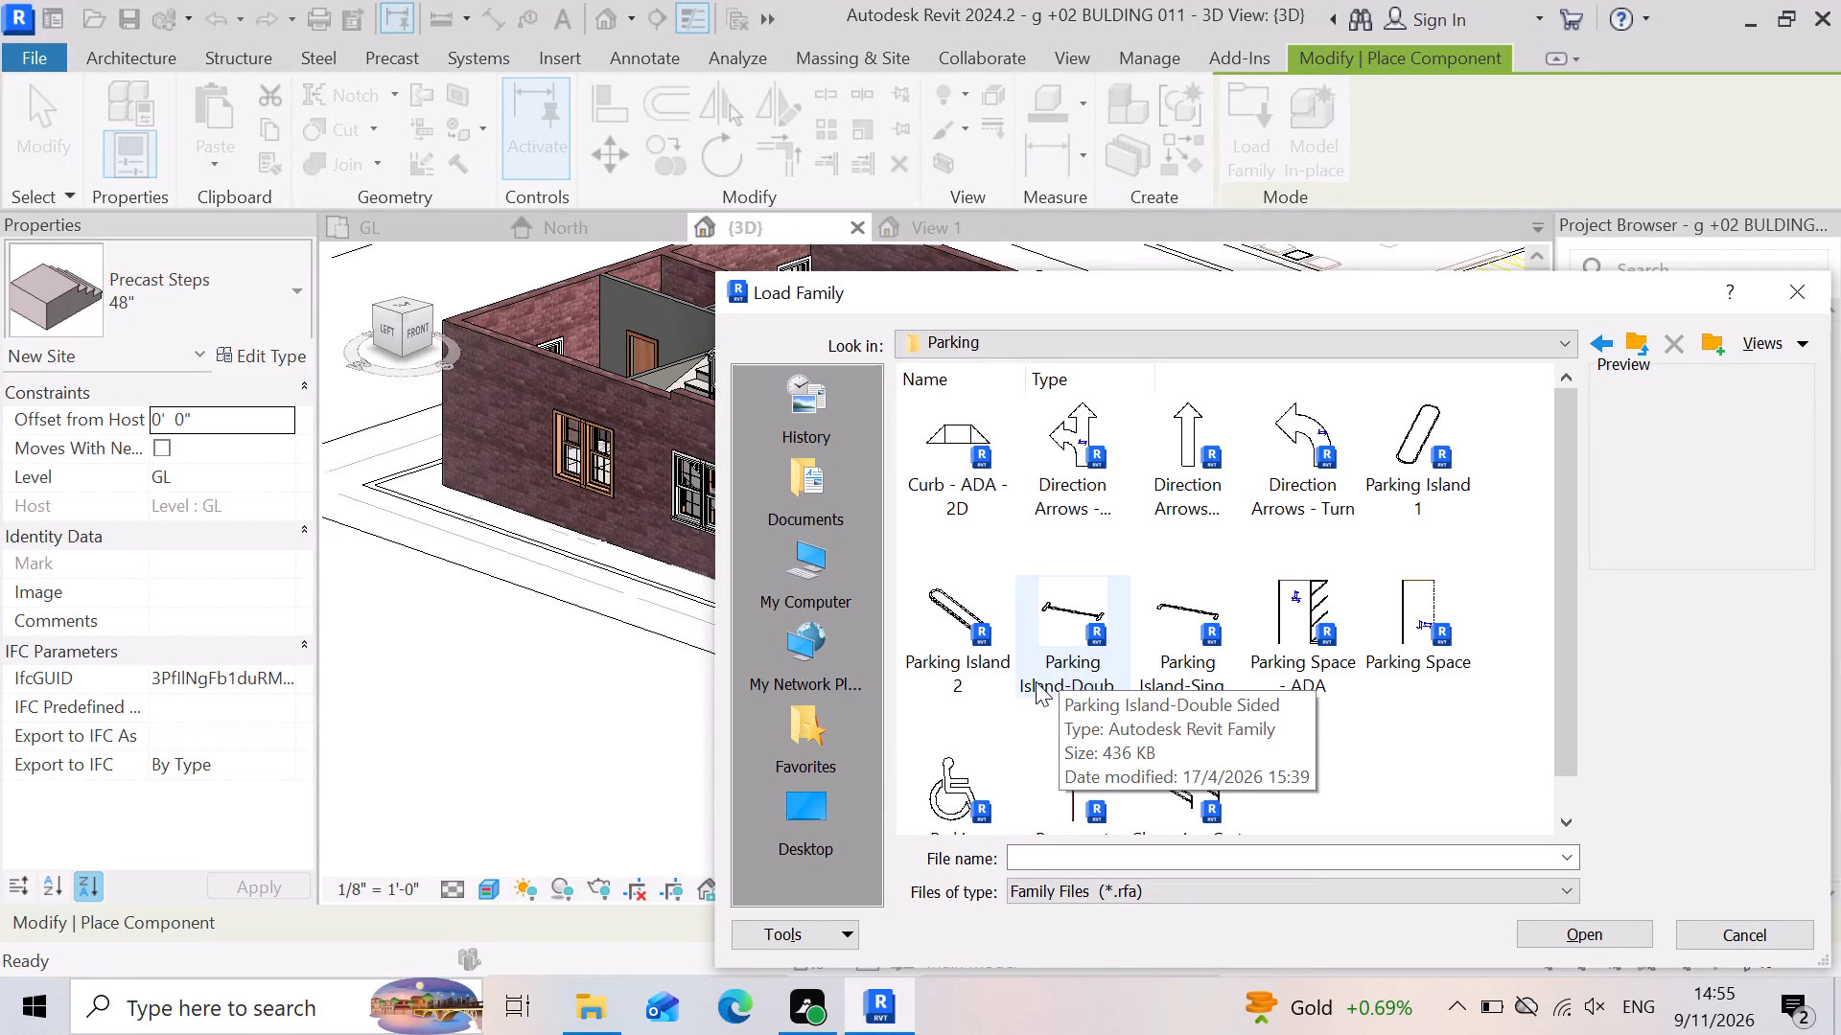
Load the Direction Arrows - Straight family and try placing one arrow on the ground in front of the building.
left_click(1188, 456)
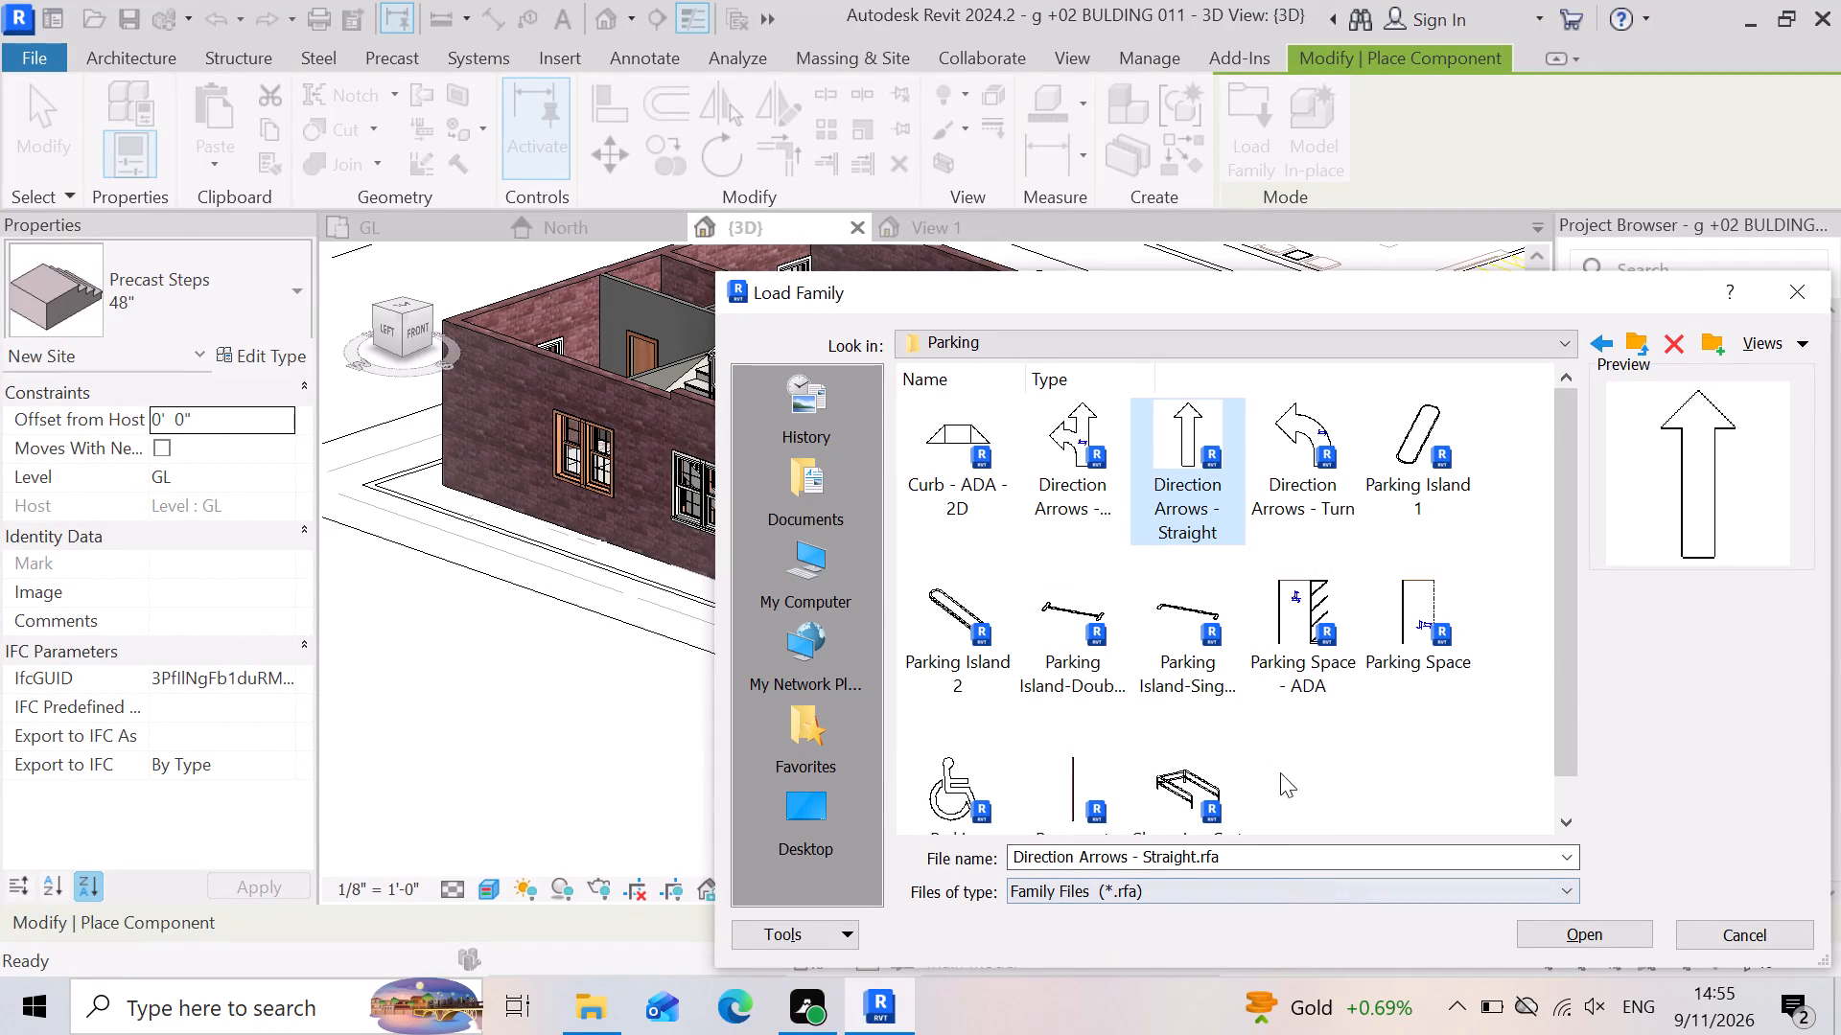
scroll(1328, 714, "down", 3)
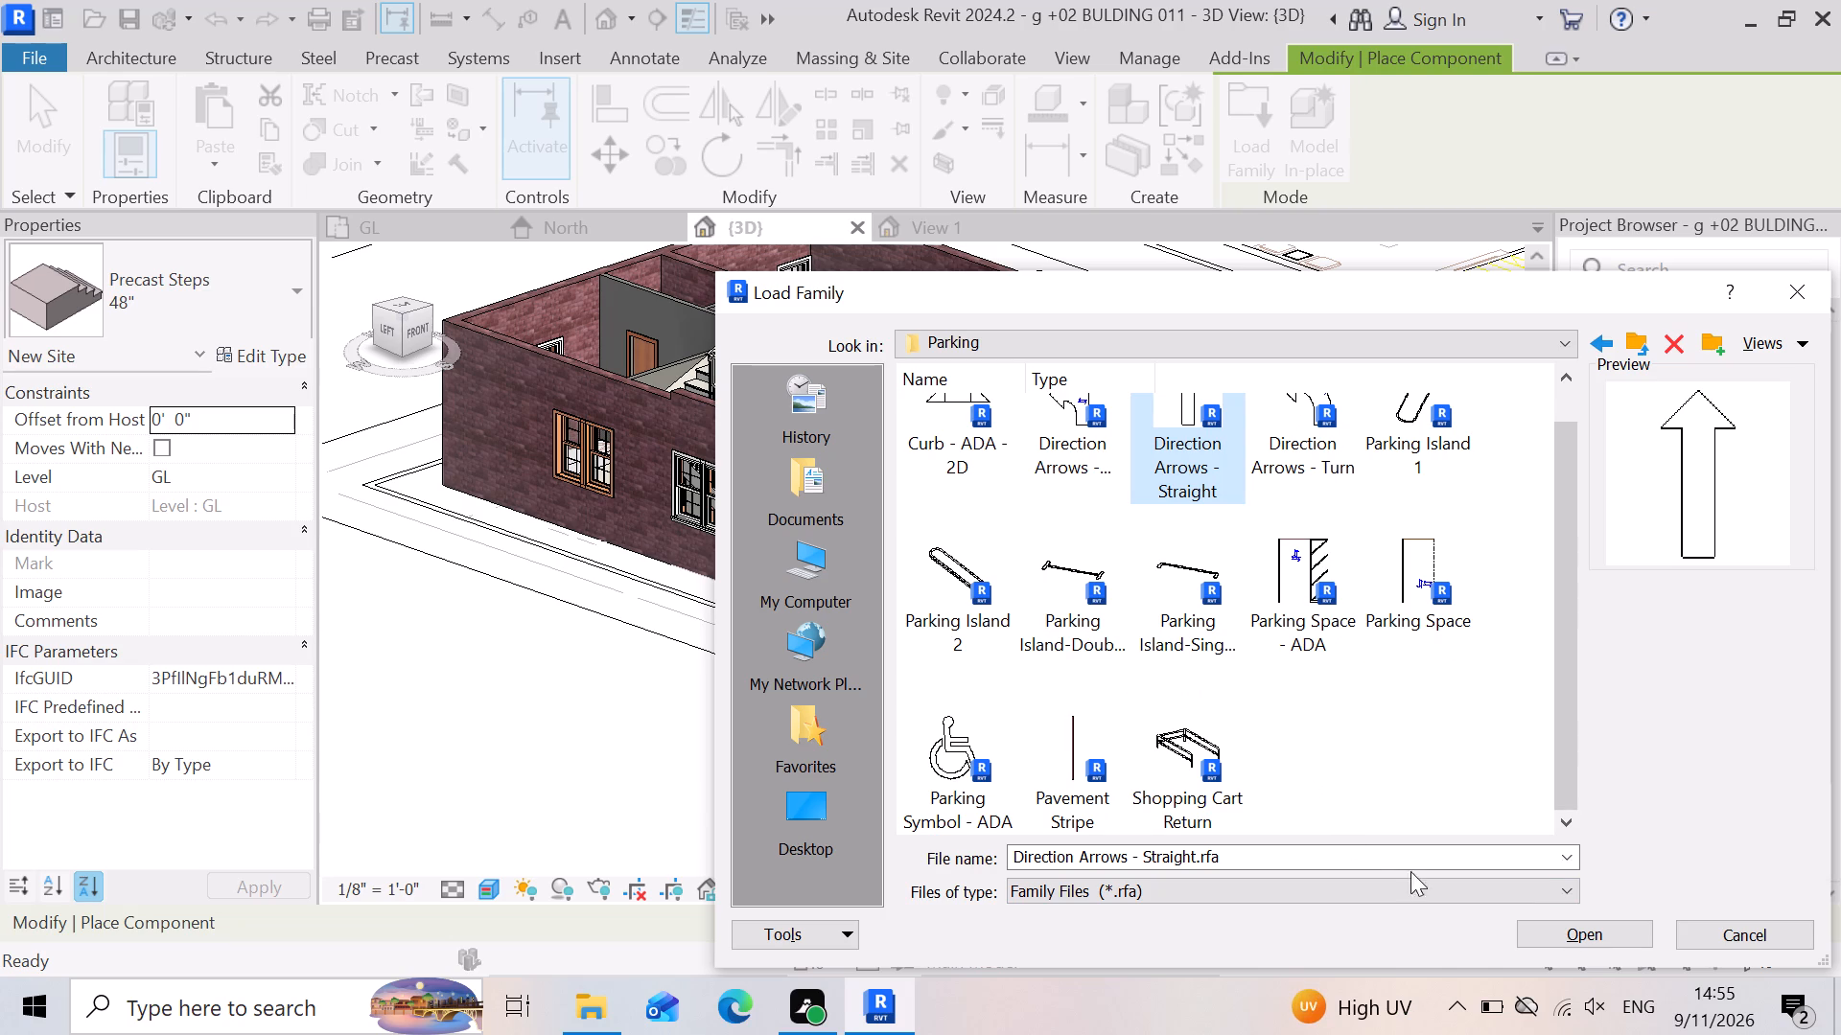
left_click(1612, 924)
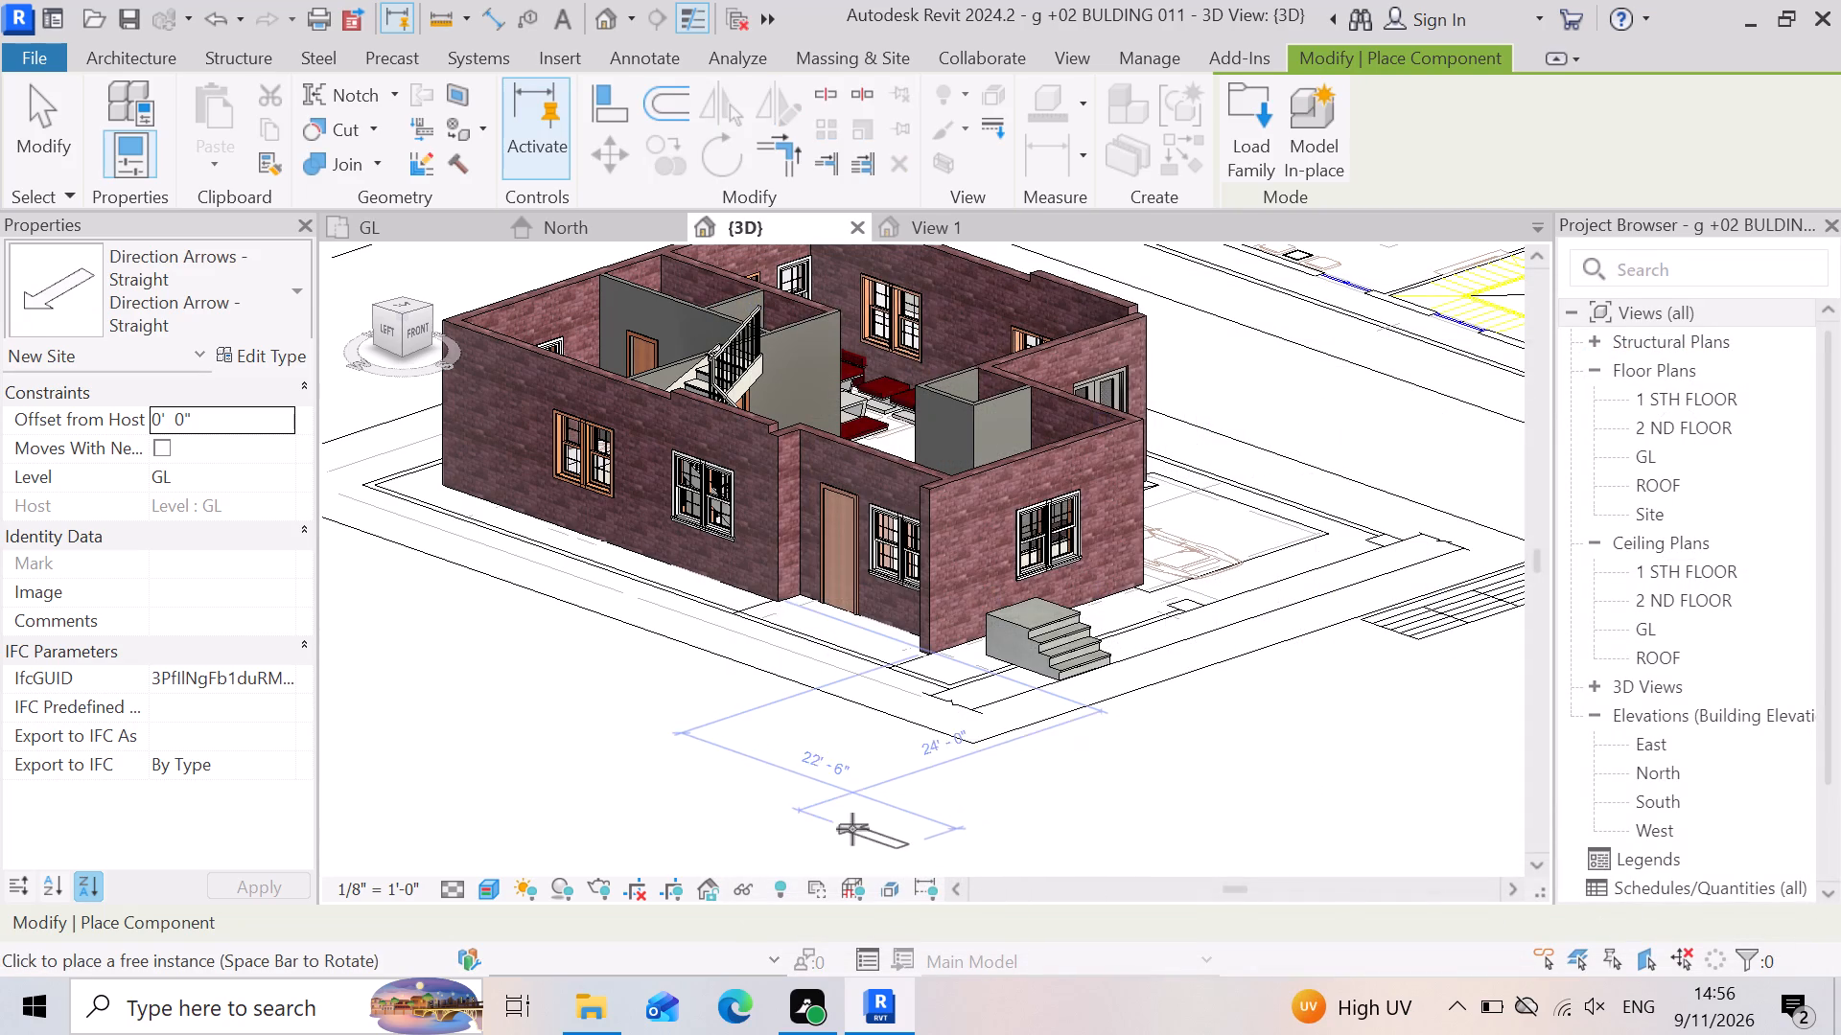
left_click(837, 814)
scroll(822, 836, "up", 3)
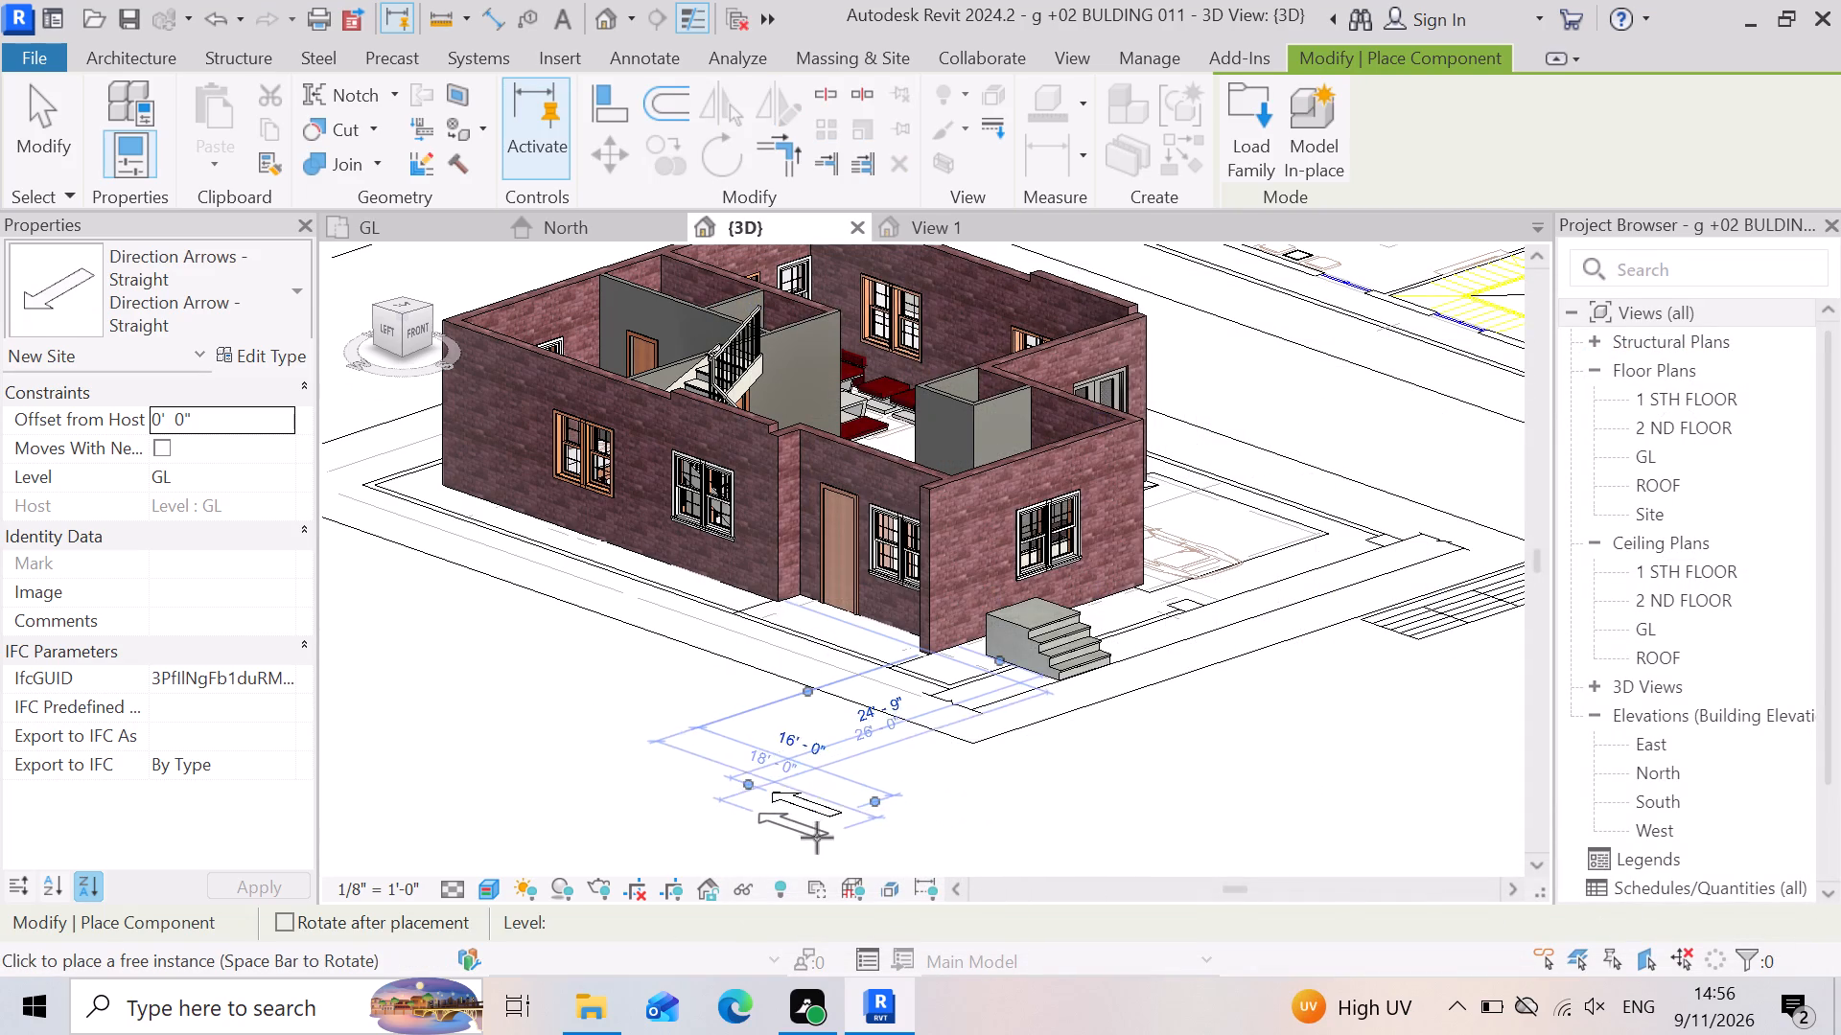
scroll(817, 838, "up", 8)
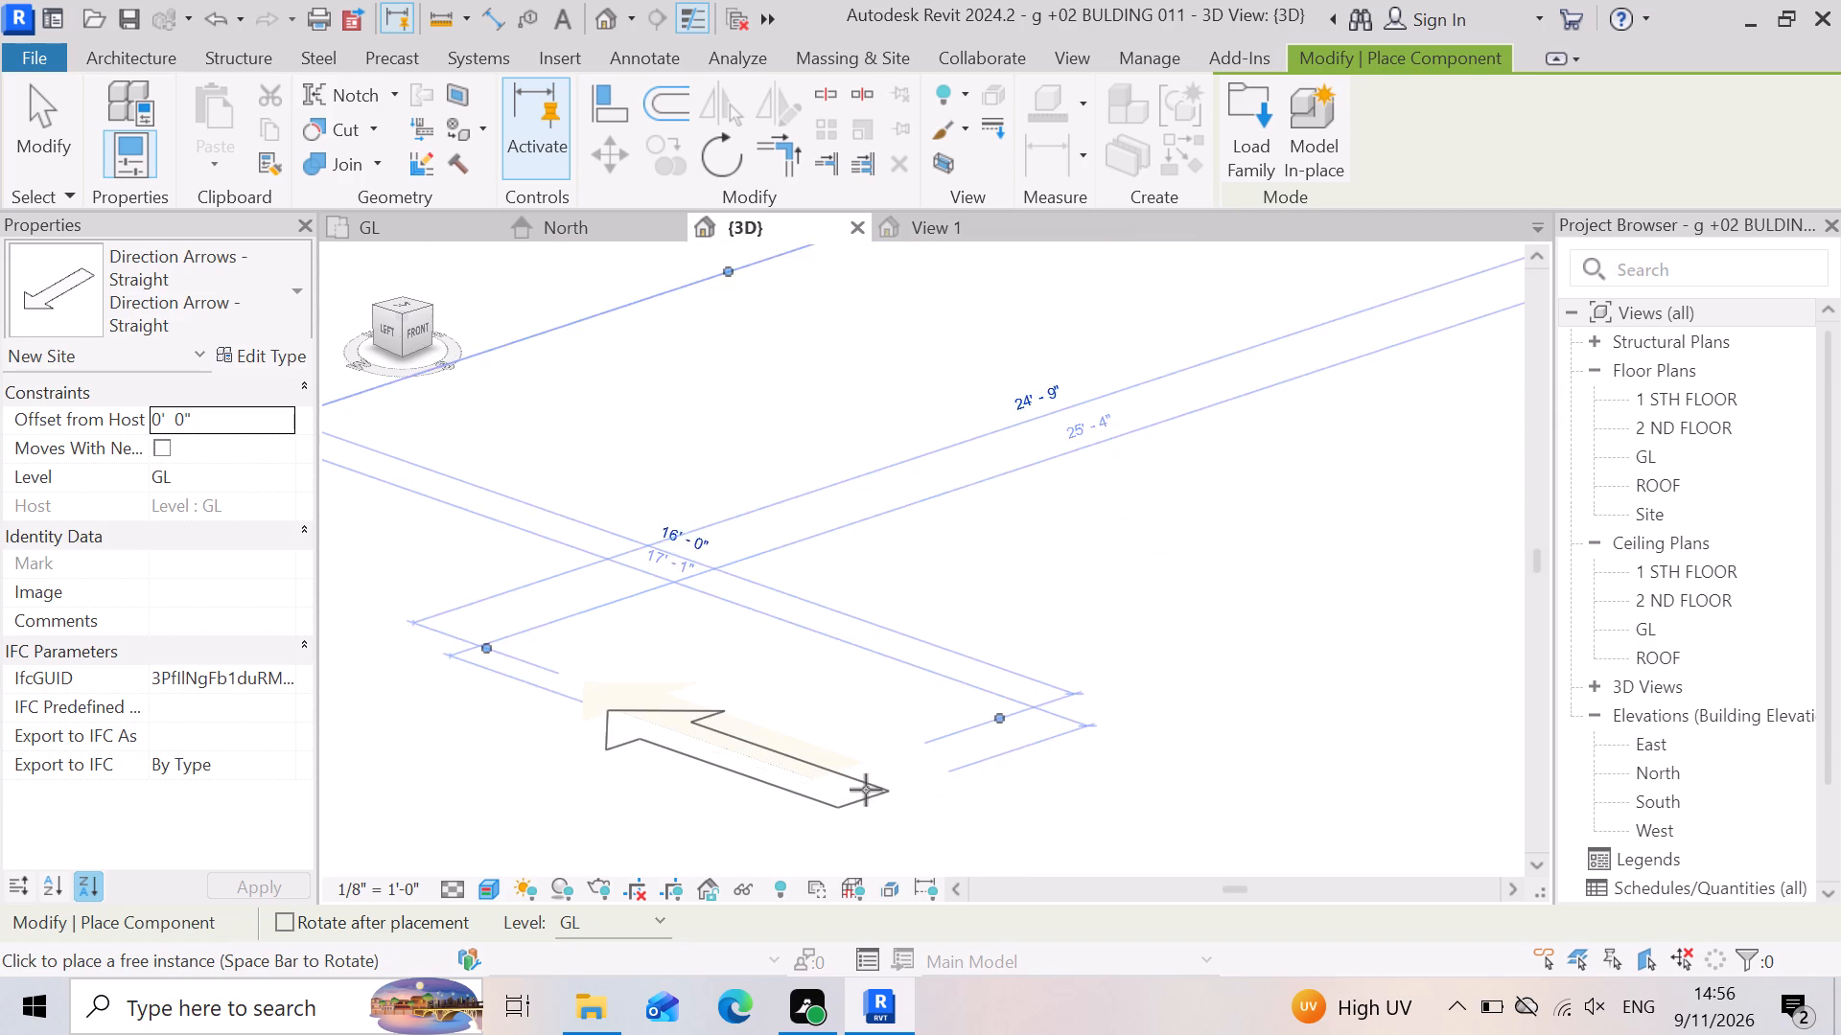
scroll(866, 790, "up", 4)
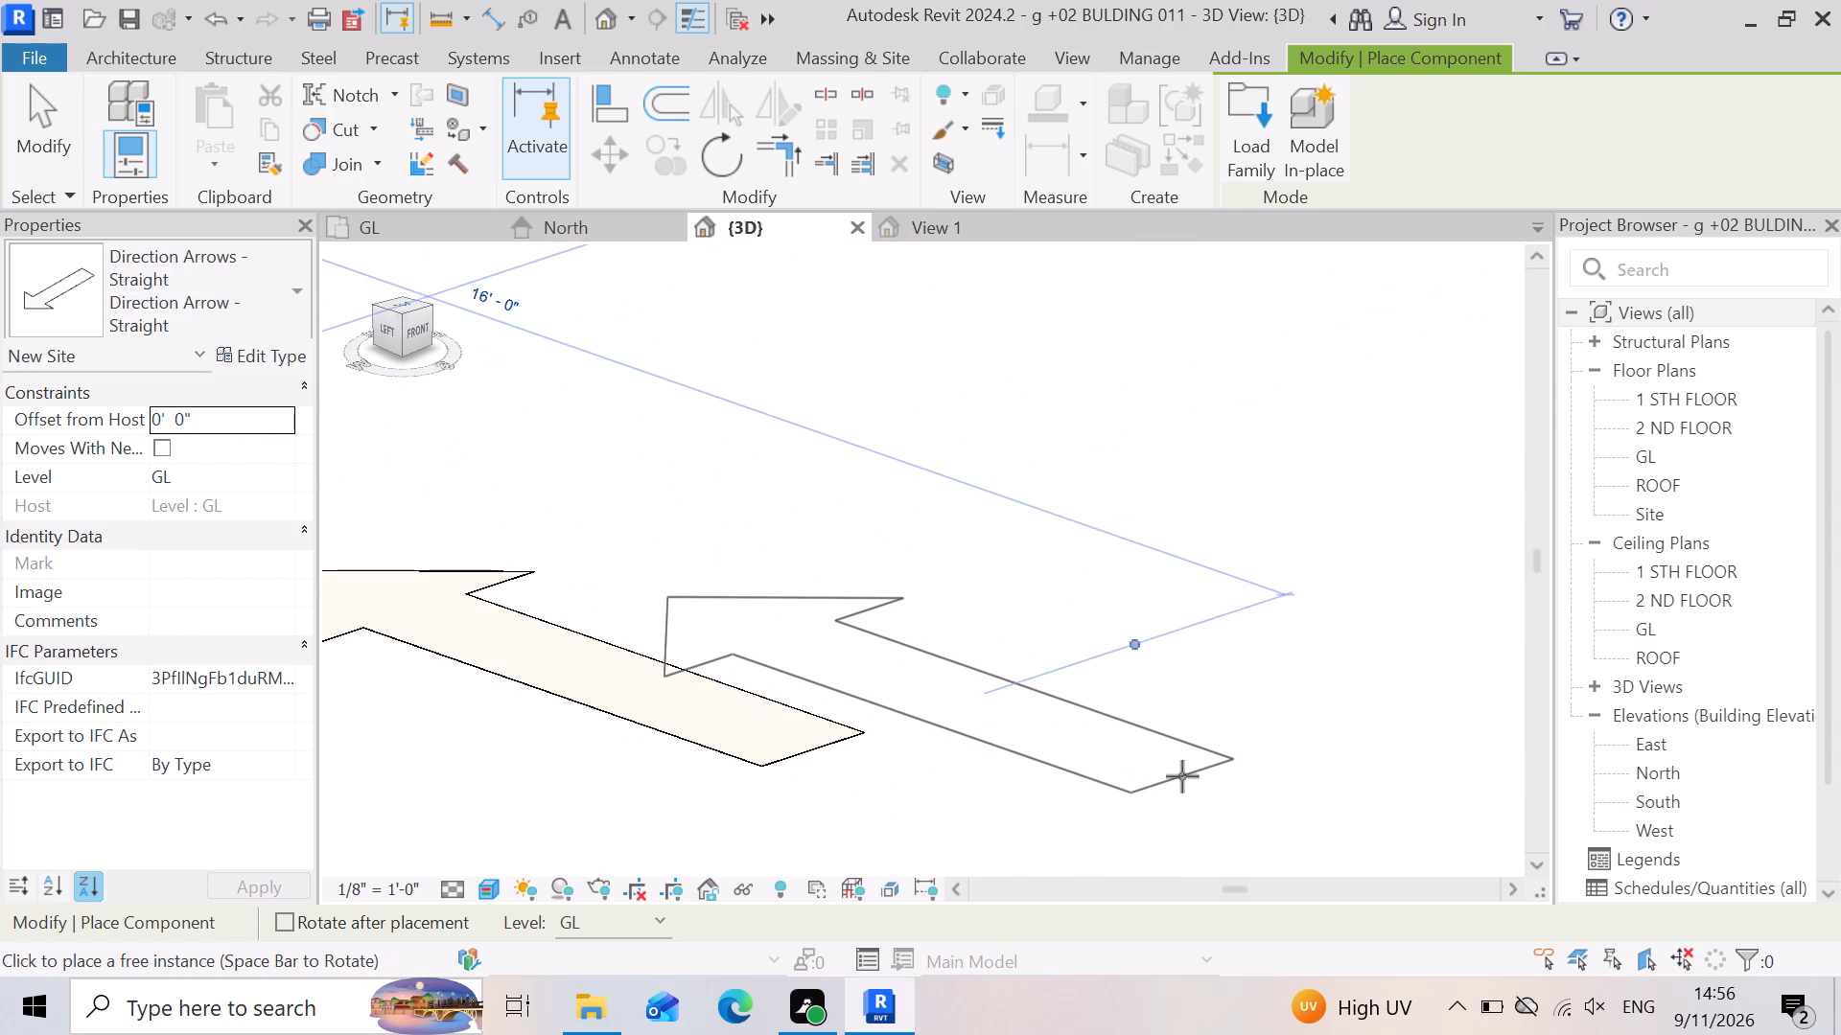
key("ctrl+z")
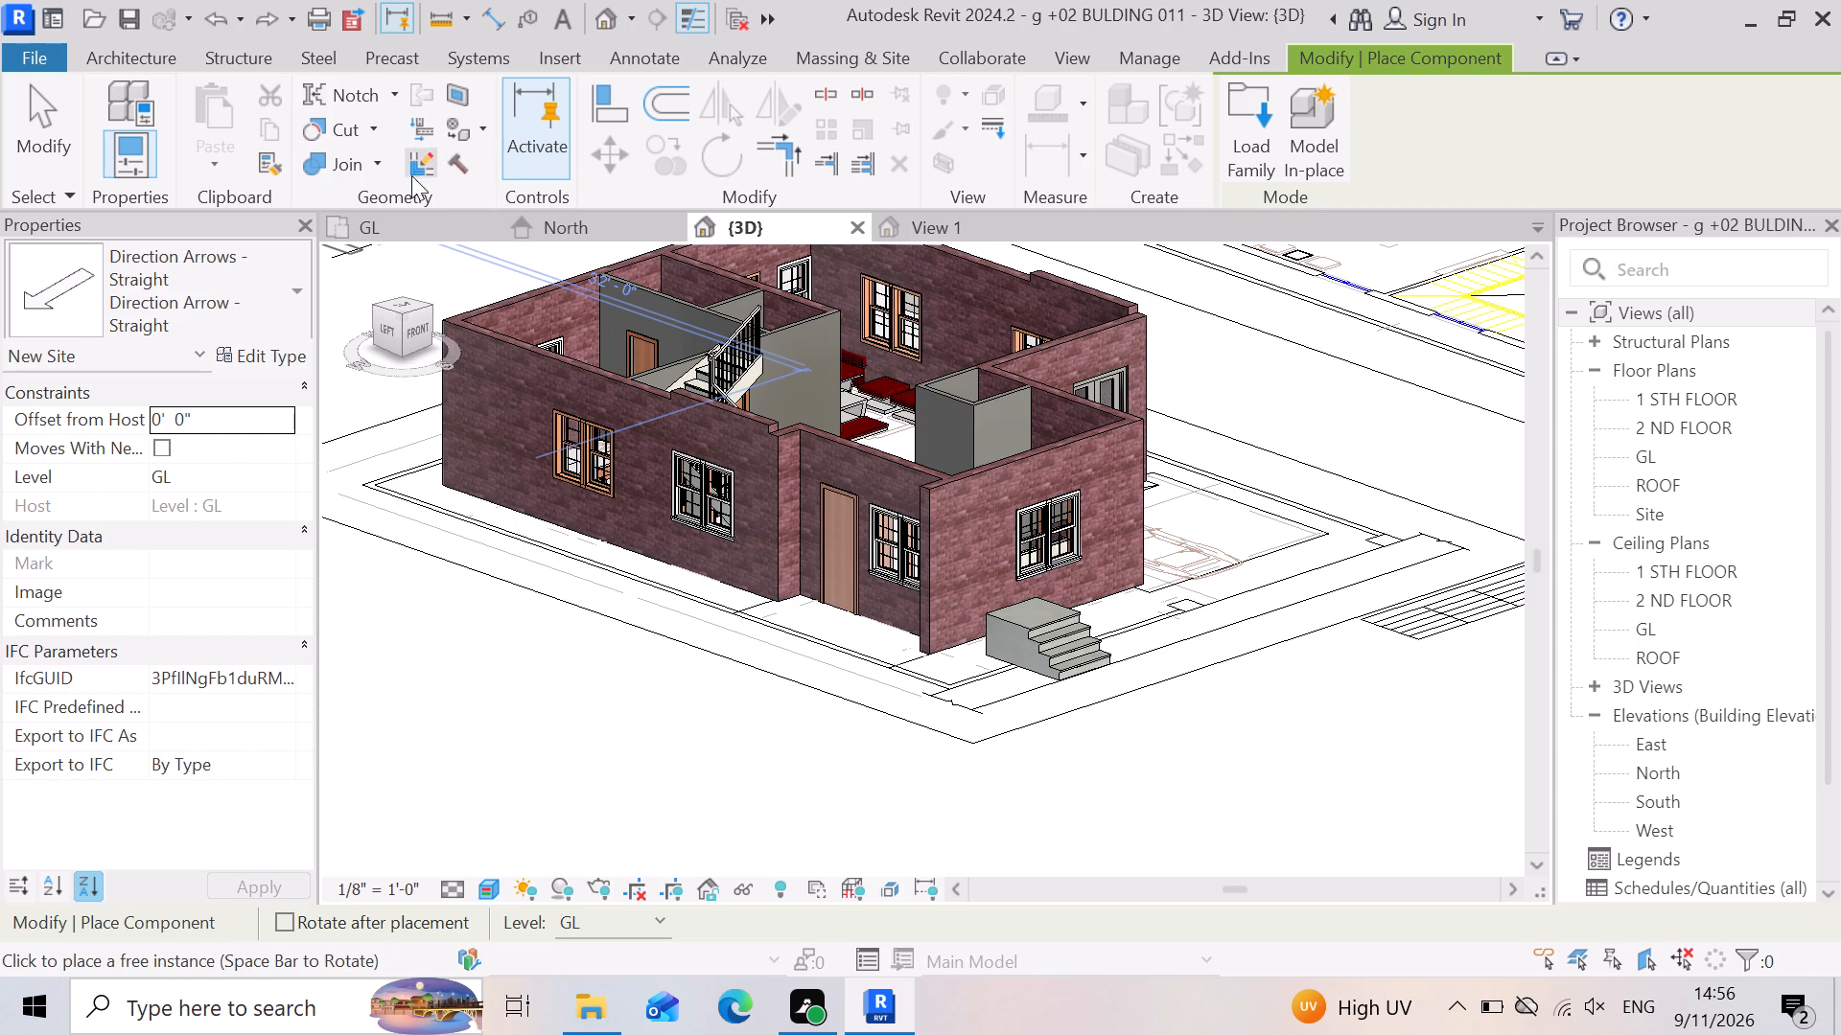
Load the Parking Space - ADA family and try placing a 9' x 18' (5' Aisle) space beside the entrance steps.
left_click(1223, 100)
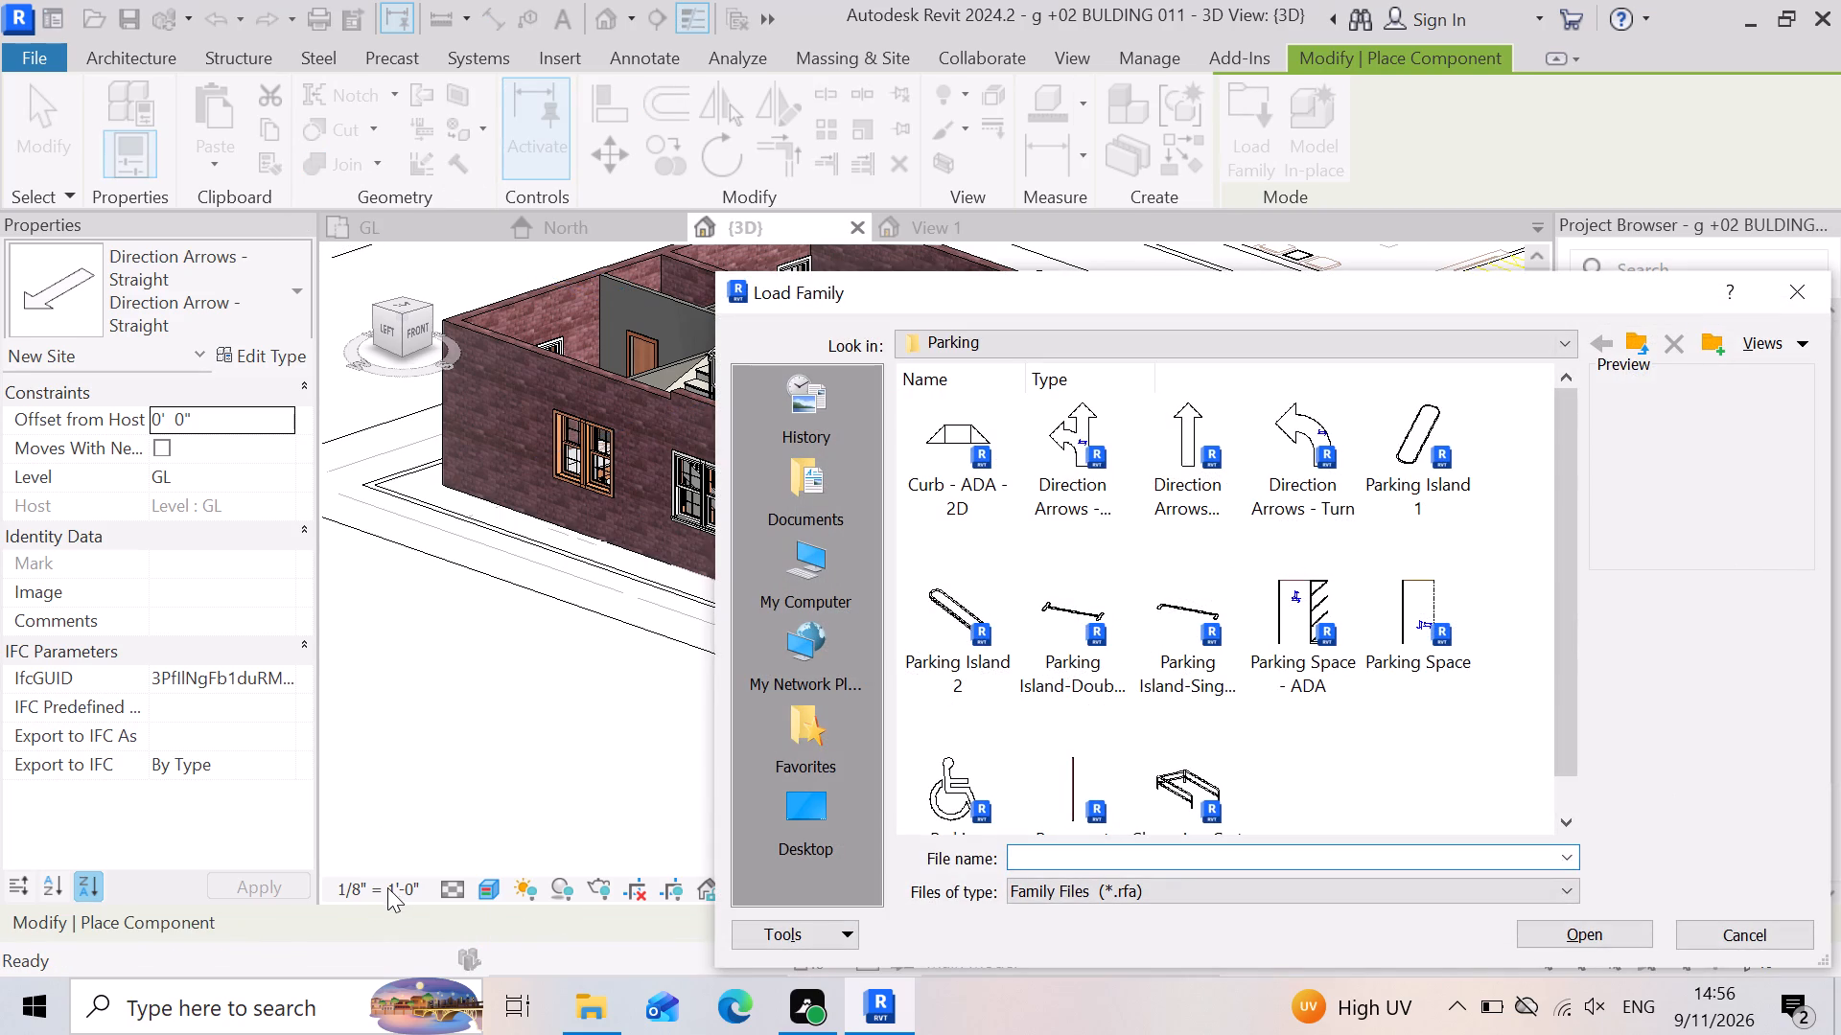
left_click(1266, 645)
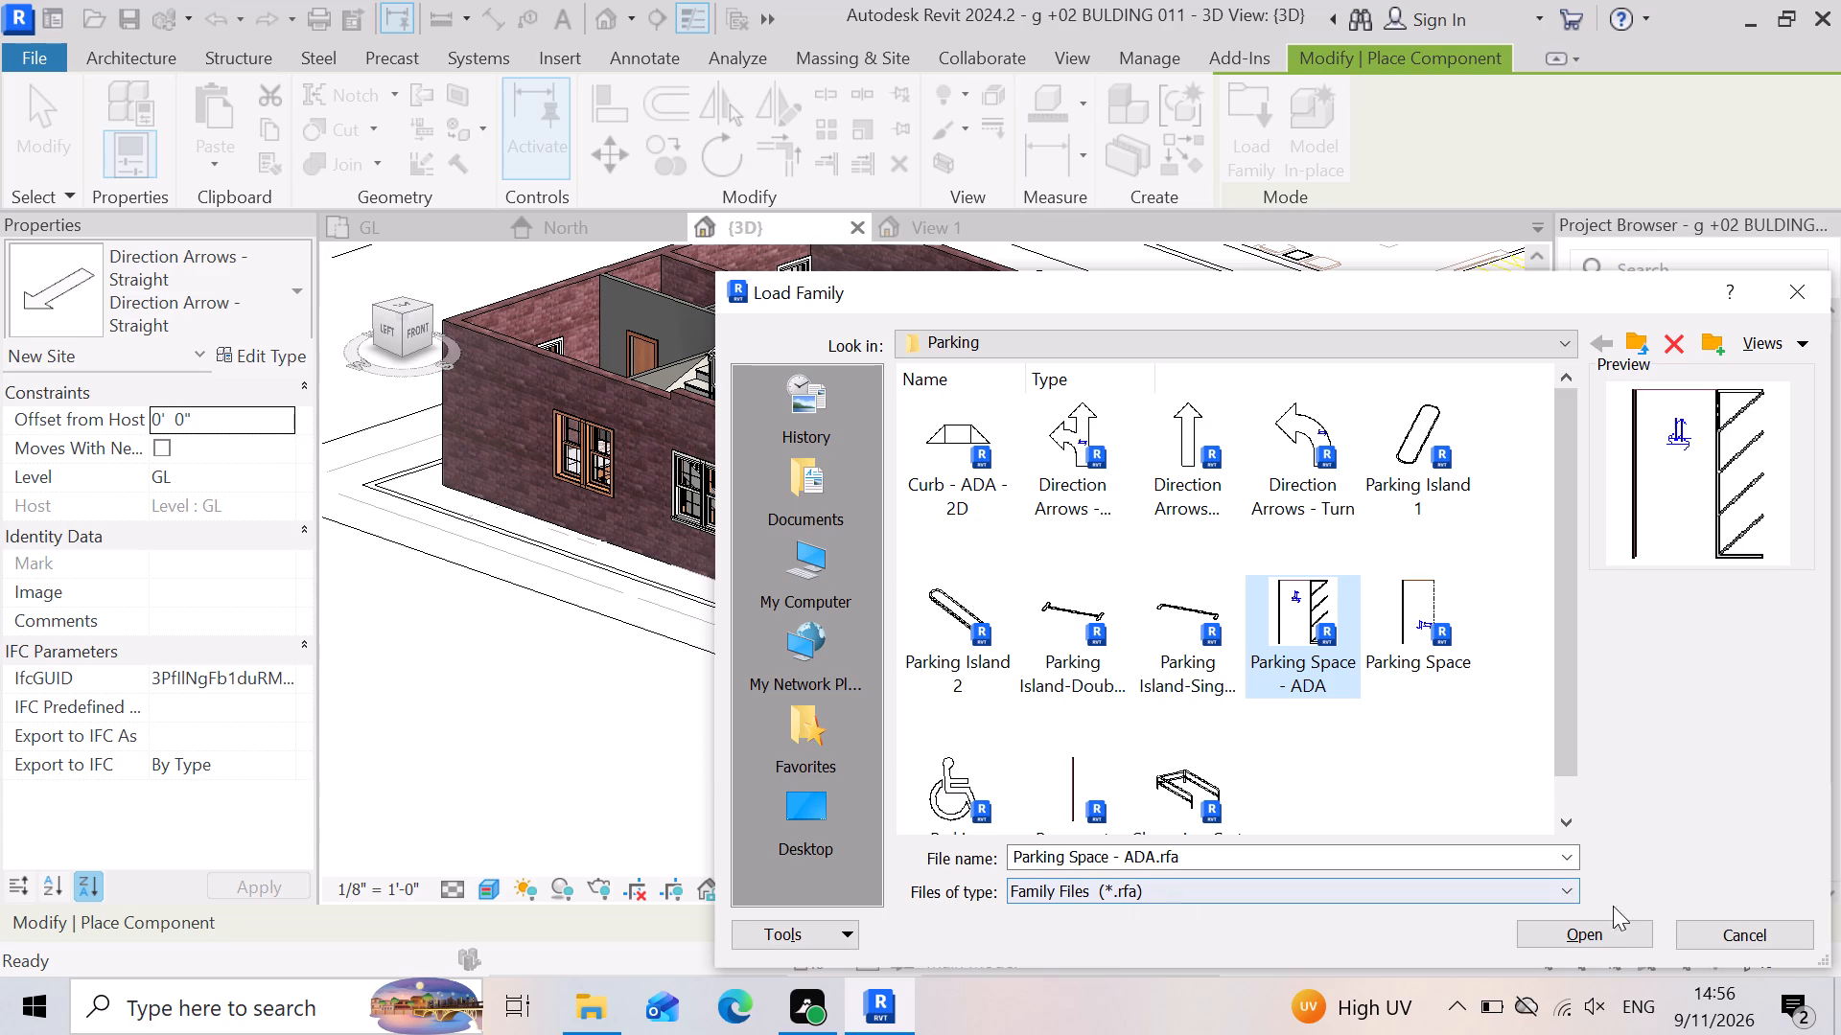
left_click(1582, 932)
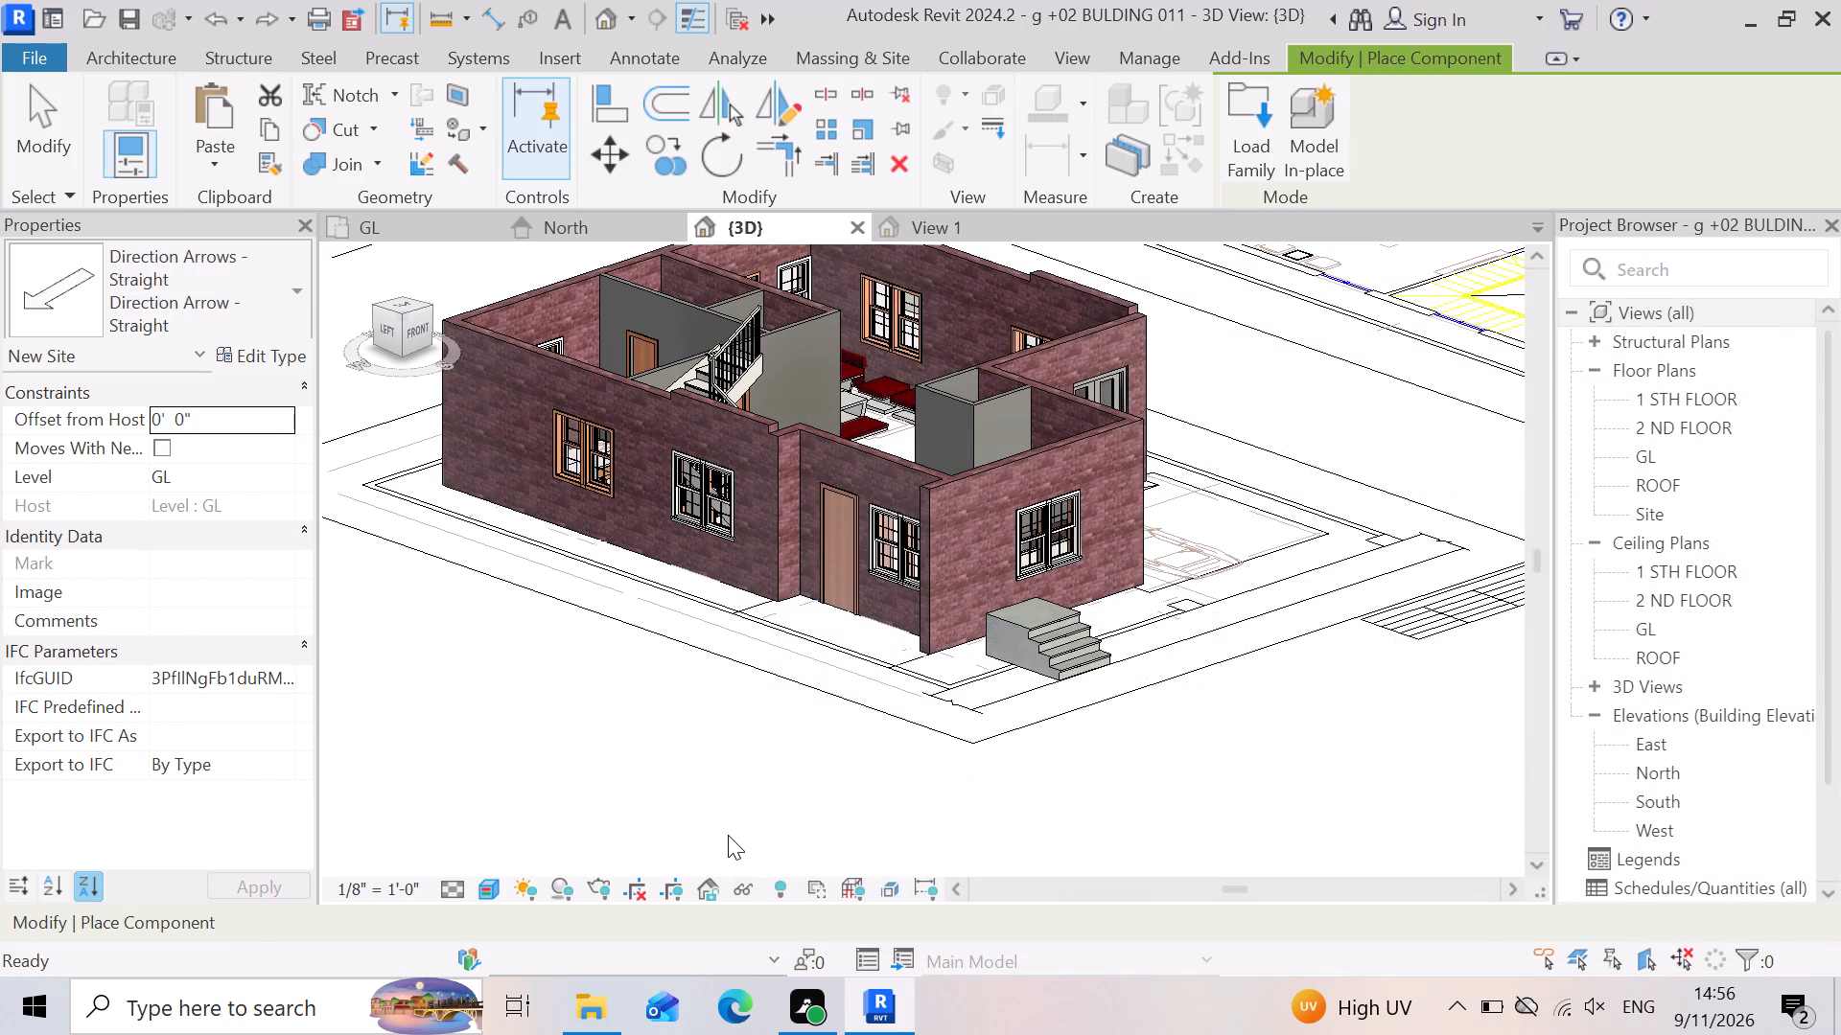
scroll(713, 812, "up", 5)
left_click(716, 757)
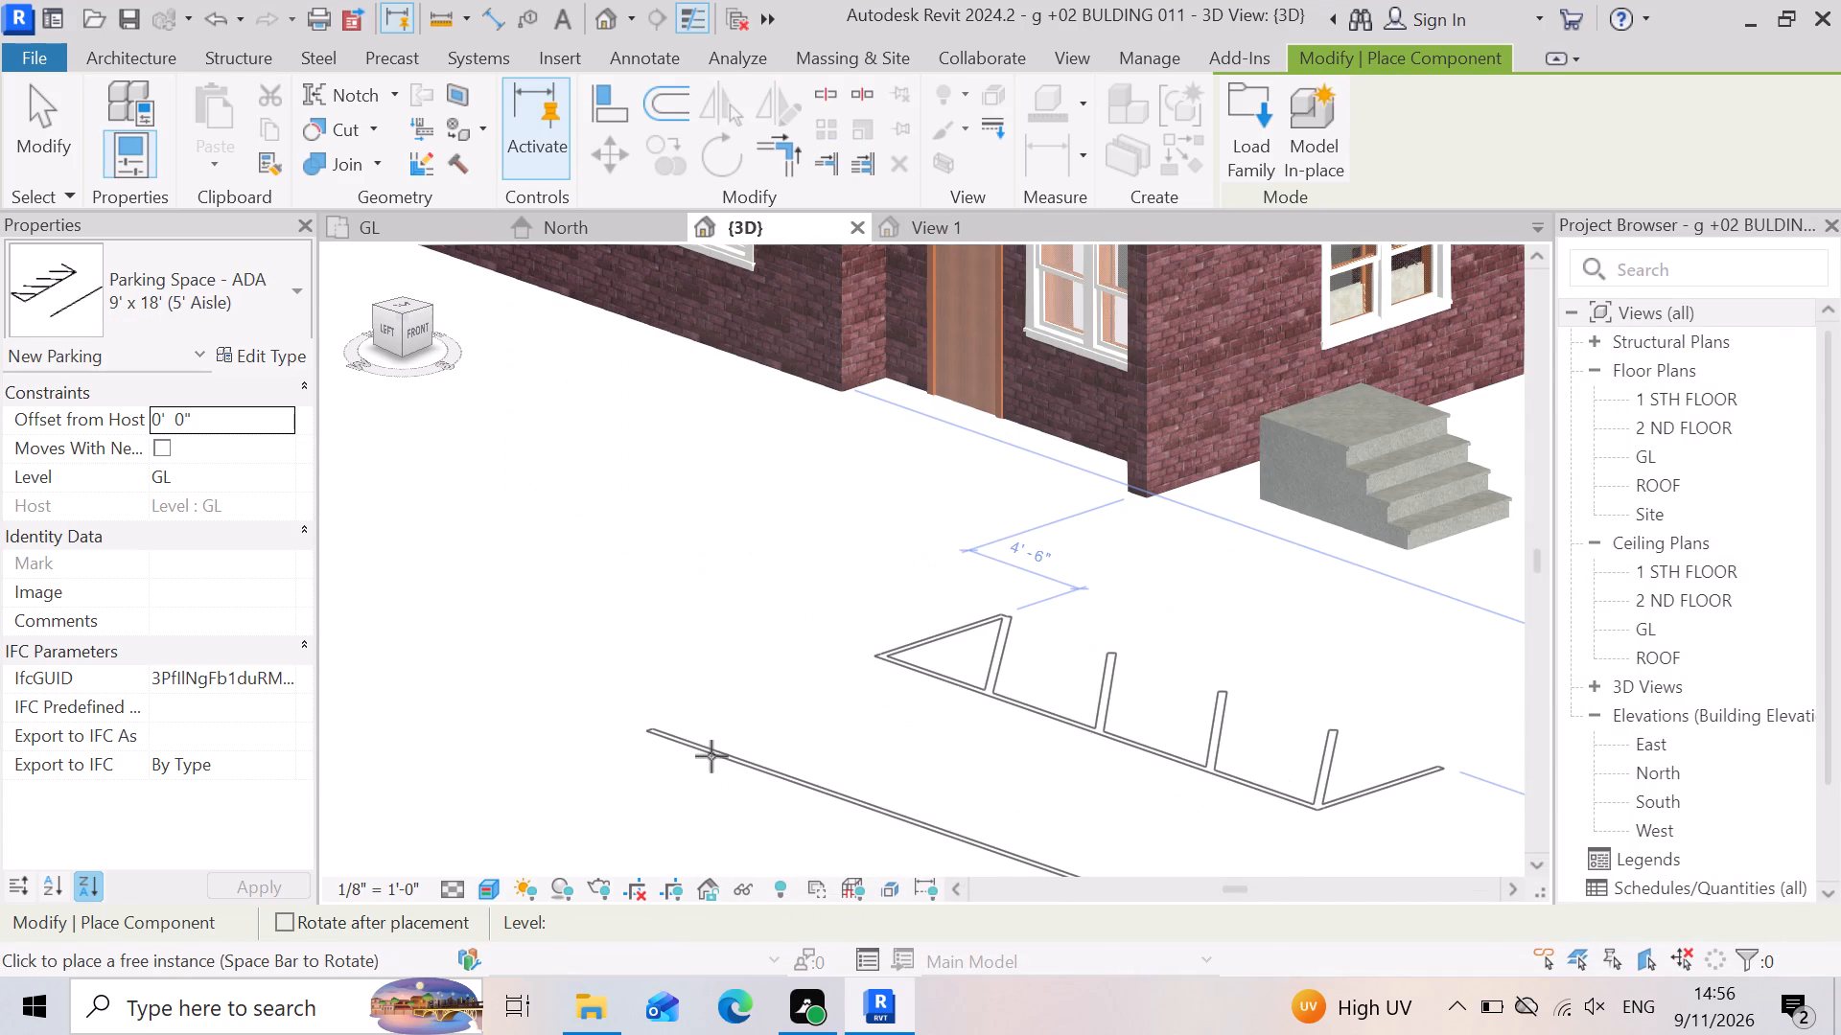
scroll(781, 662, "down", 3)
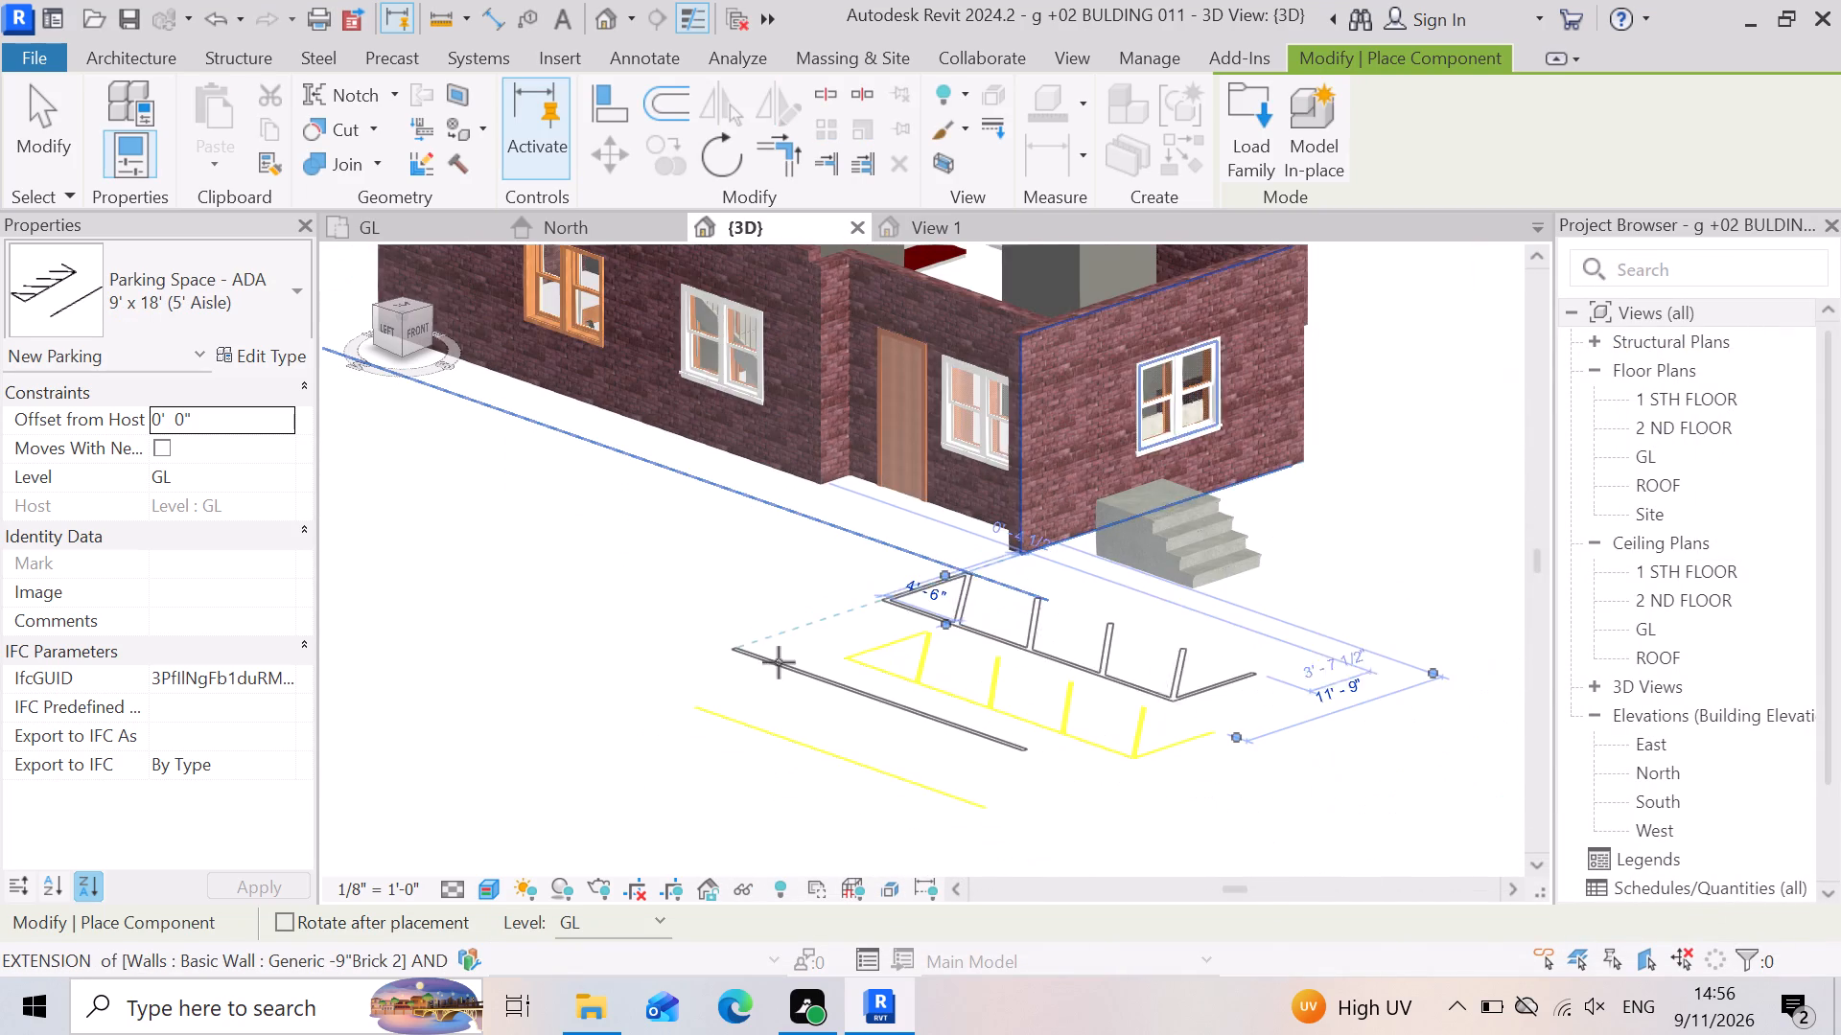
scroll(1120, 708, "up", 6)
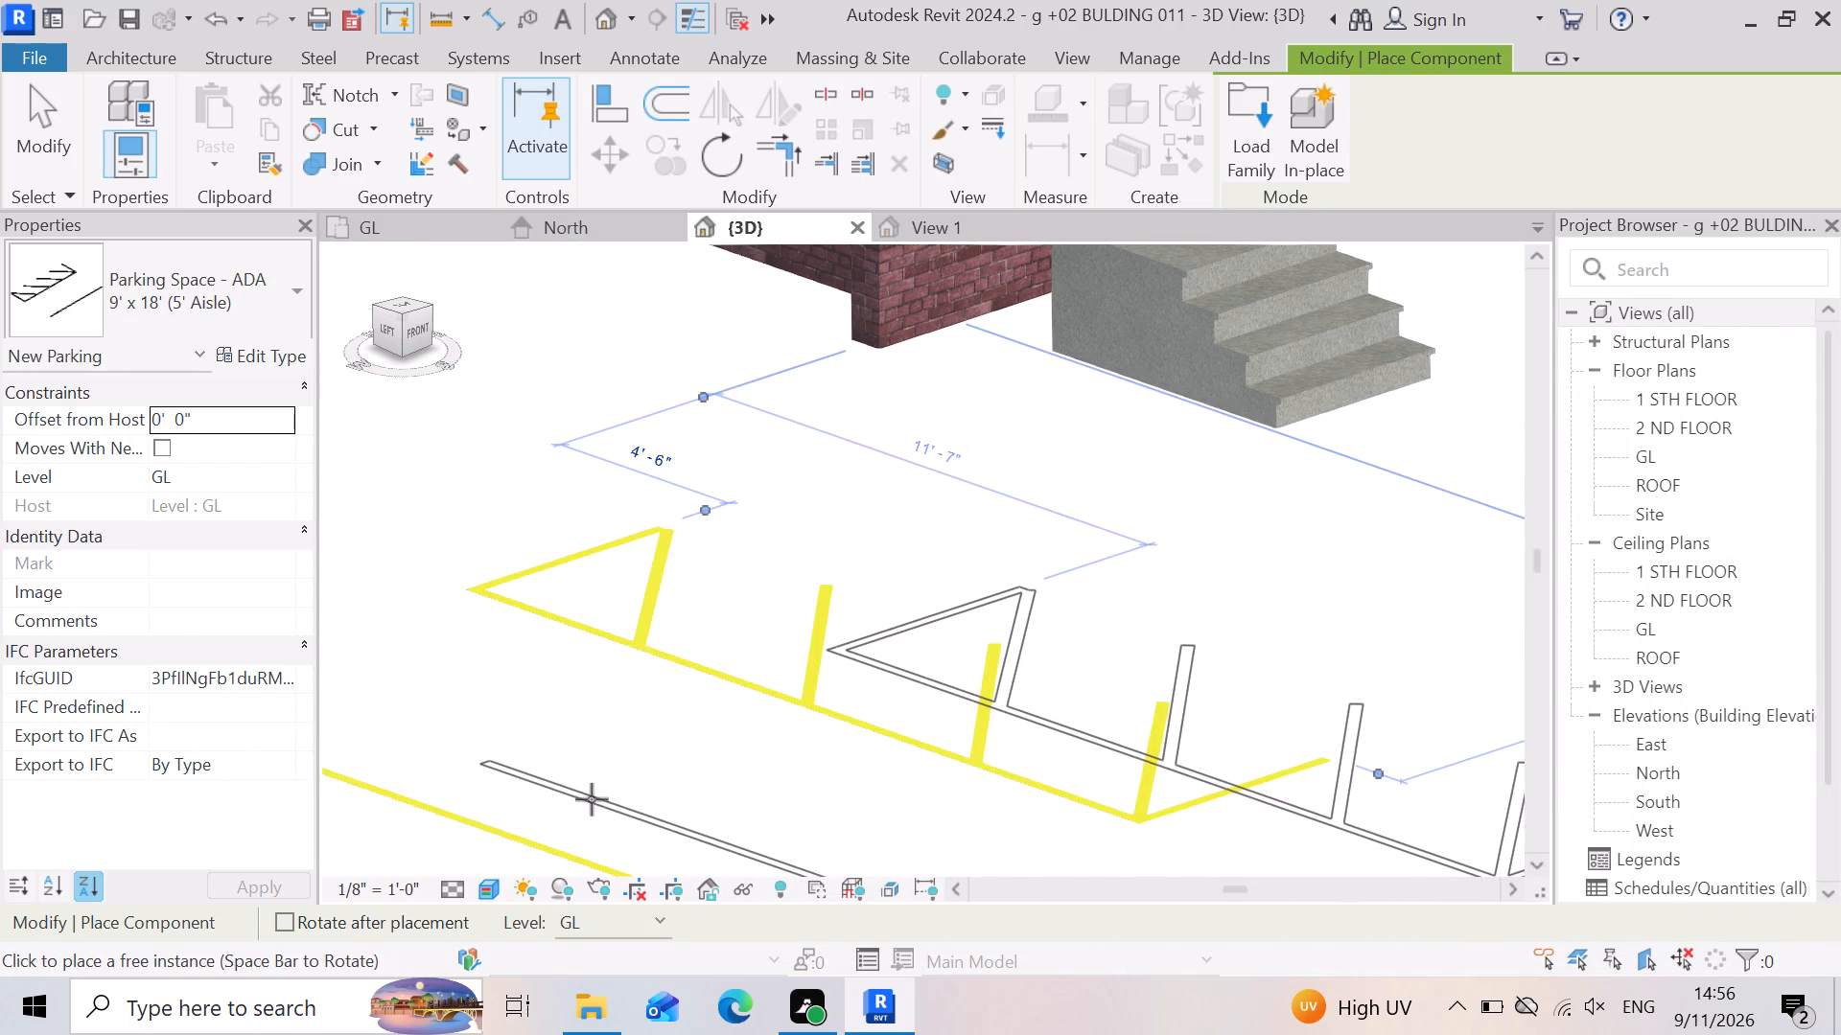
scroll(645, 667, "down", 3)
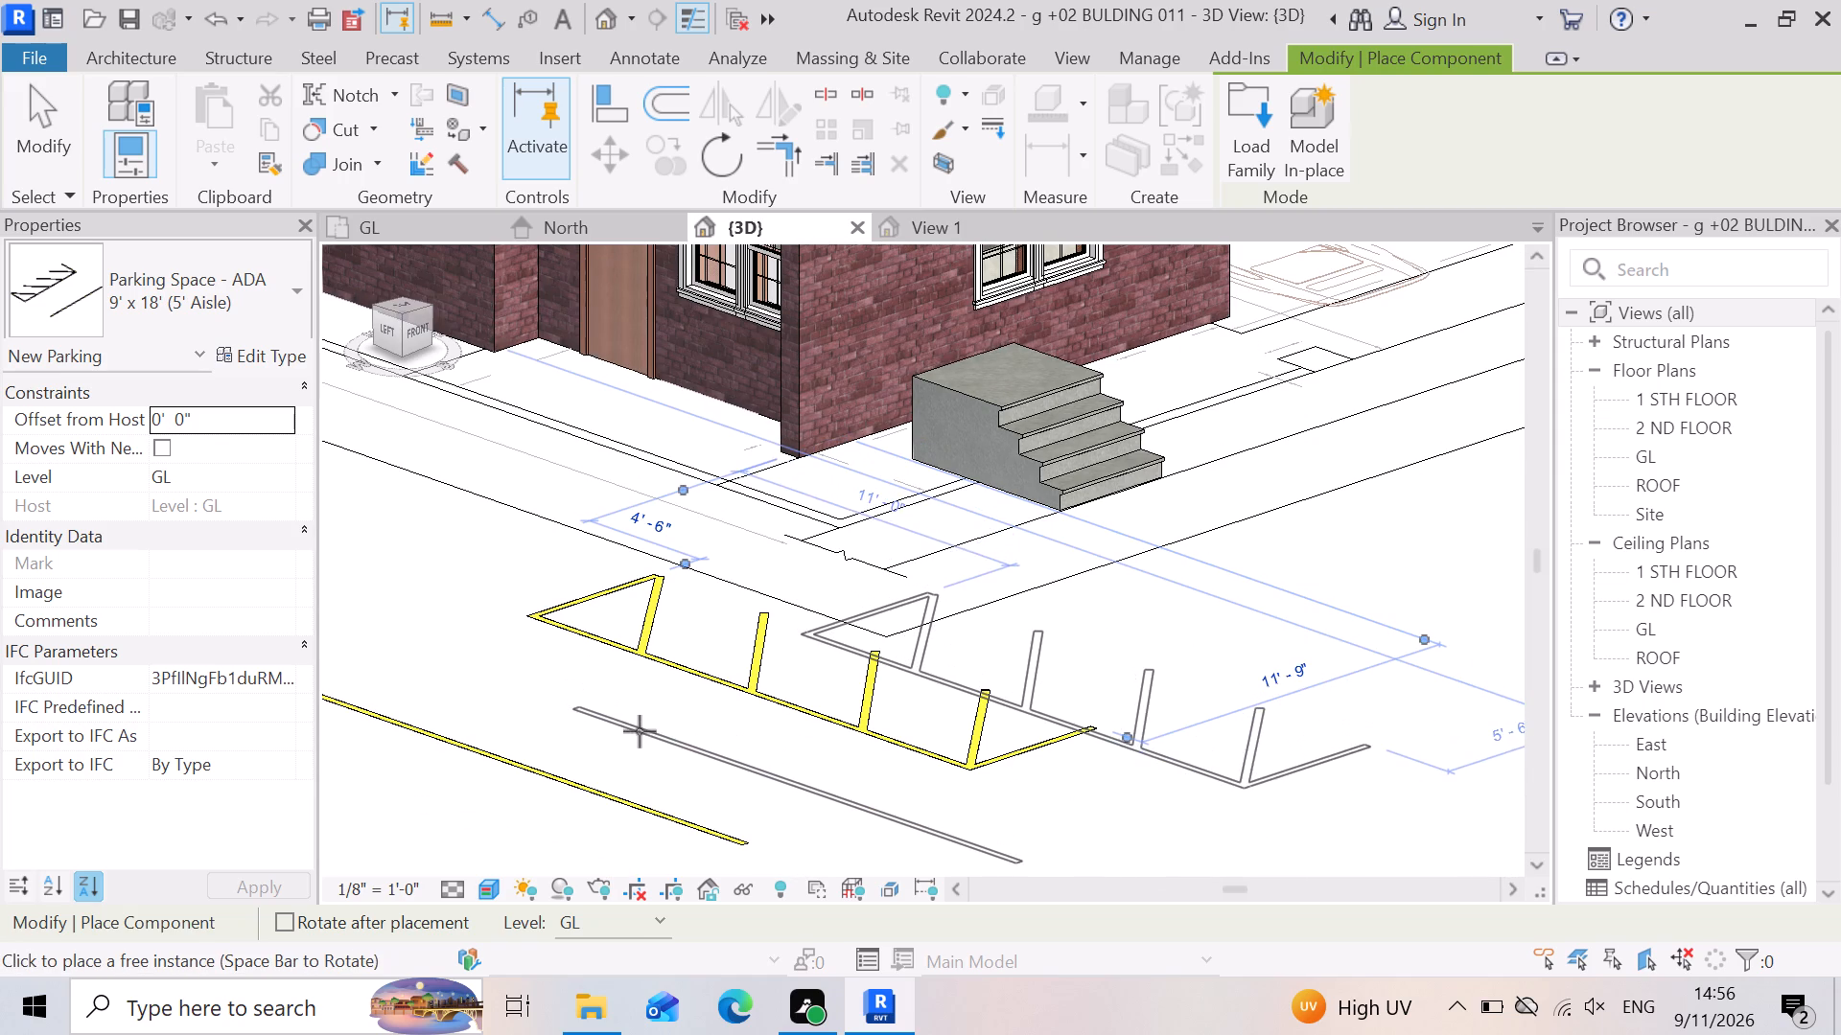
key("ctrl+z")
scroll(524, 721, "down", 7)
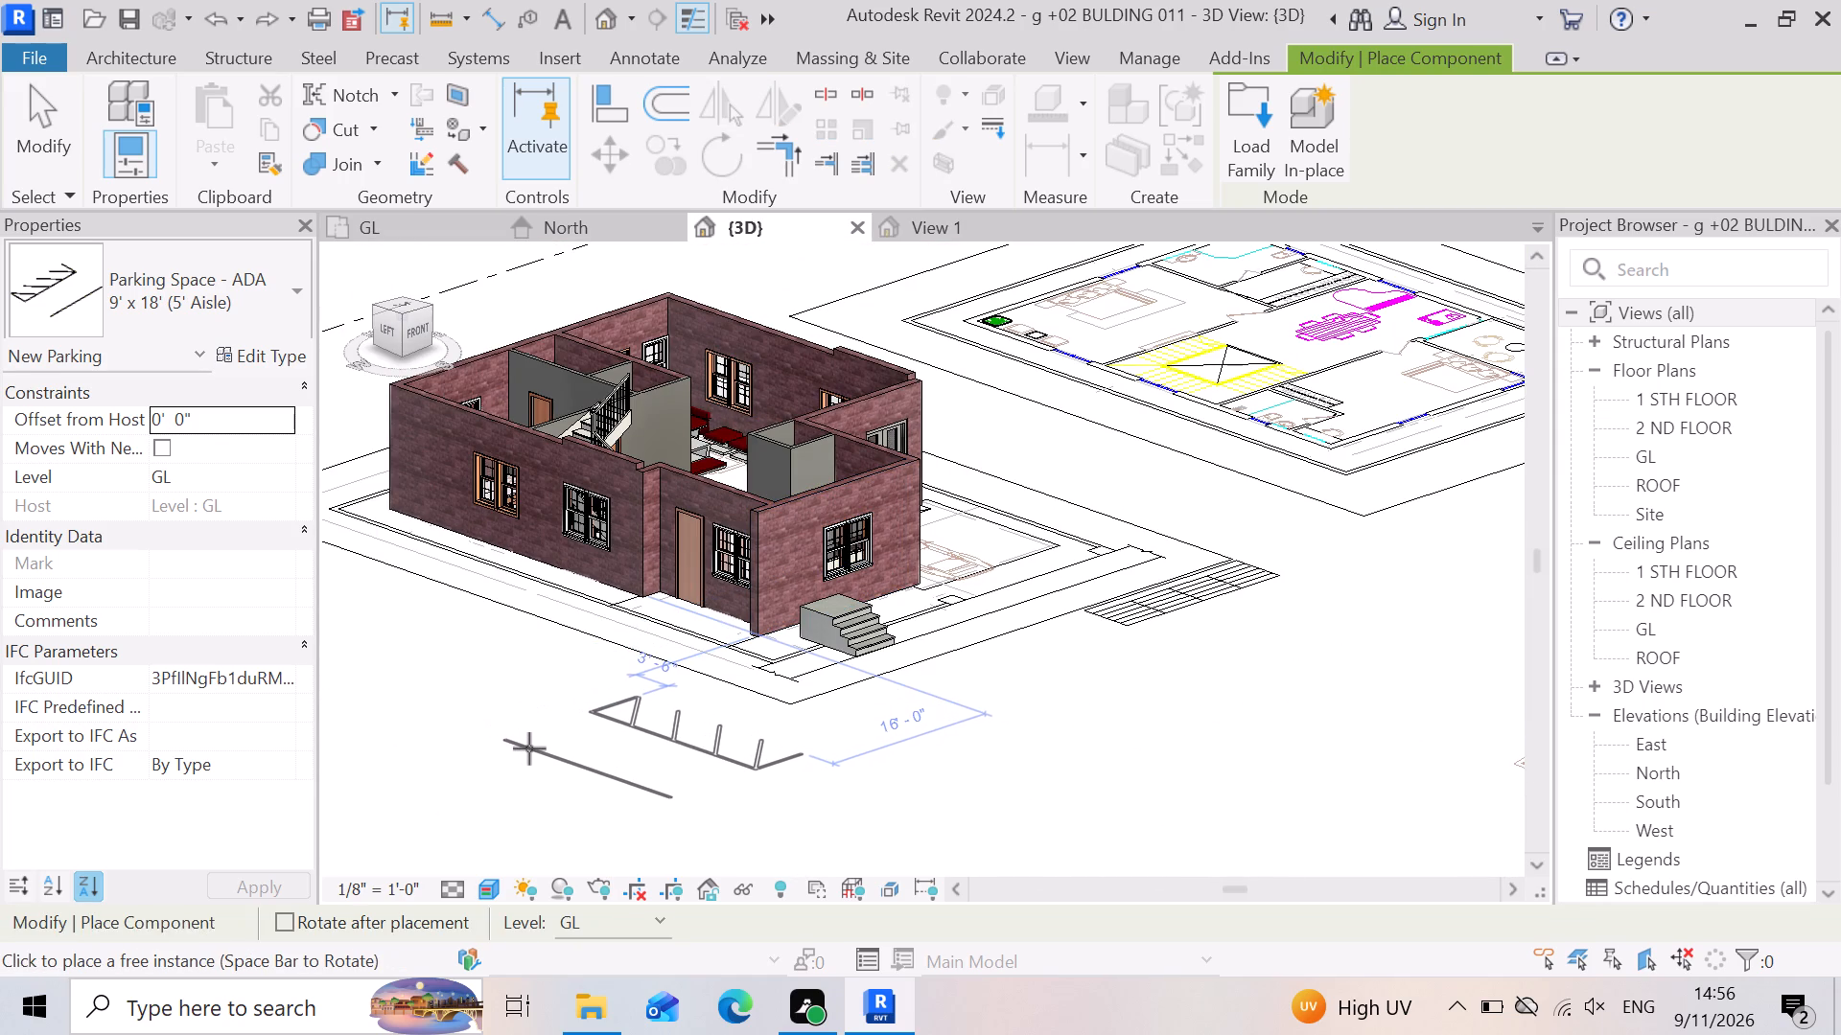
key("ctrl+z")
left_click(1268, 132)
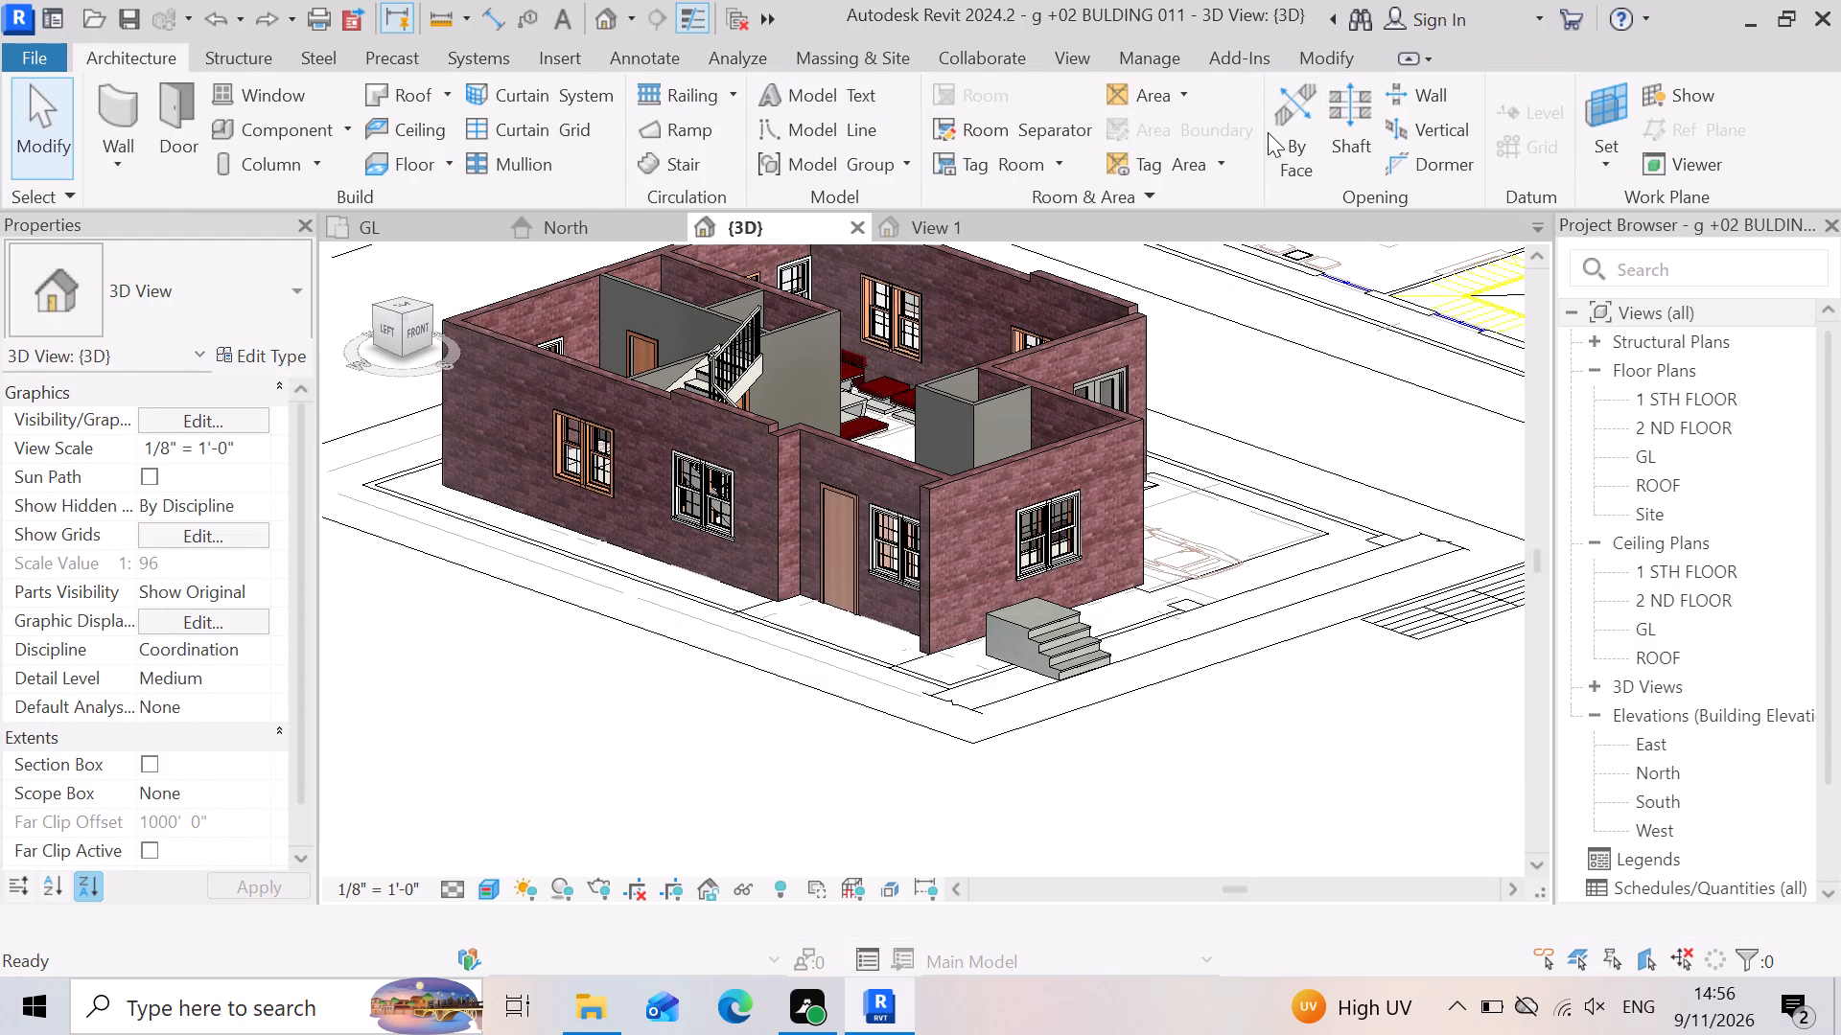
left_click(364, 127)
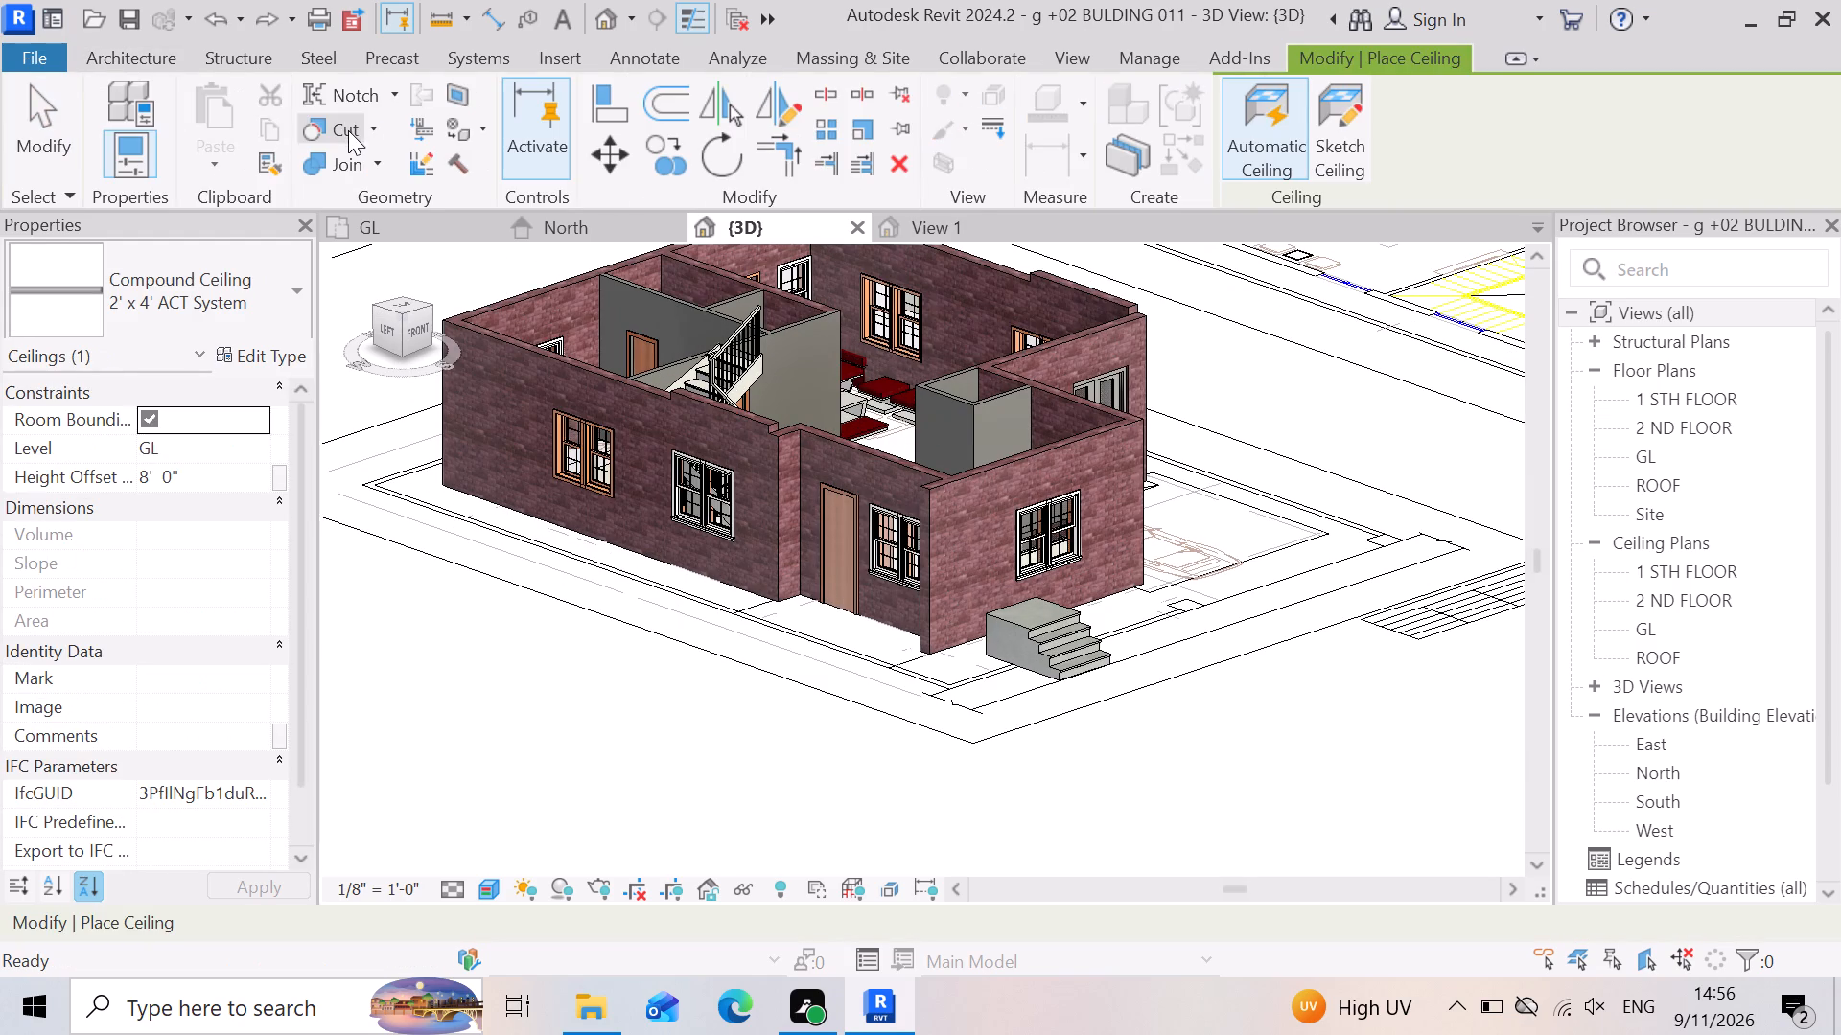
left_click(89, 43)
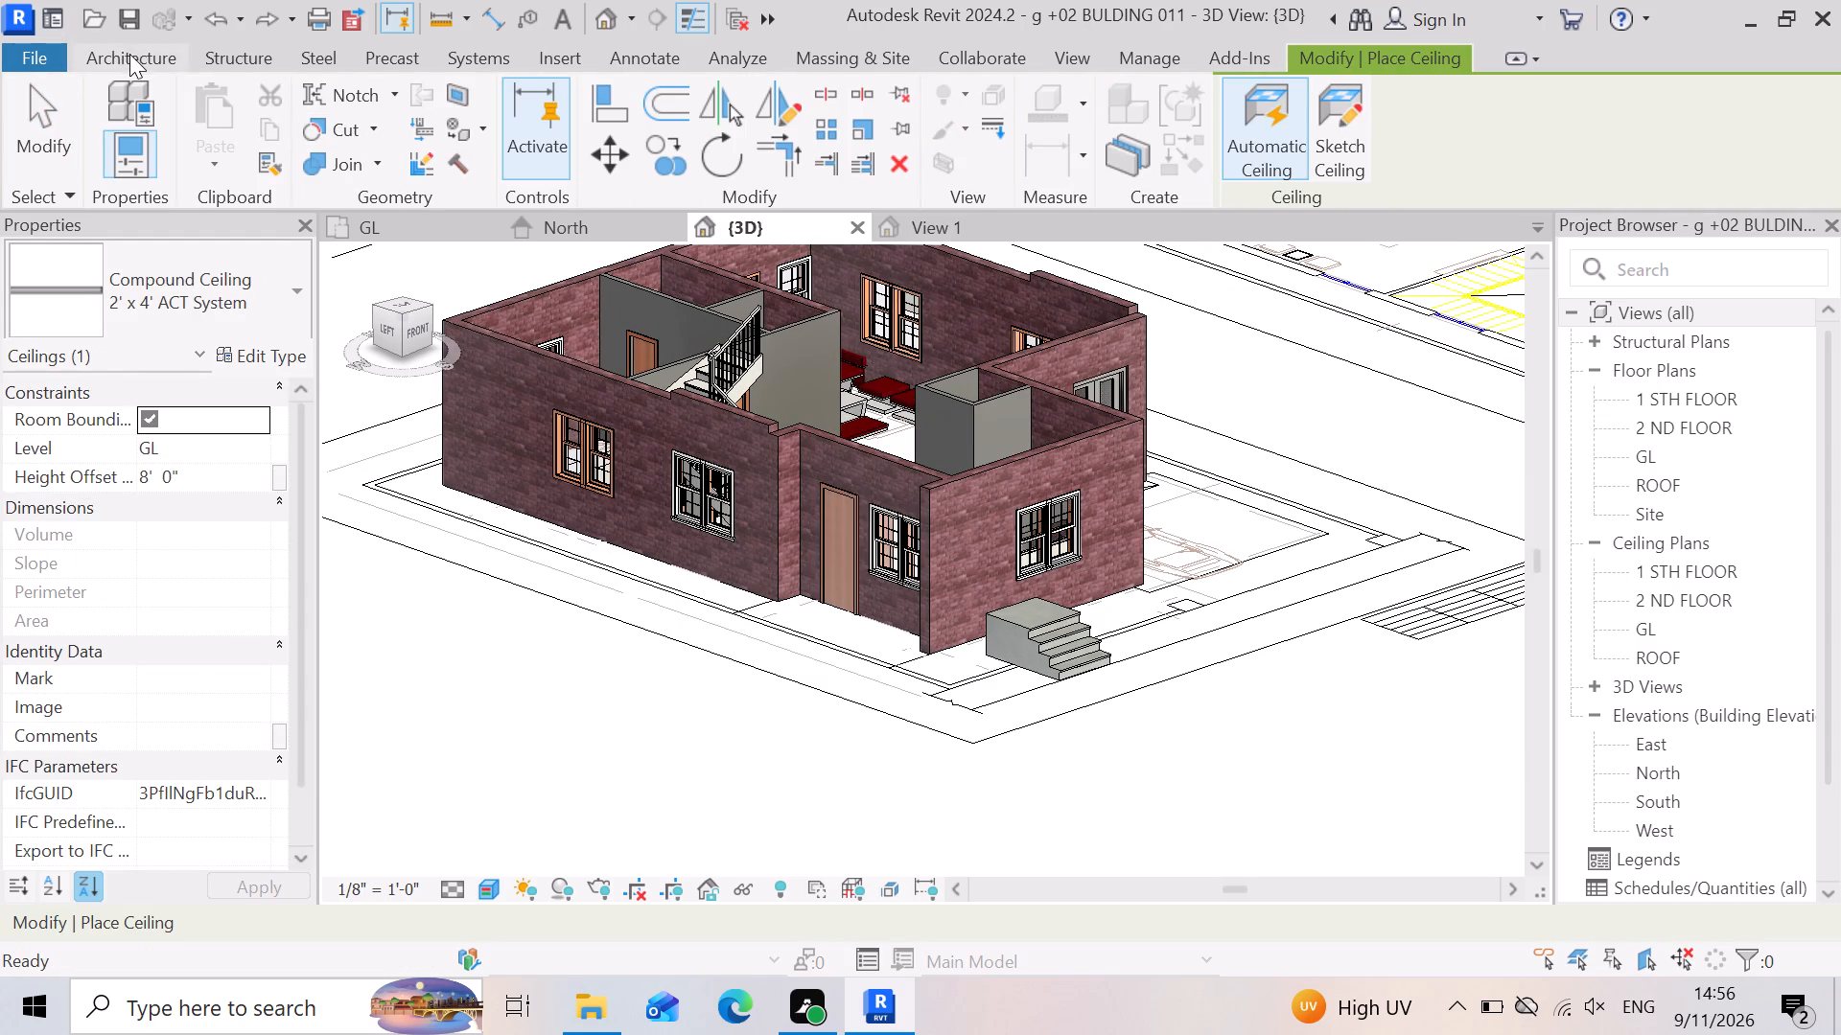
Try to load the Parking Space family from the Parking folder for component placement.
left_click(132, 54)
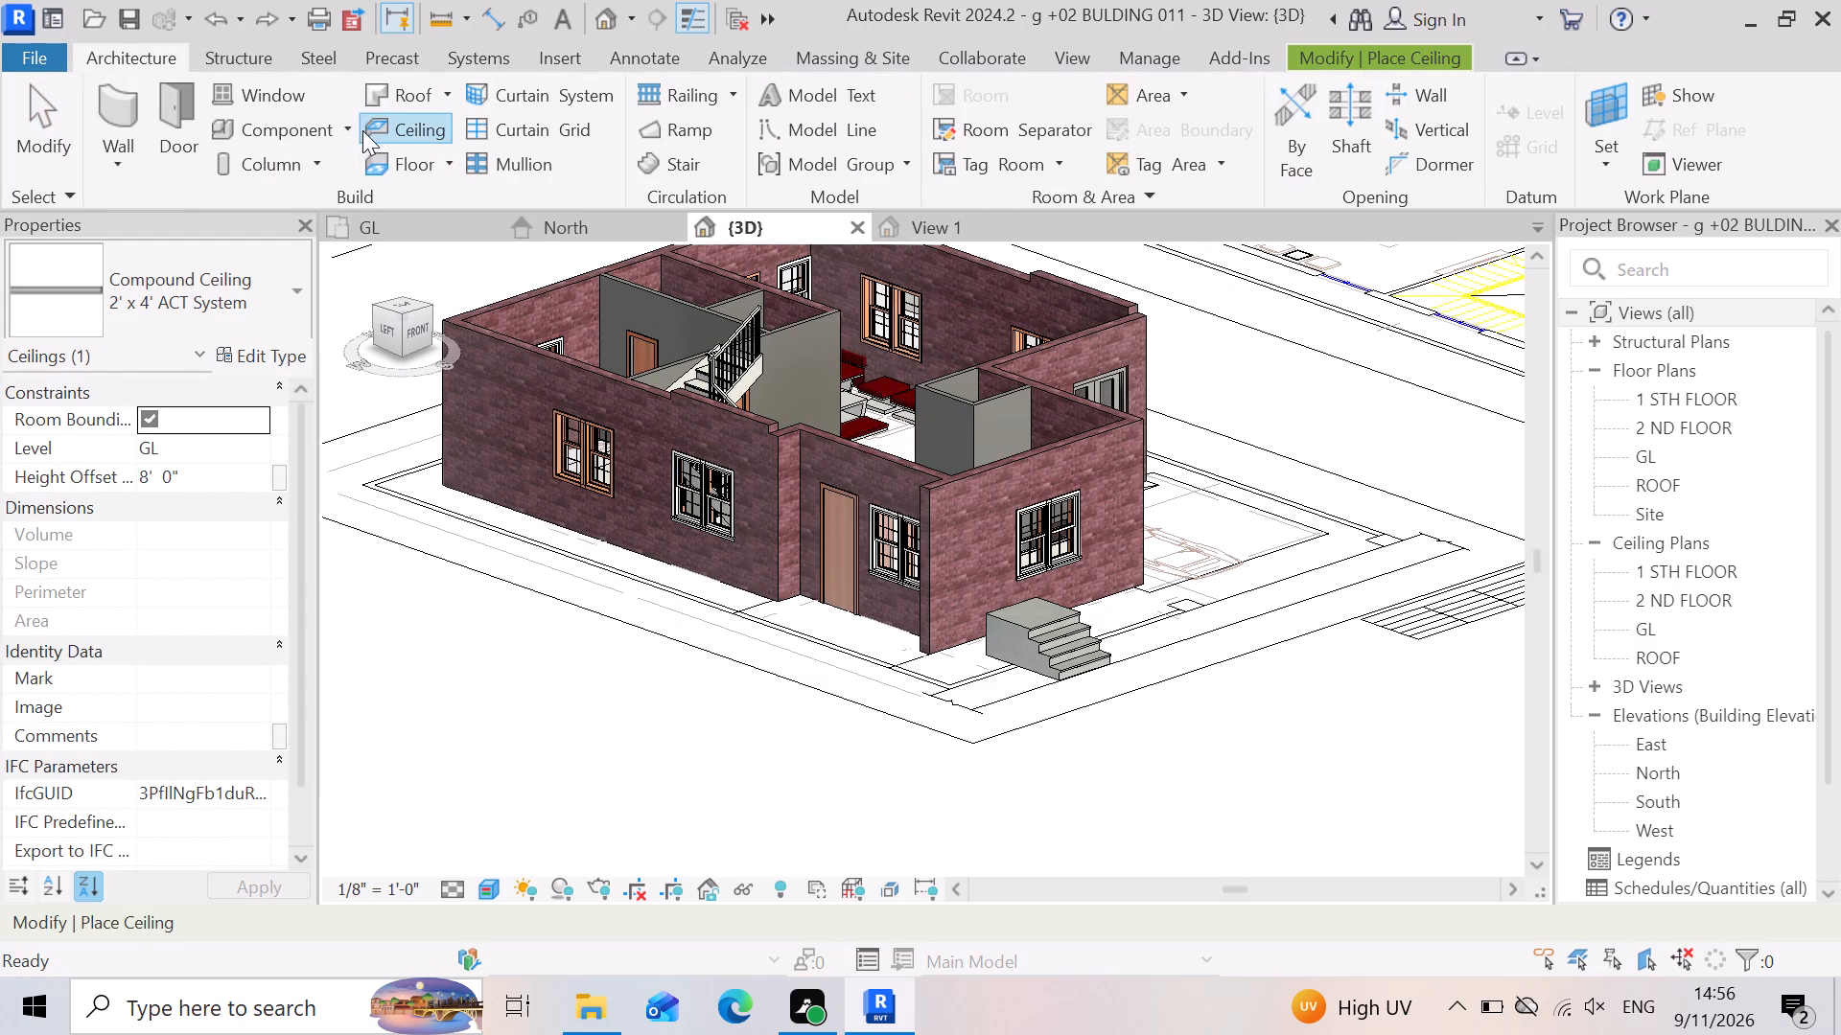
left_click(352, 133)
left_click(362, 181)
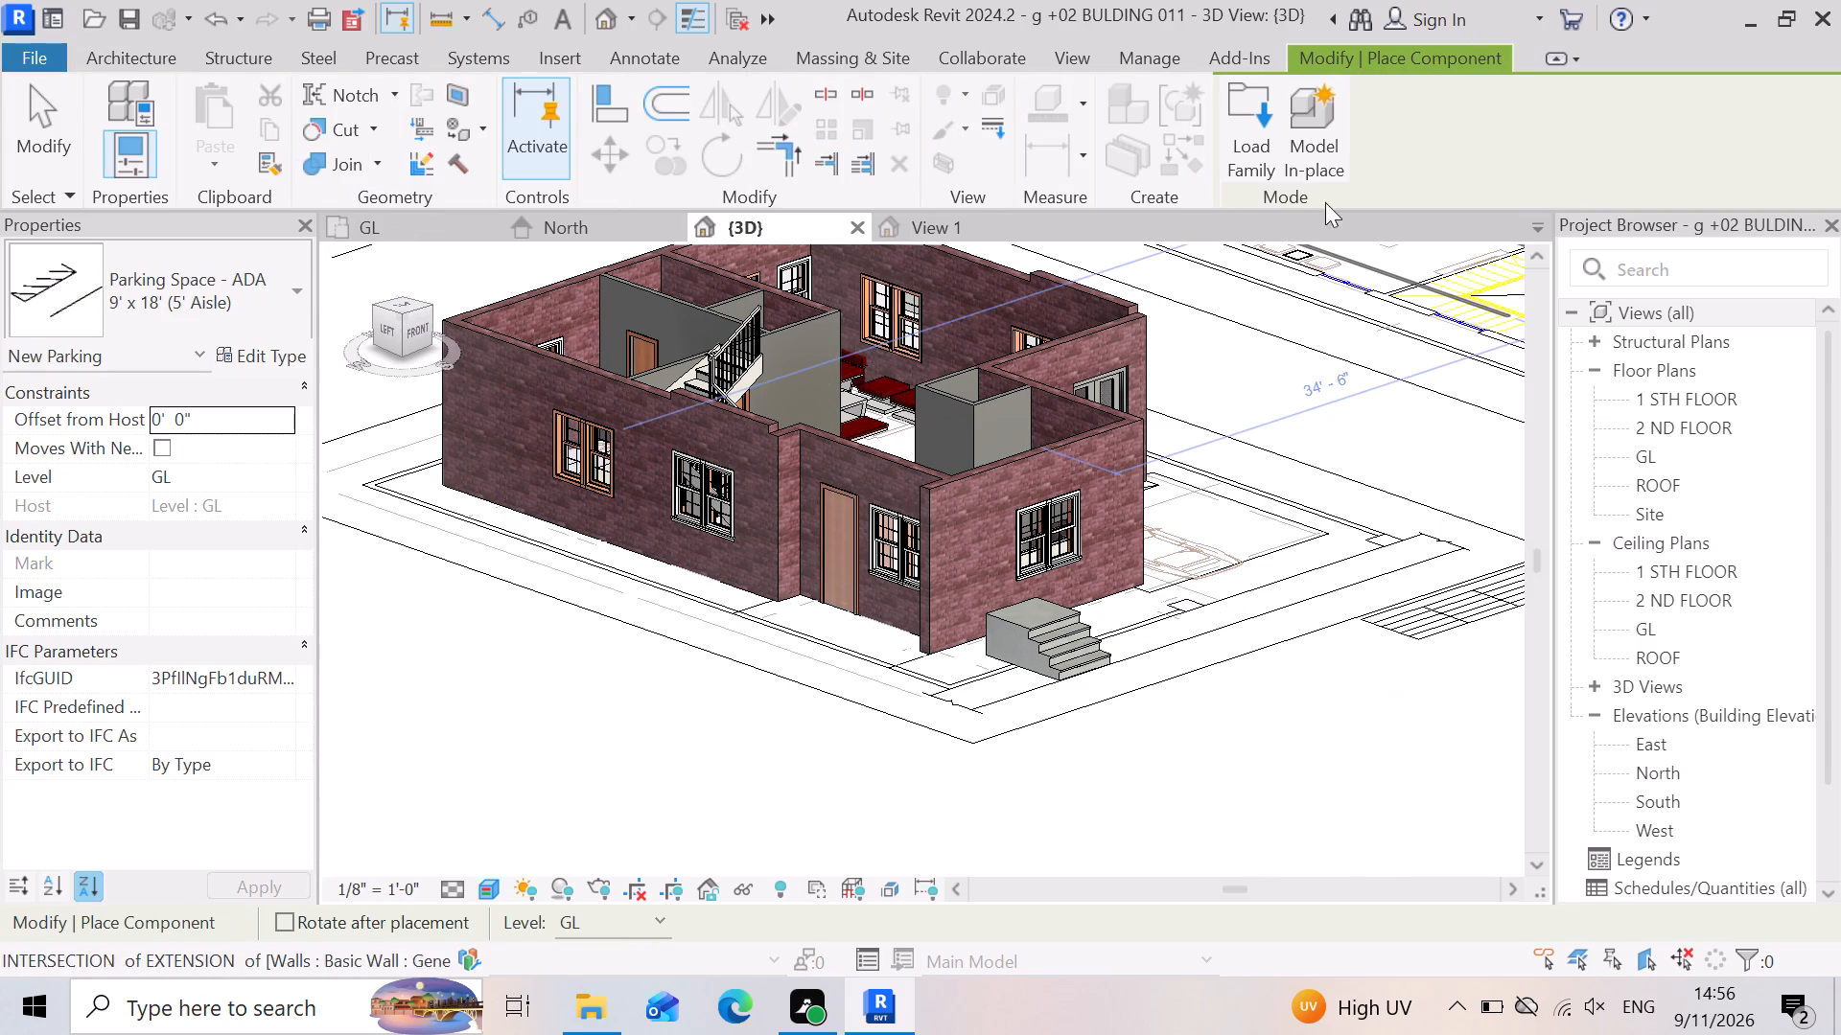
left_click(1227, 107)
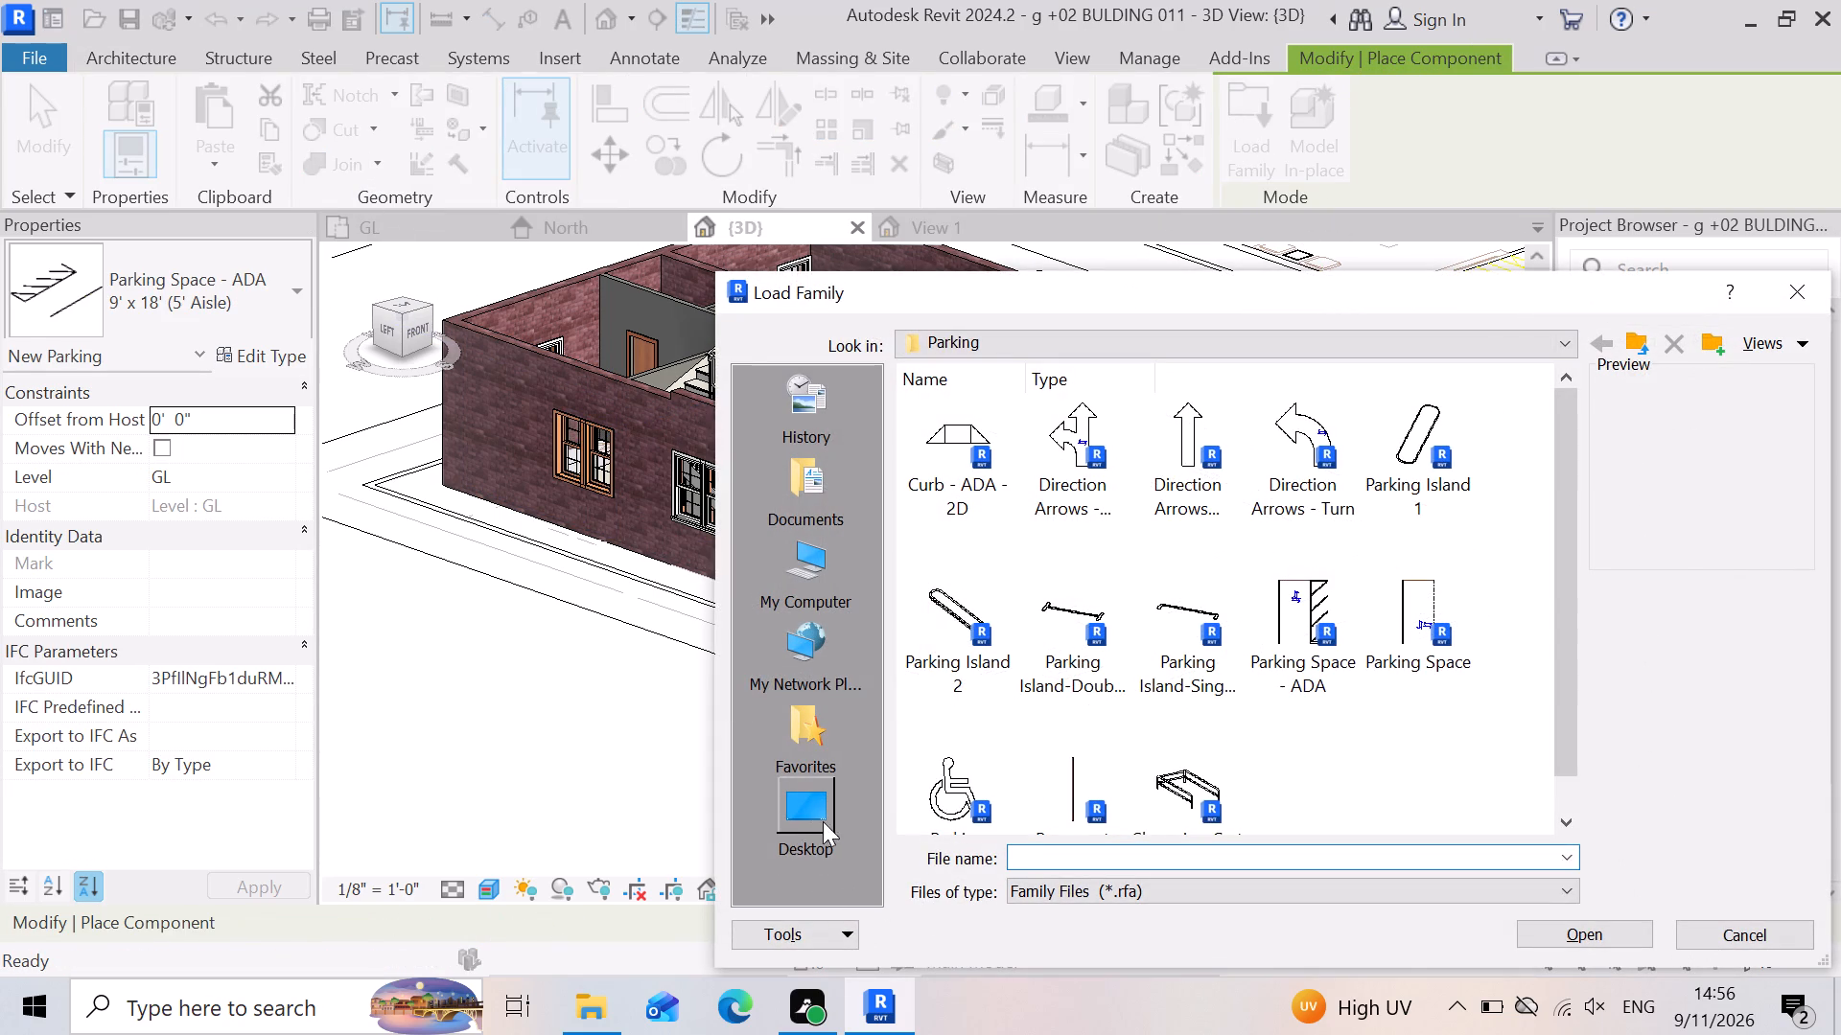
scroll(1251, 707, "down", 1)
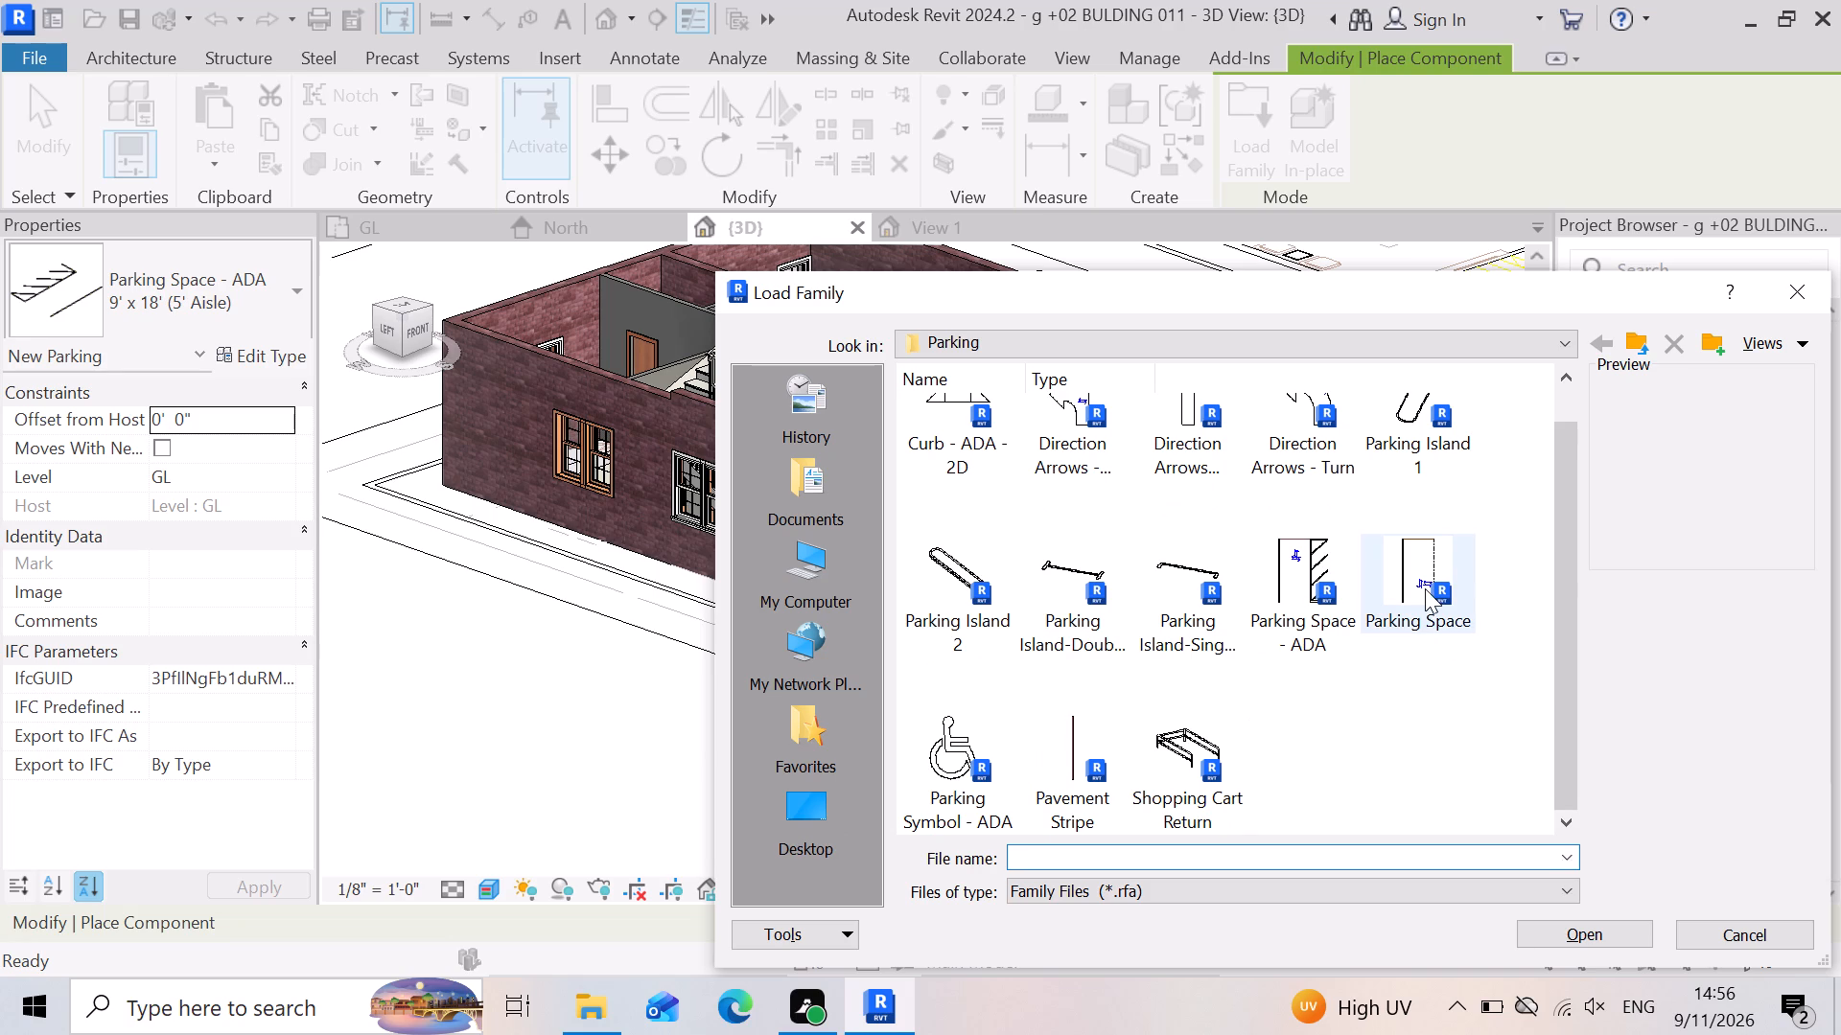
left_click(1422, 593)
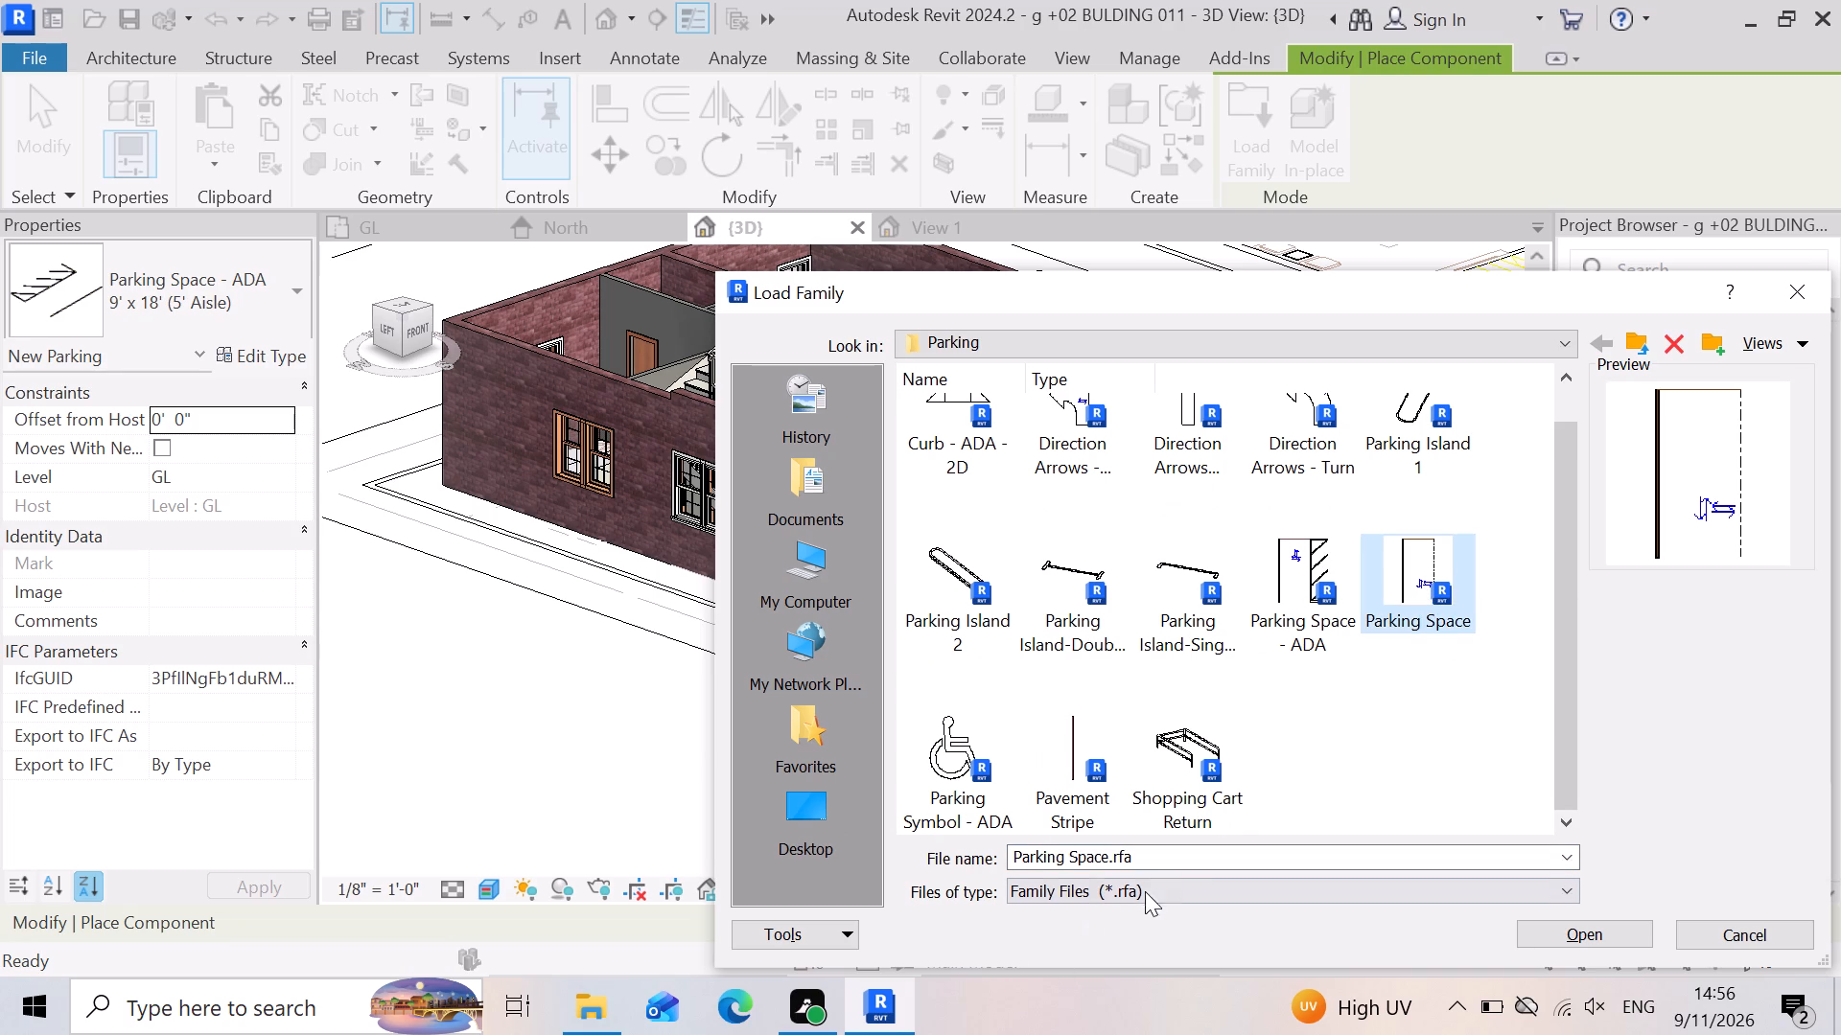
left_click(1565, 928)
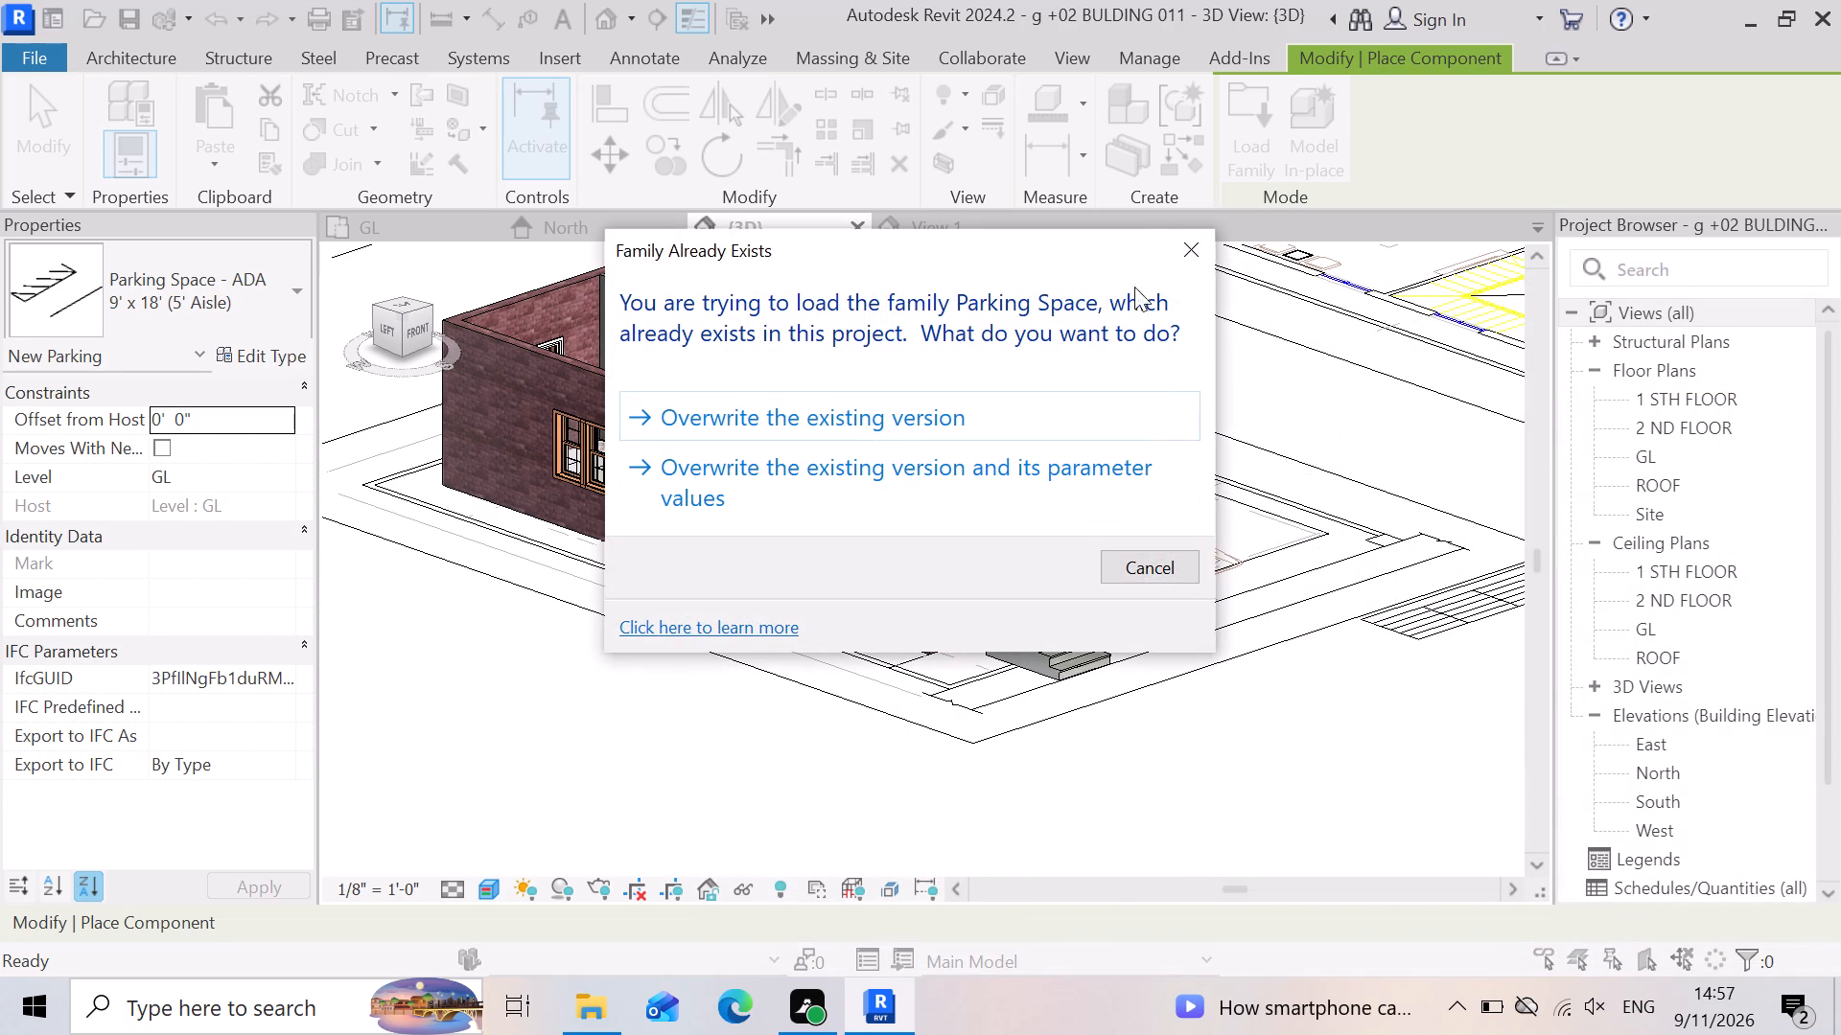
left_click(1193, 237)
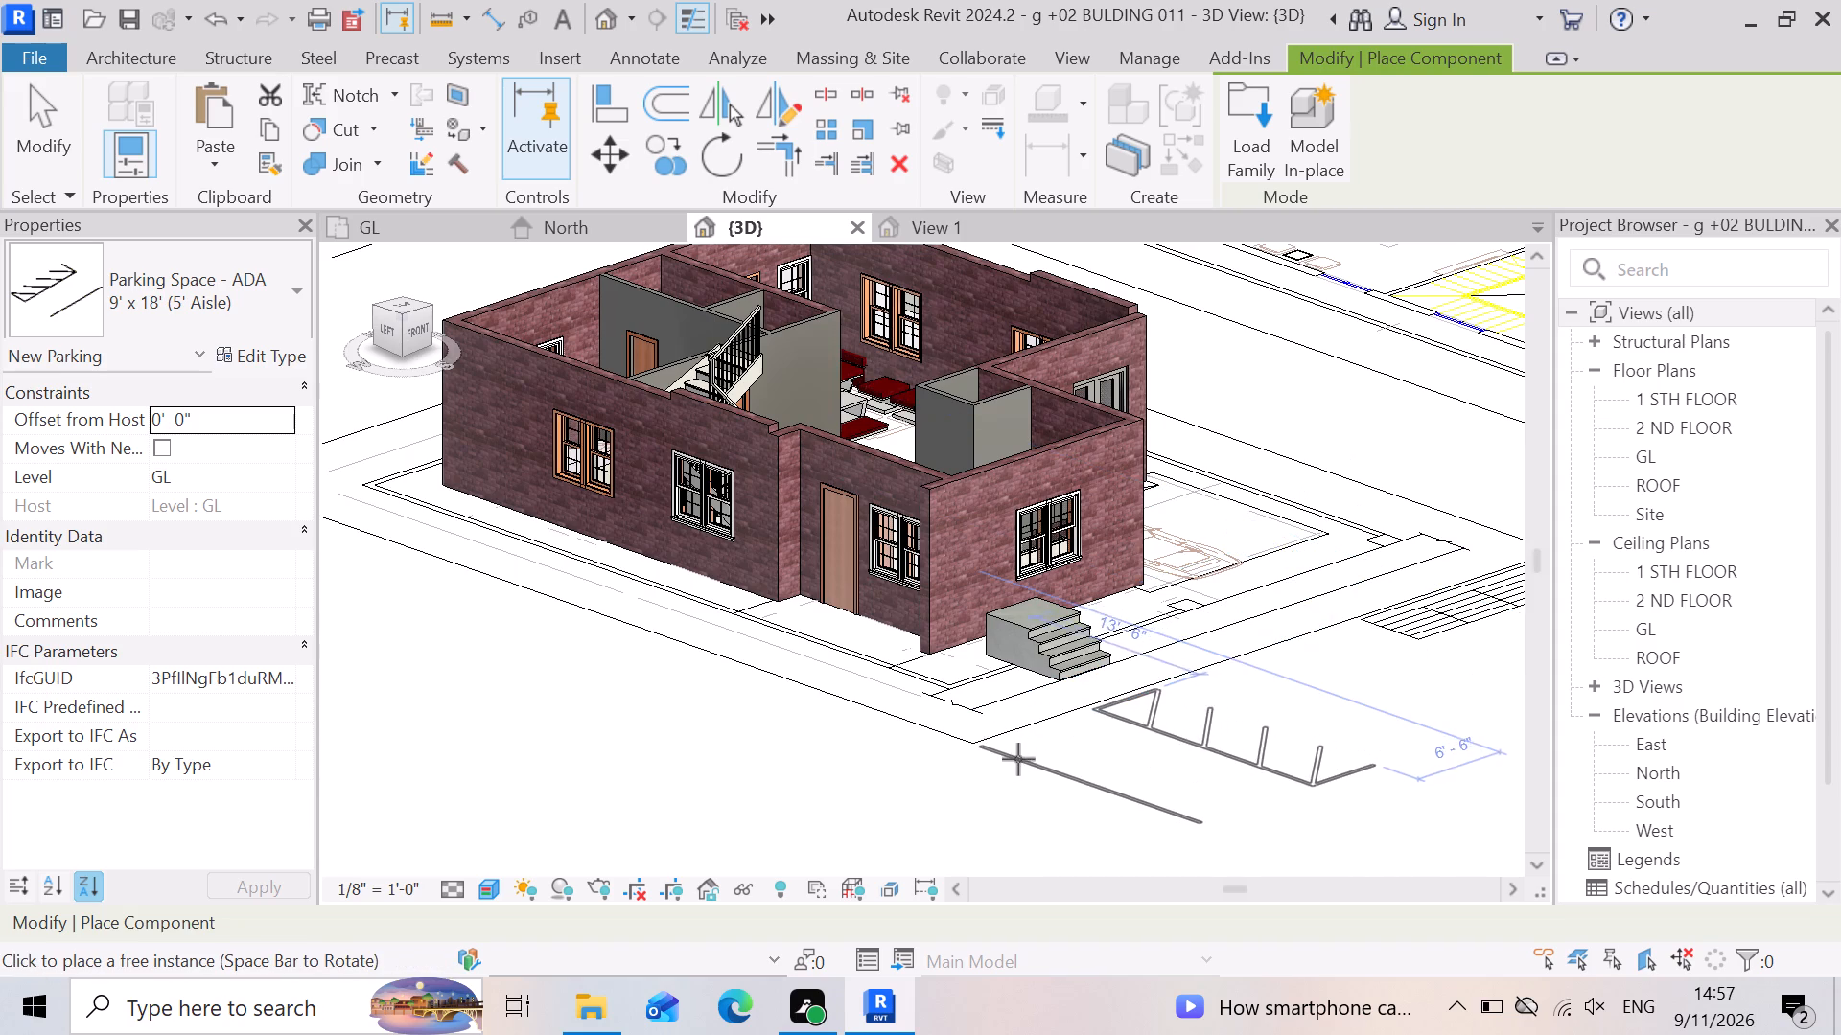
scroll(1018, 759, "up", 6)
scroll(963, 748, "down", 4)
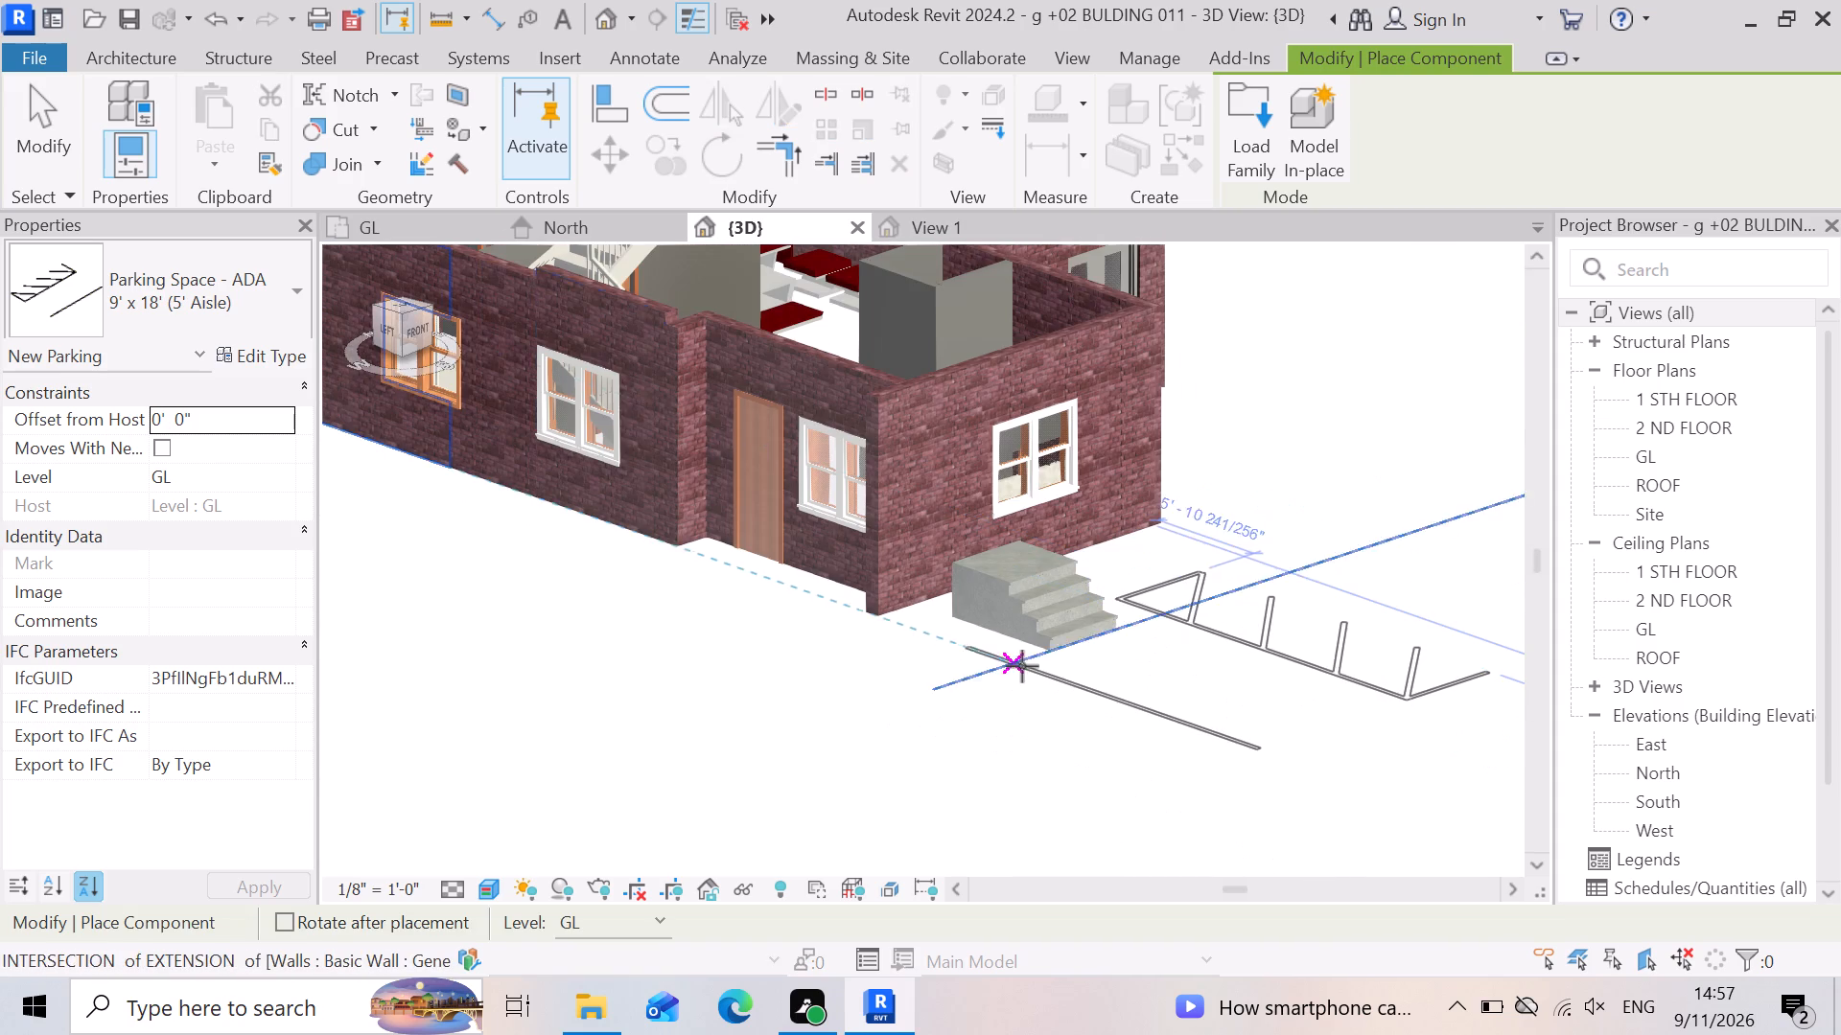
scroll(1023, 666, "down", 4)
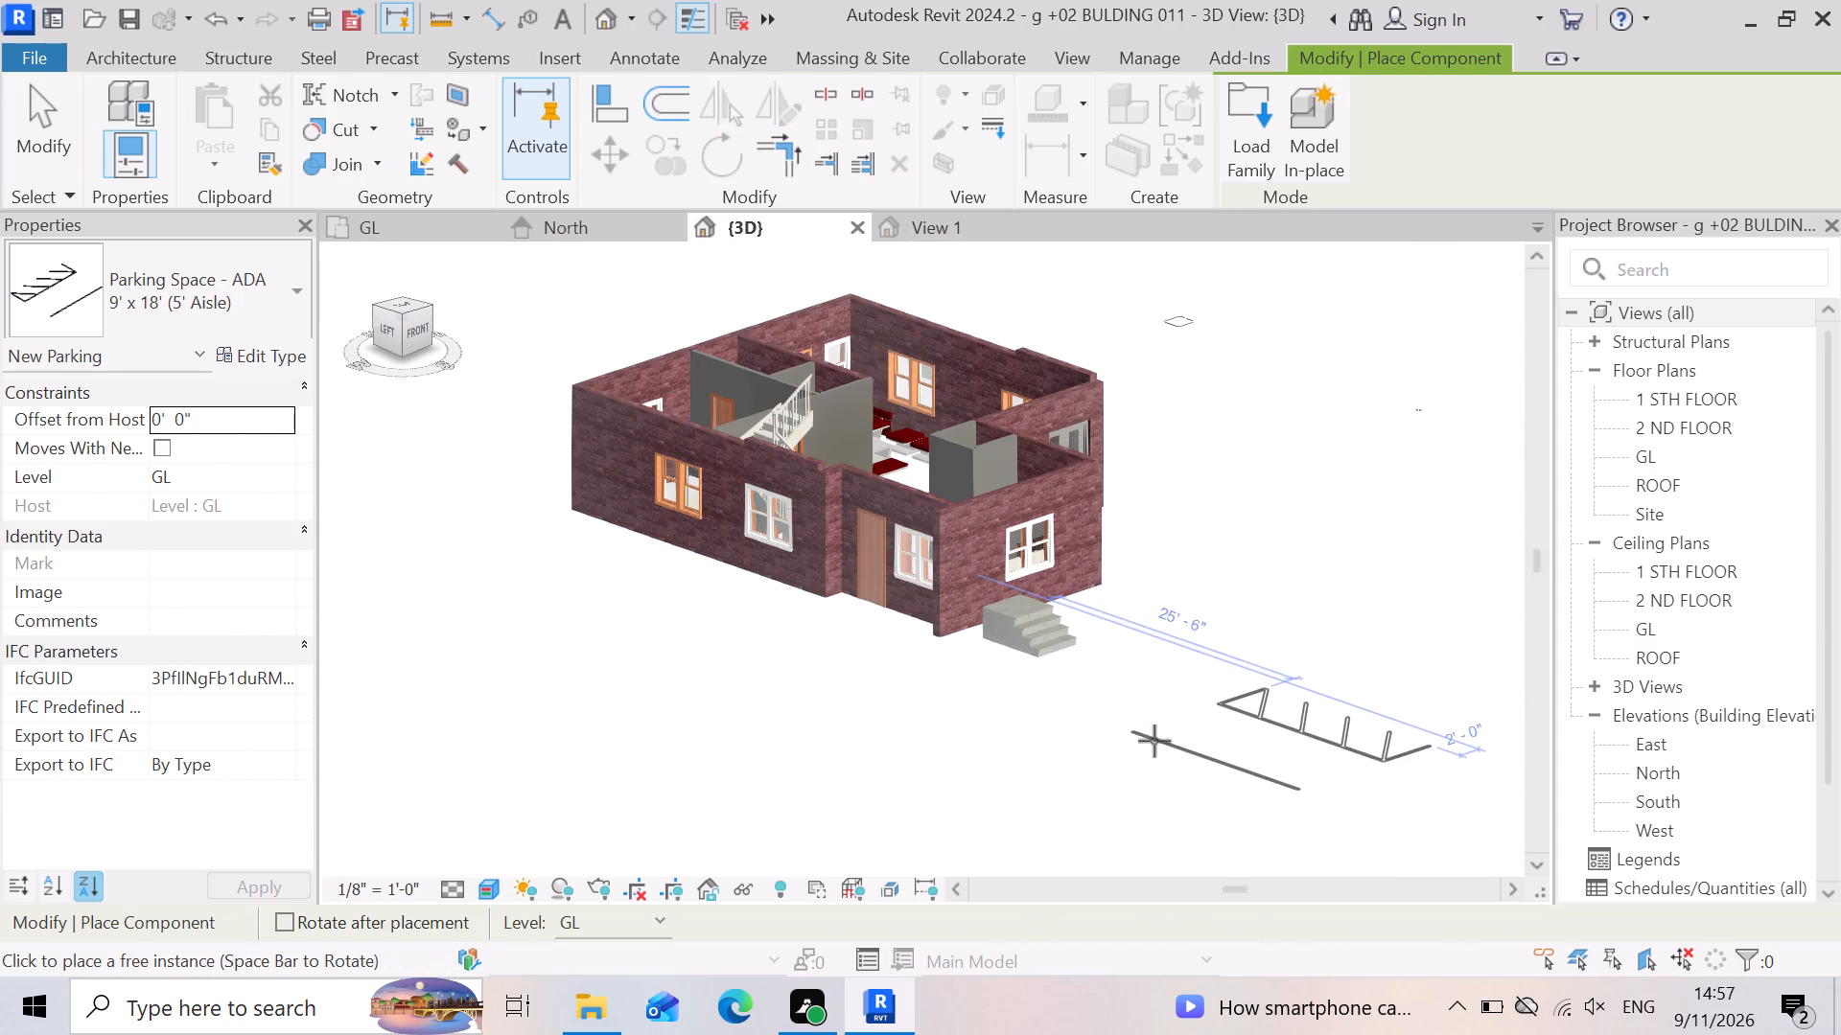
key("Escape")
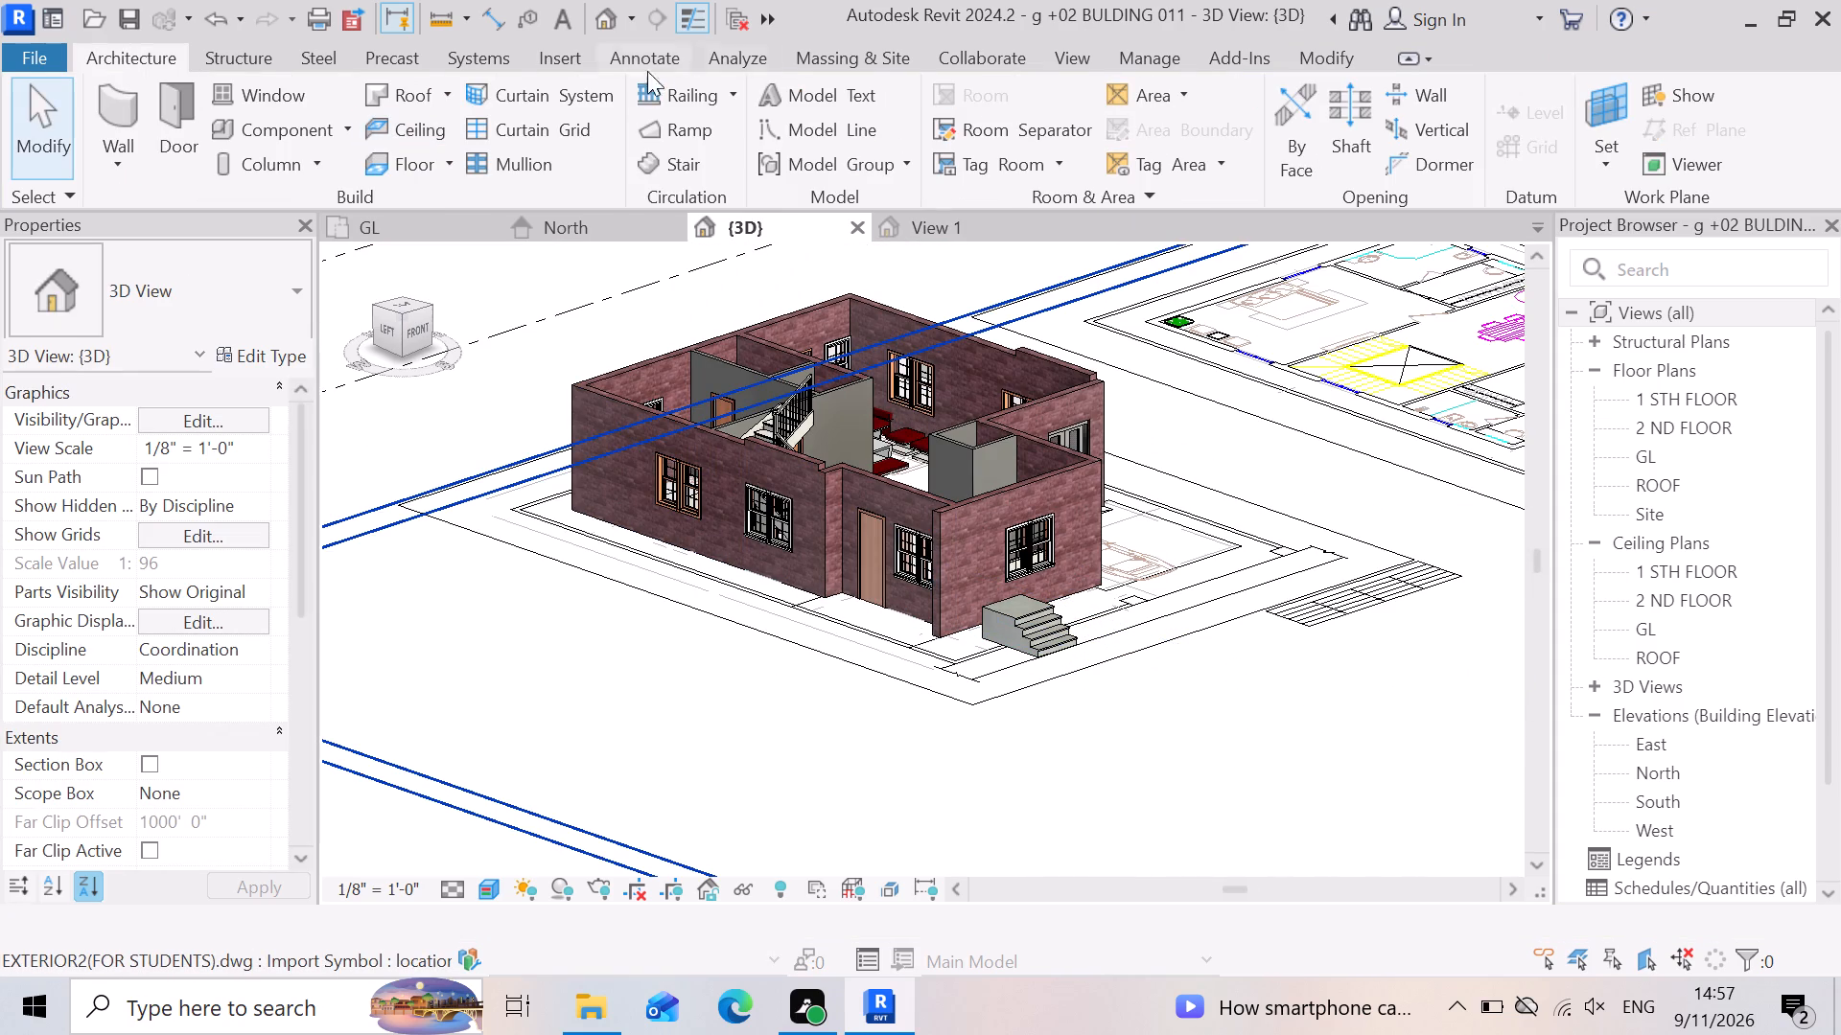
Load the Manhole family from the Site library's Utilities folder for component placement.
left_click(346, 131)
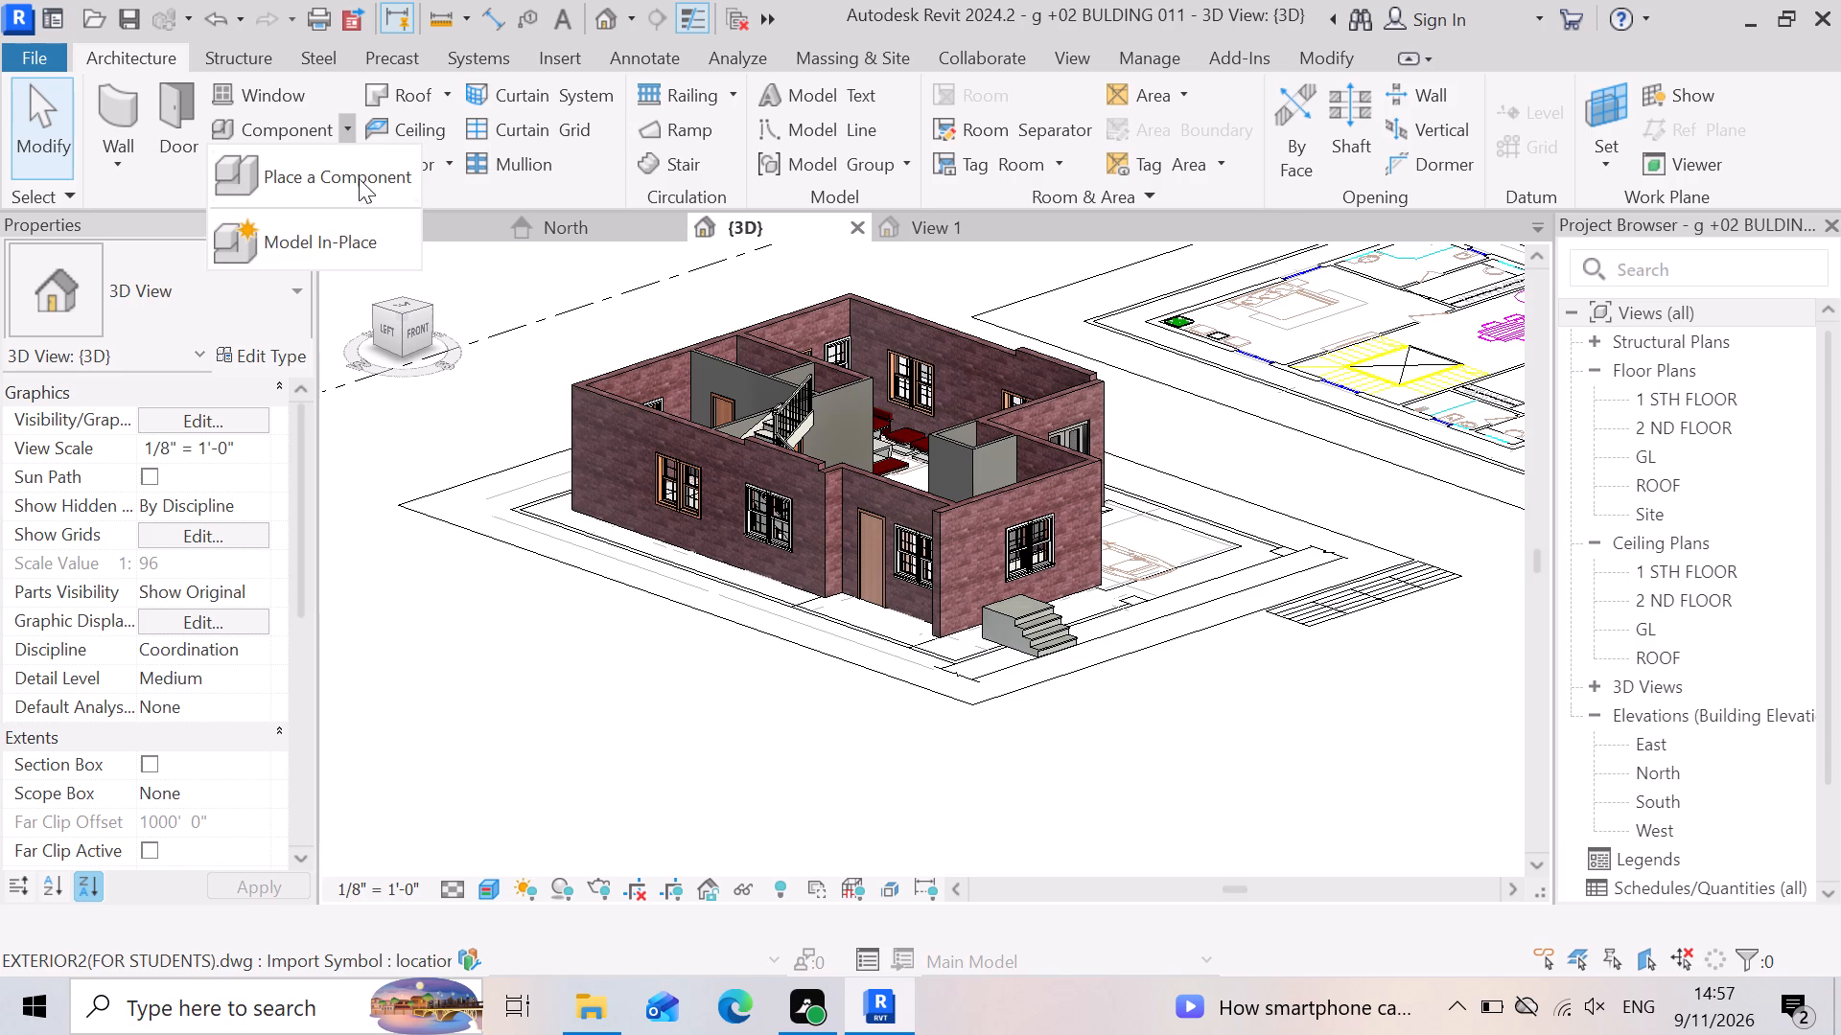
left_click(357, 175)
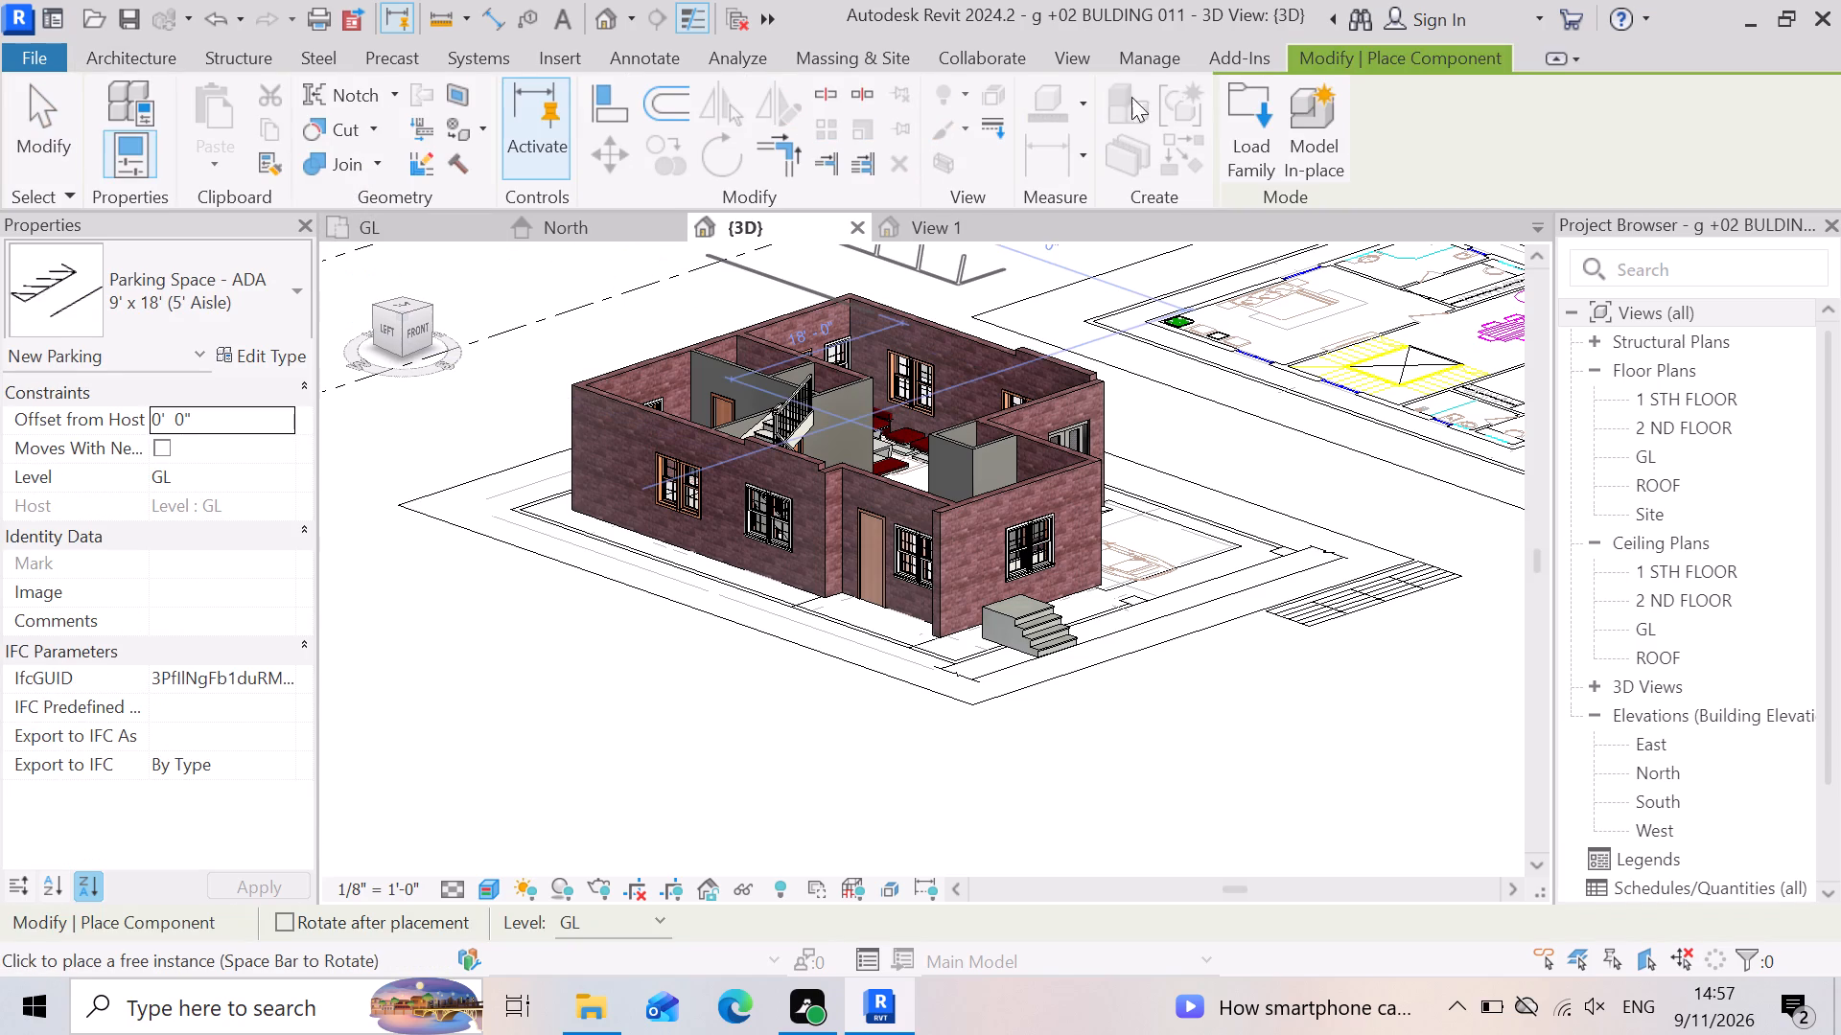
left_click(1231, 108)
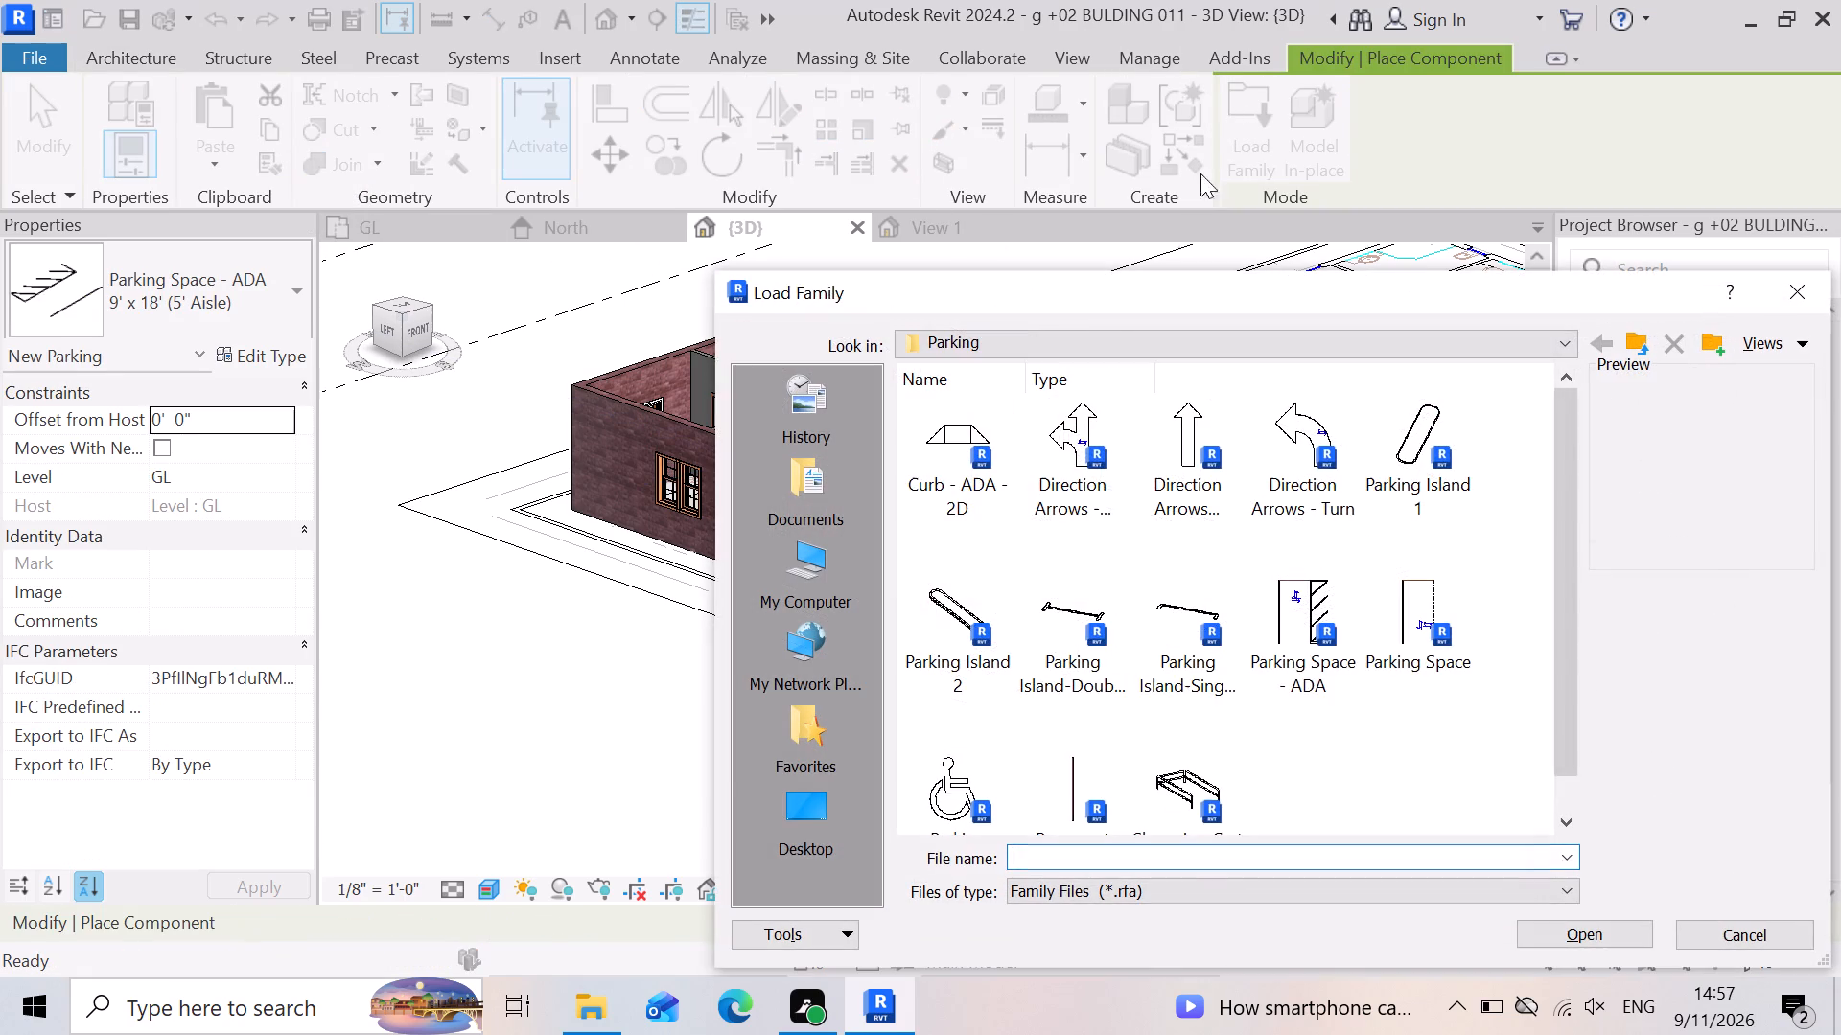
scroll(1418, 701, "down", 4)
left_click(1629, 342)
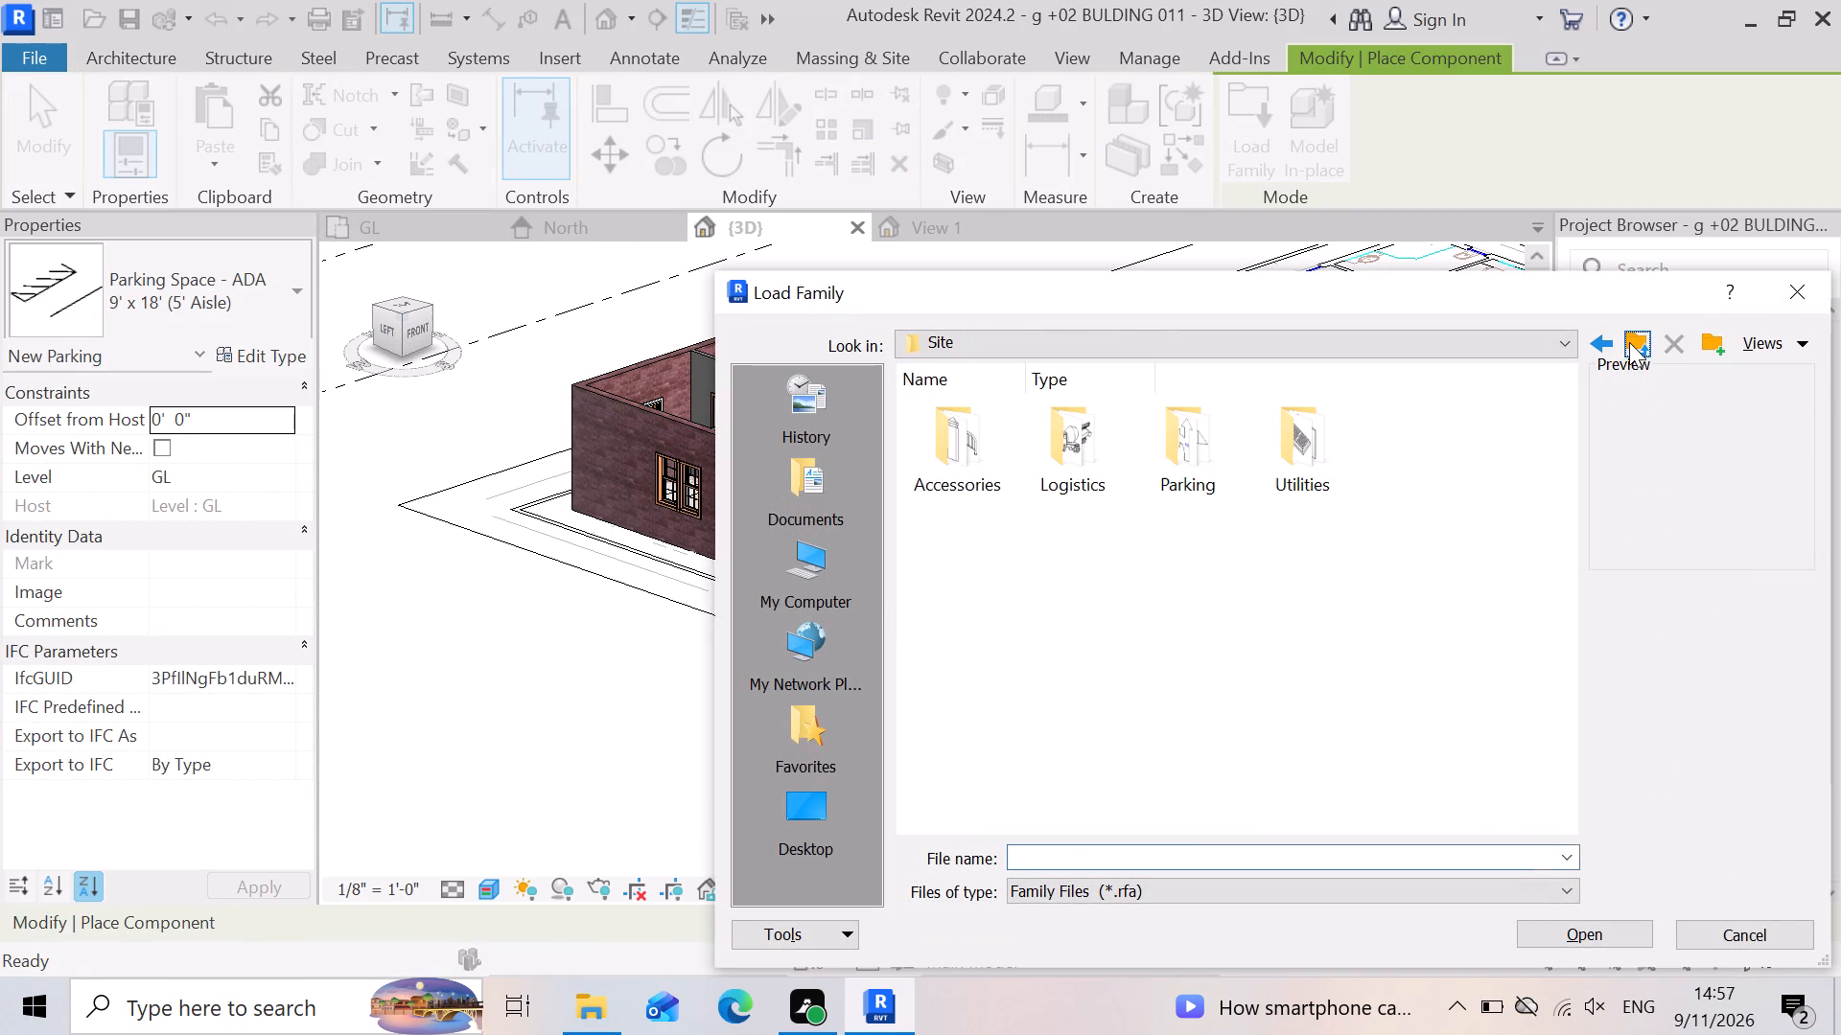
double_click(1309, 467)
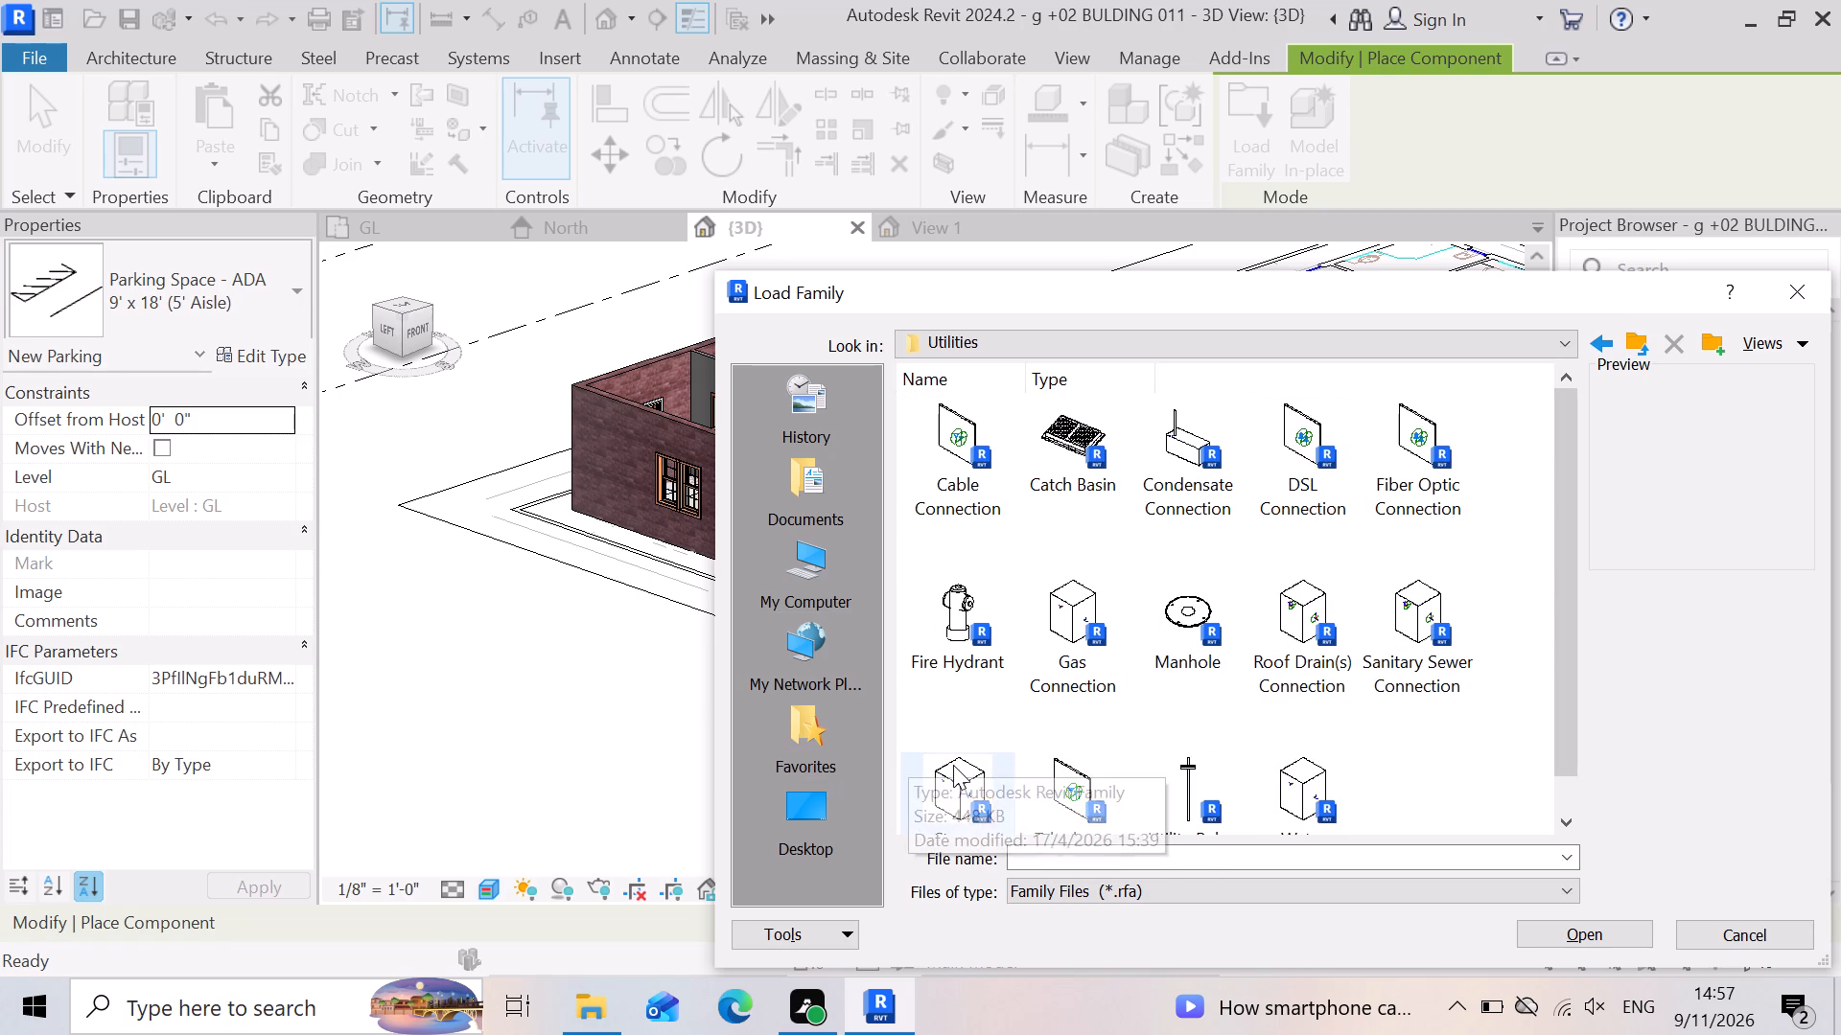
scroll(1248, 715, "down", 3)
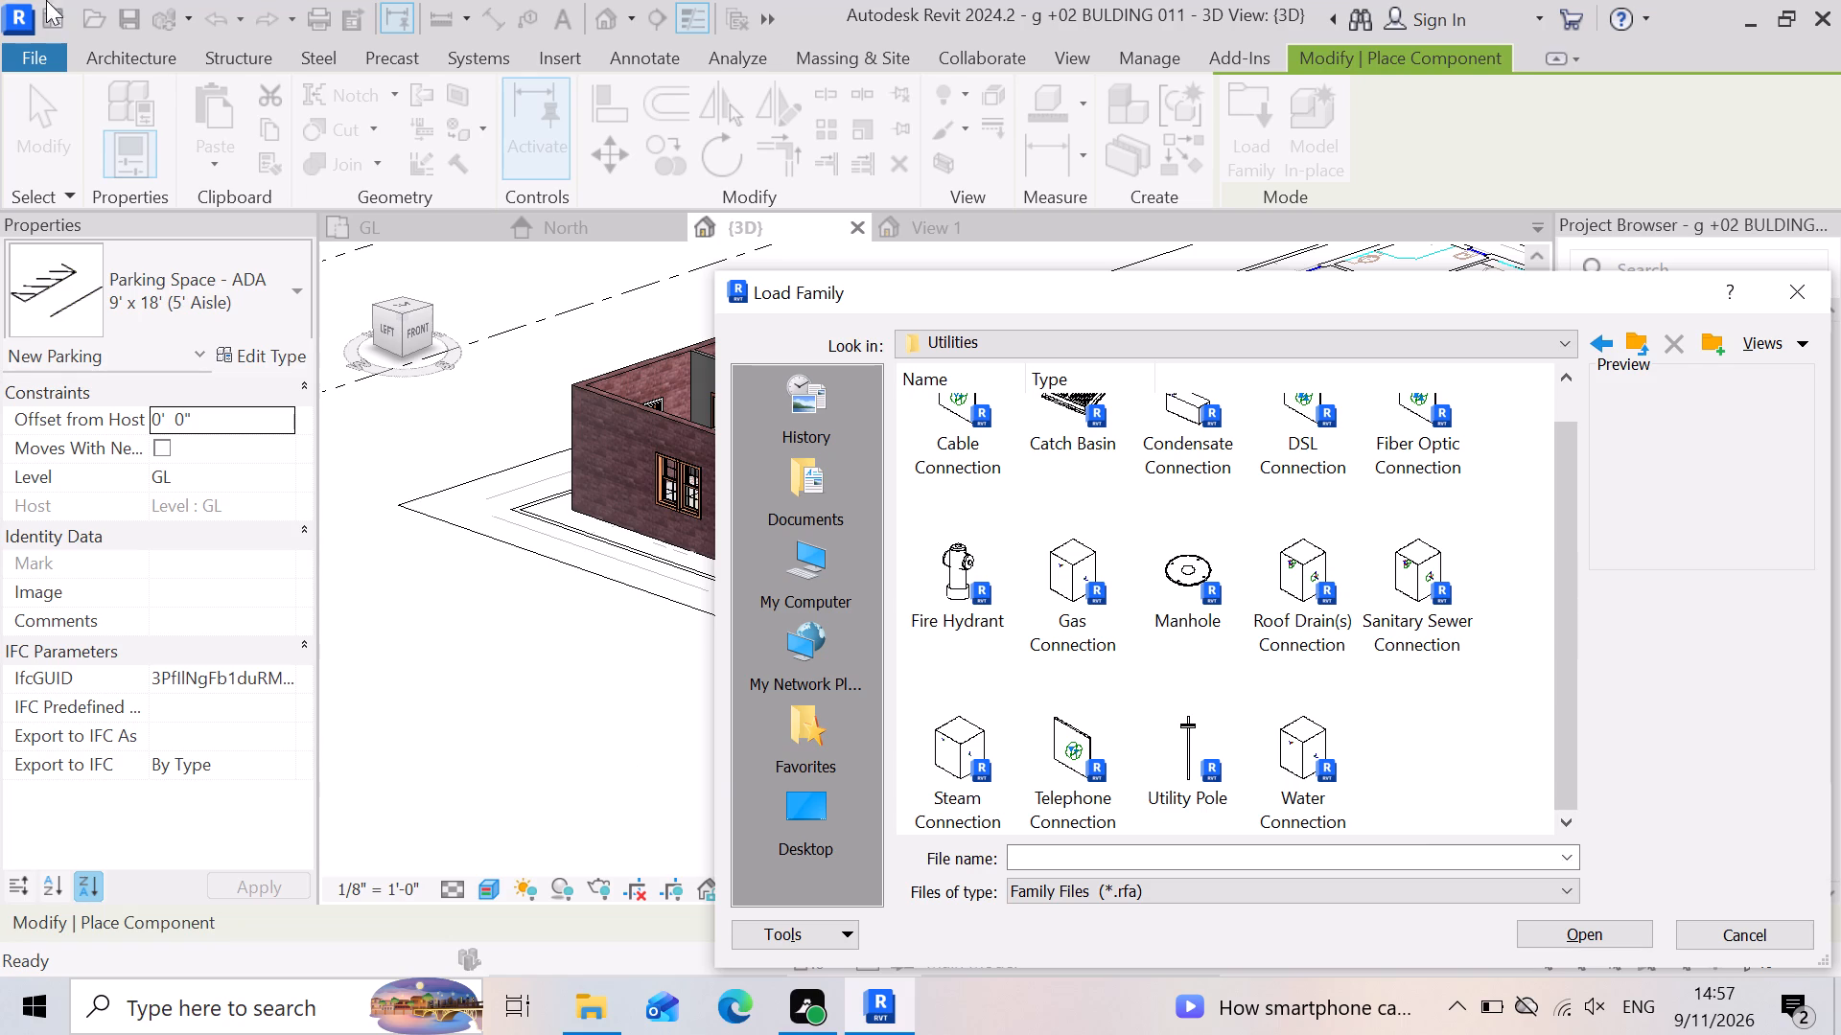
scroll(1127, 596, "down", 1)
scroll(1236, 624, "down", 3)
scroll(1168, 733, "down", 4)
double_click(1154, 586)
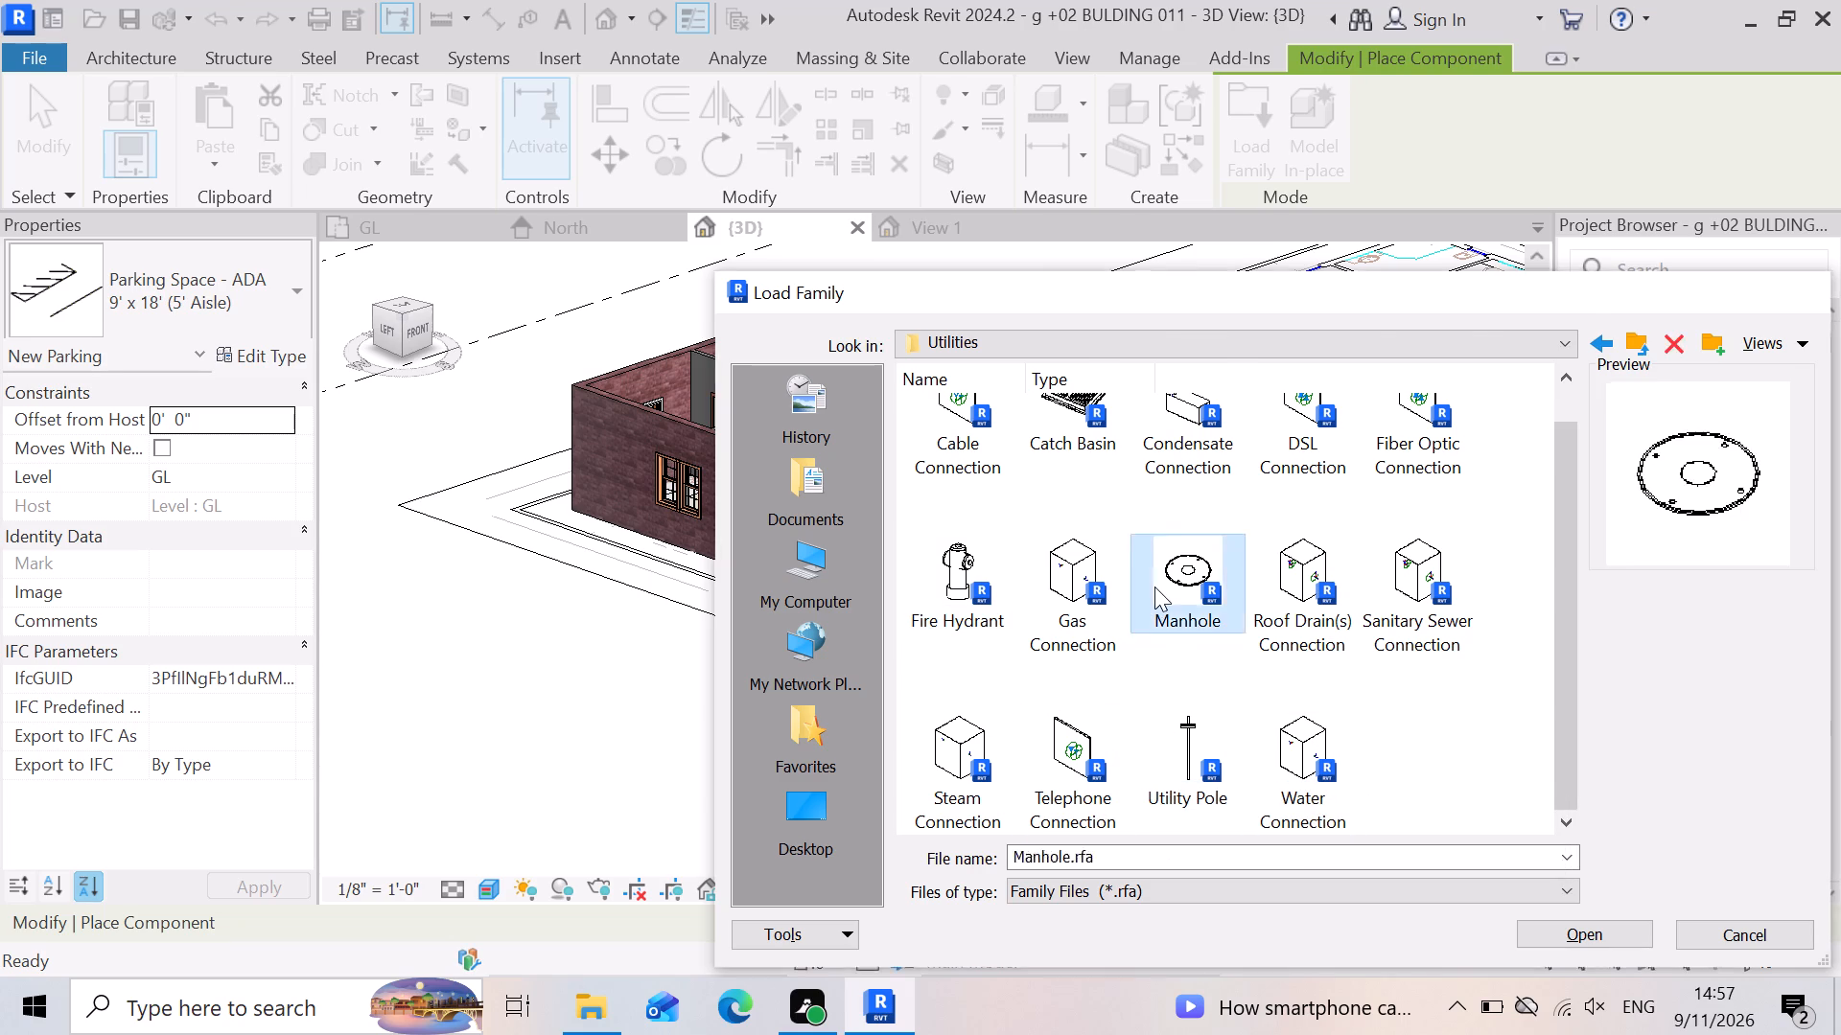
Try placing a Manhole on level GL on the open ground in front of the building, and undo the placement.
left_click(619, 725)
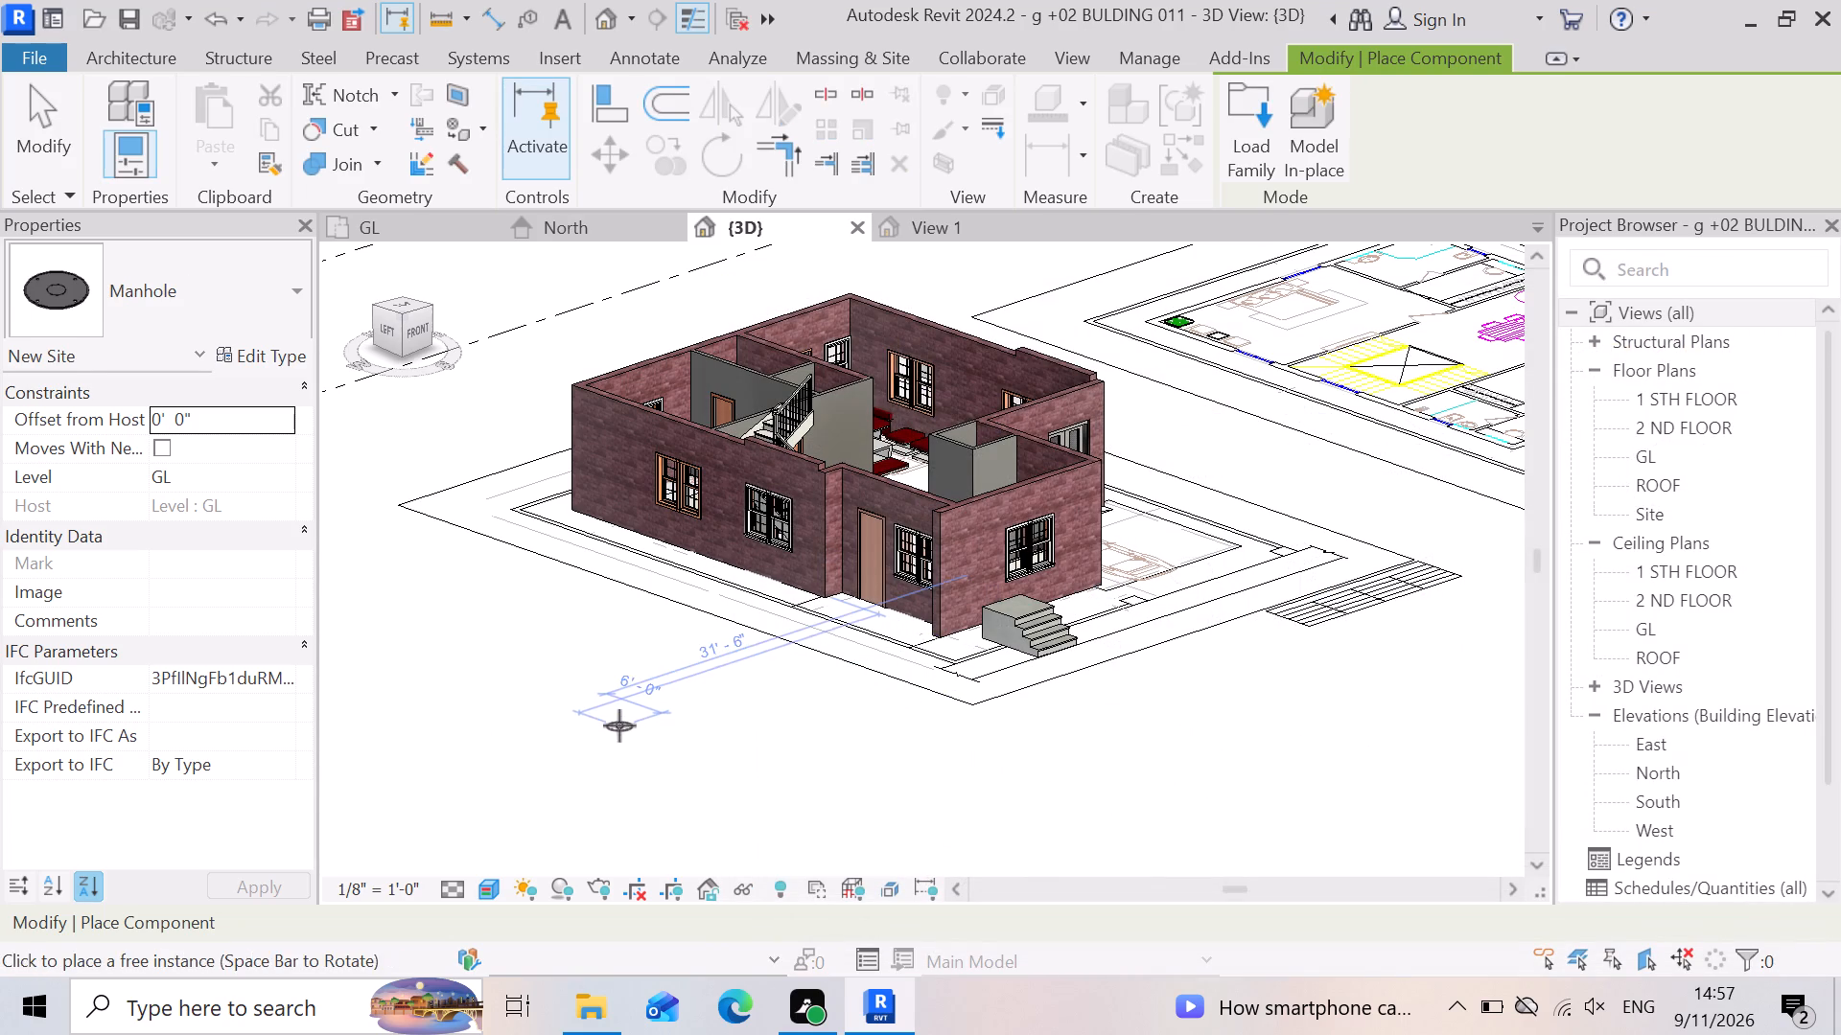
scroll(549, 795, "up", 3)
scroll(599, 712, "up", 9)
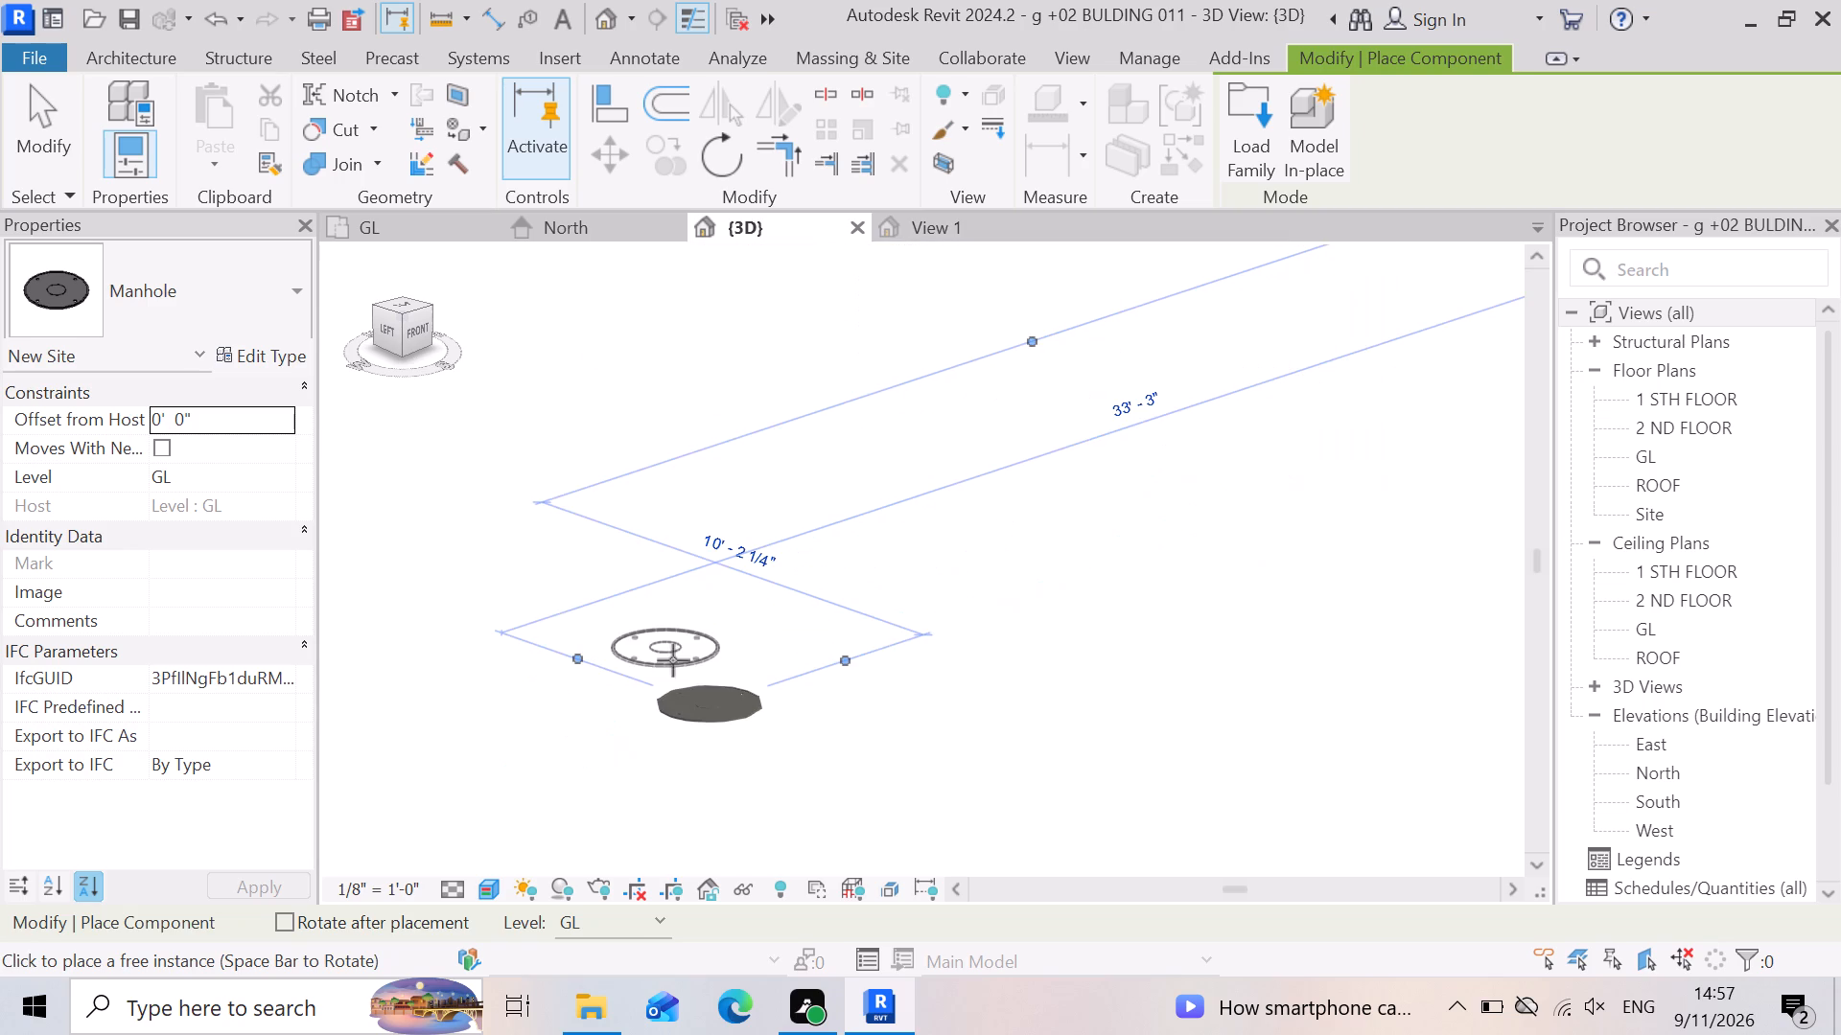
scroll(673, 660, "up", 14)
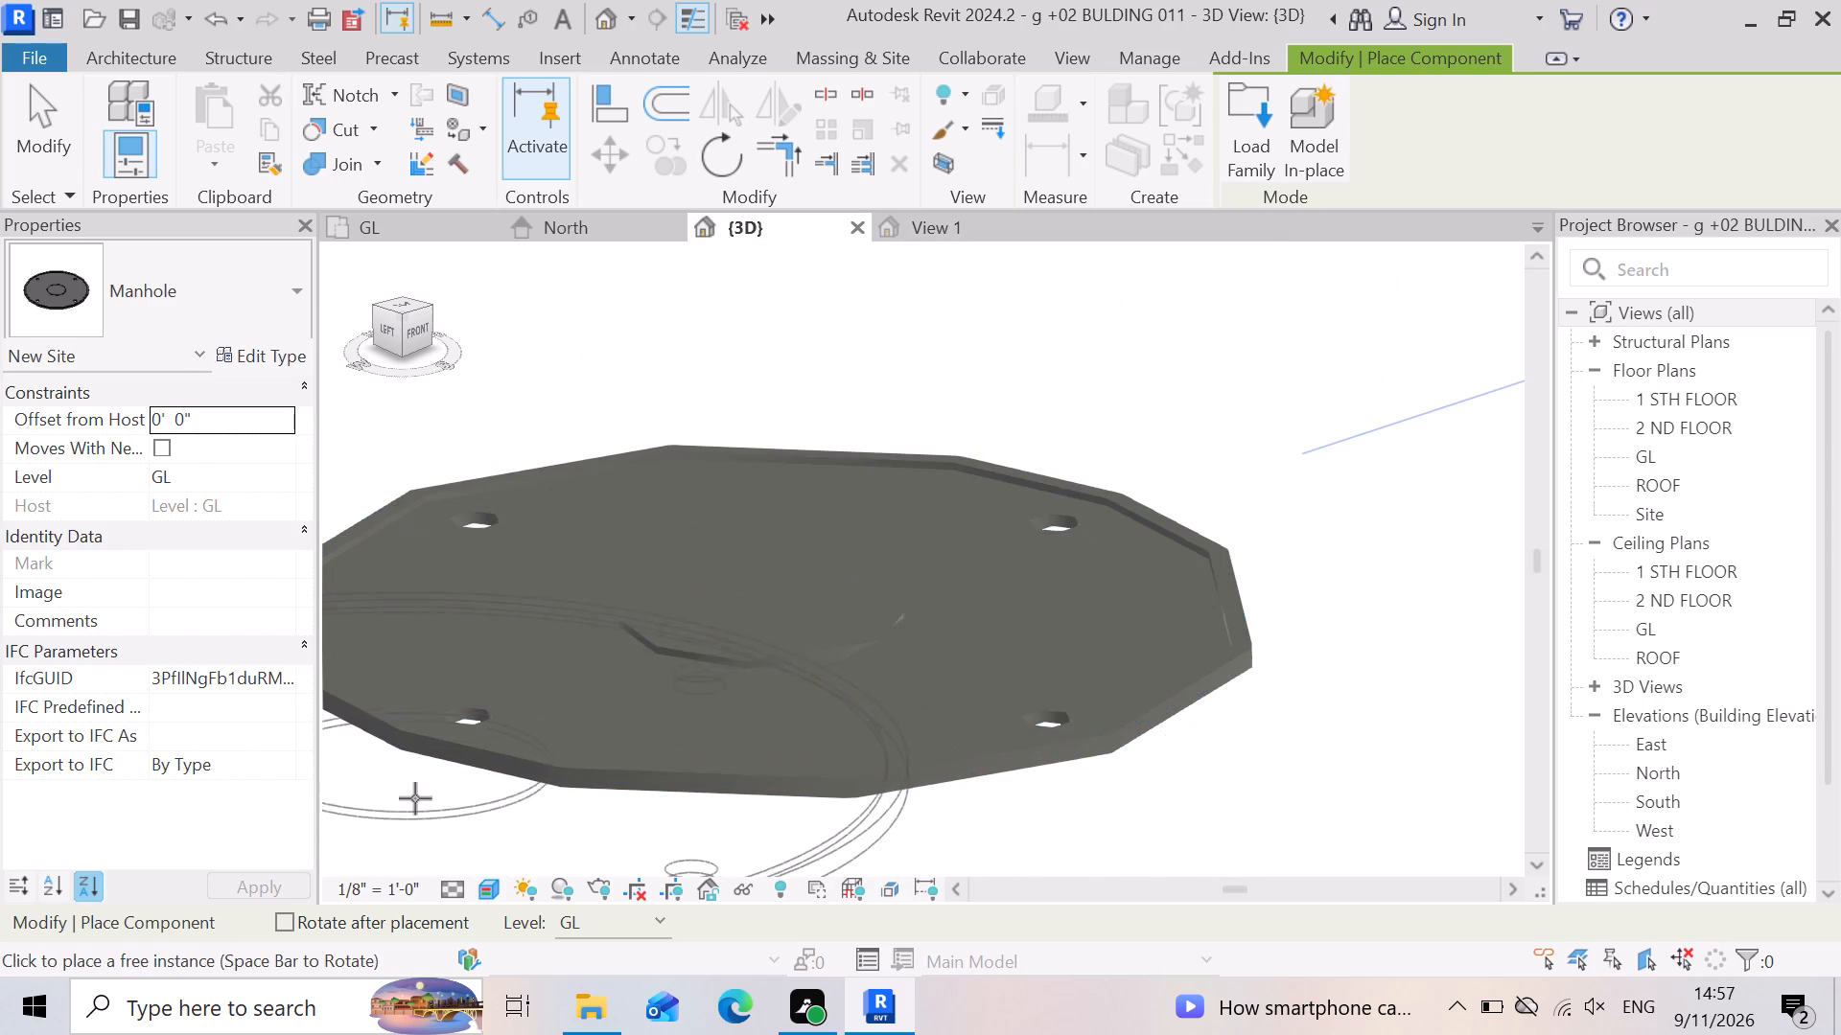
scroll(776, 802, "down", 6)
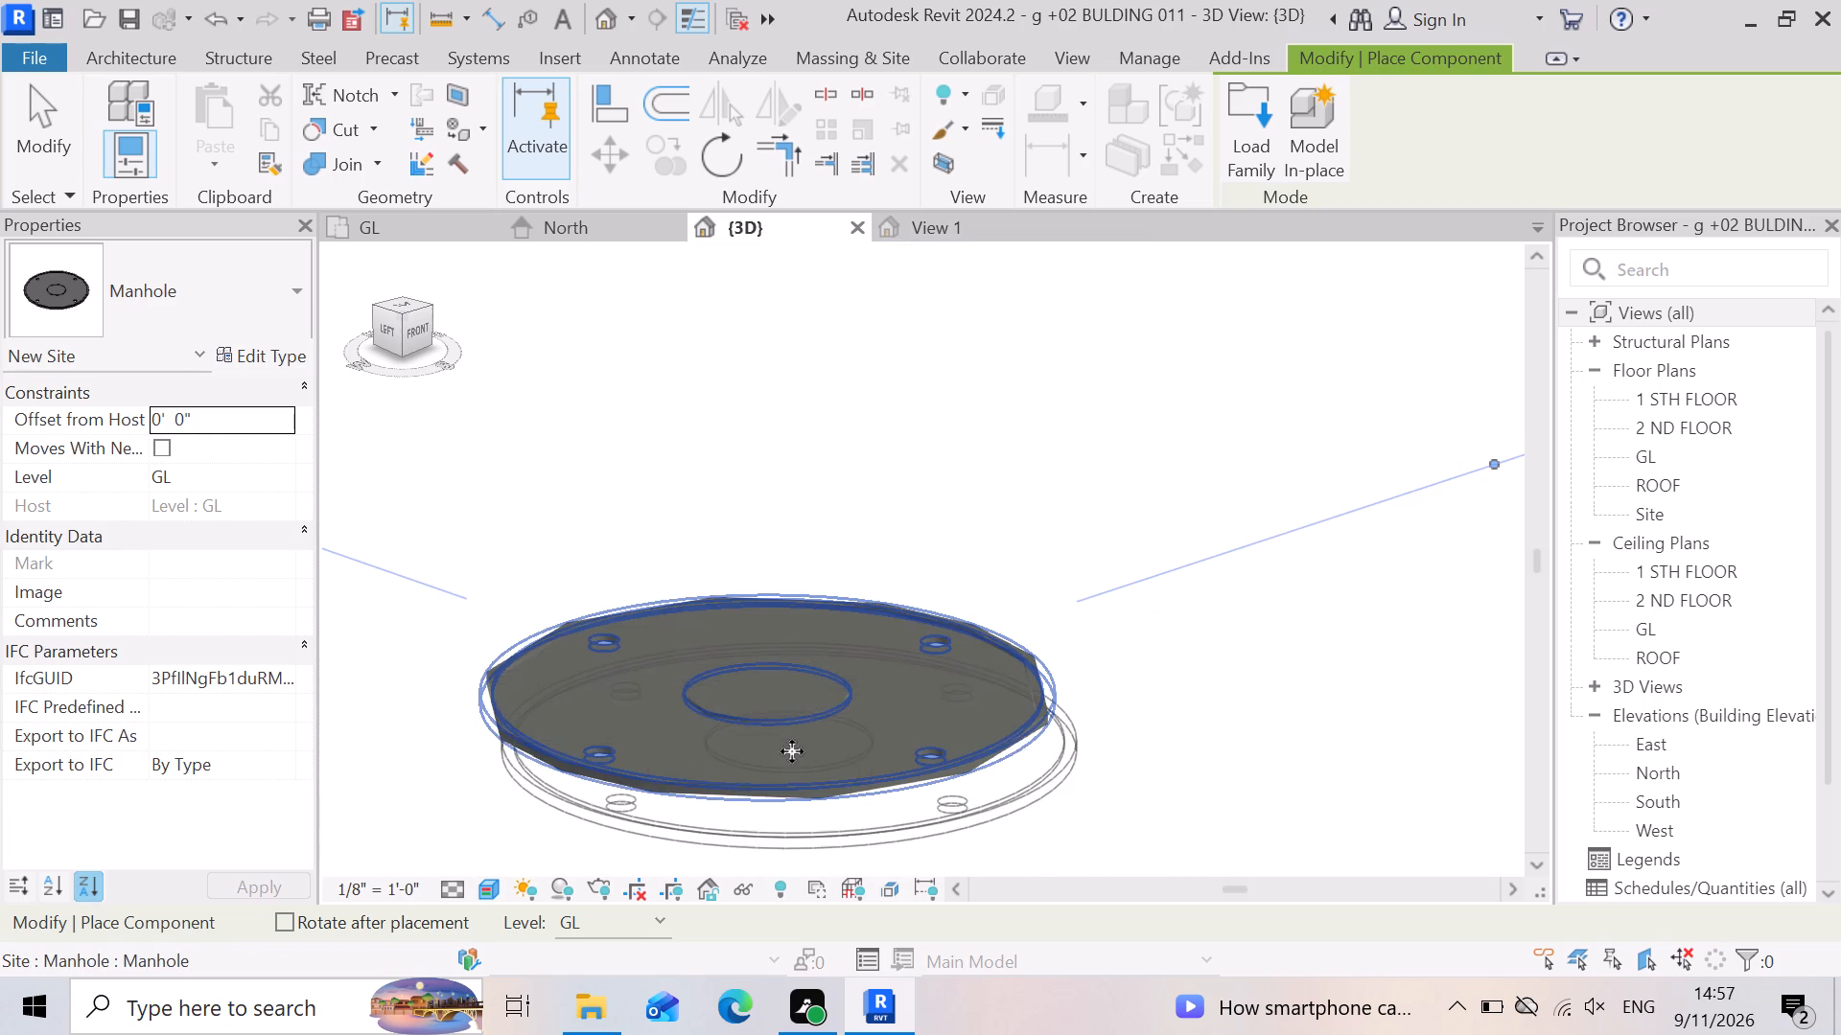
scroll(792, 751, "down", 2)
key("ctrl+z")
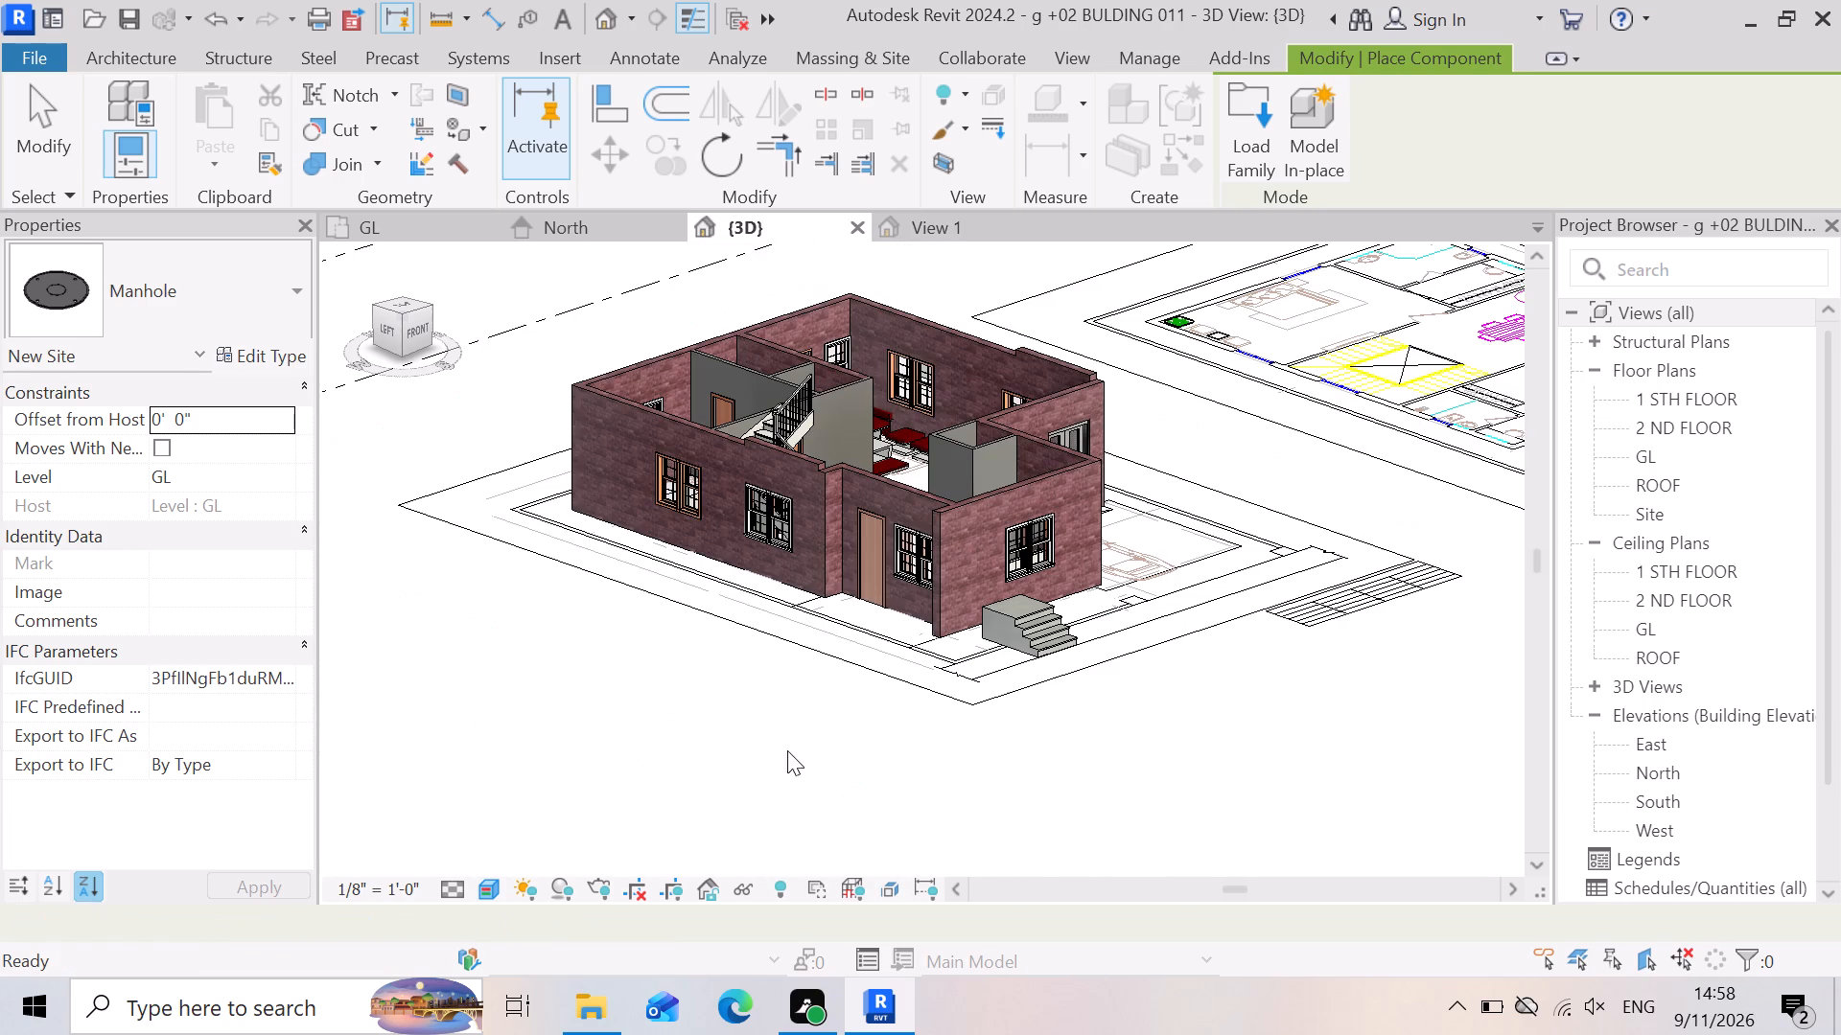
Load the Fire Hydrant family from the Utilities folder and place two hydrants on the open ground in front of the building.
double_click(1272, 109)
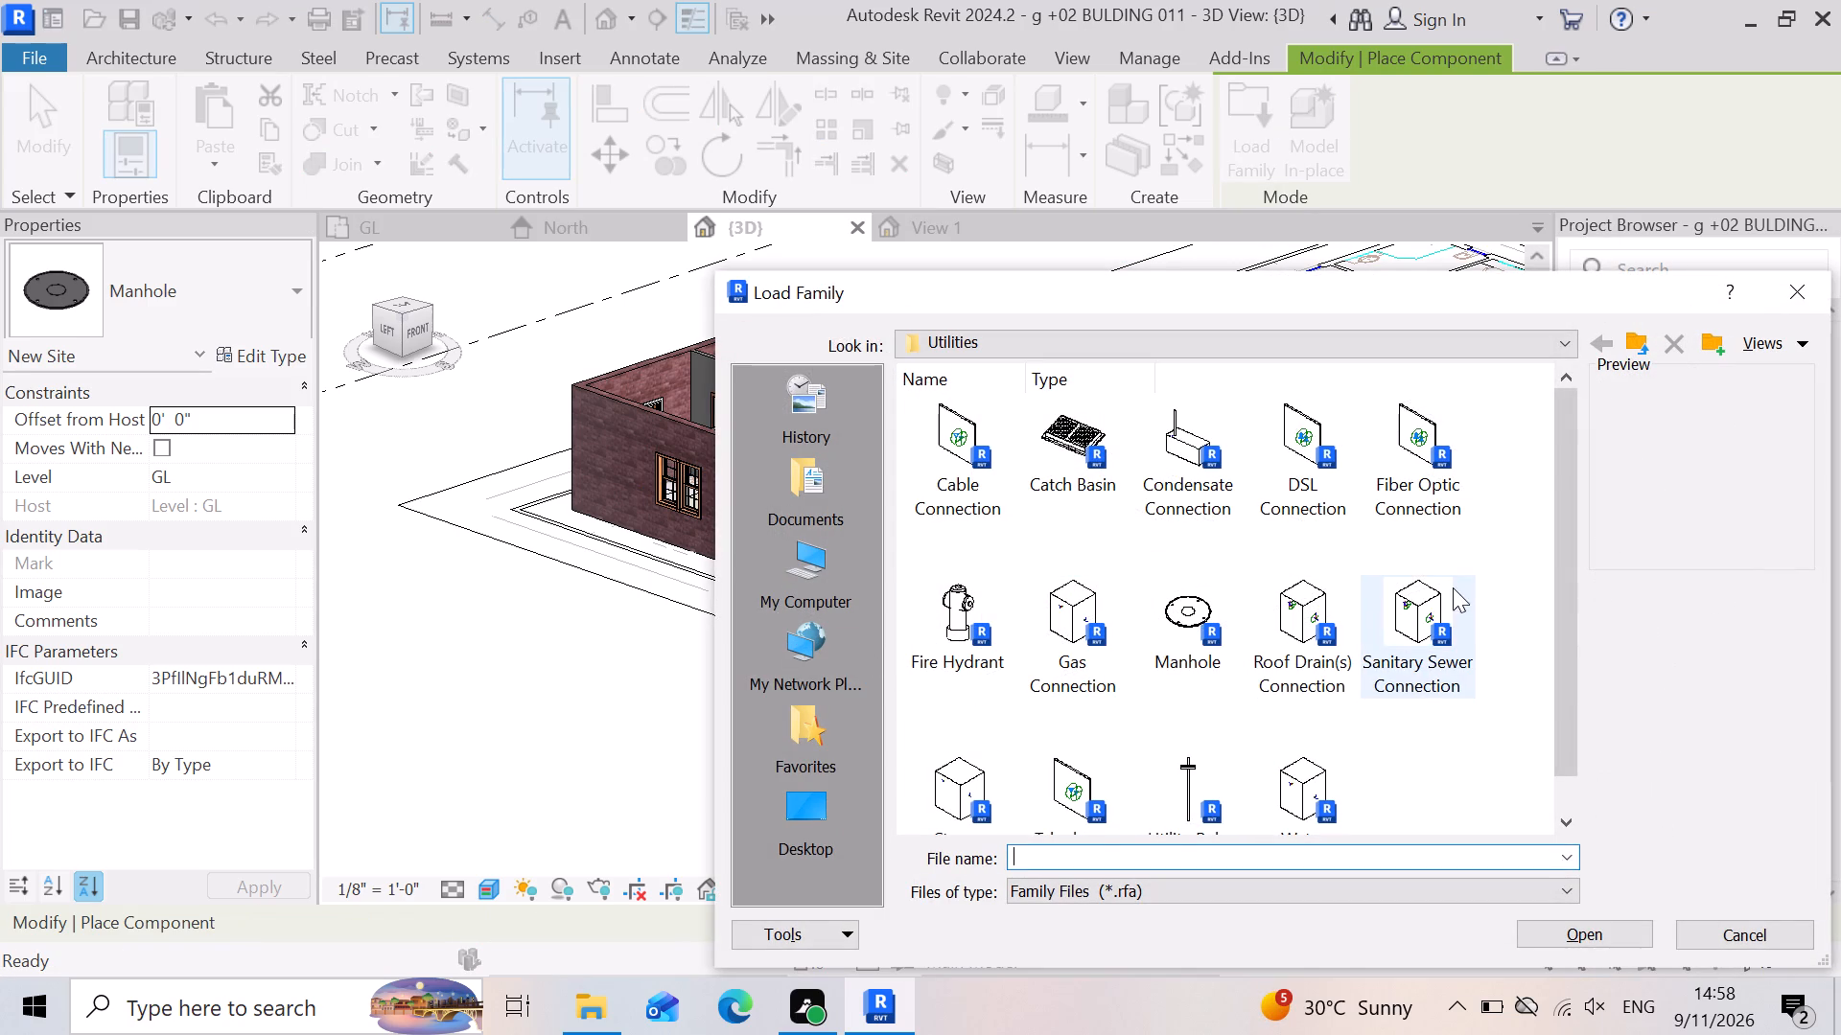
scroll(1202, 573, "down", 1)
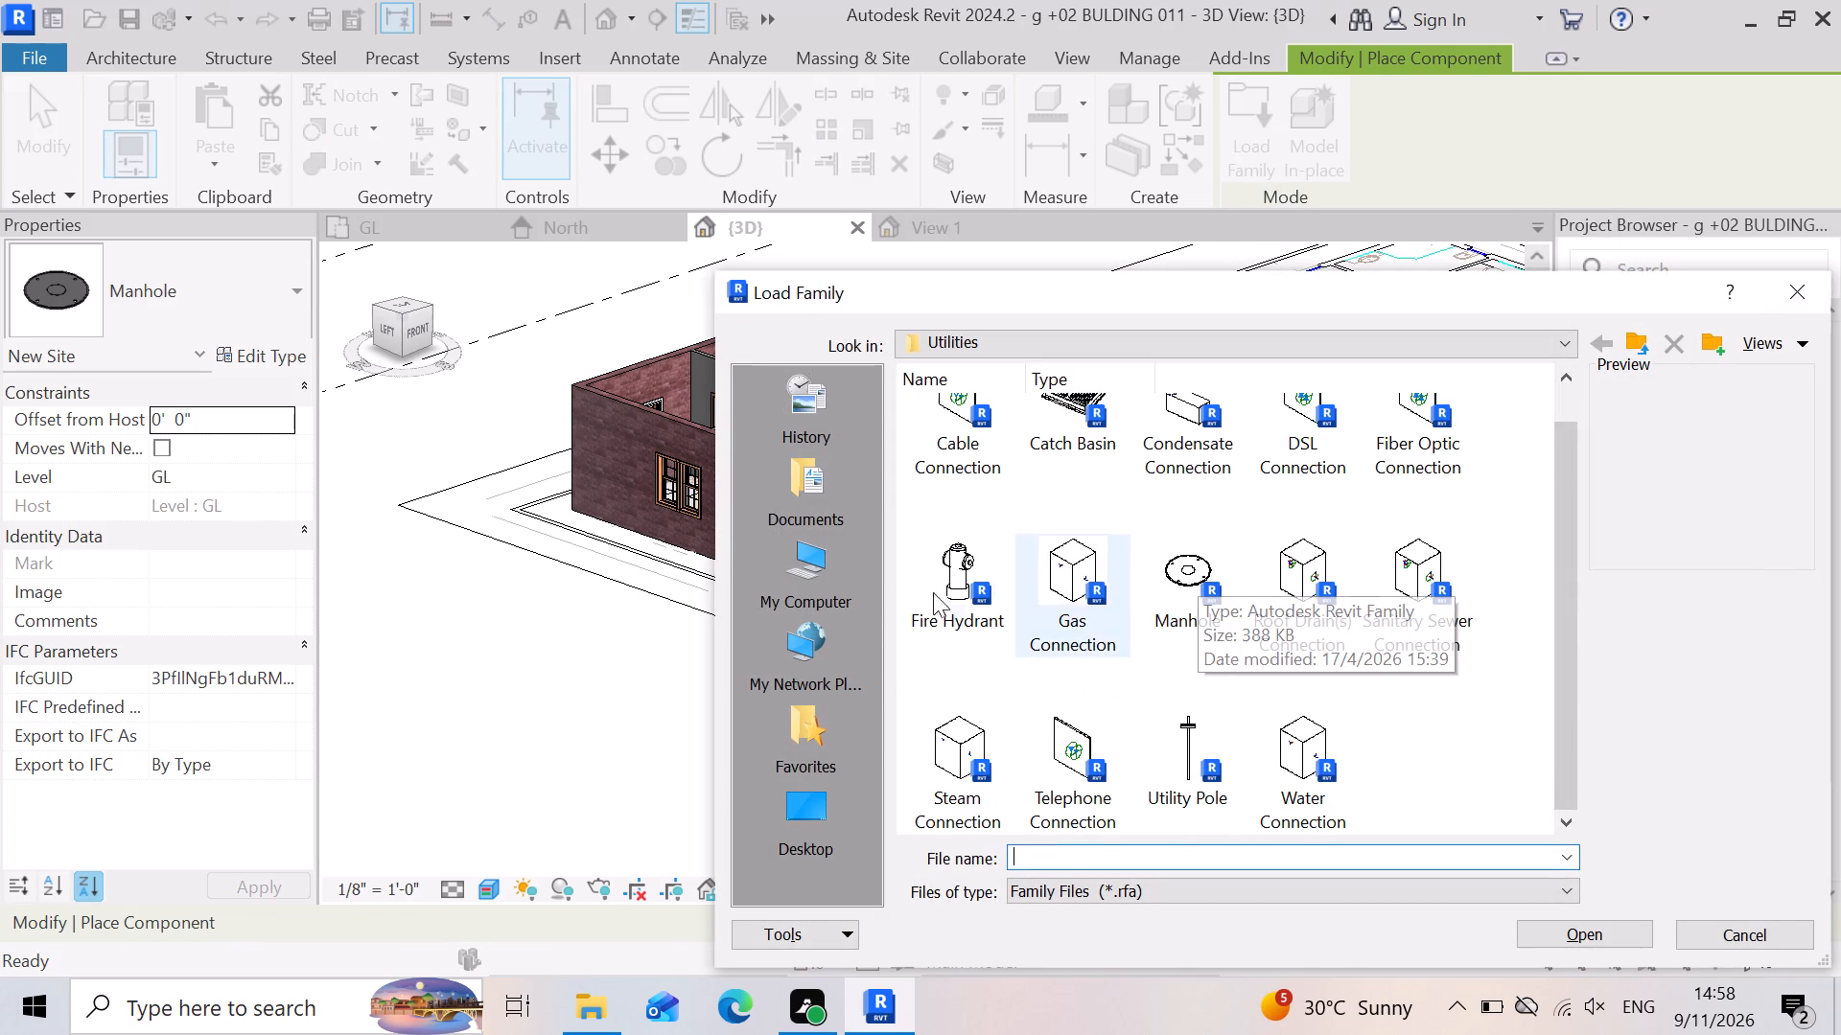
double_click(966, 573)
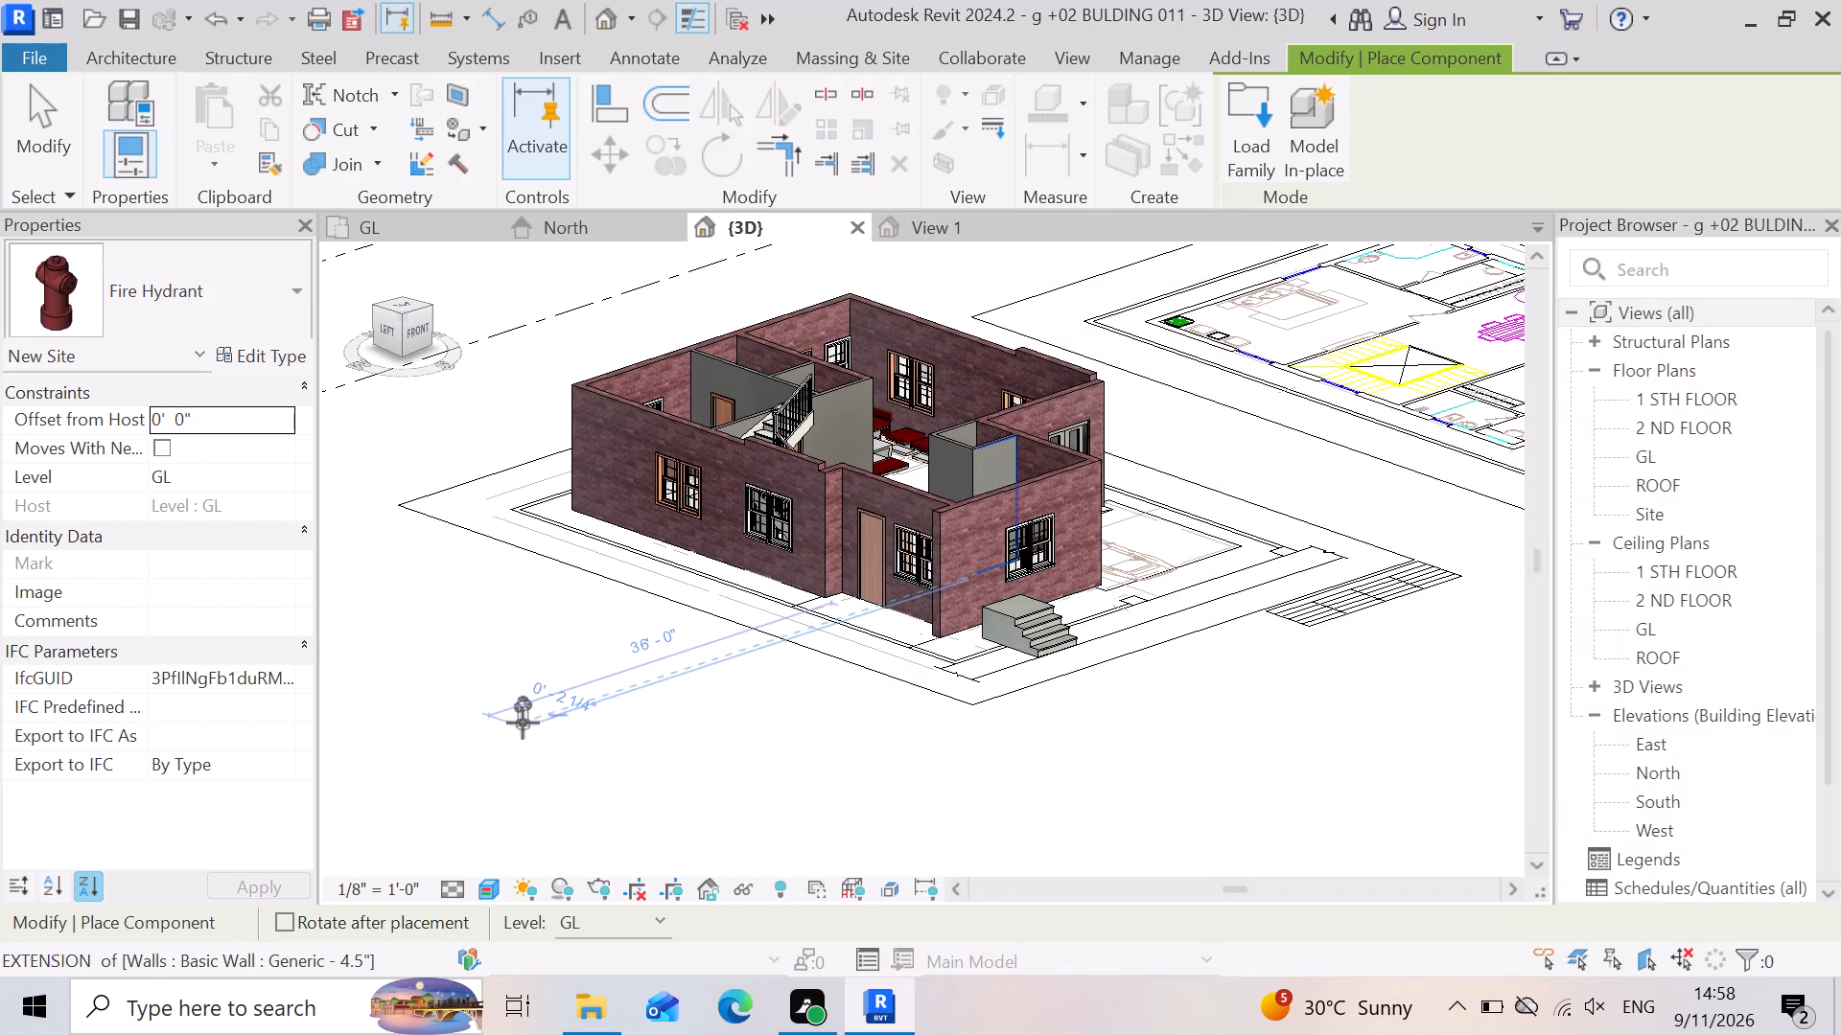
left_click(523, 723)
scroll(523, 727, "up", 11)
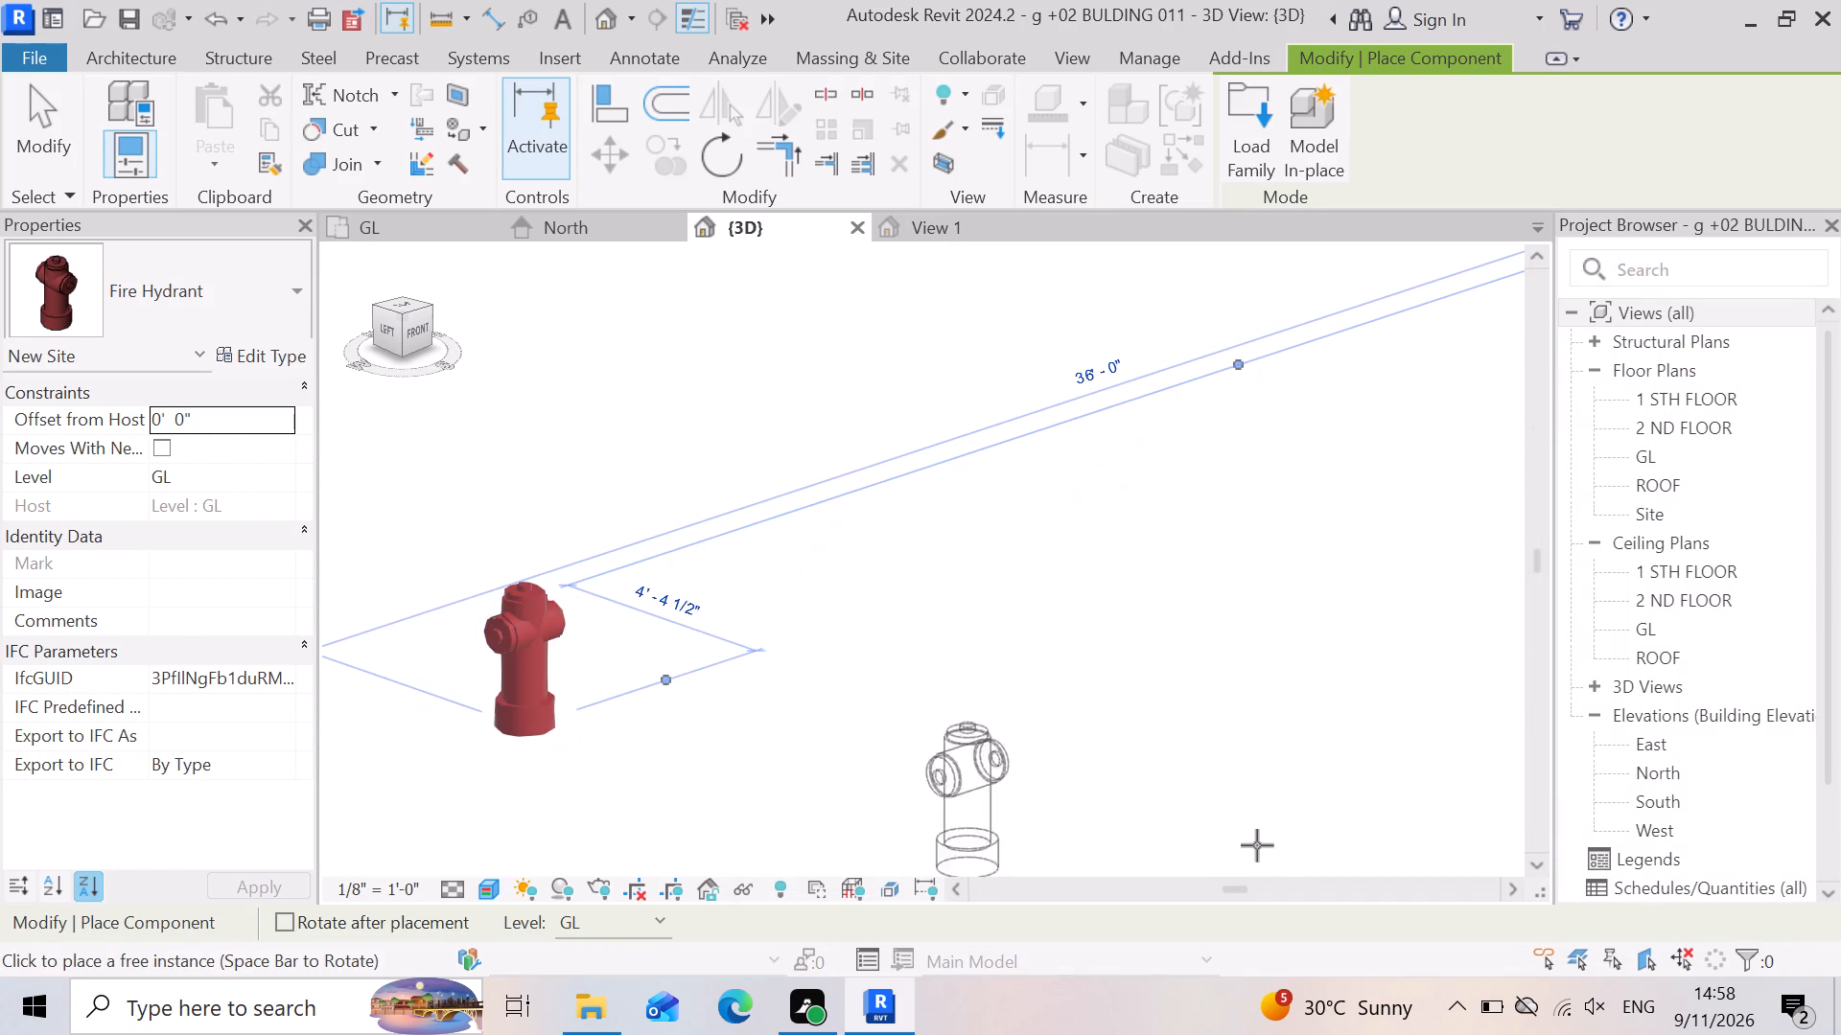
scroll(1162, 816, "up", 3)
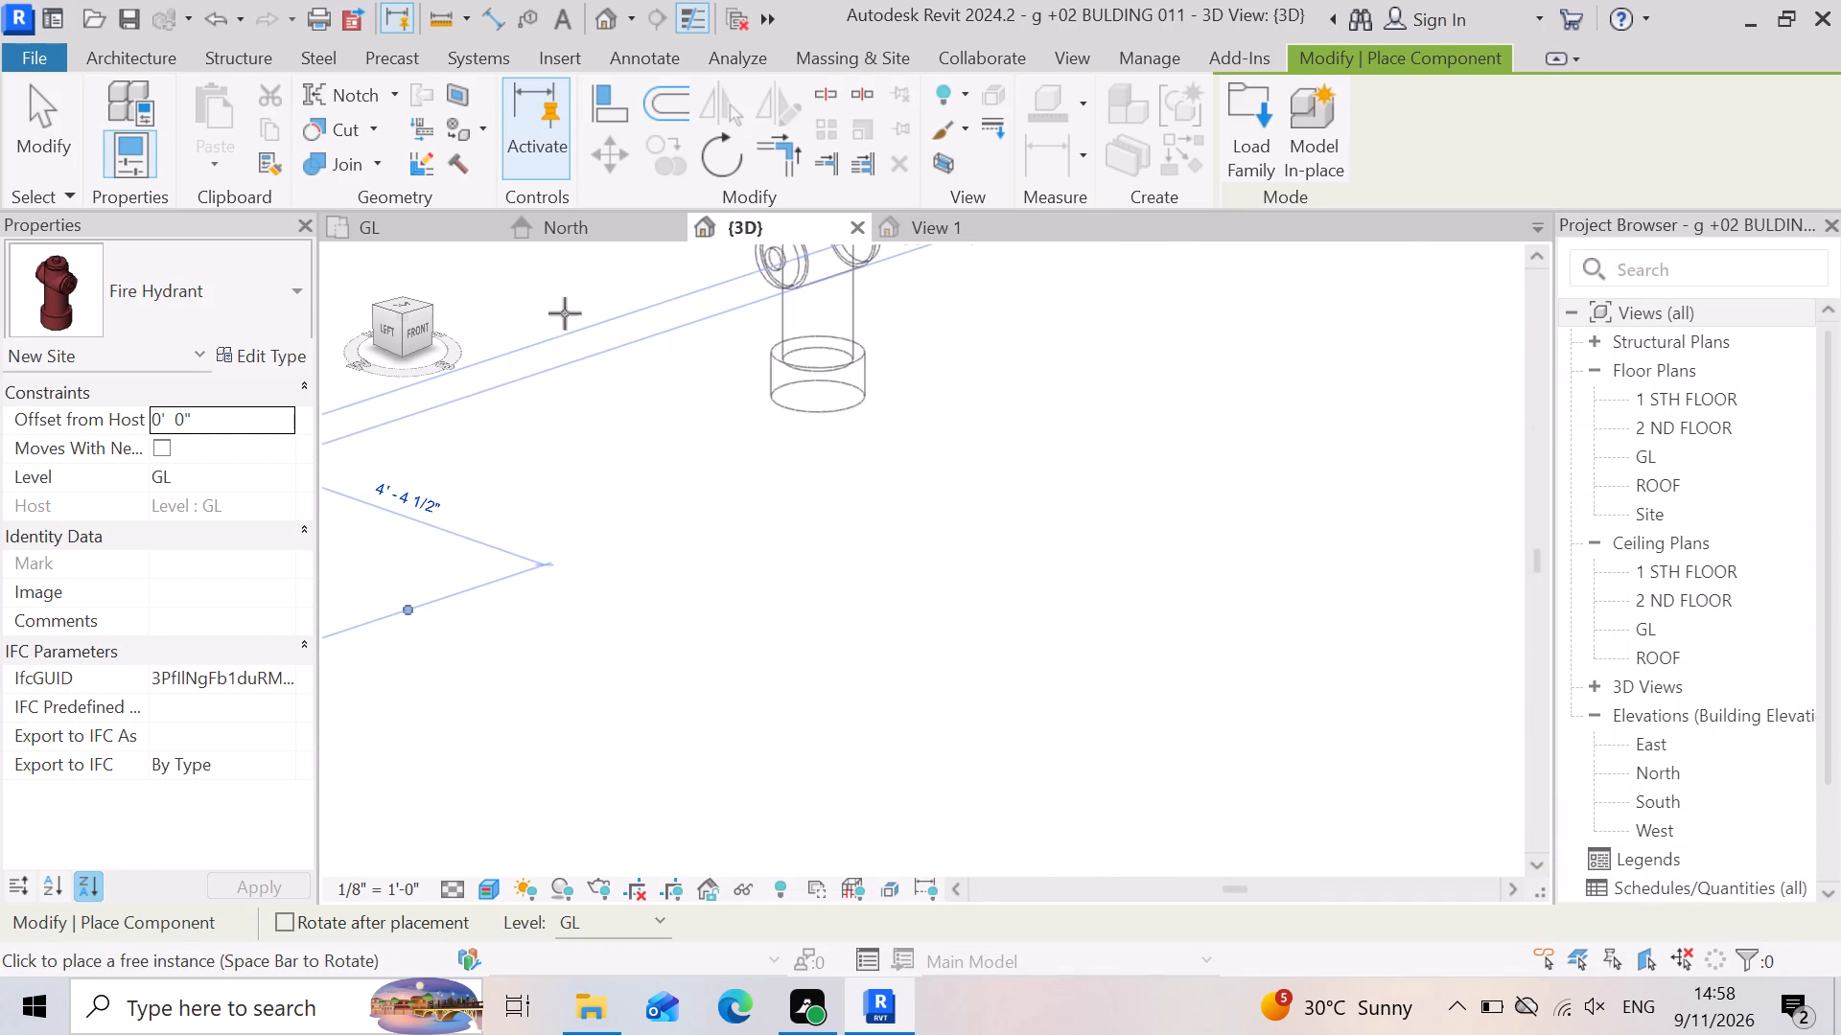
left_click(428, 247)
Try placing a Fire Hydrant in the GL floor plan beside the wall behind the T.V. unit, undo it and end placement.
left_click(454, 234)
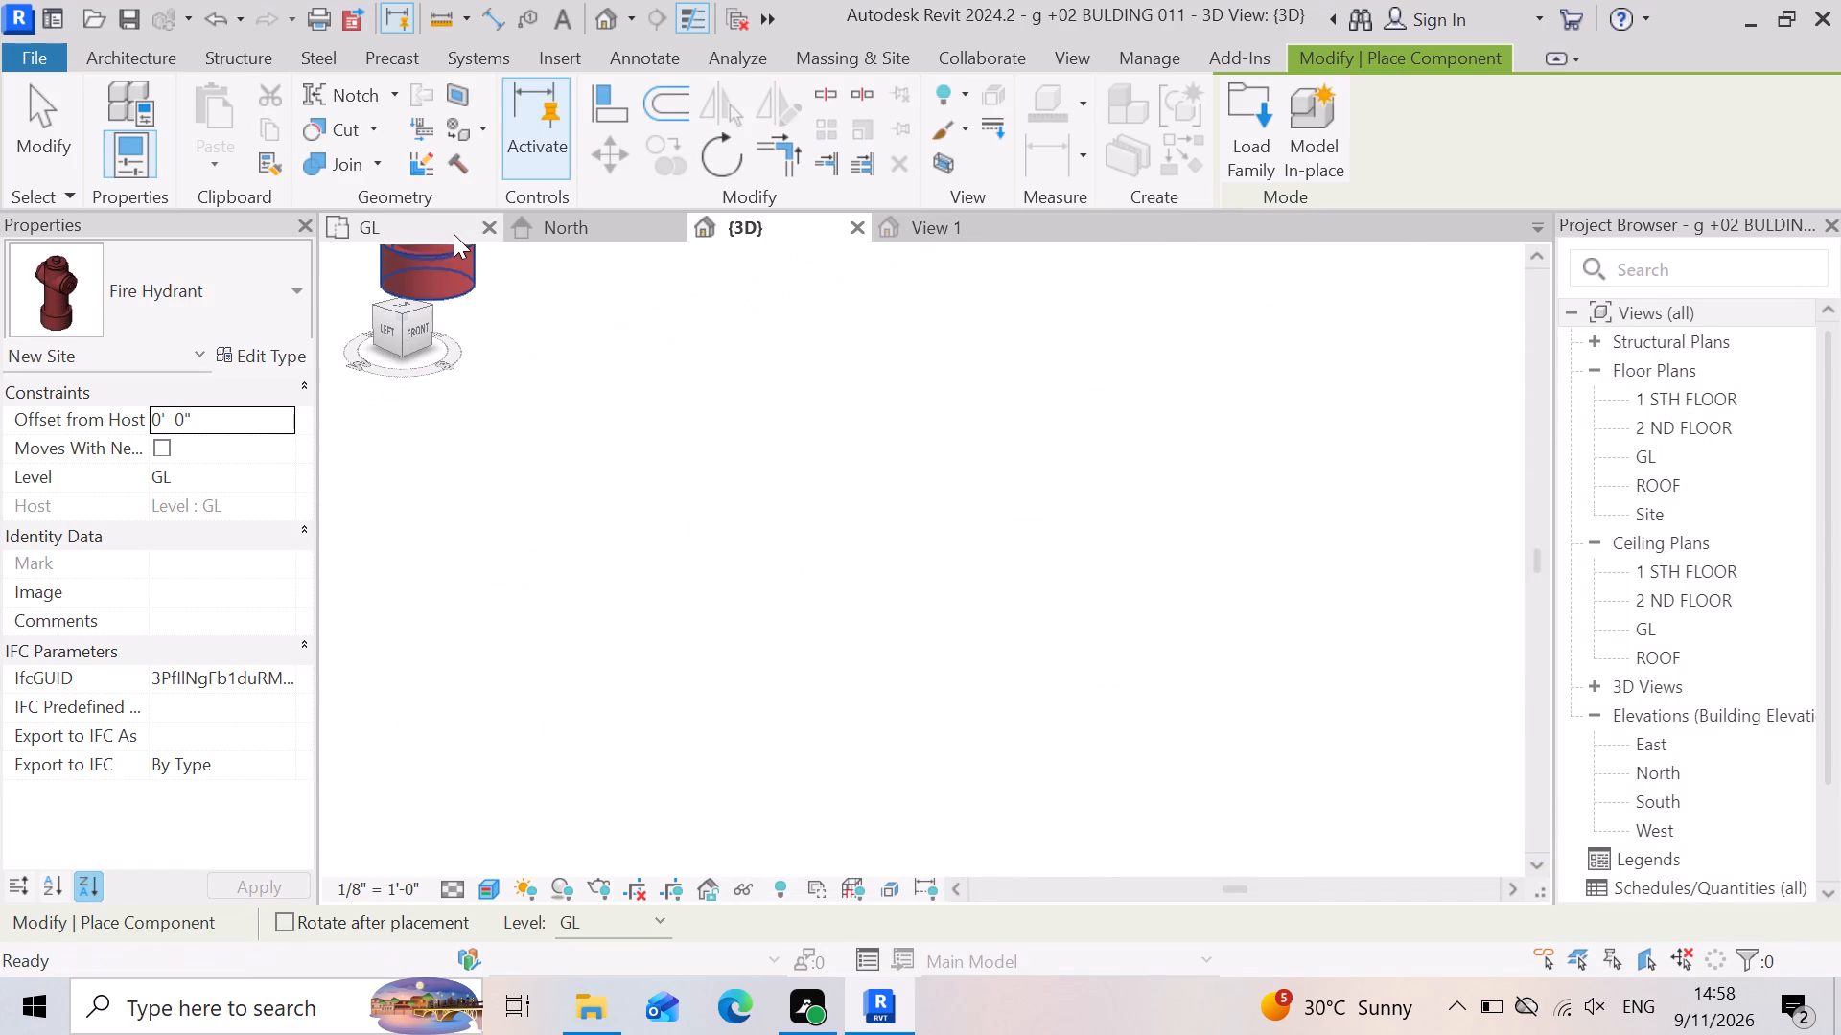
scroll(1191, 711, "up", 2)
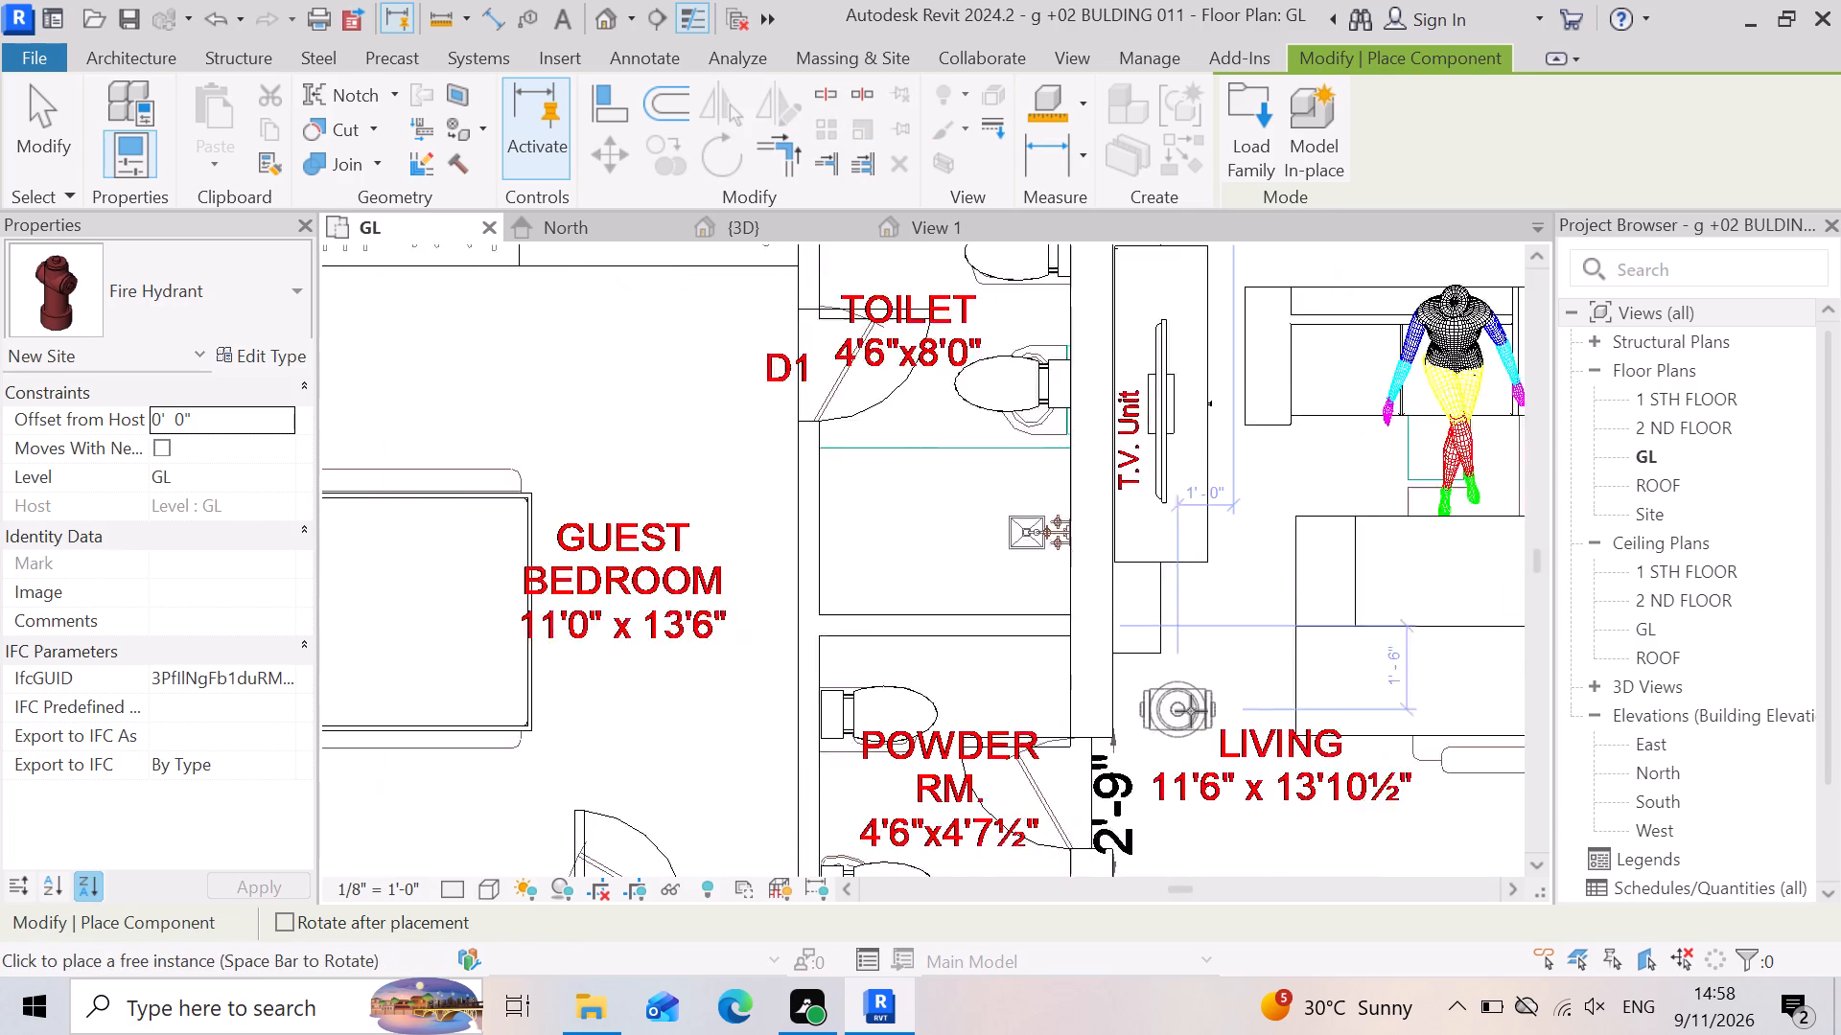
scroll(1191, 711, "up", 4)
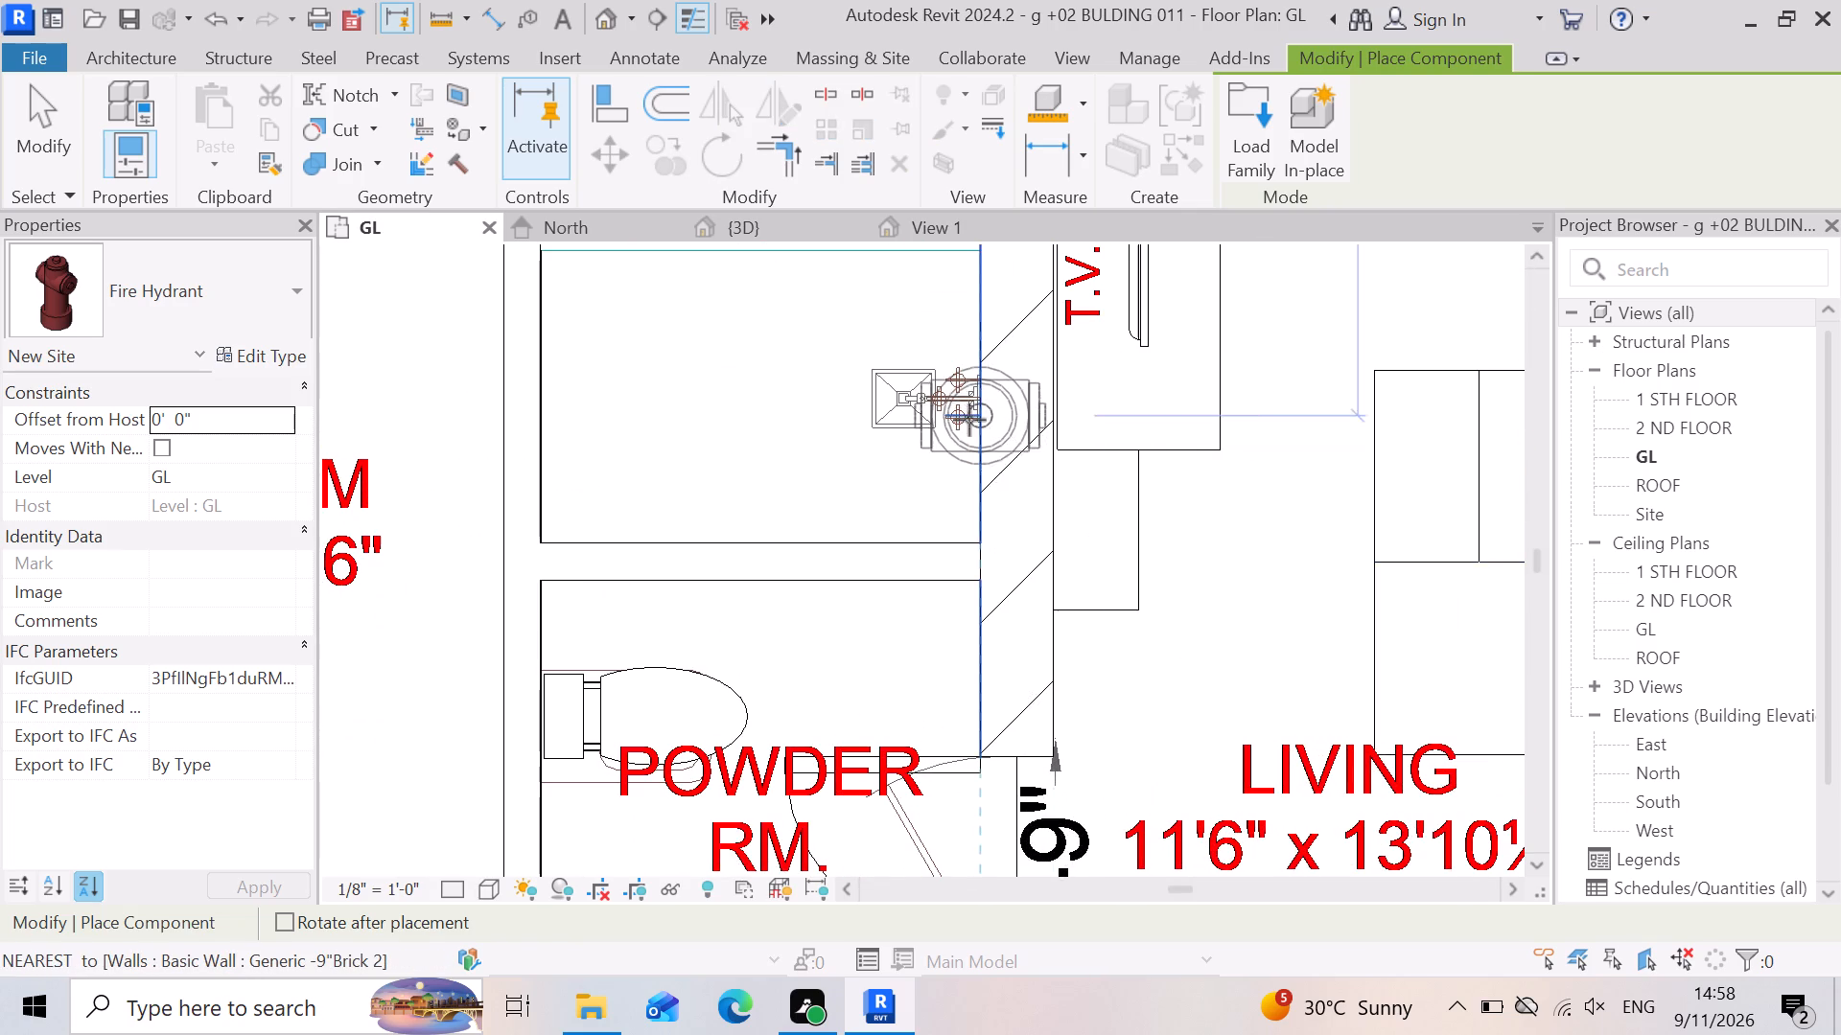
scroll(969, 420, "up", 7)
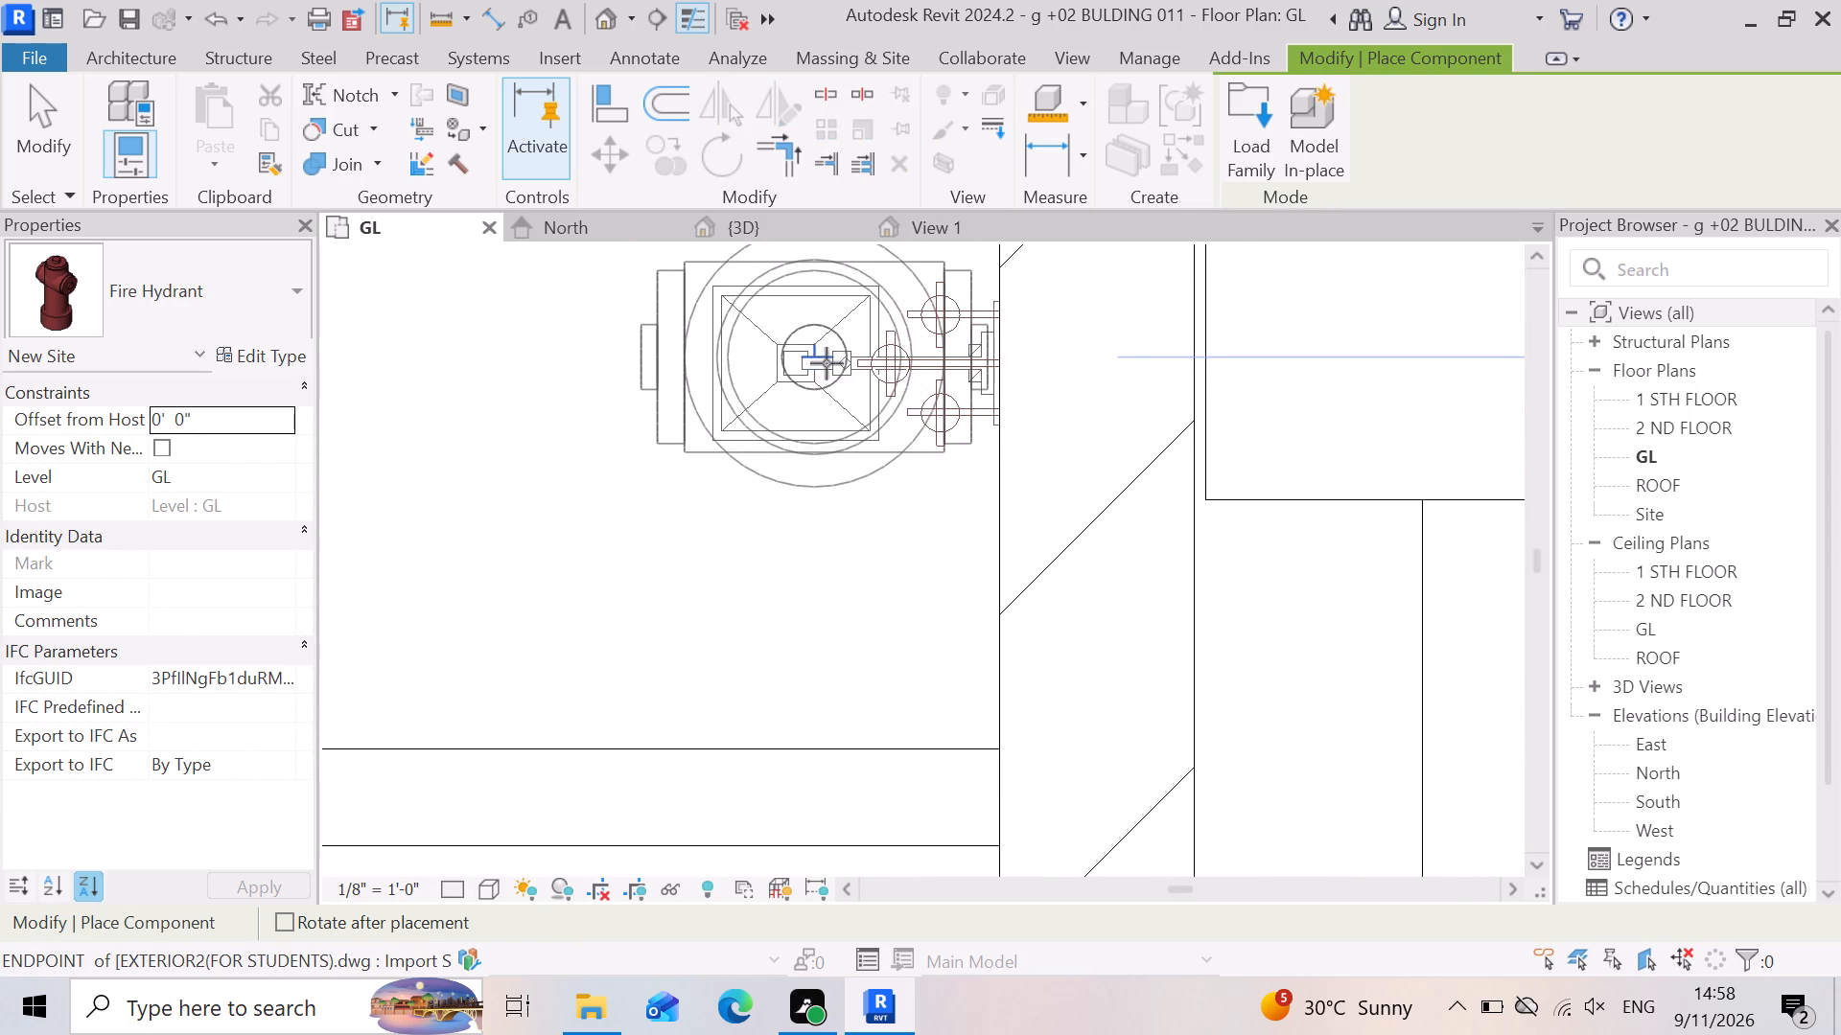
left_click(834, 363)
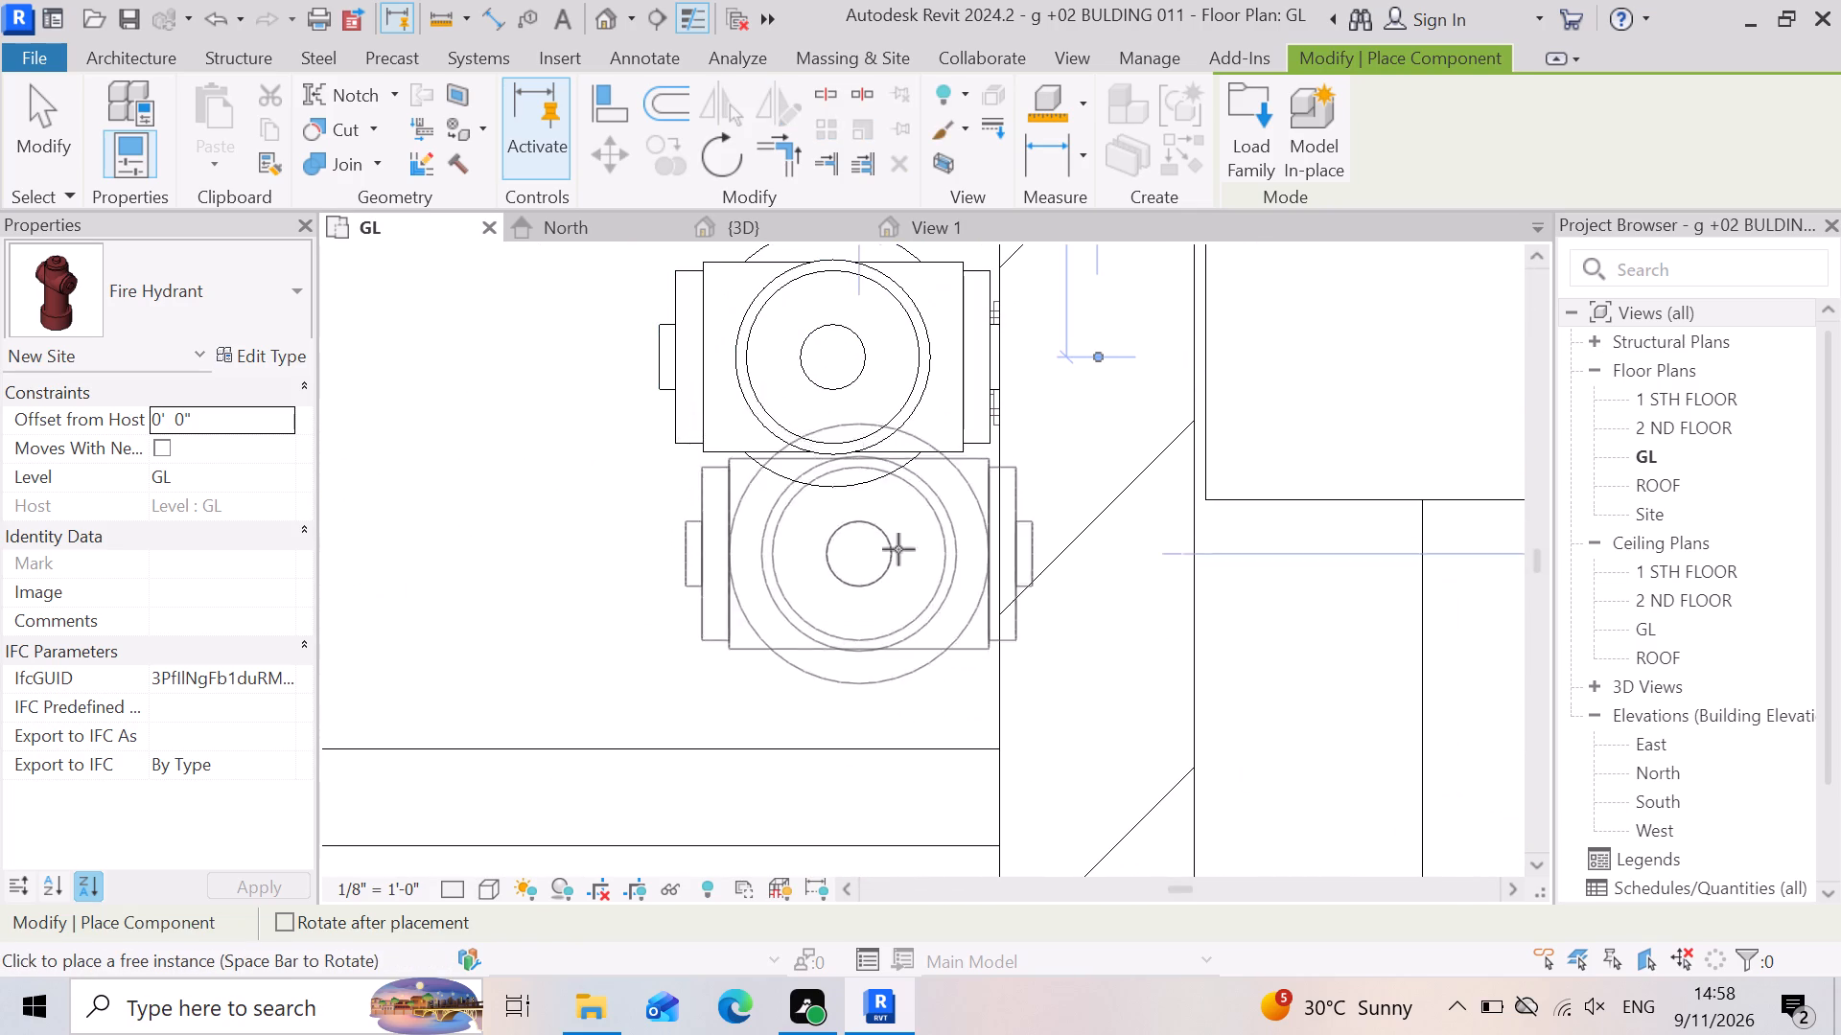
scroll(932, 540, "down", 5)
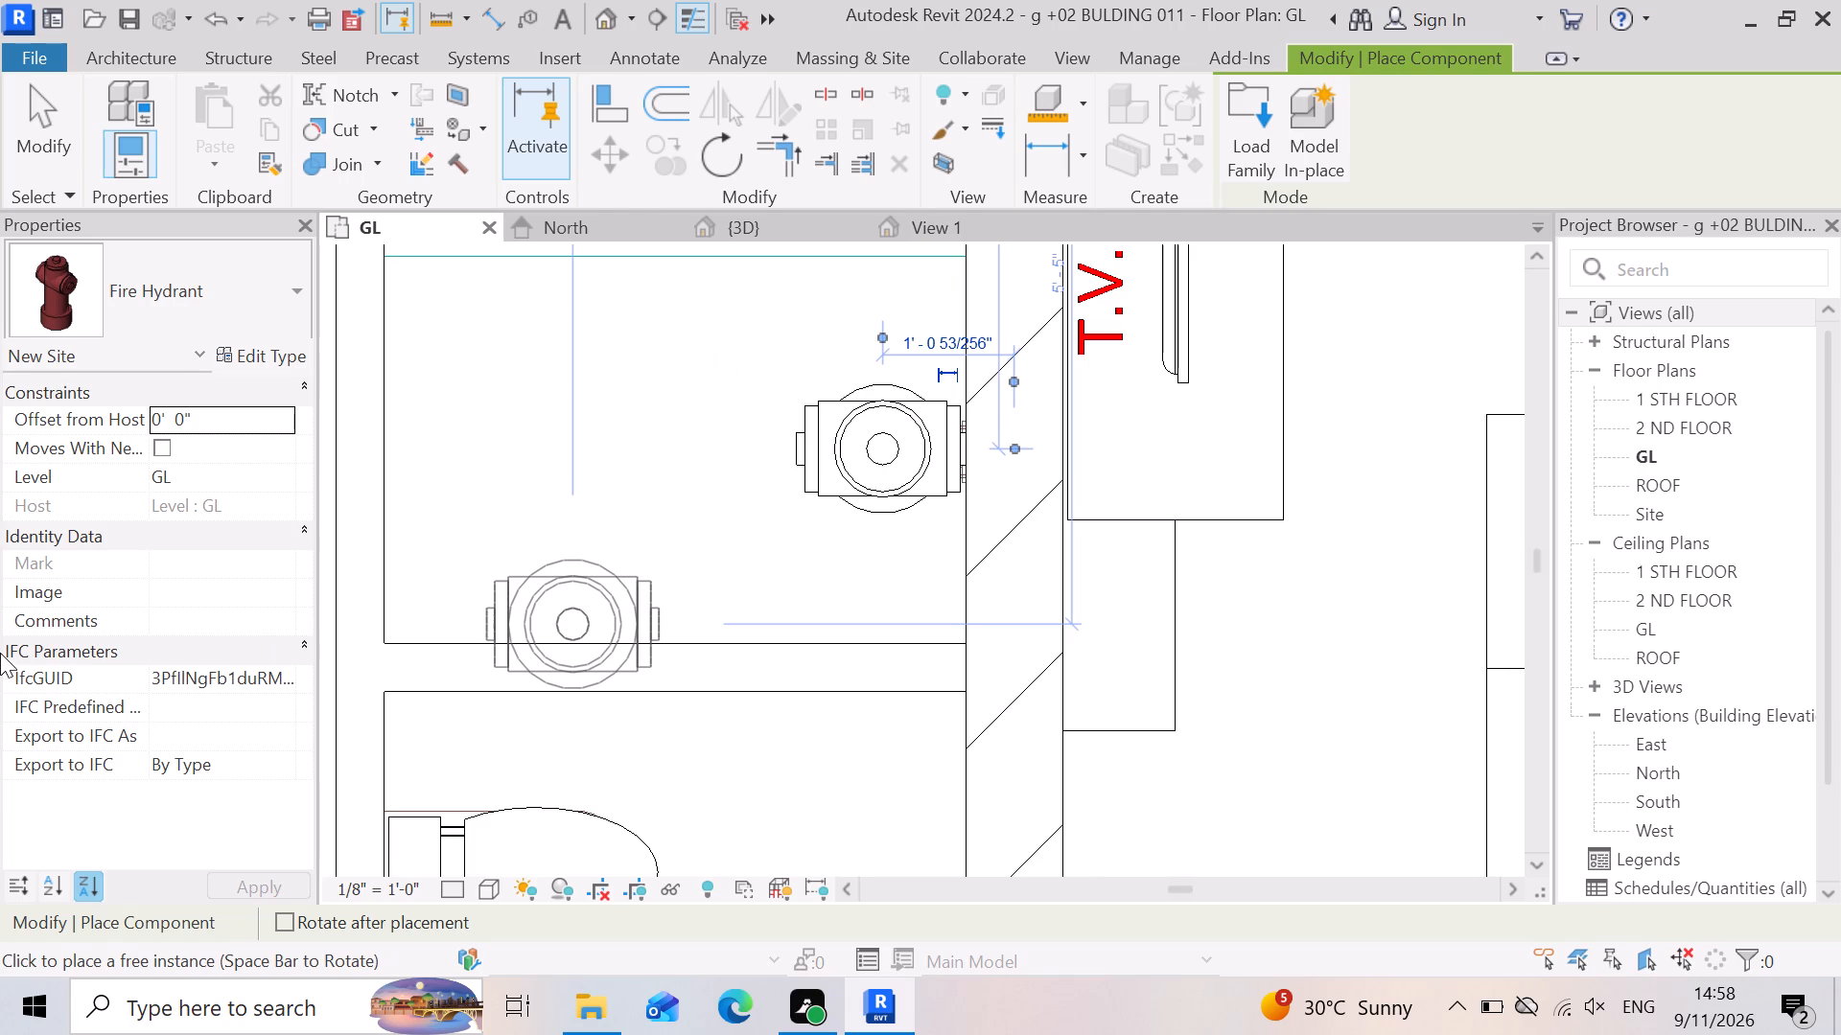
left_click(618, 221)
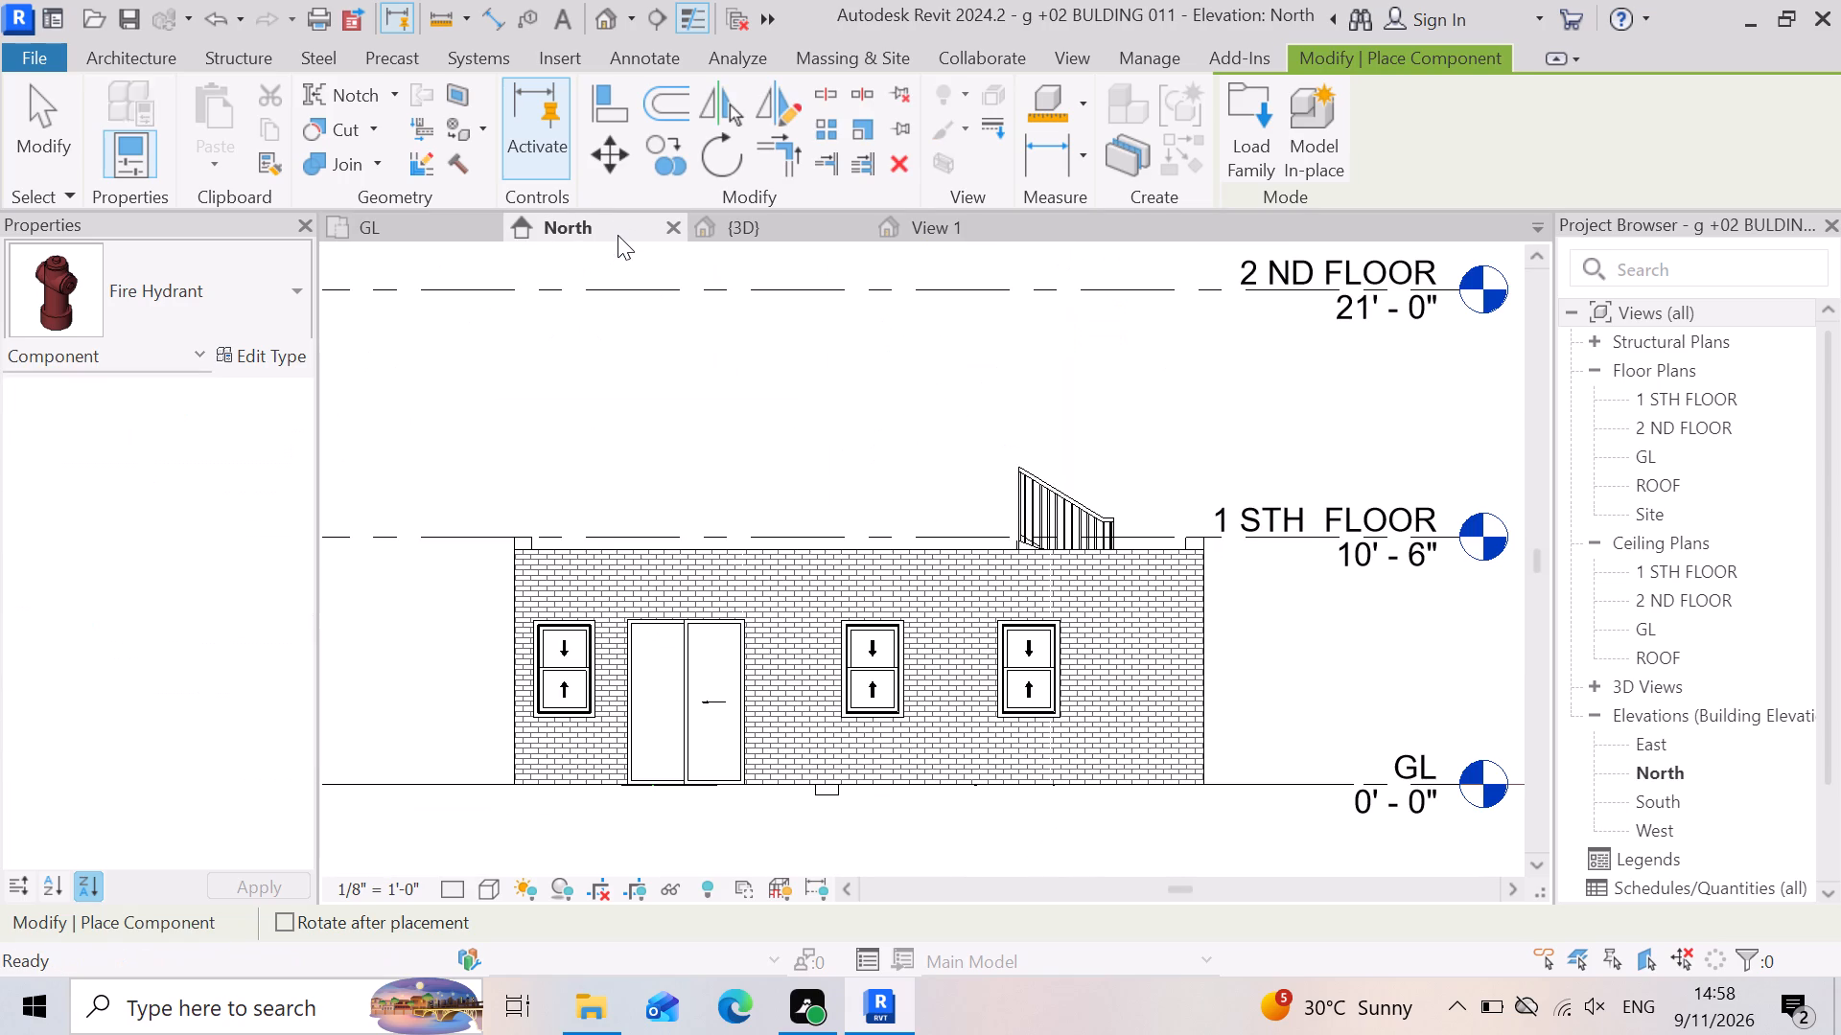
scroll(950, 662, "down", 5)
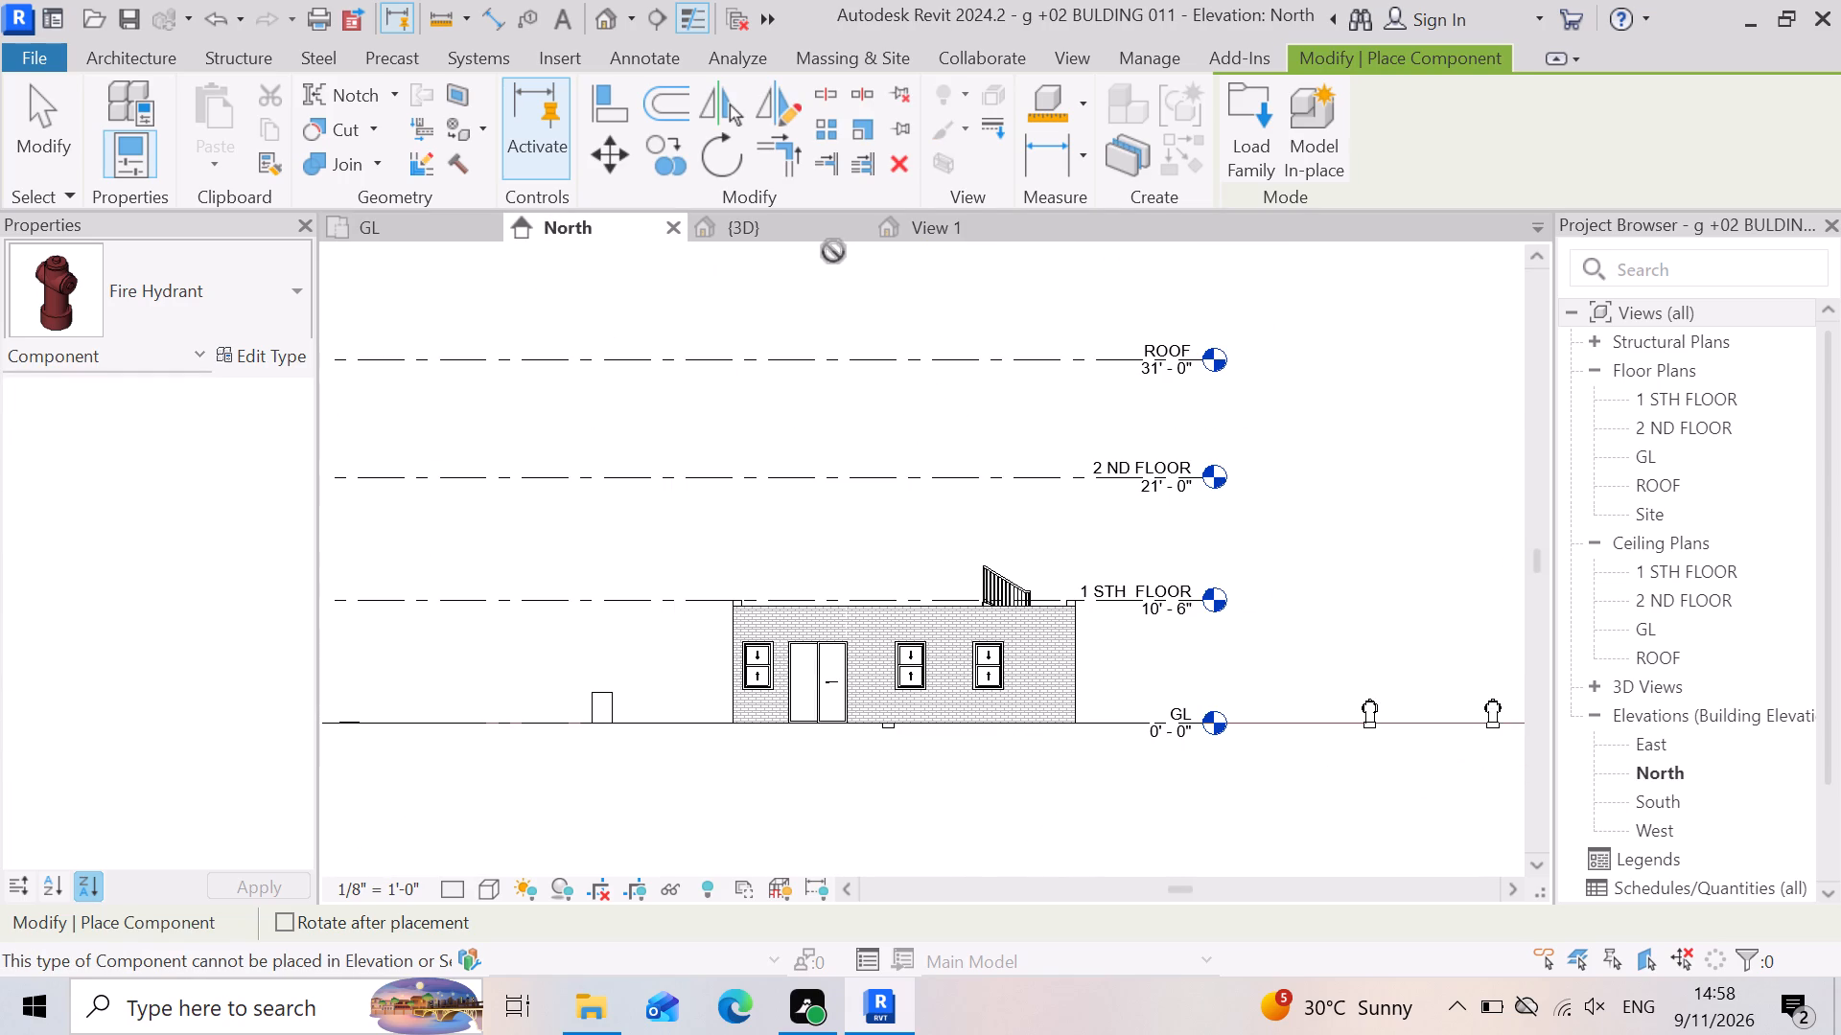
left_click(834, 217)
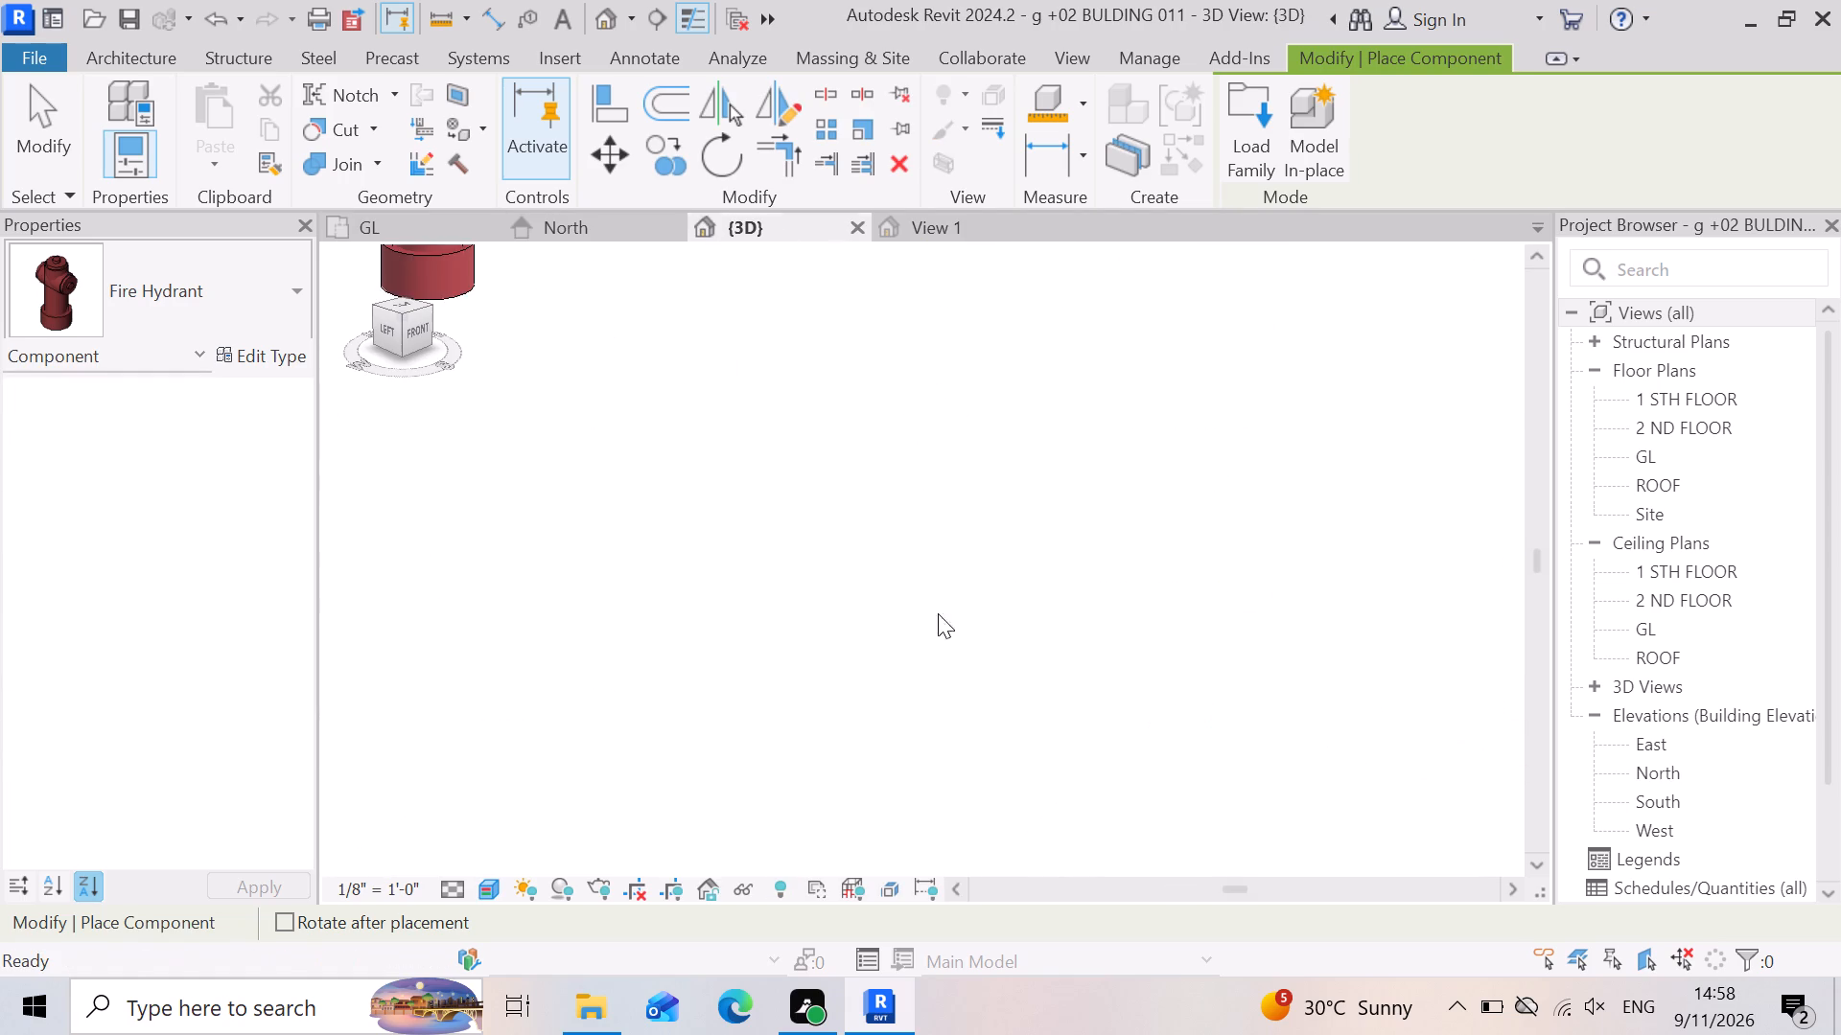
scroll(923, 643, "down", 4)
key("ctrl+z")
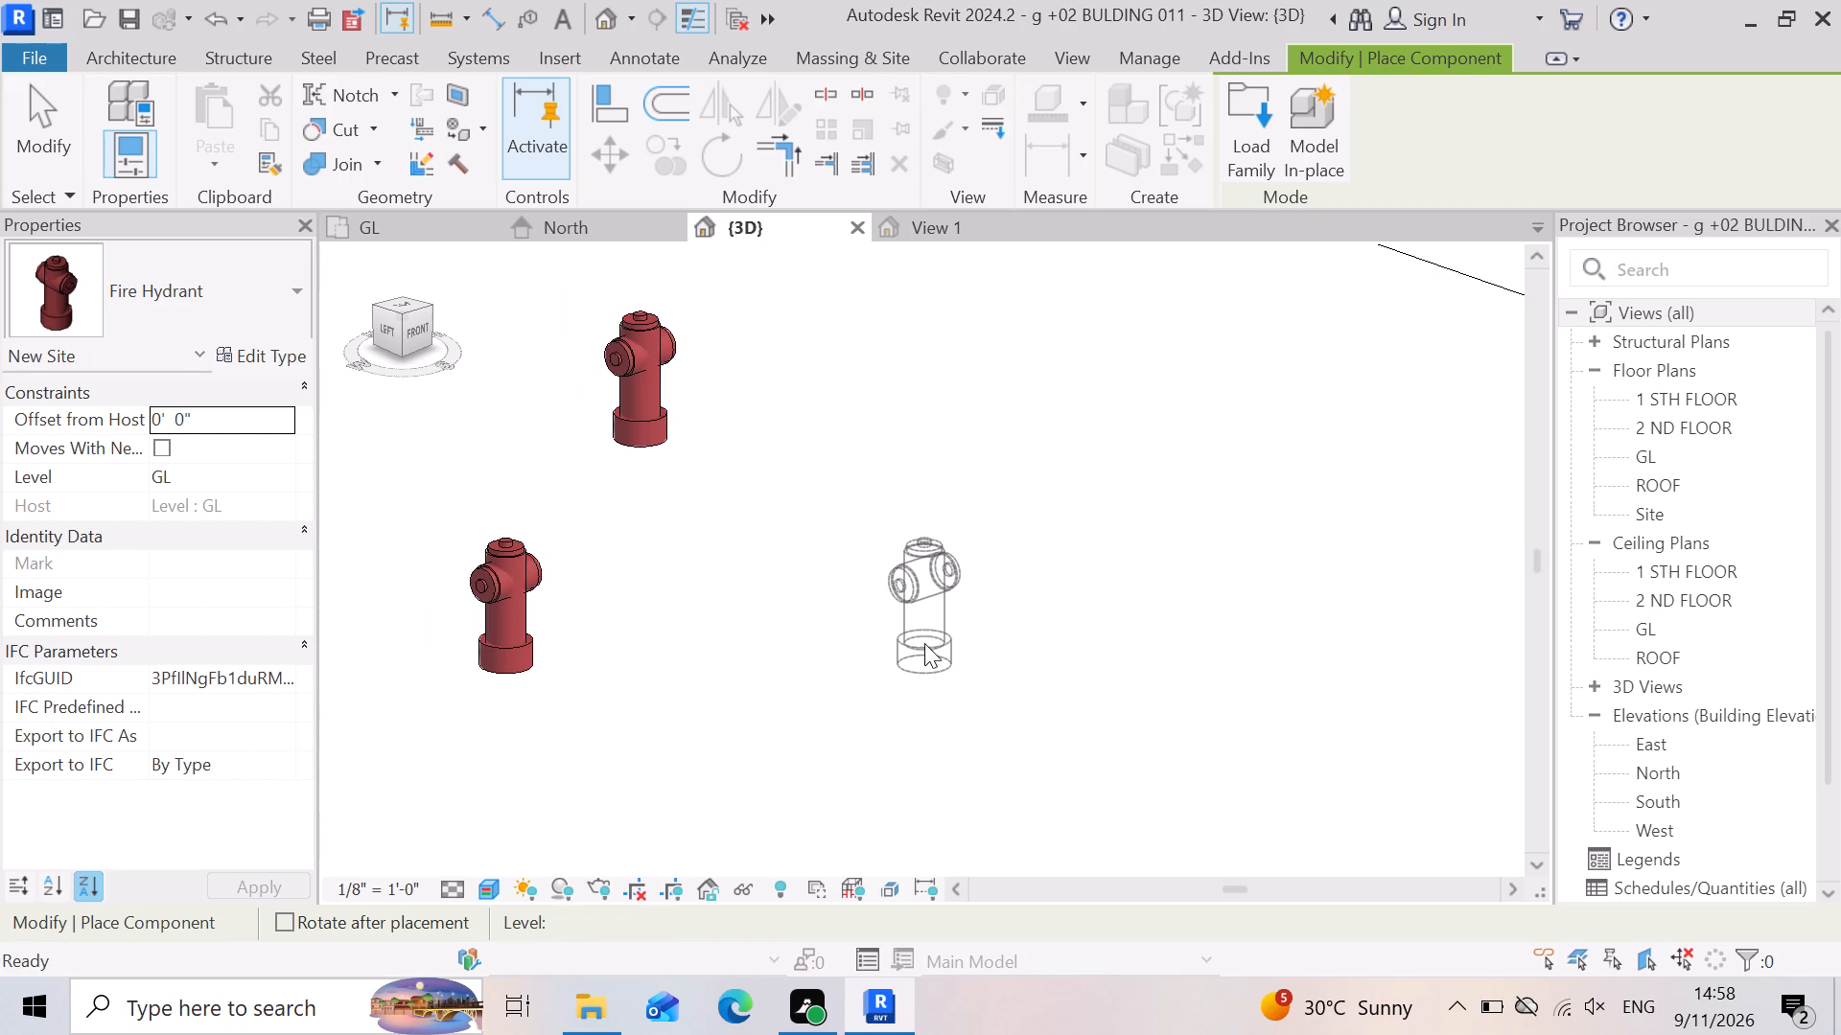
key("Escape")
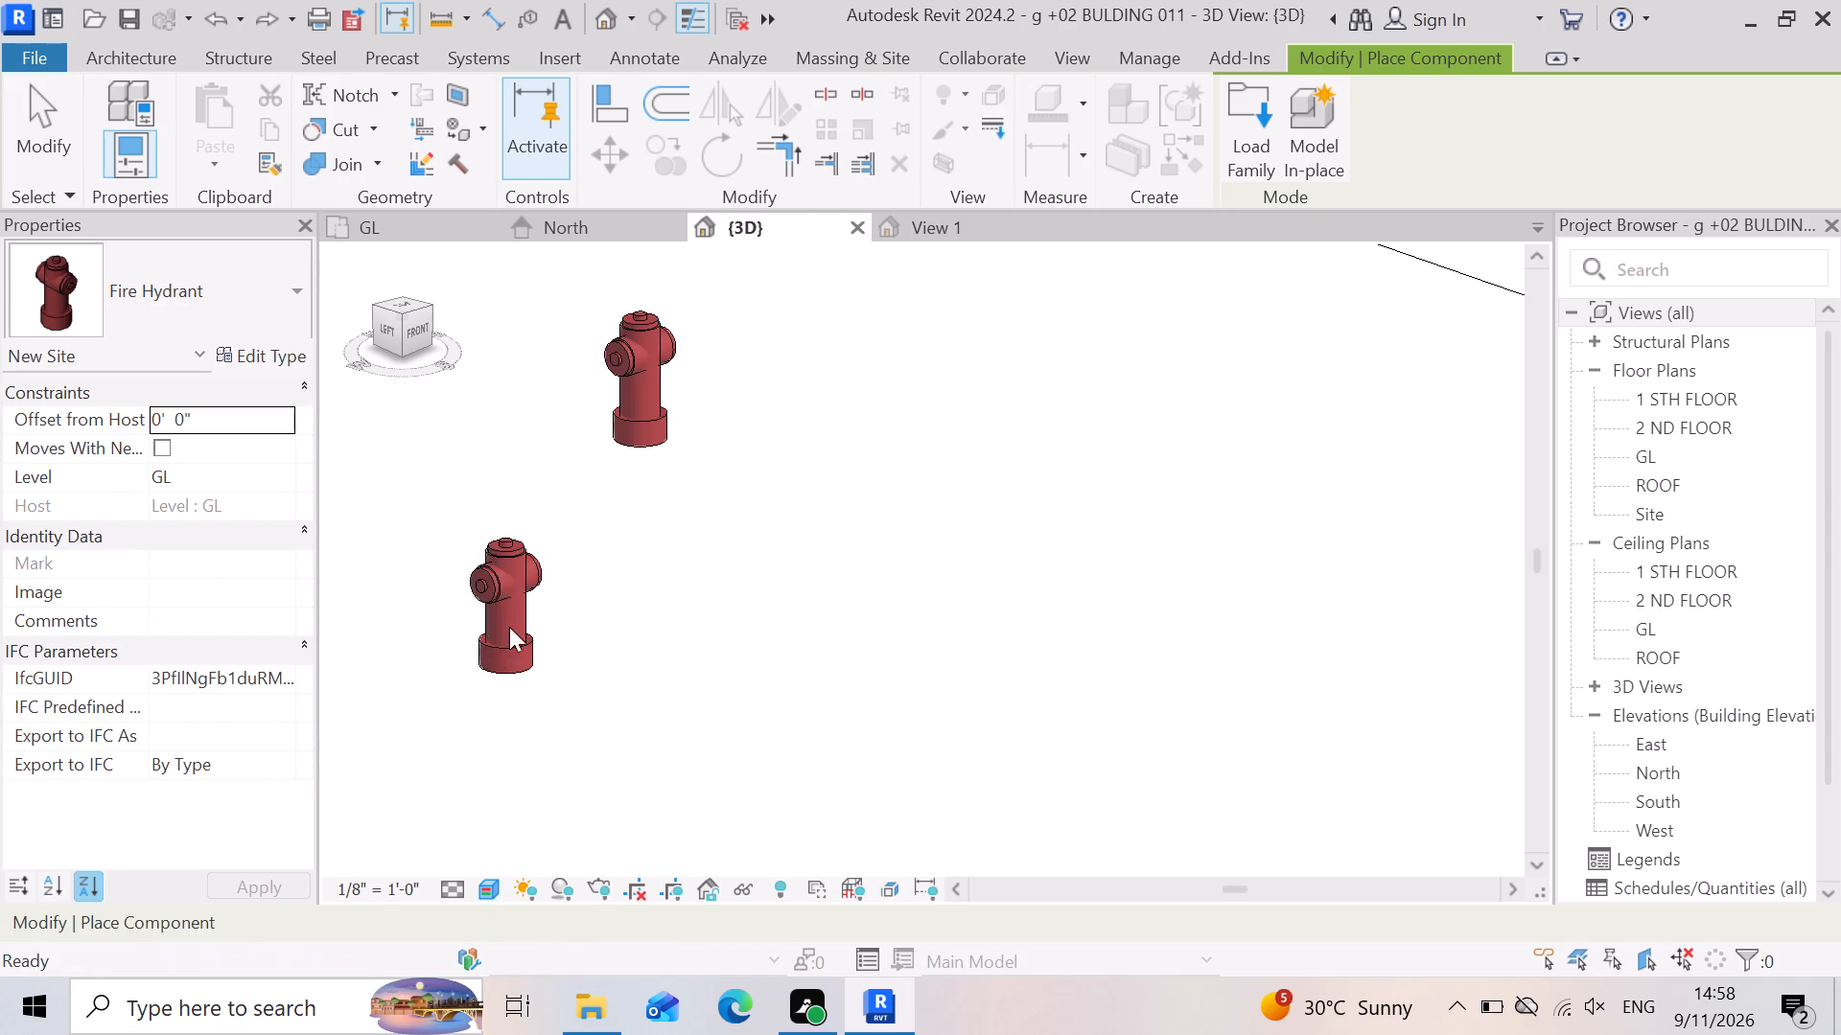
Select the nearer of the two fire hydrants in the 3D view.
left_click(510, 619)
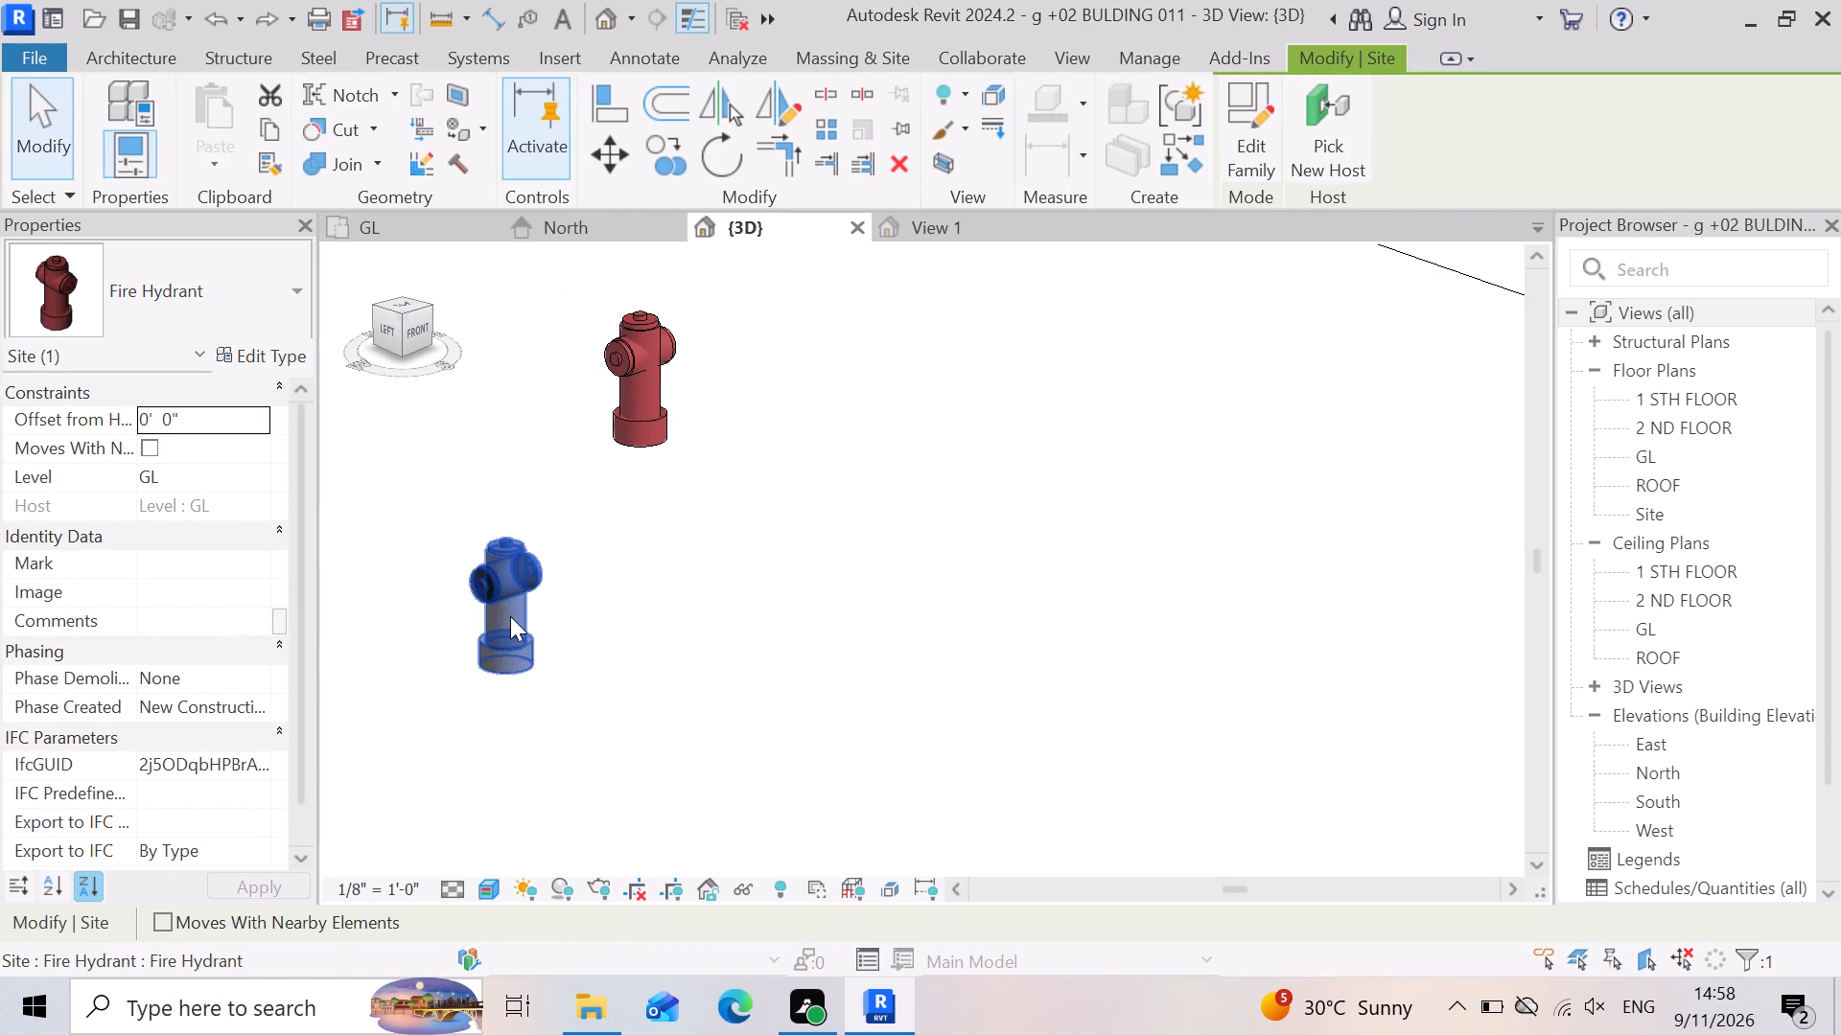
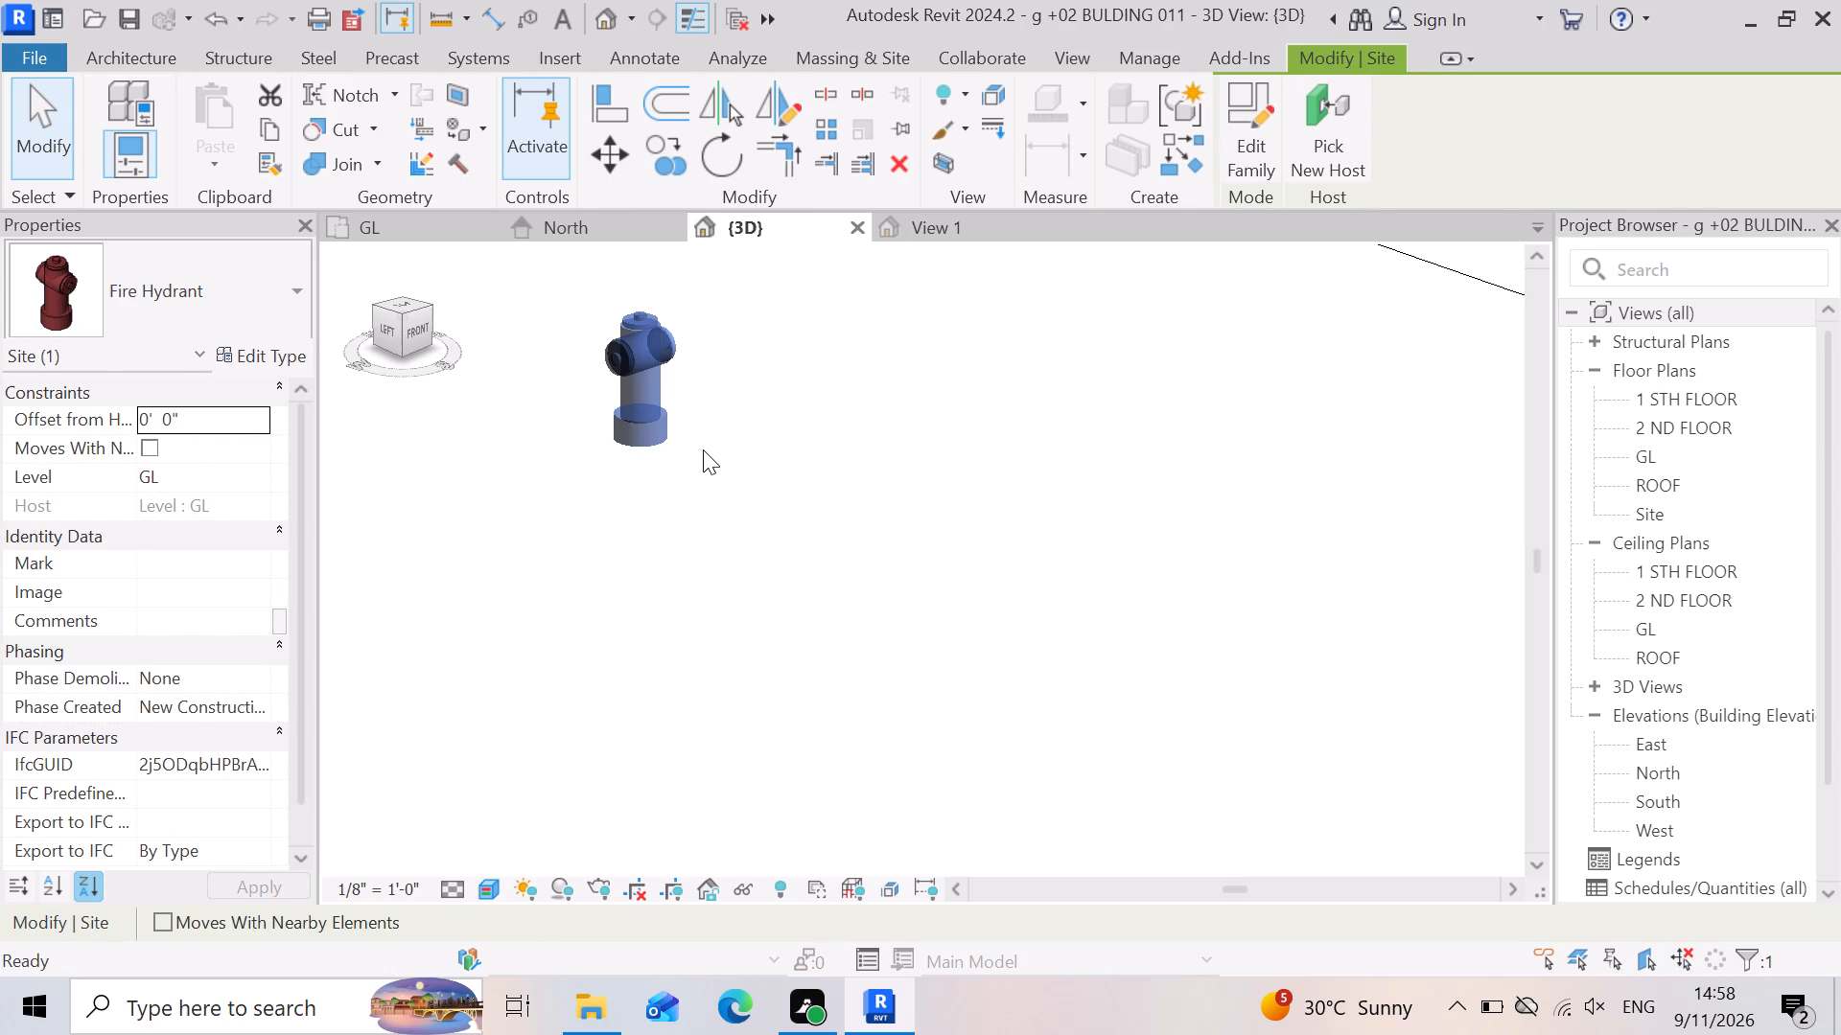
Examine the brick building and its ground-floor rooms from the front and from above in the 3D view.
scroll(1219, 697, "down", 2)
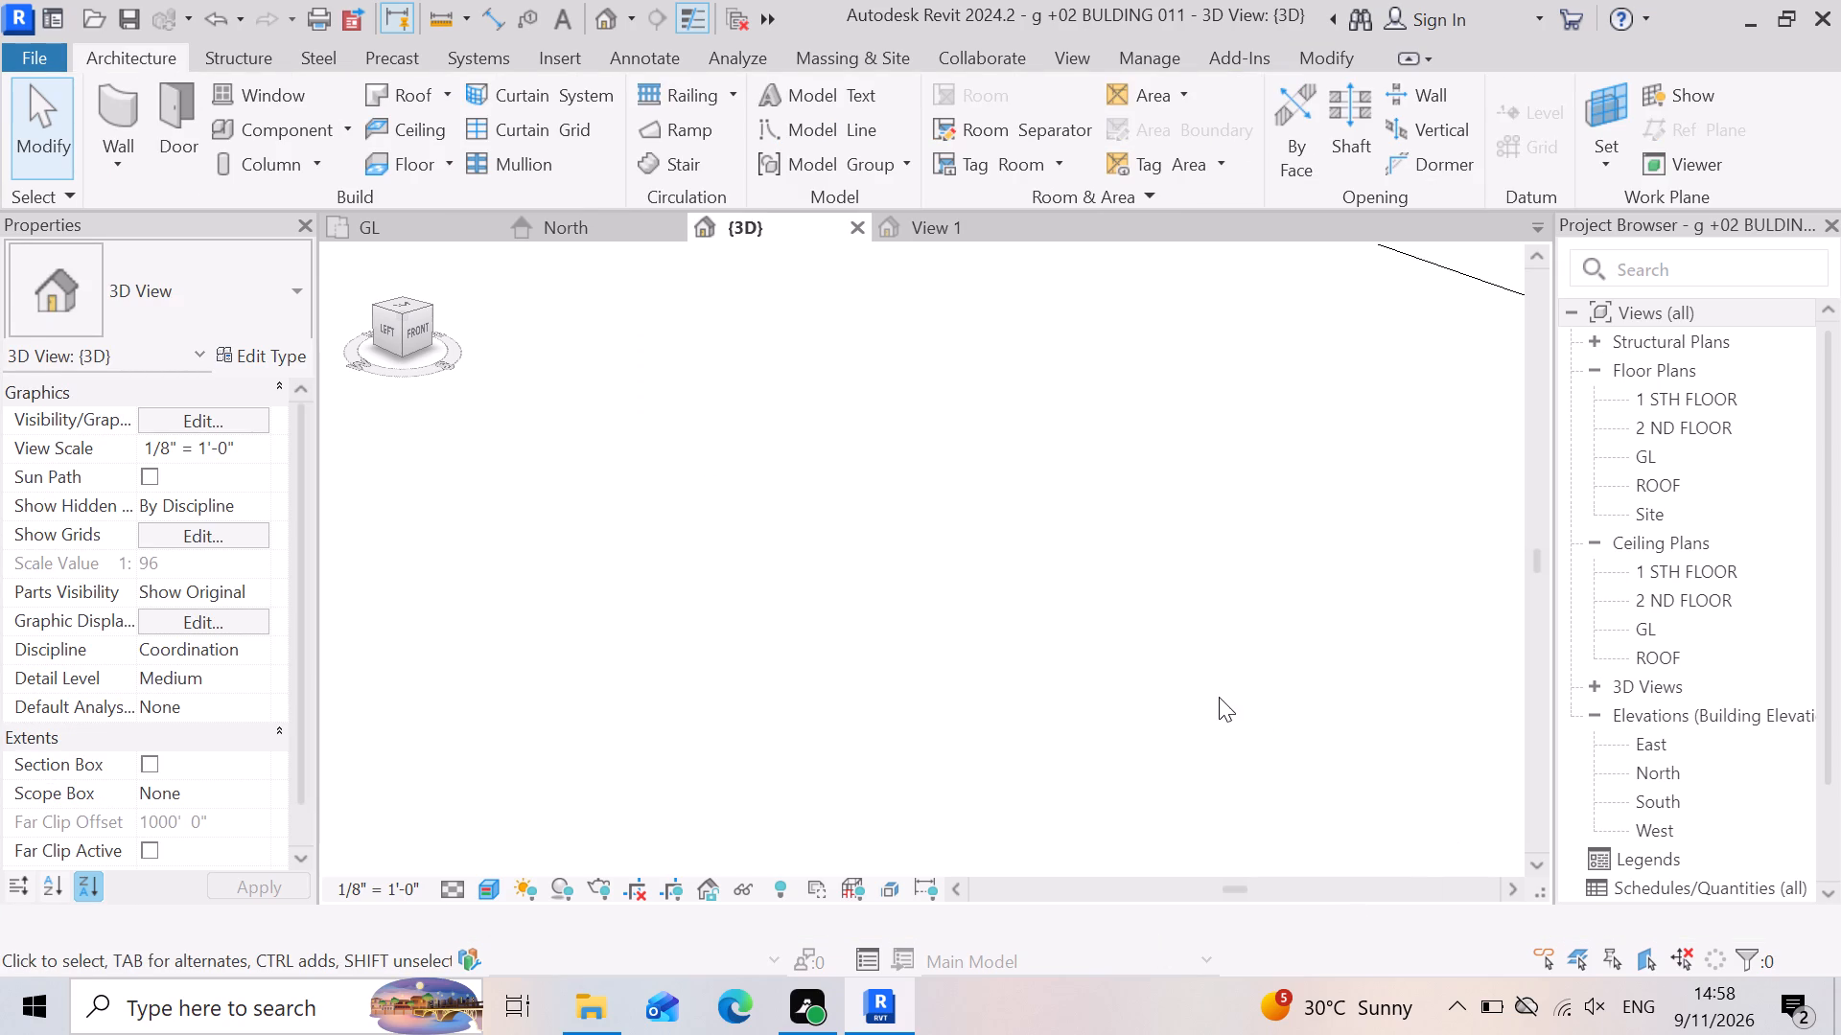
scroll(1219, 697, "down", 6)
scroll(1059, 742, "down", 3)
scroll(1443, 597, "up", 3)
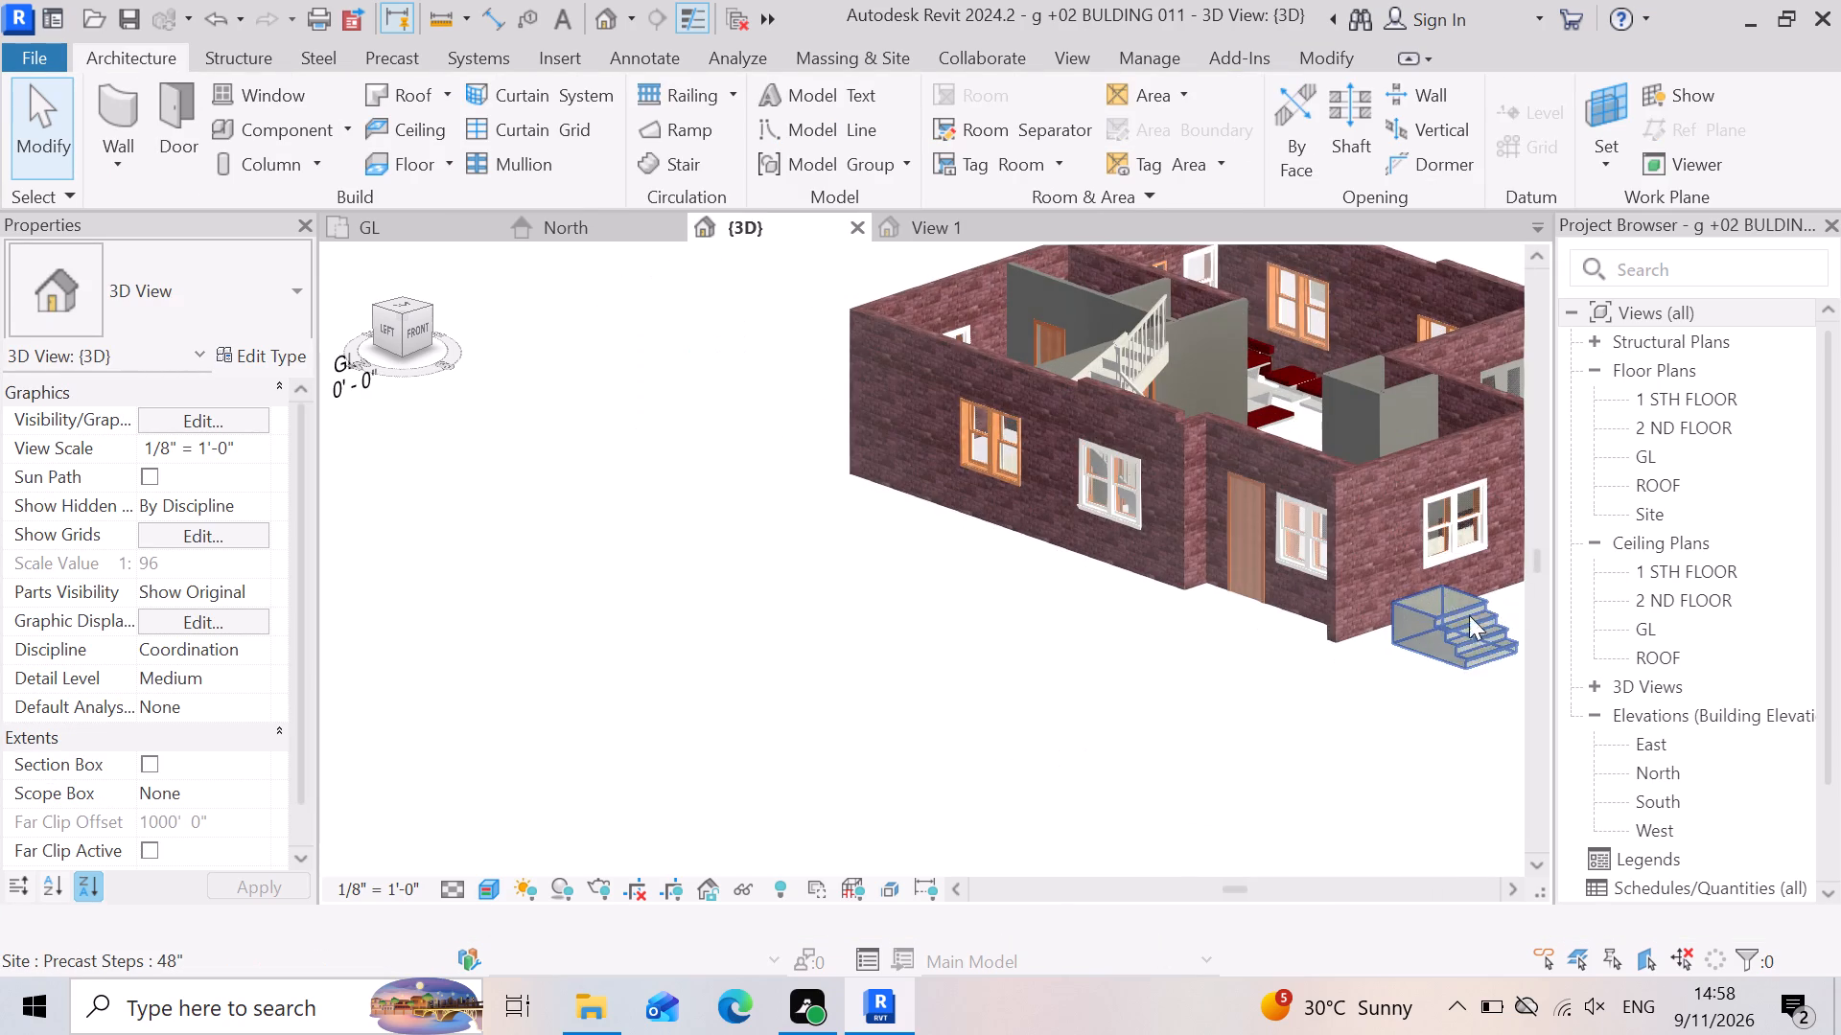
scroll(1268, 576, "up", 4)
scroll(1143, 601, "down", 2)
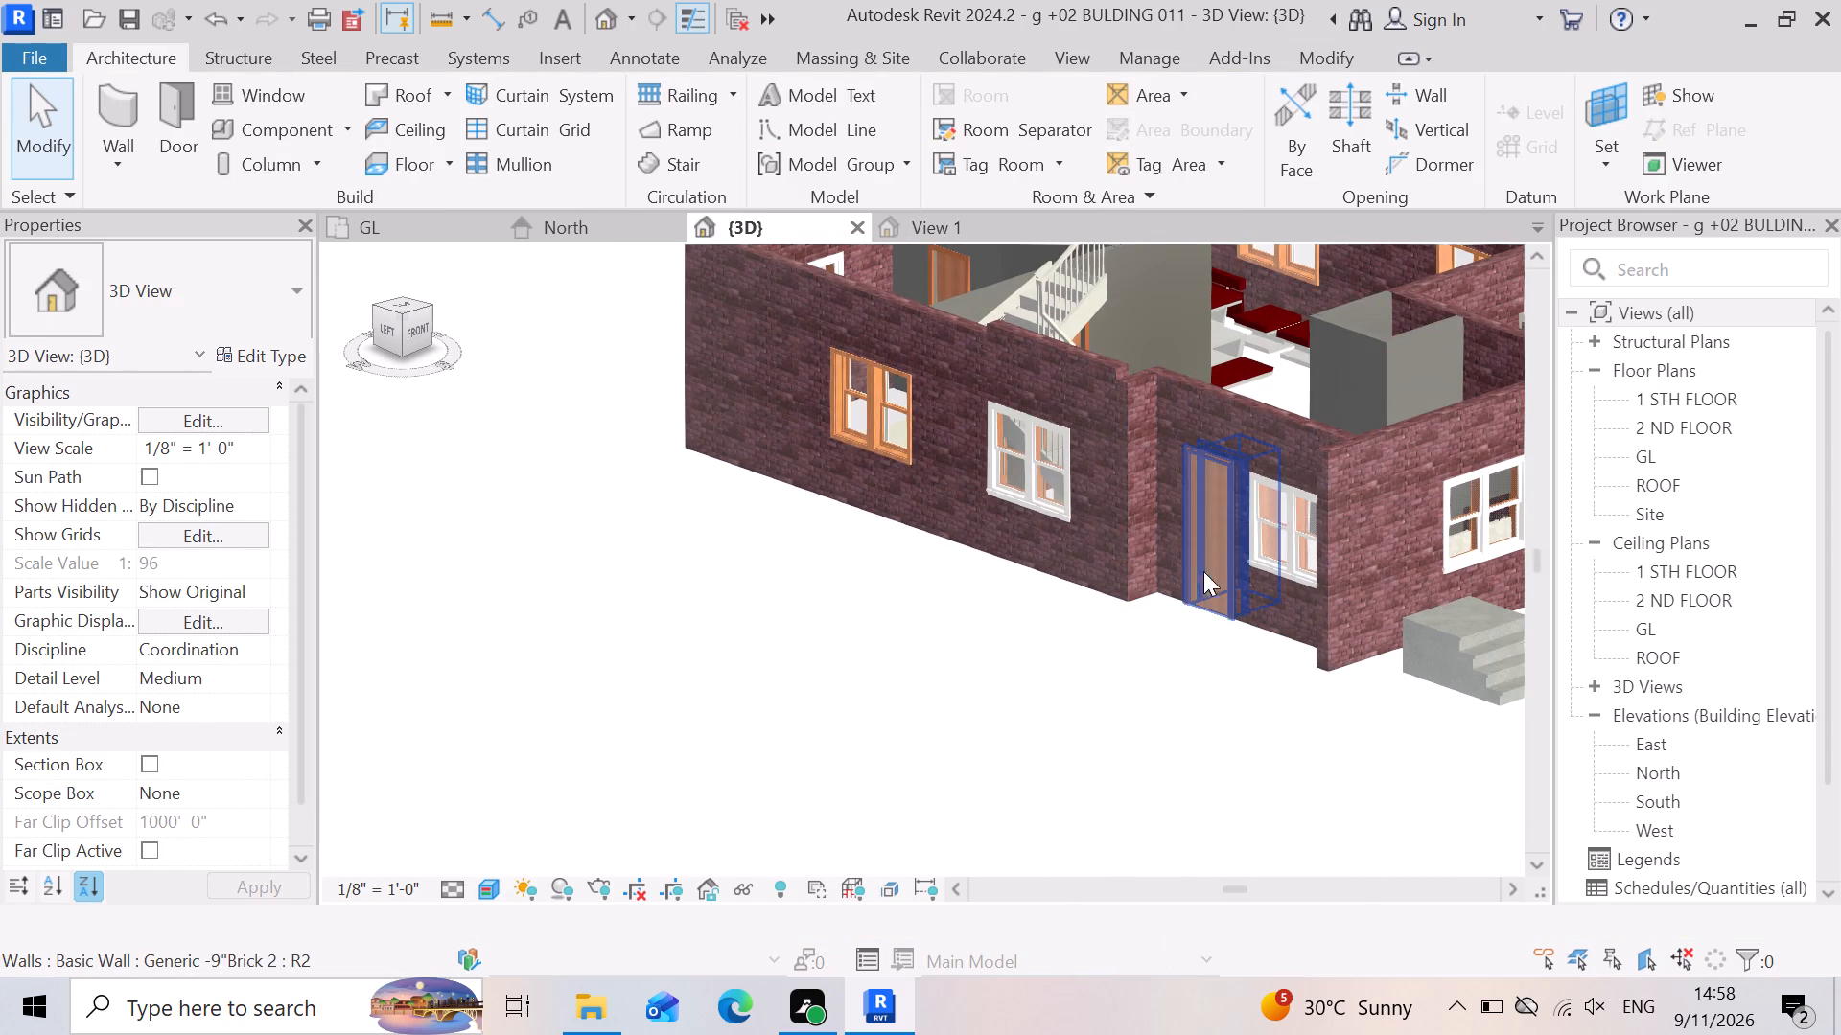
scroll(996, 663, "down", 3)
right_click_drag(1238, 476, 1217, 562, "shift")
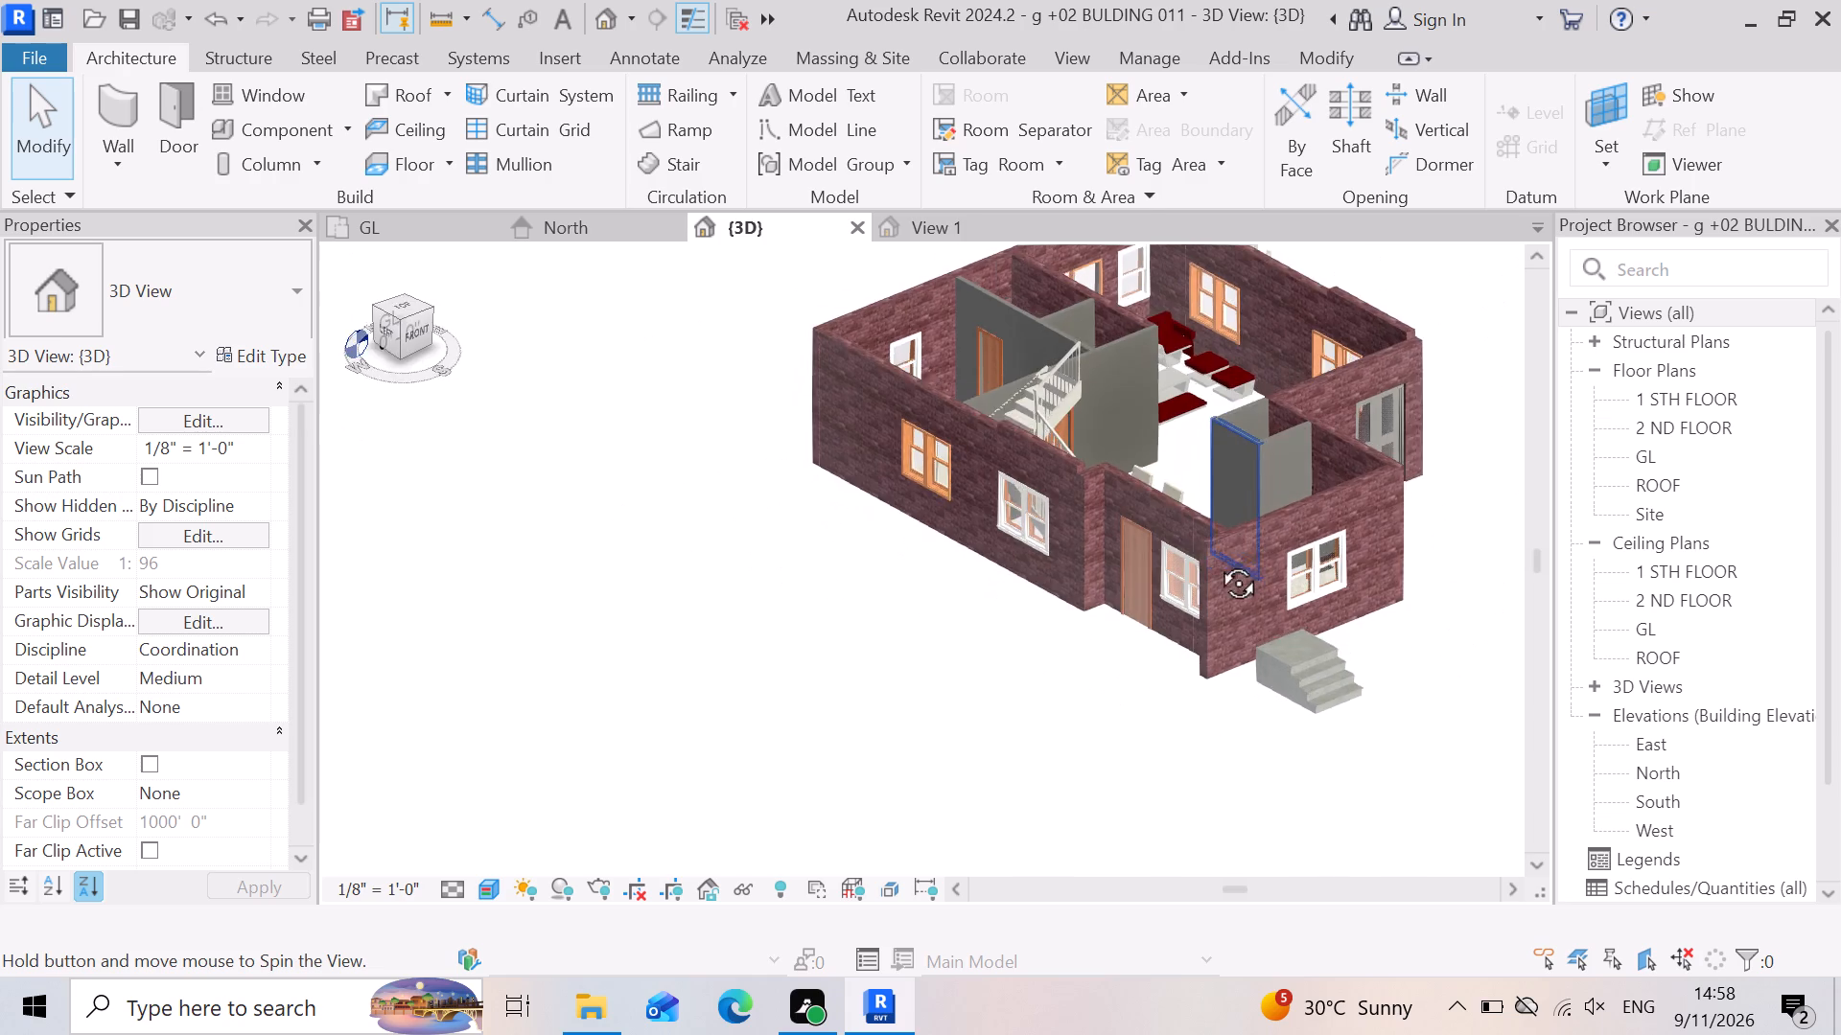
right_click_drag(1217, 562, 1165, 686, "shift")
scroll(1236, 580, "down", 4)
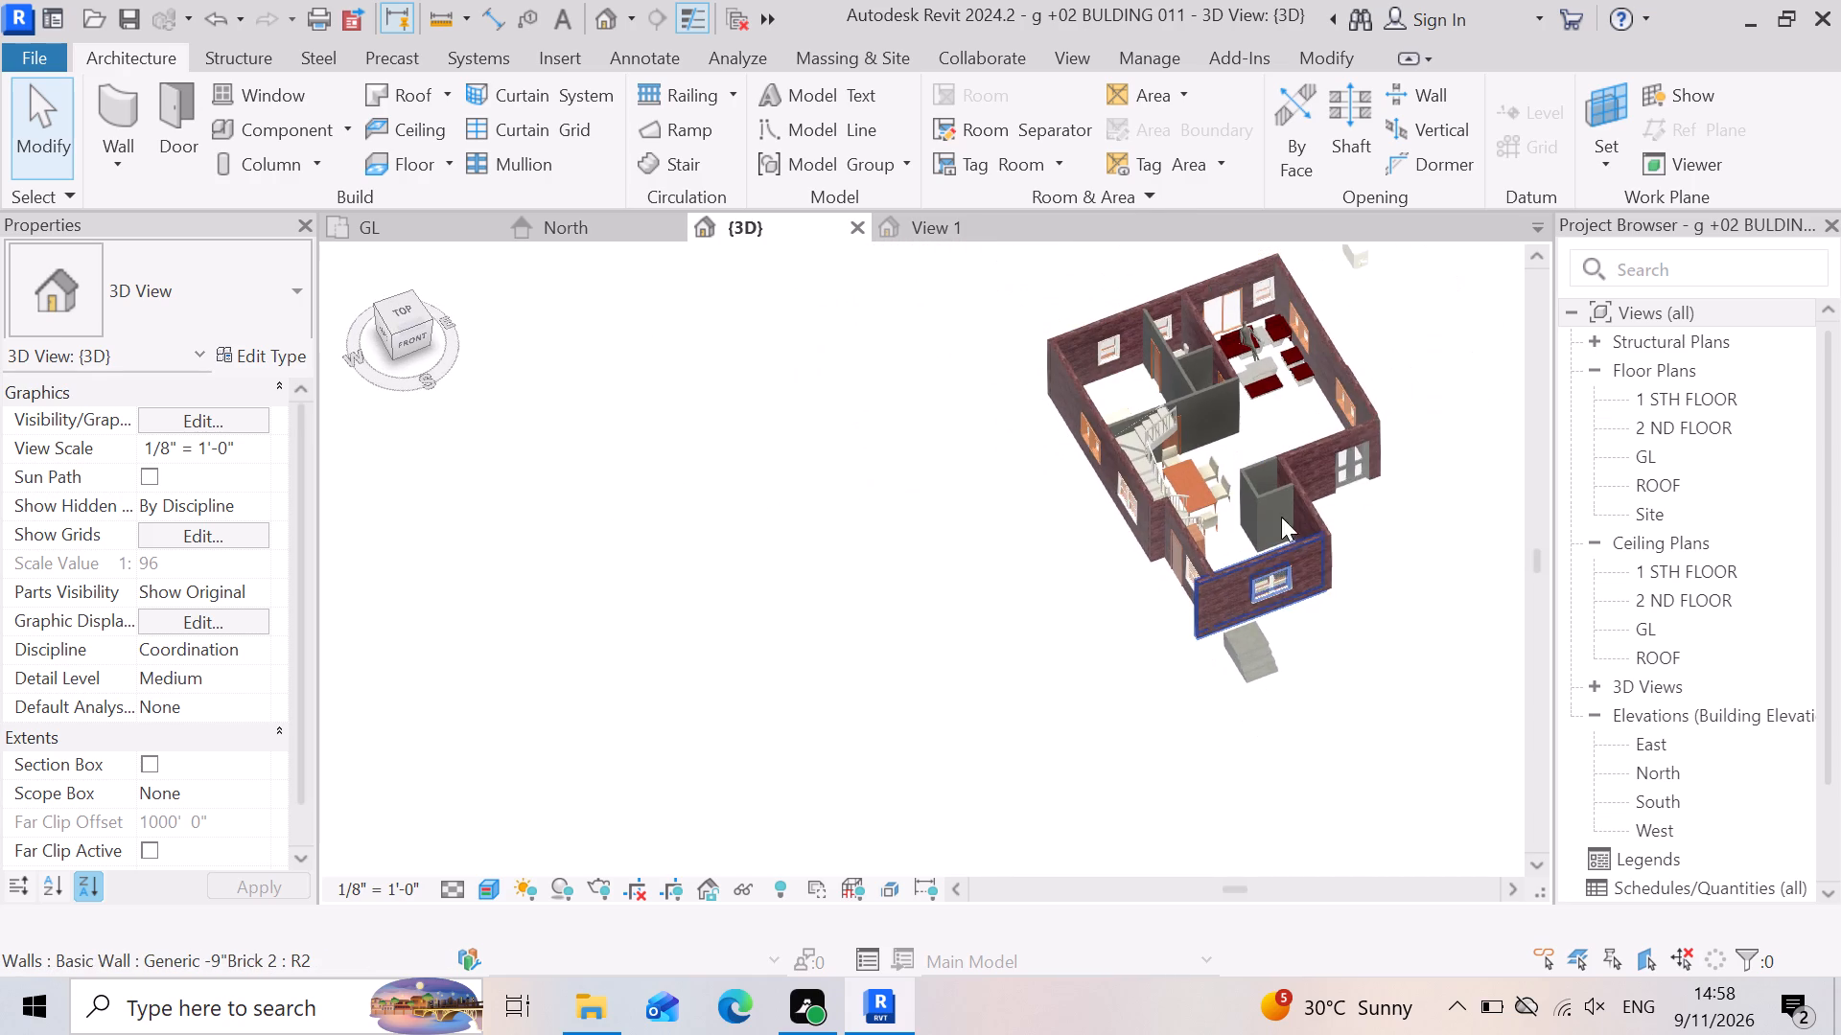
scroll(1264, 334, "up", 7)
scroll(1033, 337, "up", 8)
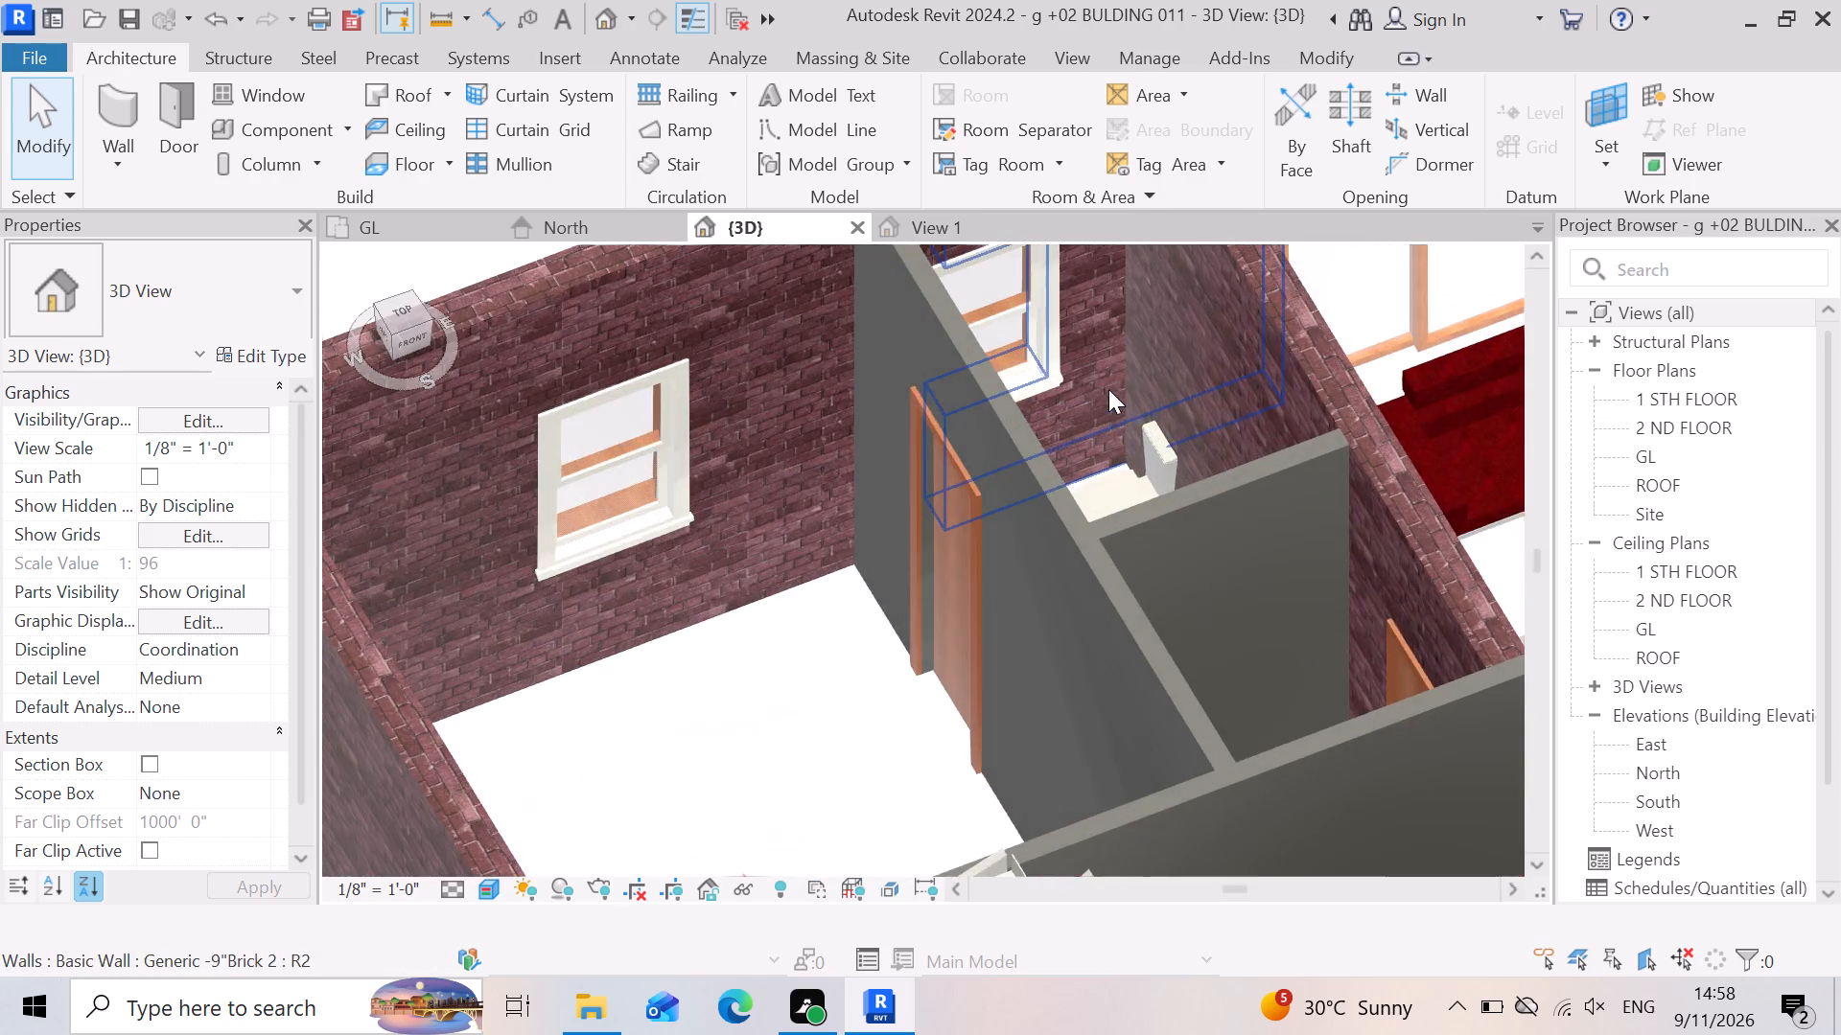
scroll(1108, 389, "up", 3)
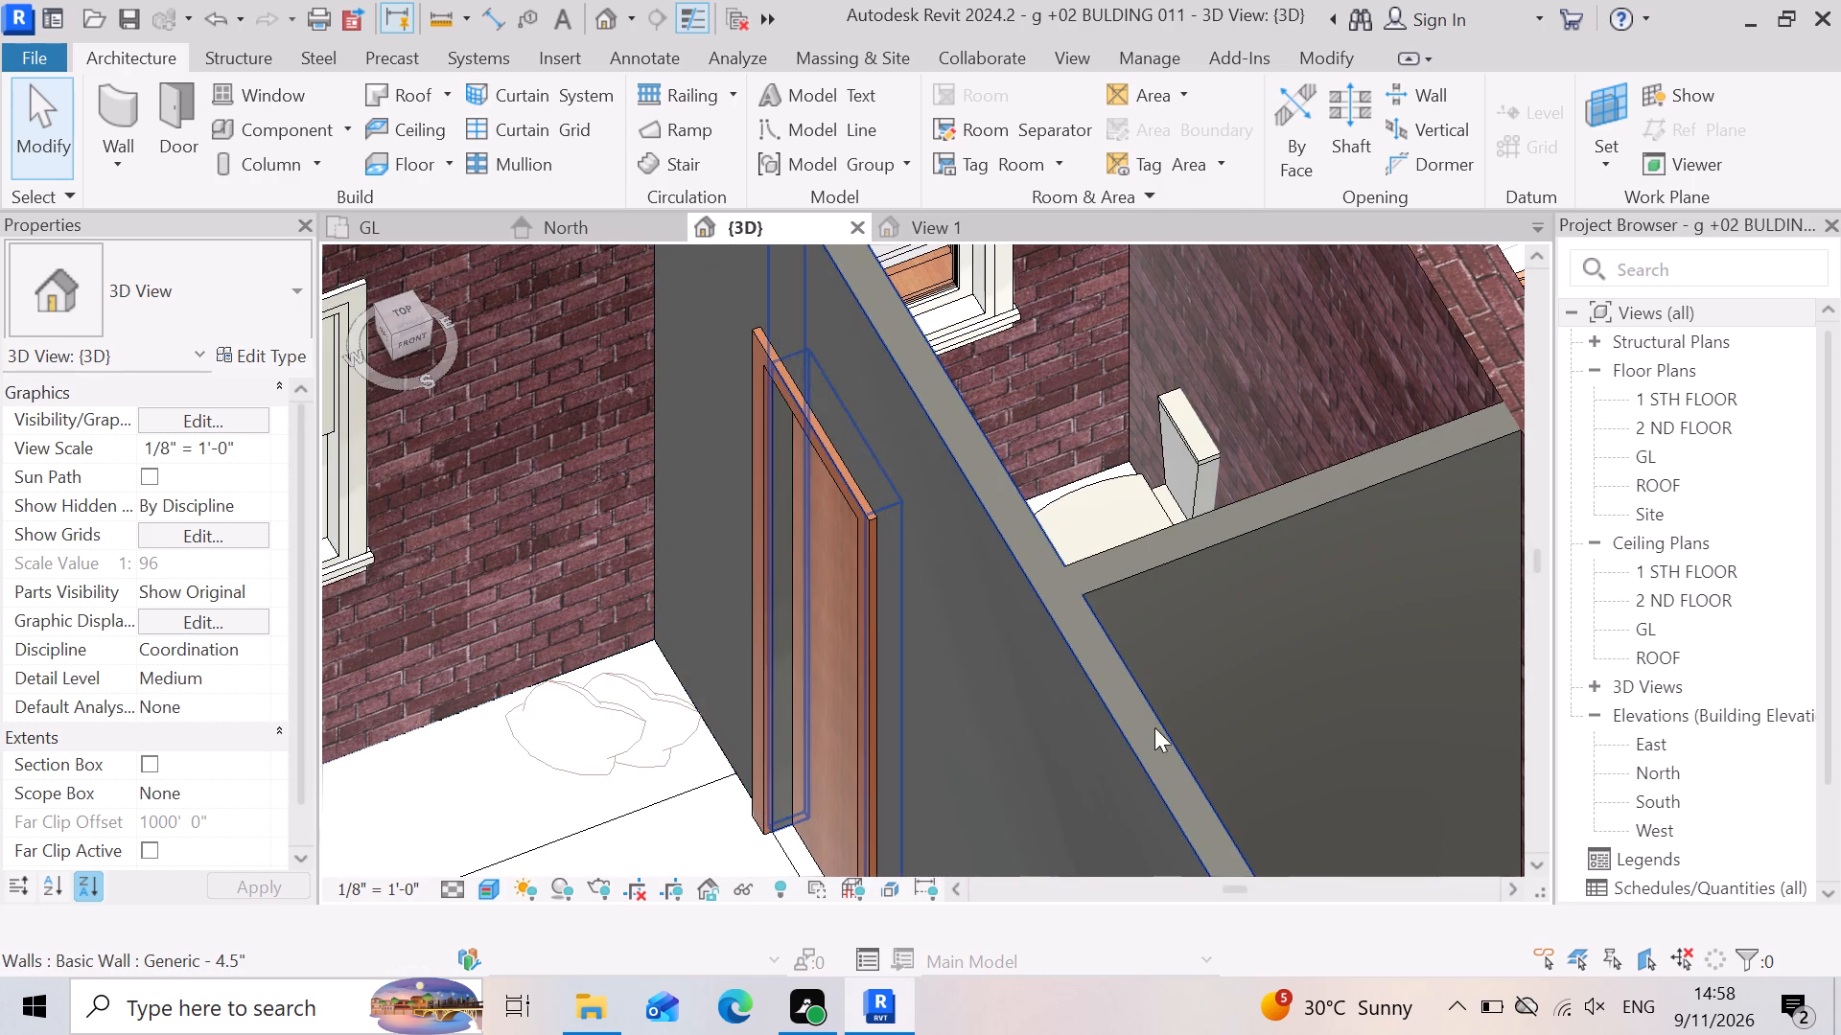
scroll(1160, 624, "down", 7)
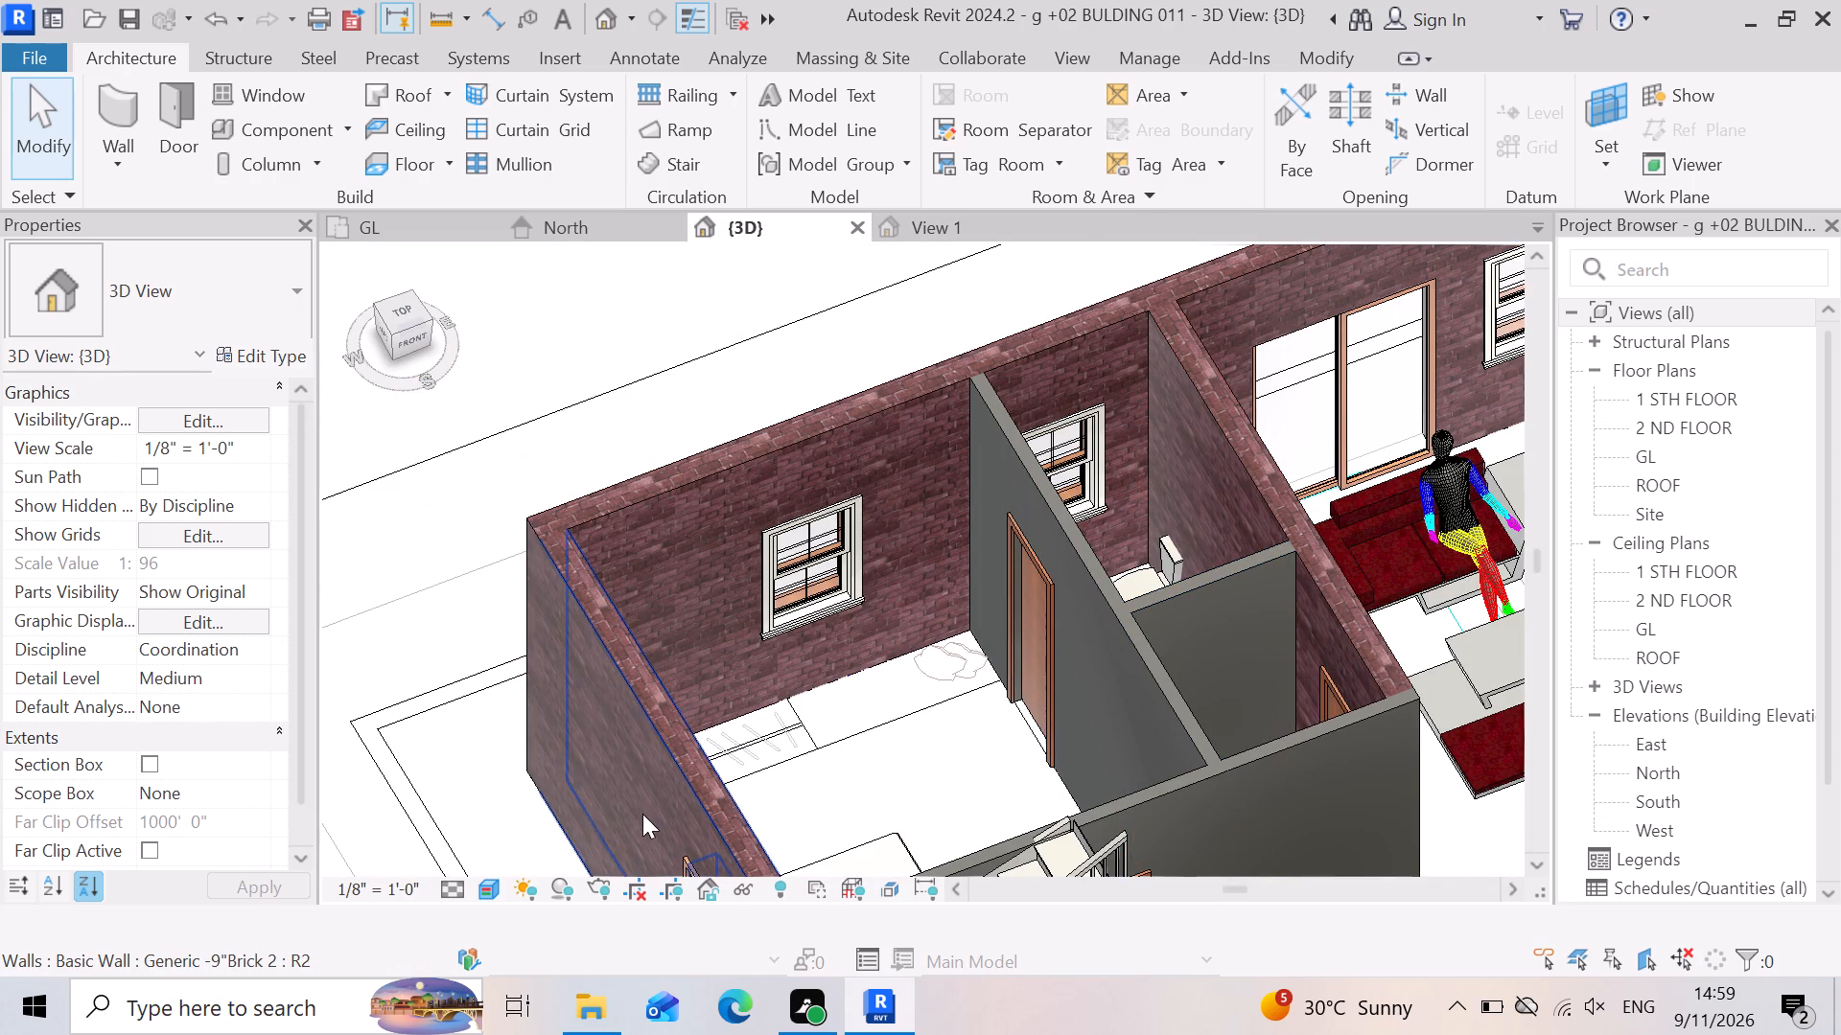
scroll(1063, 745, "down", 7)
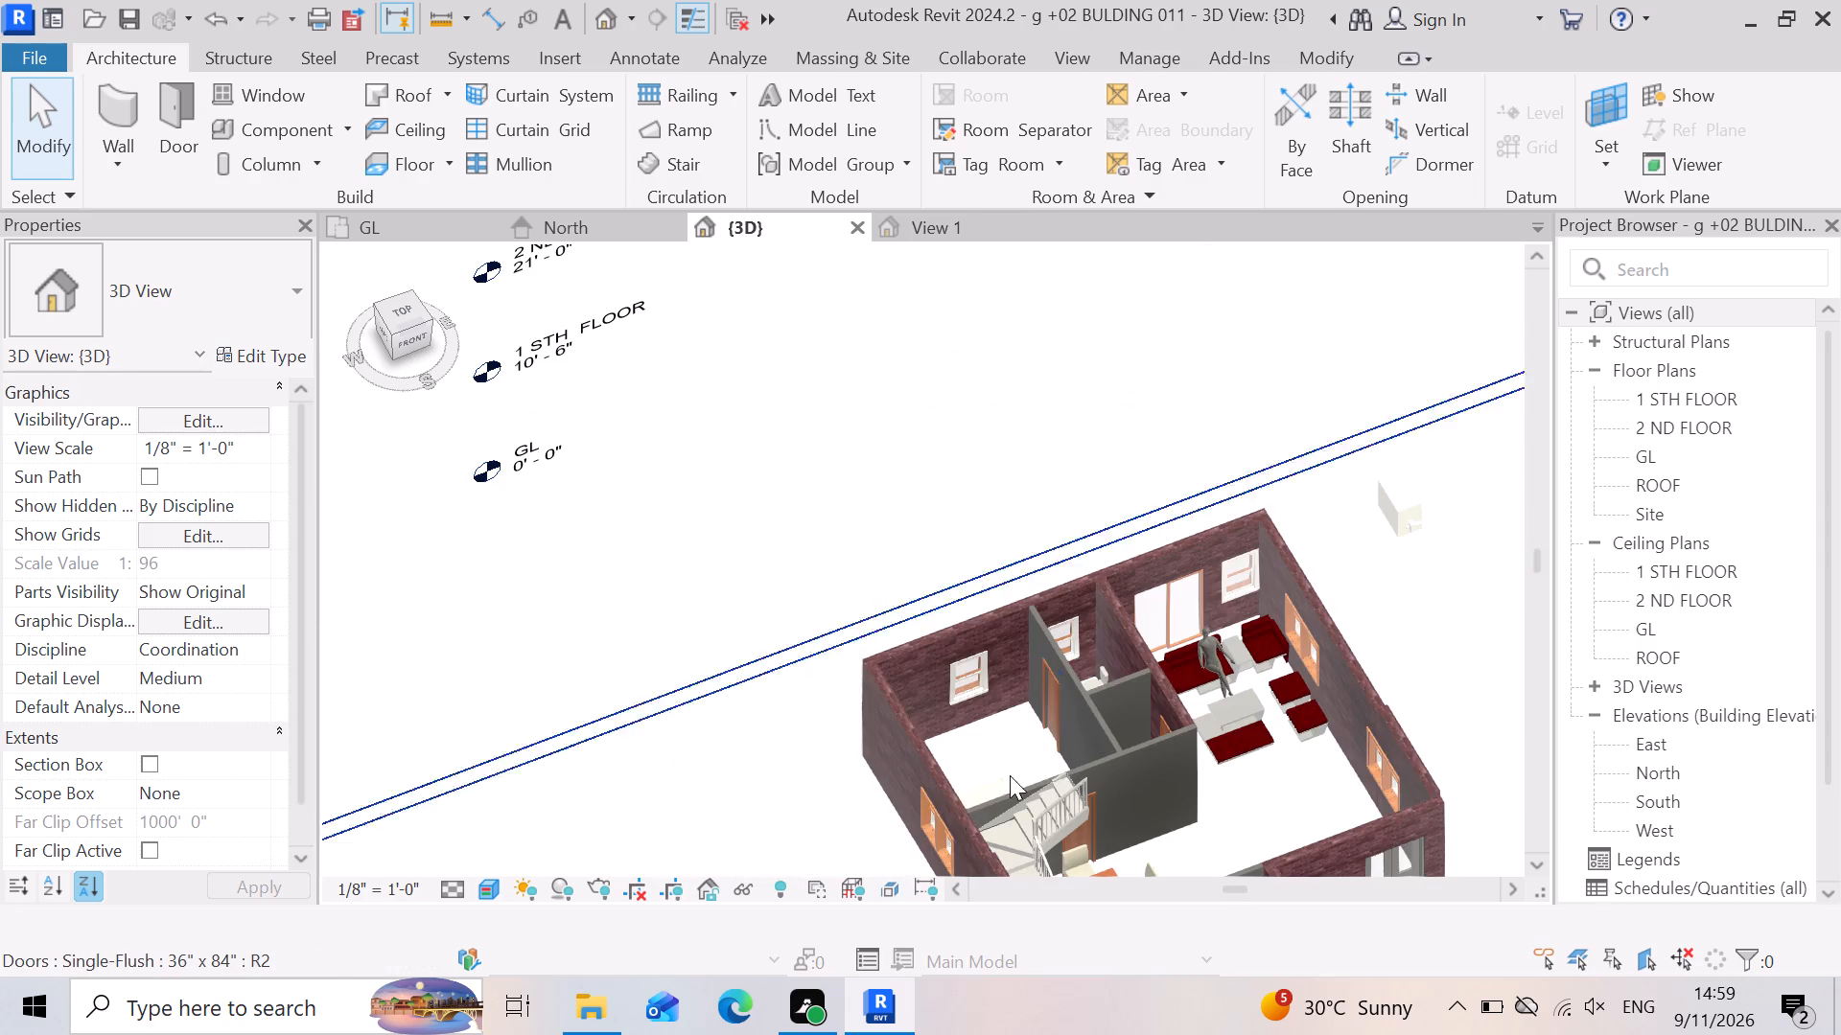
Inspect the toilet room behind the T.V. unit wall, including its fixtures and partition walls, in the 3D view.
scroll(1111, 888, "up", 3)
scroll(1194, 736, "up", 2)
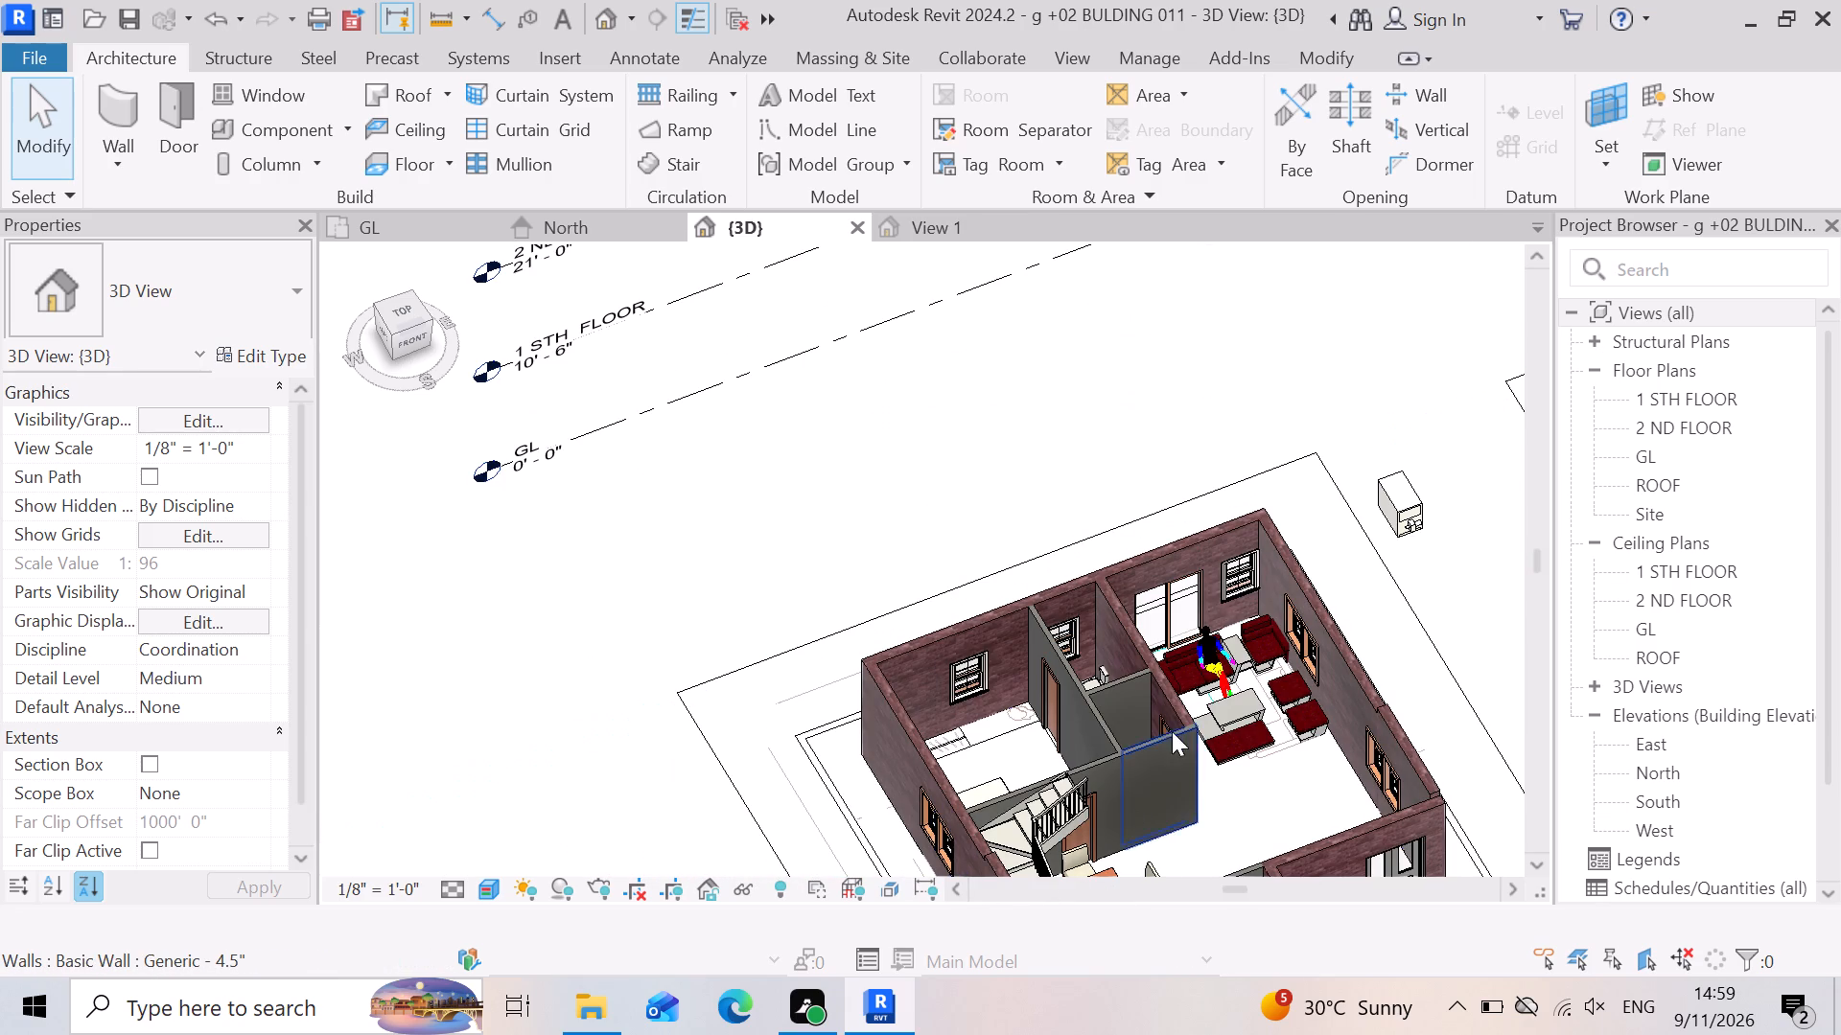
scroll(1172, 731, "up", 3)
scroll(1034, 712, "up", 4)
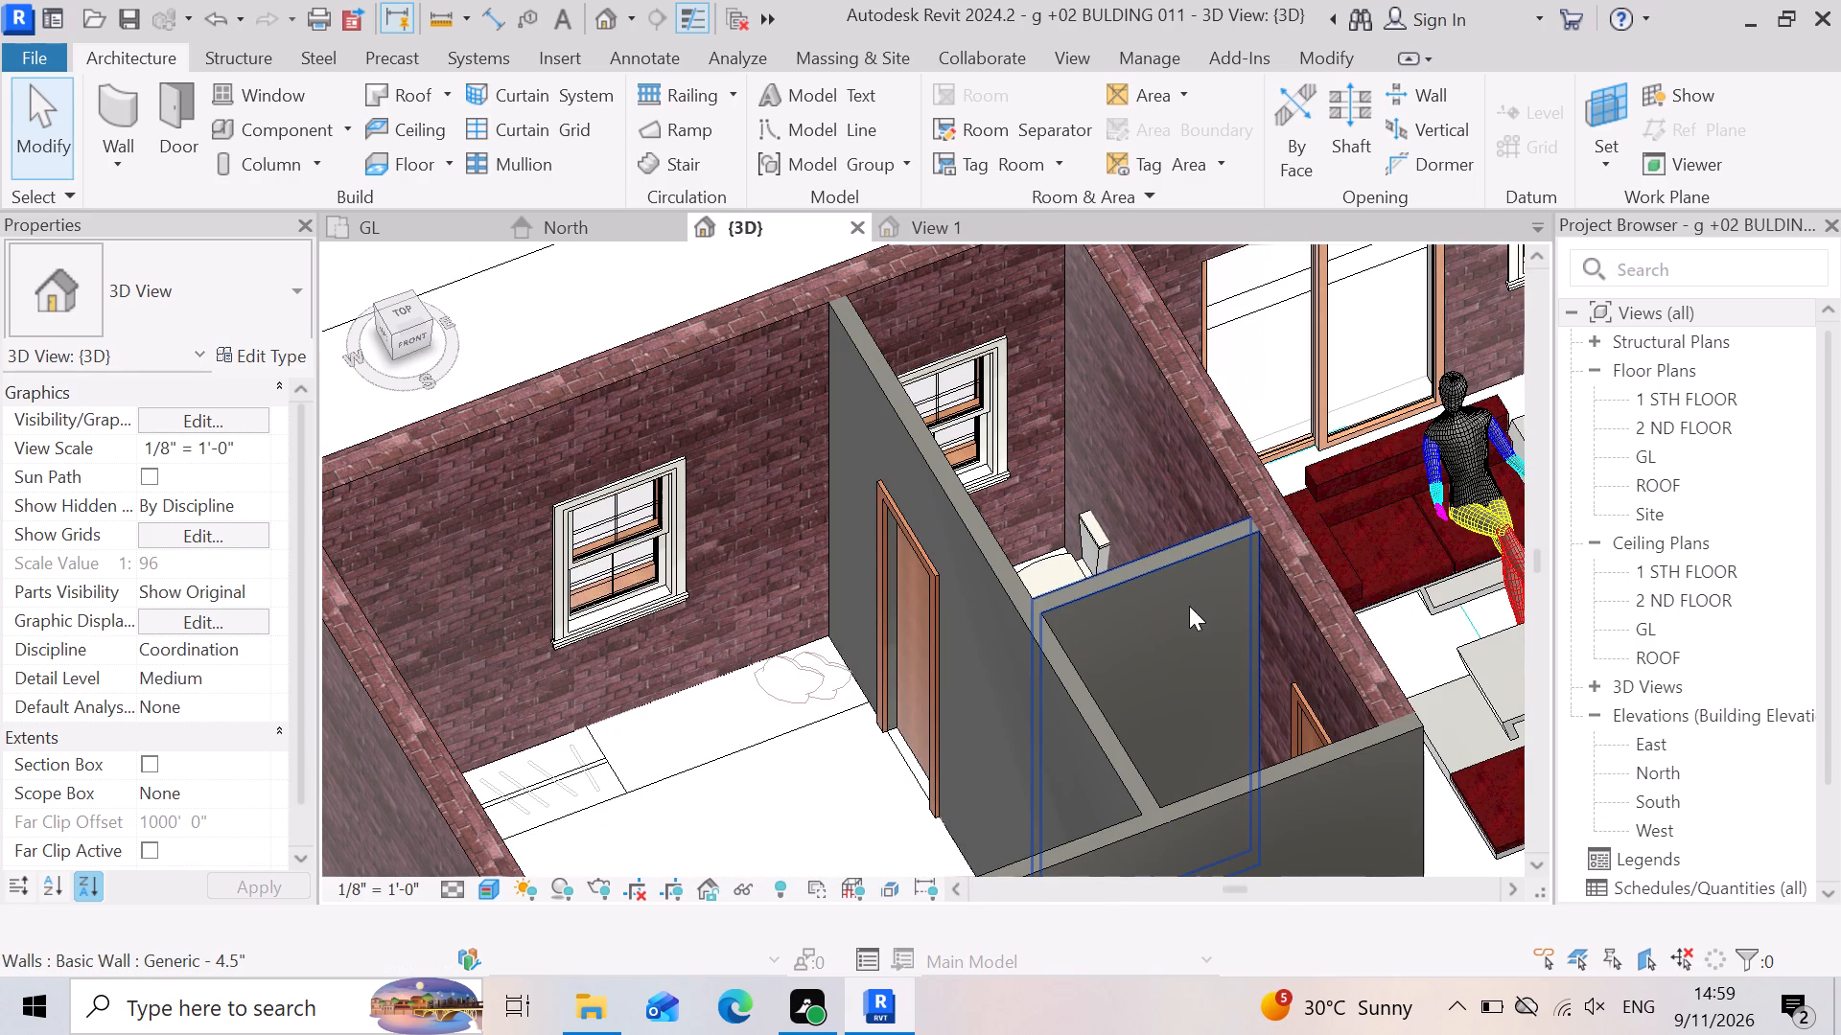
right_click_drag(1205, 569, 1147, 613, "shift")
scroll(1160, 598, "up", 1, "shift")
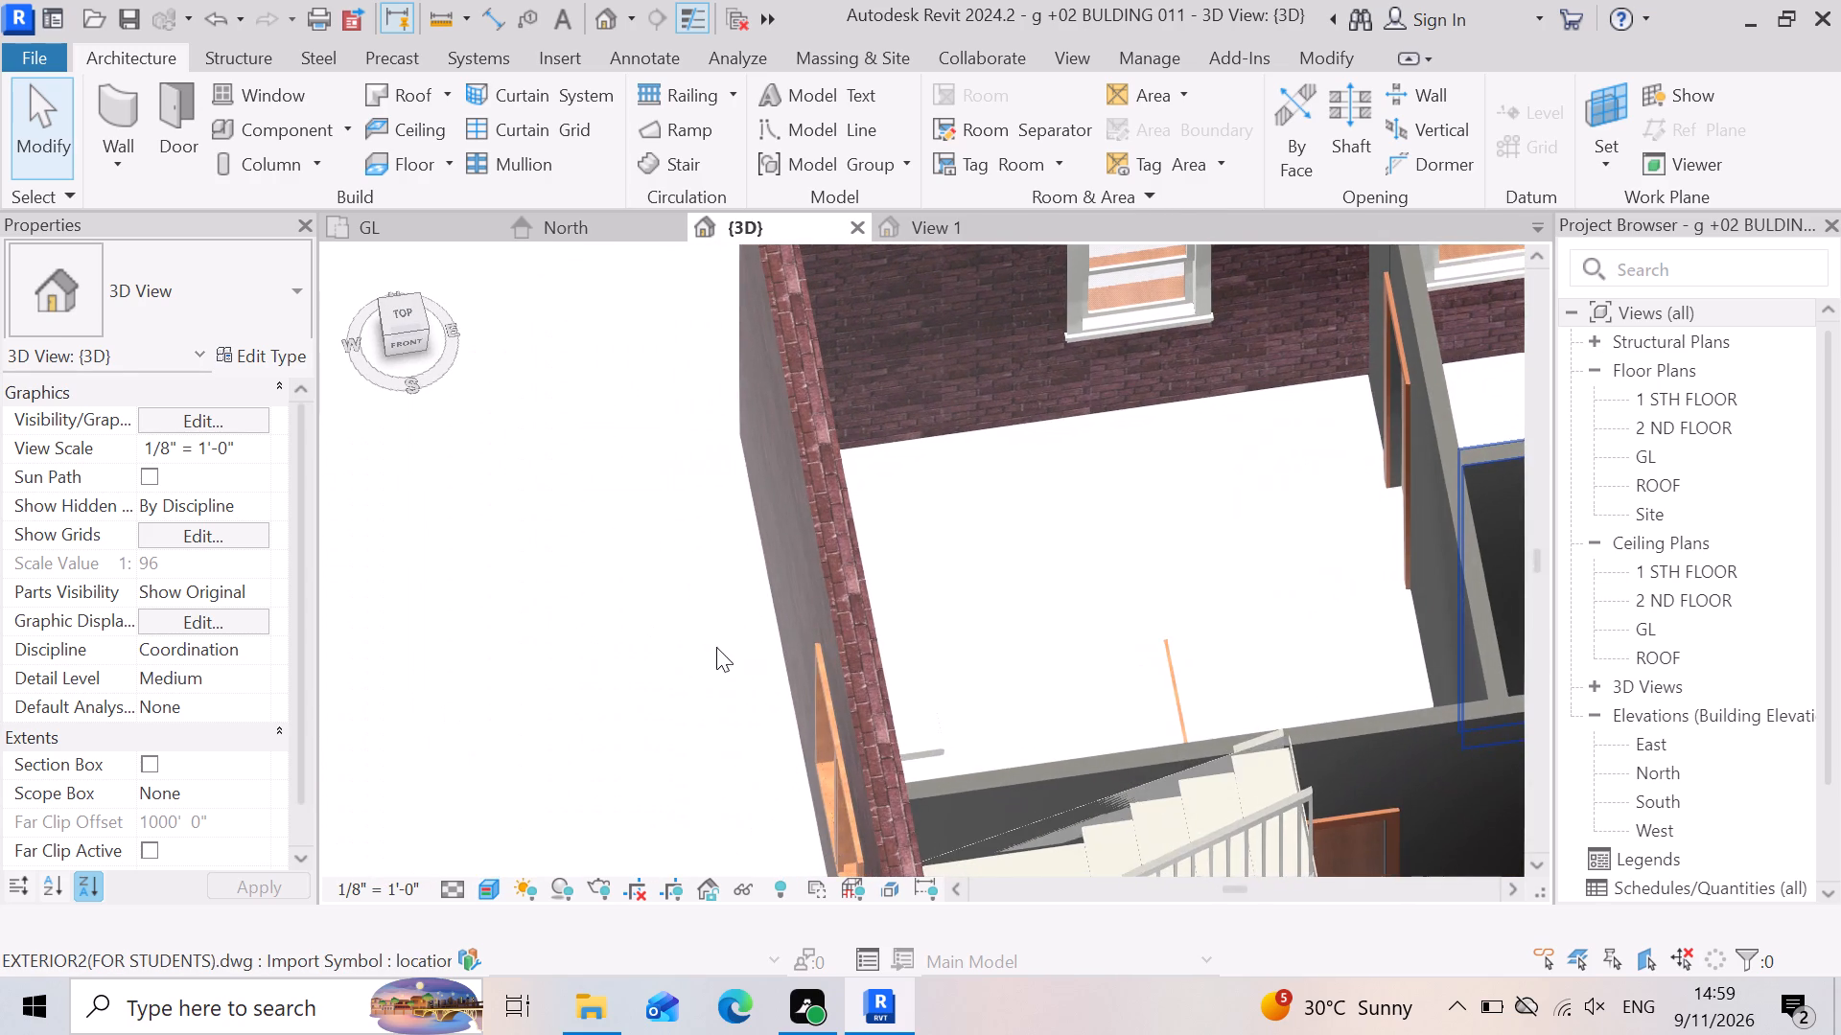
scroll(711, 648, "down", 5)
scroll(1225, 540, "up", 13)
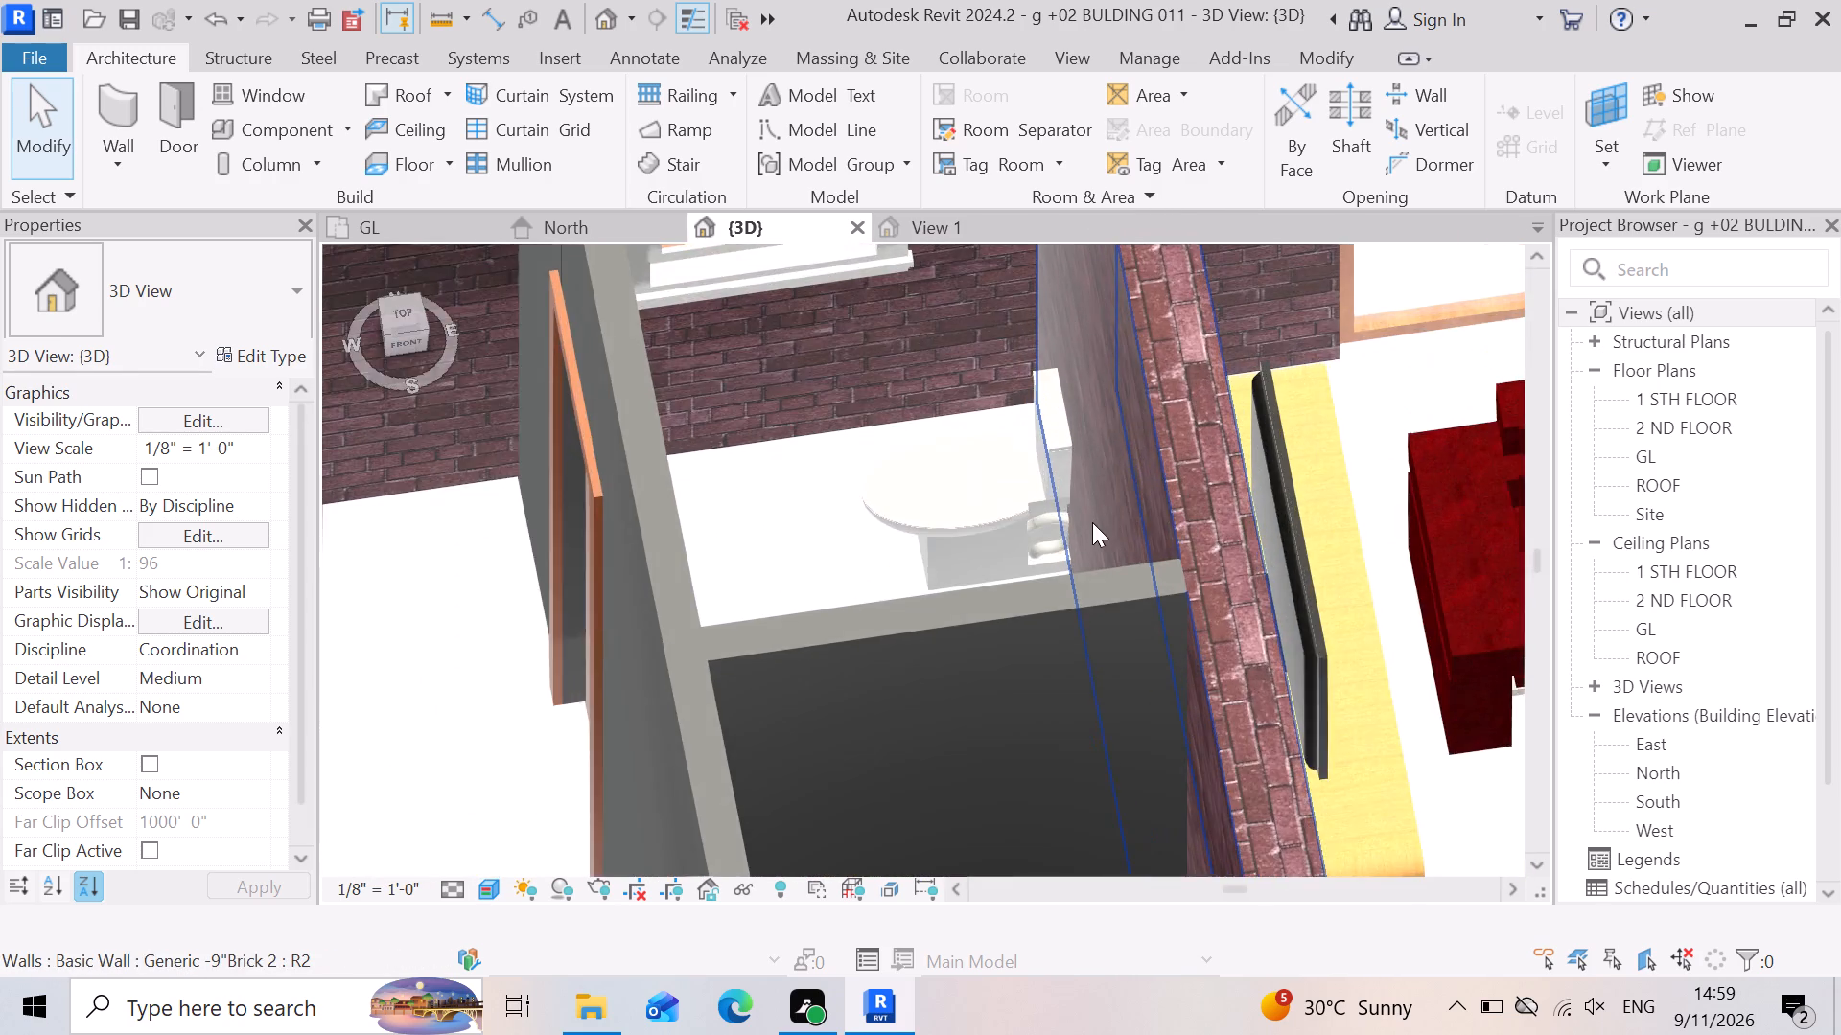
scroll(1005, 792, "down", 3)
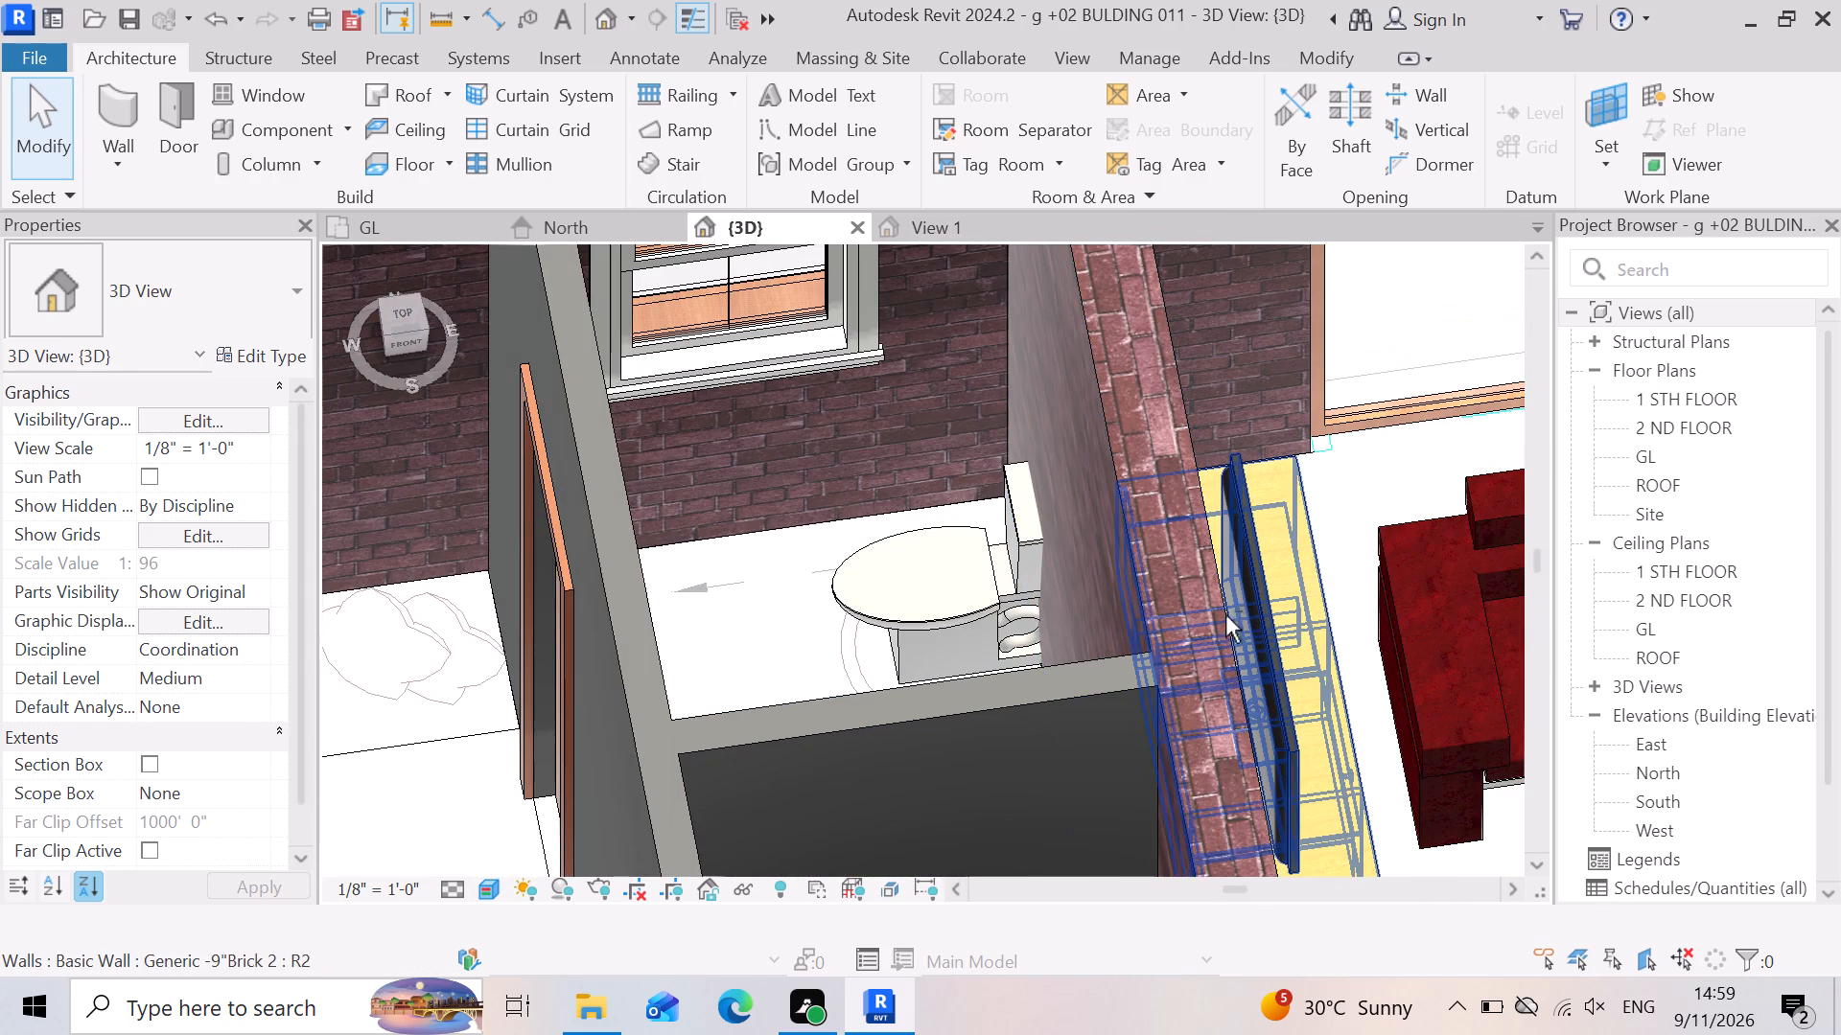
right_click_drag(1225, 615, 1186, 669, "shift")
scroll(952, 665, "down", 4)
scroll(1173, 586, "up", 3)
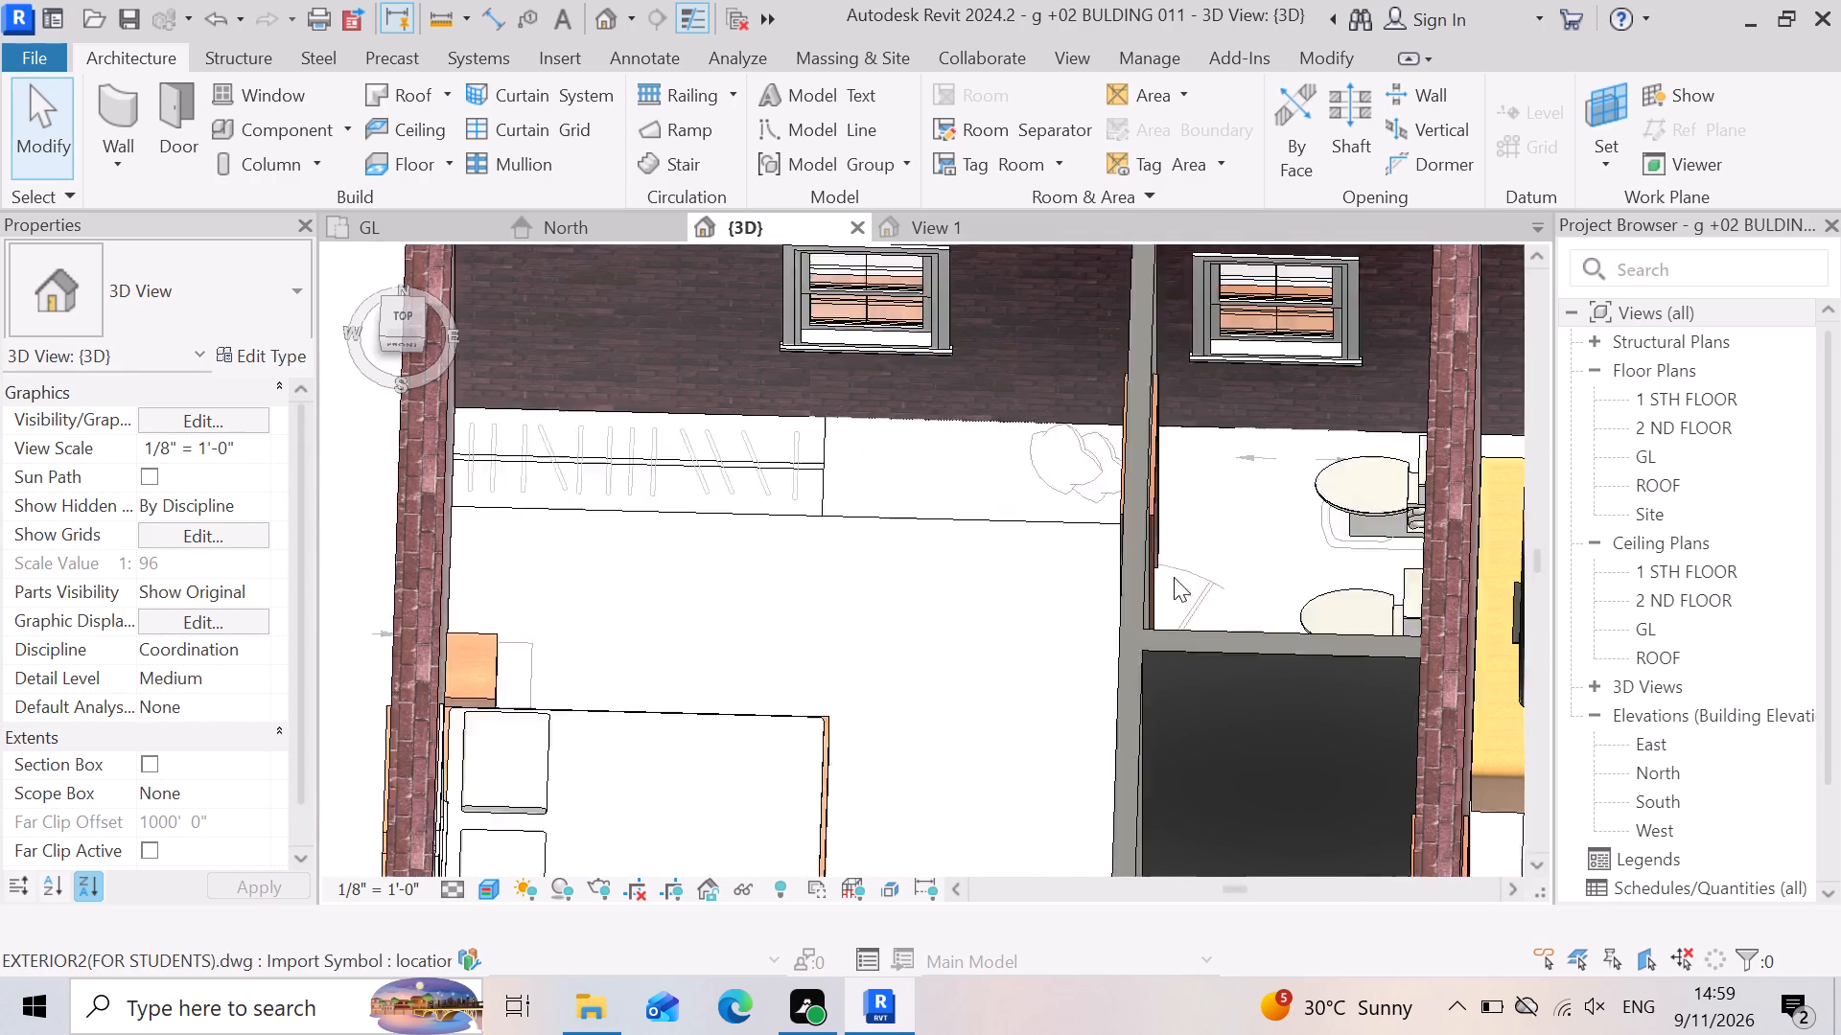
scroll(1174, 577, "up", 5)
scroll(959, 564, "down", 3)
scroll(959, 564, "up", 1)
scroll(959, 564, "down", 10)
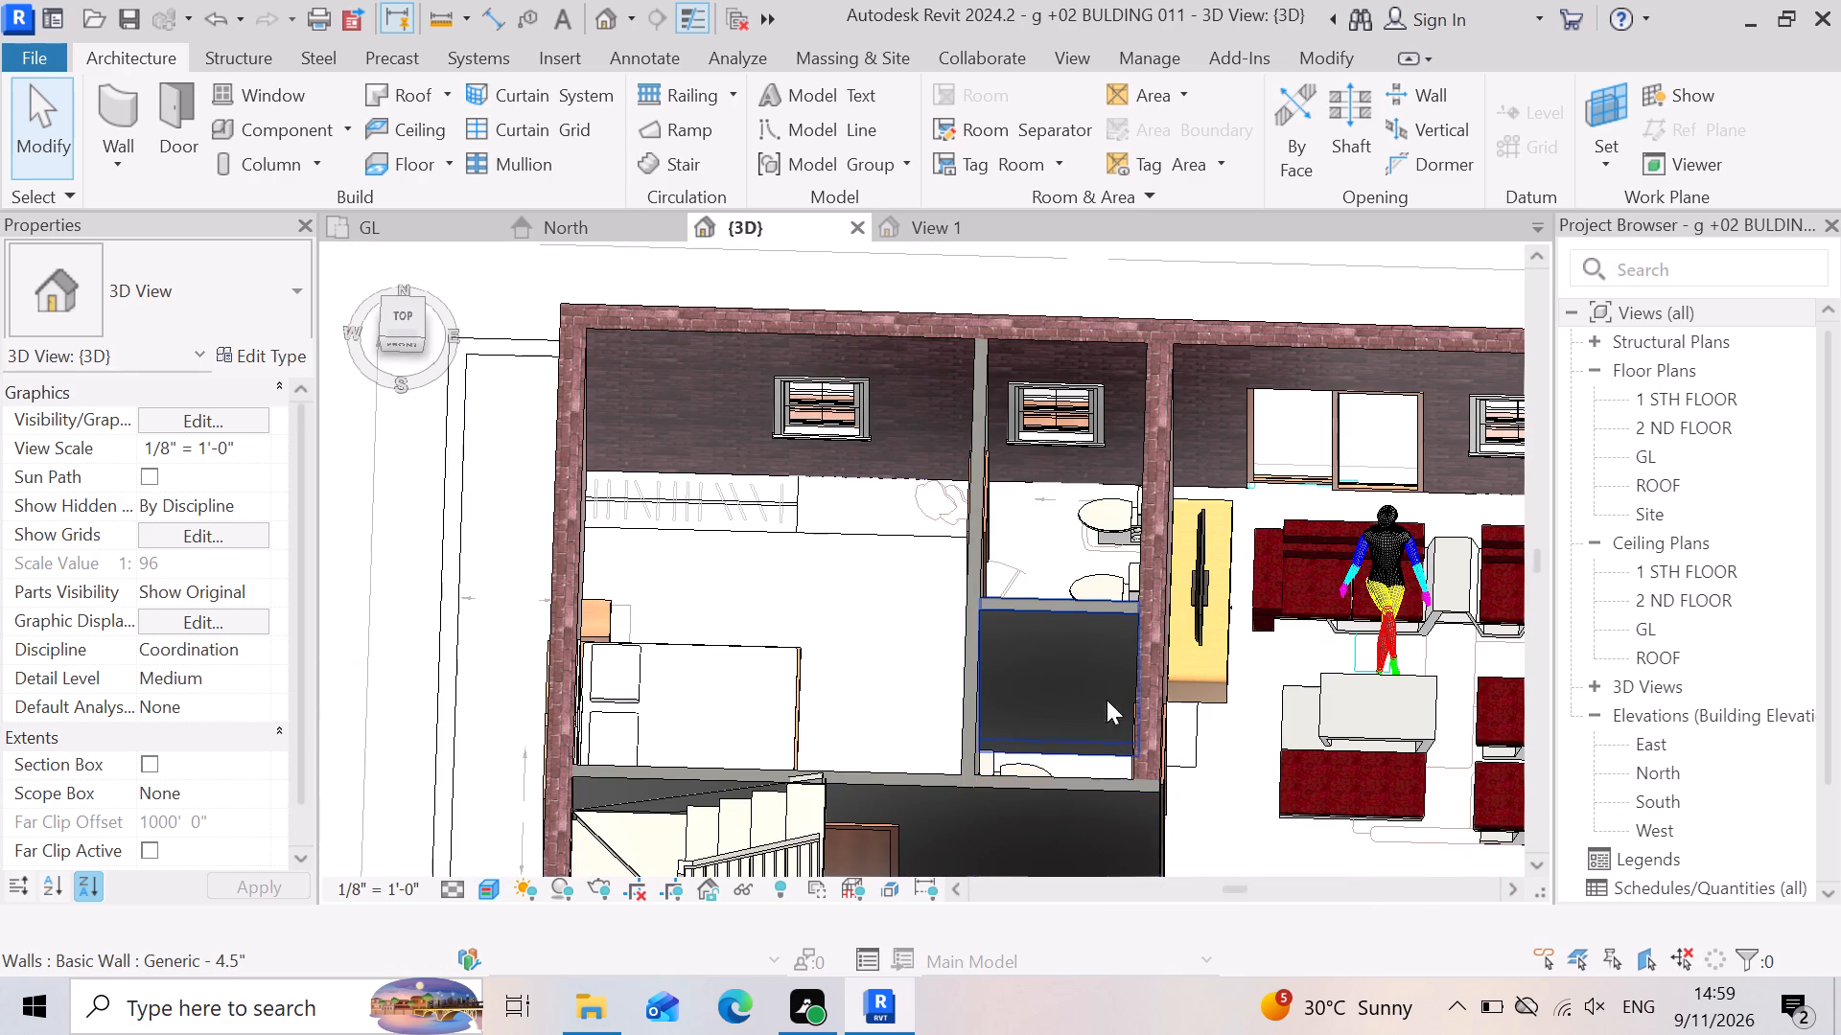
scroll(1114, 635, "up", 6)
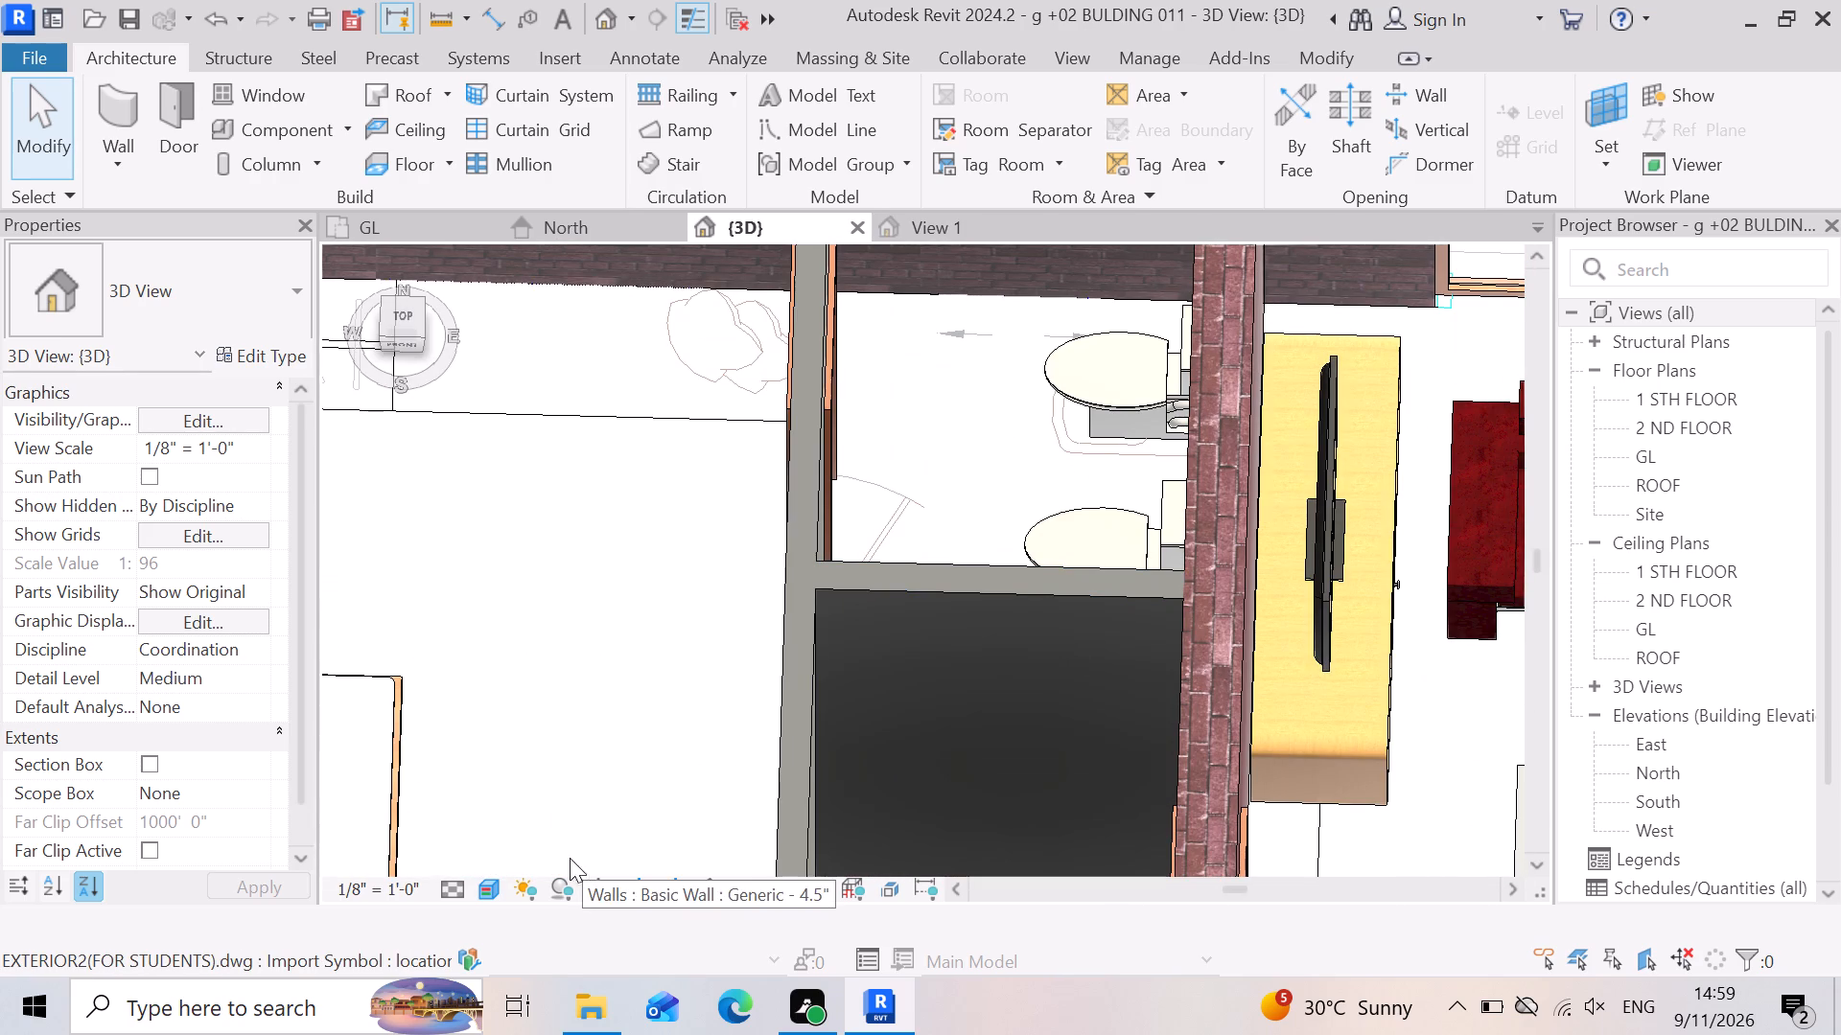
scroll(1161, 567, "up", 4)
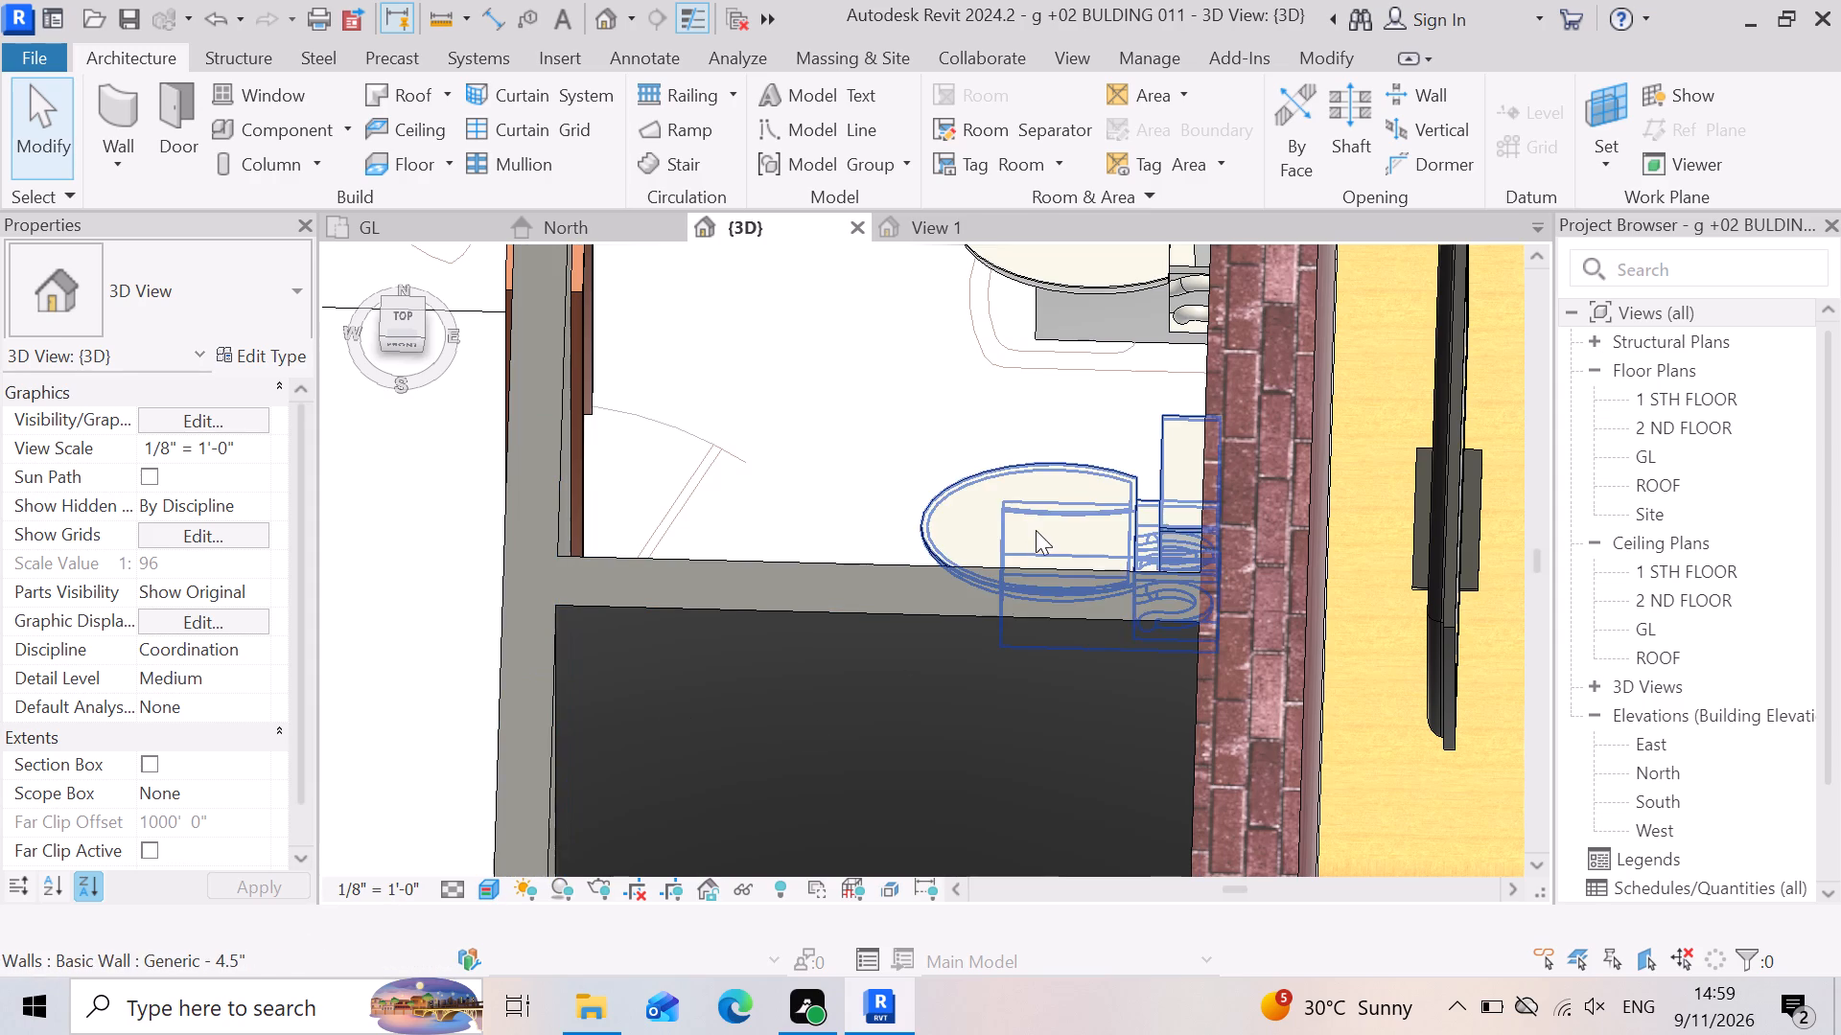
scroll(870, 698, "down", 3)
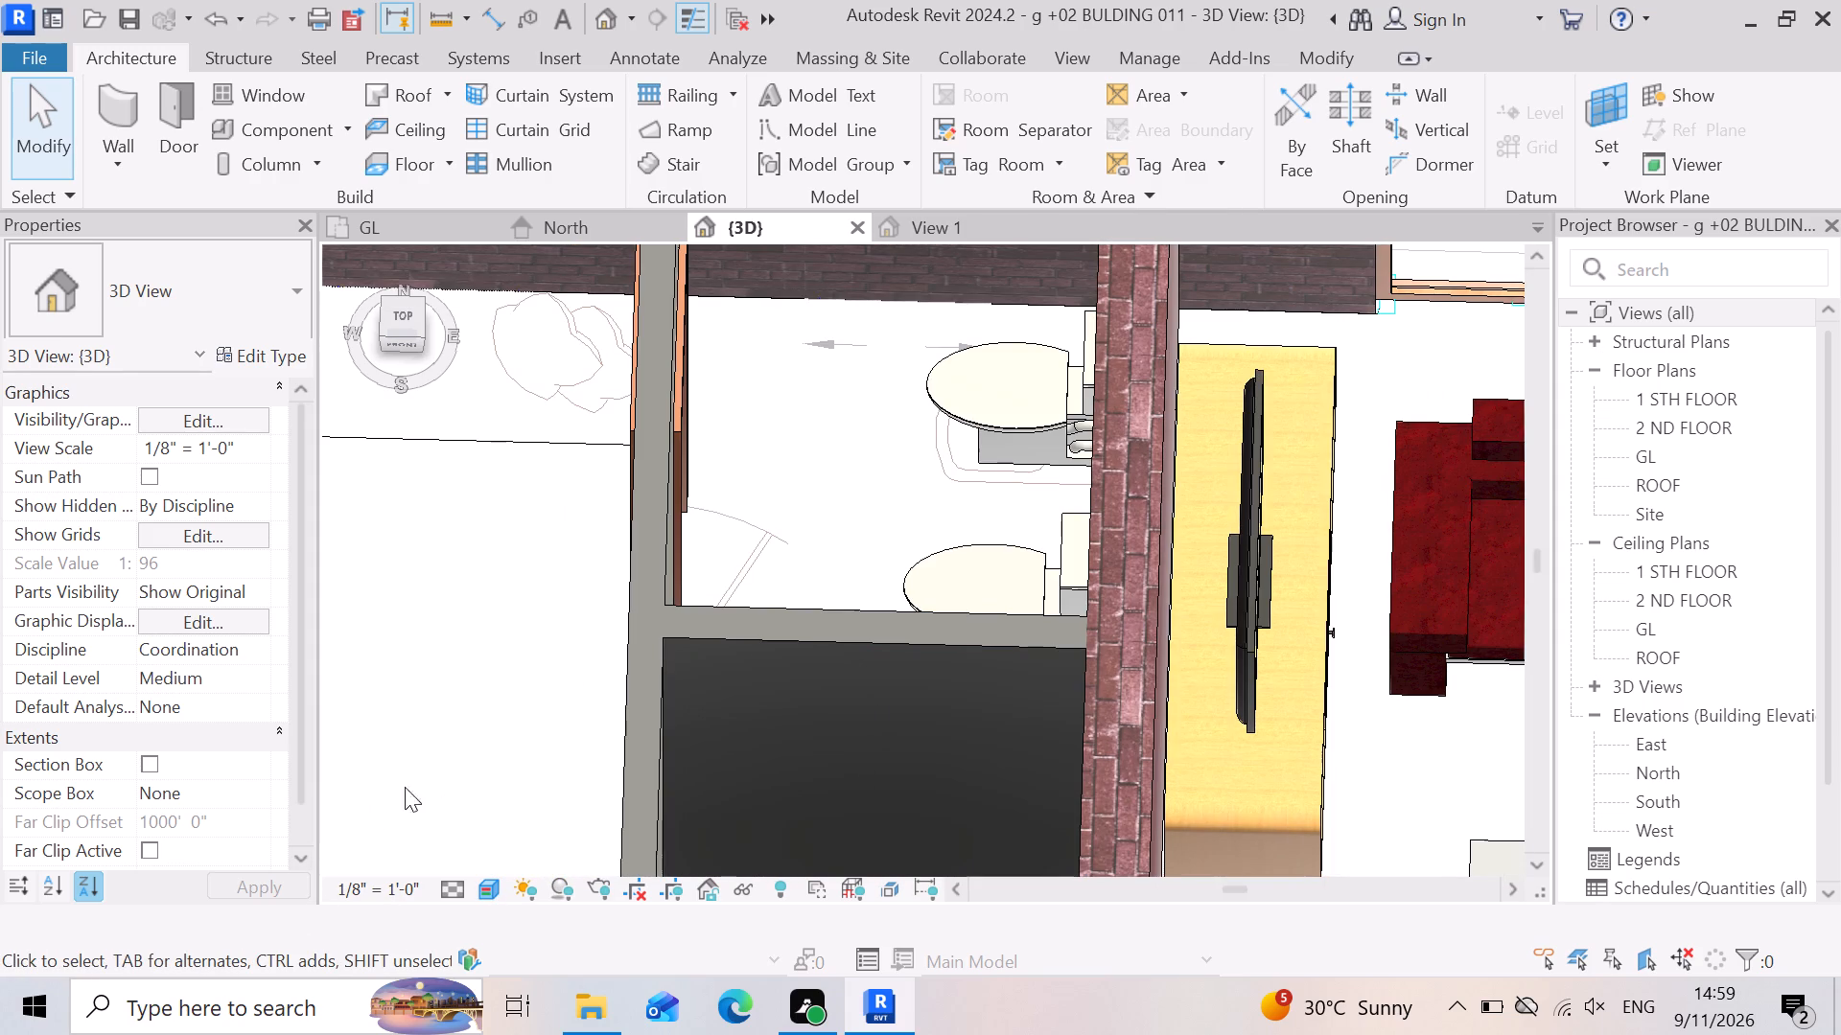
scroll(1005, 425, "up", 3)
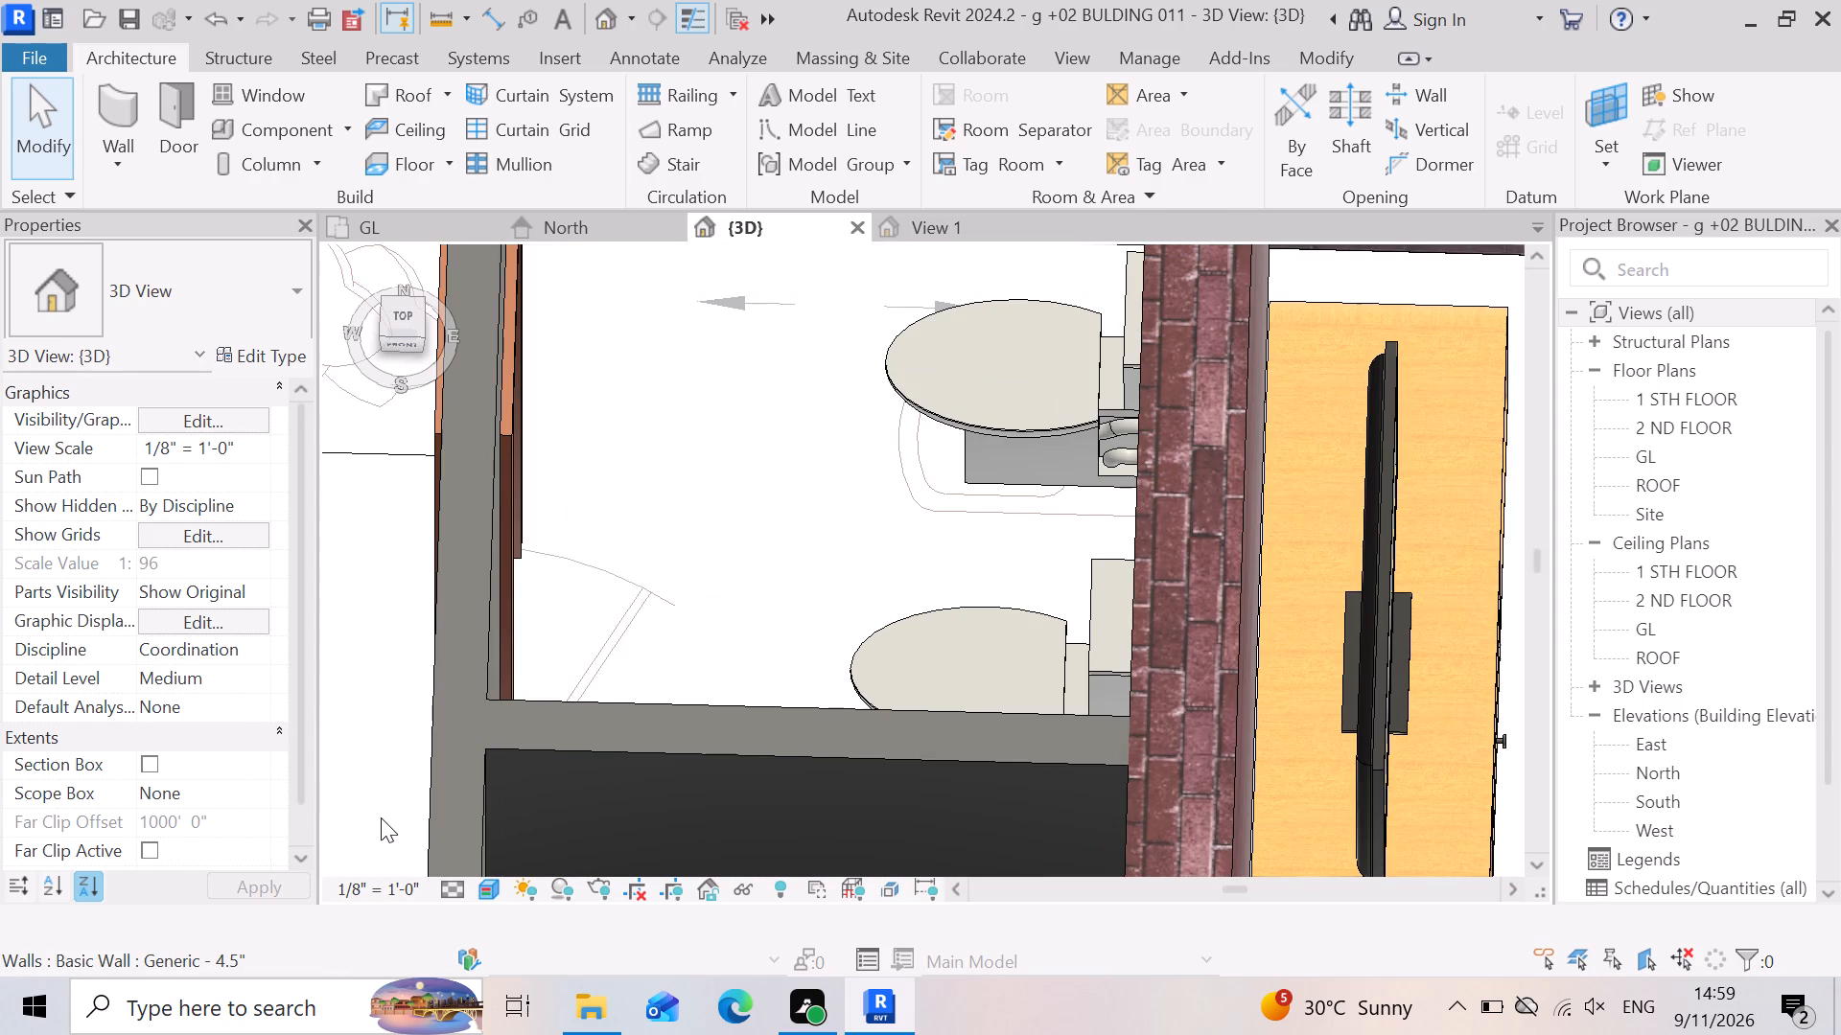
scroll(982, 638, "up", 5)
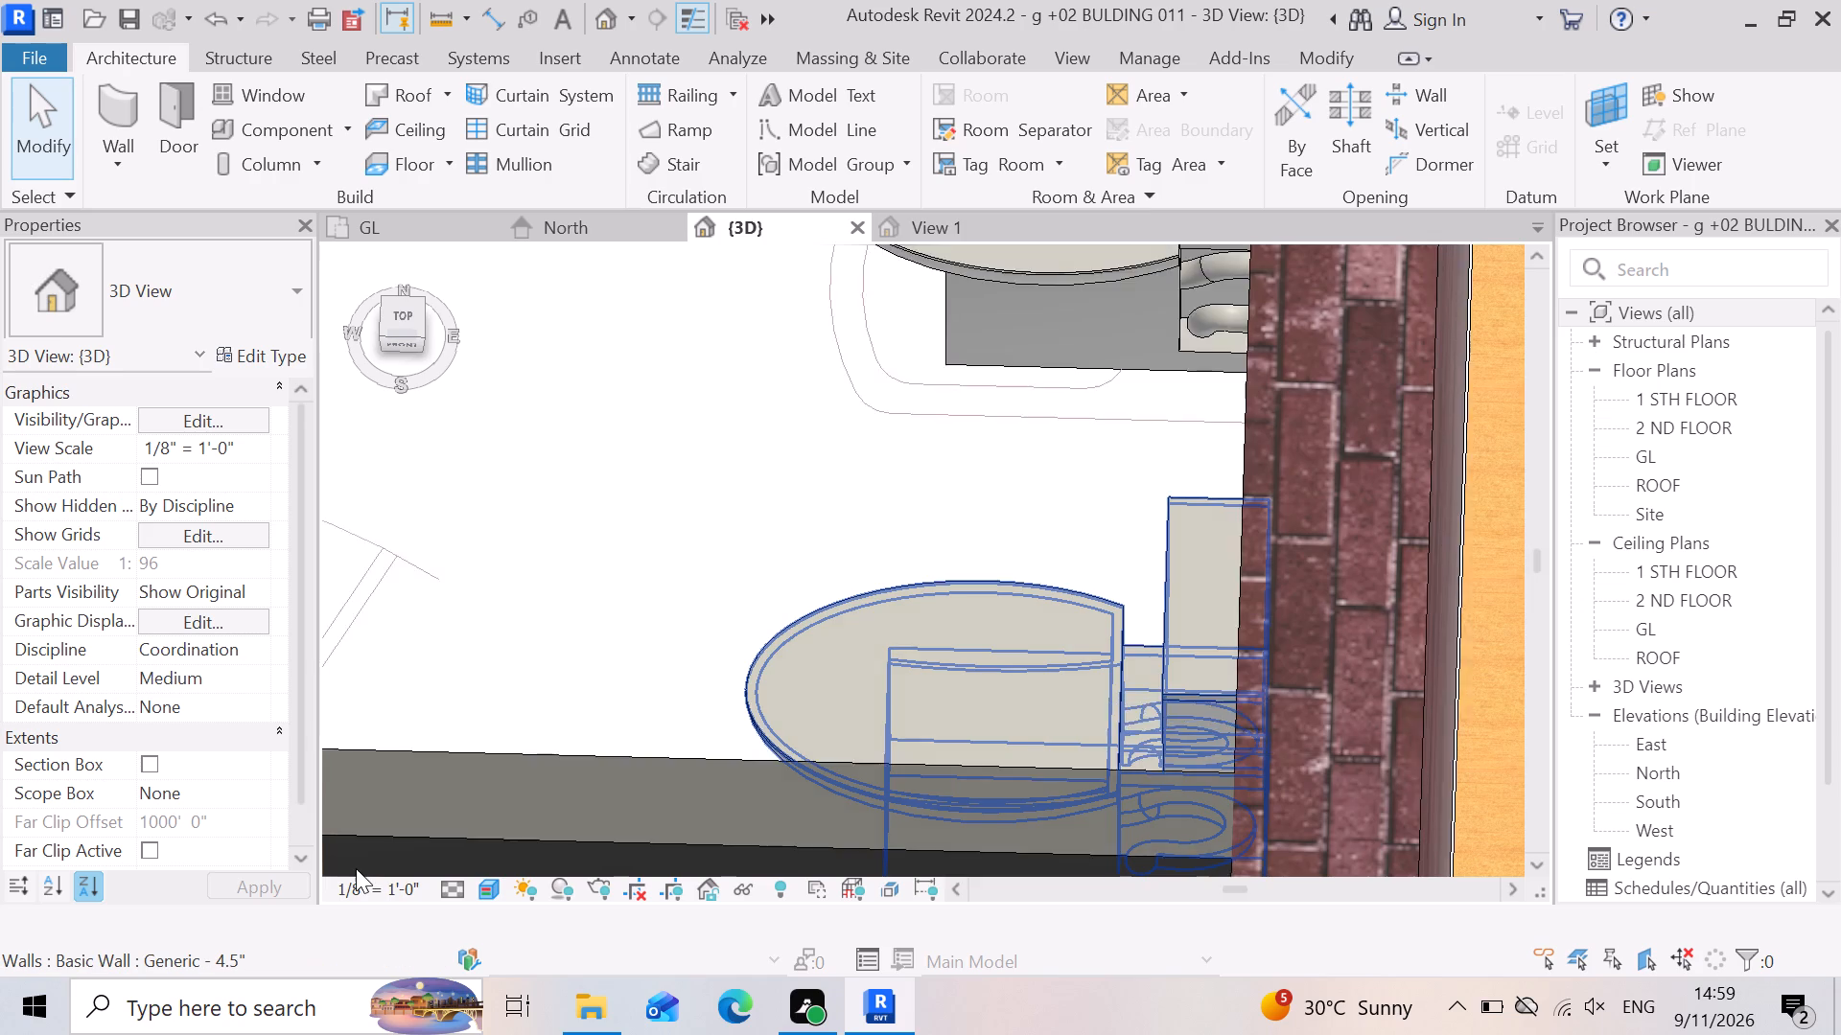
scroll(867, 635, "down", 6)
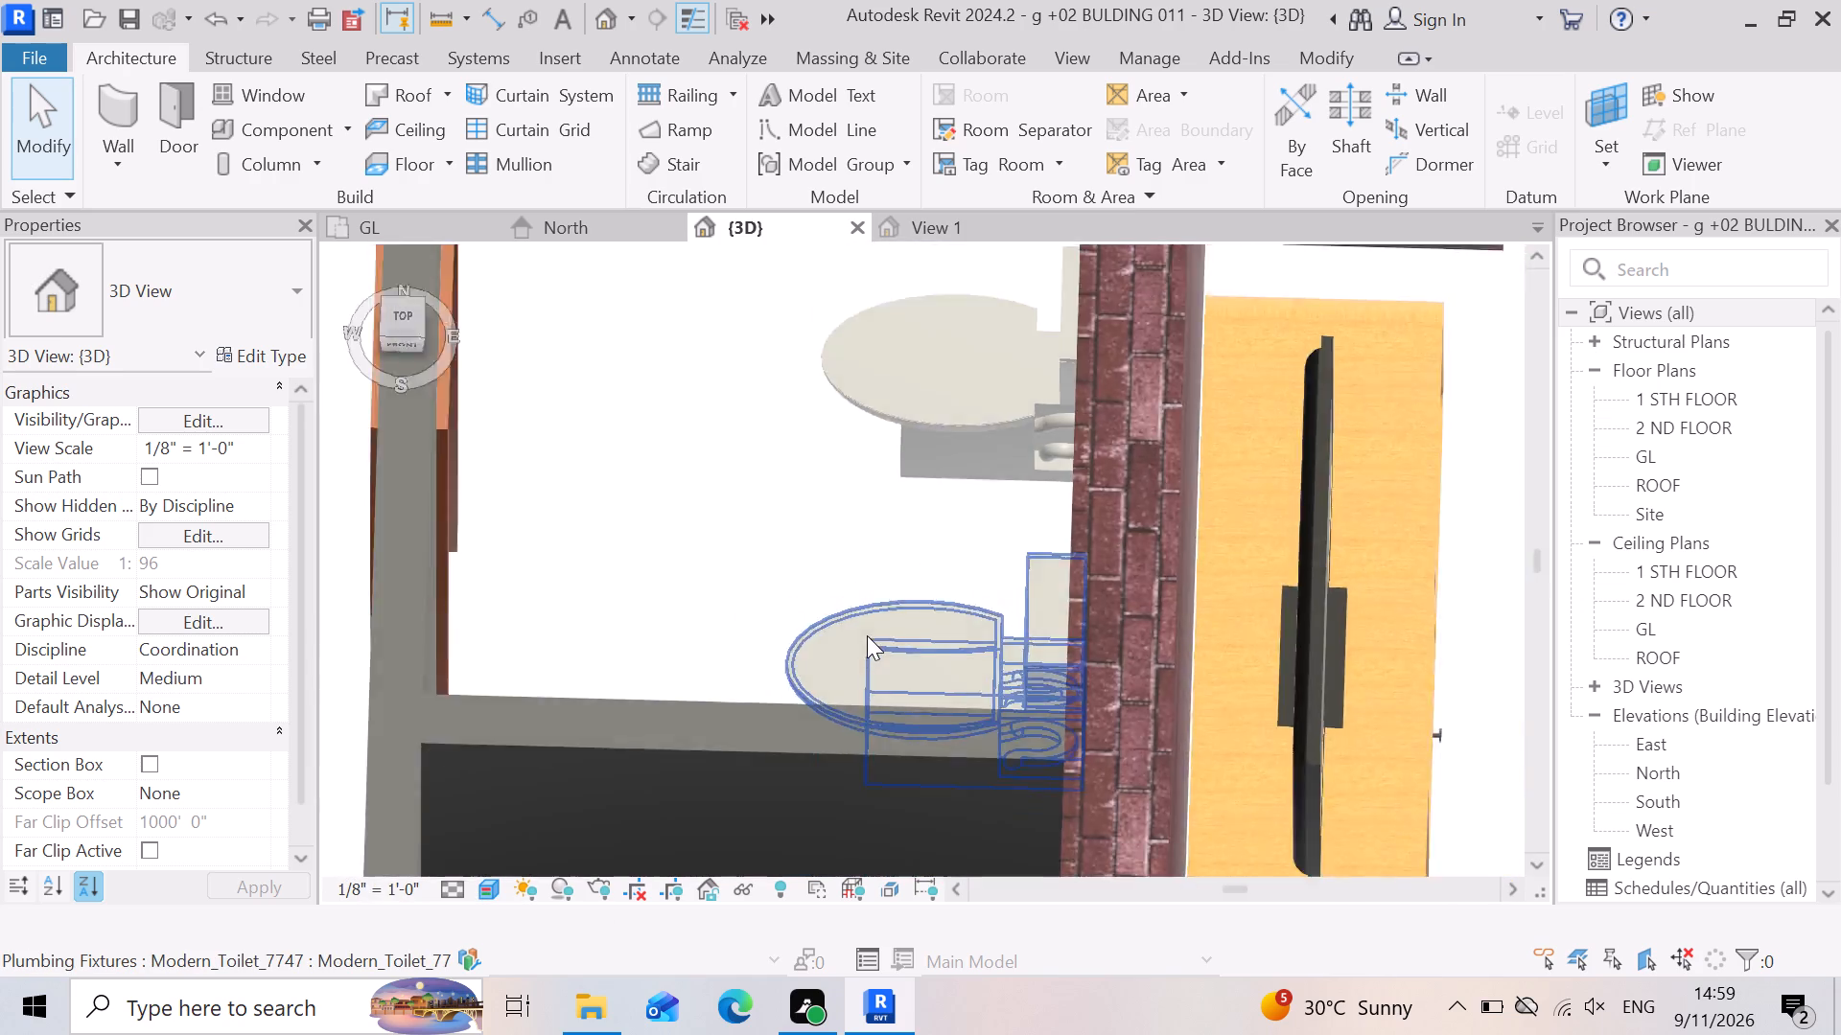
scroll(867, 635, "down", 6)
scroll(955, 686, "down", 4)
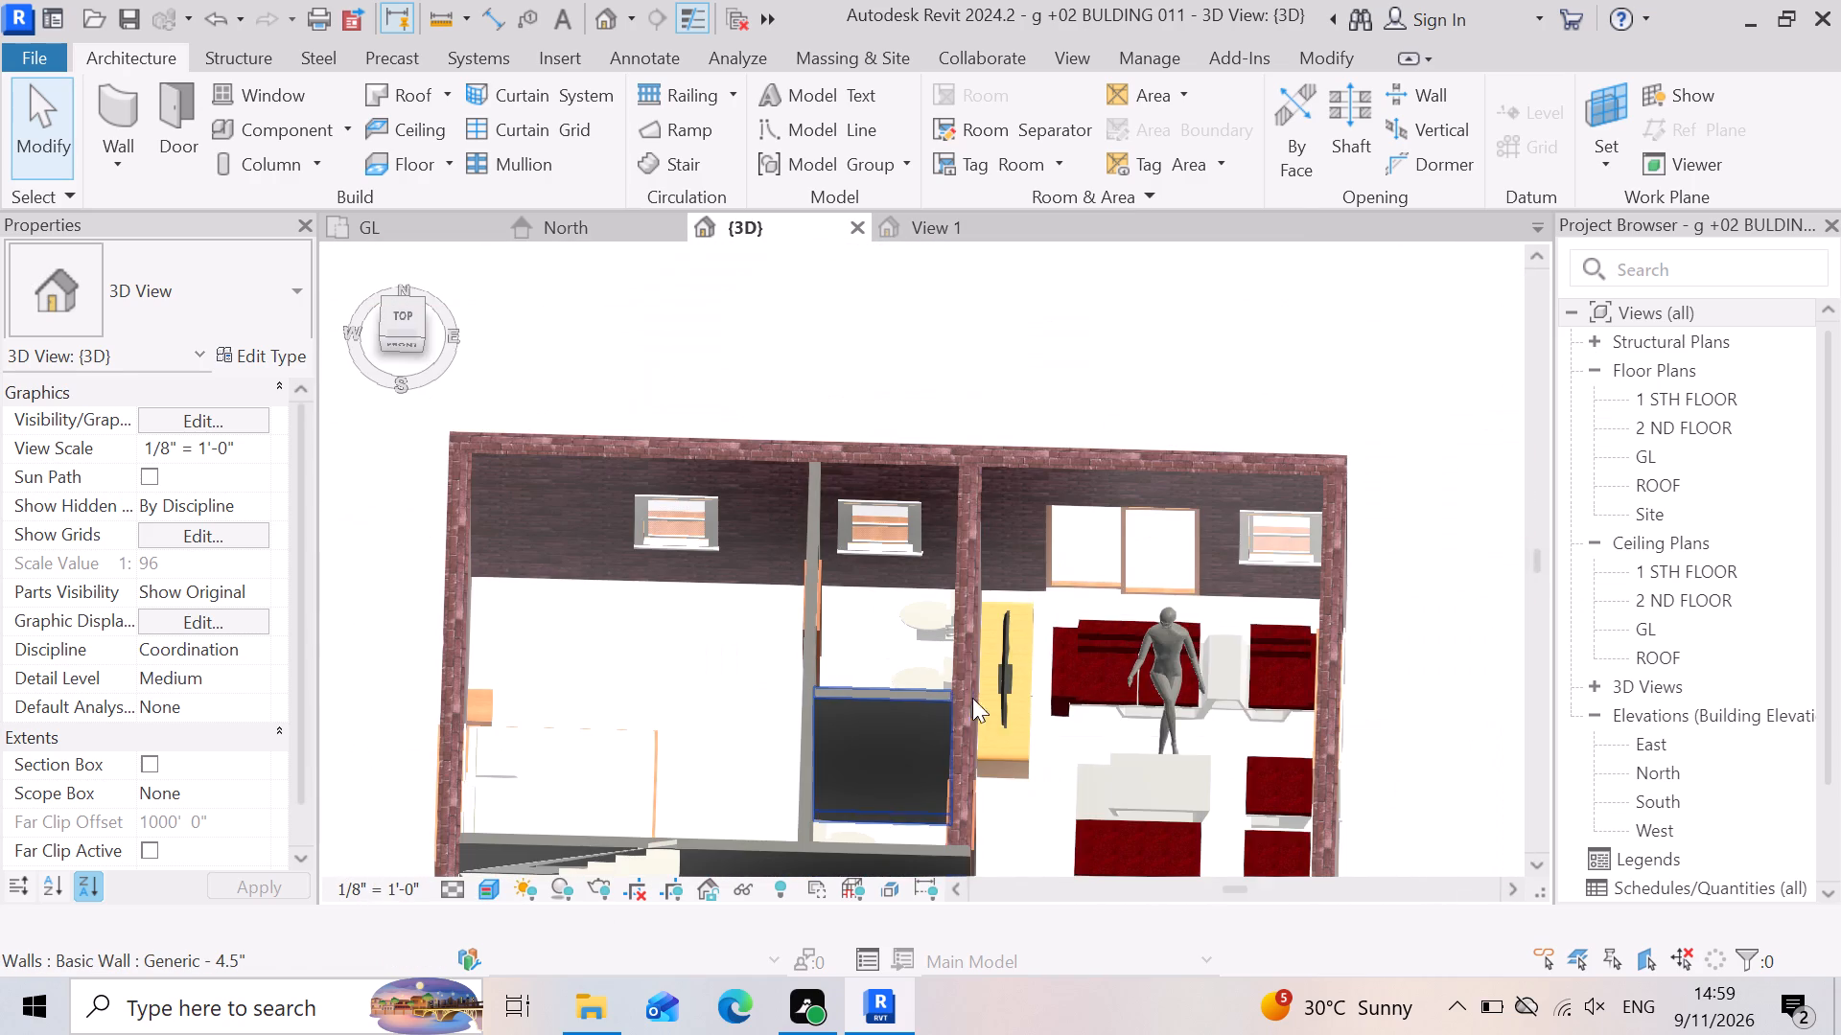
Examine the layout of the toilet, powder room and adjoining rooms from directly above in the 3D view.
scroll(930, 722, "down", 2)
scroll(920, 770, "up", 2)
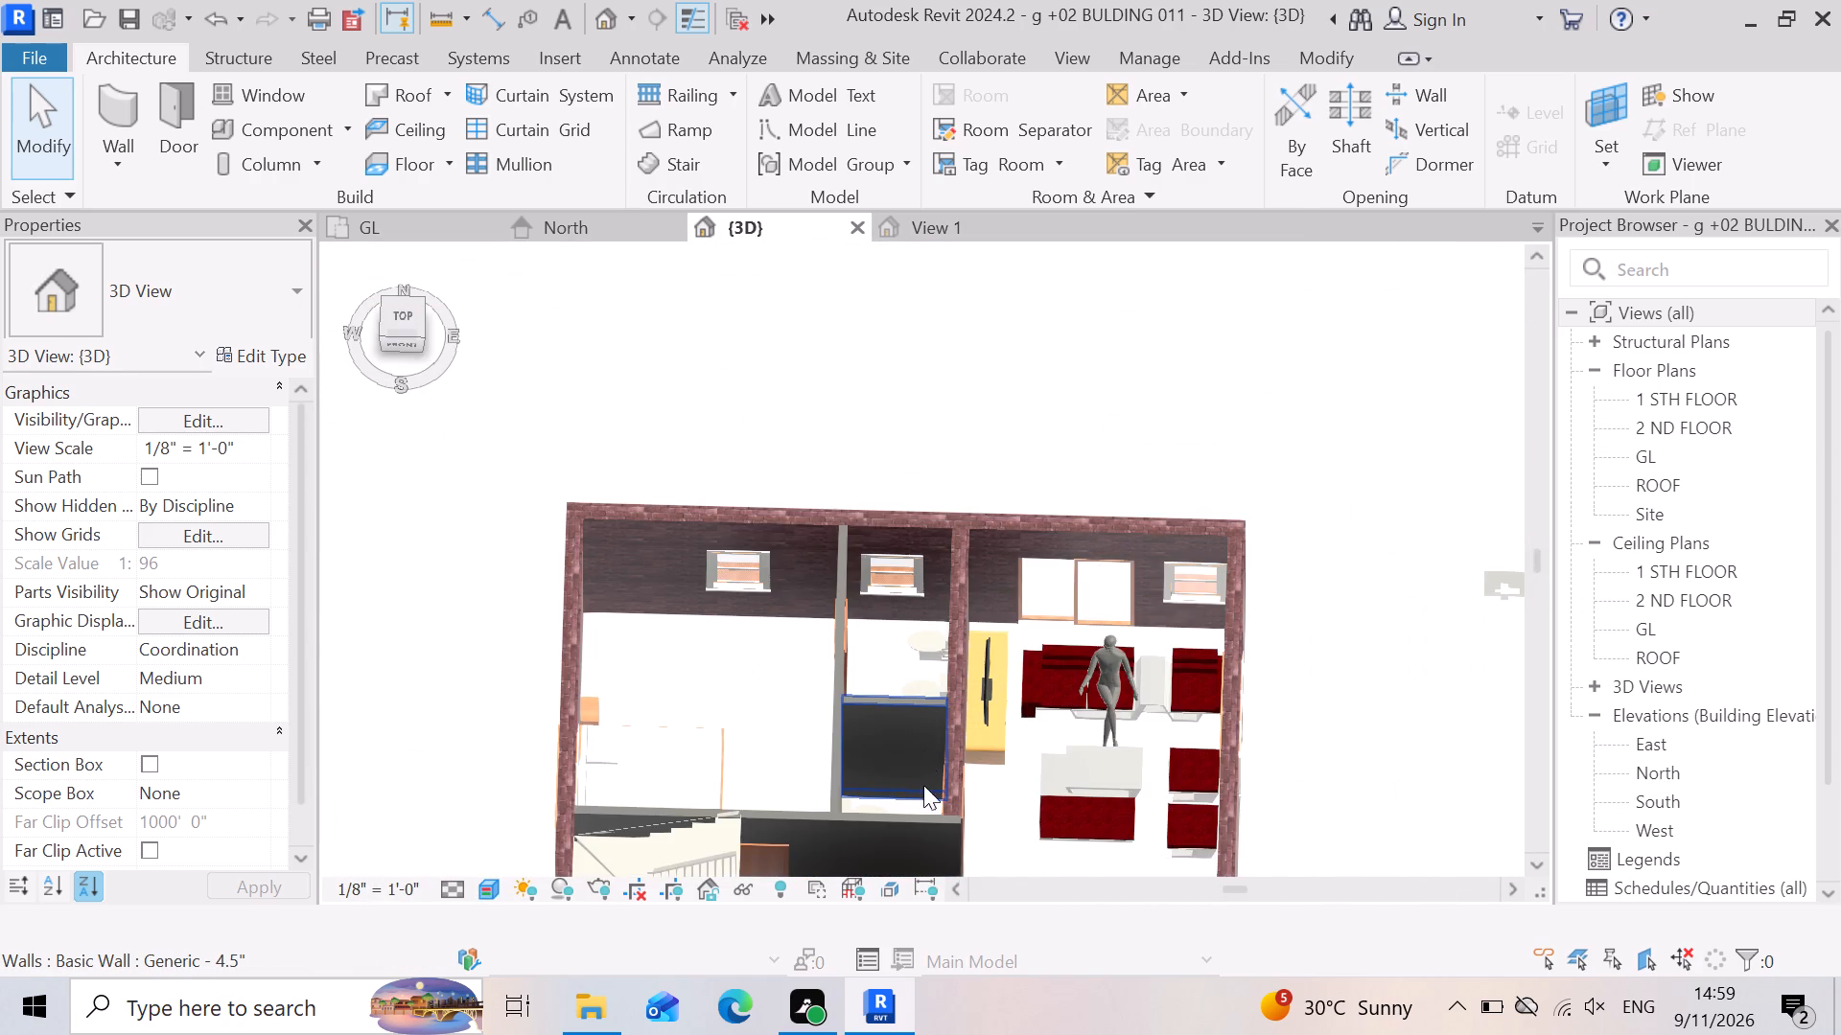
scroll(923, 785, "up", 9)
scroll(843, 661, "down", 12)
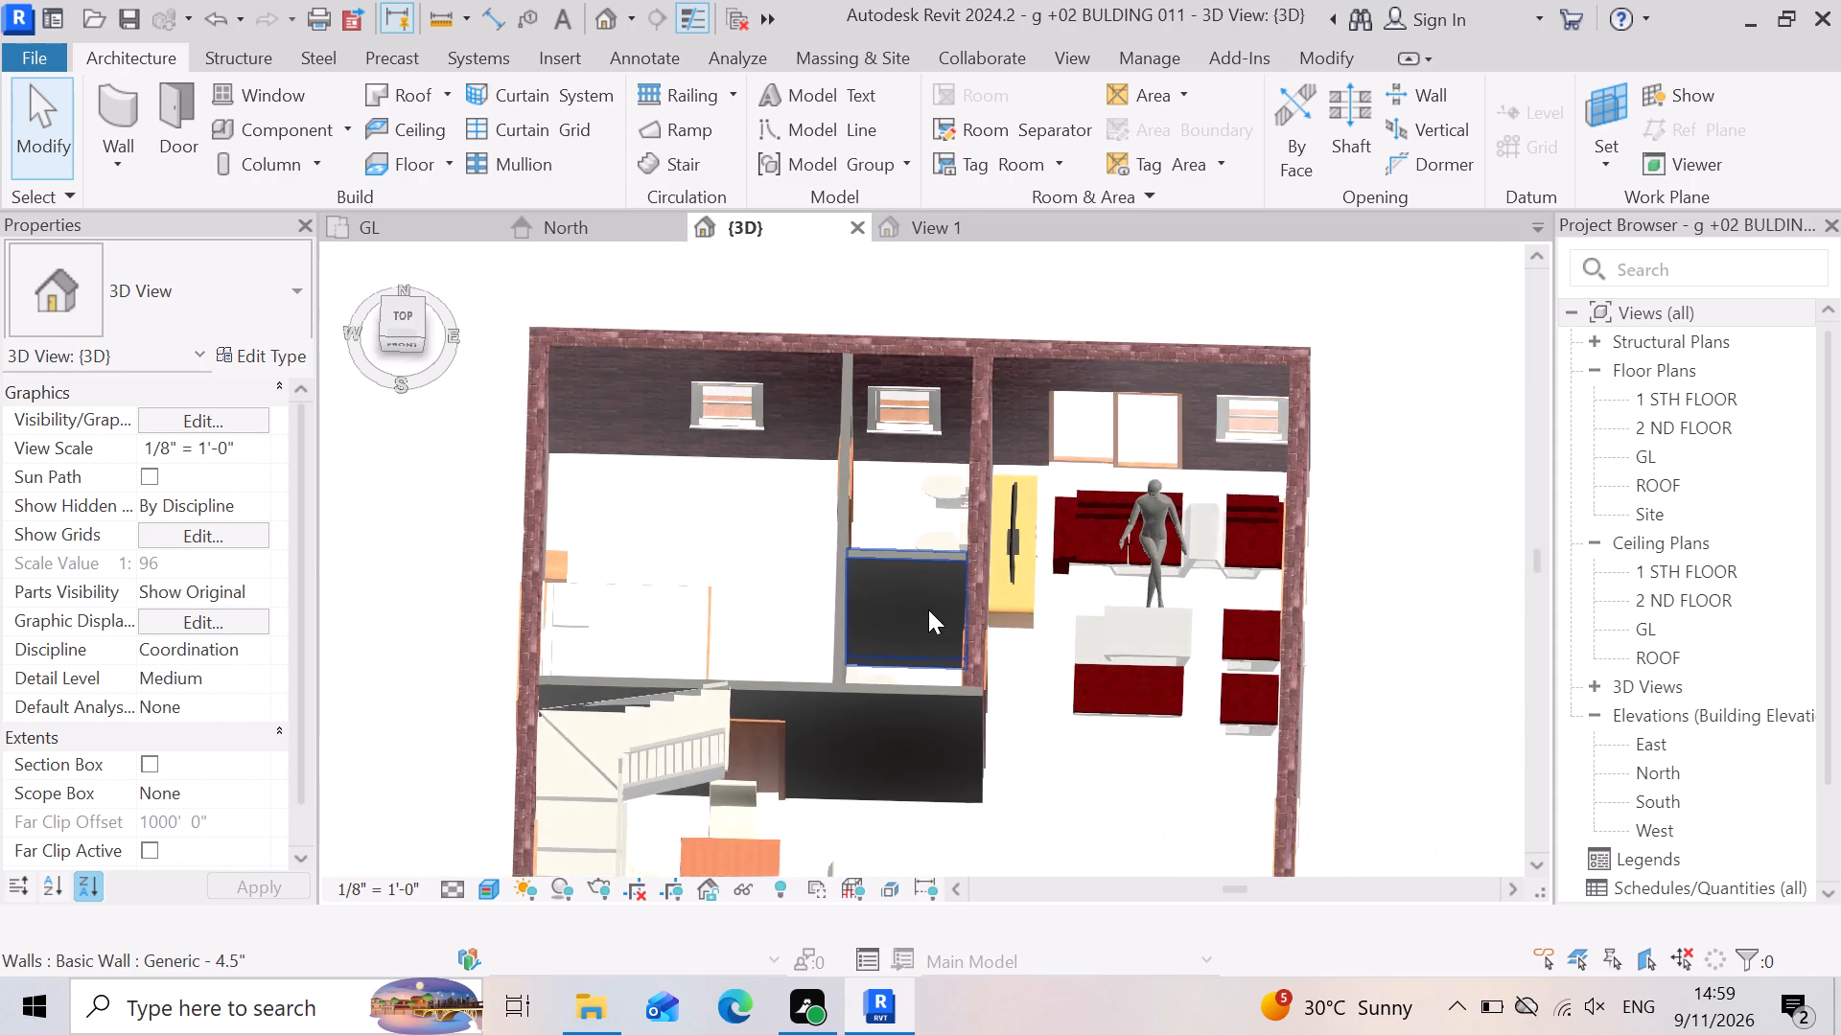
scroll(928, 609, "down", 1)
scroll(999, 729, "down", 4)
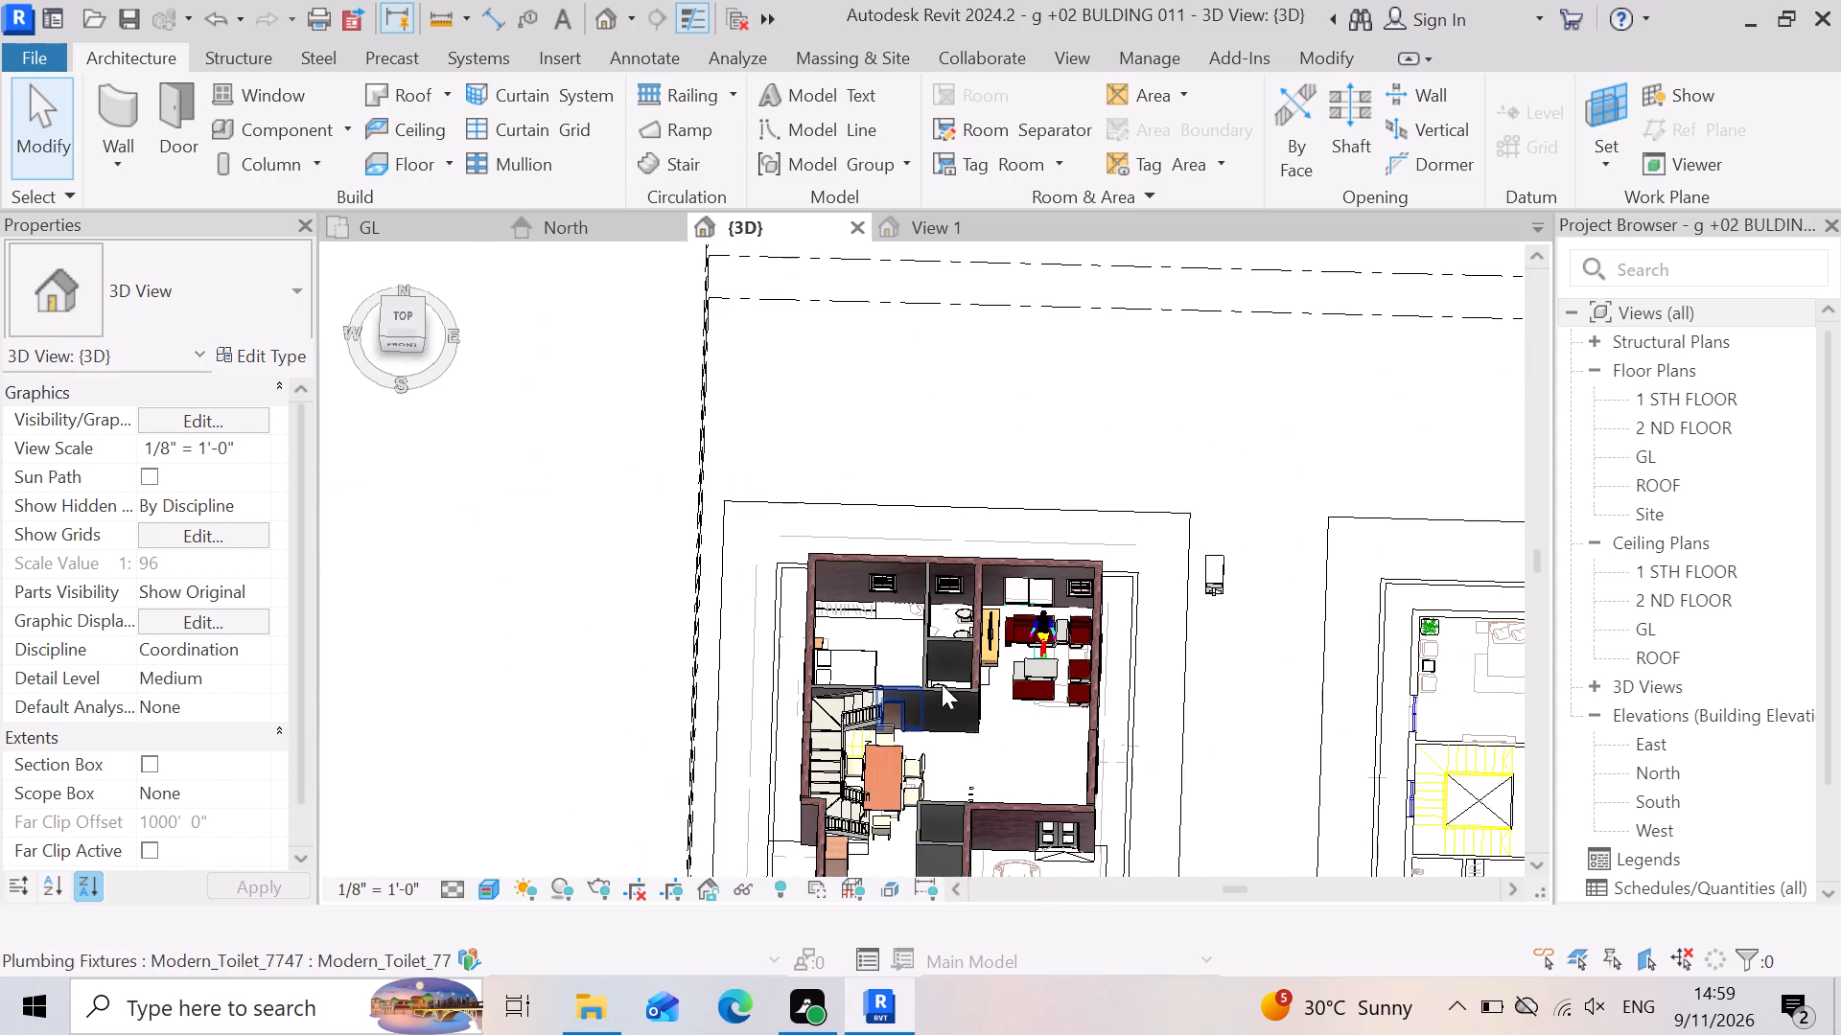
scroll(946, 678, "up", 5)
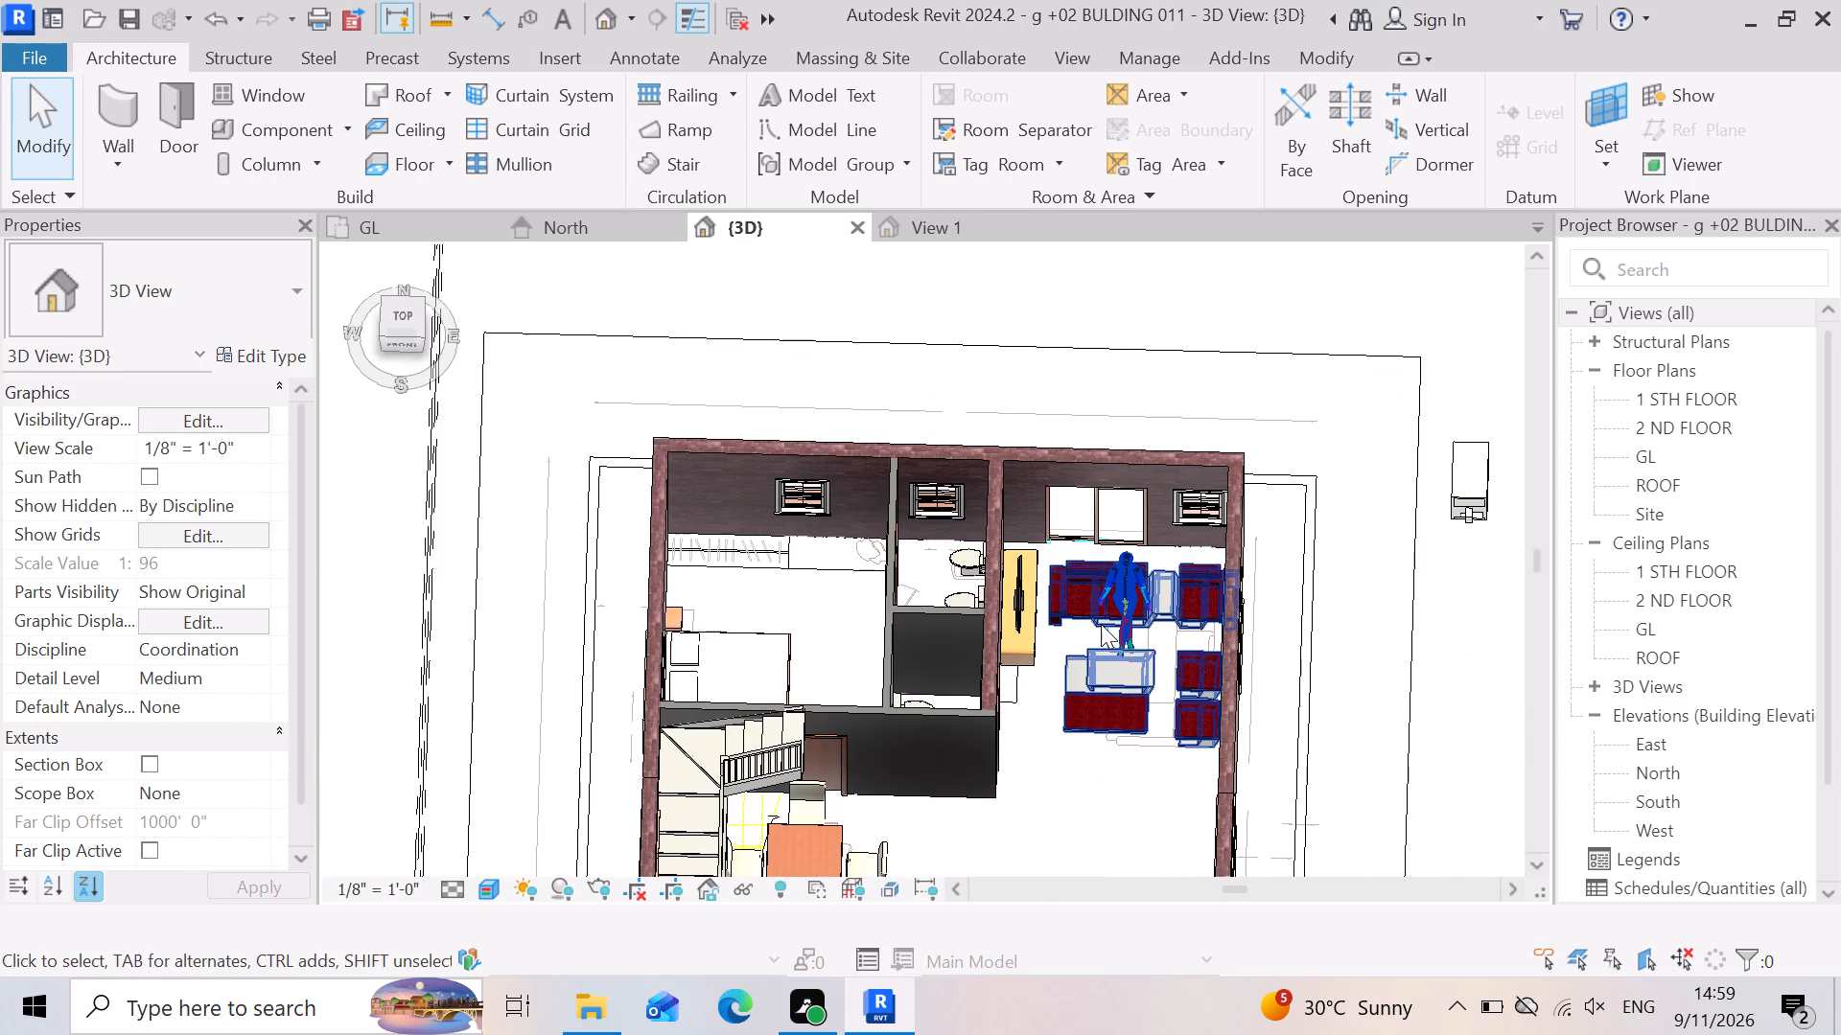
right_click_drag(1091, 582, 1069, 713, "shift")
middle_click_drag(1091, 582, 1069, 713, "shift")
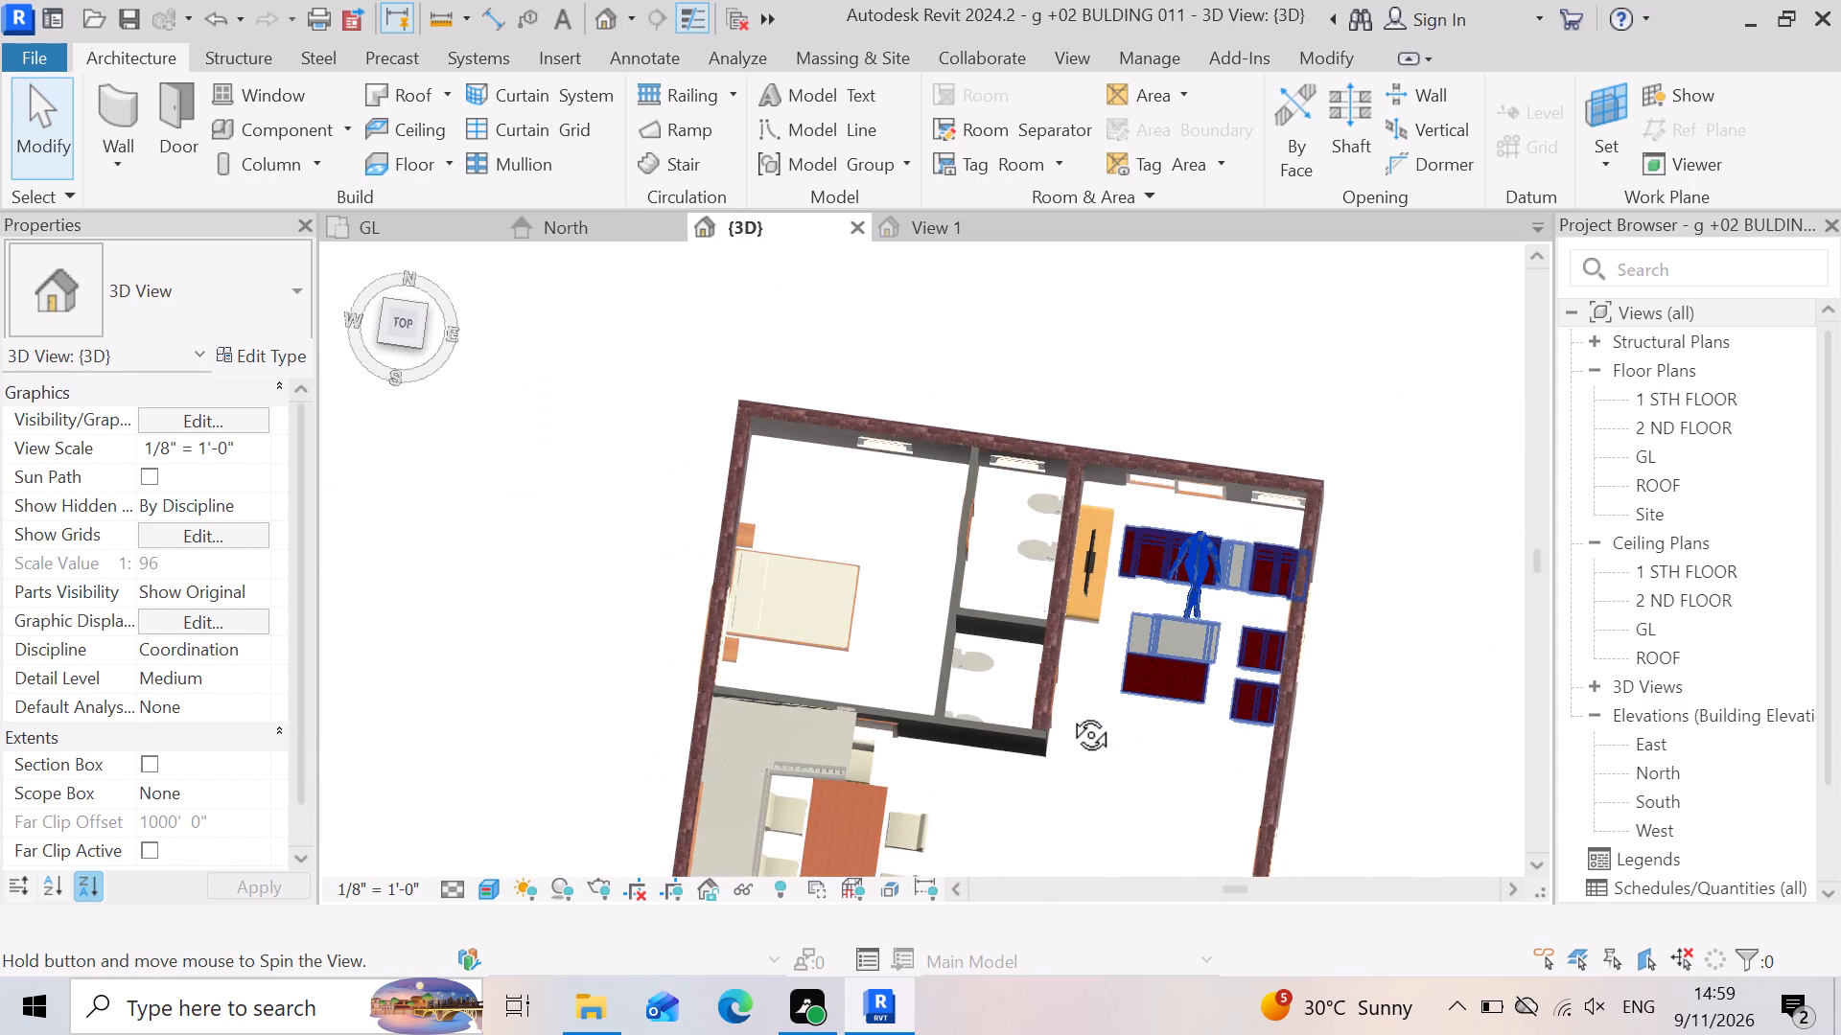
middle_click_drag(1069, 713, 1069, 763, "shift")
right_click_drag(1069, 713, 1069, 763, "shift")
scroll(1015, 717, "up", 3)
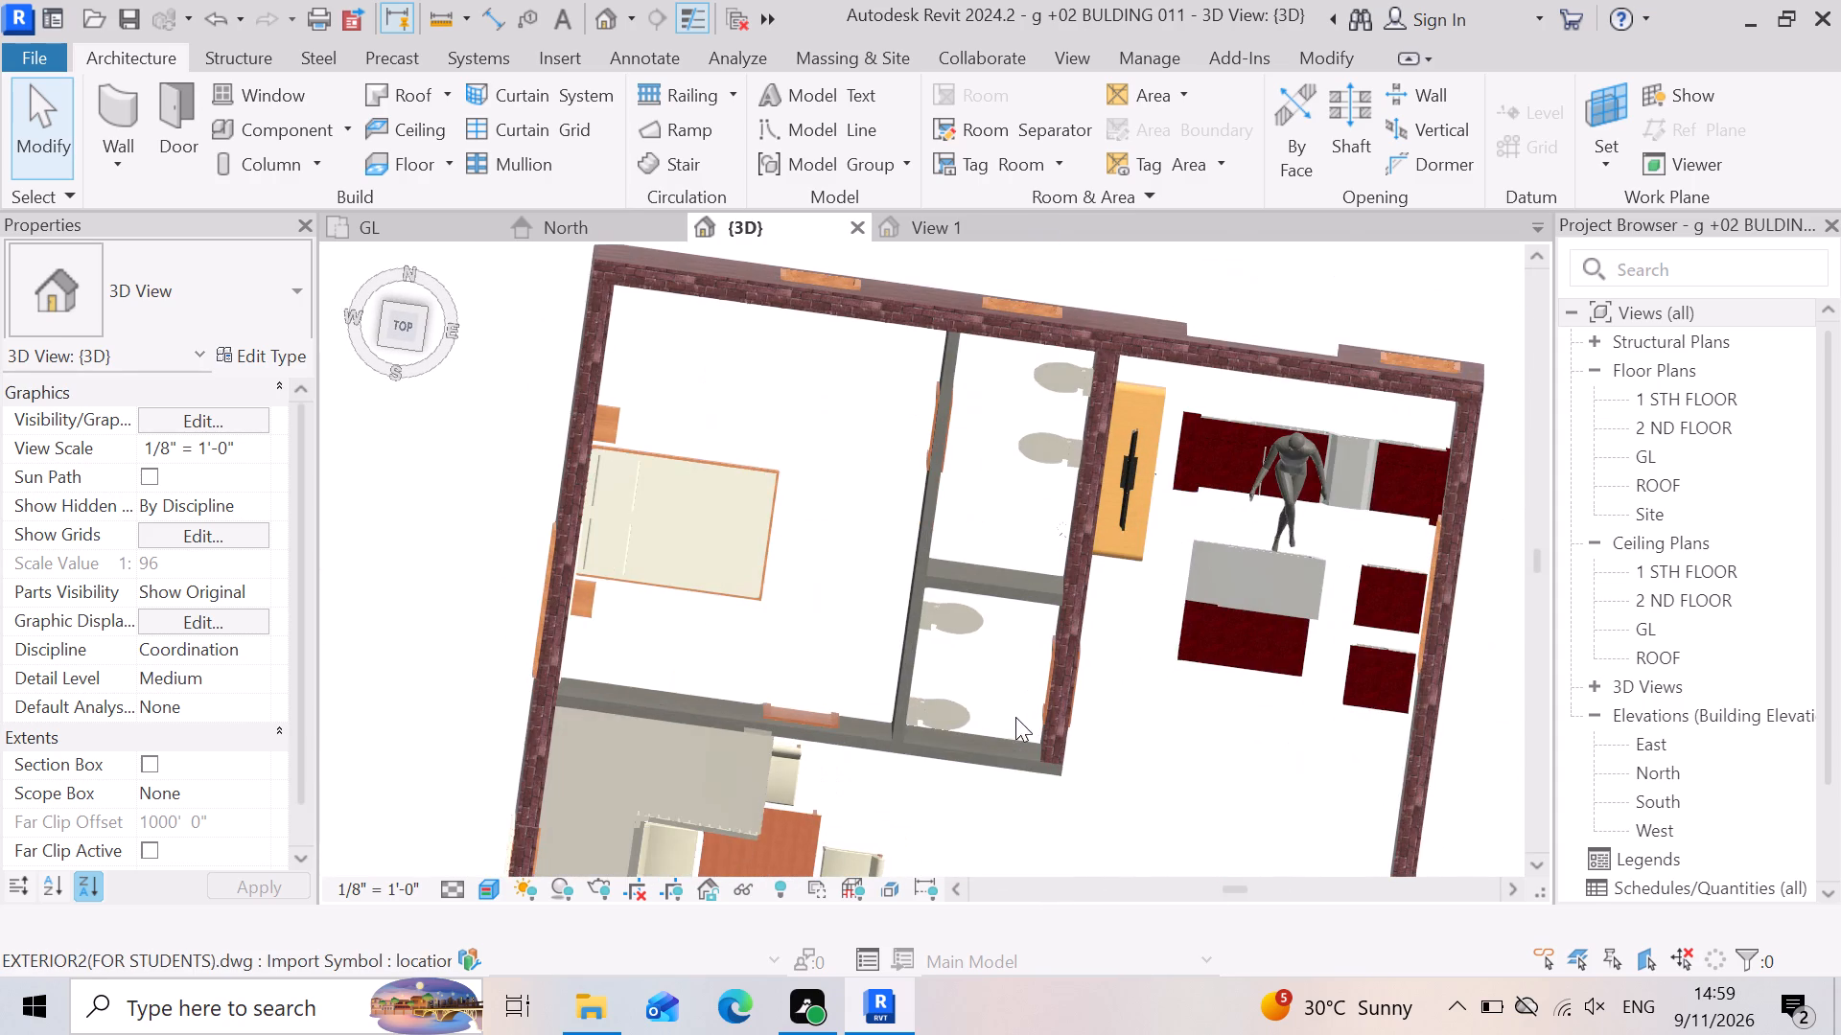
scroll(1006, 707, "down", 6)
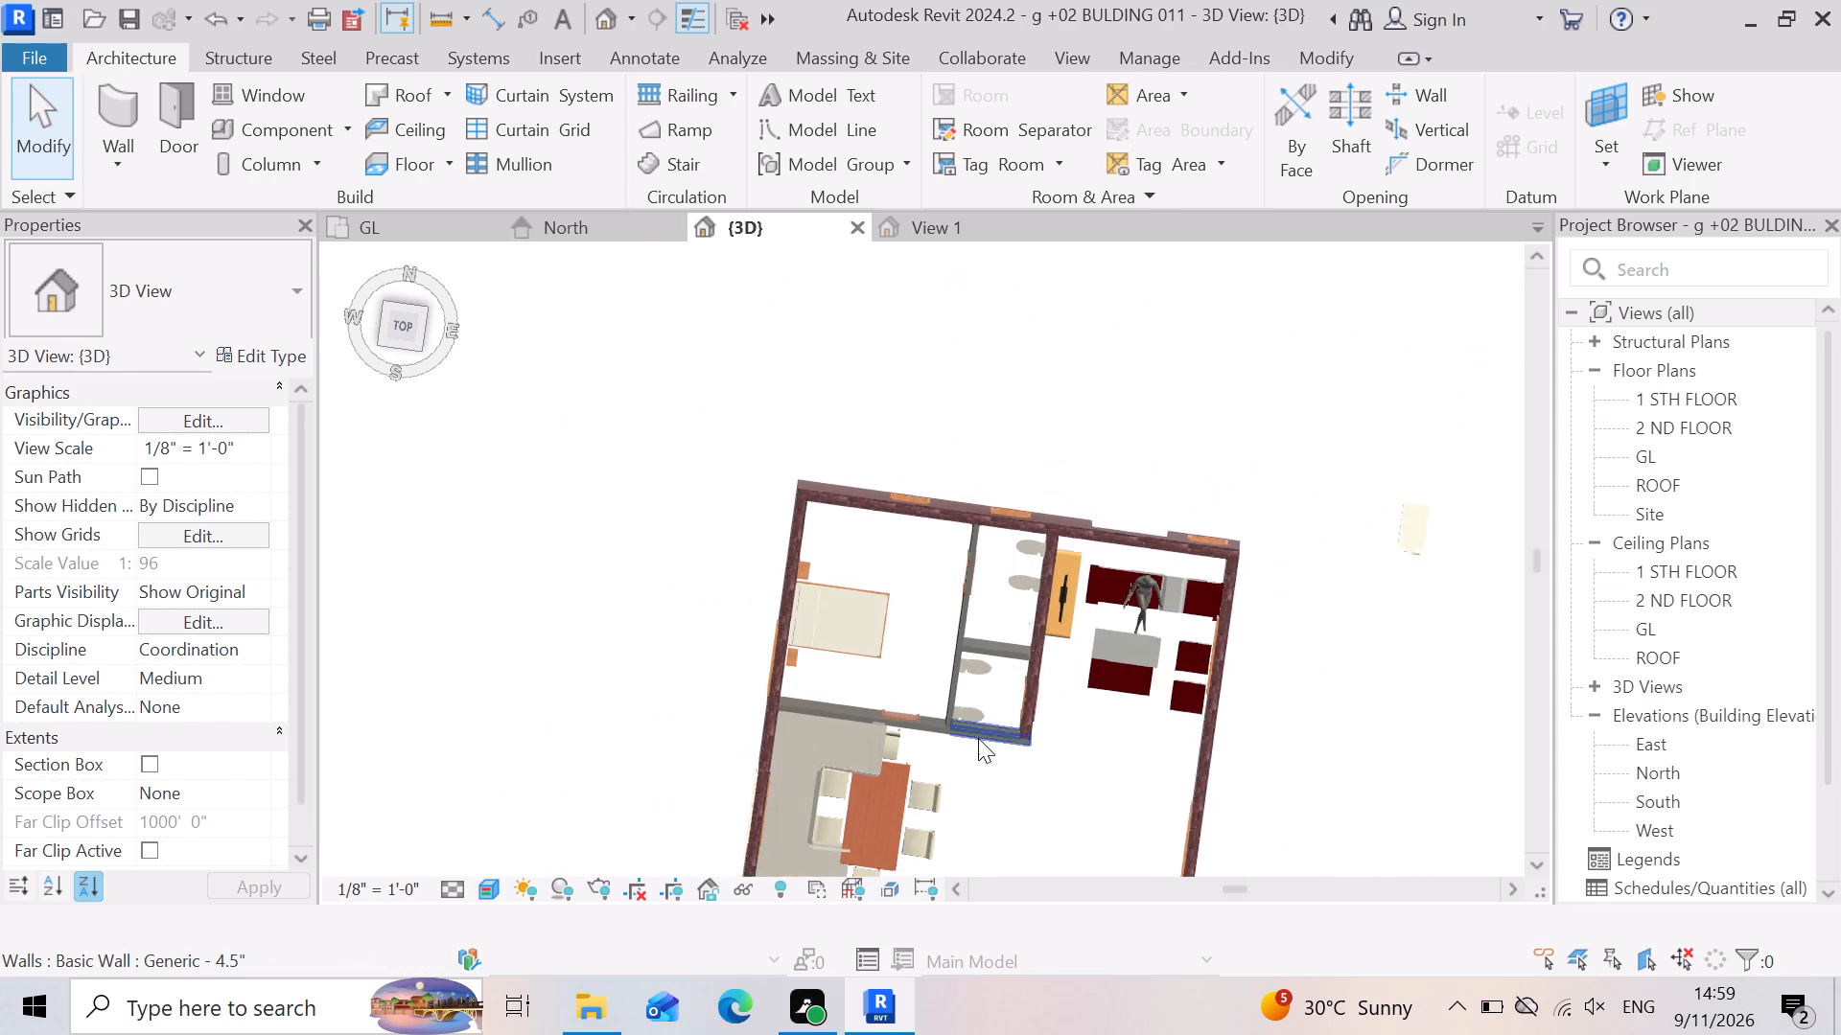
scroll(978, 738, "down", 4)
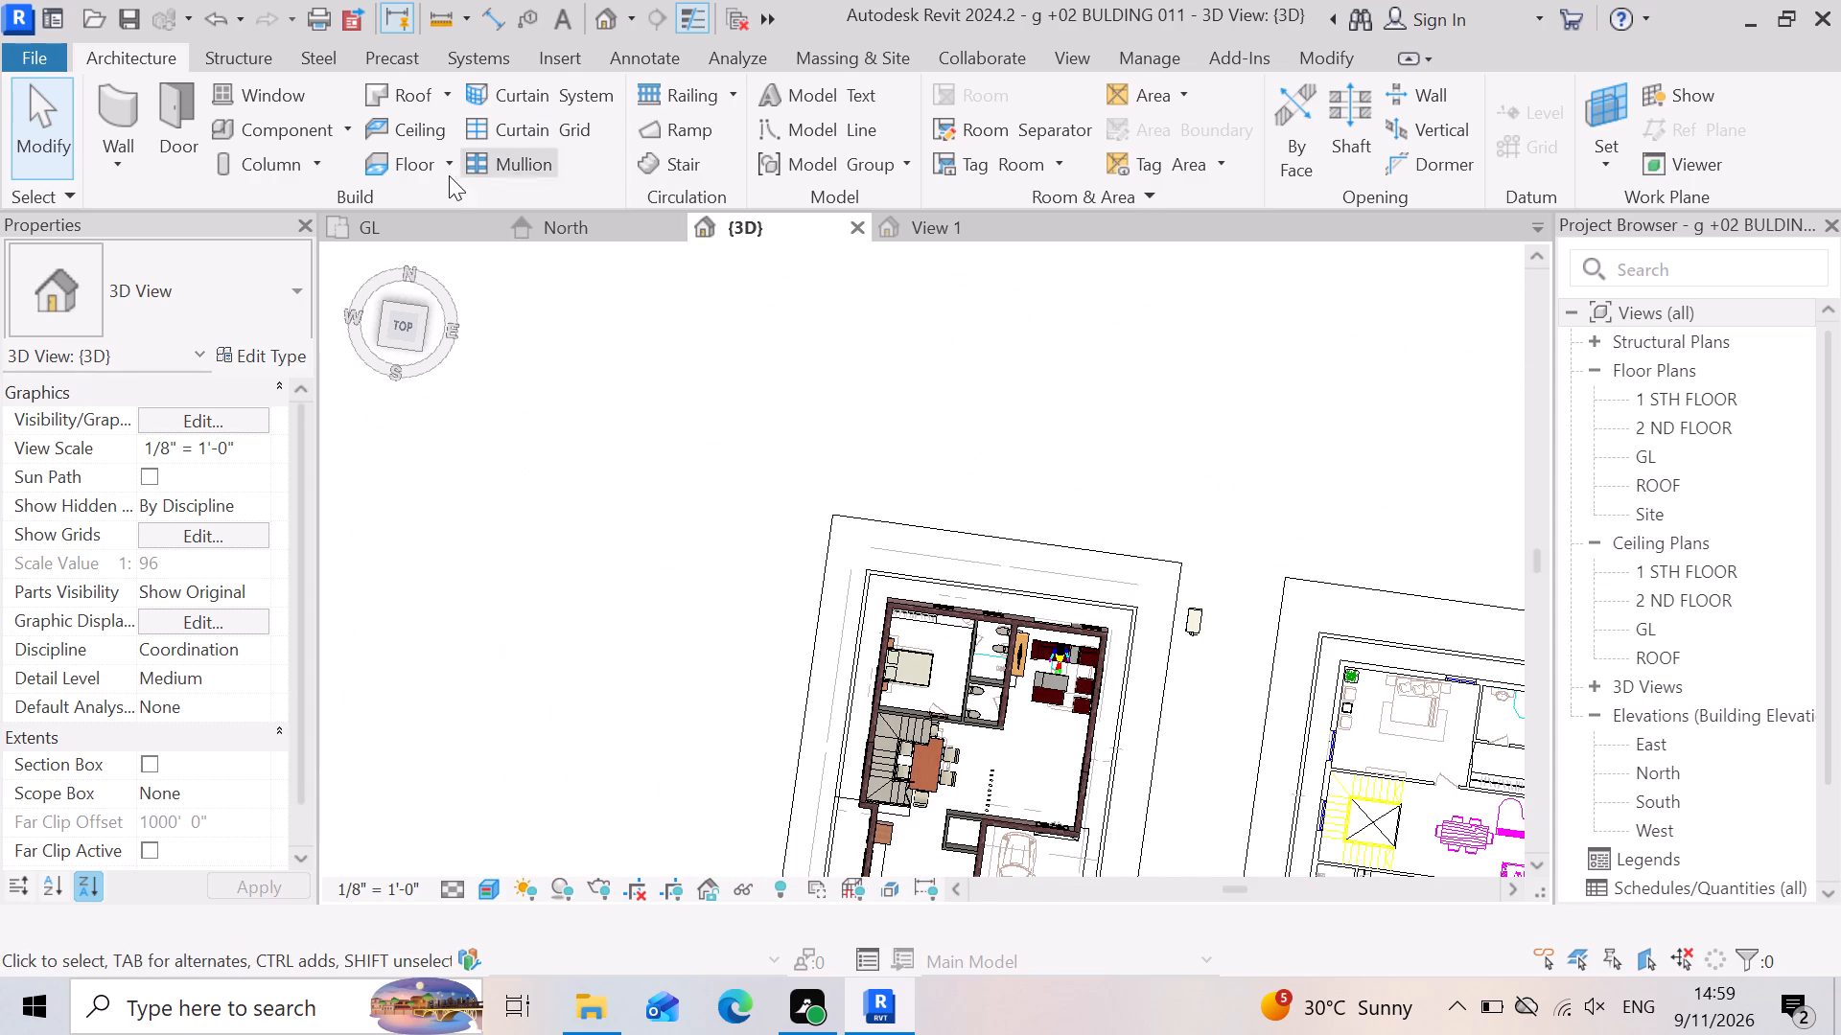
Review the toilet, powder room, guest bedroom and living room layout in the GL floor plan.
left_click(396, 238)
scroll(977, 608, "down", 7)
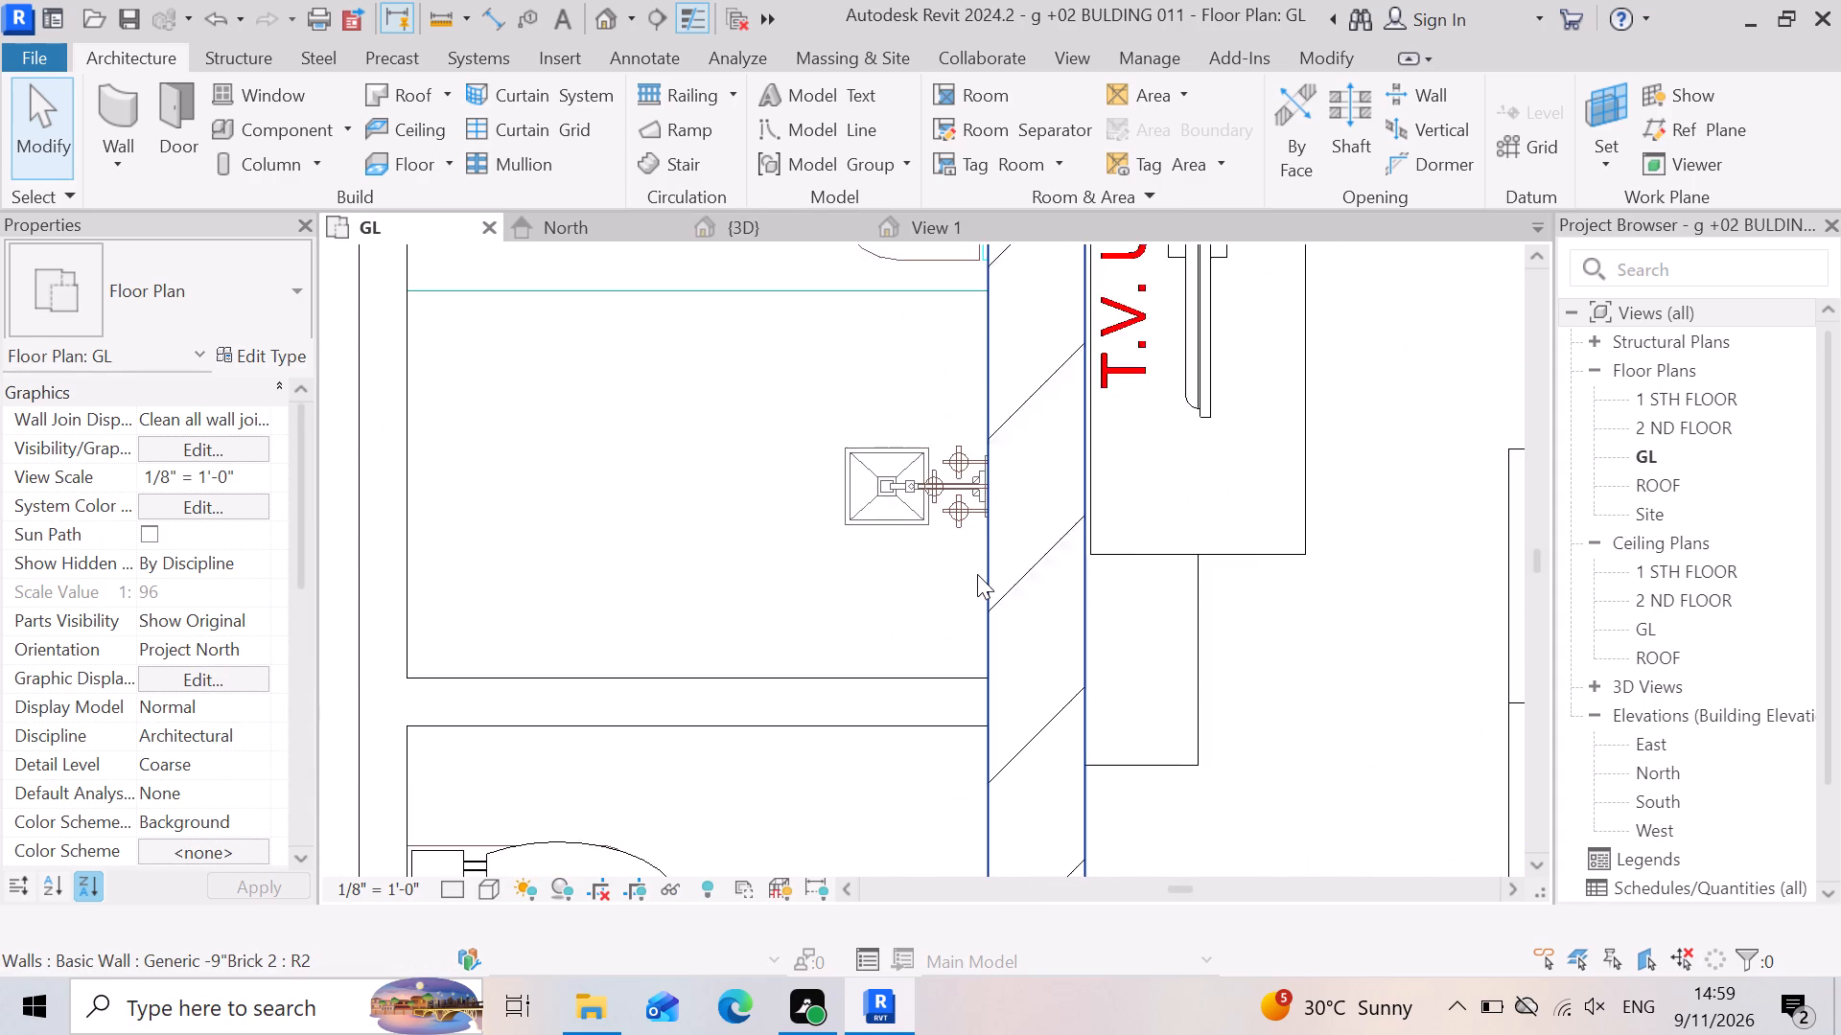
scroll(977, 574, "down", 3)
scroll(1087, 613, "down", 4)
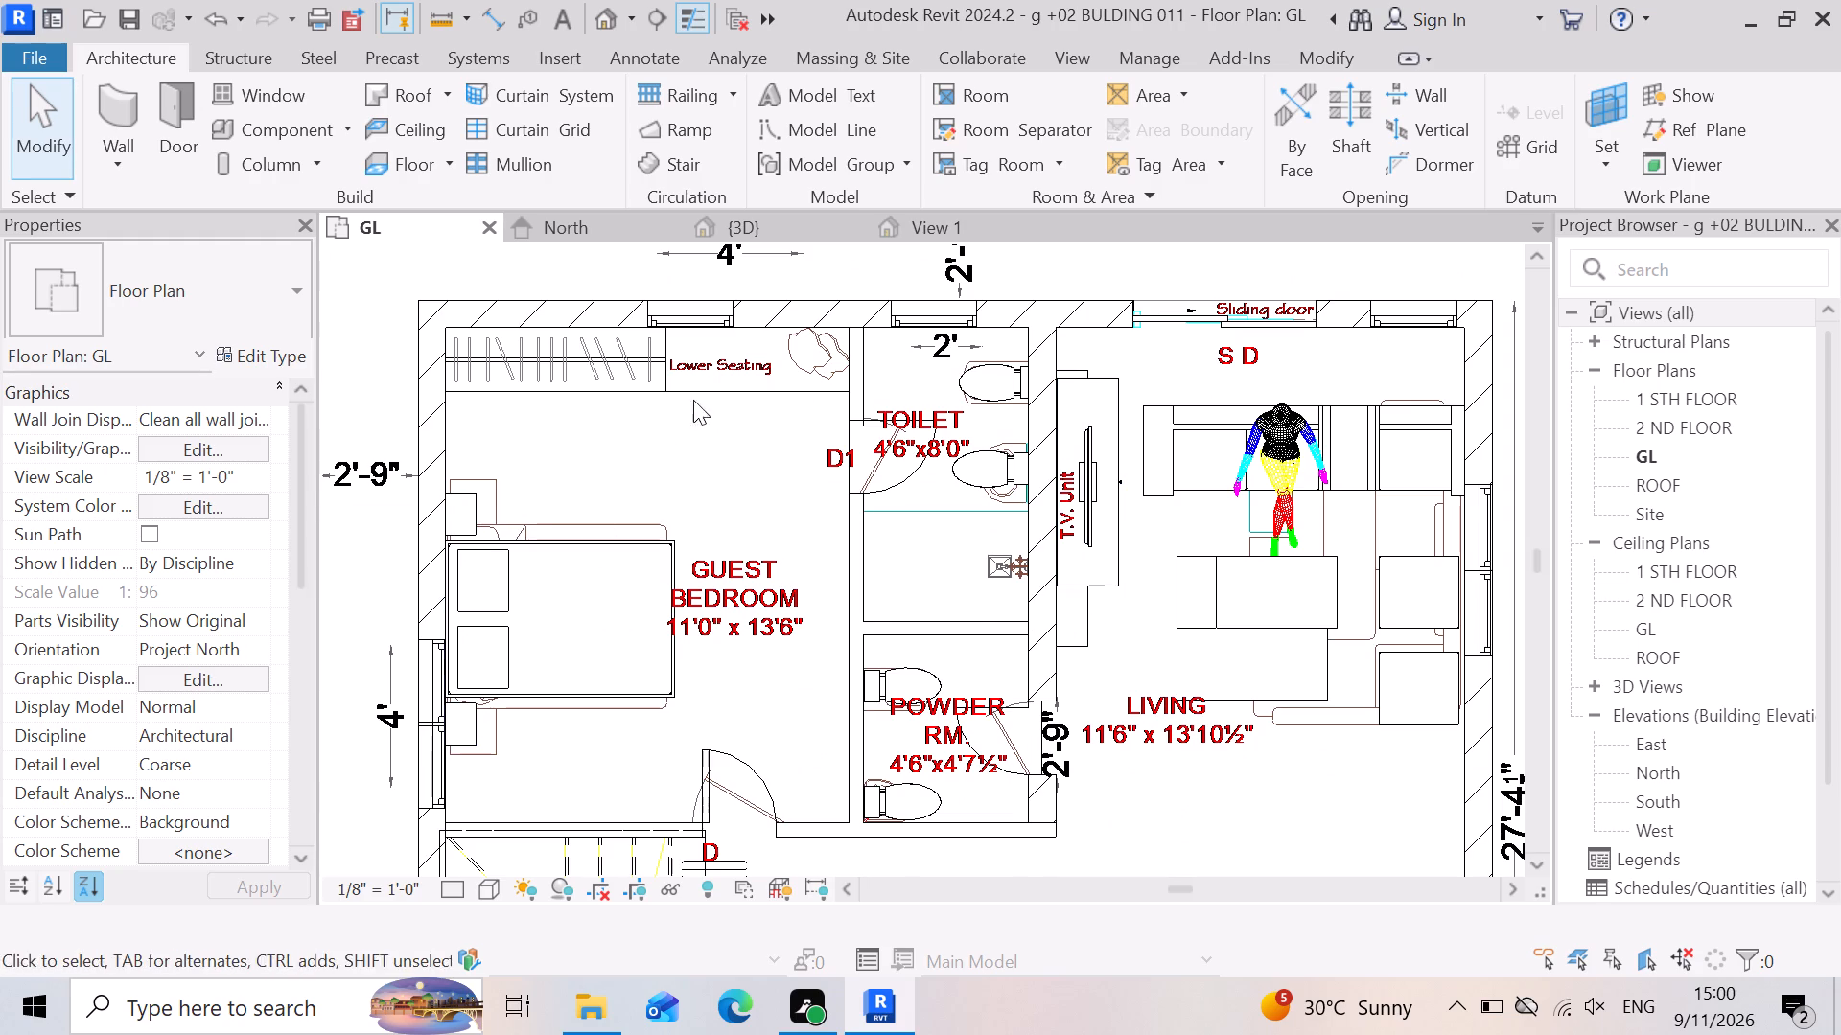
Return to the 3D view and inspect the powder room, guest bedroom and toilet area from above.
left_click(801, 229)
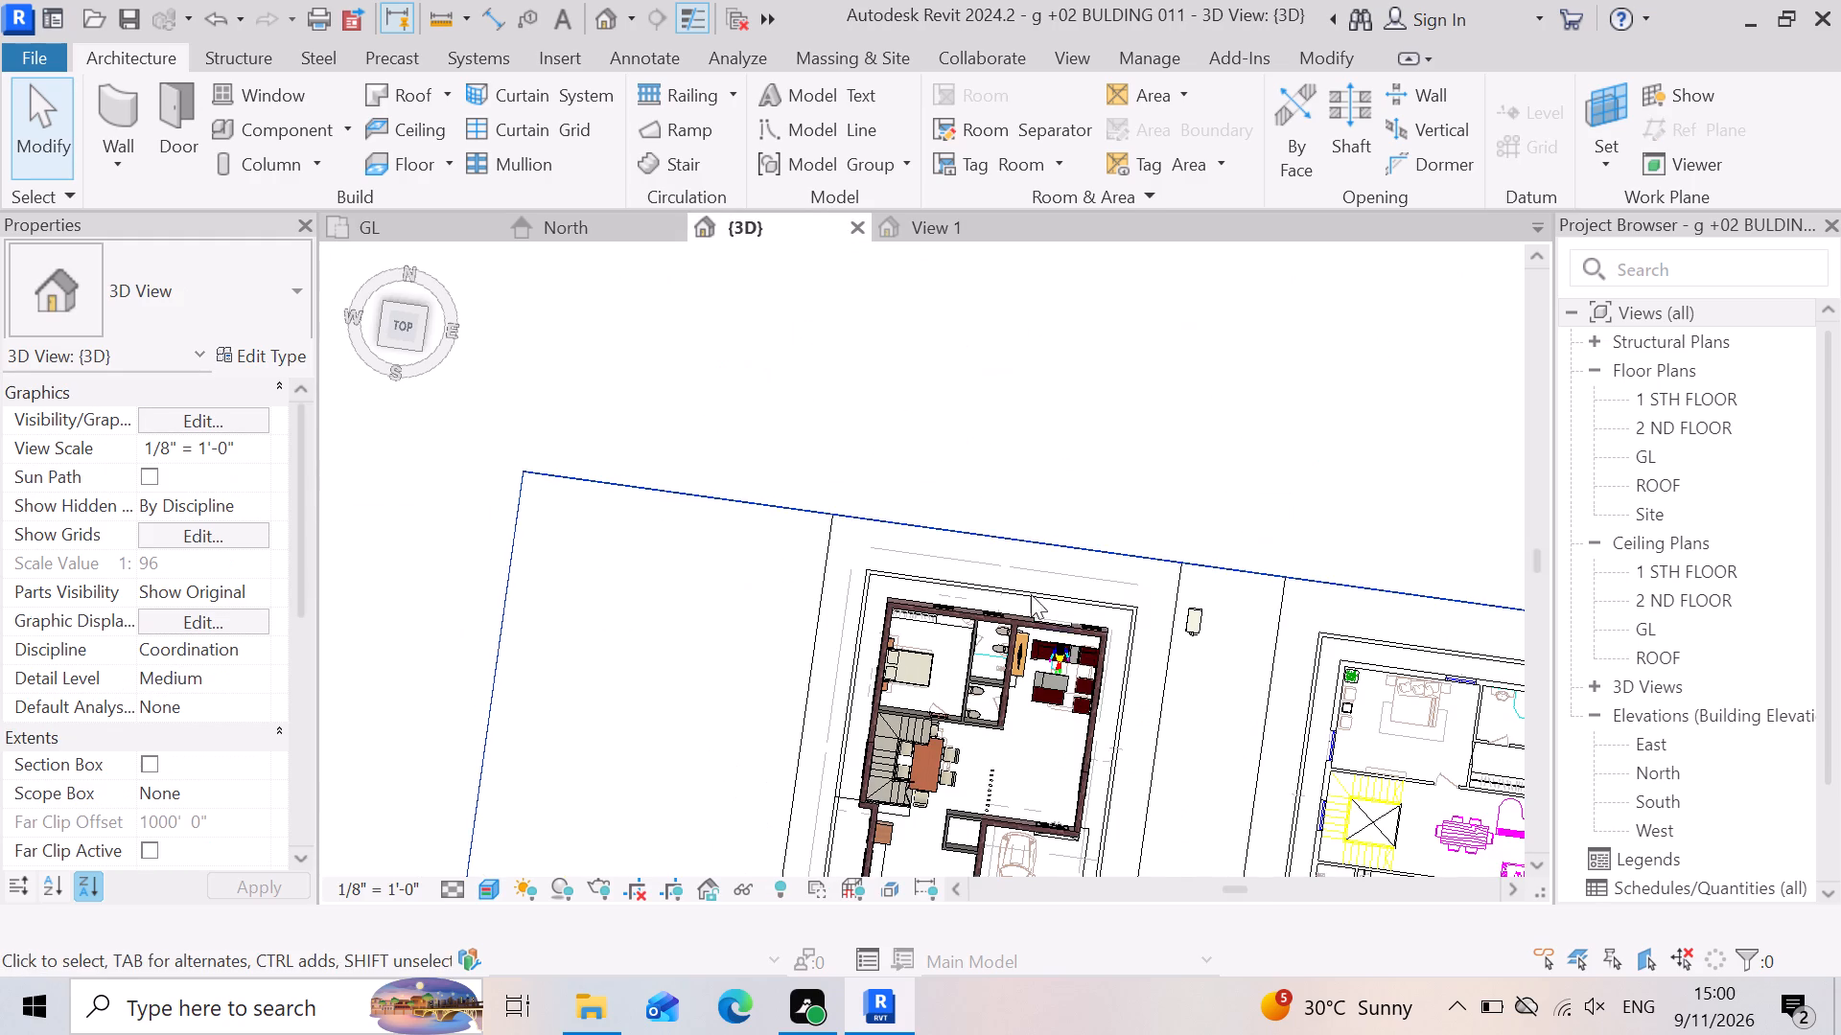
scroll(1066, 745, "up", 3)
scroll(907, 764, "up", 3)
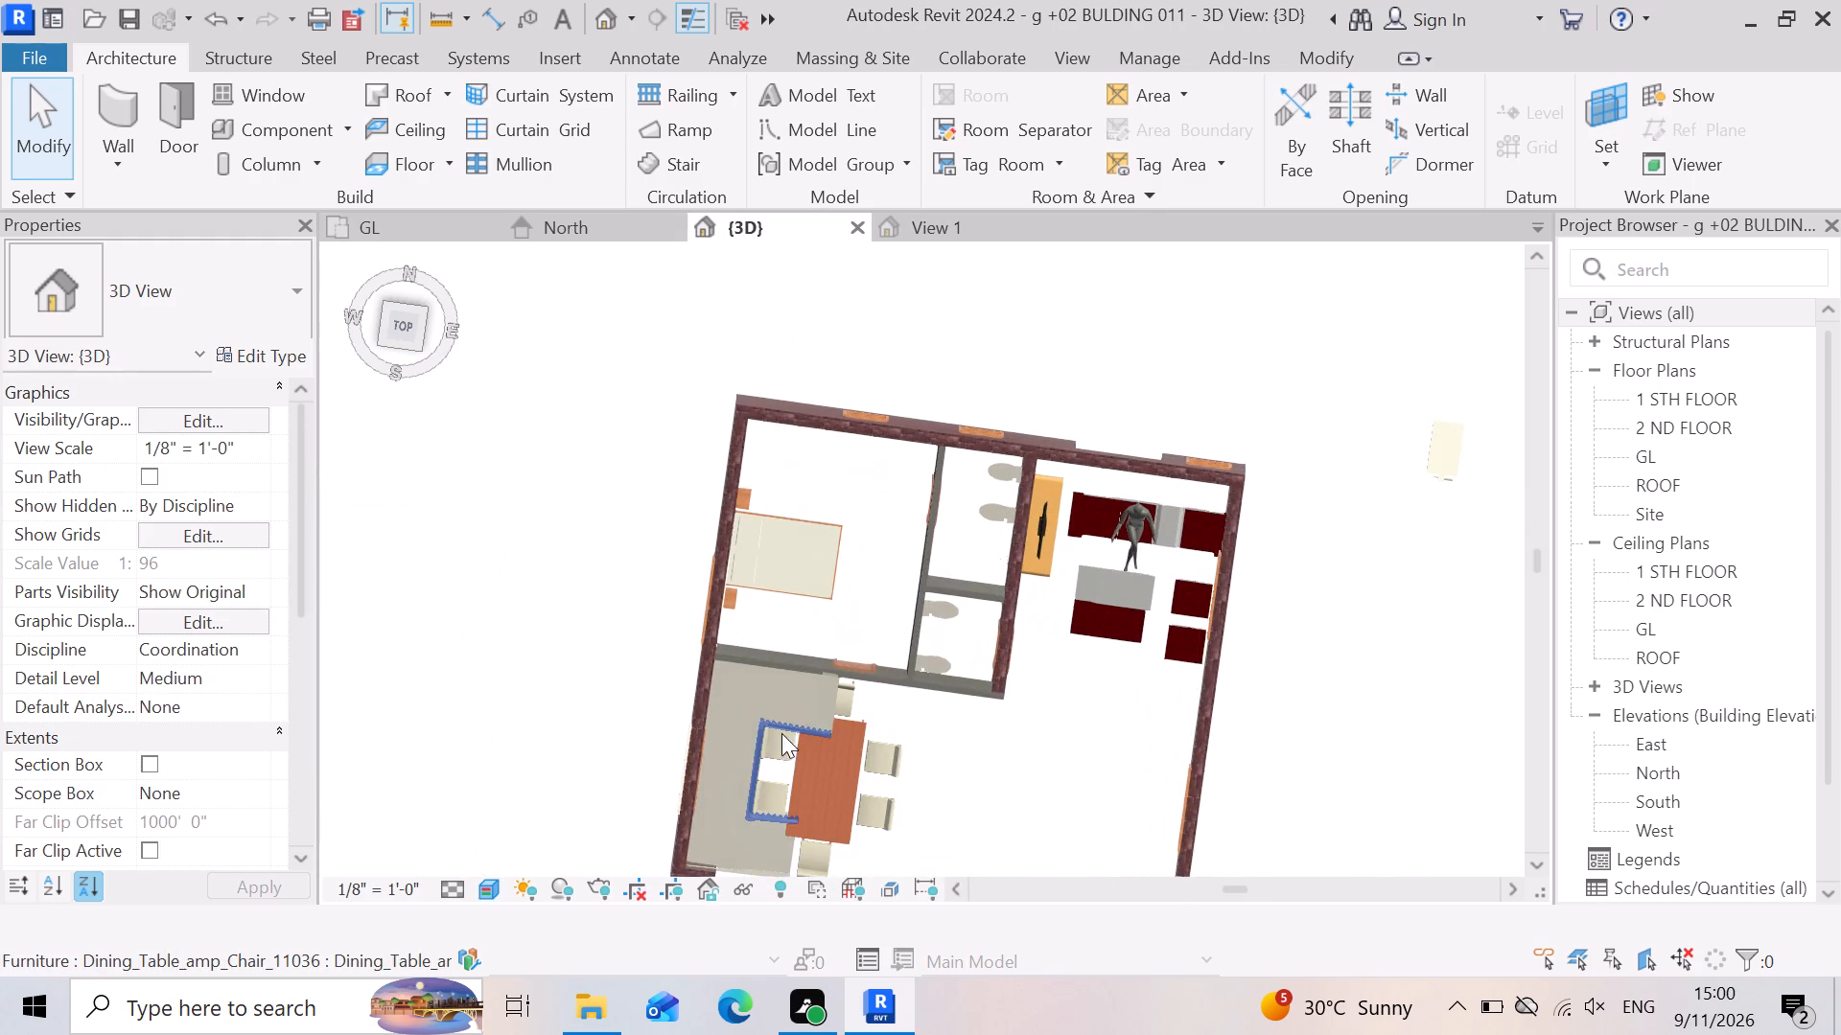
scroll(1011, 556, "up", 16)
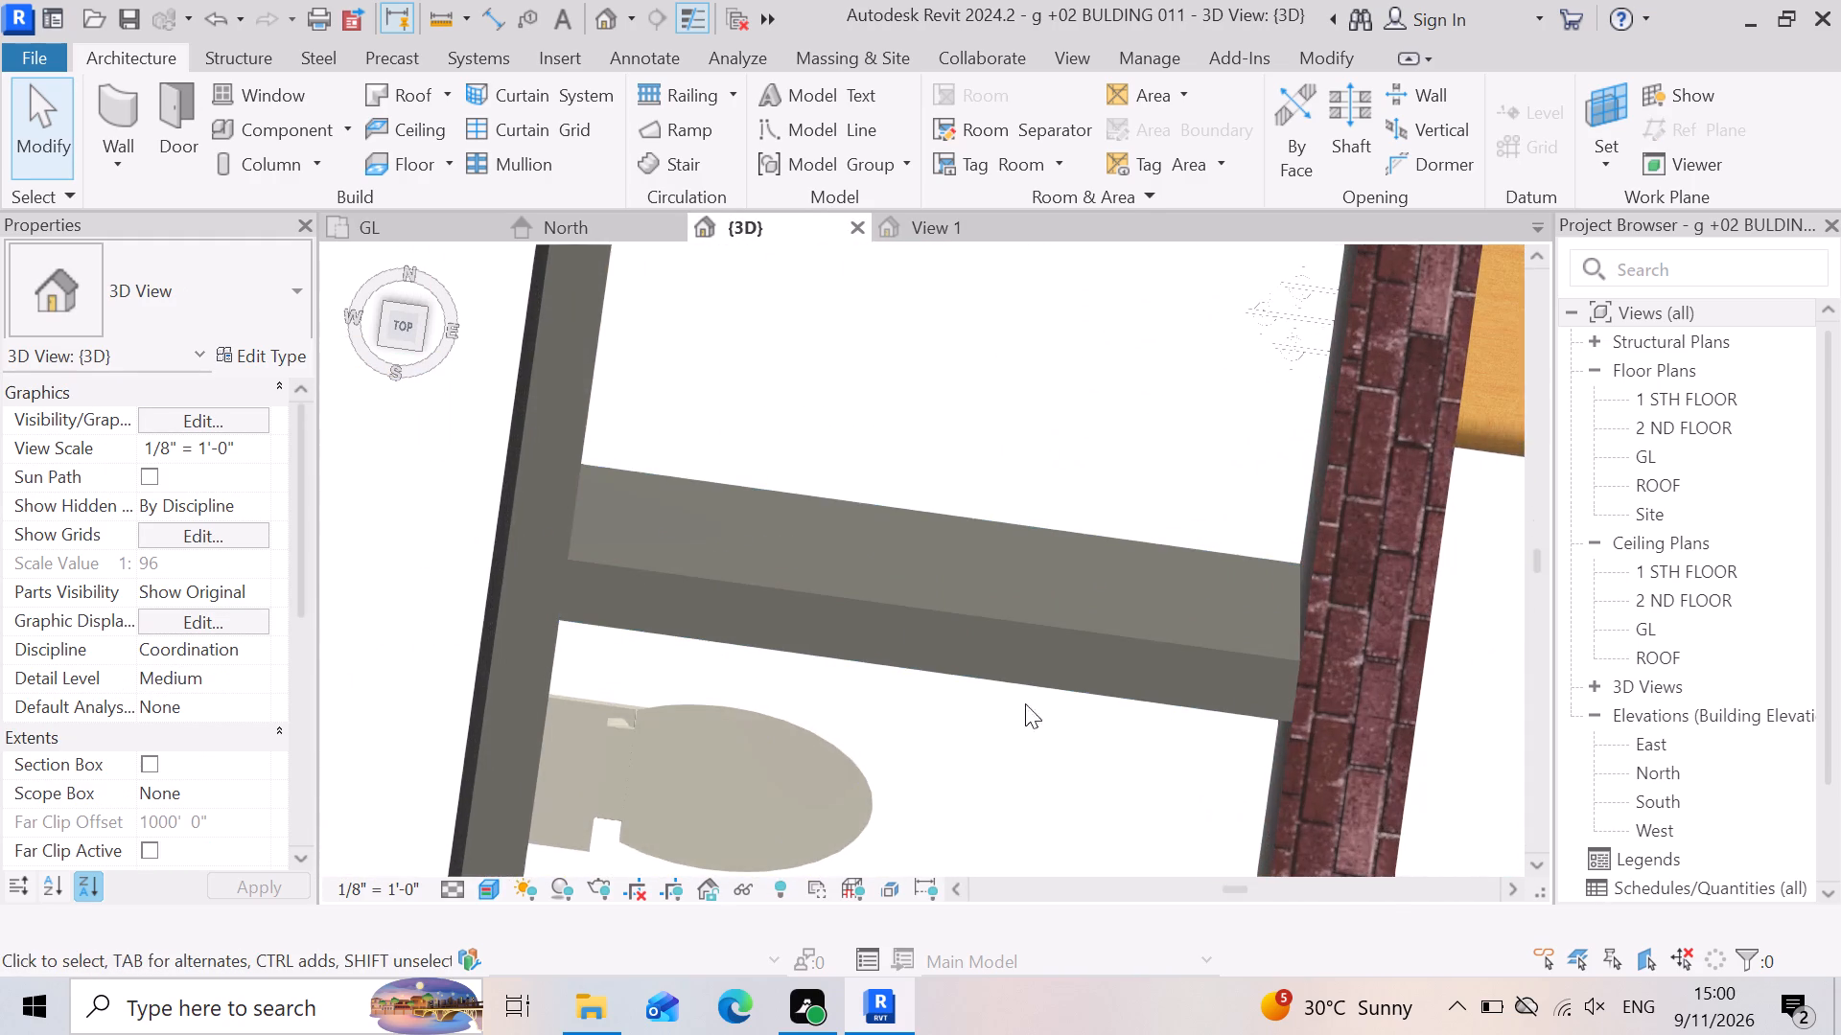
scroll(1132, 706, "down", 4)
right_click_drag(1200, 599, 1158, 672)
middle_click_drag(1200, 599, 1158, 672, "shift")
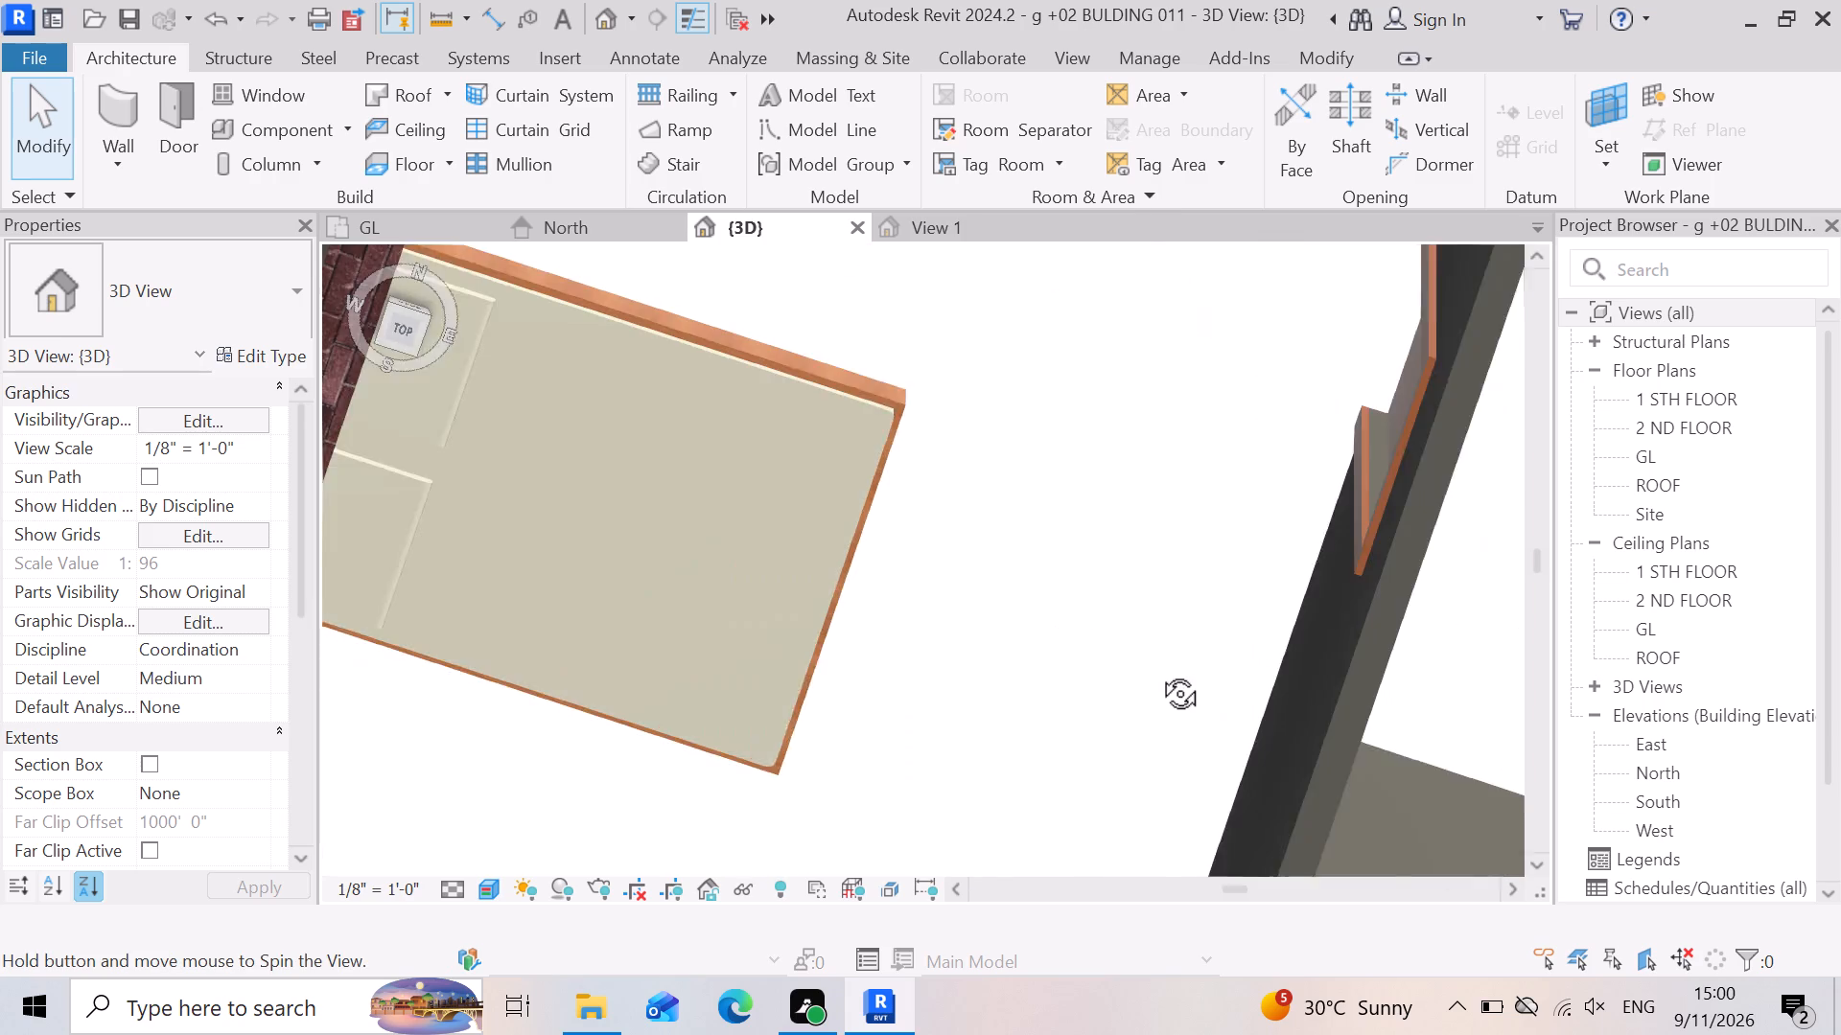
middle_click_drag(1158, 672, 1158, 677, "shift")
right_click_drag(1158, 672, 1158, 677)
scroll(869, 529, "down", 3)
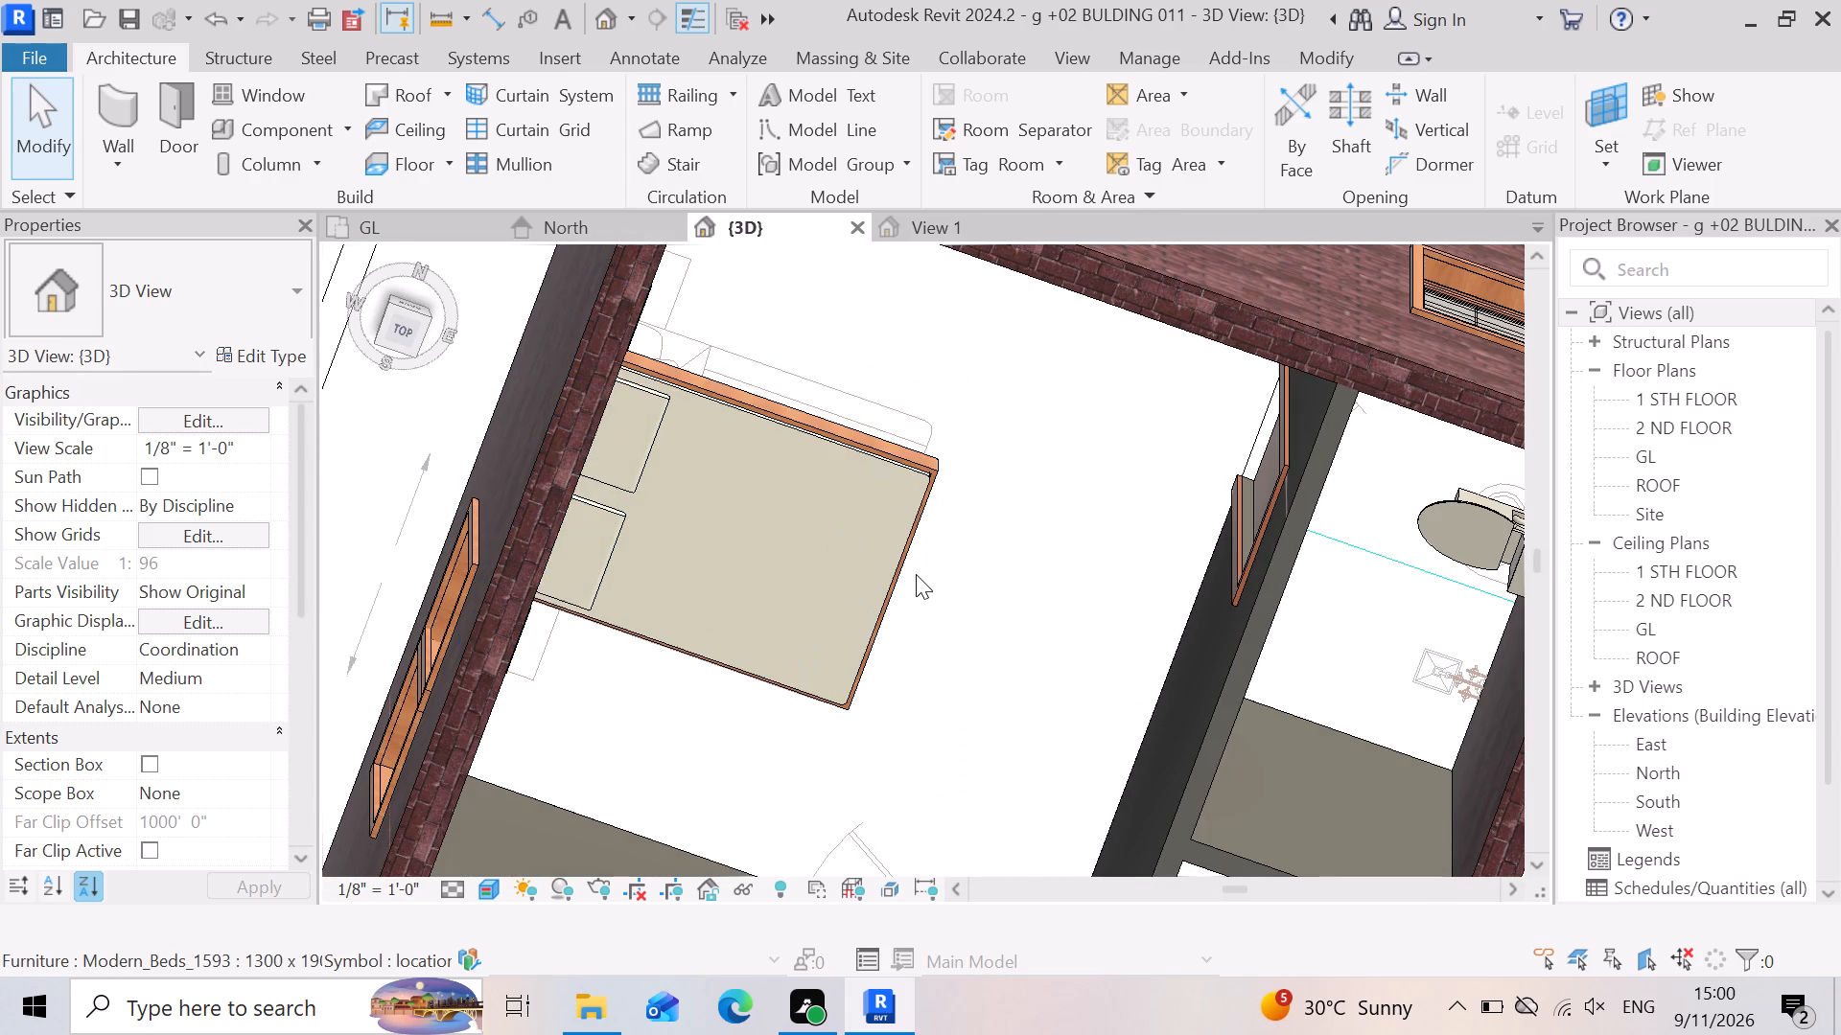
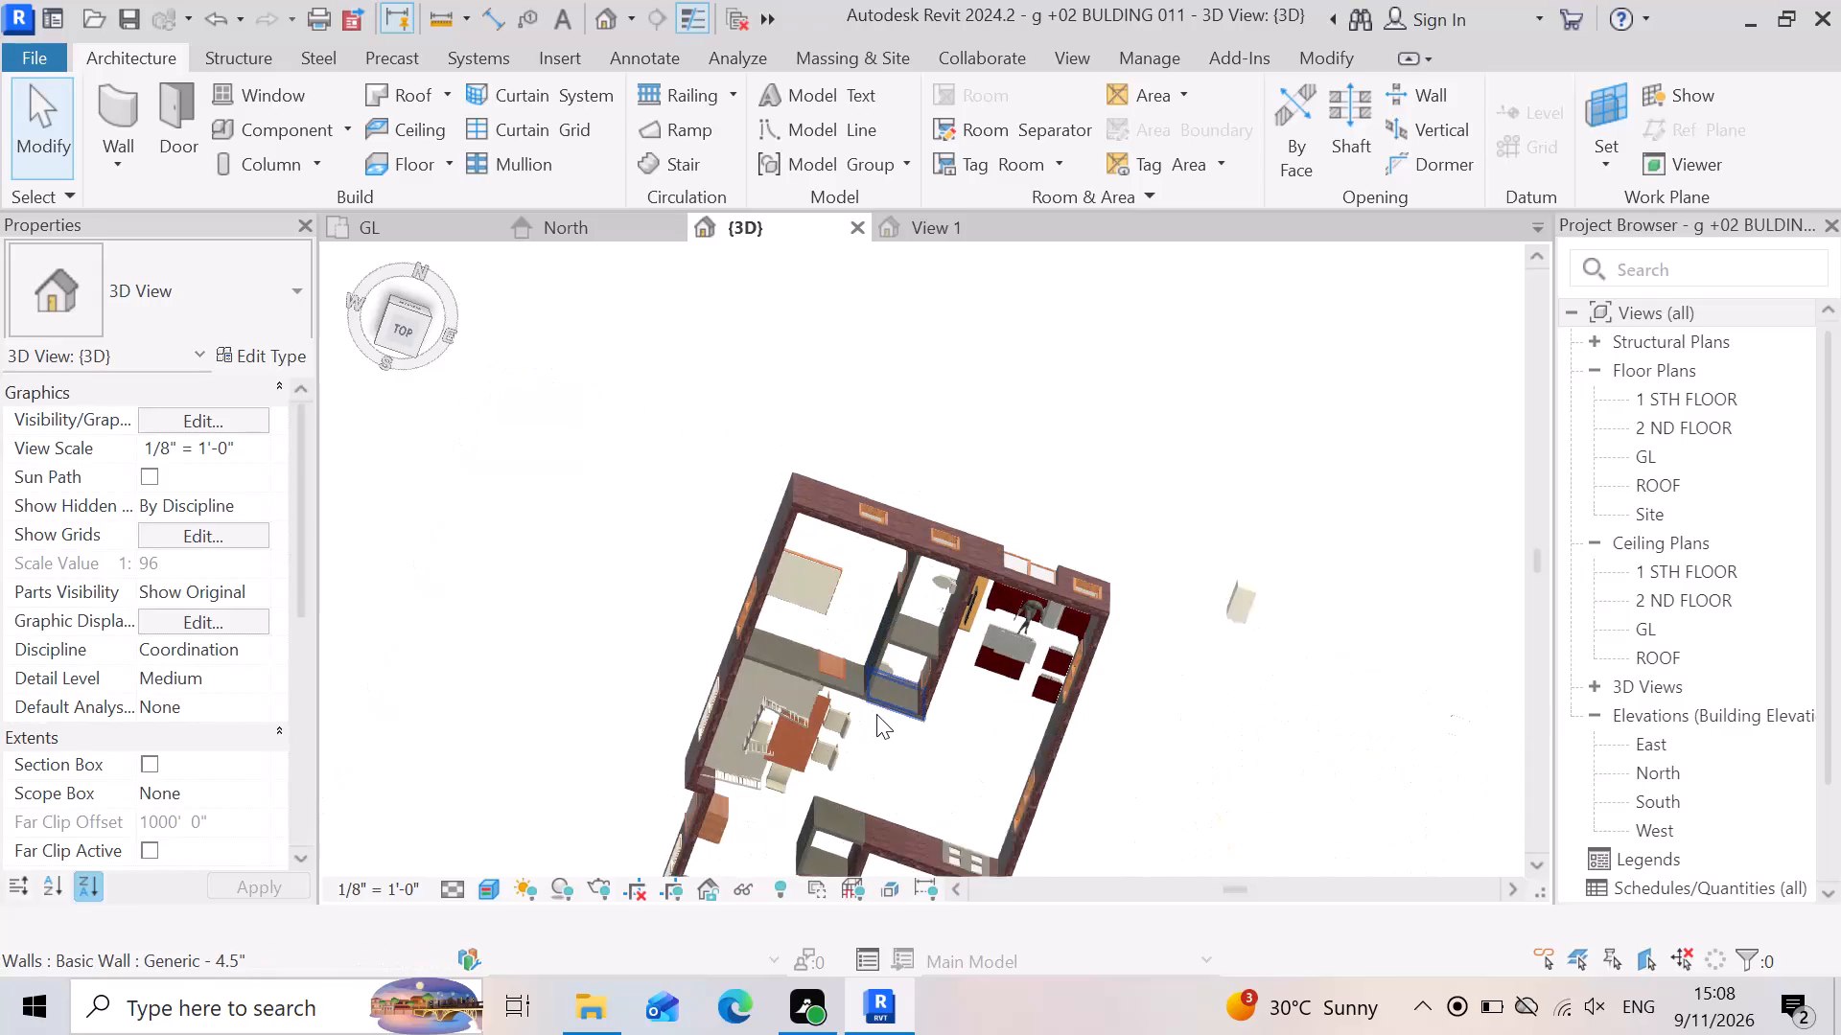
Delete the boiler standing outside the building near the living room.
scroll(1294, 574, "up", 7)
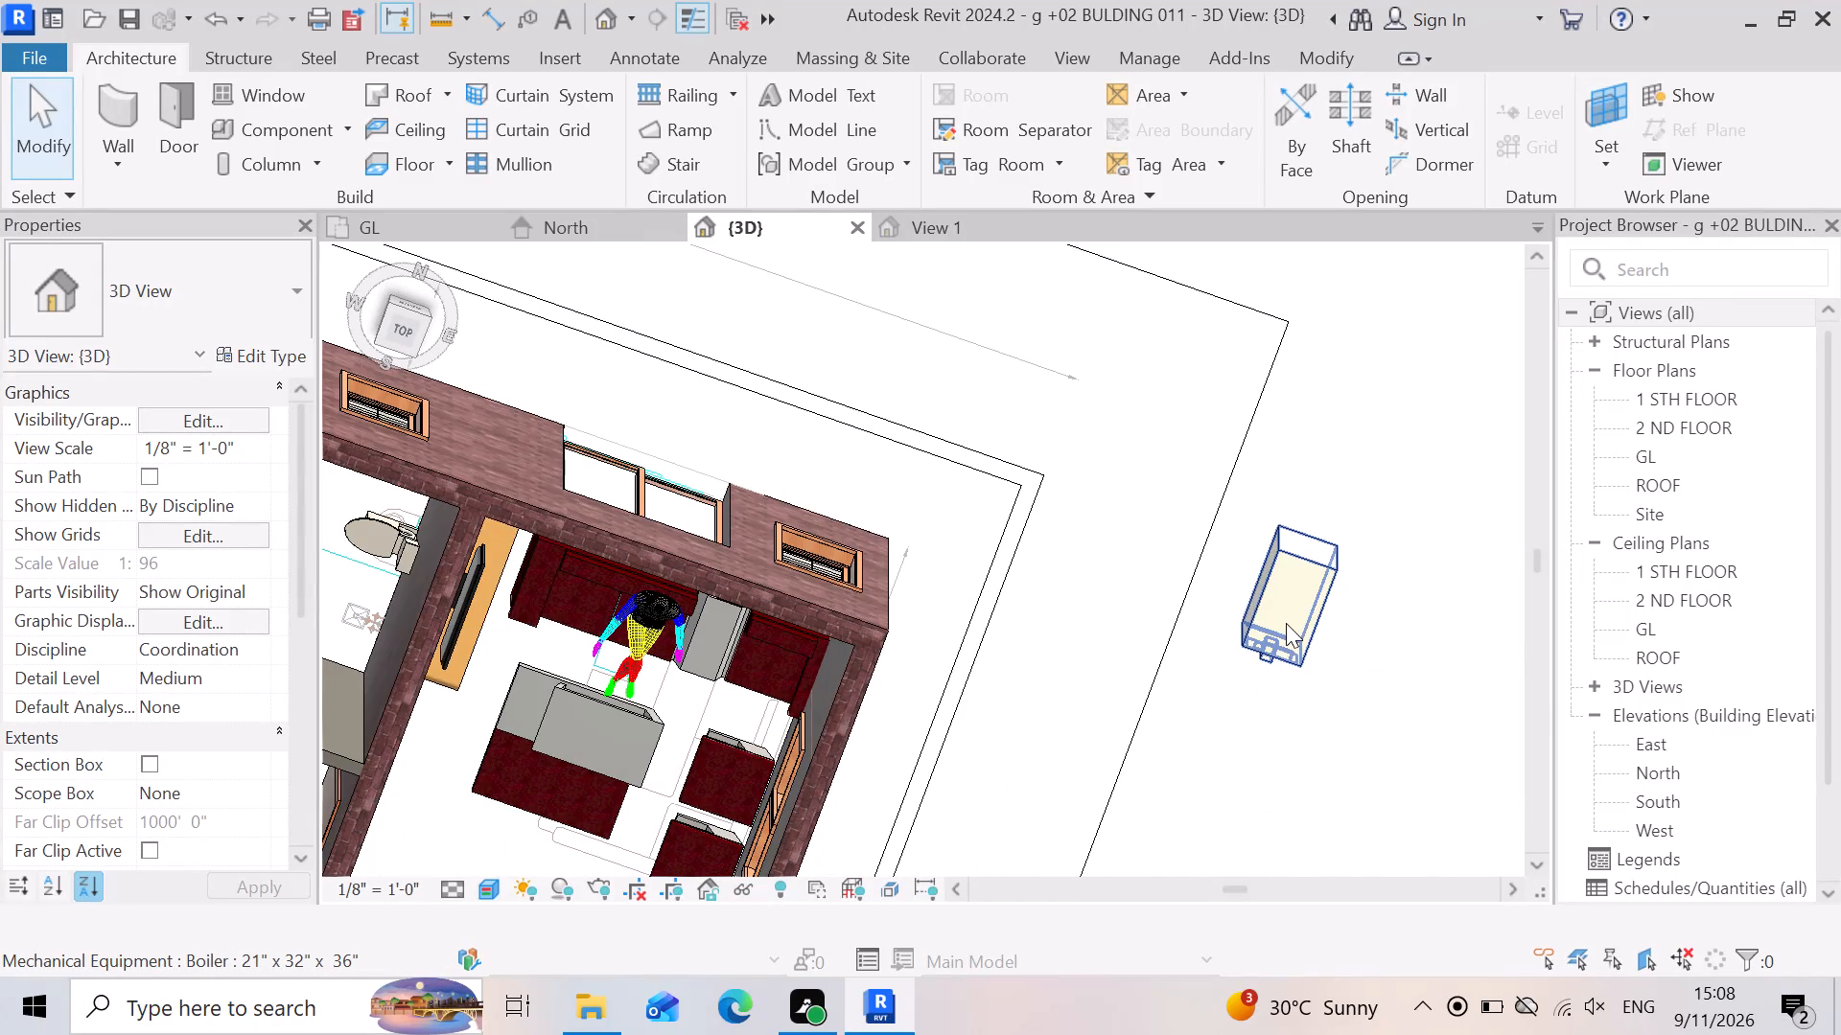
left_click(1286, 623)
key("Delete")
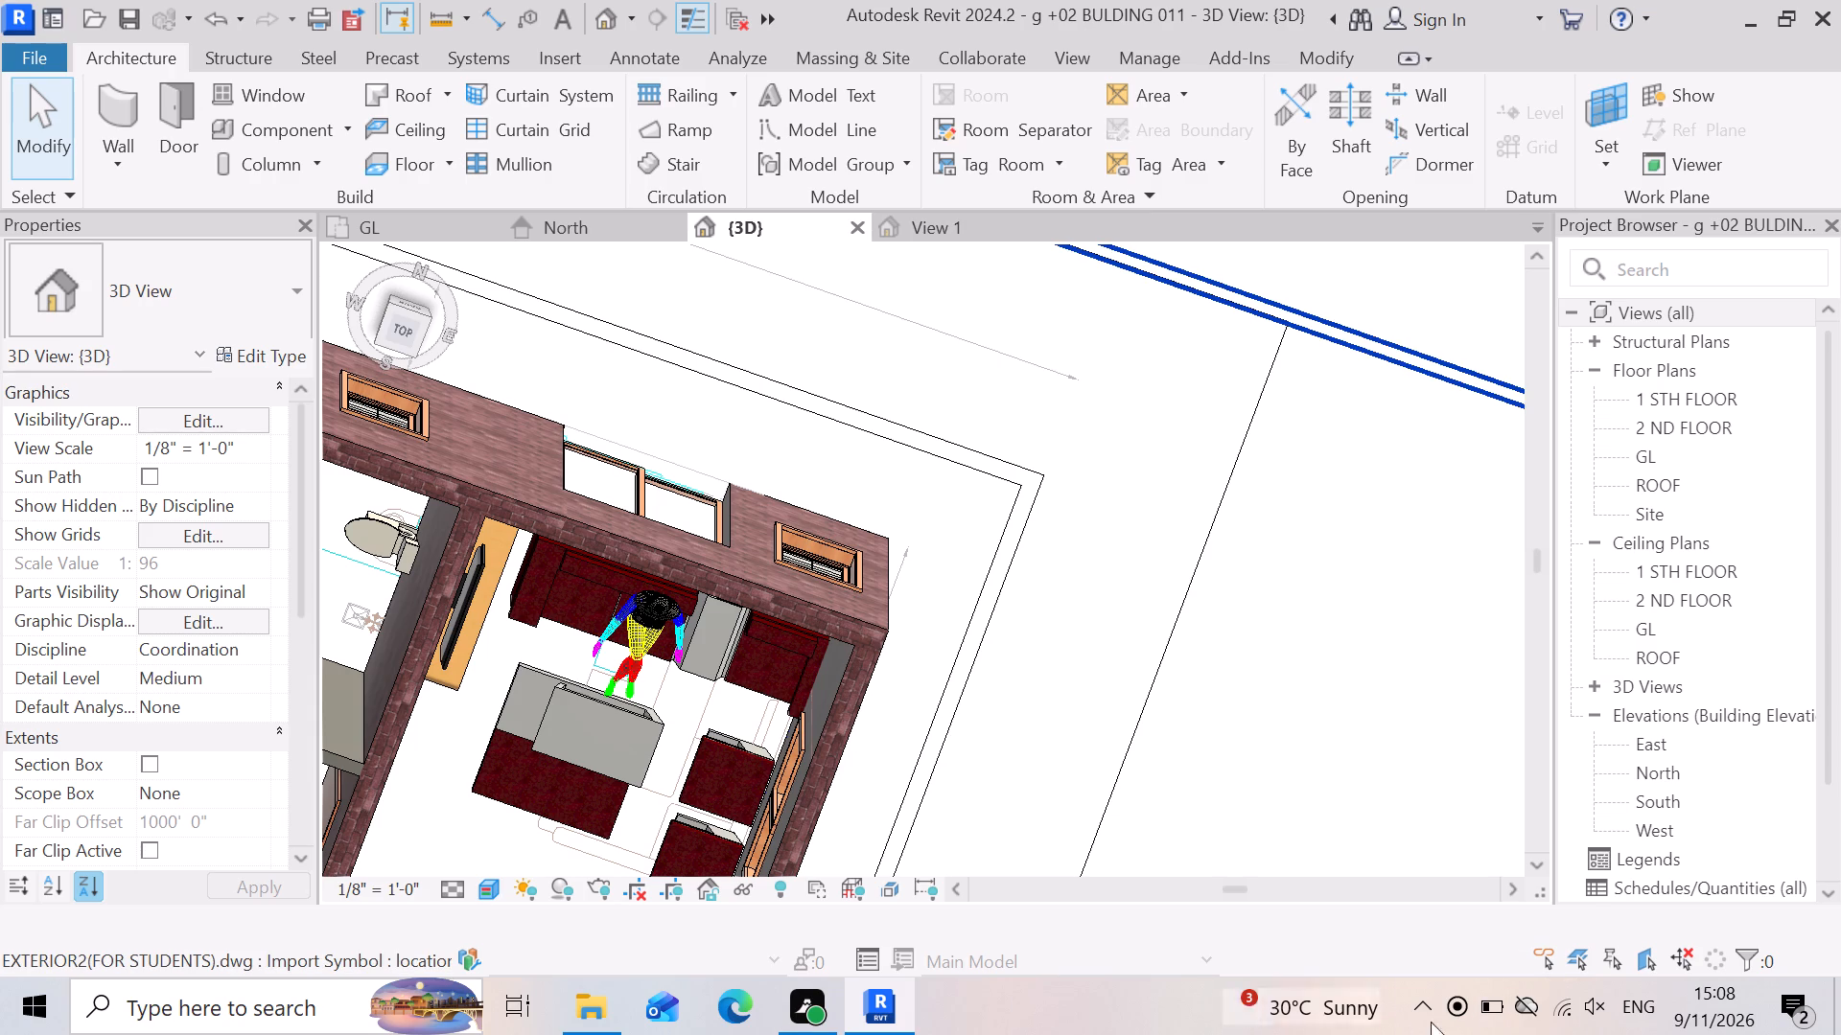
Inspect the dining area, staircase and toilet room from above in the 3D view, including the plumbing fixture symbol beside the brick wall.
scroll(1295, 588, "down", 3)
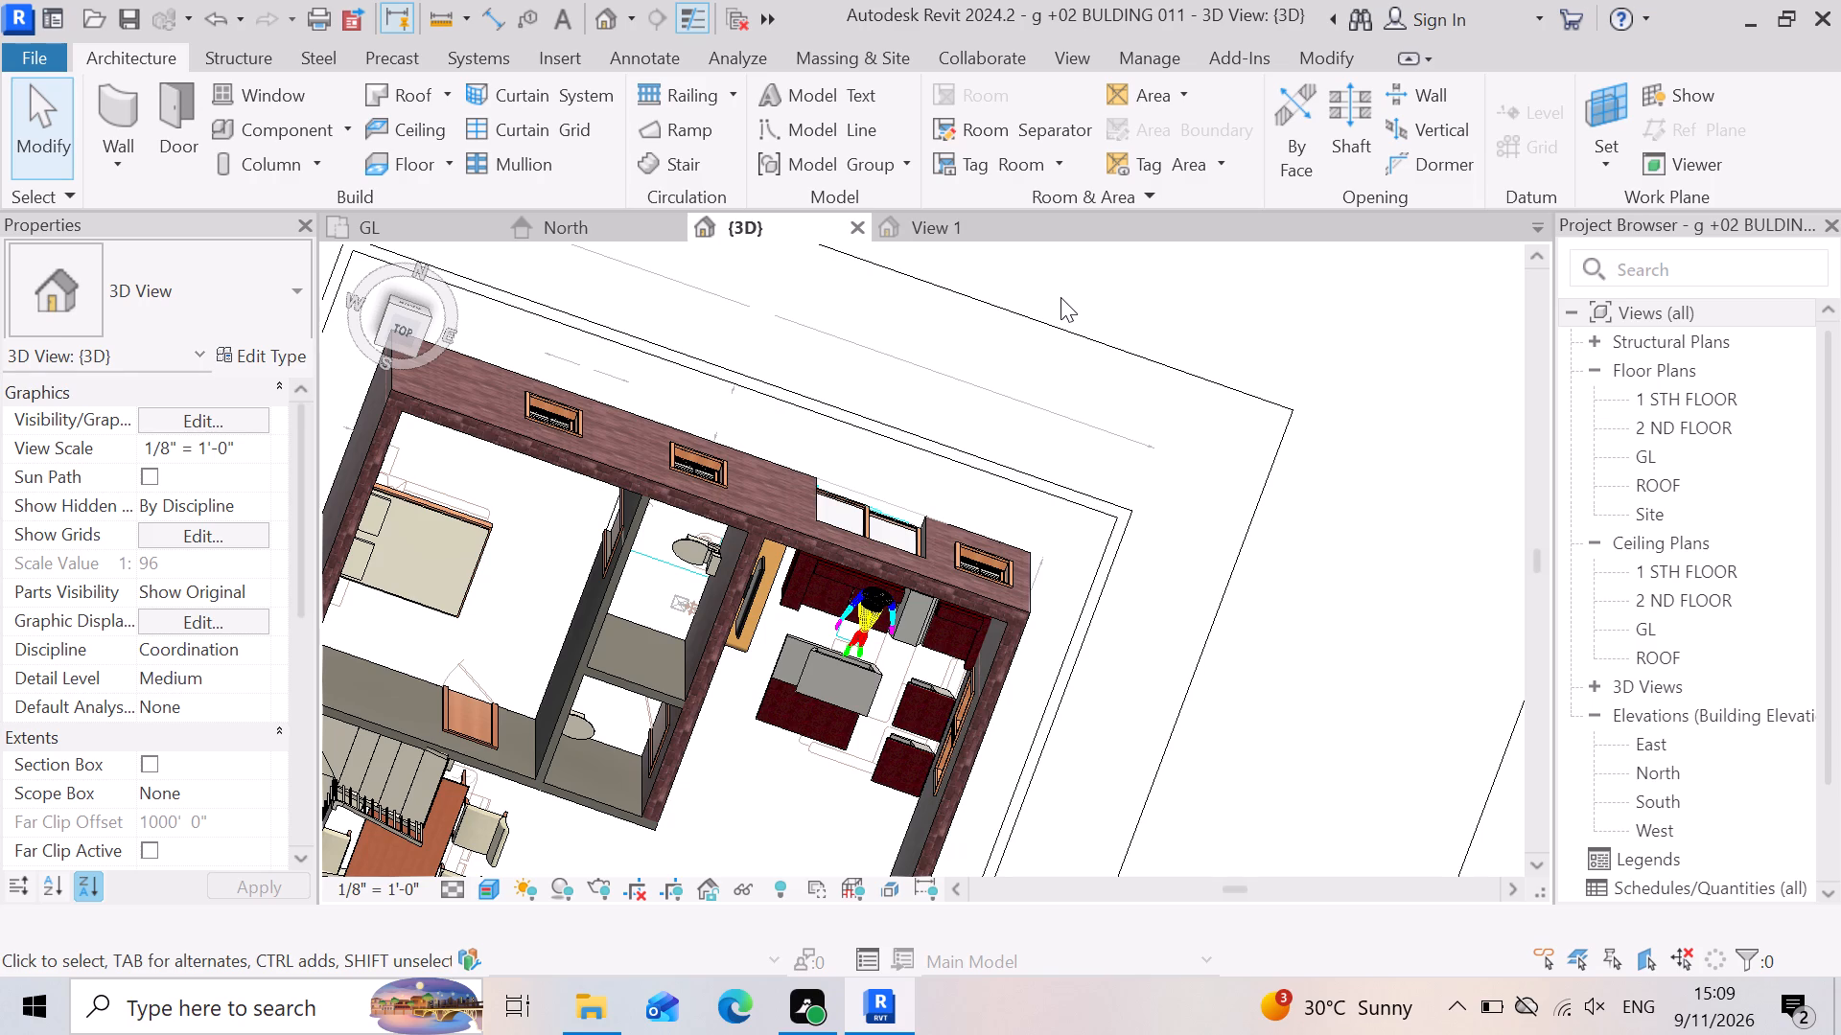
scroll(1158, 662, "down", 6)
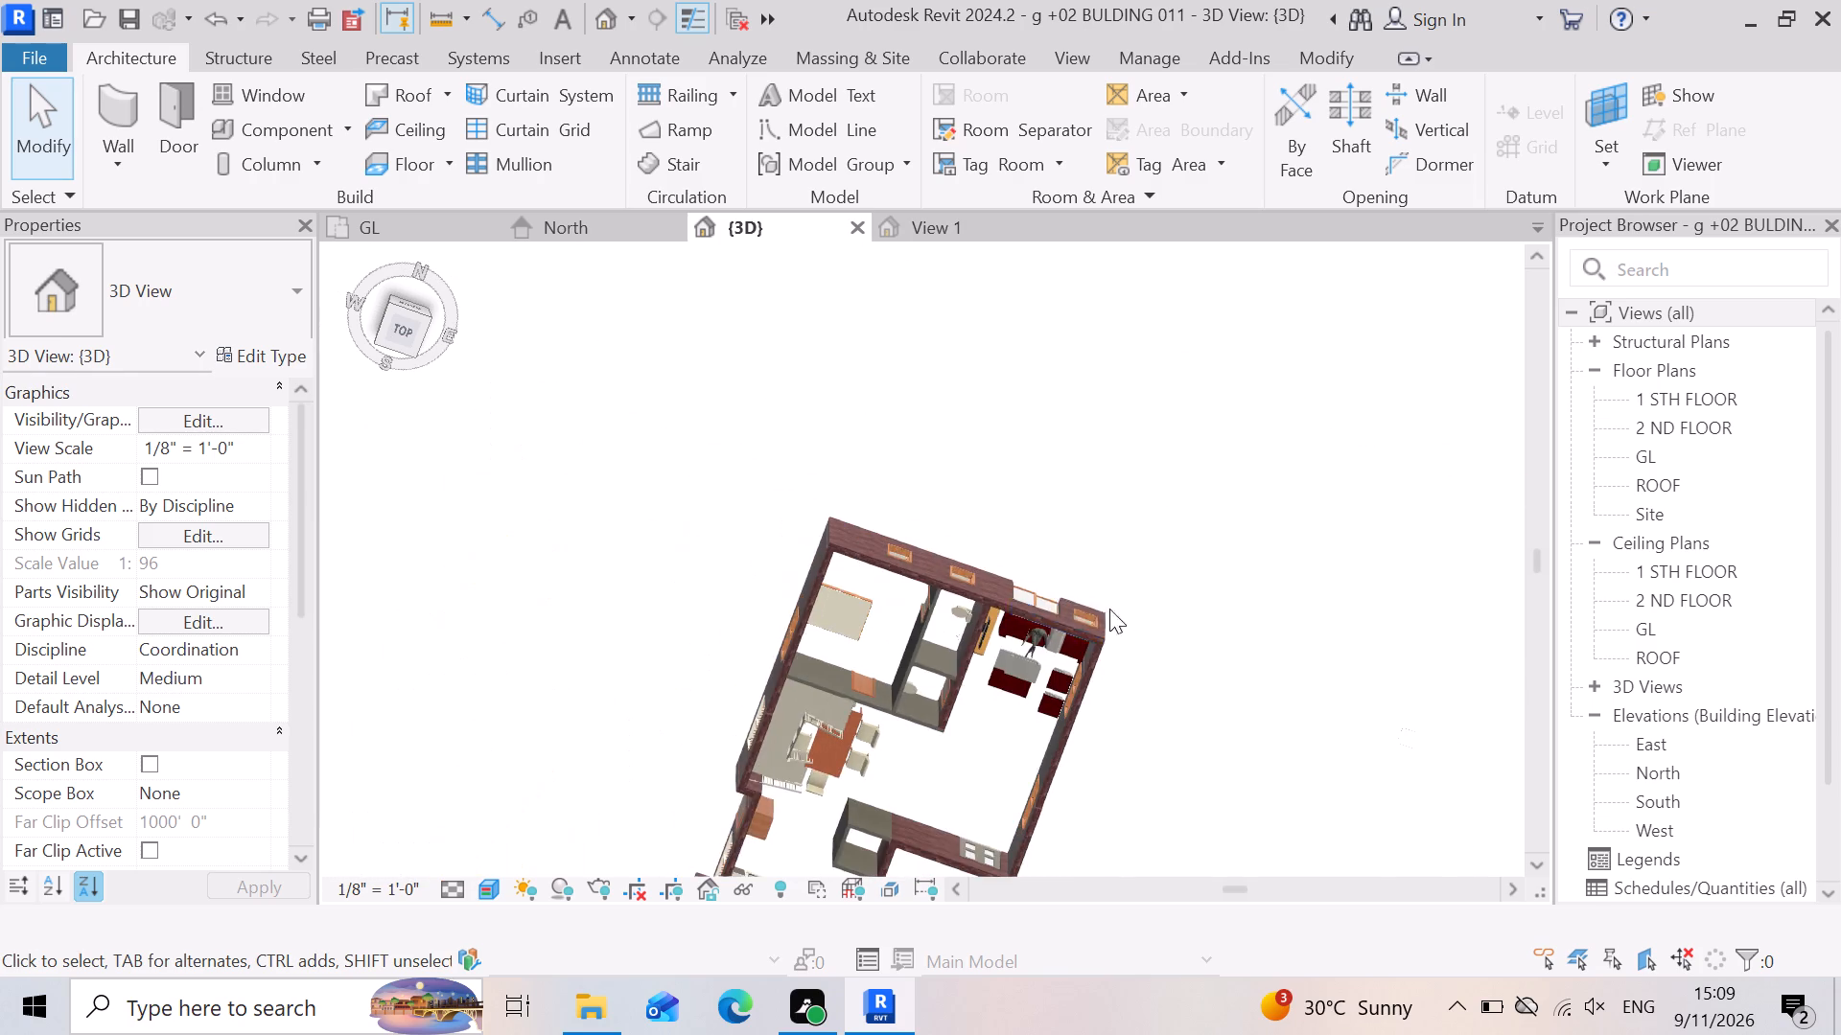
scroll(825, 726, "up", 5)
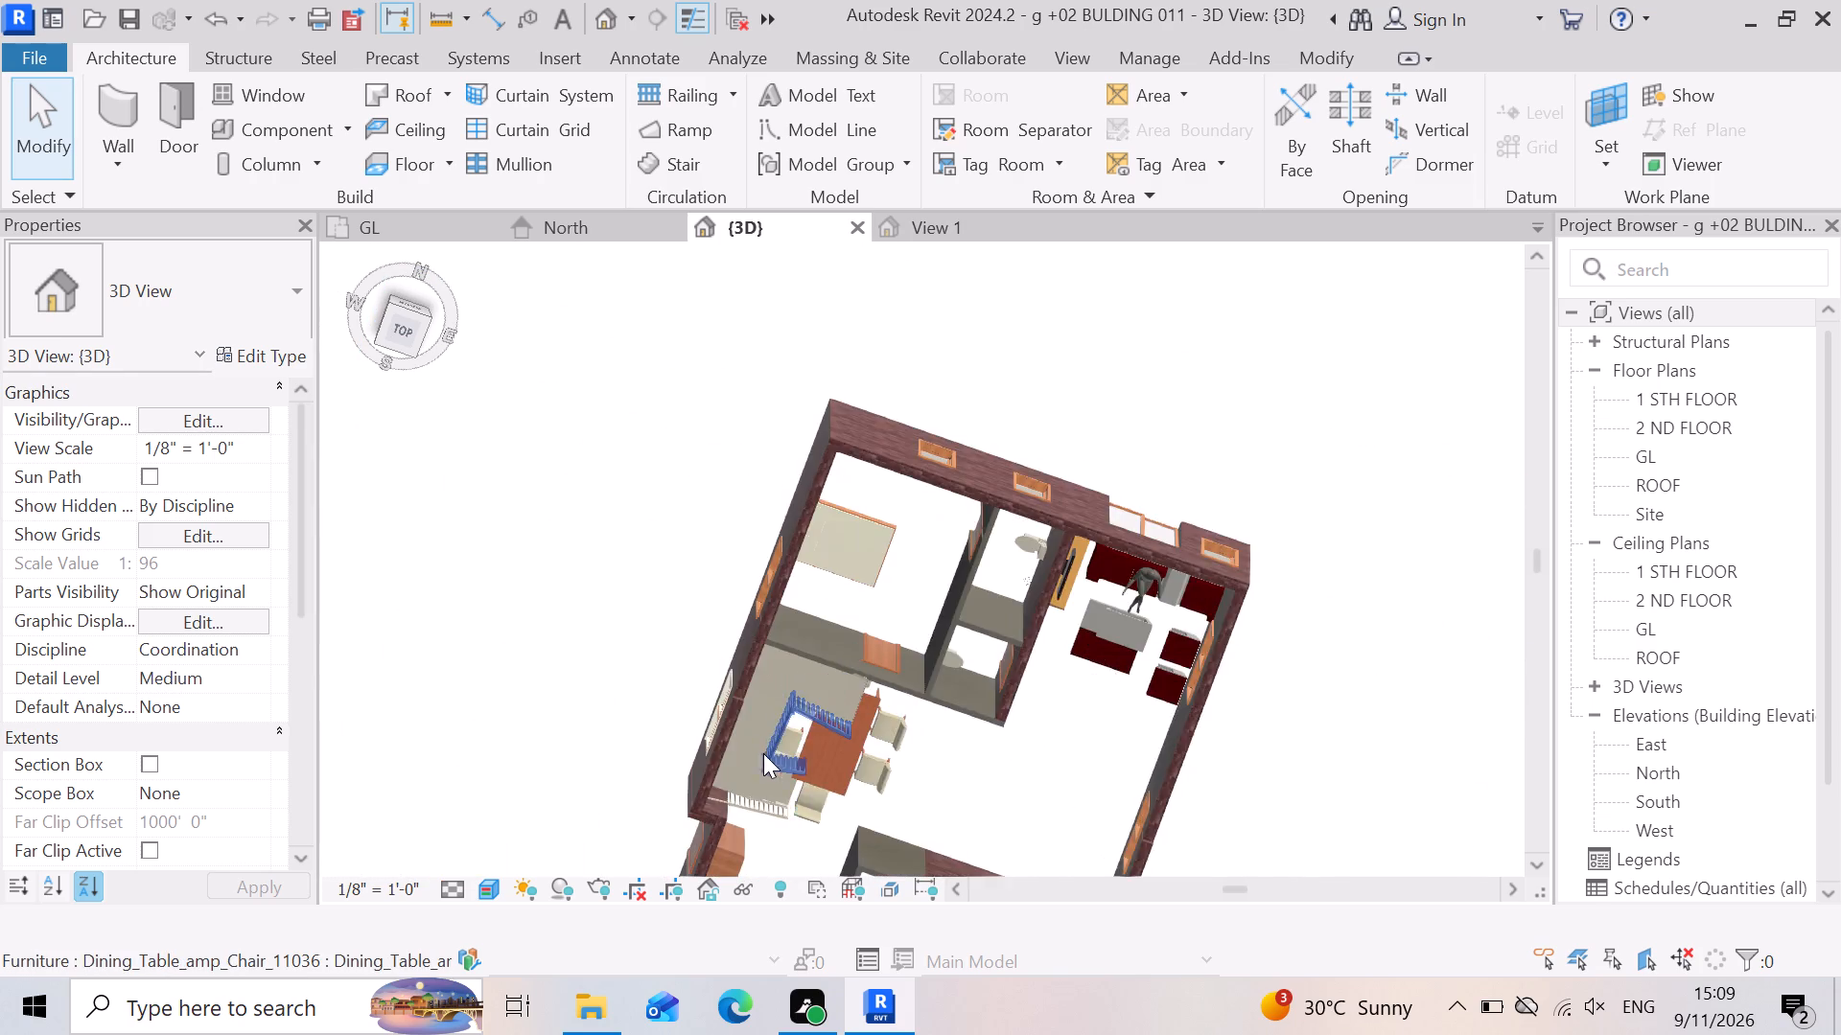
scroll(763, 753, "up", 5)
scroll(964, 644, "down", 2)
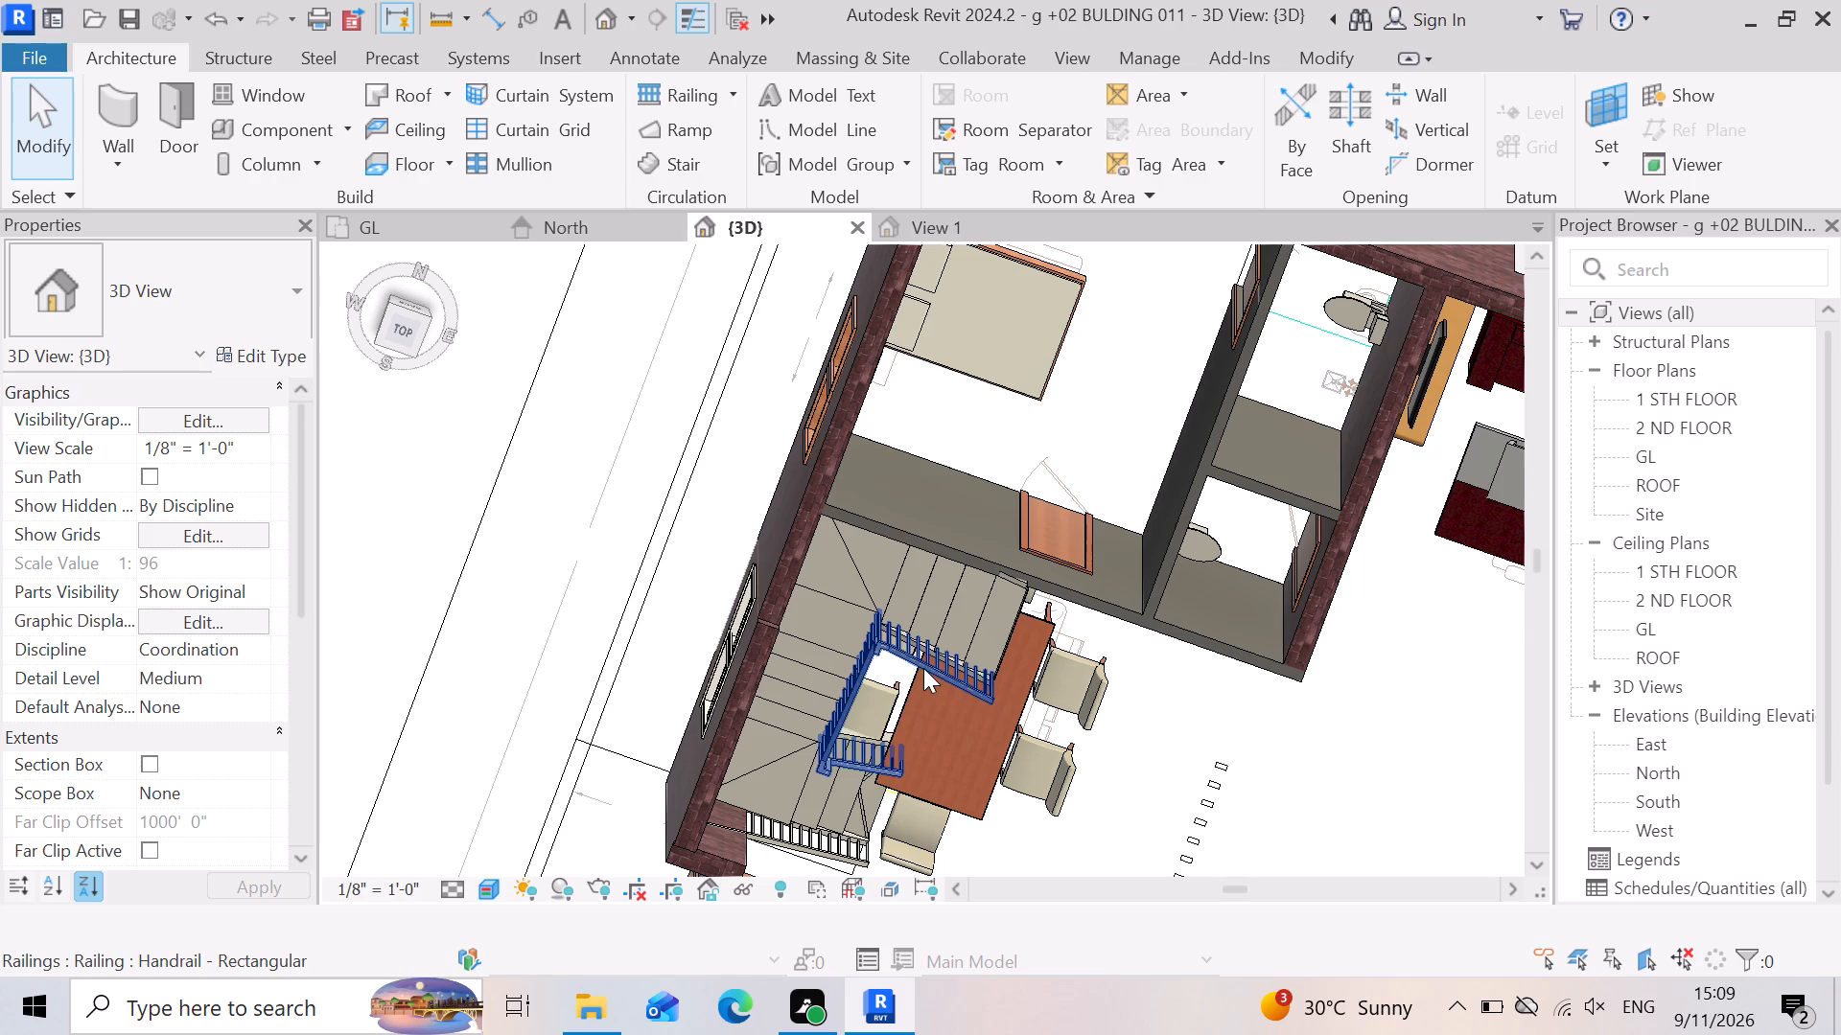
scroll(1105, 533, "up", 5)
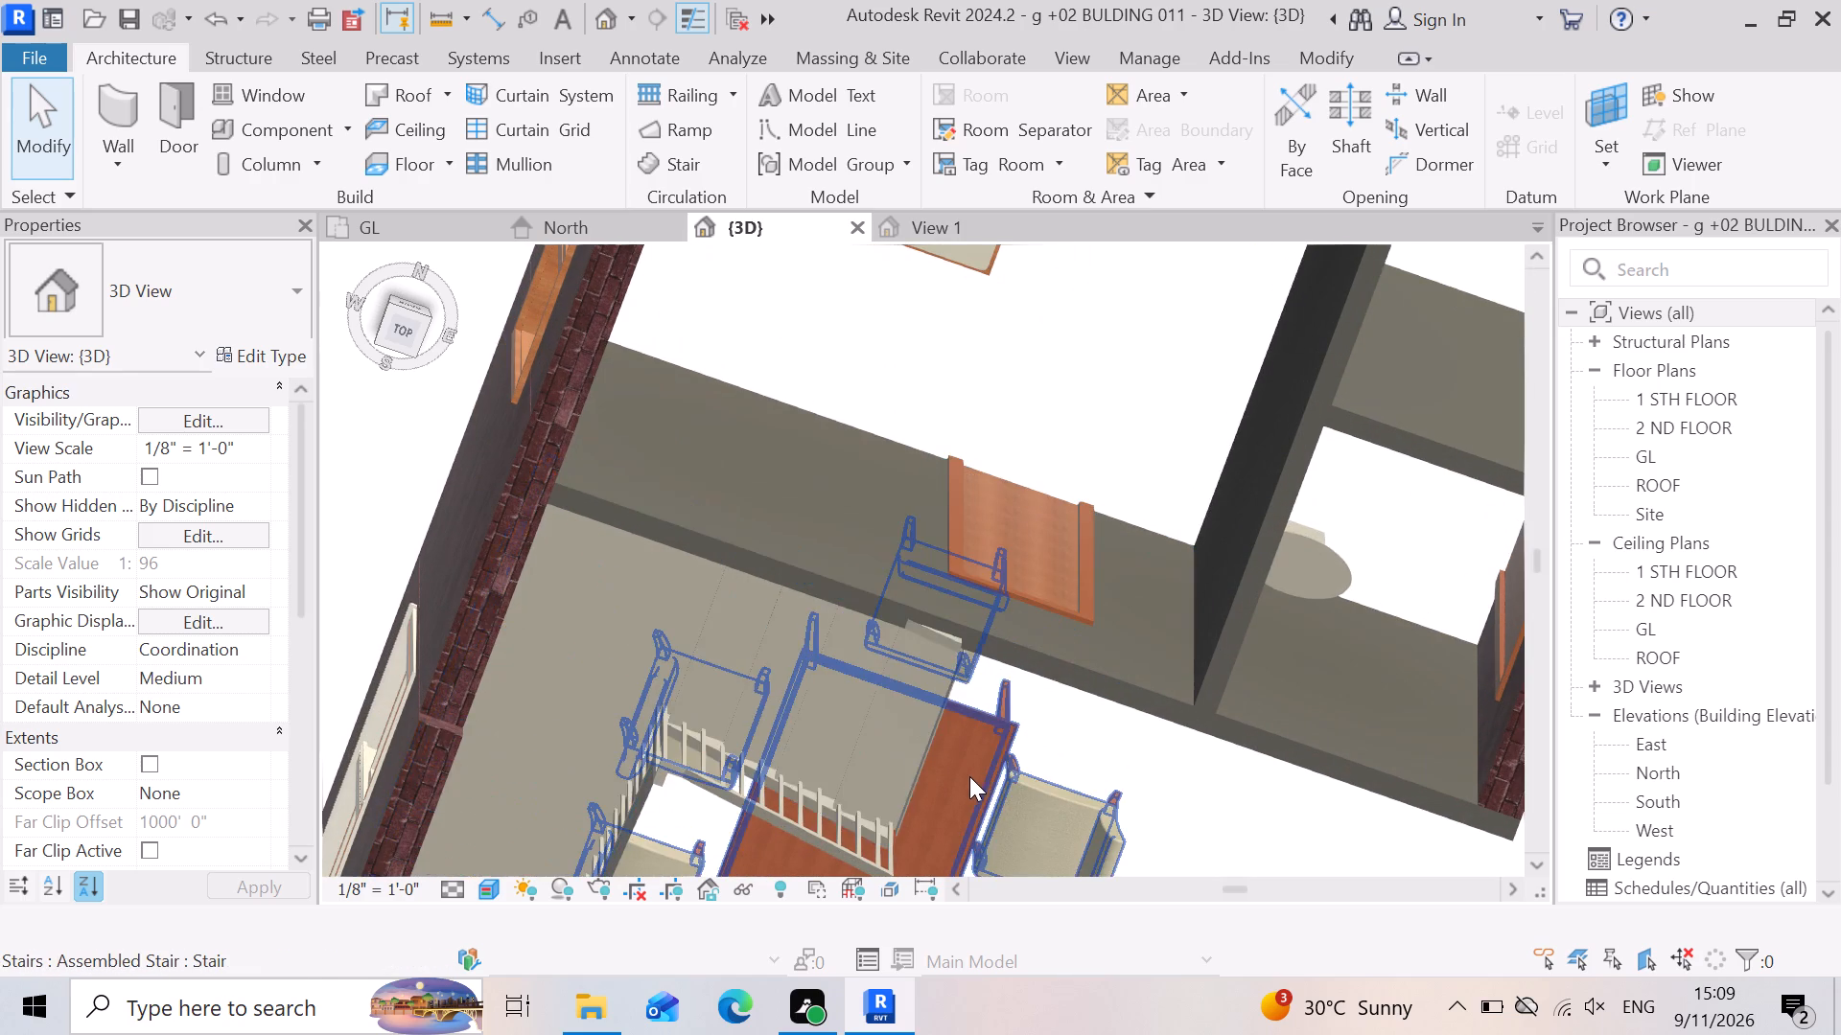
scroll(968, 775, "down", 4)
scroll(1265, 407, "up", 7)
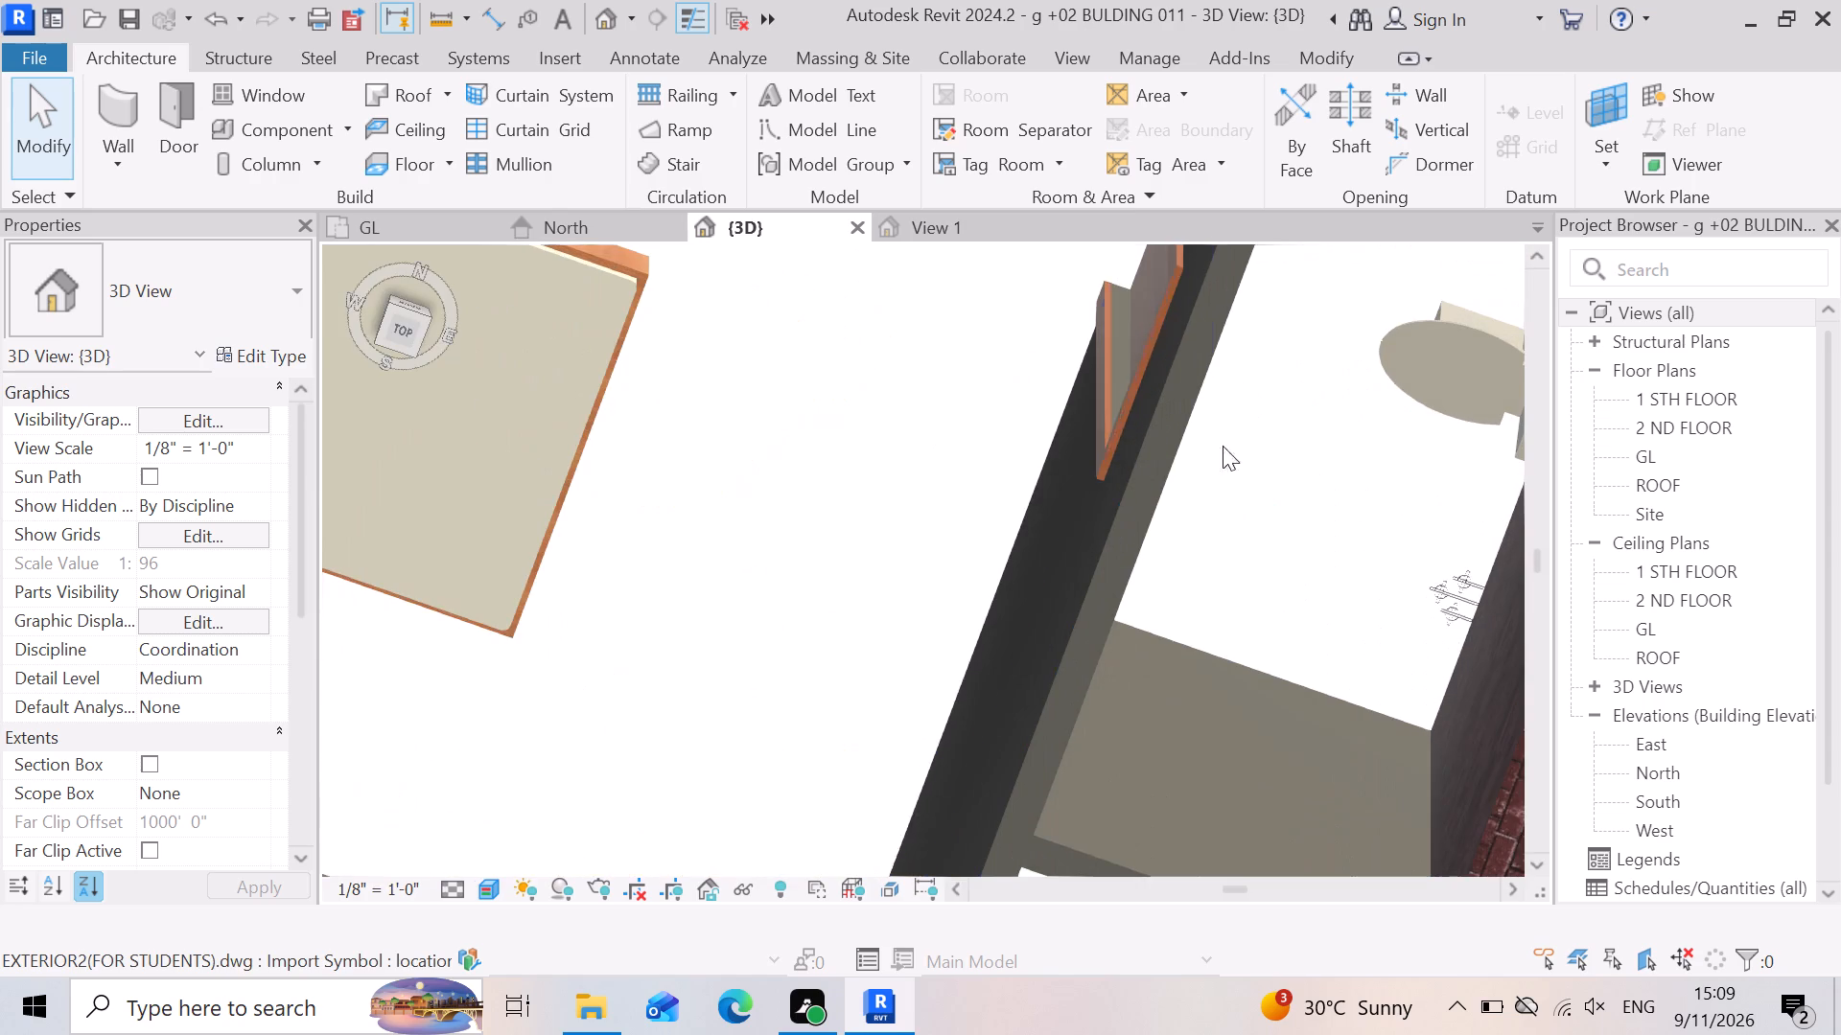
scroll(1029, 585, "down", 2)
scroll(1485, 608, "up", 6)
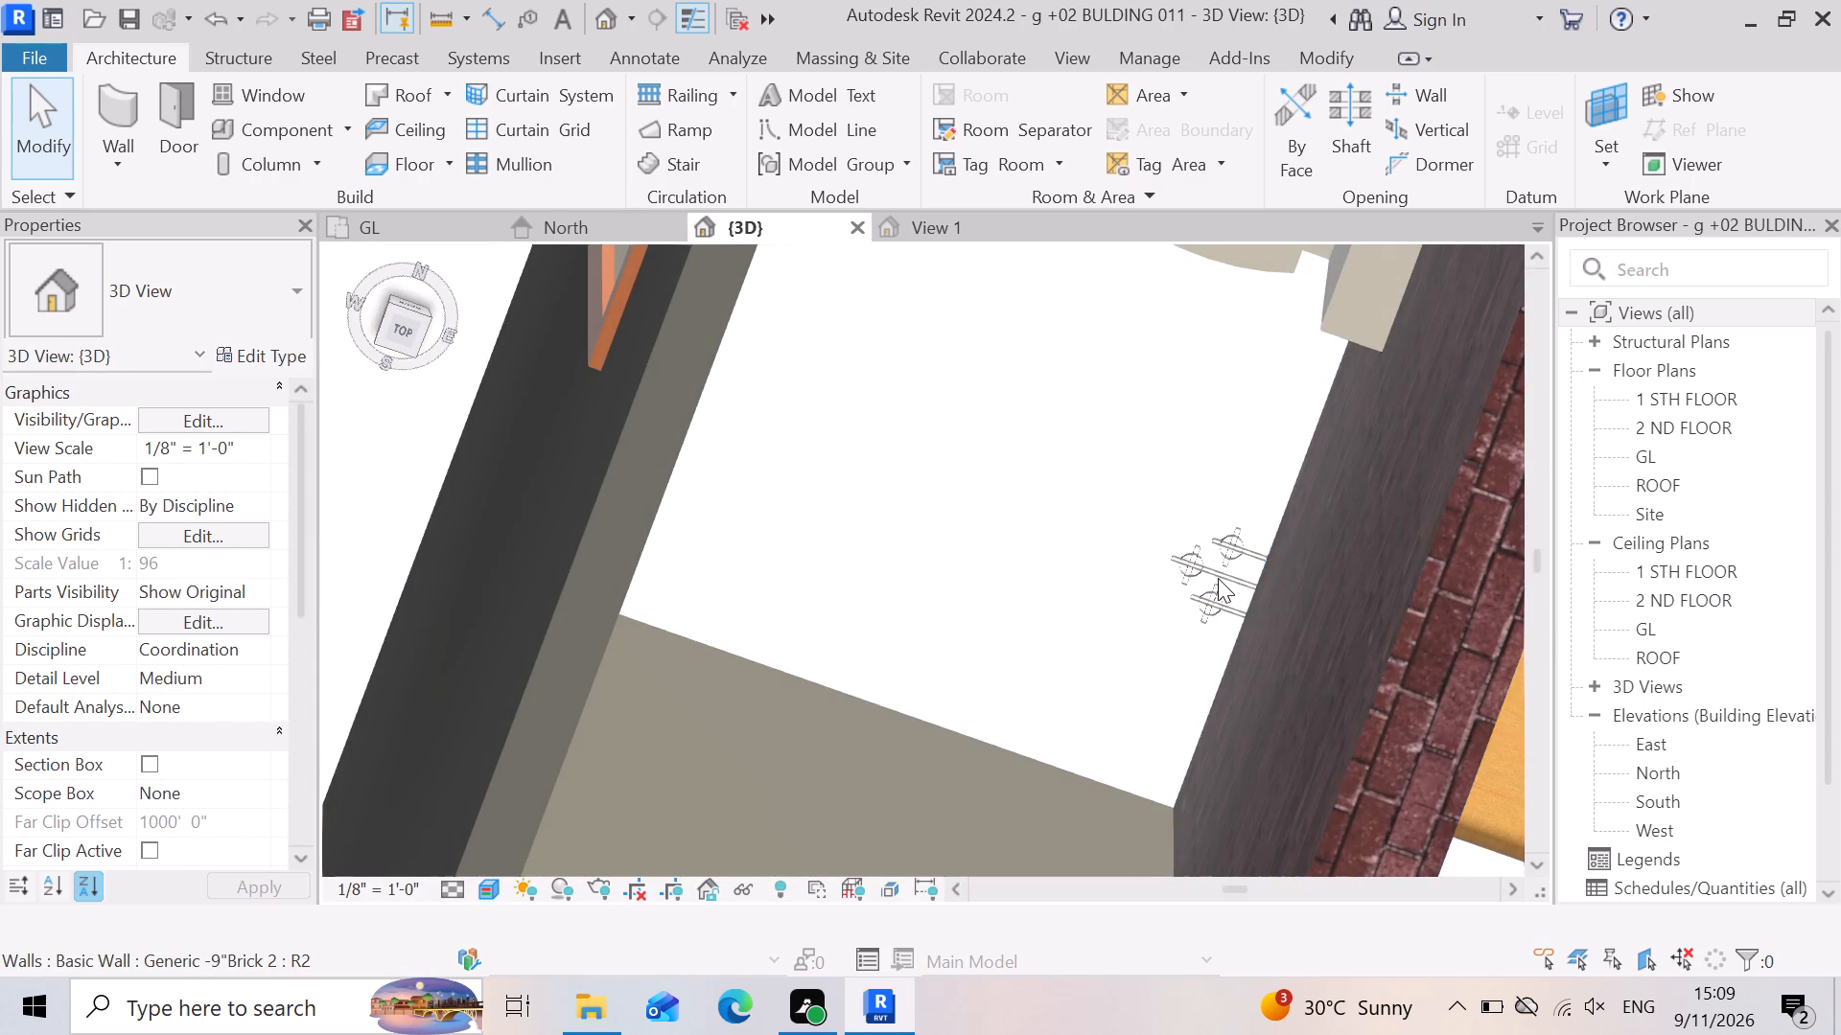
scroll(1223, 594, "up", 7)
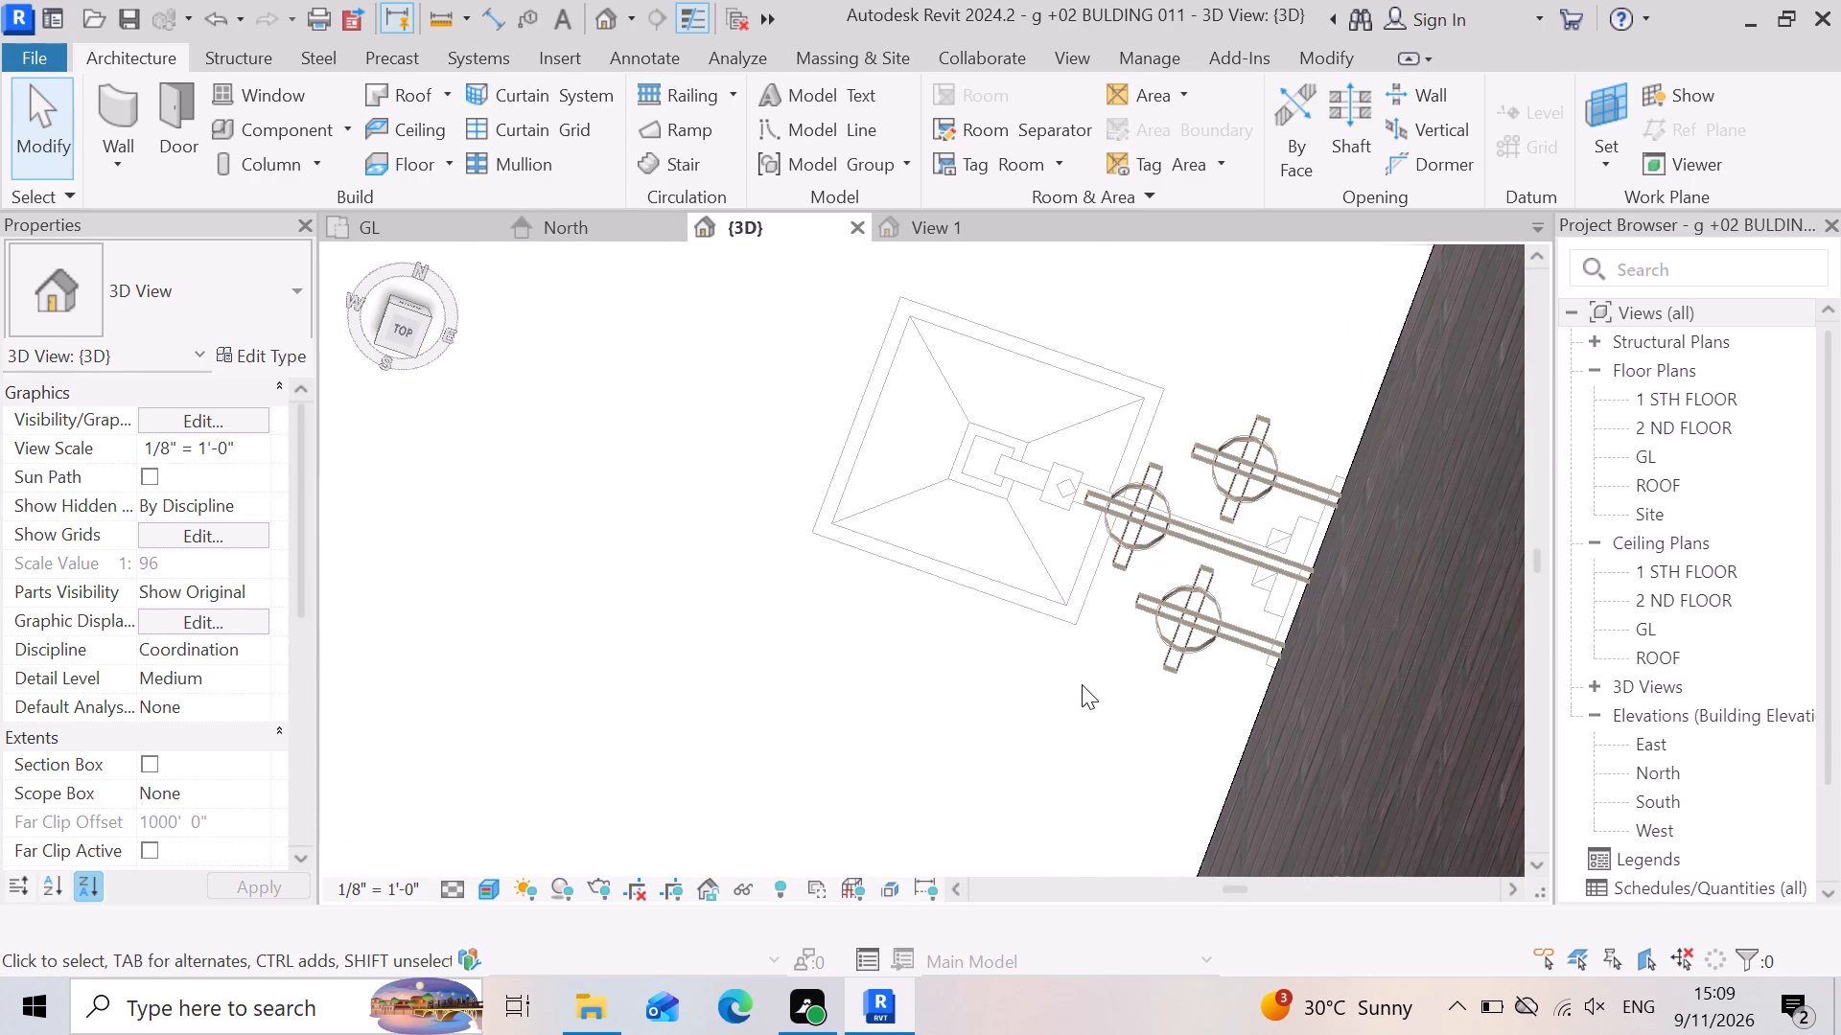
Load the Sanitary Sewer Connection family from the Utilities folder and preview it over the toilet room's plumbing fixture symbol.
left_click(1155, 629)
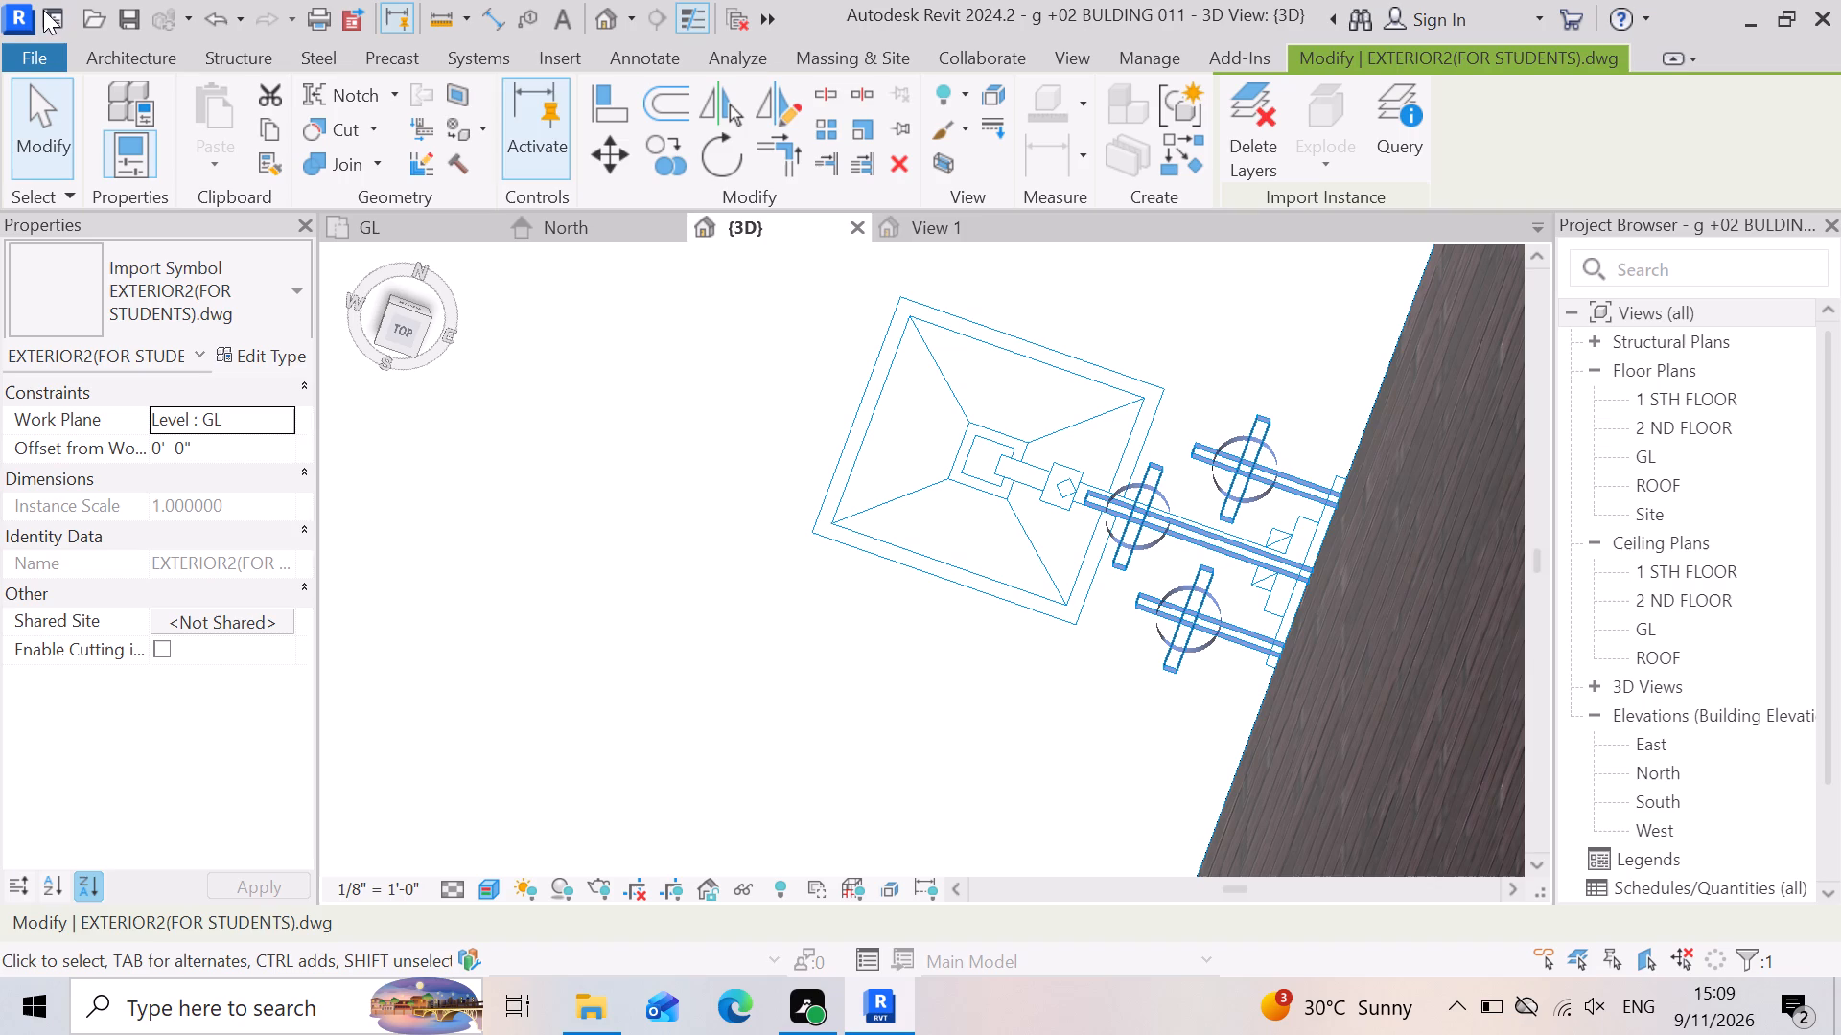
left_click(114, 46)
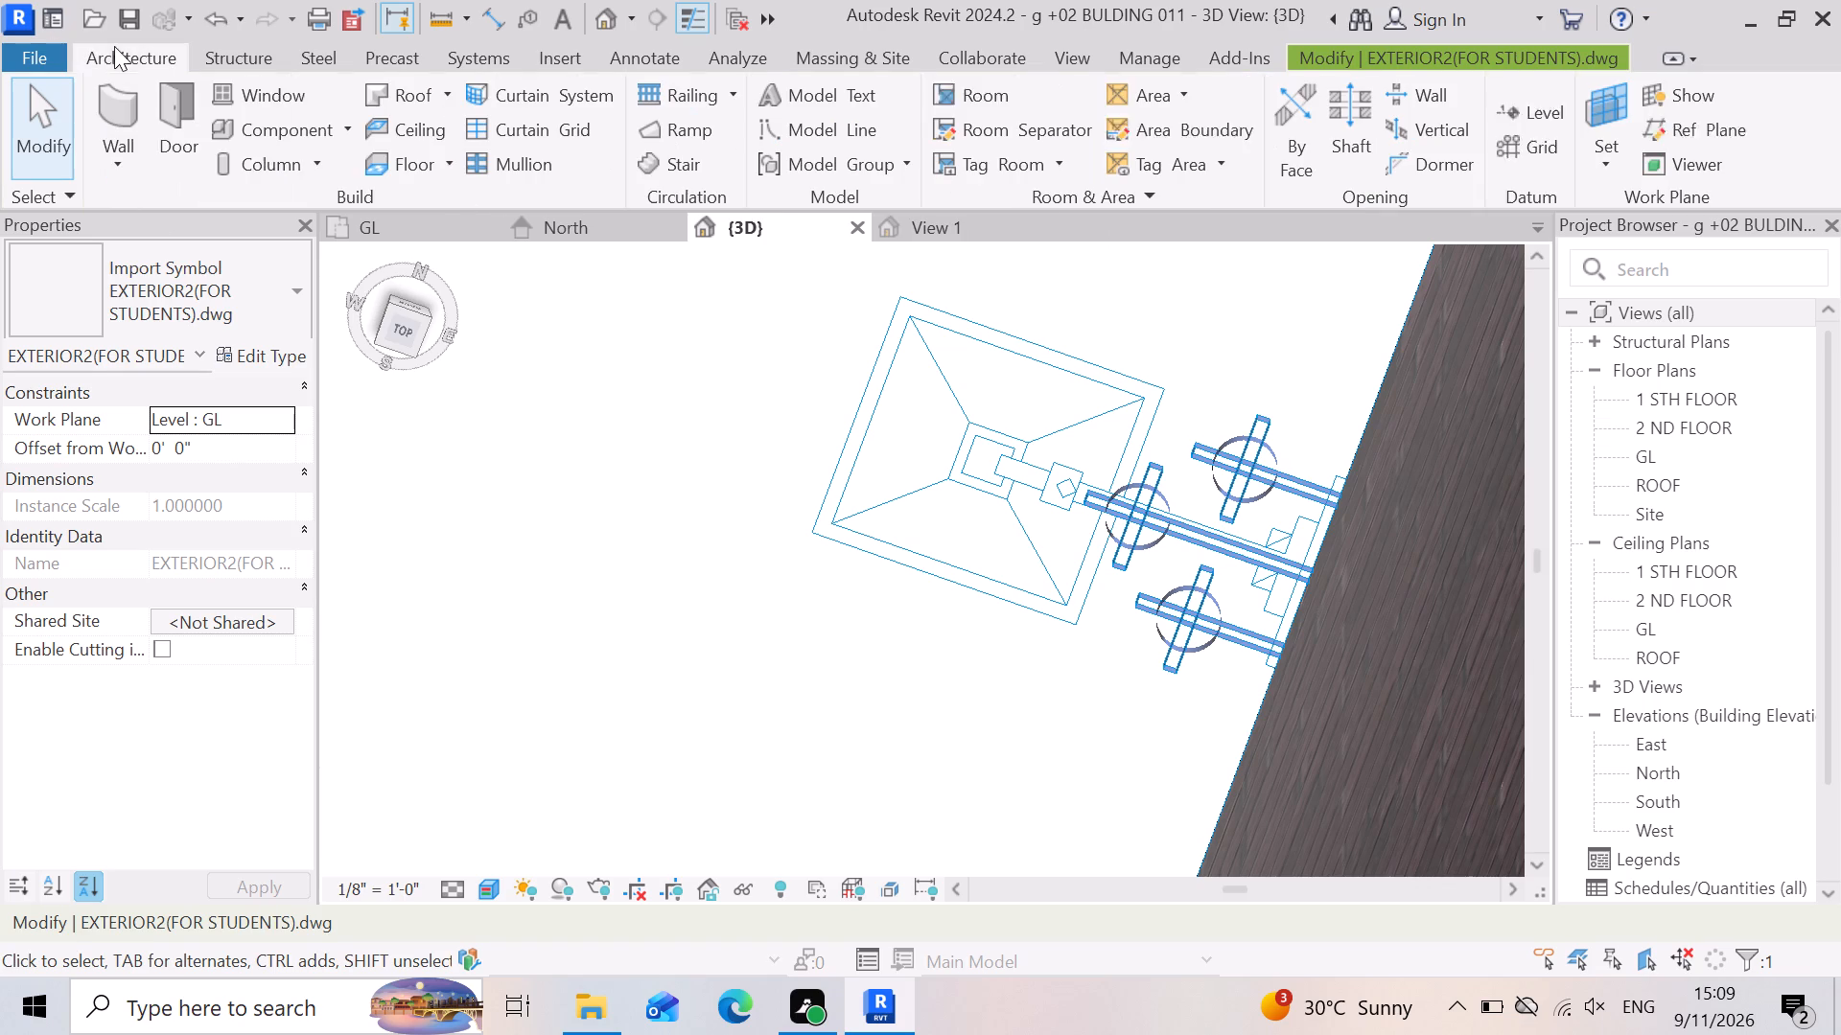
left_click(338, 126)
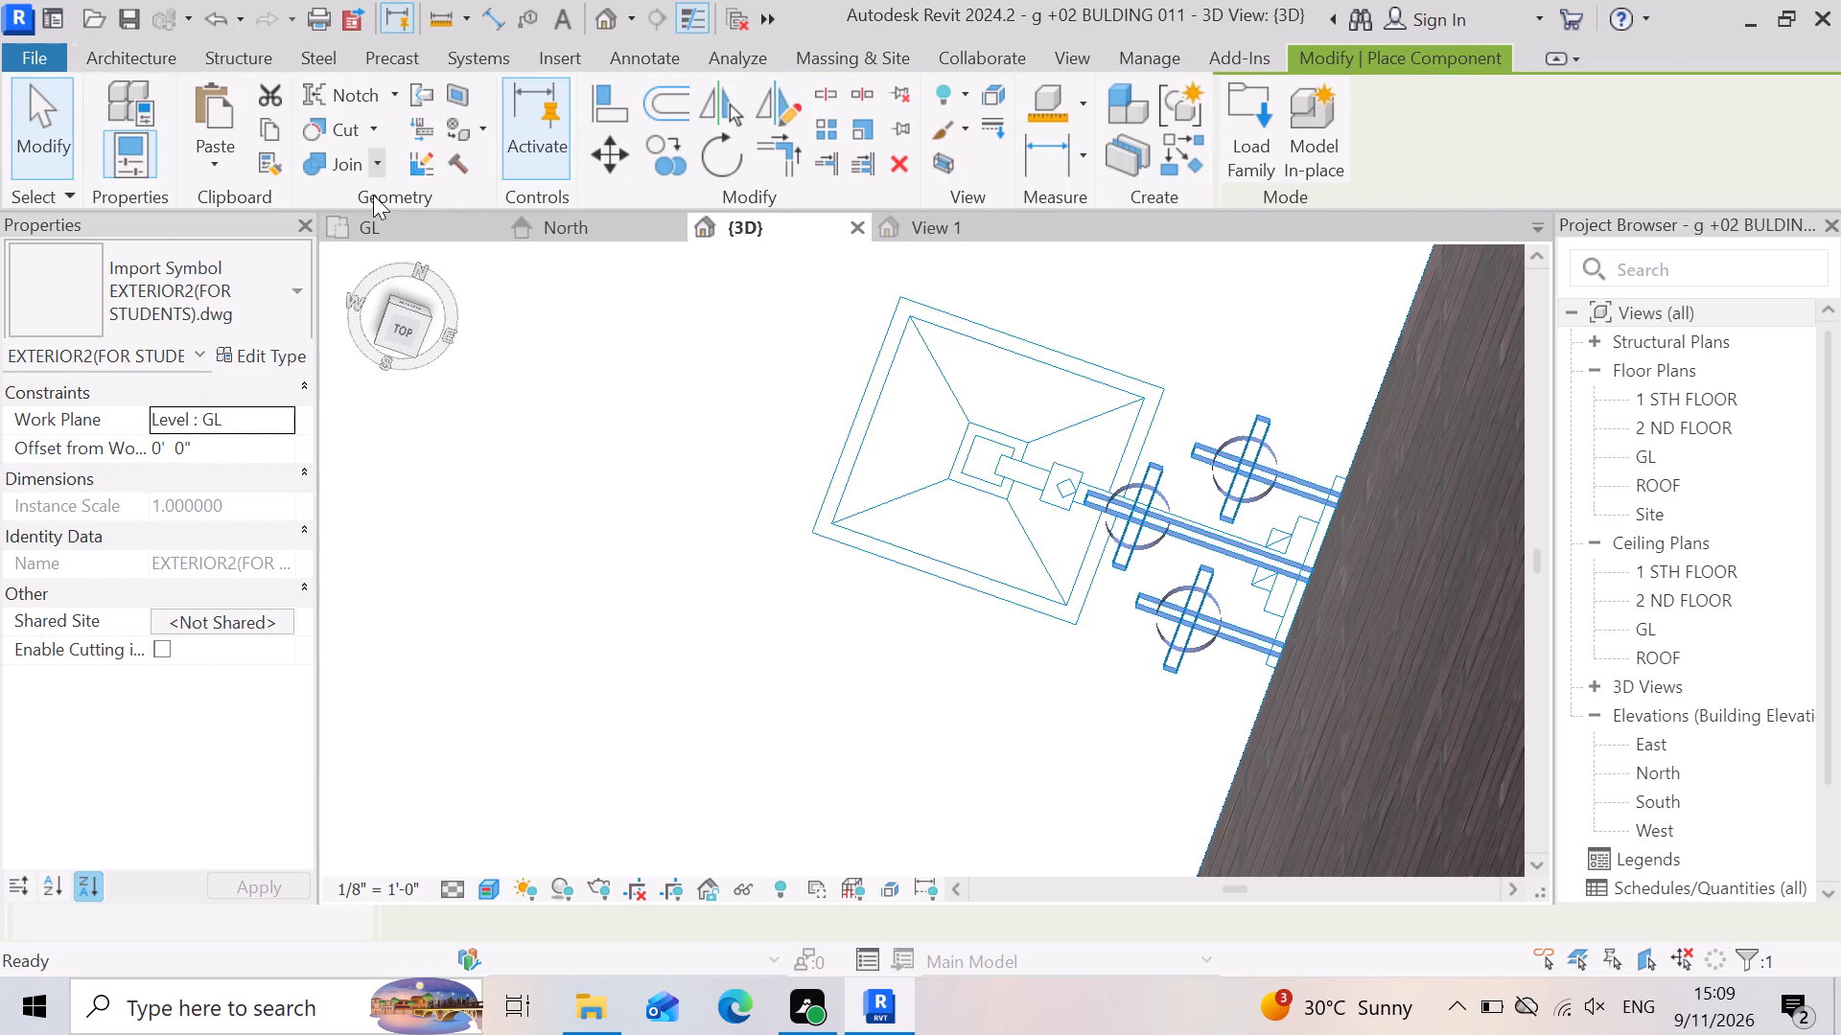
left_click(1252, 111)
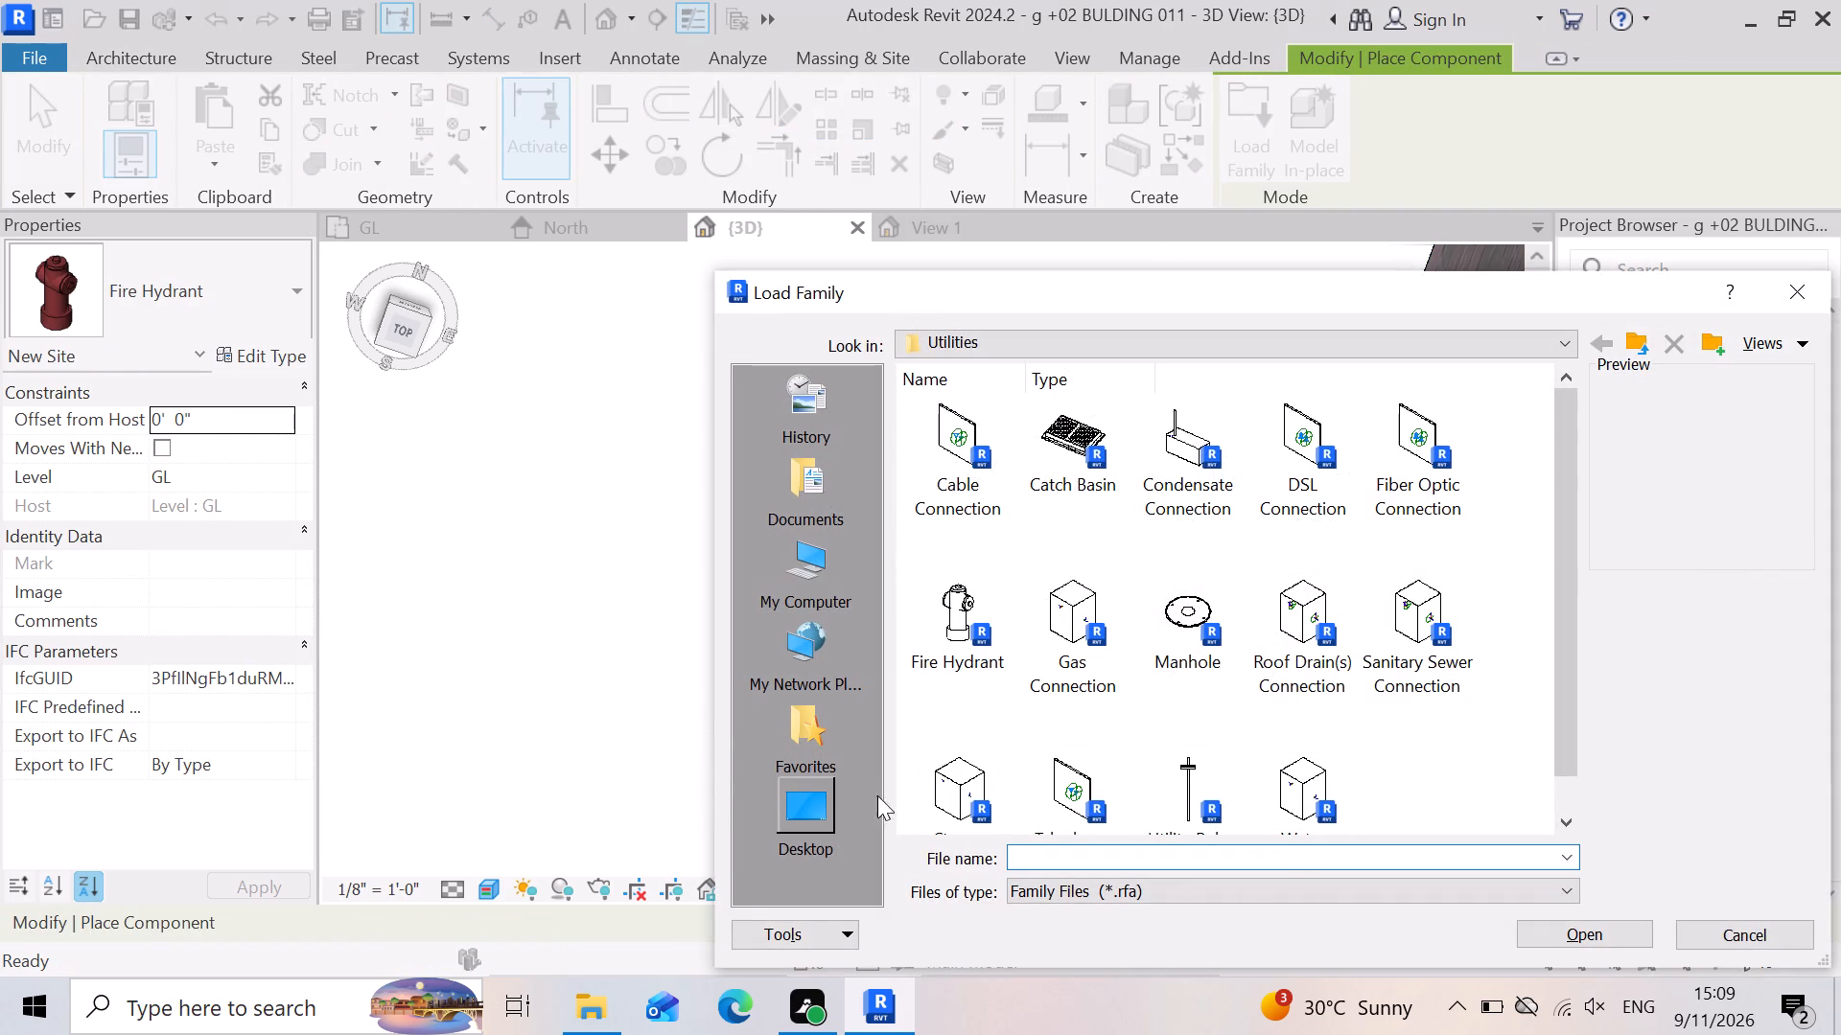
scroll(996, 778, "down", 2)
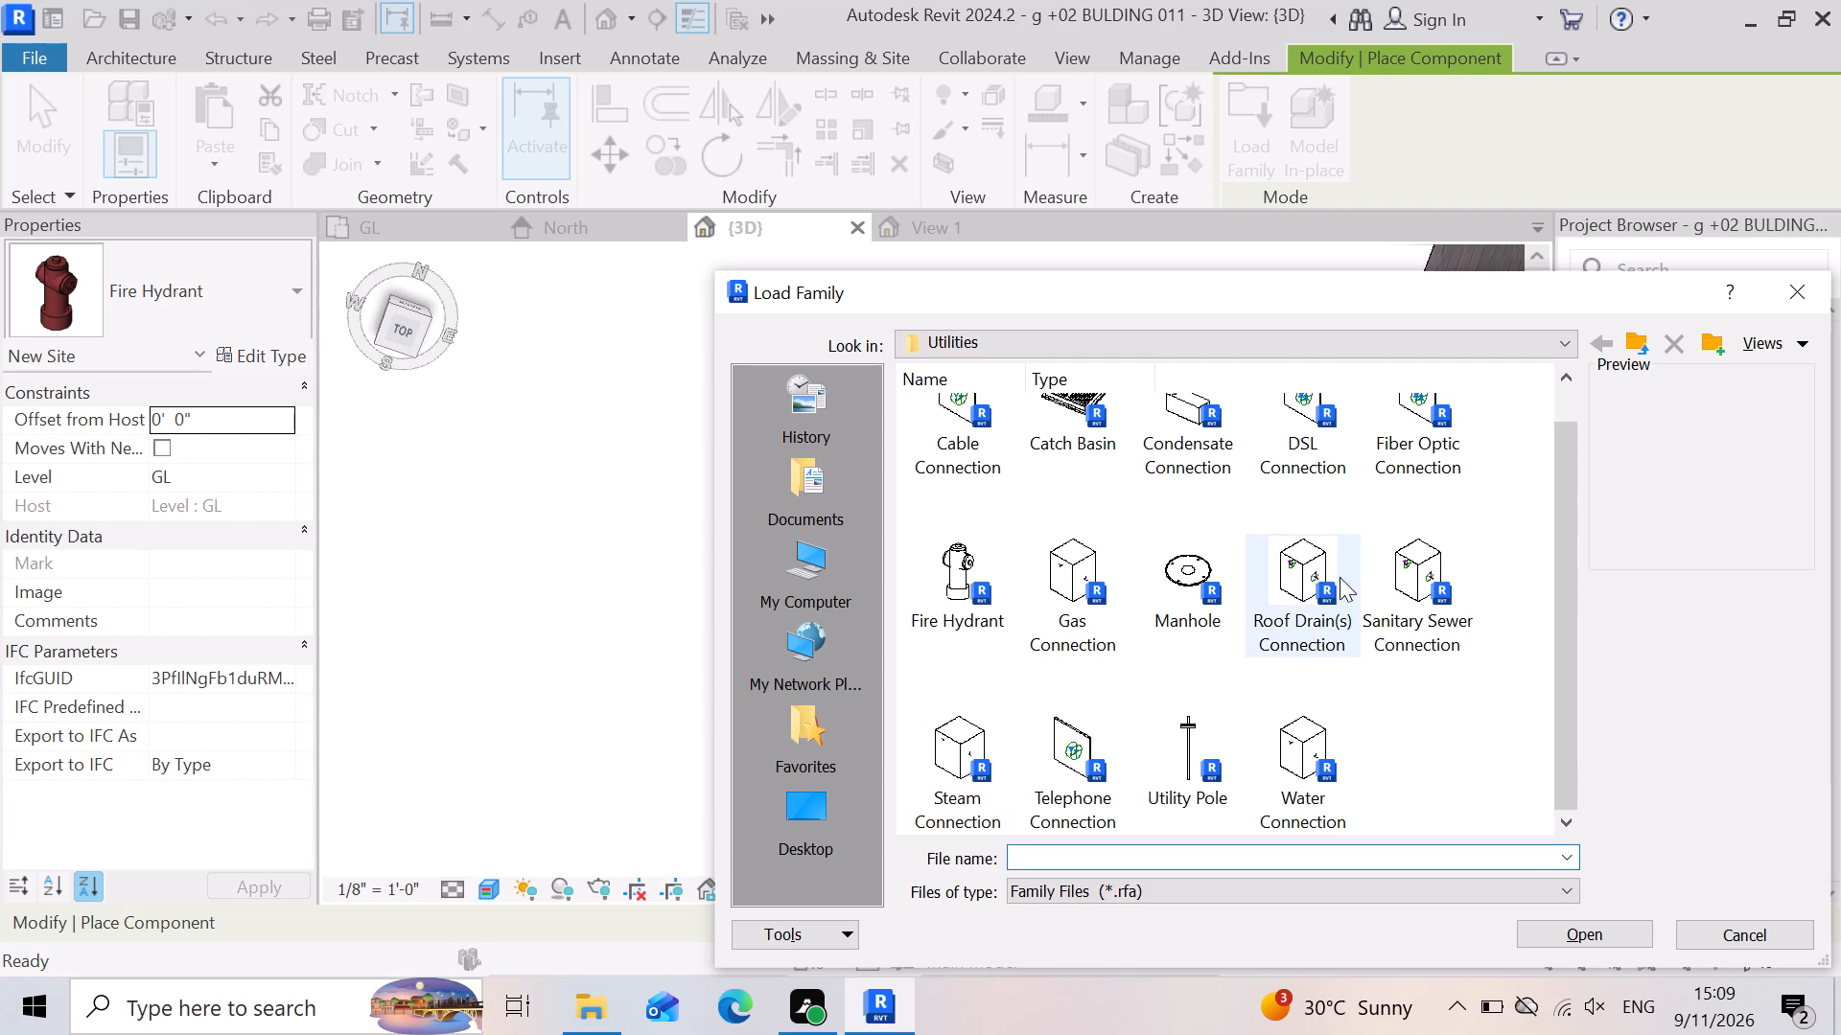
left_click(1393, 573)
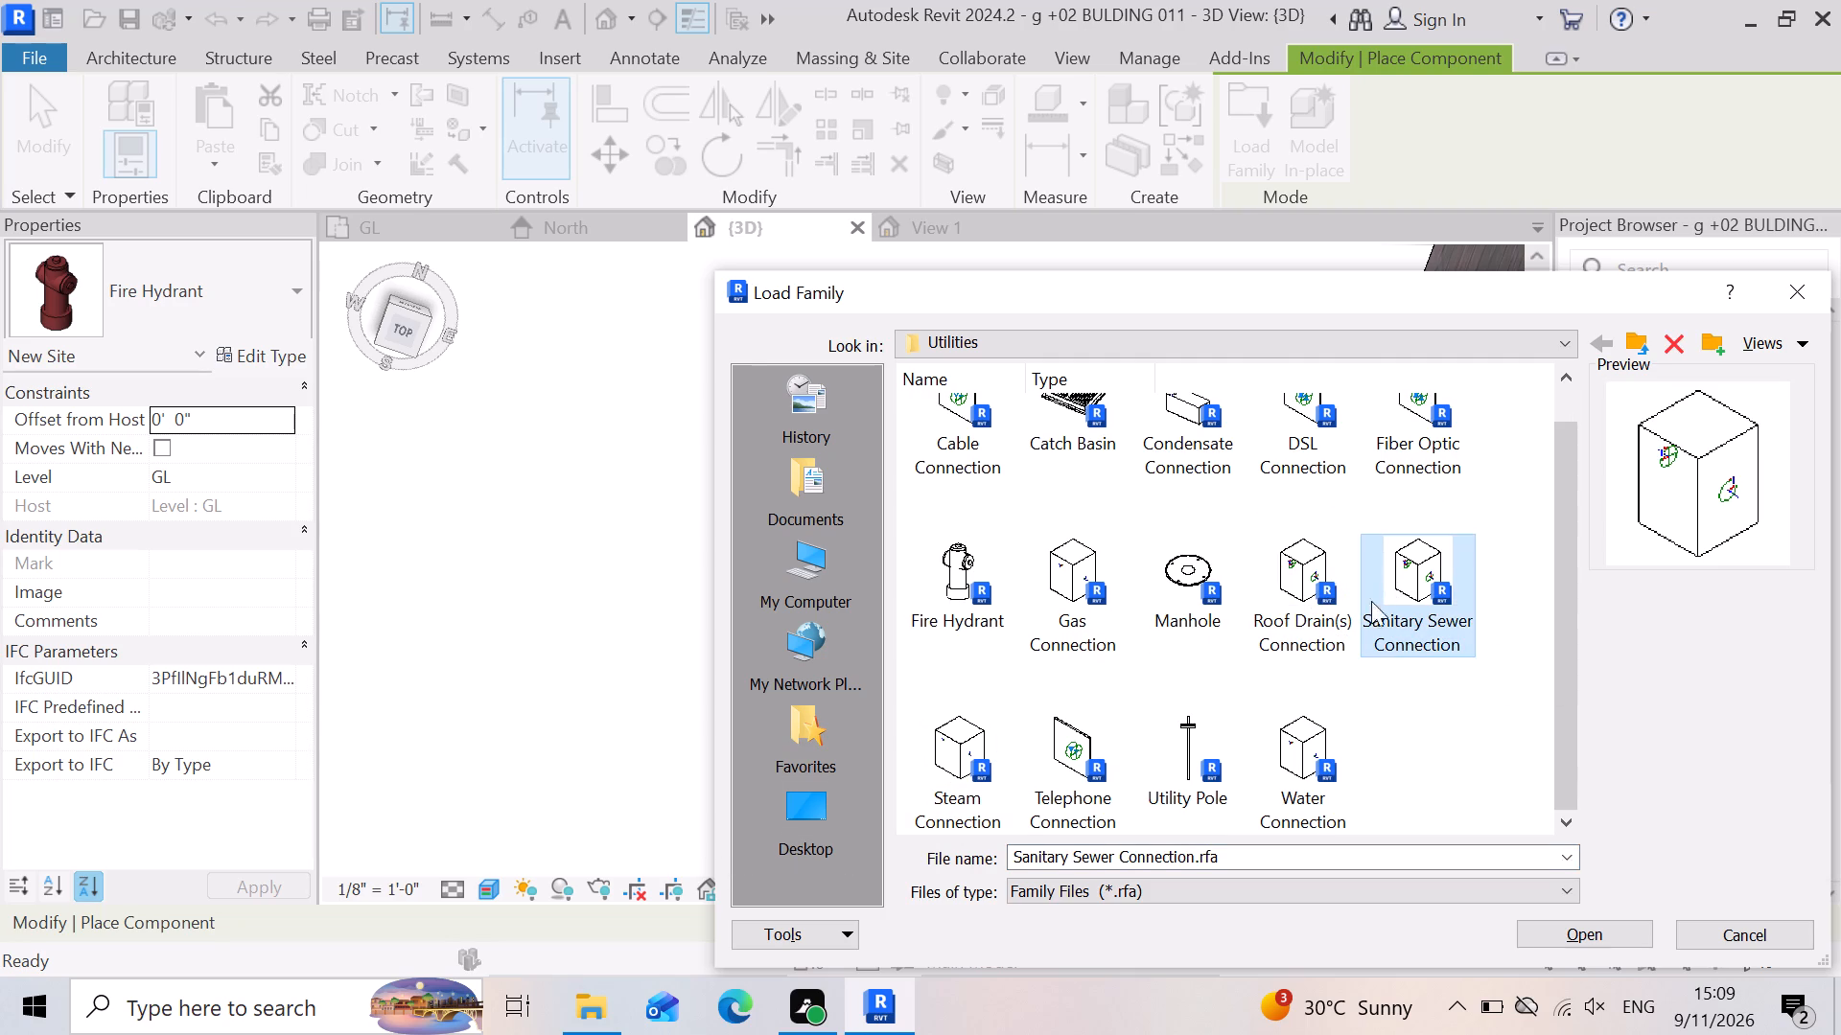
left_click(1571, 918)
left_click(1566, 930)
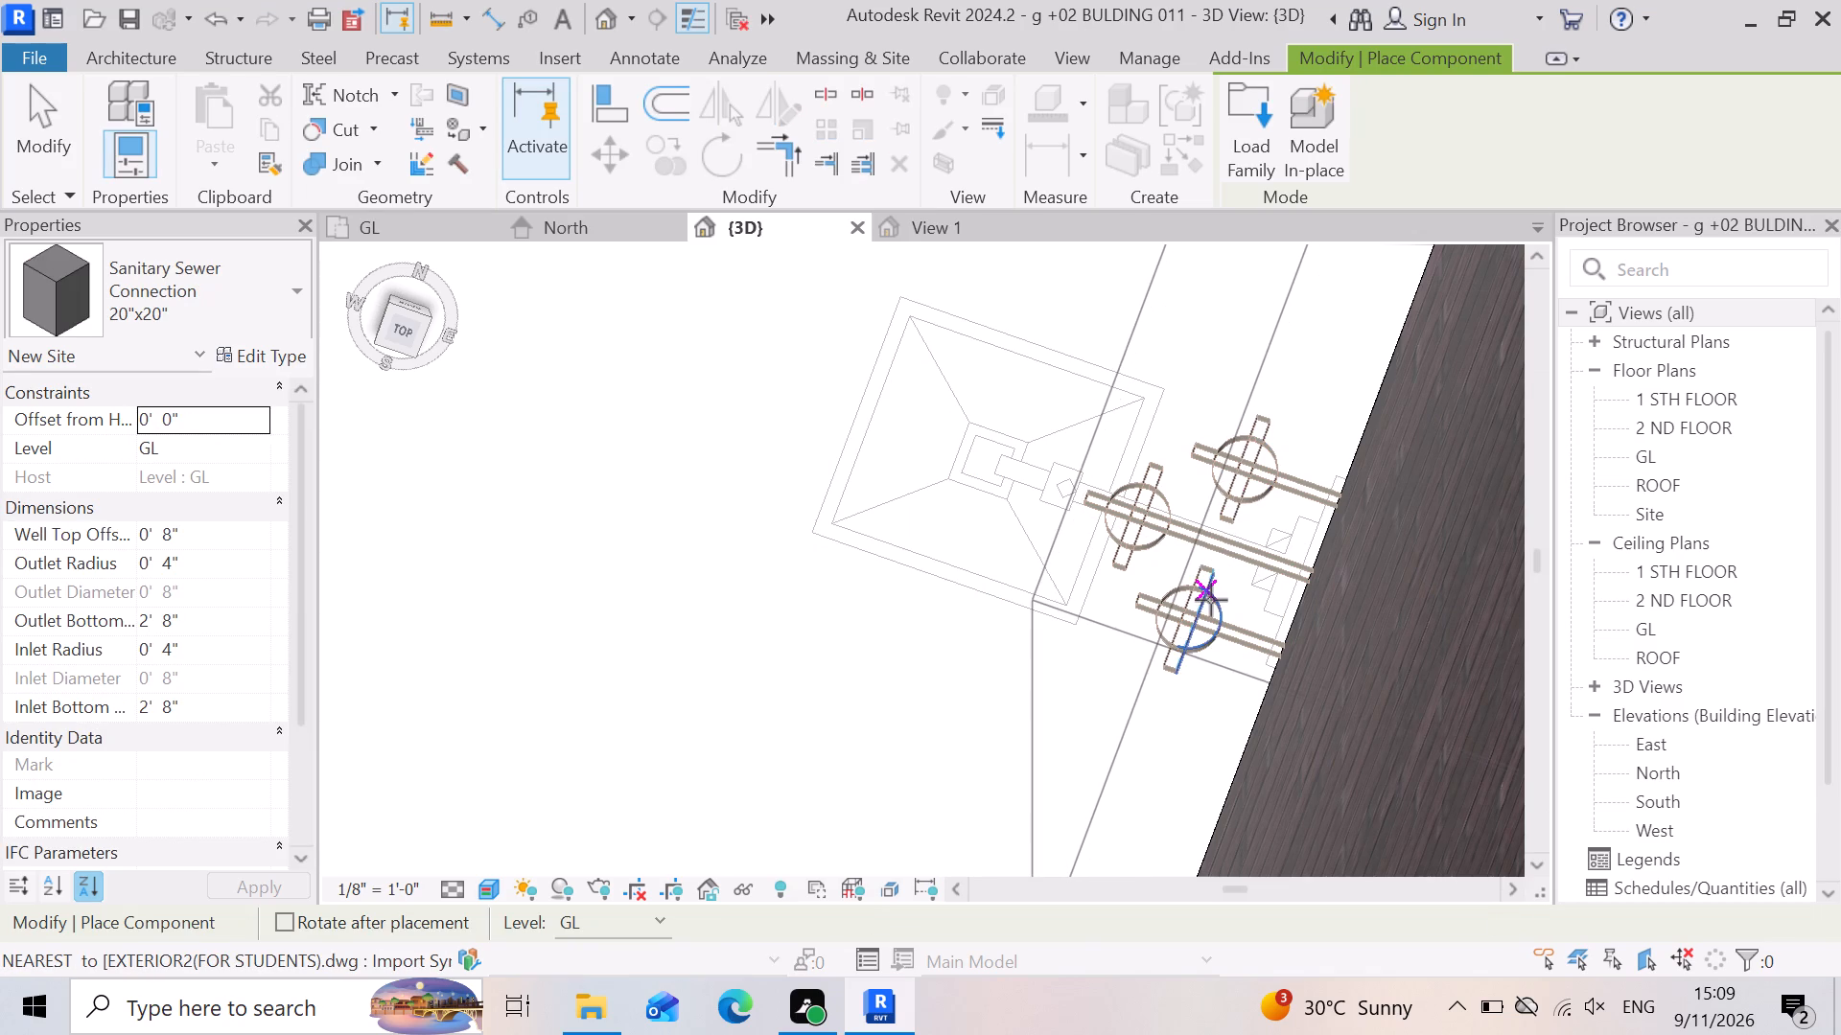
scroll(1211, 600, "down", 5)
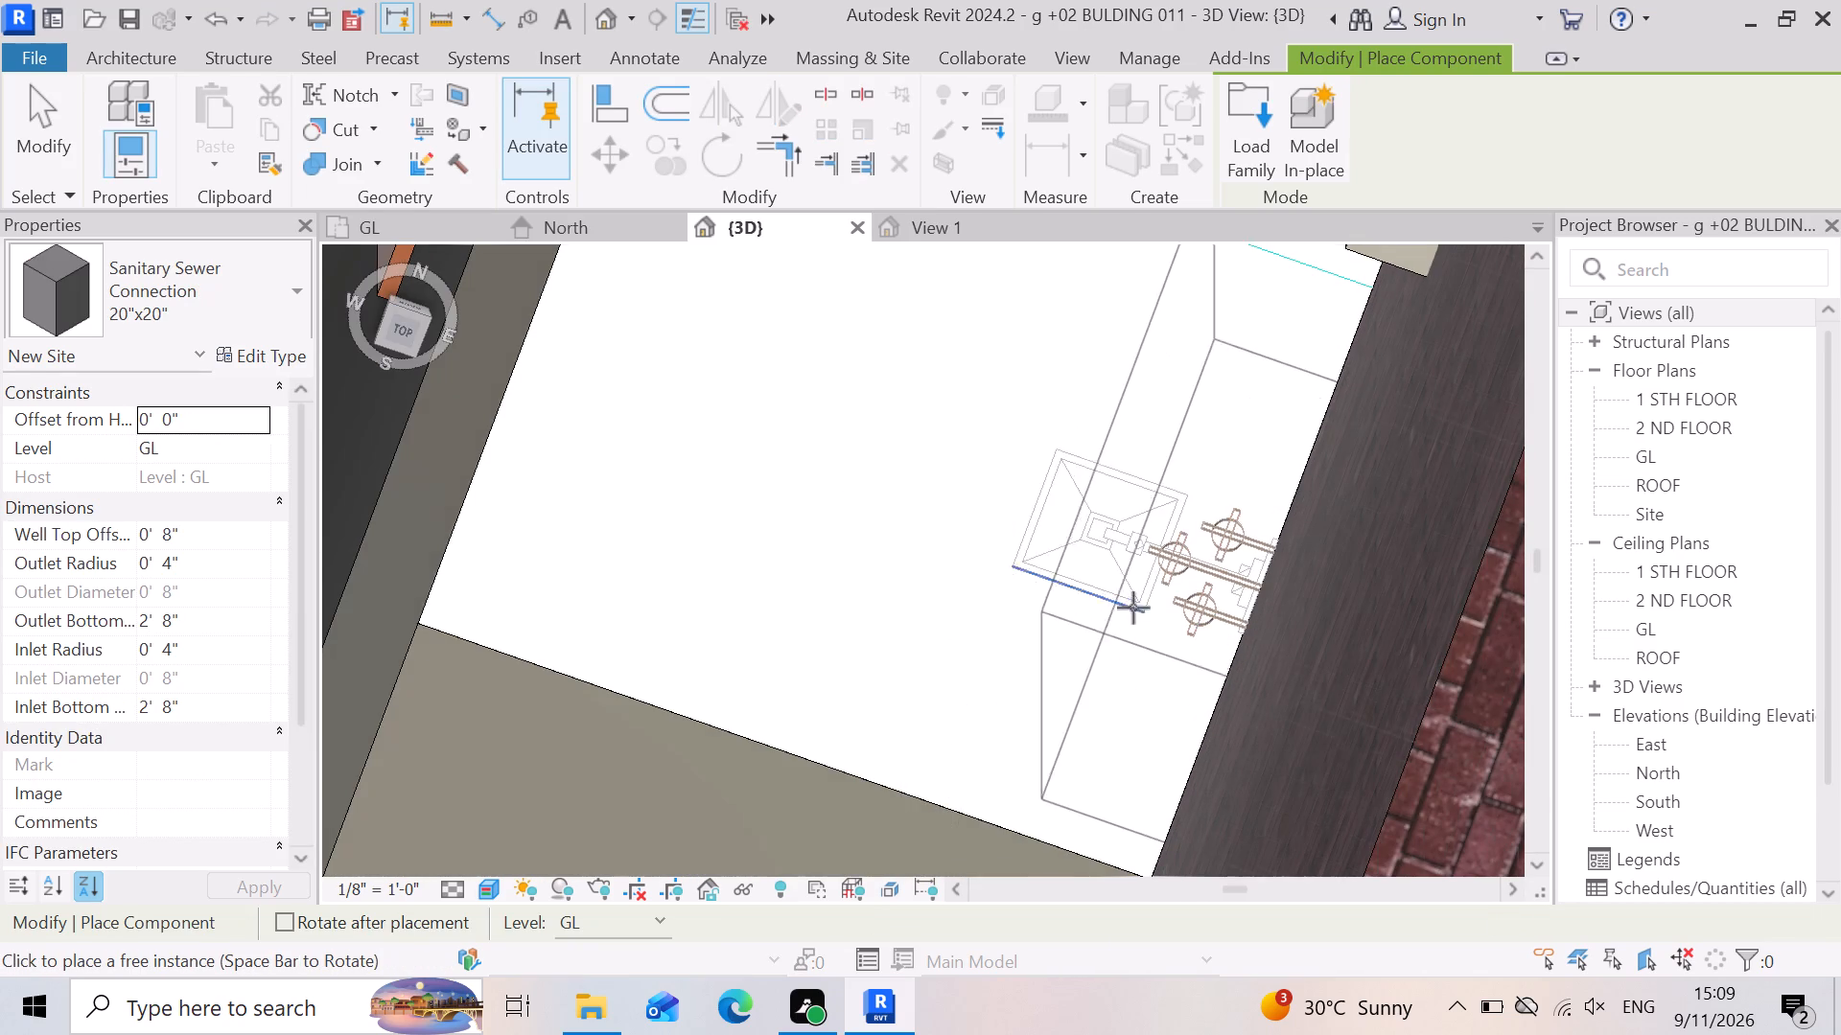
scroll(1133, 608, "down", 3)
scroll(1127, 609, "up", 3)
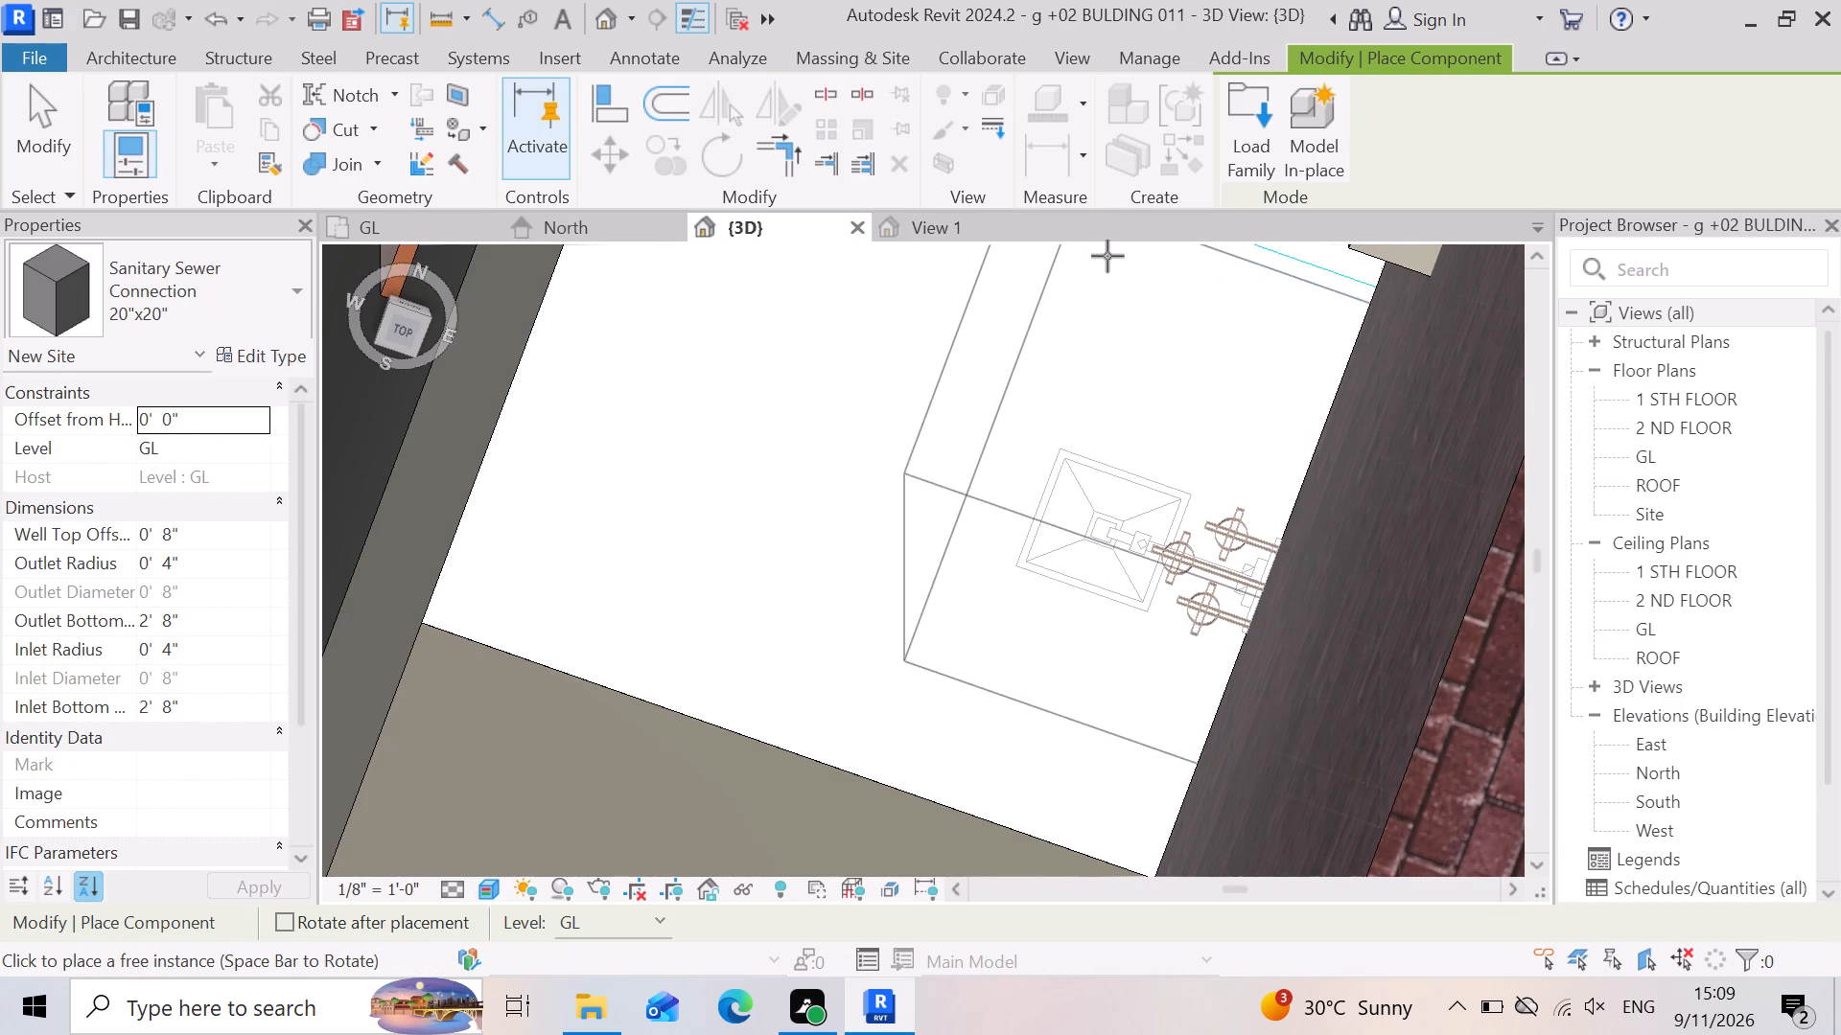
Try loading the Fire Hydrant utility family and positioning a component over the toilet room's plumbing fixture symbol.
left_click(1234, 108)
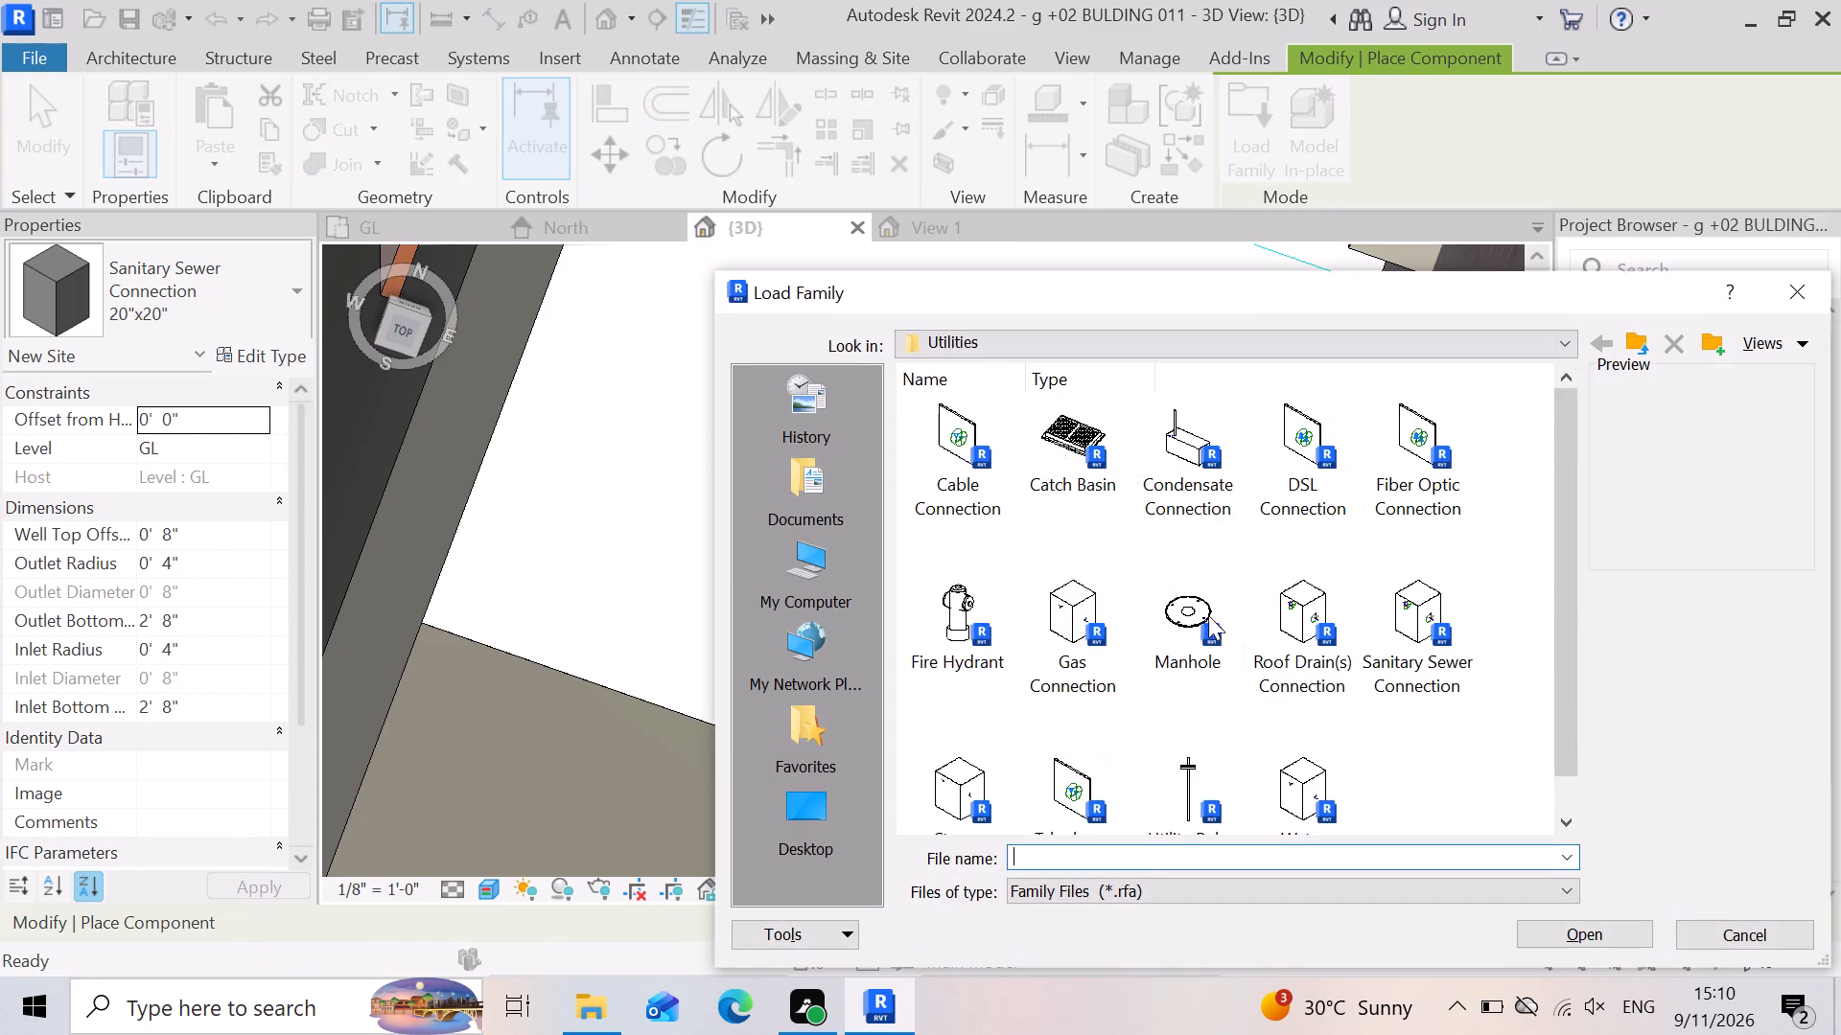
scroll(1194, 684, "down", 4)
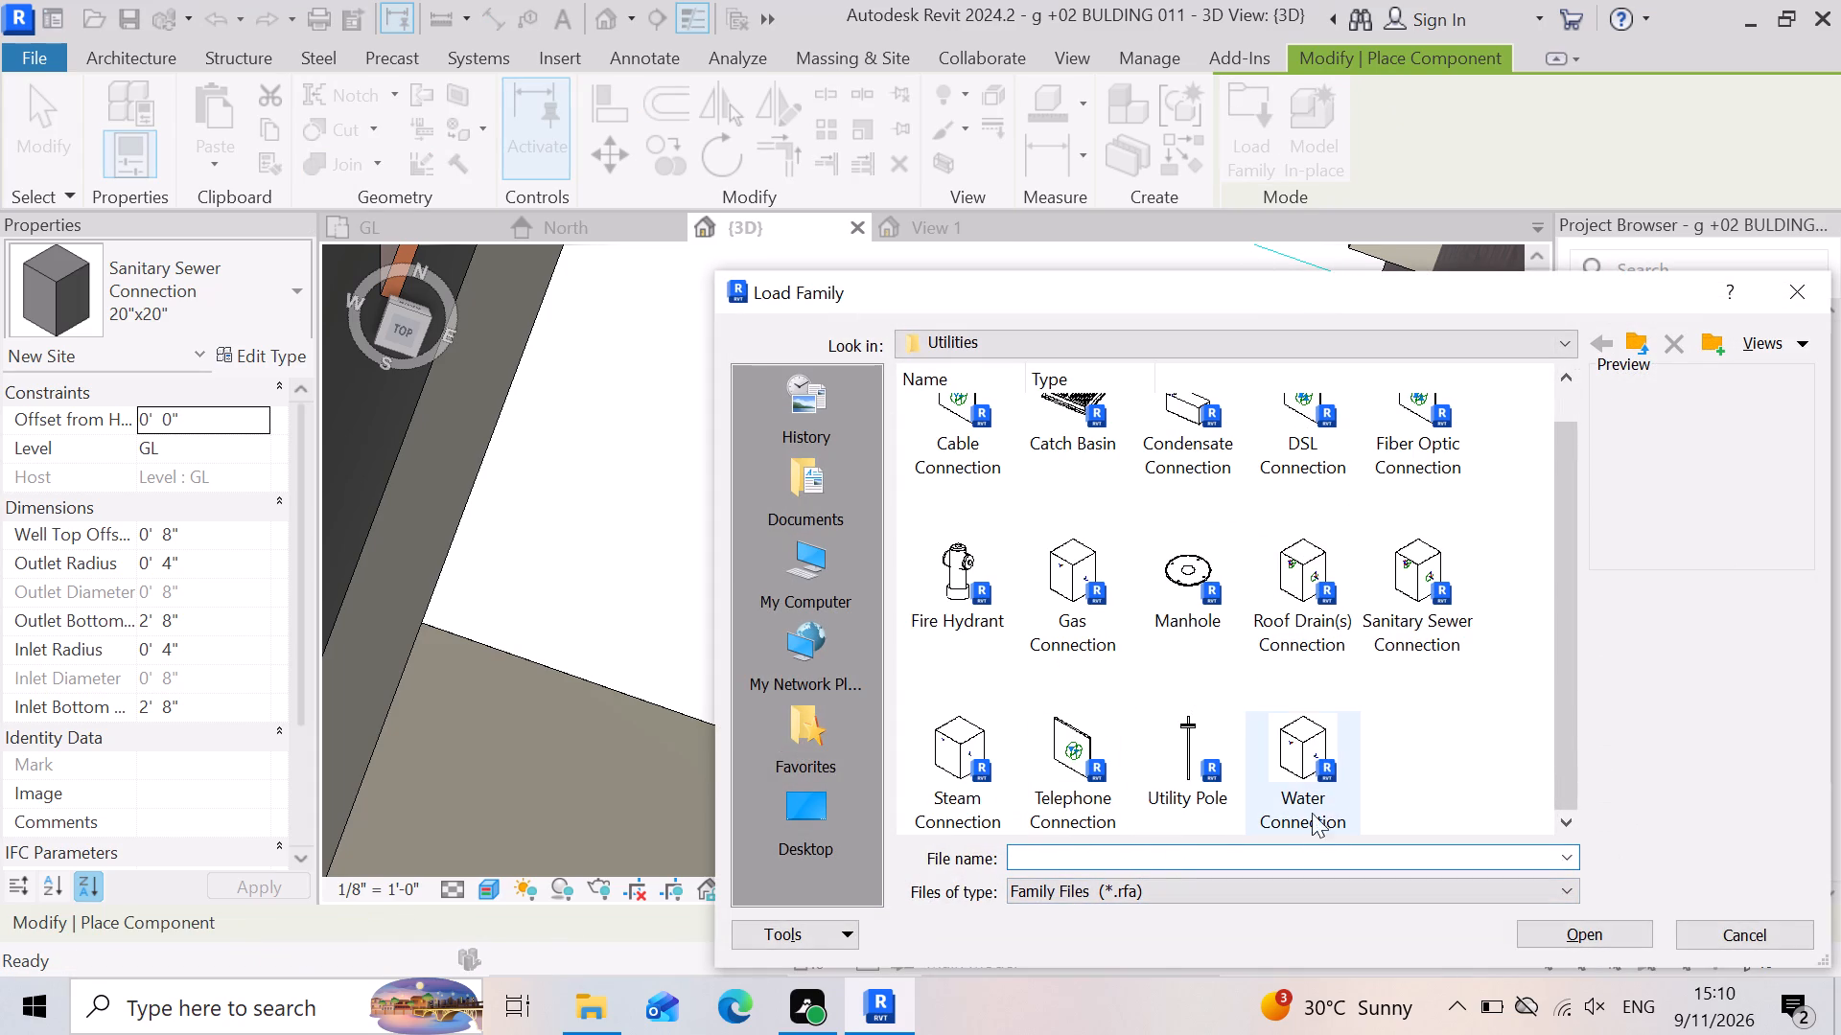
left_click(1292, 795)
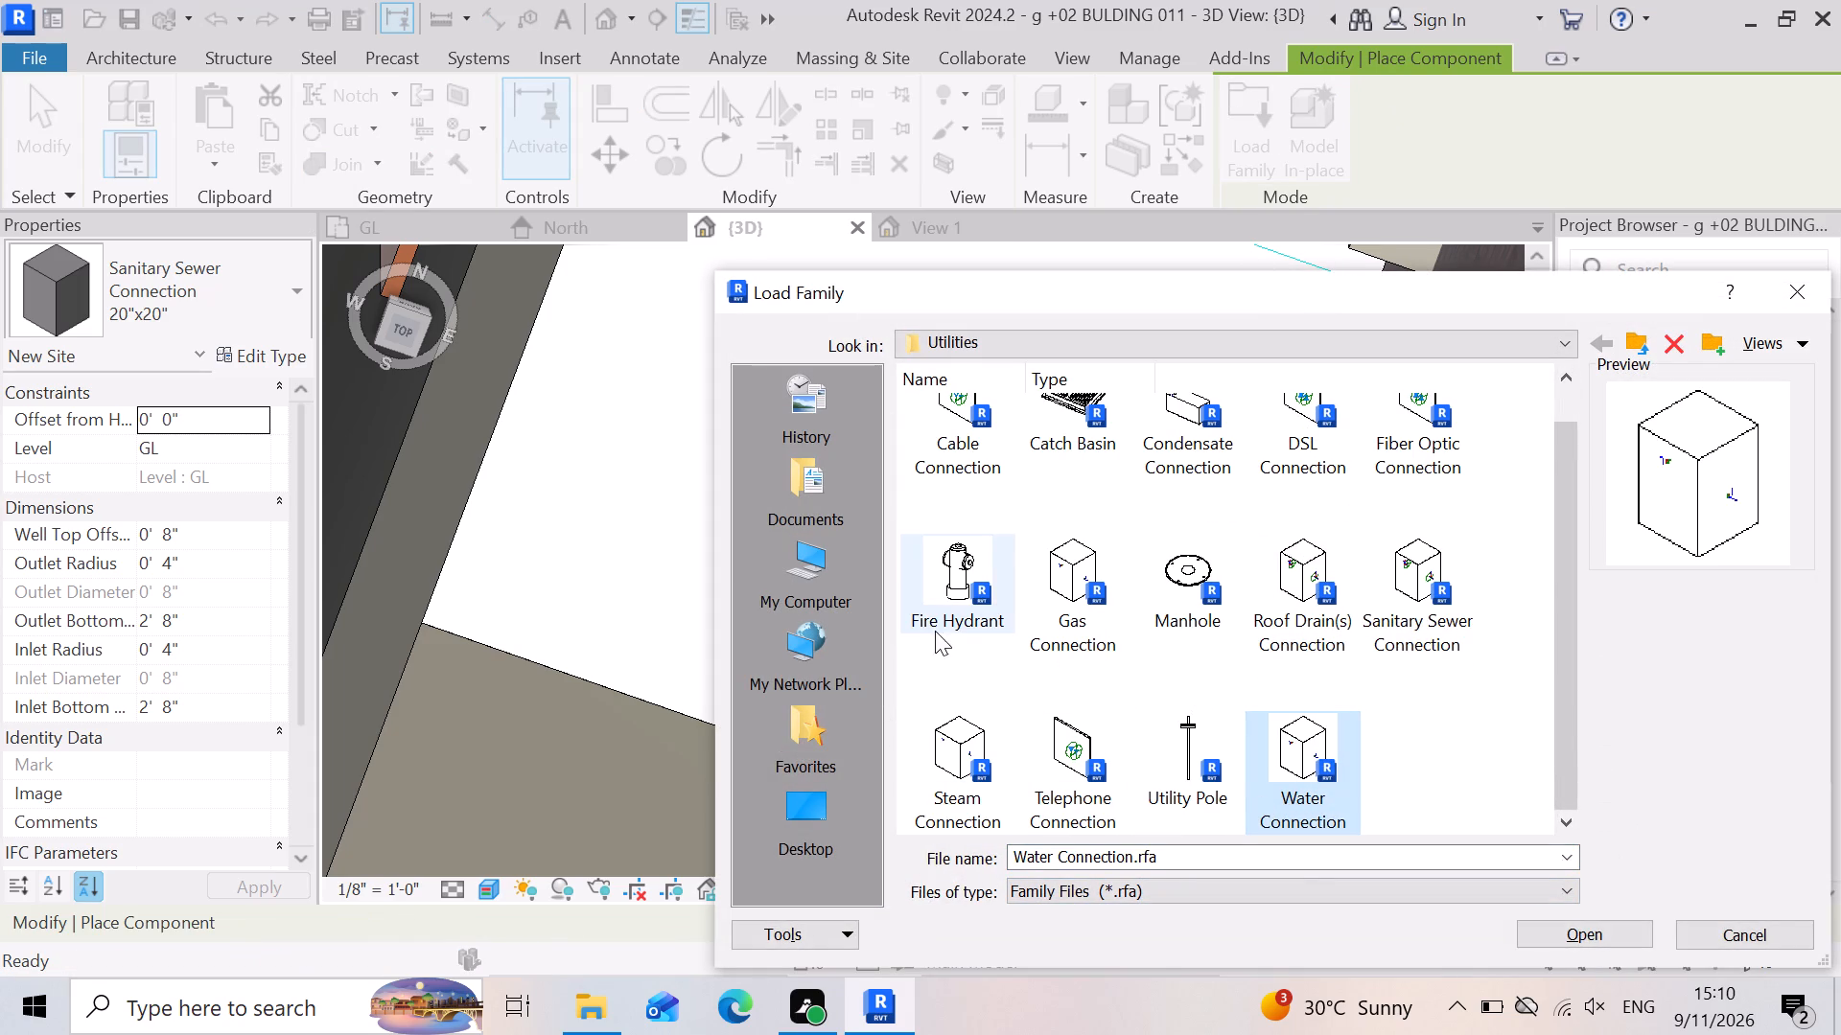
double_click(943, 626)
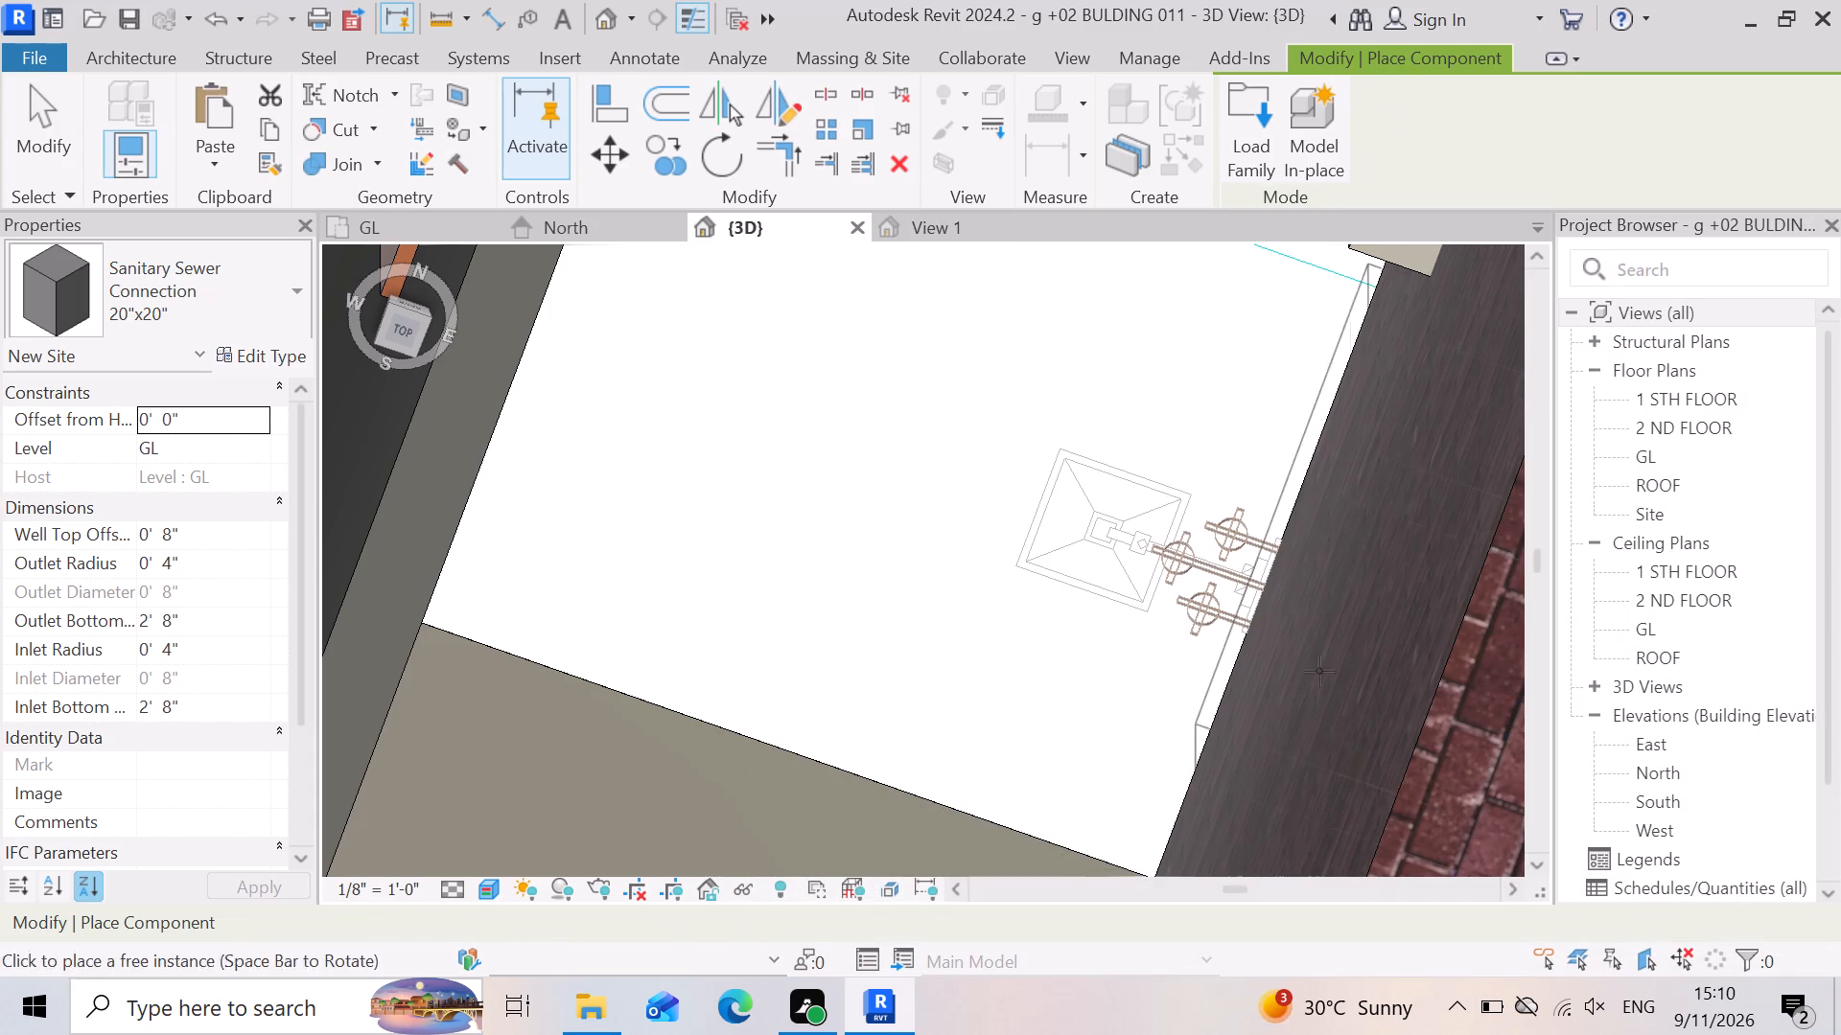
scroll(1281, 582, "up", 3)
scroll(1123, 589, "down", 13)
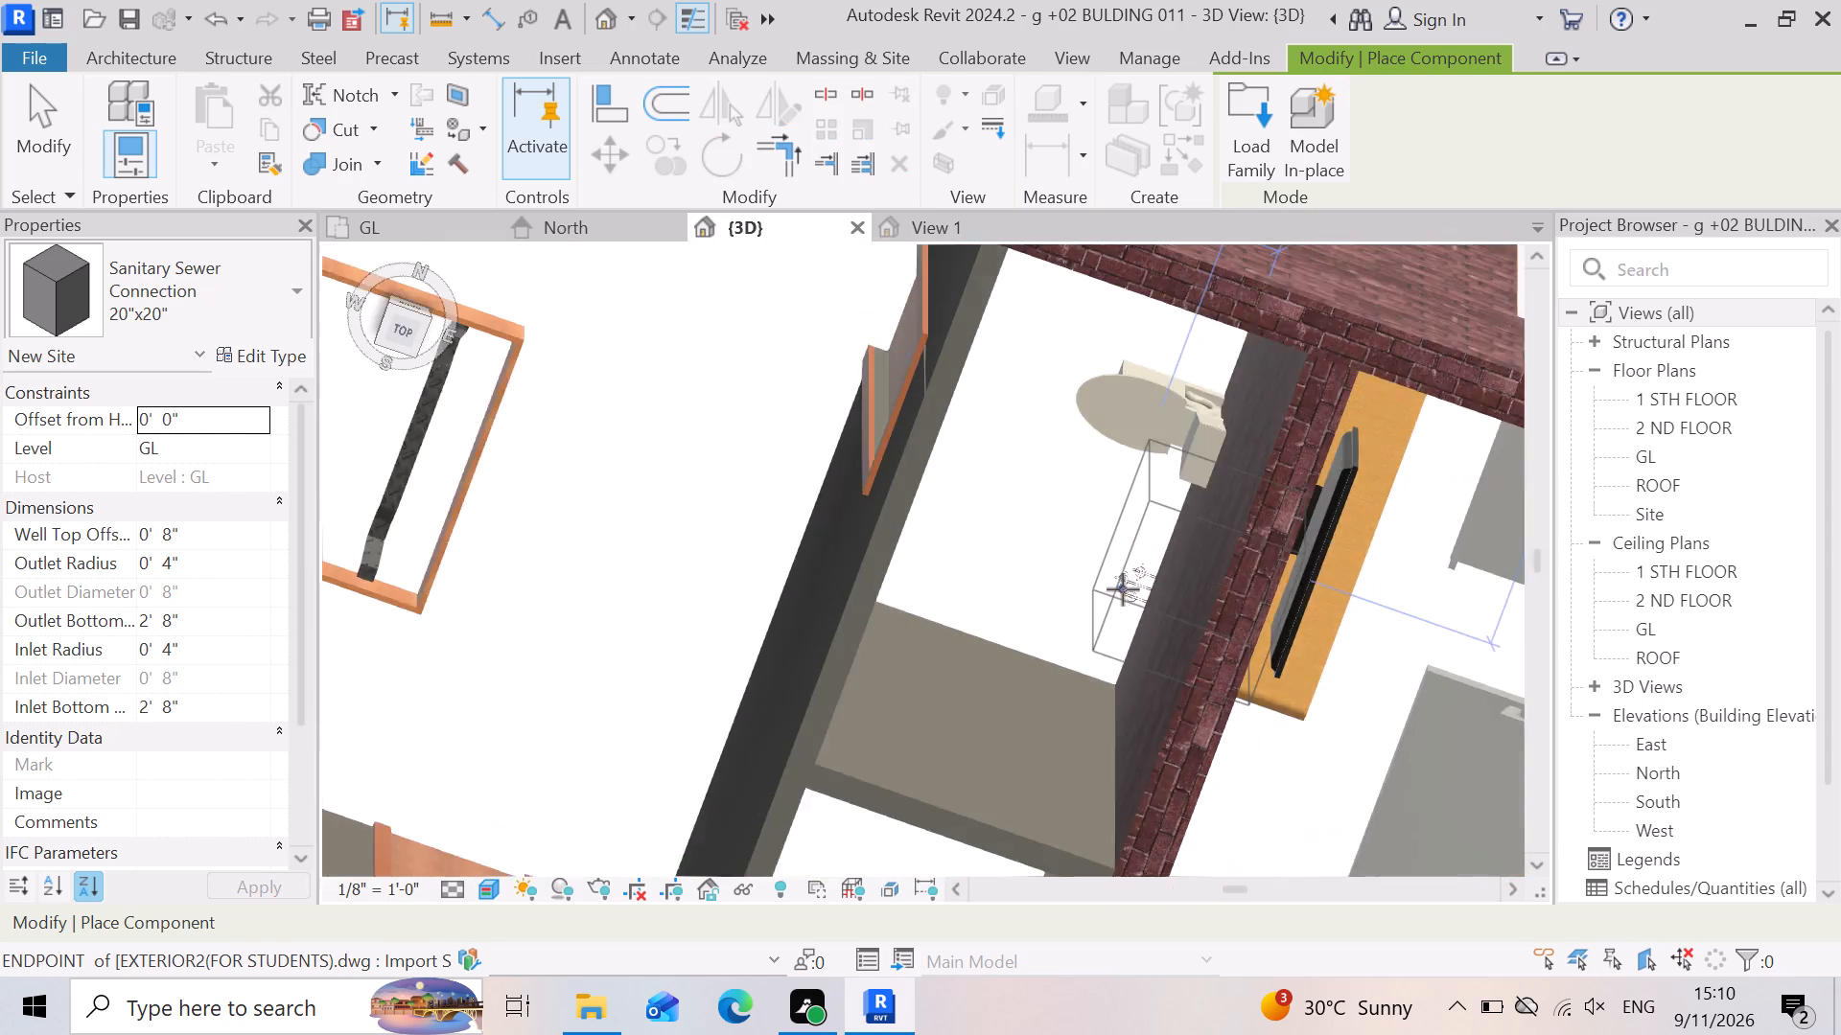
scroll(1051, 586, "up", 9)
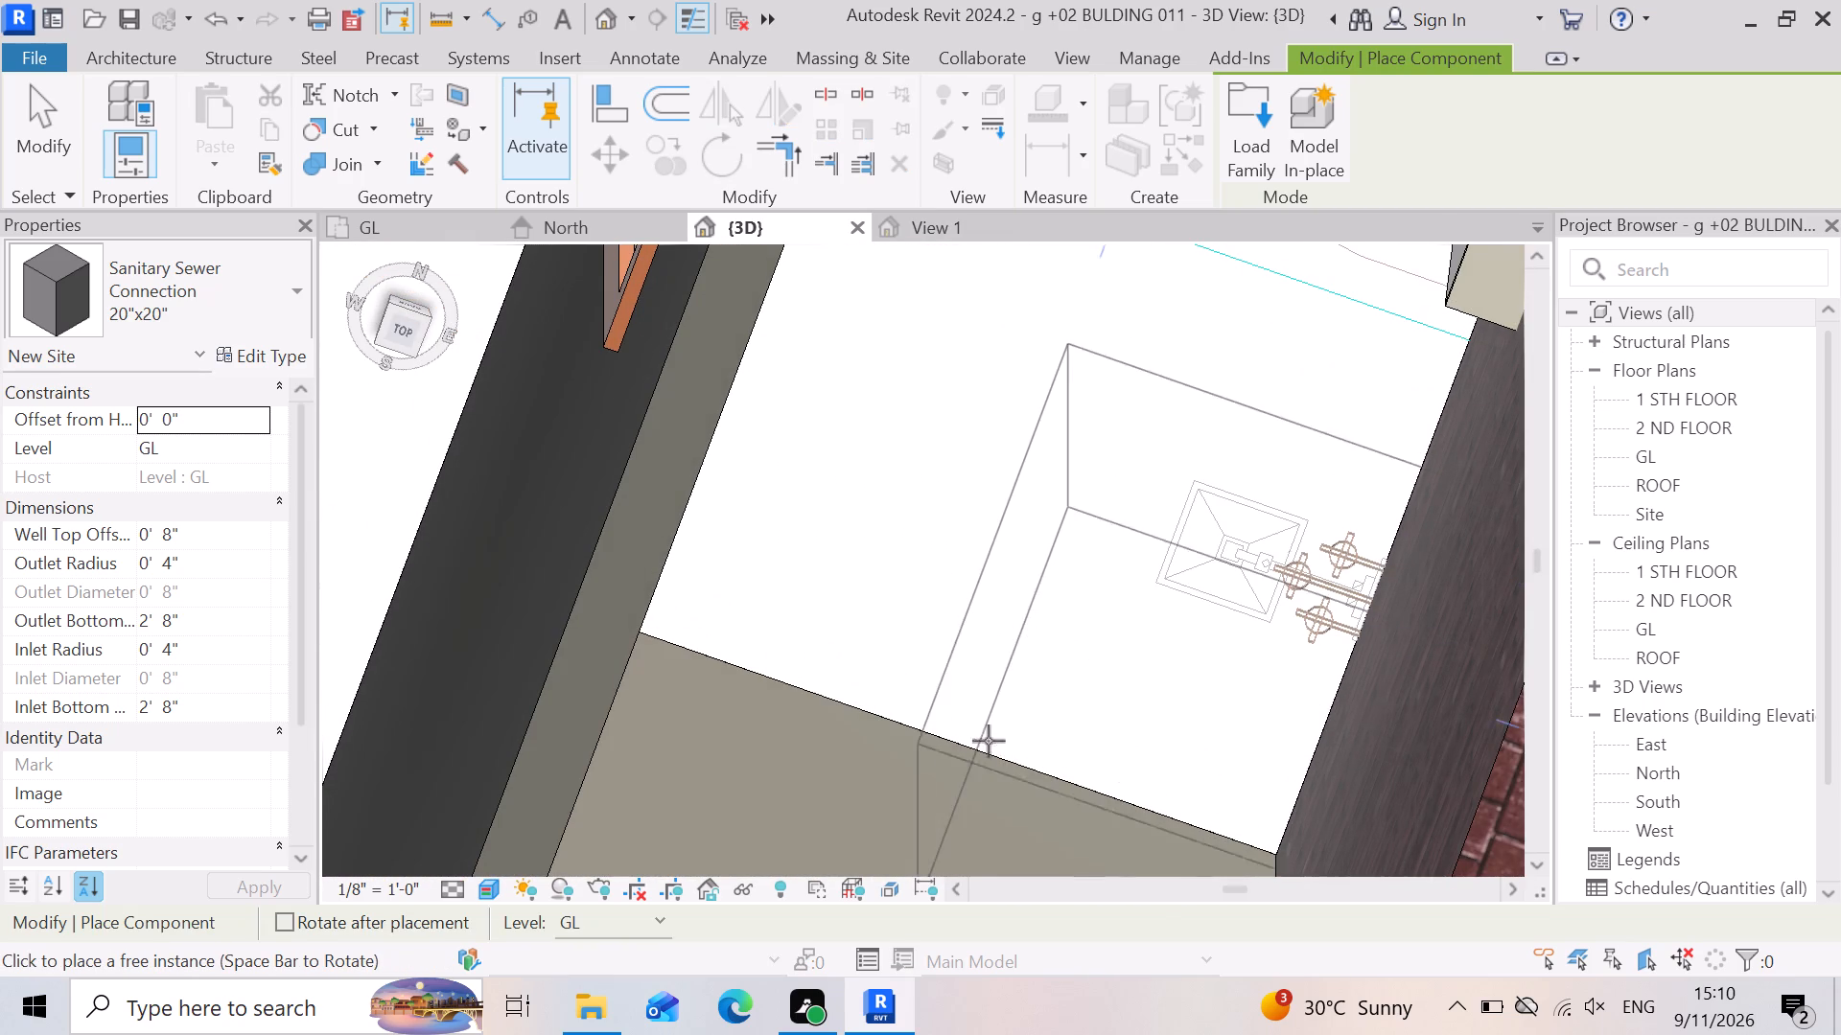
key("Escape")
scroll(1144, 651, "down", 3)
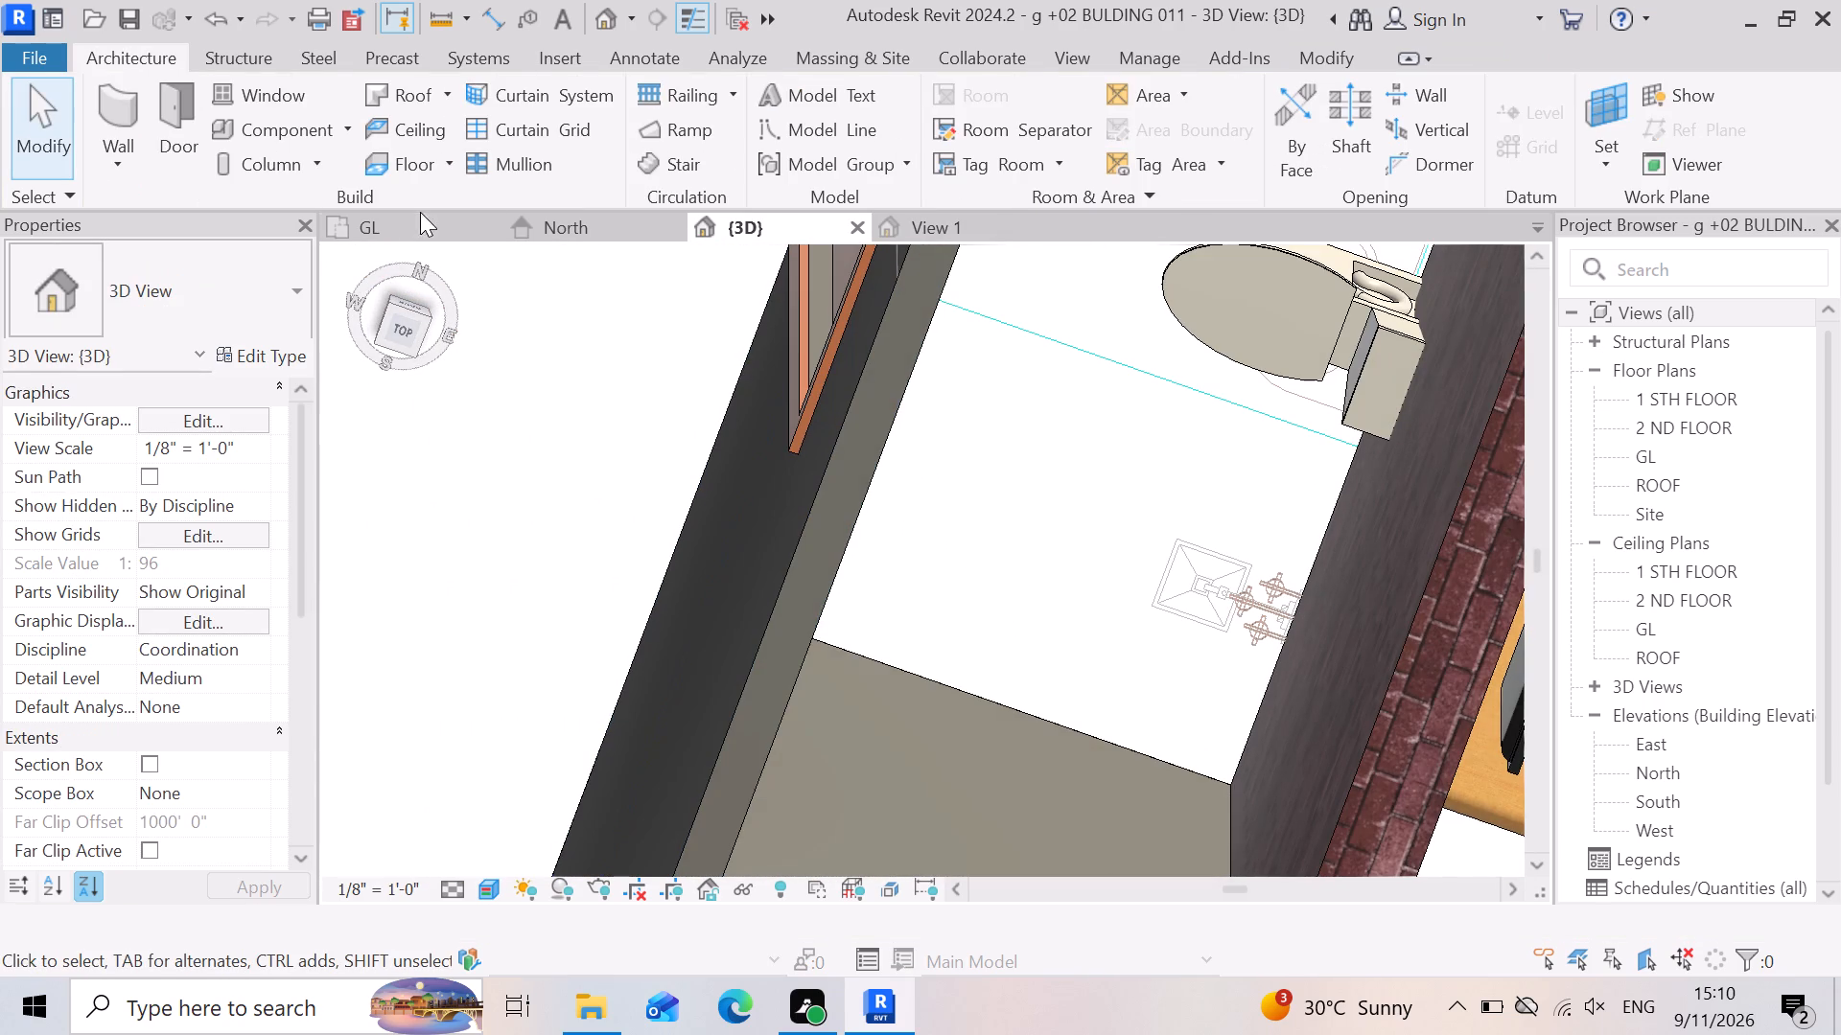
Locate the toilet room's plumbing fixture symbol on the GL floor plan and browse the Utilities family folder for a matching component.
left_click(421, 230)
scroll(1010, 625, "down", 5)
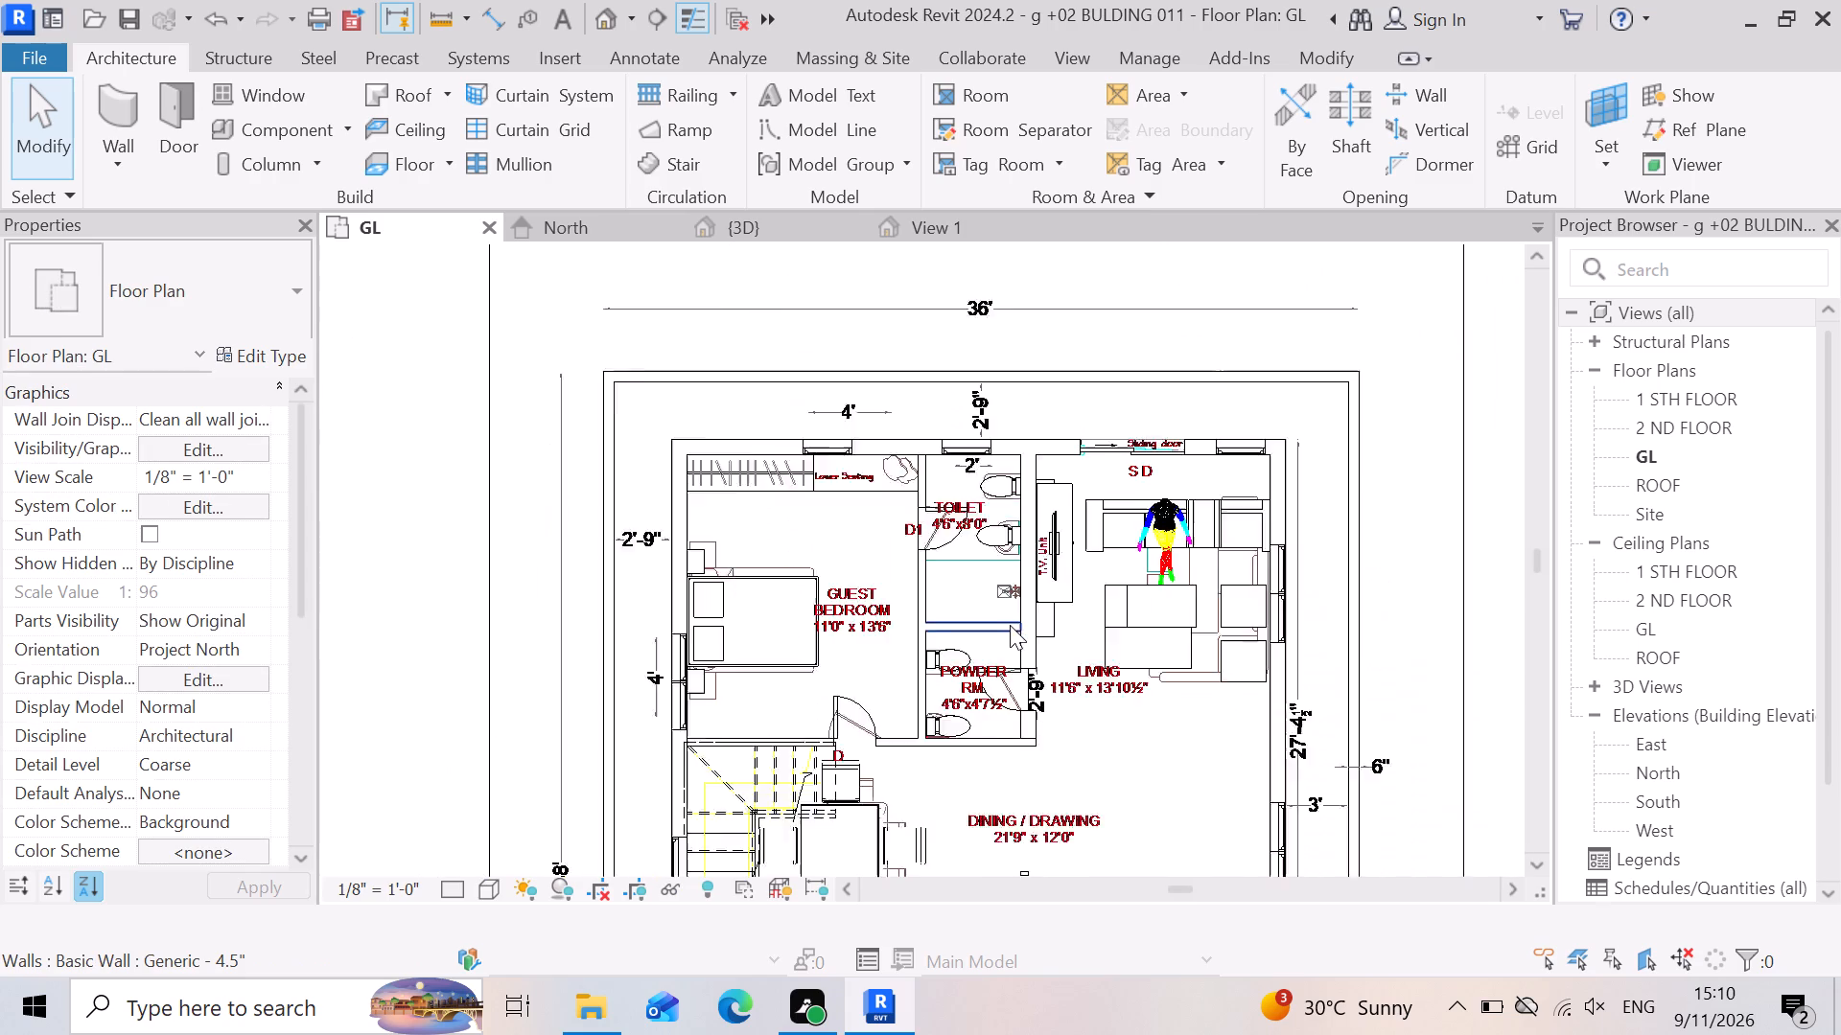
scroll(1024, 722, "up", 6)
scroll(968, 414, "up", 8)
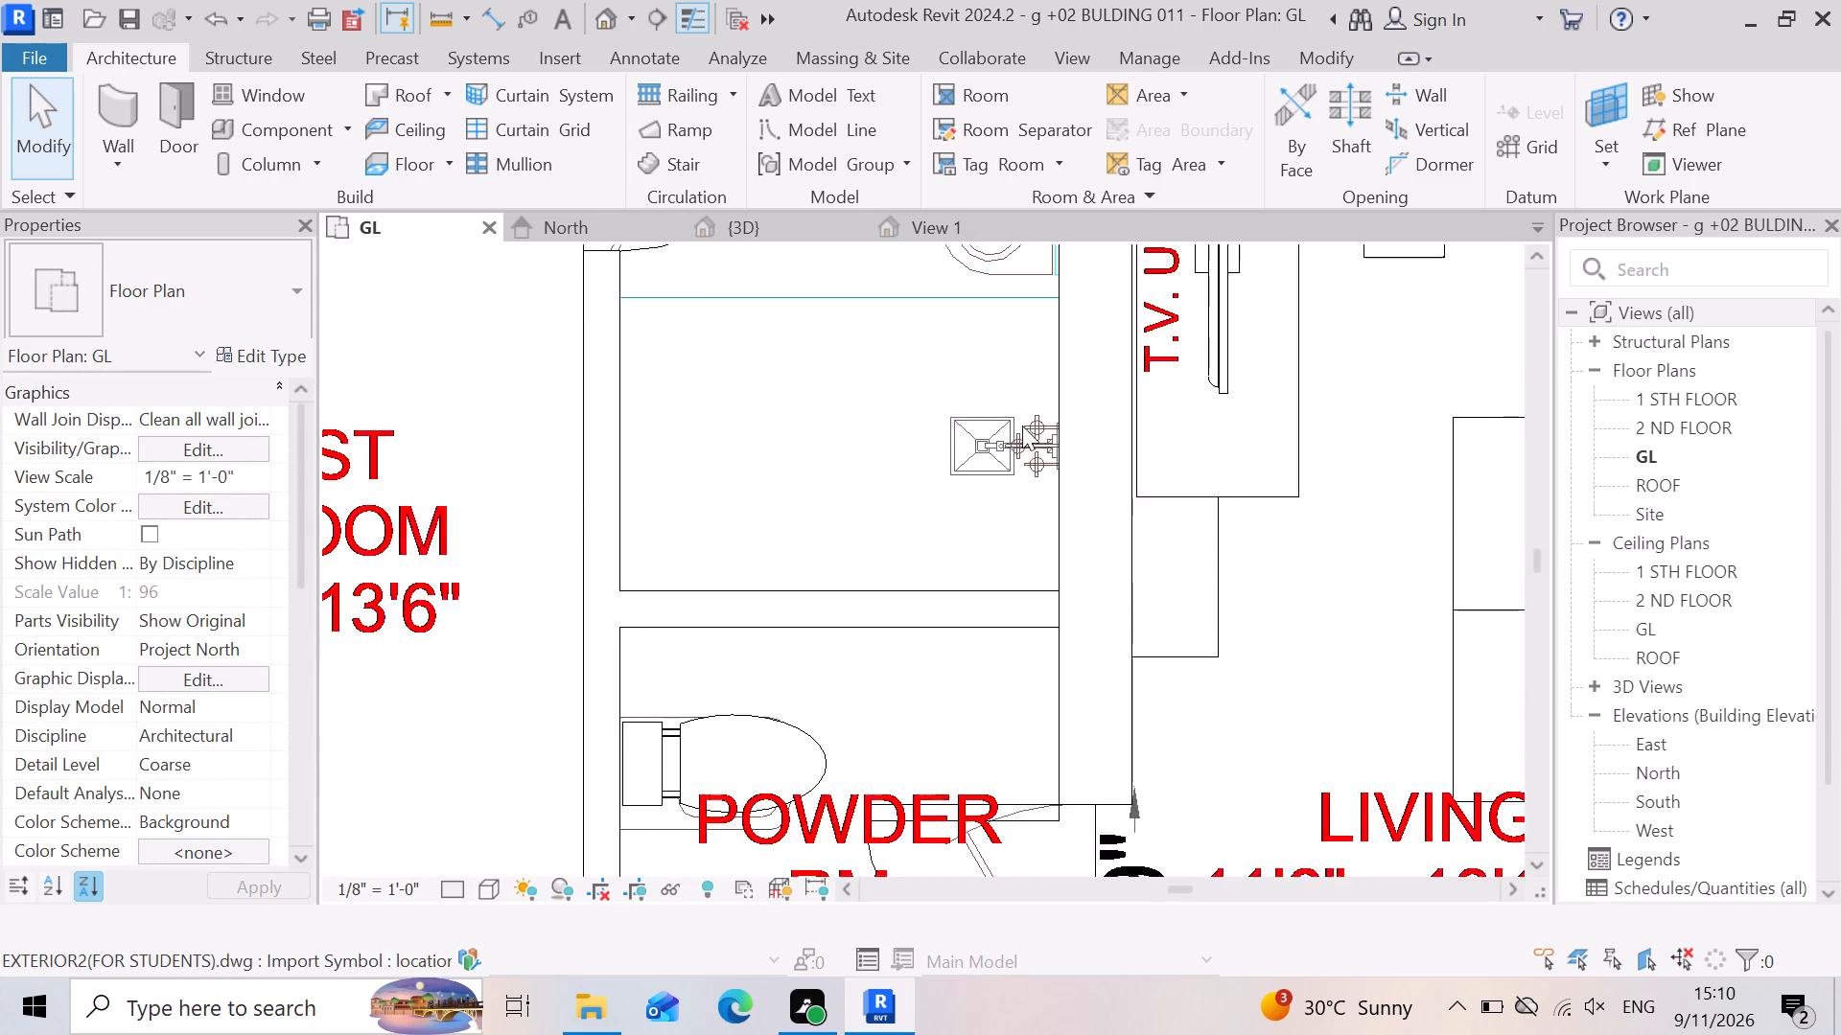
scroll(1022, 425, "up", 2)
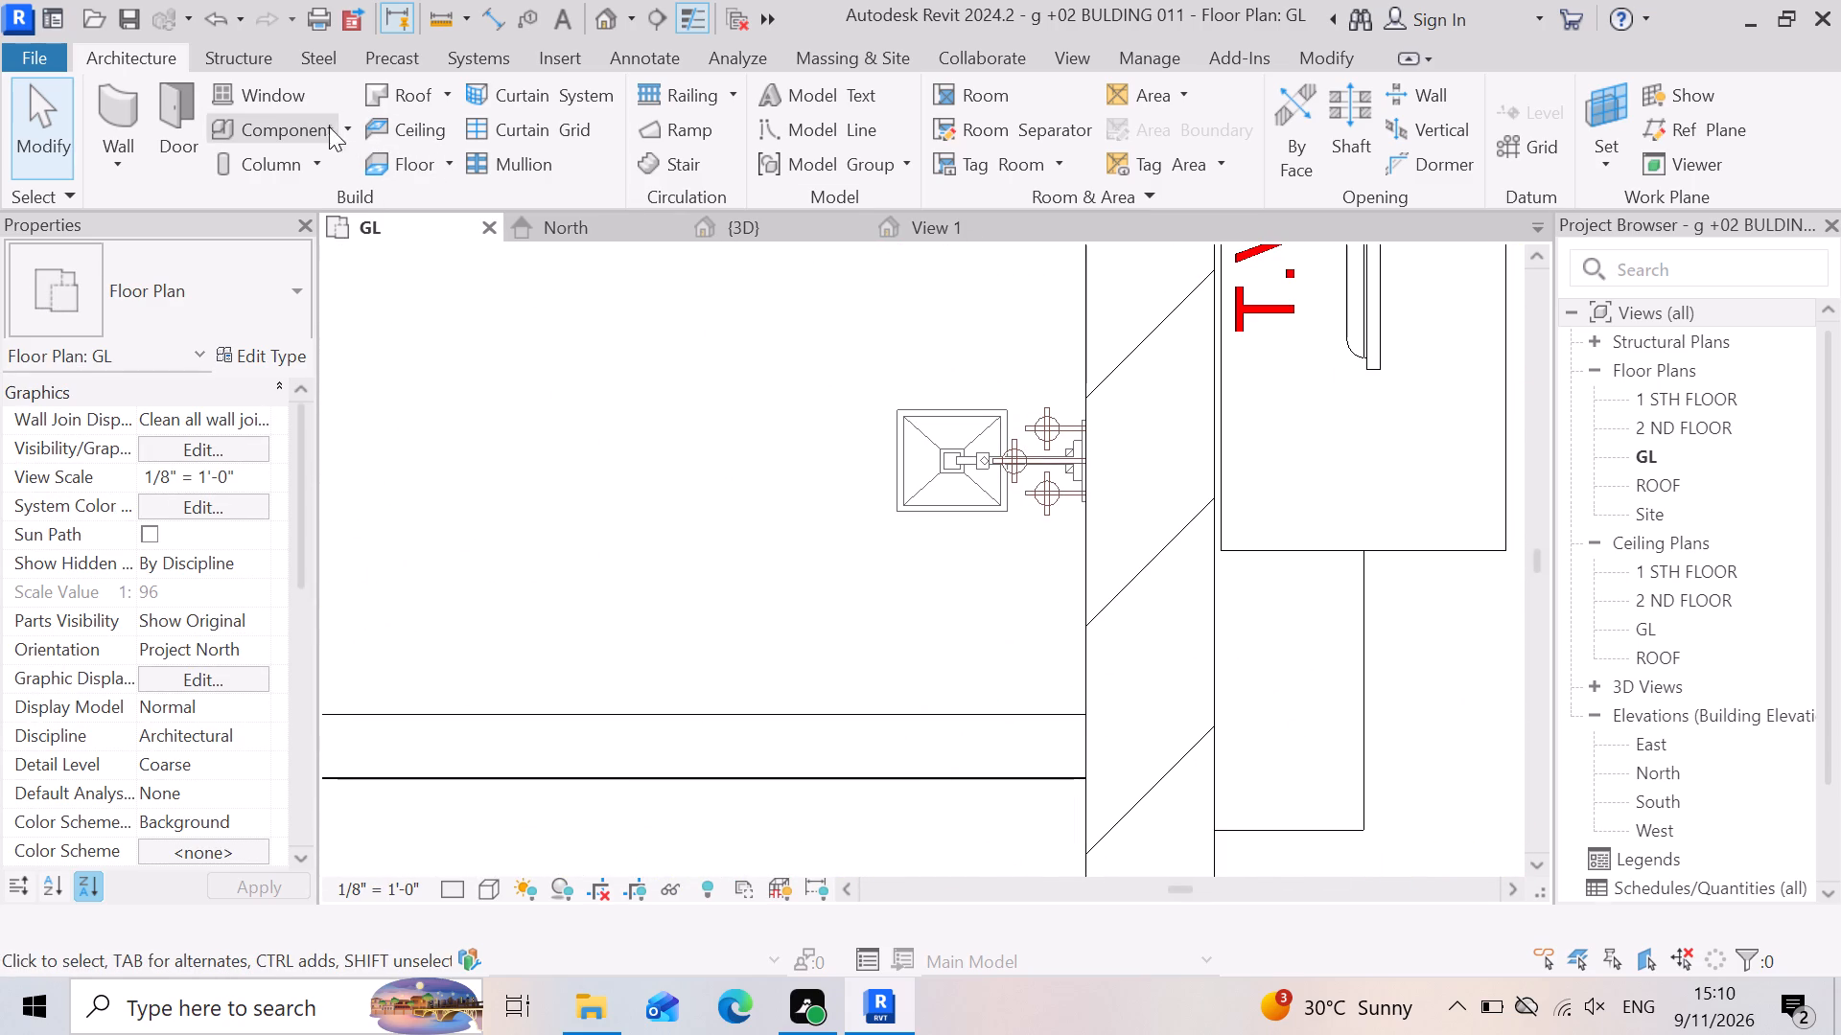
left_click(341, 126)
left_click(380, 194)
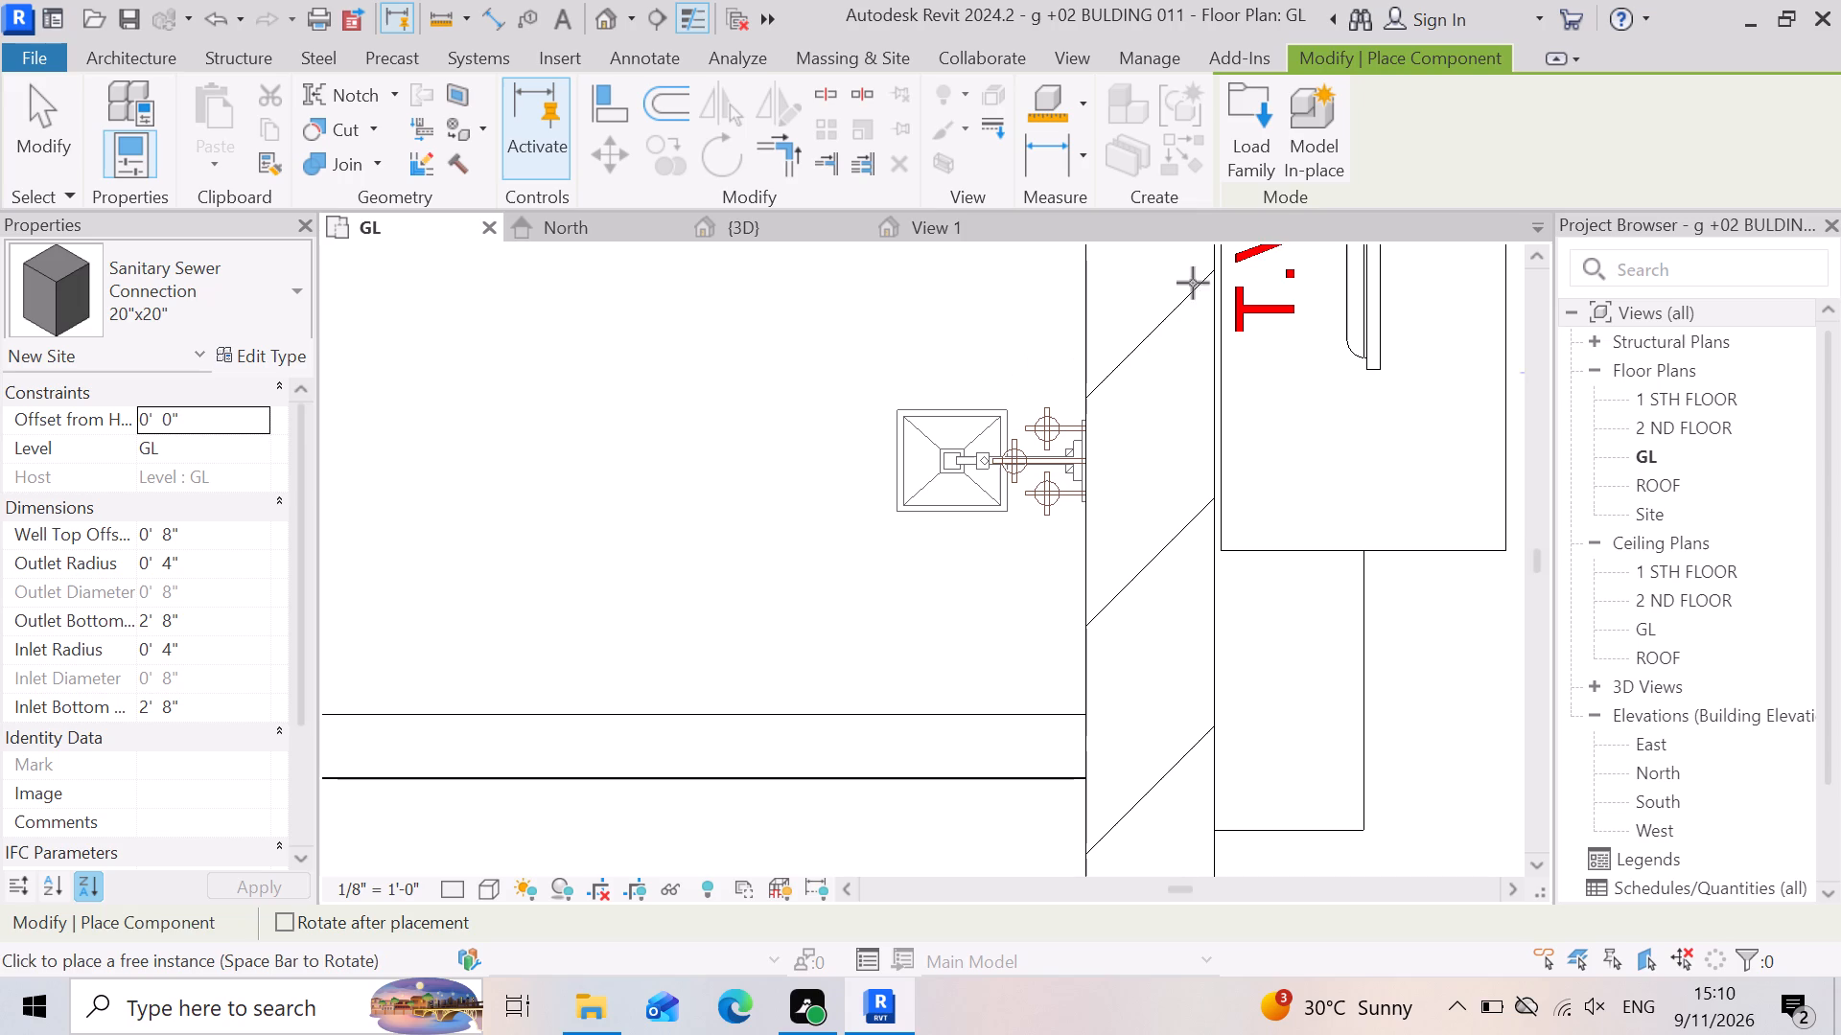
left_click(1264, 132)
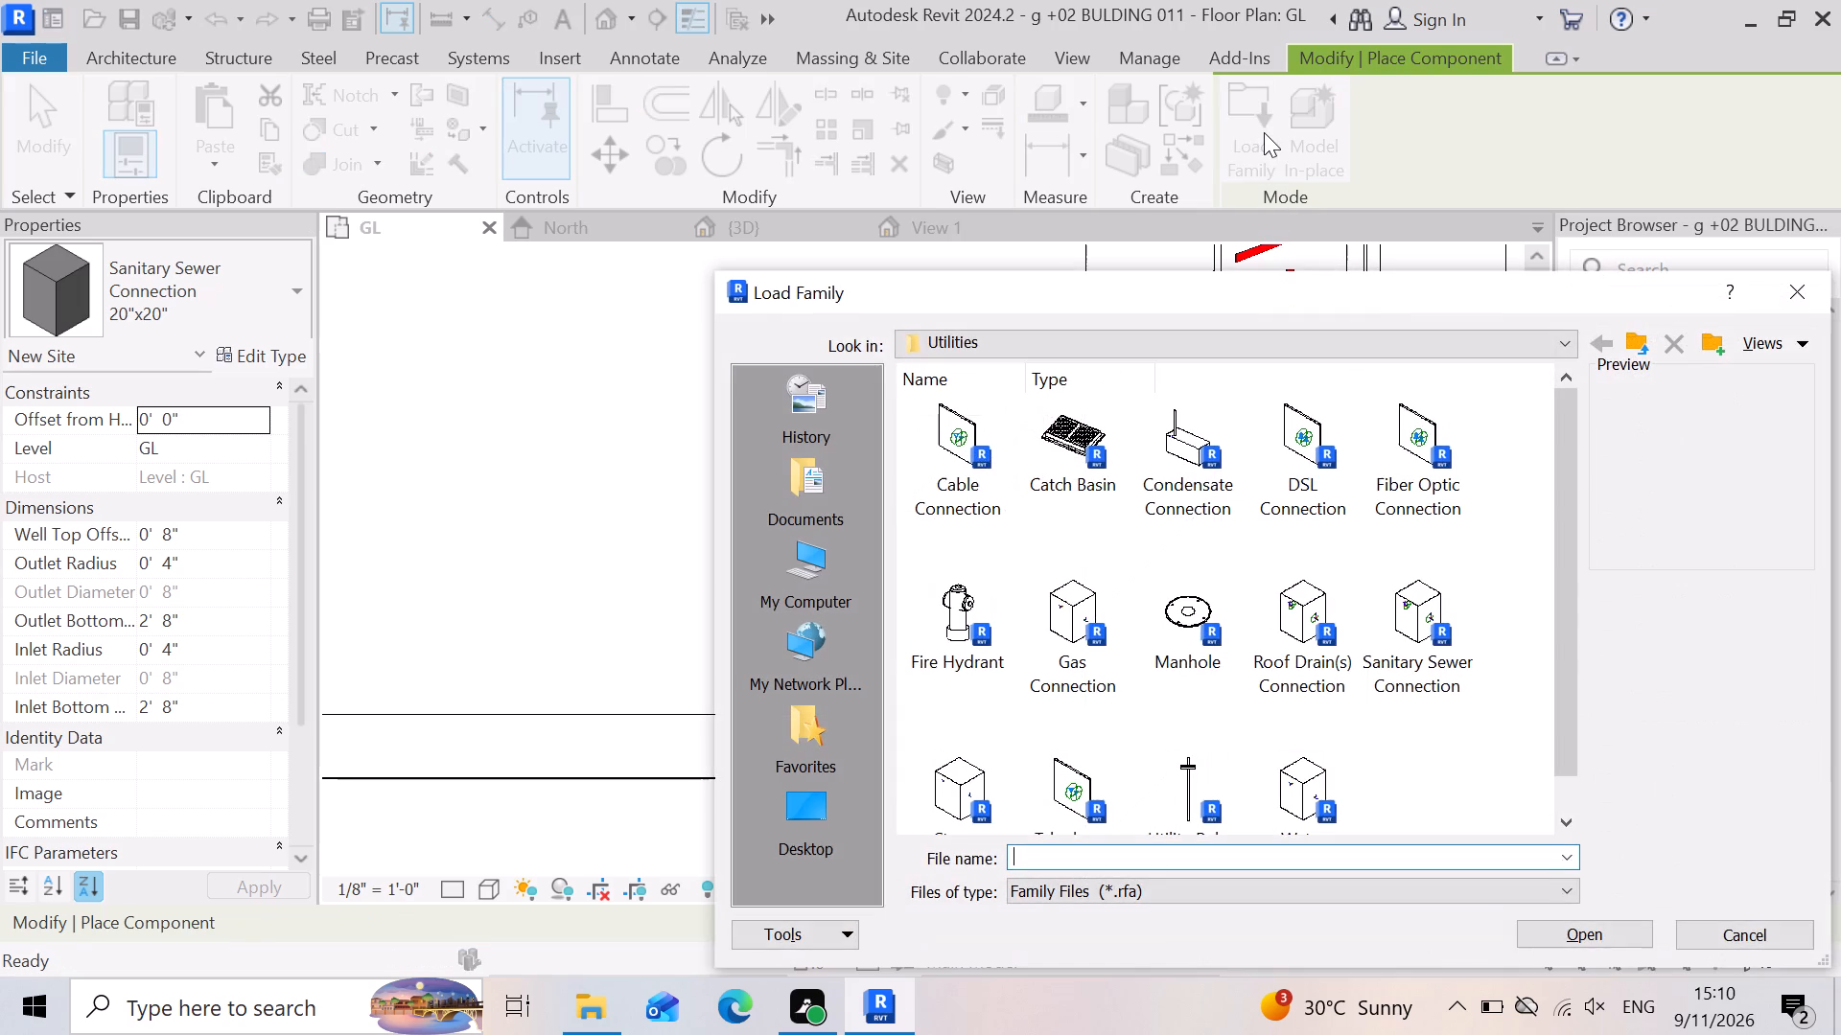
scroll(1159, 647, "down", 5)
scroll(1263, 678, "up", 2)
left_click(1624, 343)
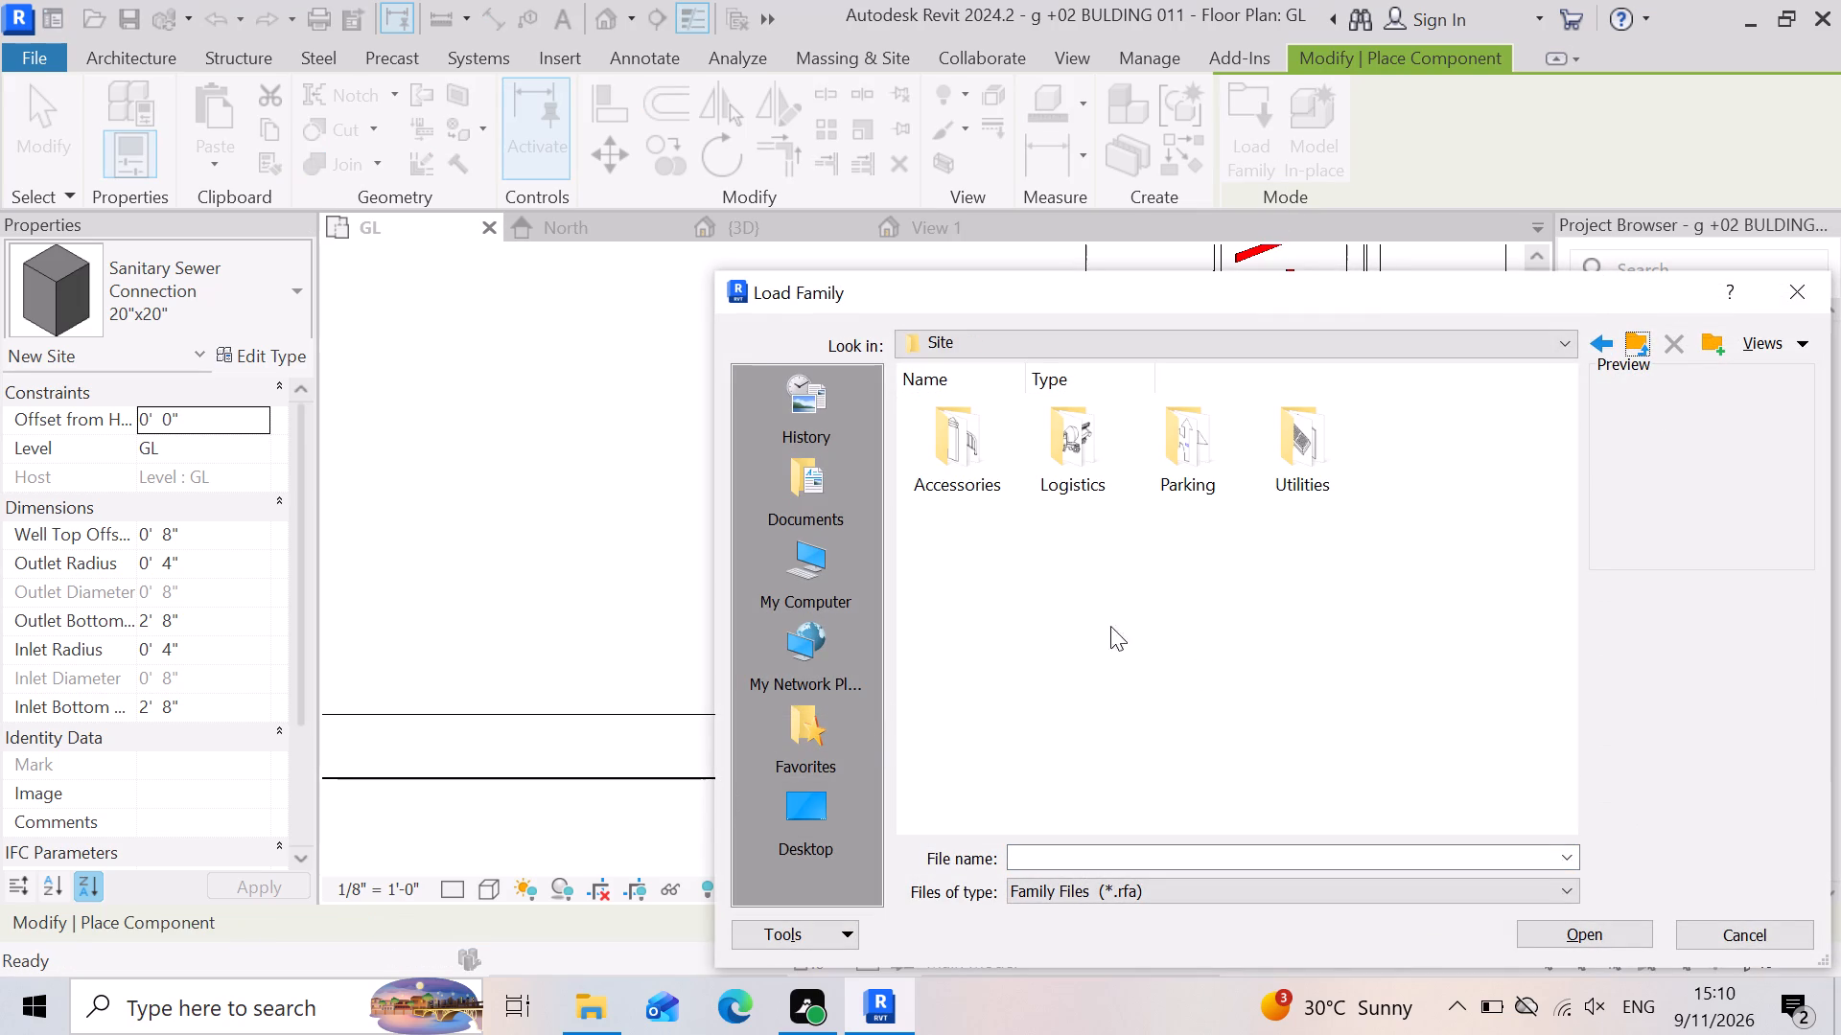
double_click(1289, 479)
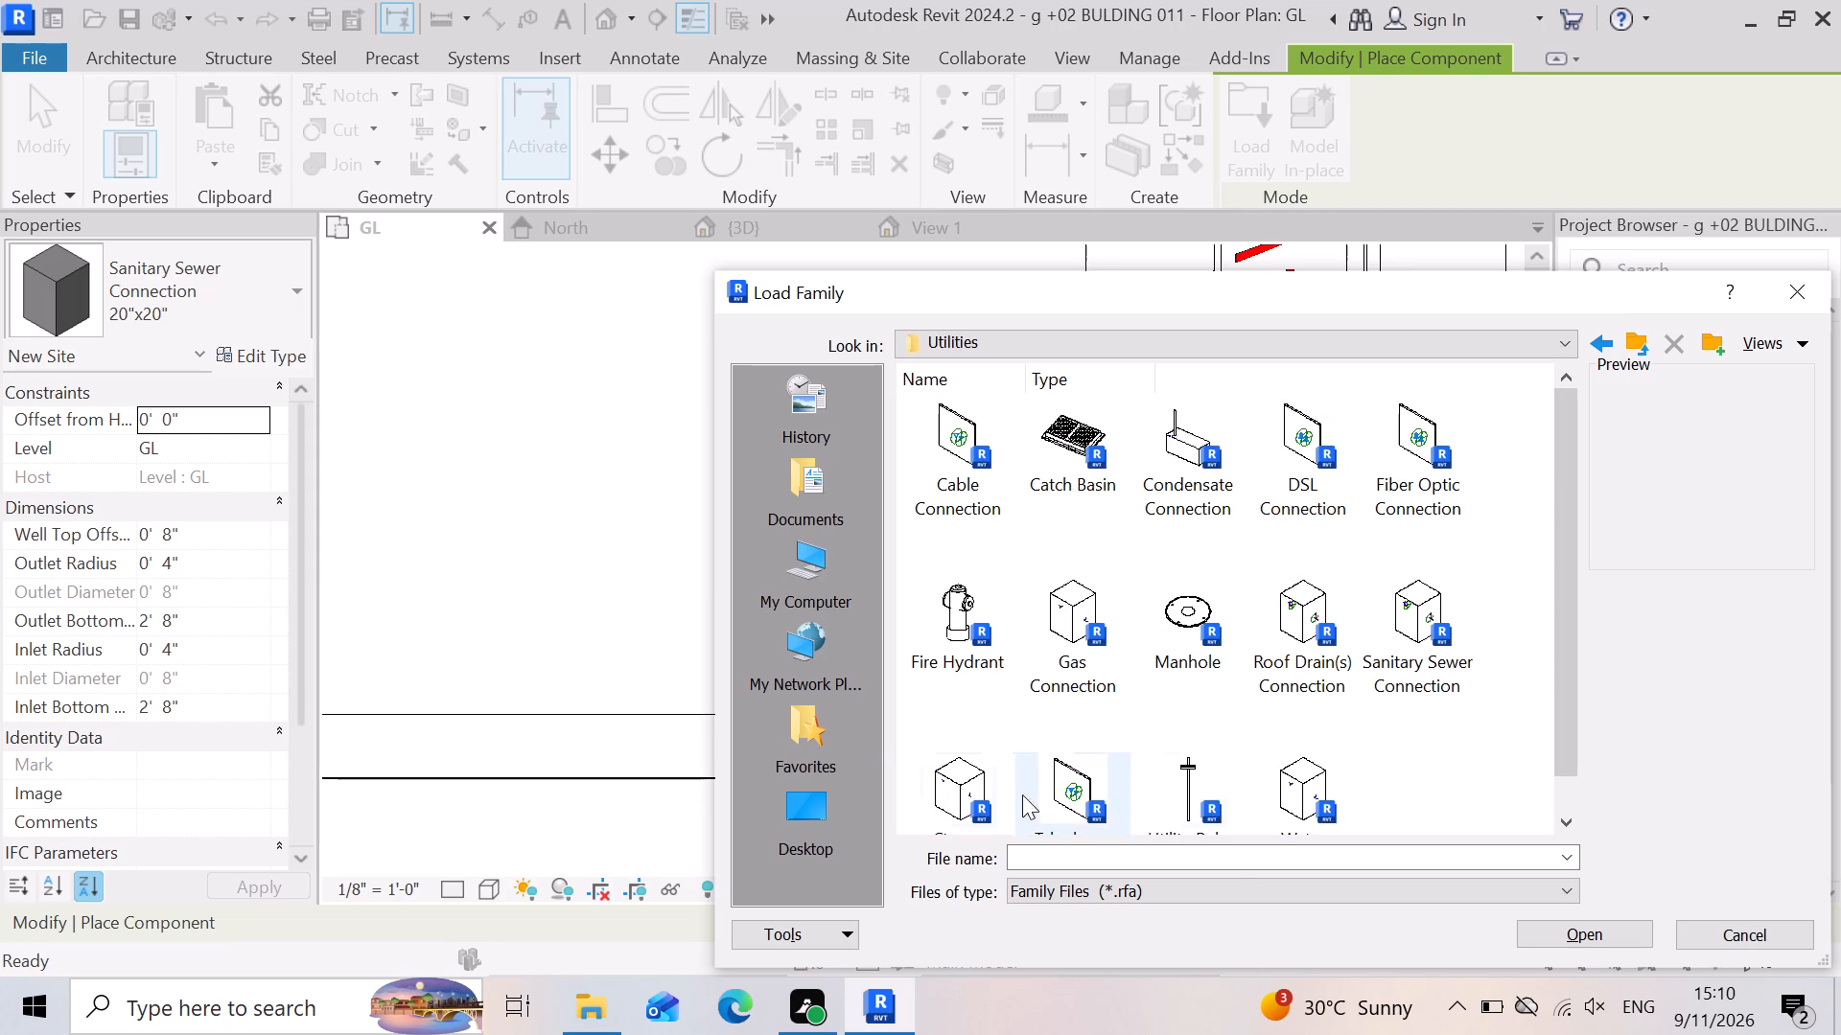
scroll(1165, 739, "down", 4)
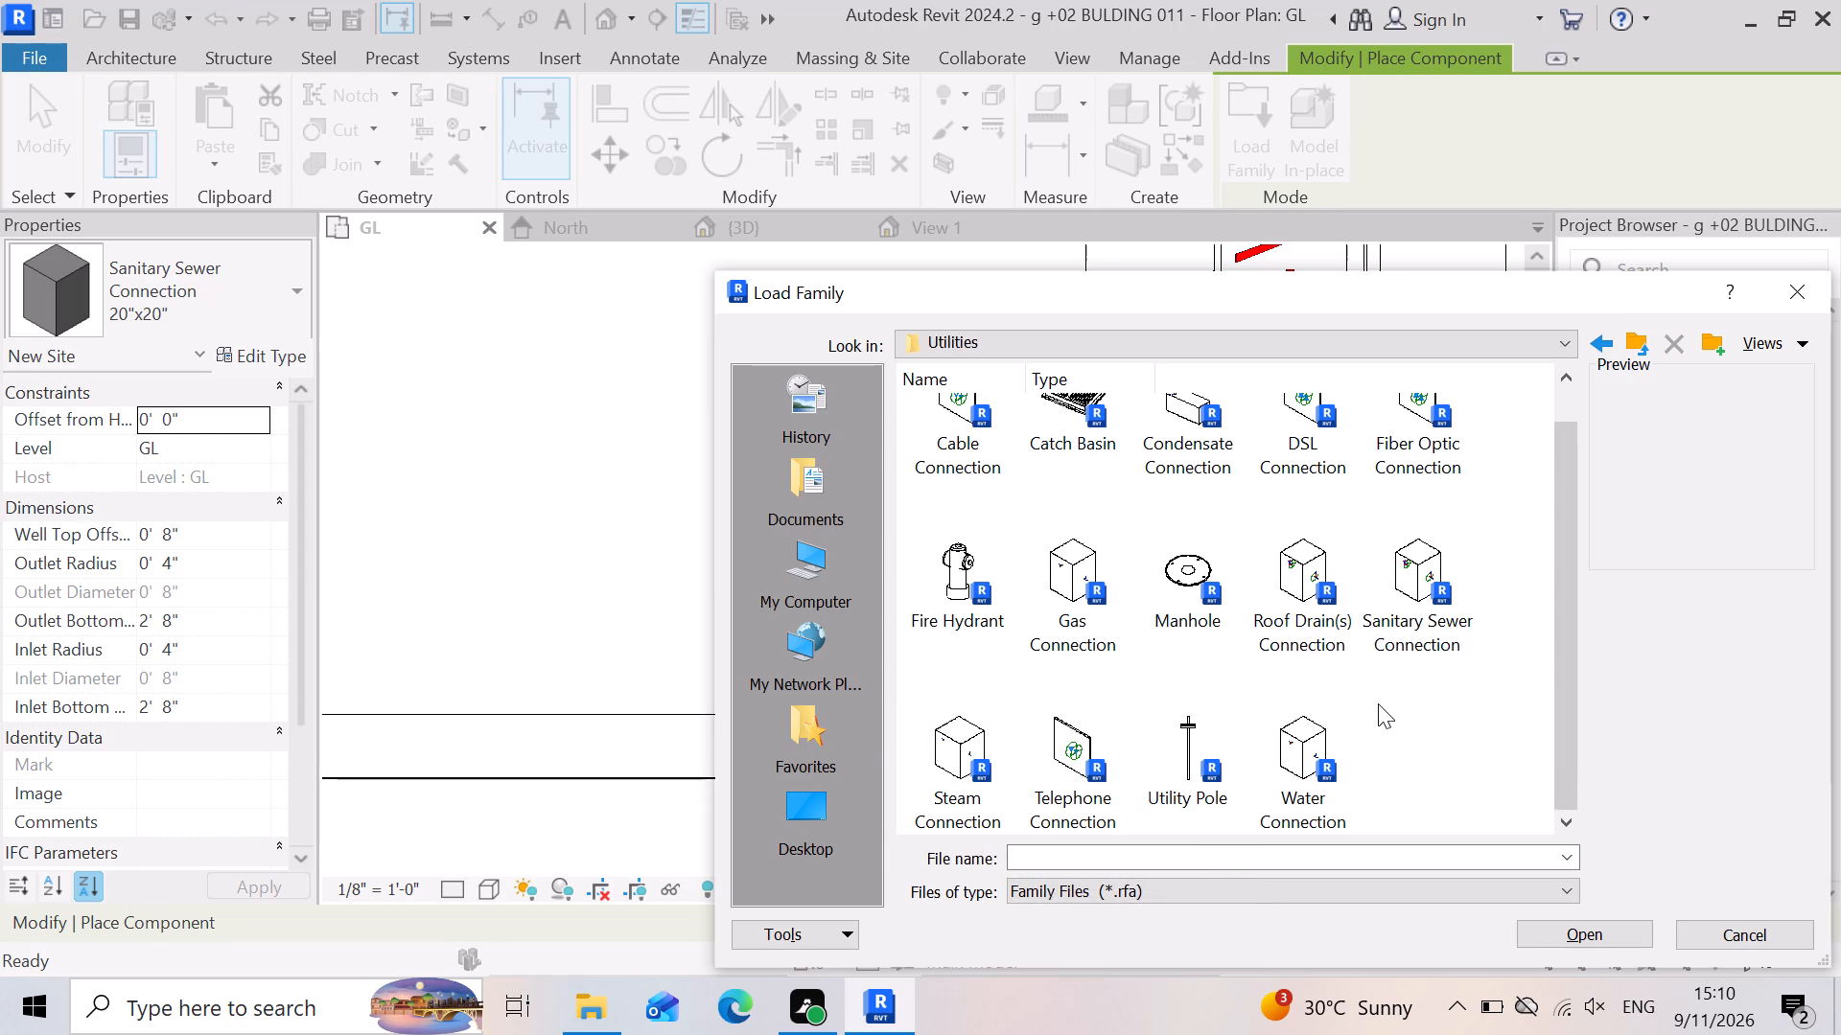
scroll(925, 677, "up", 3)
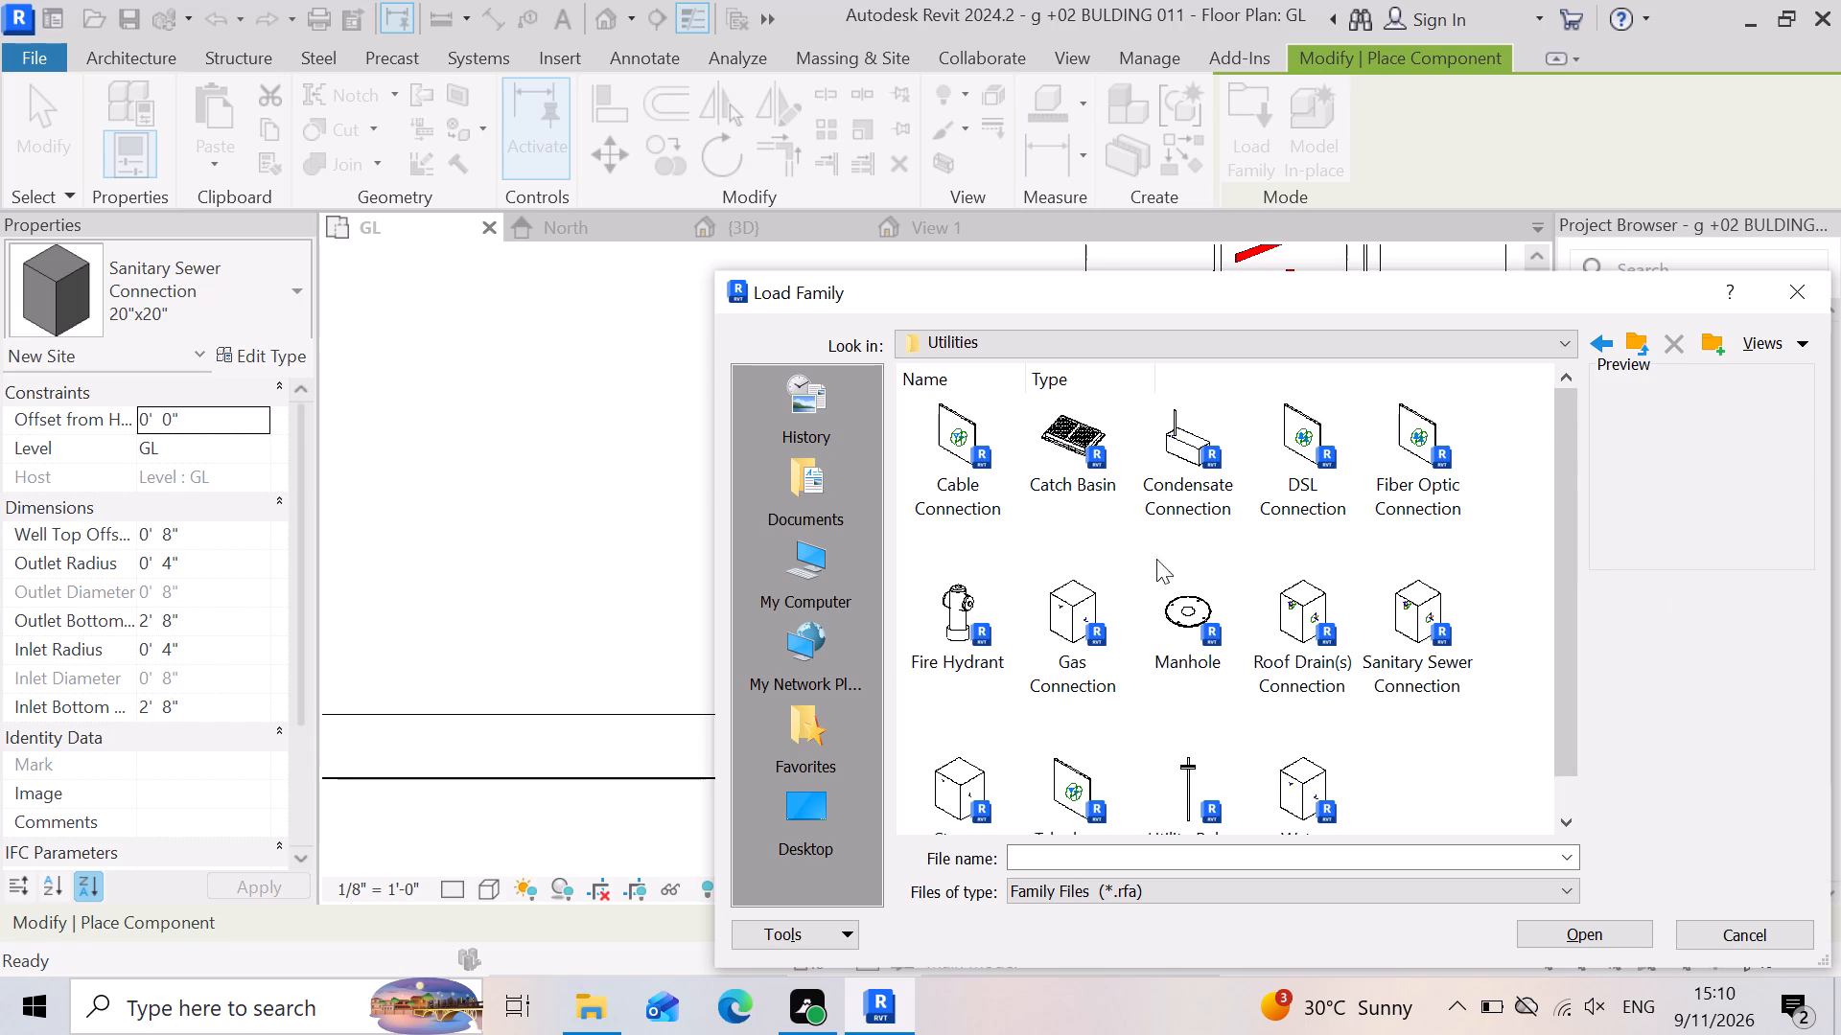
scroll(1145, 694, "down", 4)
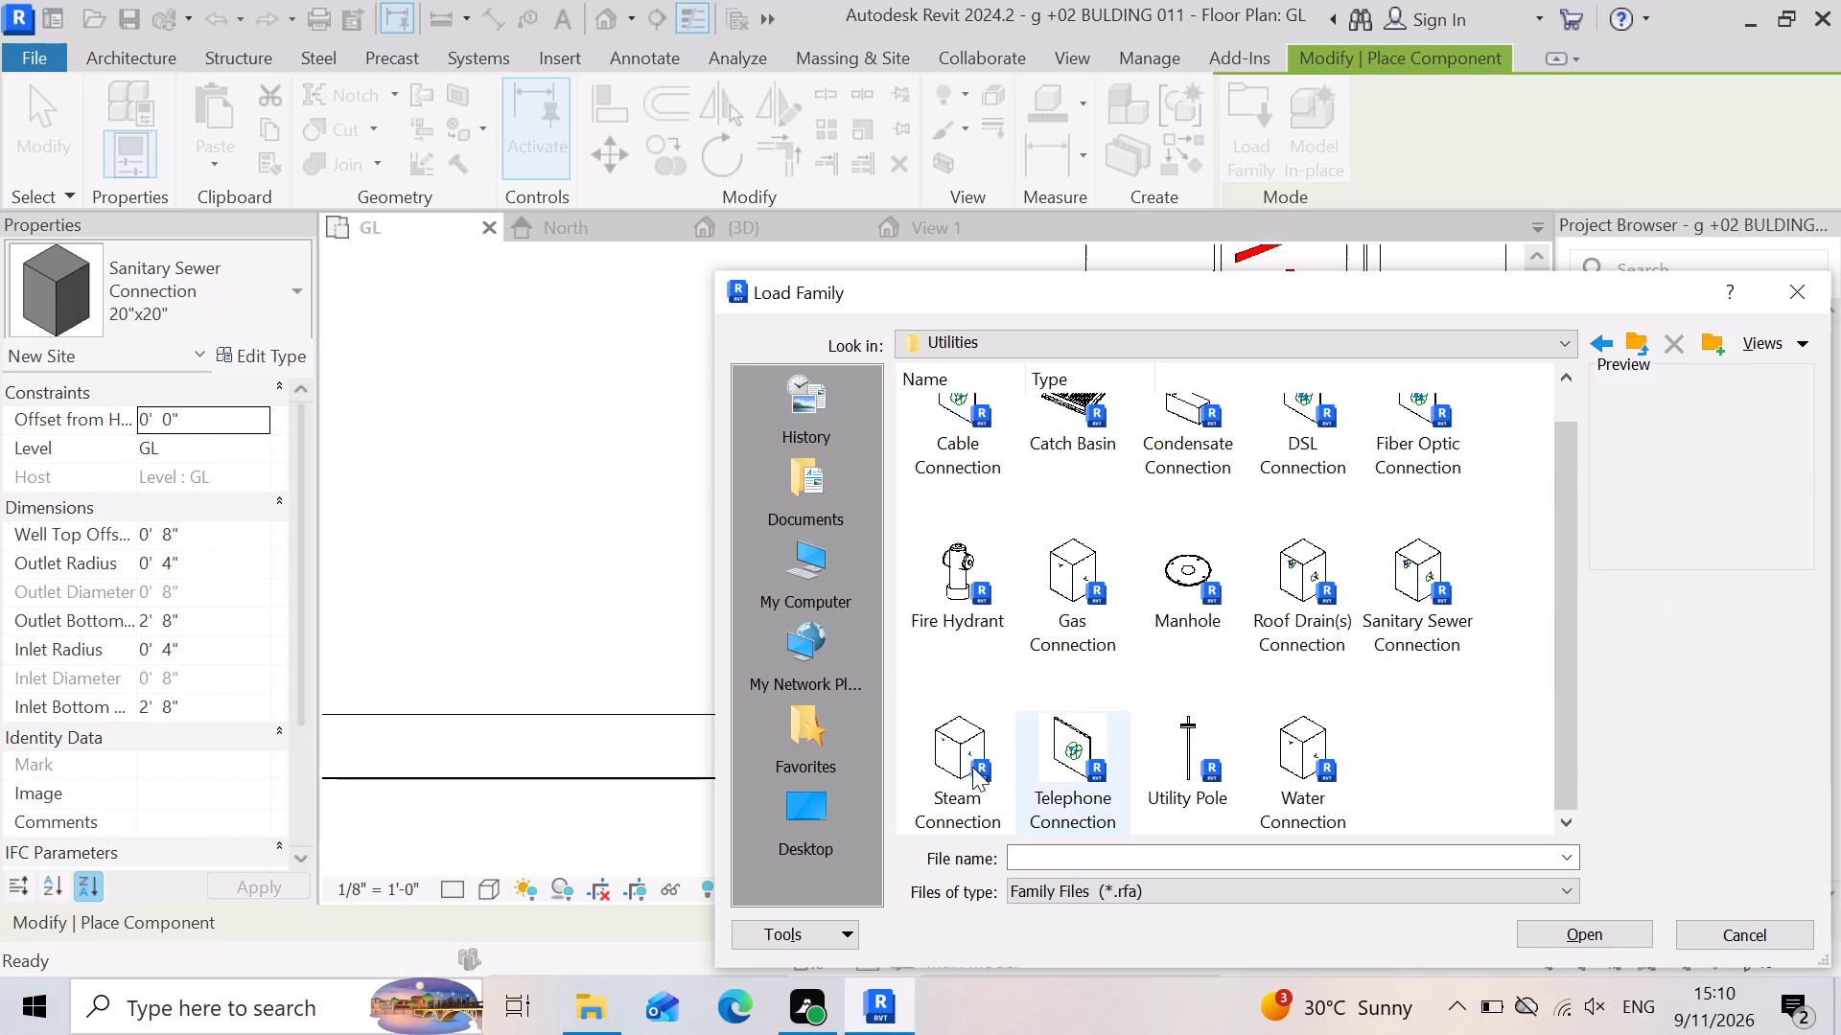
scroll(1011, 732, "down", 3)
scroll(1102, 671, "up", 3)
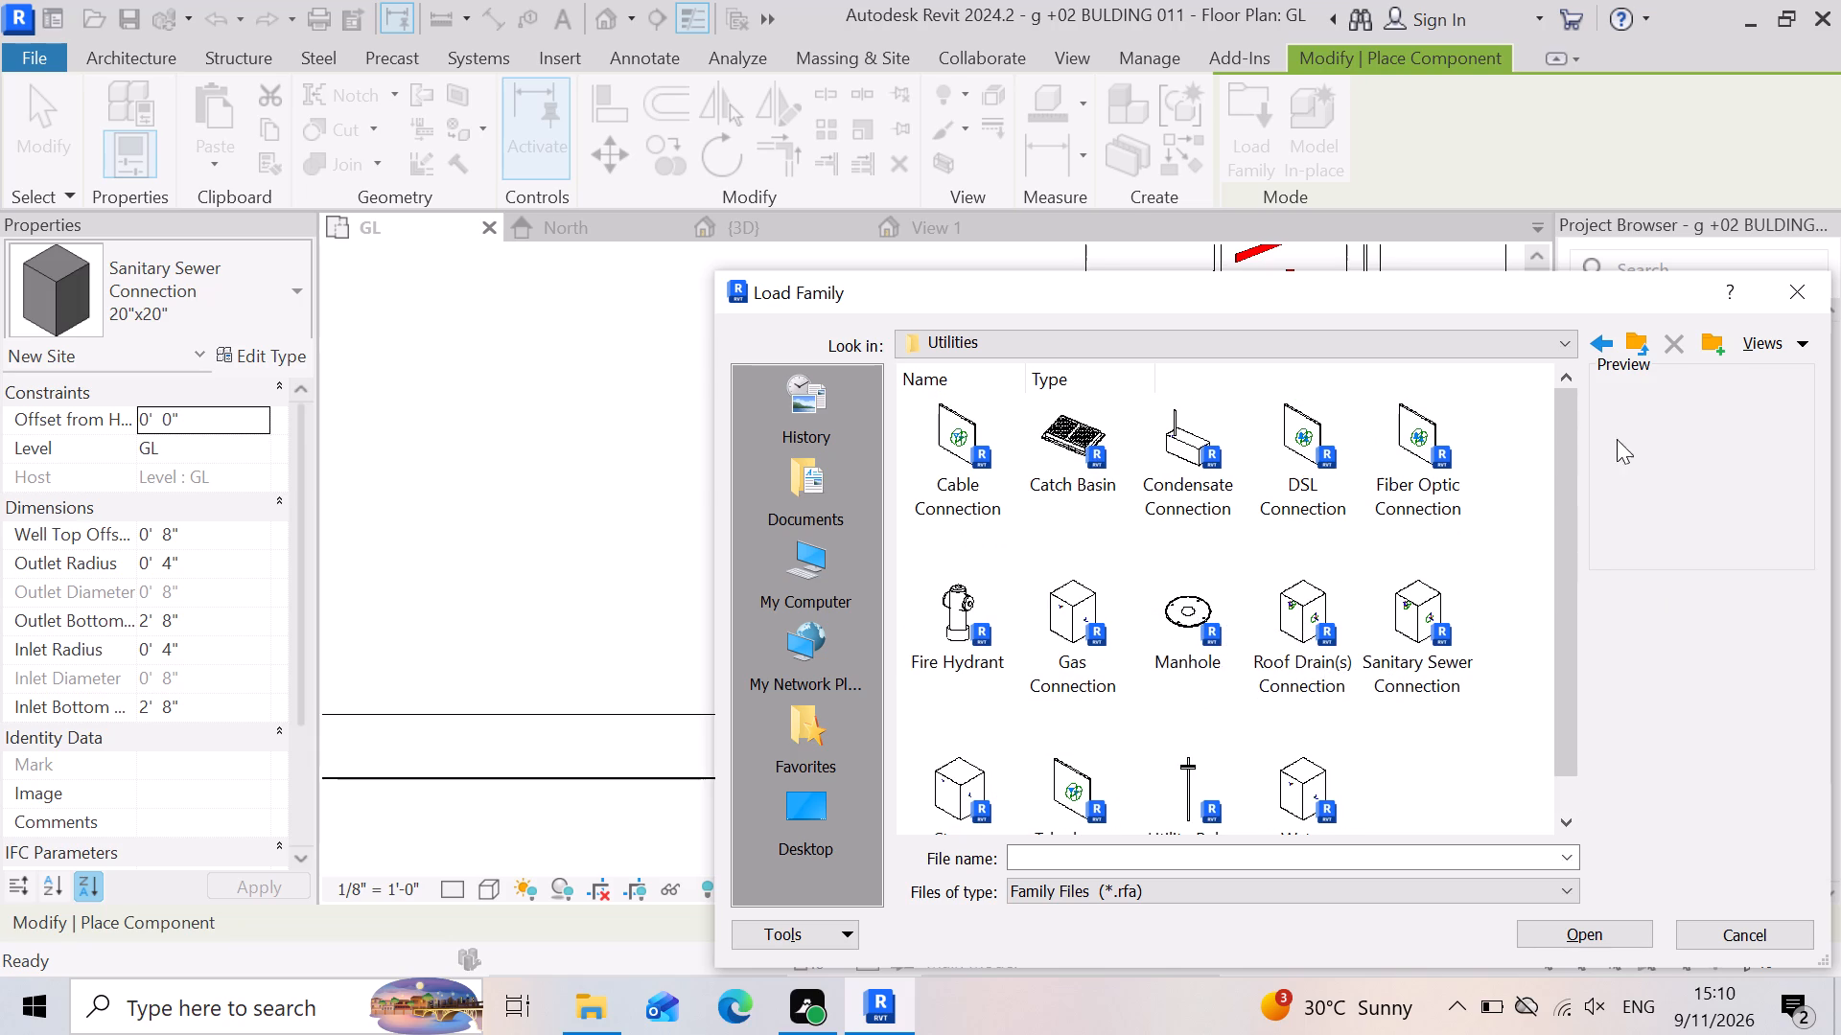
Browse the US family library for a suitable component, including the Cable Tray Fittings and Curtain Panel By Pattern folders.
left_click(1628, 351)
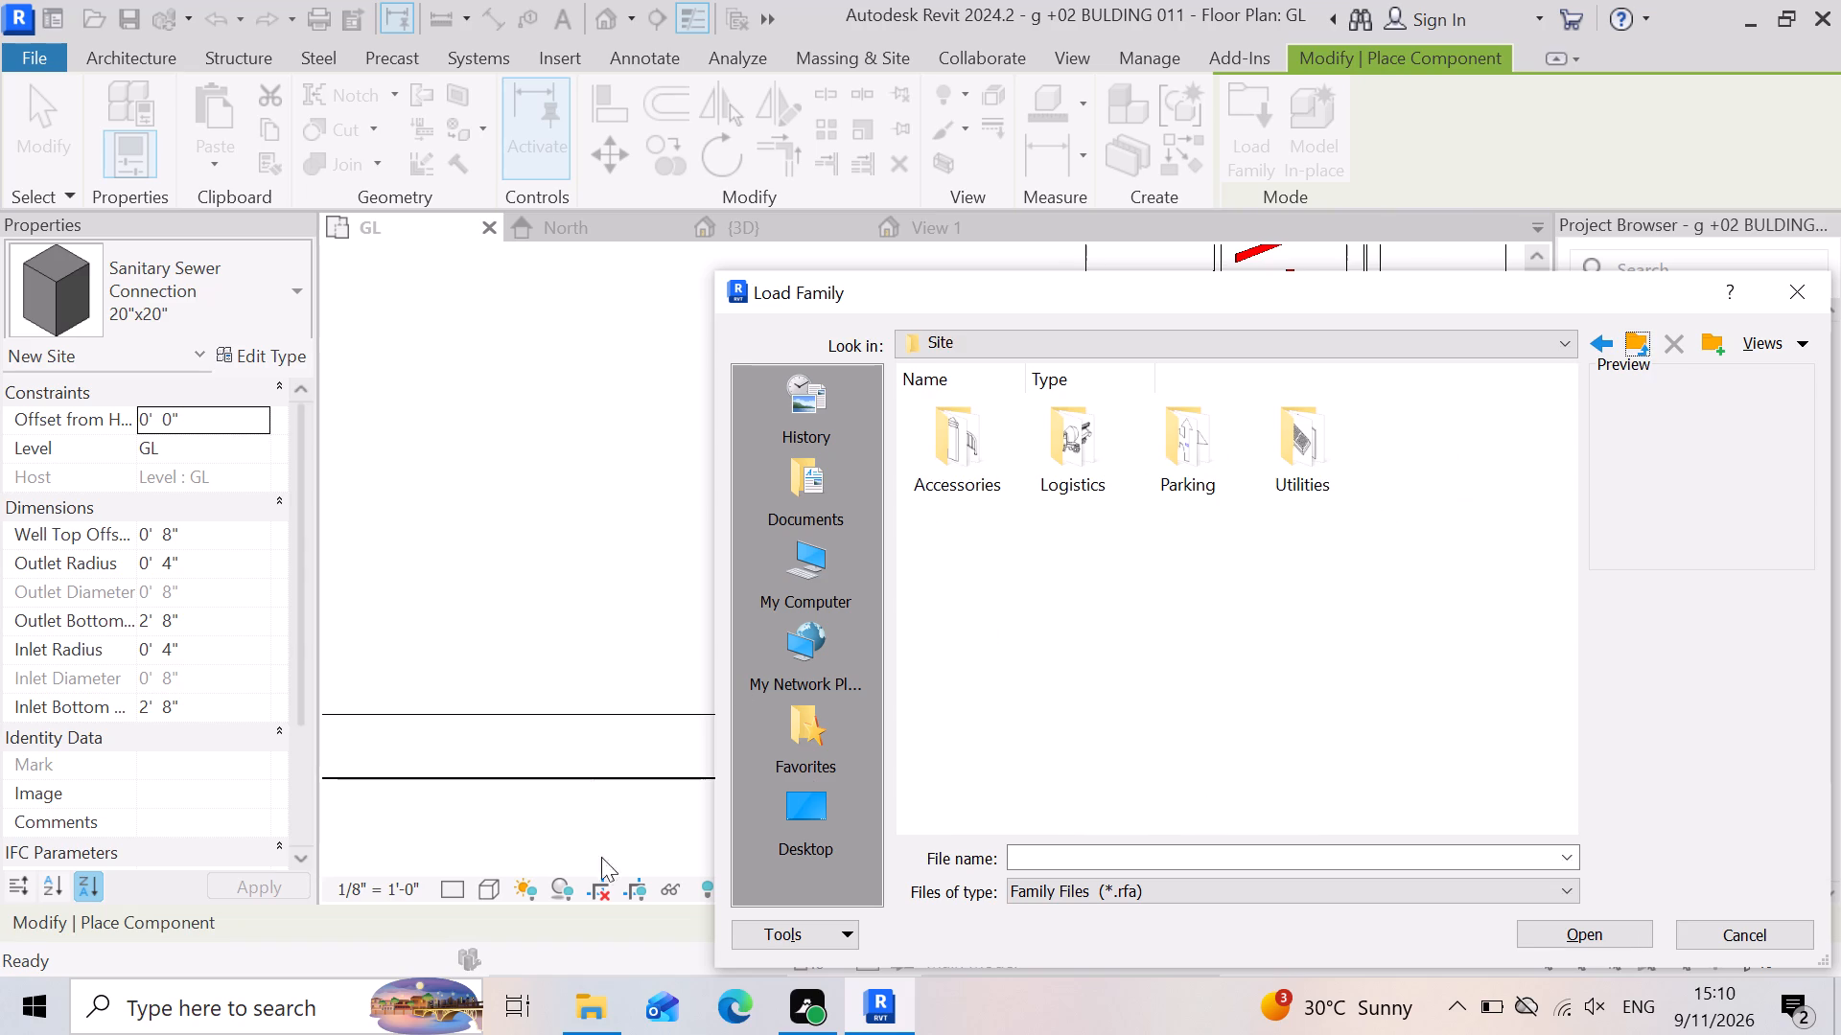
left_click(1637, 338)
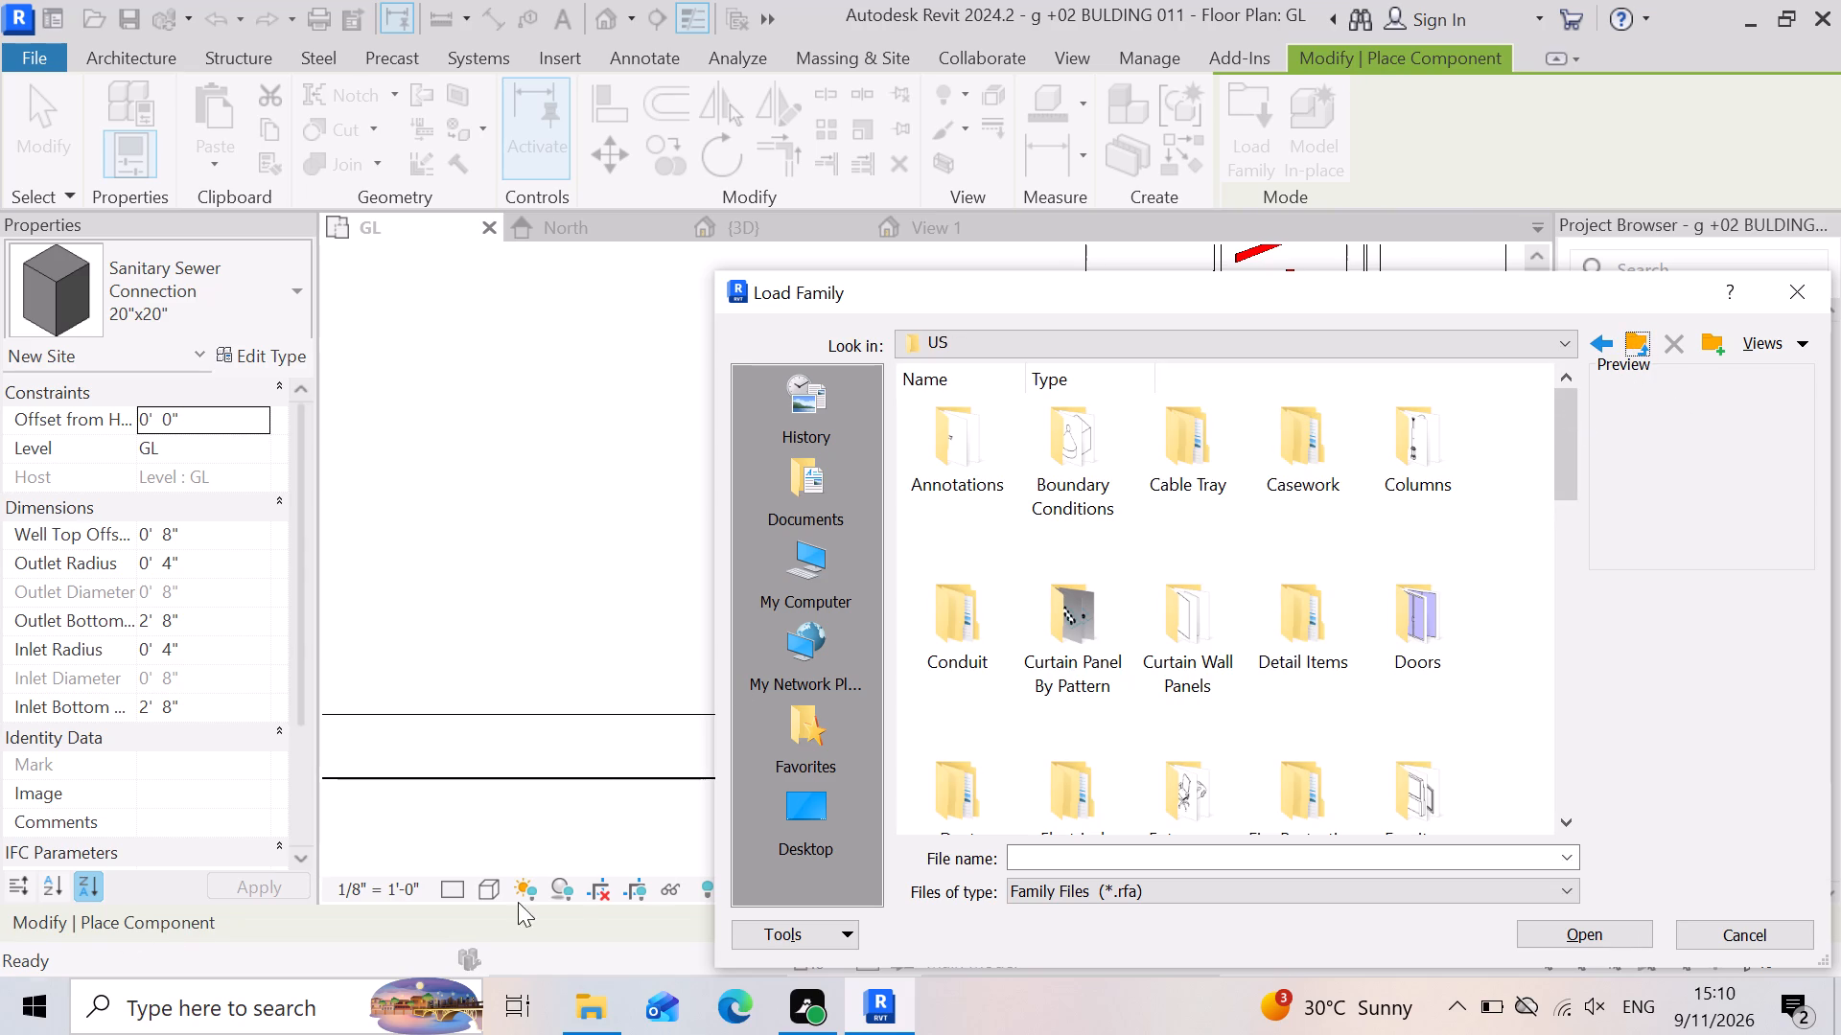
double_click(1184, 475)
double_click(964, 493)
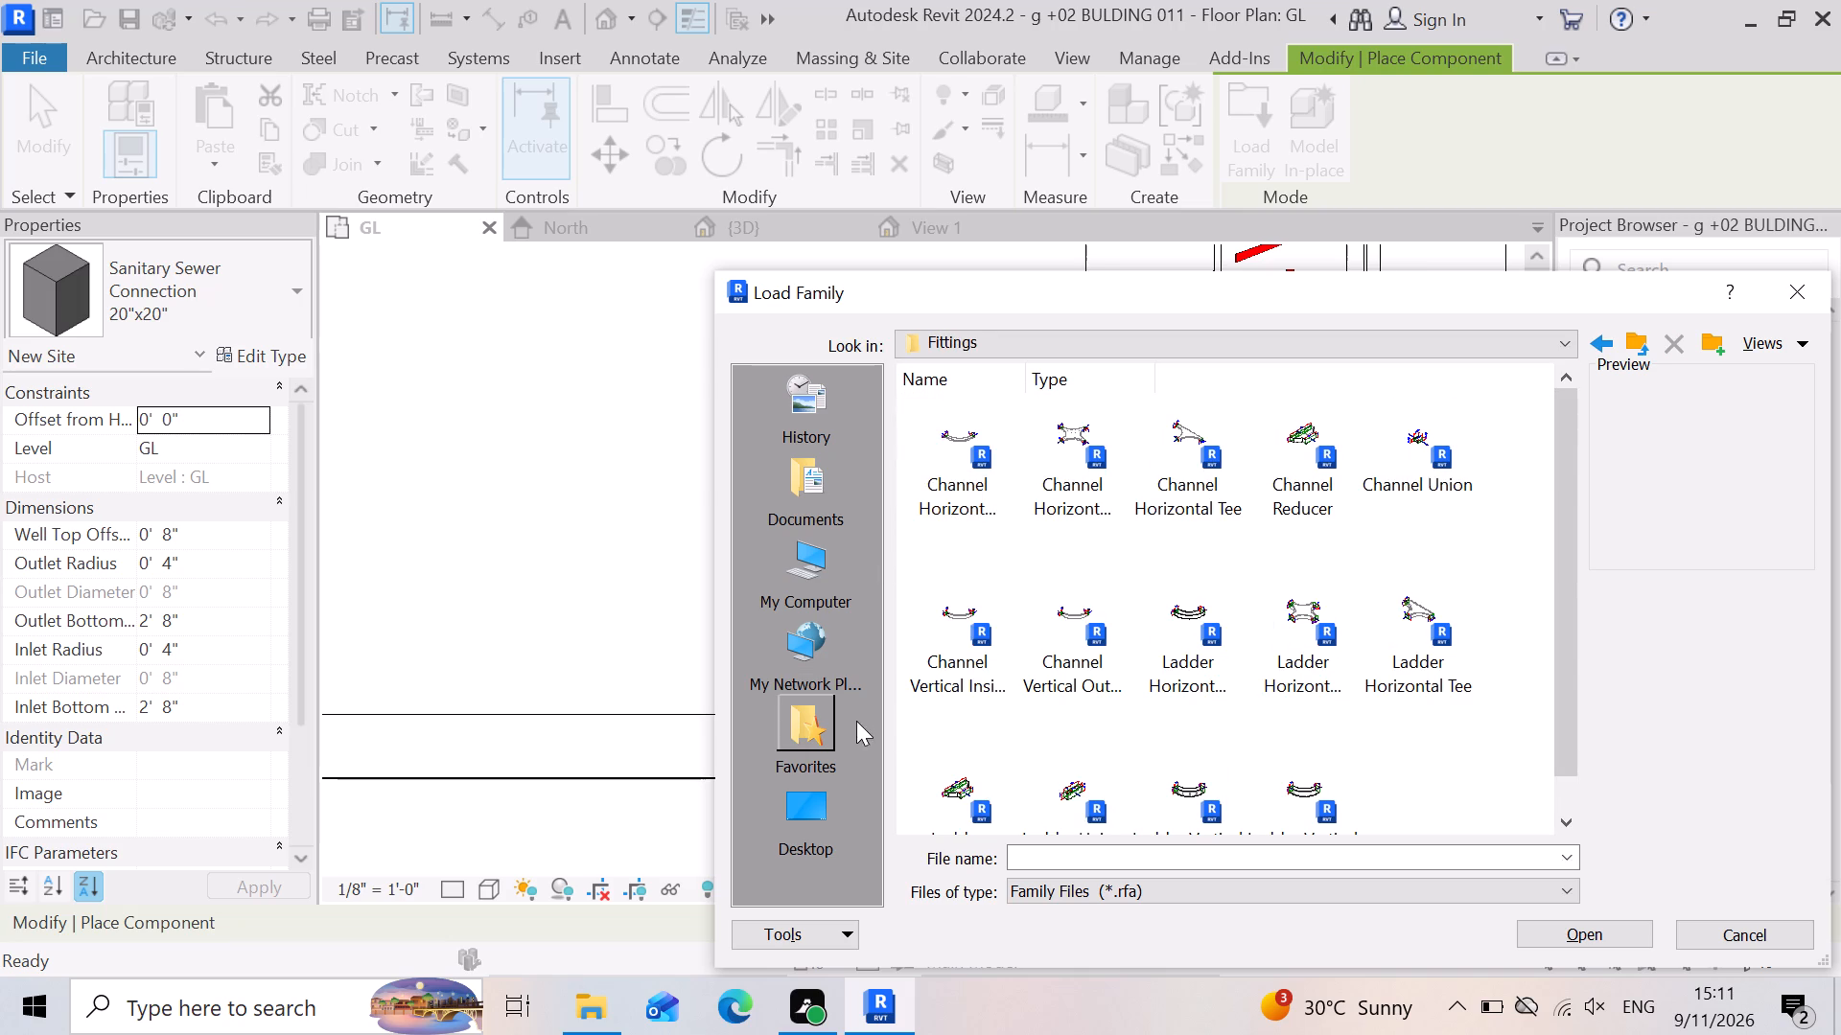
scroll(1322, 651, "down", 4)
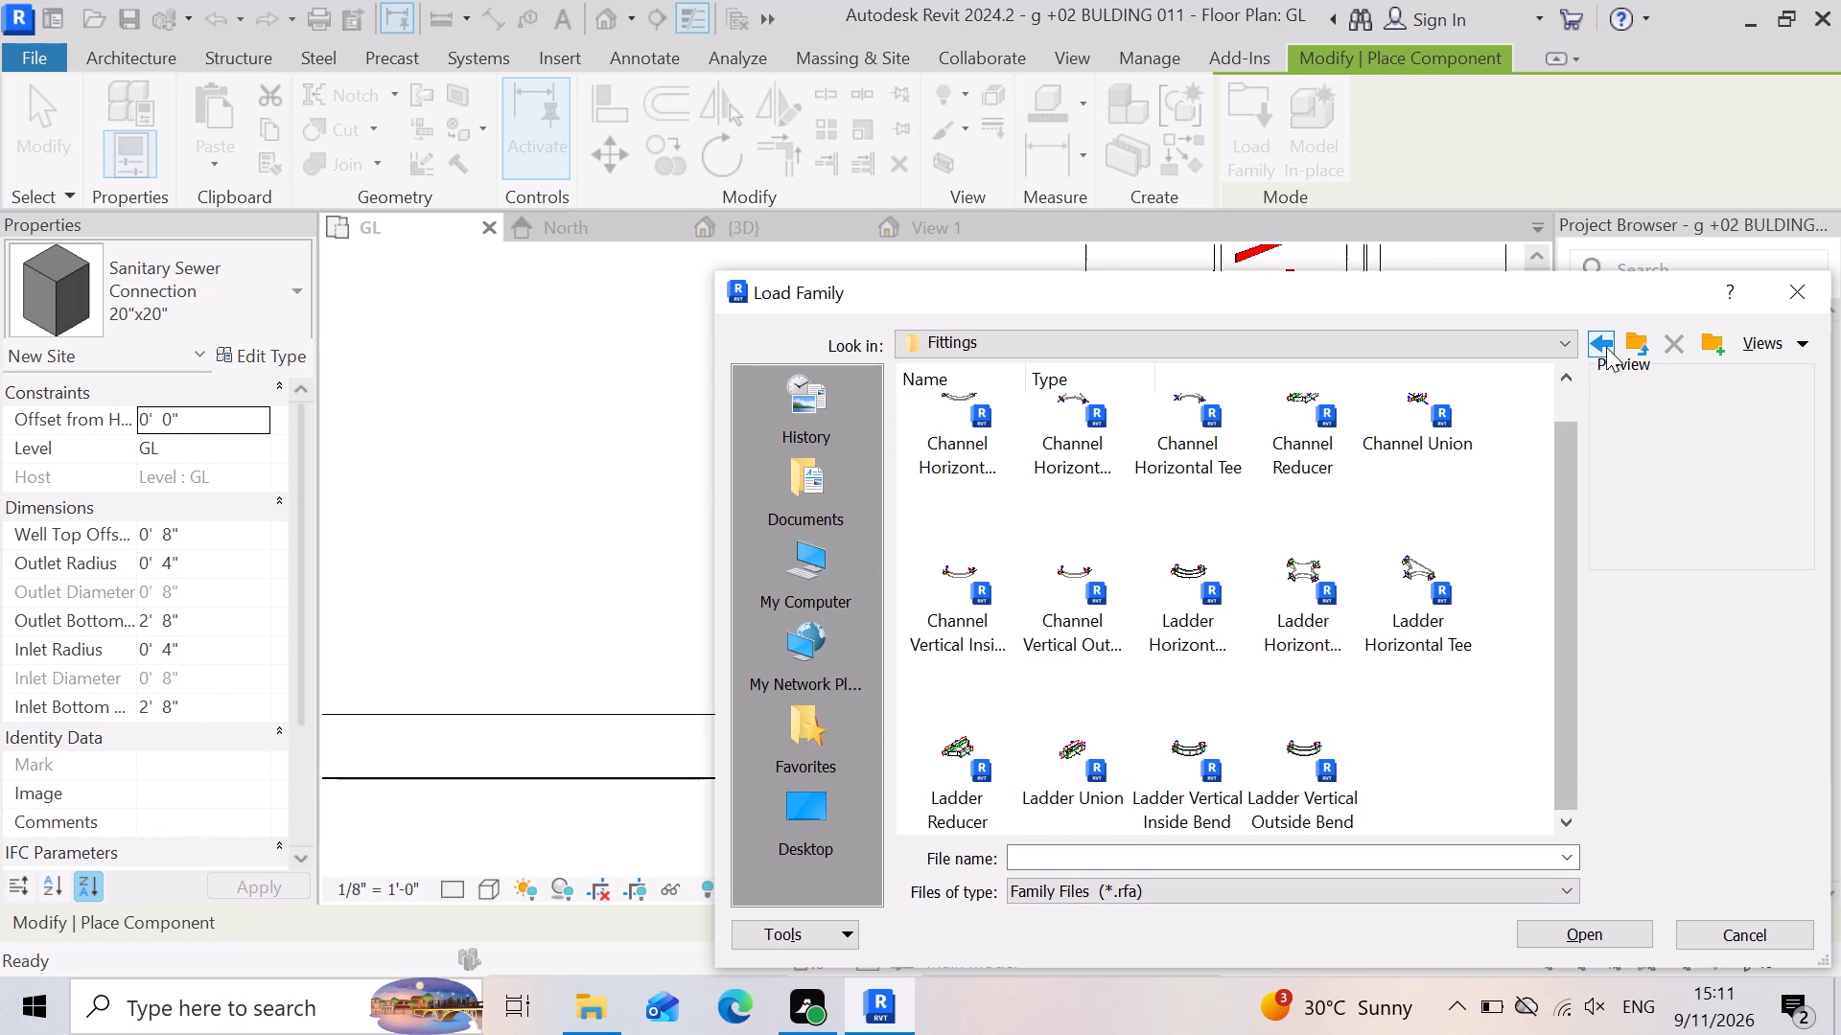
left_click(1640, 335)
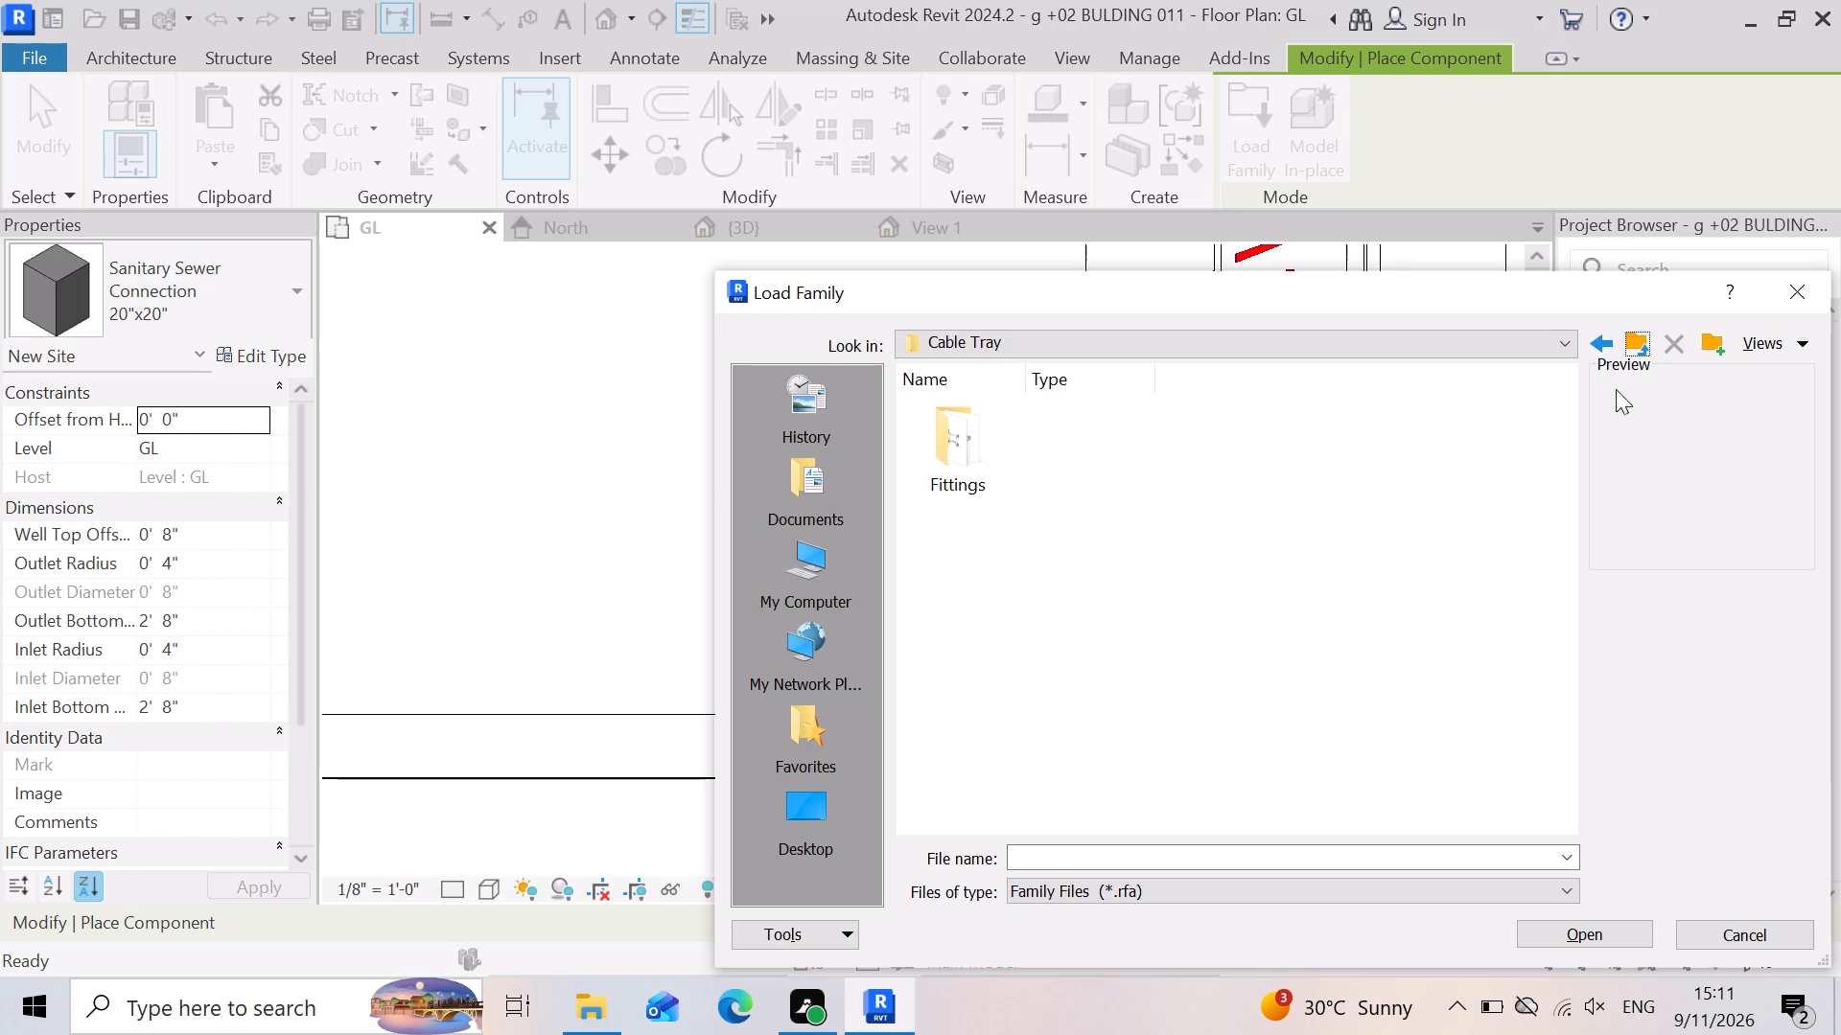
left_click(1633, 338)
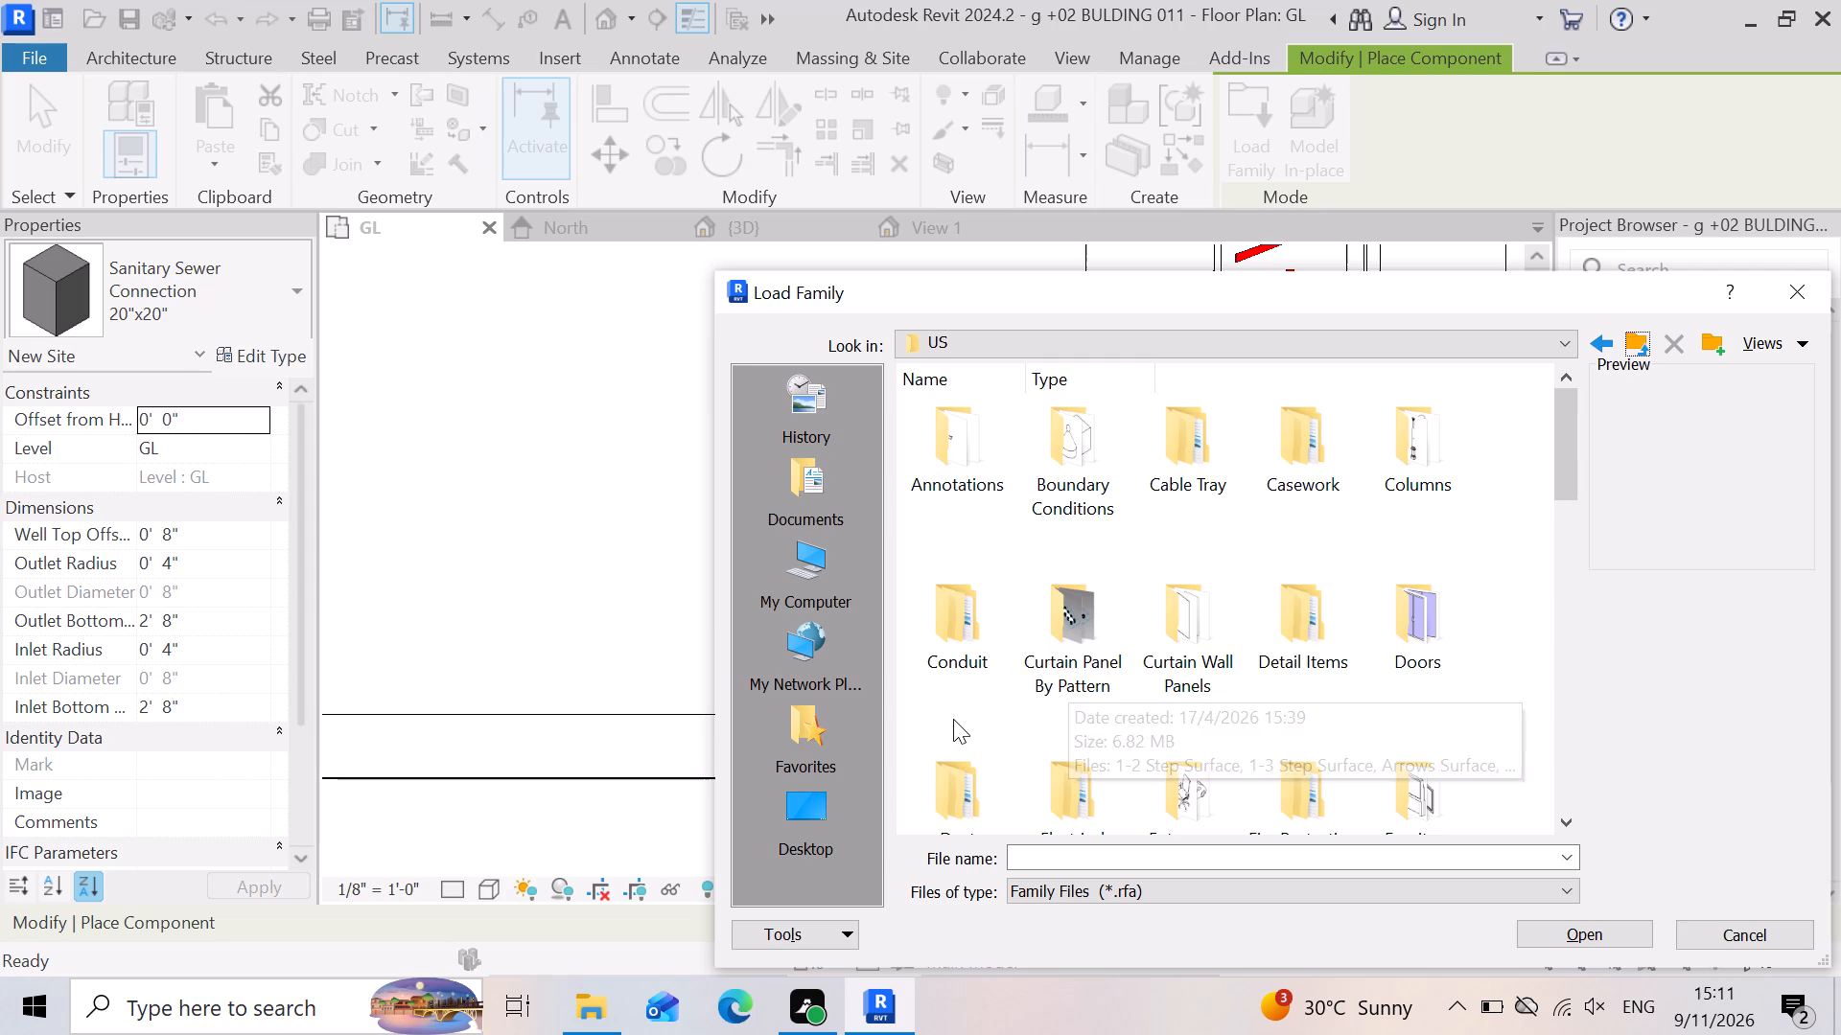
double_click(1081, 626)
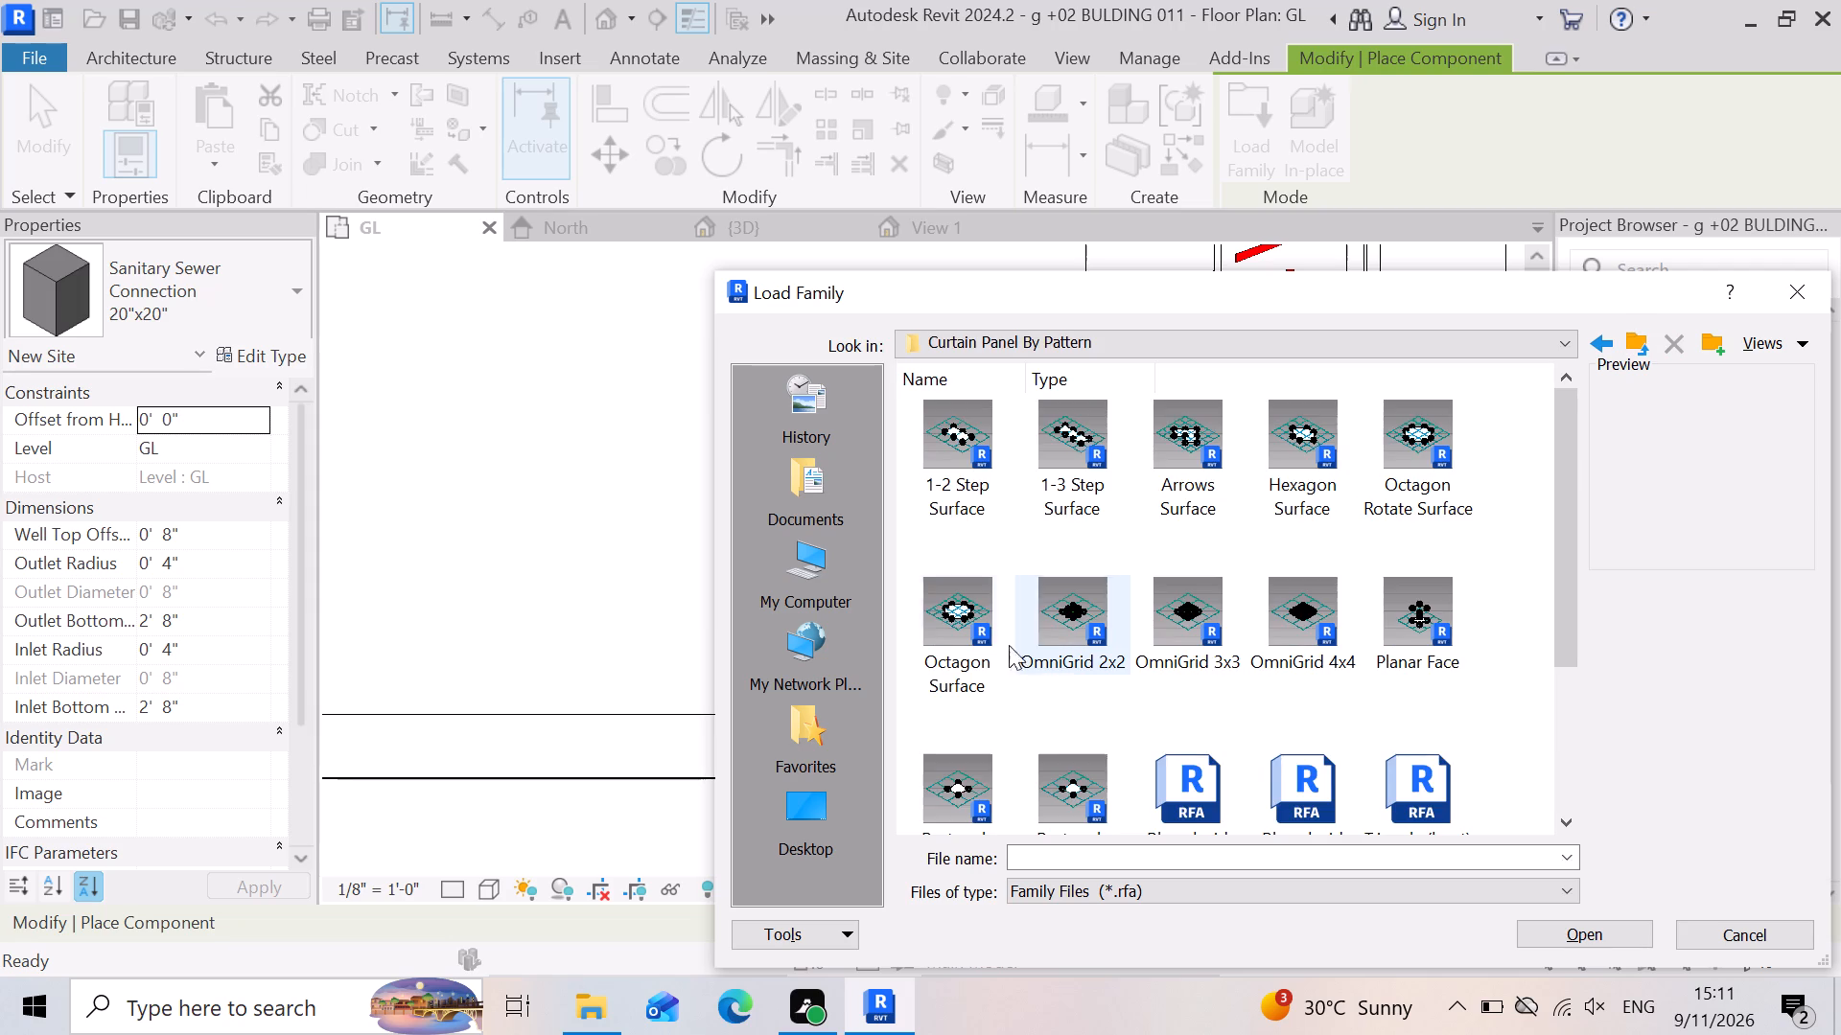
scroll(1354, 726, "down", 3)
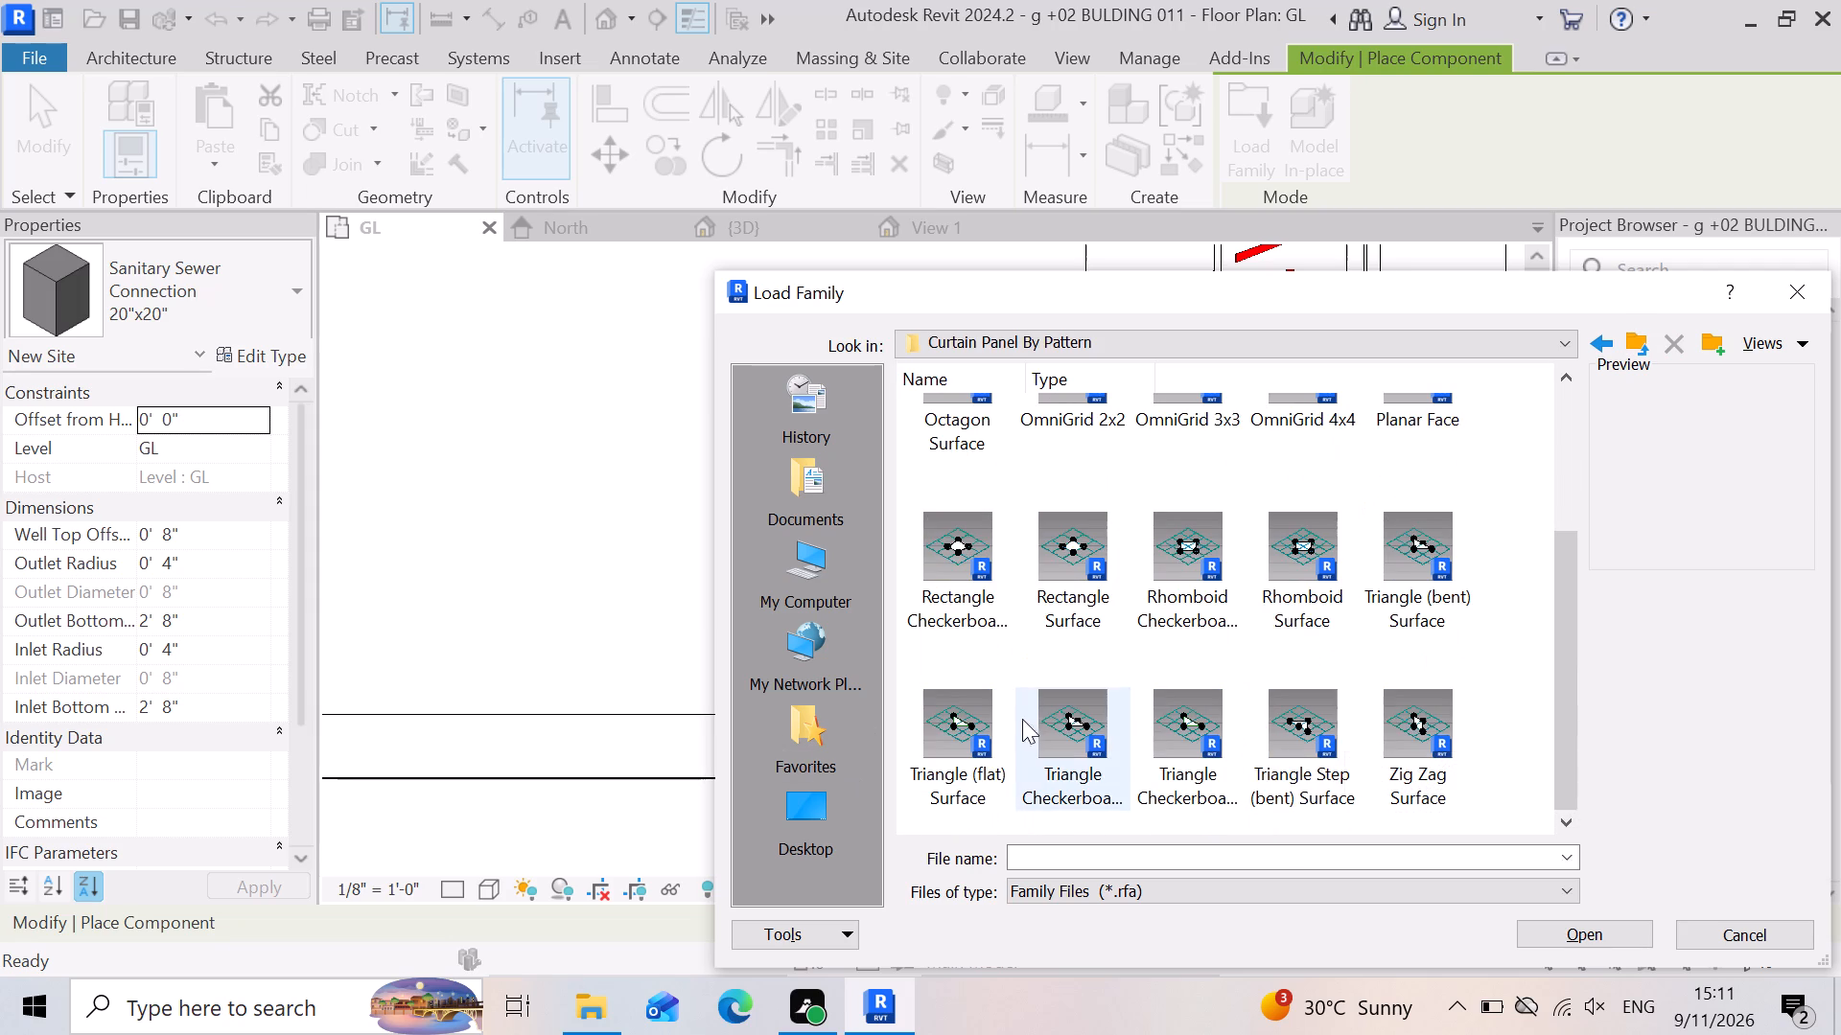
scroll(1008, 772, "up", 2)
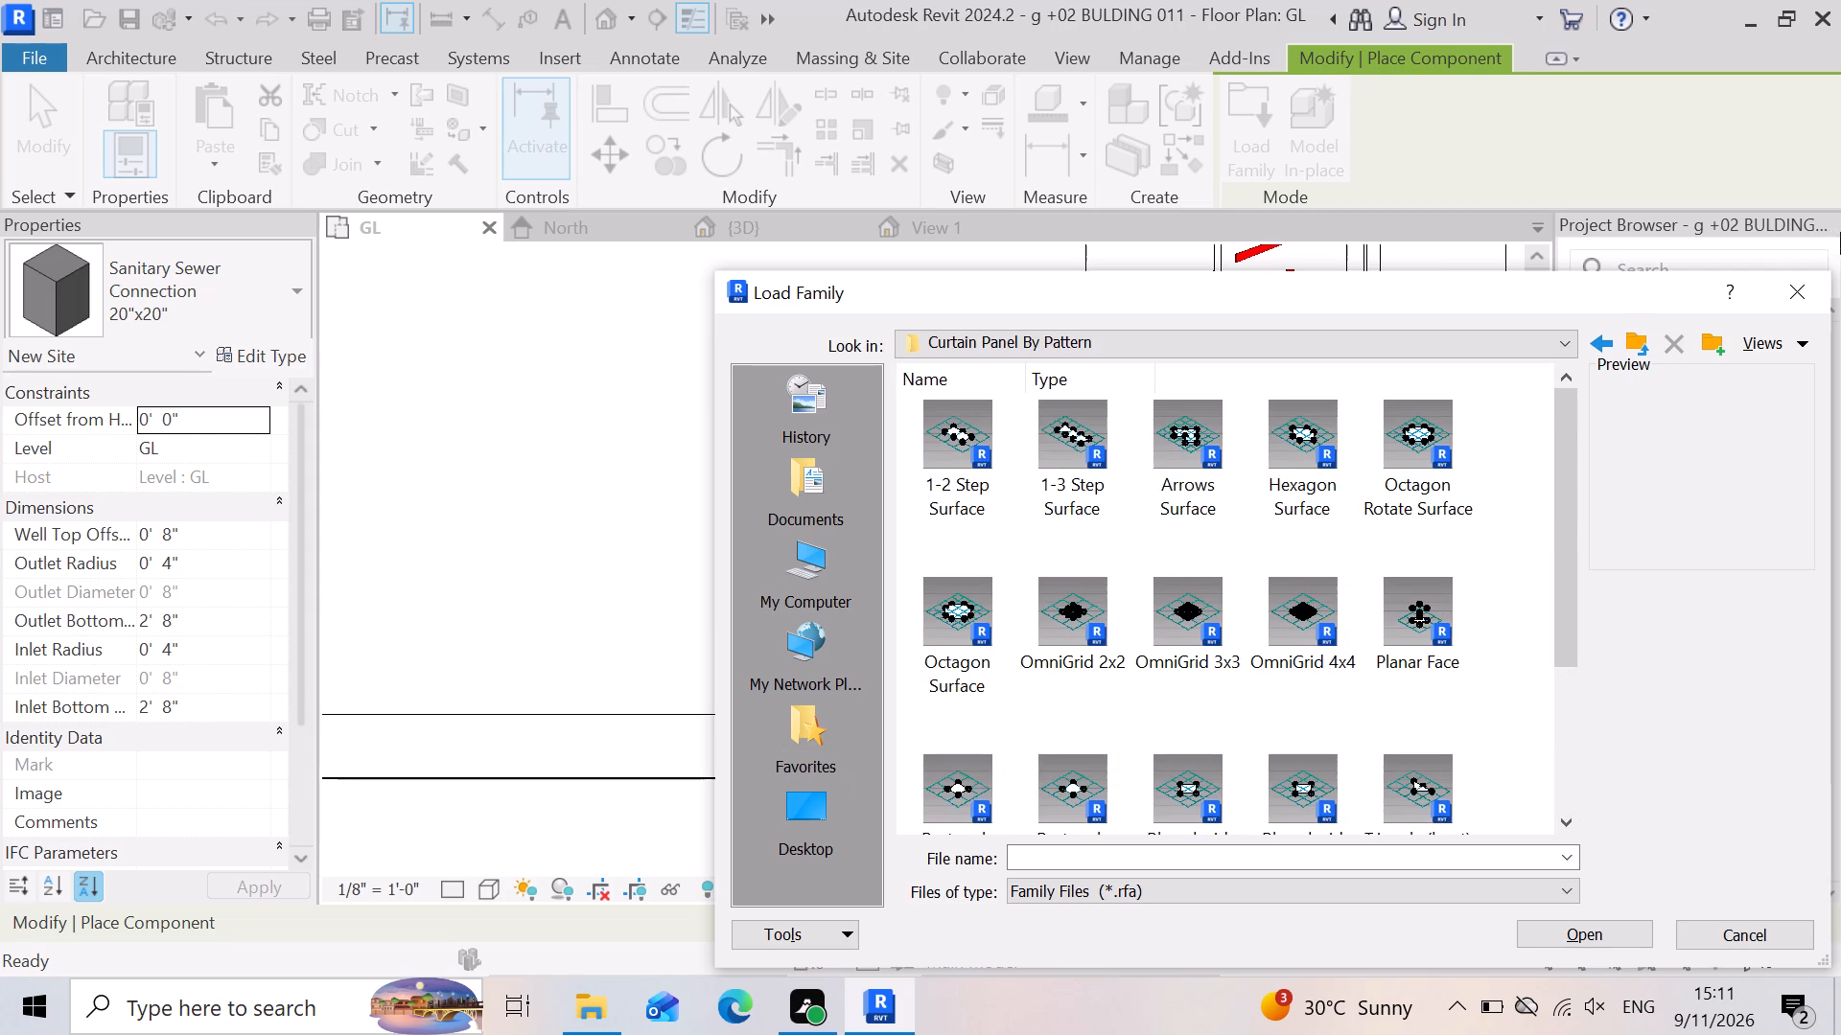
left_click(1600, 348)
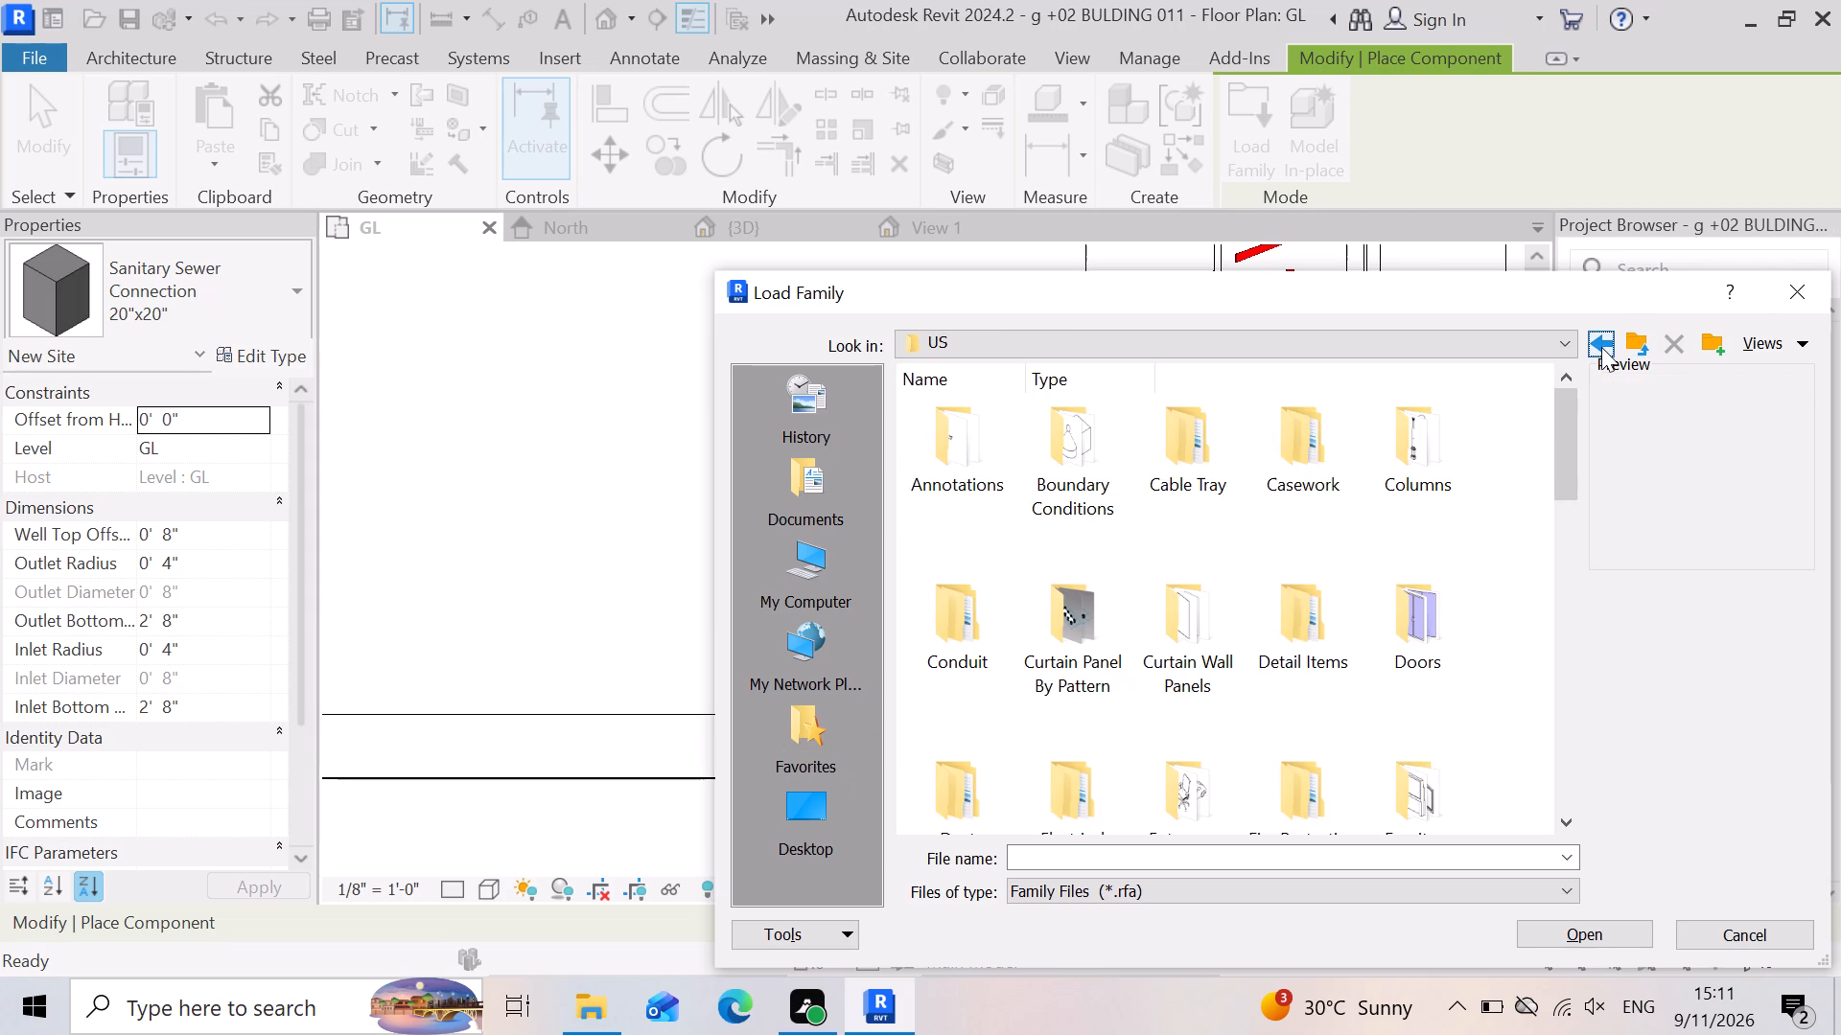
double_click(1193, 466)
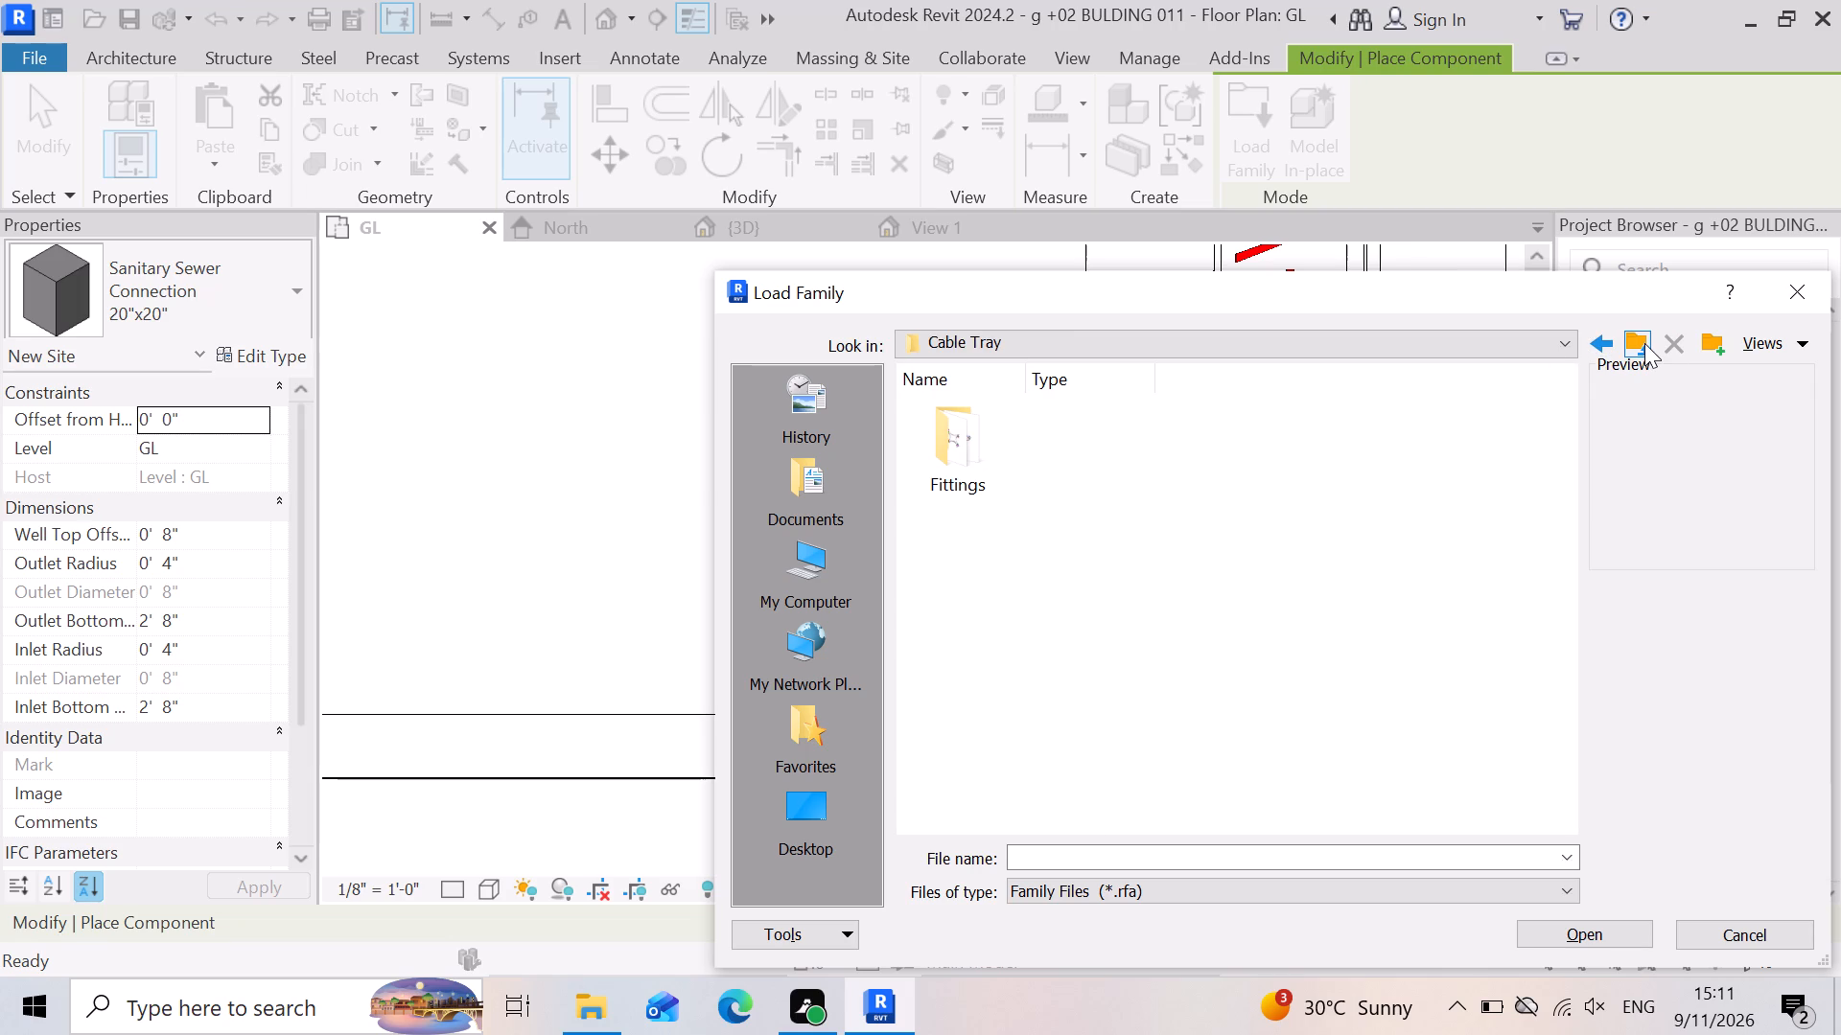
left_click(1644, 343)
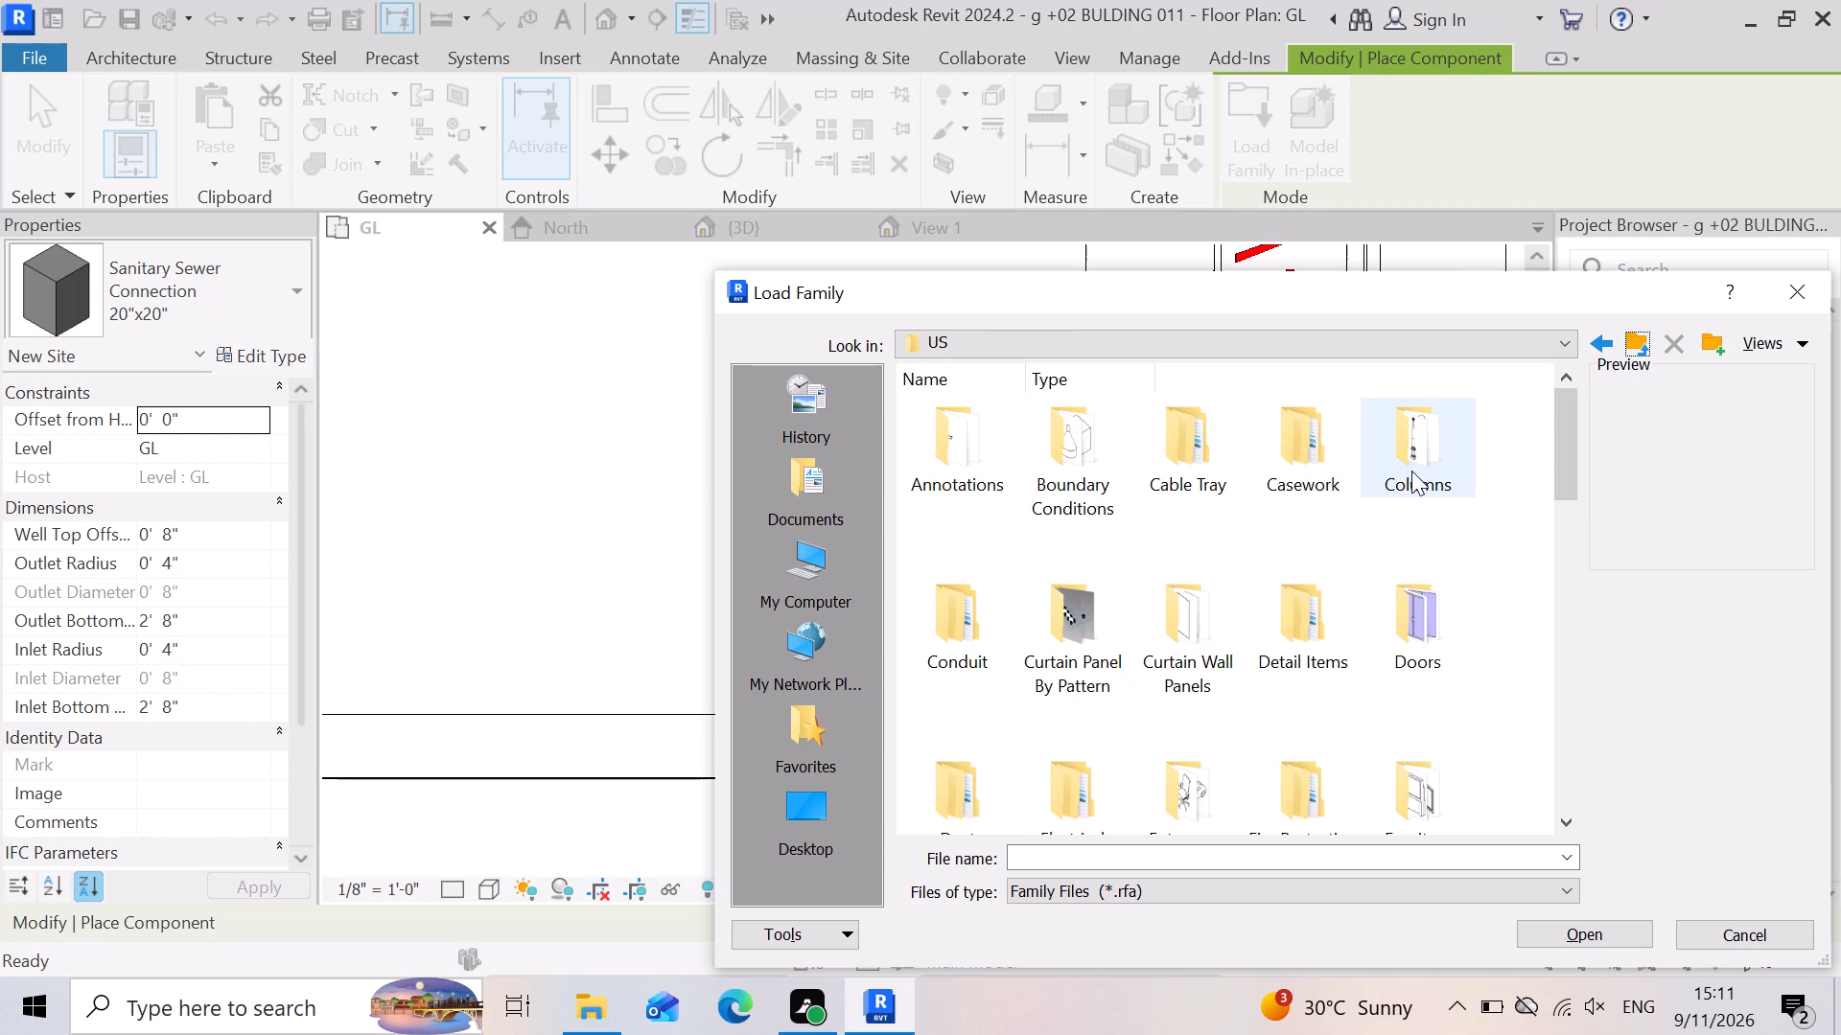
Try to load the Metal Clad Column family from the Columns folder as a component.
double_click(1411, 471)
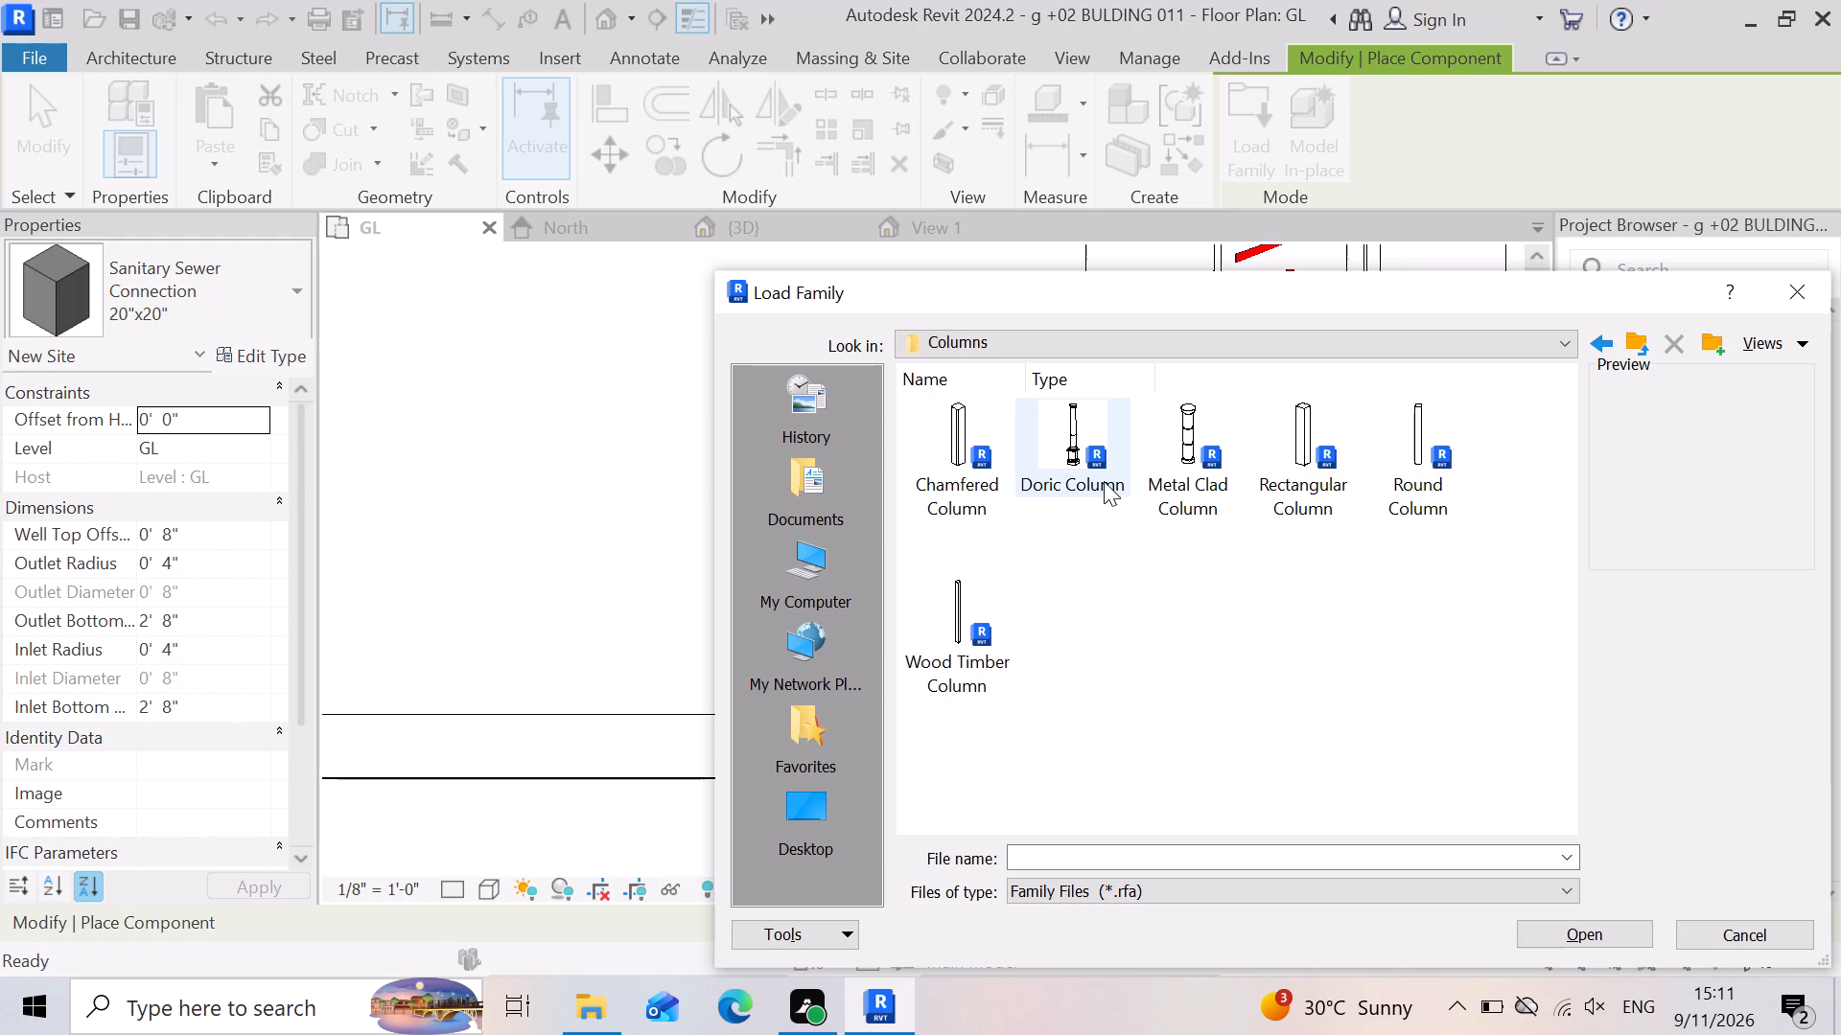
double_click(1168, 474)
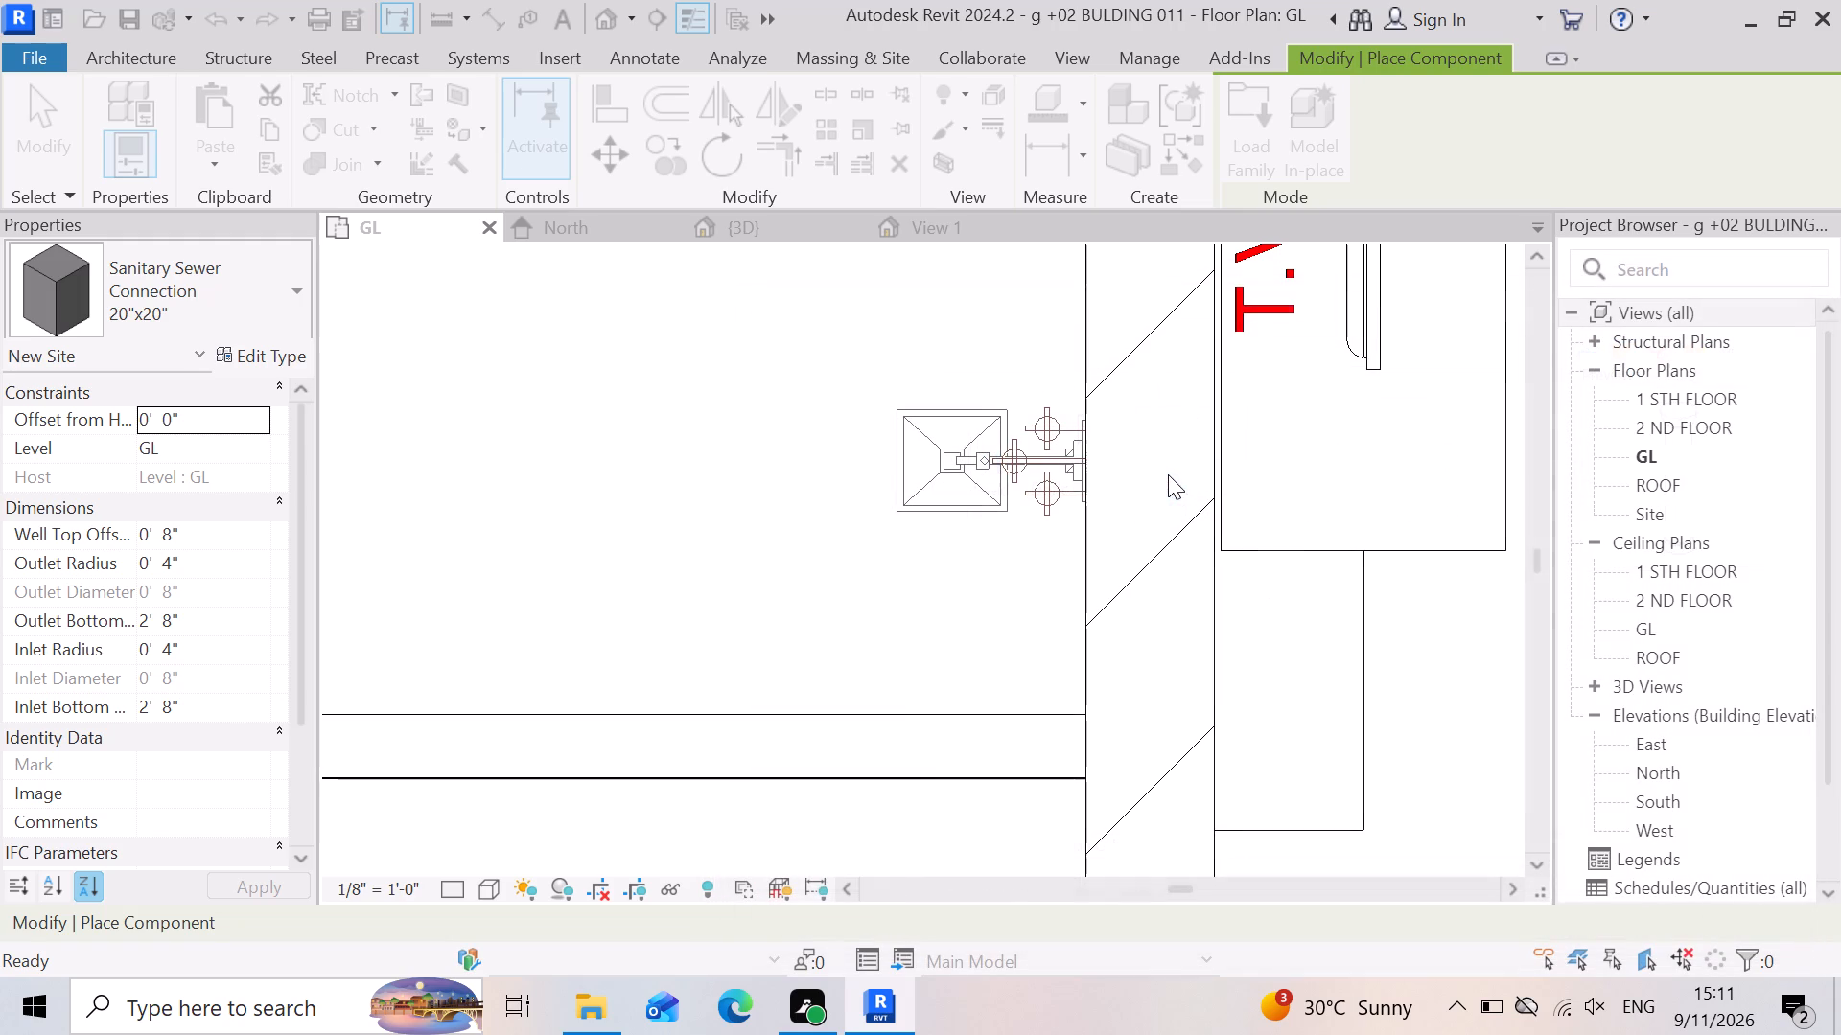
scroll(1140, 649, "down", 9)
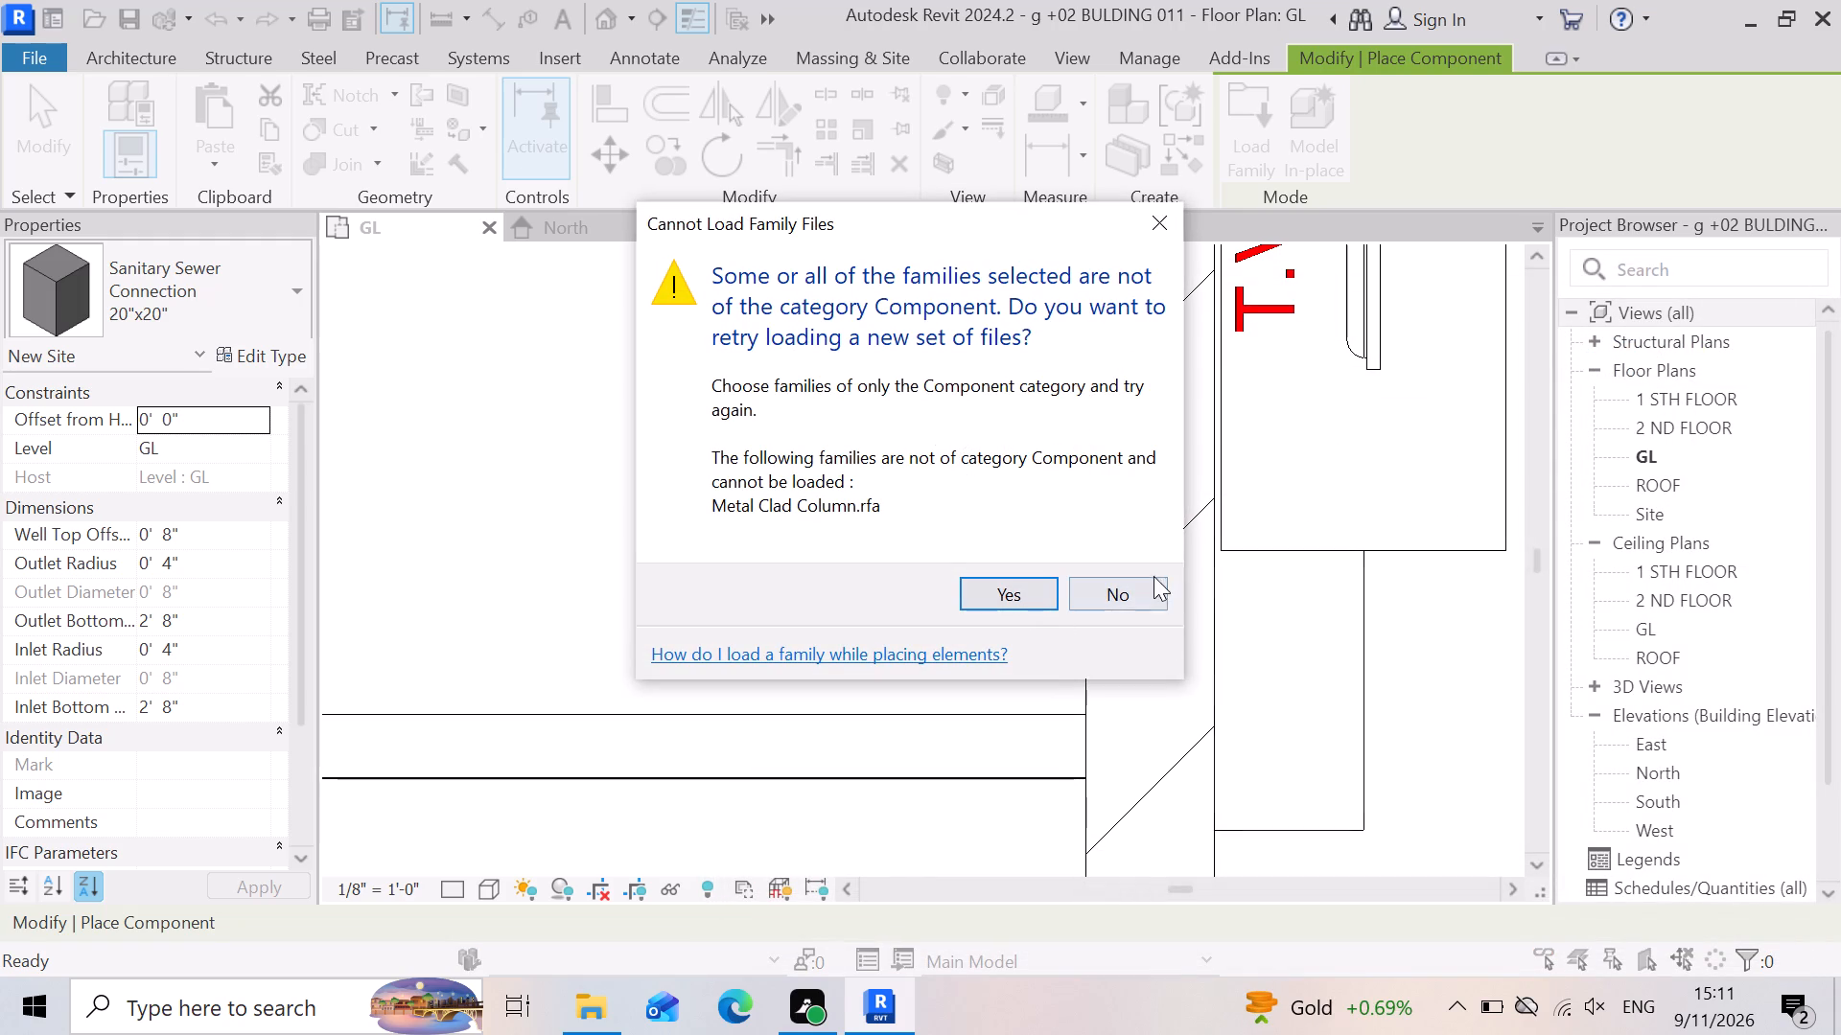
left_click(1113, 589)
Place a 20"x20" Sanitary Sewer Connection on each of the two gate pillars along the East Road frontage, about 15'-3" apart.
scroll(1198, 635, "down", 8)
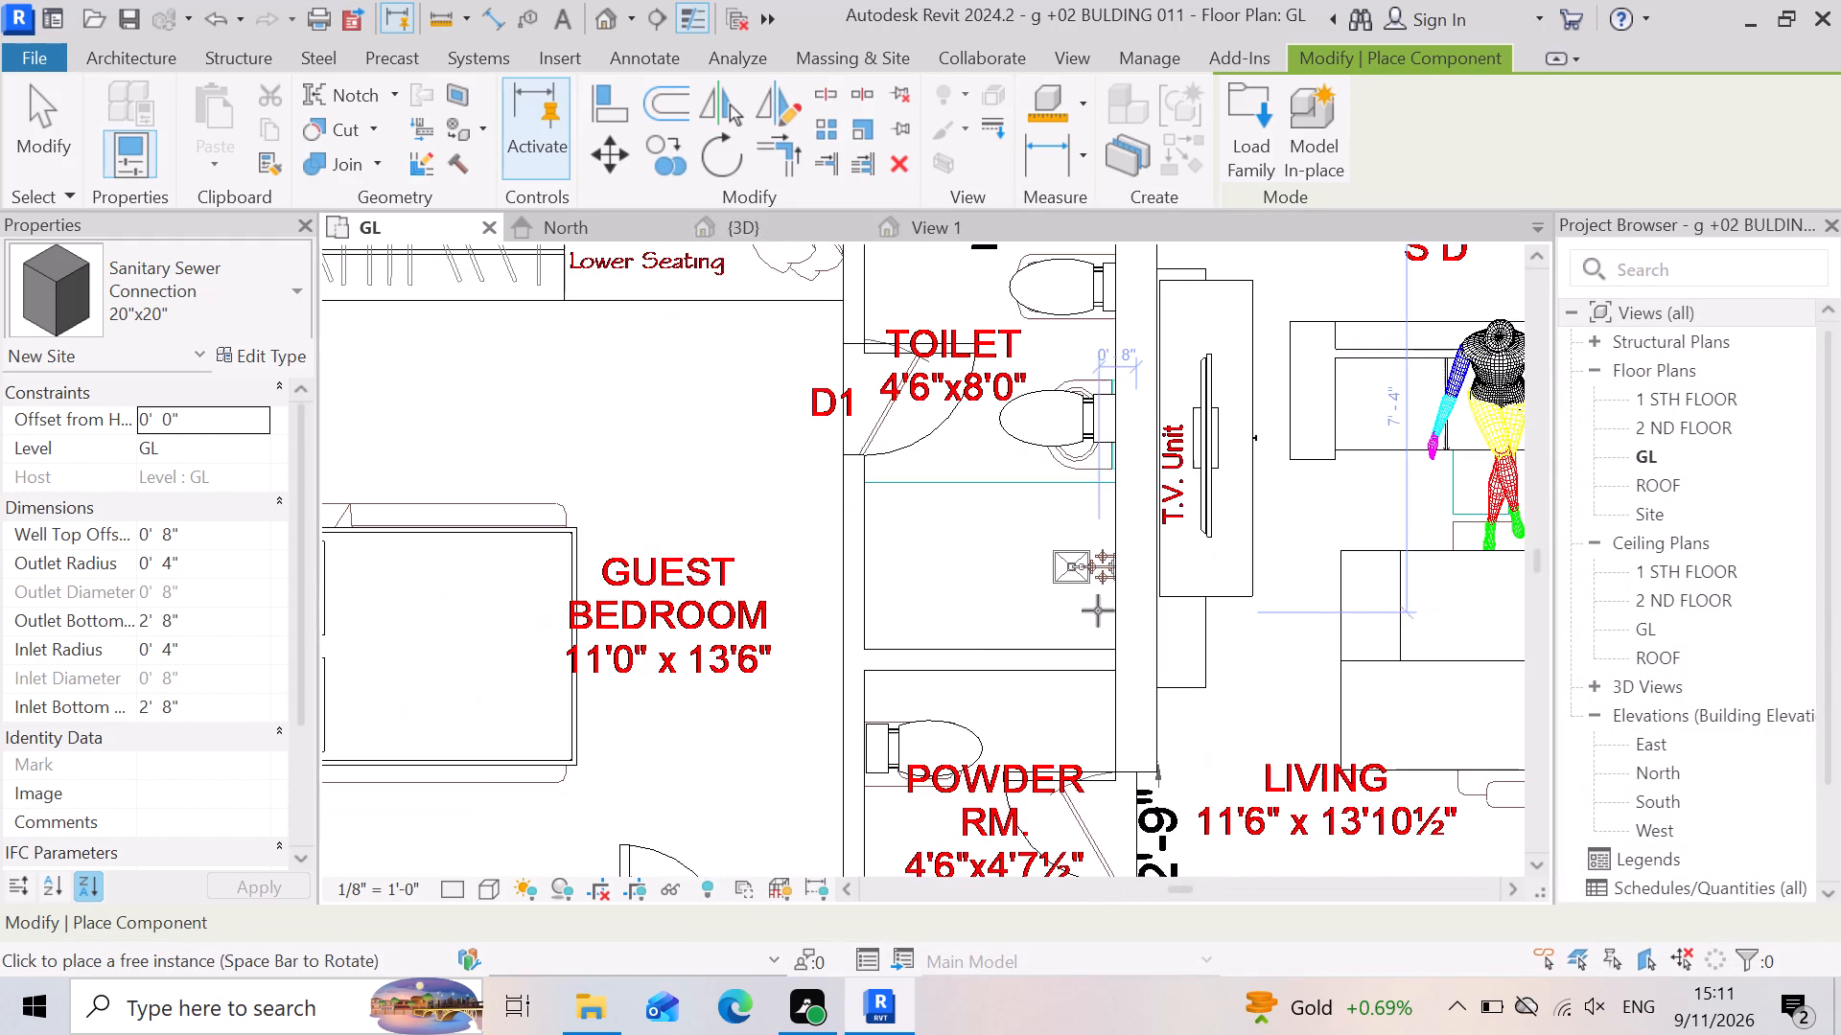
scroll(1035, 615, "down", 13)
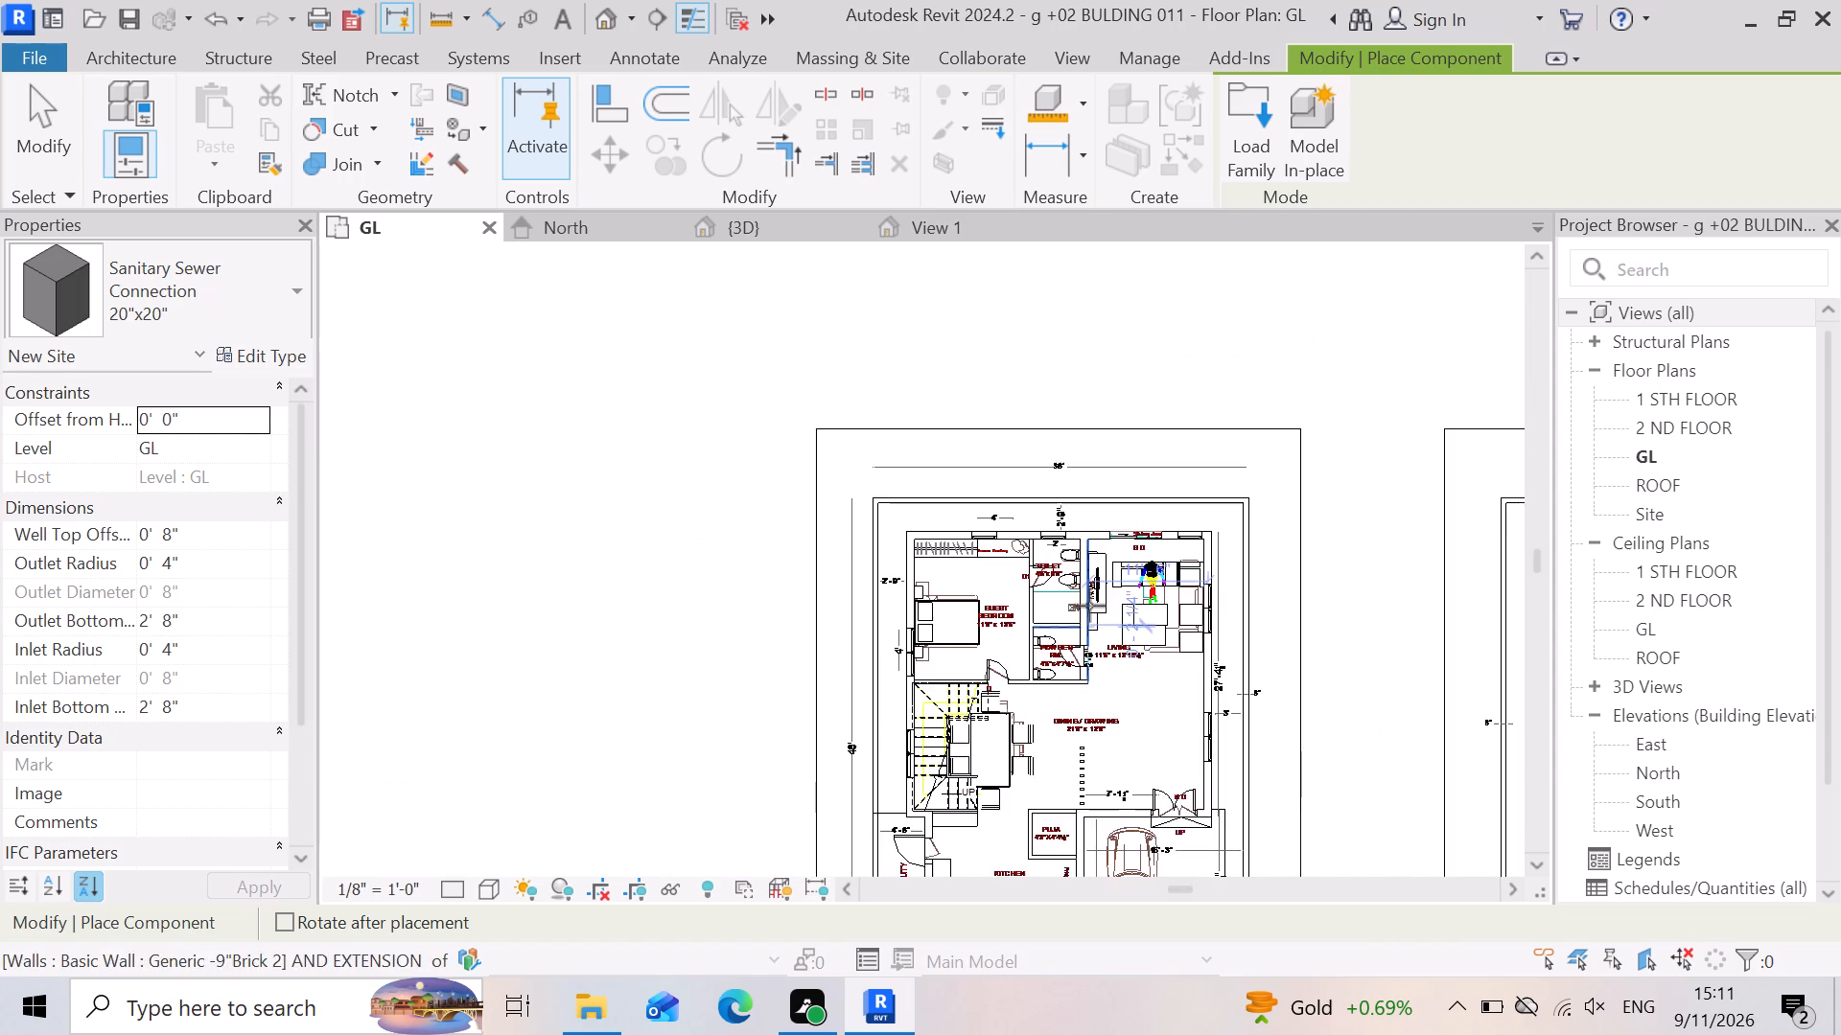
scroll(1089, 606, "down", 9)
scroll(1123, 812, "up", 7)
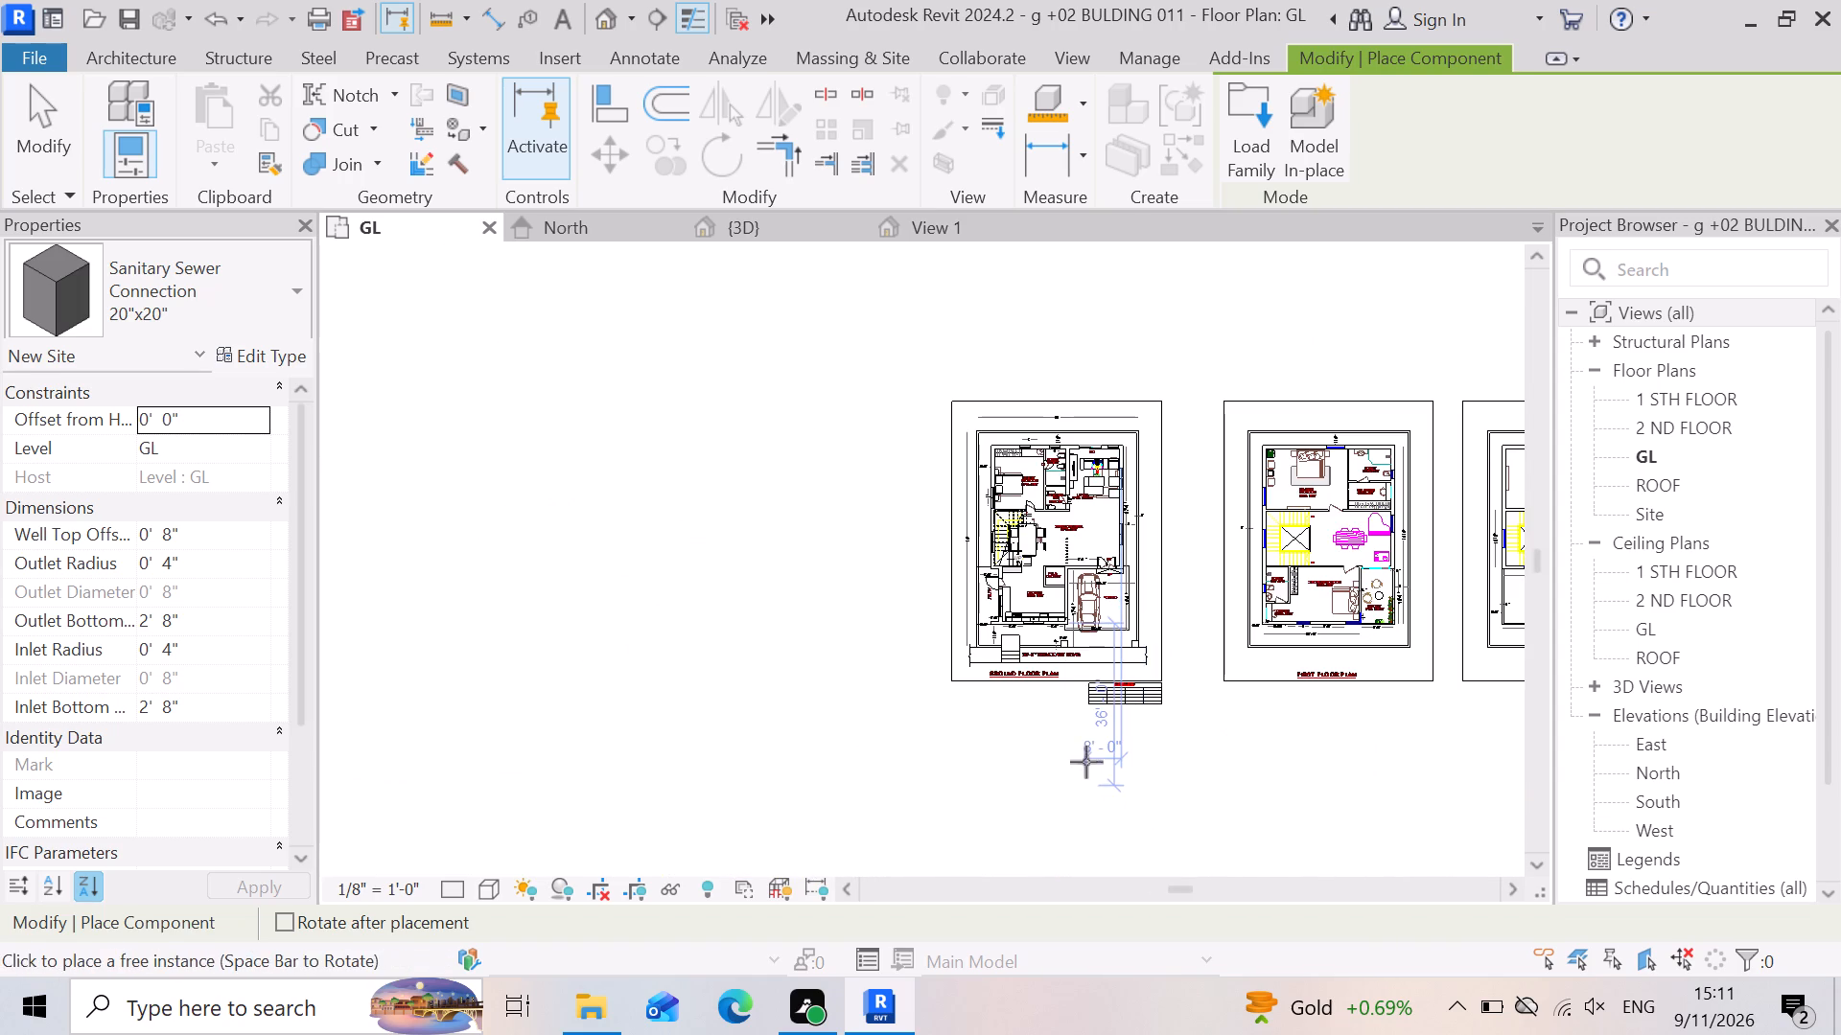
scroll(1084, 607, "up", 8)
scroll(970, 500, "up", 8)
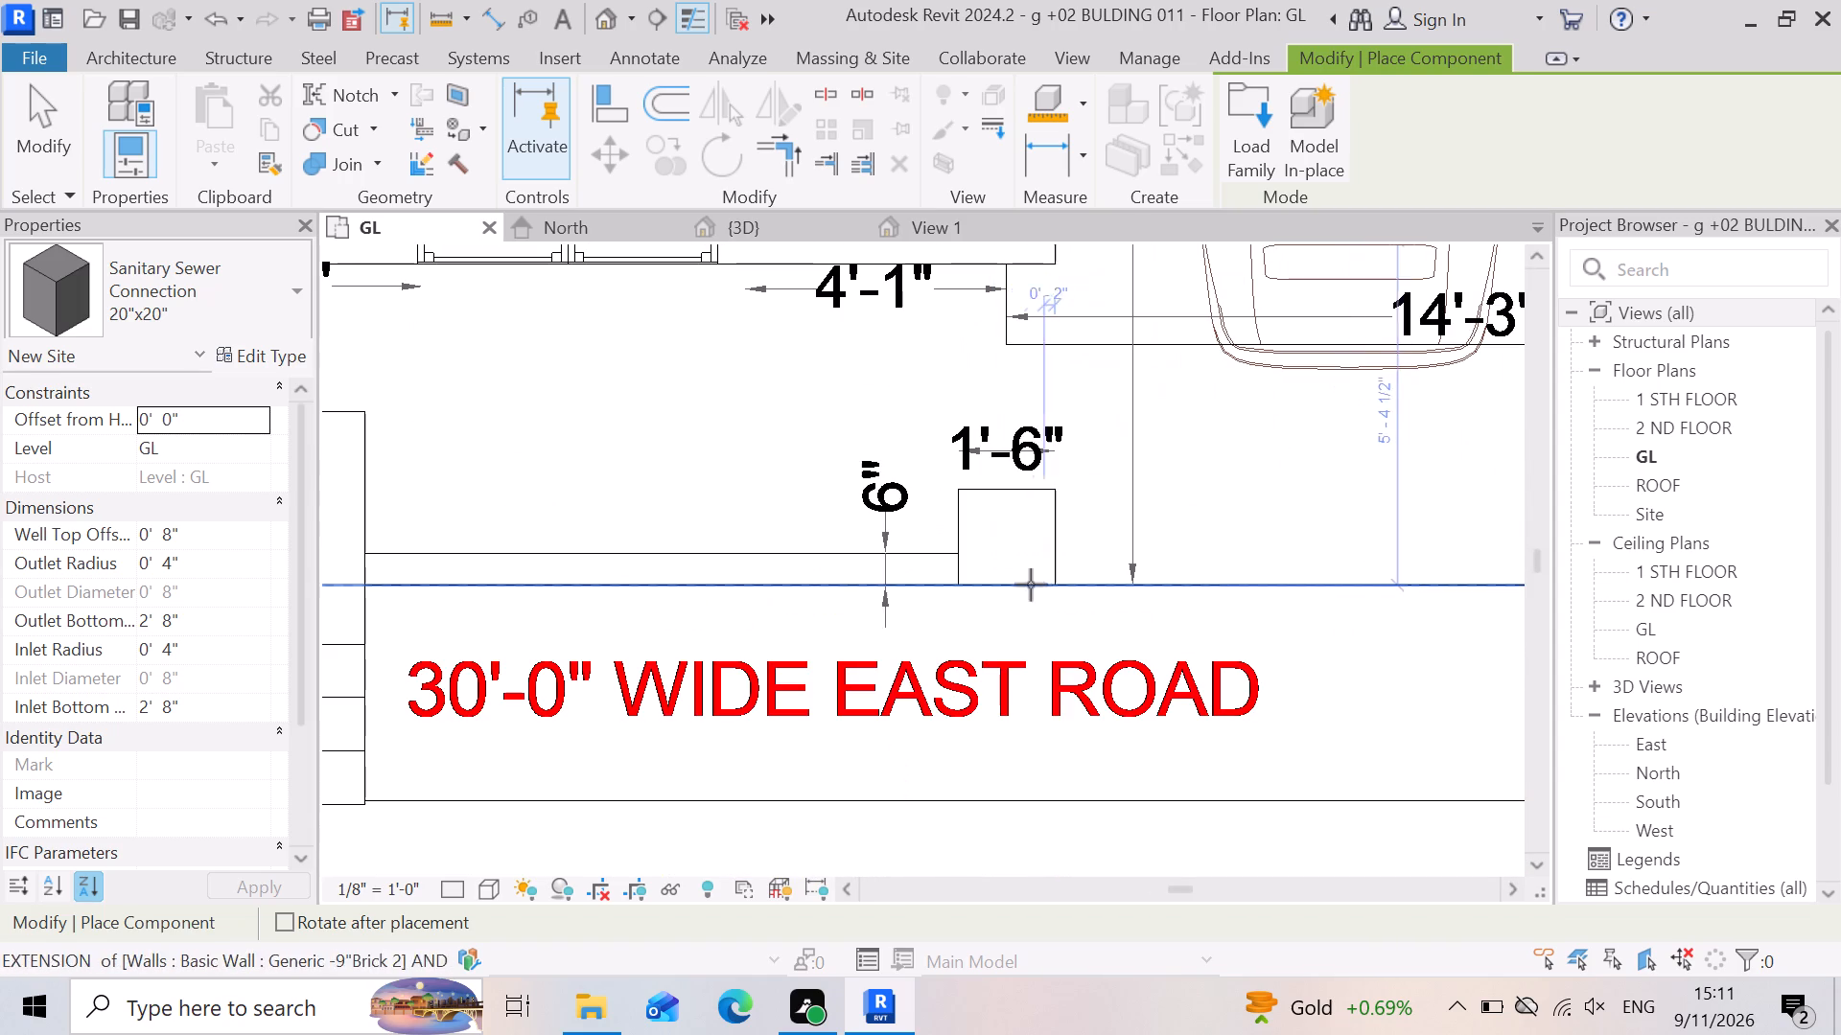
left_click(1008, 565)
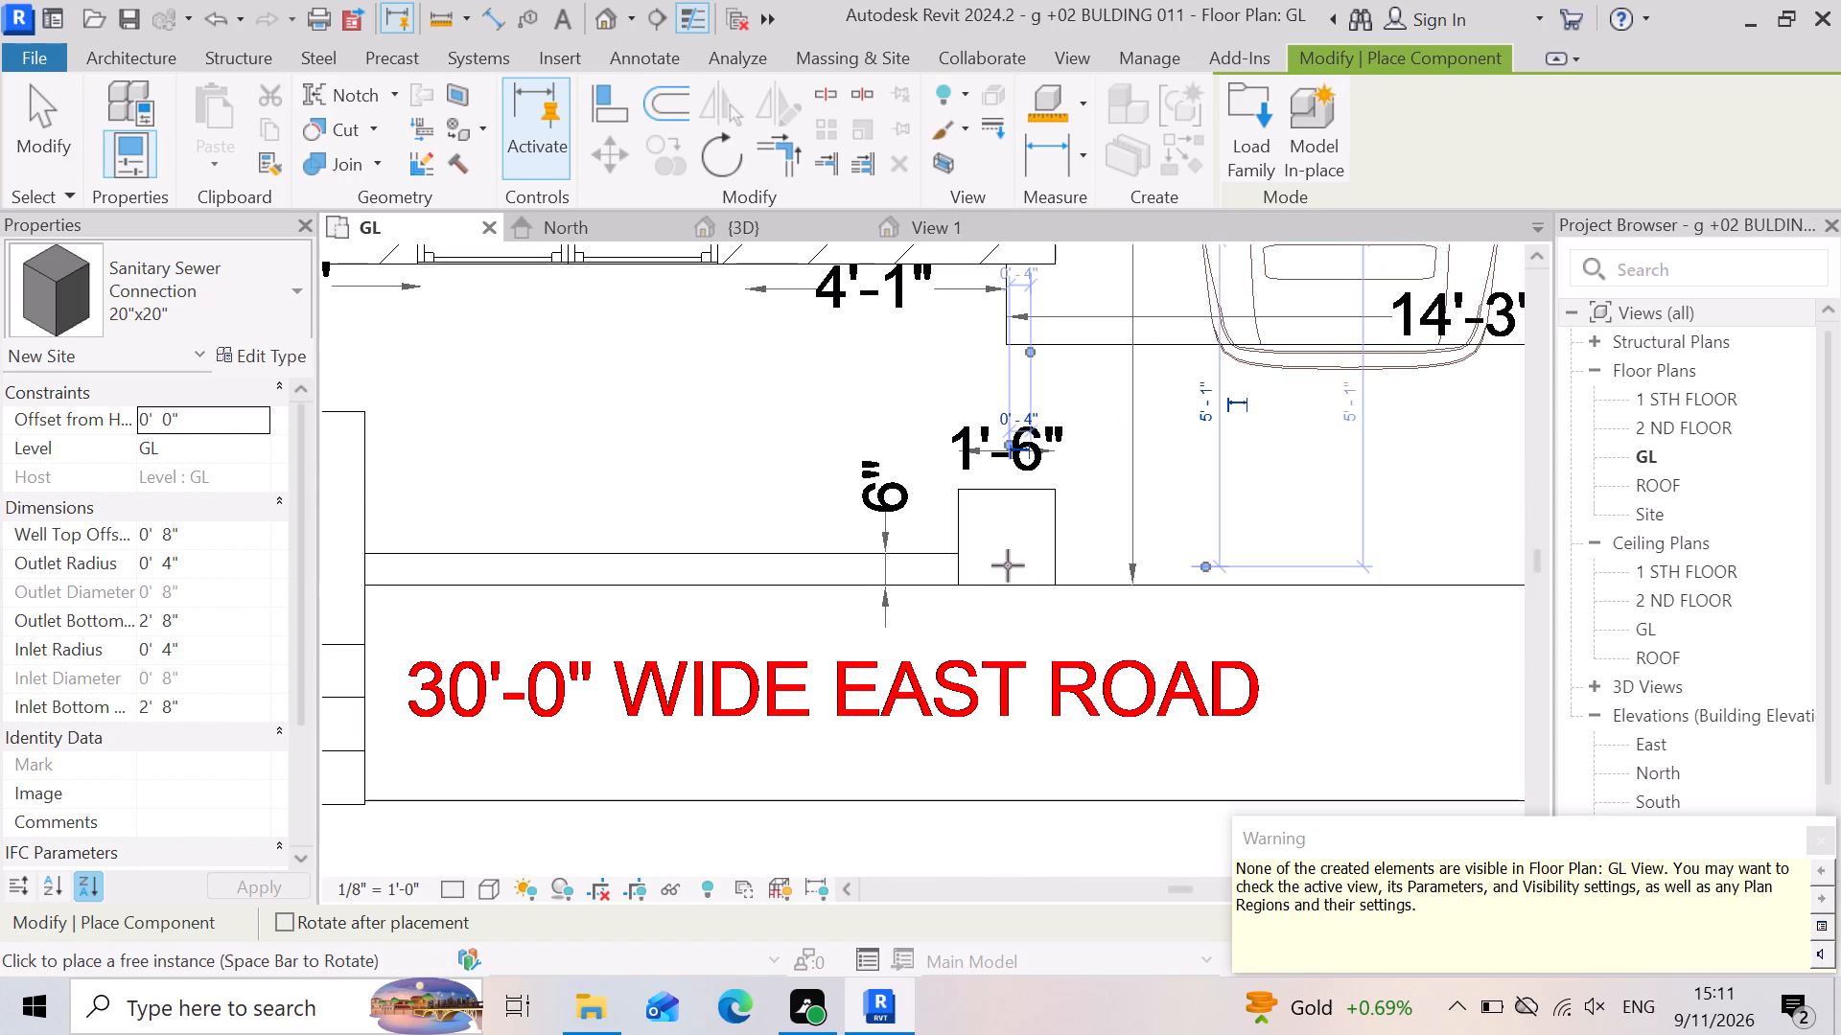
scroll(903, 603, "down", 5)
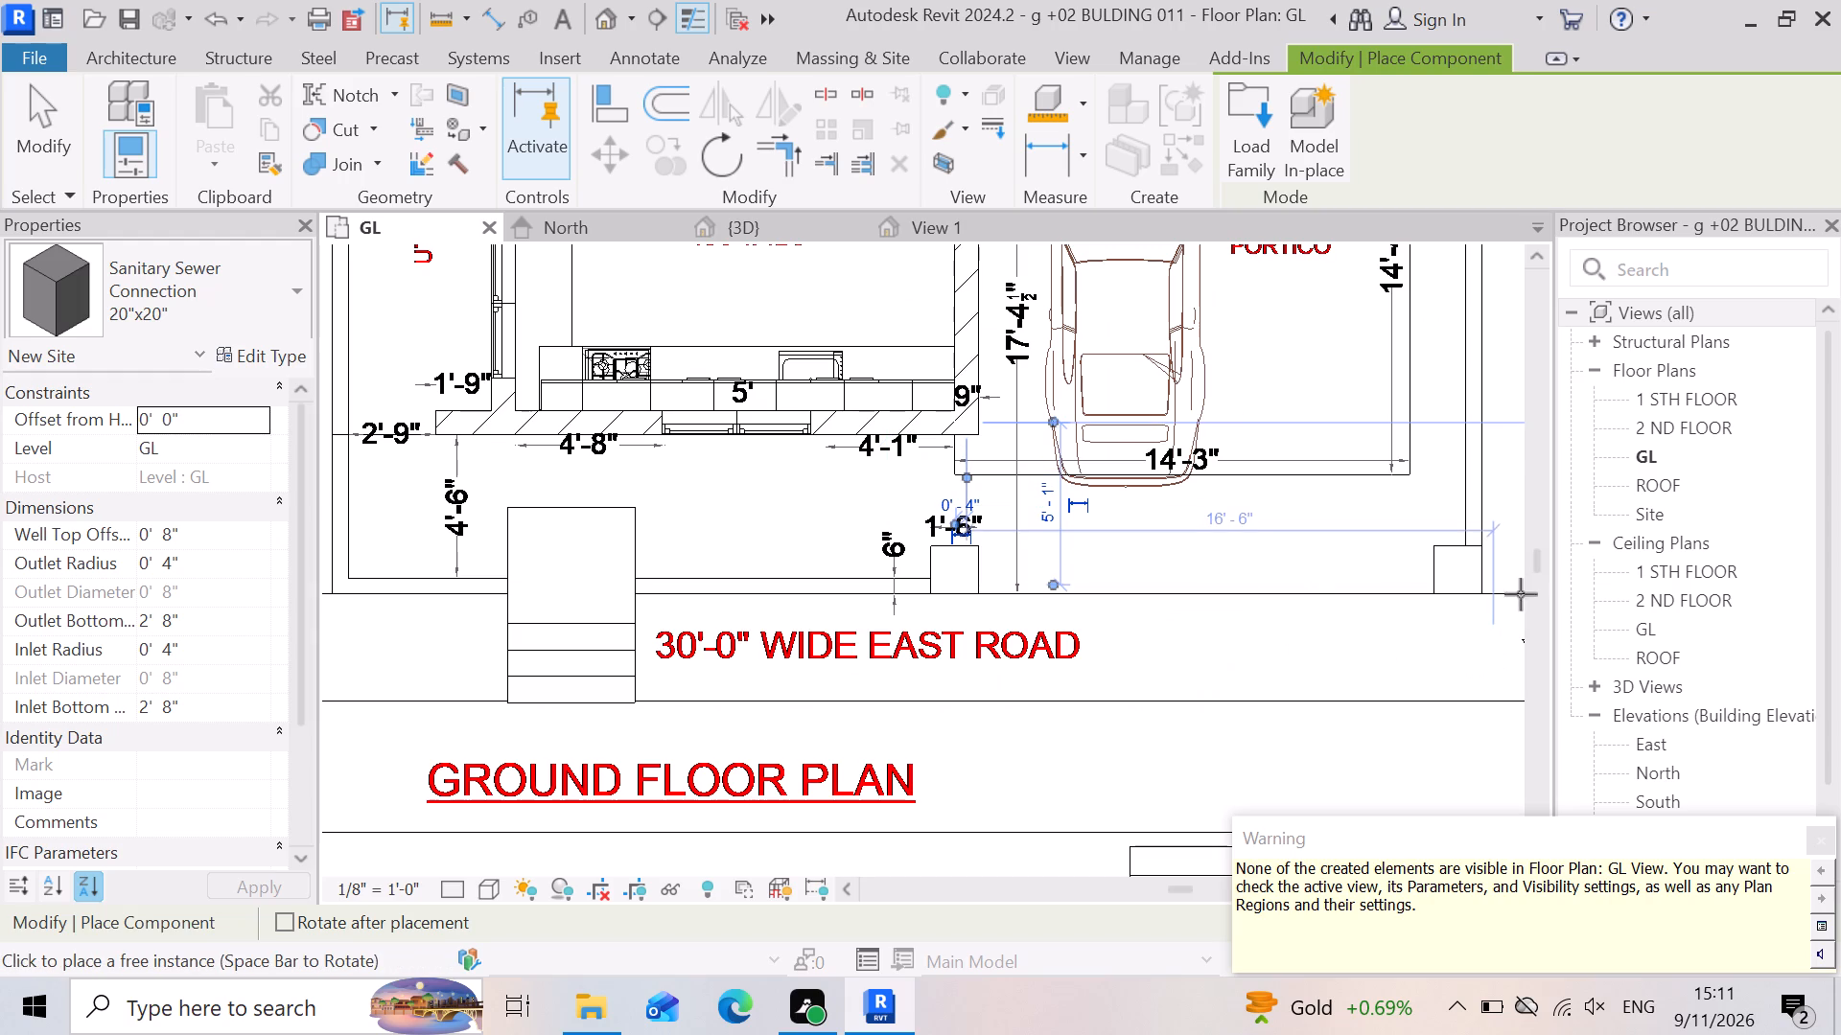
scroll(1453, 587, "up", 3)
left_click(1456, 570)
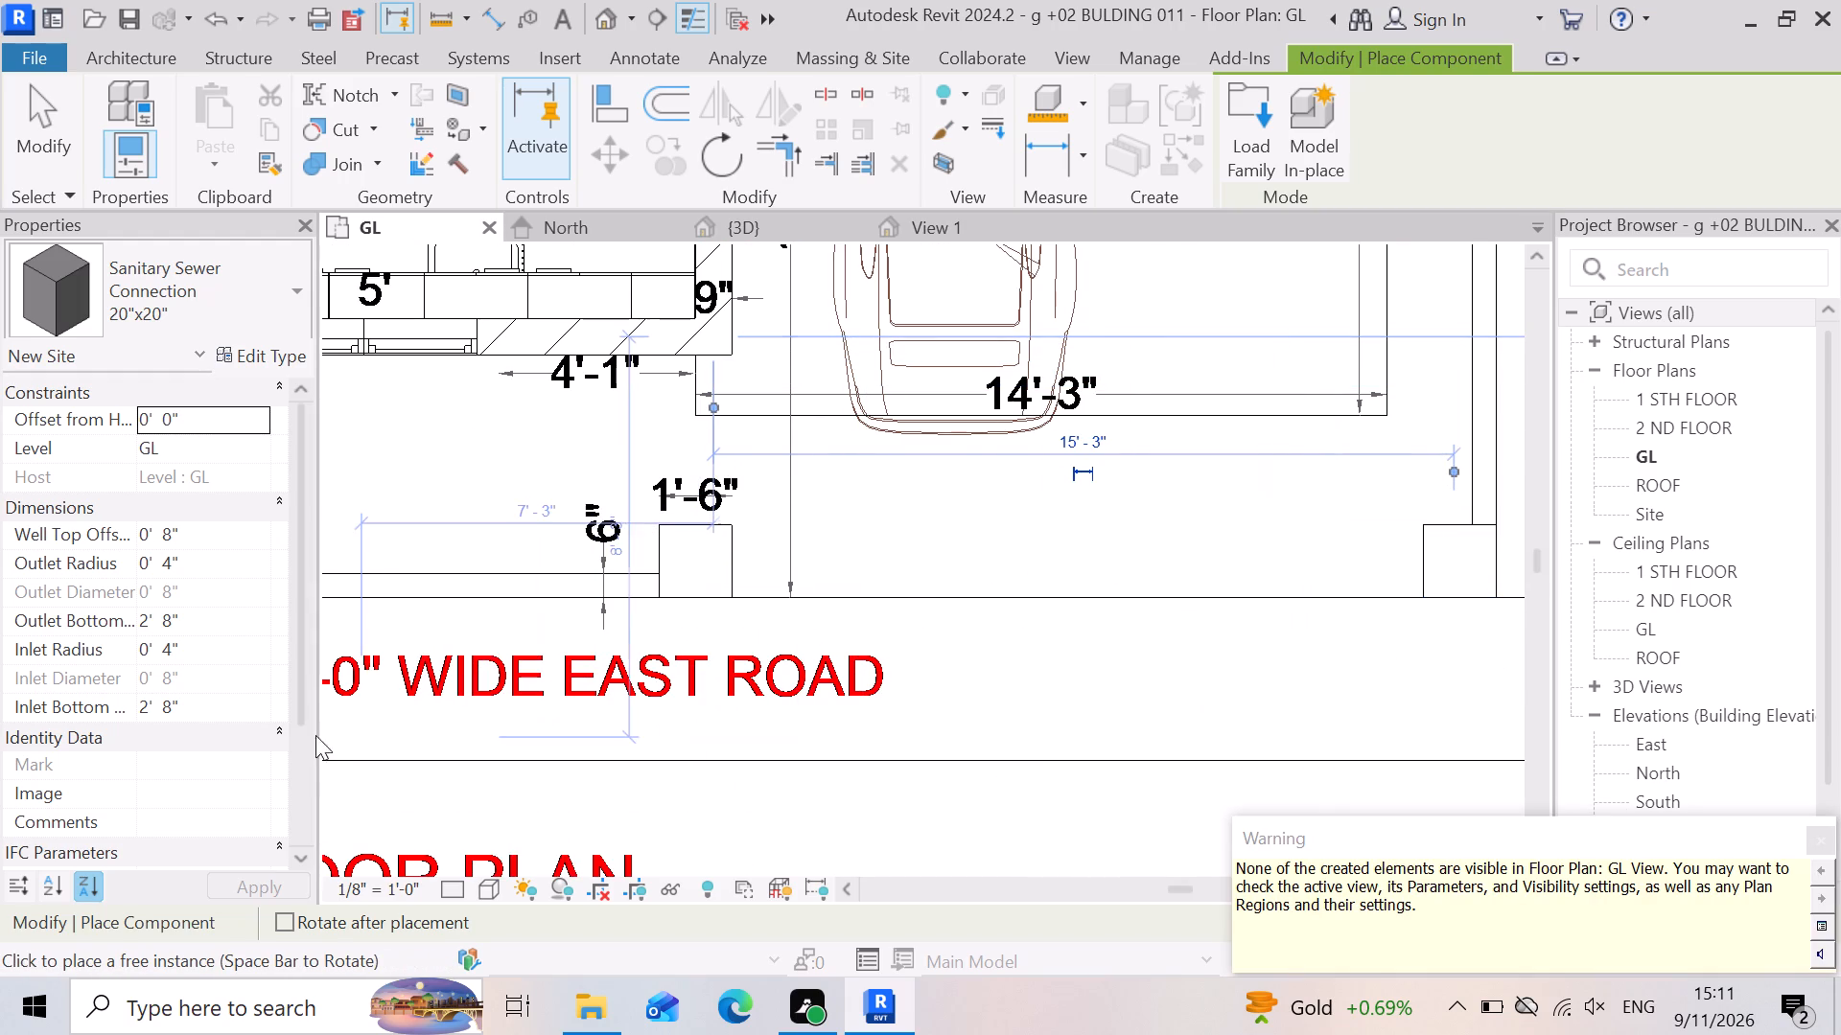
Examine the Sanitary Sewer Connections placed at the front gate pillars in the {3D} view.
left_click(805, 241)
scroll(930, 660, "down", 10)
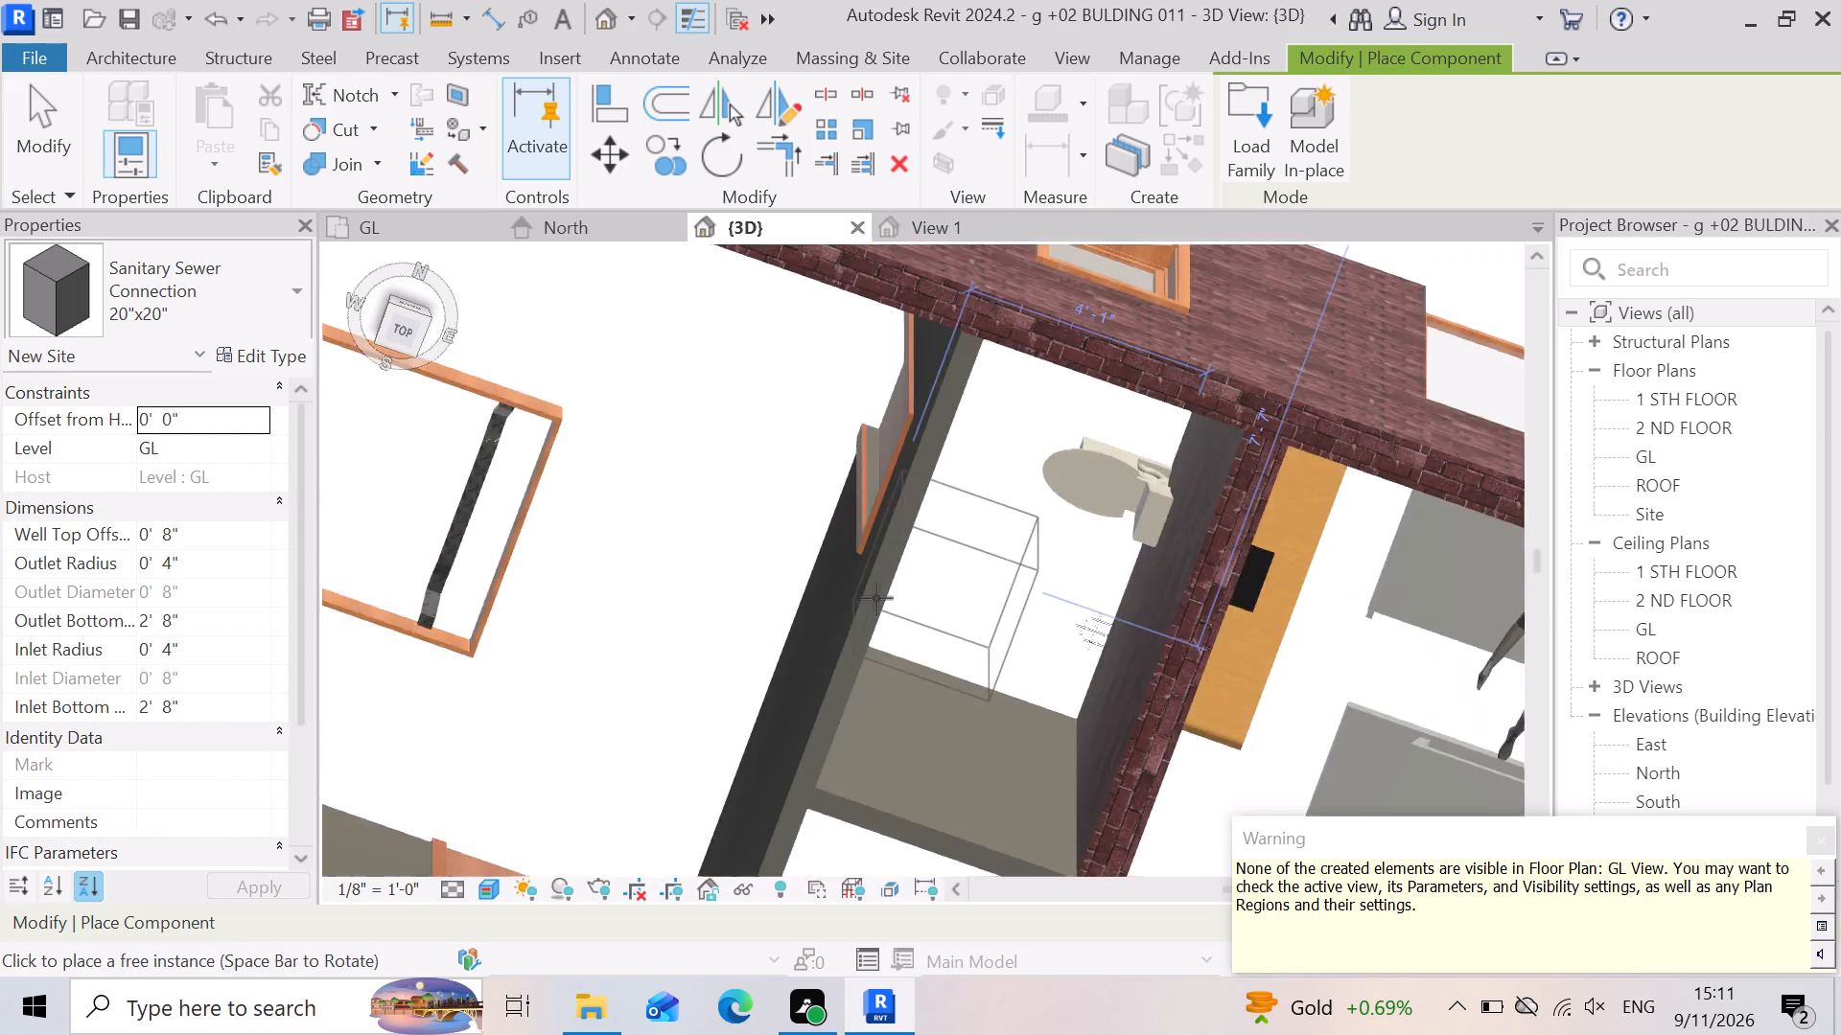
scroll(876, 598, "down", 9)
scroll(1119, 614, "down", 2)
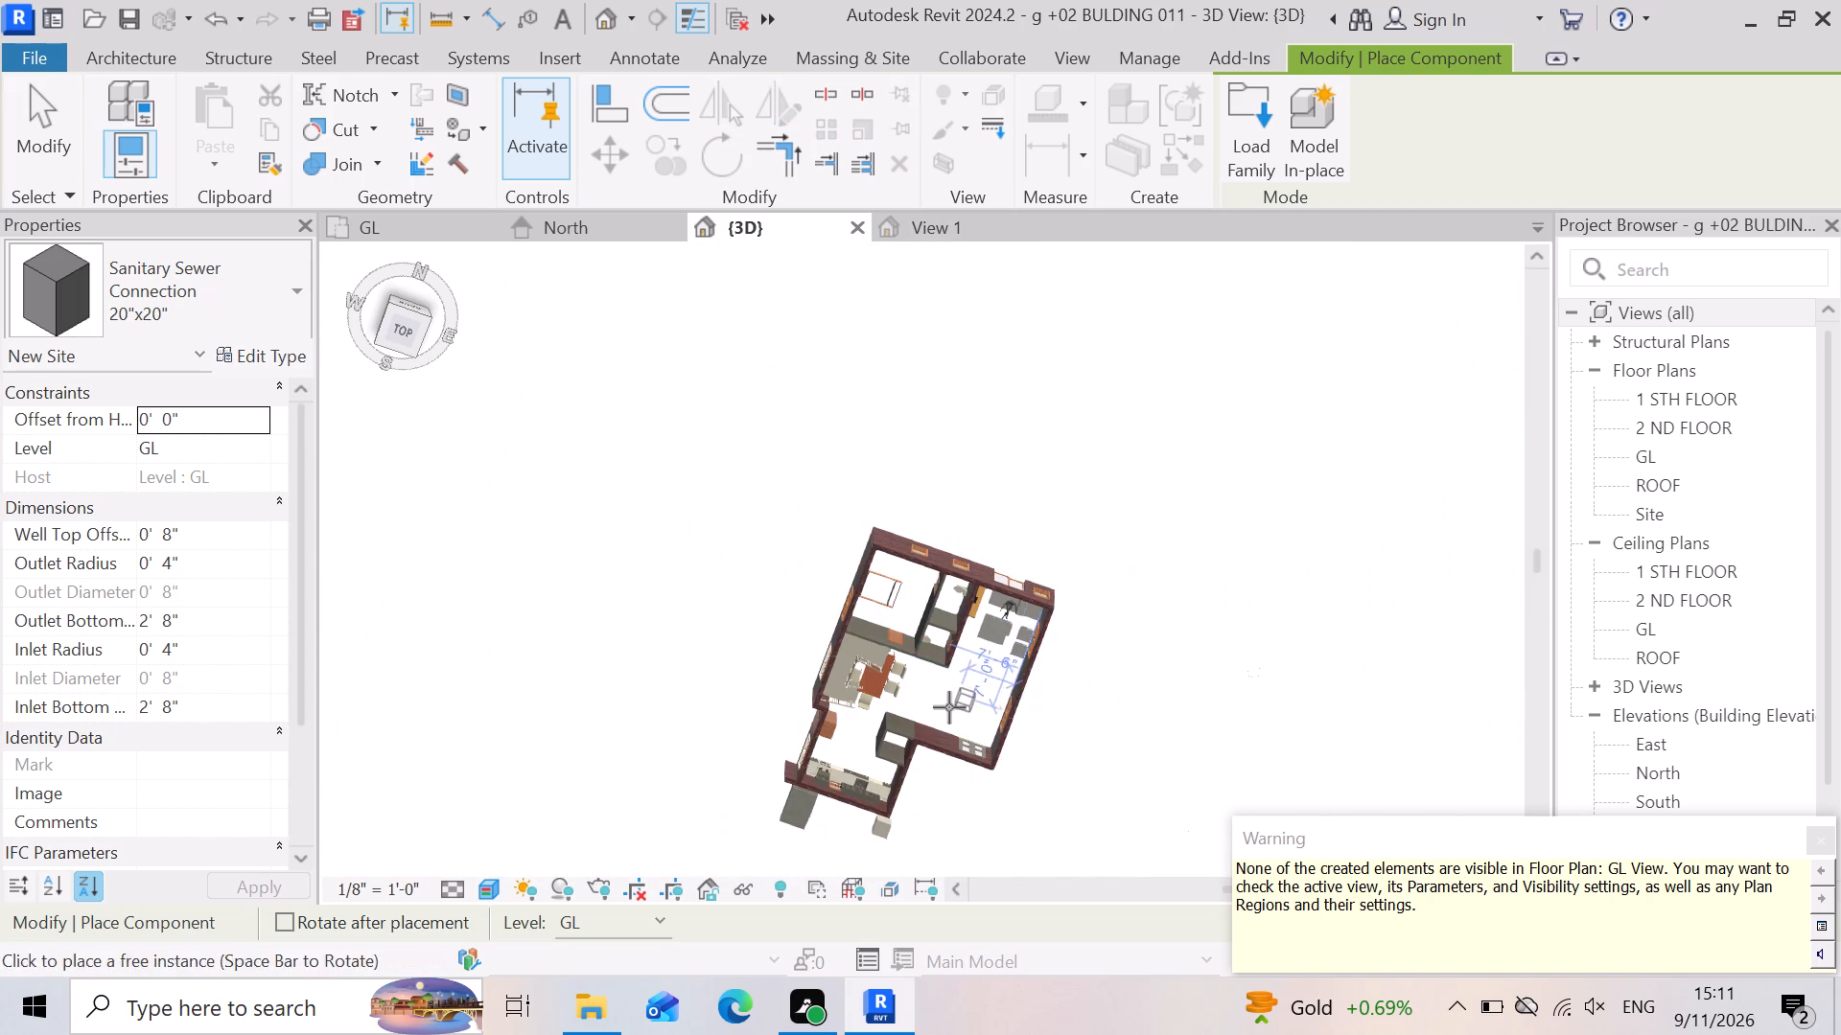
middle_click_drag(851, 709, 851, 664, "shift")
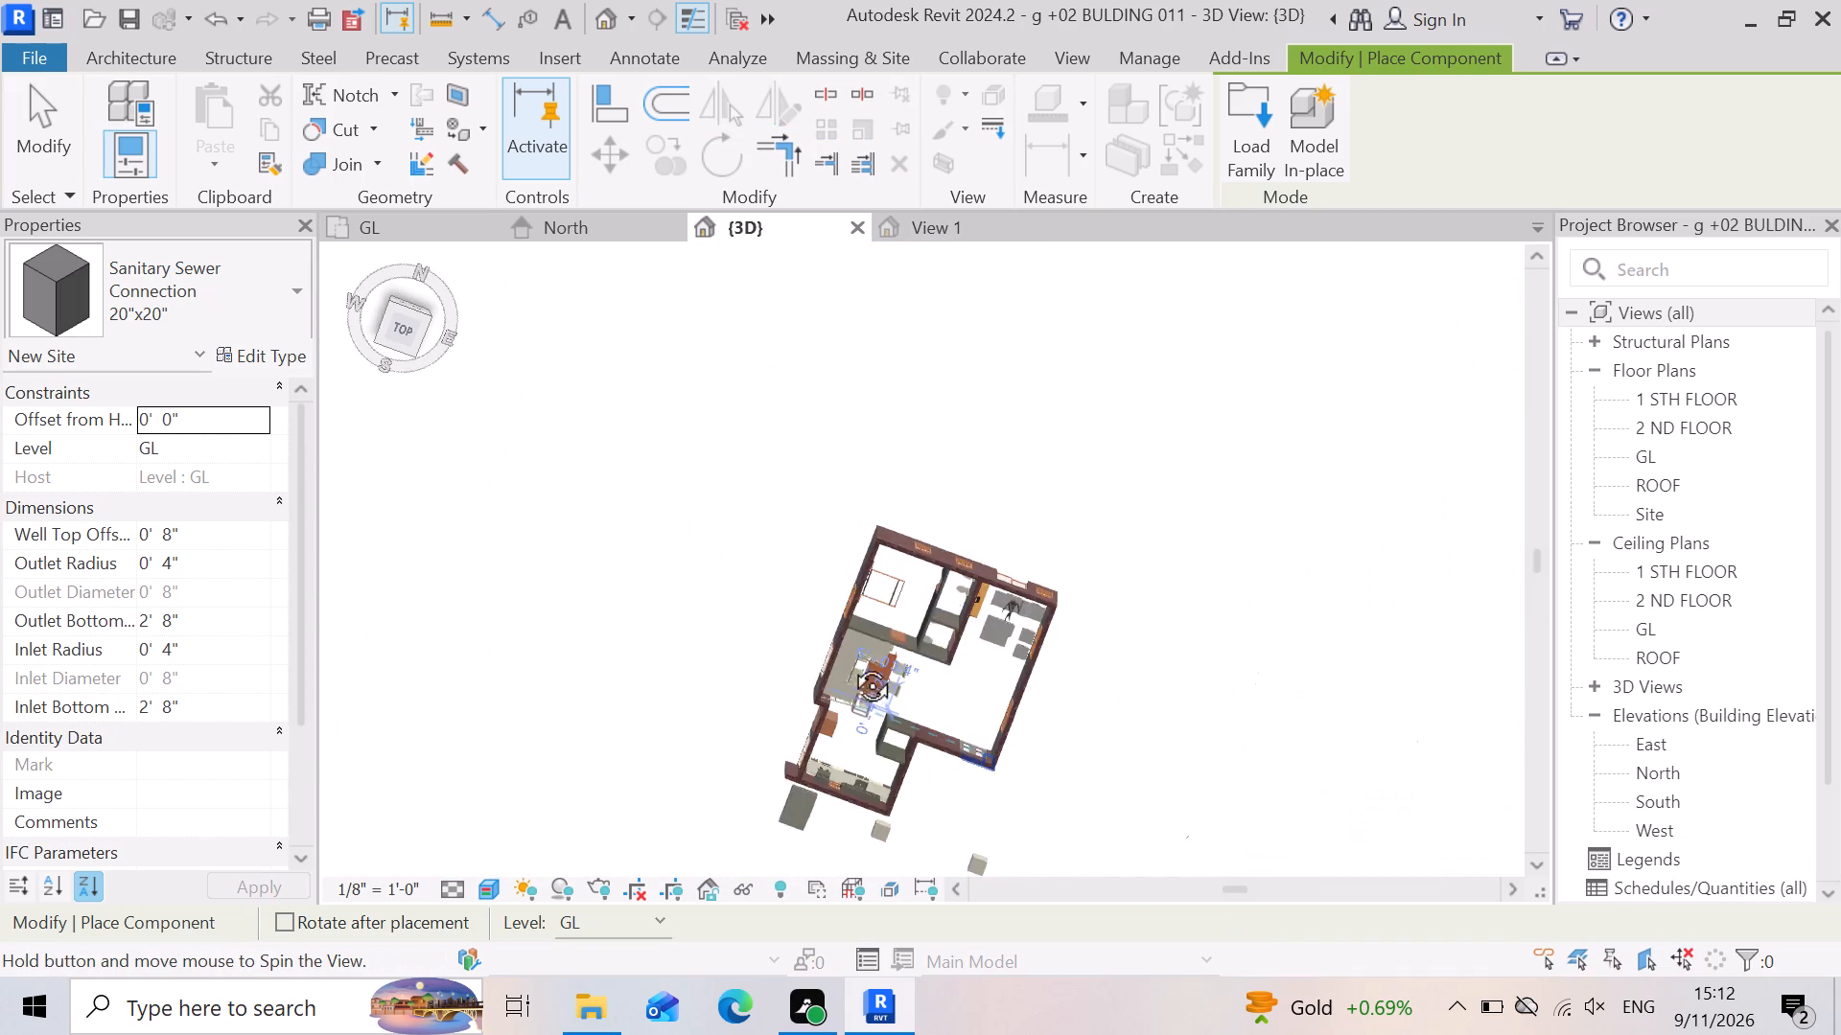
middle_click_drag(851, 664, 892, 511, "shift")
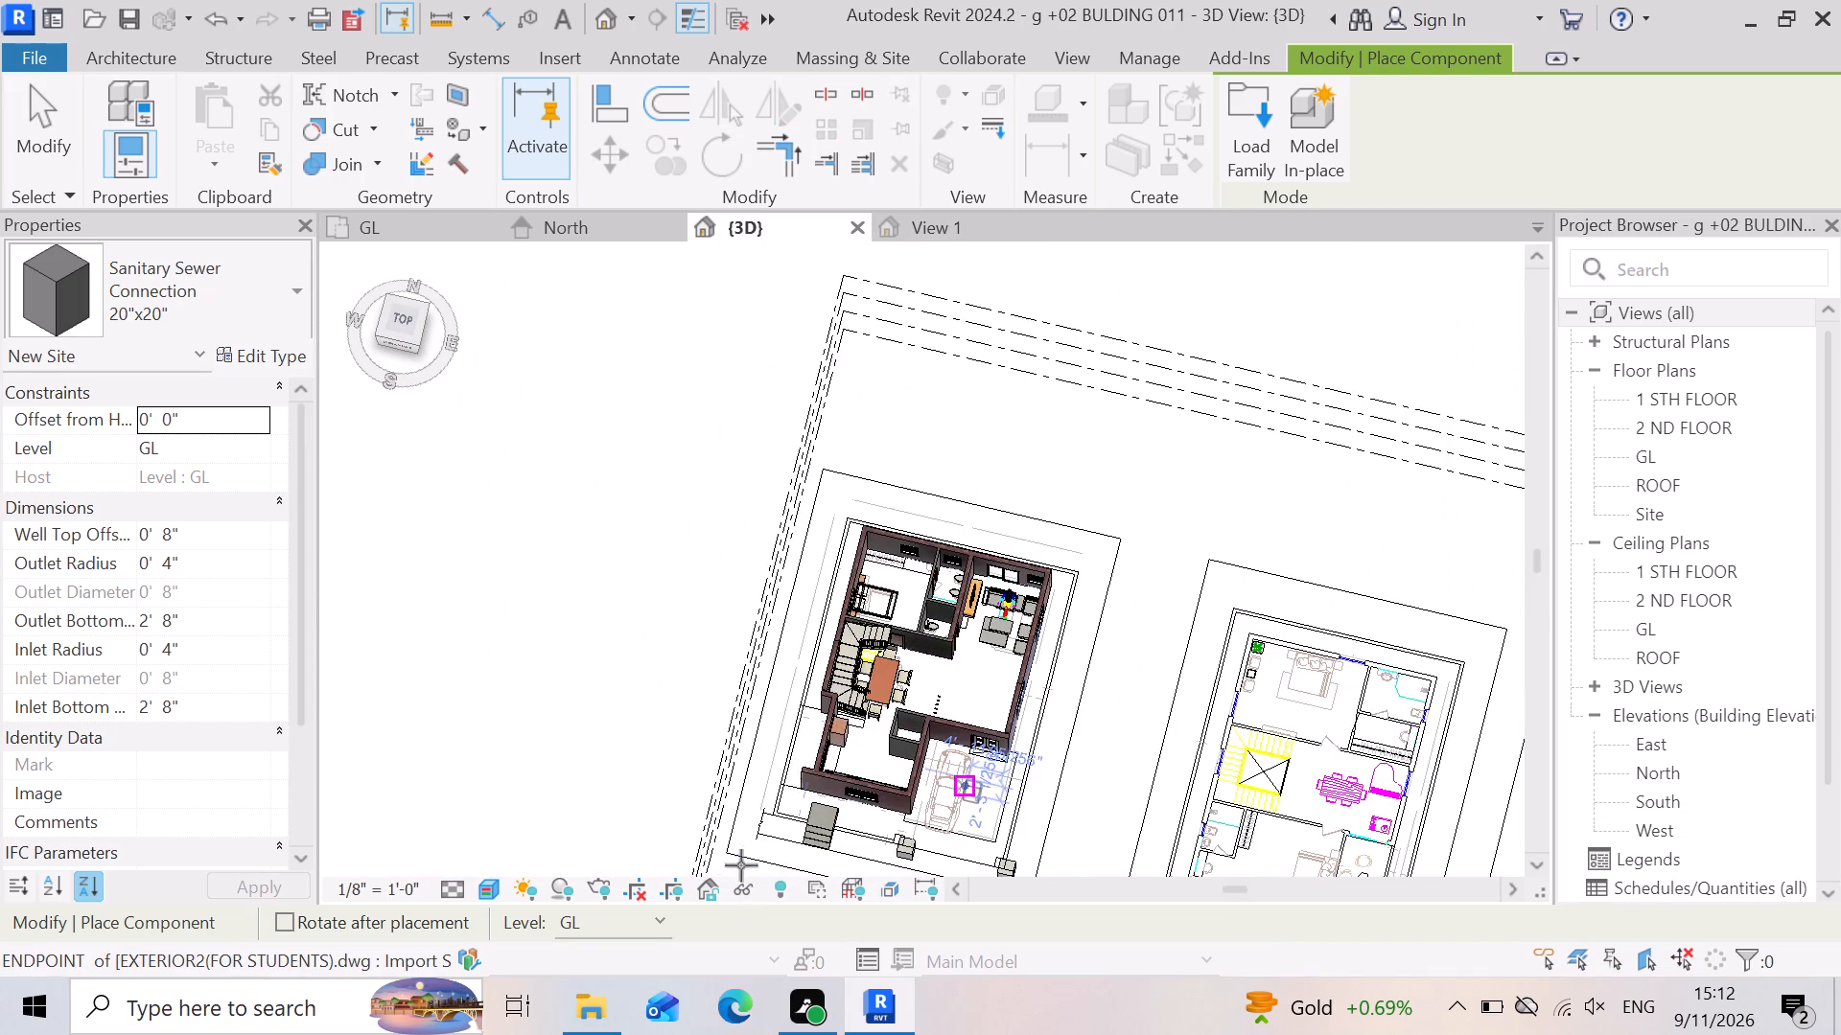
scroll(747, 863, "up", 3)
scroll(1037, 617, "down", 3)
scroll(1019, 743, "up", 8)
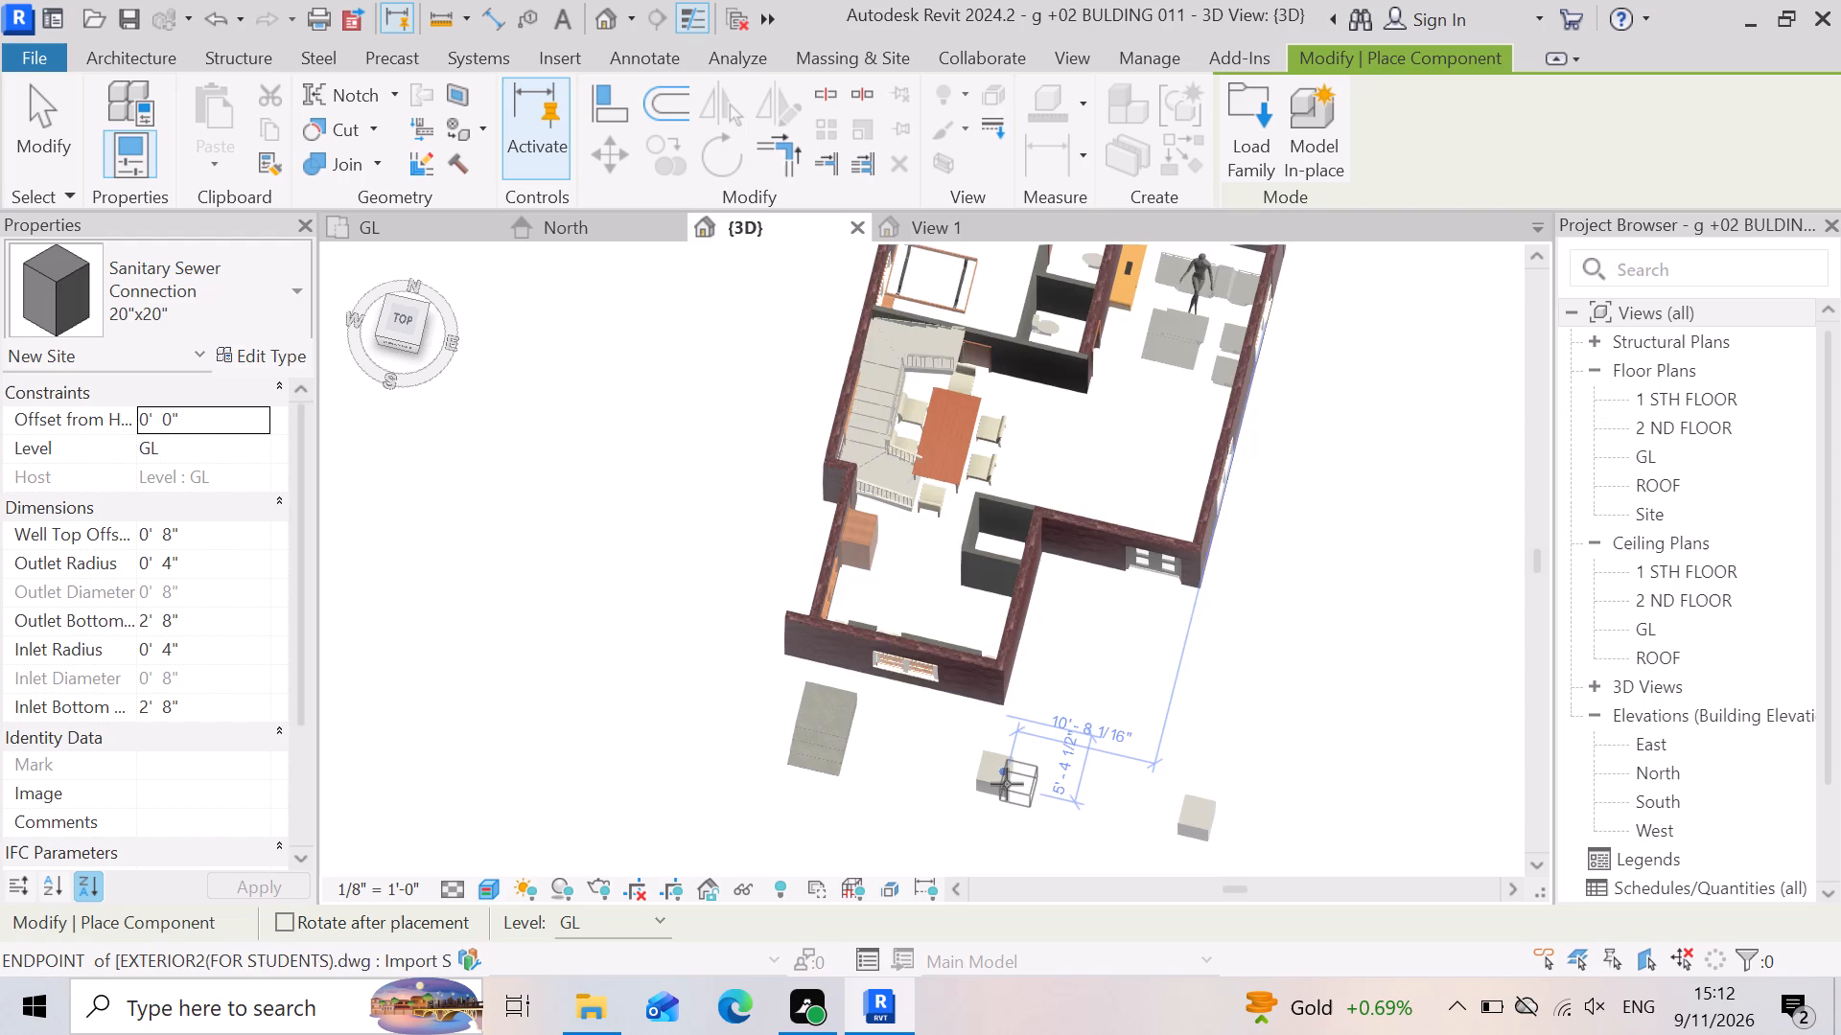
scroll(1007, 784, "up", 5)
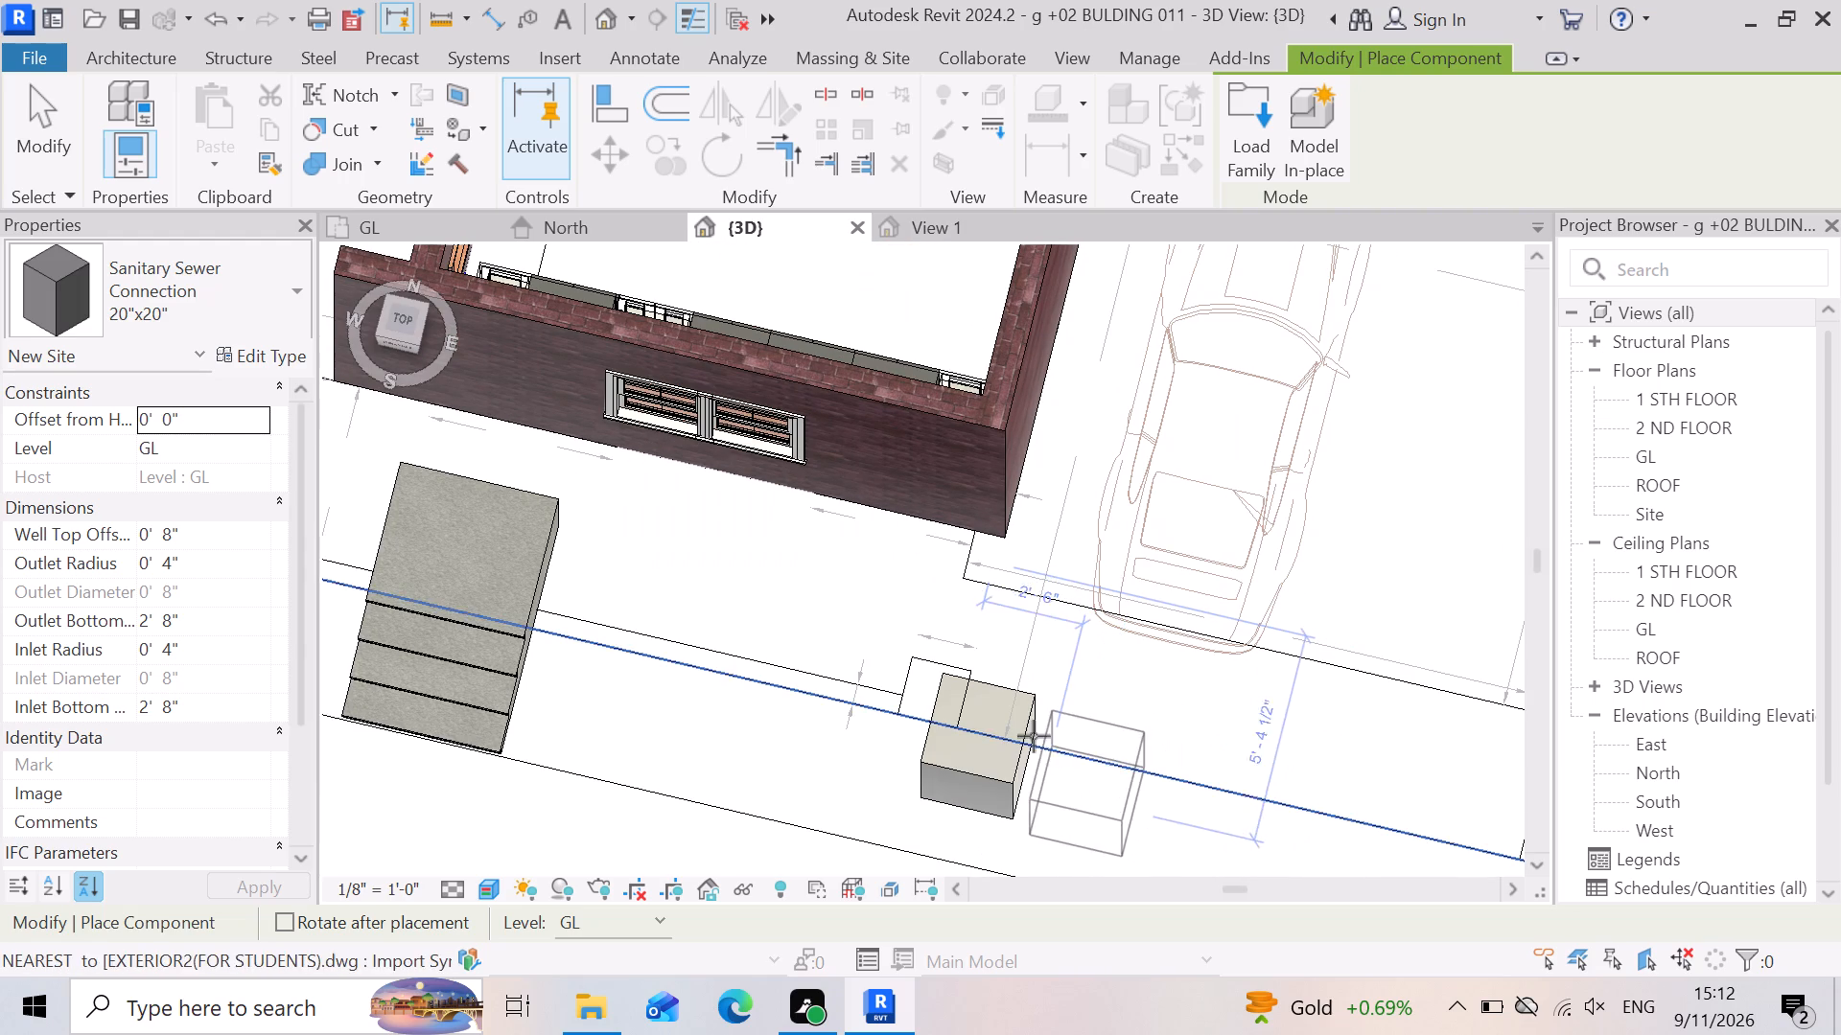
Undo the last Sanitary Sewer Connection placement.
key("ctrl+z")
Place another 20"x20" Sanitary Sewer Connection on level GL, on the road side of the one at the gate pillar nearer the entrance steps.
left_click(941, 787)
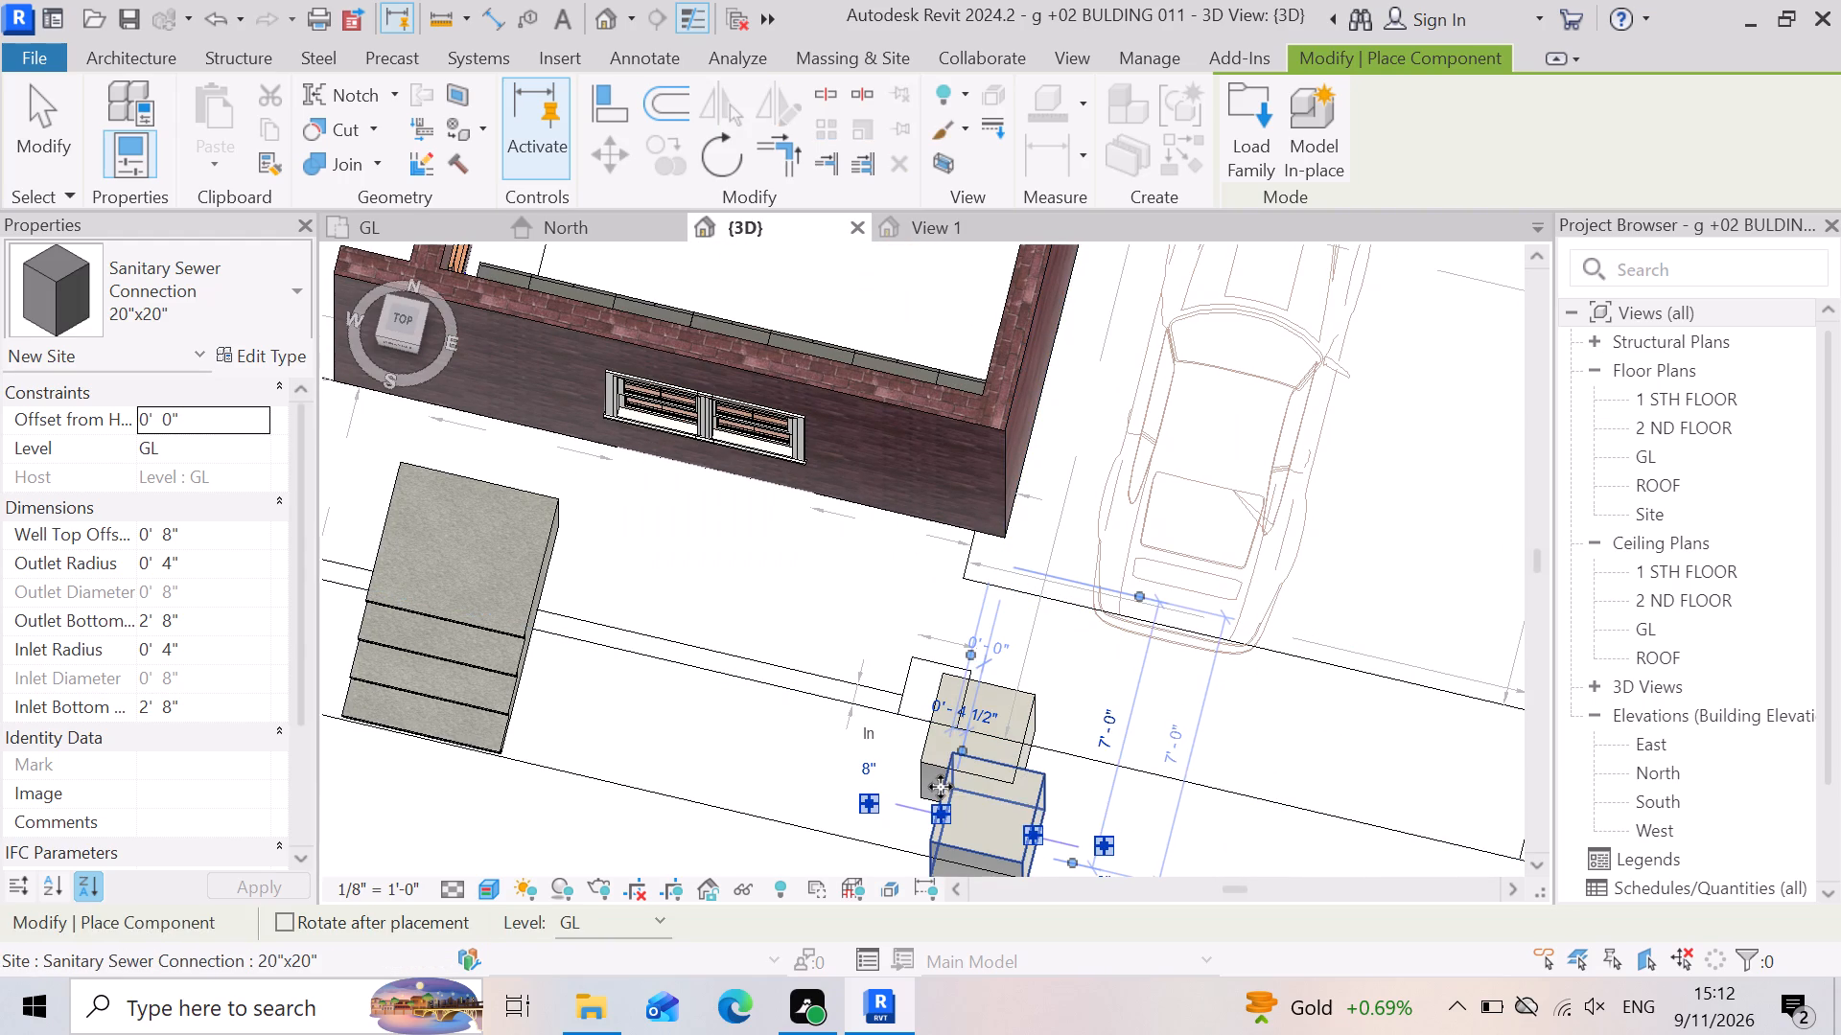
key("Escape")
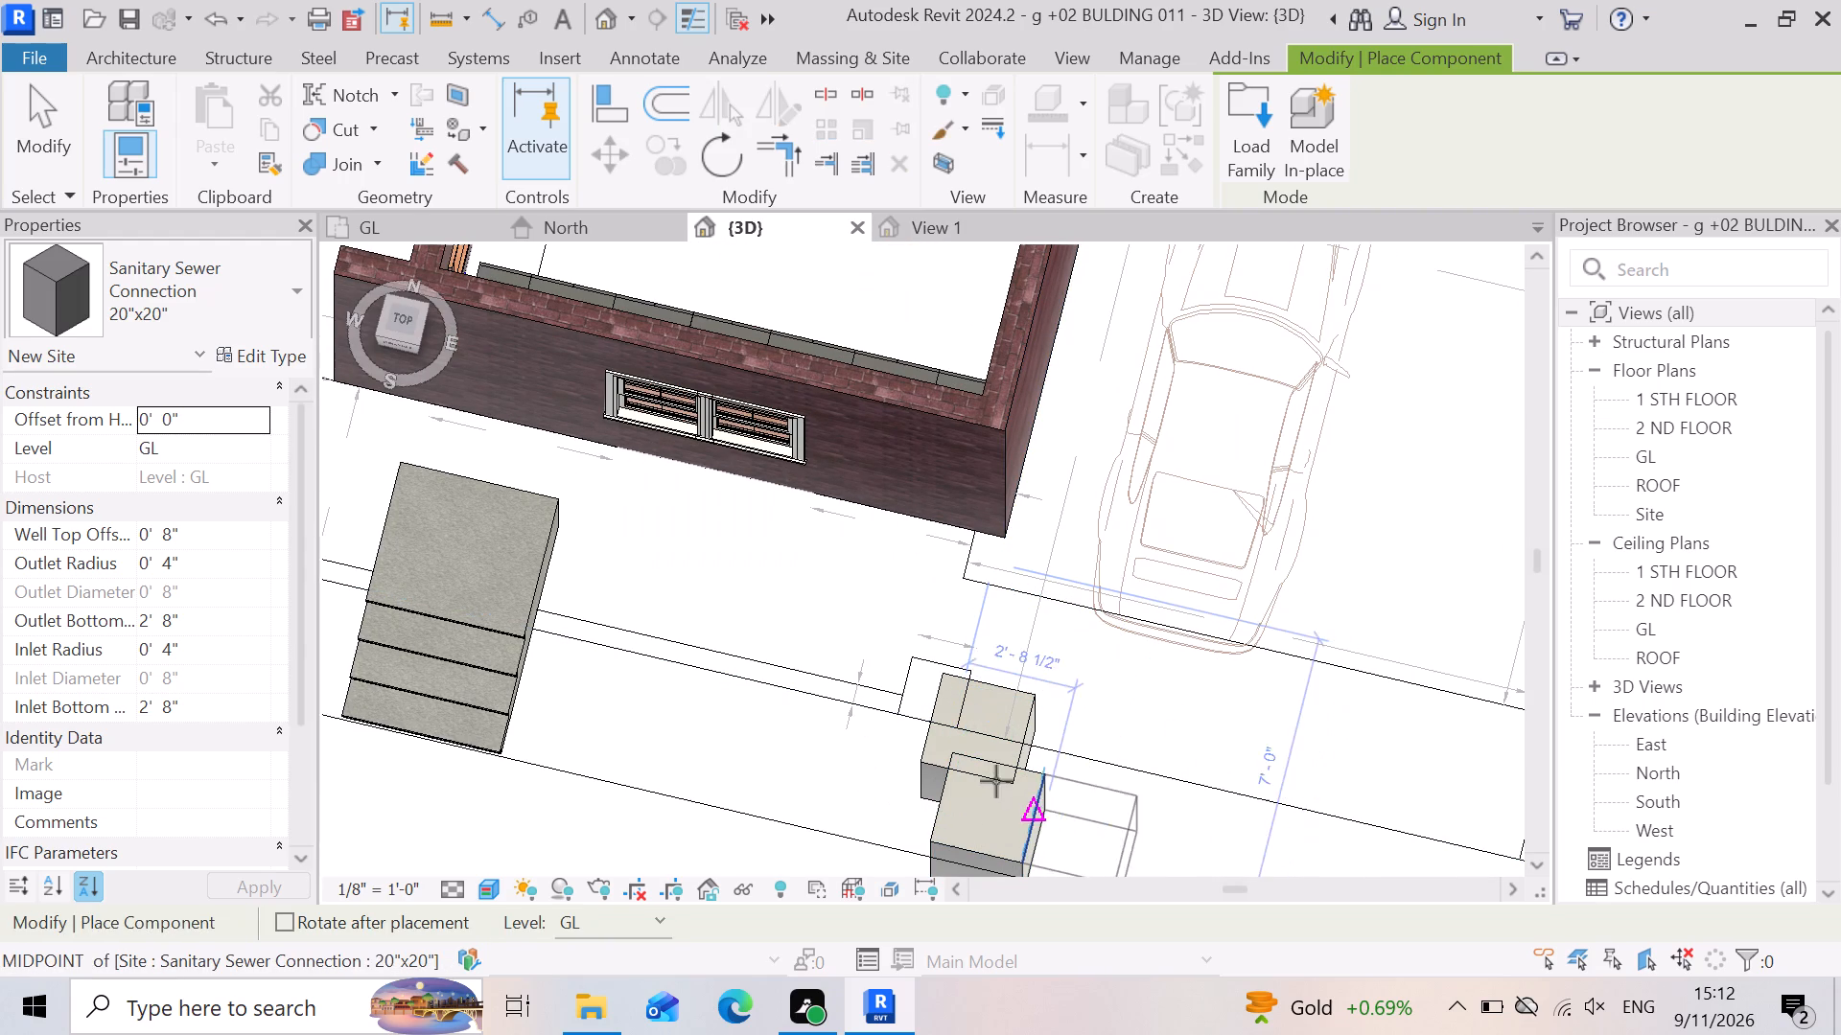
key("Escape")
key("Escape")
Select the road-side Sanitary Sewer Connection of the two overlapping ones at the gate pillar.
left_click(967, 751)
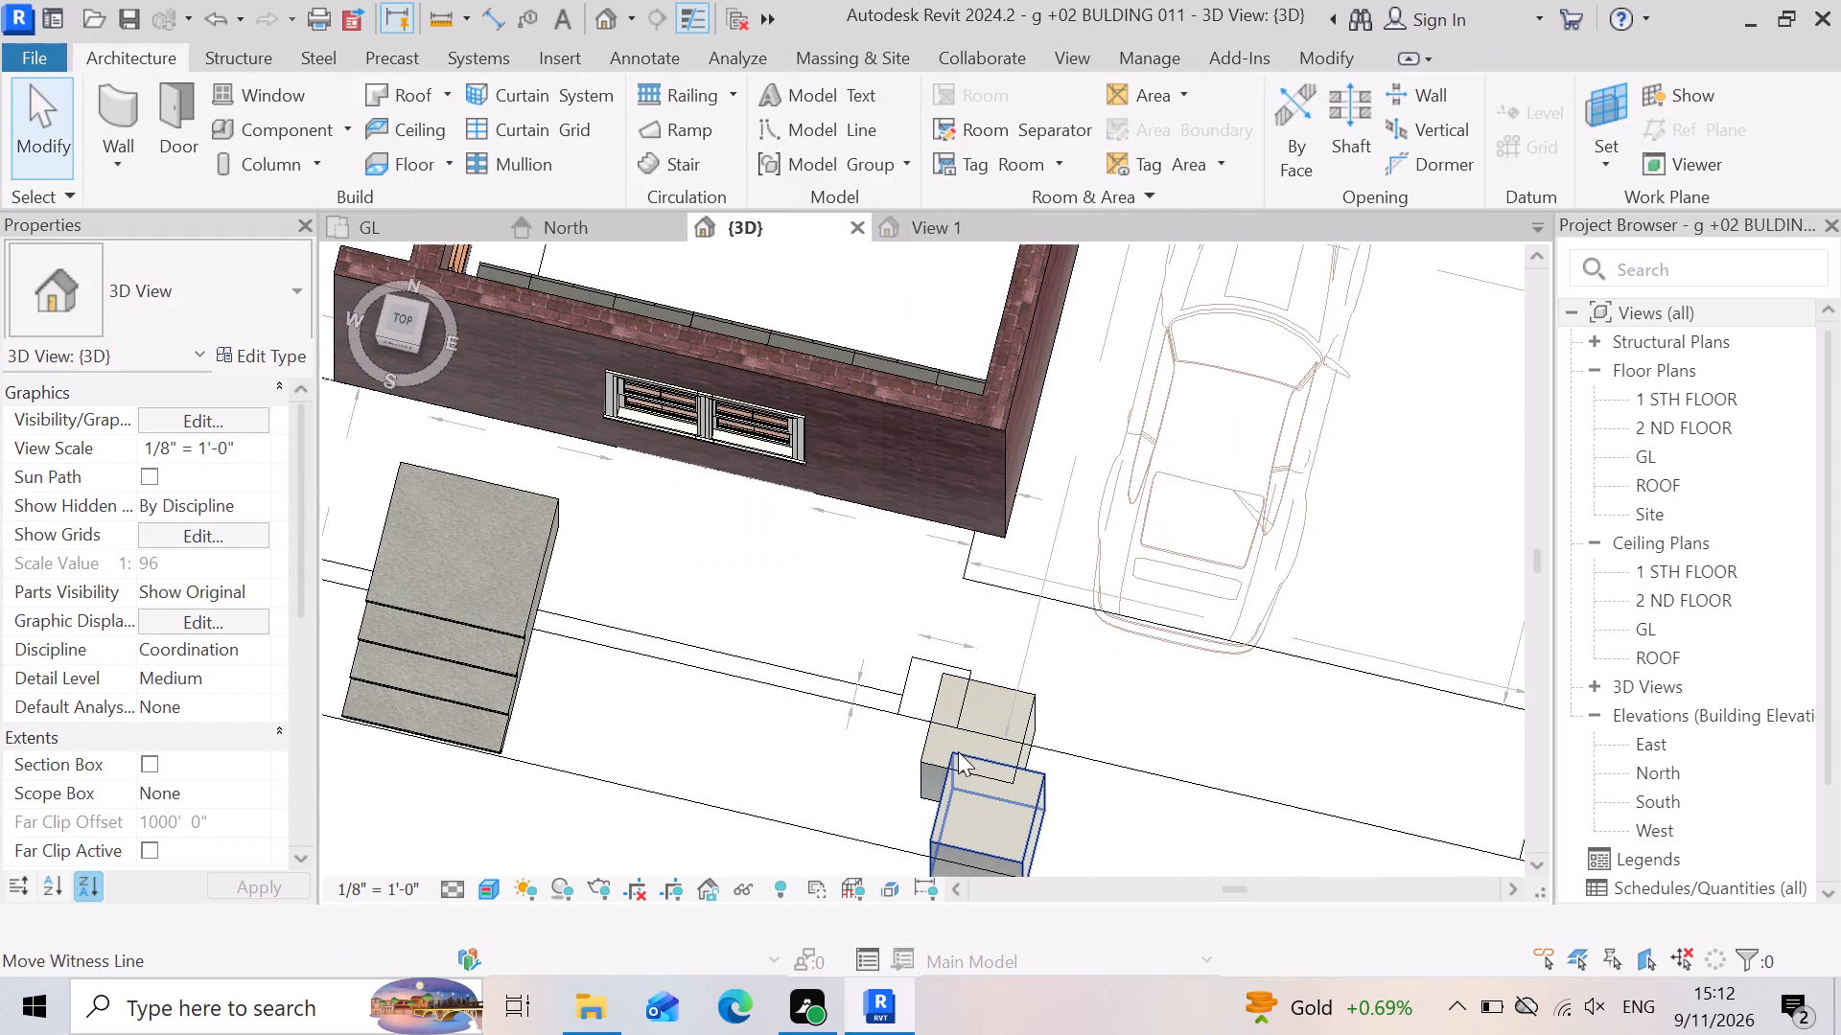
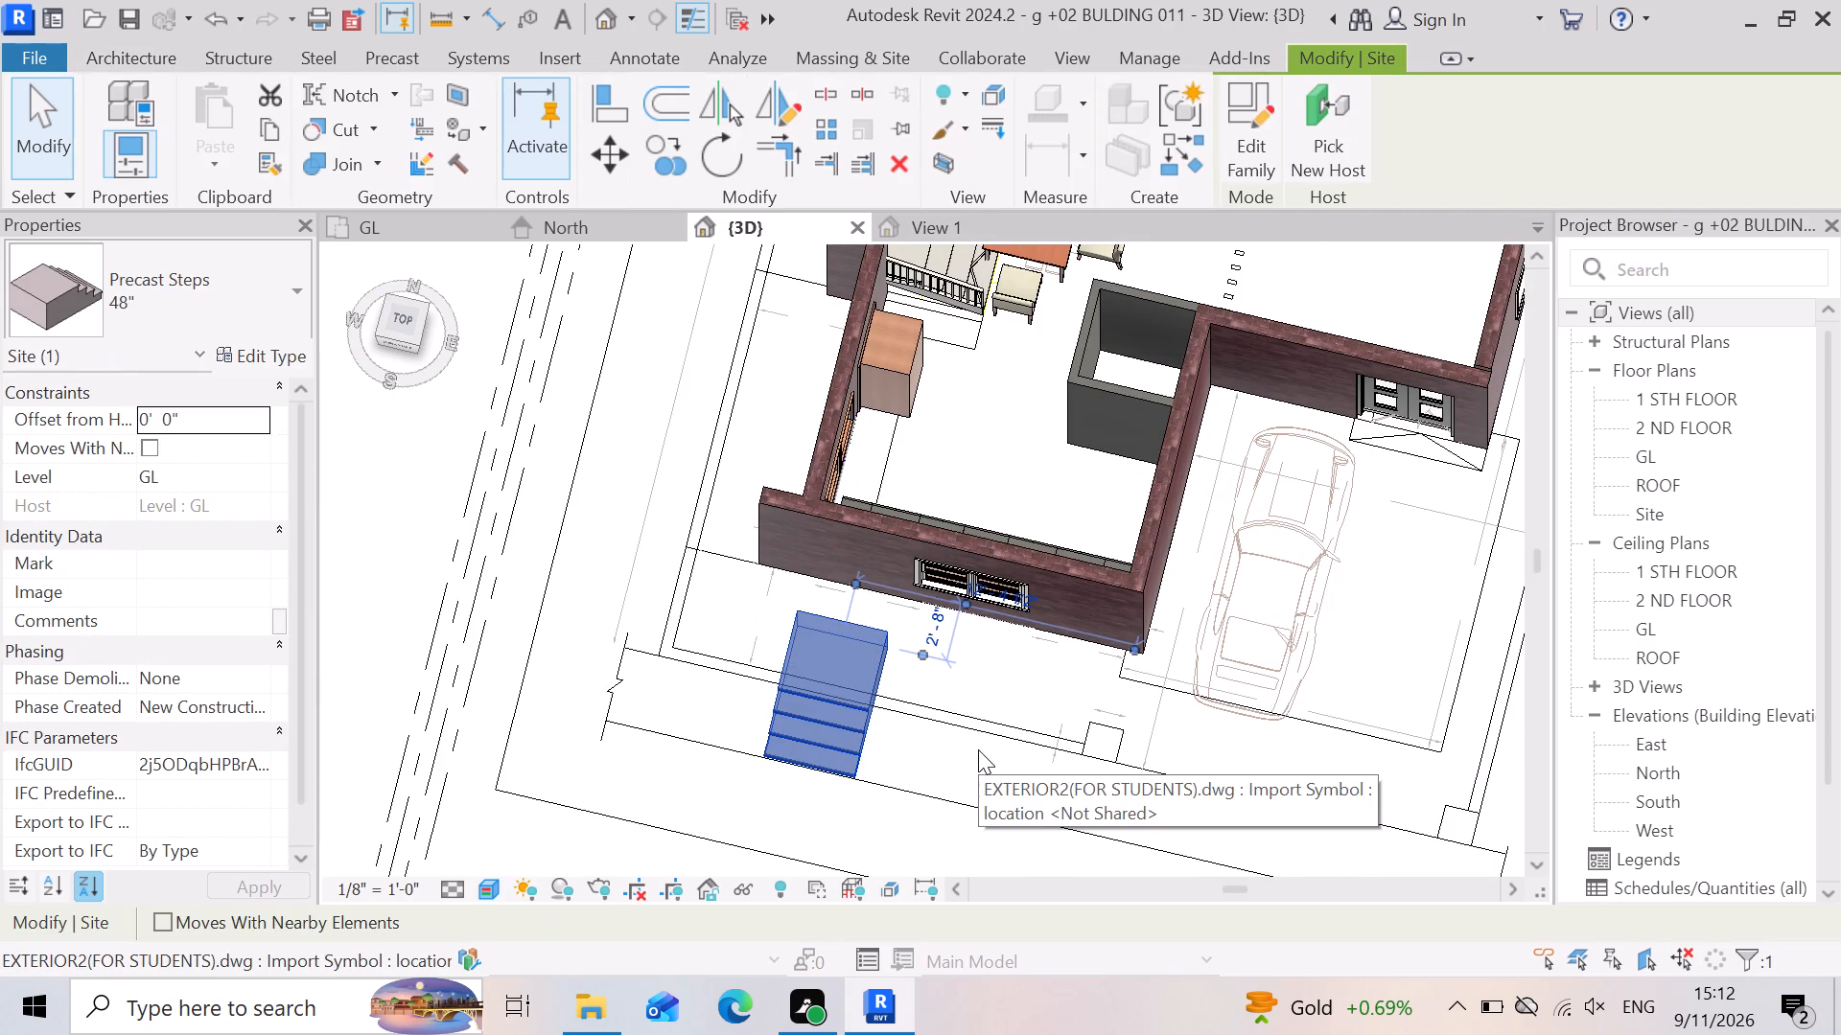
Nudge the selected 48" Precast Steps toward the building so their back sits against the front brick wall beside the window.
key("Up")
key("Up")
key("Up")
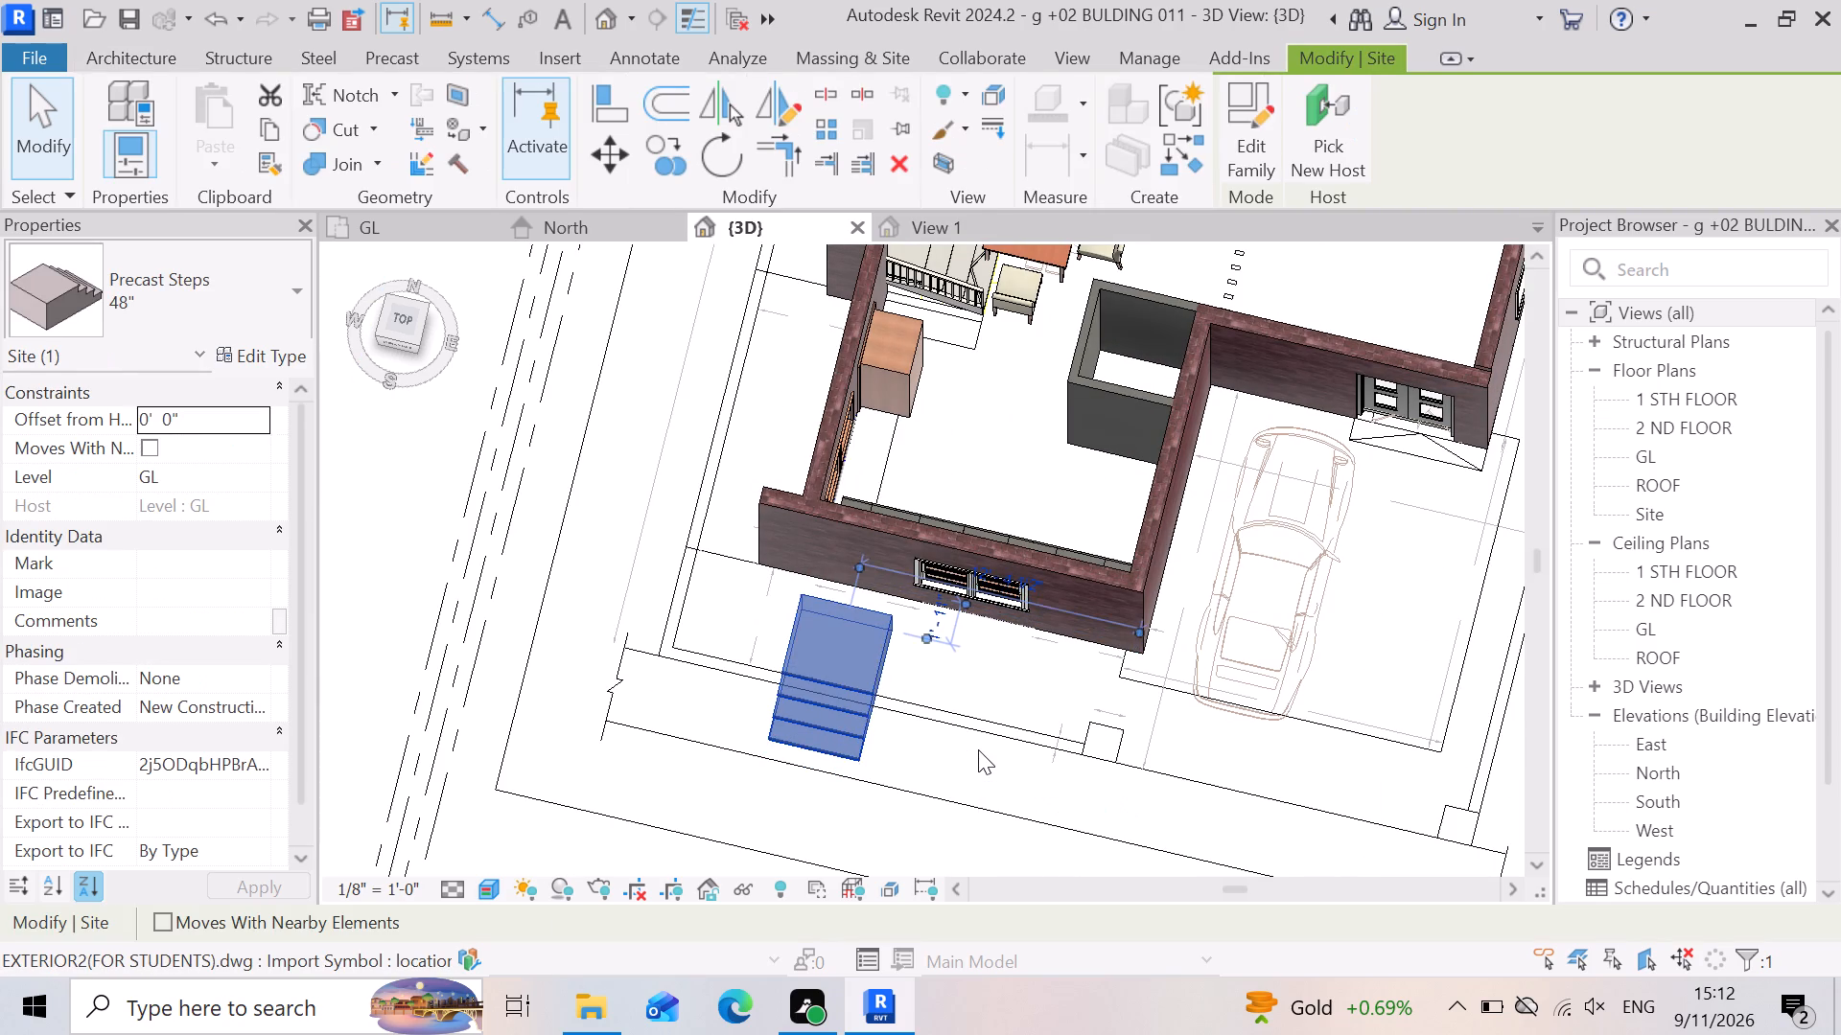
key("Up")
key("Up")
key("Up")
key("Up")
key("Up")
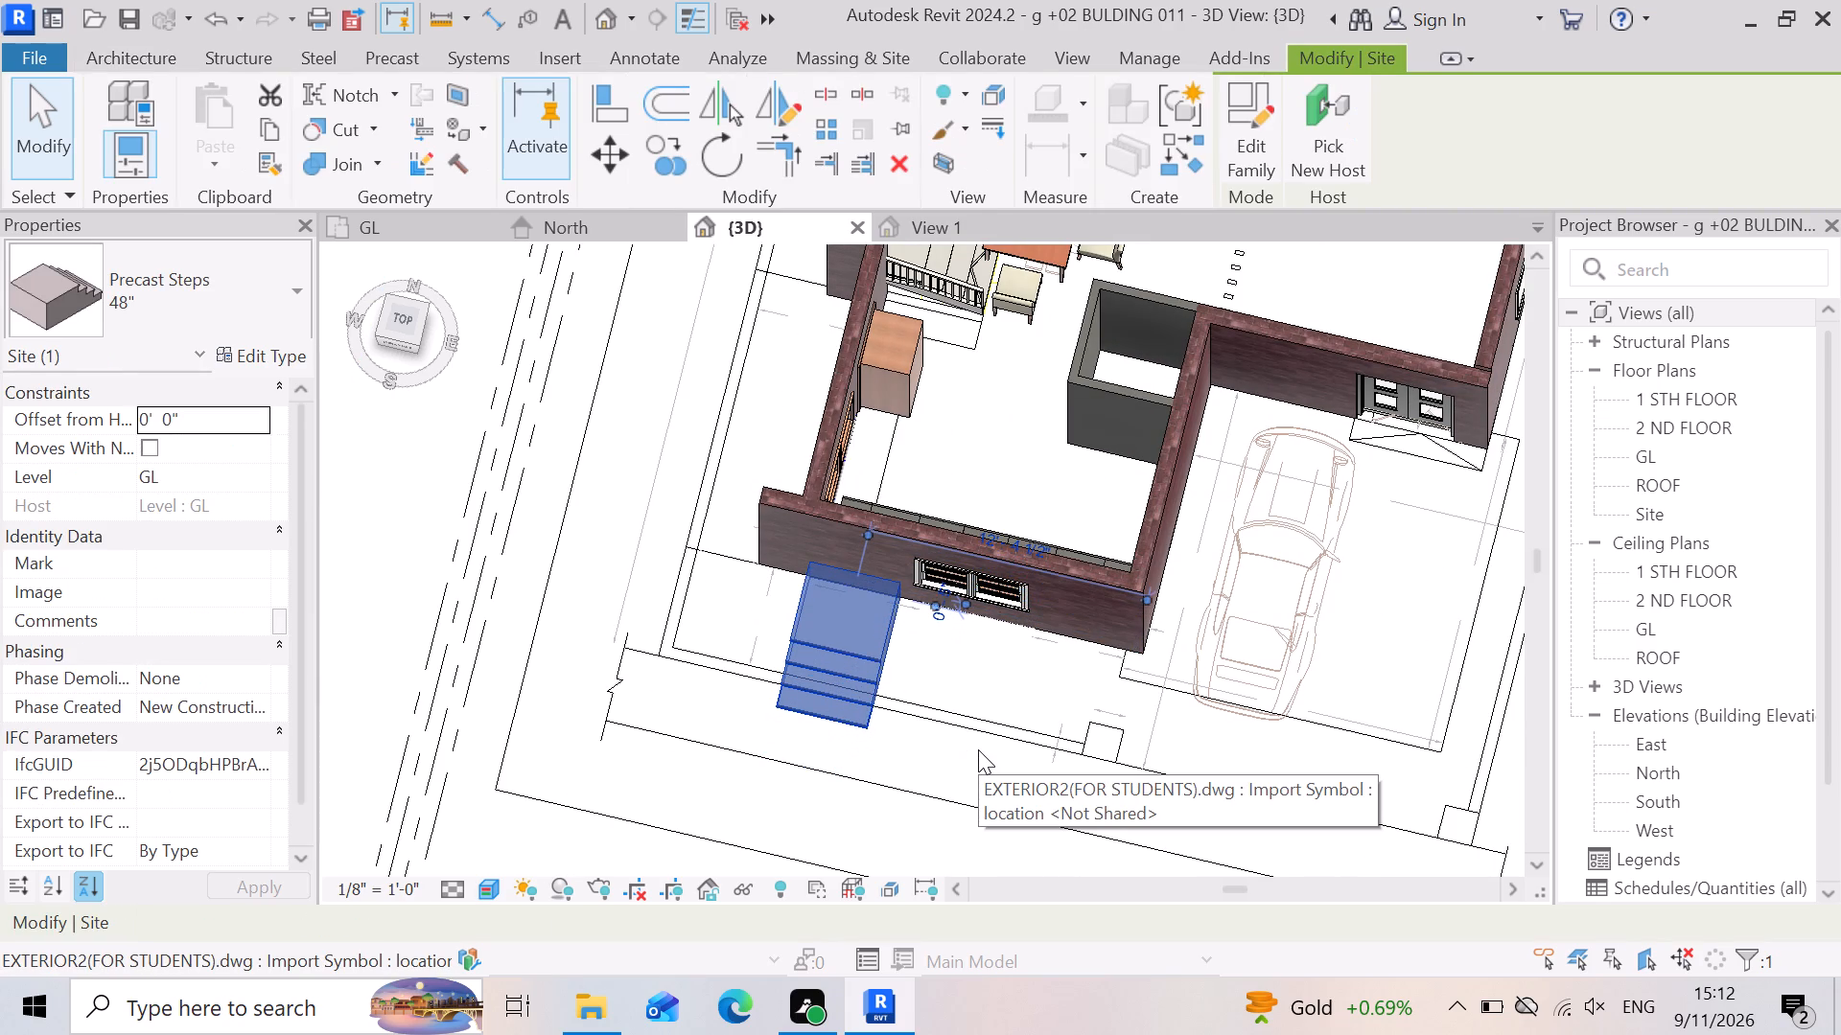
Examine the position of the precast steps against the front wall and the imported site plan, then clear the selection.
scroll(812, 590, "down", 2)
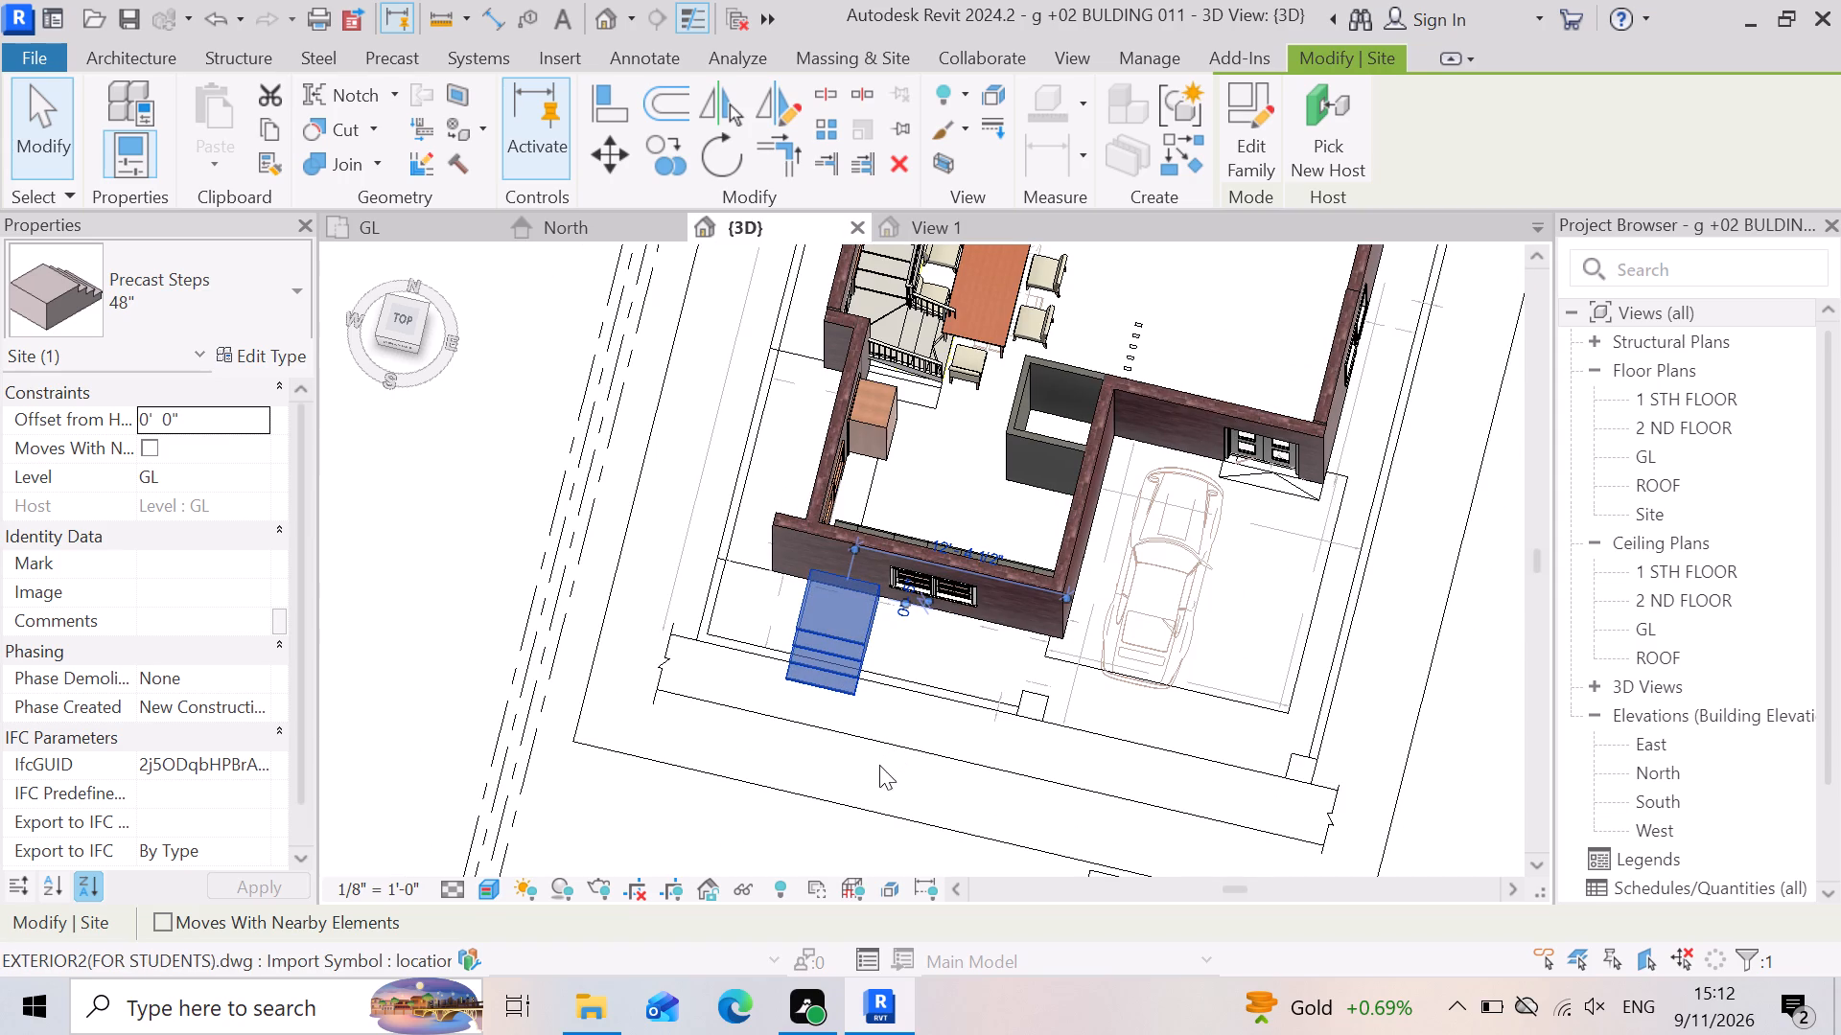
middle_click_drag(872, 785, 854, 694, "shift")
right_click_drag(870, 784, 864, 641, "shift")
middle_click_drag(856, 689, 866, 678, "shift")
middle_click_drag(870, 671, 864, 641, "shift")
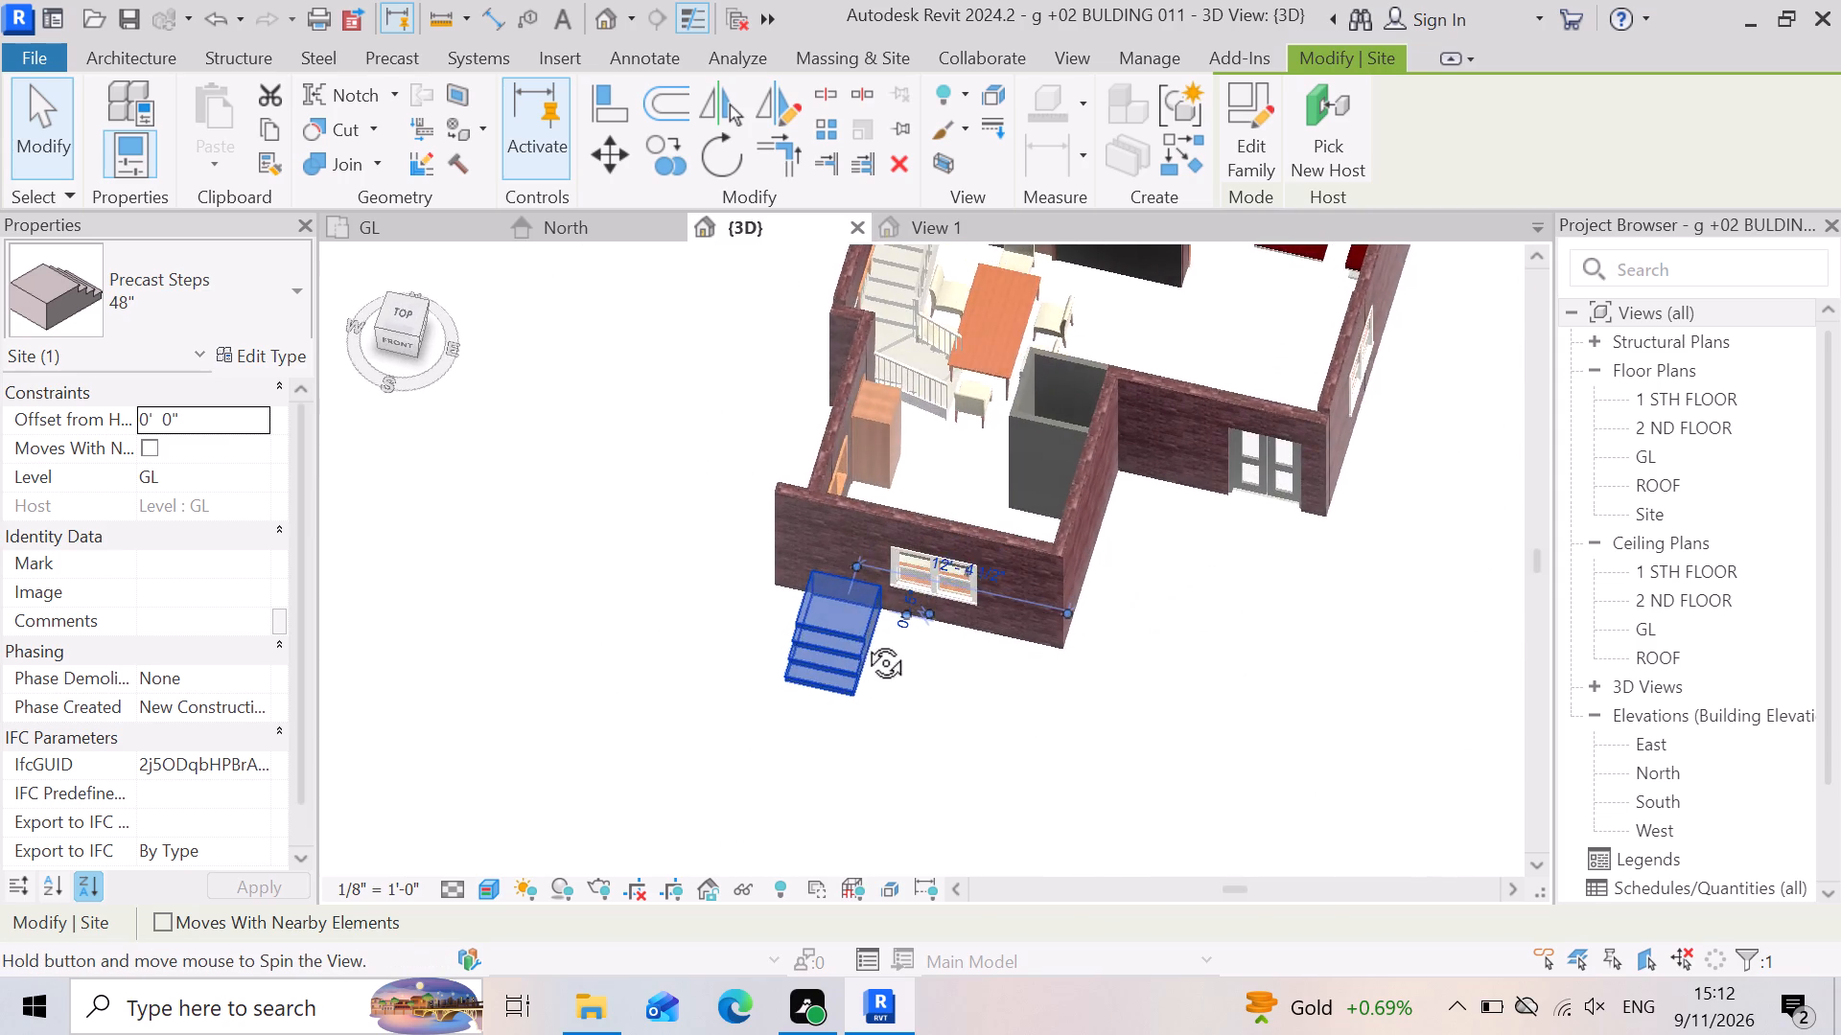
middle_click_drag(864, 641, 857, 633, "shift")
right_click_drag(864, 641, 917, 510, "shift")
middle_click(896, 551, "shift")
middle_click_drag(899, 520, 897, 497, "shift")
middle_click(898, 497, "shift")
scroll(912, 766, "up", 3)
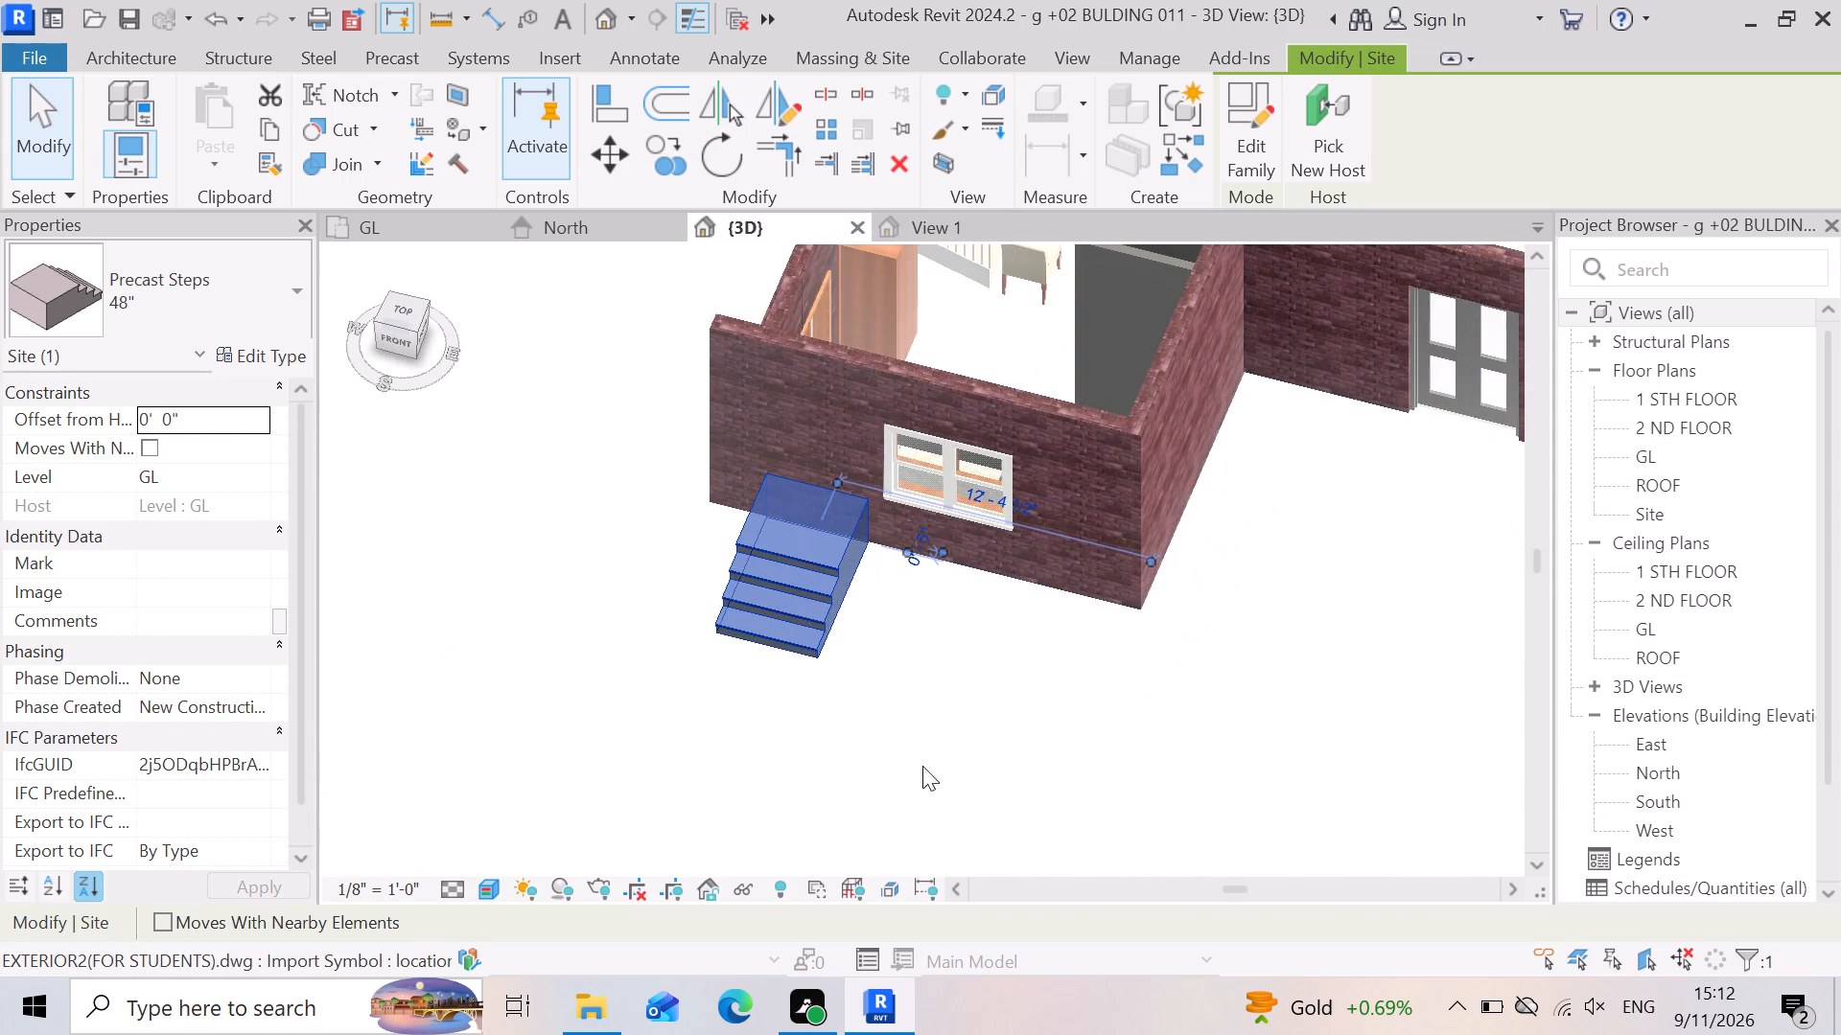
scroll(1041, 737, "down", 4)
scroll(1099, 816, "down", 2)
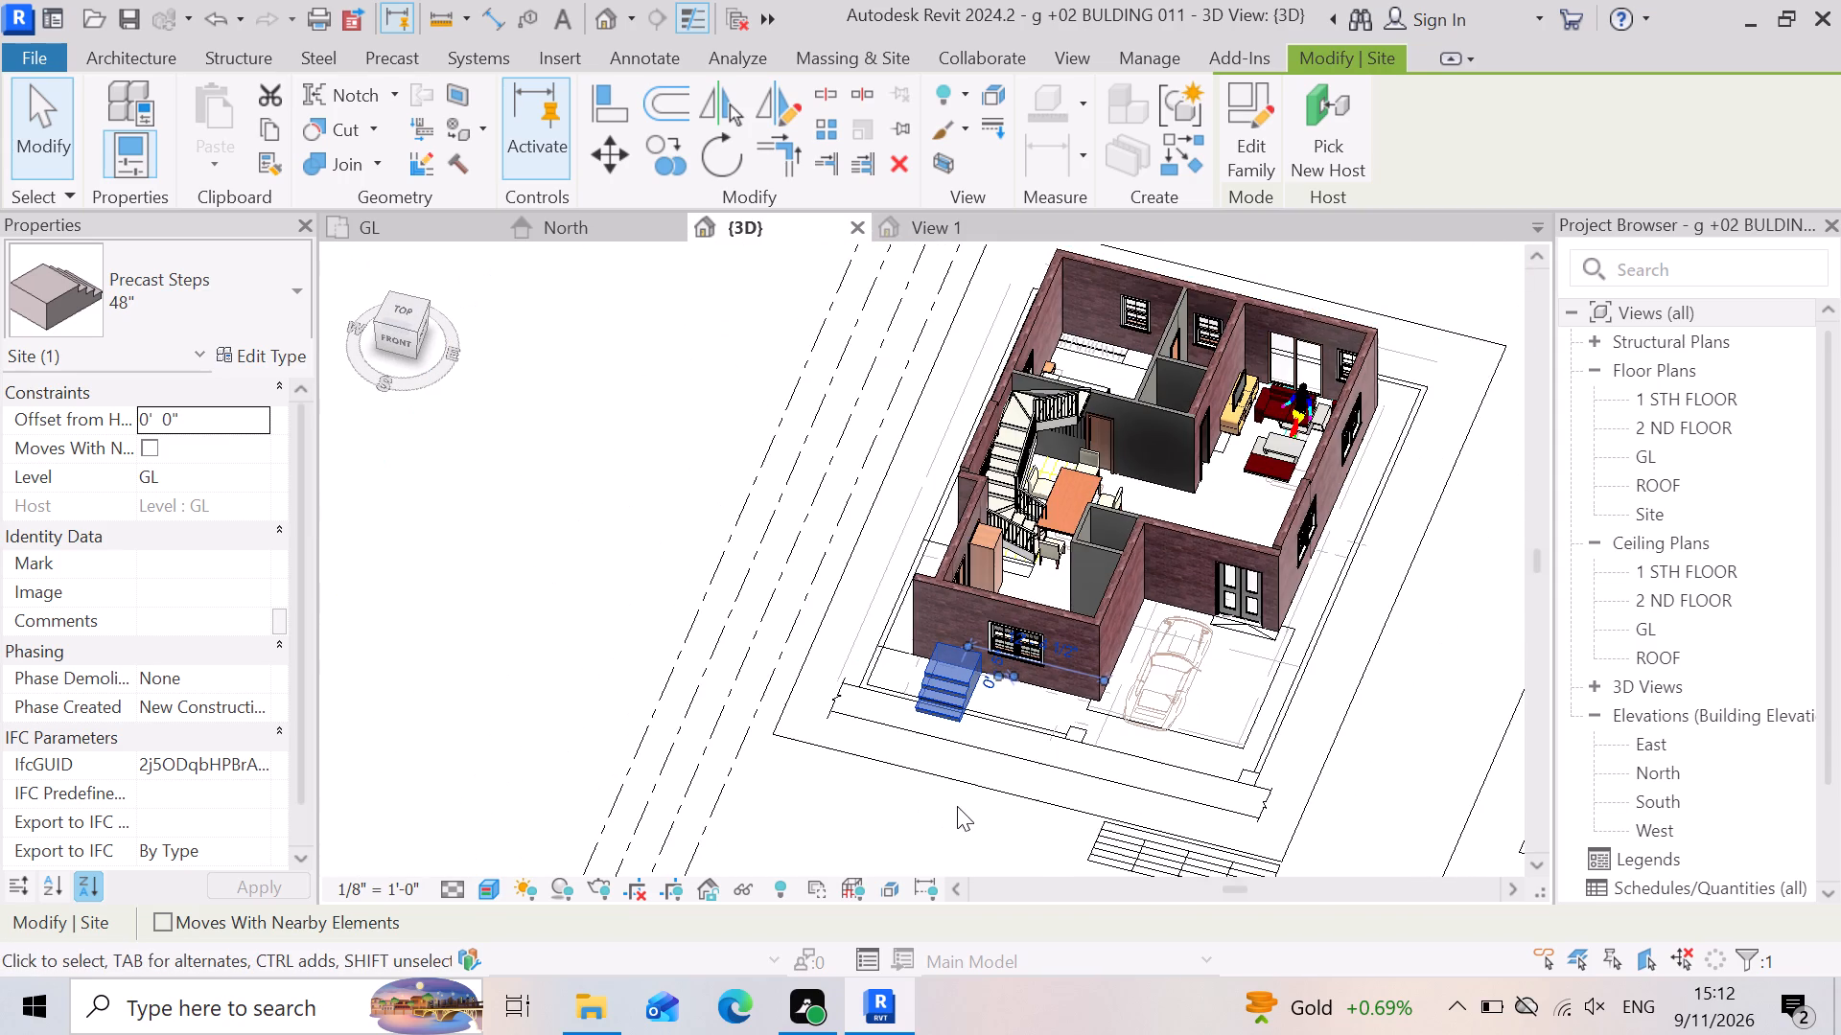
right_click_drag(934, 789, 1034, 650)
middle_click_drag(934, 789, 917, 775)
middle_click_drag(981, 641, 1009, 641, "shift")
scroll(823, 792, "down", 2)
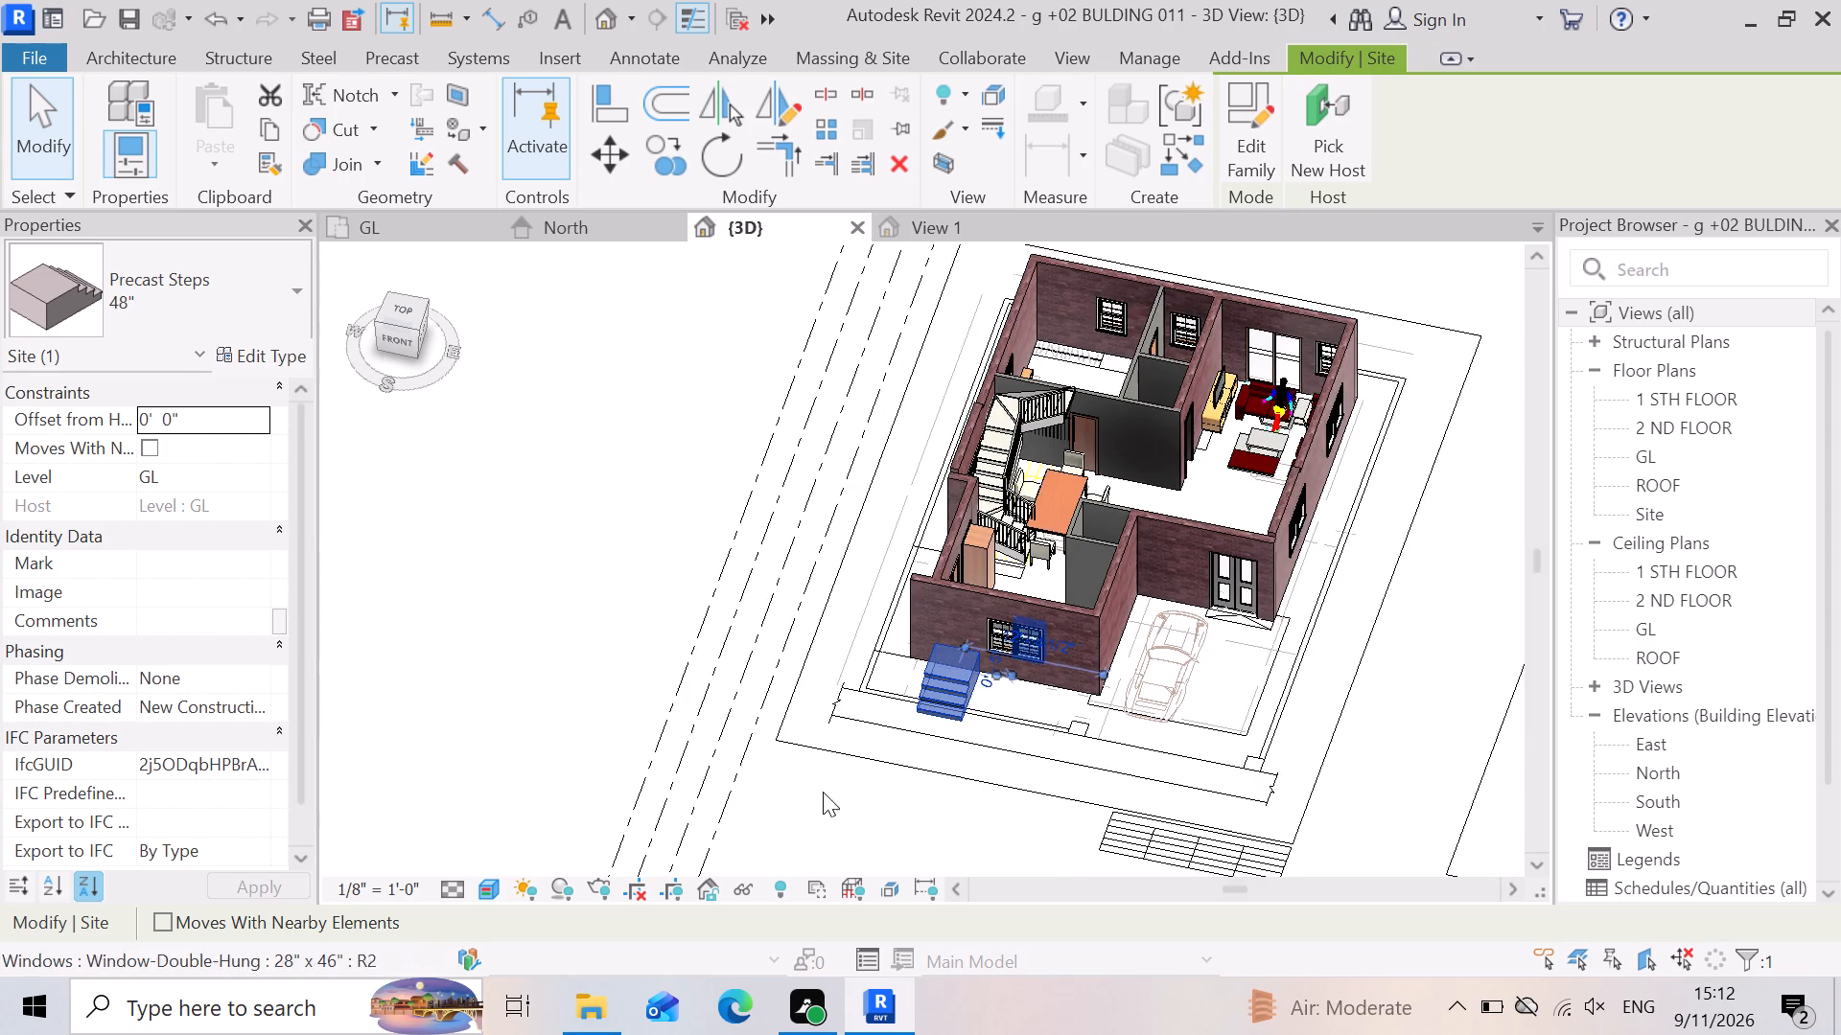
scroll(823, 792, "down", 1)
scroll(1014, 787, "up", 3)
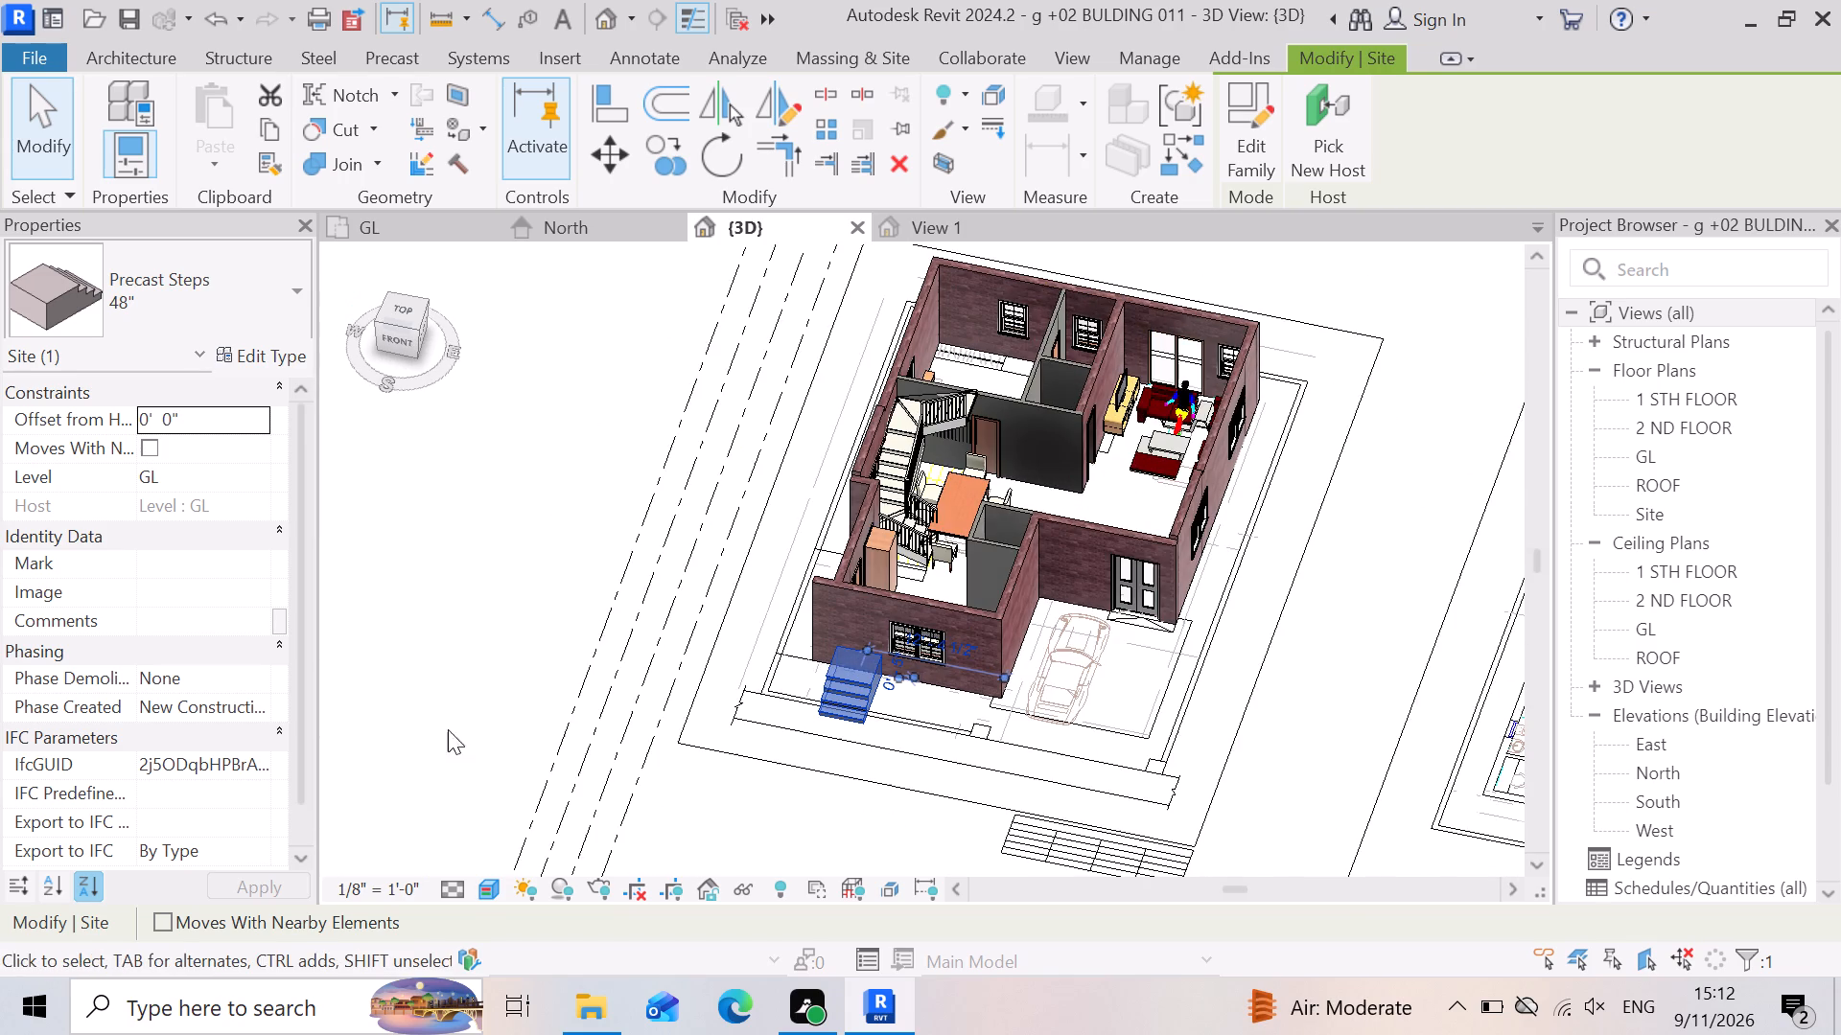
scroll(645, 767, "up", 3)
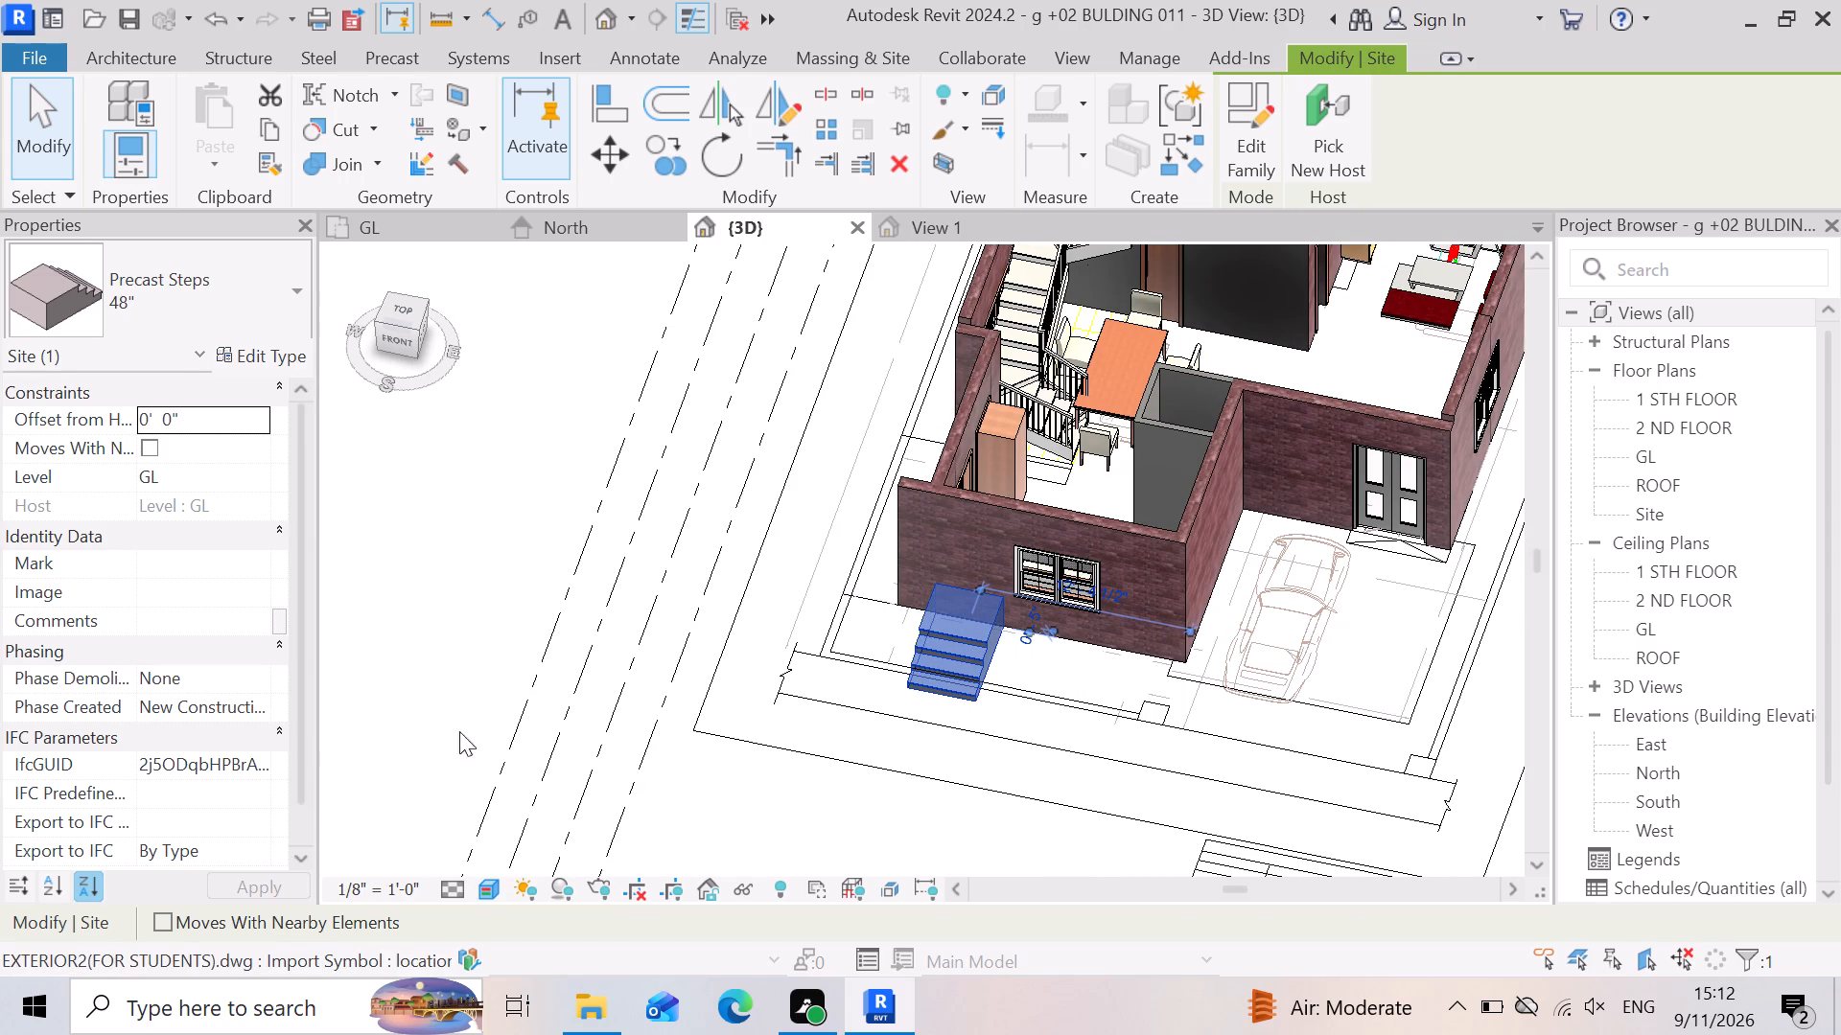
left_click(421, 738)
Examine the precast steps at the front corner of the building from low oblique angles and close up.
scroll(994, 786, "down", 3)
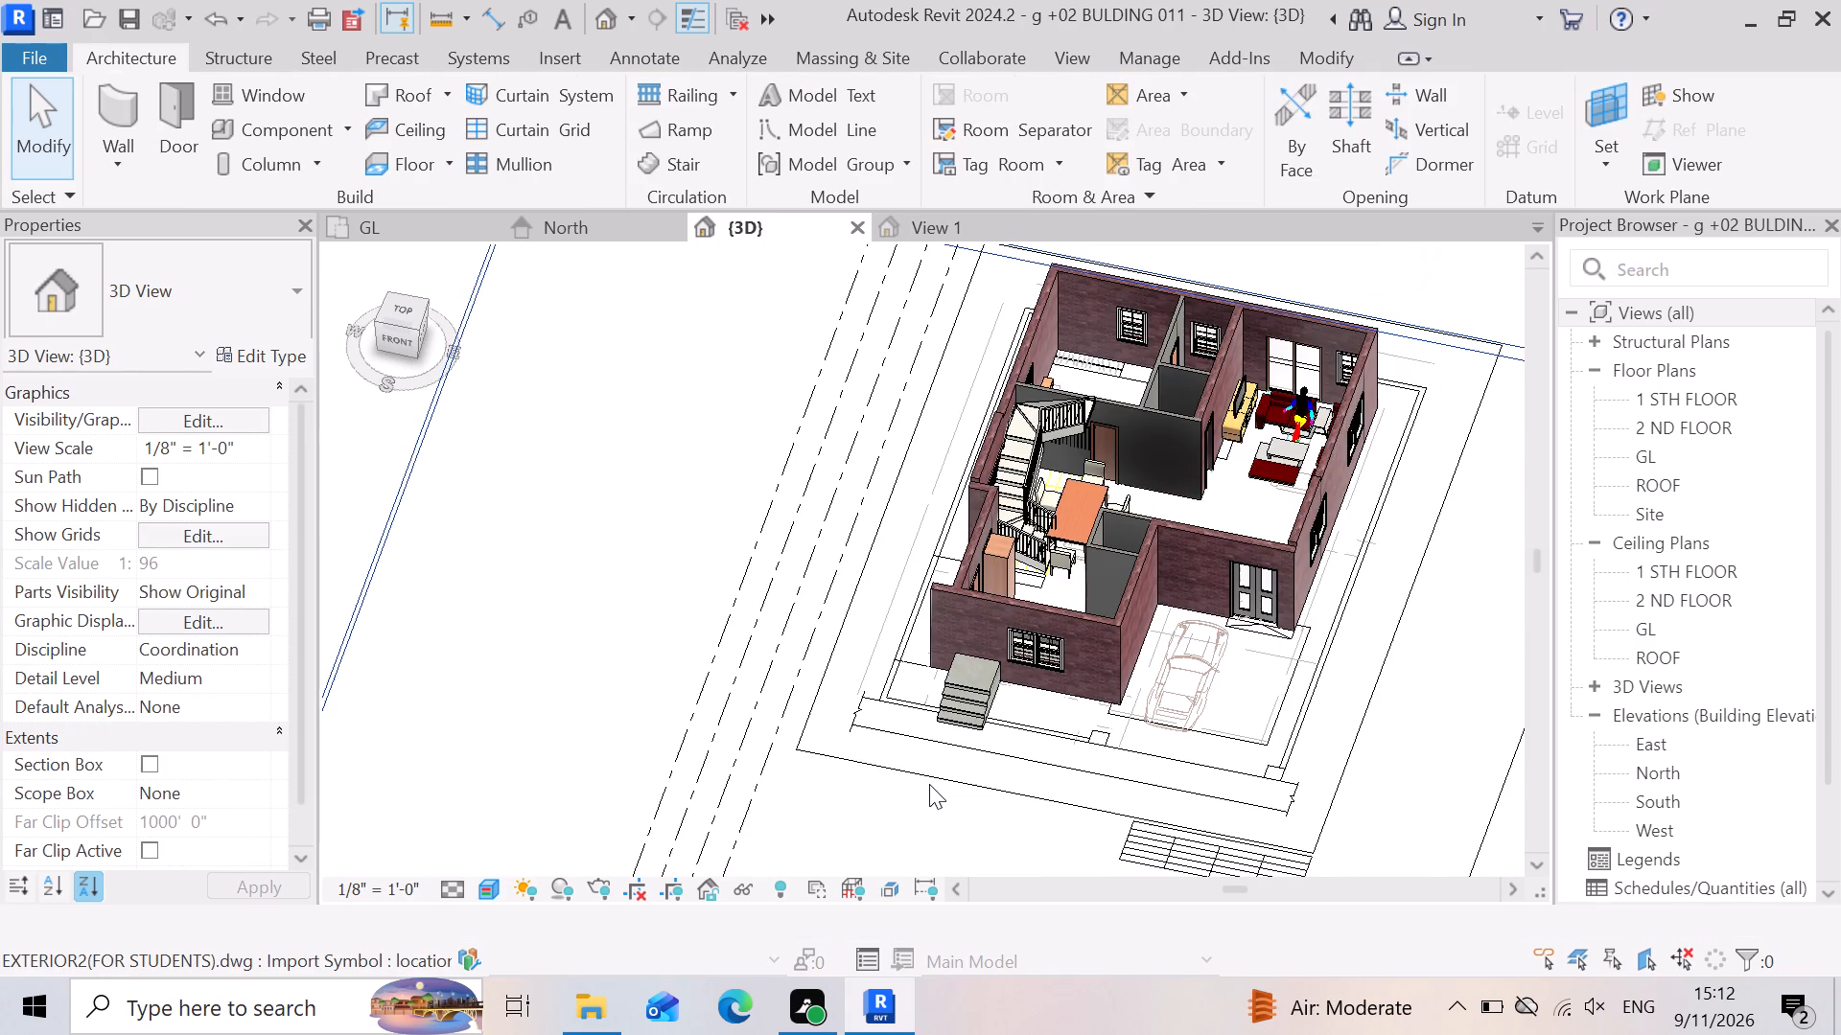
middle_click_drag(929, 783, 1002, 602, "shift")
right_click_drag(929, 783, 1002, 602, "shift")
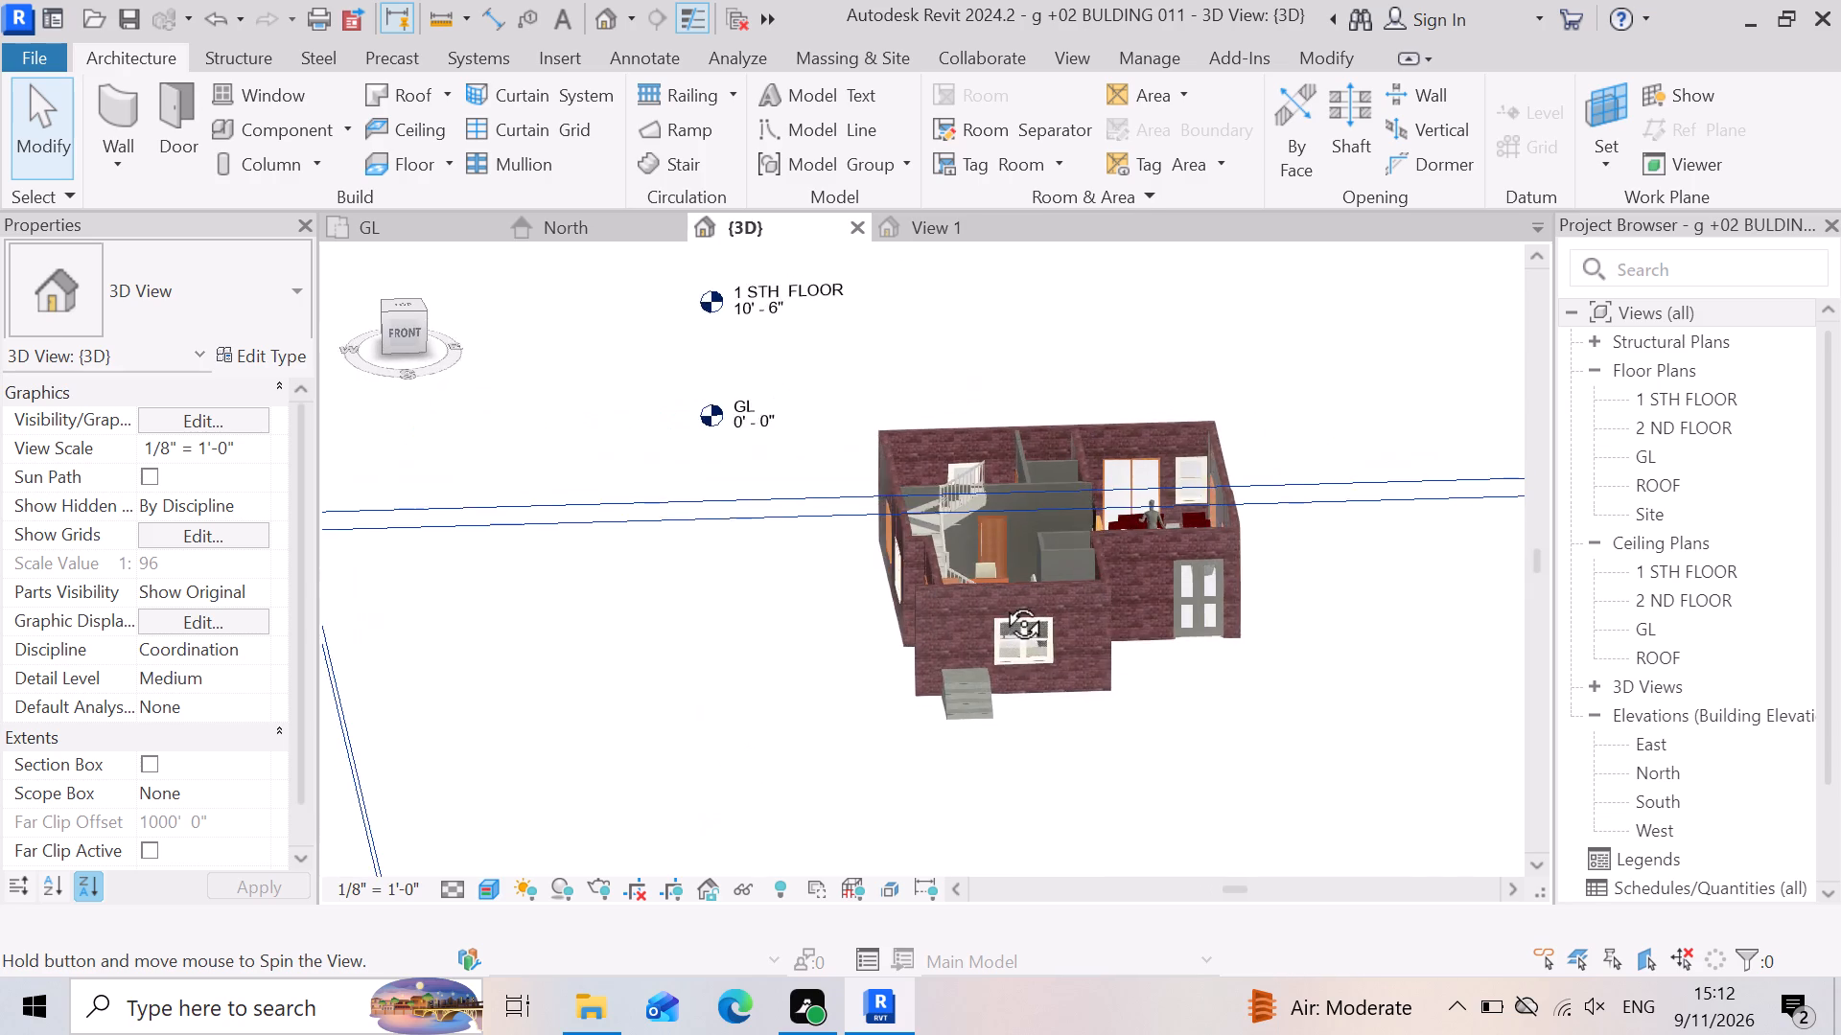
middle_click_drag(1002, 602, 1063, 644, "shift")
right_click_drag(1002, 602, 1063, 644, "shift")
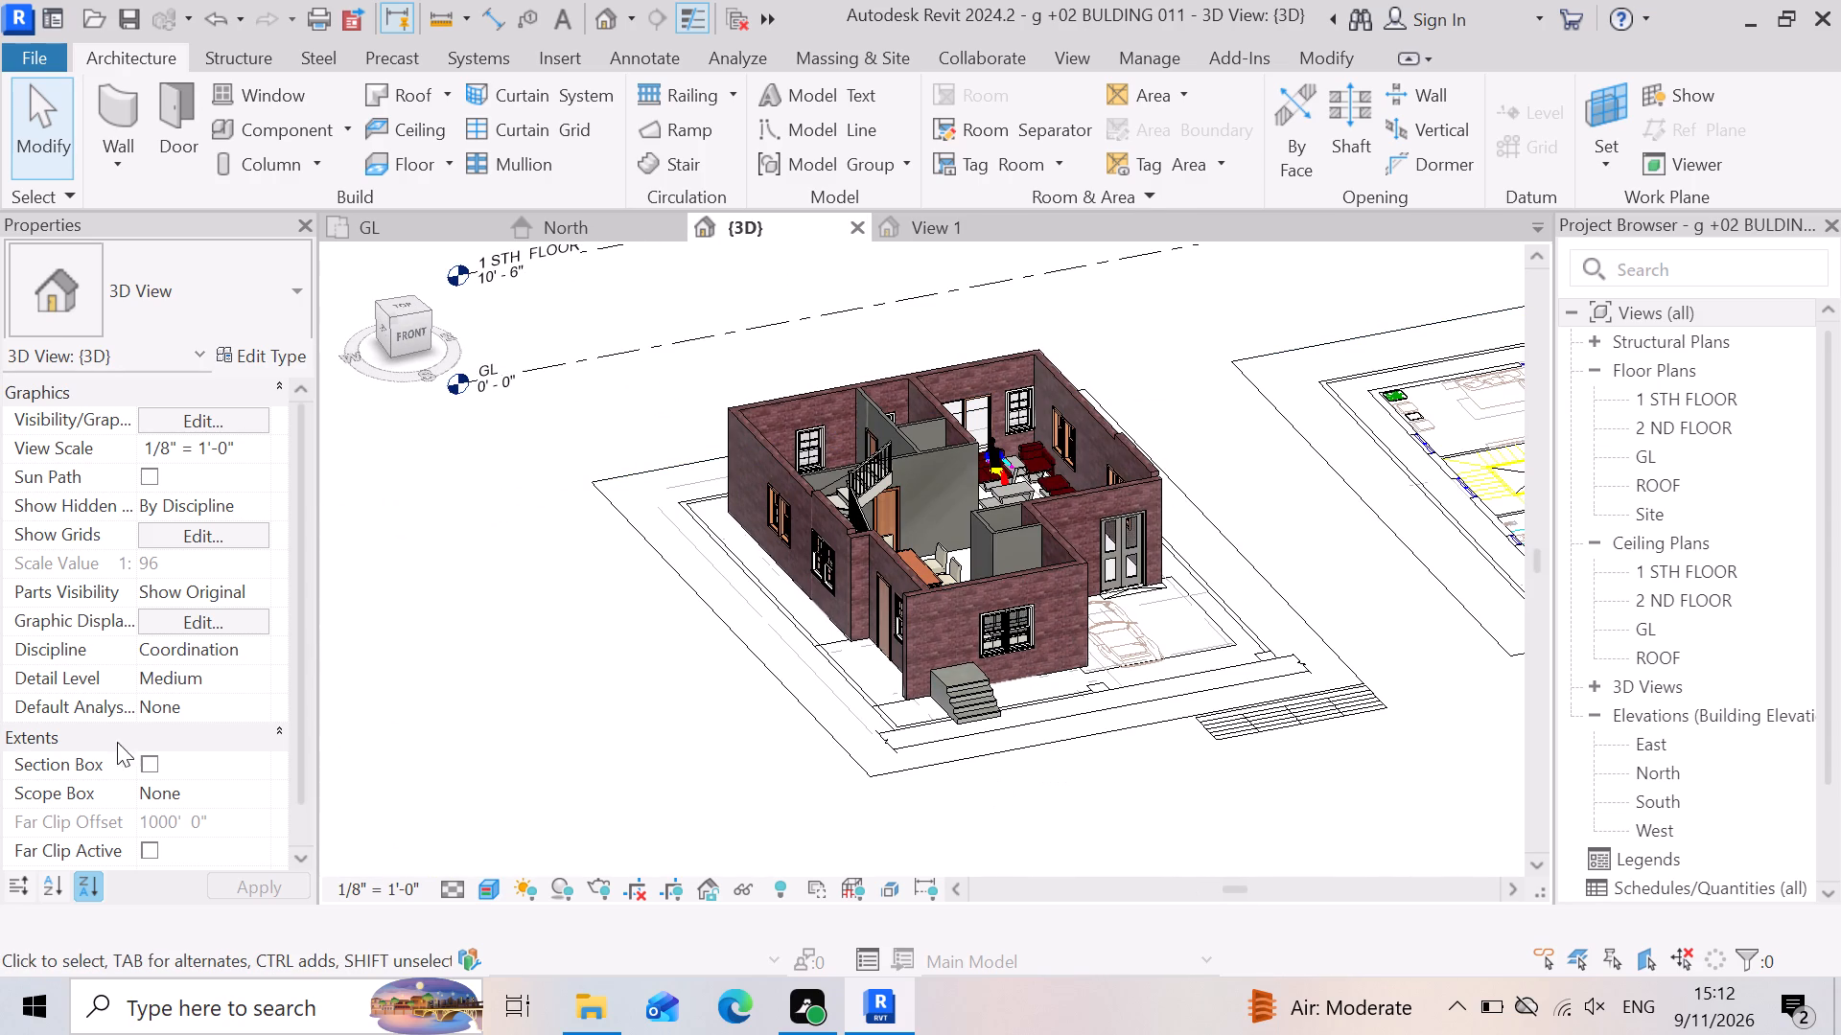
scroll(1100, 796, "up", 2)
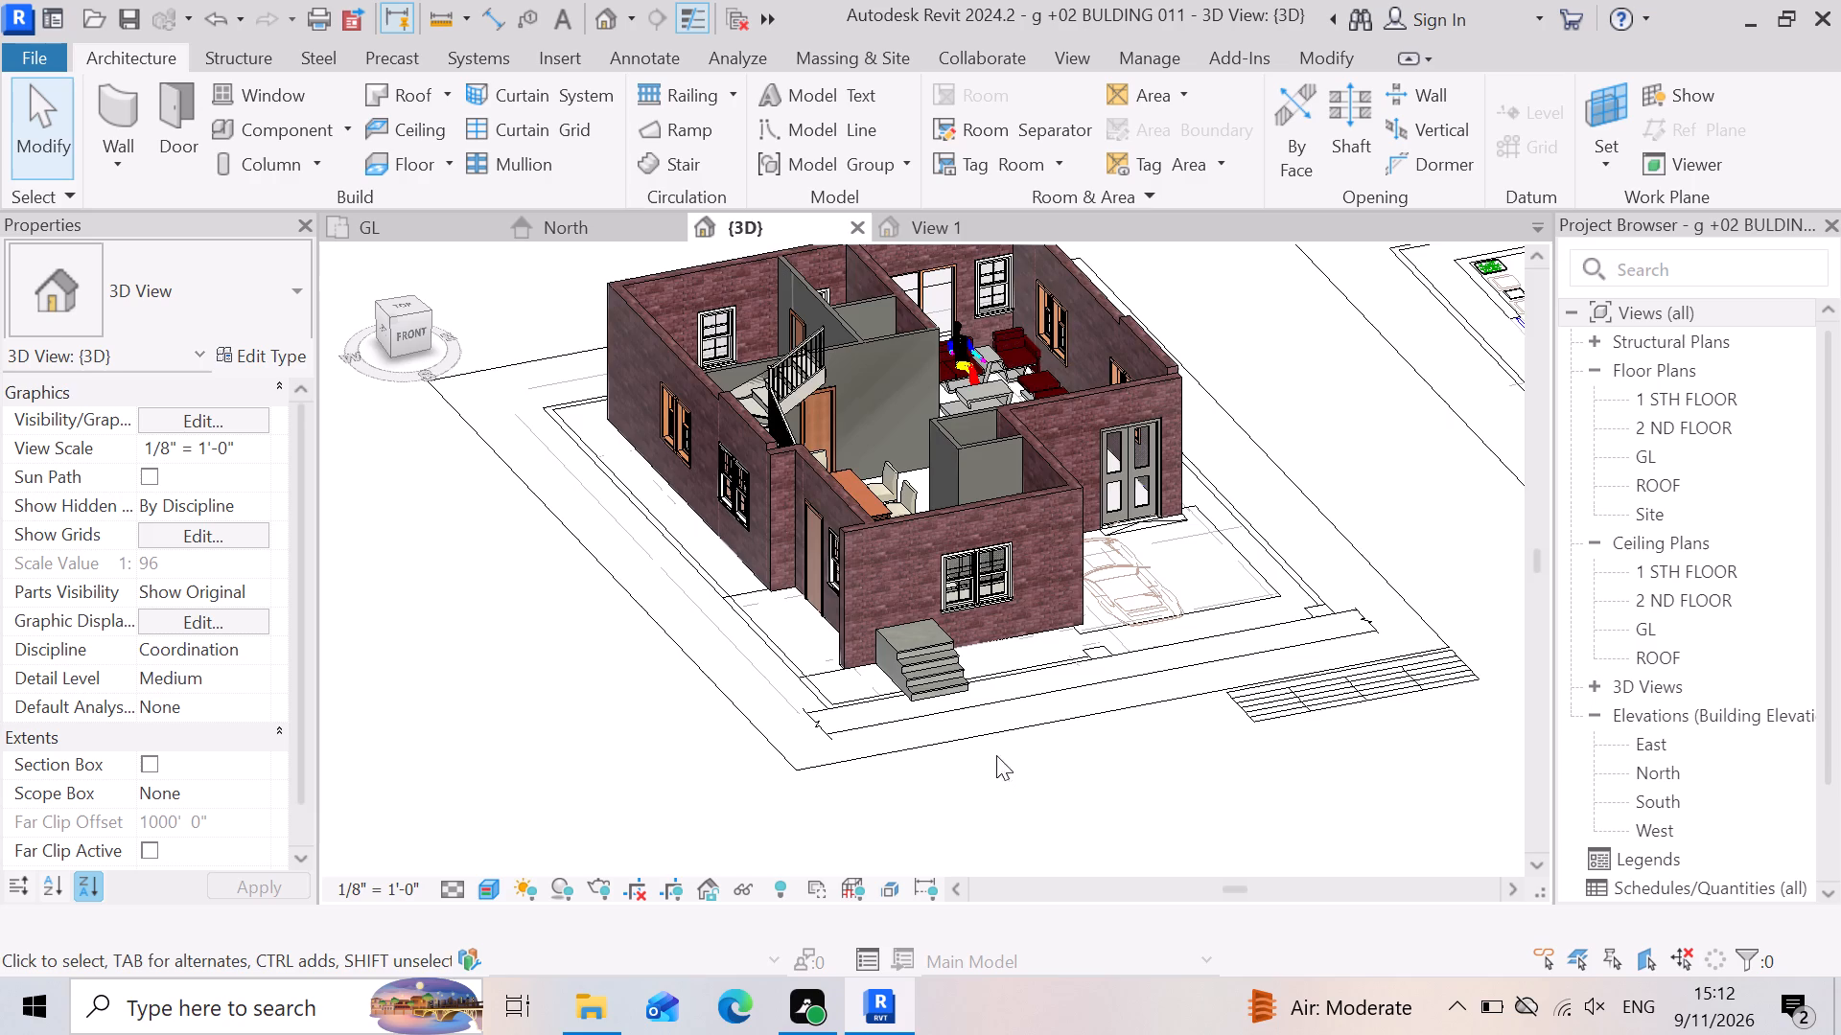
scroll(980, 722, "up", 3)
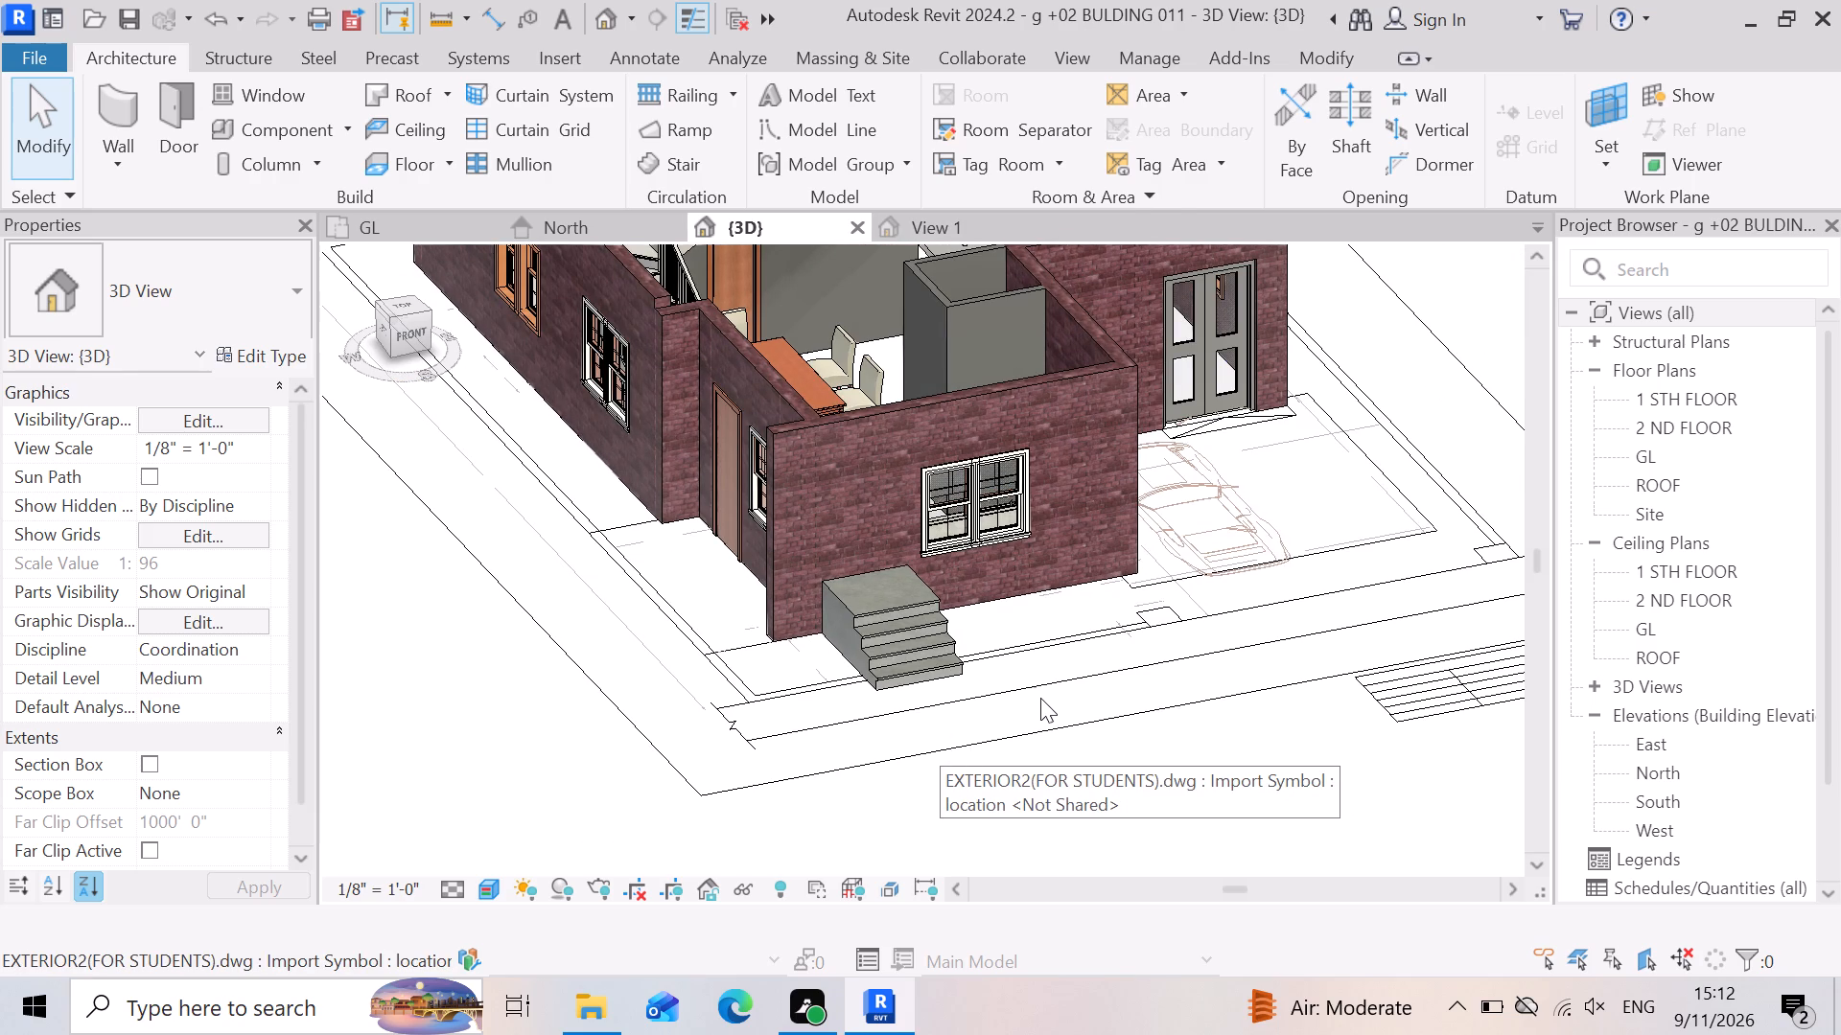
scroll(1051, 675, "up", 2)
scroll(960, 692, "down", 3)
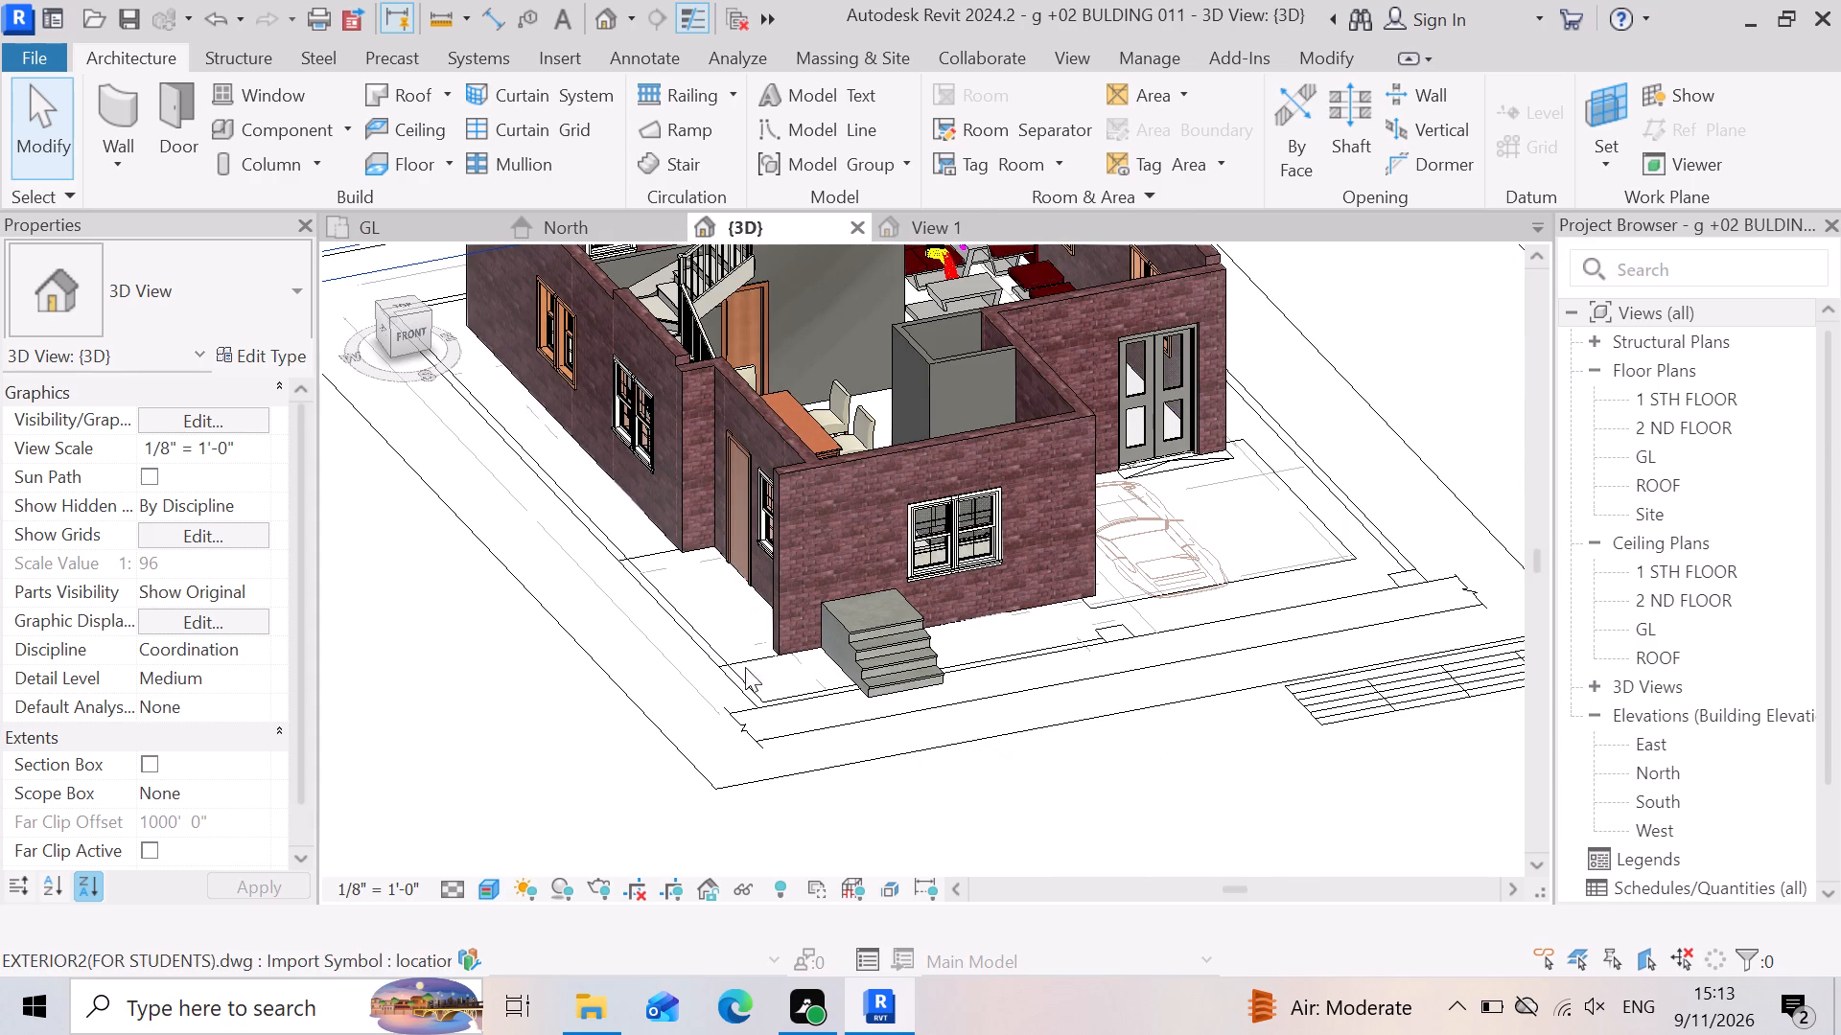
scroll(725, 582, "up", 5)
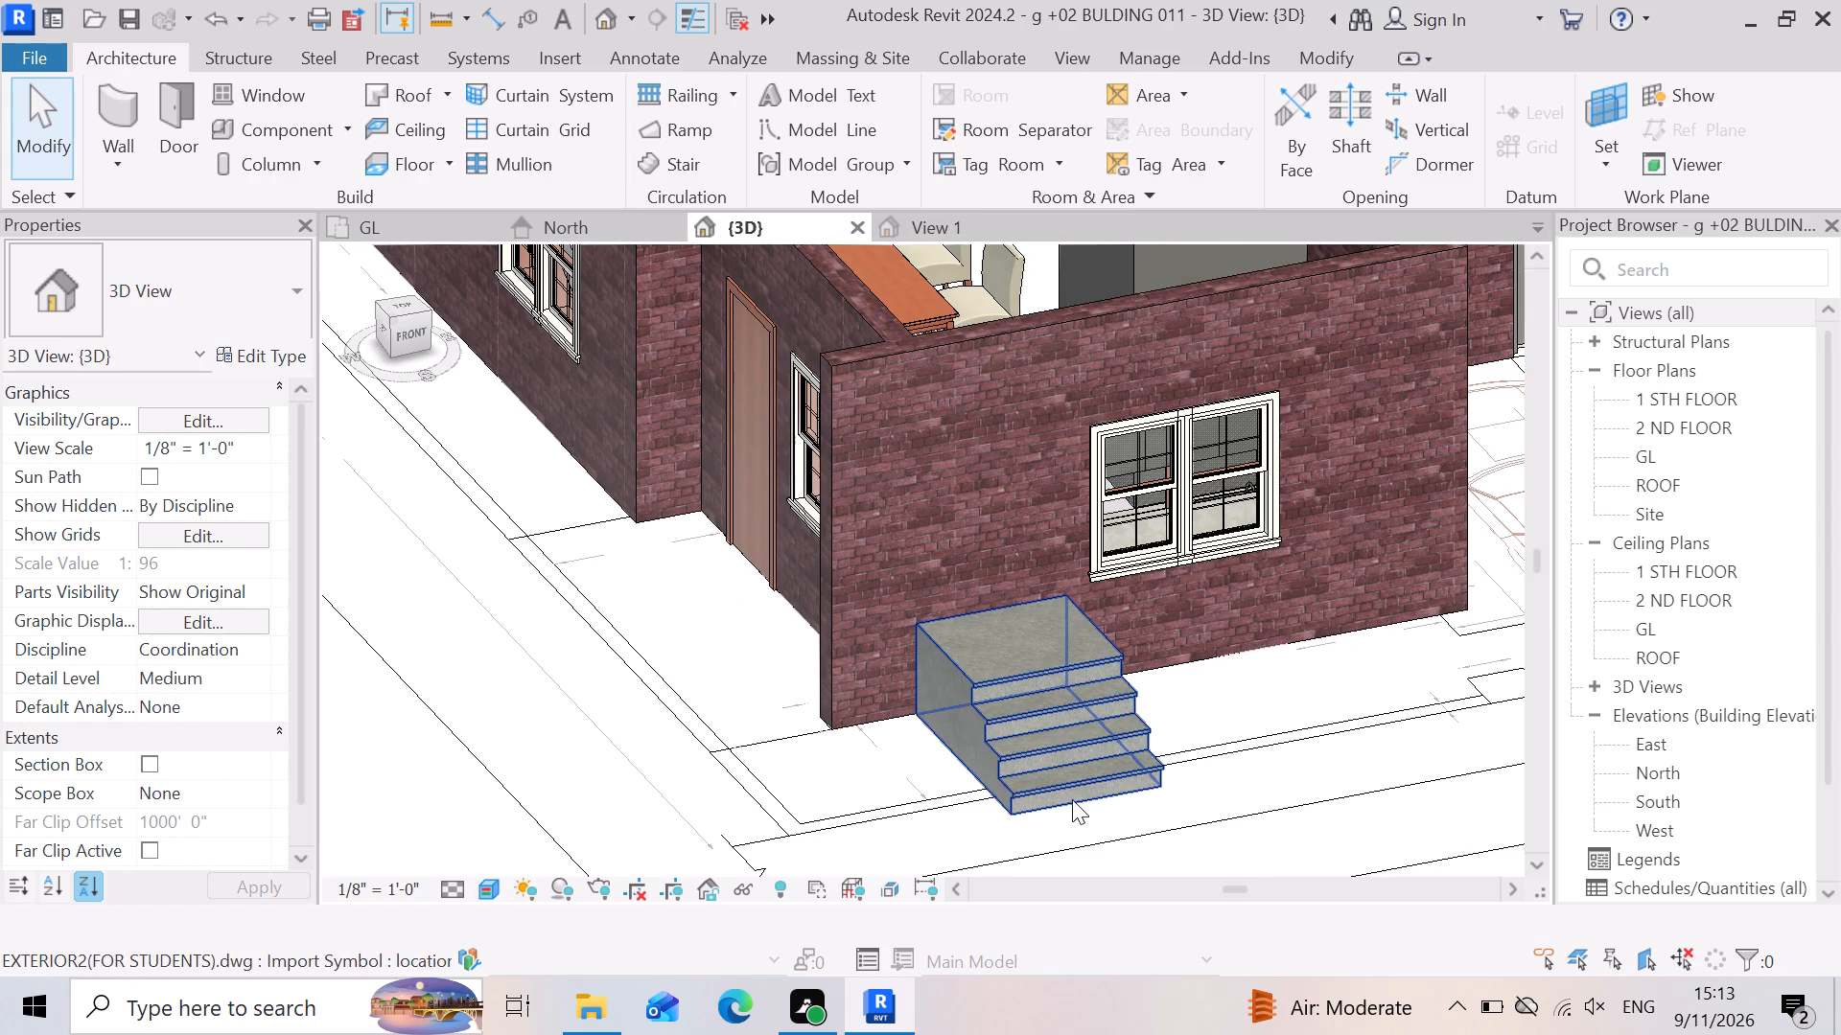
left_click(1072, 797)
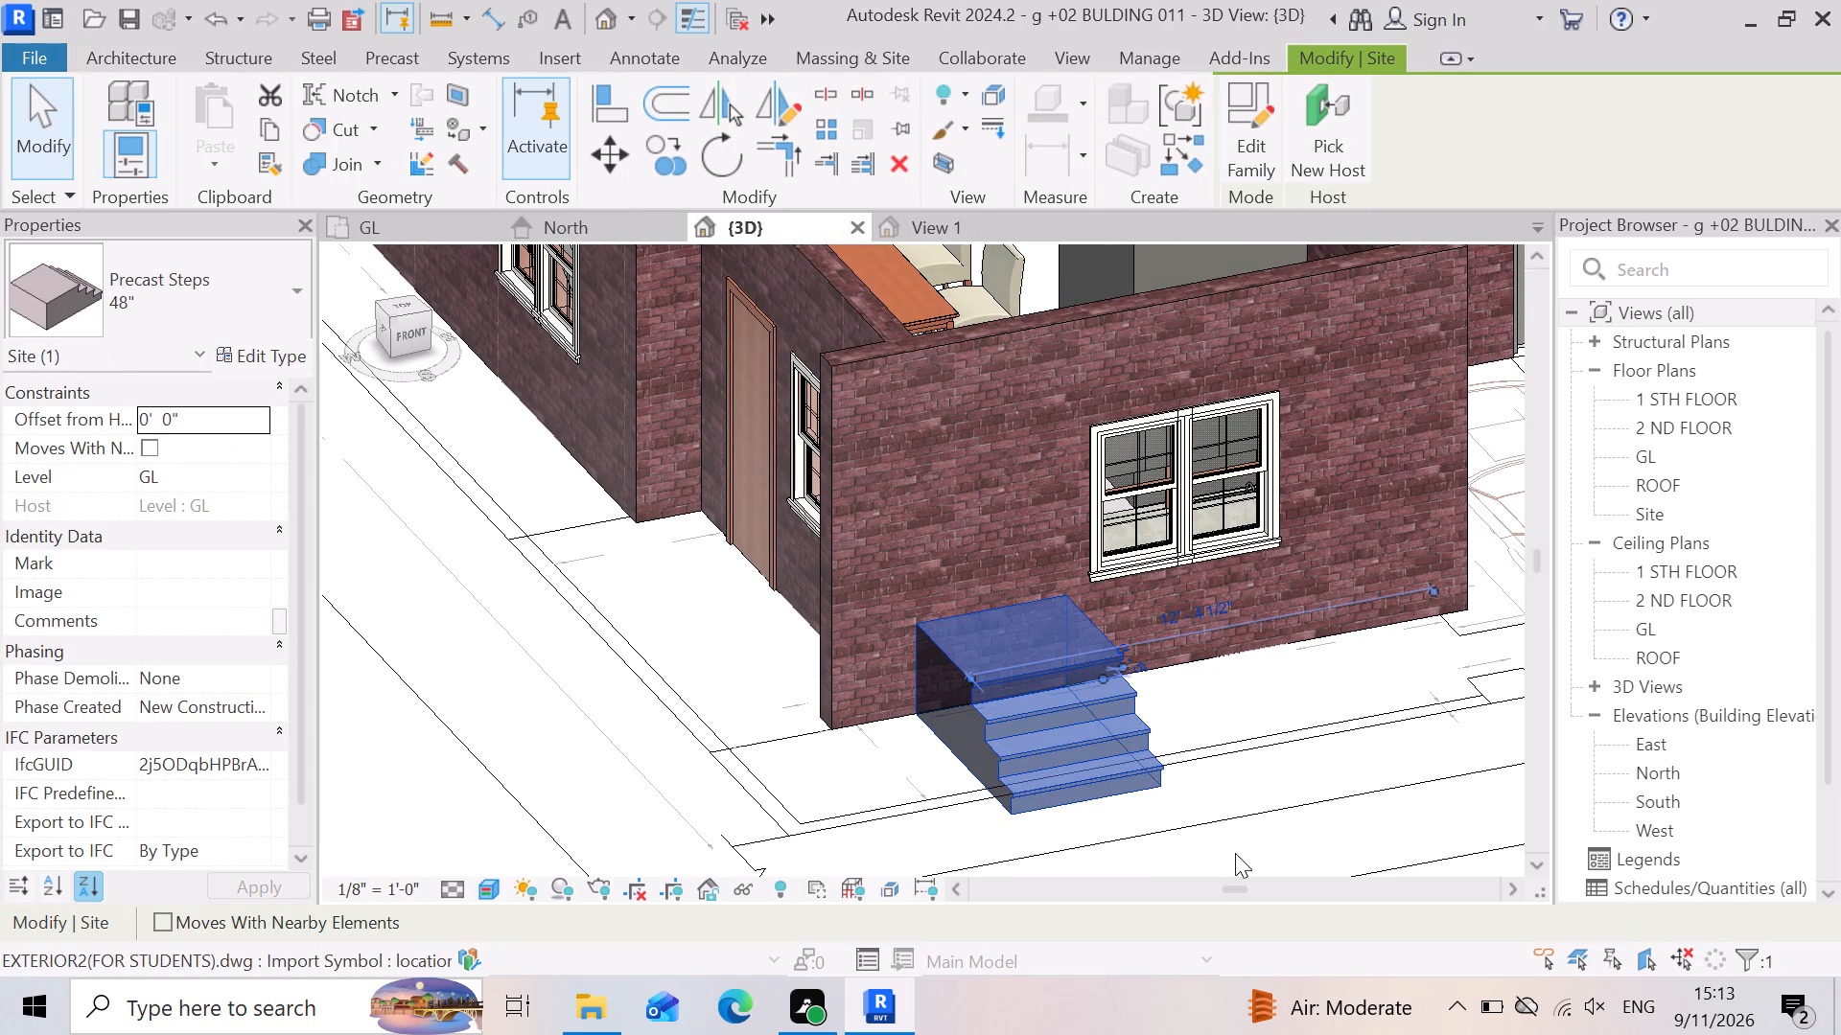
scroll(1142, 834, "down", 7)
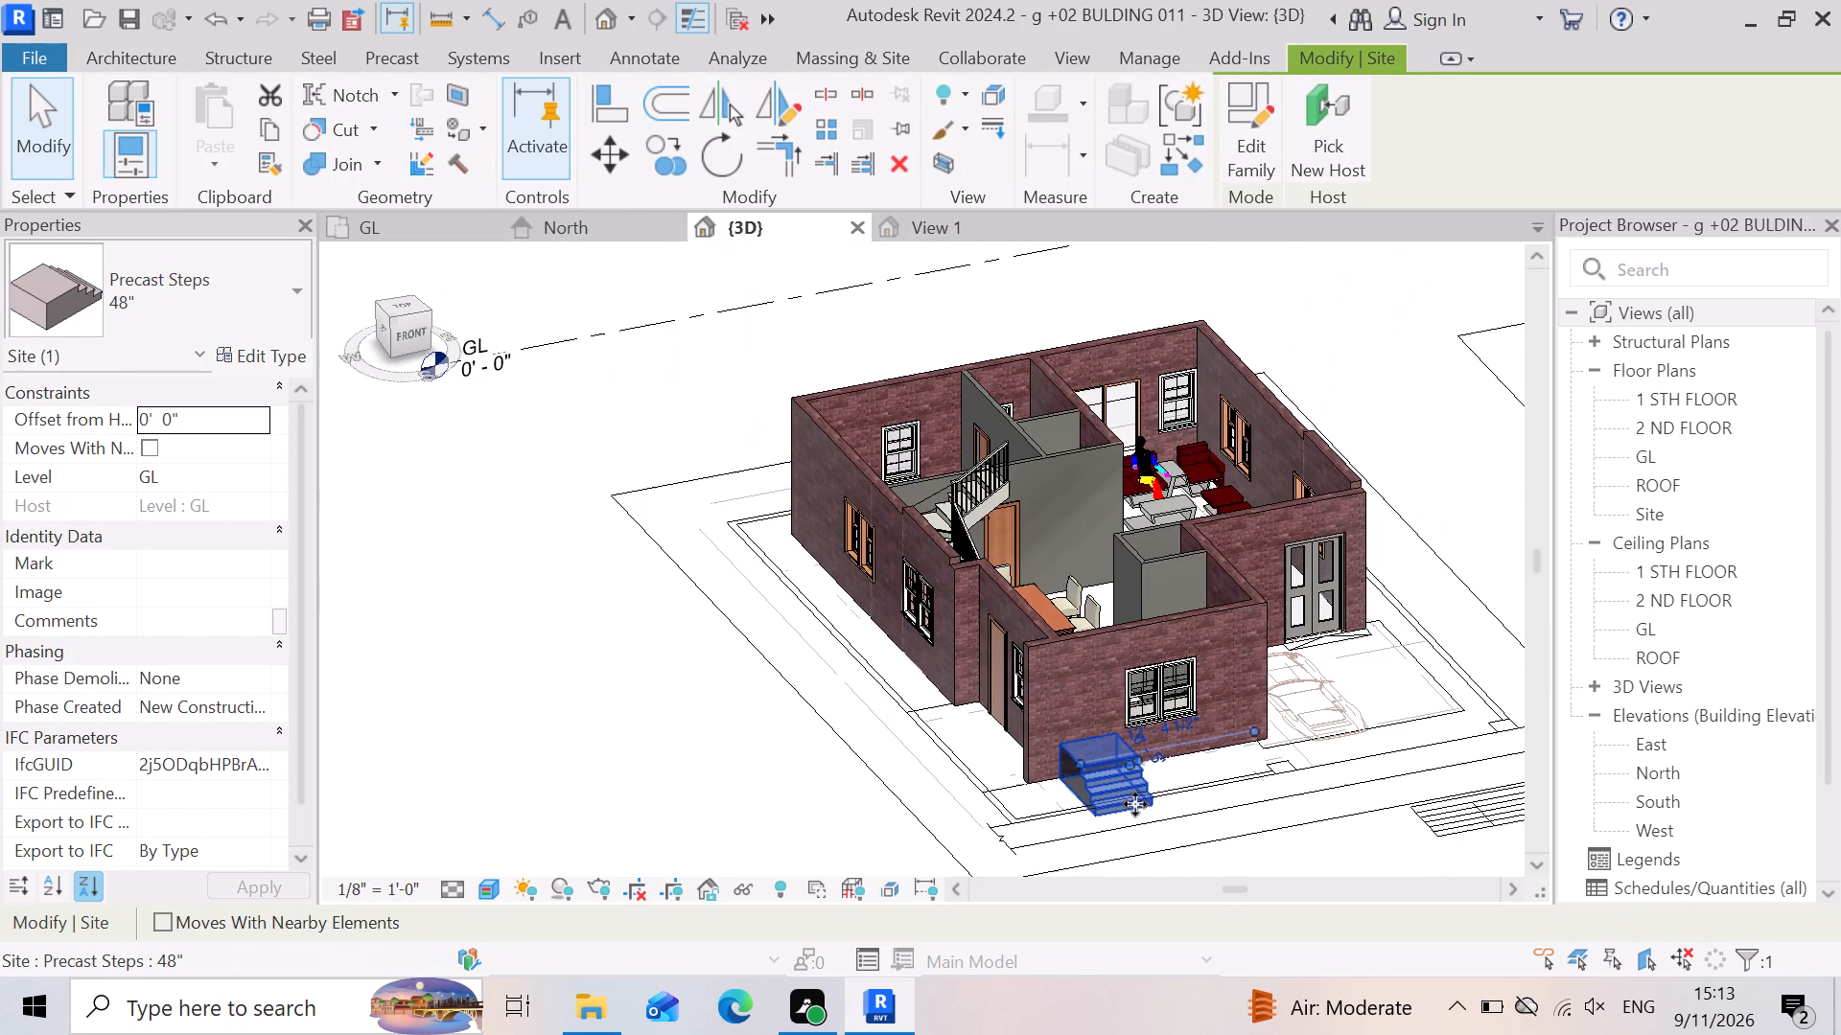
scroll(1091, 802, "up", 2)
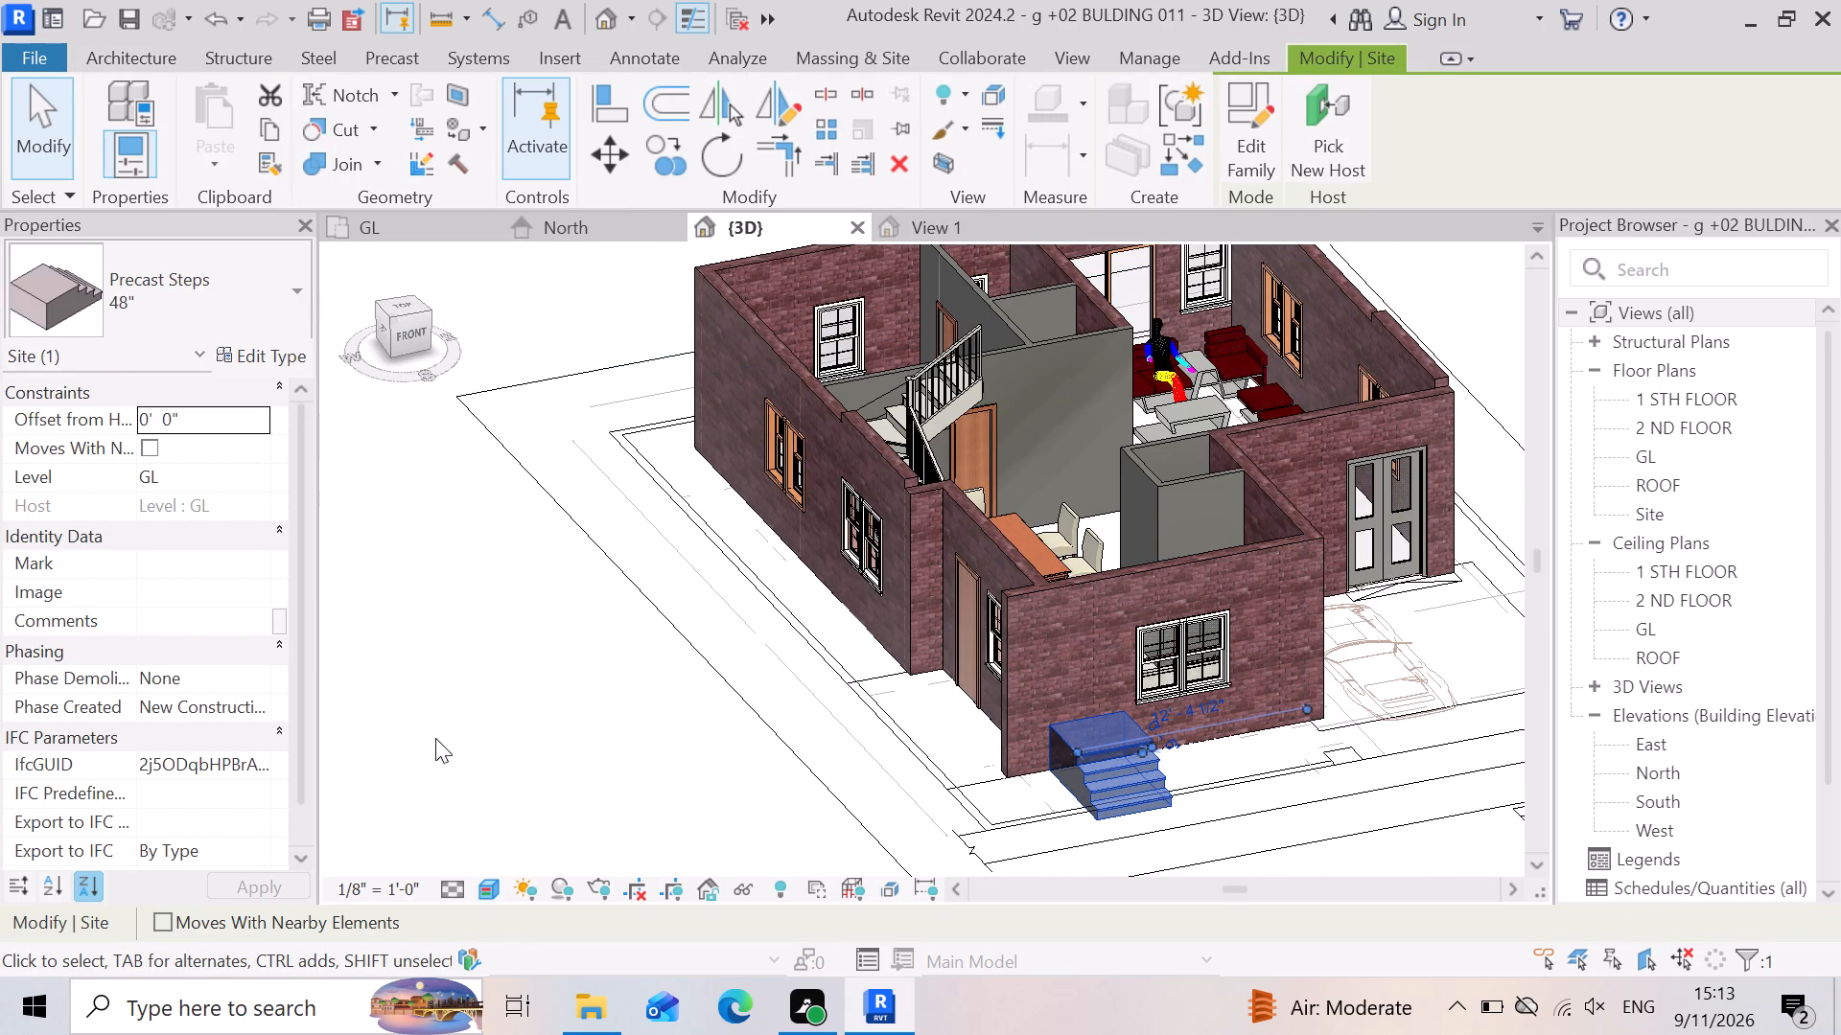
scroll(1207, 760, "up", 6)
scroll(851, 708, "down", 3)
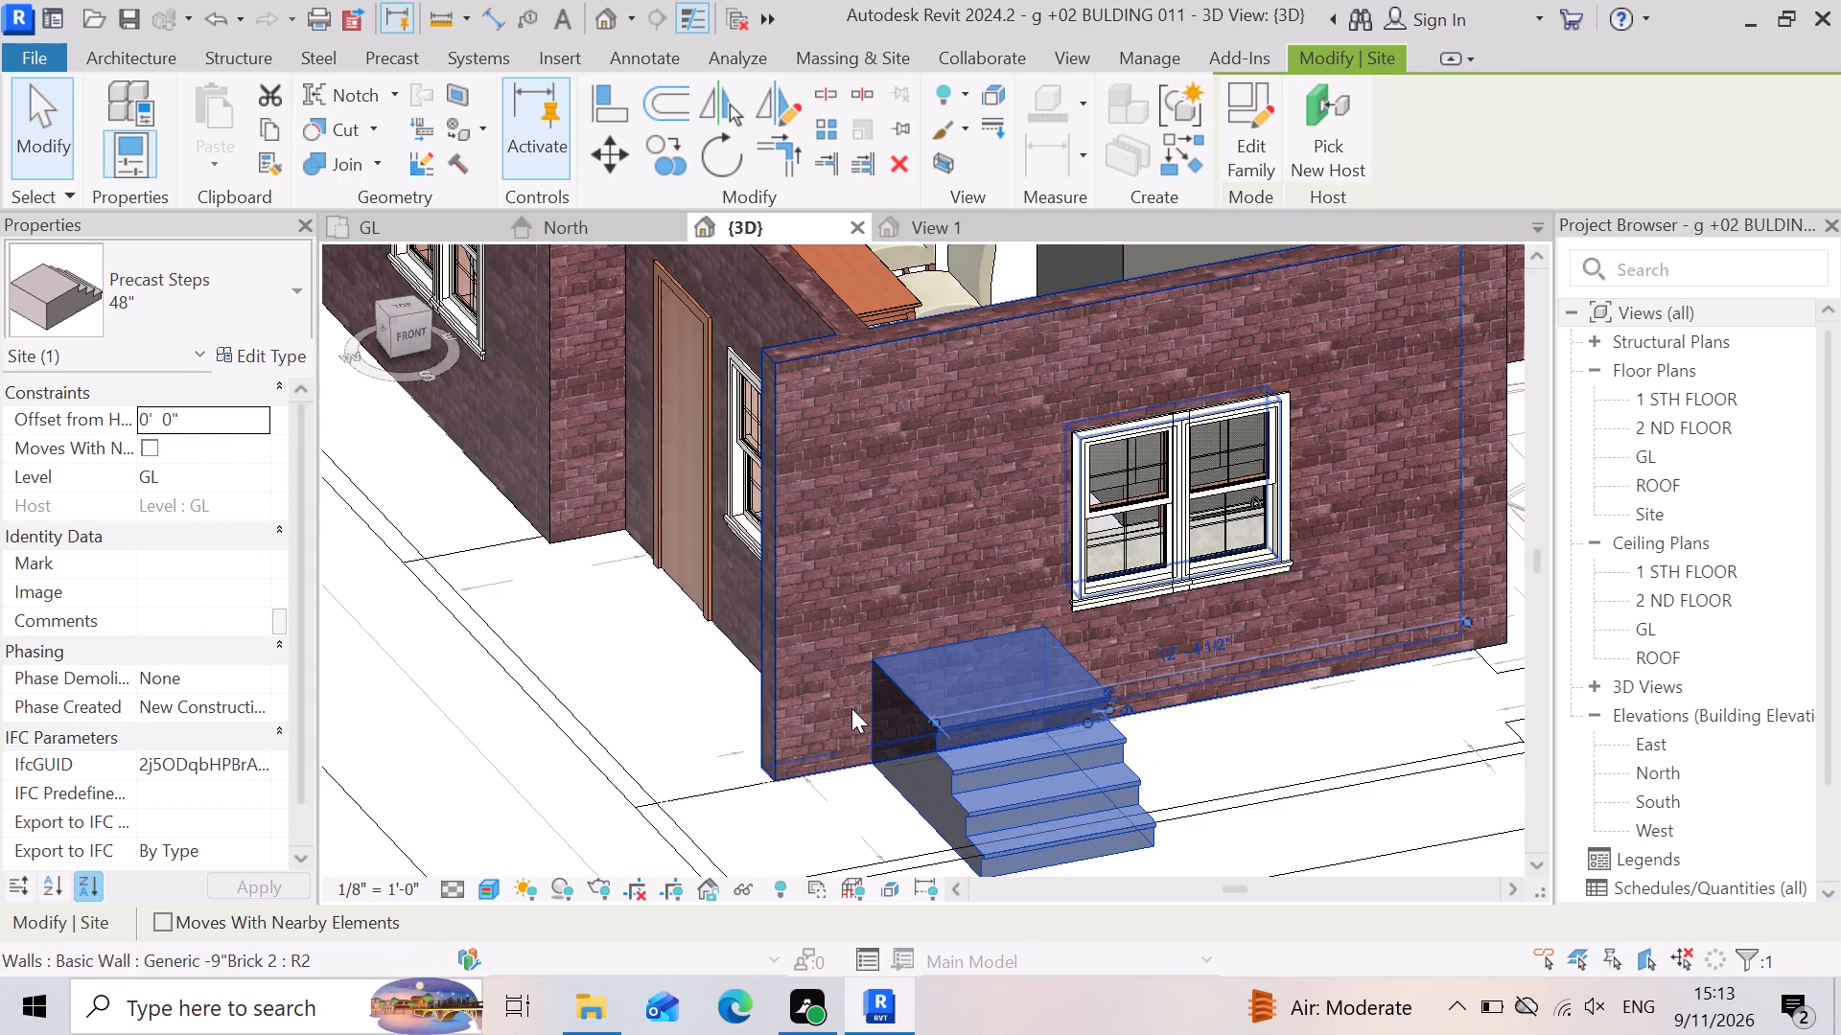
left_click(1176, 769)
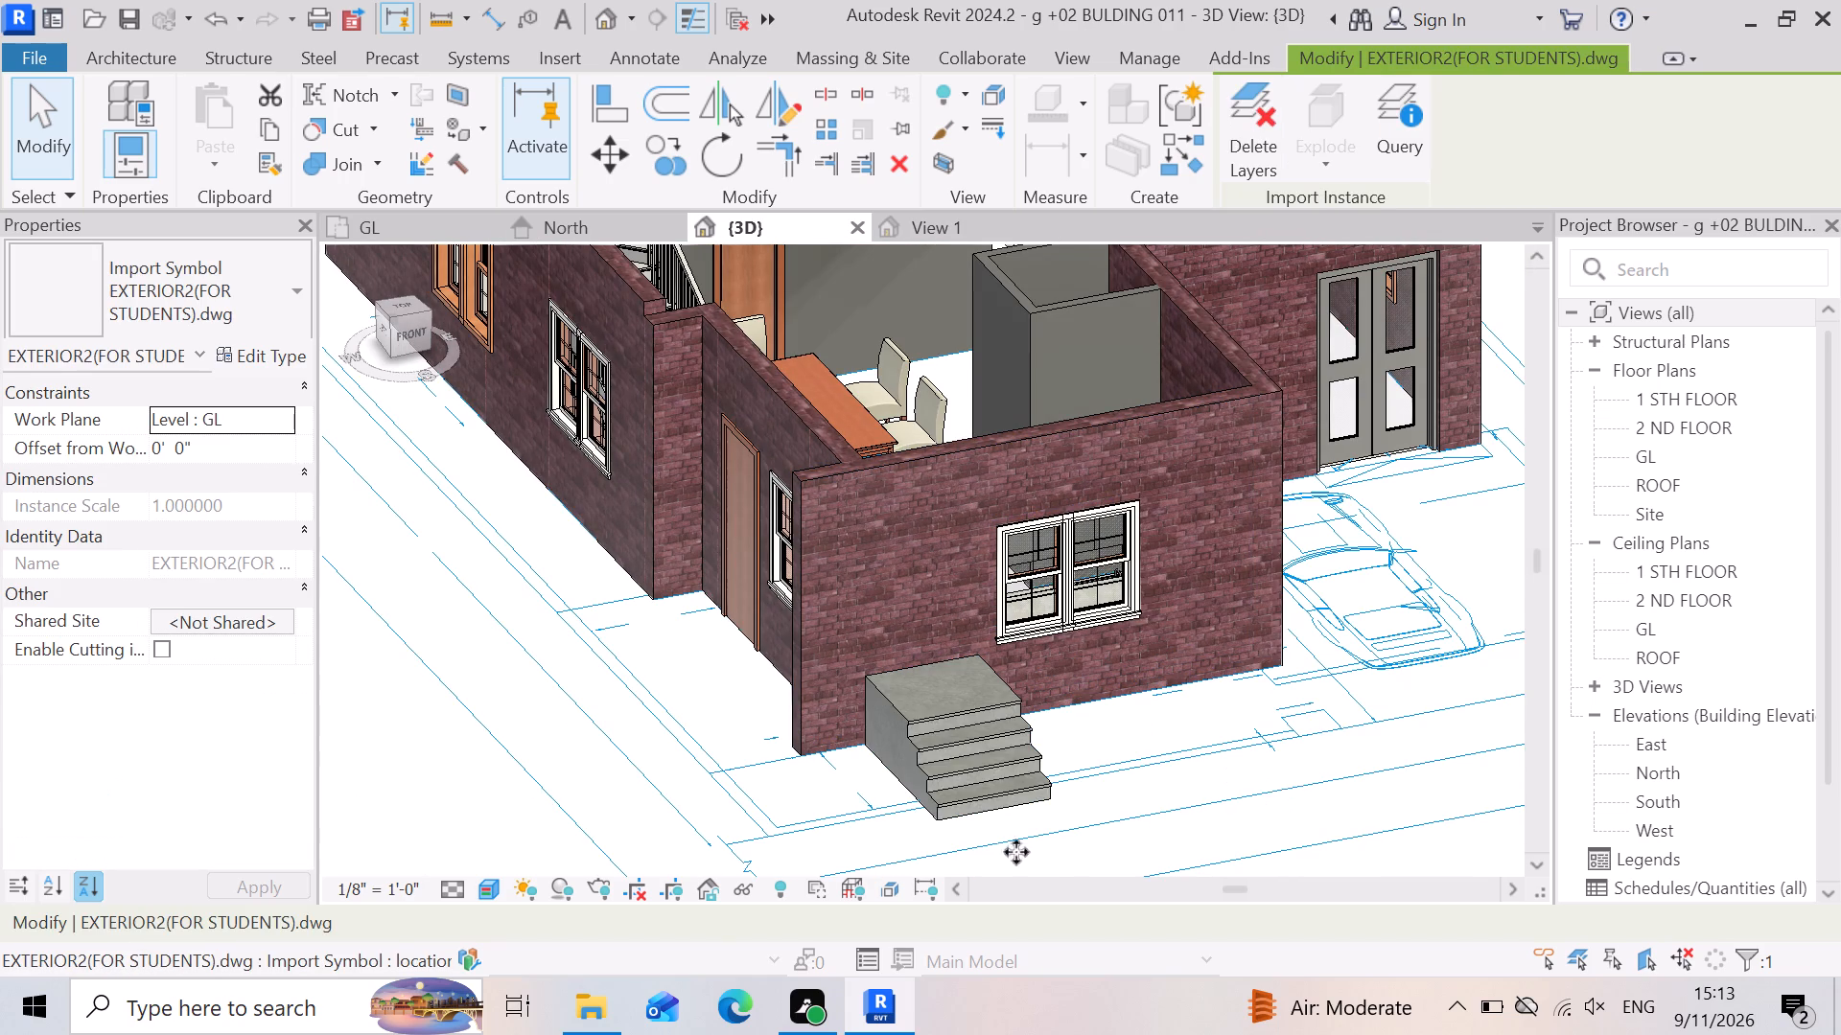
scroll(1247, 823, "down", 5)
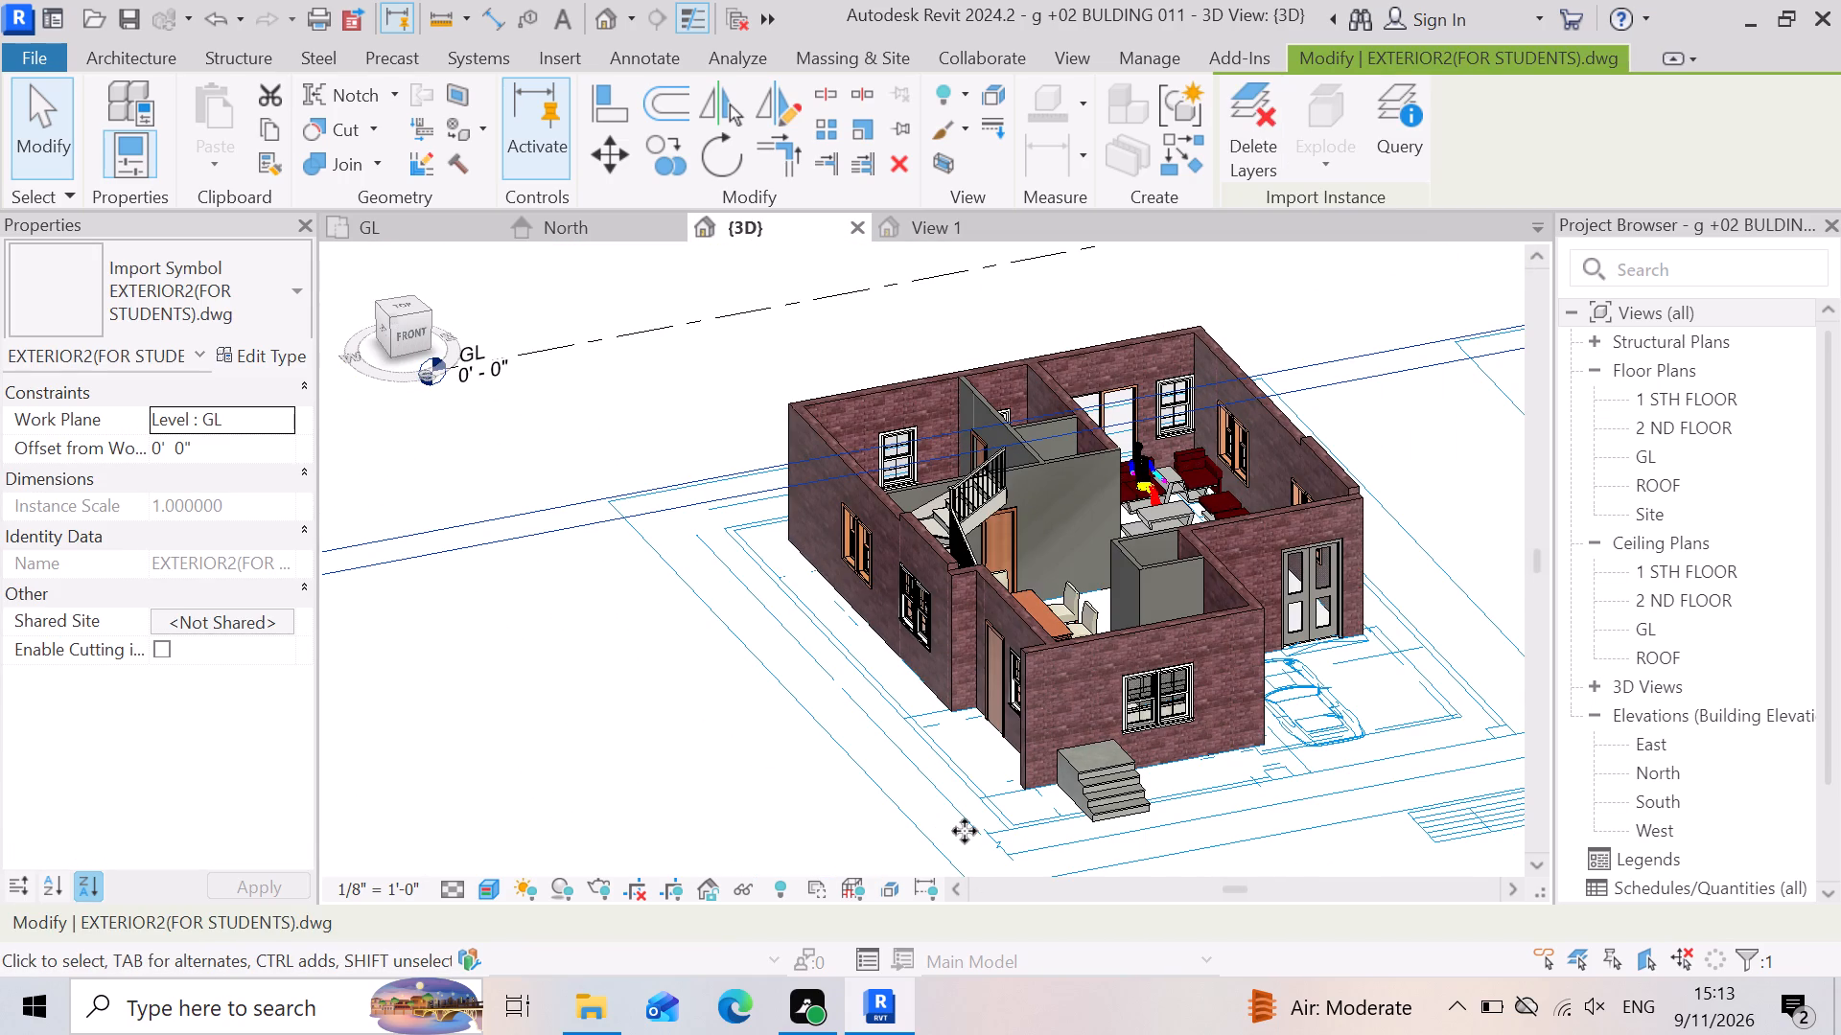
Examine the building's side wall with the single-flush door and the profile of the precast steps from the side.
right_click_drag(955, 799, 1074, 740, "shift")
middle_click_drag(954, 789, 1062, 737, "shift")
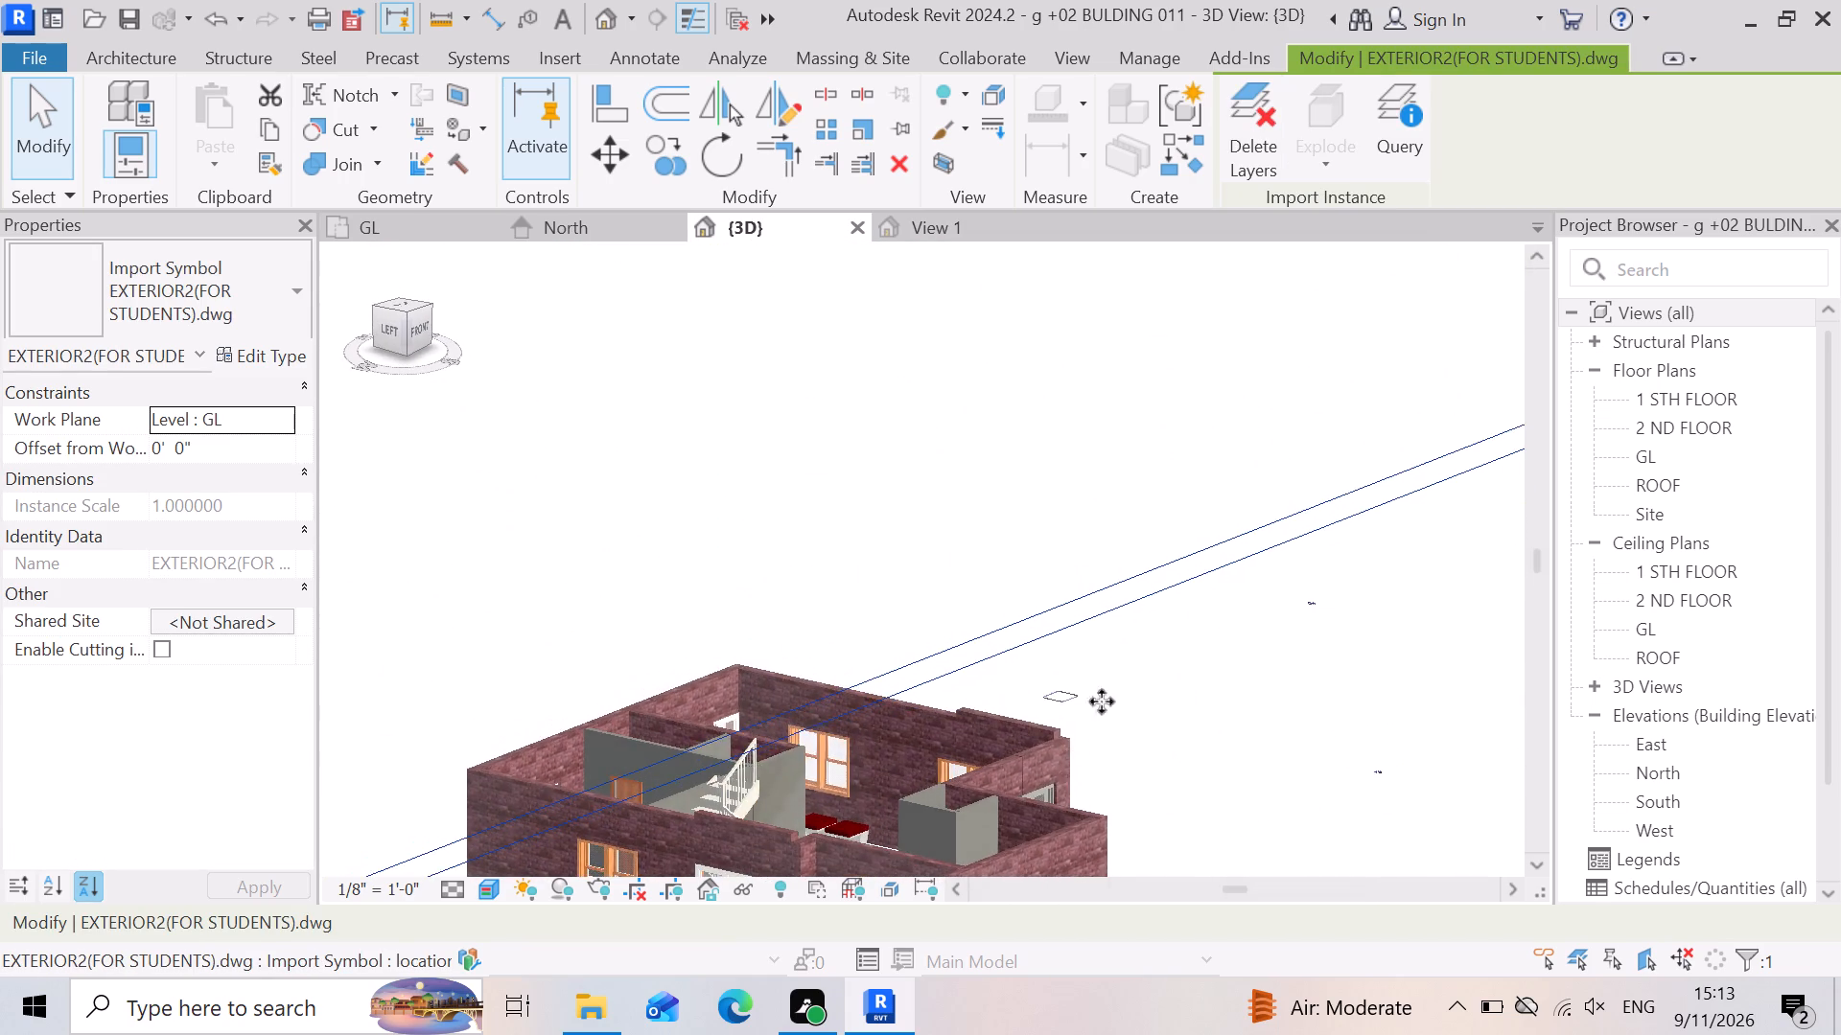
scroll(1158, 607, "down", 5)
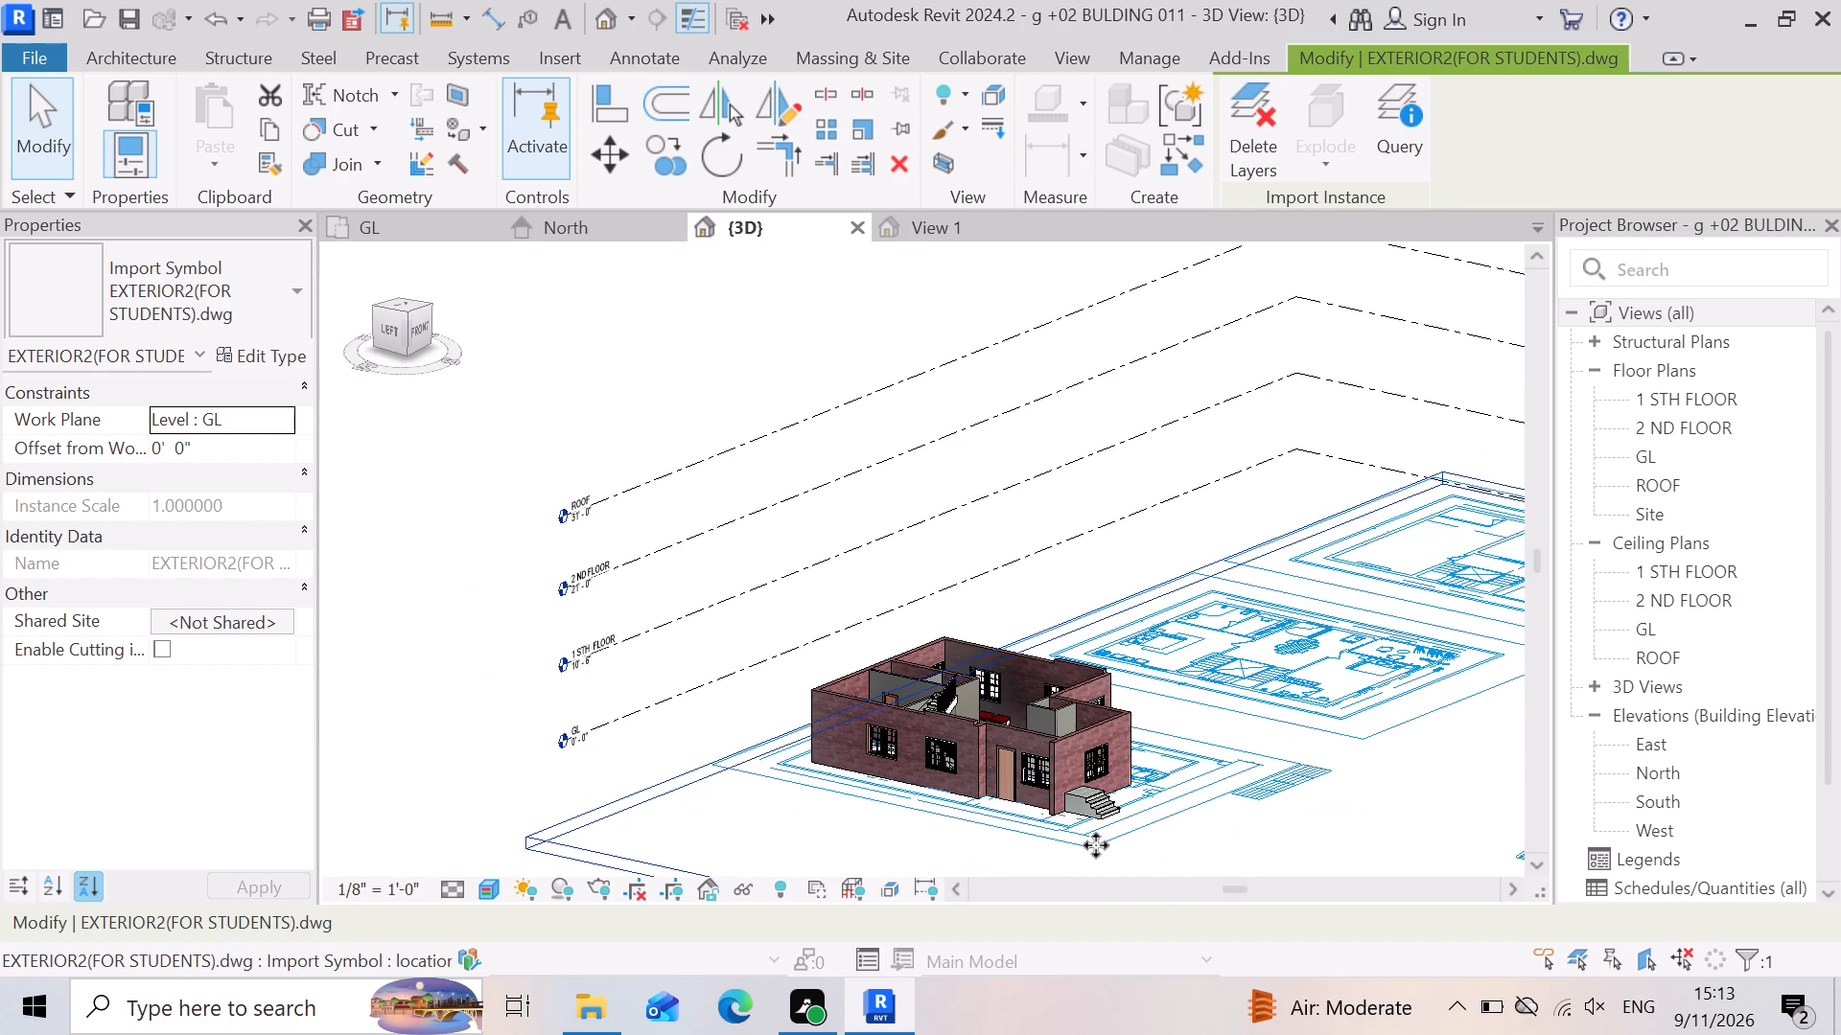
right_click_drag(1078, 841, 1205, 829, "shift")
middle_click_drag(1077, 841, 1205, 829, "shift")
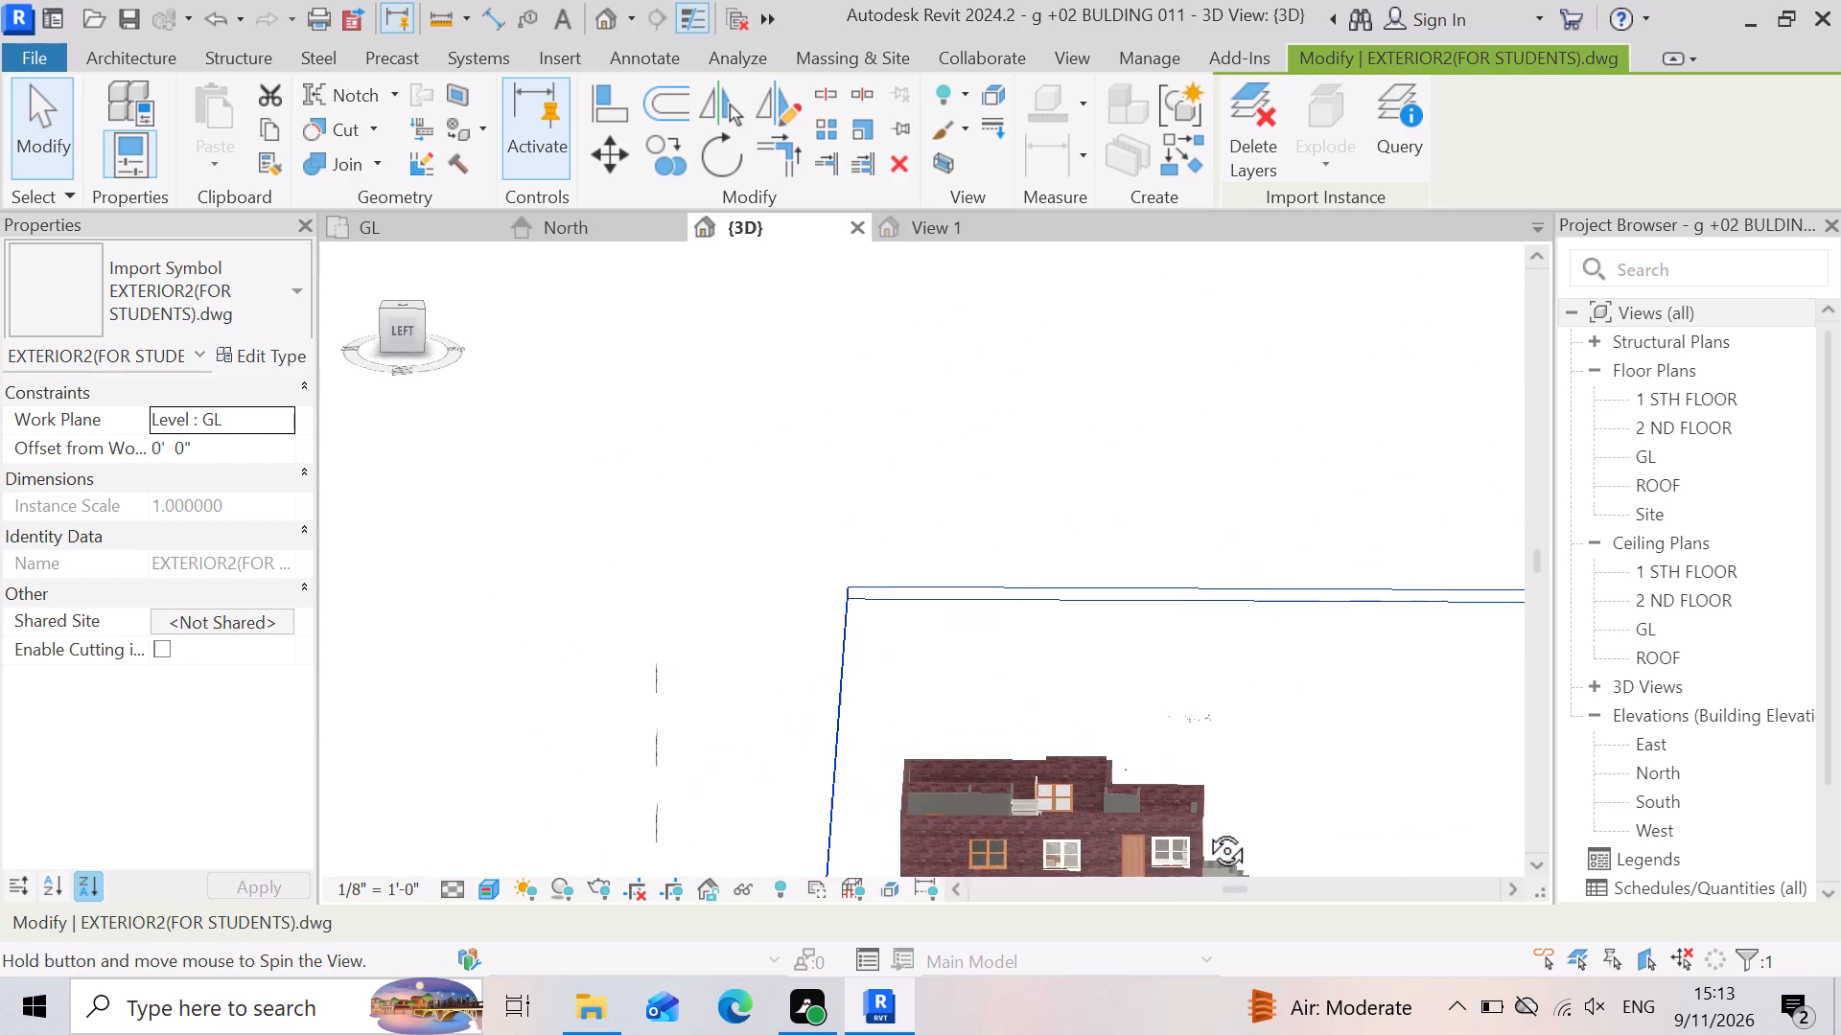
middle_click_drag(1205, 829, 1212, 832, "shift")
right_click_drag(1205, 829, 1220, 832, "shift")
scroll(996, 621, "down", 5)
scroll(1088, 802, "up", 10)
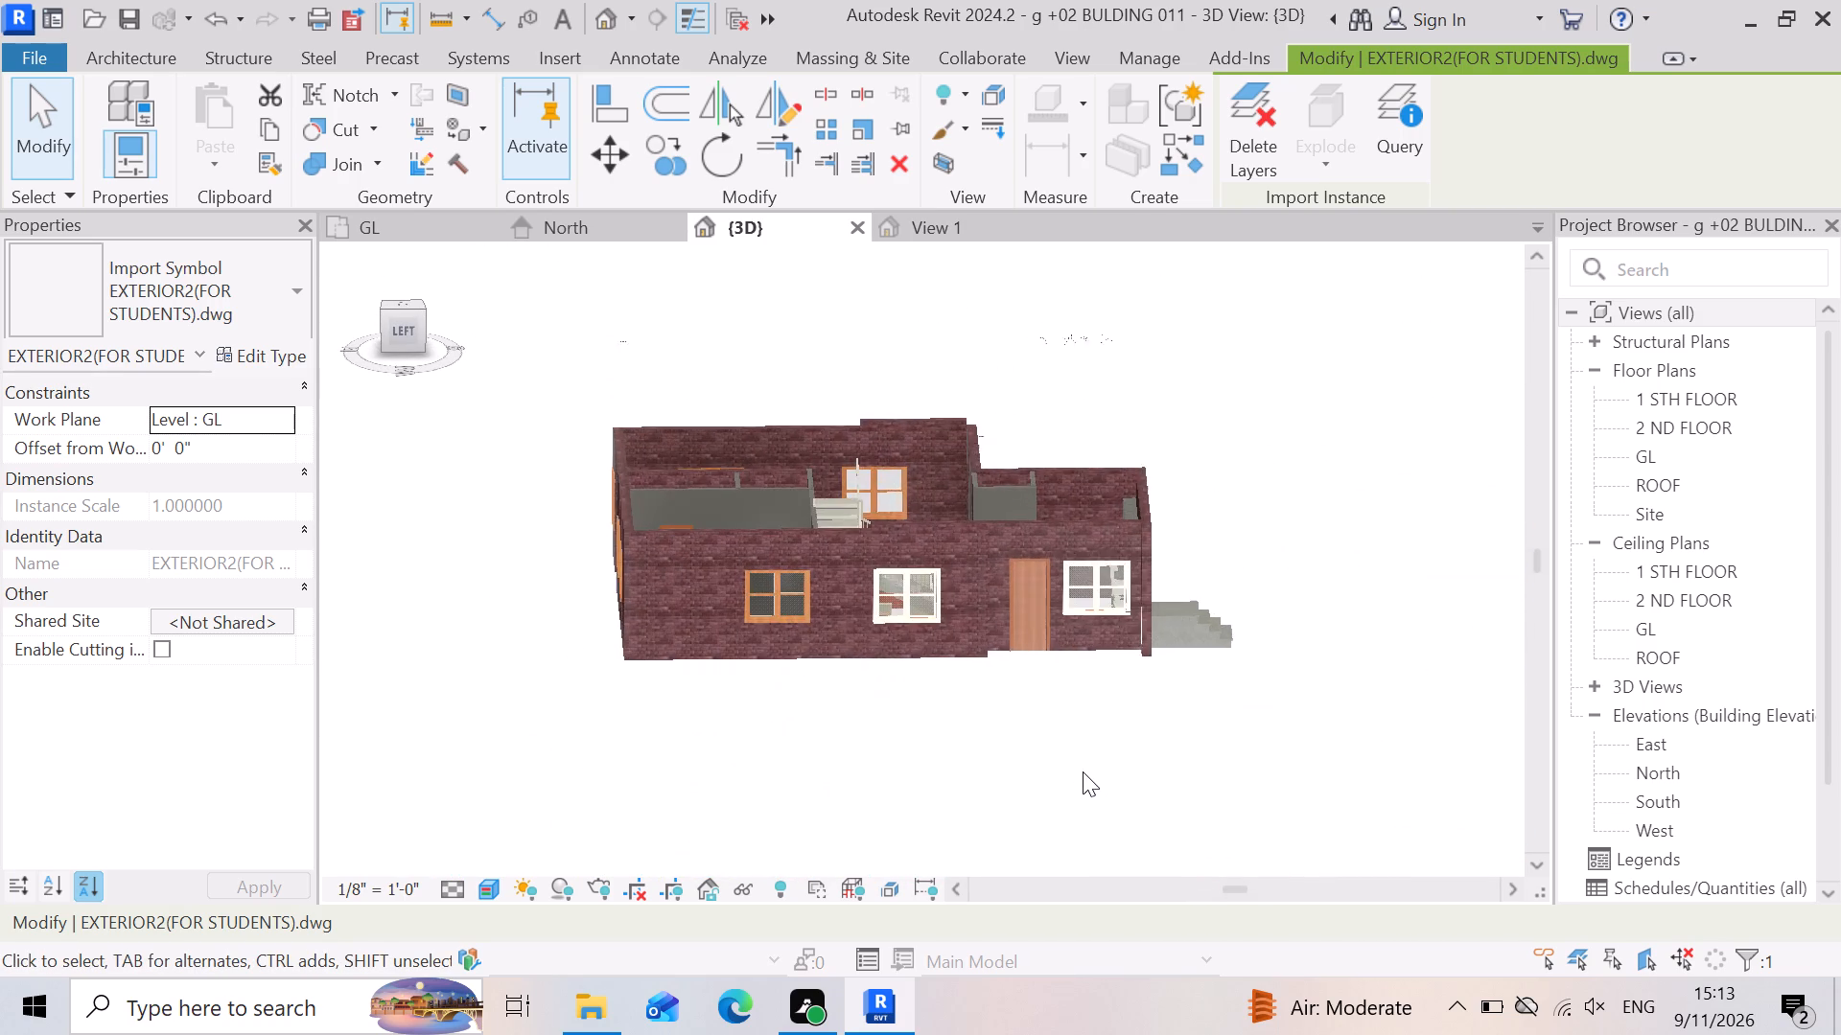
scroll(886, 652, "up", 2)
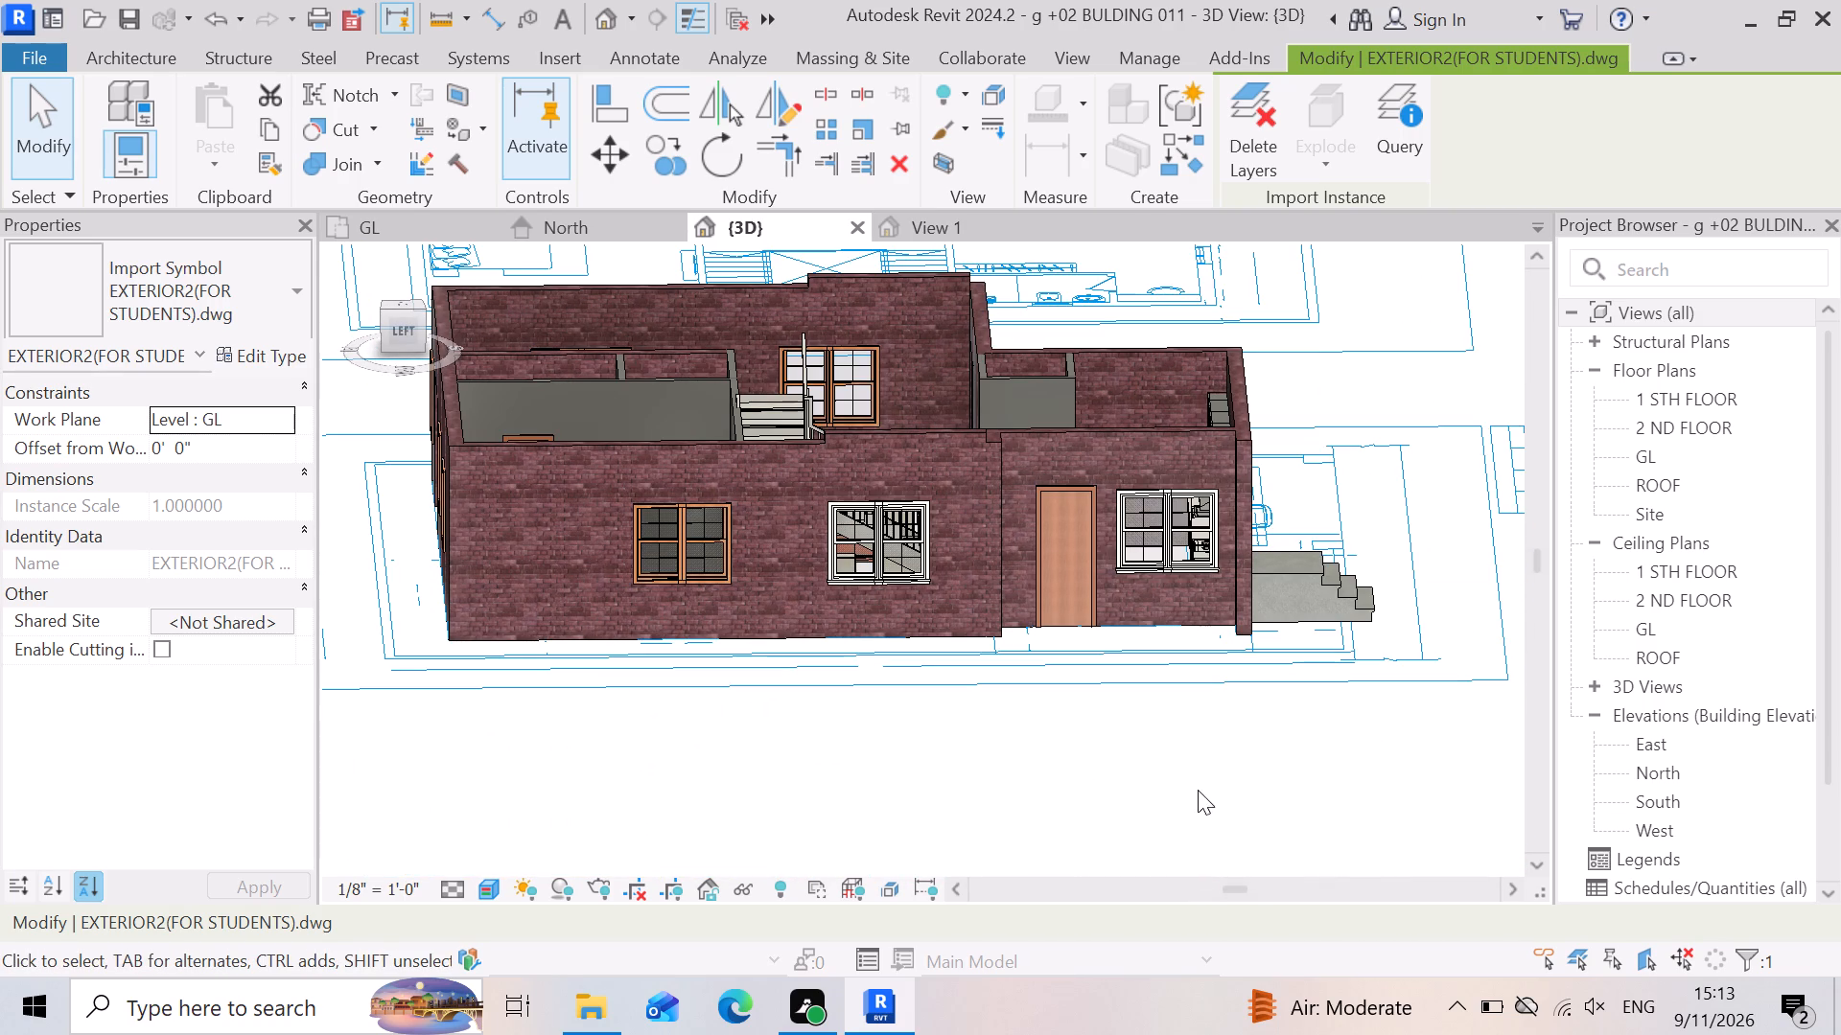
scroll(733, 793, "down", 1)
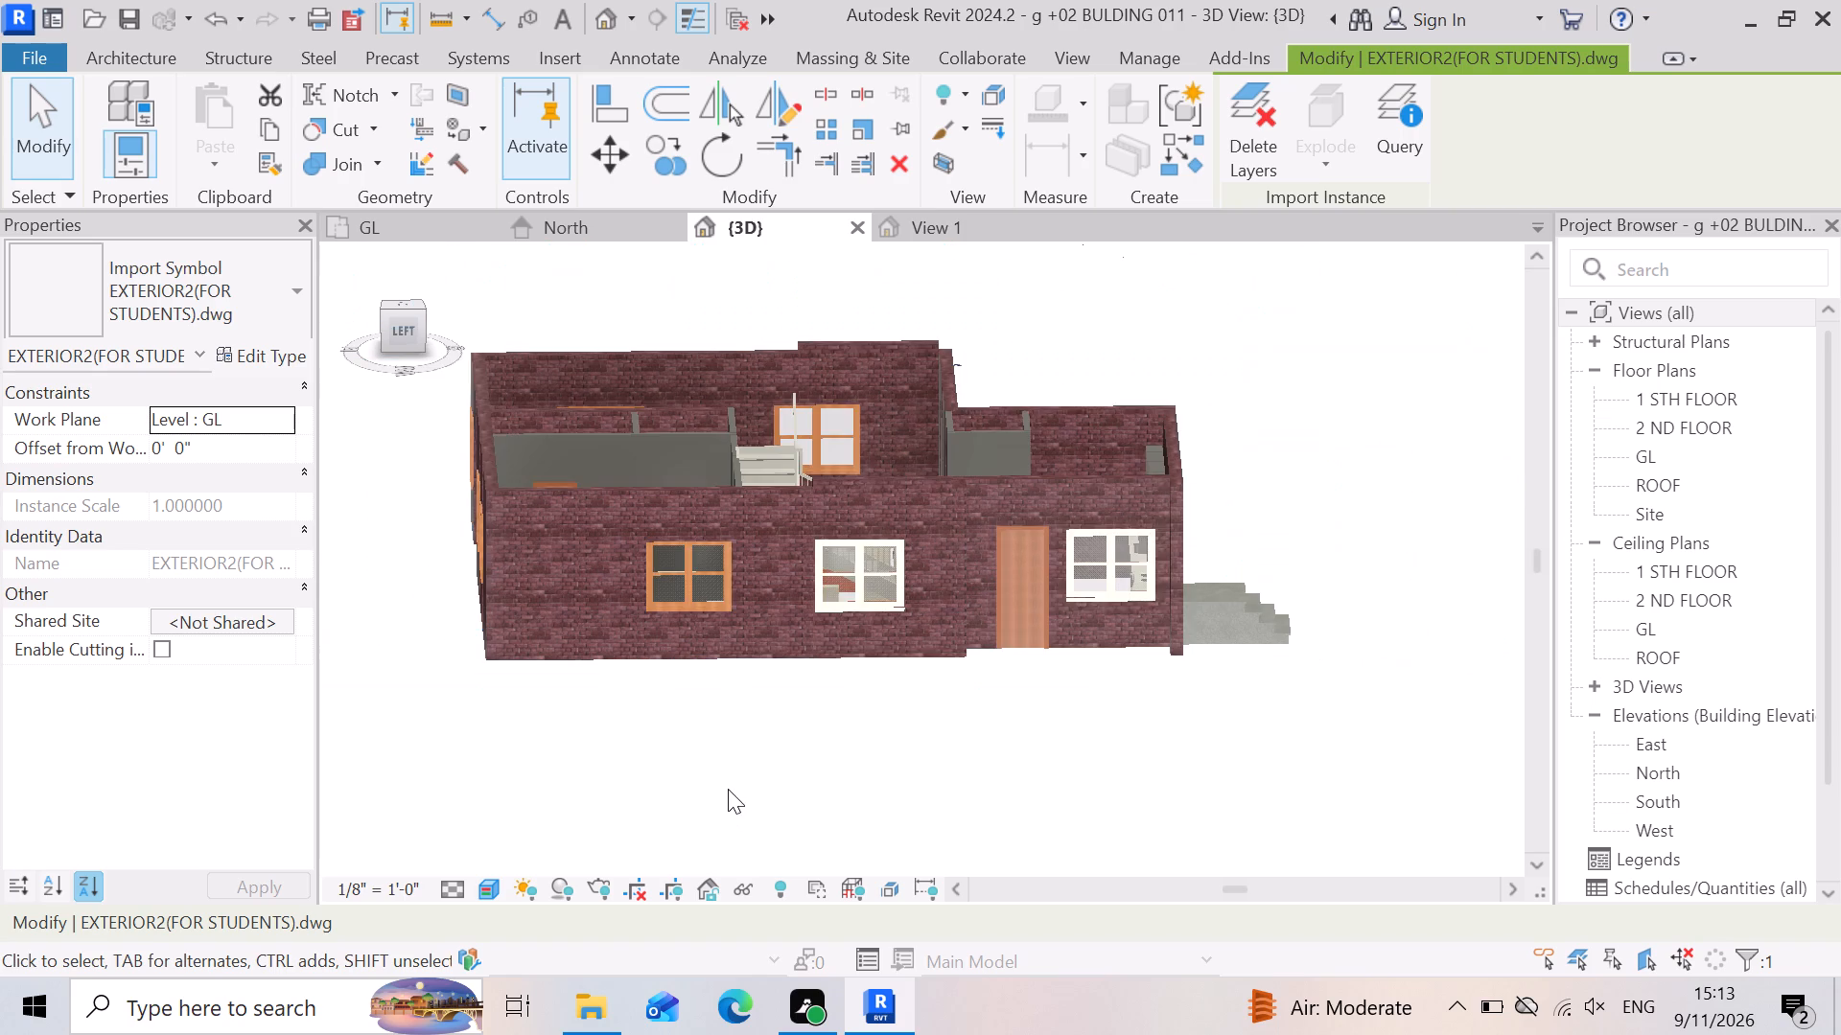
scroll(982, 829, "down", 2)
scroll(1066, 695, "up", 5)
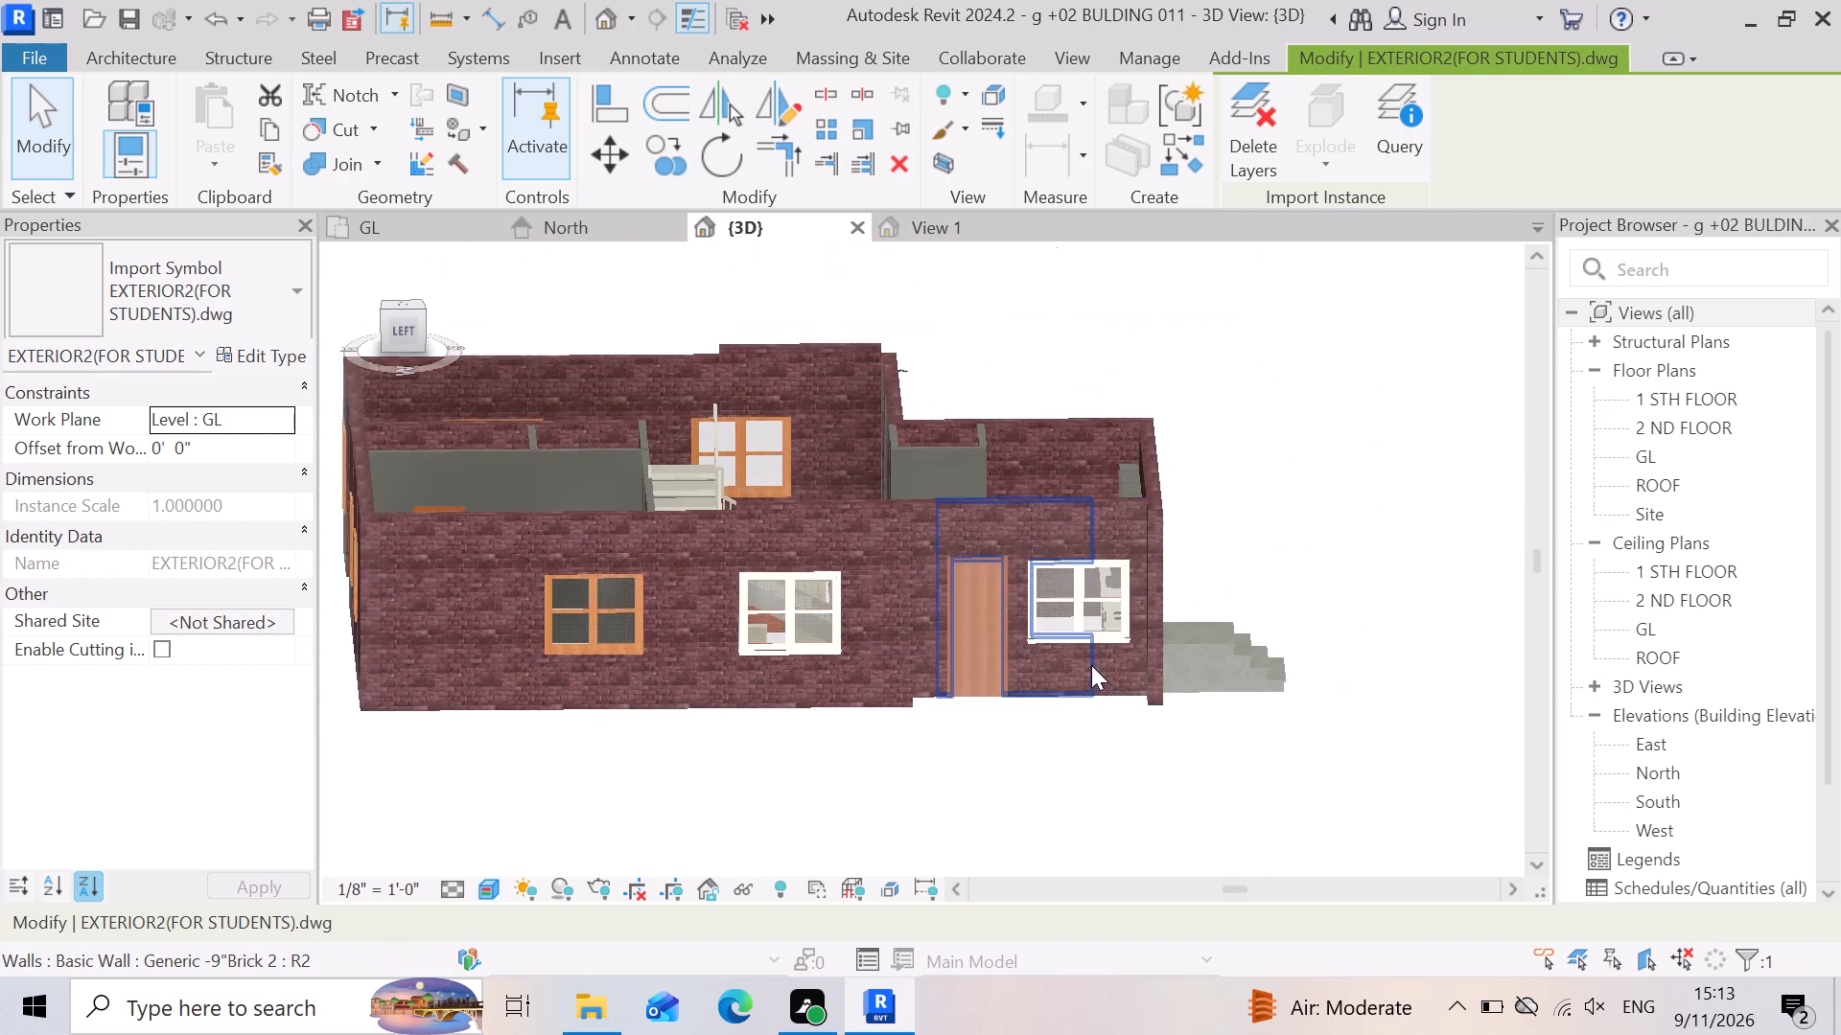
scroll(1091, 665, "up", 2)
scroll(1016, 685, "down", 2)
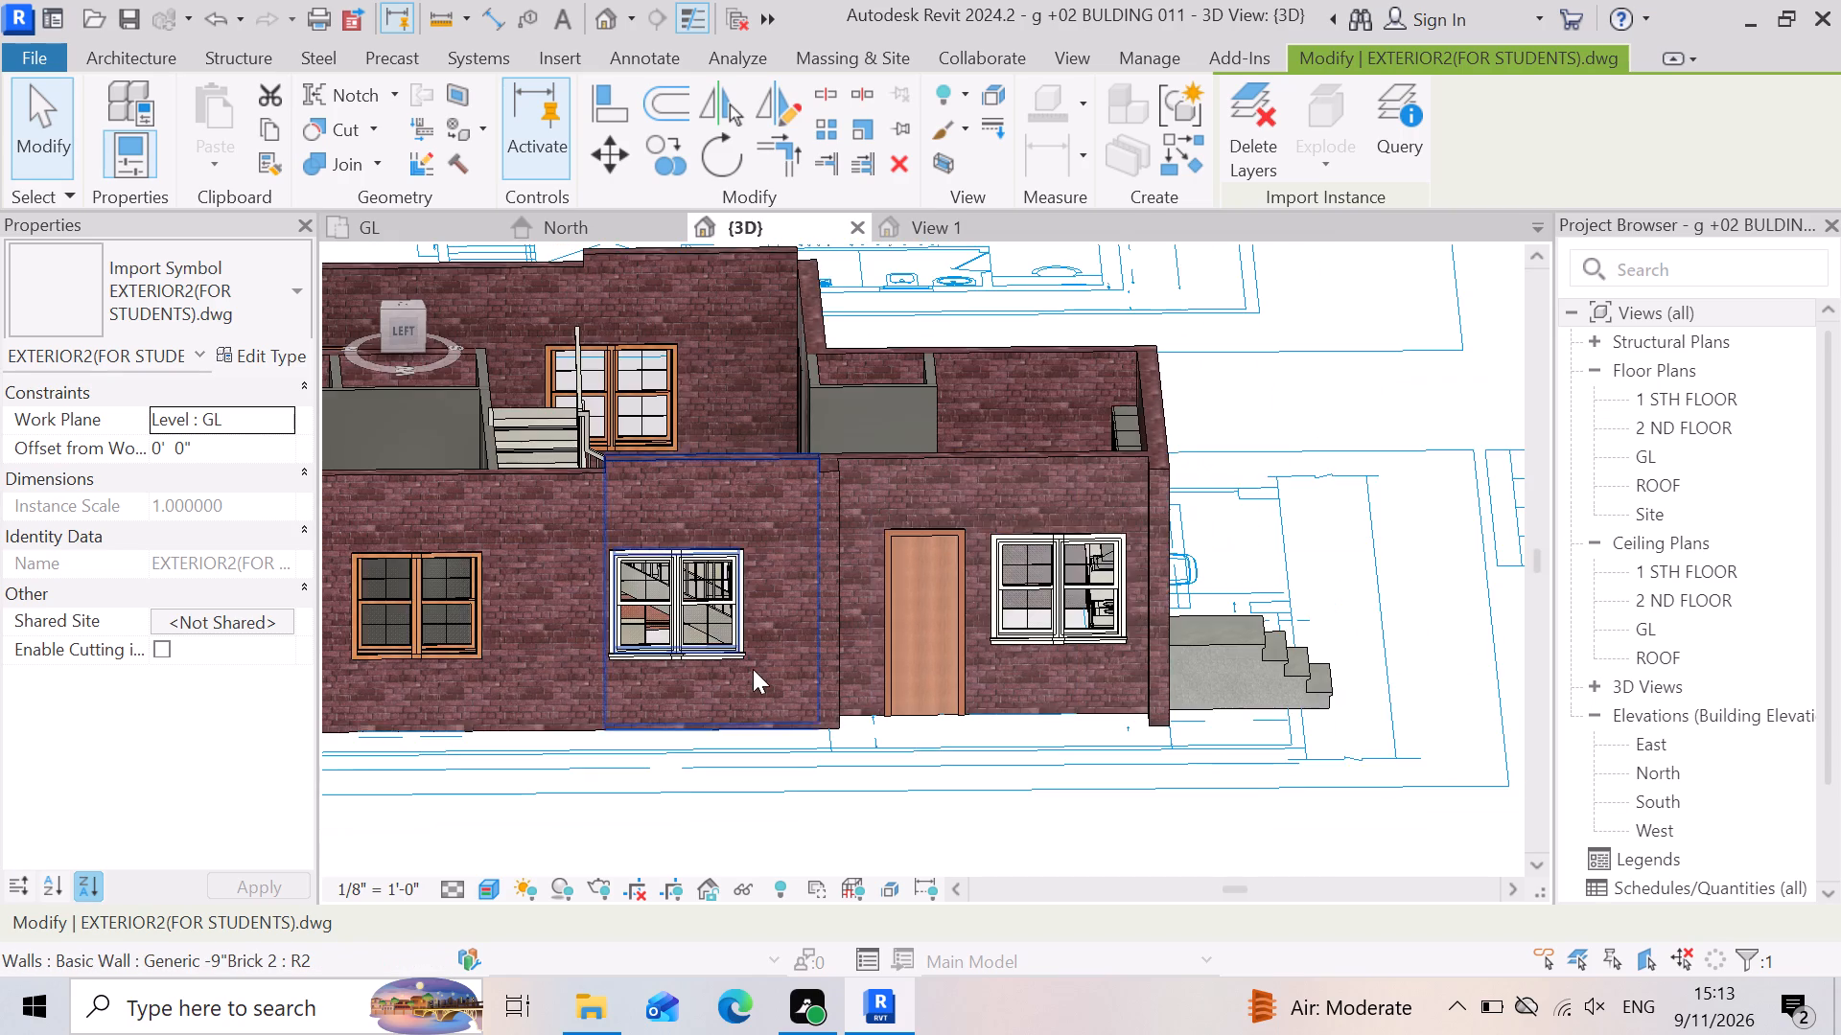
scroll(753, 669, "up", 2)
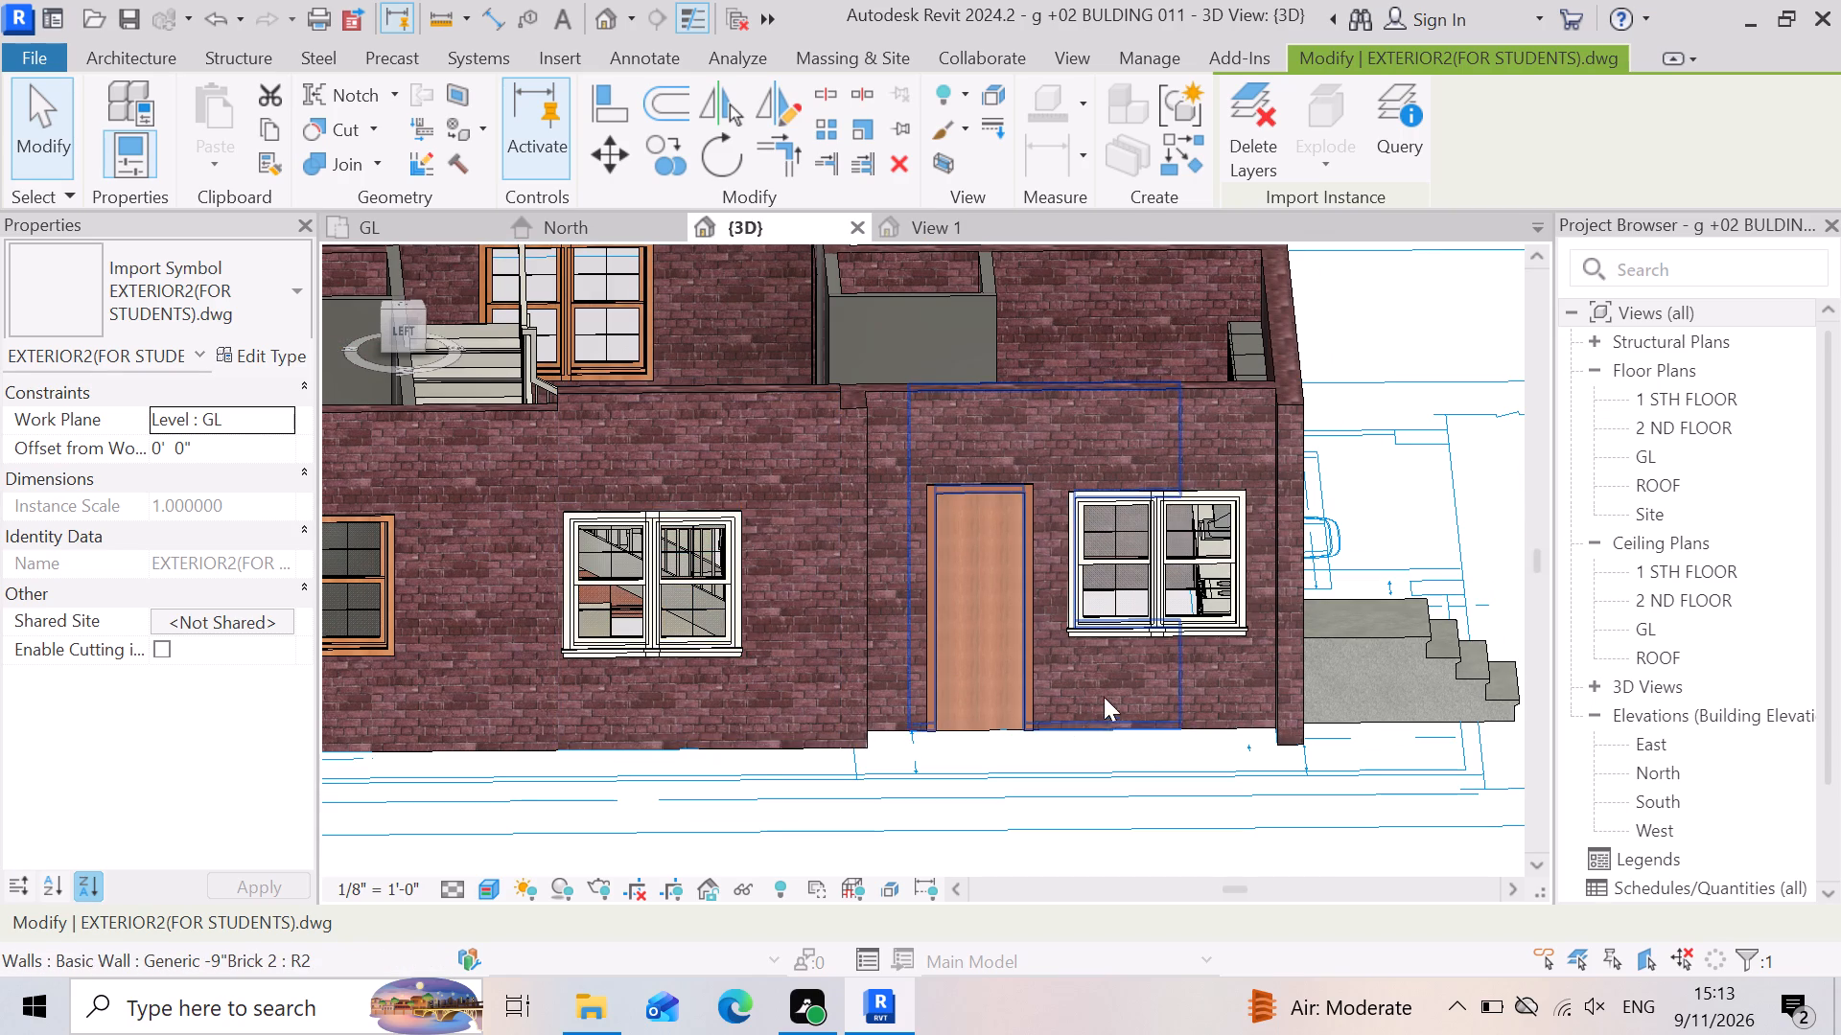
scroll(1173, 668, "up", 3)
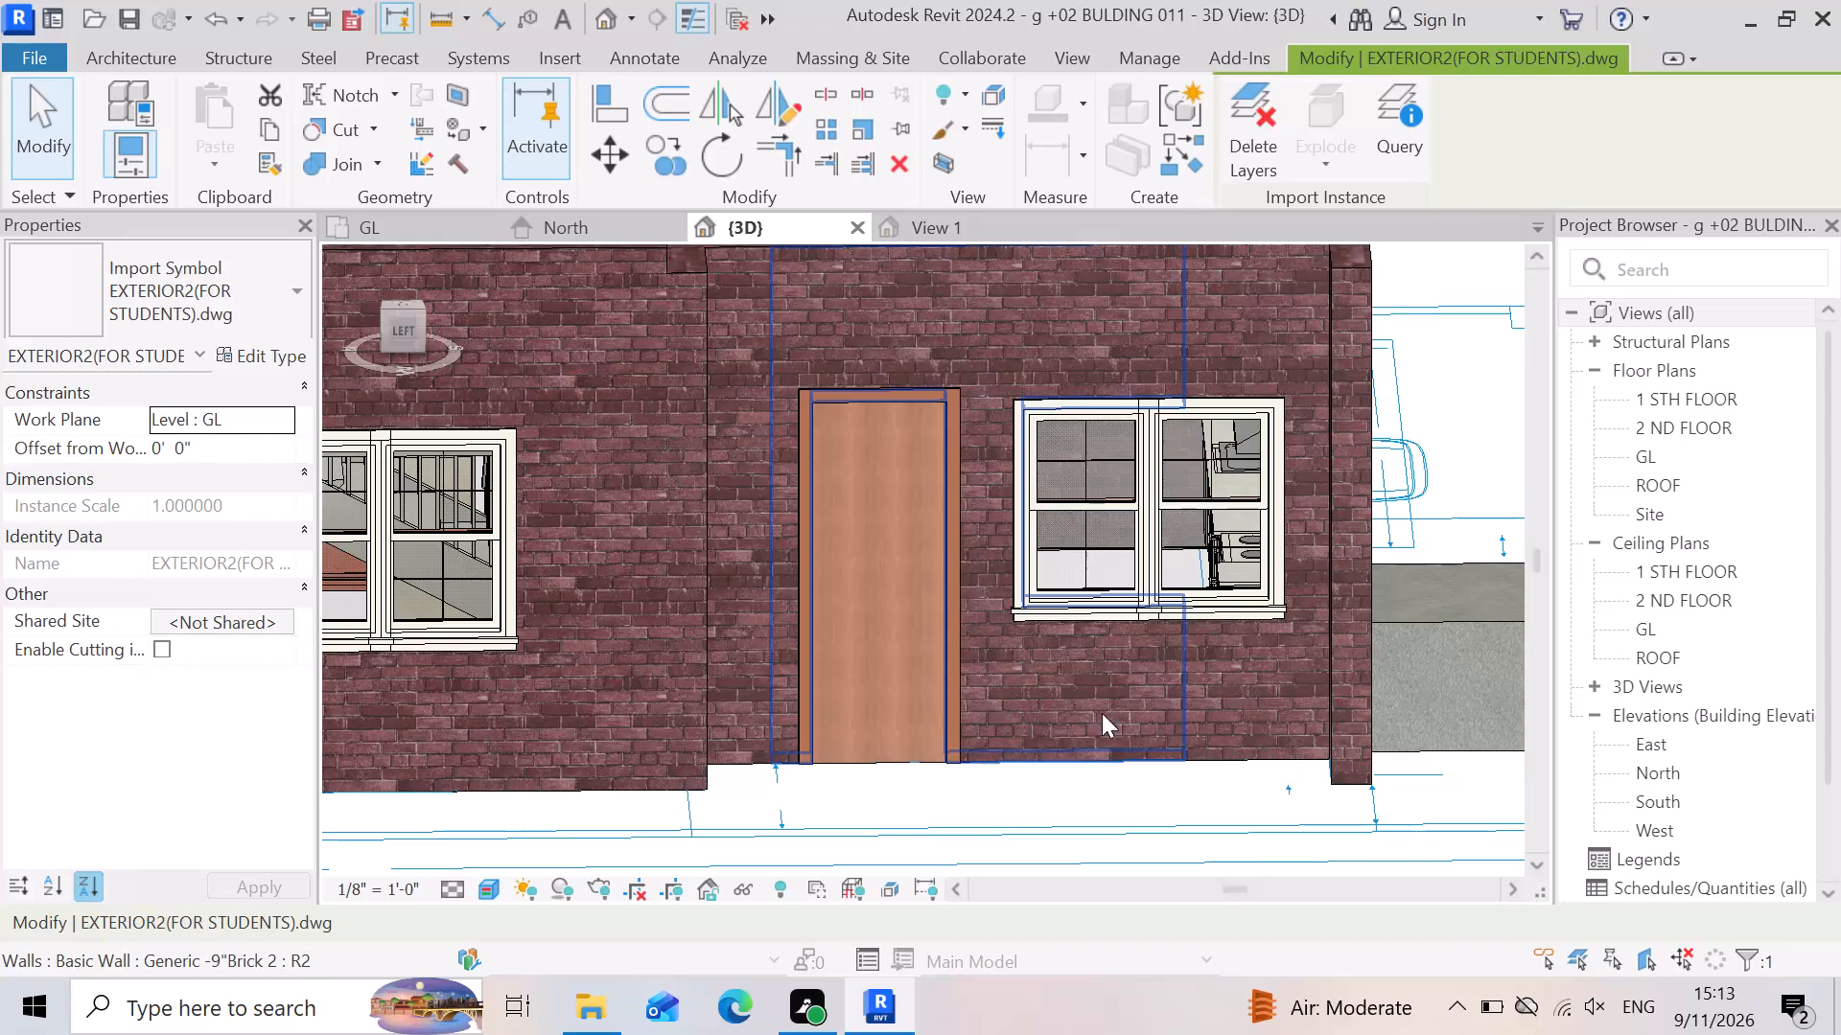
scroll(1170, 721, "down", 3)
scroll(1002, 673, "down", 4)
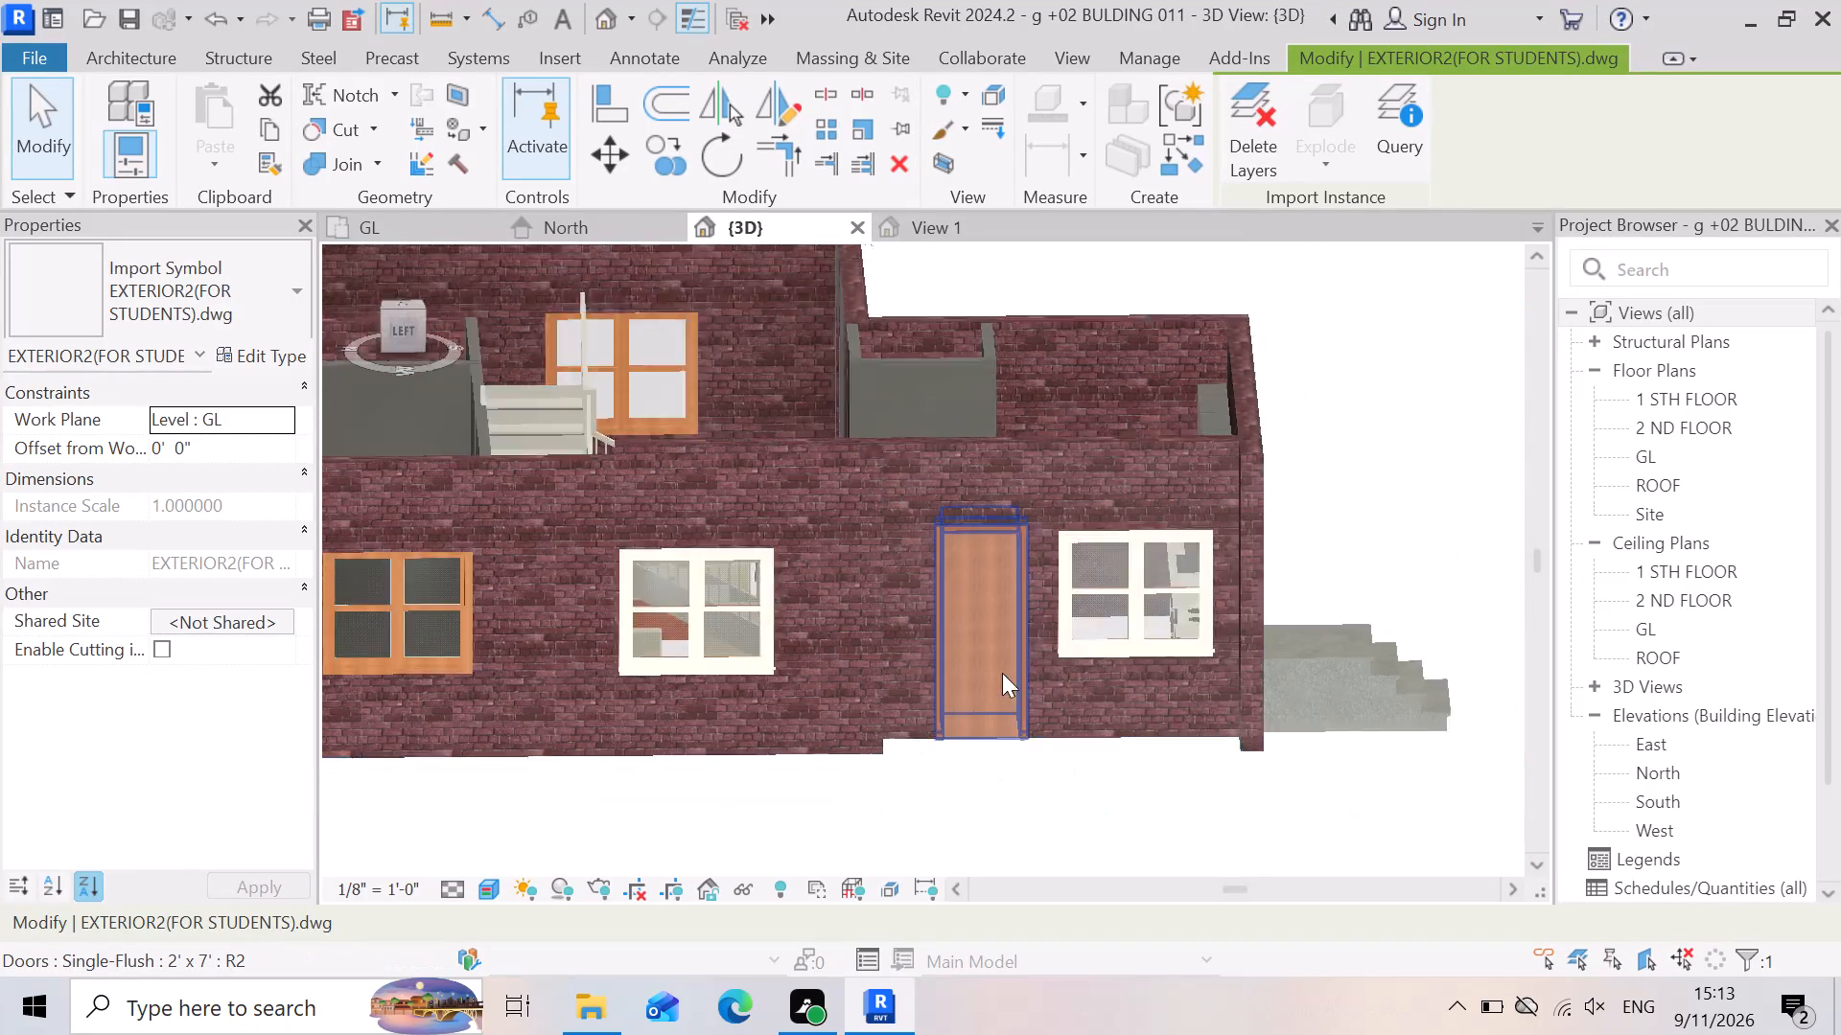
scroll(1064, 793, "up", 2)
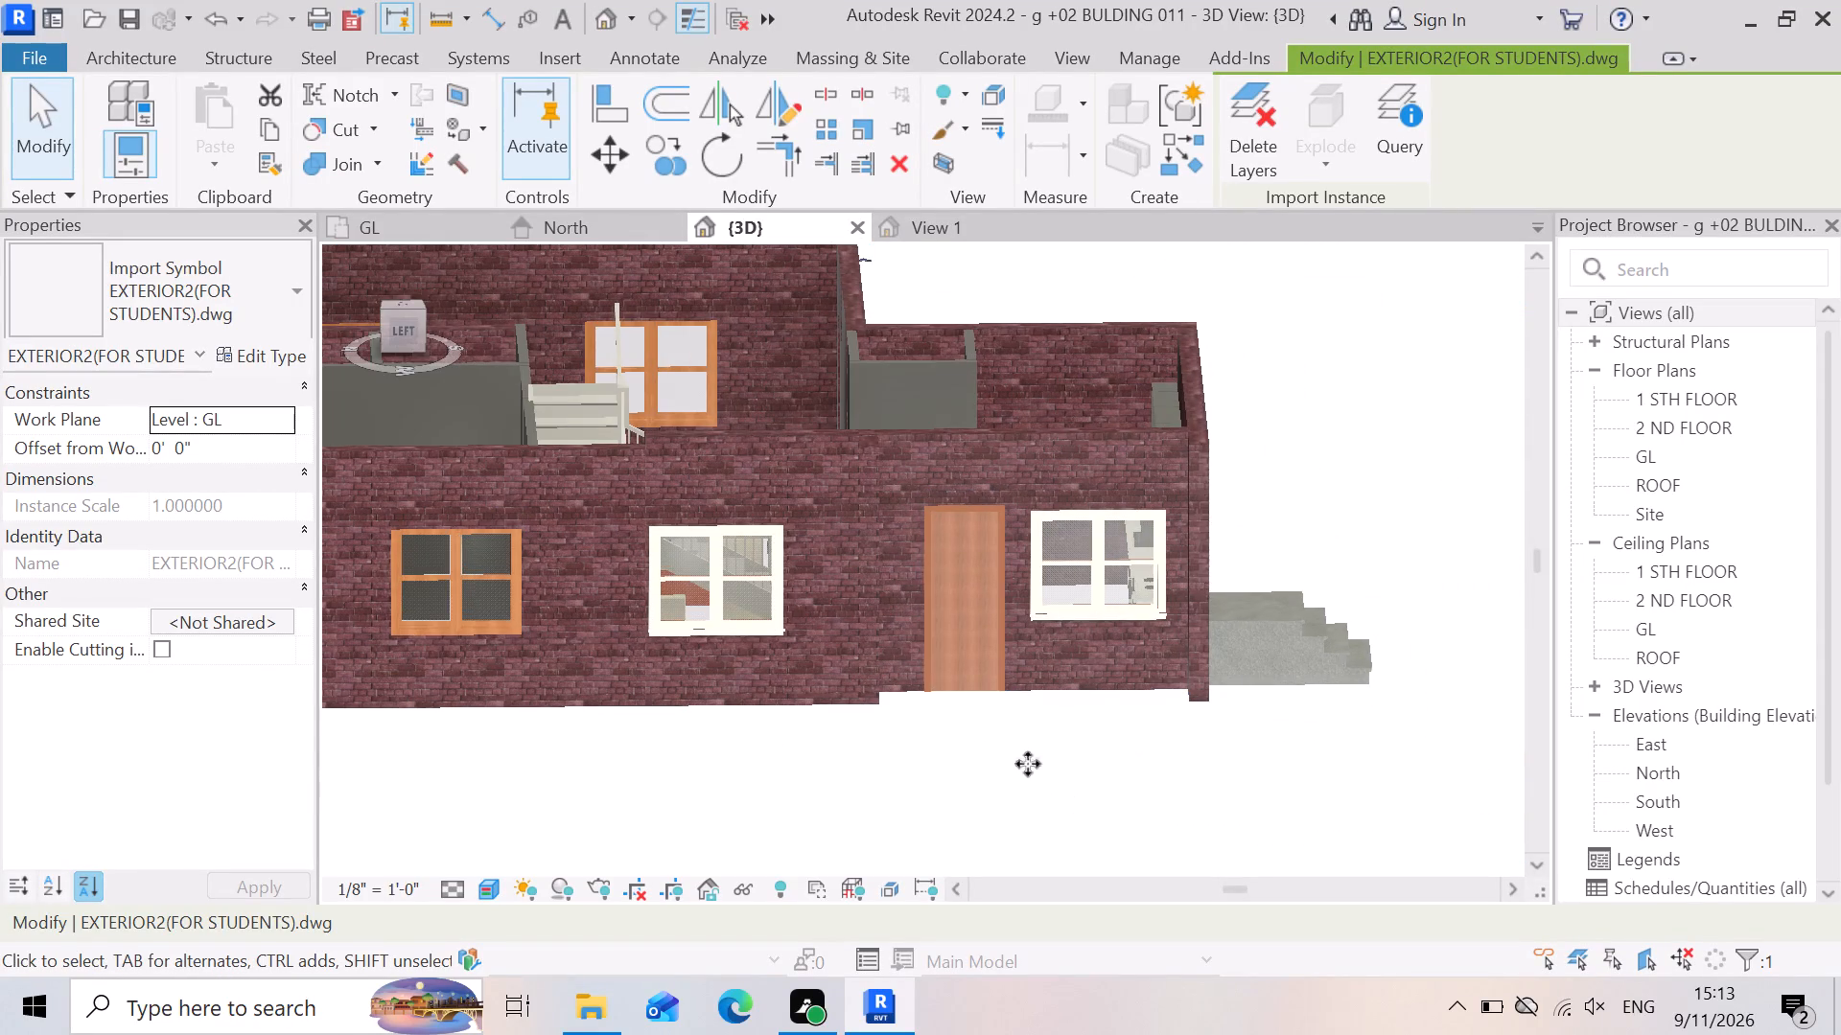
scroll(1022, 705, "down", 2)
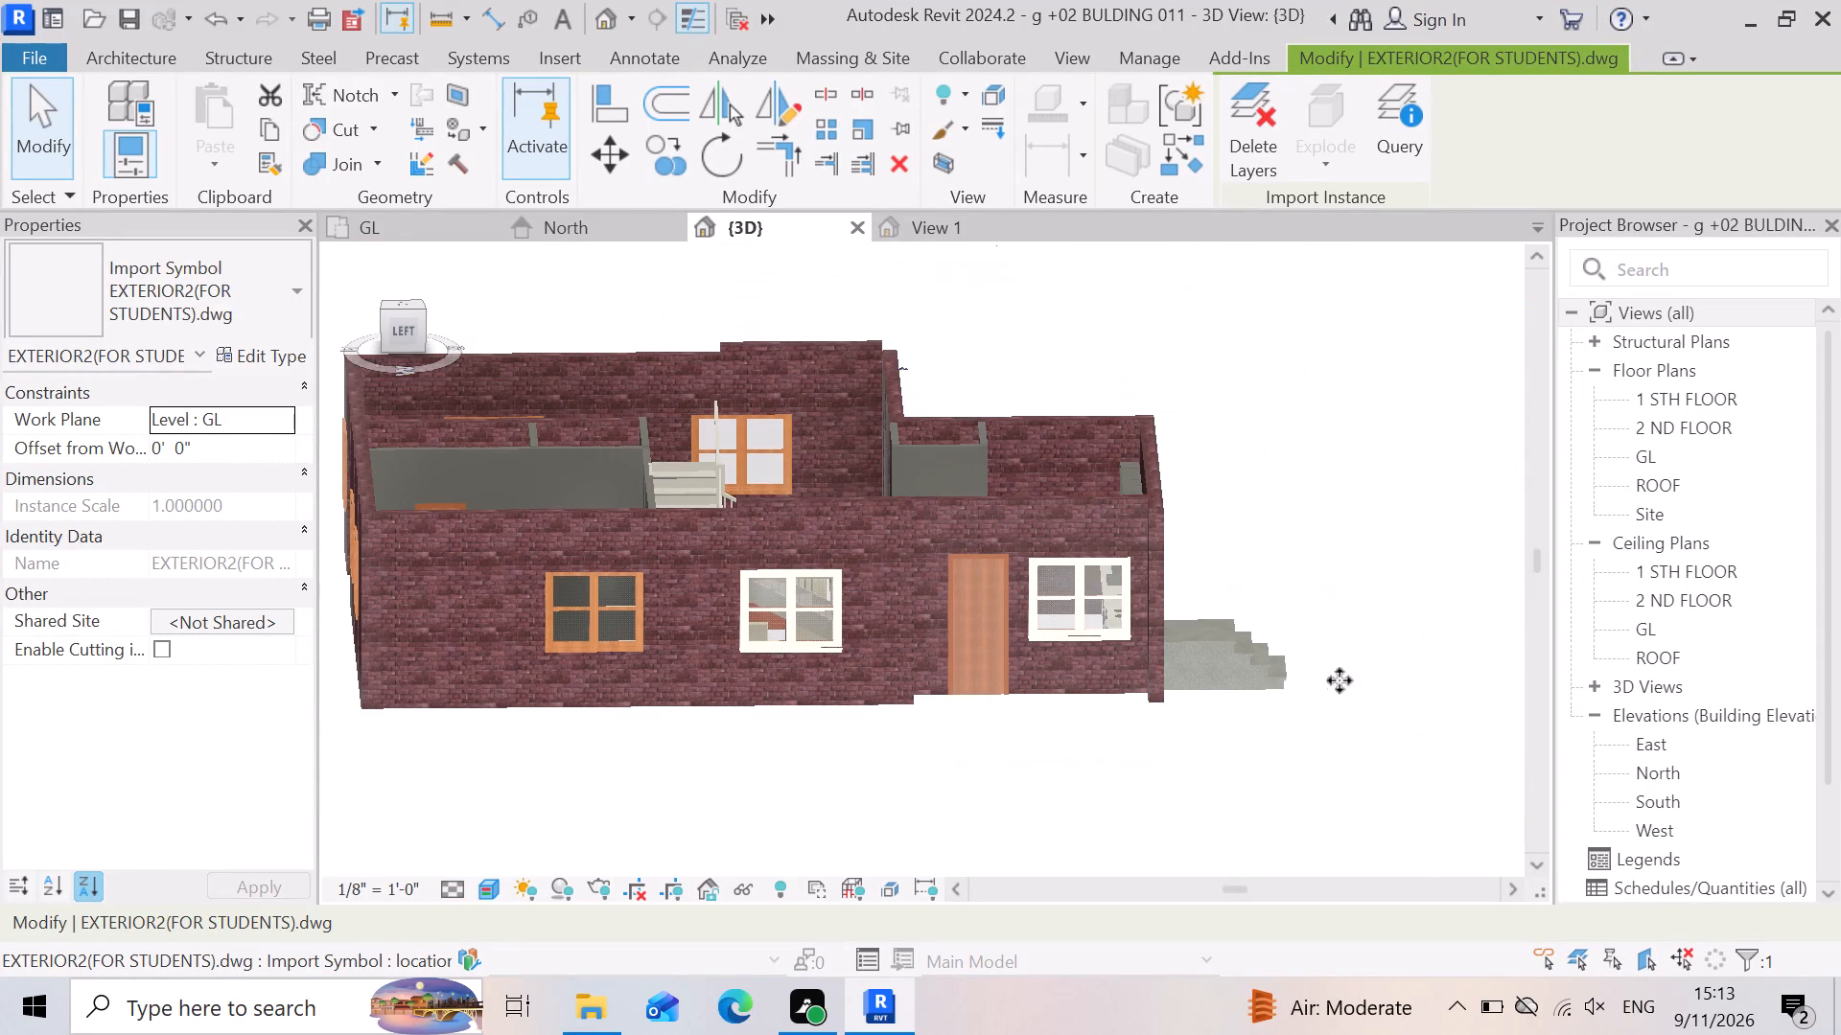
Examine the precast steps and the brick building from the side and the front, together with the imported site plan.
left_click(1274, 691)
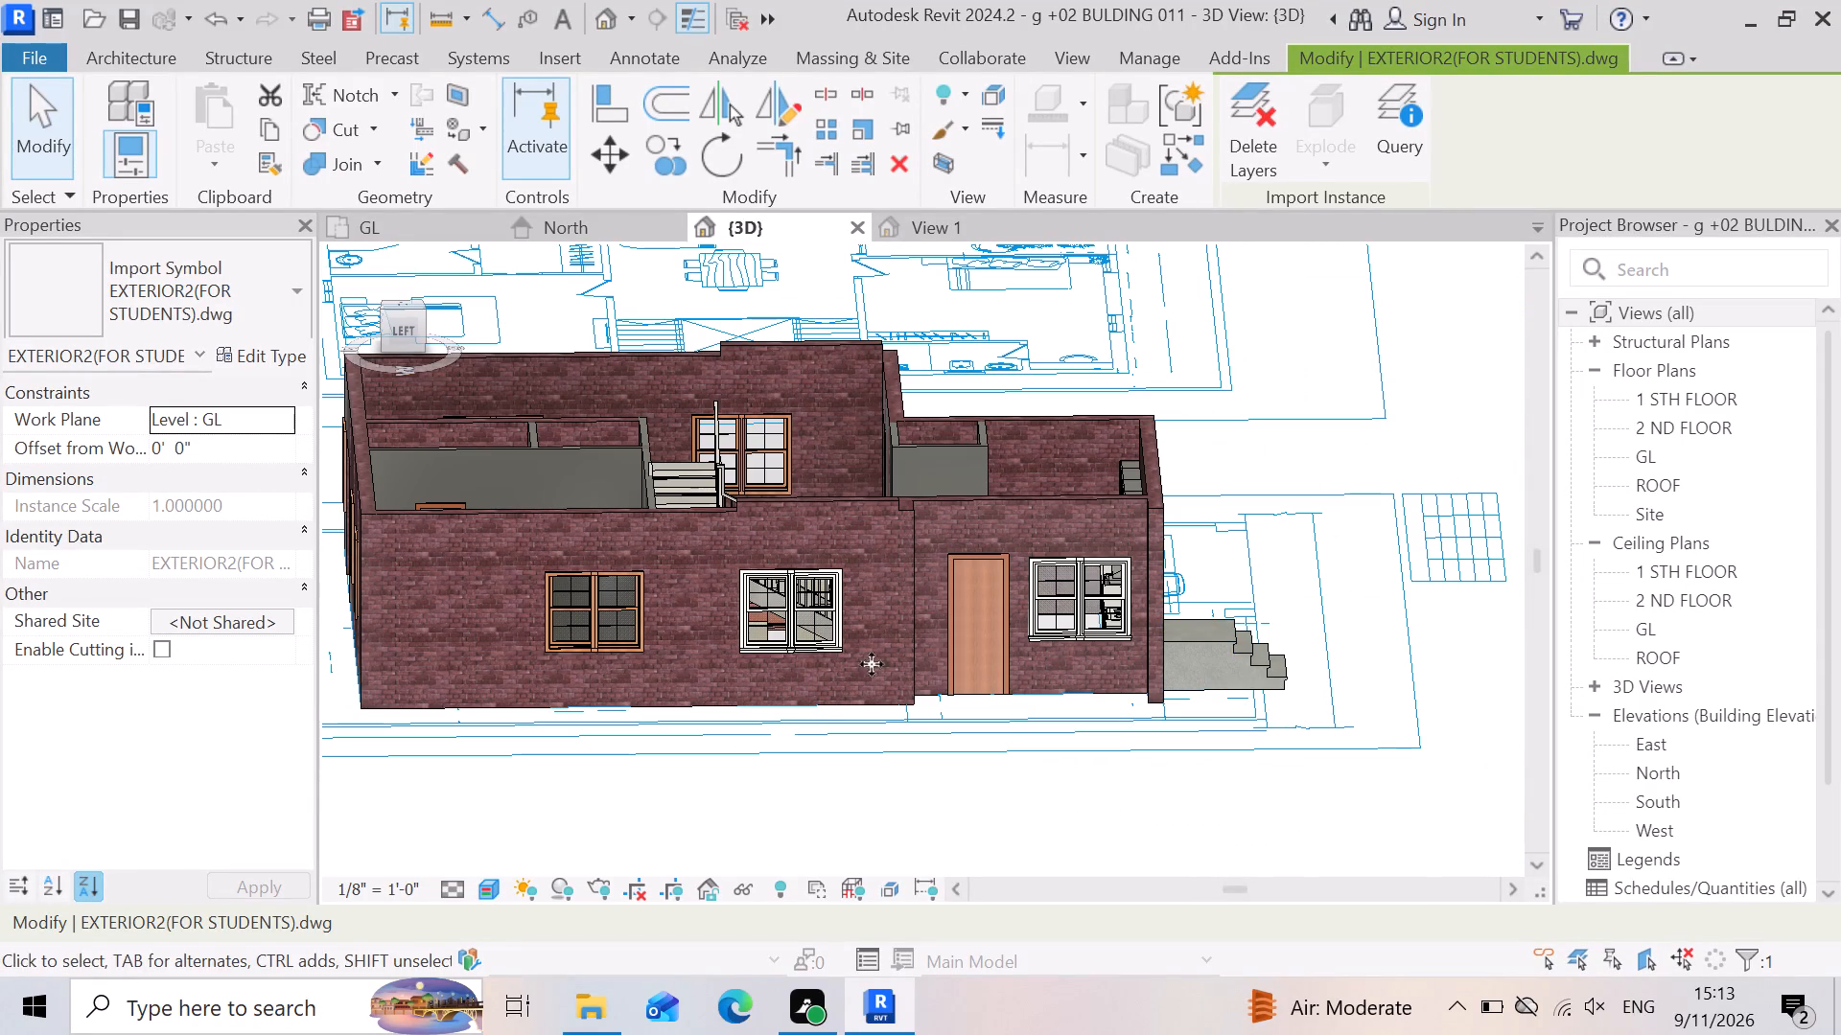
scroll(1276, 668, "up", 3)
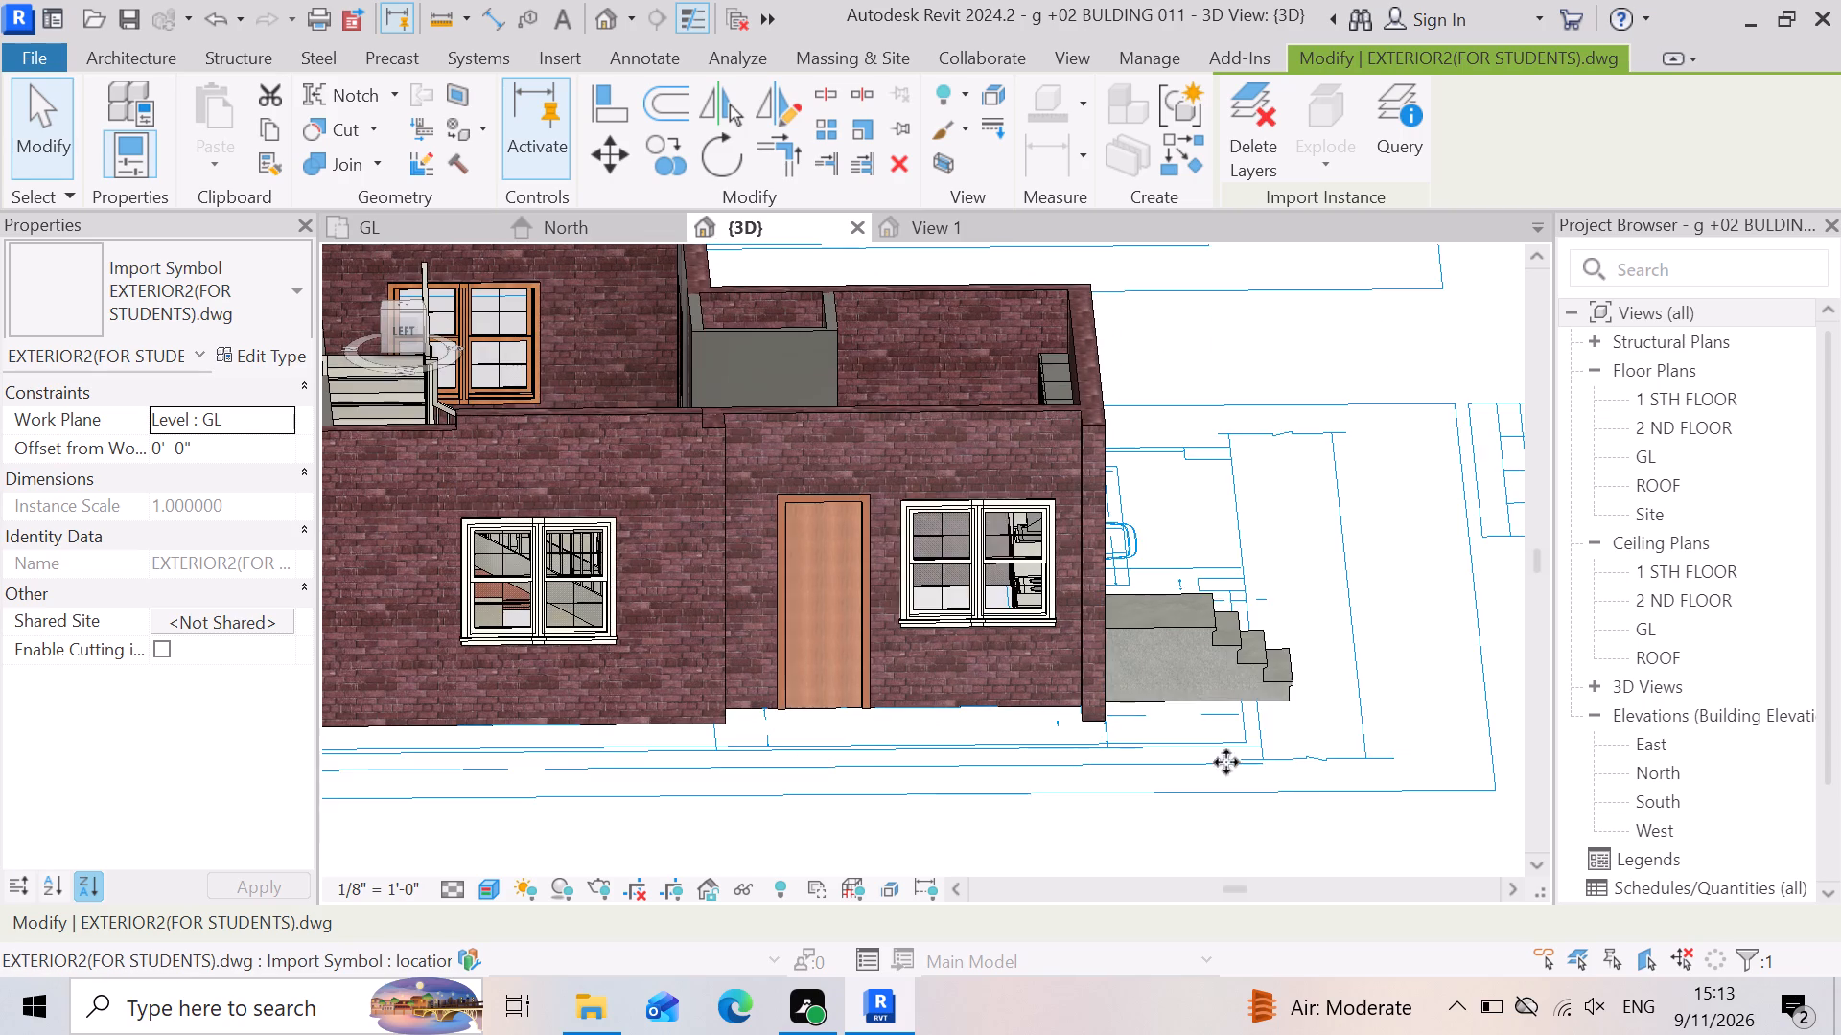
scroll(1283, 762, "down", 4)
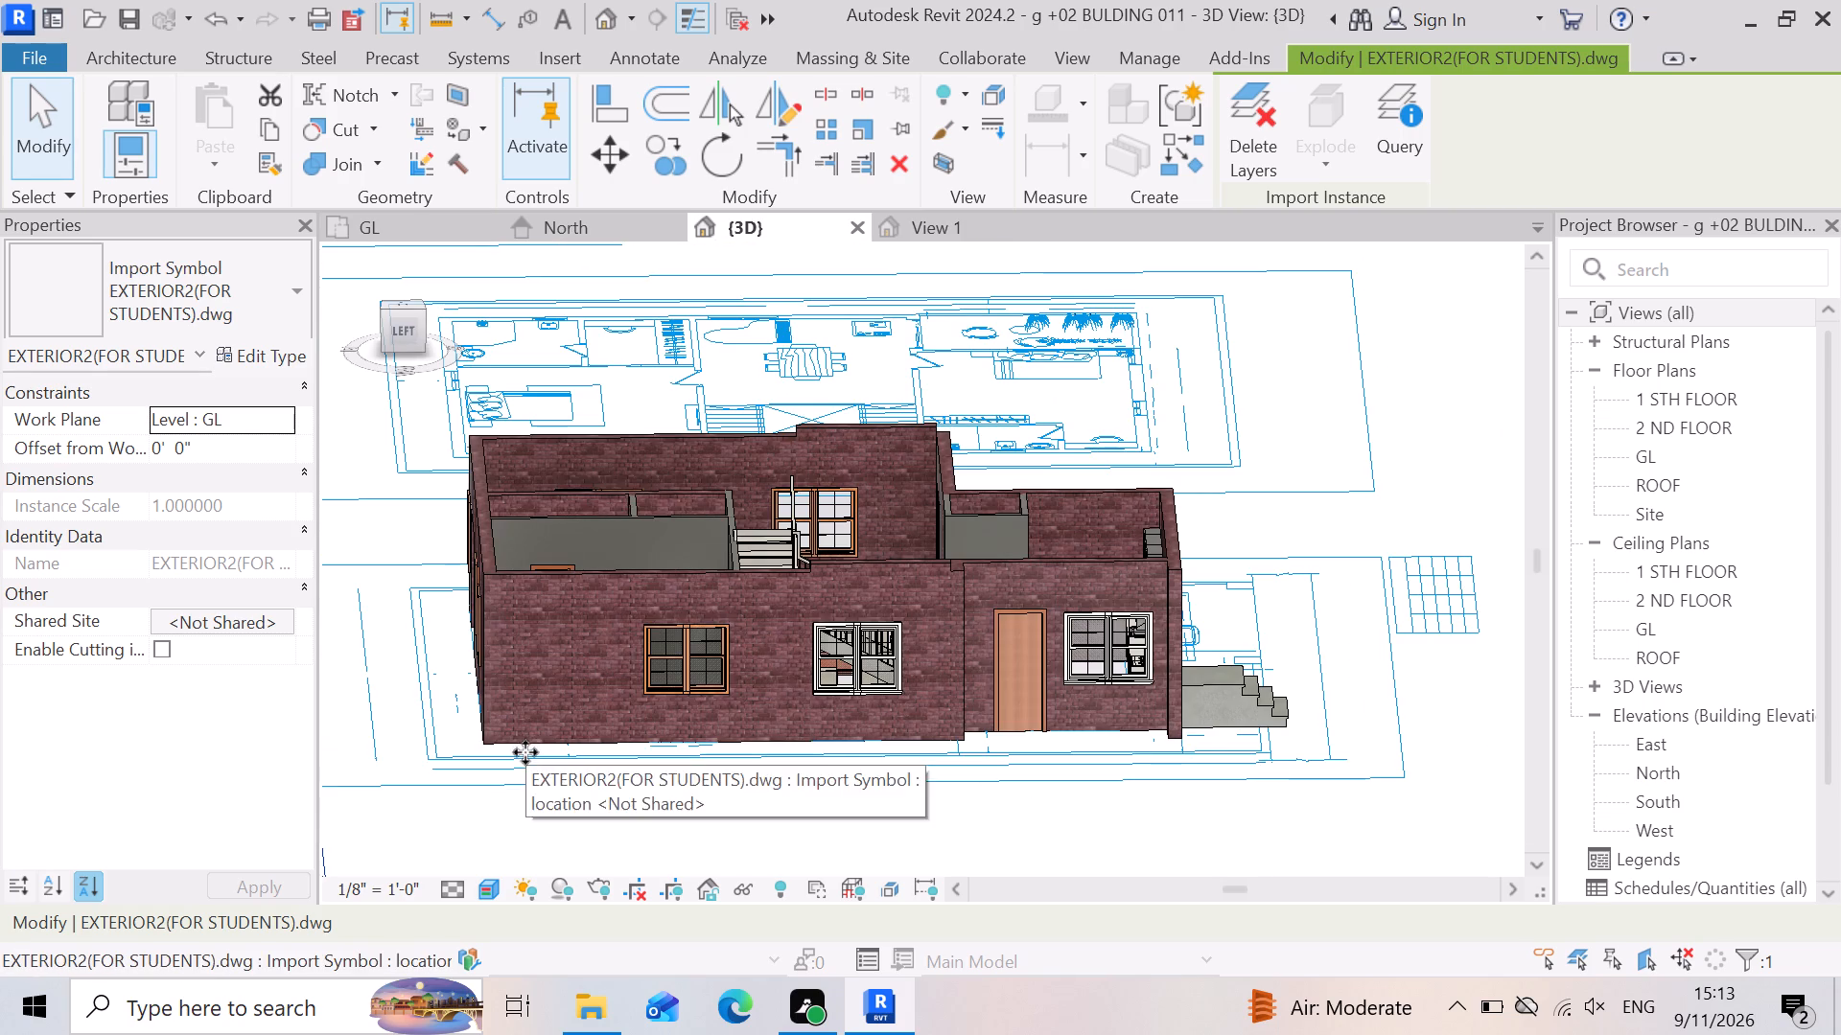
middle_click_drag(494, 748, 457, 699, "shift")
right_click_drag(489, 747, 477, 711, "shift")
scroll(956, 743, "down", 2)
right_click_drag(1069, 739, 1012, 781, "shift")
middle_click_drag(1069, 739, 1012, 781, "shift")
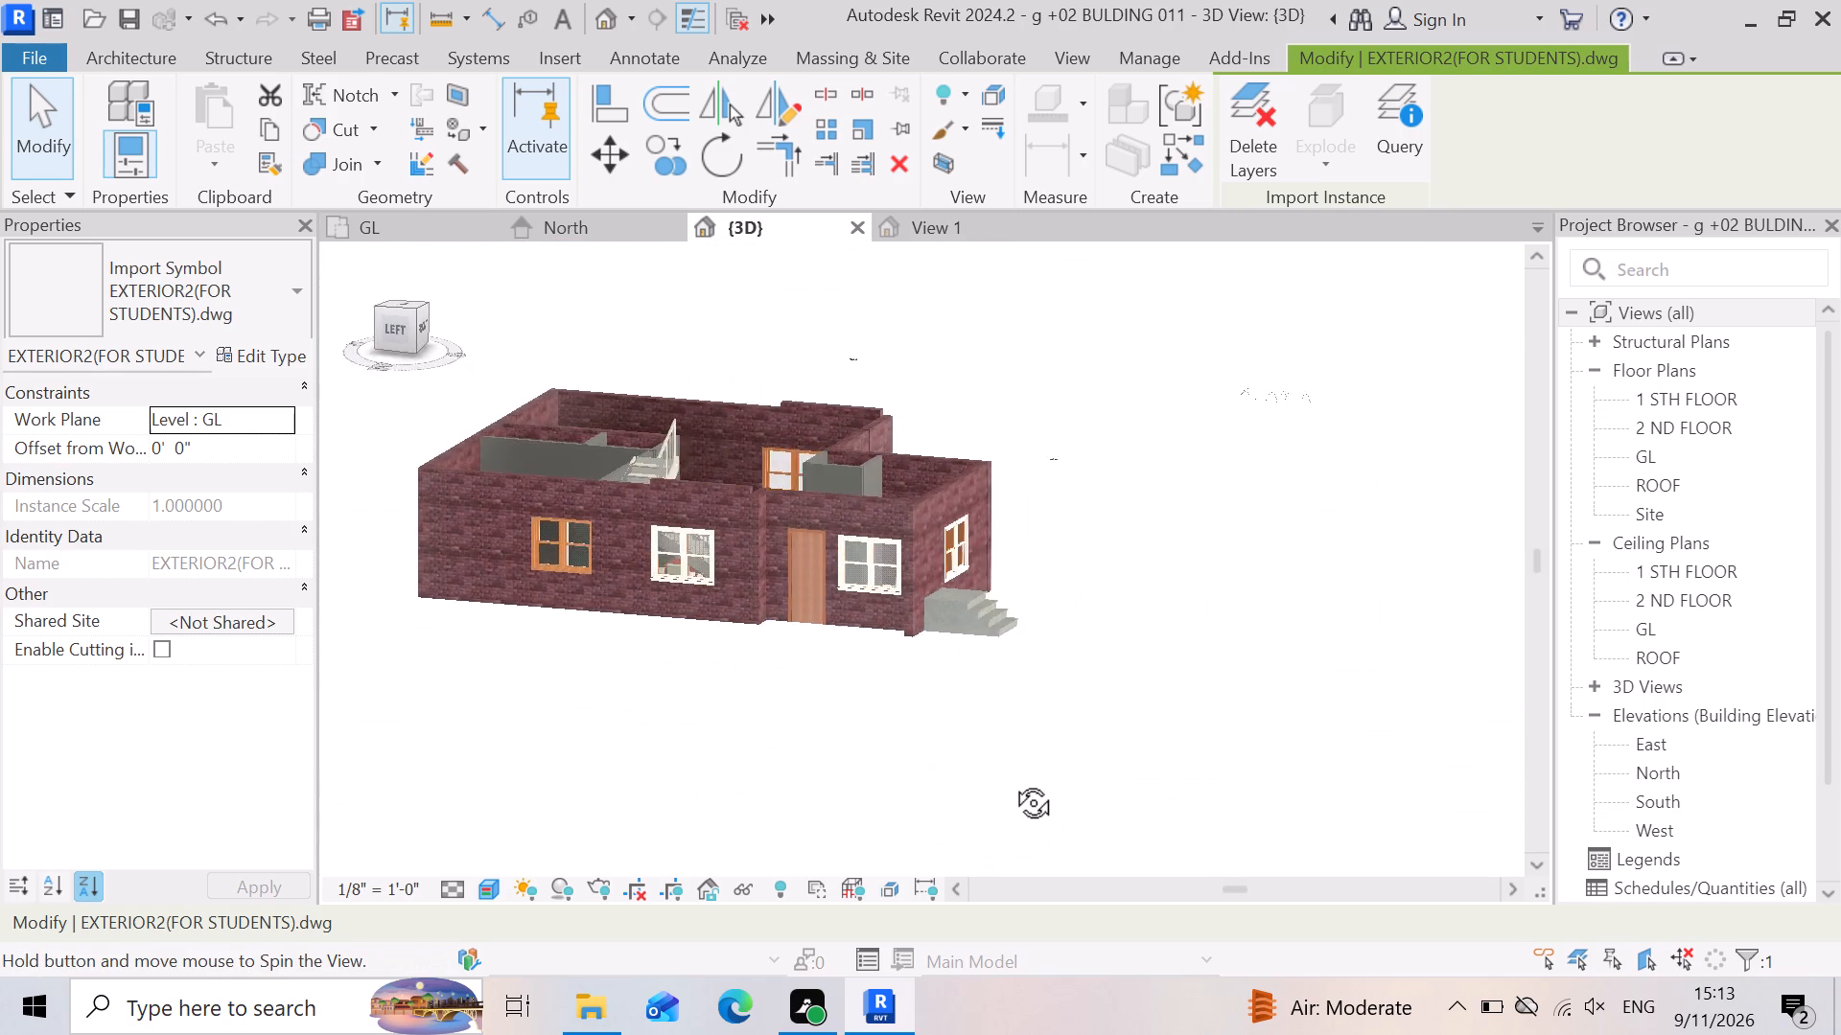
middle_click_drag(1012, 781, 864, 854, "shift")
right_click_drag(1012, 781, 864, 854, "shift")
scroll(958, 737, "down", 4)
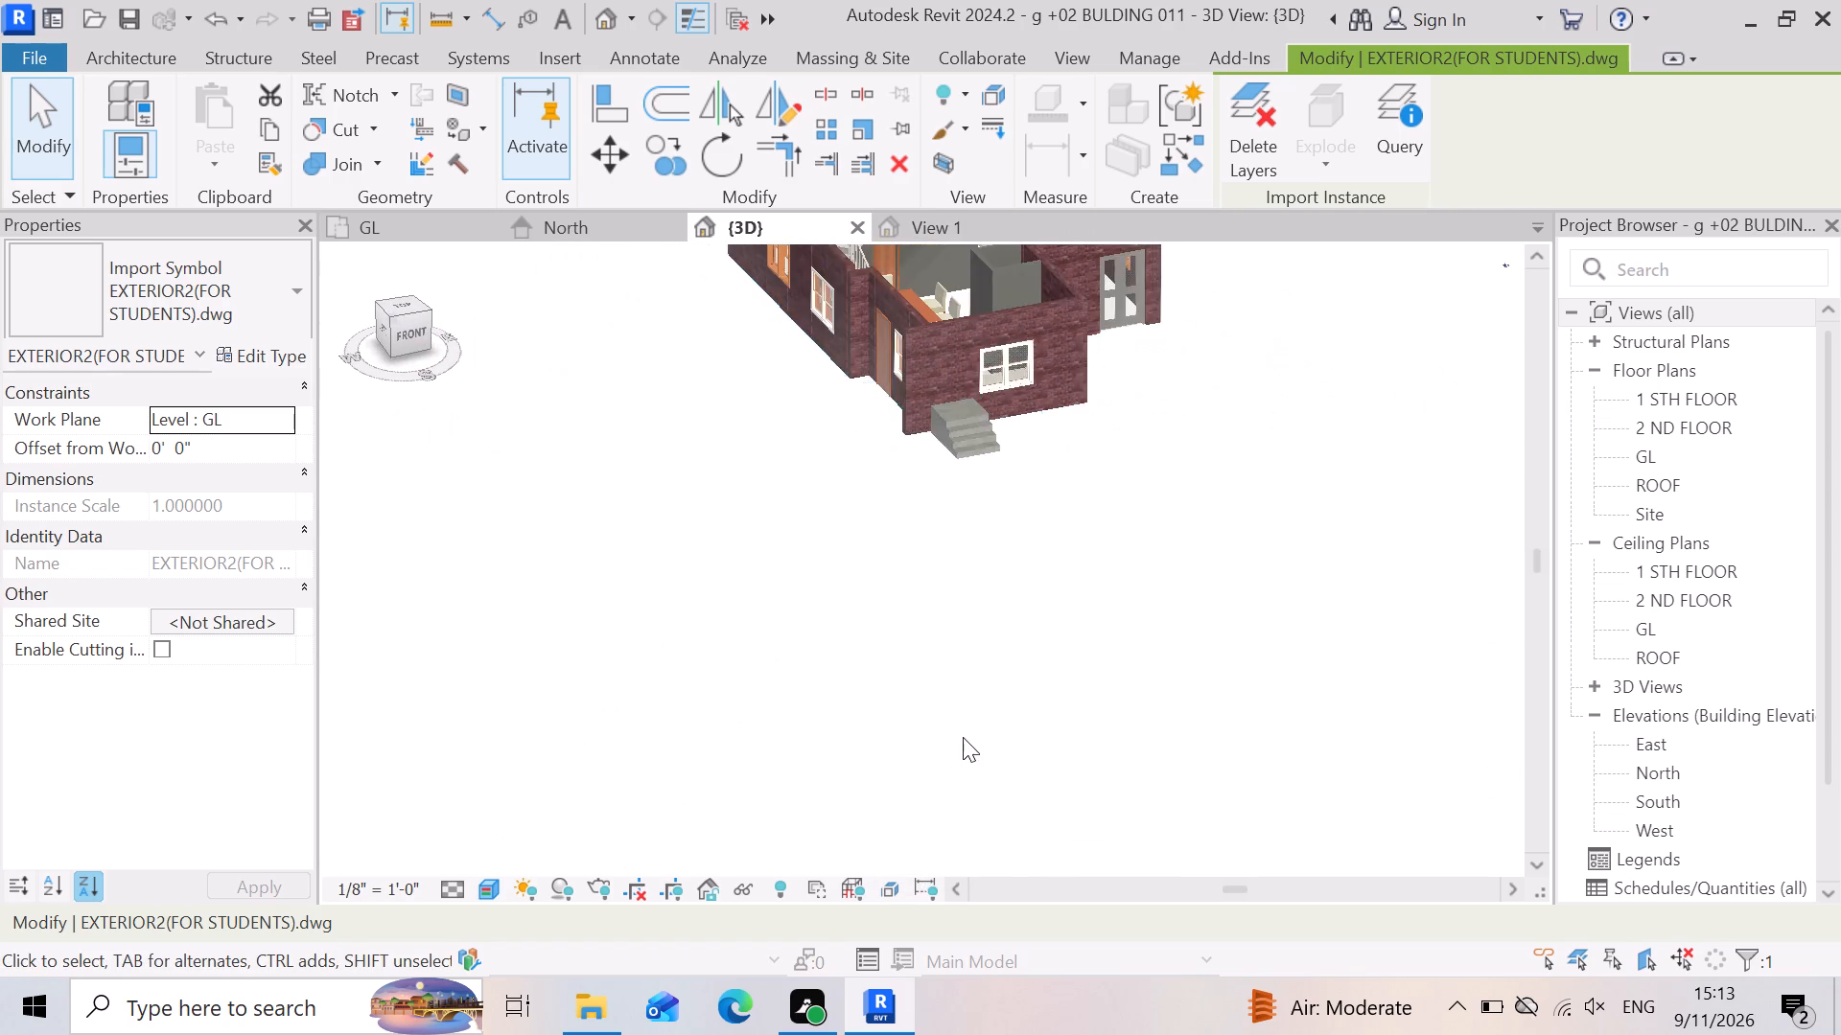
right_click_drag(1042, 744, 1002, 760, "shift")
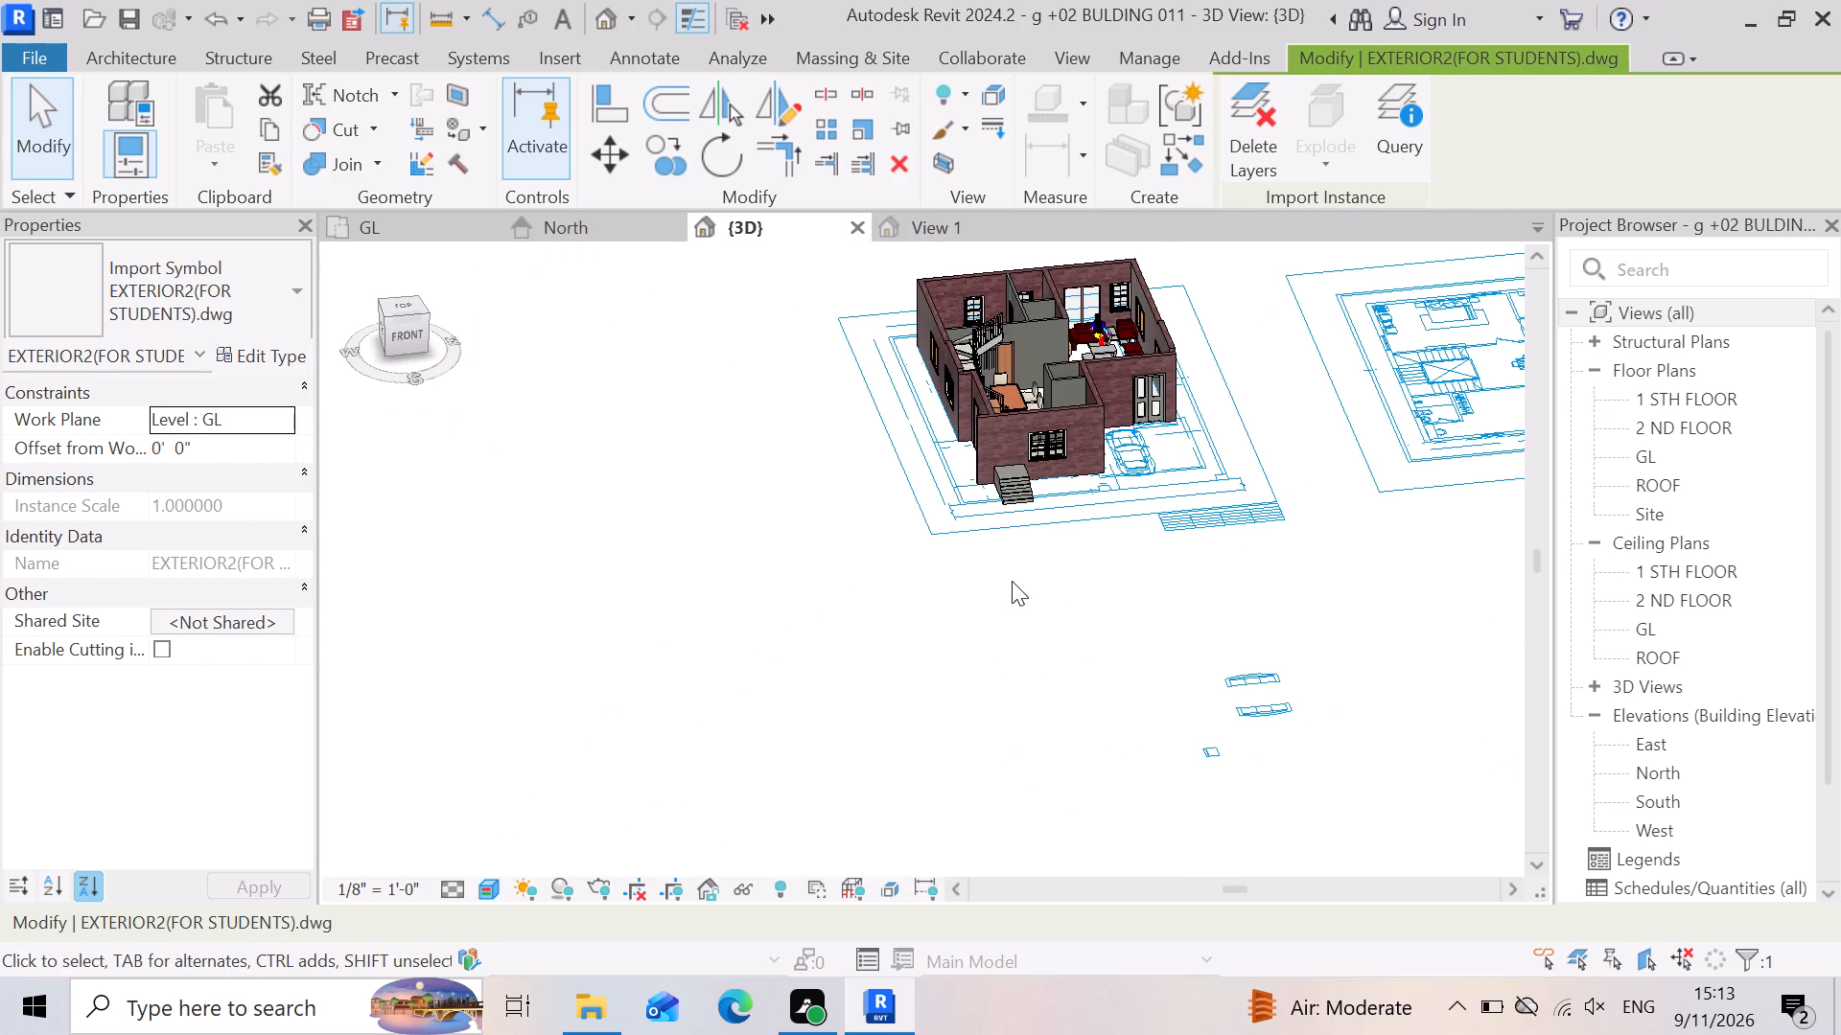
scroll(1024, 570, "up", 3)
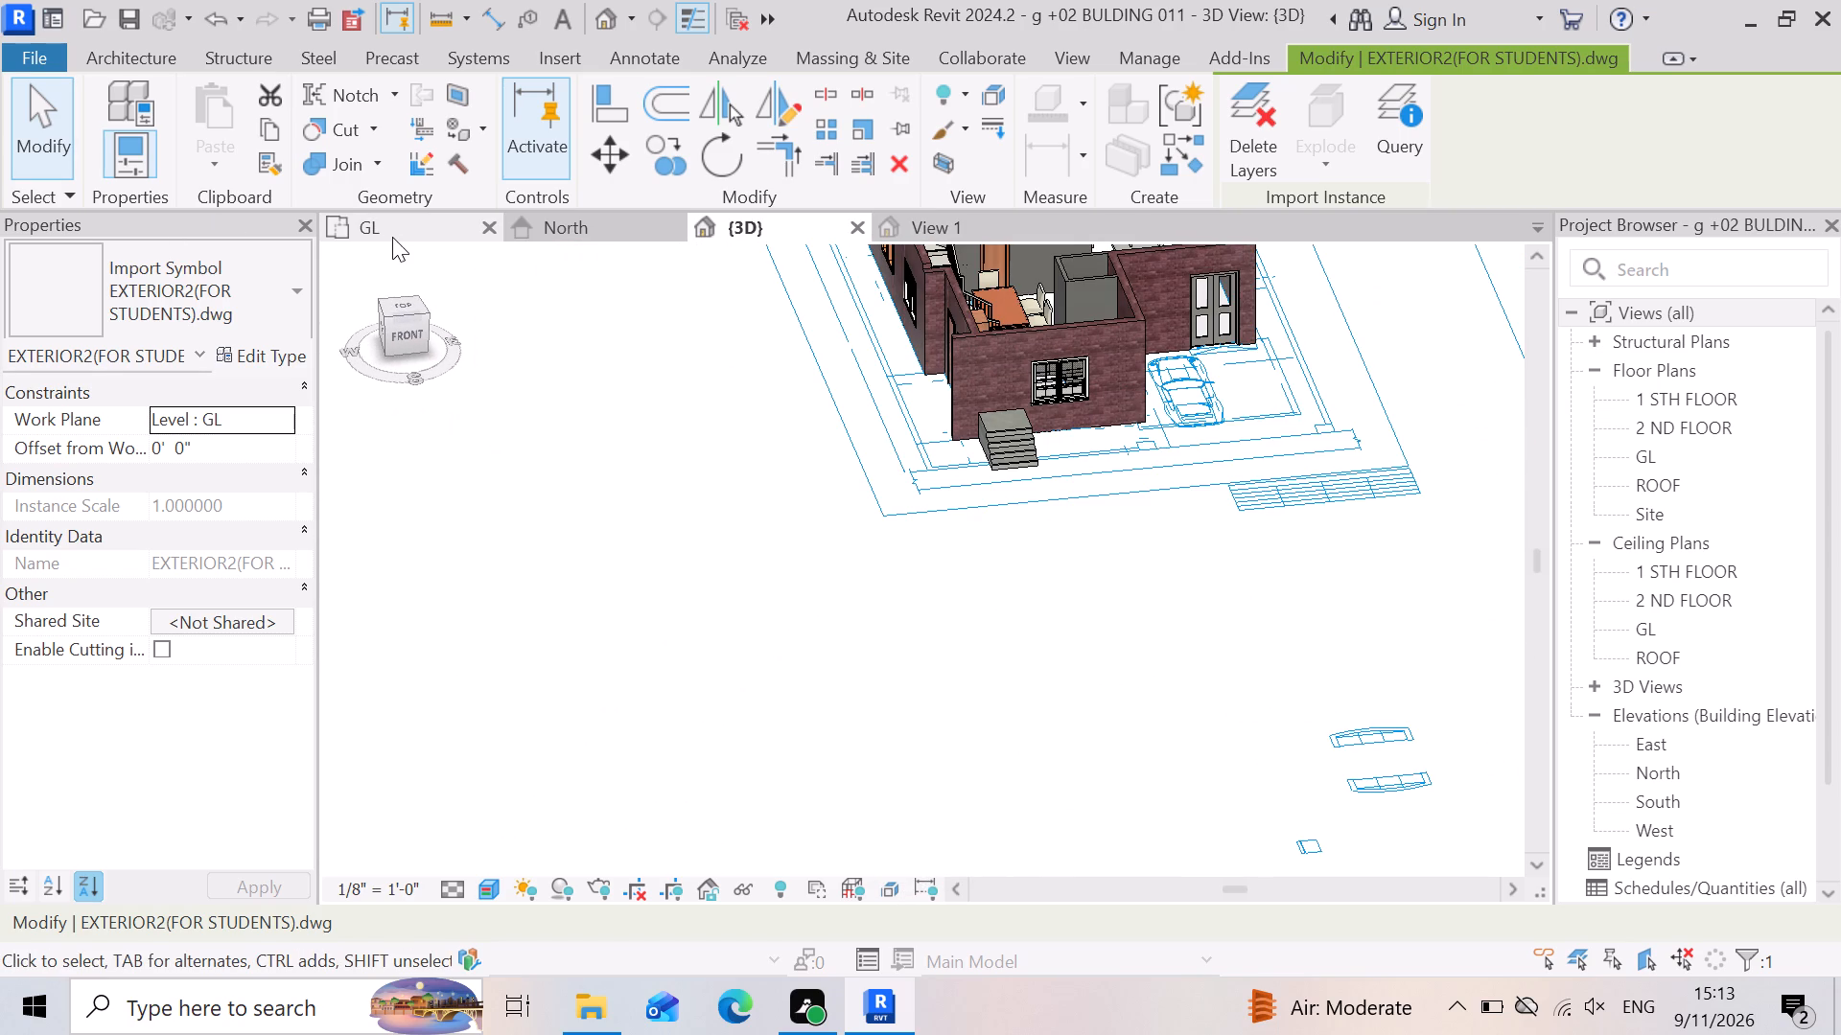
Examine the GL floor plan around the kitchen's front wall, the precast steps and the utility door.
left_click(395, 232)
scroll(966, 761, "down", 9)
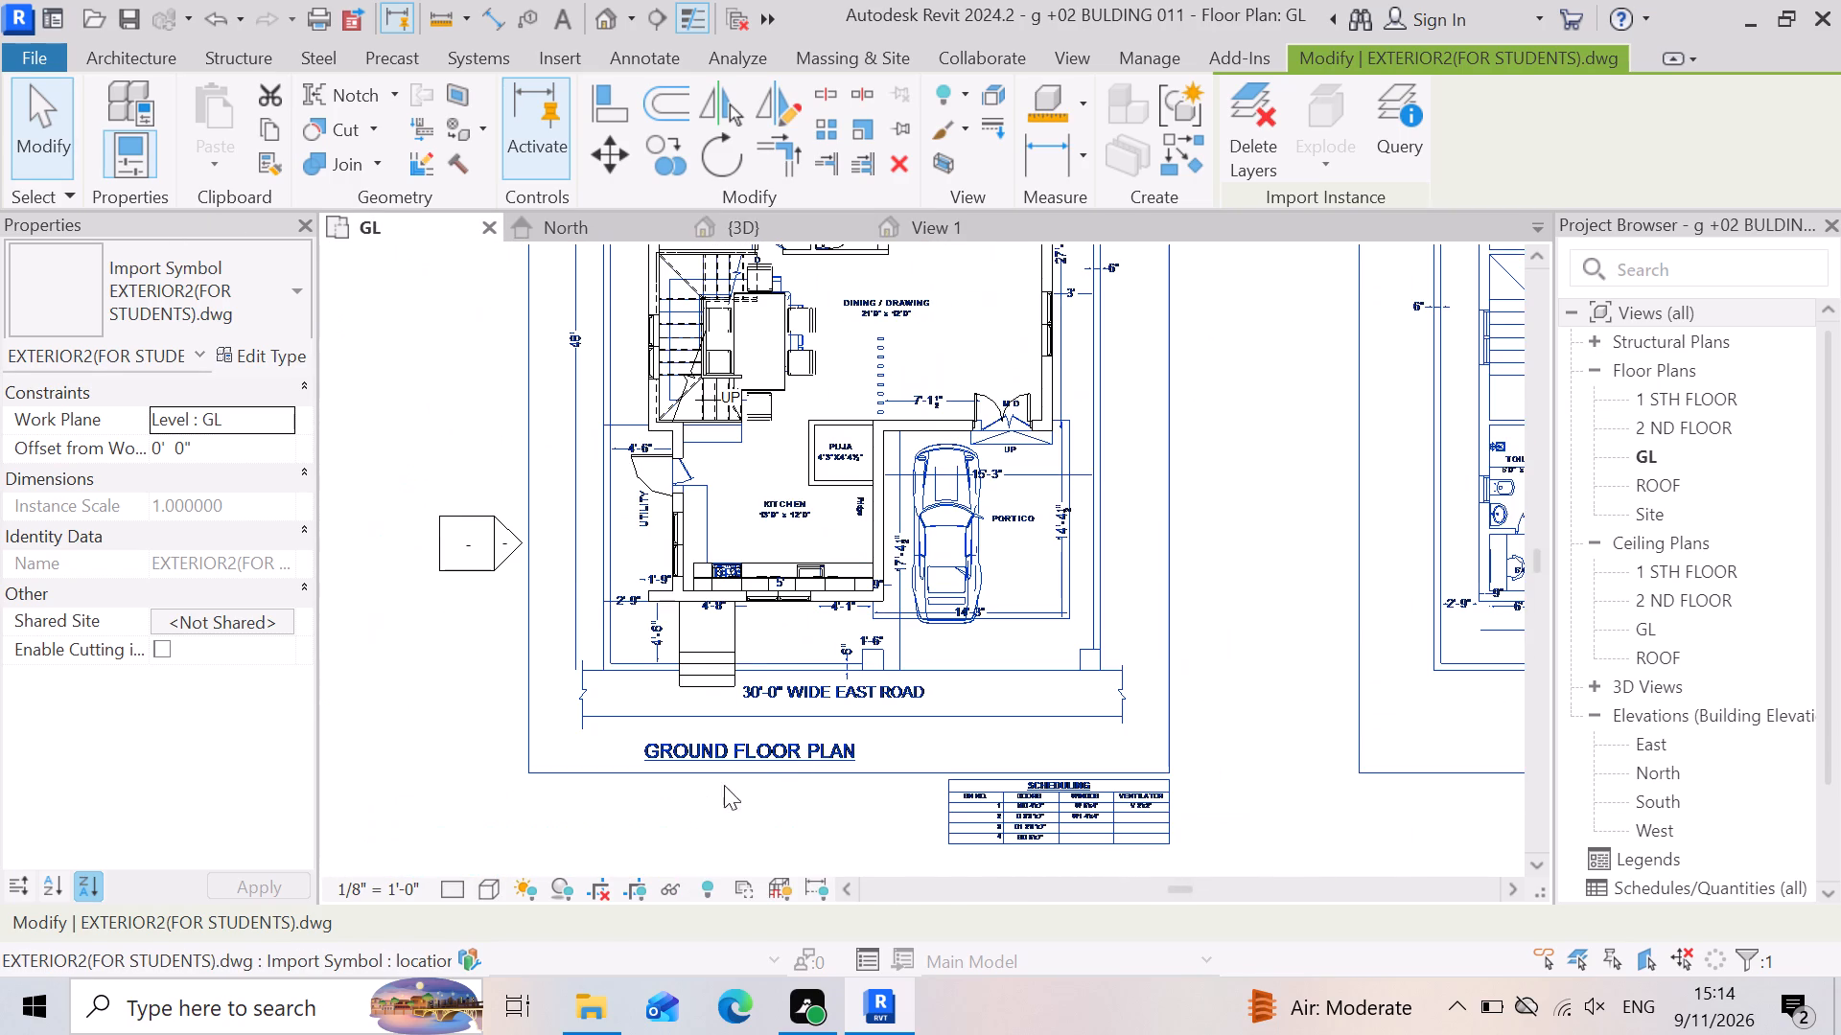
scroll(779, 633, "up", 10)
scroll(958, 650, "down", 3)
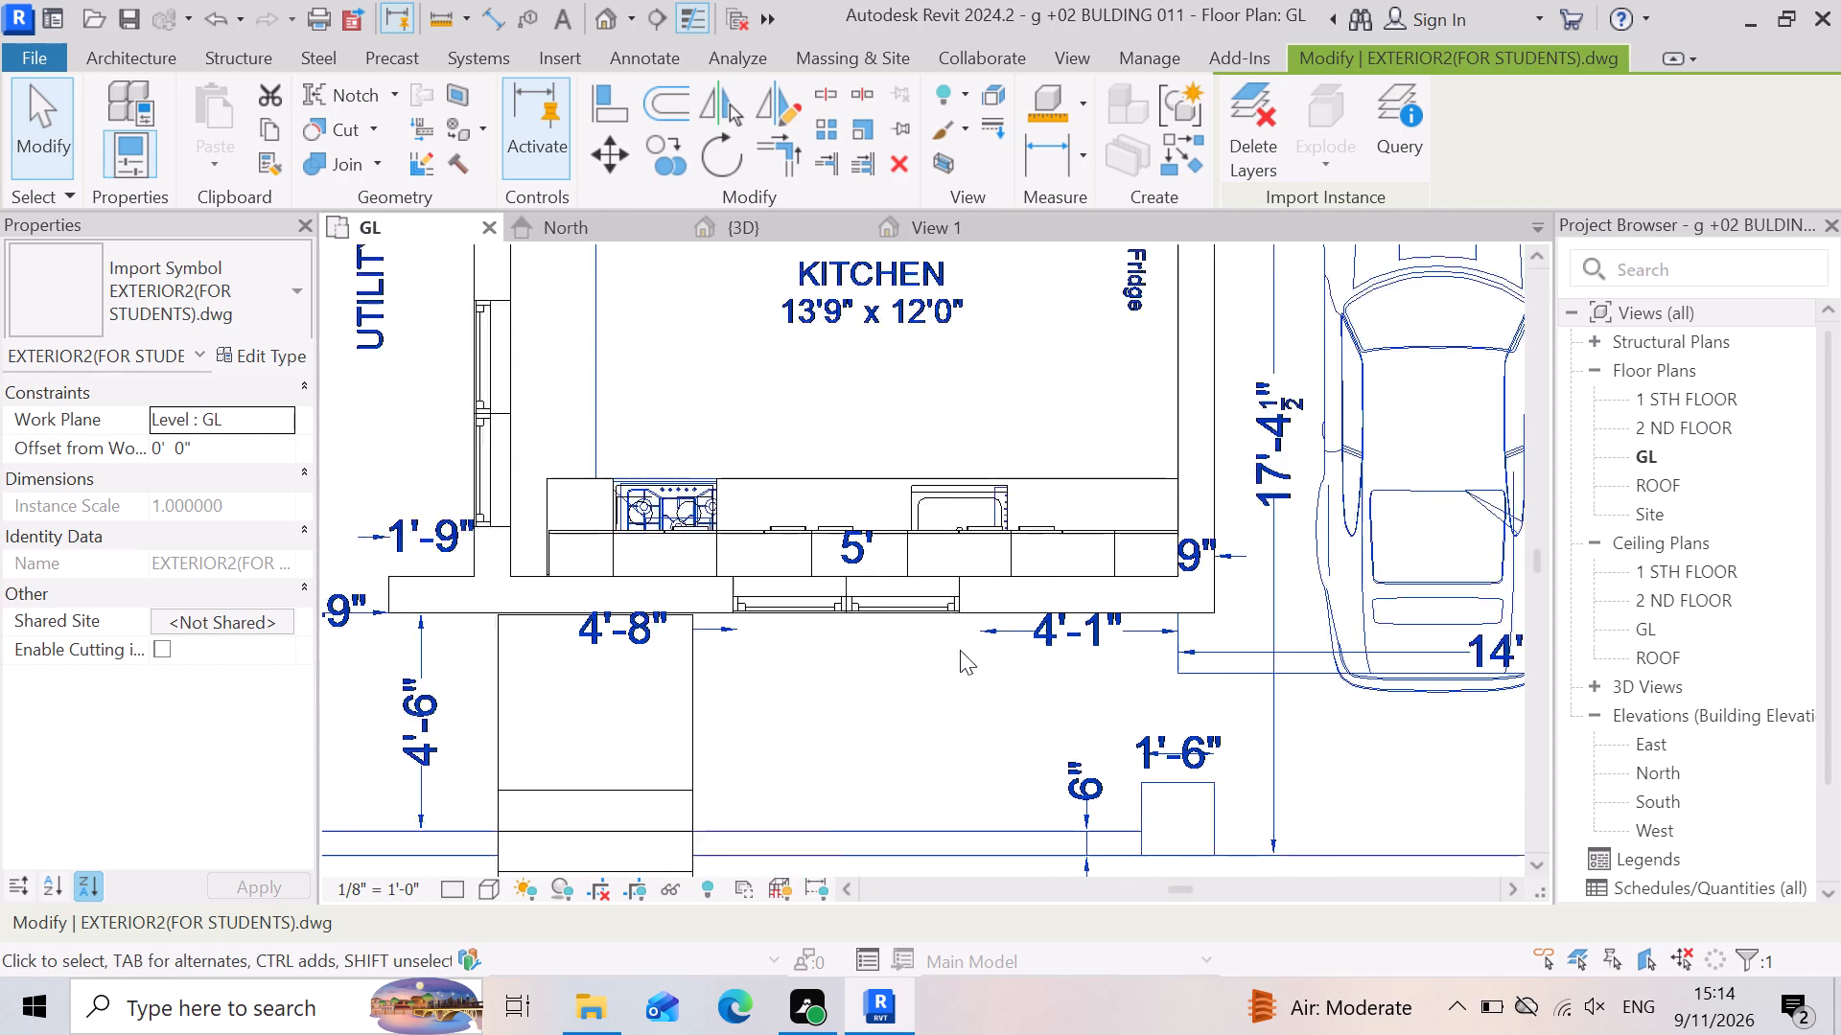
scroll(960, 650, "down", 5)
scroll(954, 712, "up", 3)
scroll(1086, 612, "down", 4)
scroll(1003, 735, "up", 4)
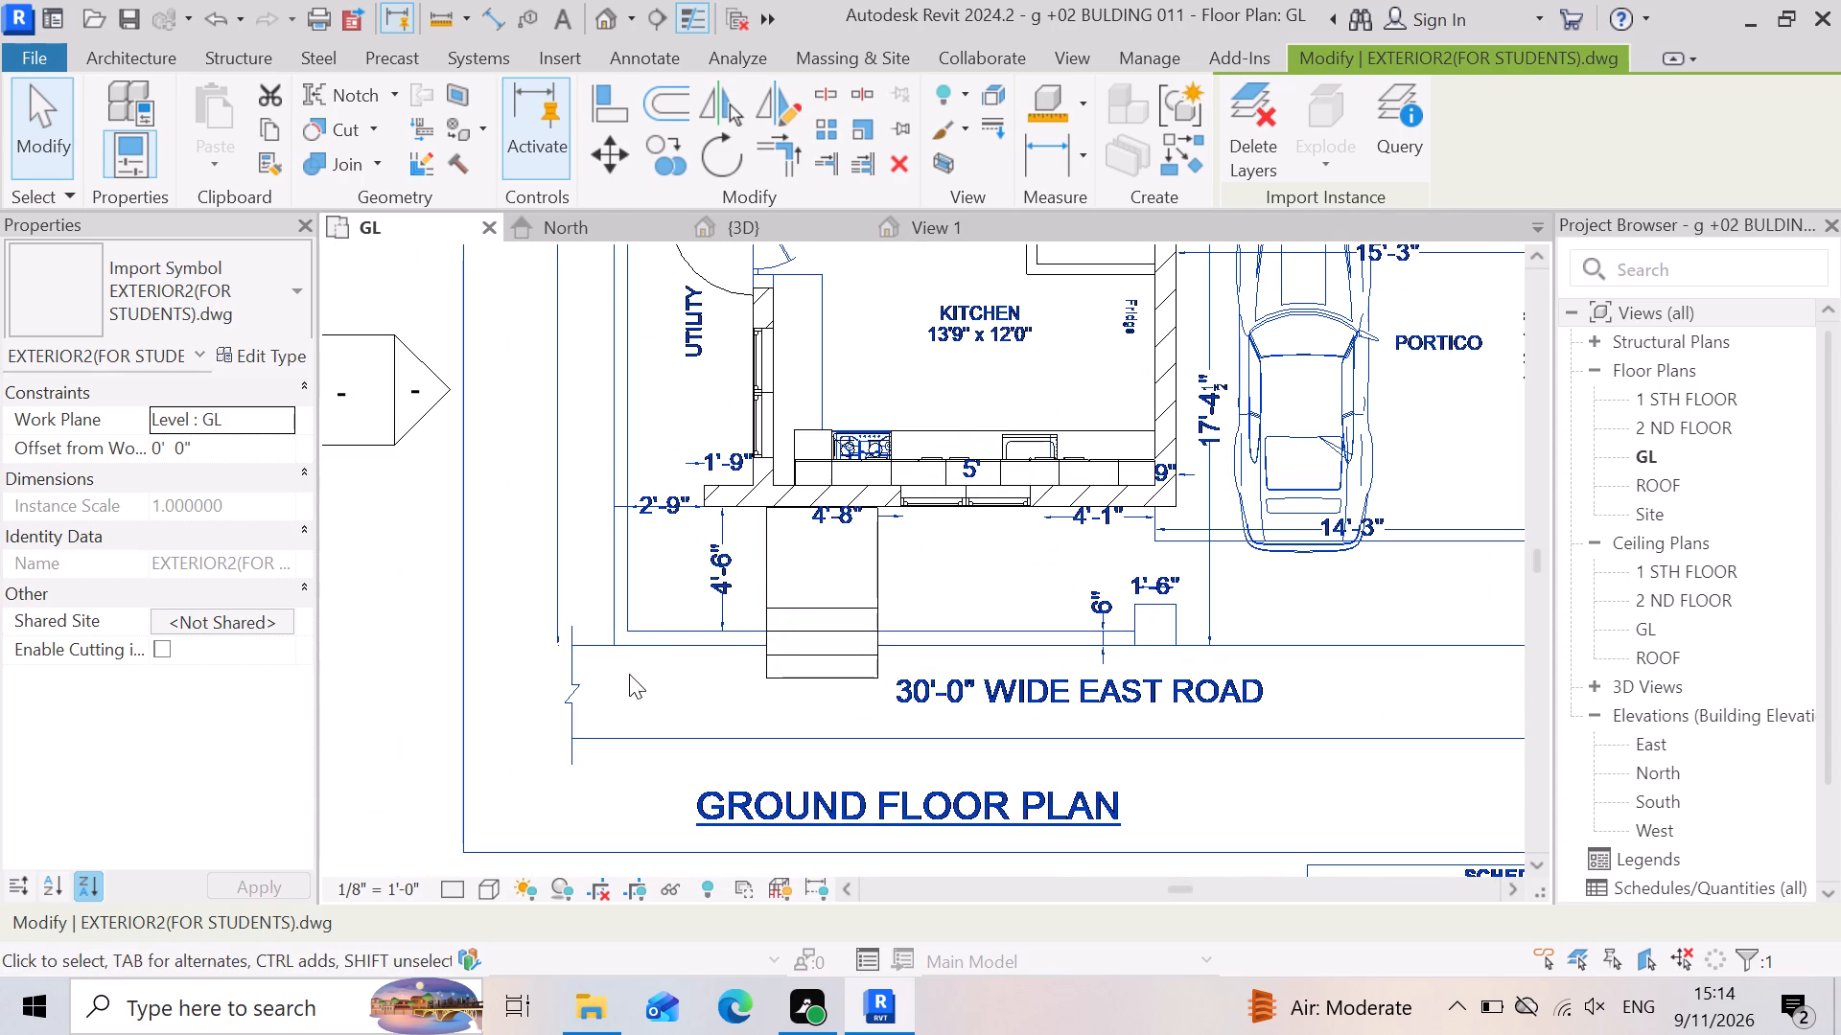
scroll(758, 546, "up", 3)
scroll(1187, 775, "down", 3)
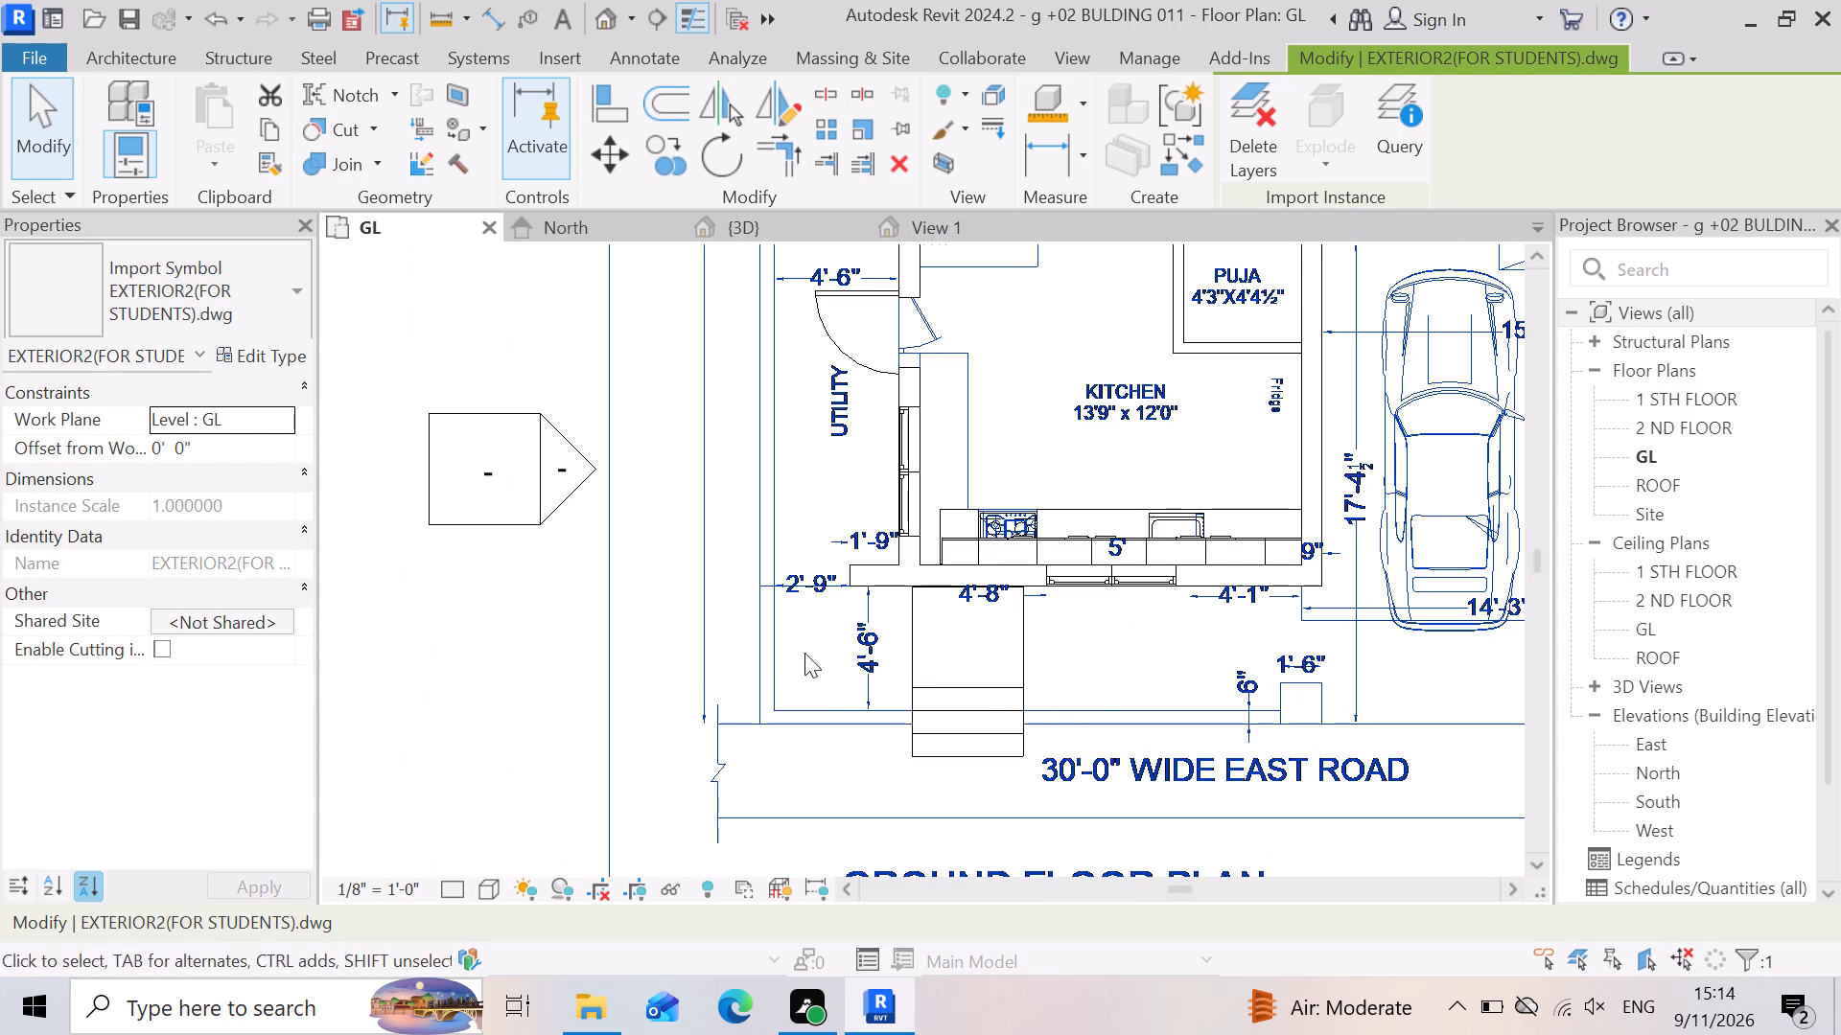
scroll(977, 693, "down", 3)
scroll(1002, 600, "up", 3)
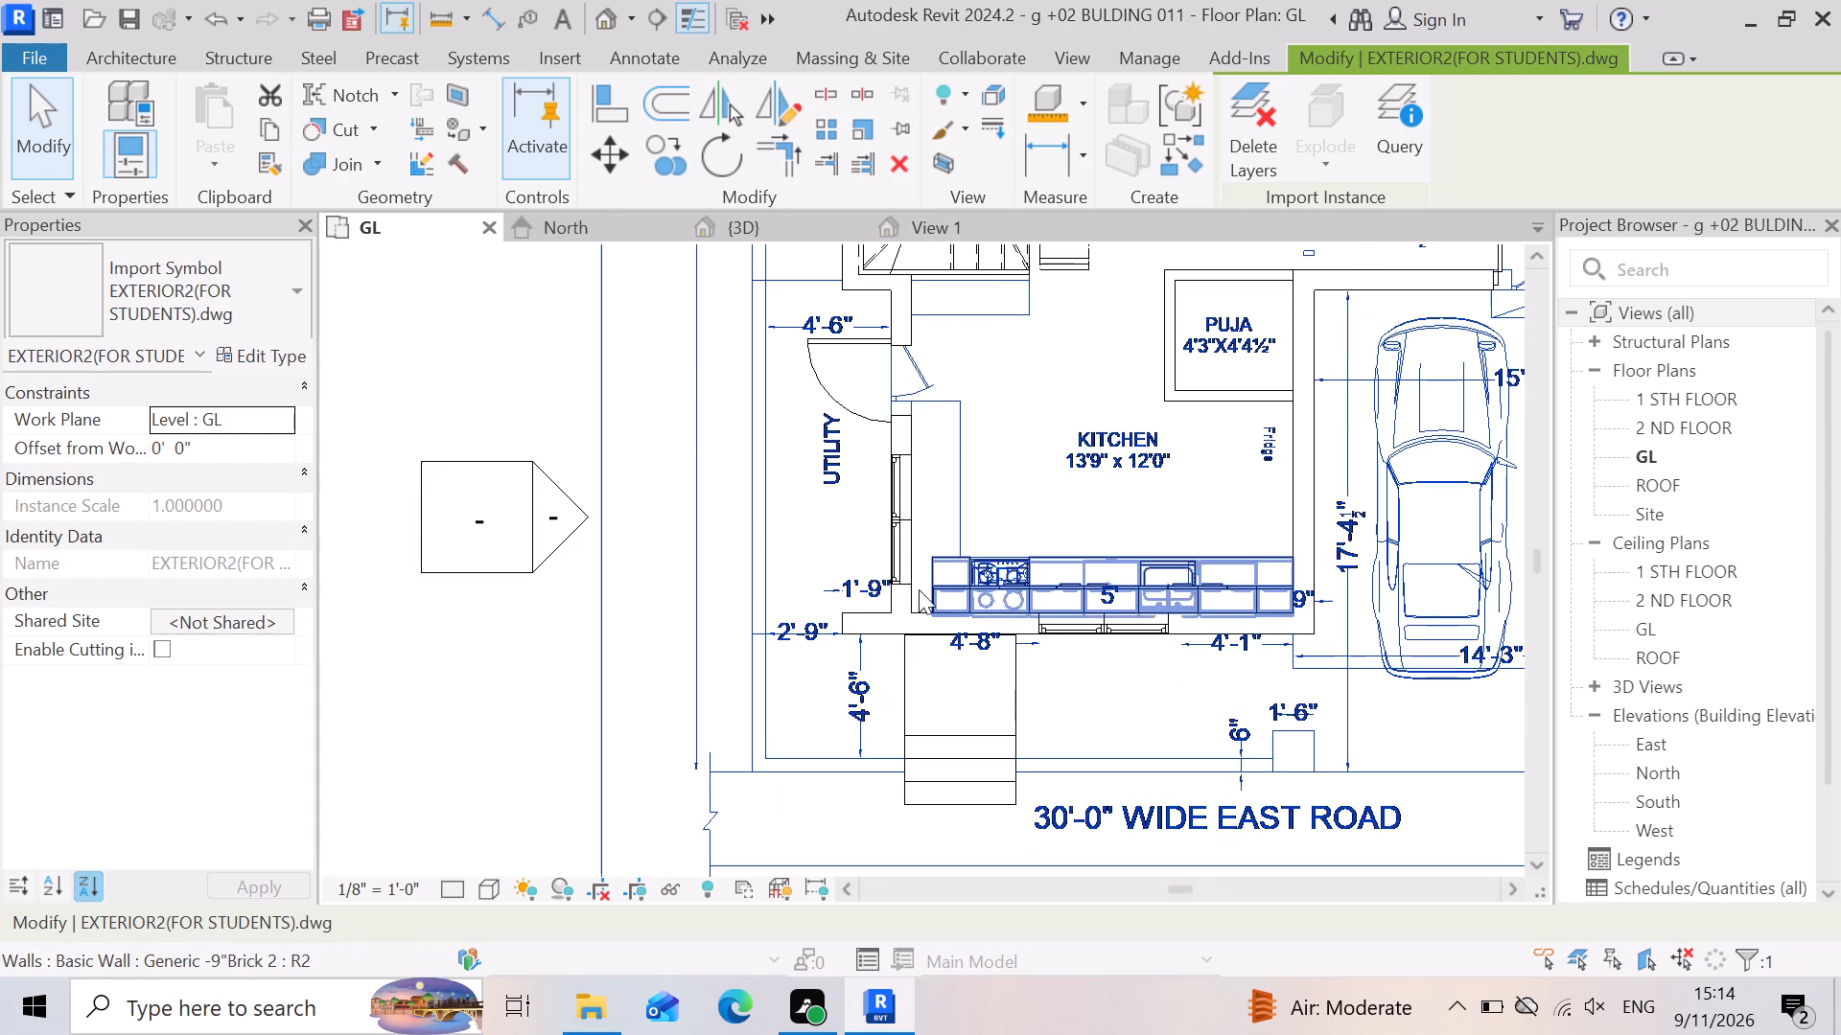
scroll(791, 738, "down", 3)
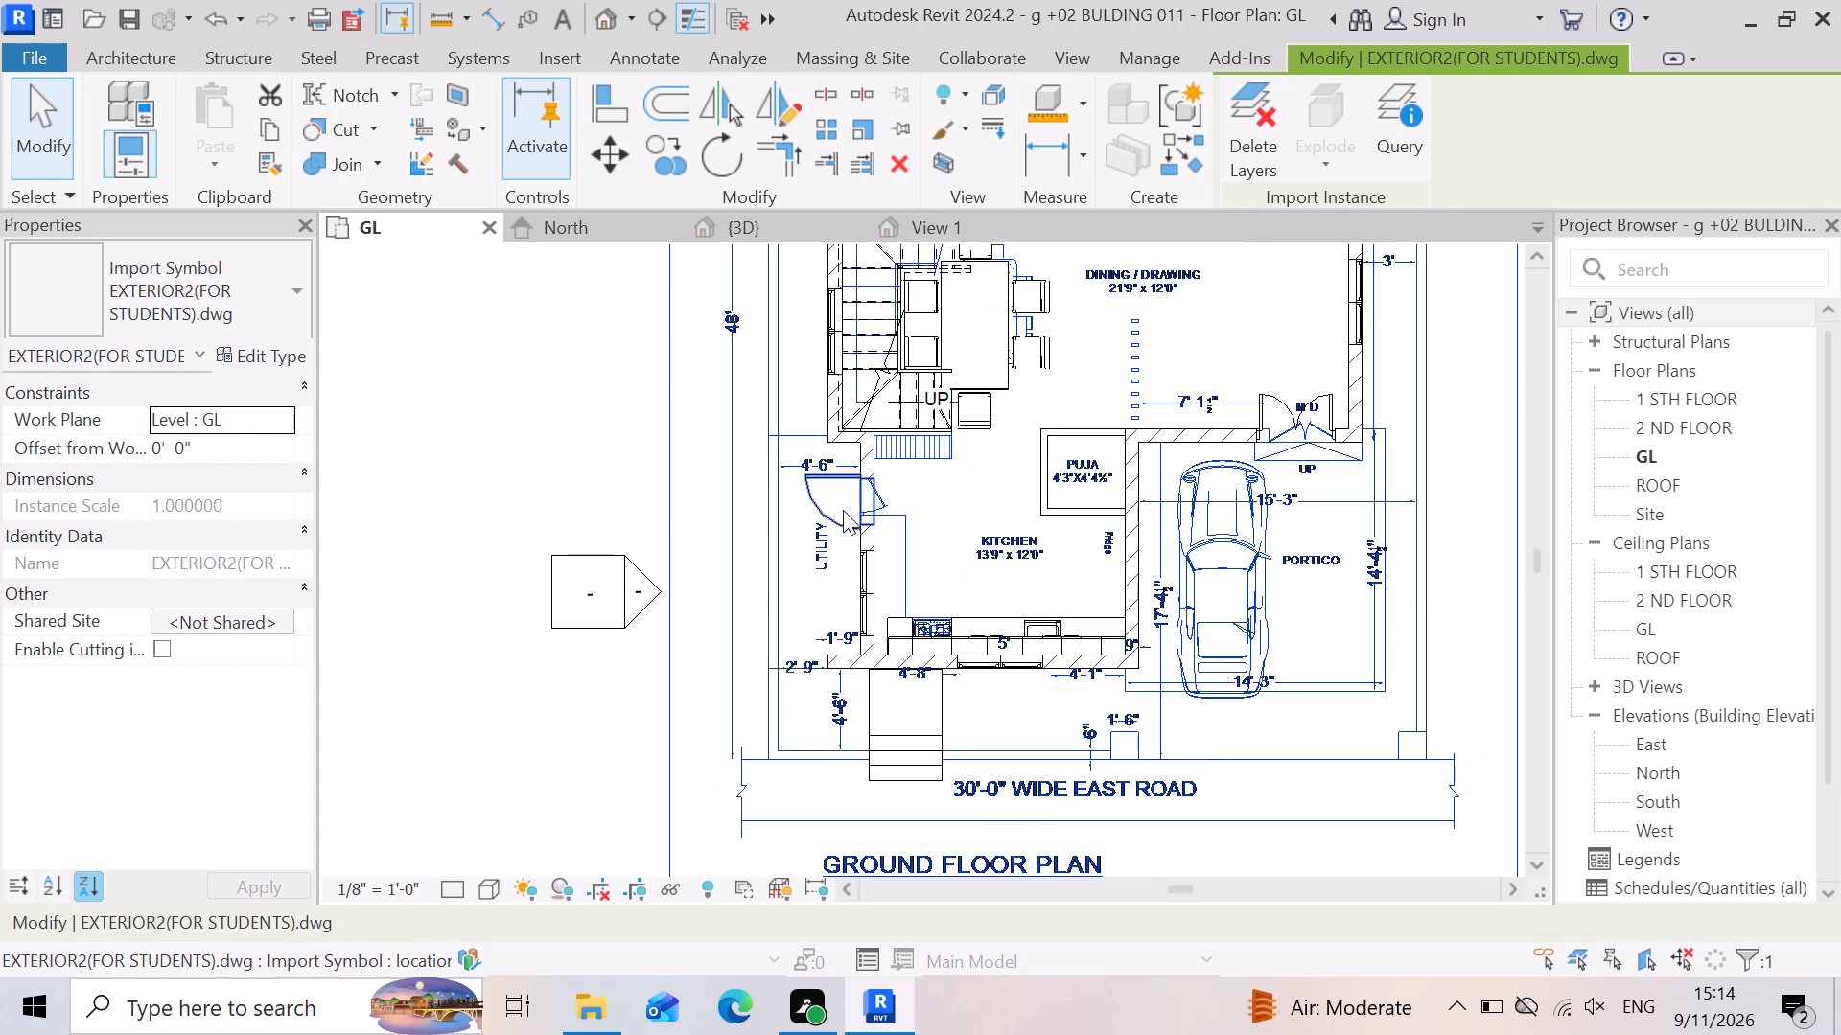
Place a Single-Flush 2' x 7' door in the kitchen's front wall at the precast steps, opening outward, centred about 2'-0" from the utility-side wall.
left_click(99, 57)
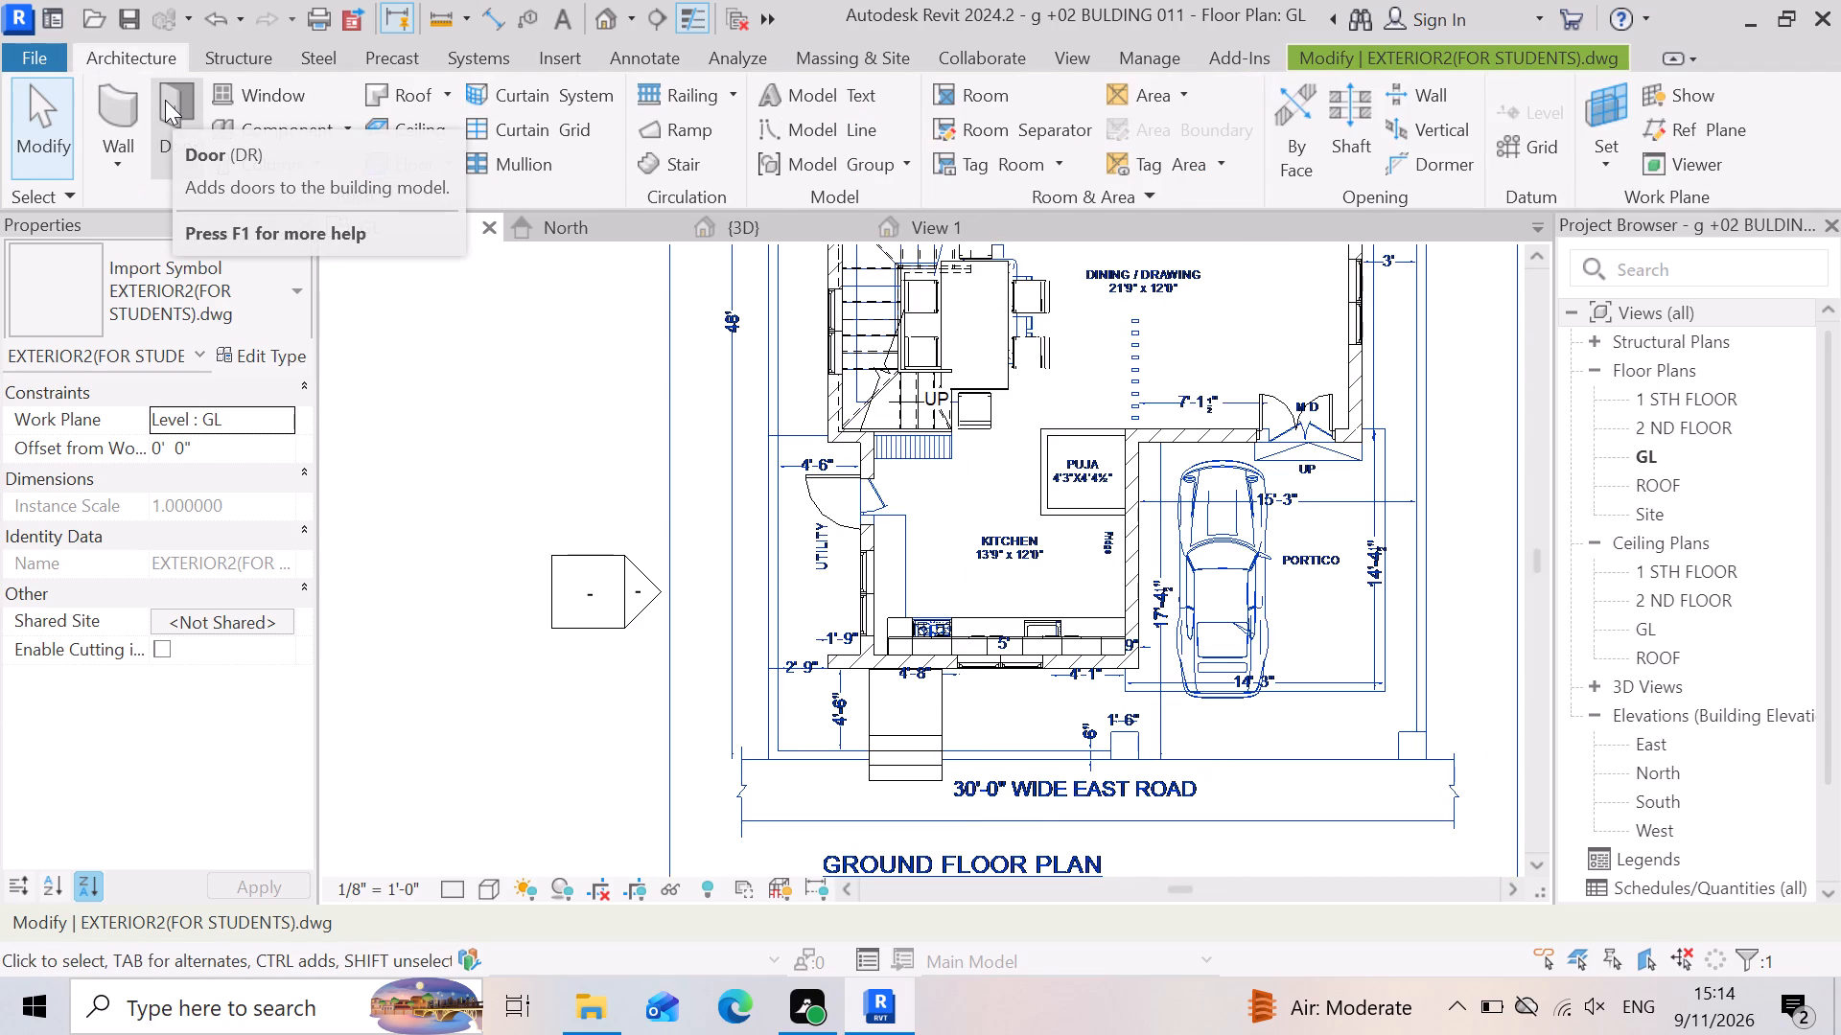
left_click(171, 100)
scroll(922, 681, "up", 8)
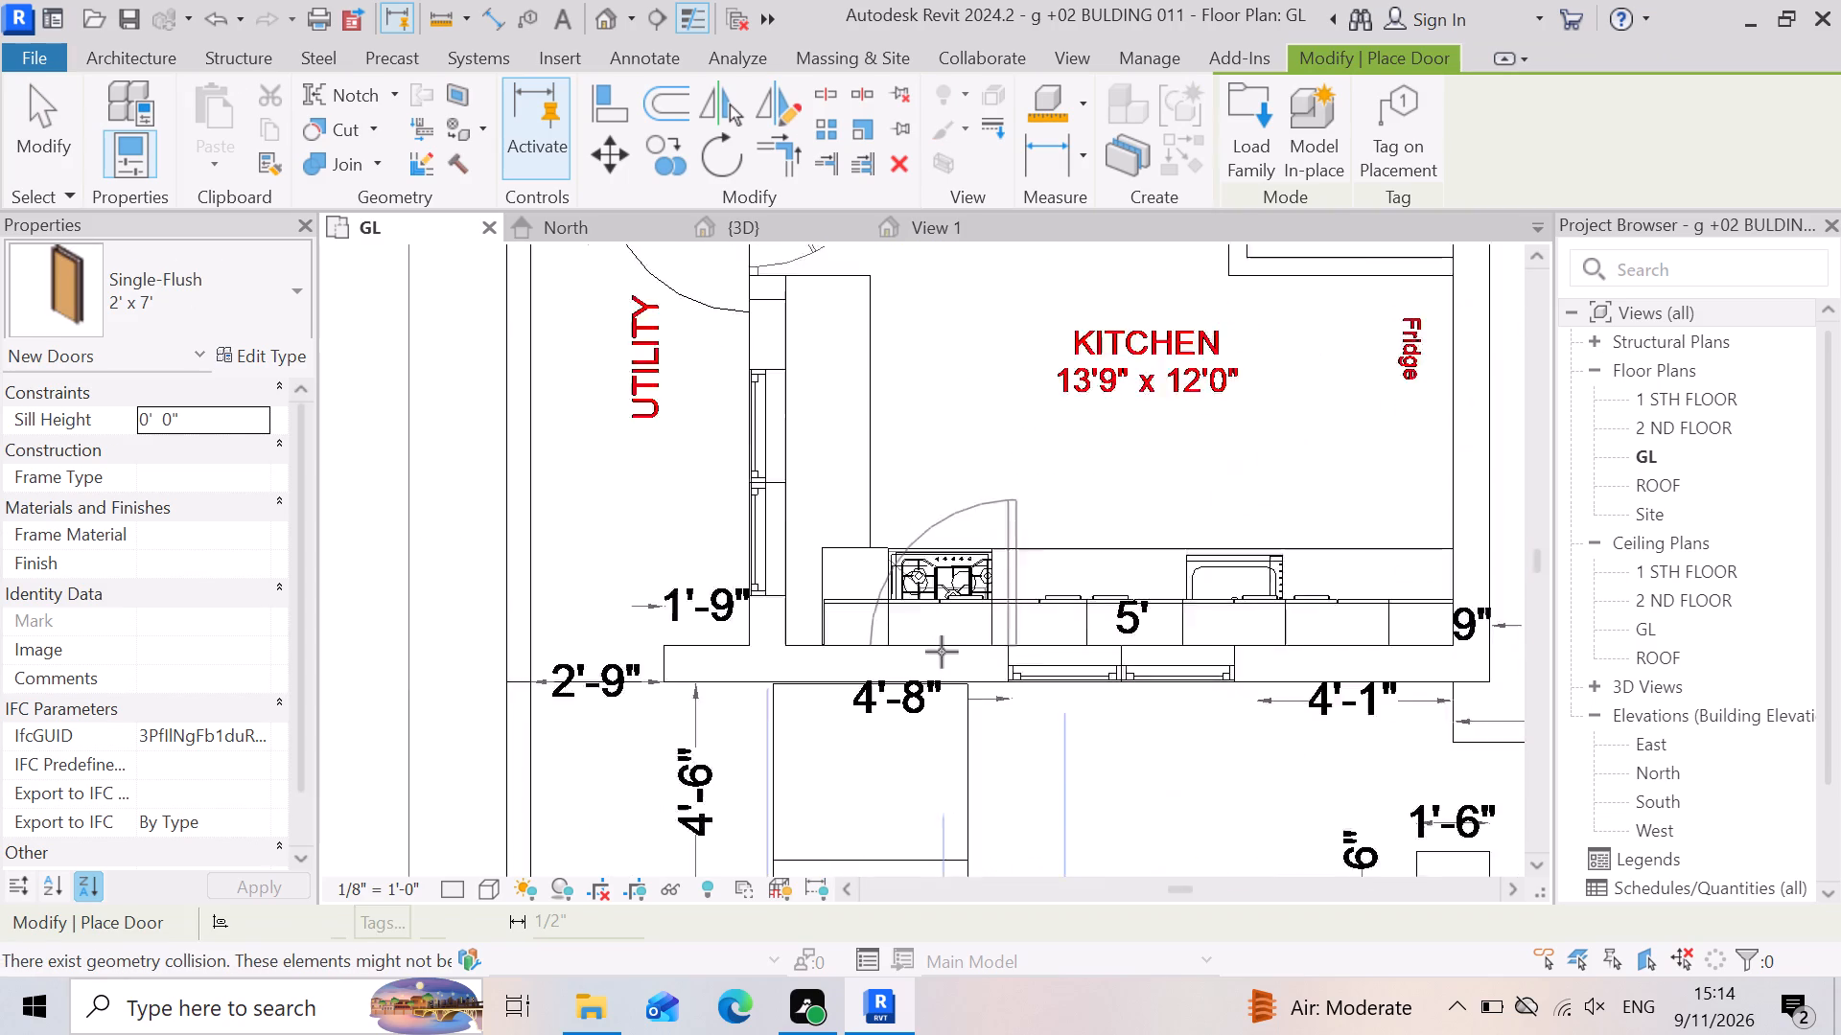
scroll(942, 652, "up", 2)
scroll(934, 625, "down", 3)
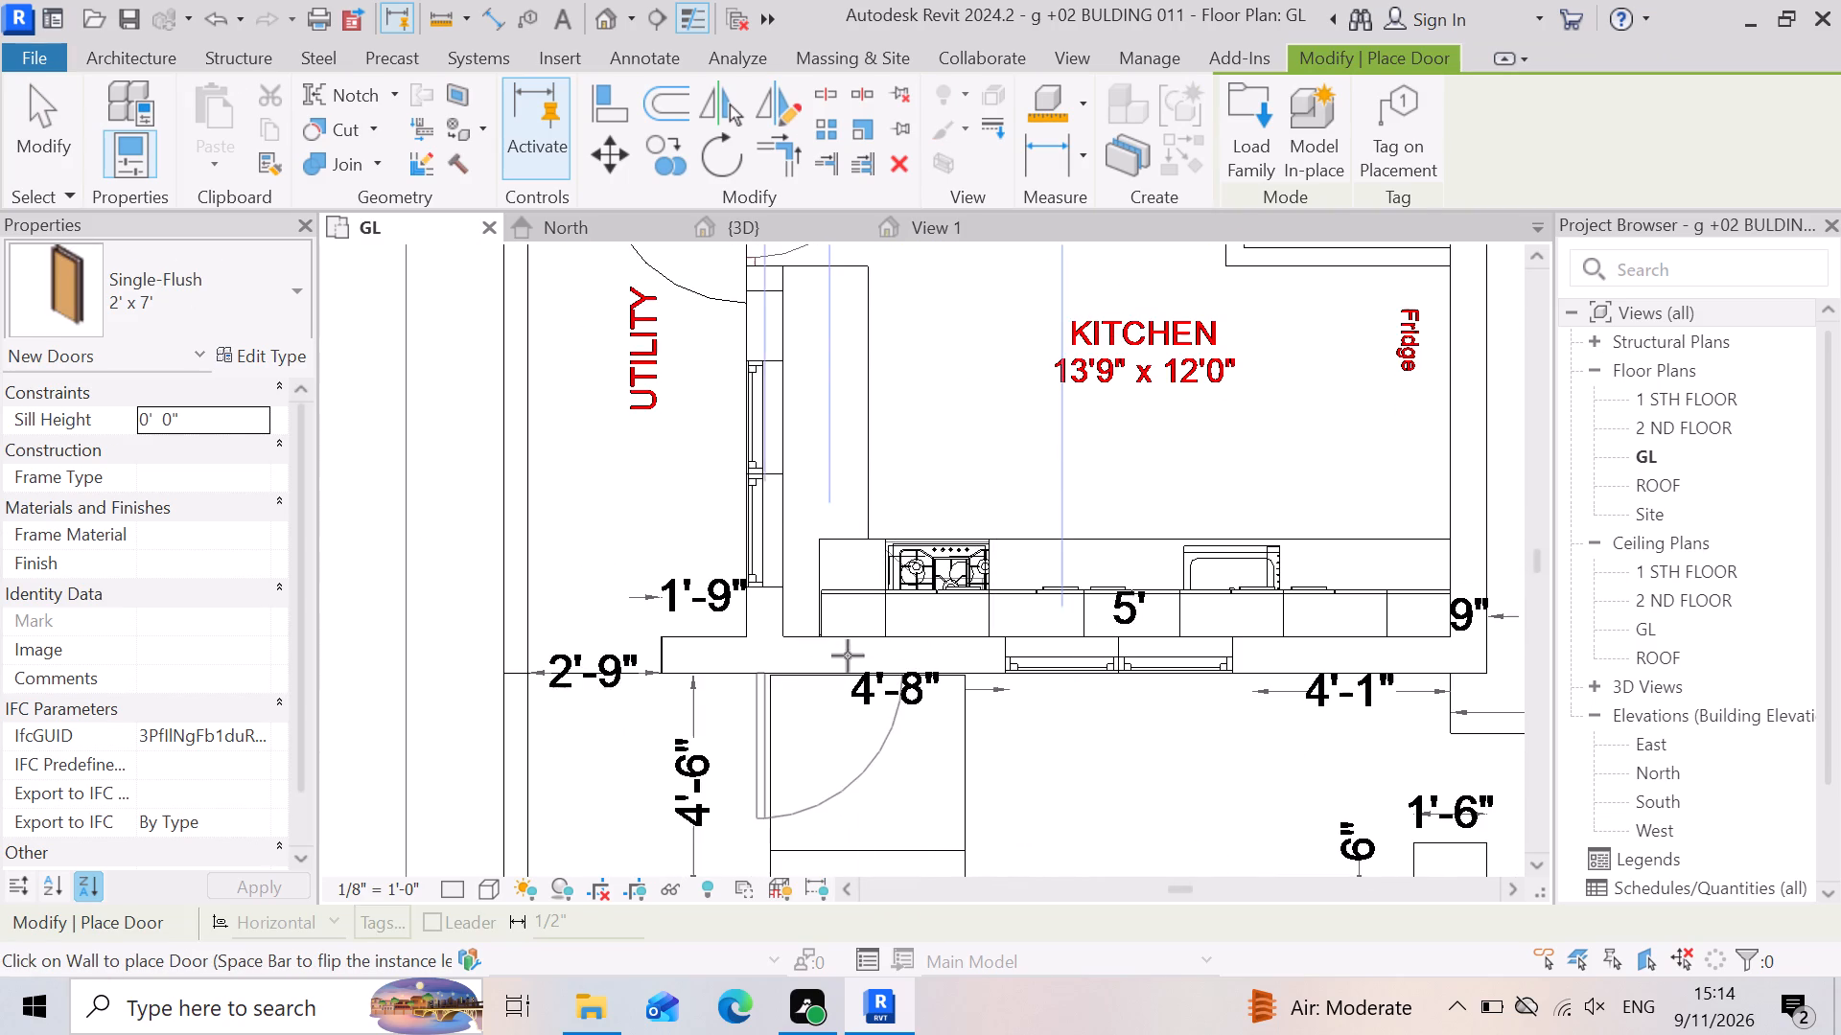
scroll(849, 655, "down", 4)
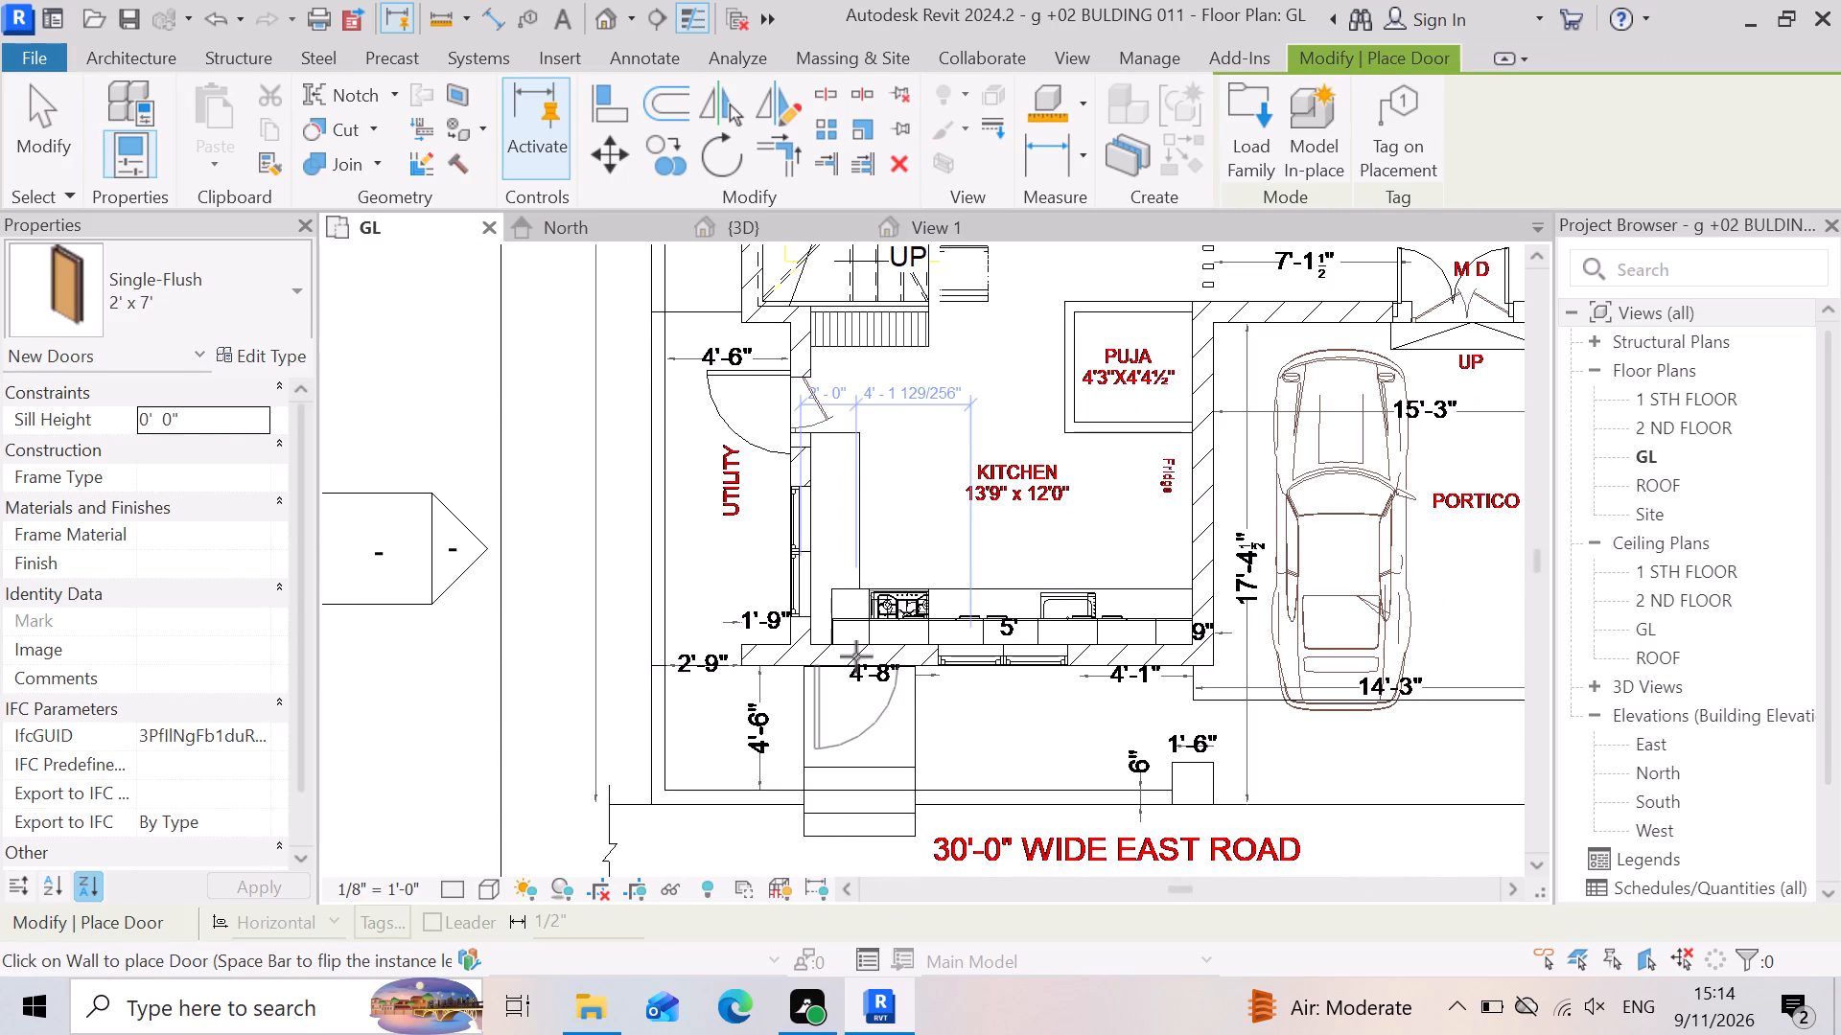
left_click(856, 656)
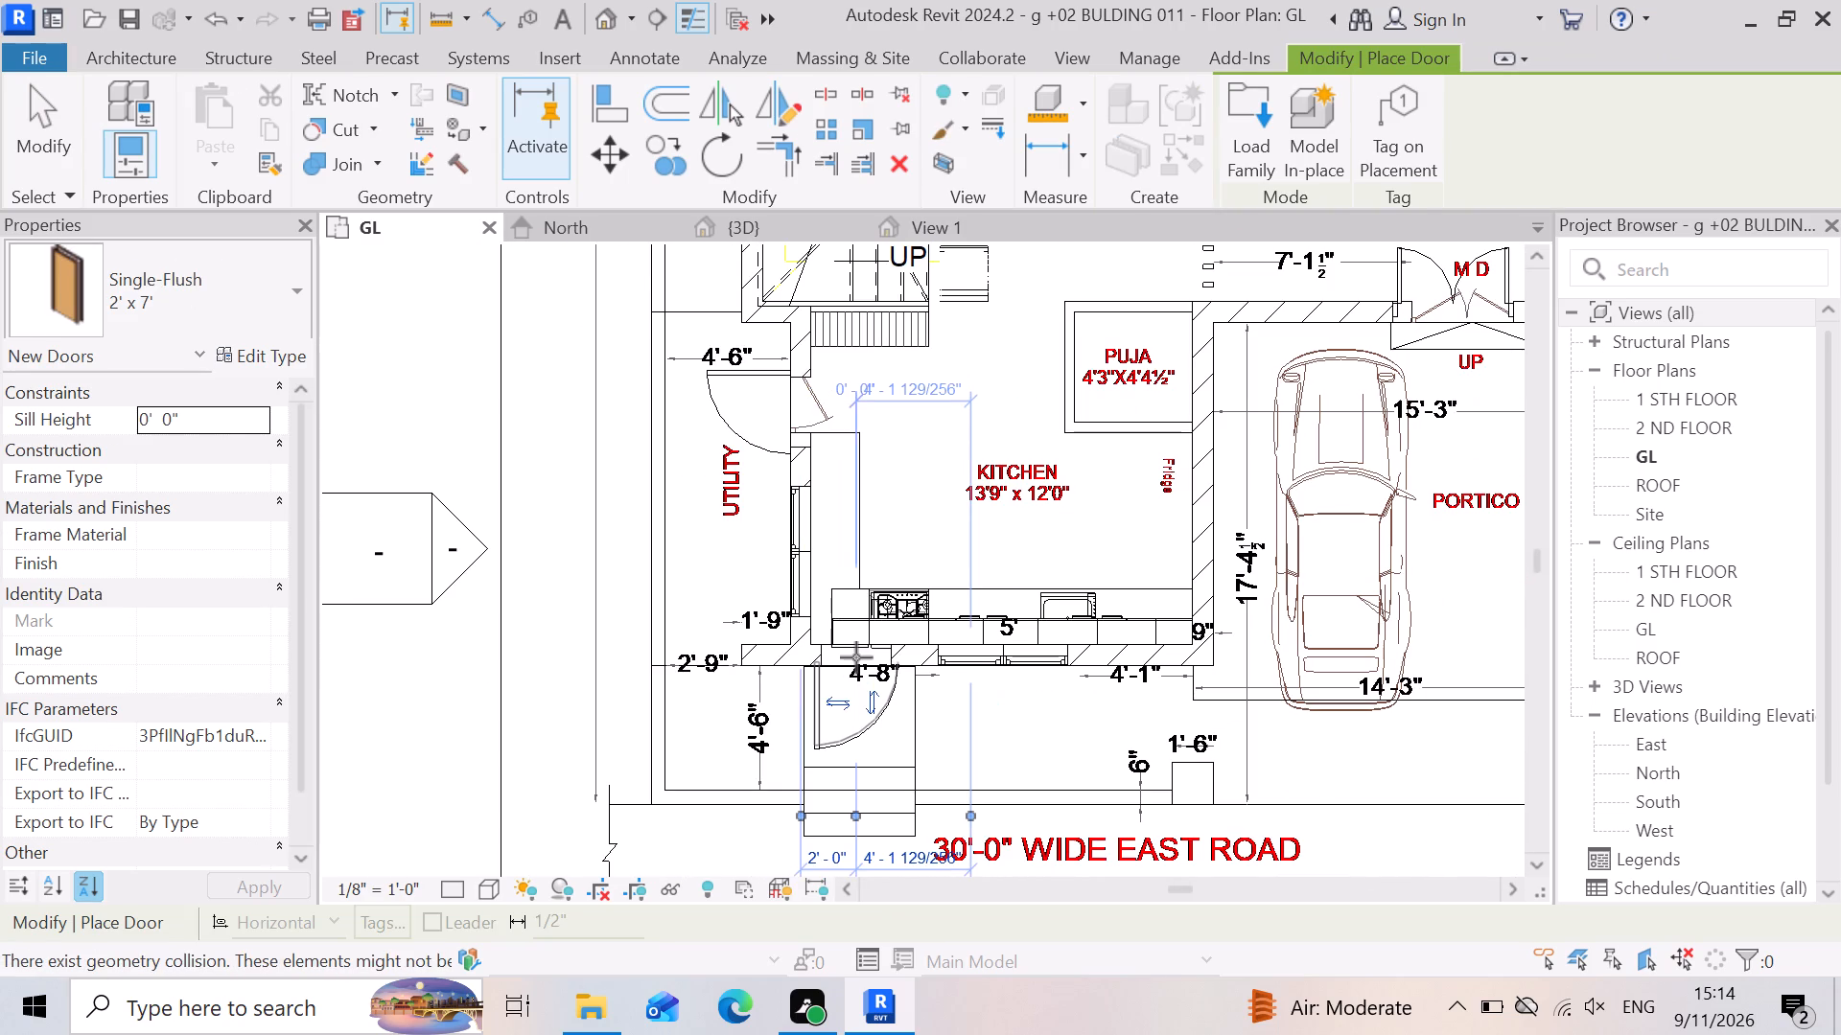
left_click(818, 212)
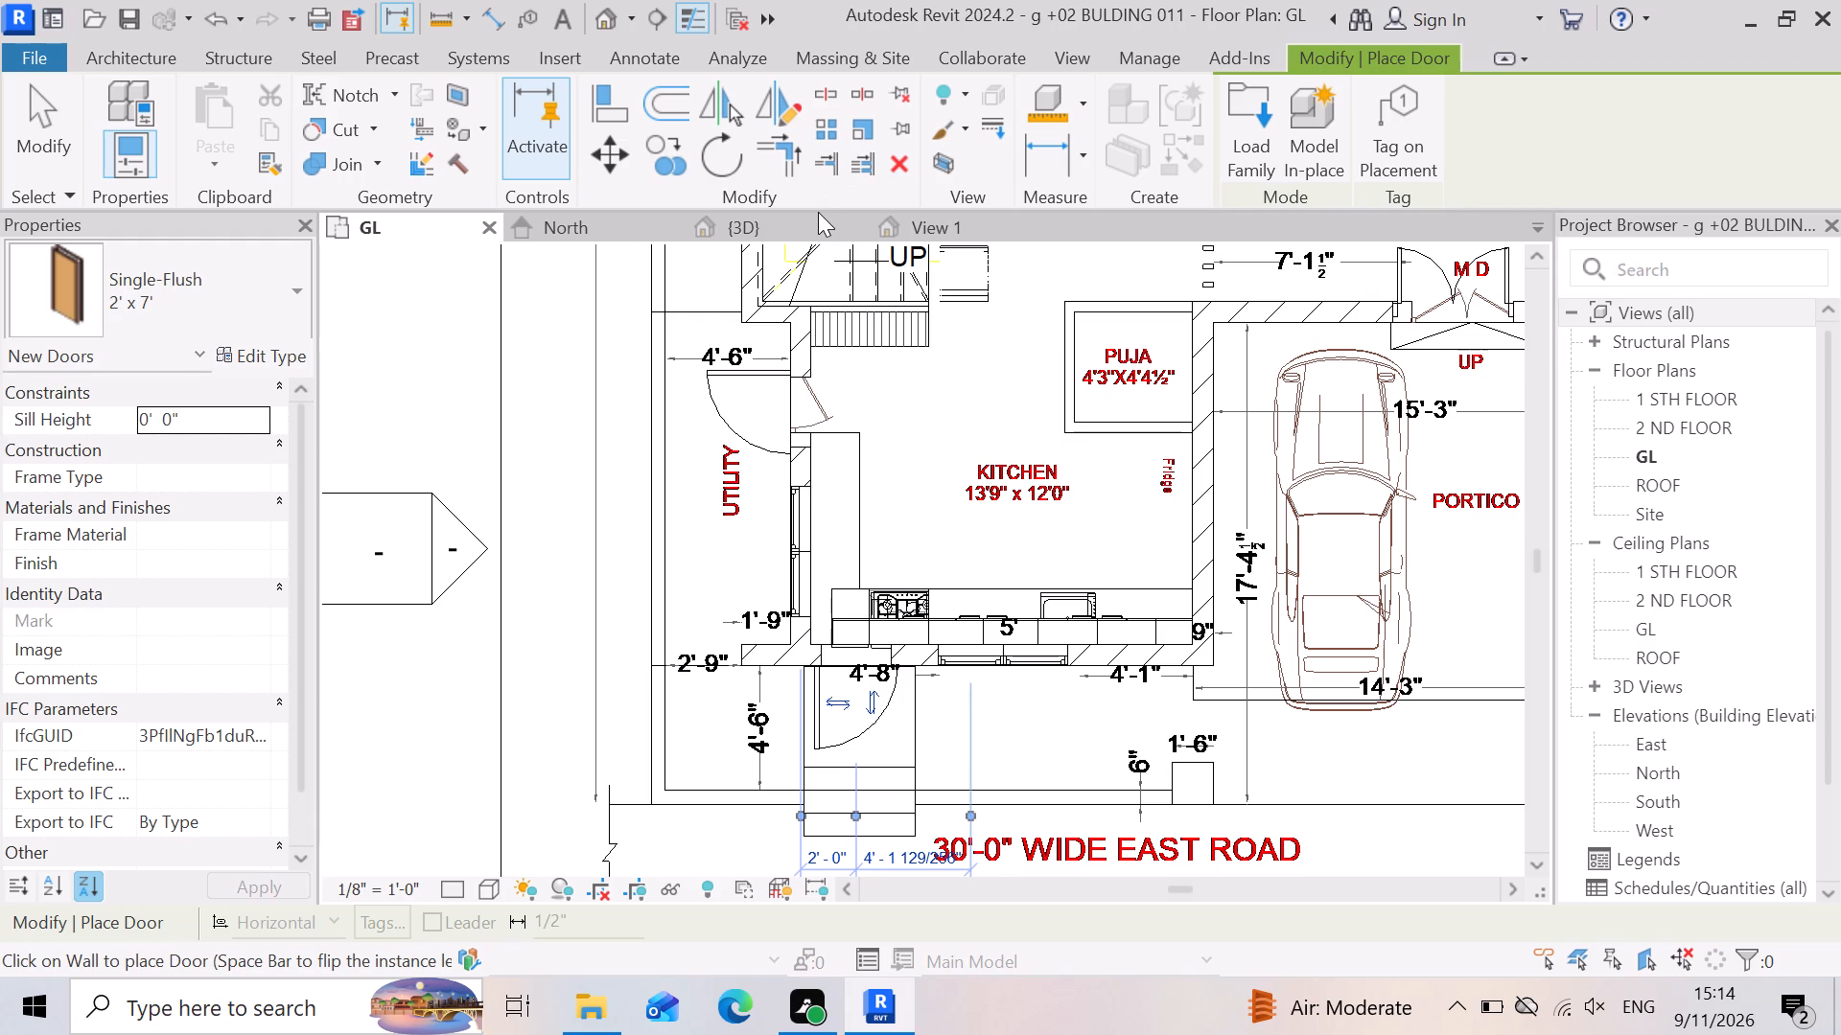
left_click(804, 217)
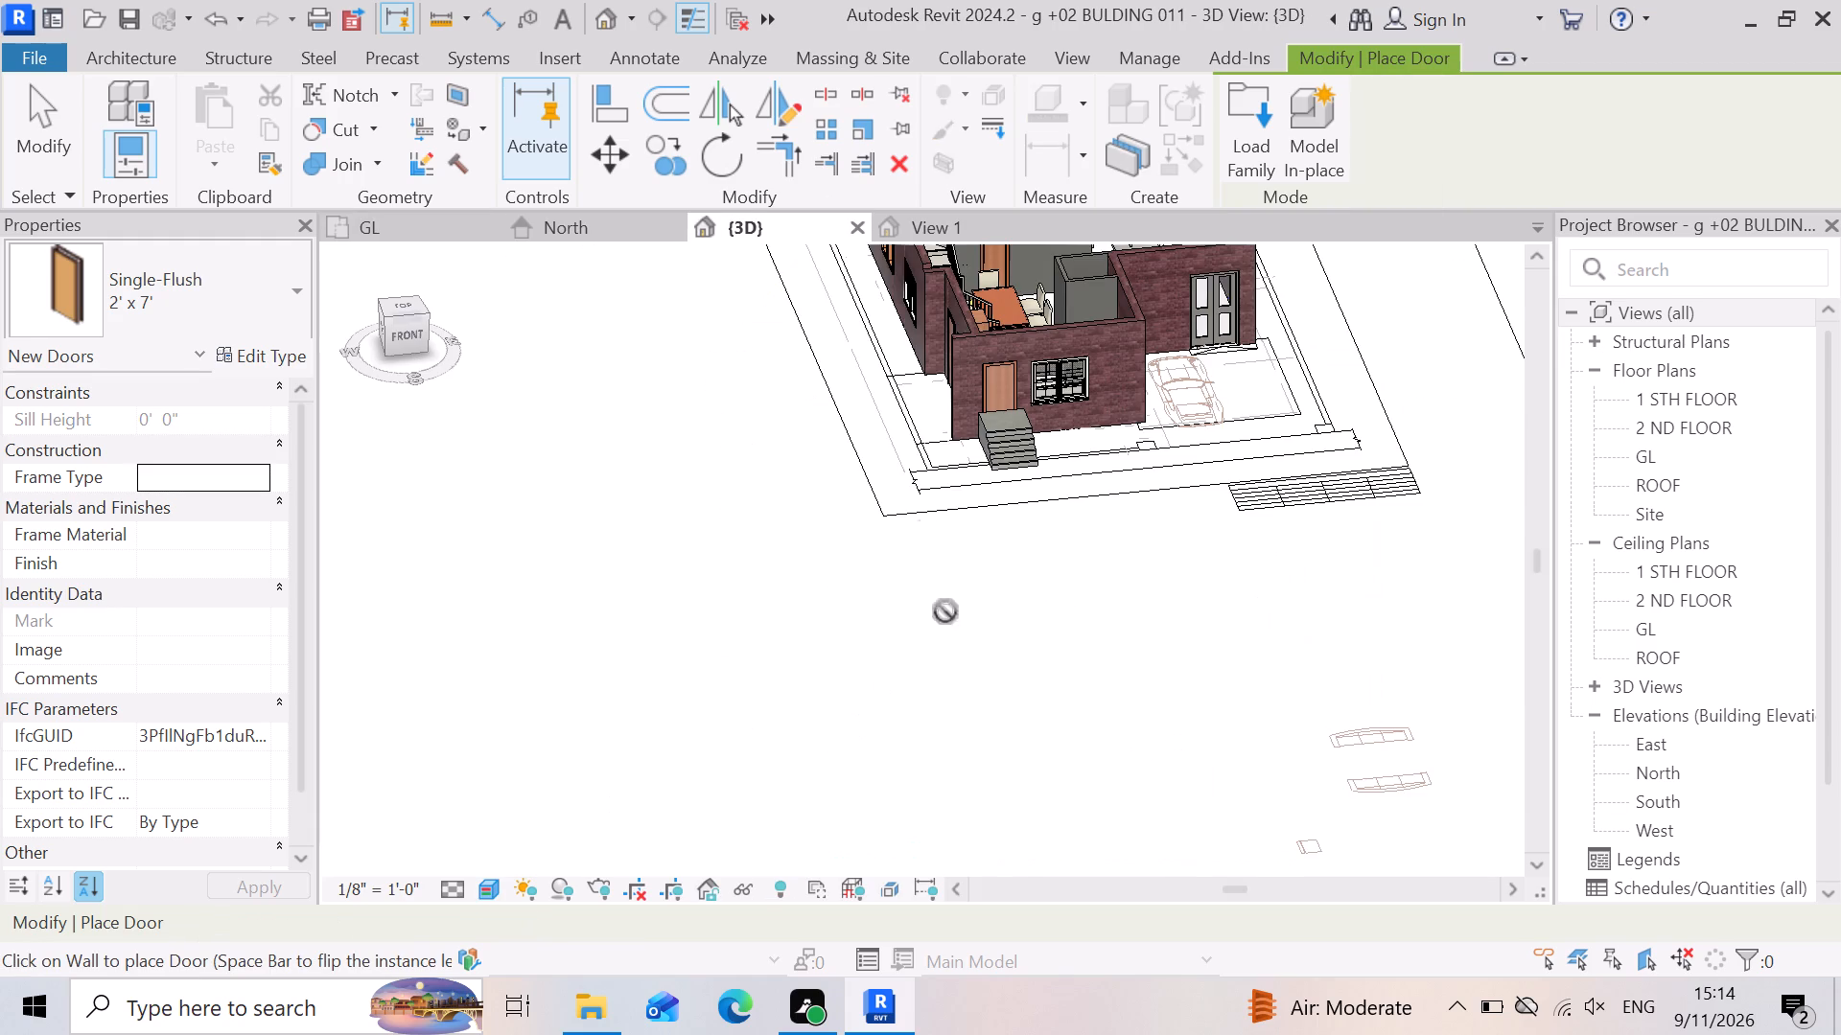
scroll(1134, 563, "up", 2)
left_click(1035, 663)
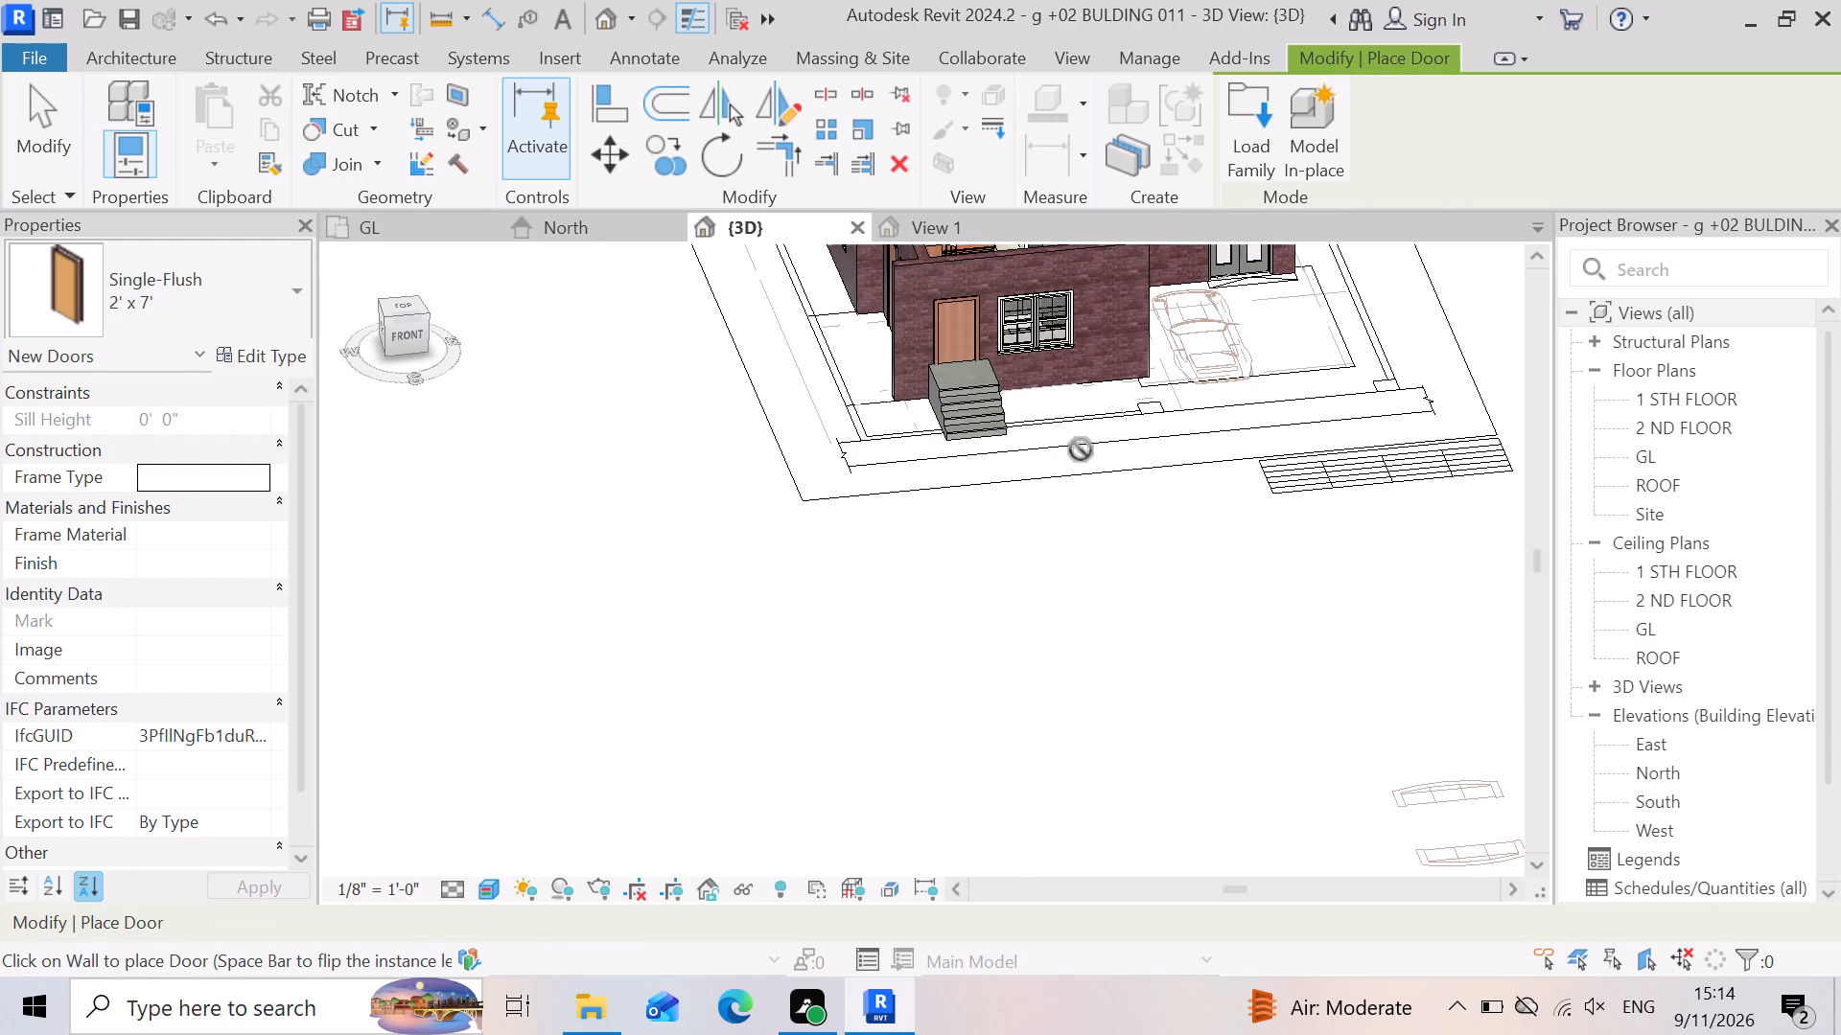
scroll(1081, 449, "up", 2)
key("Escape")
Examine in 3D how the front door lines up with the precast steps and the adjacent window.
scroll(1068, 714, "down", 3)
scroll(1023, 462, "up", 2)
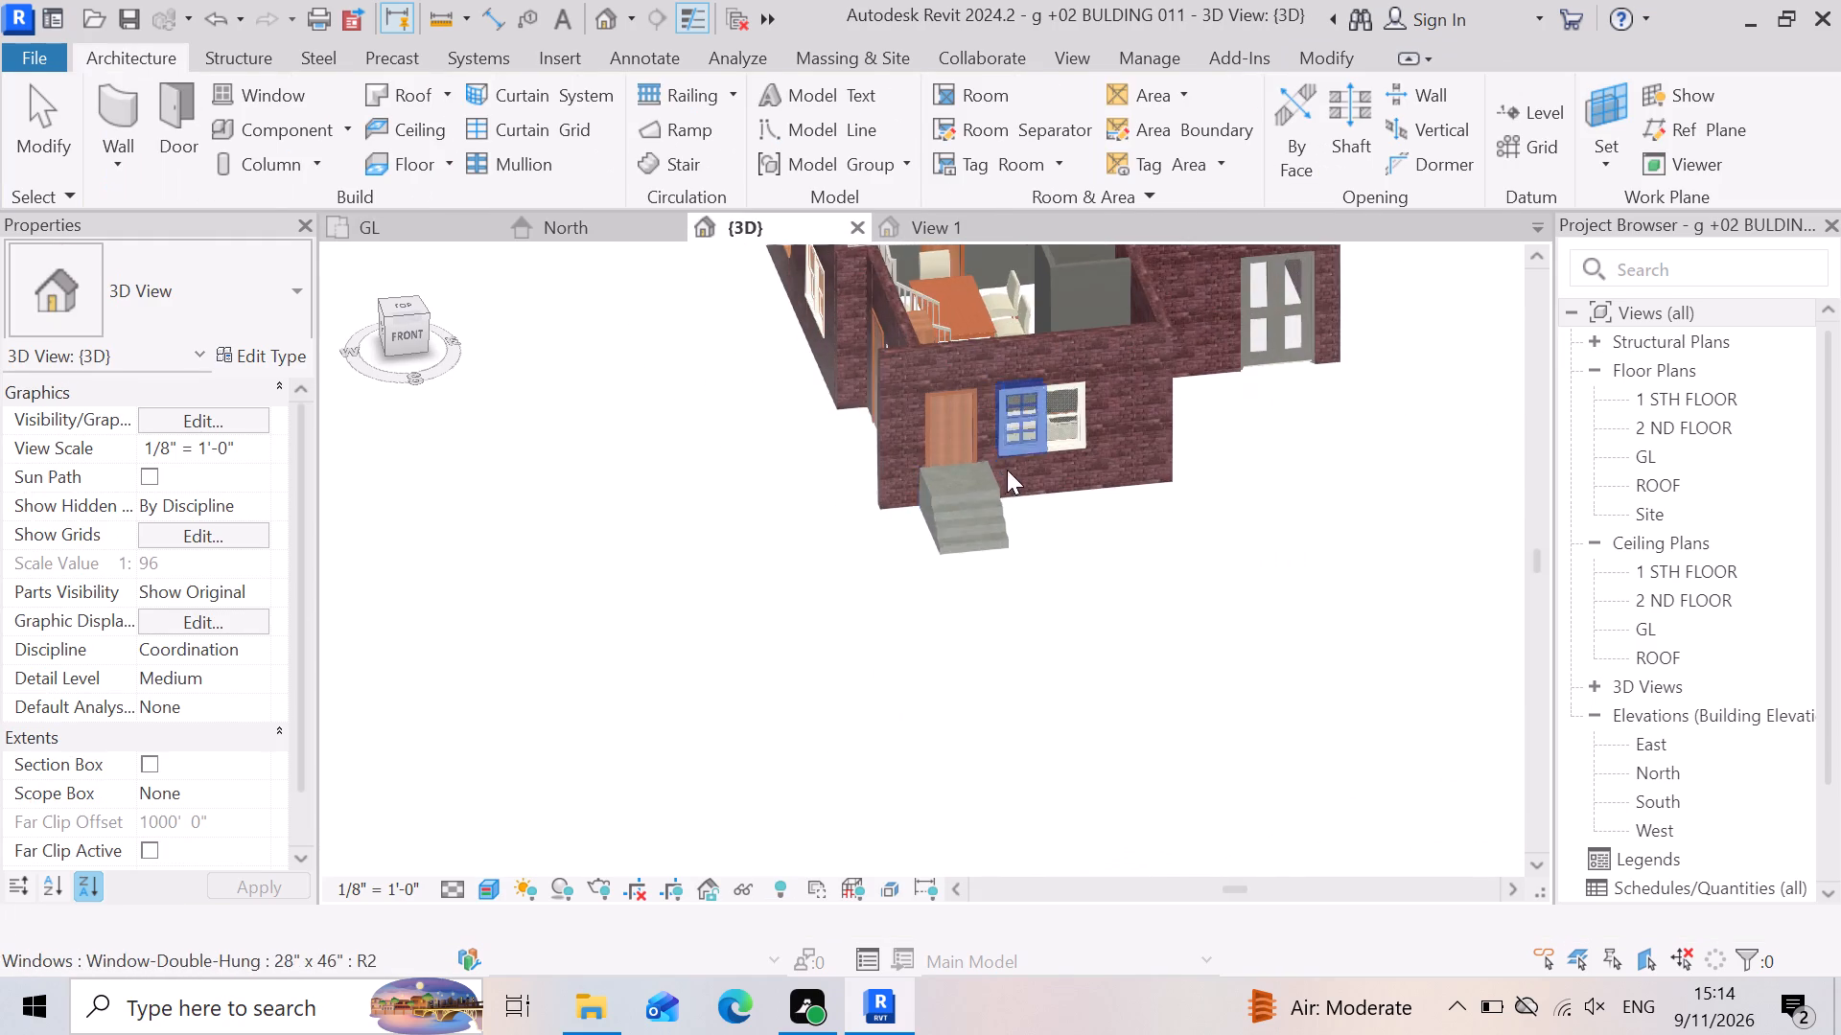
scroll(1007, 470, "up", 3)
key("Escape")
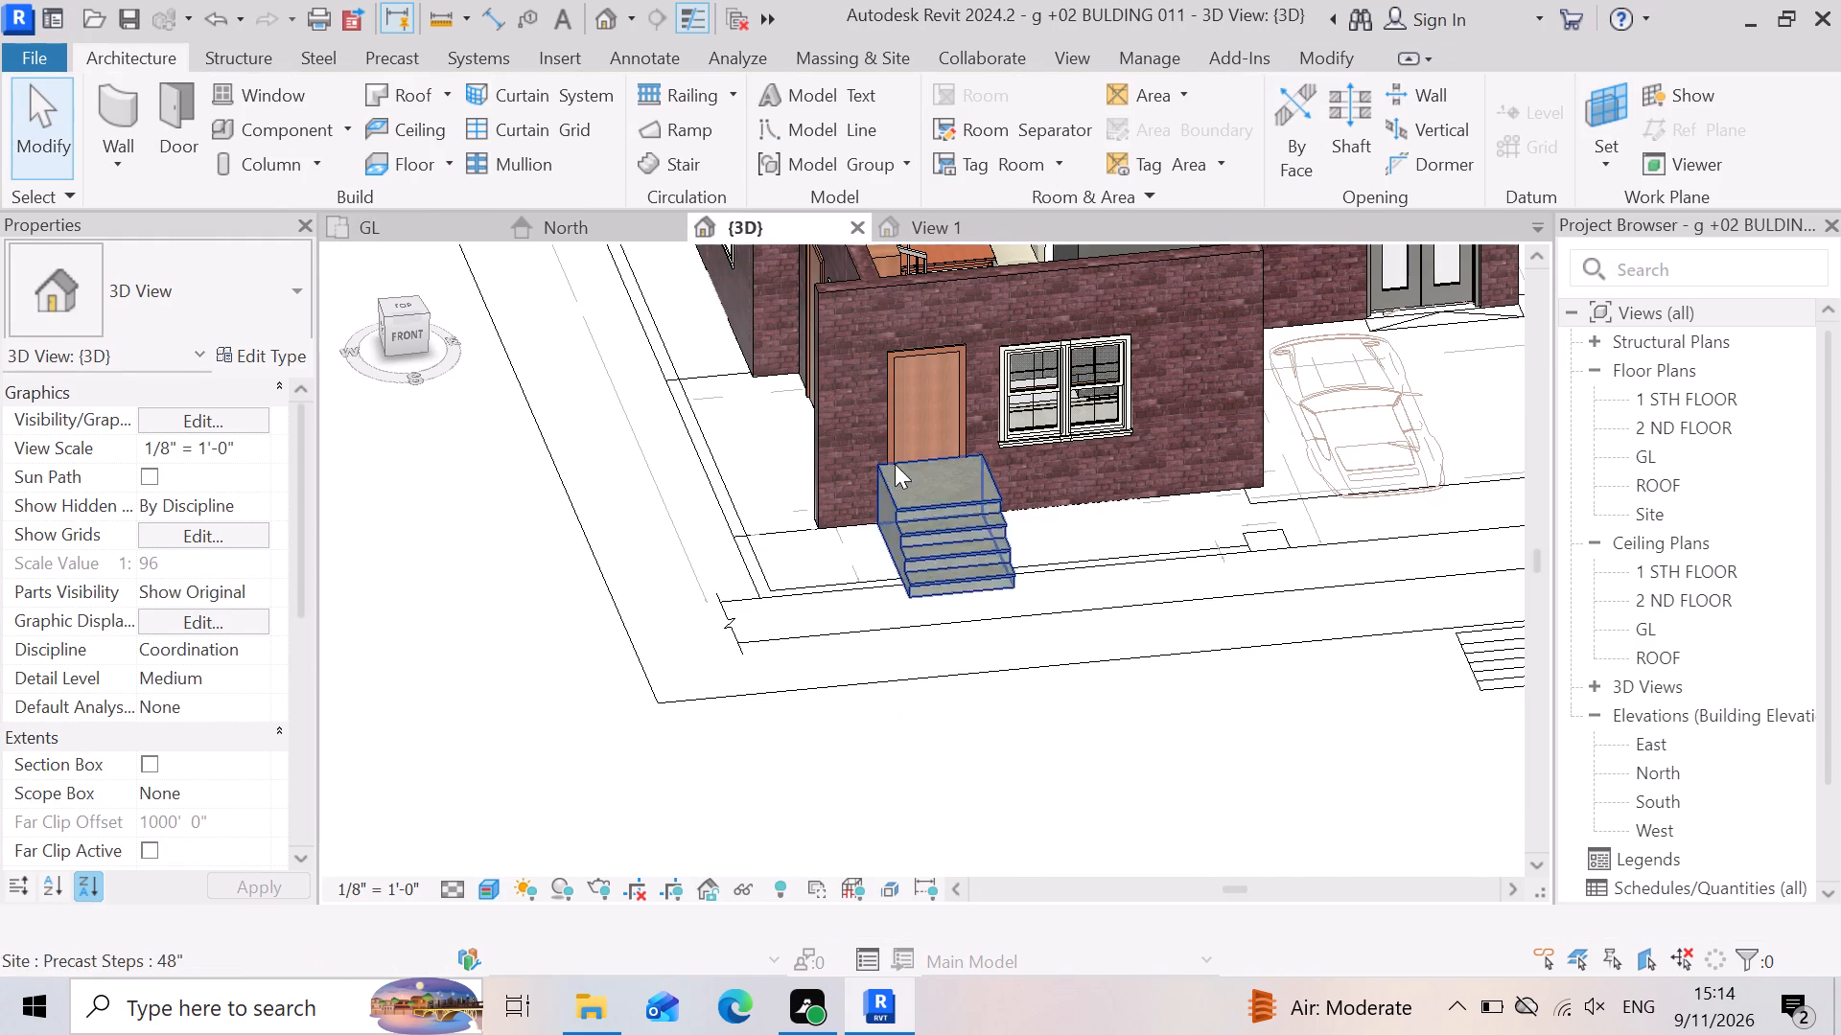
scroll(895, 464, "up", 2)
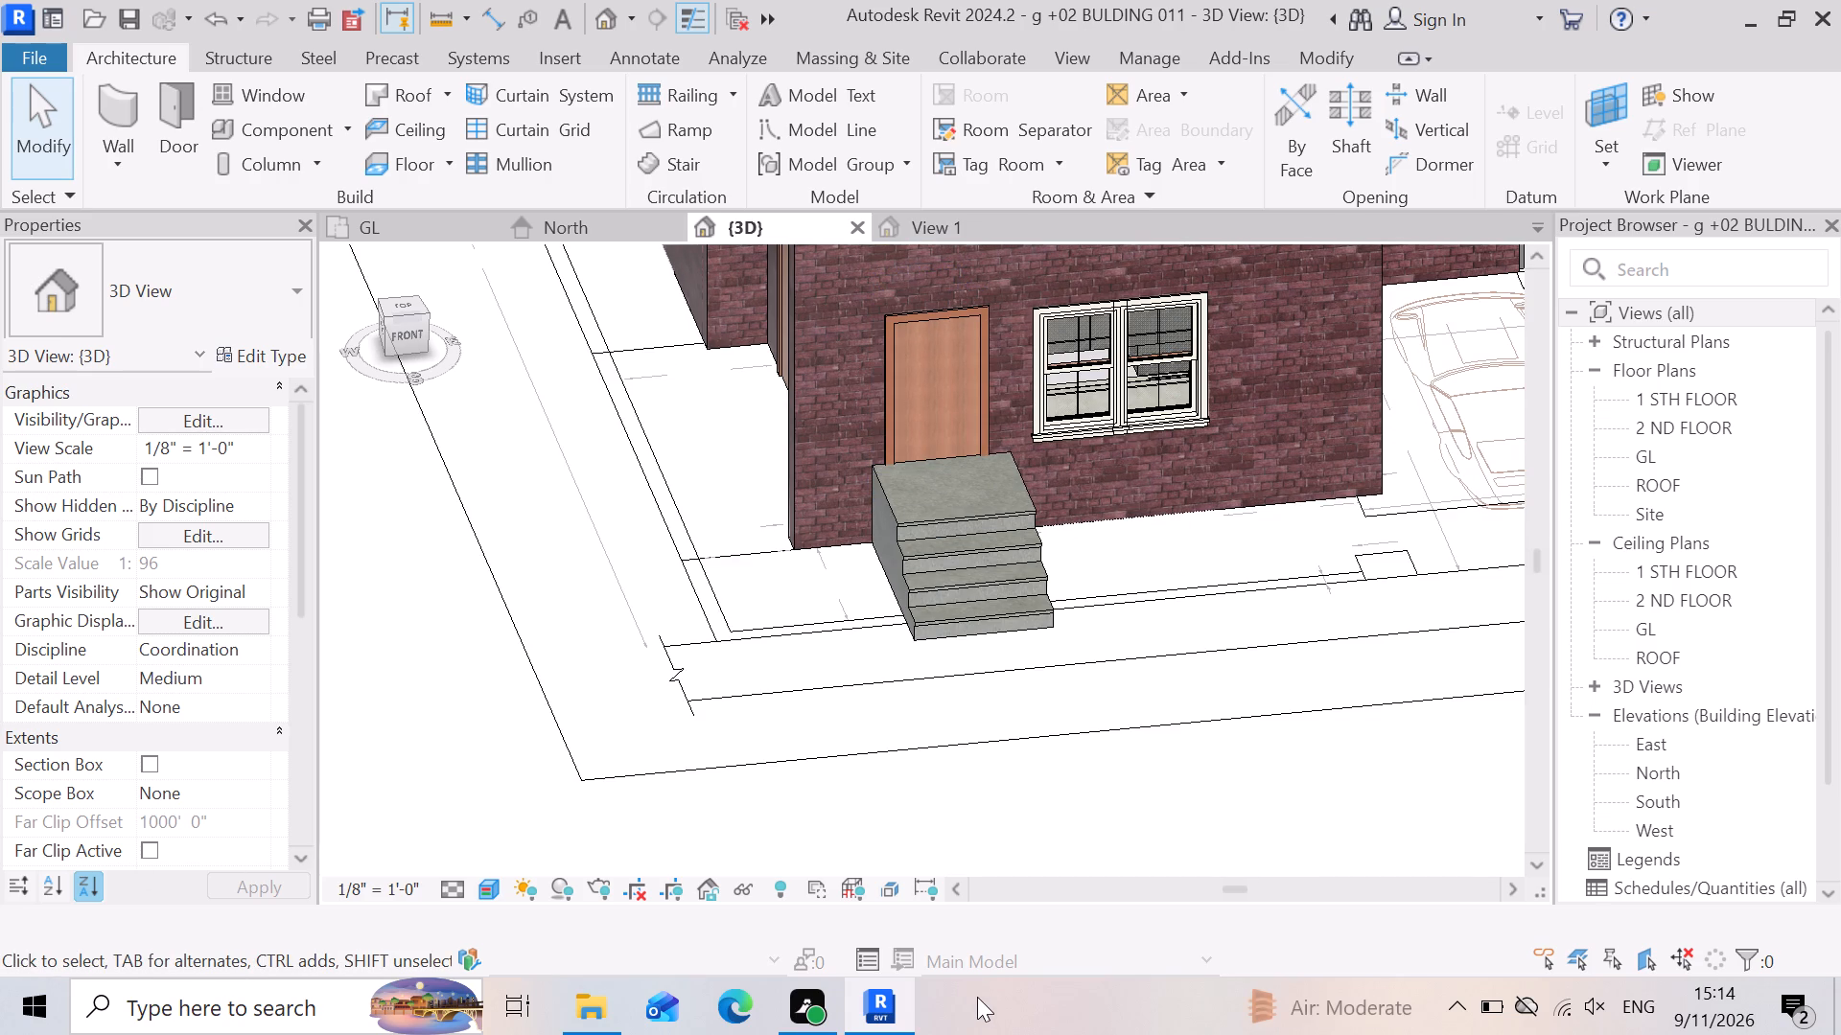
key("Down")
key("Down")
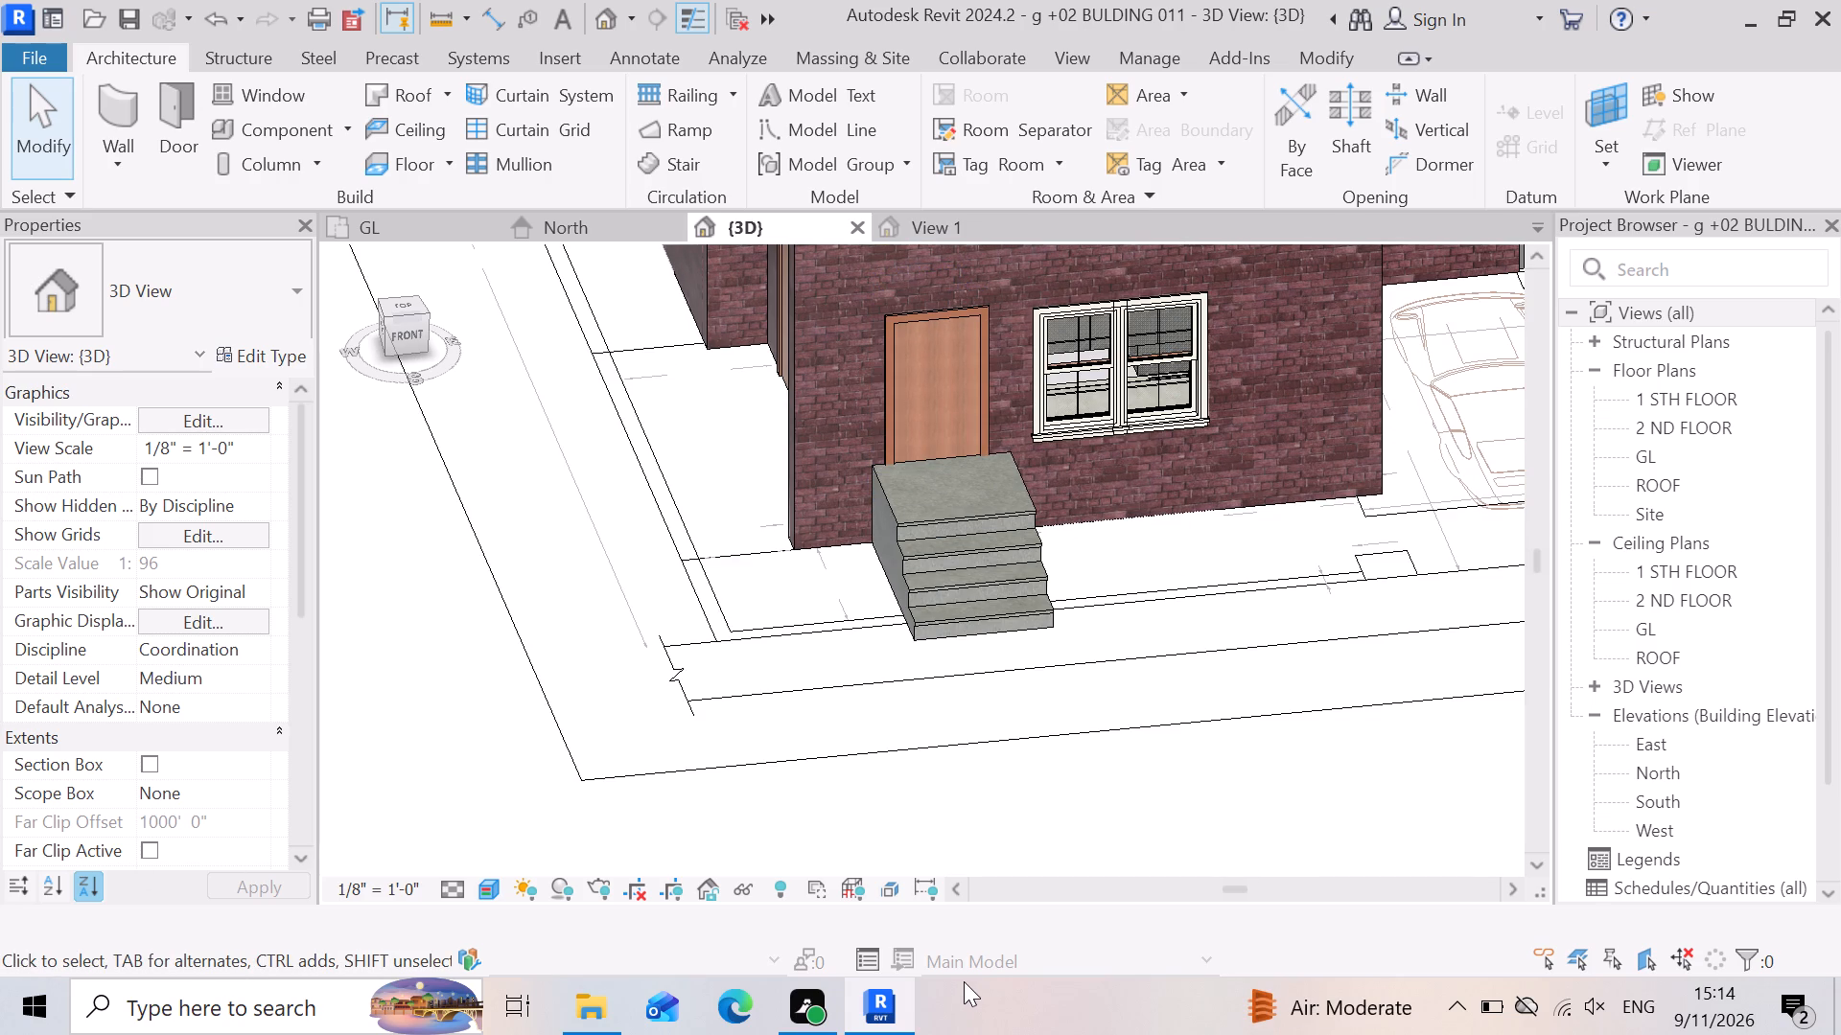
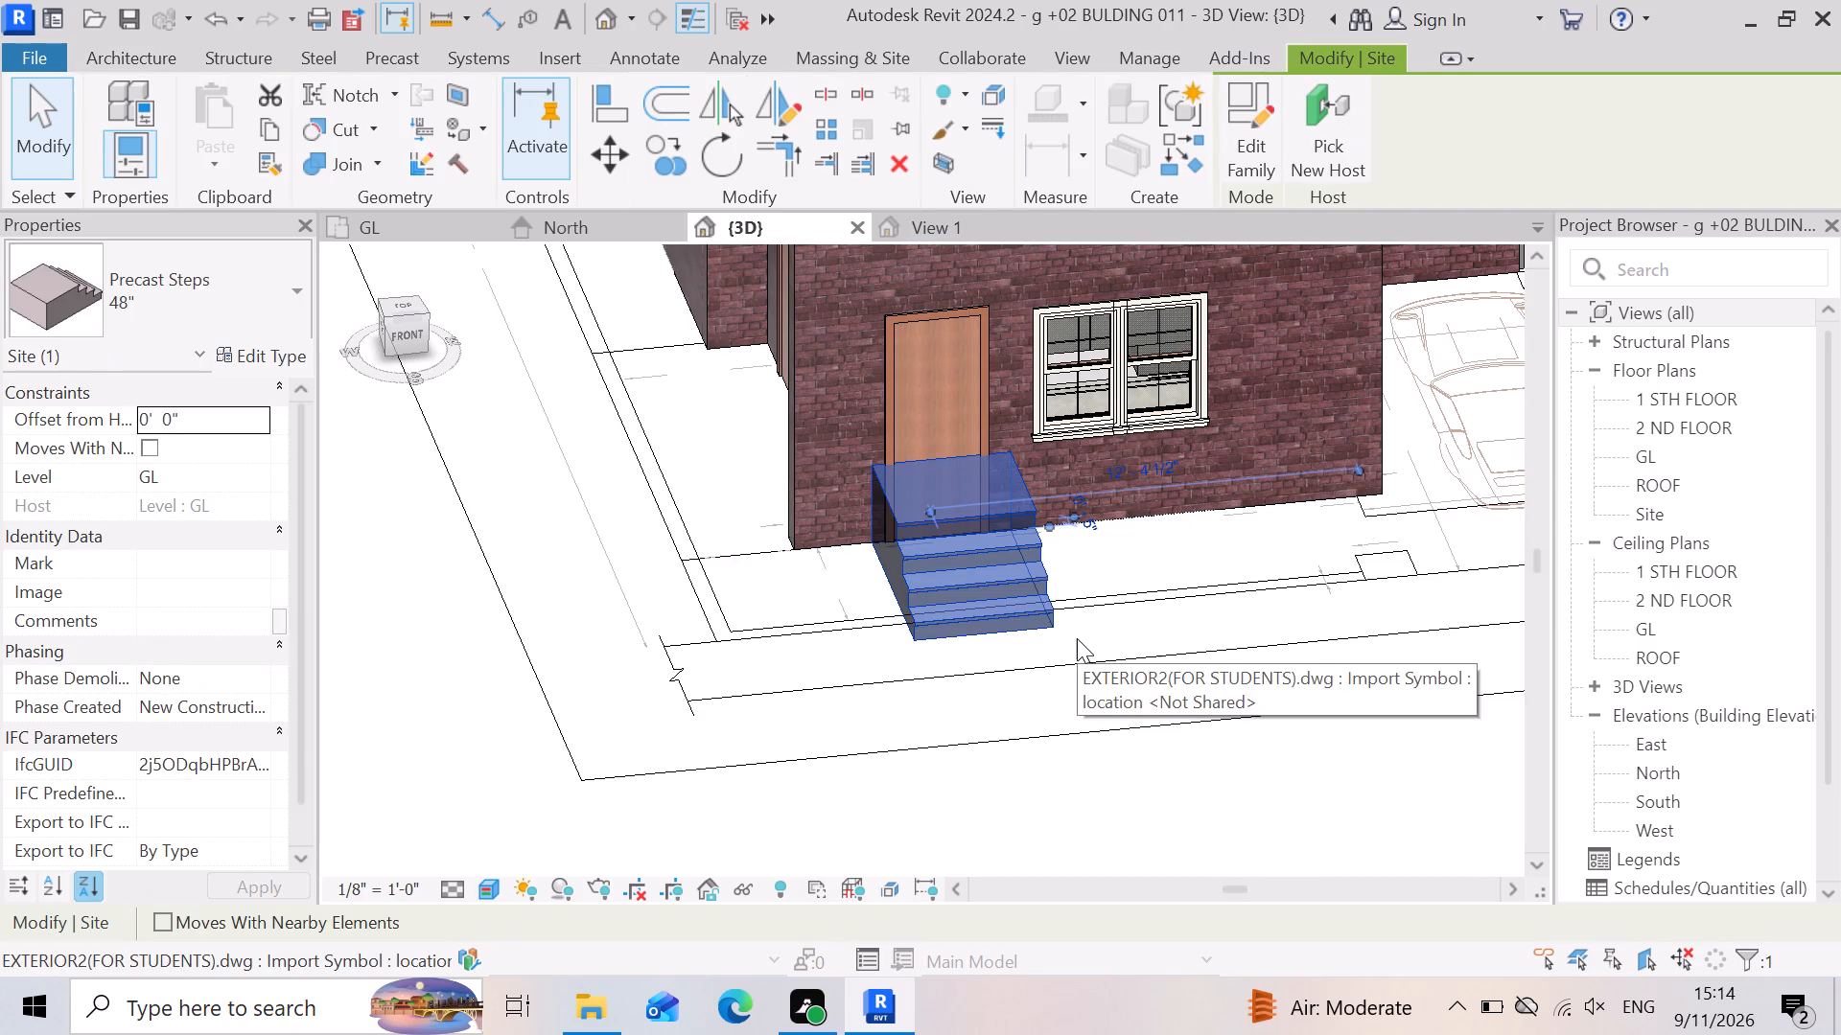
Nudge the precast entrance steps outward from the front kitchen wall until they stand in front of the door.
key("Down")
key("Down")
key("Down")
key("Down")
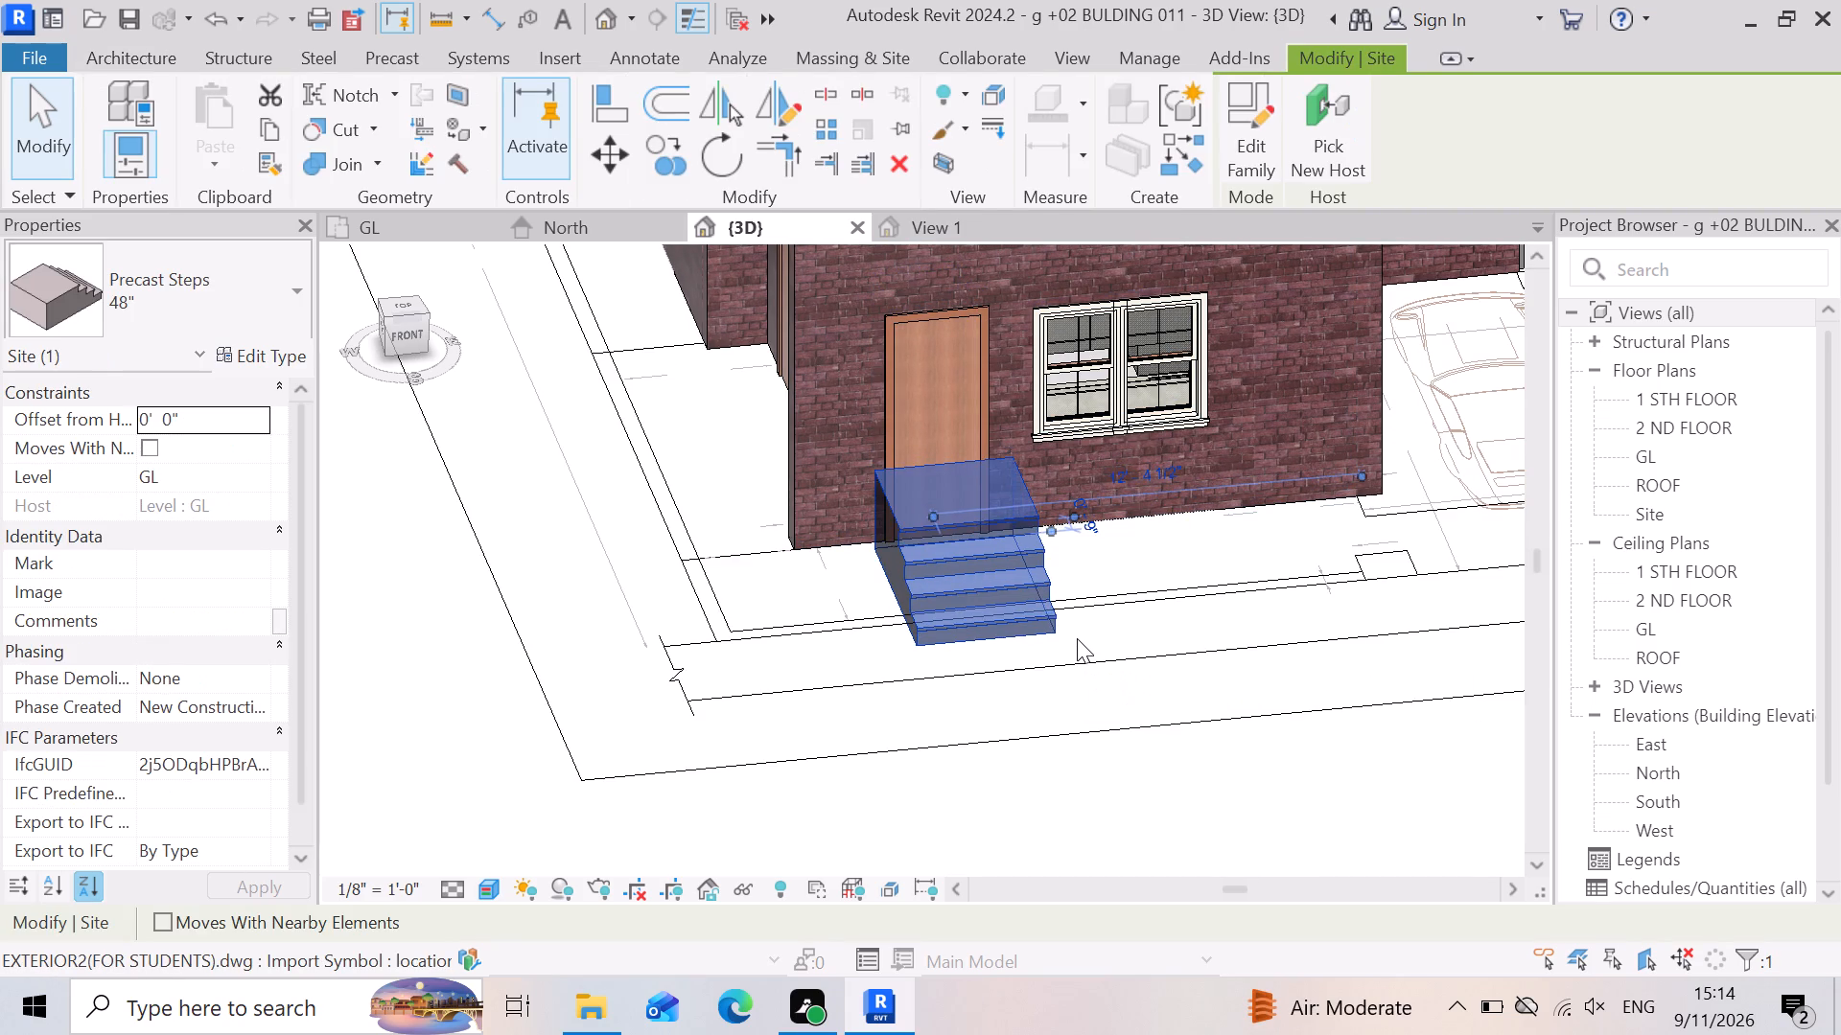
key("Down")
key("Down")
key("Down")
key("Down")
key("Down")
key("Down")
key("Down")
key("Down")
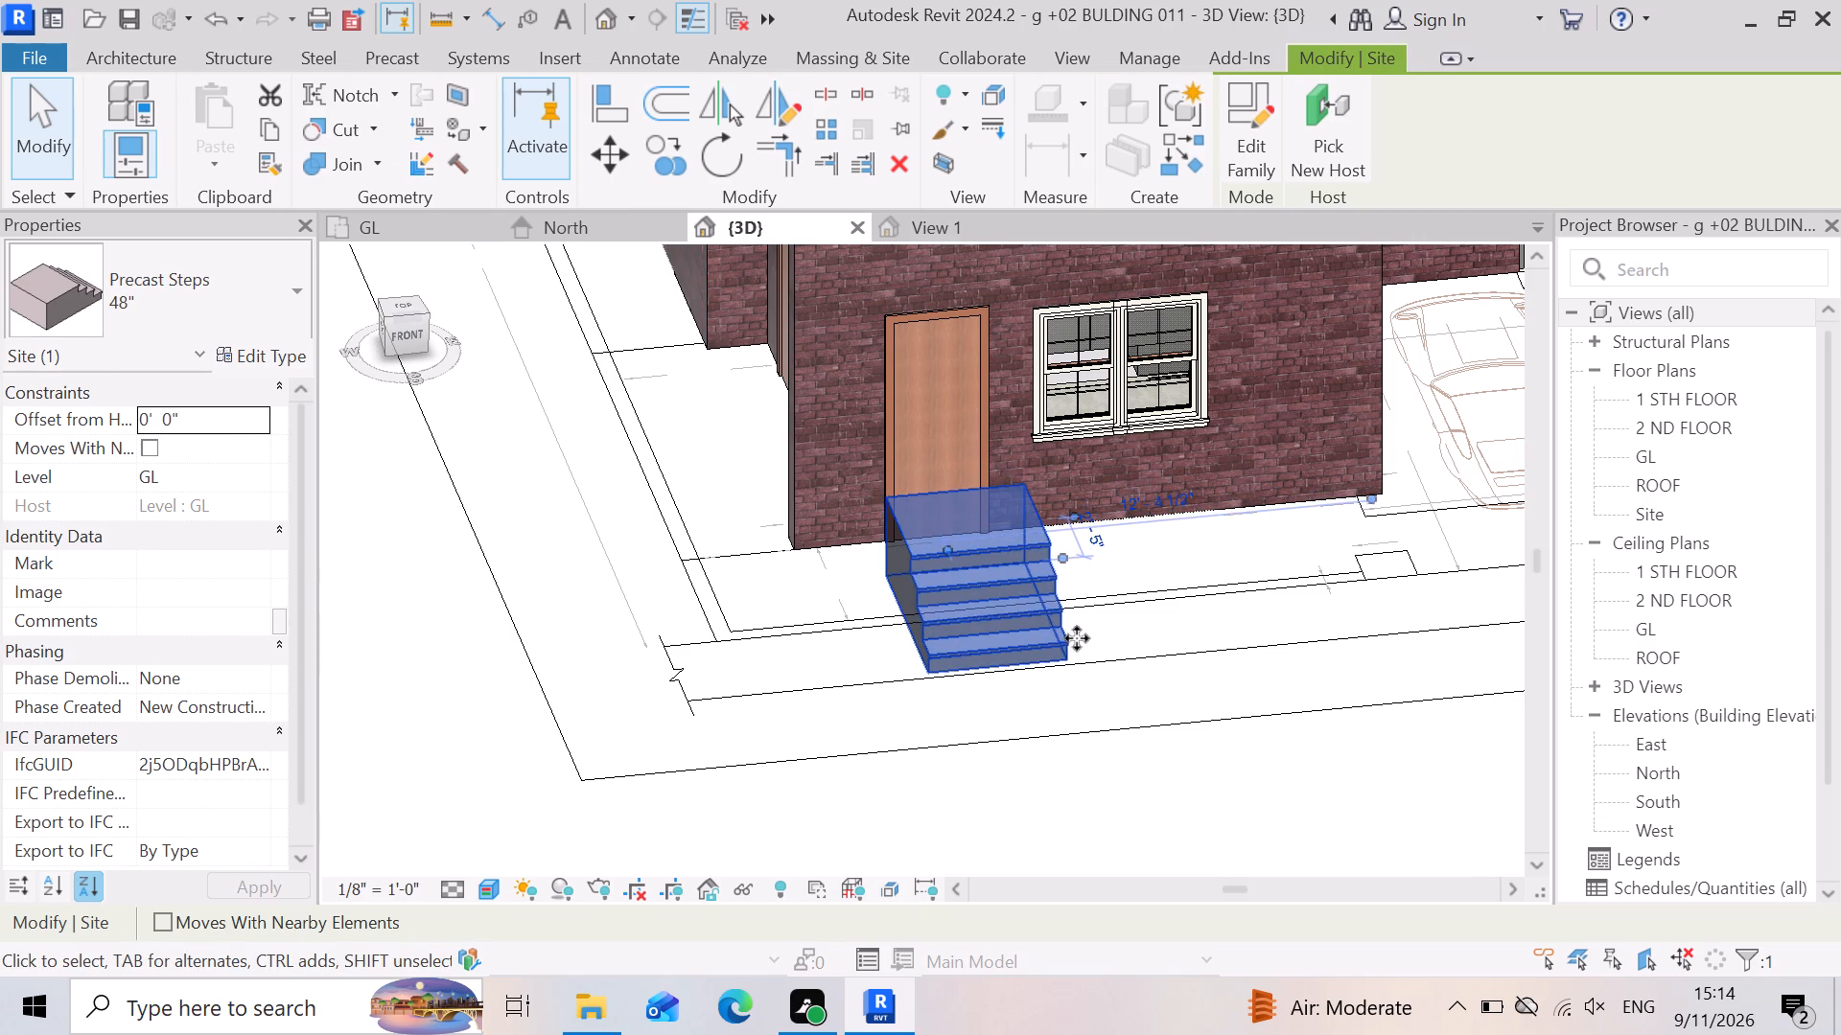
key("Down")
key("Down")
key("Down")
key("Down")
key("Down")
Shift the precast steps sideways to line up with the front door, about 12'-8 1/2" from the kitchen's portico-side corner.
key("Left")
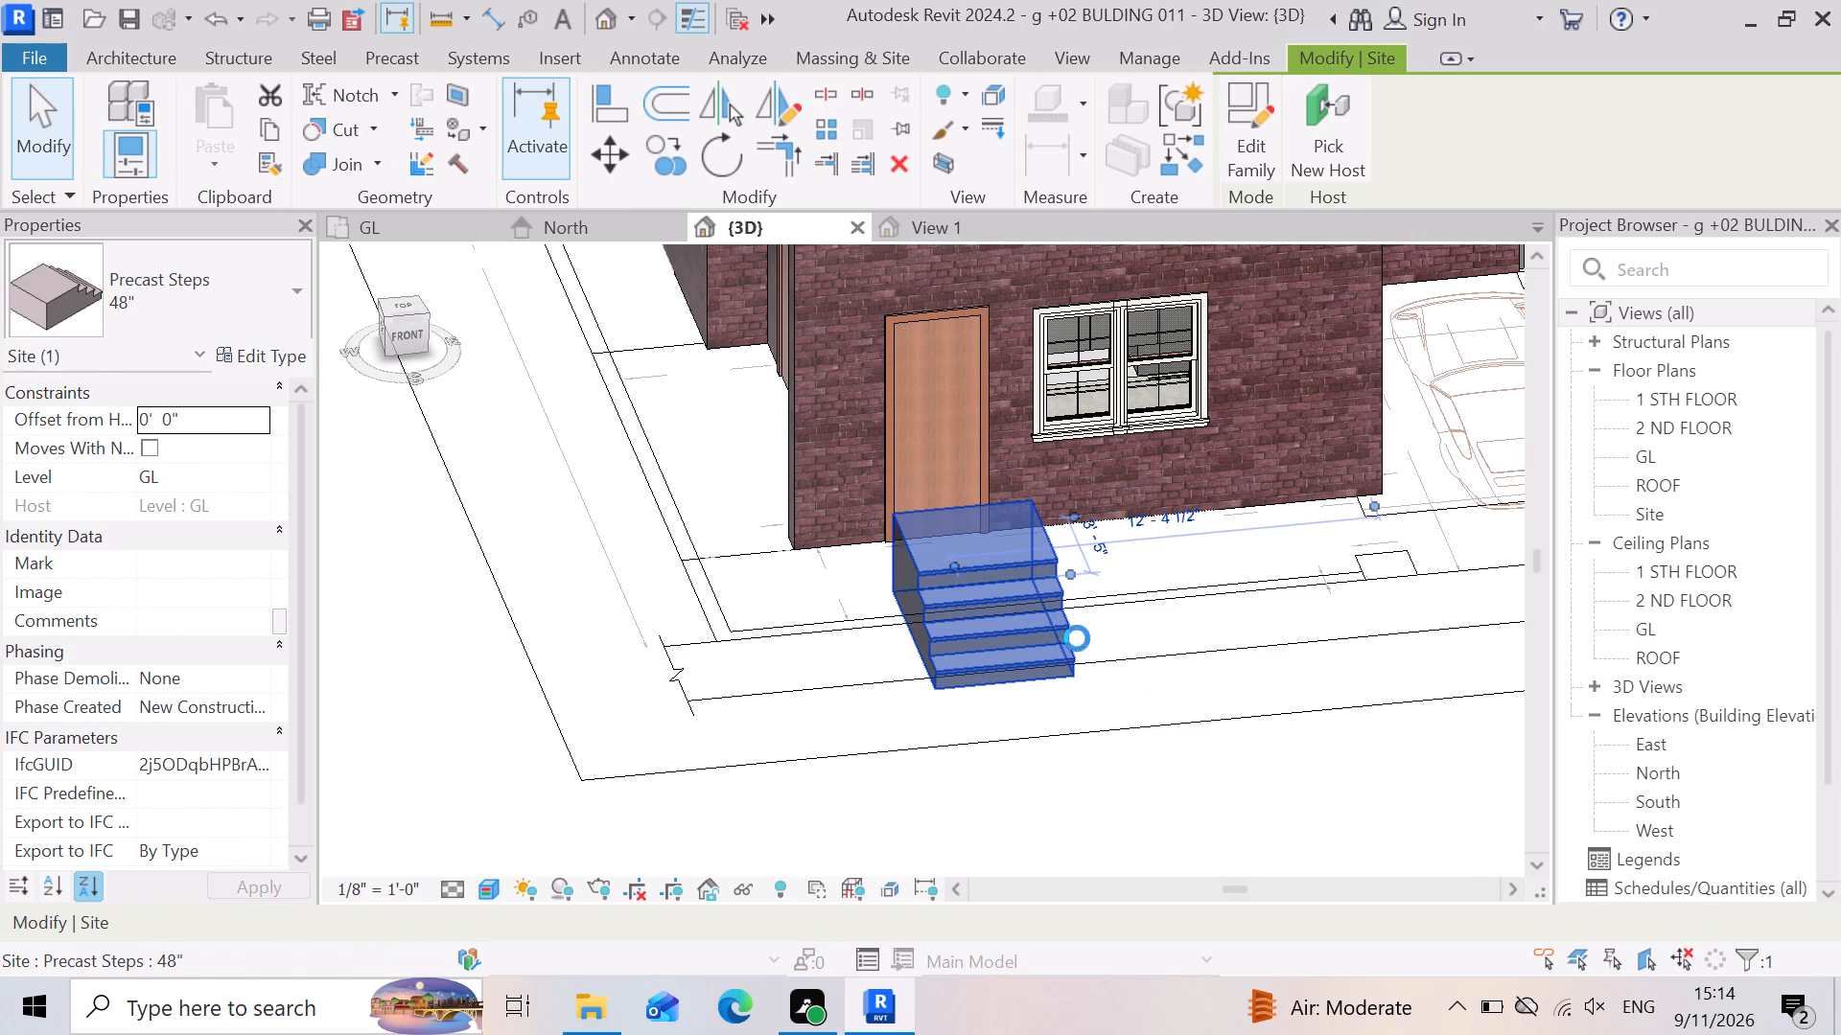
key("Left")
key("Left")
key("Left")
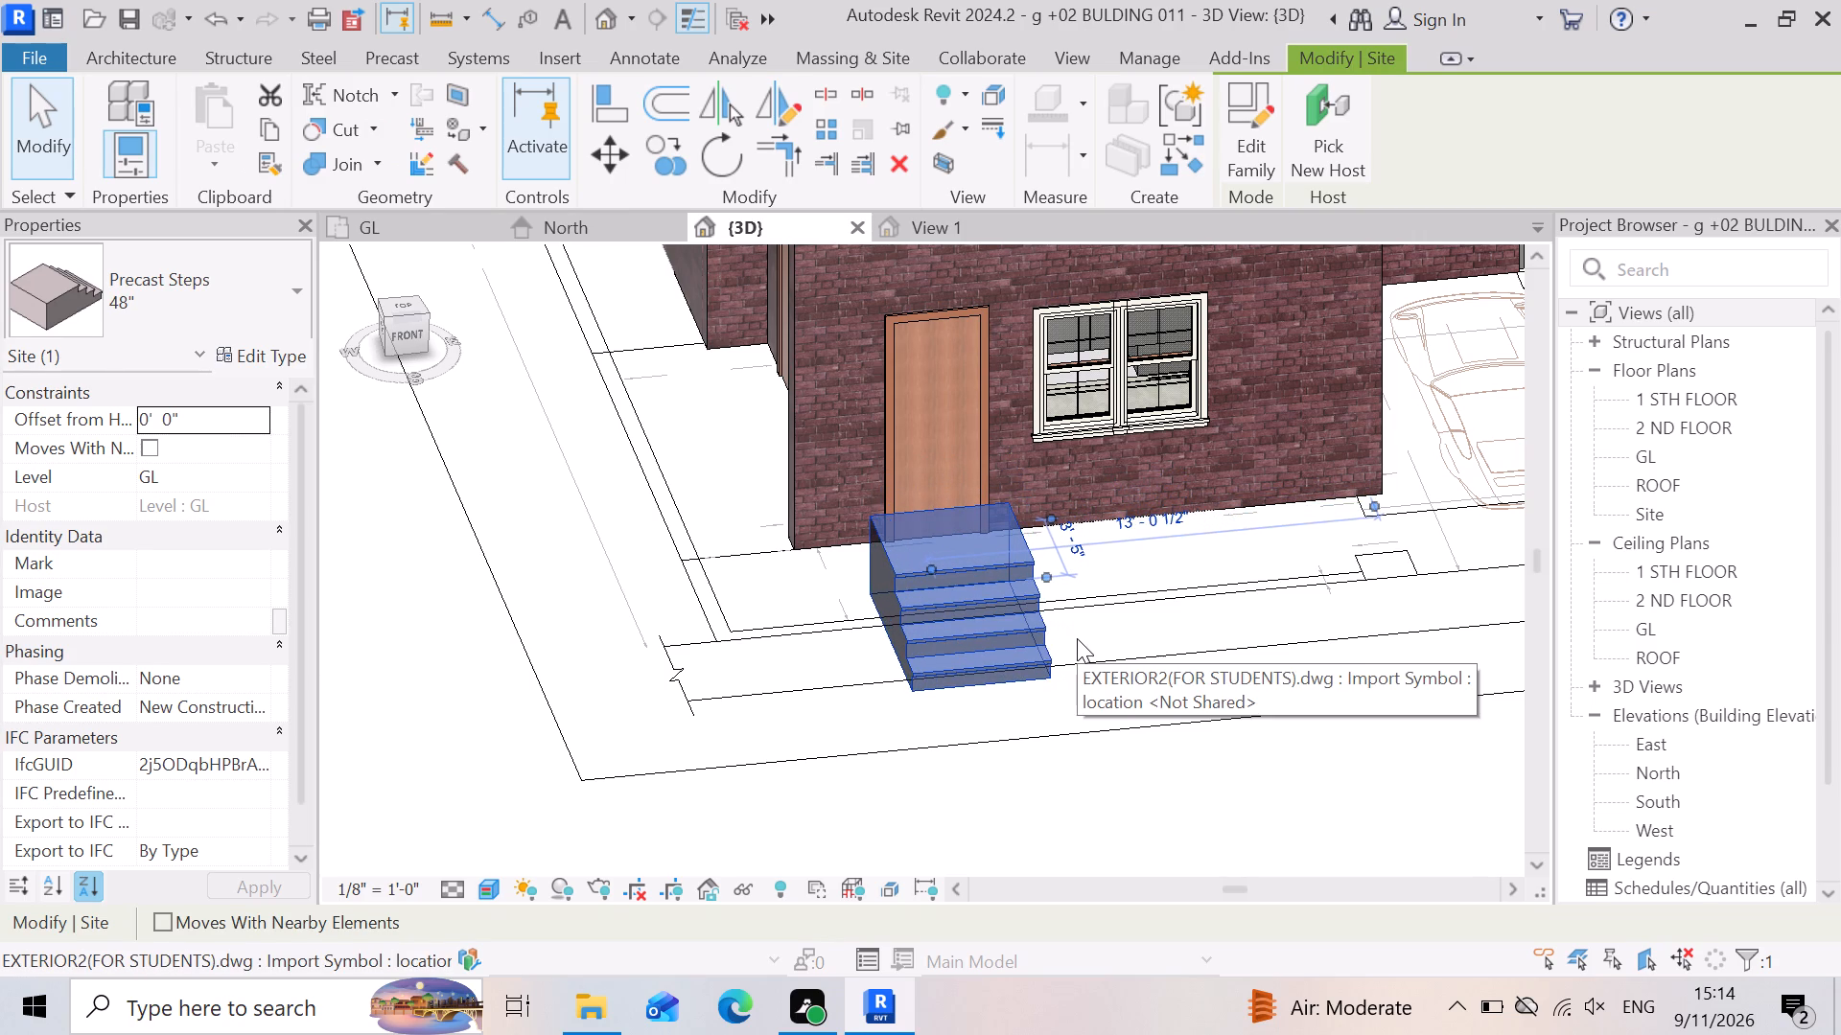
key("Right")
key("Right")
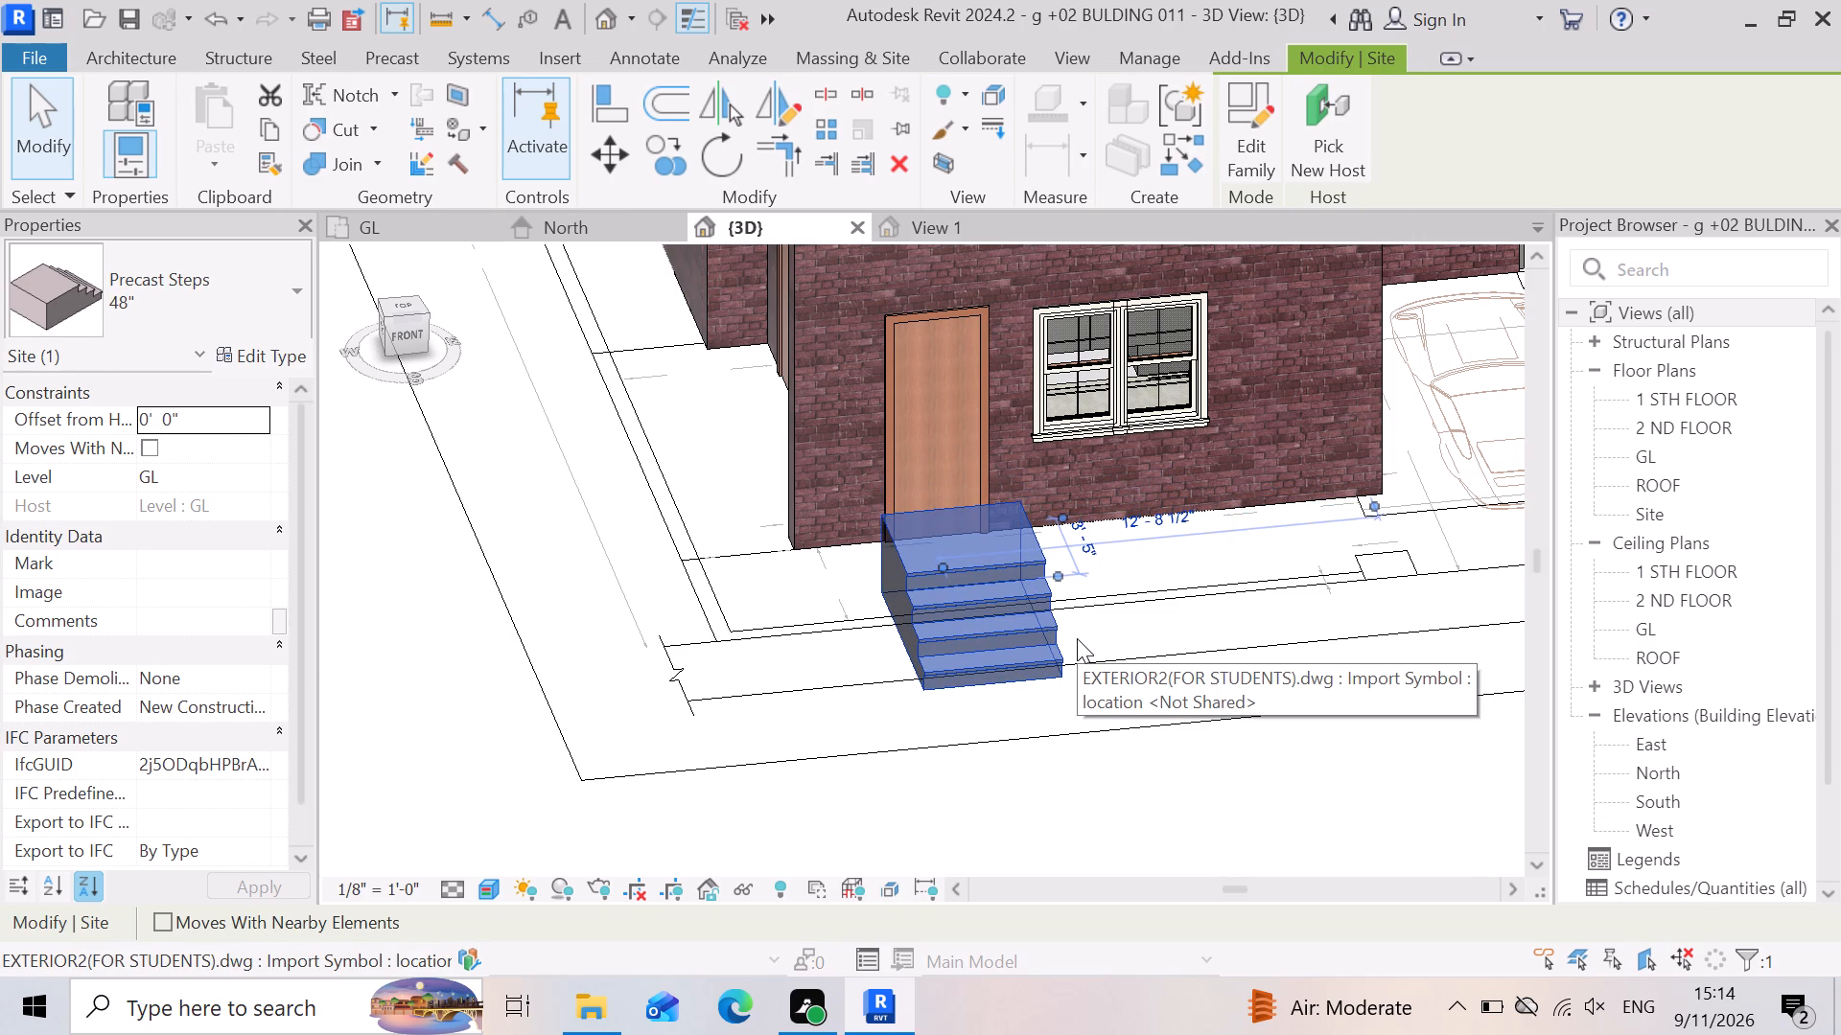
left_click(851, 857)
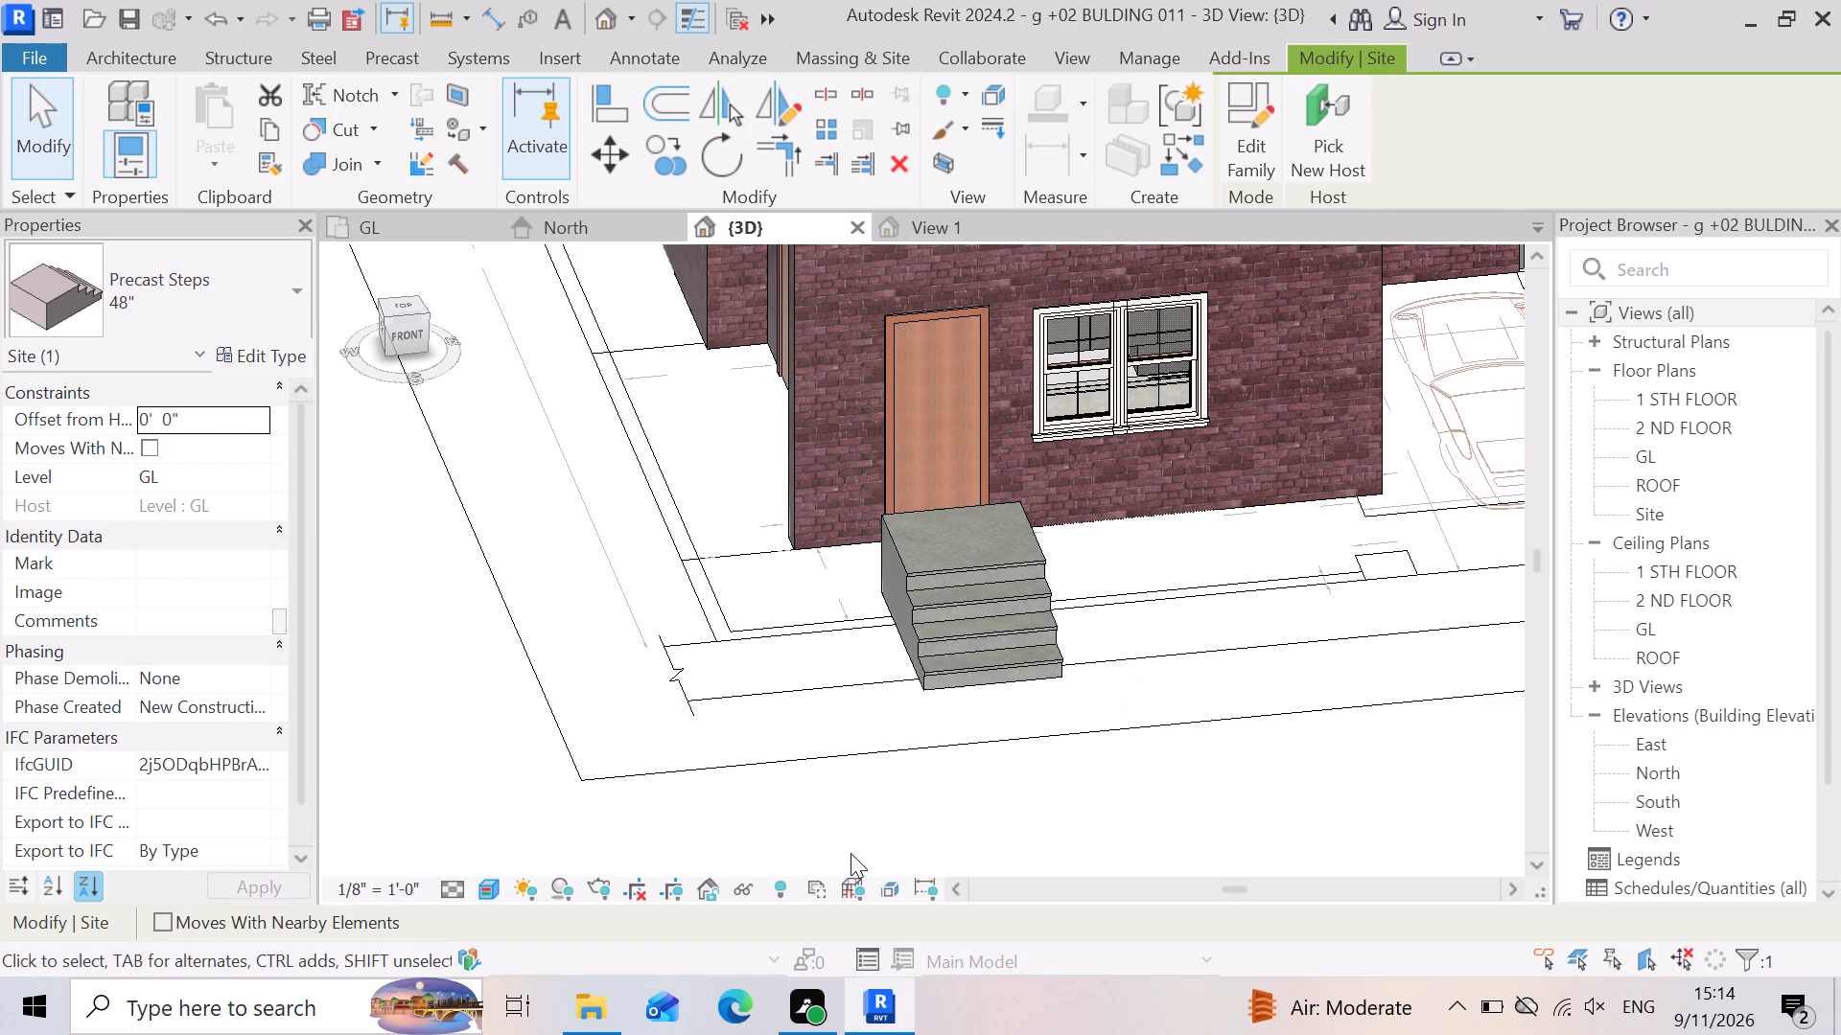
Examine the repositioned precast steps, the front kitchen door and window, and the portico's double door in 3D.
scroll(958, 793, "down", 3)
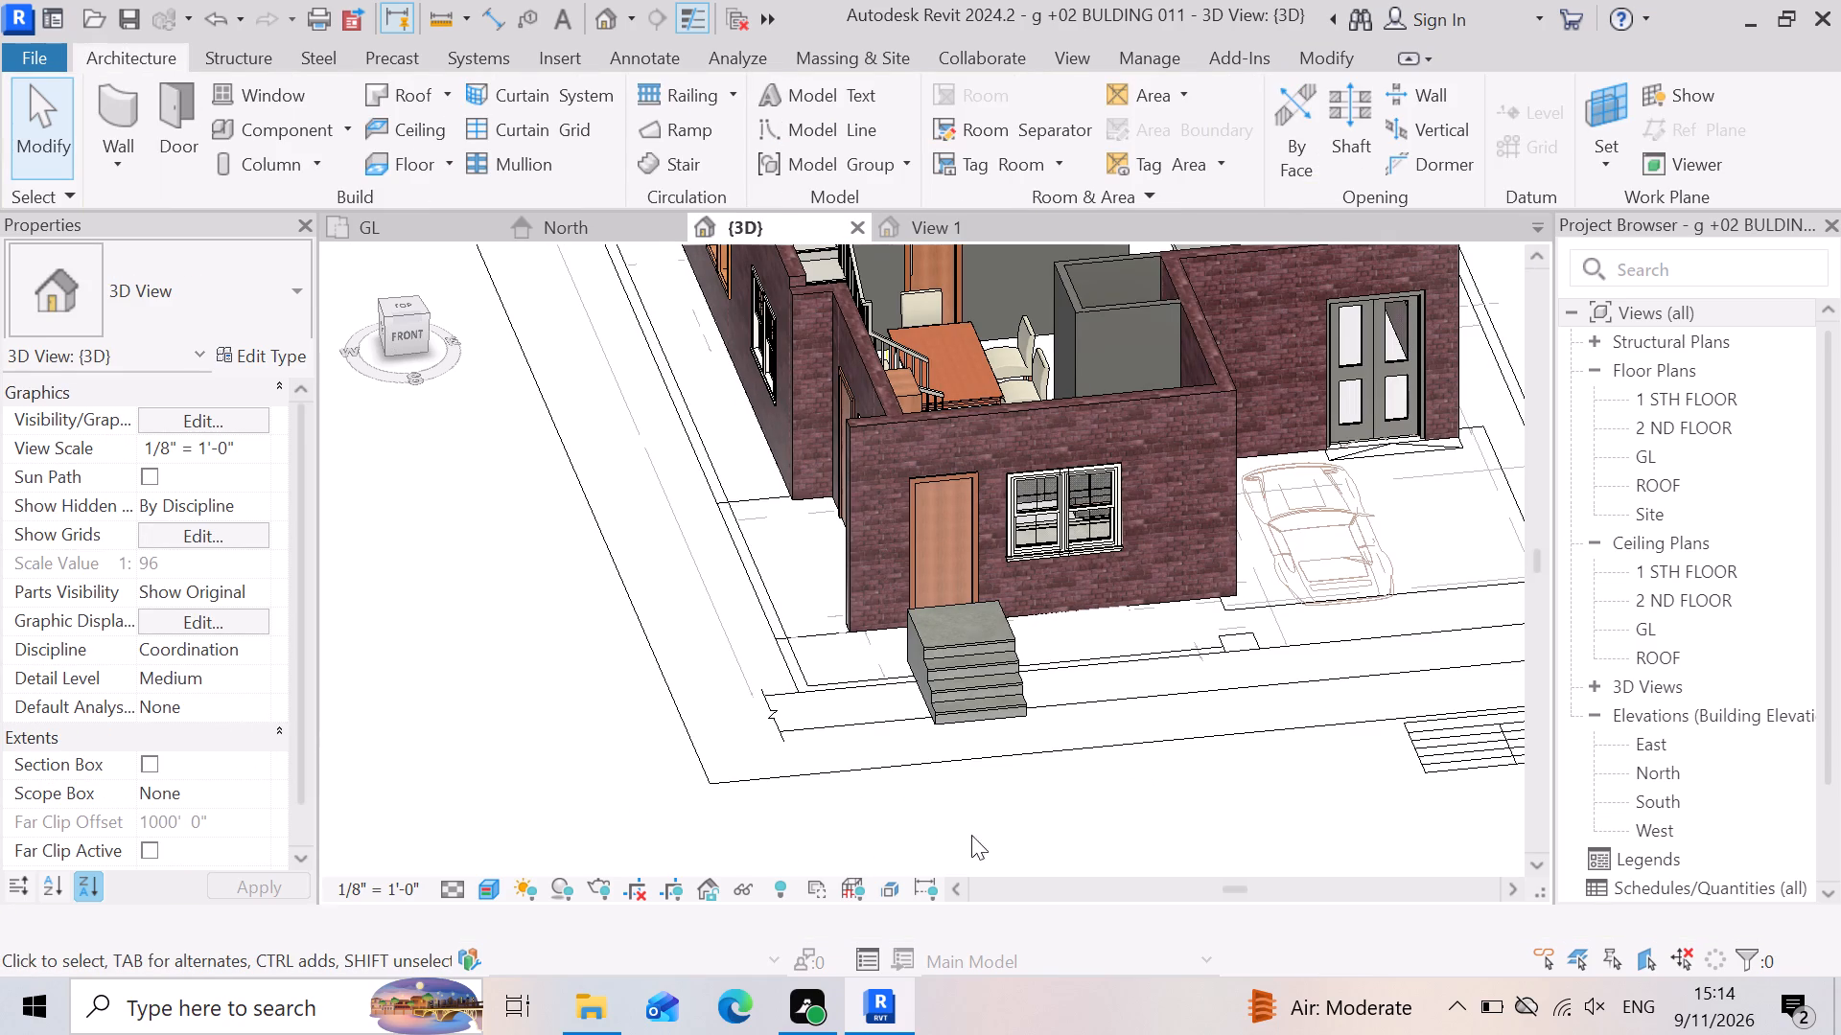
scroll(1018, 782, "up", 2)
scroll(651, 678, "down", 4)
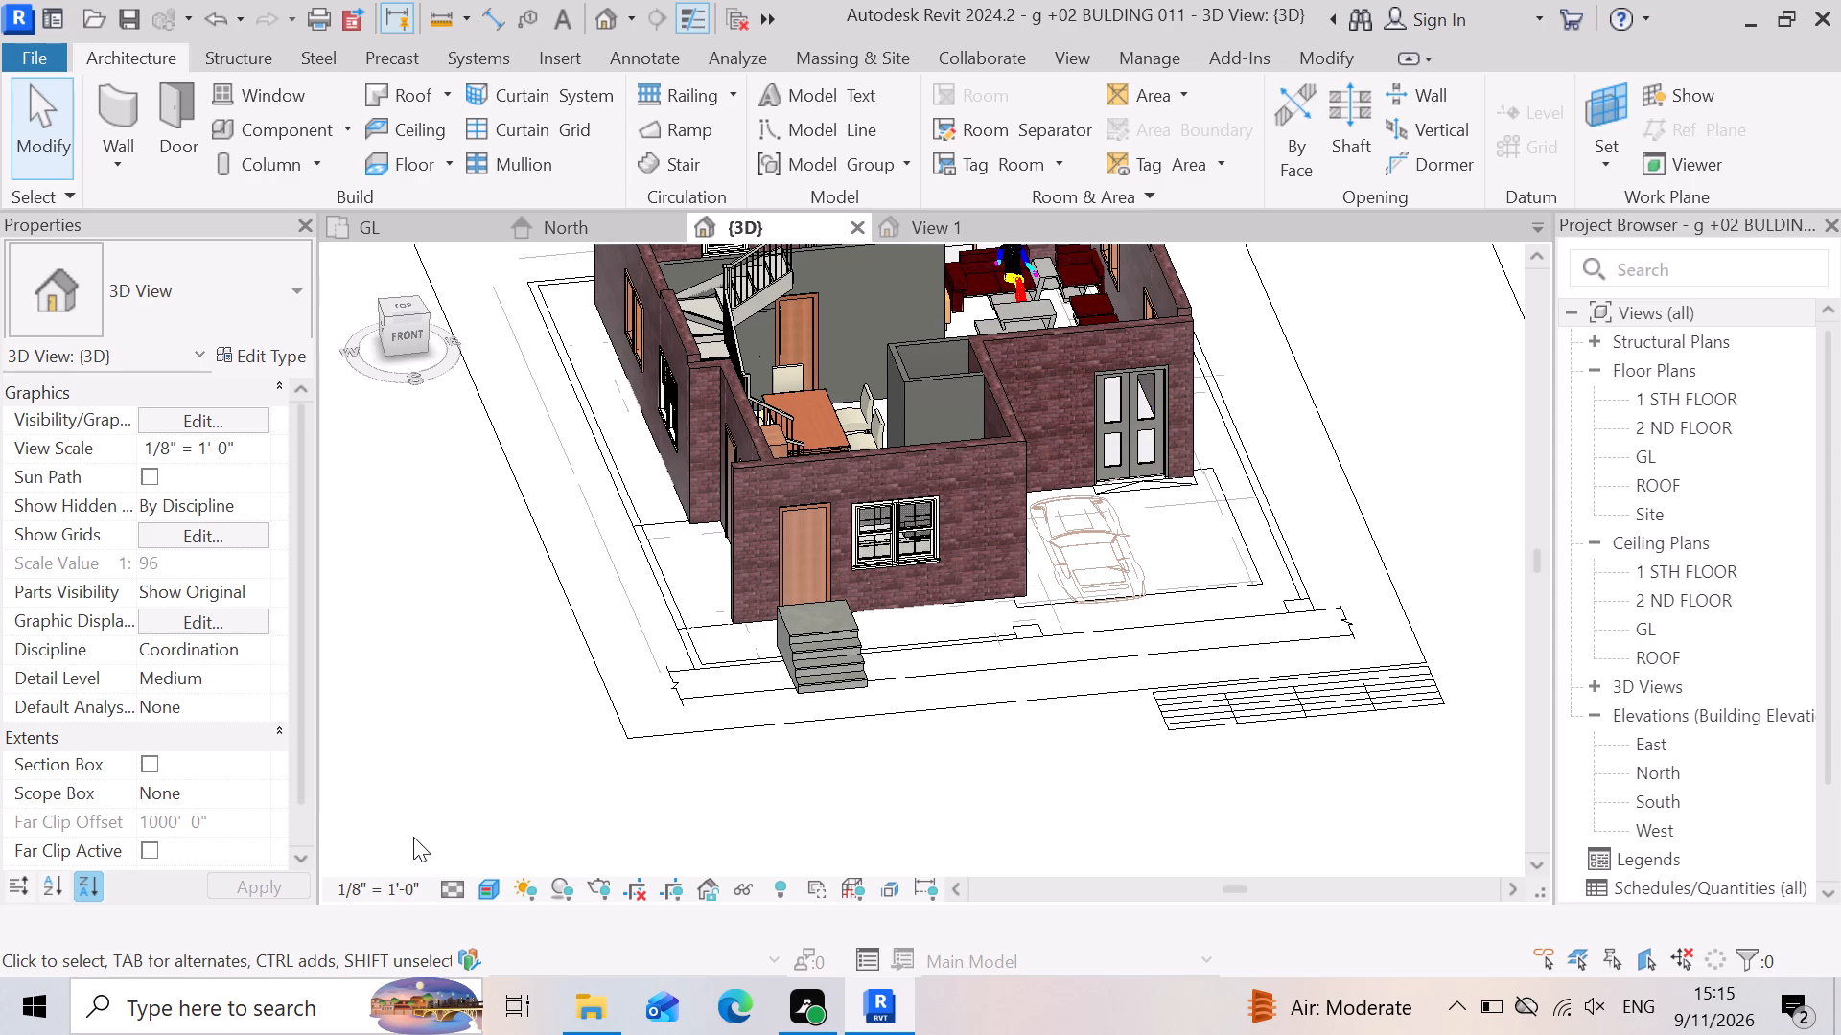
scroll(842, 797, "up", 3)
scroll(800, 802, "down", 3)
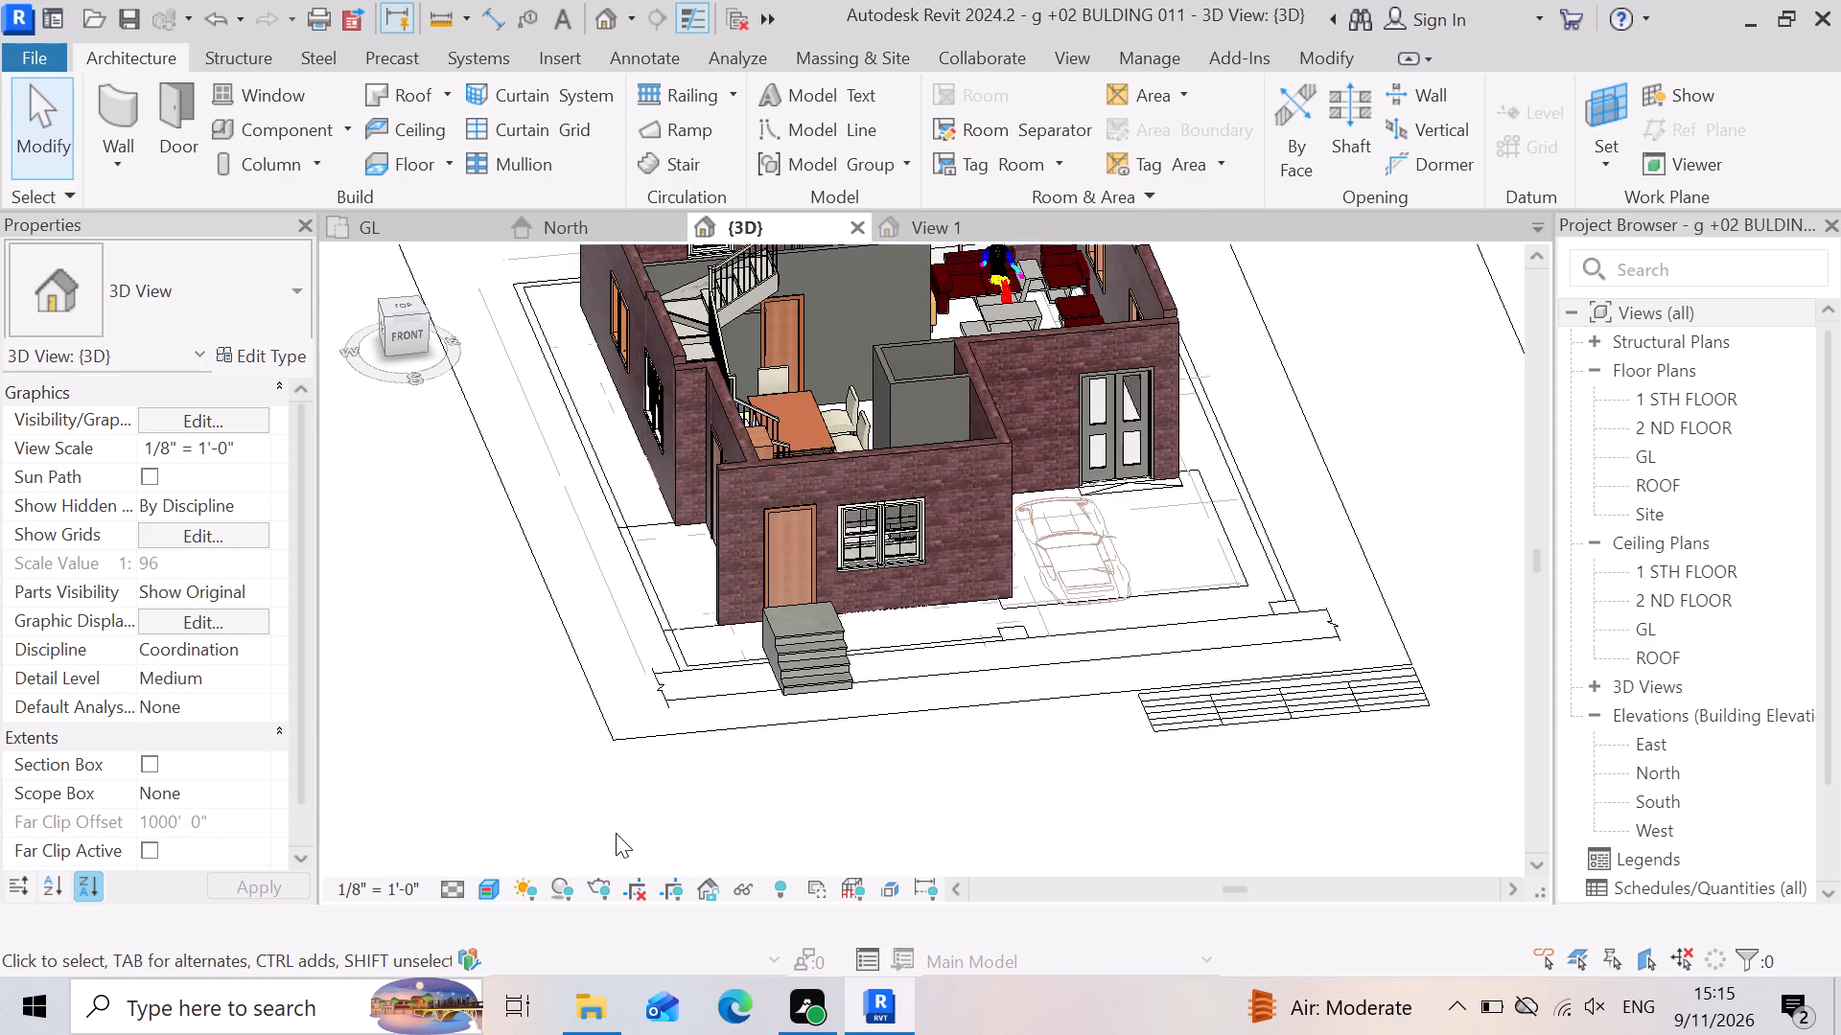
middle_click_drag(598, 819, 575, 732, "shift")
right_click_drag(596, 817, 575, 732, "shift")
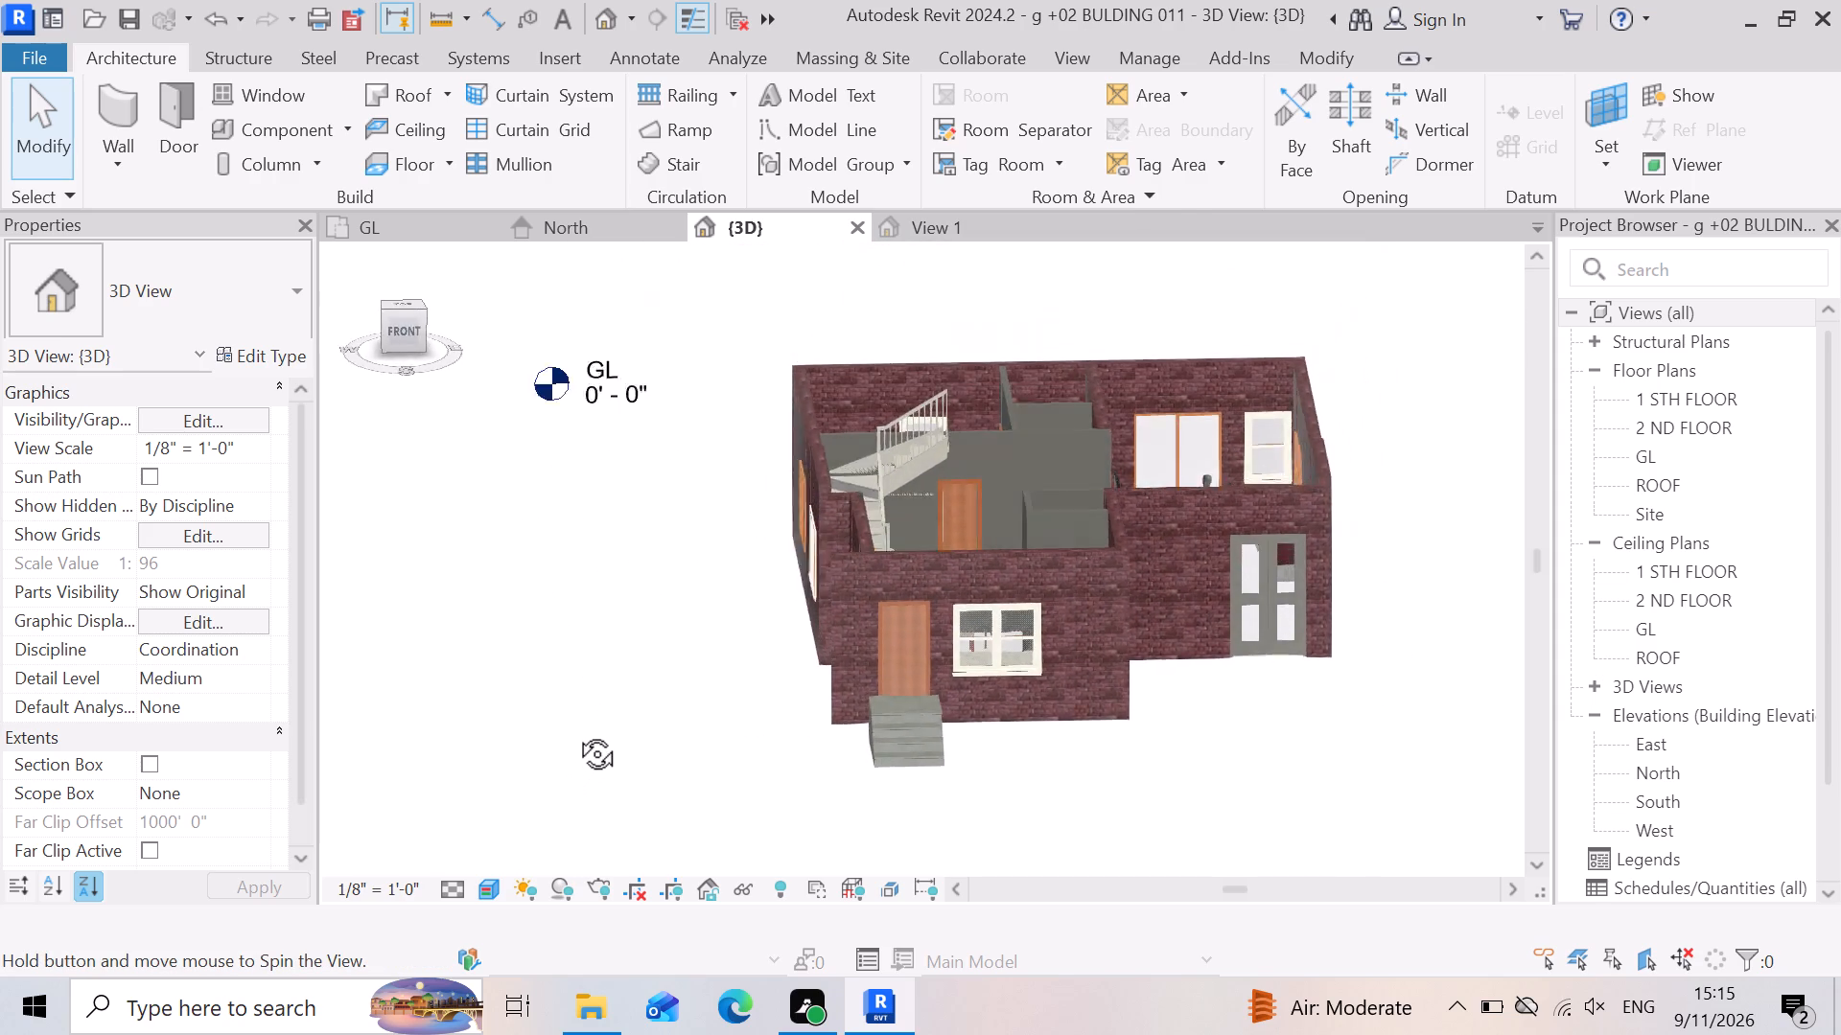
middle_click_drag(575, 732, 592, 720, "shift")
right_click_drag(575, 732, 597, 723, "shift")
scroll(804, 864, "up", 2)
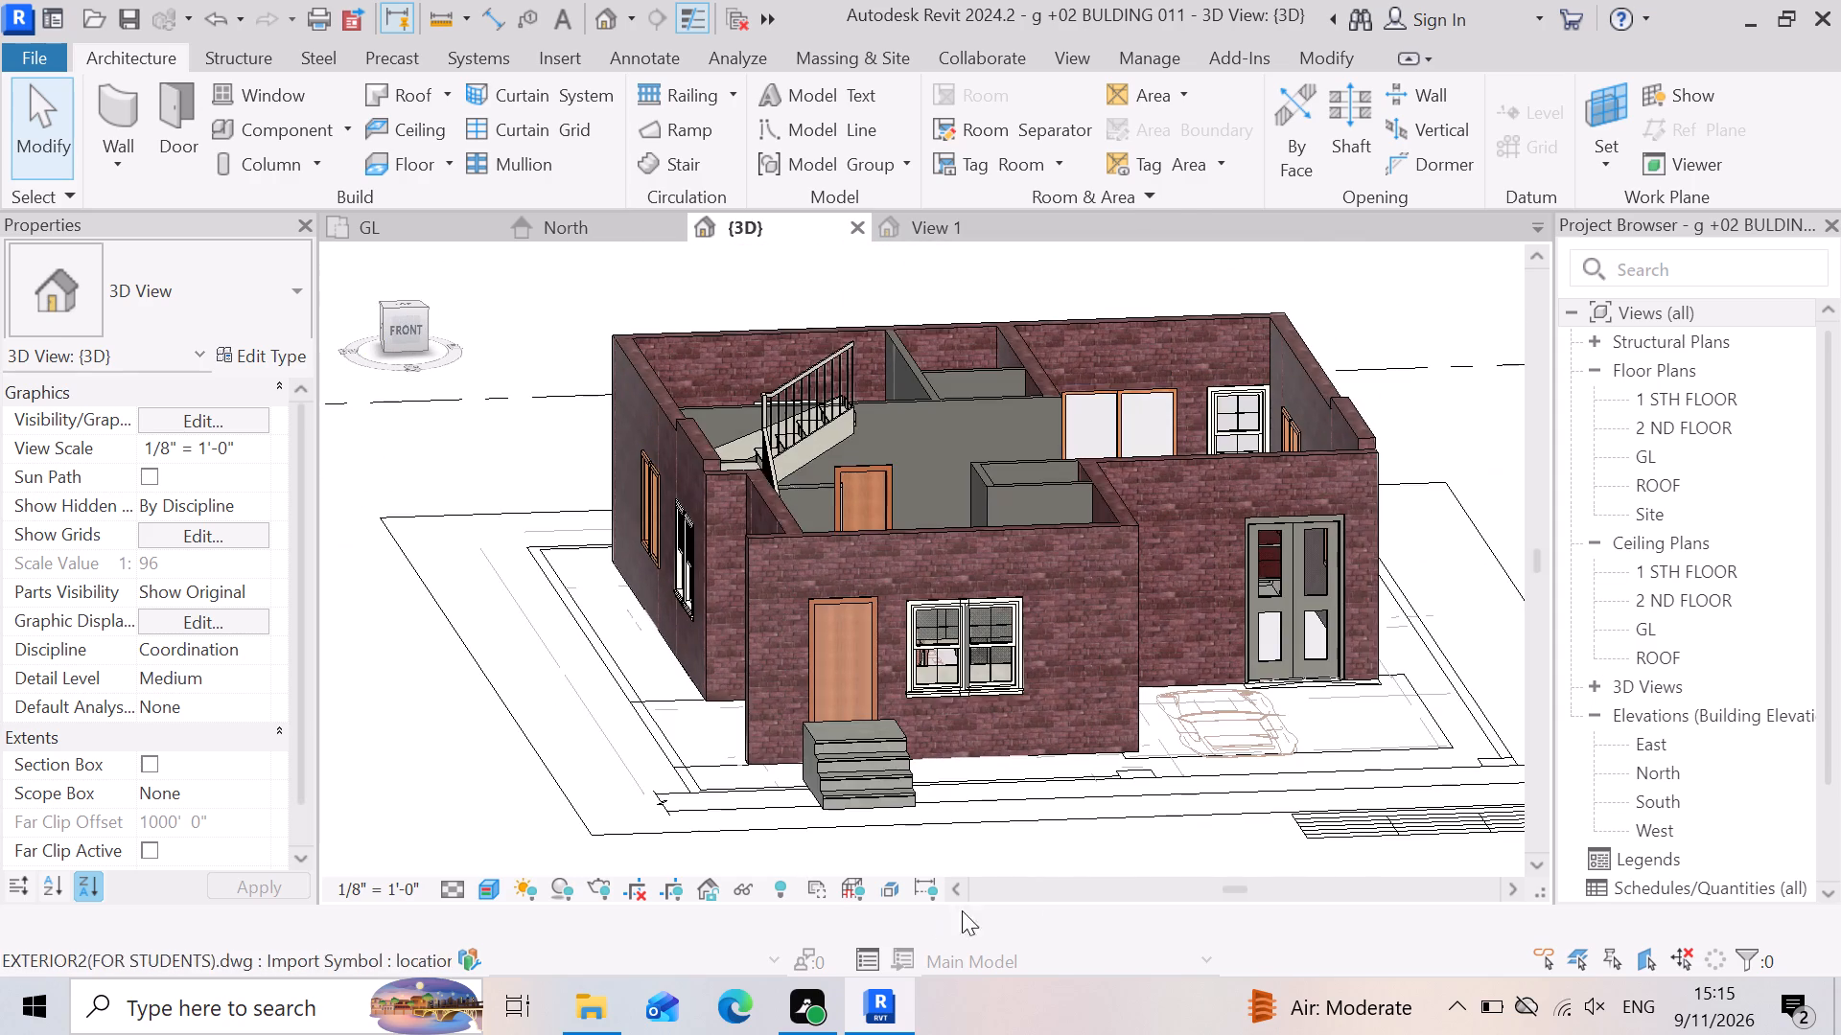
scroll(1097, 839, "up", 2)
scroll(855, 641, "up", 3)
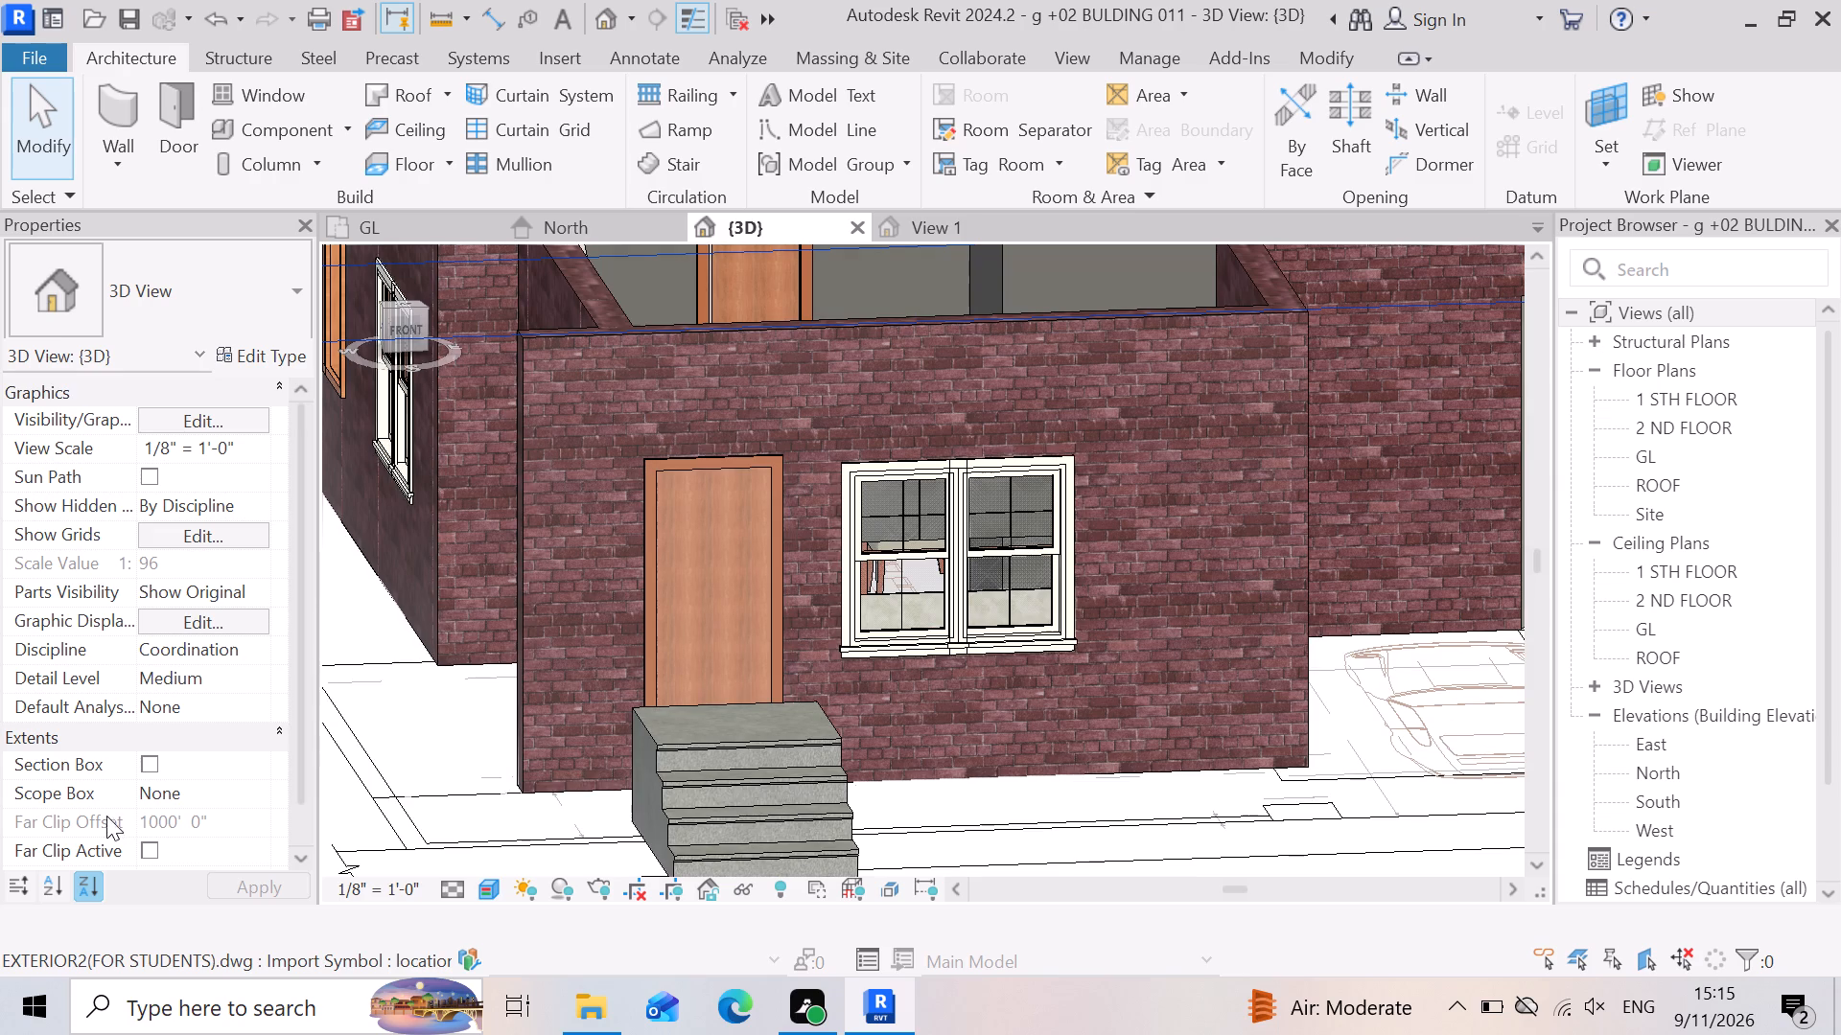
scroll(967, 619, "up", 3)
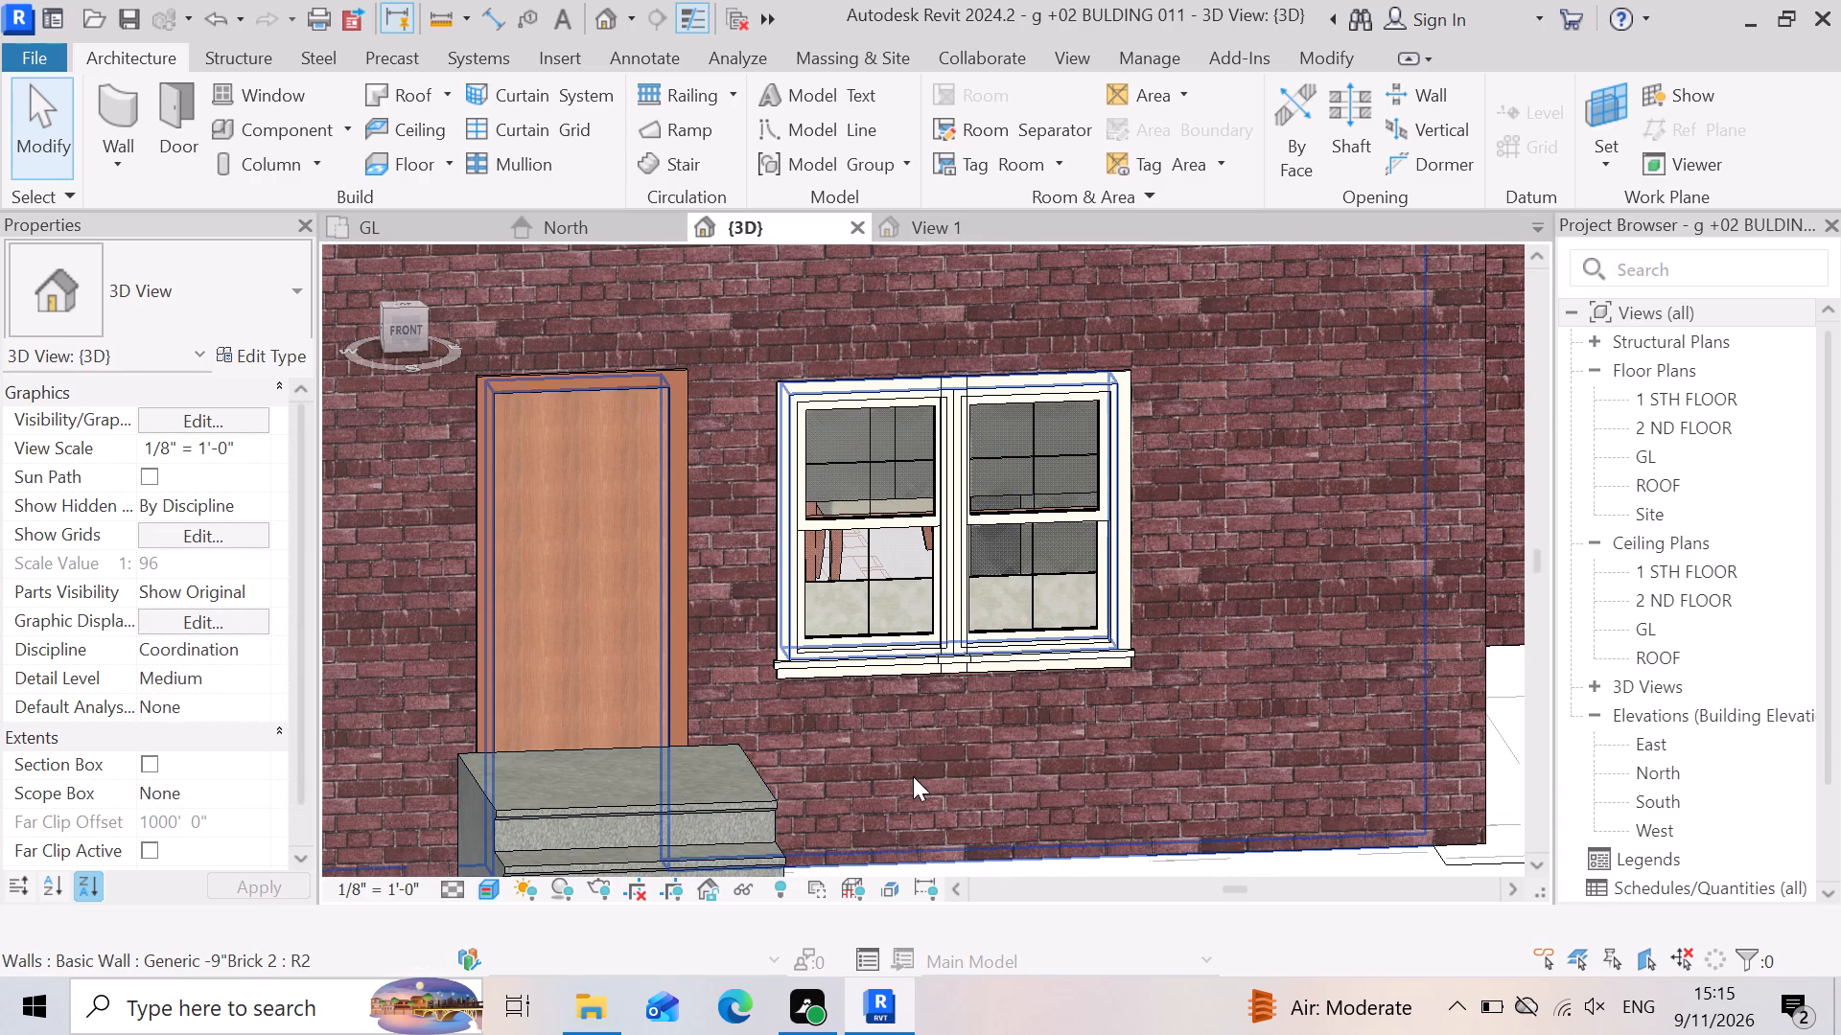
scroll(903, 740, "up", 3)
scroll(971, 689, "down", 6)
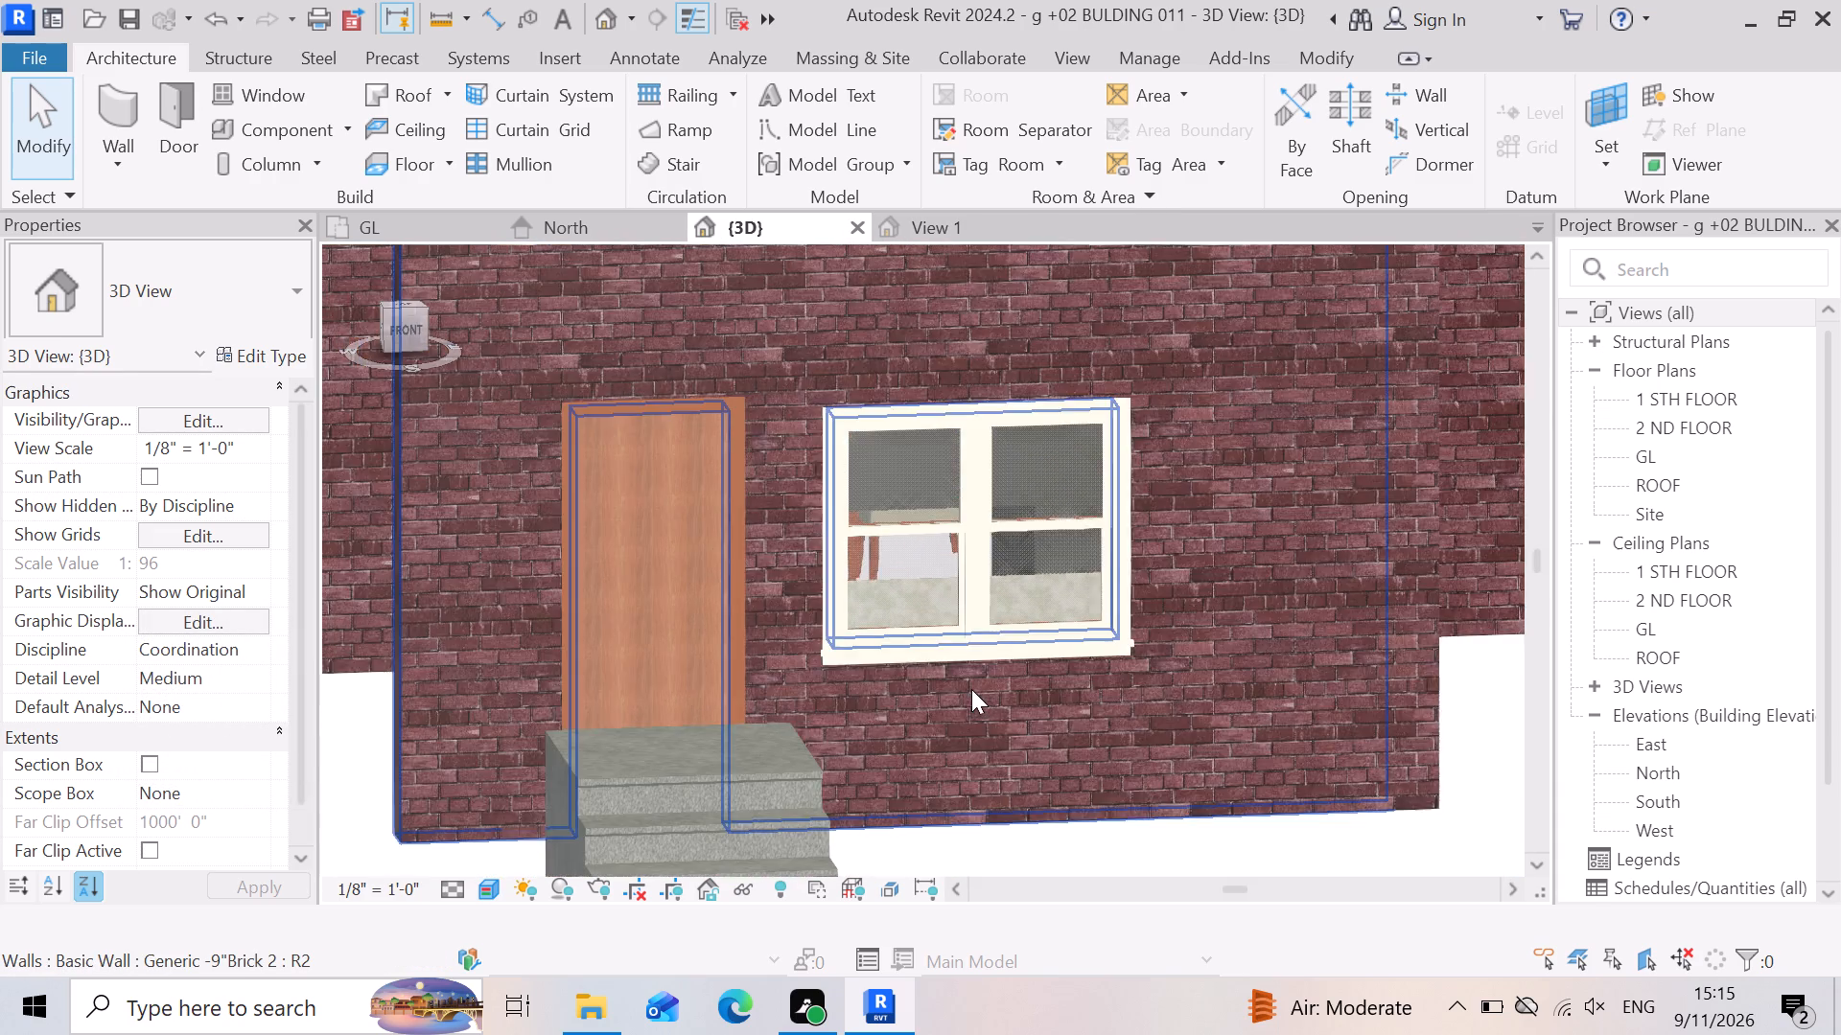
scroll(971, 689, "down", 1)
scroll(930, 783, "down", 3)
scroll(676, 760, "down", 2)
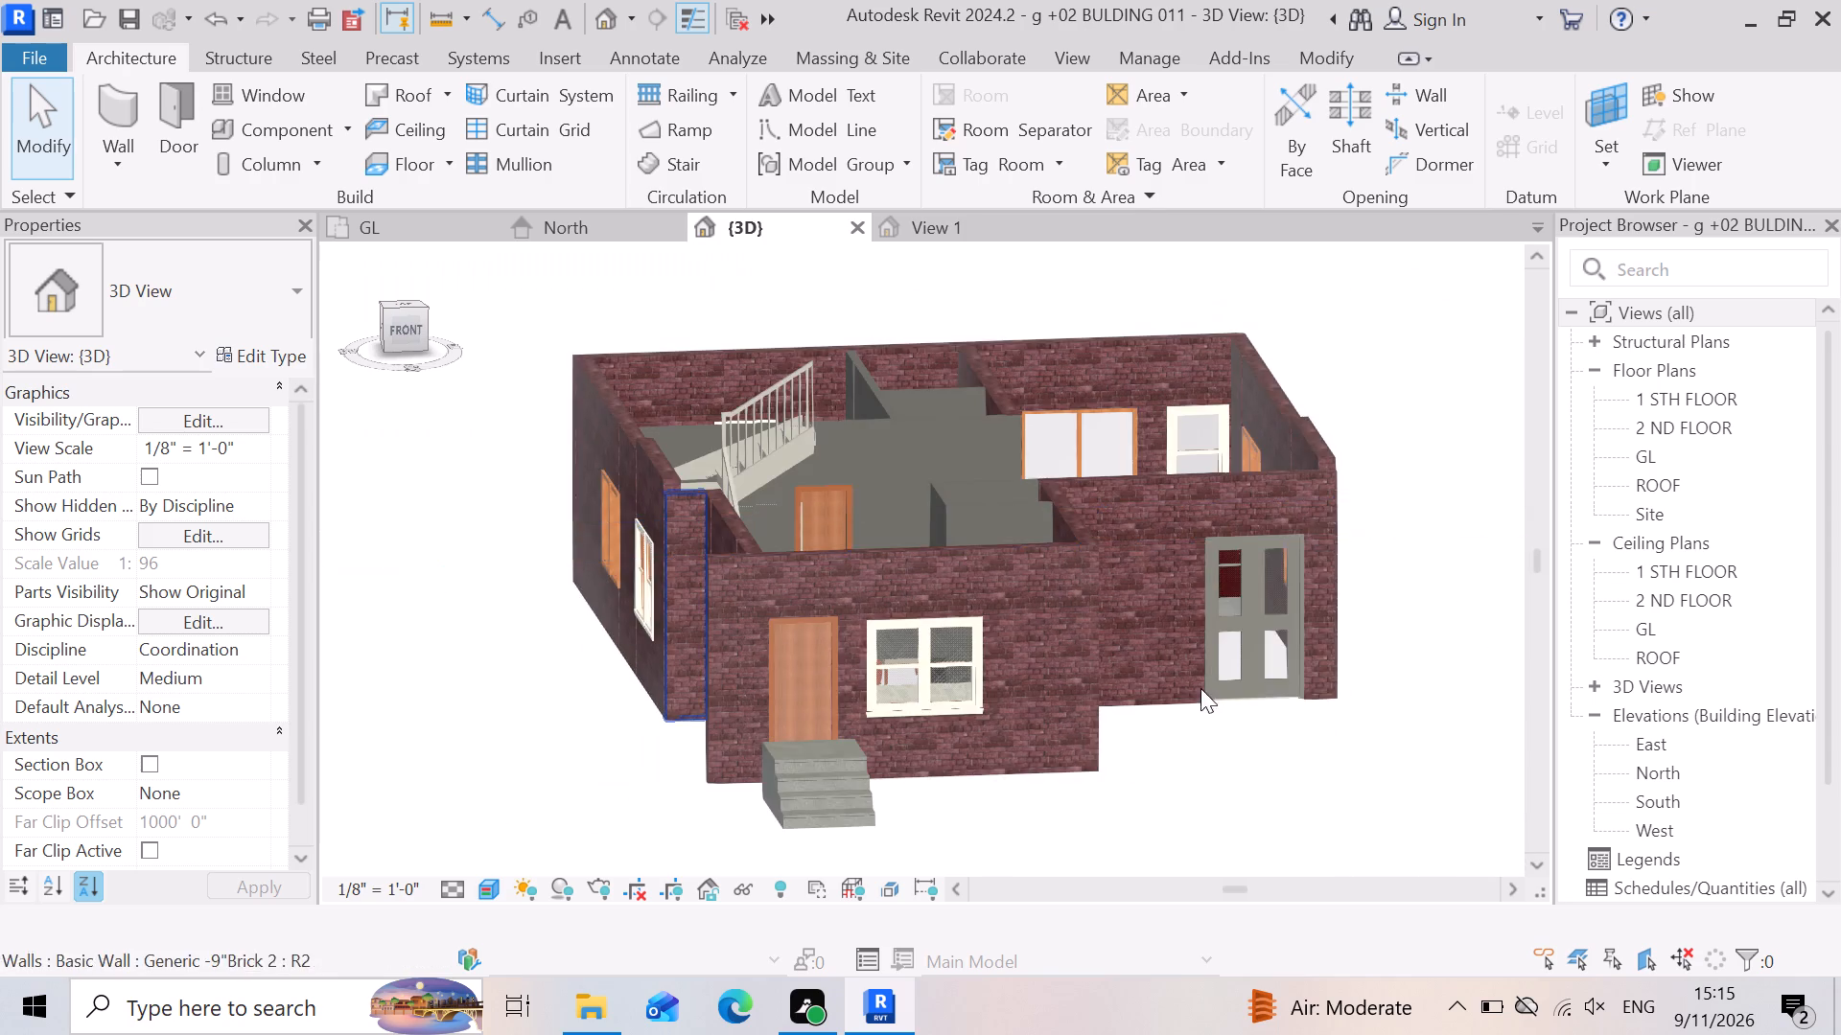
scroll(1293, 667, "up", 11)
scroll(910, 639, "up", 4)
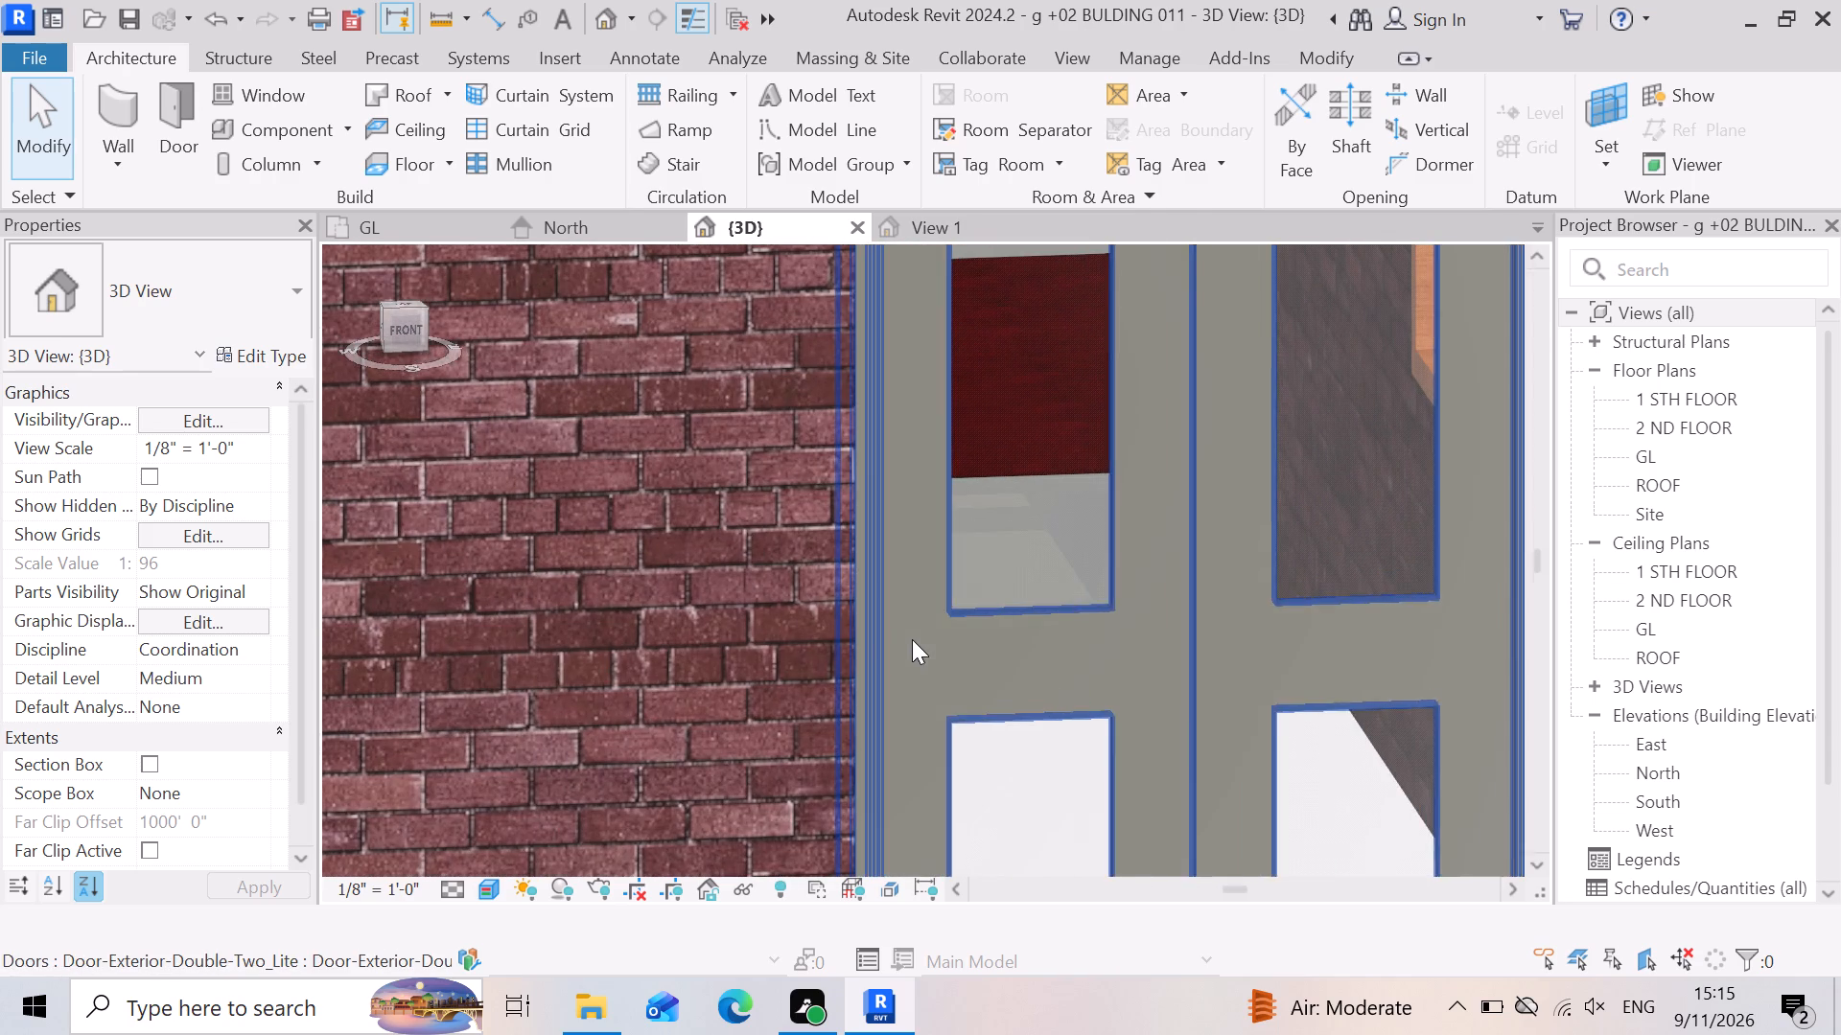
scroll(1112, 678, "down", 4)
scroll(935, 713, "down", 8)
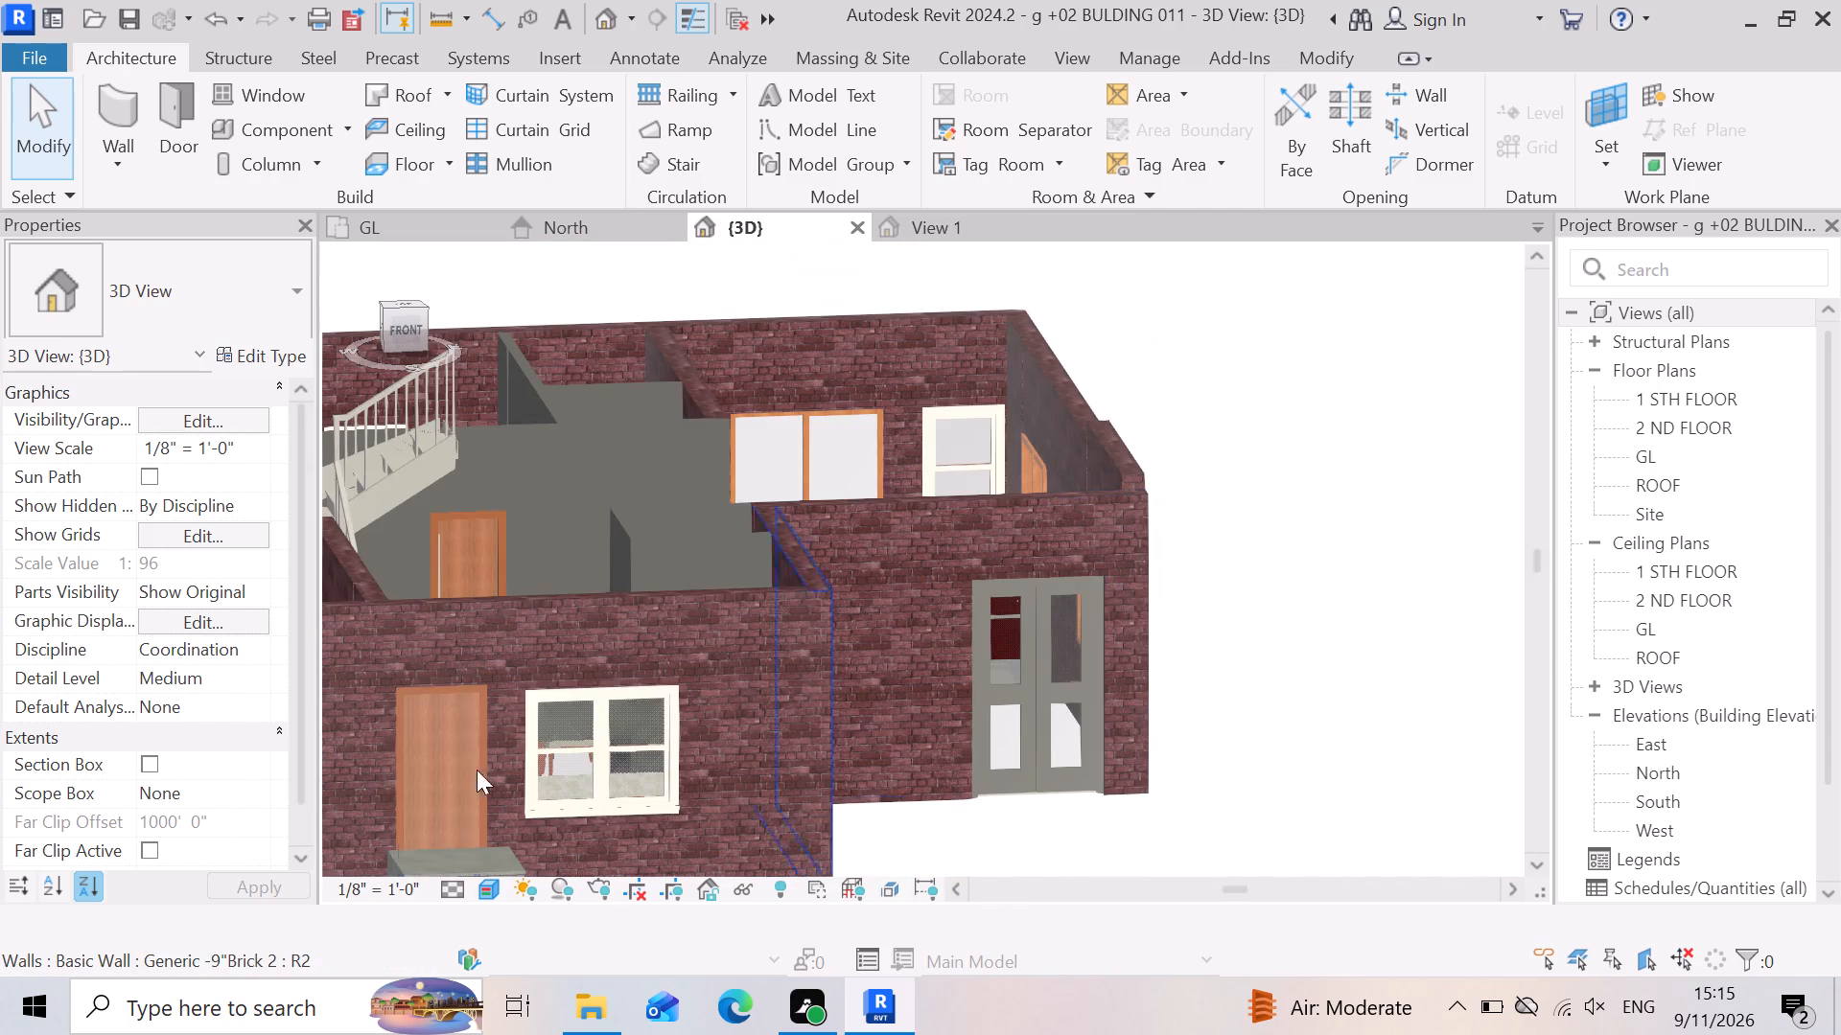
Create a Generic - 12" architectural floor on the GL plan as a rectangle offset 2'-0" outward, from the guest bedroom's outer corner to the road line's end.
left_click(412, 227)
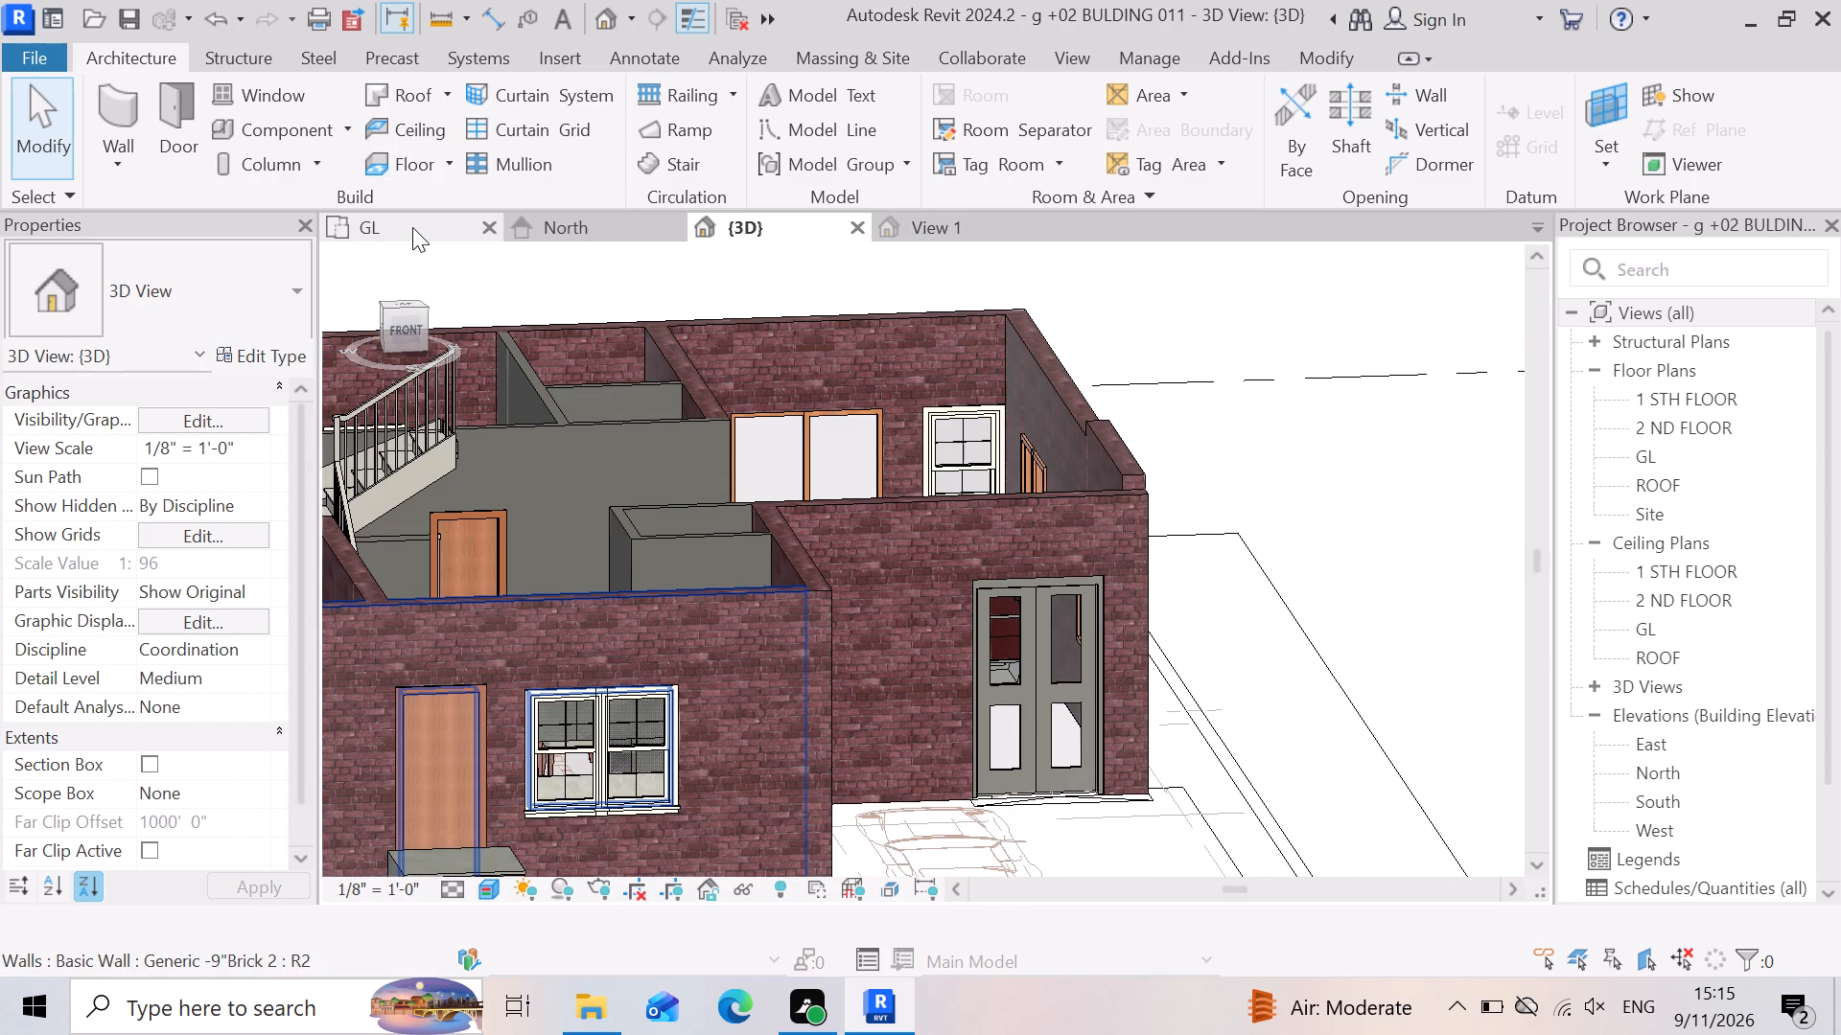
scroll(952, 635, "down", 9)
scroll(779, 685, "down", 3)
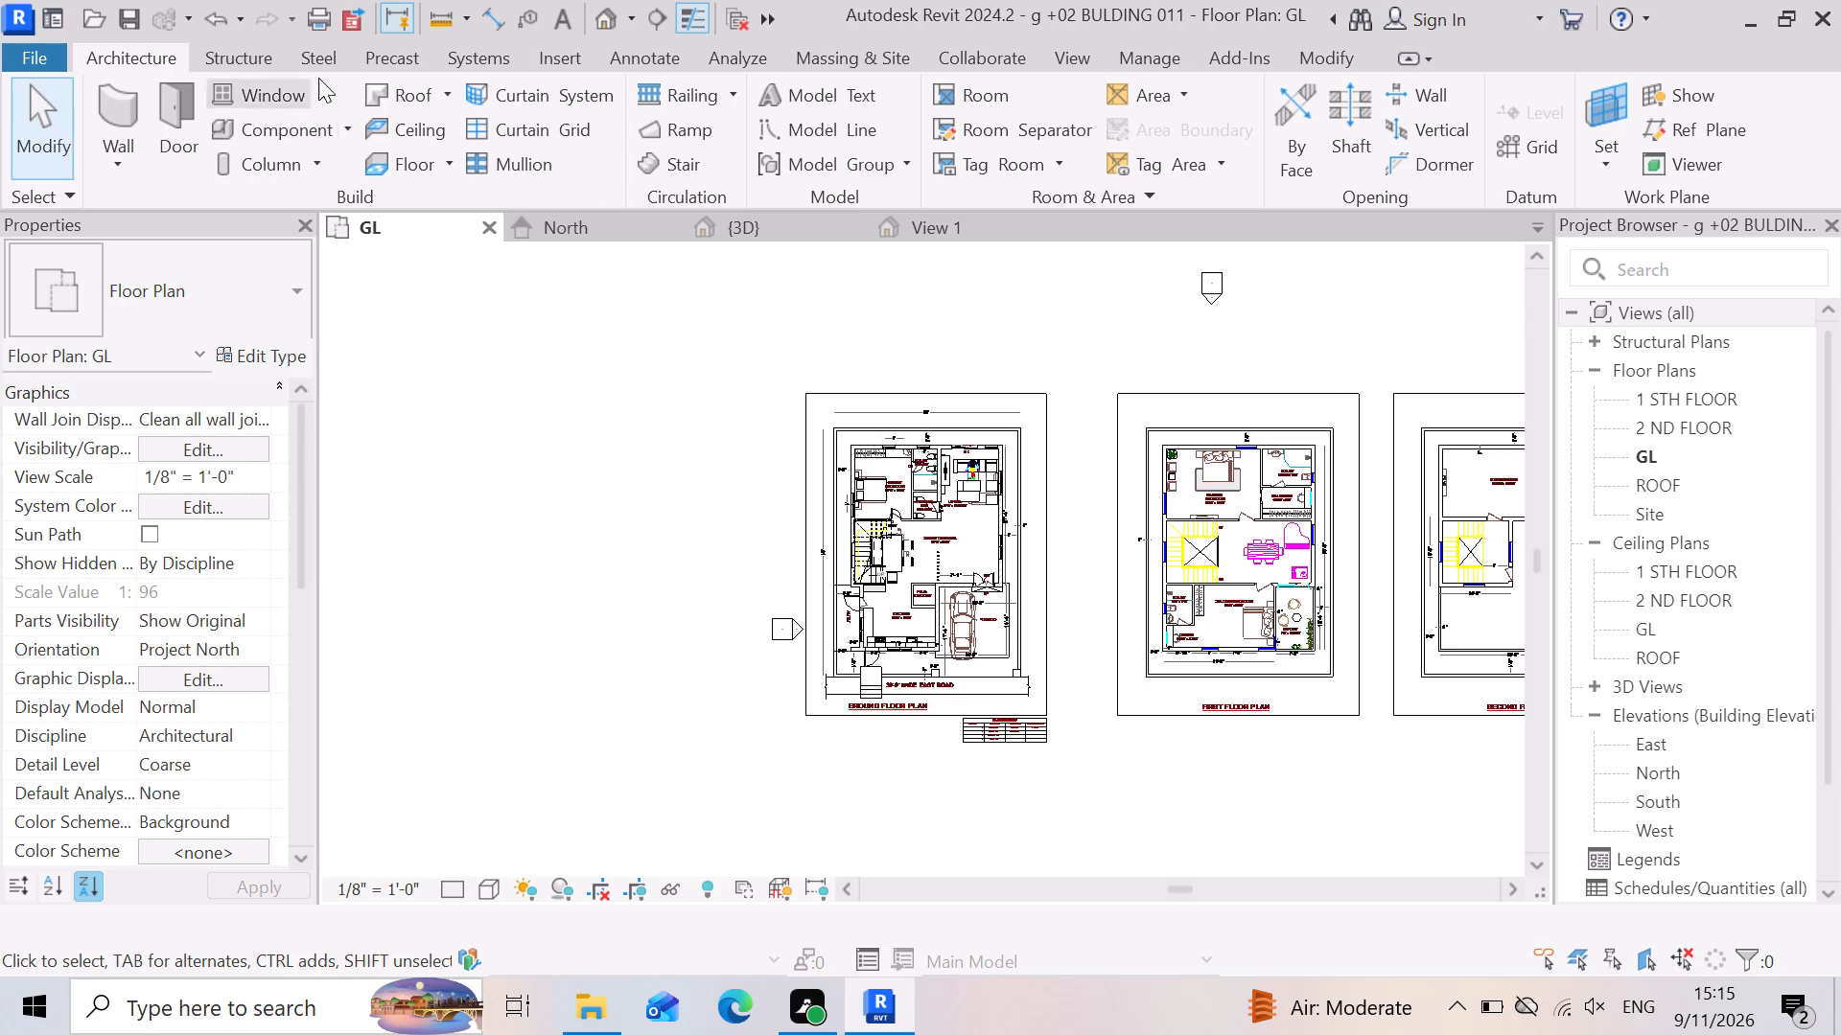
left_click(449, 166)
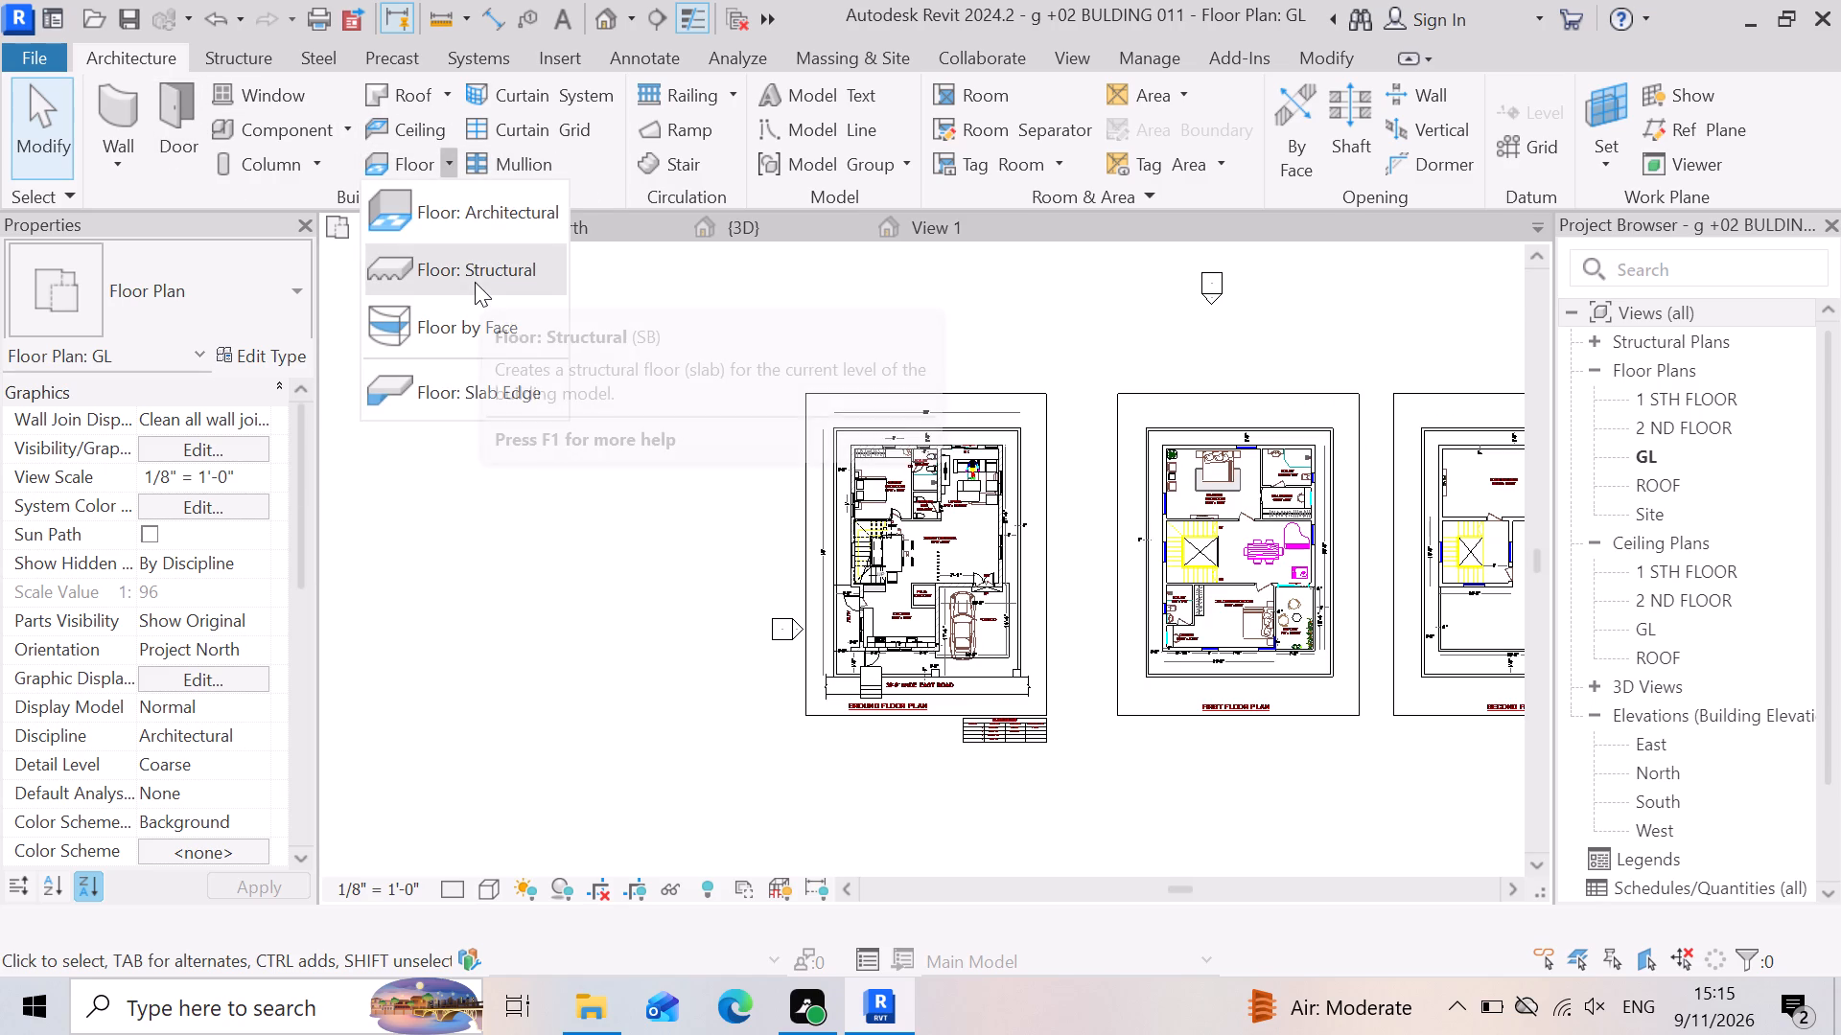
left_click(481, 218)
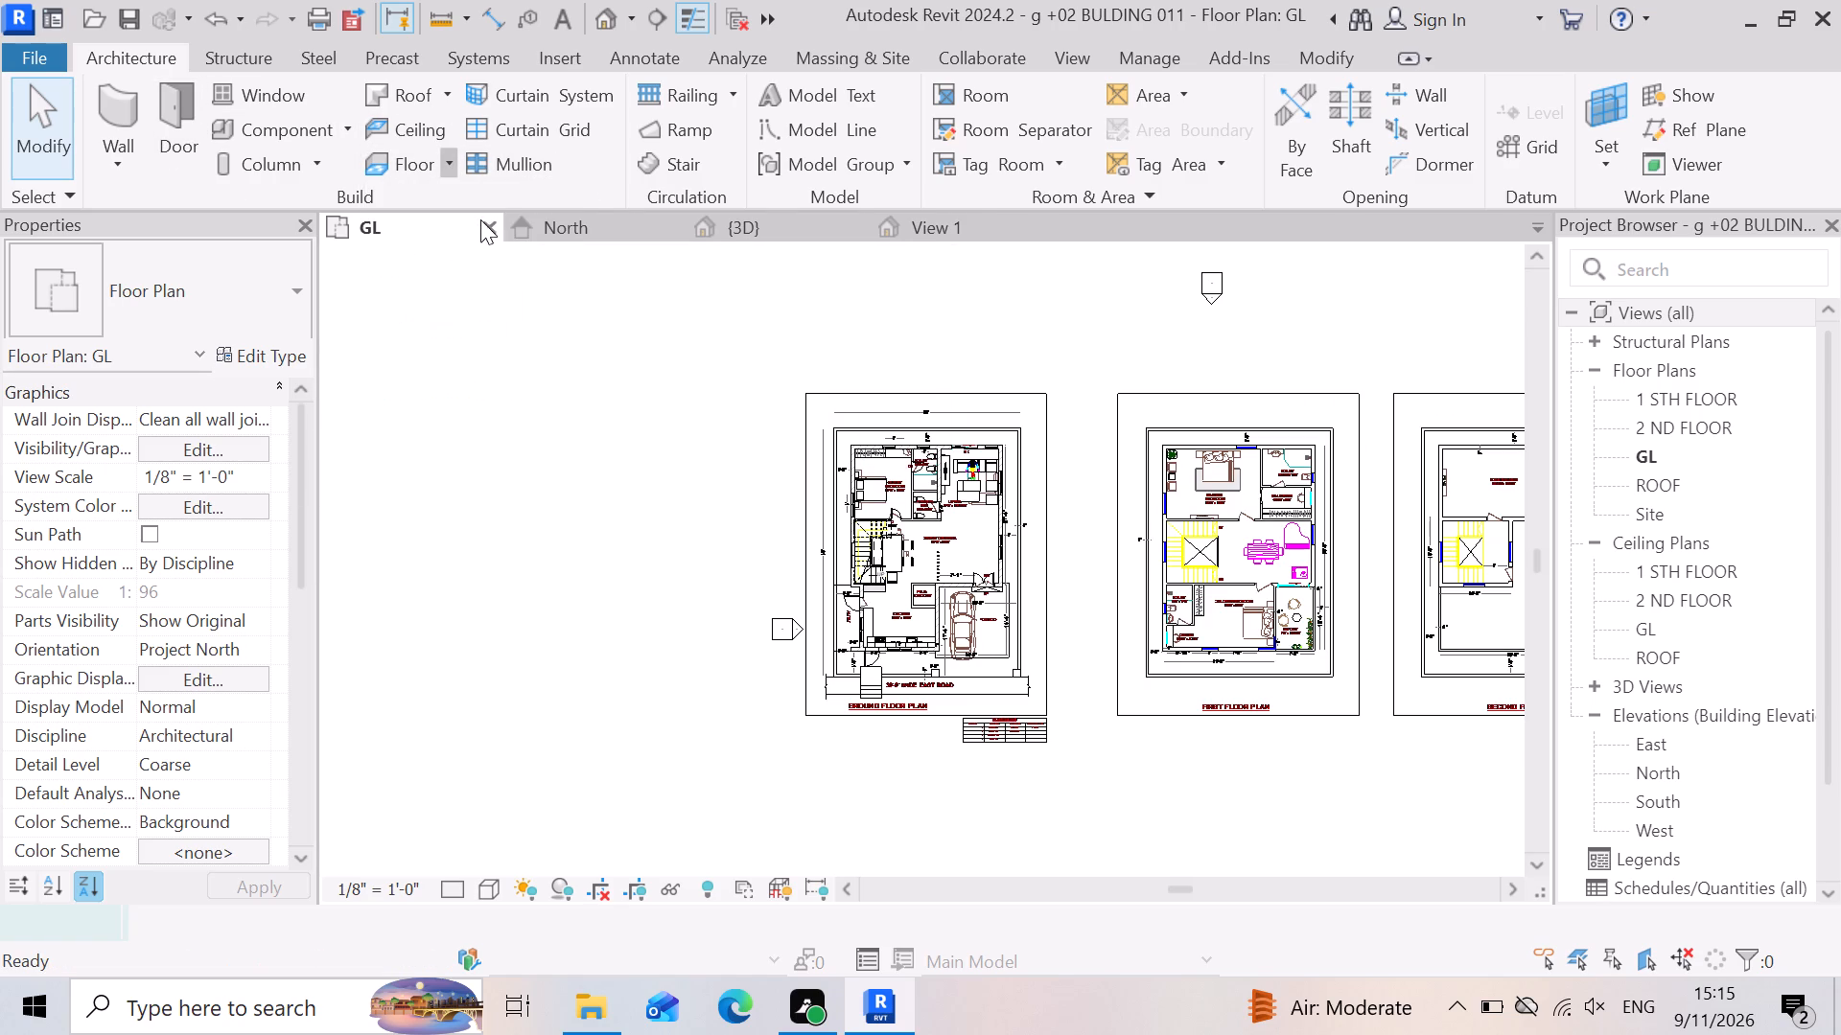
scroll(754, 647, "up", 3)
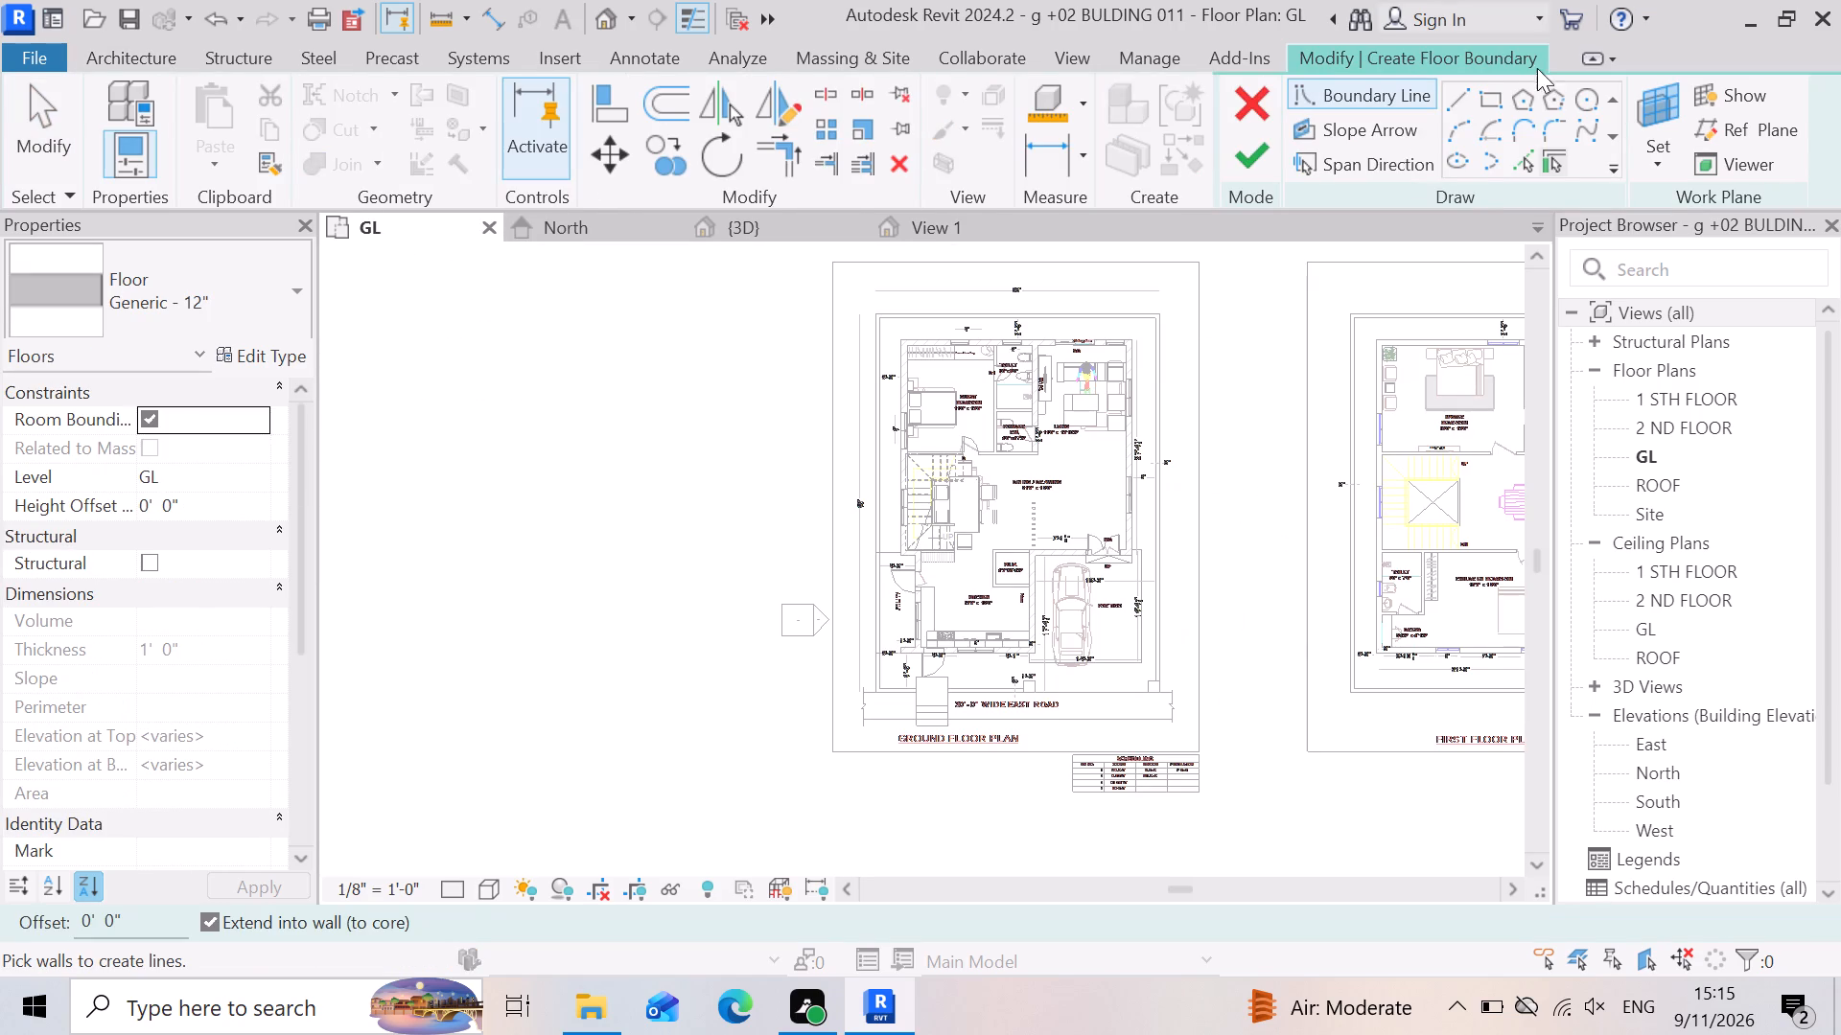
left_click(1483, 94)
scroll(940, 351, "up", 7)
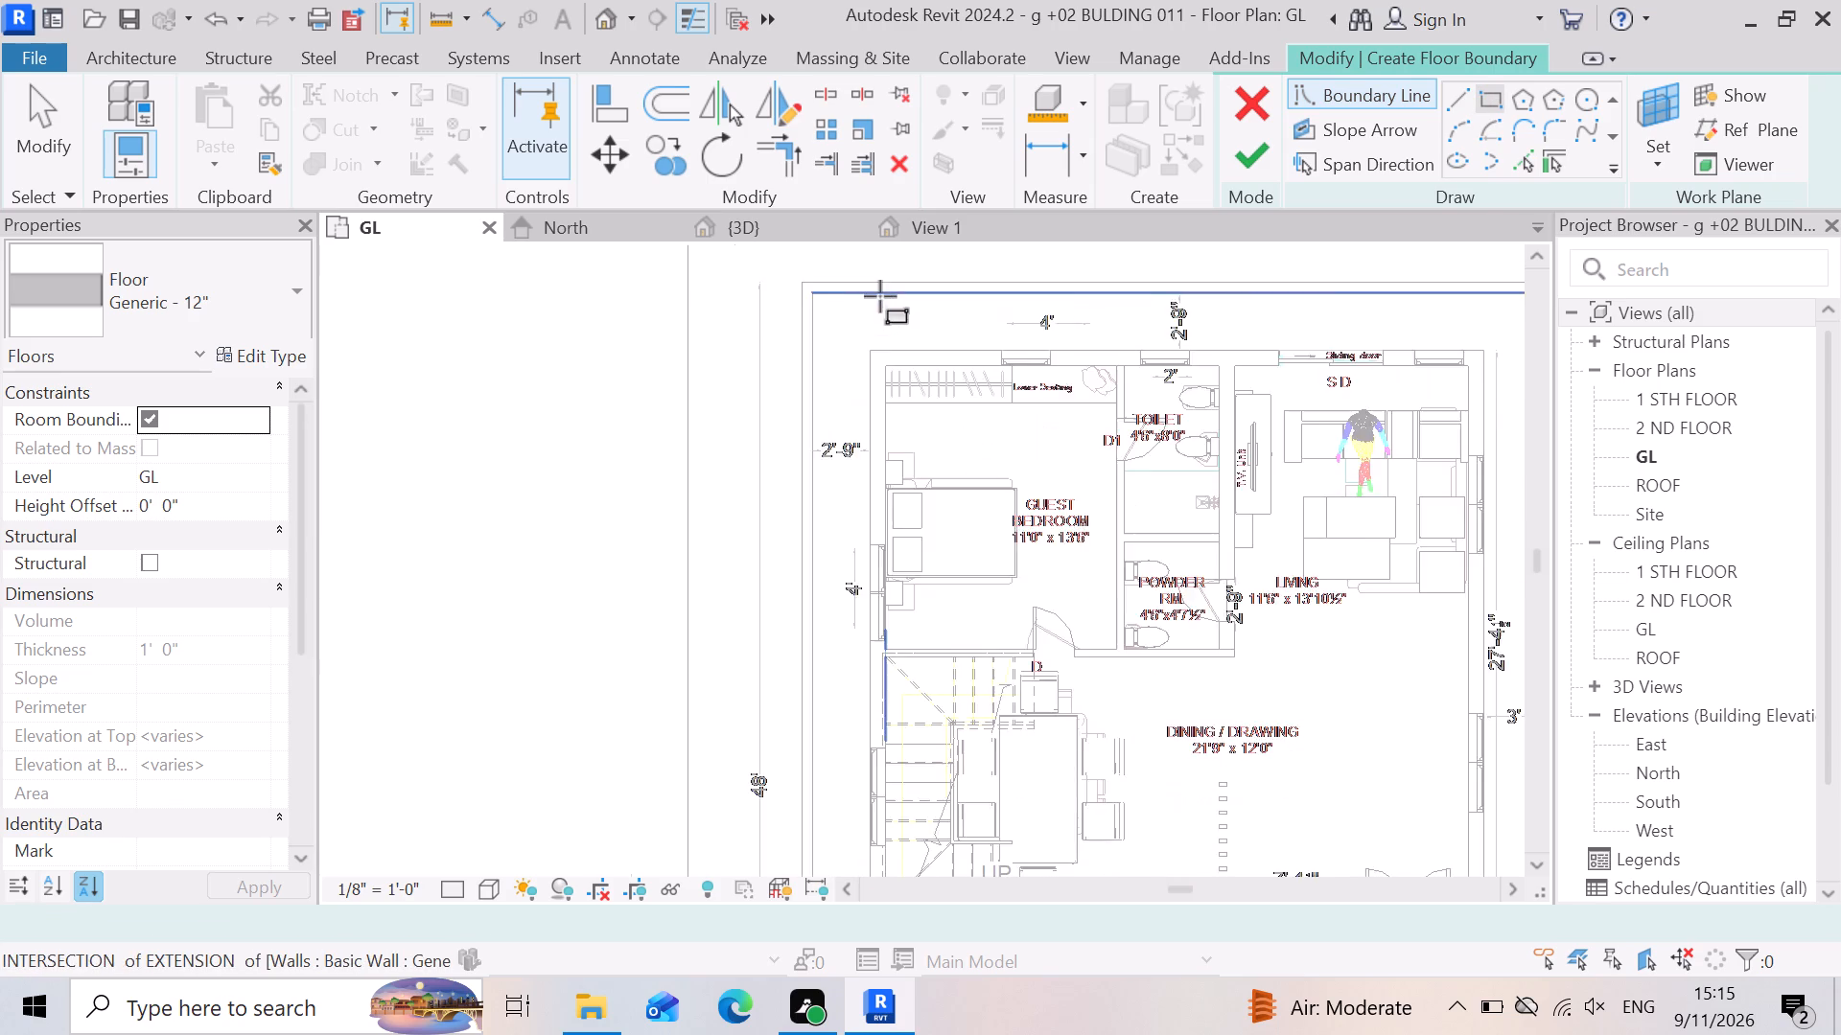
scroll(880, 296, "up", 3)
left_click(869, 381)
scroll(878, 377, "down", 4)
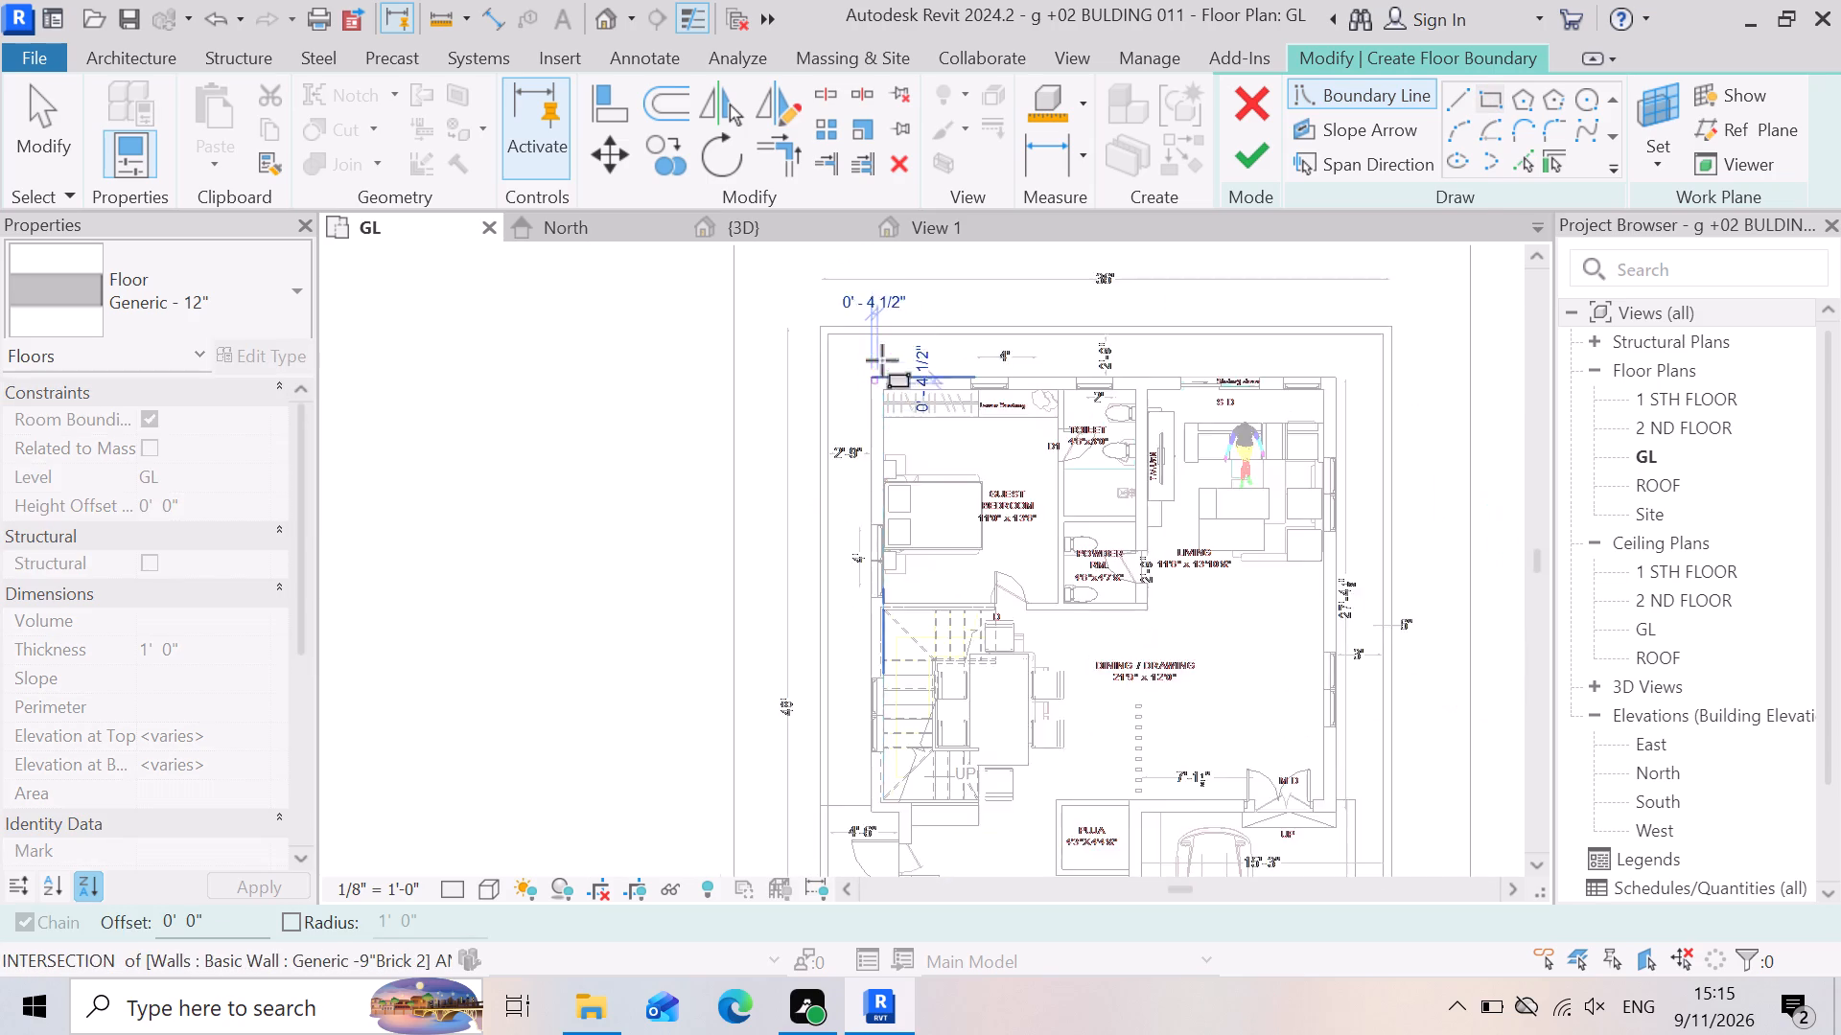
scroll(882, 360, "down", 6)
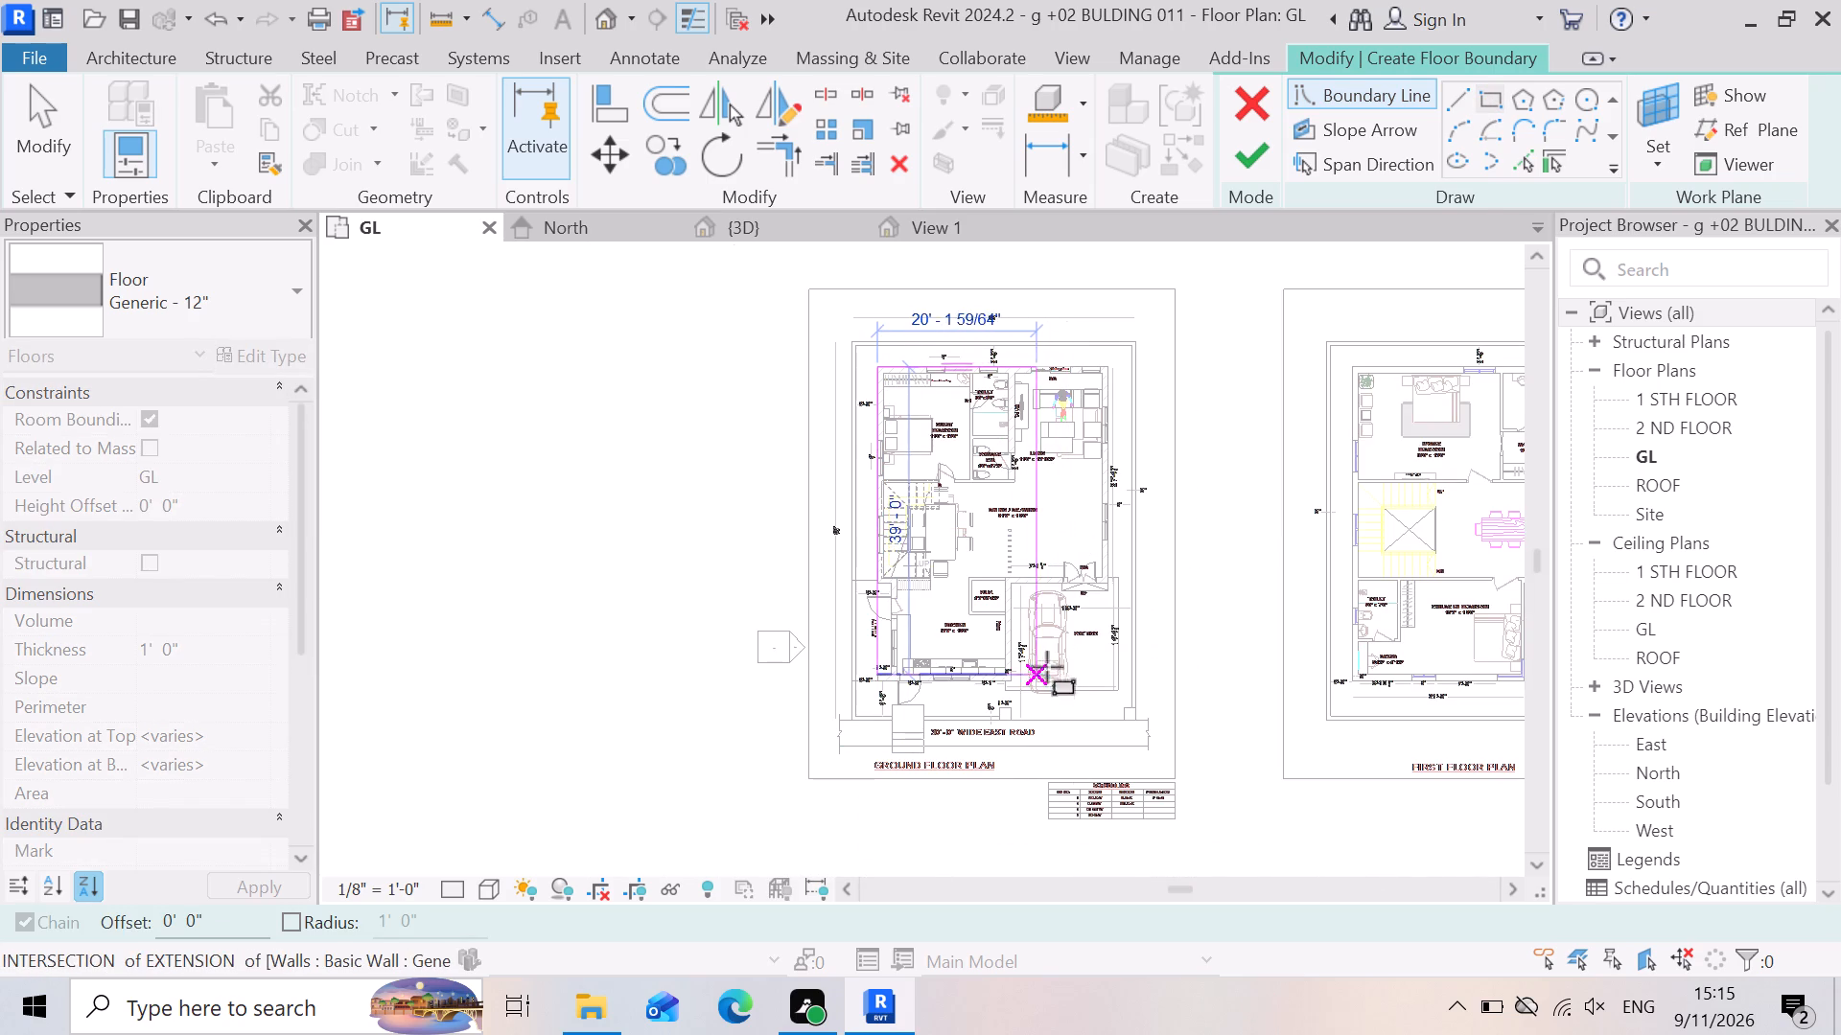
scroll(1010, 693, "up", 6)
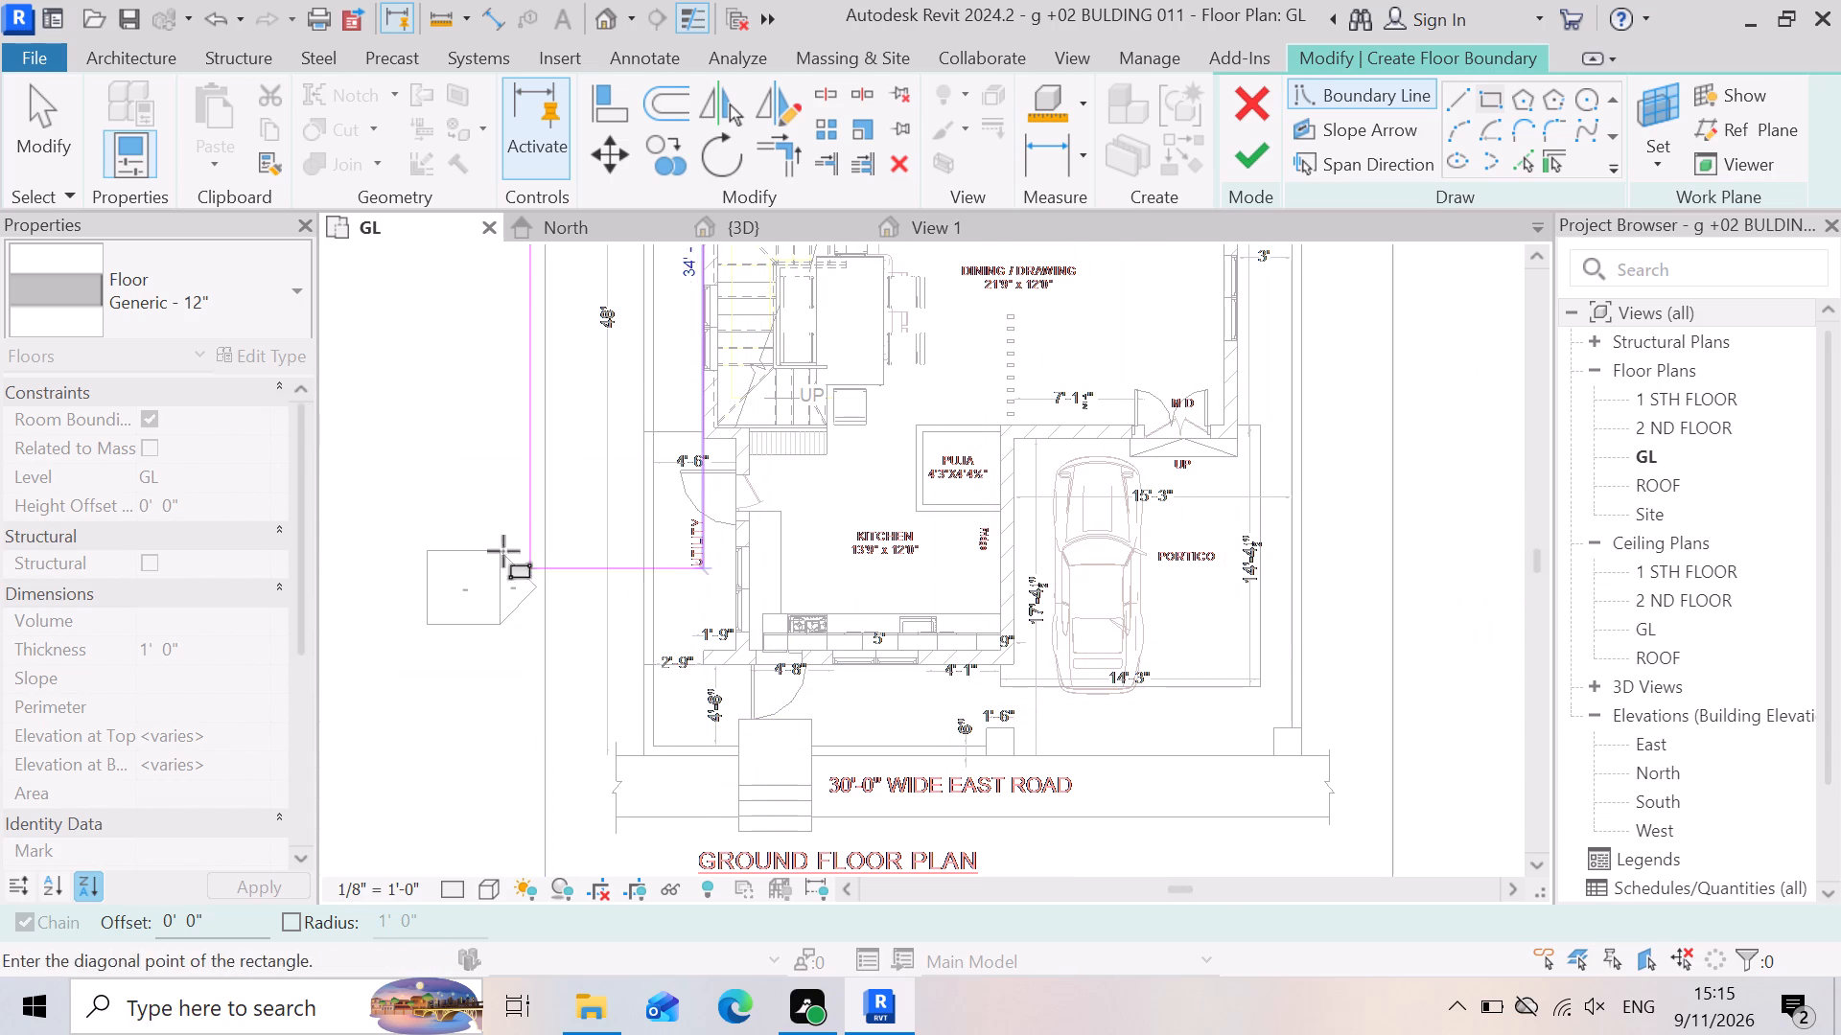
left_click_drag(234, 923, 101, 929)
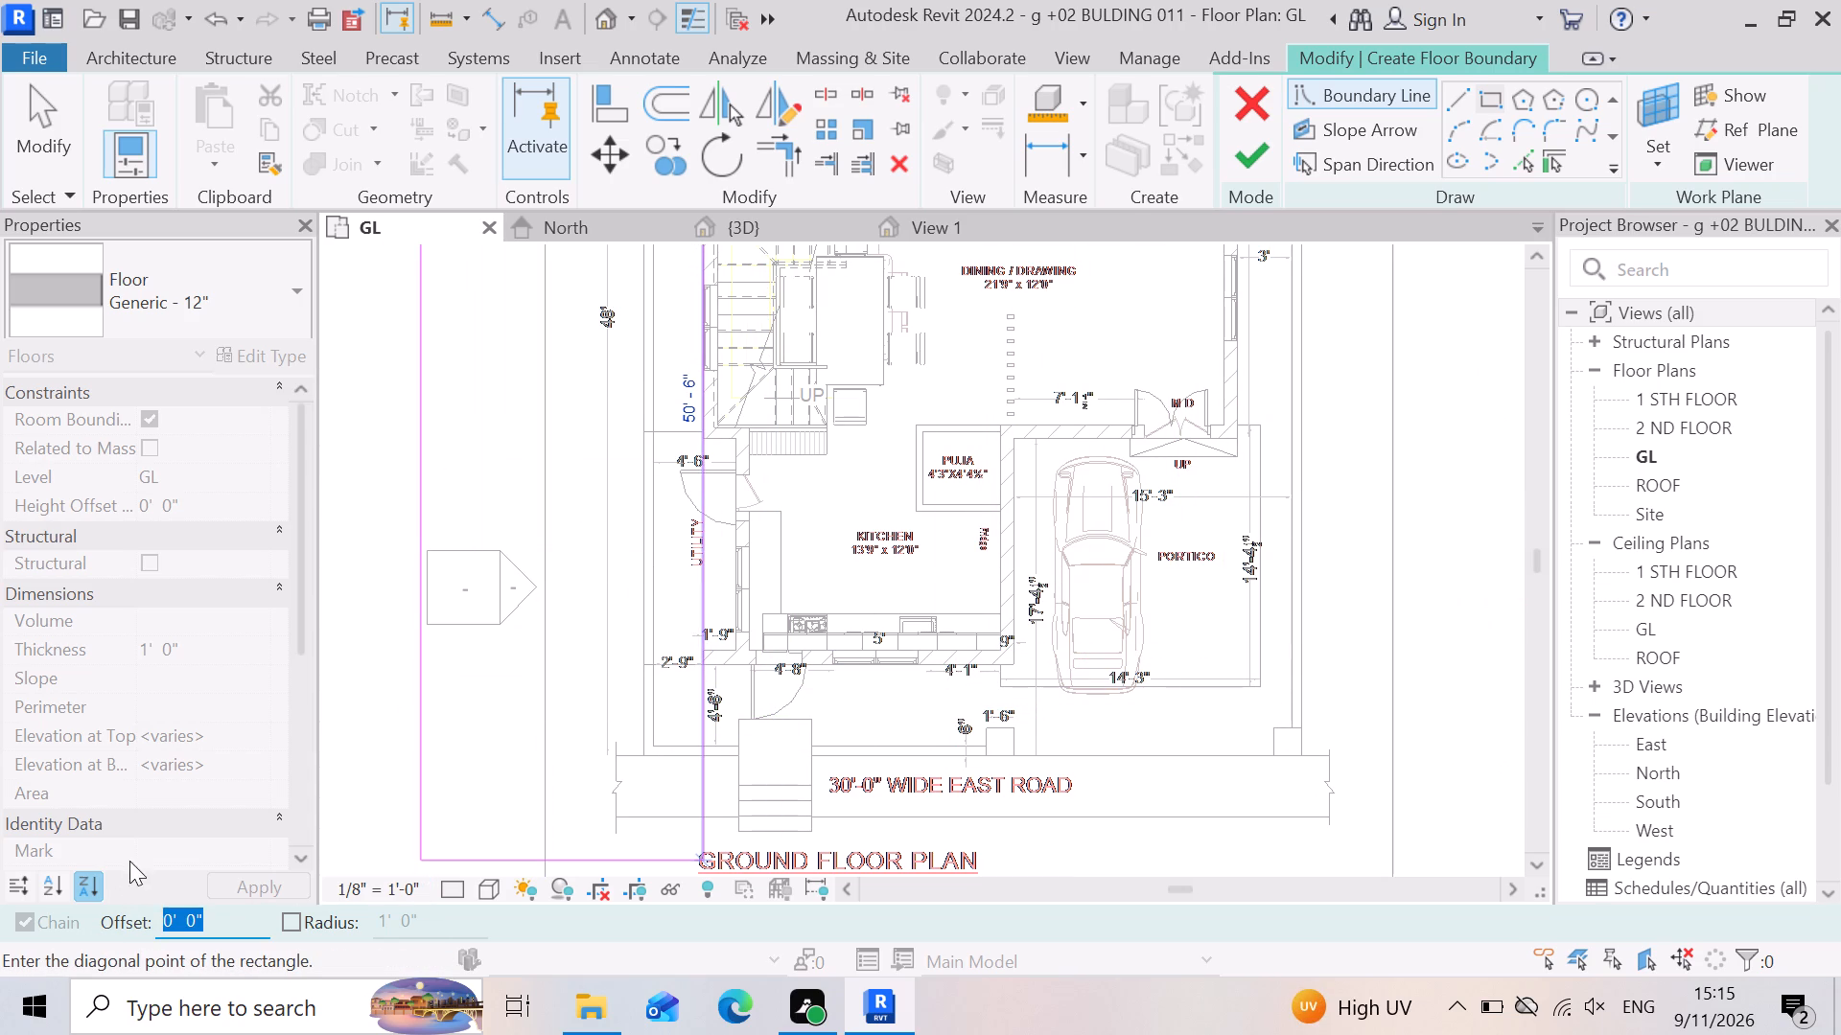
key("2")
key("apostrophe")
key("Return")
scroll(1319, 818, "up", 2)
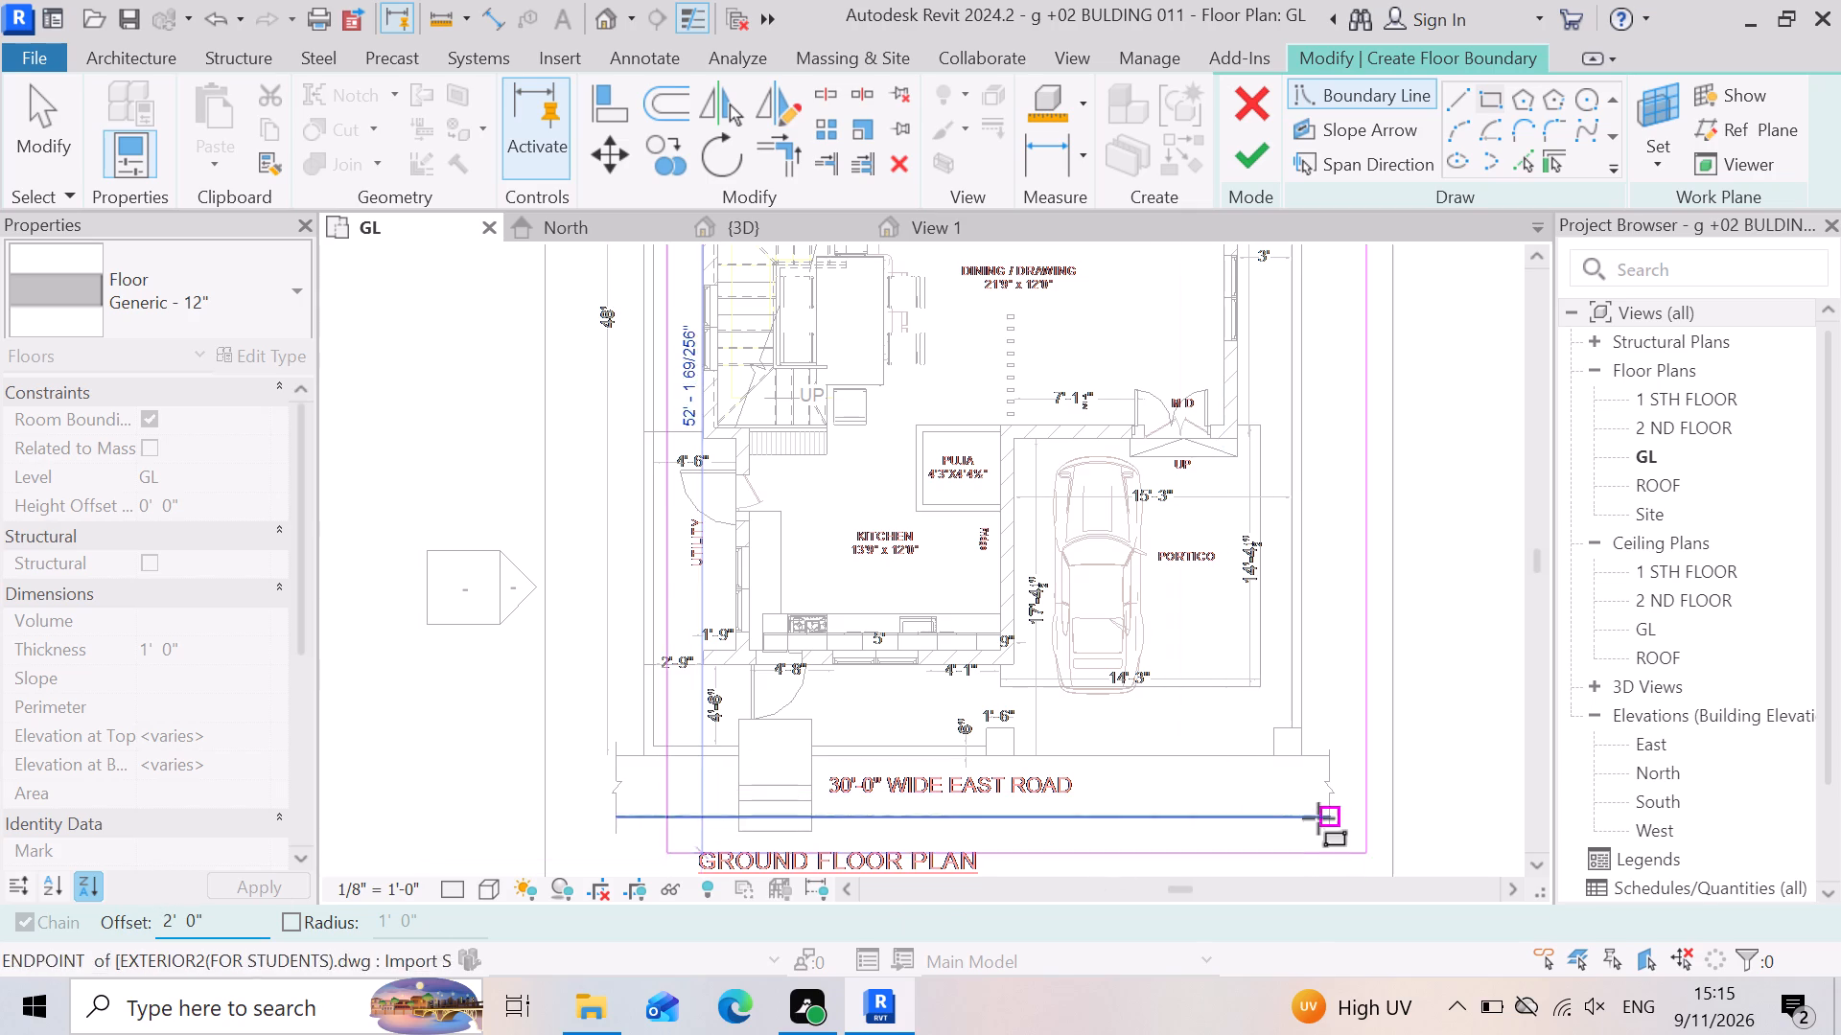
scroll(1318, 818, "up", 1)
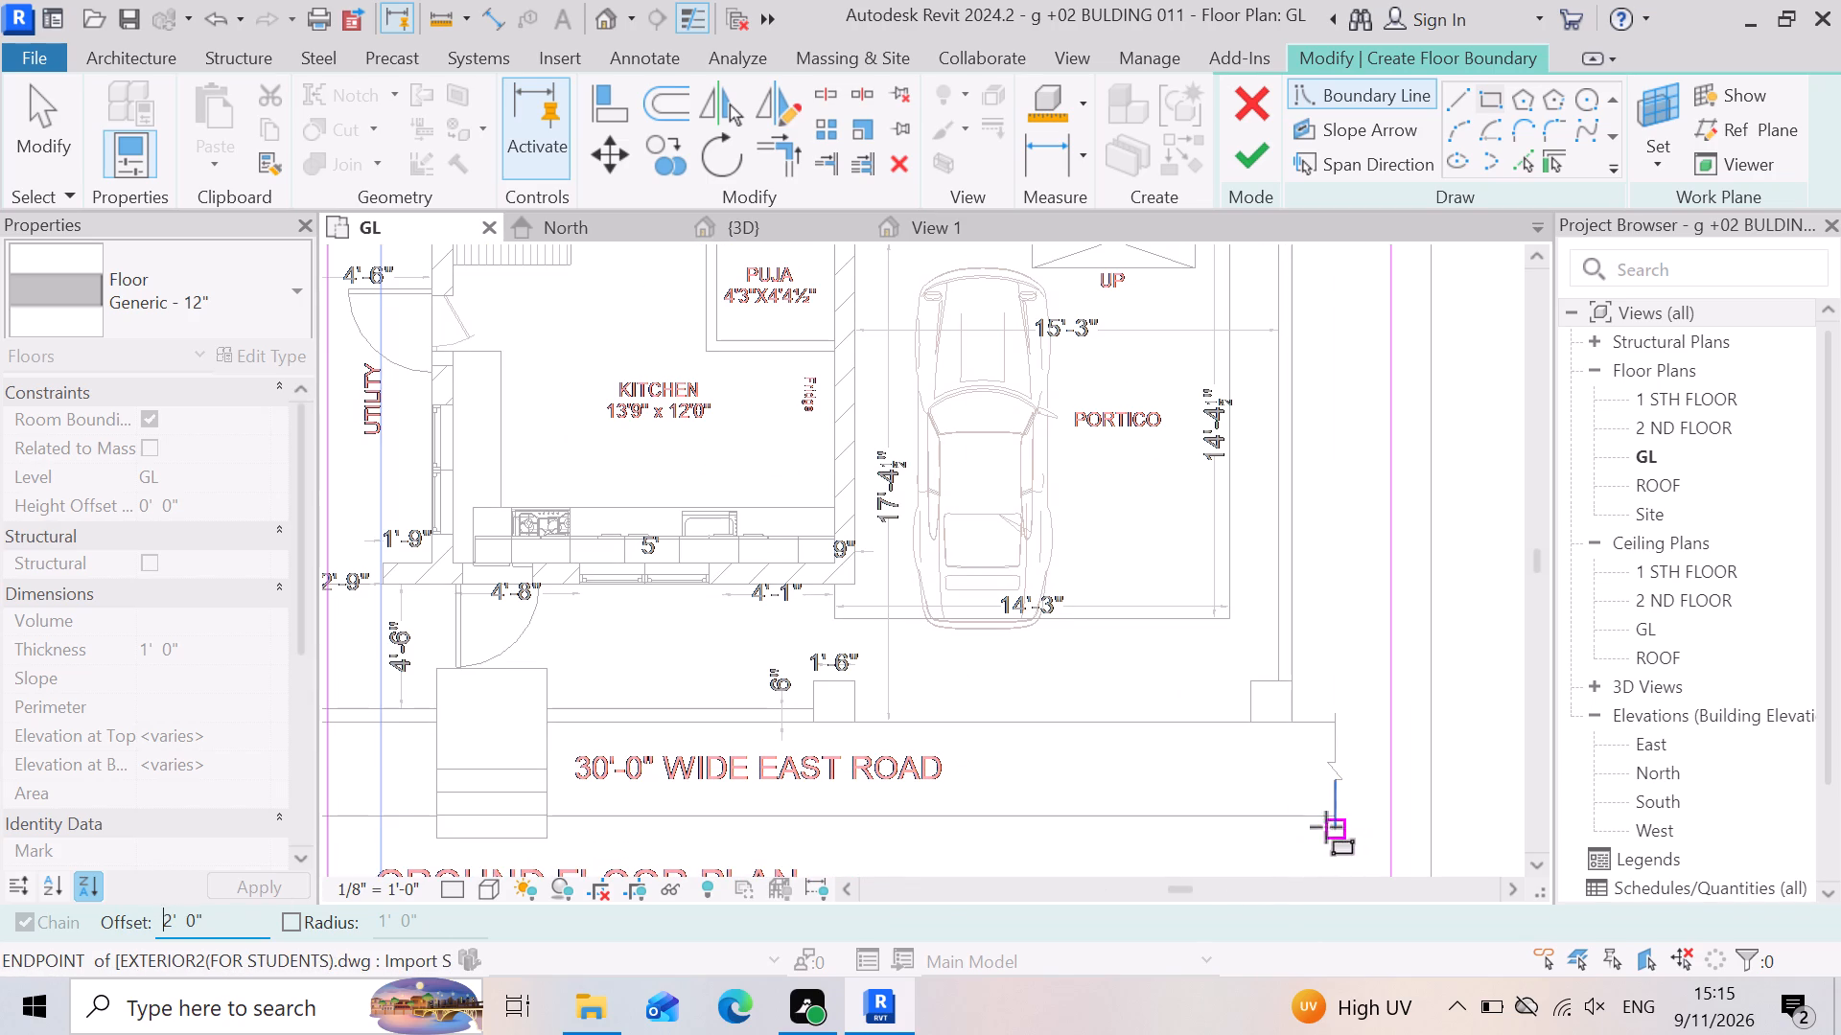
left_click(1333, 821)
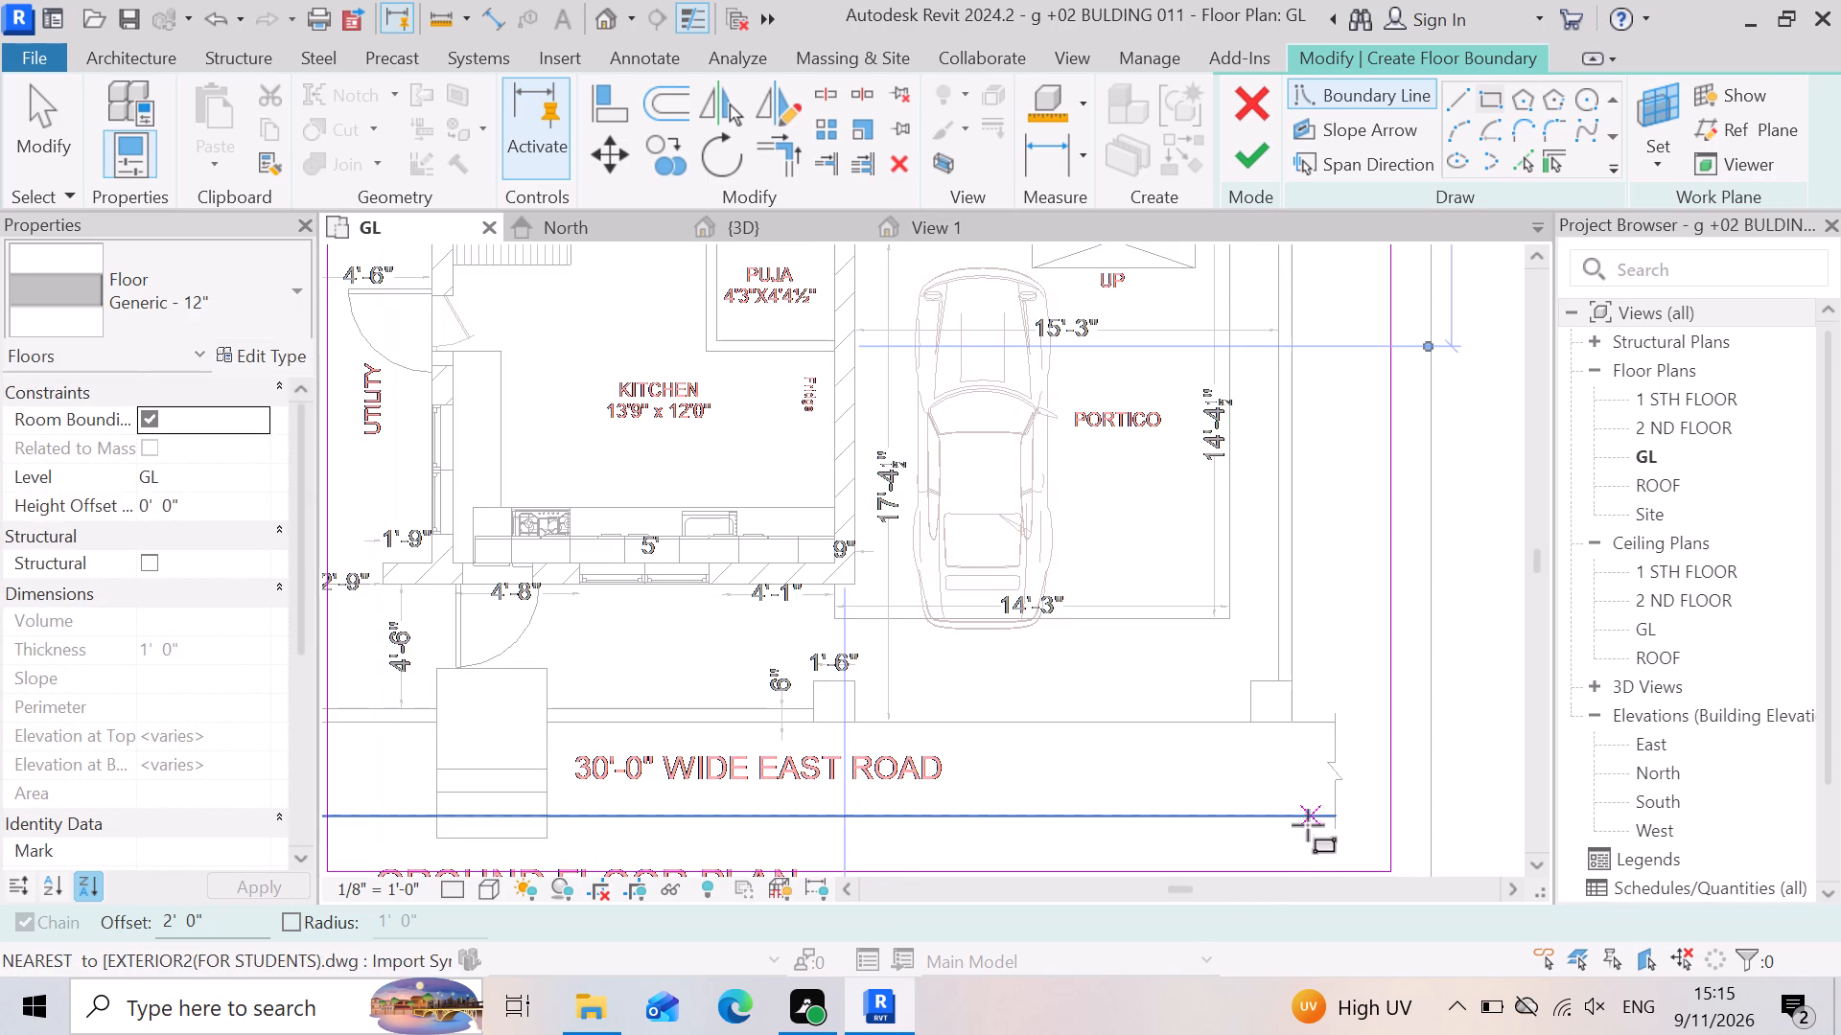
scroll(1296, 807, "down", 8)
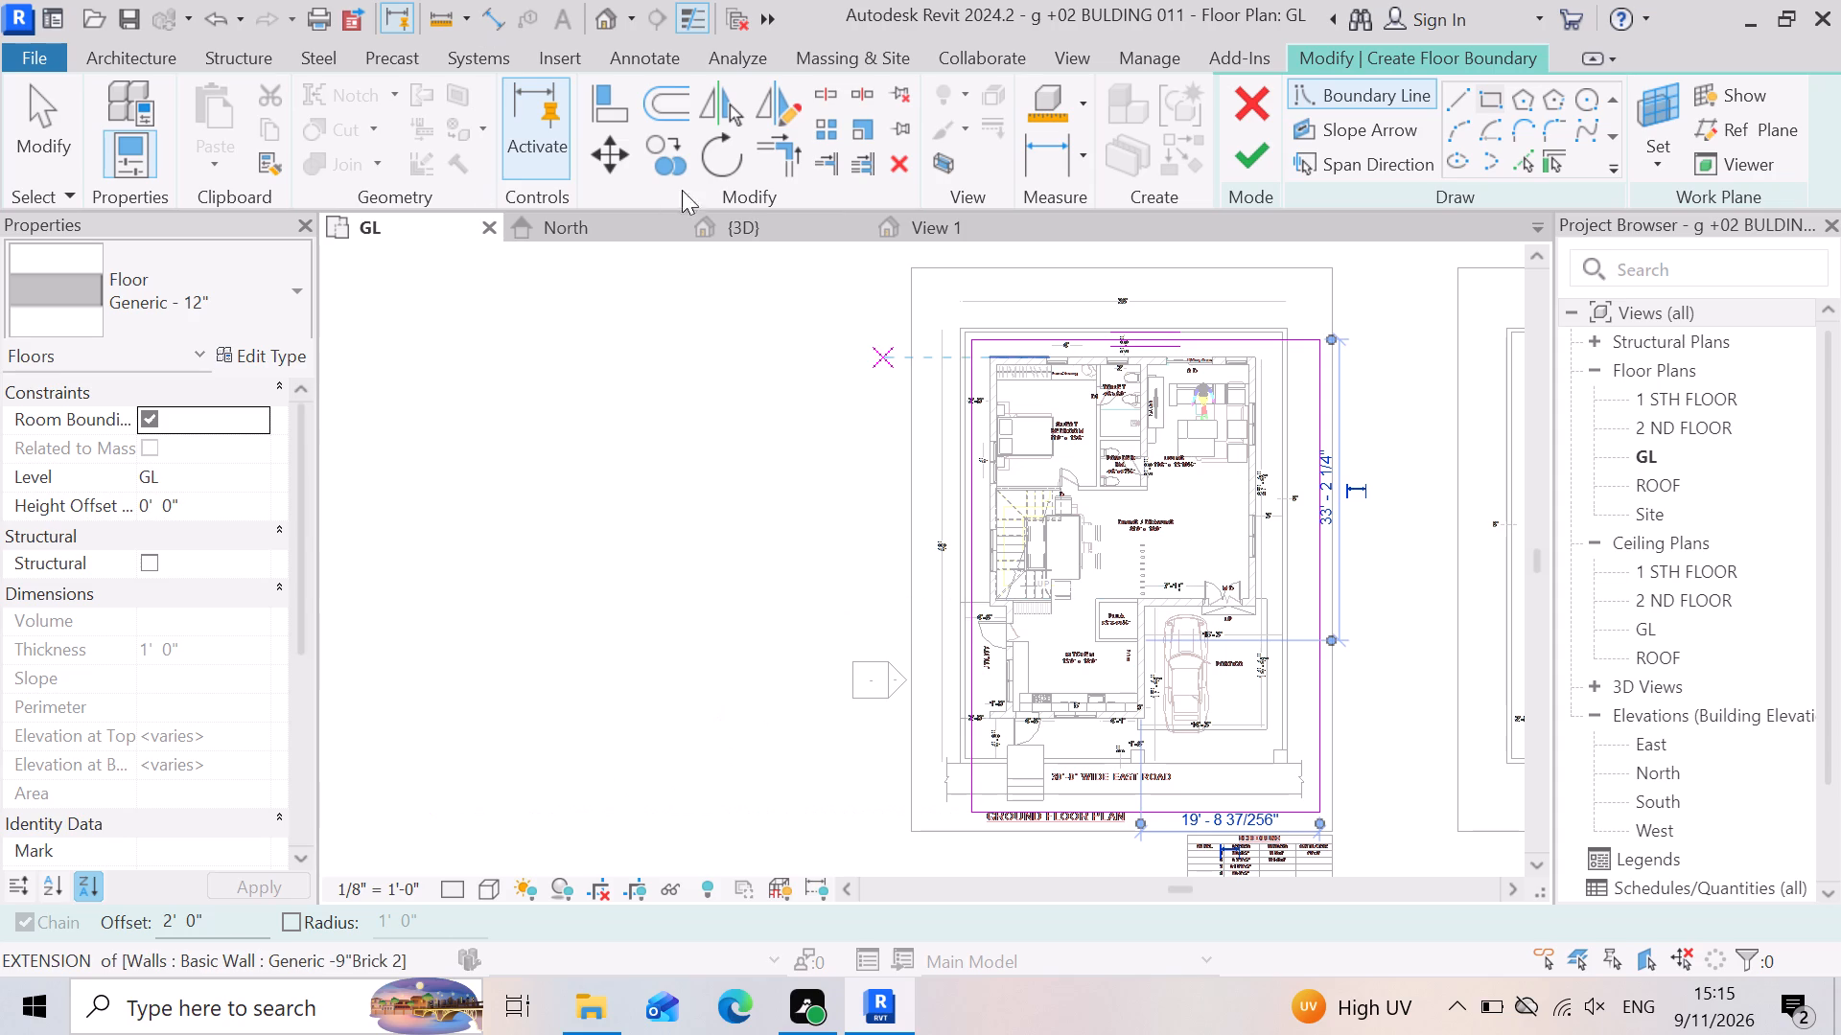
left_click(1258, 159)
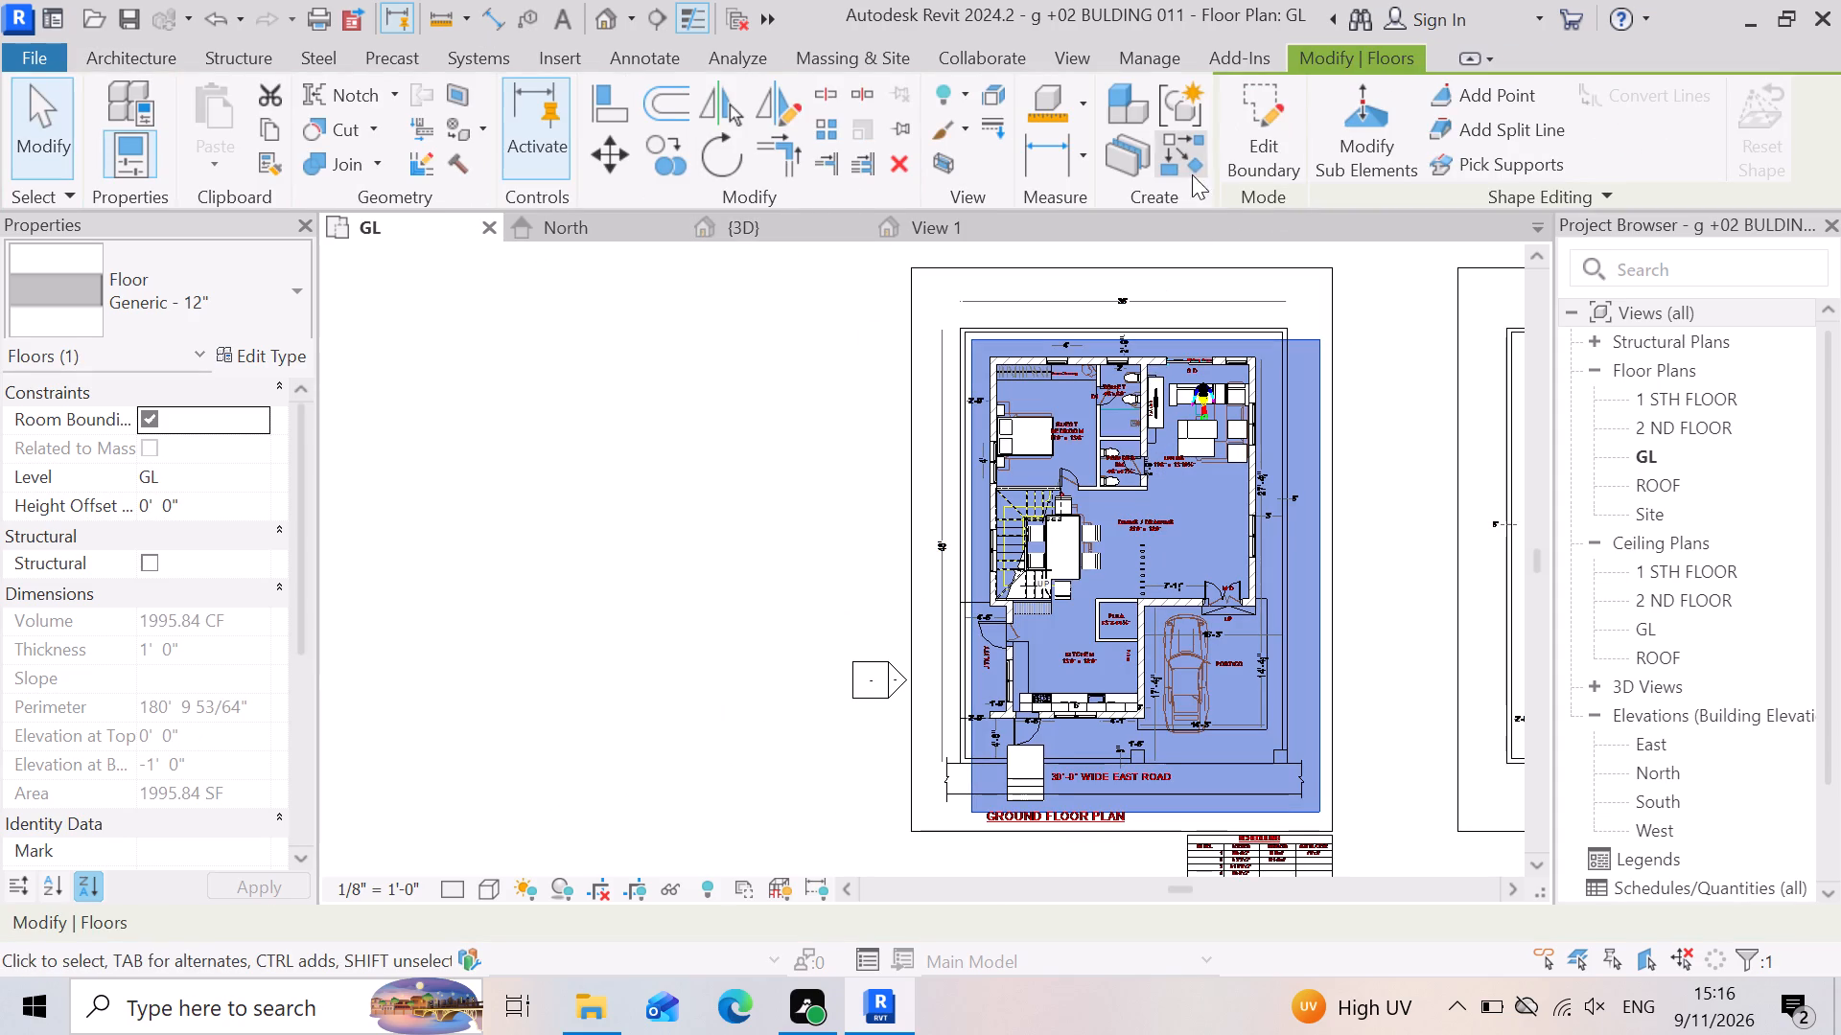
Examine the new floor slab in 3D around the brick building, including its front edge by the precast steps.
left_click(792, 226)
scroll(889, 502, "down", 4)
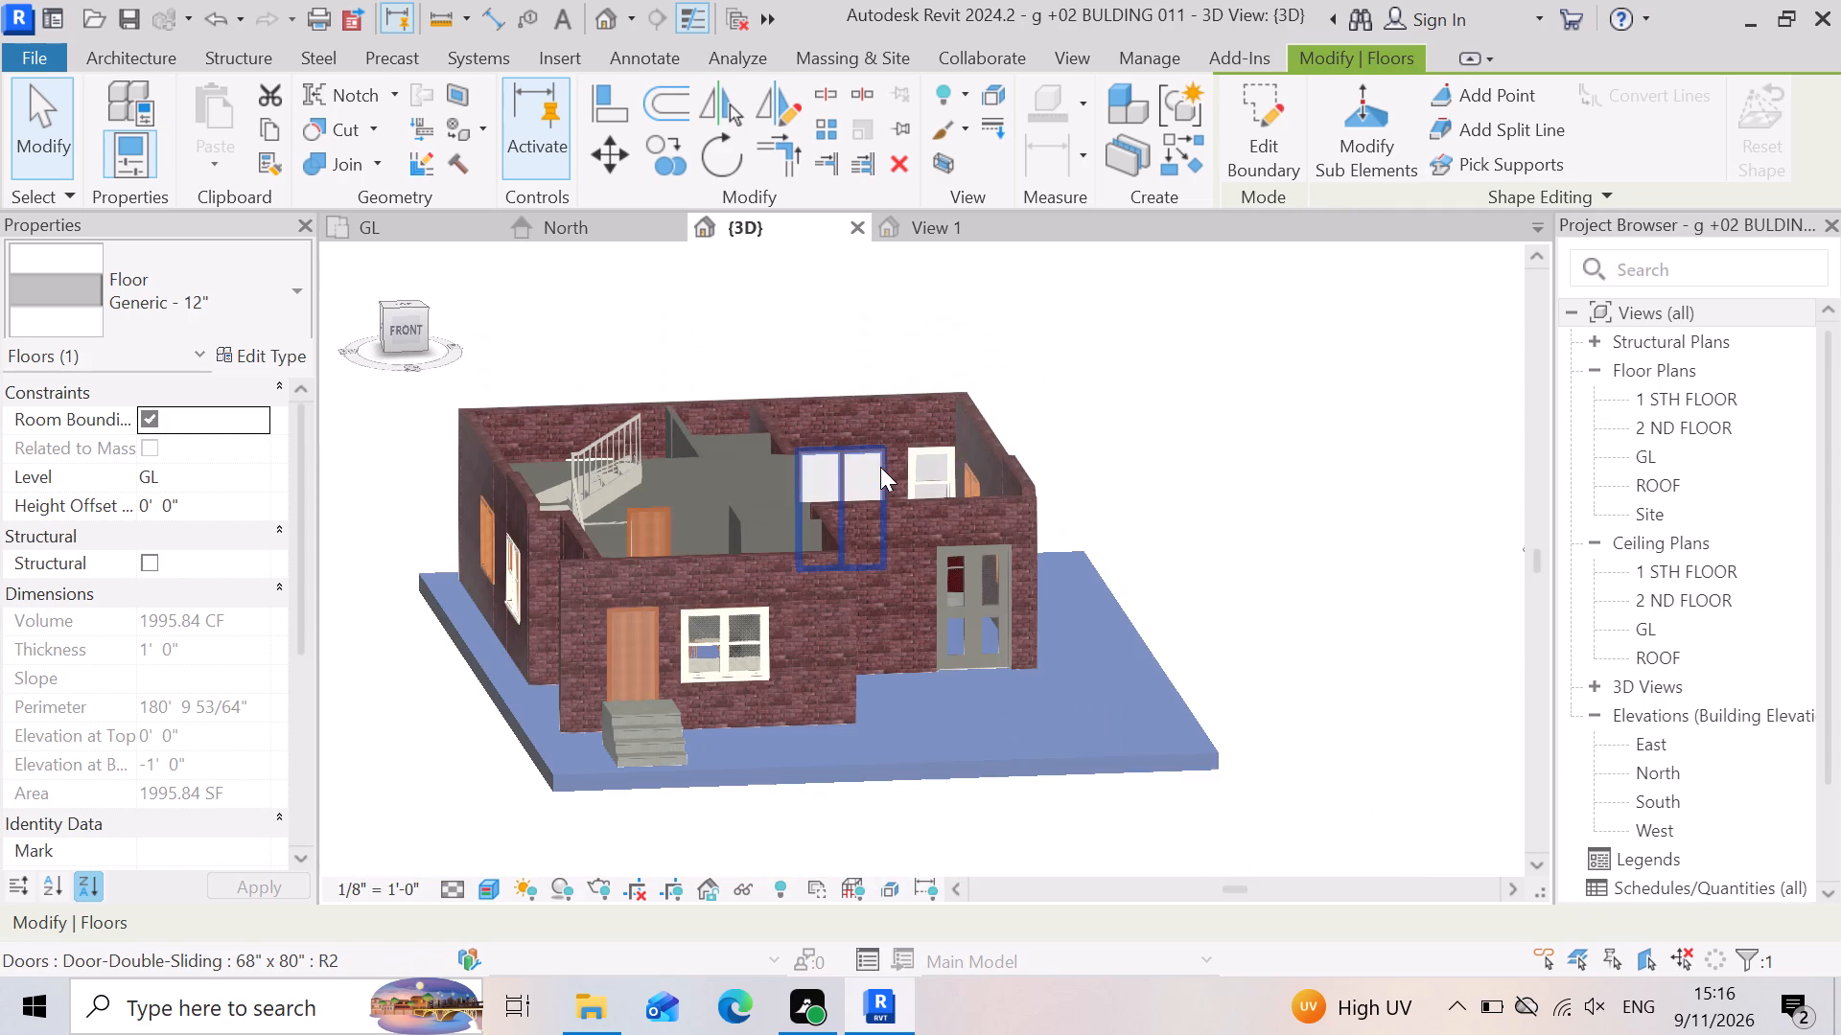
left_click_drag(299, 738, 308, 738)
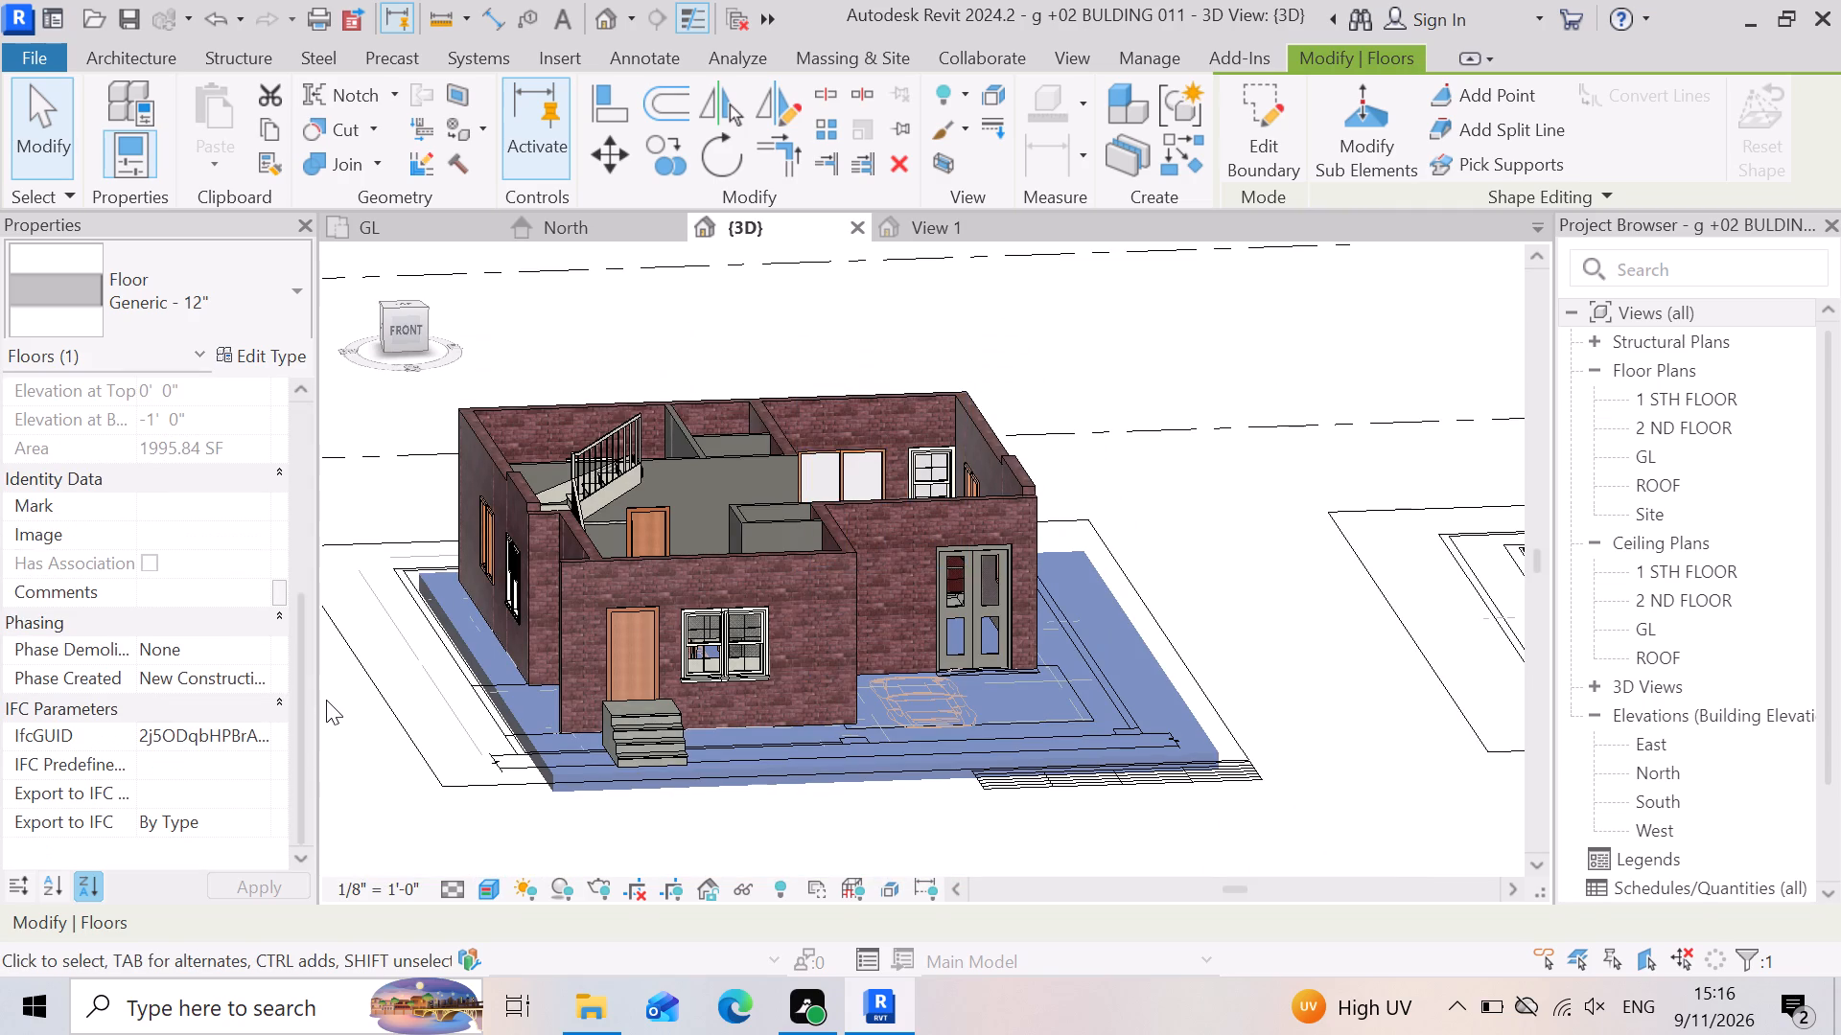
key("grave")
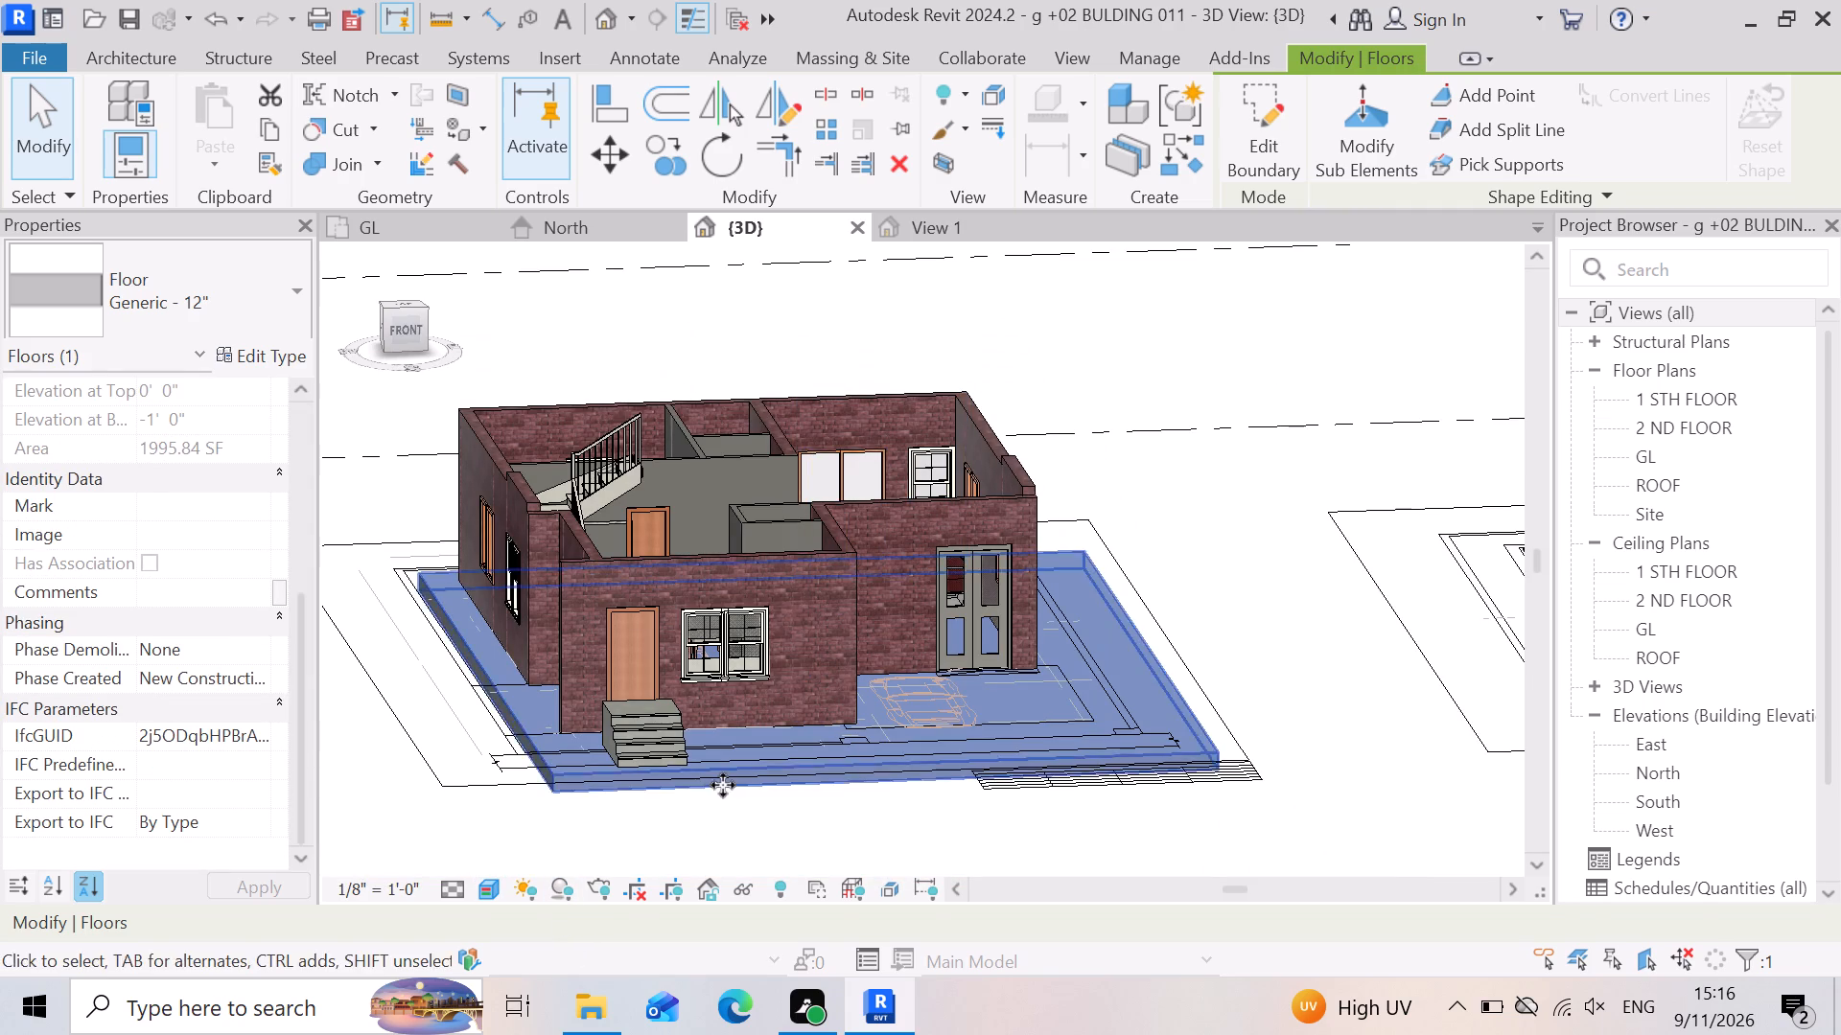
scroll(723, 785, "up", 5)
key("Escape")
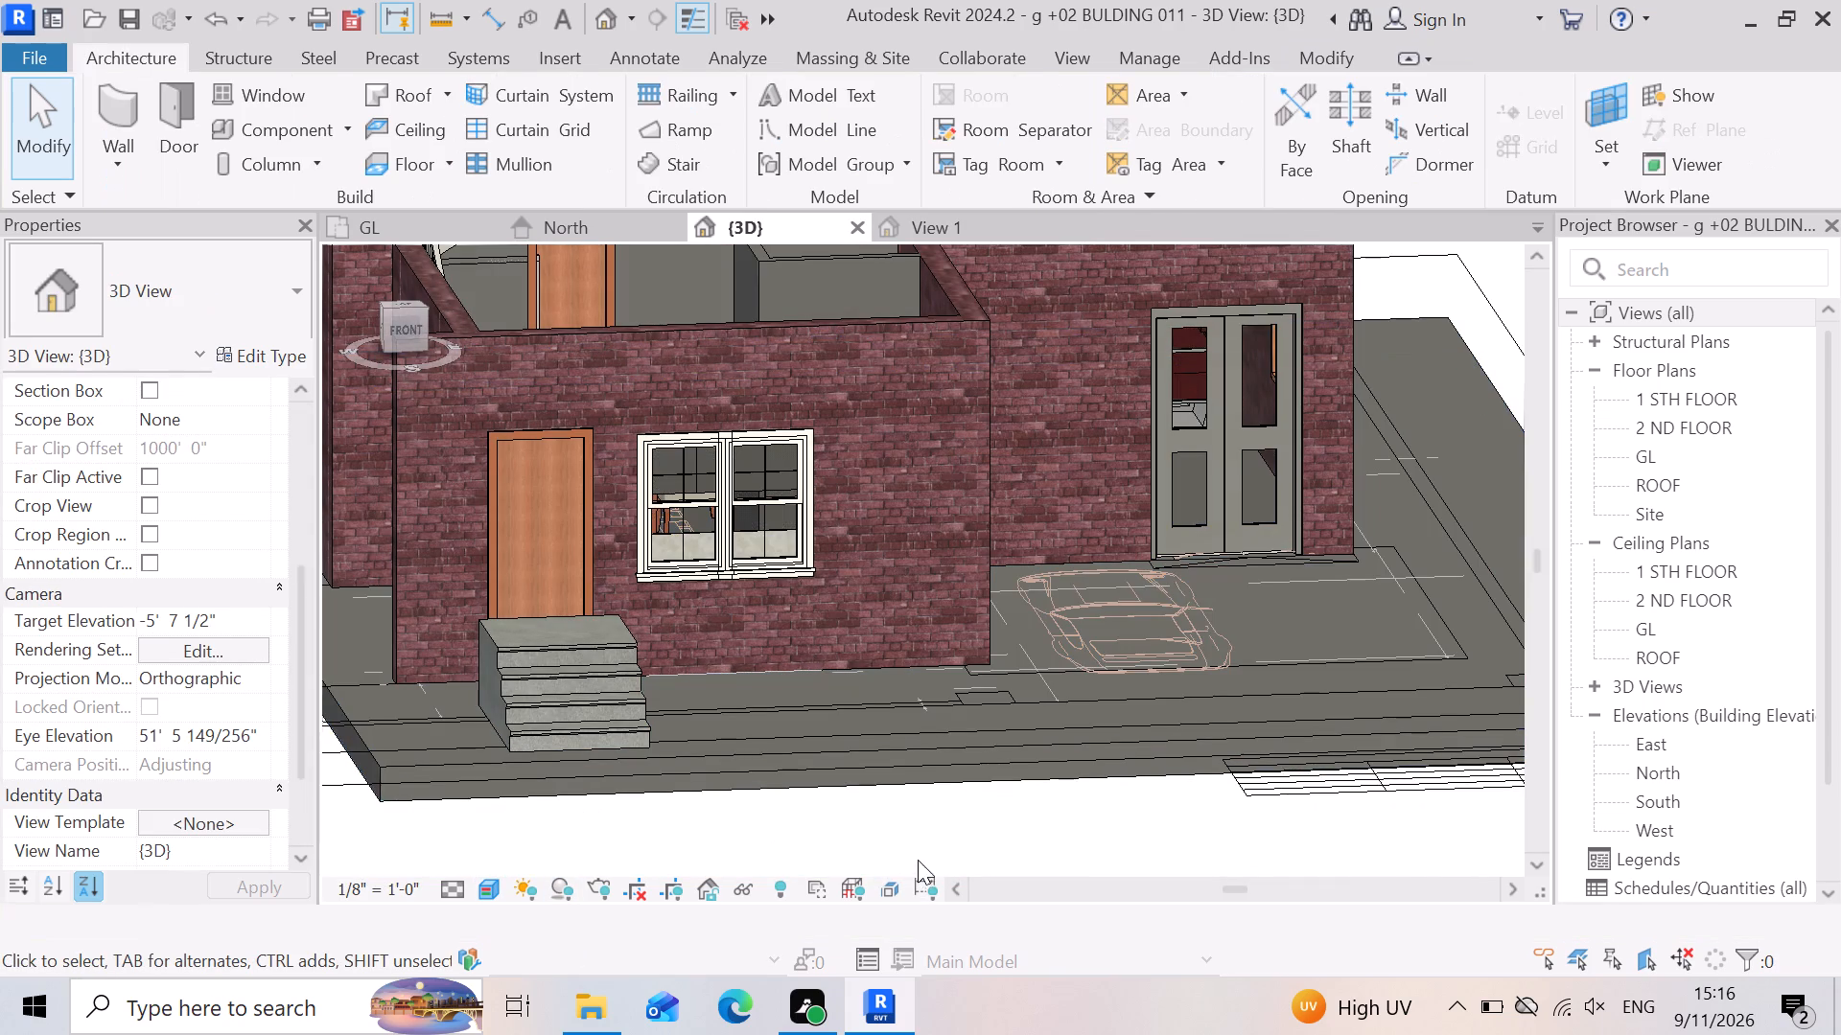
scroll(594, 746, "up", 2)
scroll(955, 935, "down", 4)
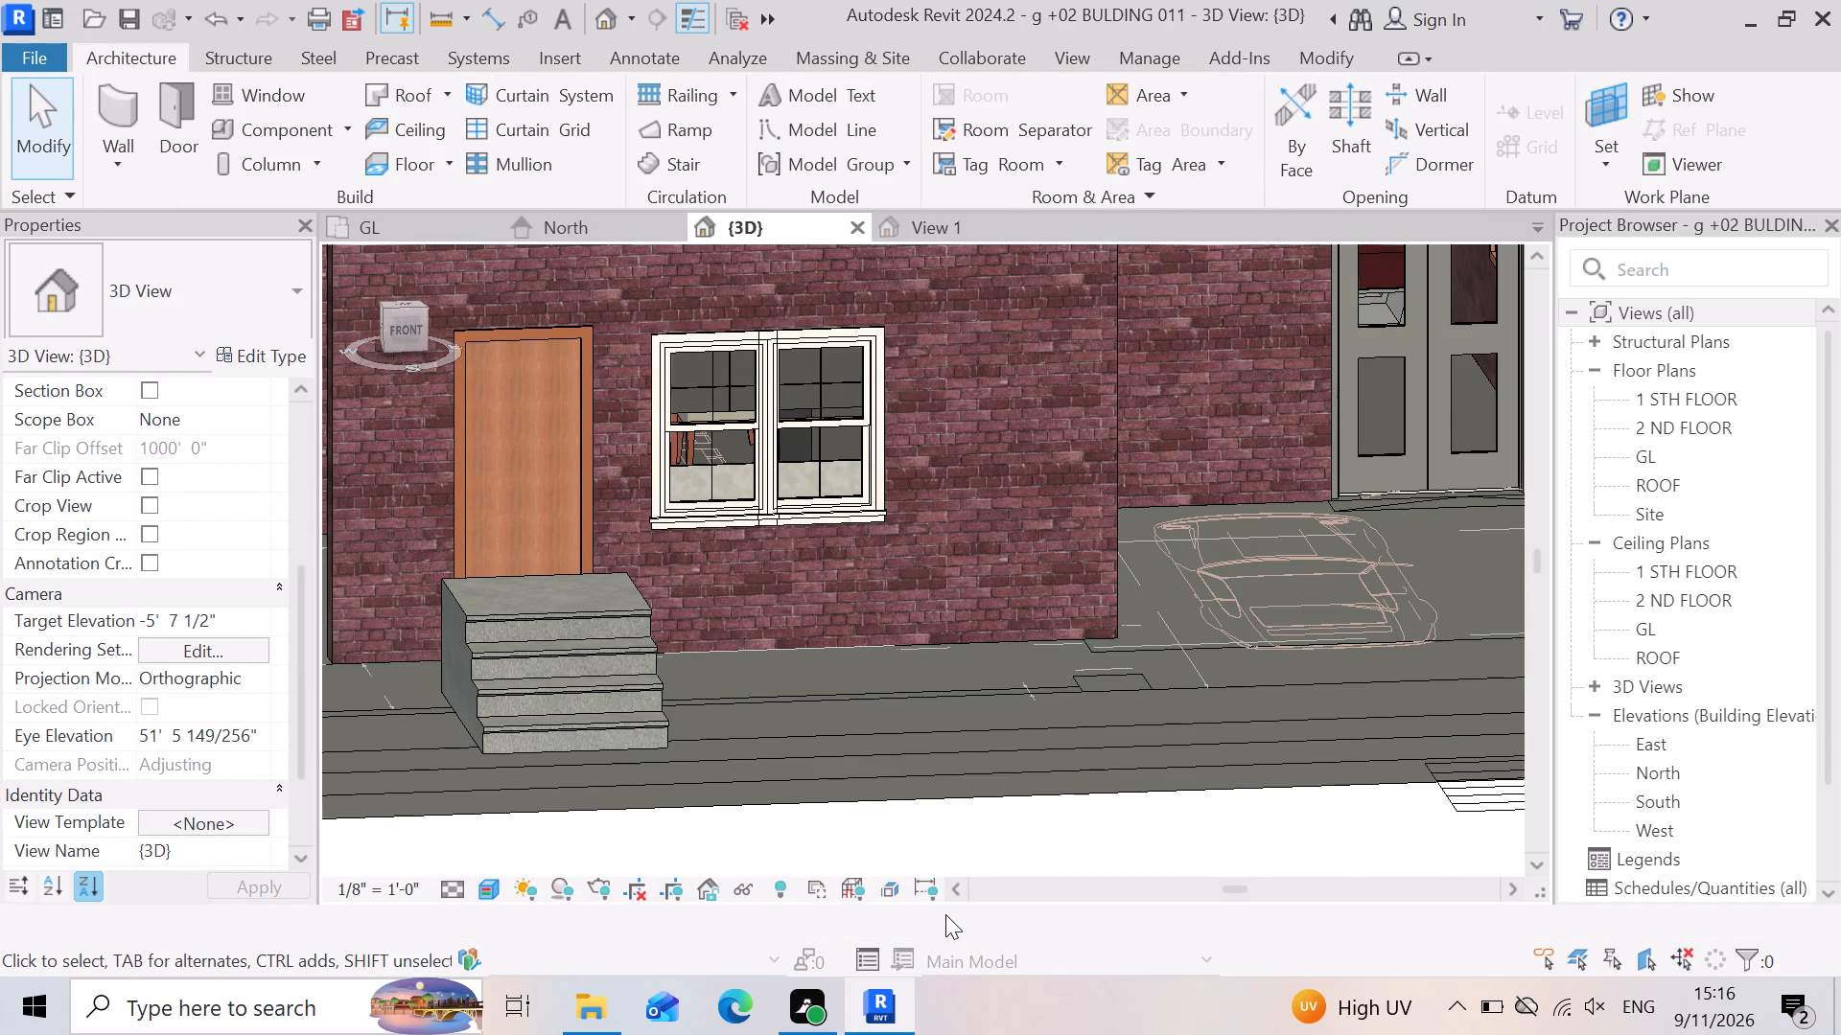
scroll(979, 854, "down", 3)
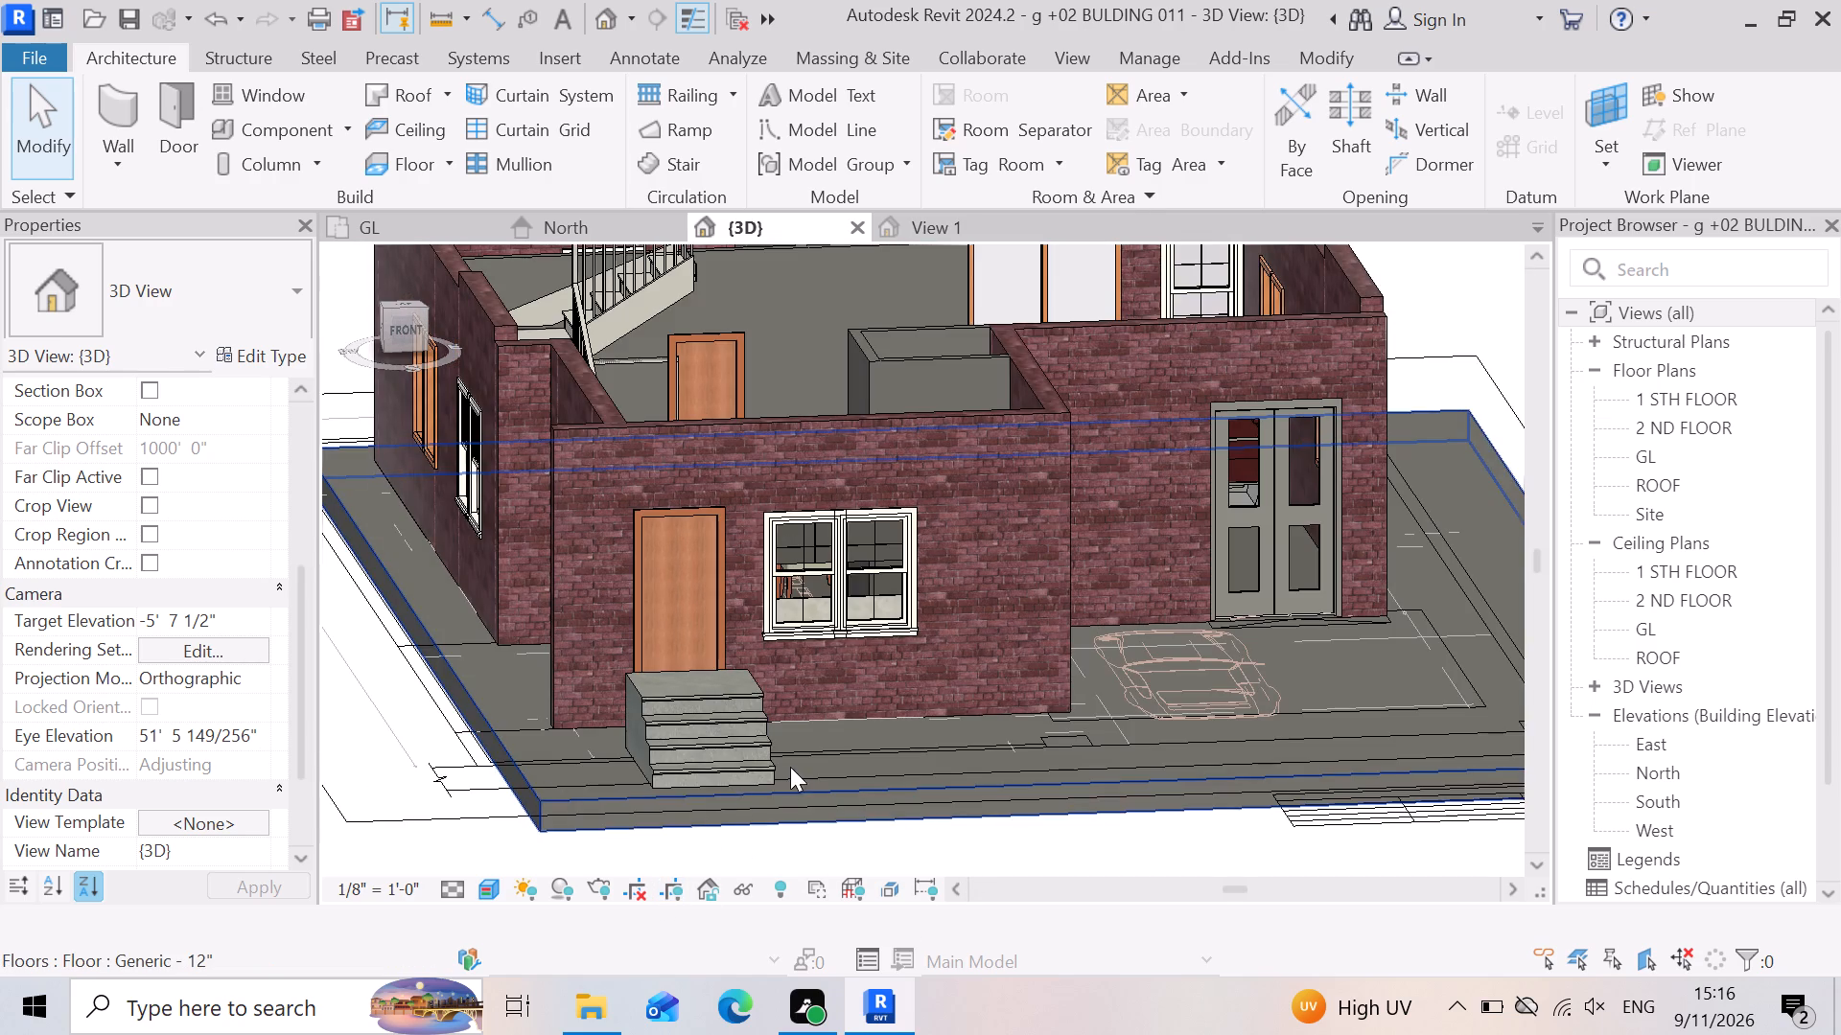
scroll(790, 767, "up", 2)
scroll(773, 855, "down", 3)
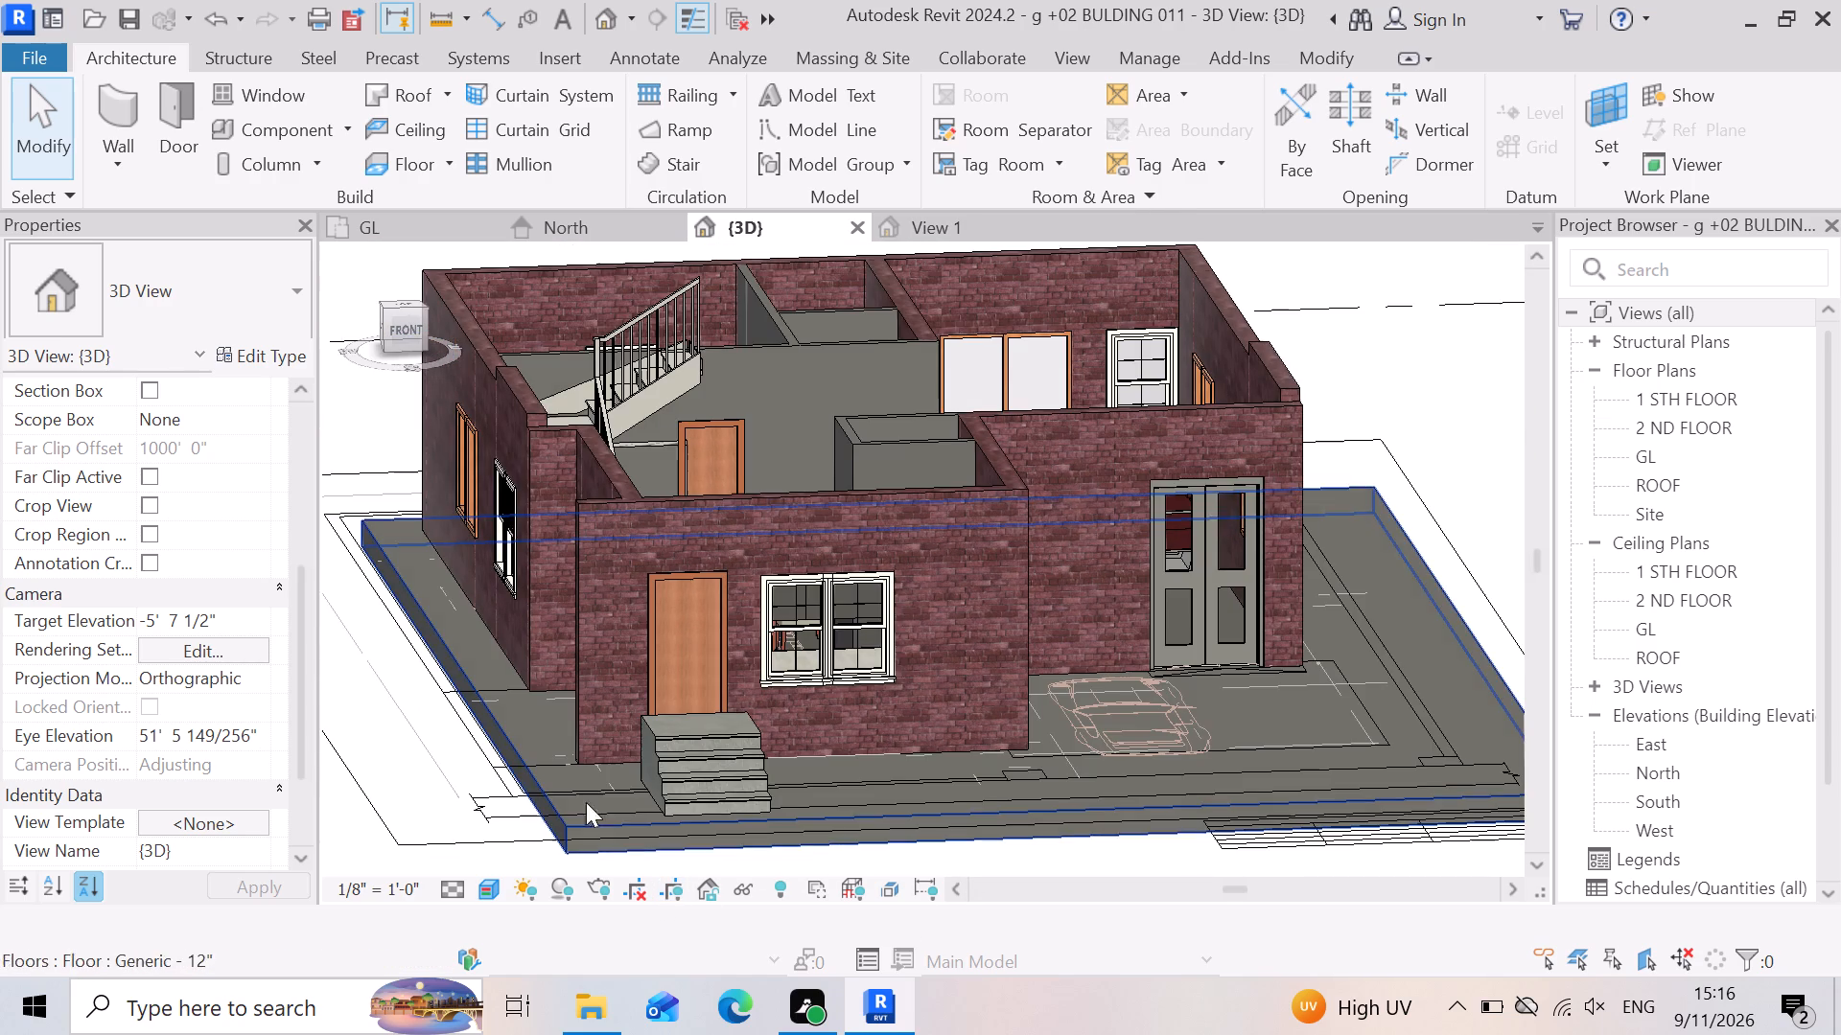
scroll(1064, 833, "up", 2)
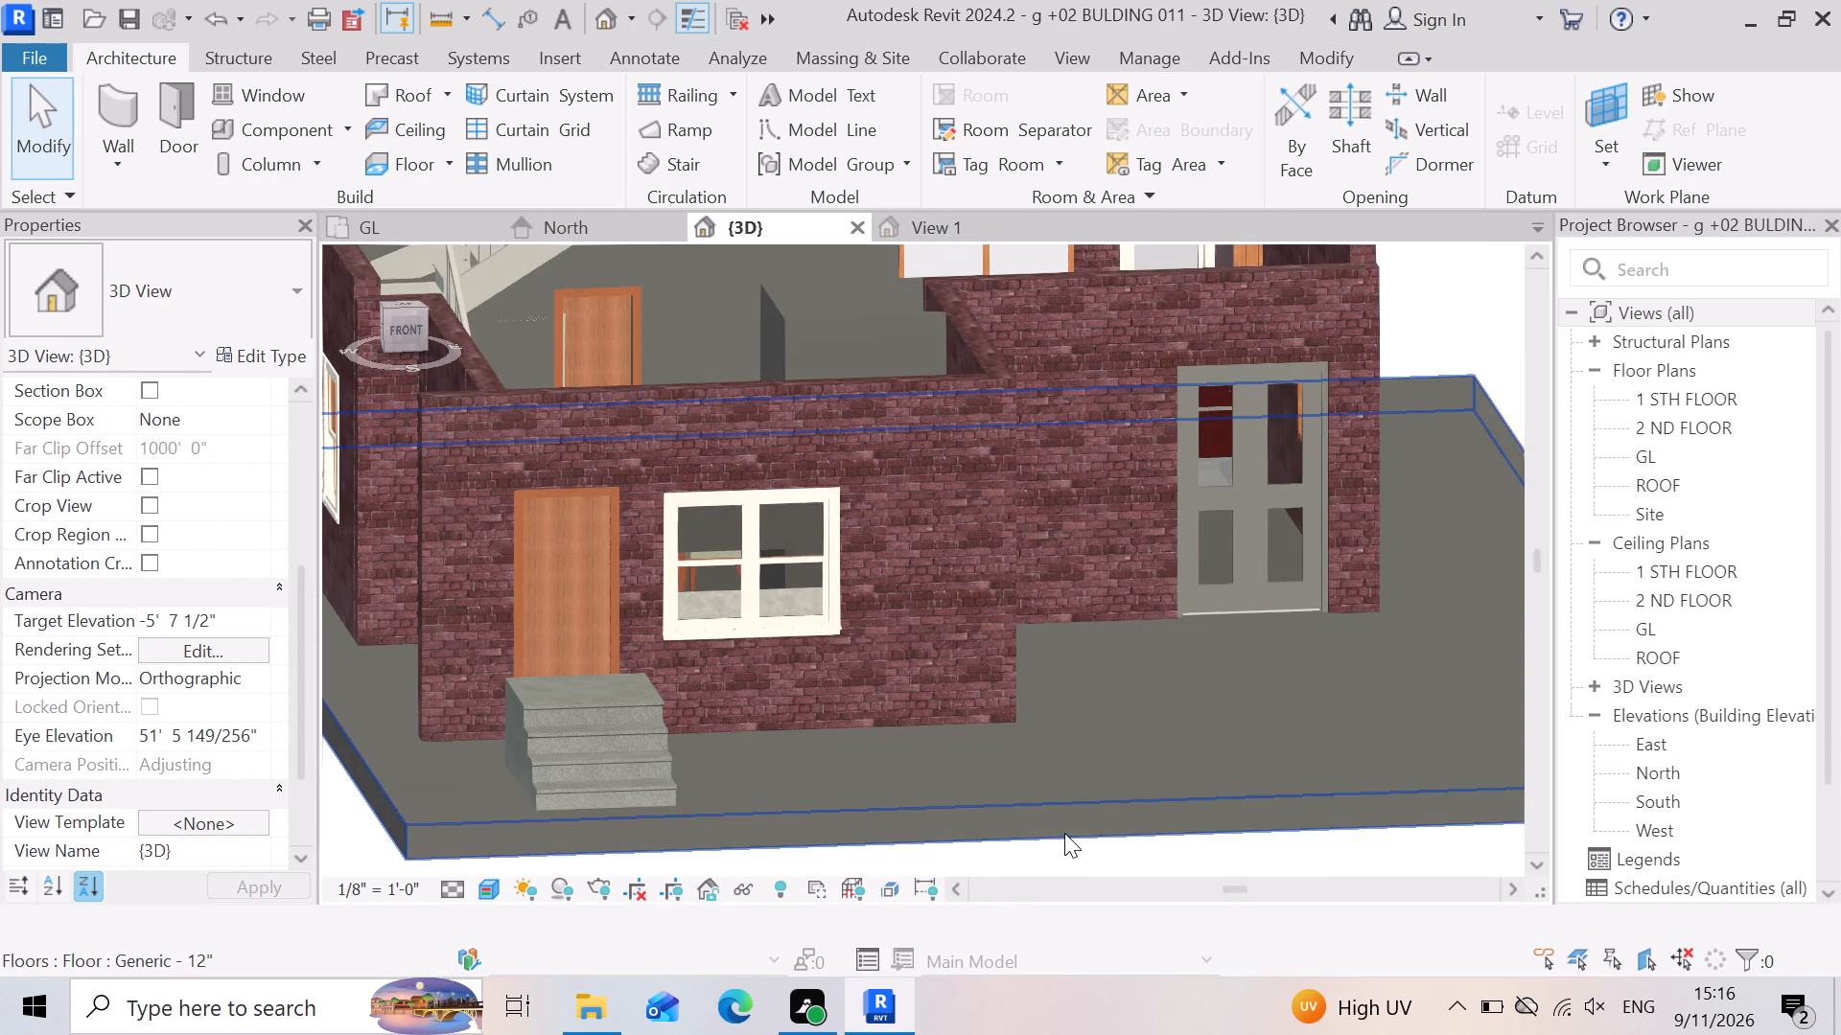
scroll(929, 823, "down", 3)
scroll(956, 714, "down", 2)
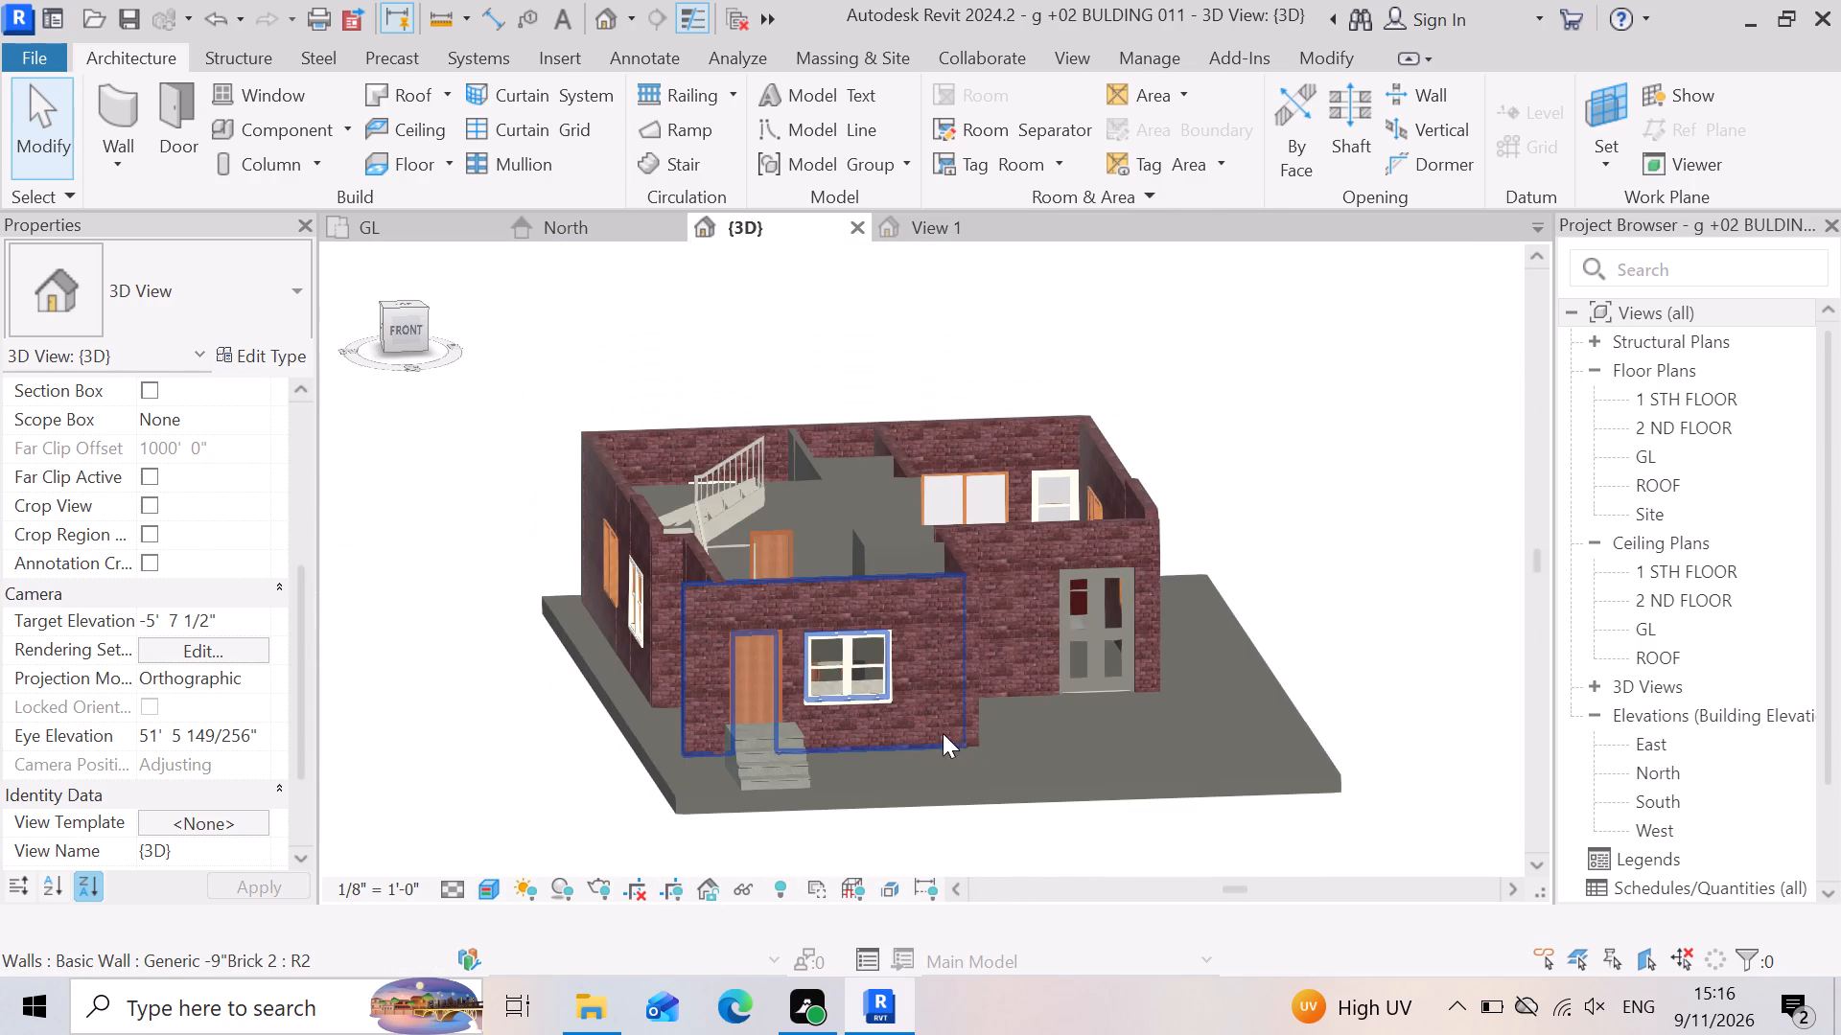
scroll(697, 656, "up", 4)
scroll(783, 748, "down", 1)
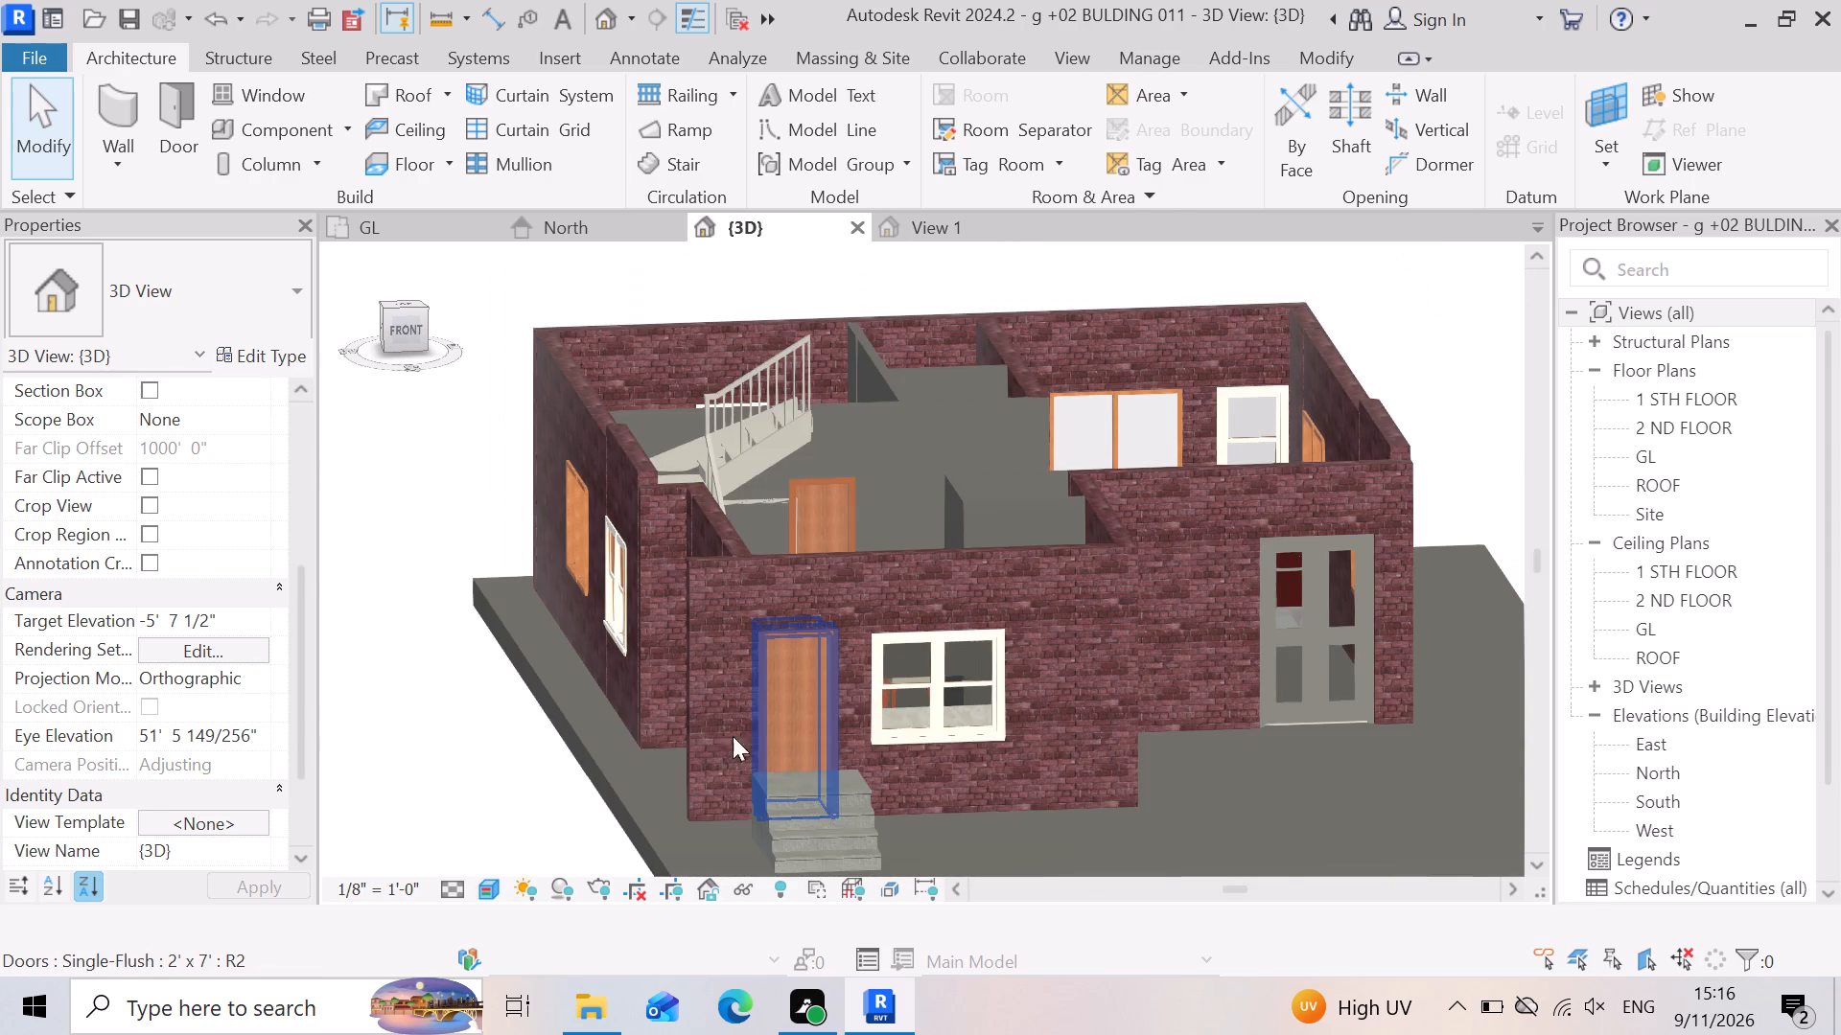
scroll(513, 716, "down", 2)
scroll(970, 770, "down", 2)
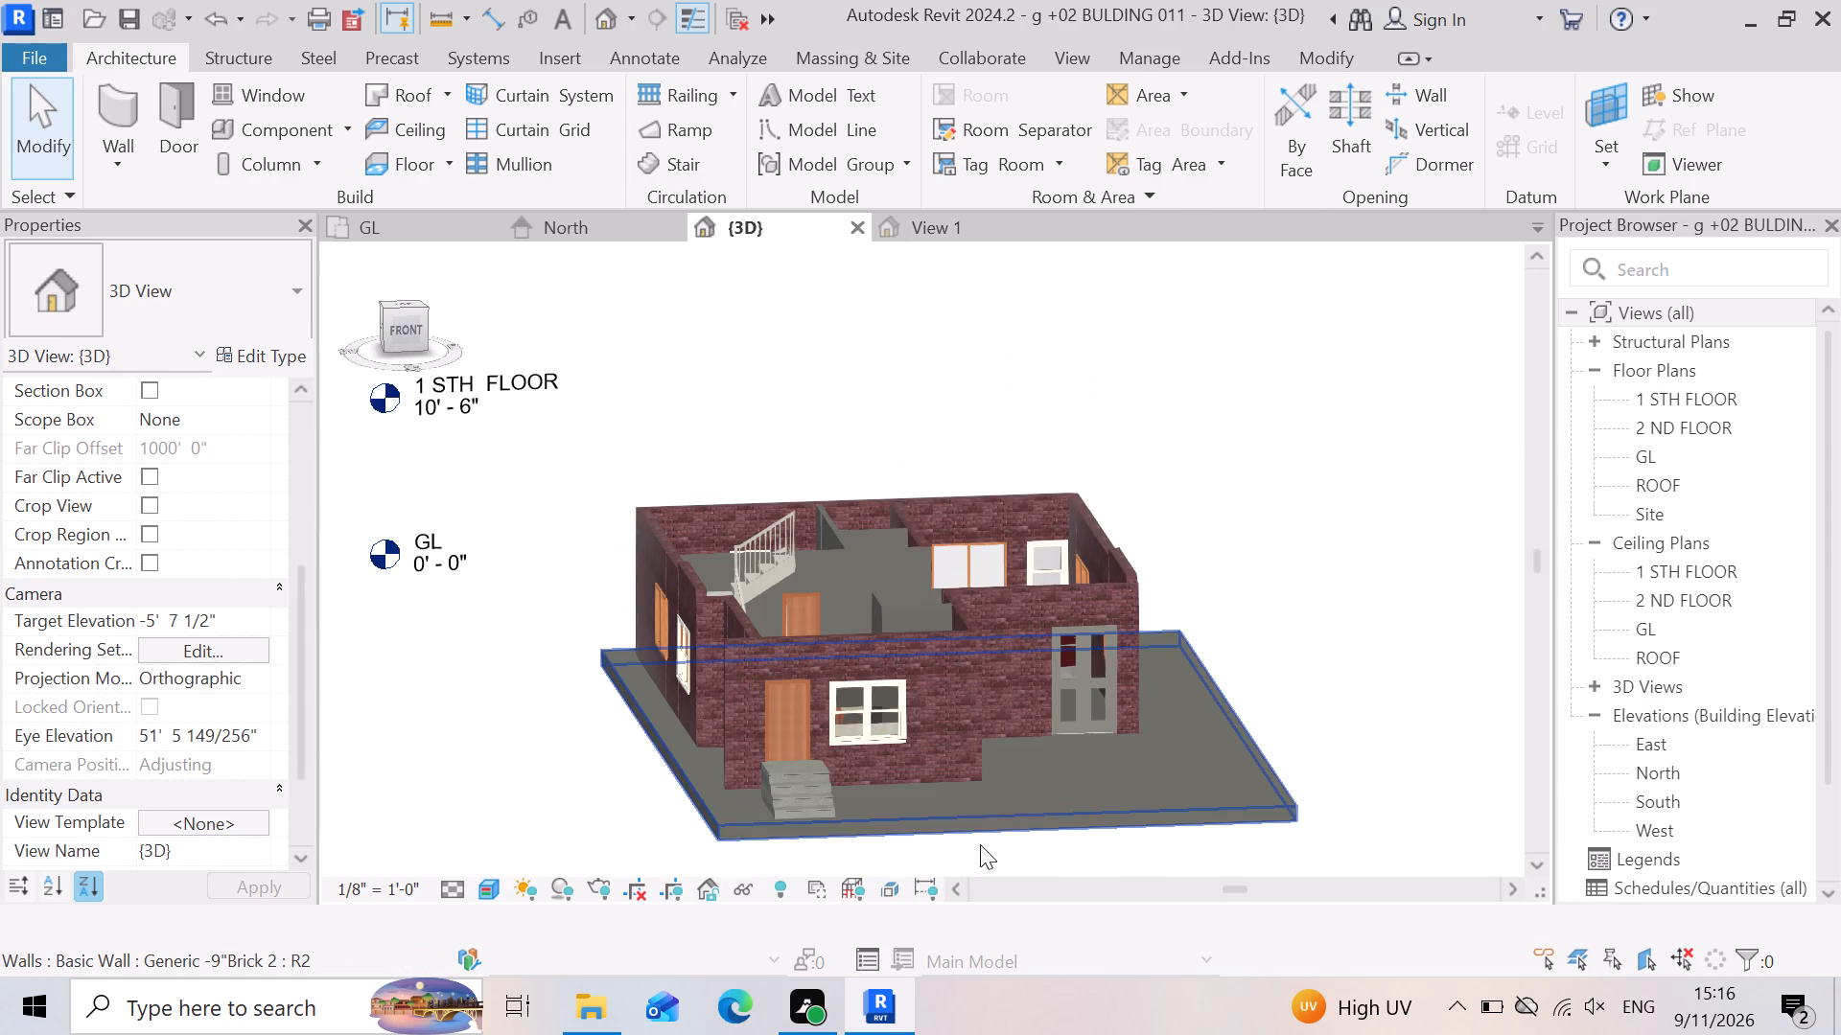
scroll(979, 844, "up", 6)
Change the ground floor slab's type to Wood Joist 10" - Wood Finish.
left_click_drag(911, 827, 931, 819)
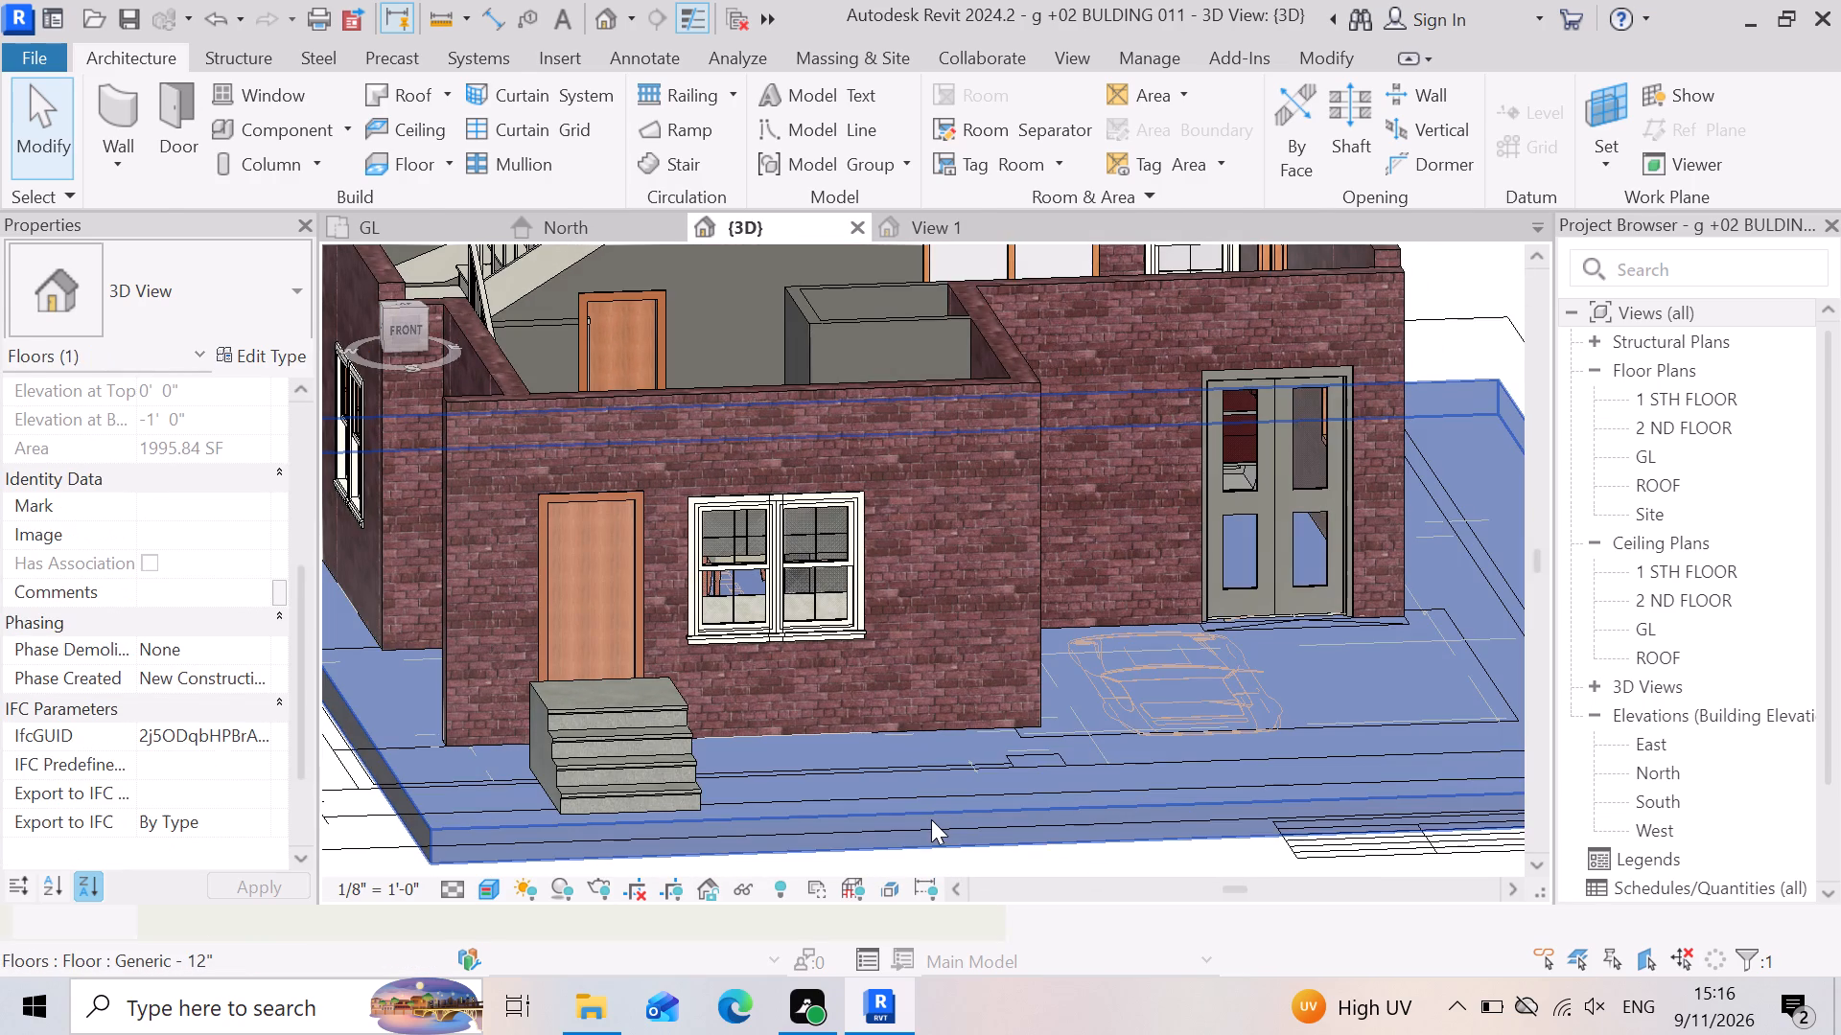
left_click(291, 283)
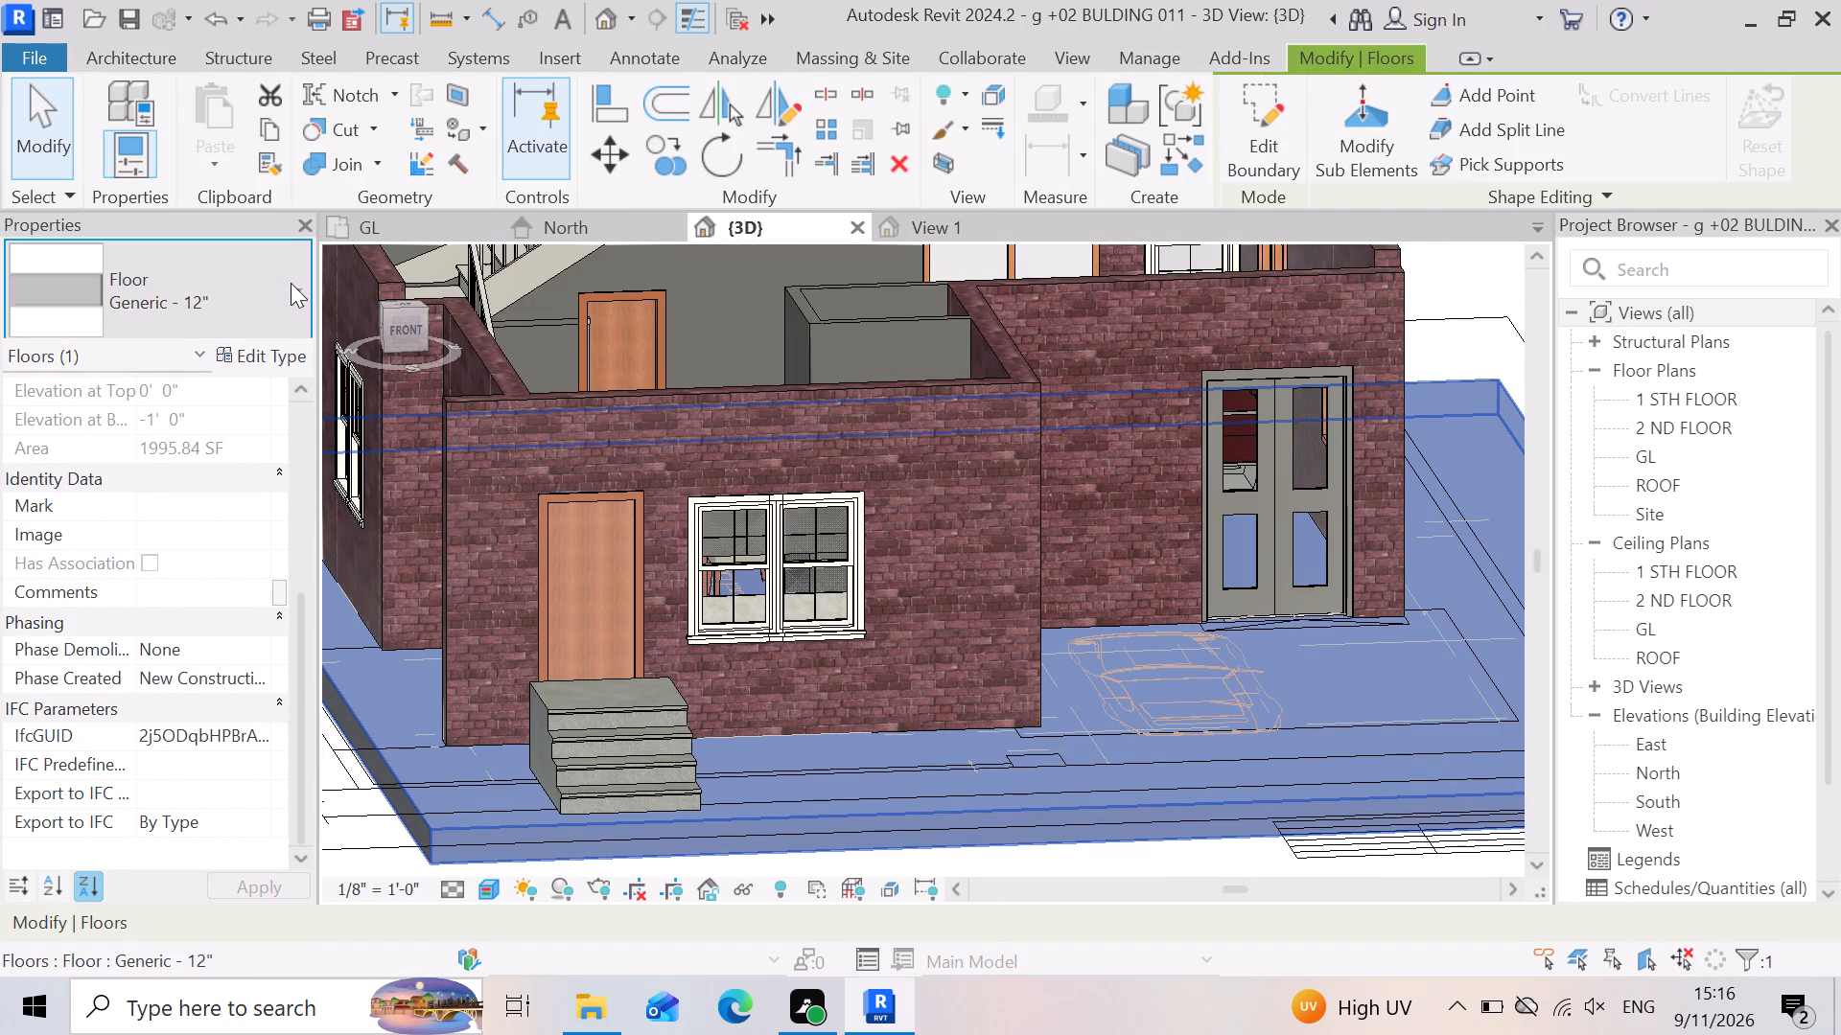
scroll(221, 715, "down", 3)
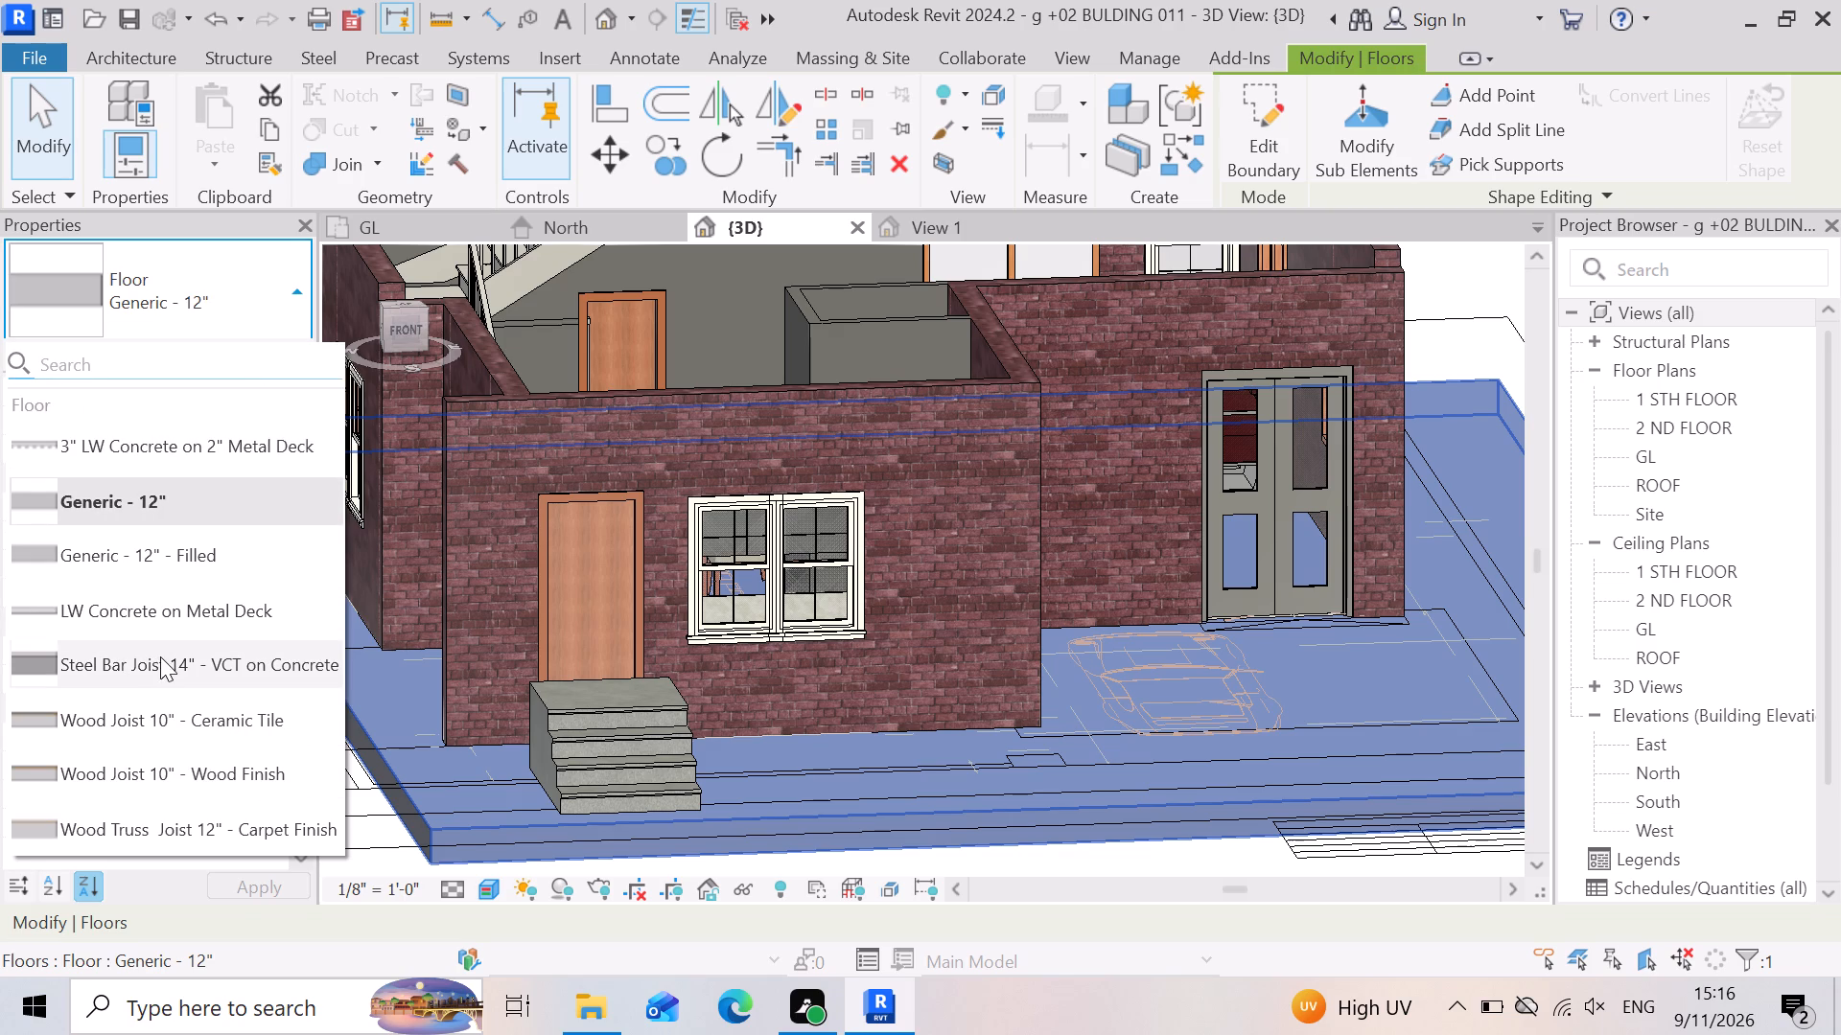
scroll(160, 656, "down", 3)
scroll(272, 747, "up", 2)
scroll(206, 607, "down", 2)
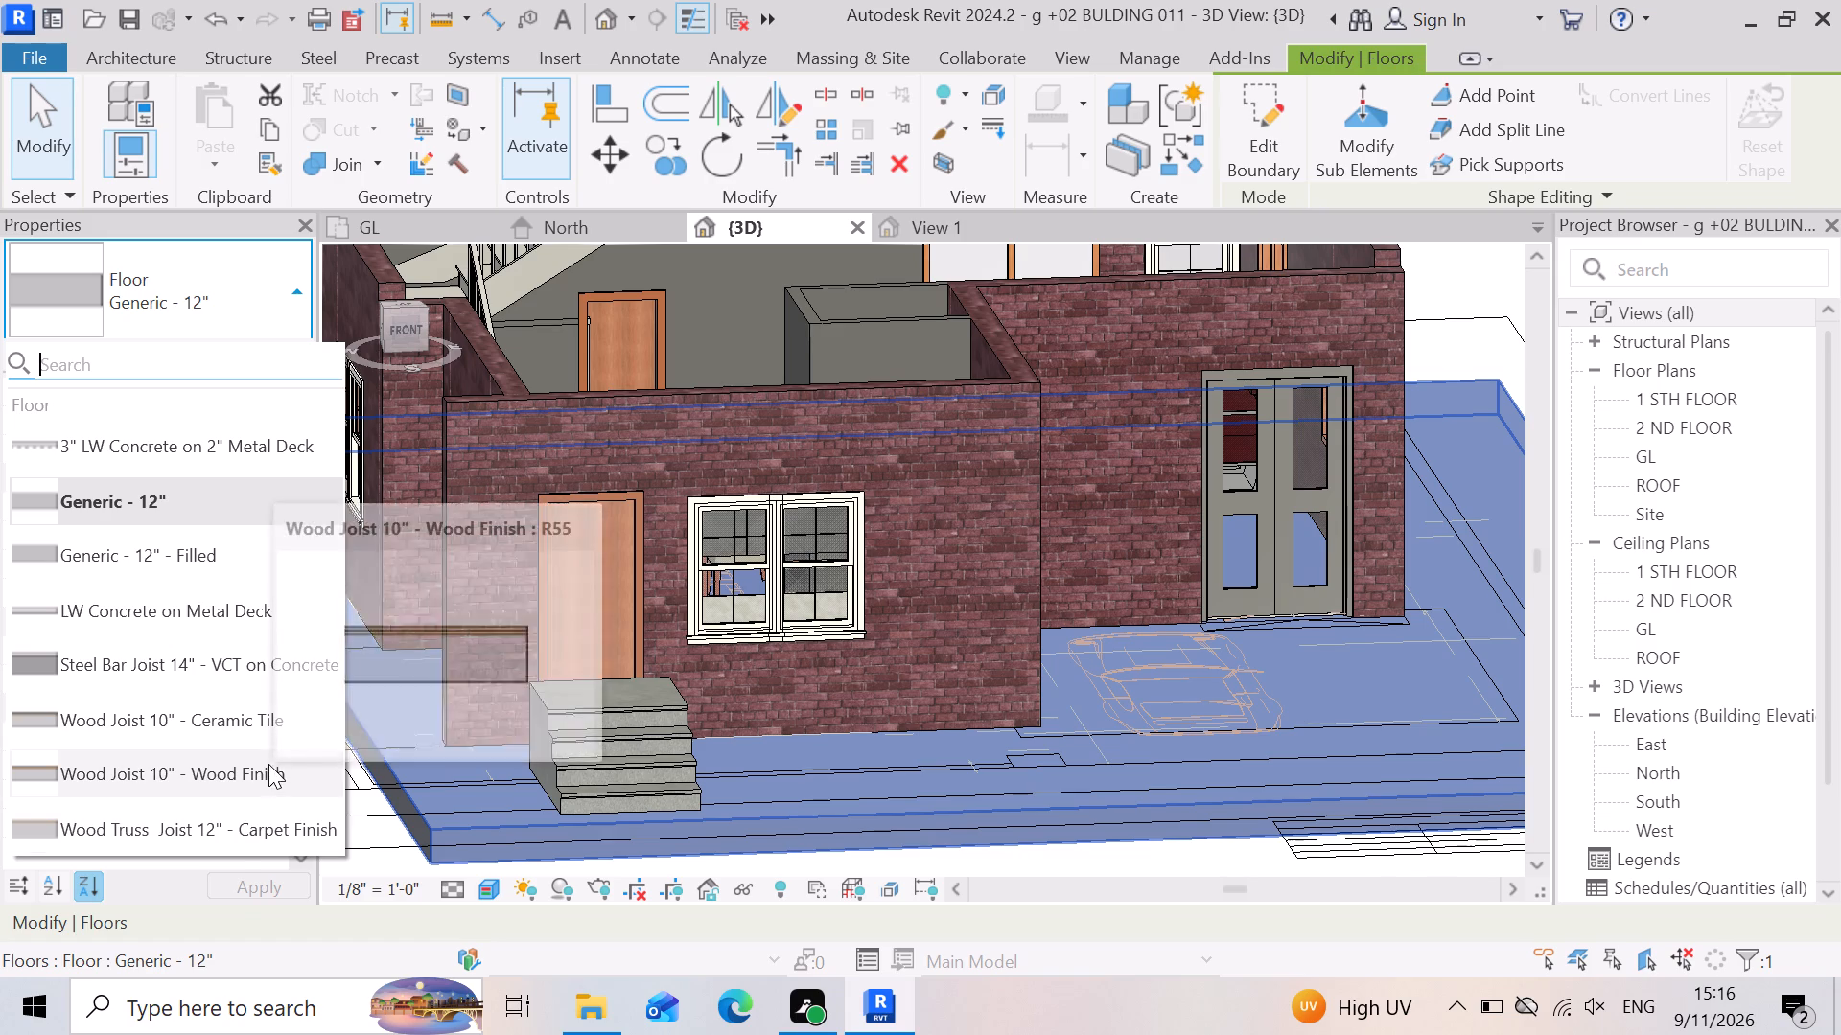
left_click(237, 788)
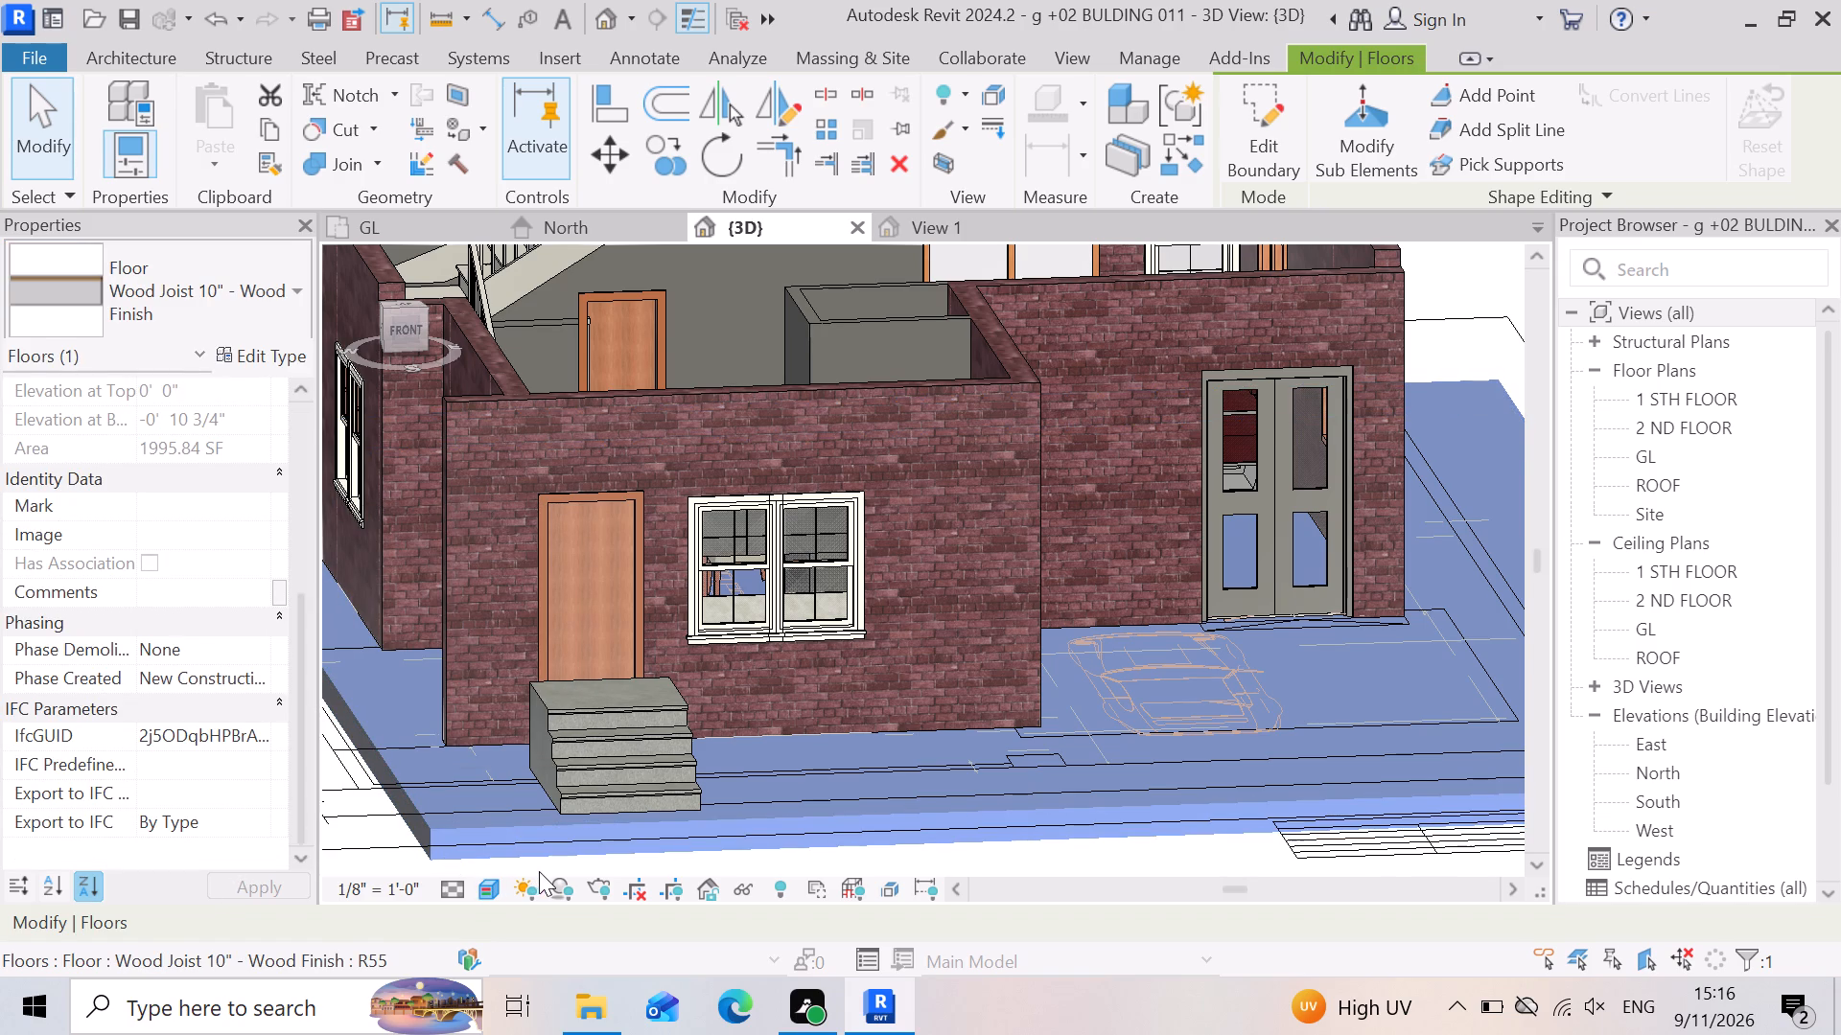
scroll(612, 836, "down", 3)
scroll(557, 834, "up", 4)
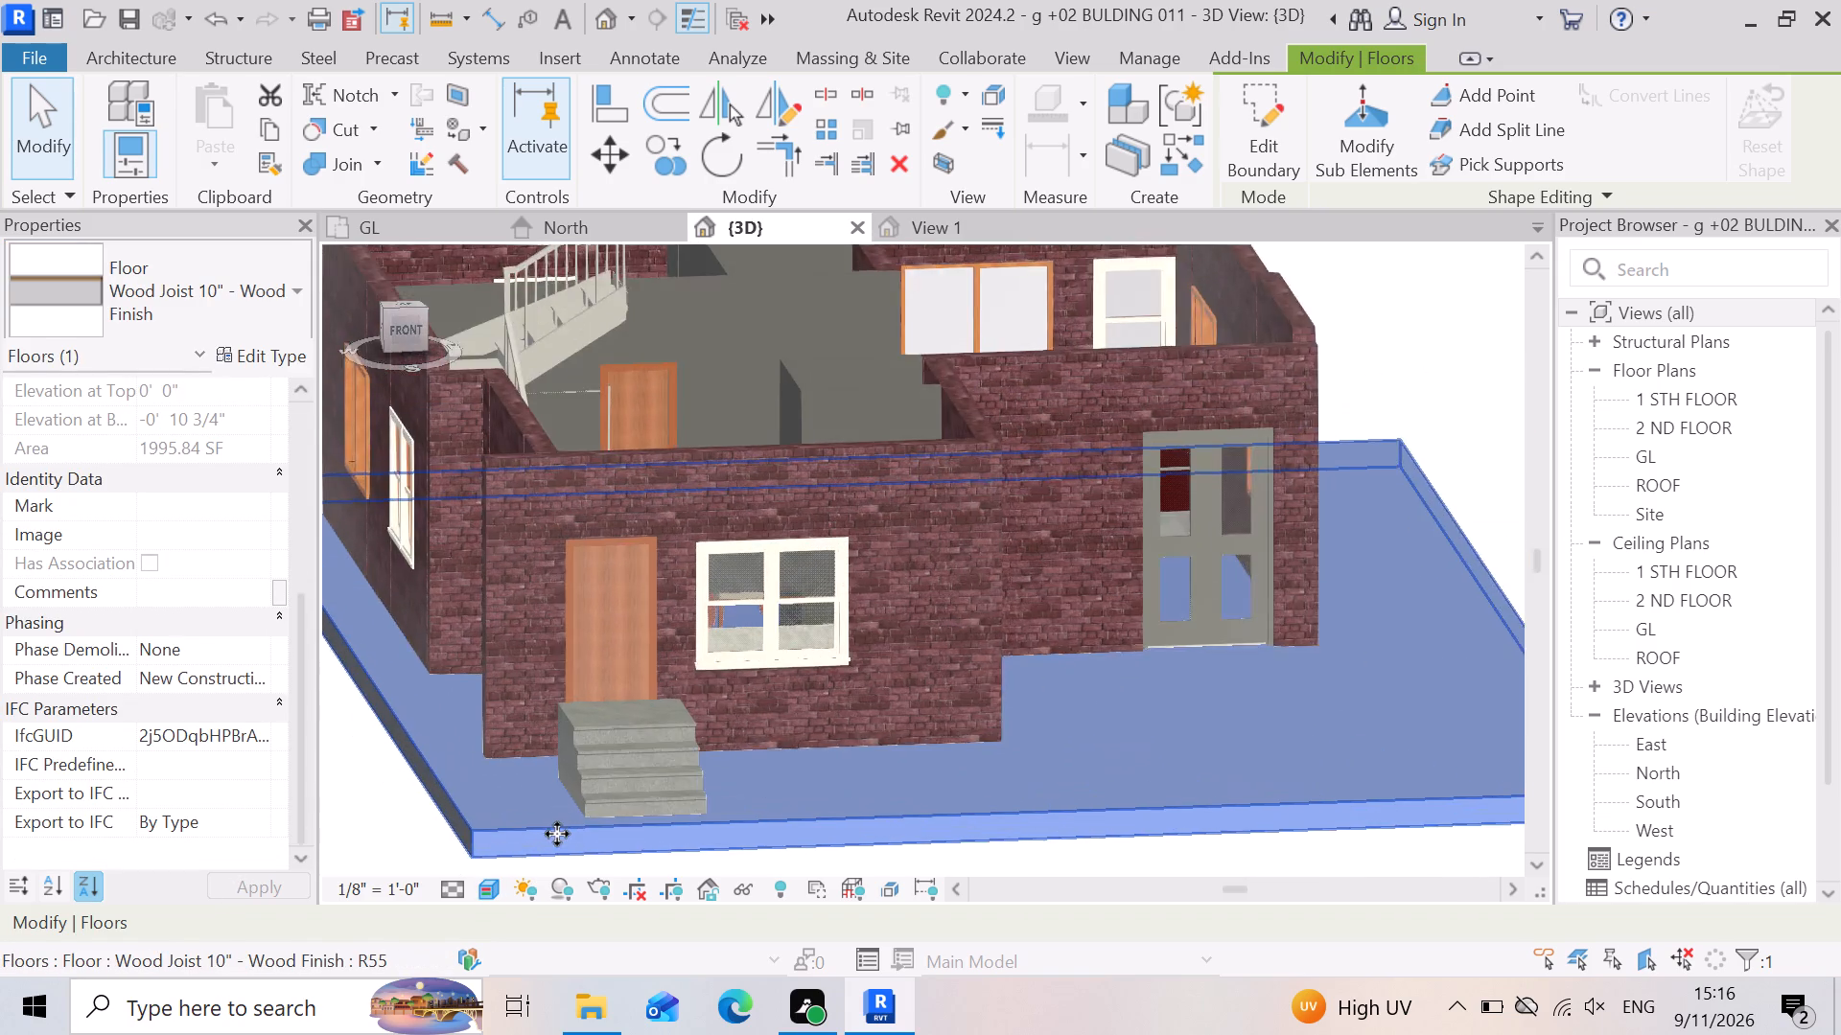
scroll(810, 908, "down", 3)
scroll(727, 683, "down", 4)
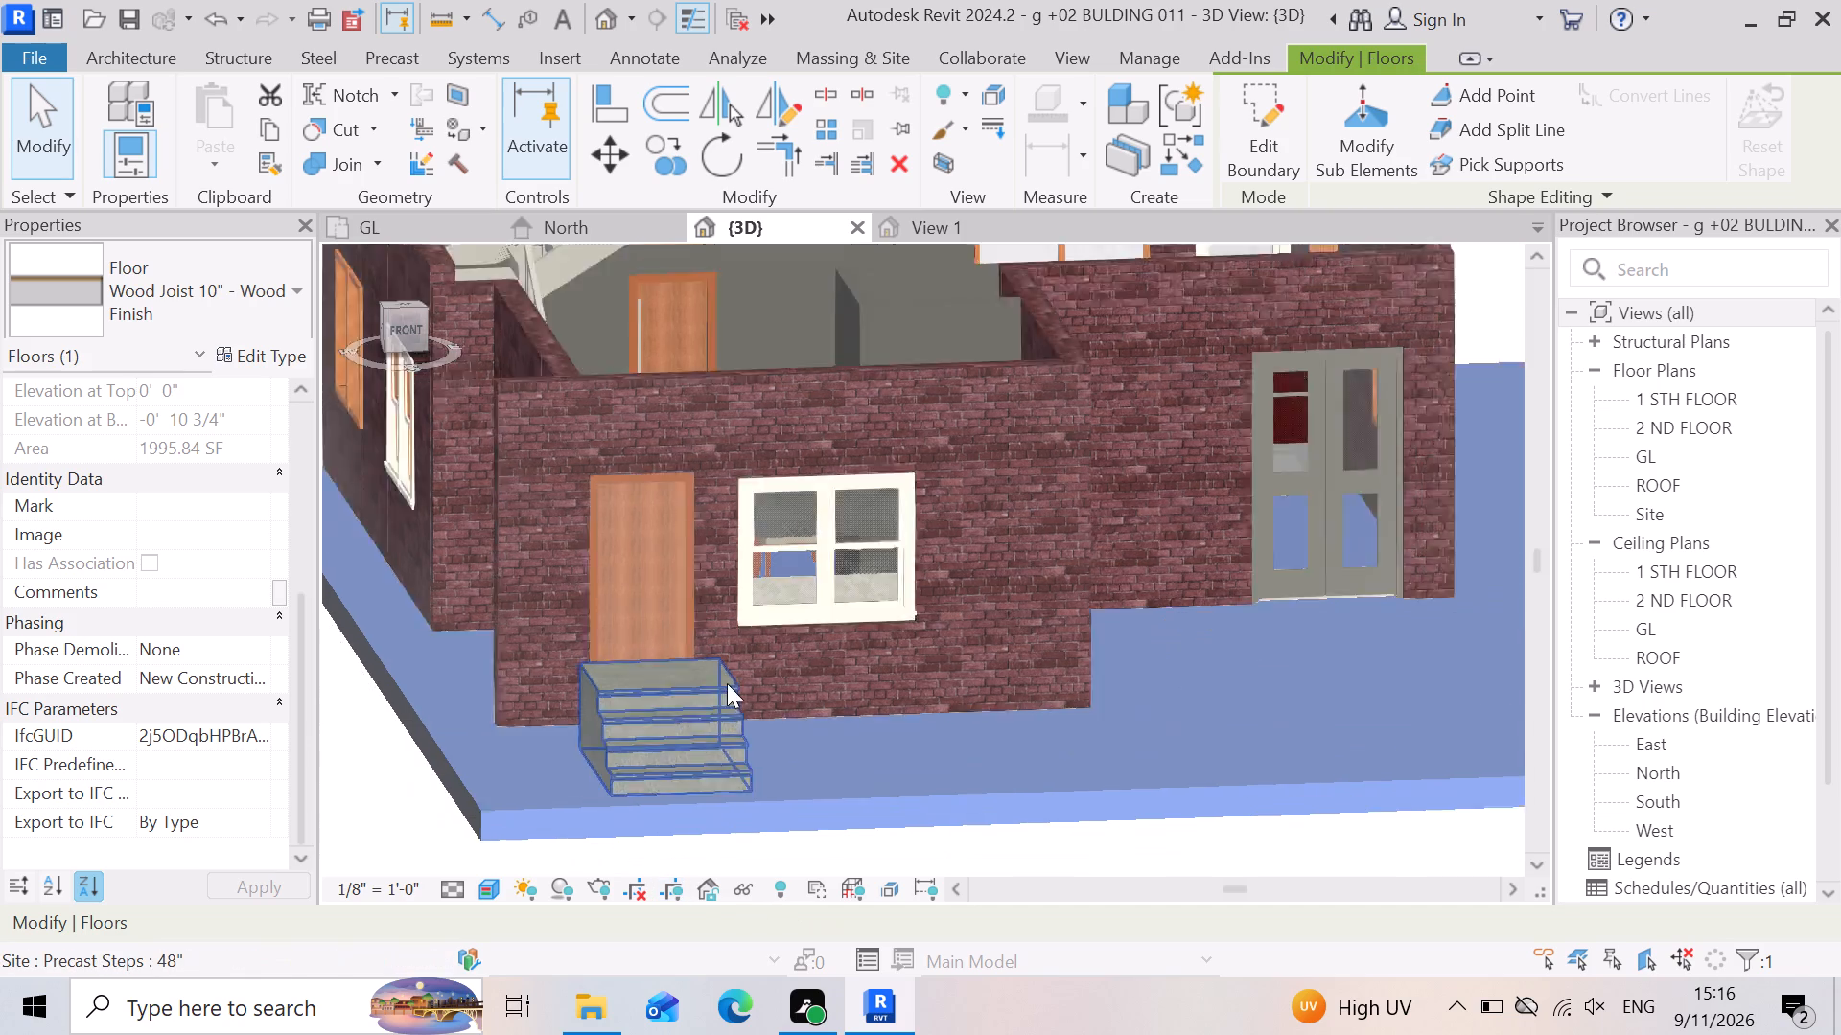
scroll(709, 818, "up", 3)
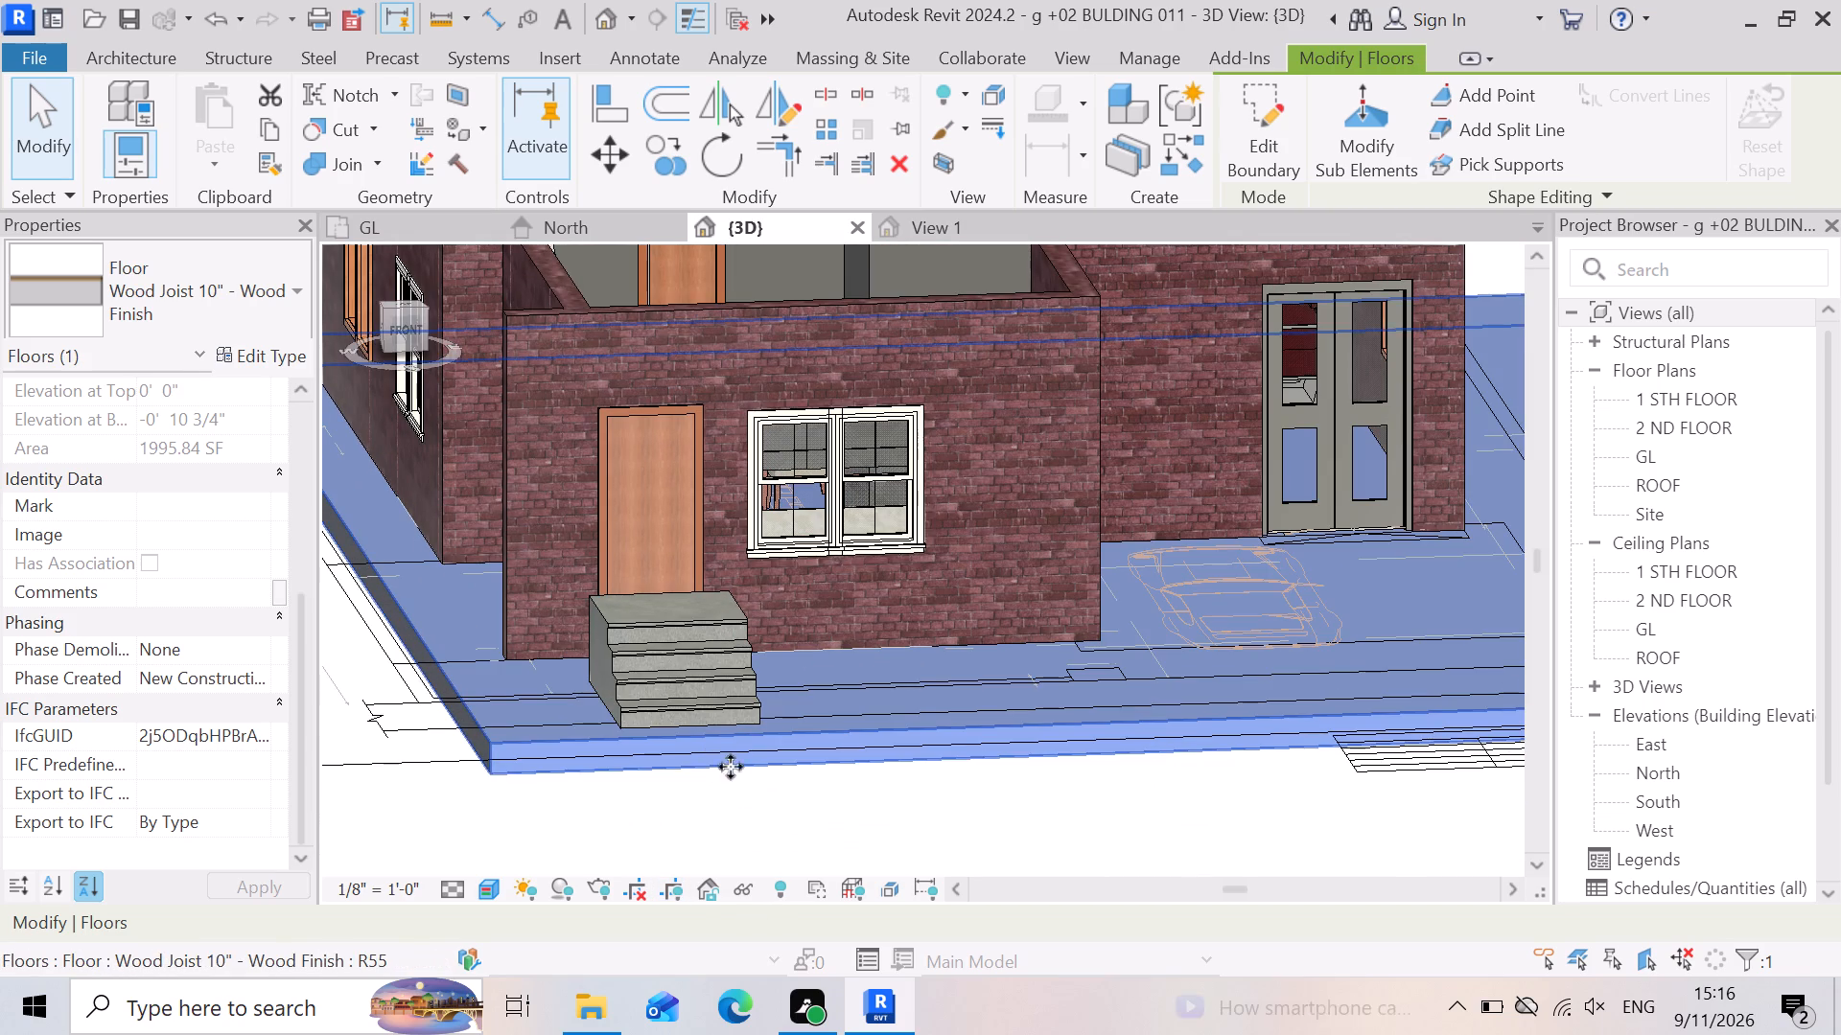
left_click(747, 819)
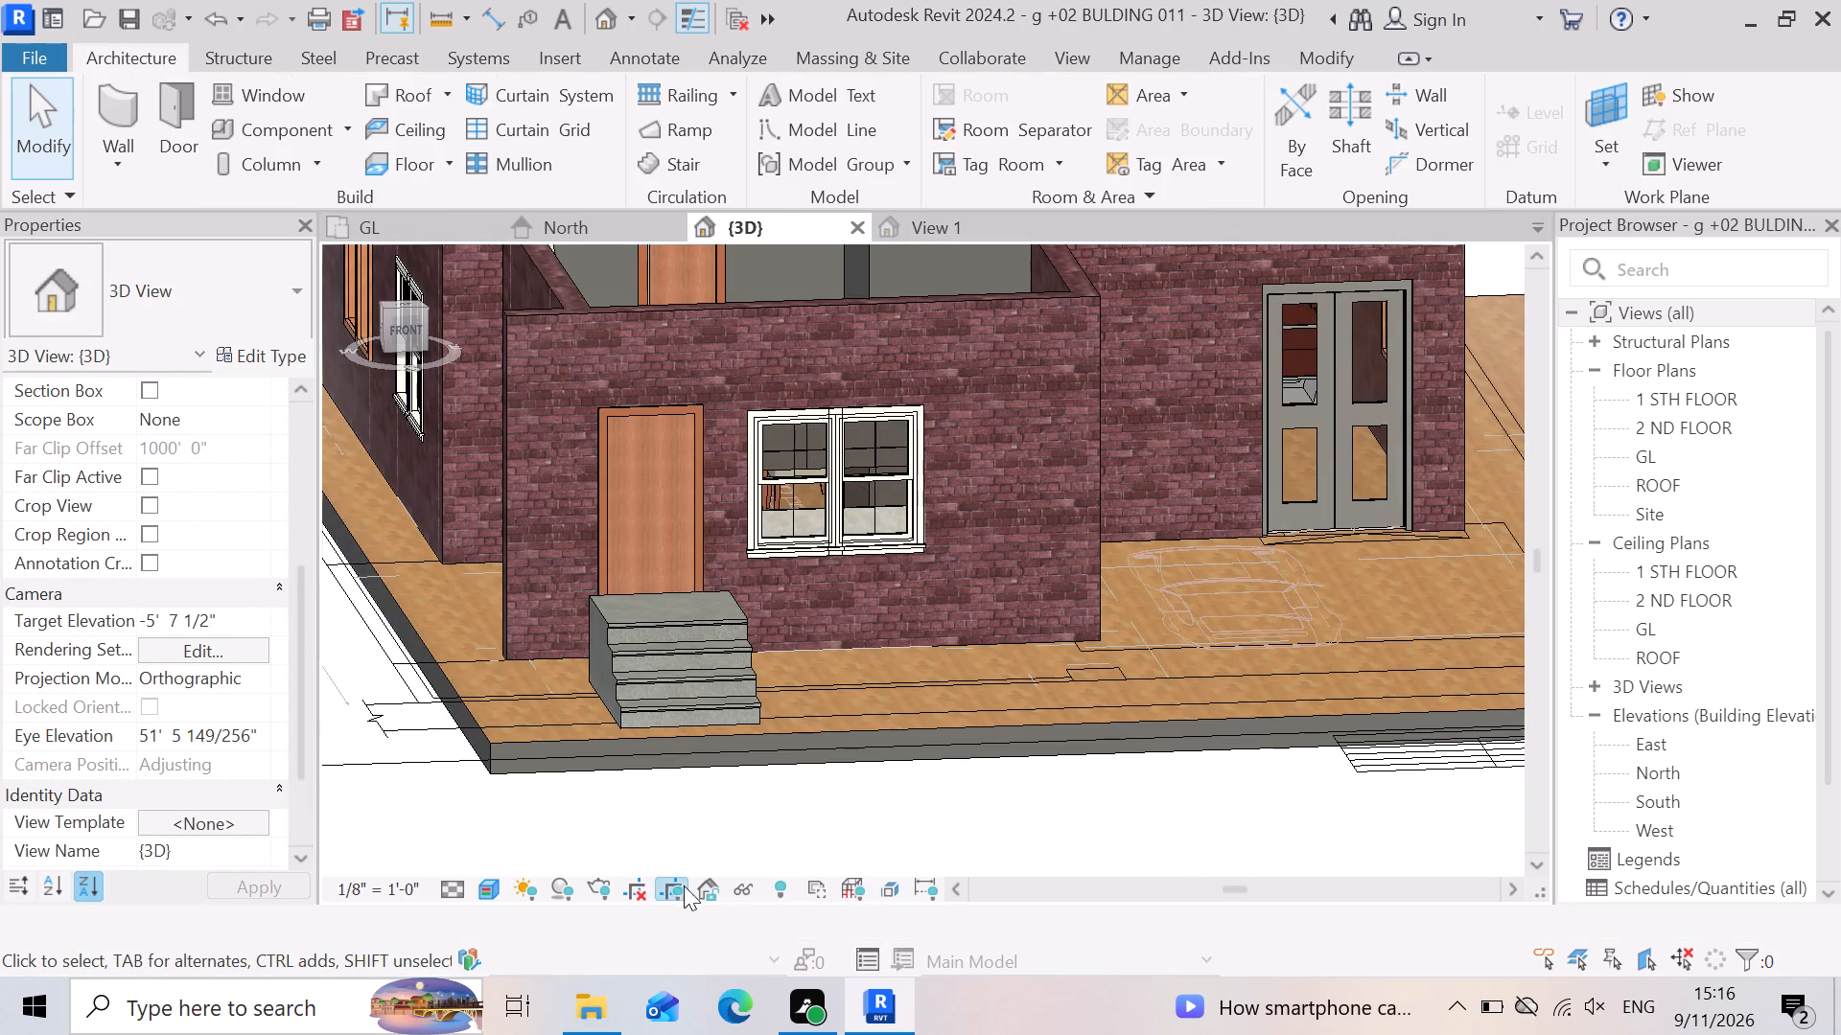
Examine the wood-finished slab in 3D around the precast steps, the kitchen front and the portico.
scroll(857, 862, "down", 3)
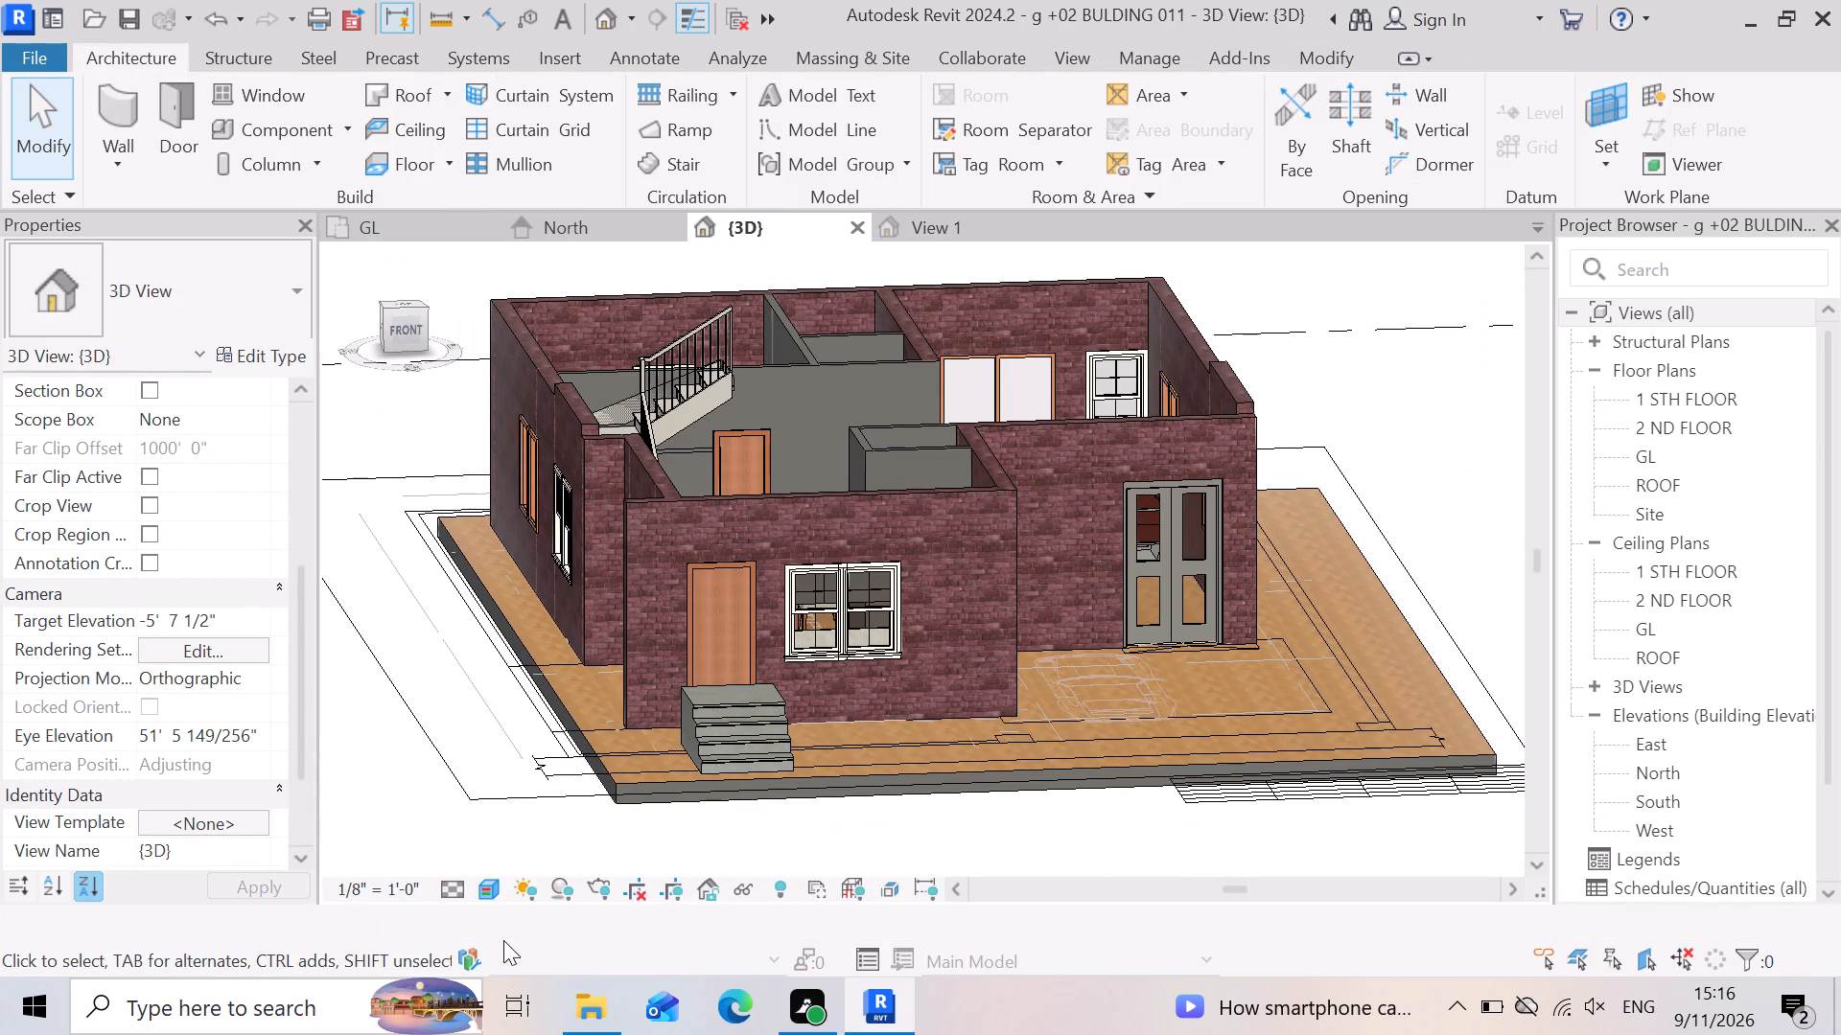
scroll(507, 940, "up", 2)
scroll(709, 788, "up", 12)
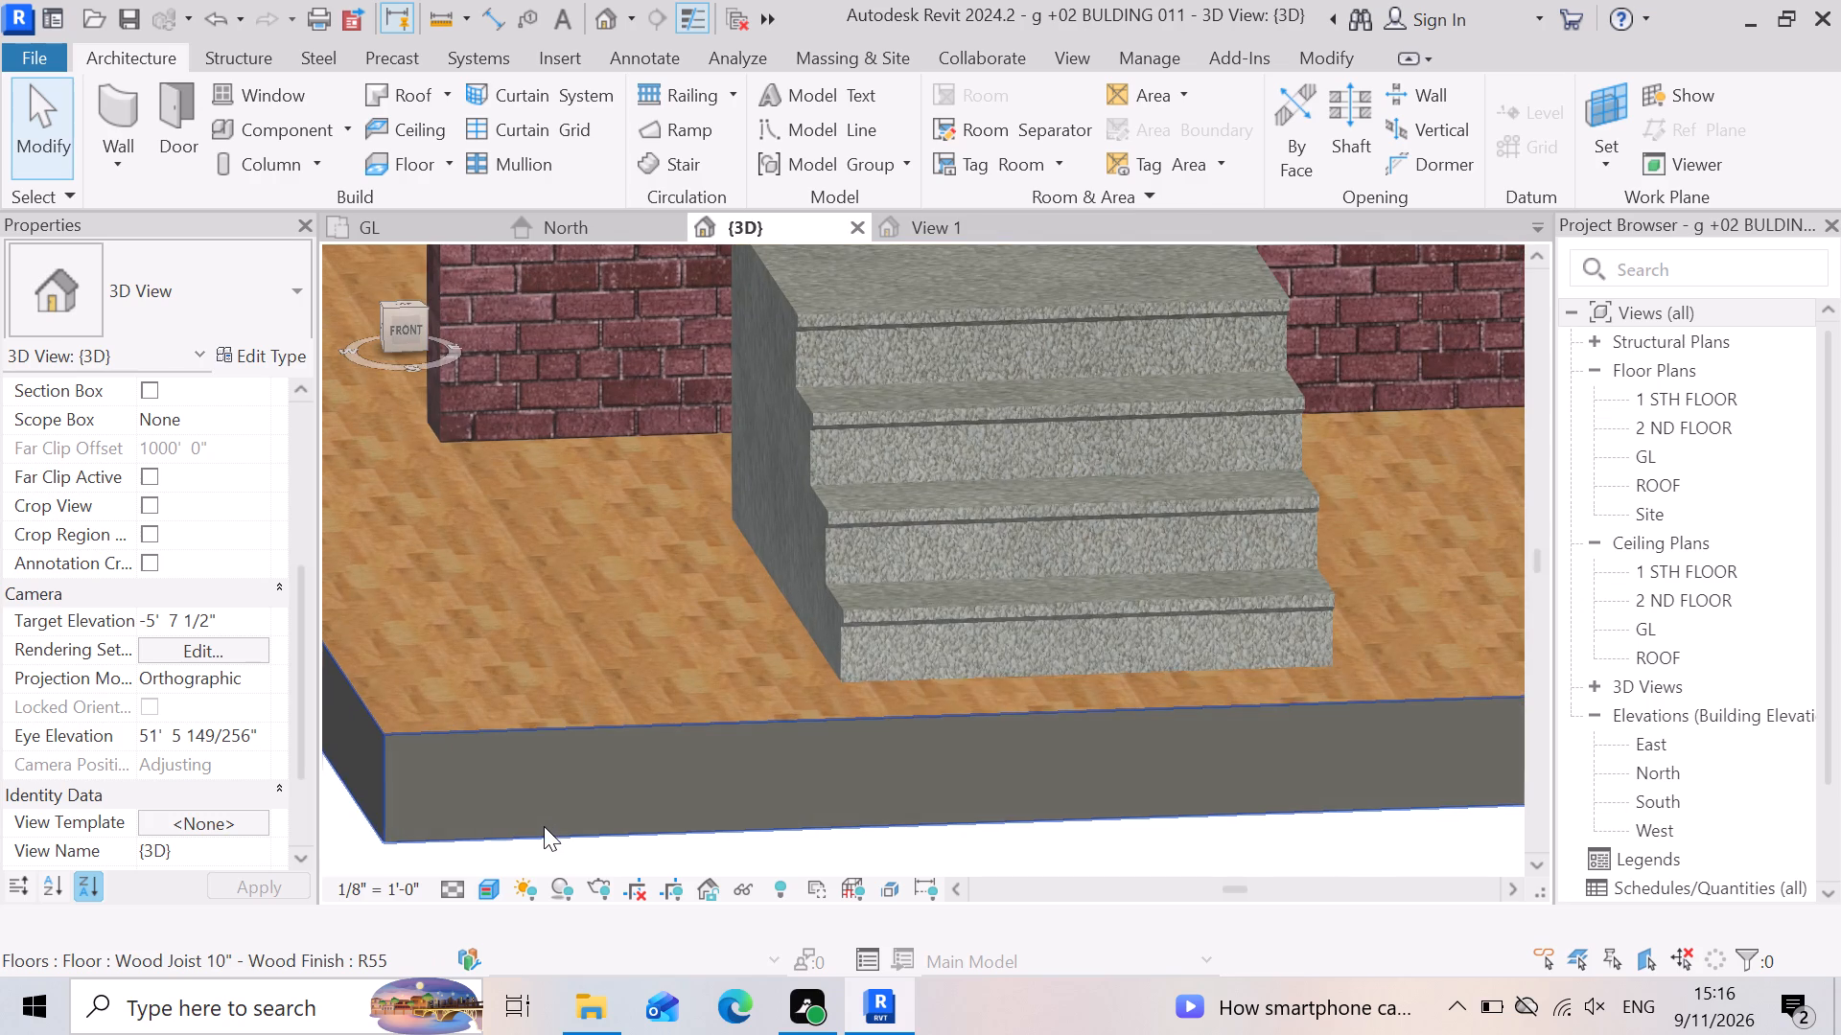
scroll(973, 817, "down", 3)
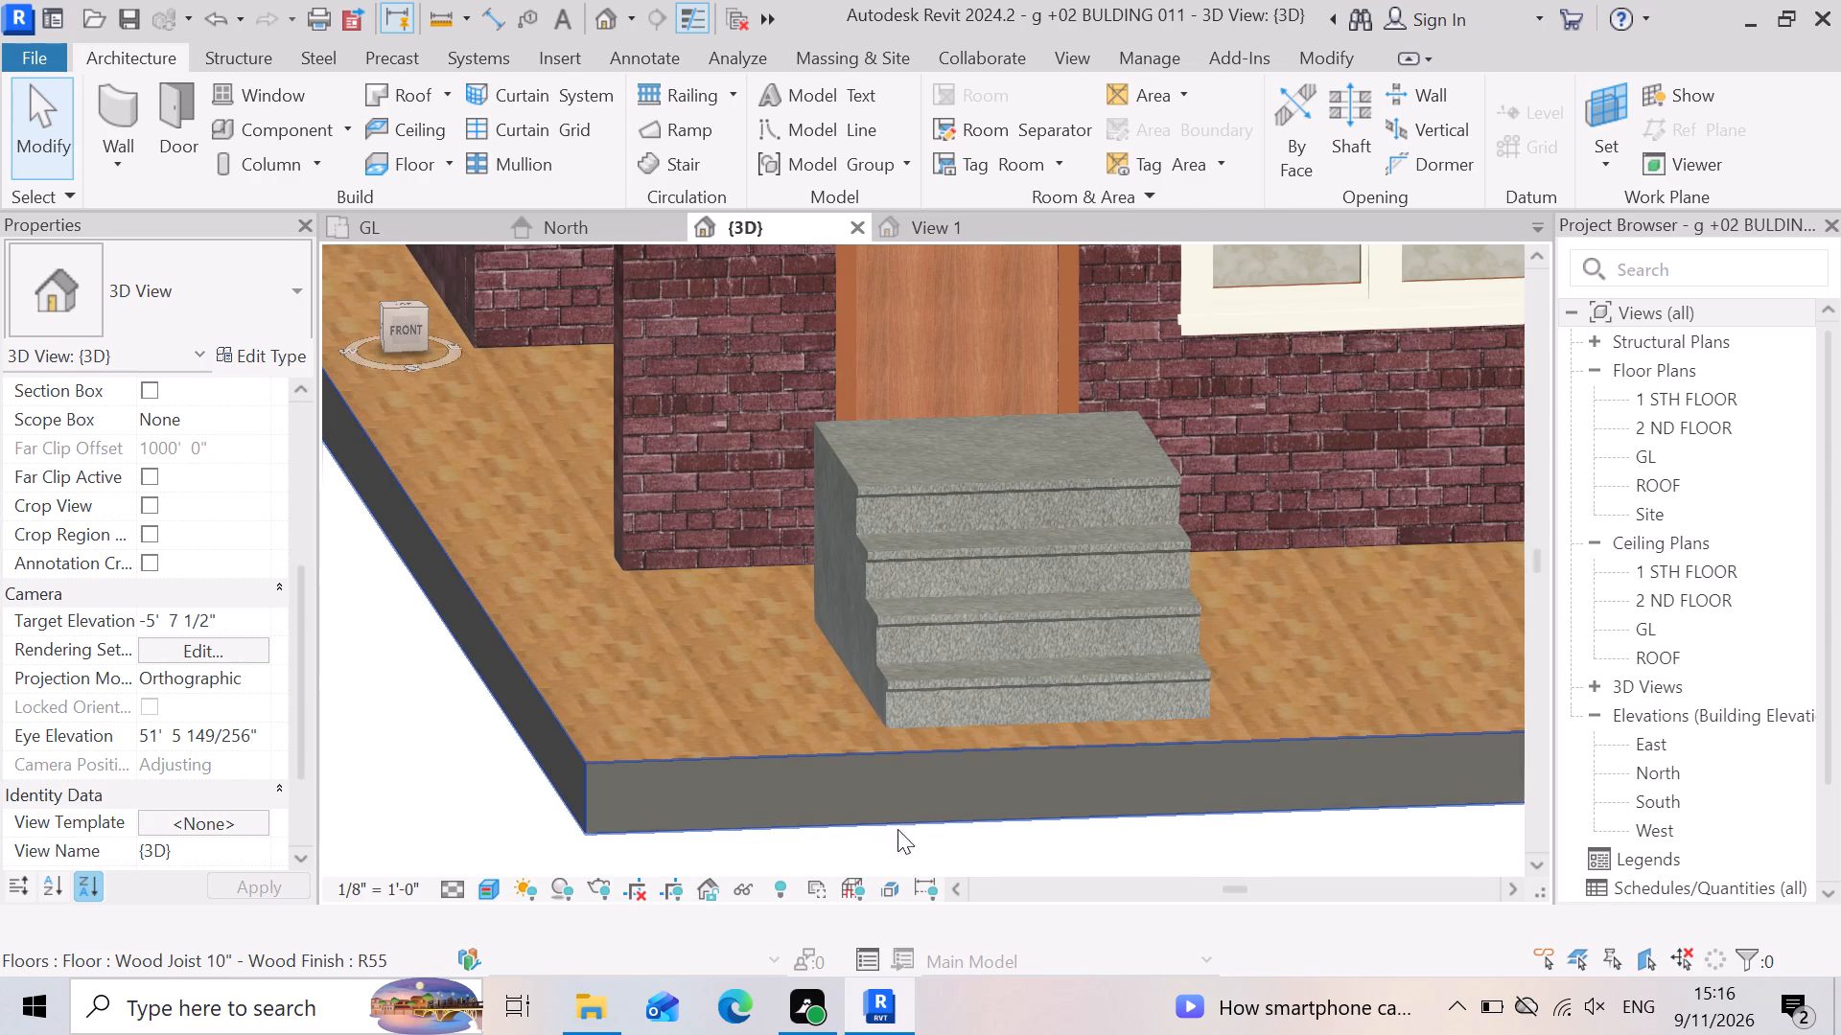
scroll(876, 835, "down", 3)
scroll(603, 769, "down", 2)
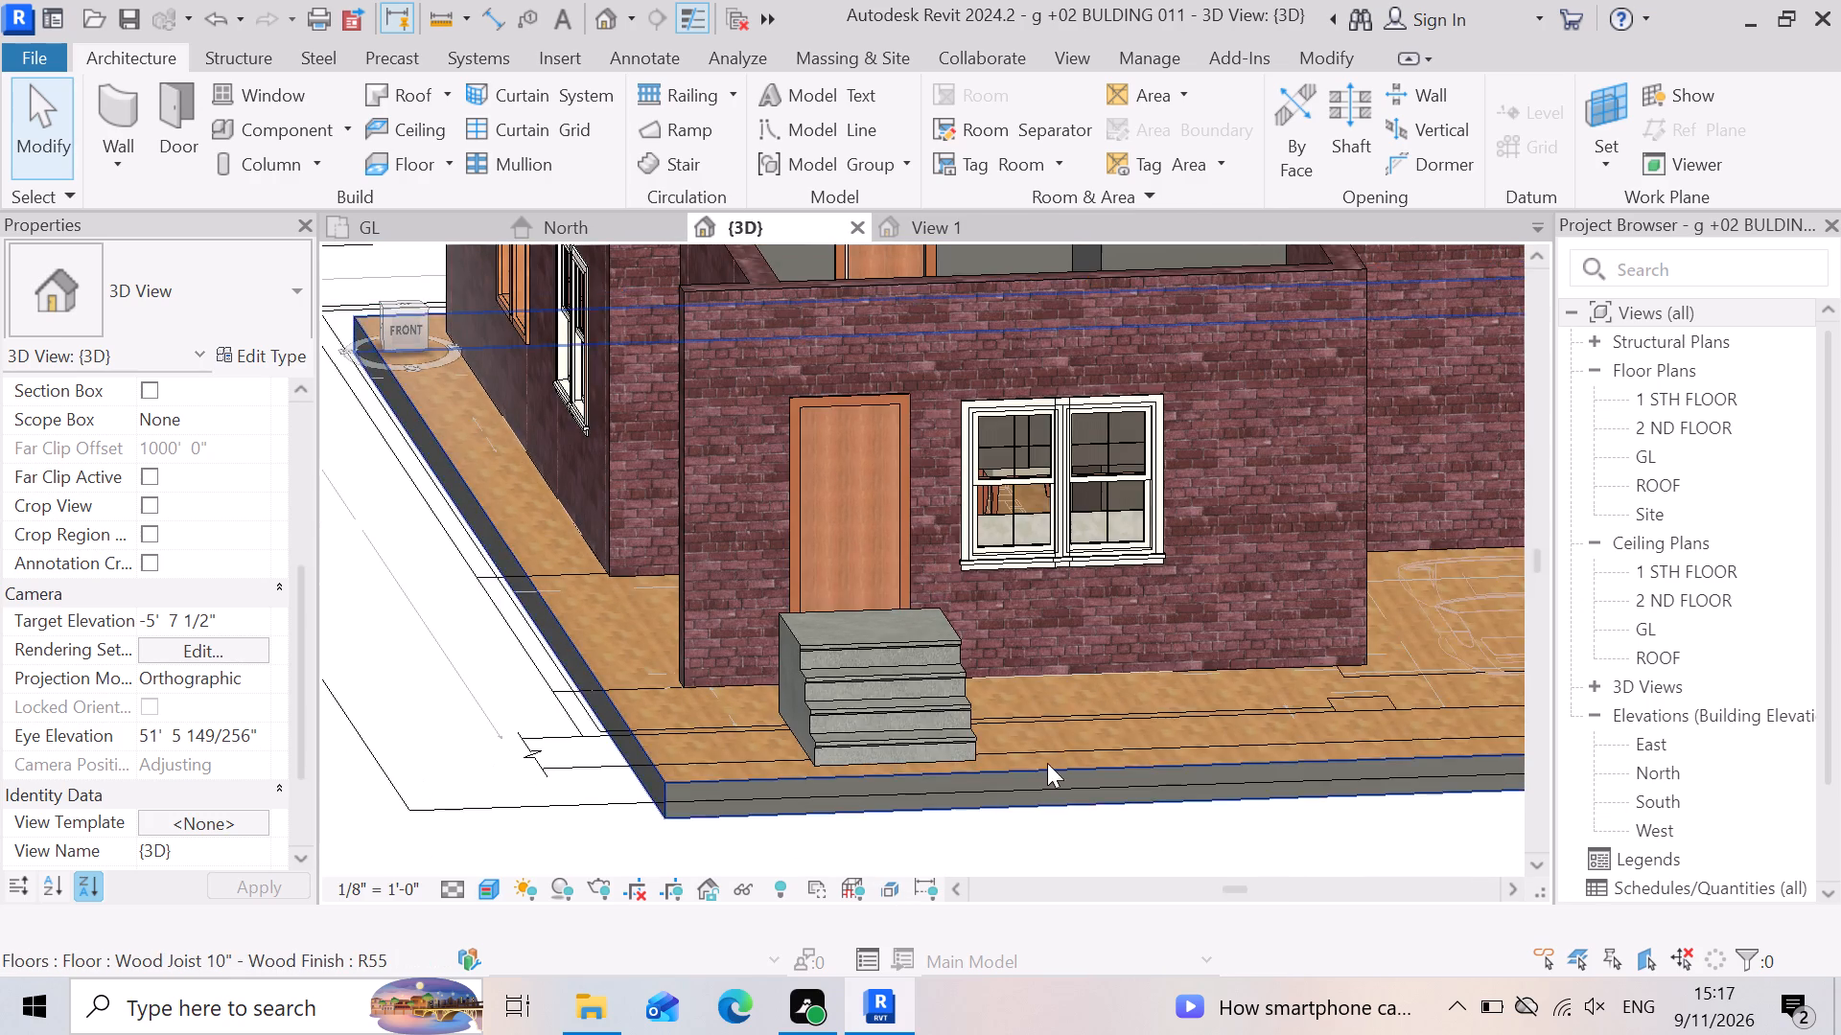
scroll(1047, 763, "down", 3)
scroll(859, 764, "down", 2)
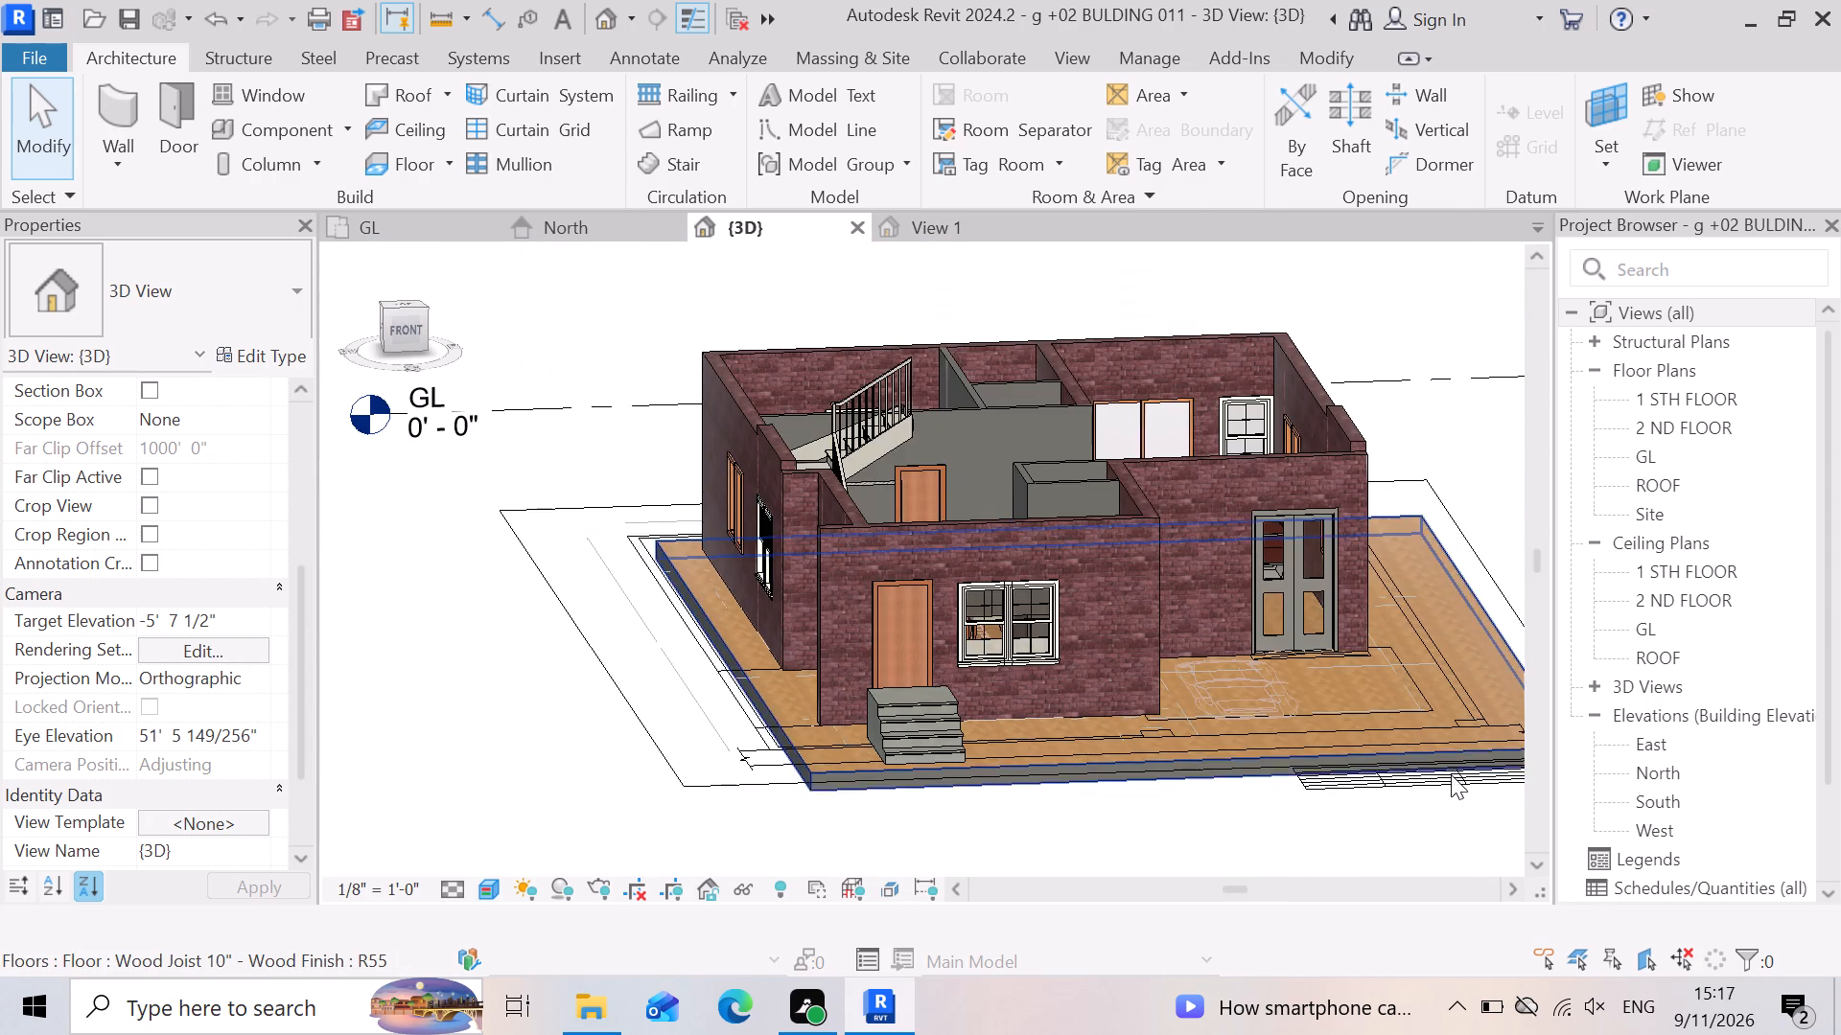
scroll(1424, 756, "up", 5)
scroll(1282, 734, "up", 3)
scroll(1151, 744, "down", 2)
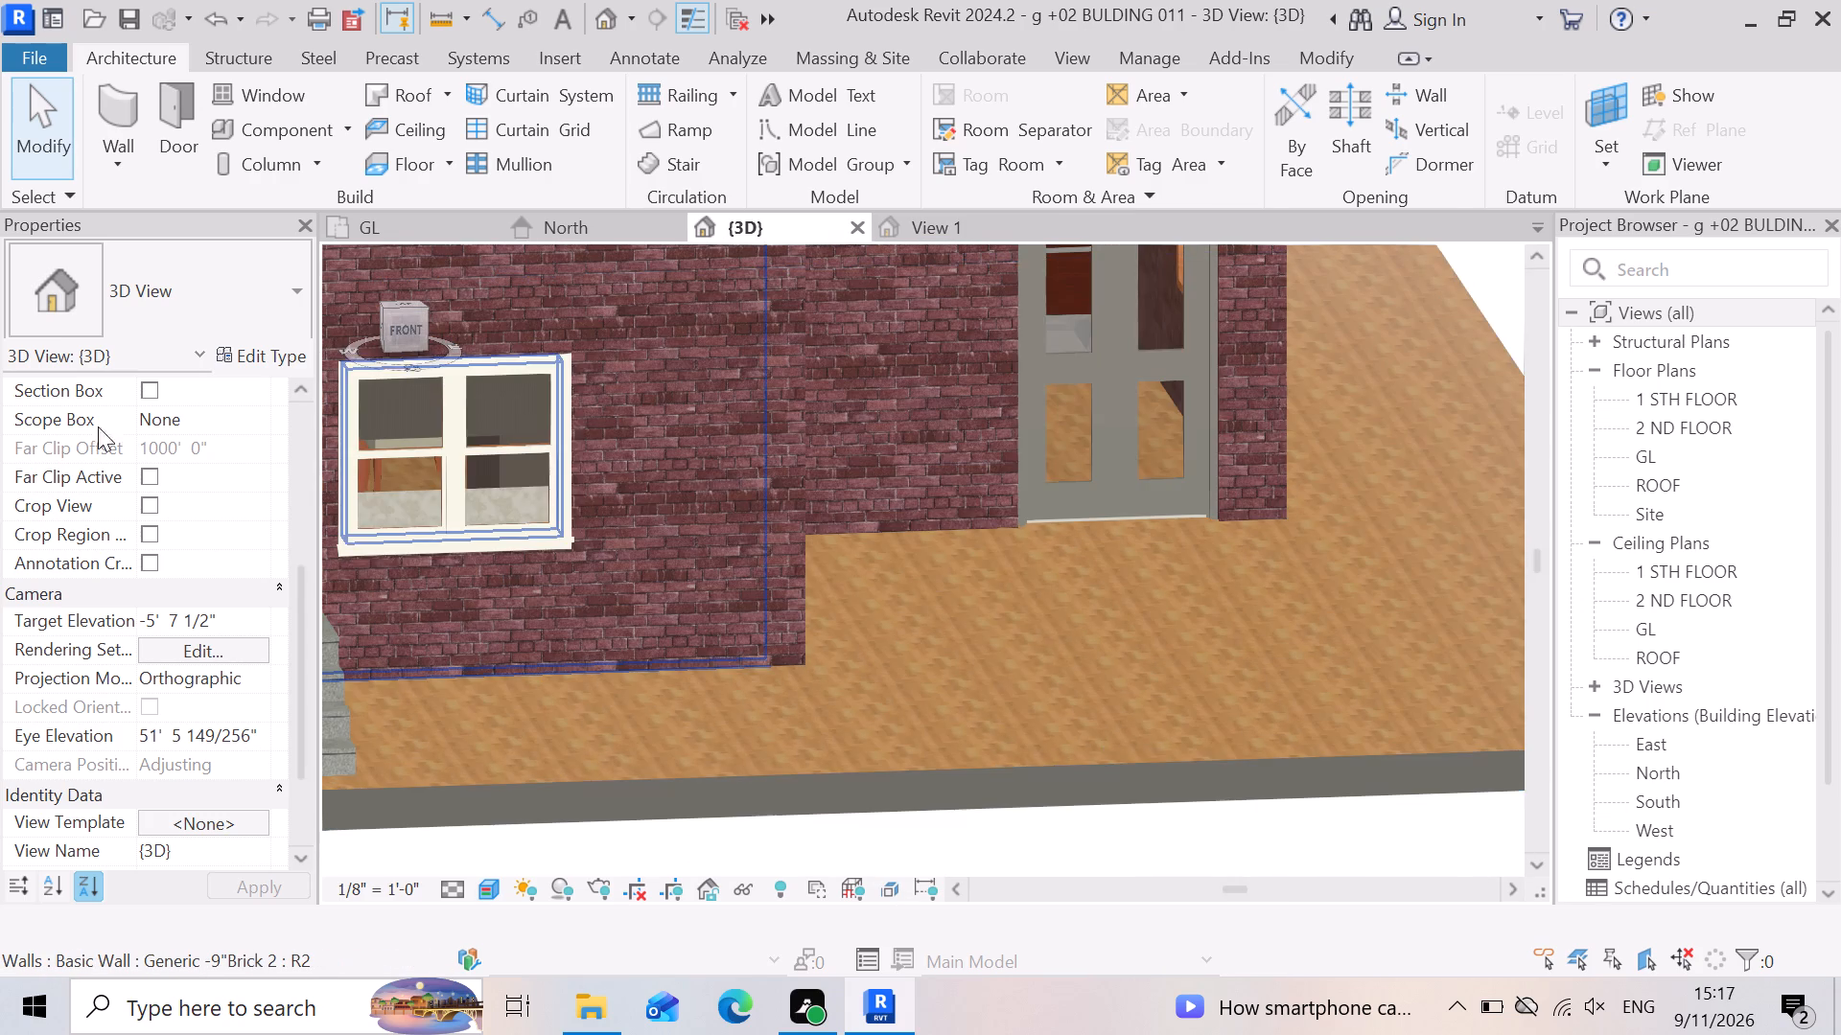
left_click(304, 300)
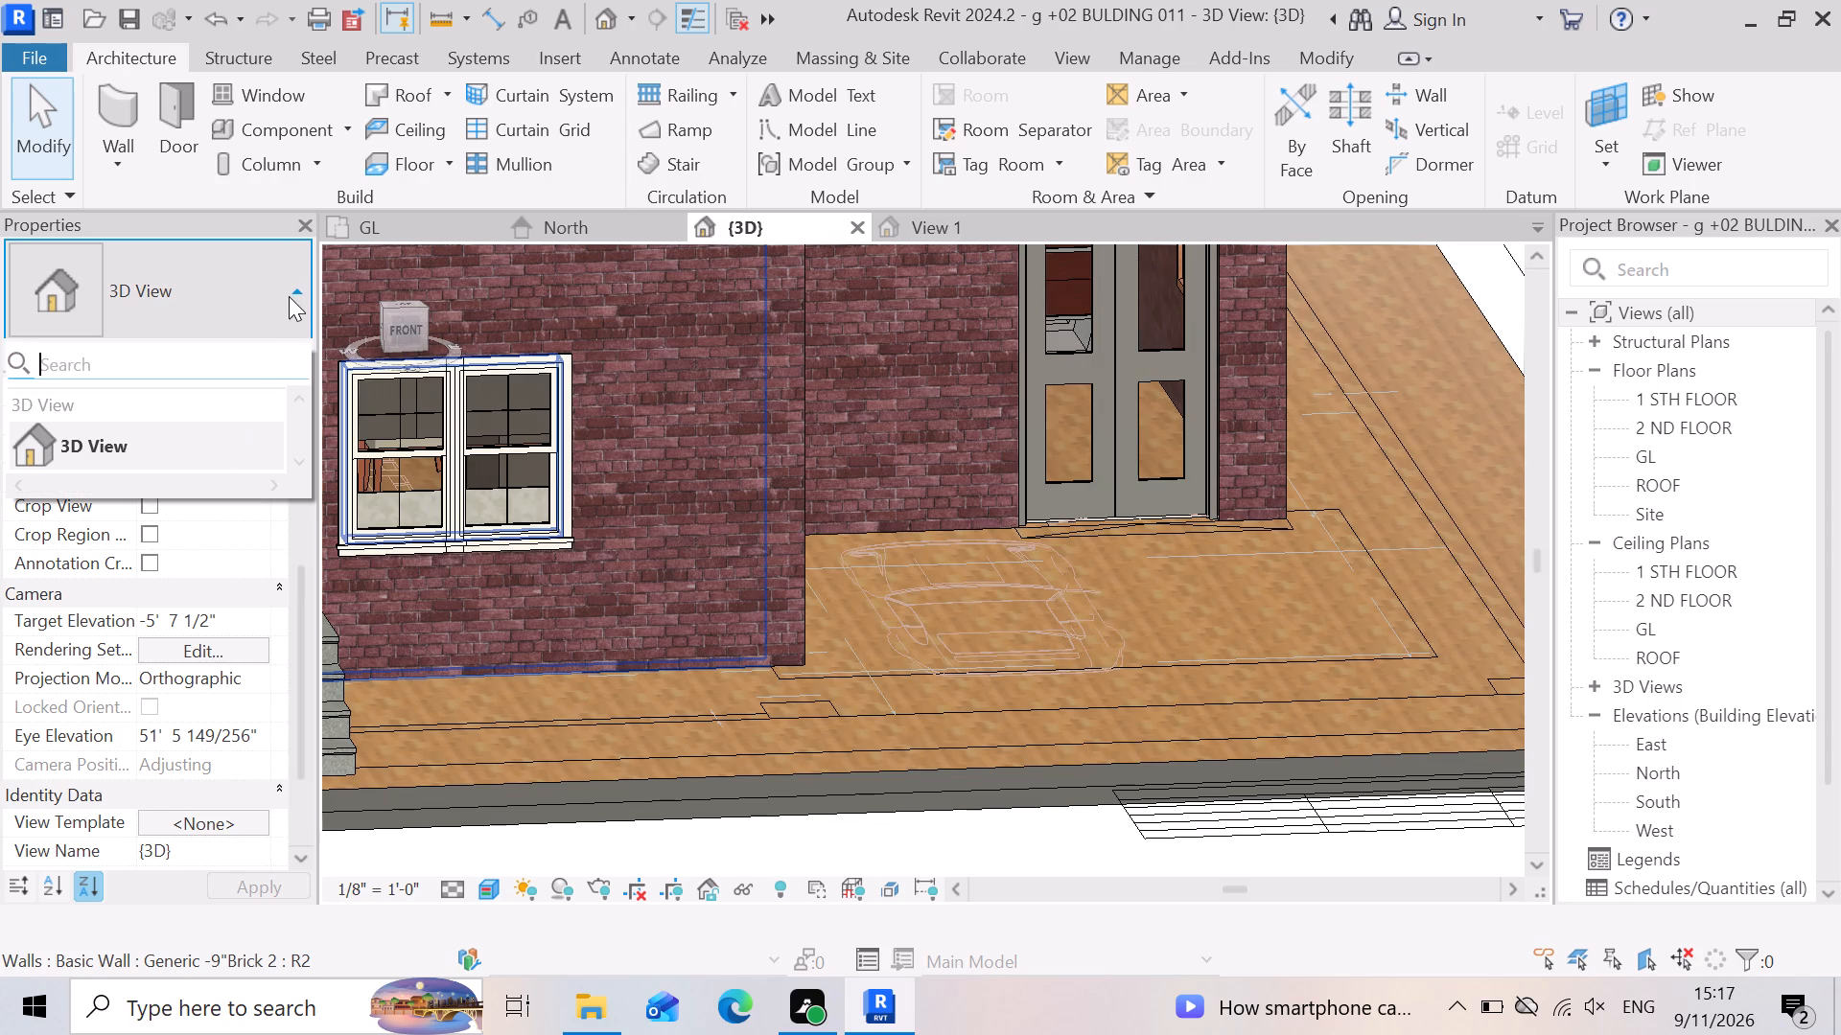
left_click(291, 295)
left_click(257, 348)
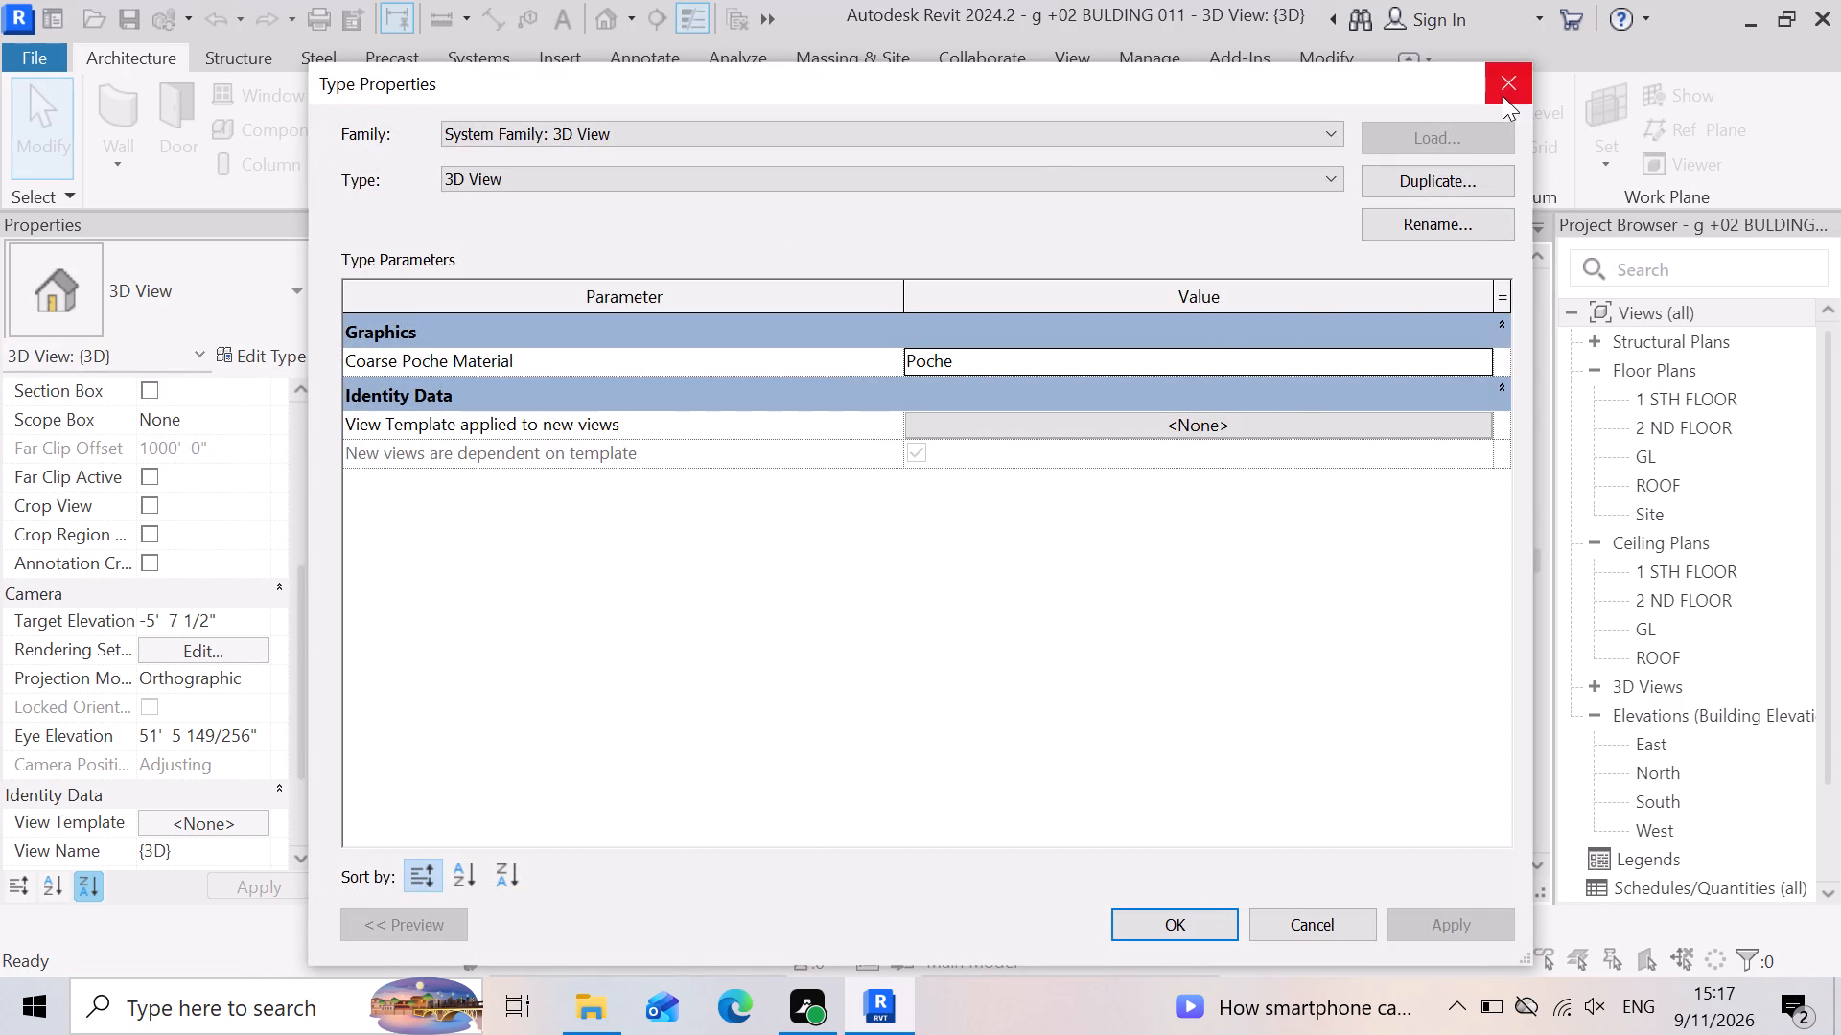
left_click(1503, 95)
In the wood-finished ground floor slab's type structure, set the Structure, Wood Joist/Rafter layer thickness to 2".
left_click(998, 792)
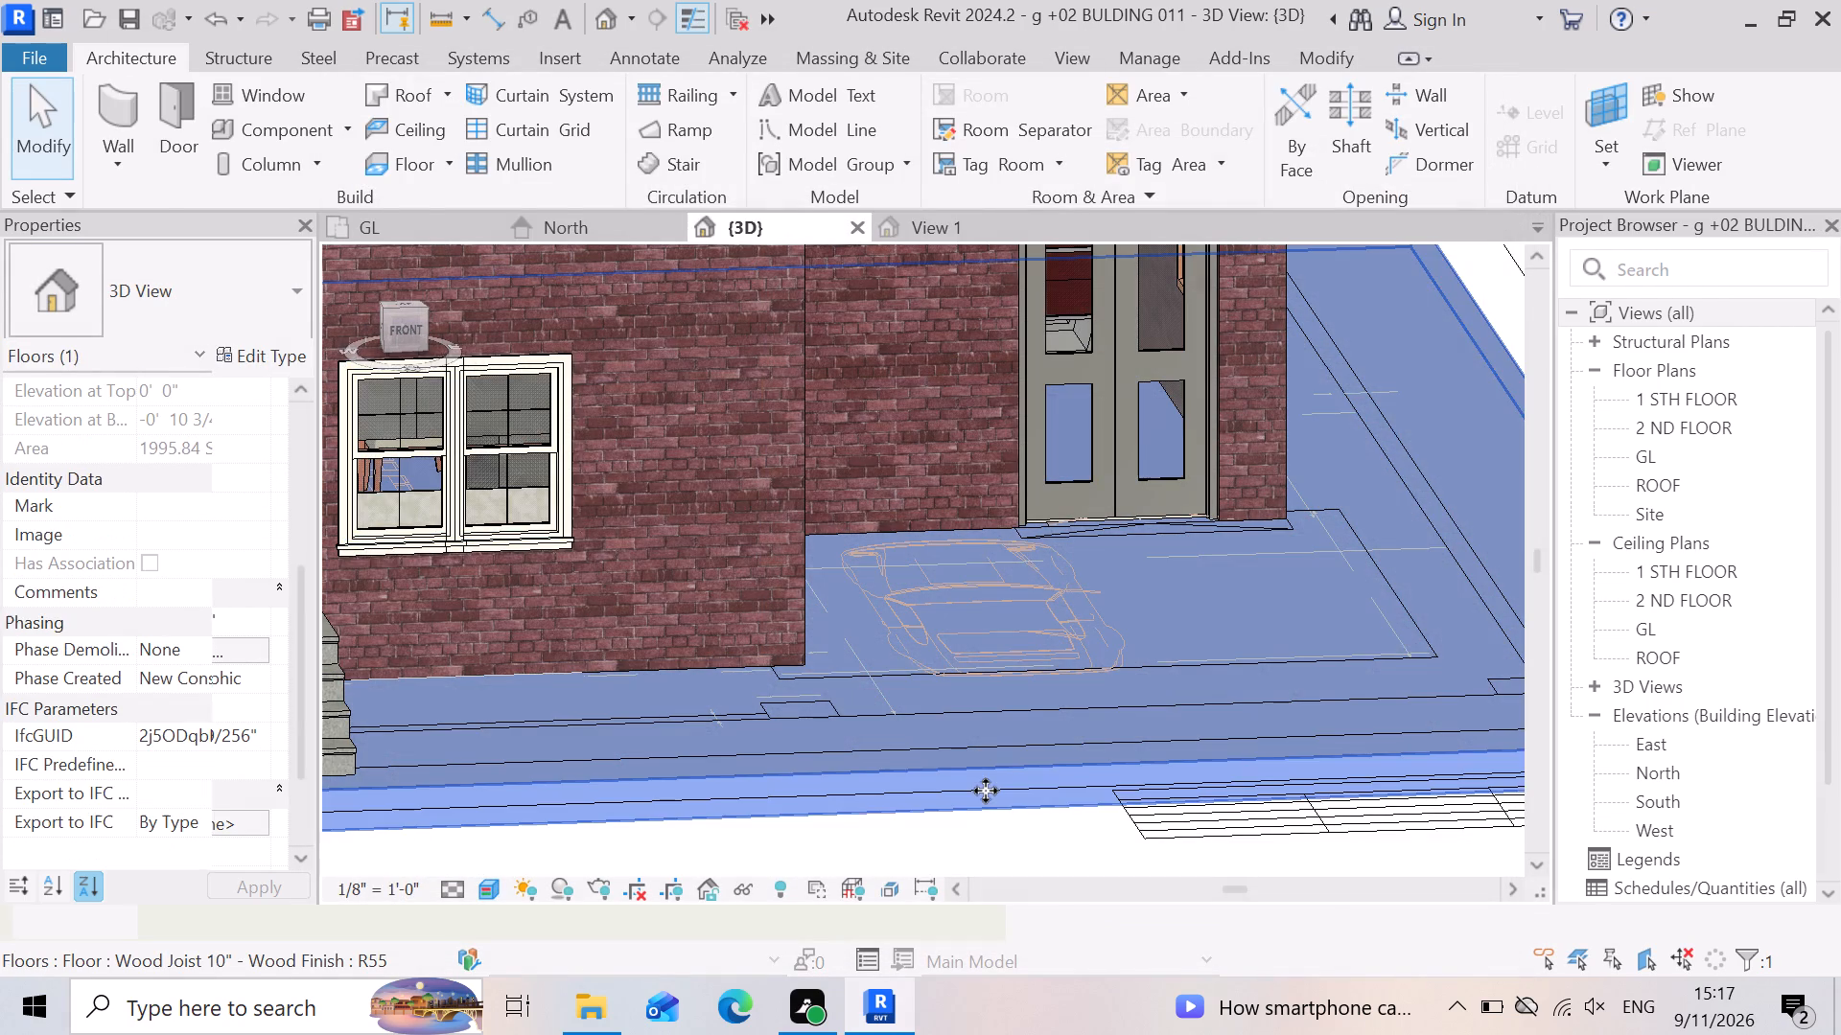
left_click(270, 366)
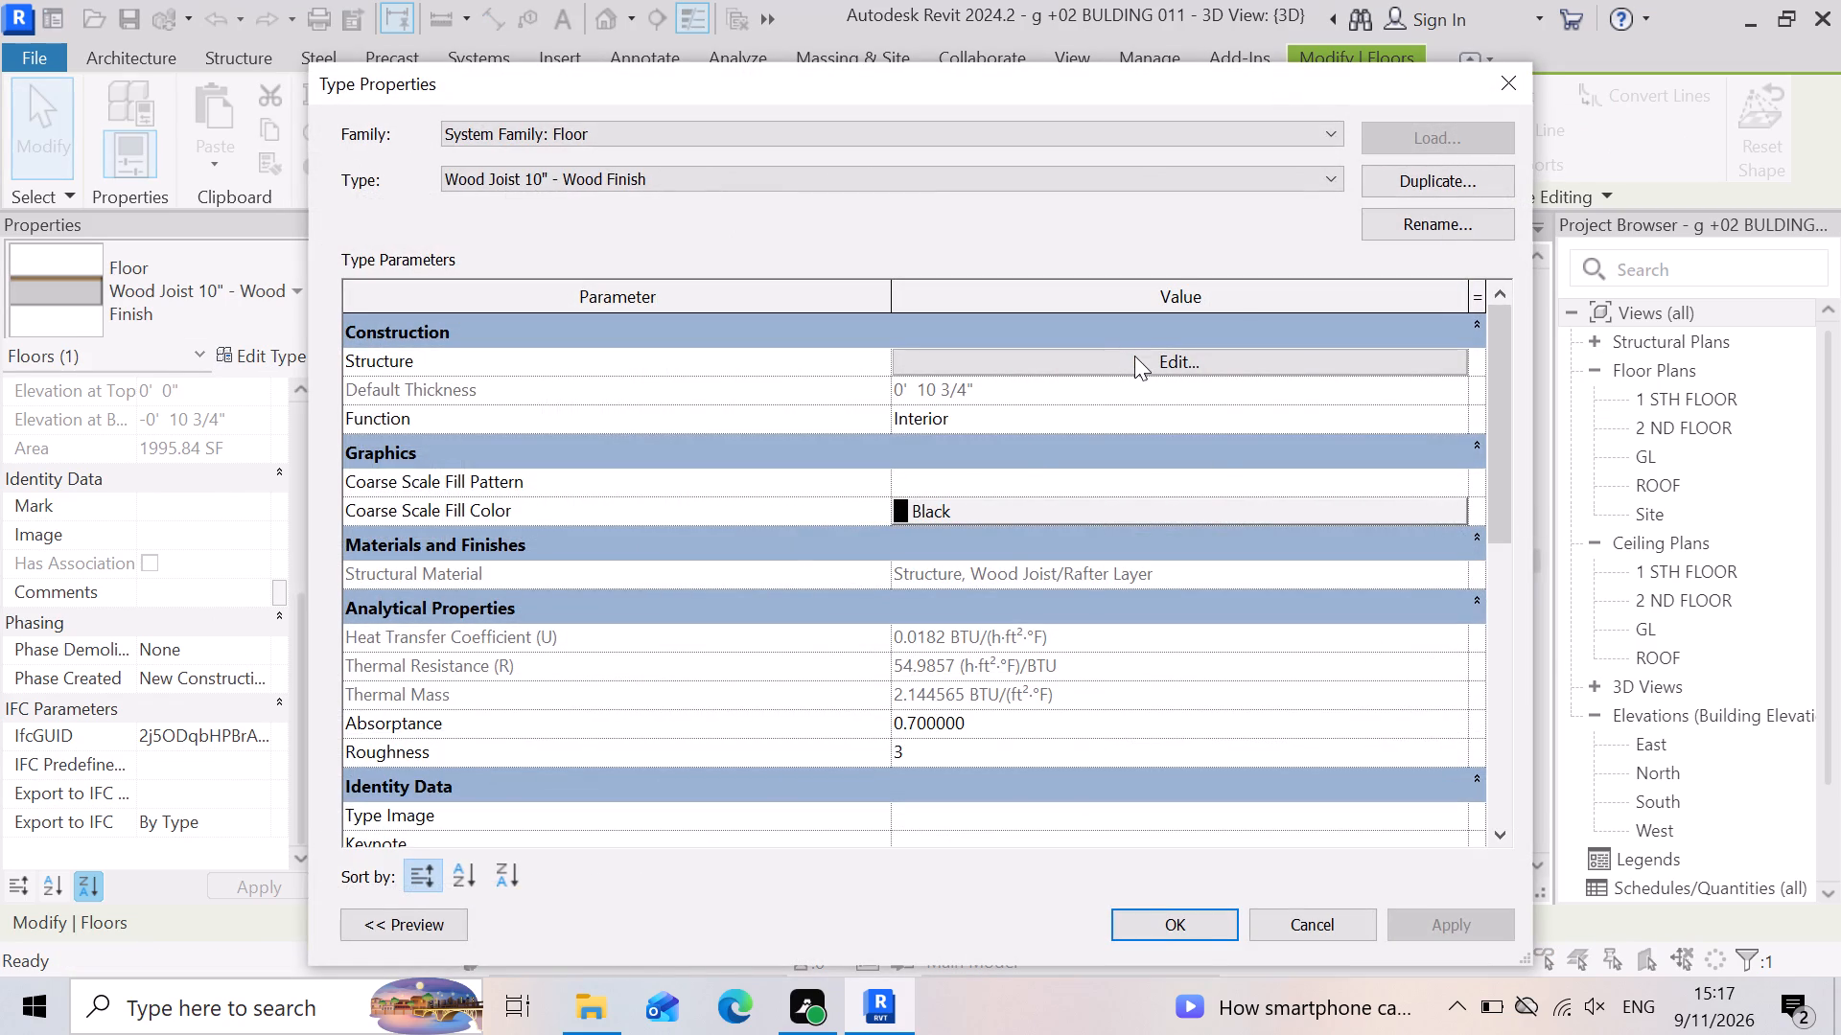
left_click(1134, 356)
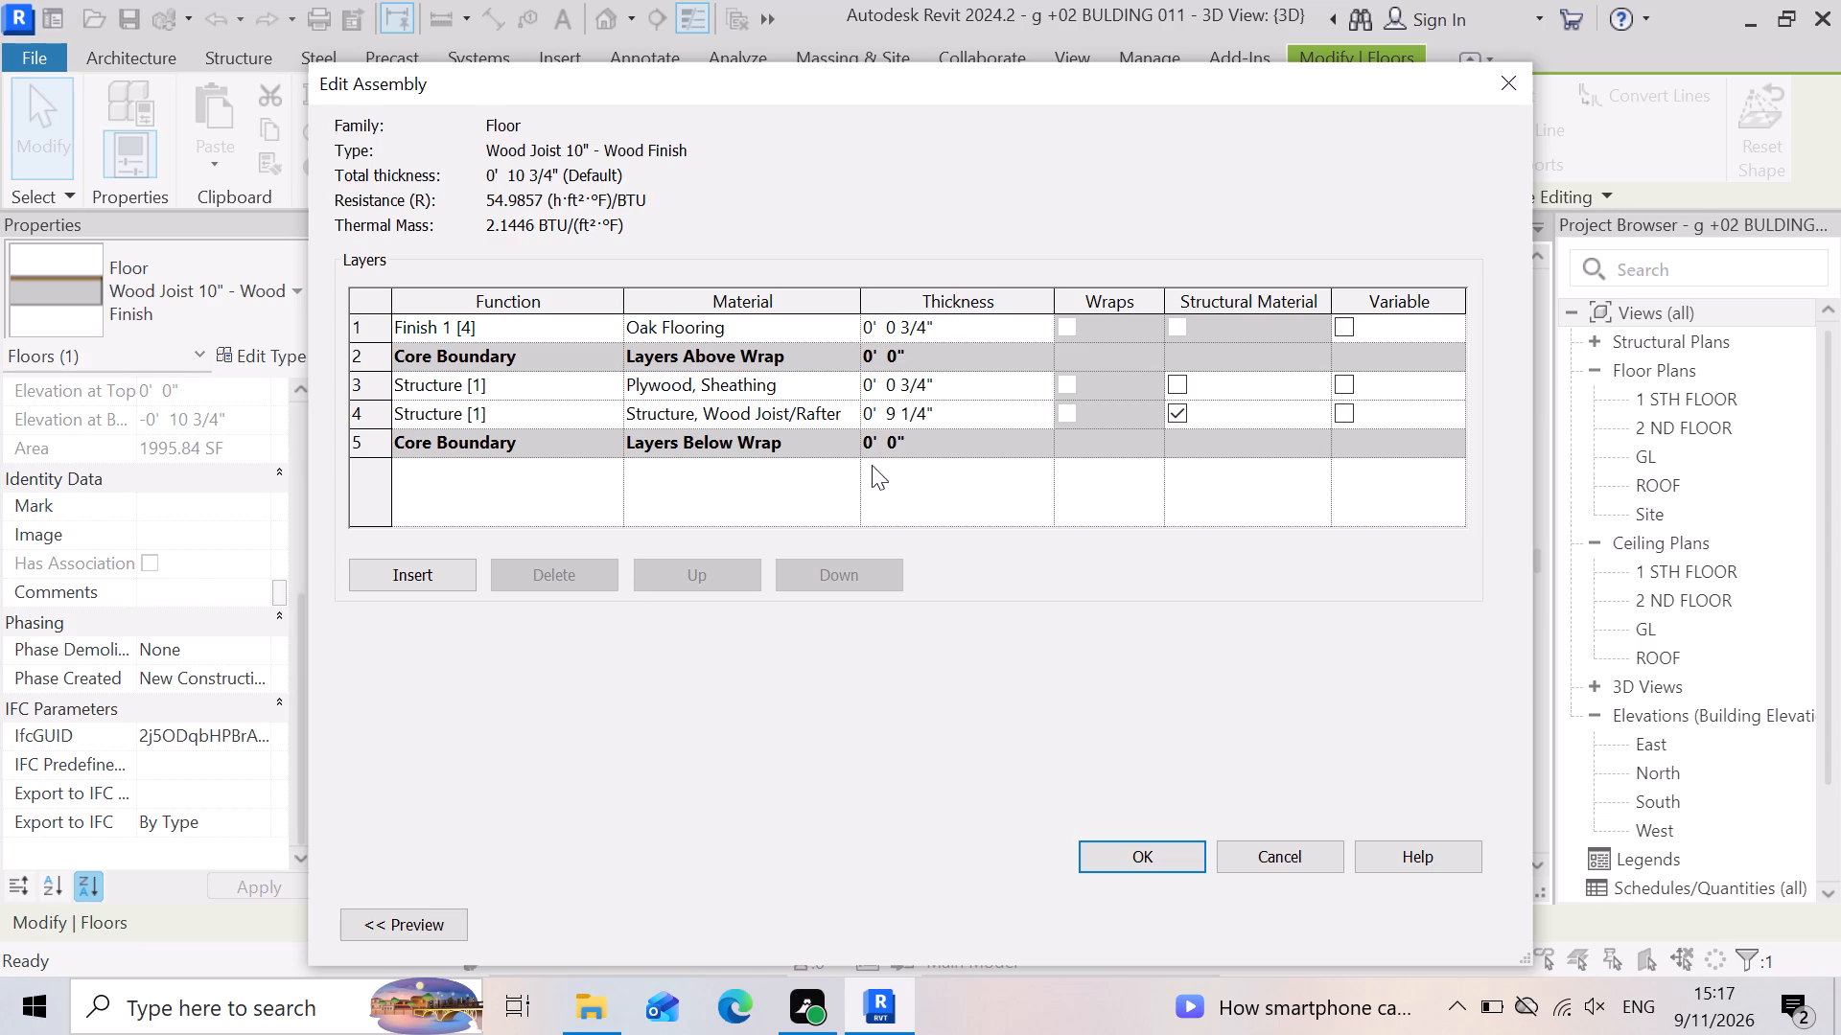
left_click(955, 414)
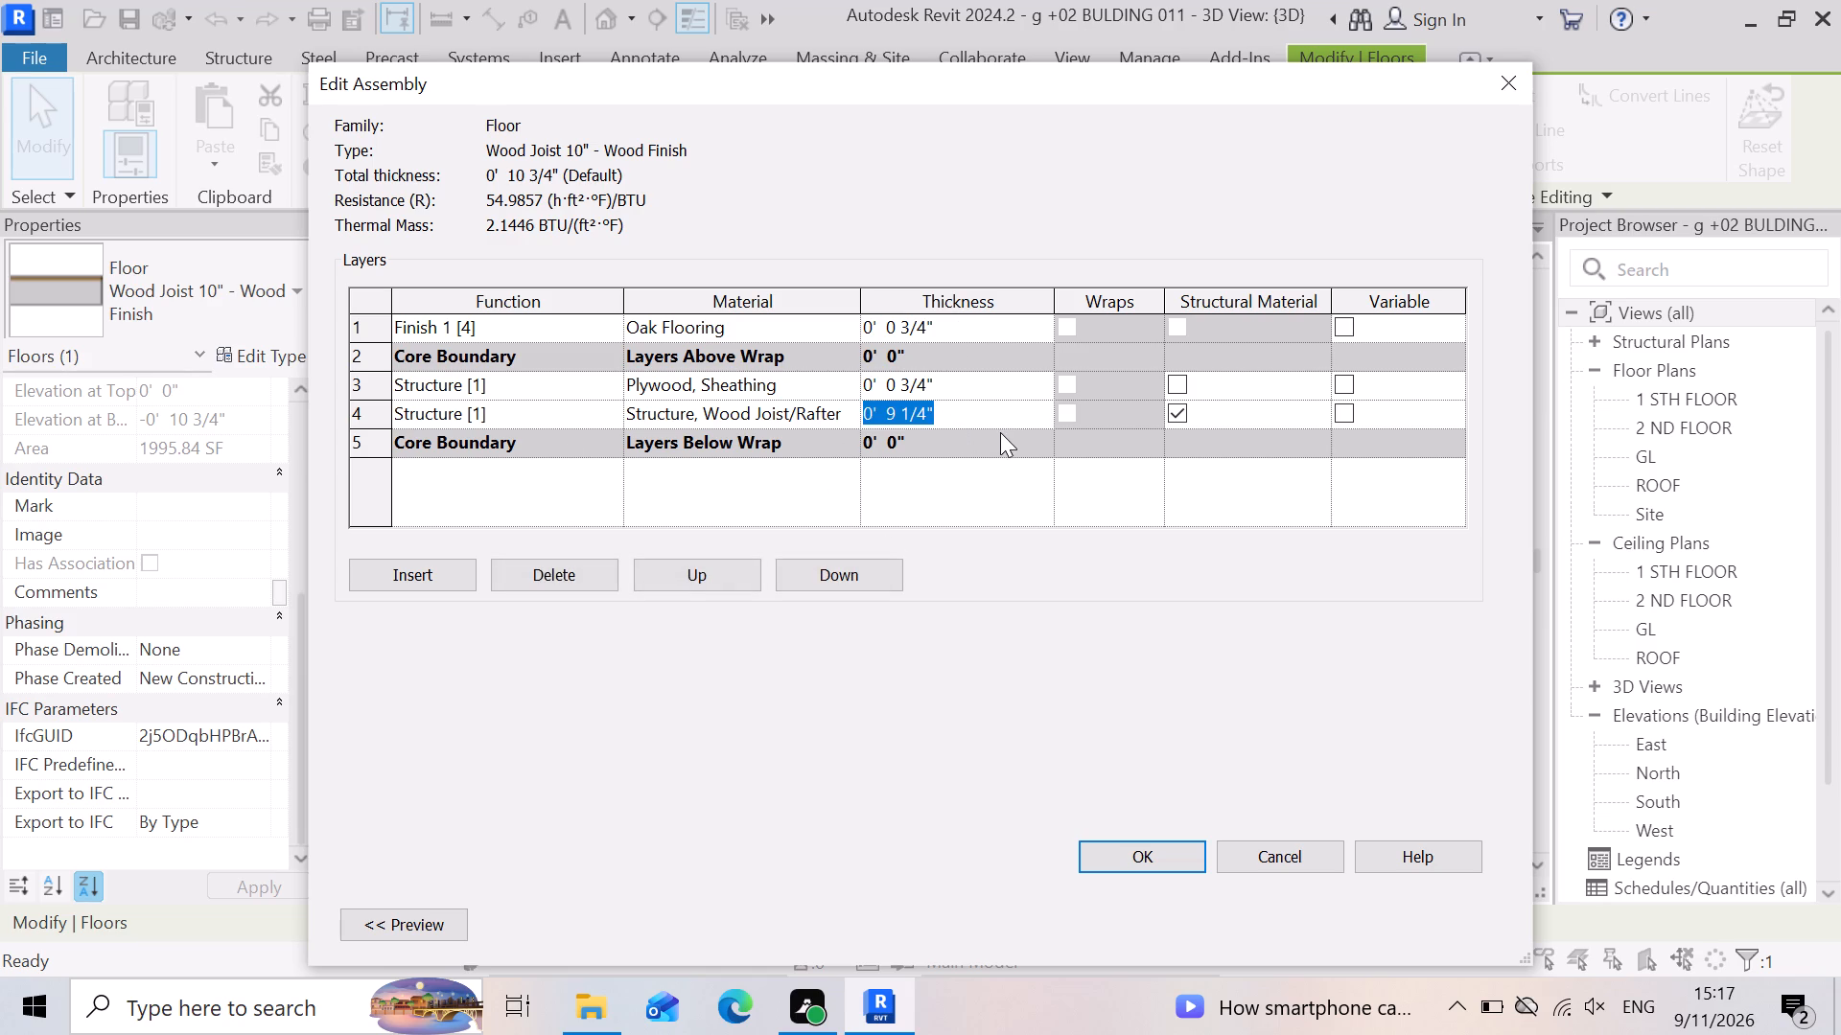
key("BackSpace")
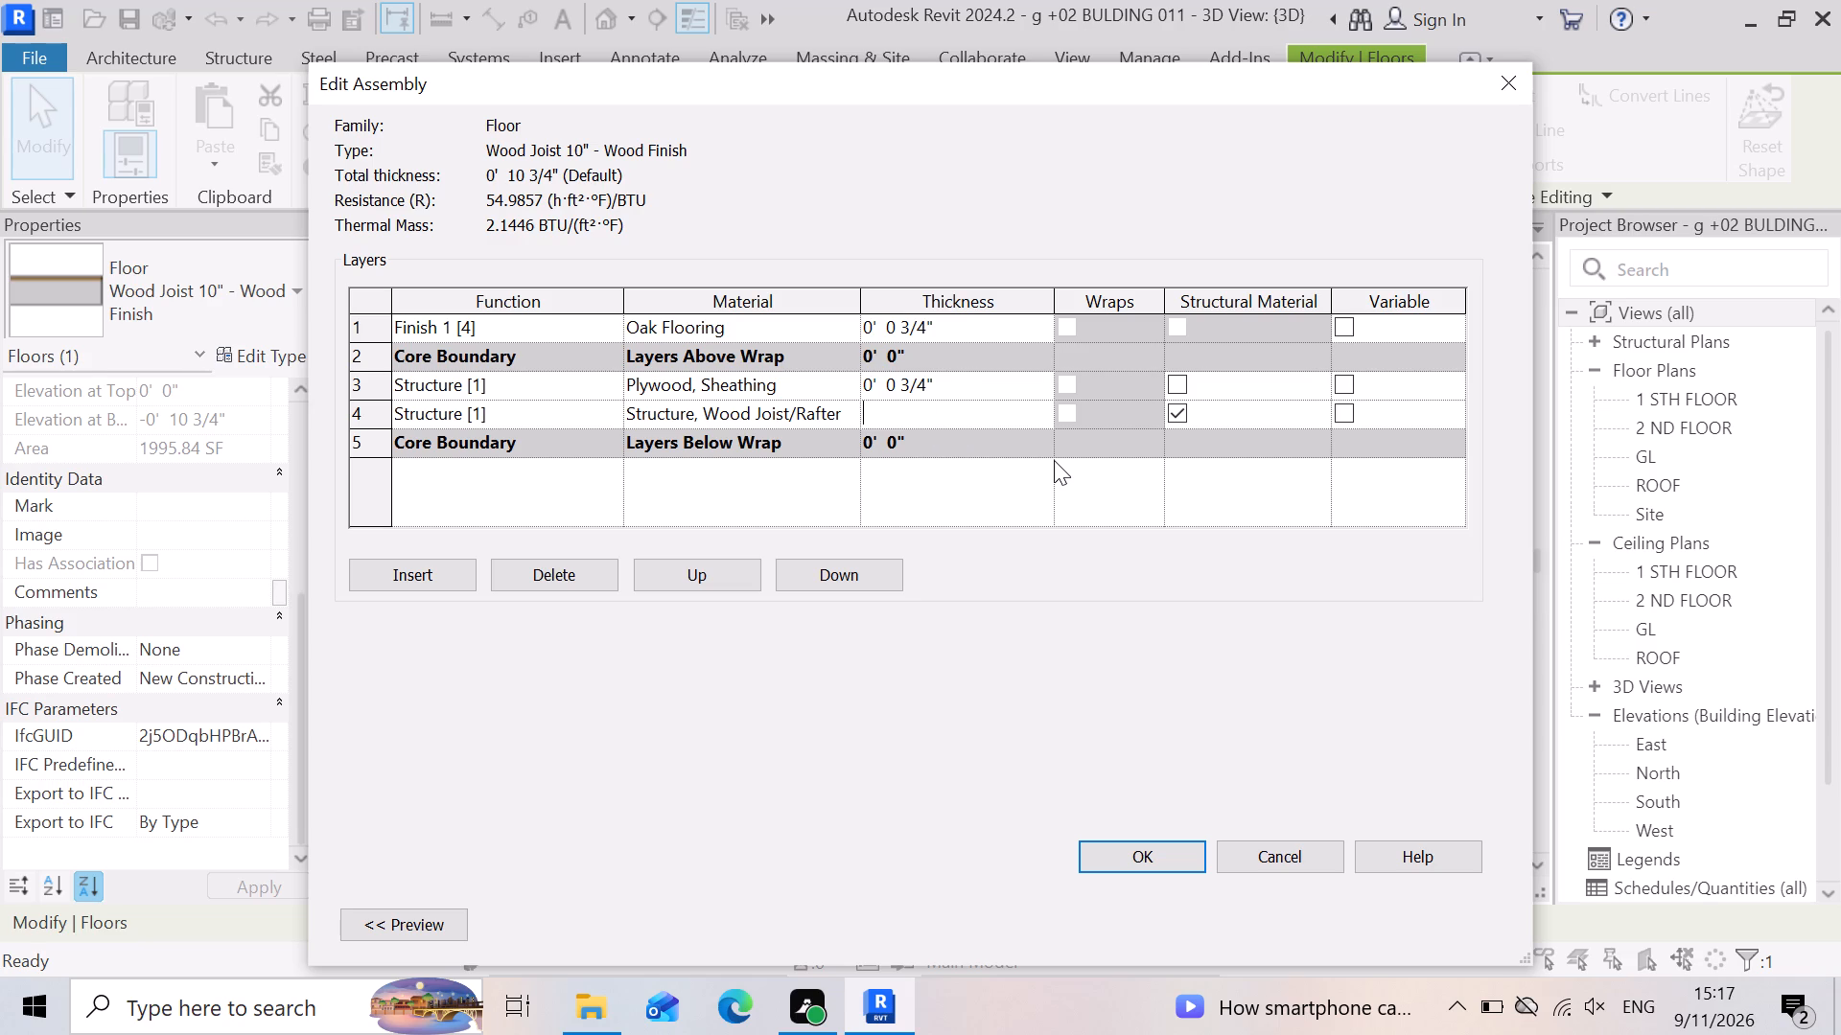
key("2")
key("shift+quotedbl")
key("Return")
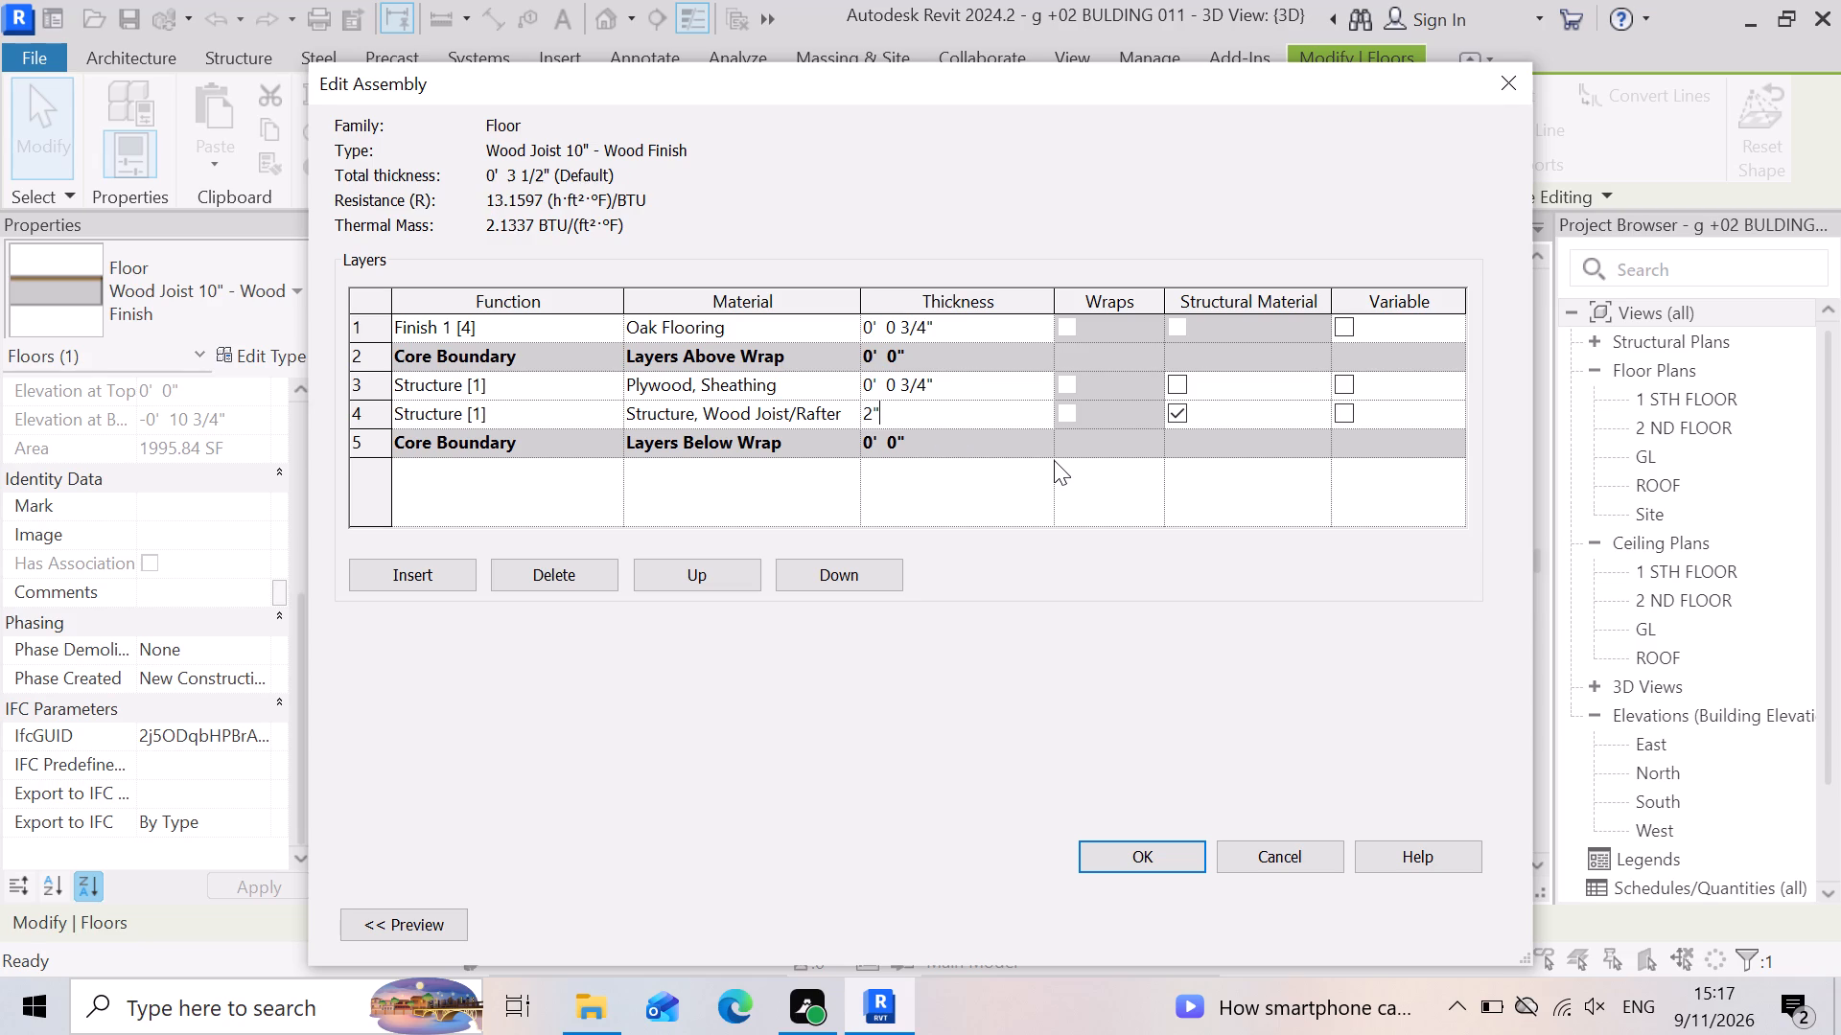
Set the Plywood, Sheathing layer thickness to 2" in the slab's assembly.
left_click(952, 388)
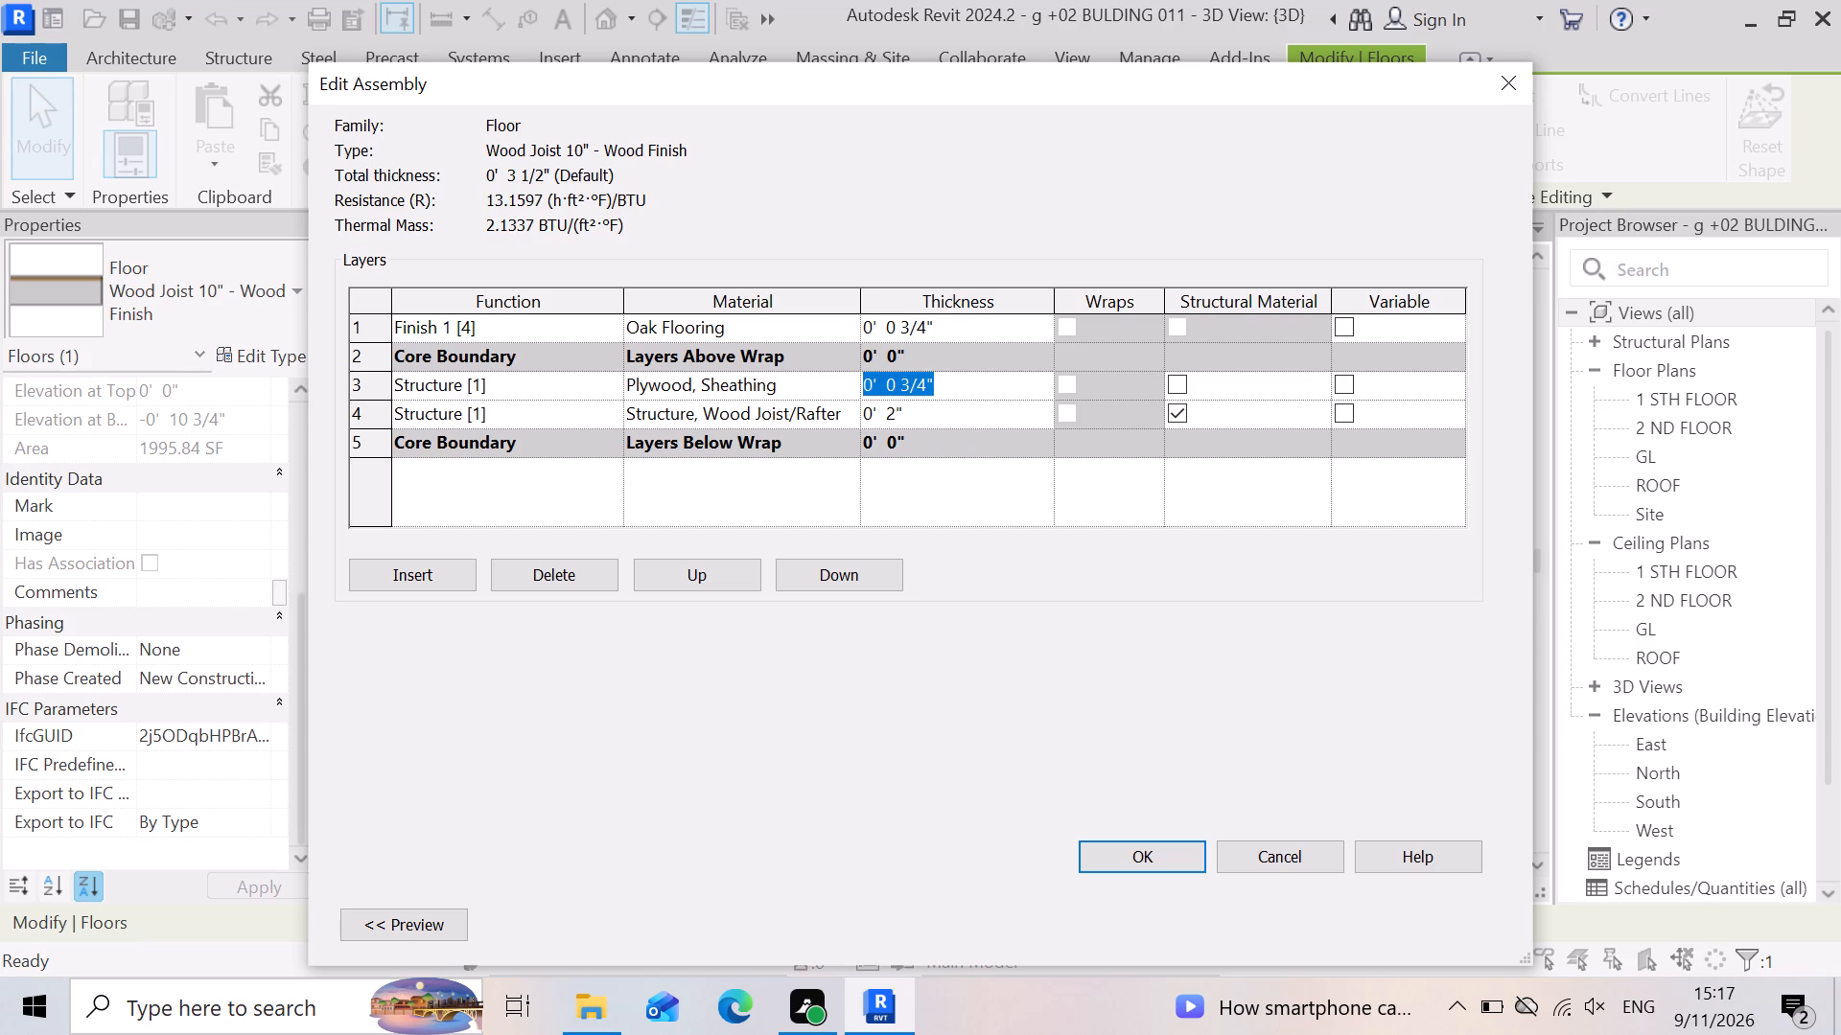
key("BackSpace")
key("2")
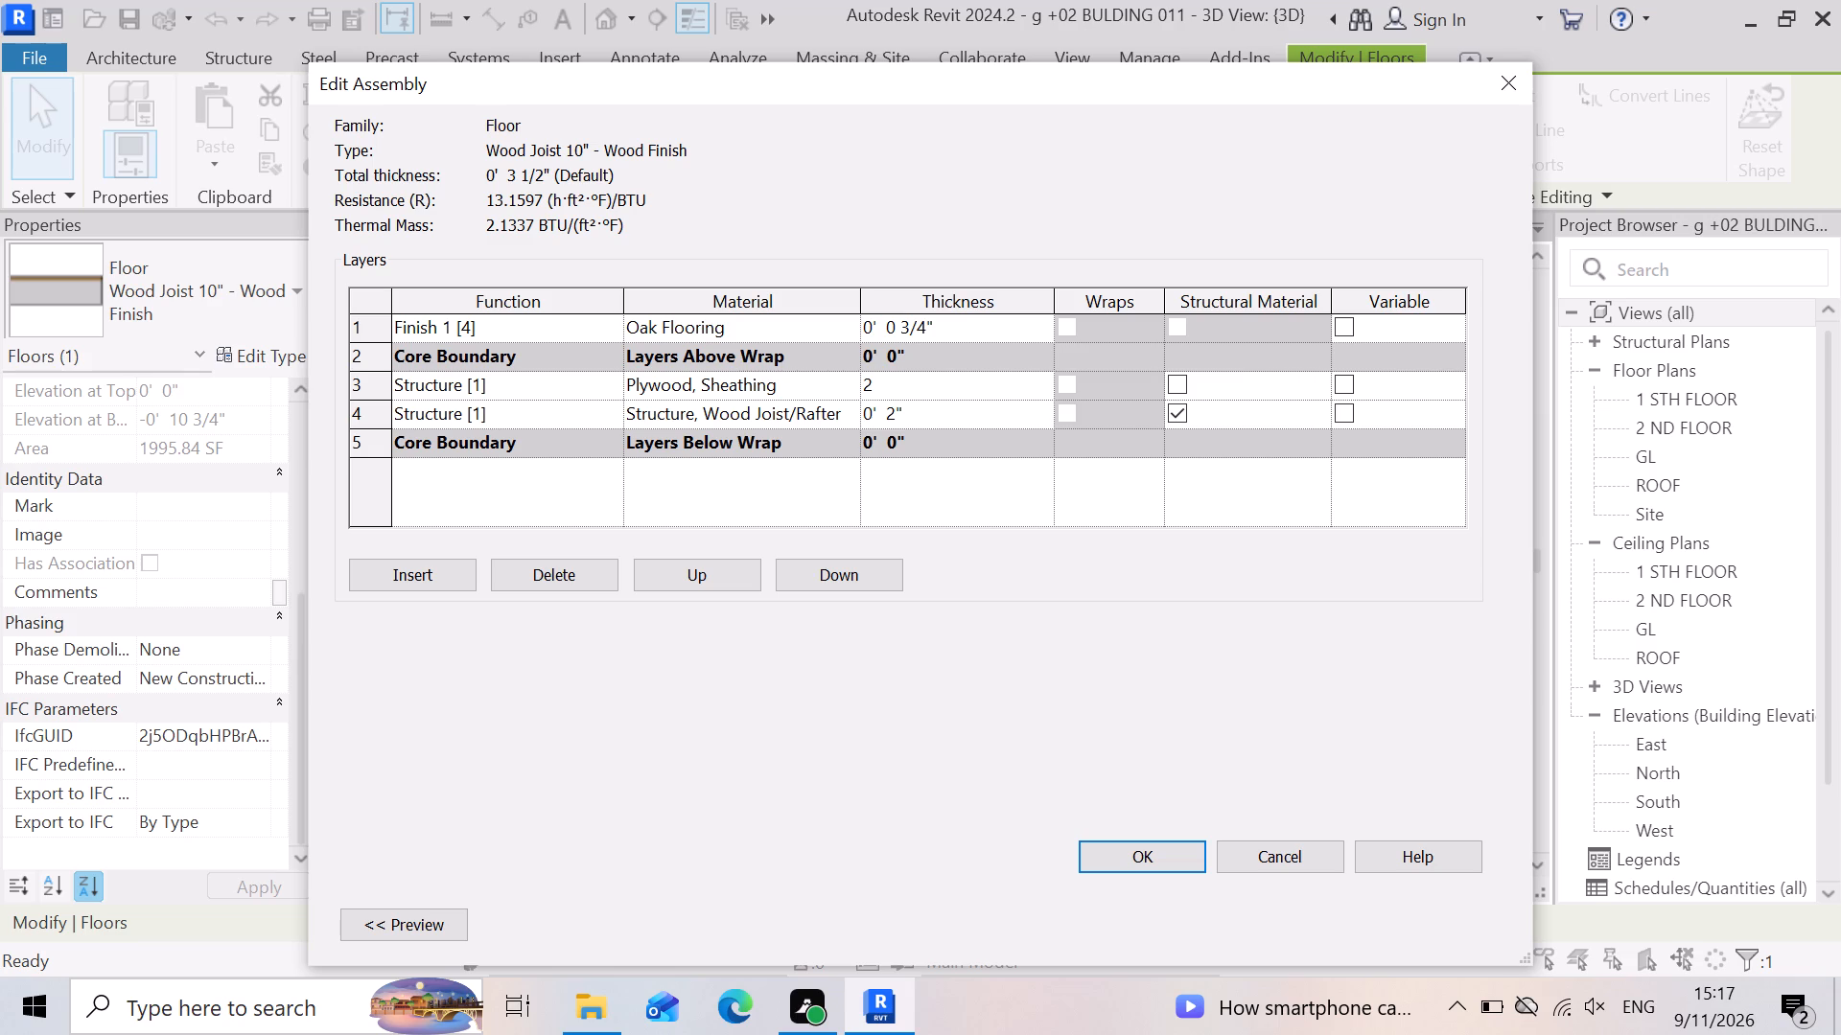
key("shift+quotedbl")
key("Return")
Set the Oak Flooring finish layer thickness to 6" and apply the edited assembly to the slab type.
left_click(967, 327)
key("BackSpace")
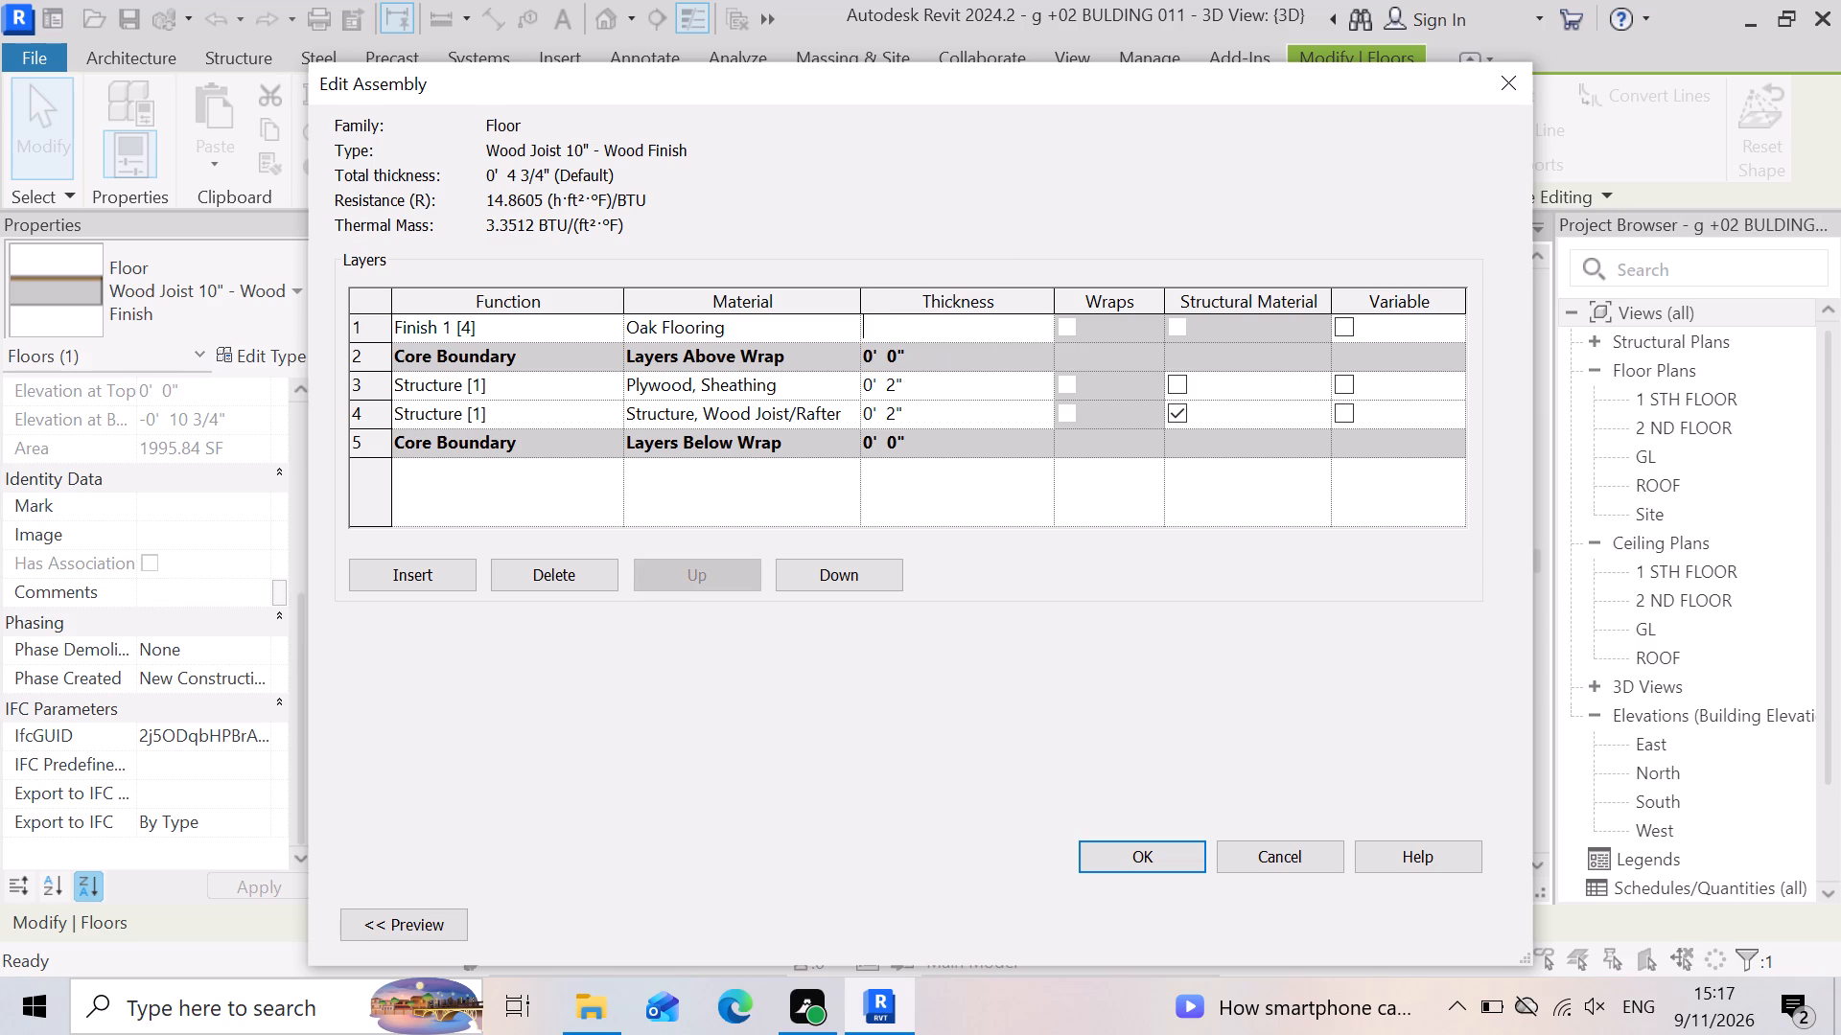
key("6")
key("shift+quotedbl")
key("Return")
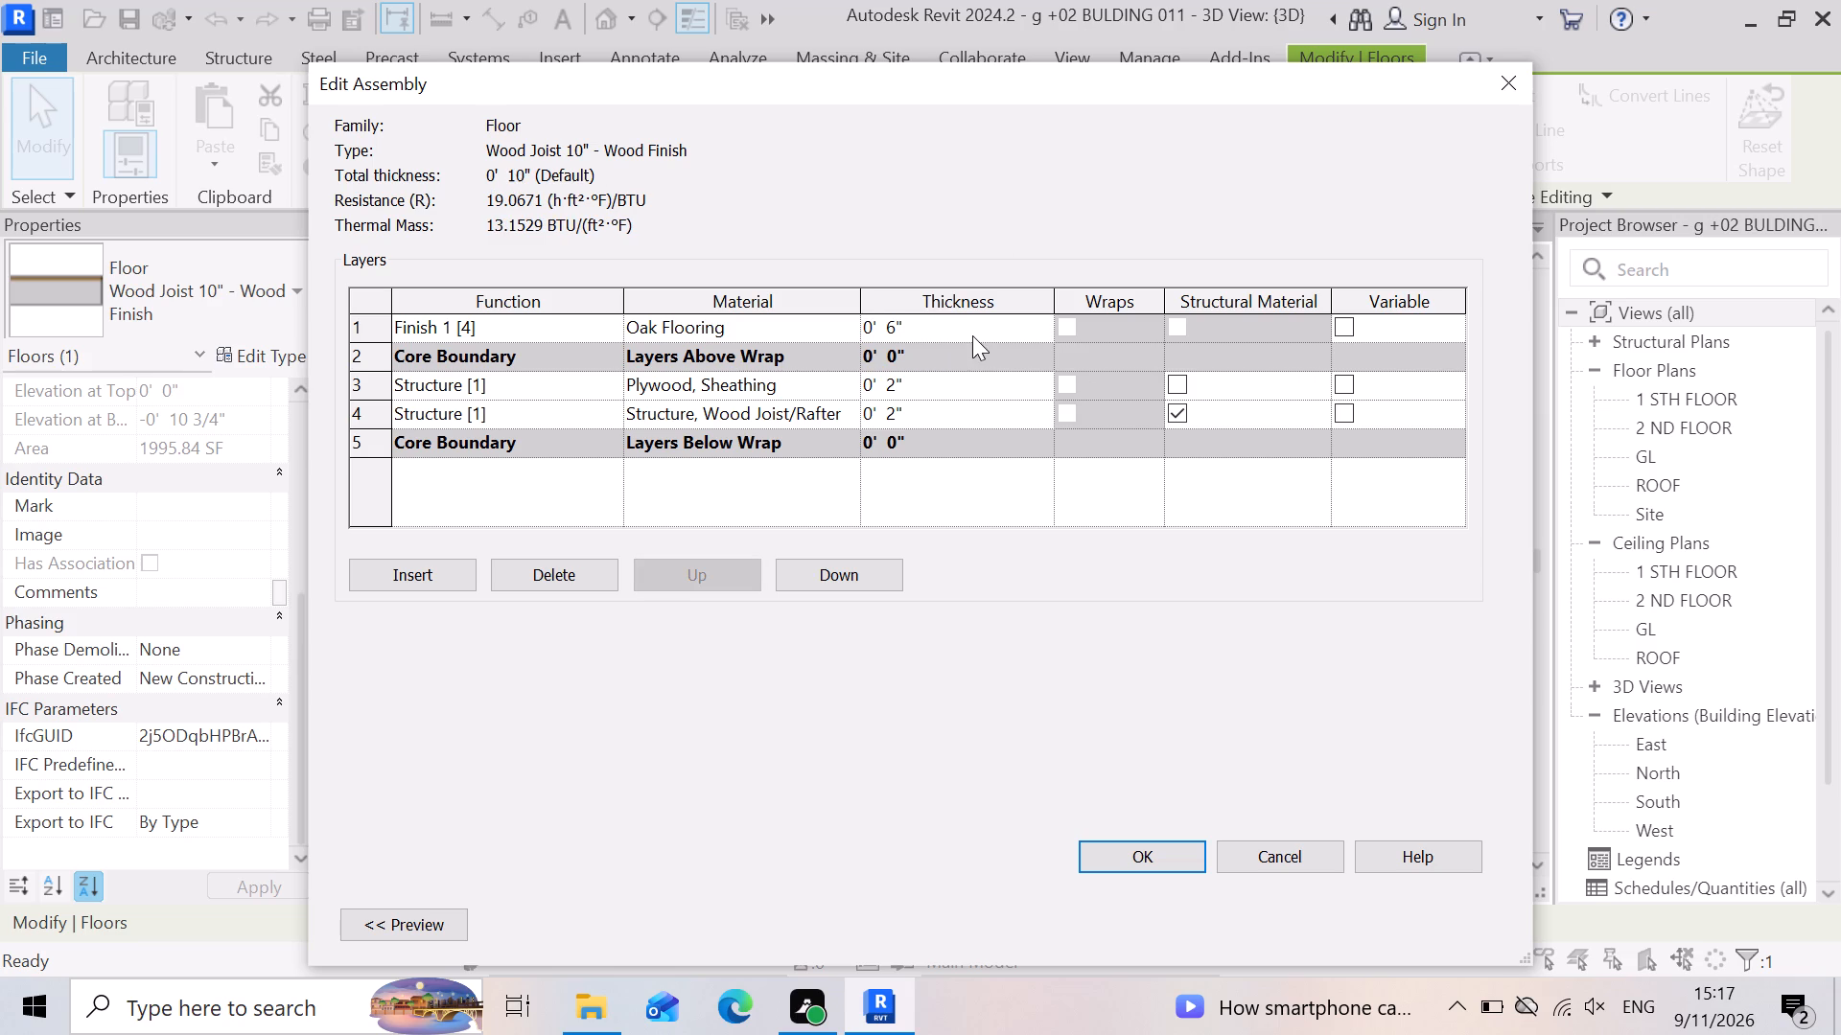
left_click(1137, 849)
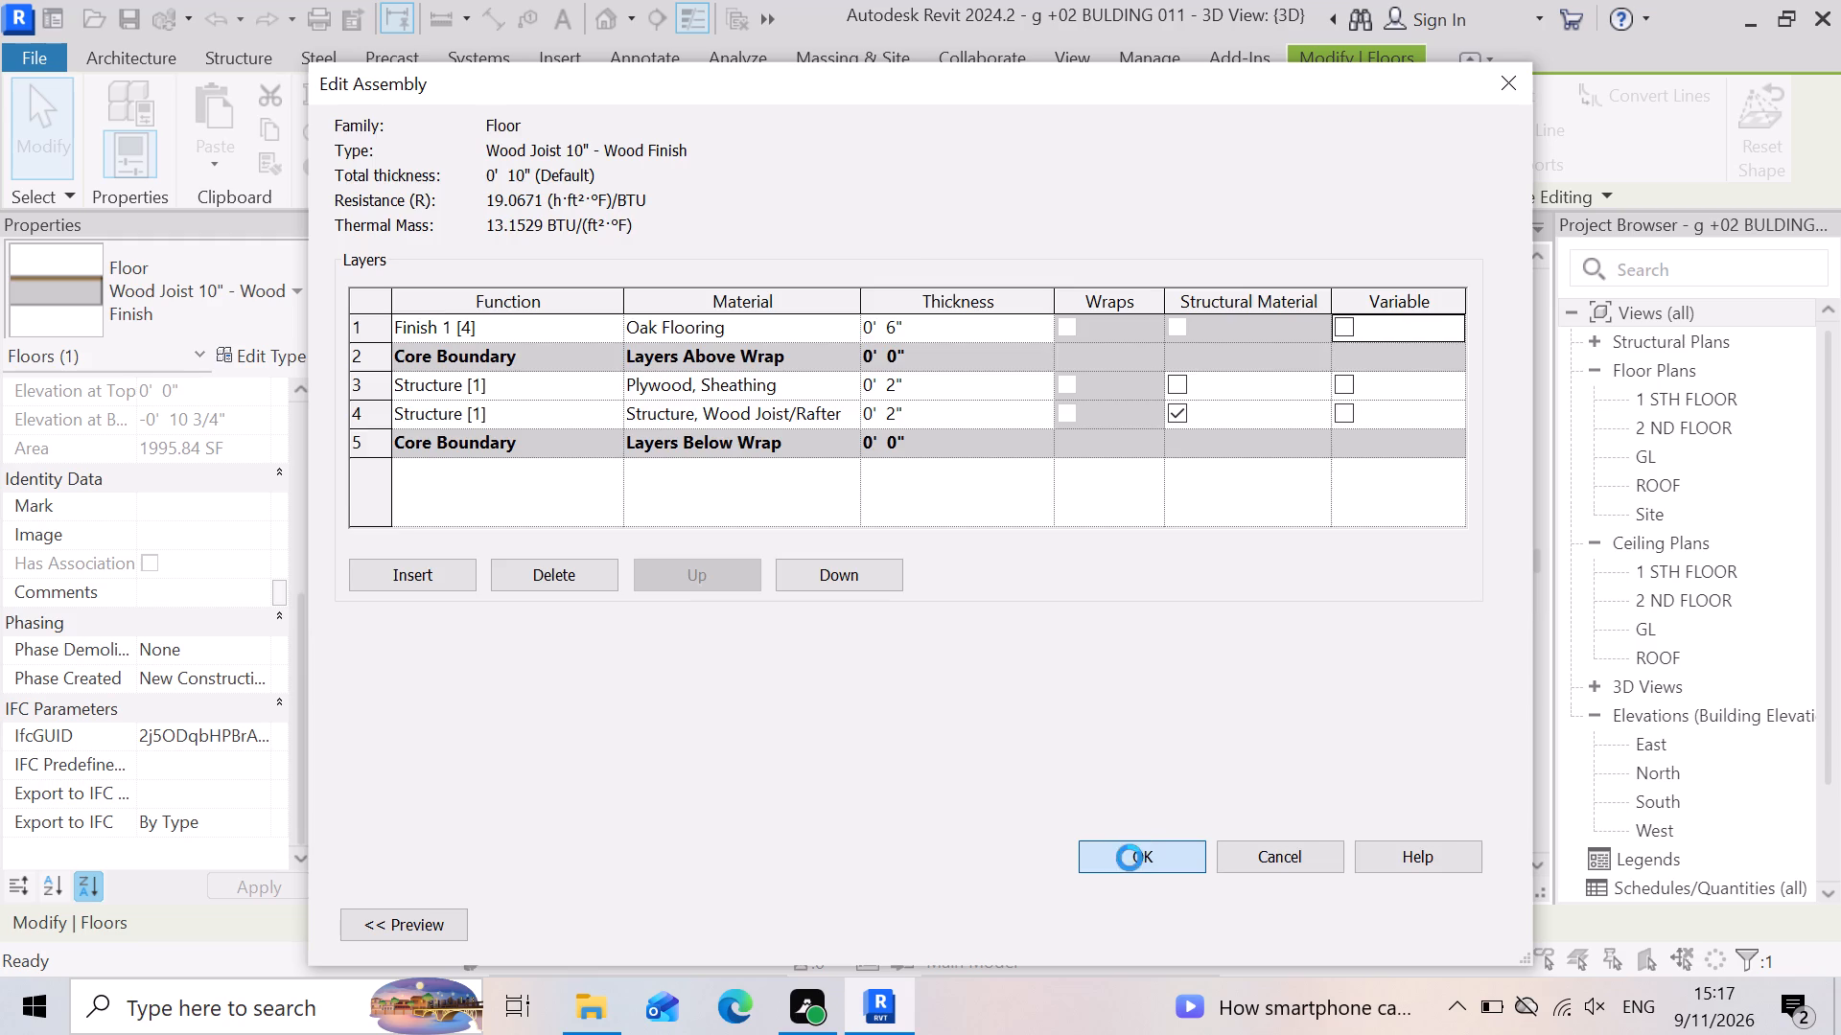
left_click(1452, 930)
left_click(1171, 919)
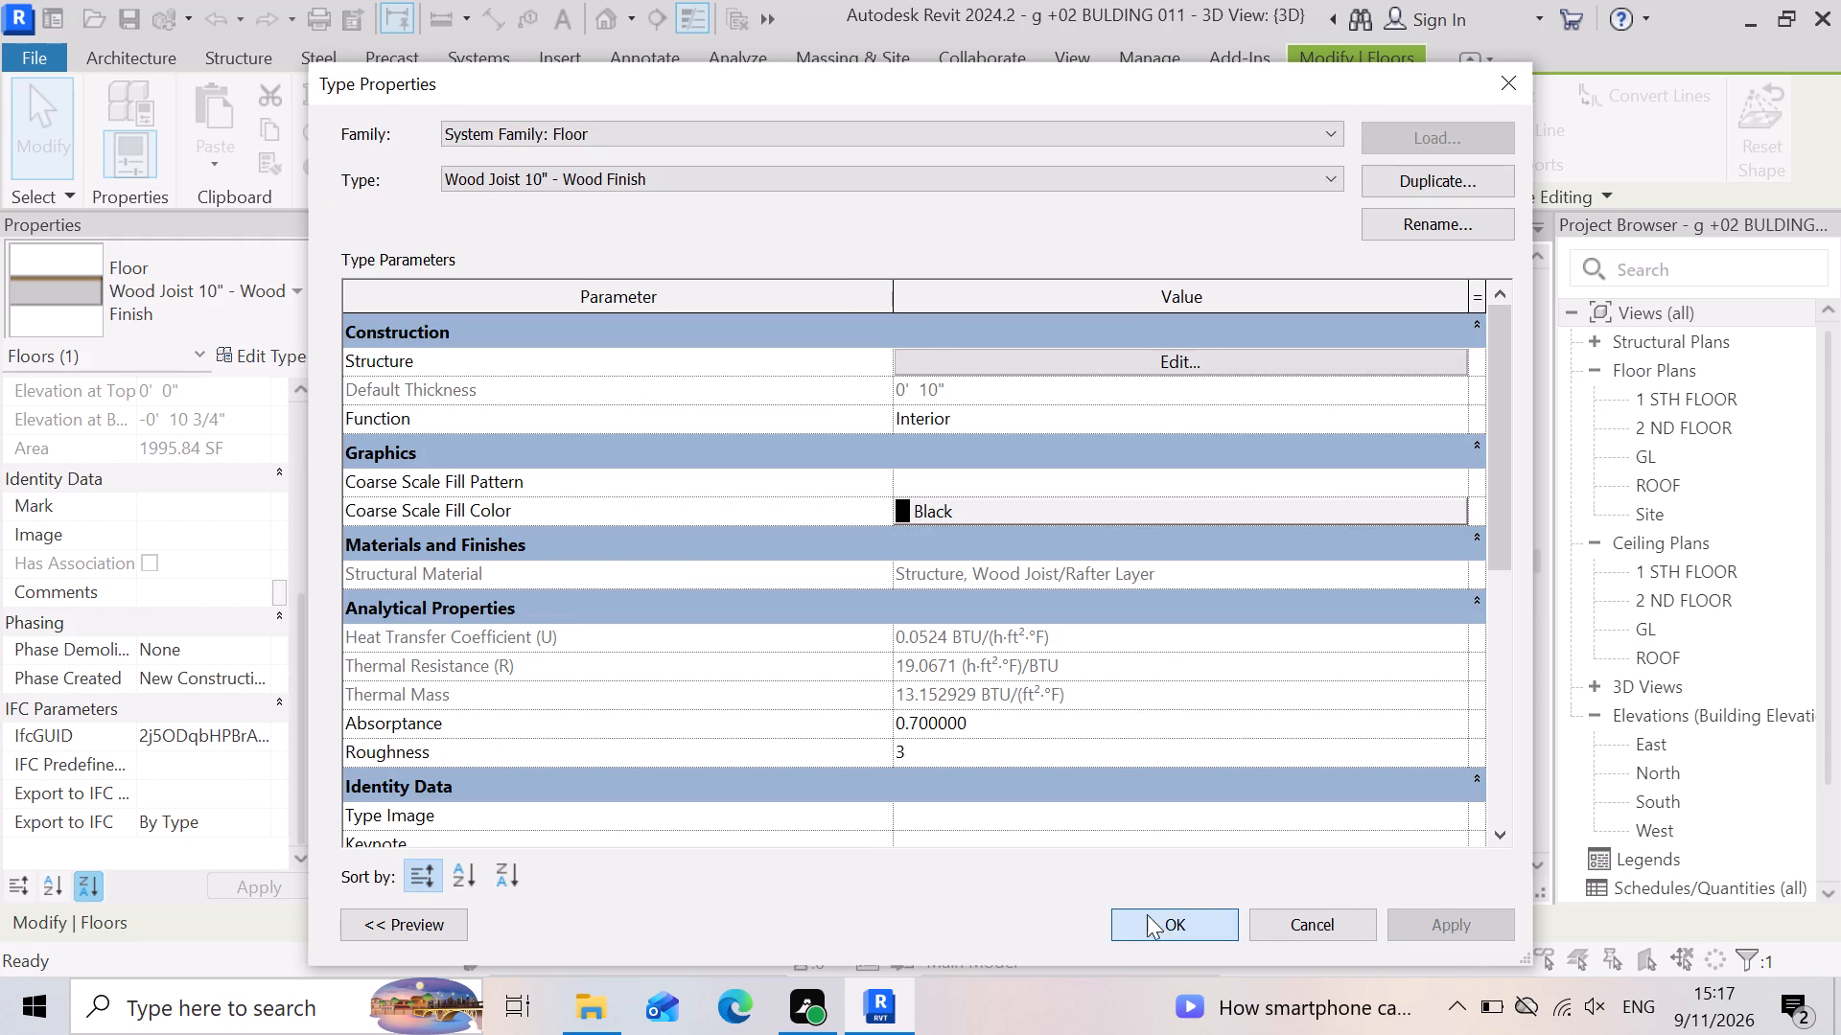
Examine the edited slab in 3D, closing in on its front corner beside the precast steps.
scroll(1150, 673, "down", 8)
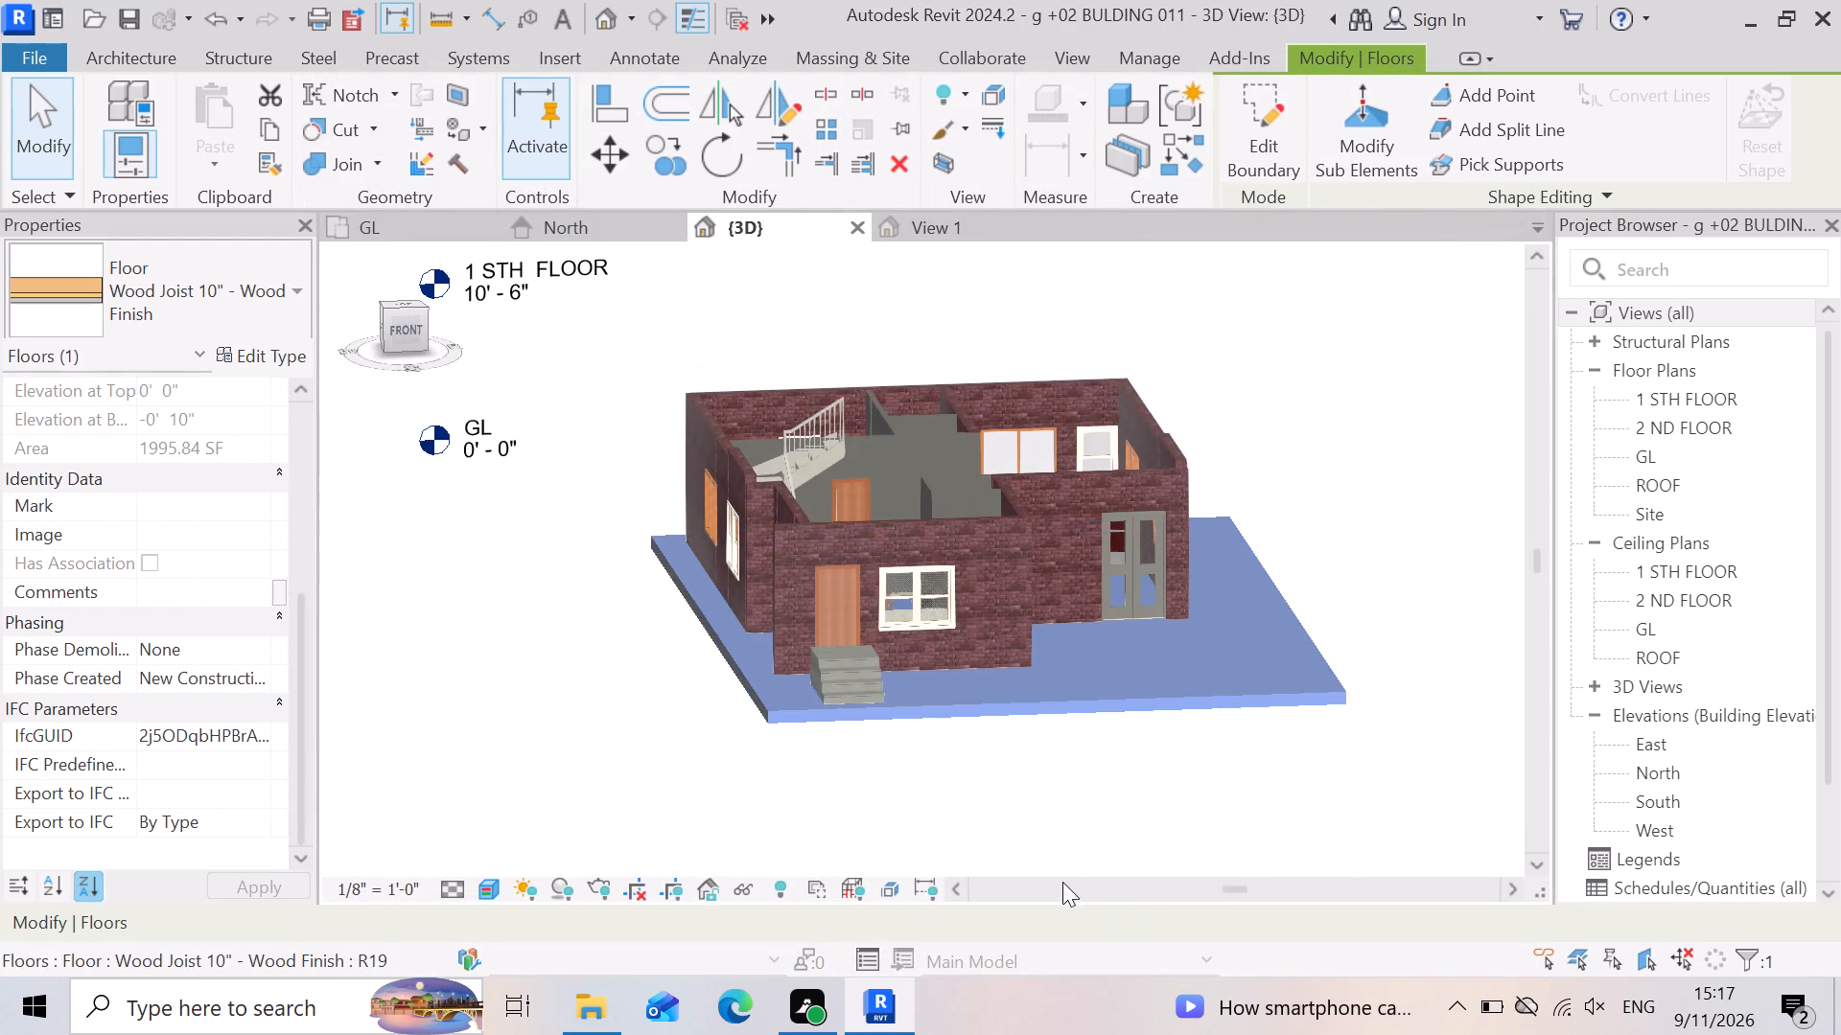
left_click(628, 845)
scroll(696, 728, "up", 3)
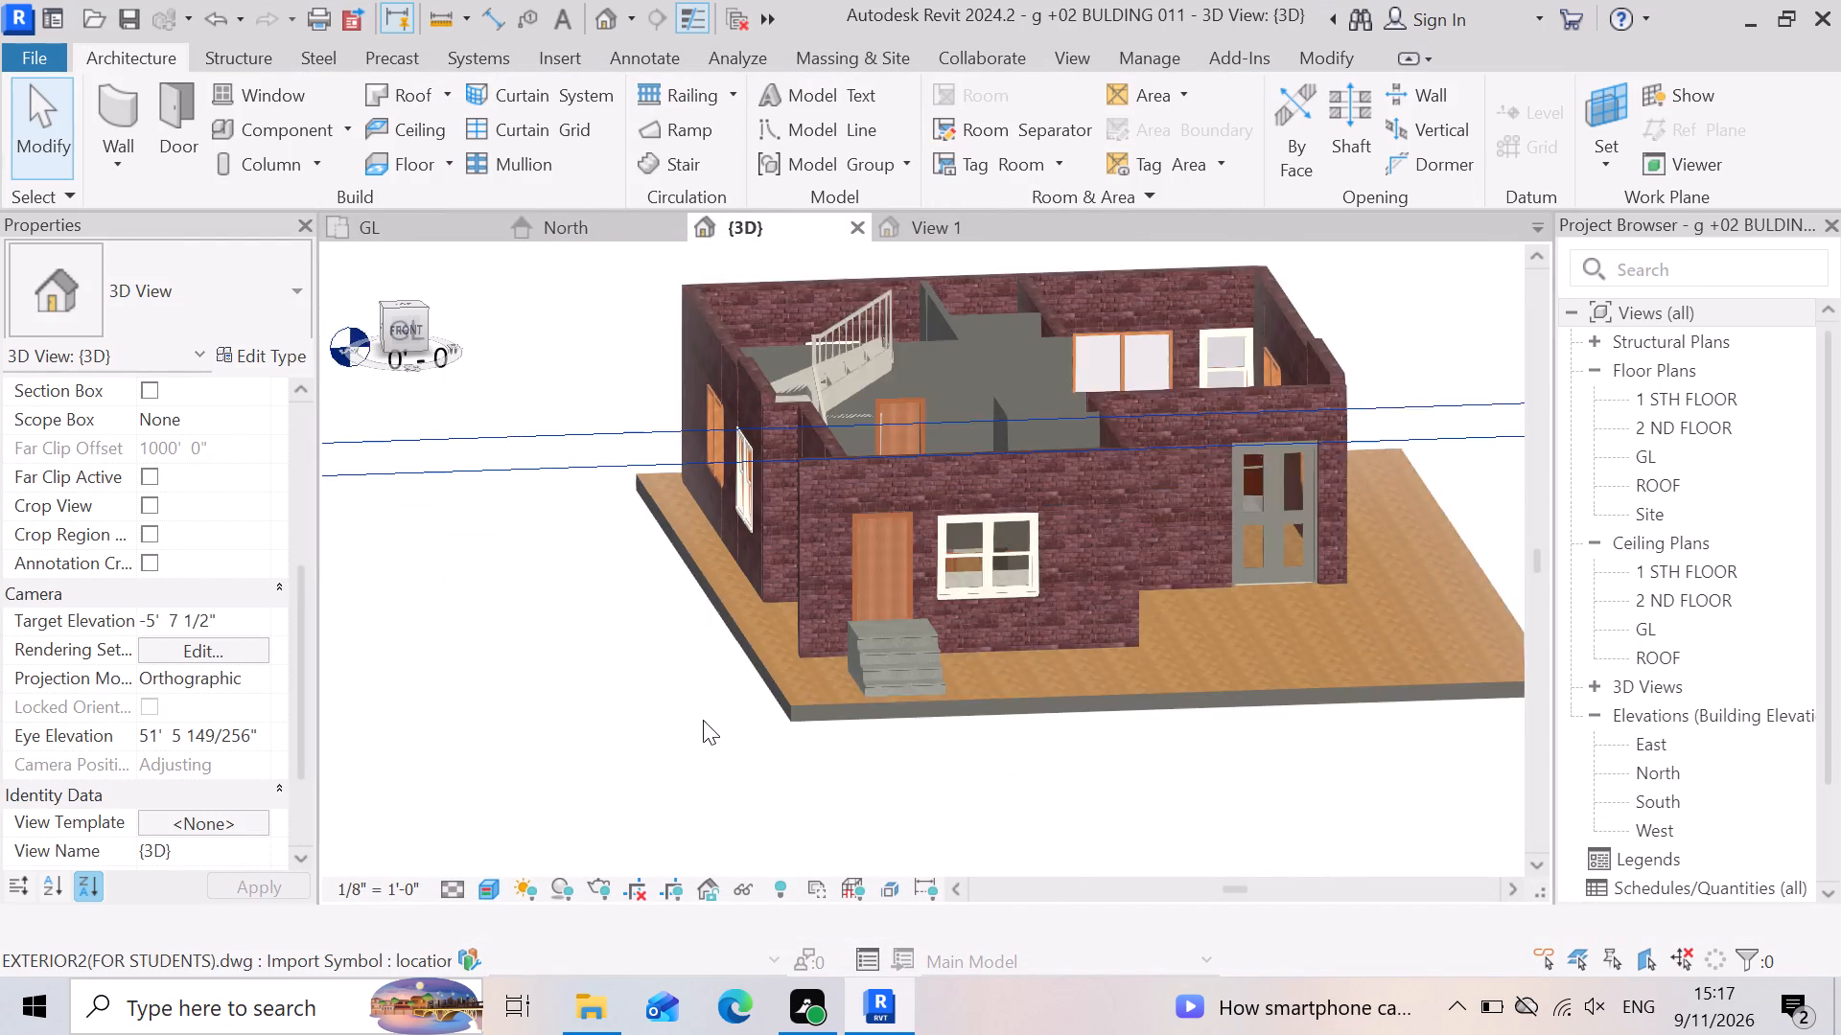
scroll(703, 720, "up", 2)
scroll(936, 636, "up", 3)
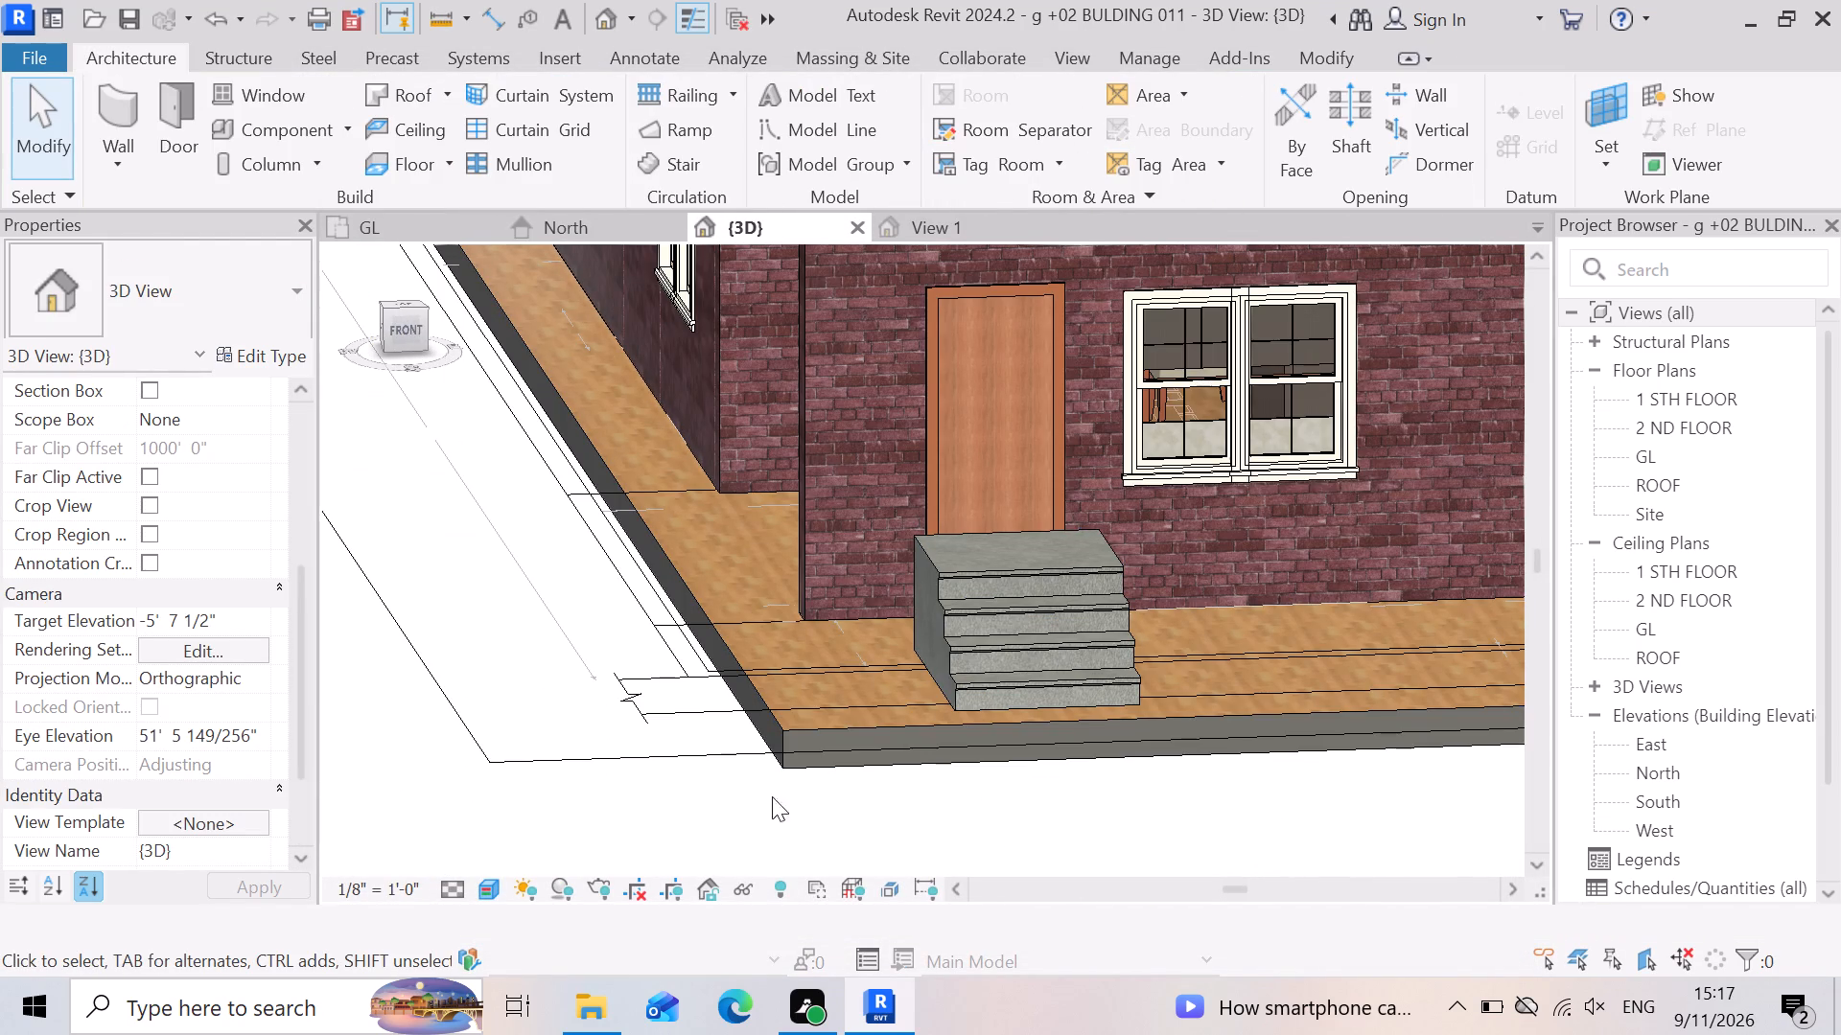
scroll(815, 672, "up", 6)
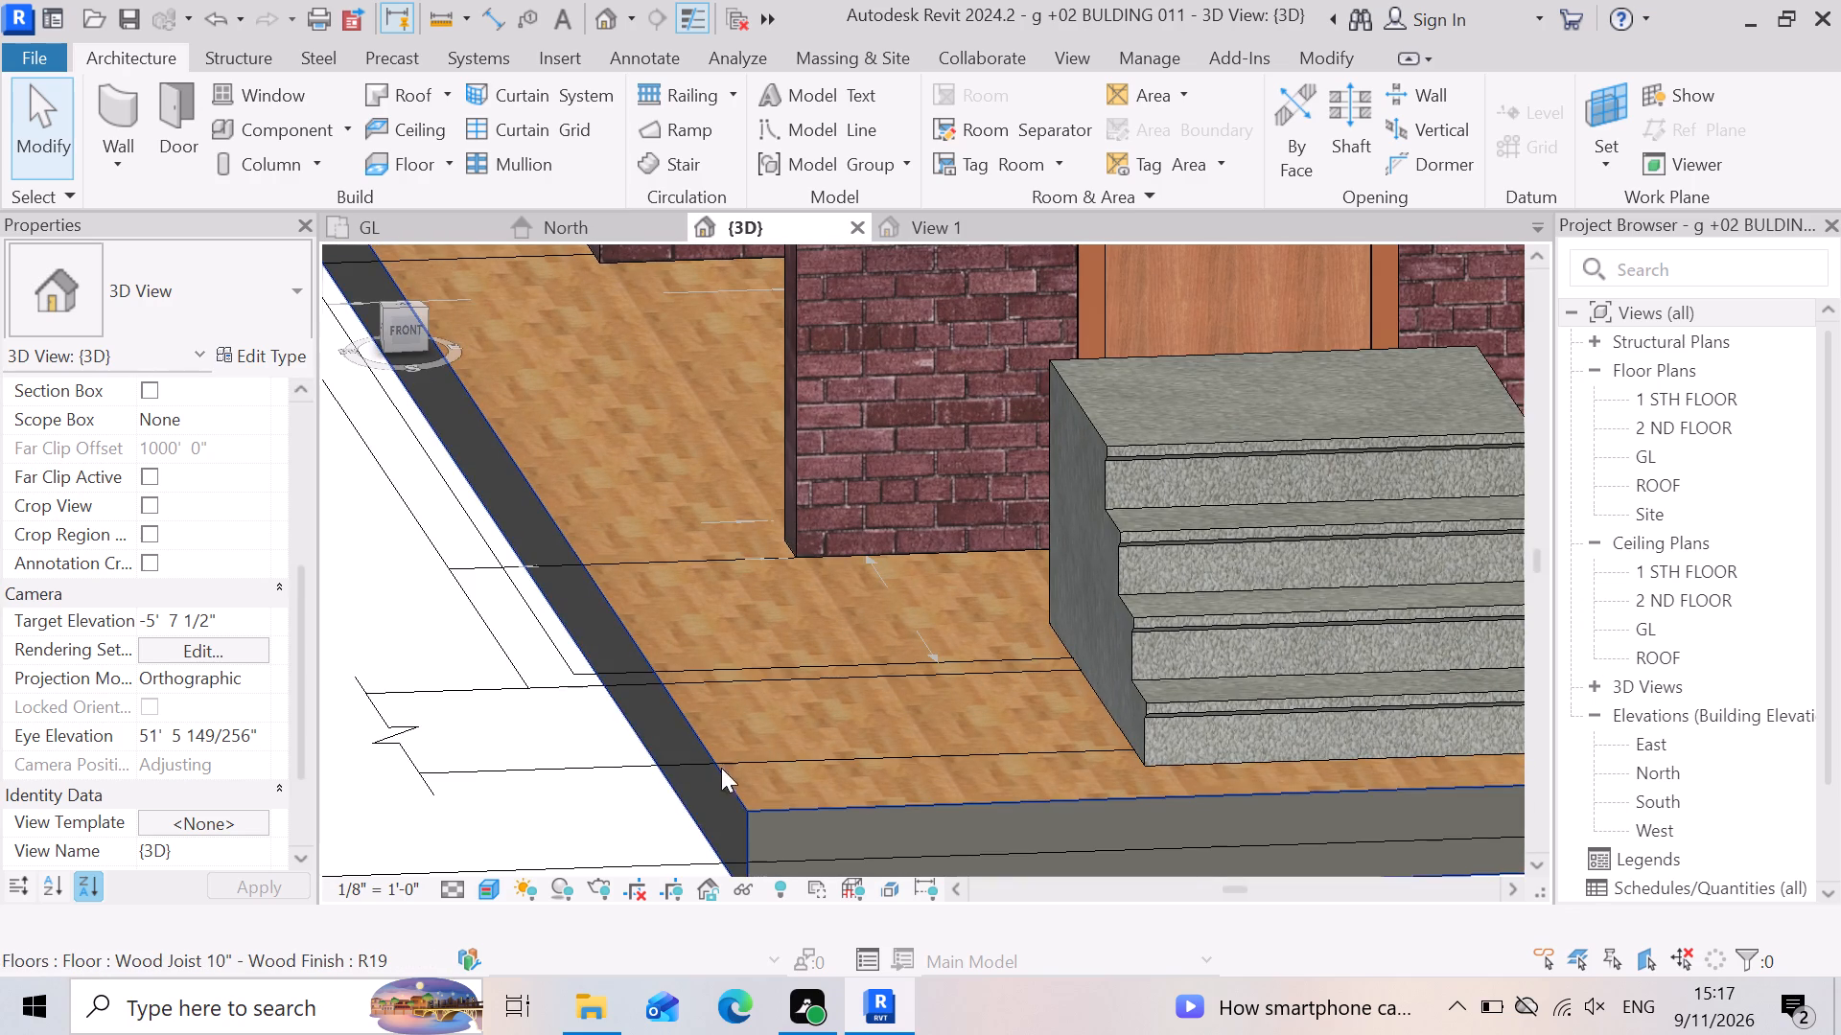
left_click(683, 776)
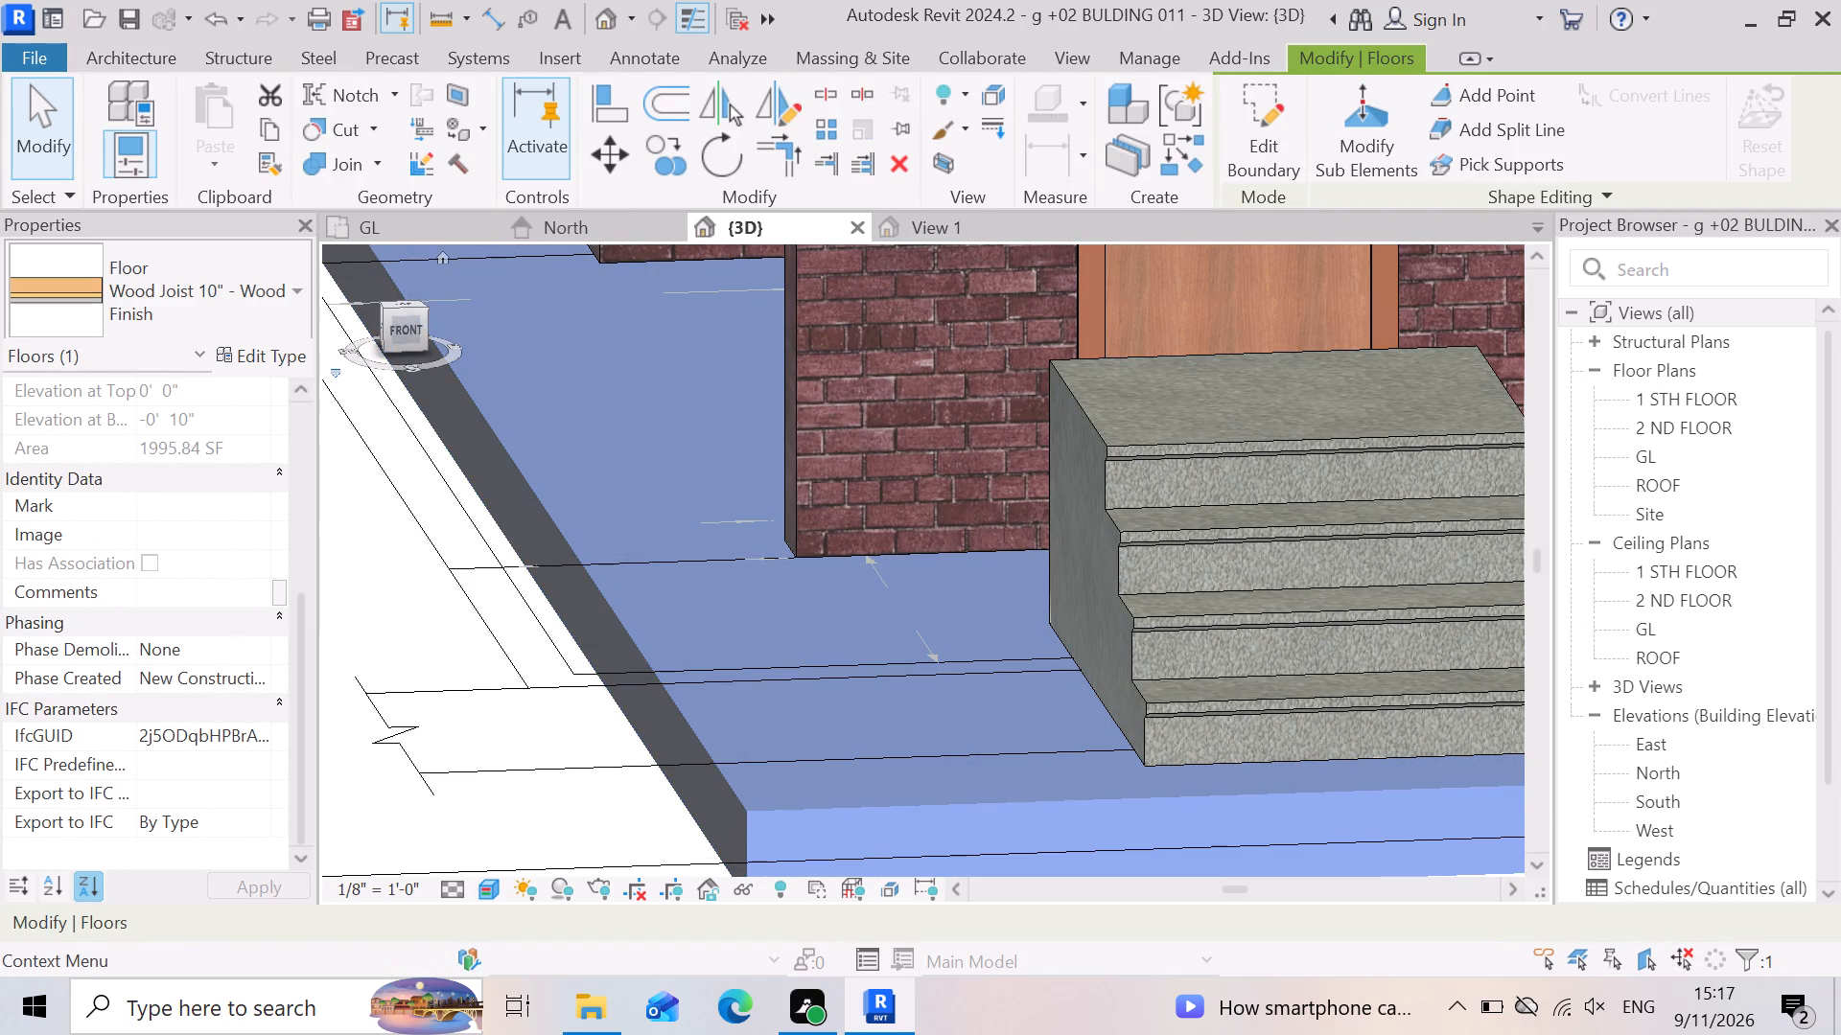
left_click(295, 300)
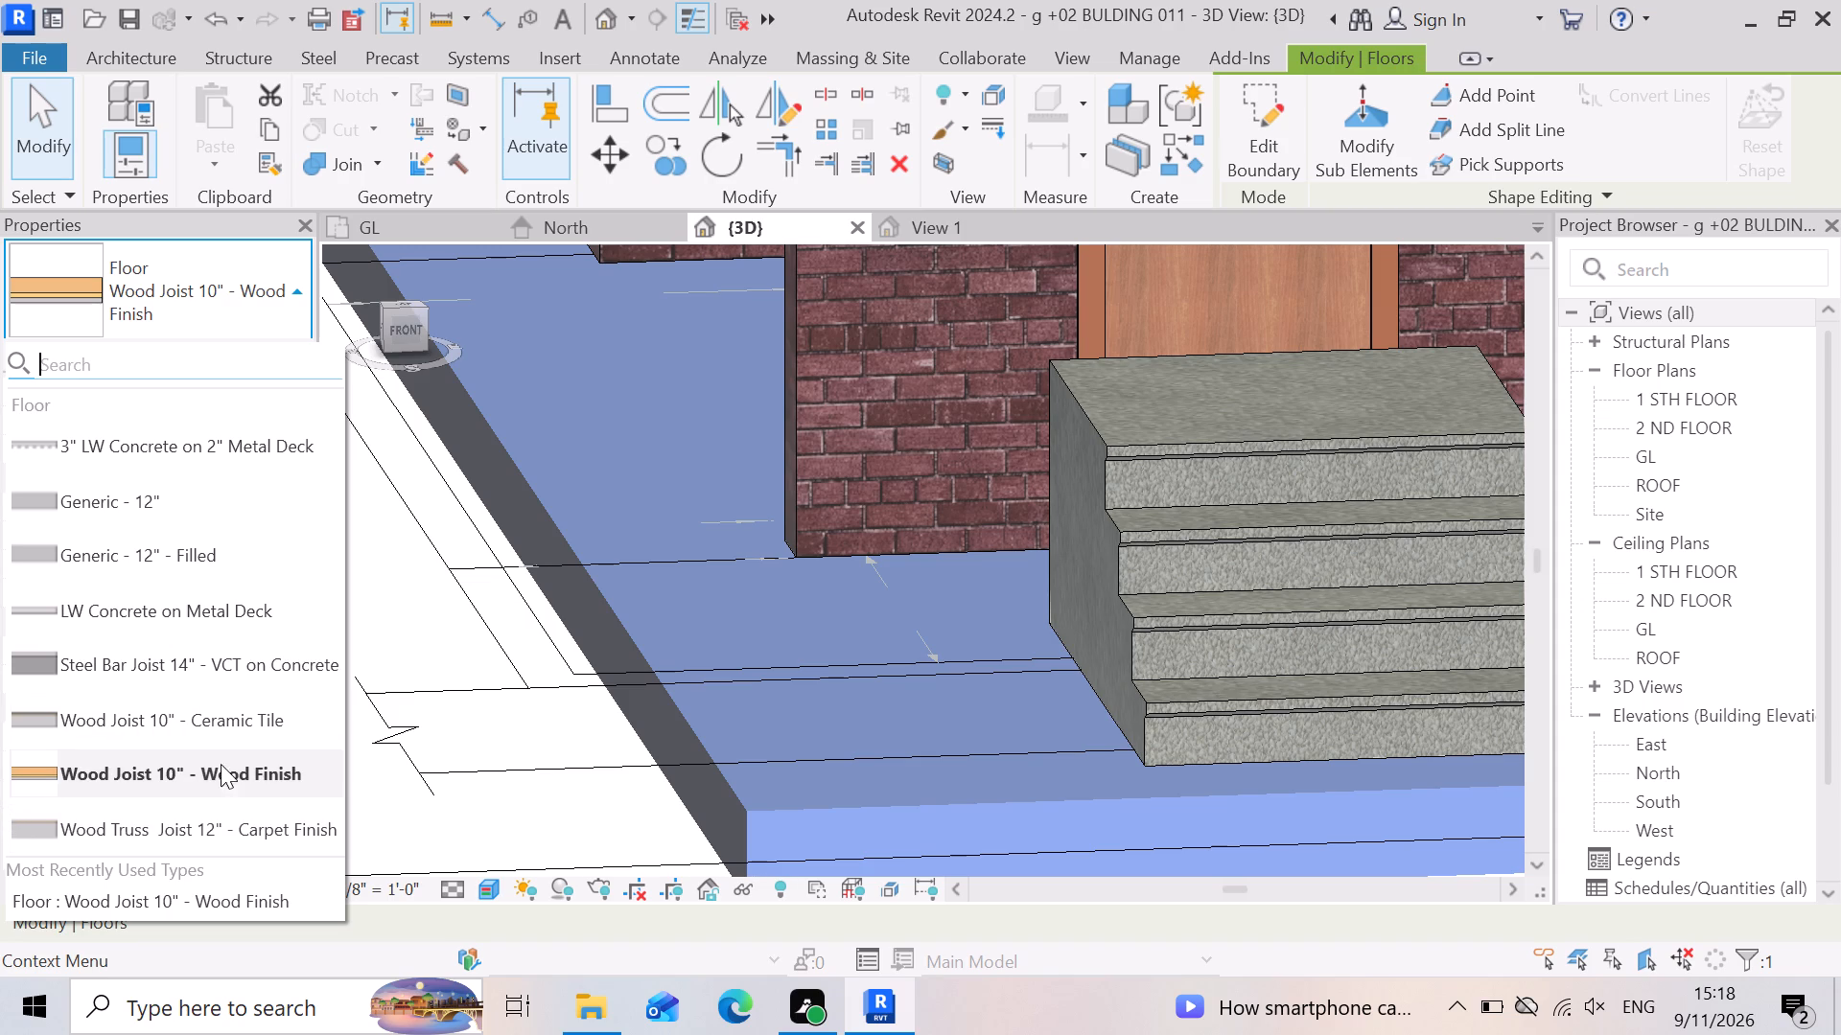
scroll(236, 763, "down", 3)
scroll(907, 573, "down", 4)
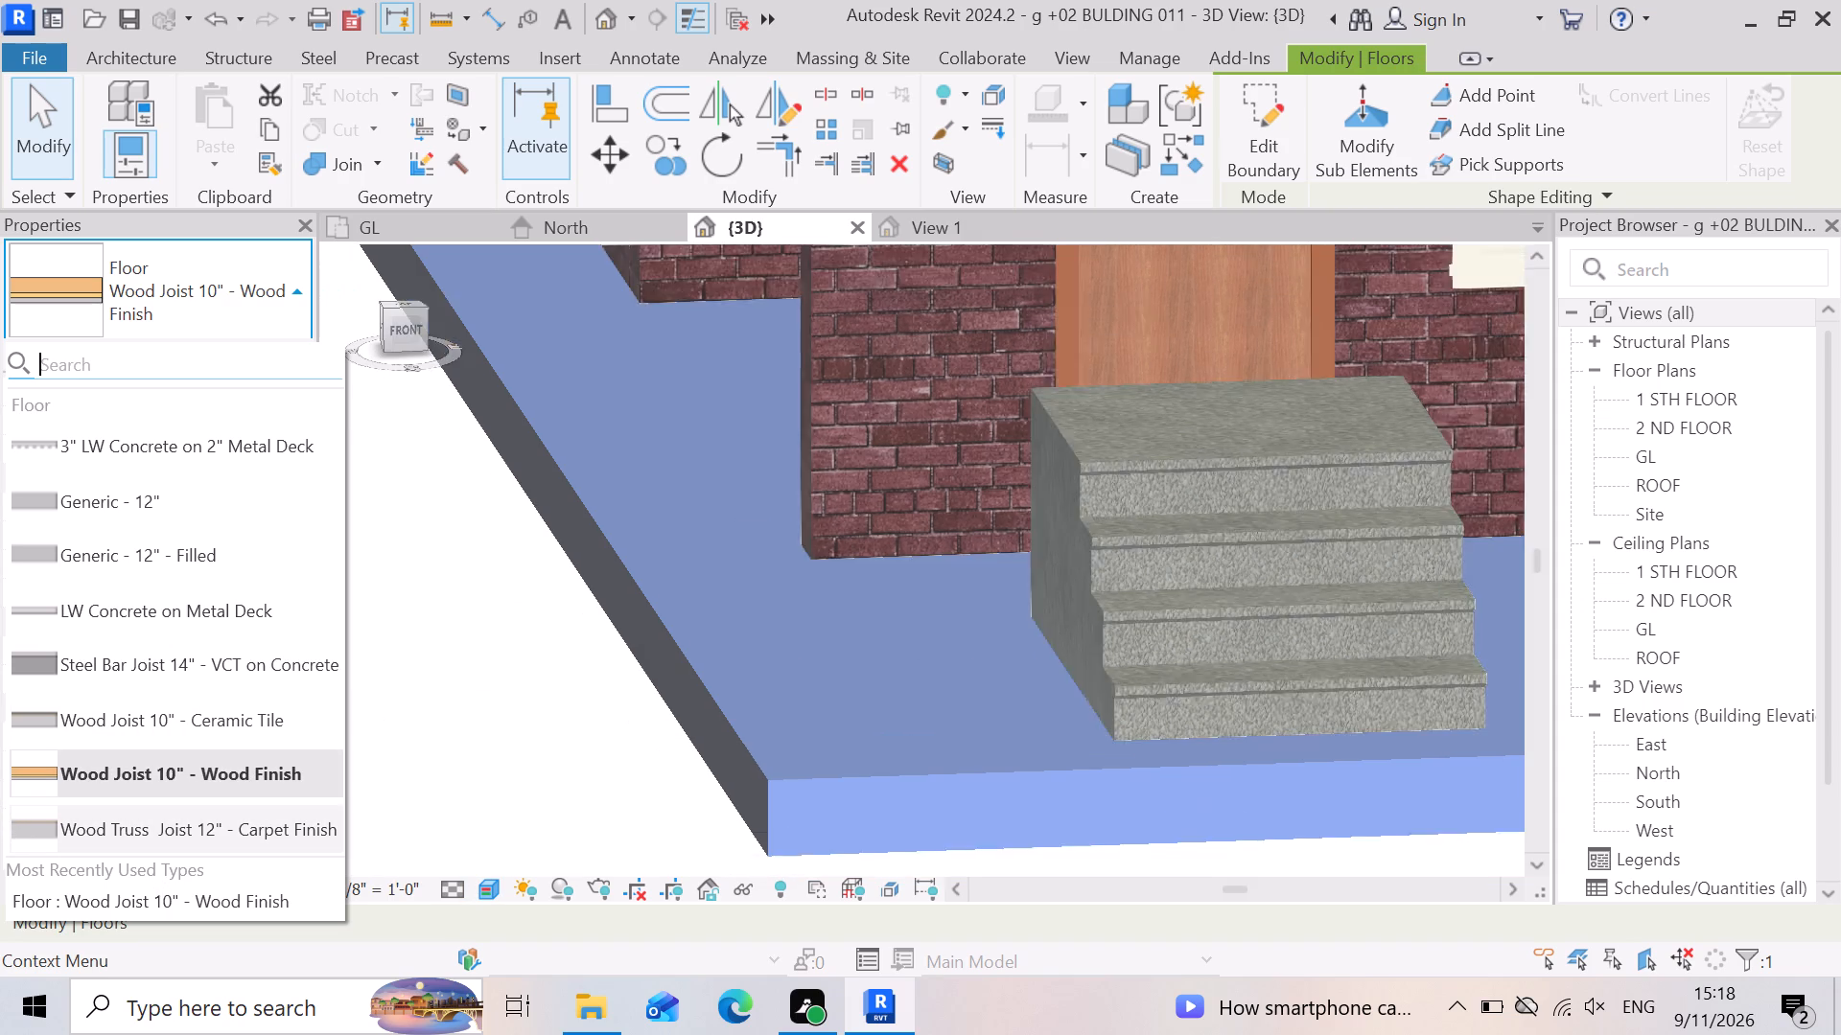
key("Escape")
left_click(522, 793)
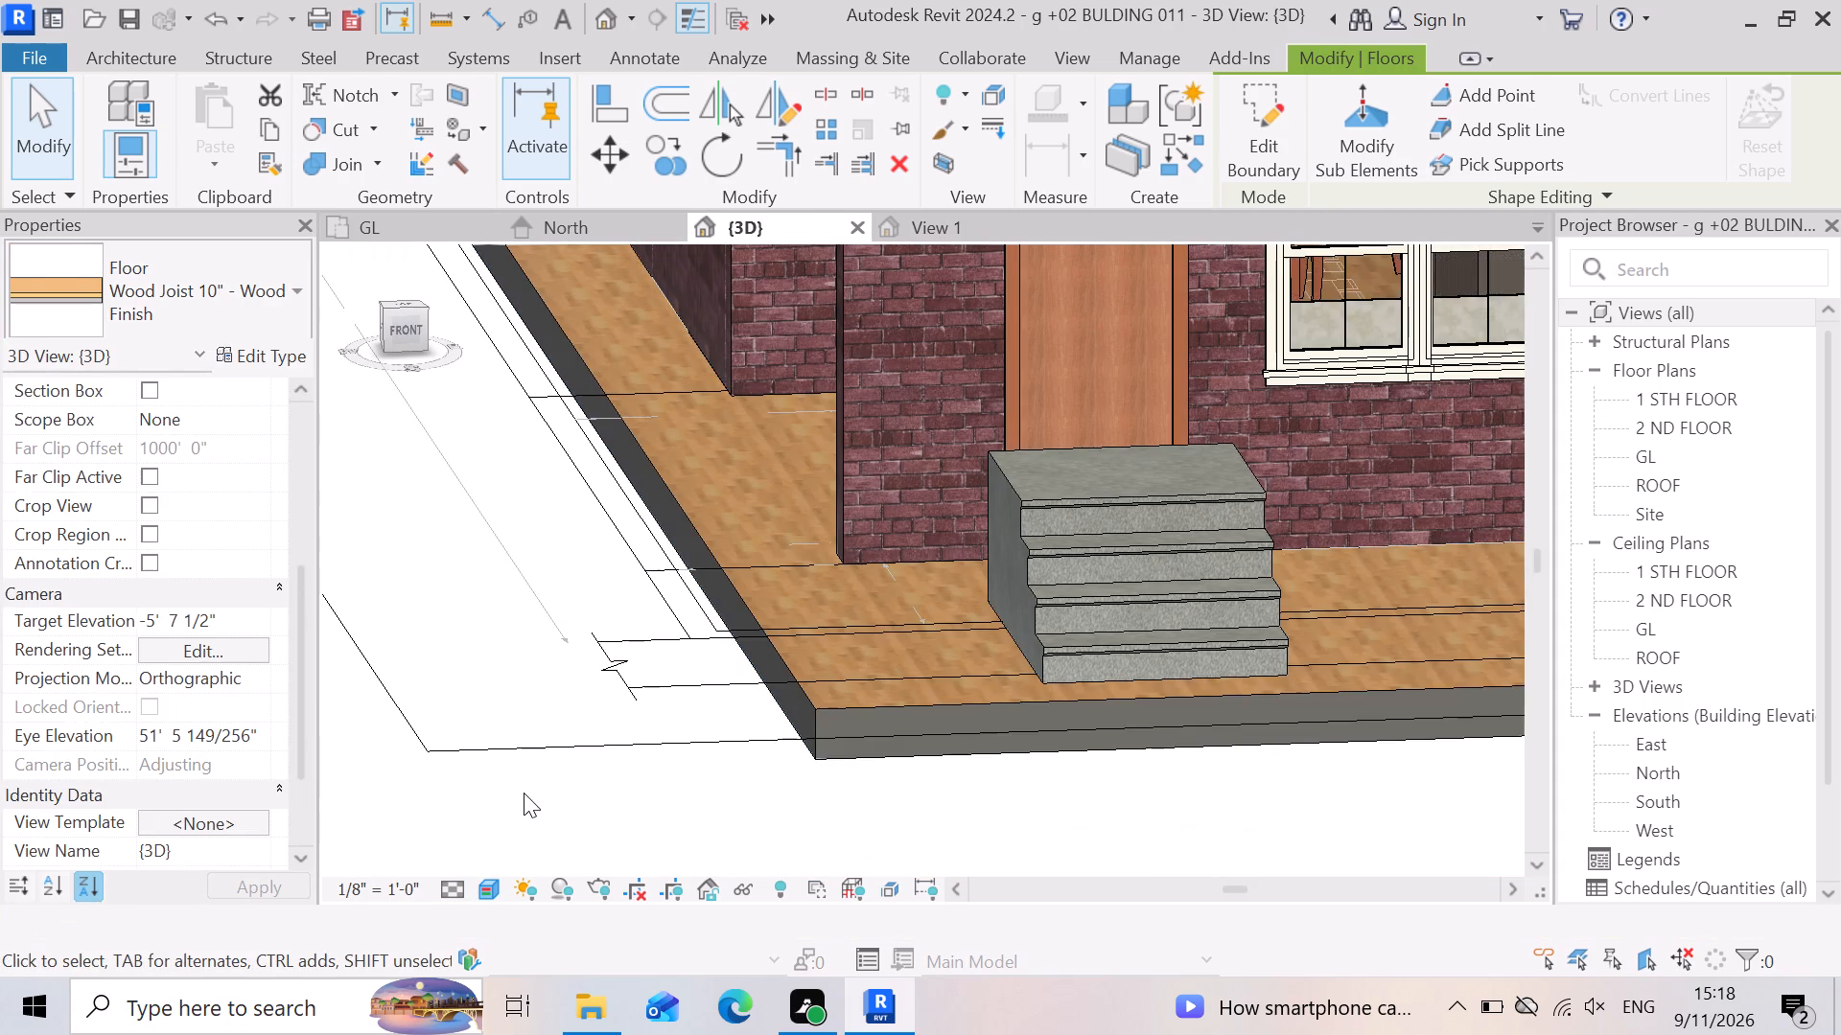
Examine the whole brick building on its wood-finished slab in 3D, including the slab's portico and road side.
scroll(832, 705, "down", 7)
scroll(683, 720, "down", 2)
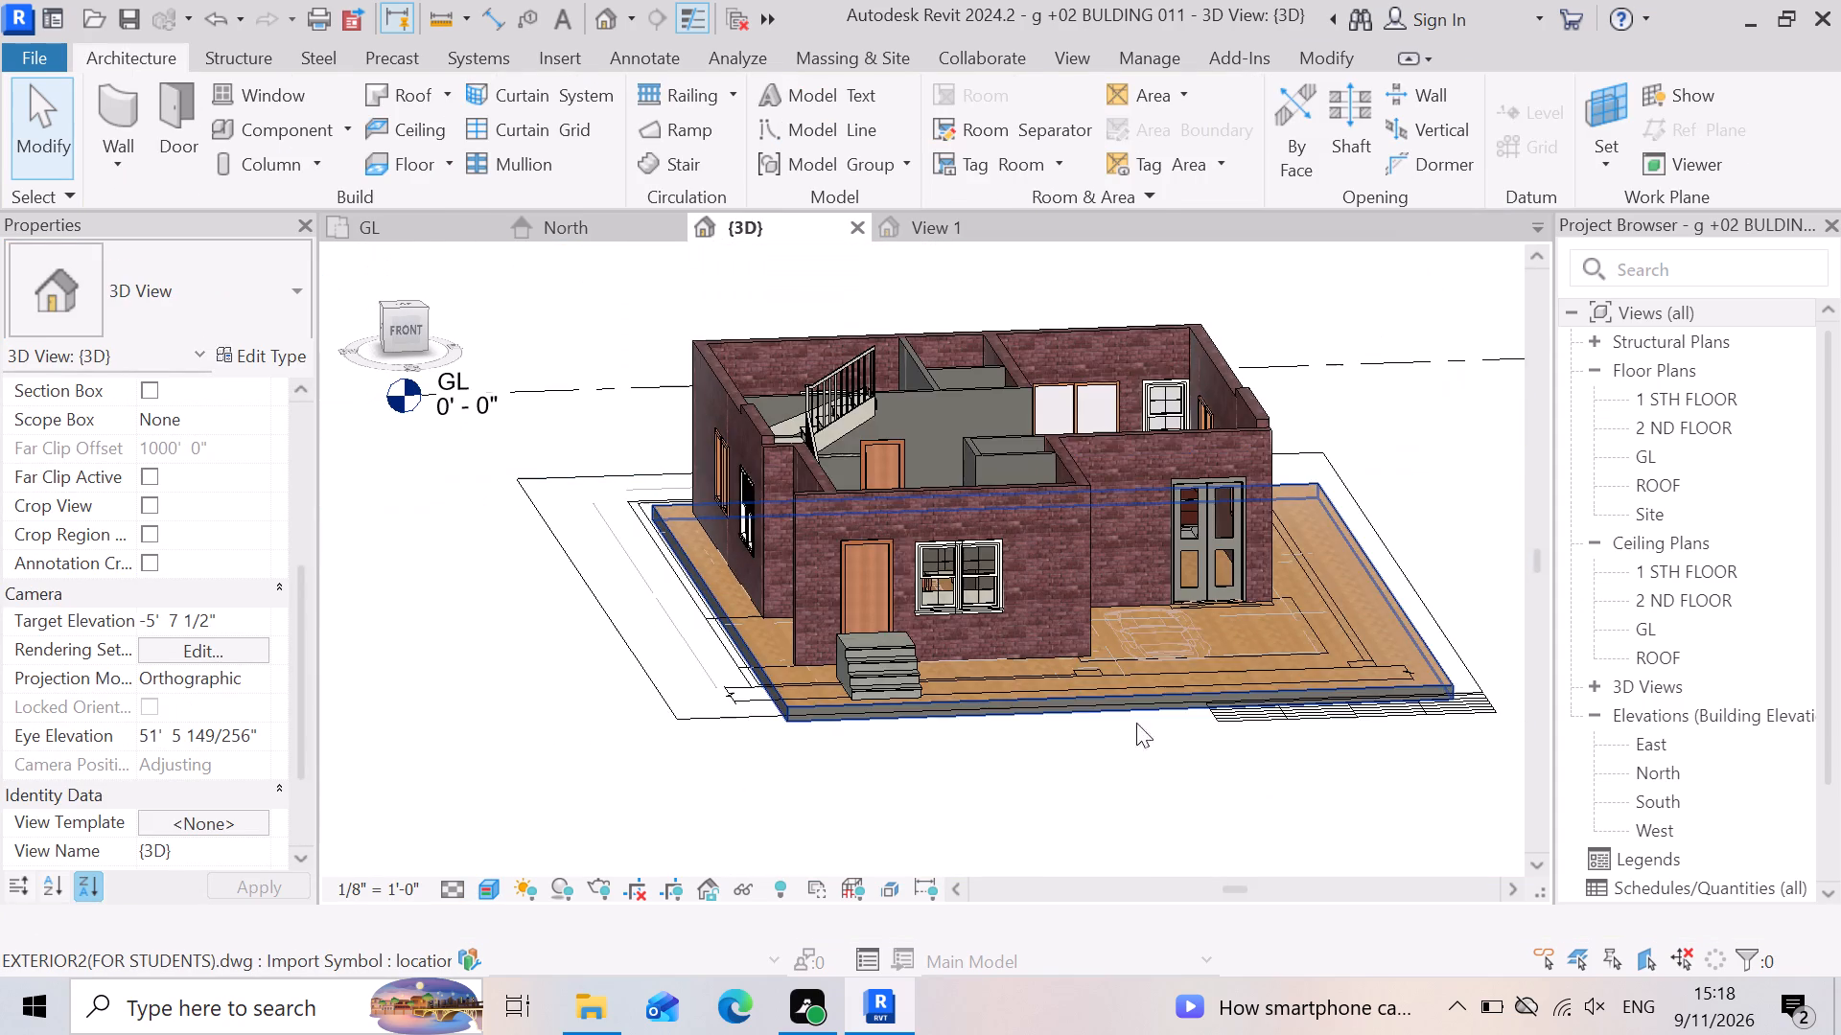
scroll(1454, 685, "up", 4)
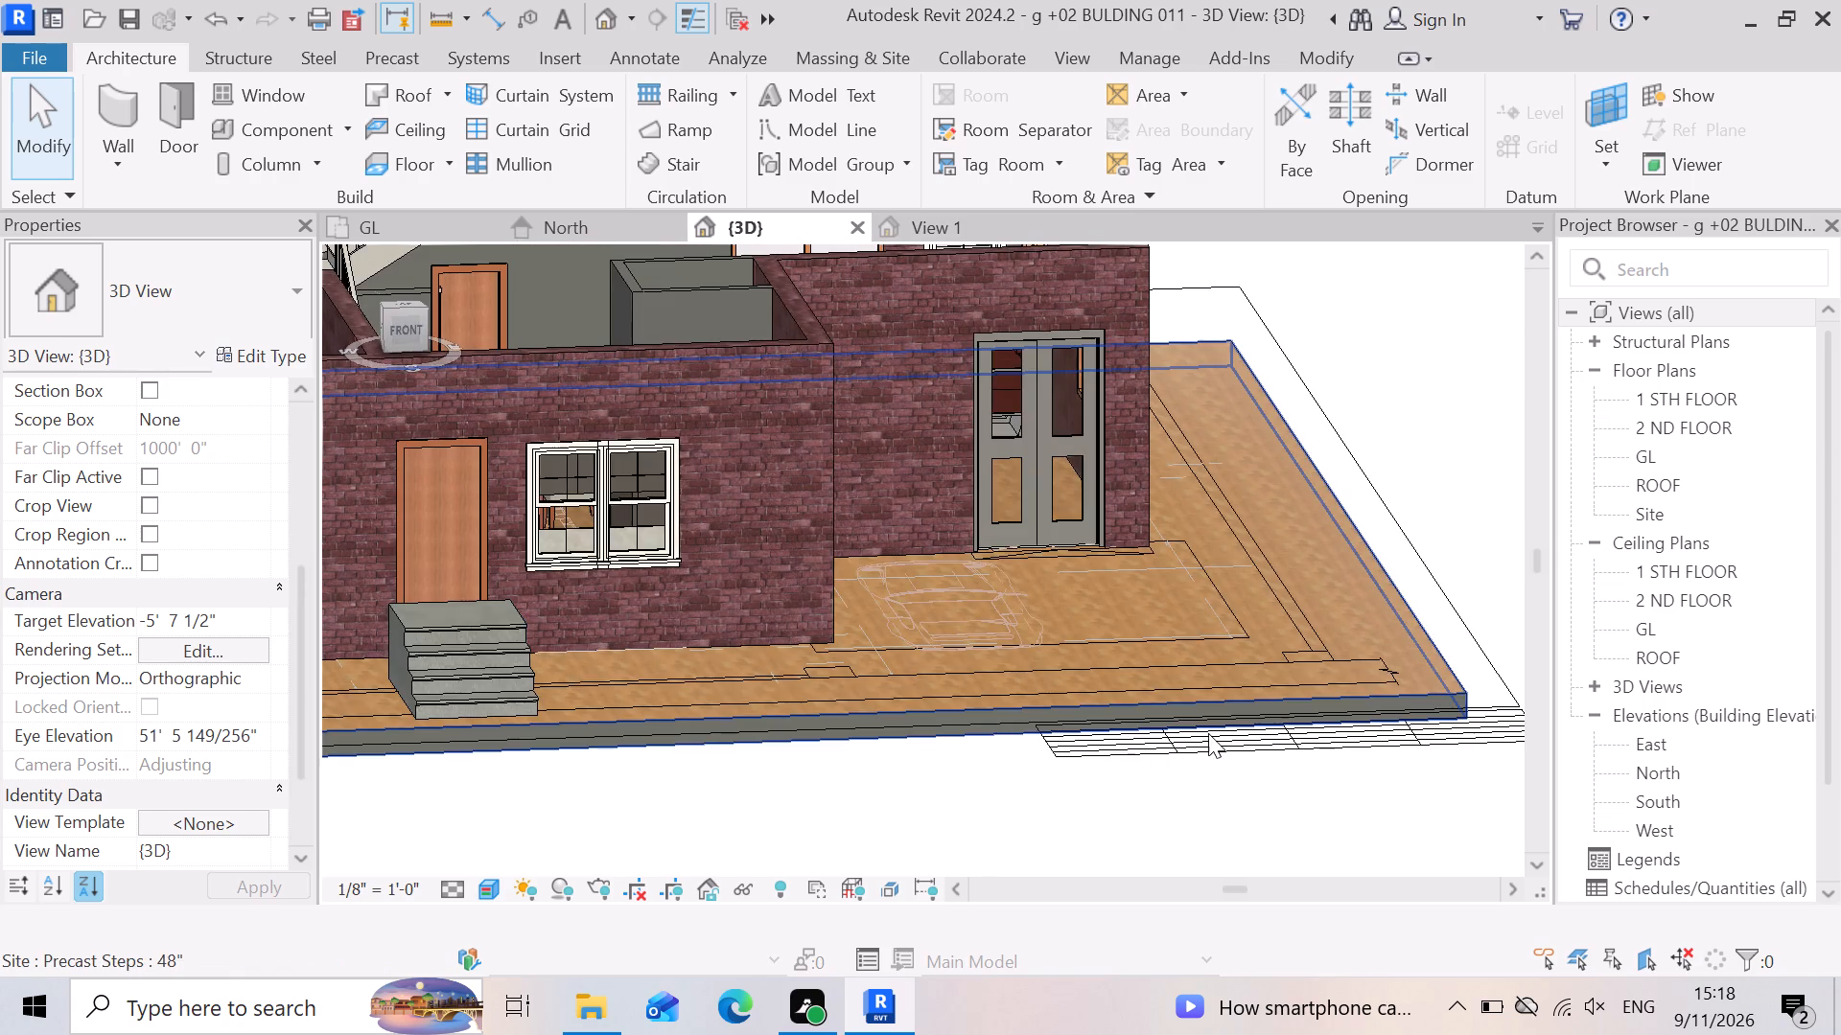
scroll(1208, 733, "down", 2)
key("Escape")
key("Escape")
key("Escape")
key("Escape")
key("Escape")
key("Escape")
key("Escape")
key("Escape")
key("Escape")
key("Escape")
key("Escape")
key("Escape")
key("Escape")
key("Escape")
right_click_drag(712, 832, 690, 816)
middle_click_drag(712, 832, 690, 816)
scroll(1110, 842, "down", 2)
key("Escape")
key("Escape")
key("Escape")
key("Escape")
key("Escape")
key("Escape")
key("Escape")
key("Escape")
key("Escape")
key("Escape")
key("Escape")
middle_click_drag(608, 772, 607, 737)
scroll(608, 772, "up", 1)
right_click_drag(608, 772, 611, 740)
scroll(961, 624, "down", 3)
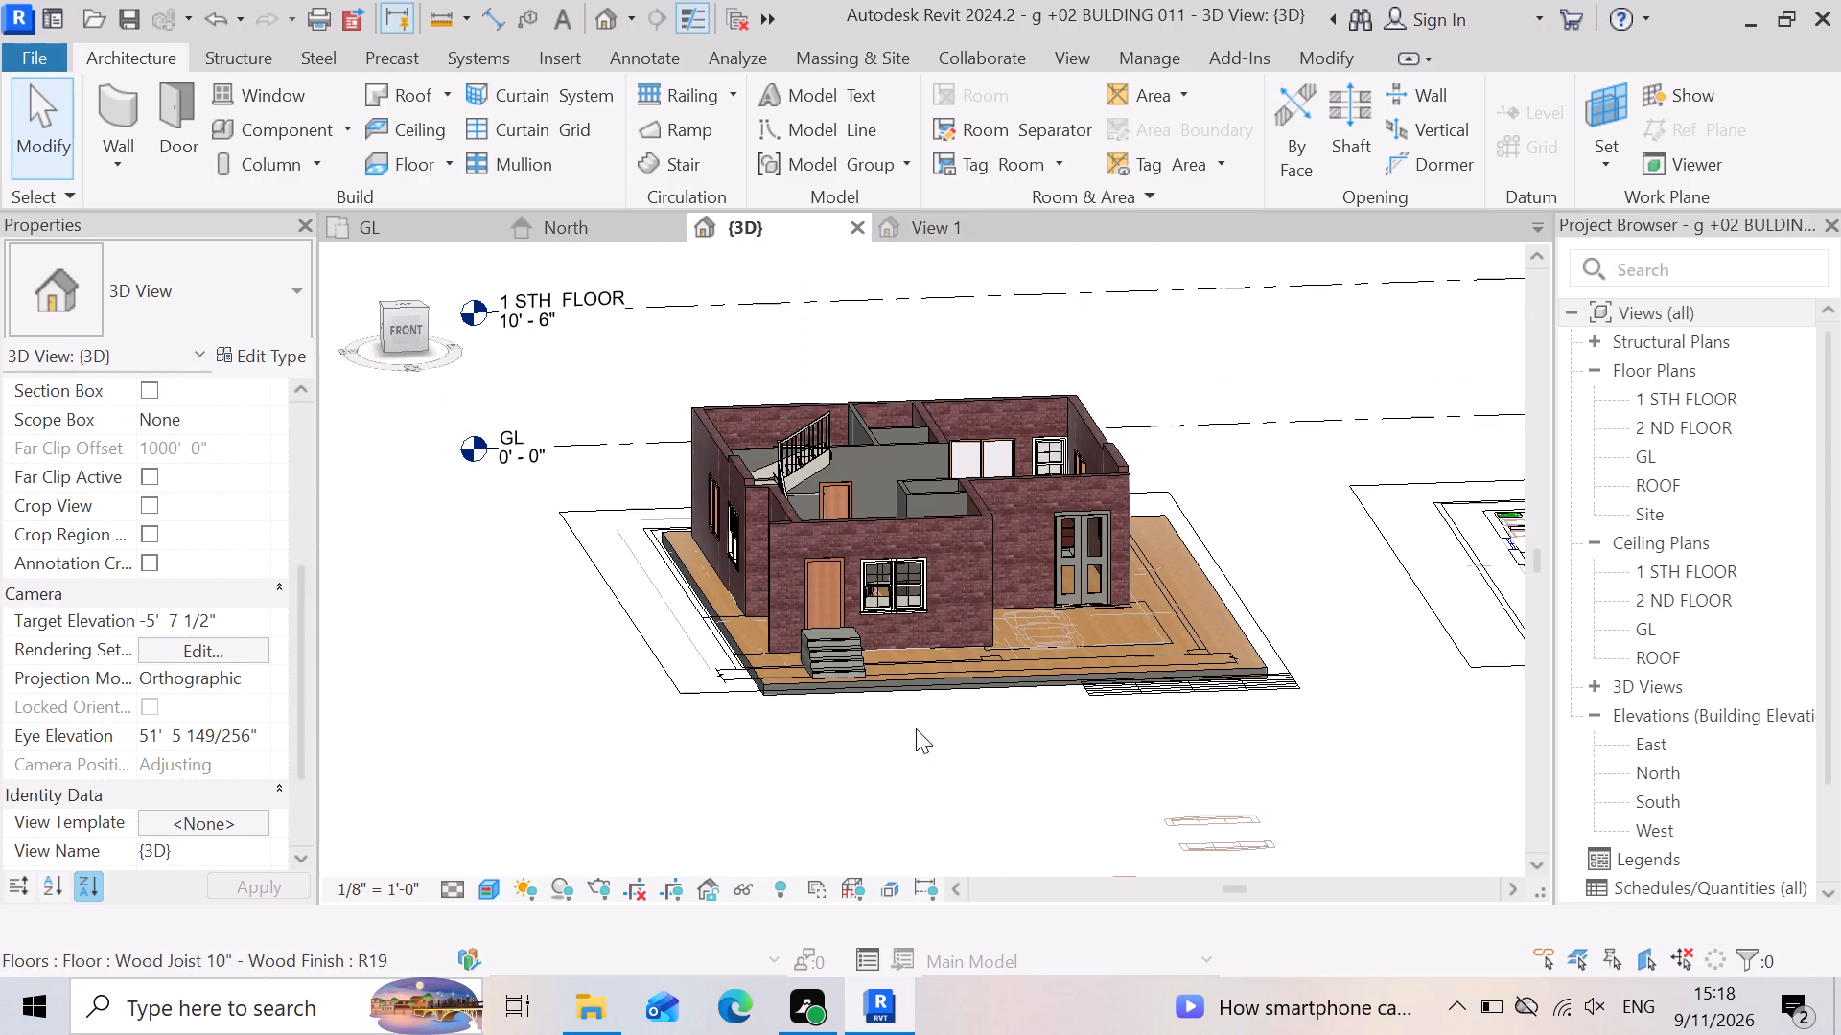
Examine the building front from a lower 3D angle, including the slab edge, kitchen door and window, and the interior staircase.
middle_click_drag(876, 674, 870, 623, "shift")
right_click_drag(876, 674, 870, 623, "shift")
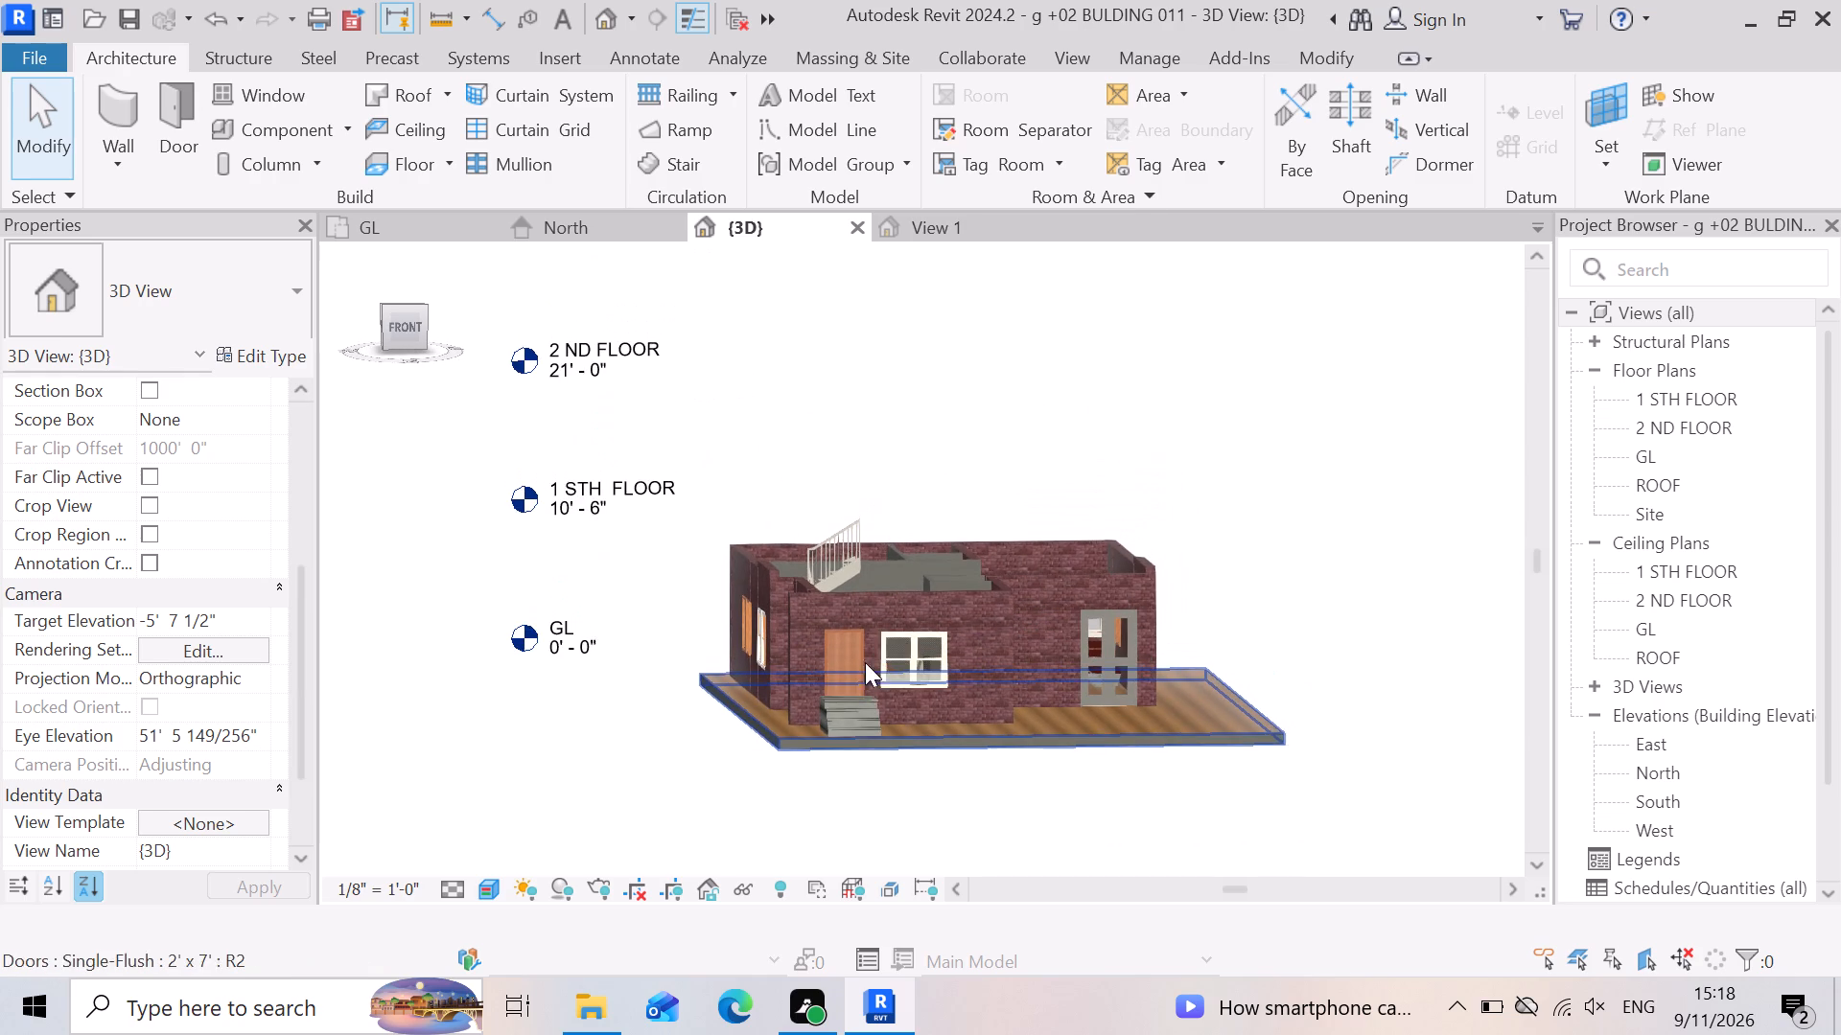
scroll(833, 701, "up", 3)
scroll(1084, 780, "up", 3)
scroll(1130, 822, "down", 2)
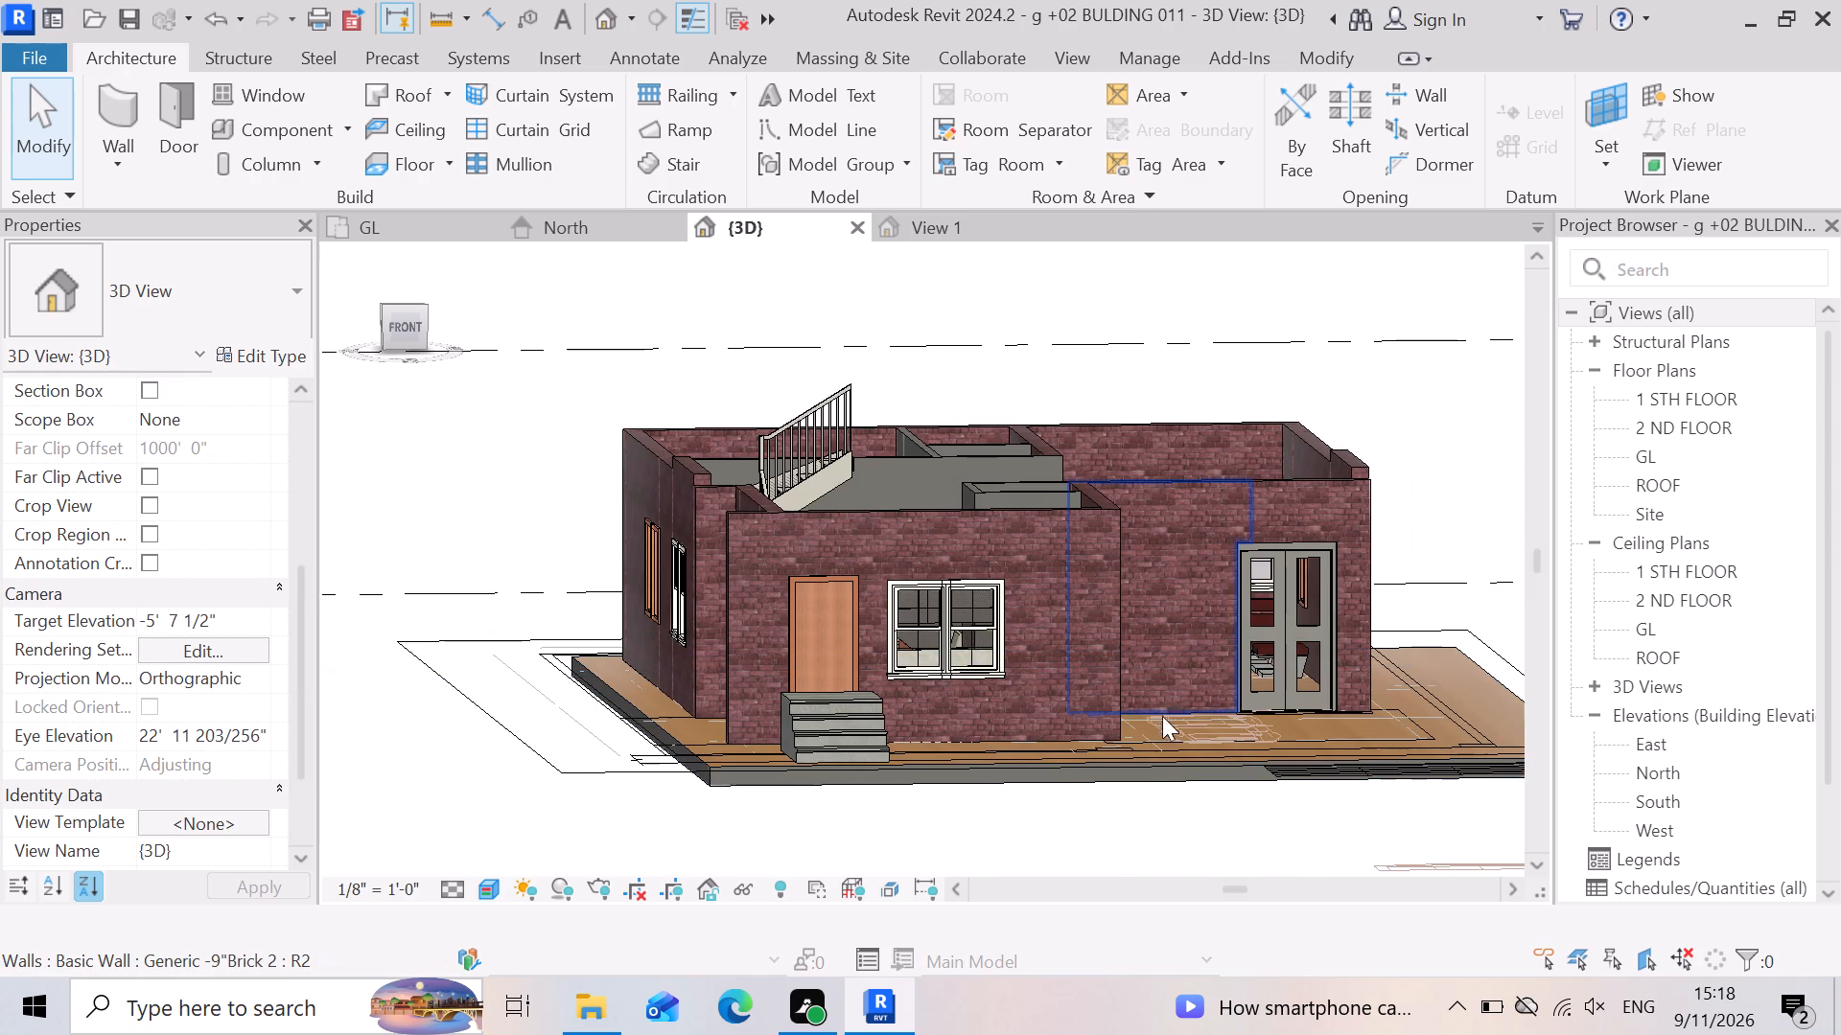
scroll(1172, 705, "up", 2)
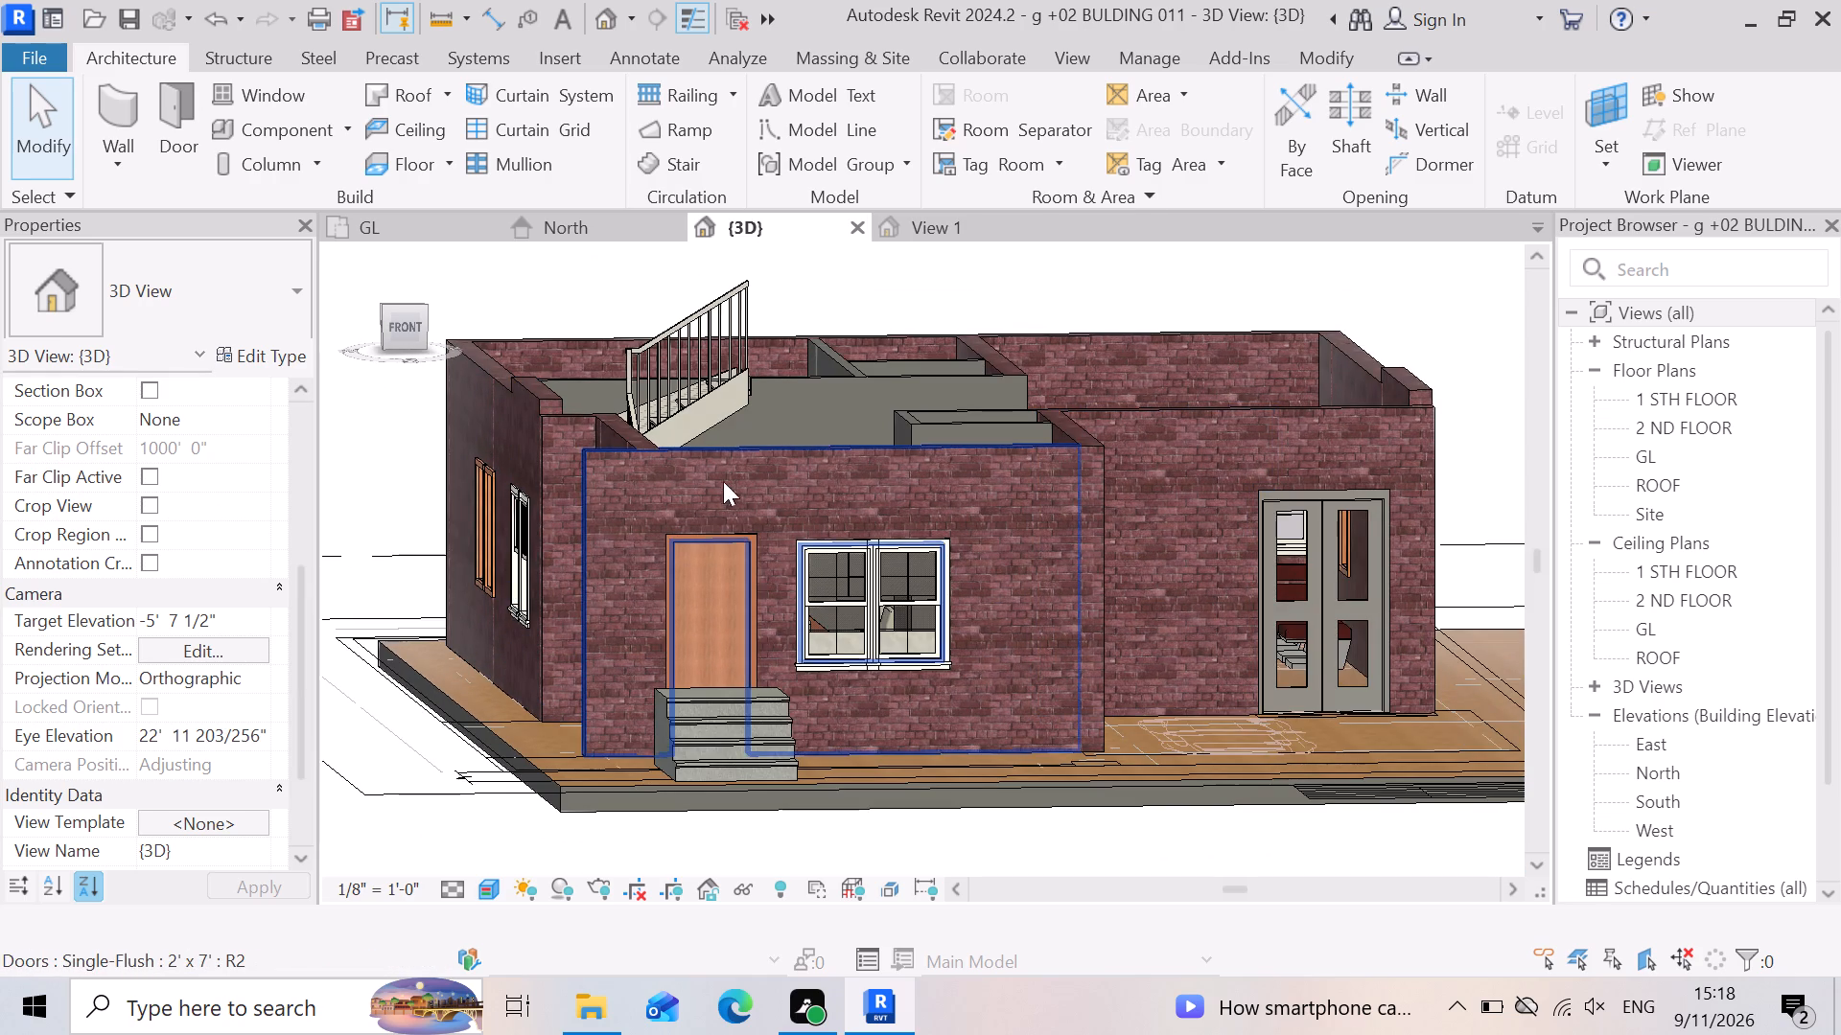
scroll(705, 445, "up", 4)
left_click(653, 405)
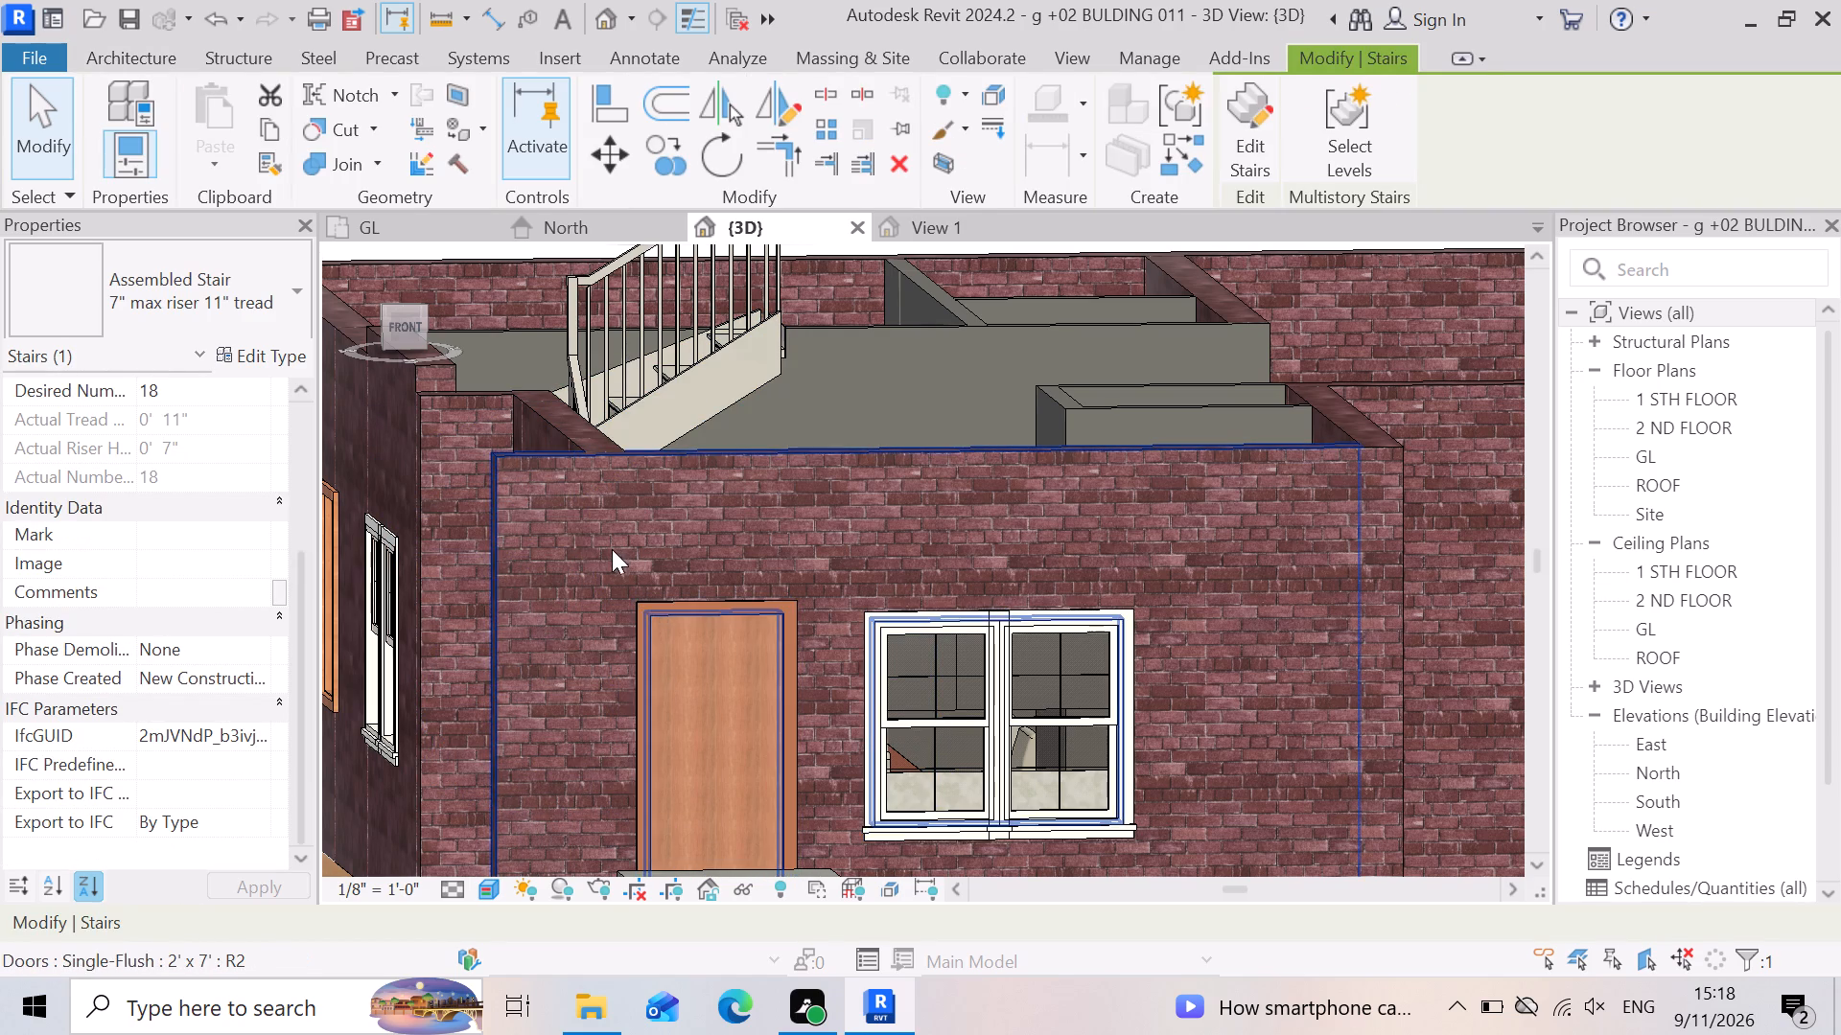
scroll(1001, 748, "down", 2)
scroll(527, 764, "up", 8)
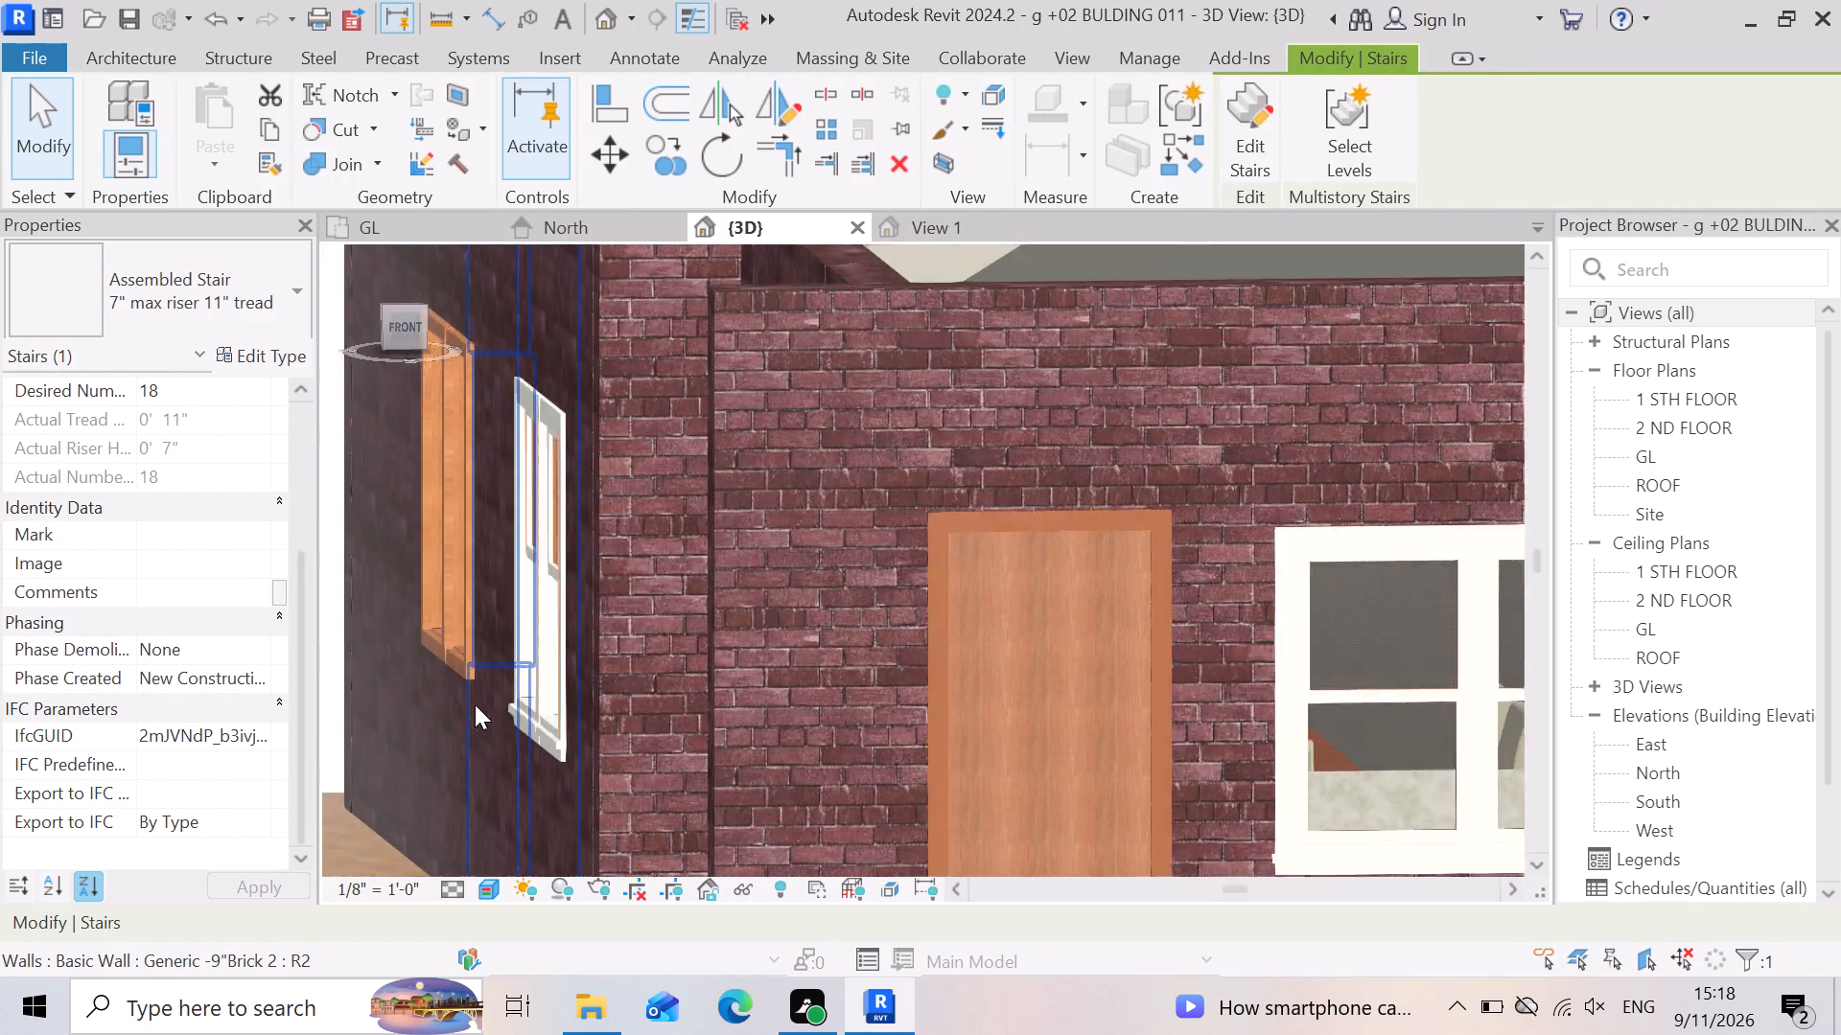
scroll(535, 732, "down", 7)
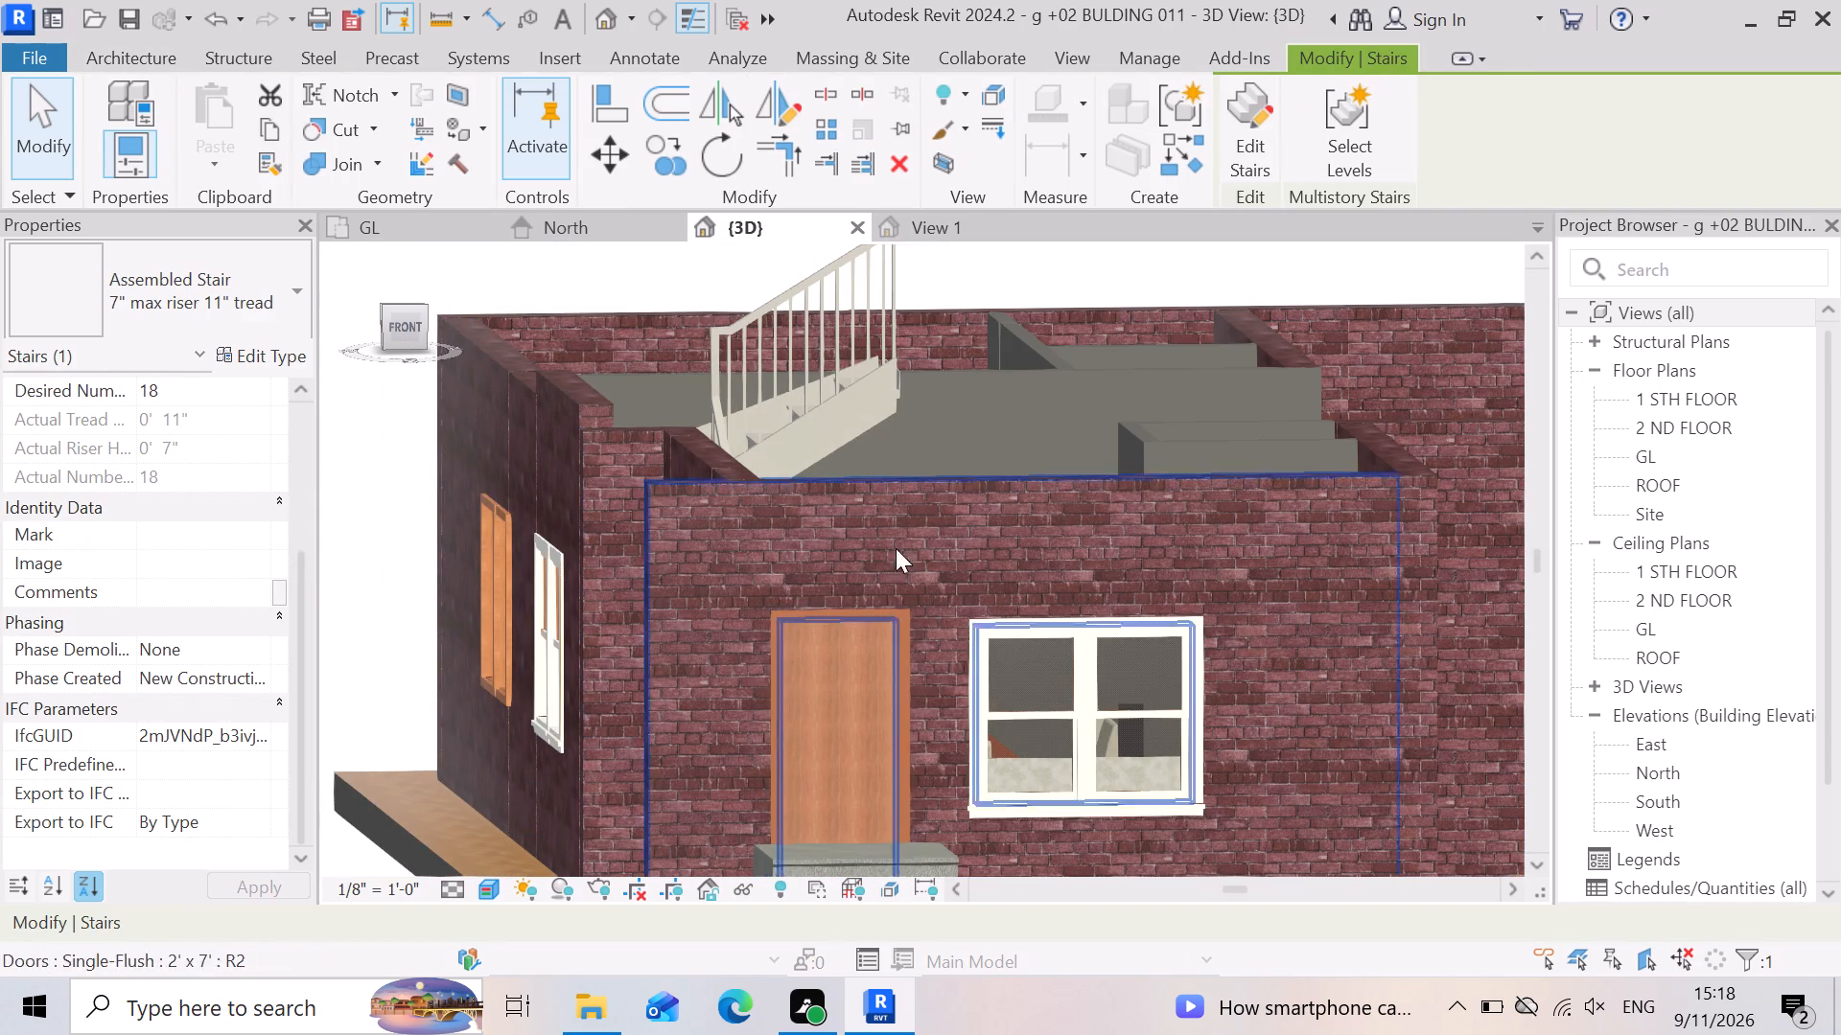
scroll(858, 678, "down", 1)
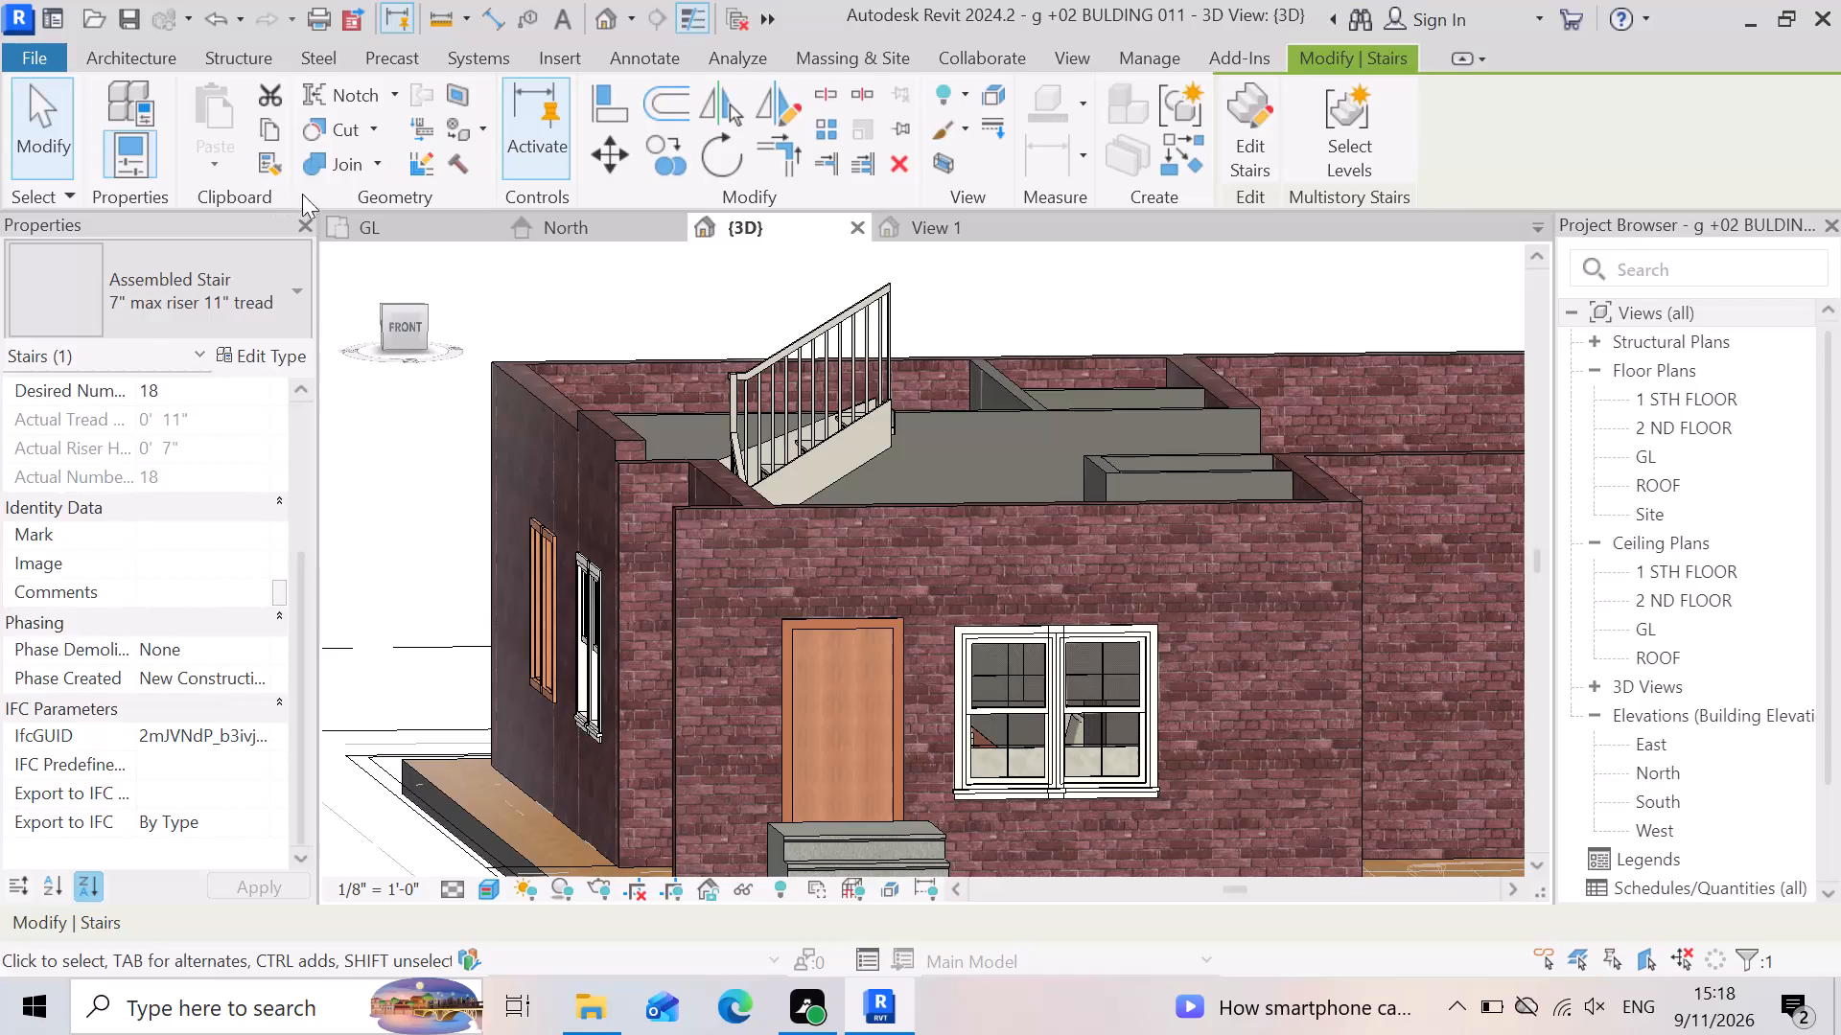
Switch to the GL floor plan and look over the ground floor and first floor drawings.
left_click(411, 224)
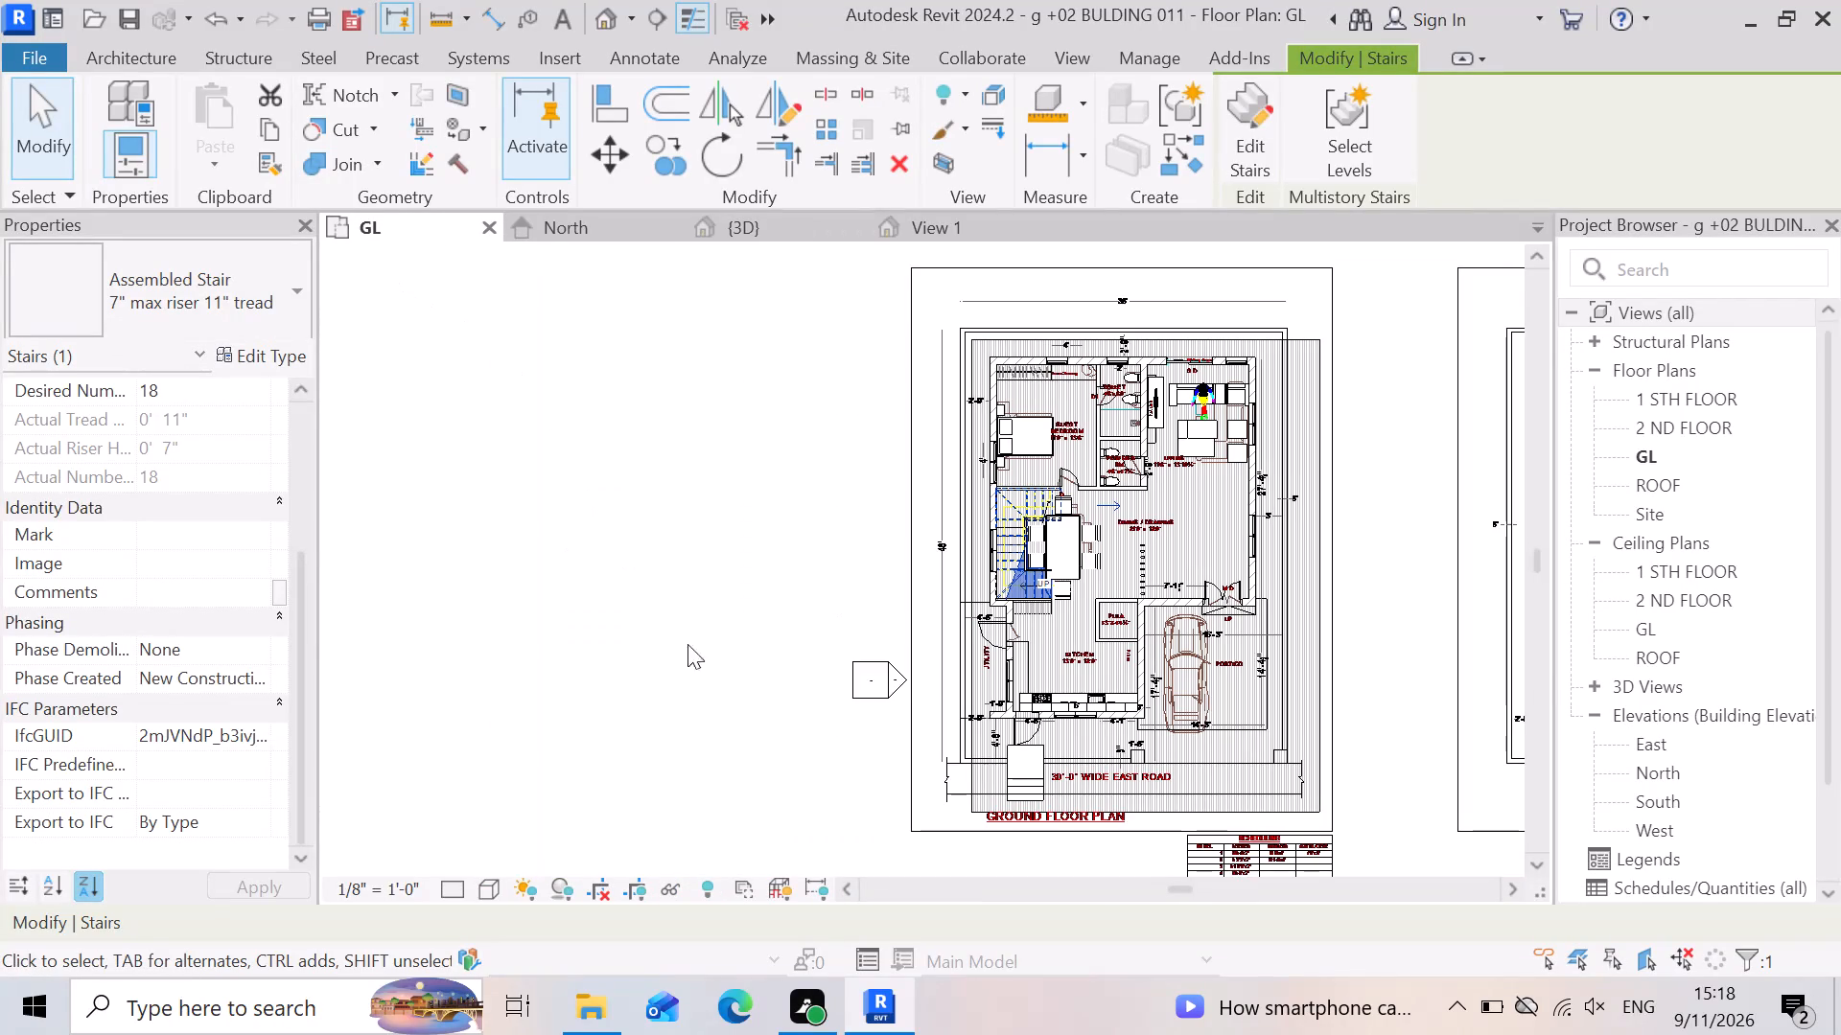
left_click(602, 683)
scroll(1105, 720, "up", 3)
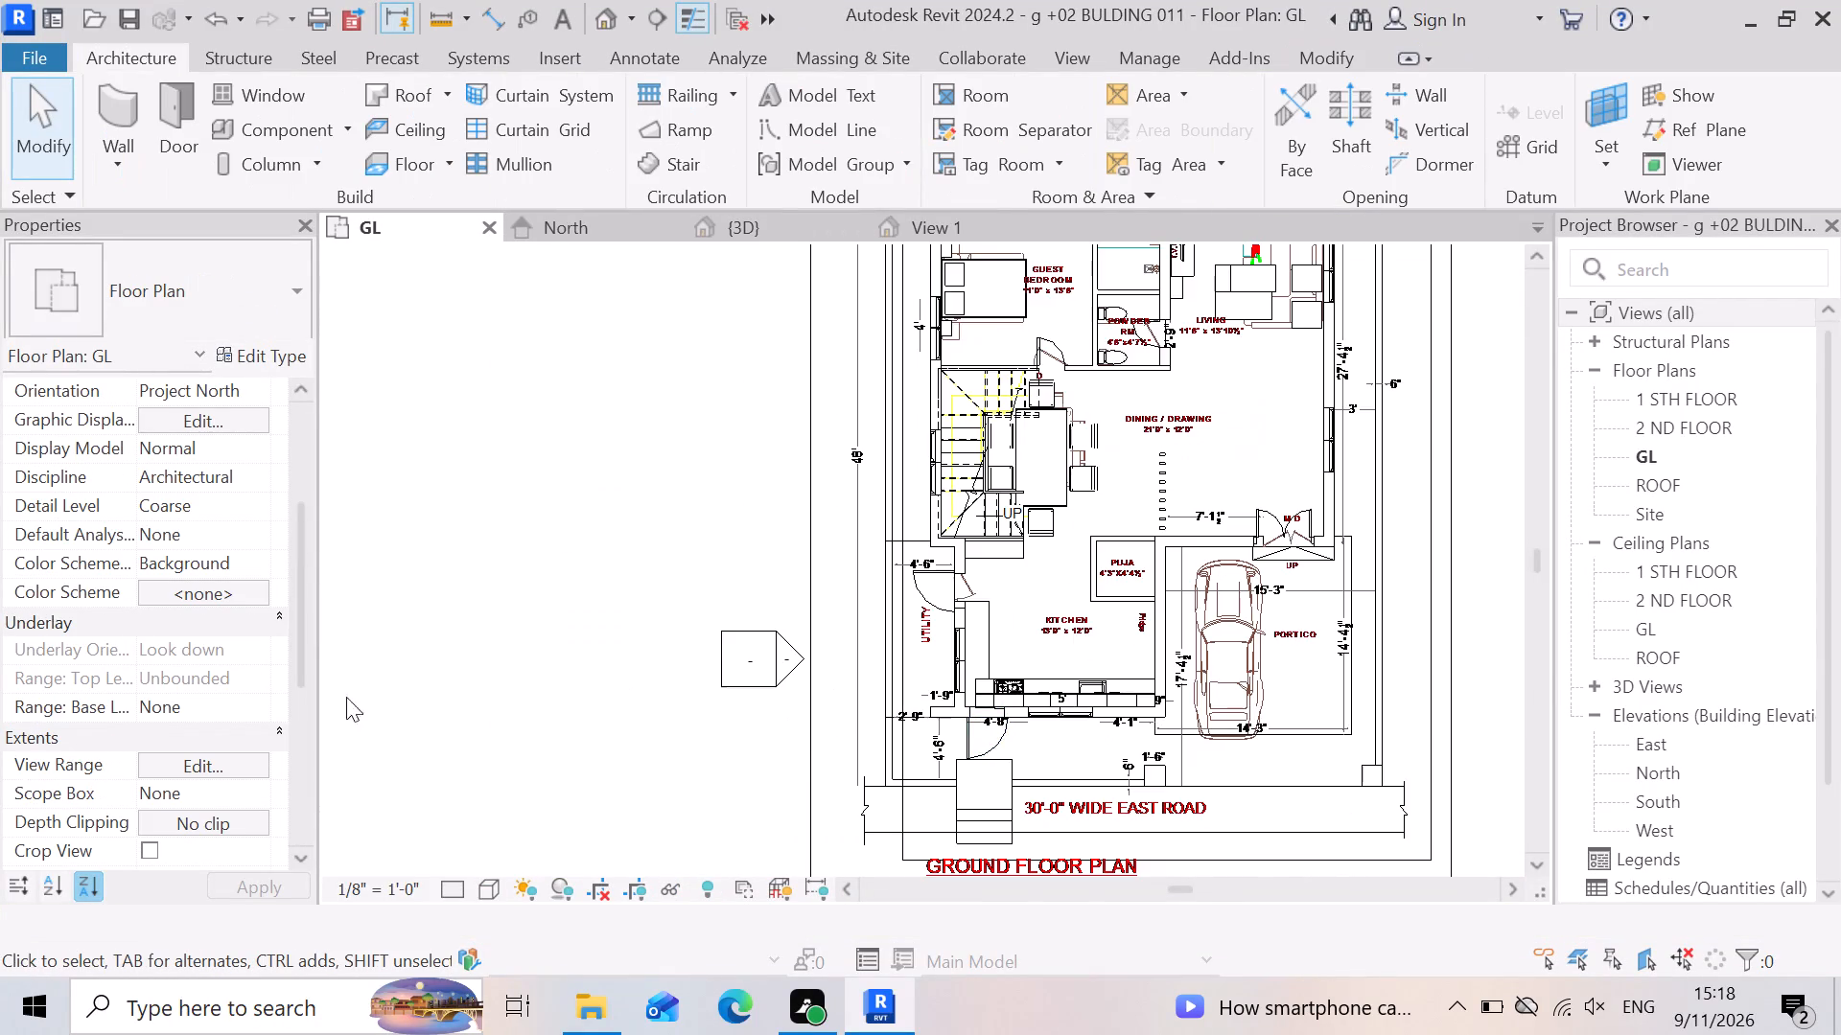
scroll(567, 723, "down", 4)
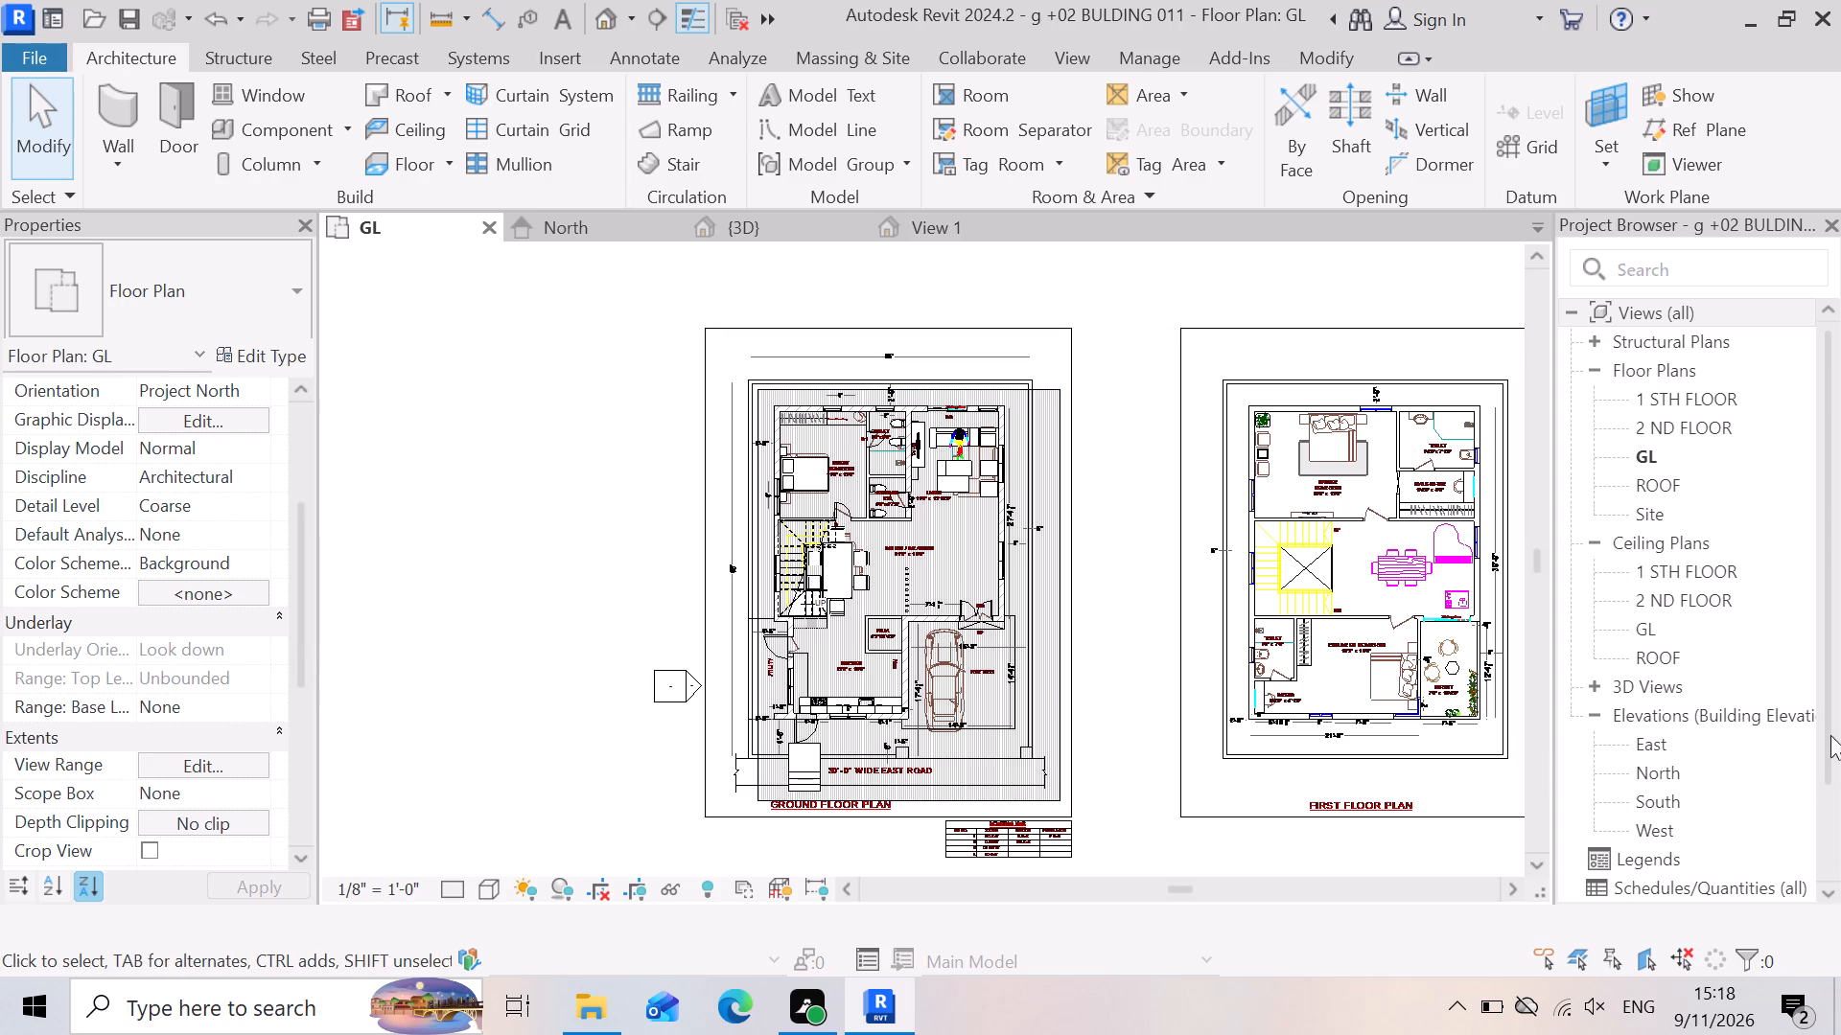
In the North elevation, copy the wood-finished ground slab and paste it aligned to the 1 STH FLOOR level.
scroll(861, 413, "up", 3)
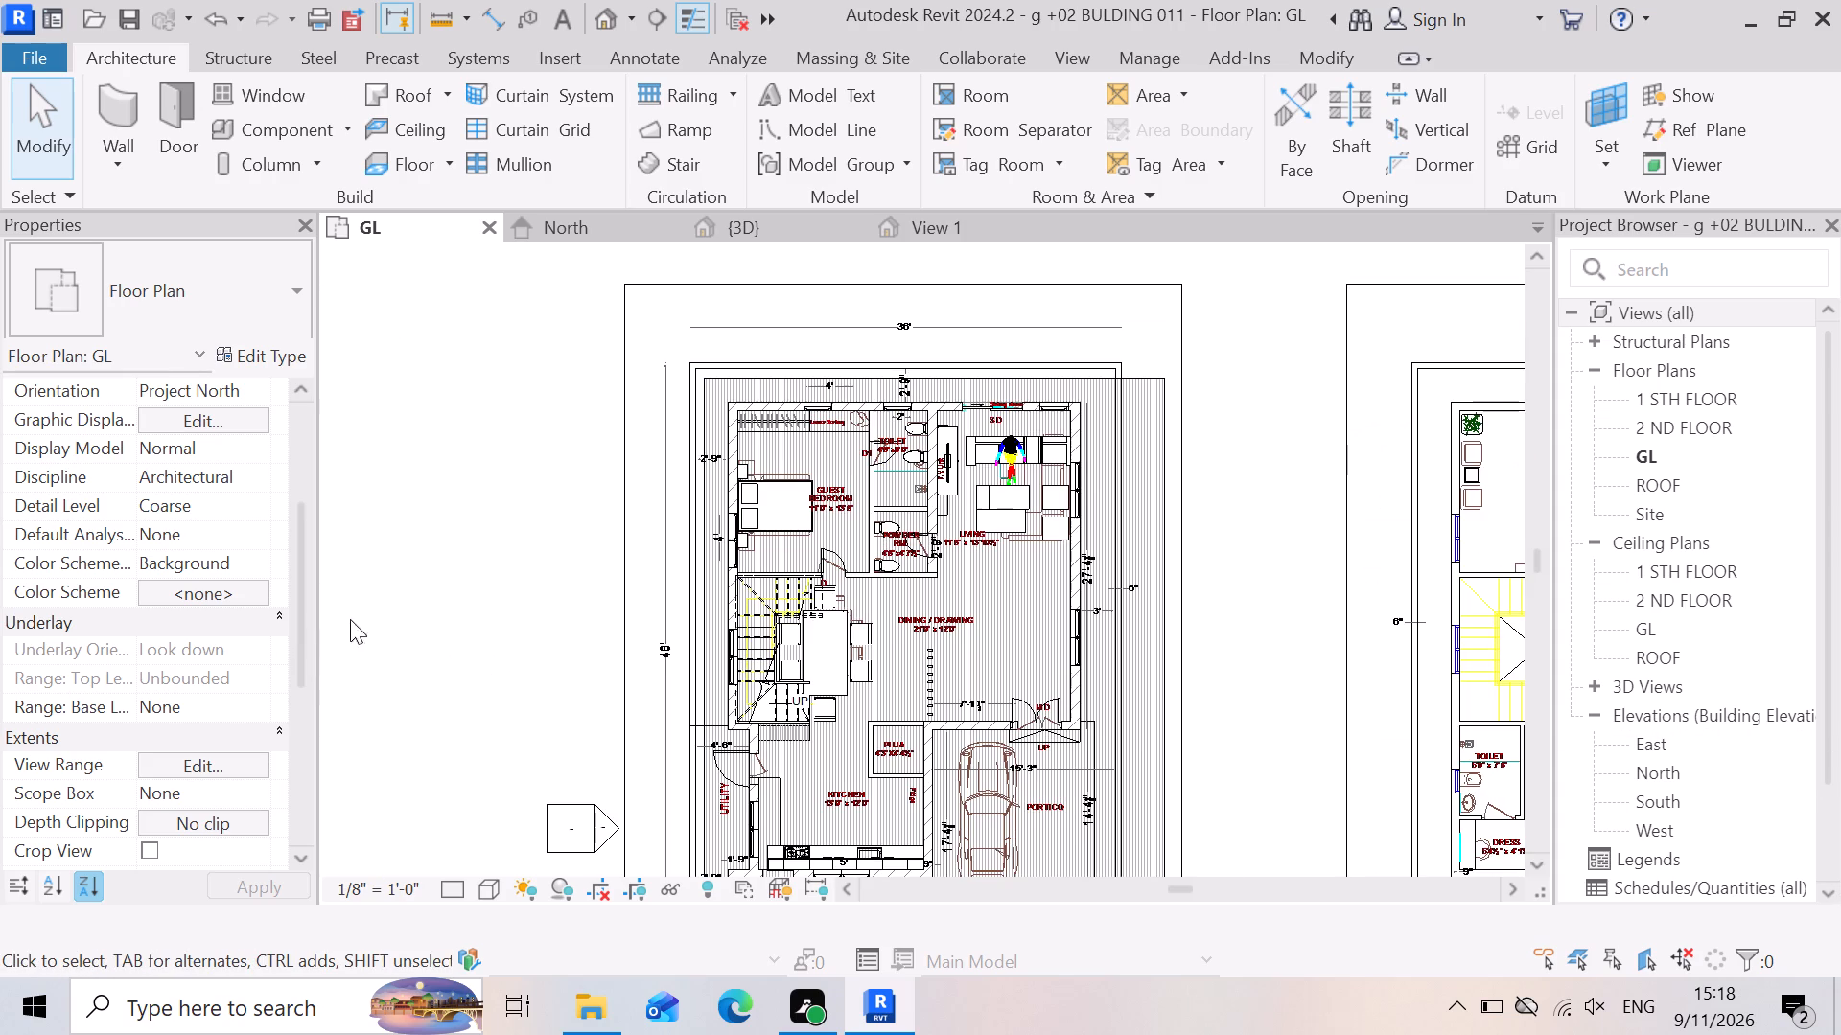
double_click(1729, 780)
scroll(839, 652, "up", 5)
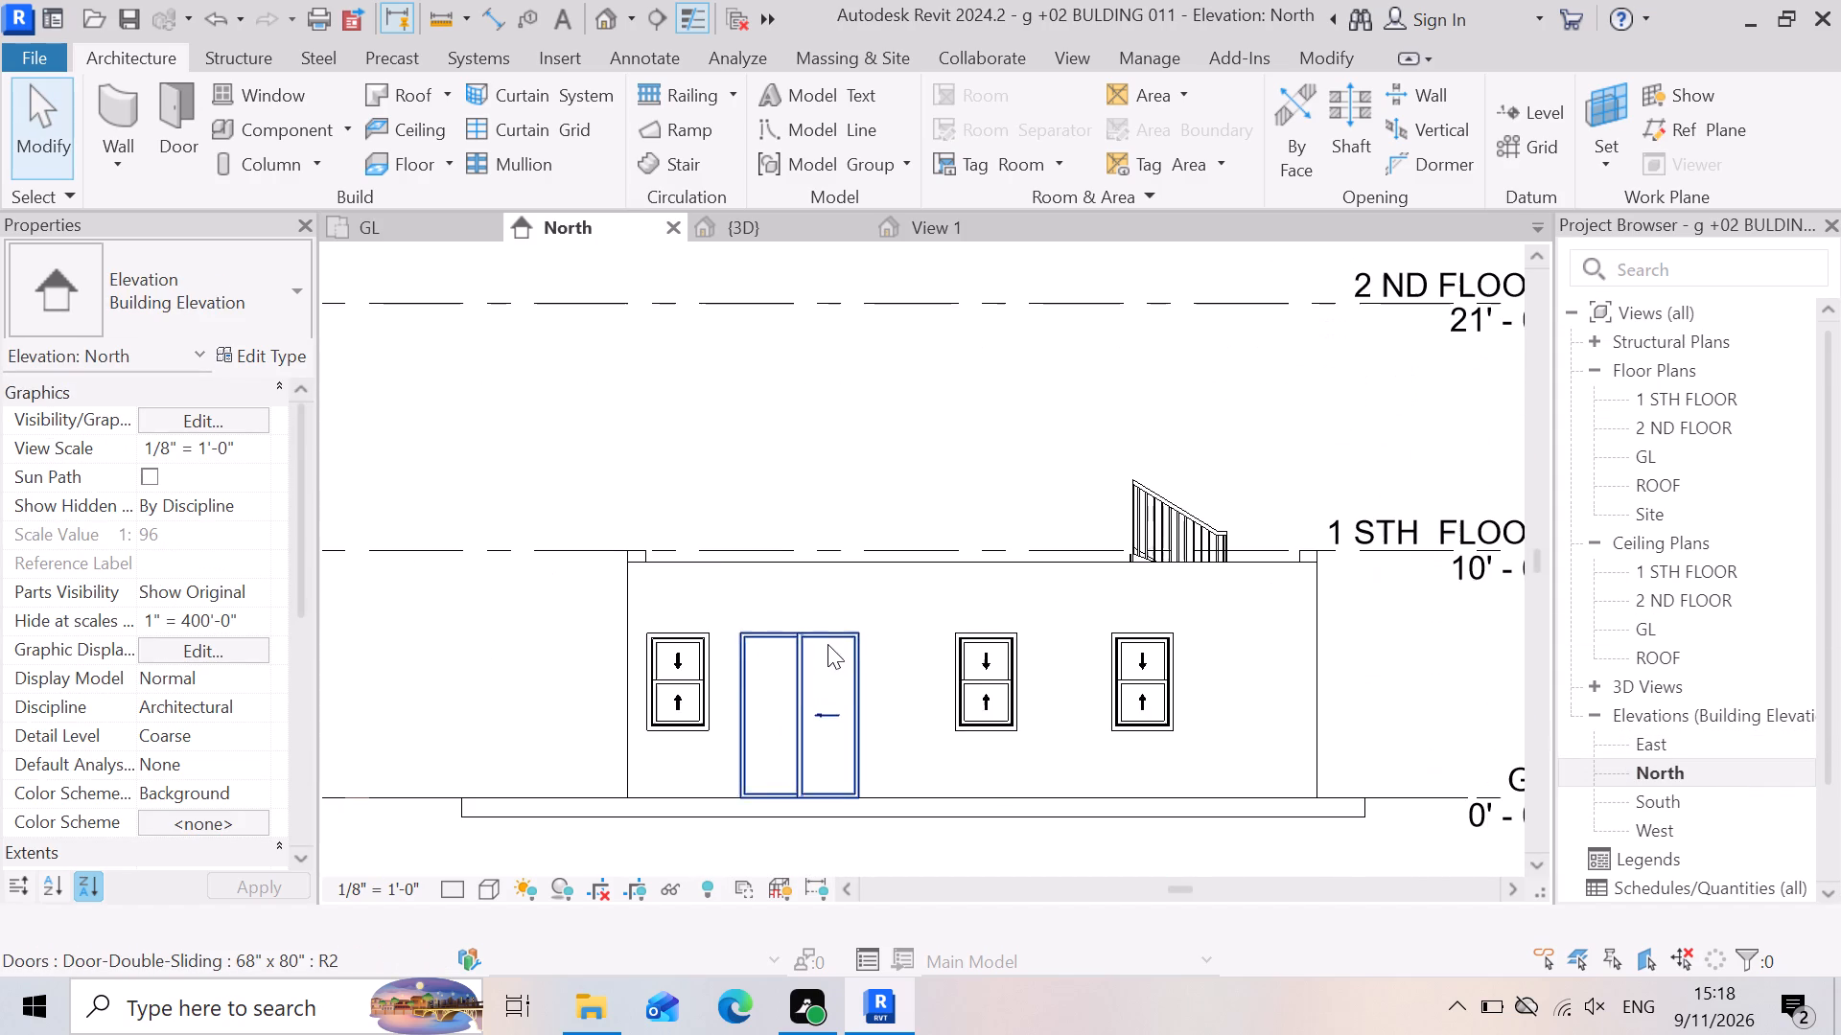
scroll(1406, 606, "up", 3)
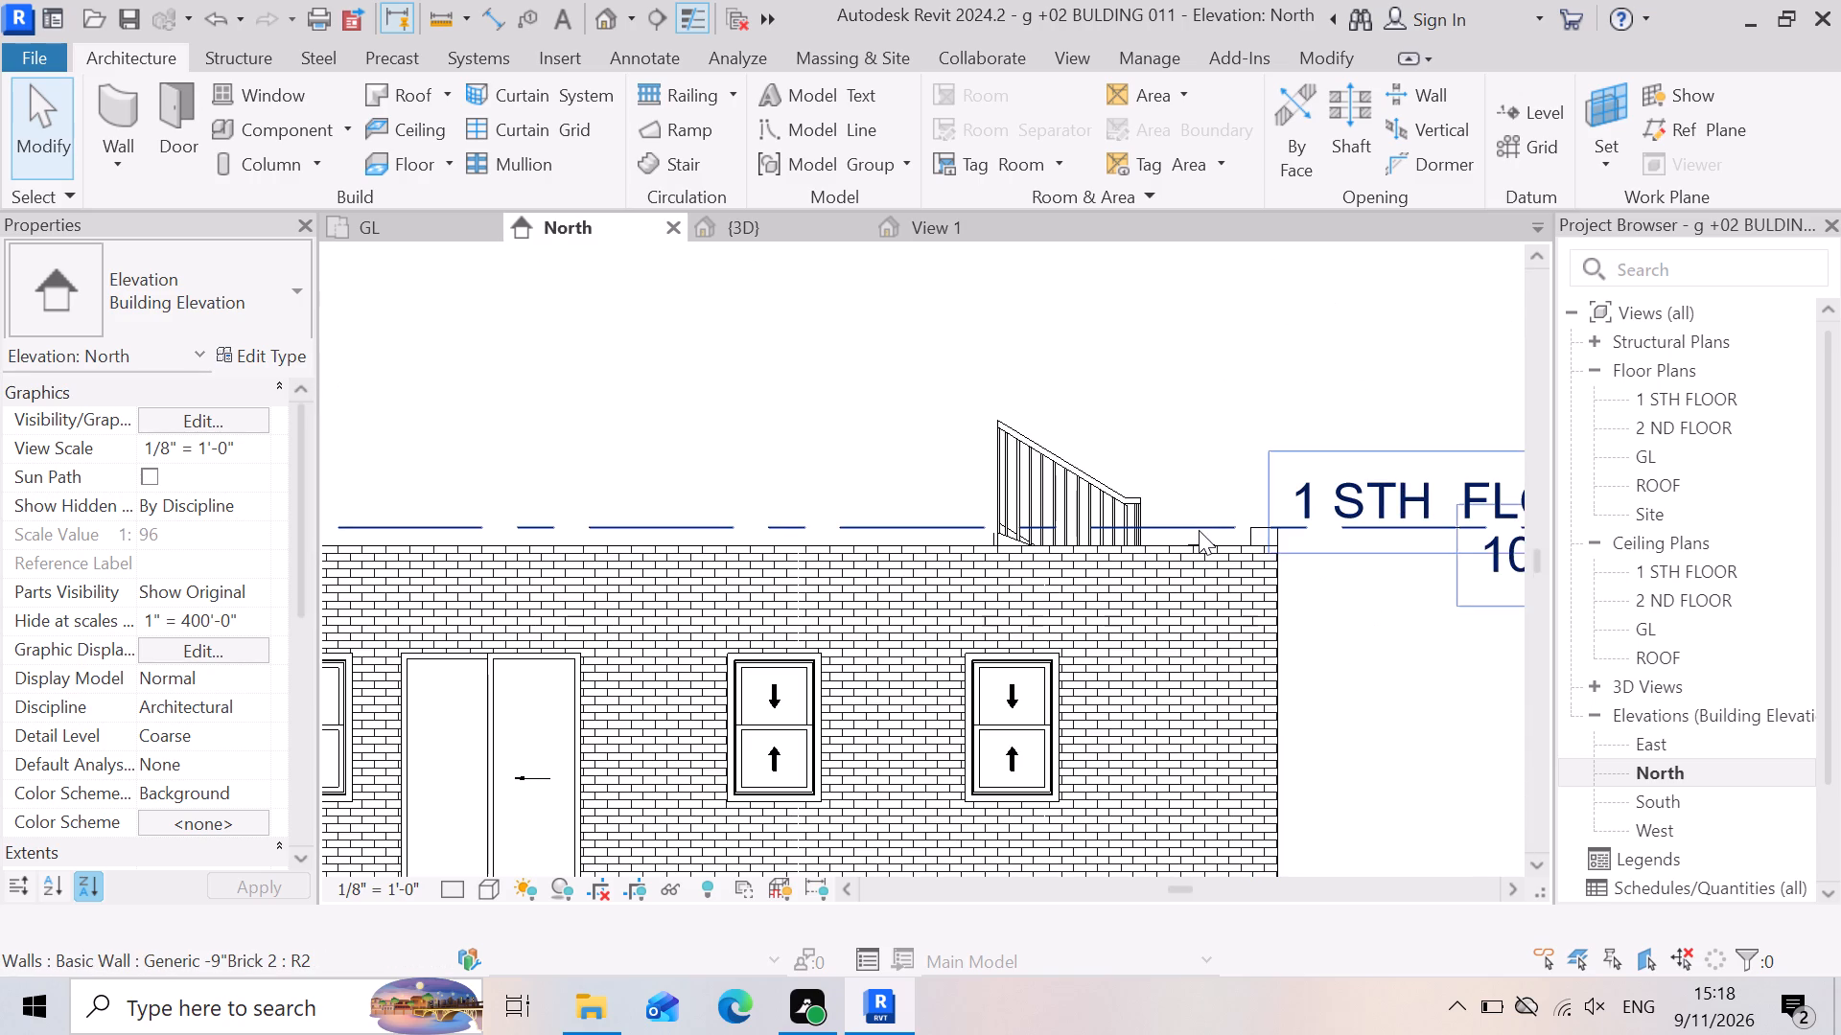
scroll(1320, 575, "down", 8)
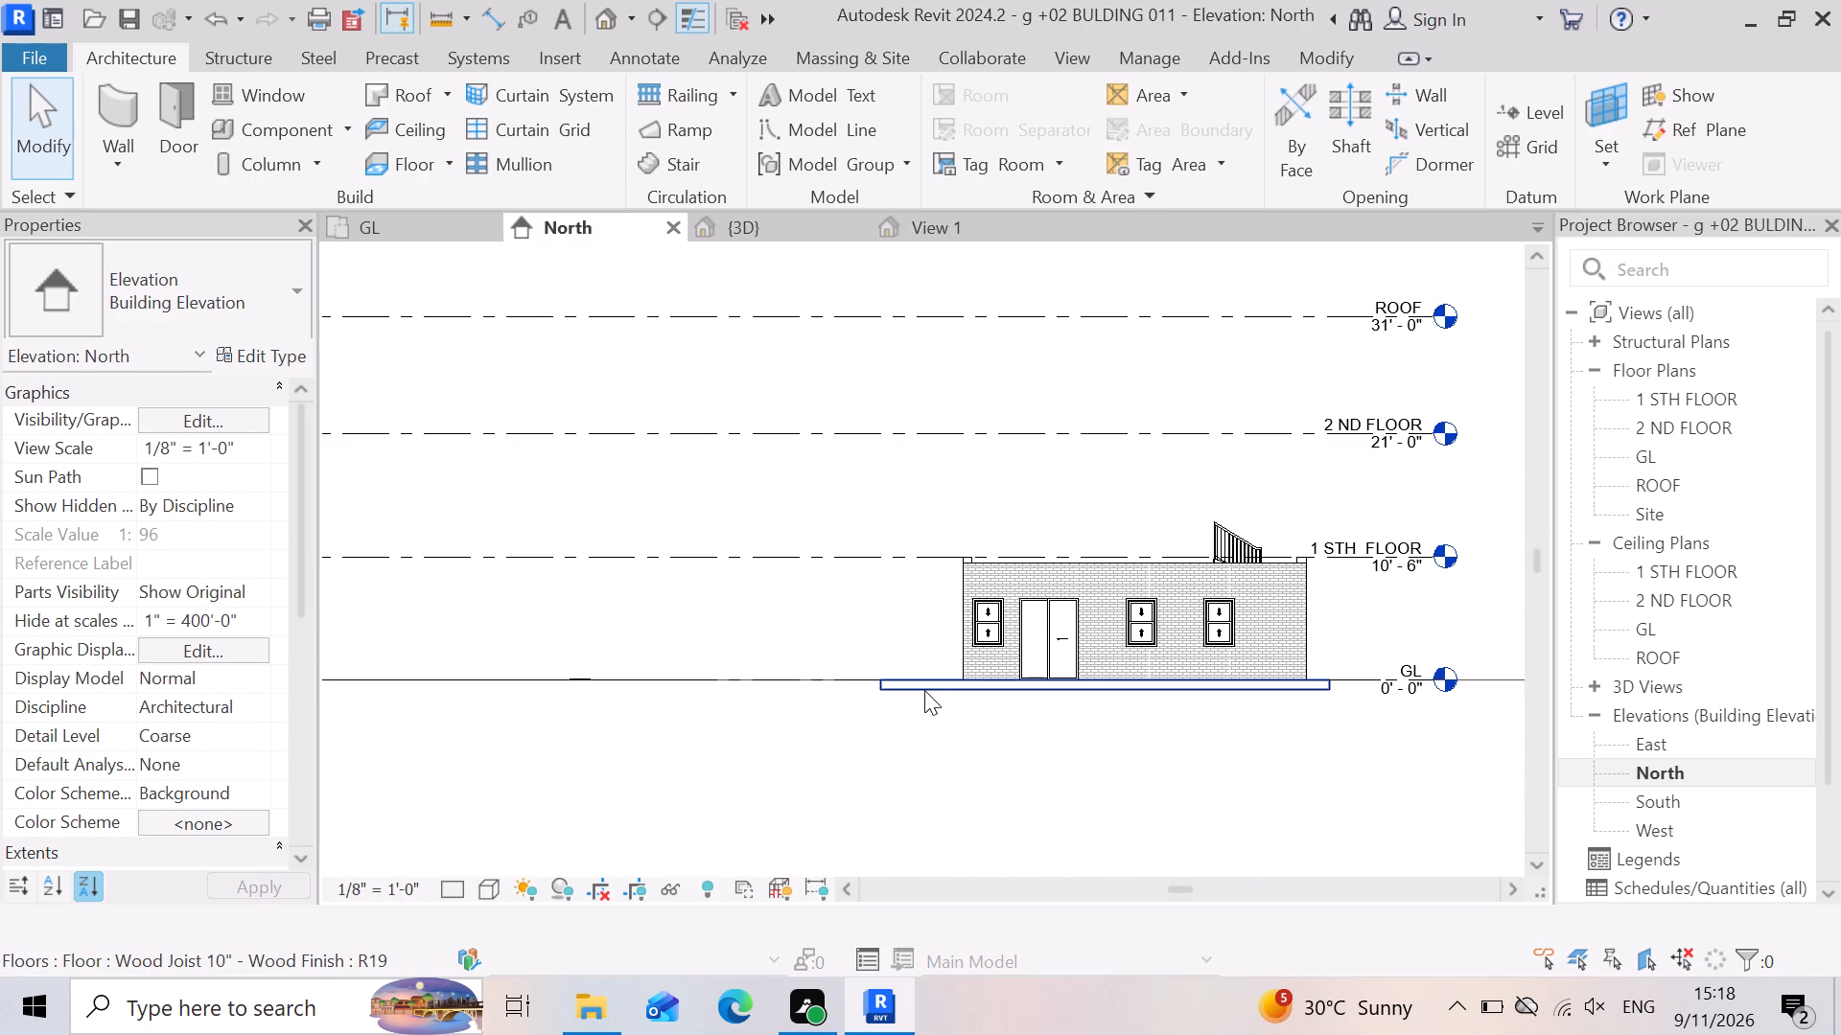
left_click(924, 690)
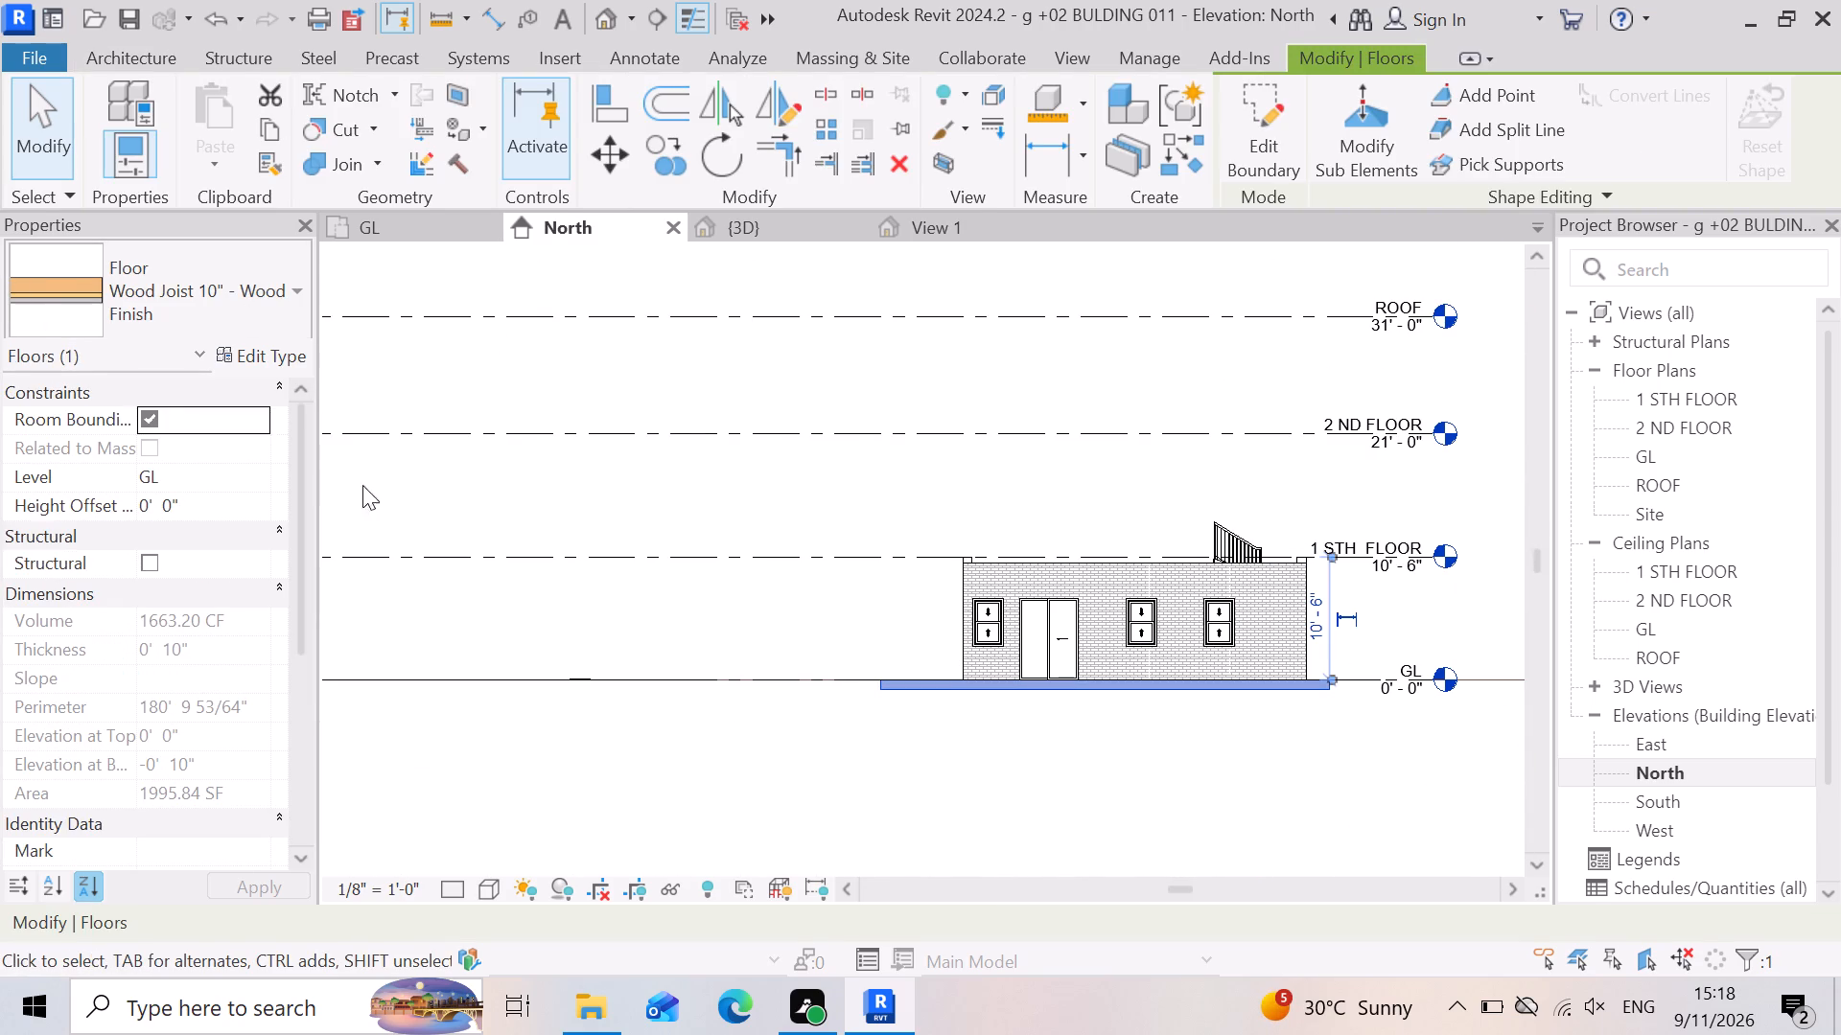
left_click(259, 126)
left_click(212, 156)
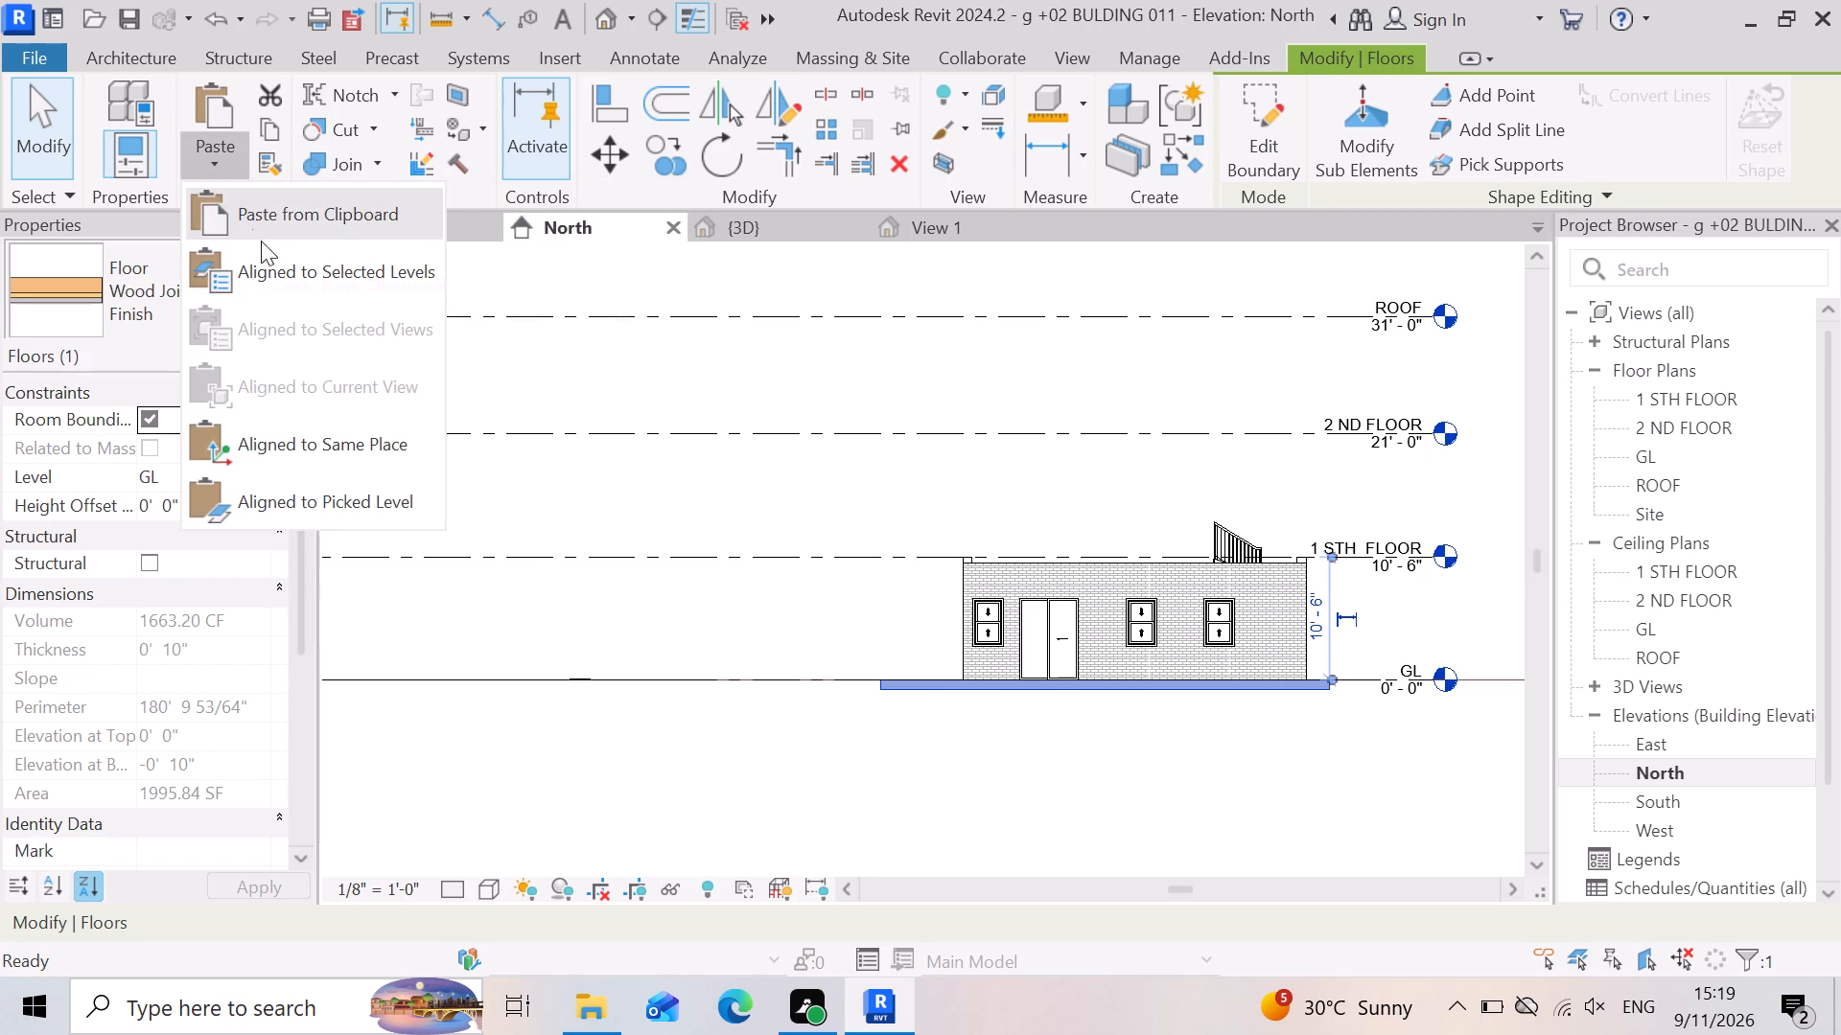
left_click(268, 256)
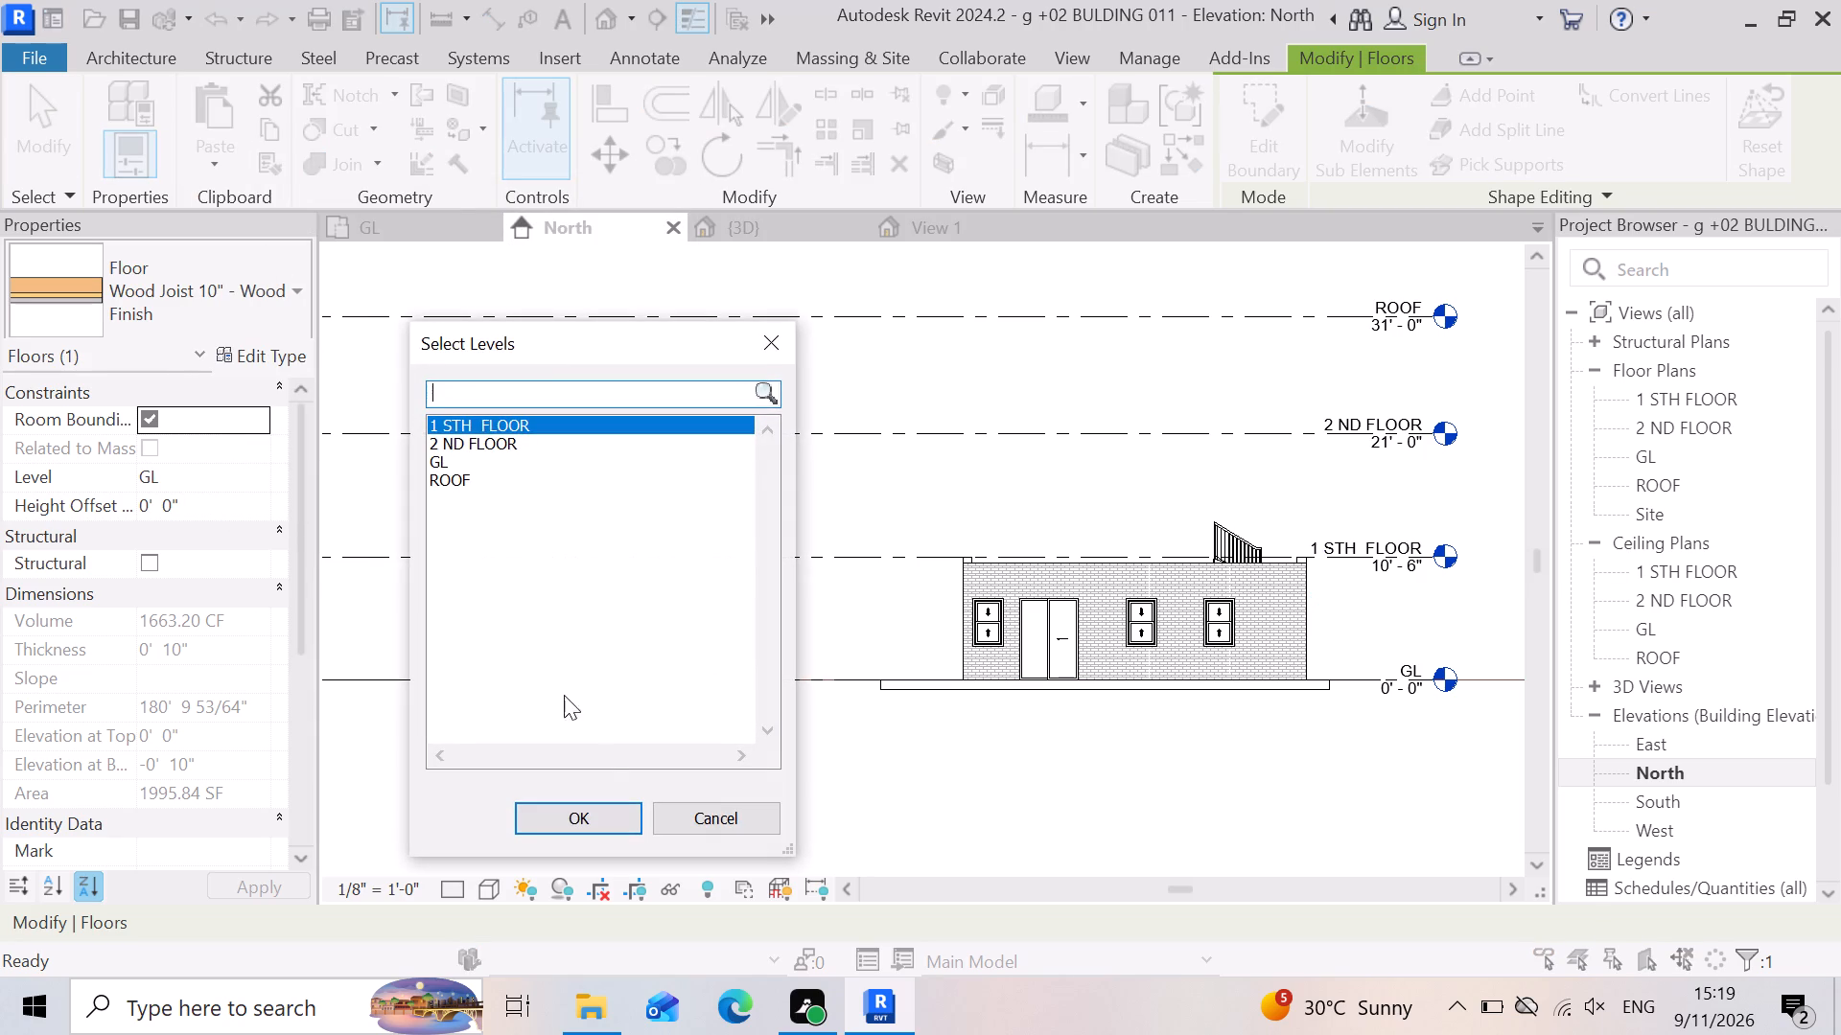
left_click(586, 825)
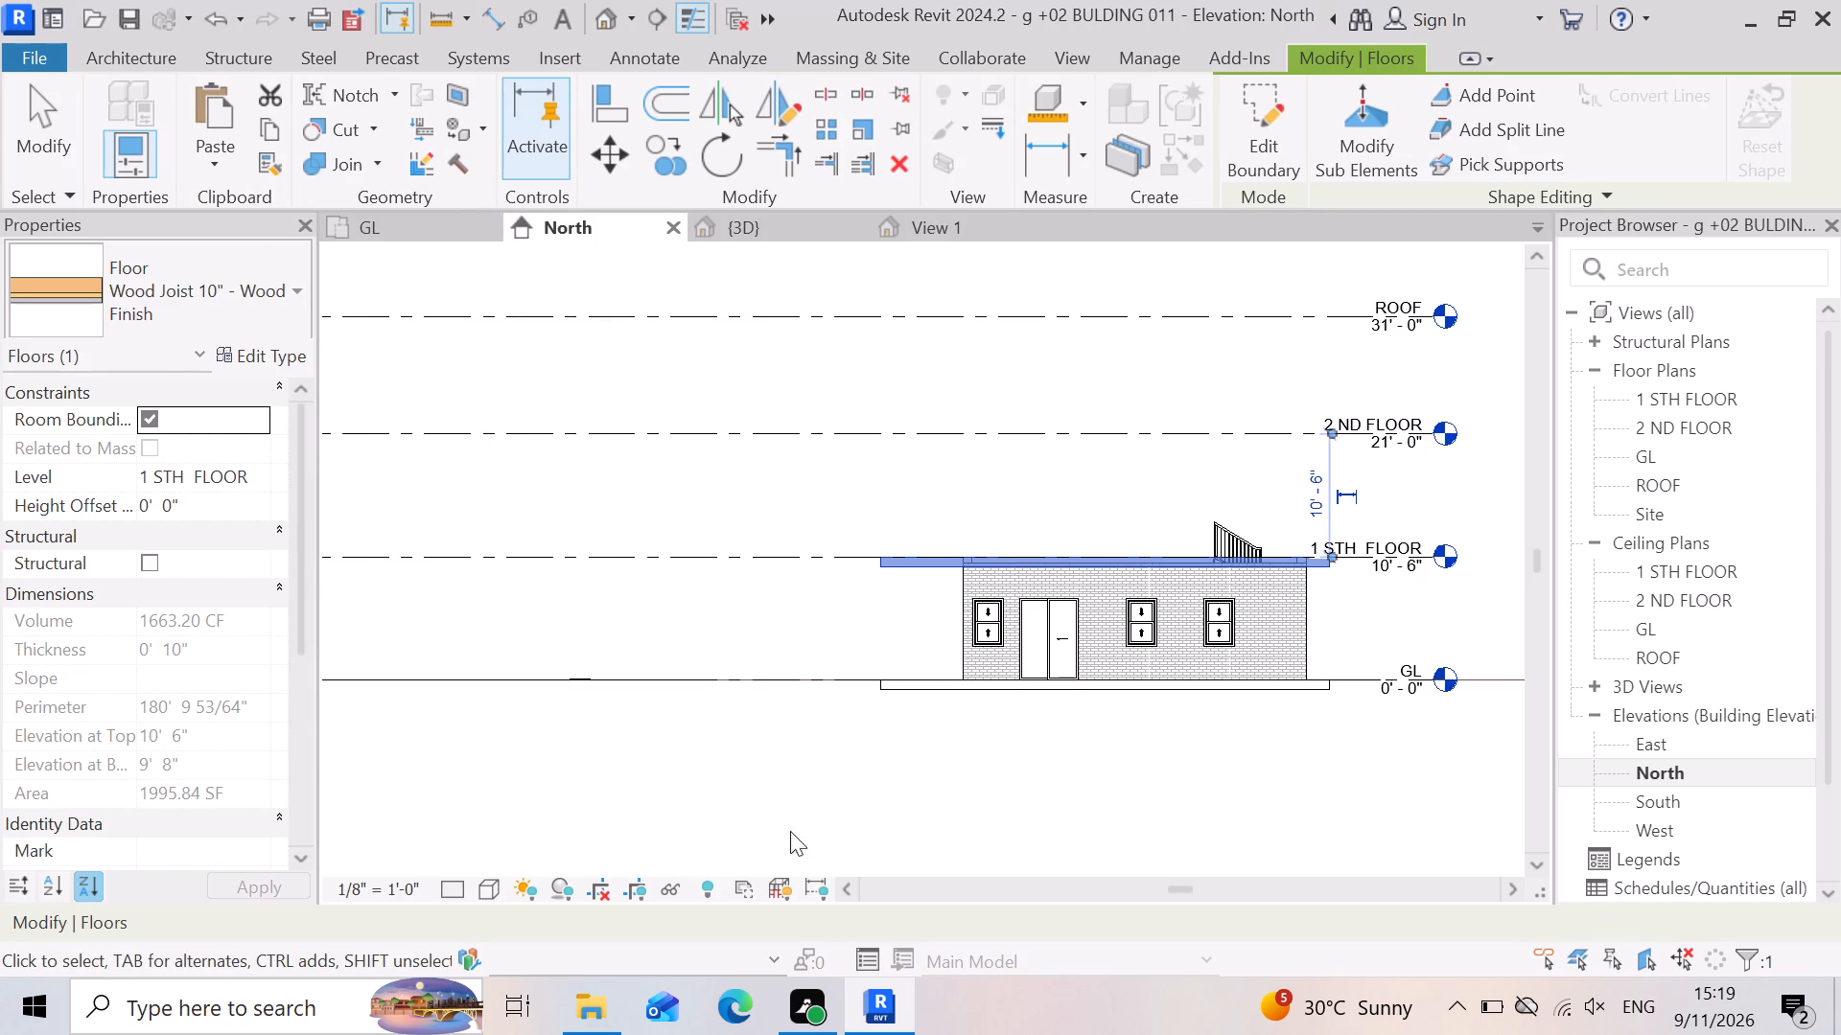
left_click(939, 821)
scroll(1289, 574, "up", 3)
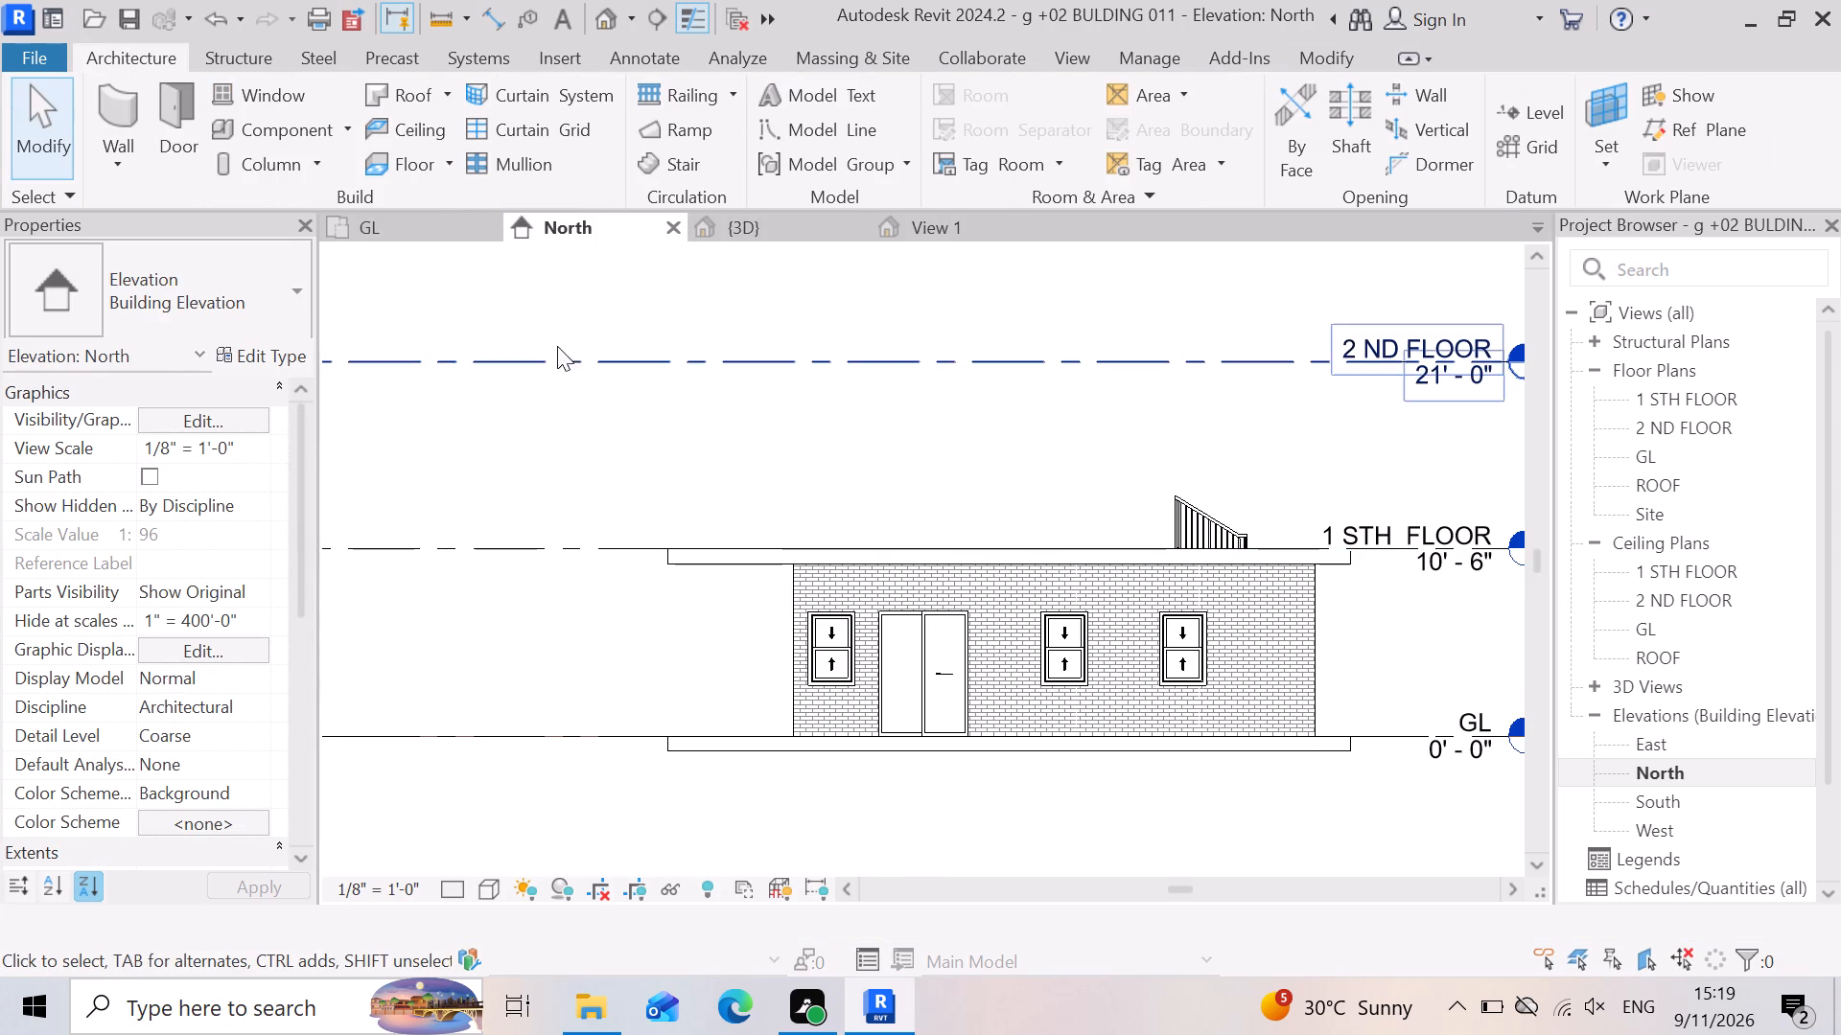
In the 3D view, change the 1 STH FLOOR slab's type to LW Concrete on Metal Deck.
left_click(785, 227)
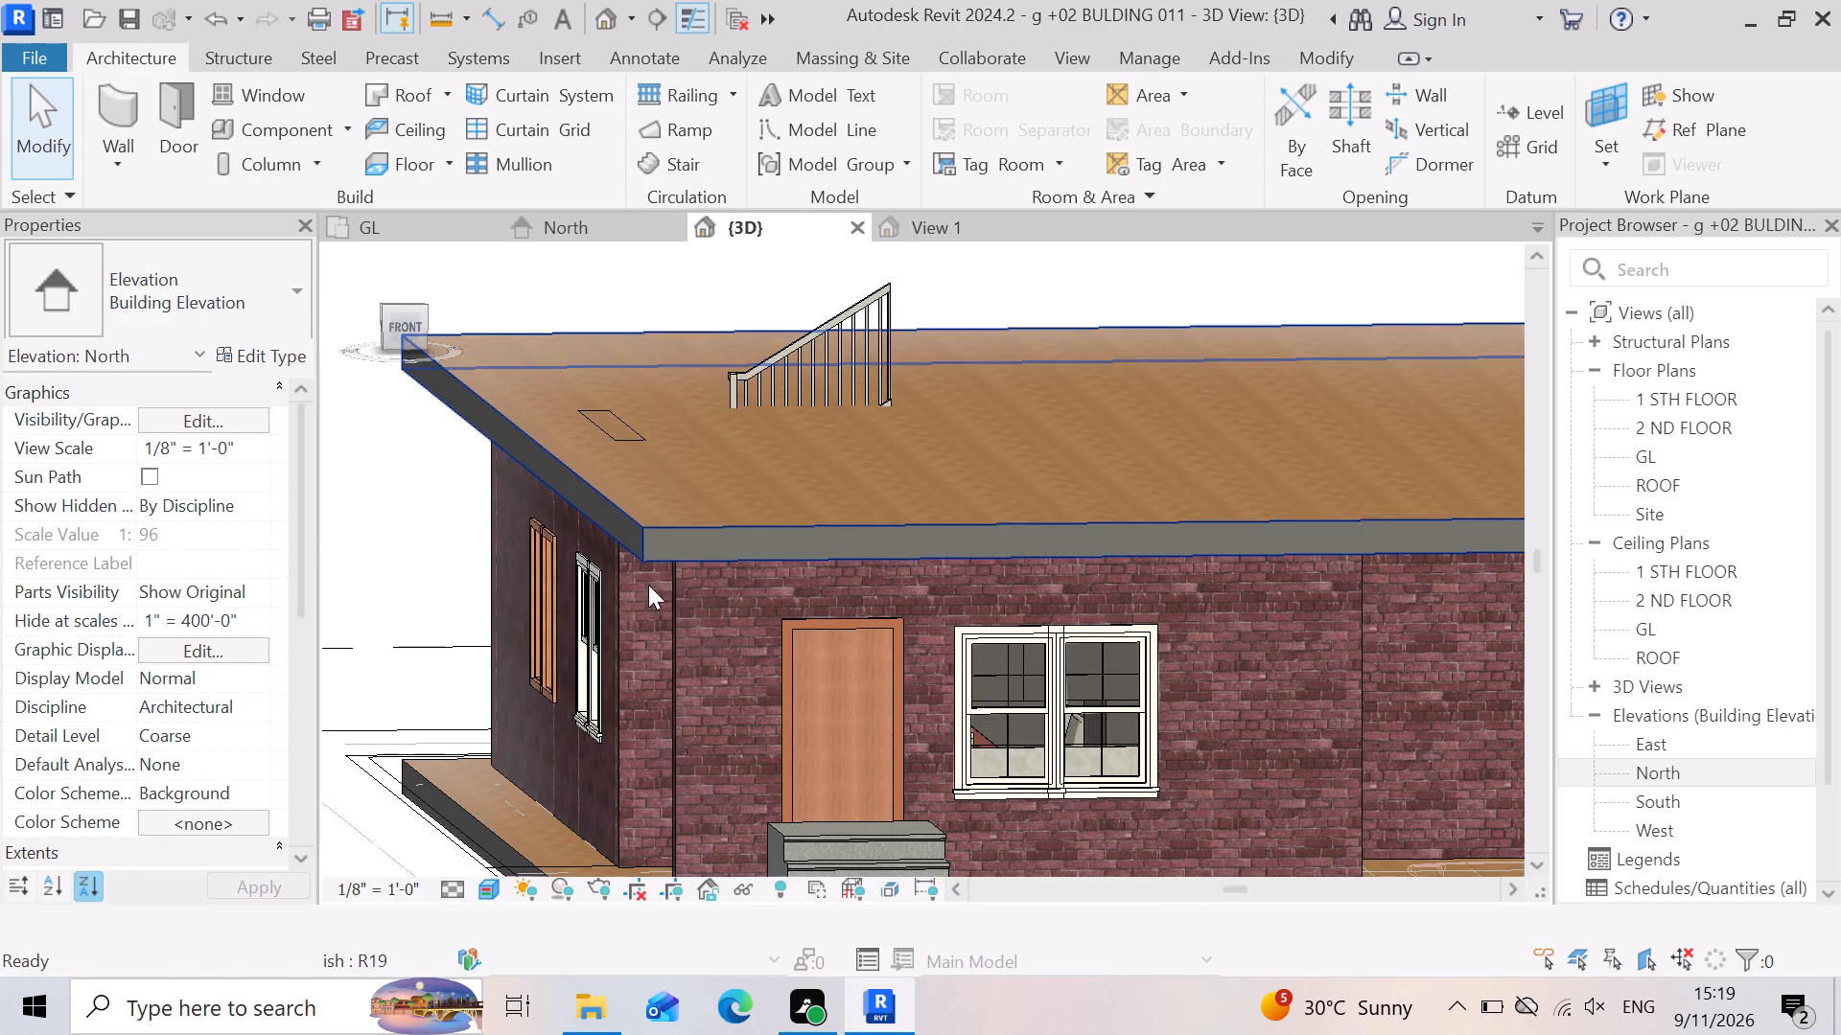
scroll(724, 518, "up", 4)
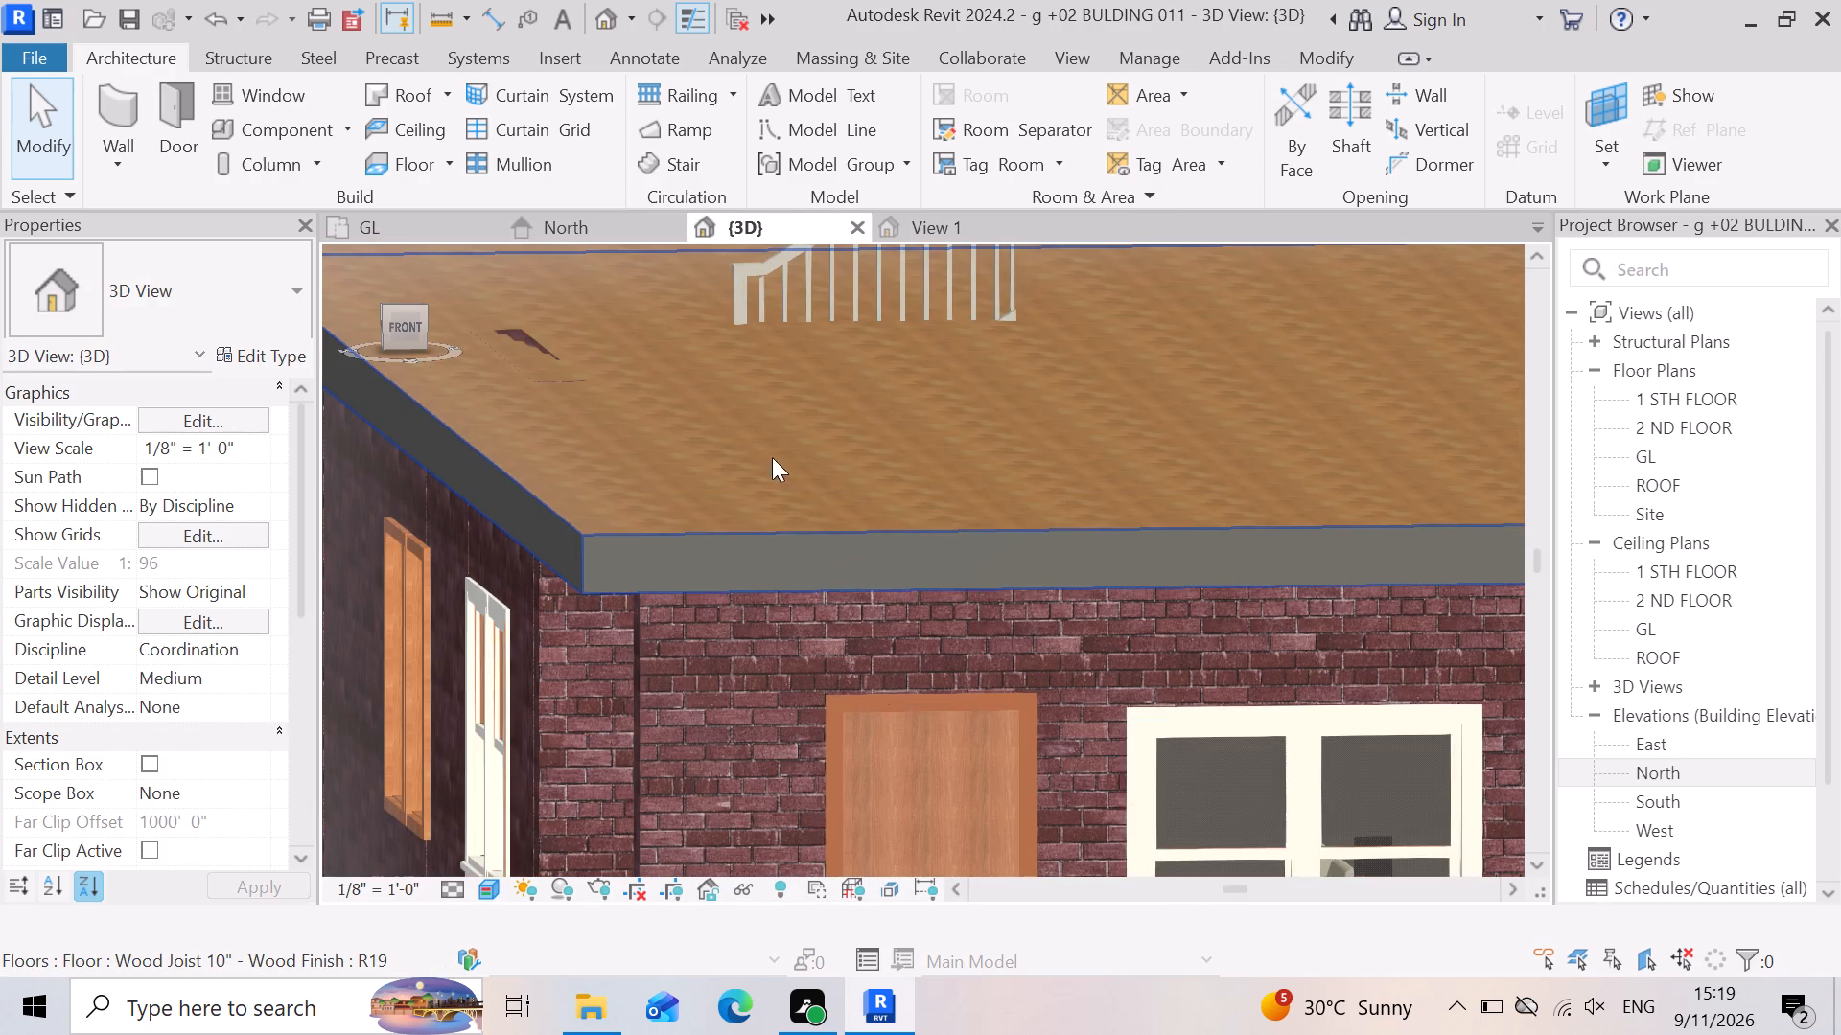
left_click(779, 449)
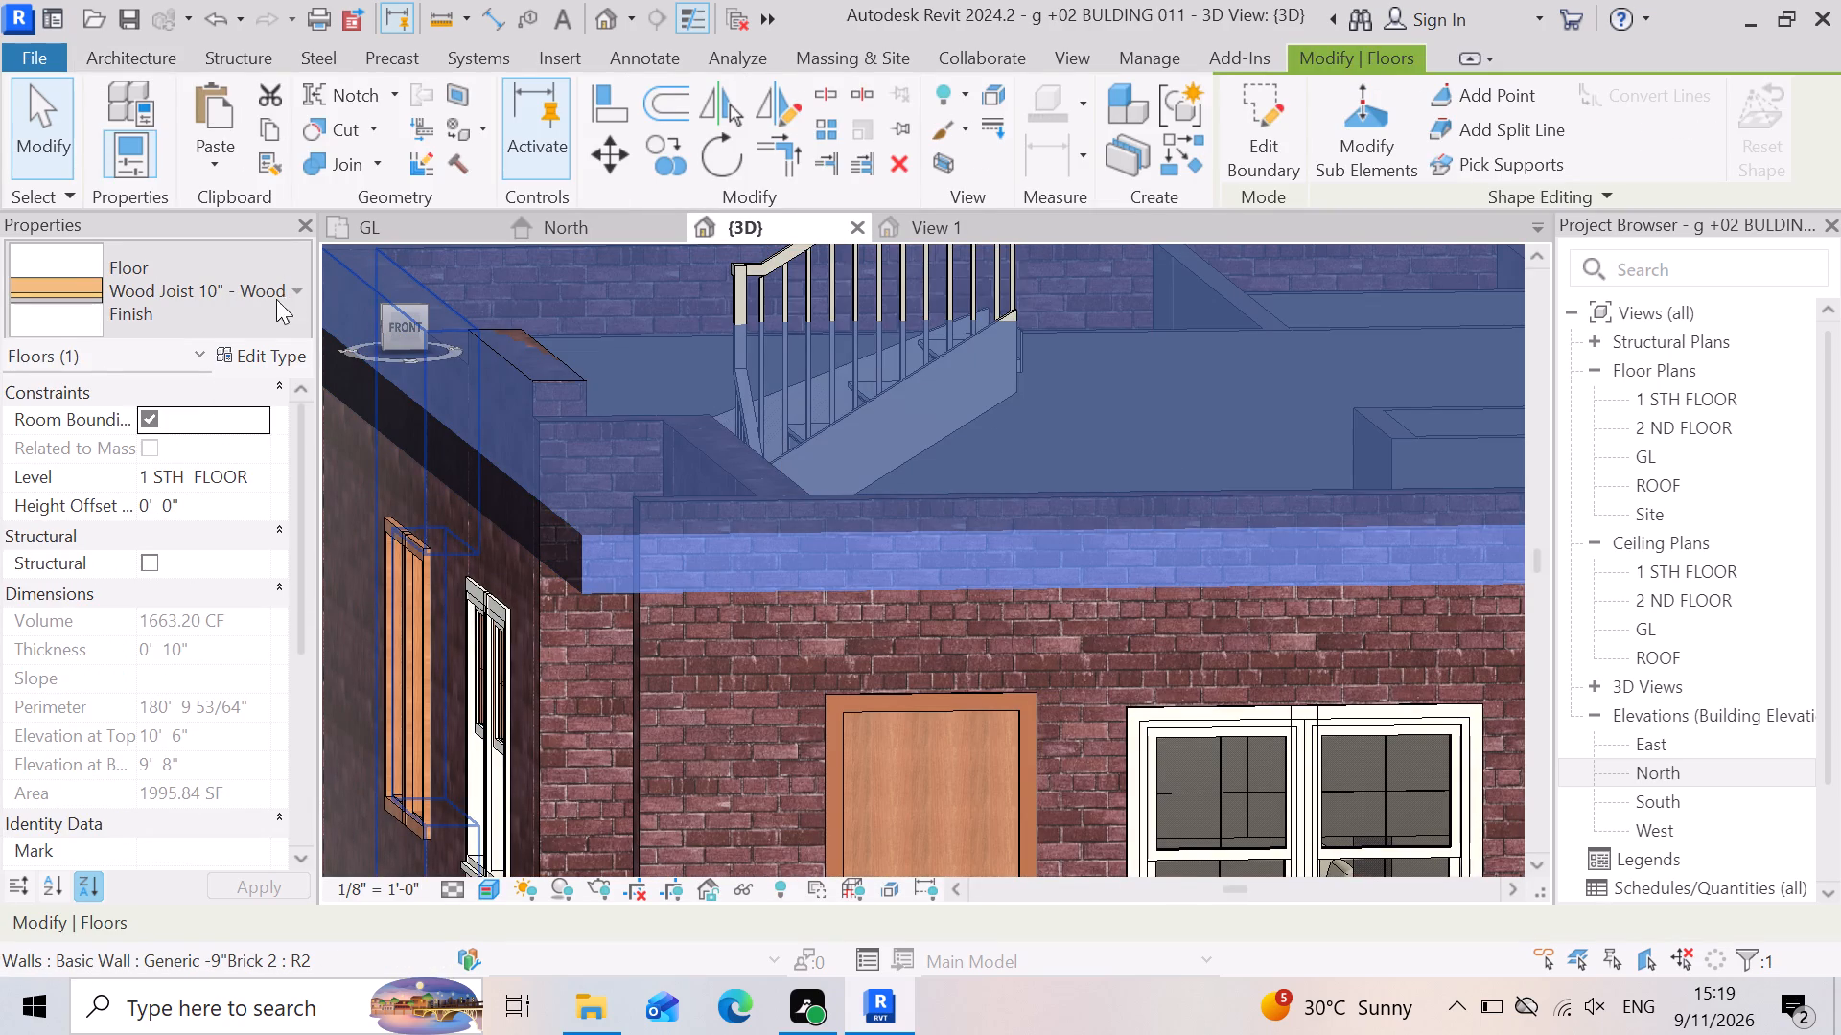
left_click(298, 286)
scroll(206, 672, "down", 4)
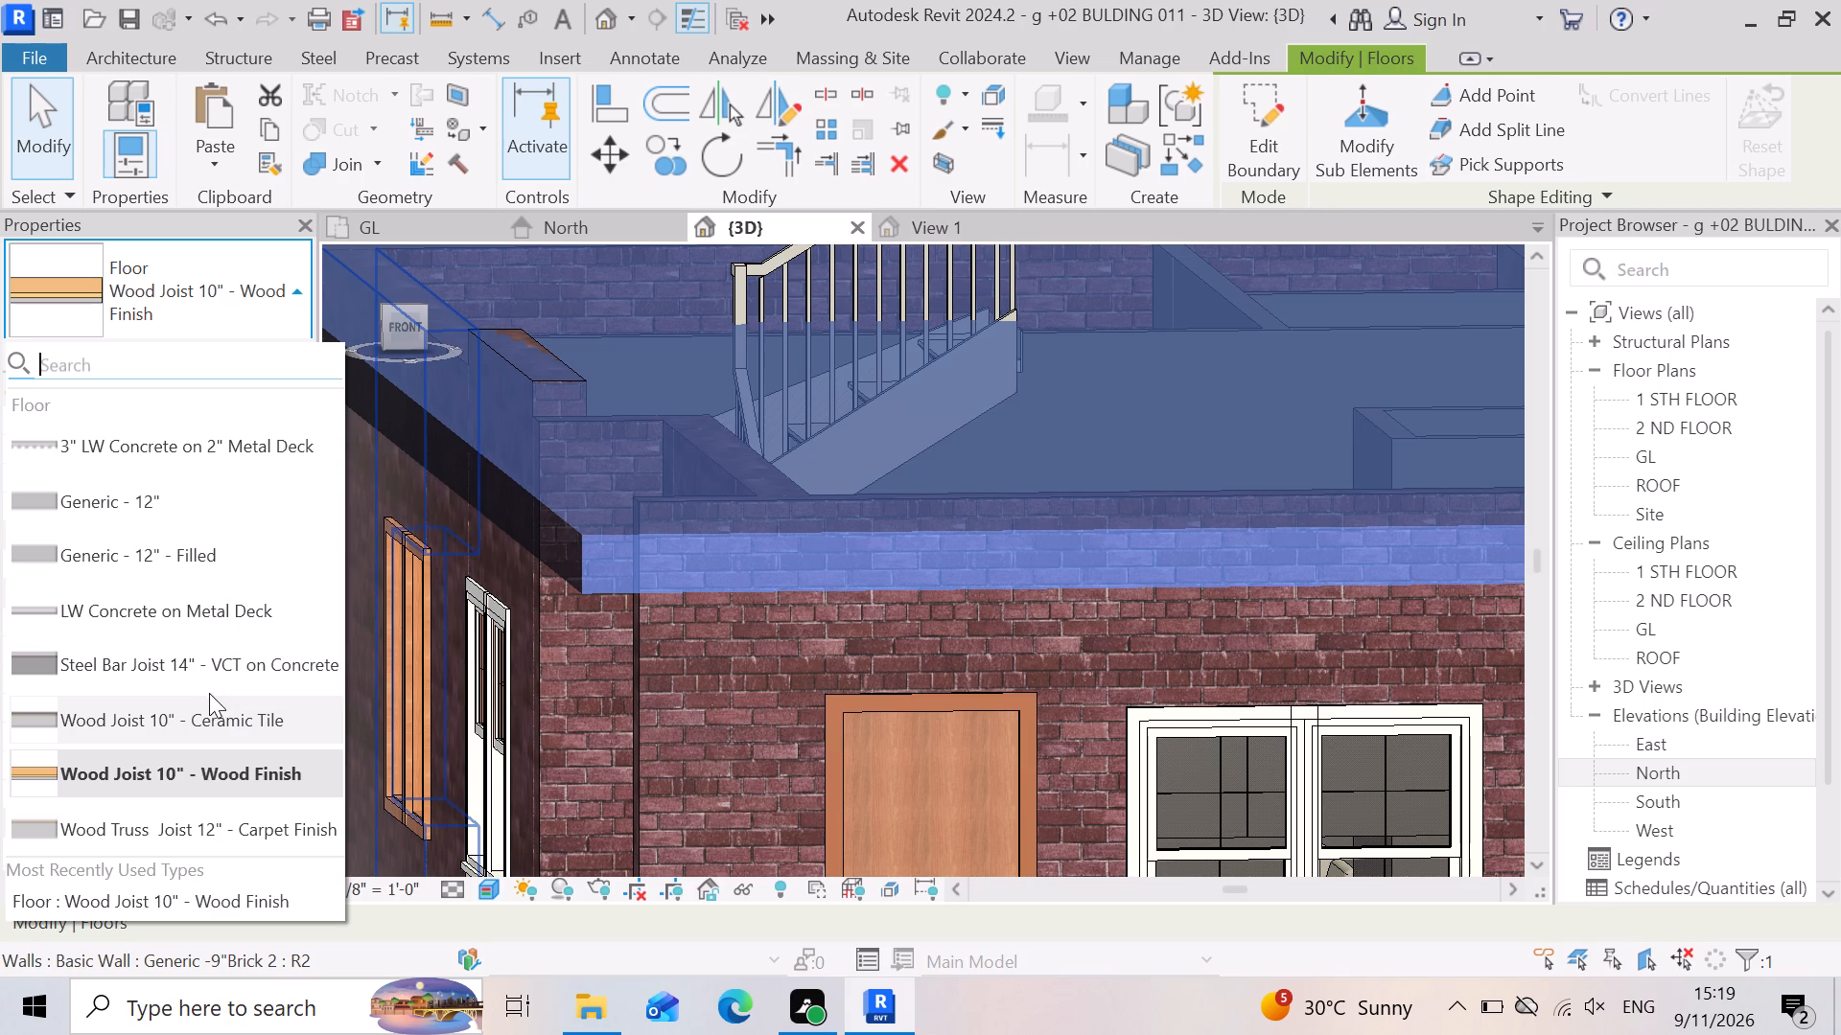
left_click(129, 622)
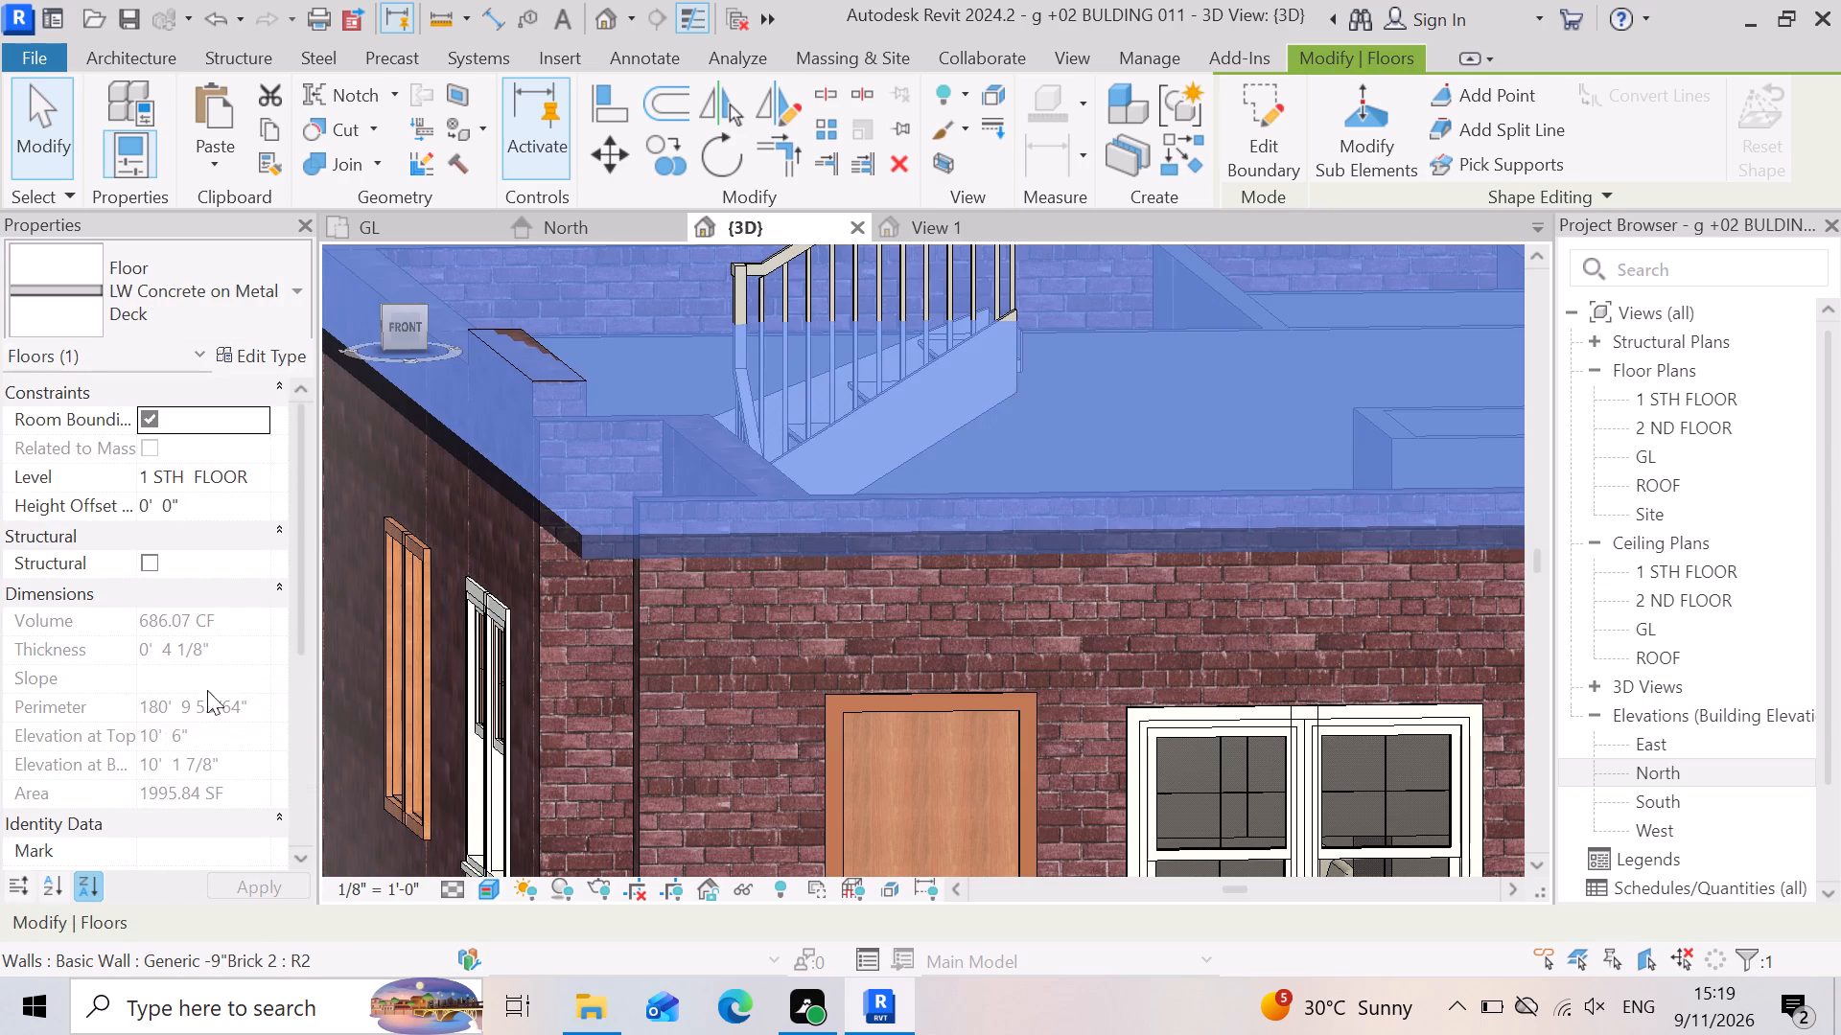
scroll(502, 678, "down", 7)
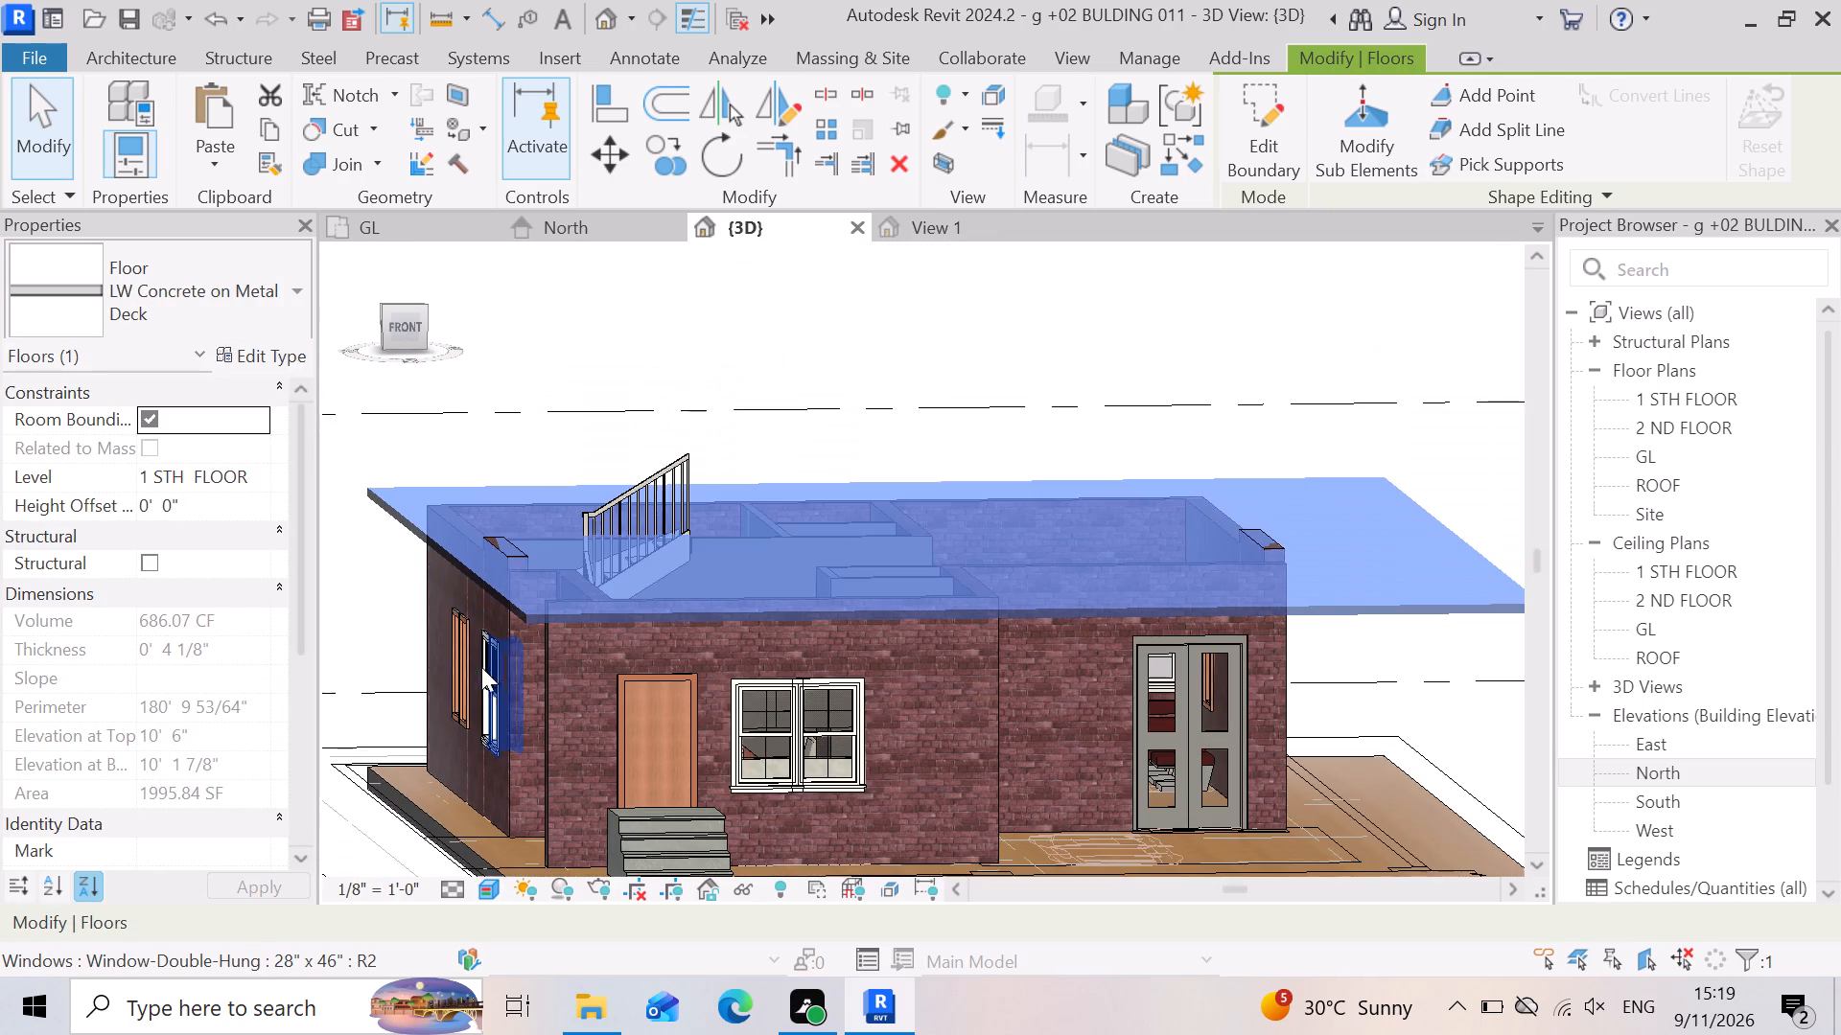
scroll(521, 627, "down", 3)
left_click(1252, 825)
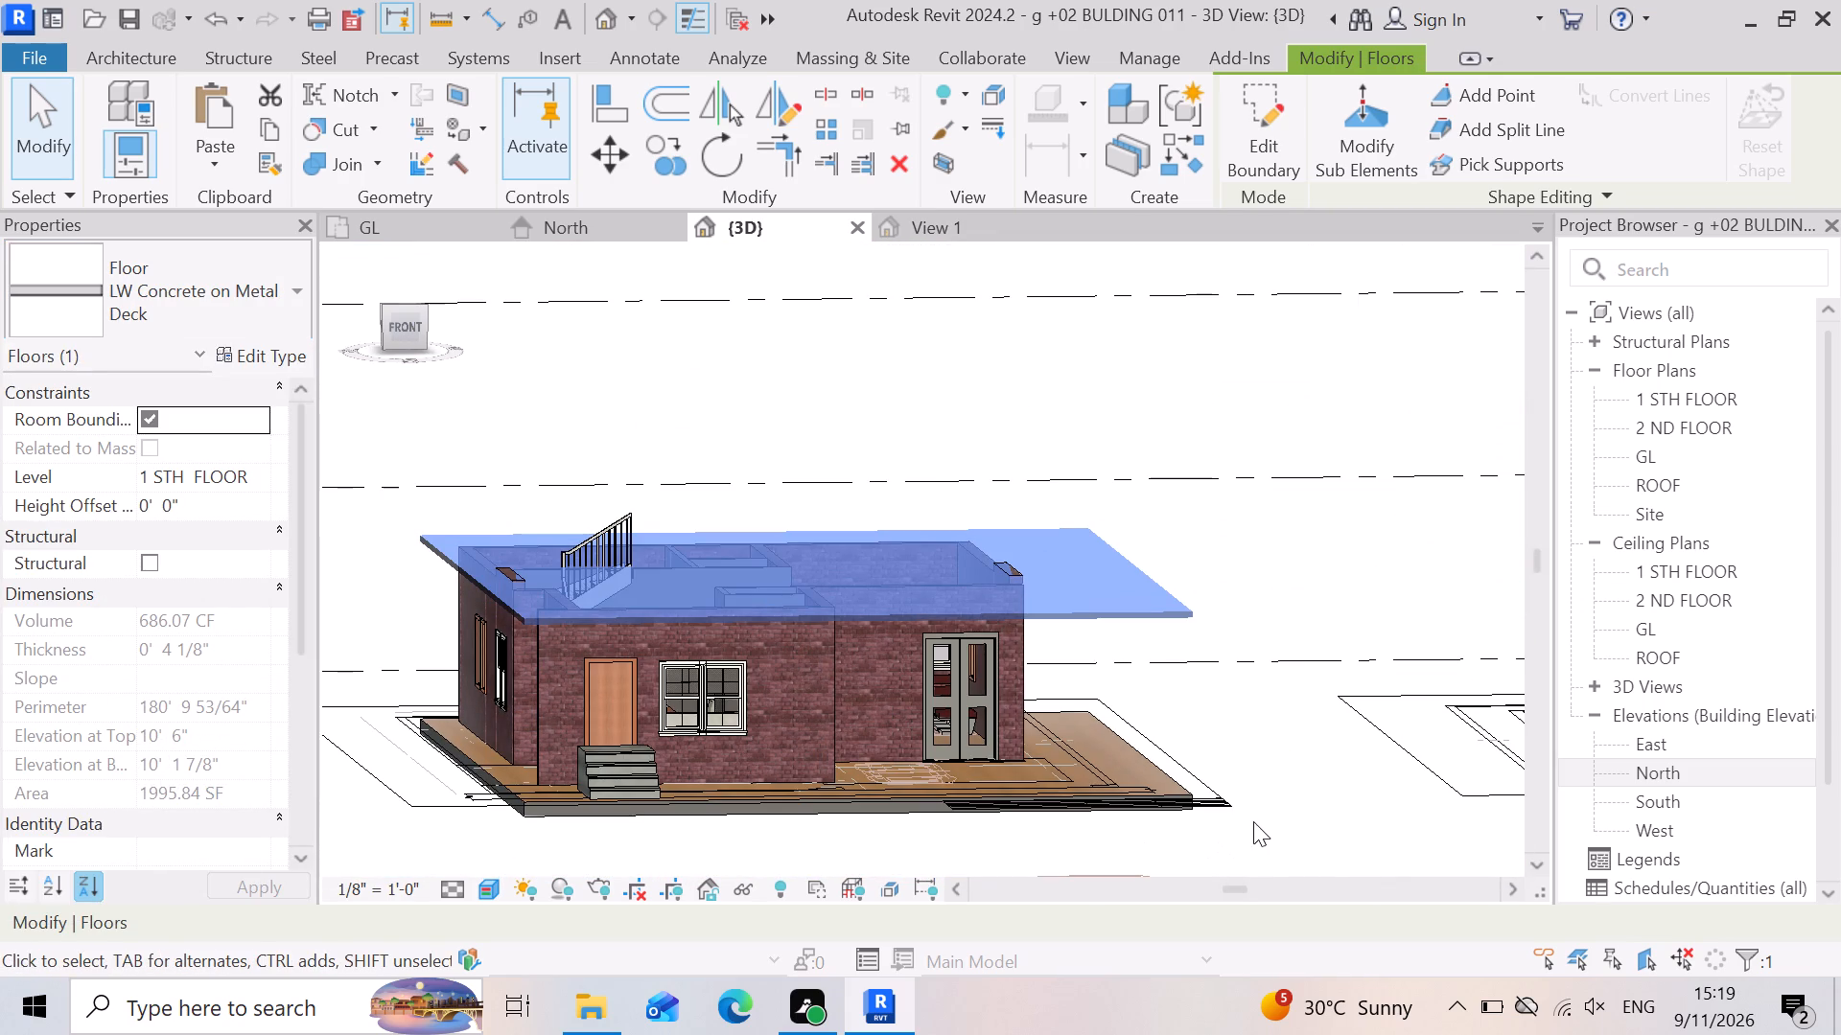
Examine the metal deck slab over the brick walls in 3D, including its front edge and the stair railing area.
scroll(818, 585, "up", 6)
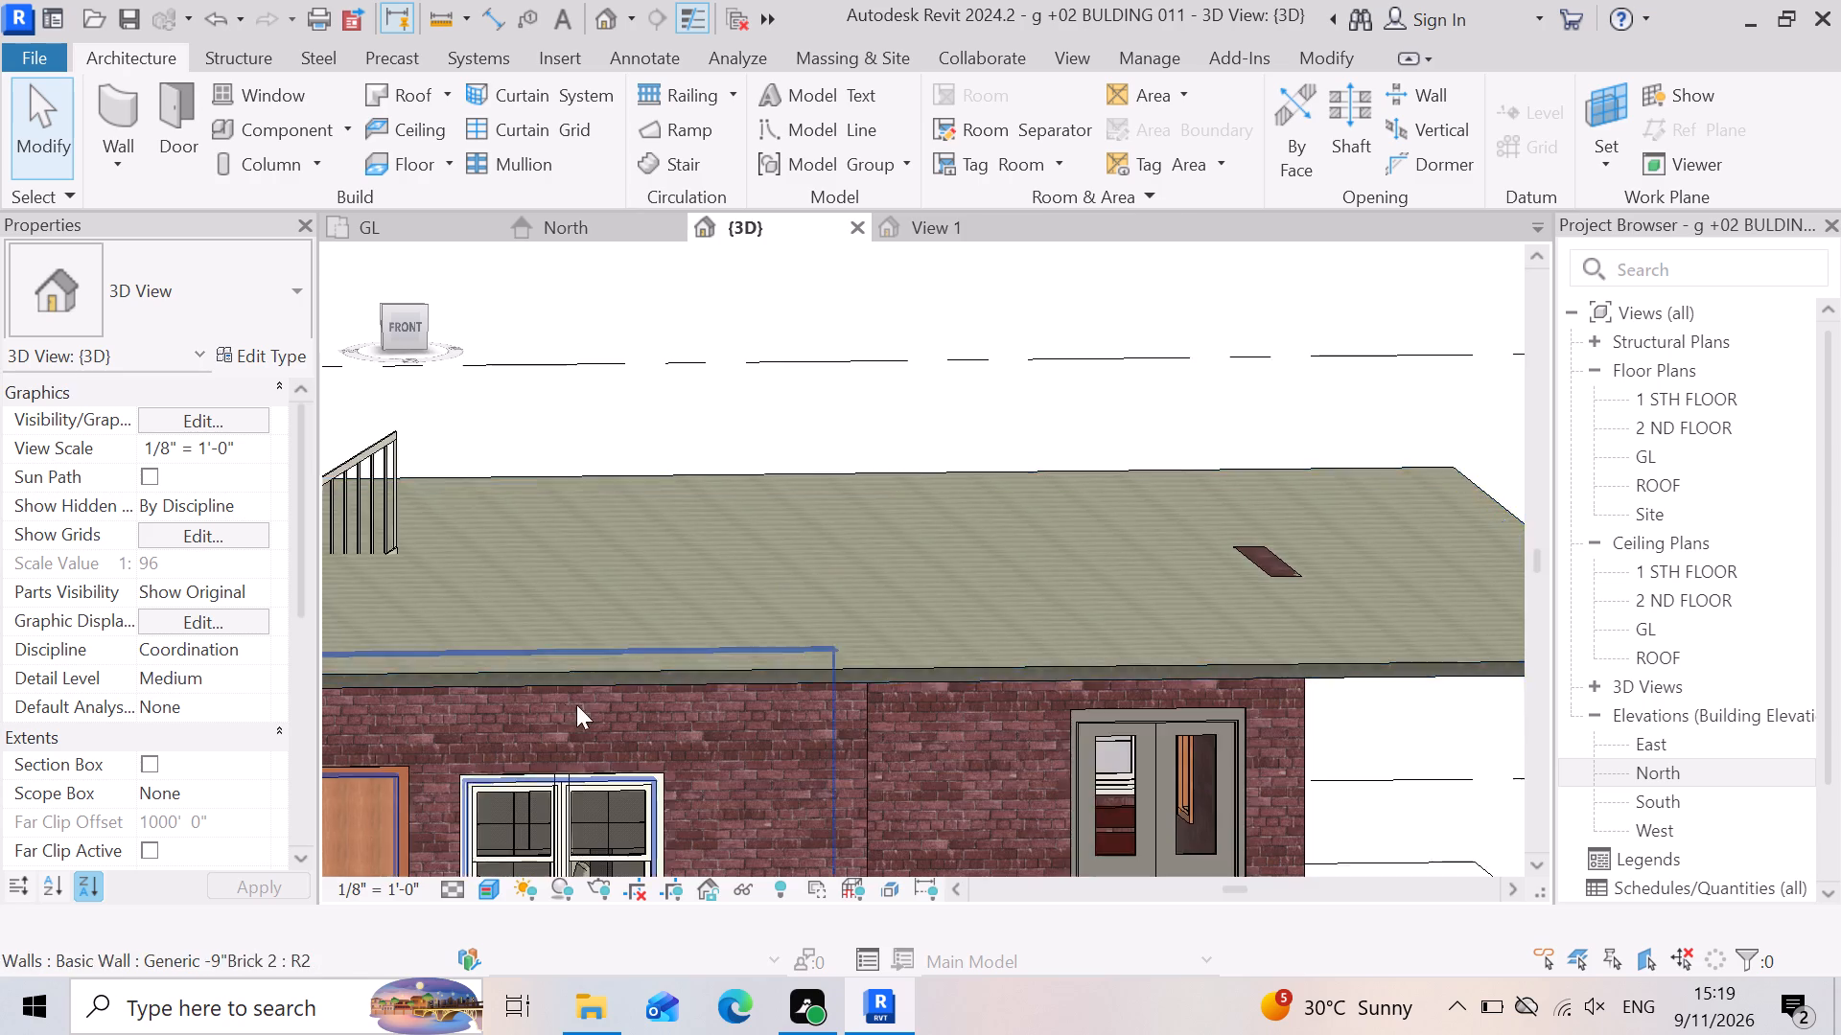
scroll(603, 687, "up", 6)
scroll(728, 636, "down", 7)
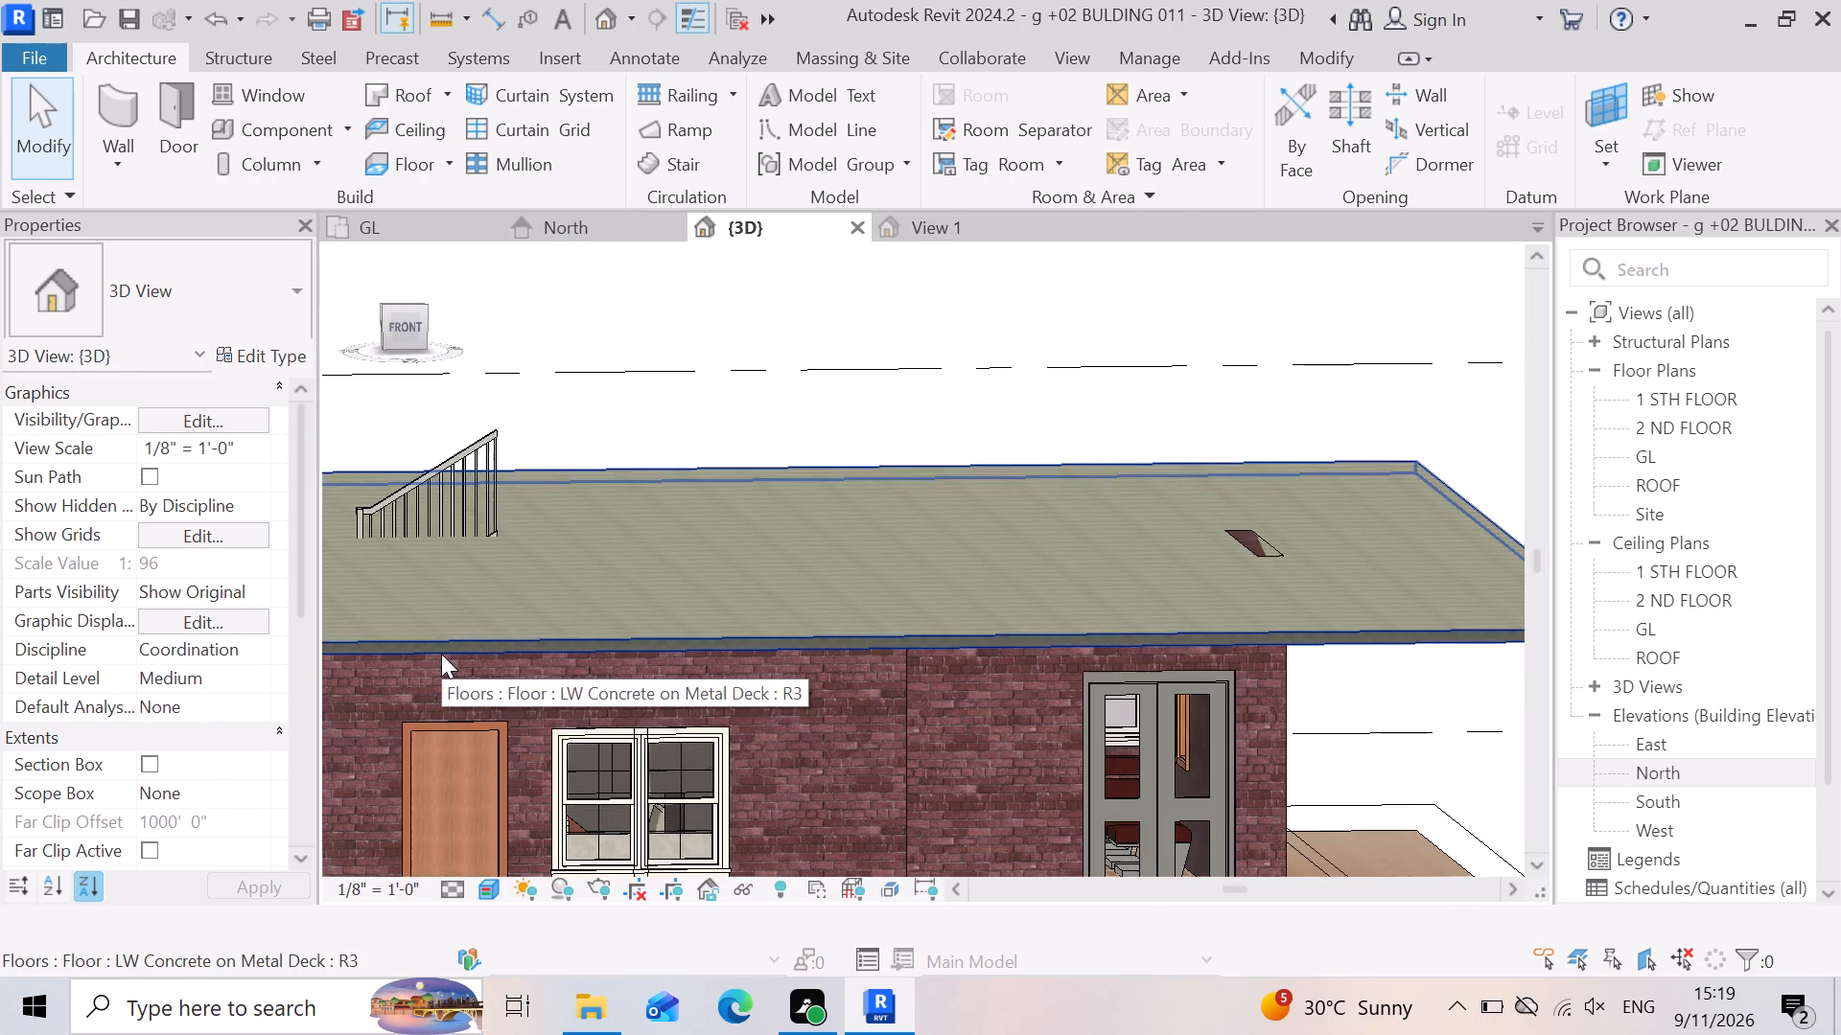
scroll(1146, 603, "up", 2)
scroll(795, 602, "down", 6)
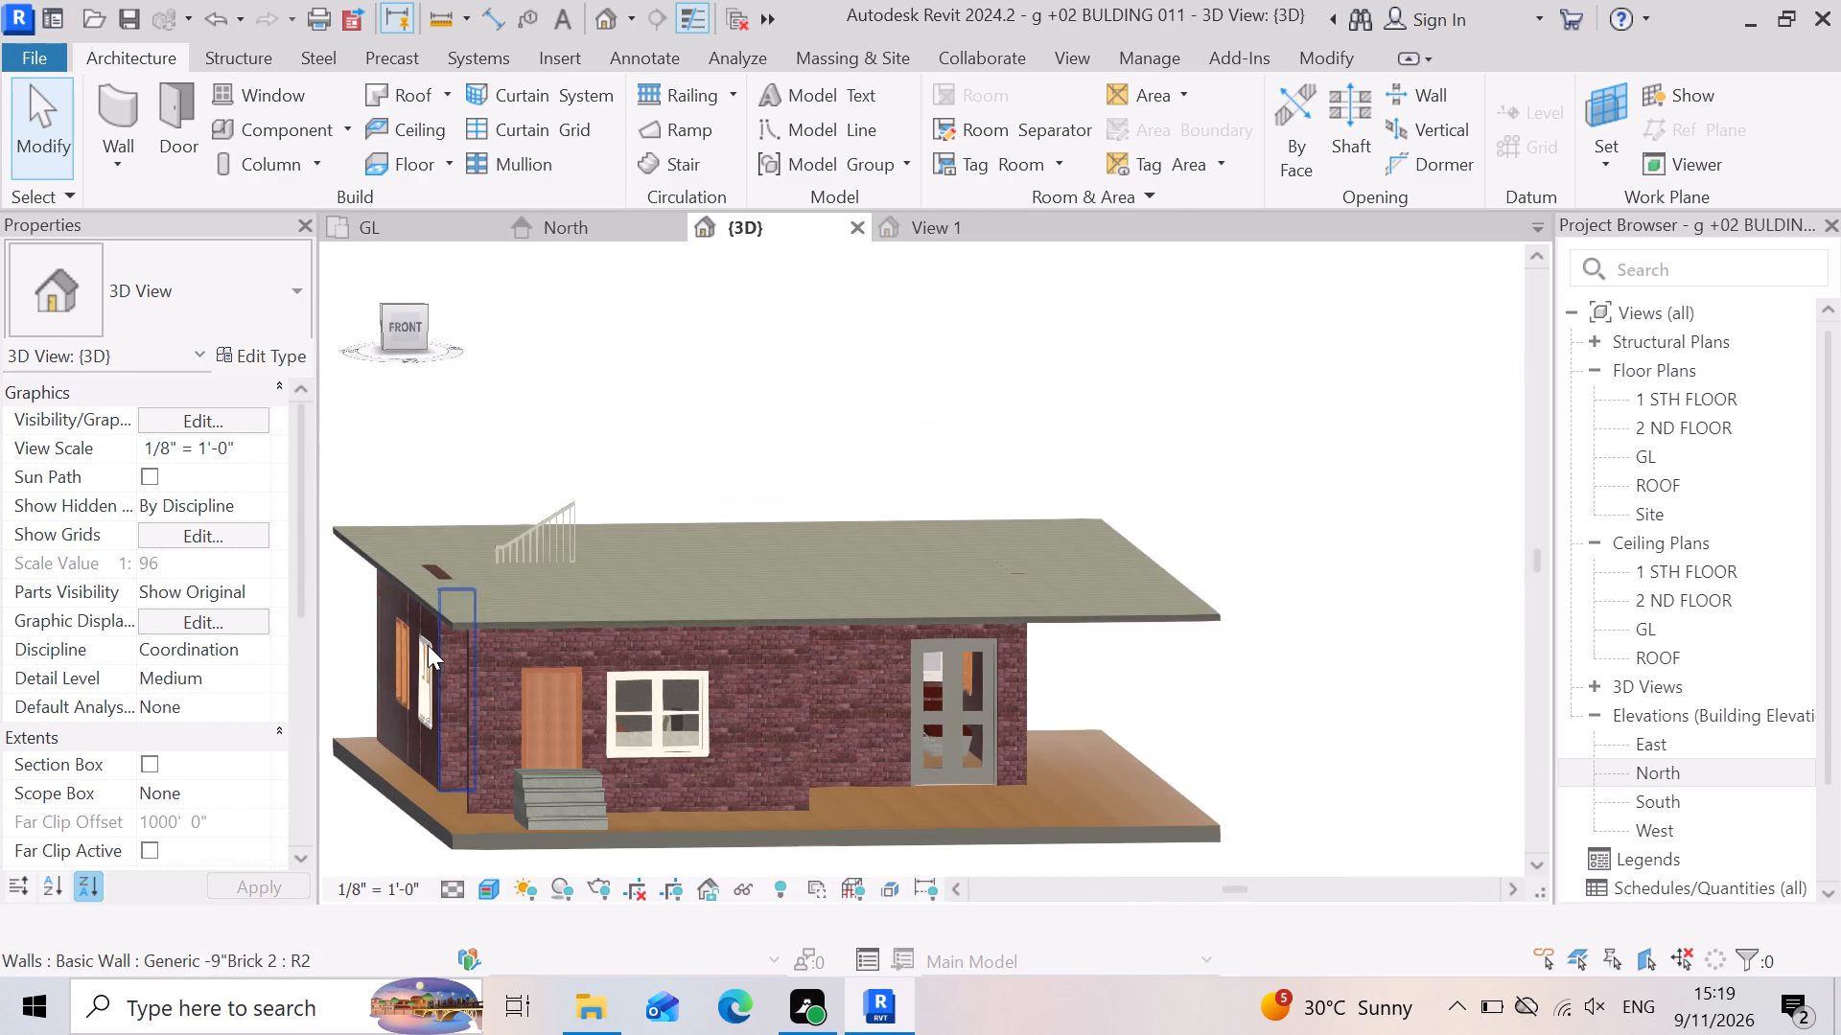
scroll(385, 663, "up", 3)
scroll(441, 646, "down", 3)
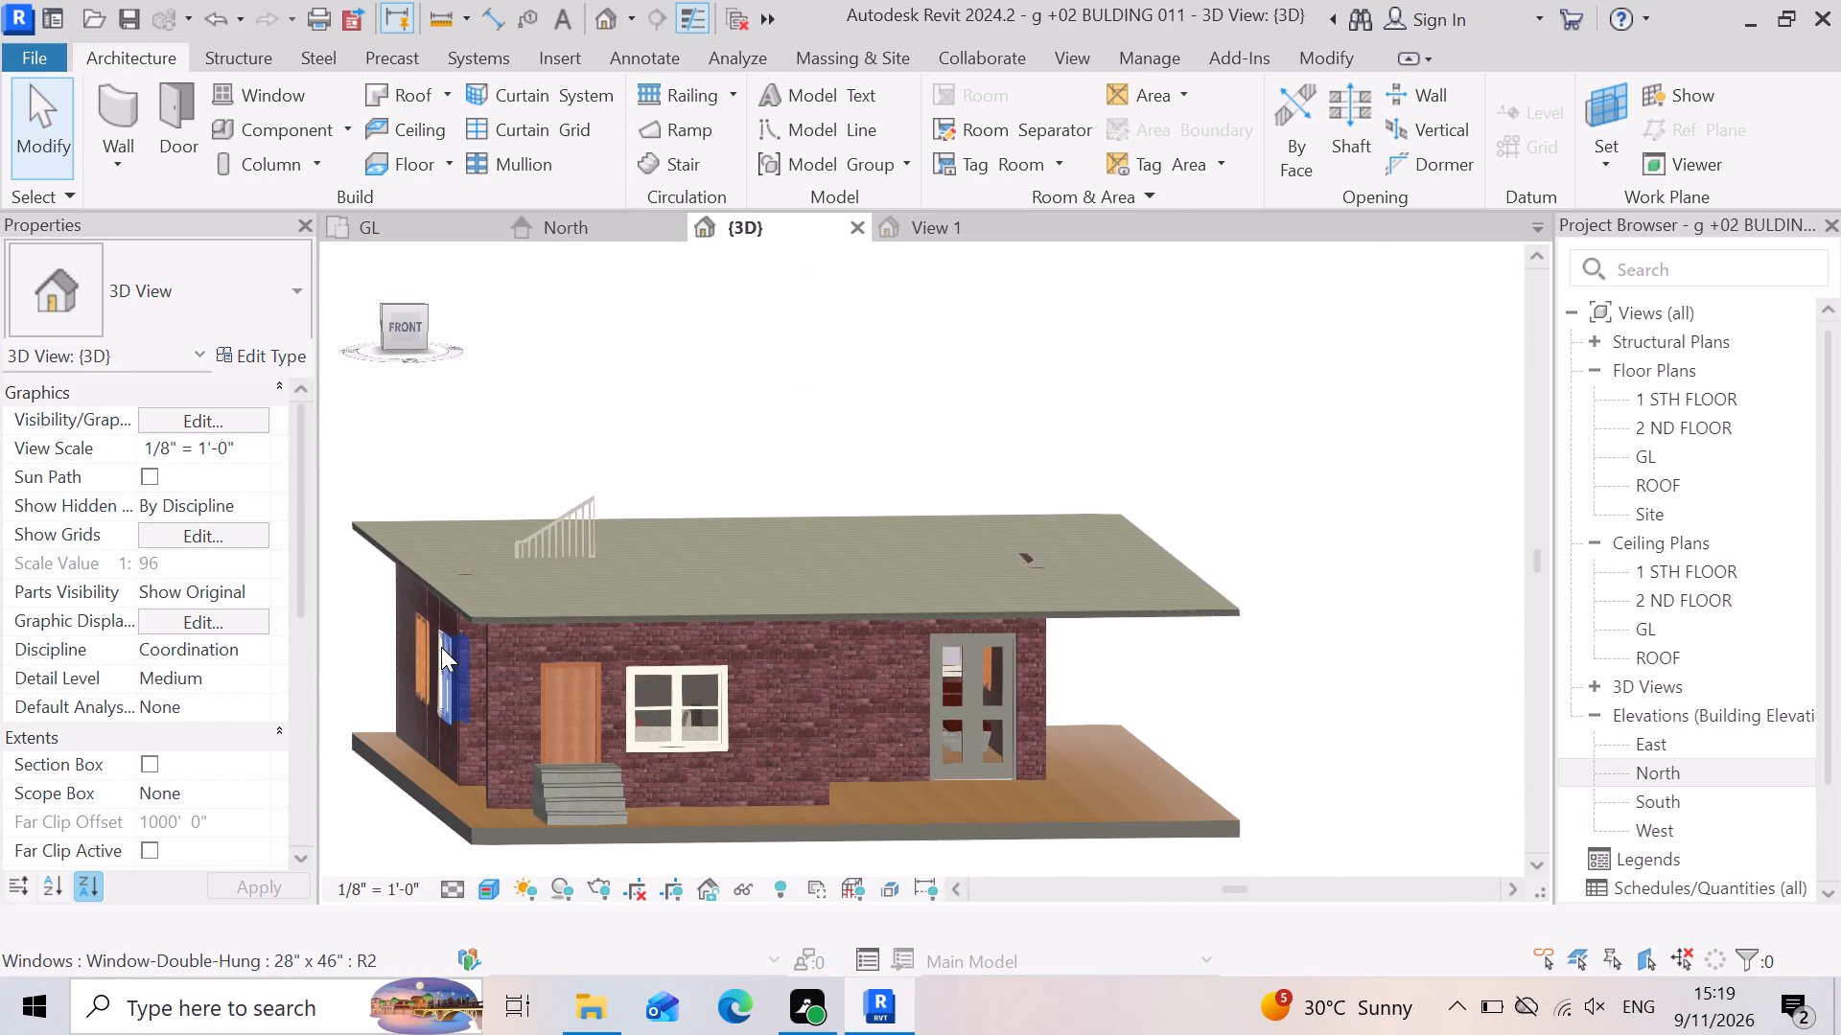
scroll(334, 643, "up", 3)
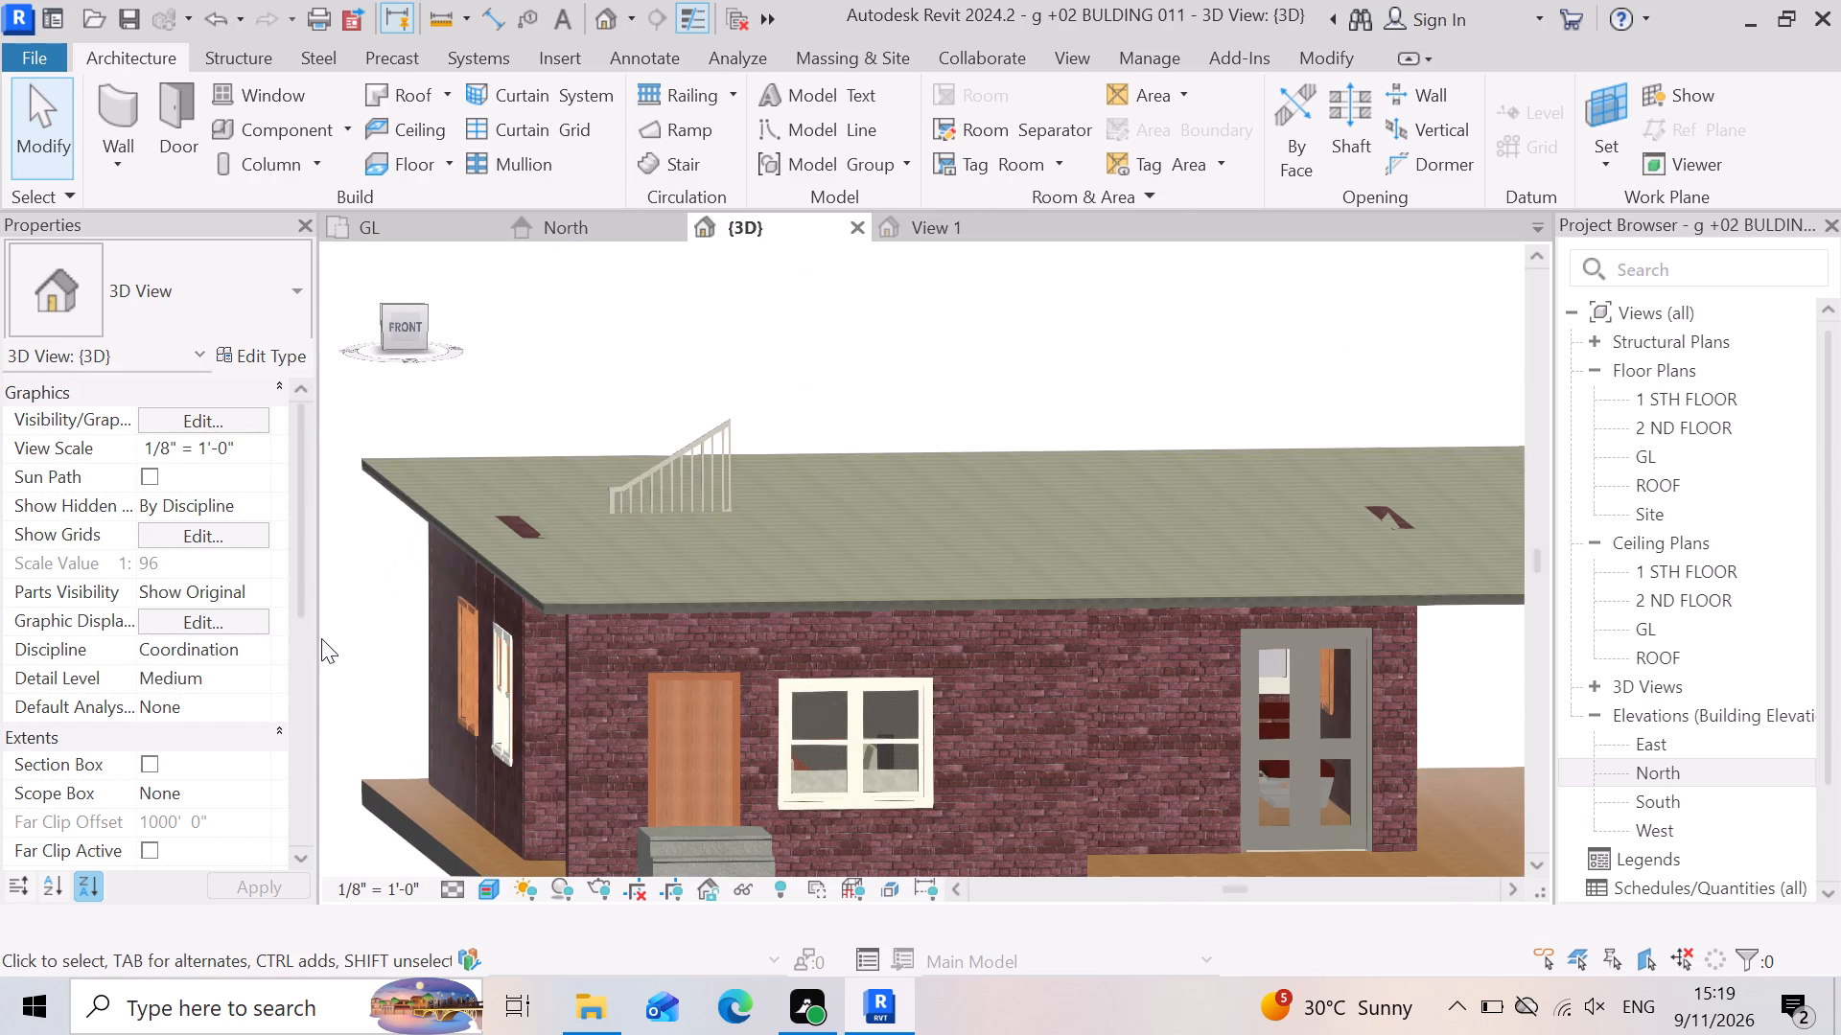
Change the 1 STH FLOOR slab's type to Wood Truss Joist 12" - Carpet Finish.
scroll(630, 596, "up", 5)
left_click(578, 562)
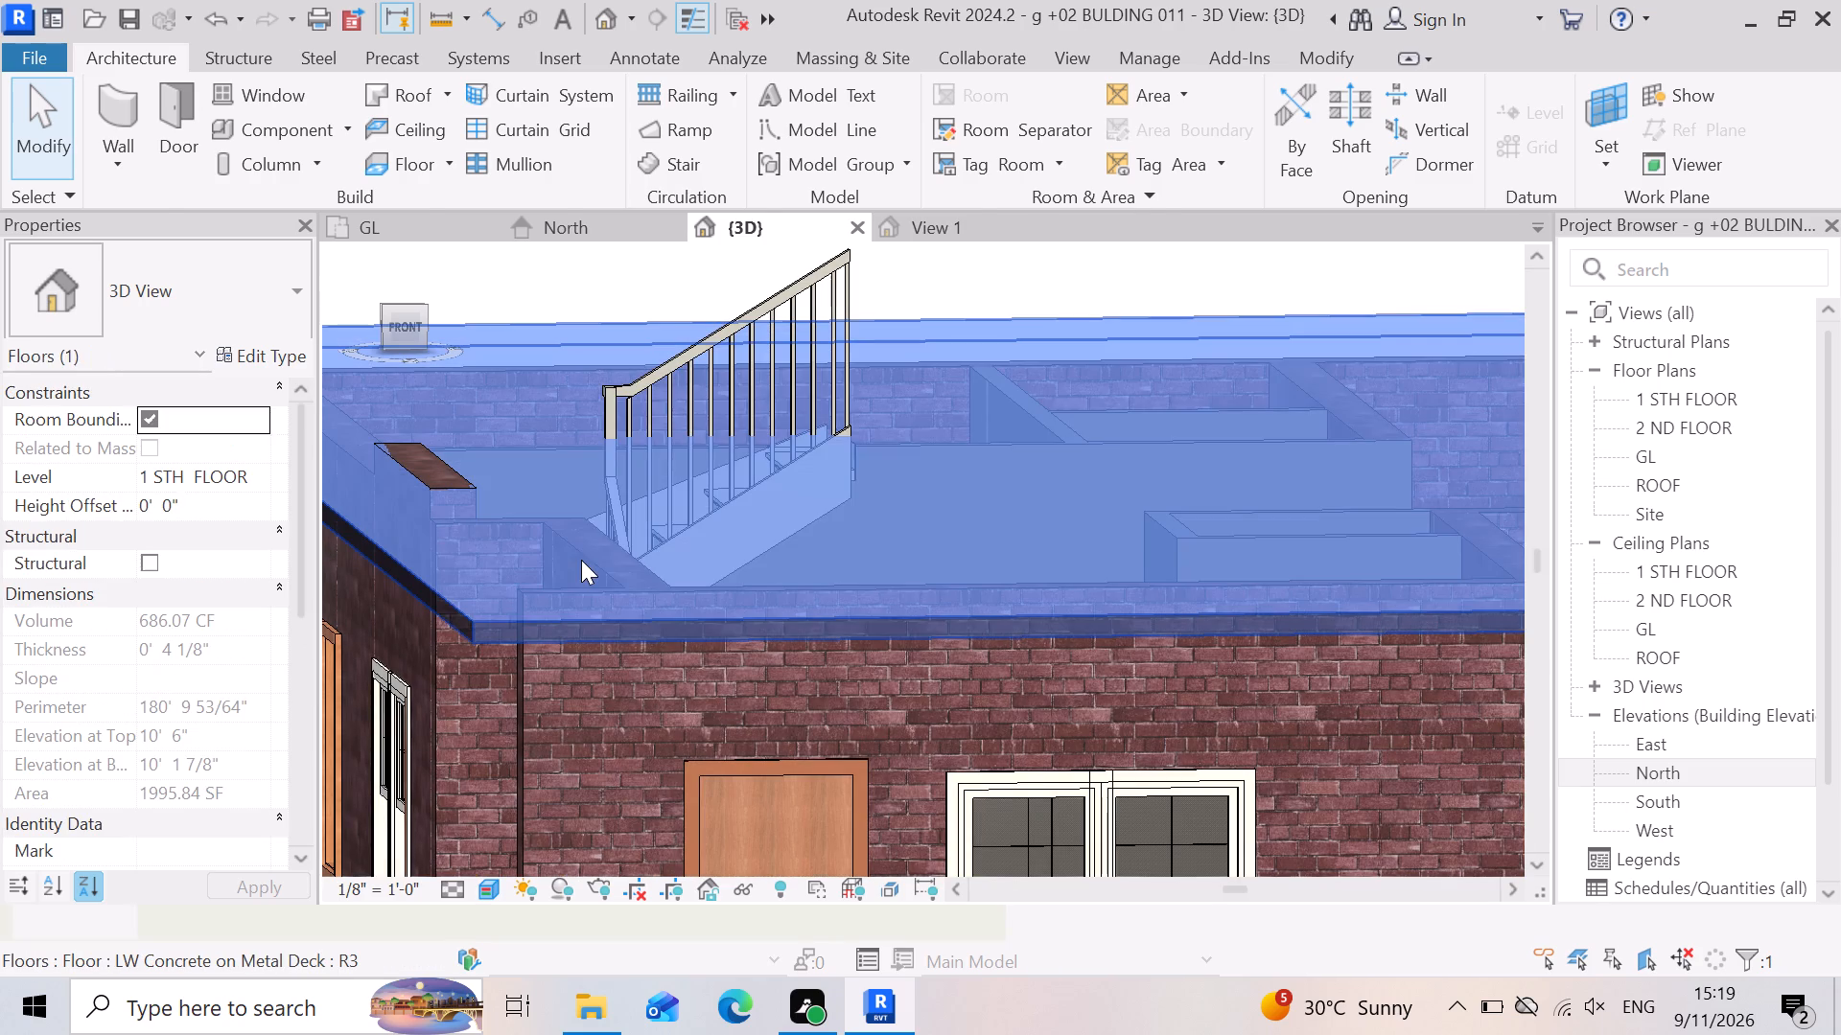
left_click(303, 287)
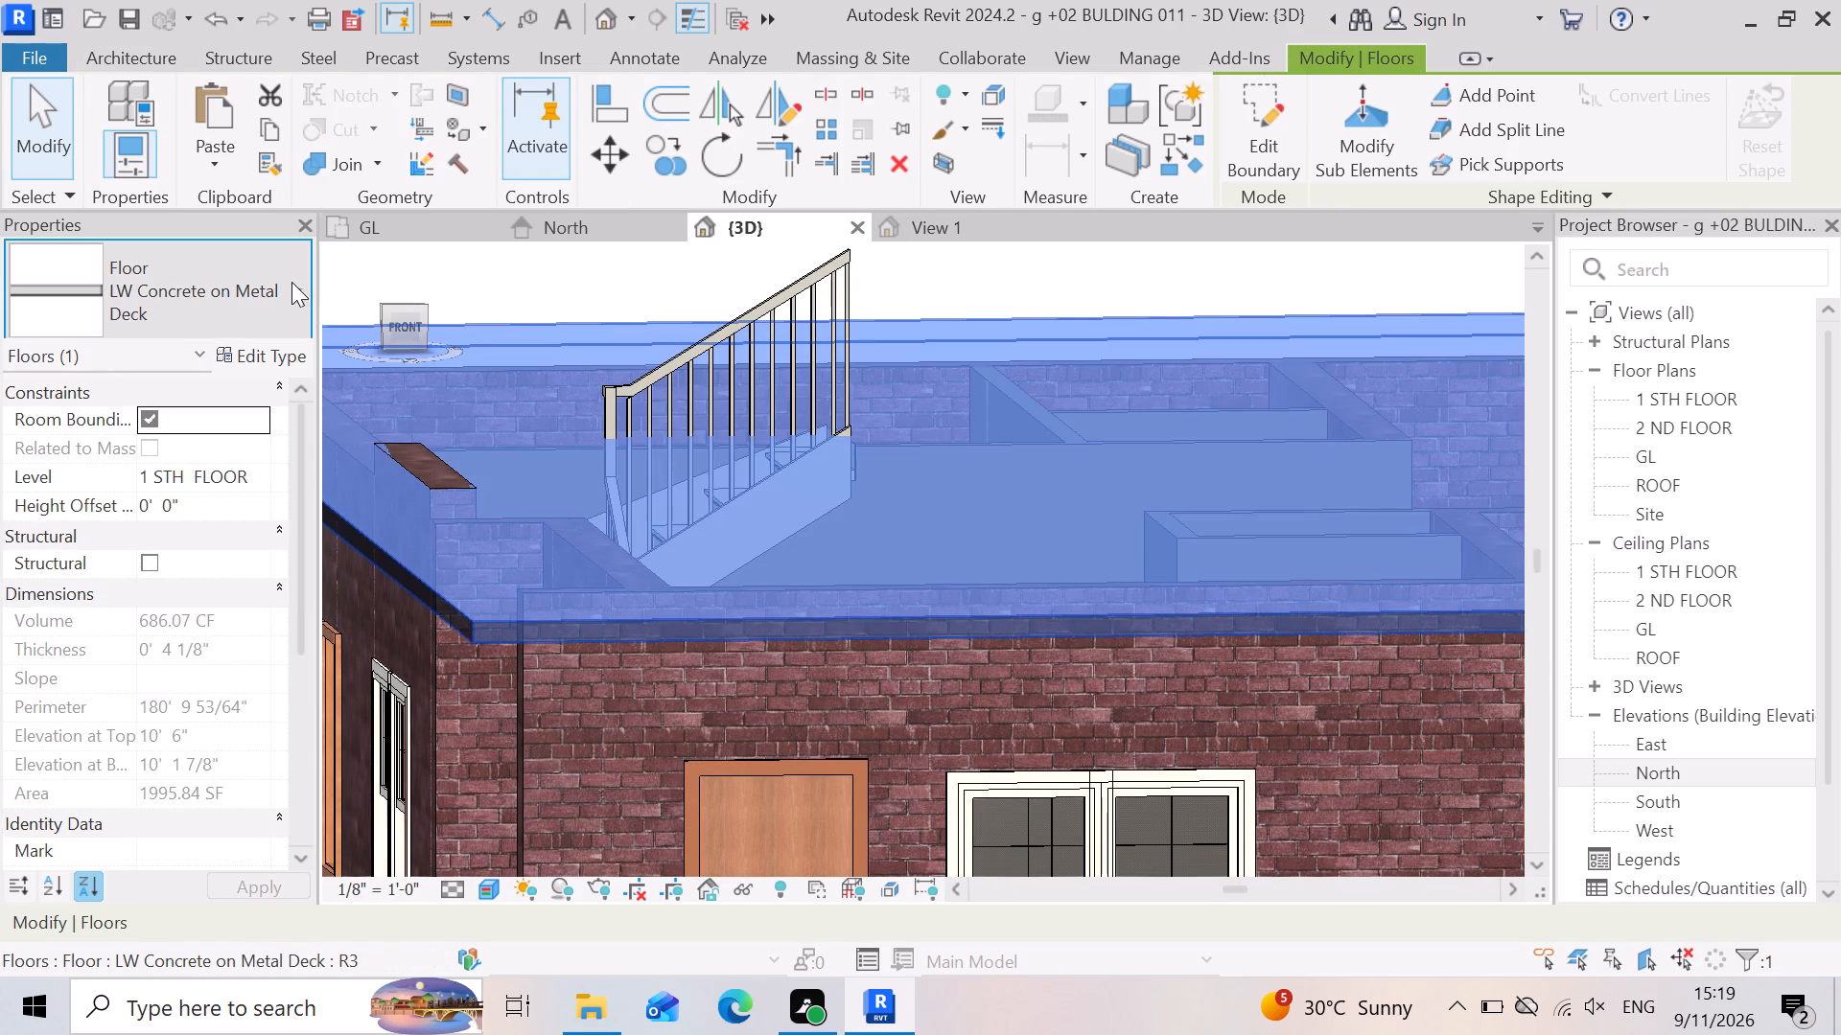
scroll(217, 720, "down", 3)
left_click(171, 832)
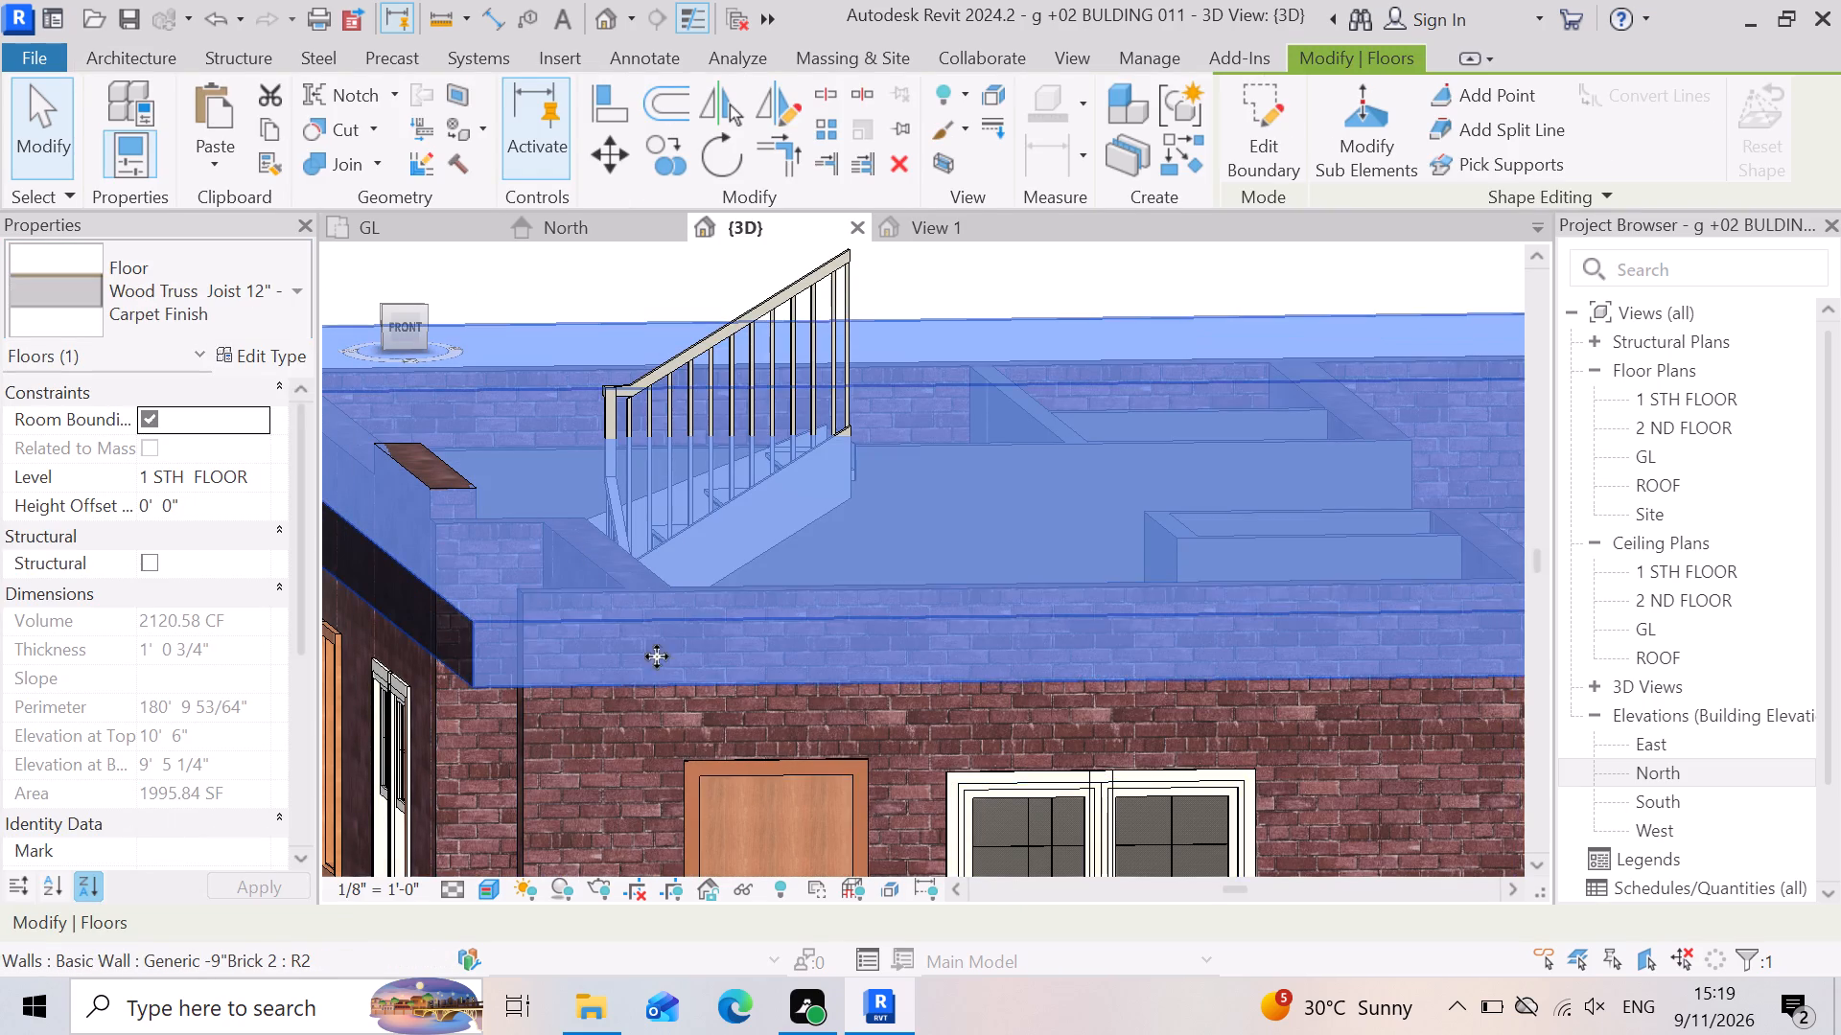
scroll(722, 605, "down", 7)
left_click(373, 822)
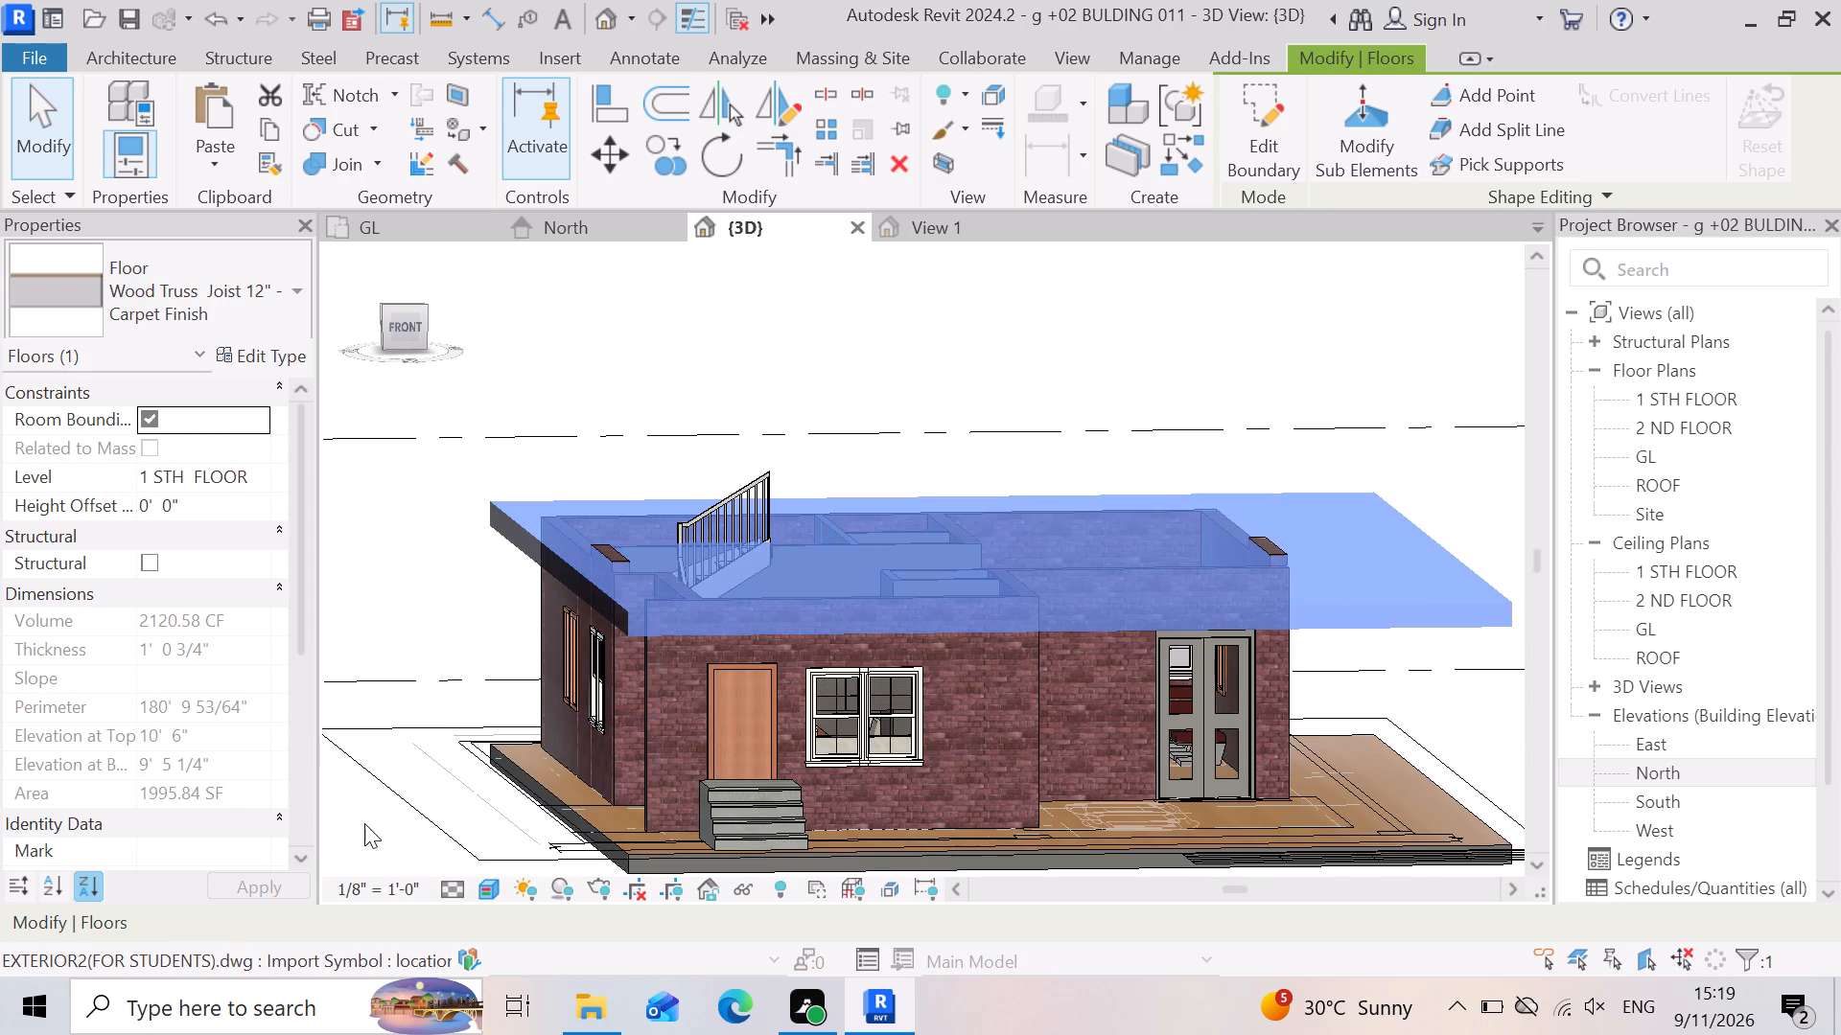
Change the 1 STH FLOOR slab's type to Wood Joist 10" - Ceramic Tile.
scroll(807, 653, "up", 4)
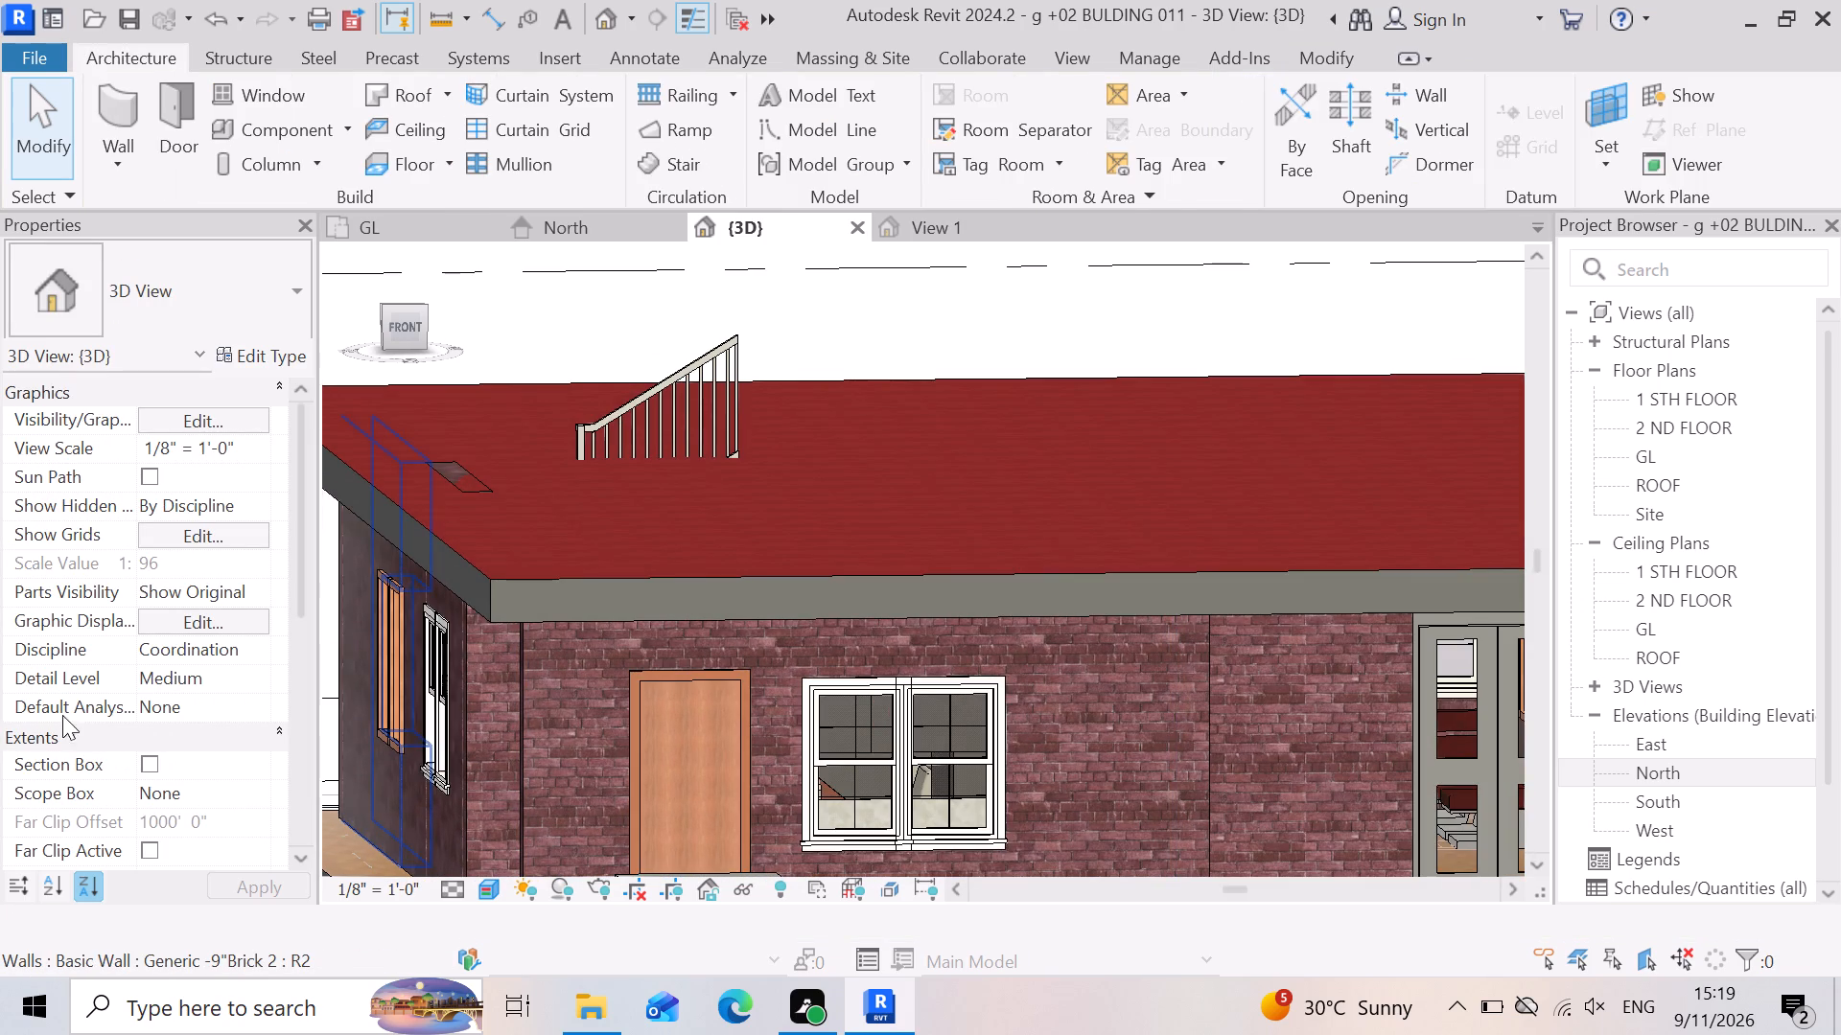
scroll(1037, 533, "up", 7)
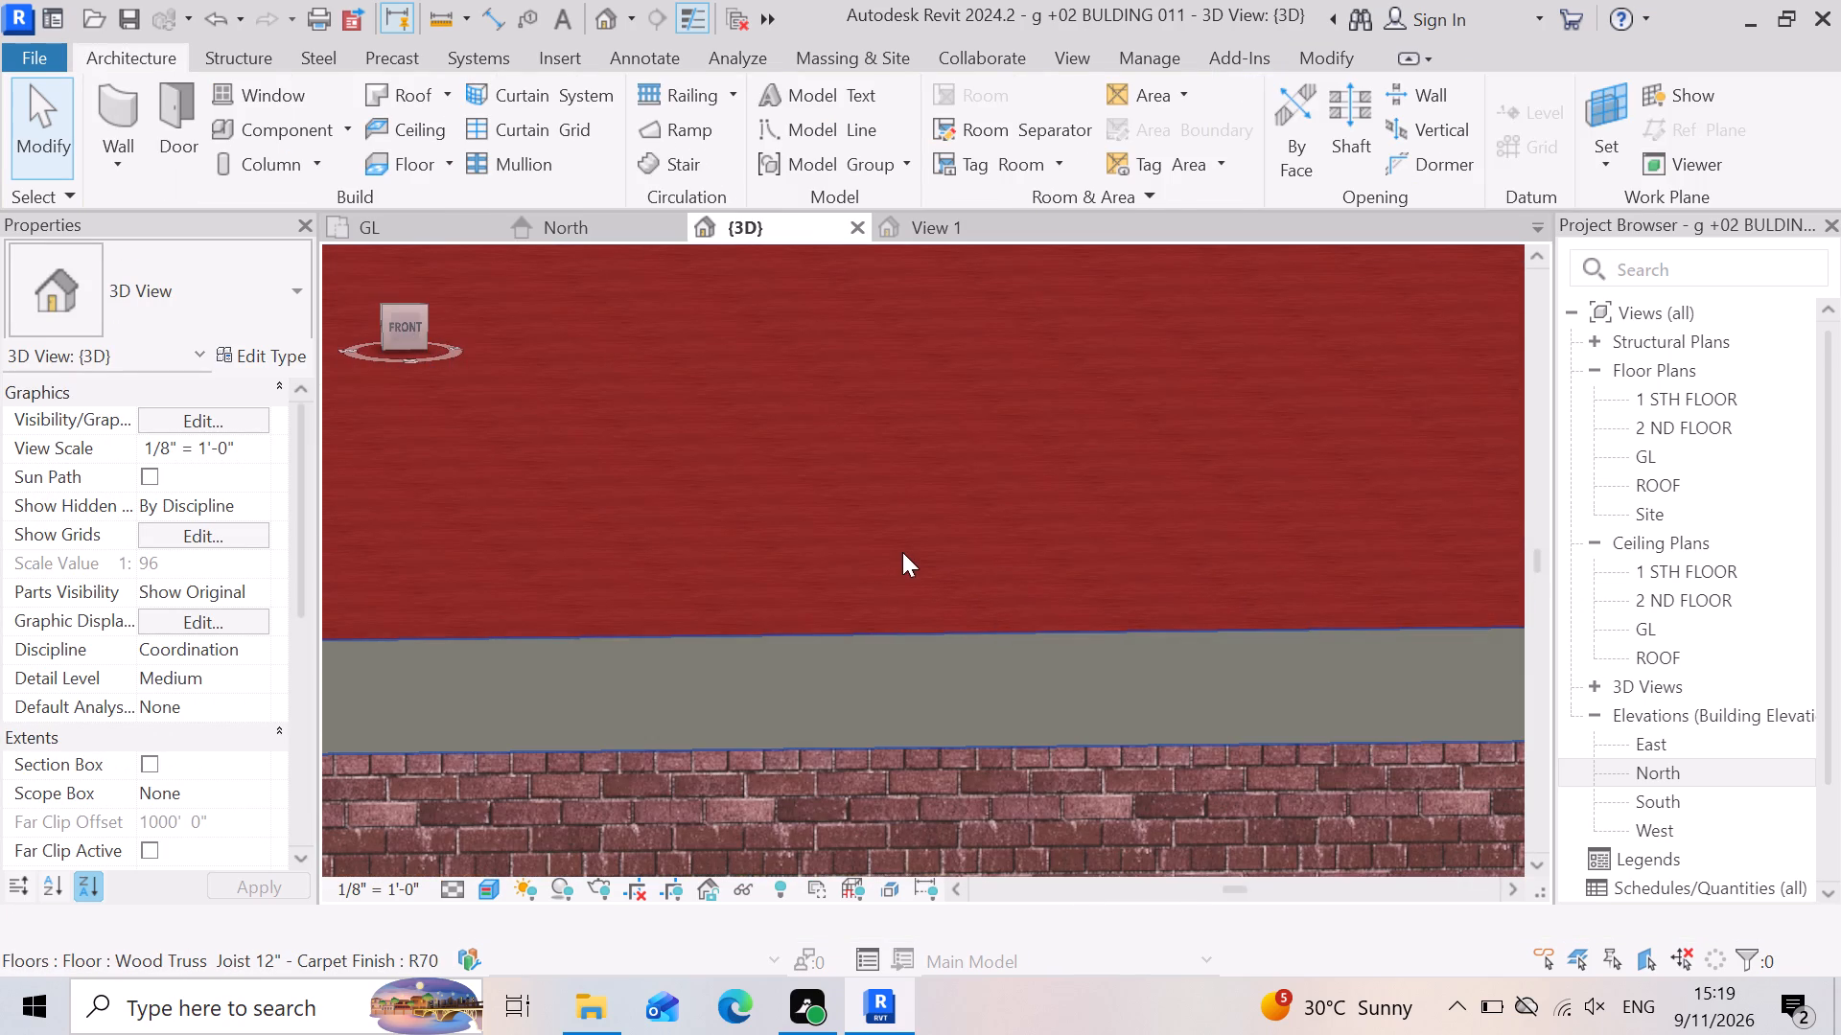
left_click(897, 555)
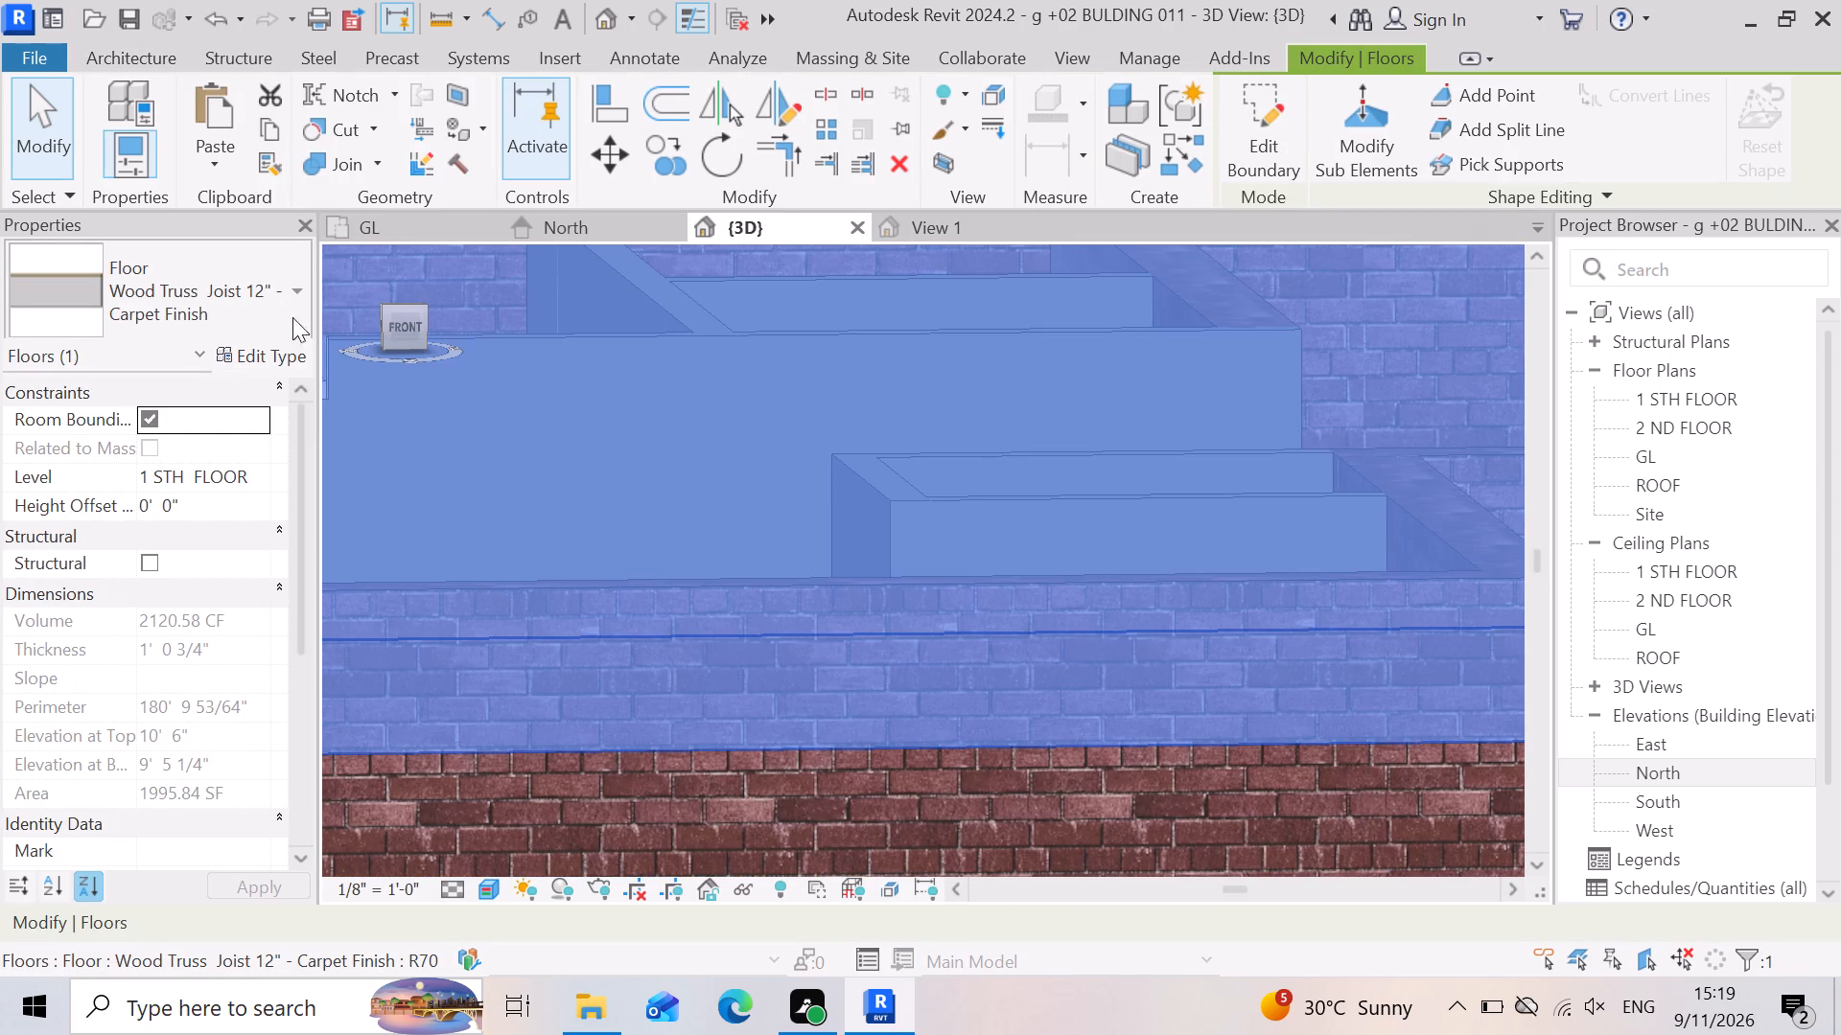
left_click(296, 295)
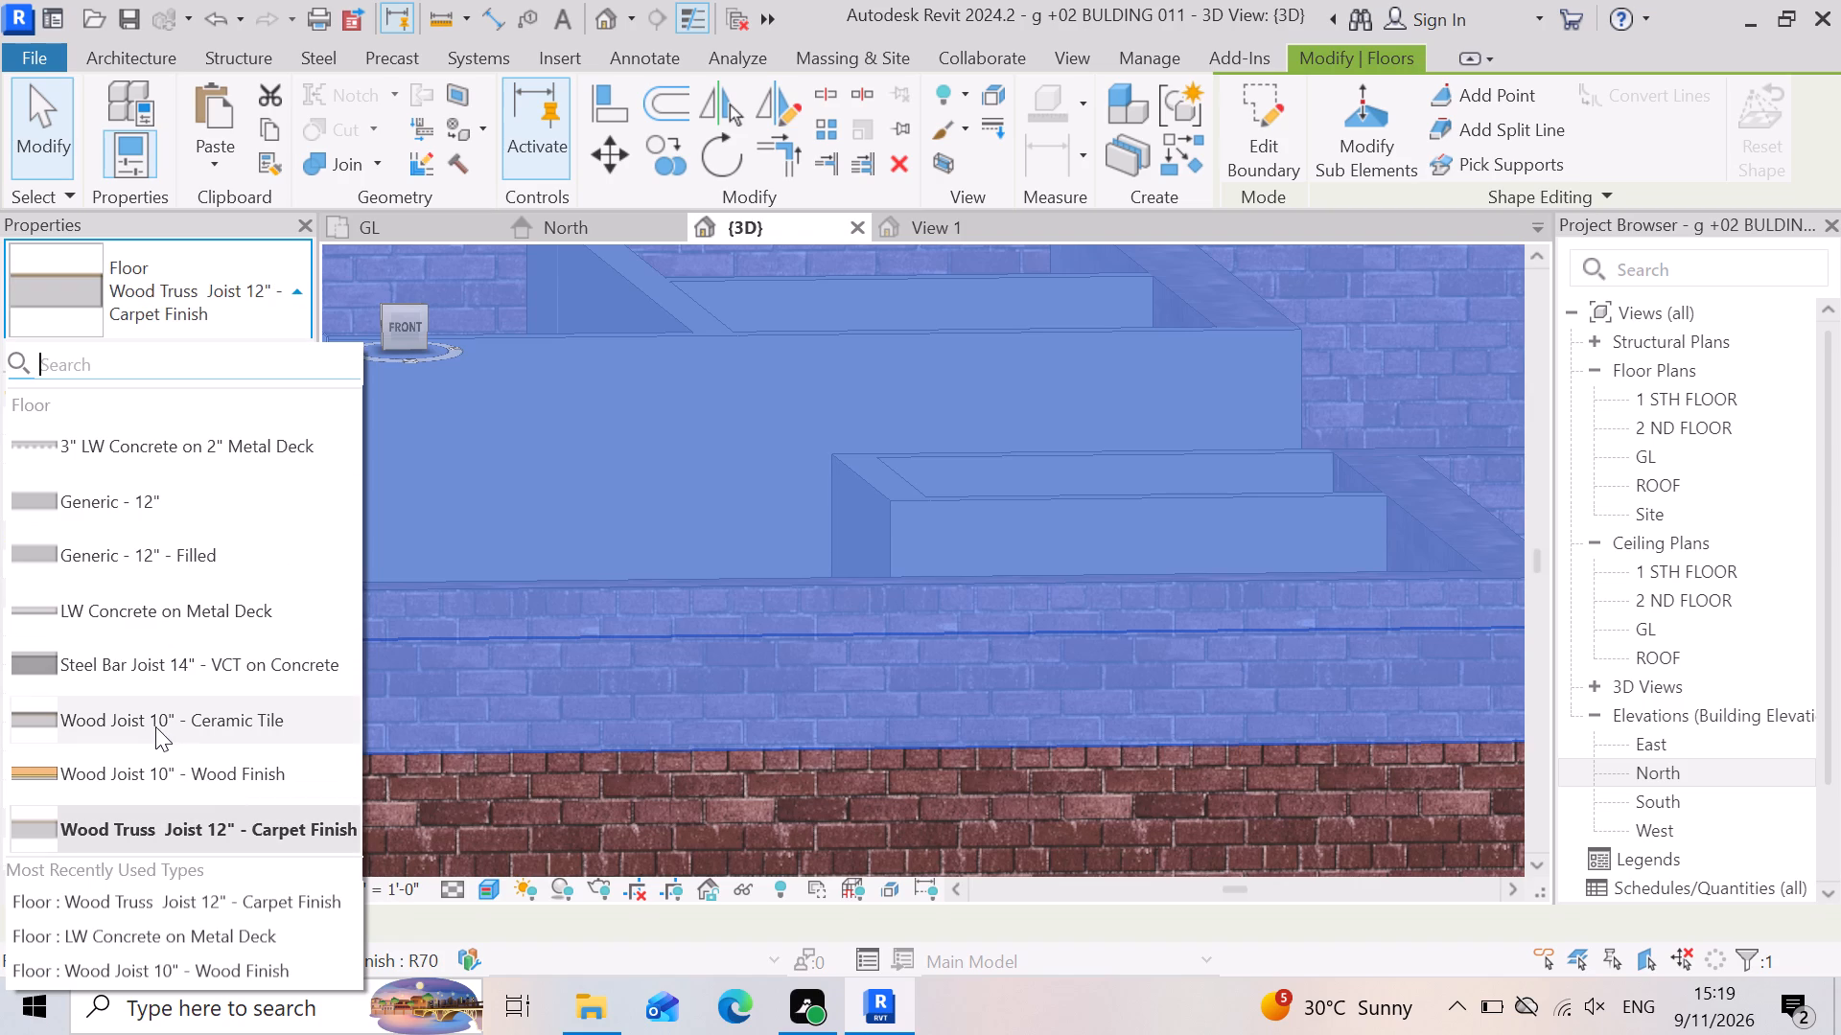
double_click(158, 726)
scroll(643, 704, "down", 6)
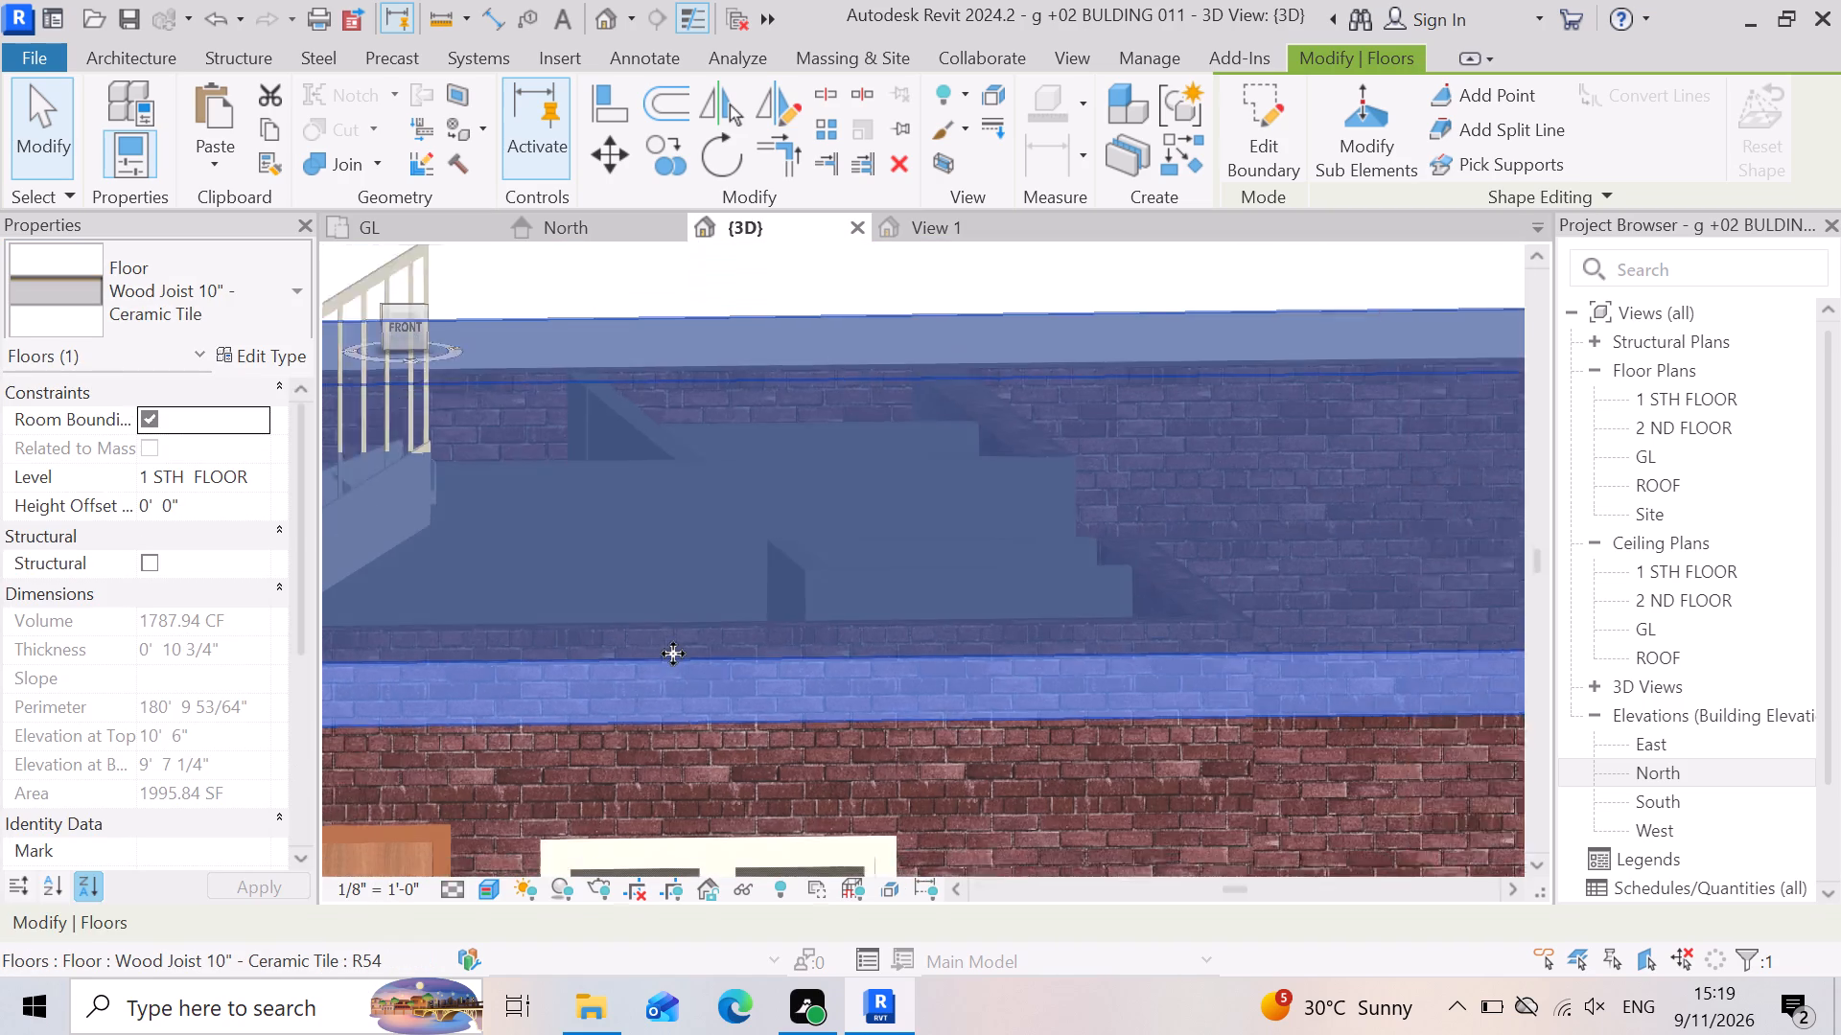
scroll(673, 654, "down", 5)
left_click(1230, 748)
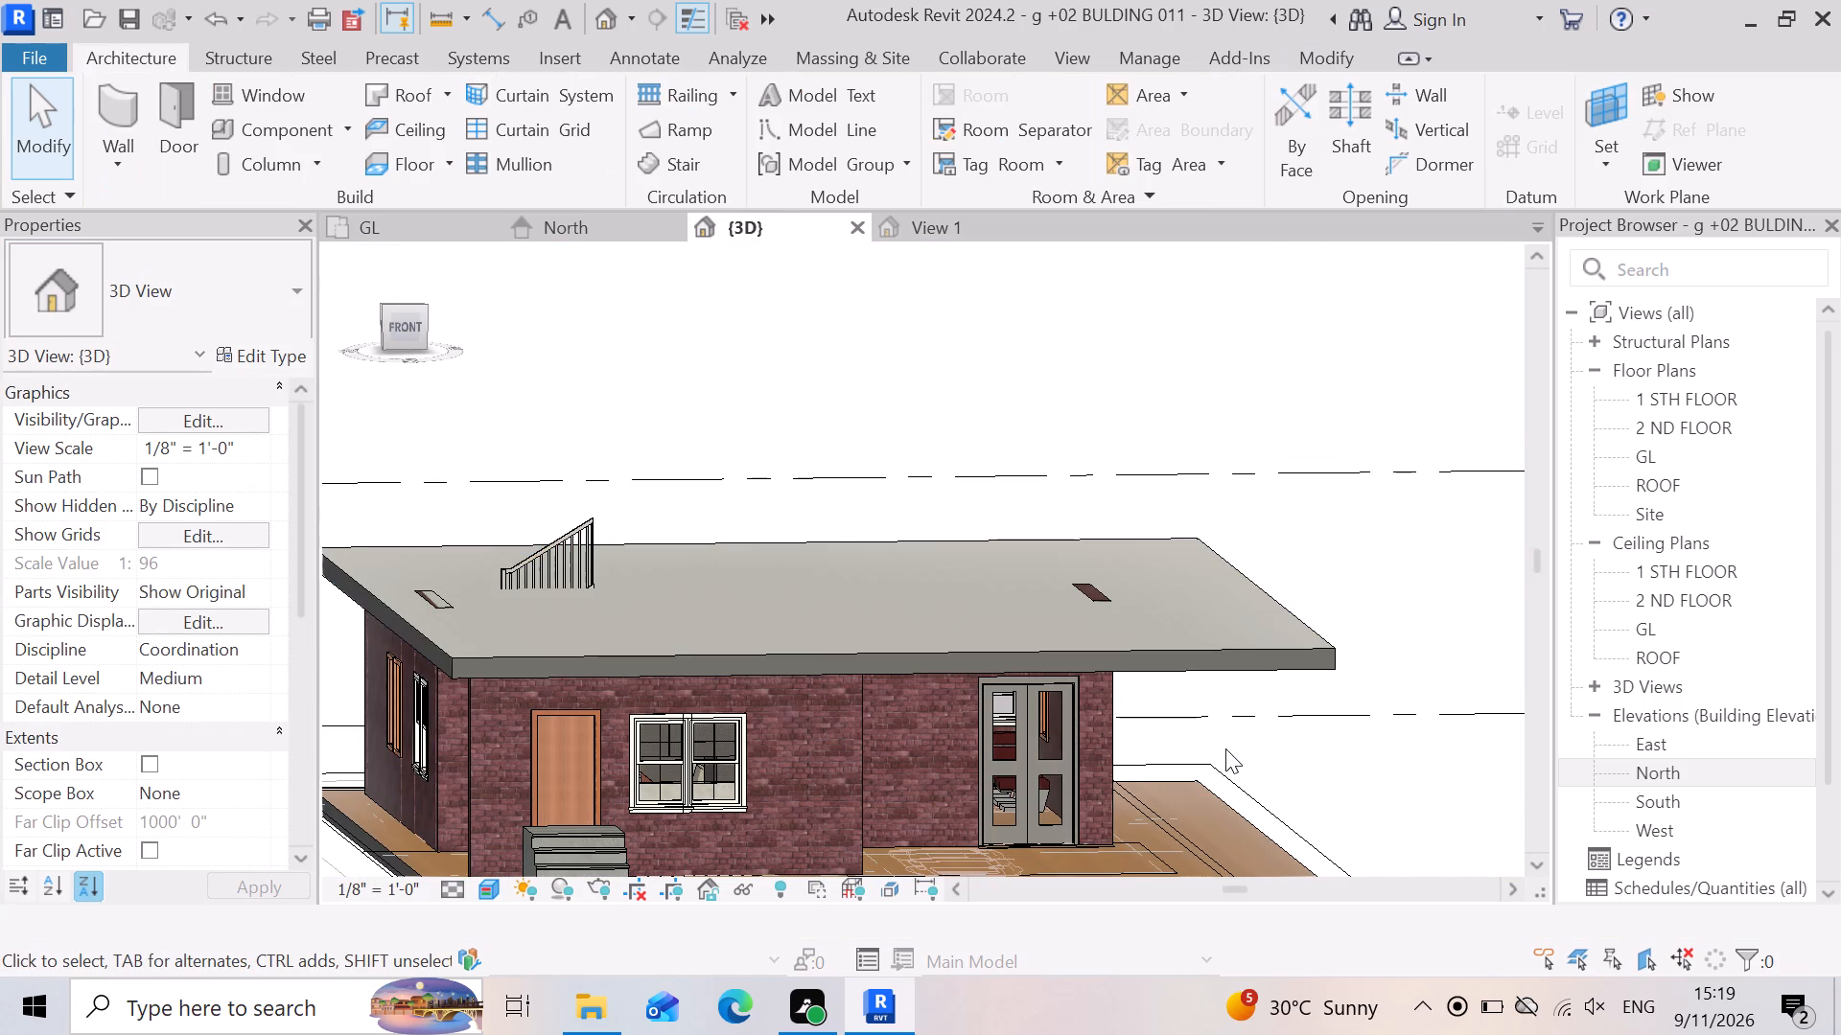
Change the 1 STH FLOOR slab's type to LW Concrete on Metal Deck.
scroll(600, 589, "up", 5)
left_click(1031, 627)
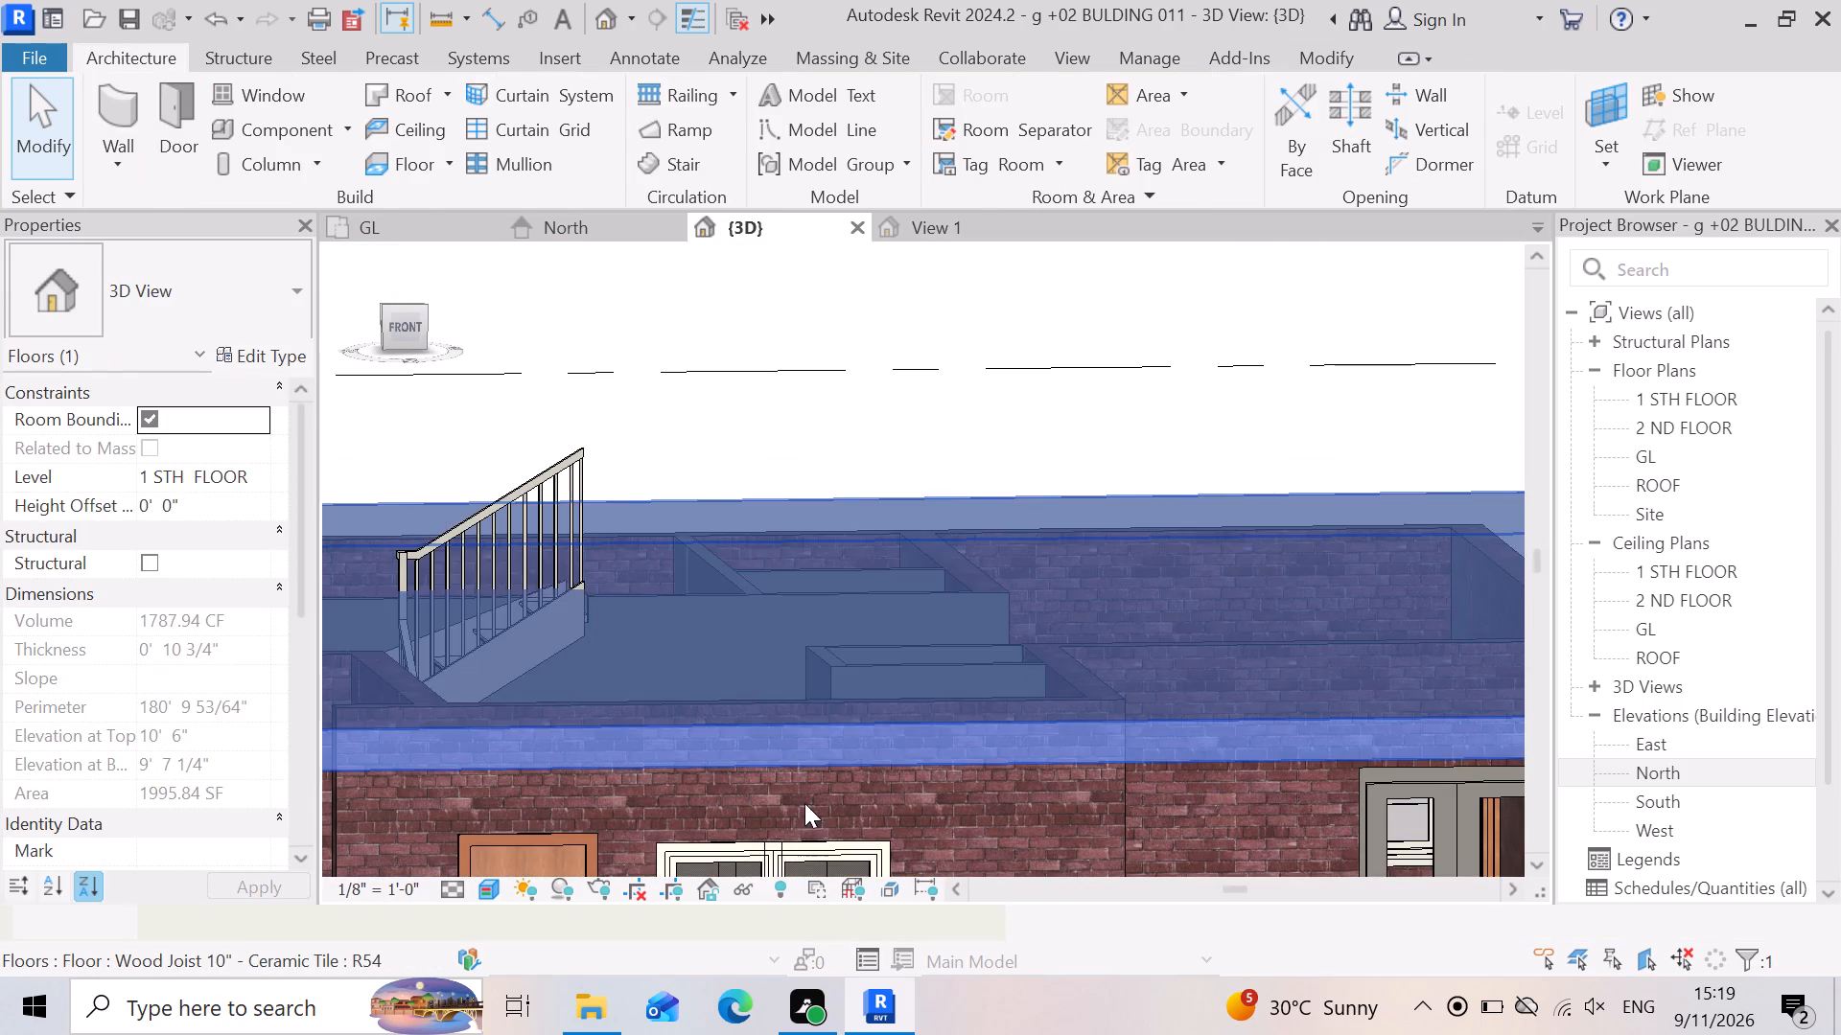
scroll(799, 810, "up", 3)
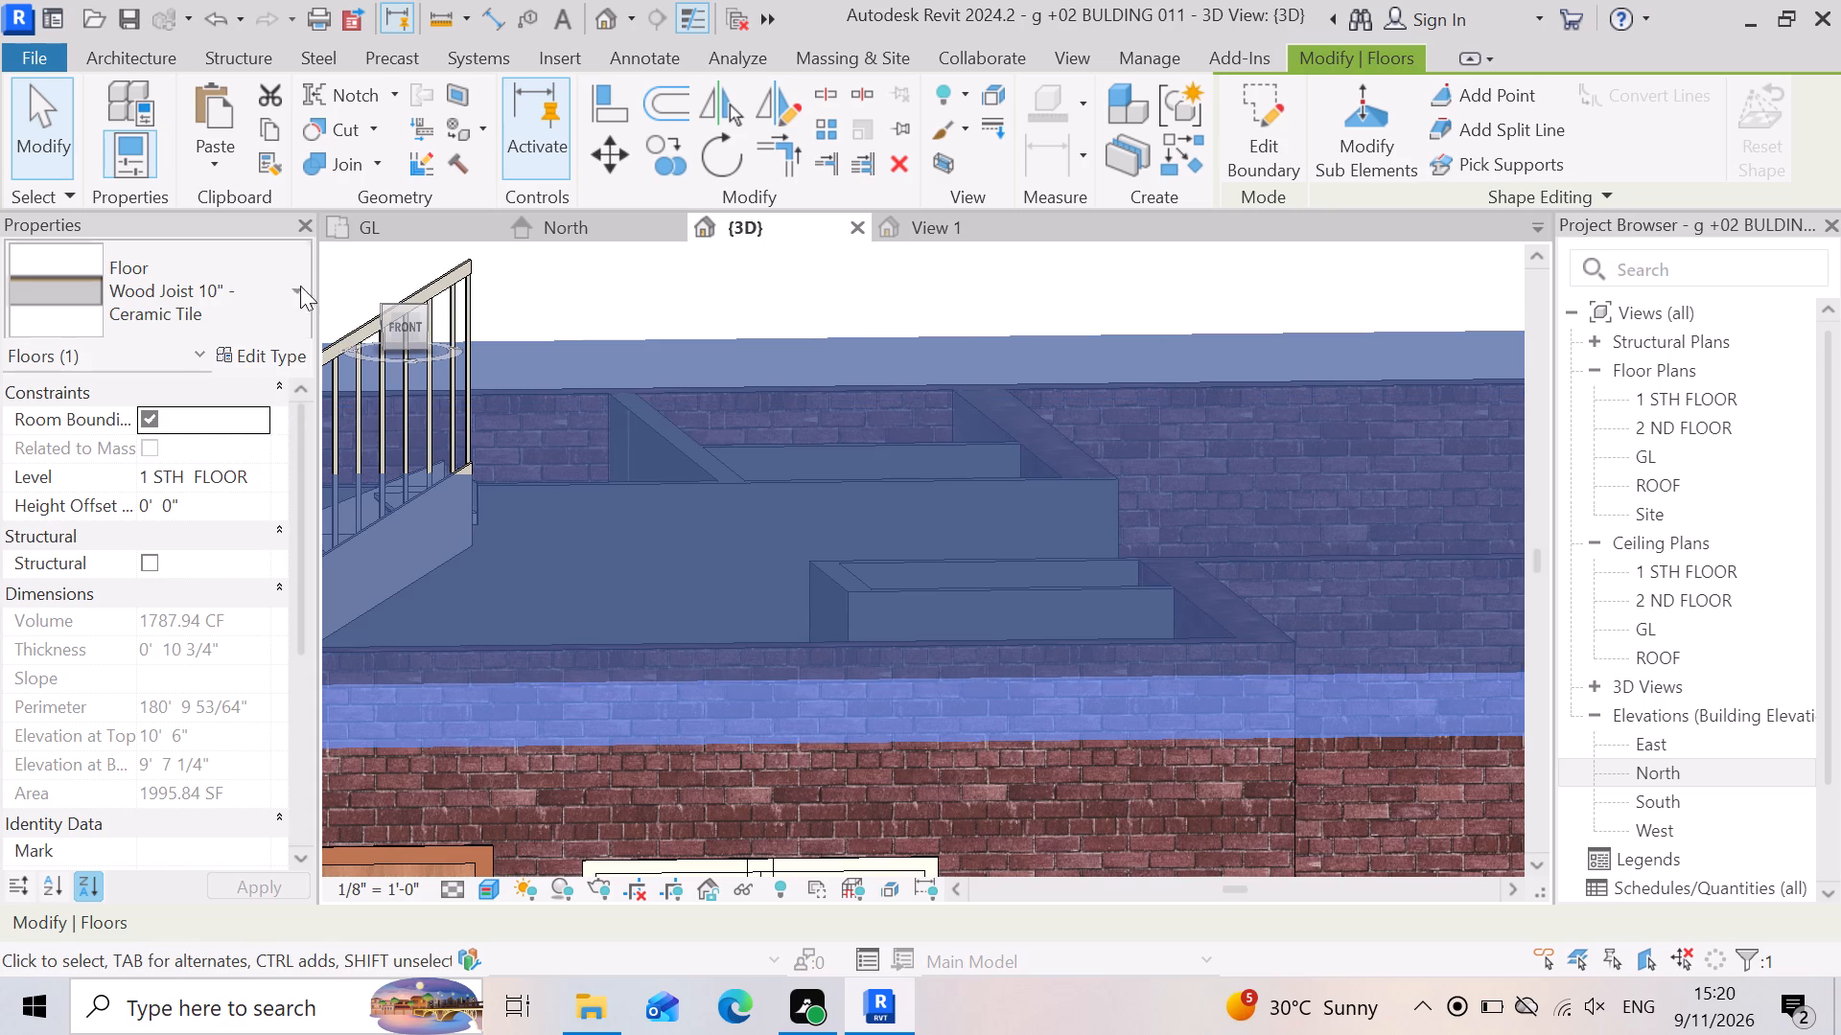
left_click(291, 280)
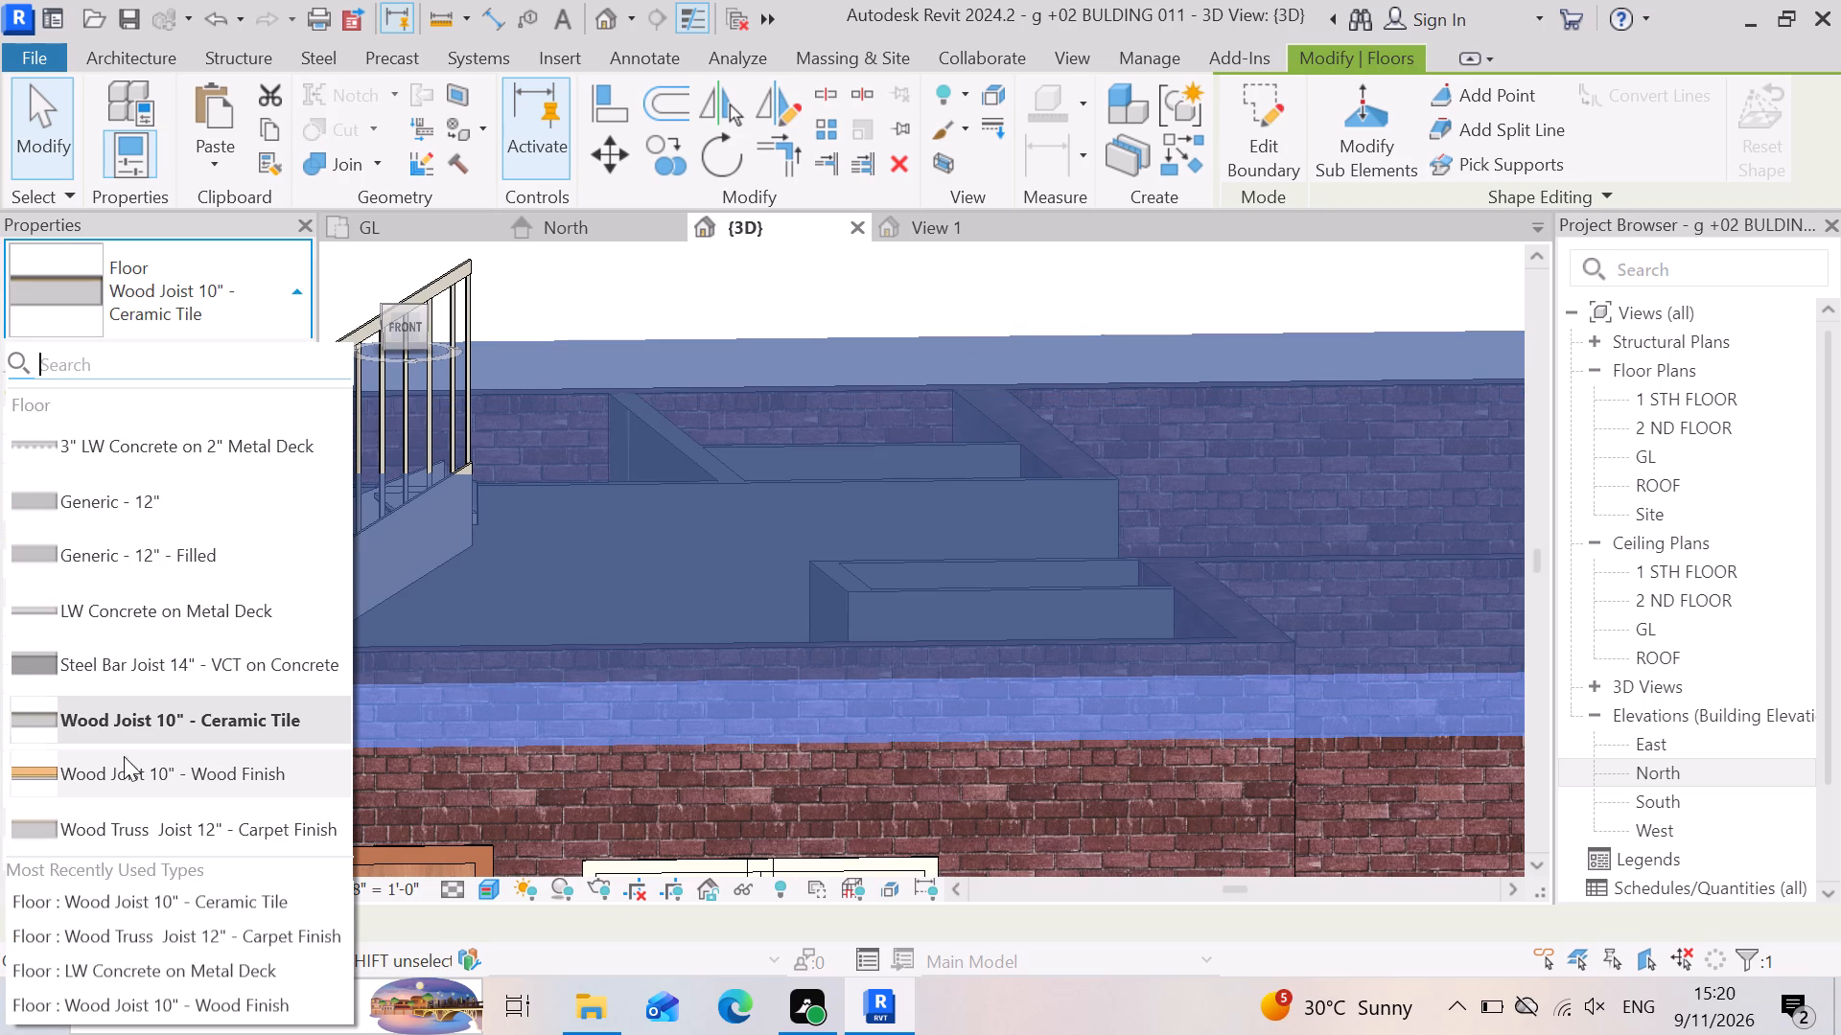
scroll(240, 594, "down", 4)
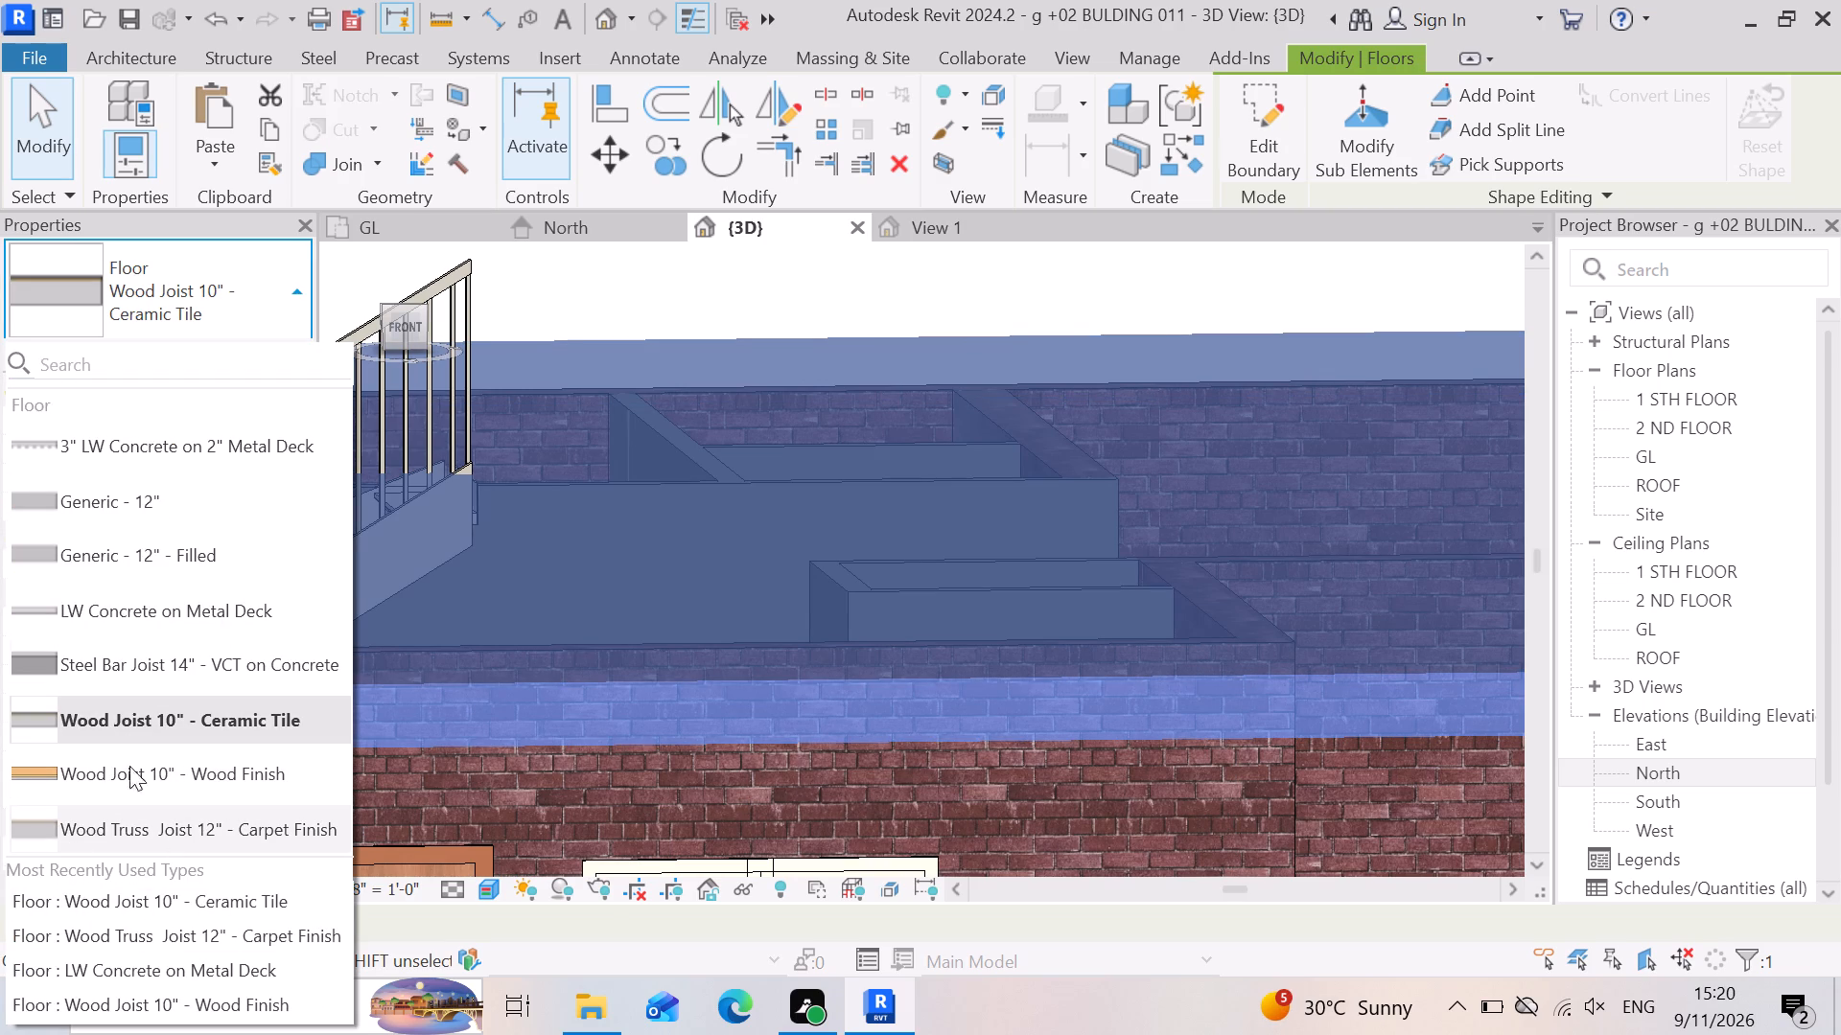
left_click(156, 621)
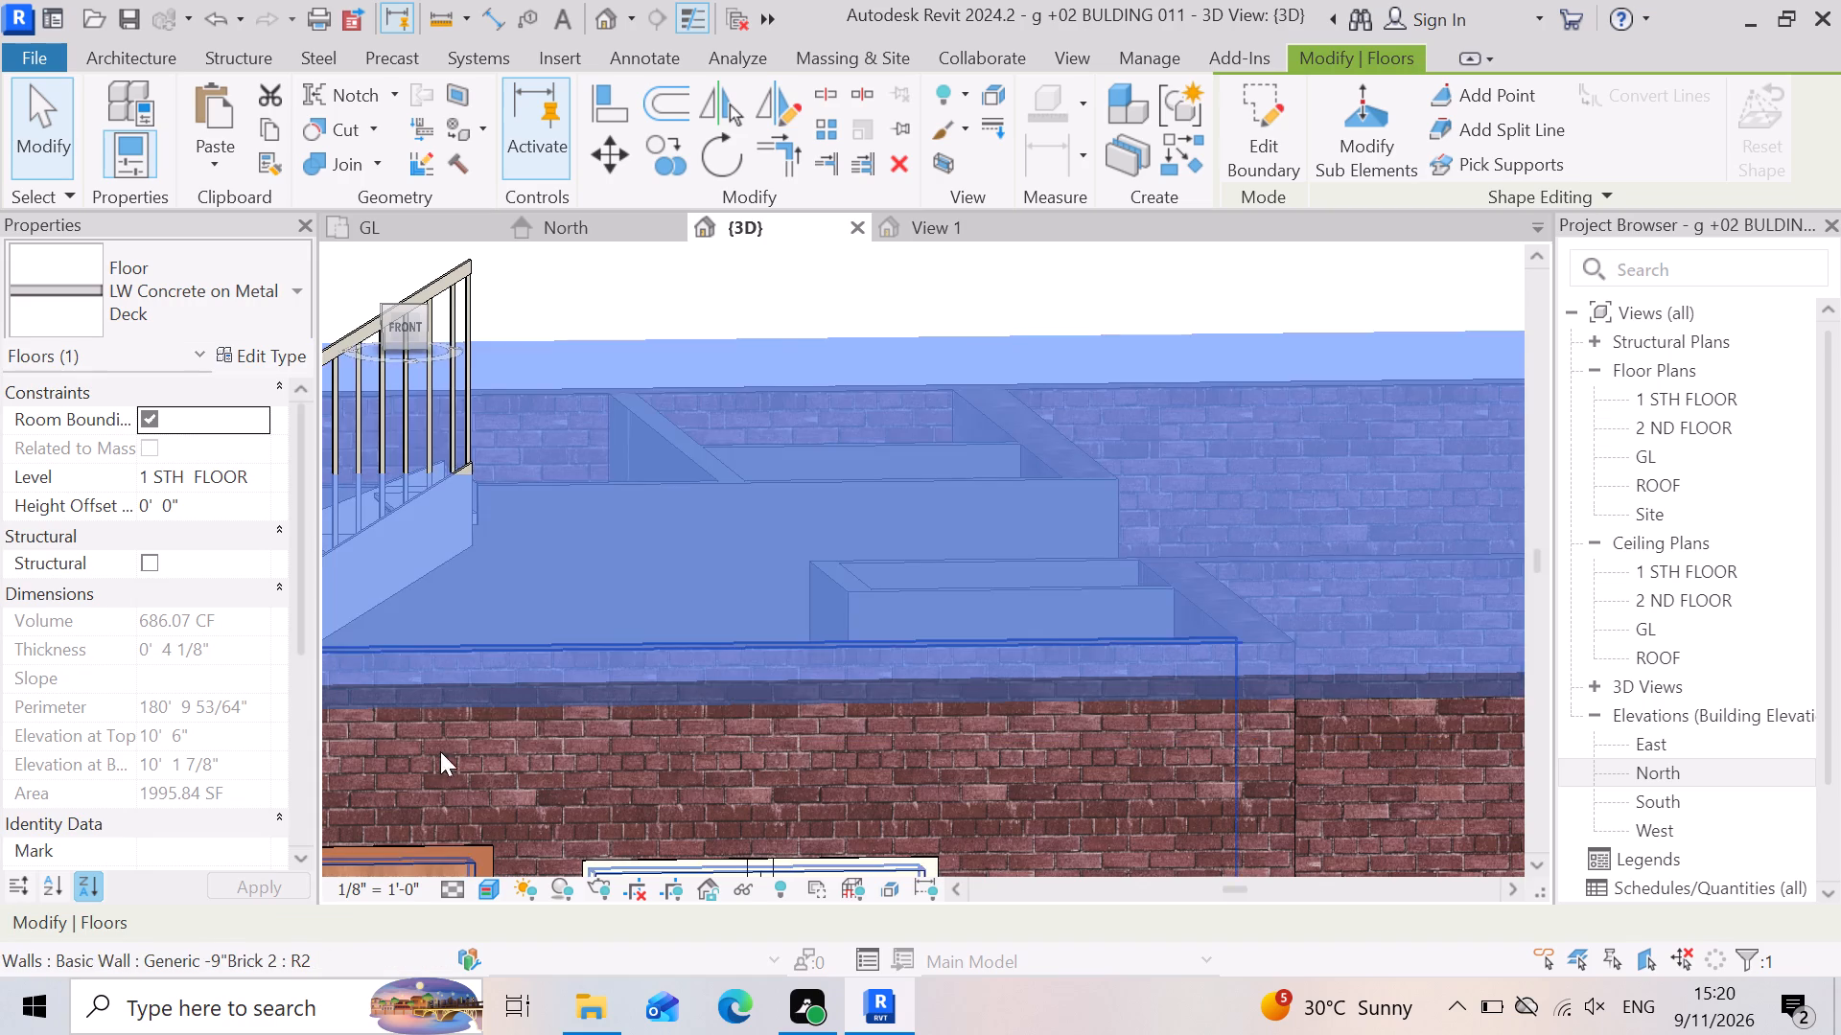
scroll(725, 653, "down", 13)
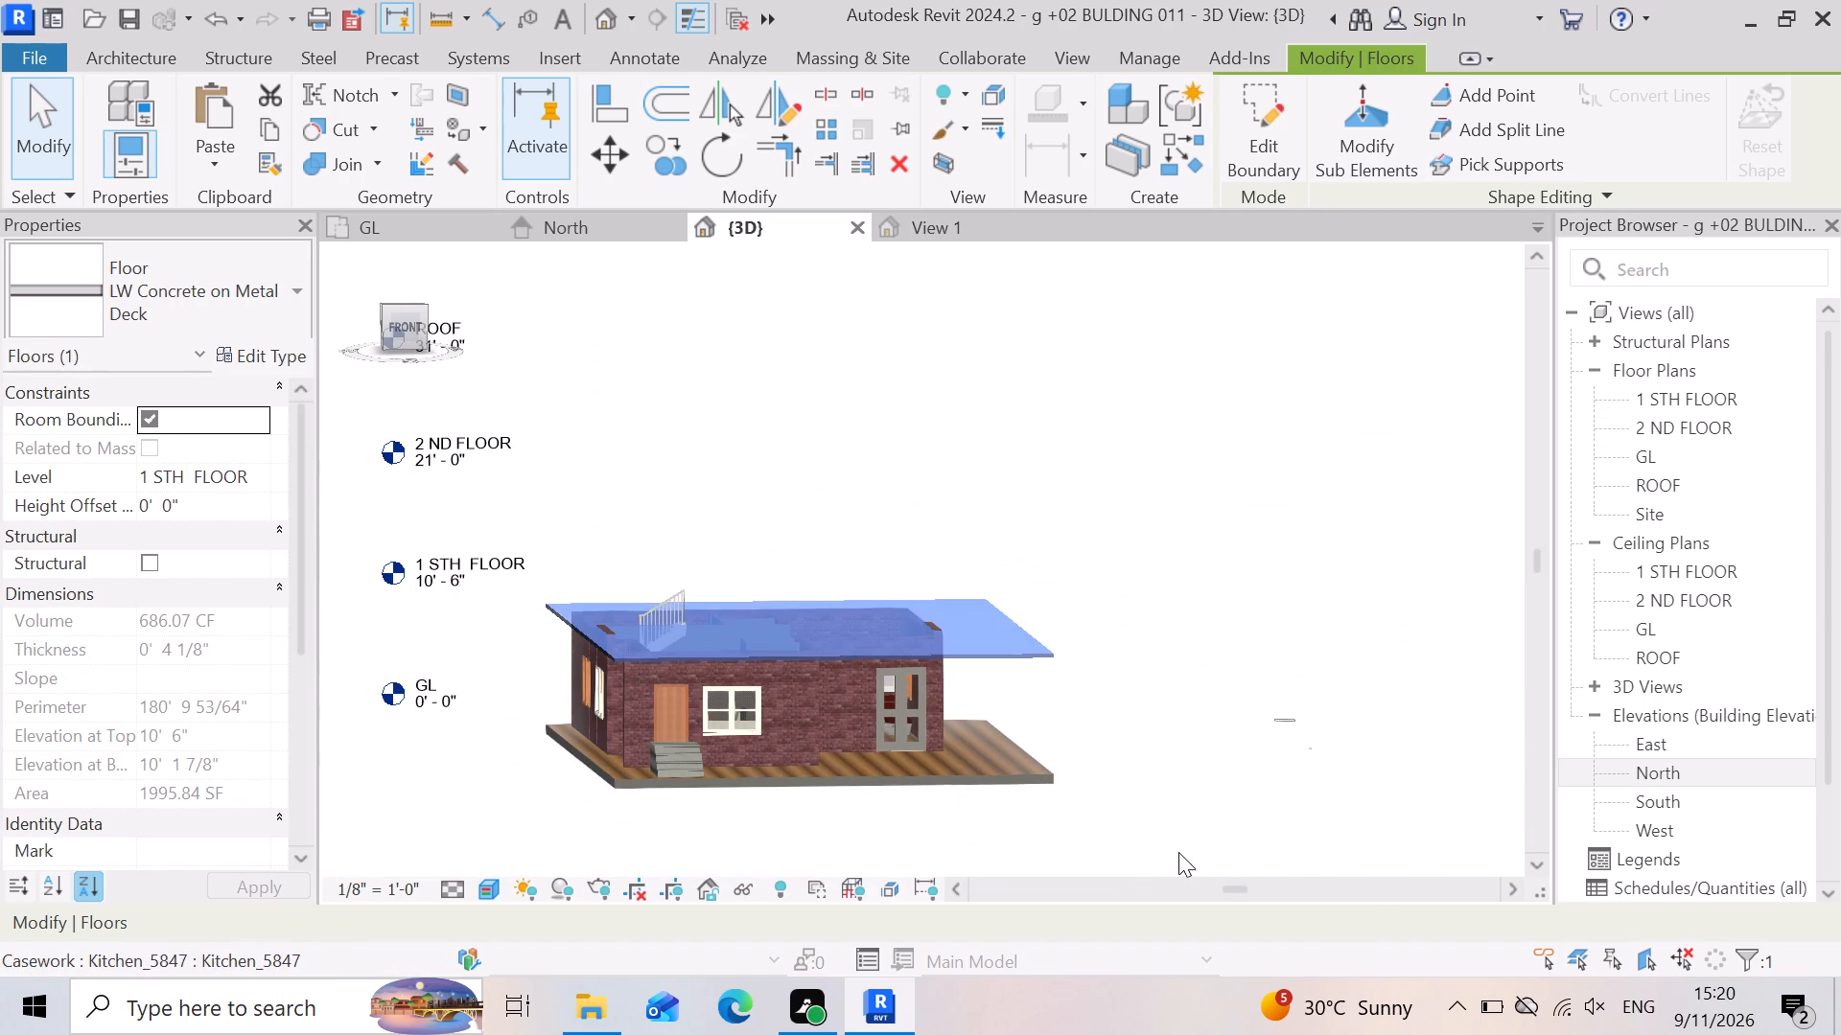
left_click(1178, 852)
Examine the metal deck slab's front corner, the nearby wall top and the stair railing in 3D.
scroll(506, 651, "up", 9)
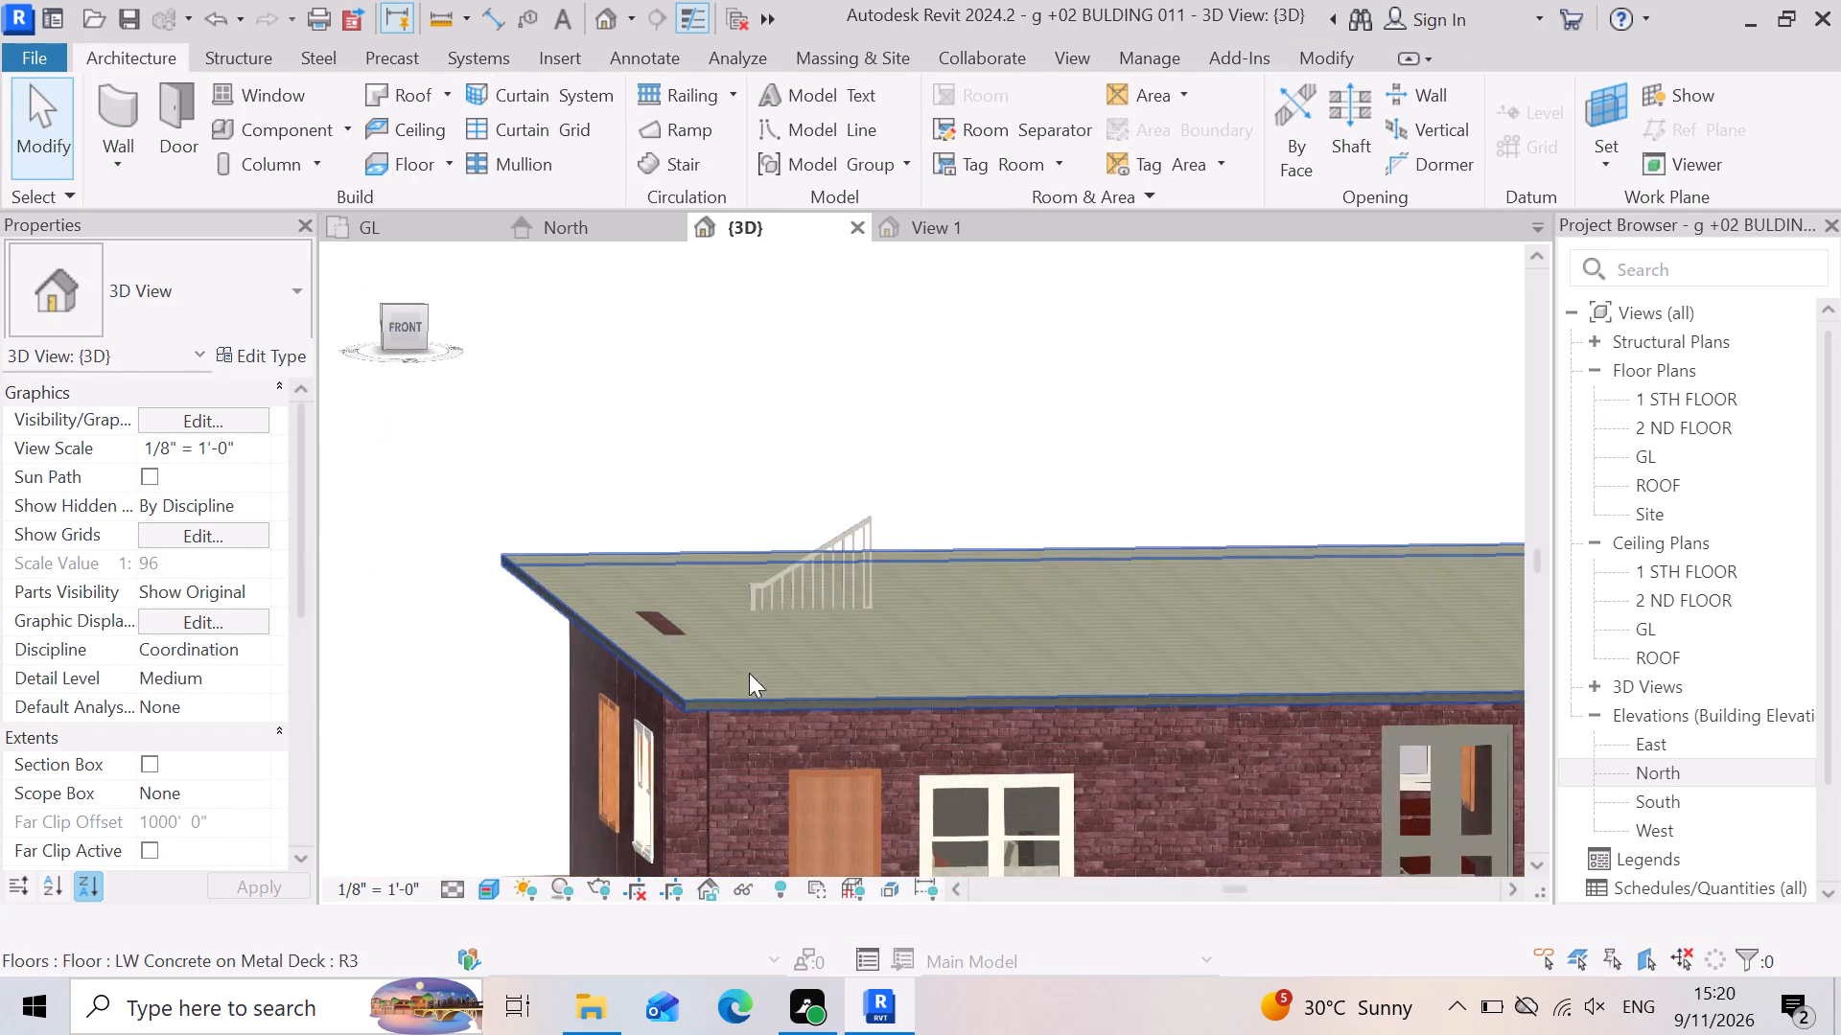
scroll(749, 673, "up", 3)
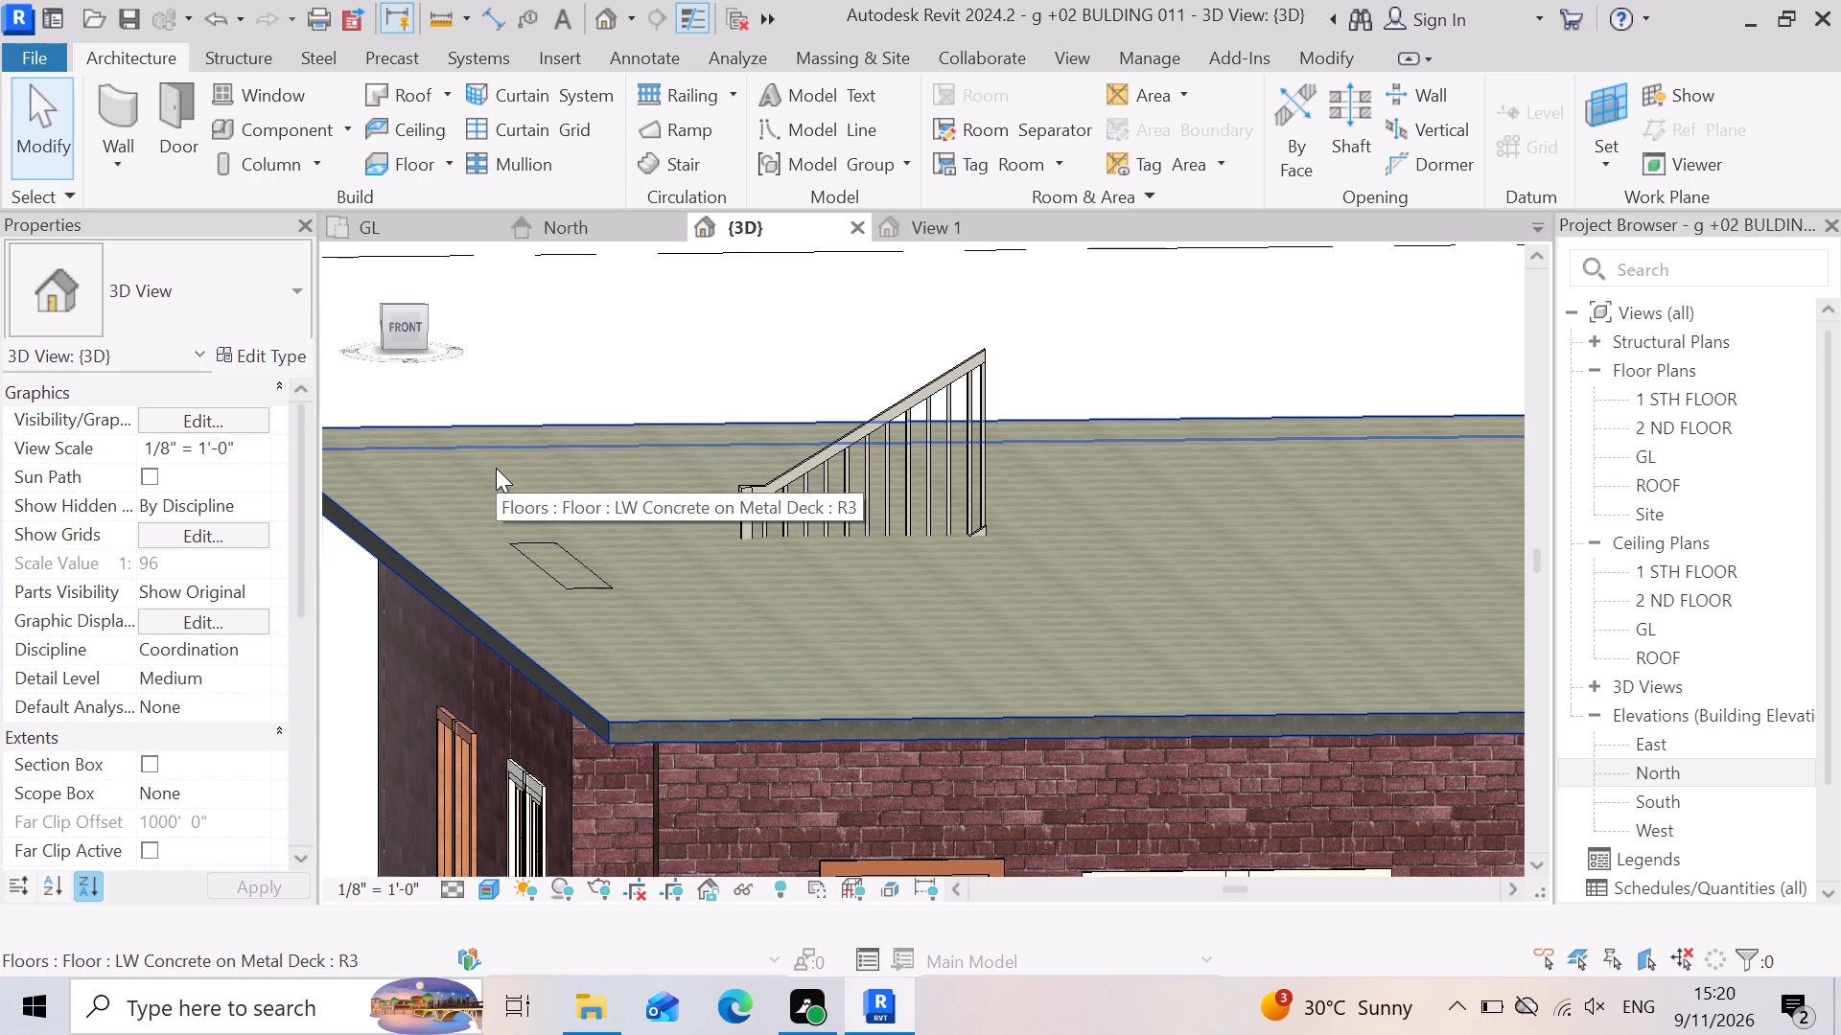
scroll(682, 908, "up", 3)
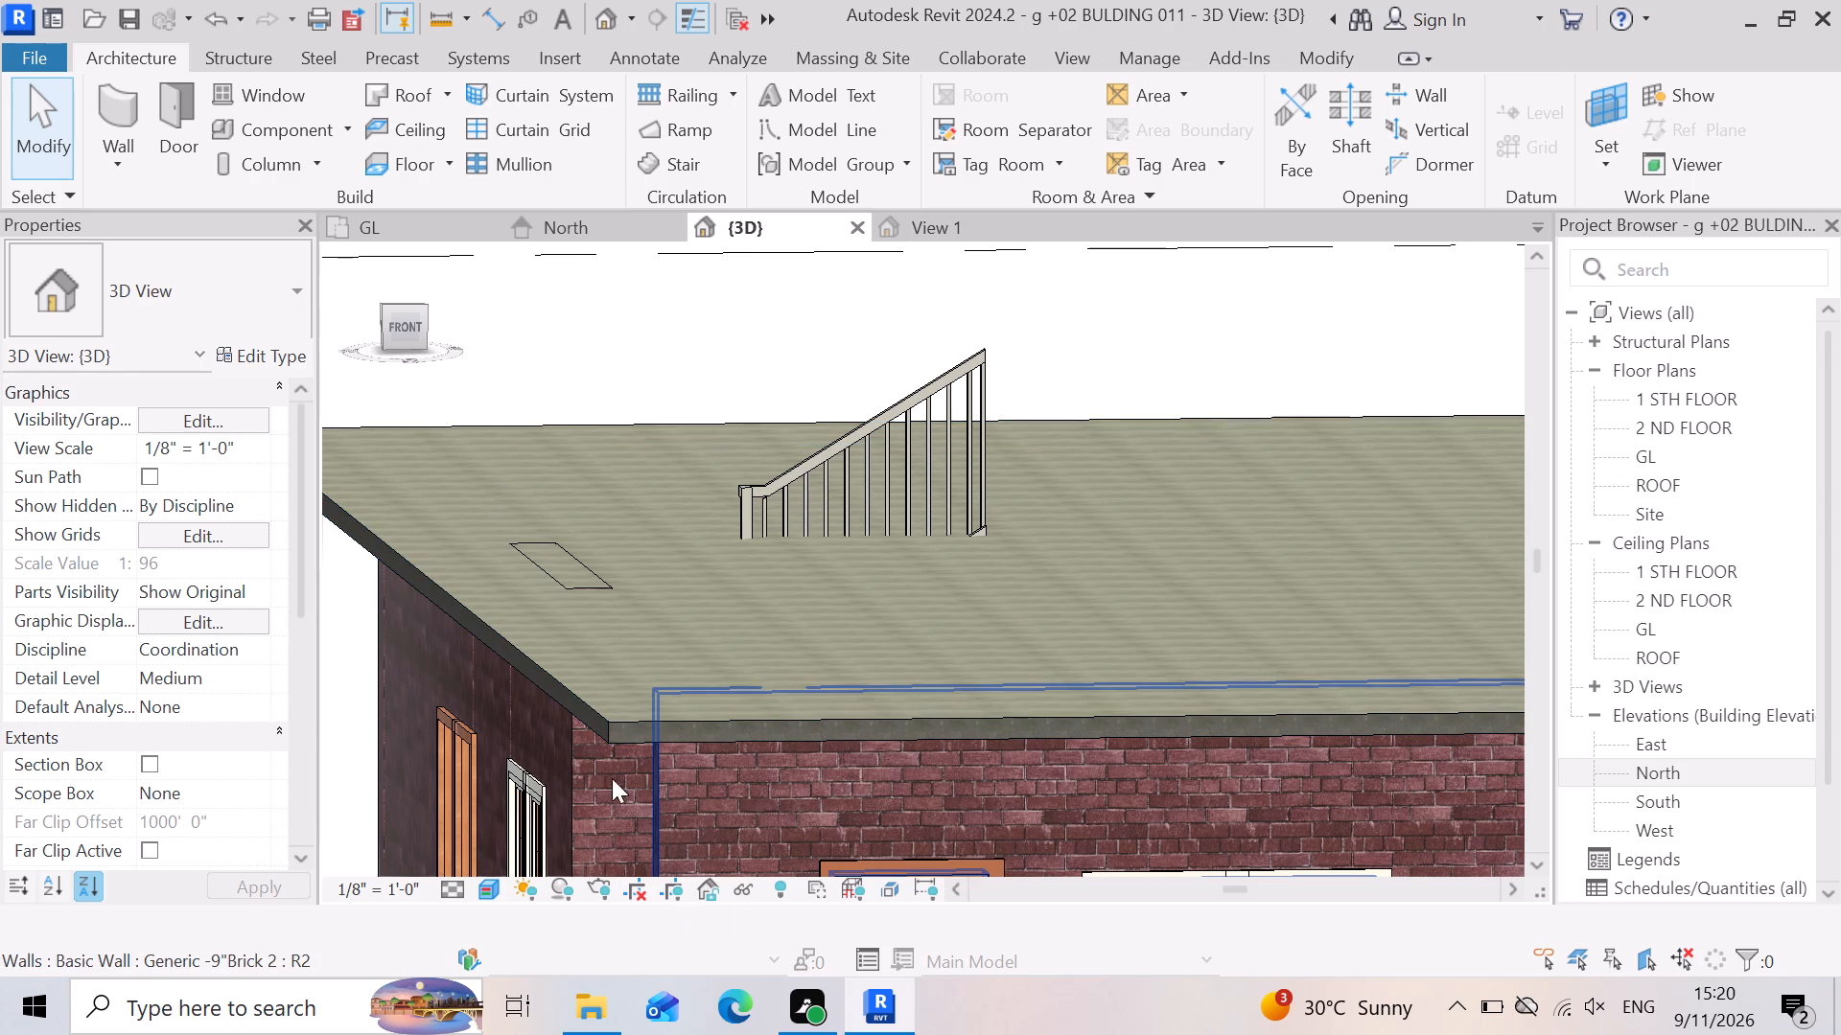
scroll(679, 699, "up", 6)
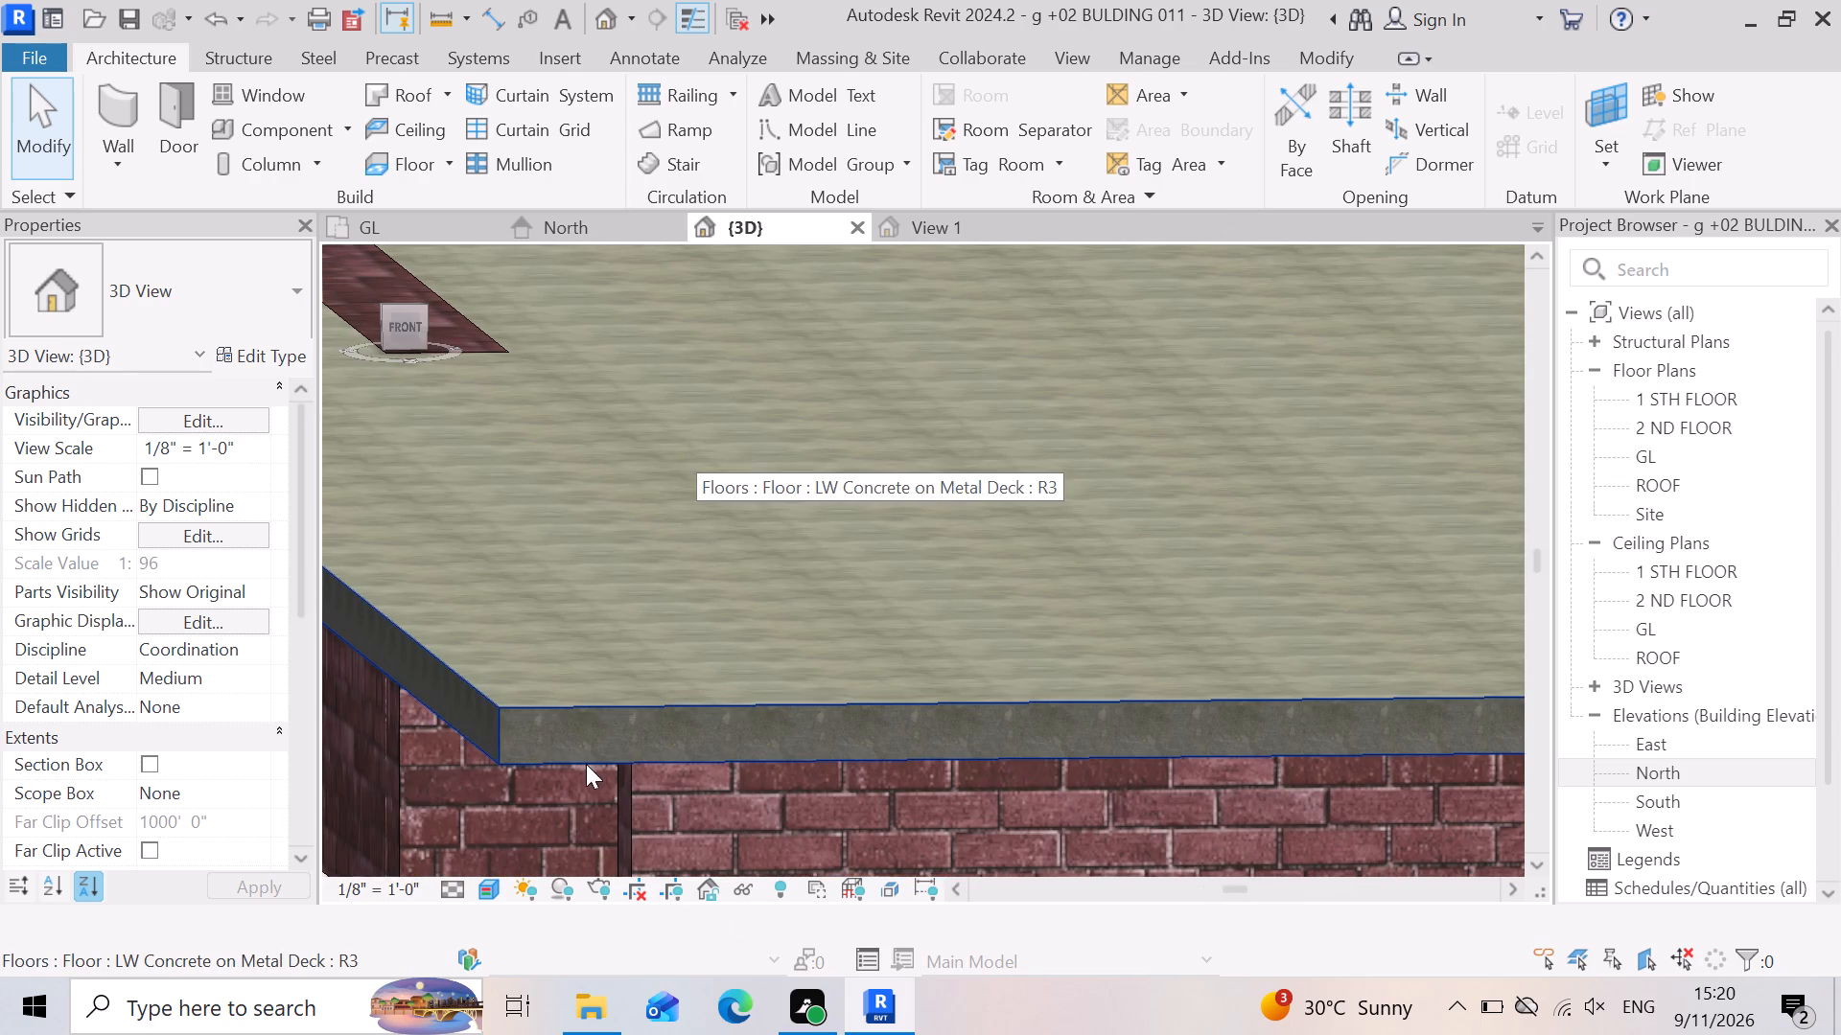
scroll(618, 763, "down", 5)
scroll(488, 527, "up", 2)
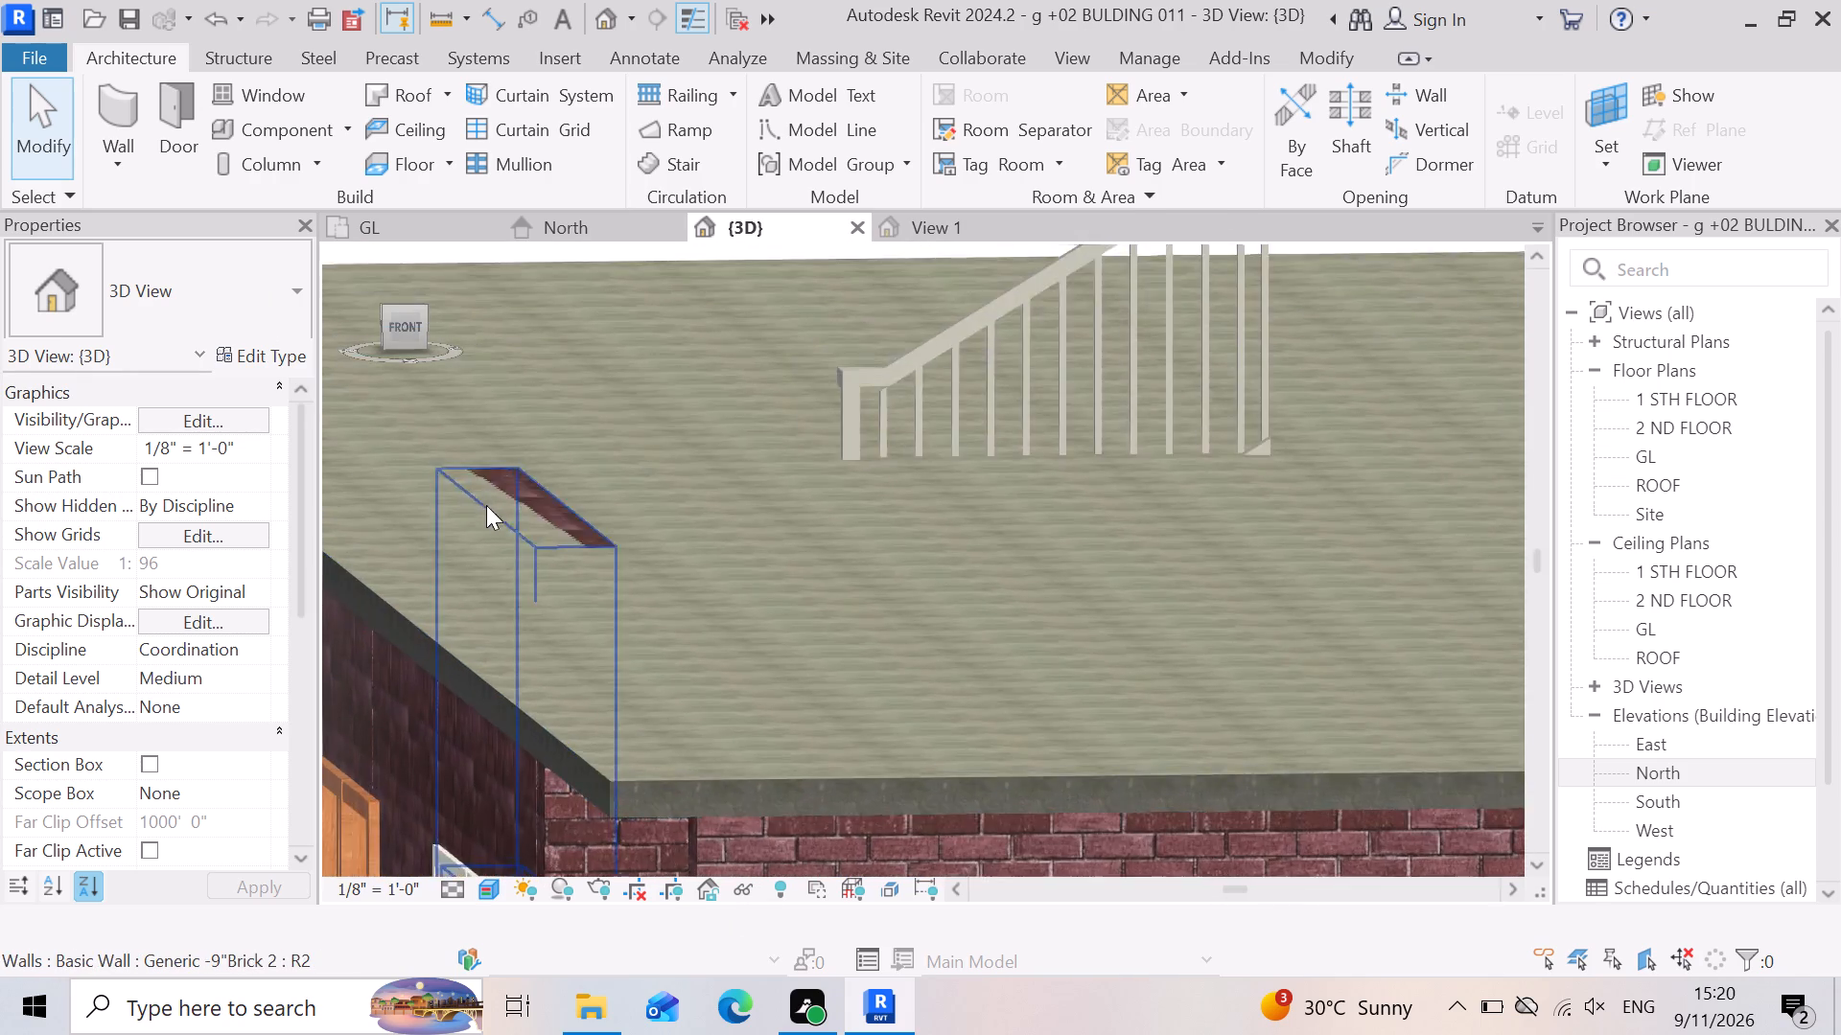
scroll(486, 505, "up", 3)
scroll(456, 817, "down", 4)
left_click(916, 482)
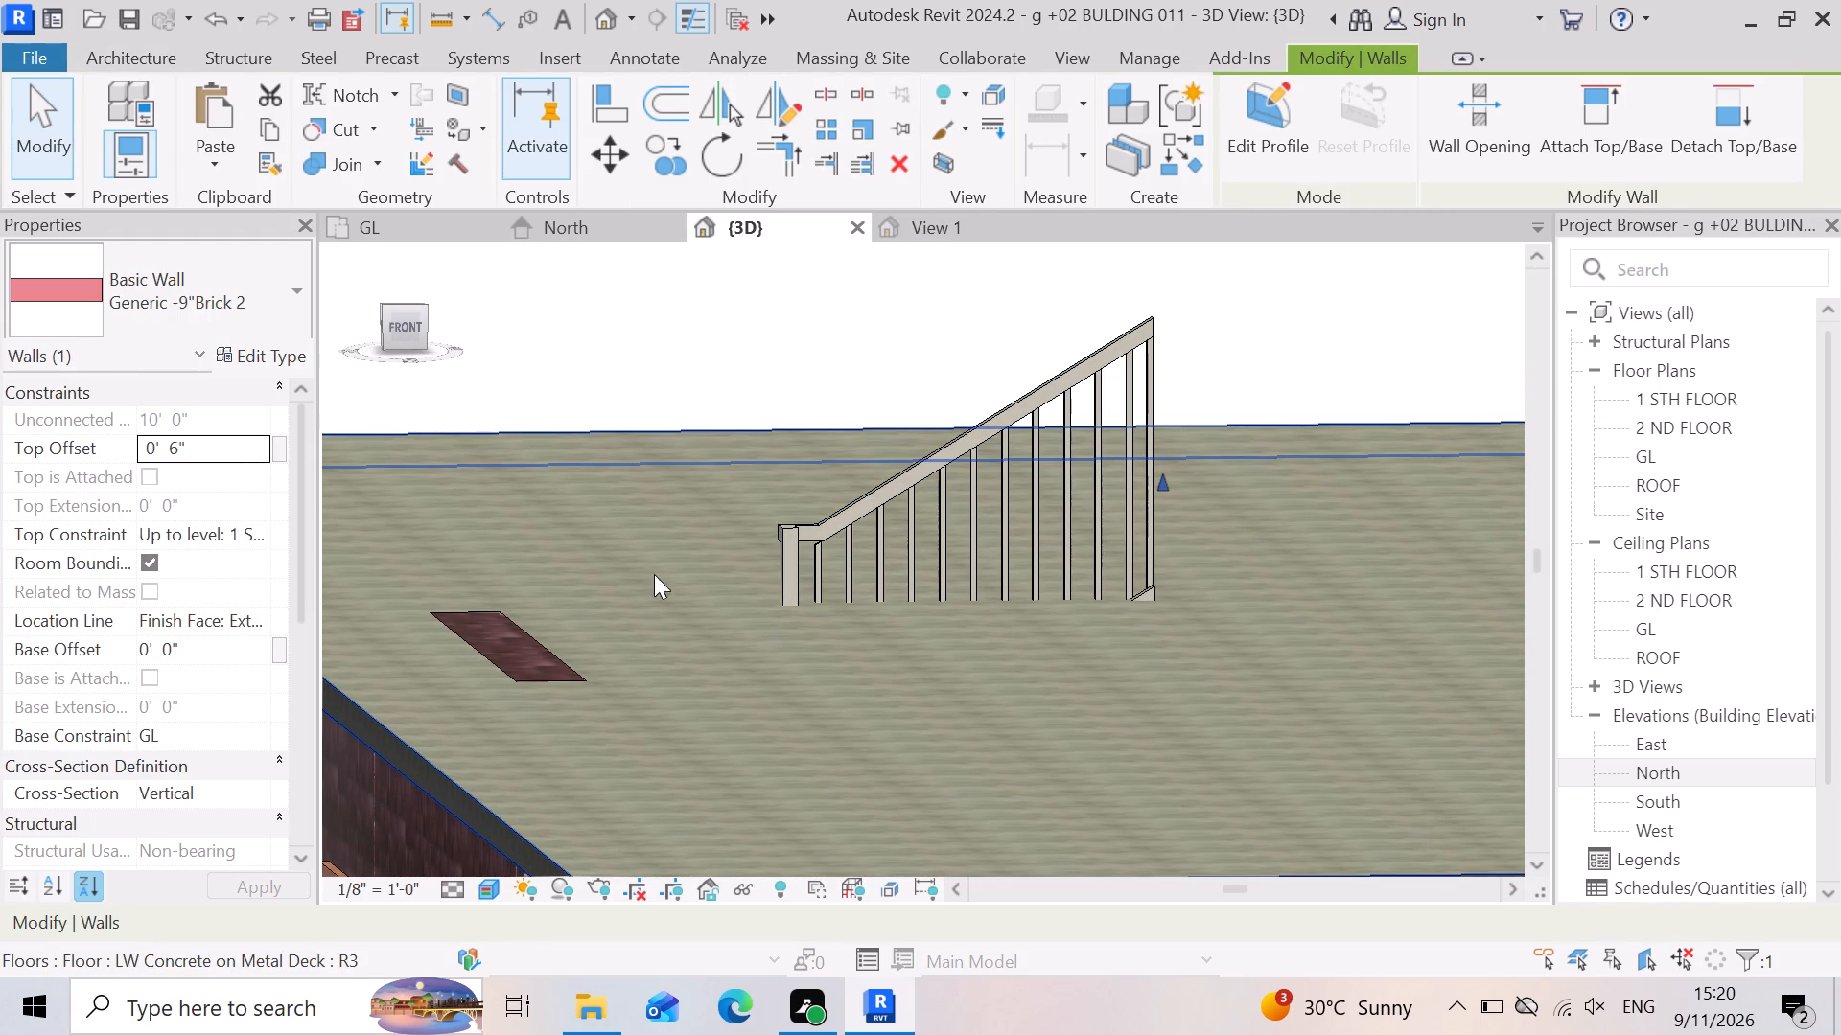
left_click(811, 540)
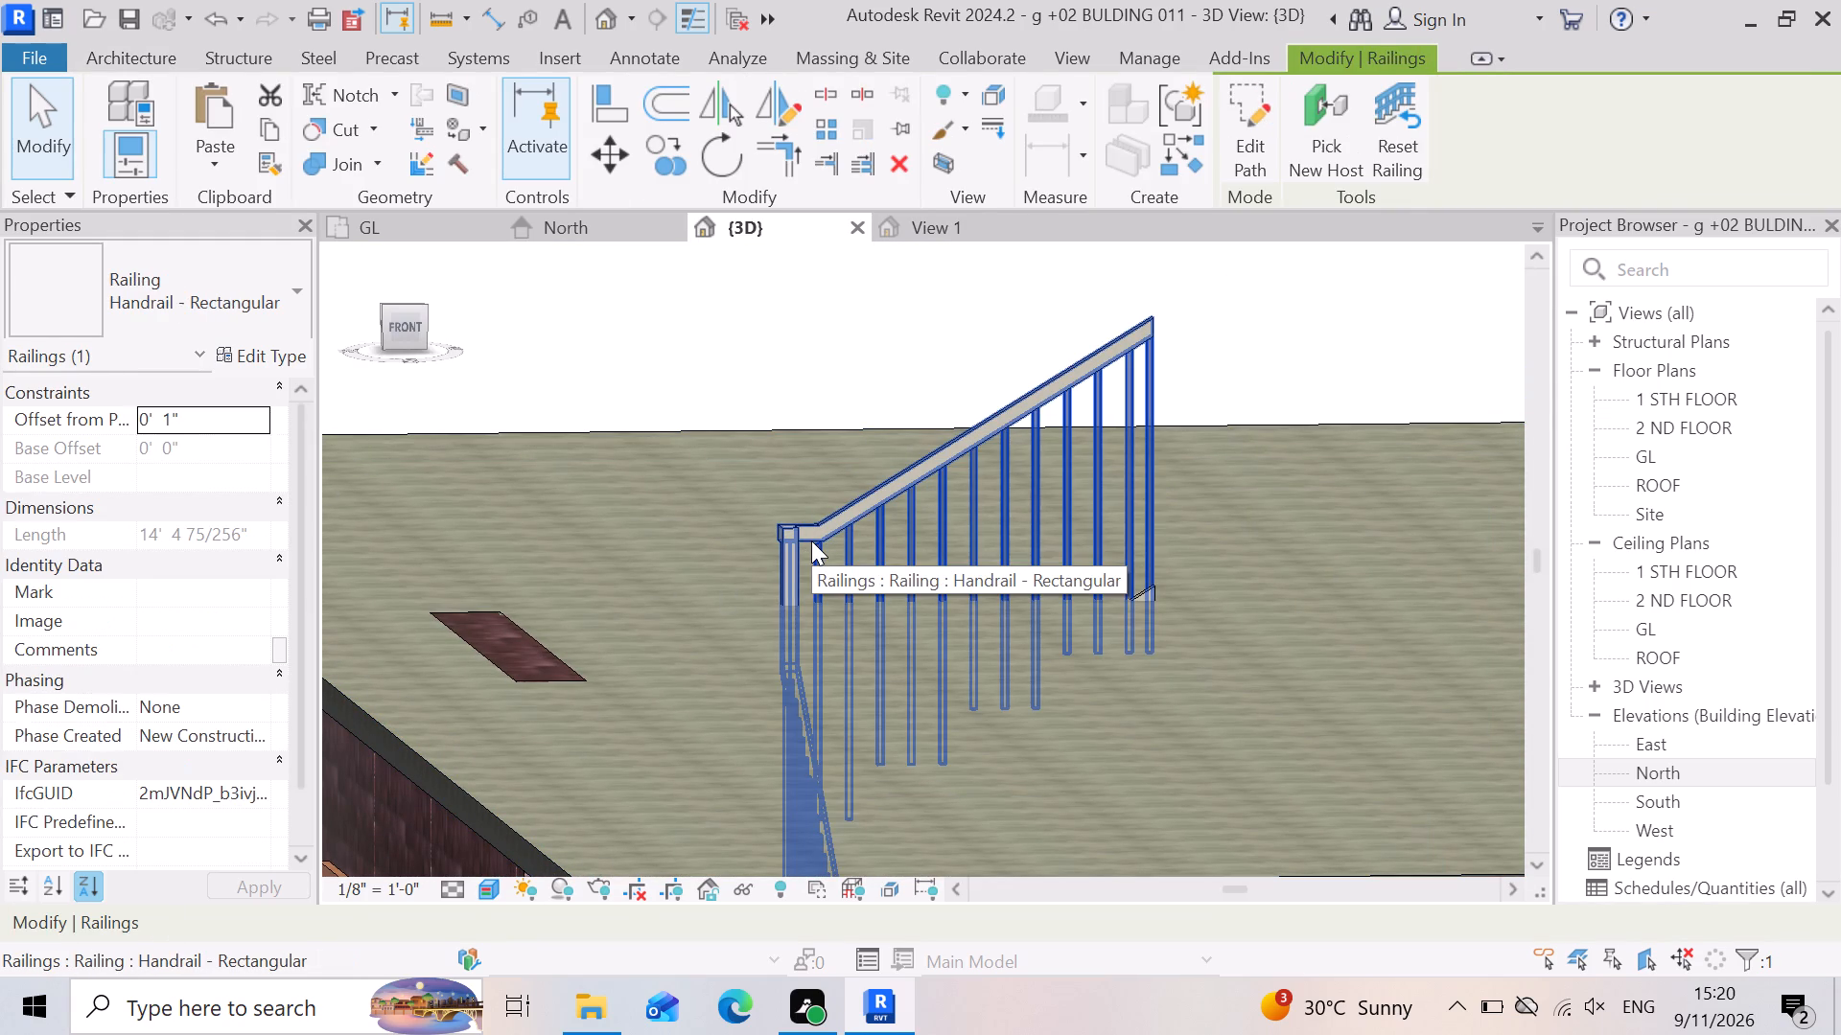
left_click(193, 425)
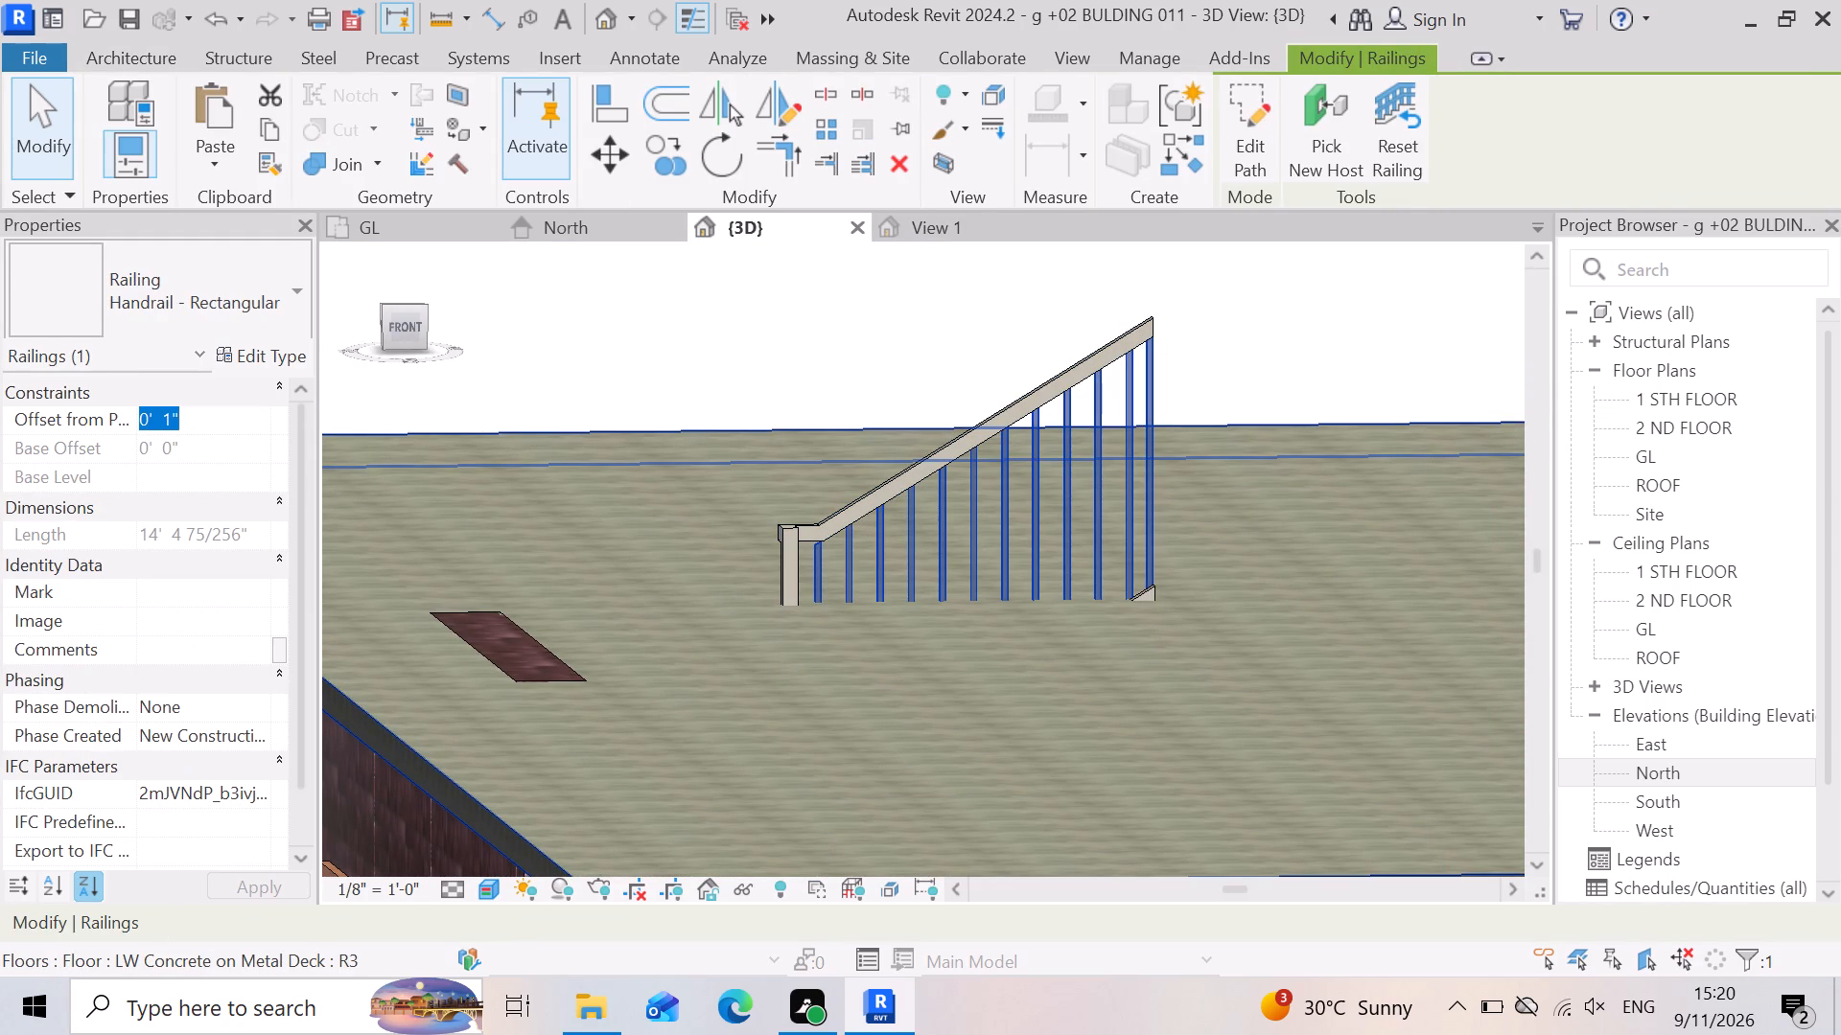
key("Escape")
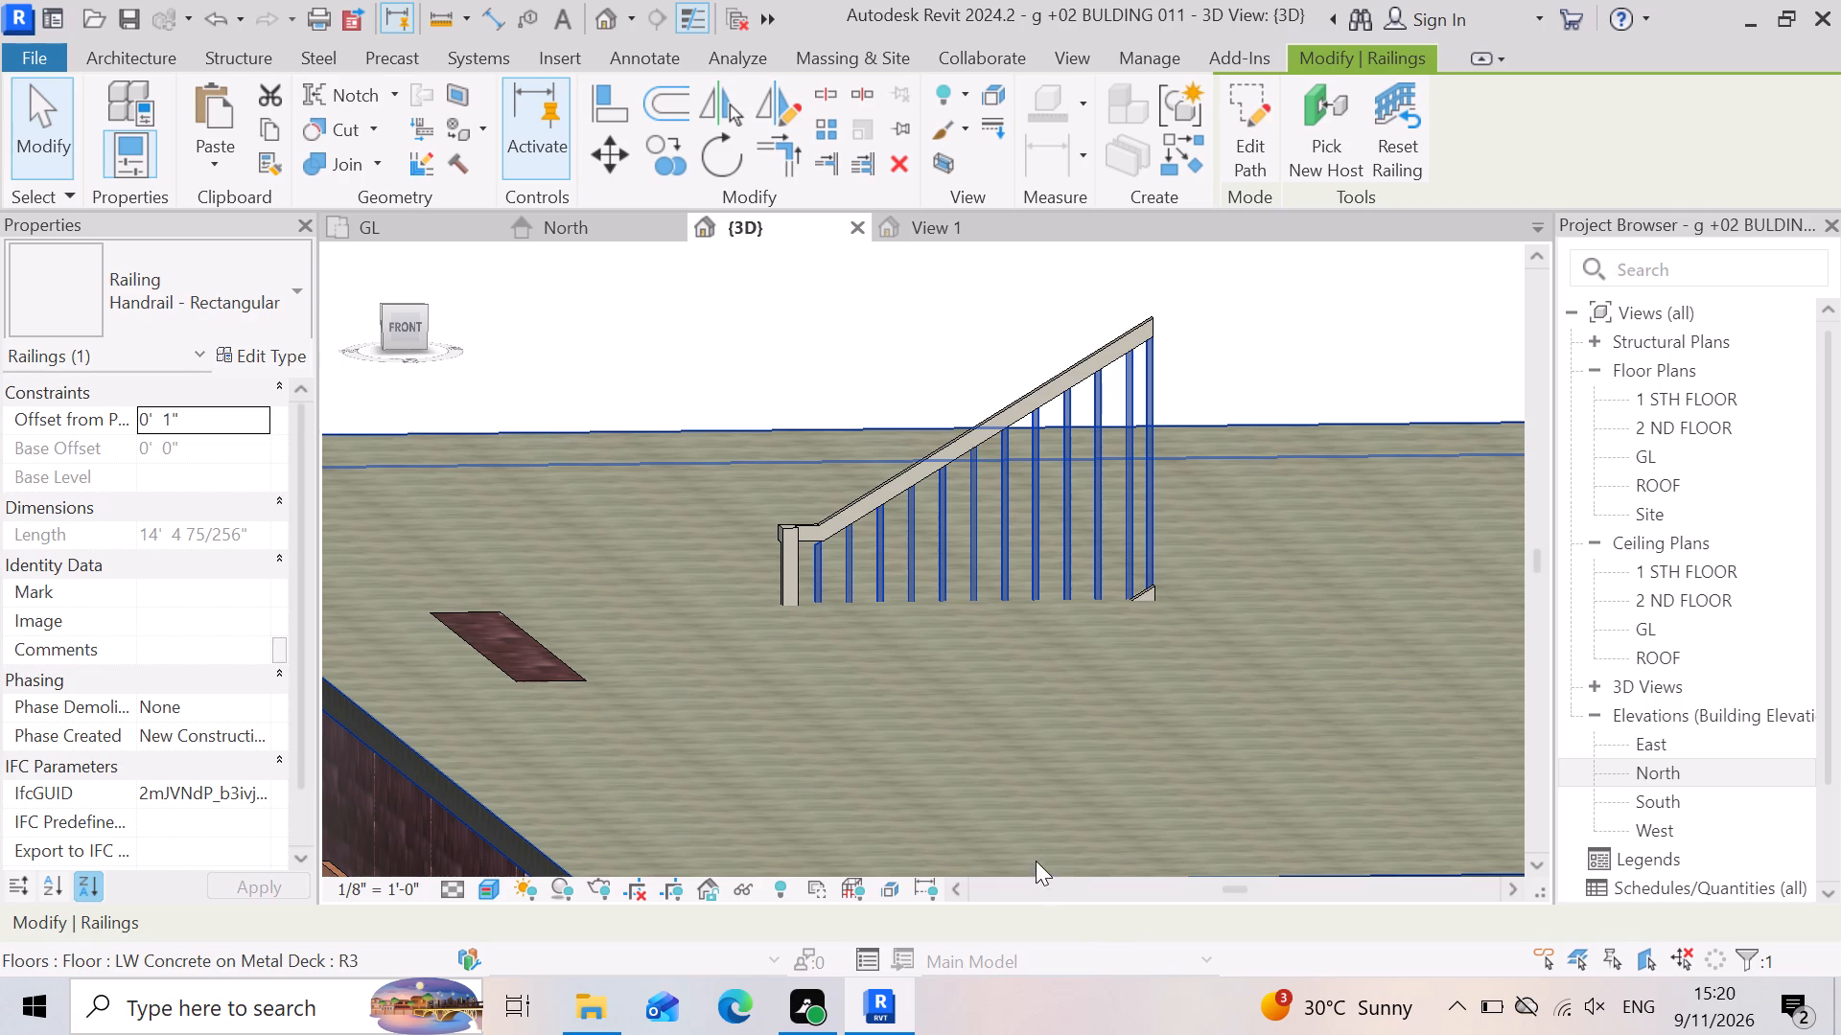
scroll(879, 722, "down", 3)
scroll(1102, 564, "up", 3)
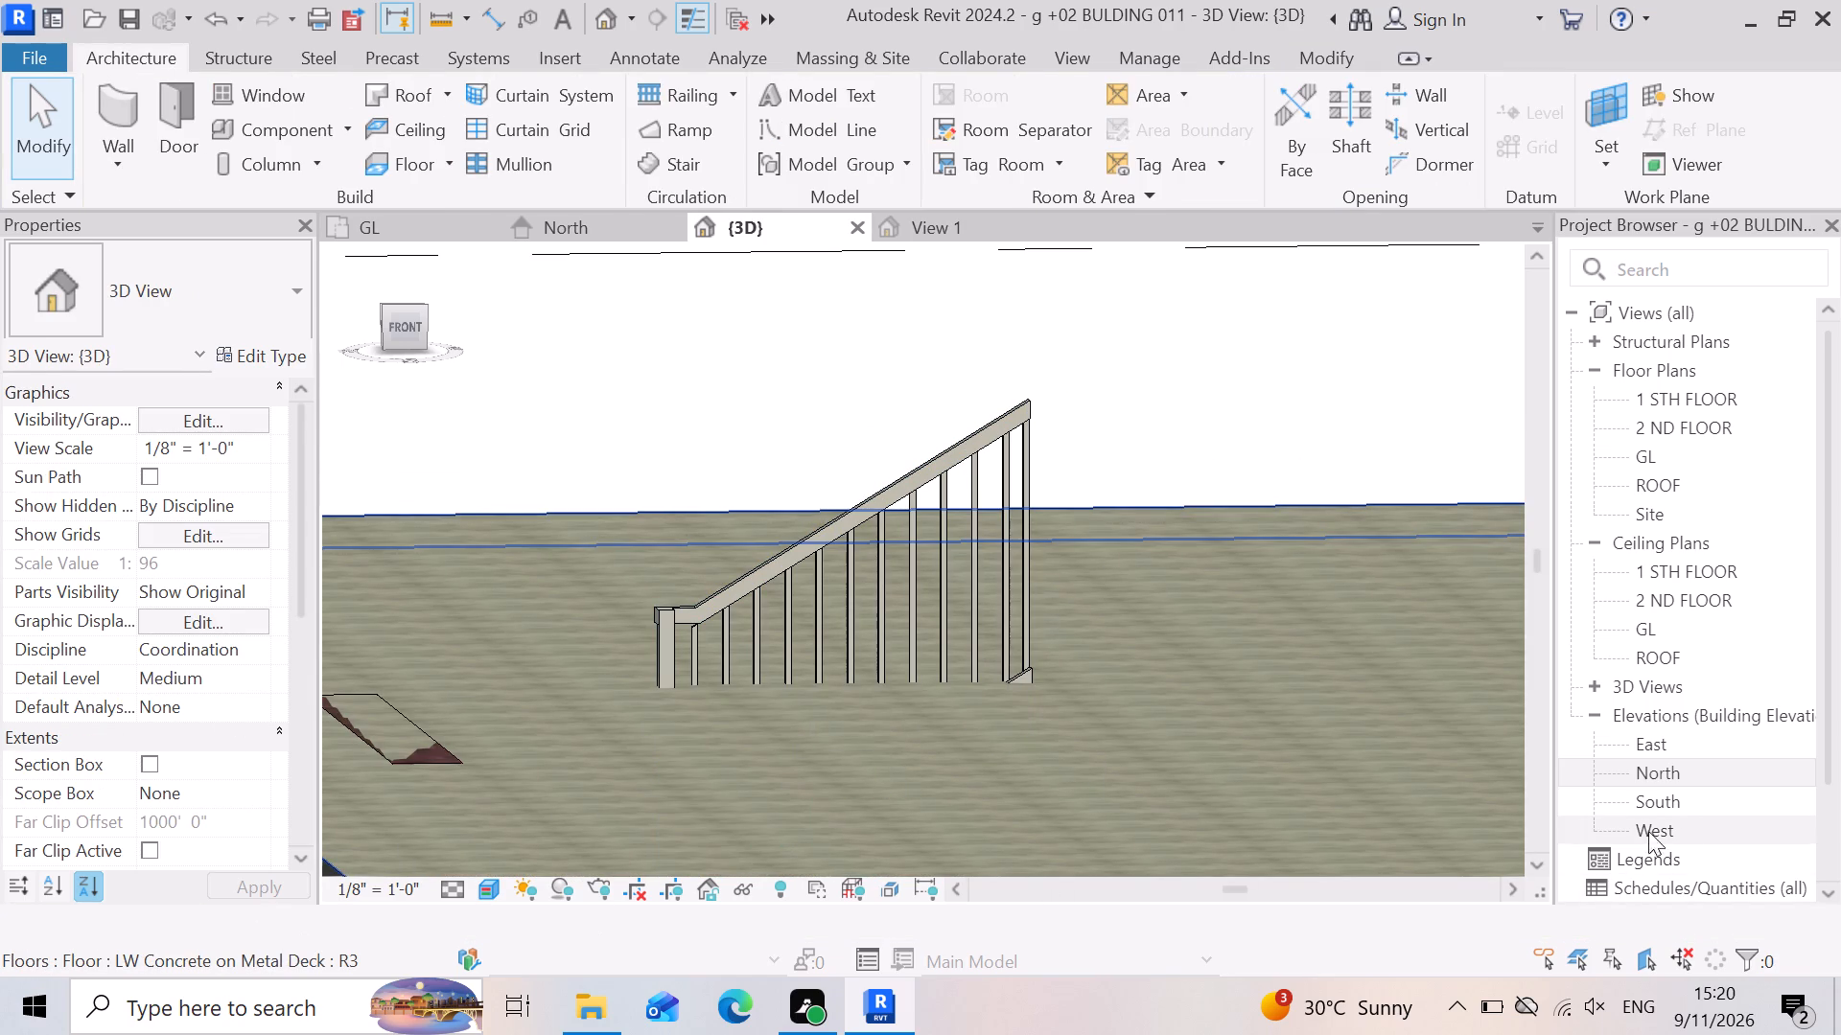
In the North elevation, set the stair railing's offset from path to -1' 0".
double_click(1725, 774)
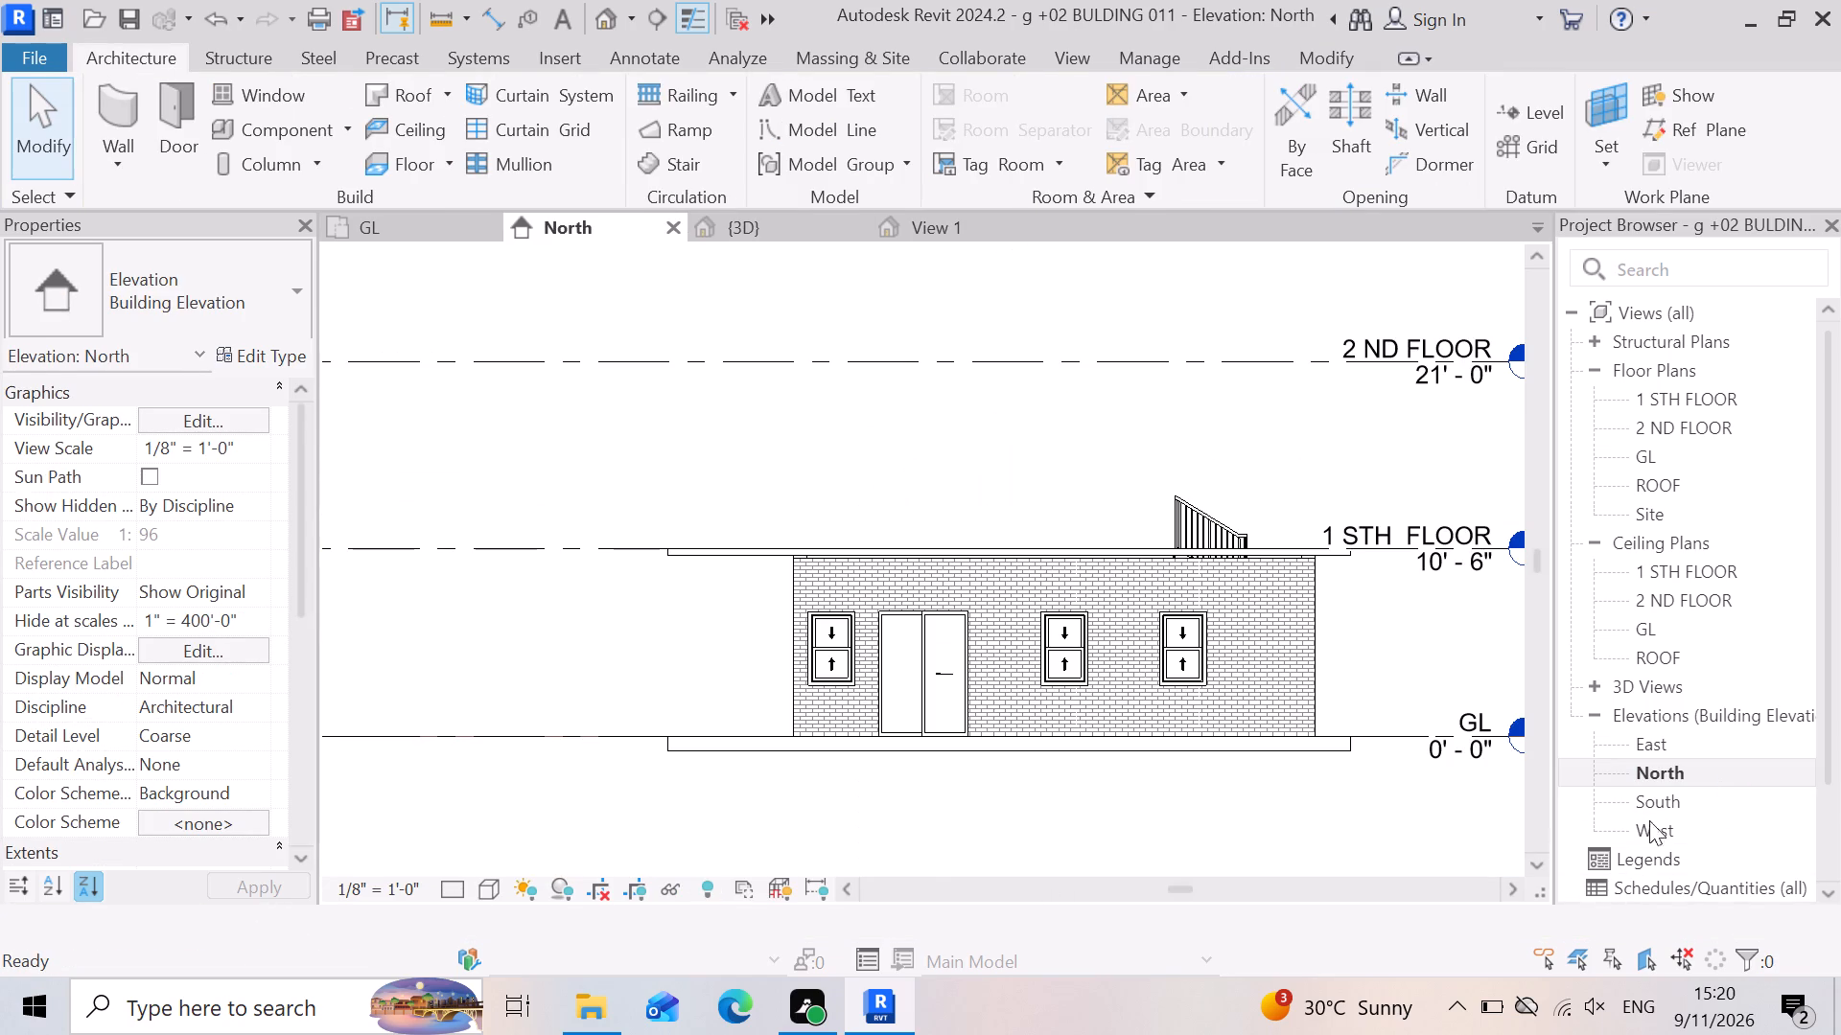
scroll(1195, 563, "up", 8)
left_click(1338, 477)
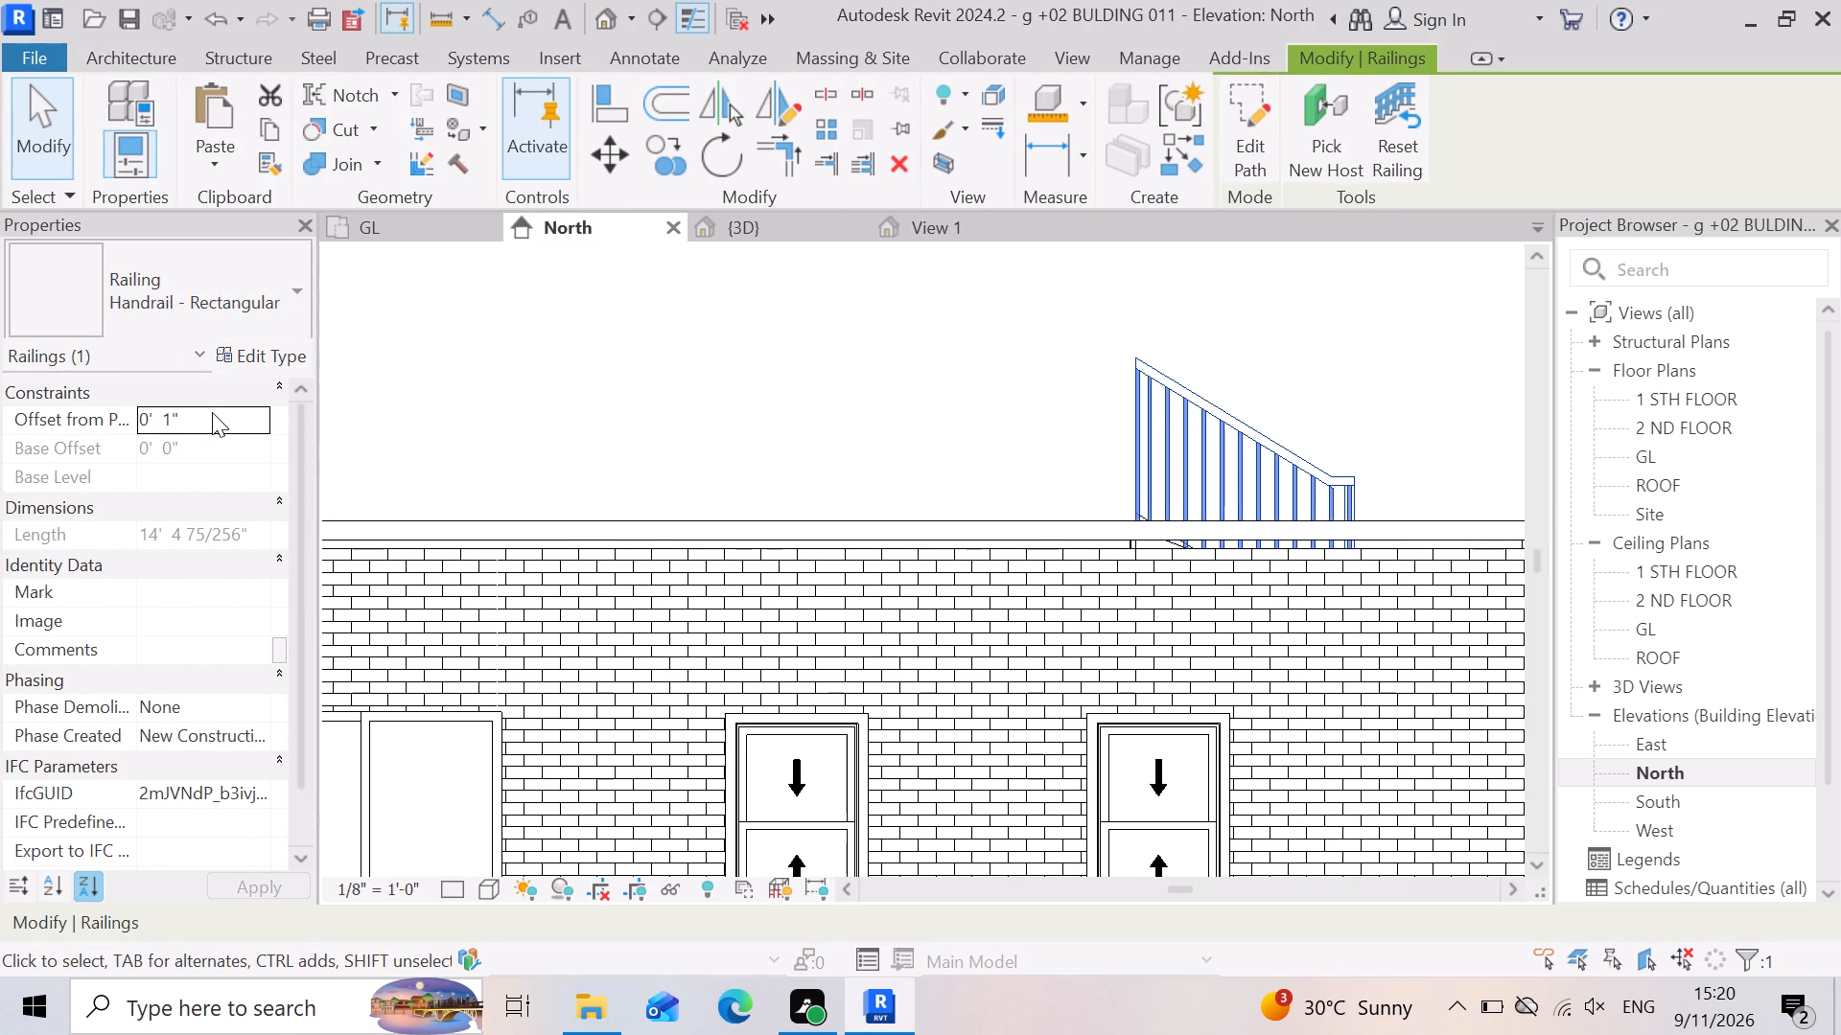
left_click(212, 412)
key("minus")
key("1")
key("apostrophe")
key("Return")
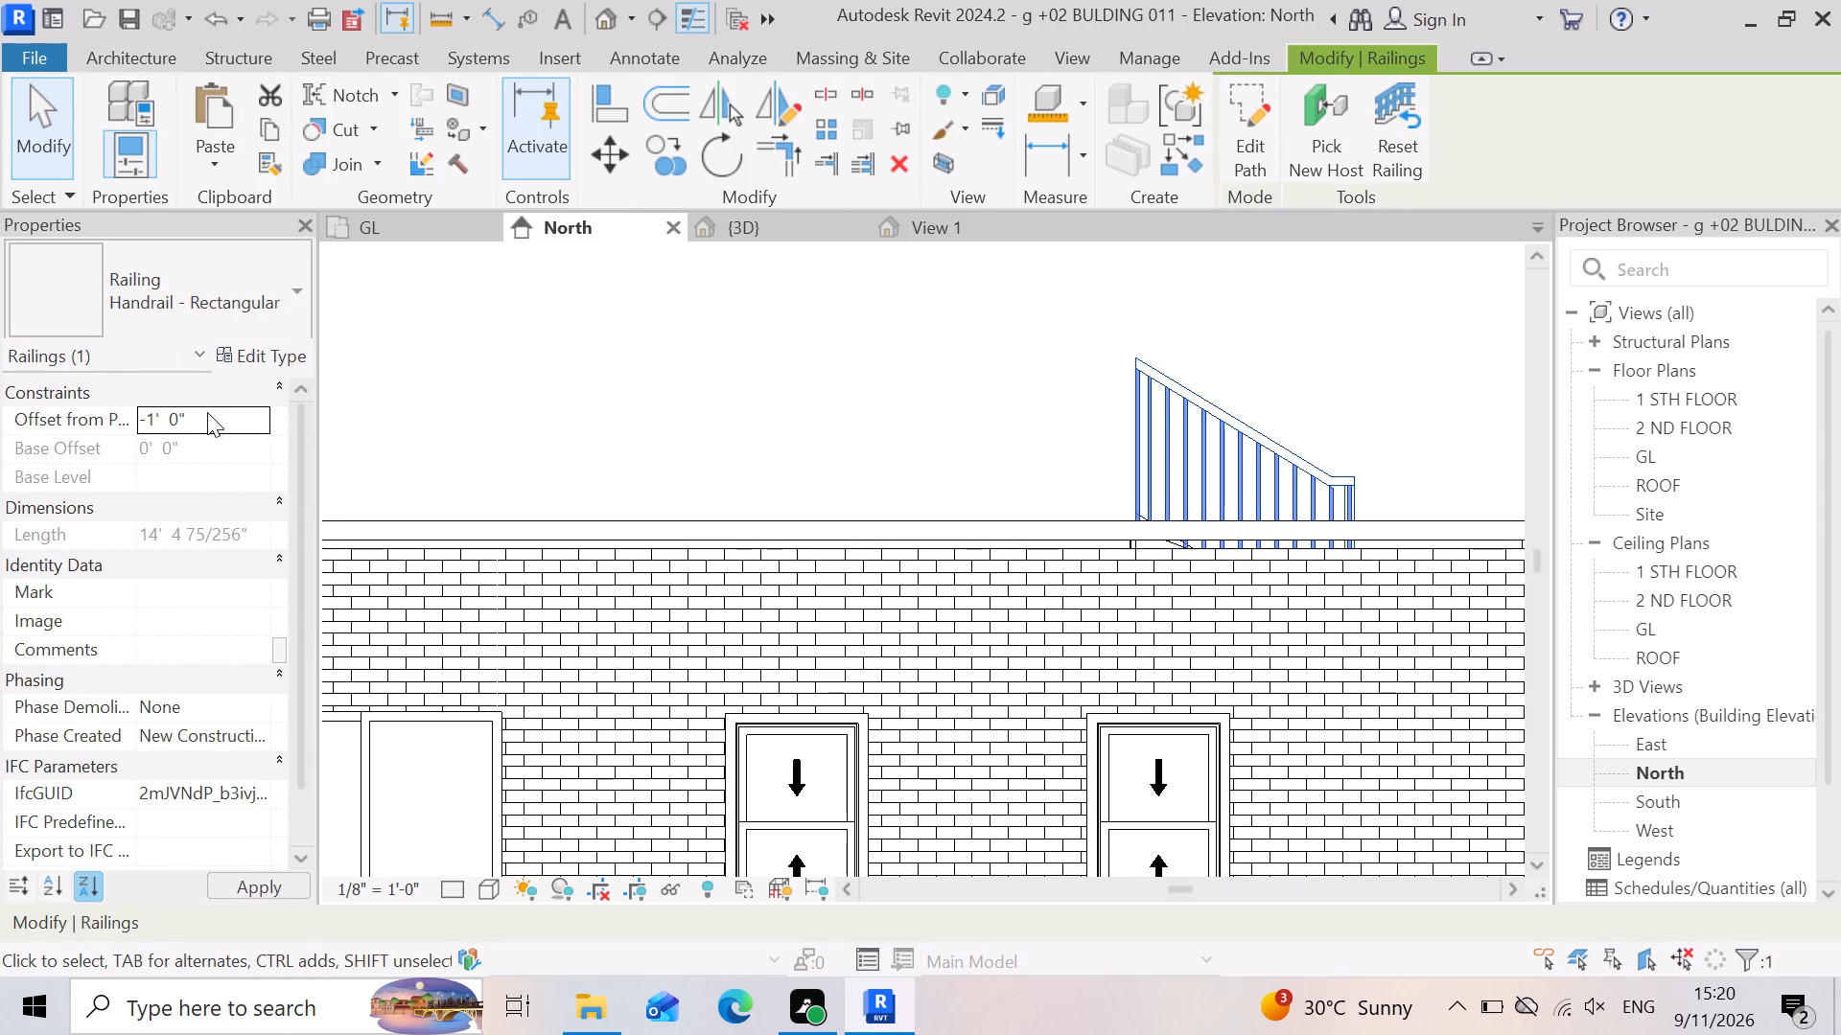
left_click(260, 875)
scroll(1366, 468, "up", 3)
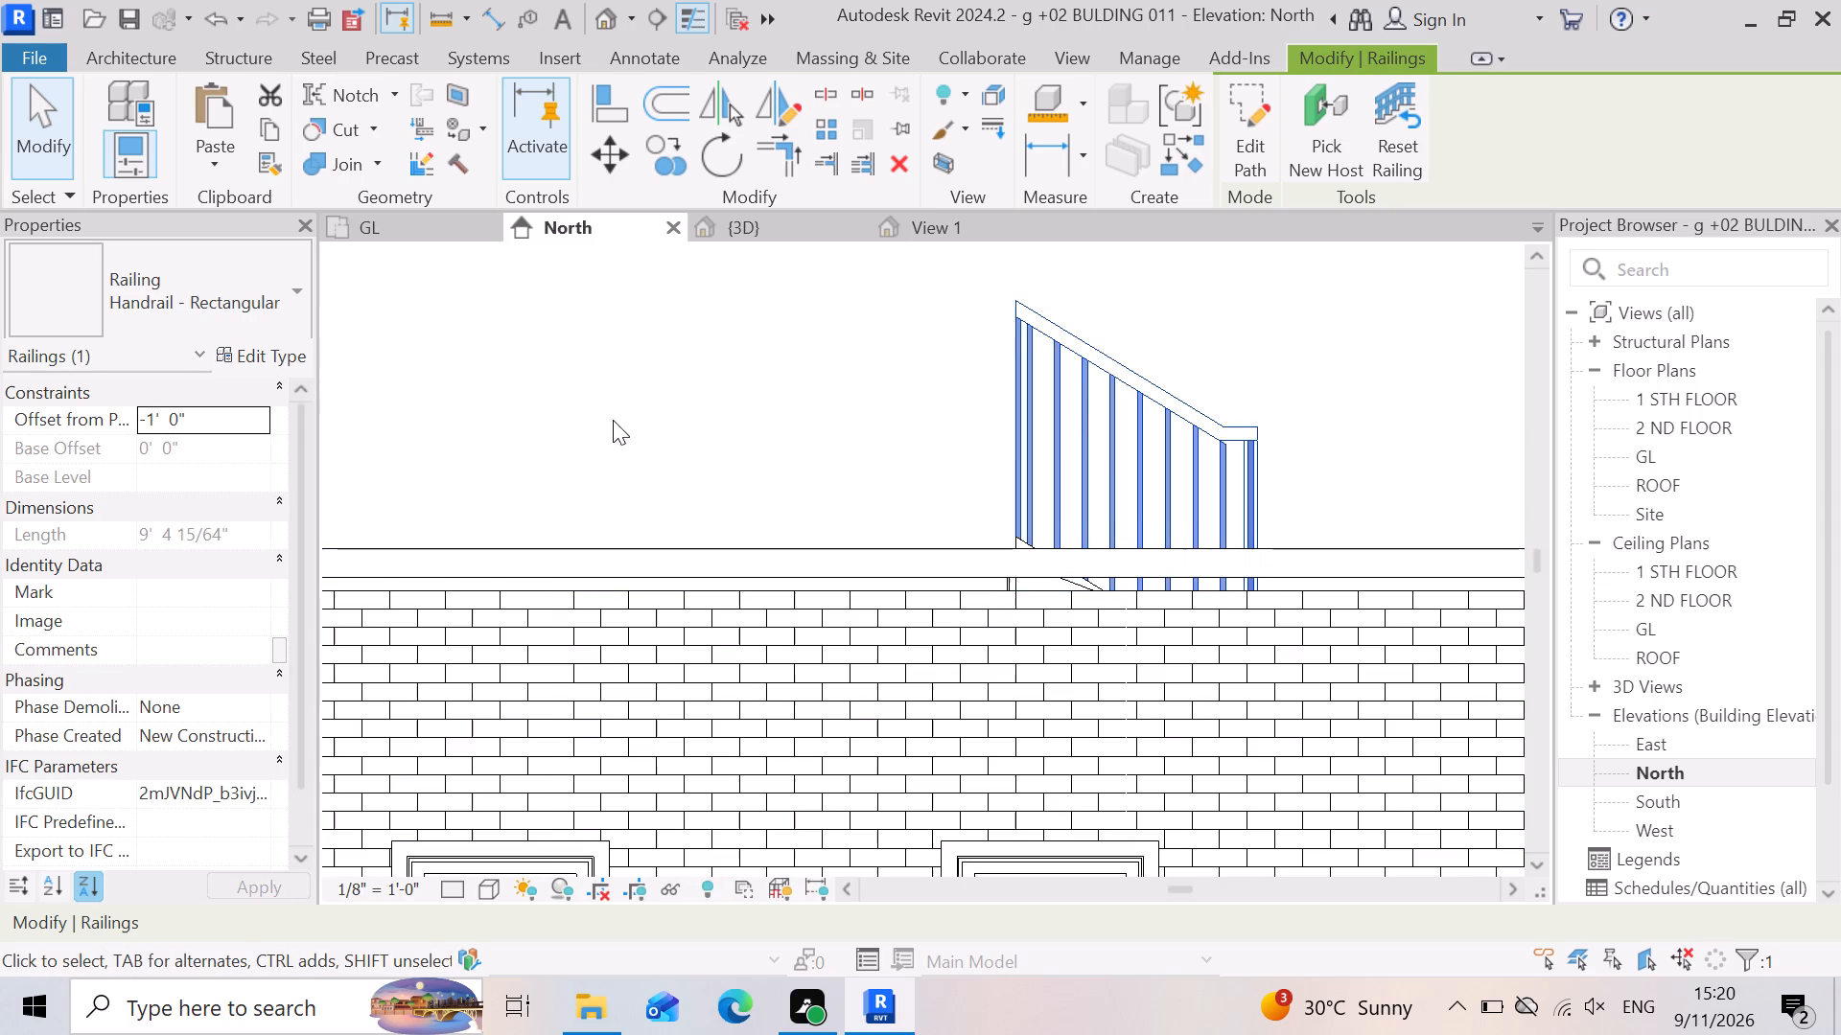
In the 3D view, set the top offset to -0' 6" for the Generic -9"Brick 2 wall poking through the slab beside the stair railing.
left_click(798, 229)
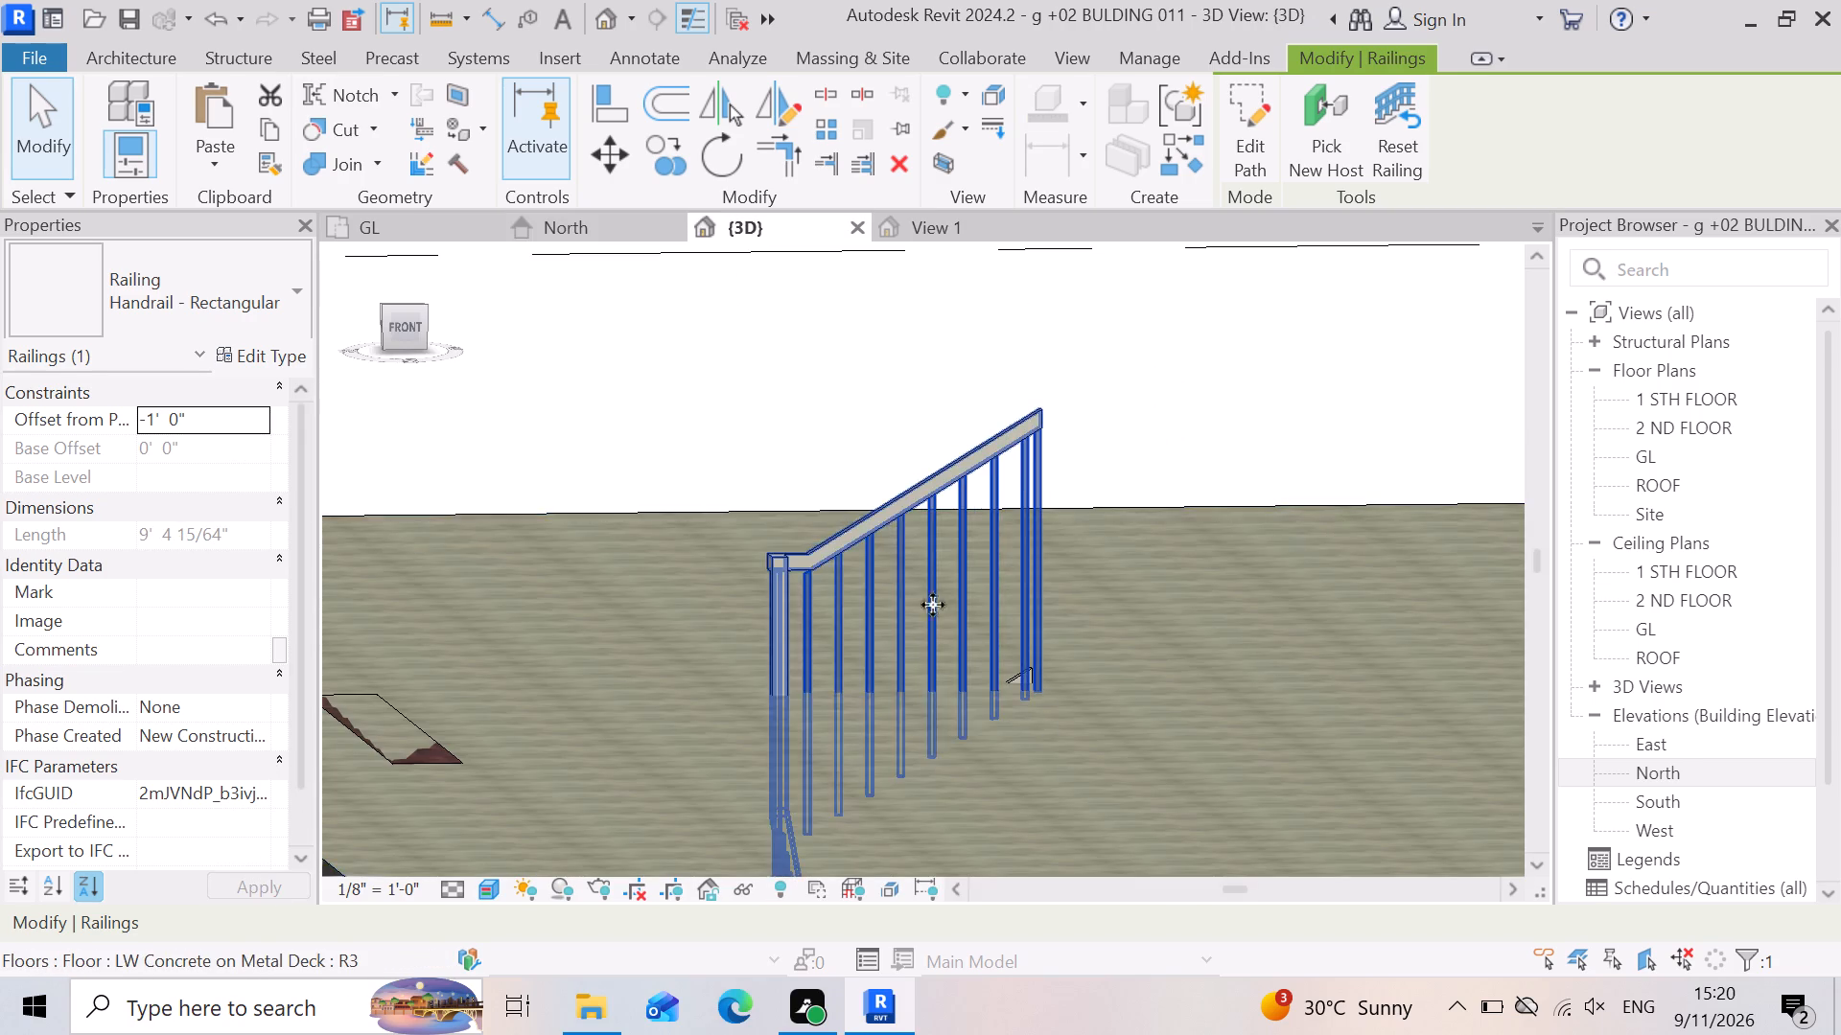
scroll(899, 530, "down", 4)
scroll(559, 706, "up", 3)
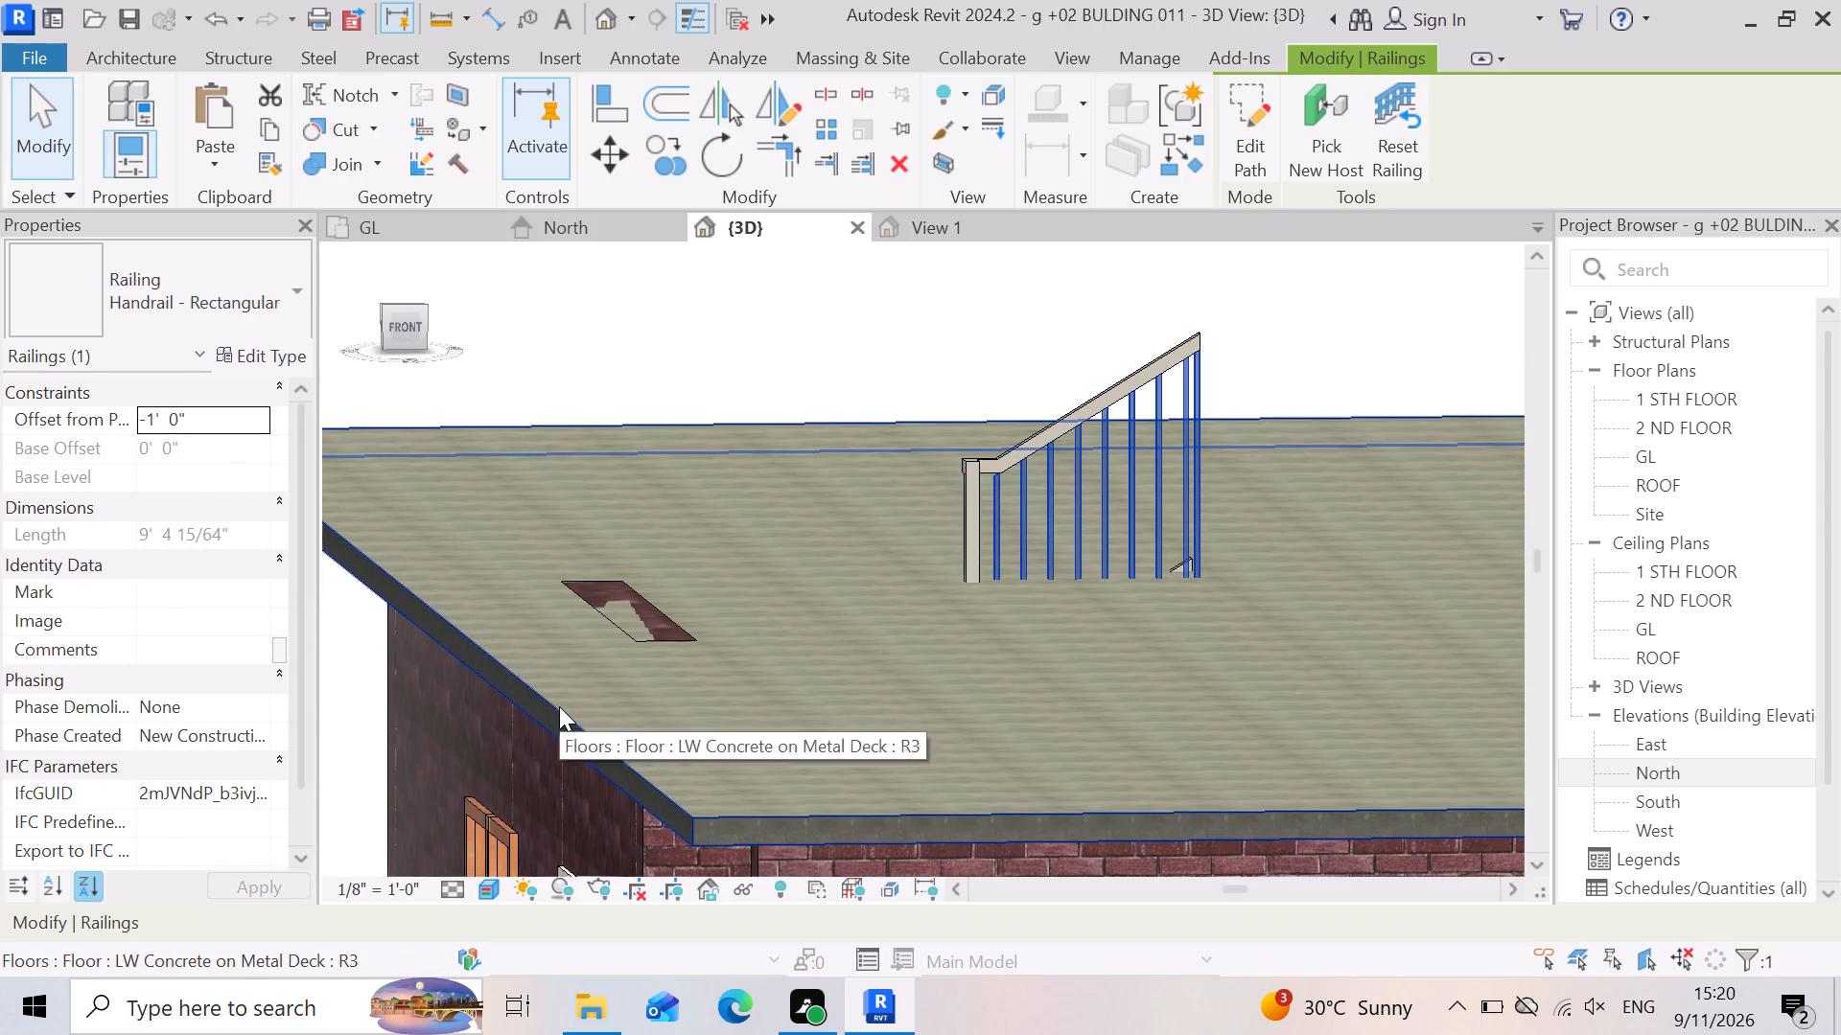
scroll(612, 645, "up", 9)
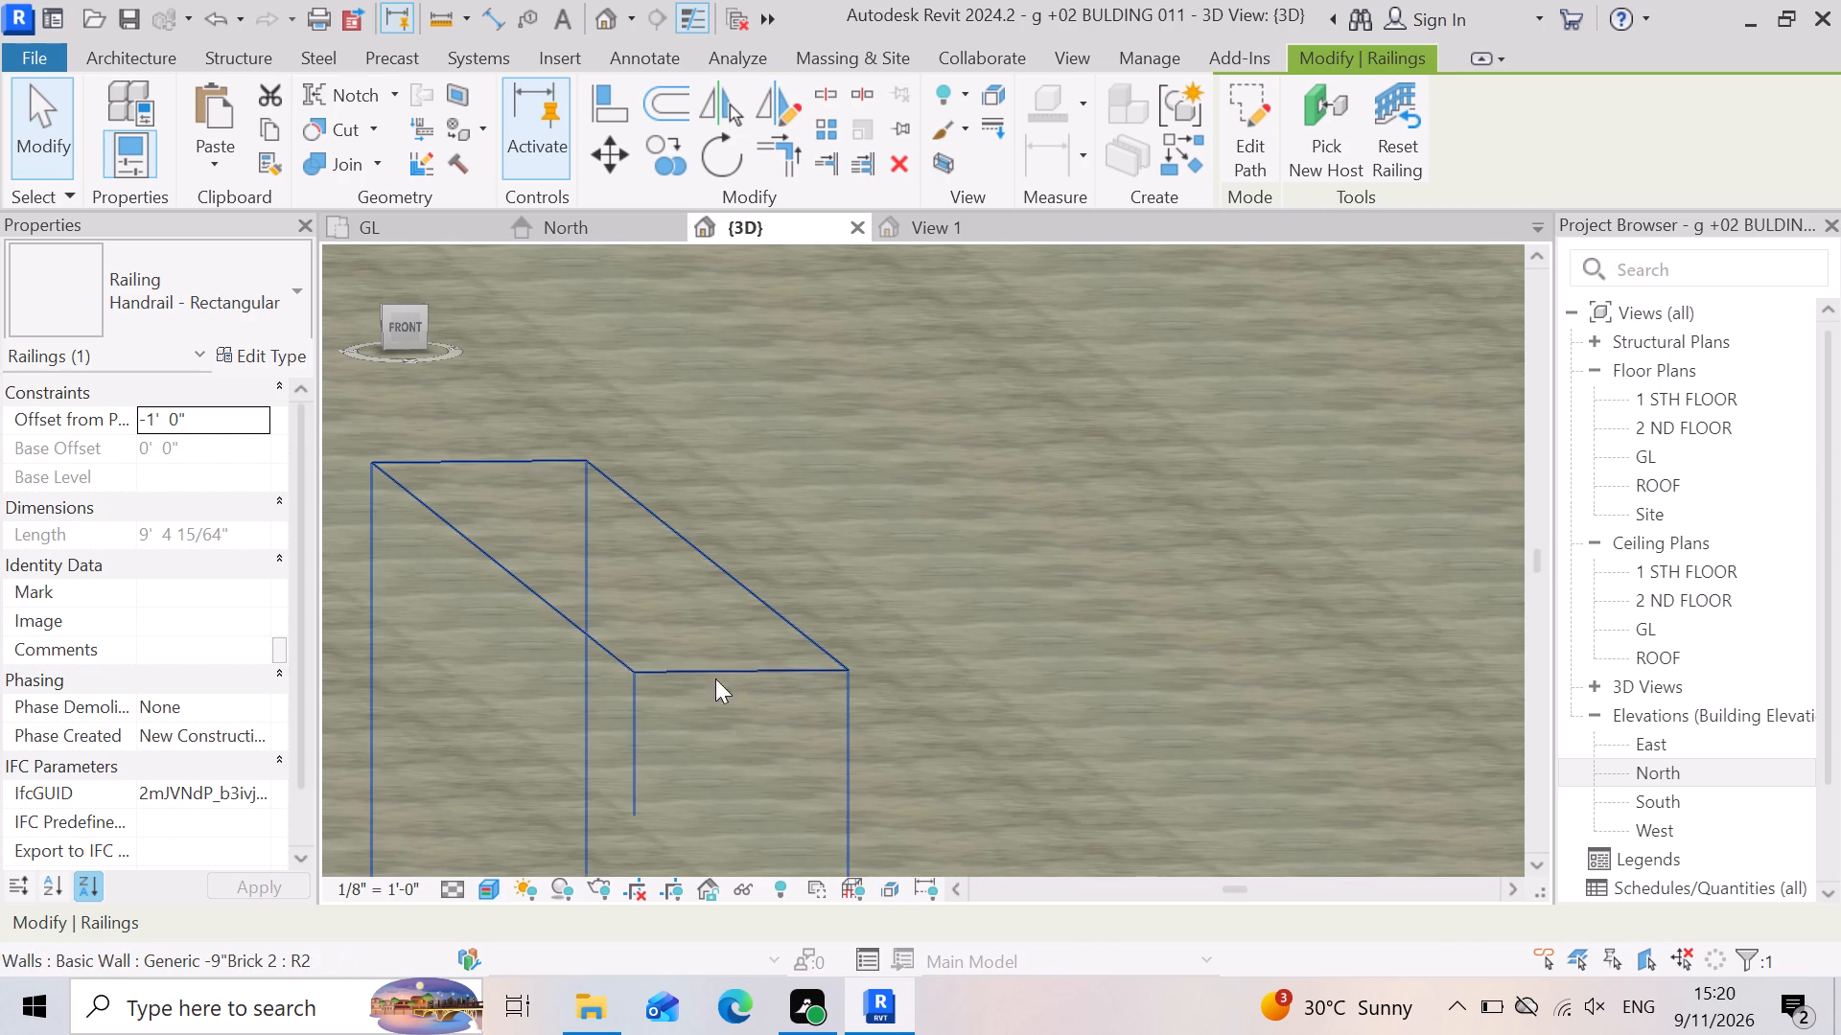
scroll(669, 655, "down", 9)
left_click(689, 661)
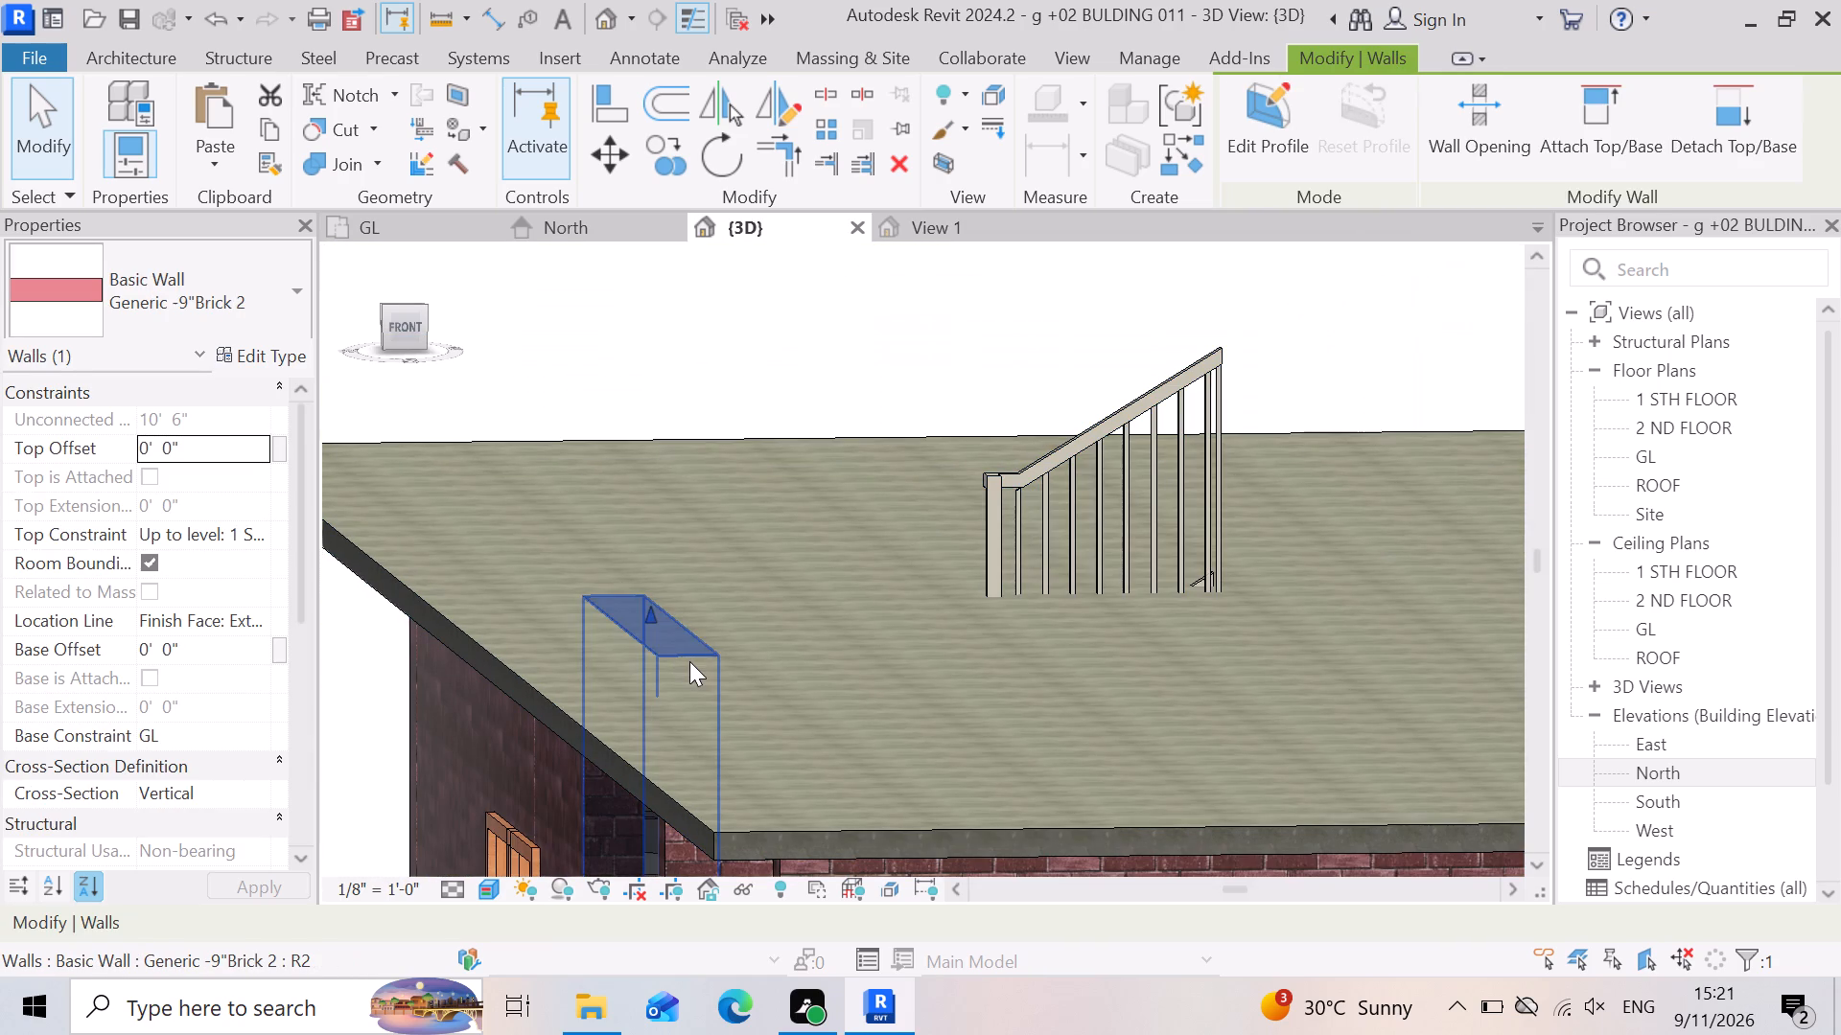
scroll(749, 604, "down", 7)
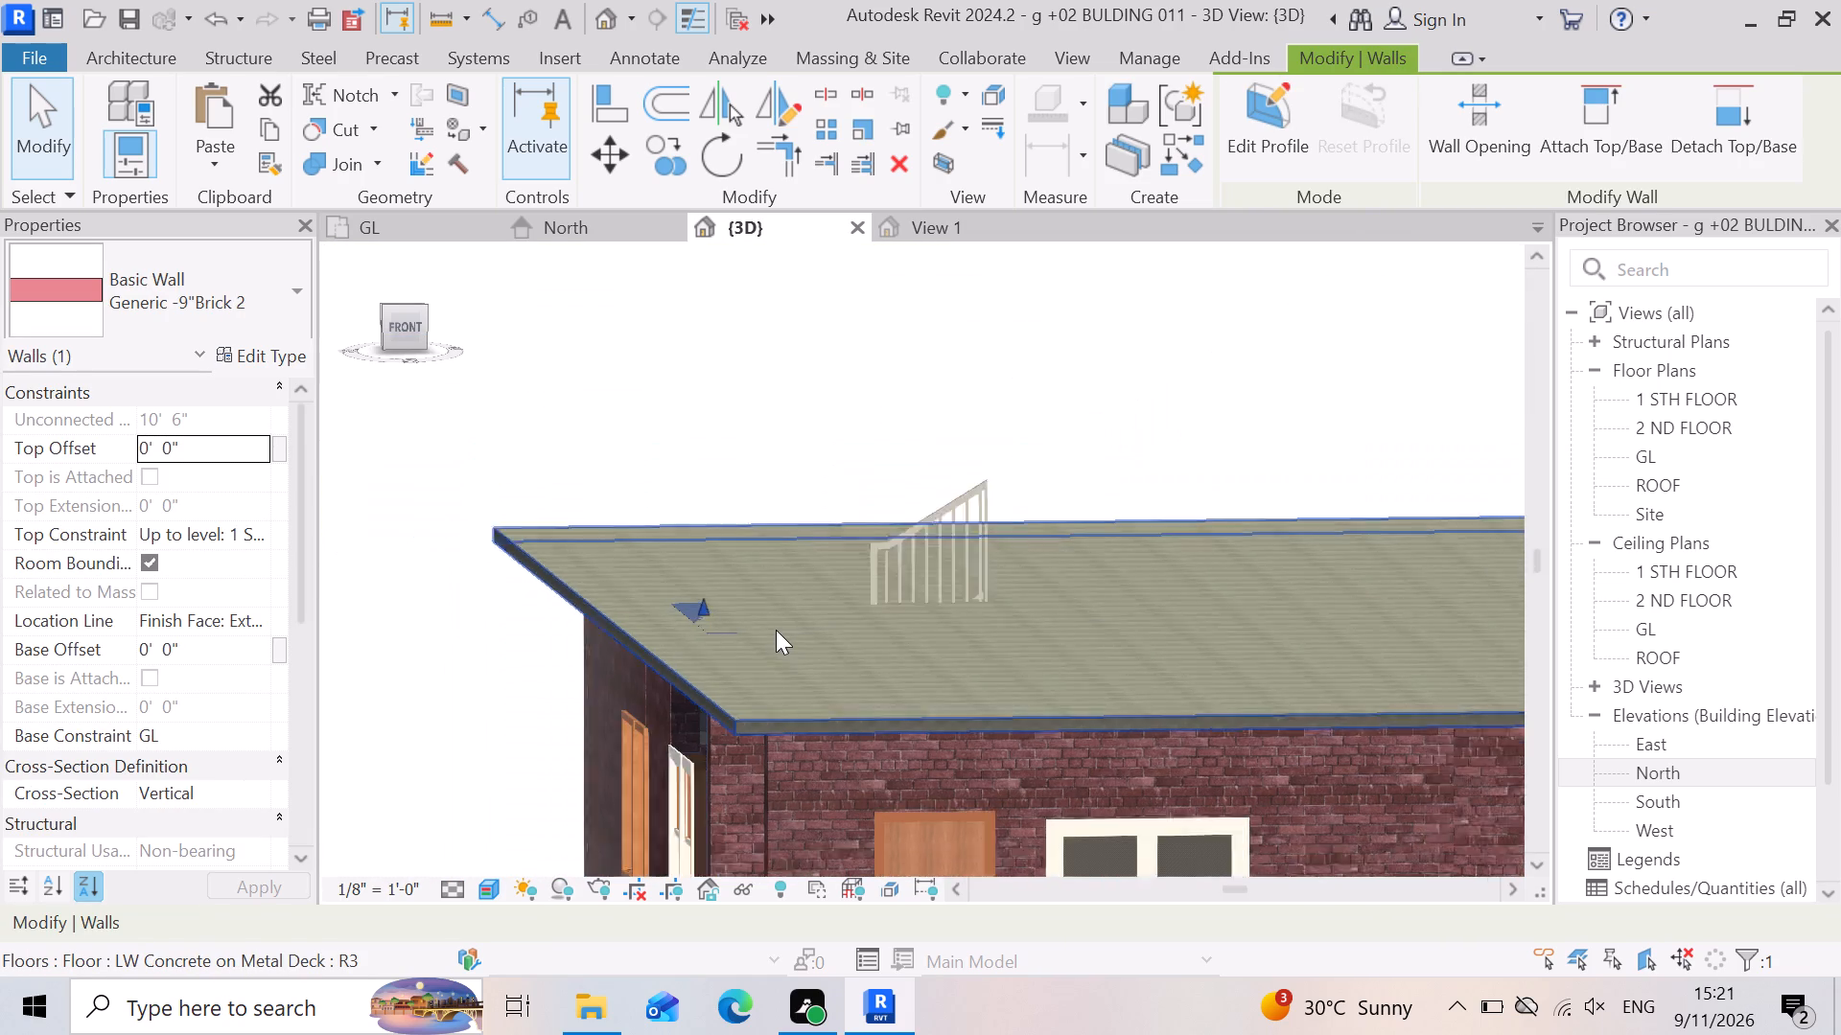
scroll(715, 646, "up", 10)
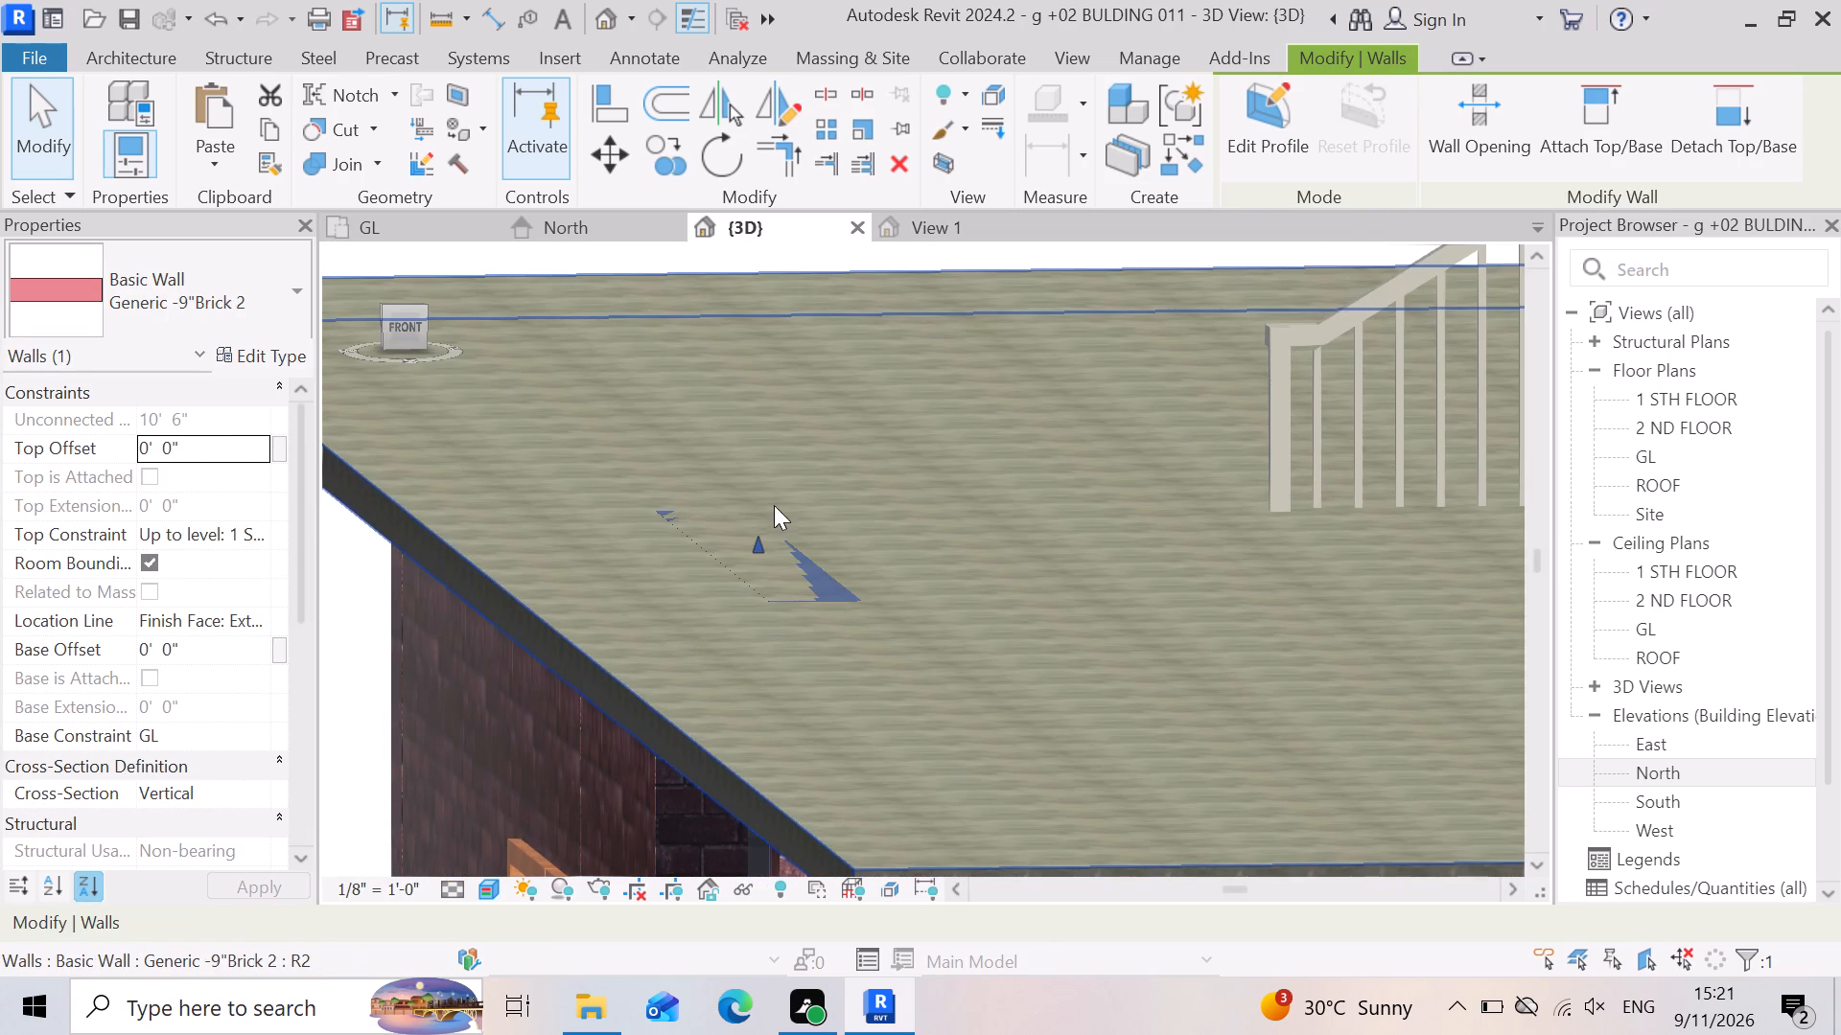
left_click(230, 449)
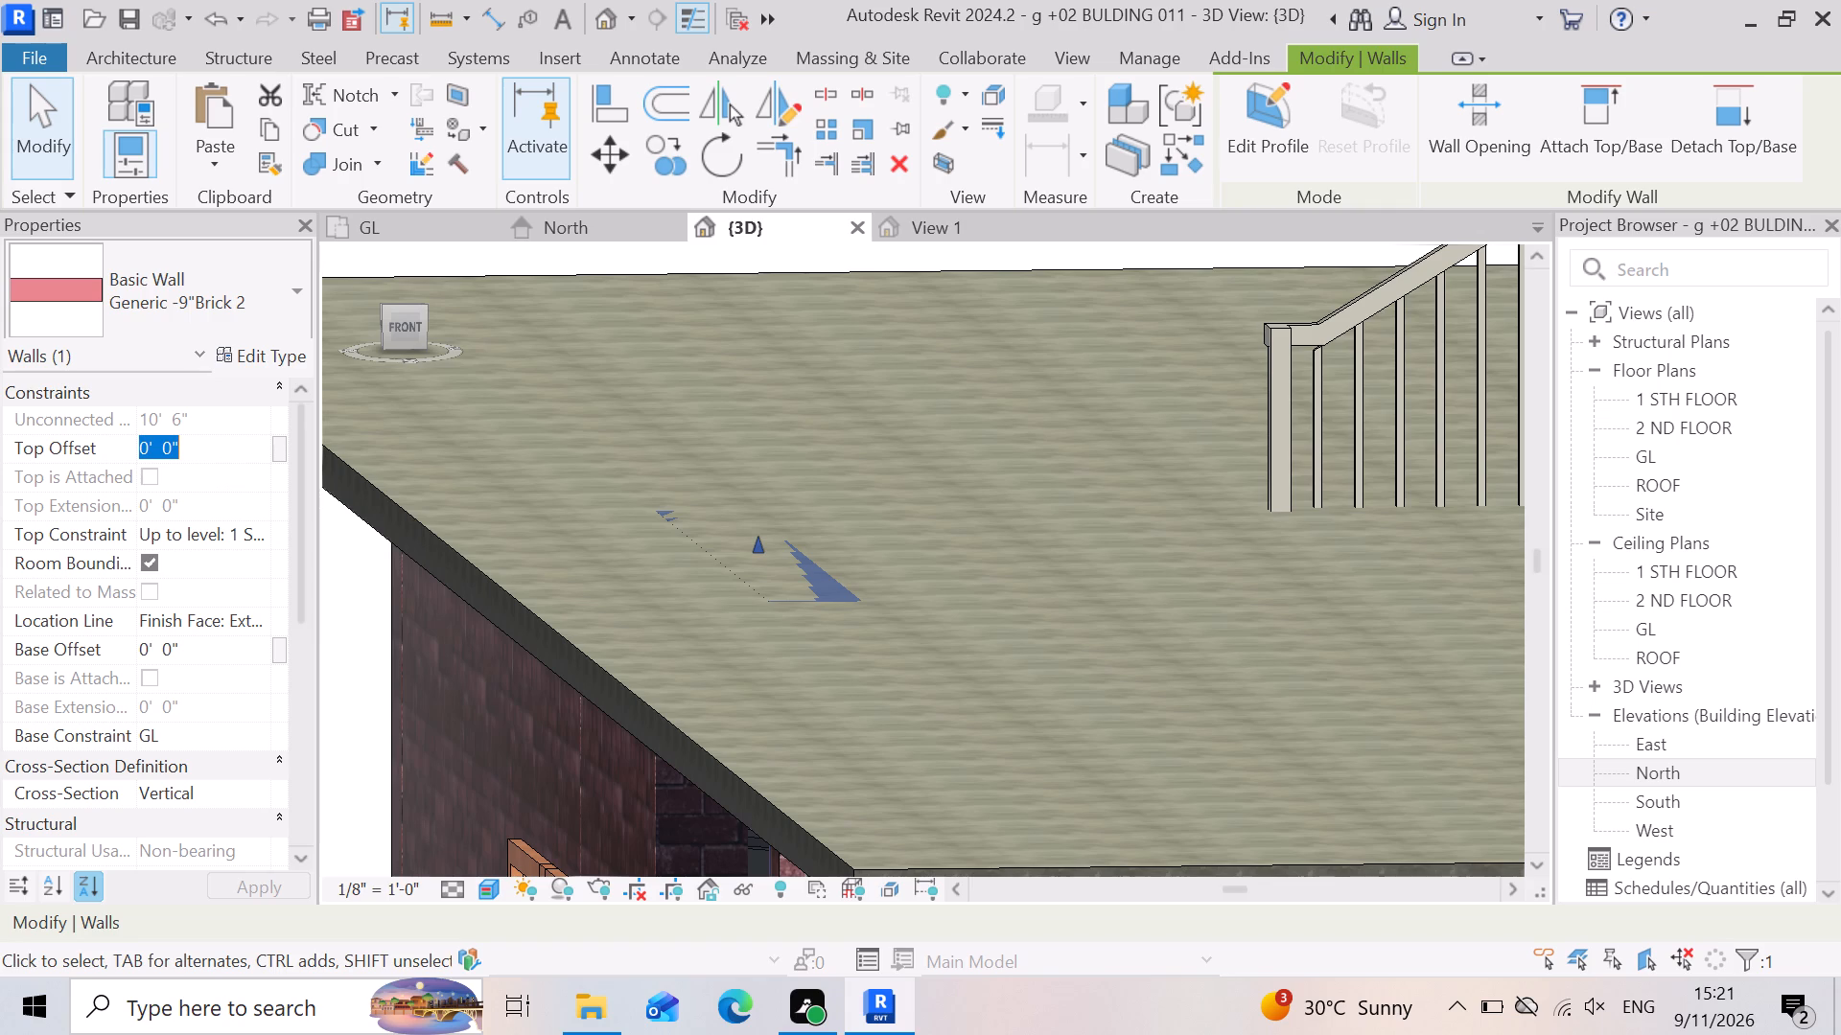
type("-6")
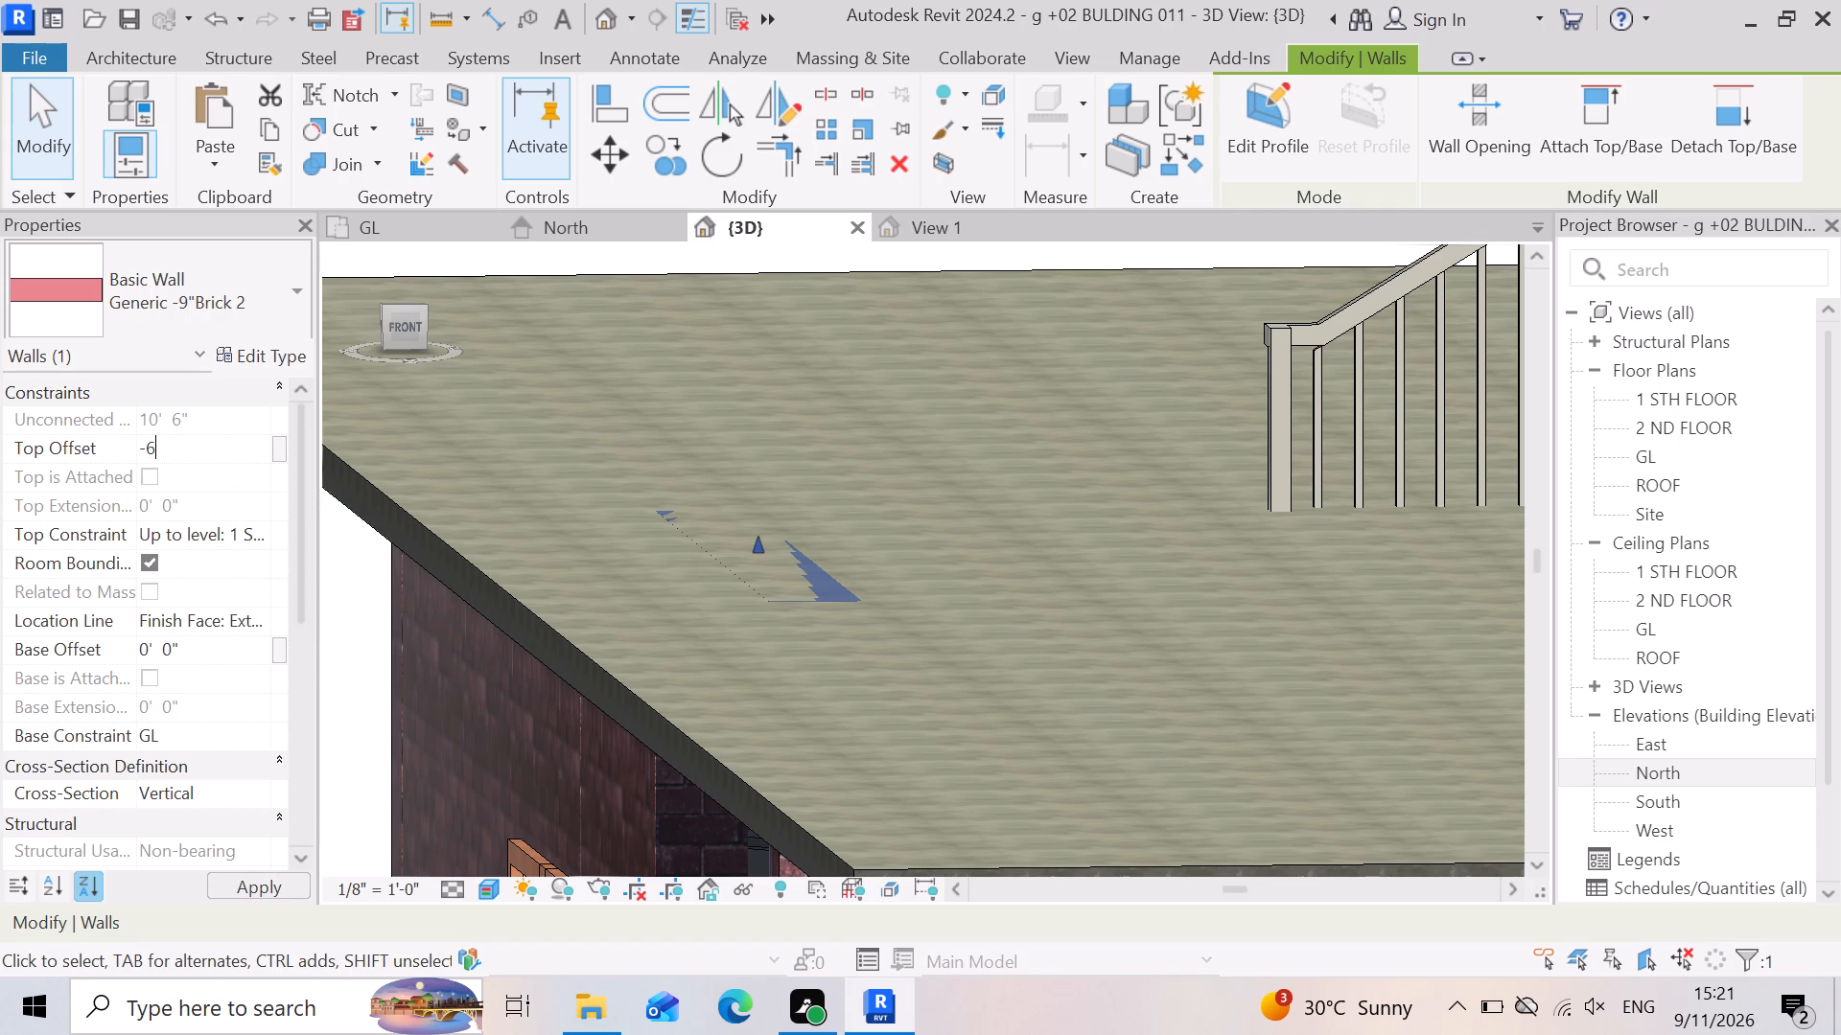
key("shift+quotedbl")
key("Return")
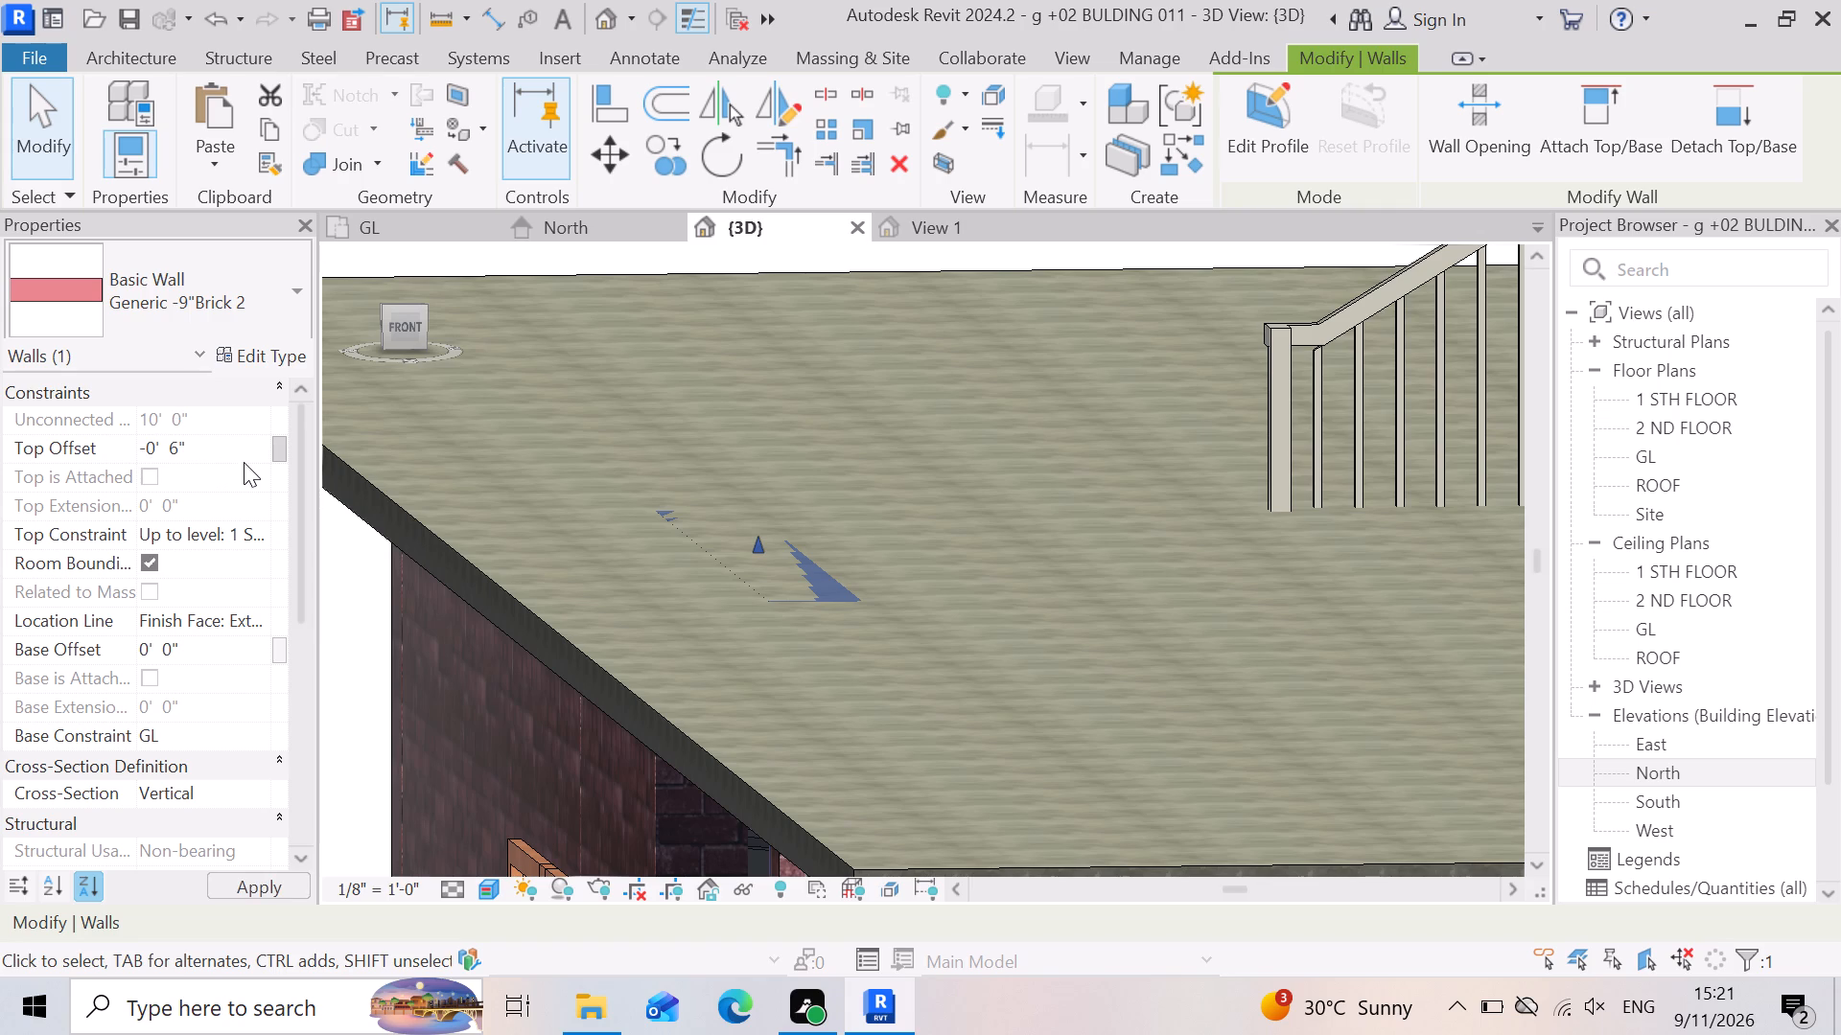
left_click(243, 884)
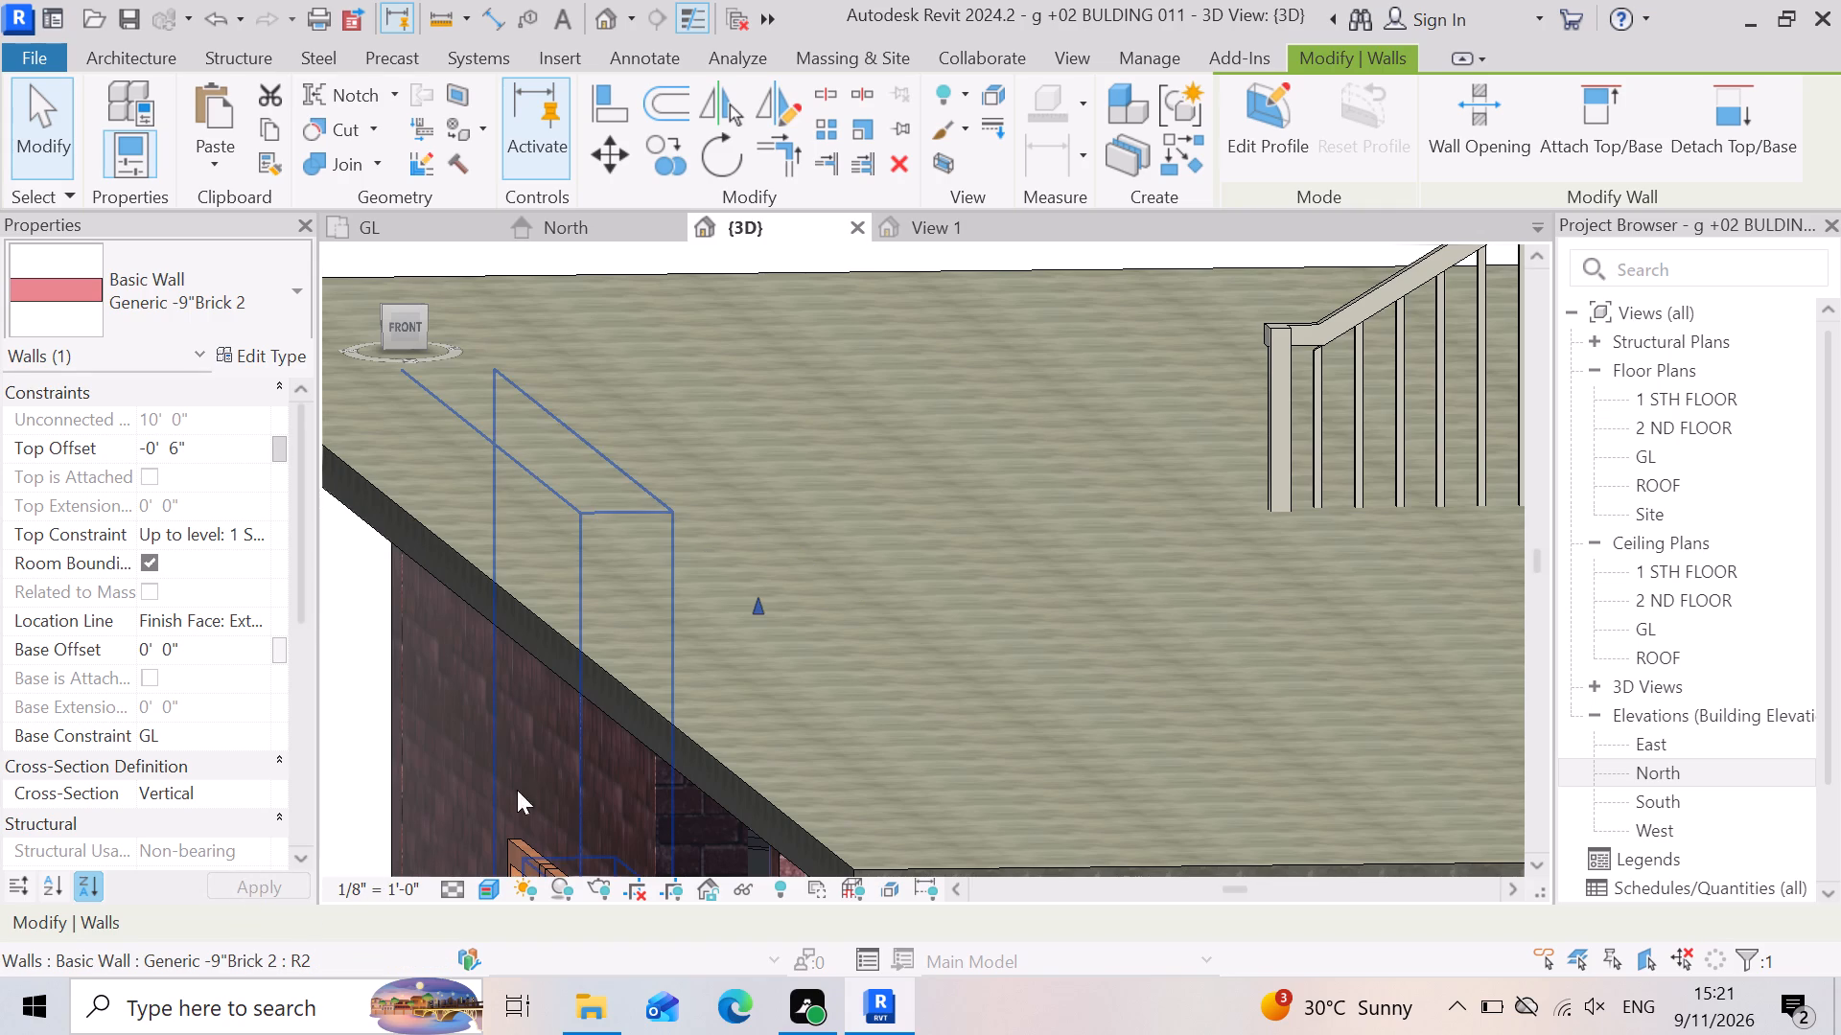
left_click(952, 670)
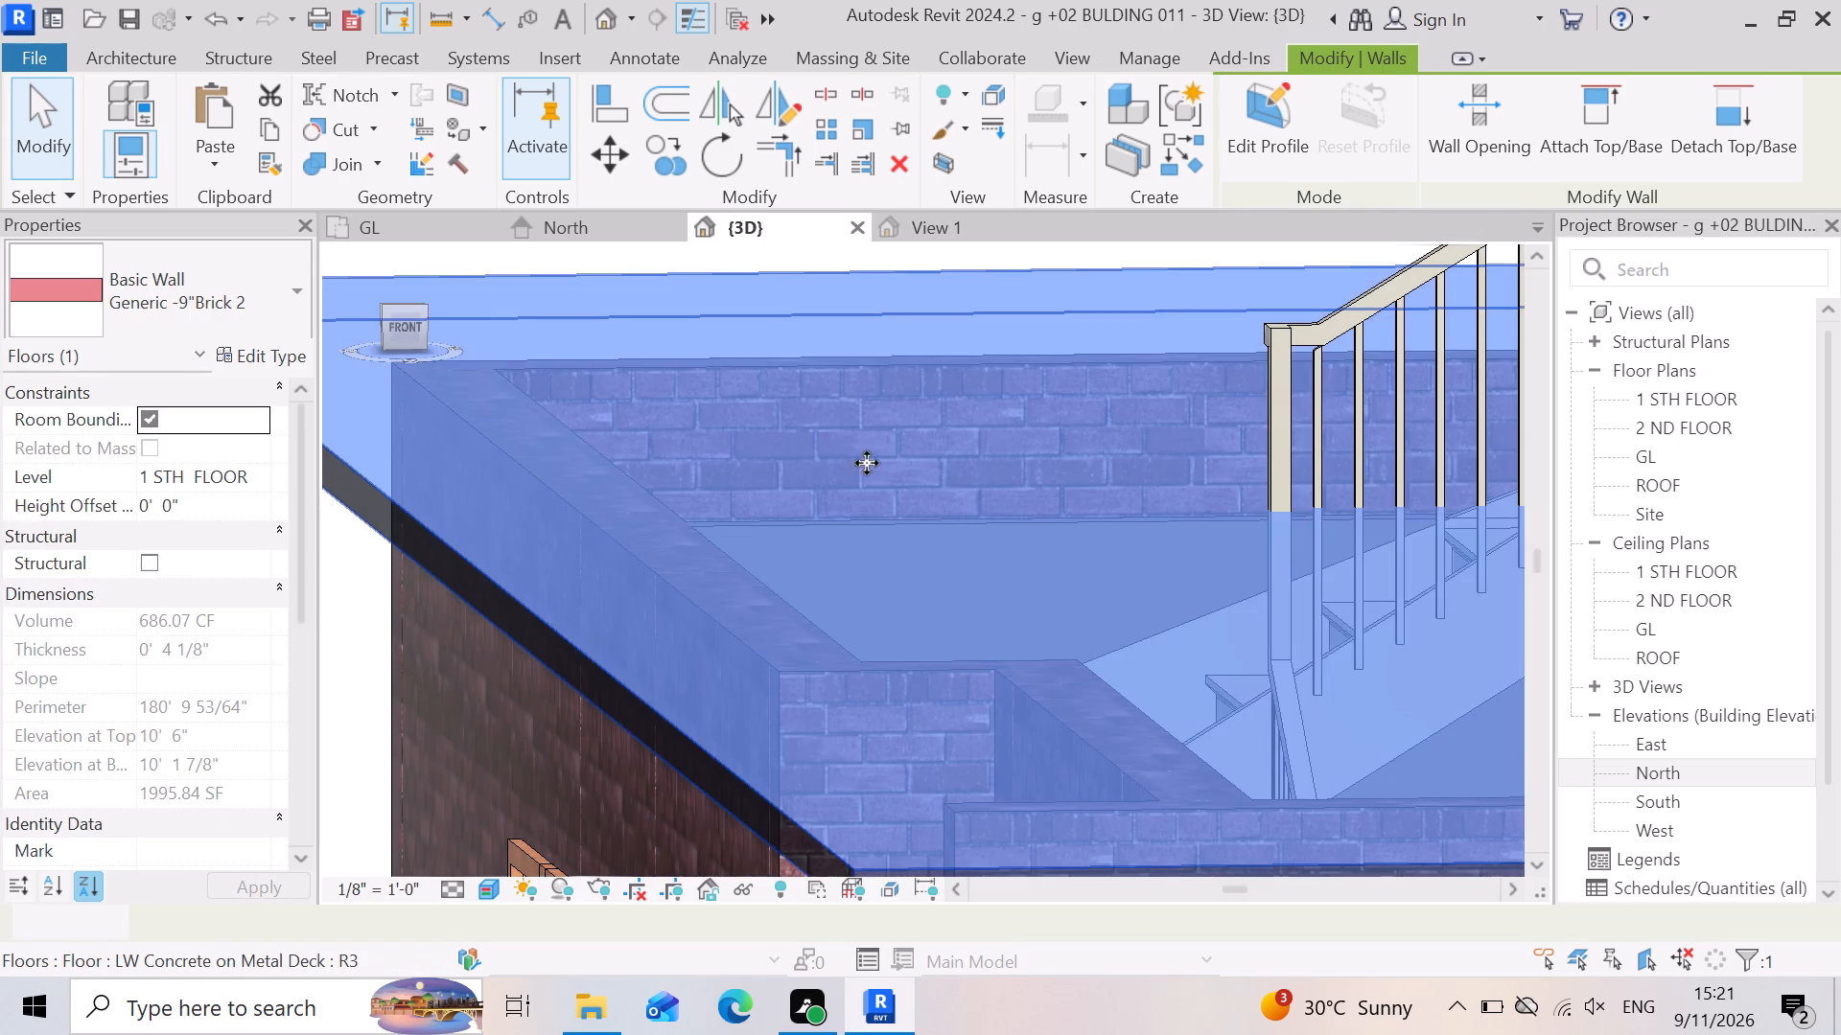
Examine the whole building in 3D, including the slab and front wall around the double door.
scroll(853, 457, "down", 9)
left_click(502, 754)
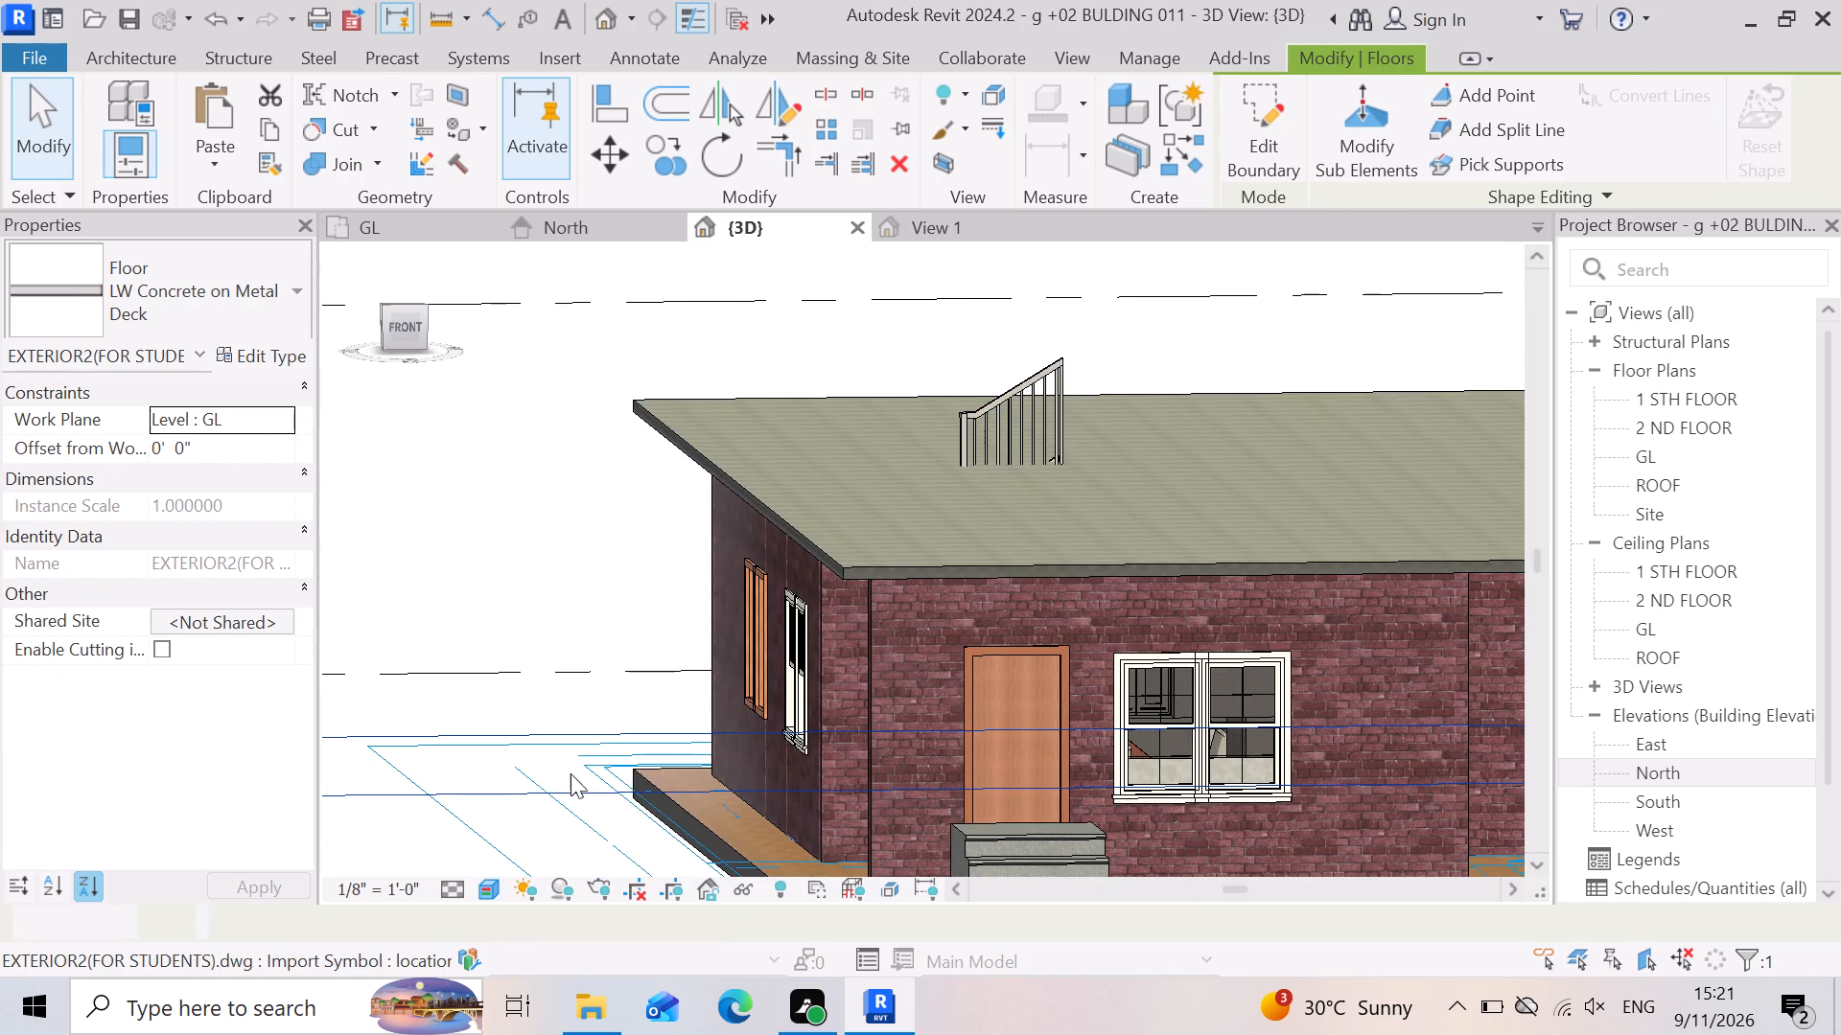
scroll(616, 679, "down", 3)
scroll(509, 695, "down", 2)
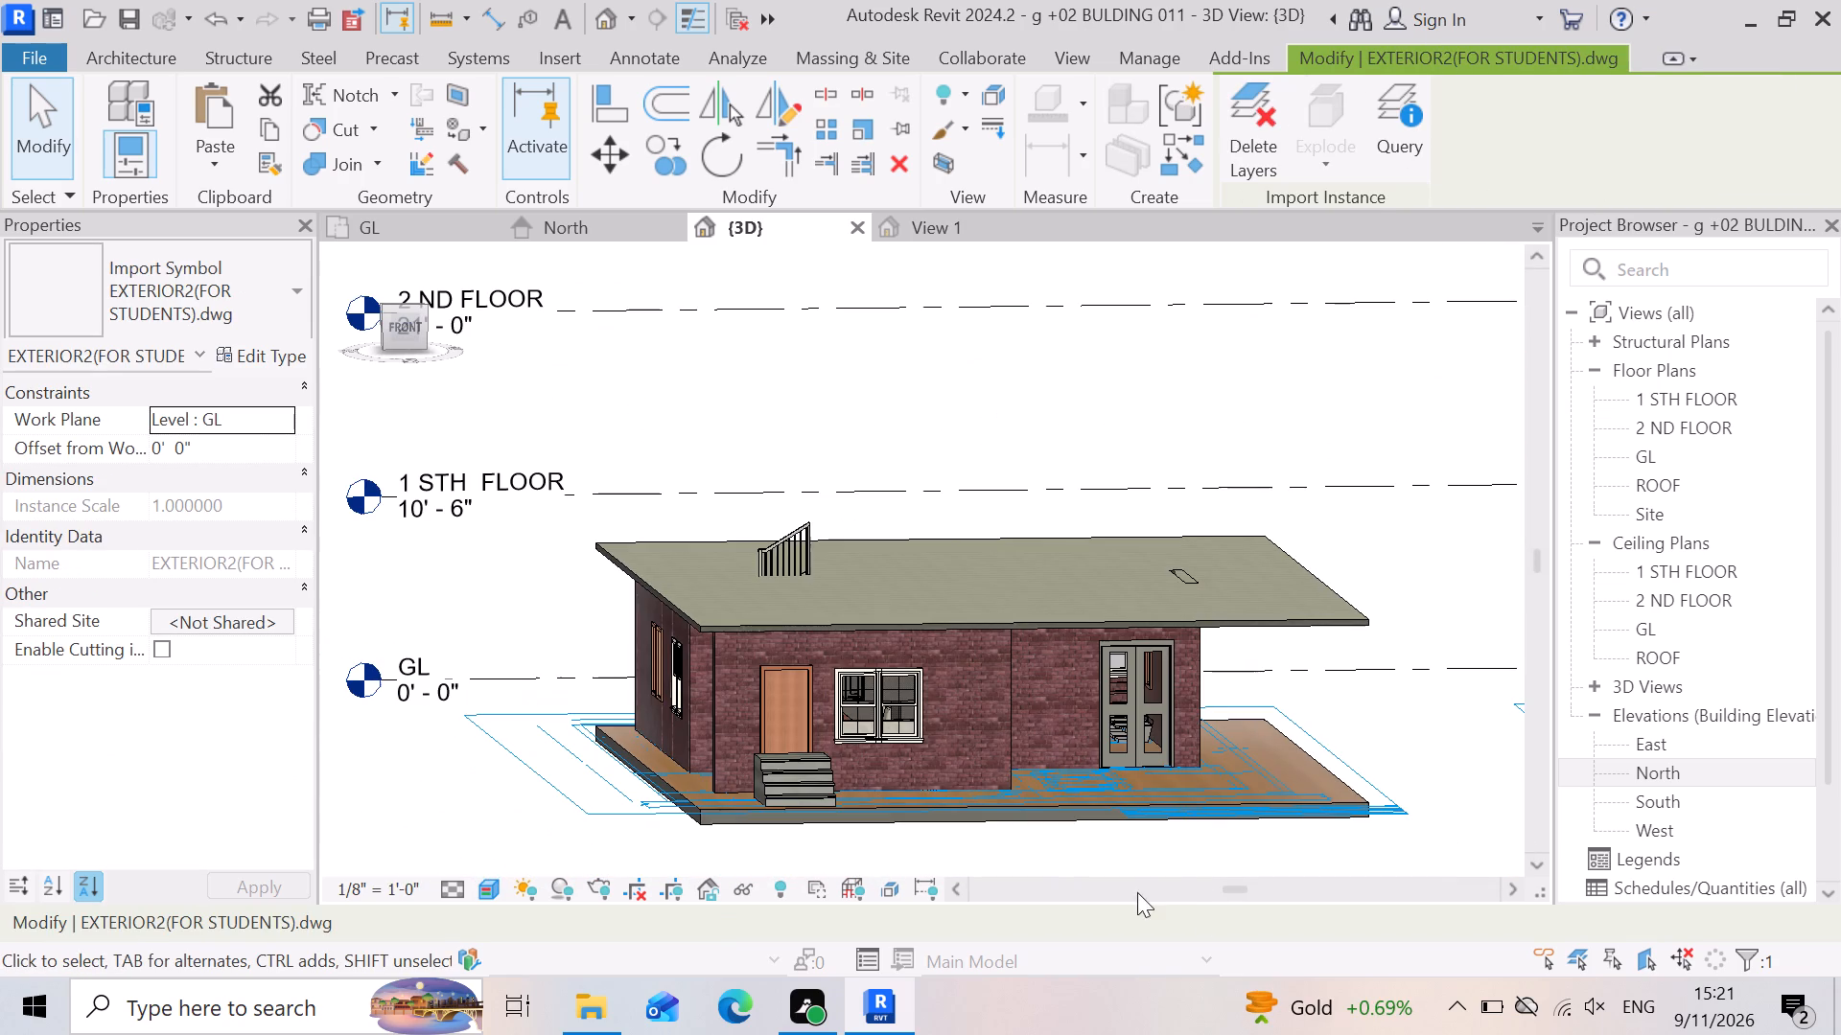
scroll(1200, 885, "up", 6)
scroll(1040, 821, "up", 3)
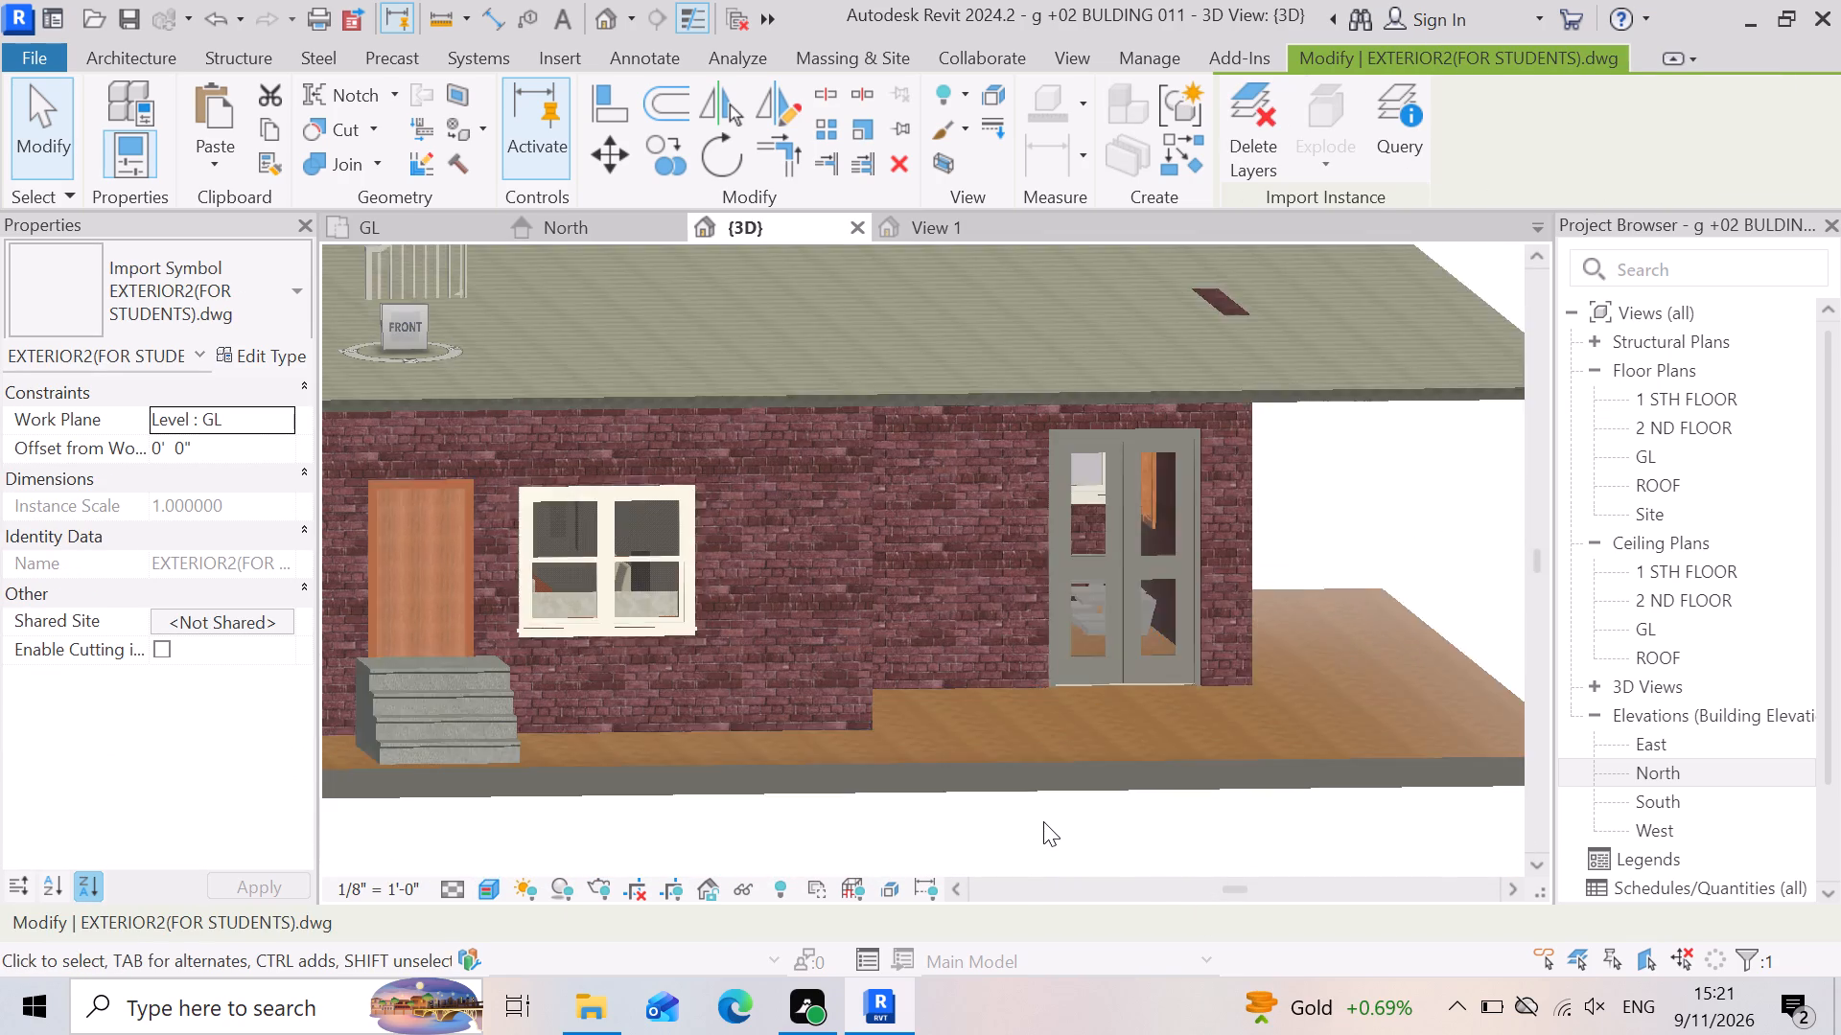
Examine the wood floor's front edge, the front brick wall and the edge of the slab above it in 3D.
scroll(963, 708, "up", 2)
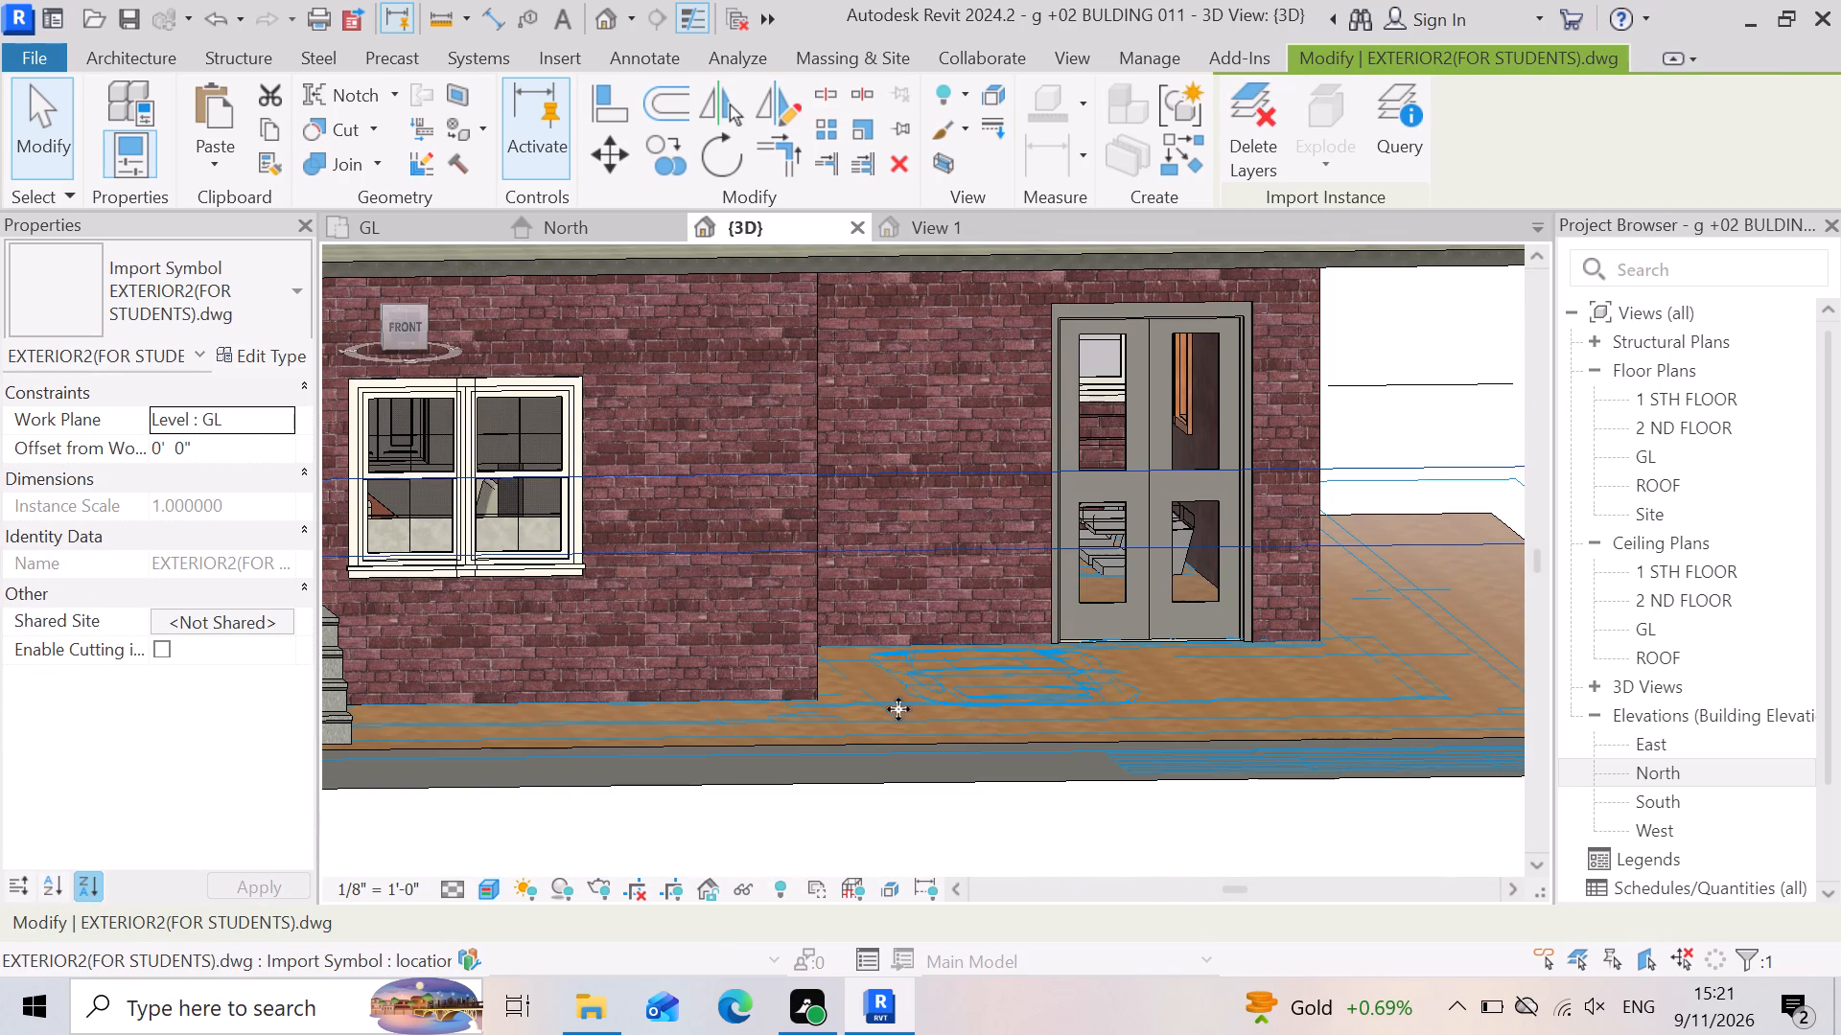
scroll(898, 709, "up", 3)
scroll(900, 792, "up", 3)
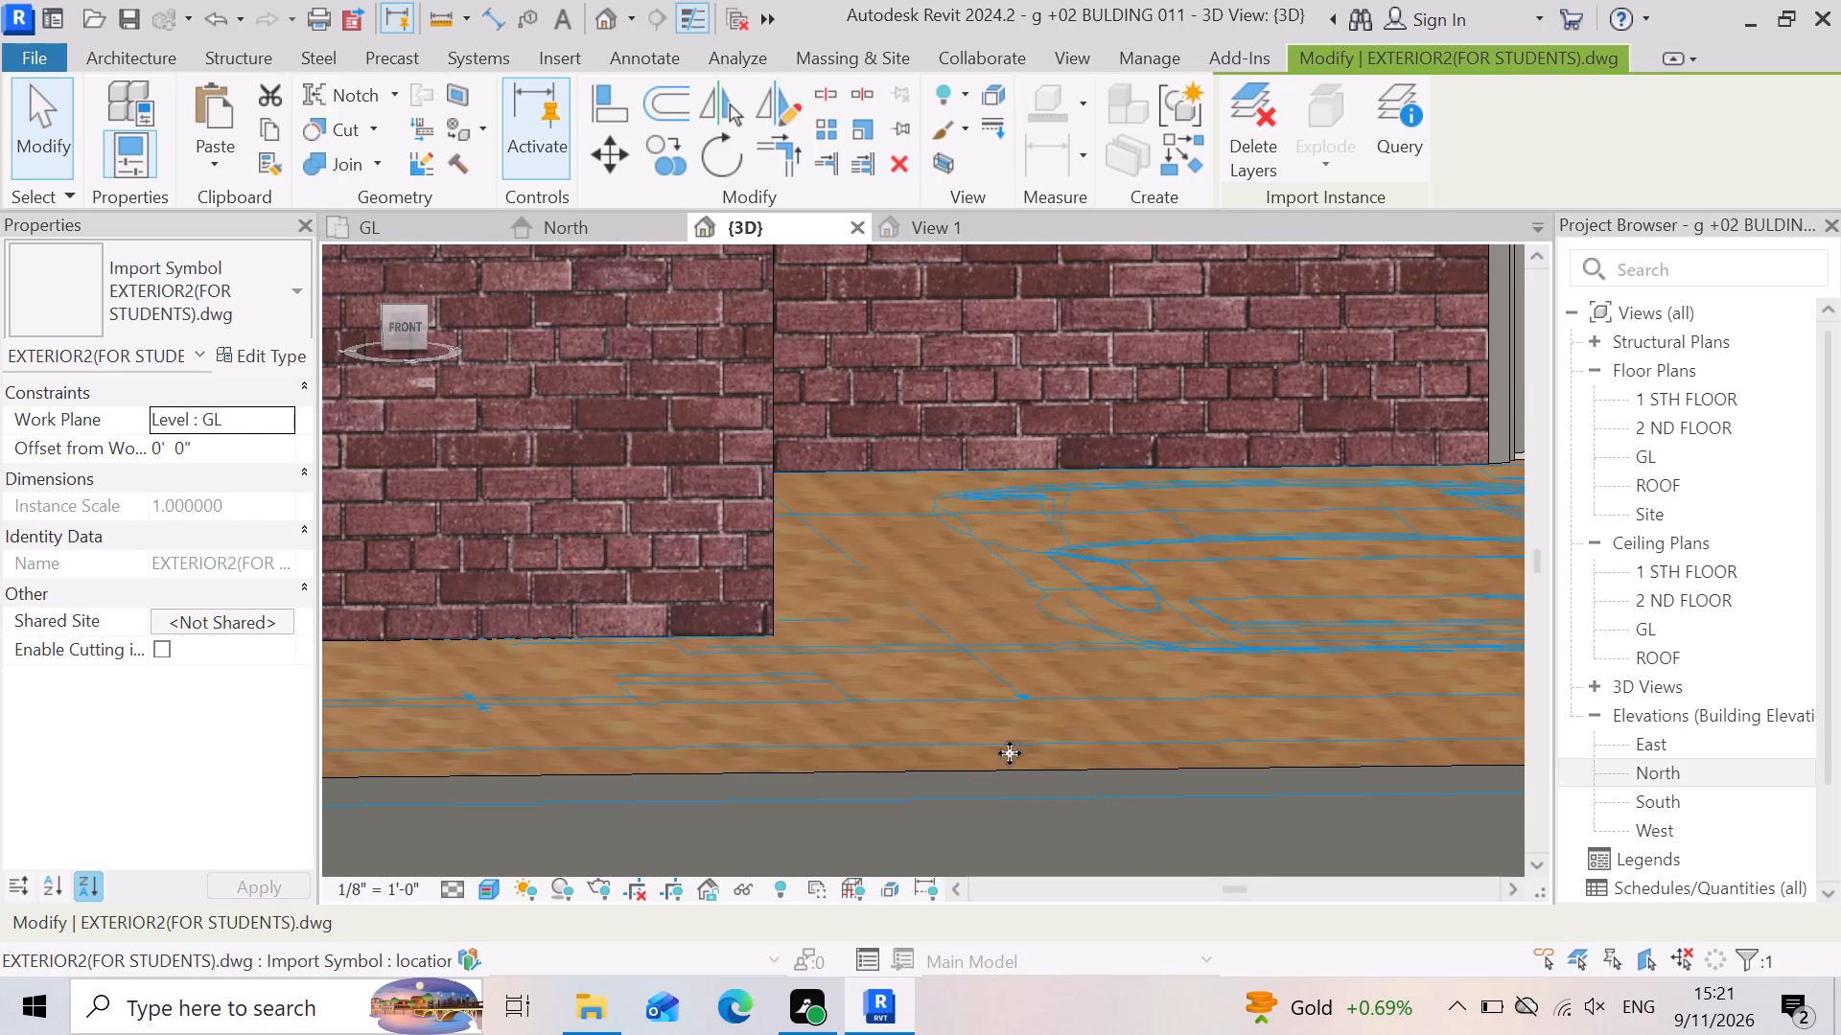
scroll(1050, 786, "up", 2)
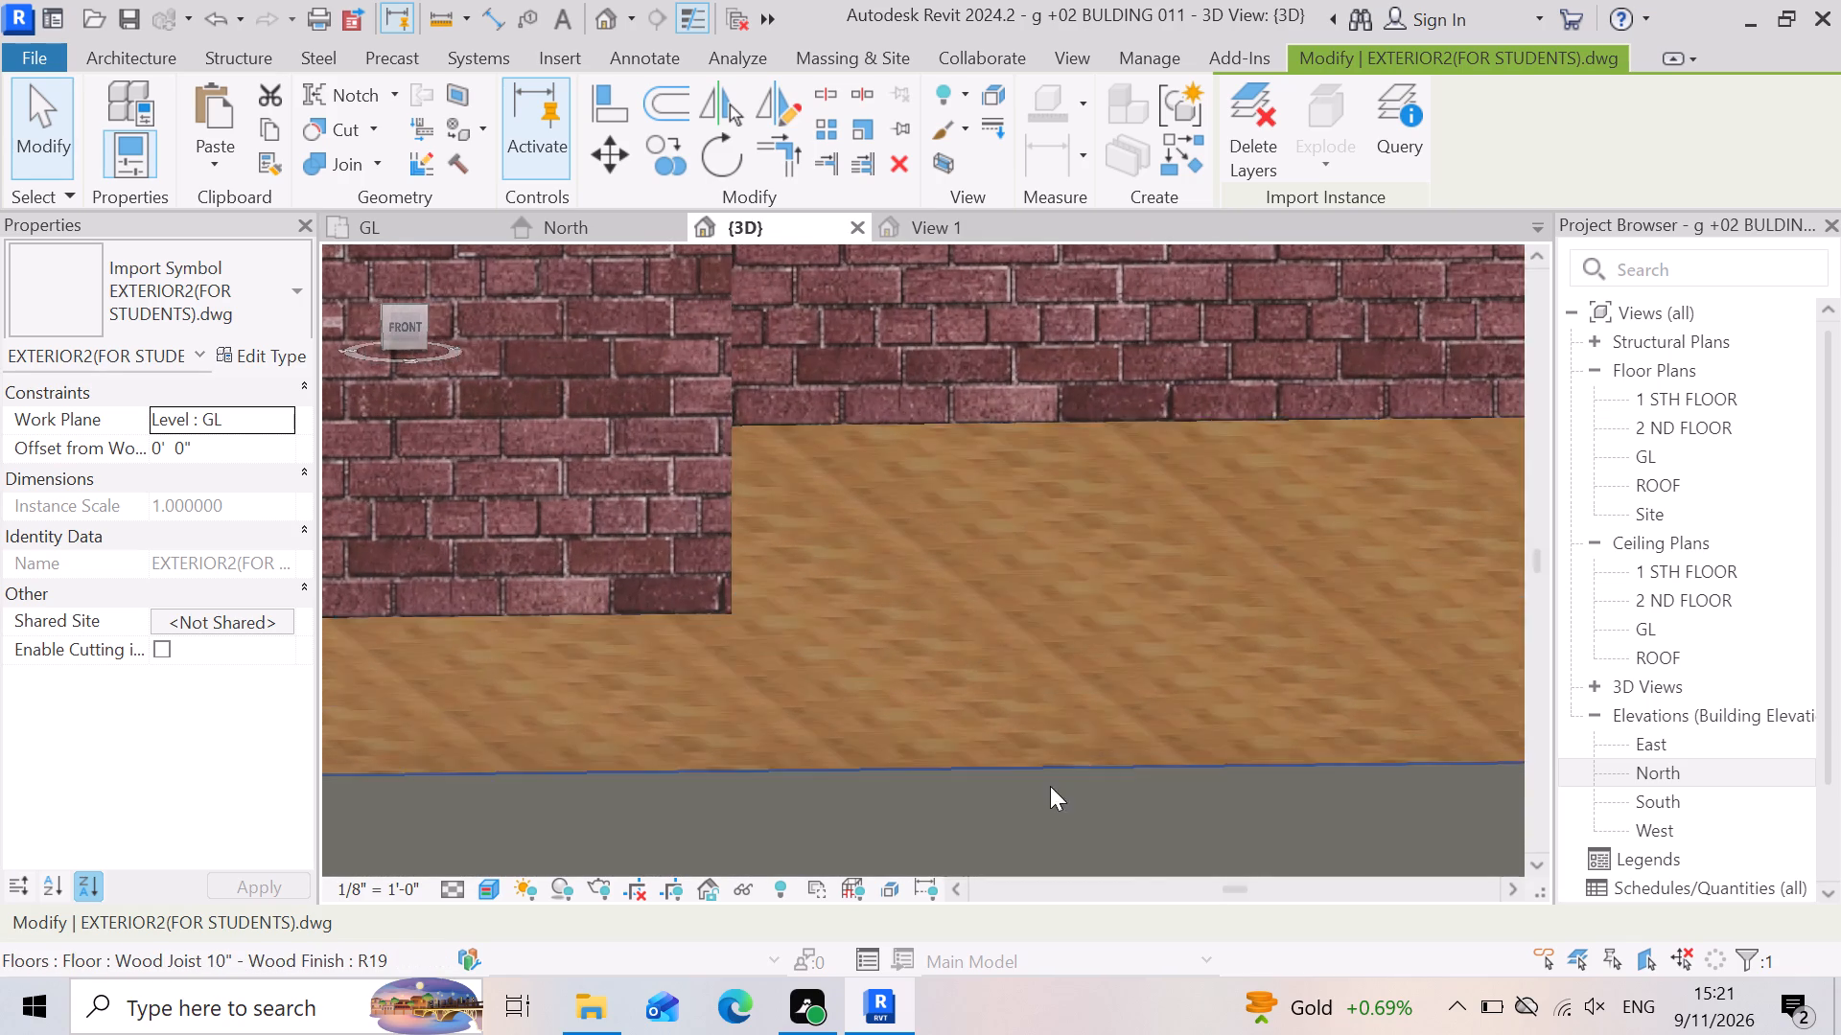
scroll(1050, 786, "up", 10)
scroll(1184, 753, "down", 4)
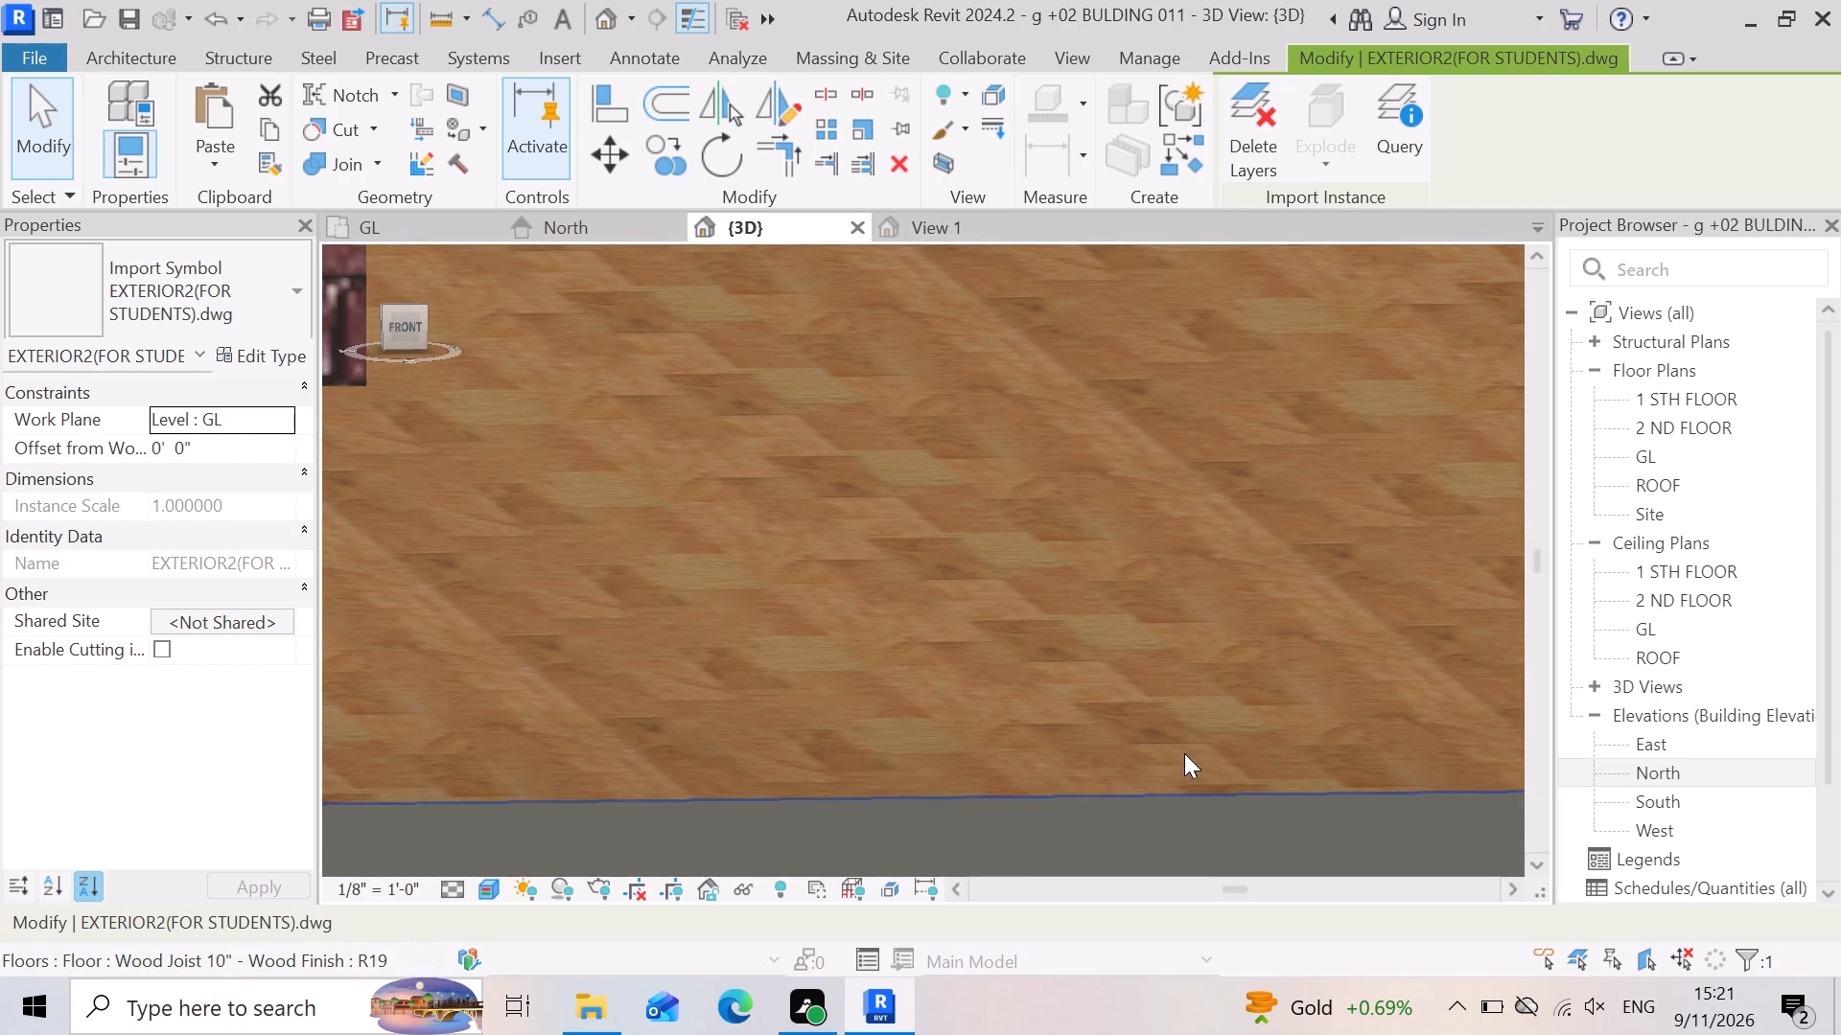
scroll(1198, 753, "down", 11)
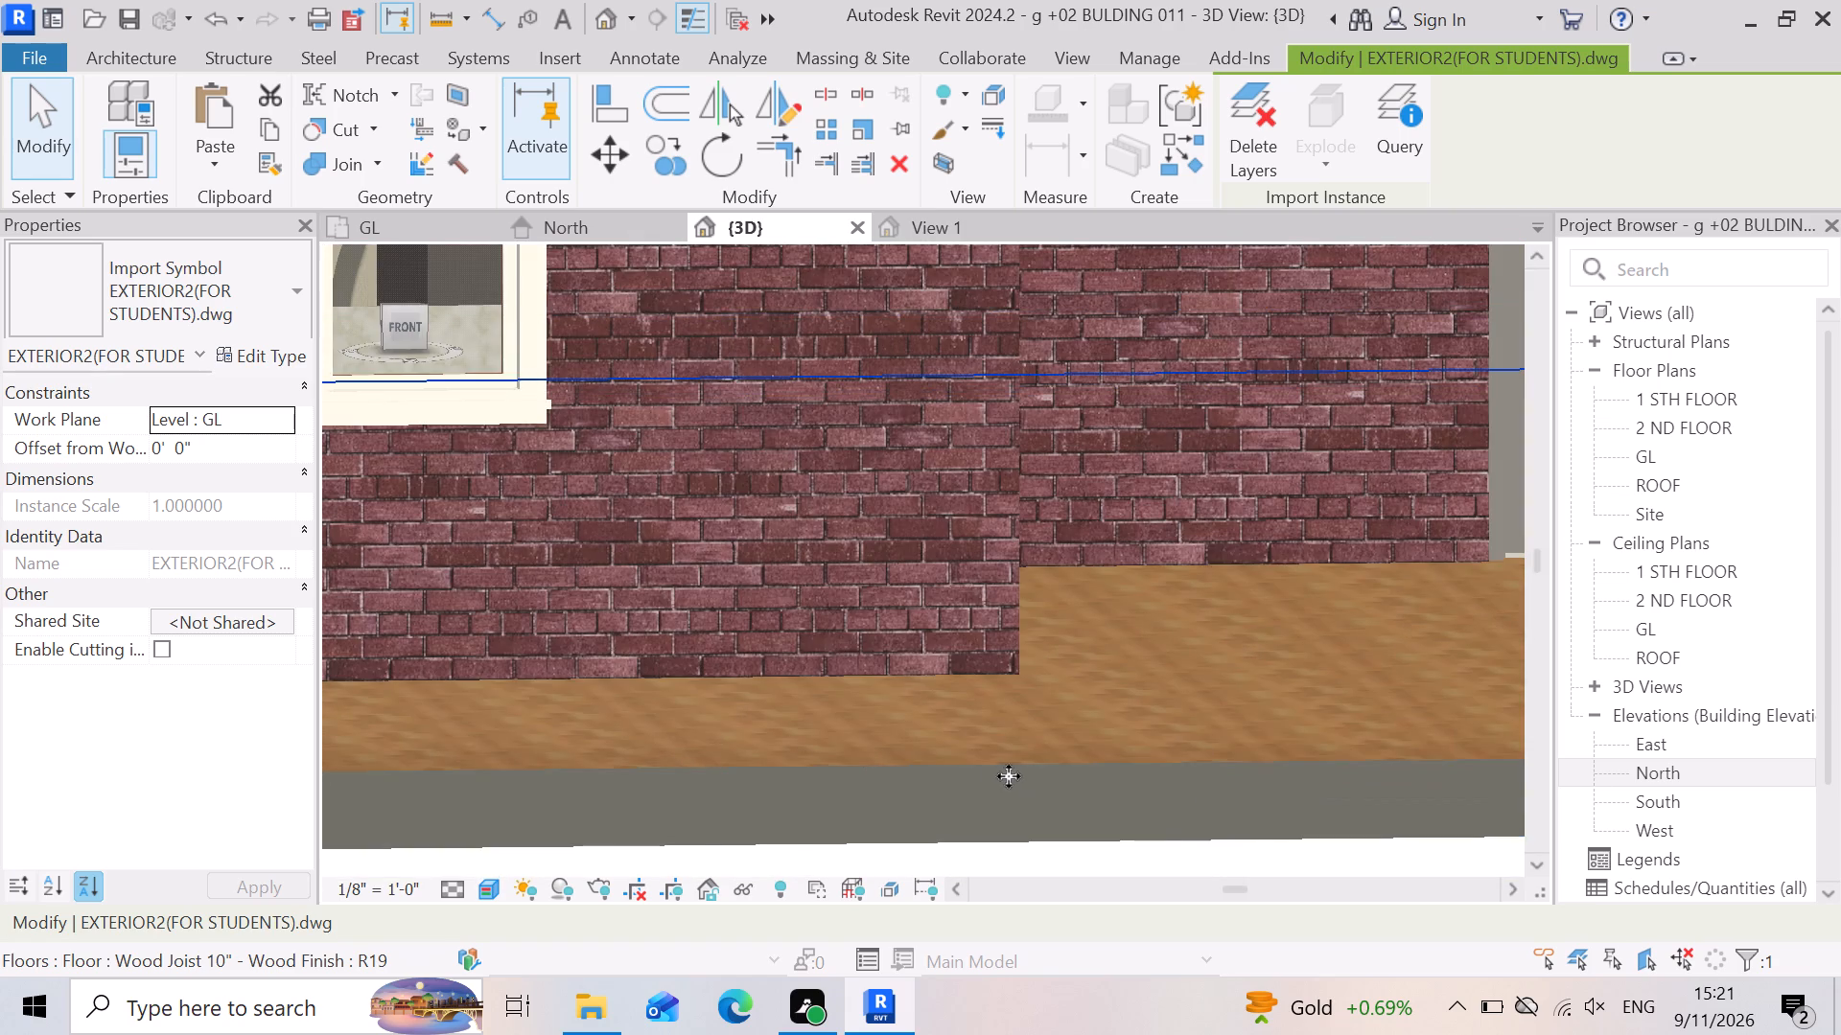
scroll(1016, 776, "down", 8)
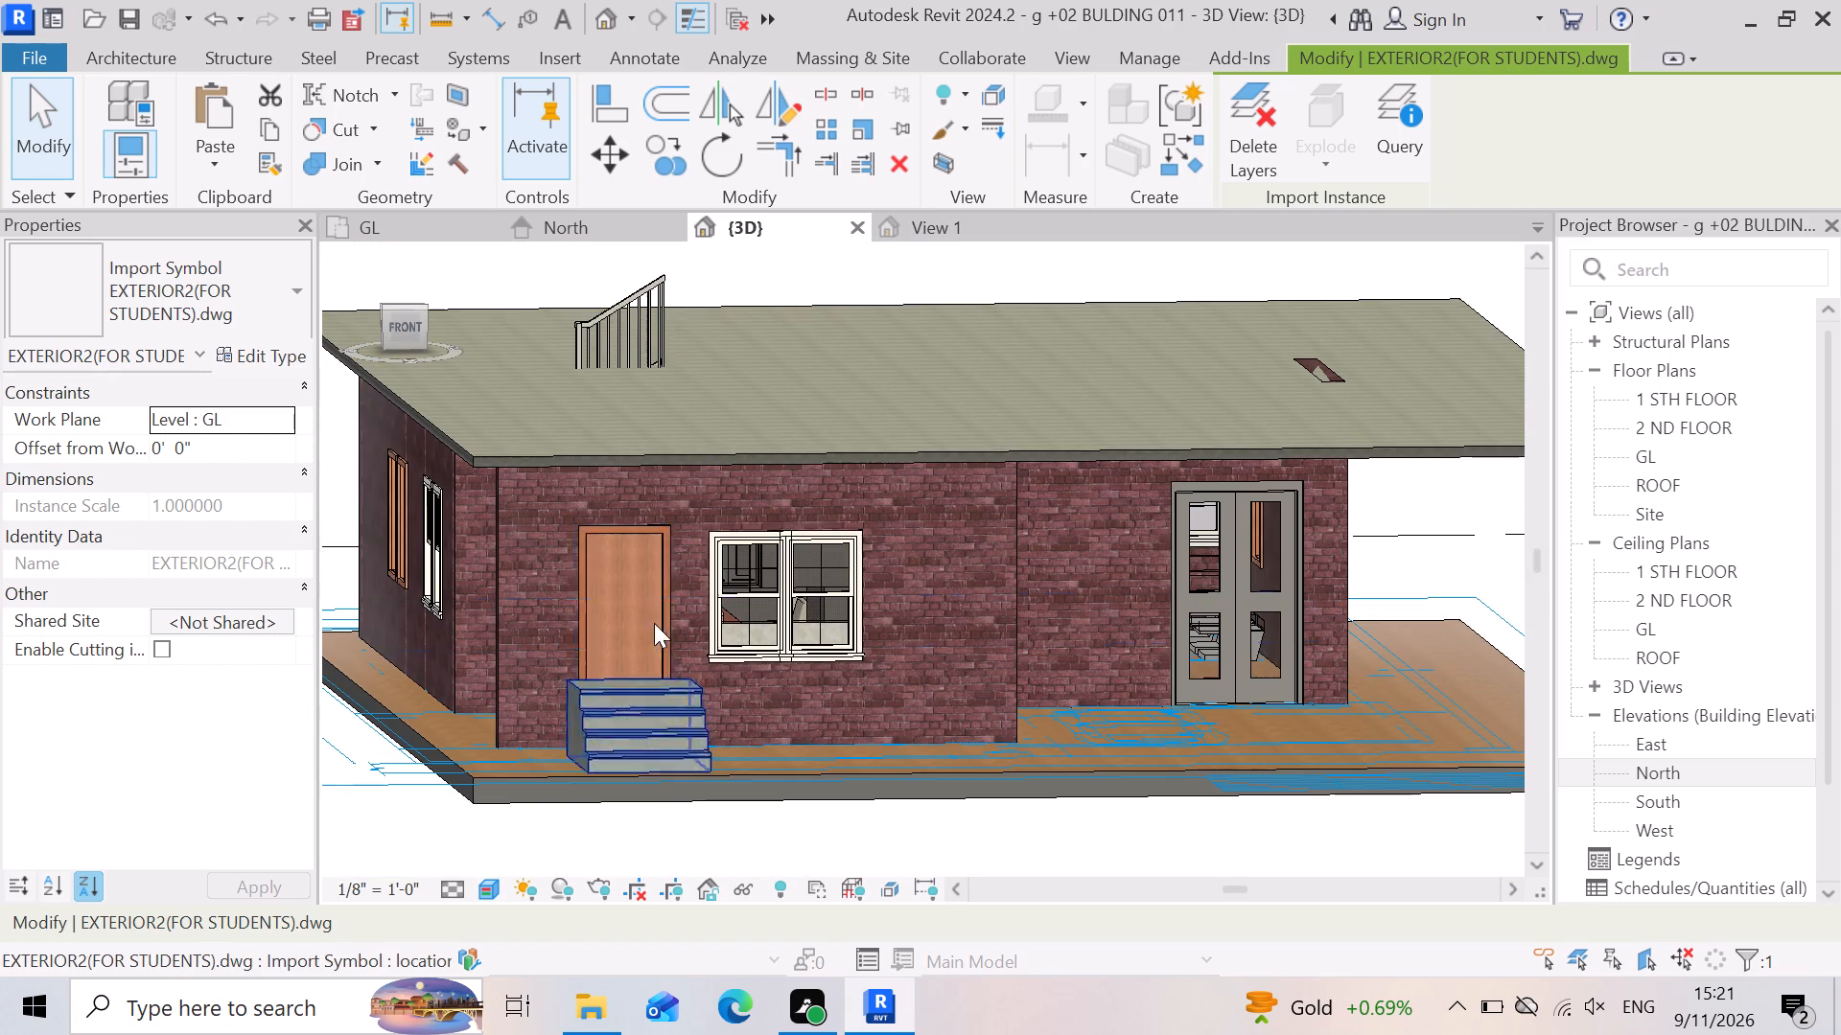
scroll(792, 411, "up", 4)
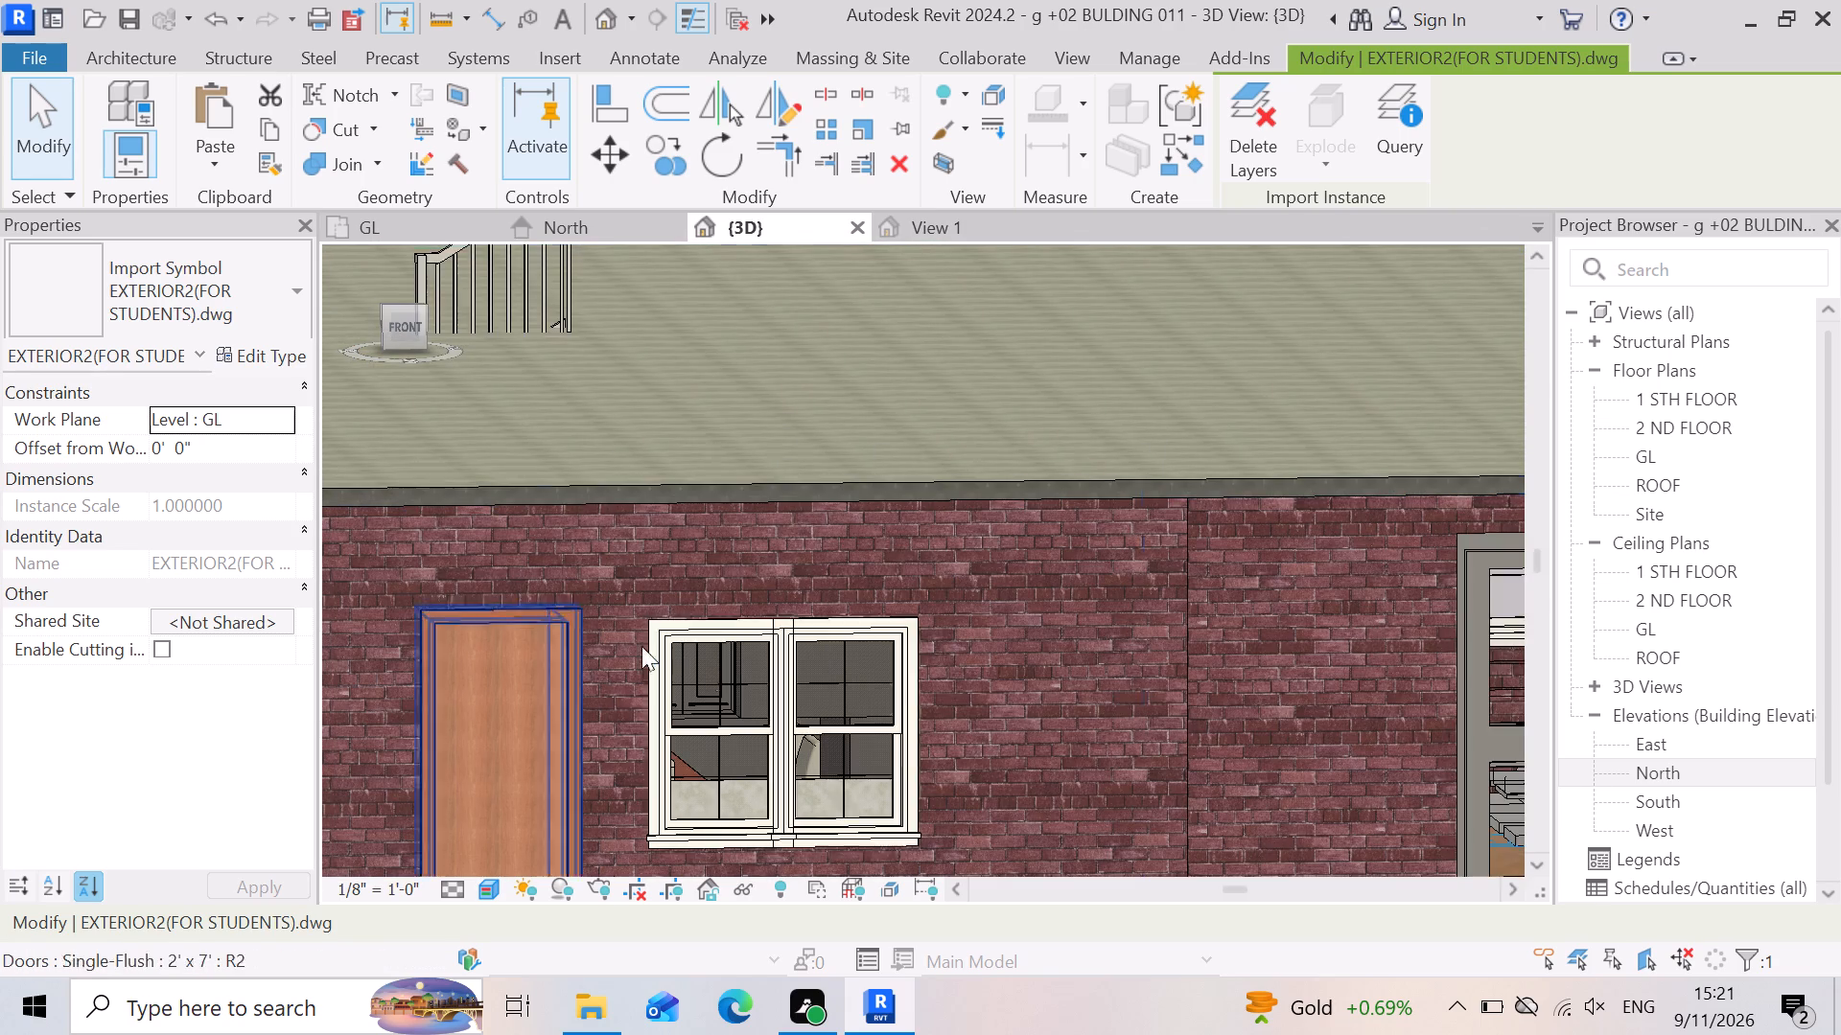
scroll(920, 720, "down", 4)
scroll(903, 581, "up", 8)
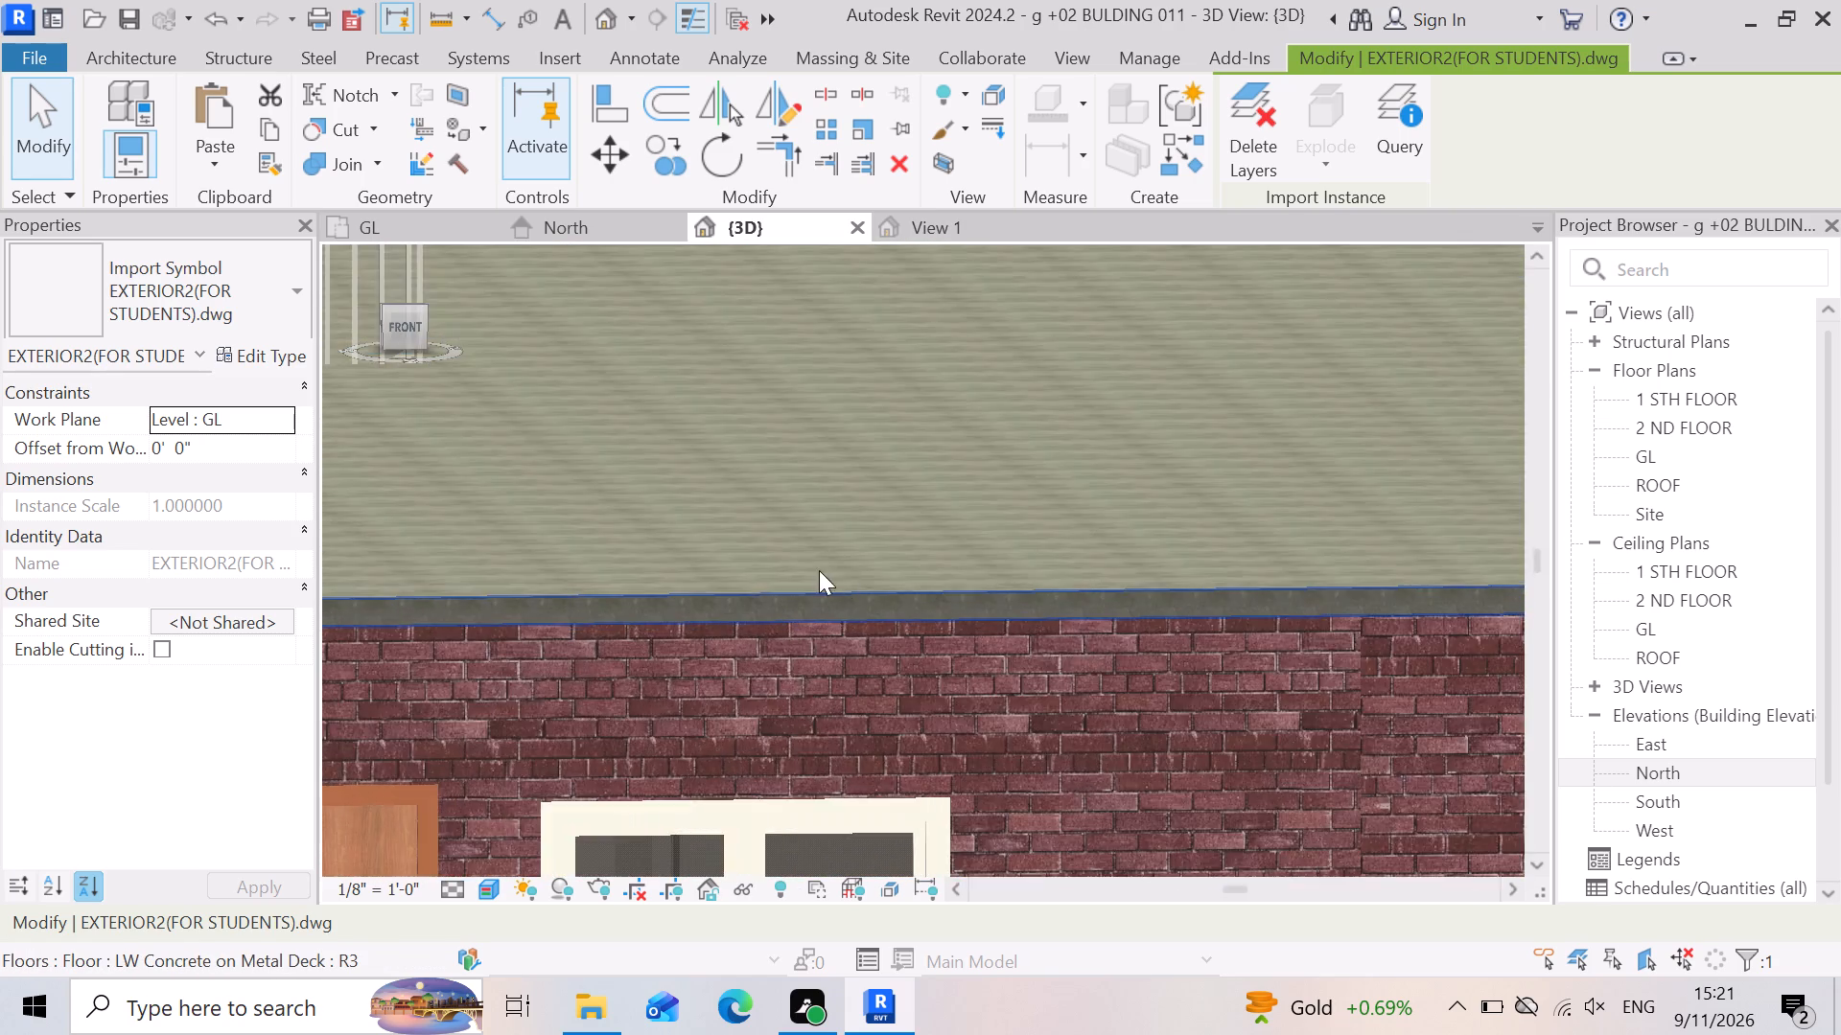
scroll(819, 570, "up", 6)
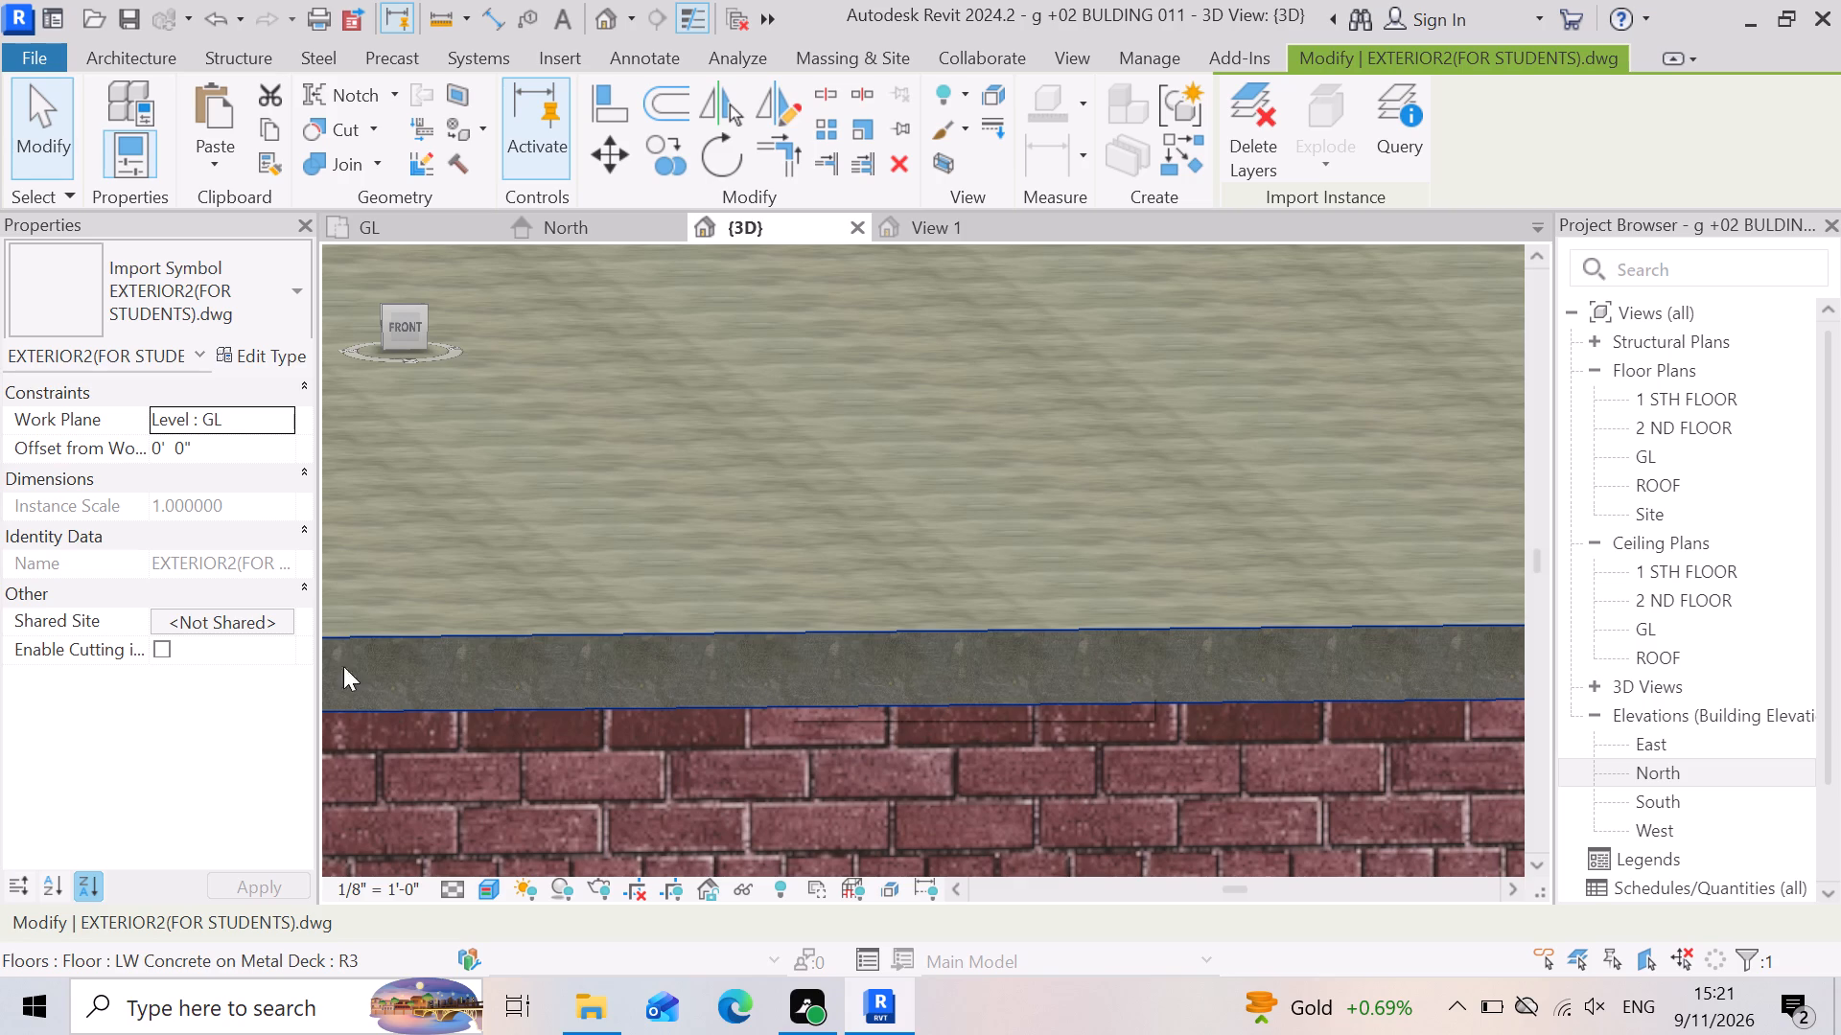
In the LW Concrete on Metal Deck floor type's structure, set the Concrete, Lightweight layer's thickness to 6".
left_click(271, 351)
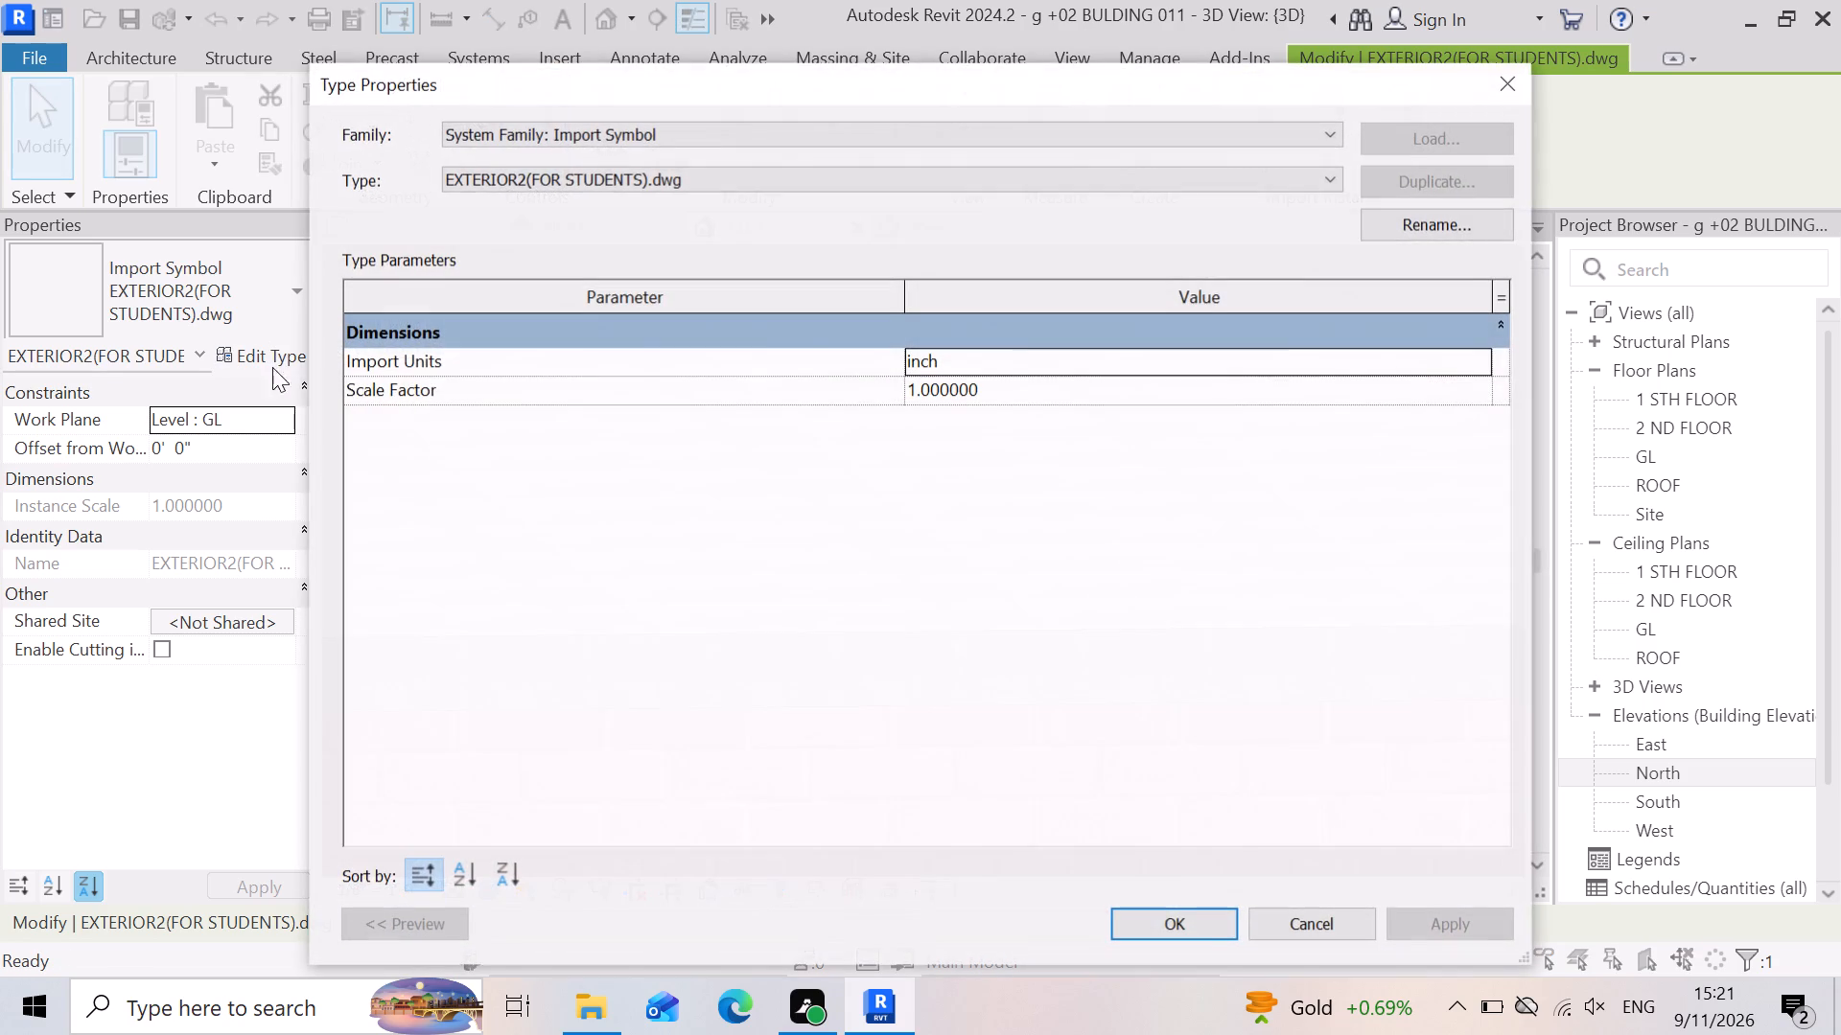
left_click(1501, 87)
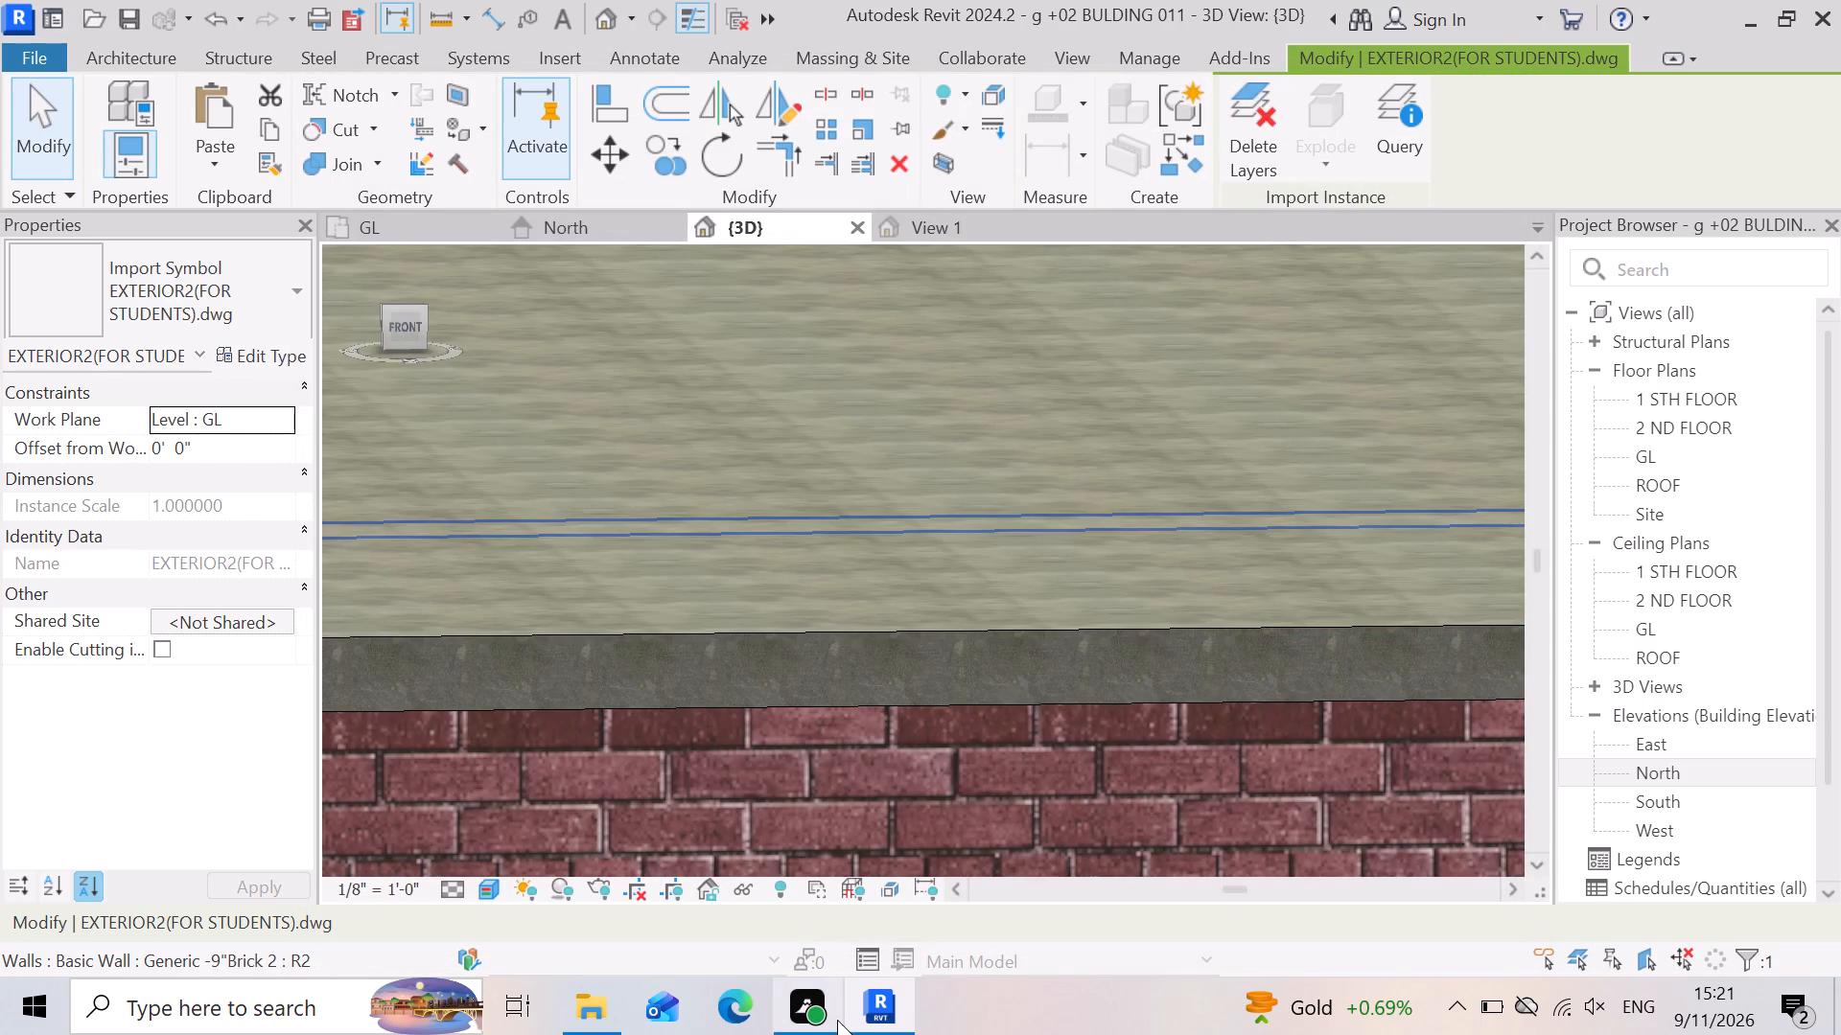
left_click(897, 687)
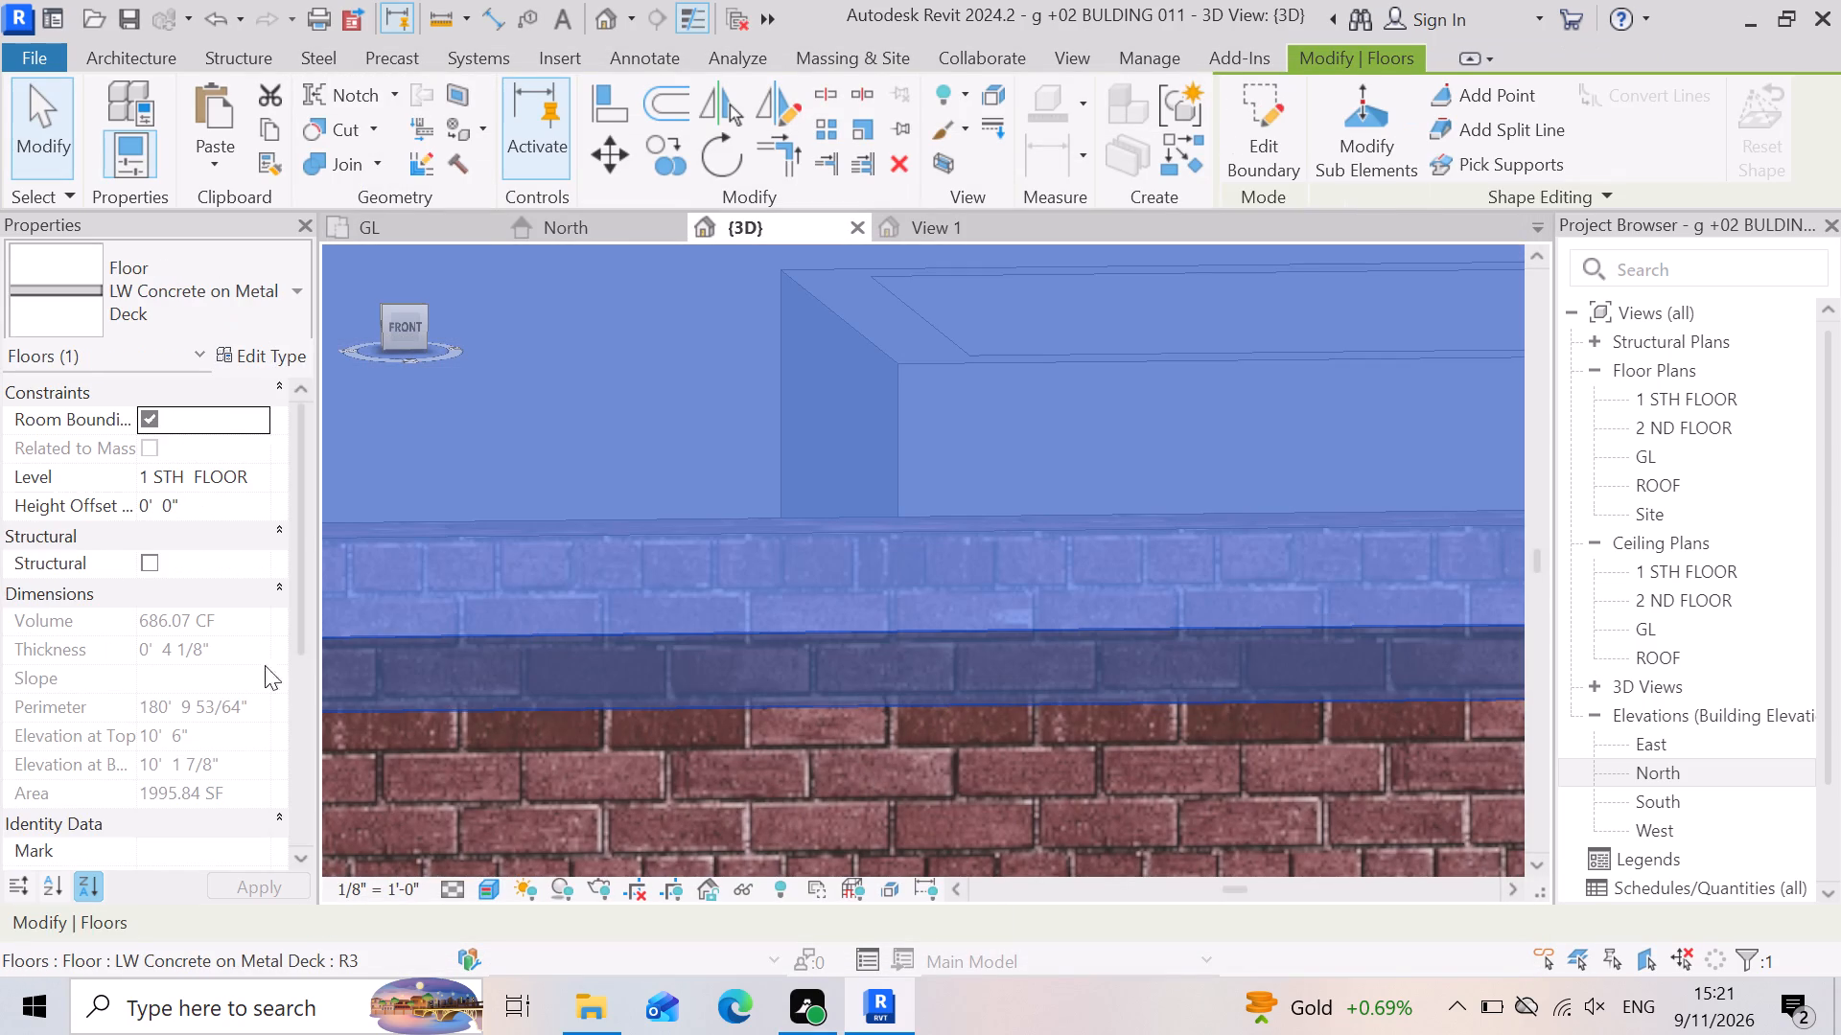
left_click(255, 362)
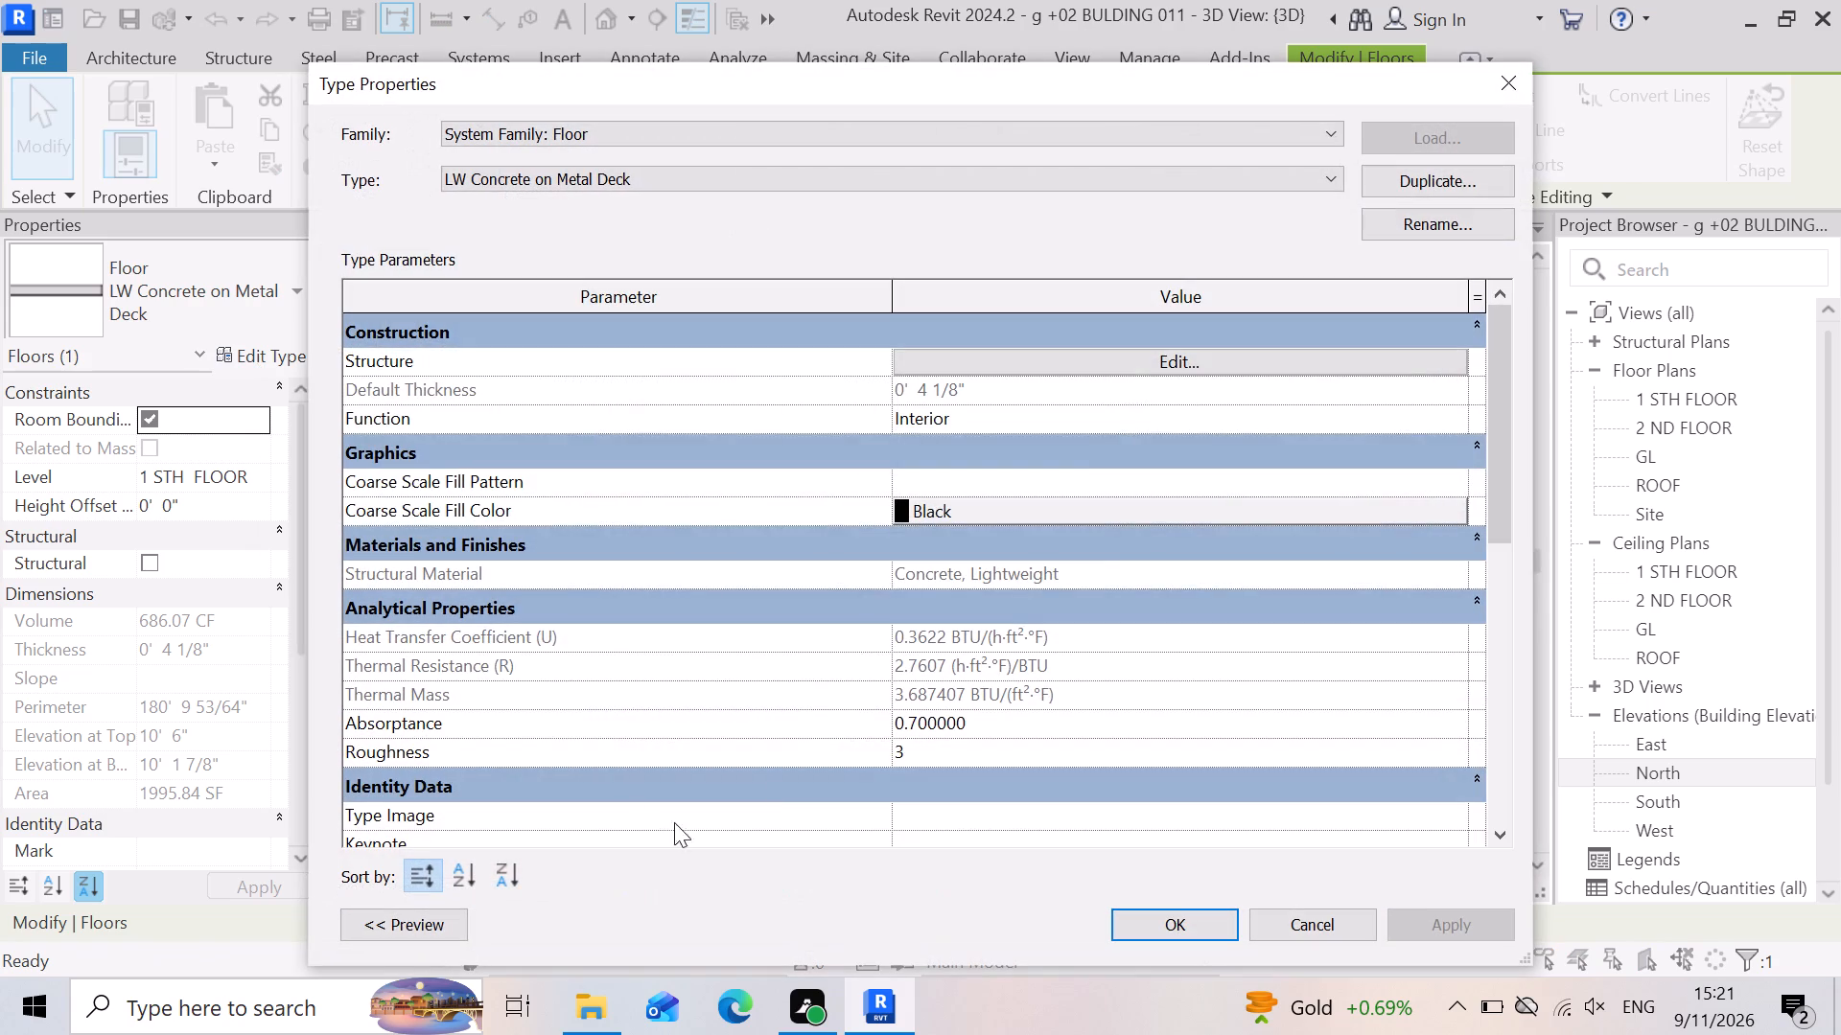
left_click(1258, 343)
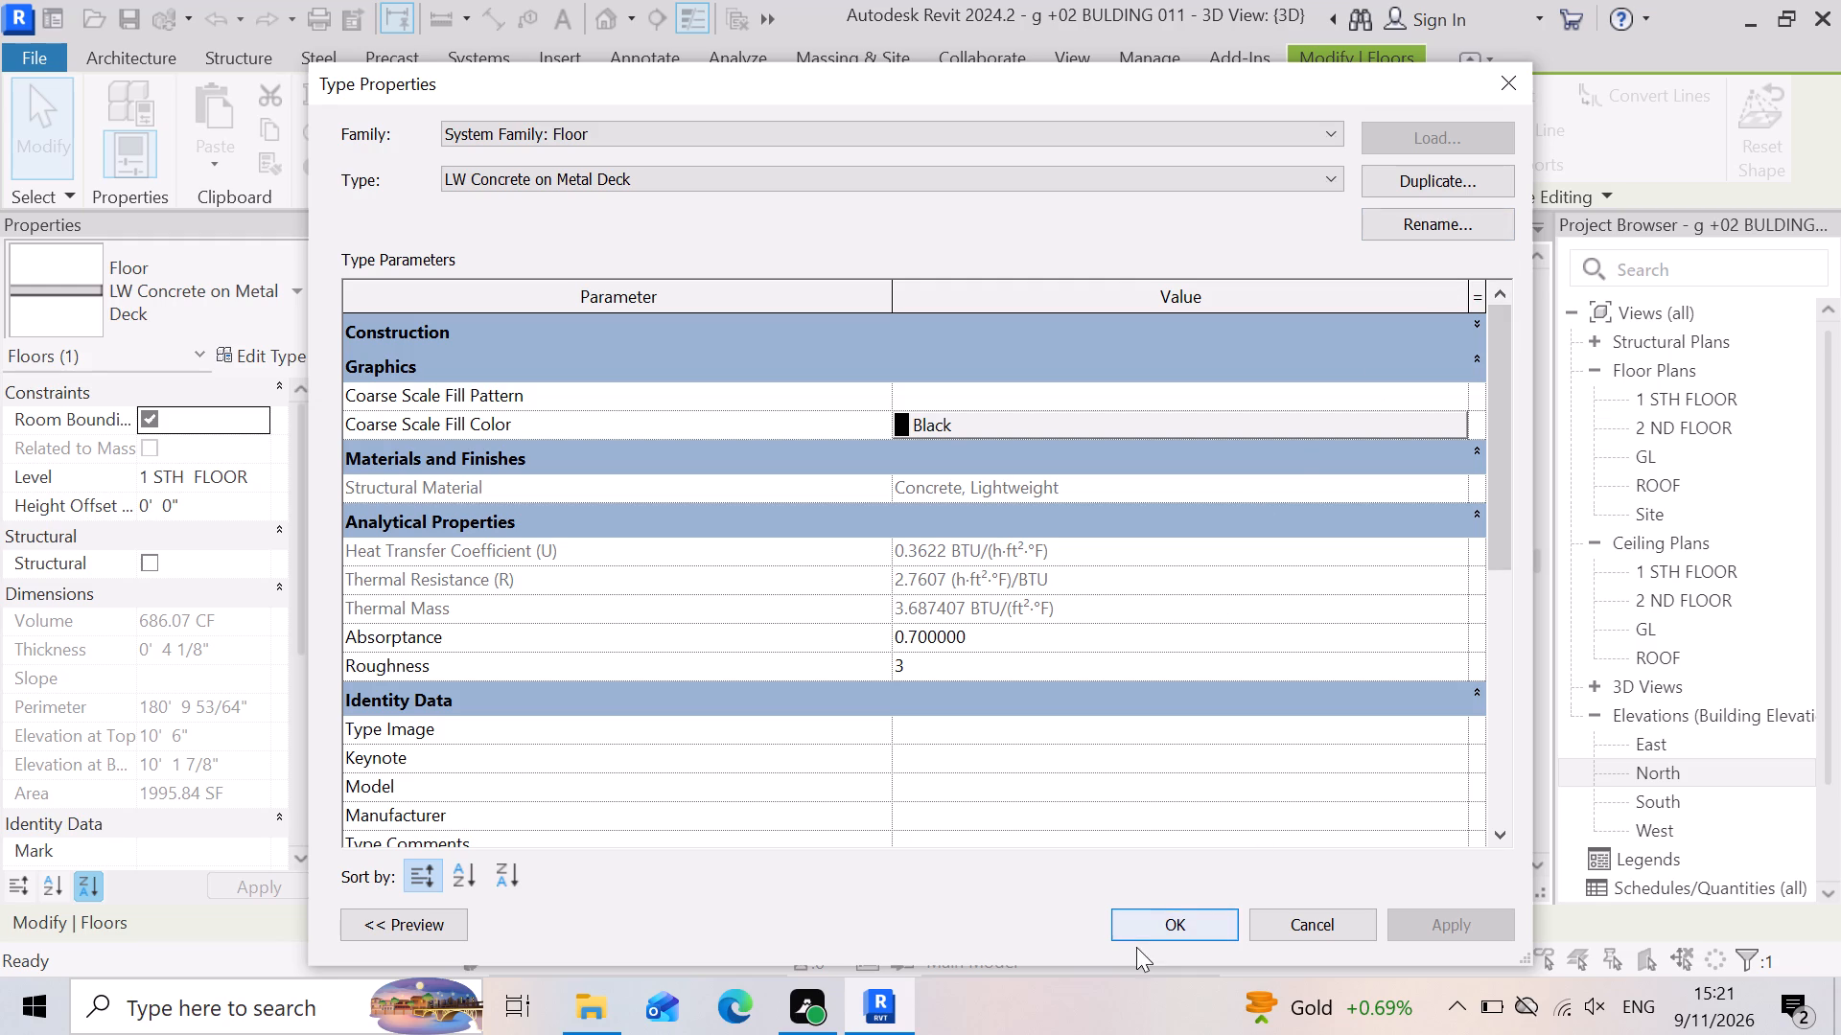
left_click(1154, 927)
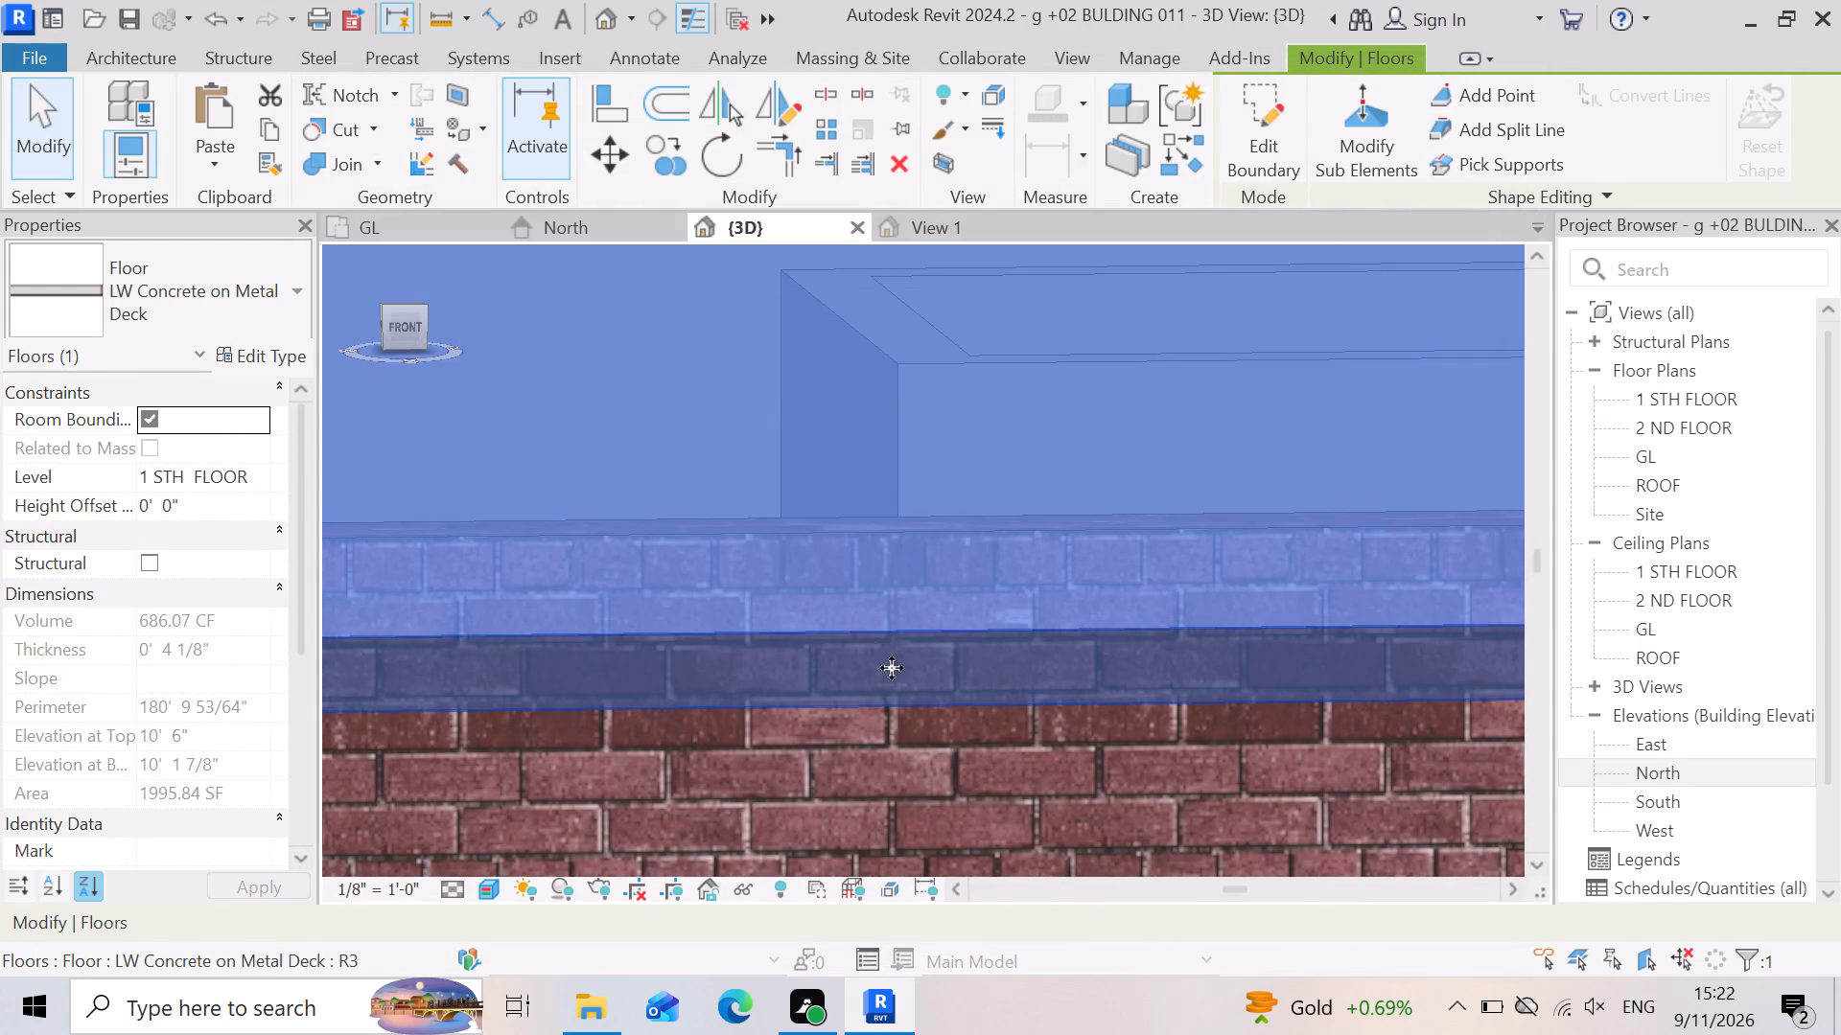
left_click(276, 347)
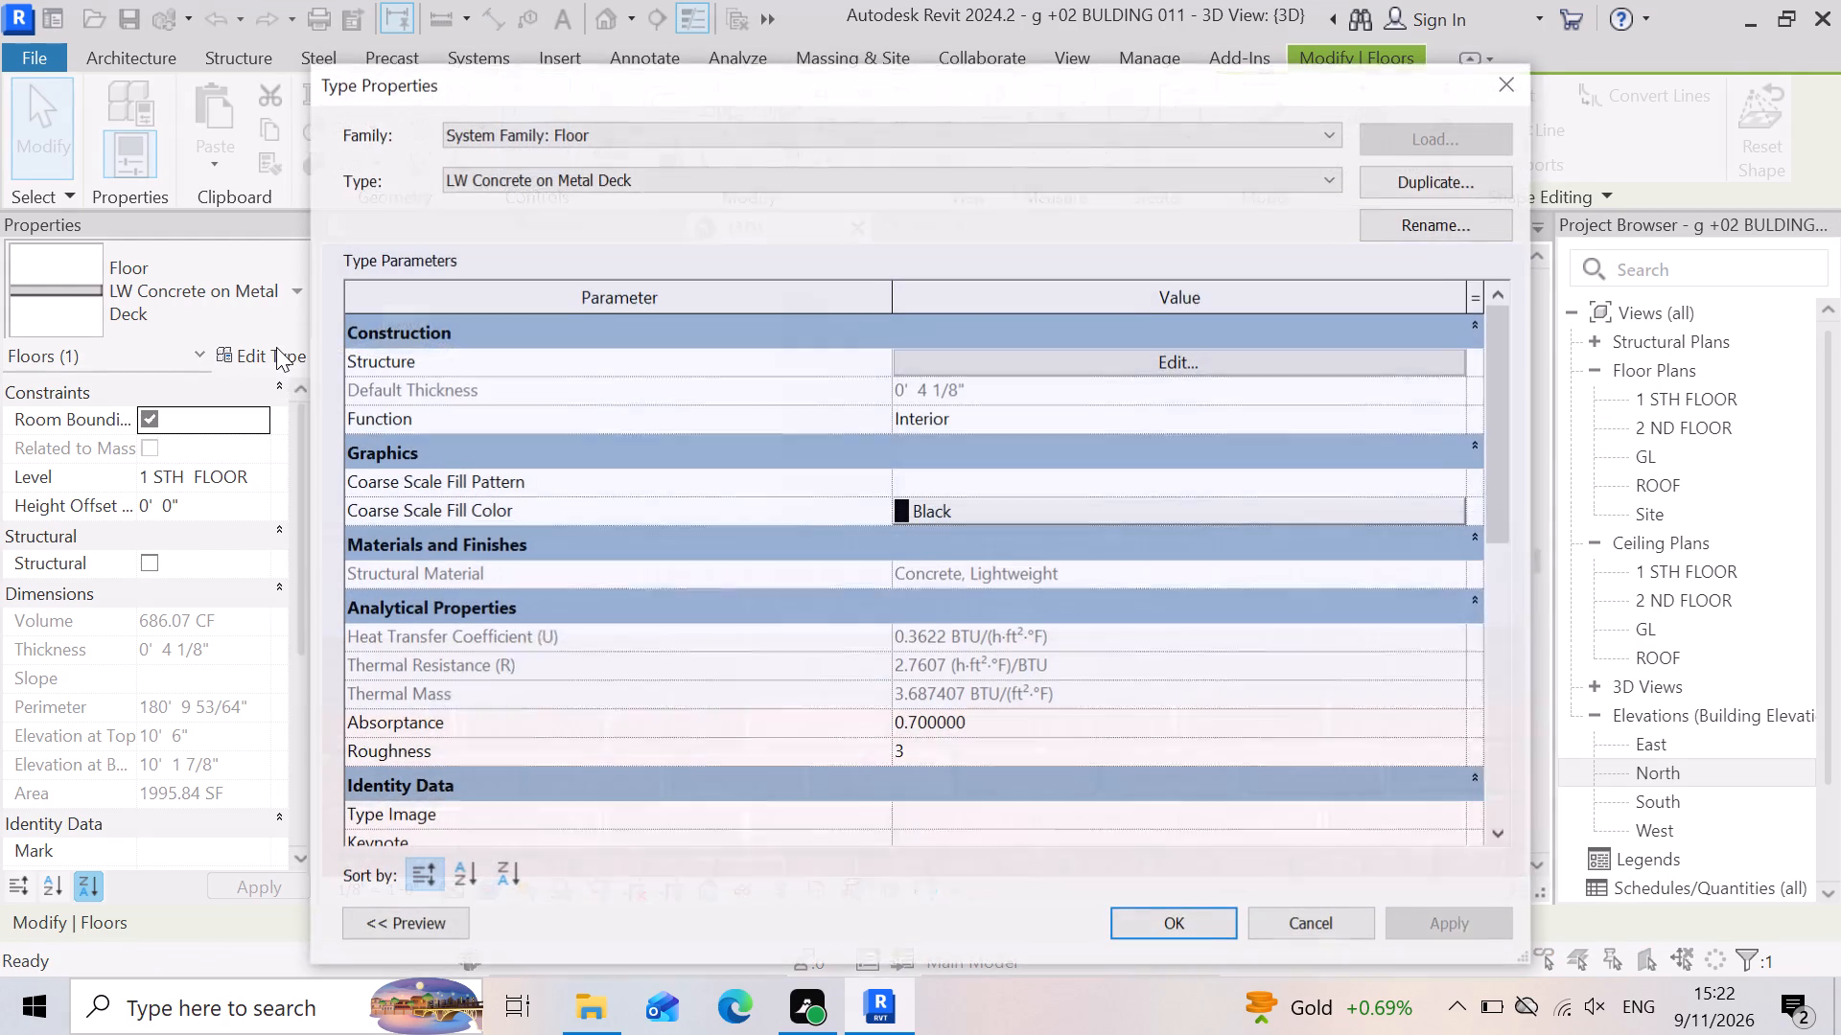
left_click(955, 423)
left_click(1208, 368)
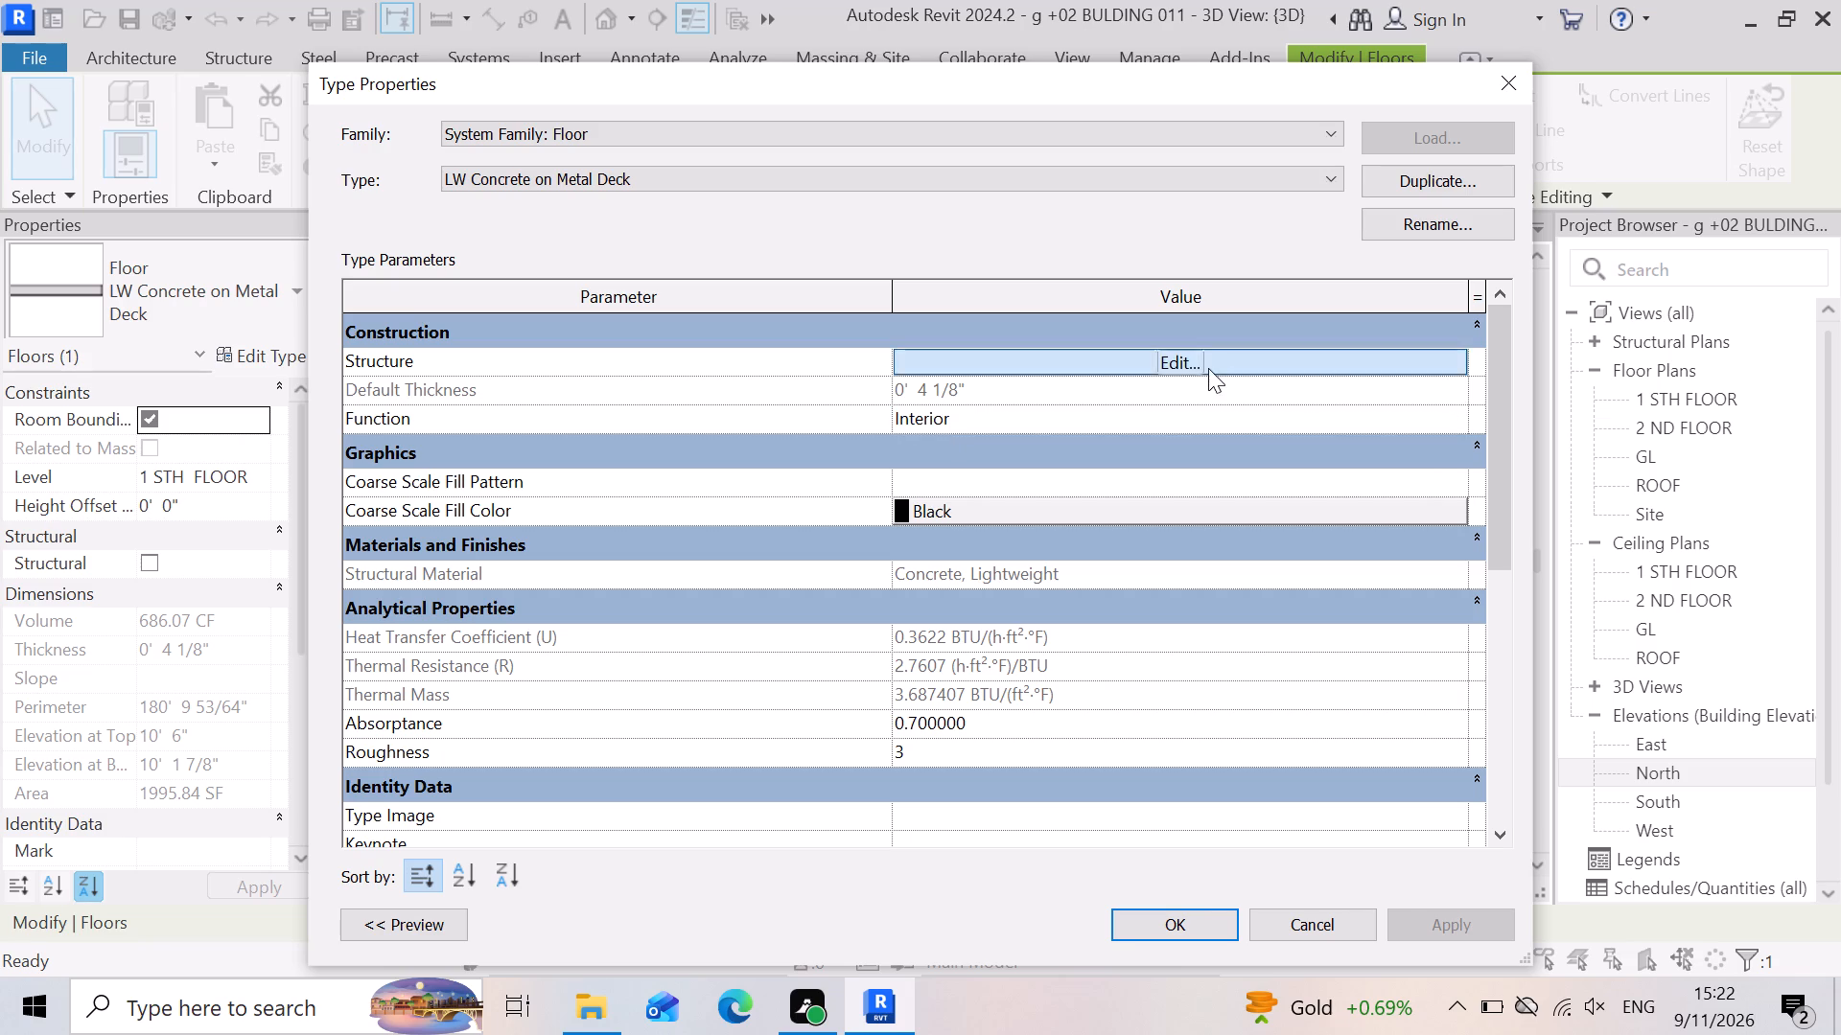
left_click(947, 360)
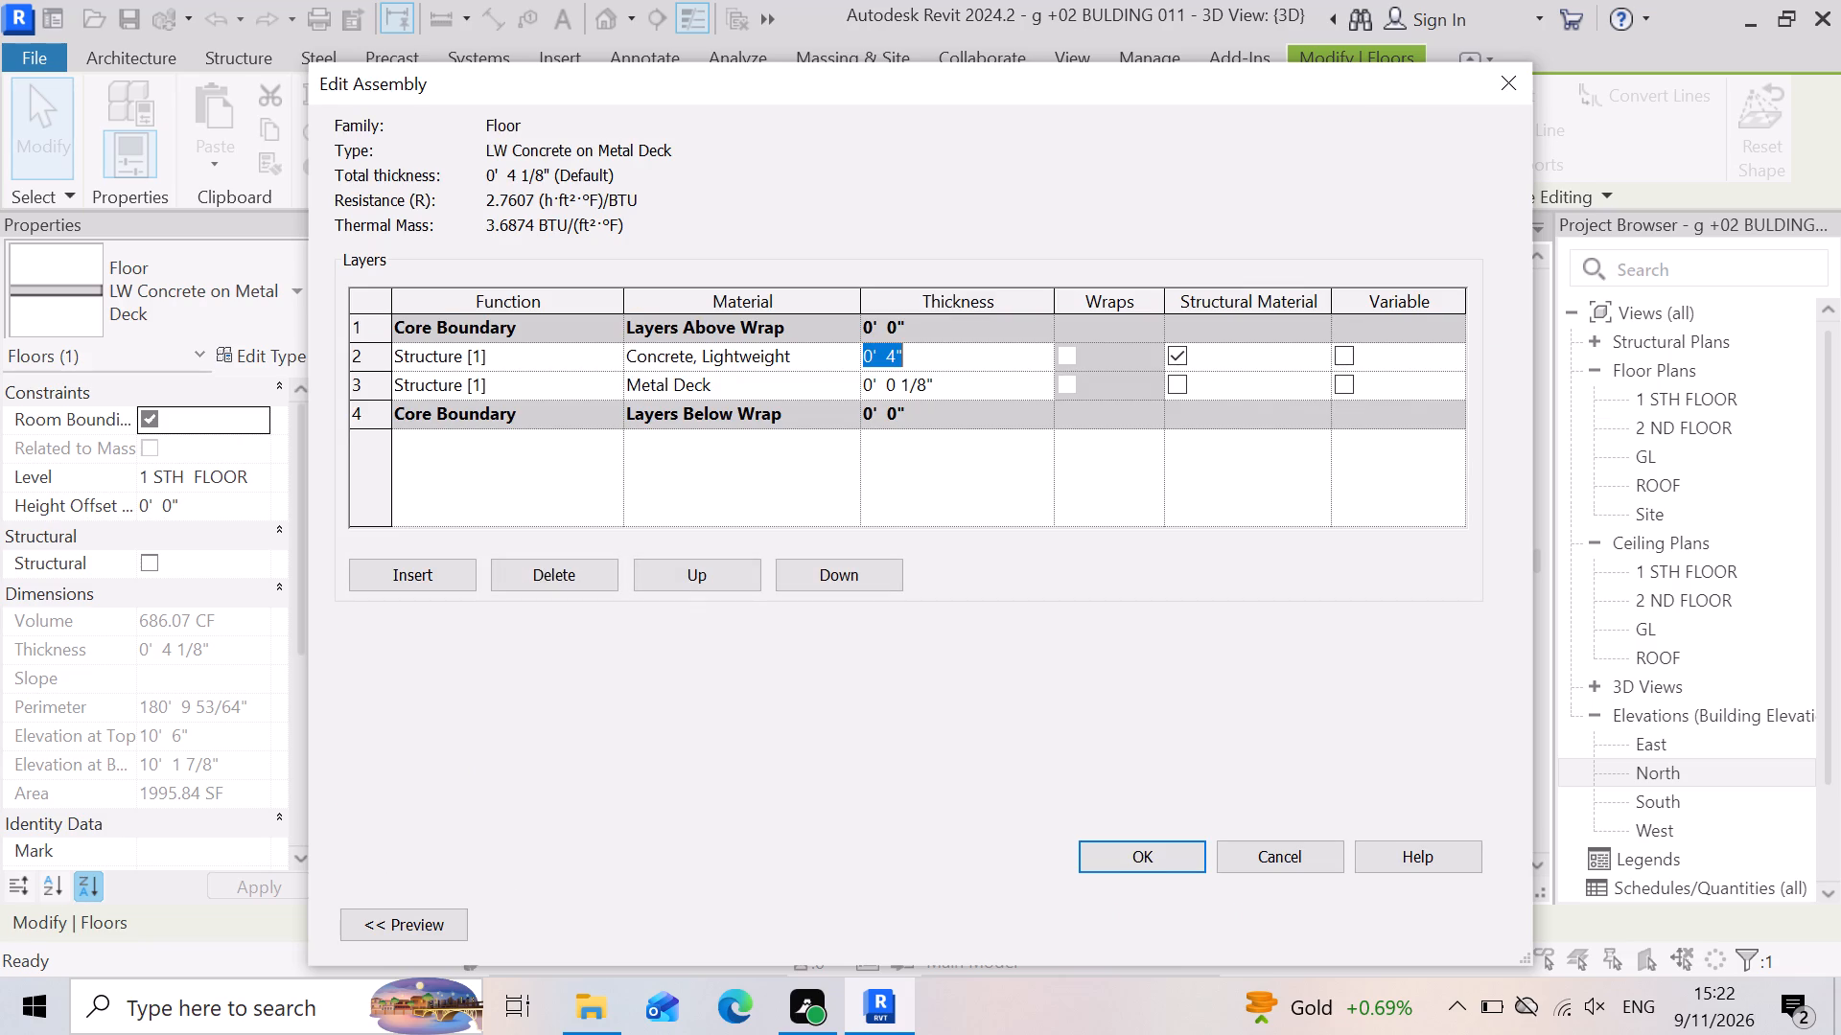
key("6")
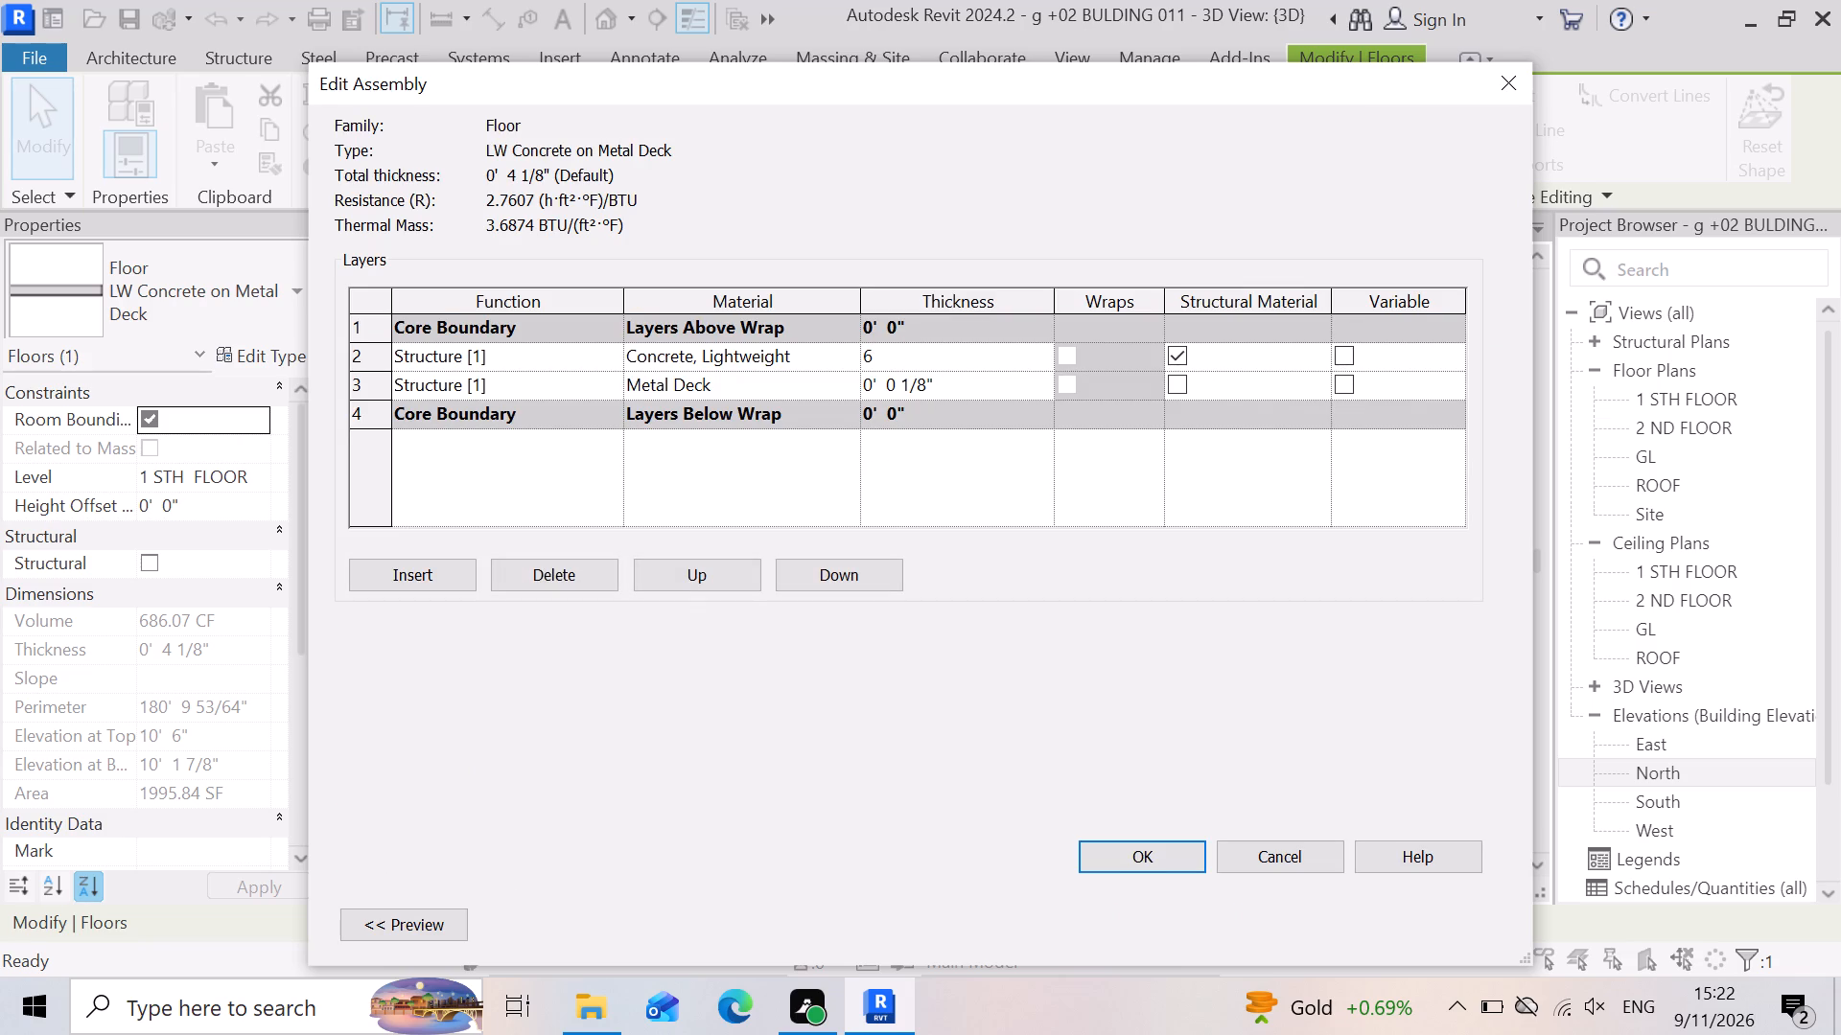
key("shift+quotedbl")
key("Return")
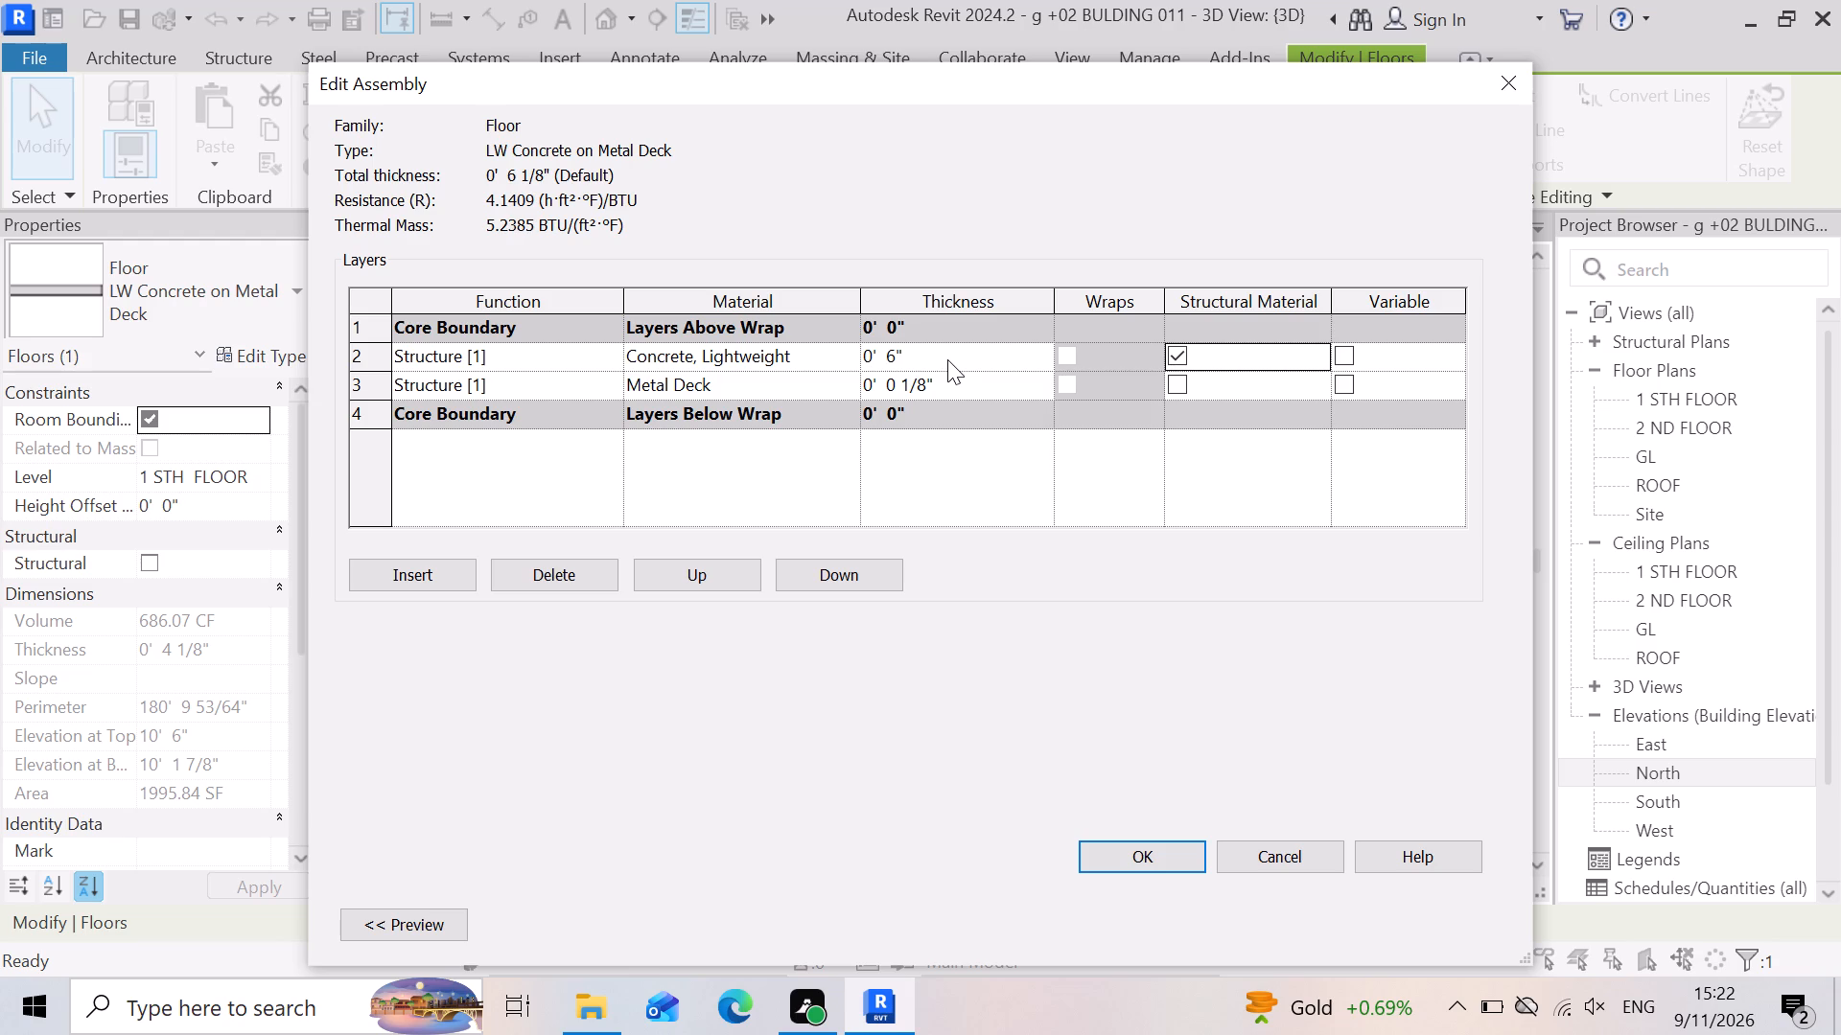
Set the Metal Deck layer's thickness to 2" and apply the changes to the floor type.
left_click(969, 389)
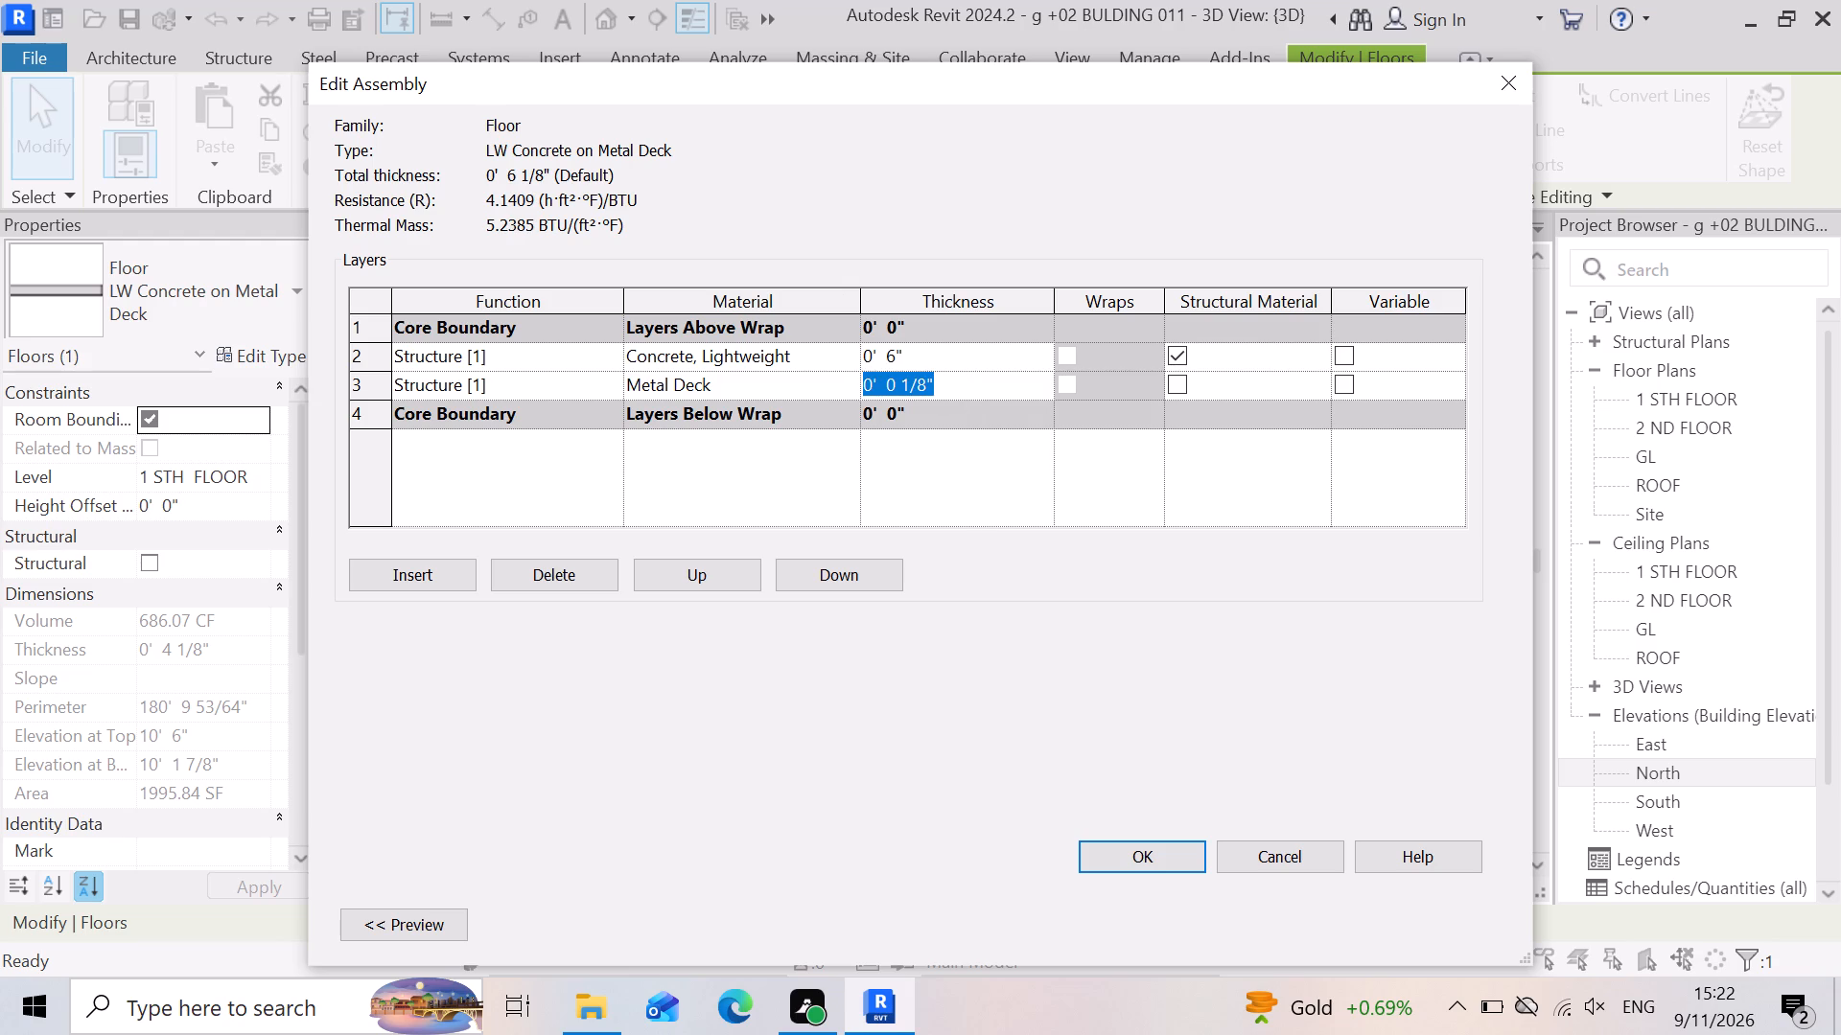
key("2")
key("shift+quotedbl")
key("Return")
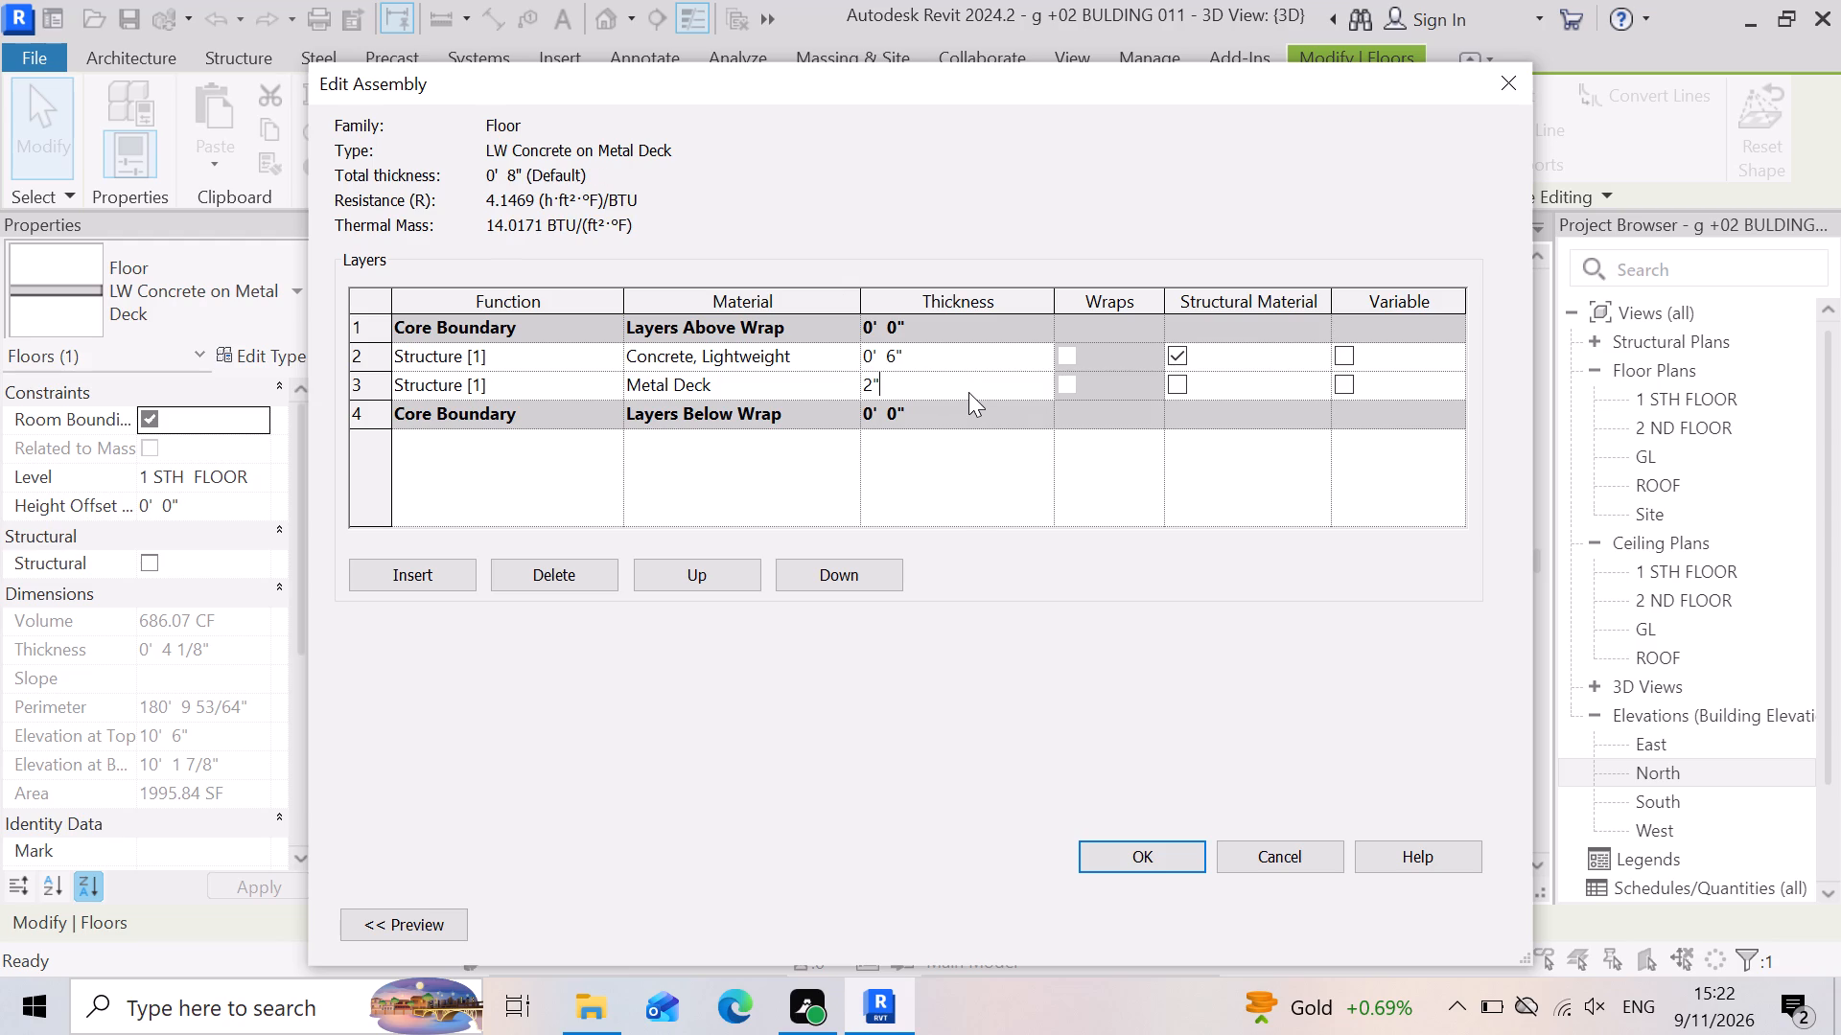
left_click(955, 394)
left_click(961, 406)
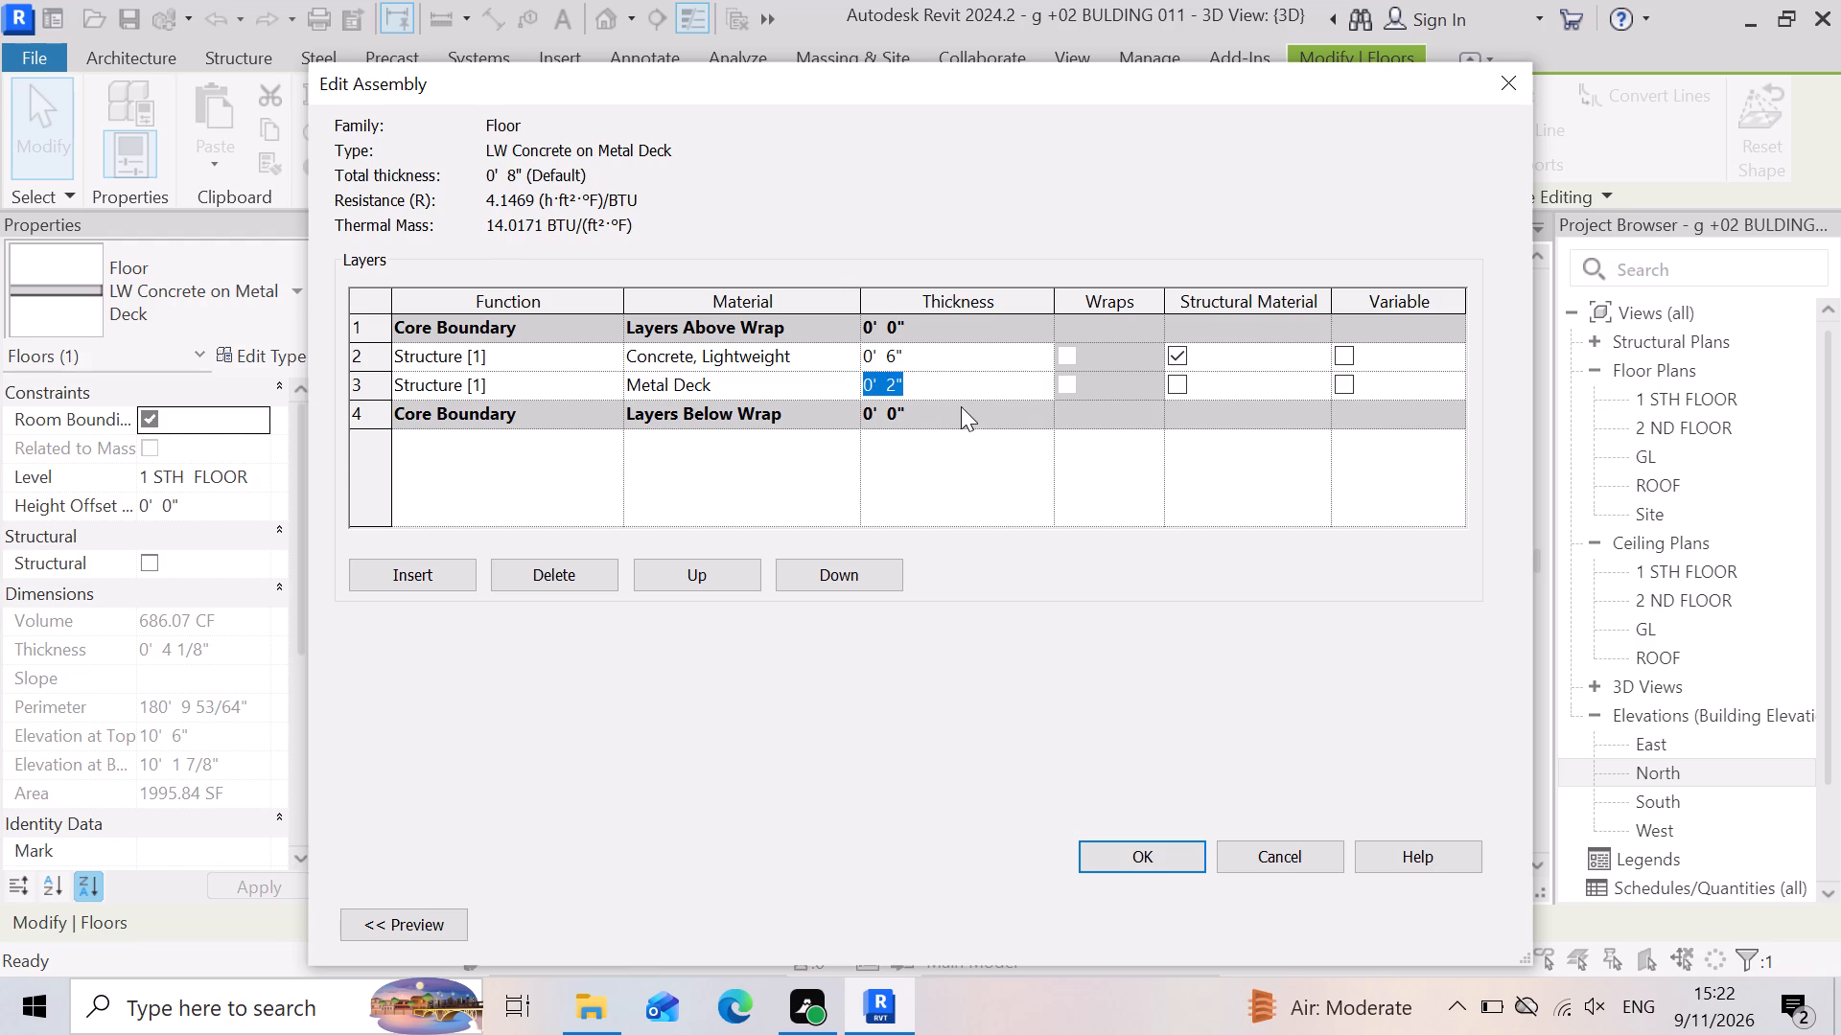
left_click(959, 421)
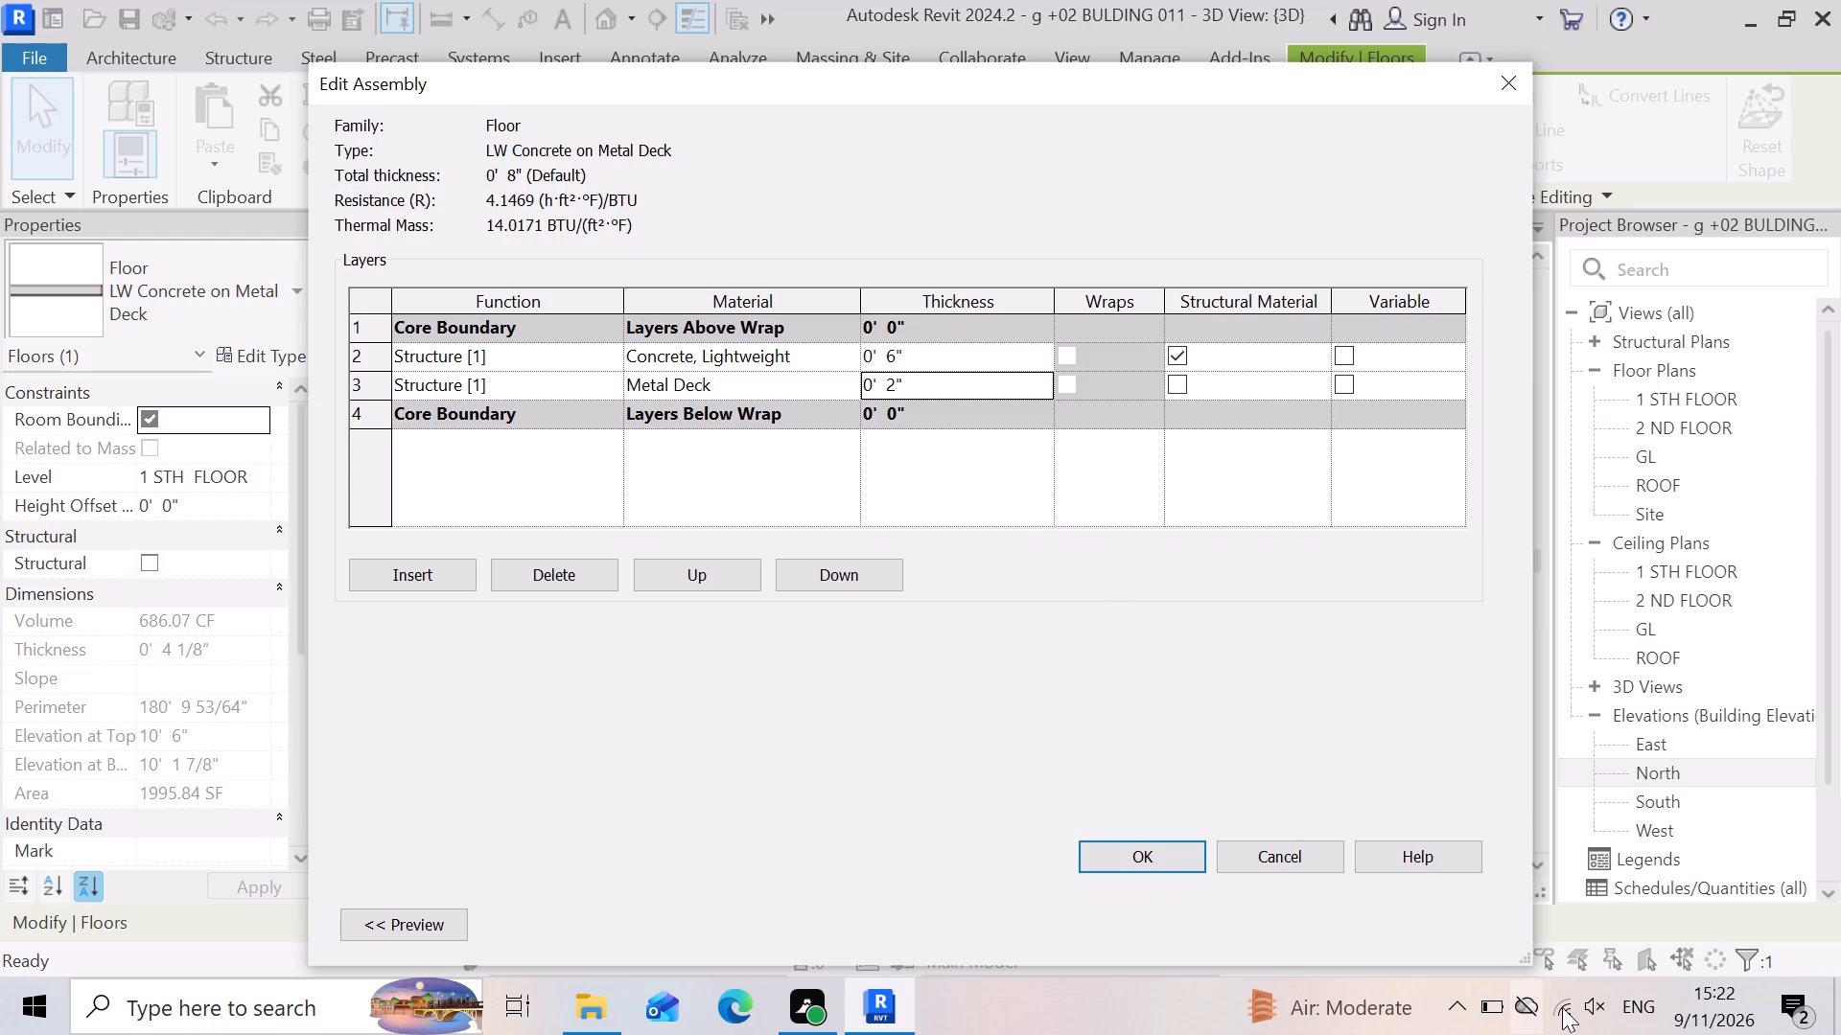
left_click(1149, 860)
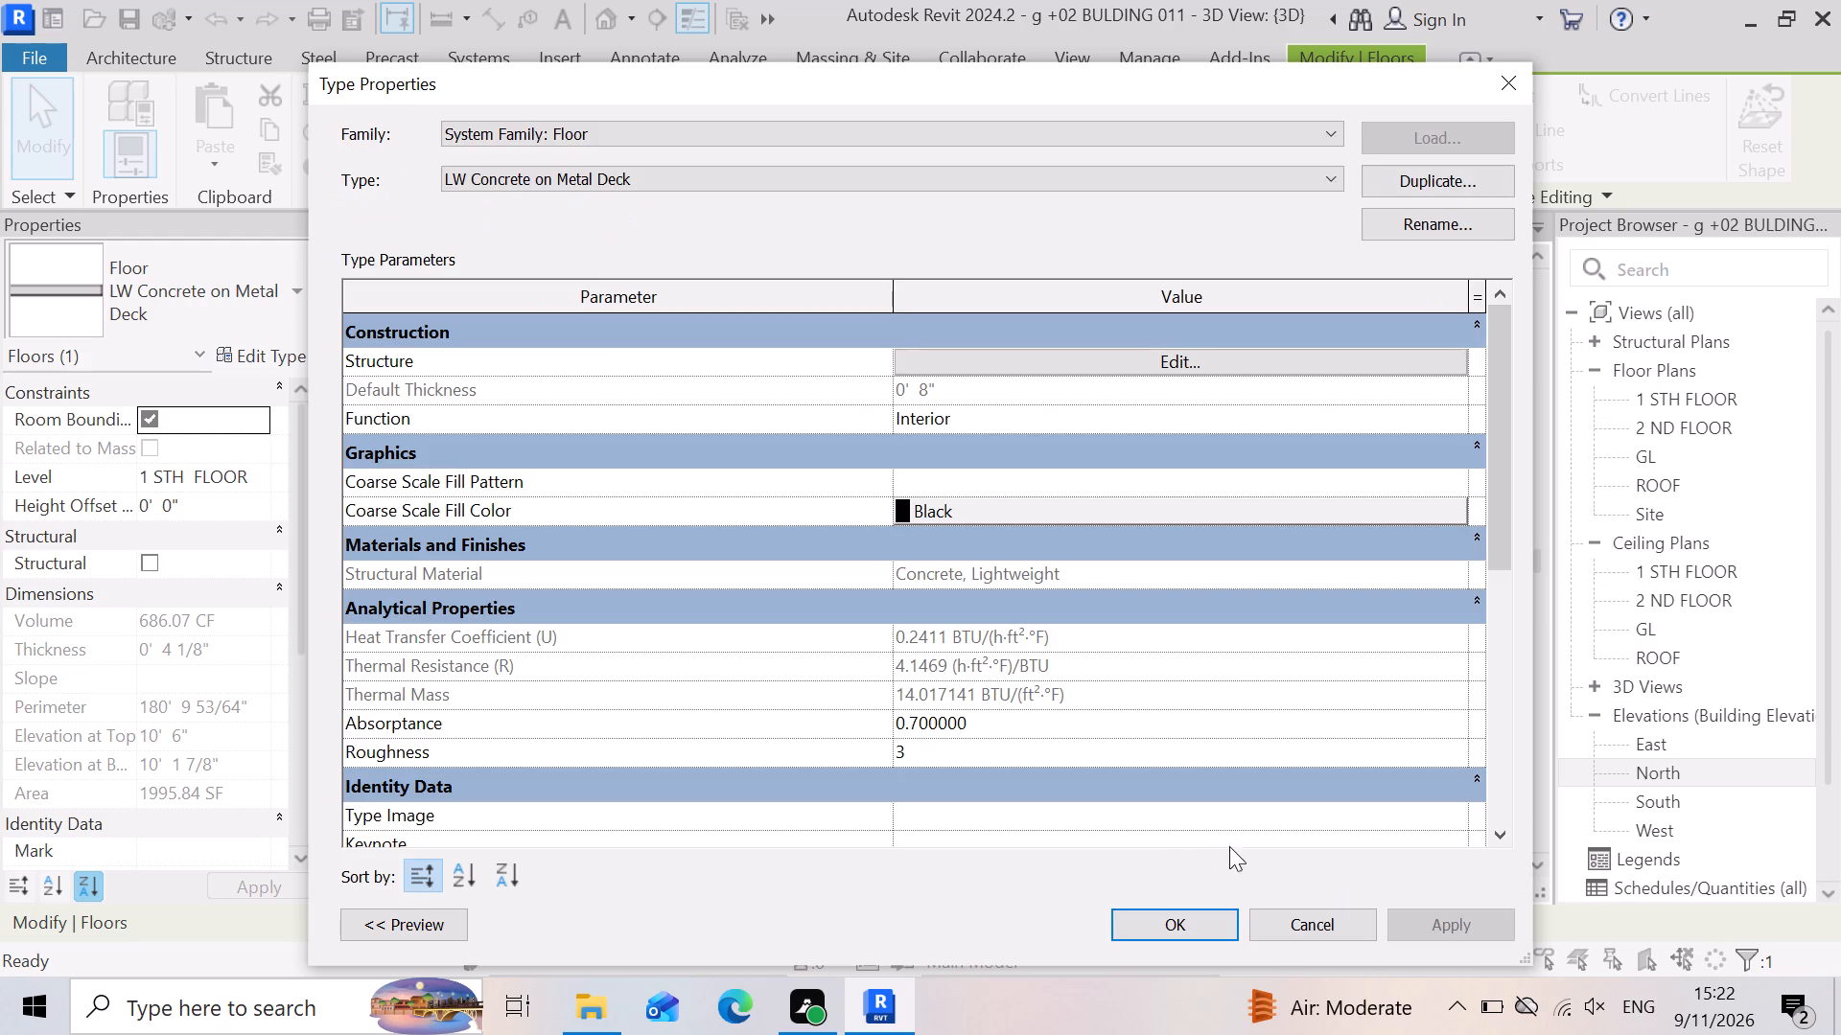
left_click(1453, 926)
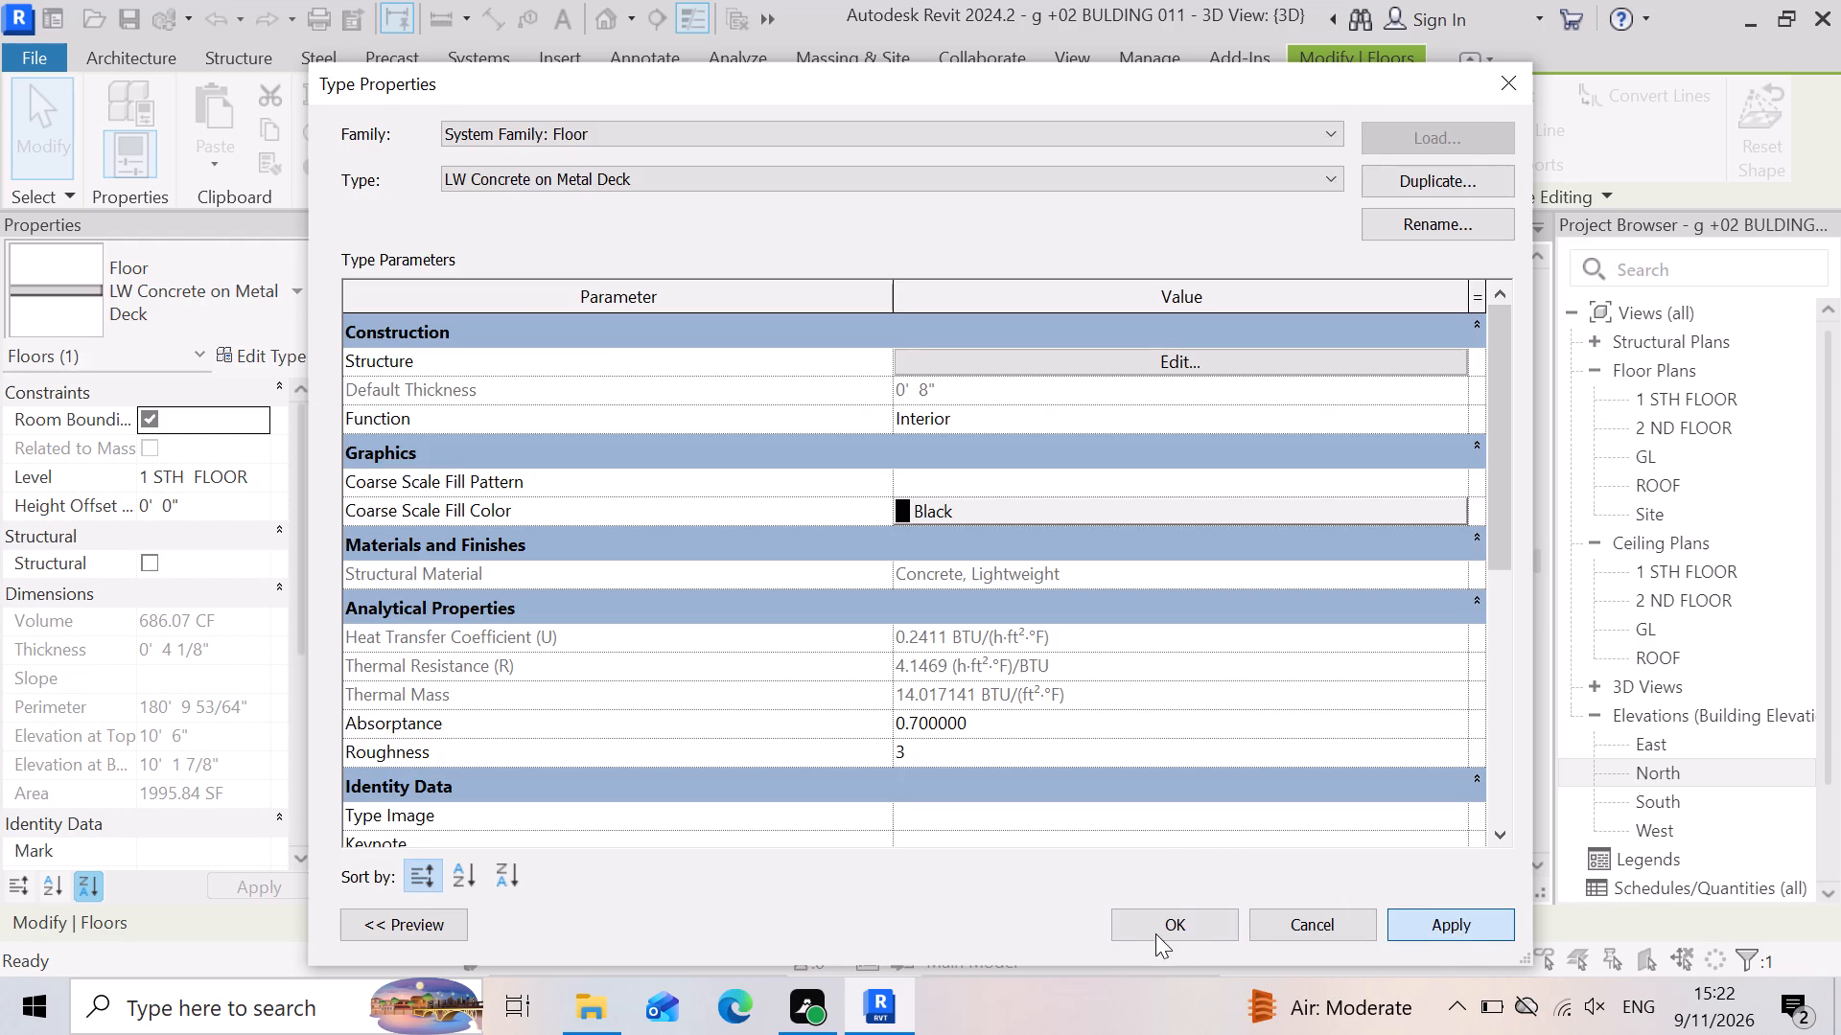
left_click(1155, 917)
Examine the thickened first floor slab's edge and corner against the brick walls, and the whole building in 3D.
scroll(1190, 686, "down", 5)
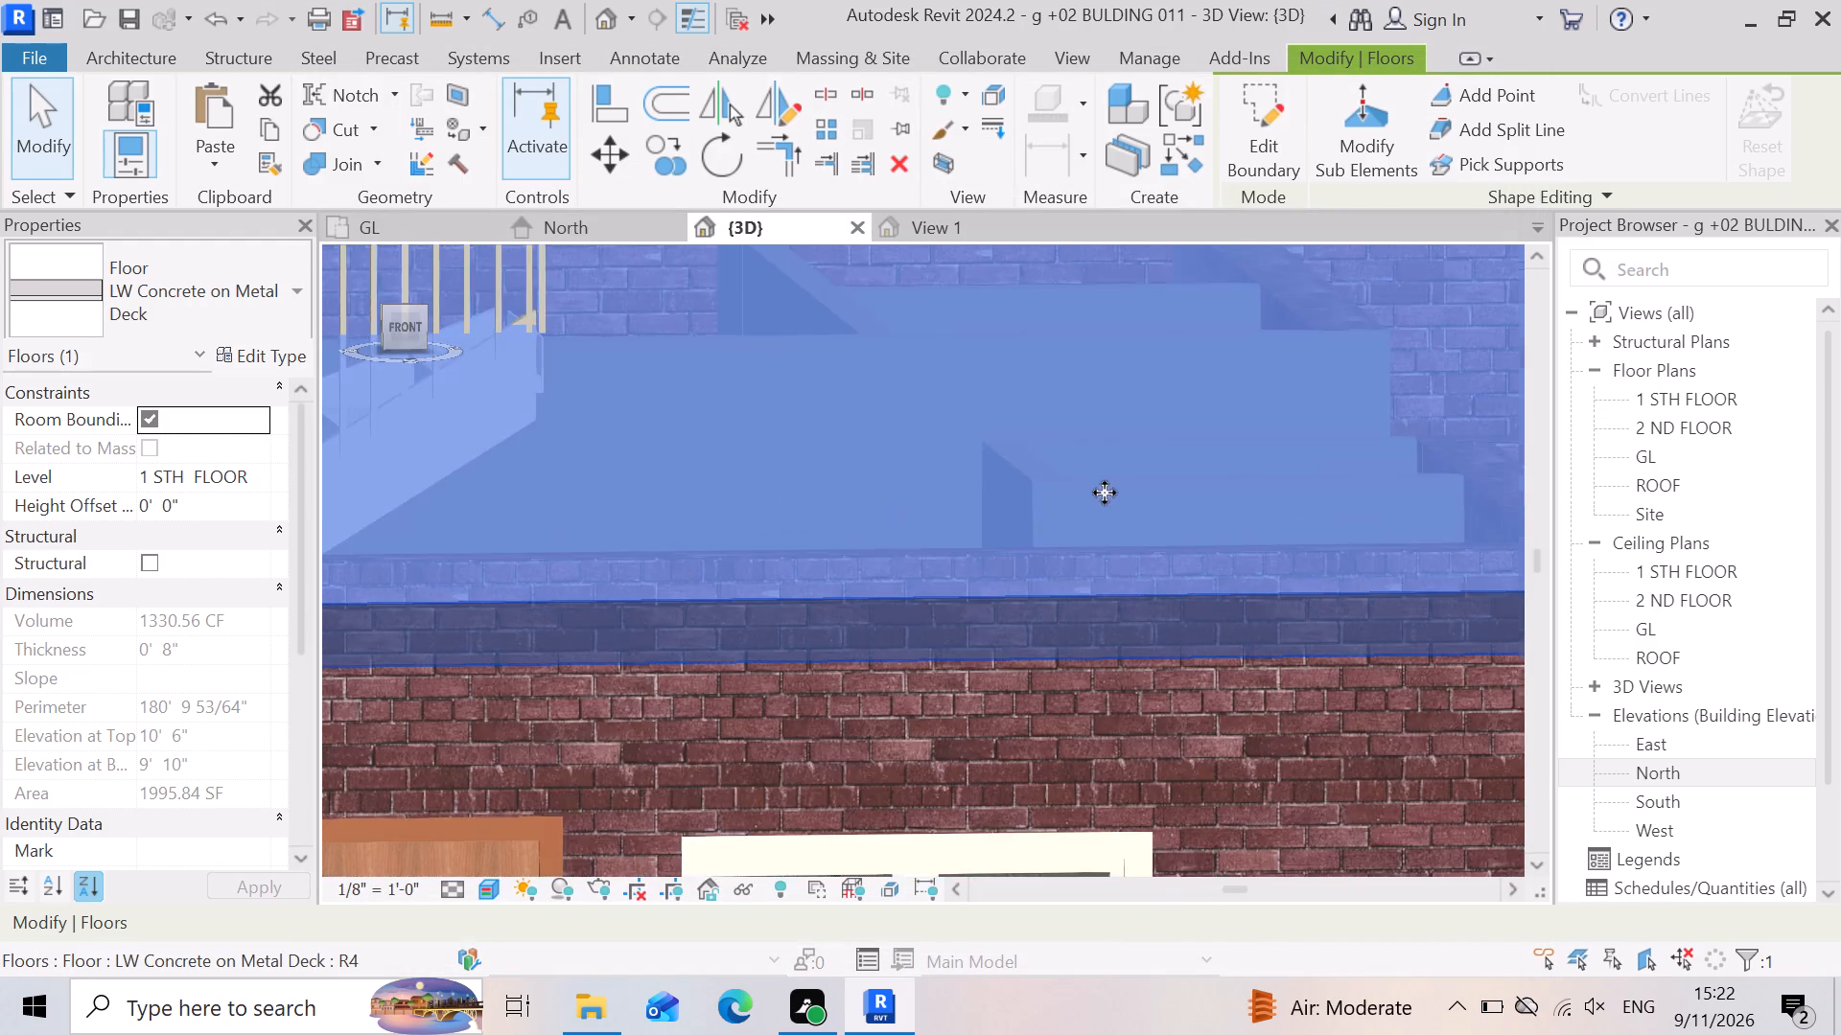
scroll(1105, 493, "down", 14)
left_click(842, 717)
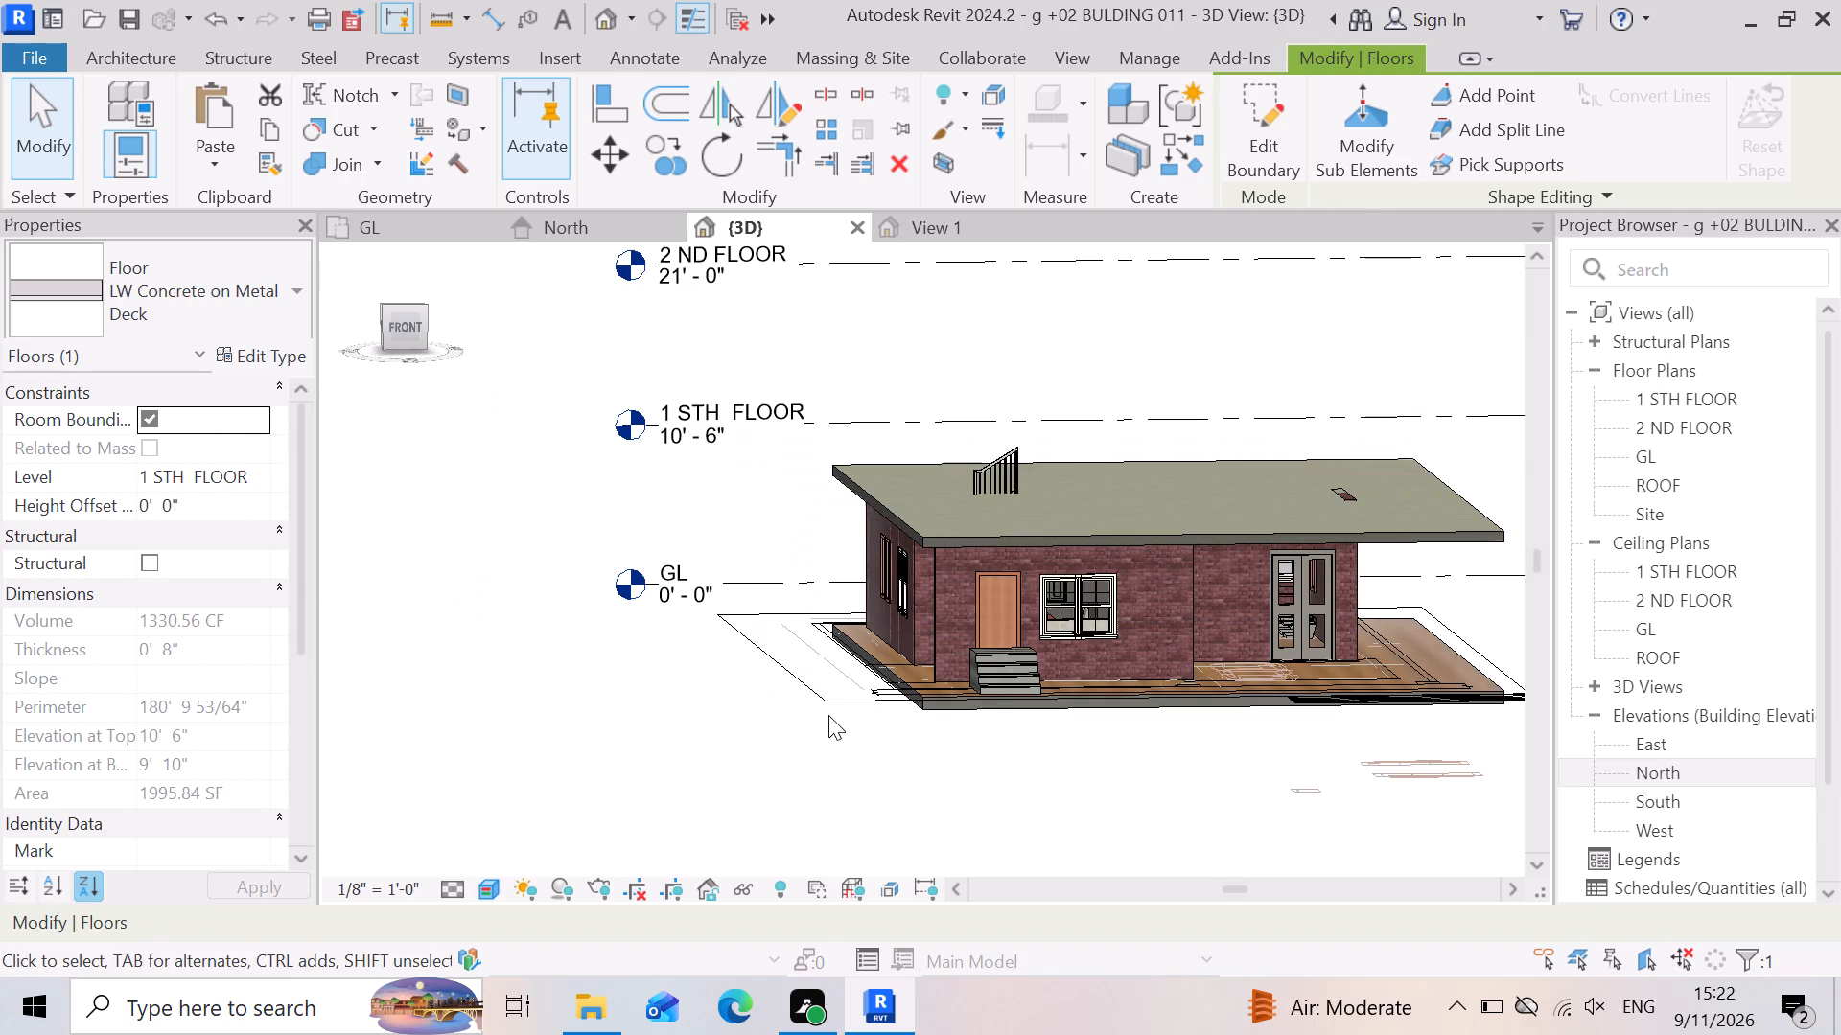
scroll(1092, 481, "up", 6)
scroll(833, 654, "up", 2)
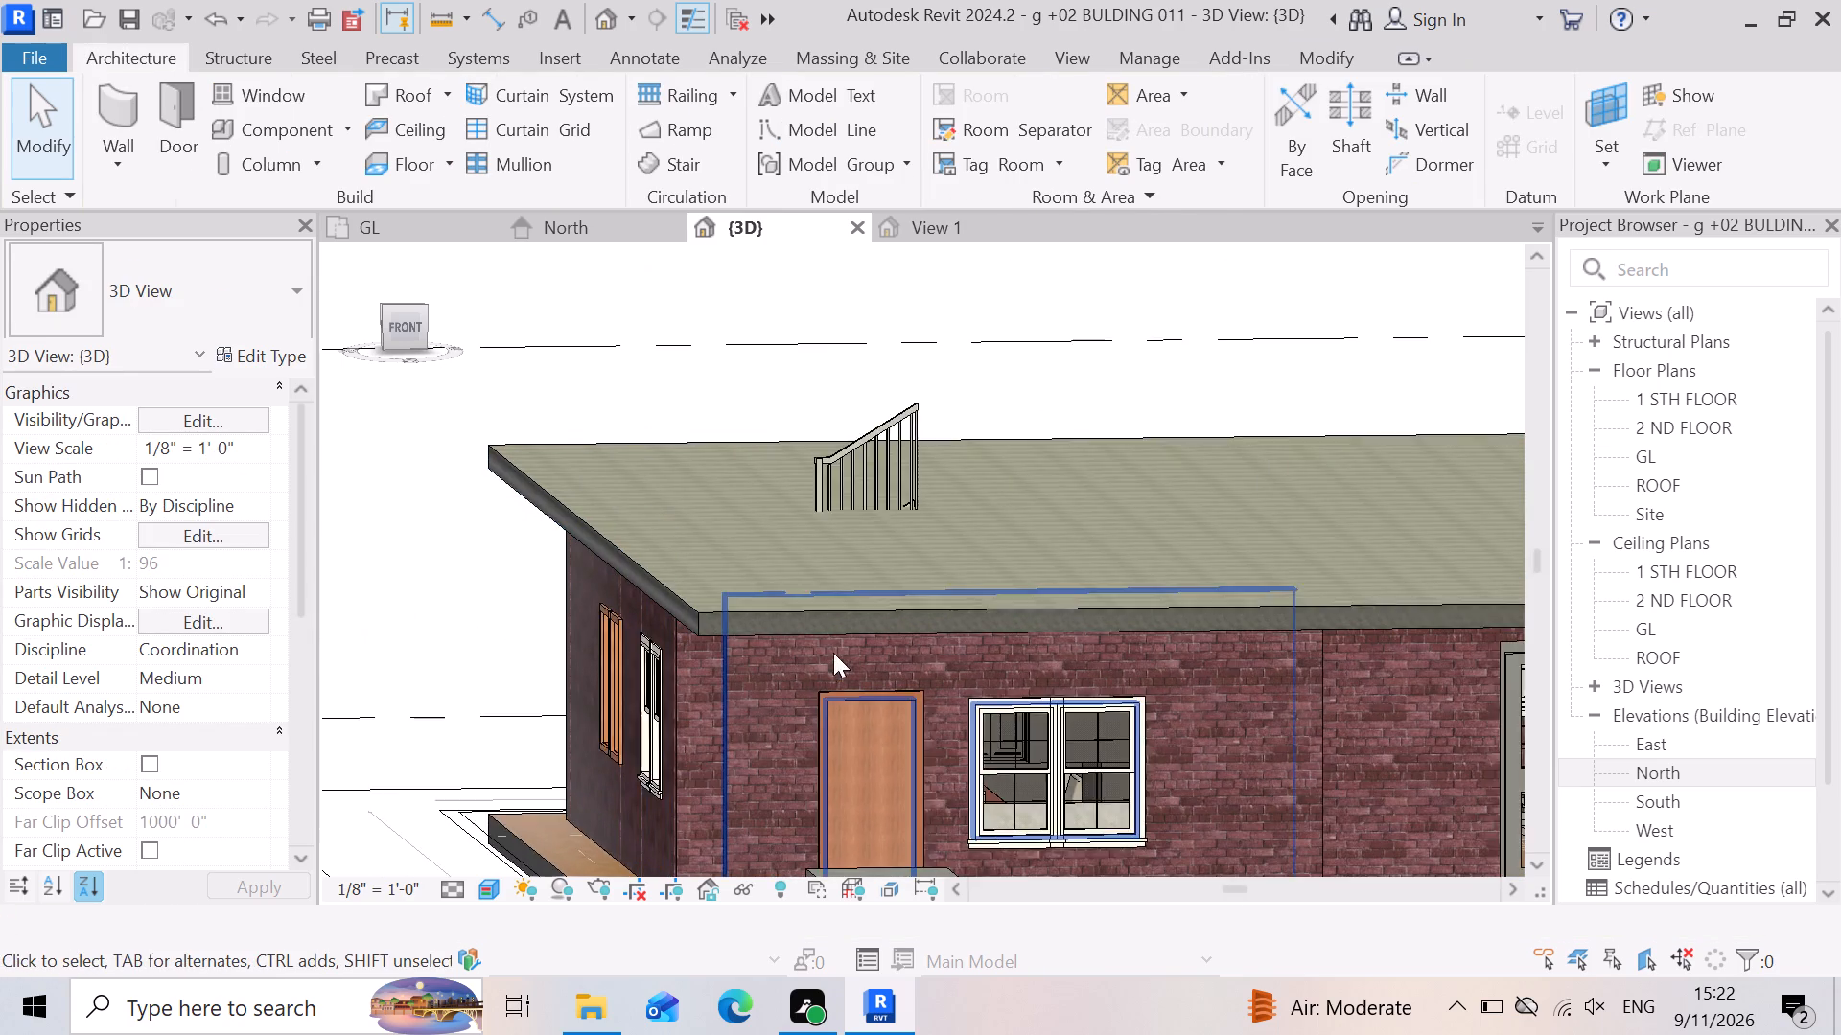
scroll(833, 653, "up", 9)
scroll(726, 681, "down", 5)
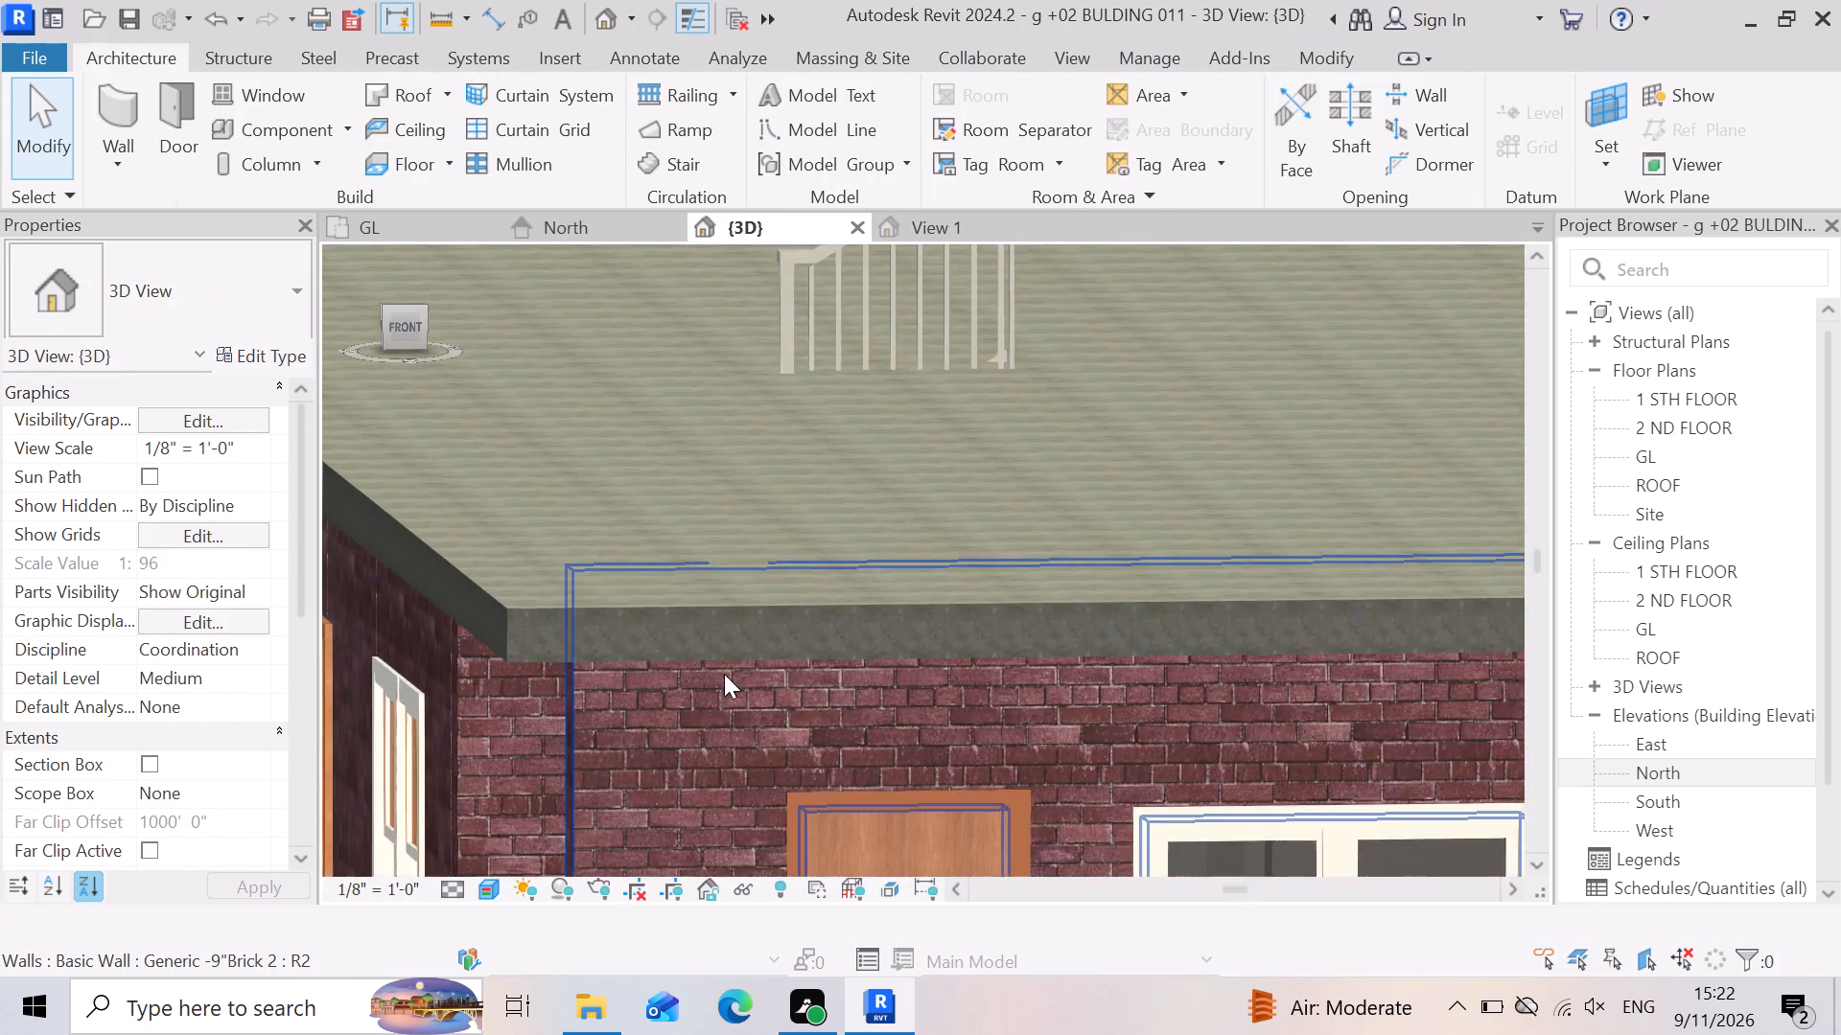
scroll(724, 674, "down", 7)
scroll(457, 726, "down", 4)
scroll(1145, 670, "up", 3)
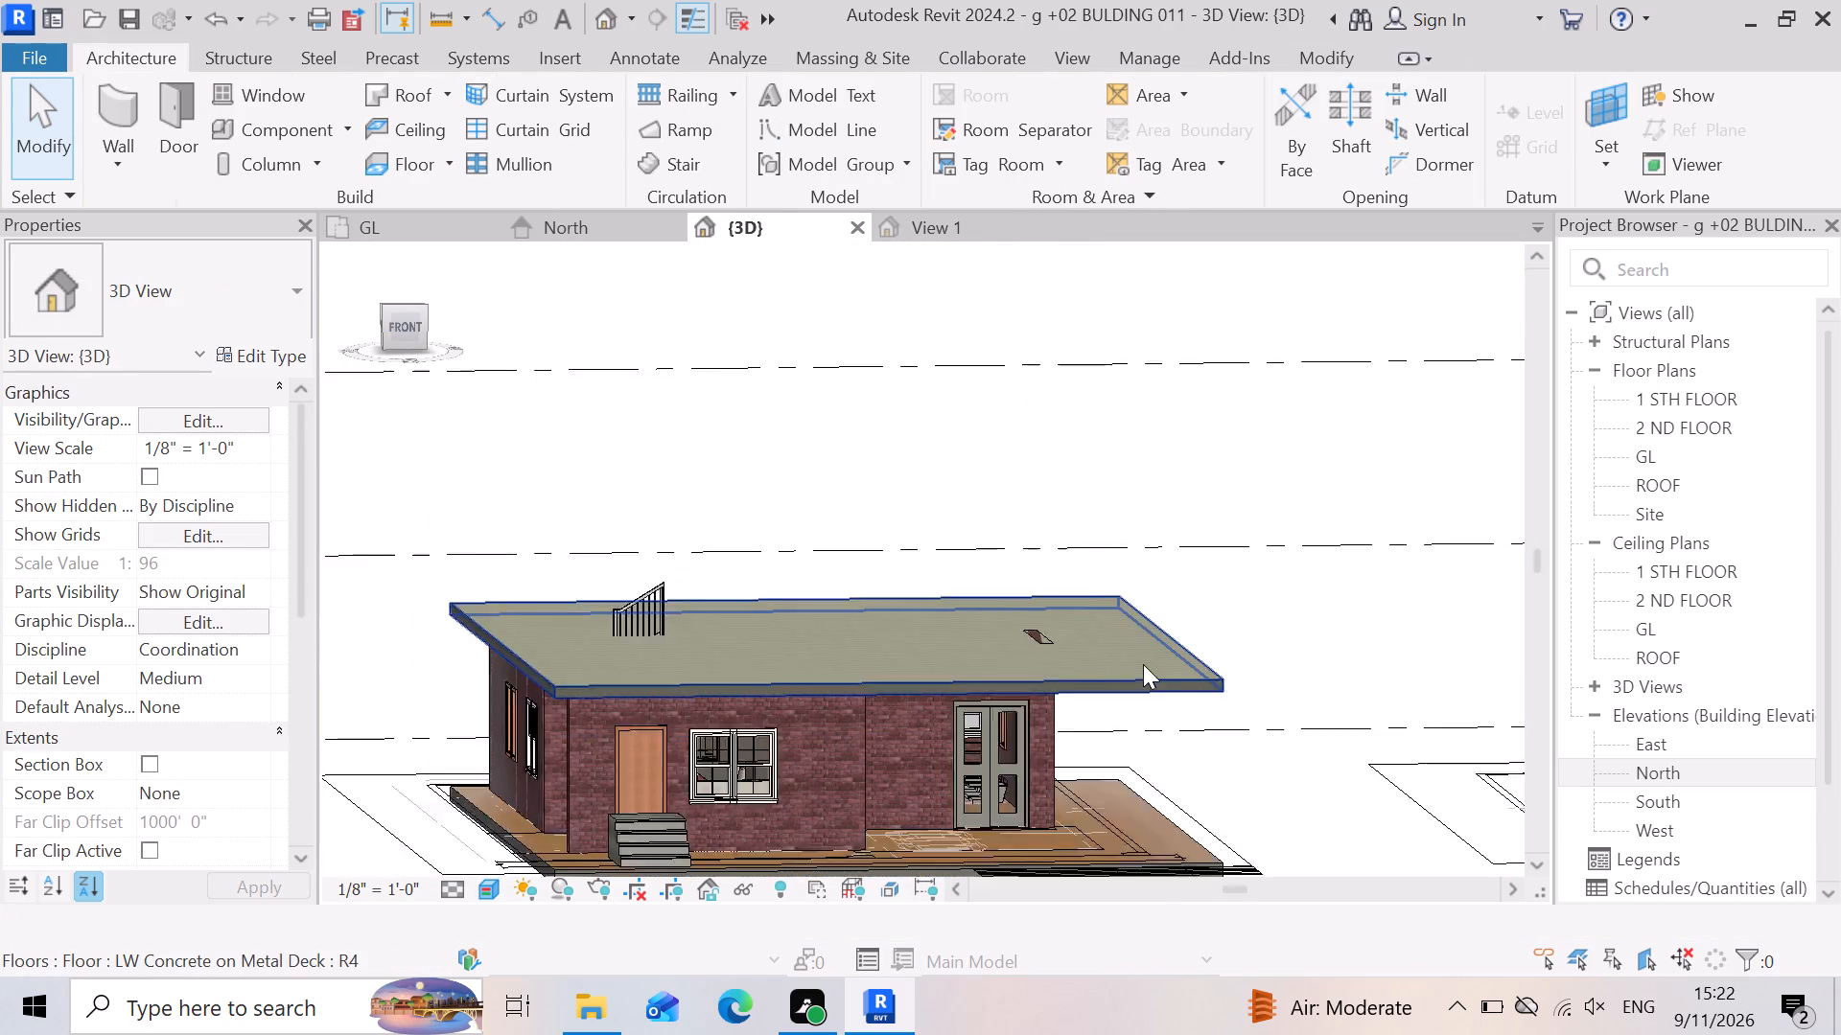
scroll(1158, 690, "down", 3)
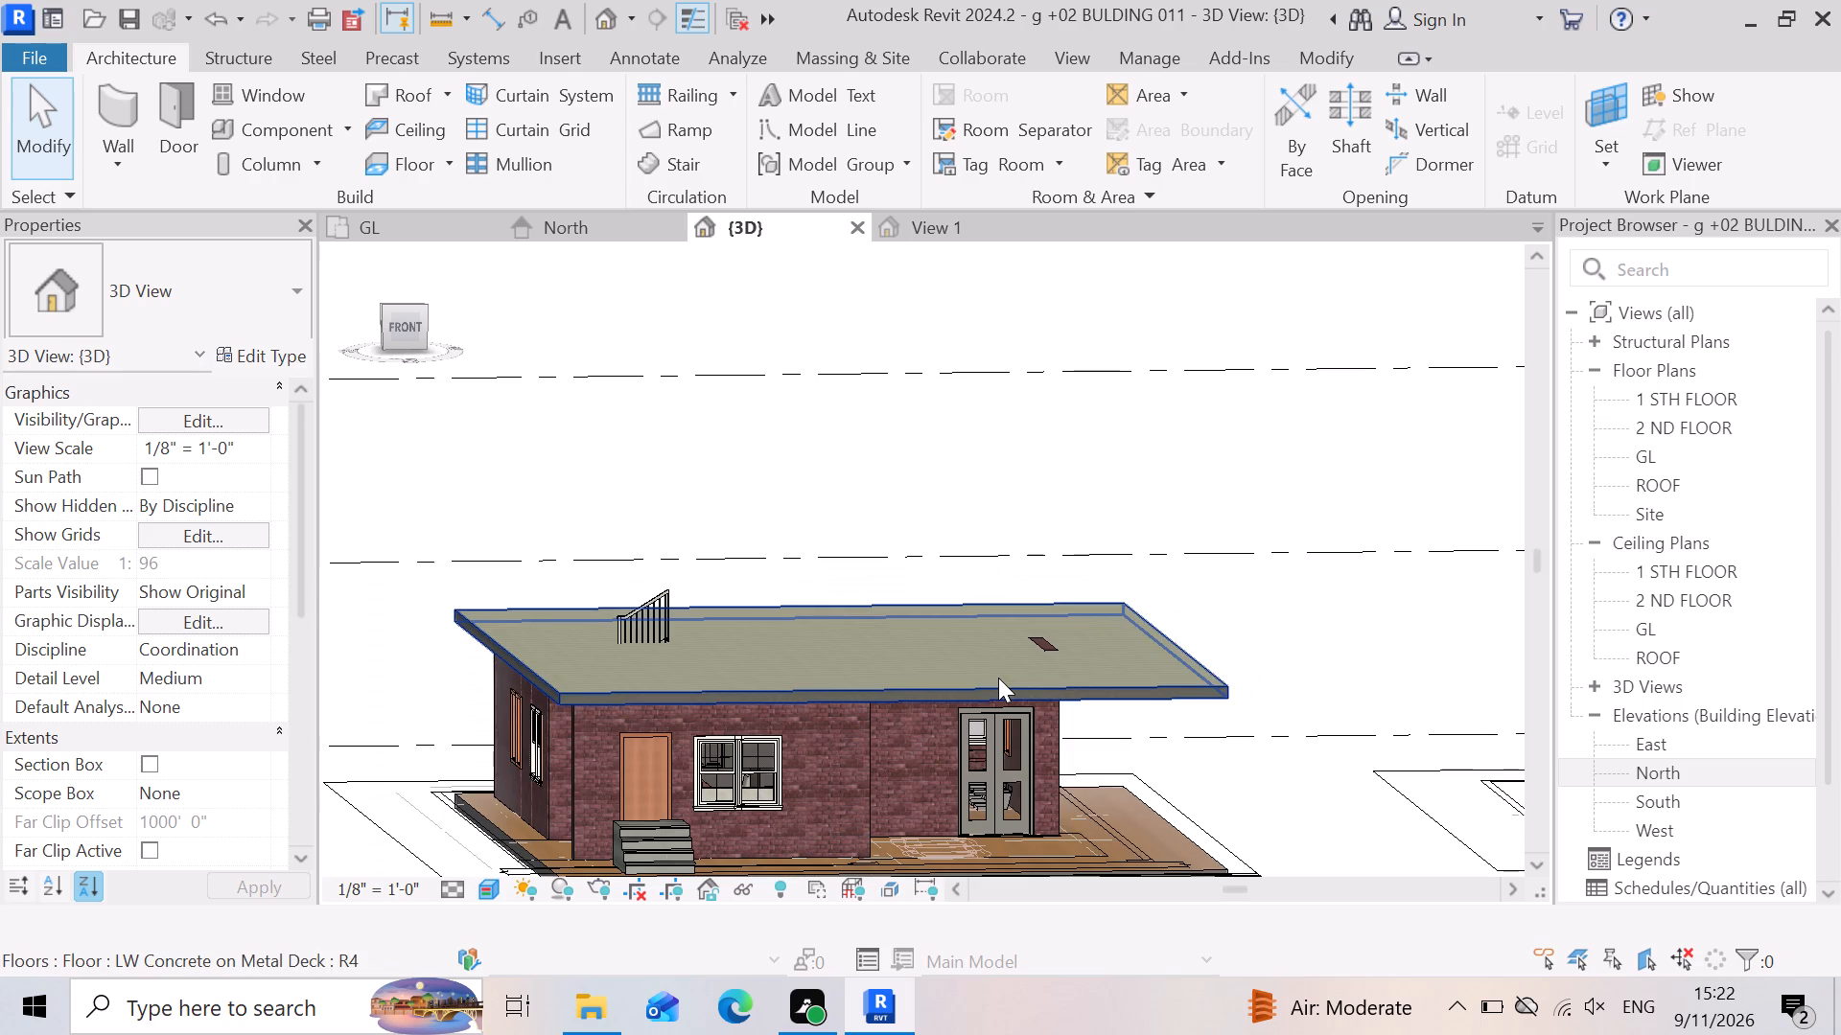
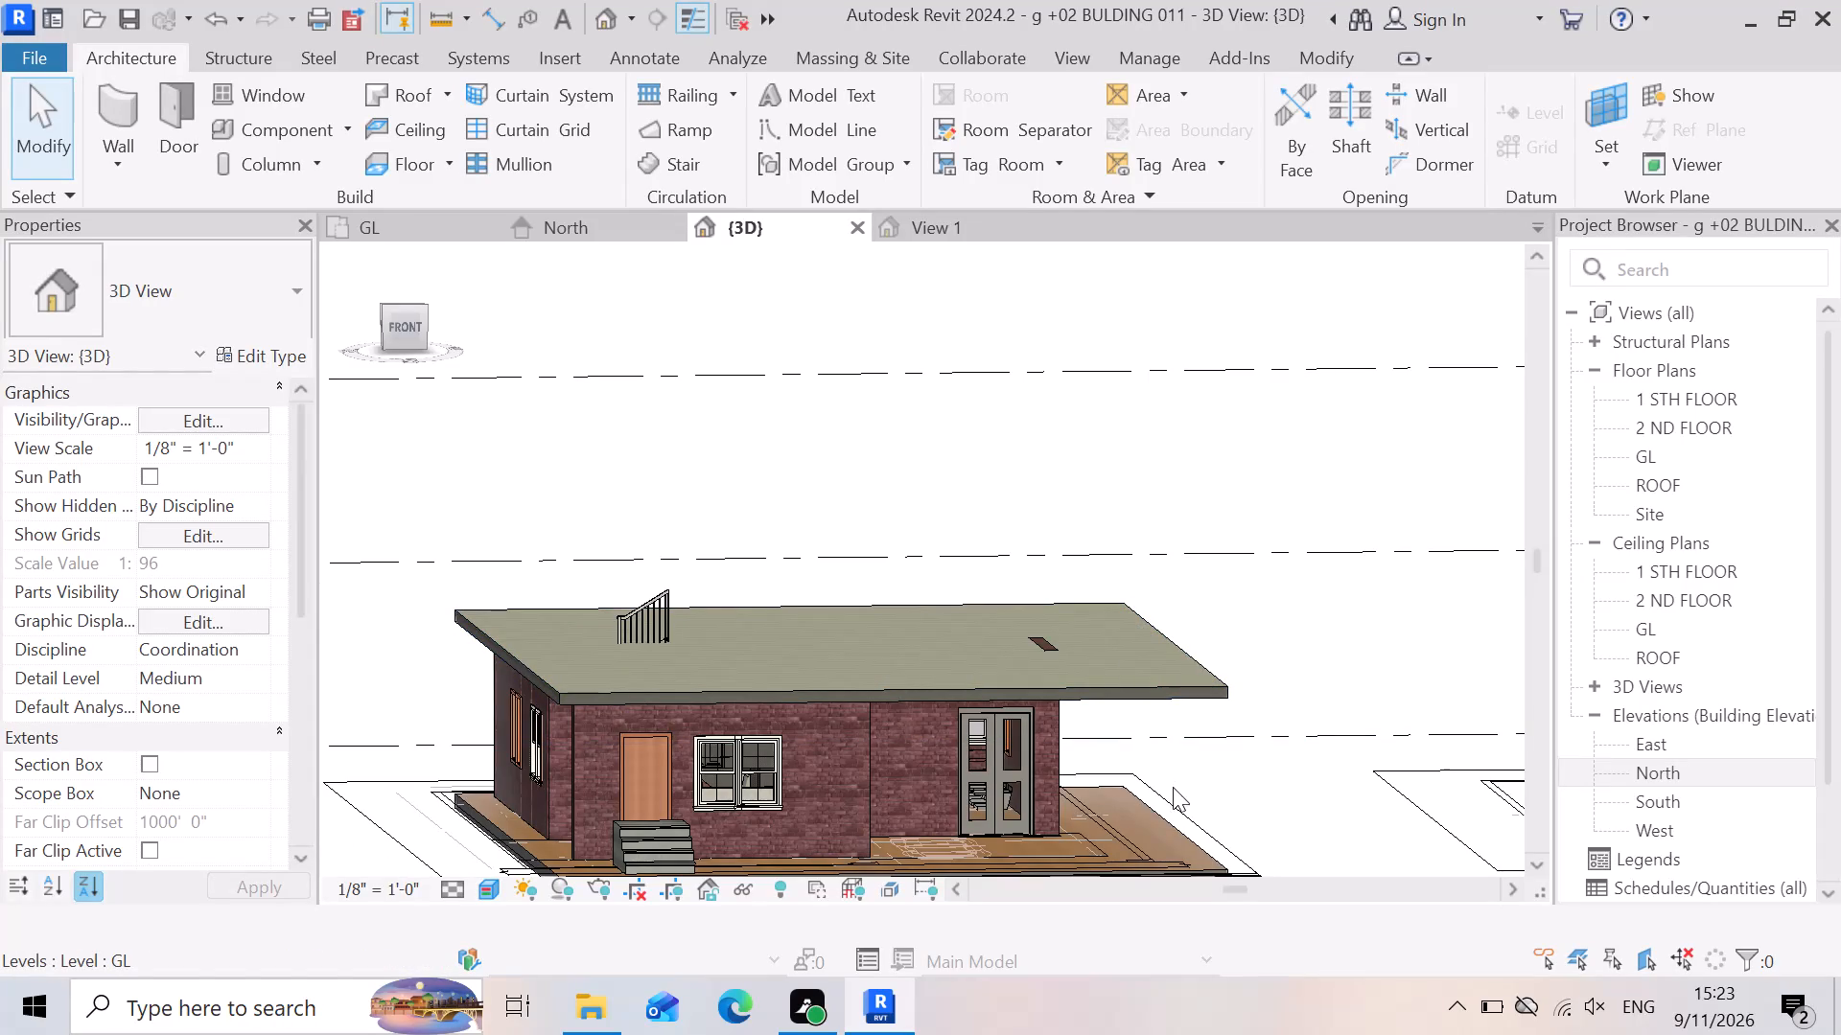
Dismiss the save reminder without saving and delete the single-flush wooden door beside the window in the front brick wall.
key("Escape")
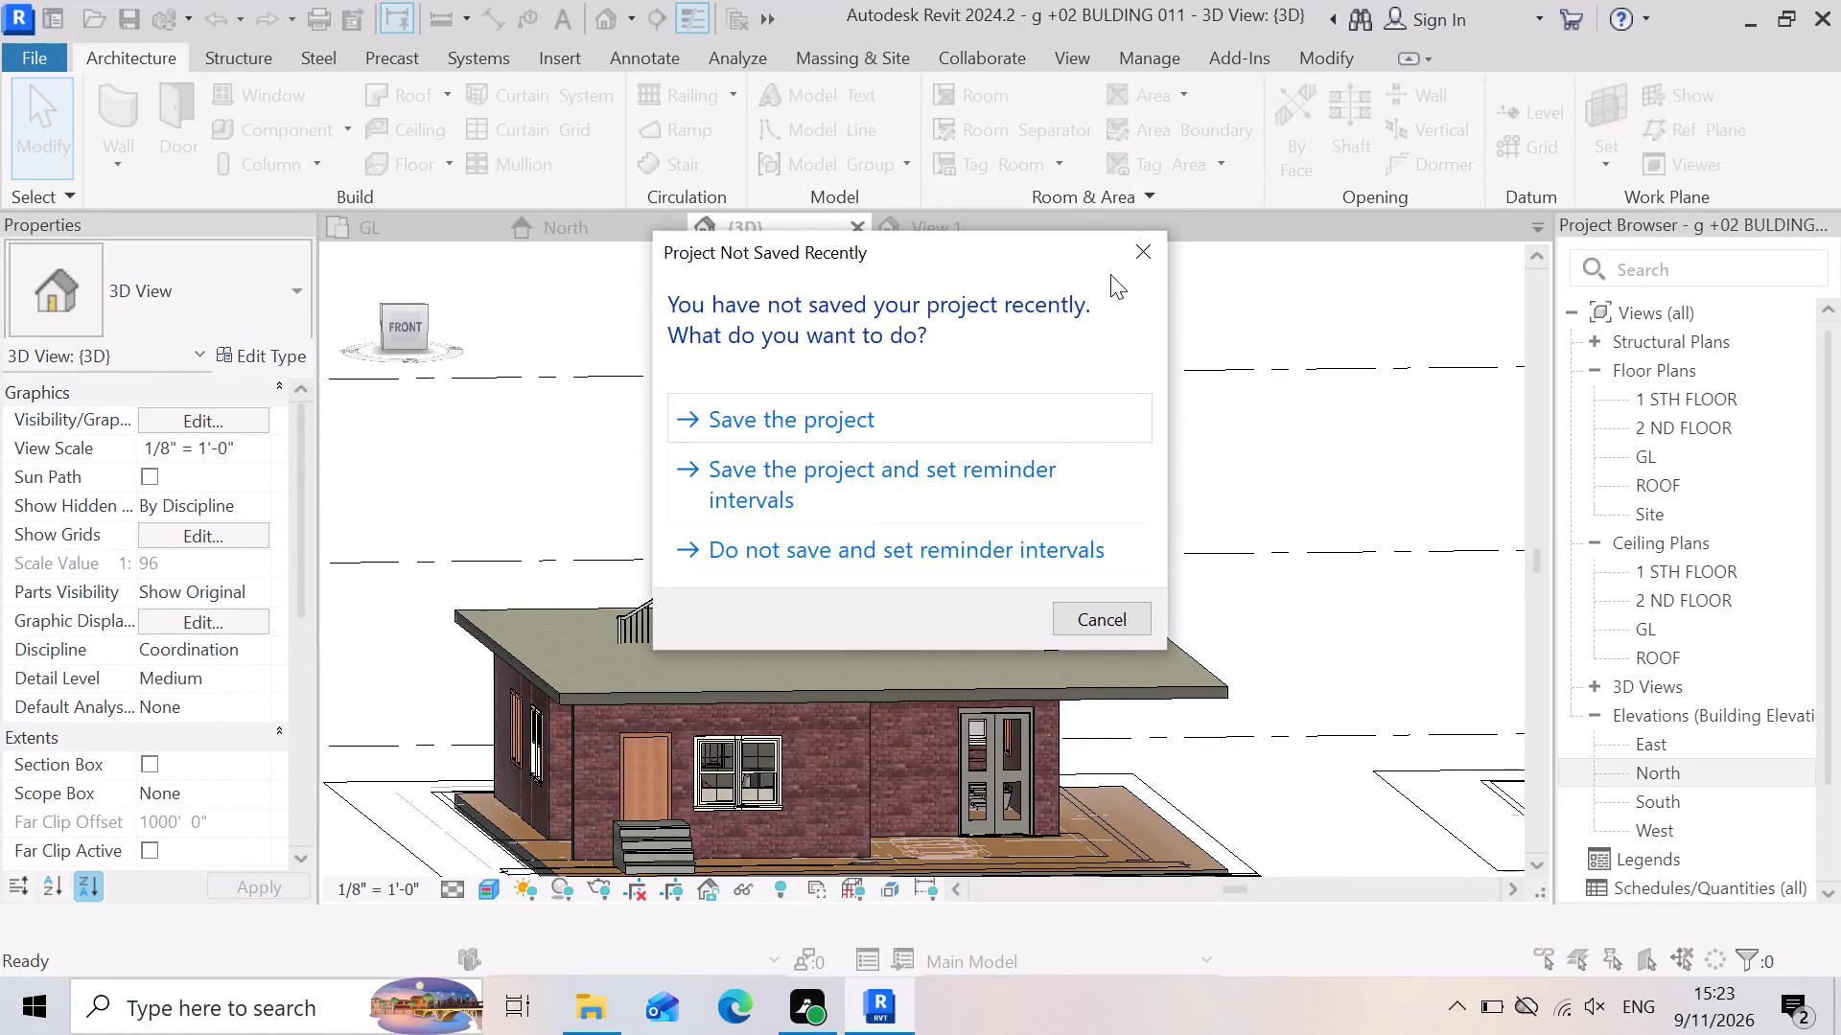
left_click(1151, 245)
scroll(659, 798, "up", 6)
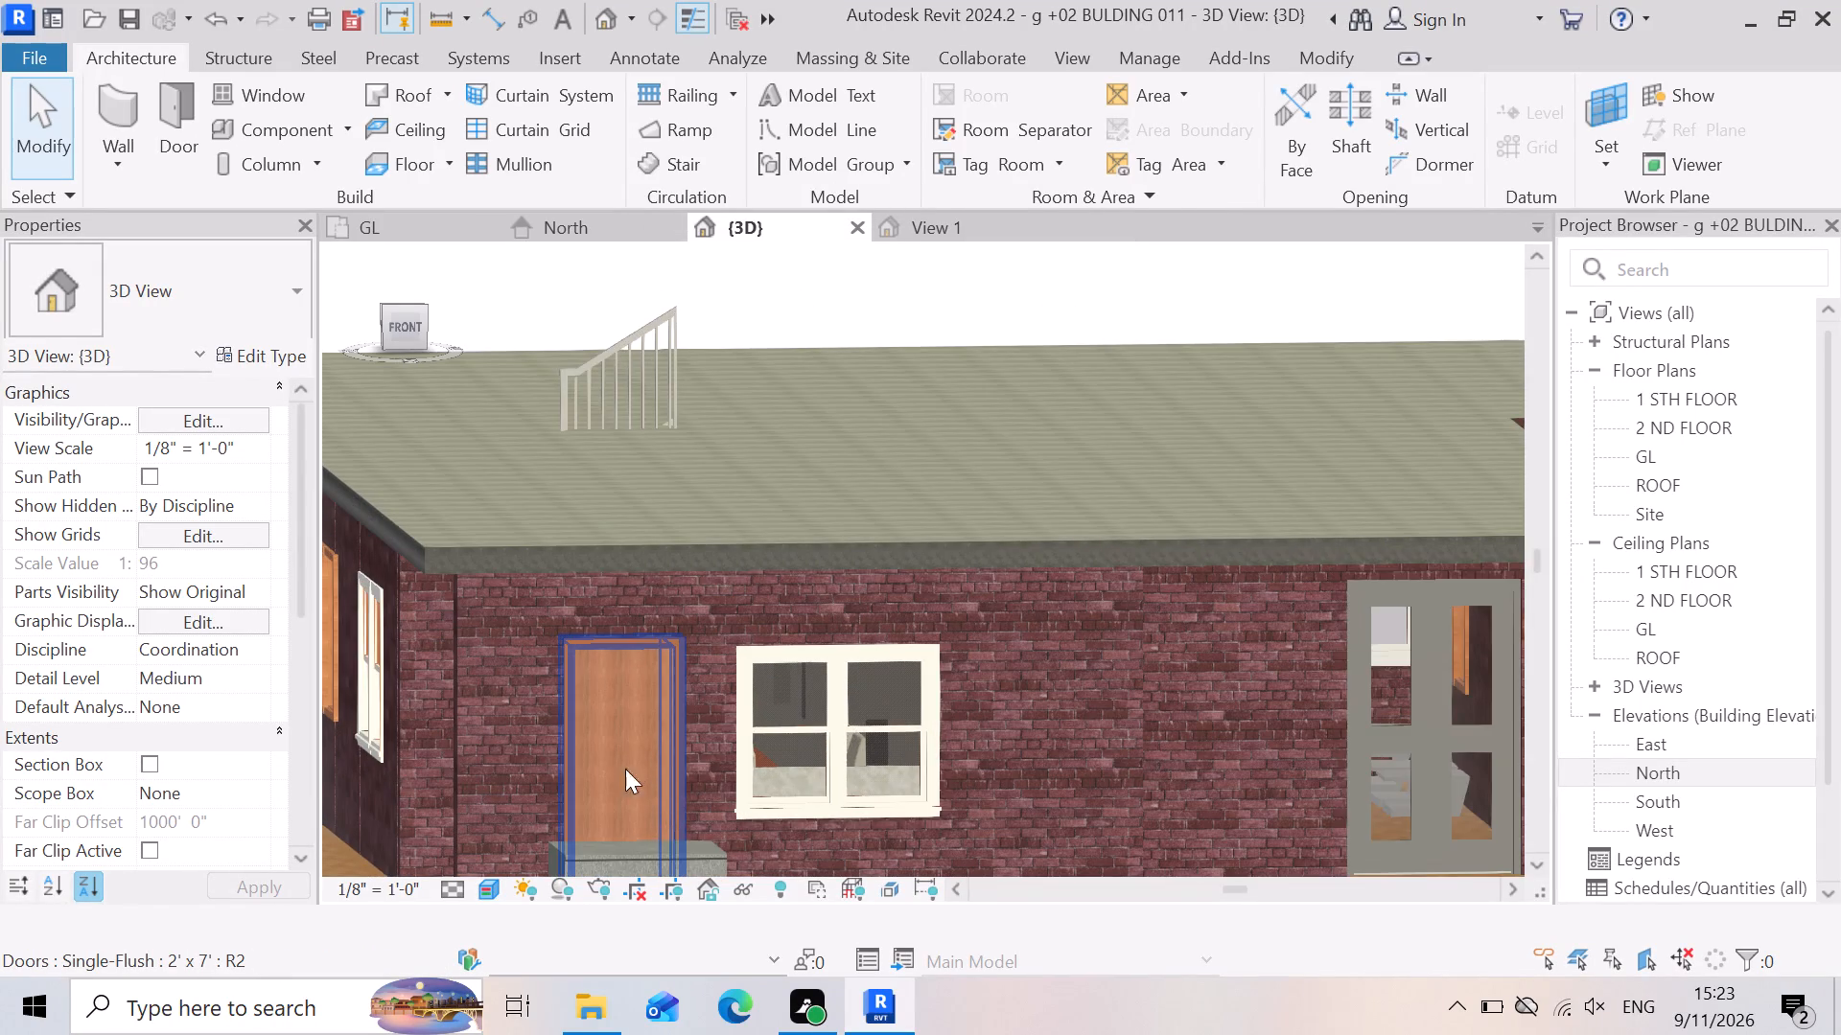
left_click(595, 757)
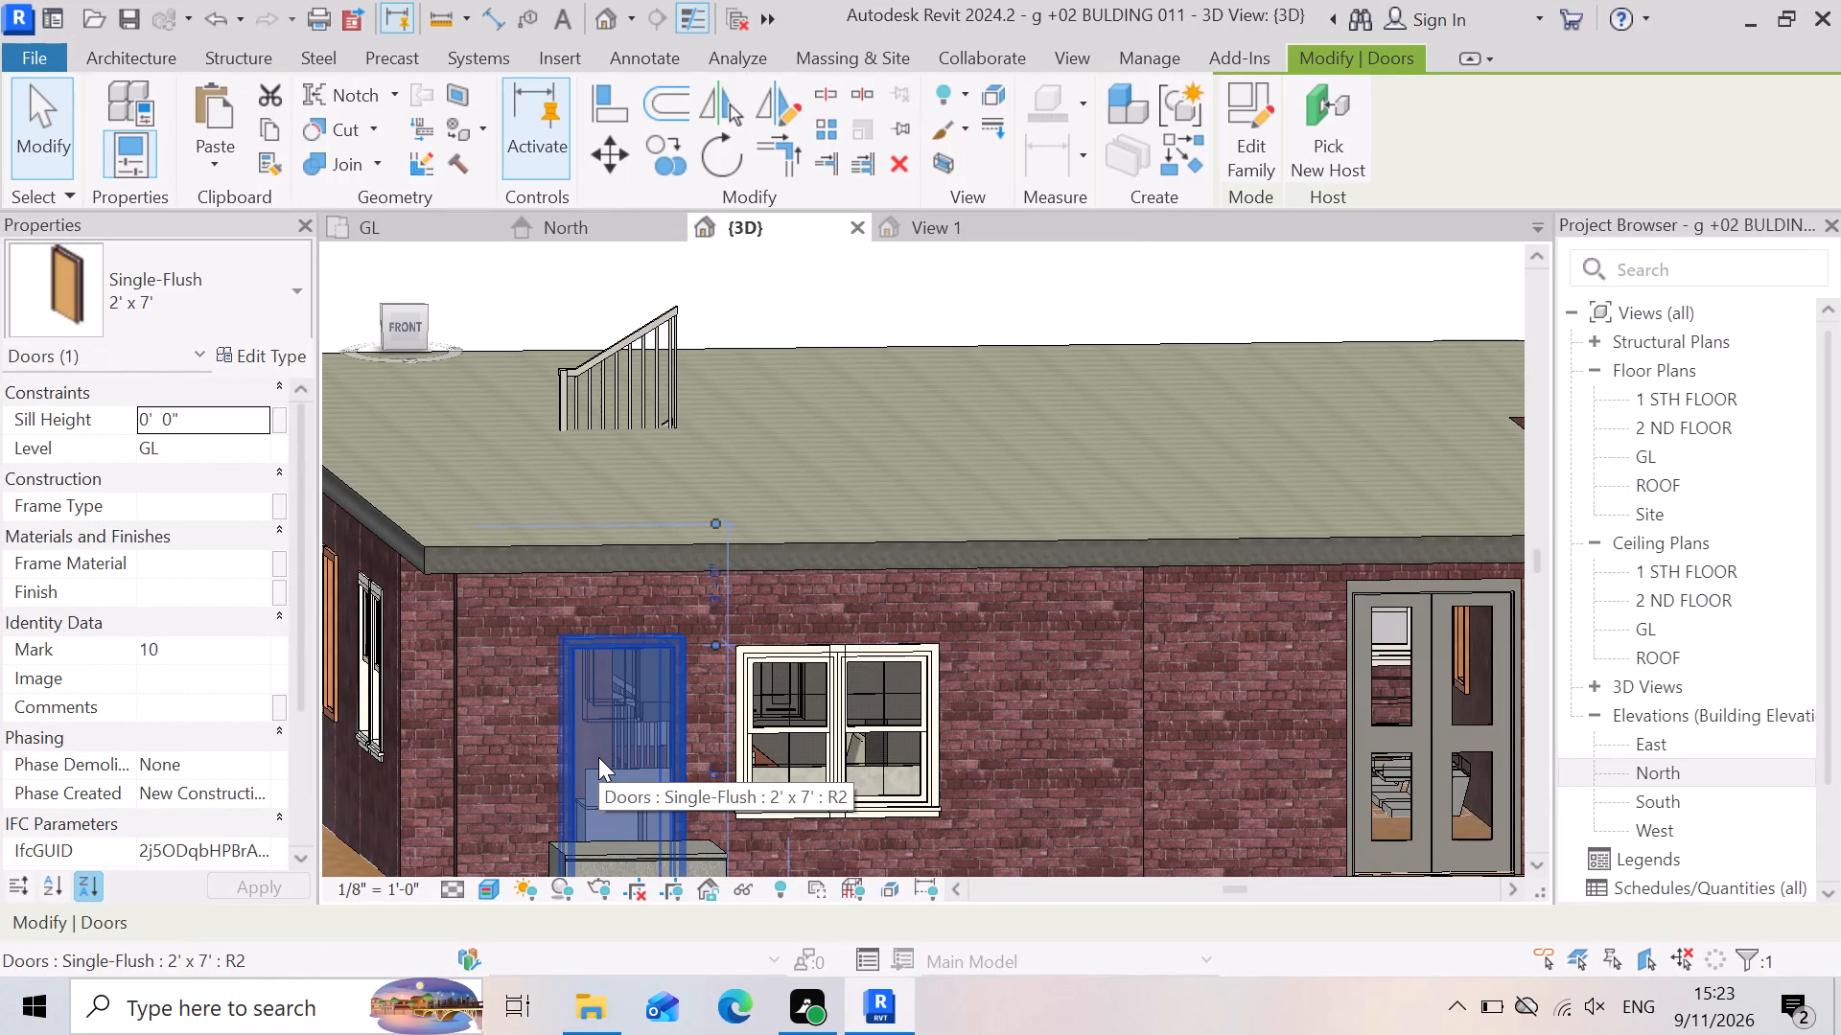
key("Delete")
Nudge the 48" precast steps along the front brick wall, away from the removed door and toward the glazed double door.
scroll(689, 591, "down", 4)
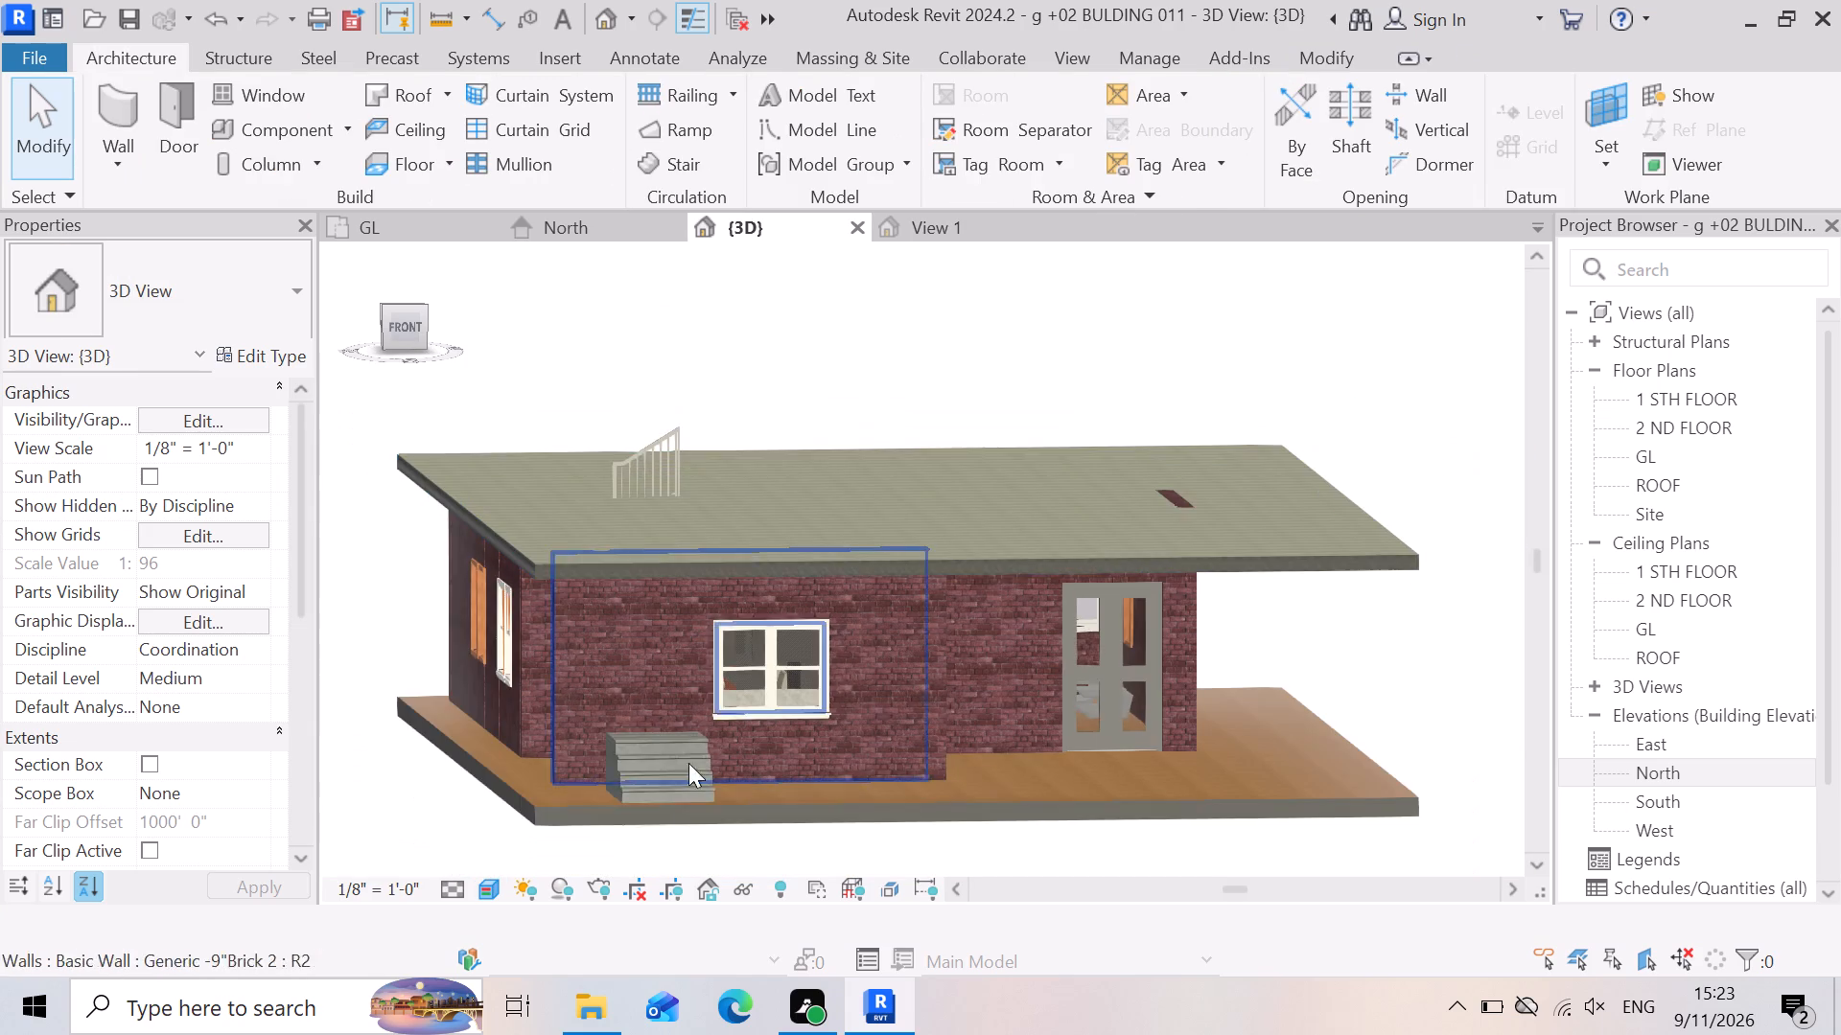
left_click(670, 797)
scroll(717, 815, "up", 3)
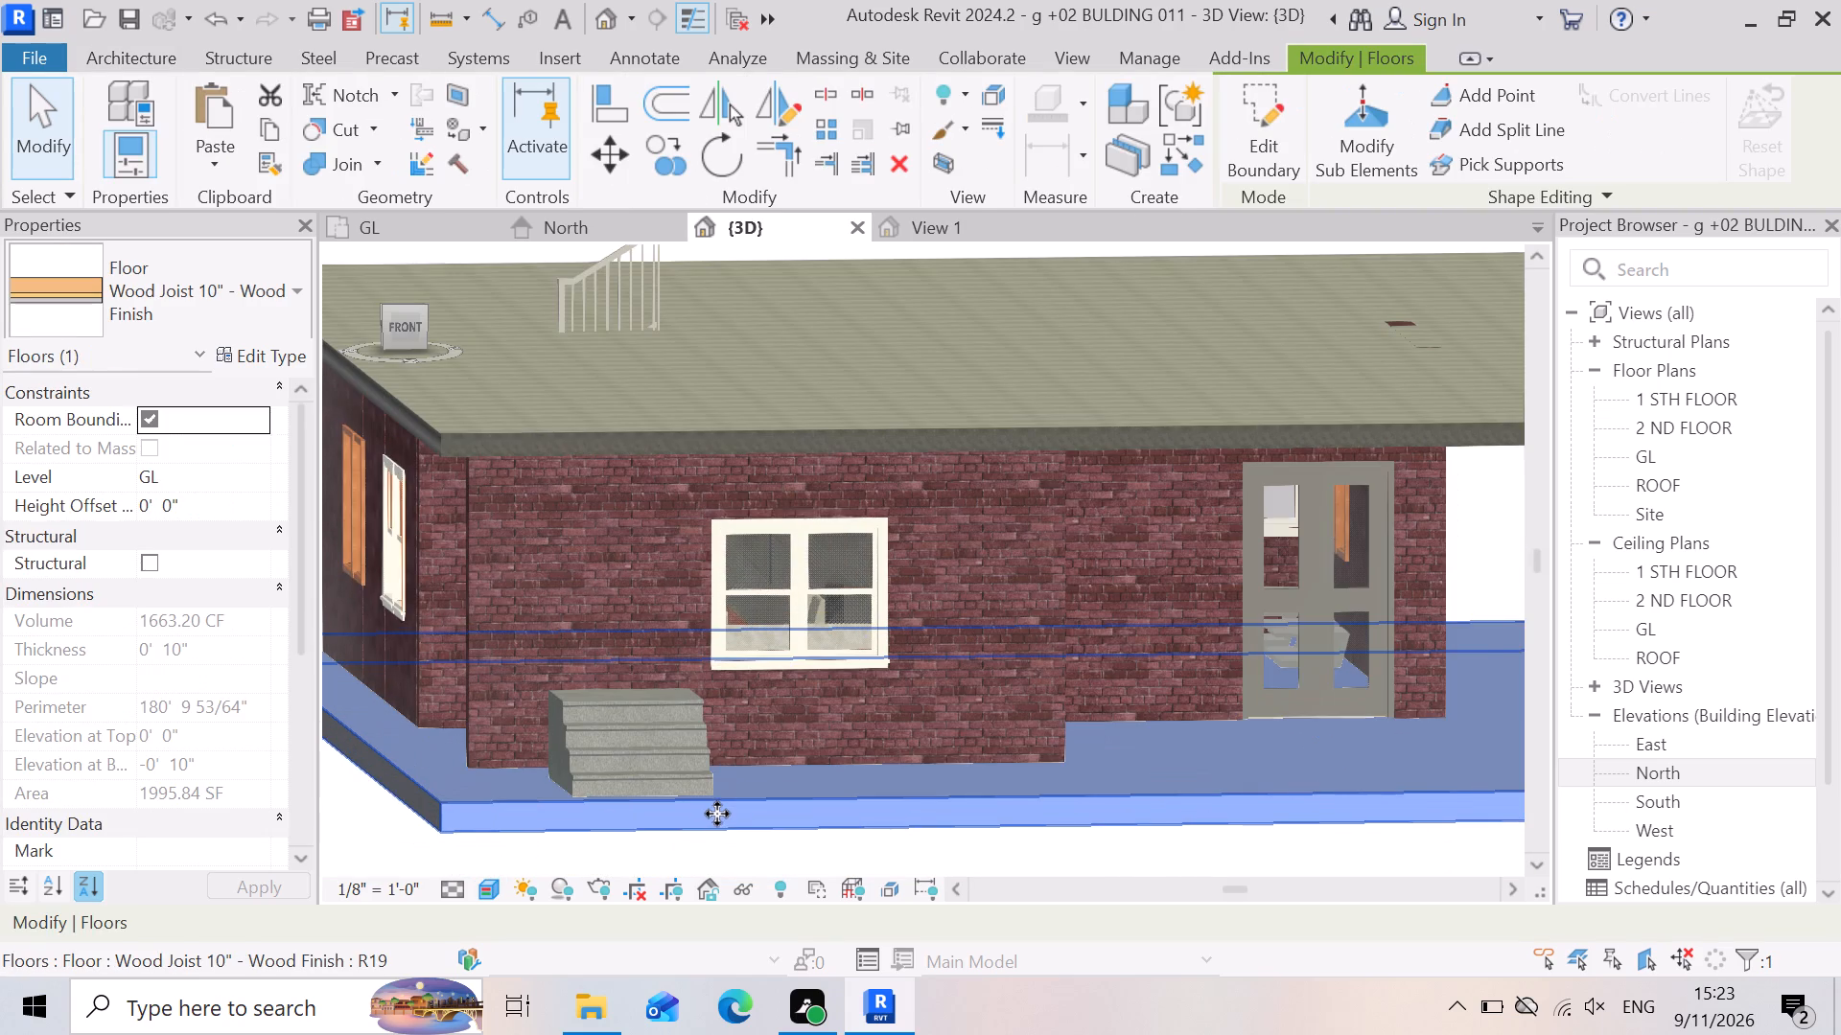
key("Escape")
left_click(641, 744)
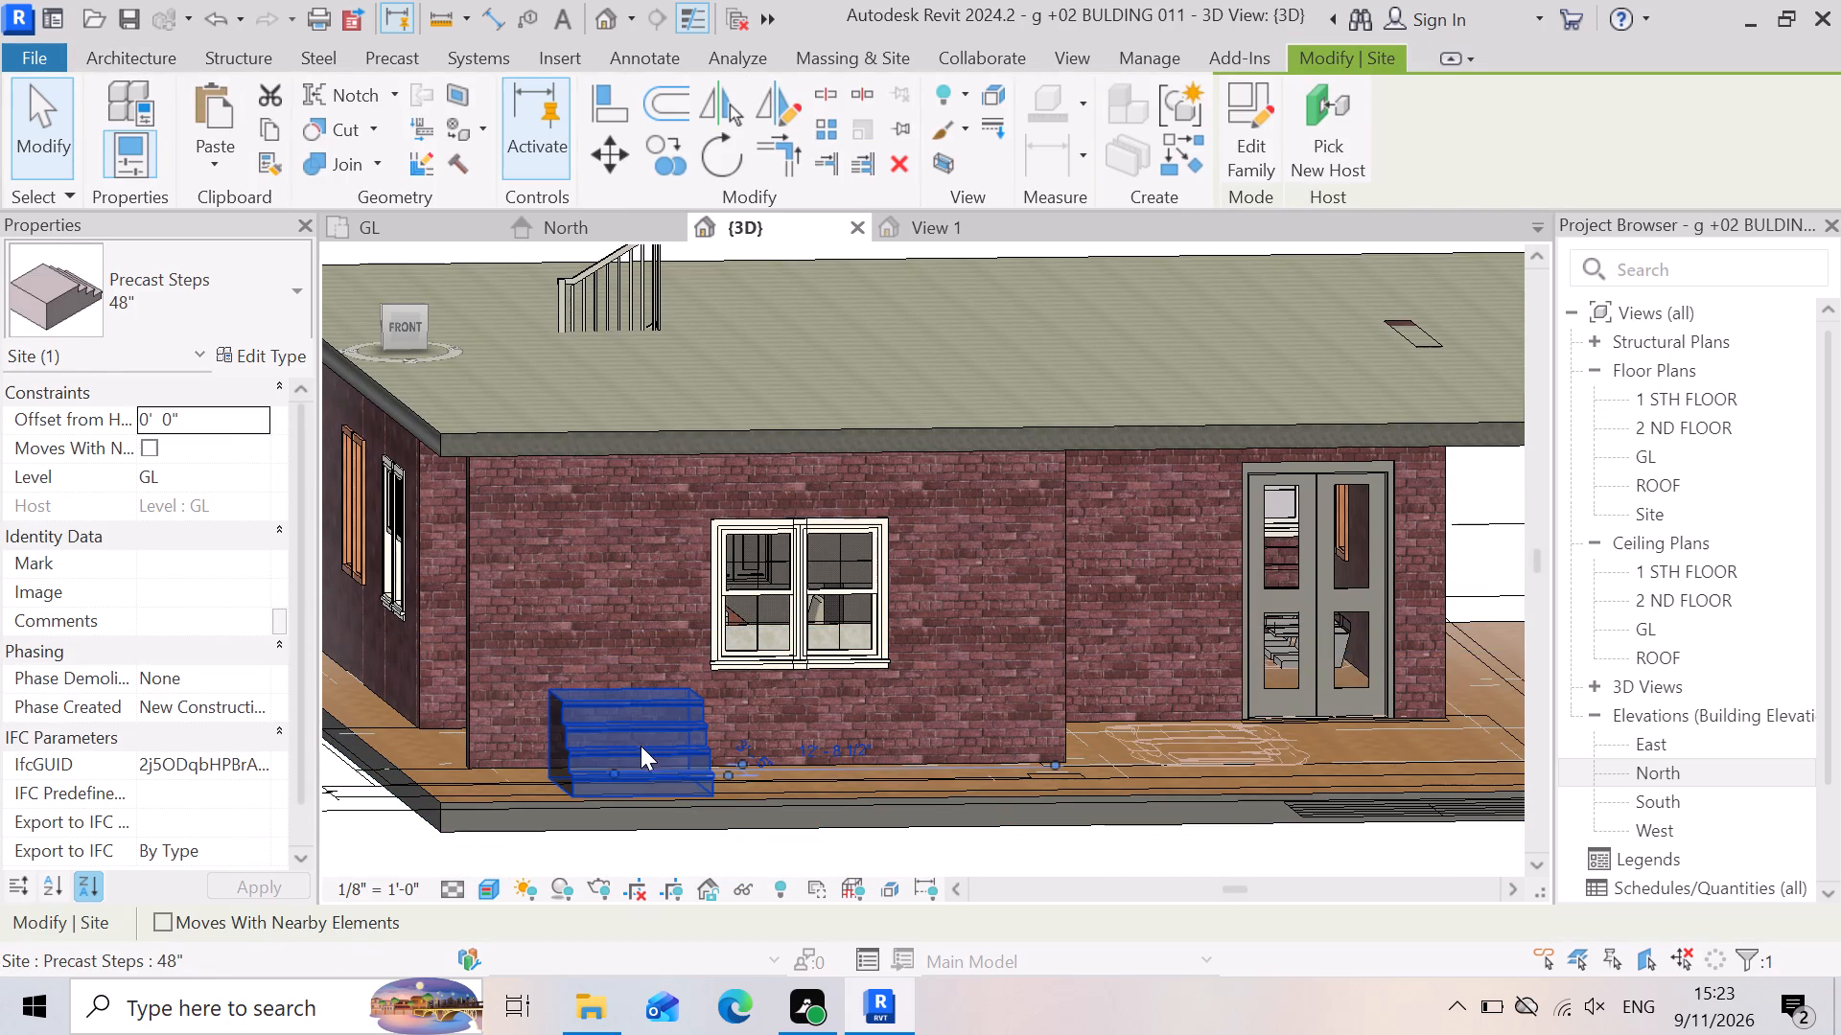
scroll(518, 802, "down", 3)
scroll(992, 855, "up", 2)
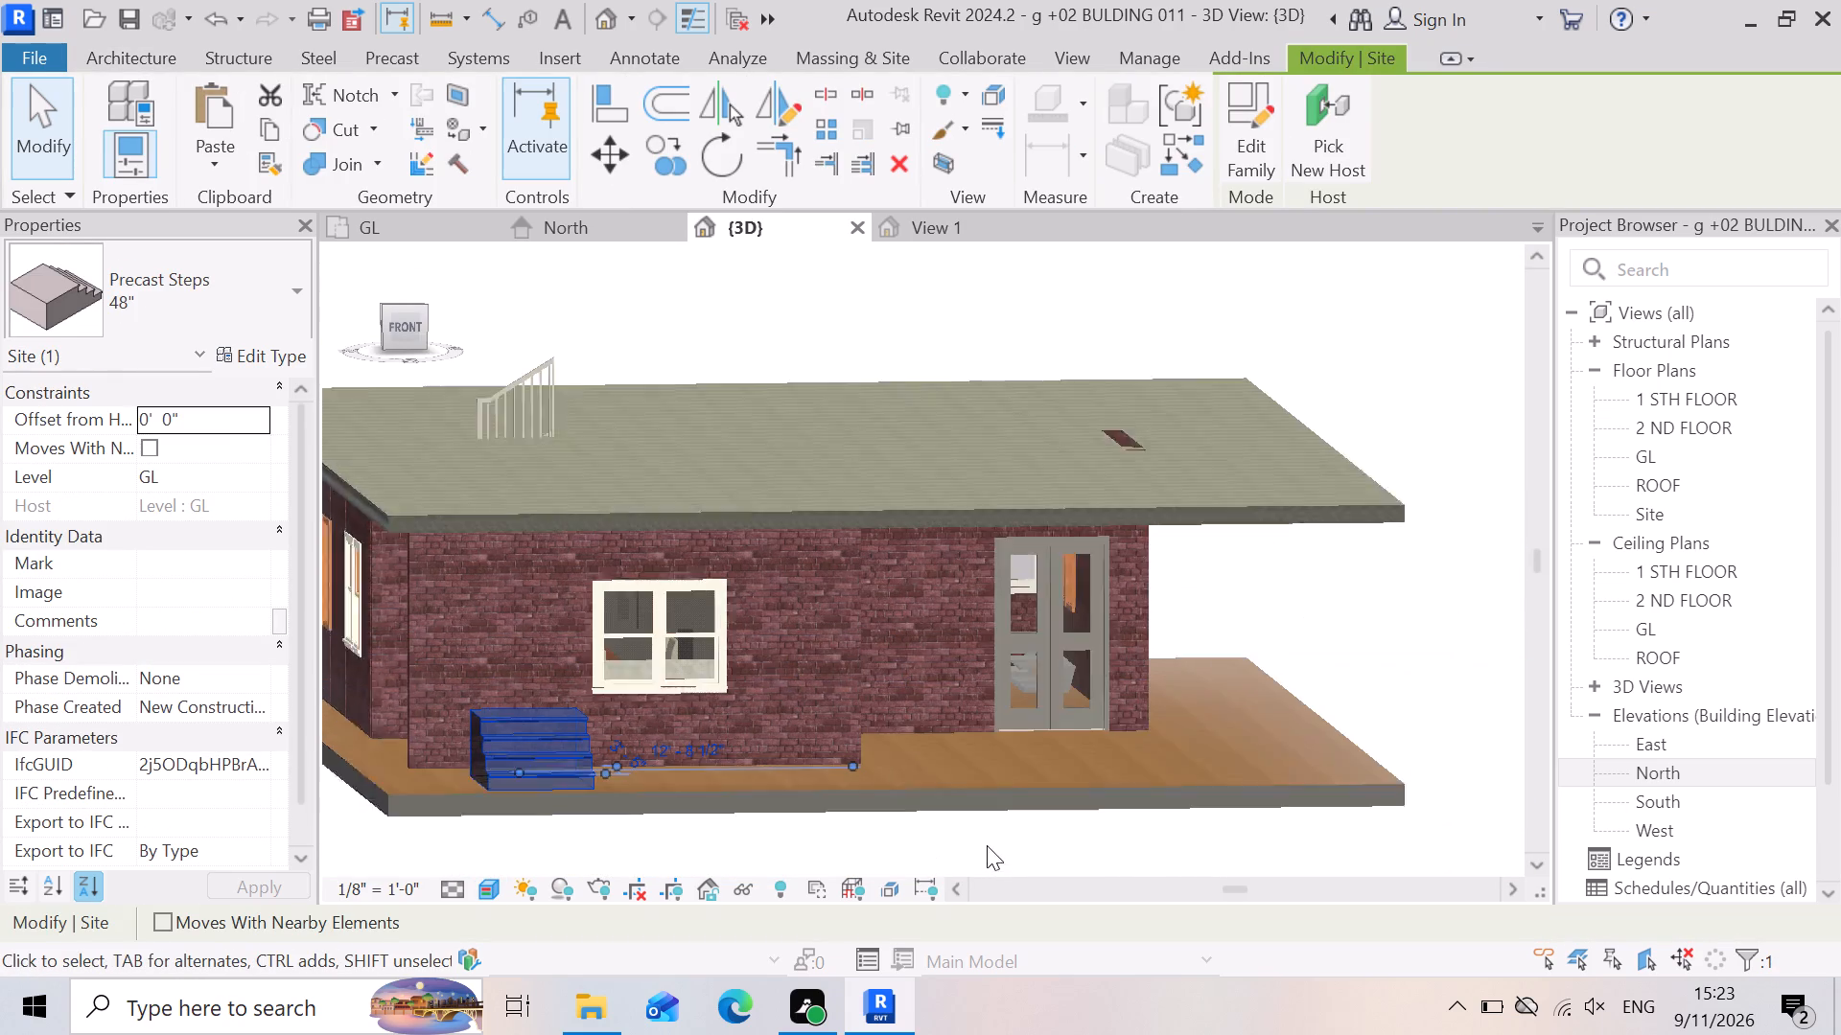
scroll(1039, 773, "up", 3)
scroll(896, 761, "down", 2)
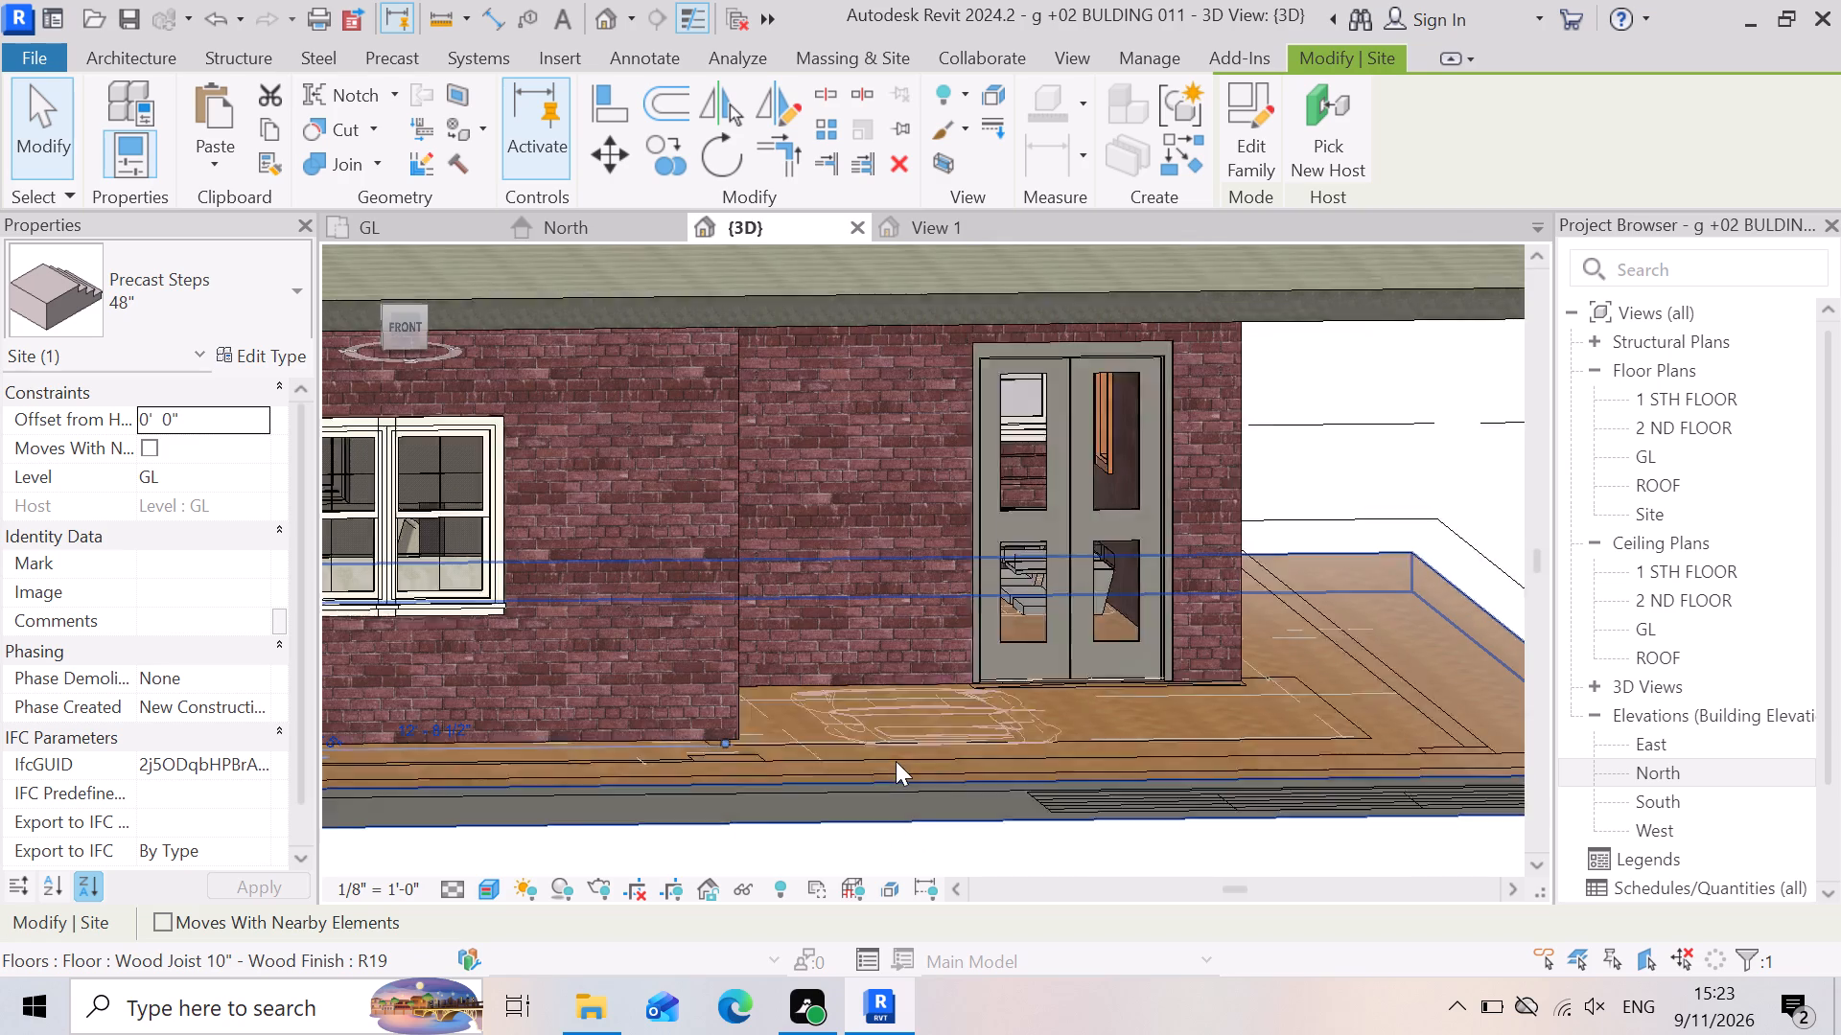
scroll(896, 761, "down", 1)
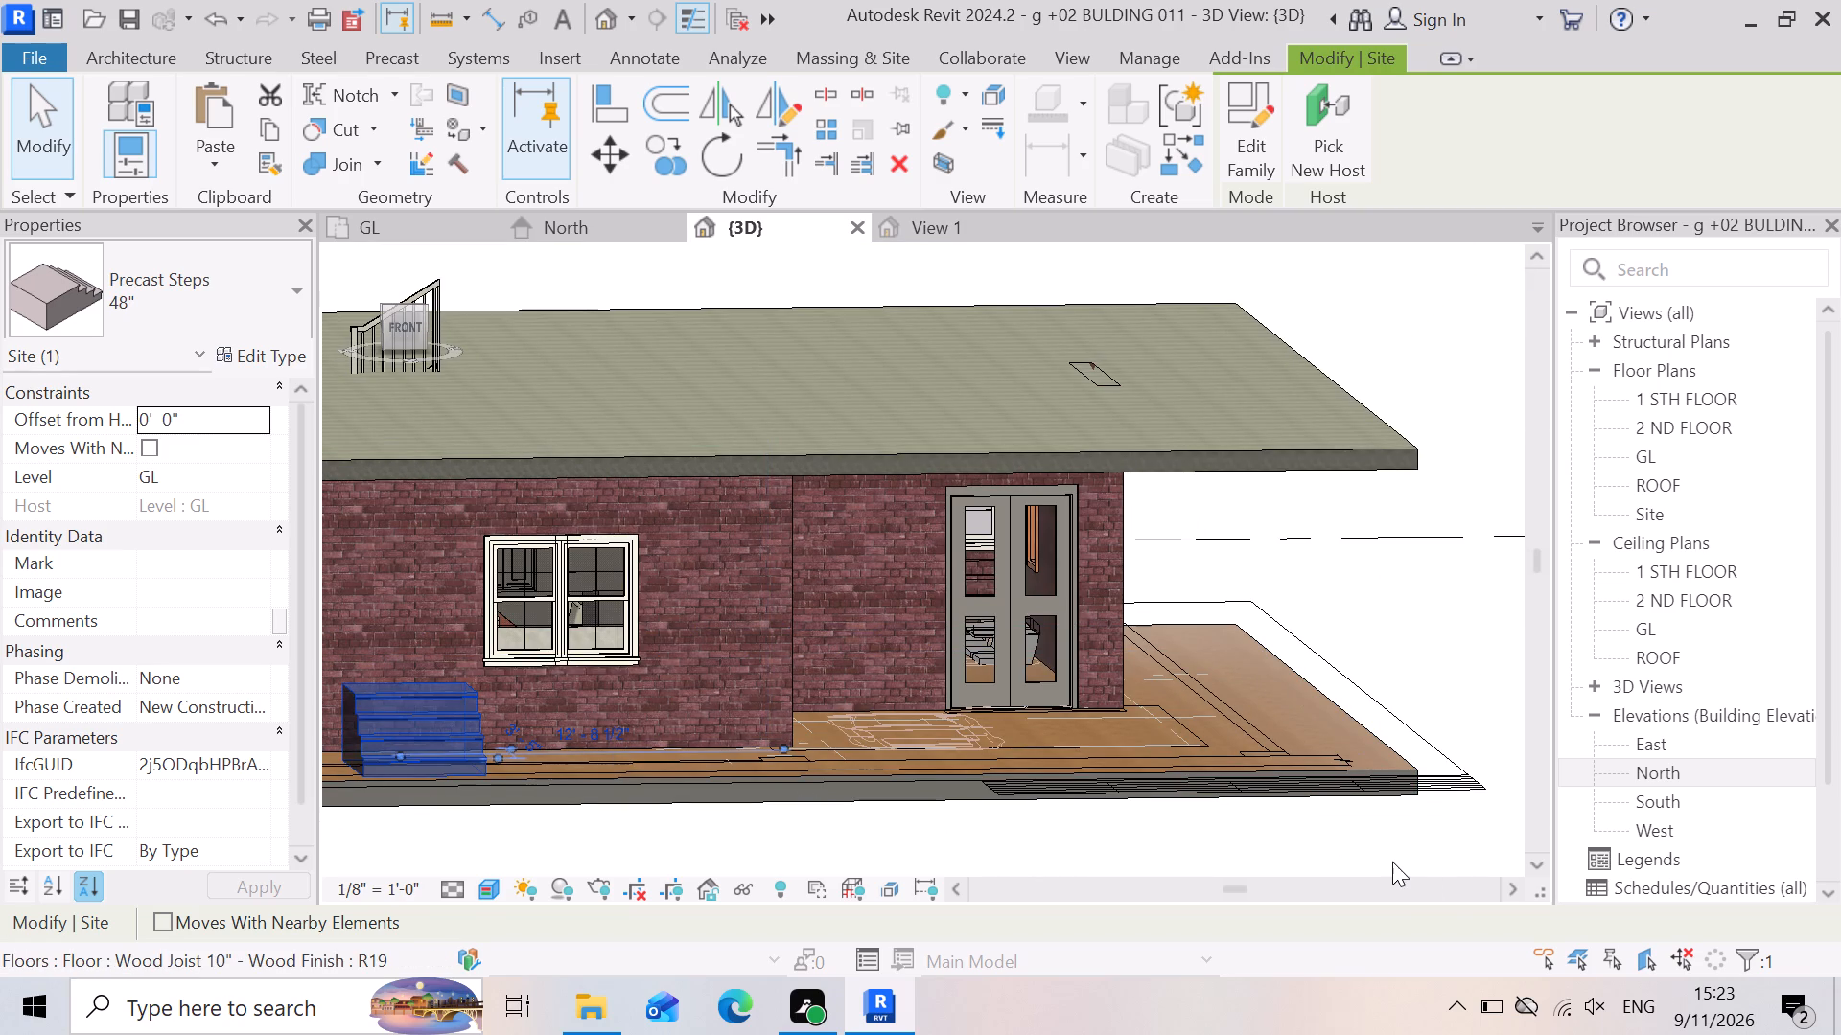
key("Right")
key("Right")
key("Right")
key("Right")
key("Right")
key("Right")
key("Right")
key("Right")
key("Right")
key("Right")
key("Right")
key("Right")
key("Right")
key("Right")
key("Right")
key("Right")
key("Right")
key("Right")
key("Right")
key("Right")
key("Right")
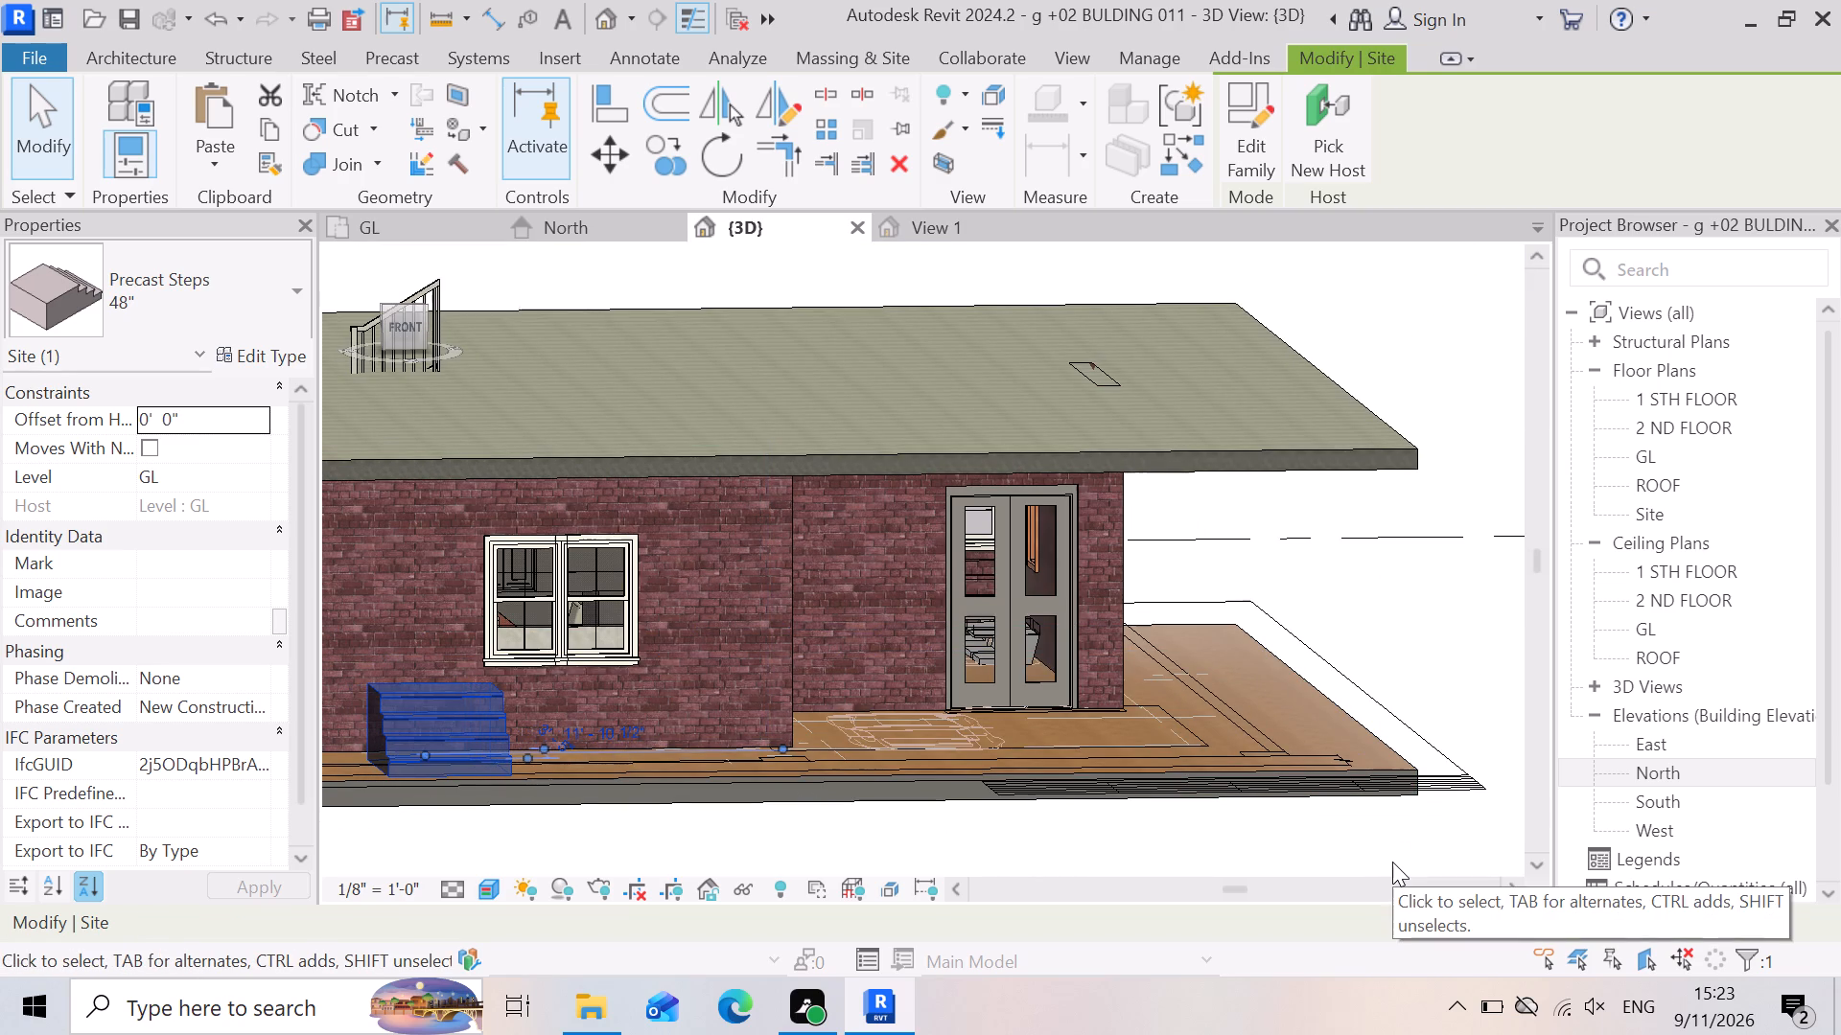
key("Right")
key("Right")
key("Right")
key("Right")
key("Right")
key("Right")
key("Right")
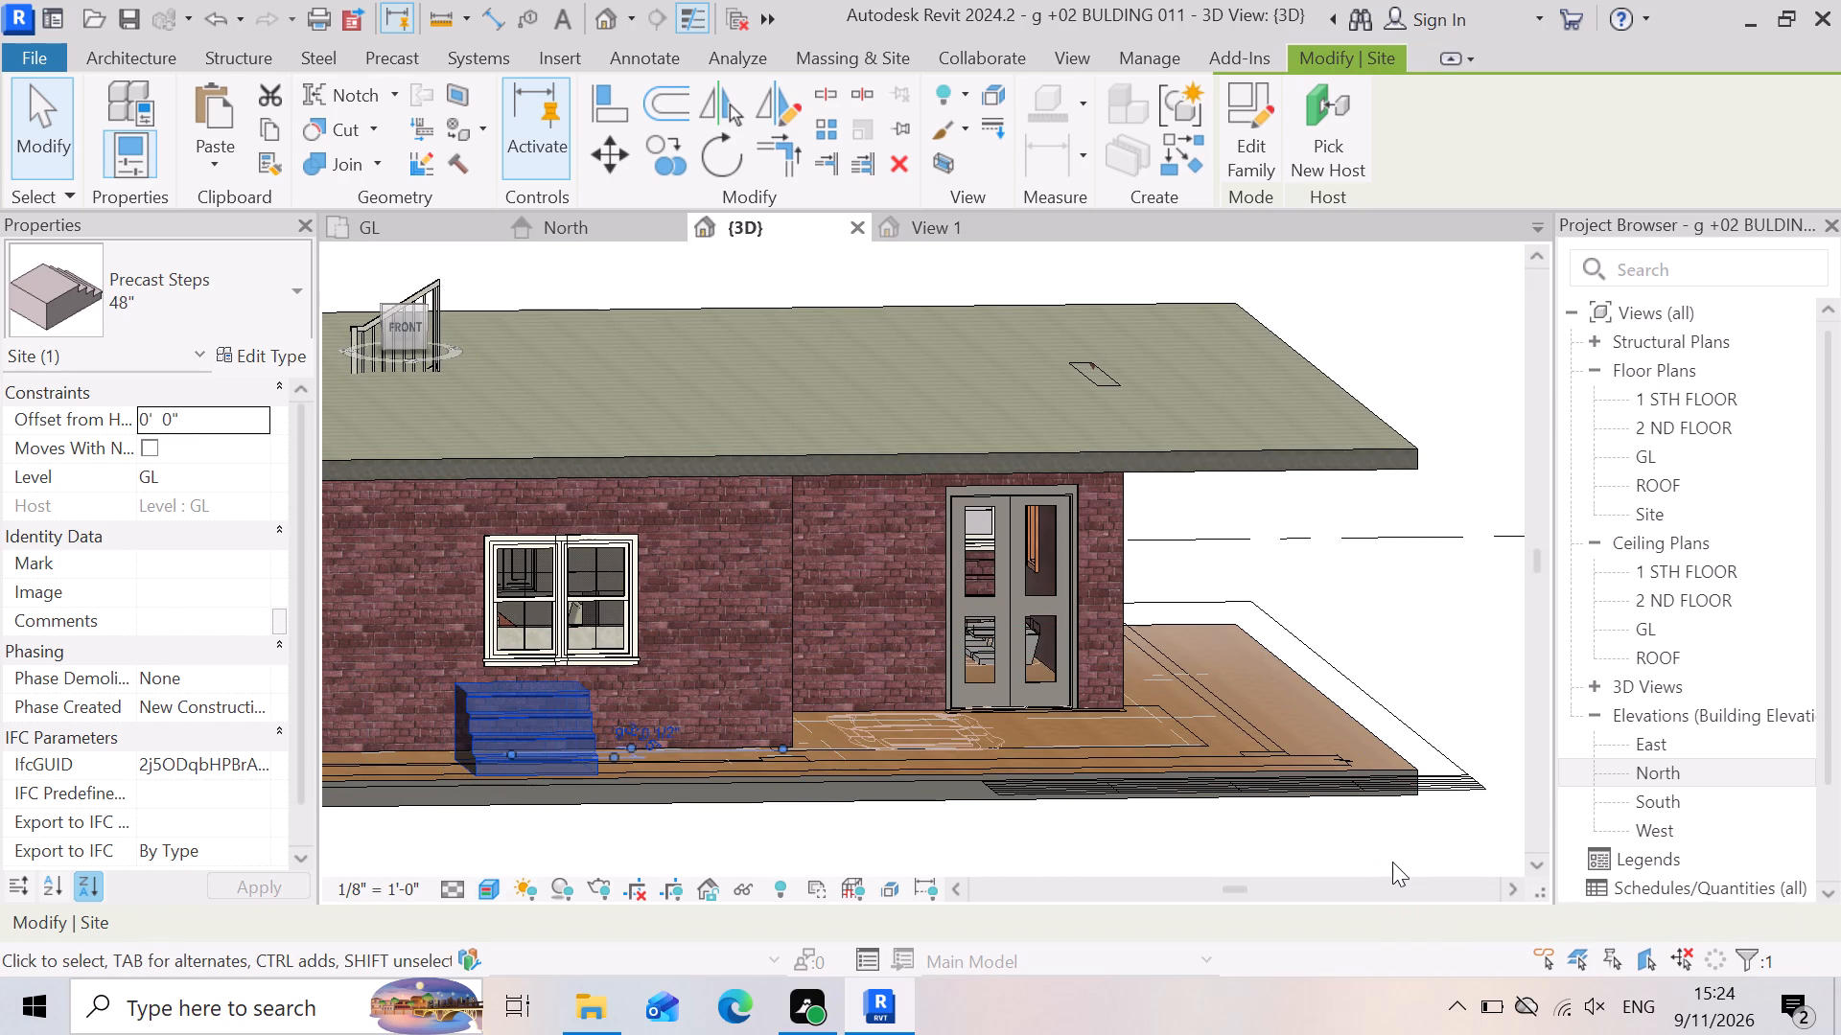
key("Right")
key("Right")
key("Right")
key("Right")
key("Right")
key("Right")
key("Right")
key("Right")
key("Right")
key("Right")
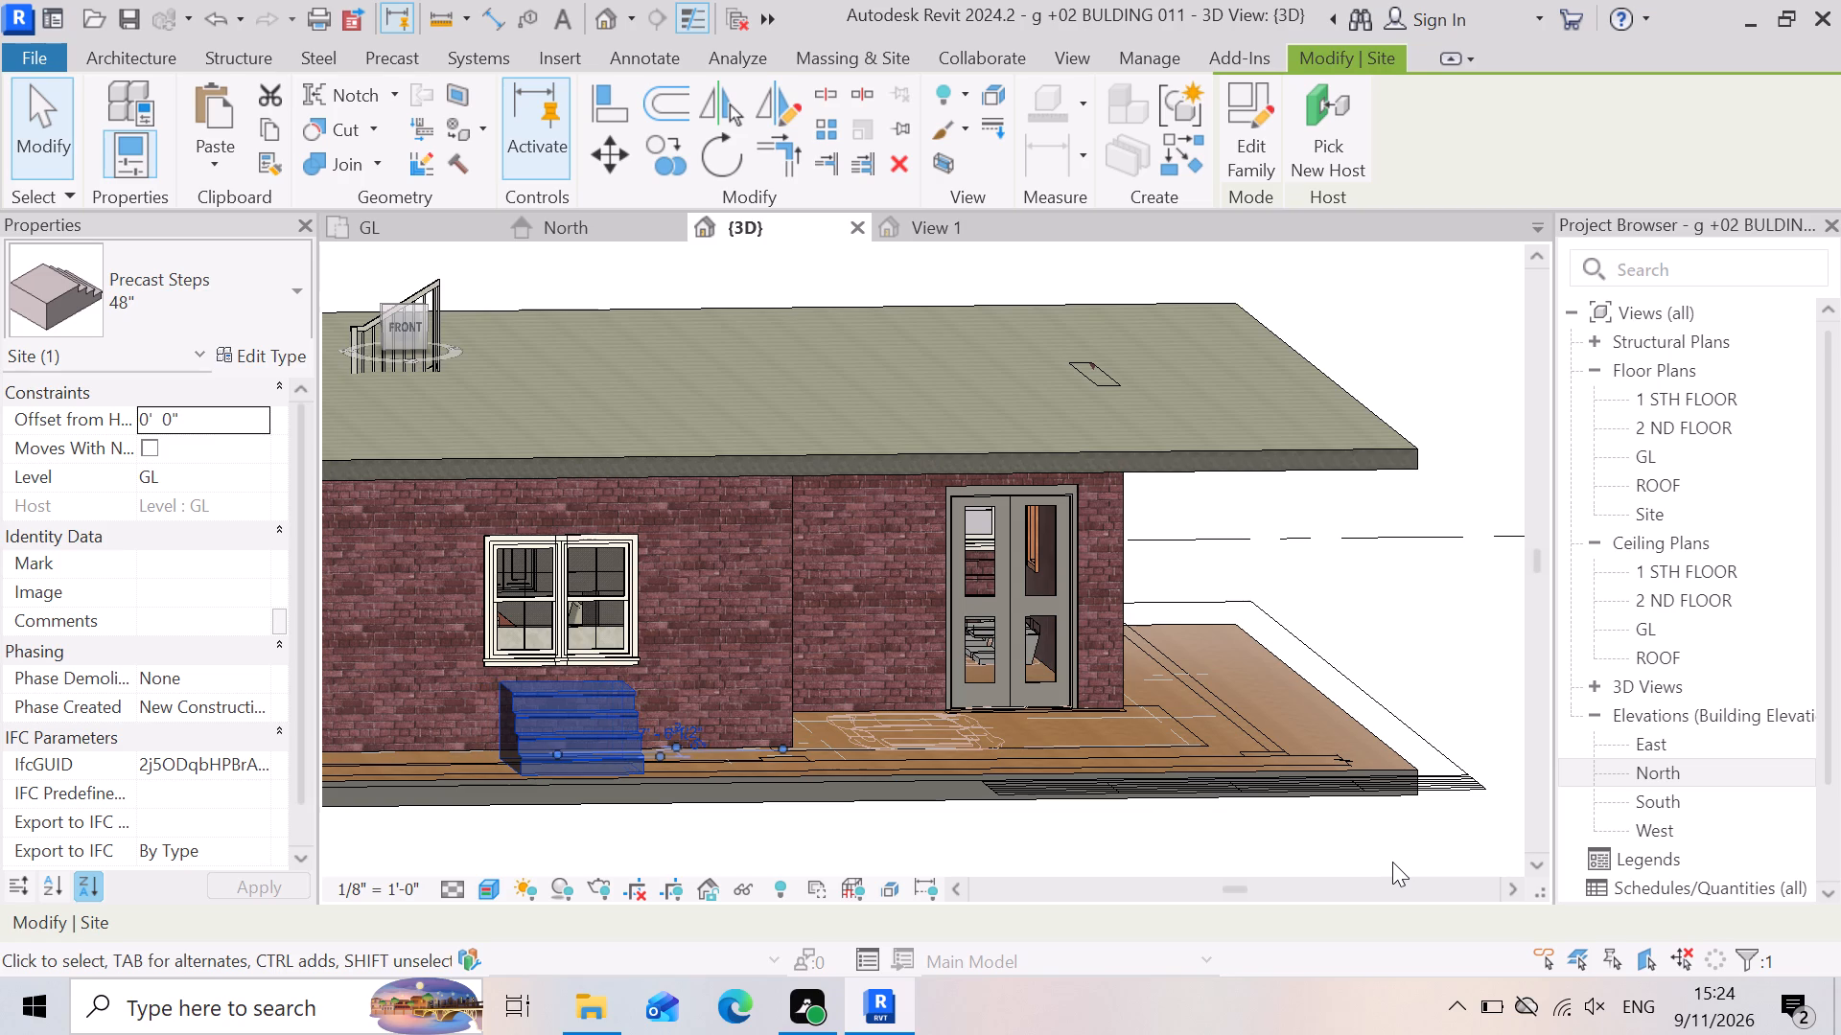
key("Right")
key("Right")
key("Right")
key("Right")
key("Right")
key("Right")
key("Right")
key("Right")
key("Right")
key("Right")
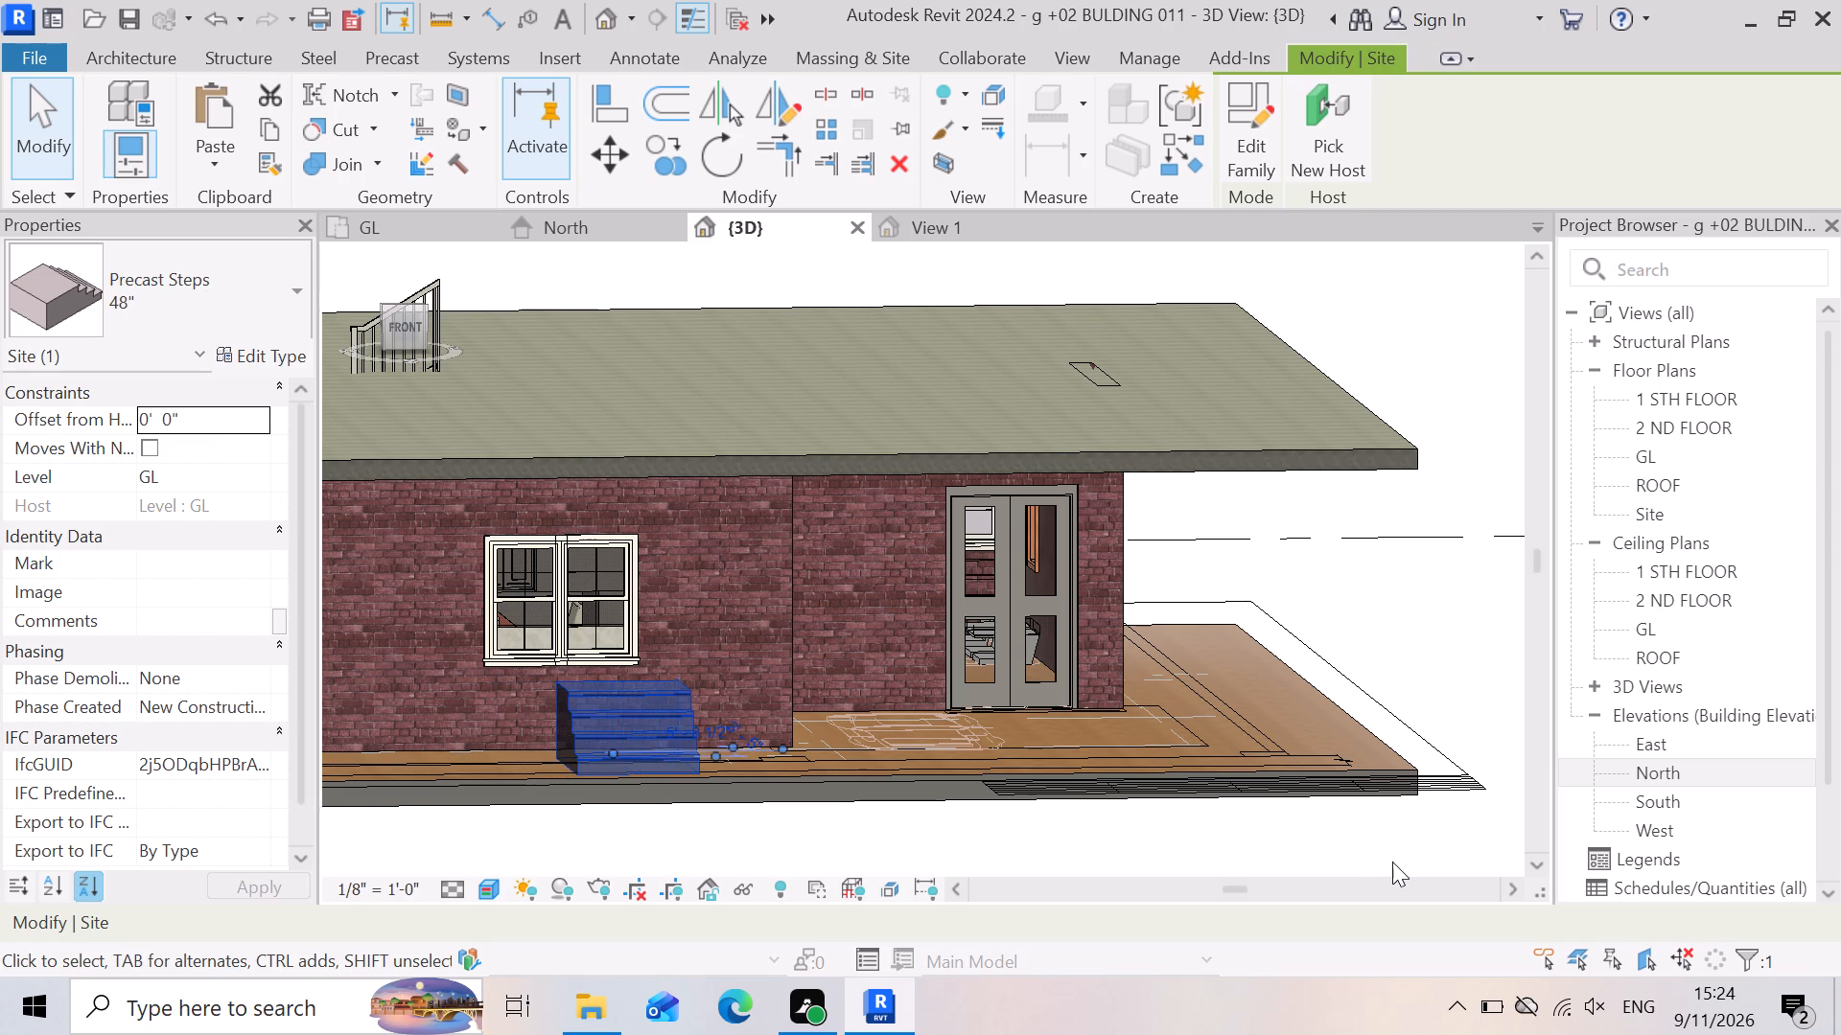
key("Right")
key("Right")
key("Right")
key("Right")
key("Right")
key("Right")
key("Right")
key("Right")
key("Right")
key("Right")
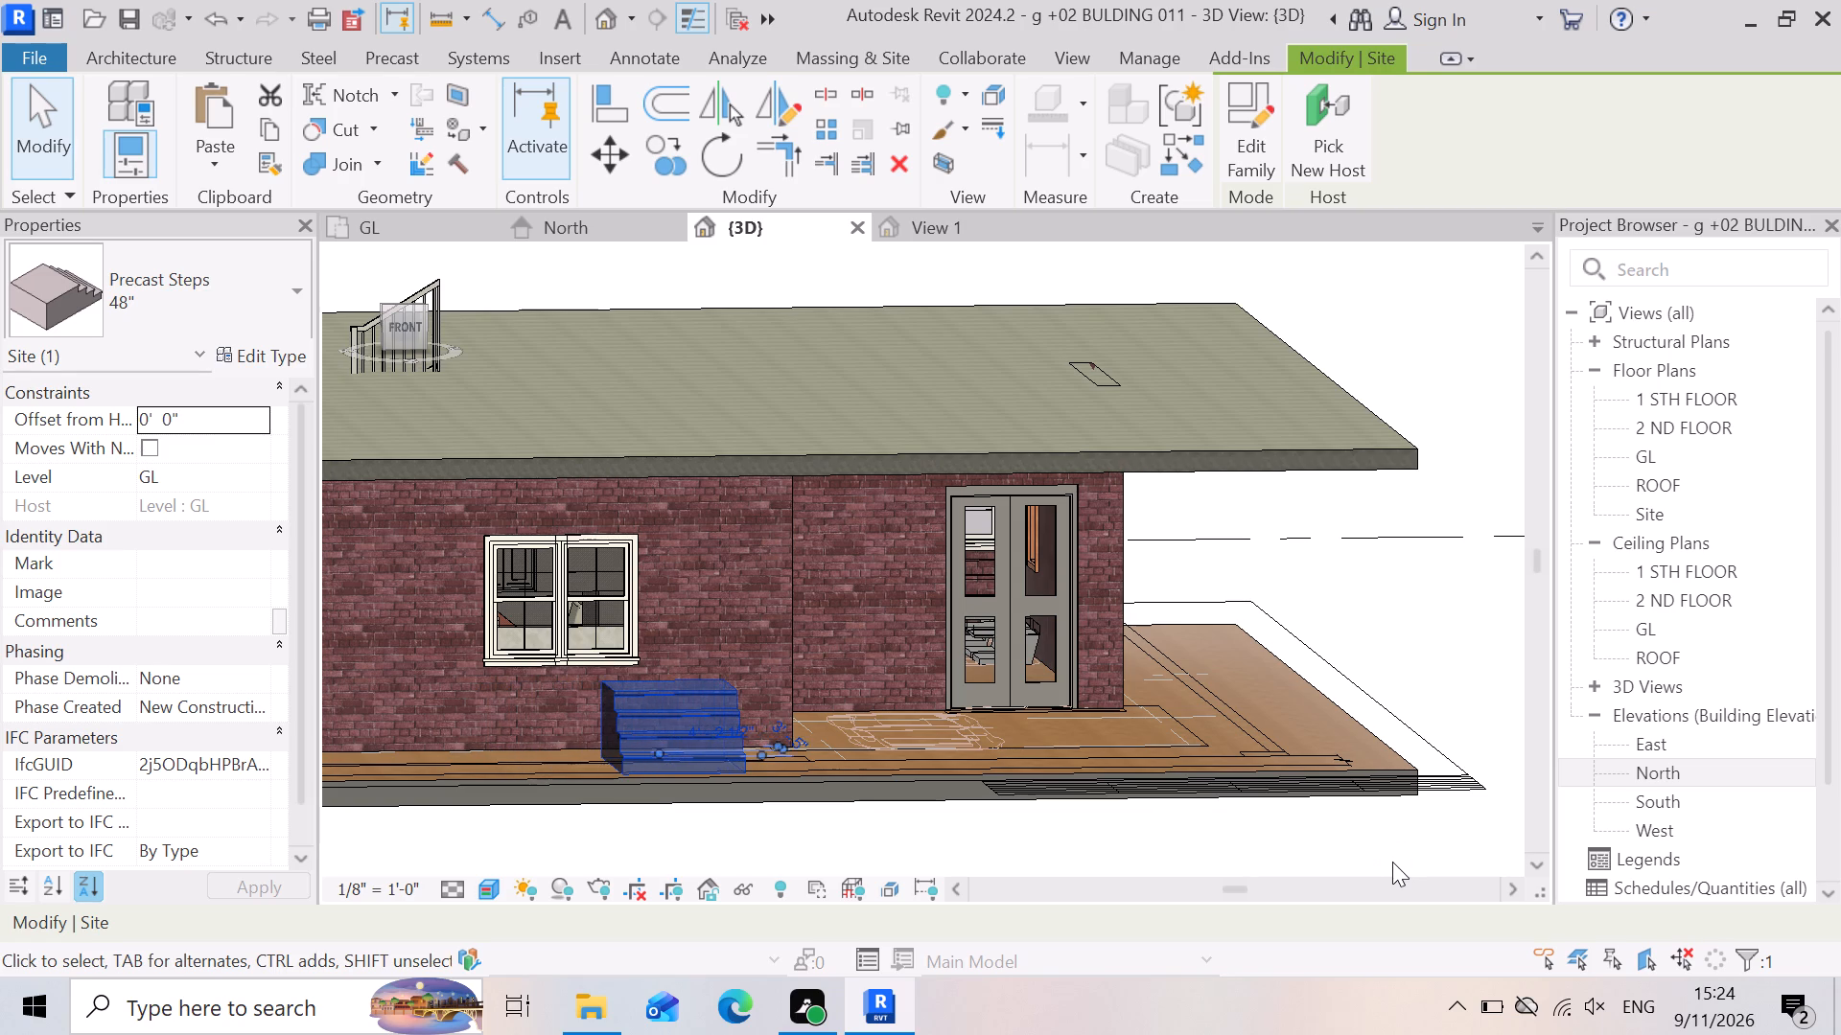
key("Right")
key("Right")
key("Right")
key("Right")
key("Right")
key("Right")
key("Right")
key("Right")
key("Right")
key("Right")
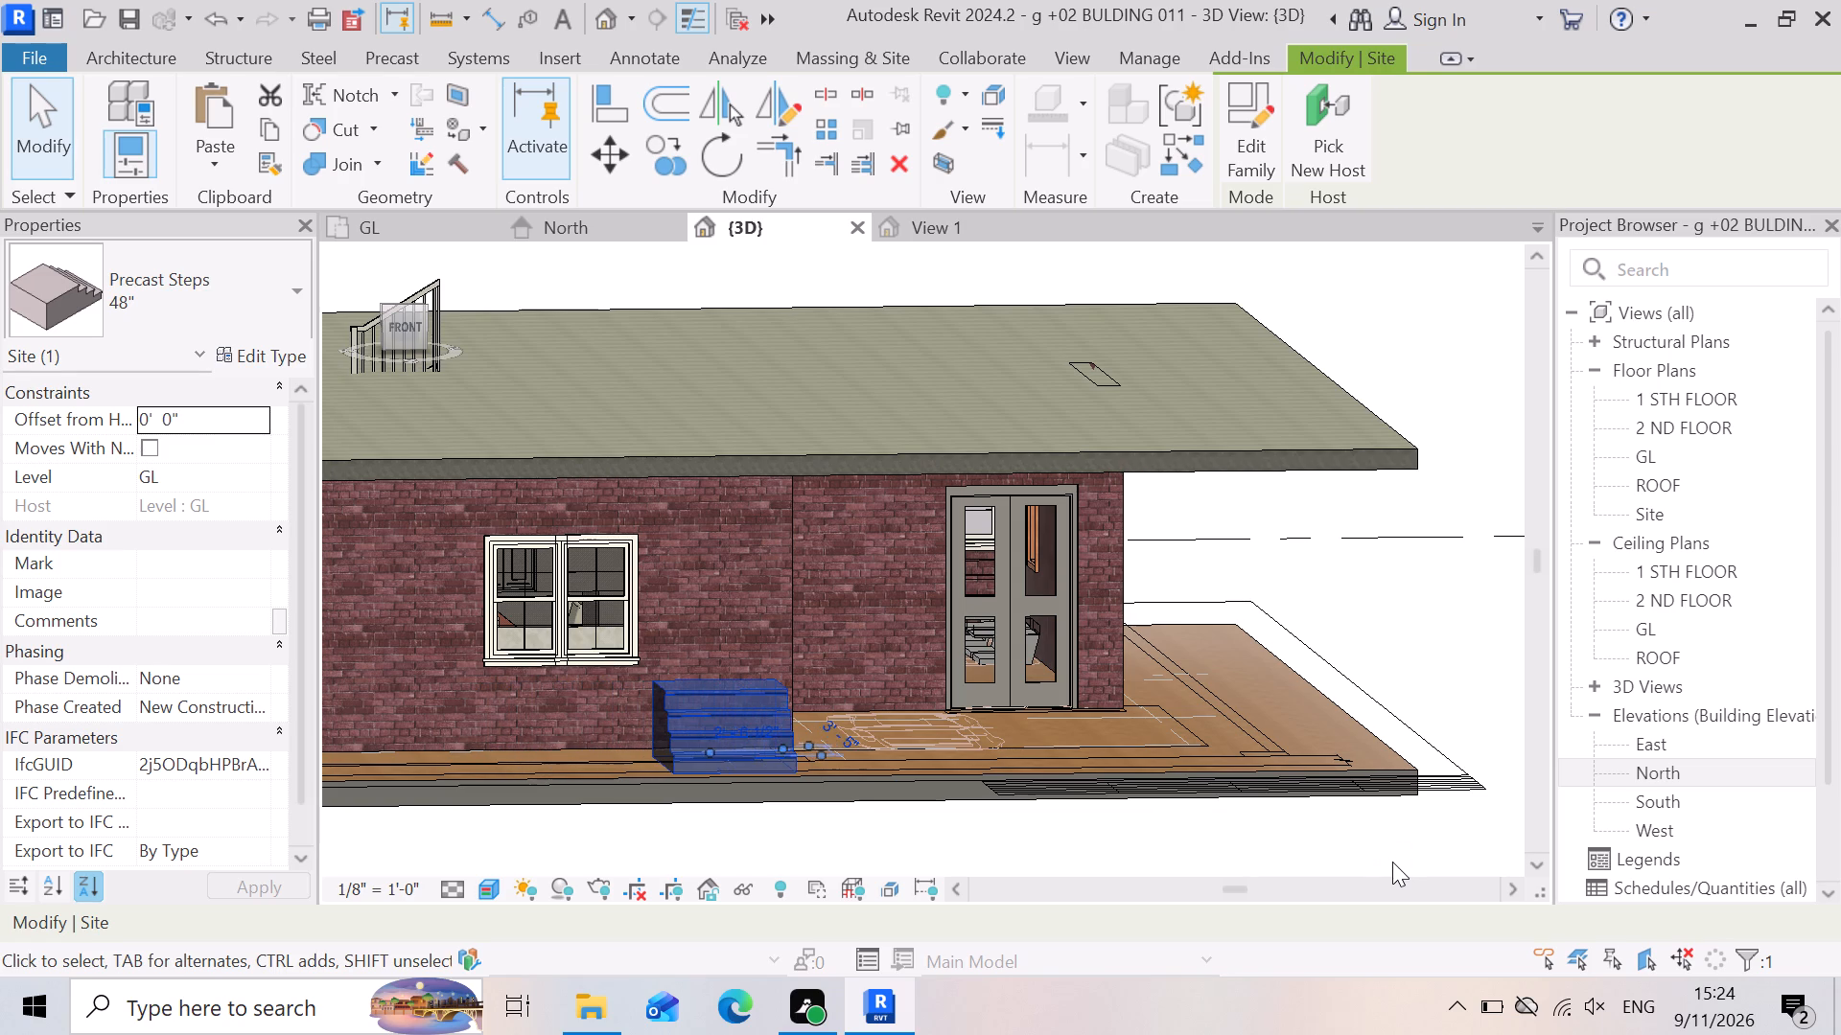
key("Right")
key("Right")
key("Right")
key("Right")
key("Right")
key("Right")
key("Right")
key("Right")
key("Right")
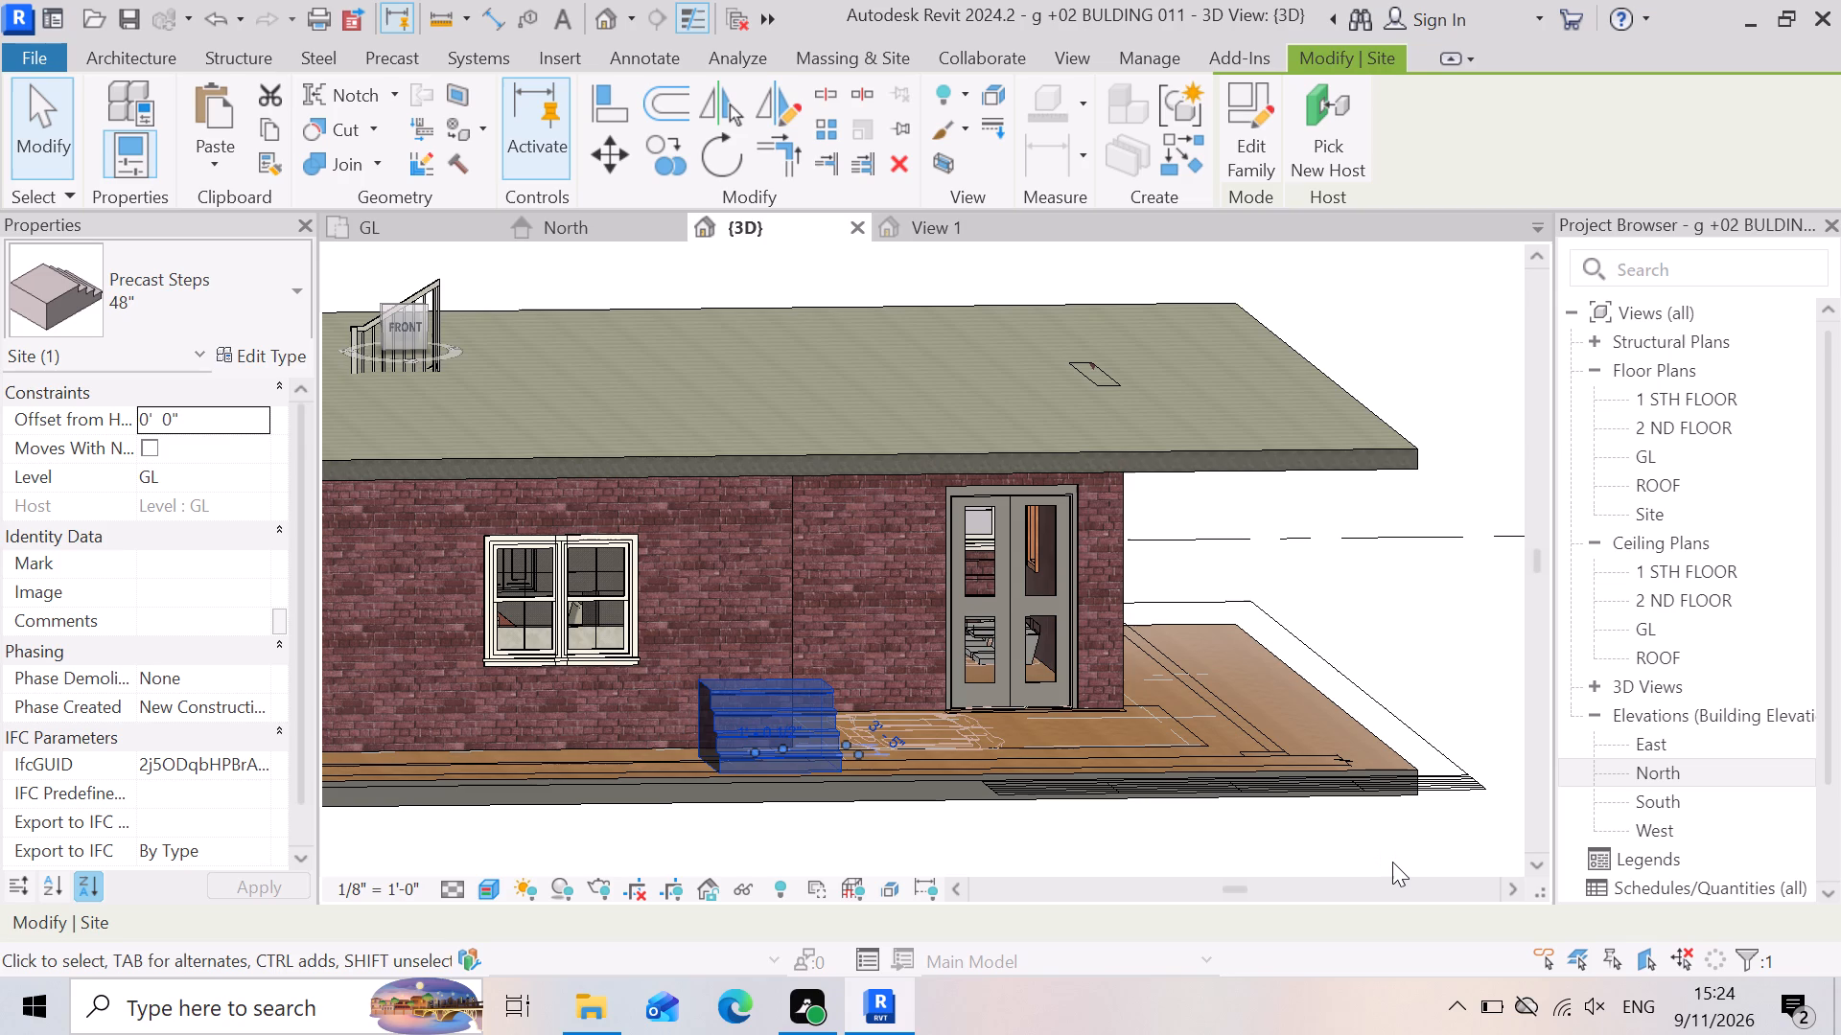
key("Right")
key("Right")
key("Right")
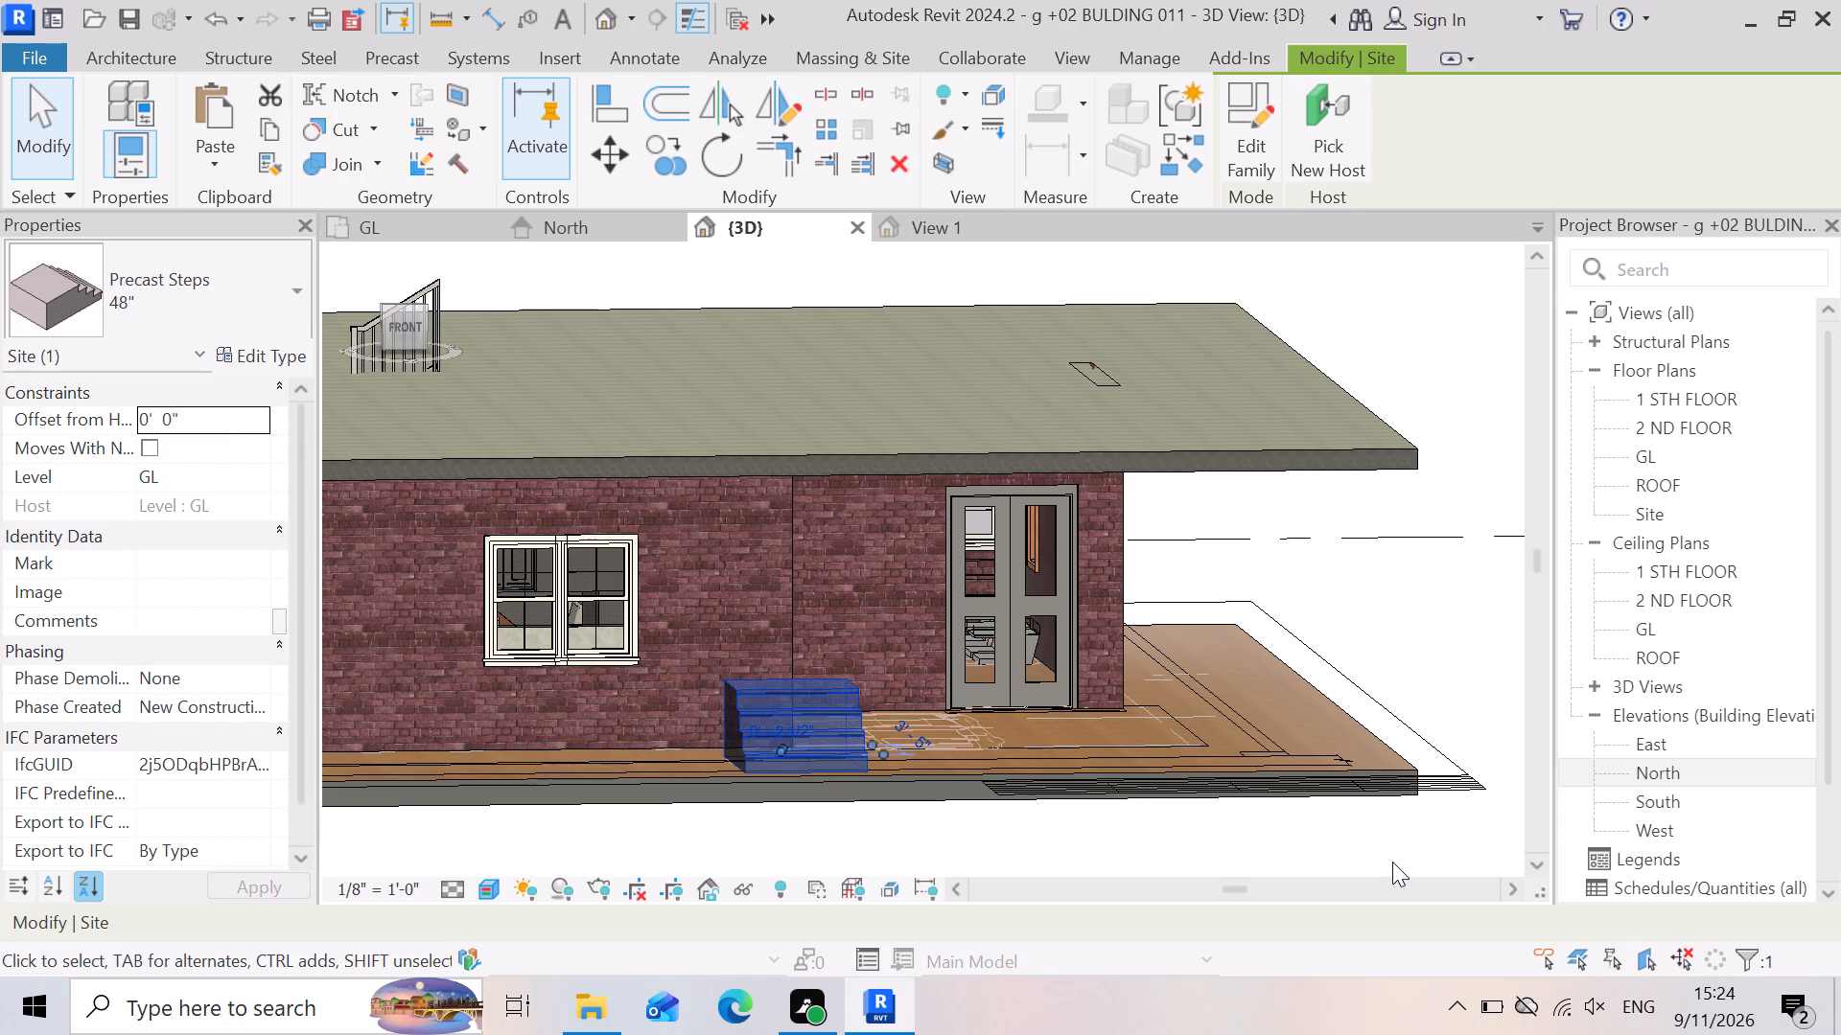
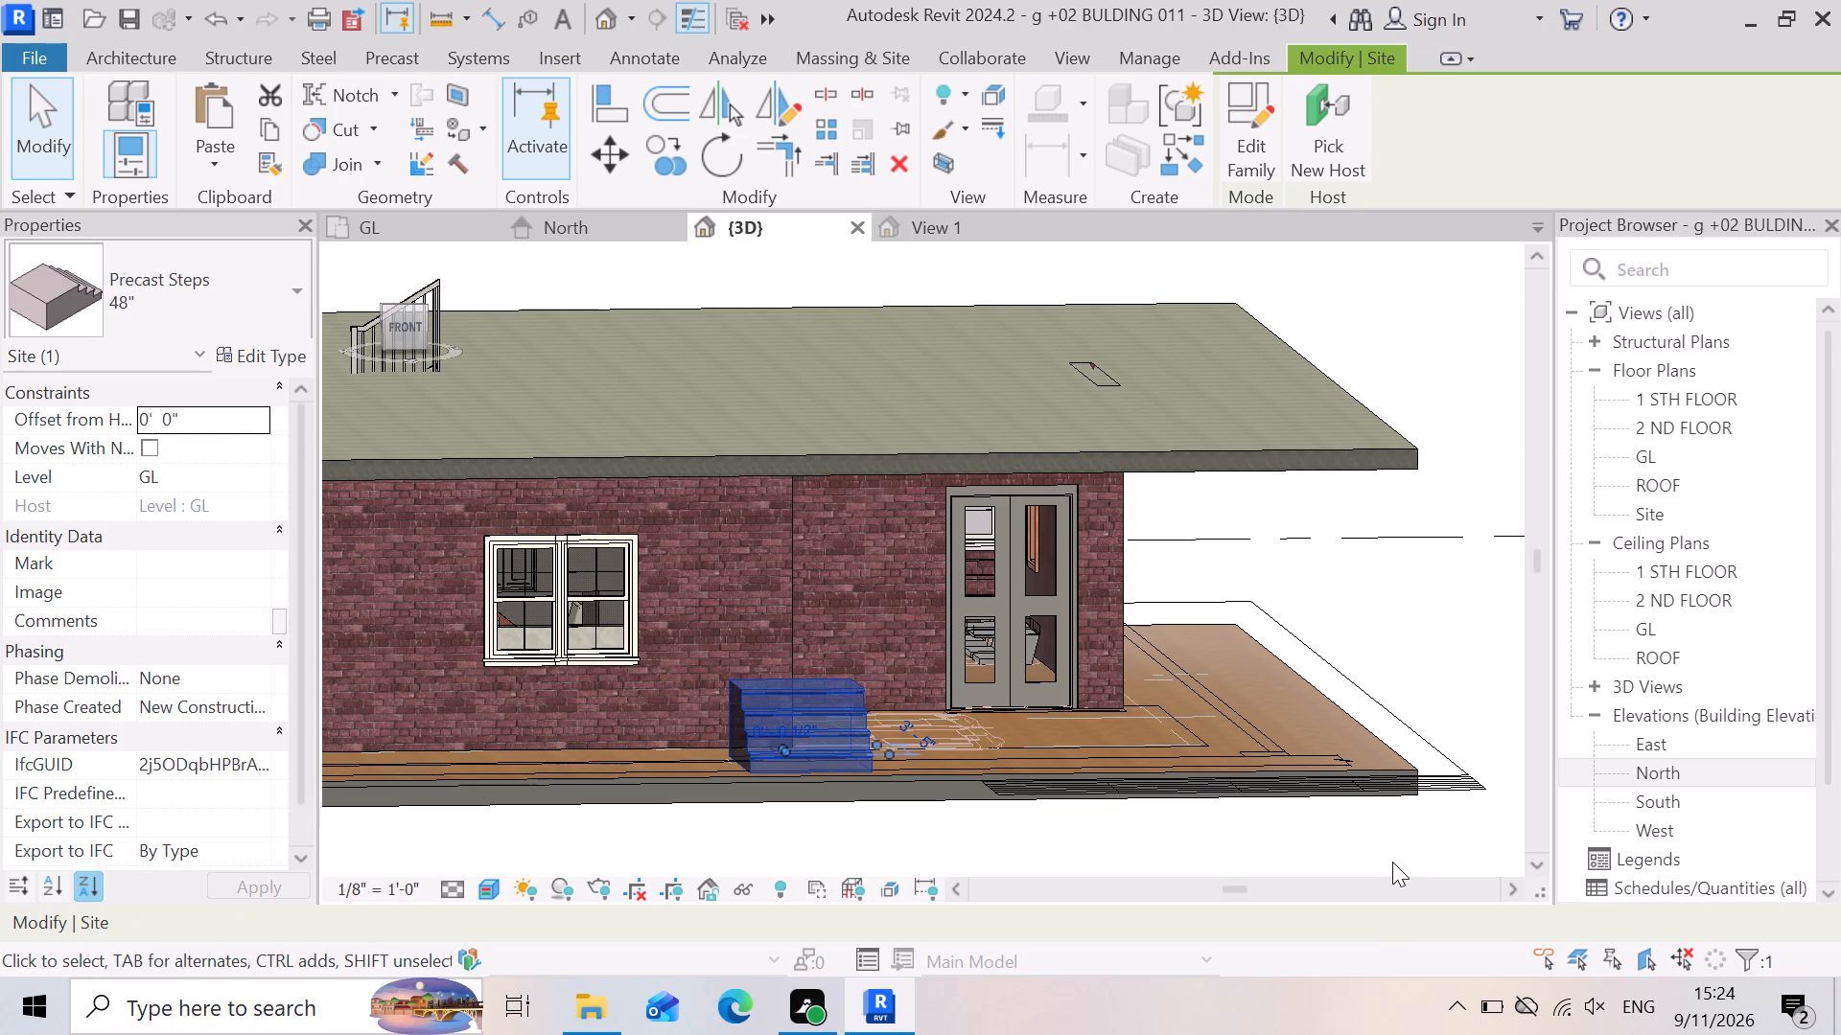
Nudge the 48" precast steps further along the front brick wall, closer to the glazed double door.
key("Right")
key("Right")
key("Right")
key("Right")
key("Right")
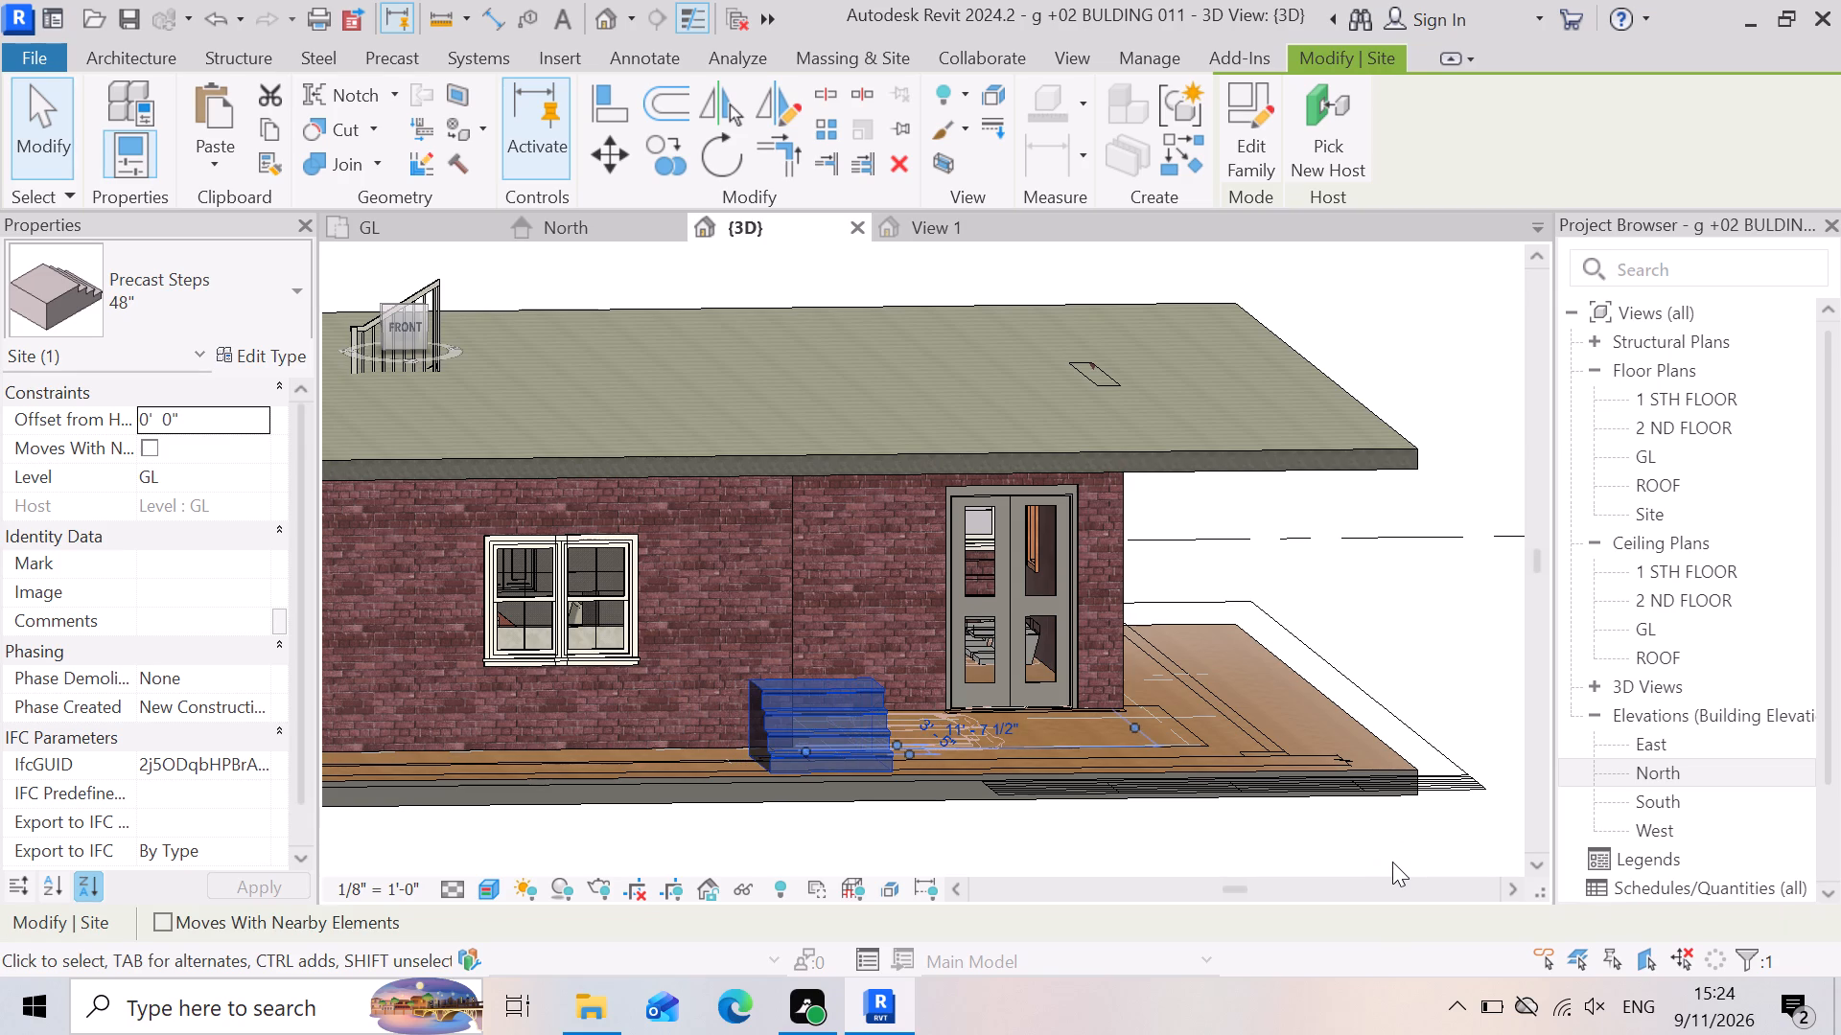
key("Right")
key("Right")
key("Right")
key("Right")
key("Right")
key("Right")
key("Right")
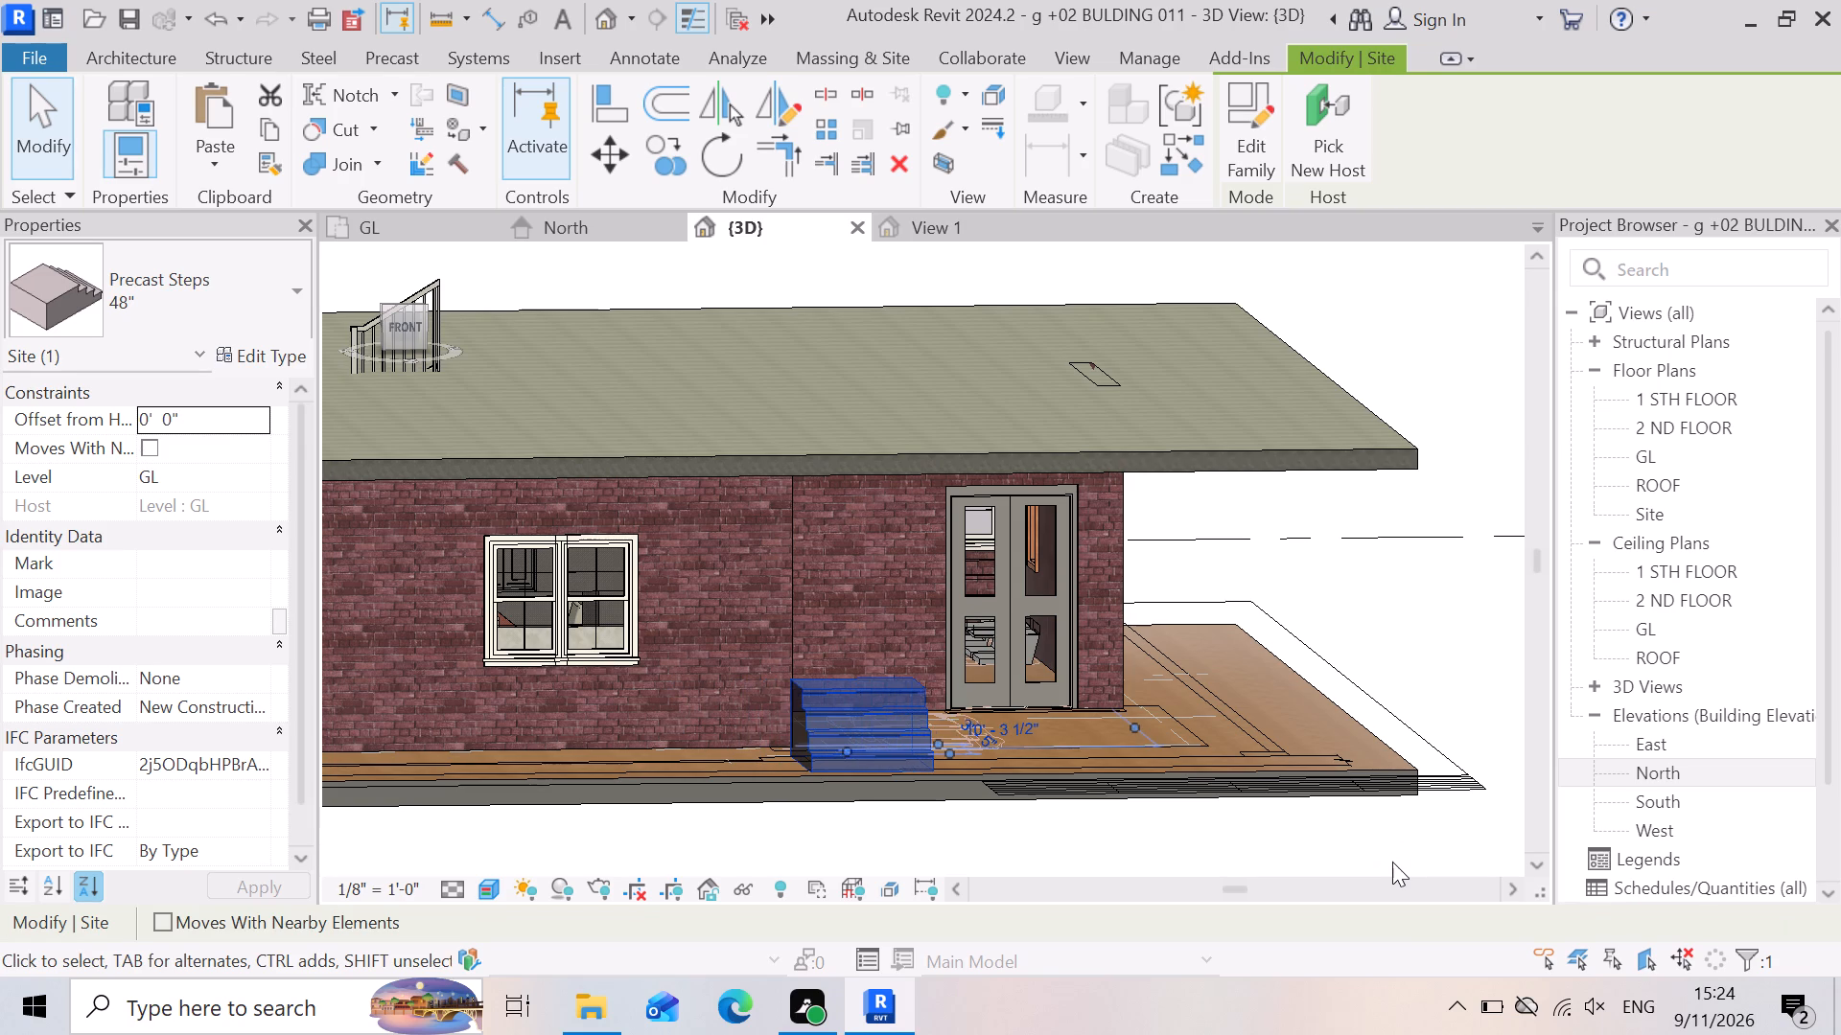
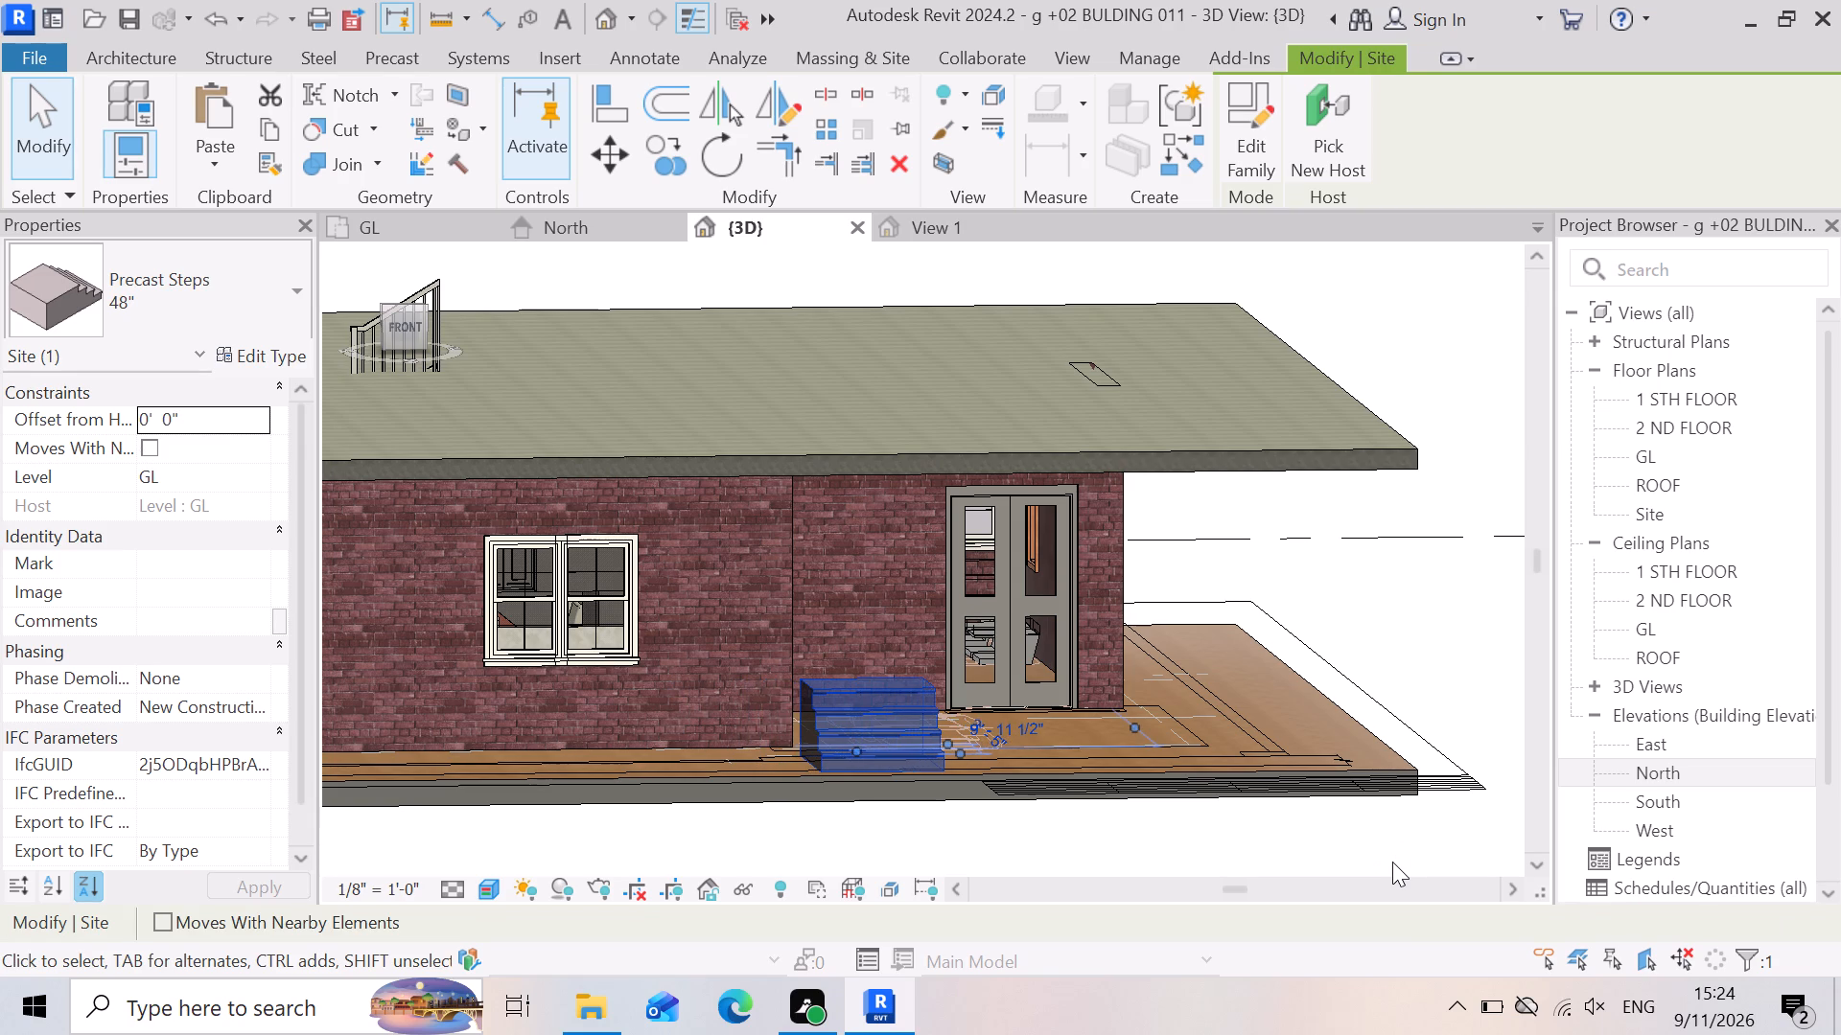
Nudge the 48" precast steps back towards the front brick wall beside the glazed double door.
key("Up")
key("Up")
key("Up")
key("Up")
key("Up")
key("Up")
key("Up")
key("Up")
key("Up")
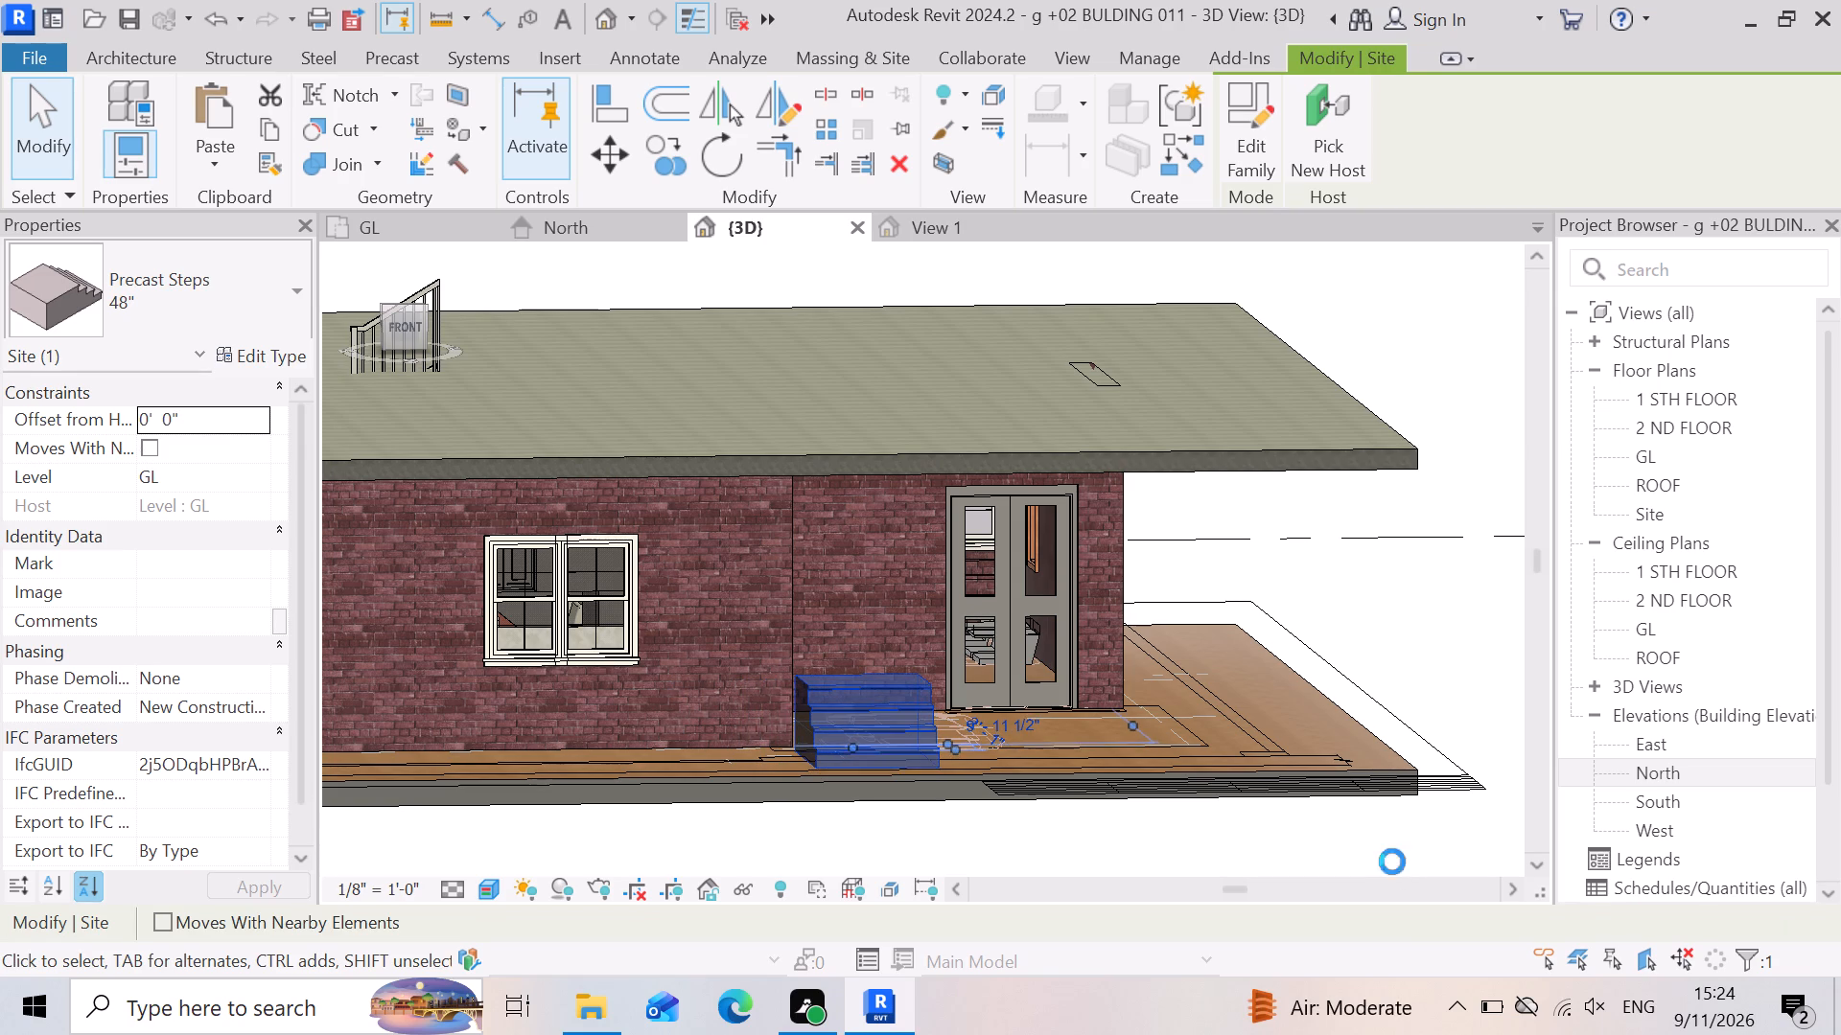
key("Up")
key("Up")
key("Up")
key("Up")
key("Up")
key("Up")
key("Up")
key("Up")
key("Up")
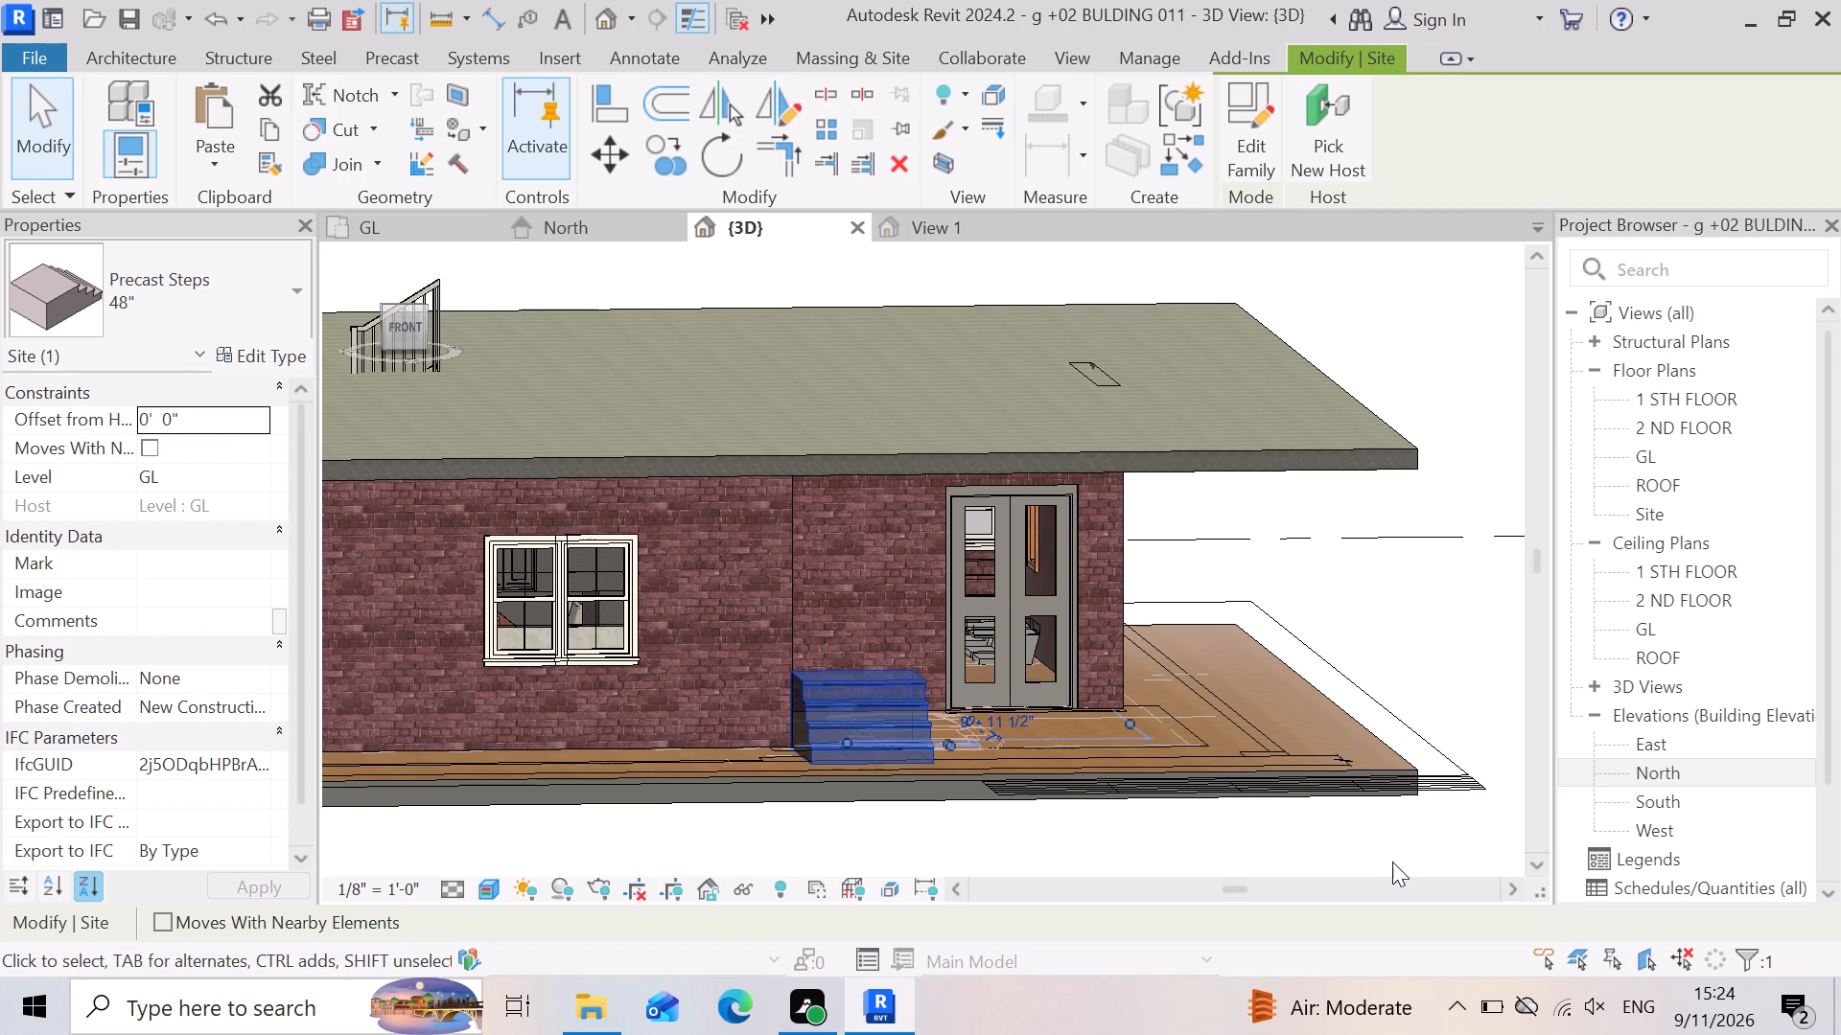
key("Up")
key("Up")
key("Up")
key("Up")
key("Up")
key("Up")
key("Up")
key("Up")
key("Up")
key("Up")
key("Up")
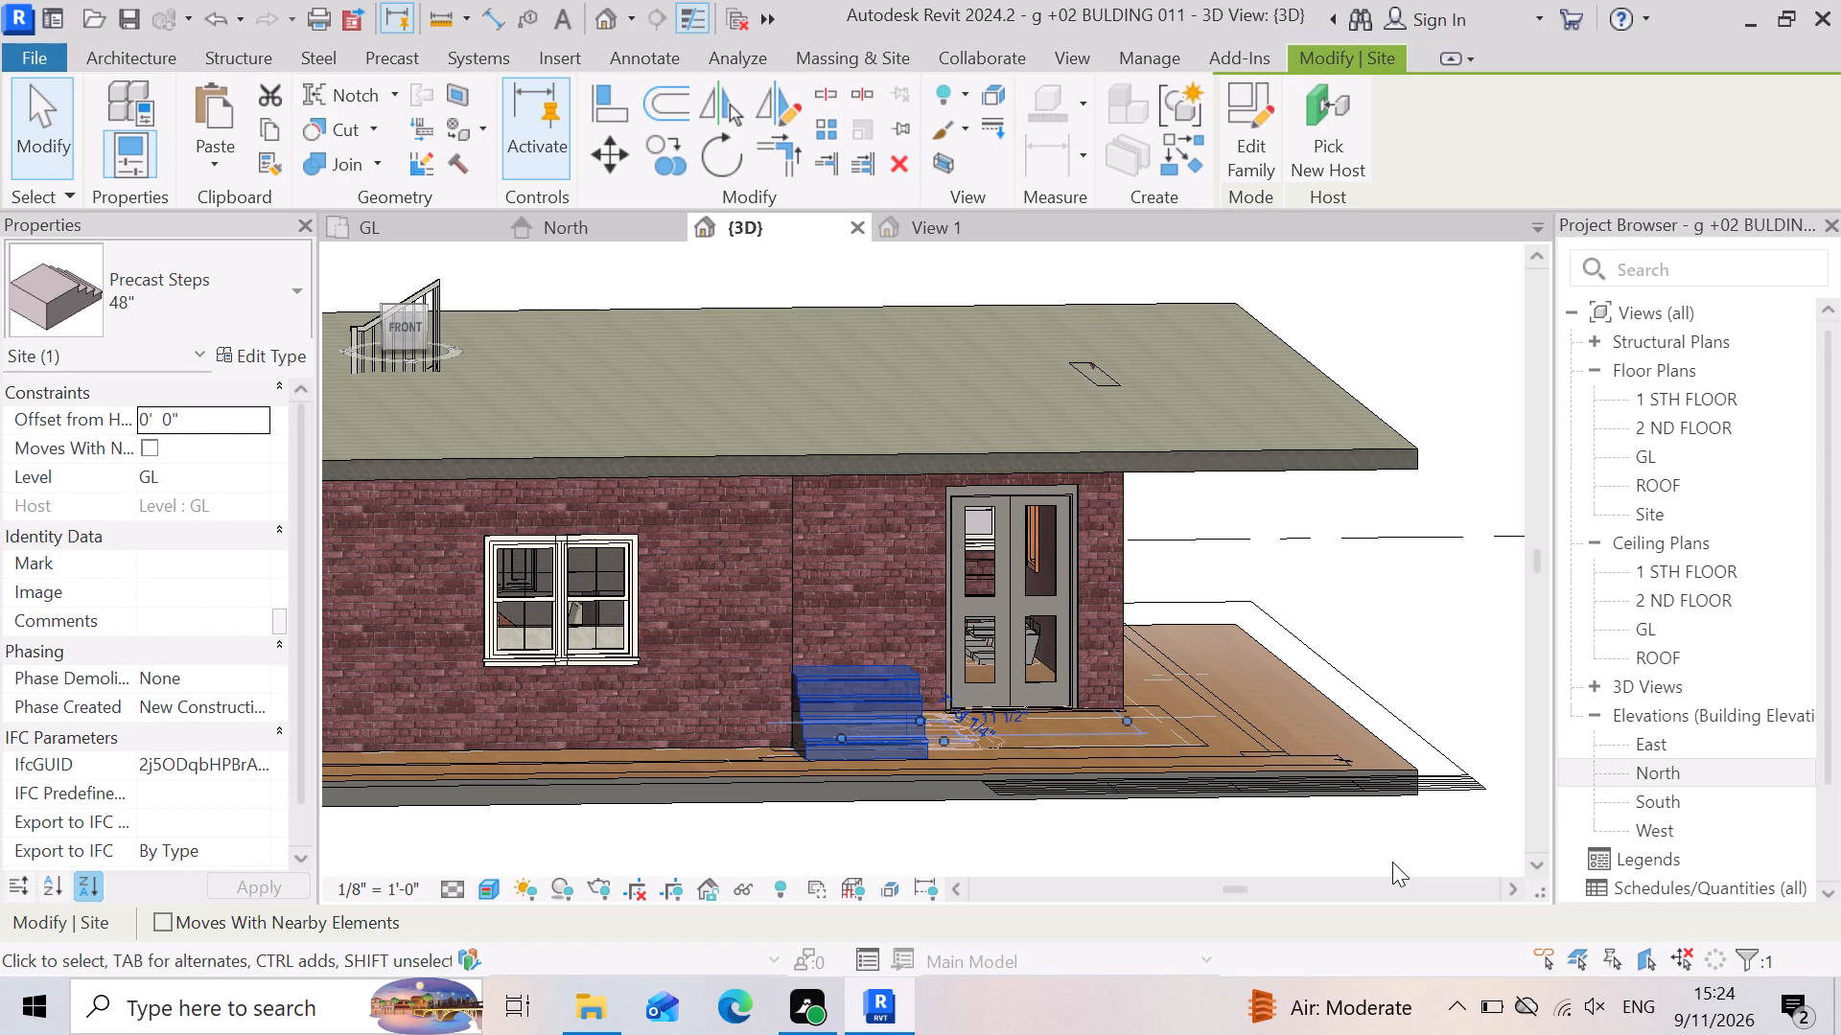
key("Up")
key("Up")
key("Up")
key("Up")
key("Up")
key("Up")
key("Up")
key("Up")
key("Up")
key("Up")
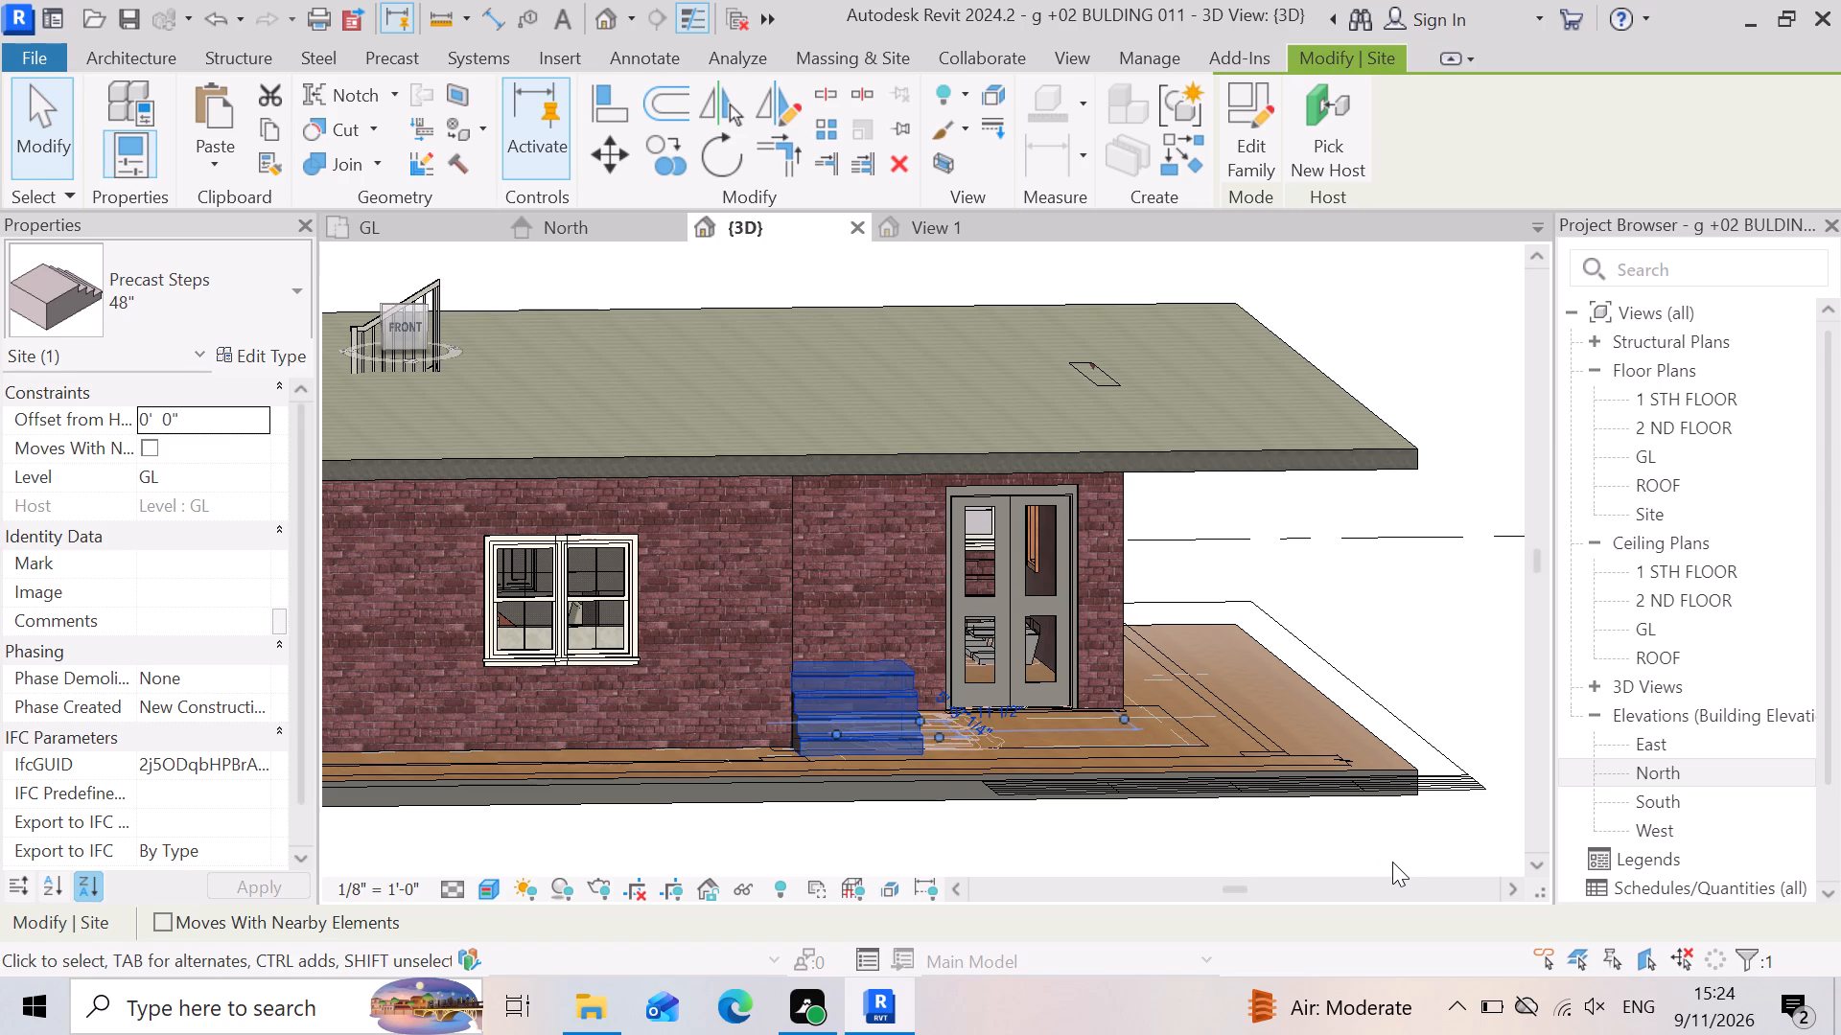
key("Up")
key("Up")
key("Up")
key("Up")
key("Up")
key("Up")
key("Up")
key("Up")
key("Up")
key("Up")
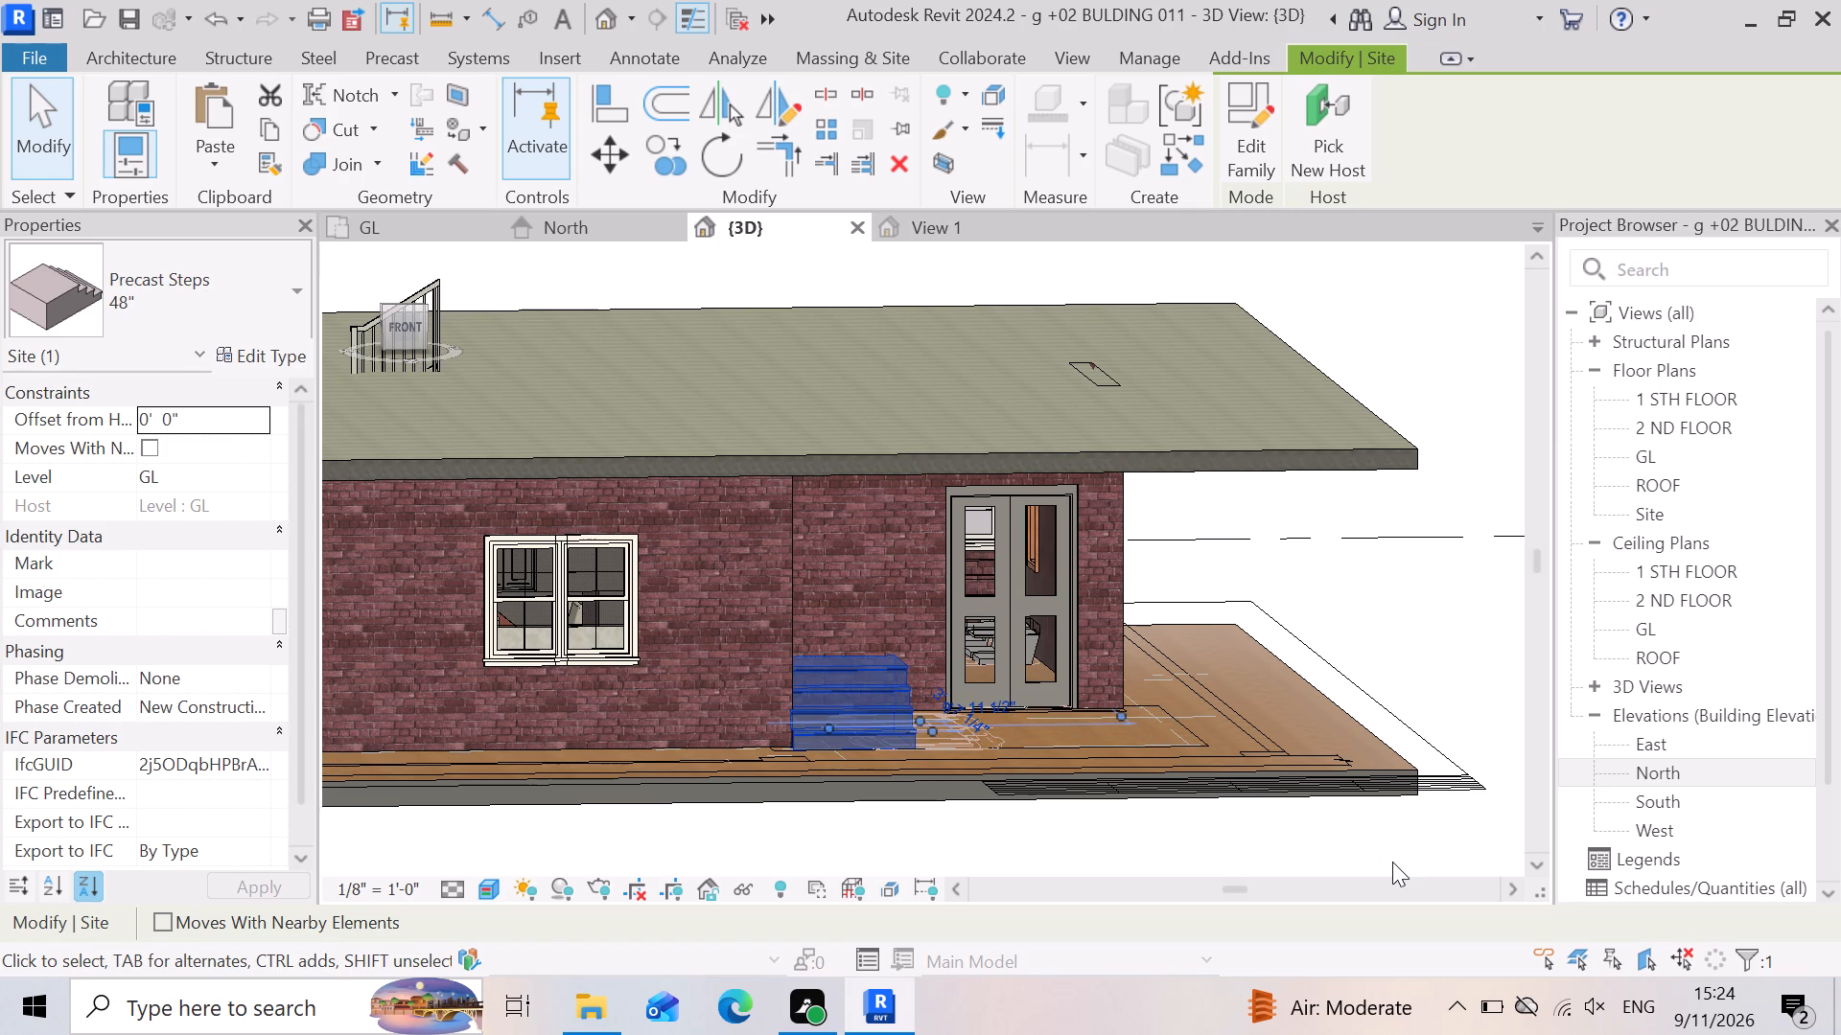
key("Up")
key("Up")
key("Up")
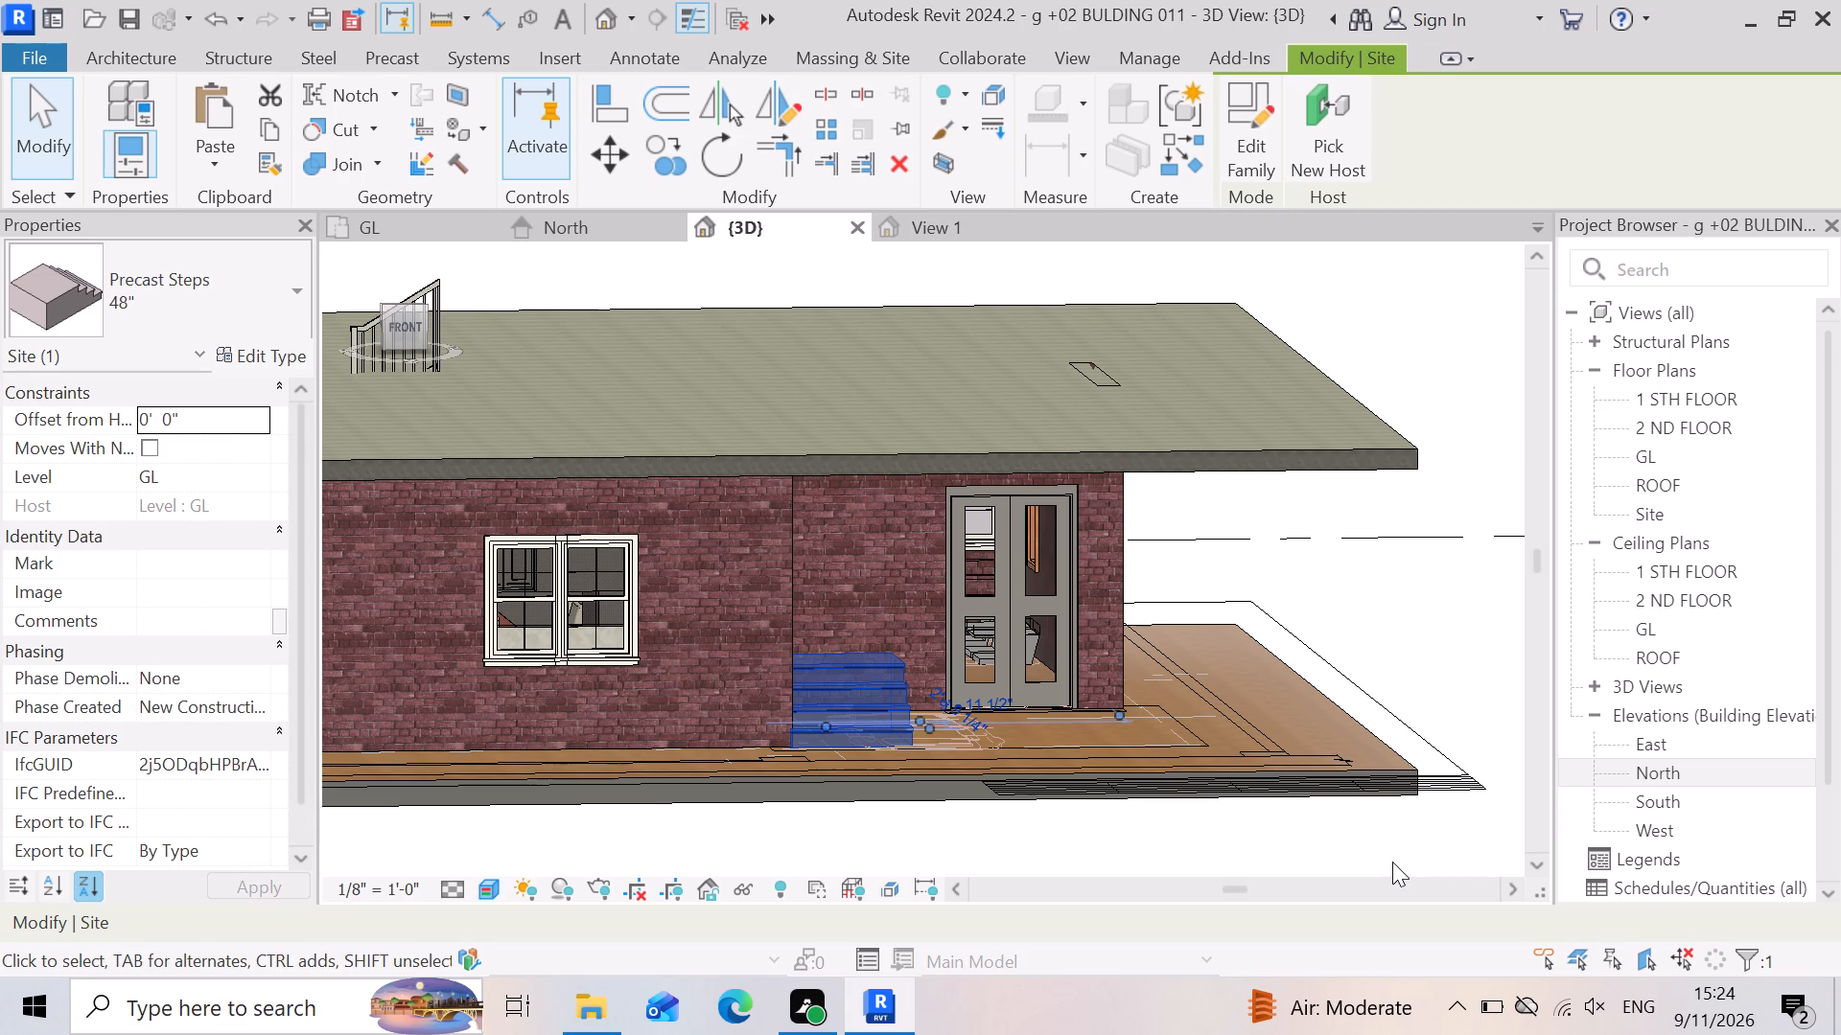
Examine up close how the precast steps sit against the brick wall corner and the wood floor.
scroll(744, 751, "up", 10)
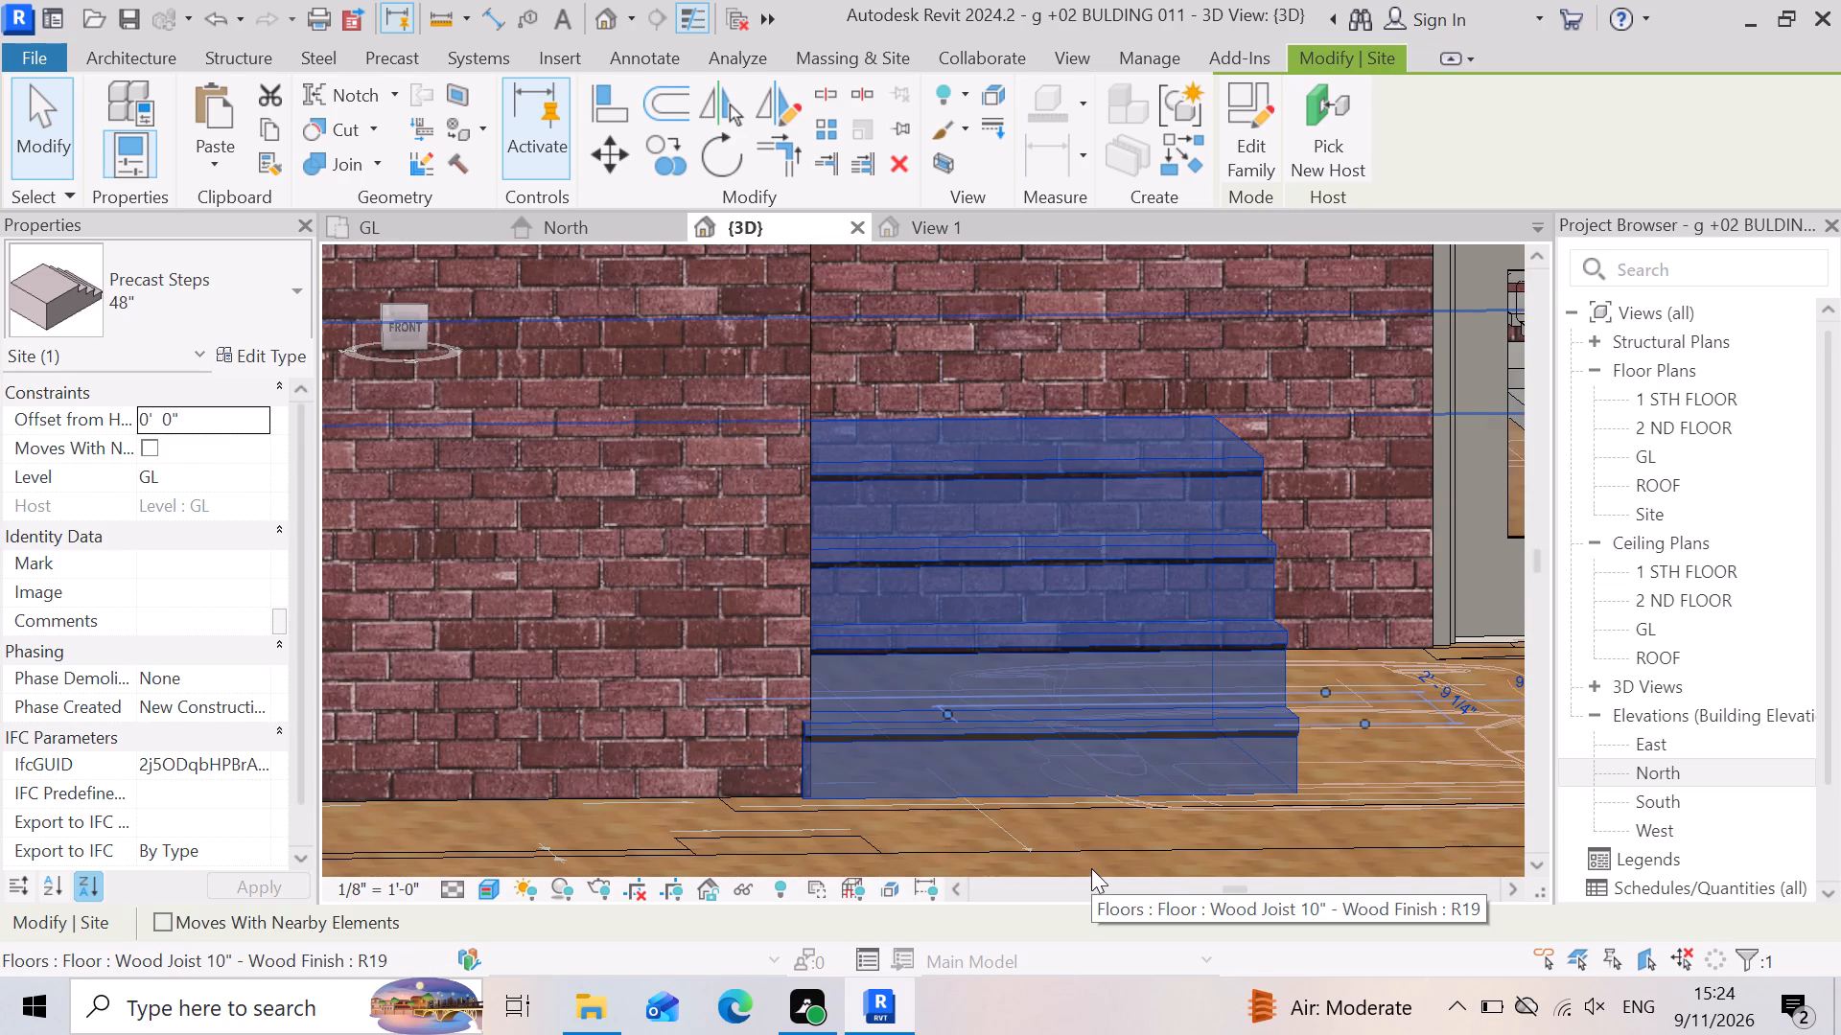
key("Escape")
left_click(1182, 670)
scroll(1075, 826, "down", 1)
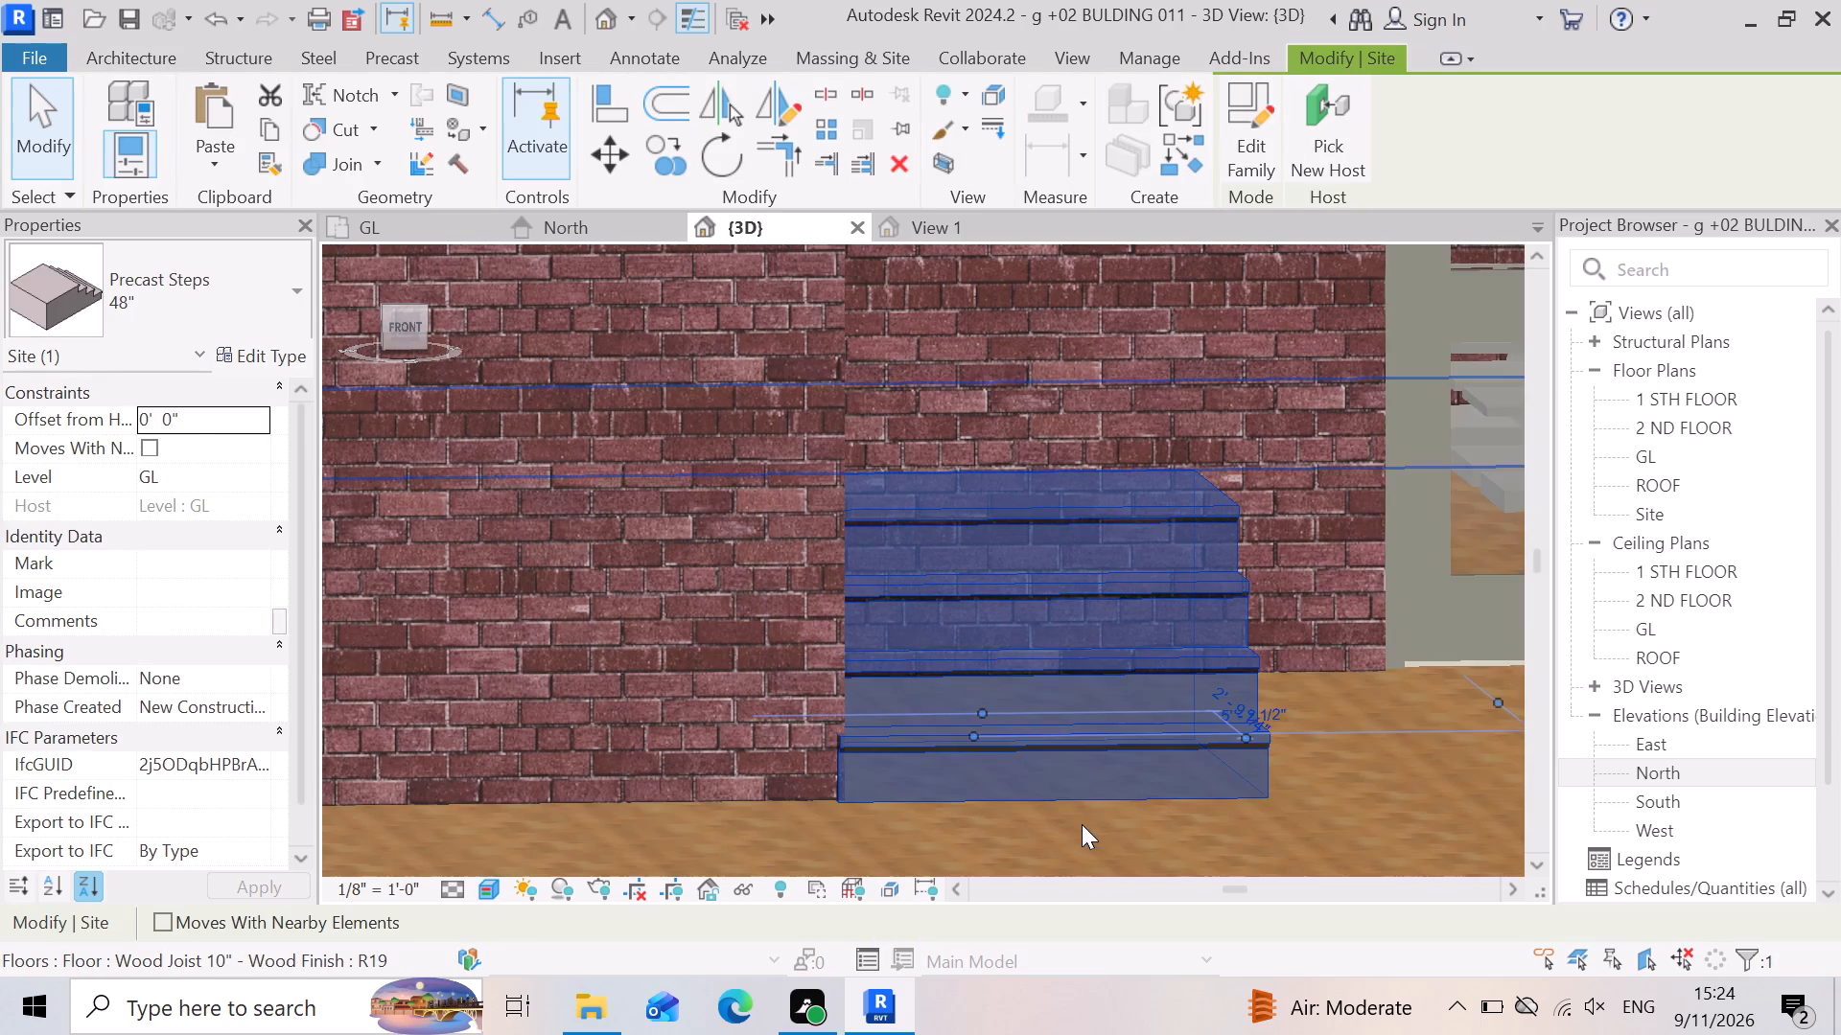
key("Escape")
scroll(1110, 822, "down", 3)
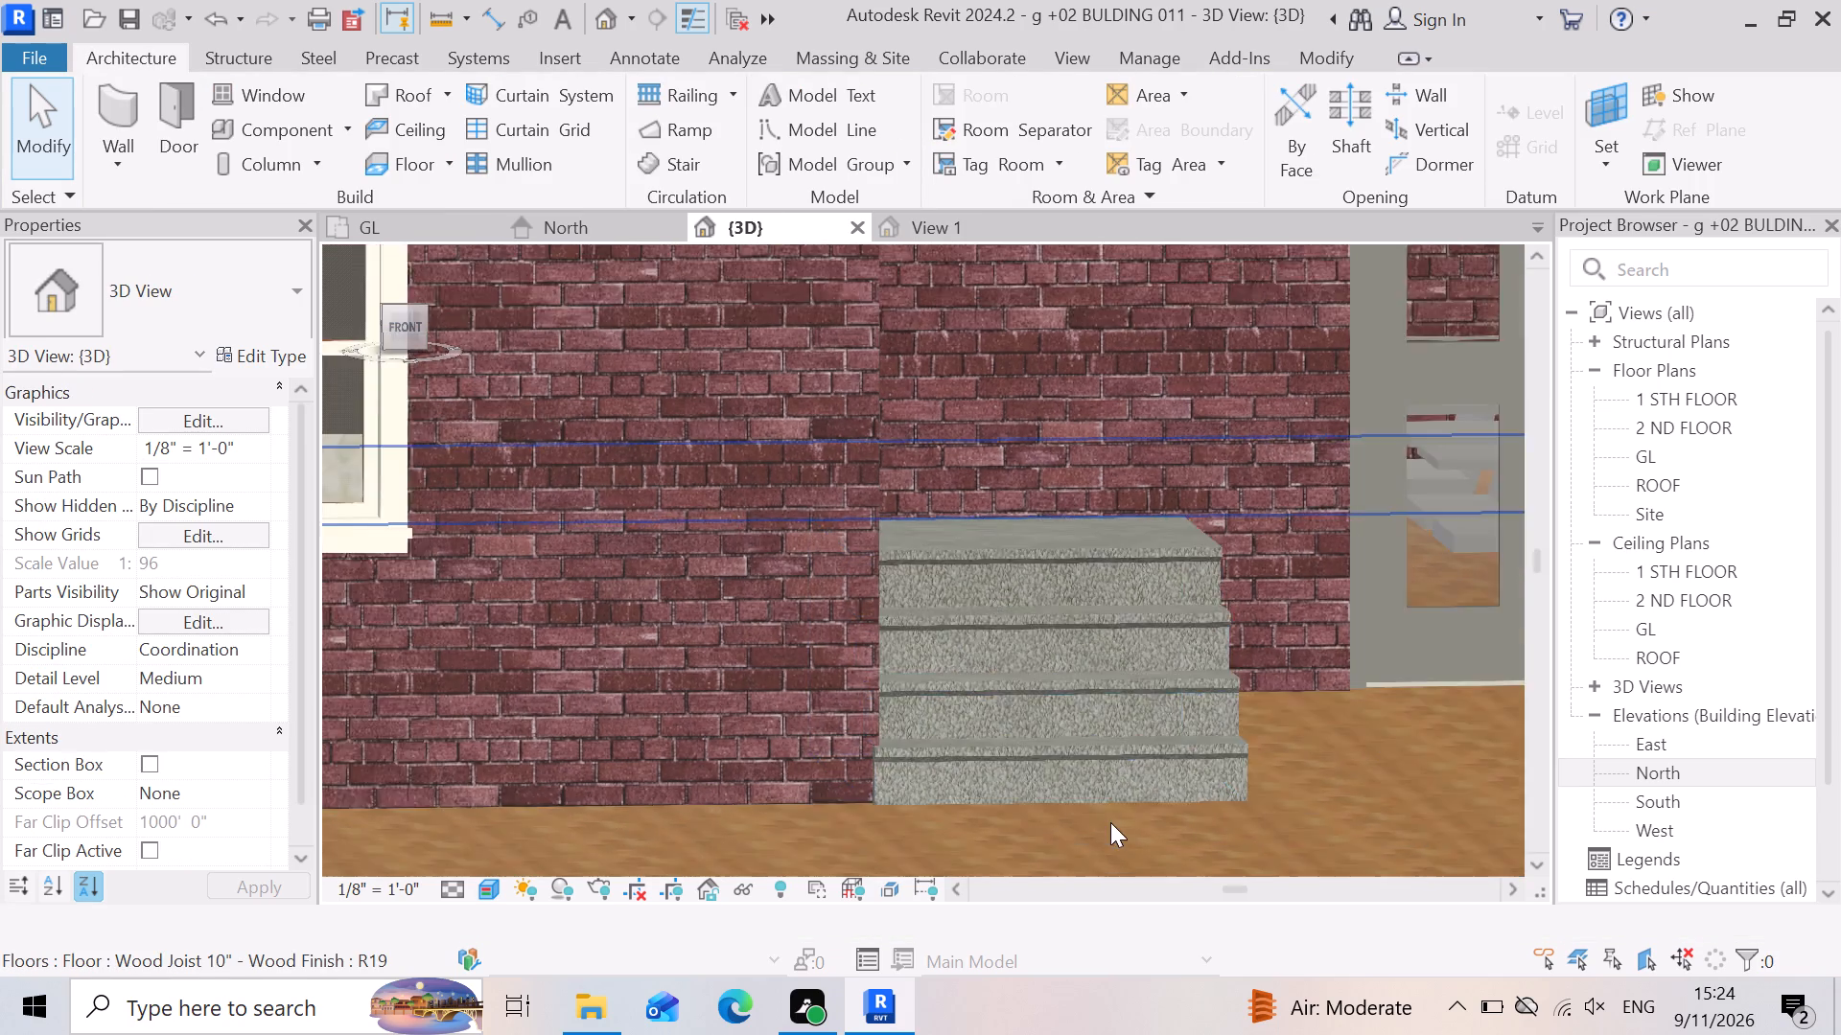
scroll(1110, 822, "down", 1)
scroll(1037, 767, "down", 4)
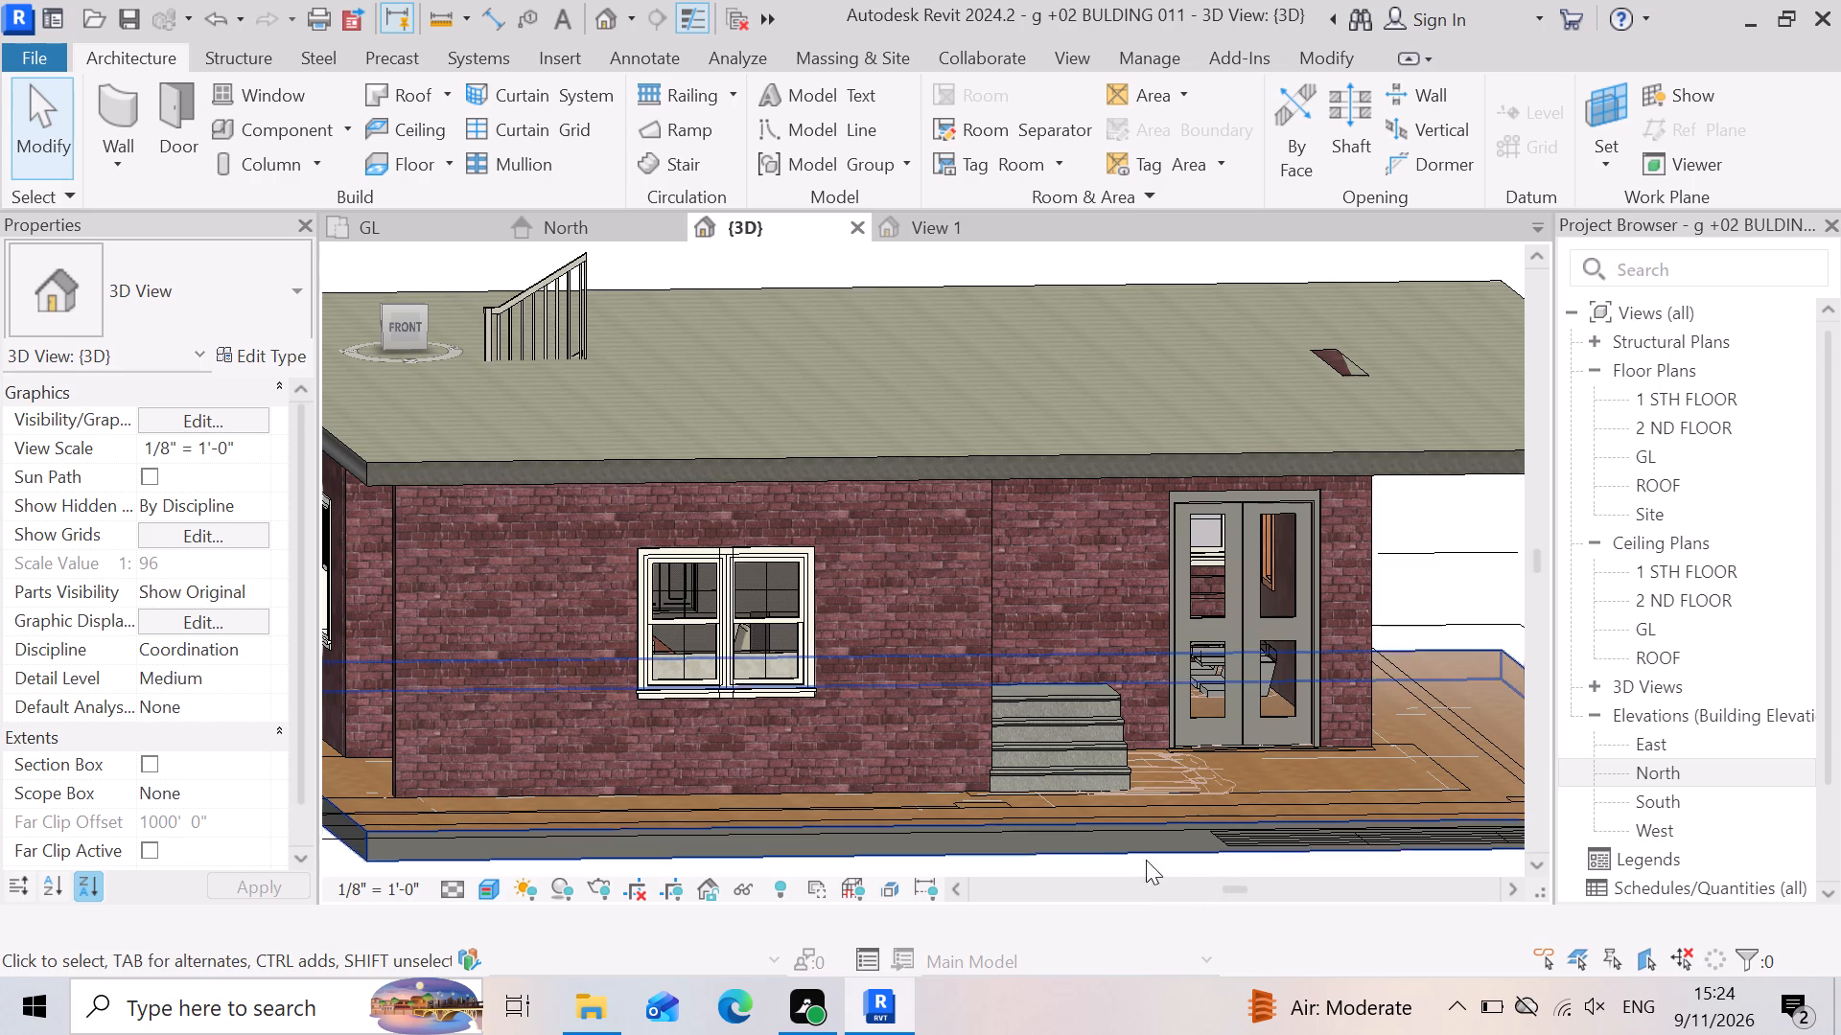
Nudge the 48" precast steps away from the front brick wall, across the wood floor to its outer front edge.
left_click(1068, 778)
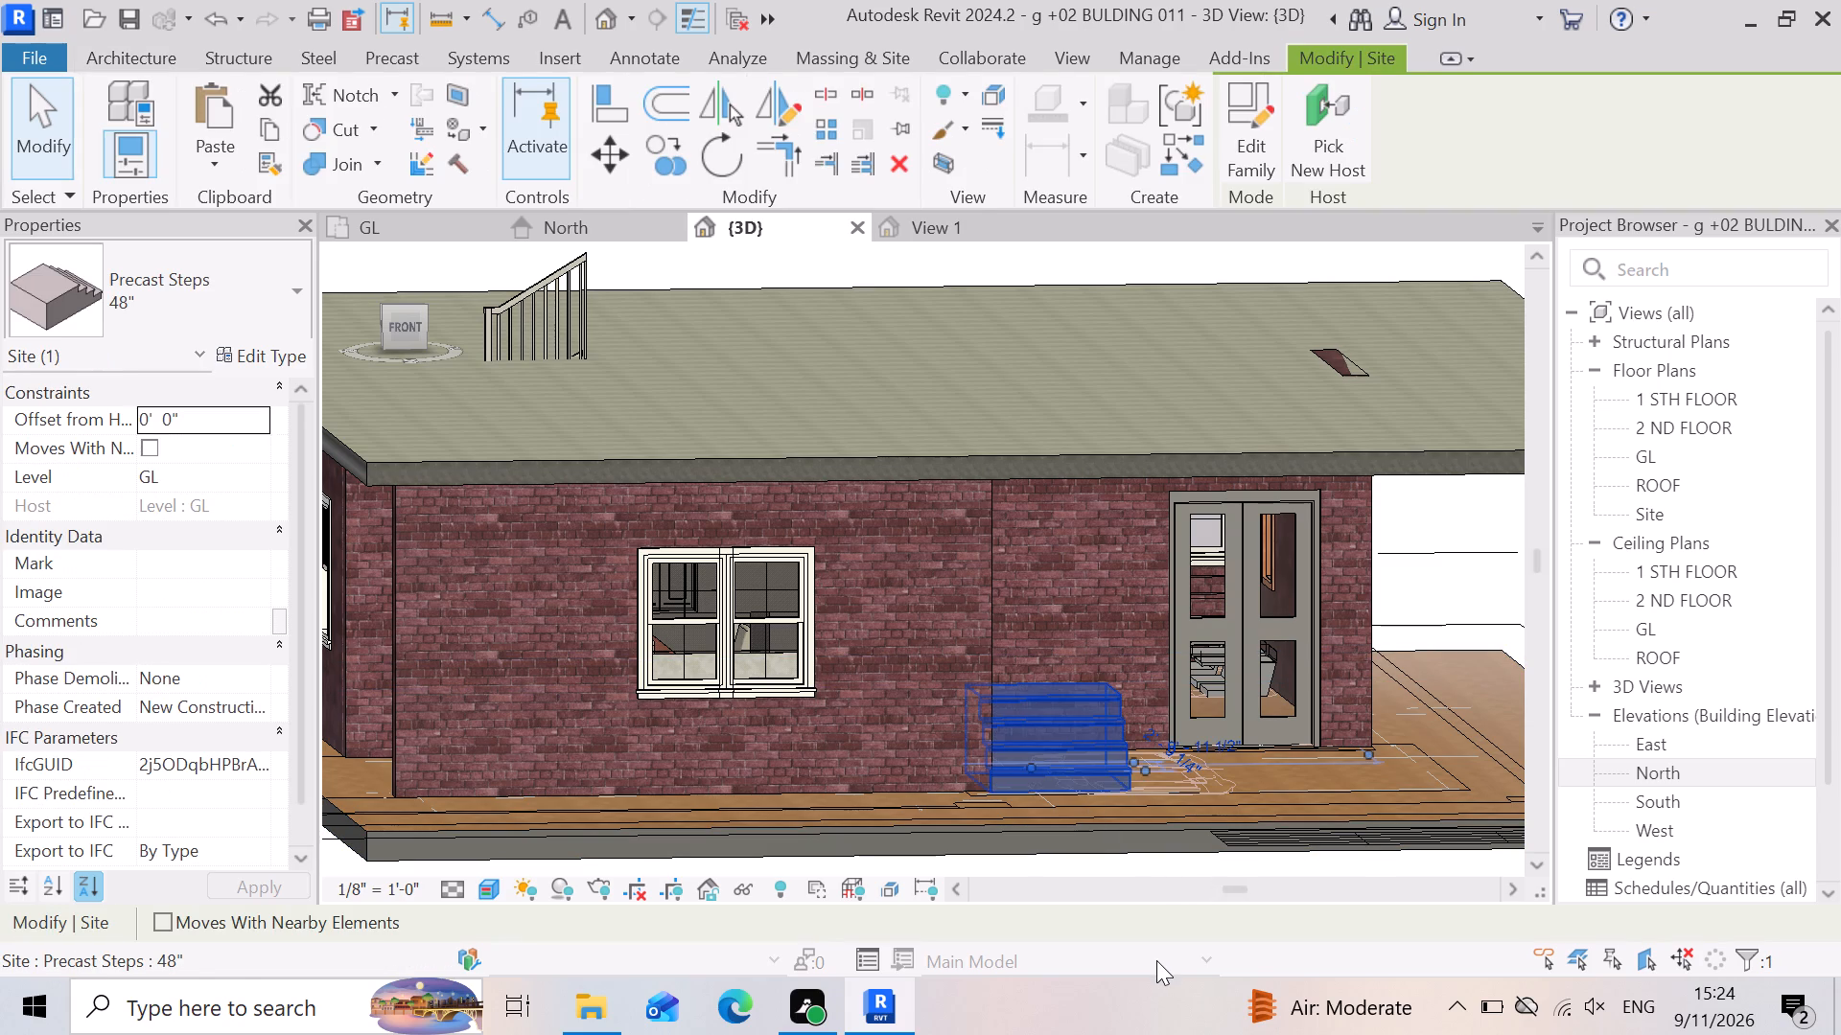
key("Down")
key("Down")
key("Down")
key("Down")
key("Down")
key("Down")
key("Down")
key("Down")
key("Down")
key("Down")
key("Down")
key("Down")
key("Down")
key("Down")
key("Down")
key("Down")
key("Down")
key("Down")
key("Down")
key("Down")
key("Down")
key("Down")
key("Down")
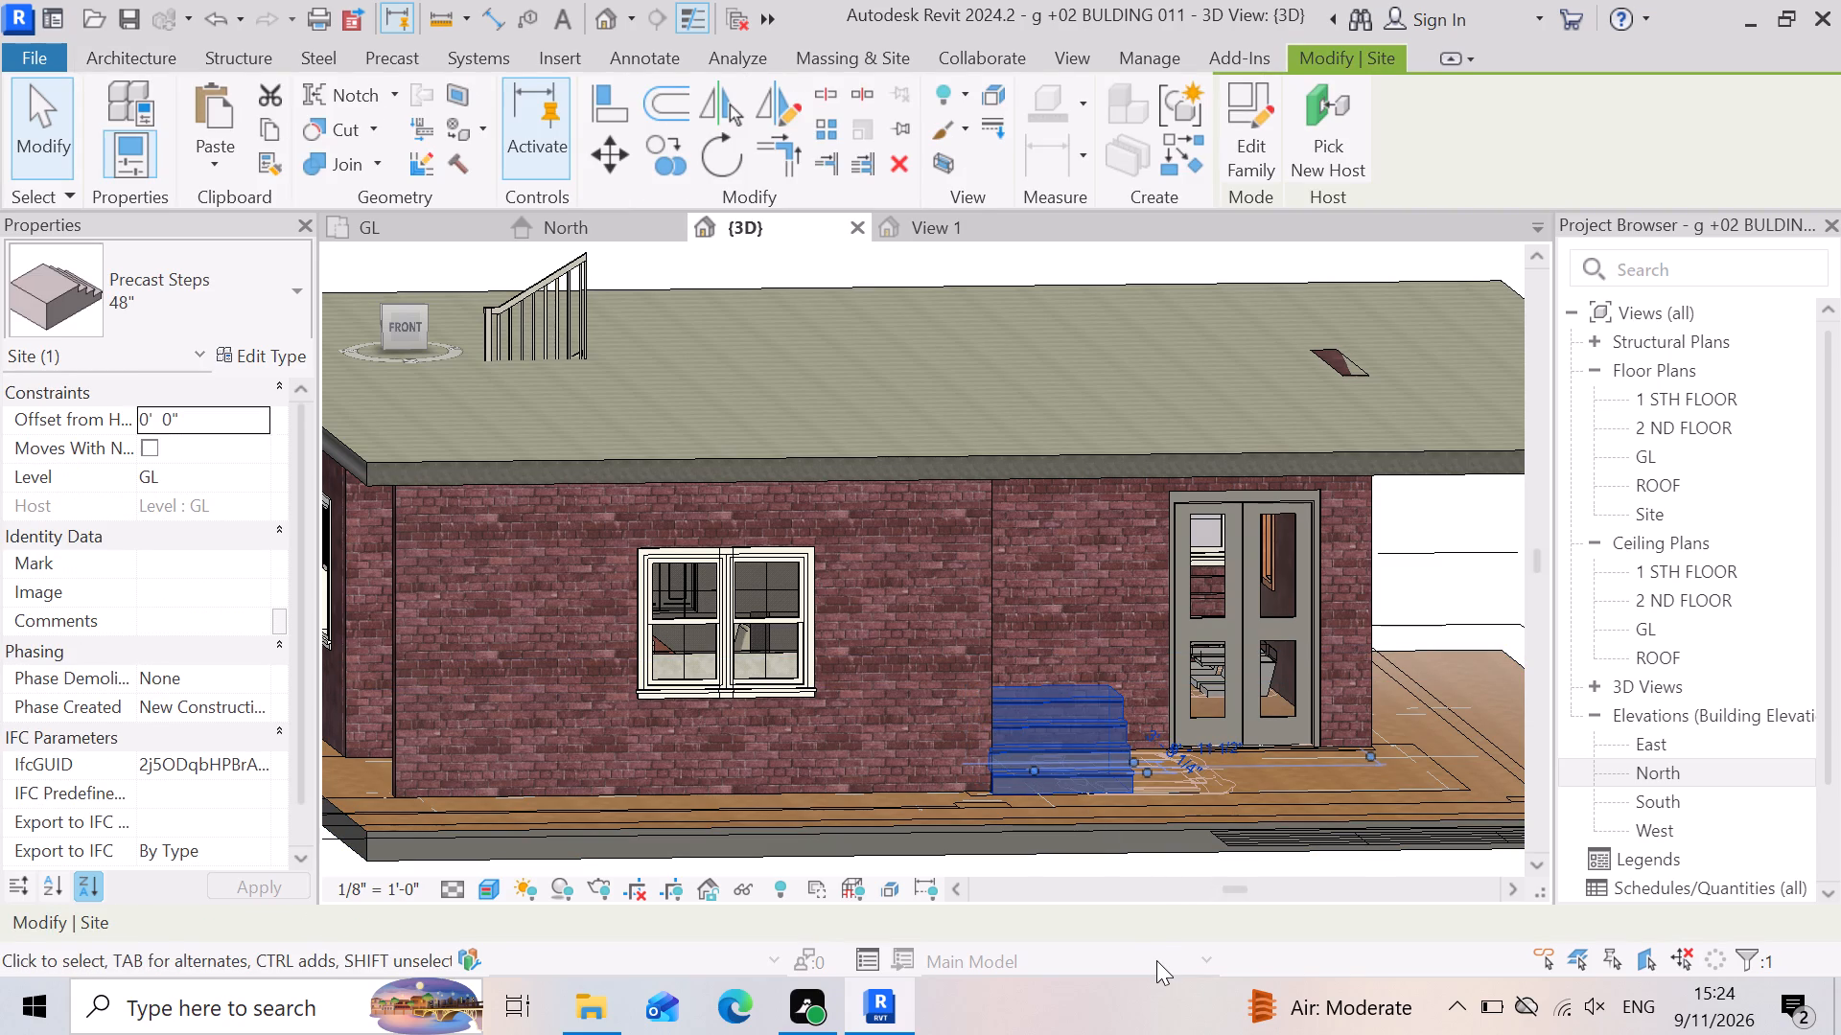
key("Down")
key("Down")
key("Down")
key("Down")
key("Down")
key("Down")
key("Down")
key("Down")
key("Down")
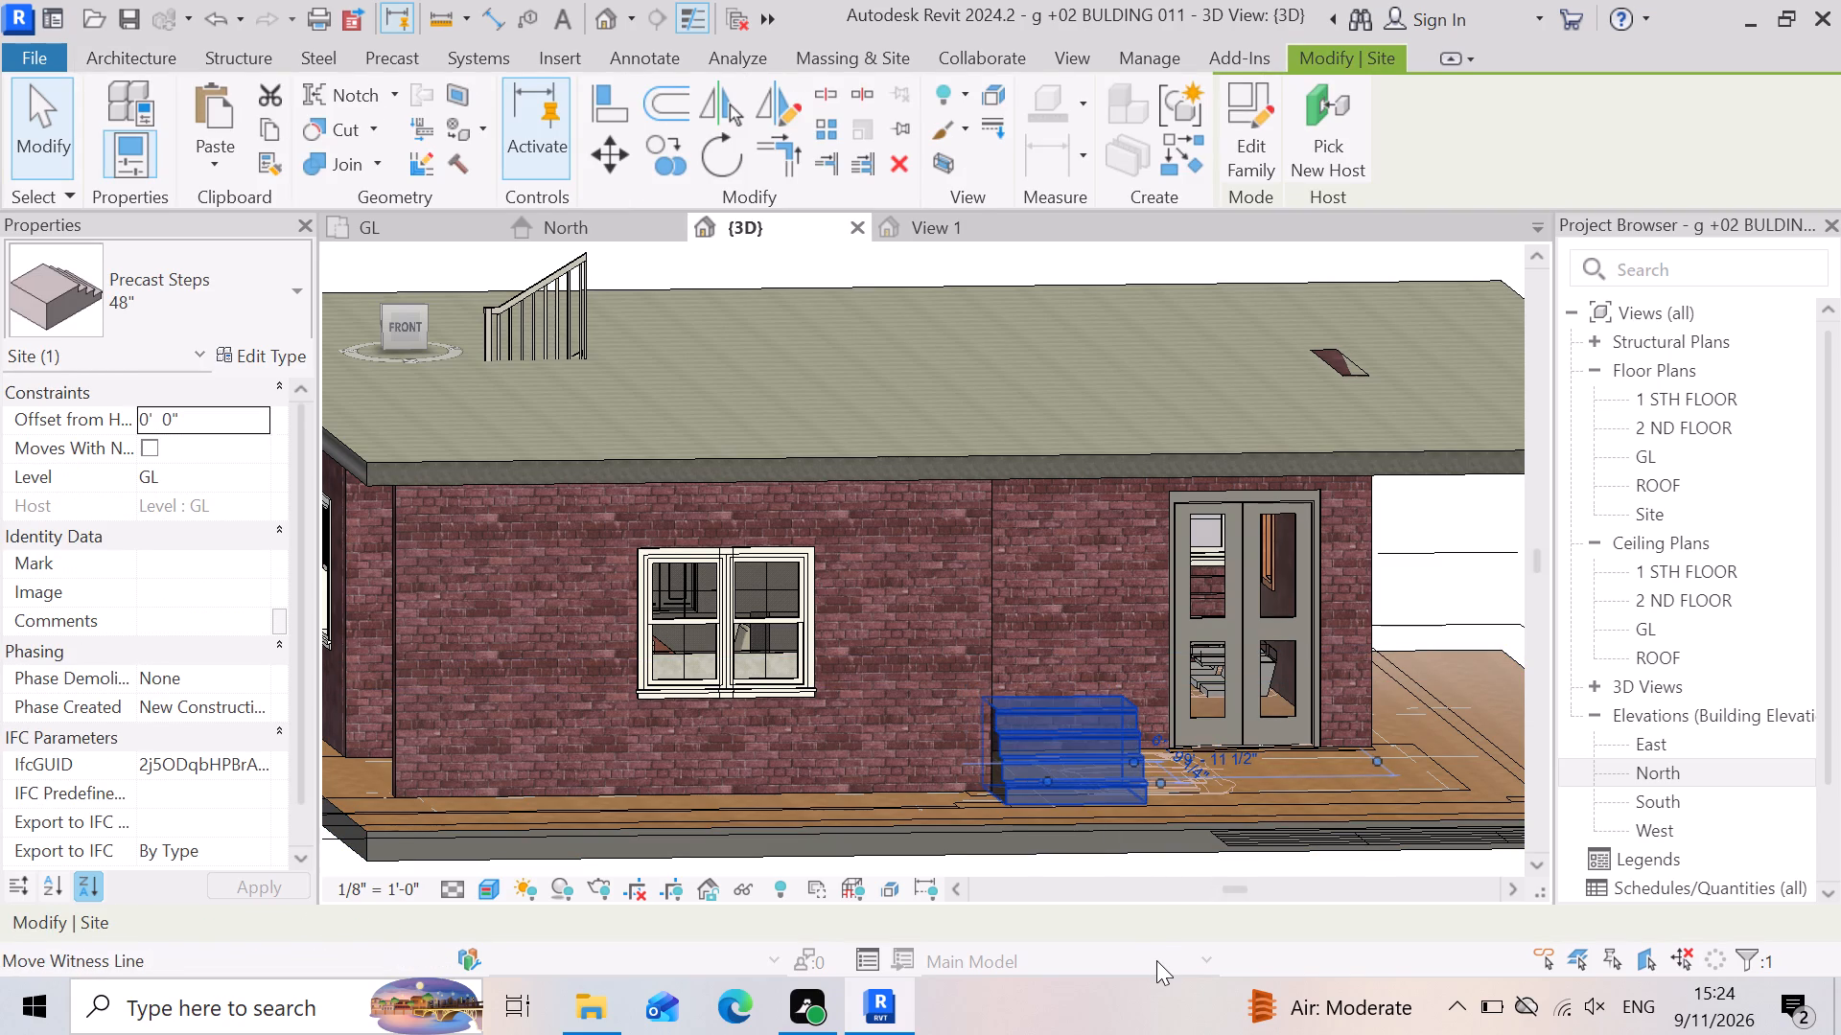
key("Down")
key("Down")
key("Down")
key("Down")
key("Down")
key("Down")
key("Down")
key("Down")
key("Down")
key("Down")
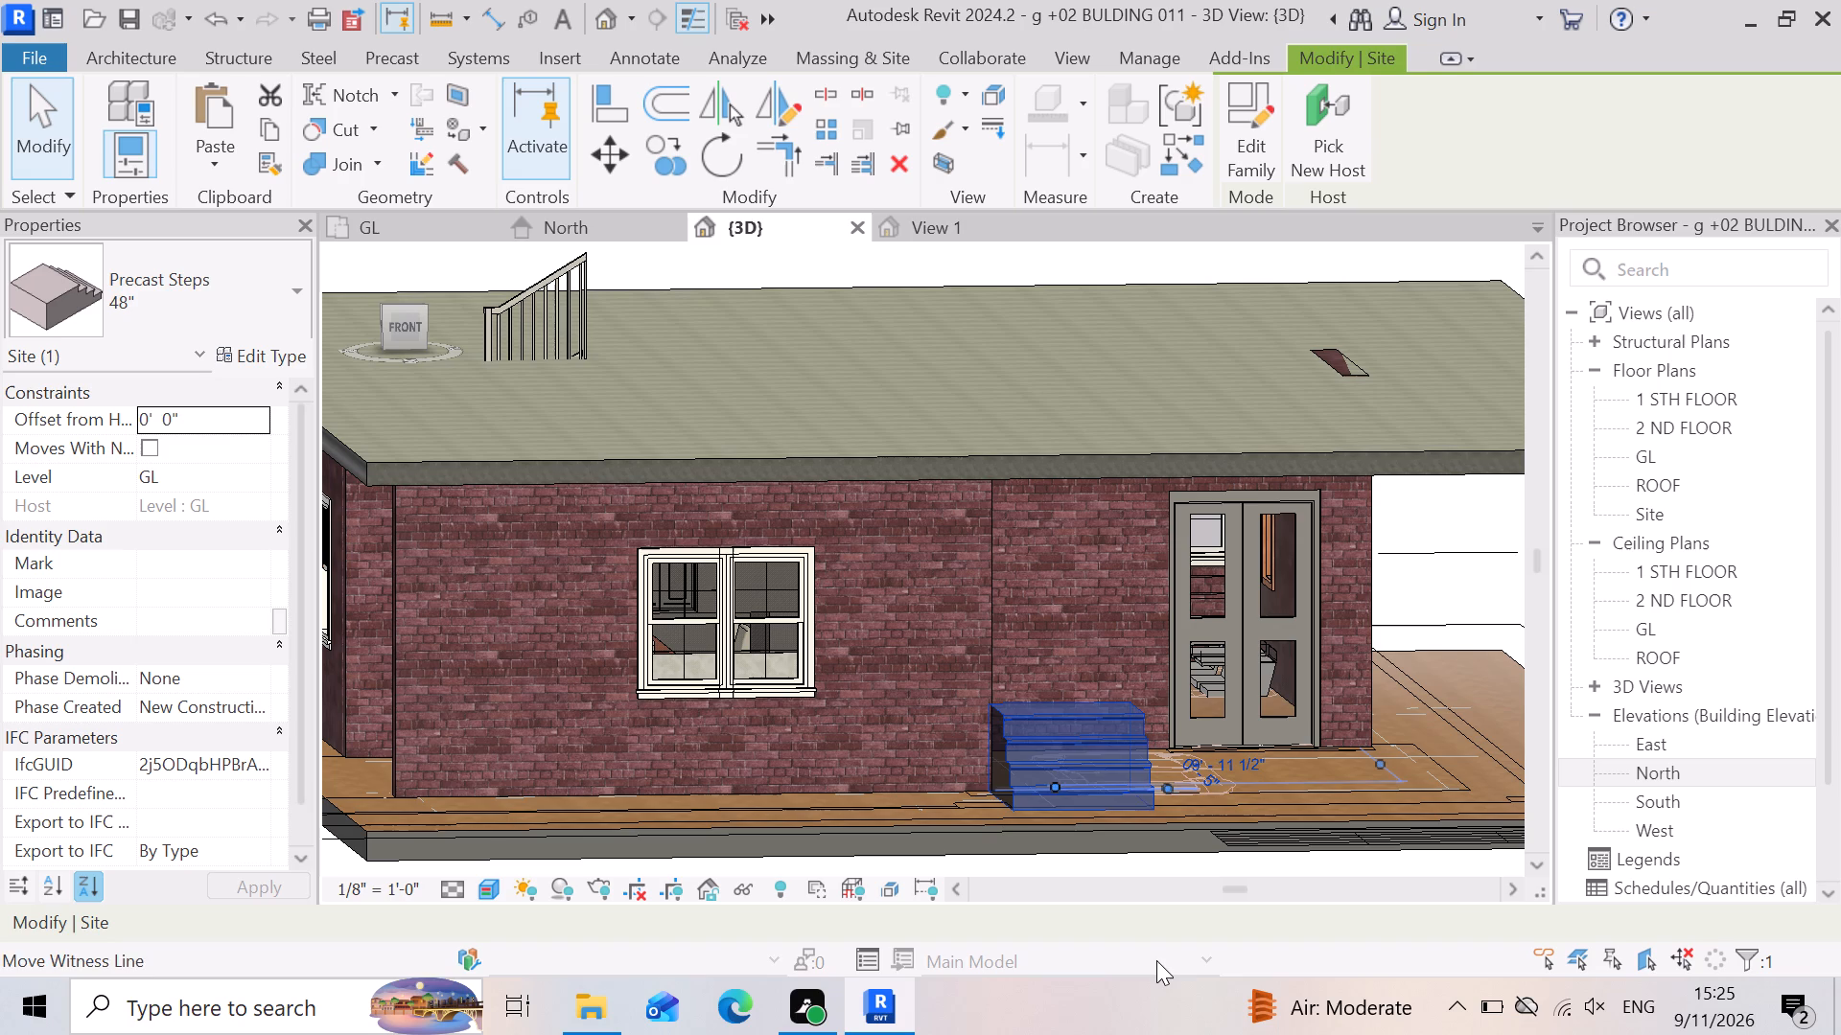
key("Down")
key("Down")
key("Down")
key("Down")
key("Down")
key("Down")
key("Down")
key("Down")
key("Down")
key("Down")
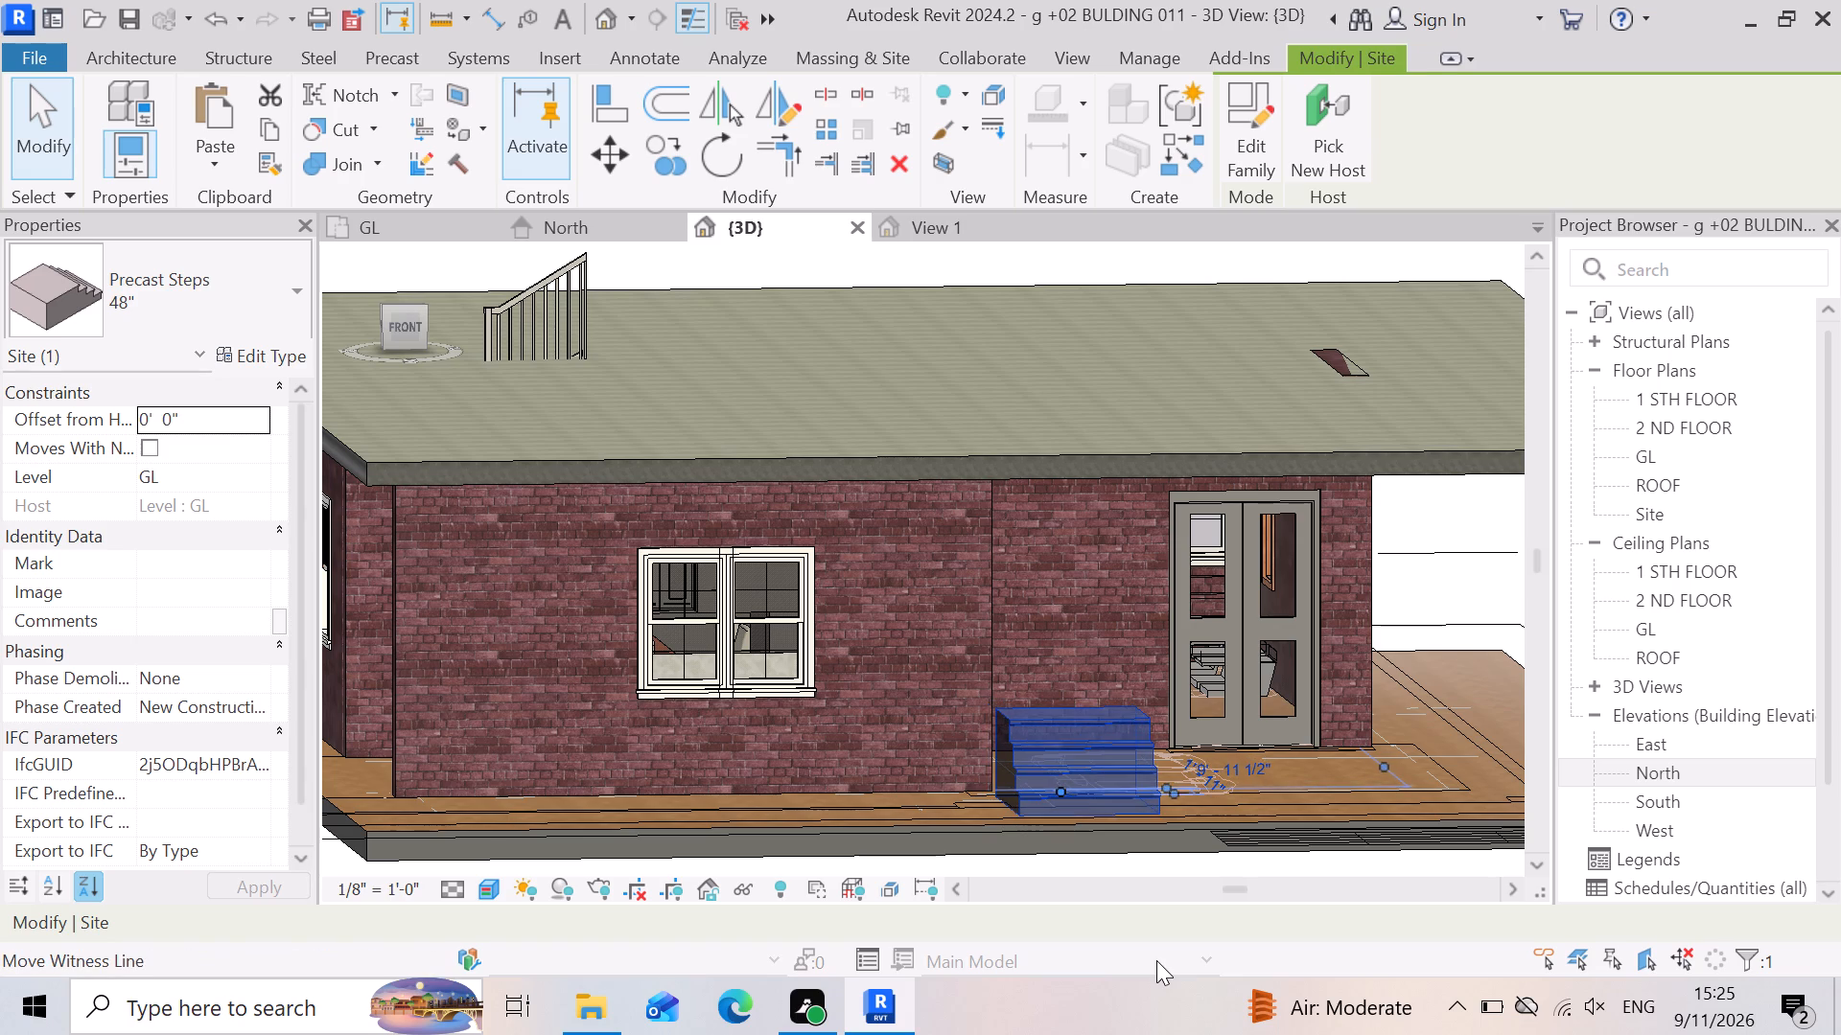
key("Down")
key("Down")
key("Down")
key("Down")
key("Down")
key("Down")
key("Down")
key("Down")
key("Down")
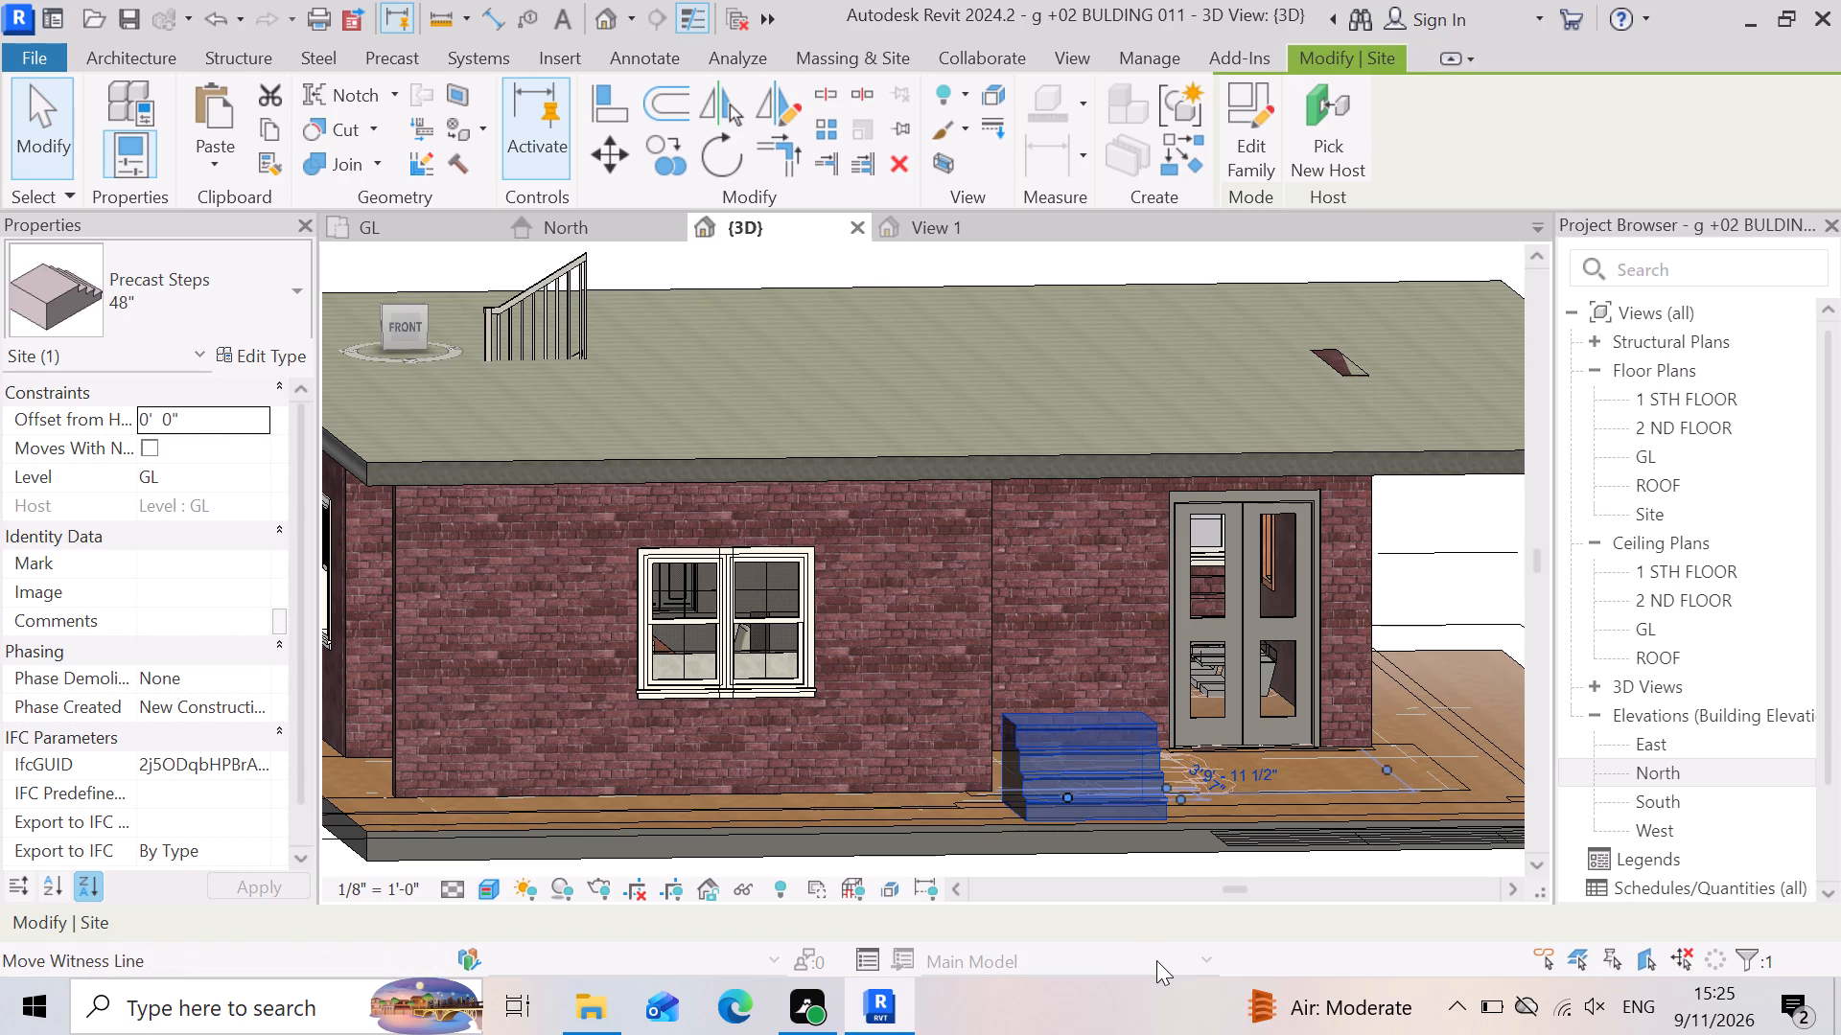
key("Down")
key("Down")
key("Down")
key("Down")
key("Down")
key("Down")
key("Down")
key("Down")
key("Down")
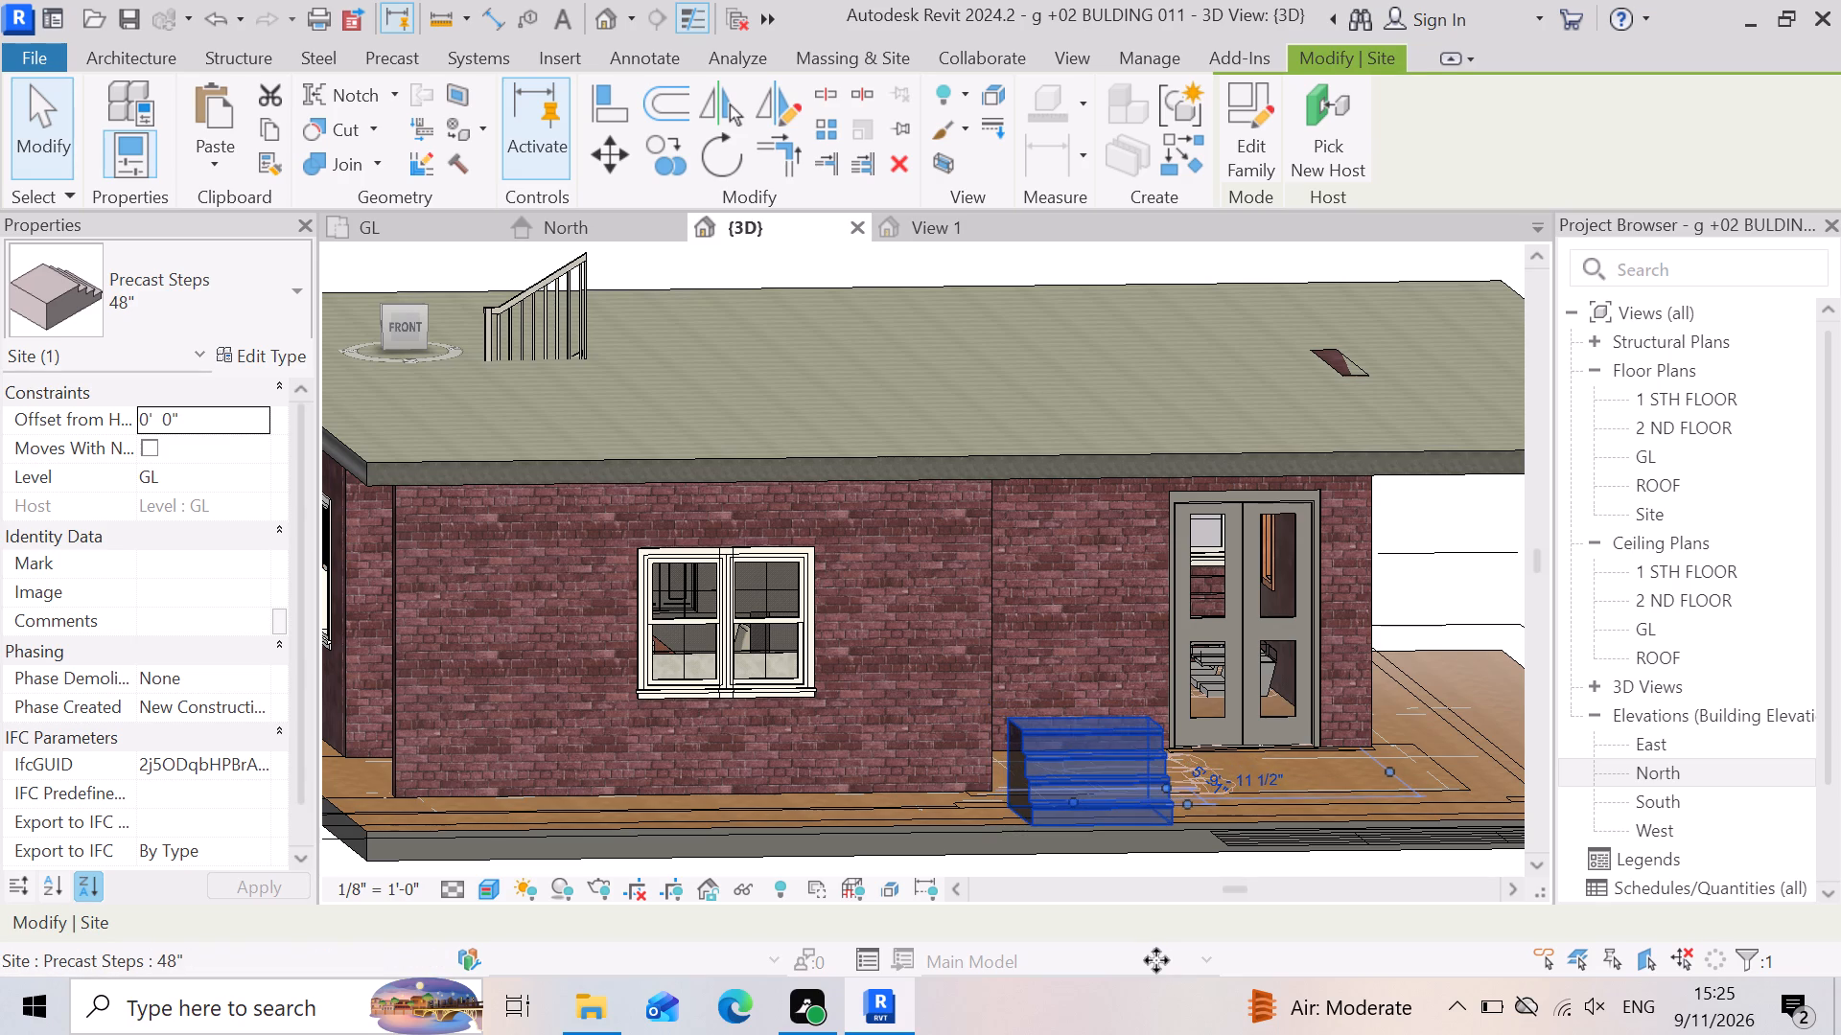
key("Down")
key("Down")
key("Down")
key("Down")
key("Down")
key("Down")
key("Down")
key("Down")
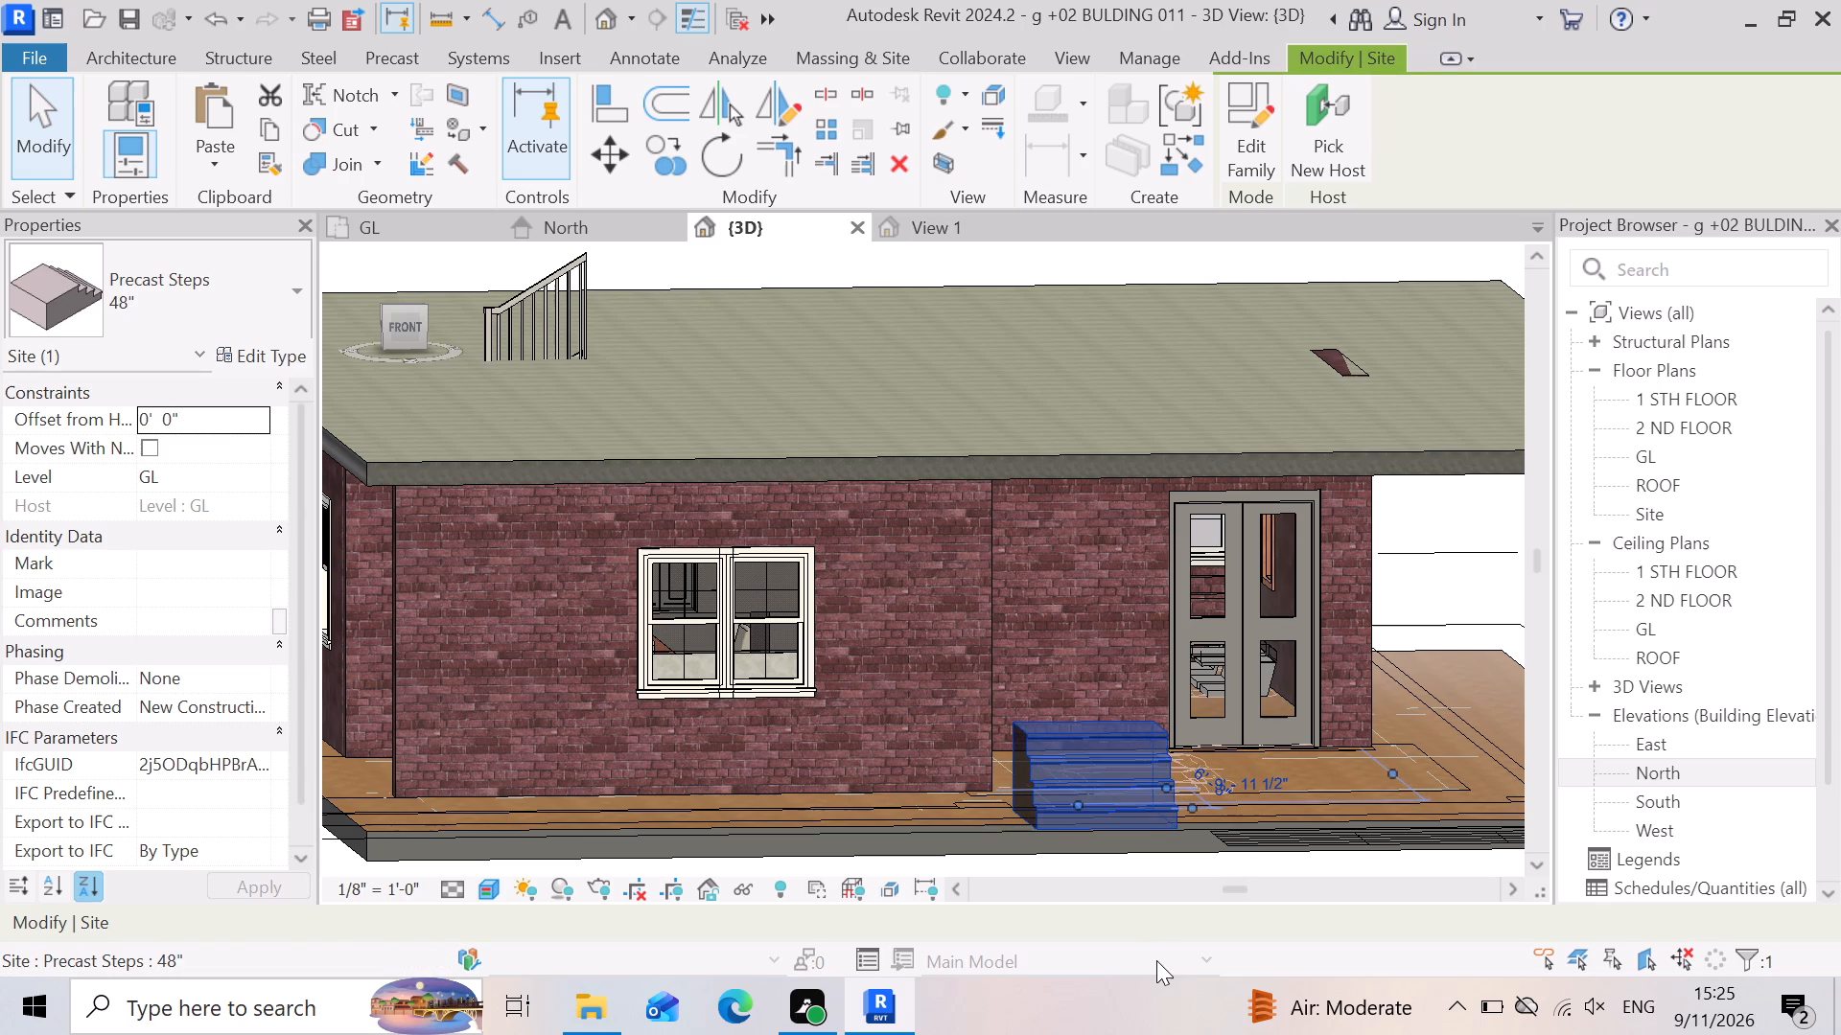
key("Down")
key("Down")
key("Down")
key("Down")
key("Down")
key("Down")
key("Down")
key("Down")
key("Down")
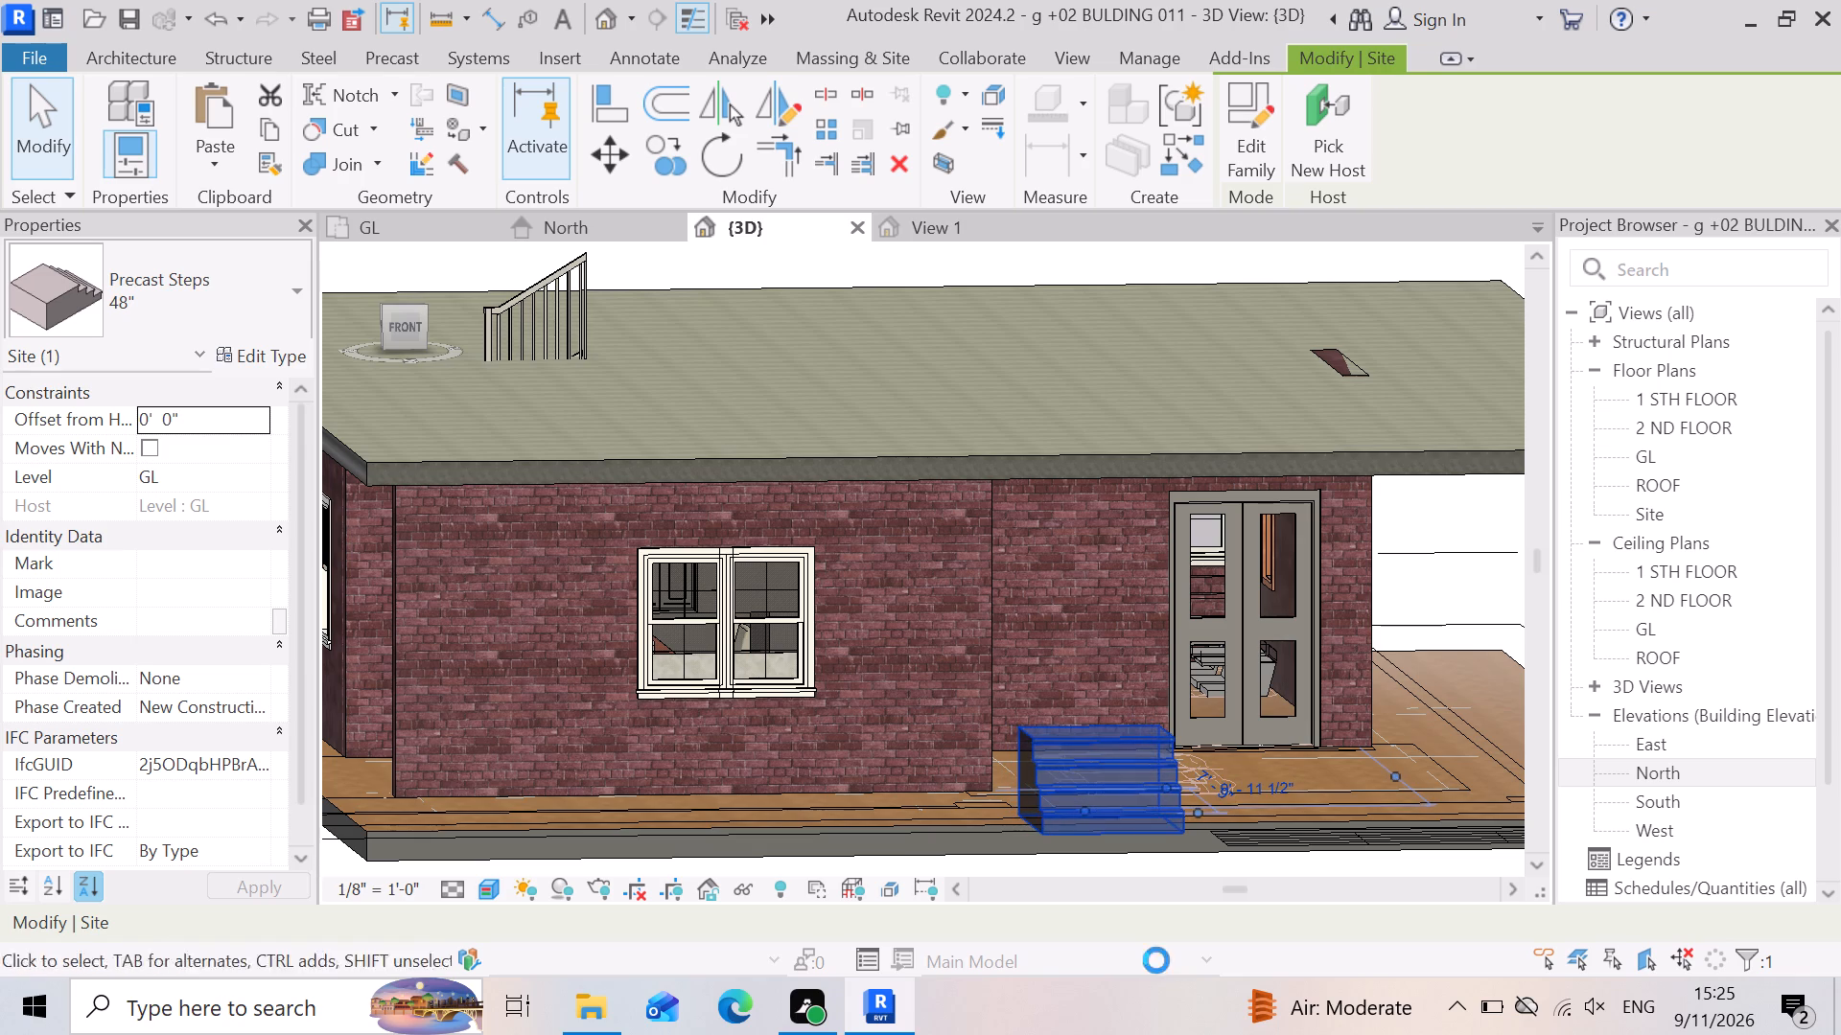
key("Down")
key("Down")
key("Down")
key("Down")
key("Down")
key("Down")
key("Down")
key("Down")
key("Down")
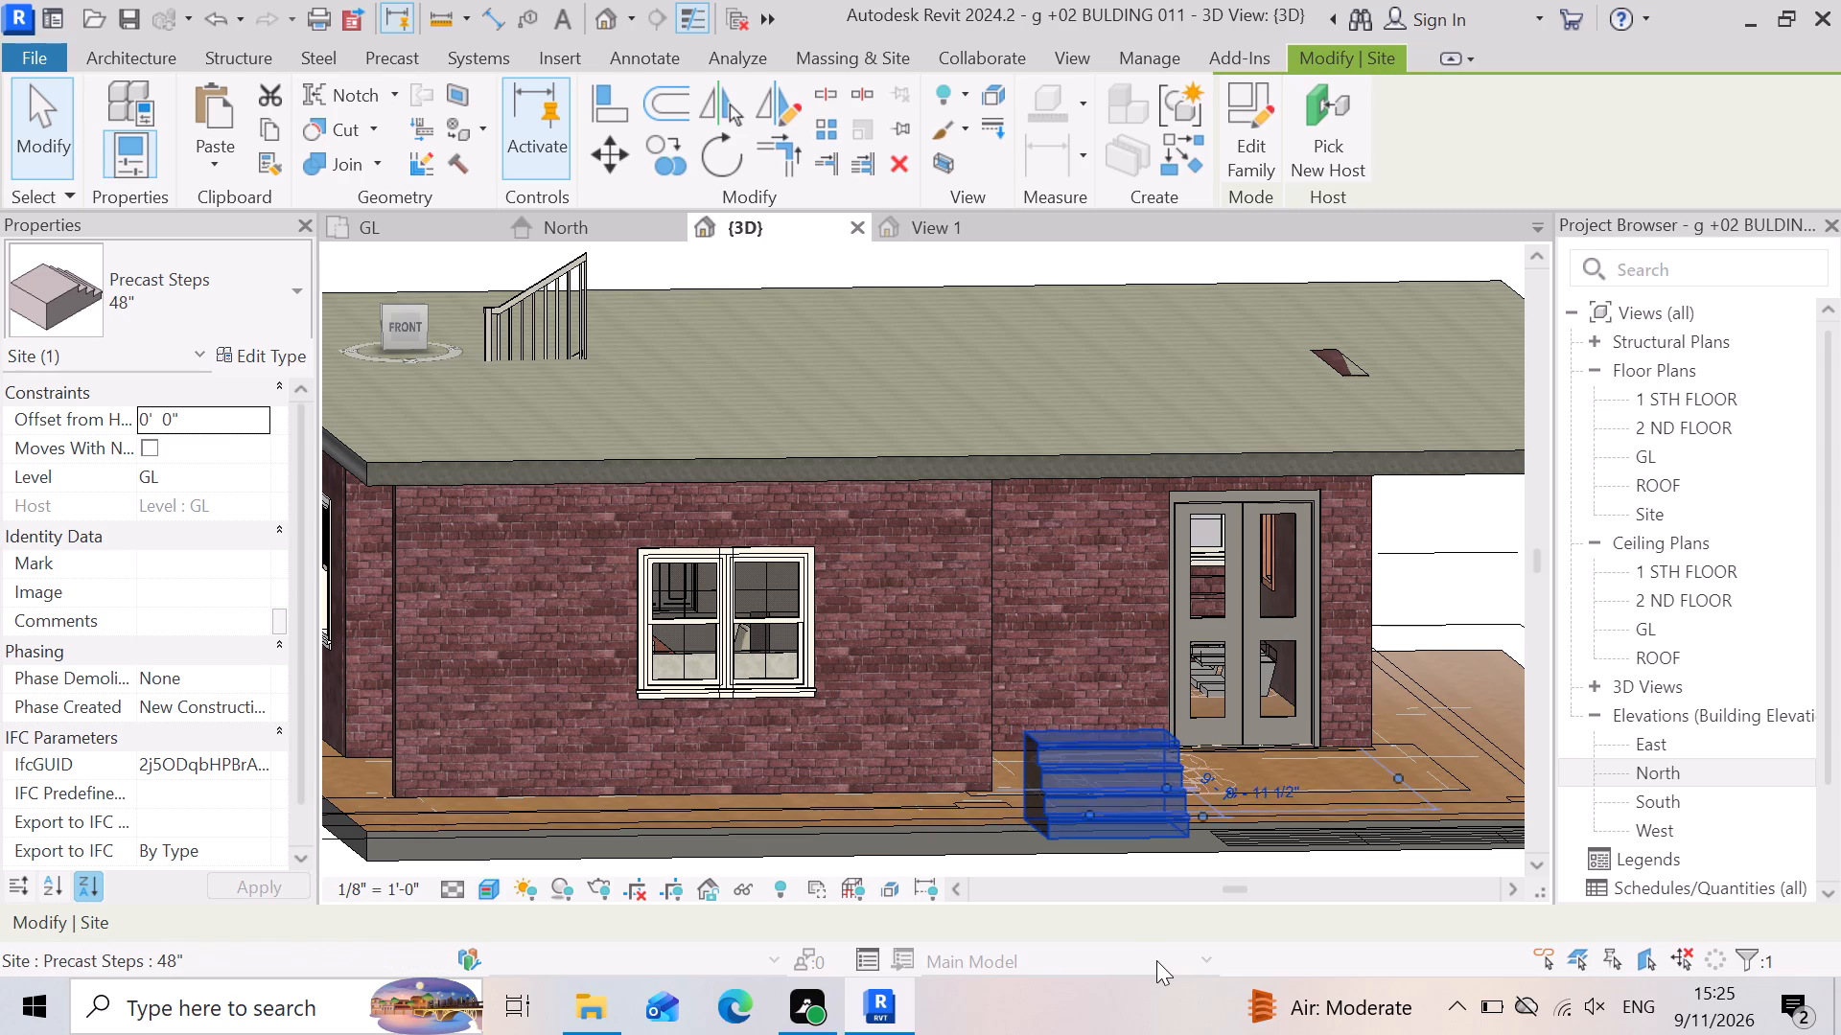
key("Down")
key("Down")
key("Down")
key("Down")
key("Down")
key("Down")
key("Down")
key("Down")
key("Down")
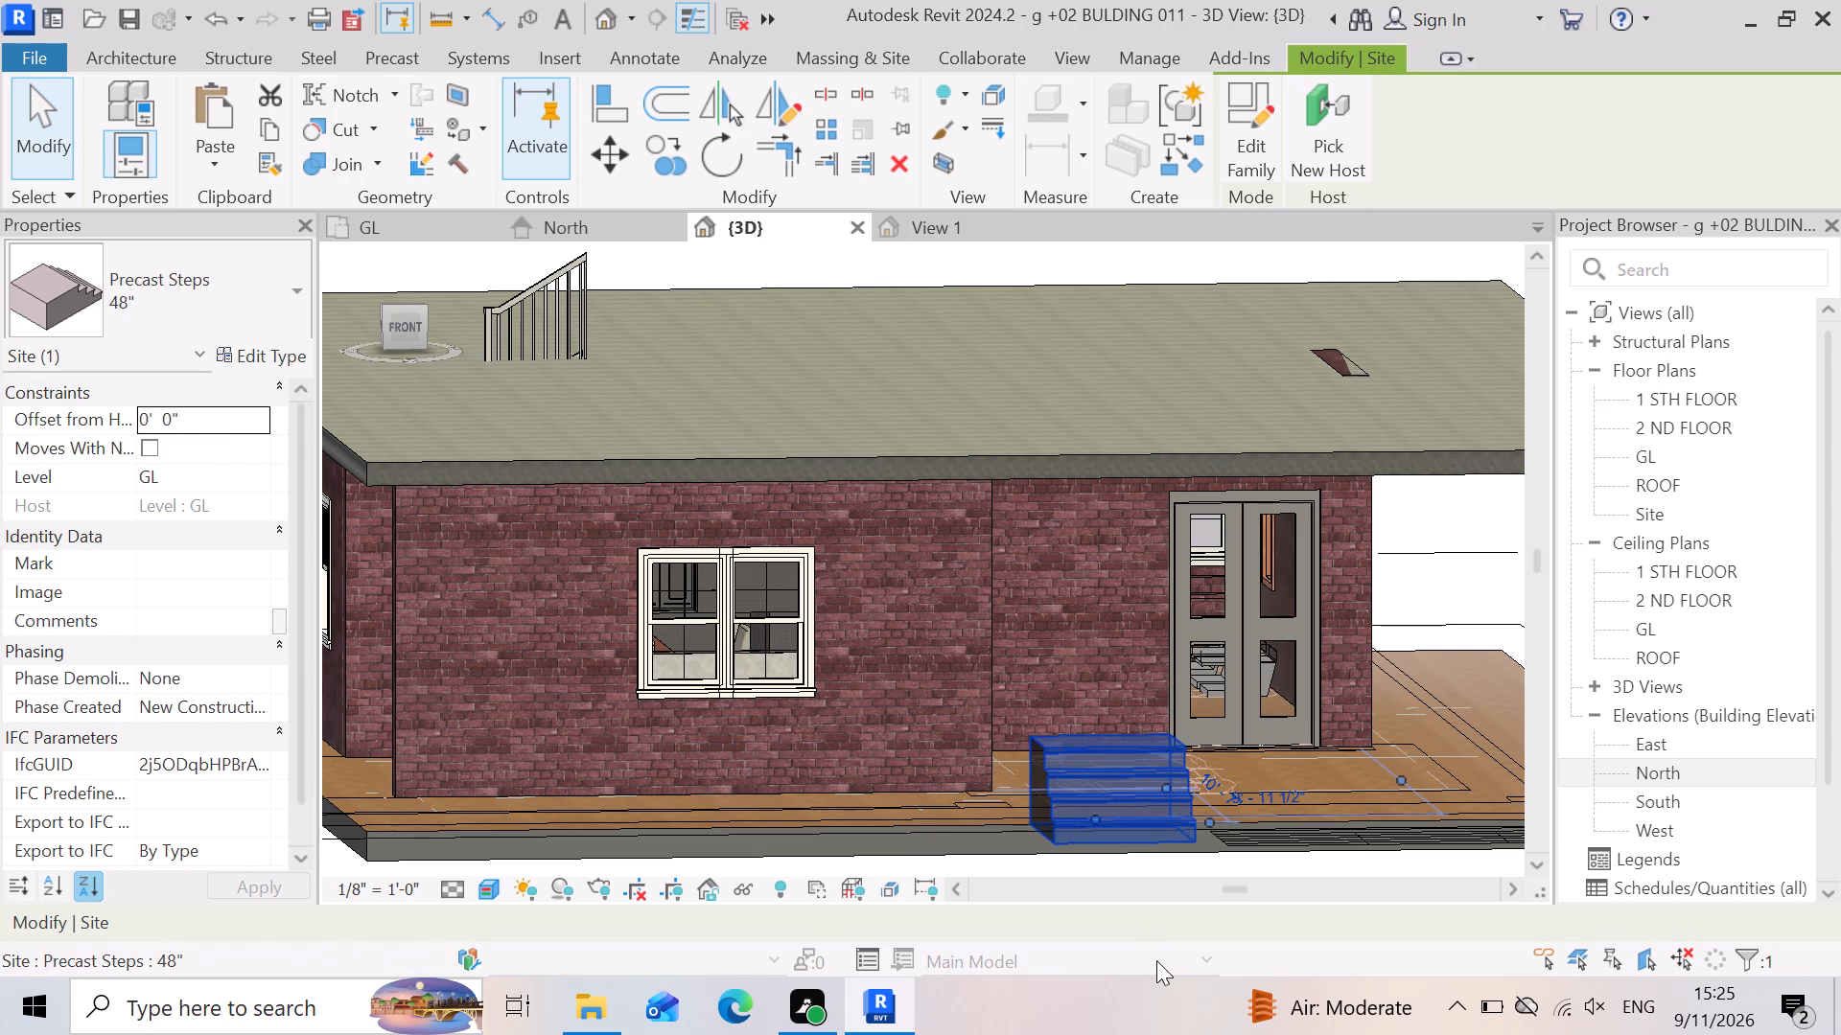
key("Down")
key("Down")
key("Down")
key("Down")
key("Down")
key("Down")
key("Down")
key("Down")
key("Down")
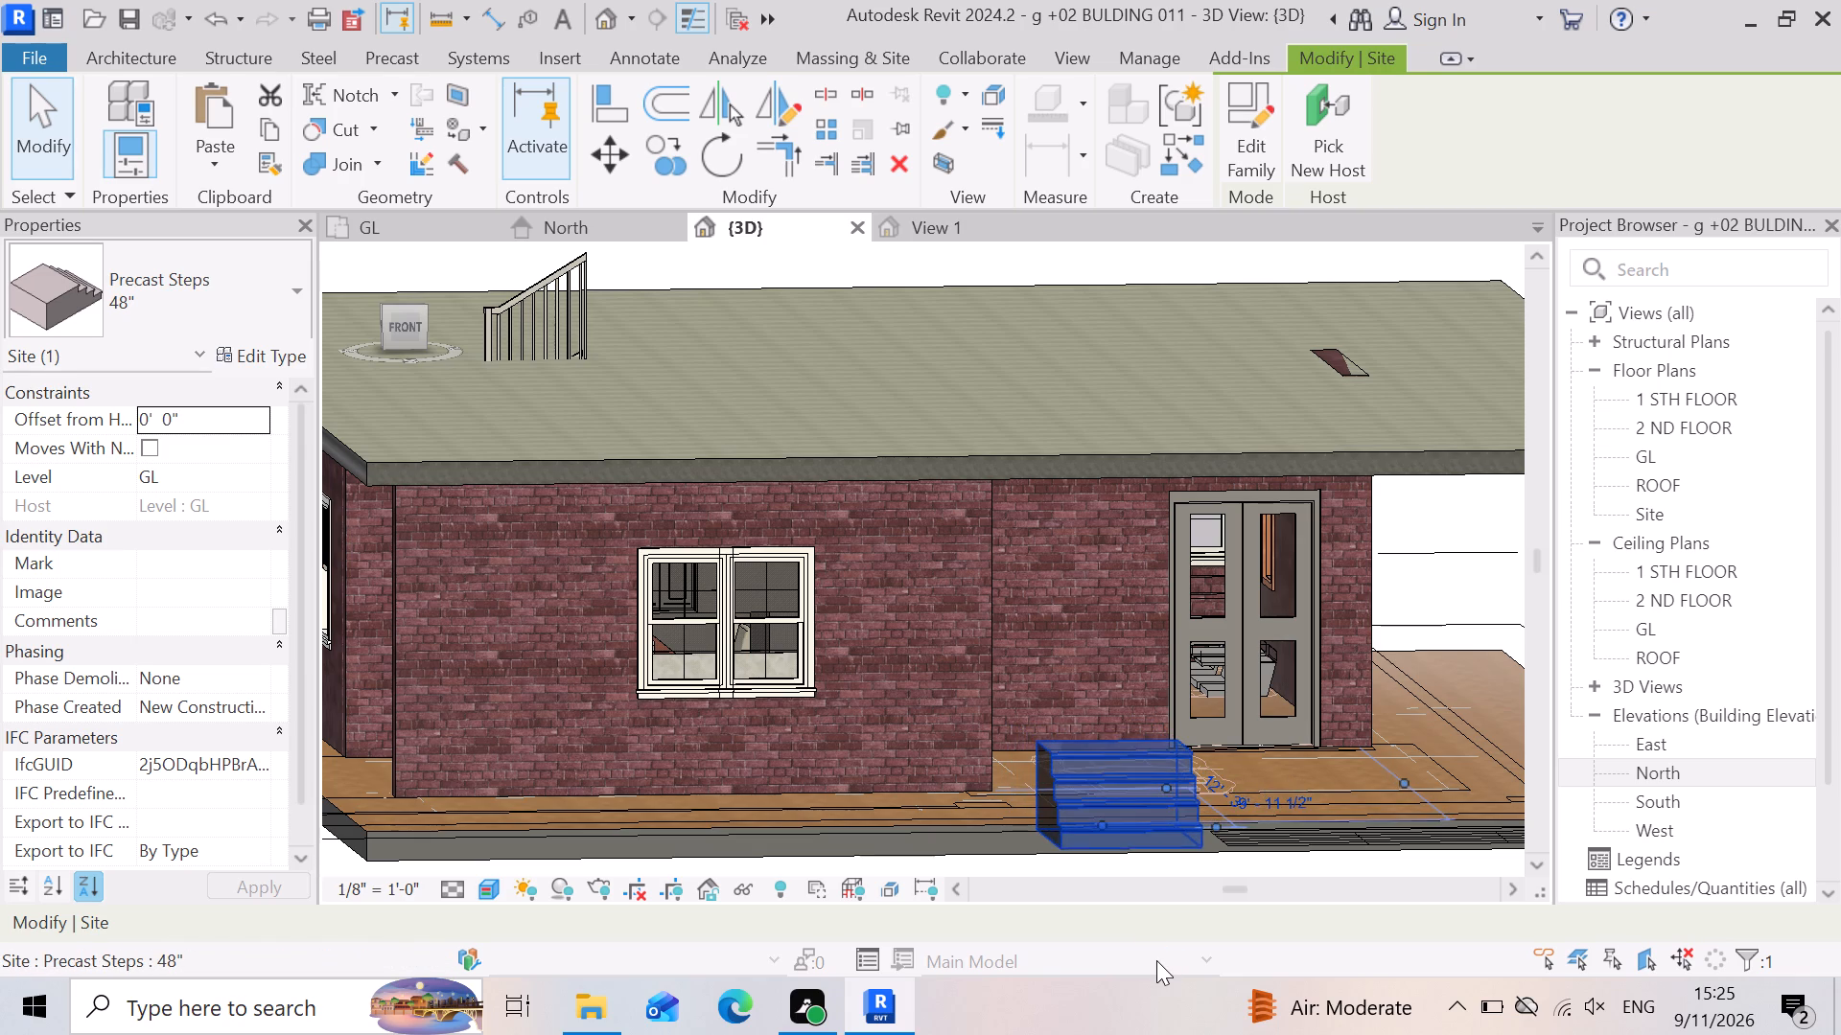
key("Down")
key("Down")
key("Down")
key("Down")
key("Escape")
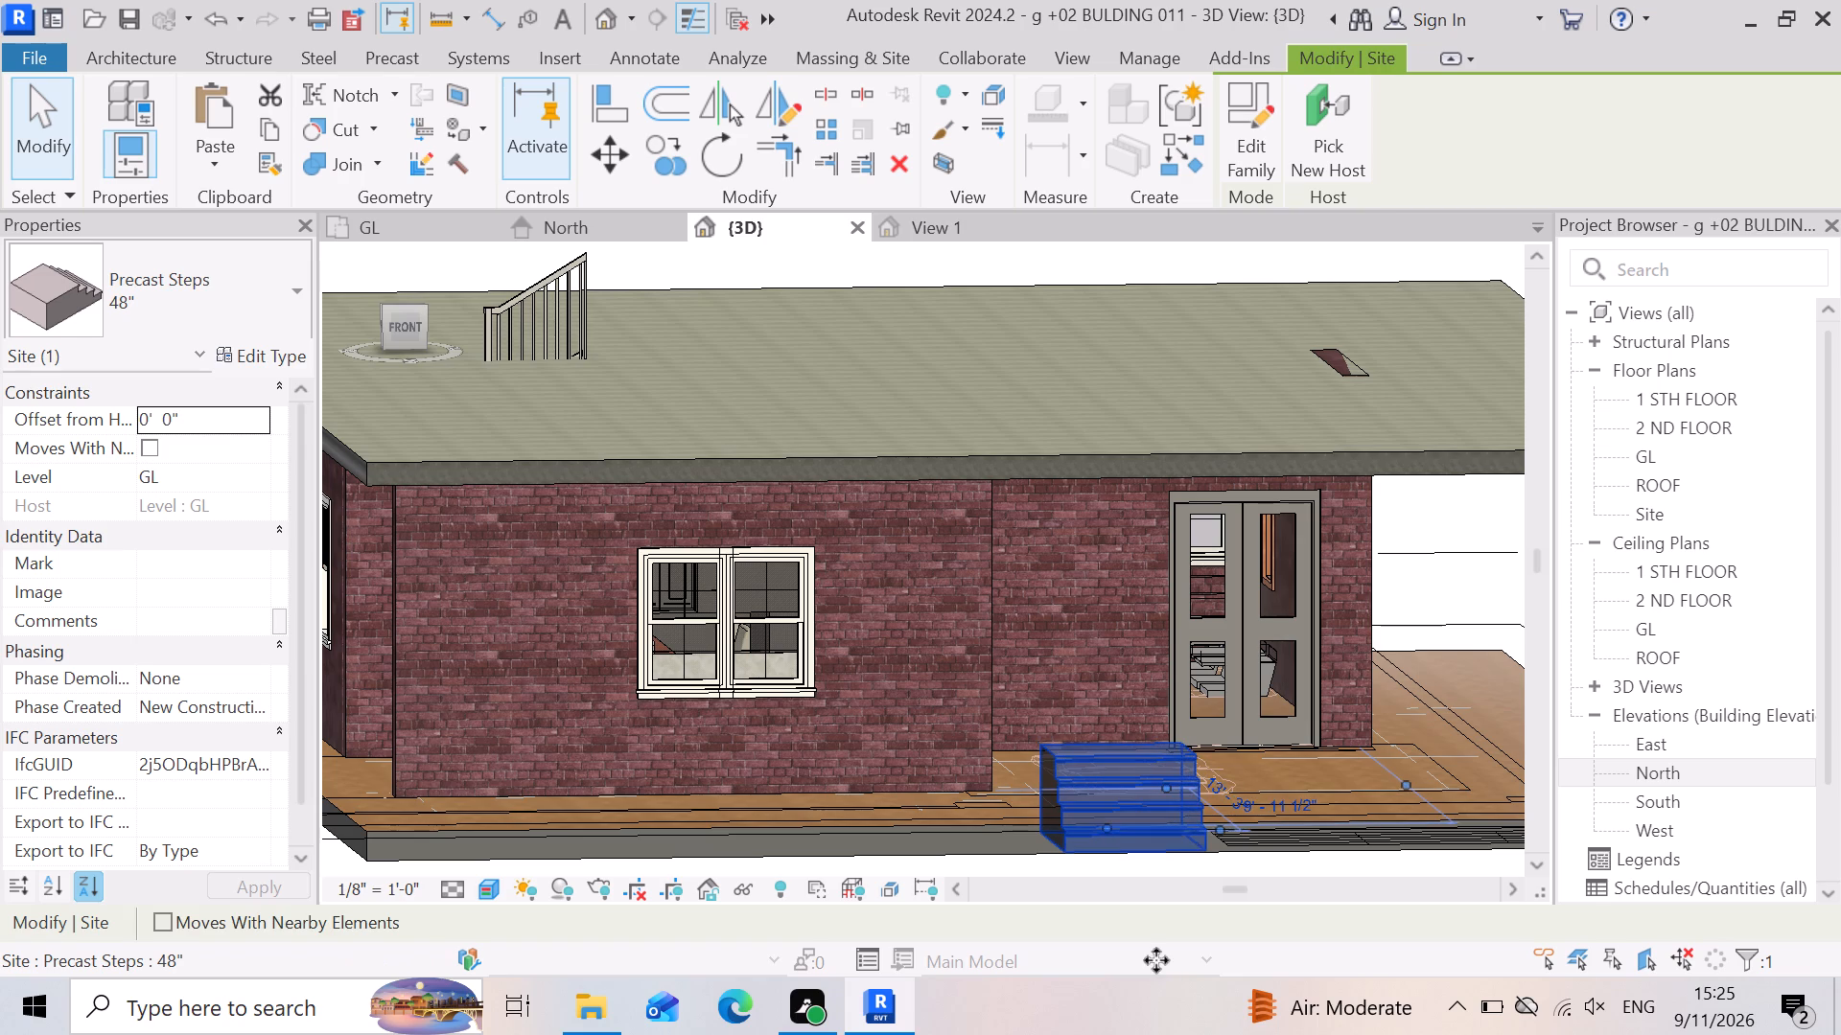
Nudge the 48" precast steps farther outward from the front brick wall, past the wood floor's front edge near the double door.
scroll(1107, 714, "down", 5)
scroll(1119, 788, "up", 4)
left_click(1113, 782)
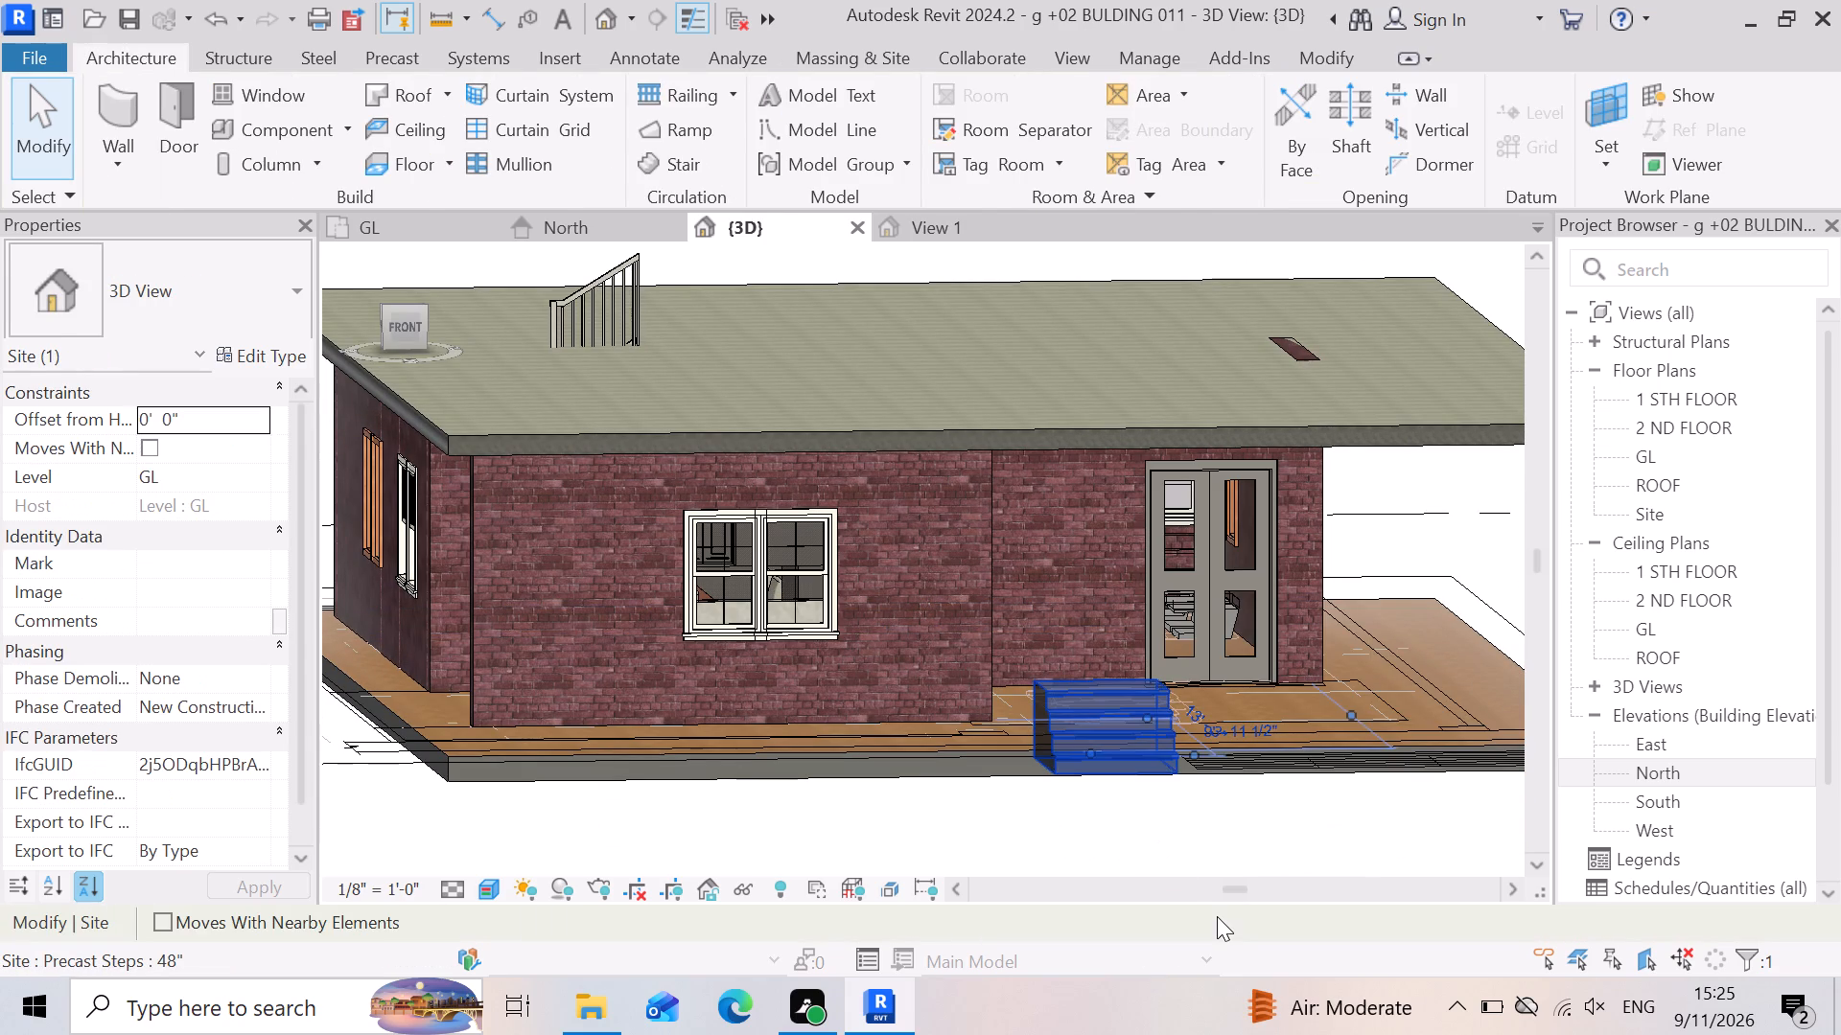
key("Down")
key("Down")
key("Down")
key("Down")
key("Down")
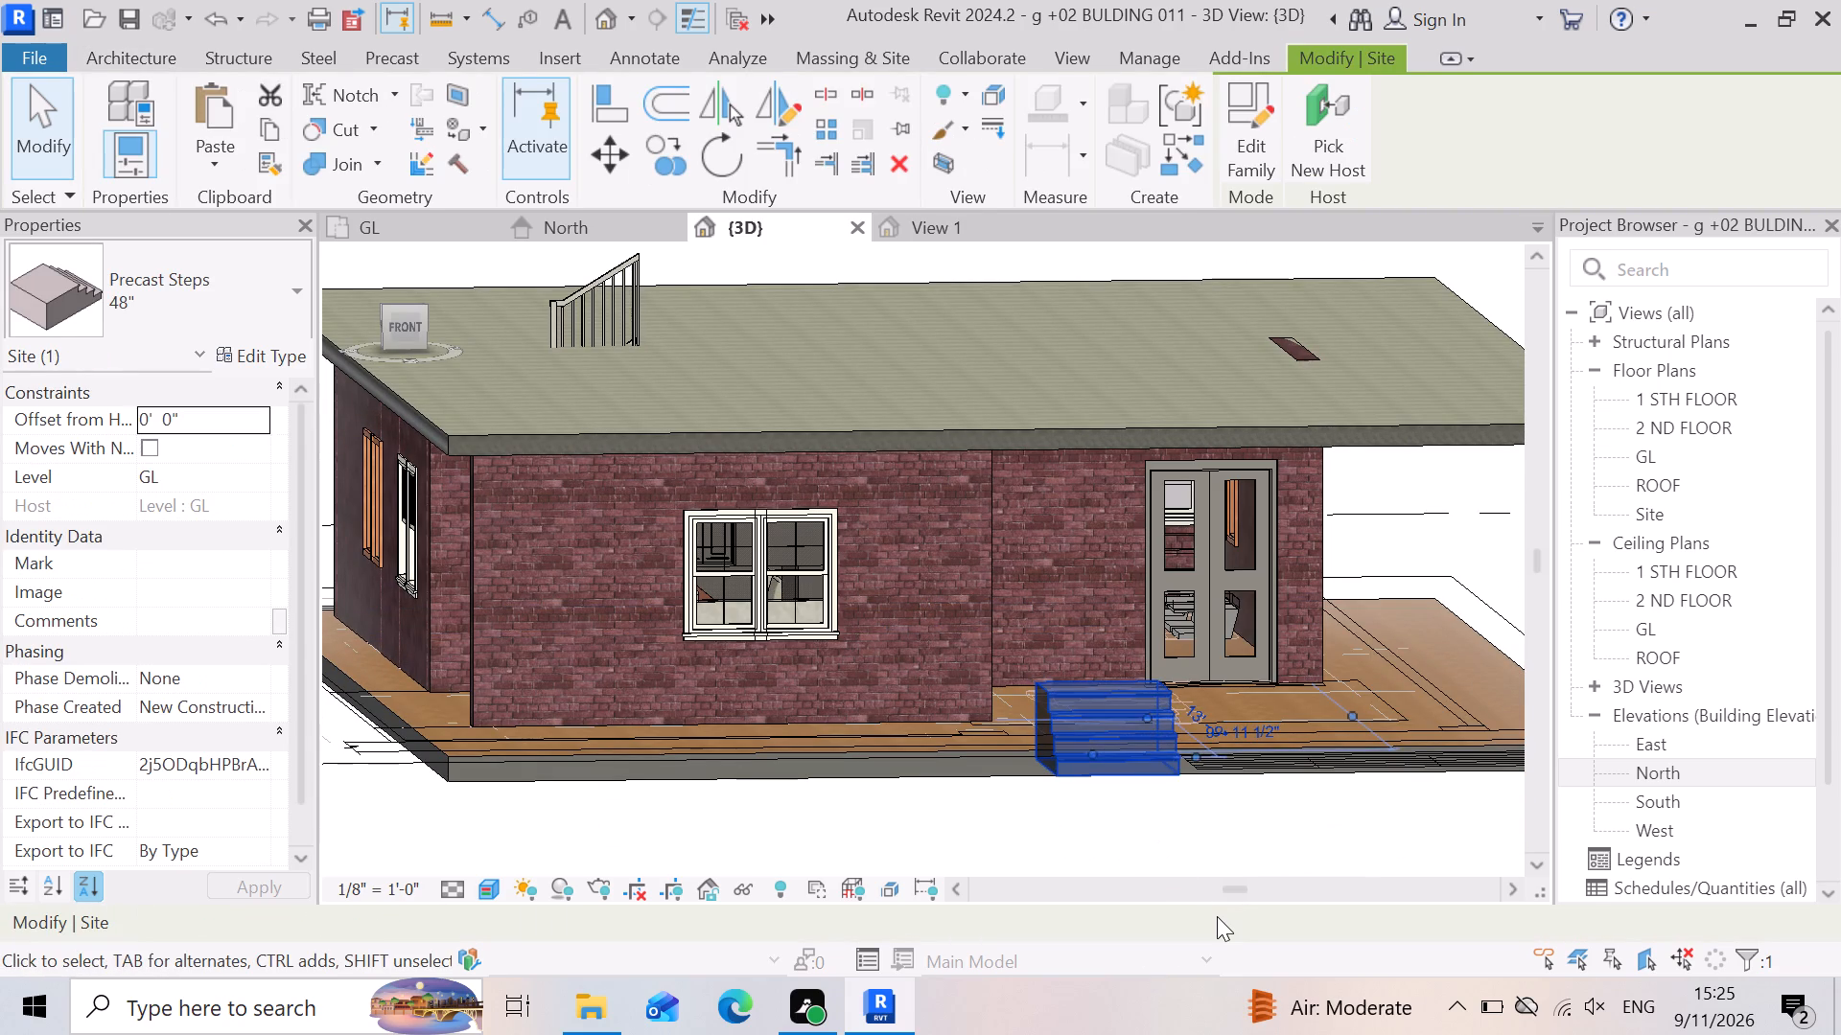
key("Down")
key("Down")
key("Down")
key("Down")
key("Down")
key("Down")
key("Down")
key("Down")
key("Down")
key("Down")
key("Down")
key("Down")
key("Down")
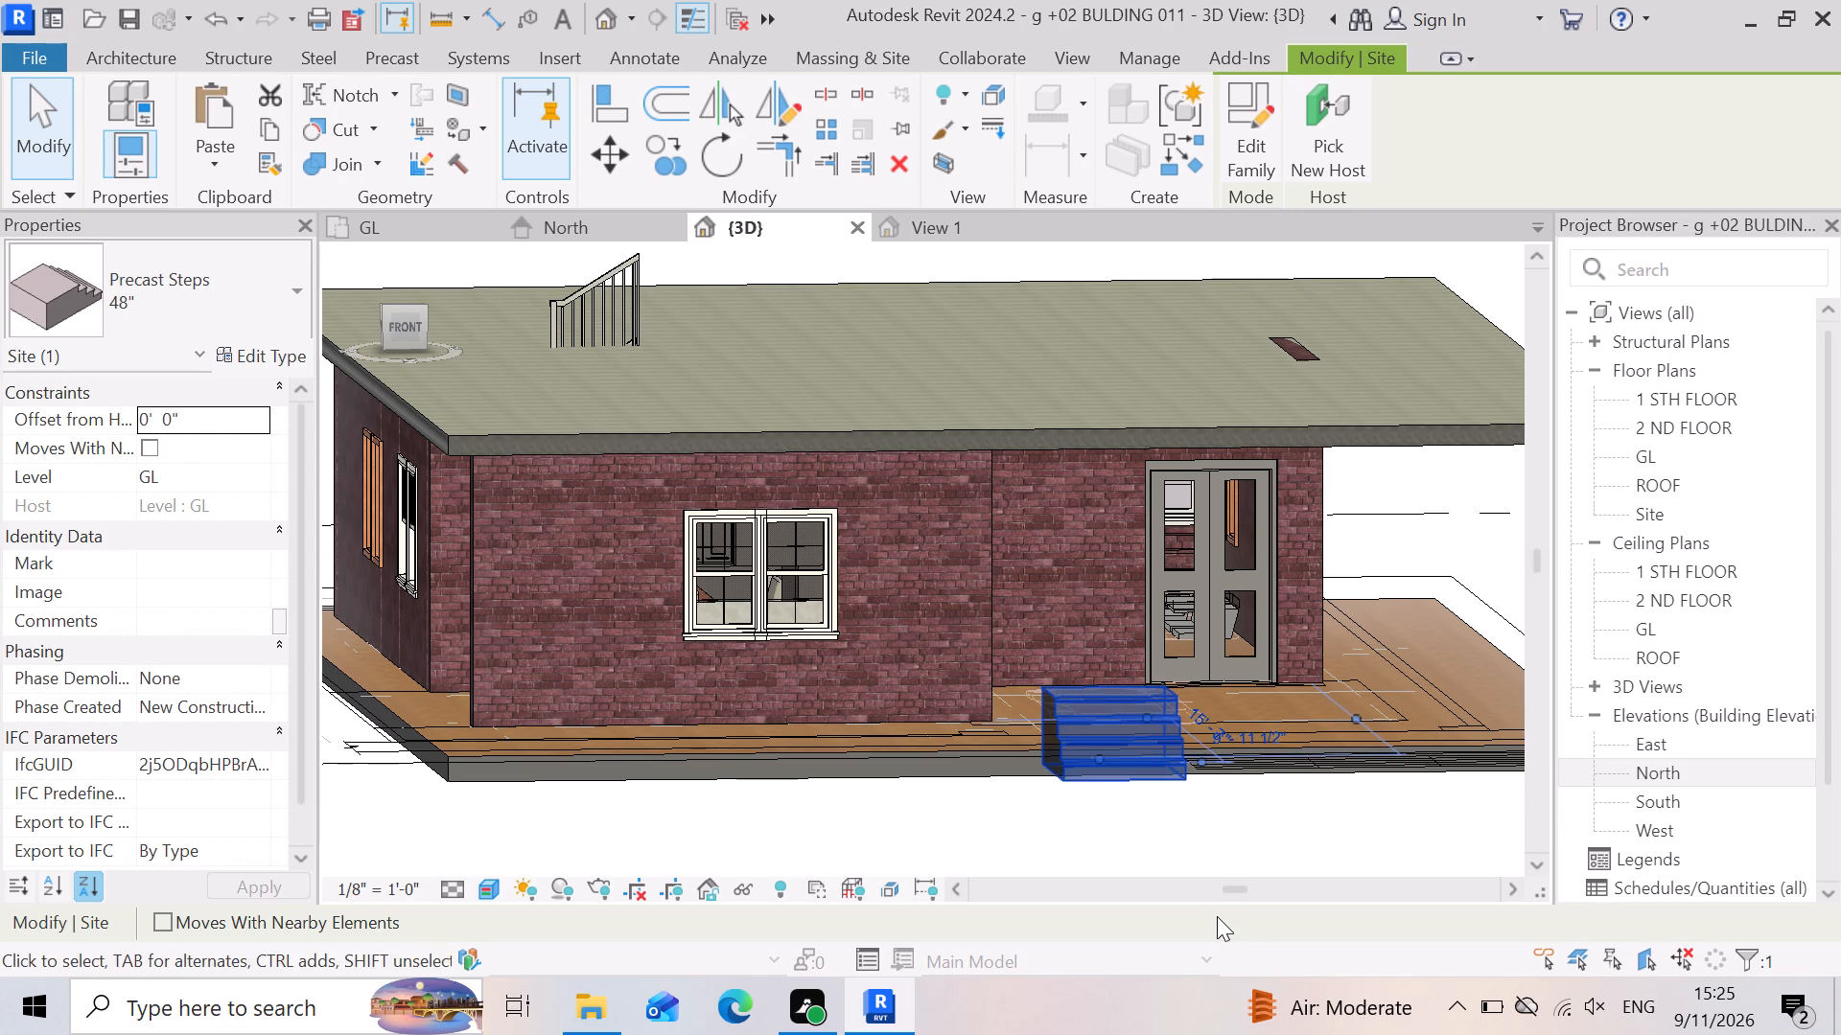
key("Down")
key("Down")
key("Down")
key("Down")
key("Down")
key("Down")
key("Down")
key("Down")
key("Down")
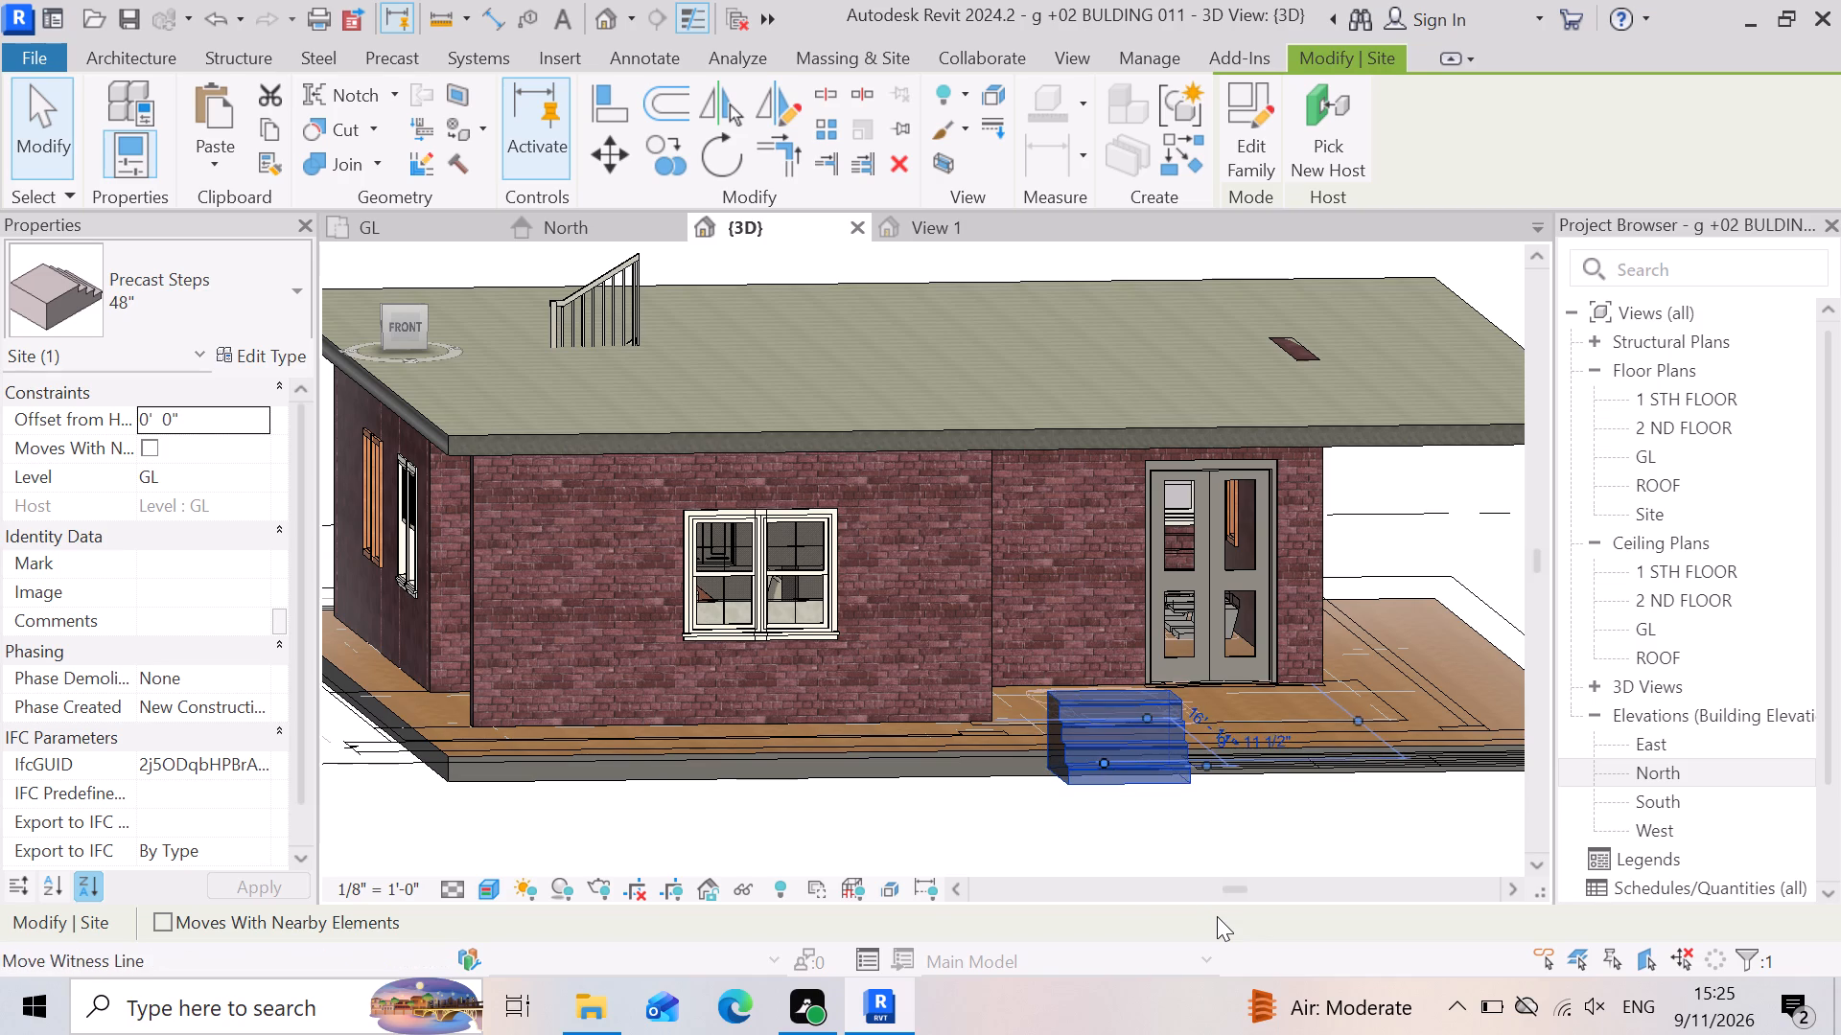
key("Down")
key("Down")
key("Down")
key("Down")
key("Down")
key("Down")
key("Down")
key("Down")
key("Down")
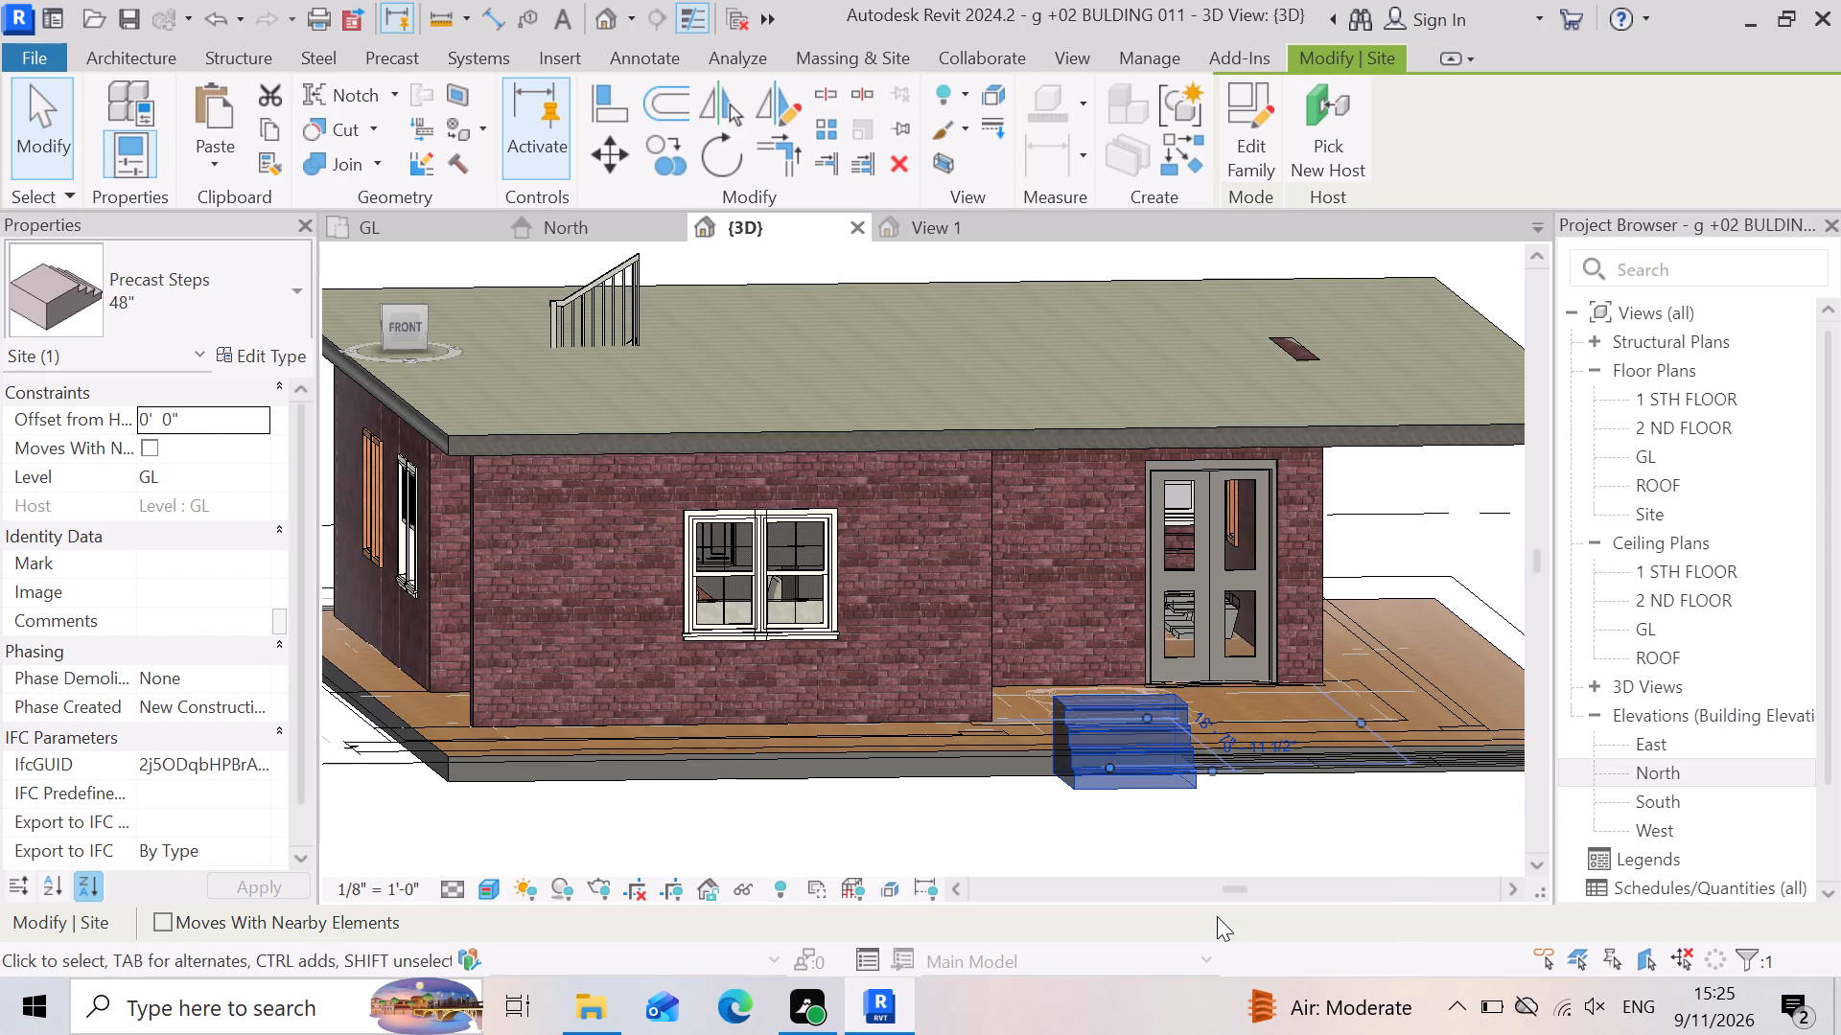
key("Down")
key("Down")
key("Down")
key("Down")
key("Down")
key("Down")
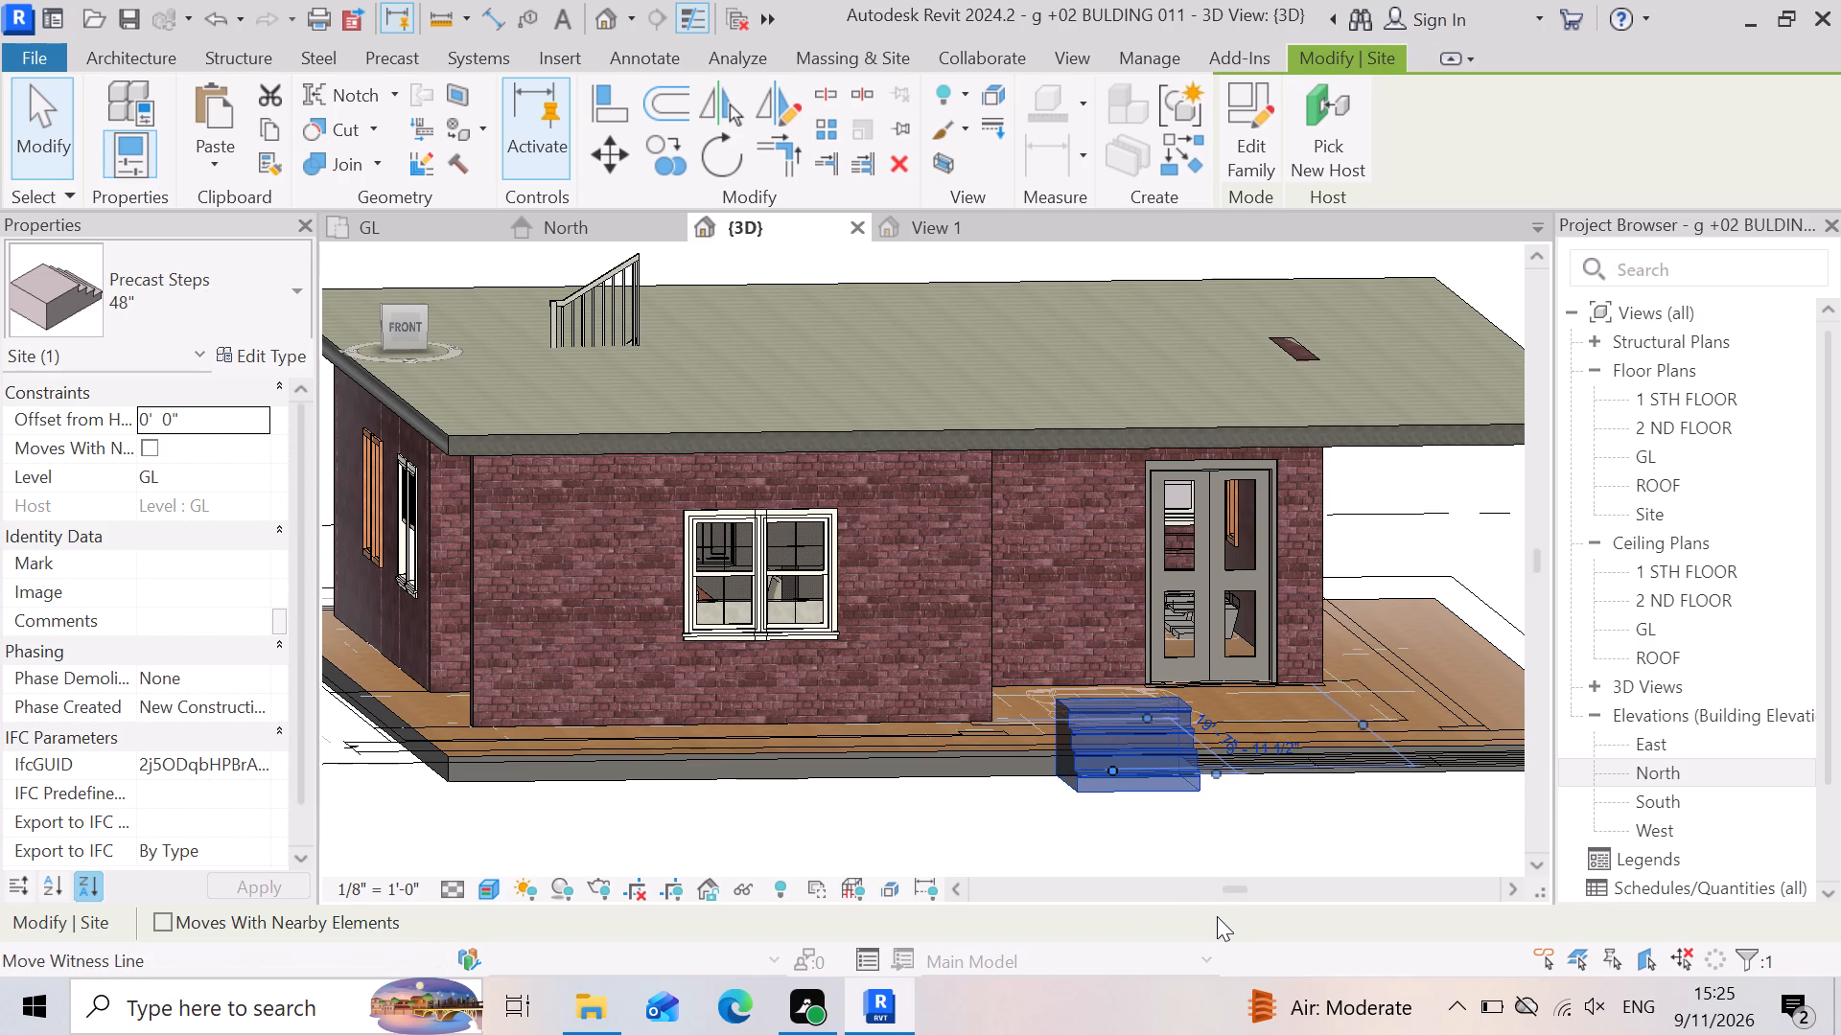
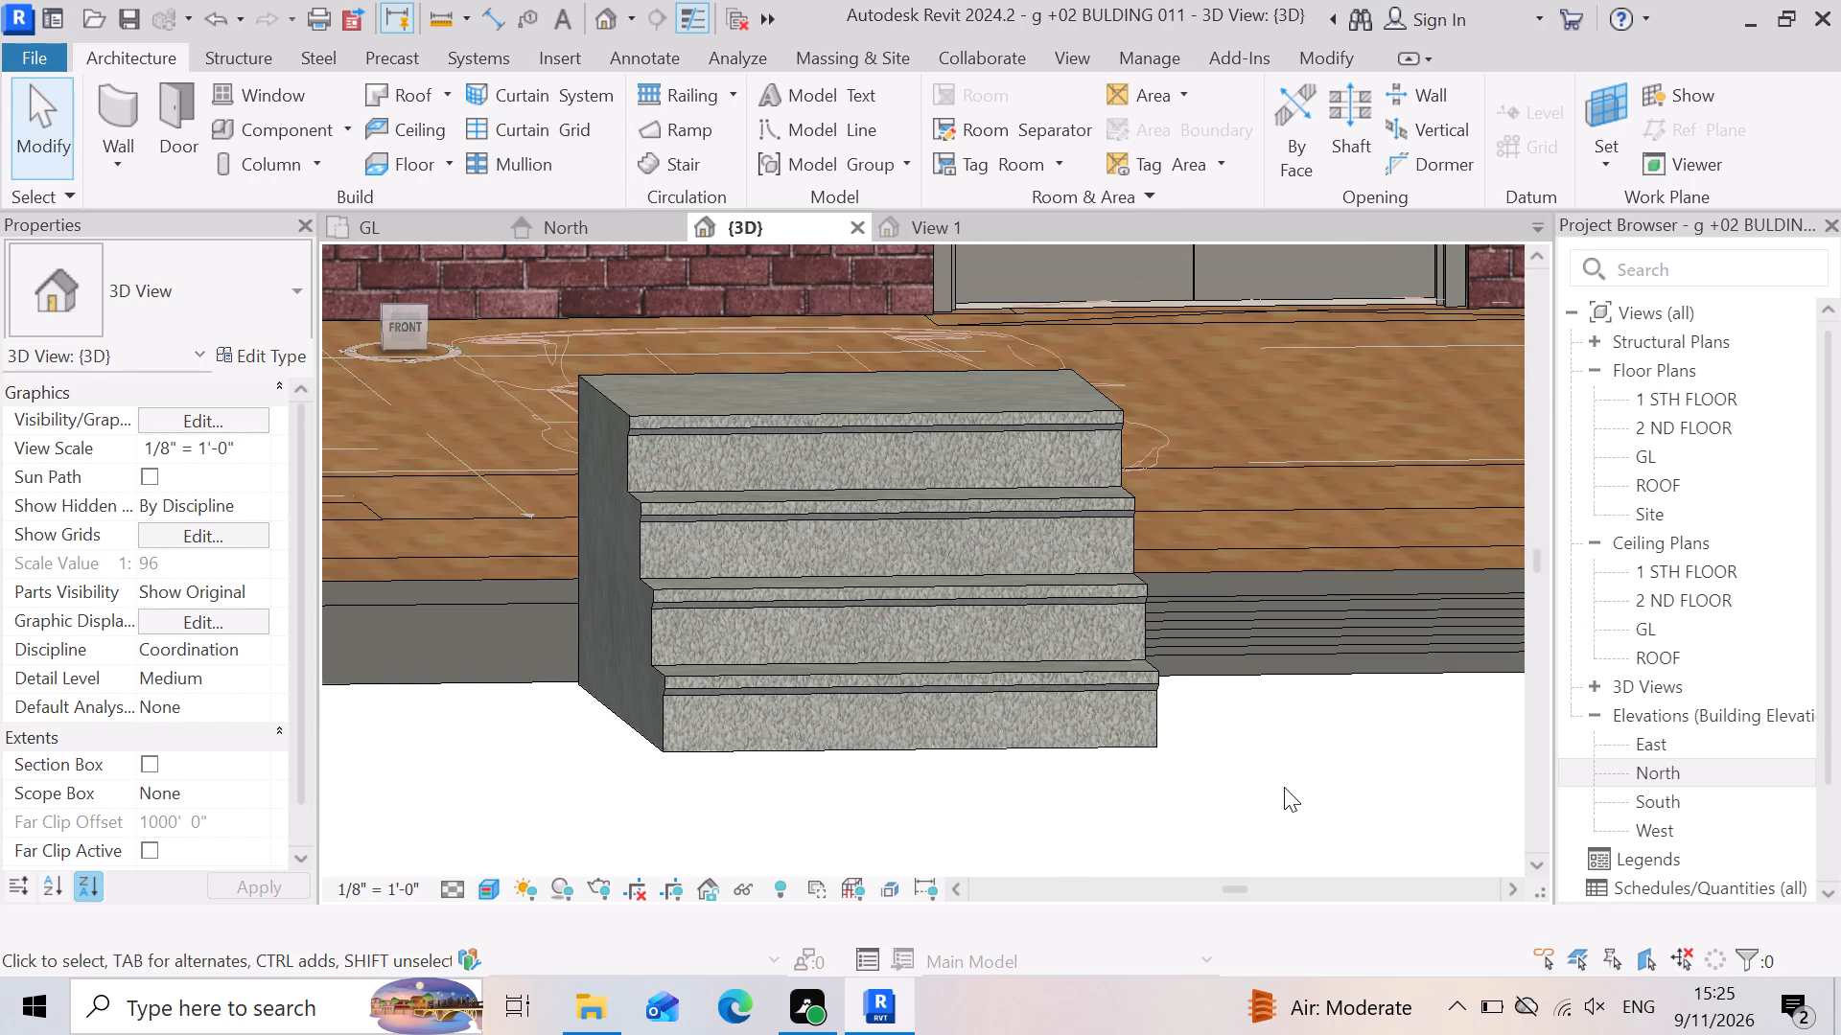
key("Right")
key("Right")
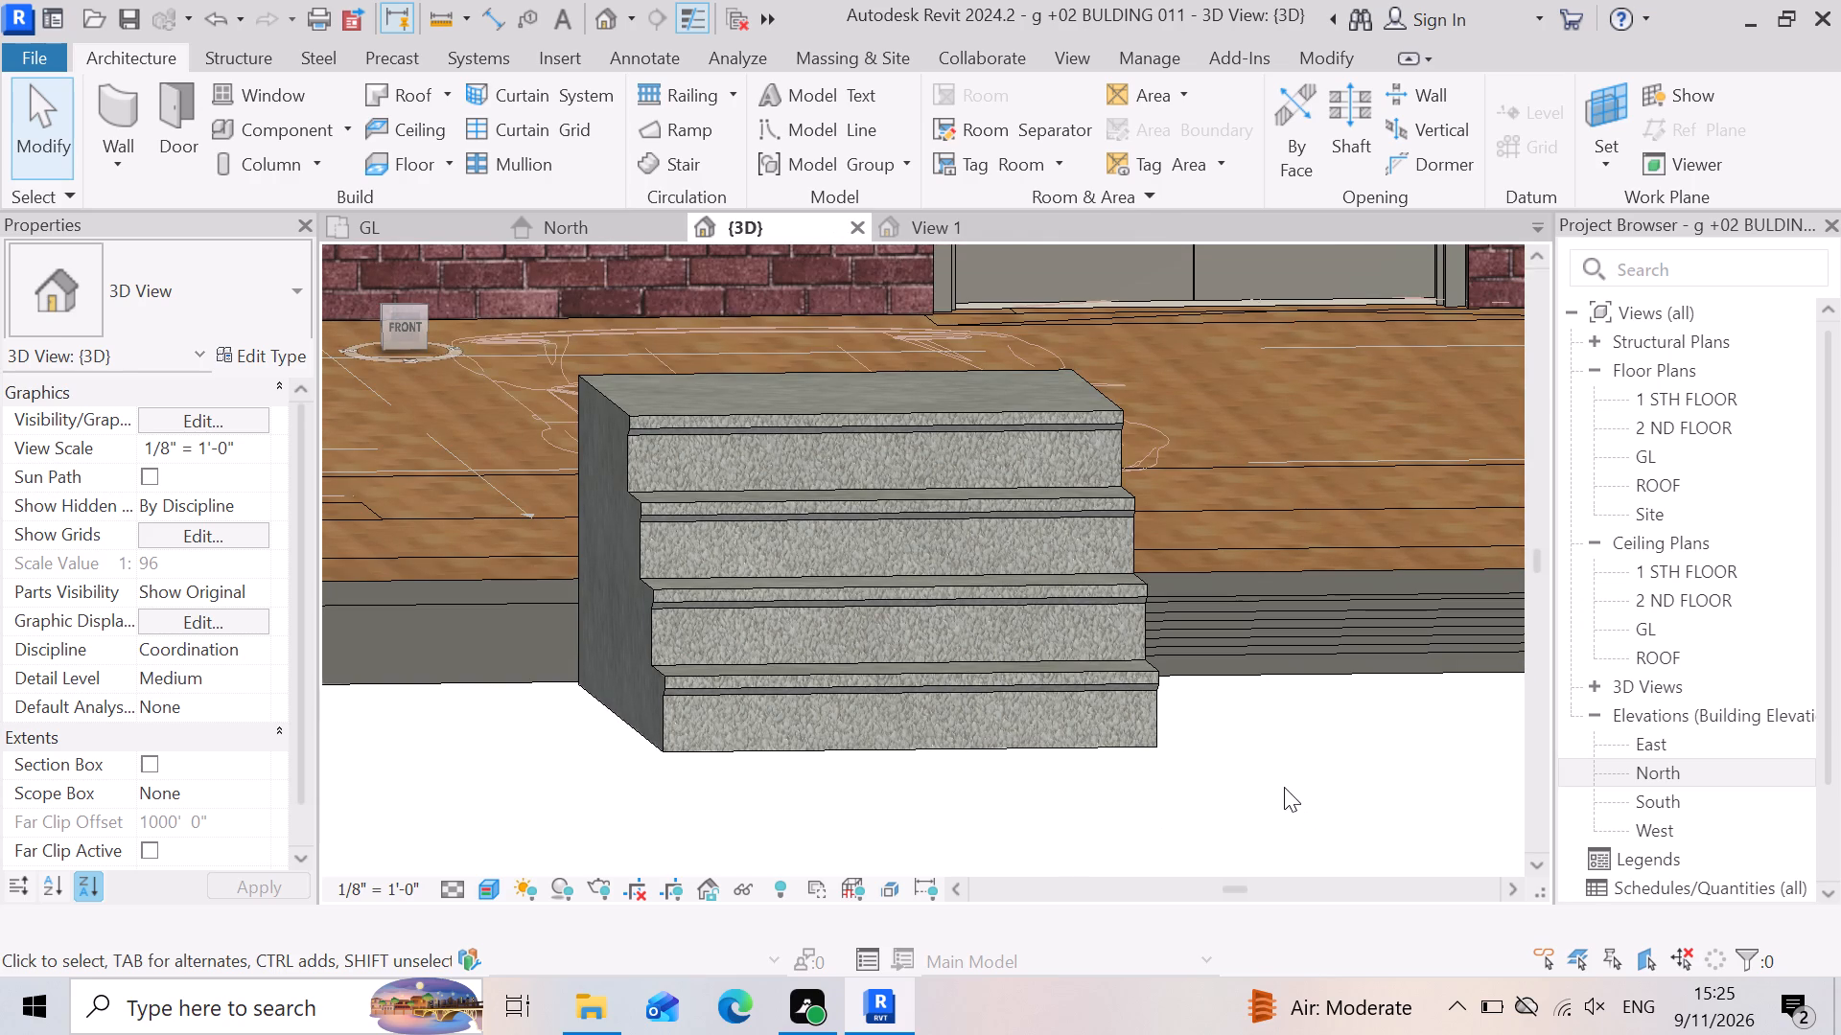
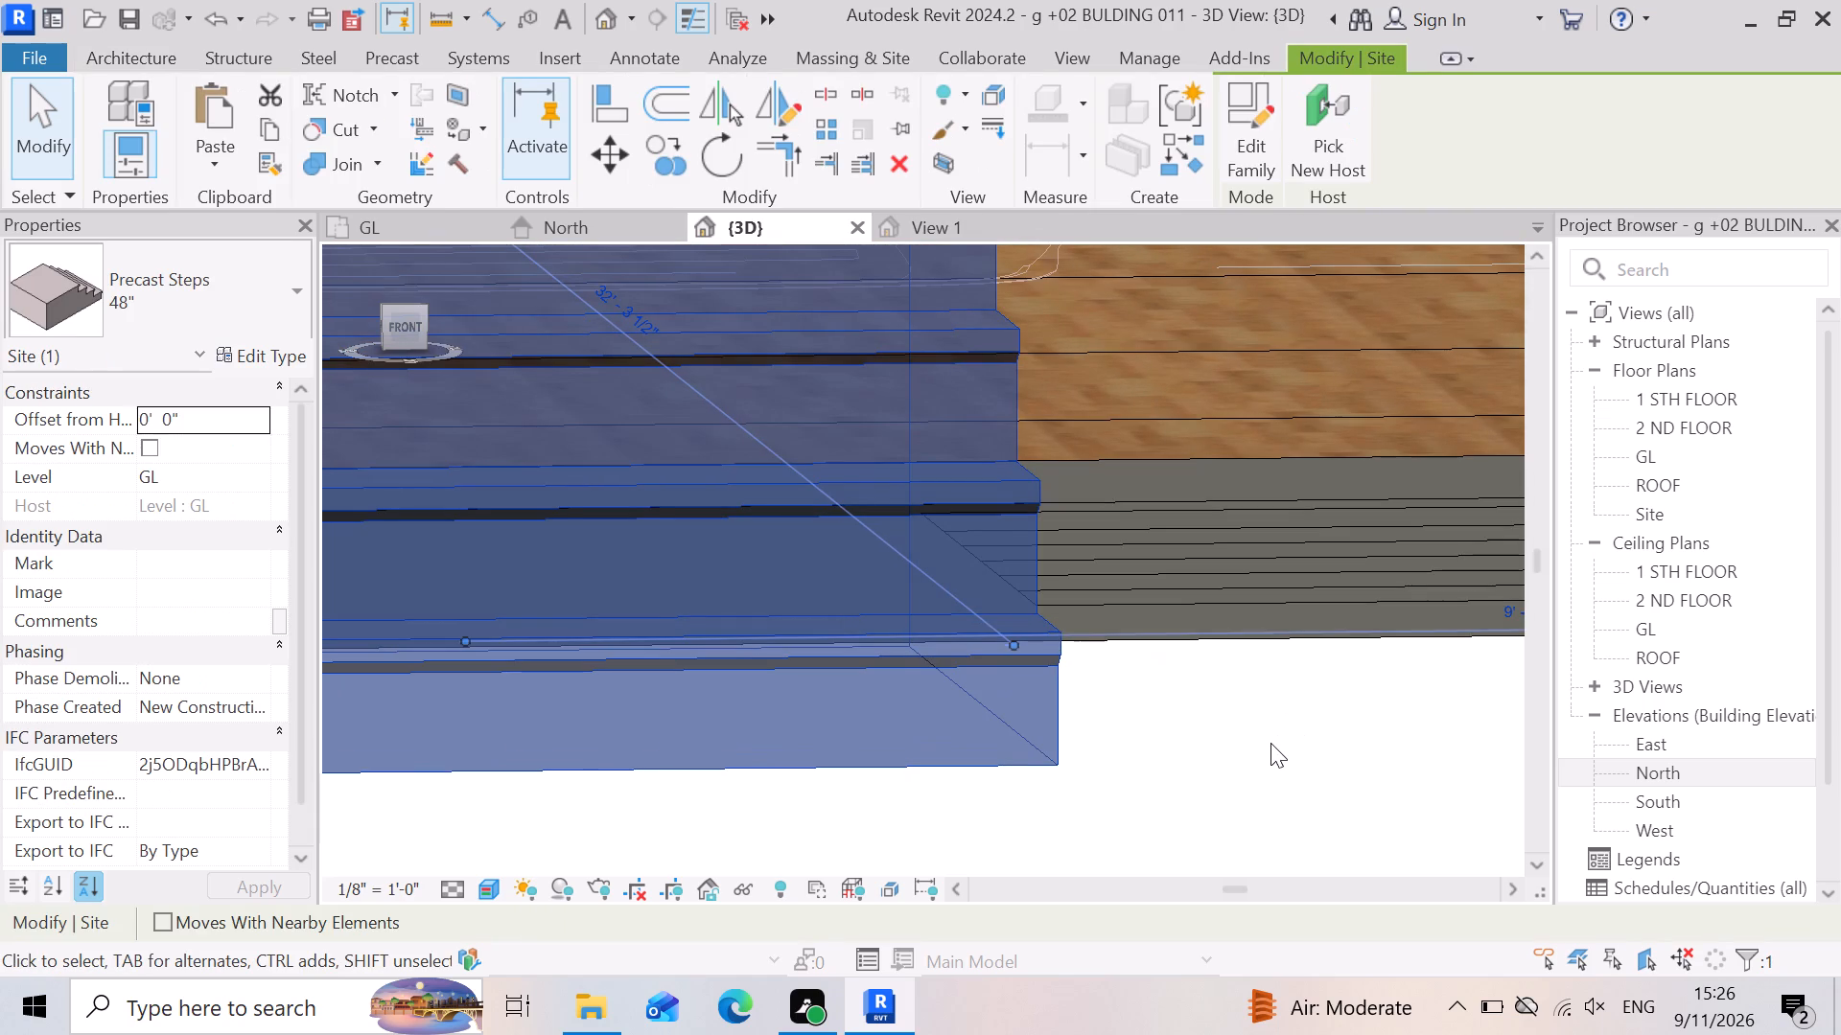
Nudge the selected 48" precast steps along the wood floor's front edge toward the double door and slightly outward.
key("Right")
key("Right")
key("Right")
key("Right")
key("Right")
key("Right")
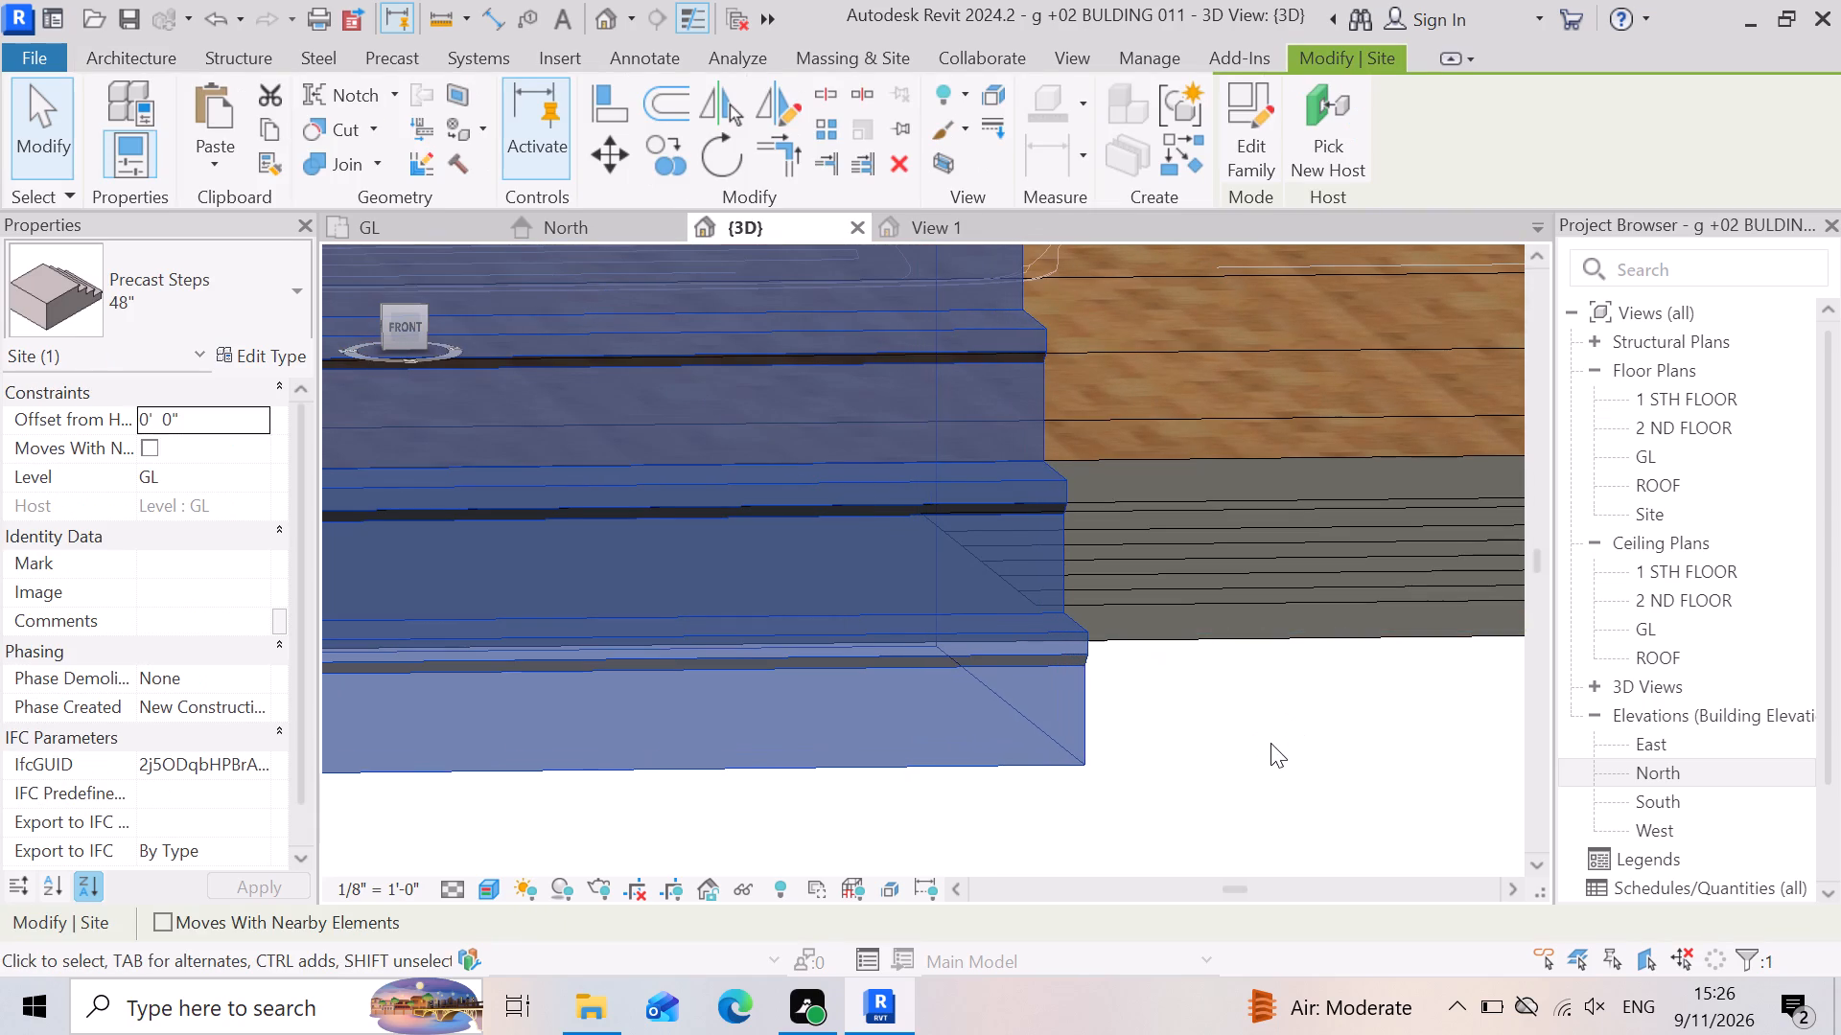
key("Down")
key("Down")
key("Down")
key("Down")
key("Down")
key("Down")
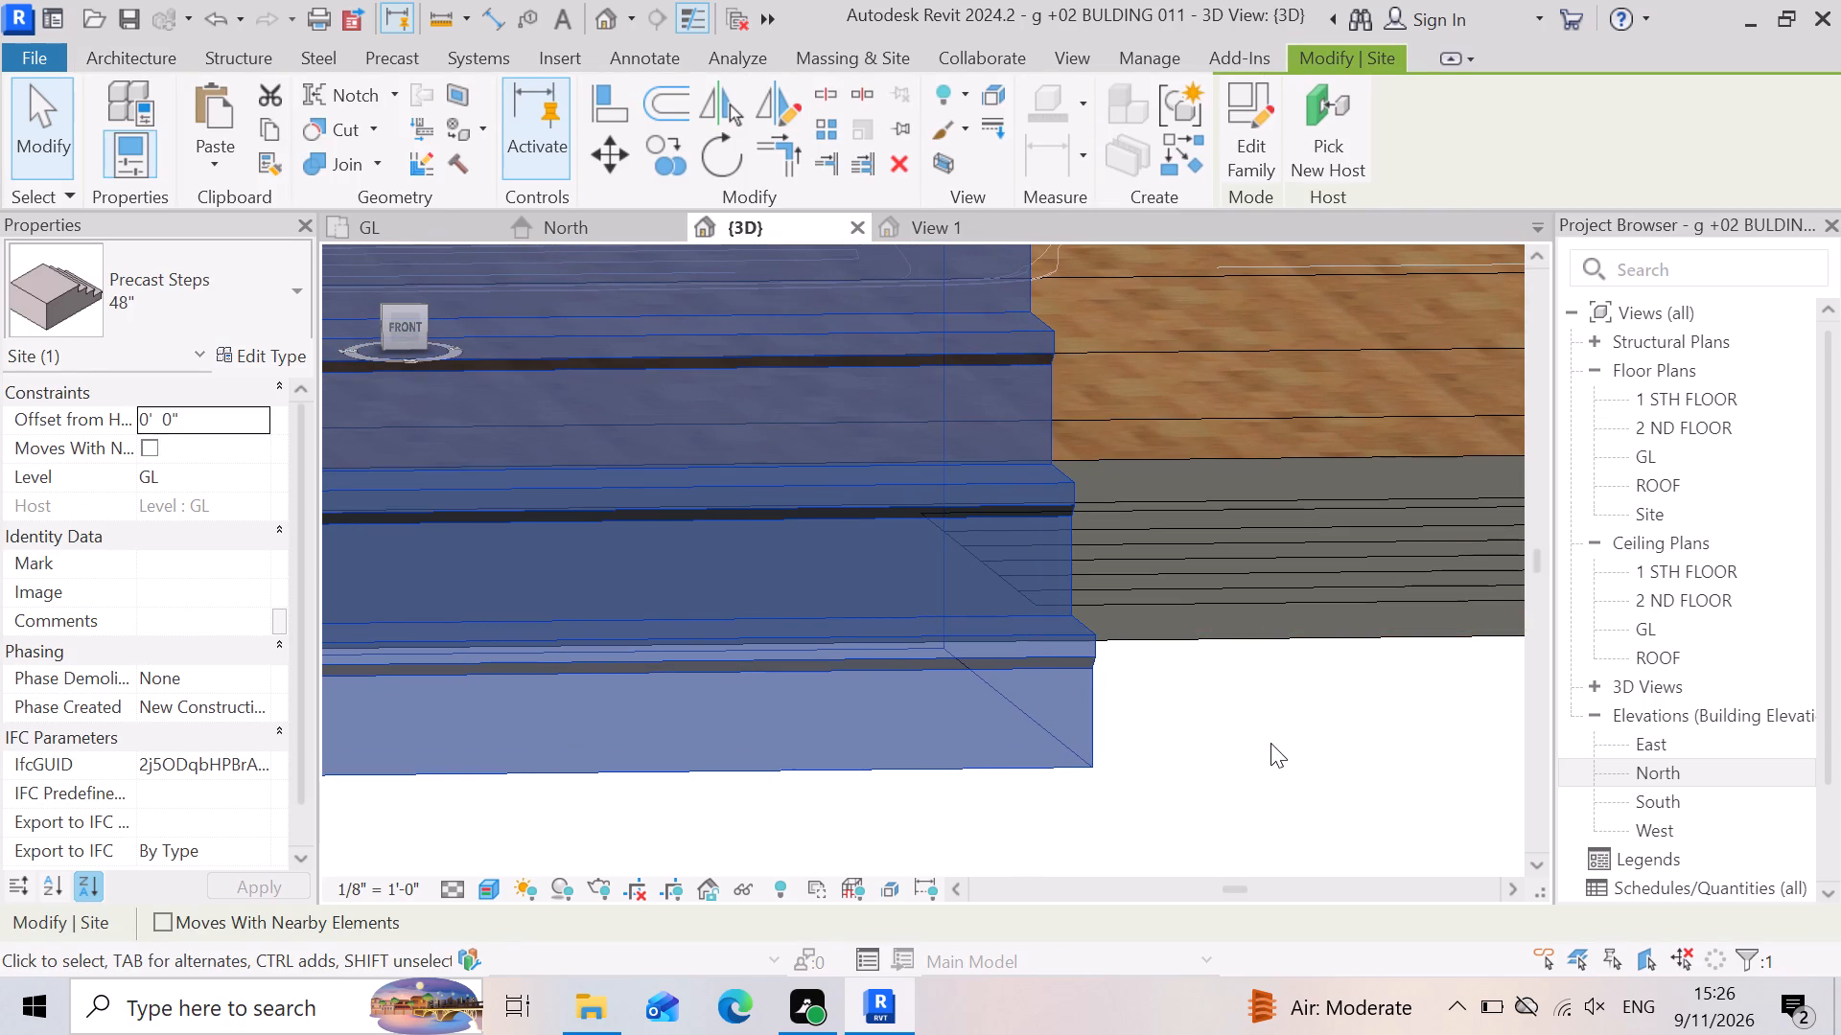
scroll(927, 567, "down", 5)
left_click(950, 713)
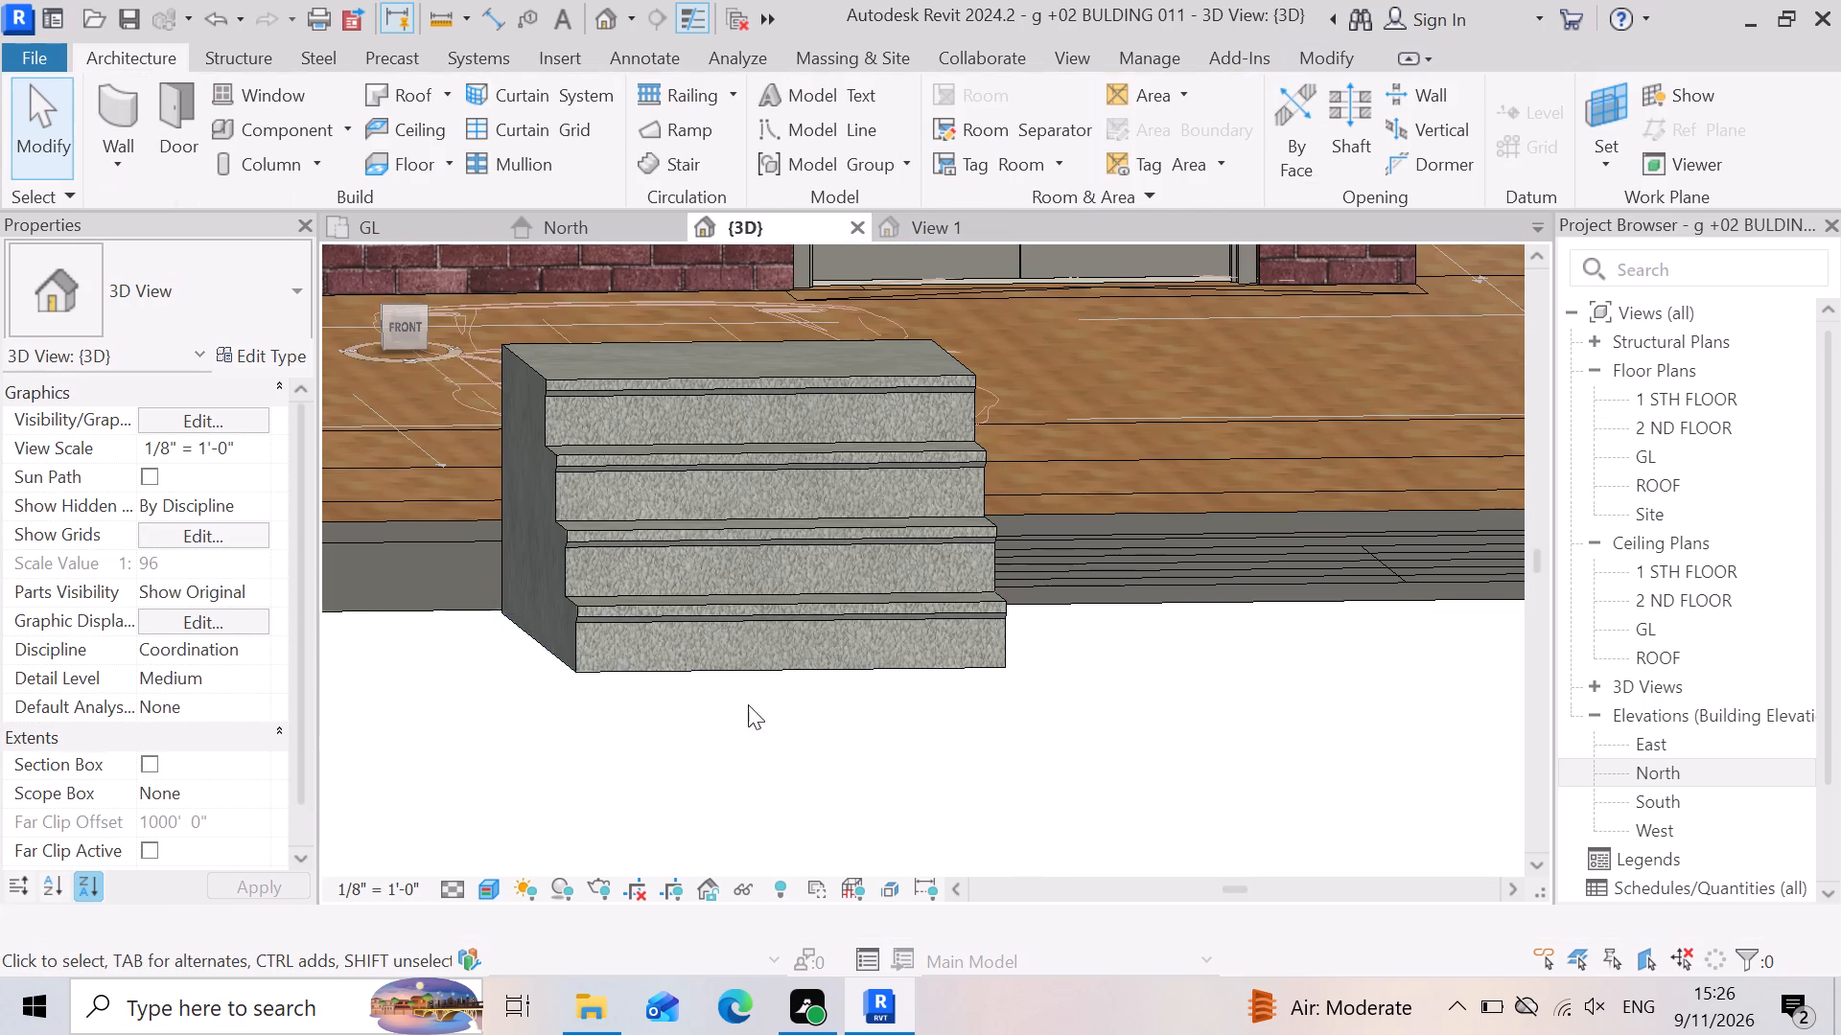
Check the precast steps against the whole building in 3D, and open the GL floor plan.
scroll(696, 686, "up", 3)
scroll(846, 710, "down", 8)
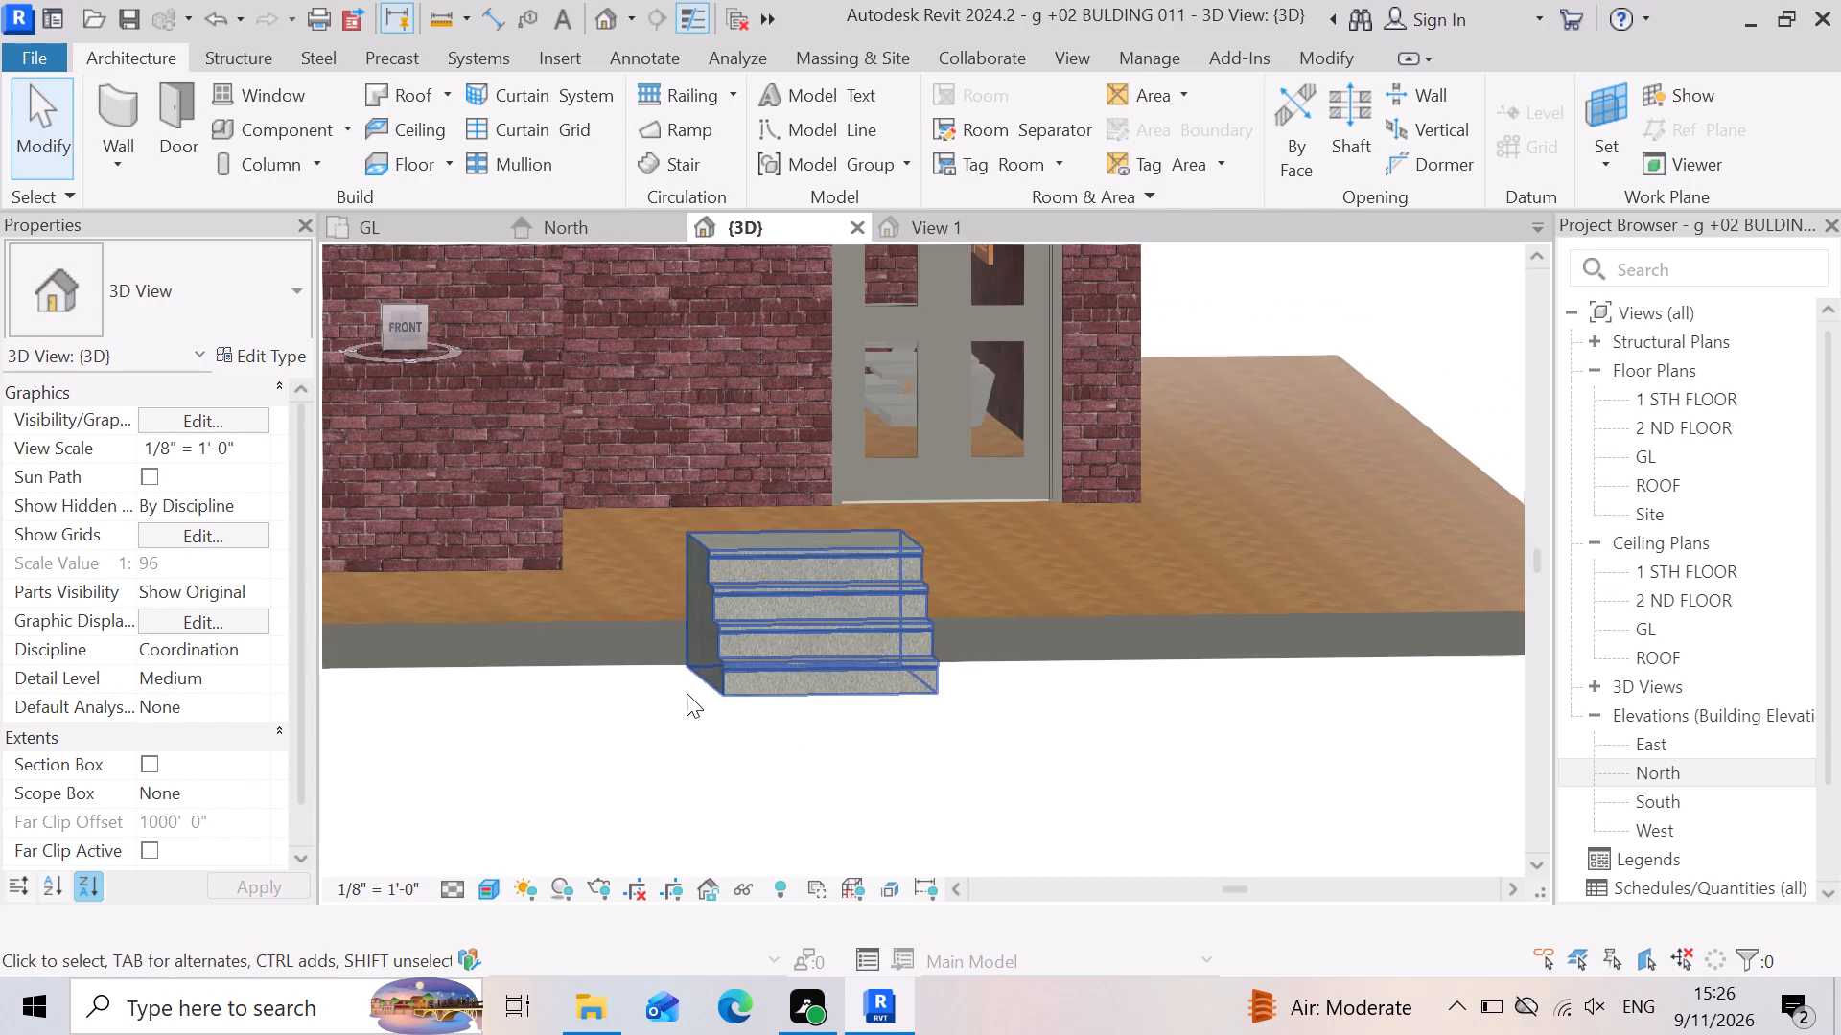
scroll(698, 693, "down", 6)
scroll(897, 717, "down", 2)
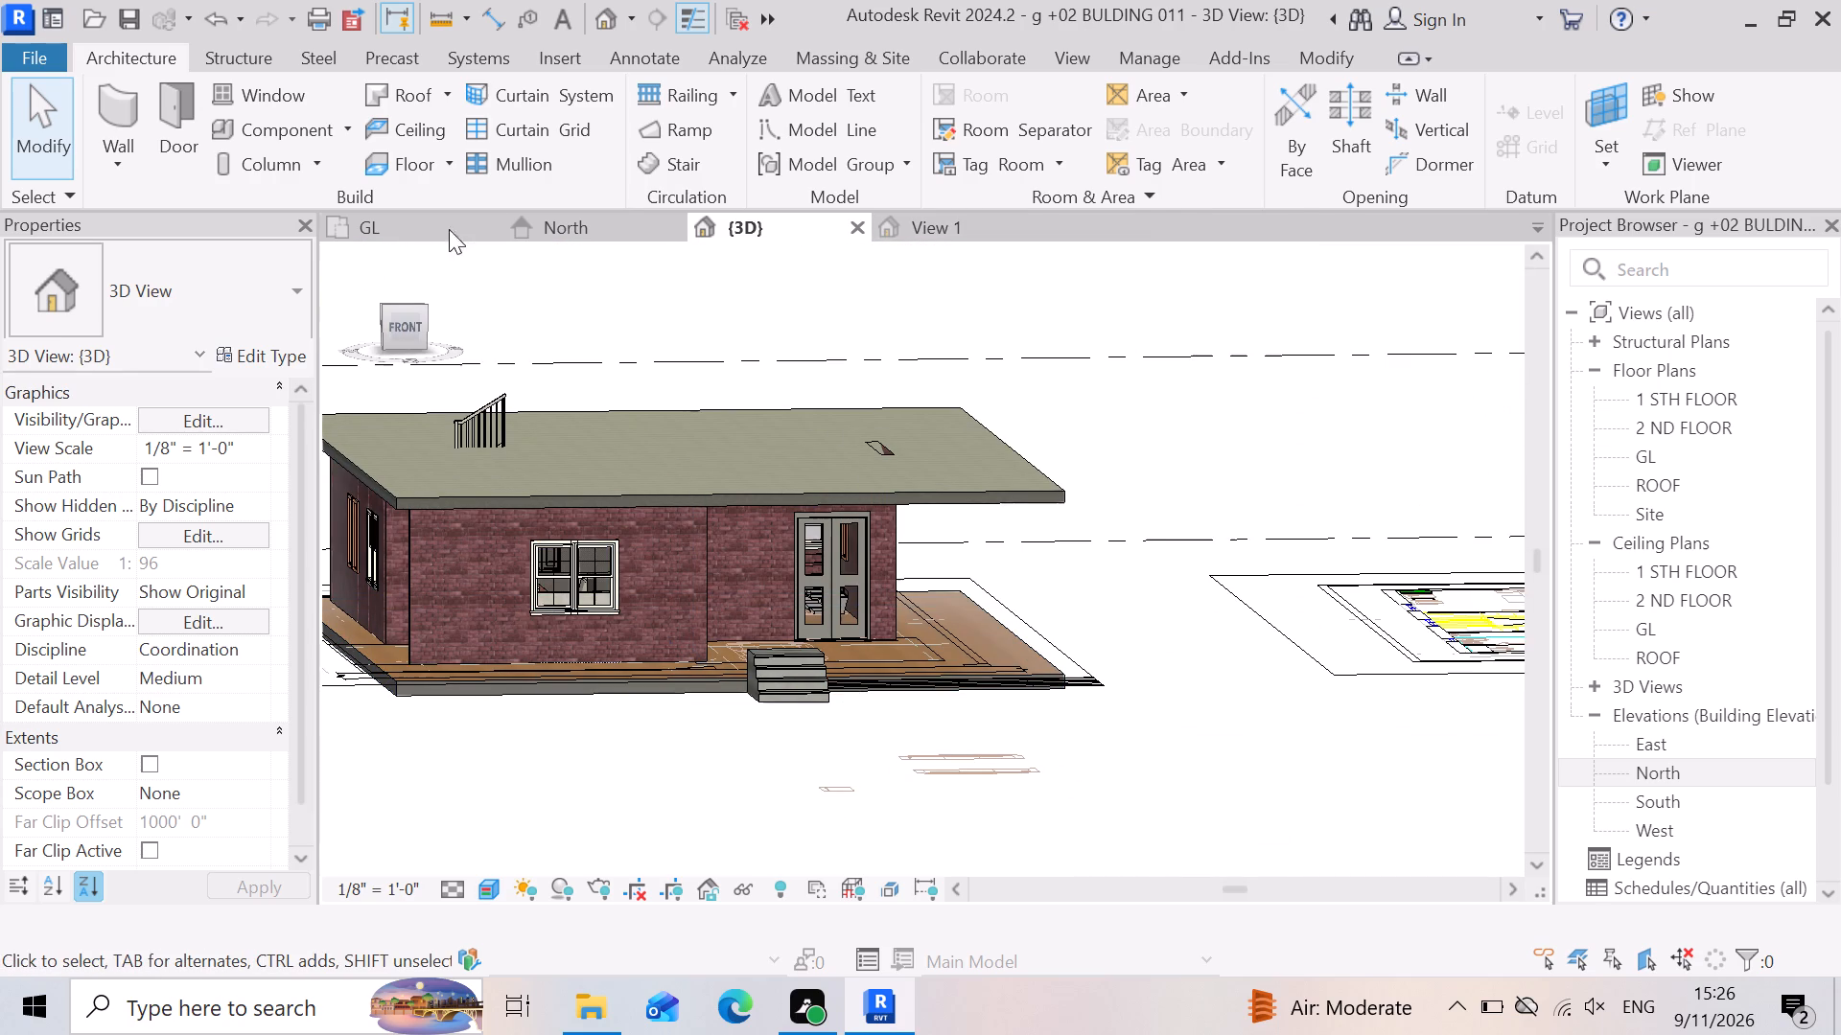
left_click(402, 230)
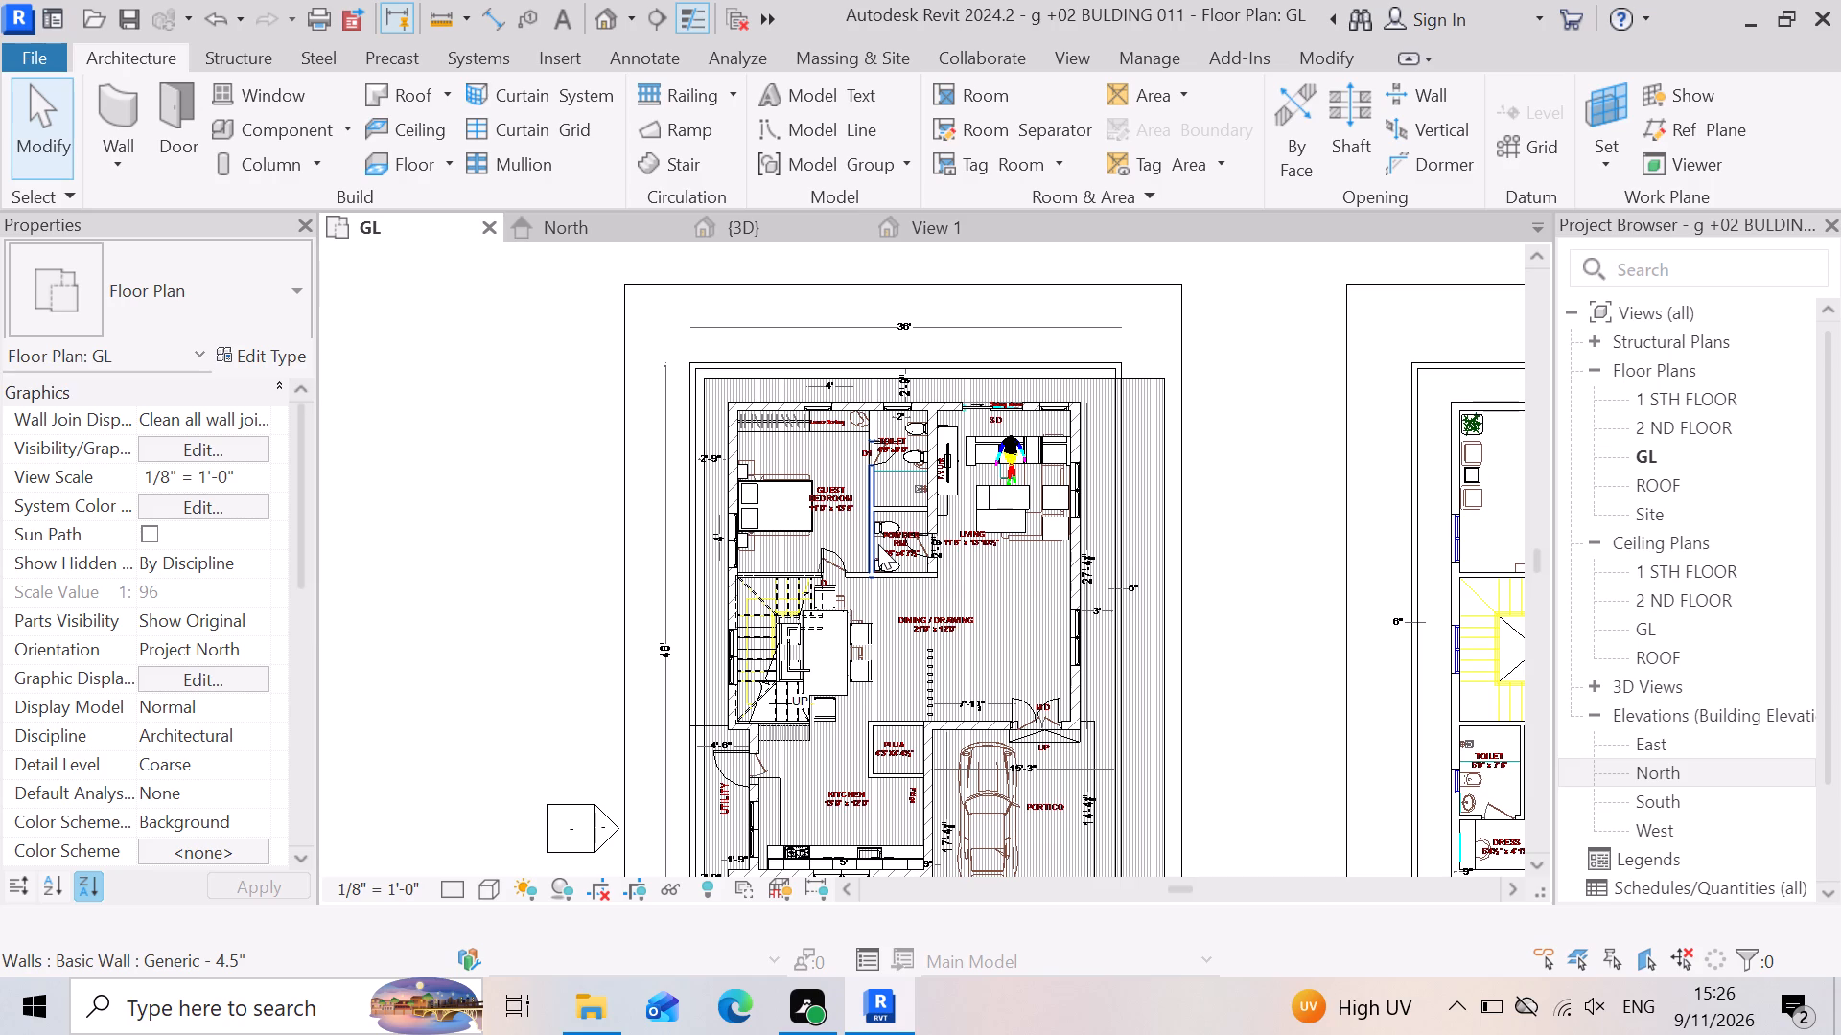
scroll(1095, 569, "down", 4)
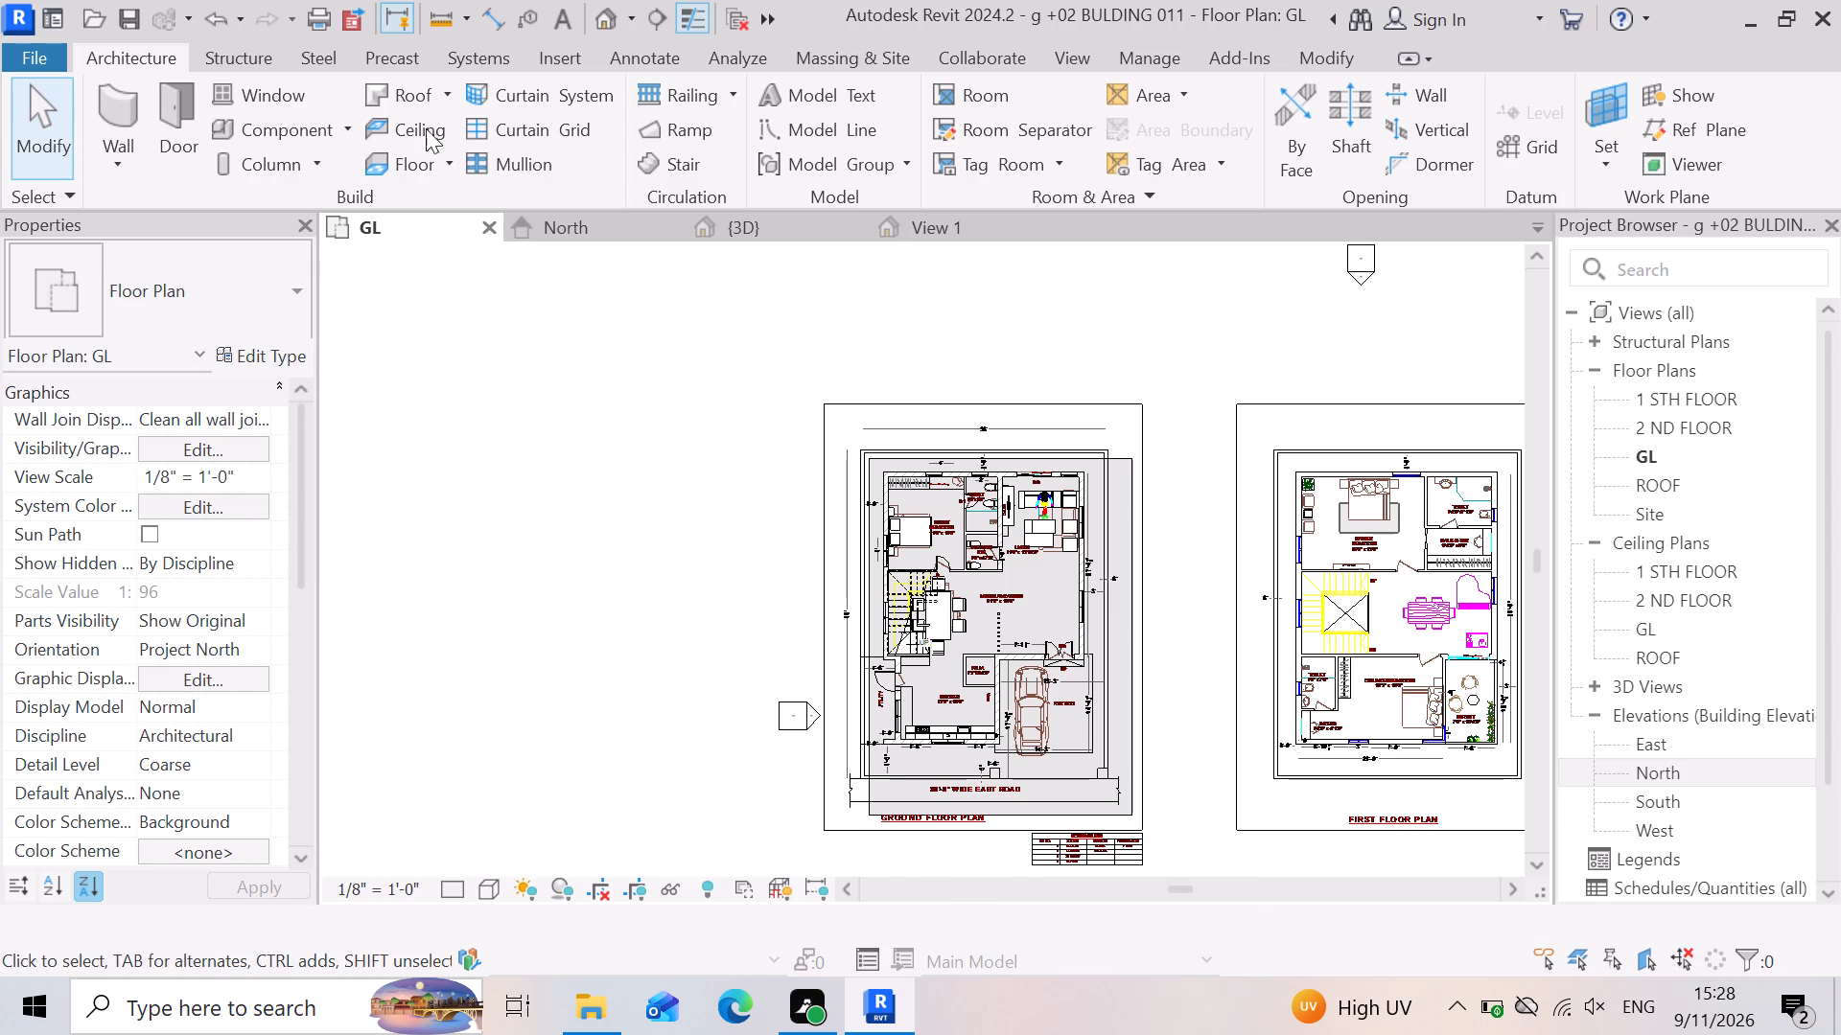
Start placing a component and search the US library and the SHUBHAM CITY kitchen set folder for a family to load.
left_click(346, 137)
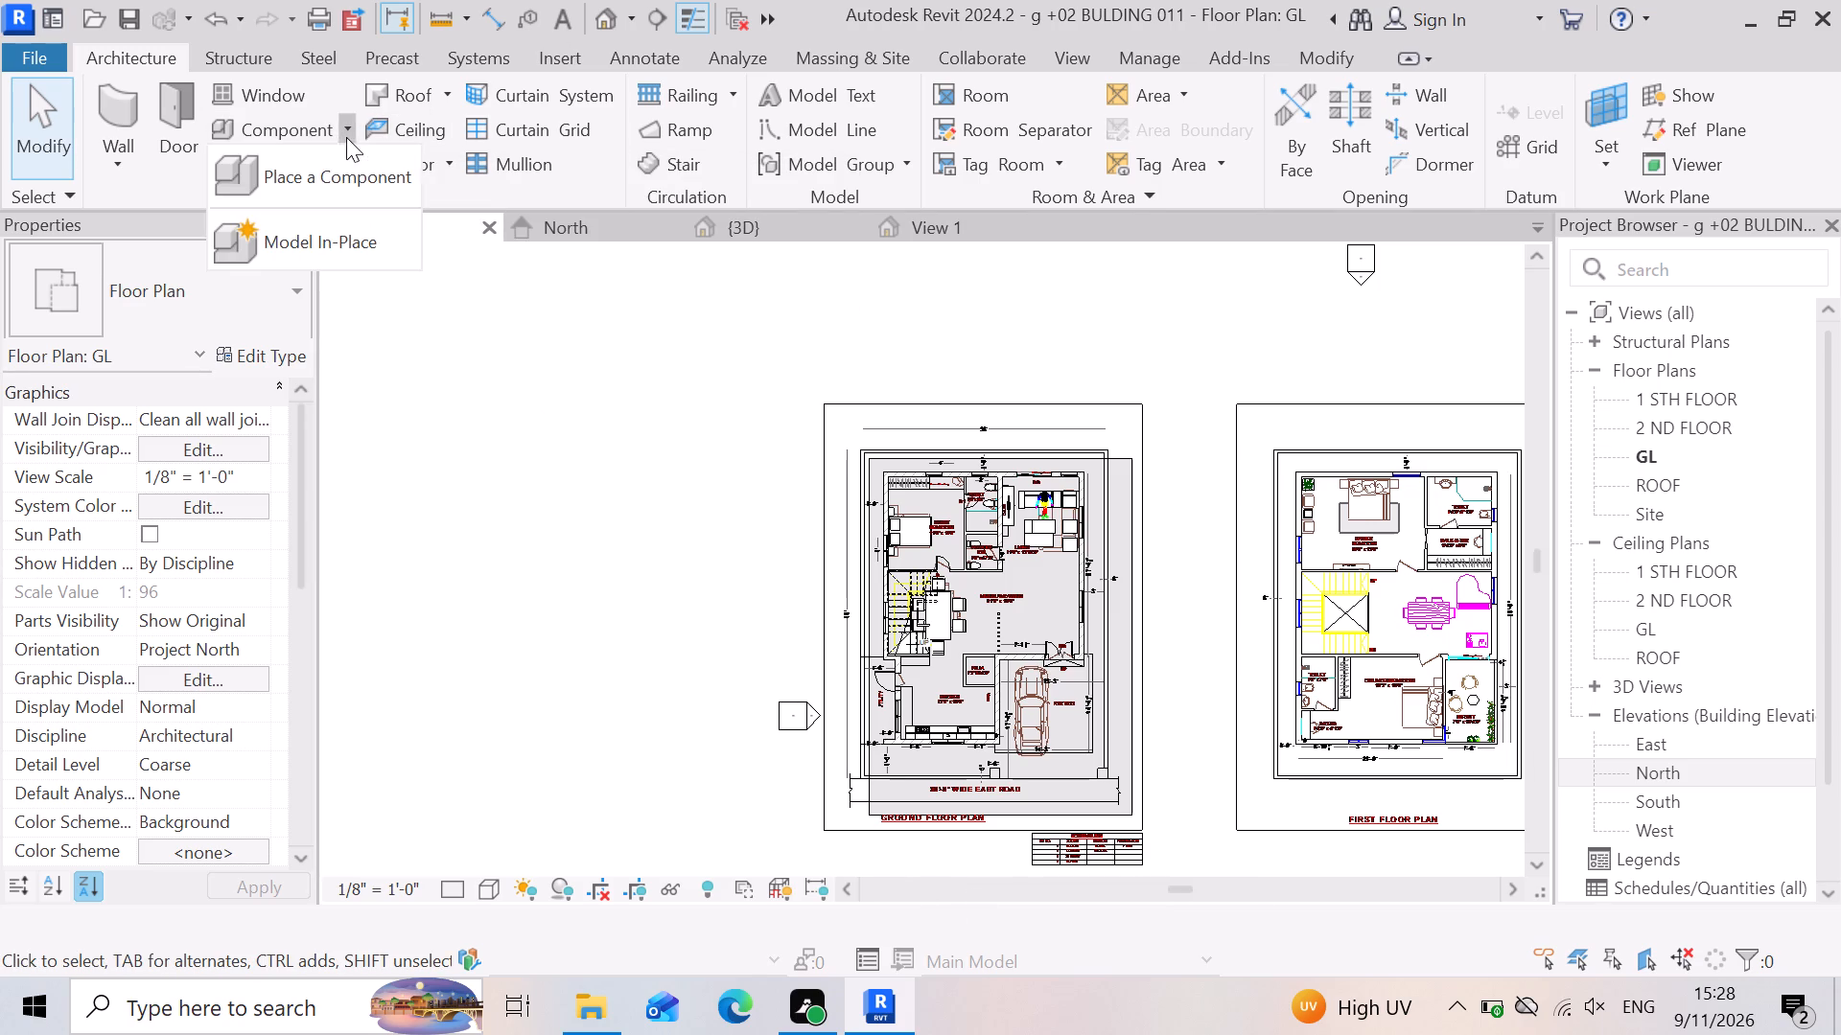
left_click(328, 172)
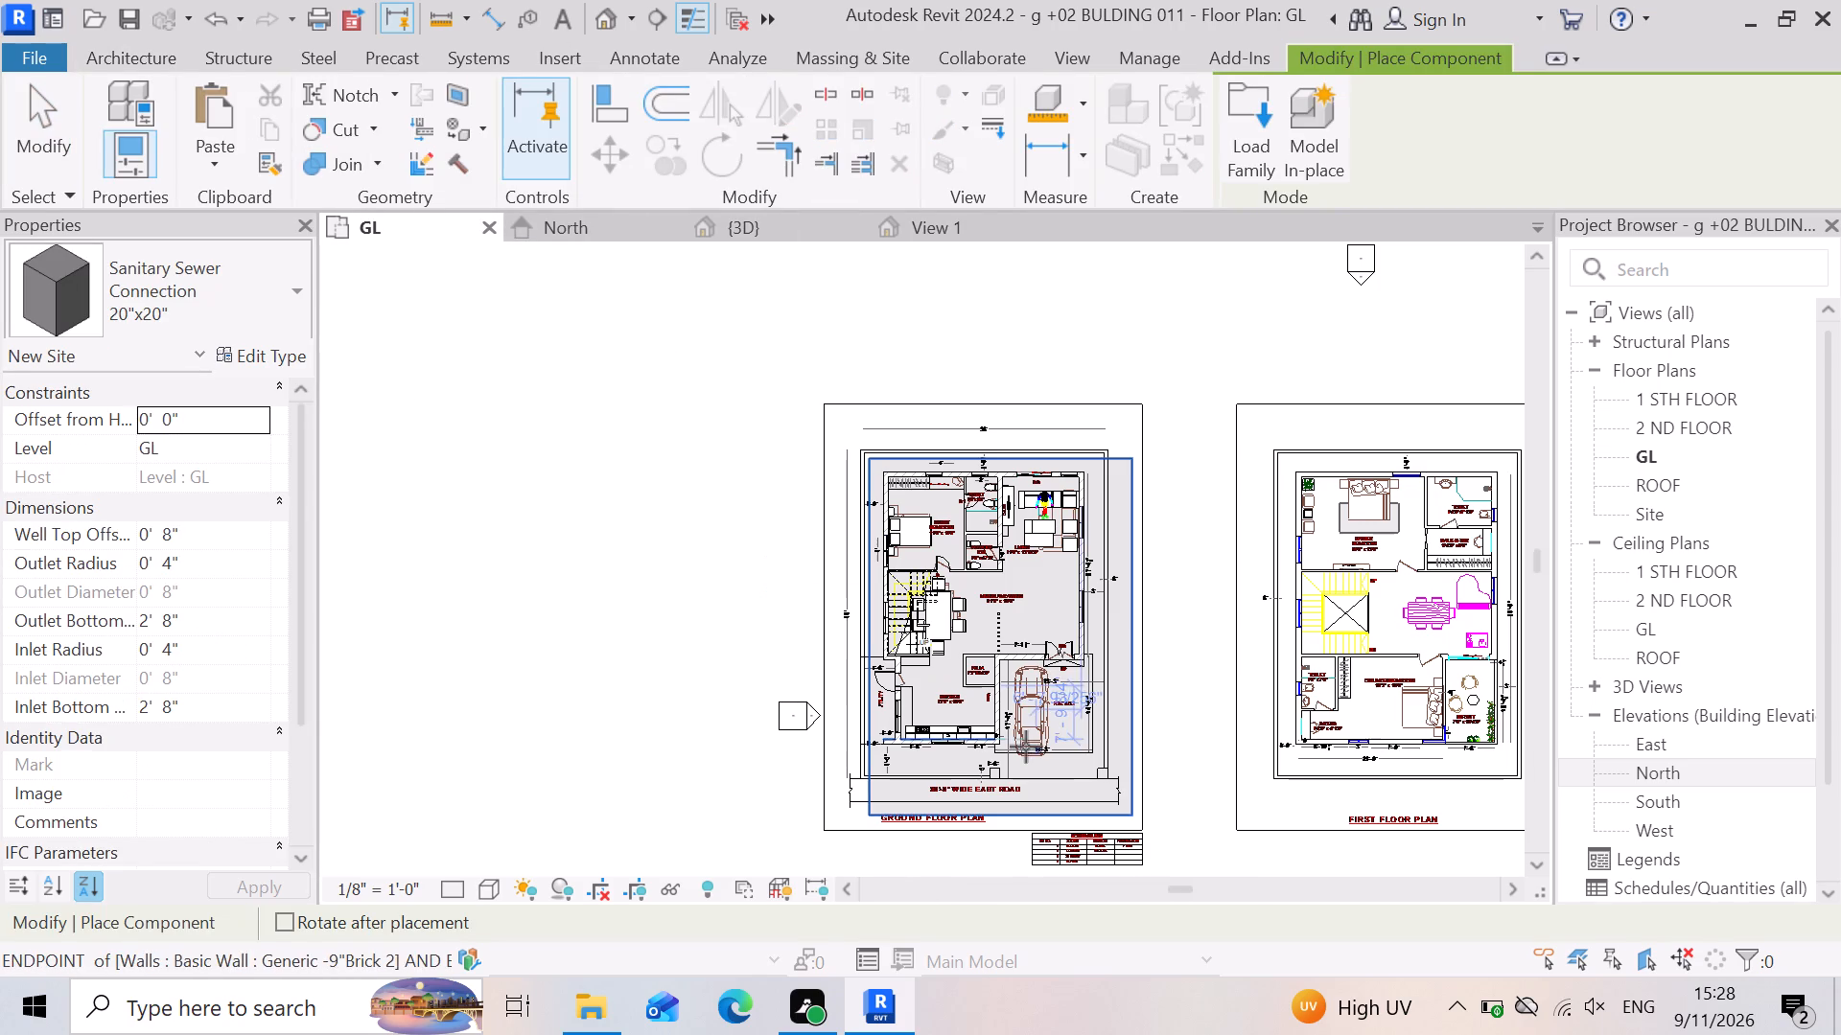
left_click(1231, 118)
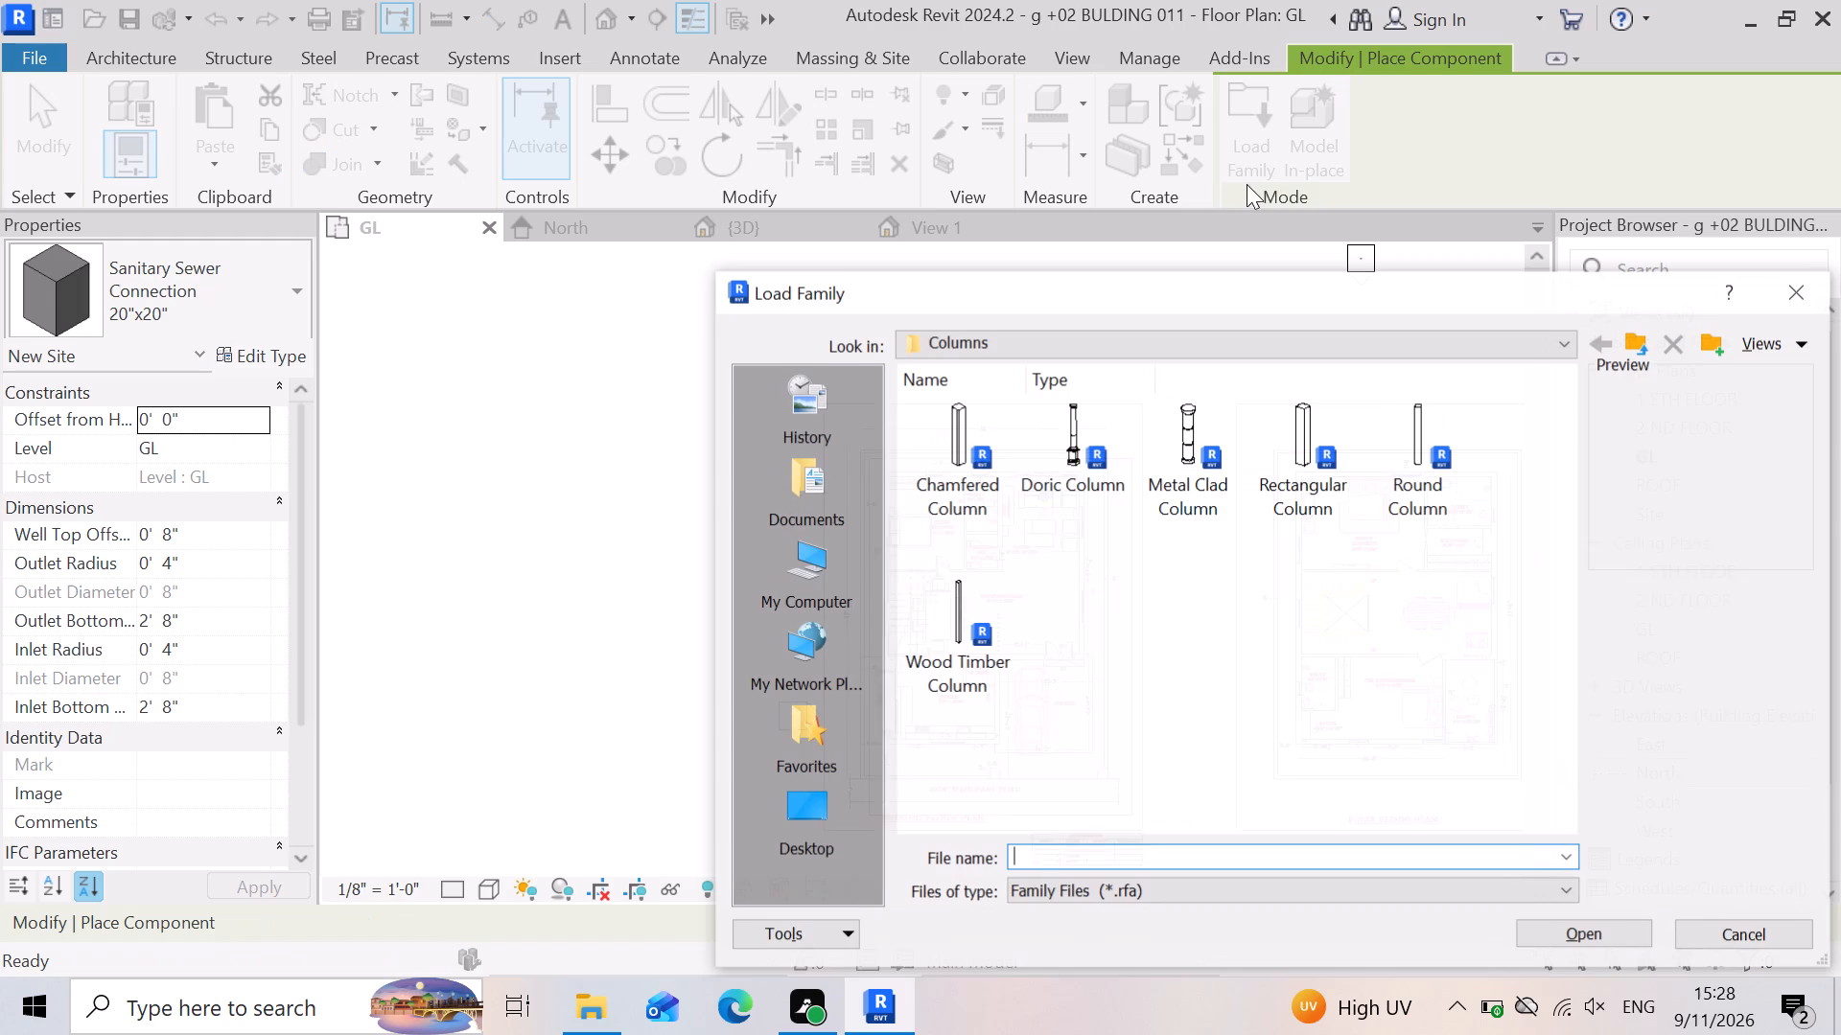
left_click(1641, 340)
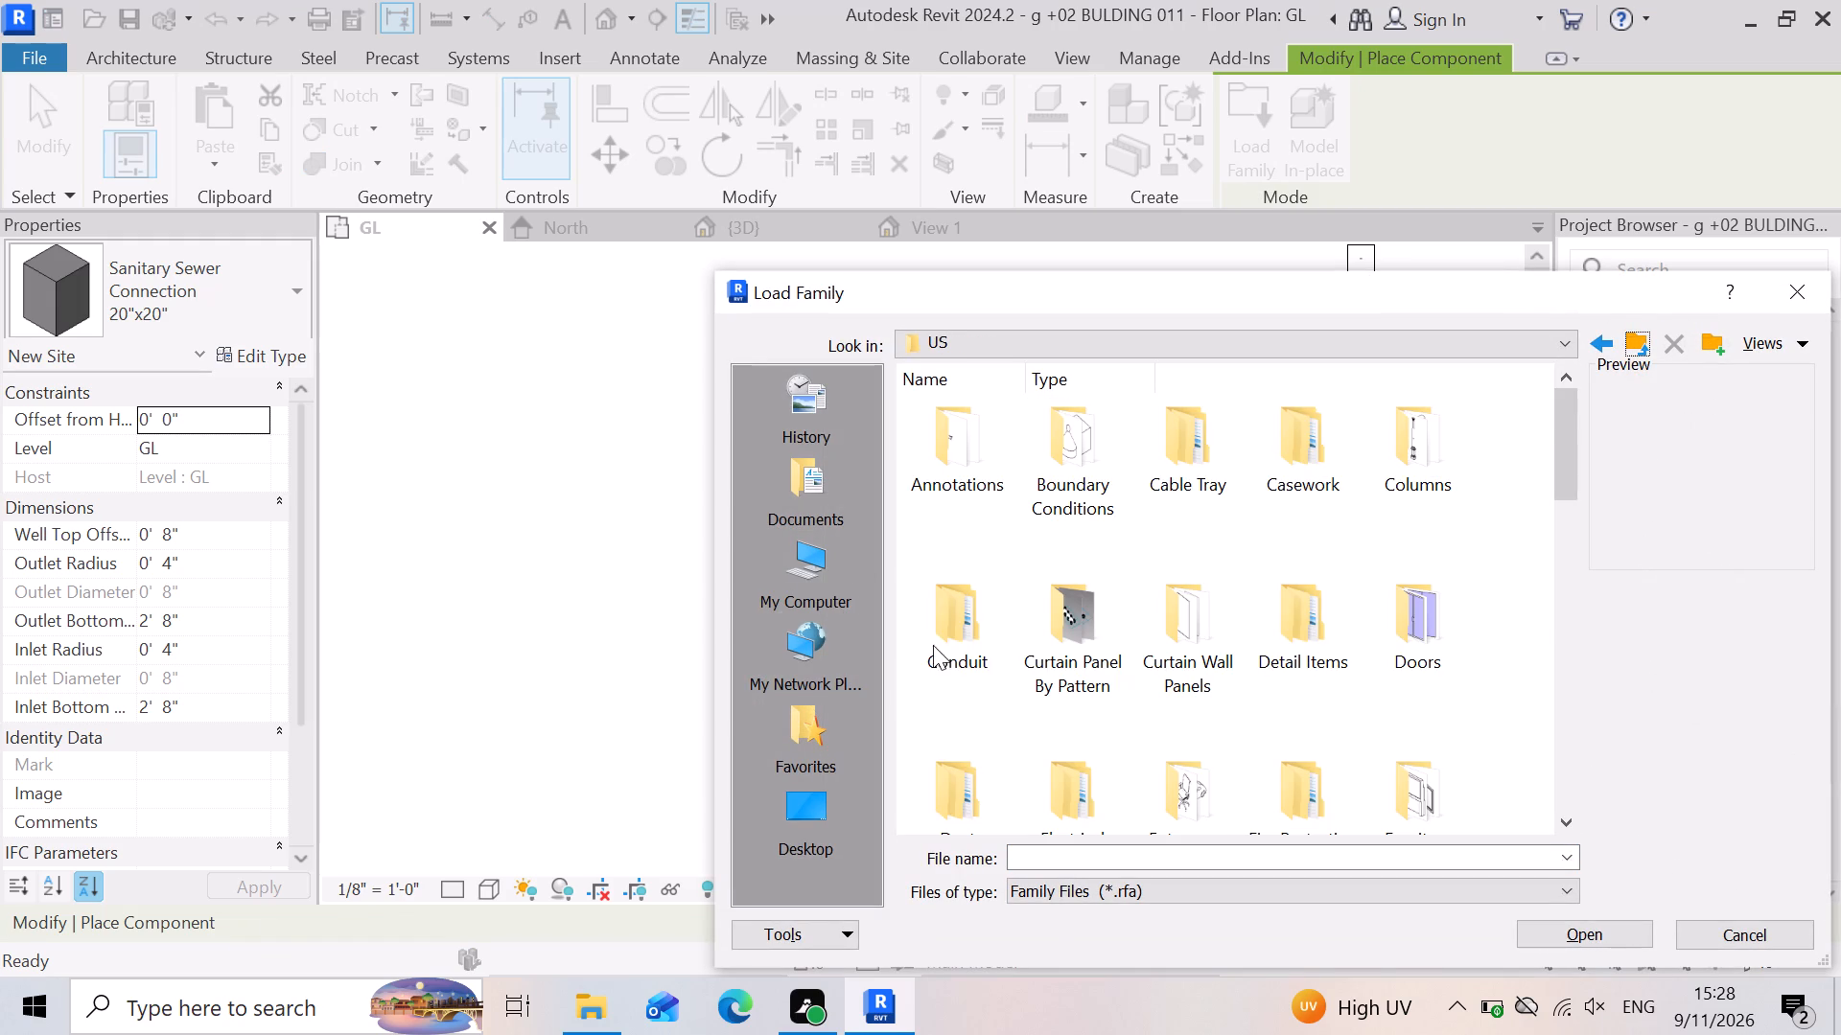
scroll(1081, 645, "down", 2)
scroll(1309, 669, "down", 2)
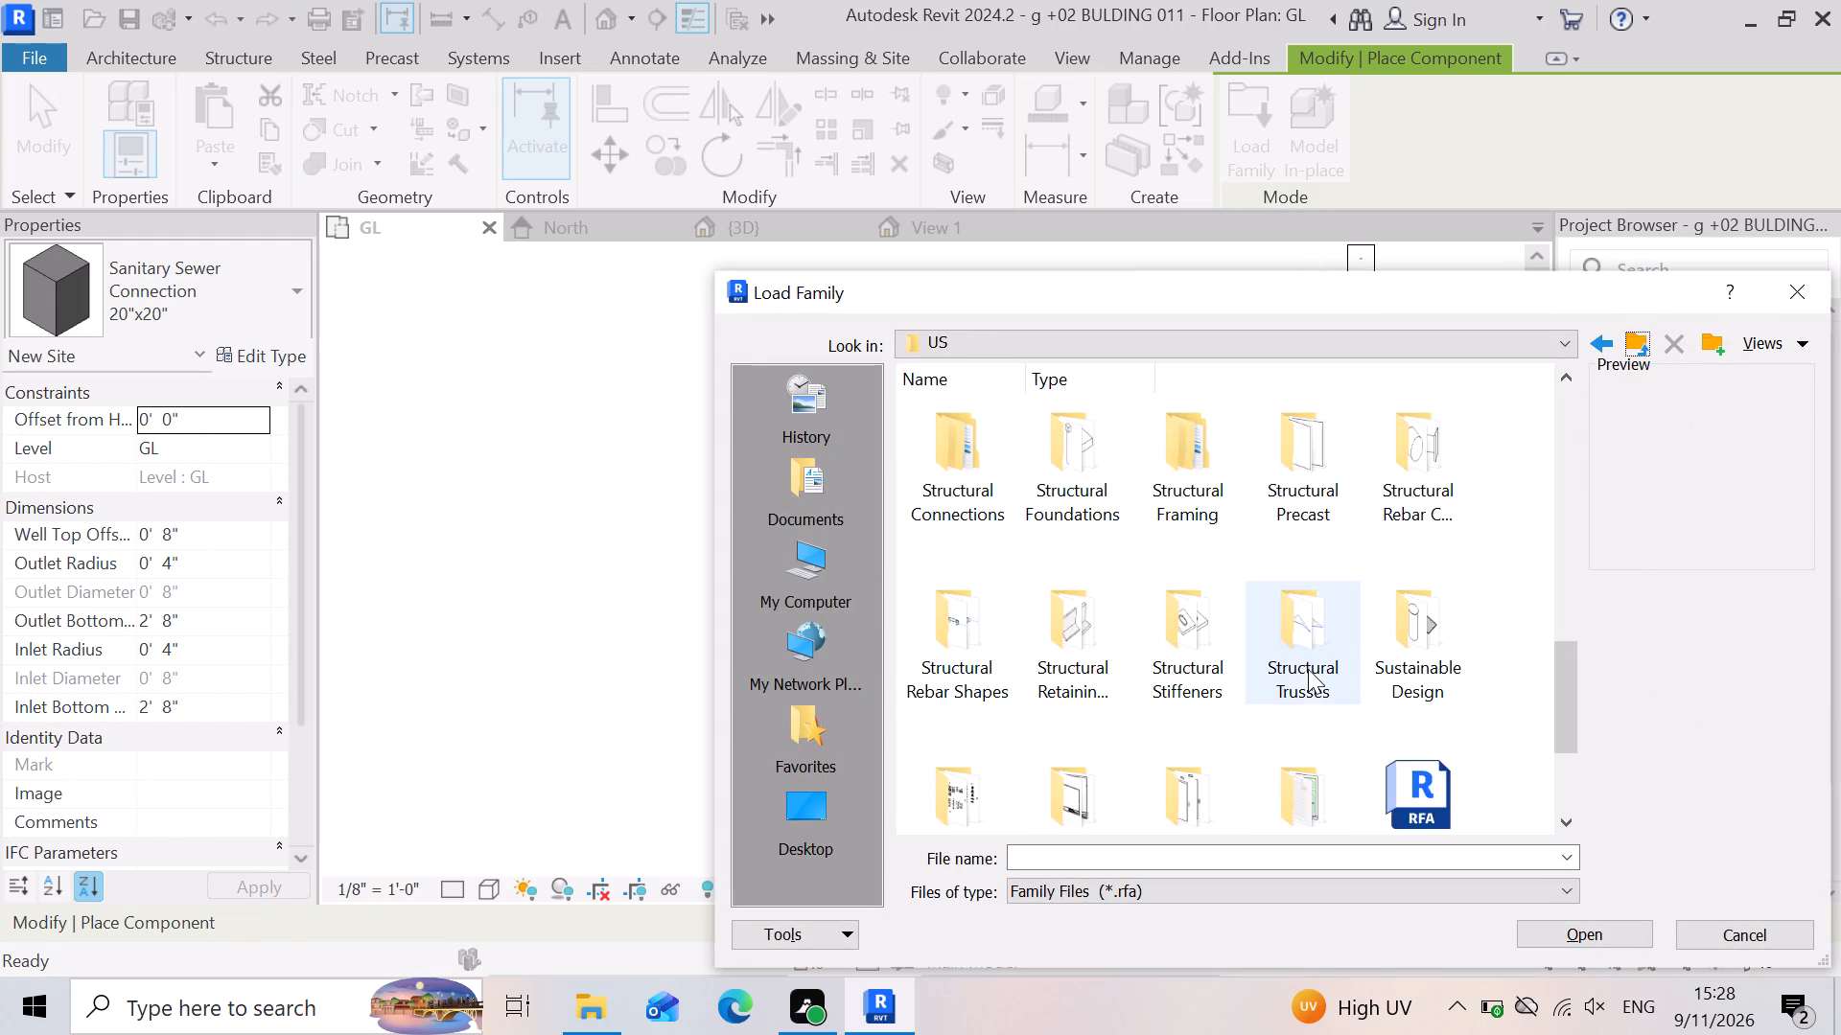
scroll(1189, 662, "up", 9)
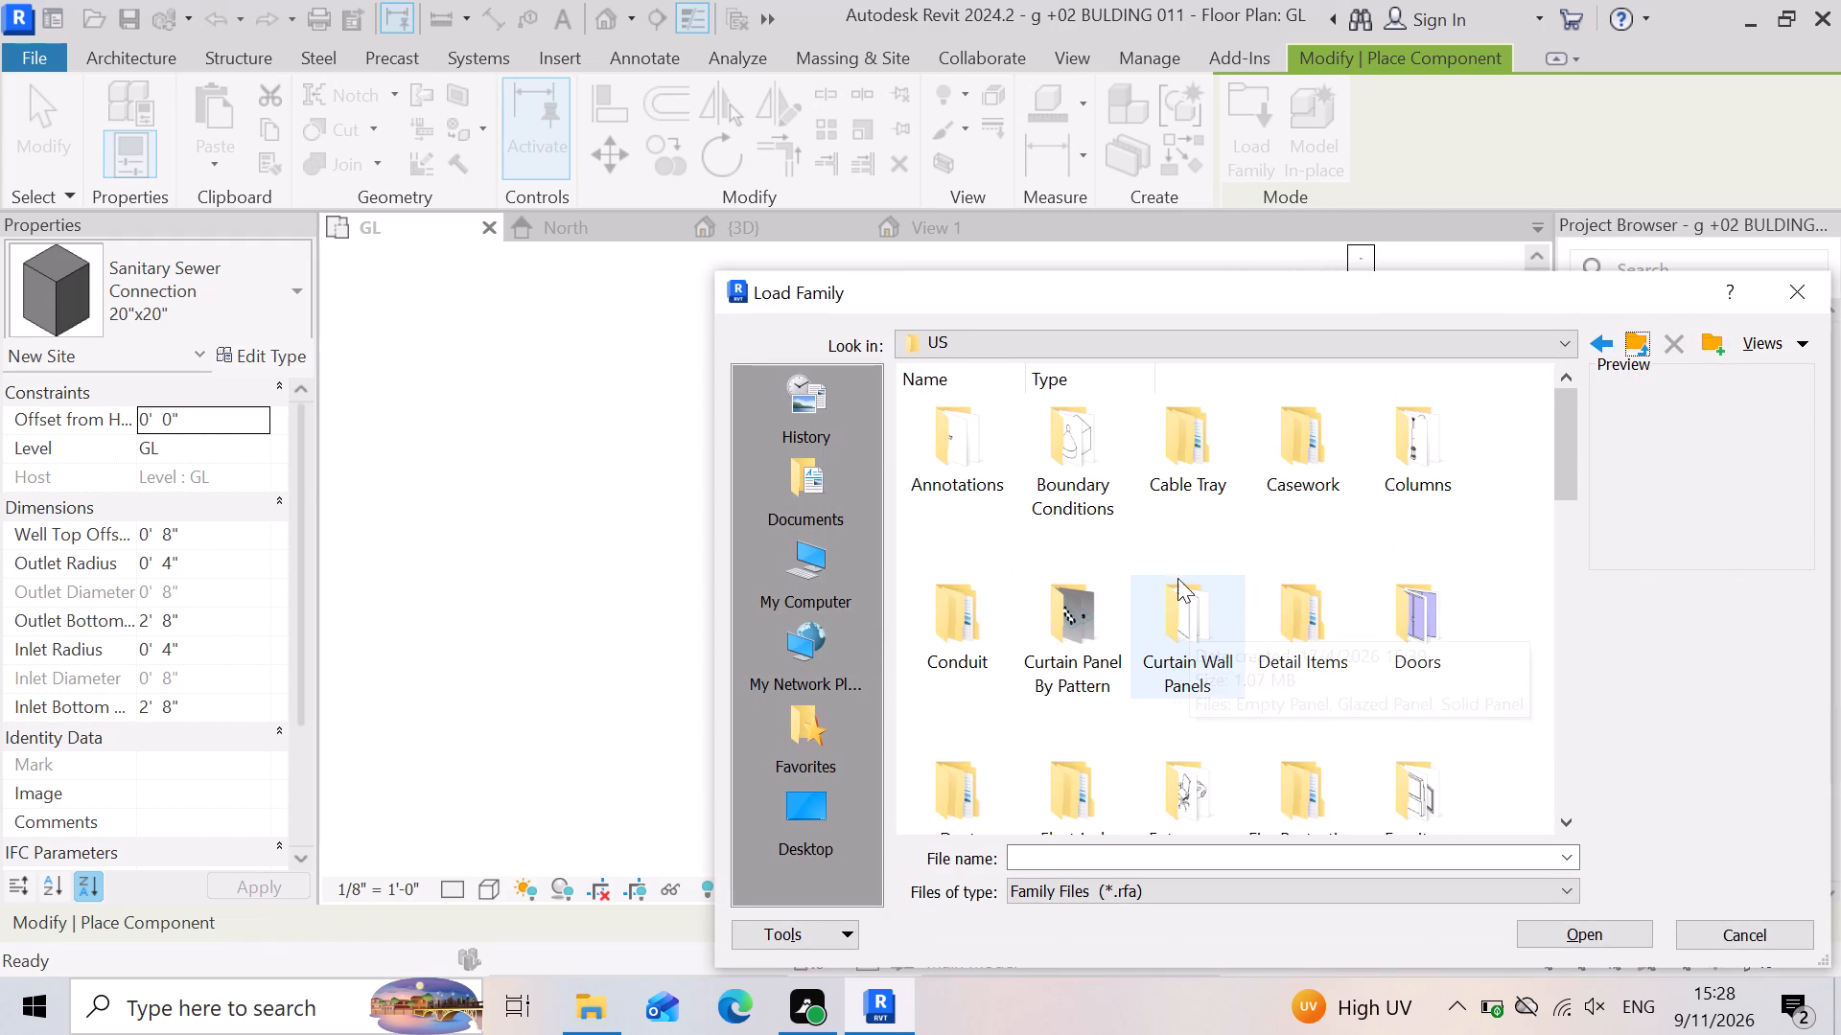
left_click(1647, 343)
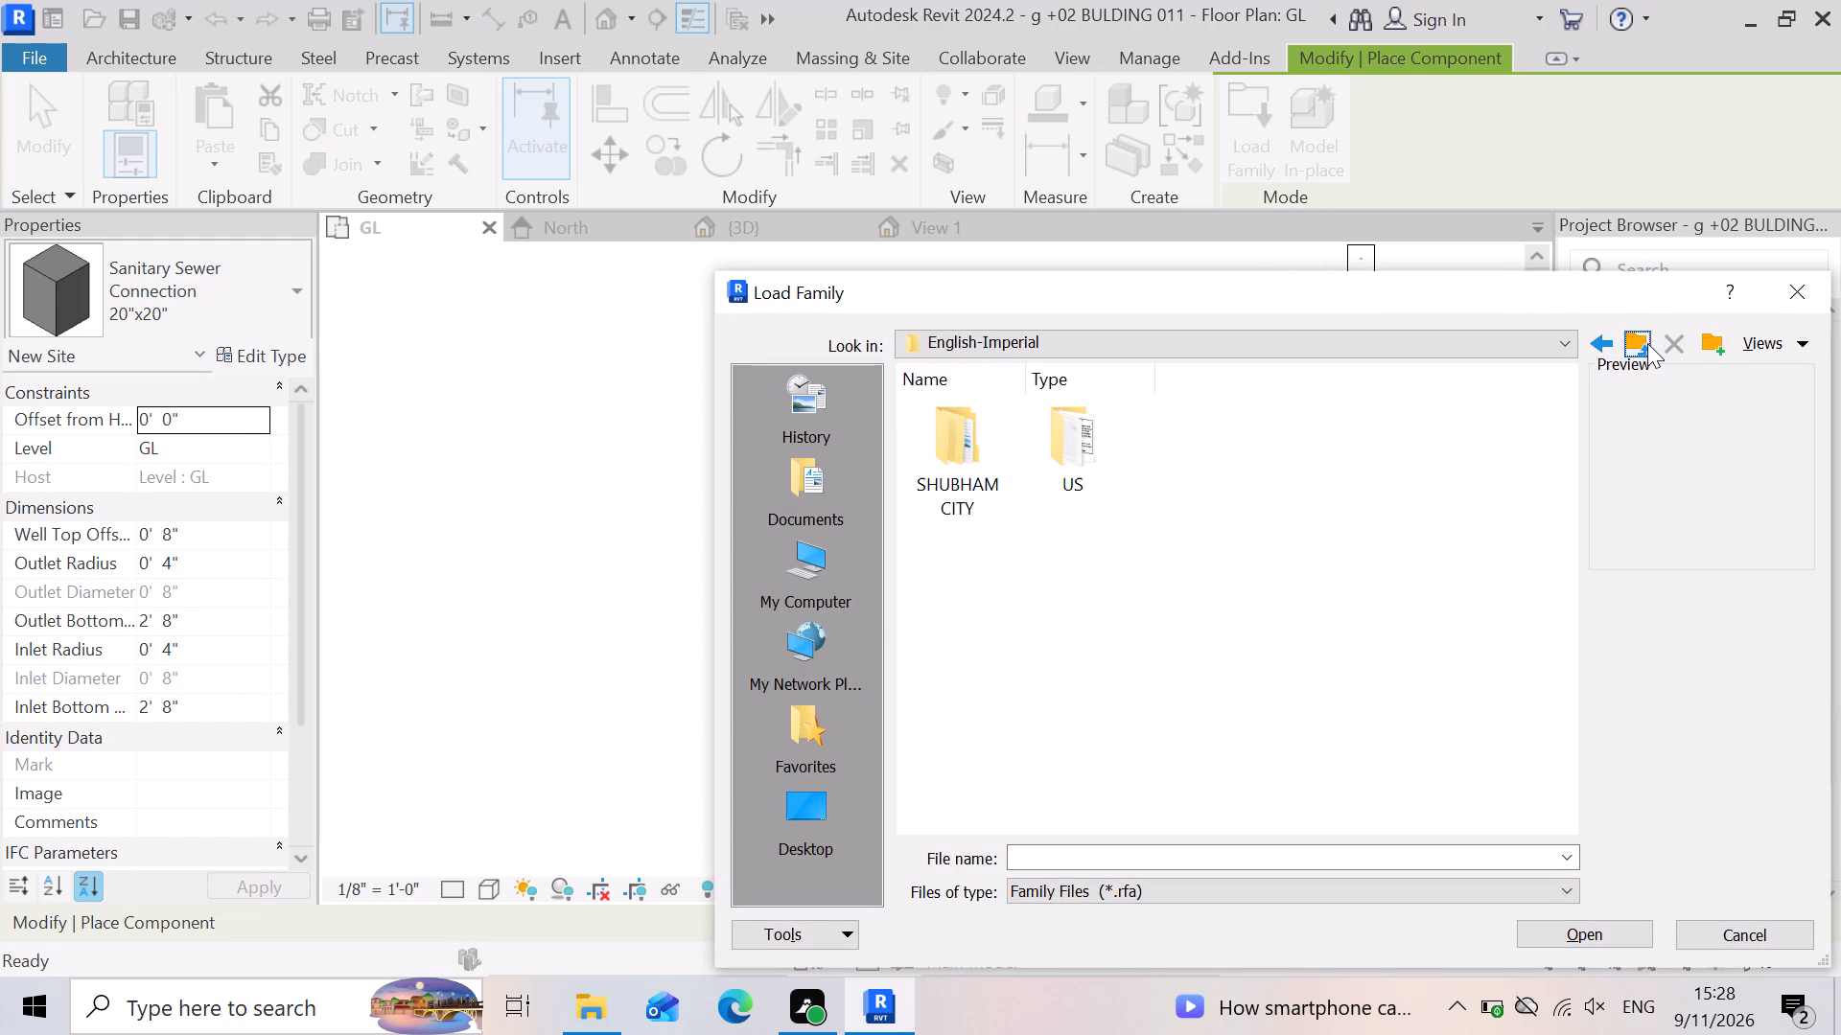
double_click(938, 456)
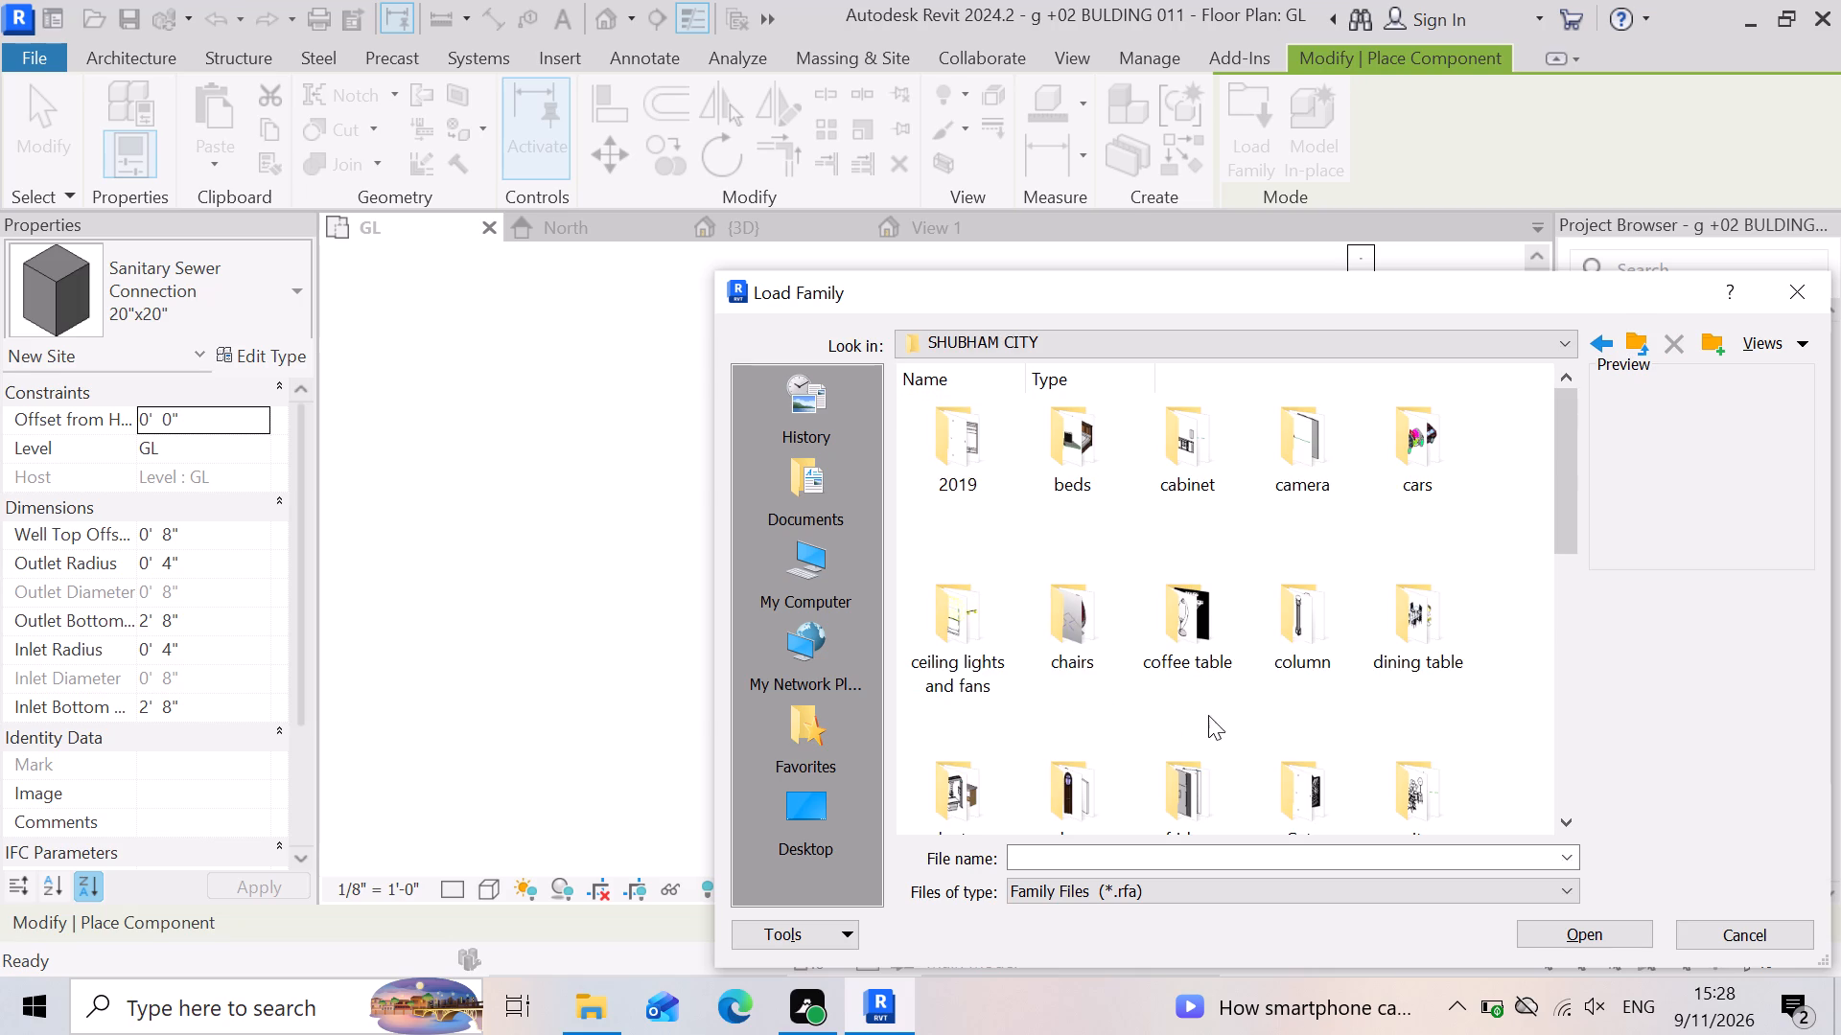
scroll(1313, 652, "down", 1)
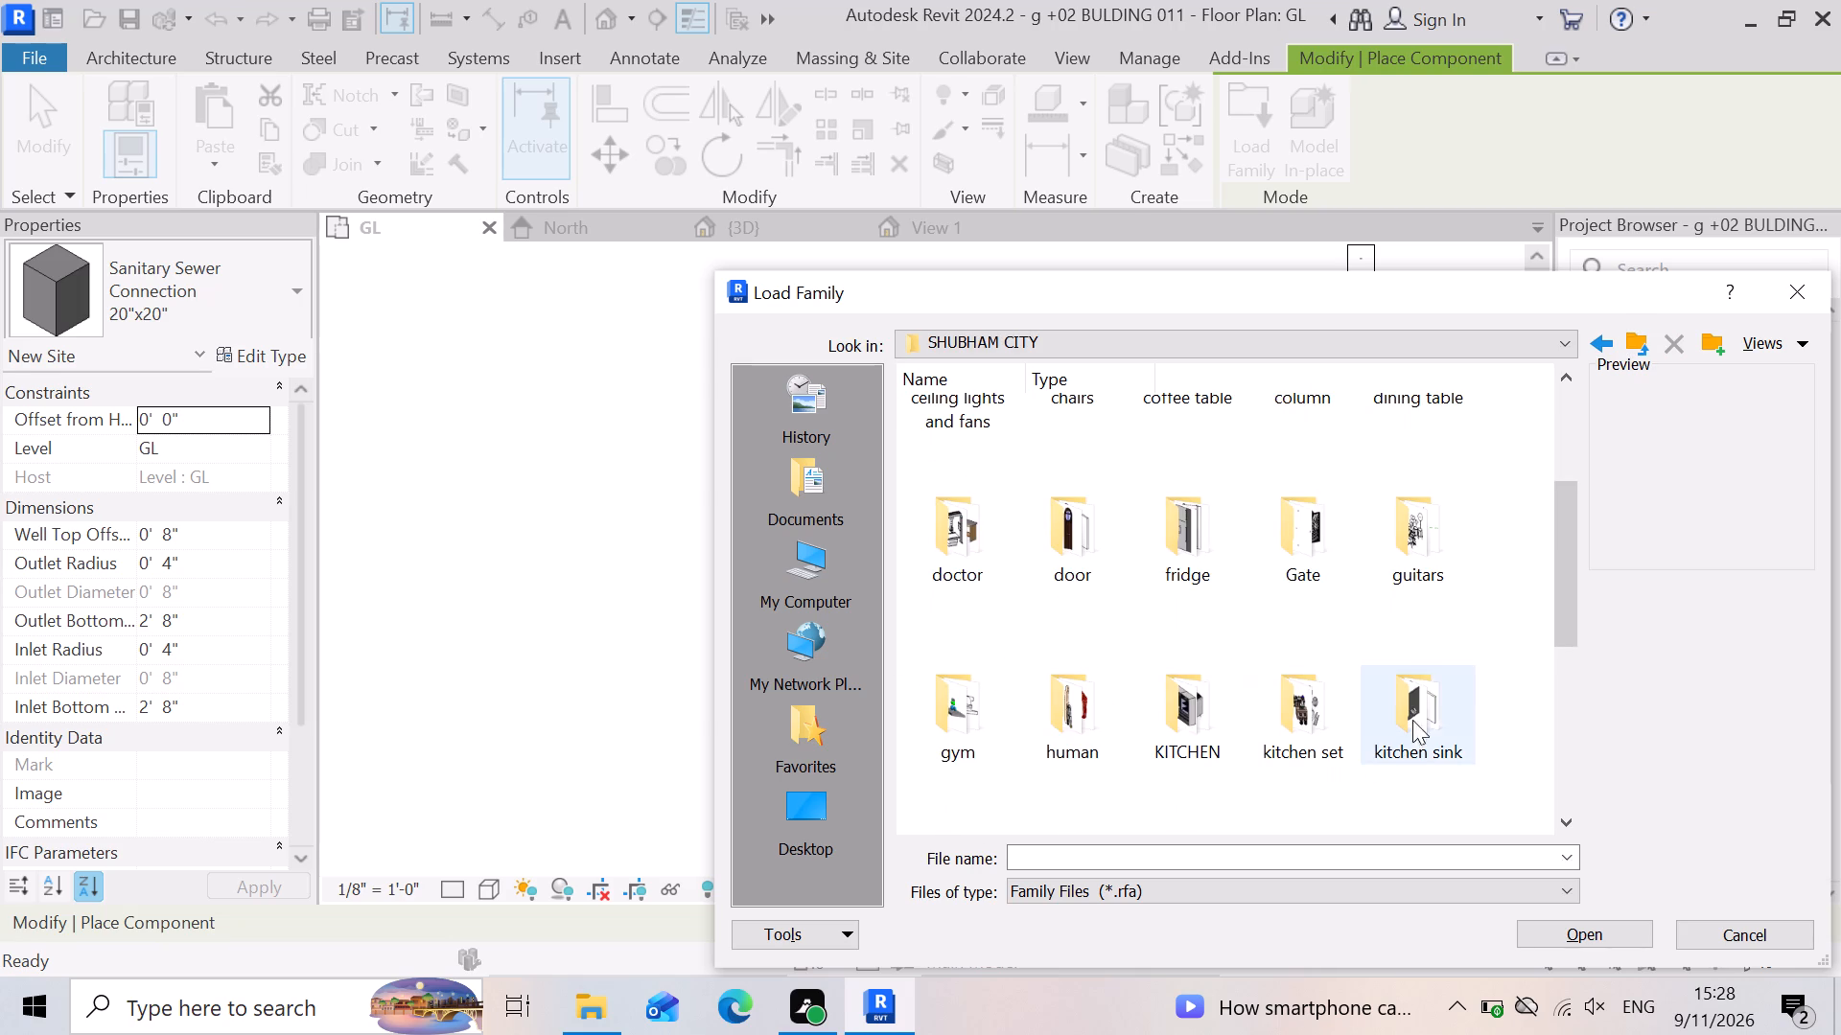
double_click(1293, 716)
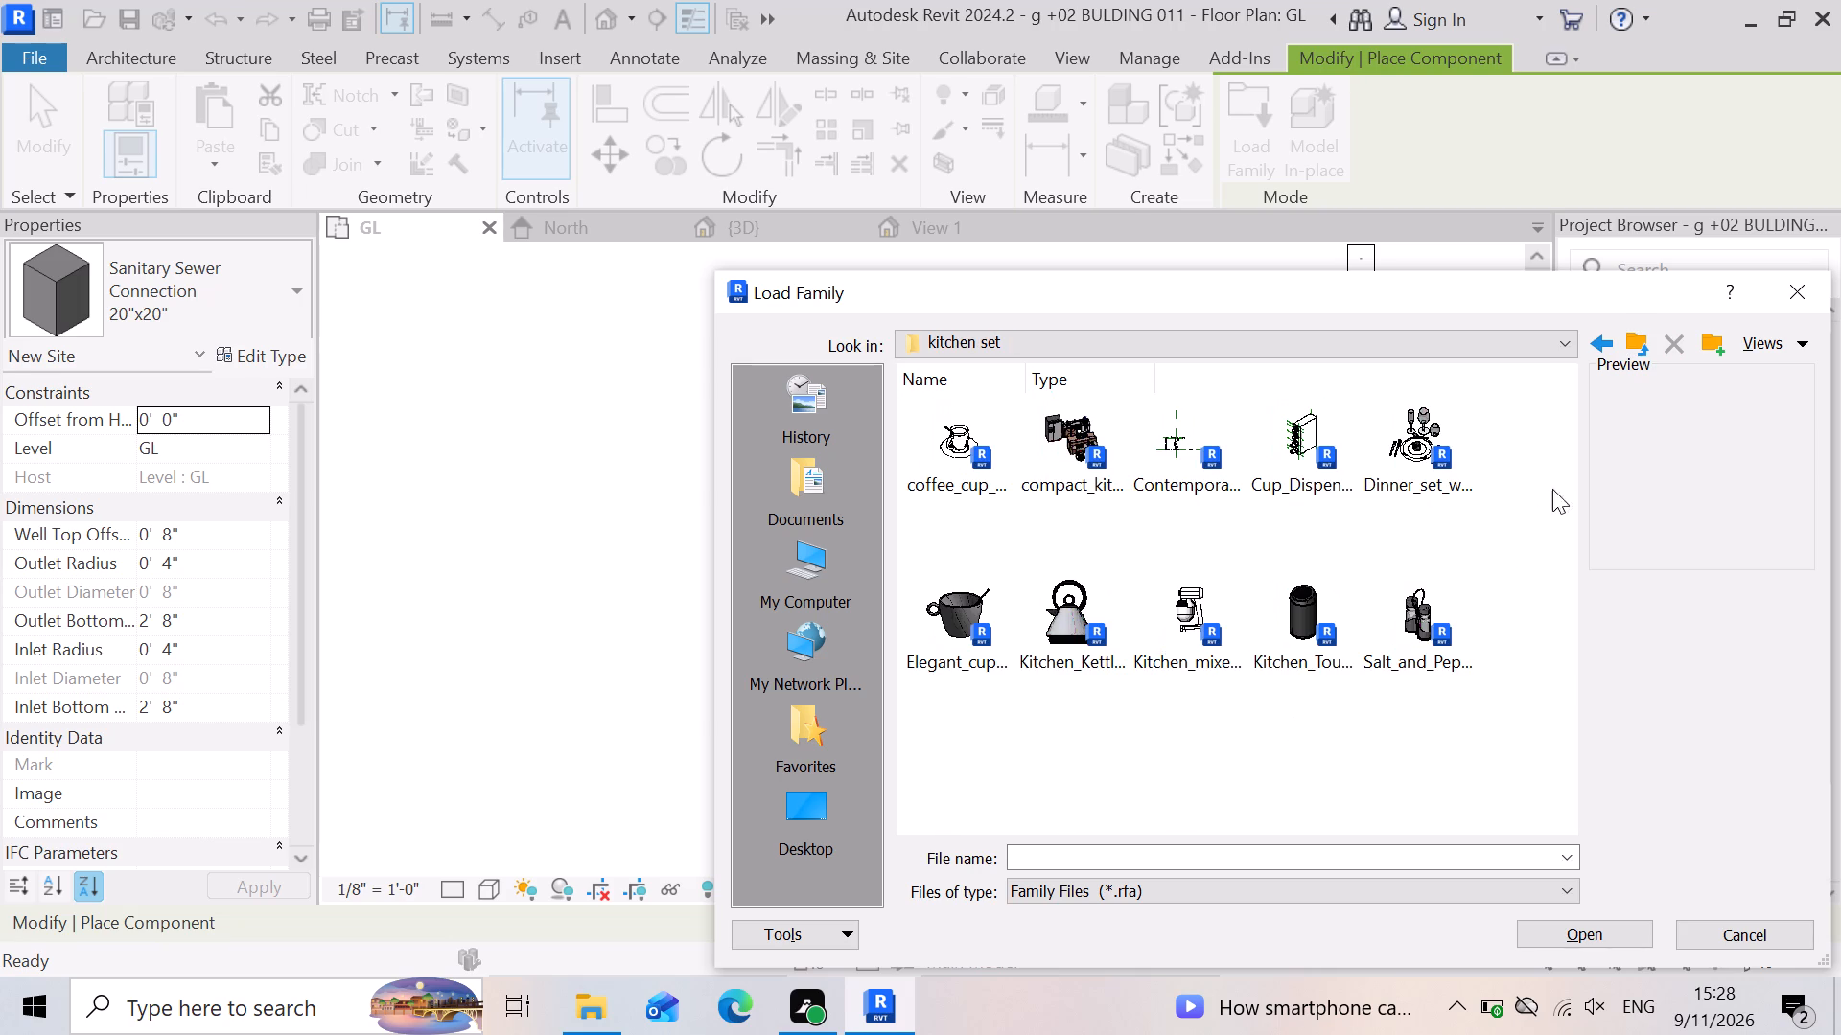
Look through the other SHUBHAM CITY family folders and the KITCHEN folder, and close the family browser without loading anything.
left_click(1628, 338)
scroll(1206, 683, "down", 2)
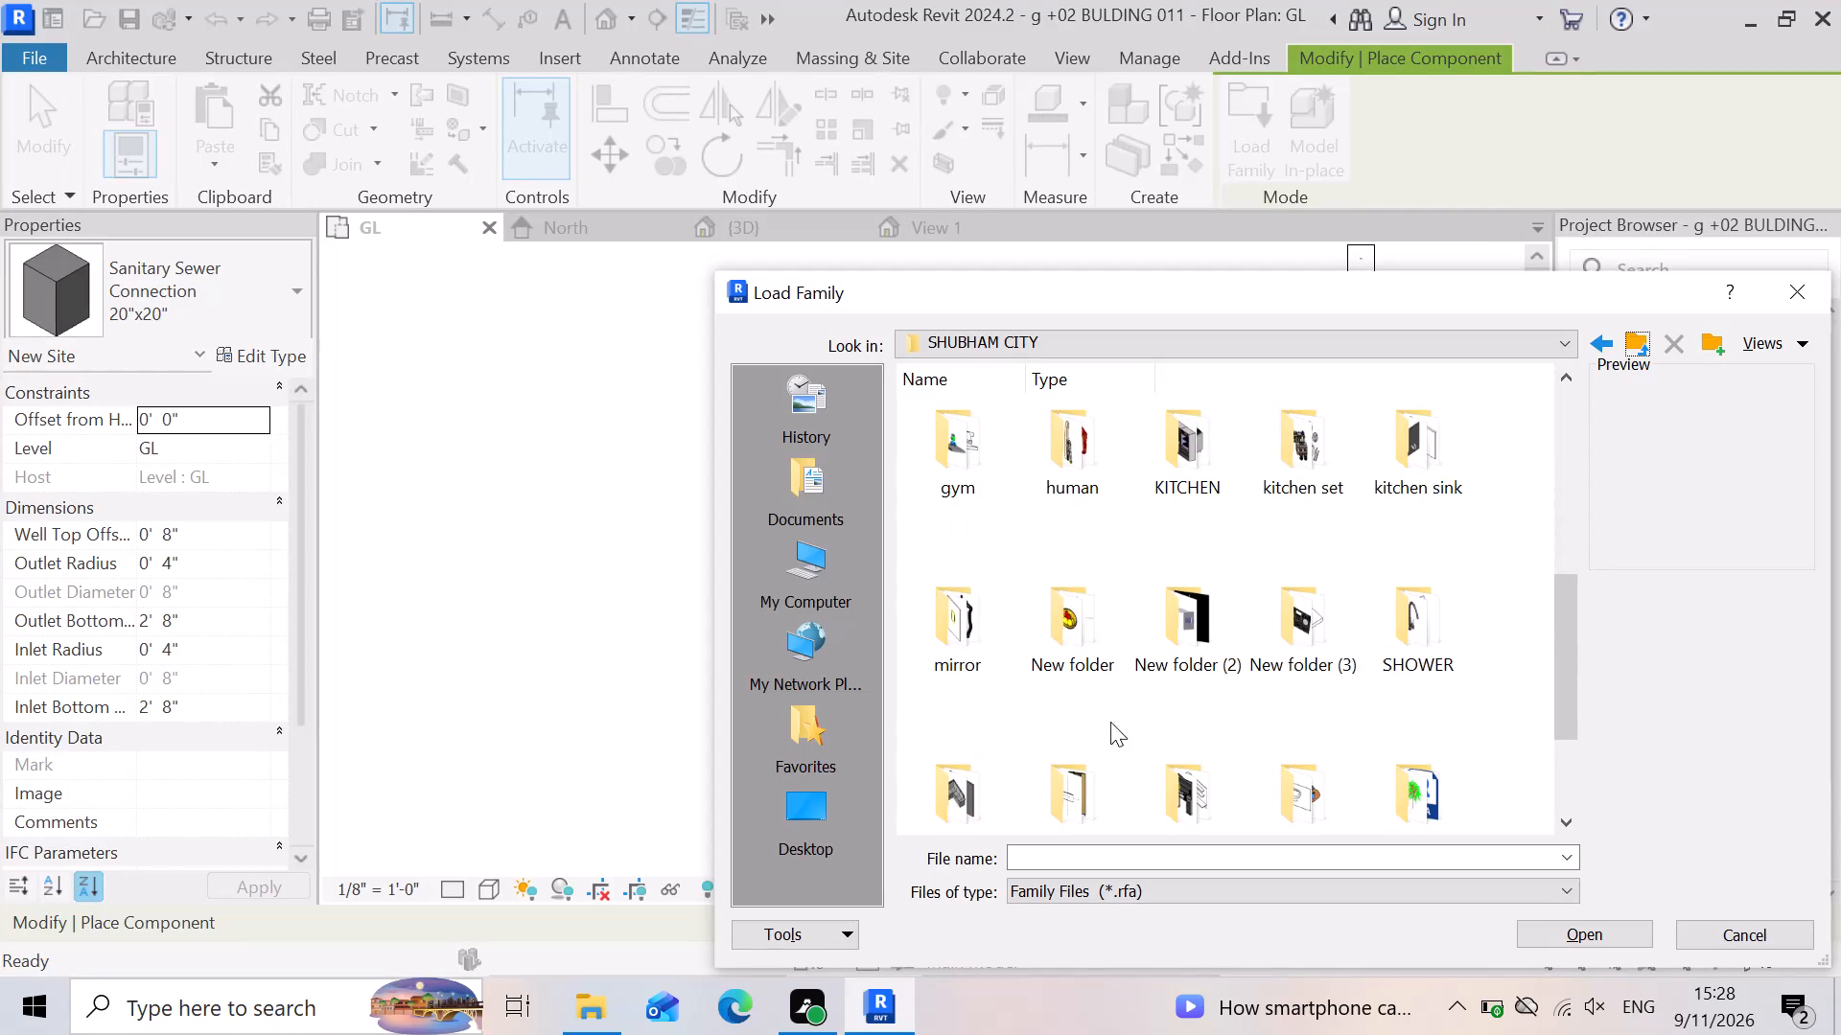
scroll(1349, 707, "down", 2)
scroll(1349, 707, "up", 4)
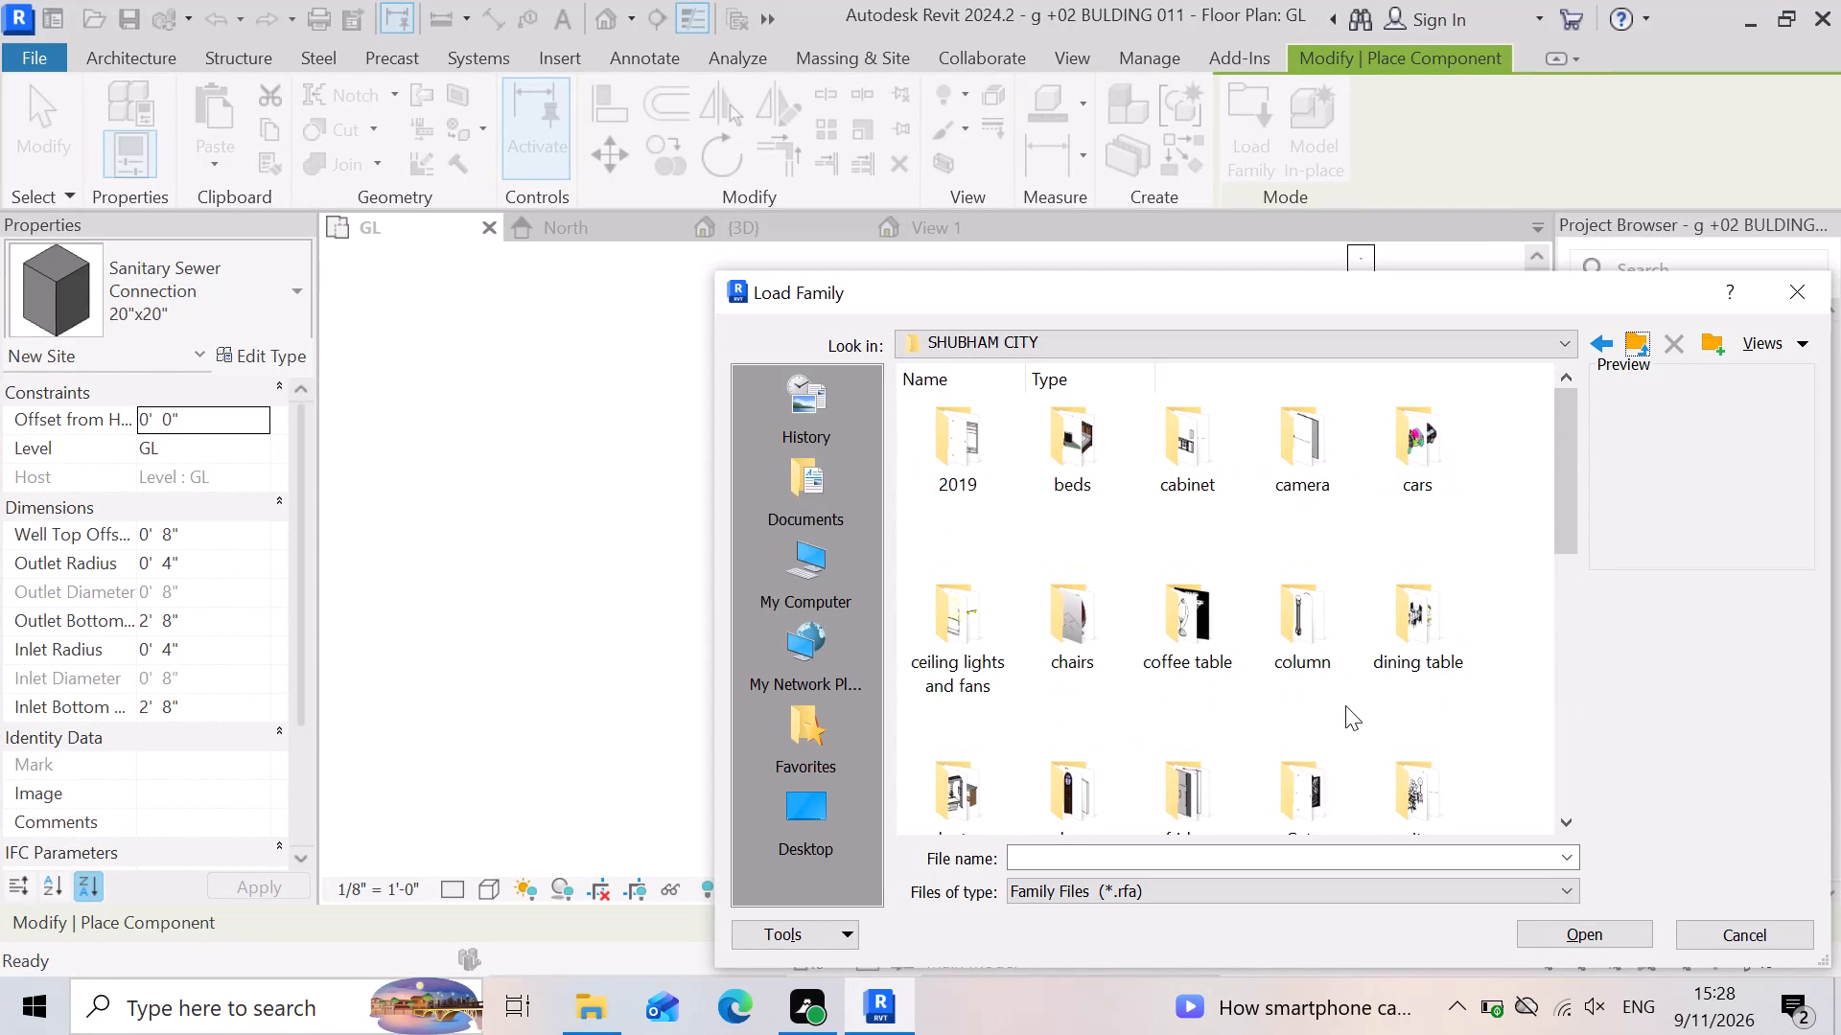
scroll(1345, 705, "up", 3)
scroll(1146, 727, "down", 2)
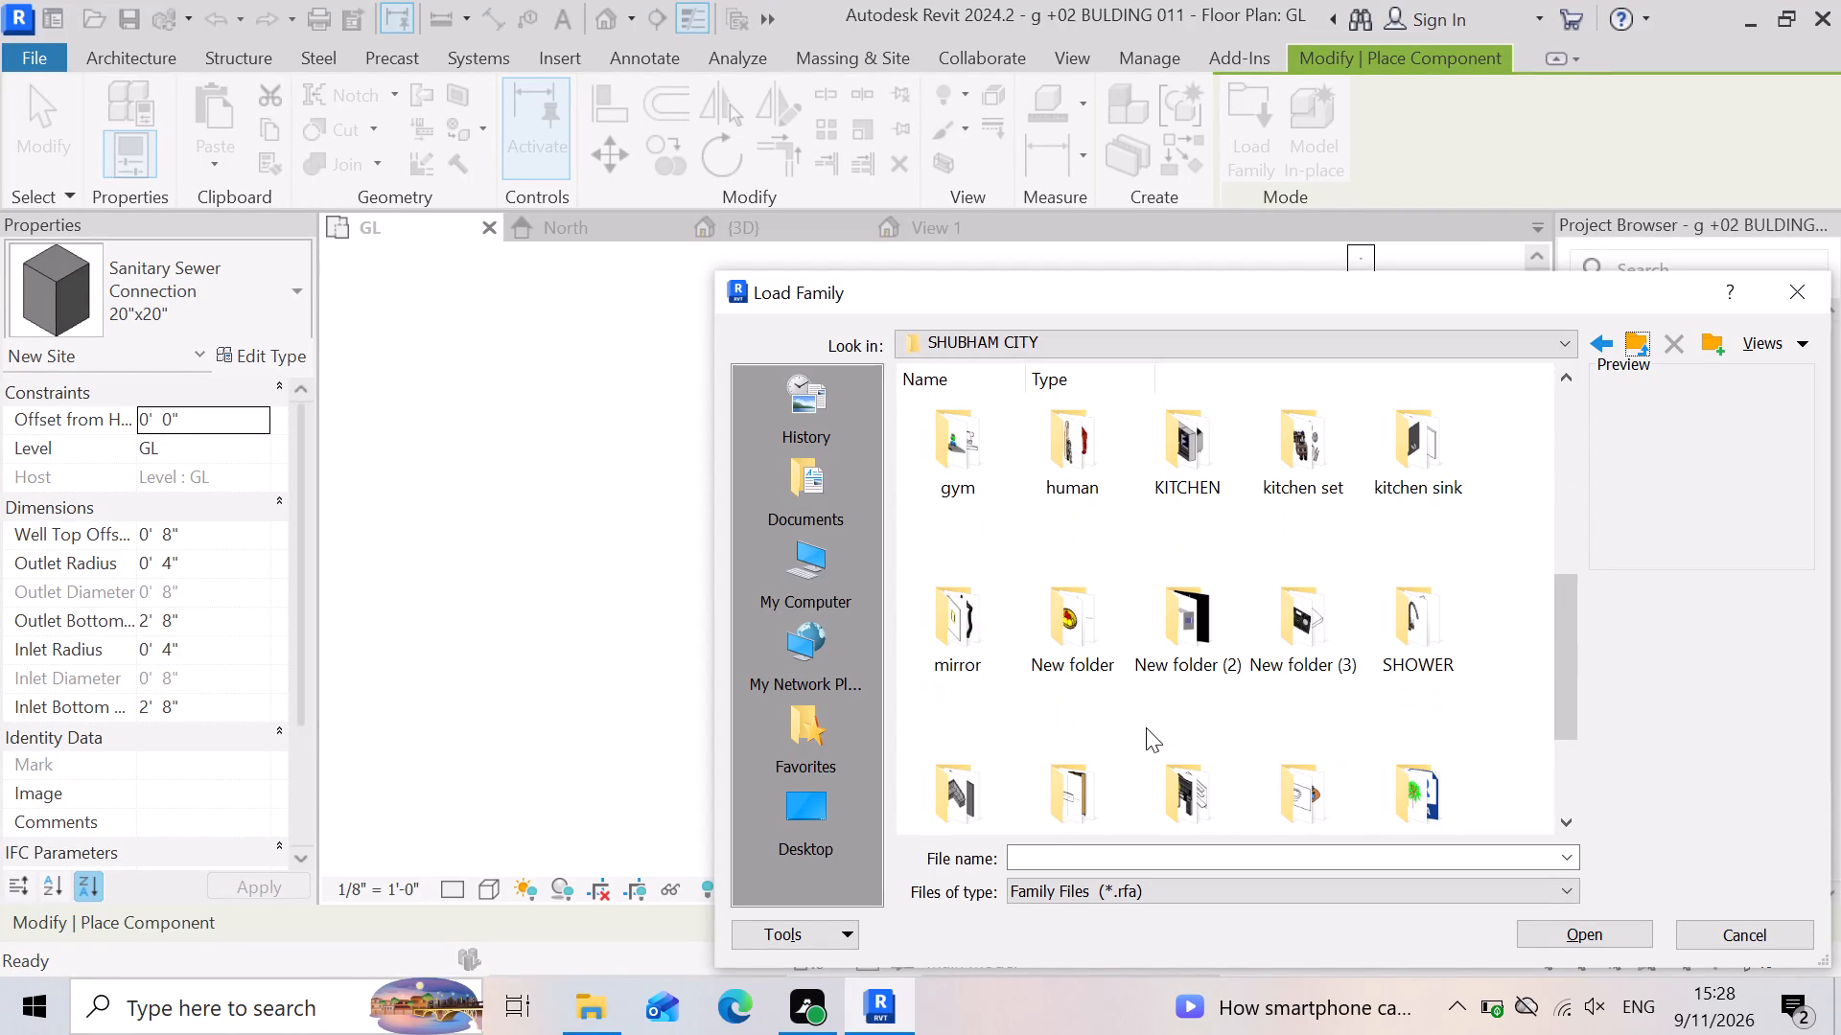
scroll(1092, 706, "down", 5)
scroll(1092, 706, "up", 2)
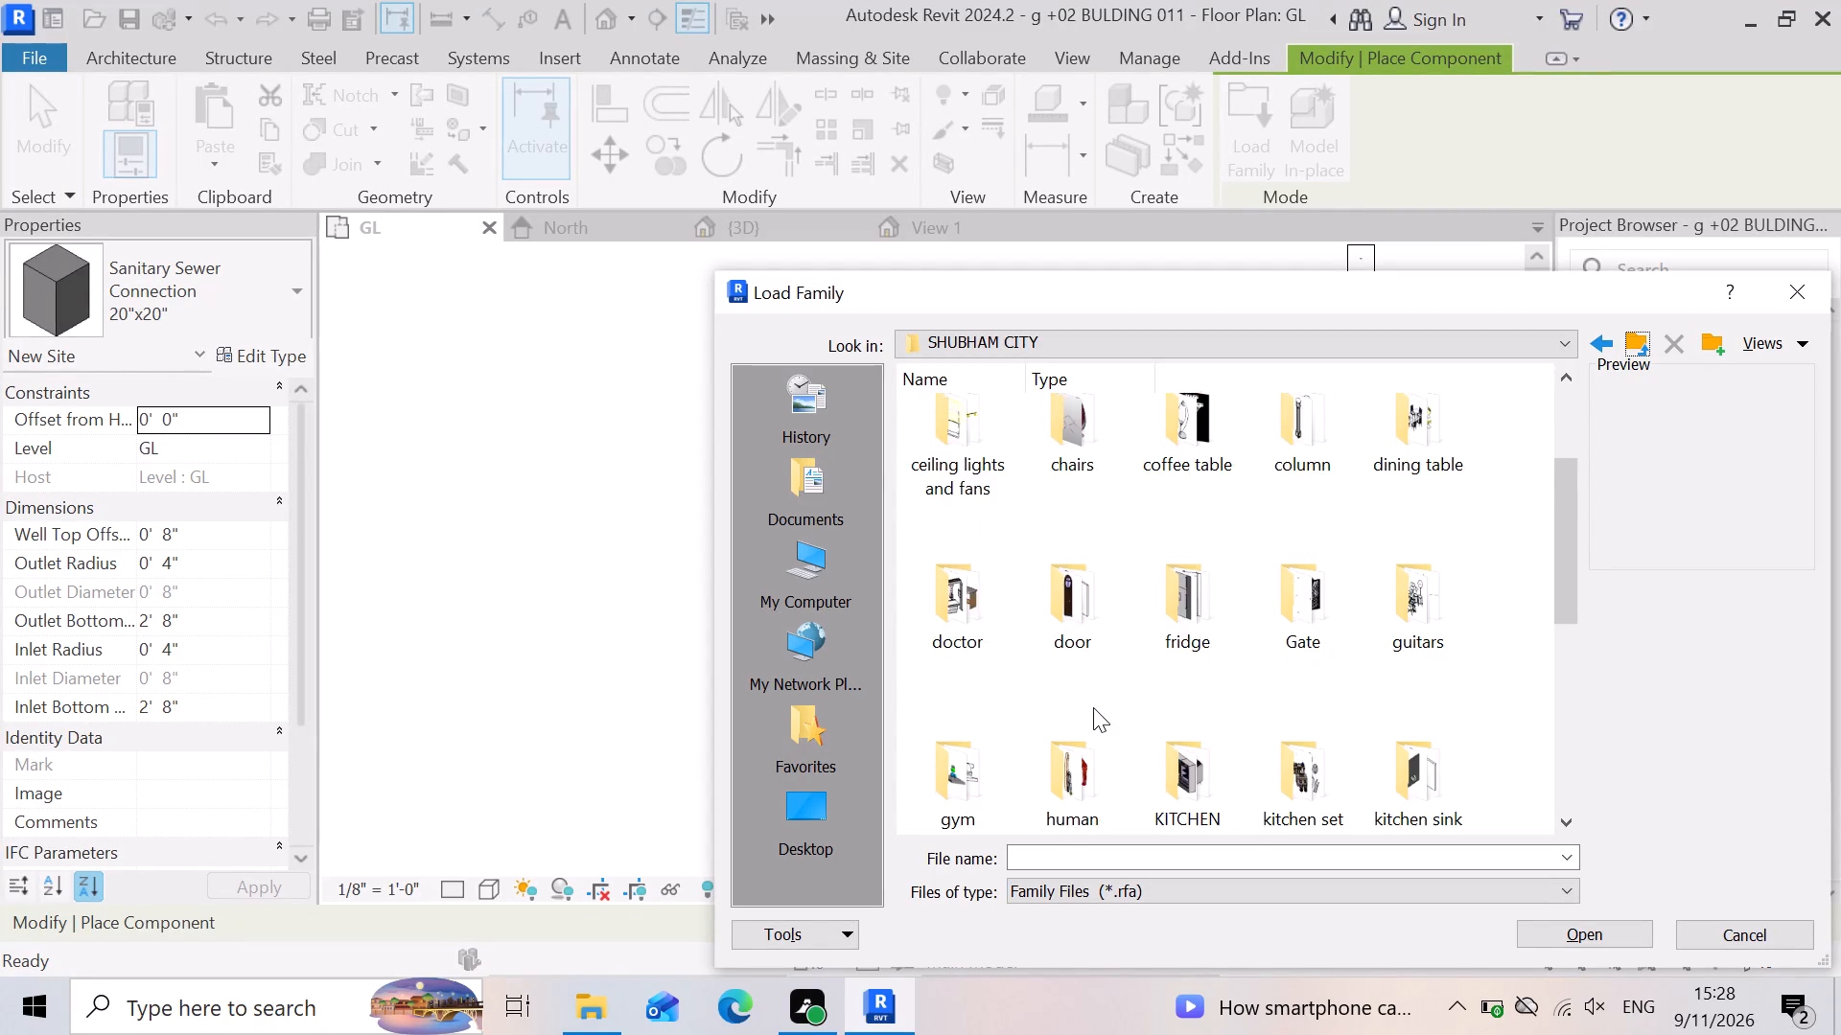
scroll(1093, 707, "up", 7)
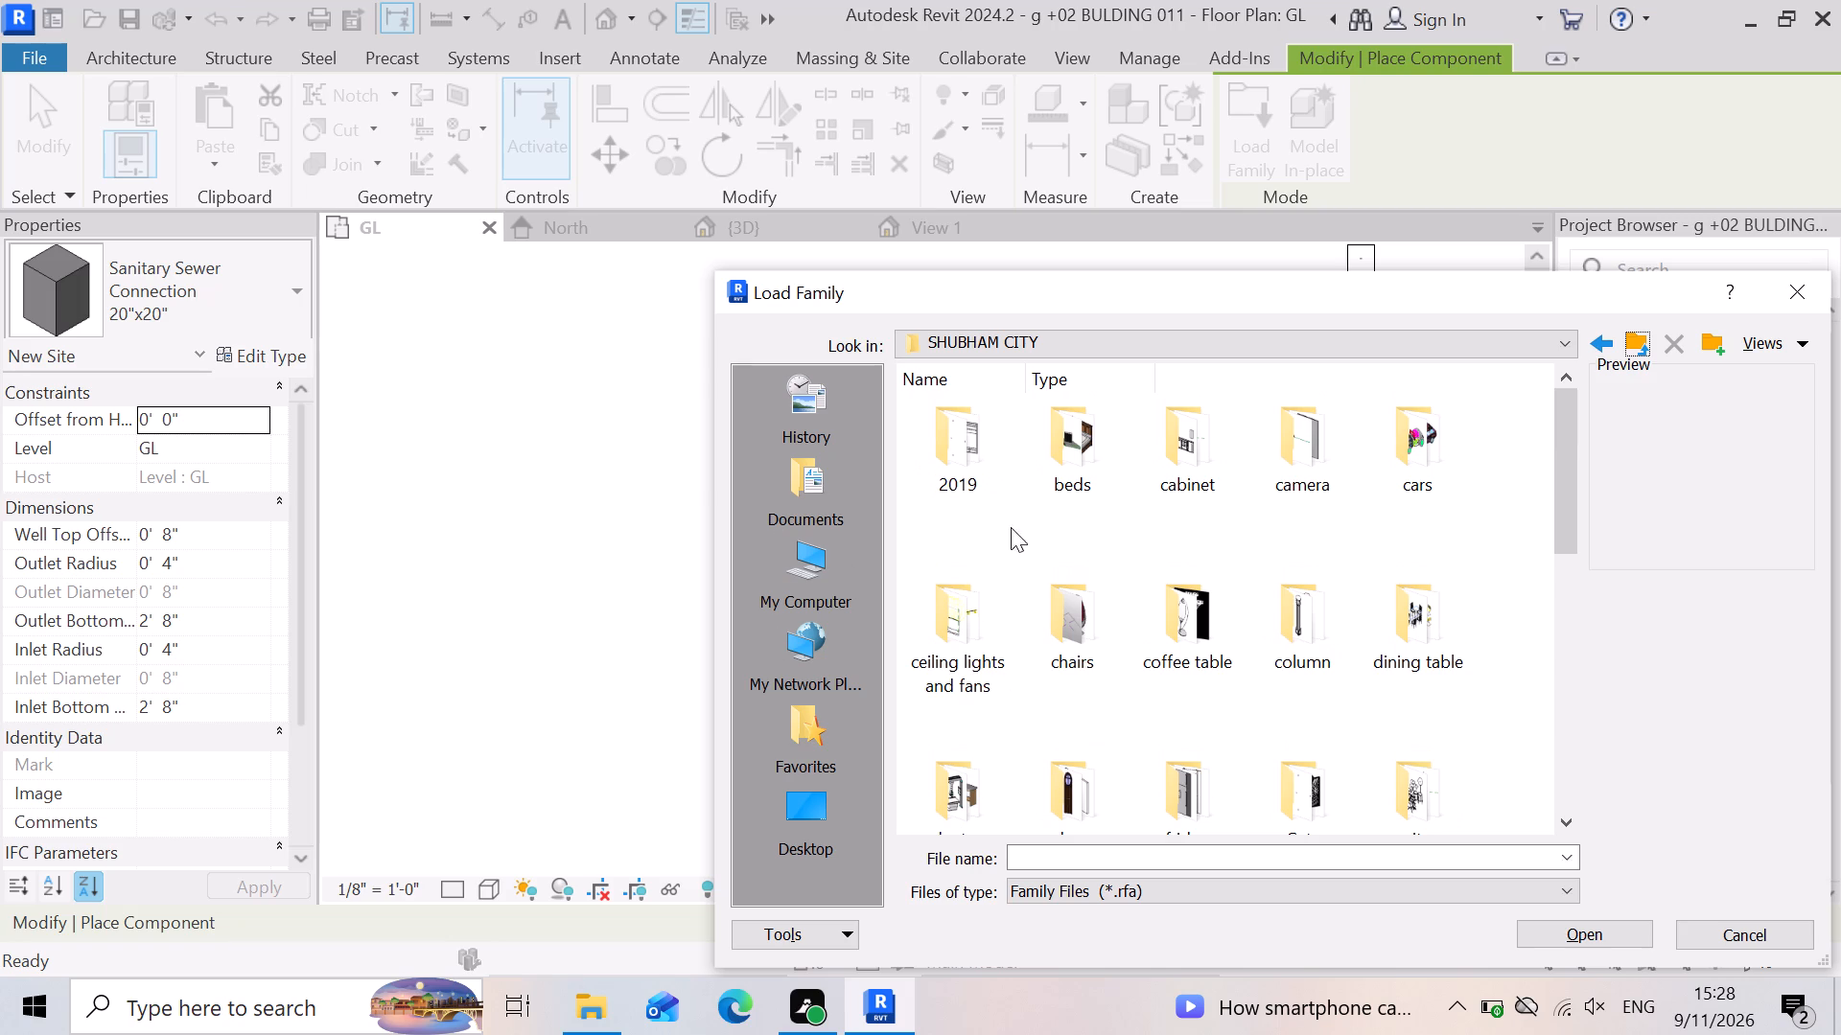
scroll(995, 621, "down", 3)
scroll(930, 690, "down", 3)
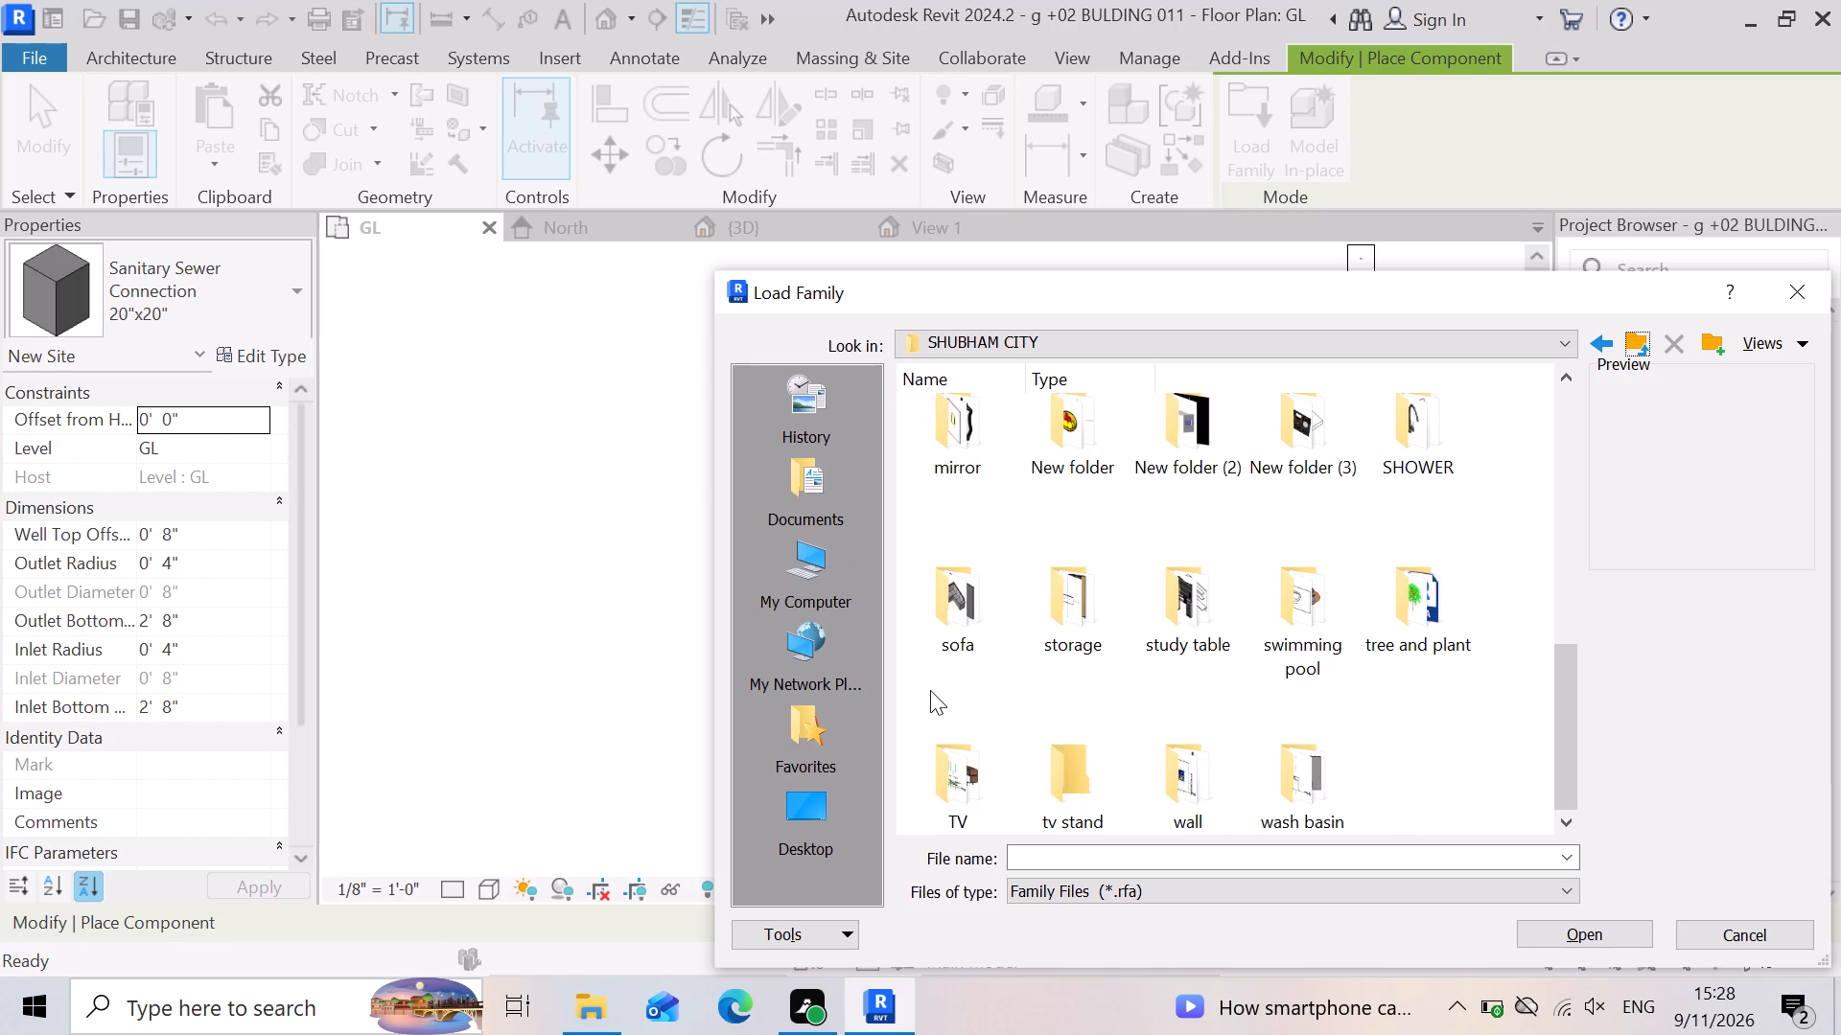
scroll(1037, 702, "up", 4)
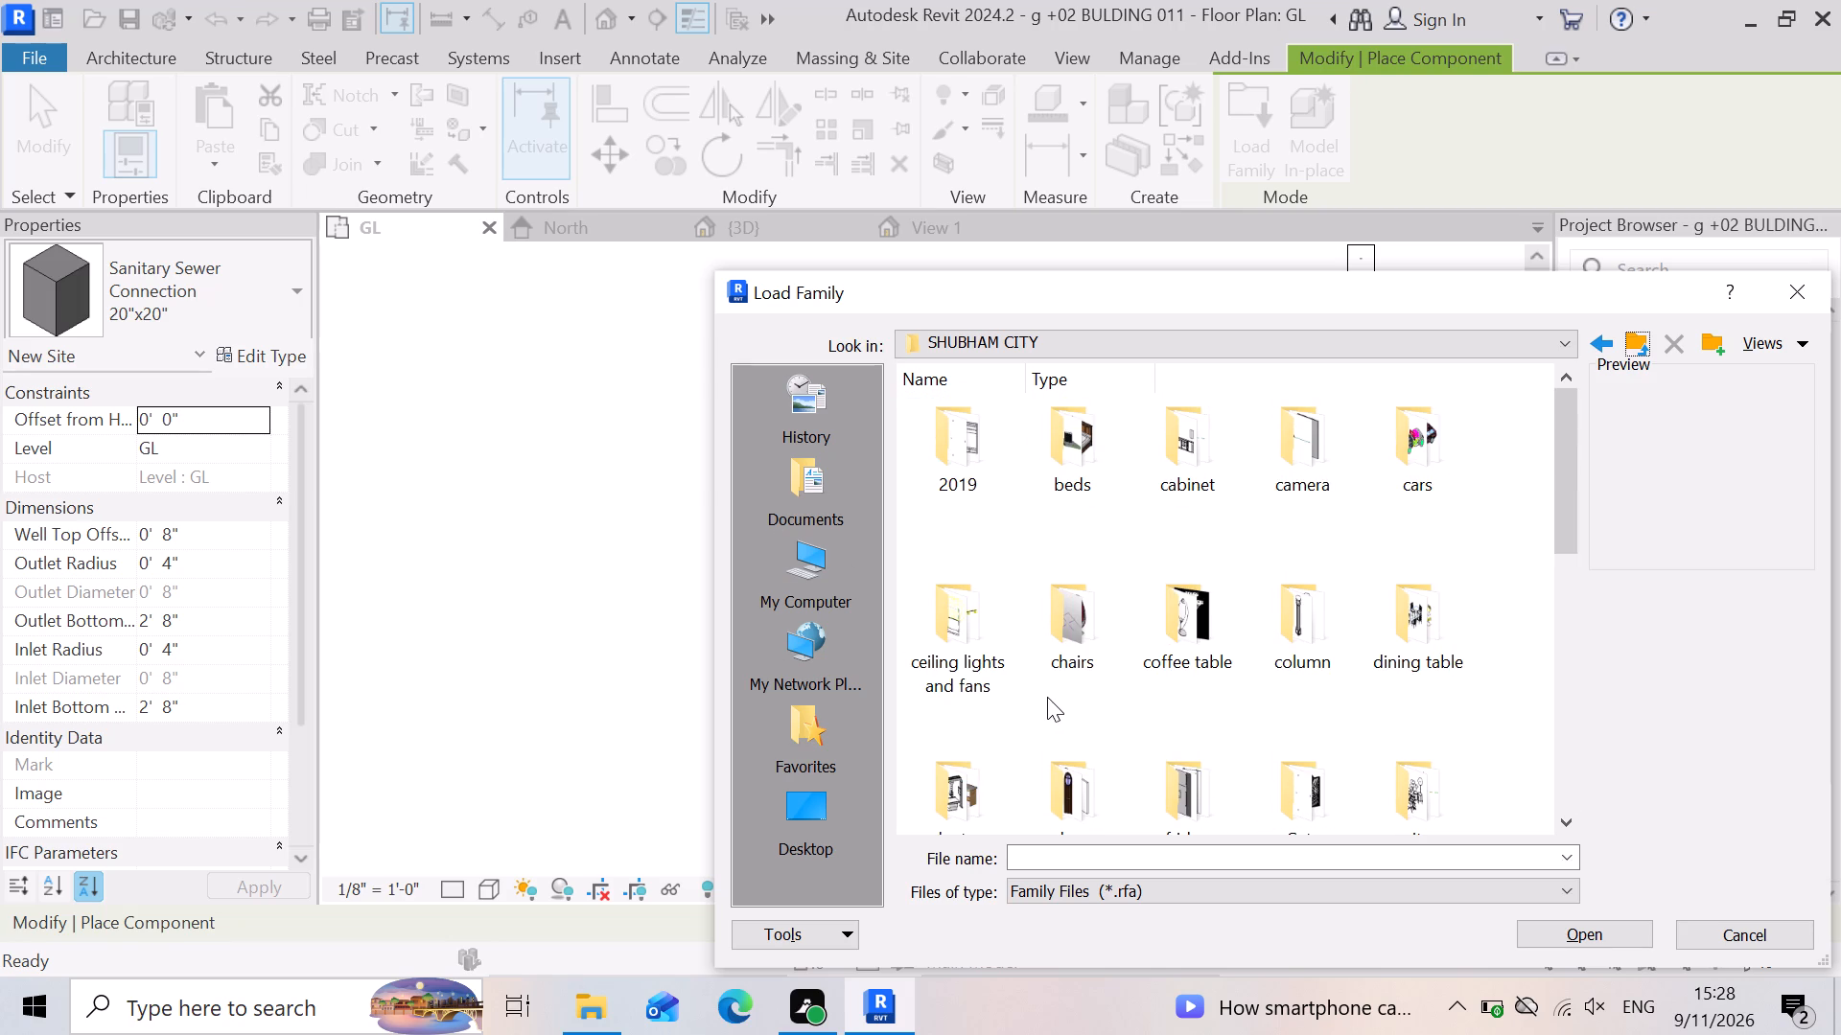
scroll(1047, 697, "up", 2)
scroll(973, 485, "down", 1)
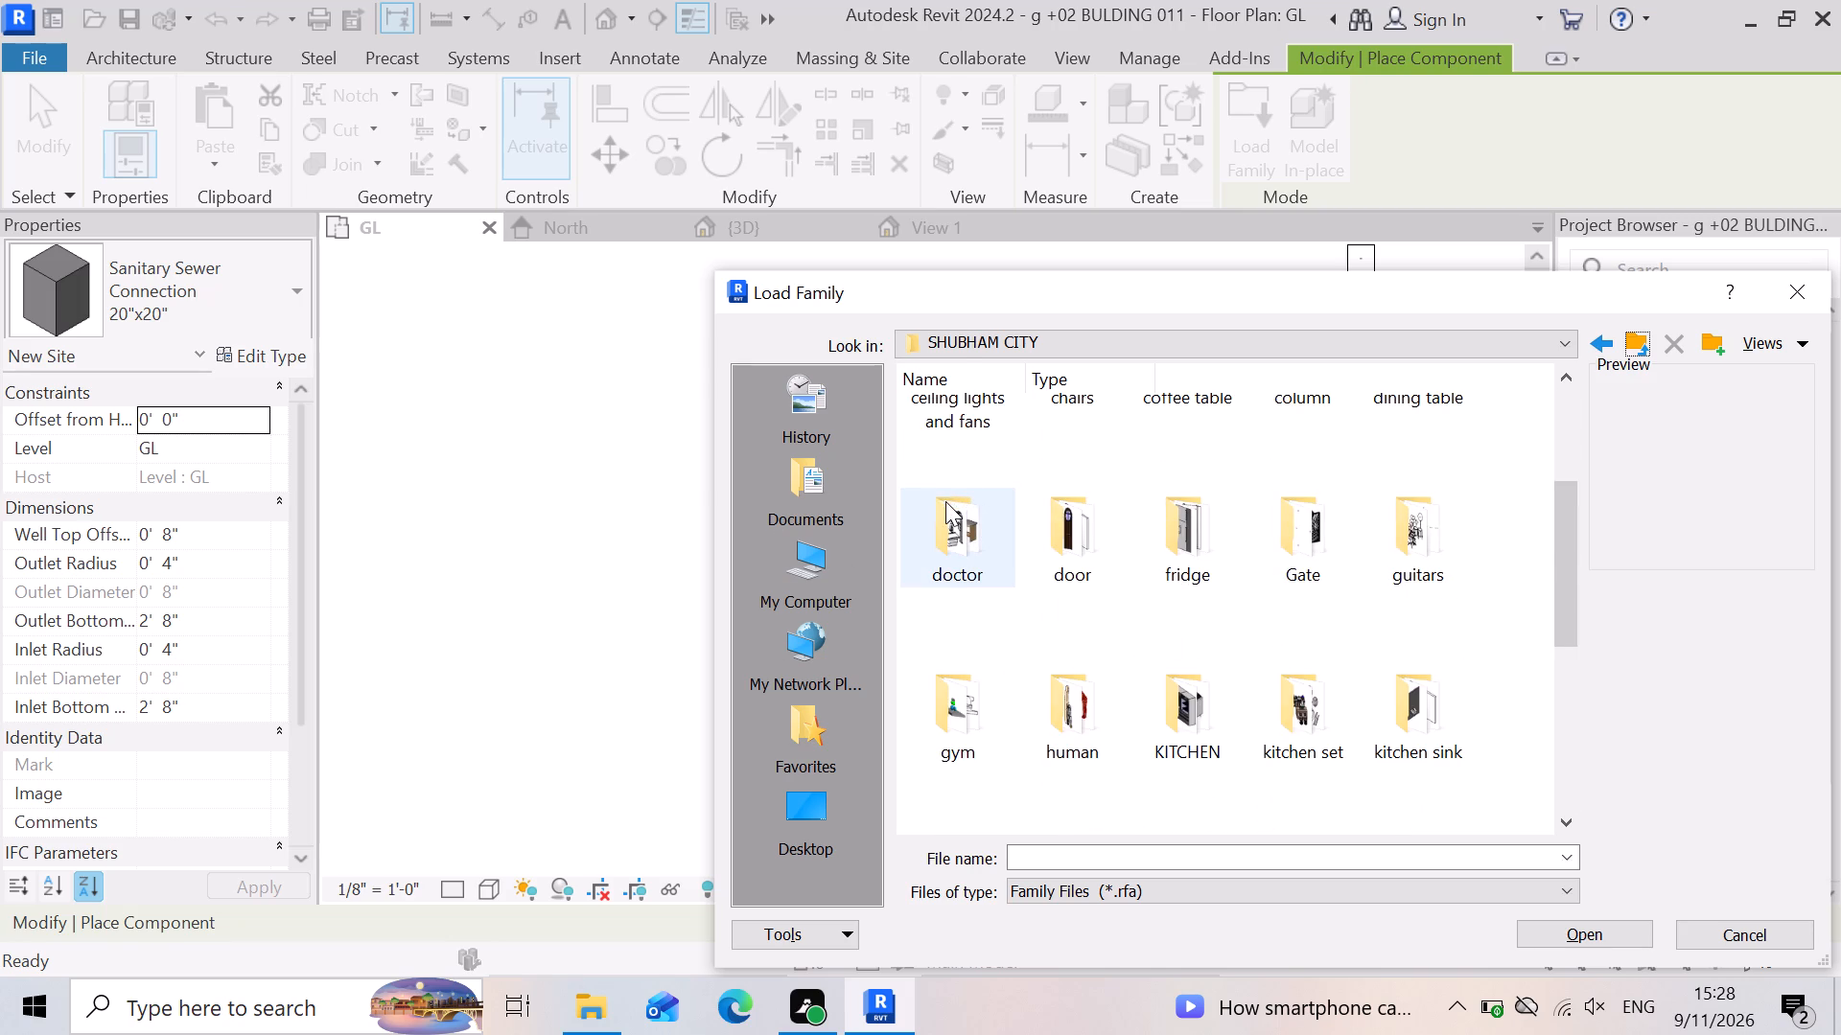
scroll(945, 501, "down", 2)
scroll(941, 509, "up", 1)
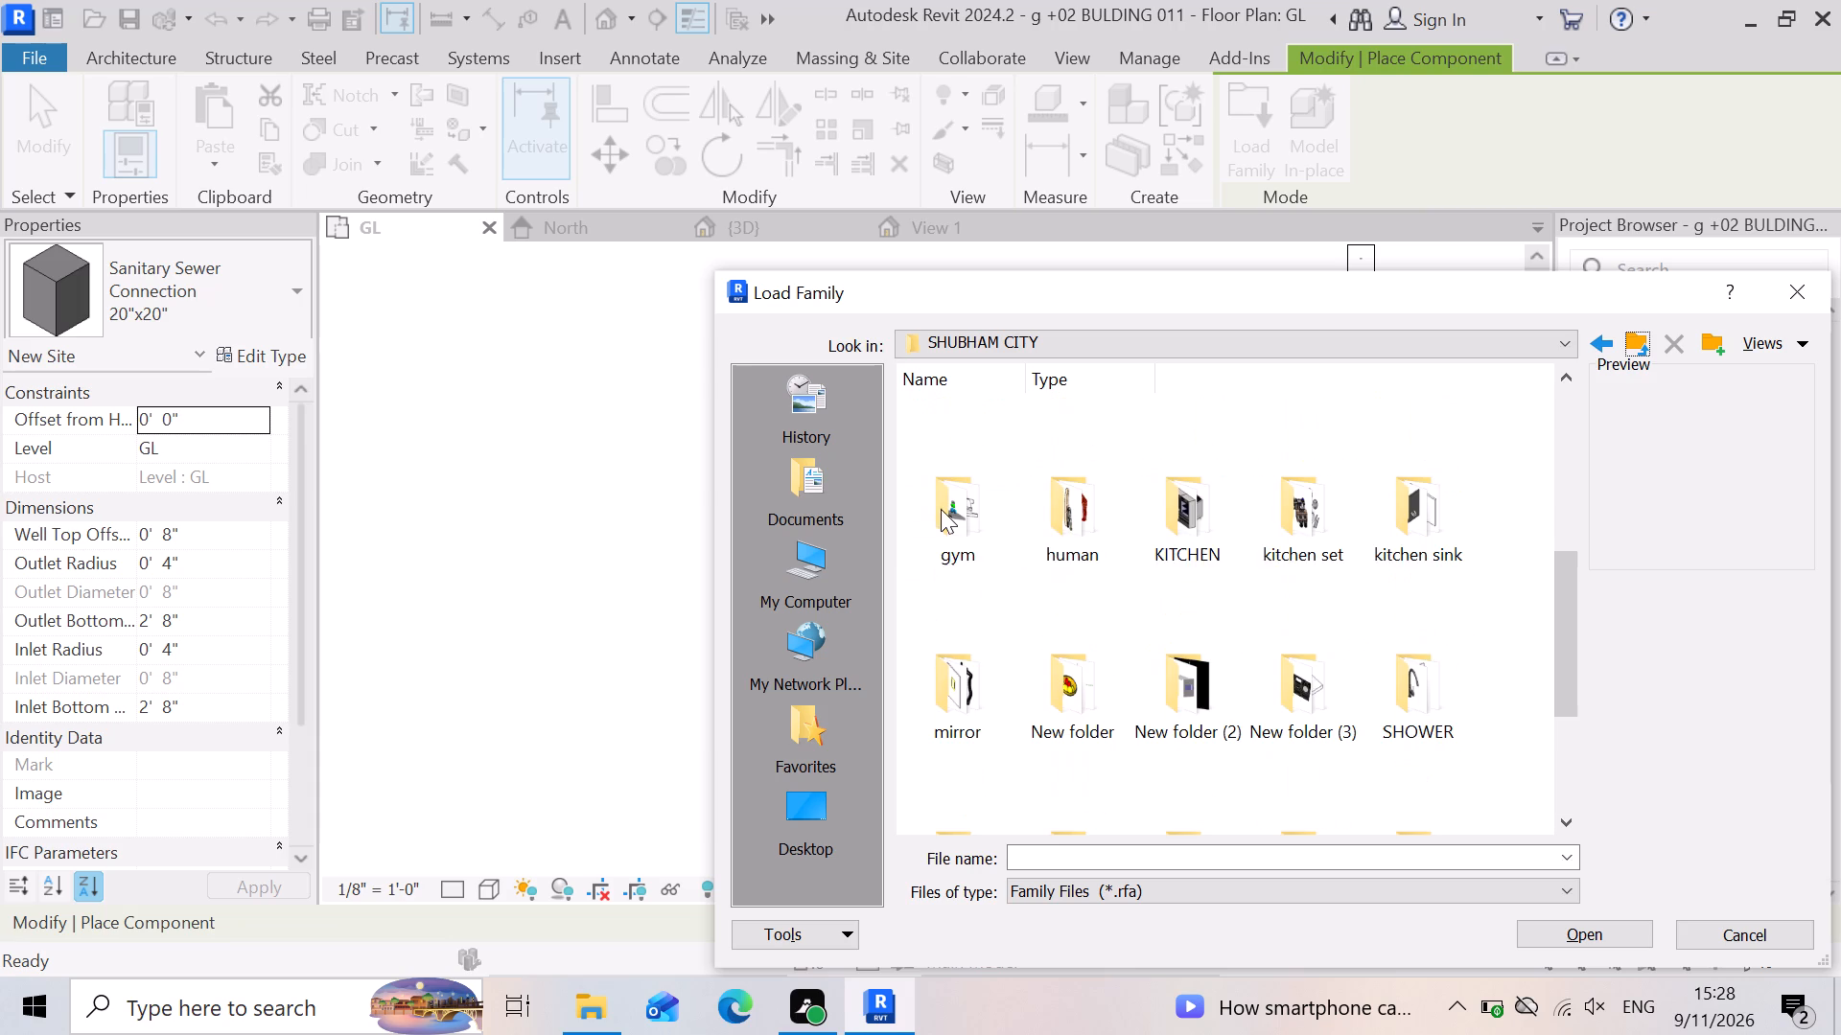
double_click(1180, 517)
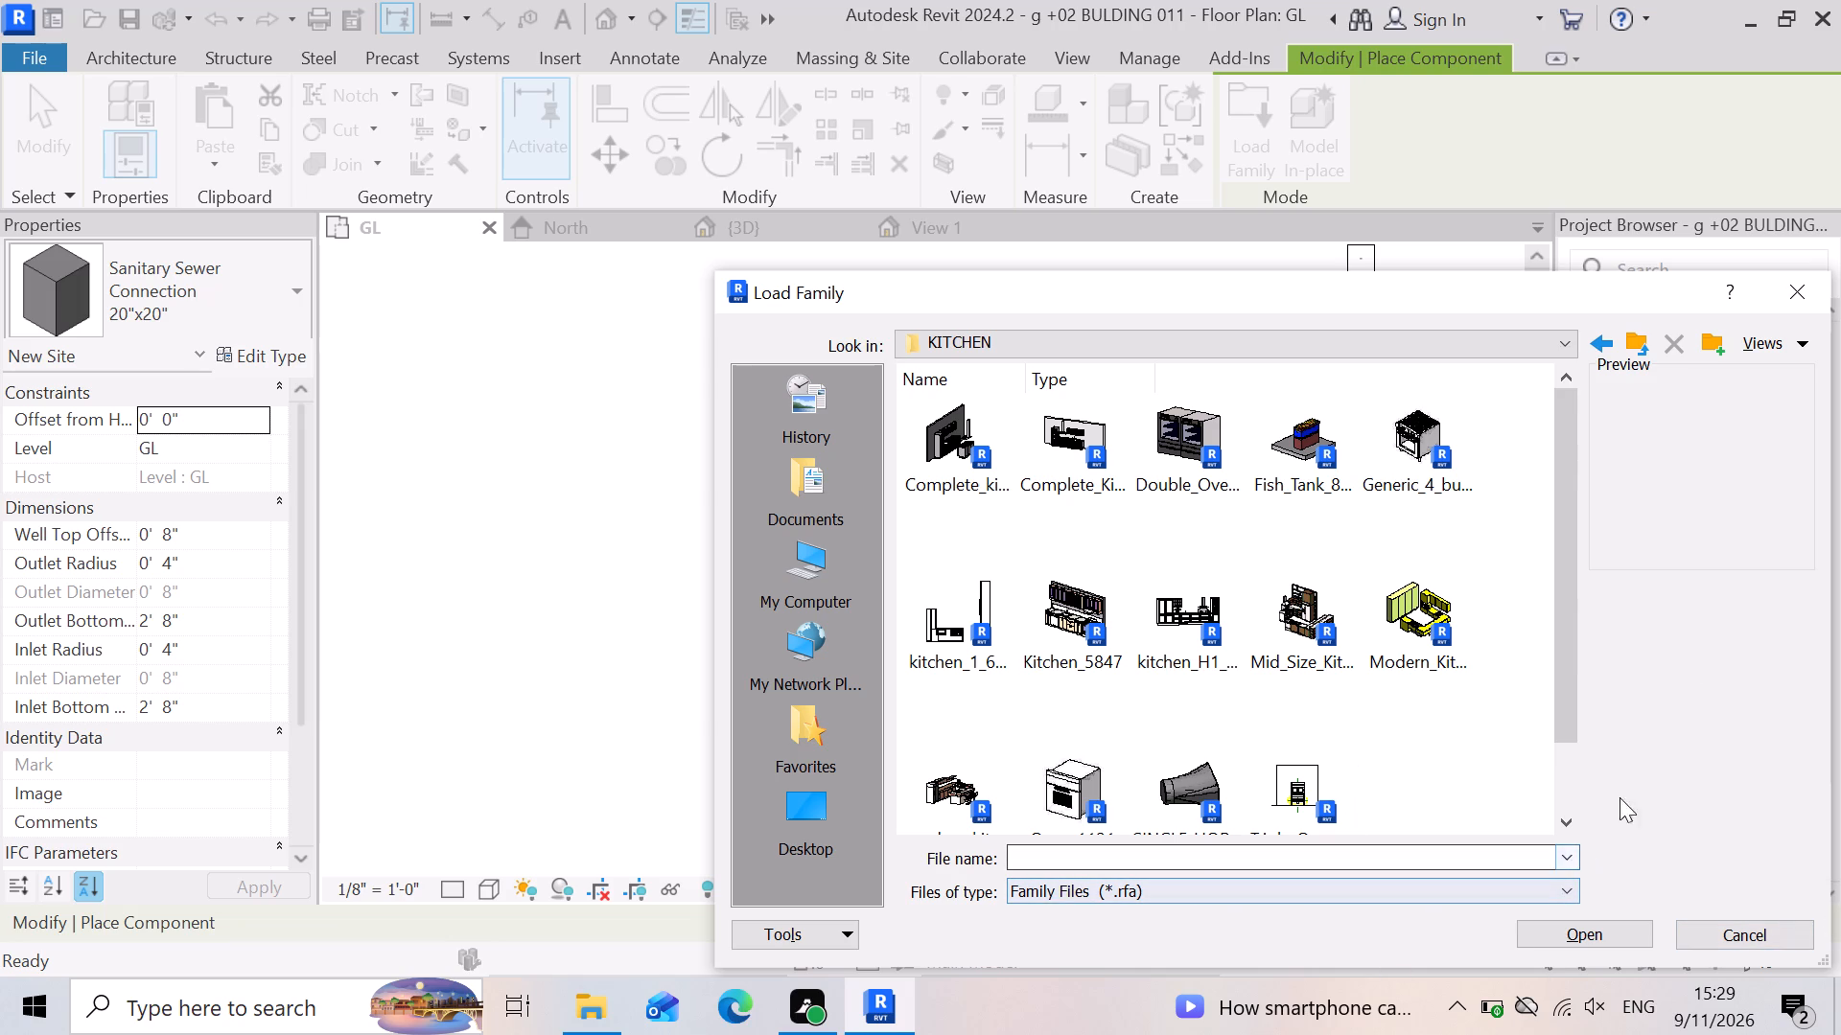
scroll(990, 567, "down", 3)
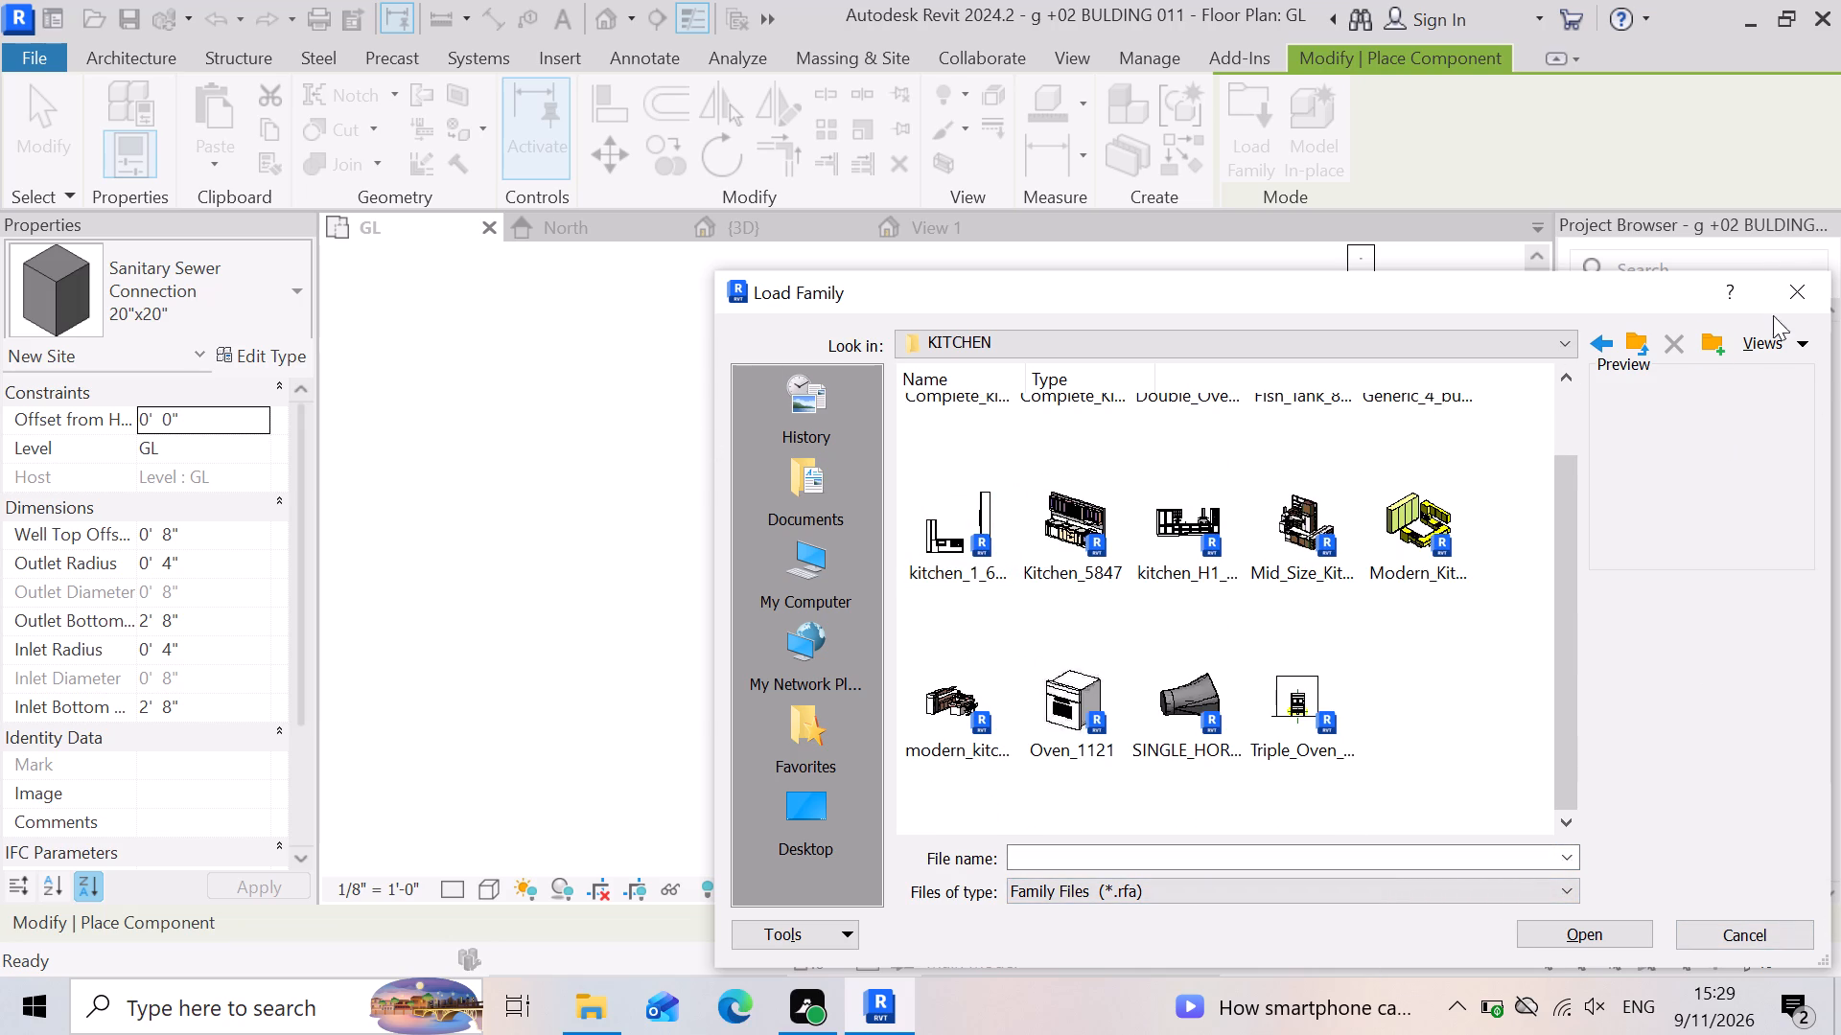
left_click(1798, 290)
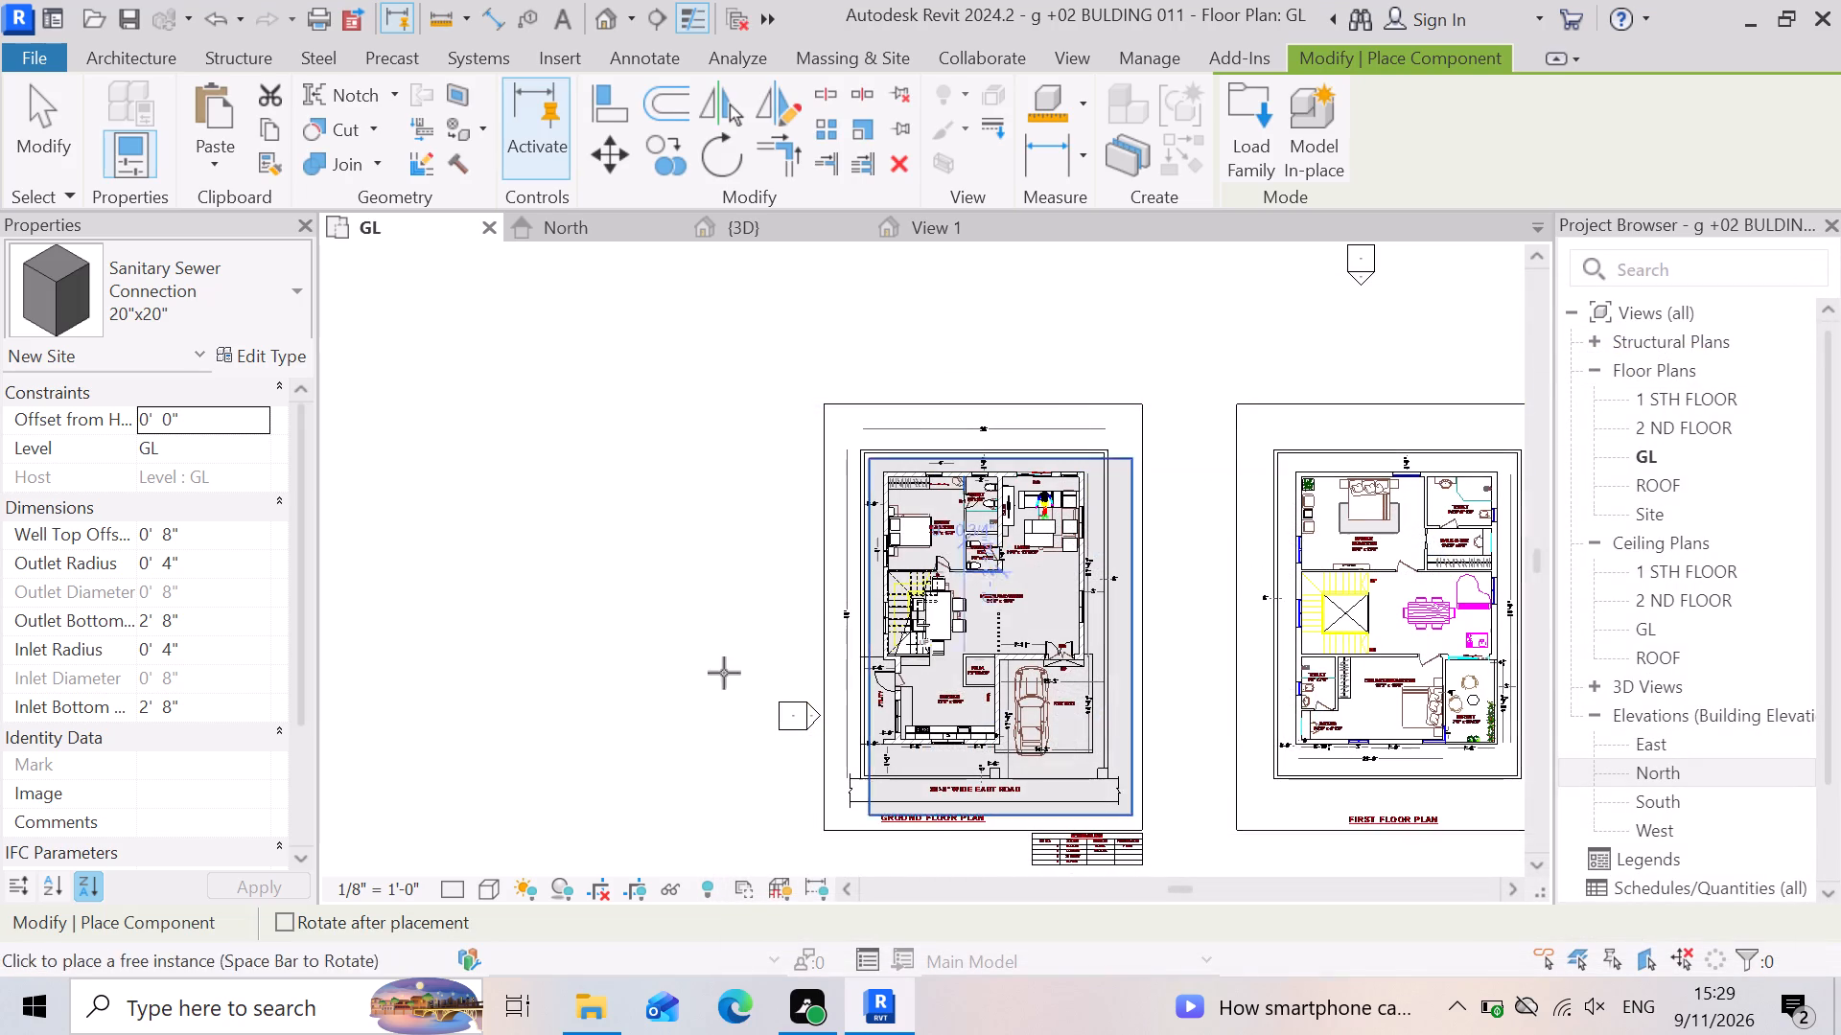
Open the North elevation and examine the brick facade, its door and windows, and the floor levels.
scroll(693, 647, "down", 2)
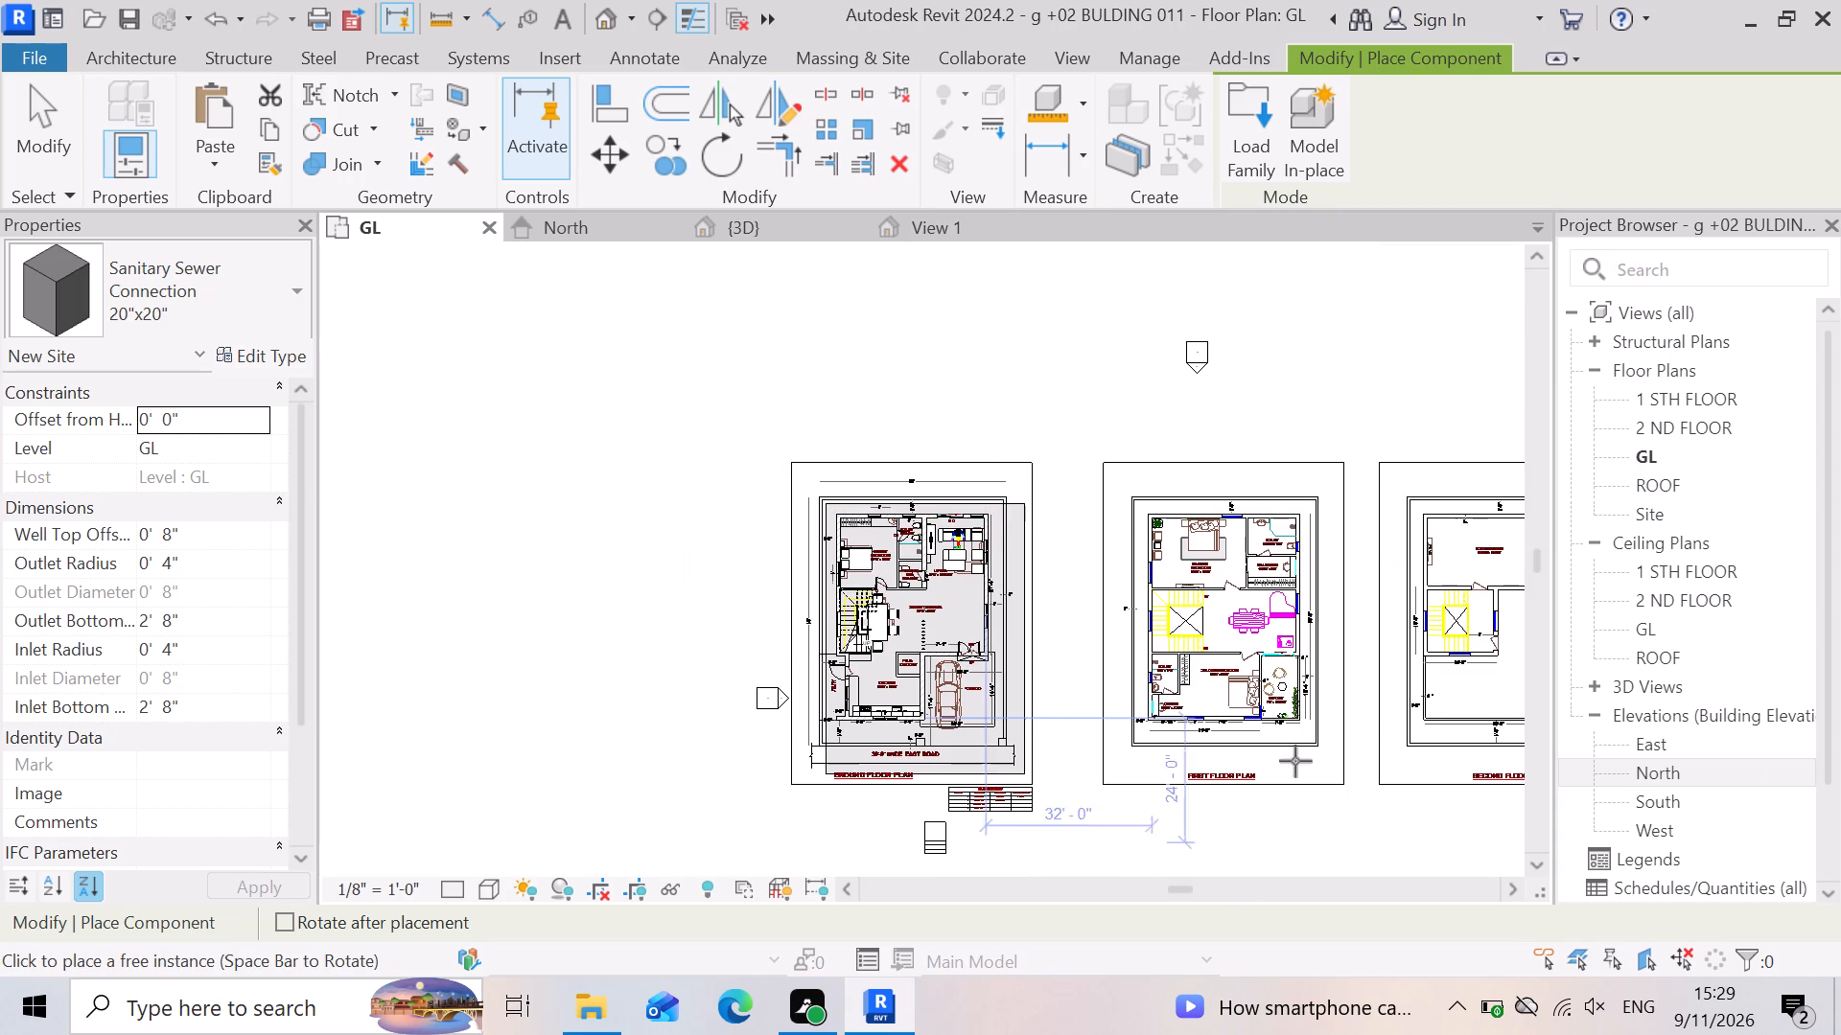
double_click(1695, 771)
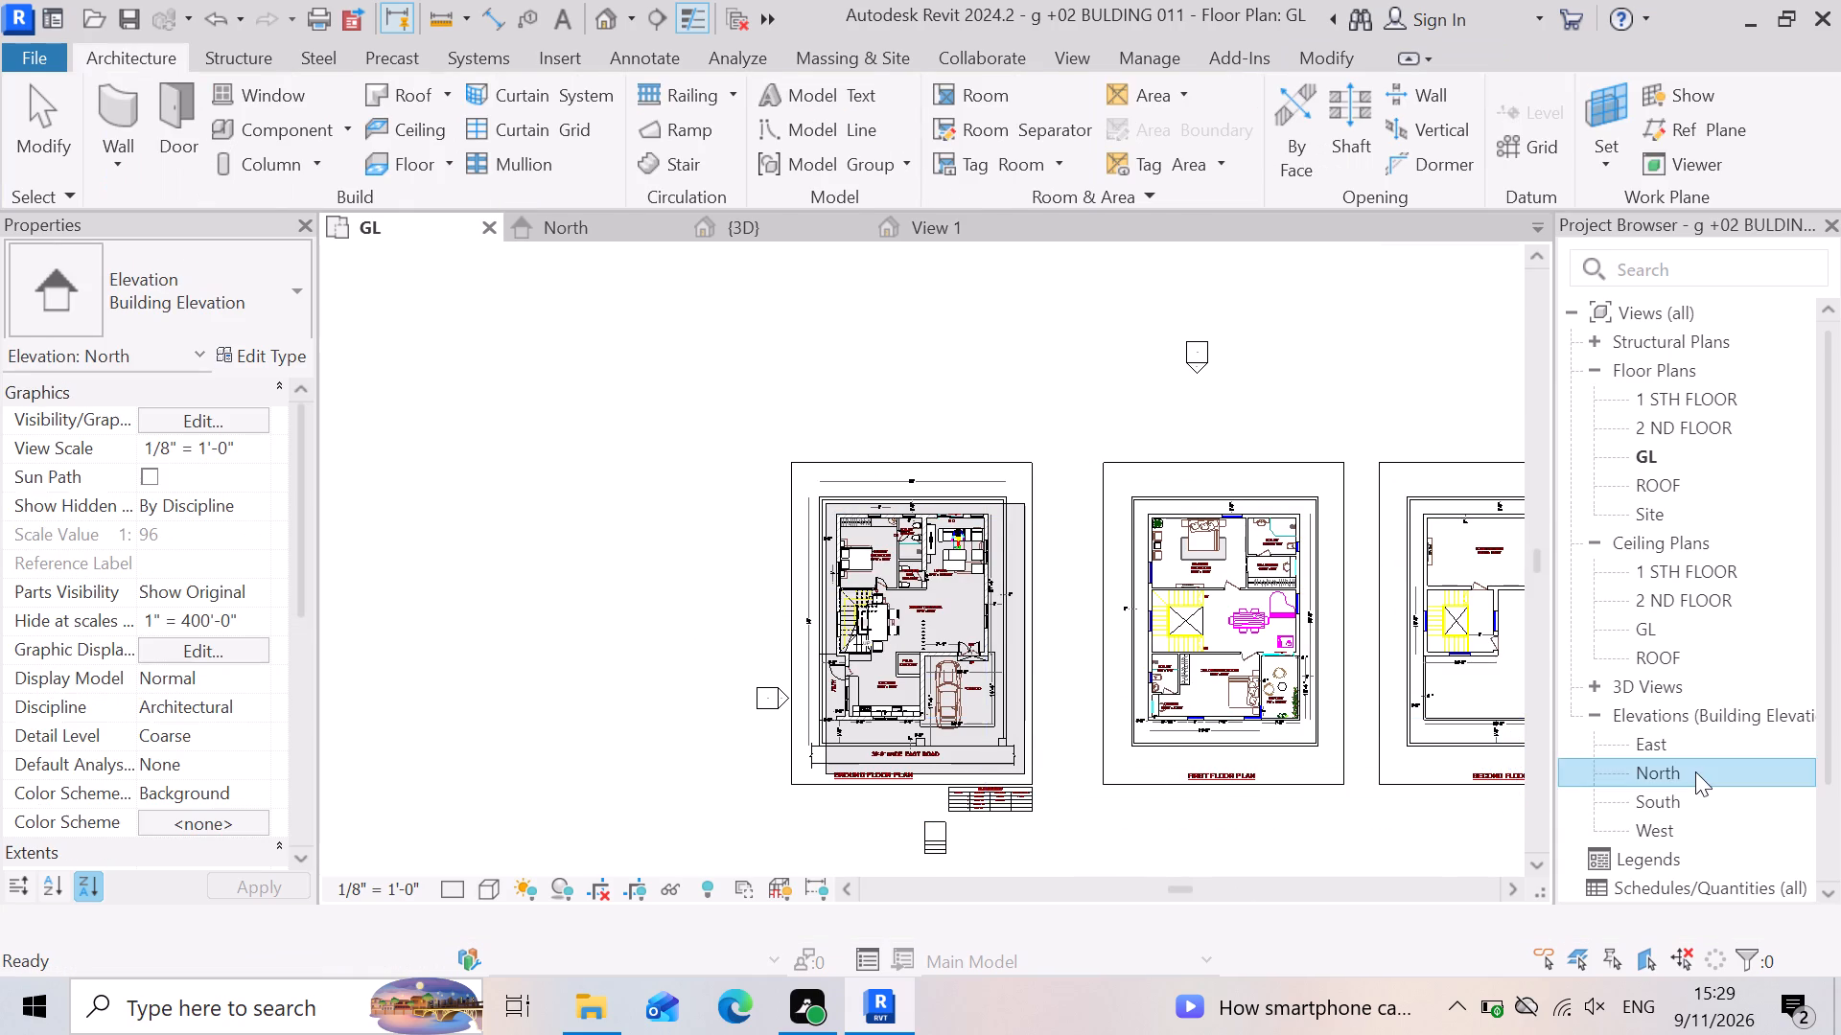
scroll(1104, 643, "down", 14)
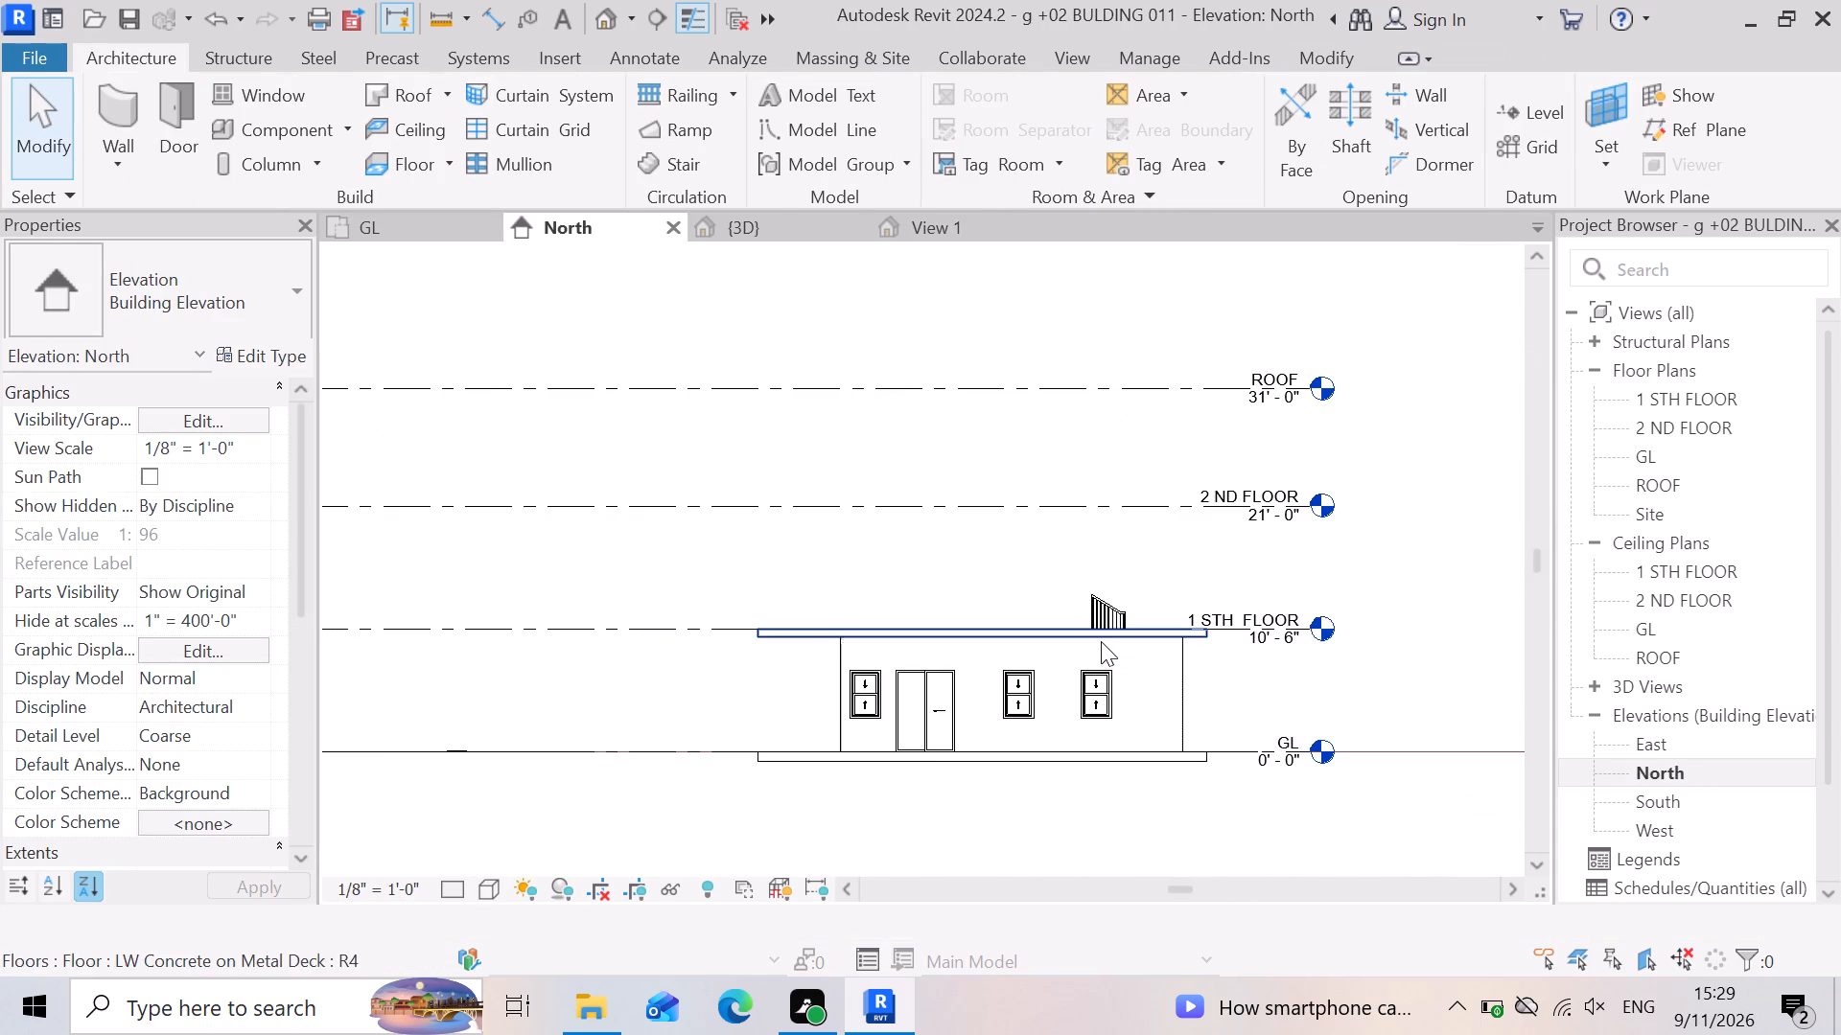
scroll(942, 743, "up", 7)
scroll(803, 700, "down", 2)
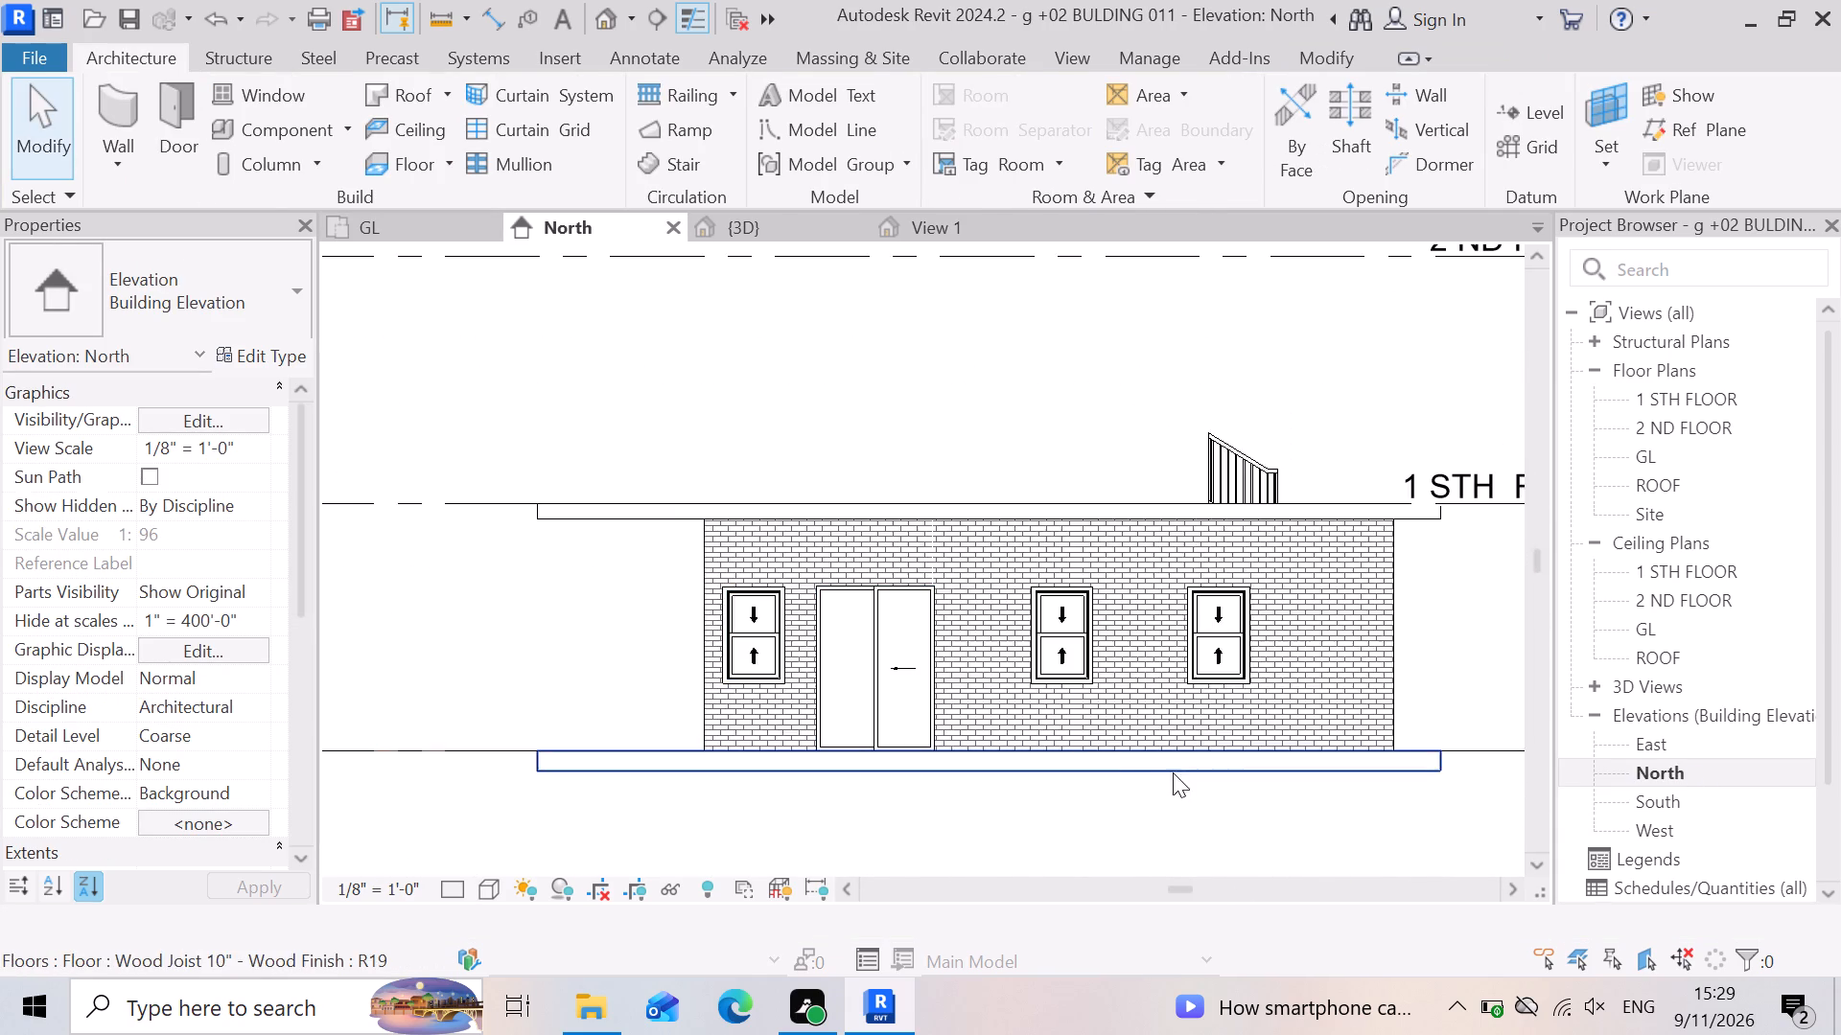
scroll(1105, 753, "down", 2)
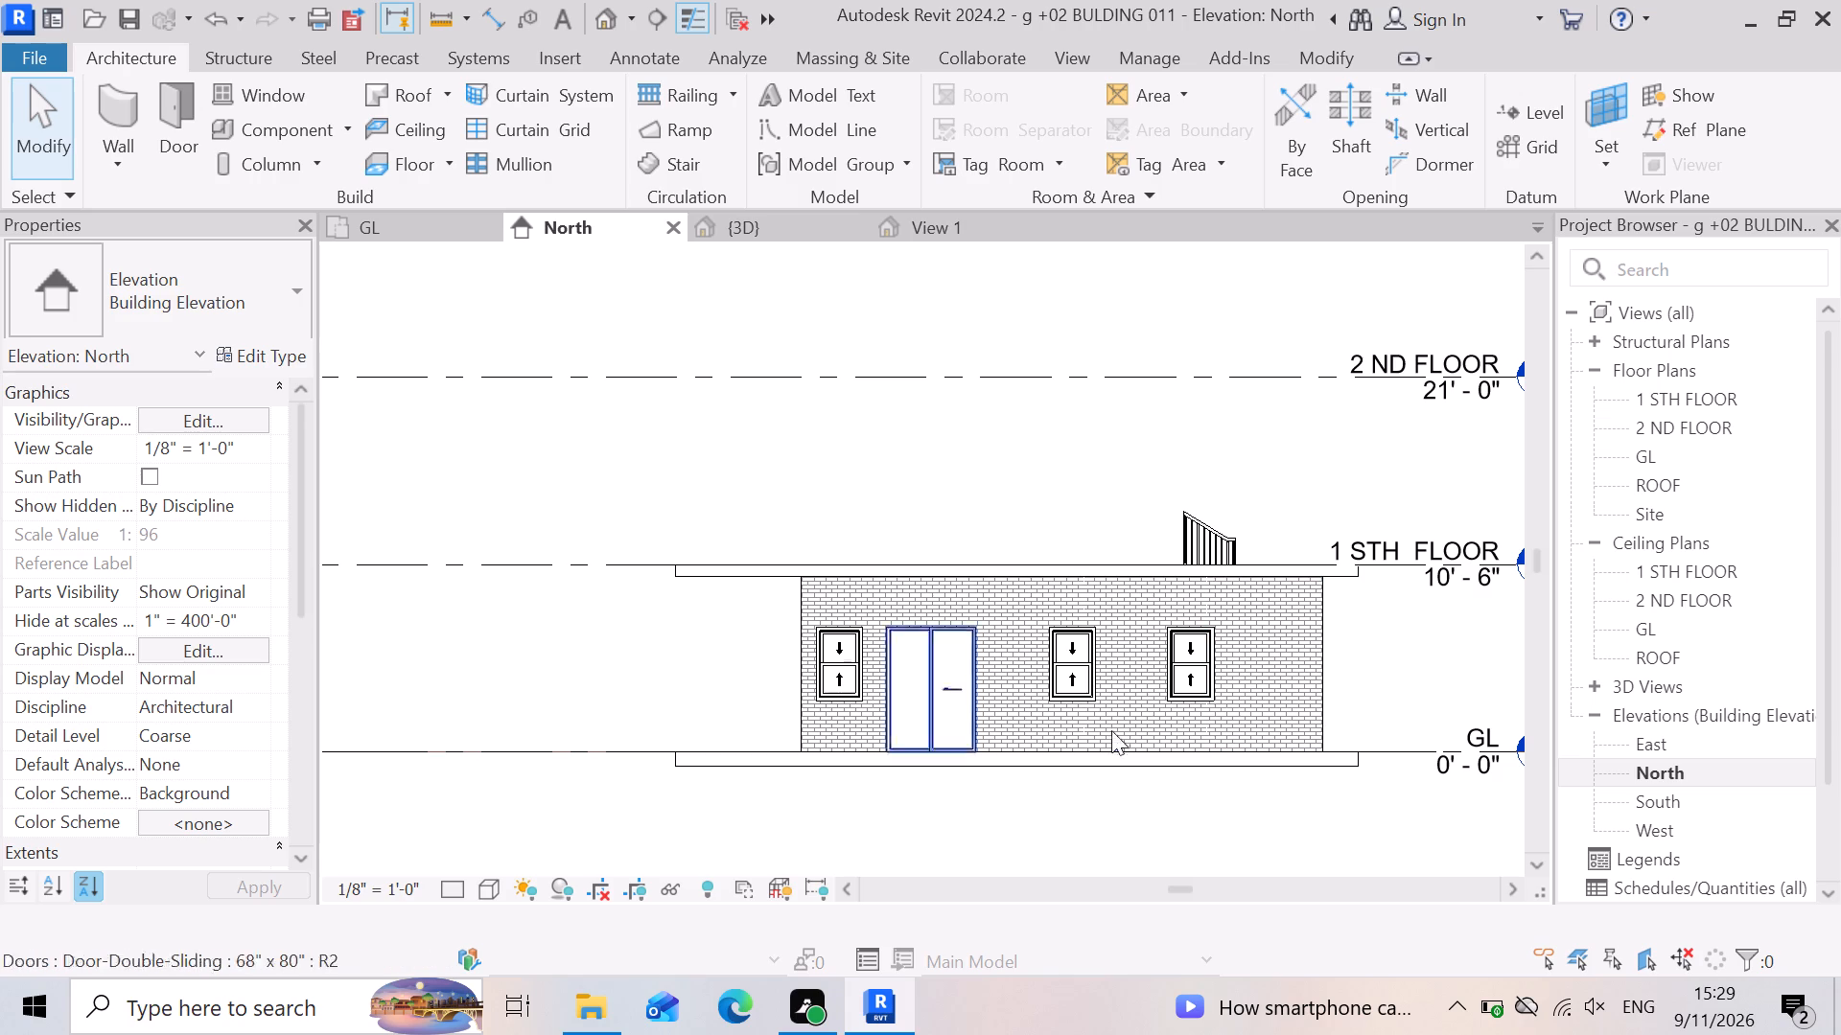
scroll(1330, 742, "up", 3)
scroll(929, 678, "down", 3)
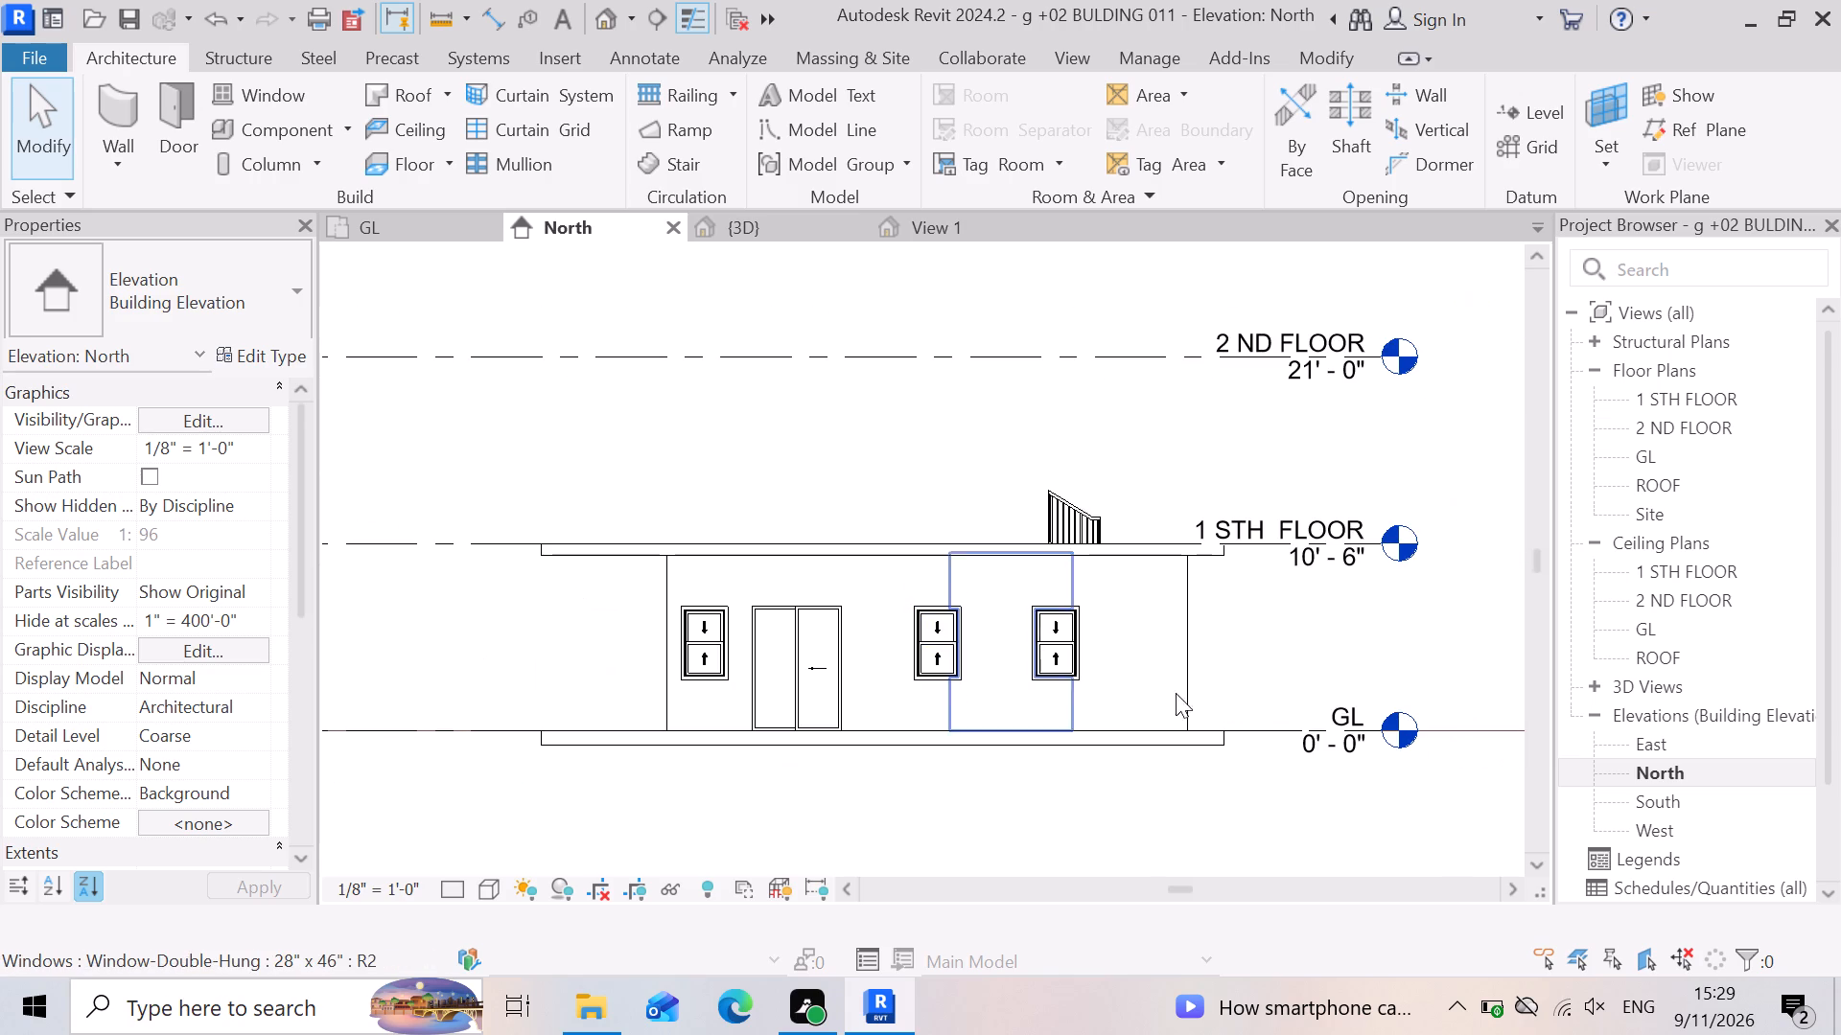
Select all the ground-floor elements in the North elevation and review their categories in the selection filter.
left_click_drag(1273, 659, 1065, 649)
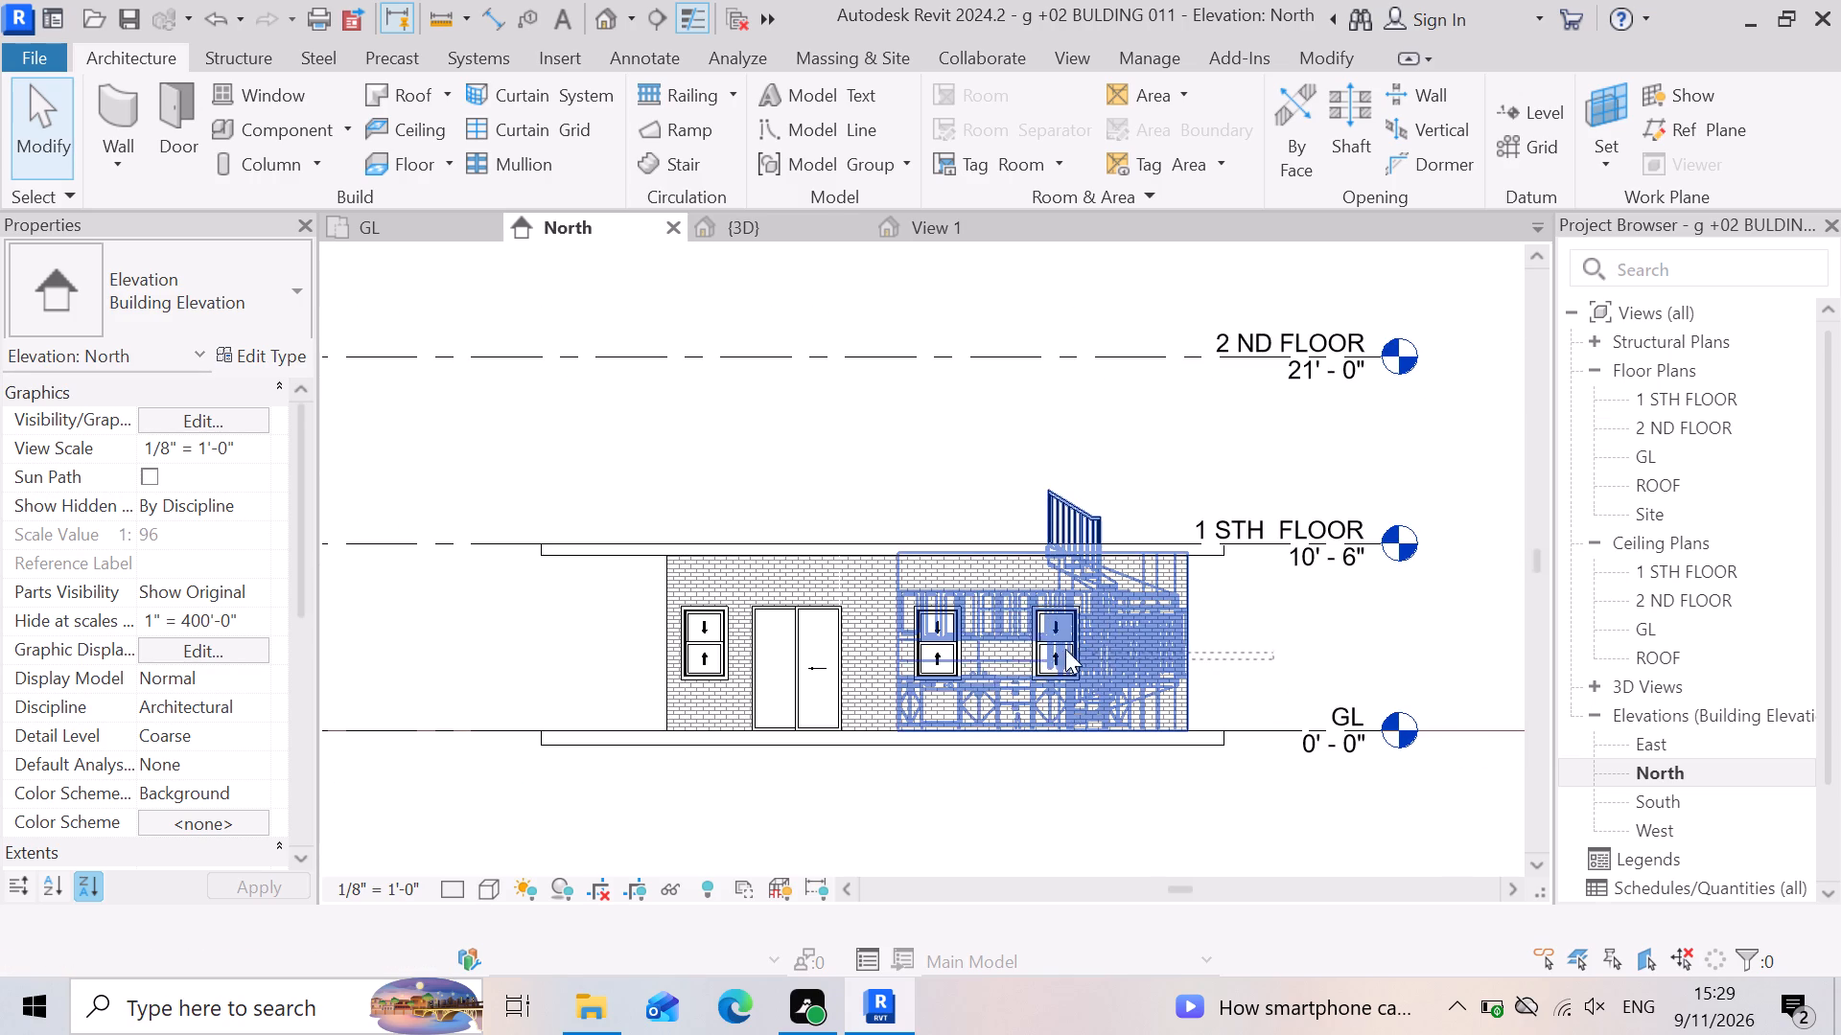
left_click_drag(1065, 649, 486, 591)
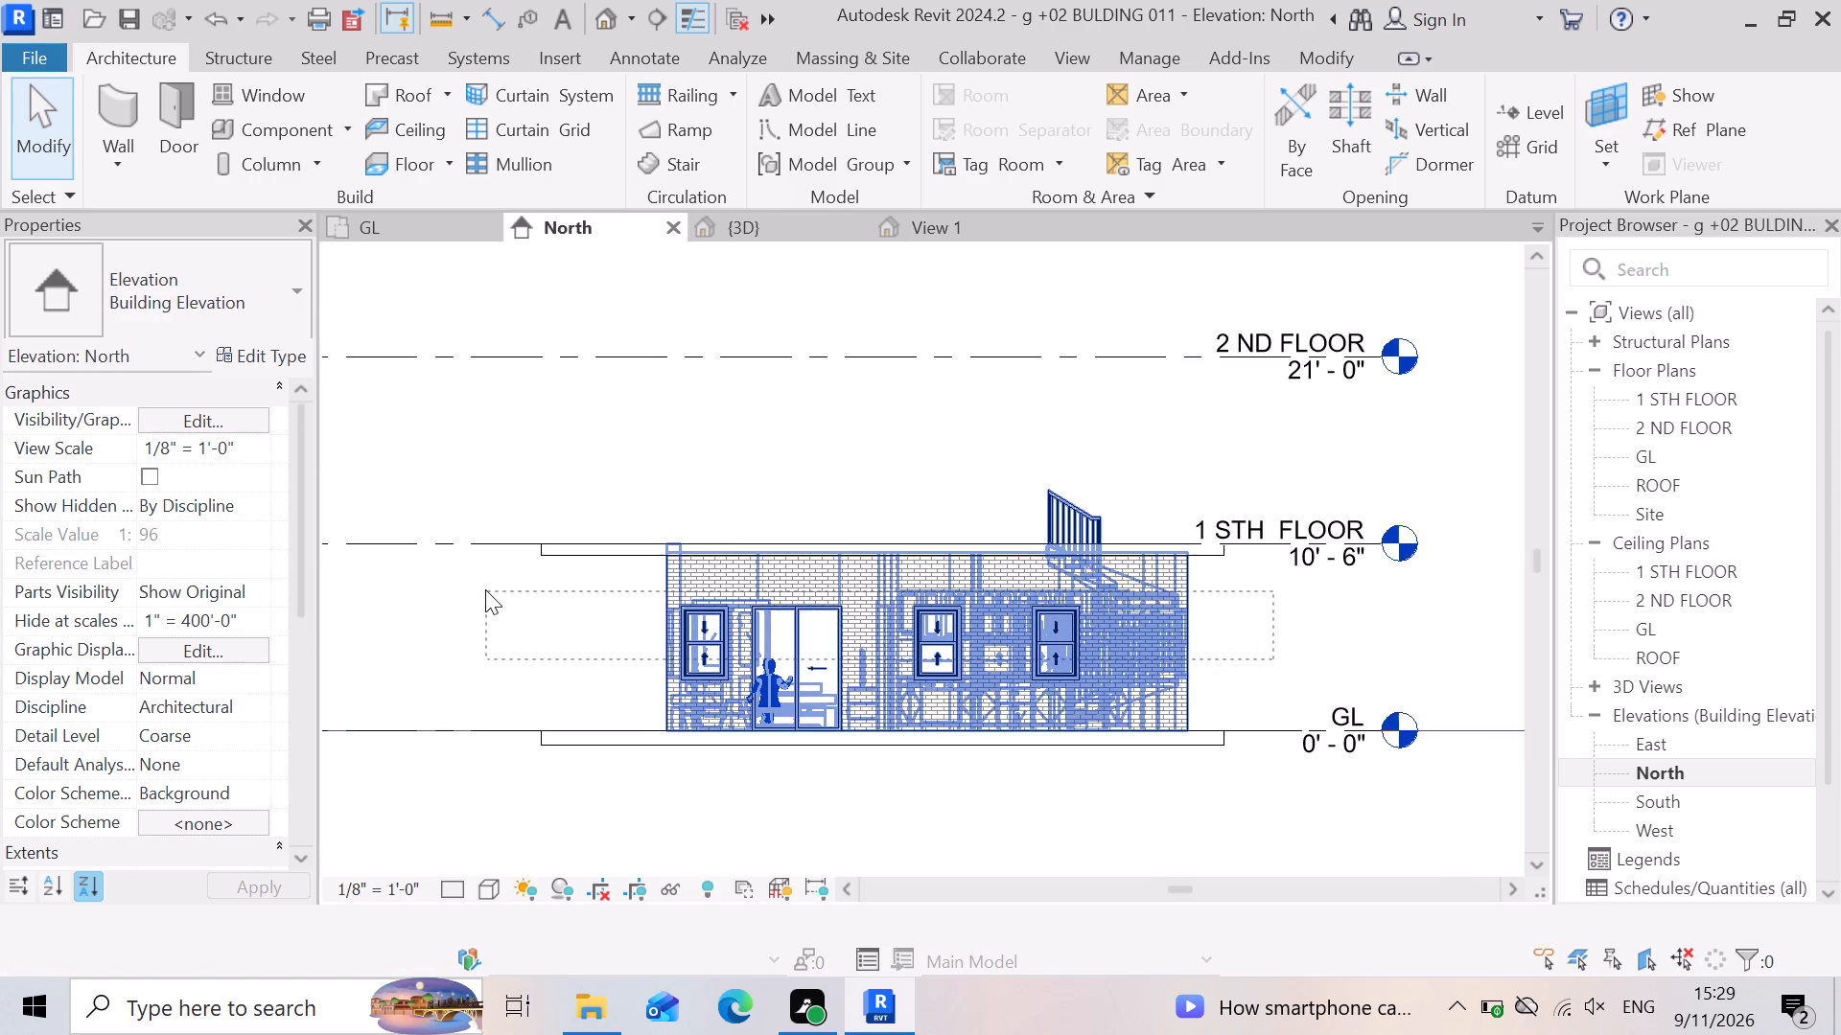
scroll(1116, 838, "down", 4)
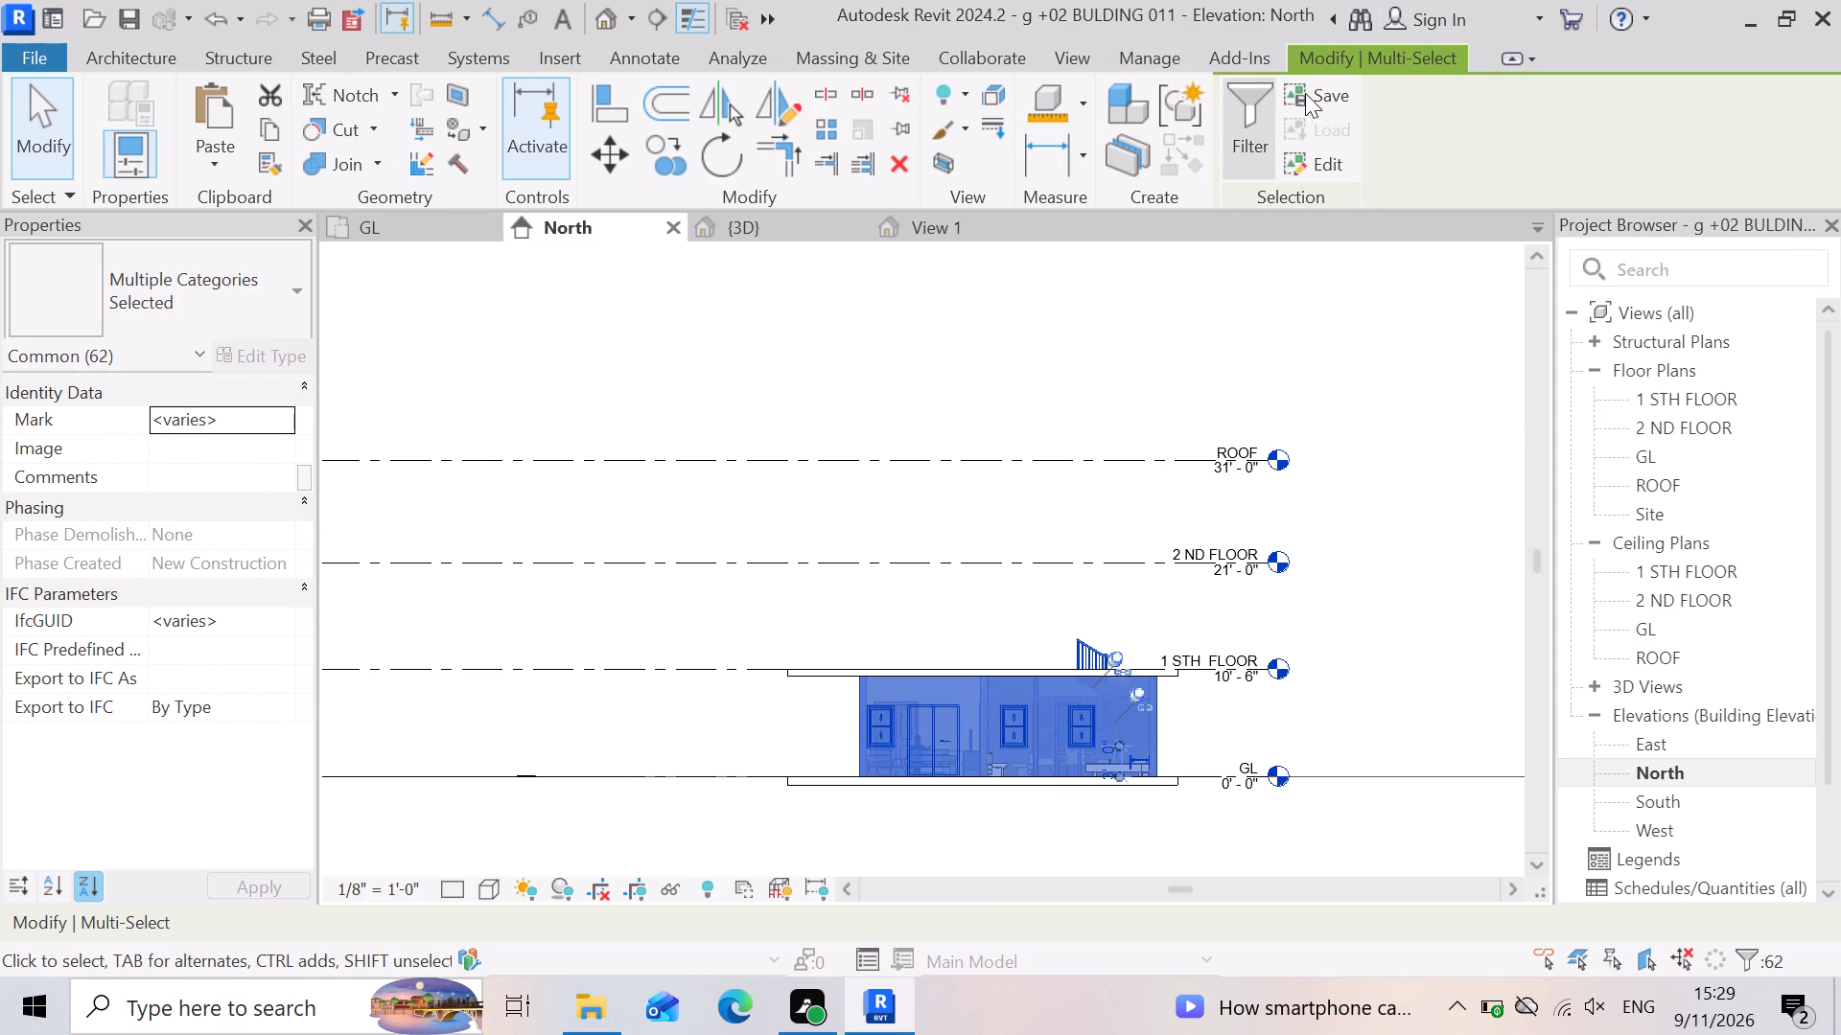
left_click(1251, 97)
scroll(1251, 97, "down", 1)
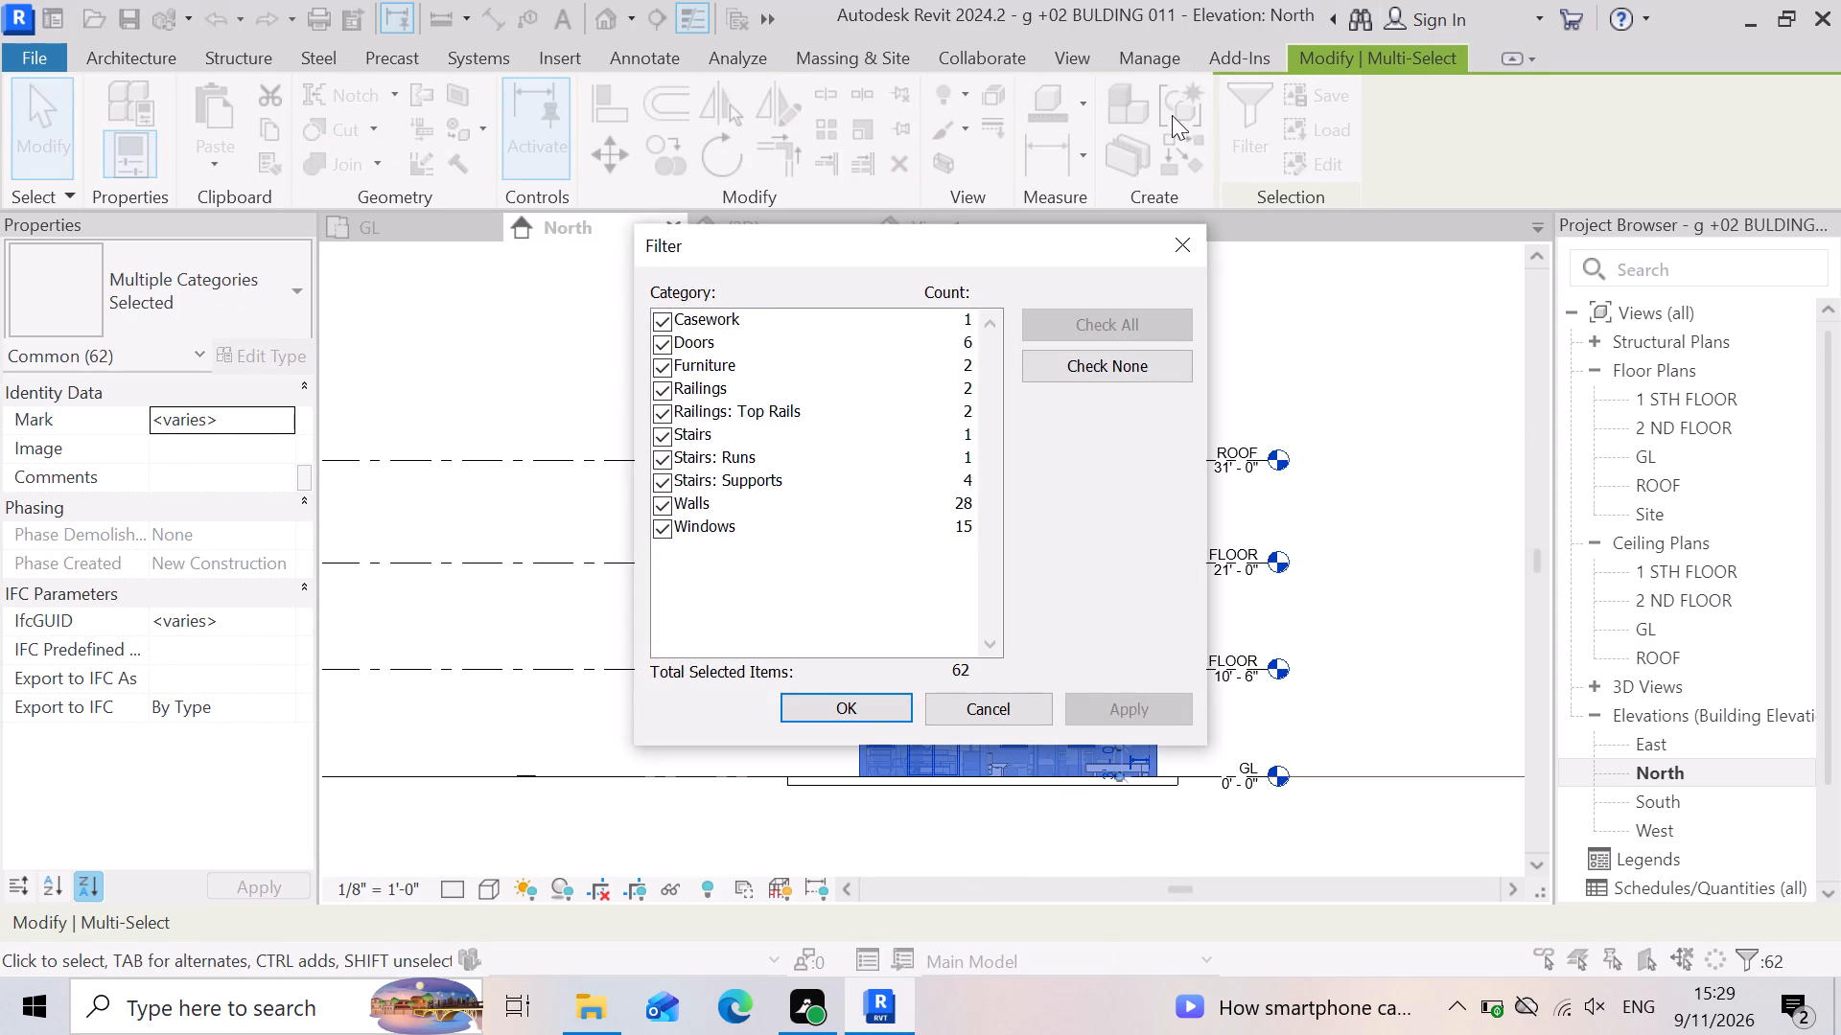
left_click(1178, 229)
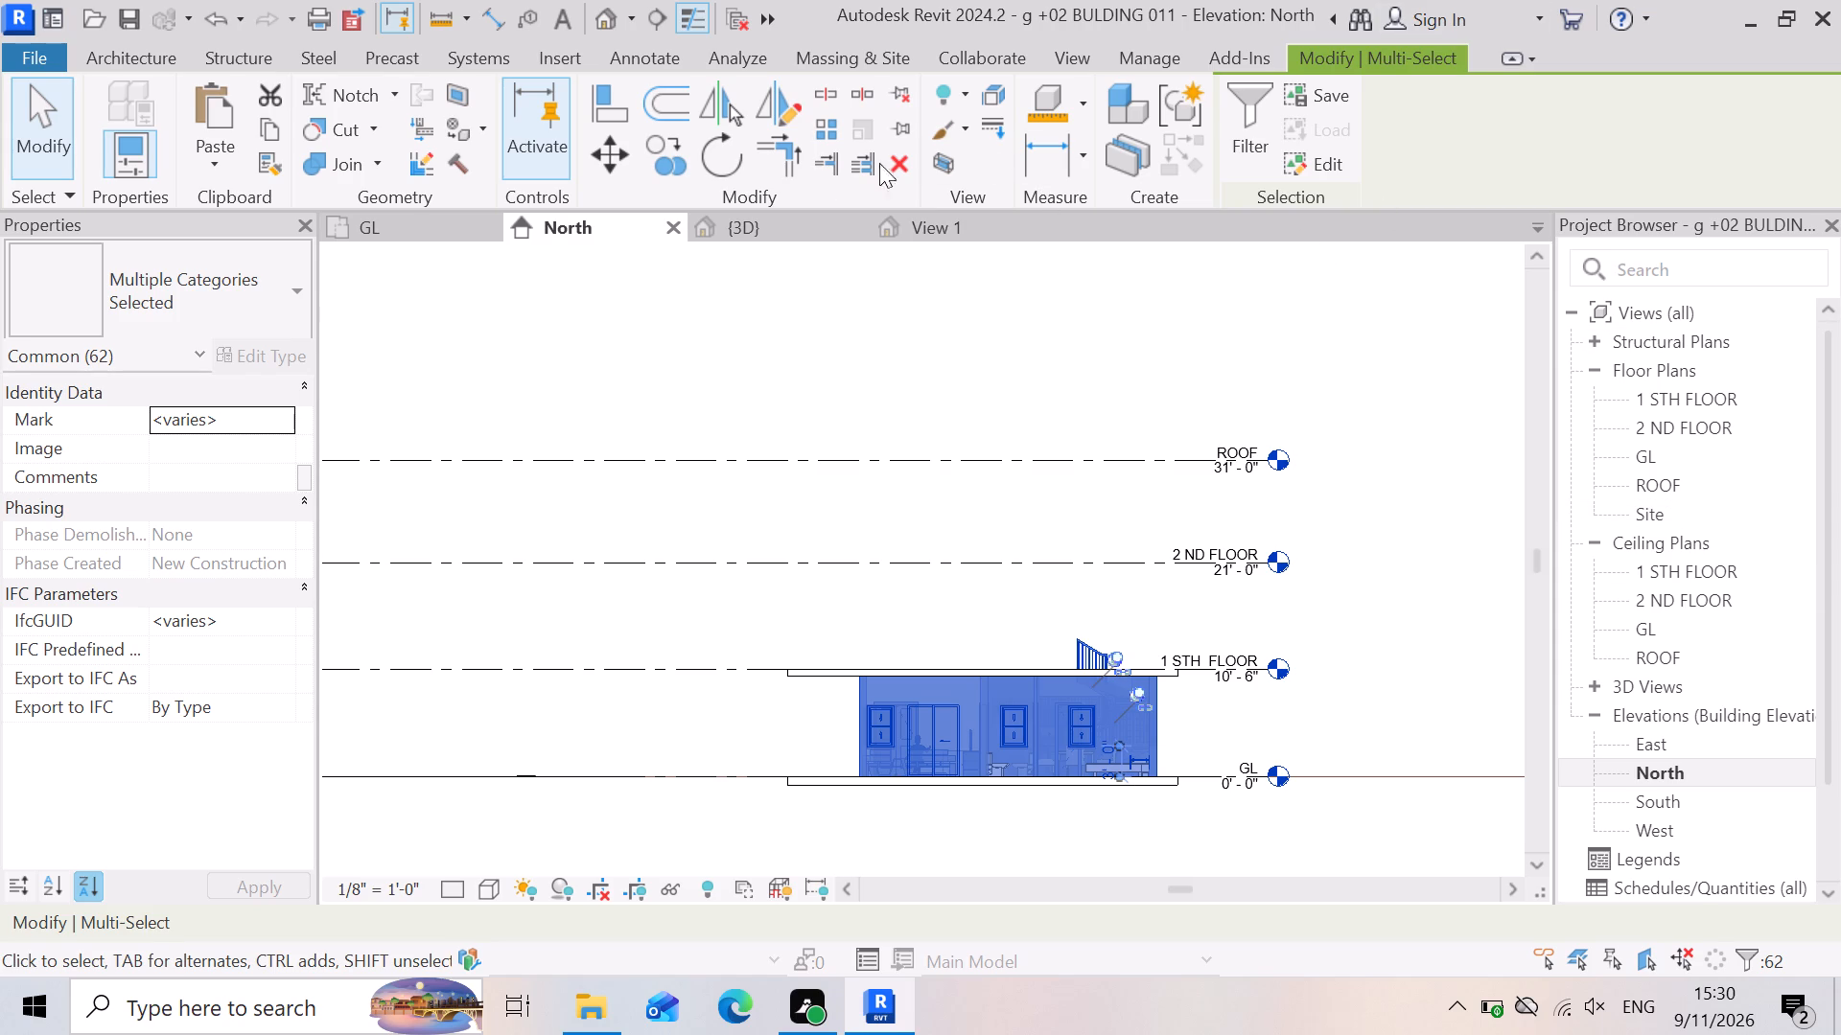
Place two 24" x 24" rectangular architectural columns on the portico's roadside column outlines in the GL plan, and check them in 3D.
left_click(759, 228)
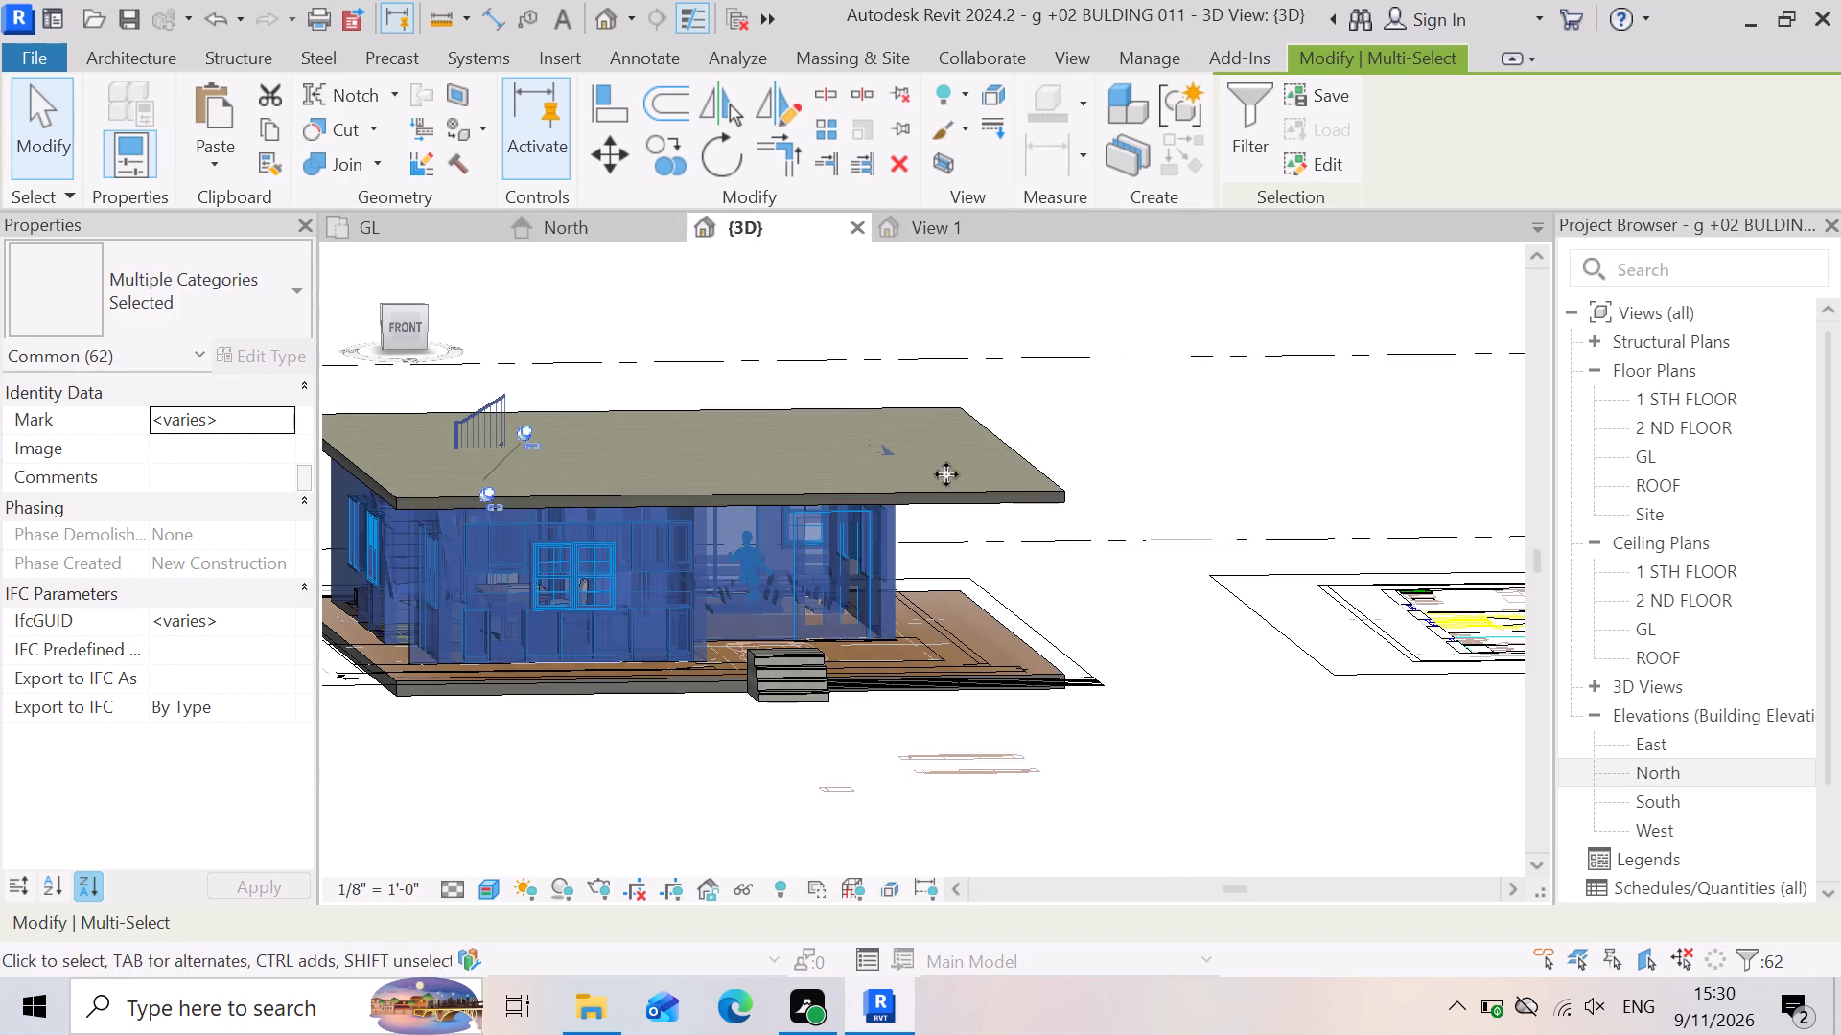
left_click(367, 229)
scroll(950, 798, "up", 7)
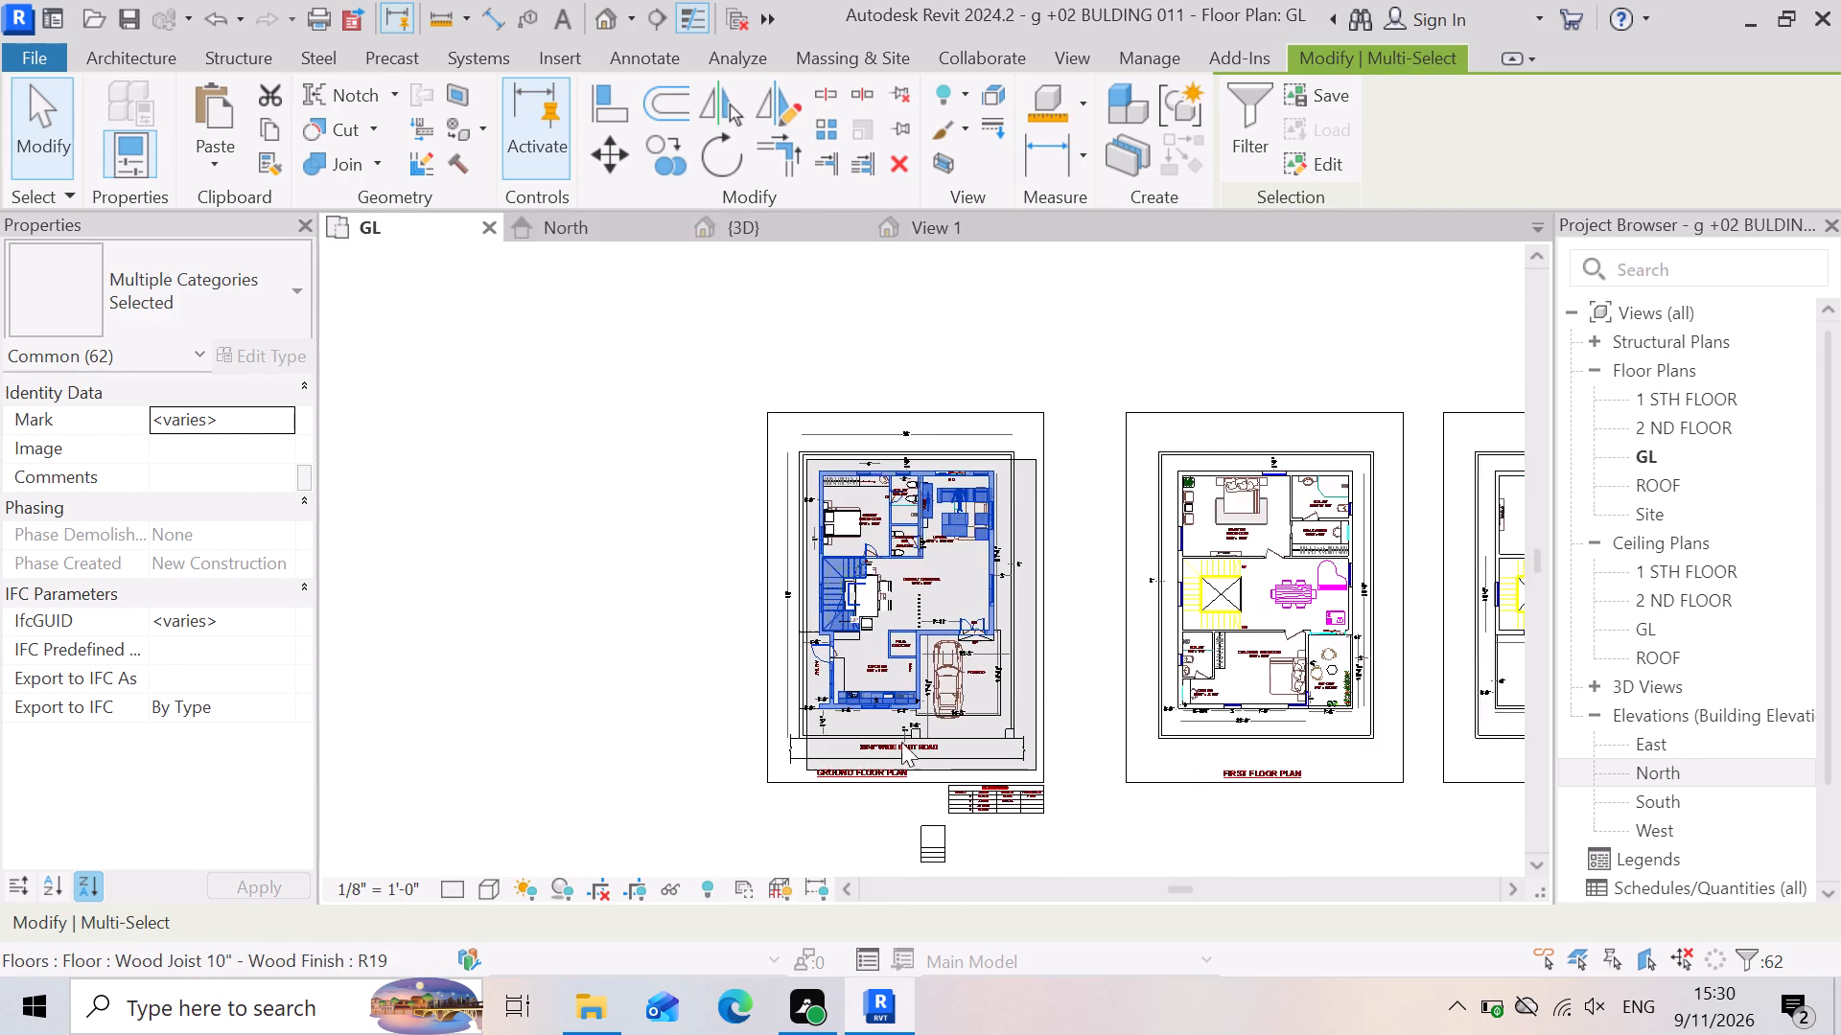
scroll(901, 742, "up", 6)
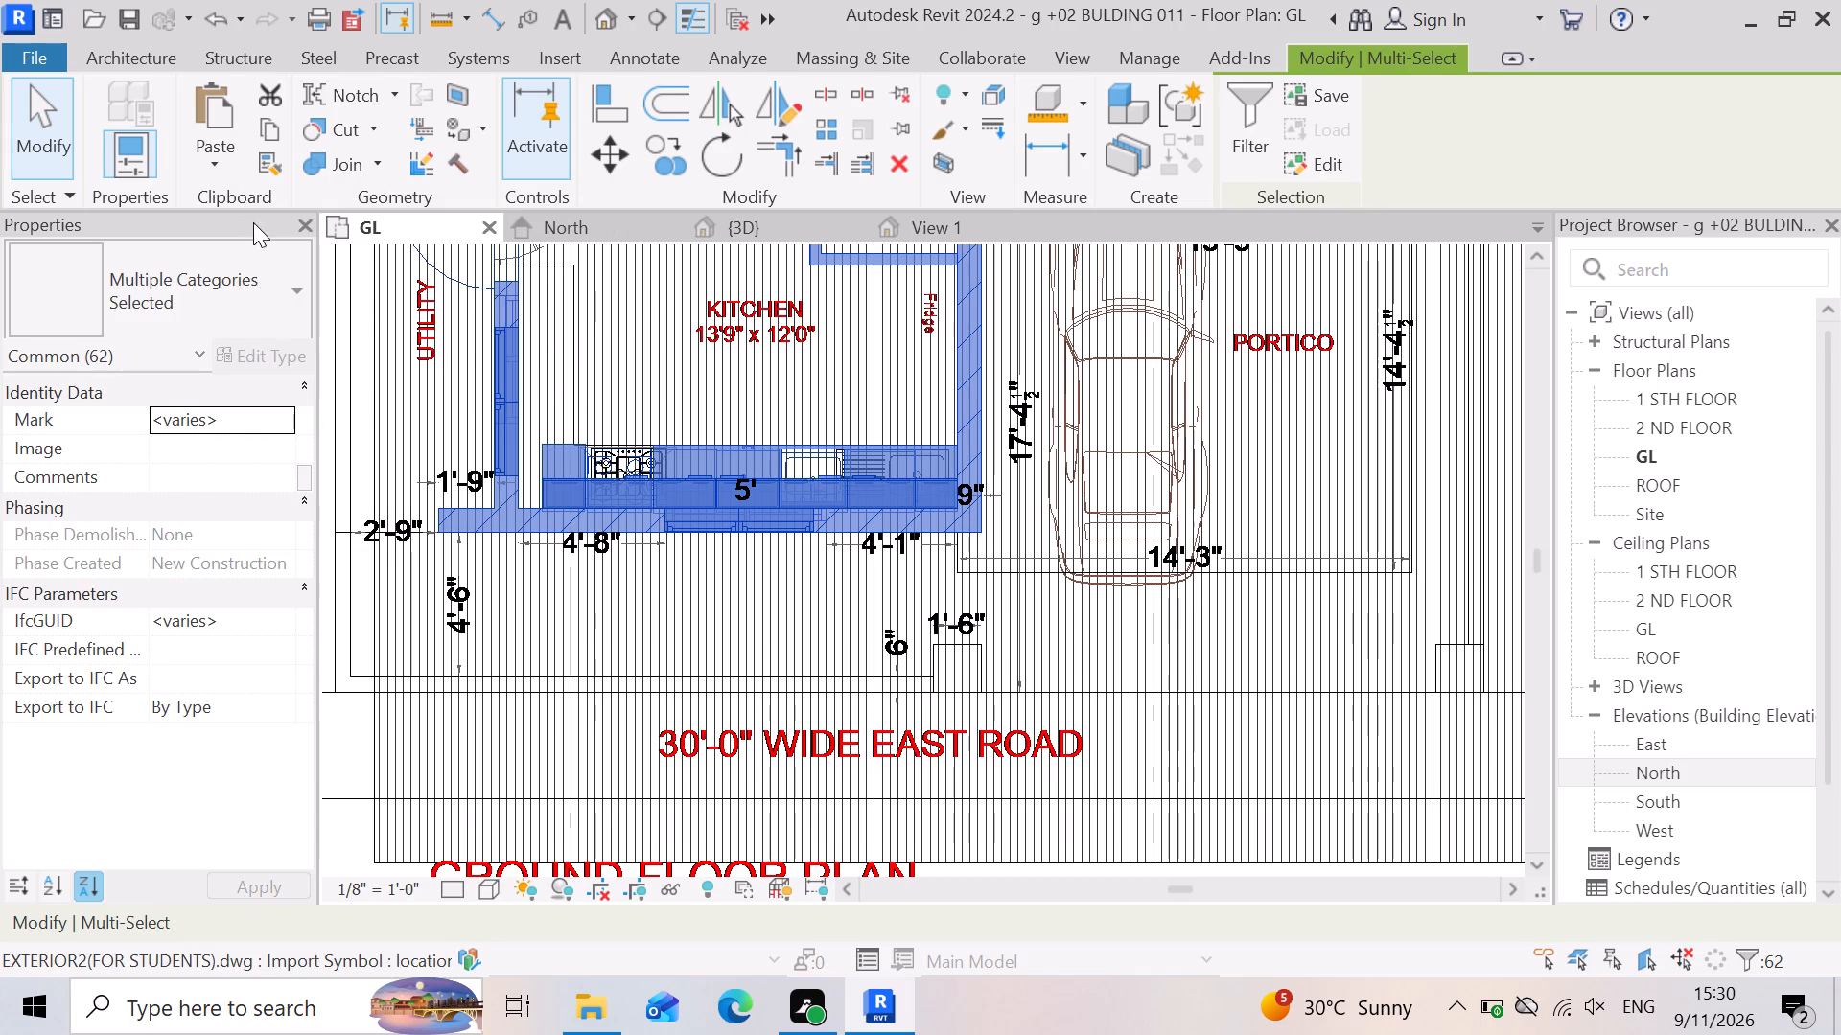
left_click(139, 55)
left_click(319, 156)
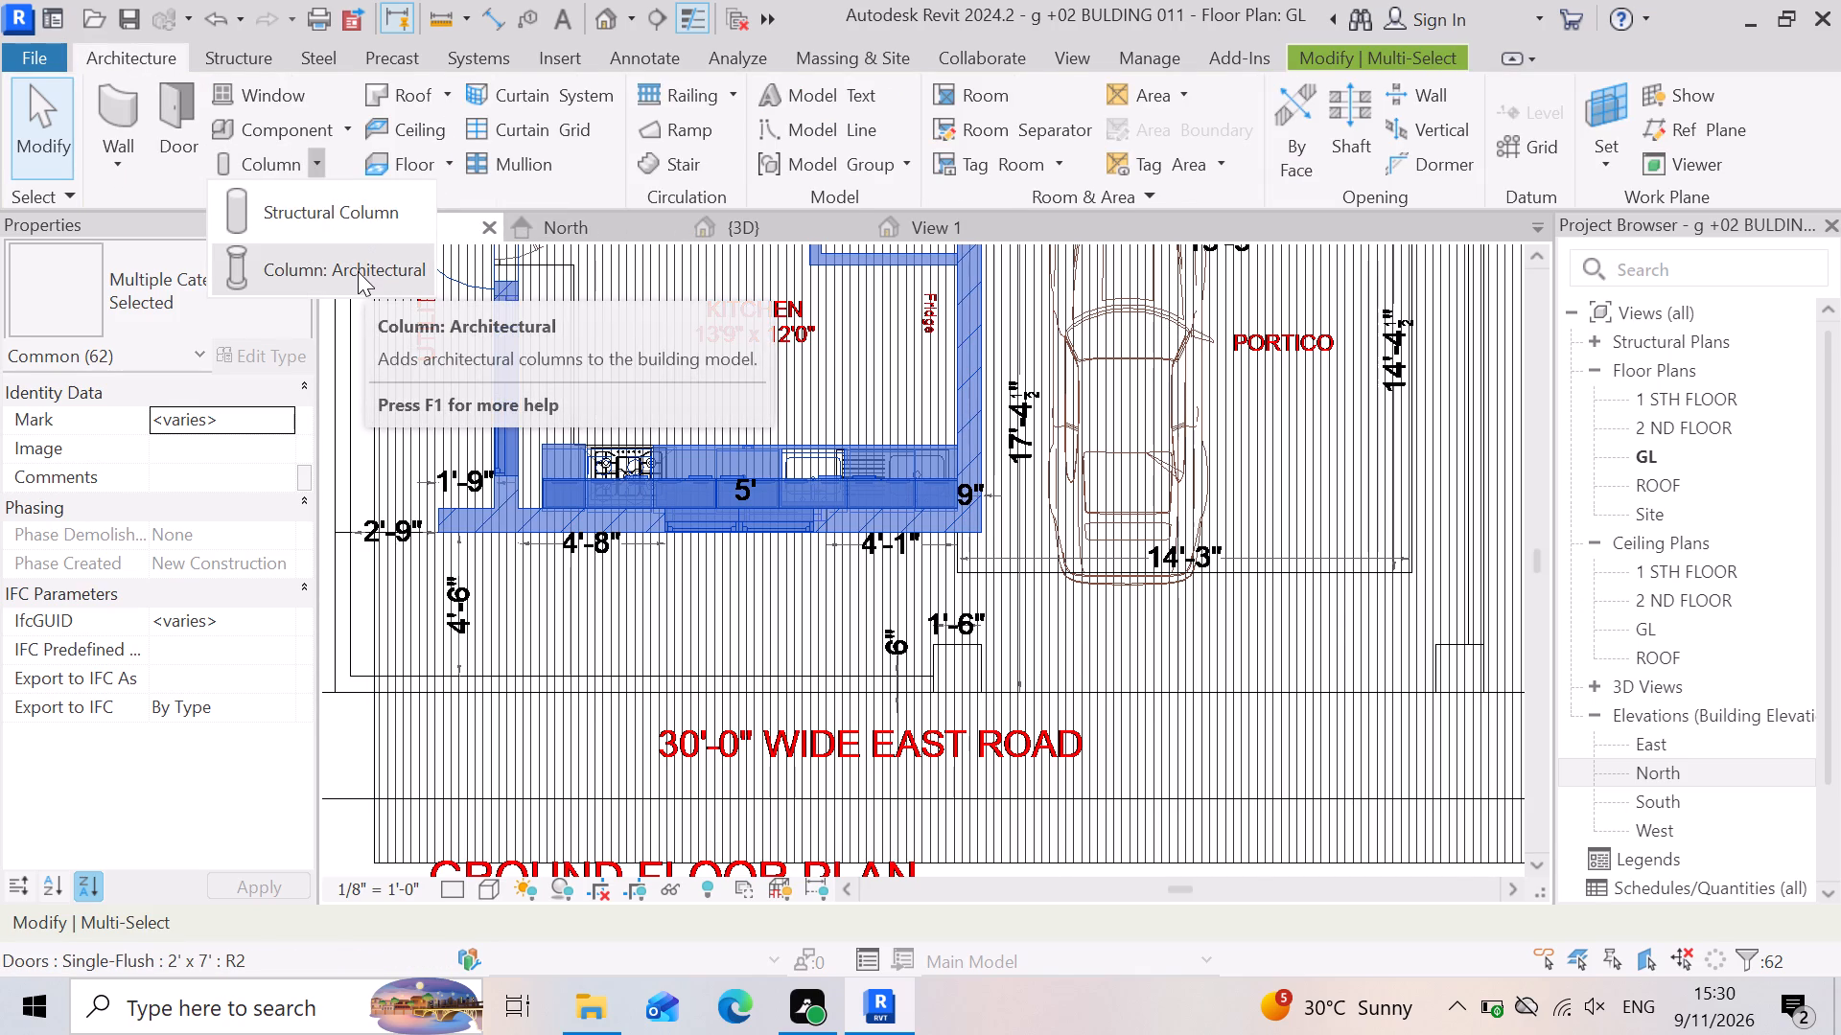
left_click(357, 269)
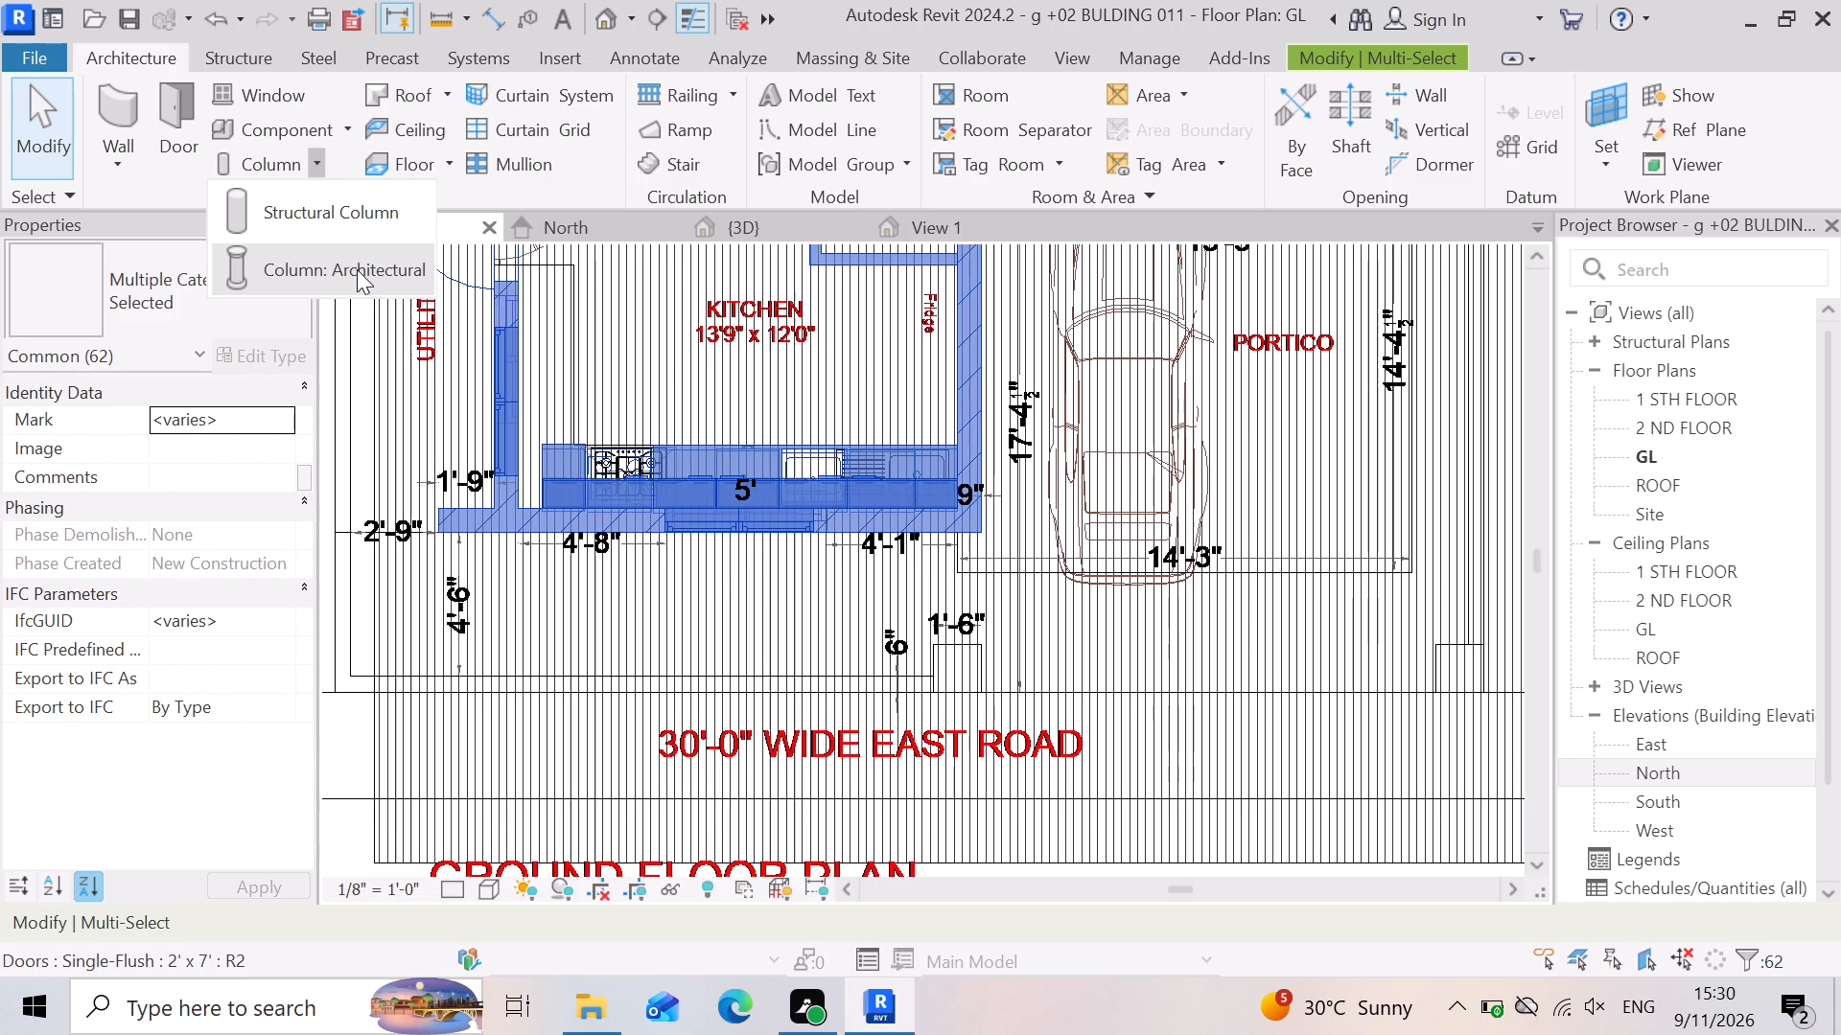
scroll(1023, 770, "up", 8)
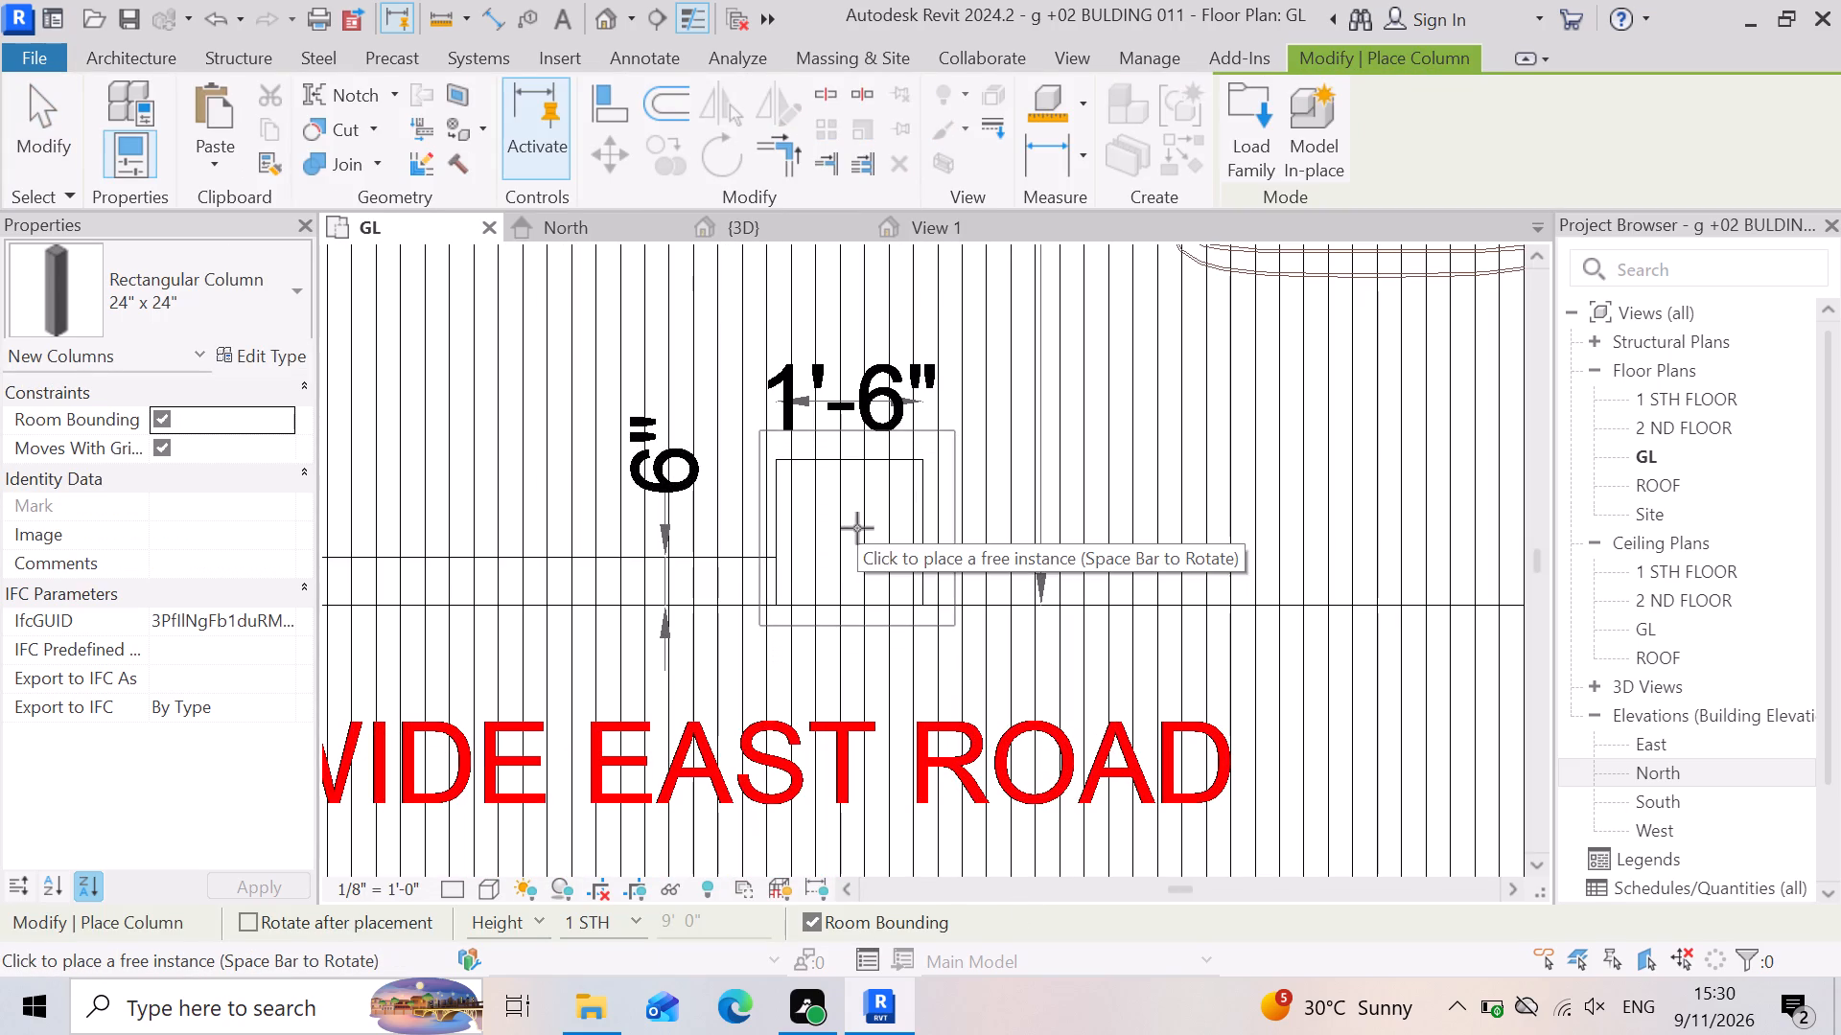
left_click(857, 528)
scroll(614, 581, "down", 8)
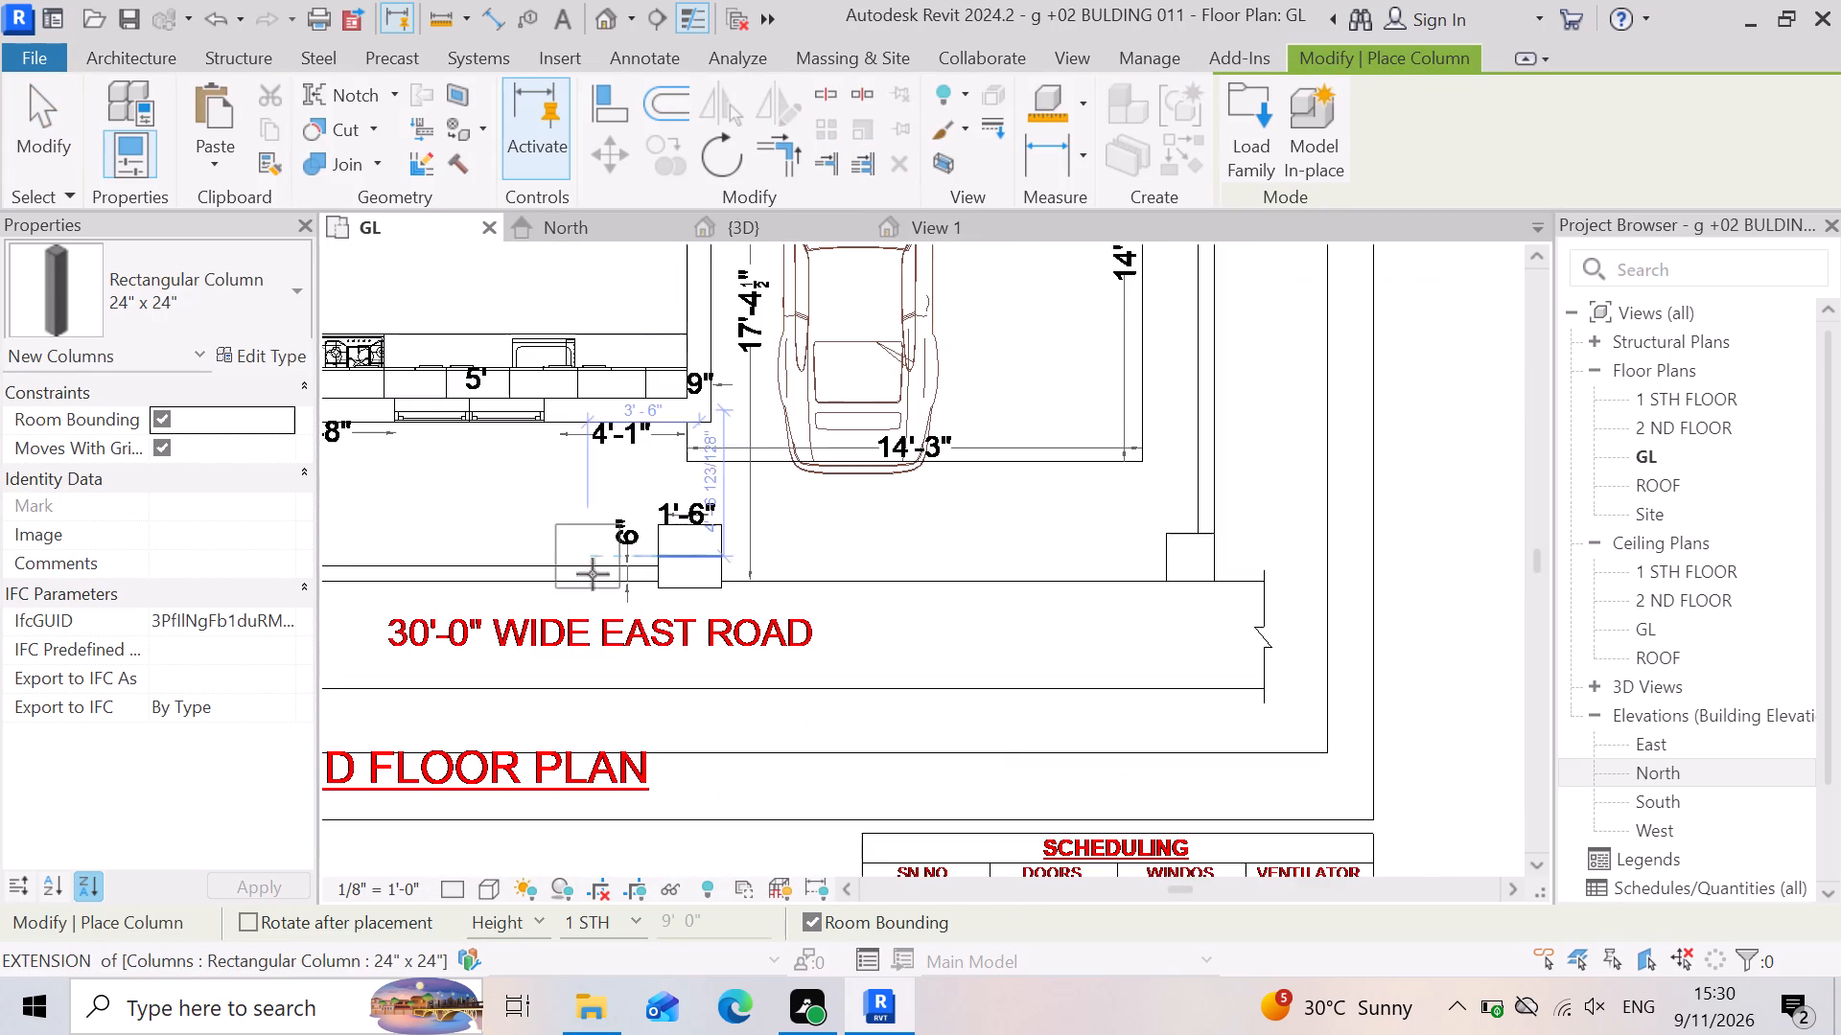
scroll(1232, 552, "up", 9)
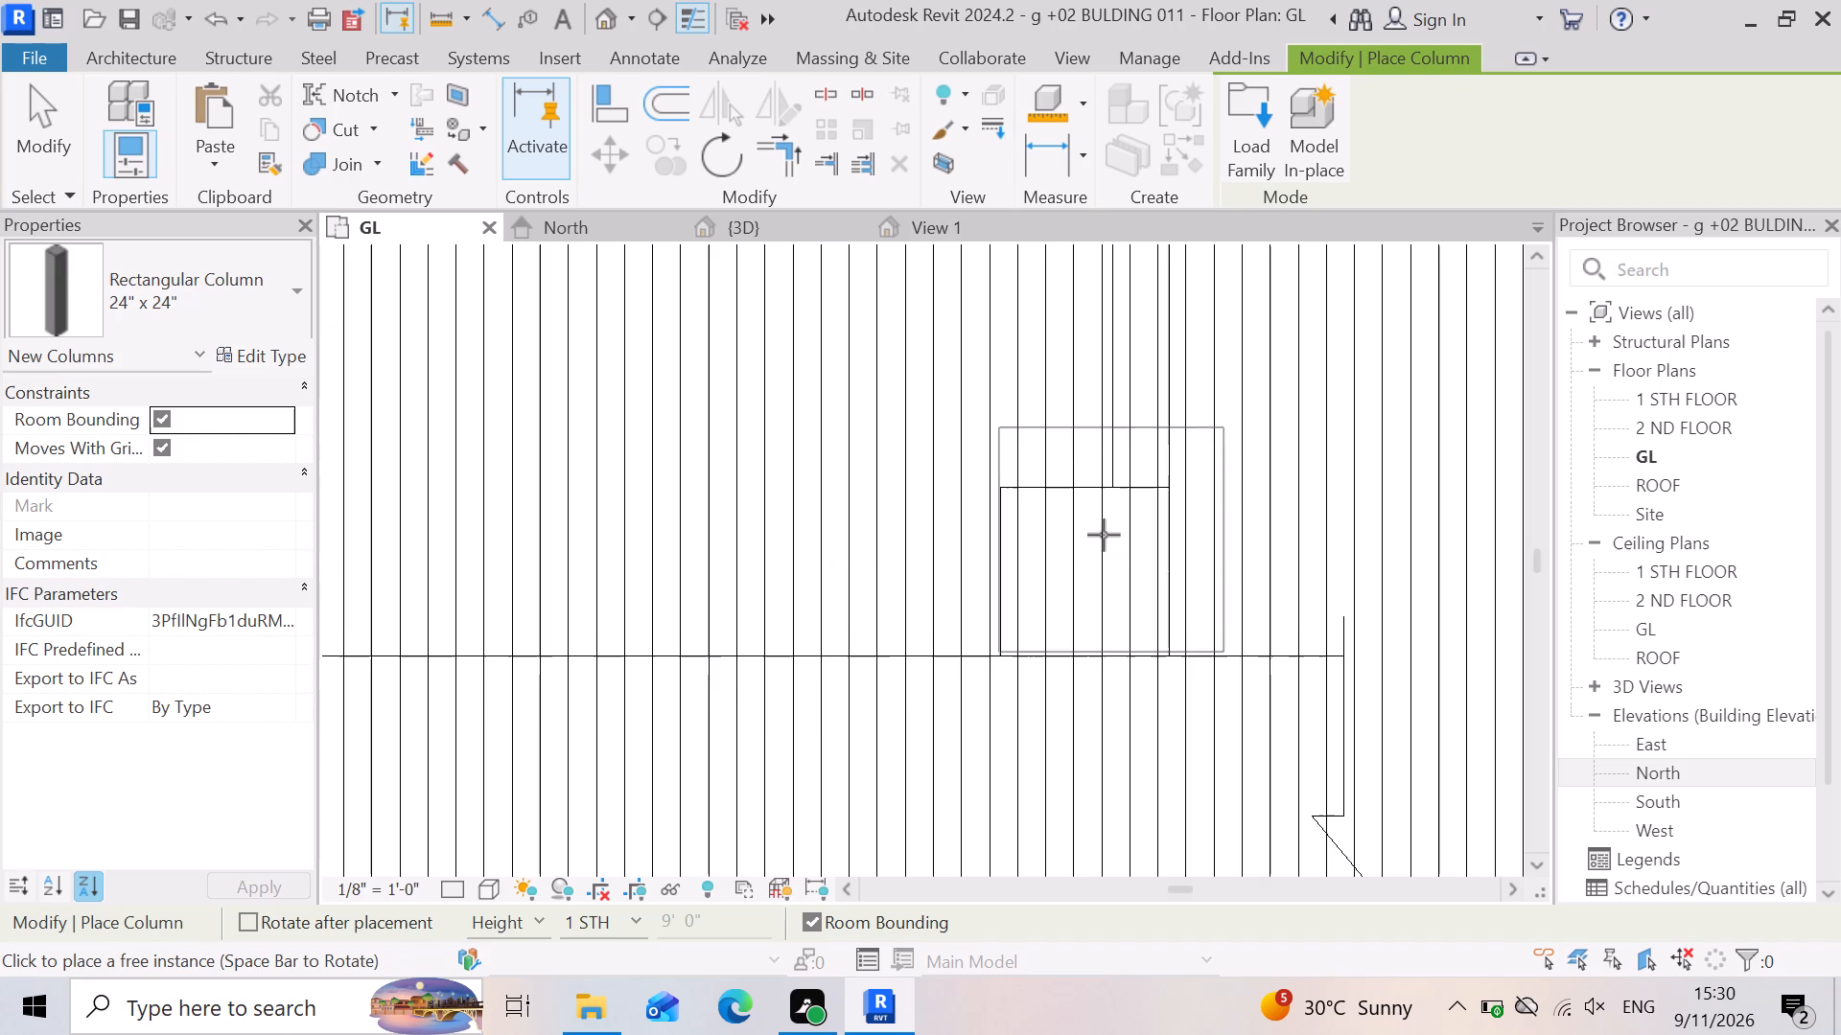
left_click(1091, 557)
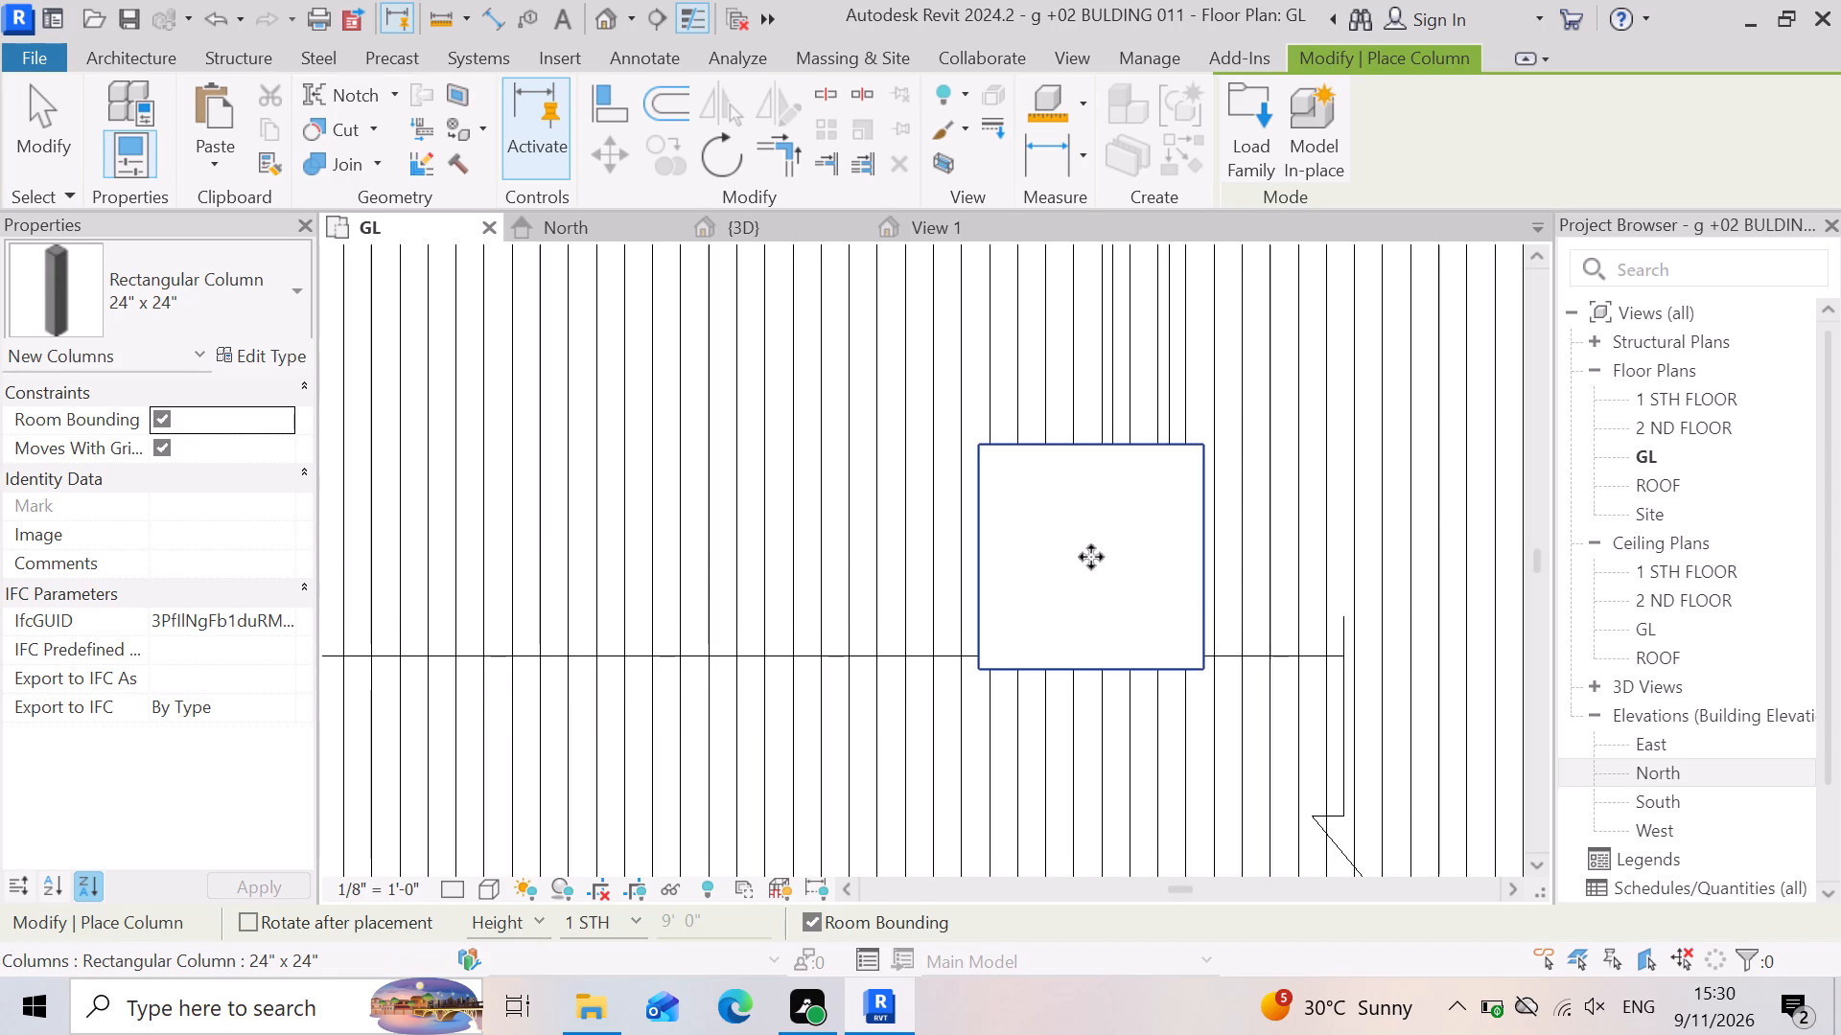
left_click(815, 232)
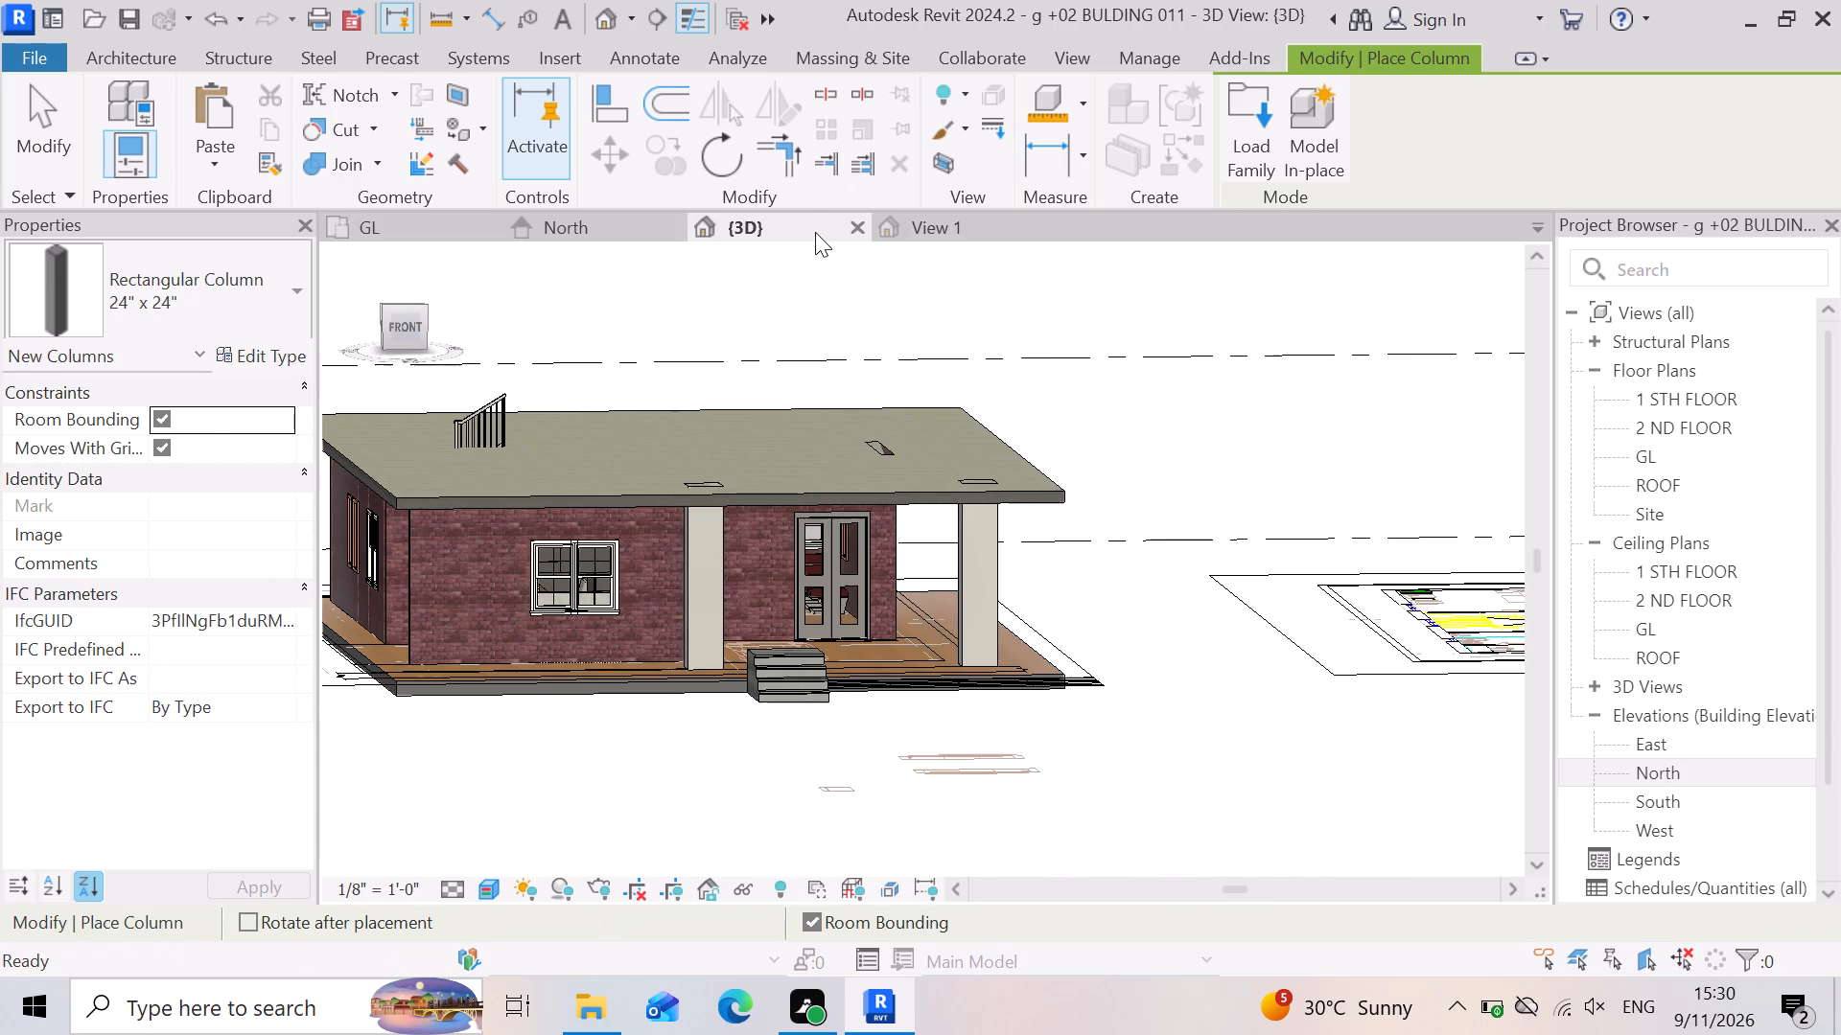
scroll(1040, 777, "up", 3)
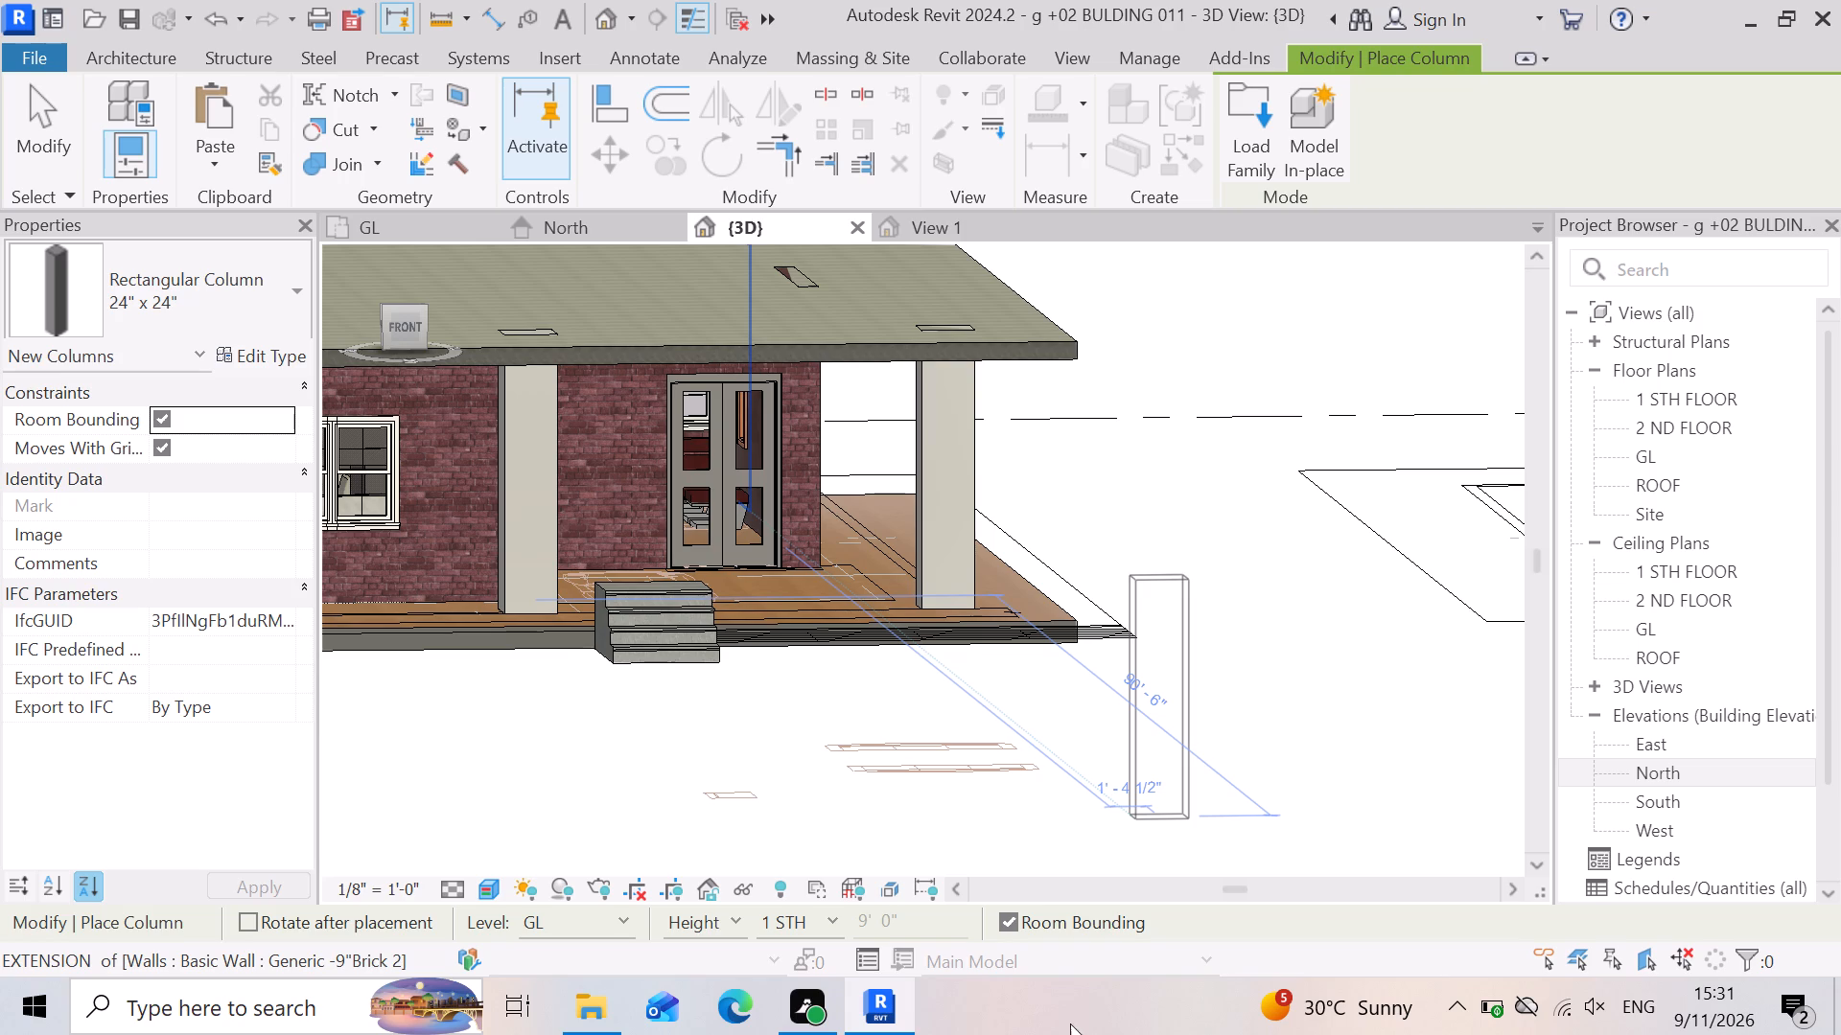
scroll(548, 641, "up", 3)
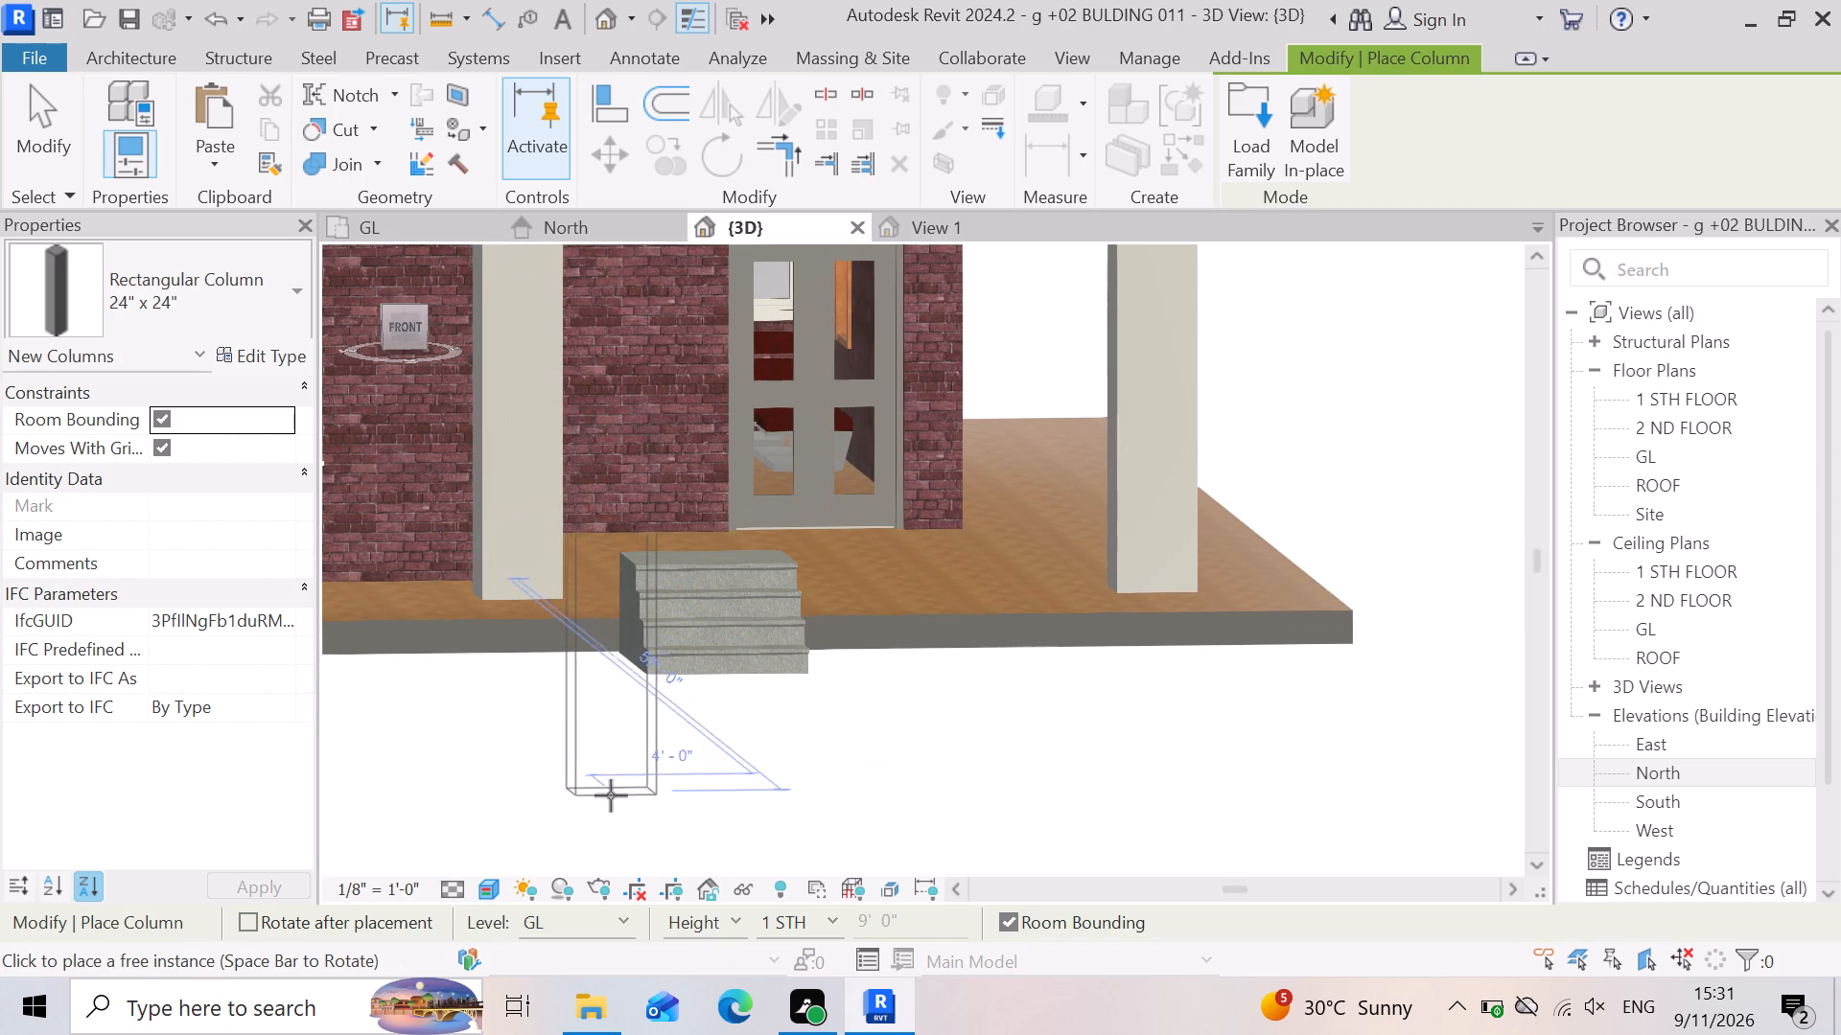
key("Escape")
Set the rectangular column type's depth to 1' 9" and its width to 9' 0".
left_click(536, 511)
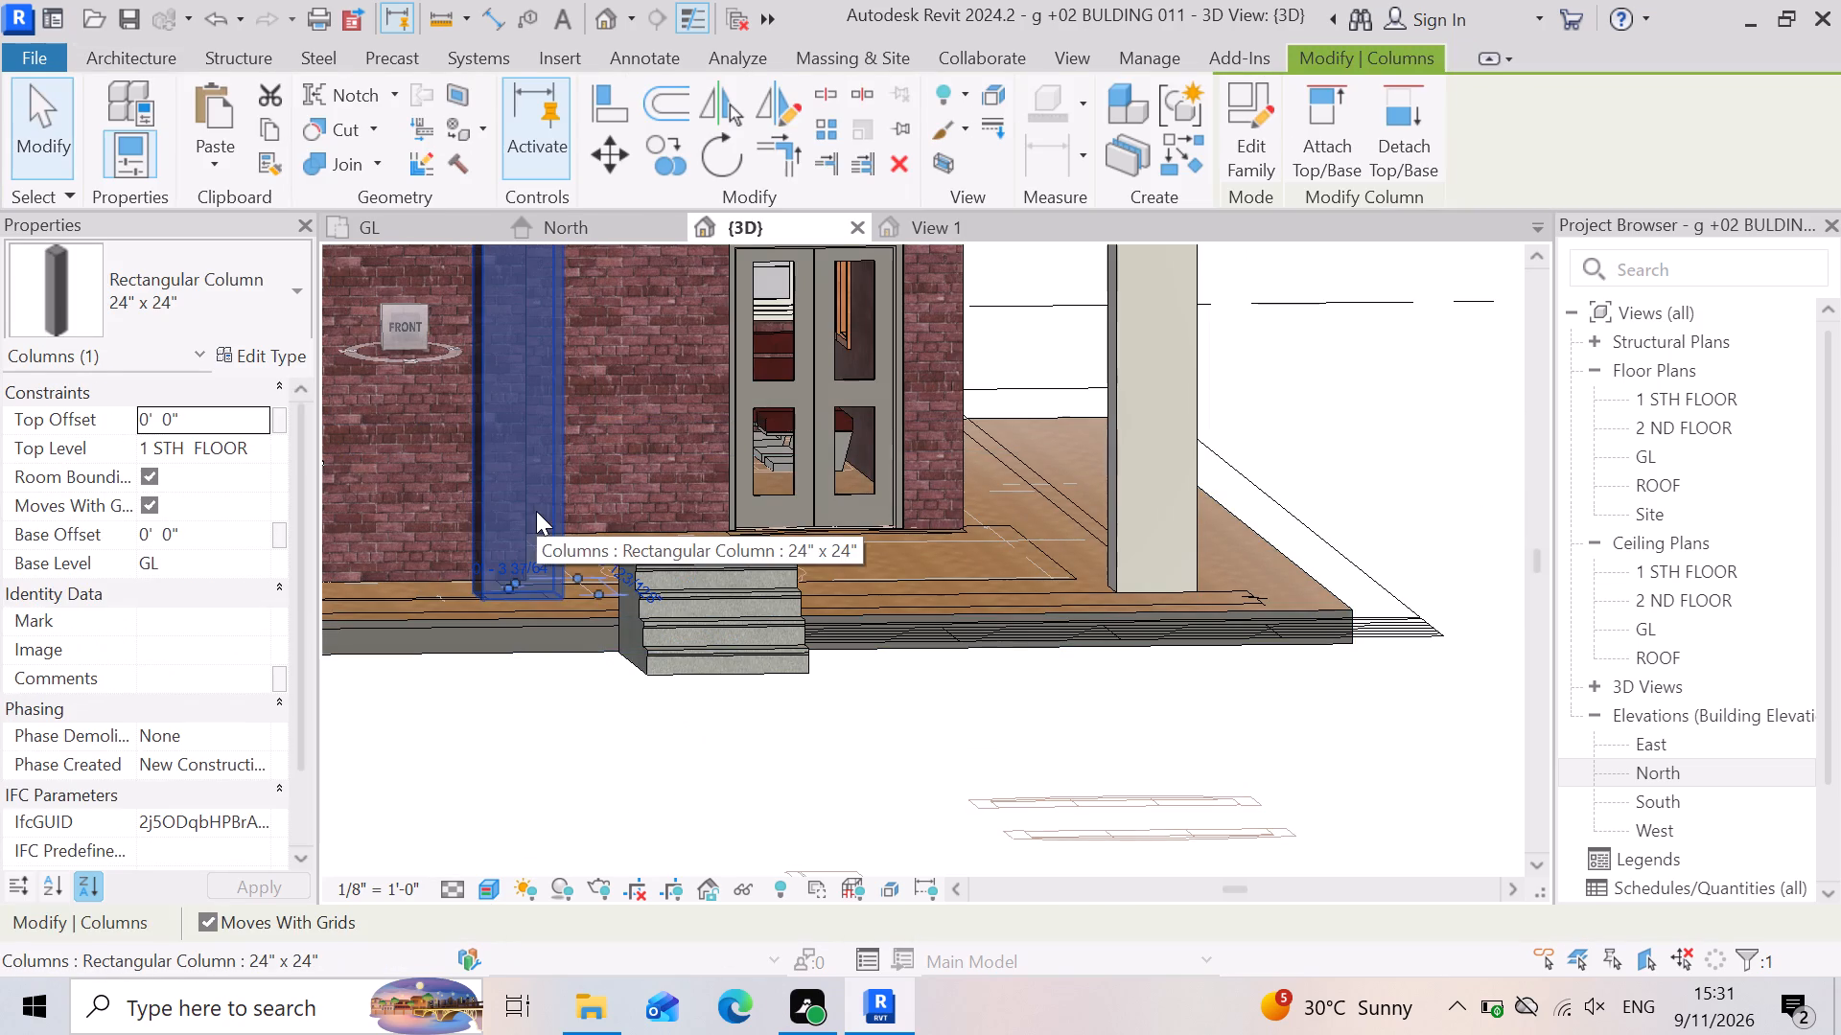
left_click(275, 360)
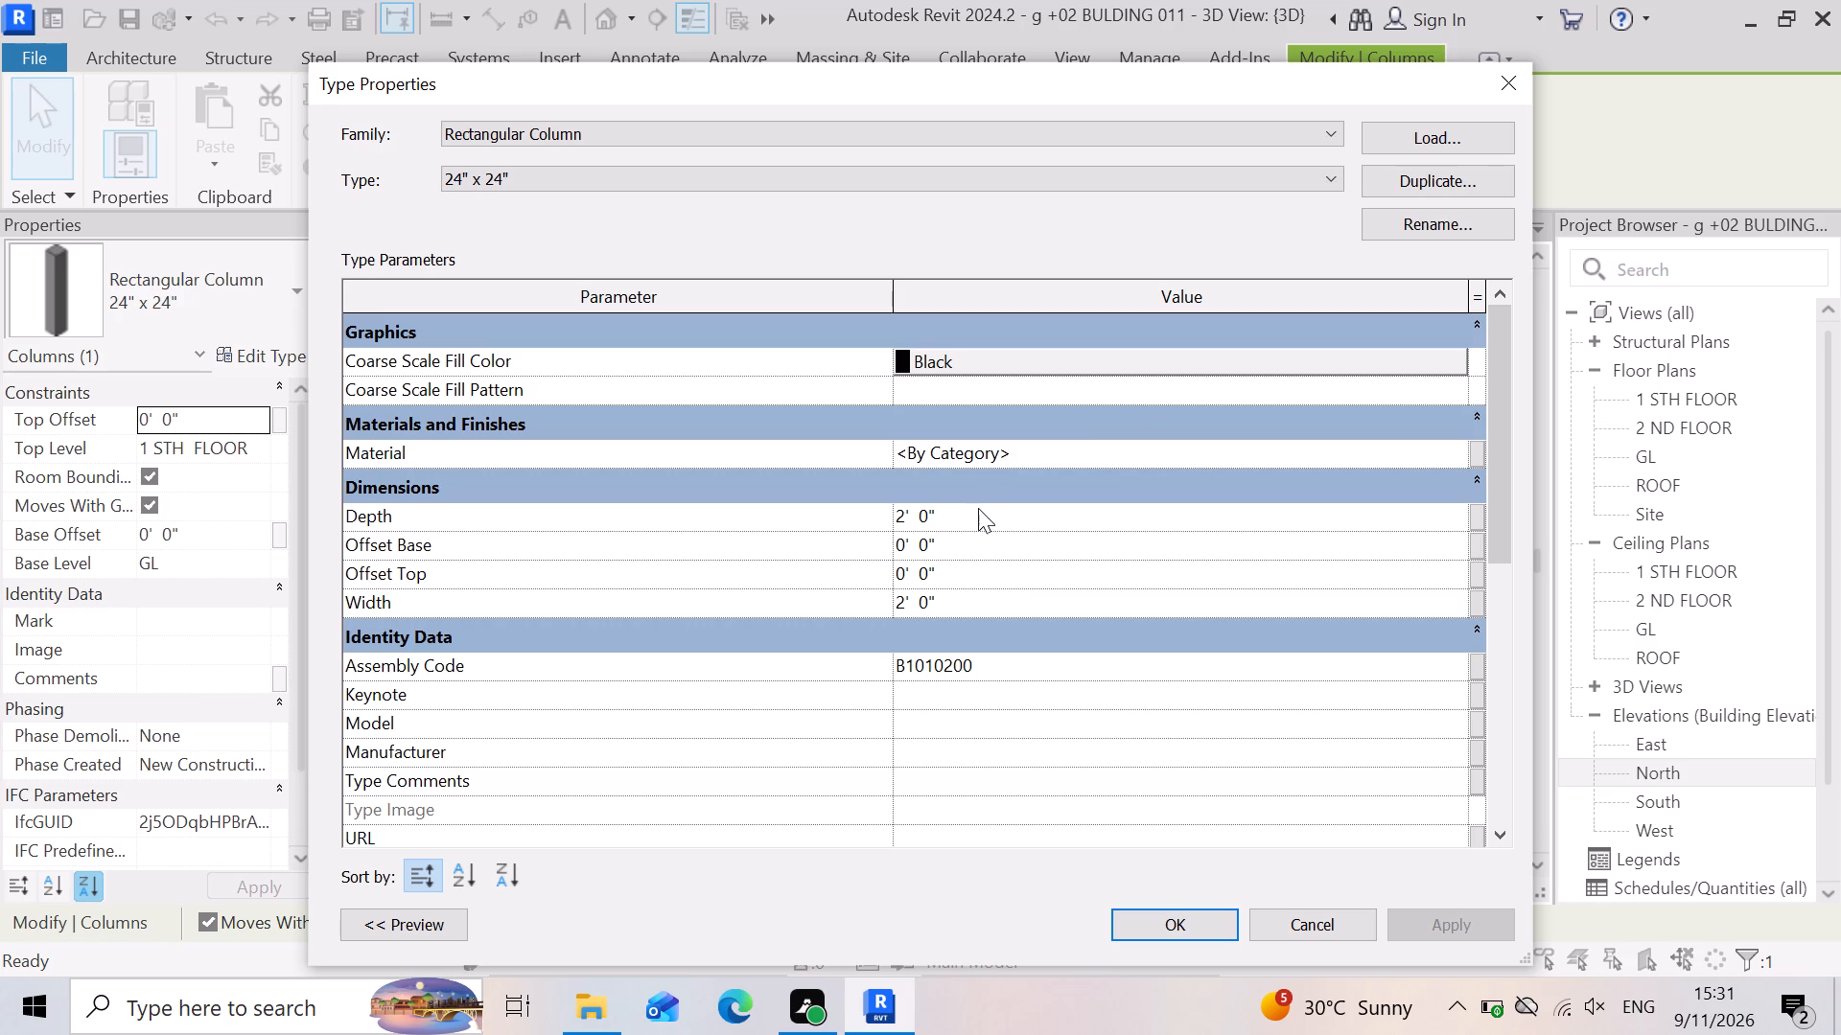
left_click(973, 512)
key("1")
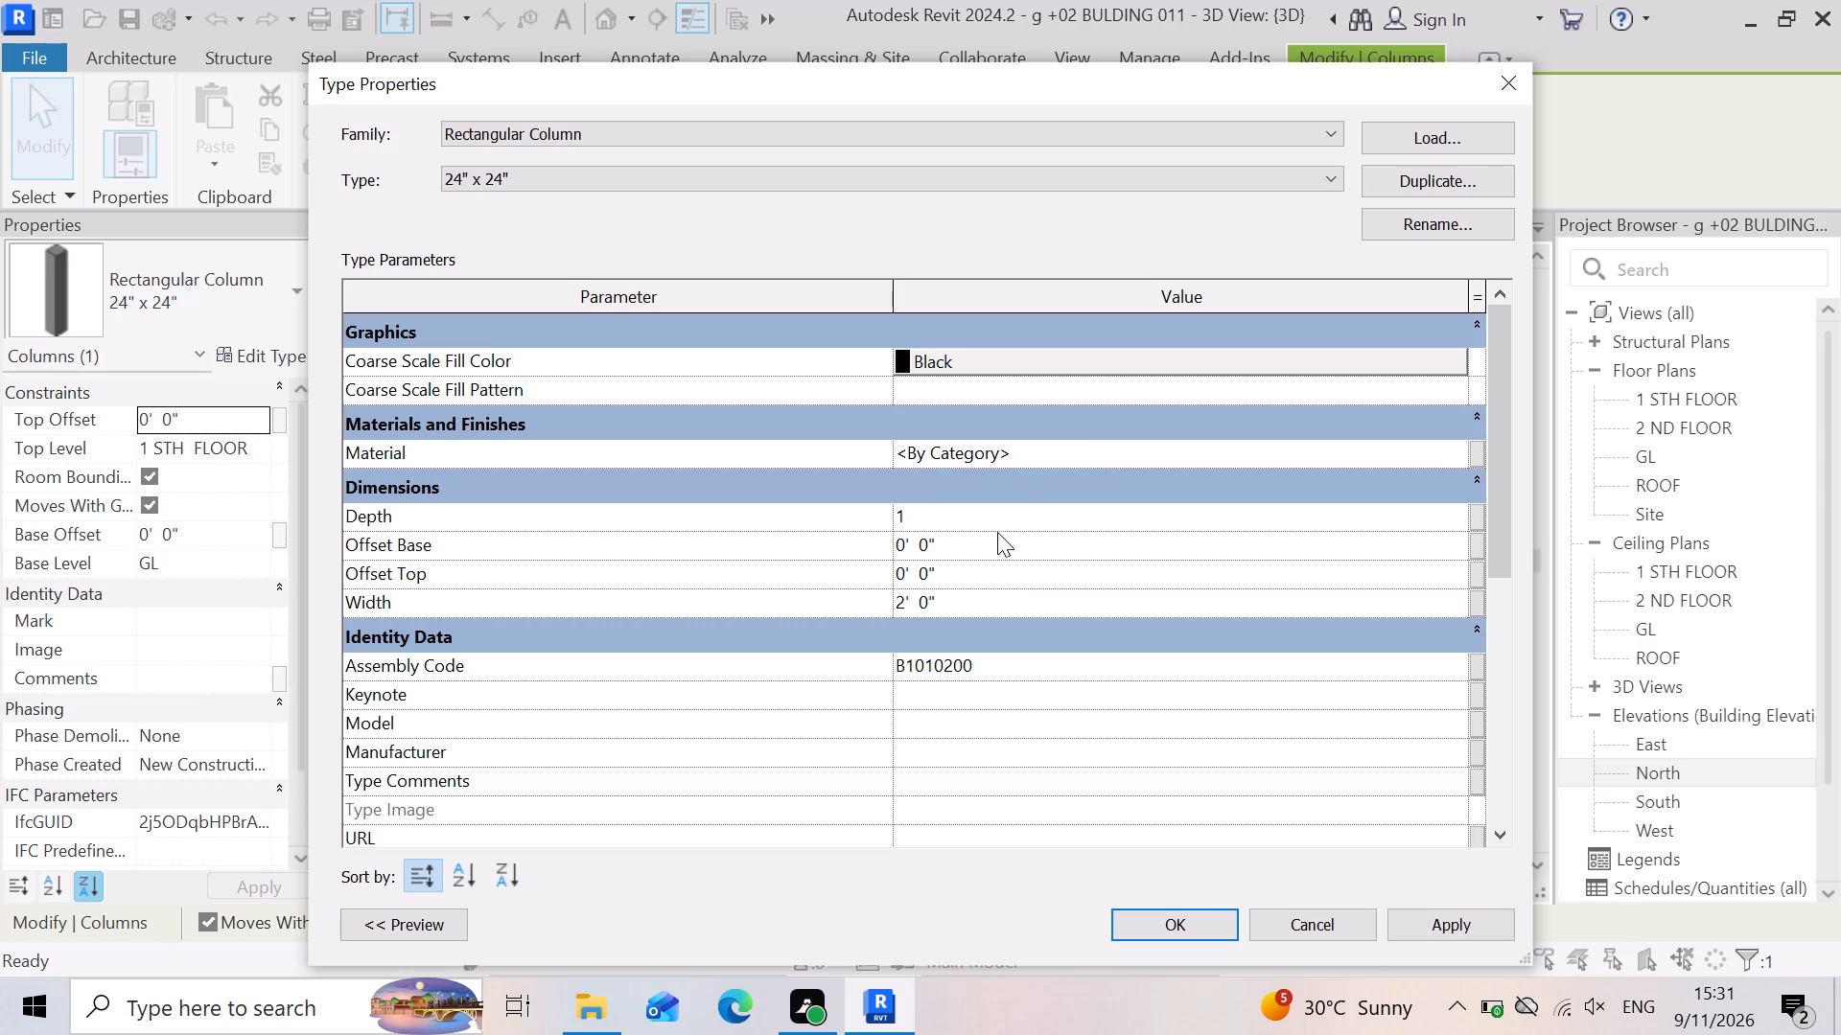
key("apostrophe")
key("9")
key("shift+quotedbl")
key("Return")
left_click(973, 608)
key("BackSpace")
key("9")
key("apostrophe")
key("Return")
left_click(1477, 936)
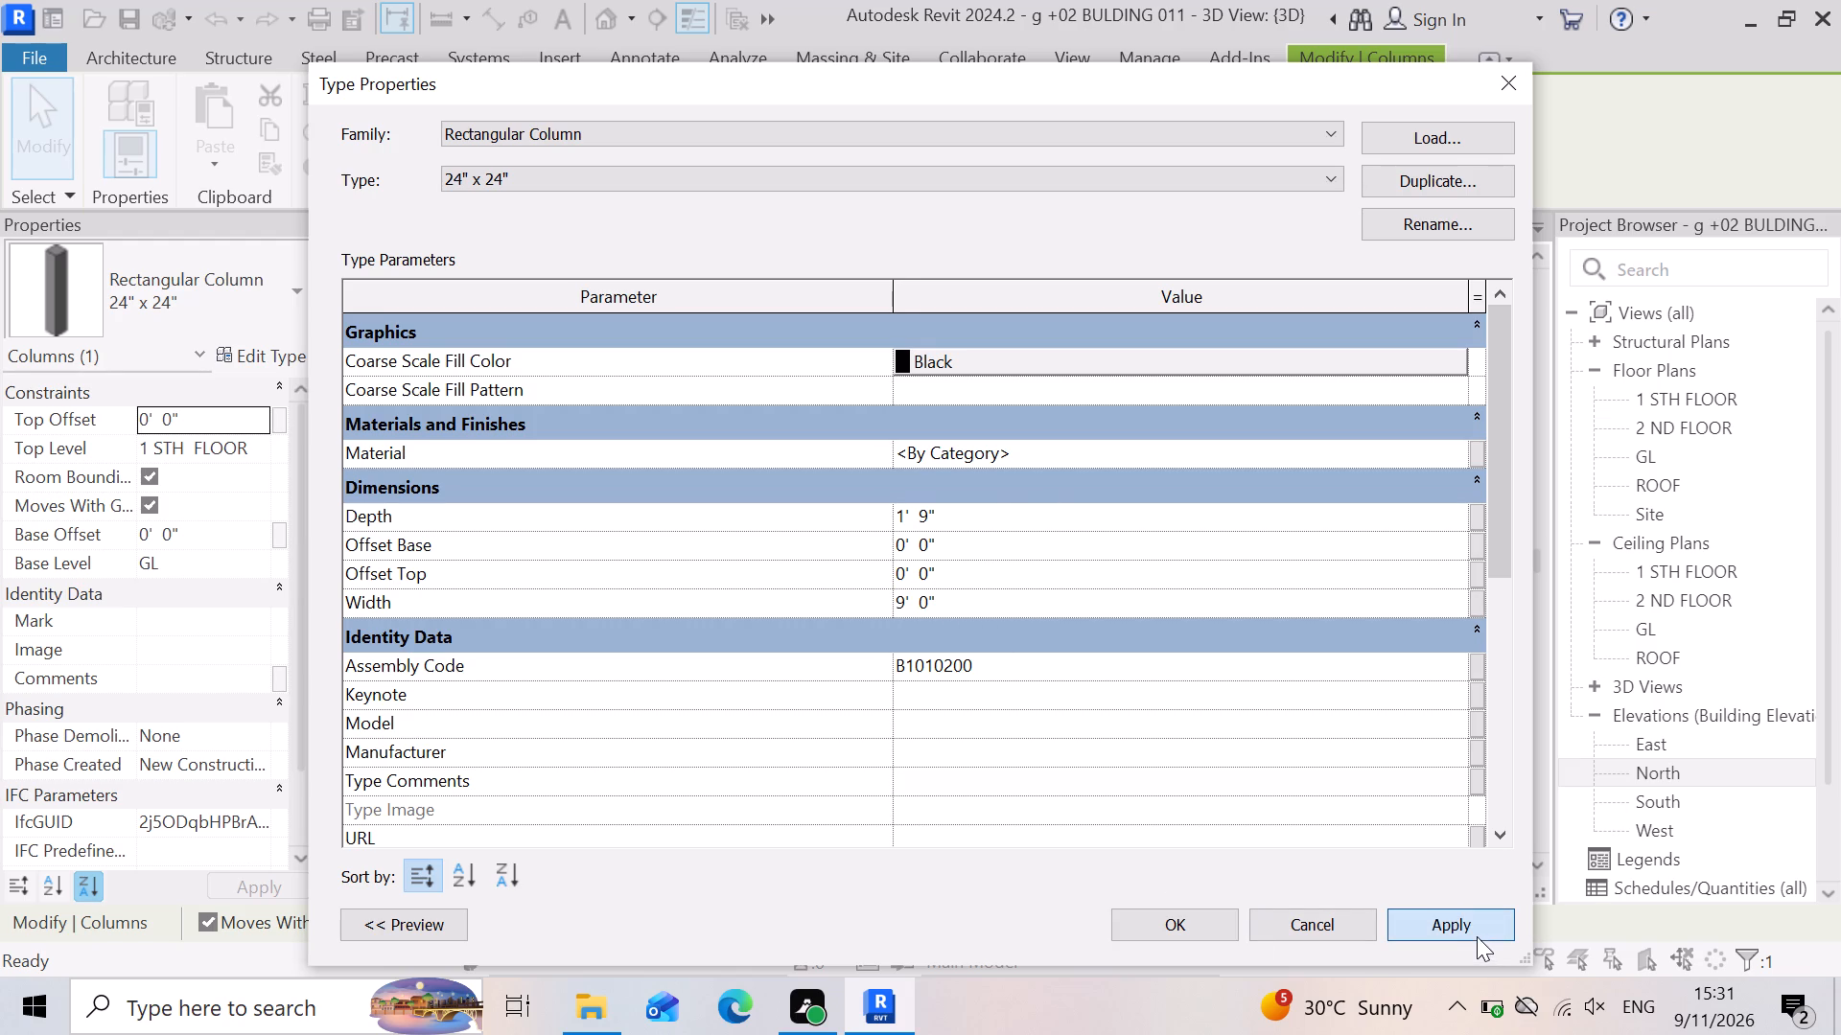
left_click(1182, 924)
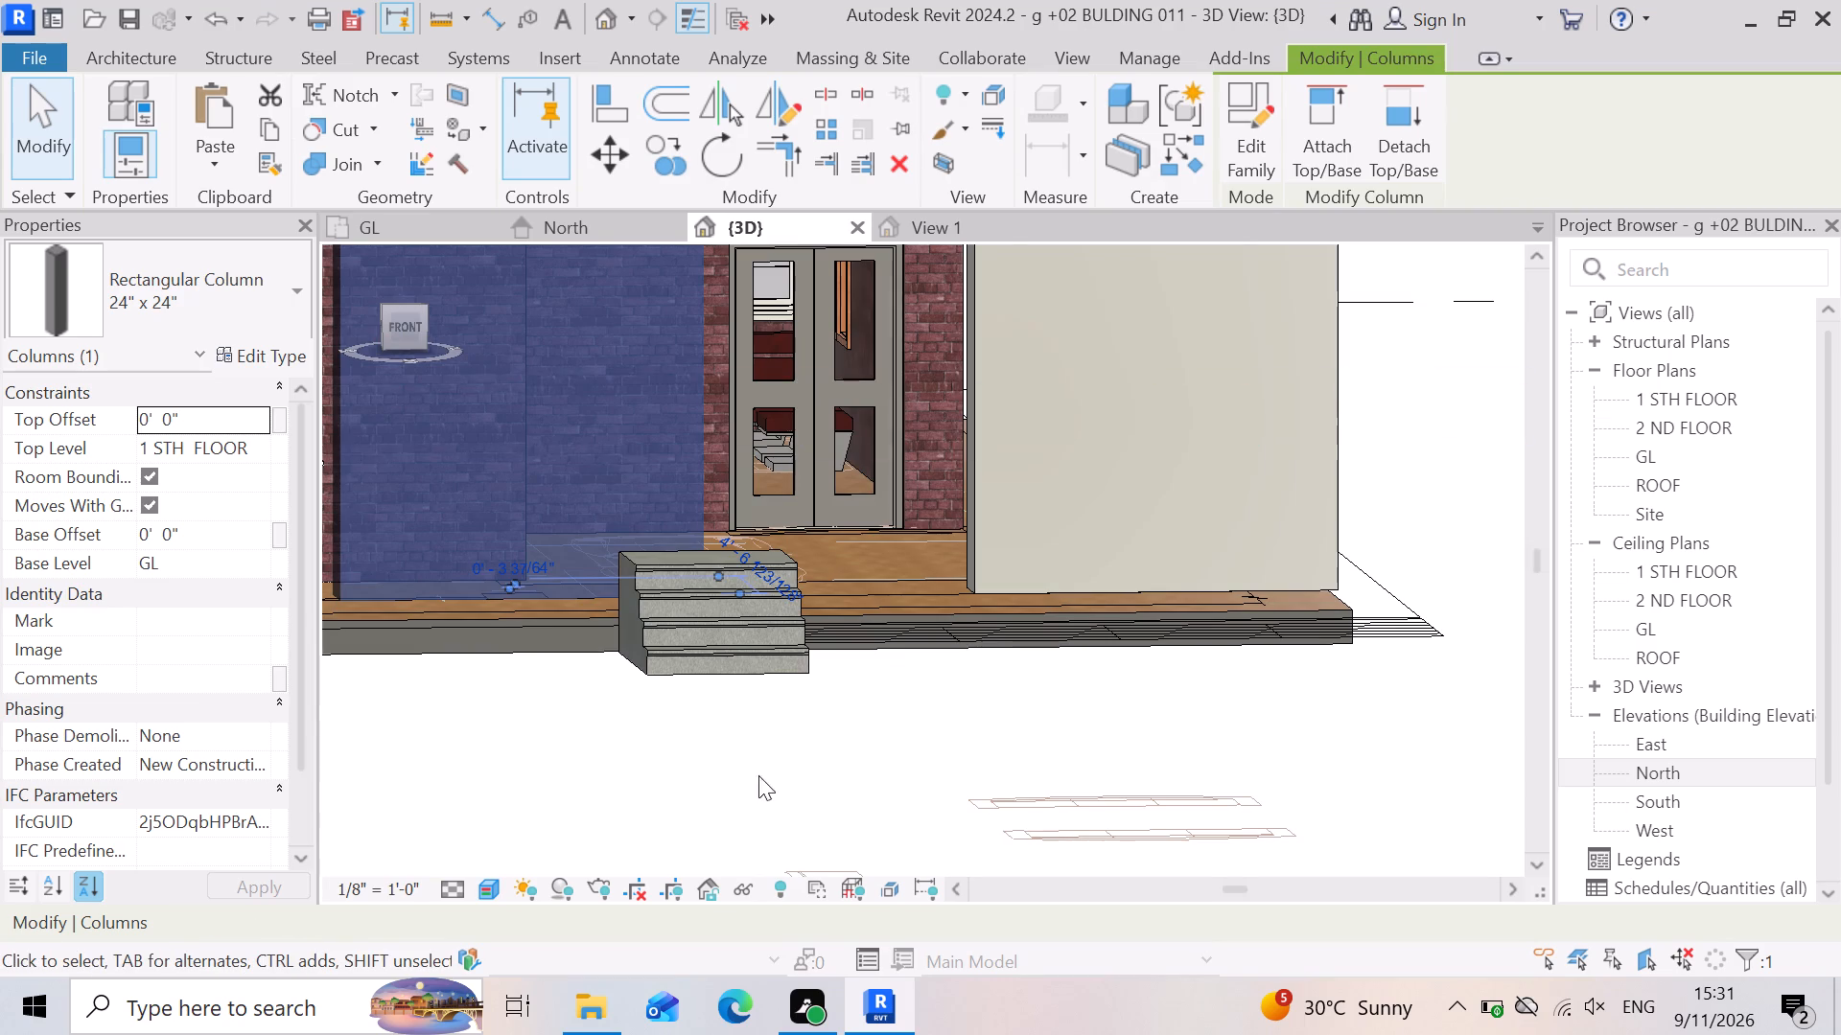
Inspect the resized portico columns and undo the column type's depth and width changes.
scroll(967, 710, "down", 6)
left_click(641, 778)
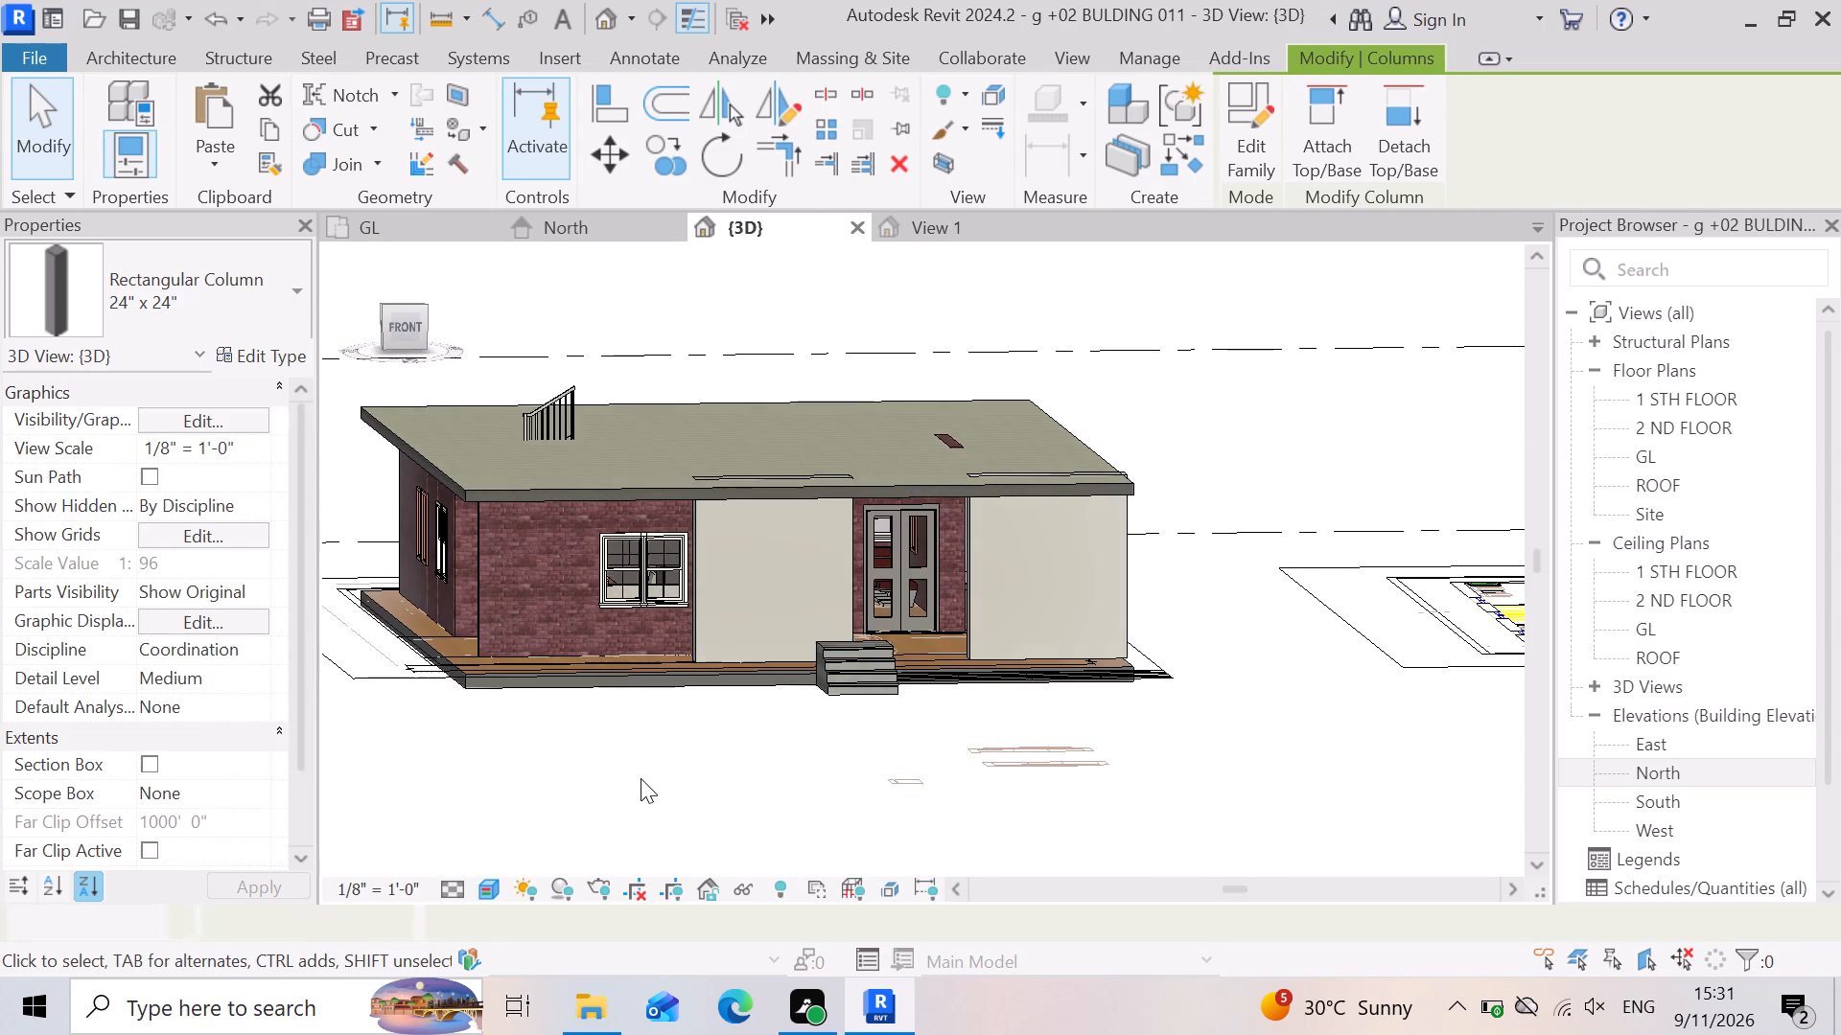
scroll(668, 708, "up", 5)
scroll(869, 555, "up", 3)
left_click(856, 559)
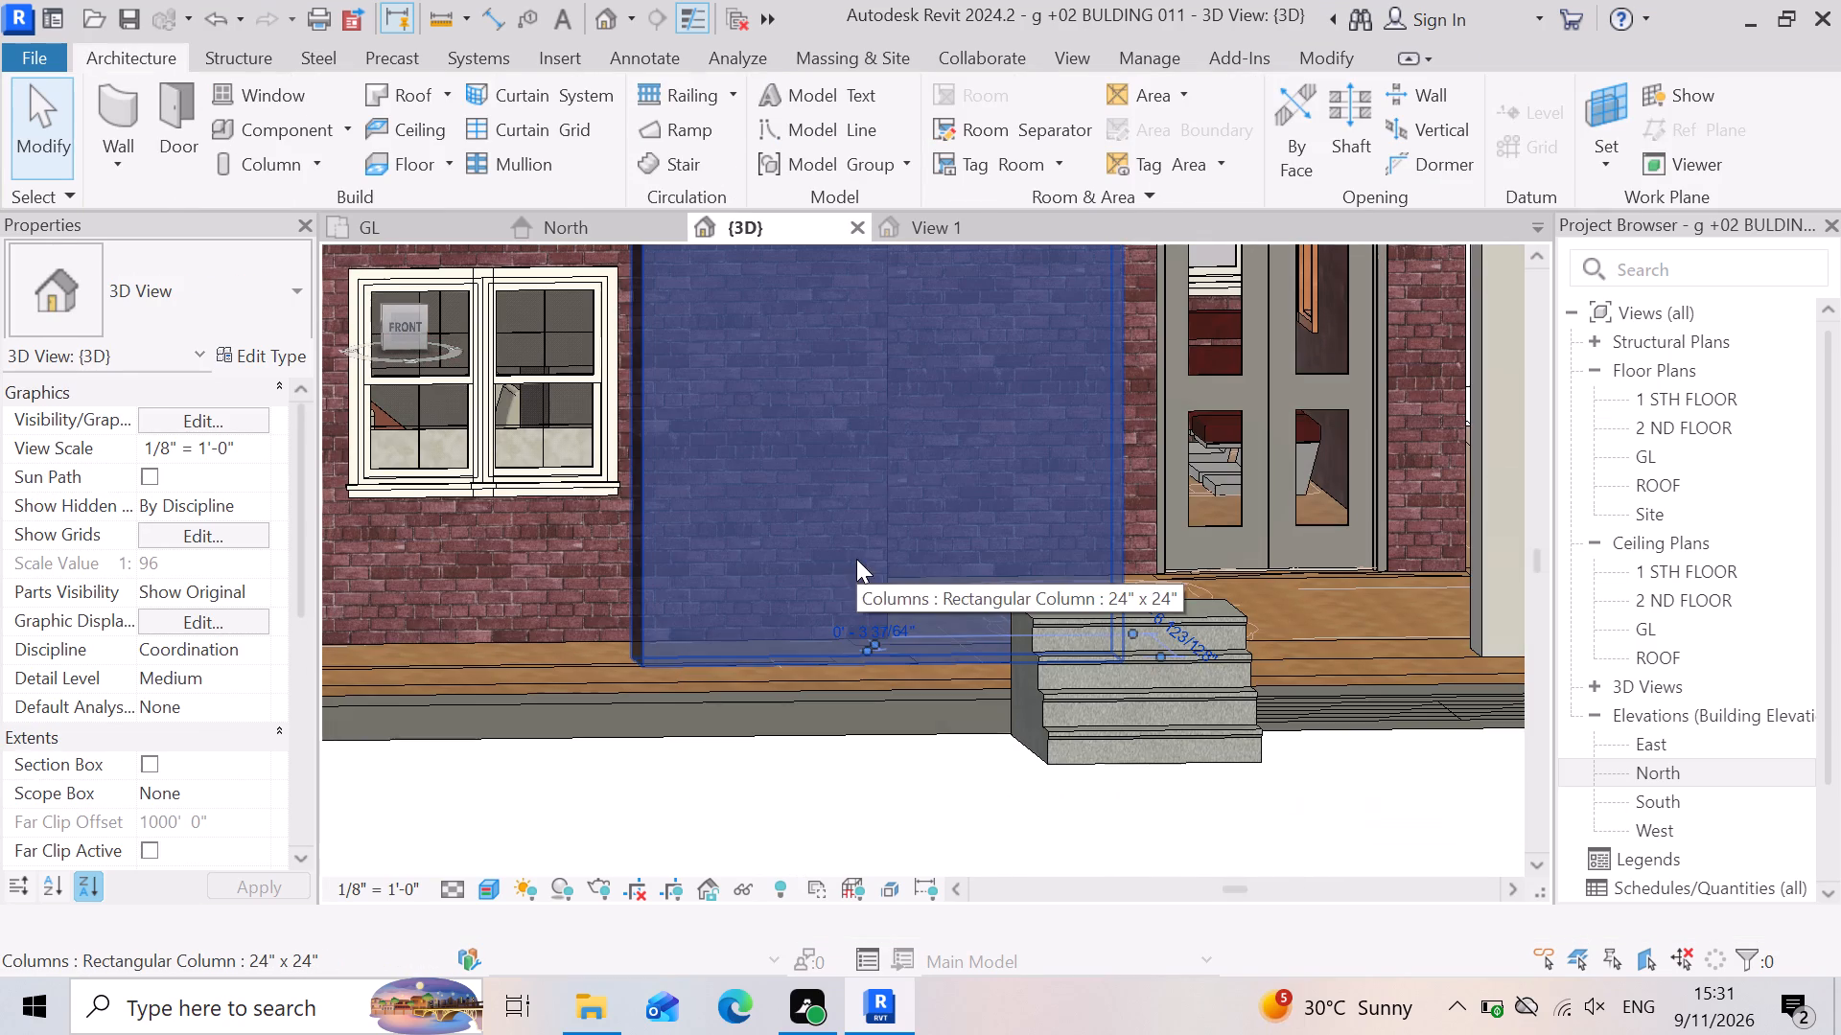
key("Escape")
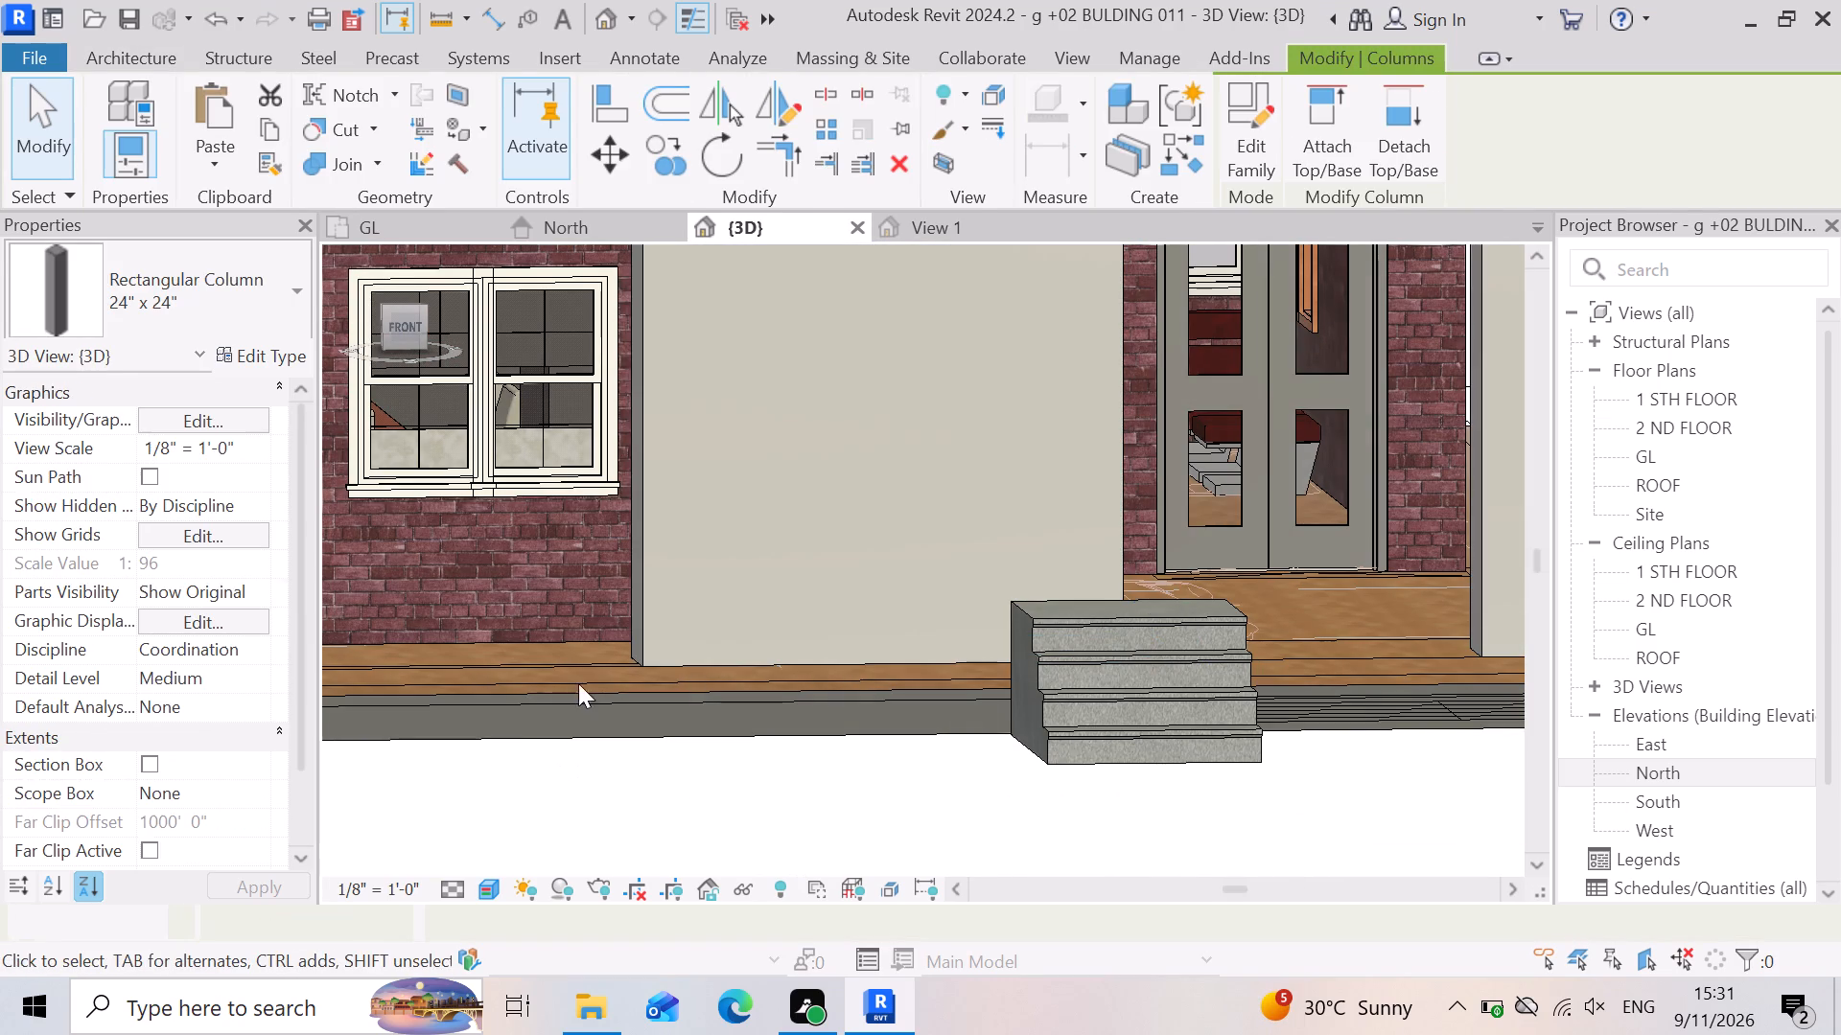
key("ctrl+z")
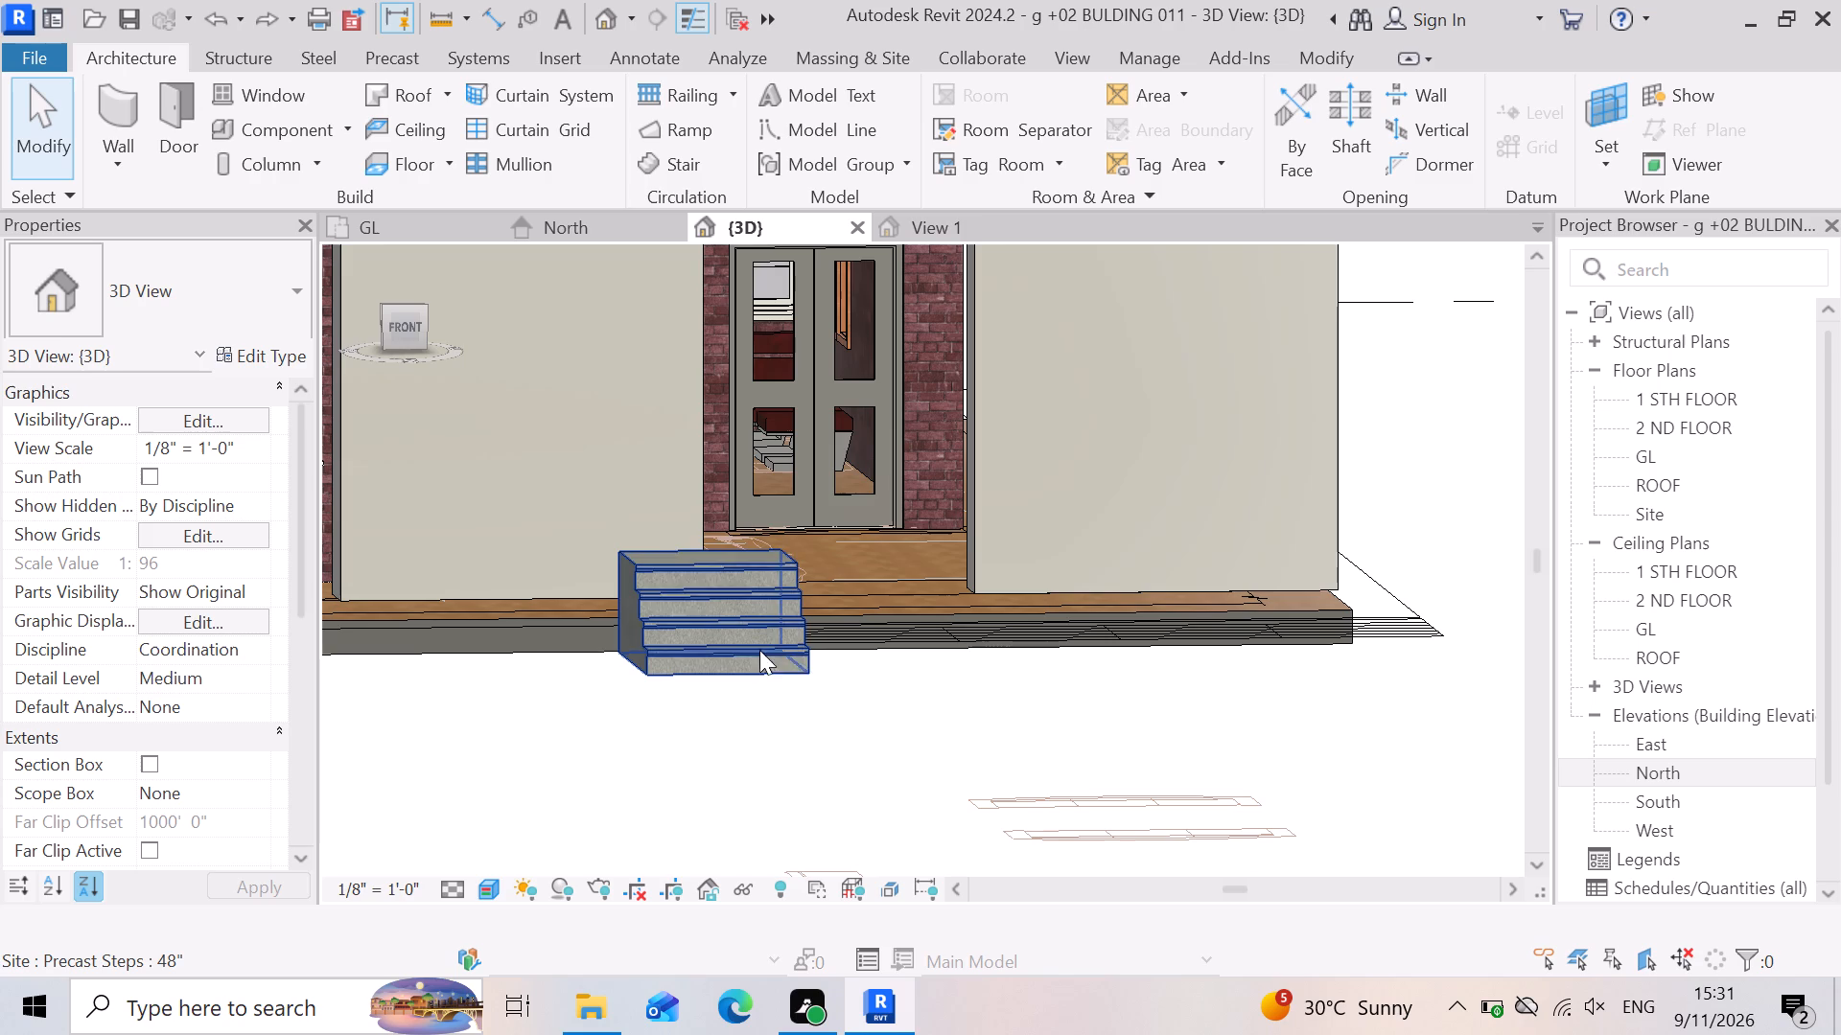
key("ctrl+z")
Examine the two portico columns together with the double door, precast steps and roof slab in 3D.
scroll(991, 729, "down", 7)
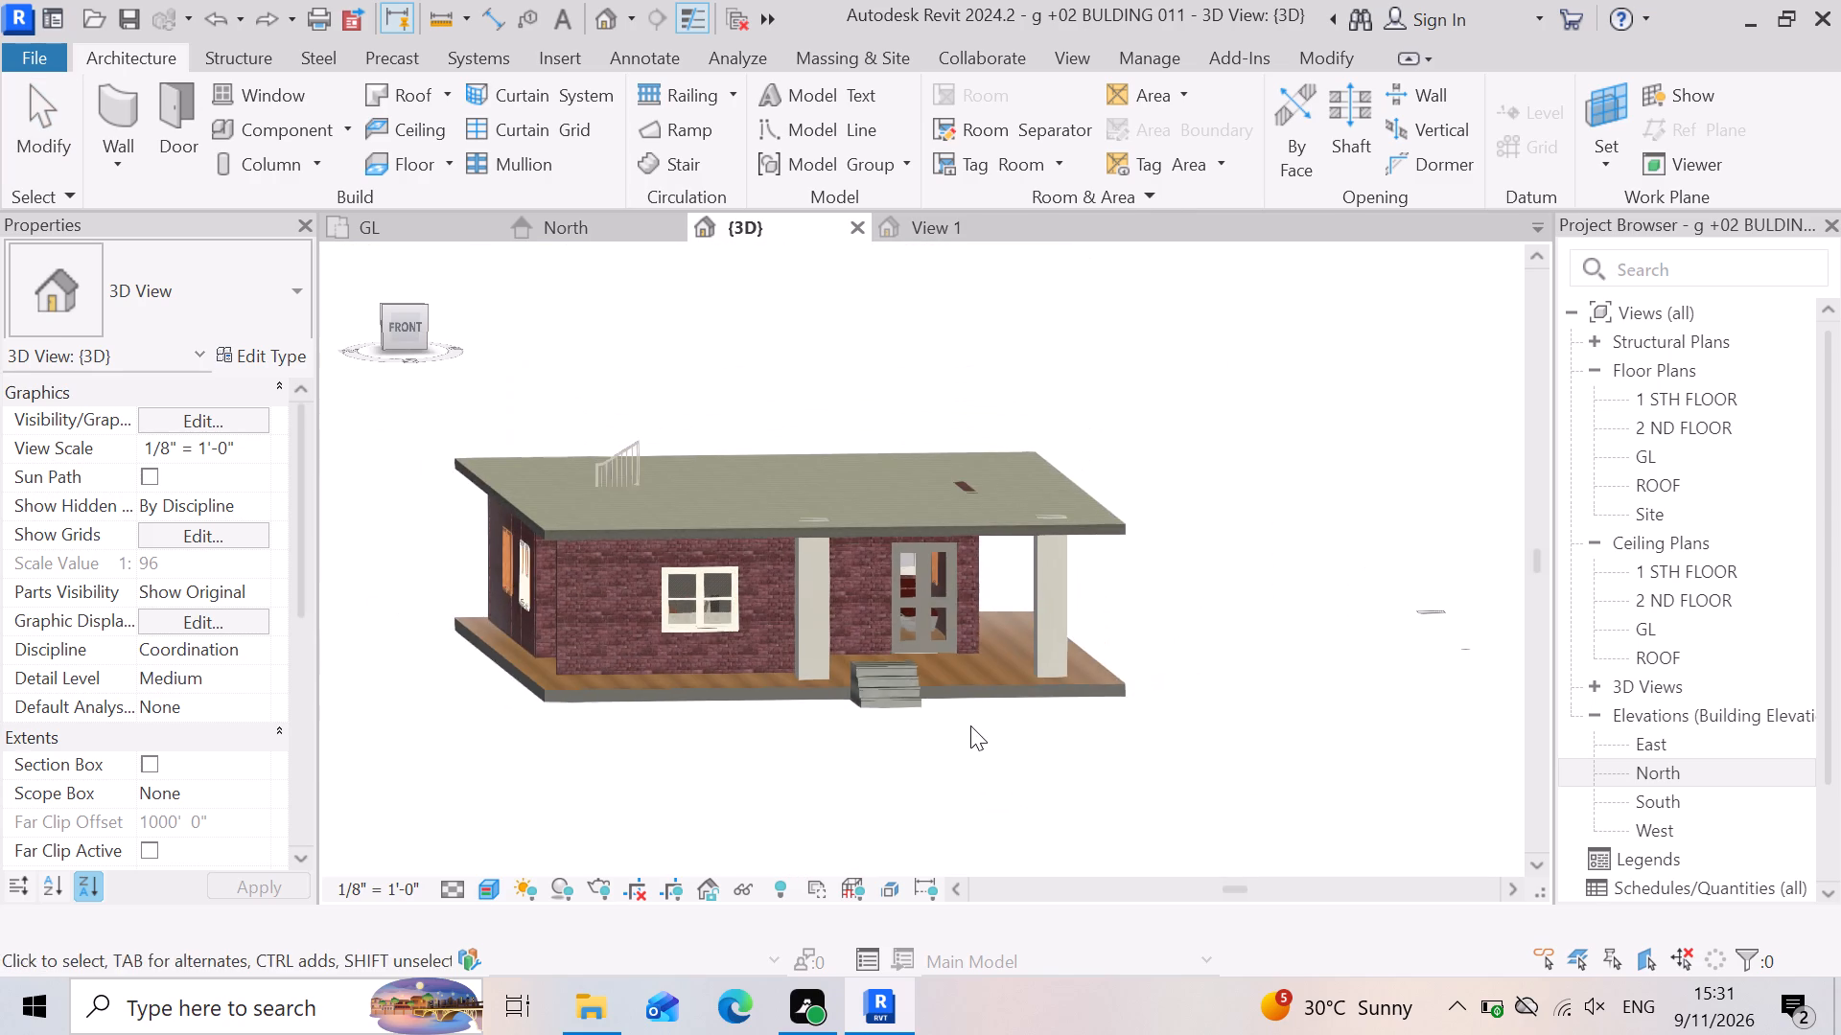
scroll(873, 661, "up", 3)
scroll(1207, 534, "up", 3)
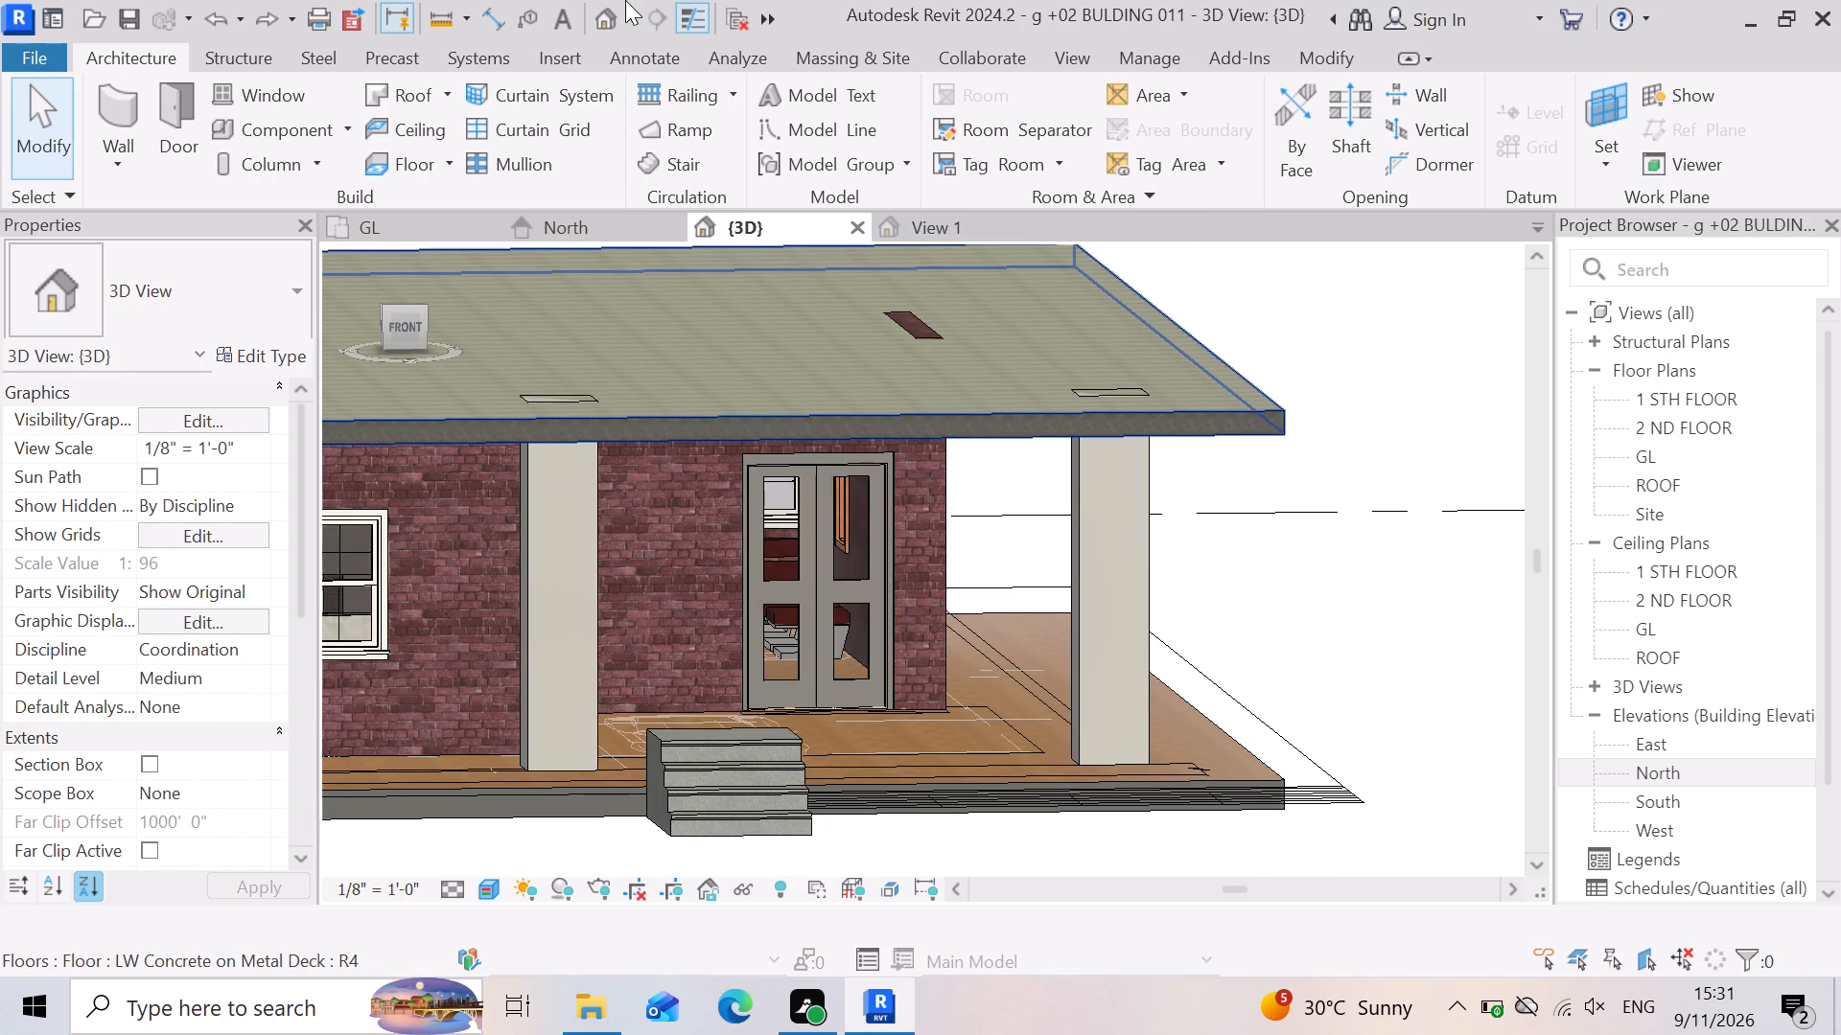
scroll(1058, 630, "up", 2)
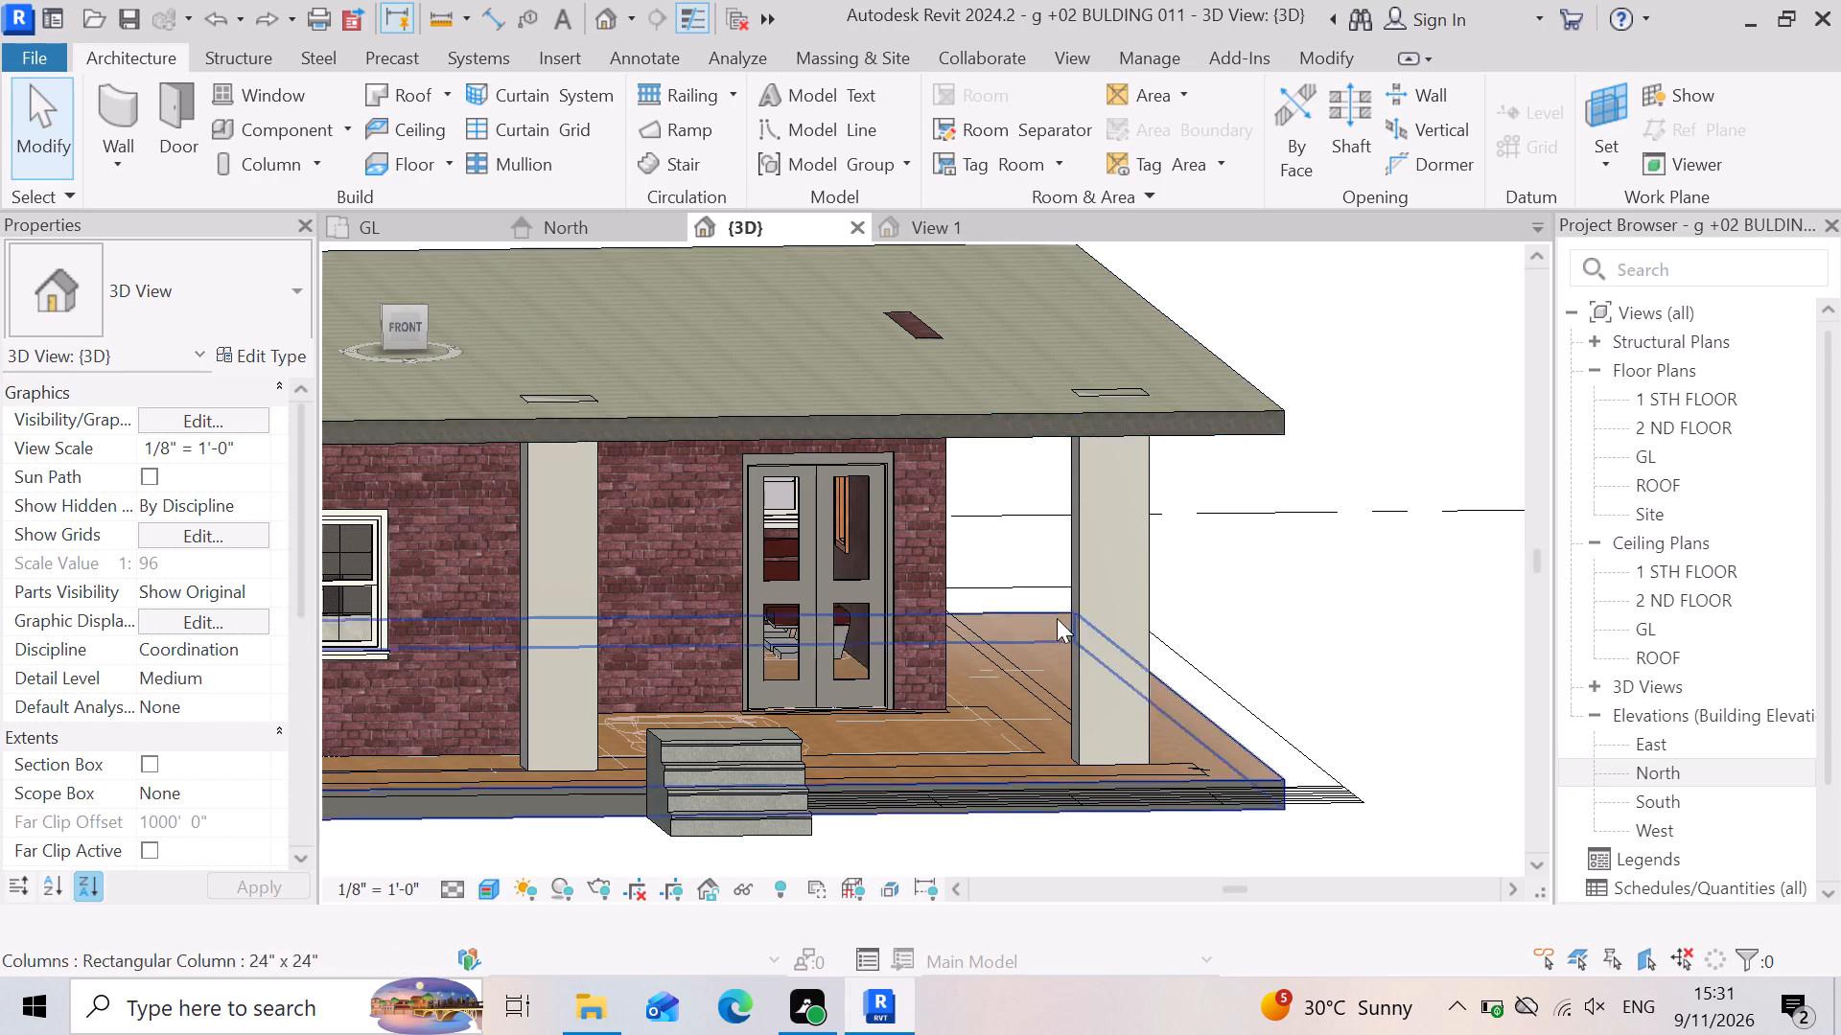
scroll(1057, 618, "up", 2)
scroll(1172, 646, "down", 4)
scroll(555, 702, "up", 3)
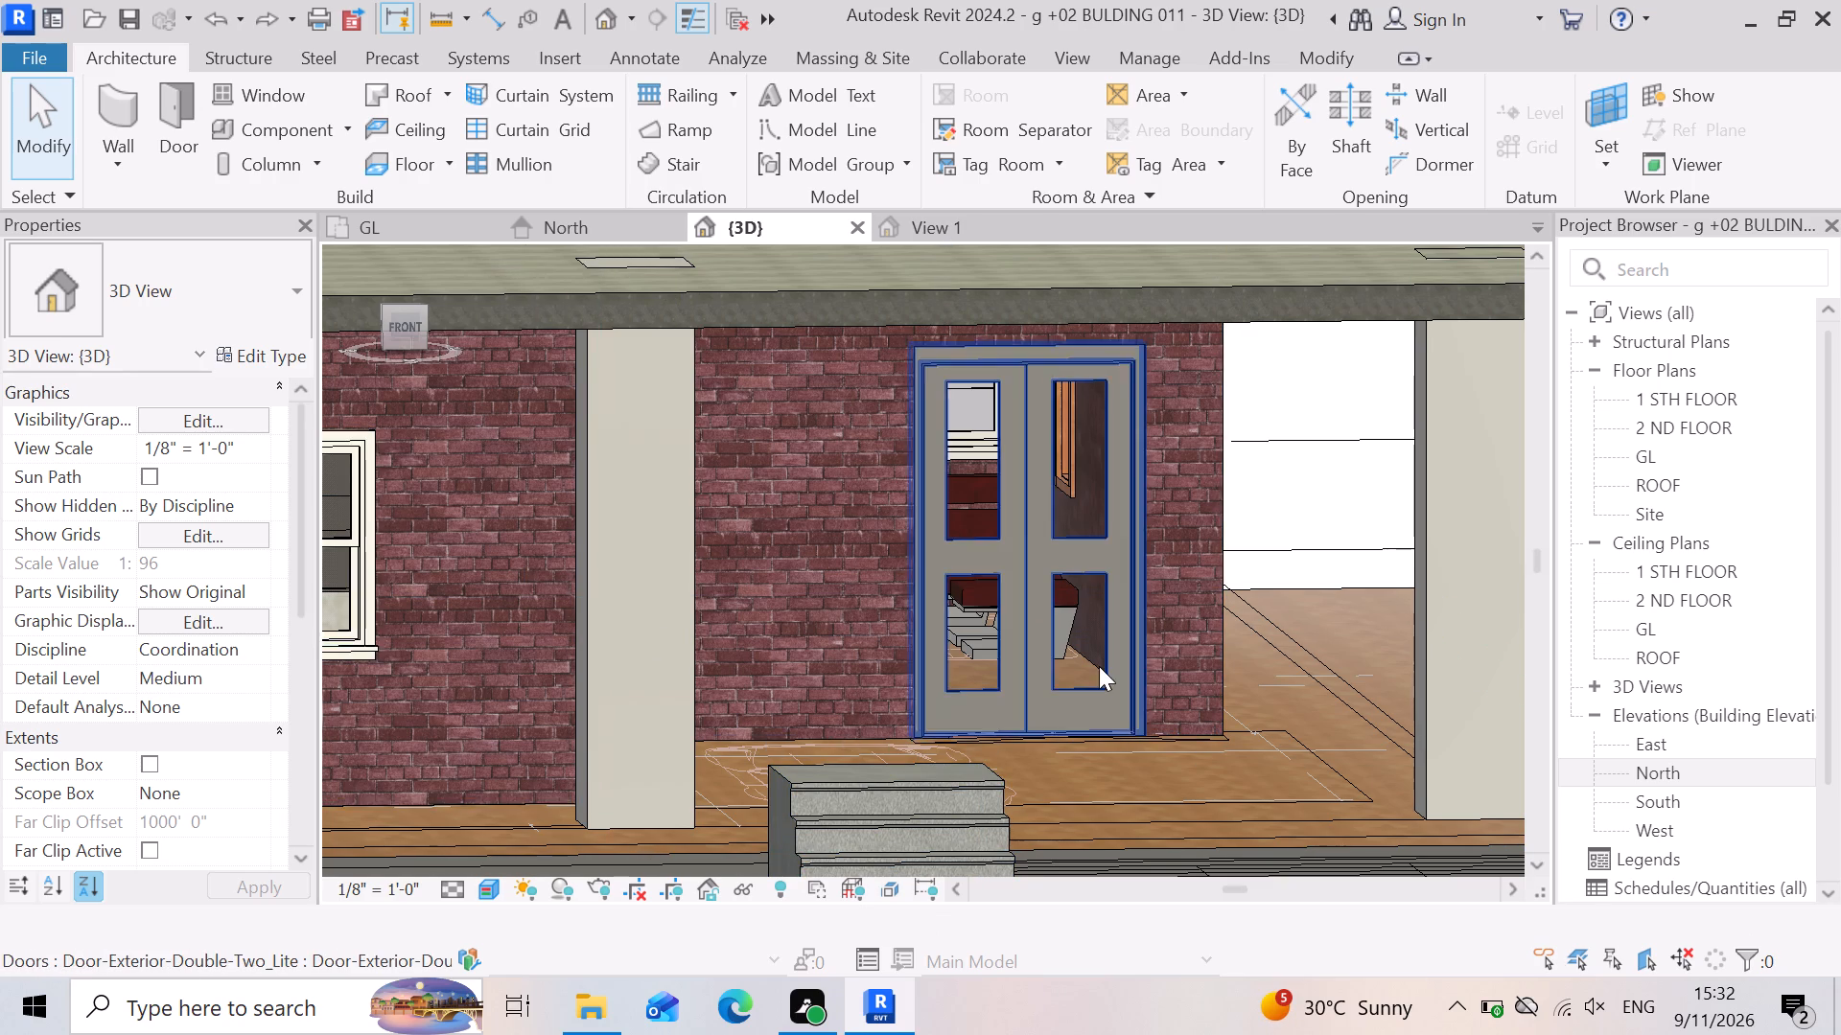
scroll(1099, 666, "down", 2)
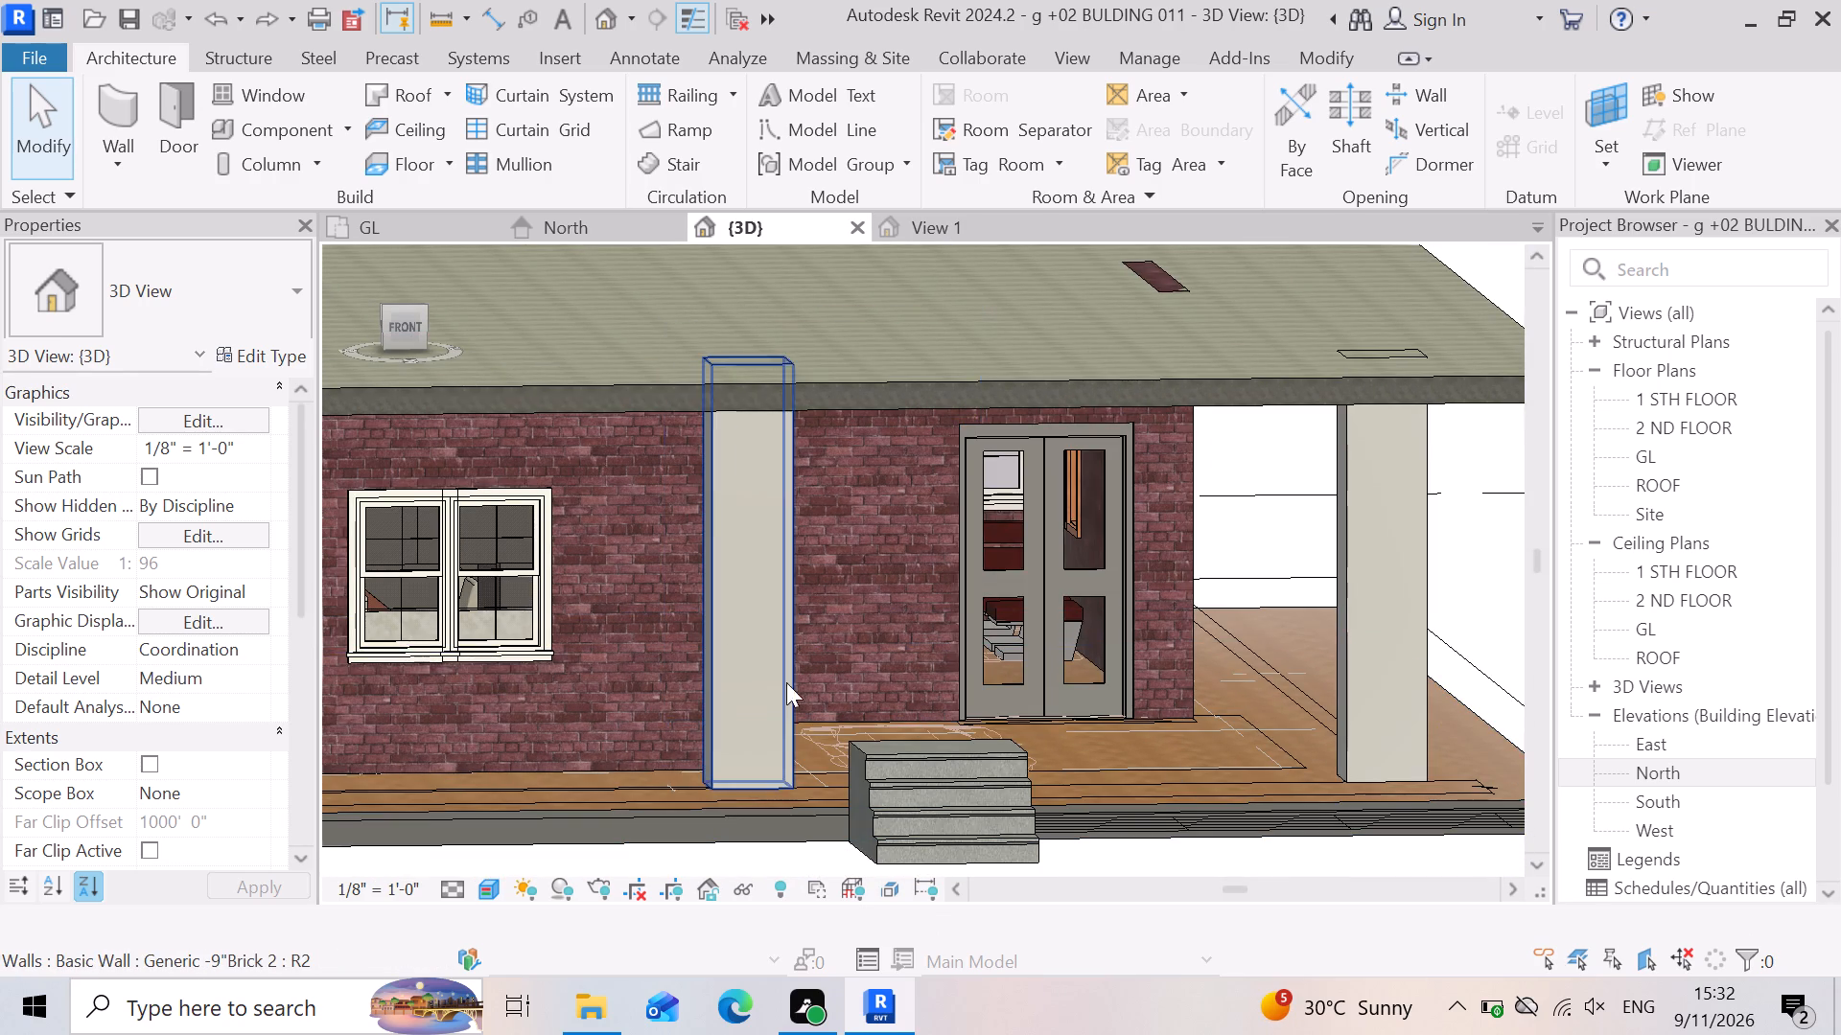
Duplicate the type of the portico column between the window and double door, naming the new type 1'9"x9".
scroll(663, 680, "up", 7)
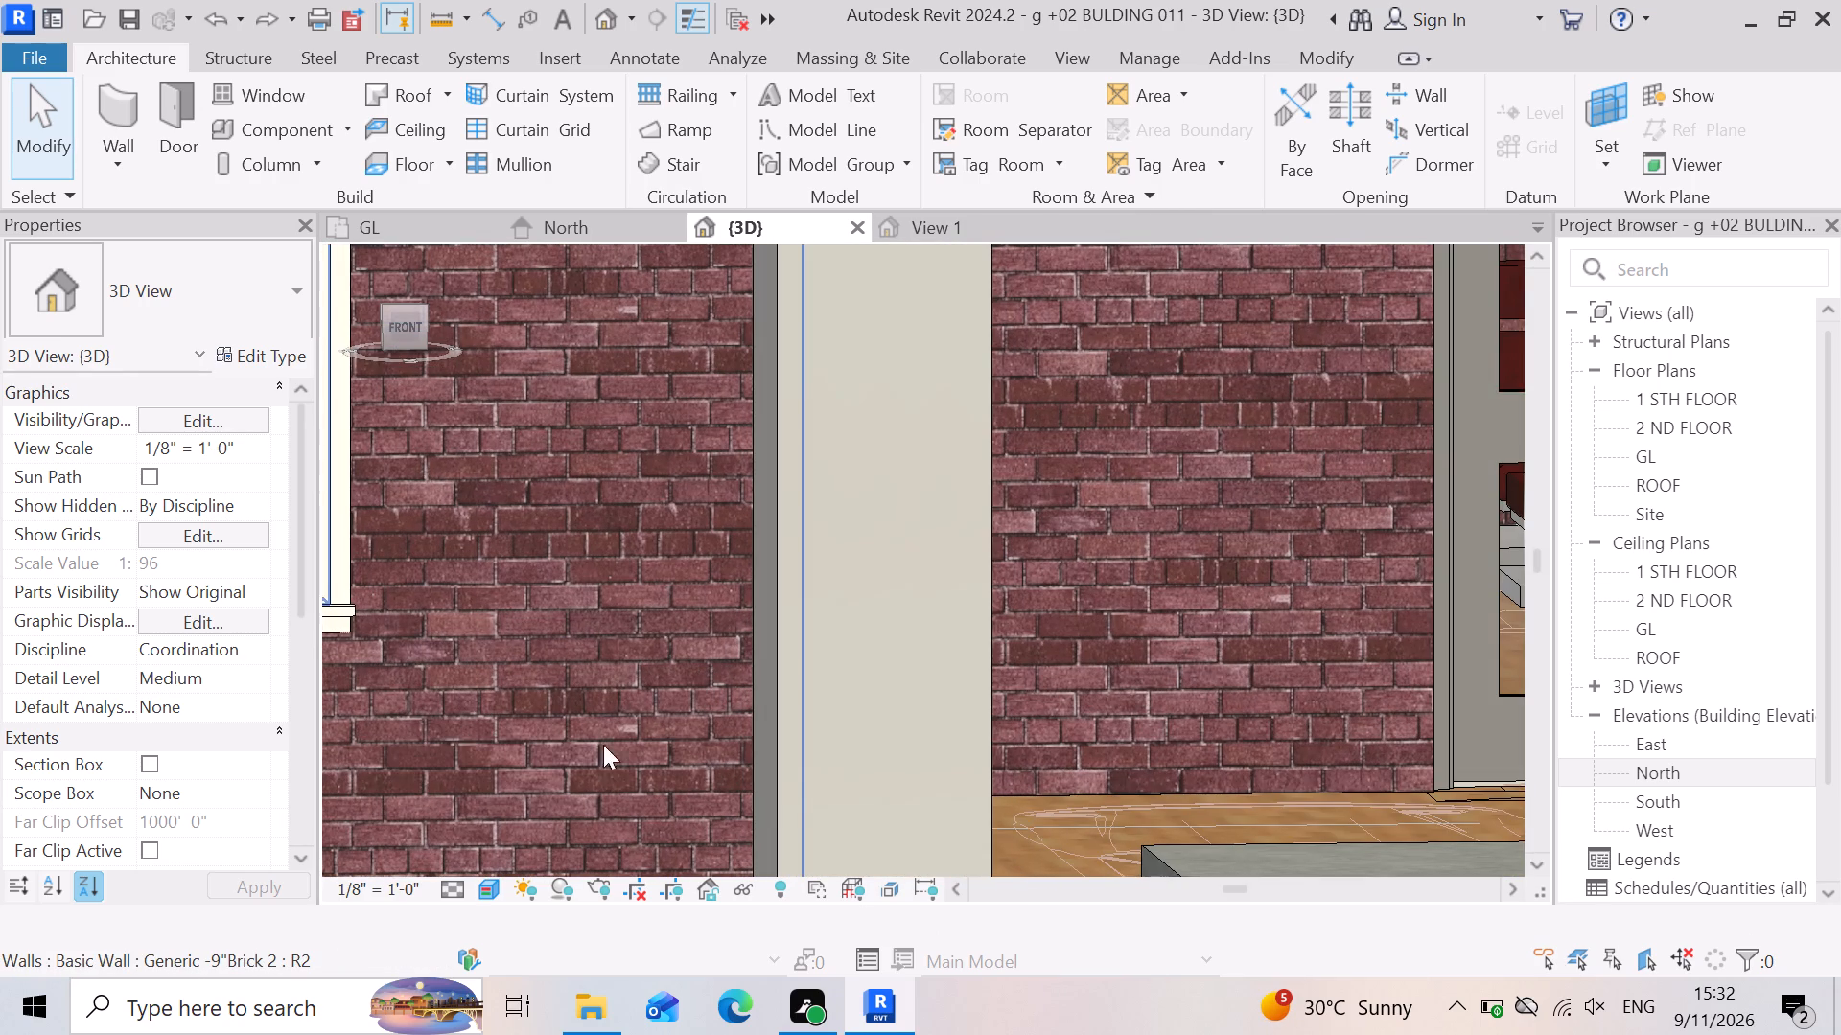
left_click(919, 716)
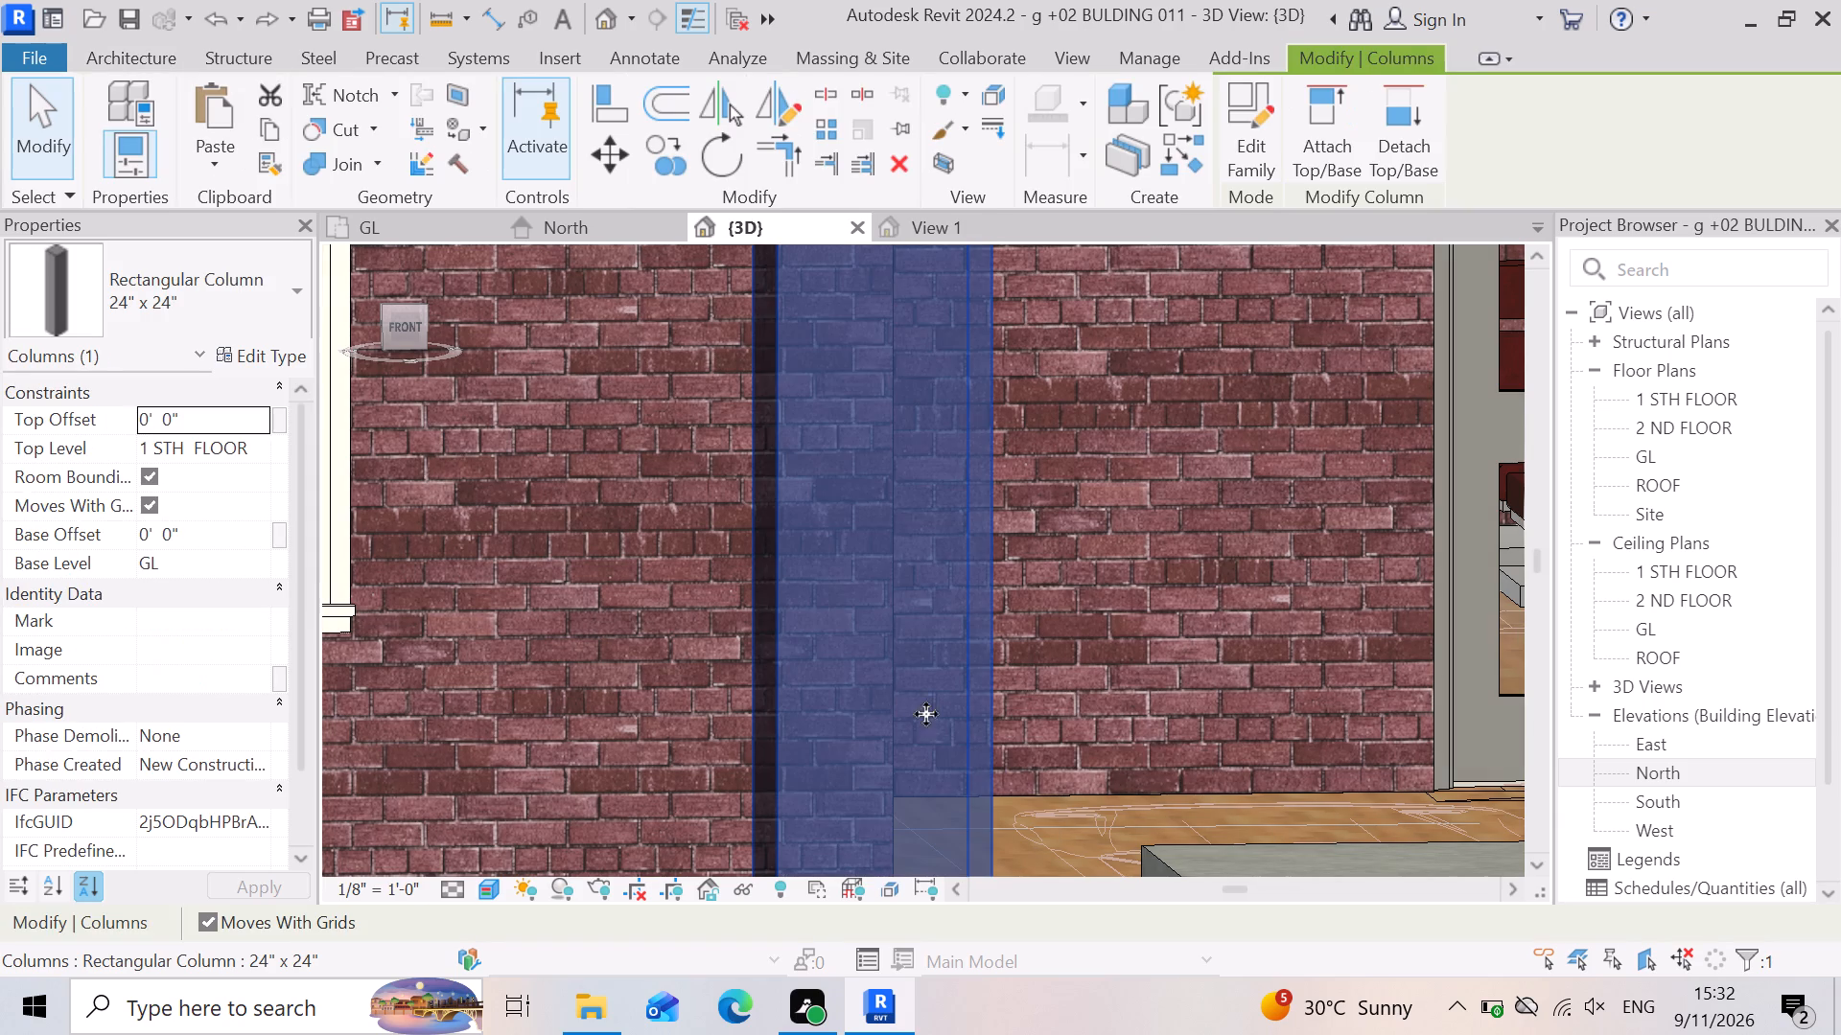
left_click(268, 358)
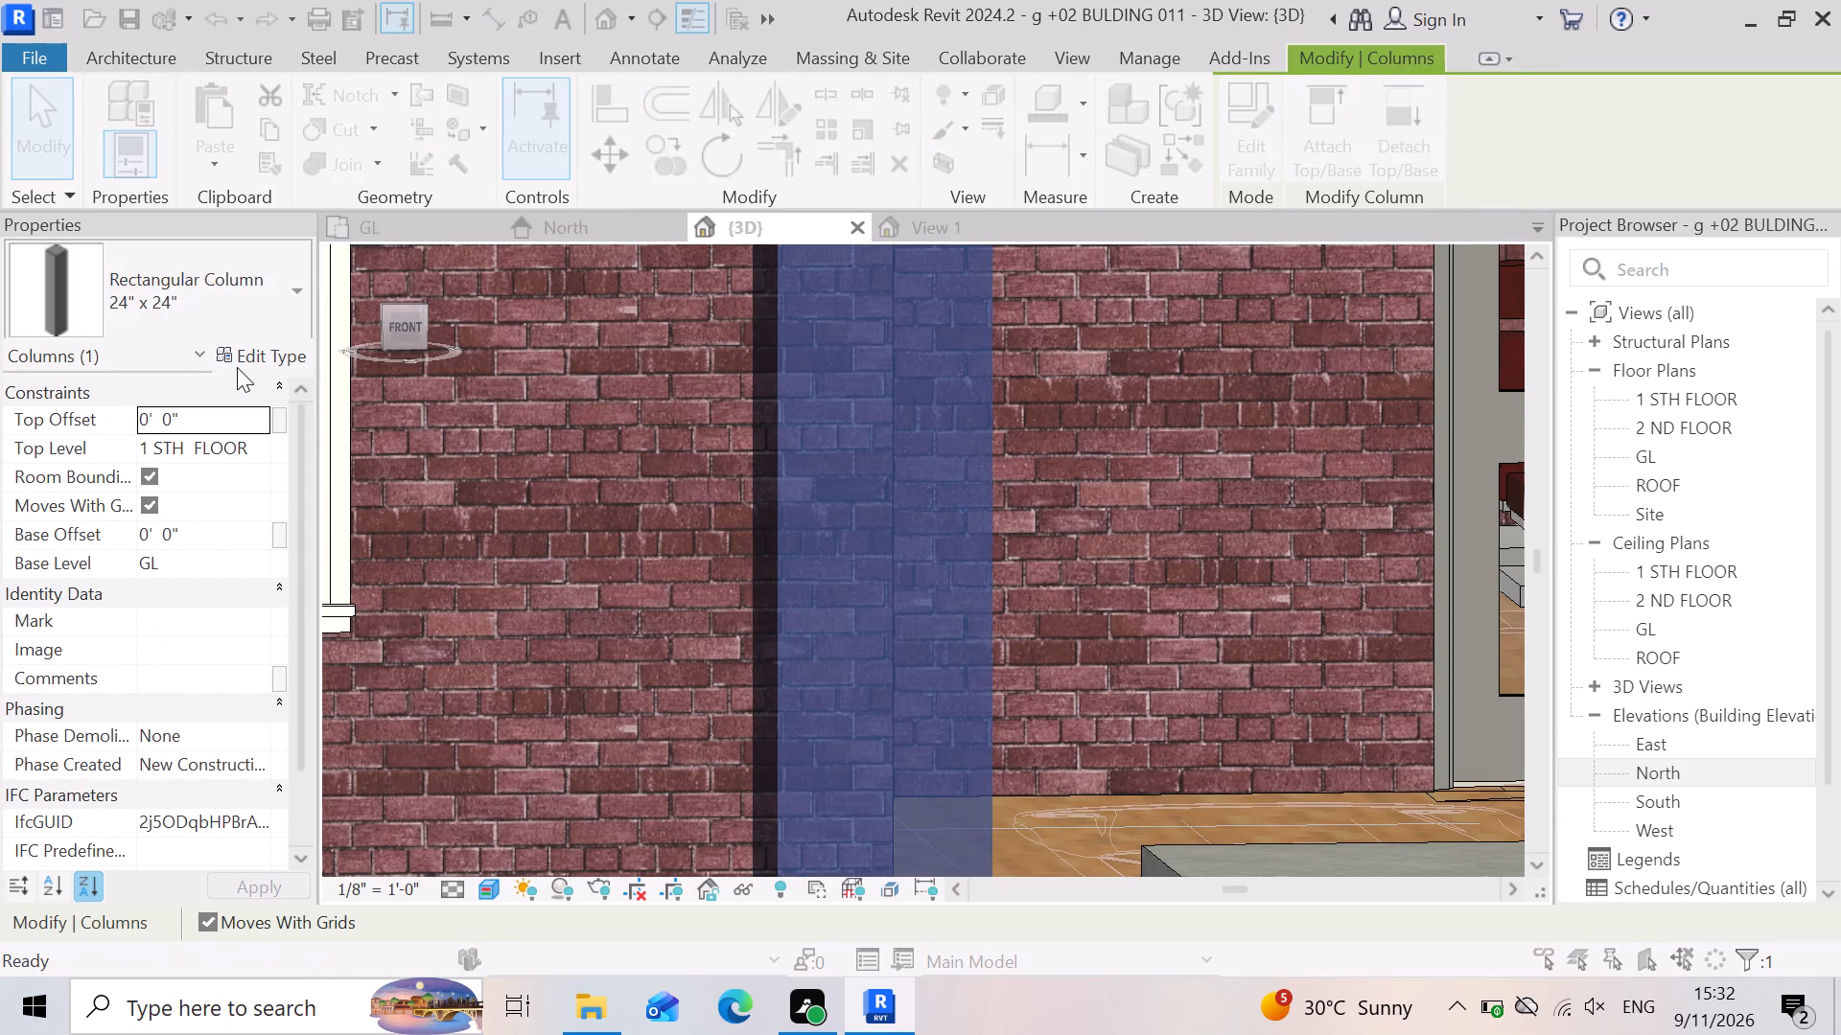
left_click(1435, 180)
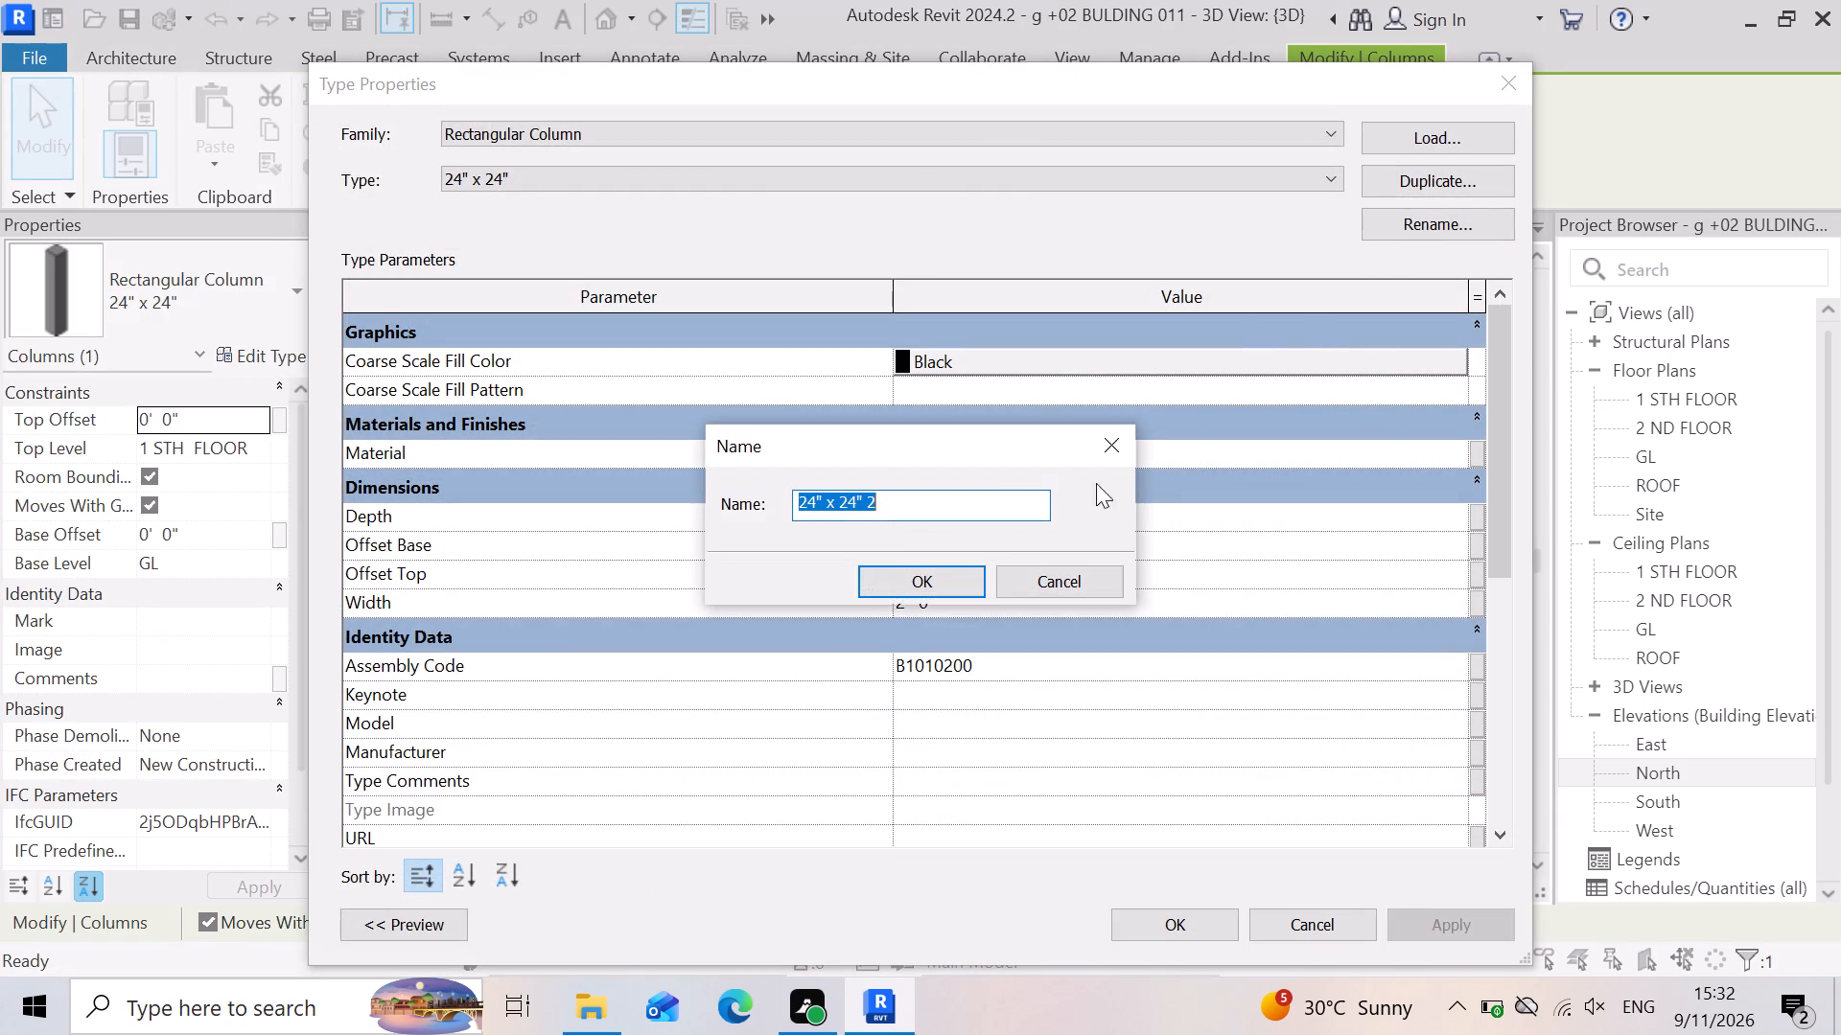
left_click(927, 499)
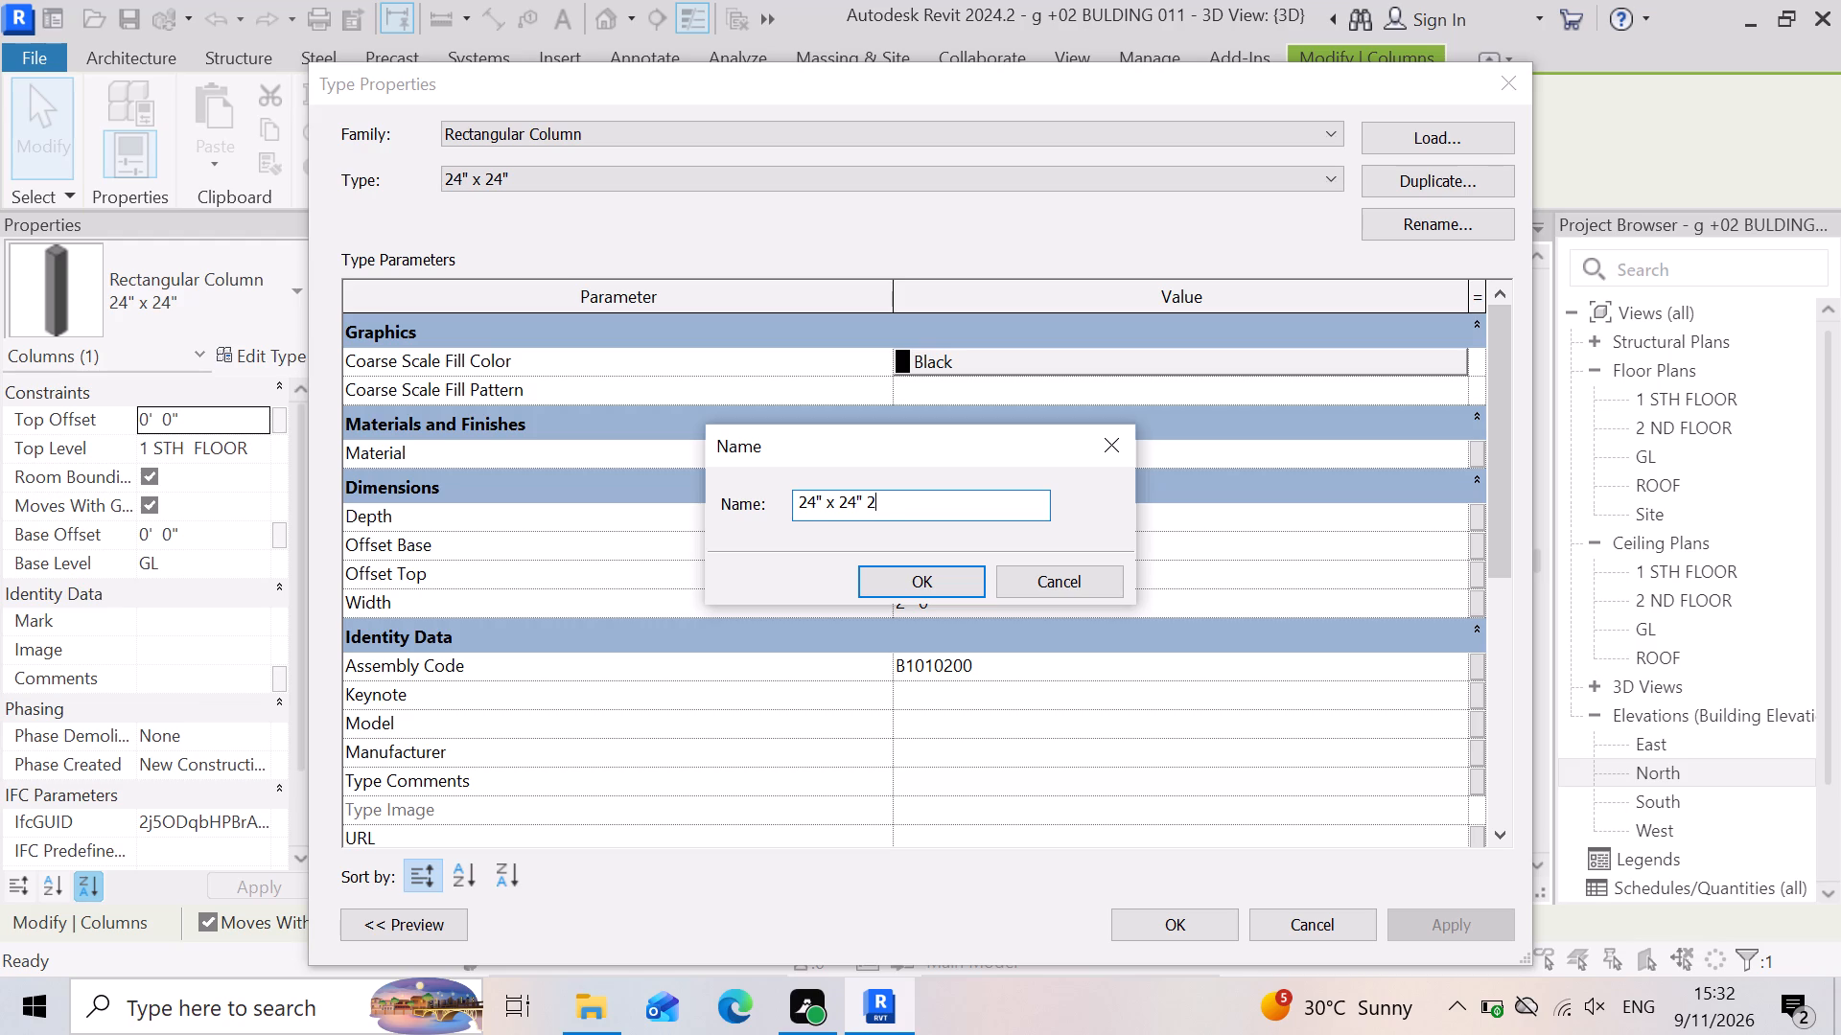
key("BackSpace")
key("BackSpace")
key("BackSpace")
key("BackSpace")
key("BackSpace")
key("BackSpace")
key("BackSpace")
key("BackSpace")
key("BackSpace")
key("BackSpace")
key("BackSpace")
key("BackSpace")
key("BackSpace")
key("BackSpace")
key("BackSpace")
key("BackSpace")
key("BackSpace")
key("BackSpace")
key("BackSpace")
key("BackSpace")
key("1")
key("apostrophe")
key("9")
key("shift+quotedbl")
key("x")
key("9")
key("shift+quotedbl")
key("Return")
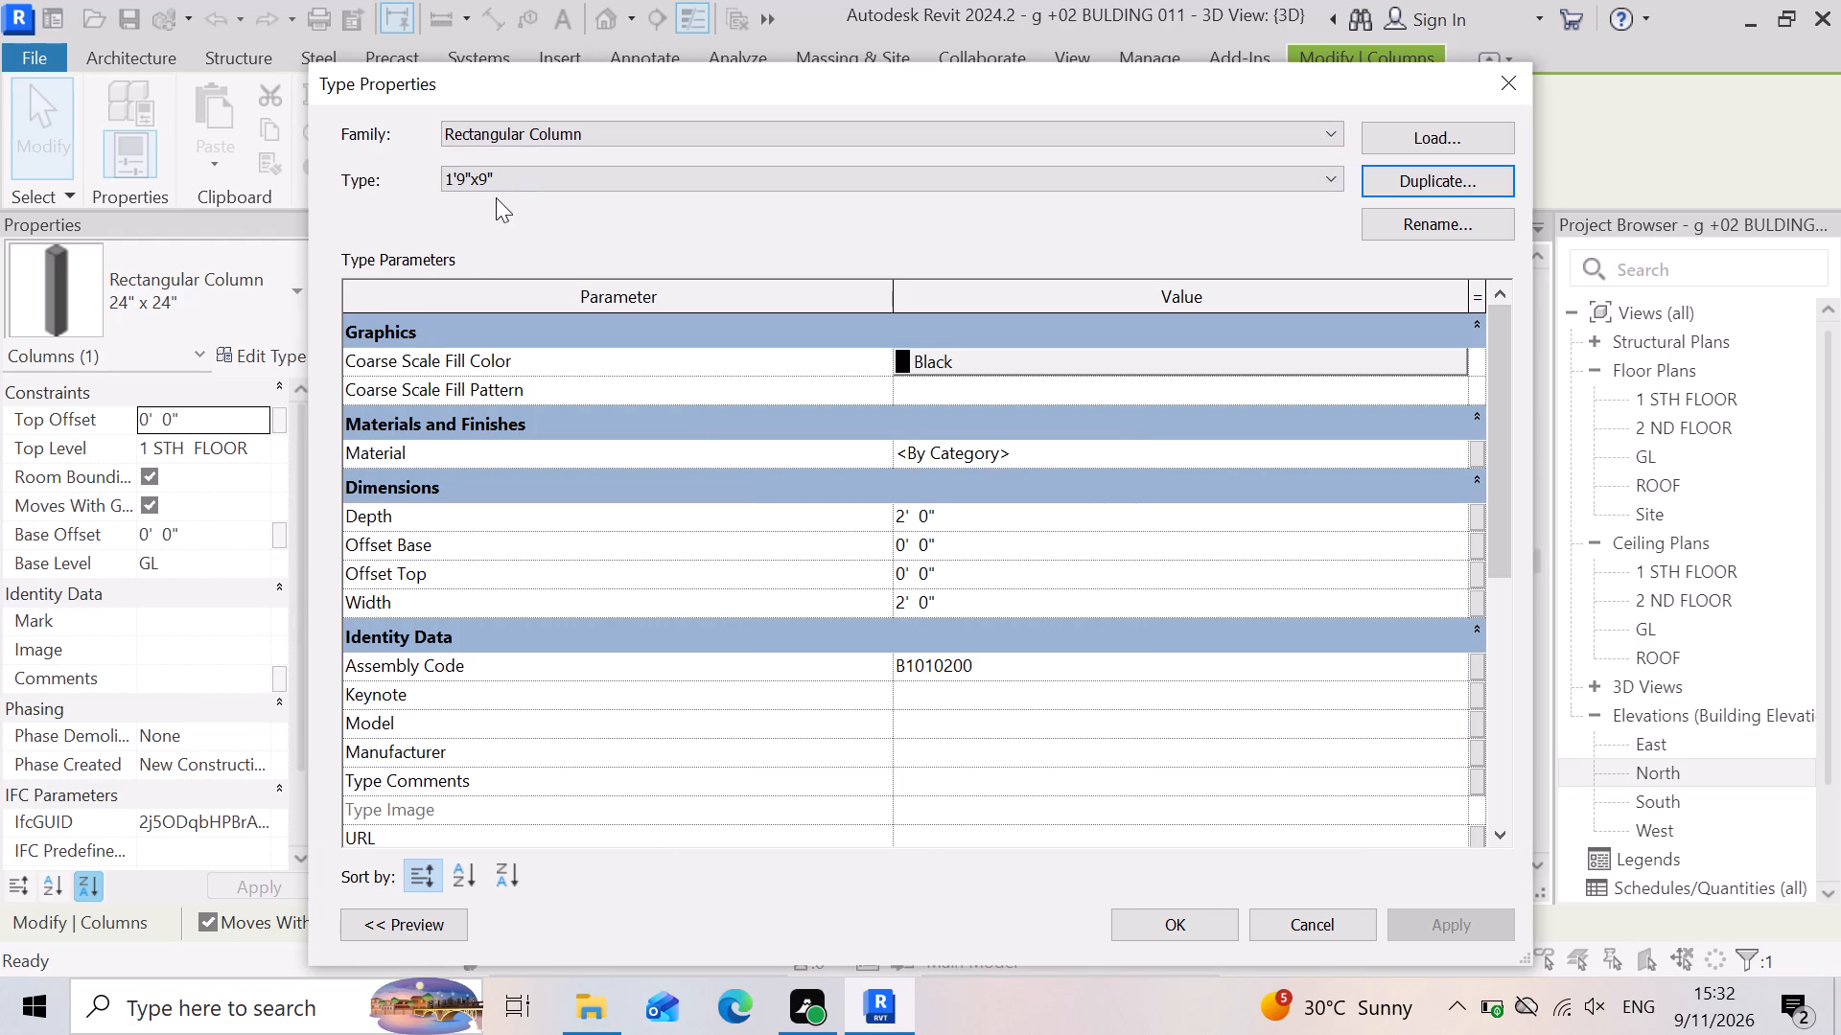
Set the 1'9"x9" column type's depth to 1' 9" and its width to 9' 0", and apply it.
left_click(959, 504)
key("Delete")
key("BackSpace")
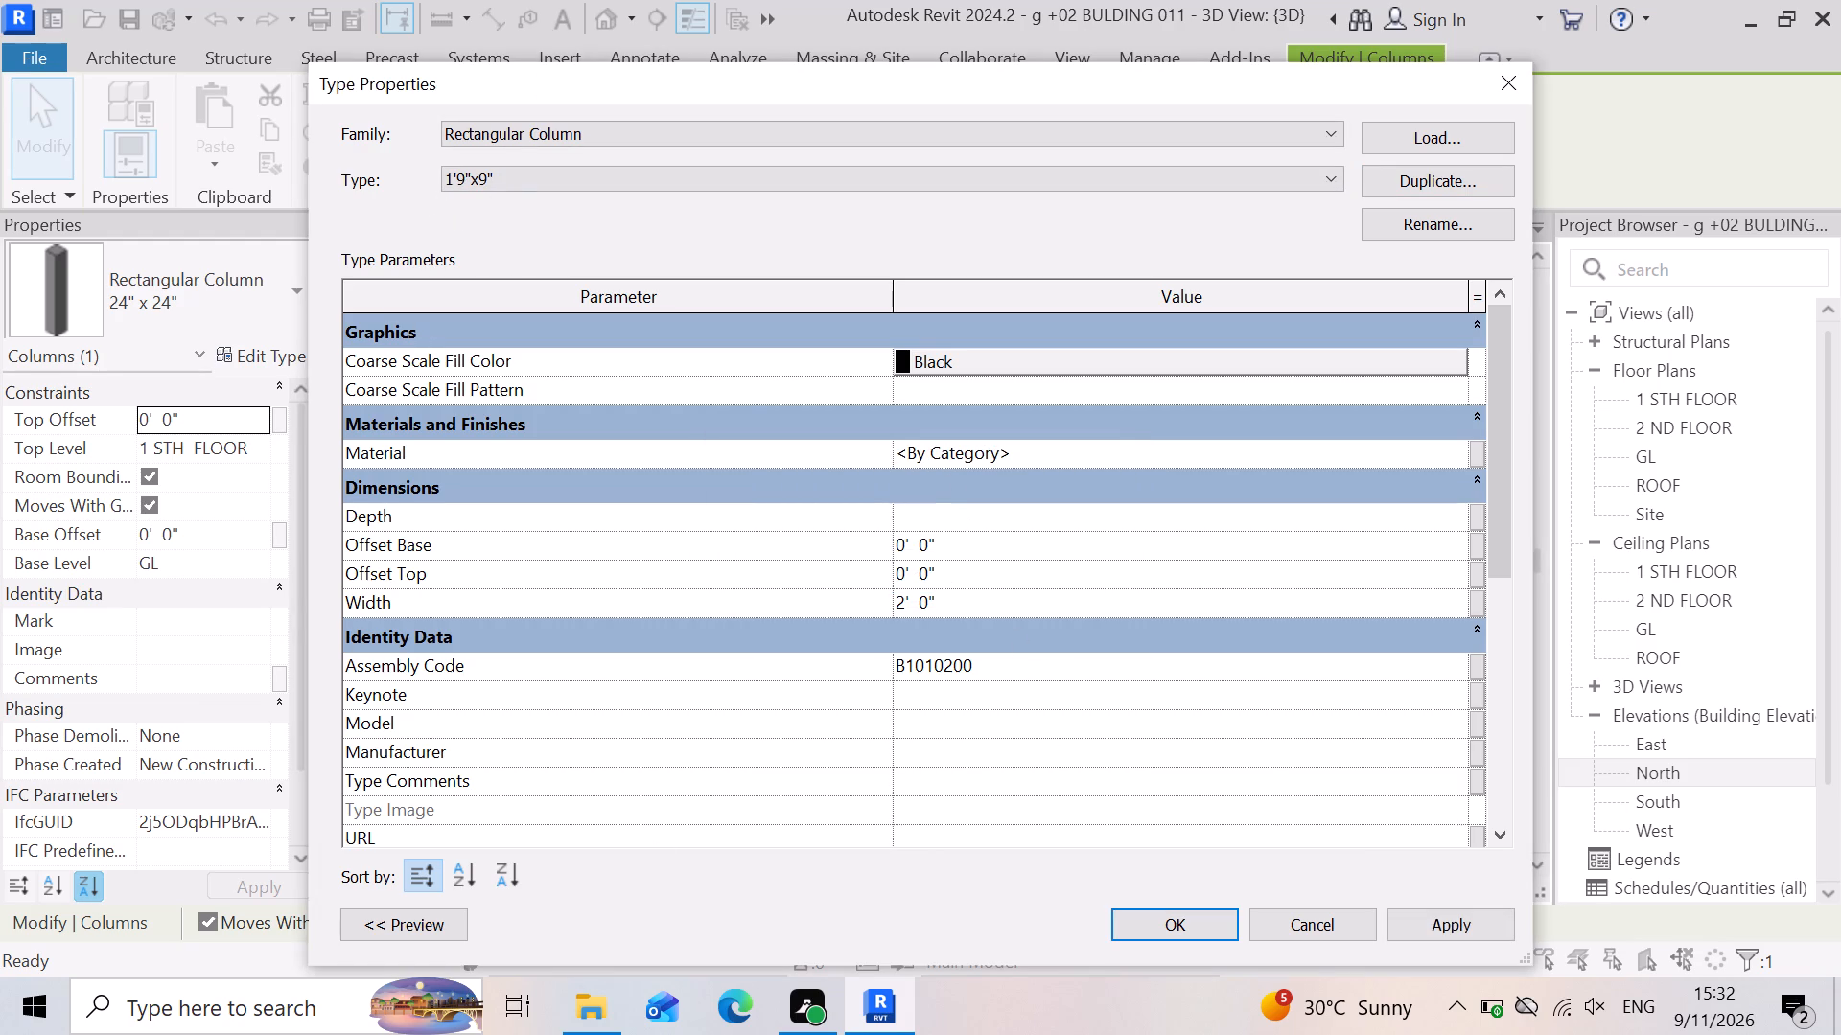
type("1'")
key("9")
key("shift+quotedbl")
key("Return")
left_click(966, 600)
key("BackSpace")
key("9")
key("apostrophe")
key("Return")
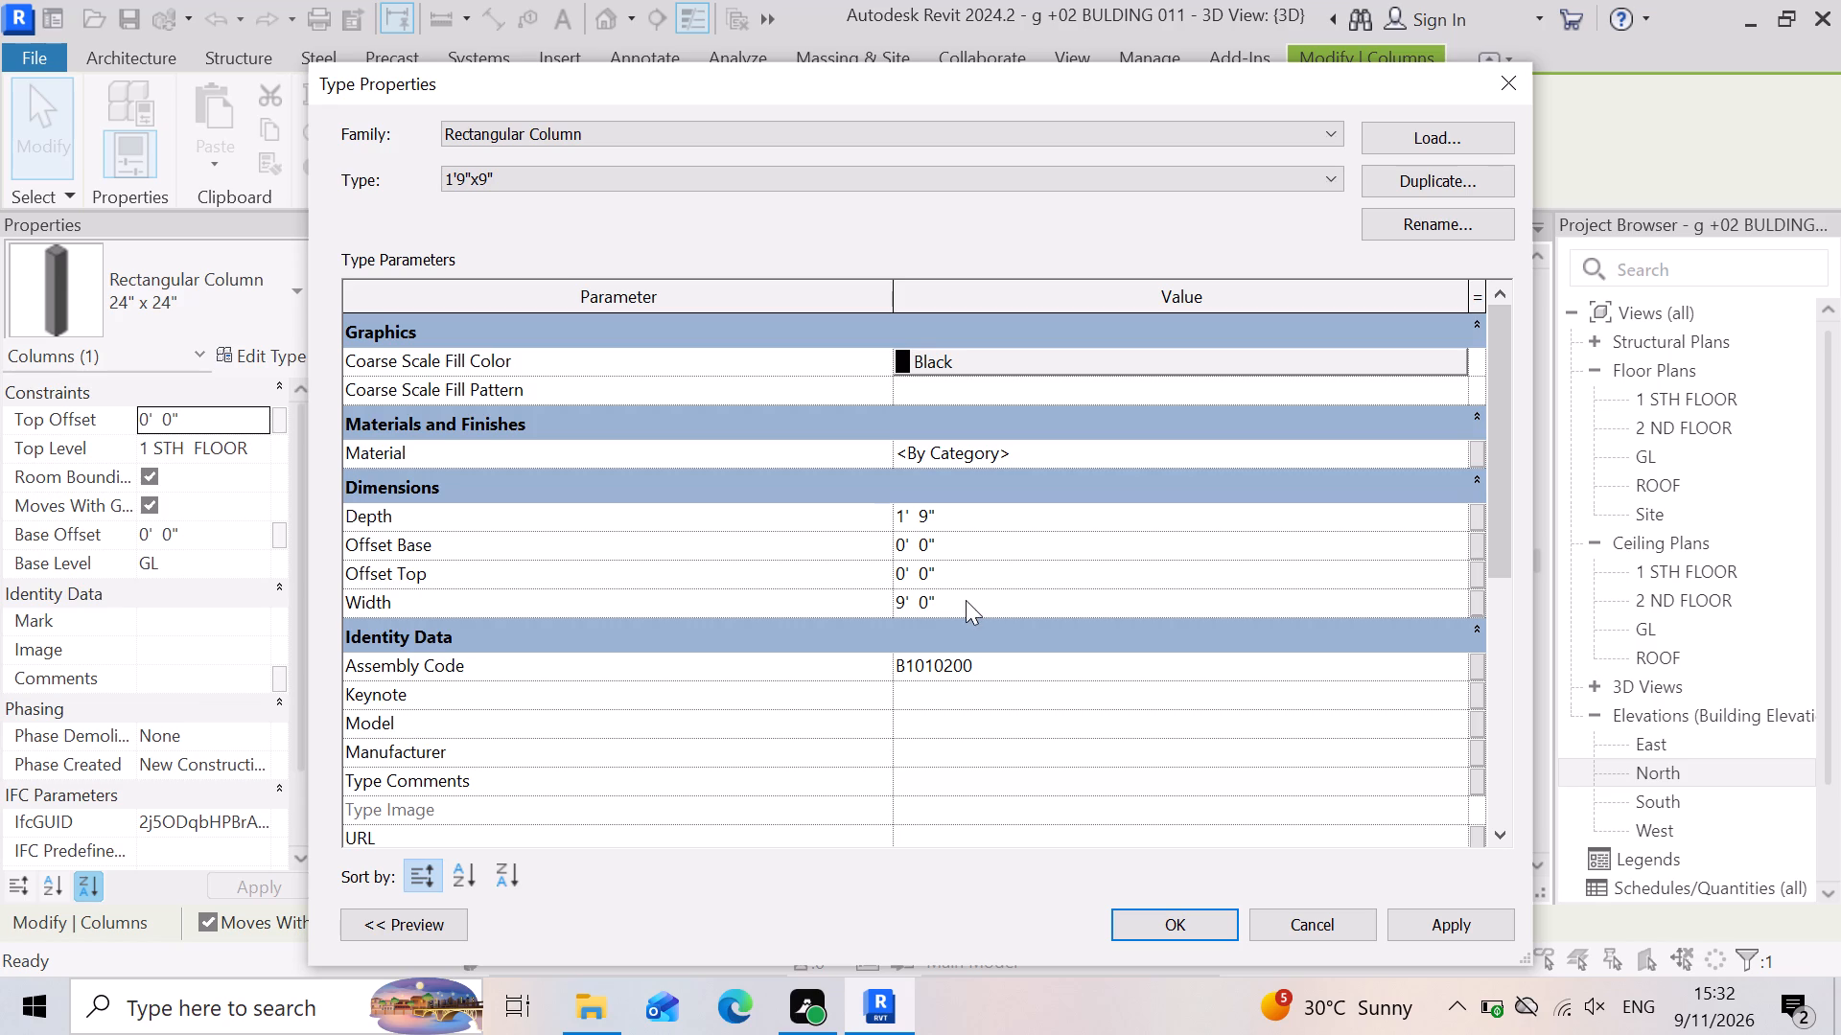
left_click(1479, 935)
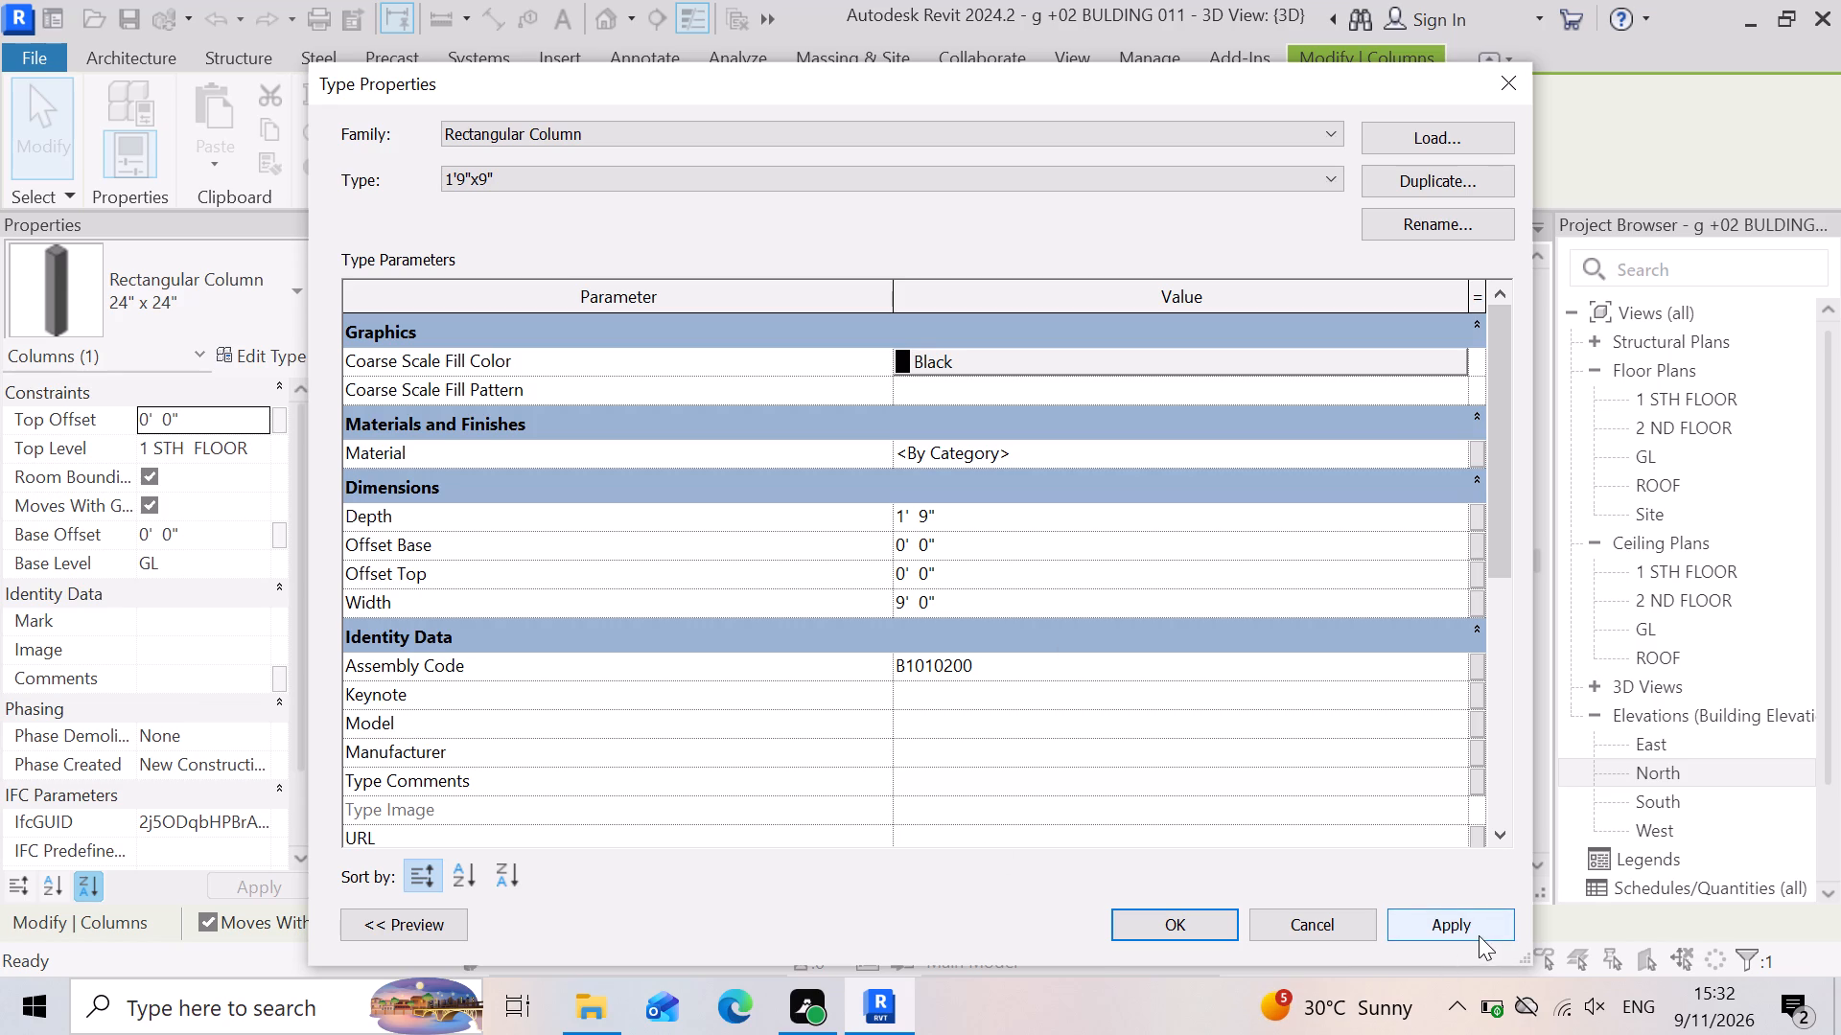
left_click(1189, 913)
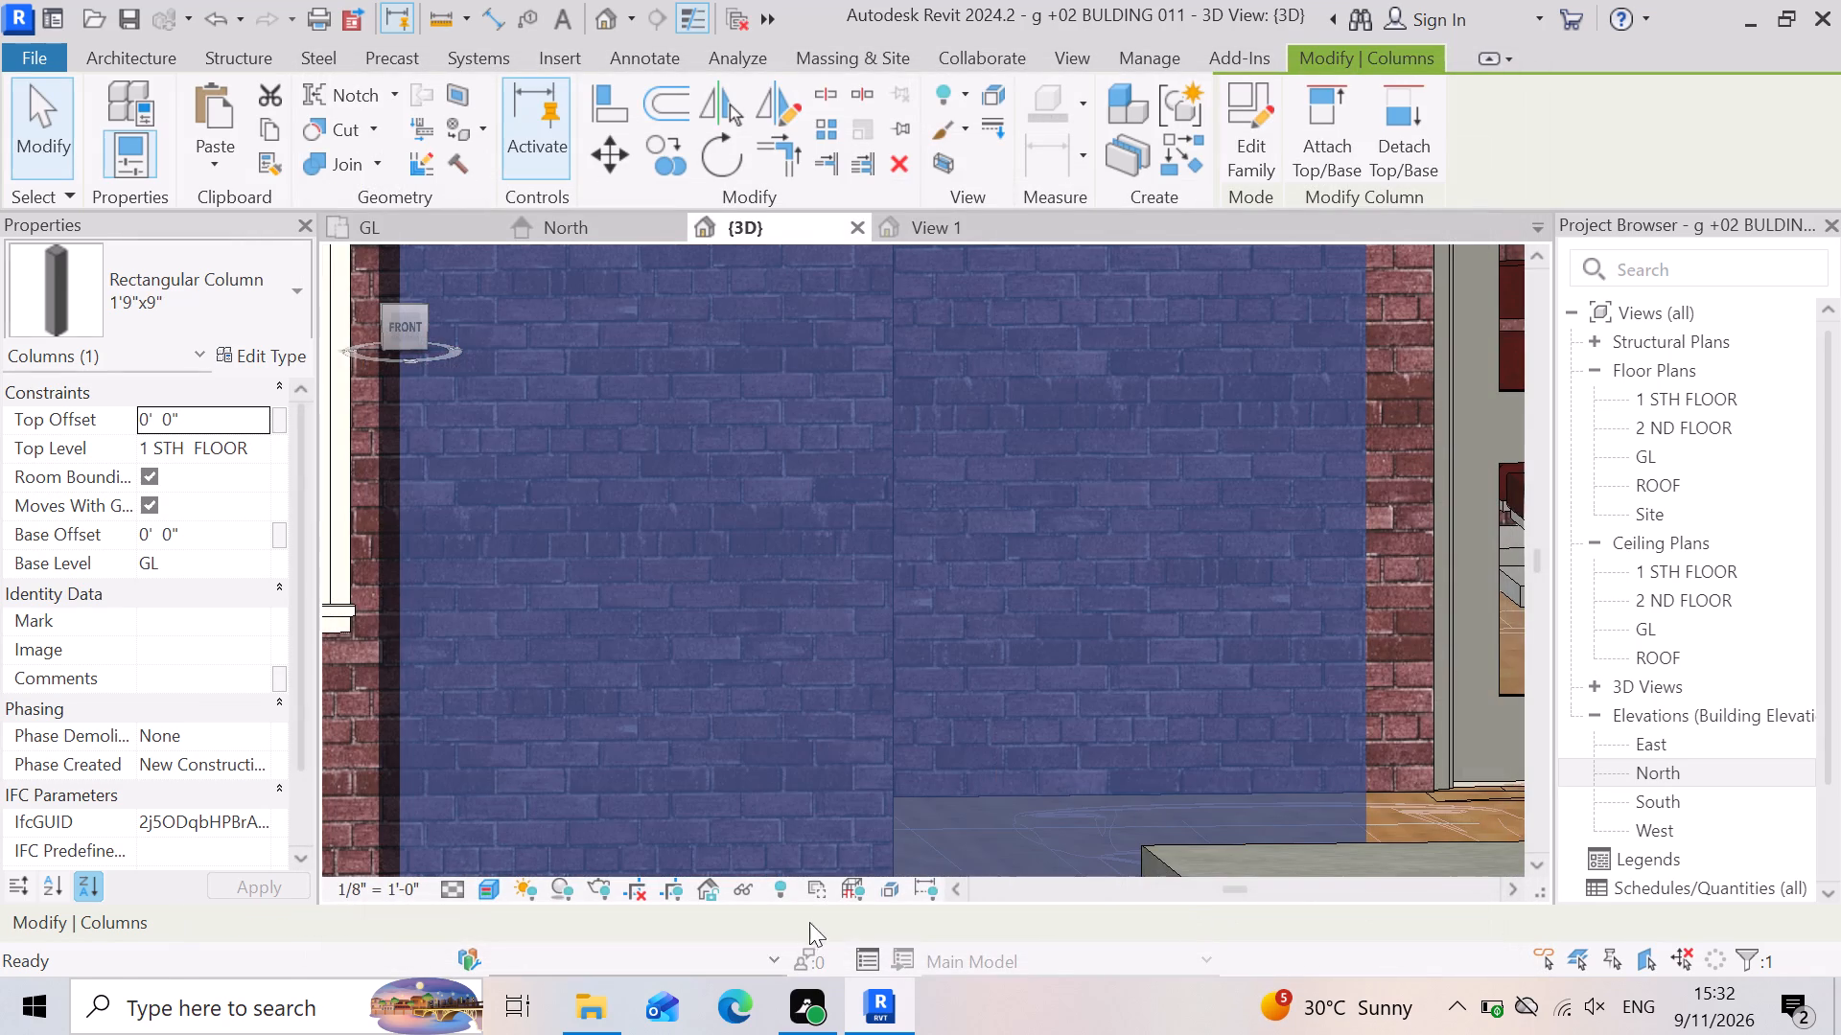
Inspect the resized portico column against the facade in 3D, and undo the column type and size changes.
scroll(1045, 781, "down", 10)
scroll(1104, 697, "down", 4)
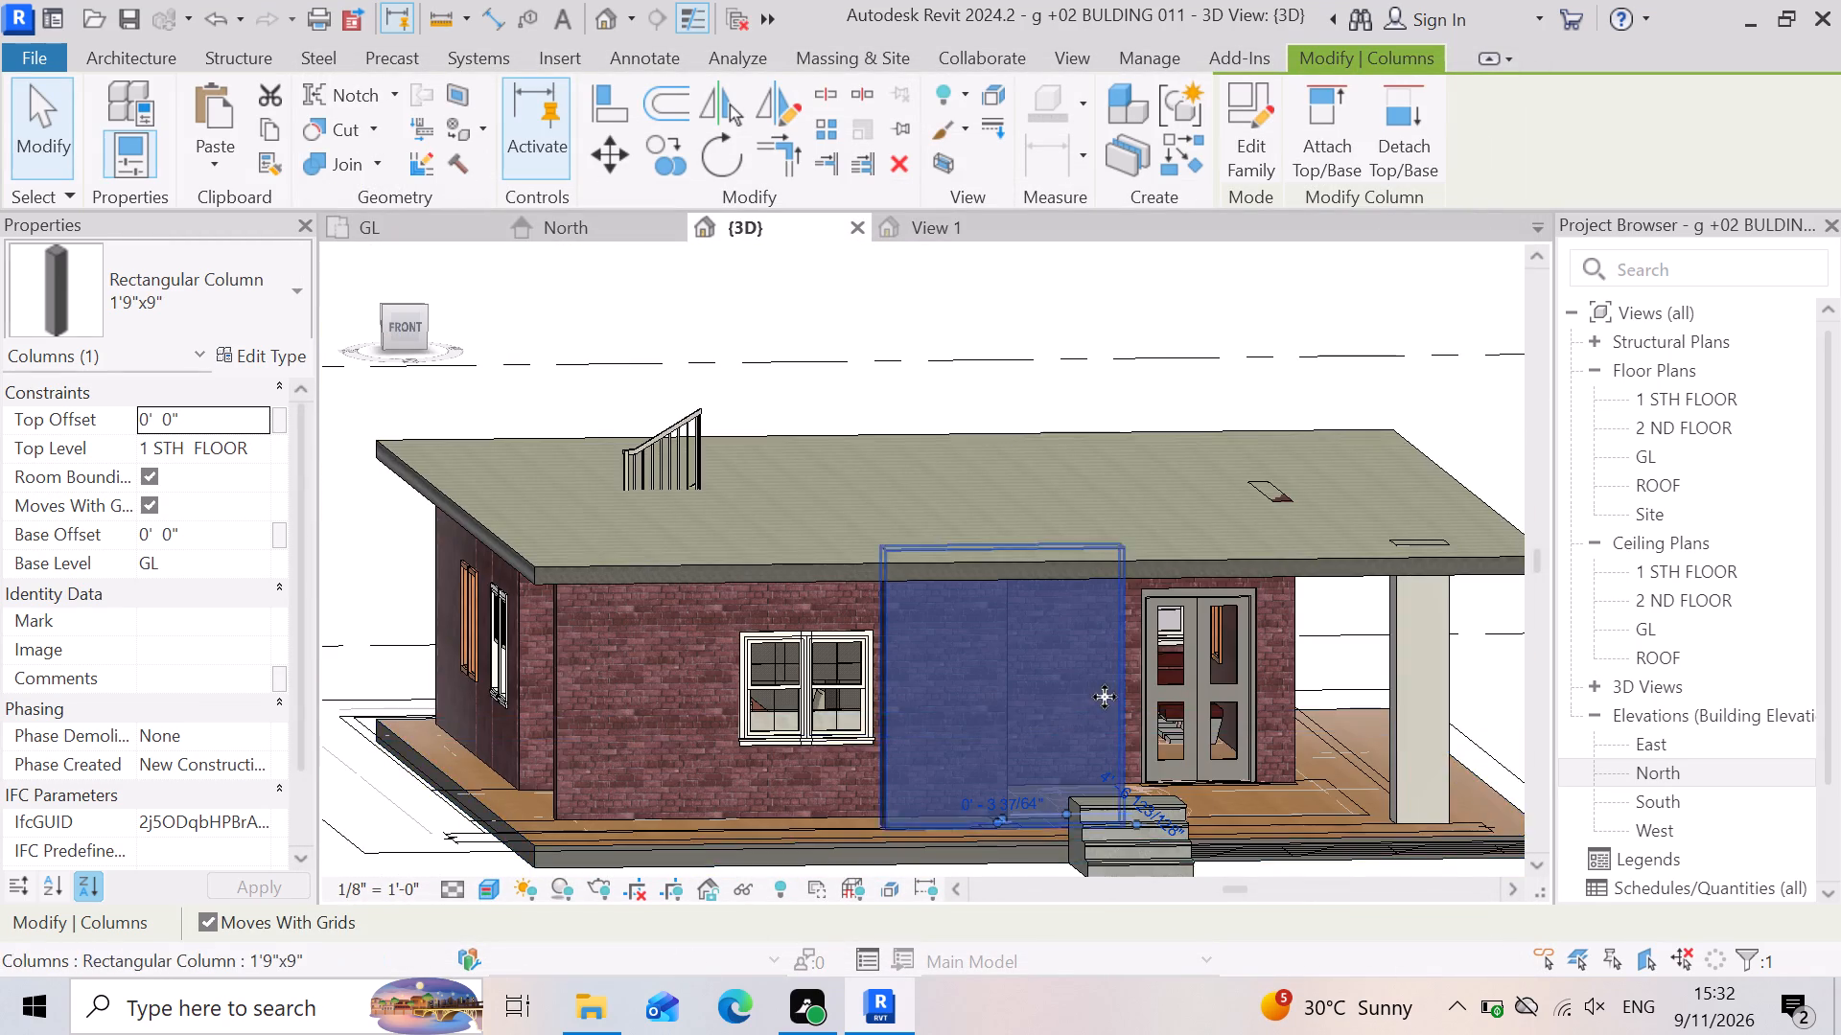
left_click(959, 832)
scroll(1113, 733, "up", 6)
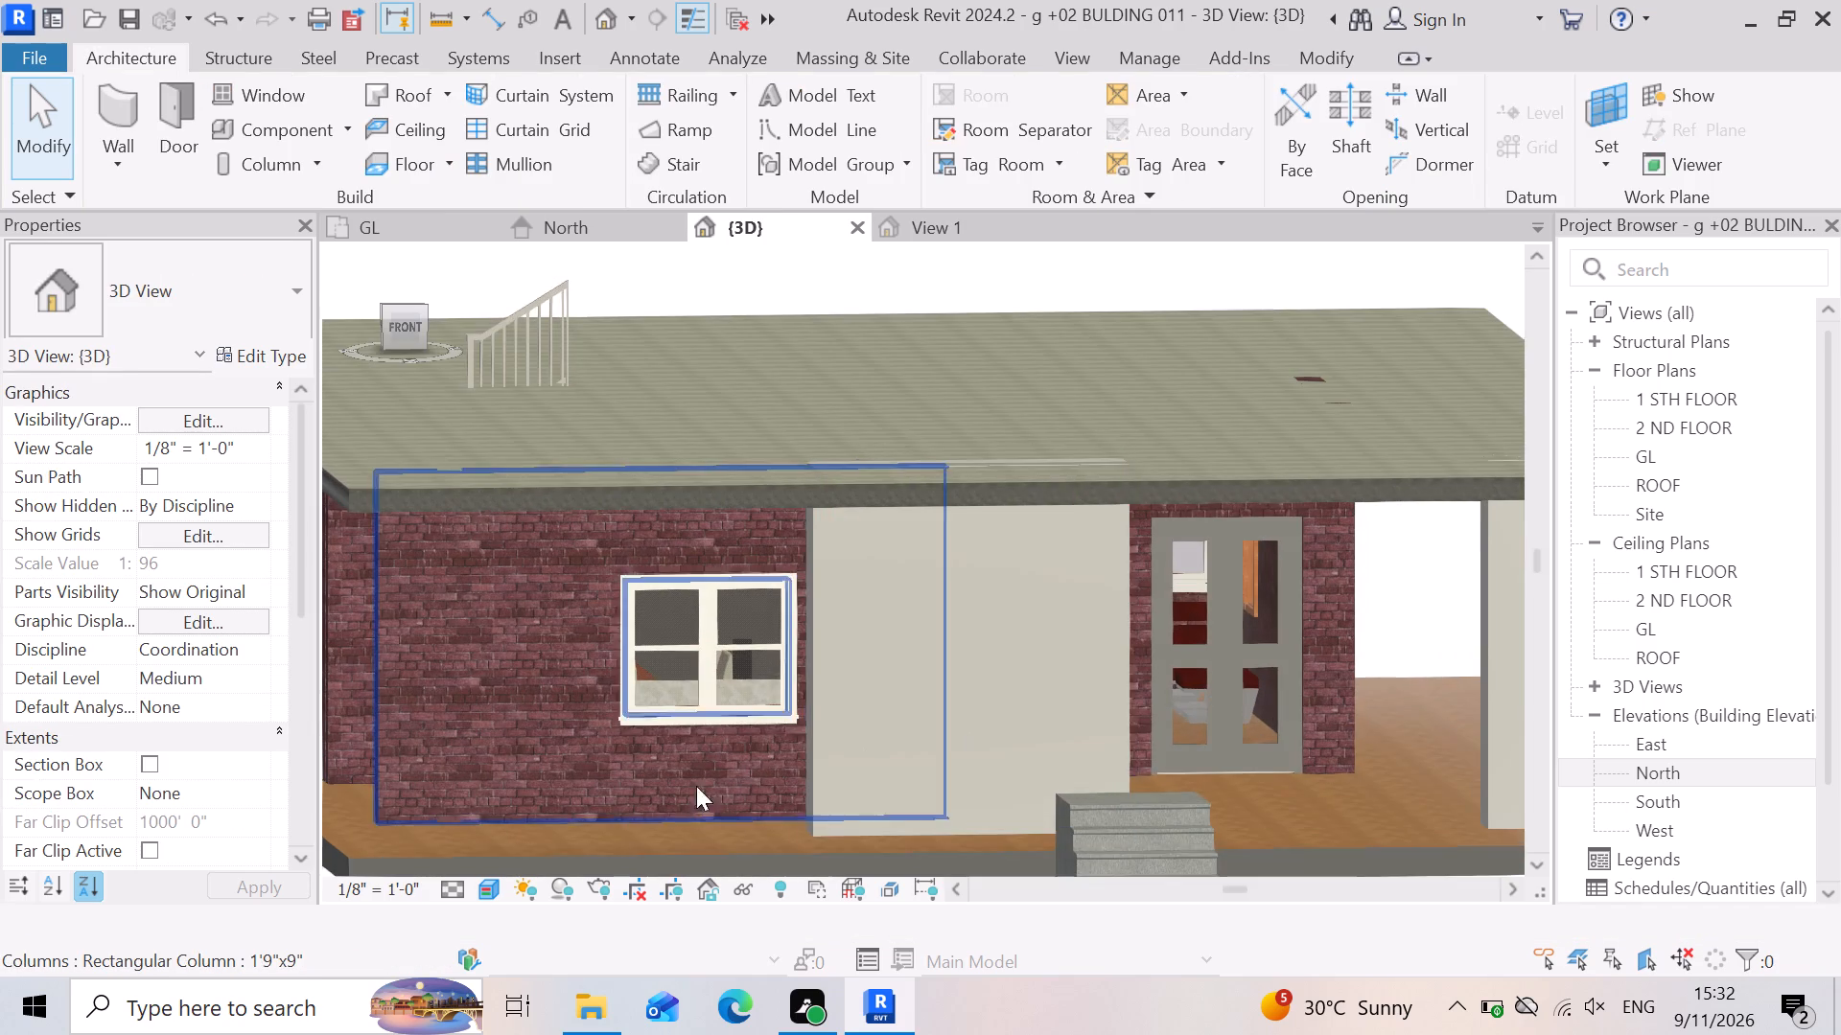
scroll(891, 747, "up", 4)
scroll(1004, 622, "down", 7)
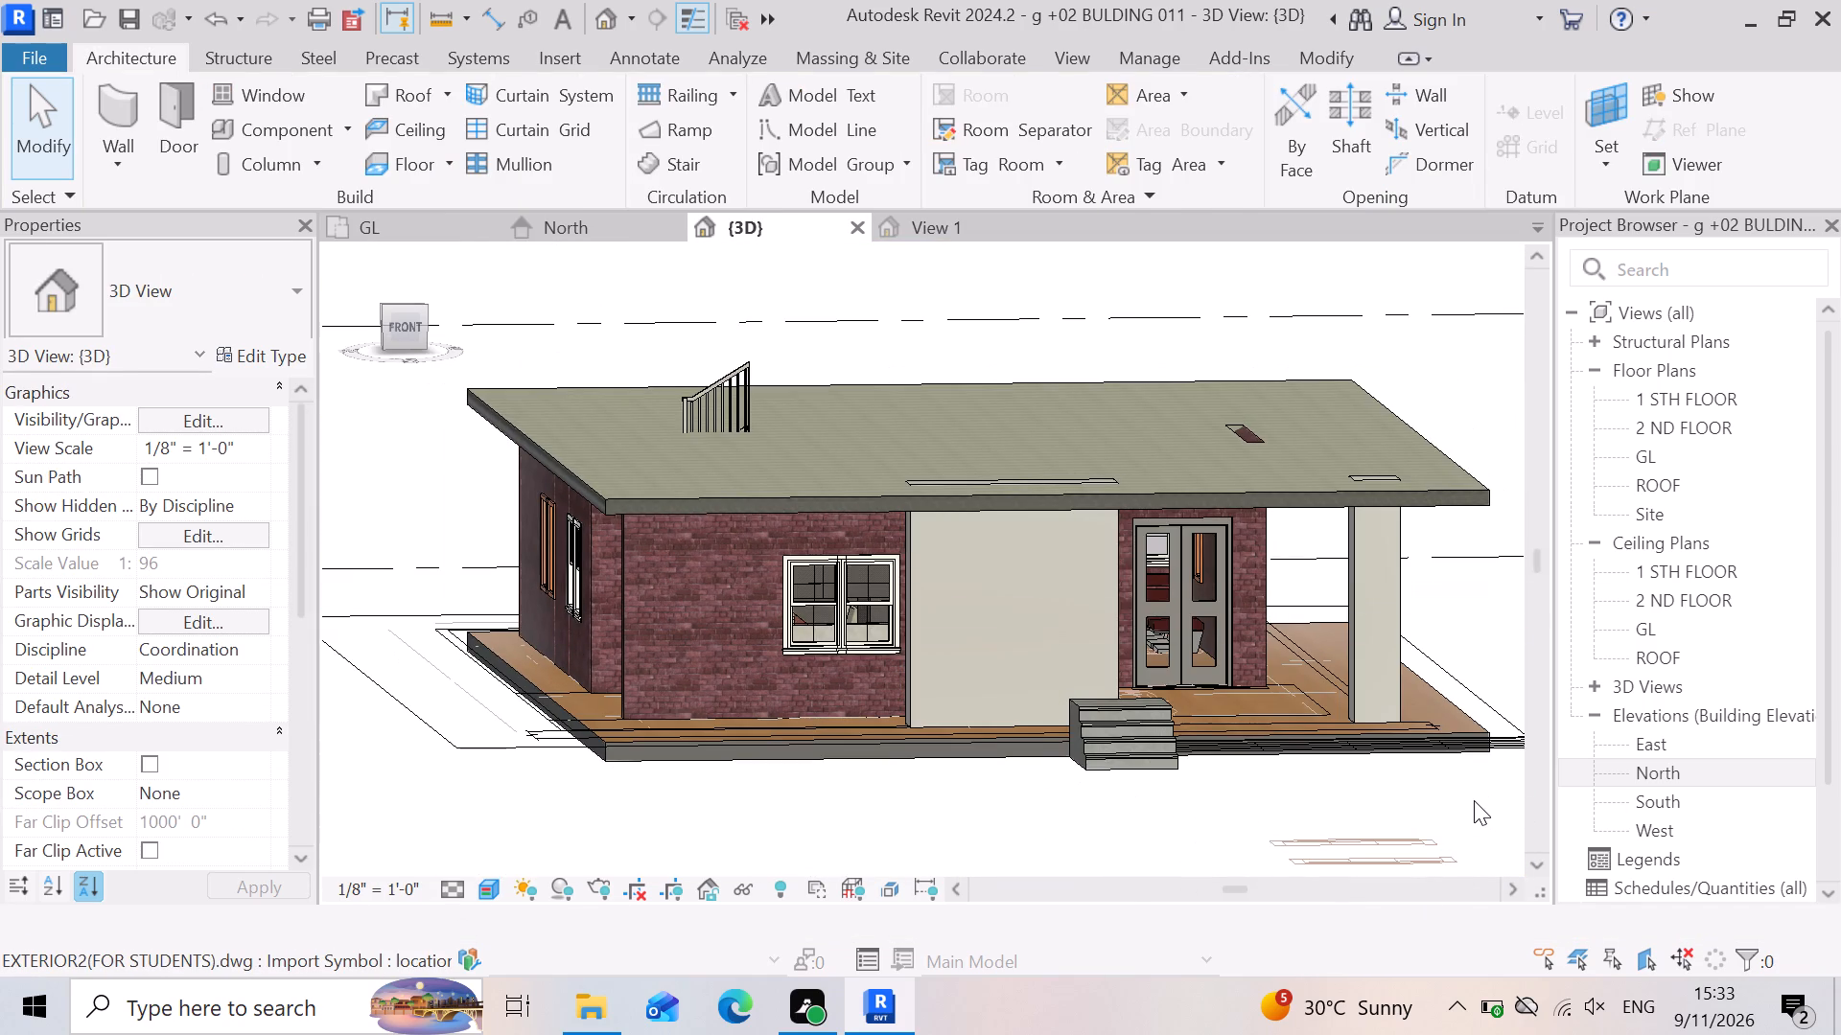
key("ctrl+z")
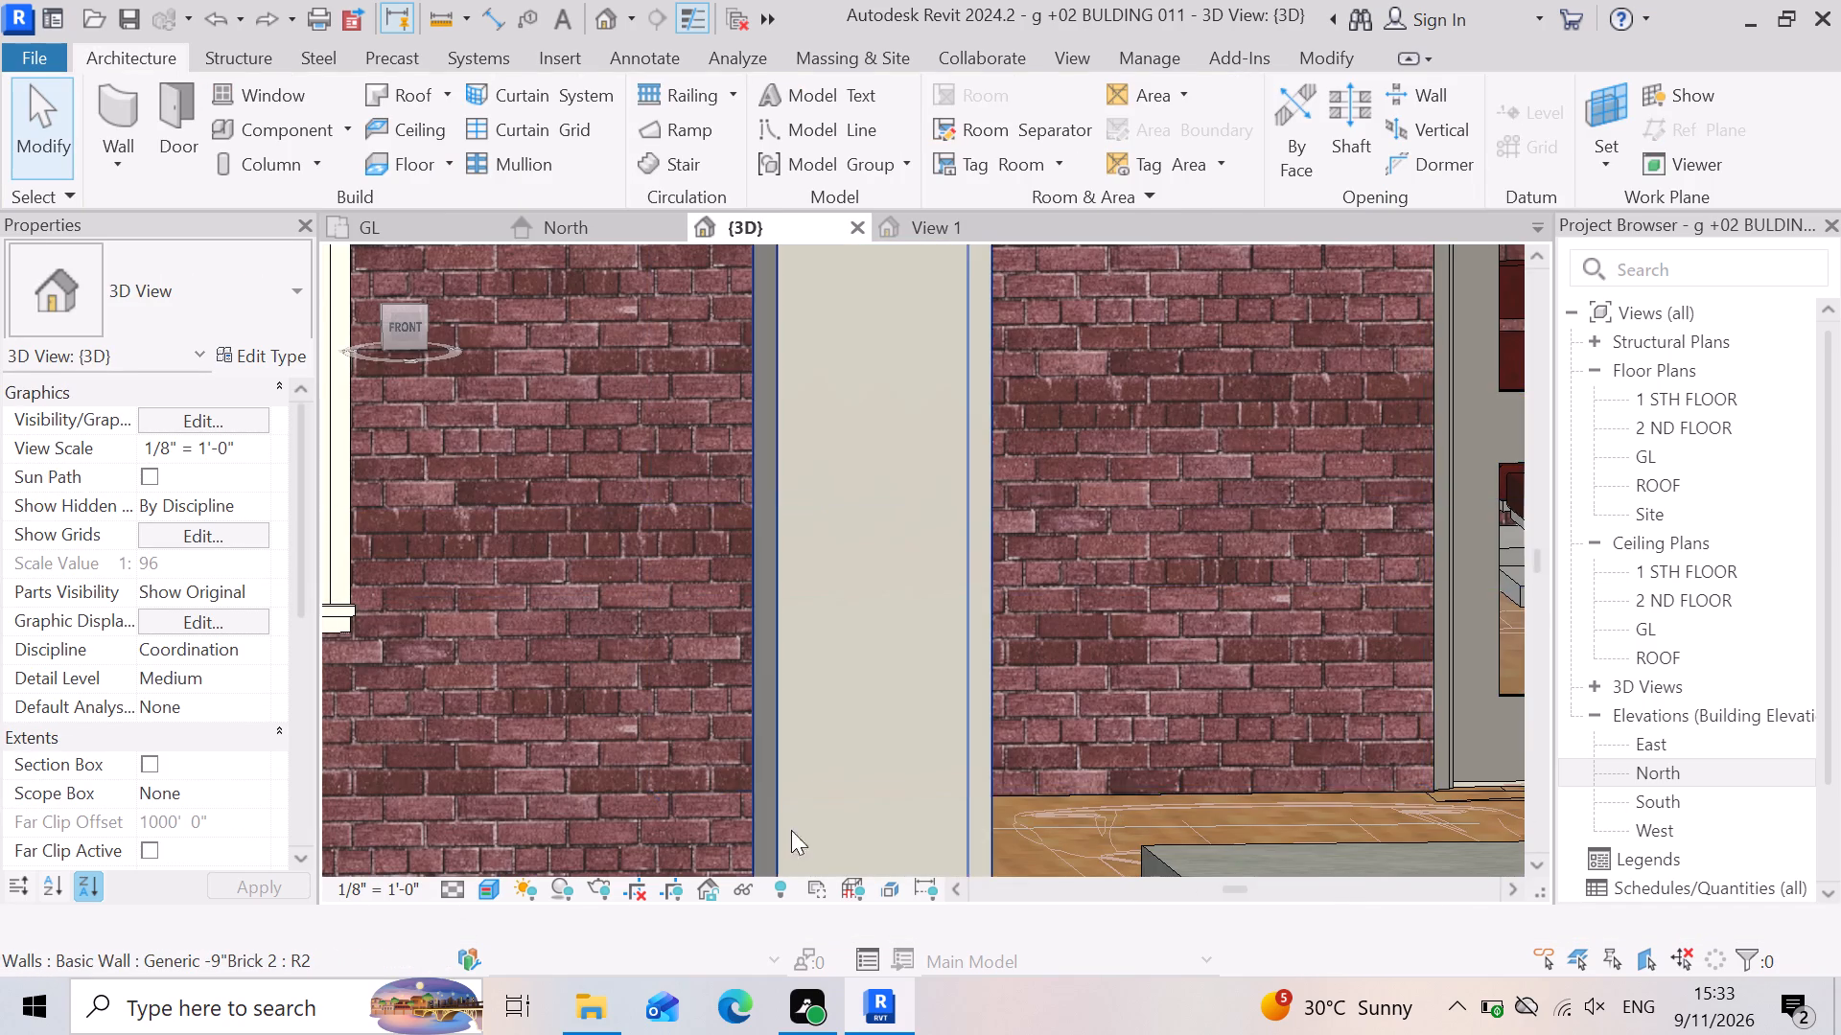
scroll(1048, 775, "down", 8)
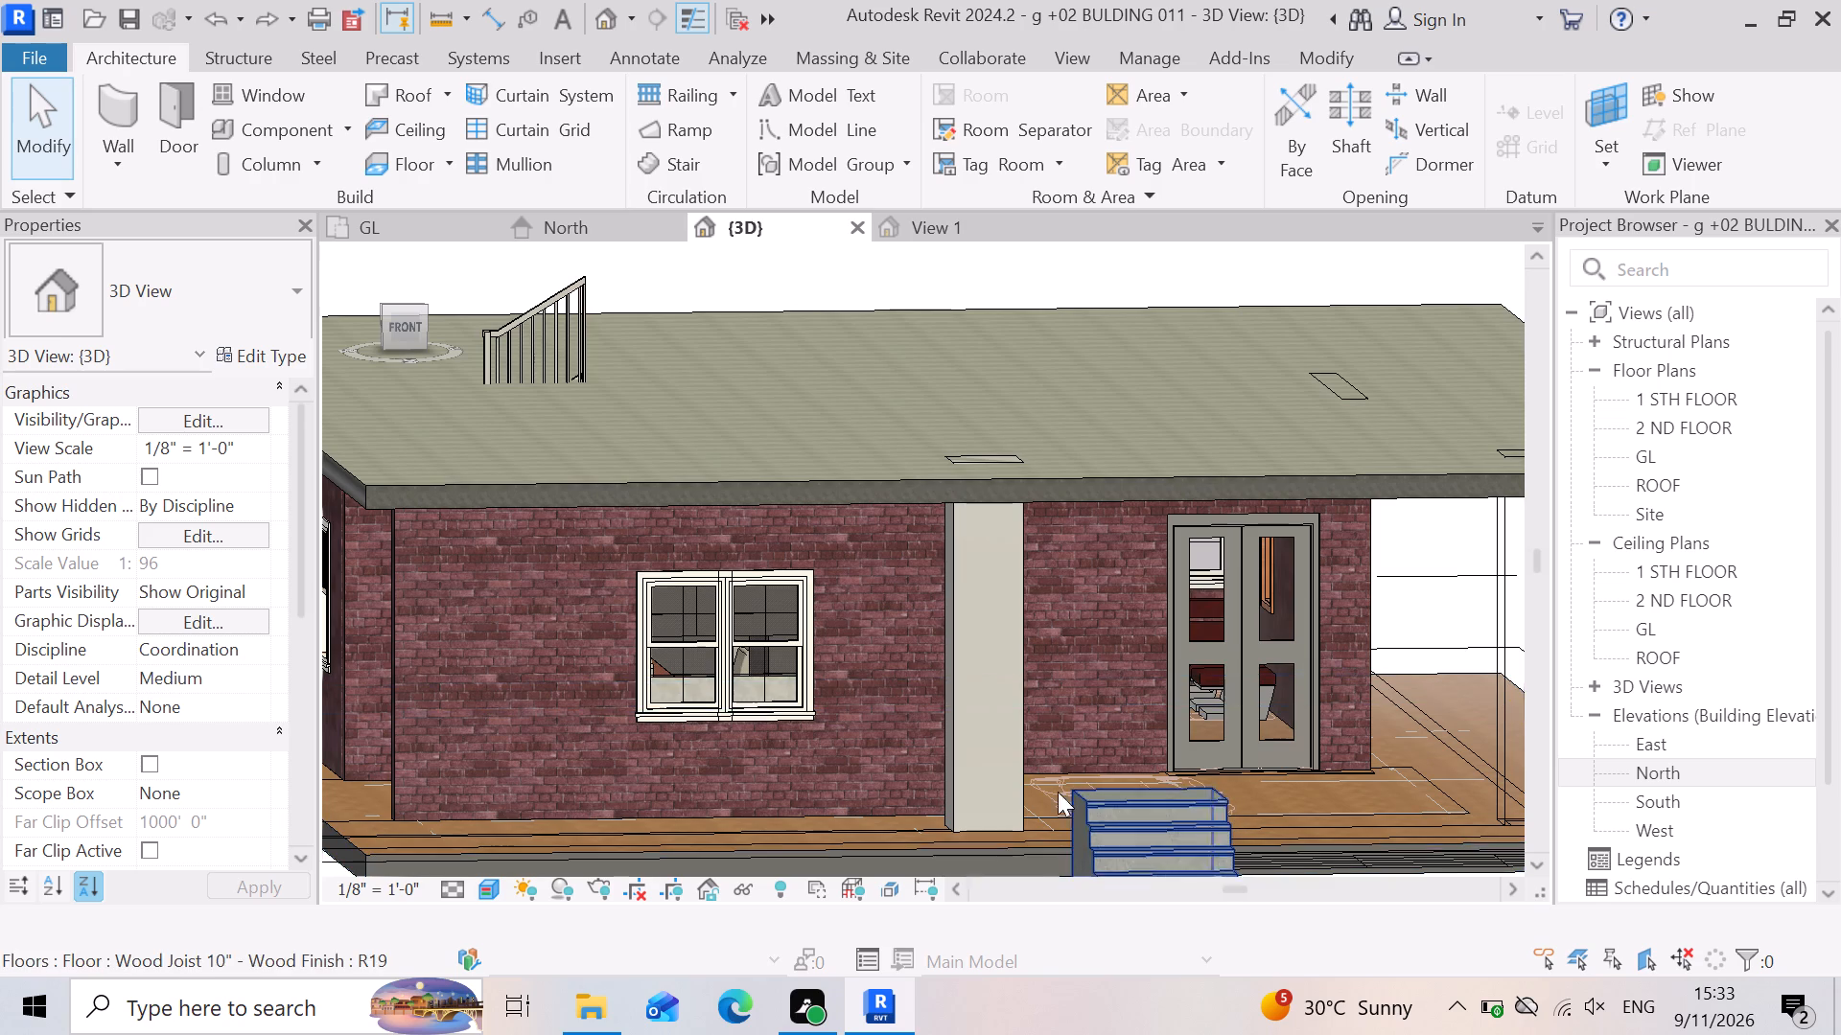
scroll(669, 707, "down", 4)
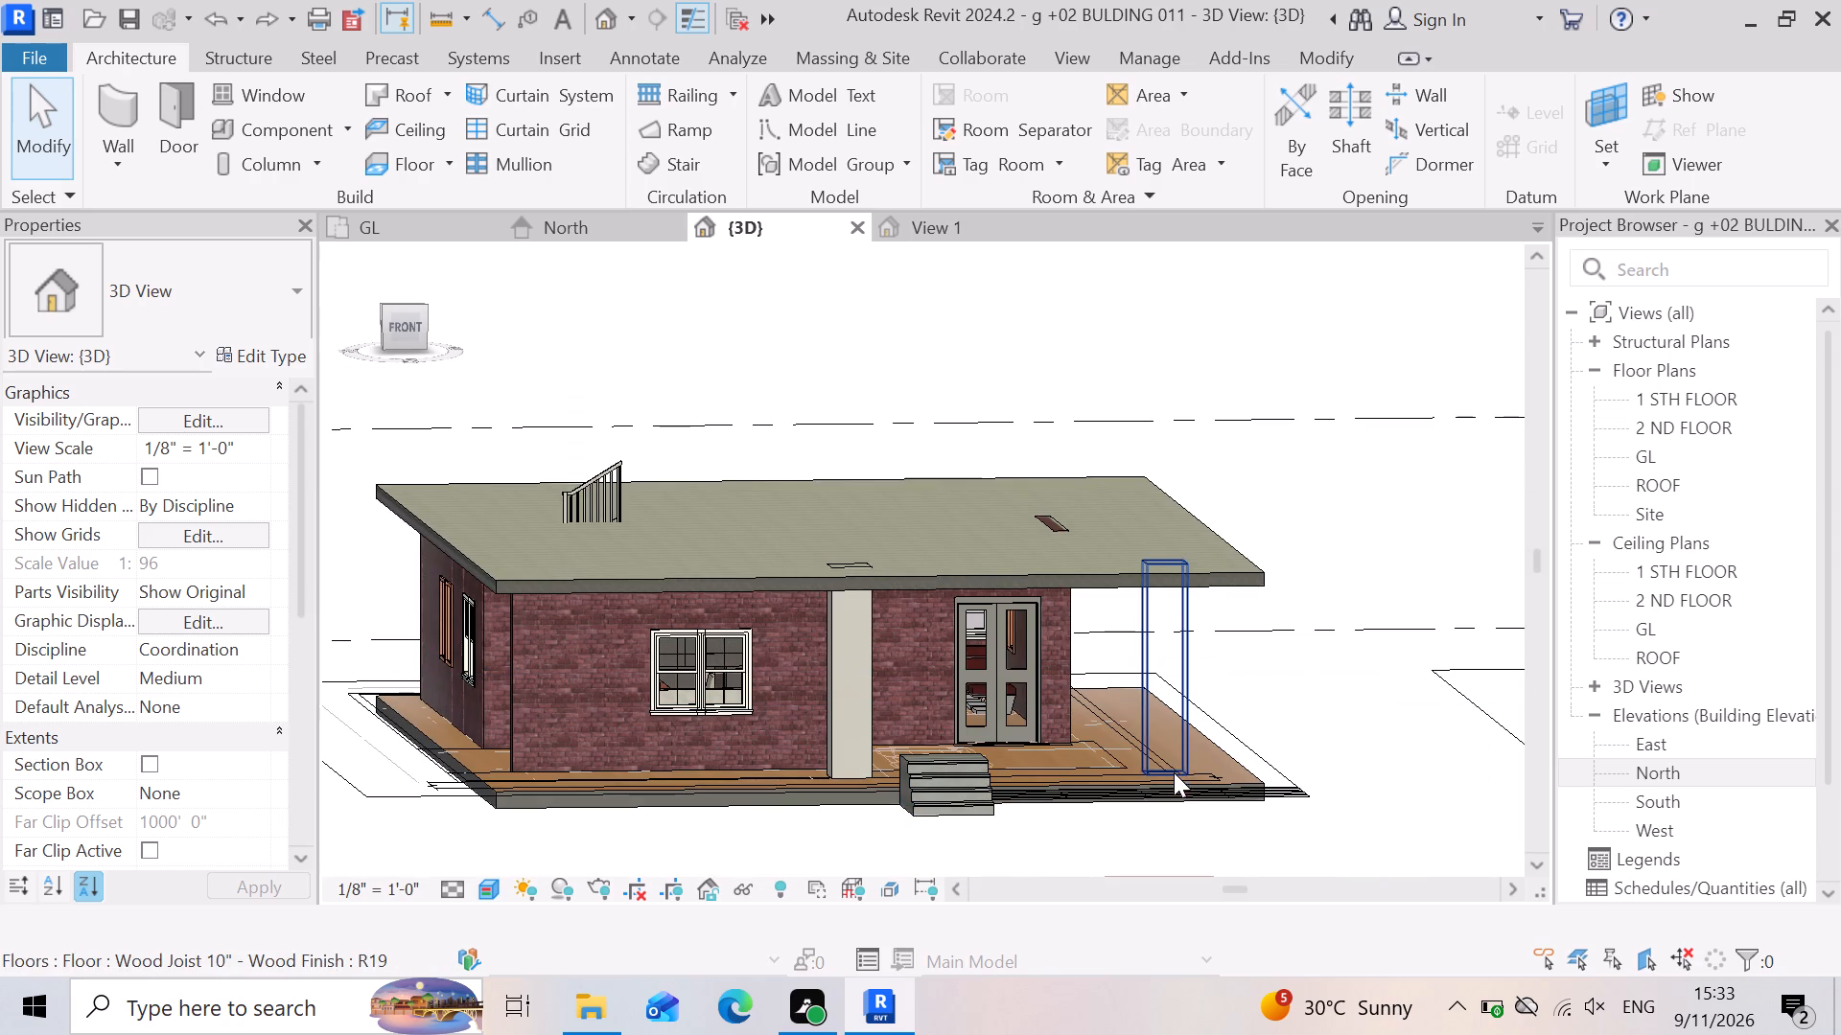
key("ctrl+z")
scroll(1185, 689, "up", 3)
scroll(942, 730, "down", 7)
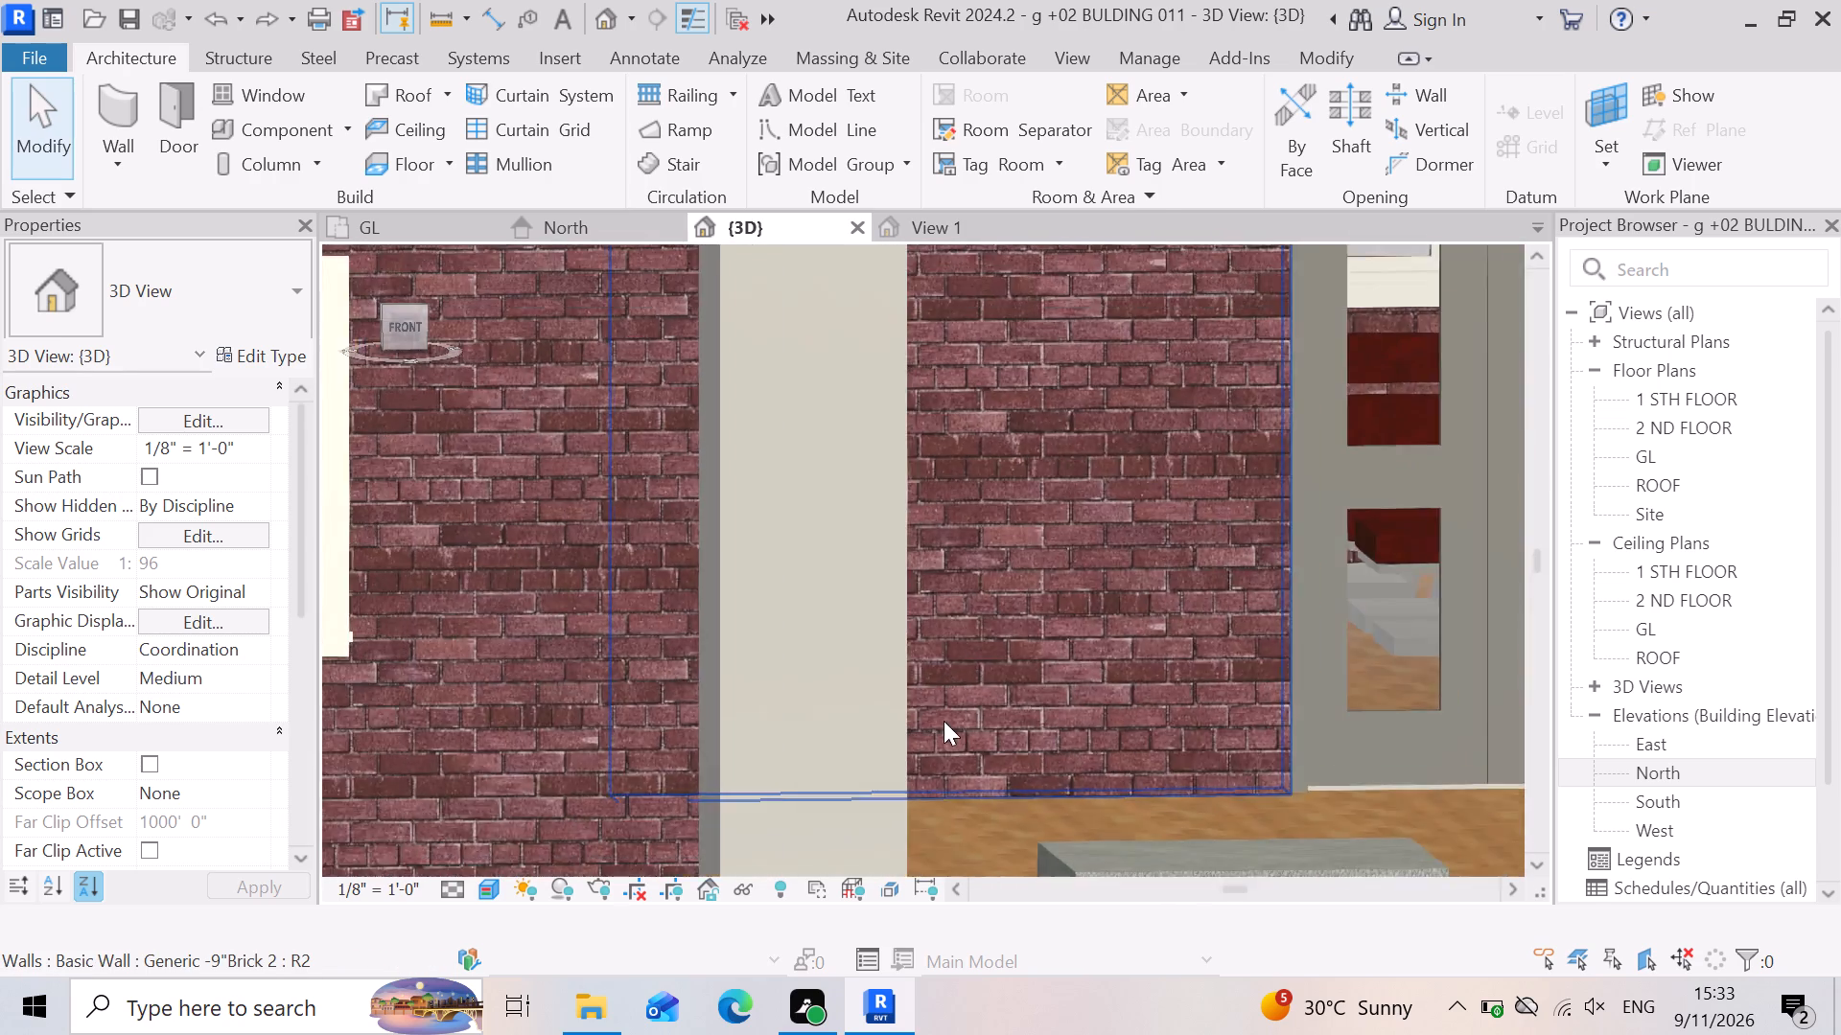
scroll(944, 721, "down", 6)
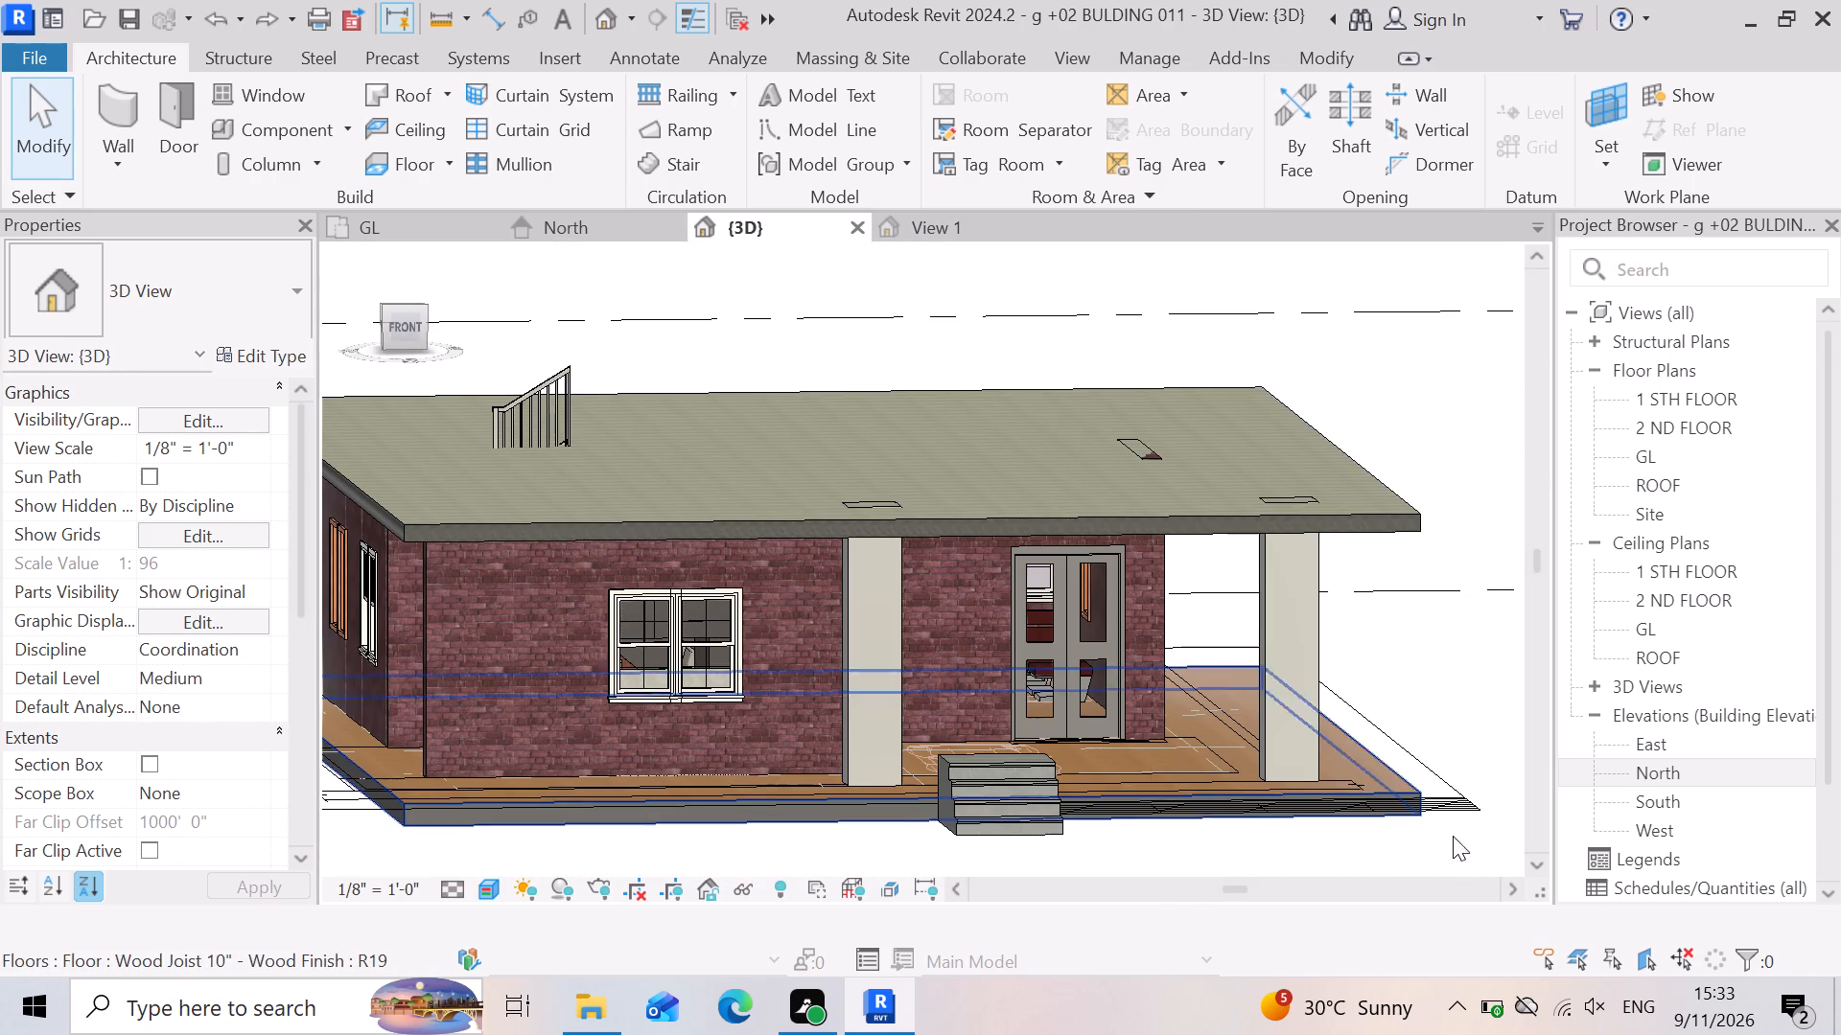
Examine both portico columns from above and from the front, relative to the double door, steps and roof slab.
scroll(1338, 741, "up", 3)
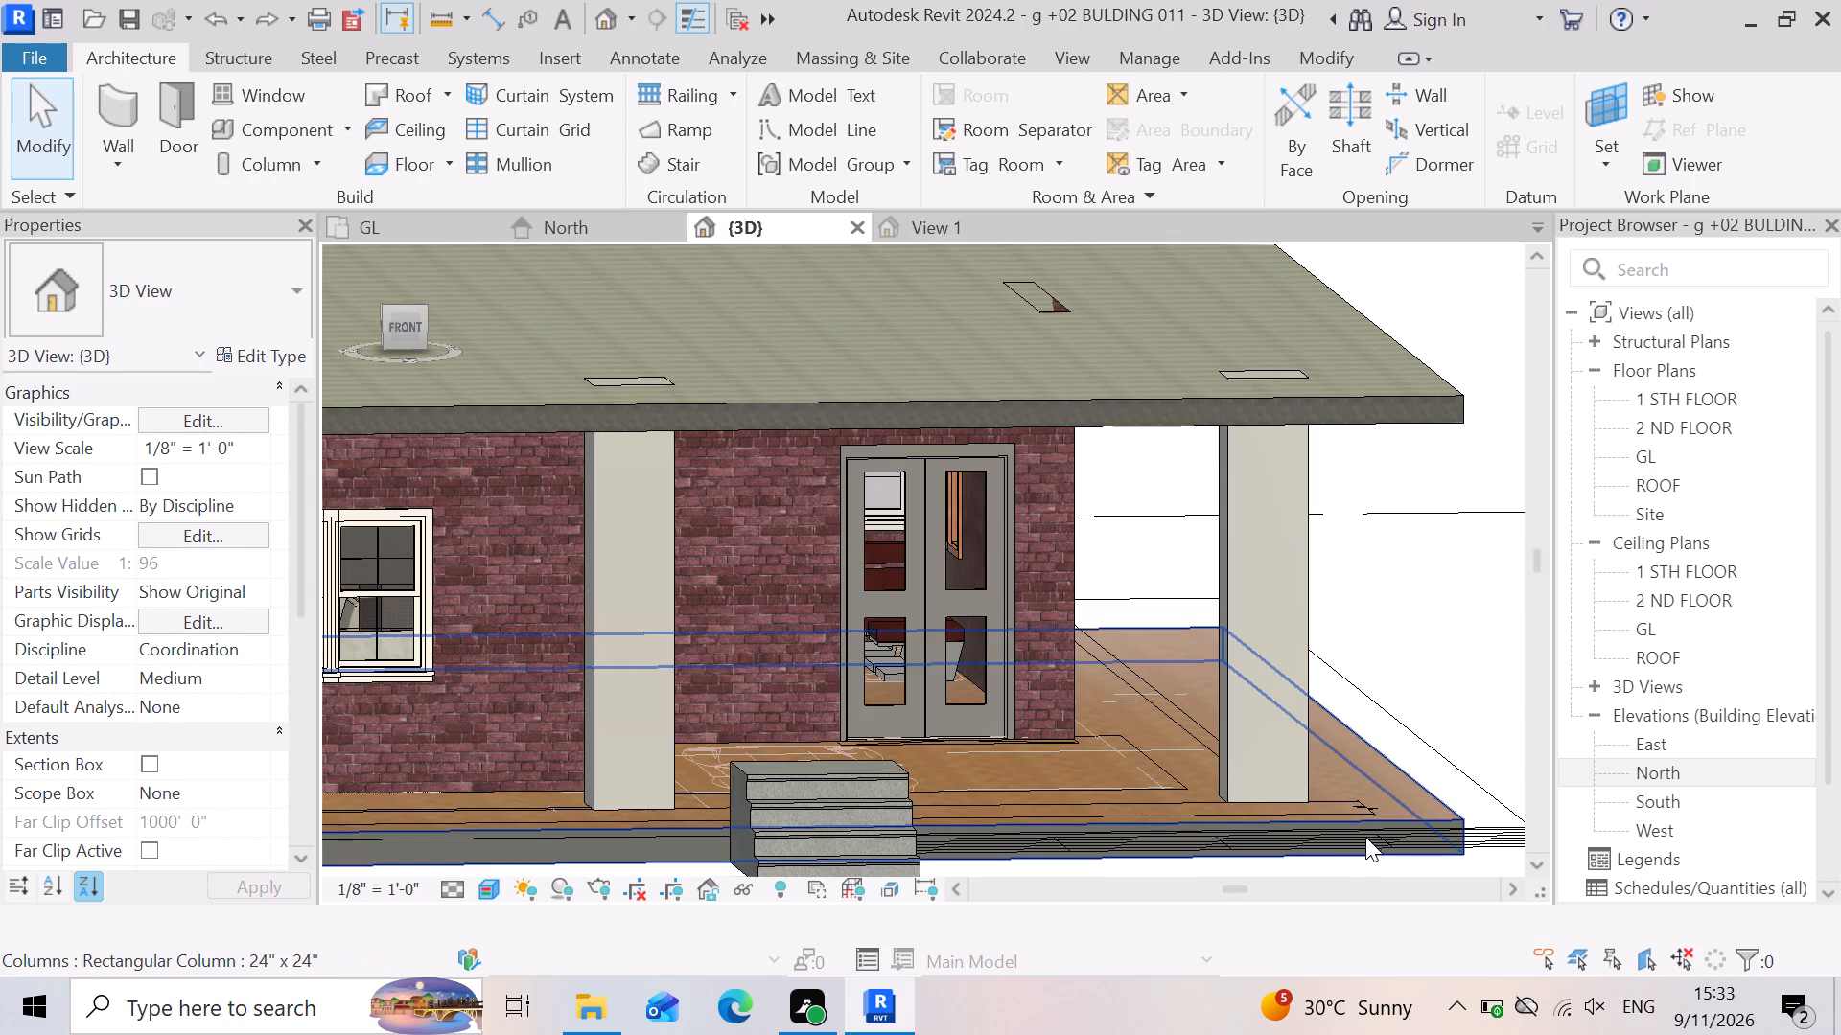
right_click_drag(1349, 516, 1344, 614, "shift")
middle_click(1344, 614, "shift")
scroll(1147, 652, "down", 10)
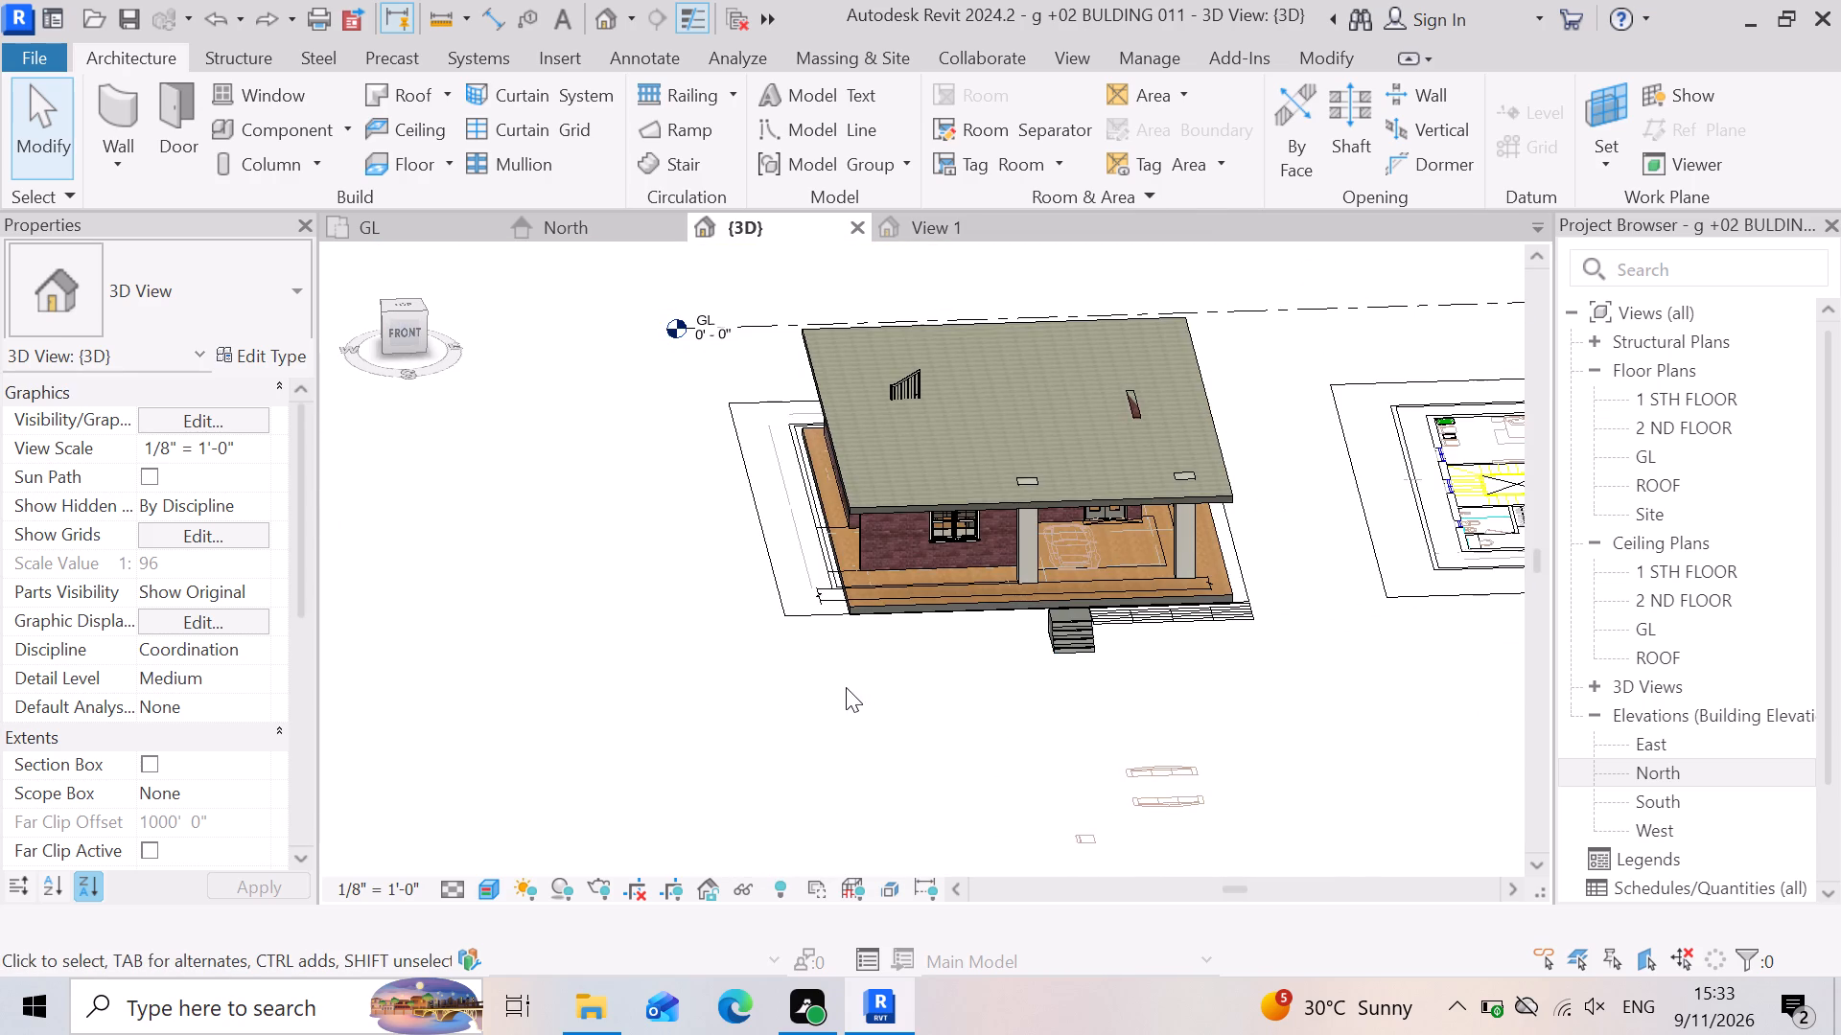
right_click_drag(846, 687, 829, 580, "shift")
middle_click_drag(846, 687, 829, 580, "shift")
scroll(822, 590, "up", 1, "shift")
scroll(1066, 753, "up", 6)
scroll(1077, 599, "up", 3)
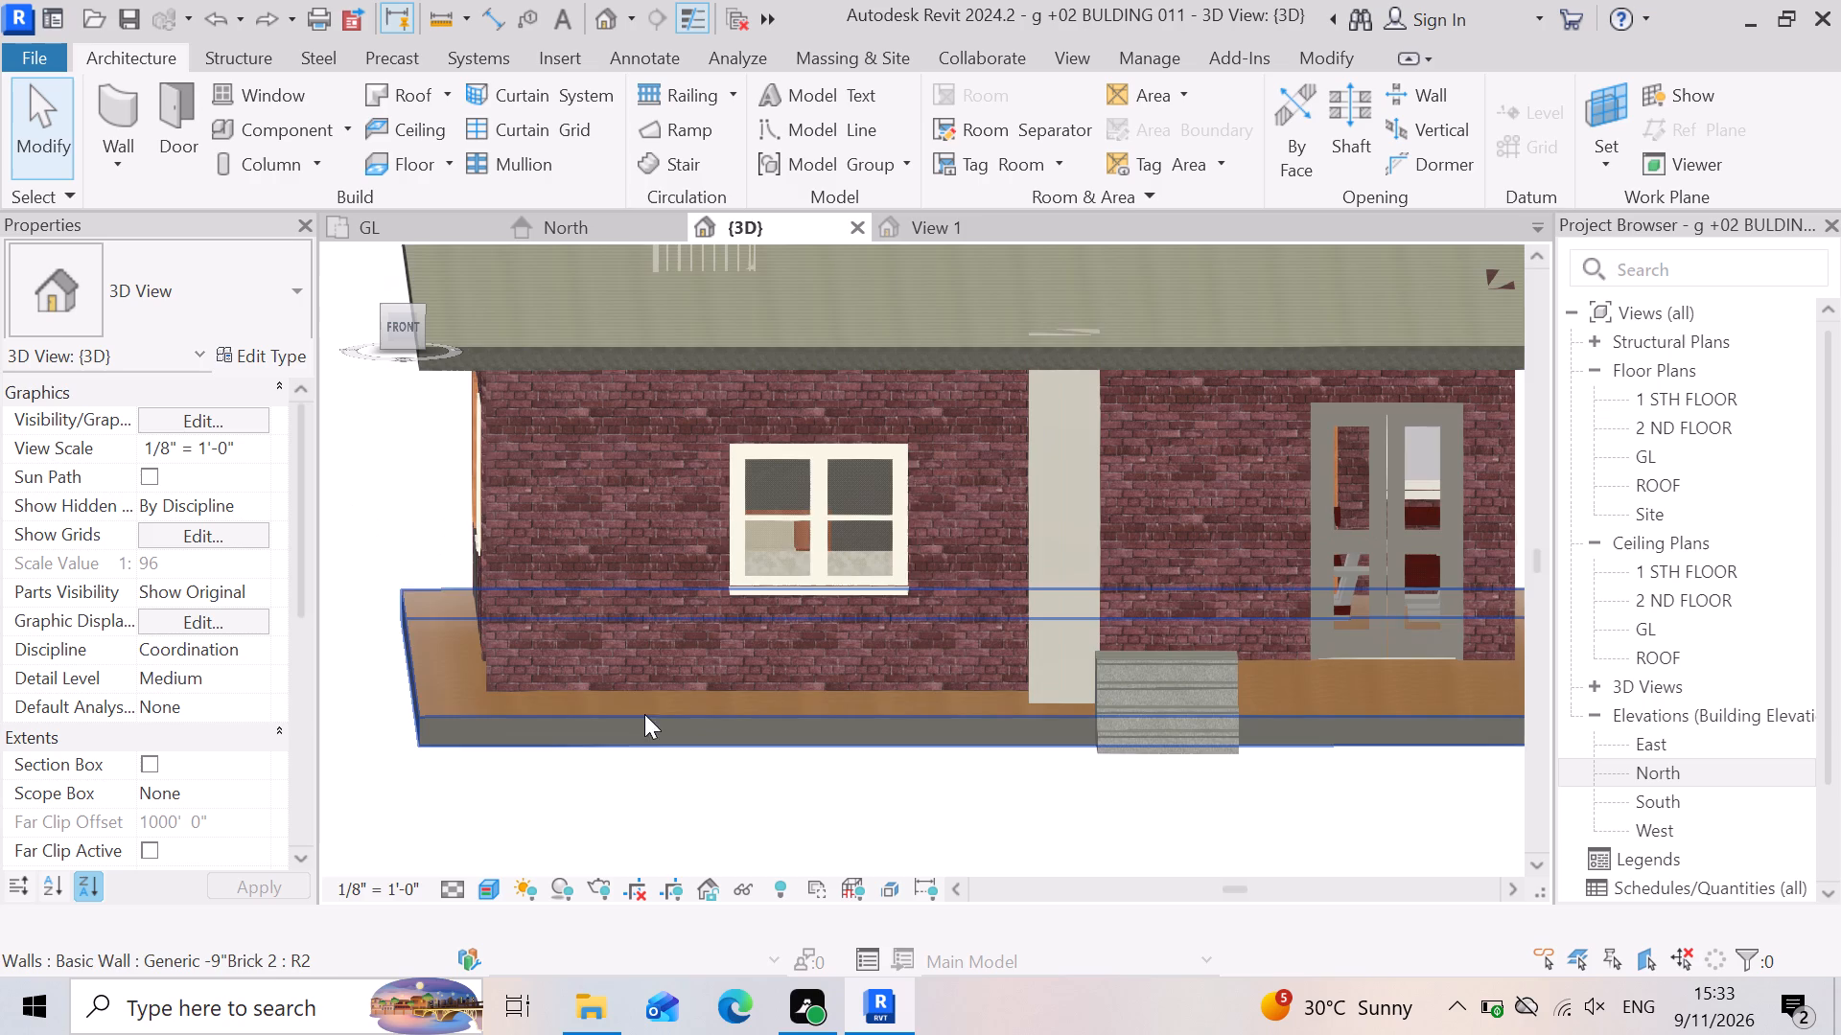
scroll(808, 757, "down", 4)
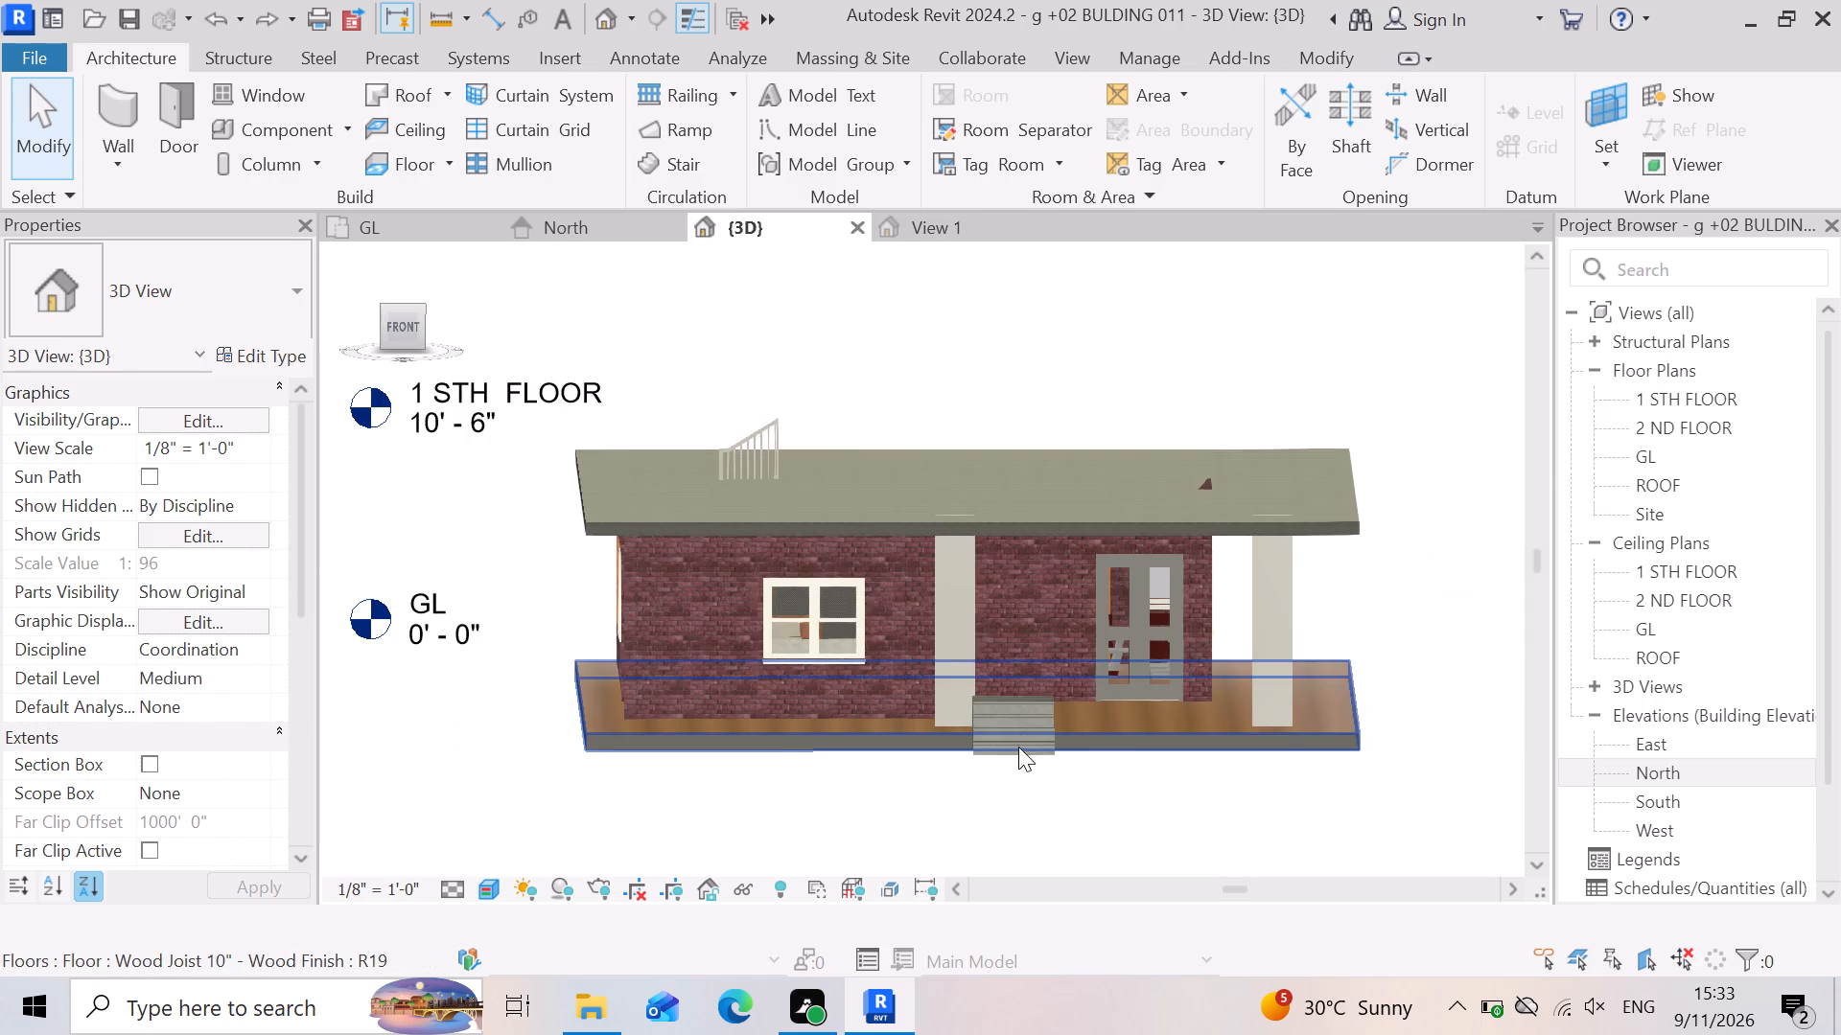
scroll(1391, 651, "up", 5)
scroll(1168, 717, "up", 4)
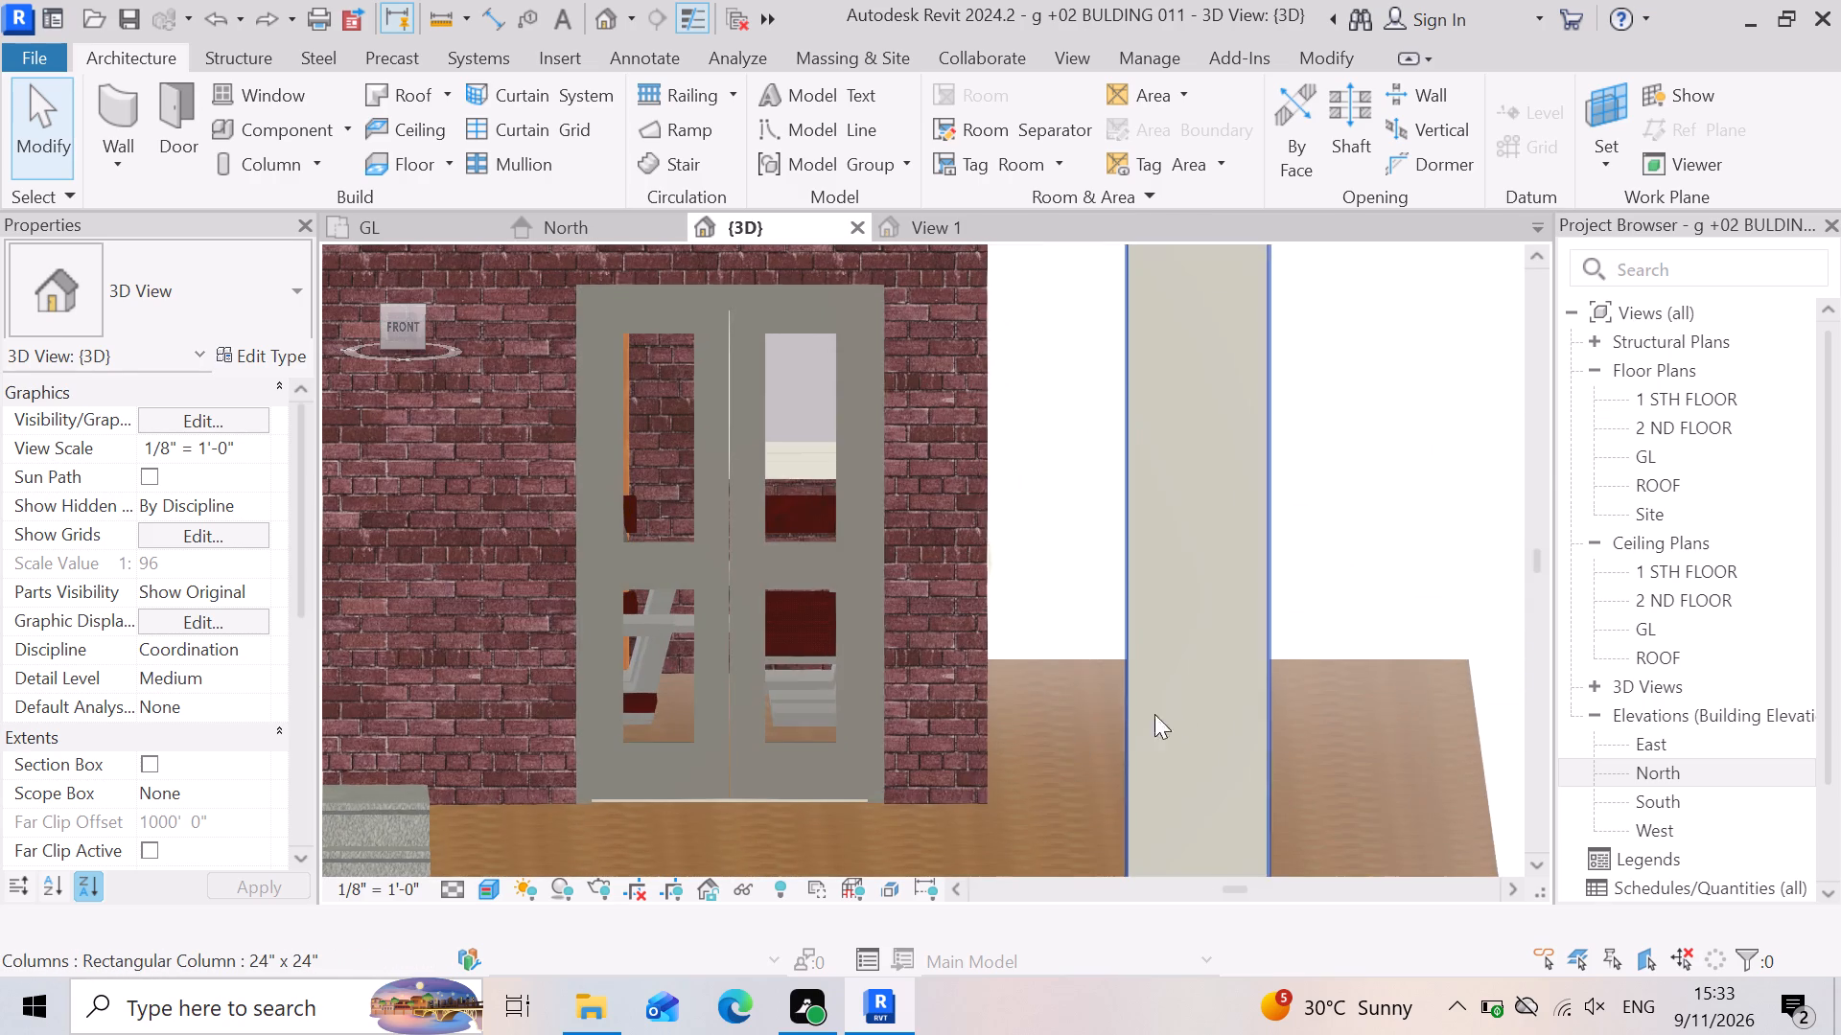
scroll(1330, 746, "down", 3)
scroll(1084, 740, "down", 3)
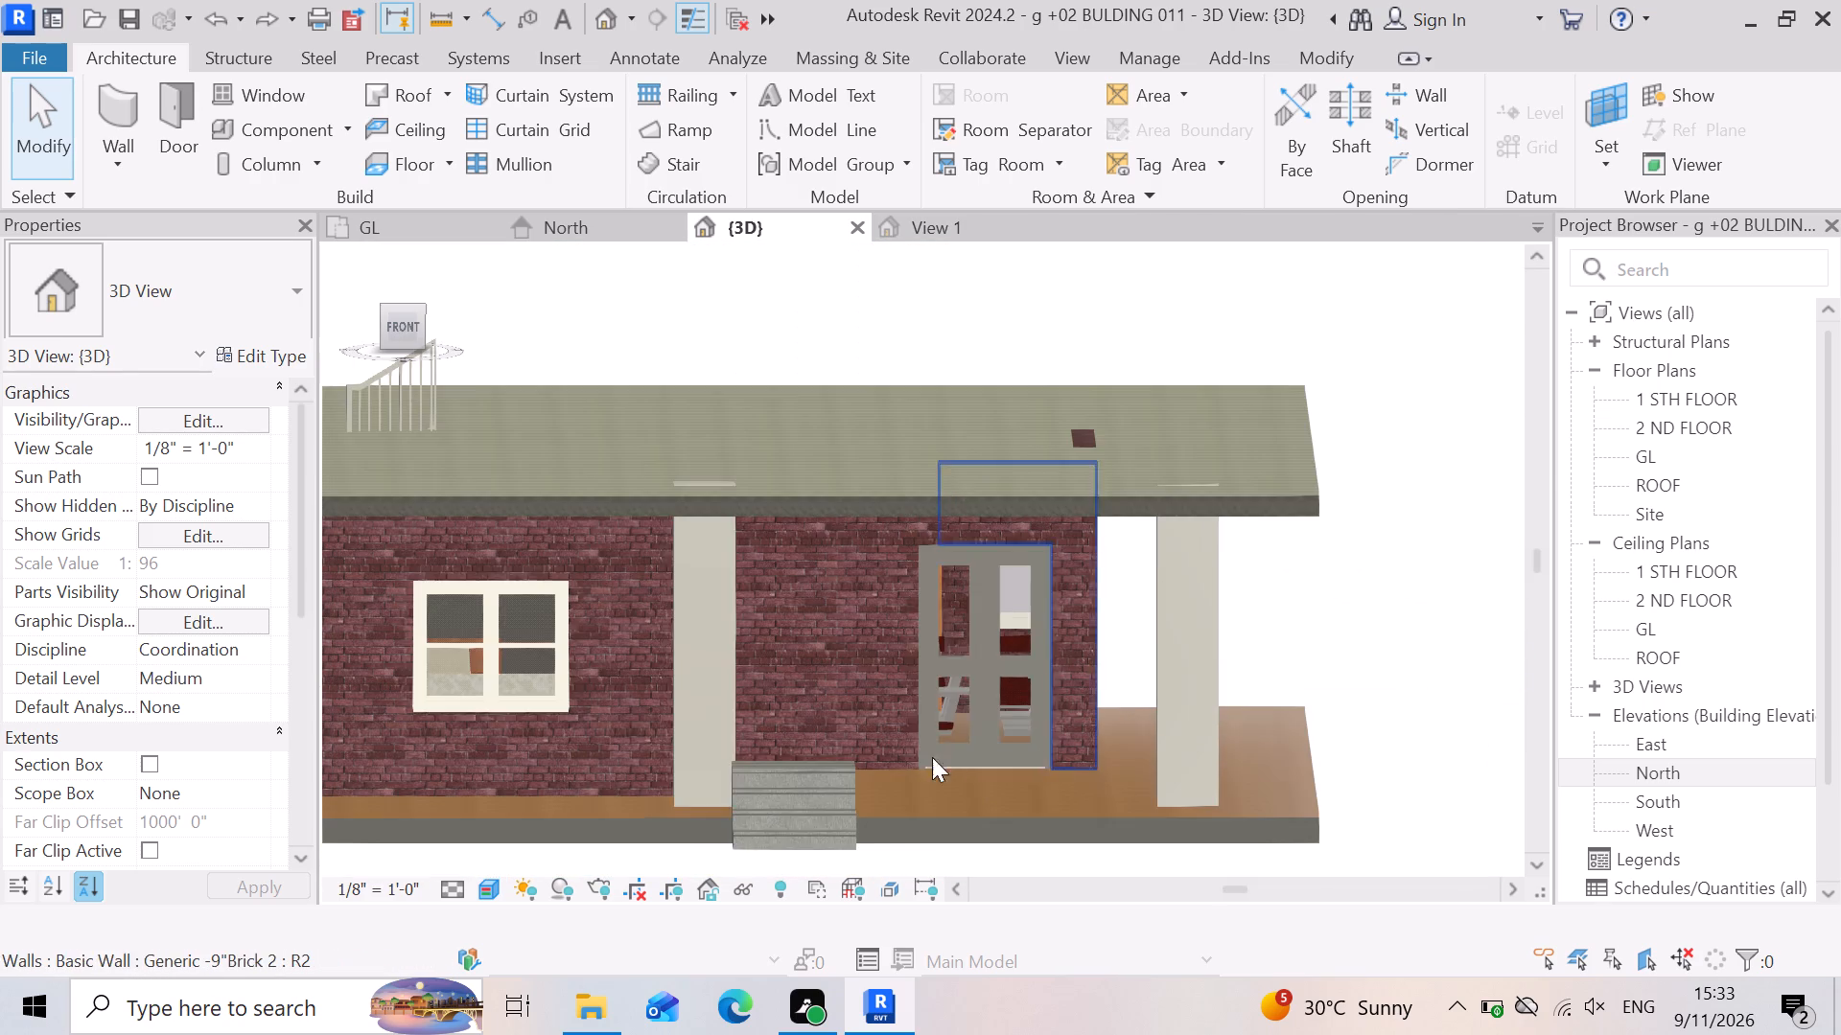
Select the portico column between the window and the double door.
left_click(716, 643)
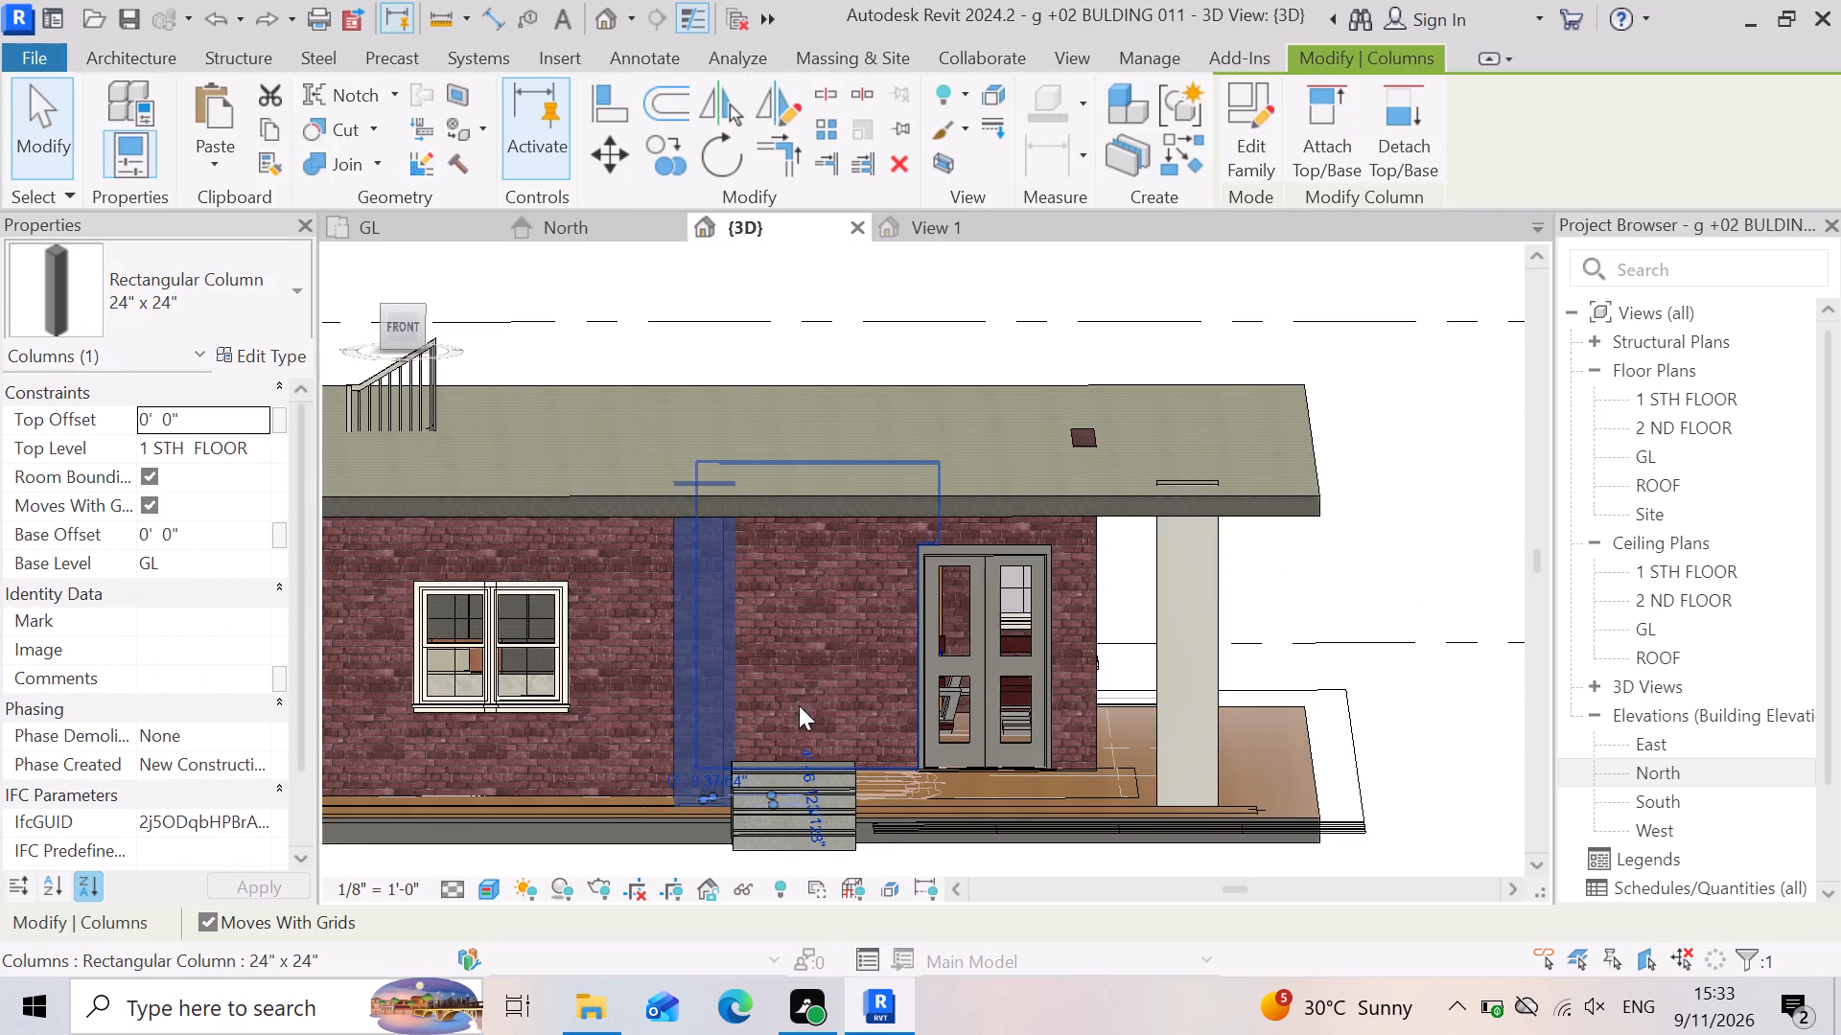
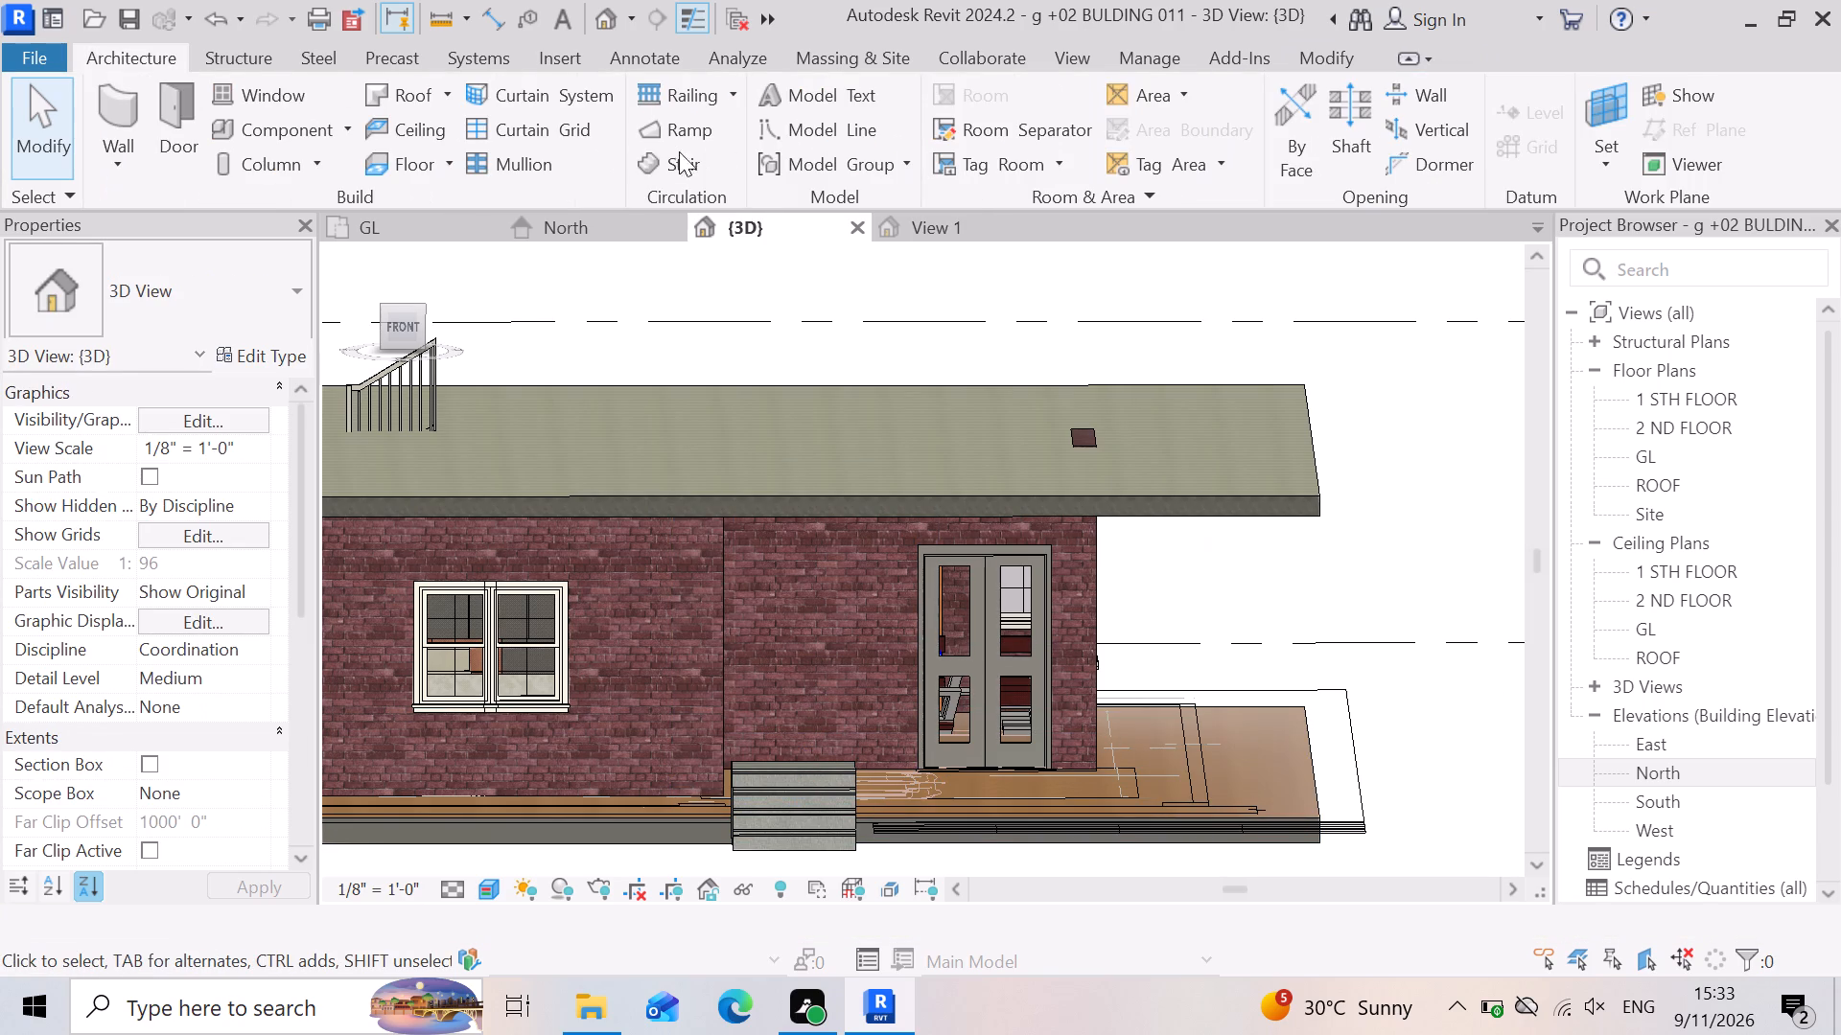
On the GL floor plan, start an architectural column and duplicate the 24" x 24" rectangular column type as 1'9".
left_click(434, 218)
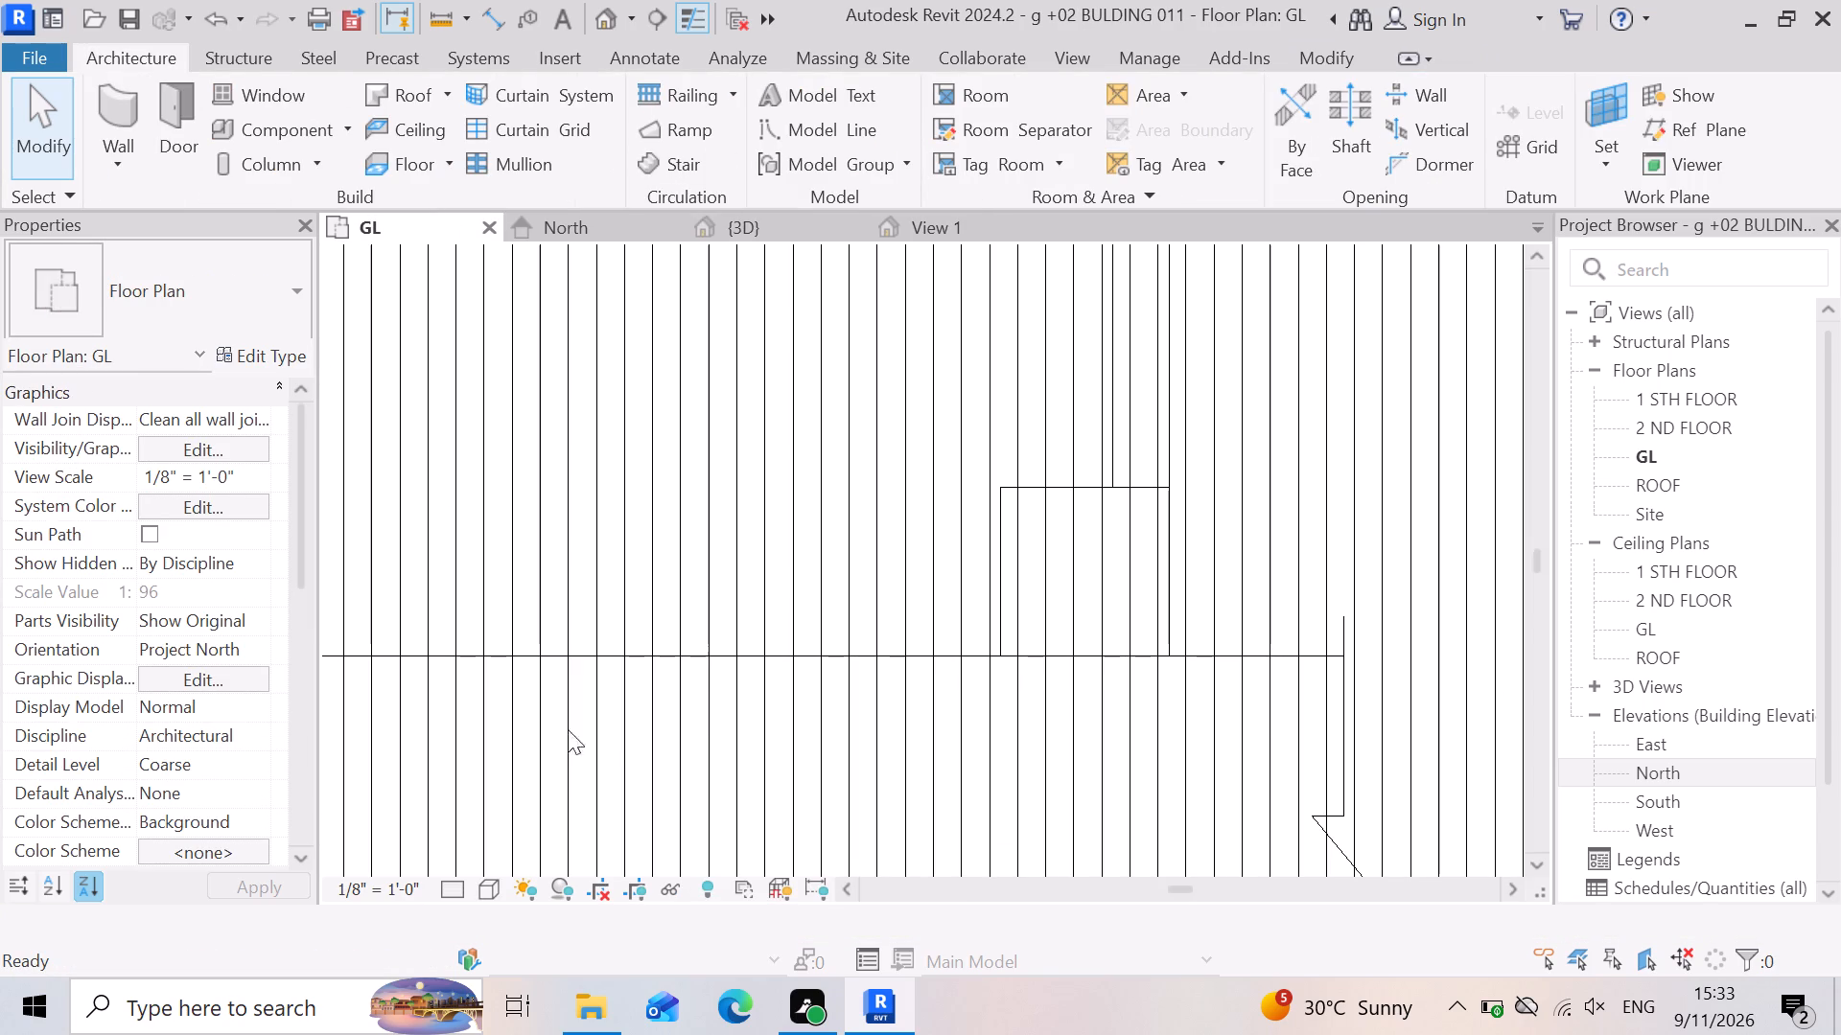
scroll(782, 629, "down", 3)
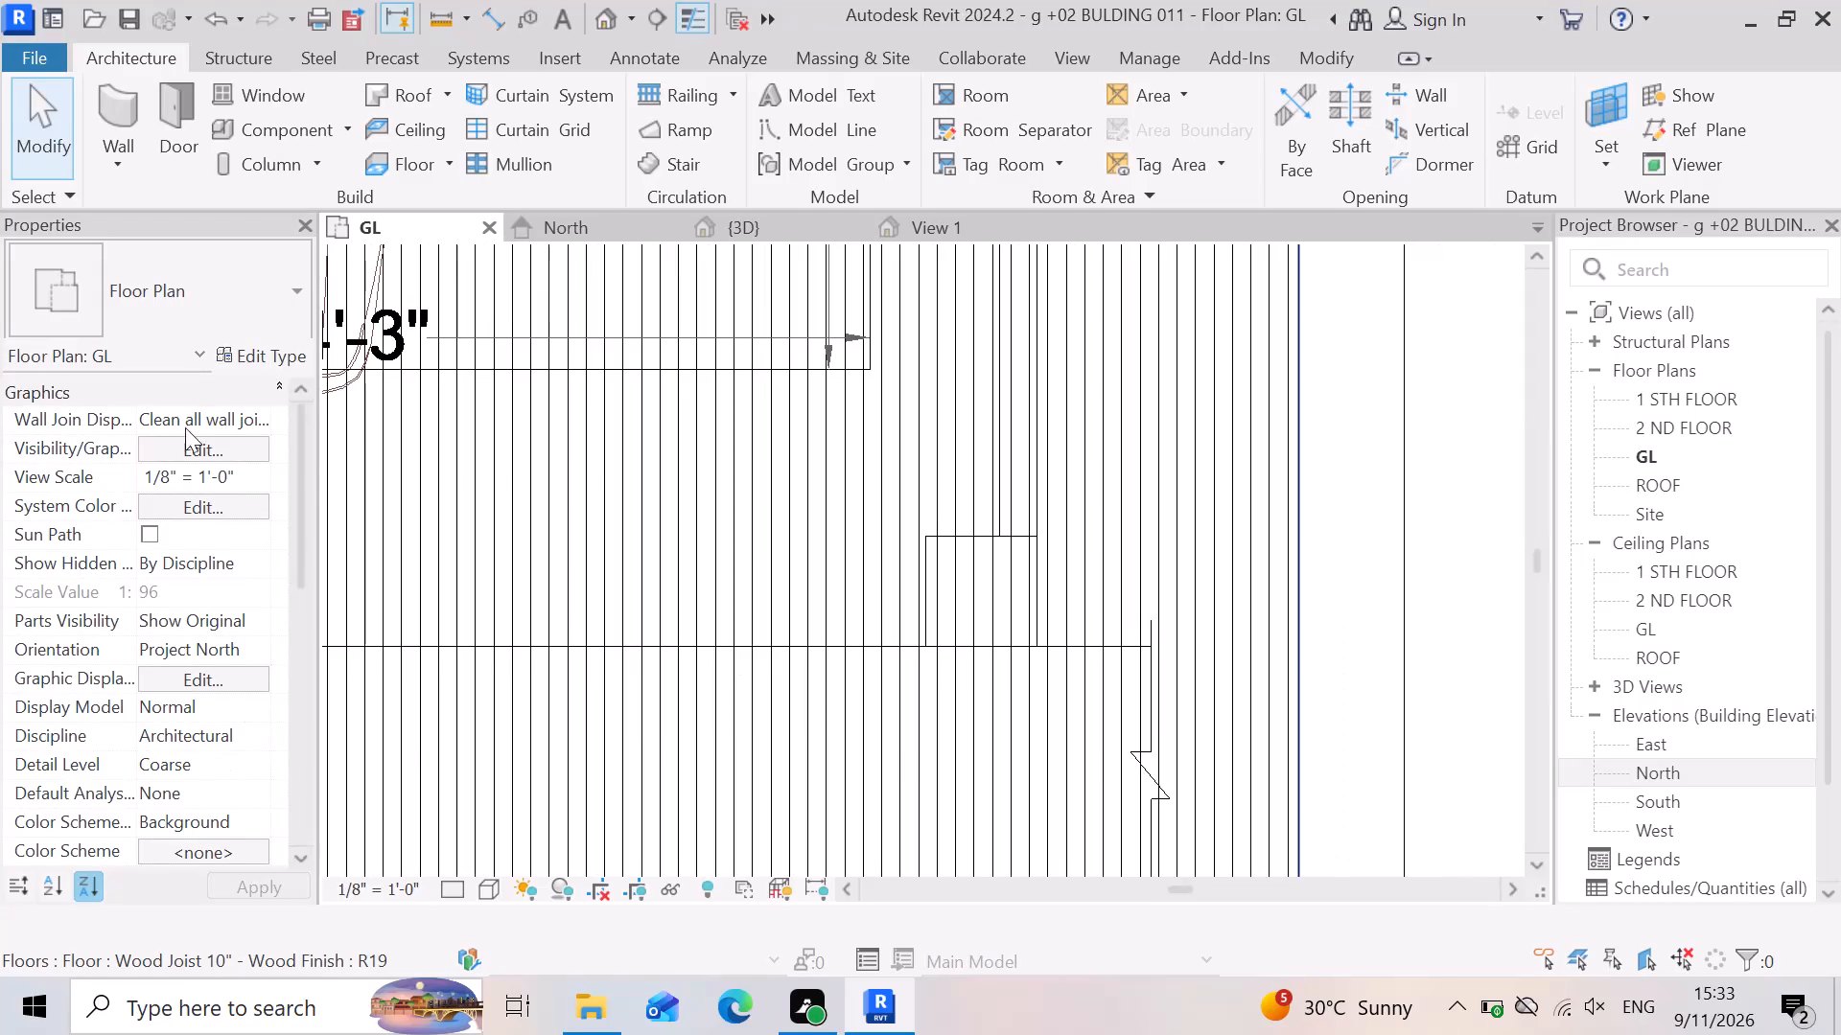
left_click(327, 171)
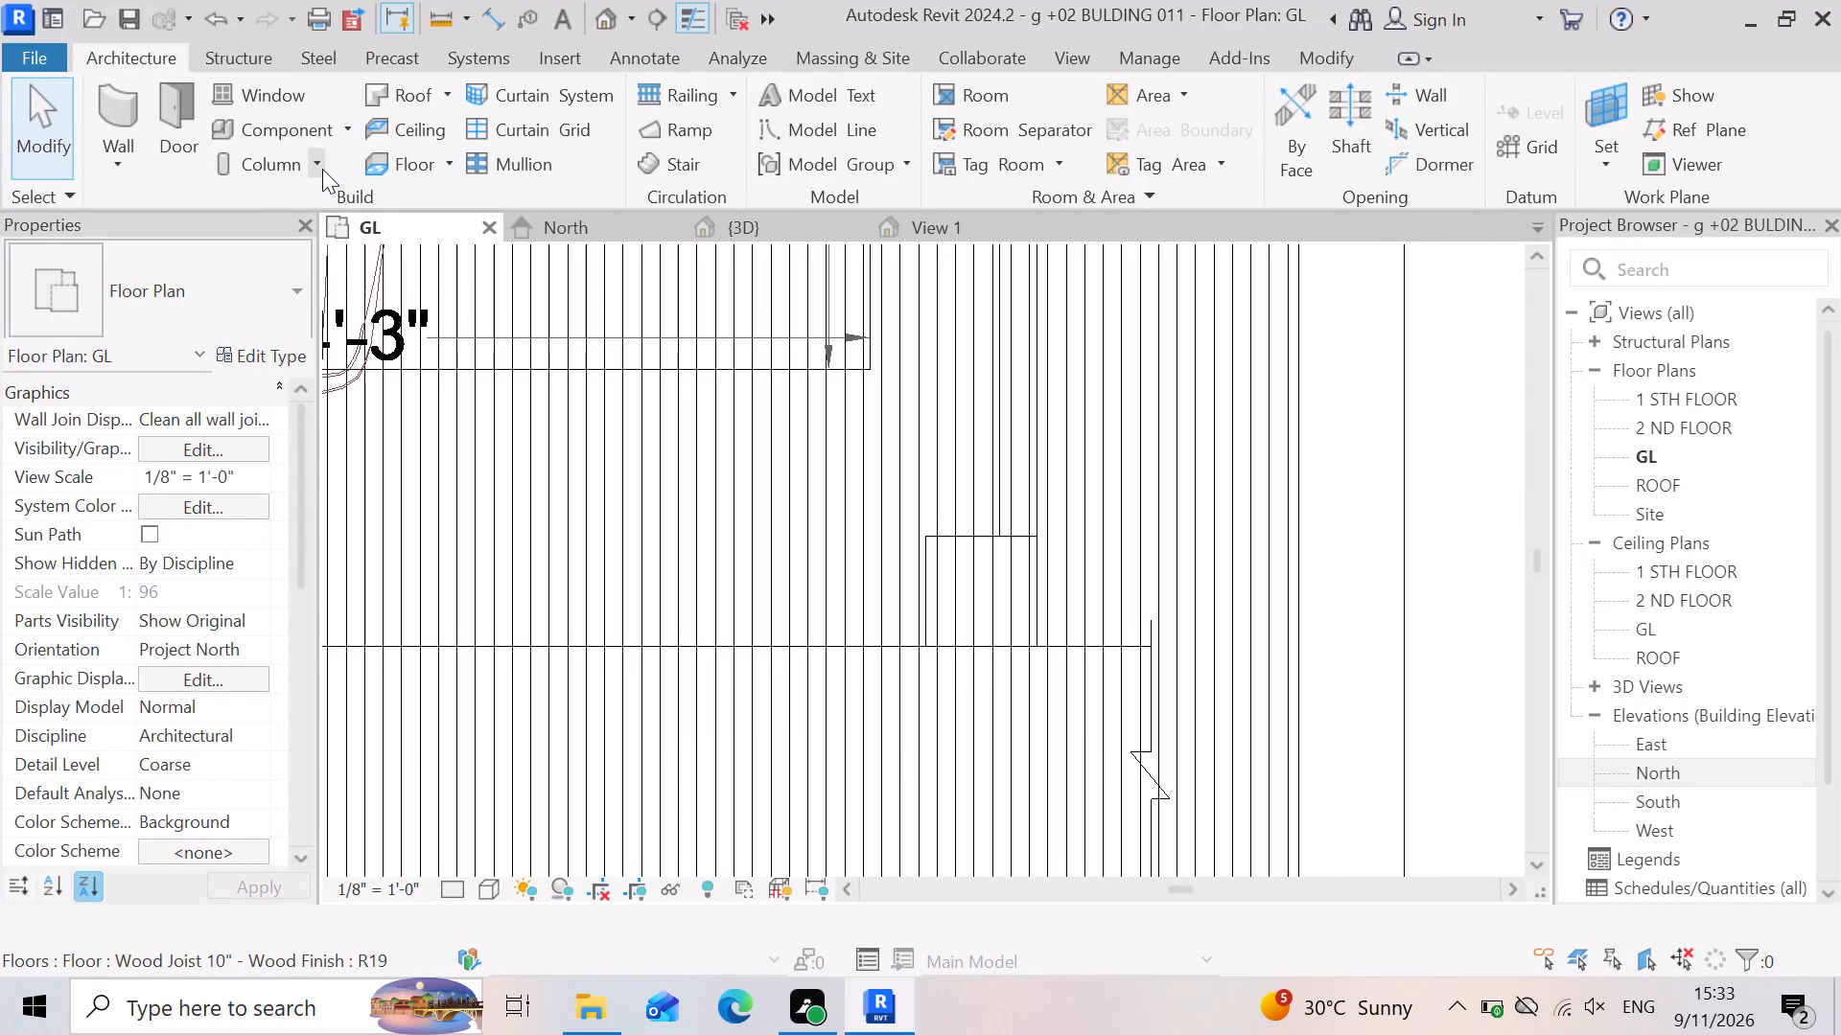
left_click(322, 169)
left_click(338, 272)
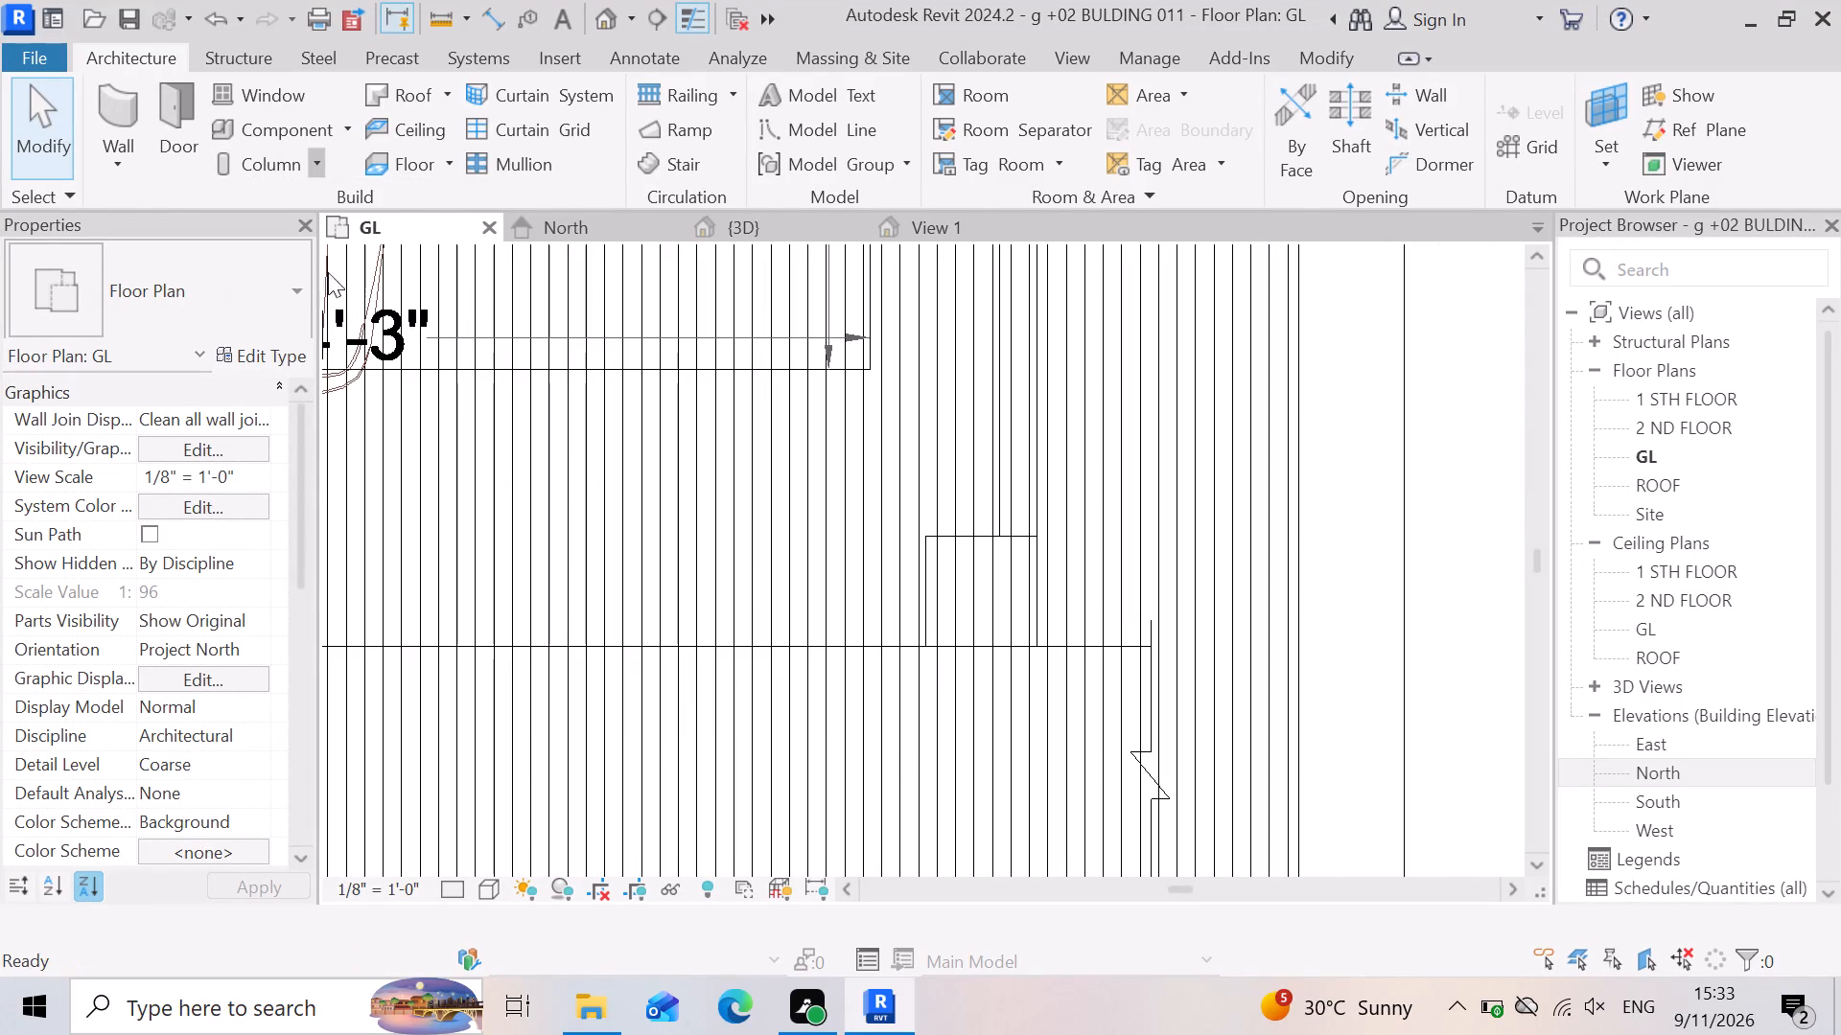
scroll(741, 649, "down", 7)
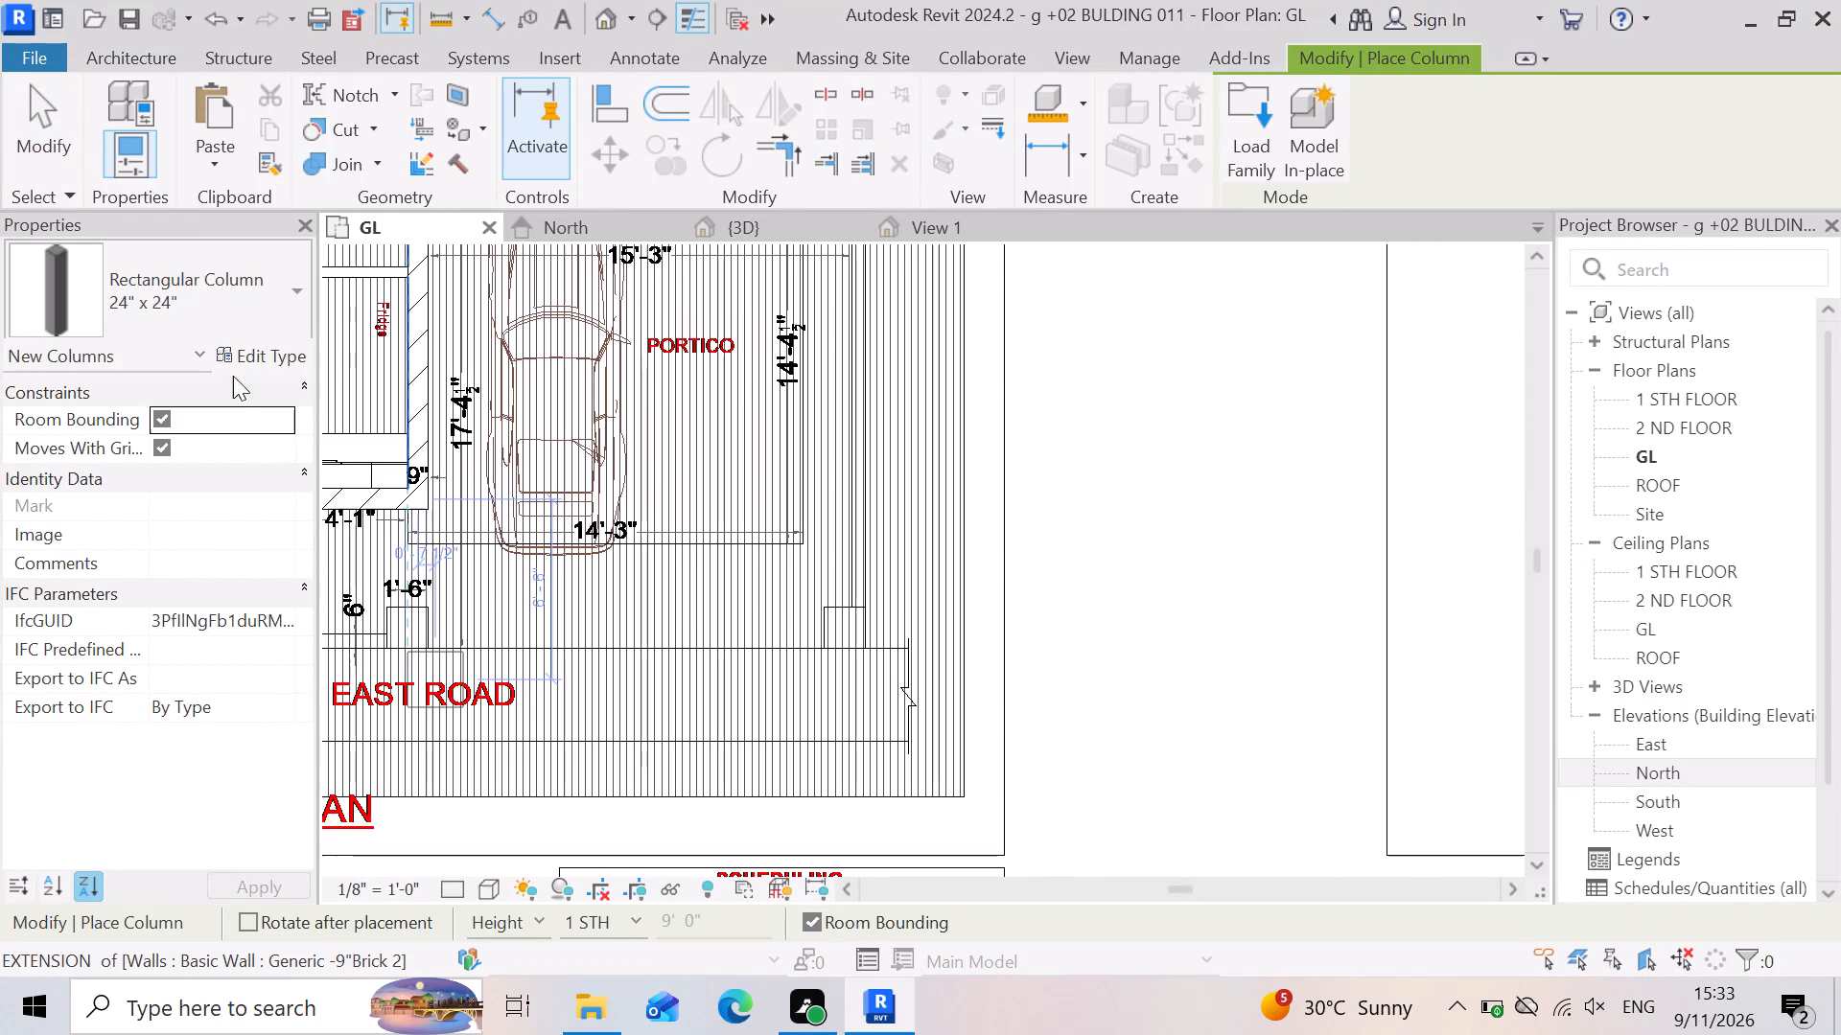
left_click(258, 347)
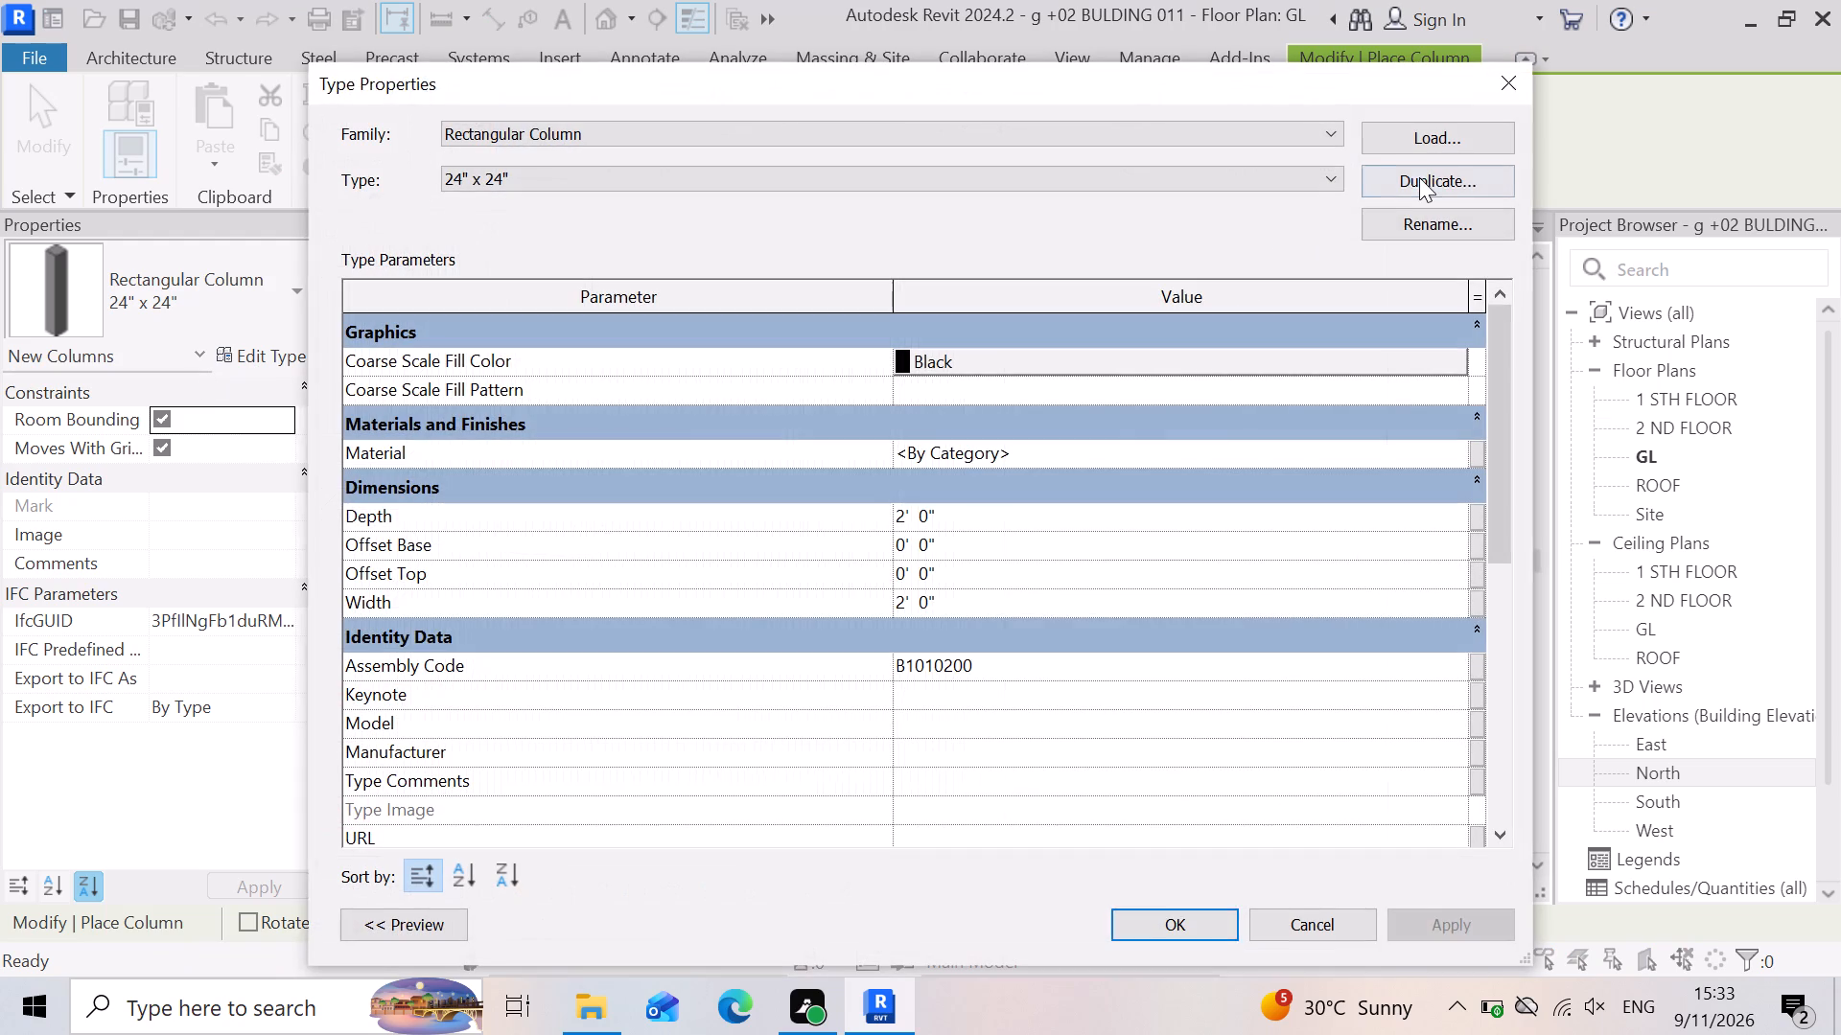
left_click(1419, 177)
left_click(927, 508)
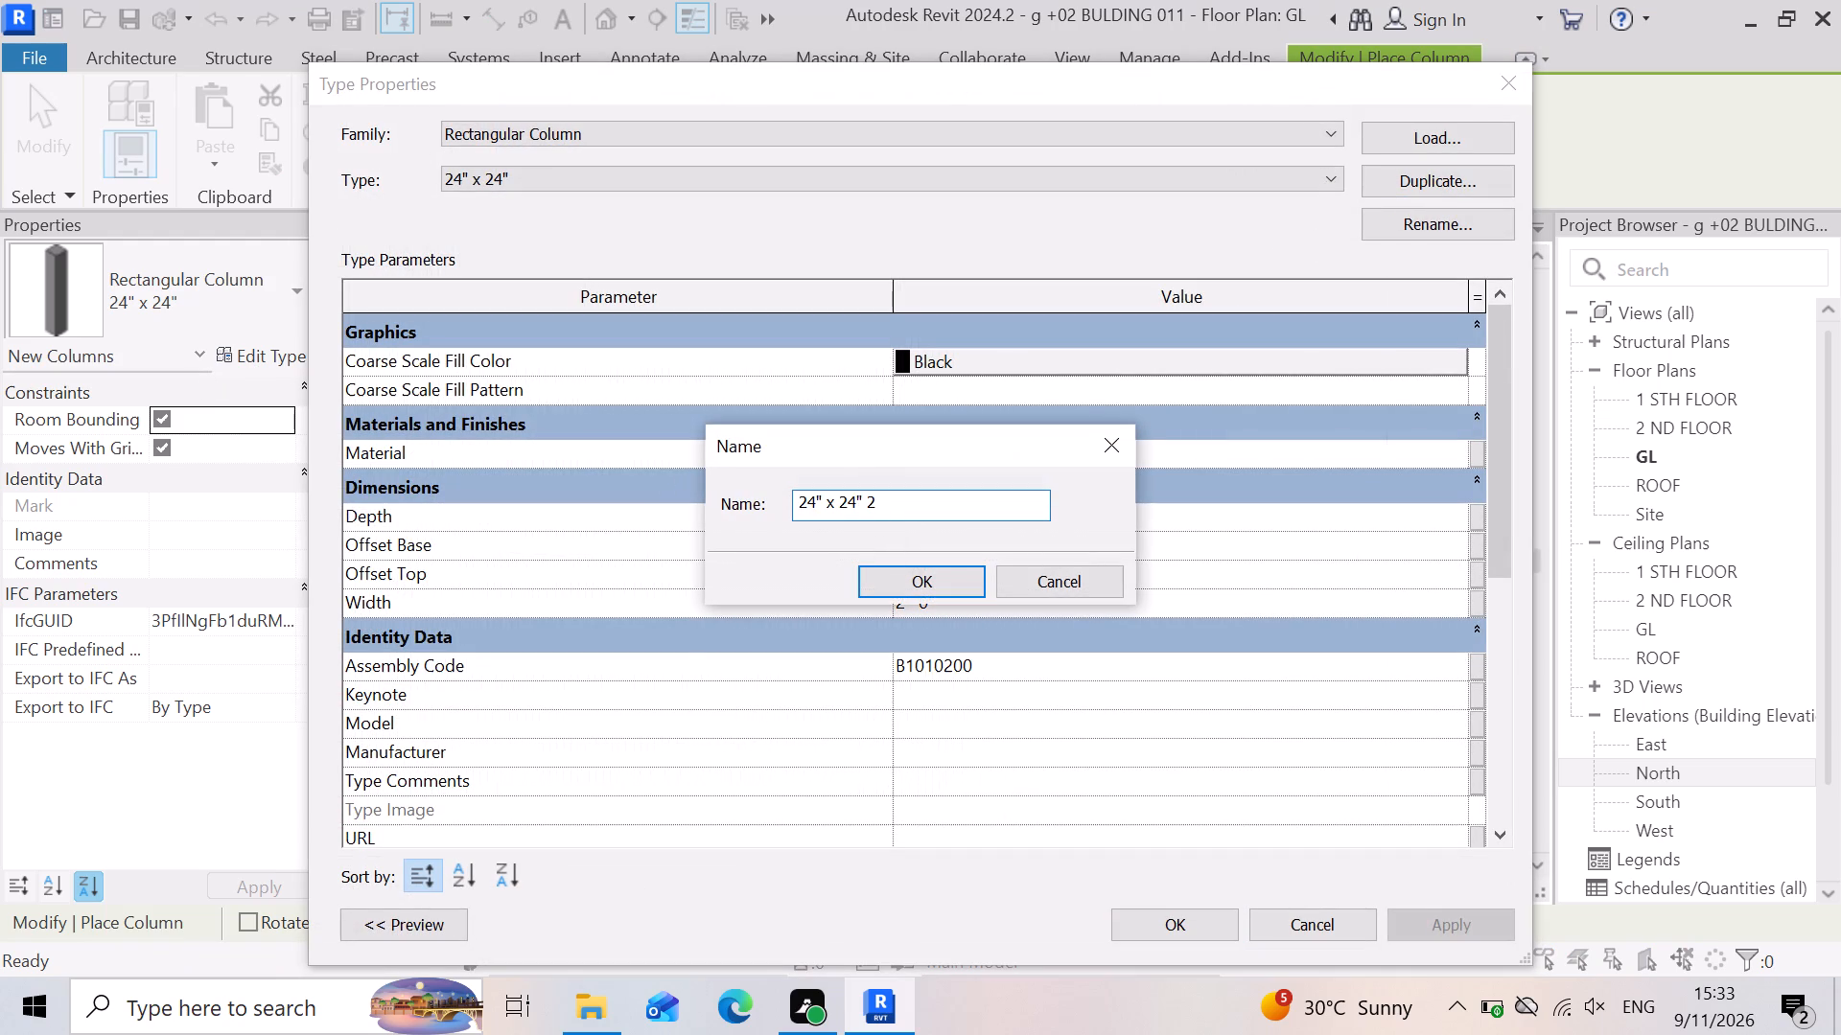
key("BackSpace")
key("BackSpace")
key("BackSpace")
key("BackSpace")
key("BackSpace")
key("BackSpace")
key("BackSpace")
key("BackSpace")
key("BackSpace")
key("BackSpace")
key("BackSpace")
key("BackSpace")
key("BackSpace")
key("BackSpace")
key("BackSpace")
key("BackSpace")
key("BackSpace")
key("BackSpace")
key("BackSpace")
key("BackSpace")
type("1'")
key("9")
key("shift+quotedbl")
key("Return")
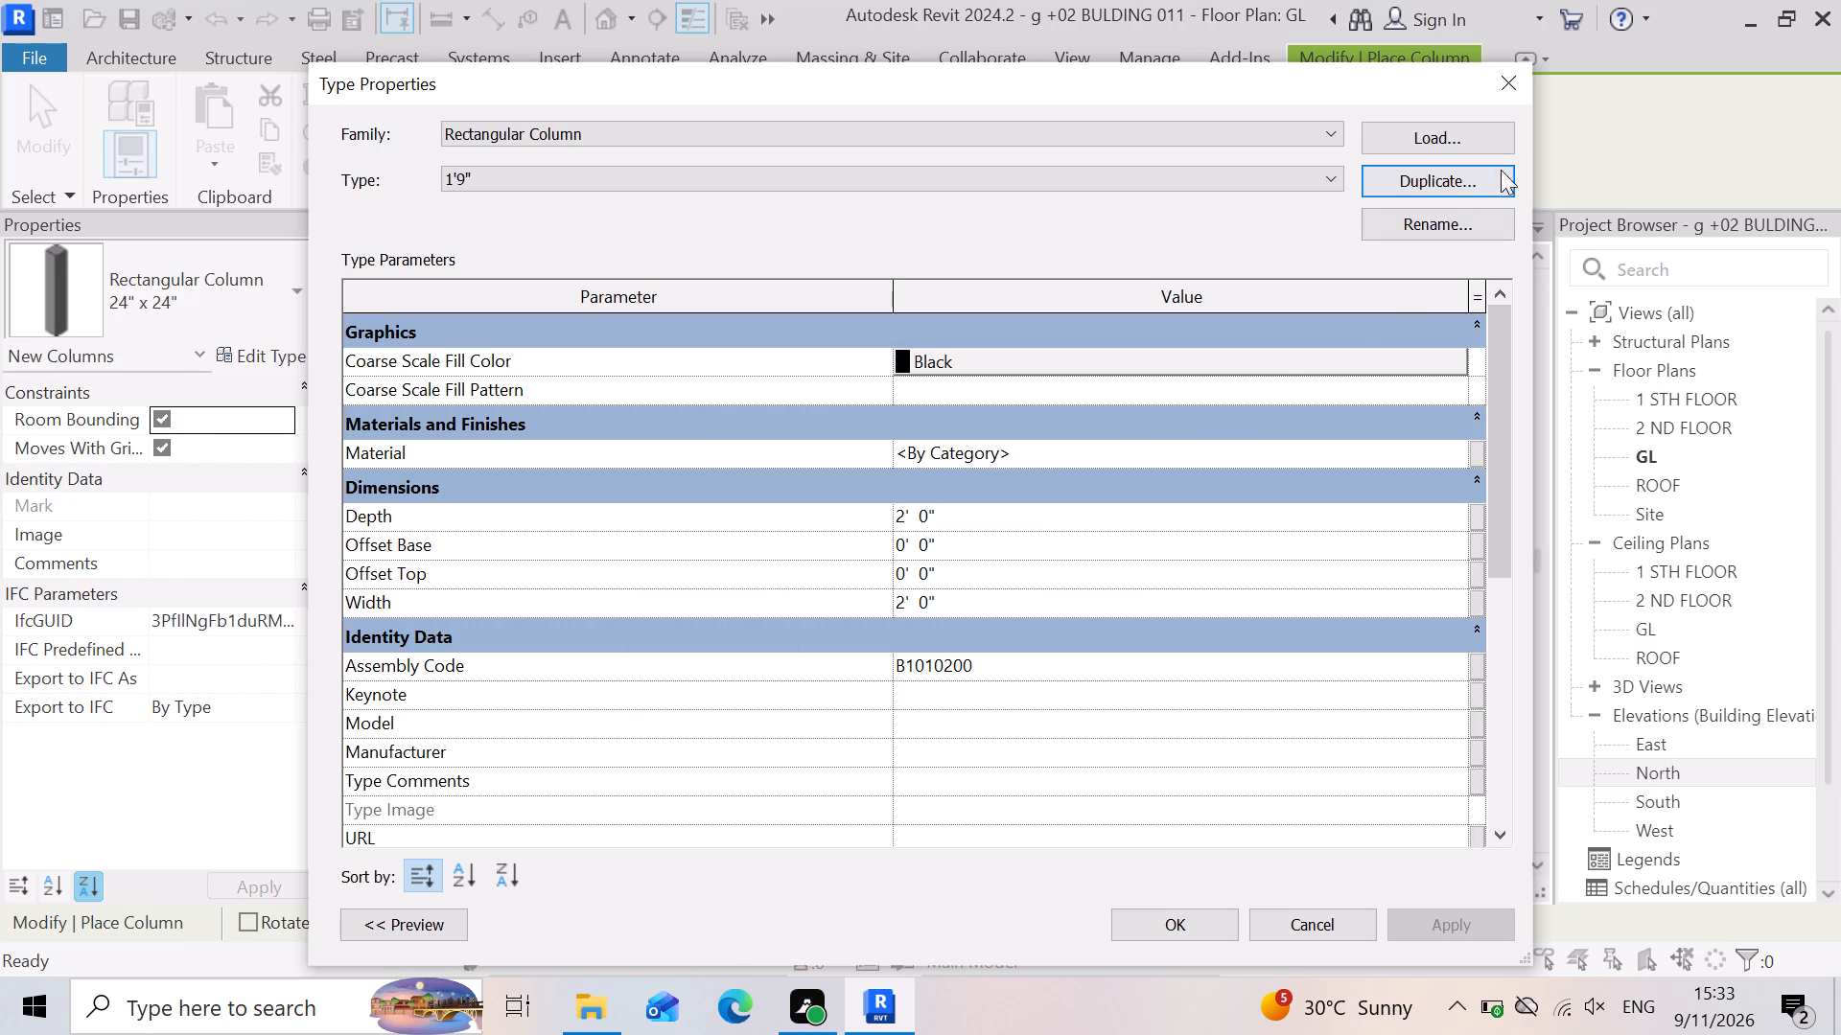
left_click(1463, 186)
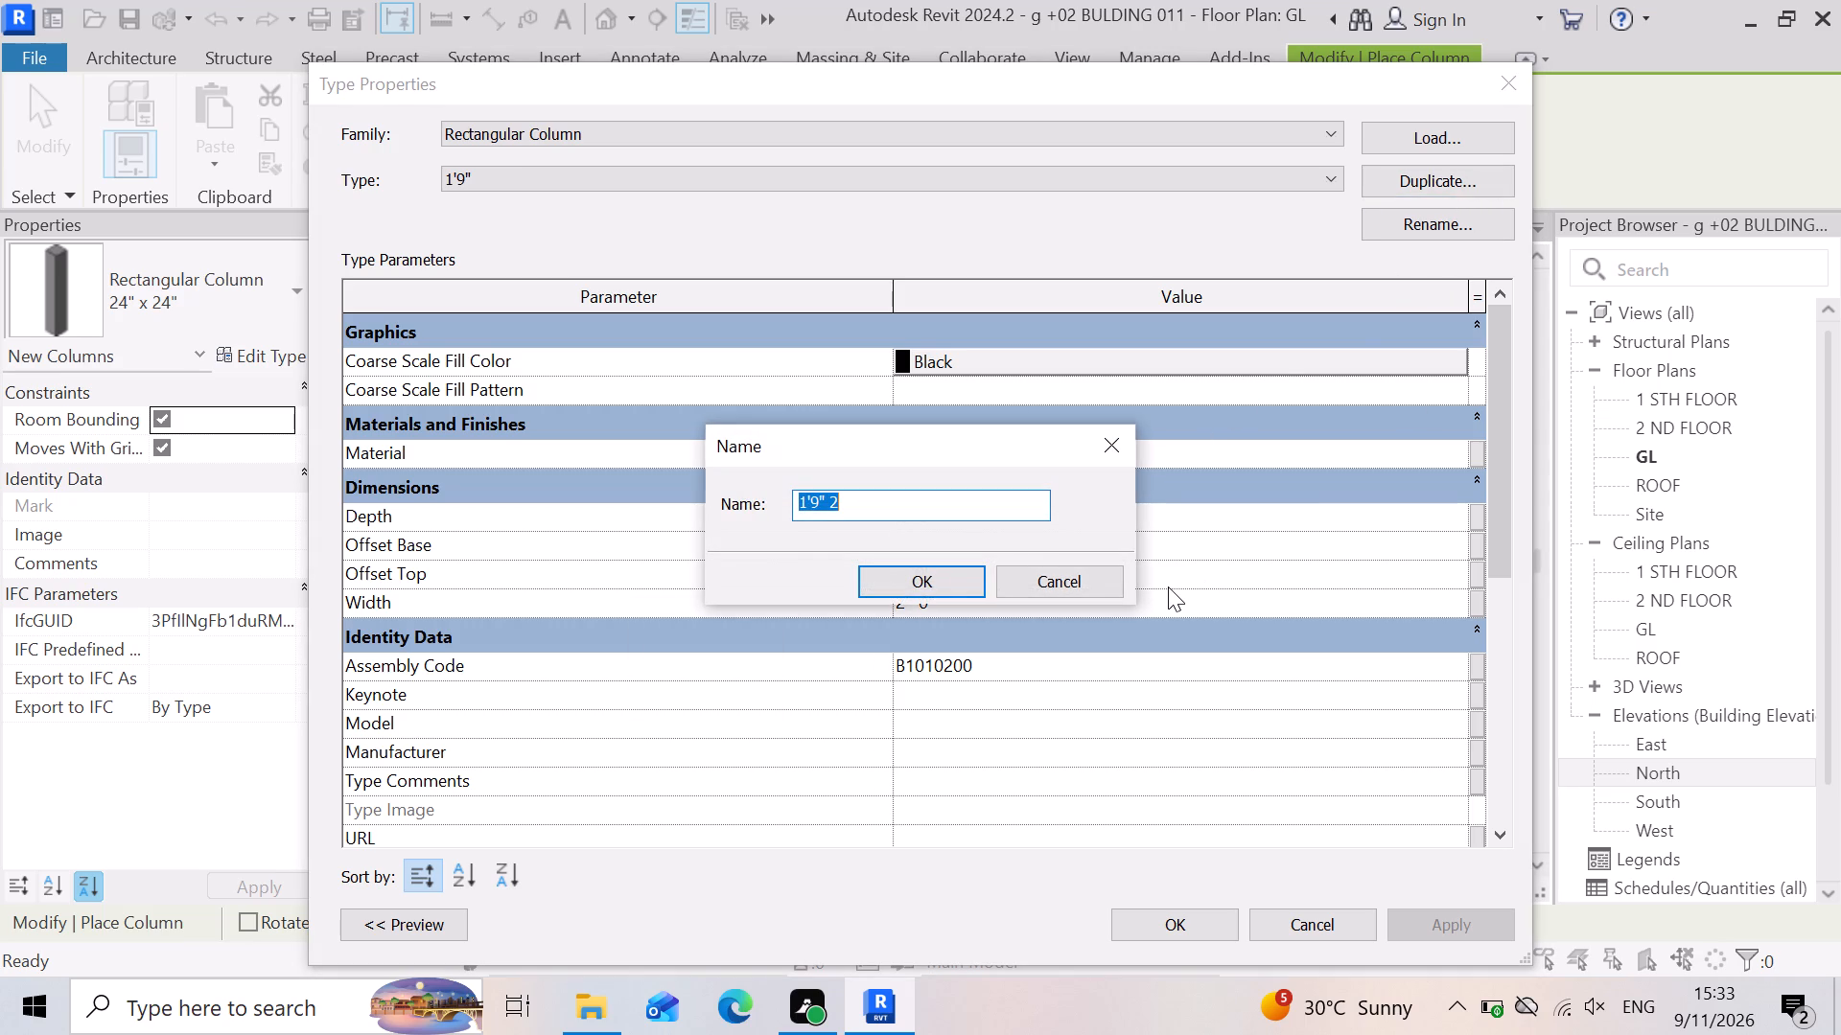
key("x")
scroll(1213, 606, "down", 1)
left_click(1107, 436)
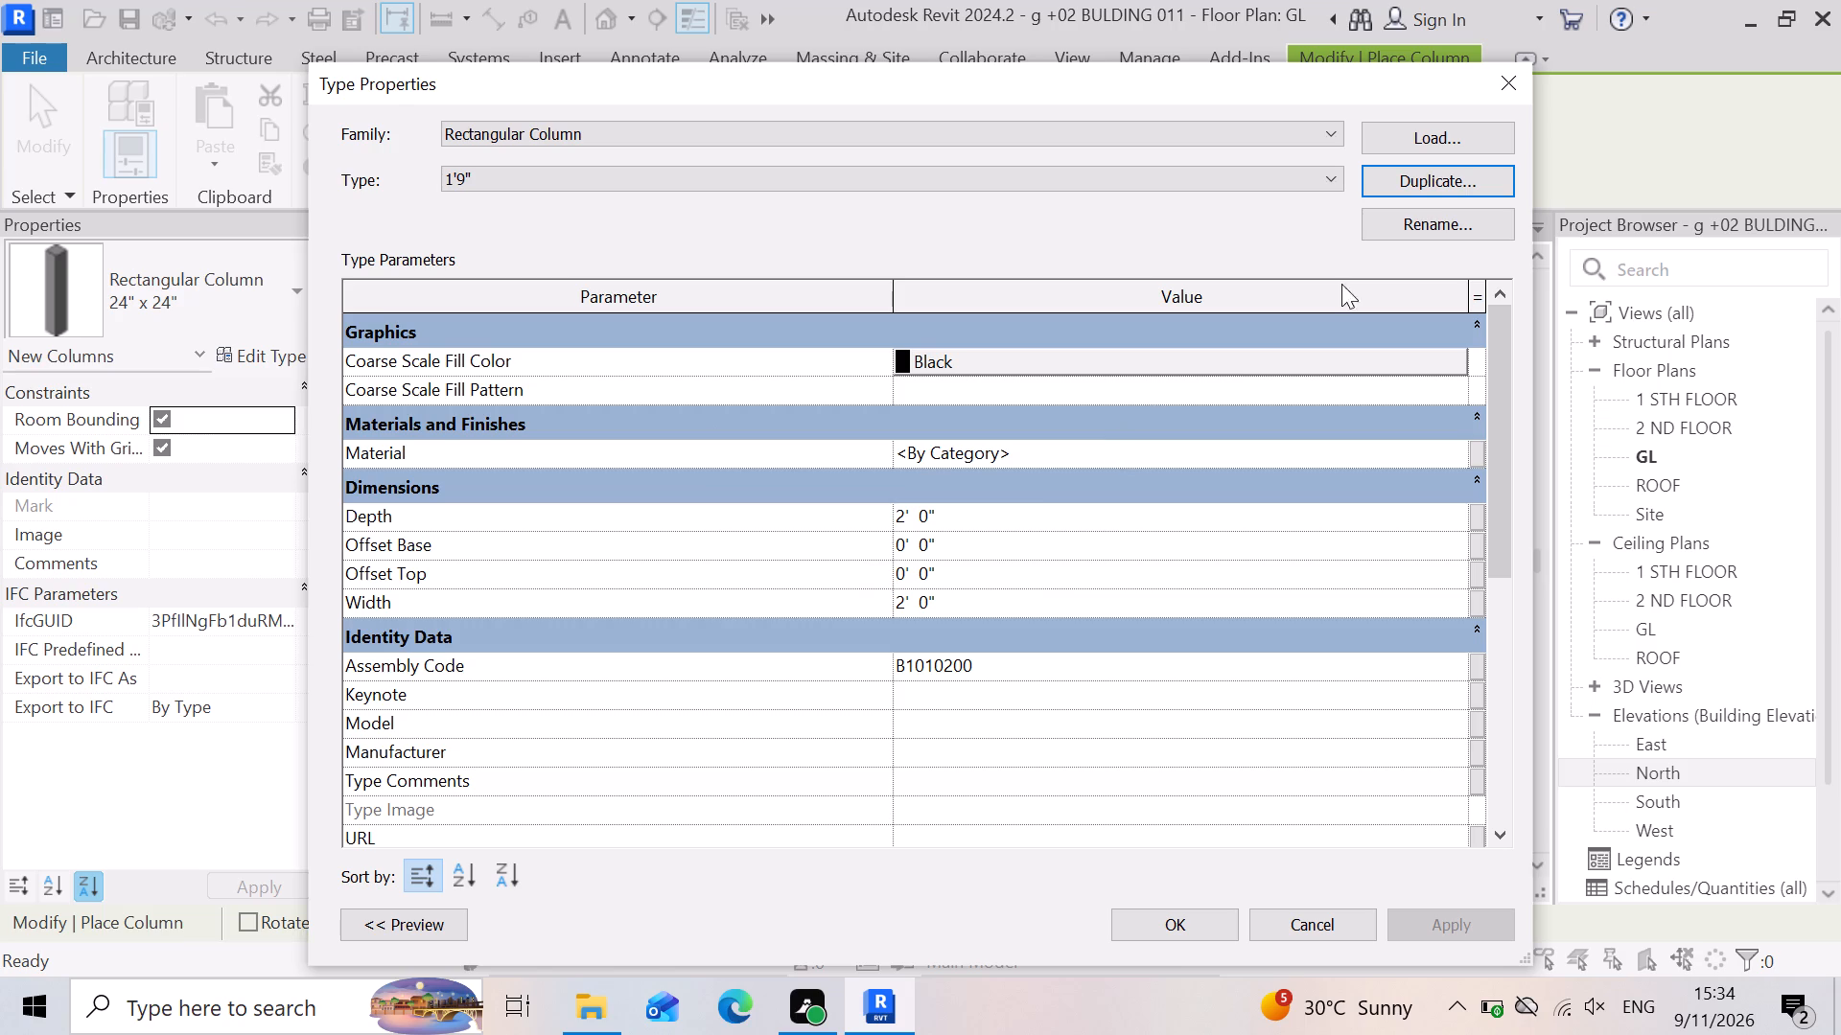
Duplicate the 1'9" rectangular column type under the name x9".
left_click(1425, 182)
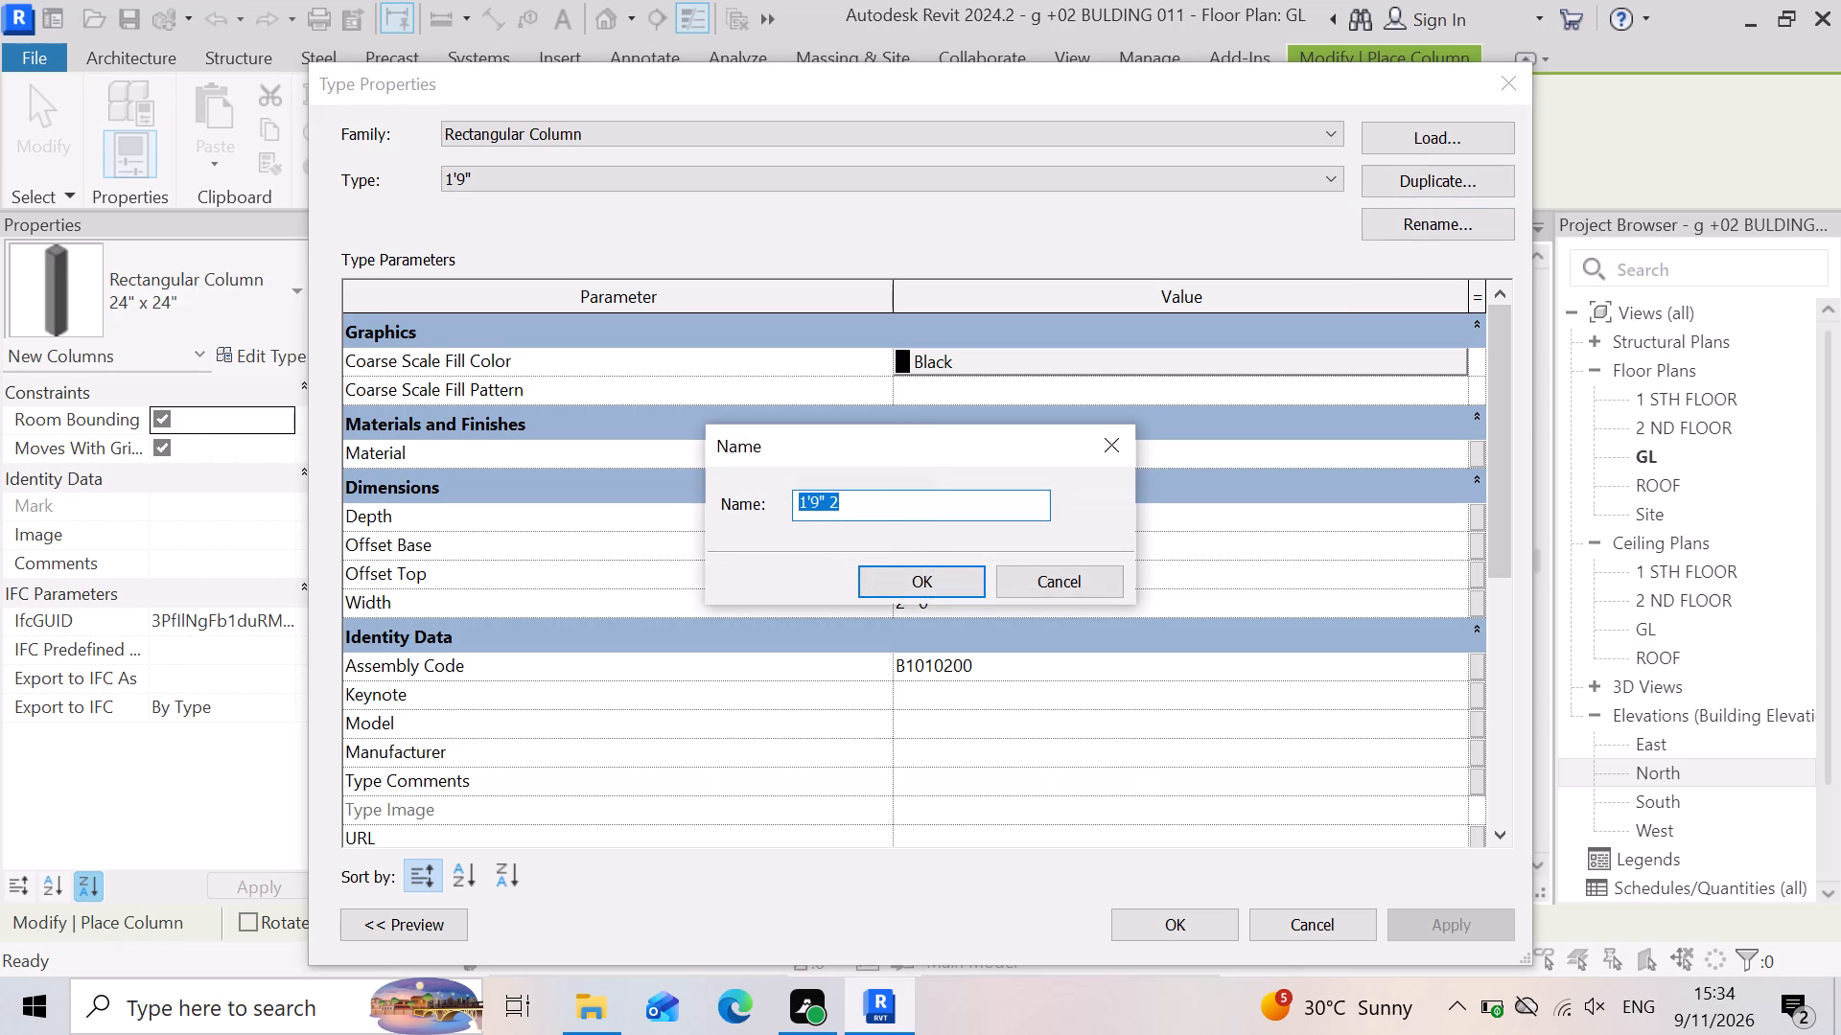
key("x")
key("9")
key("shift+quotedbl")
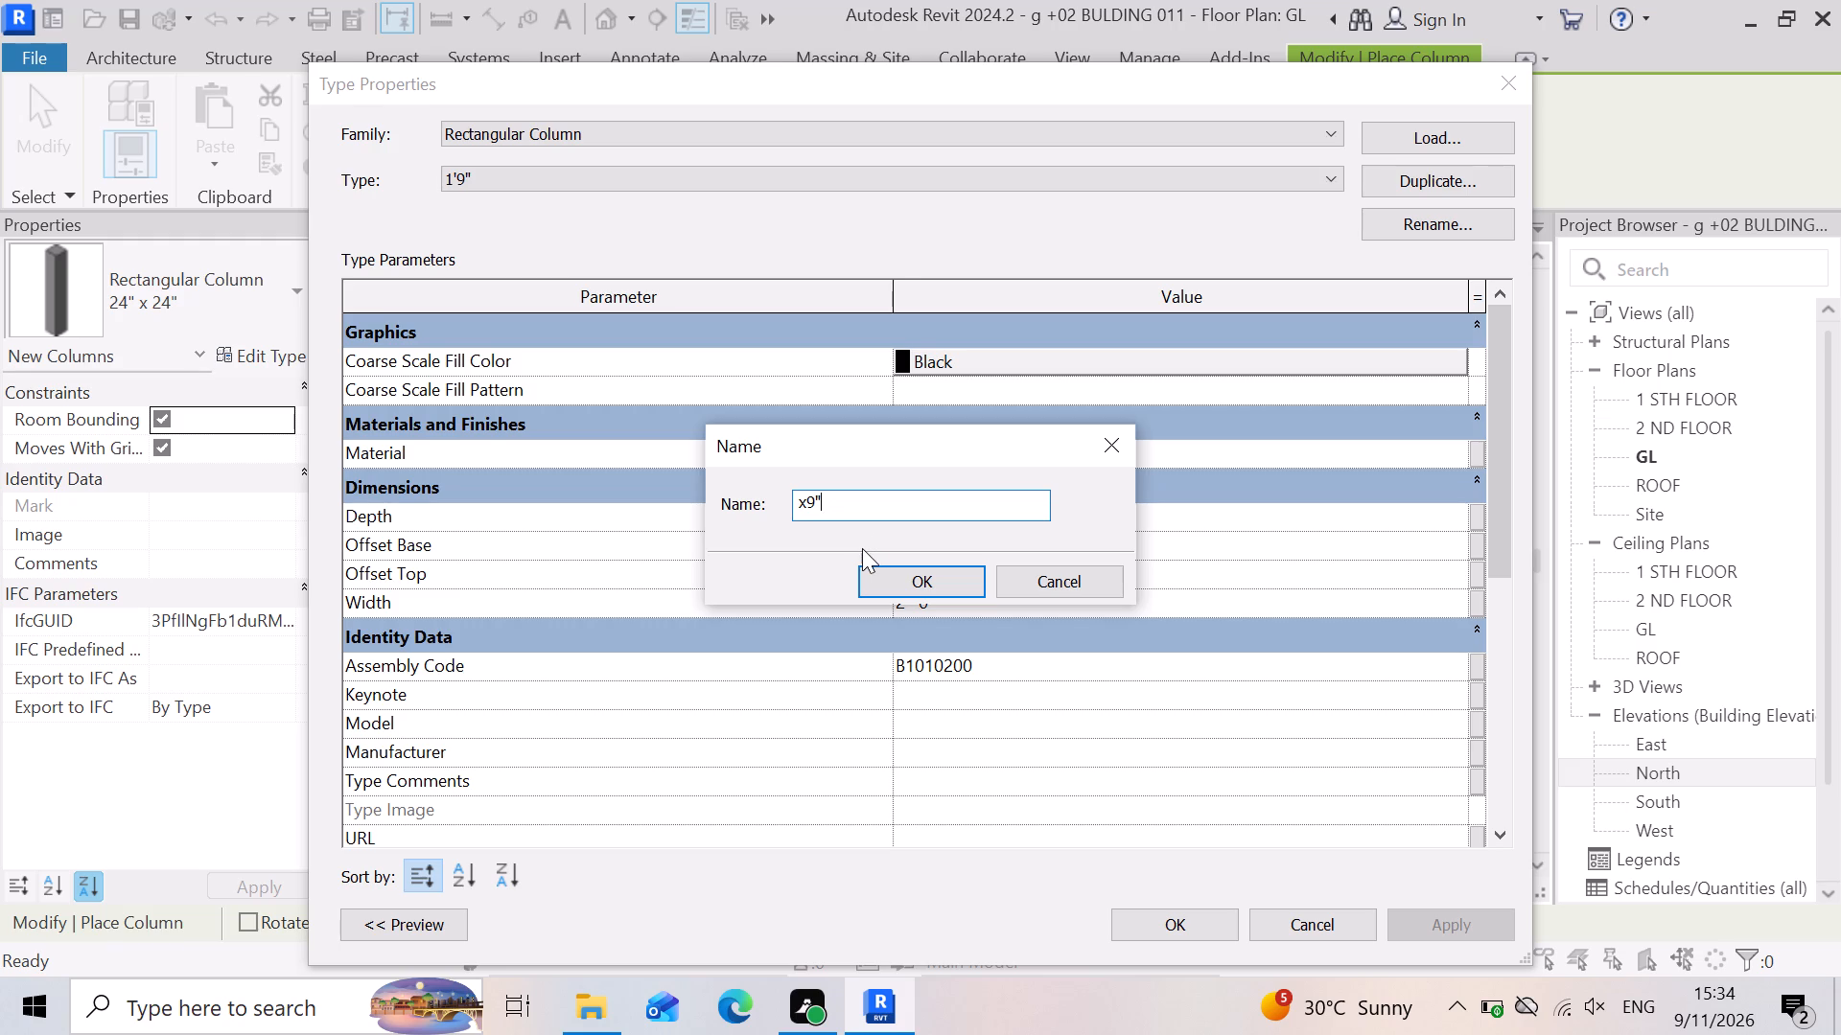
left_click(947, 571)
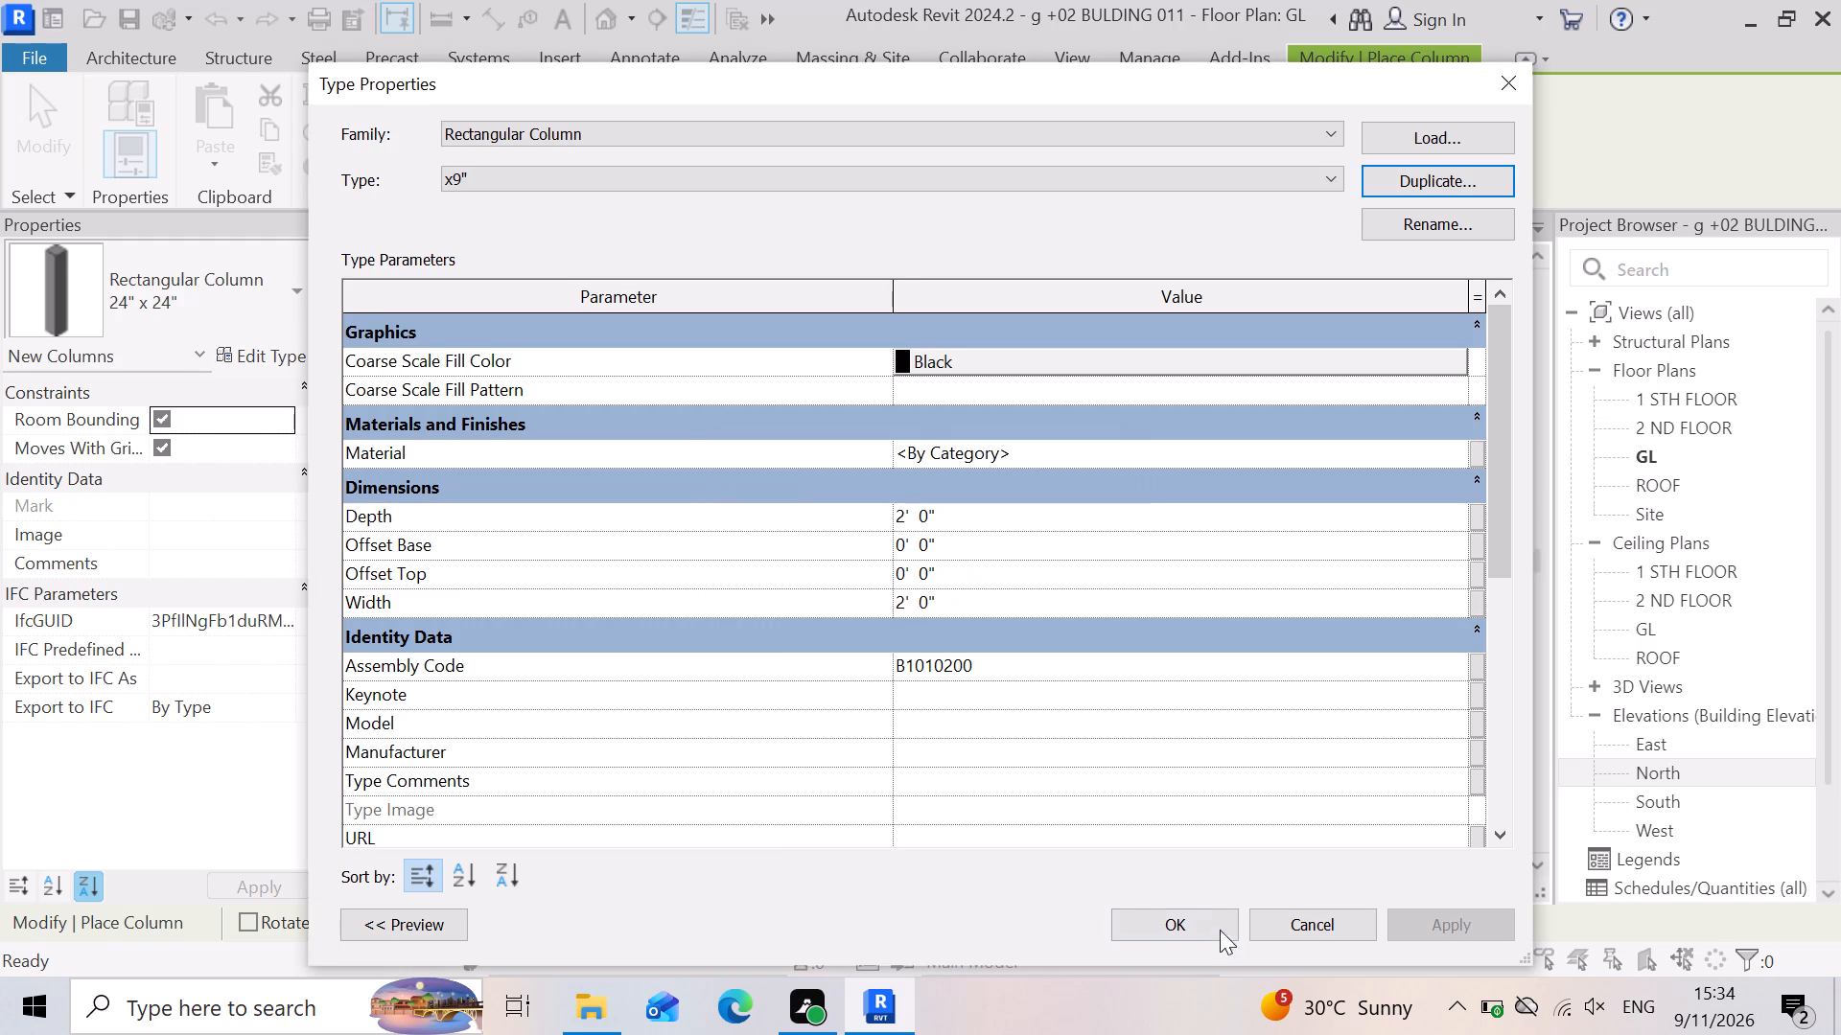
Set the x9" column type's depth to 1' 9" and its width to 0' 9", and apply it.
left_click(973, 517)
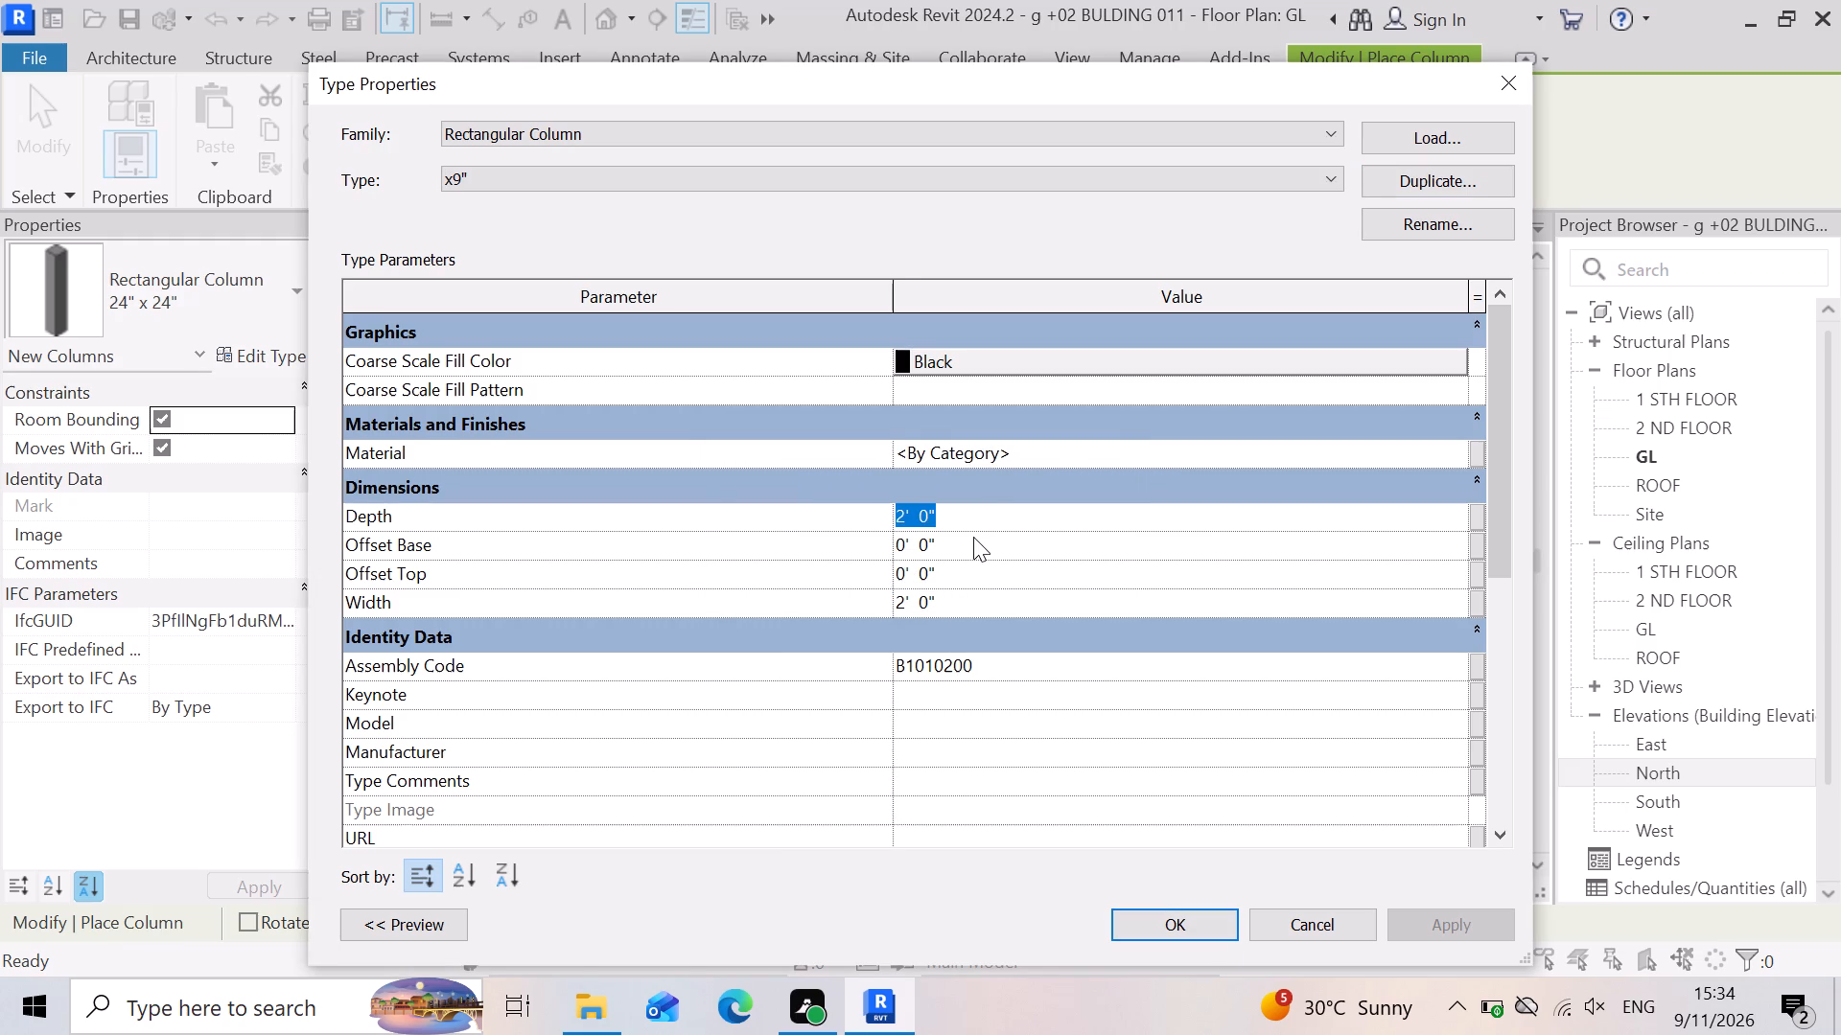
key("1")
key("apostrophe")
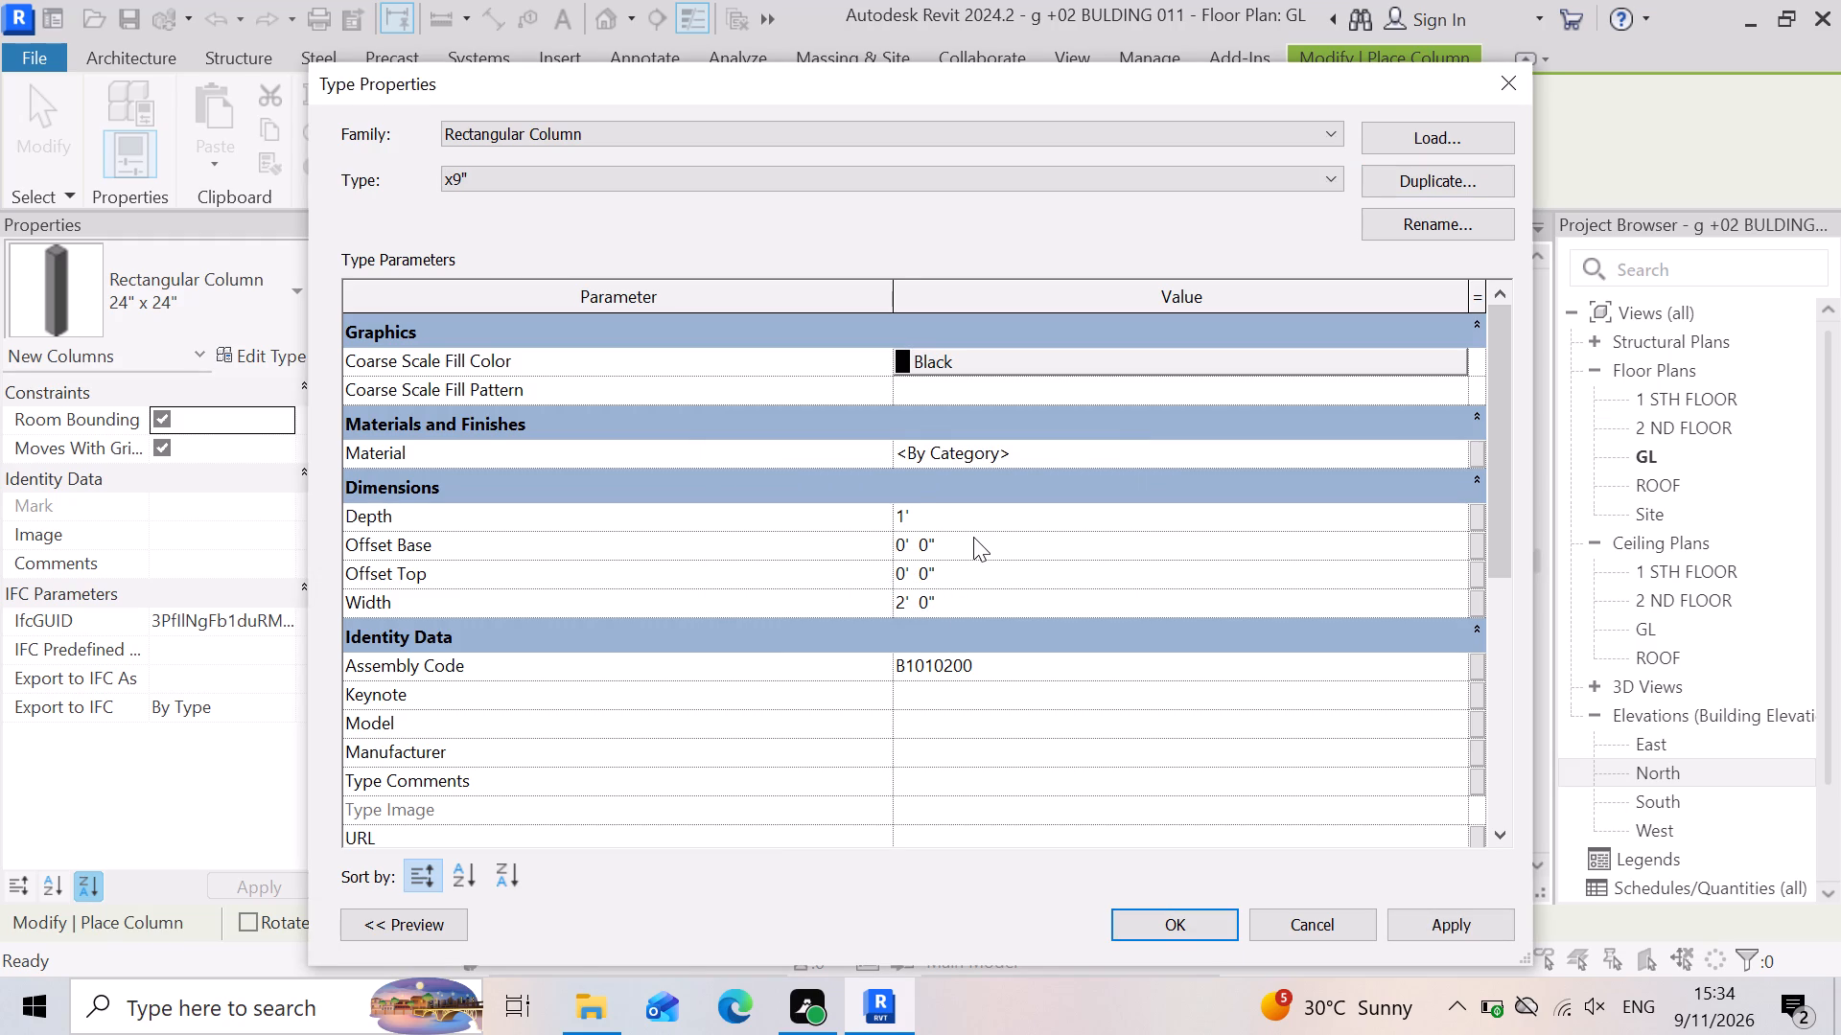
key("9")
key("shift+quotedbl")
key("Return")
left_click(986, 592)
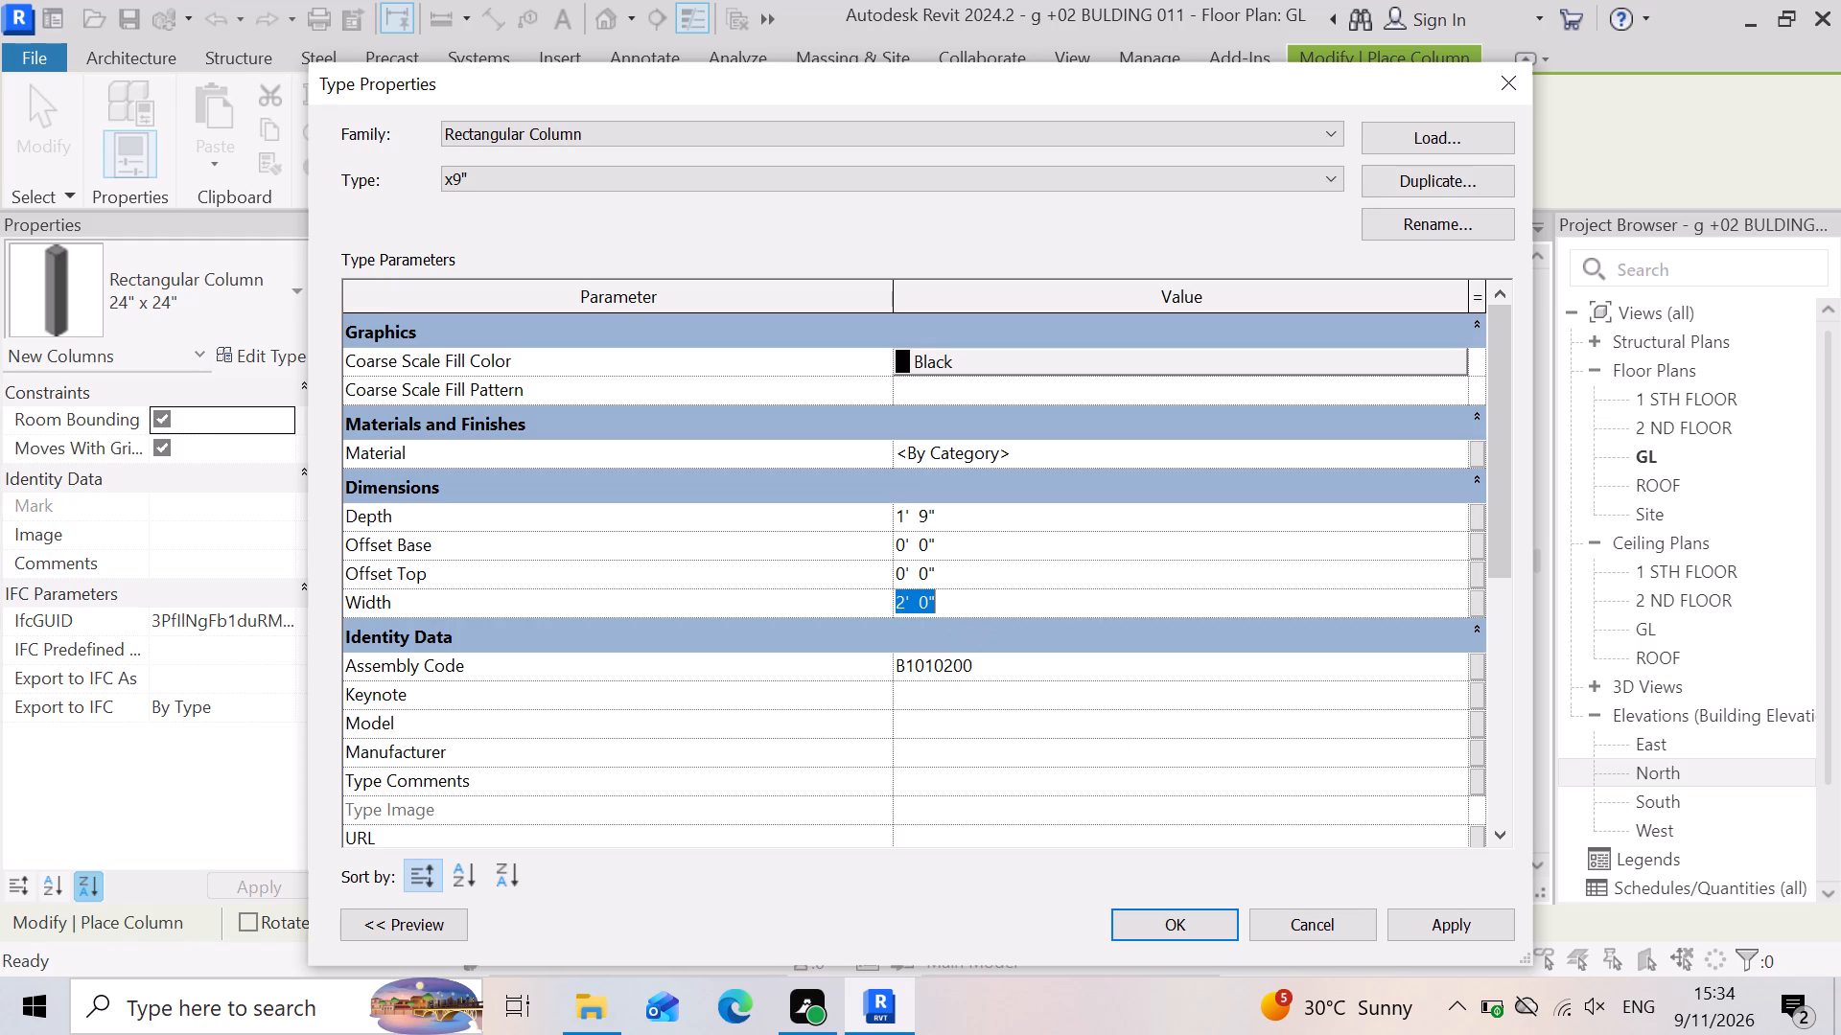
key("1")
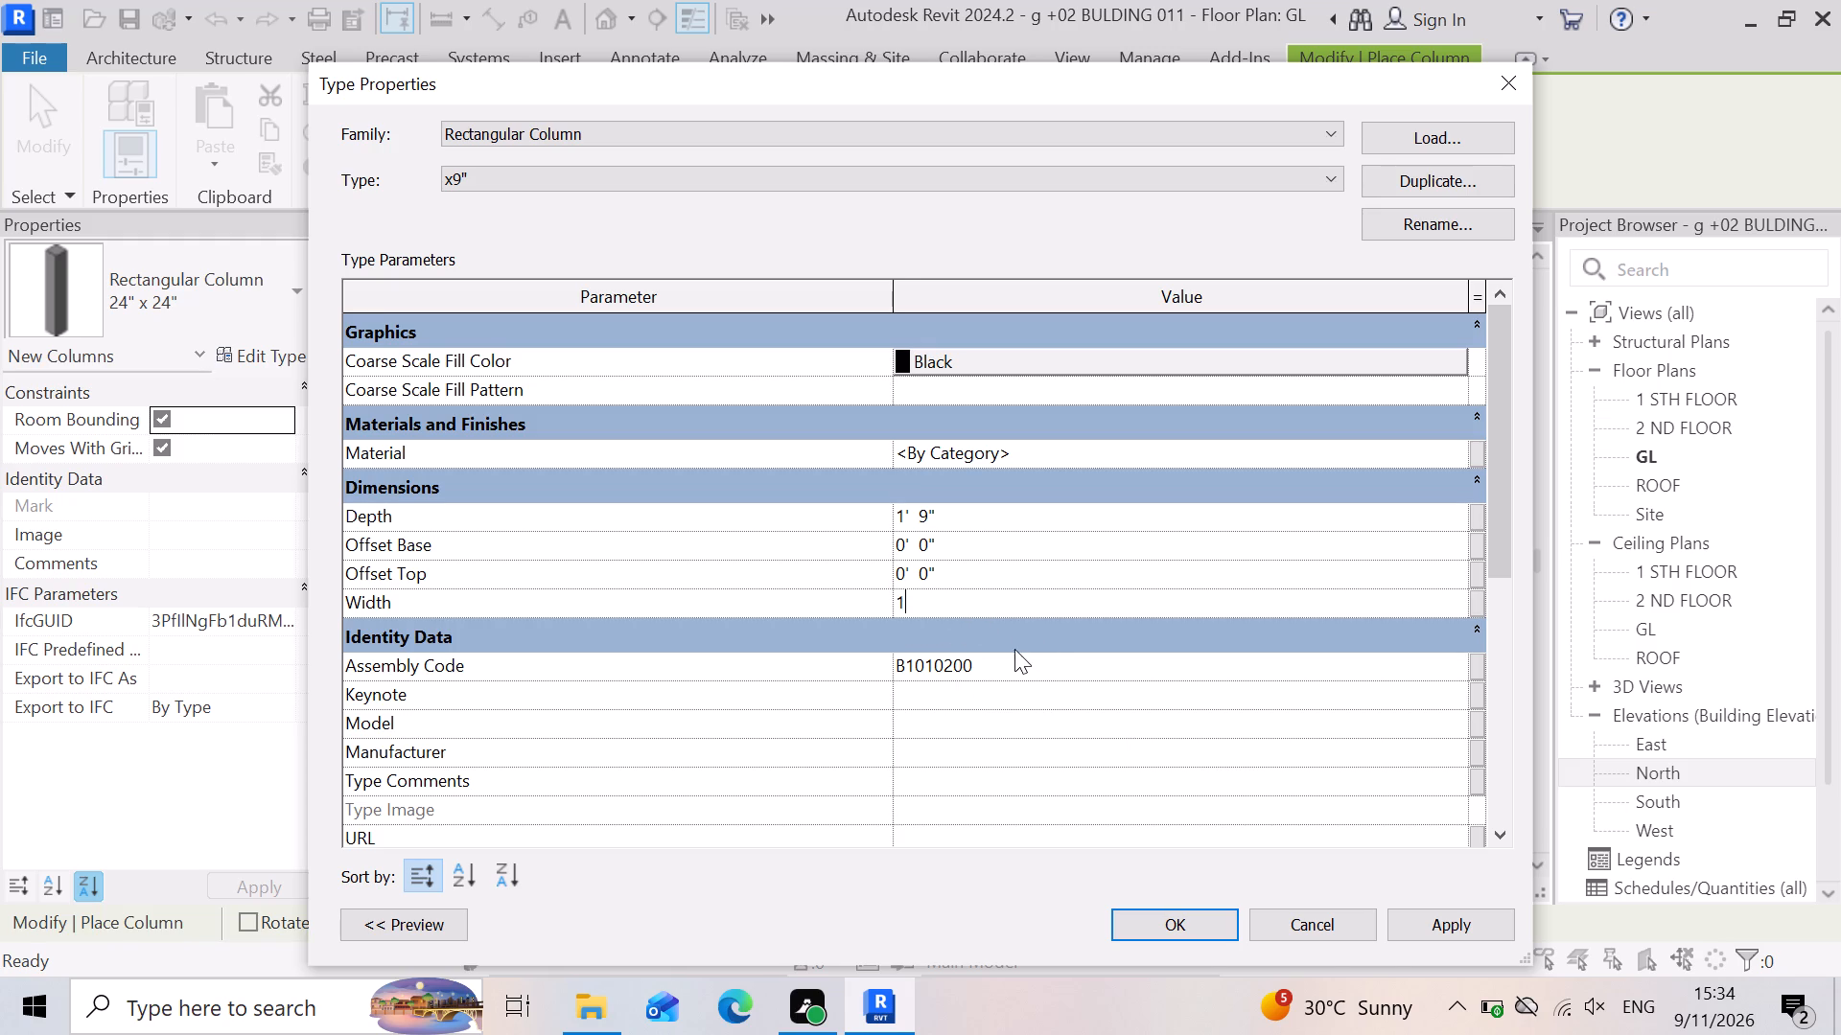
key("BackSpace")
key("9")
key("shift+quotedbl")
key("Return")
left_click(1486, 928)
left_click(1203, 940)
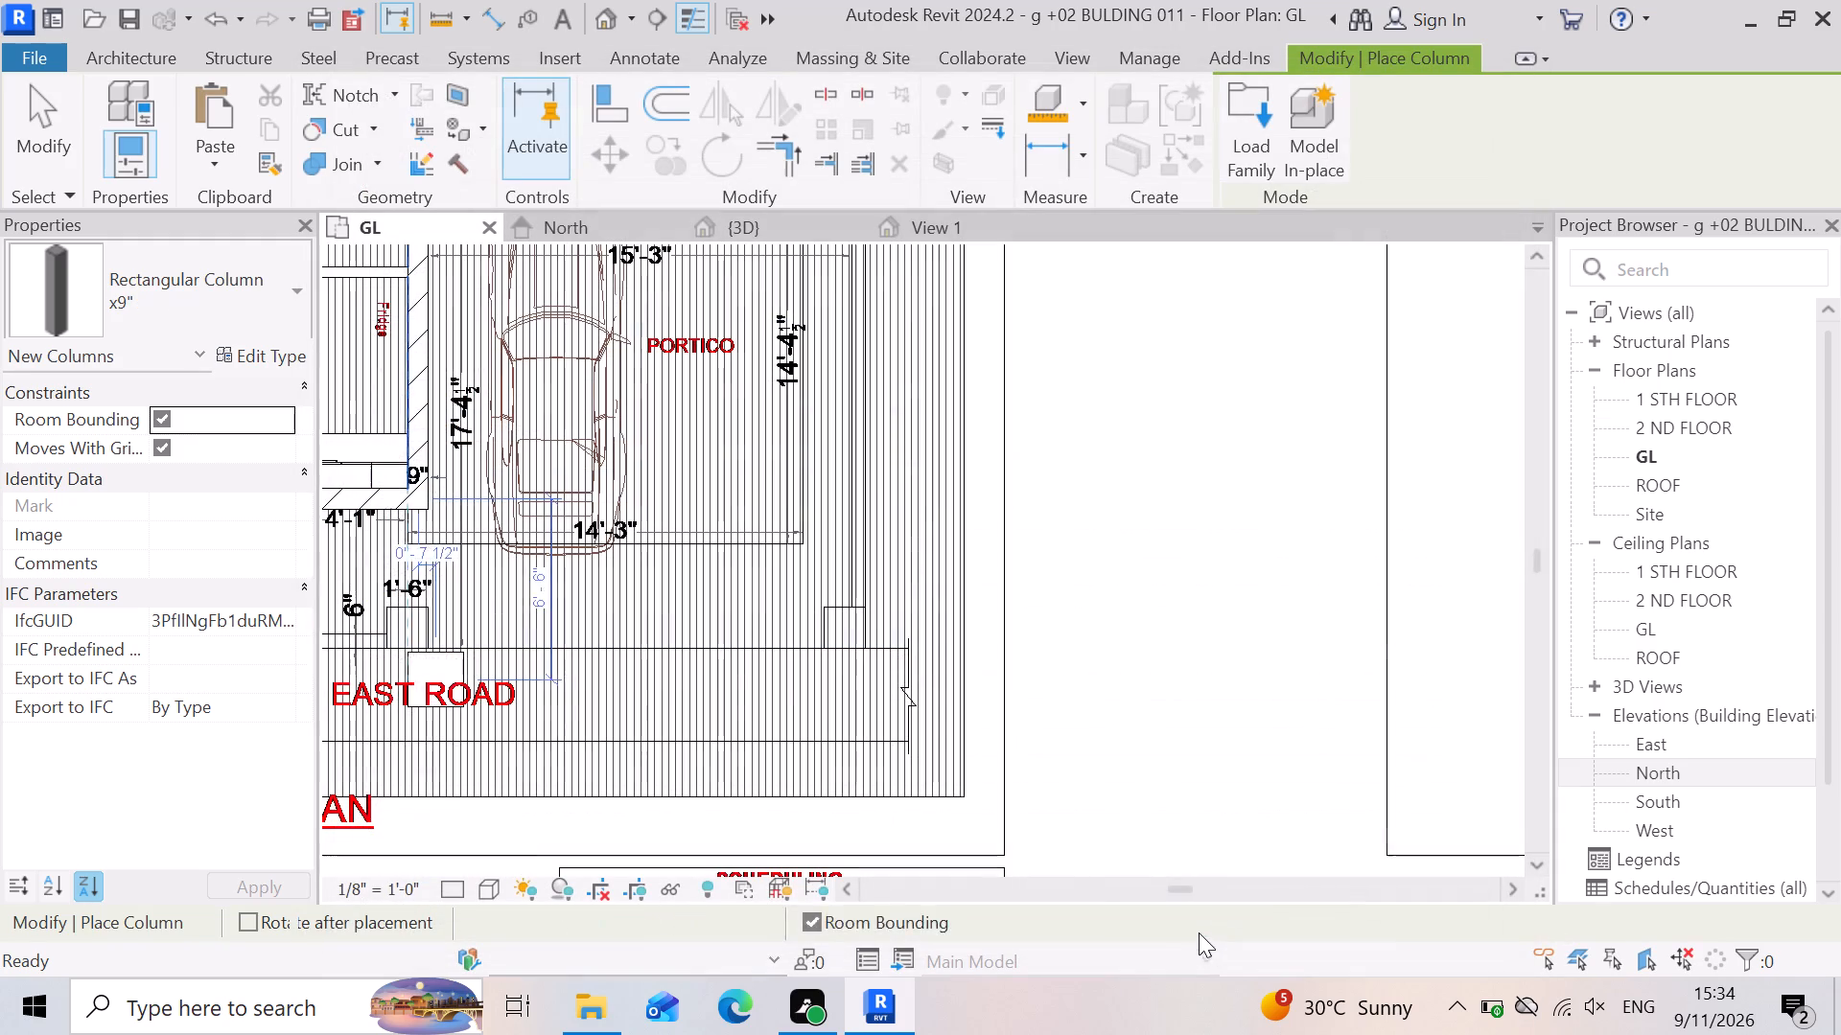
Place an x9" column on the 1'-6" column outline at the portico's kitchen-side corner, along the east road.
scroll(1227, 803, "down", 4)
scroll(1161, 788, "up", 11)
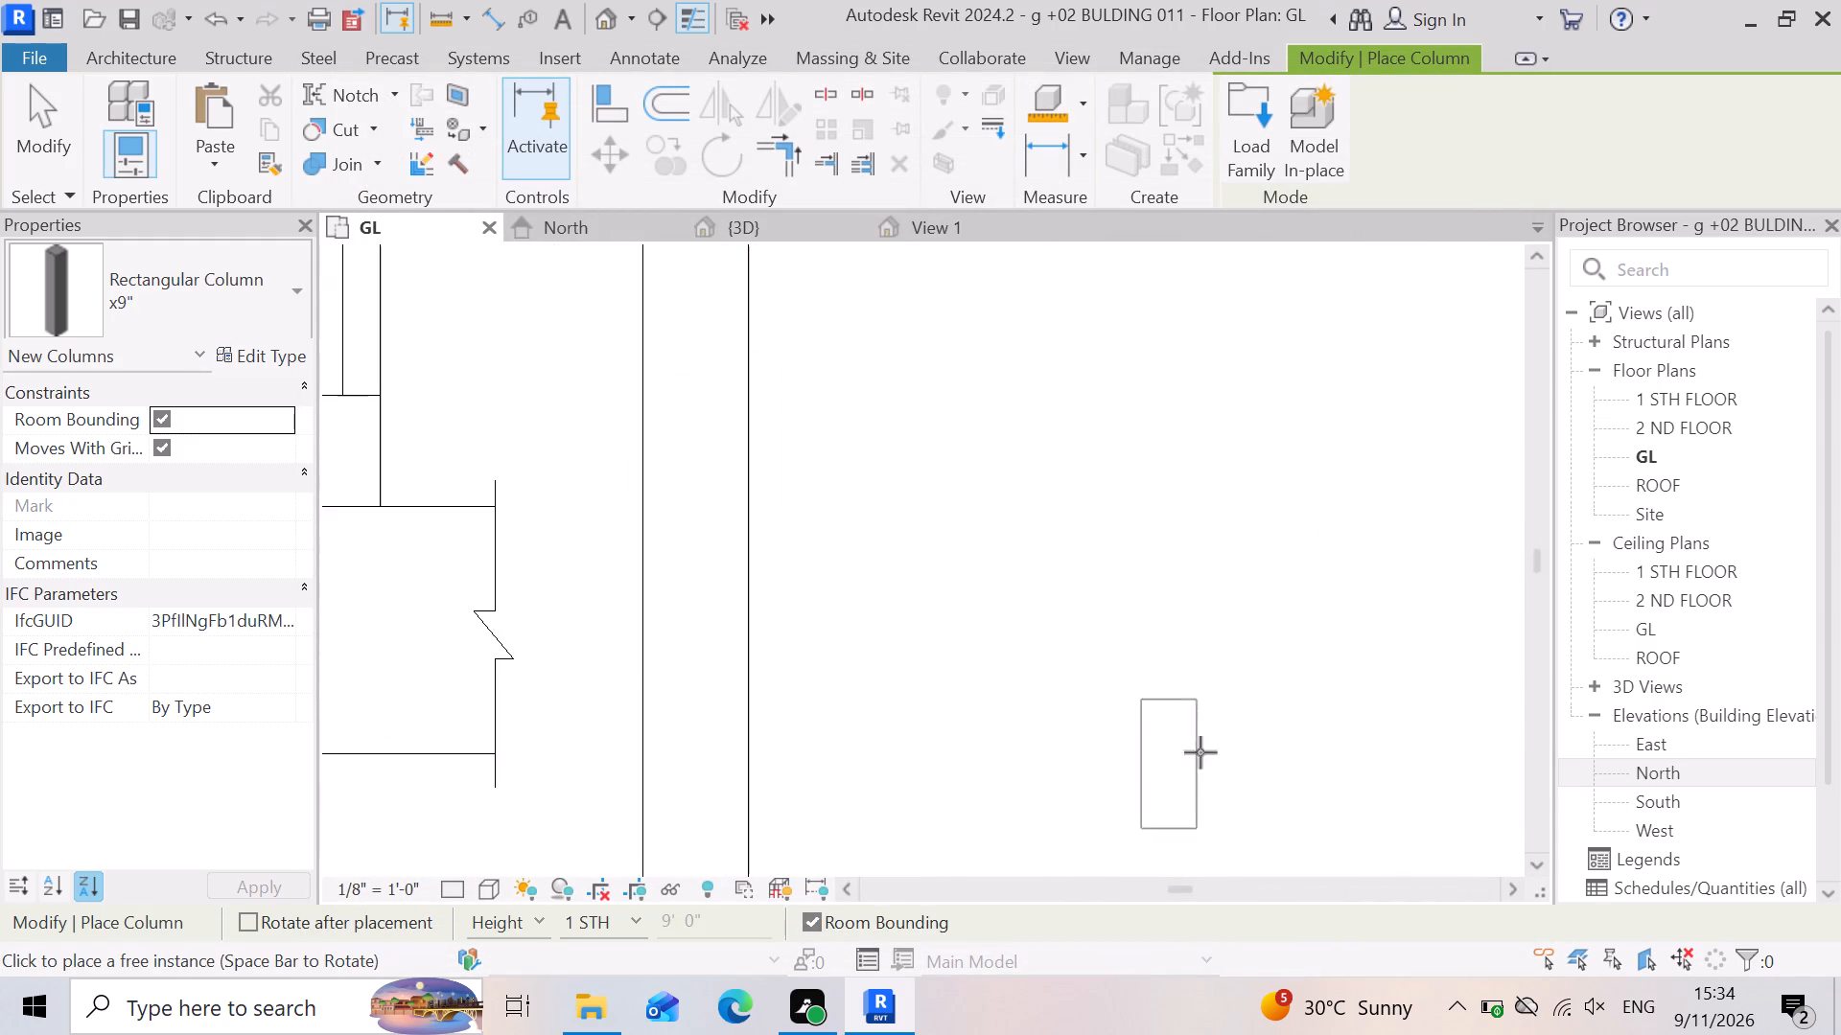
scroll(1303, 717, "down", 12)
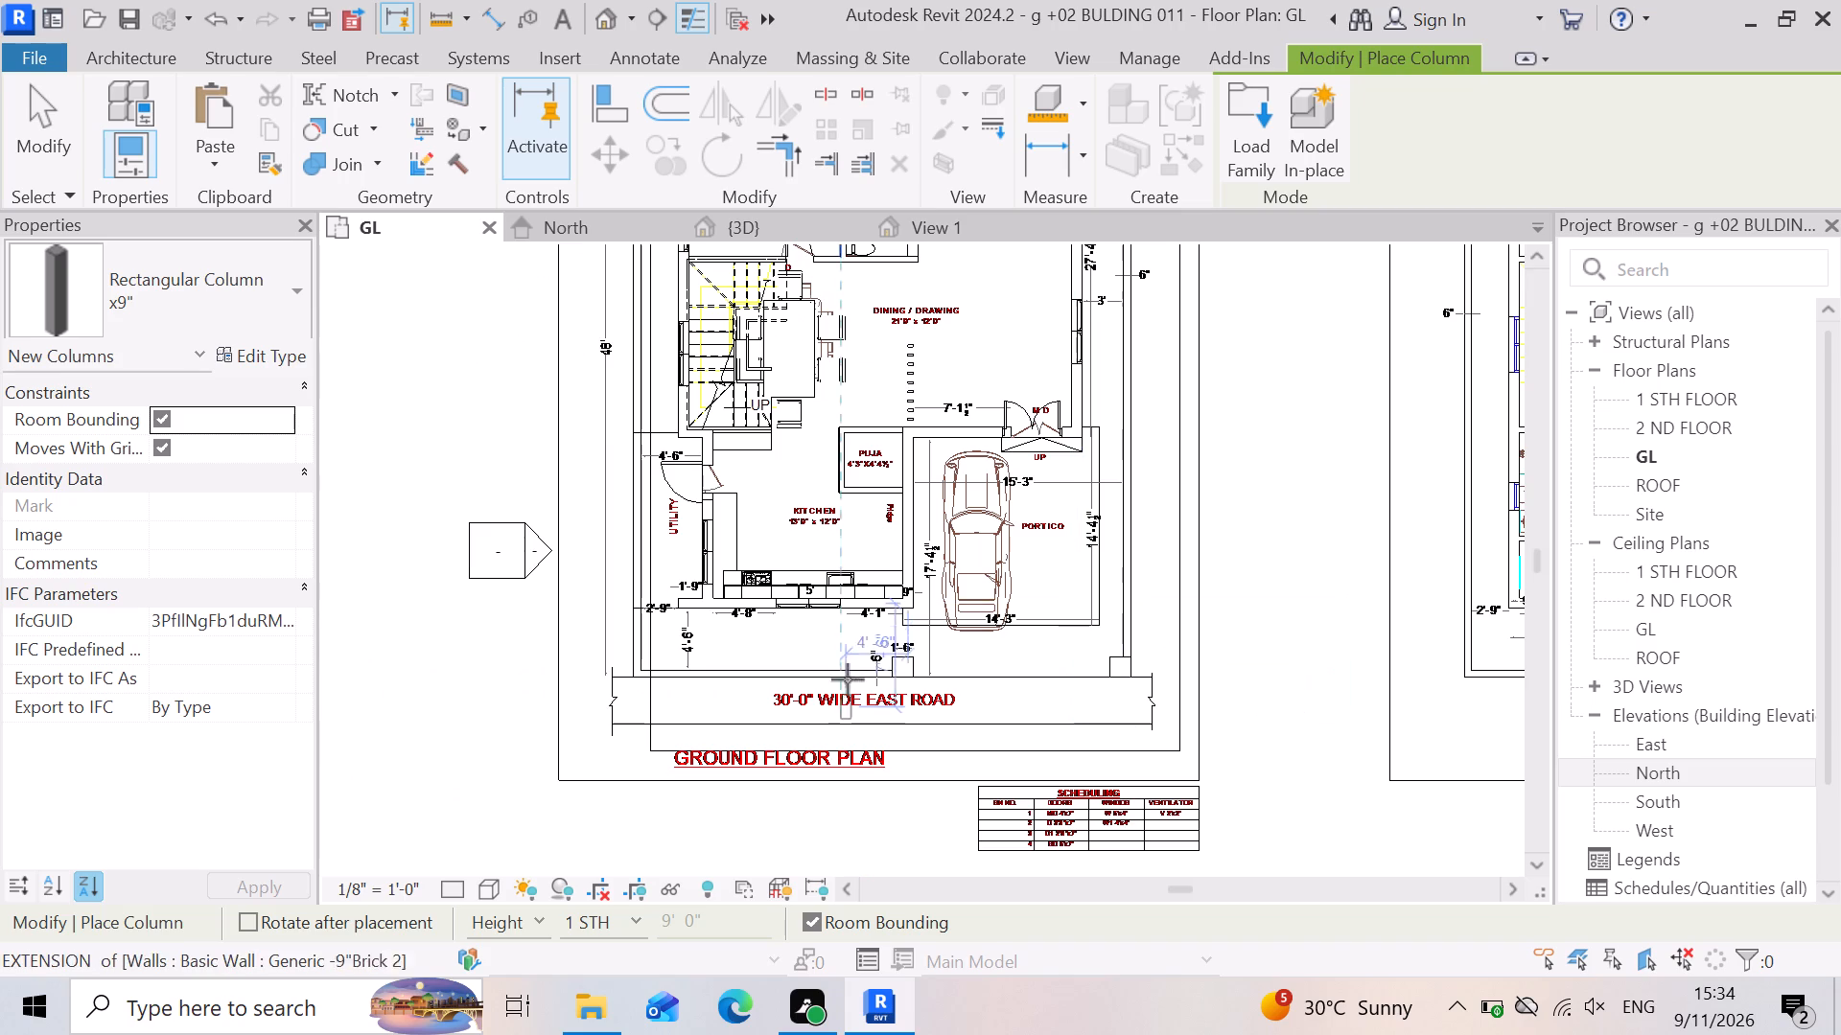
scroll(852, 676, "up", 13)
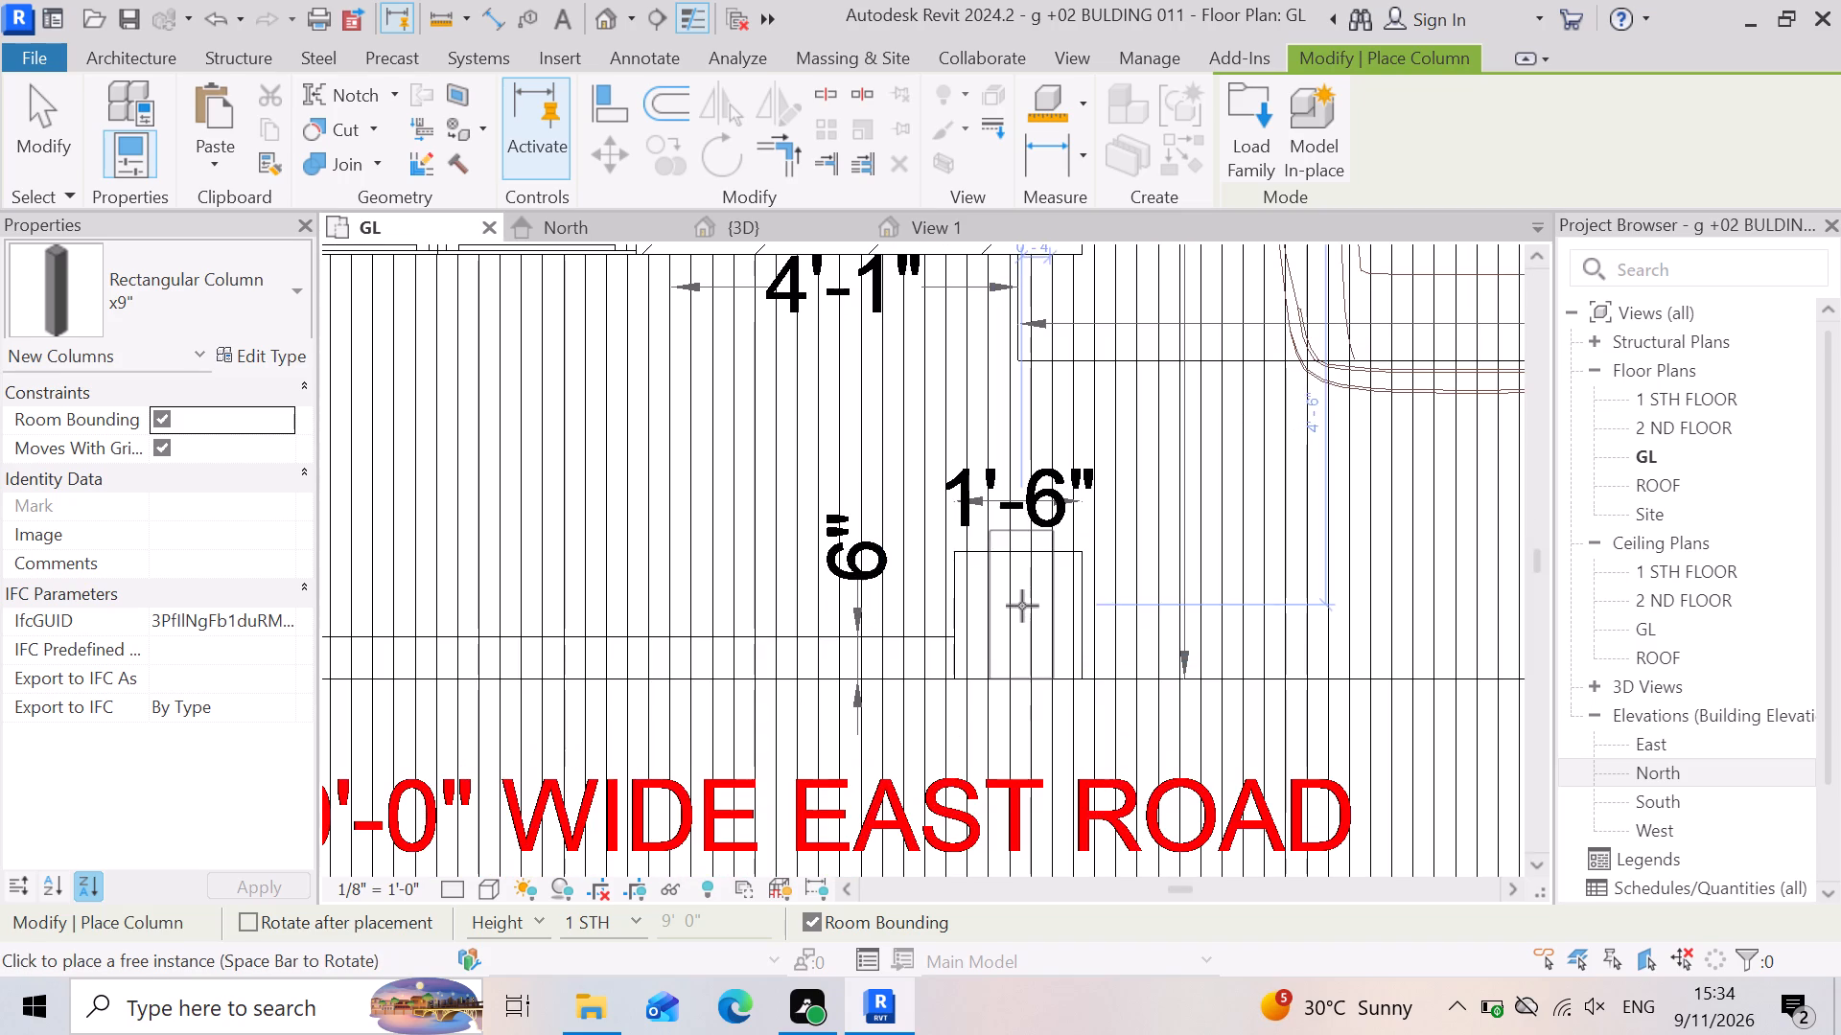
left_click(1016, 622)
Place a second x9" column on the column outline at the portico's opposite corner along the road, flush with its outer edge.
scroll(902, 732, "down", 4)
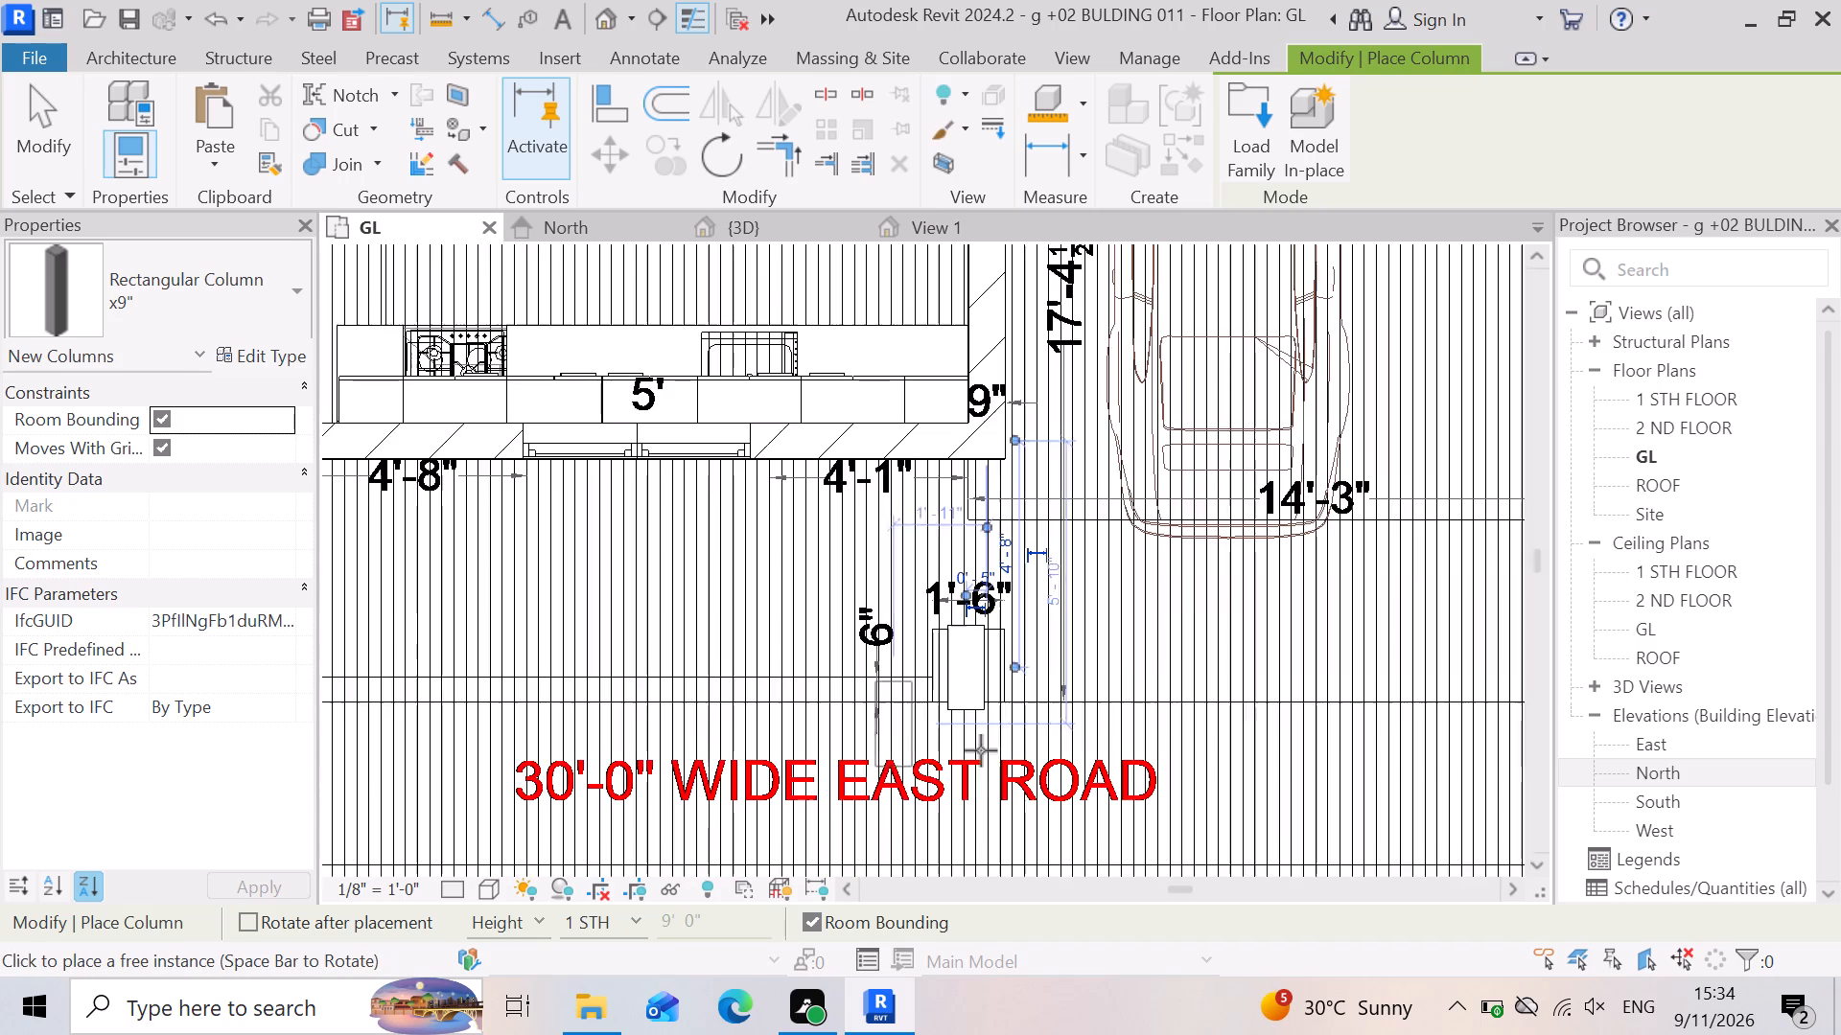
scroll(969, 747, "down", 4)
scroll(1409, 742, "up", 7)
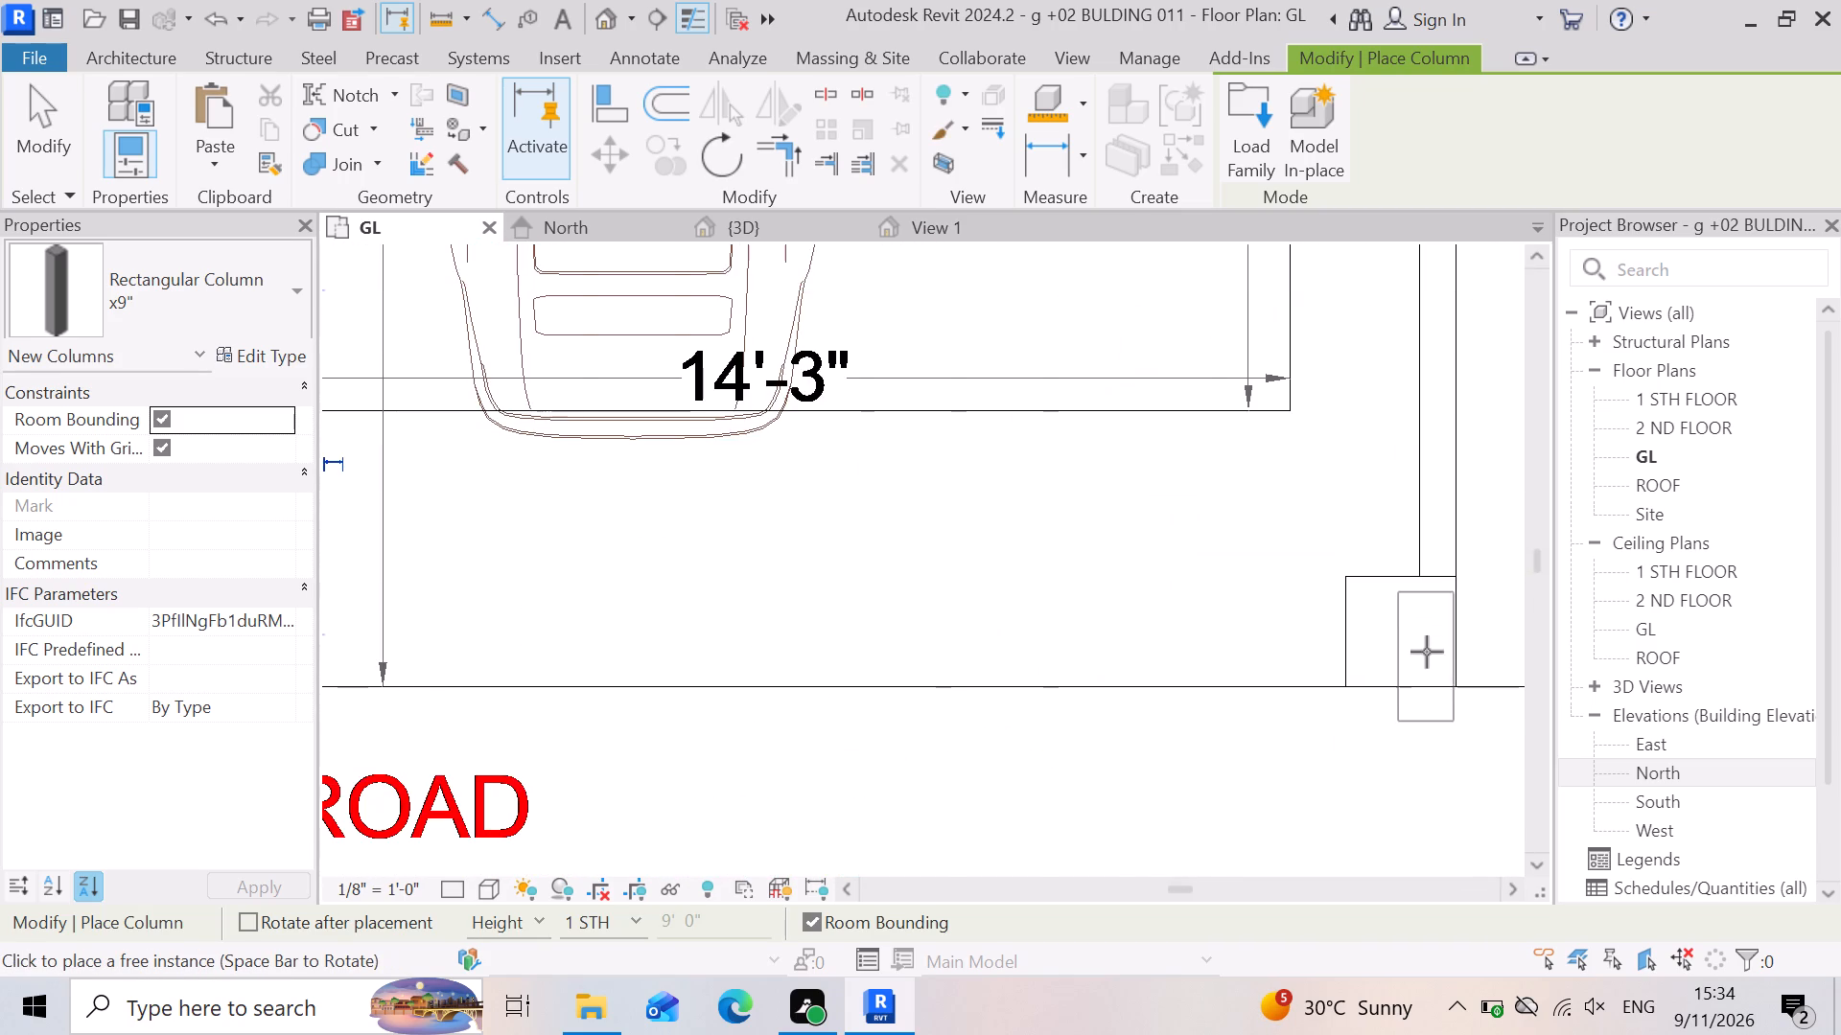
left_click(1427, 641)
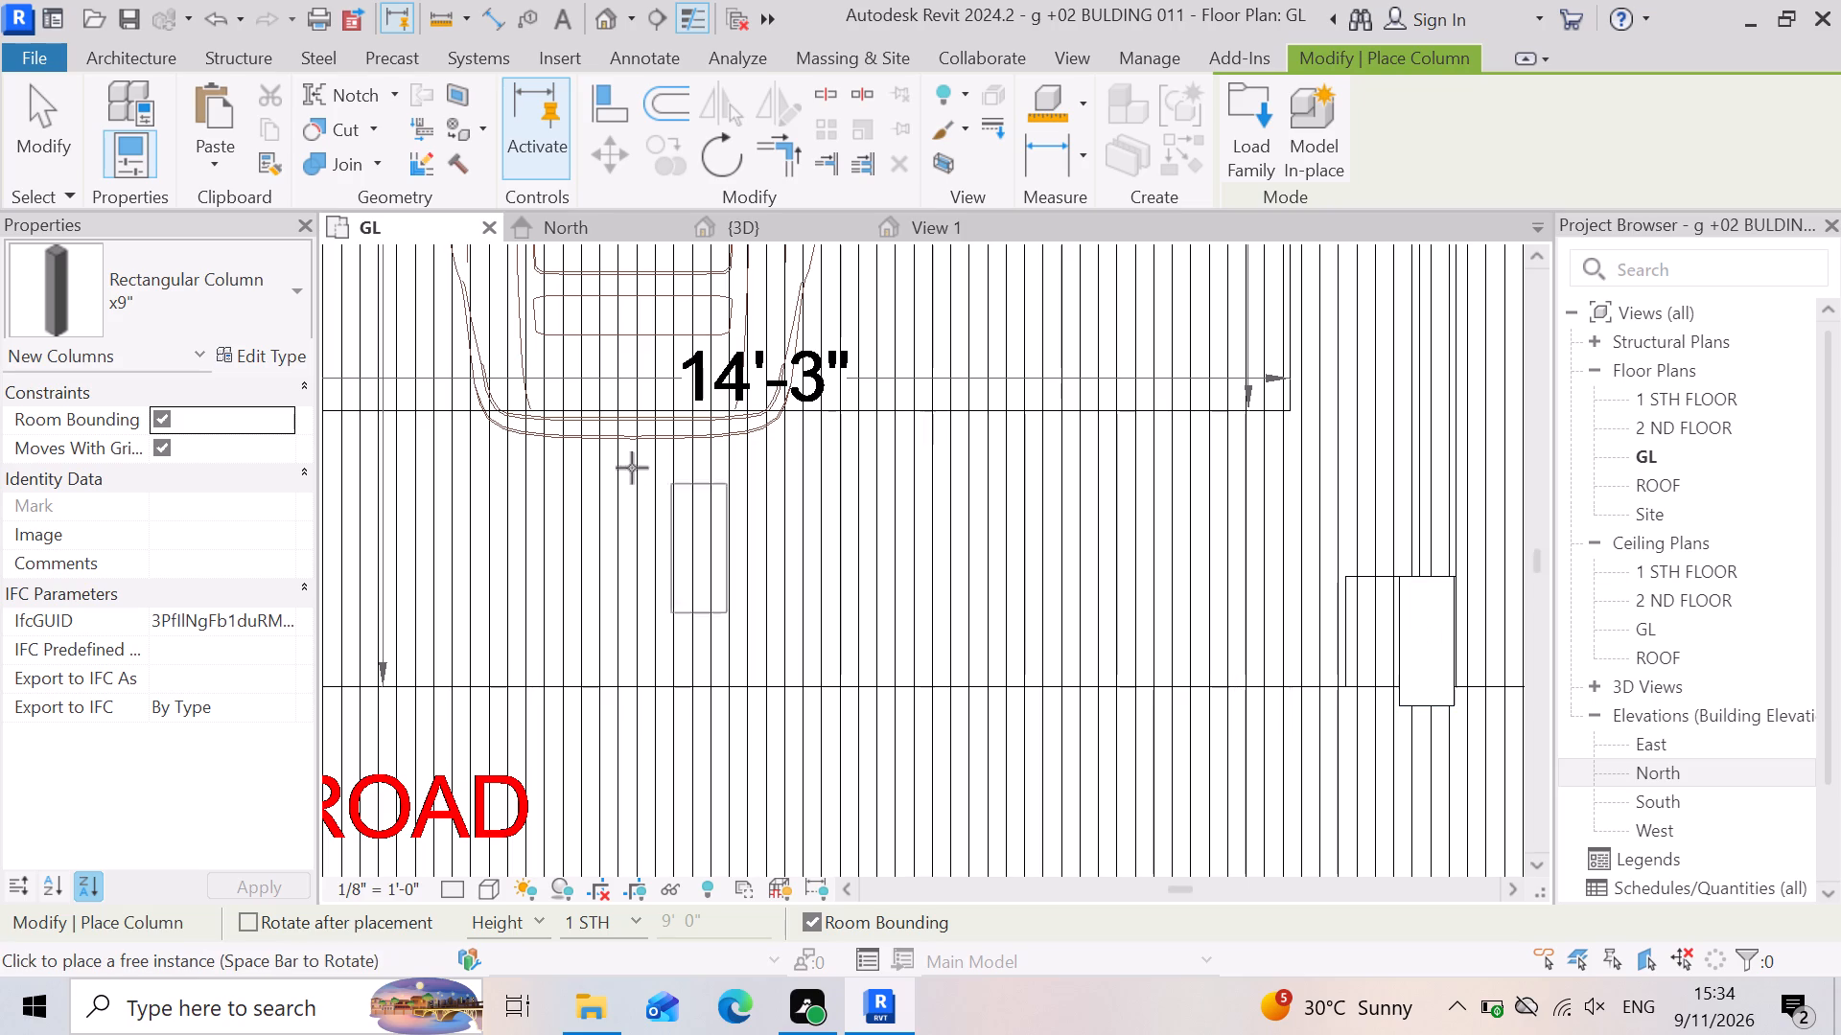
Examine the two x9" portico columns, the precast steps and the roof slab in 3D from several angles.
left_click(790, 215)
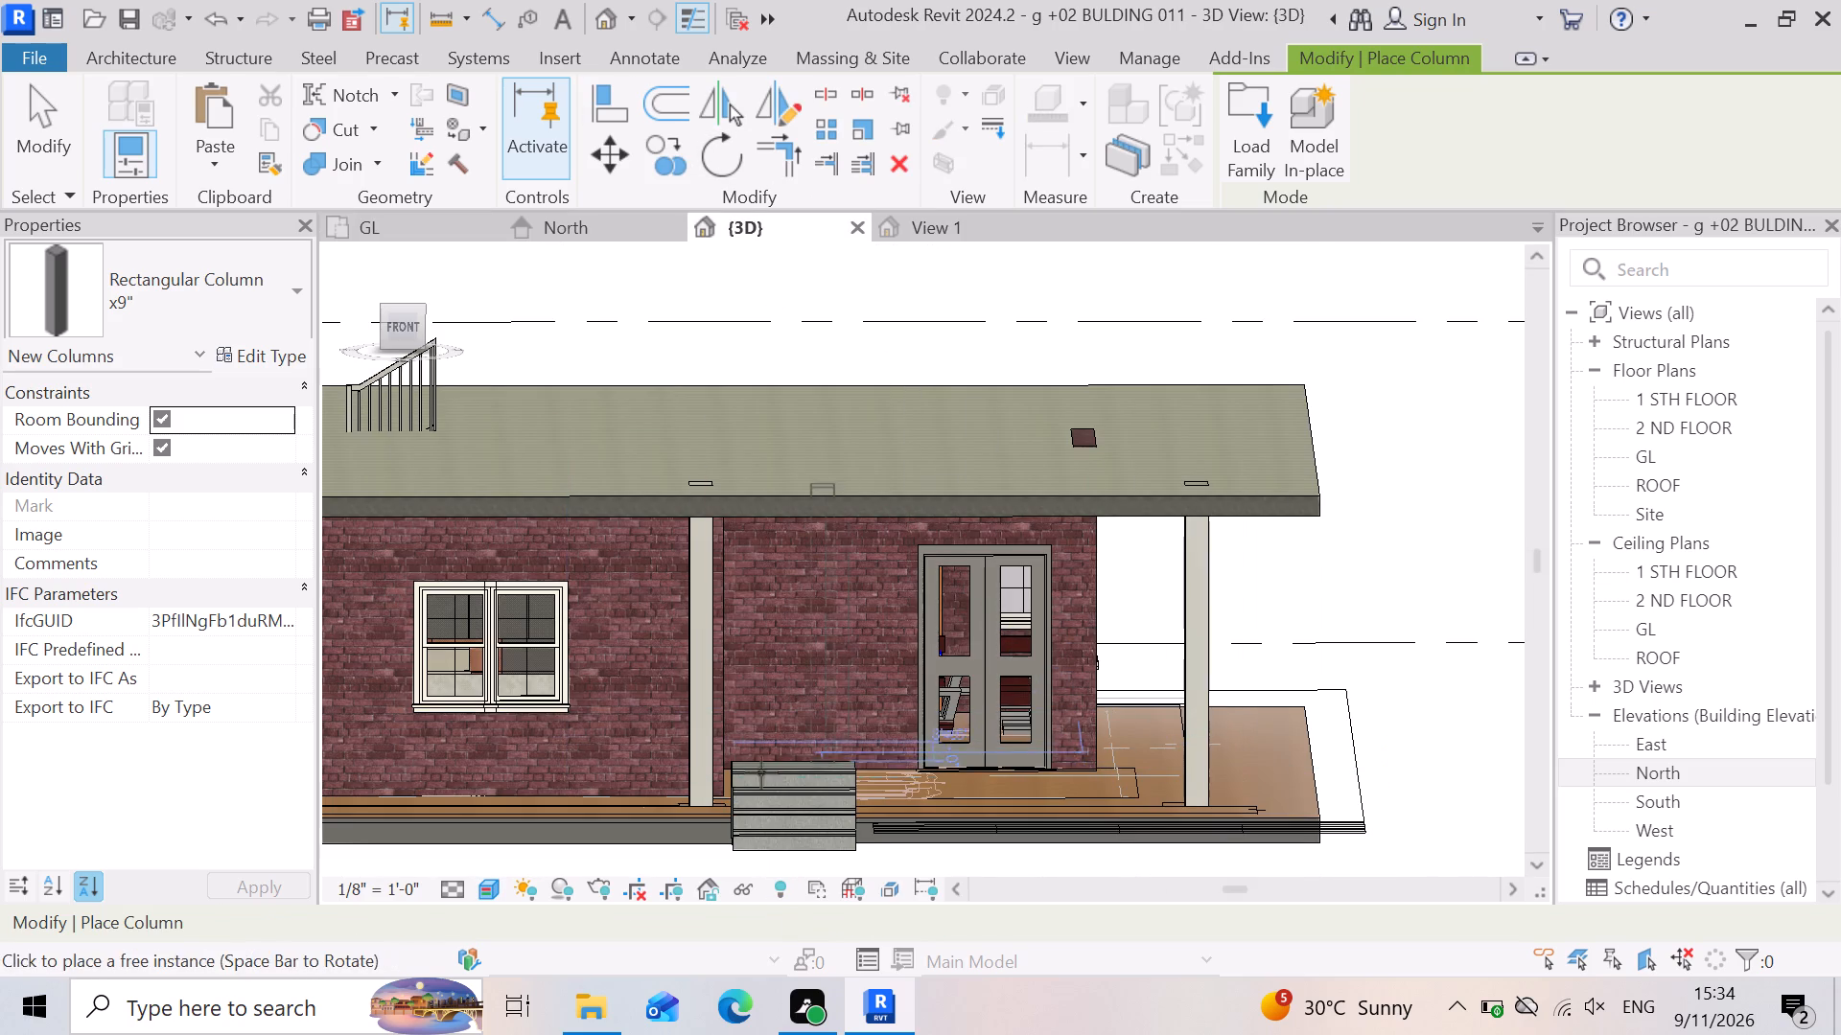
scroll(735, 672, "up", 3)
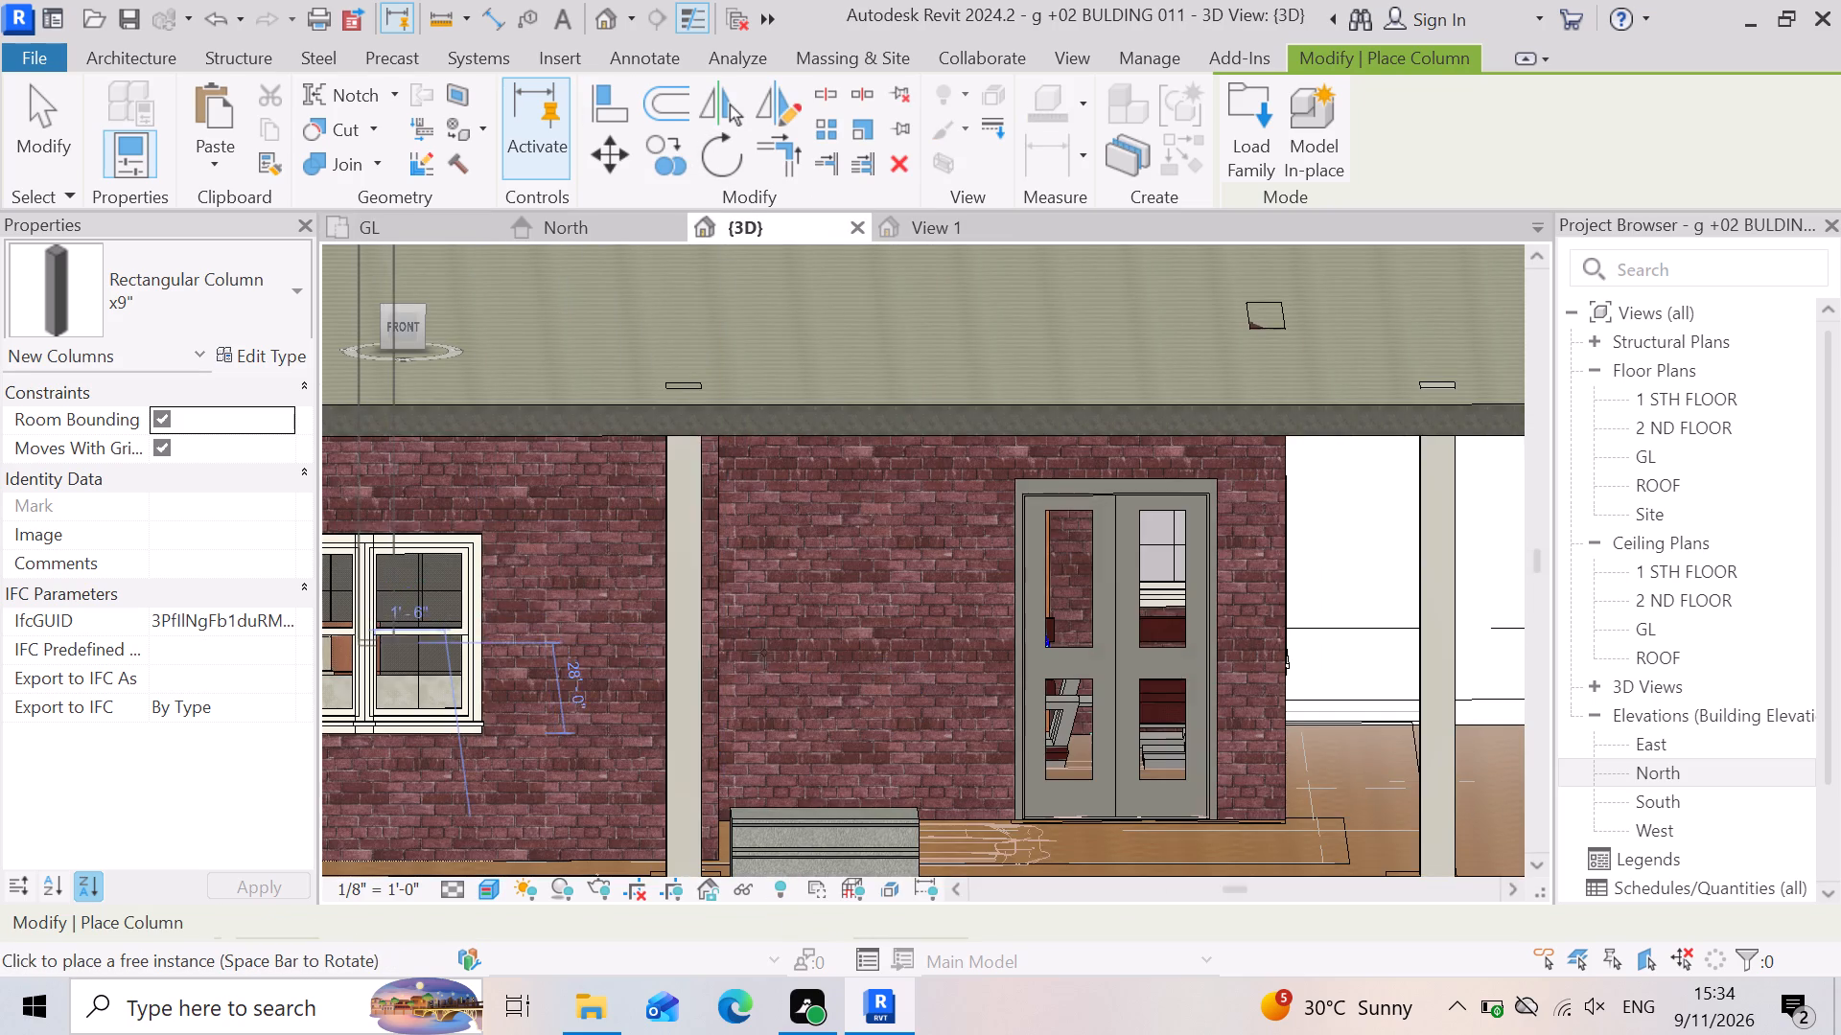
scroll(979, 618, "down", 4)
scroll(535, 604, "up", 3)
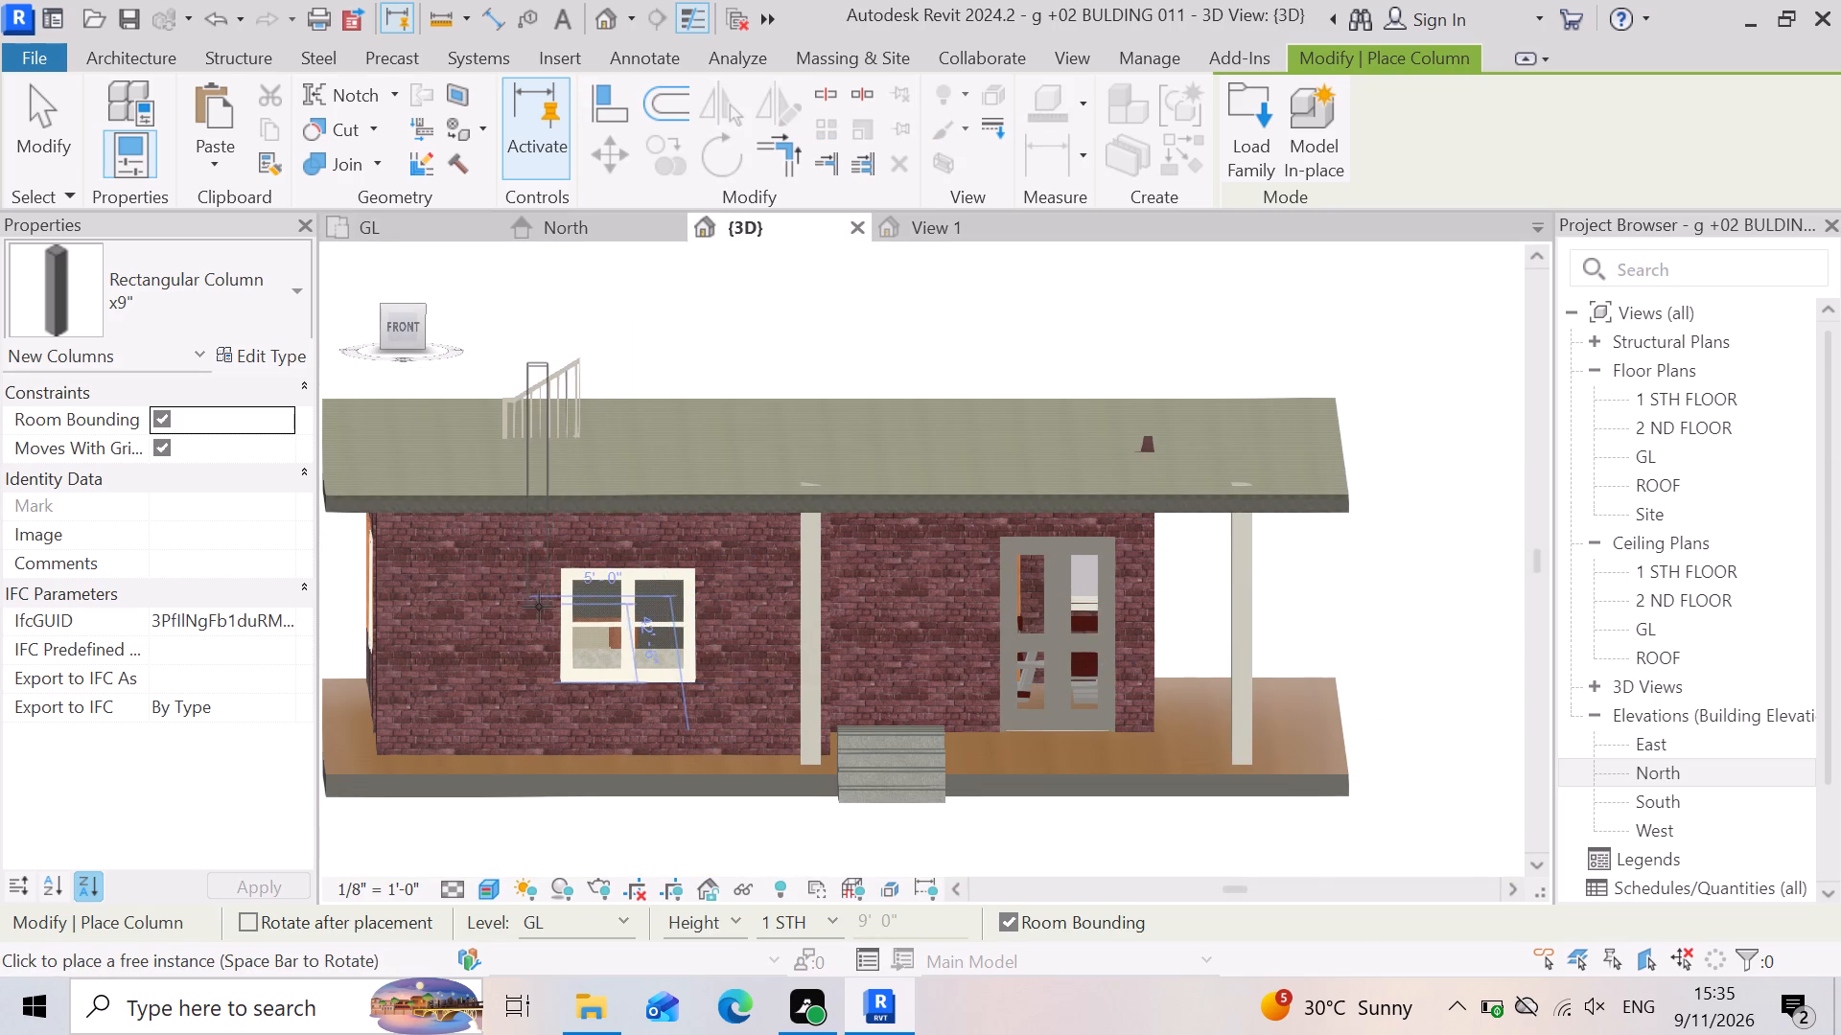
key("Escape")
scroll(1120, 682, "down", 2)
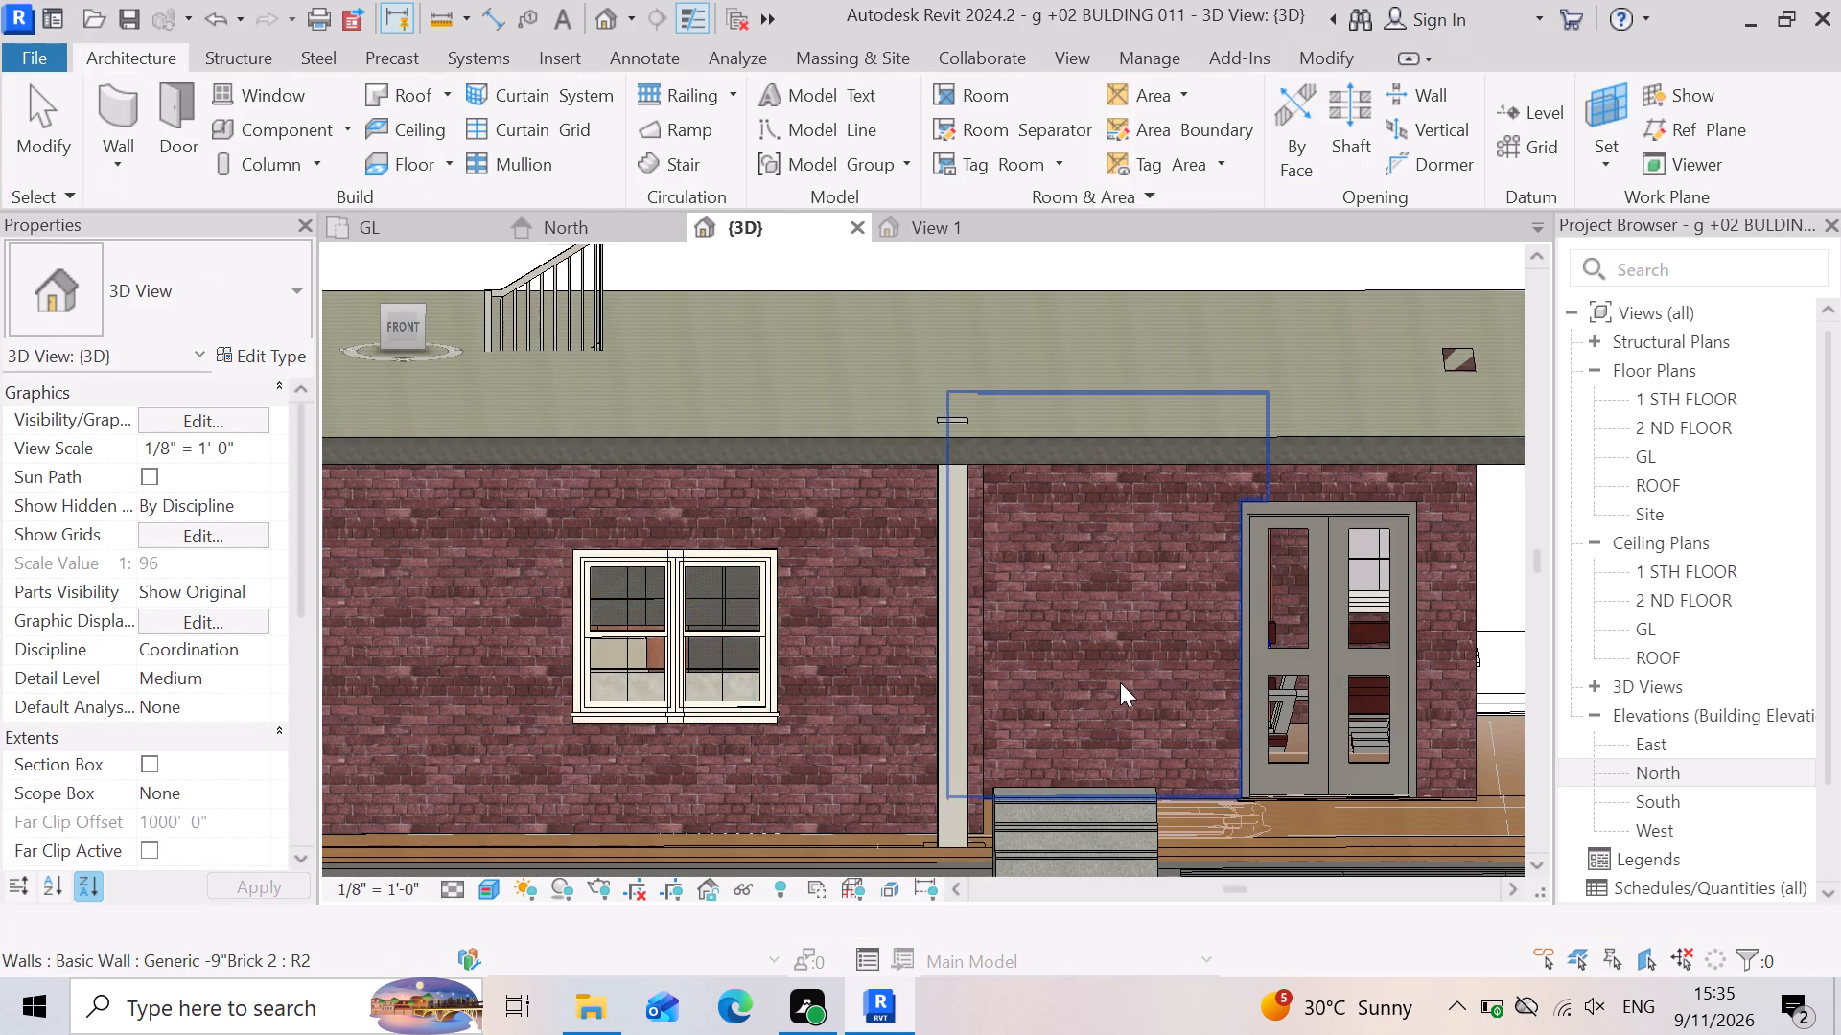
scroll(1120, 682, "down", 2)
scroll(756, 754, "down", 1)
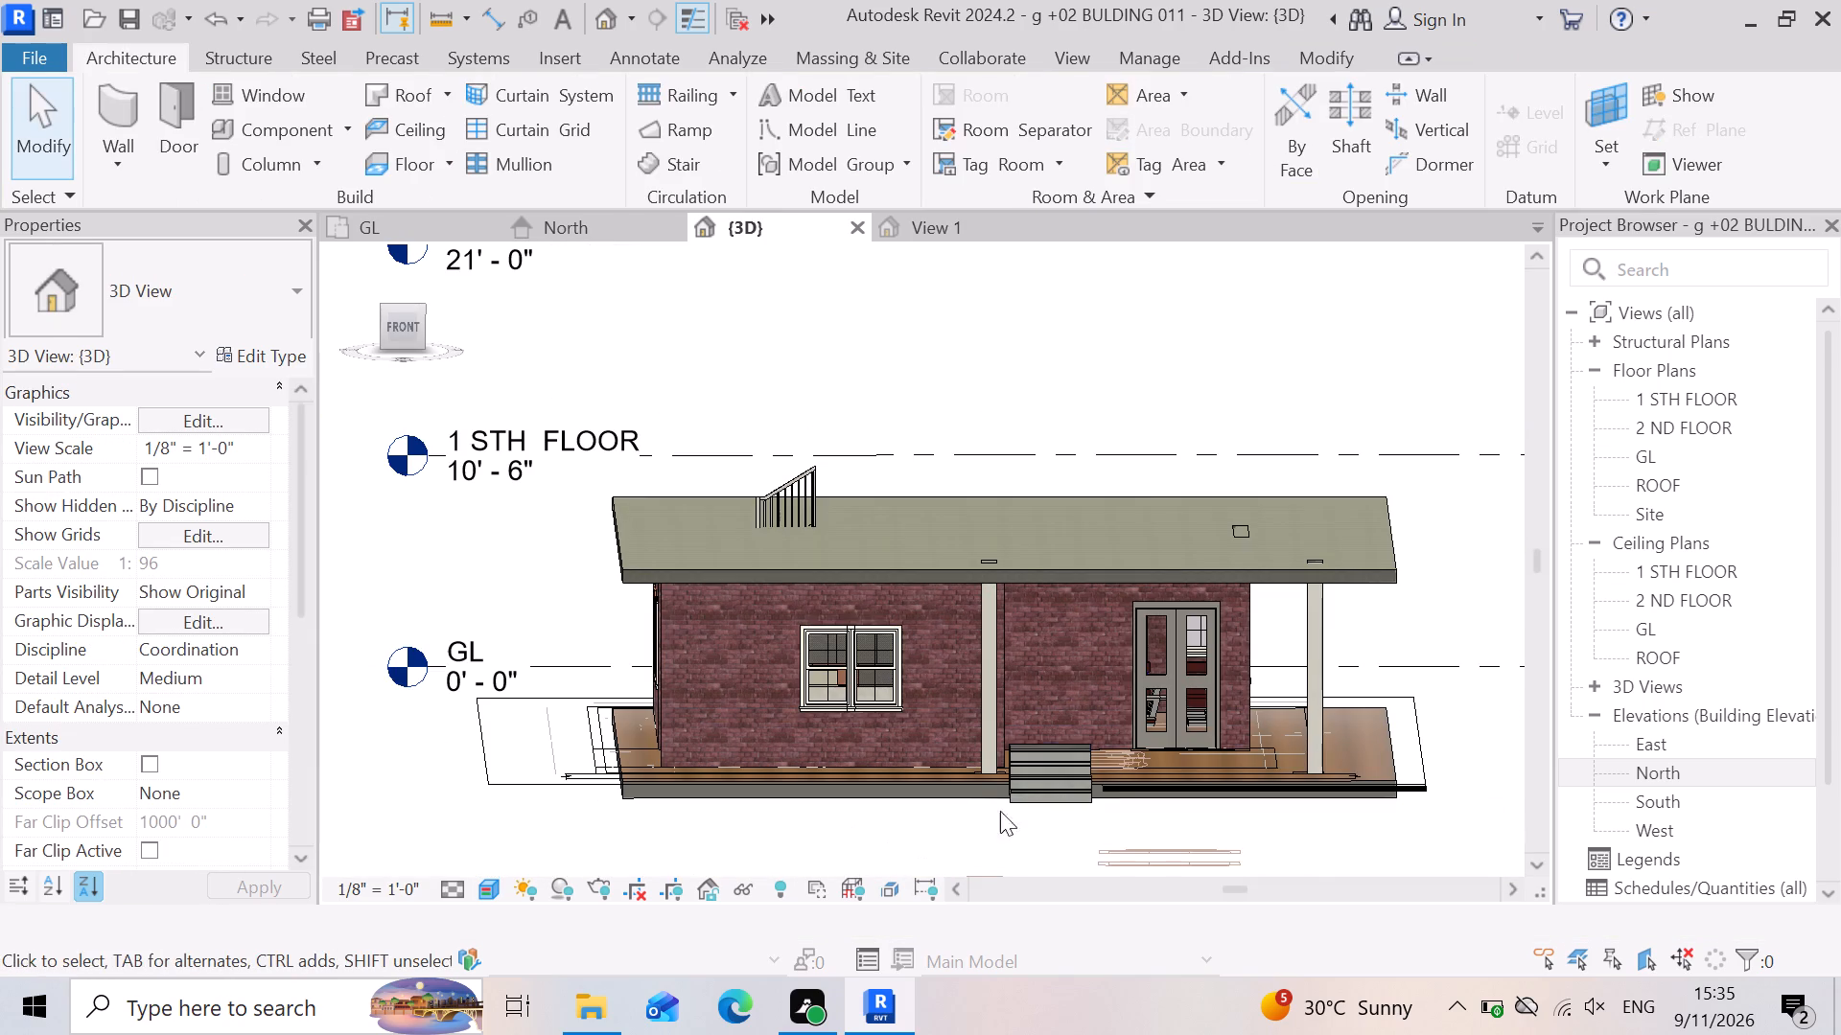
middle_click_drag(1174, 529, 1172, 588, "shift")
right_click_drag(1165, 568, 1124, 483, "shift")
middle_click(1172, 588, "shift")
middle_click_drag(1178, 575, 1124, 483, "shift")
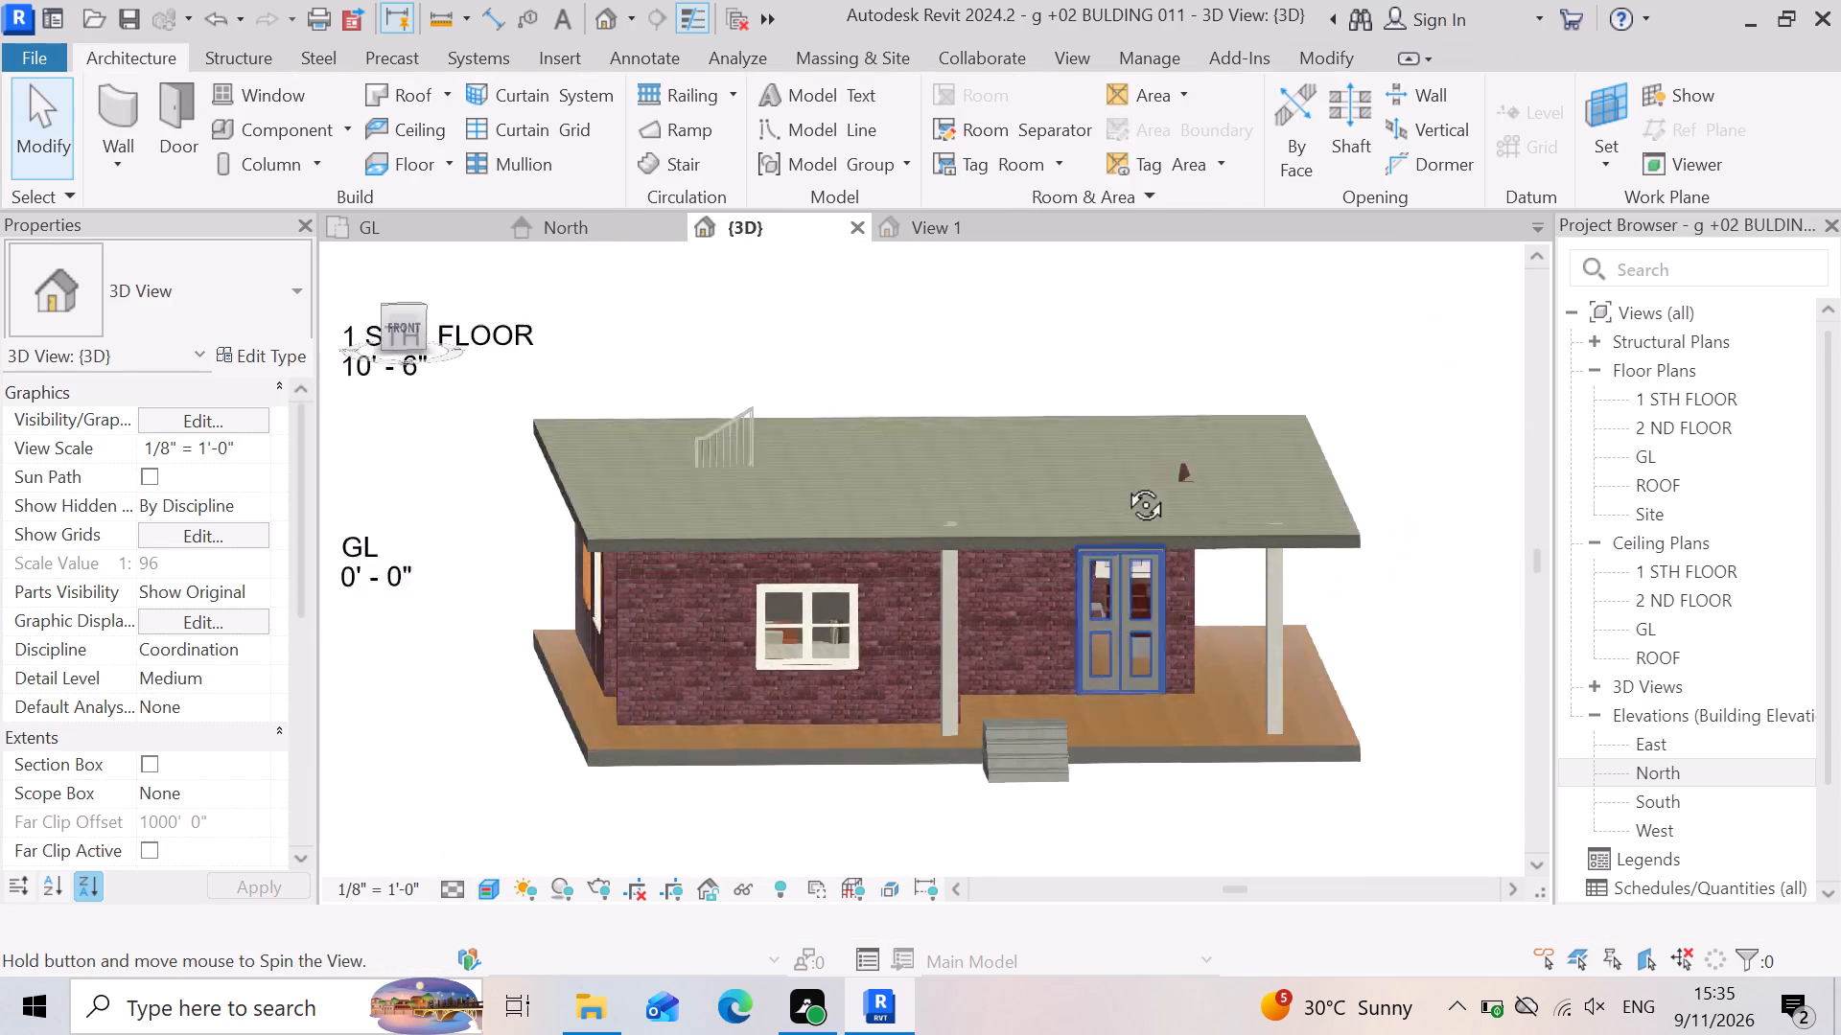
middle_click_drag(1124, 483, 1118, 476, "shift")
right_click_drag(1124, 483, 1116, 472, "shift")
scroll(929, 488, "down", 3)
right_click_drag(1299, 570, 1299, 590, "shift")
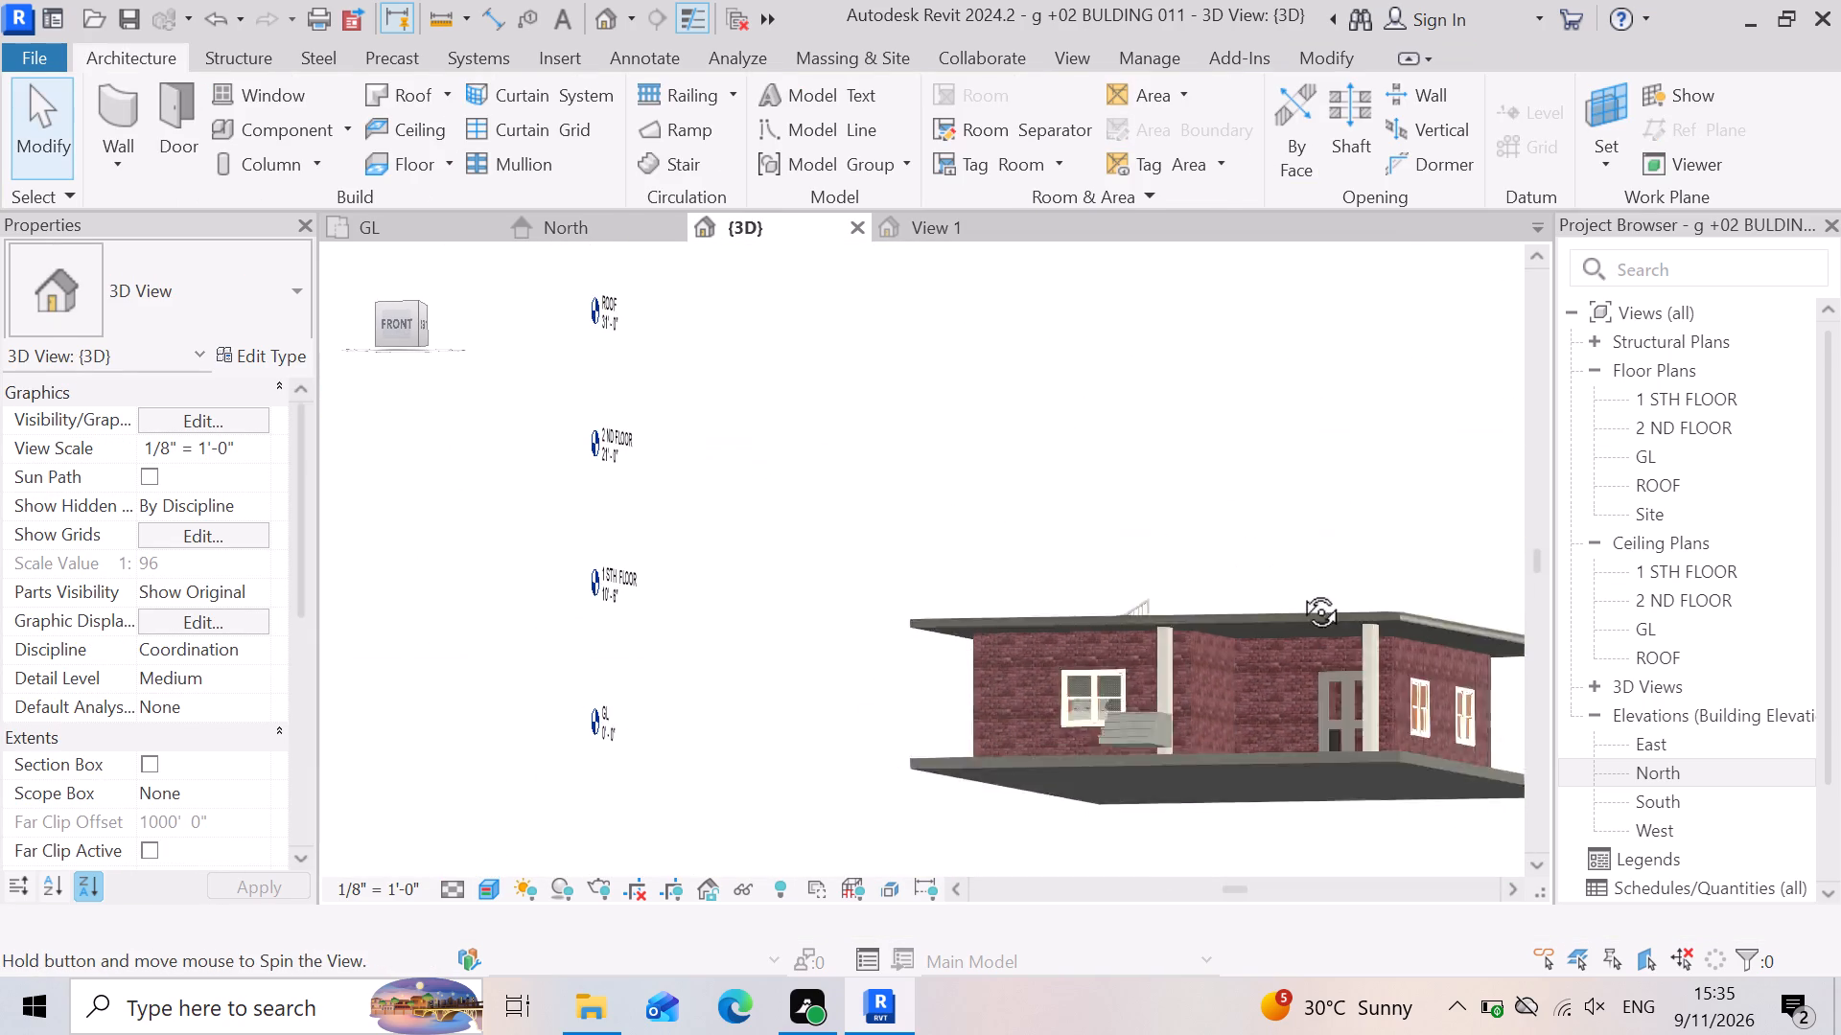
right_click_drag(1299, 590, 1289, 630, "shift")
middle_click(1289, 623, "shift")
scroll(1229, 657, "up", 6)
scroll(1143, 673, "up", 3)
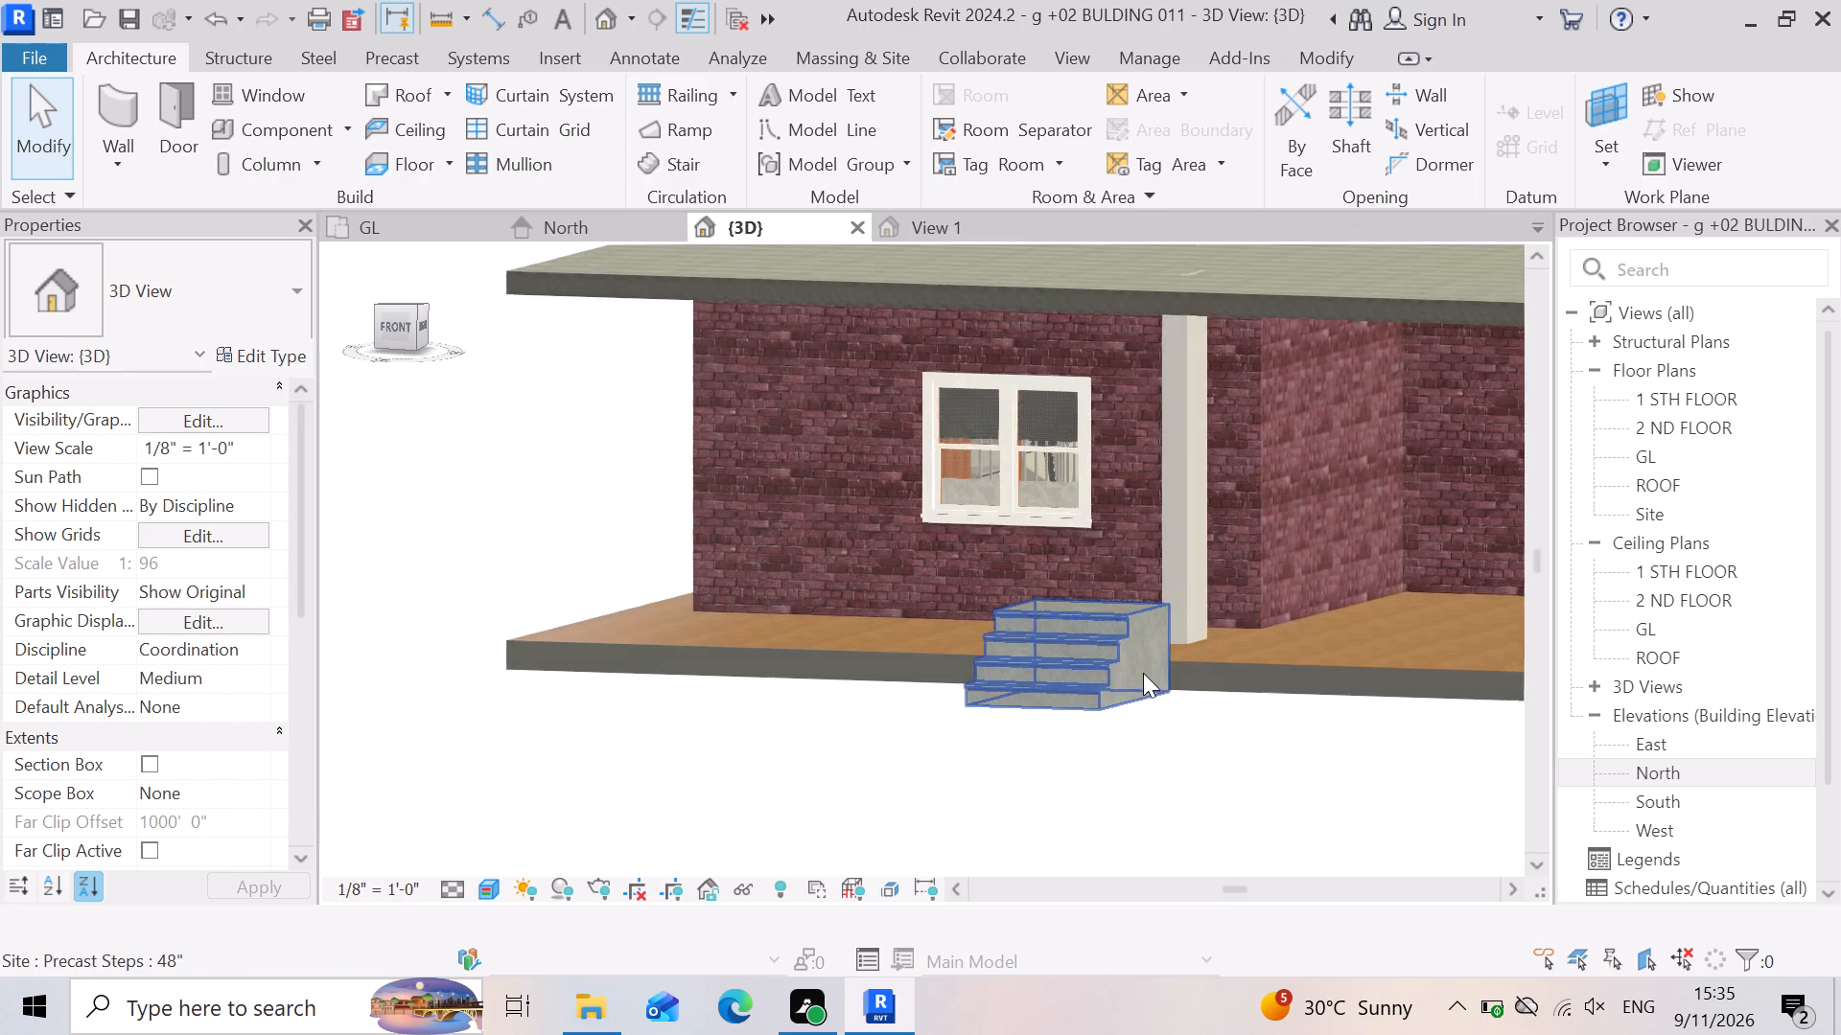
scroll(844, 865, "down", 3)
scroll(1015, 619, "up", 5)
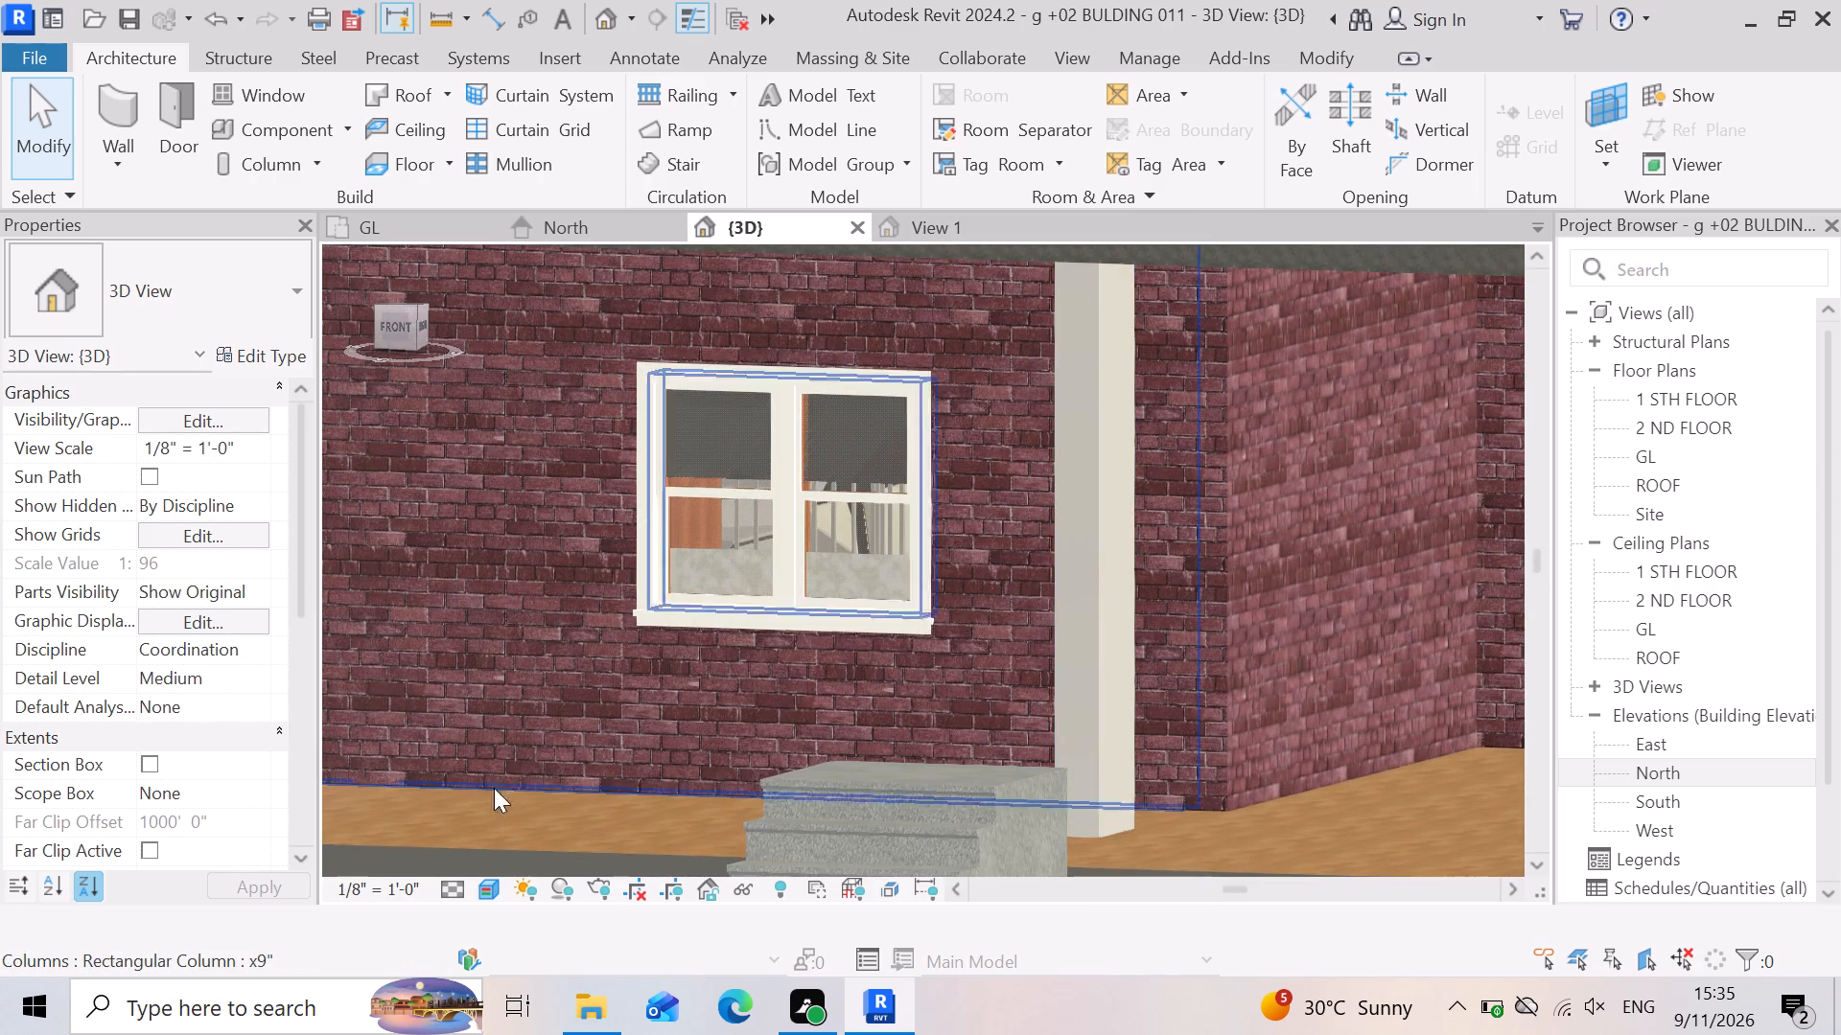
scroll(482, 833, "down", 3)
scroll(783, 677, "down", 4)
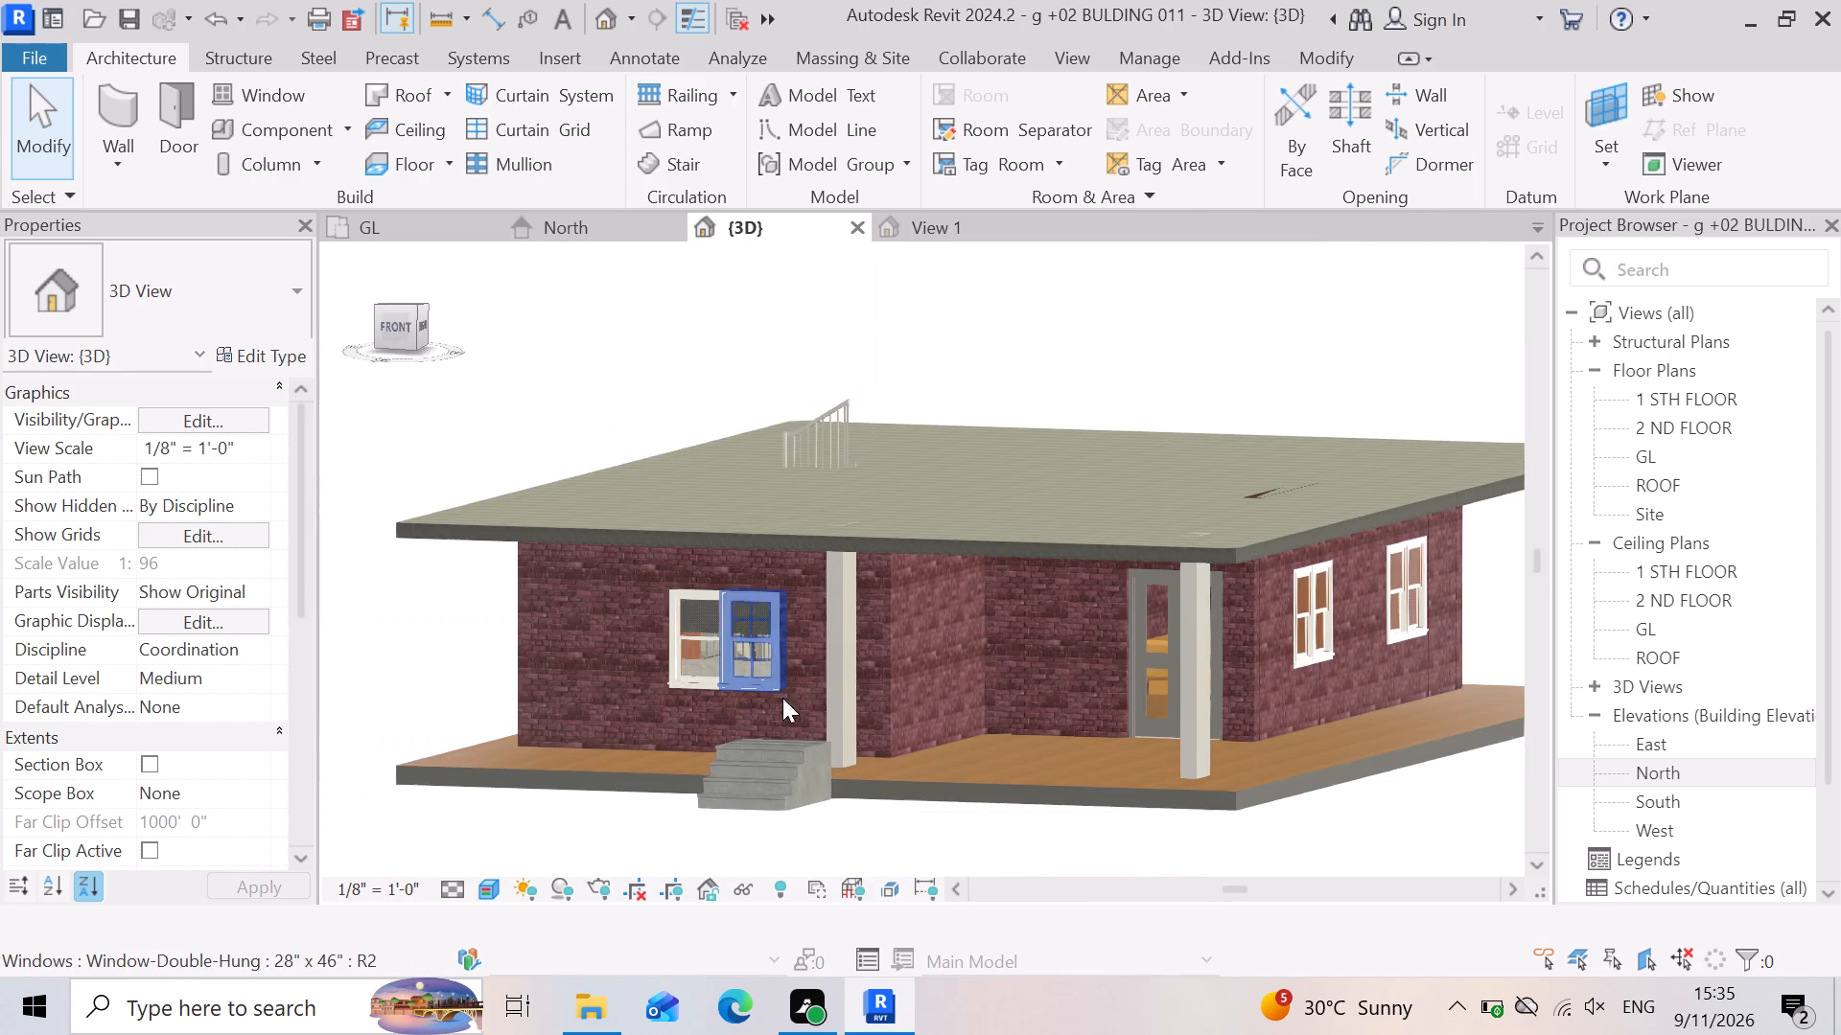
right_click_drag(610, 805, 645, 823, "shift")
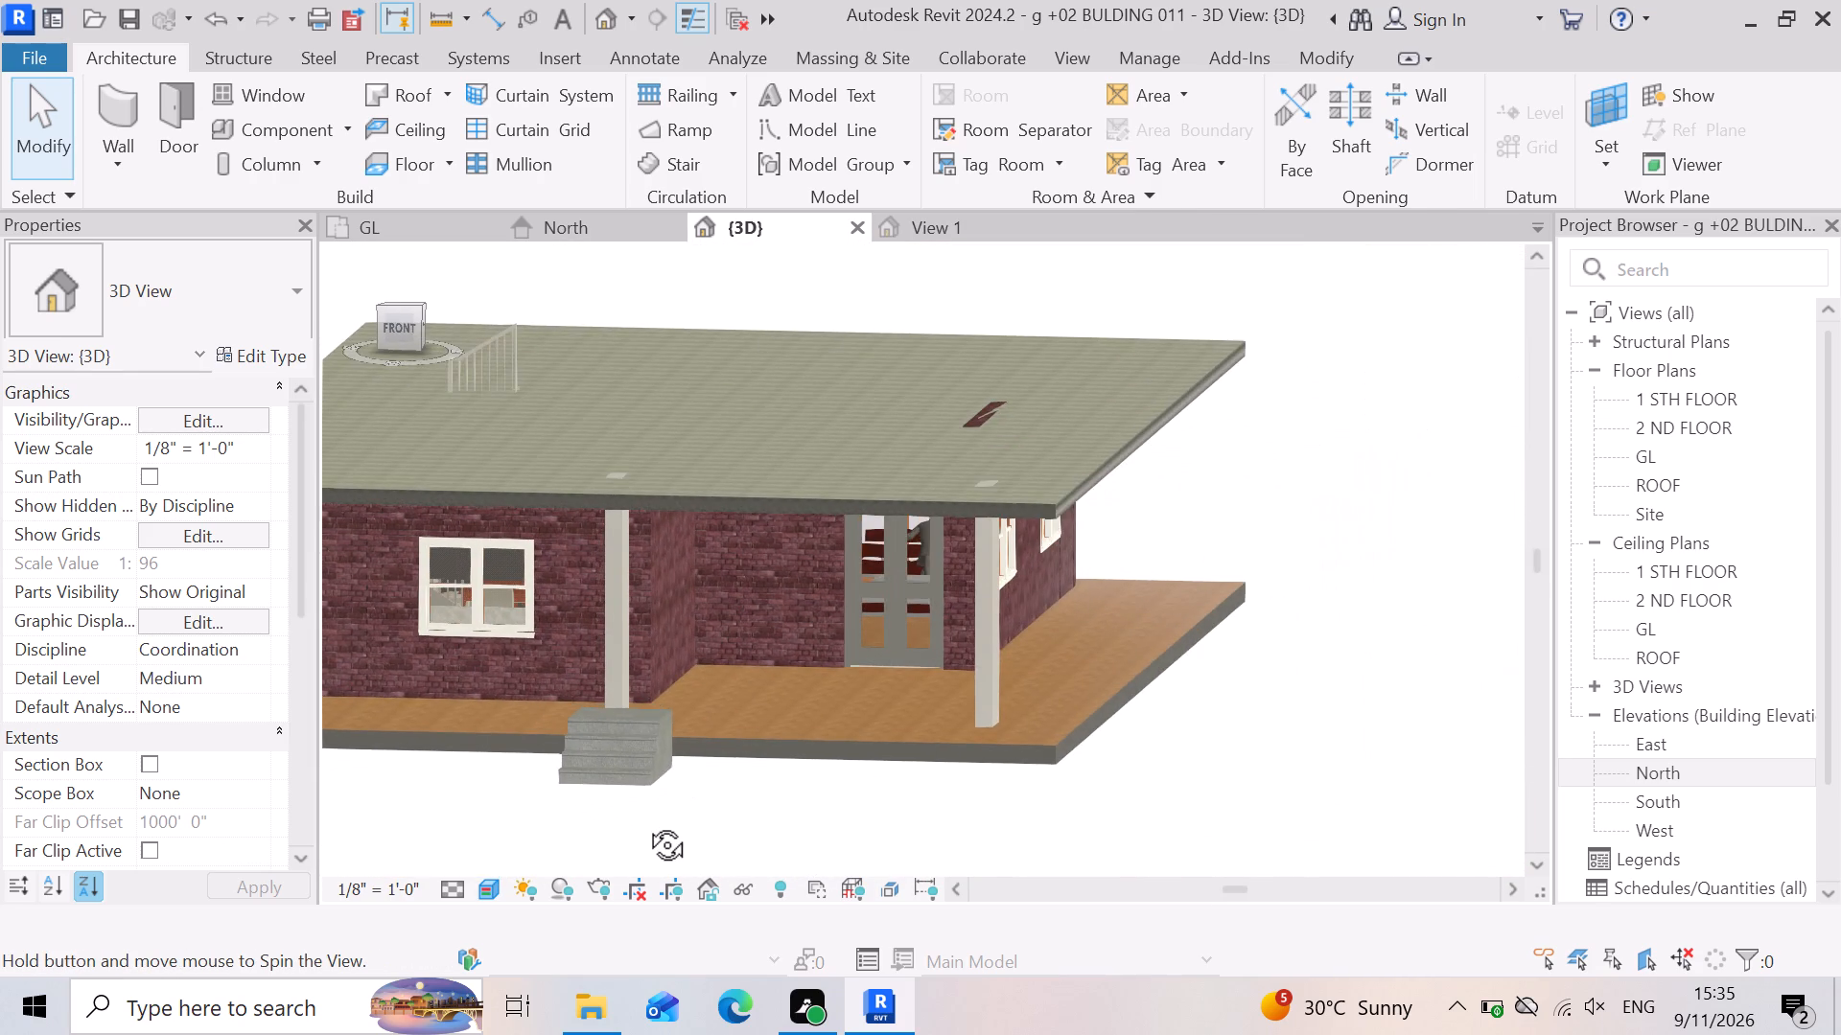
right_click_drag(645, 823, 646, 823, "shift")
scroll(970, 575, "up", 9)
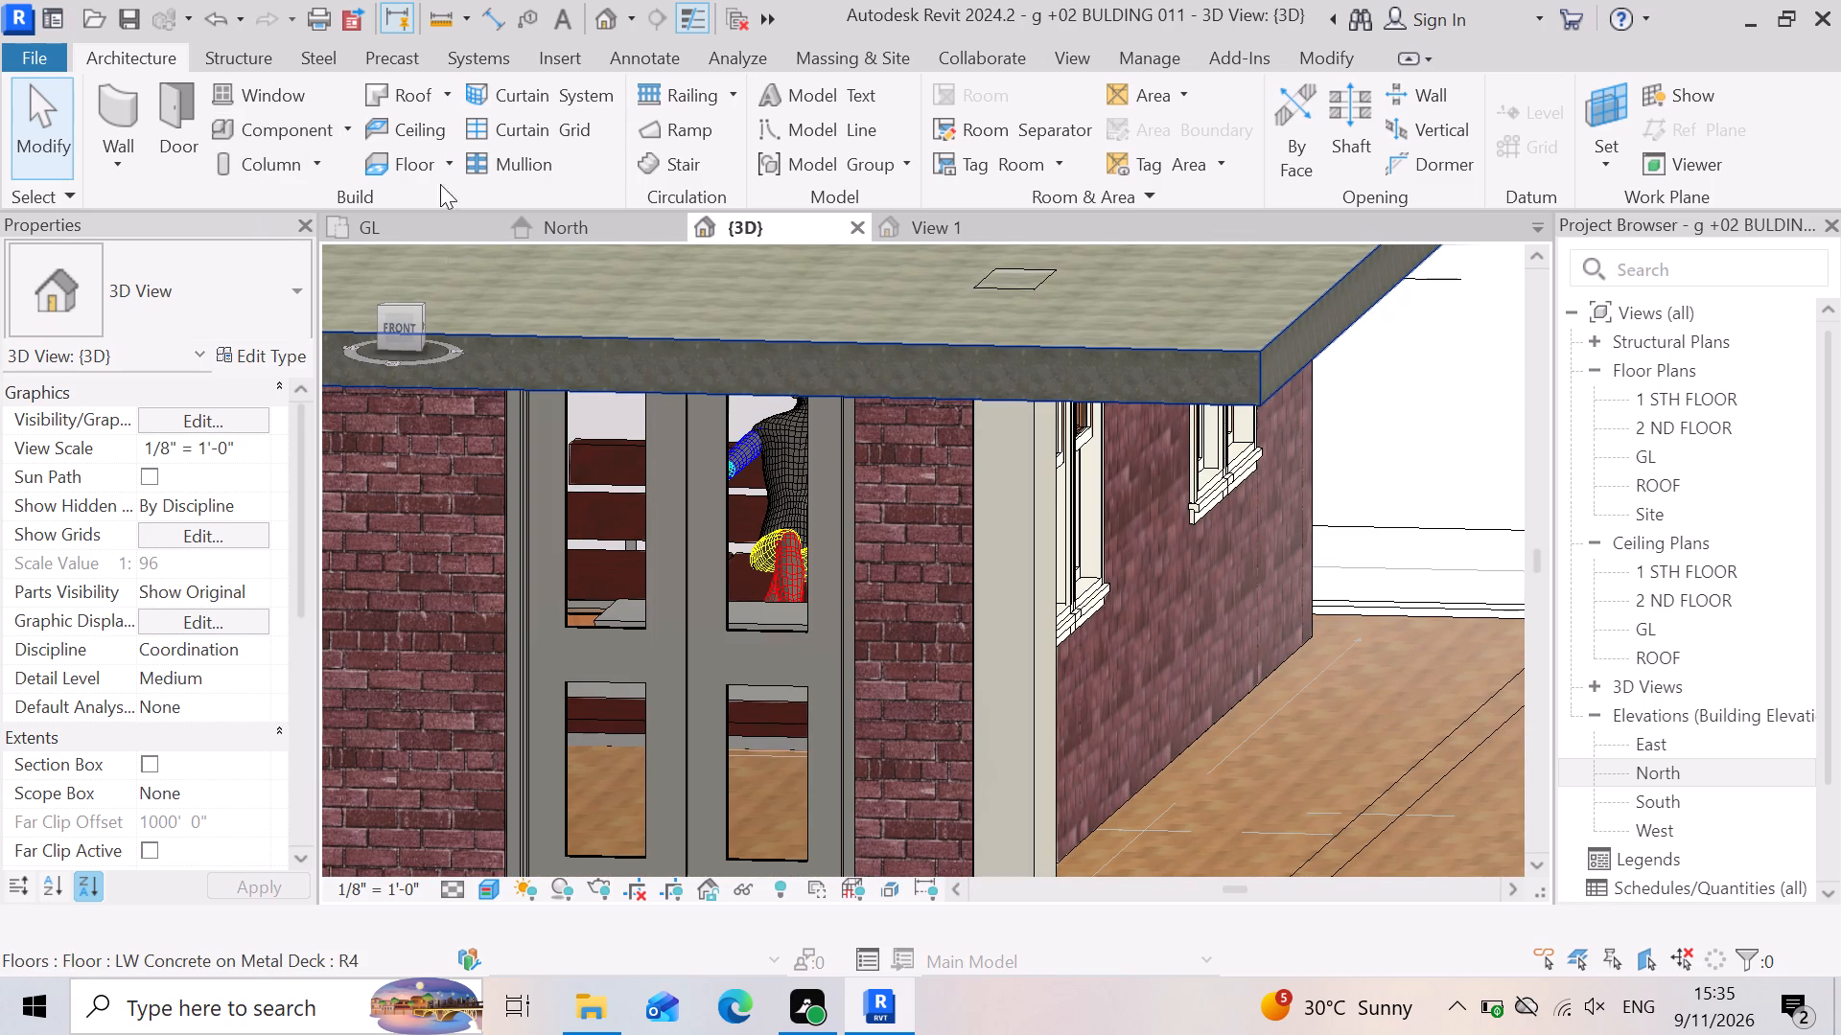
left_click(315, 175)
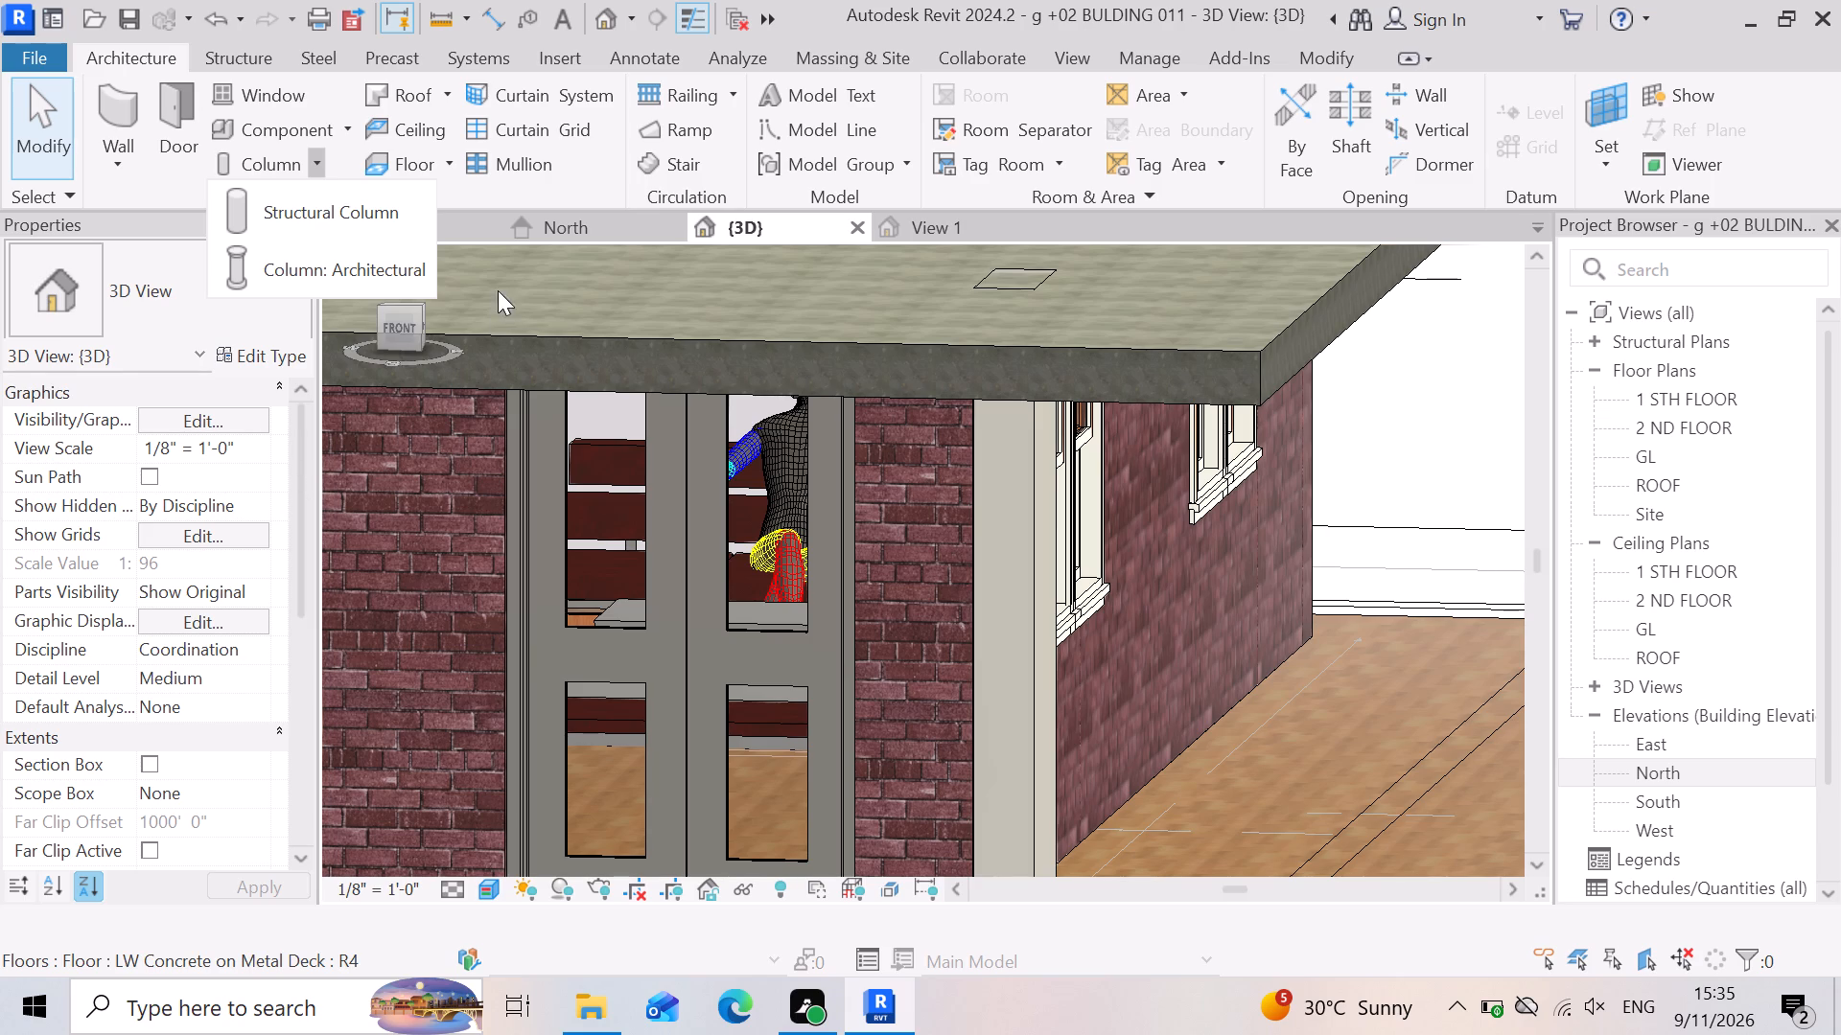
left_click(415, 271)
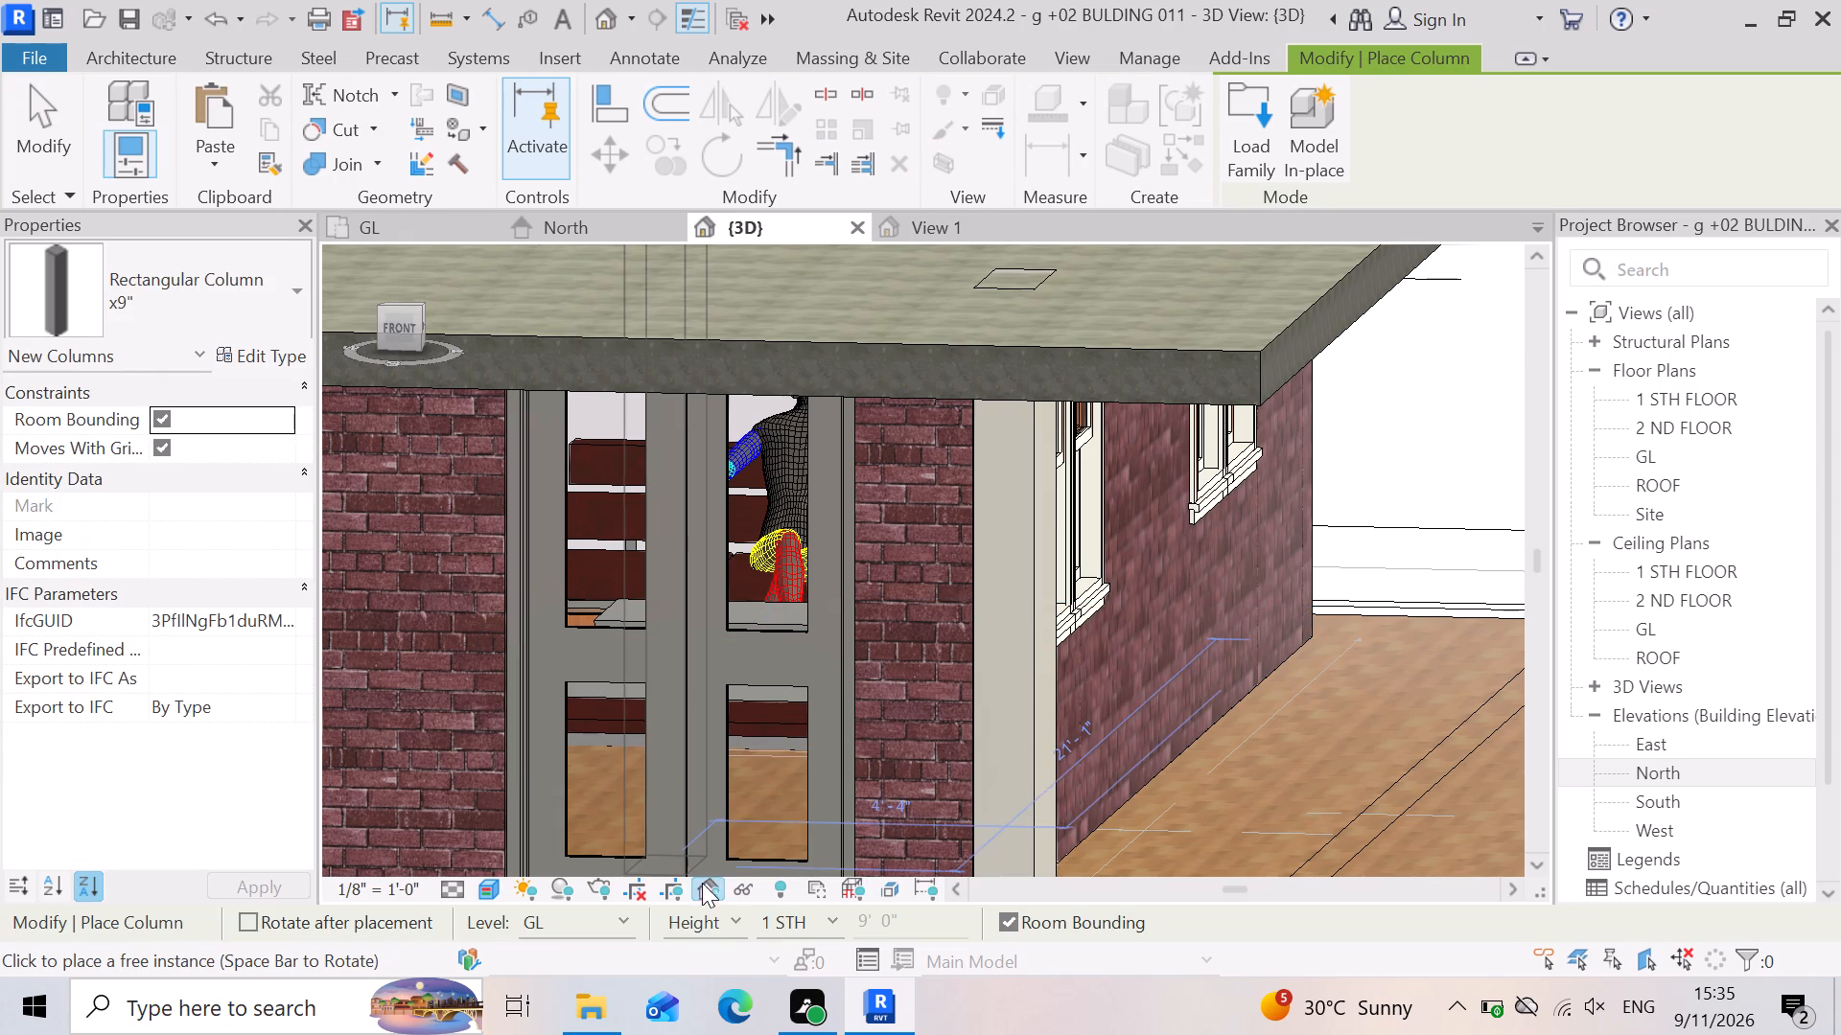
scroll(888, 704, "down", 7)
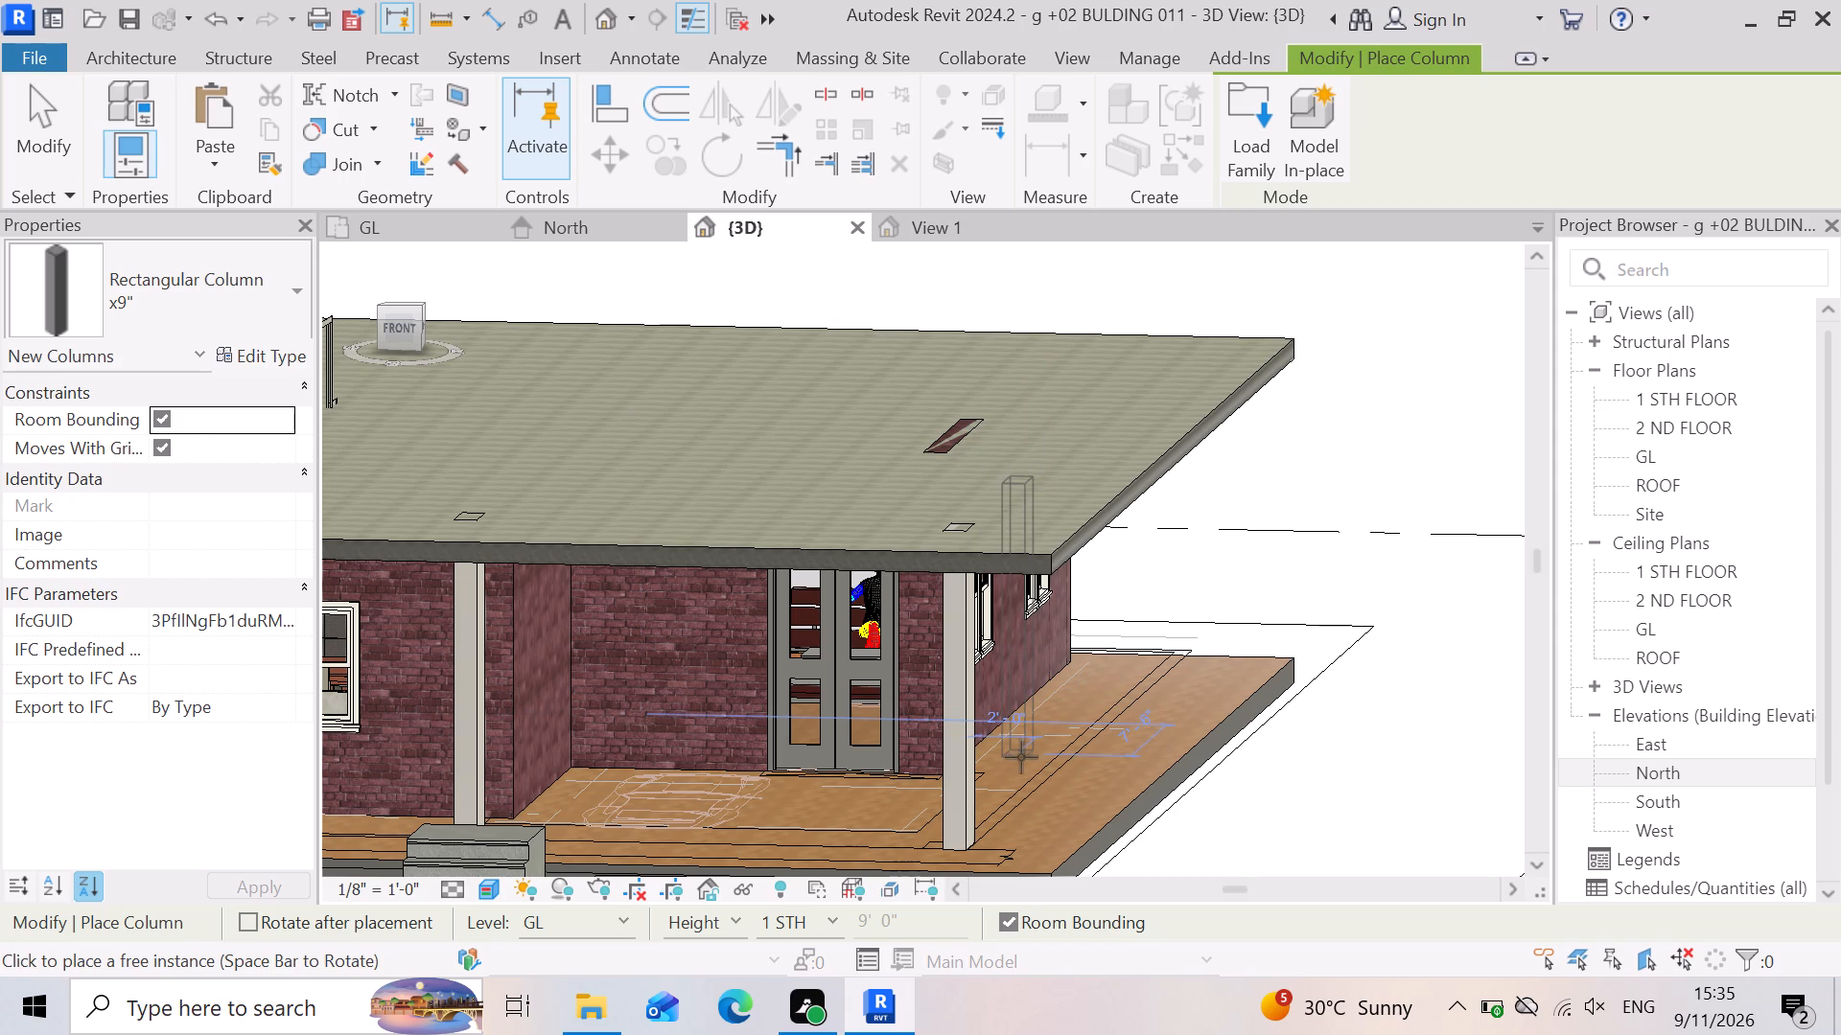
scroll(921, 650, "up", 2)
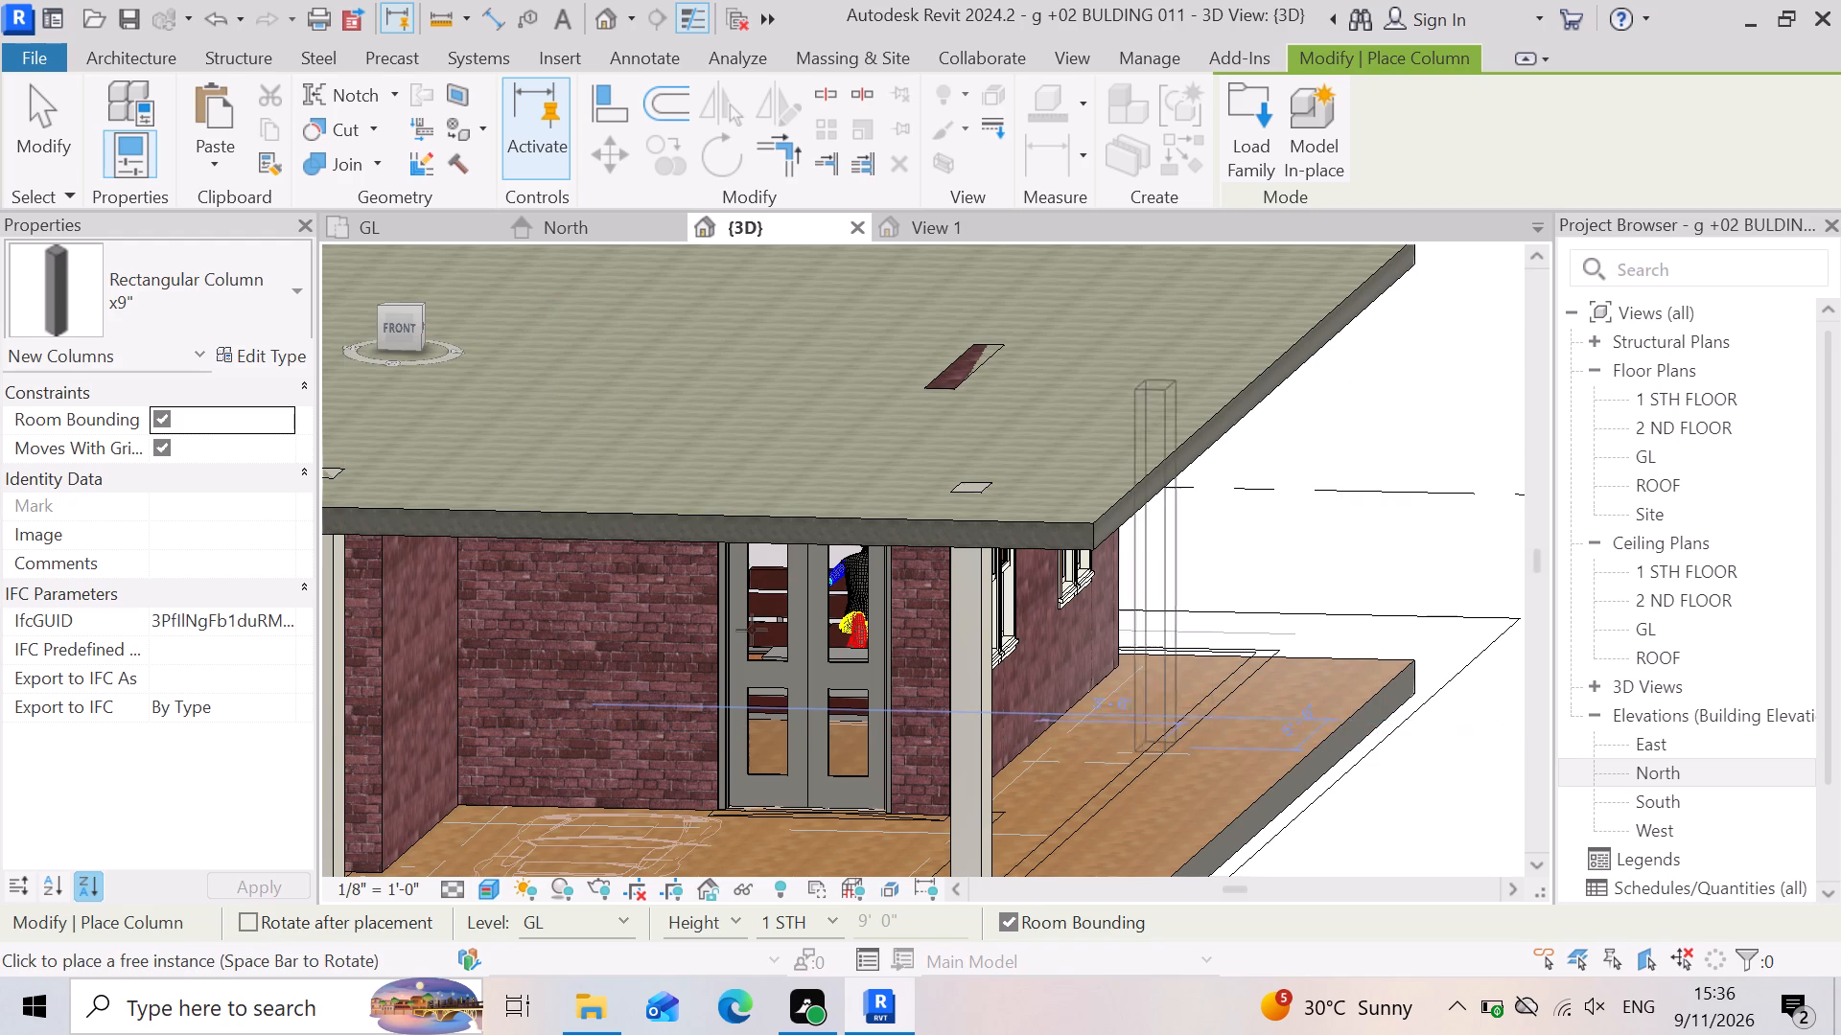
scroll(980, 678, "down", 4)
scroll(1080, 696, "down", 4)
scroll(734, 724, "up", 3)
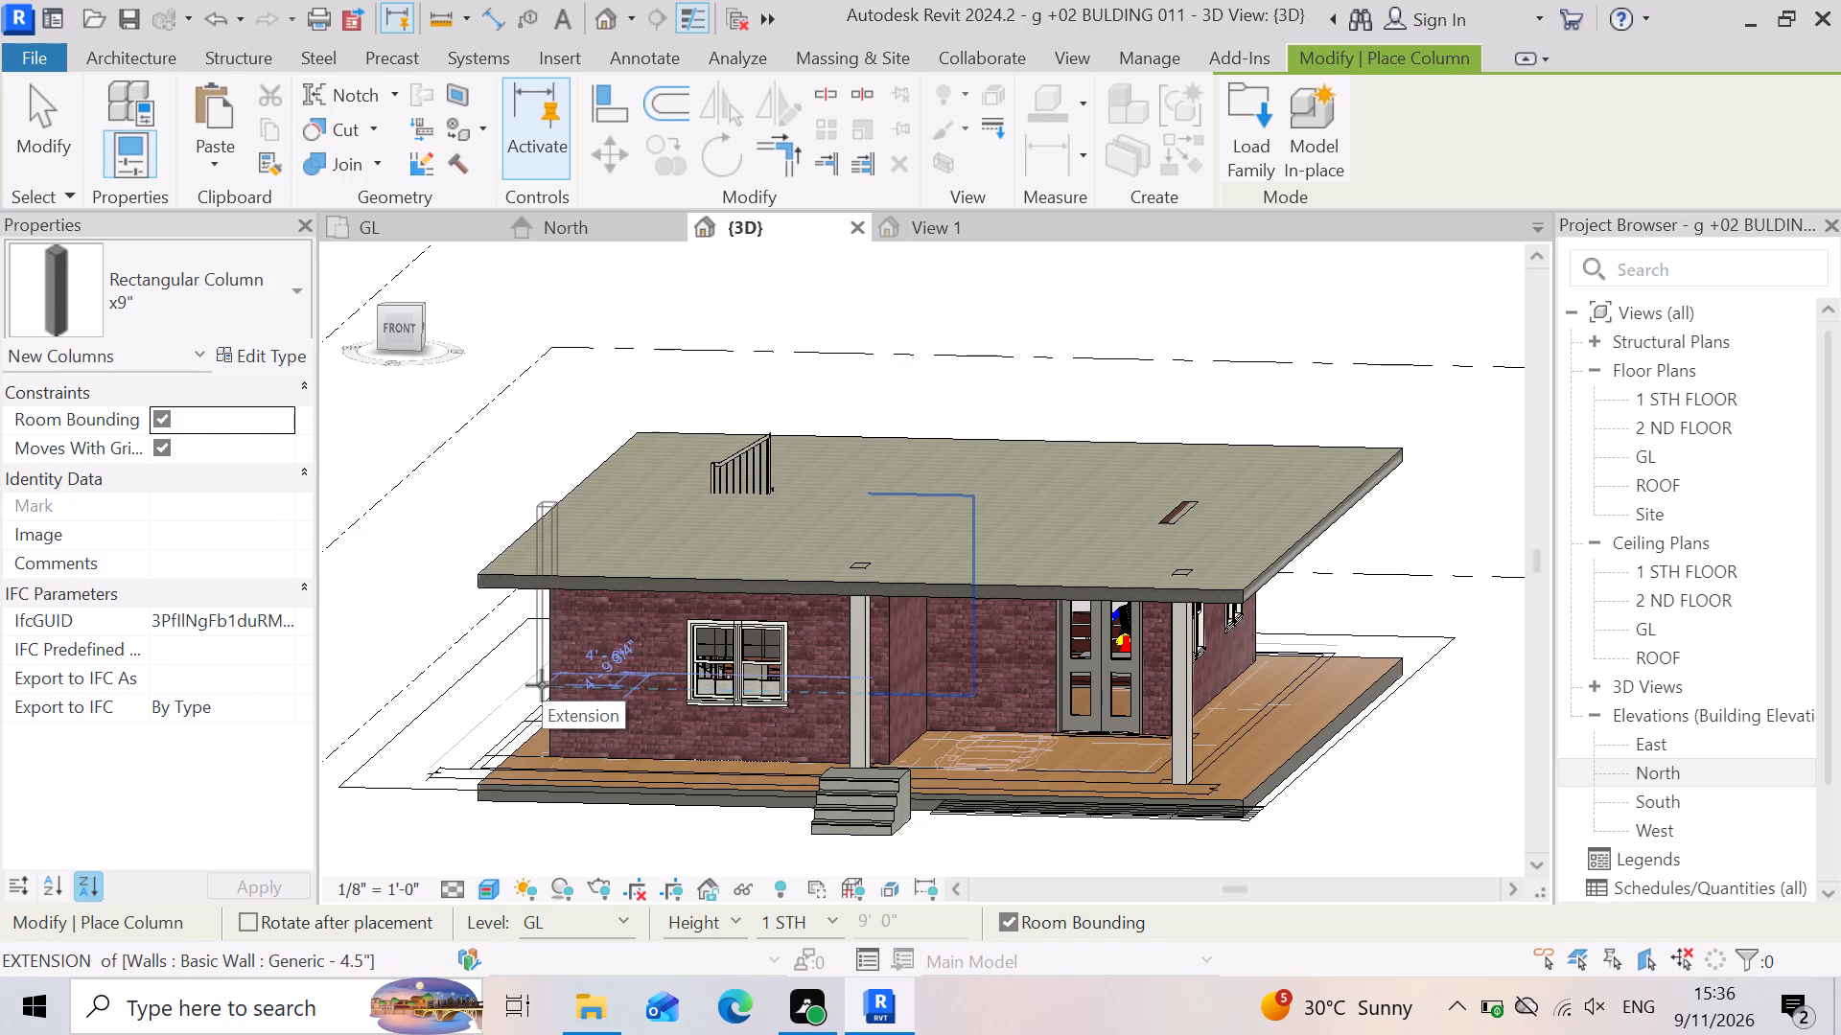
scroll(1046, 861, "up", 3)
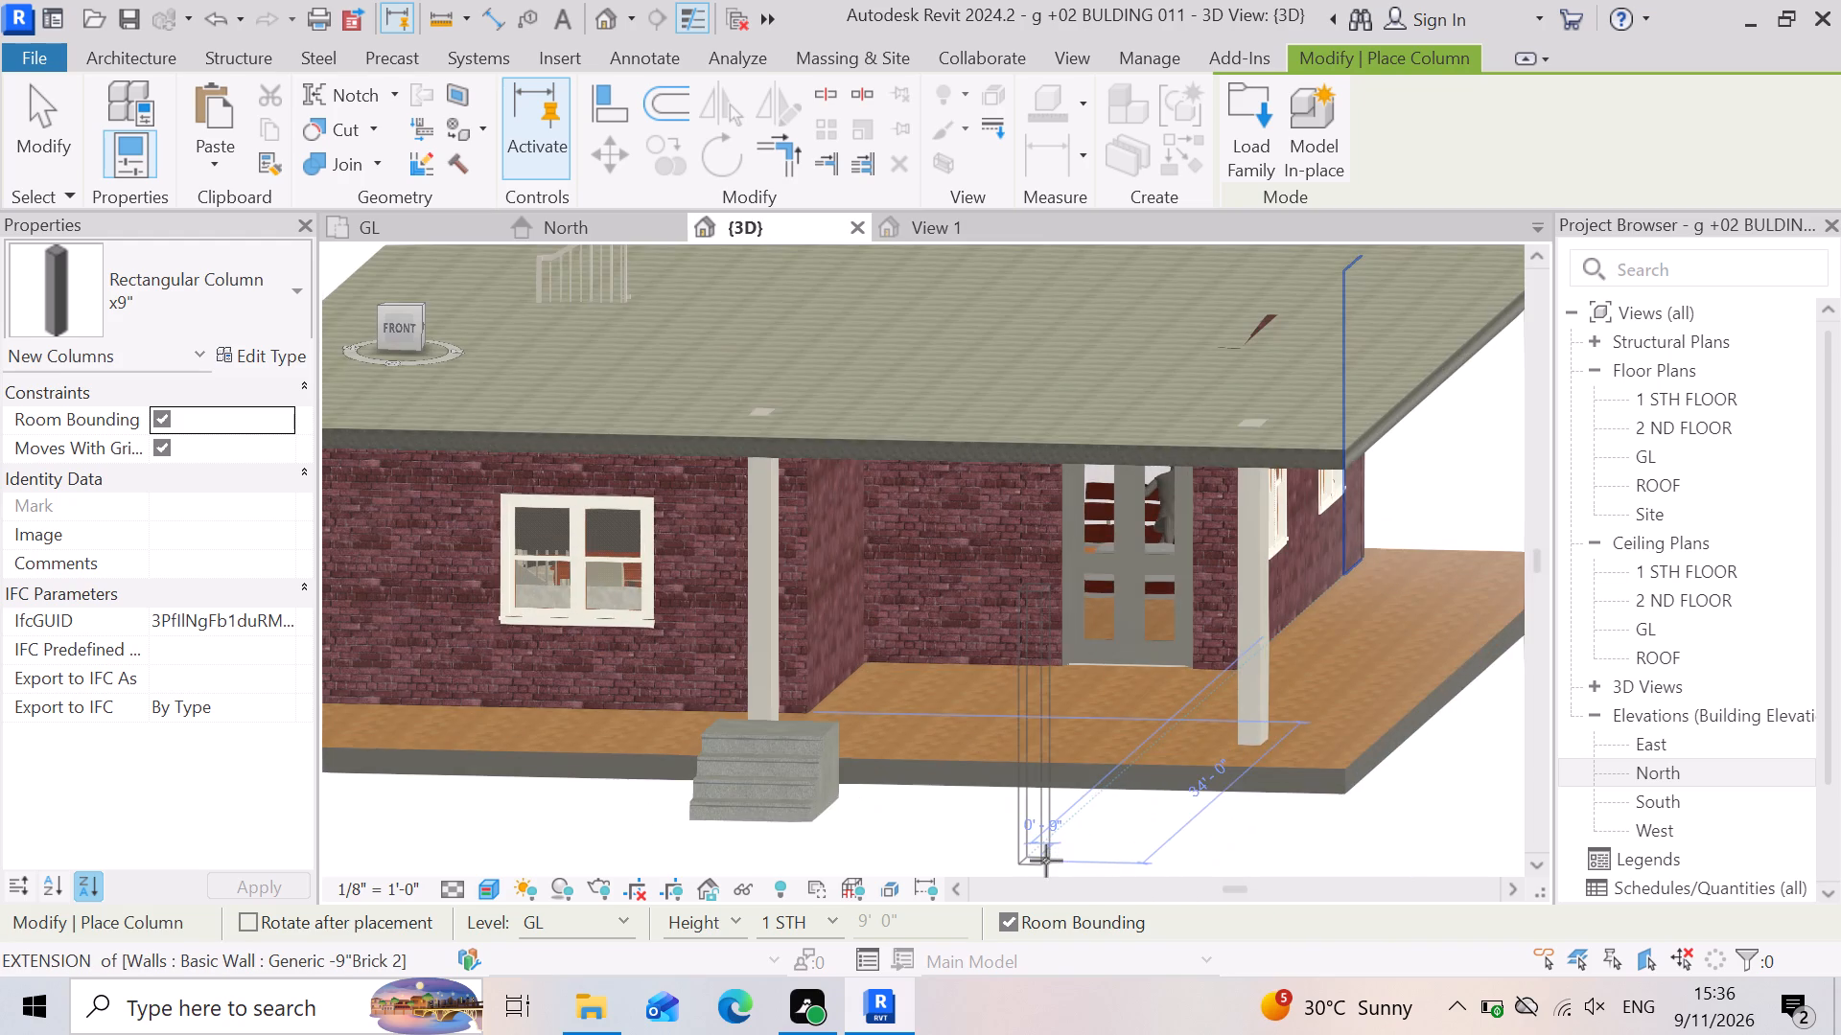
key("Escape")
Inspect the building's front in 3D, checking the portico columns against the steps, the wood floor edge and the roof slab.
scroll(1059, 677, "up", 3)
scroll(1124, 813, "down", 2)
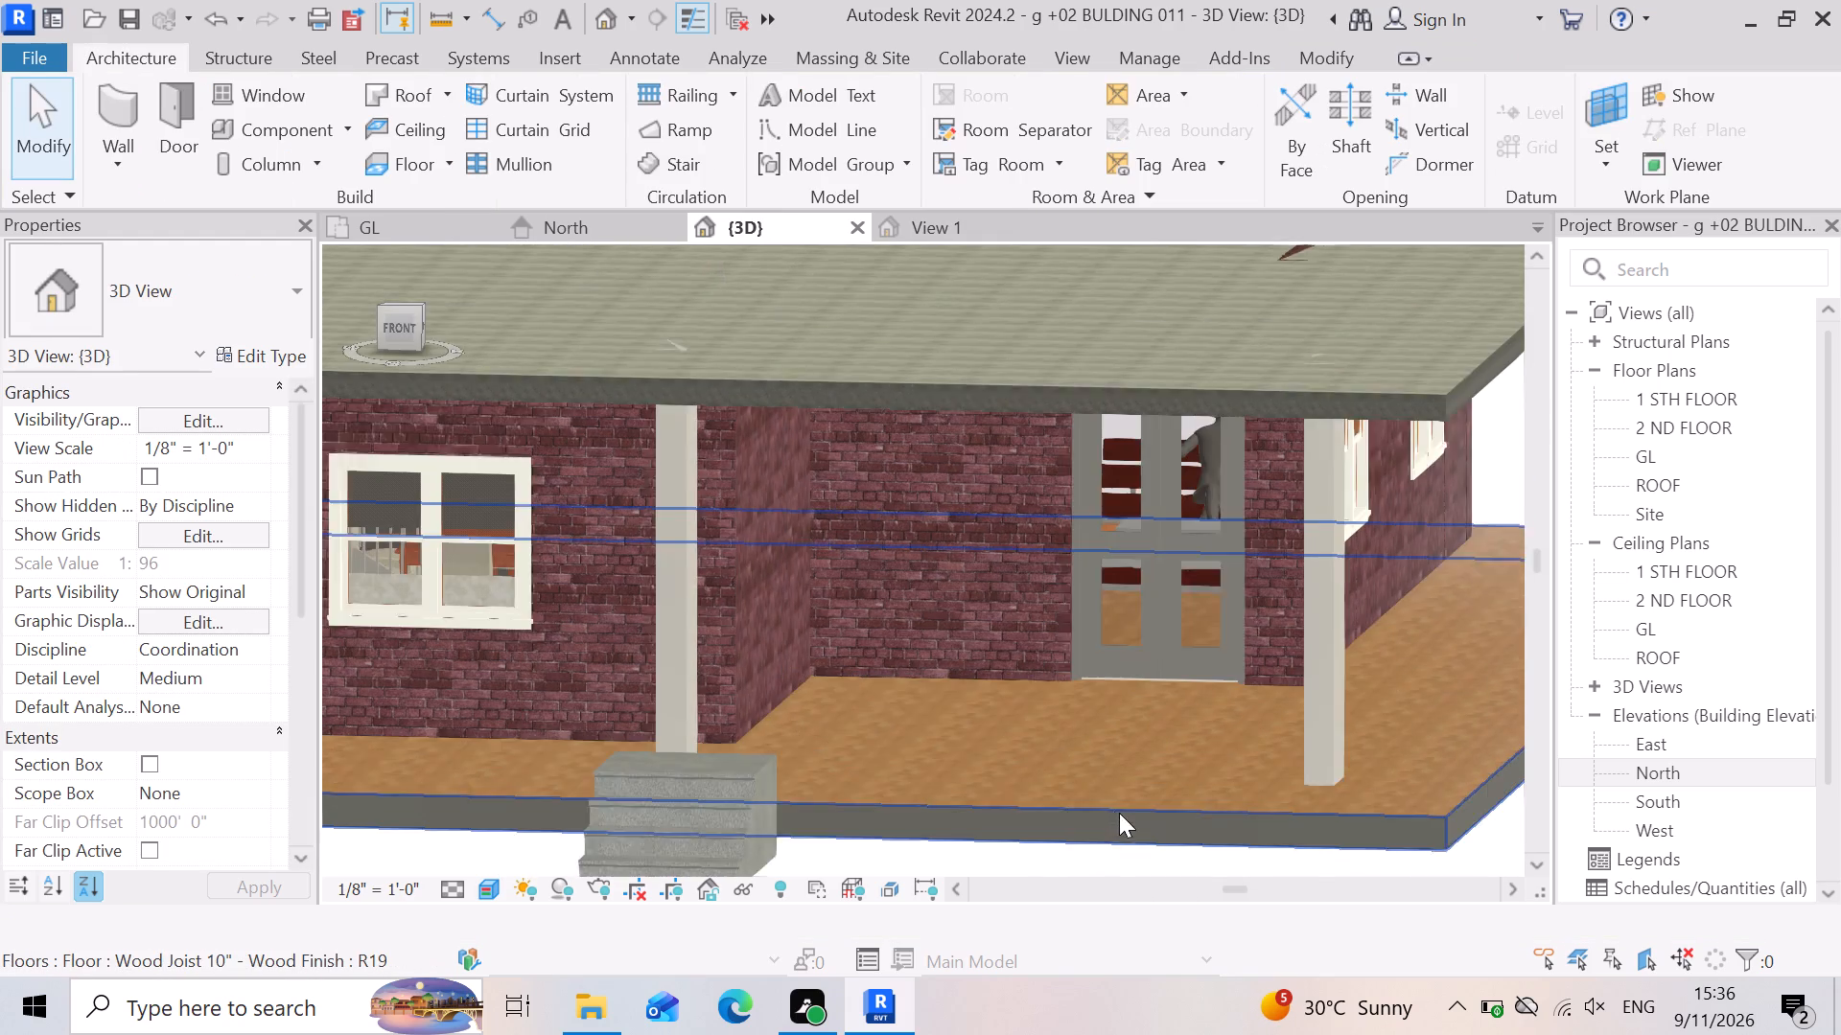
scroll(1072, 843, "down", 3)
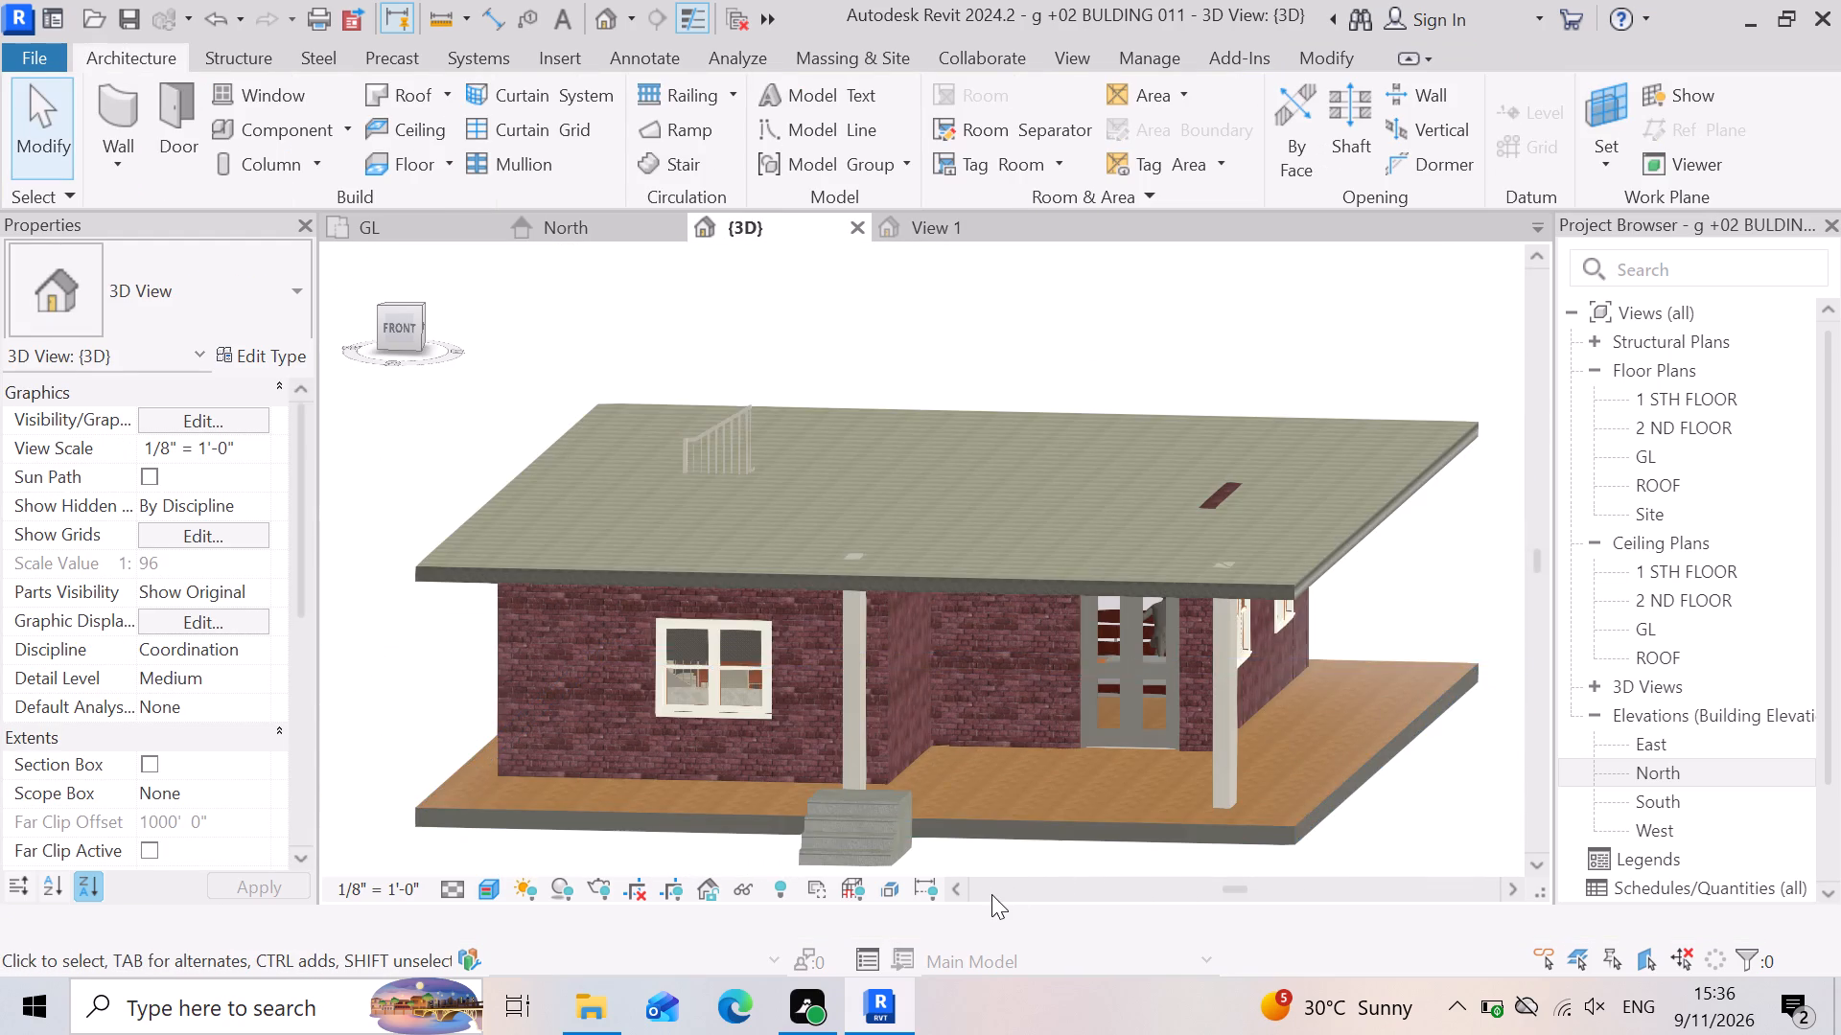
right_click_drag(981, 856, 979, 845, "shift")
middle_click_drag(979, 848, 979, 845, "shift")
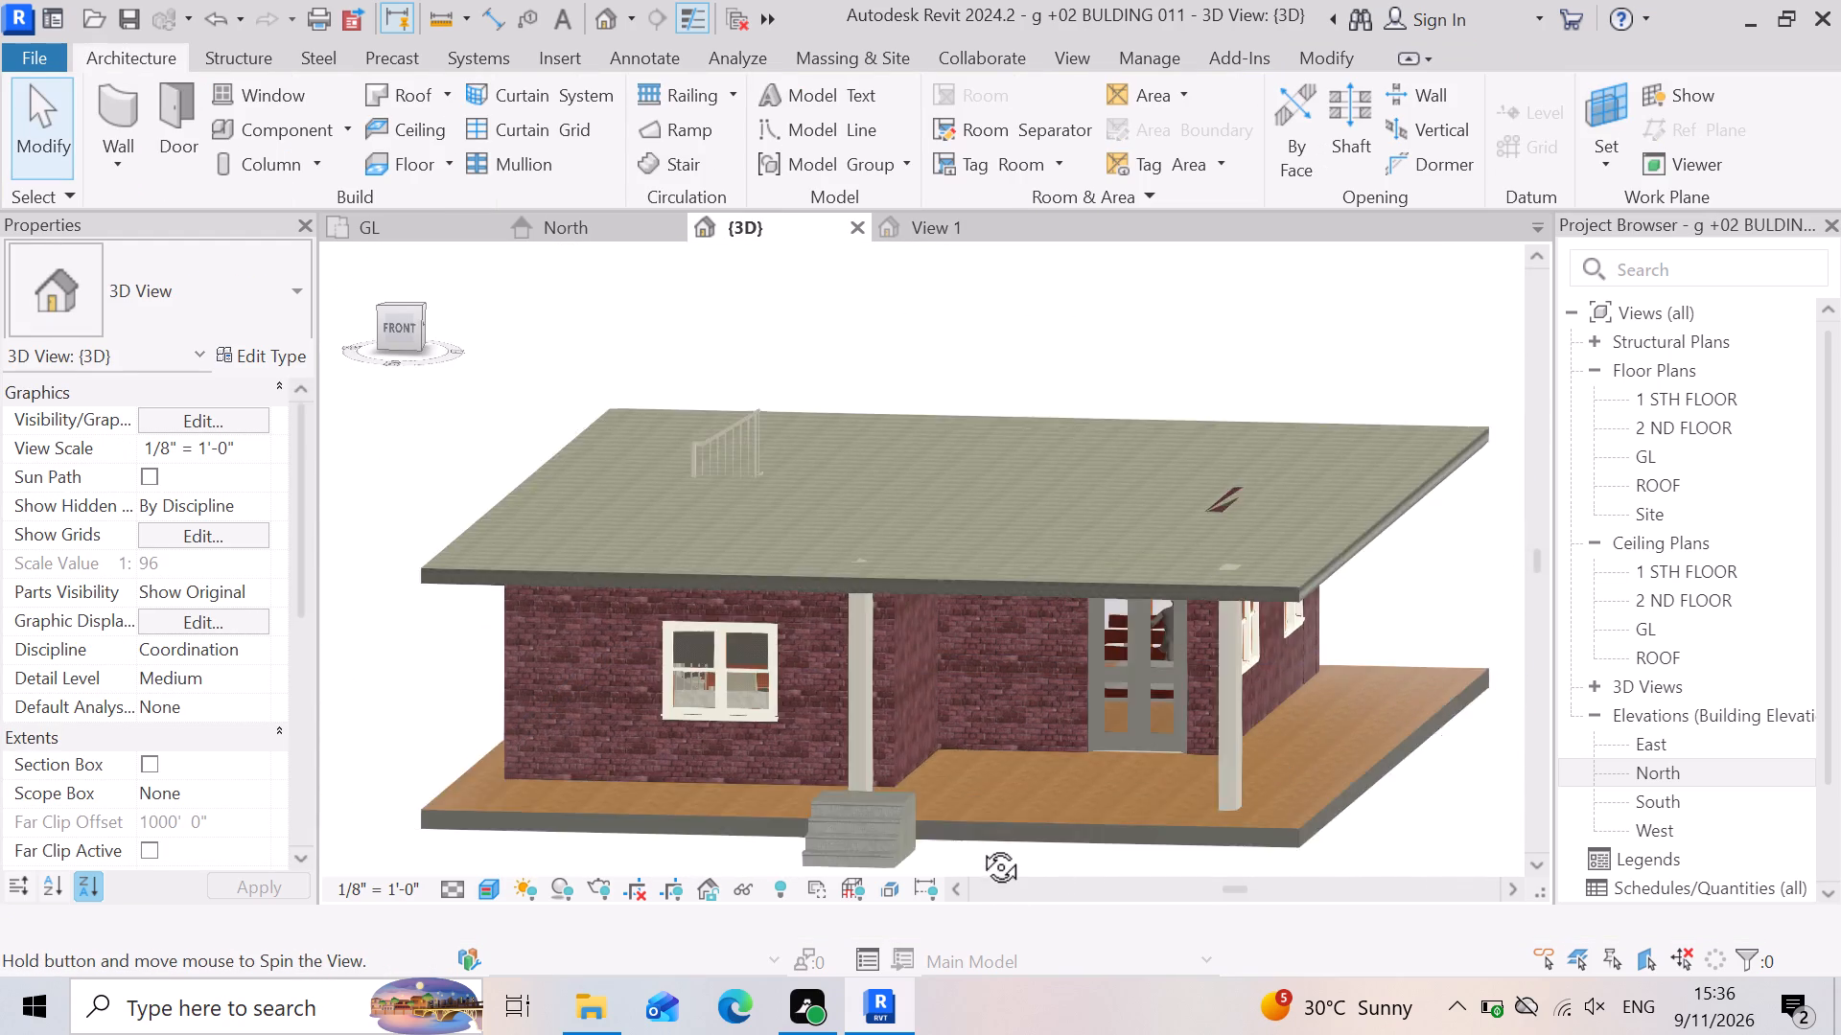
middle_click_drag(979, 845, 982, 822, "shift")
right_click_drag(979, 845, 984, 822, "shift")
scroll(1122, 632, "down", 3)
scroll(1236, 719, "down", 3)
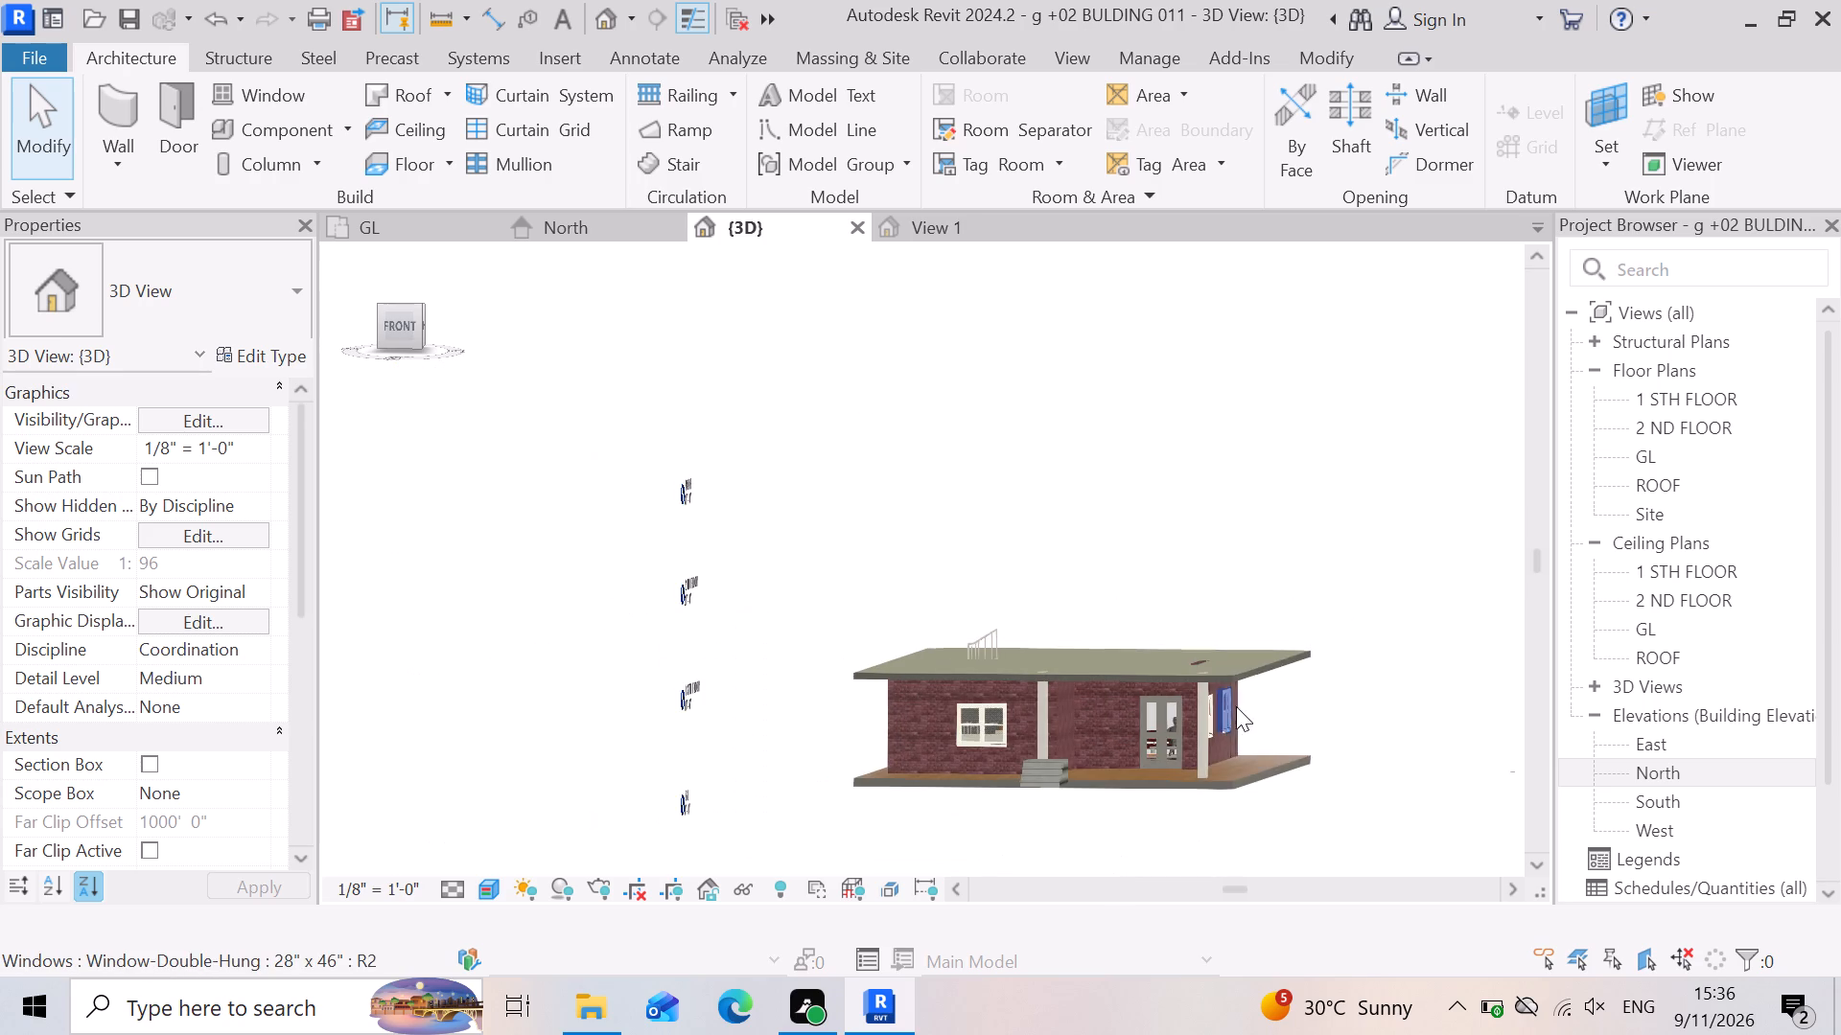
right_click_drag(1325, 756, 1328, 790, "shift")
middle_click_drag(1325, 756, 1328, 790, "shift")
scroll(1328, 790, "down", 1, "shift")
scroll(1002, 753, "up", 6)
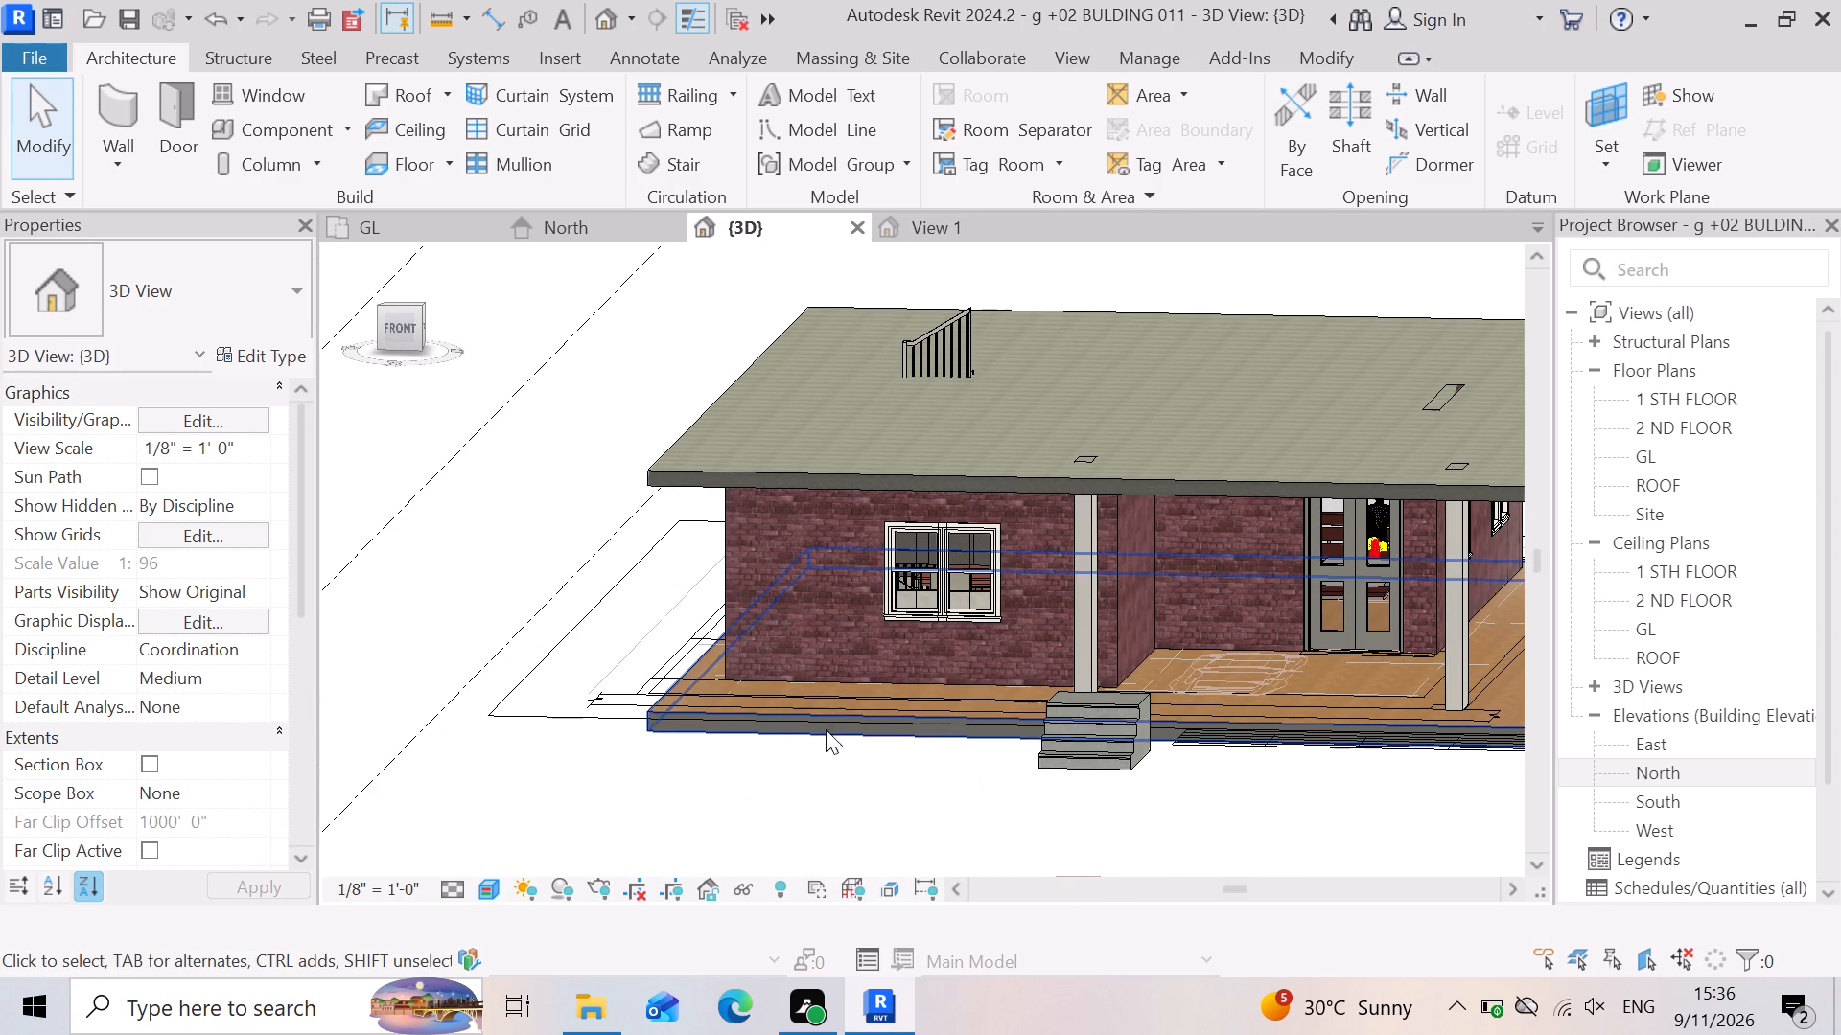
scroll(948, 648, "up", 3)
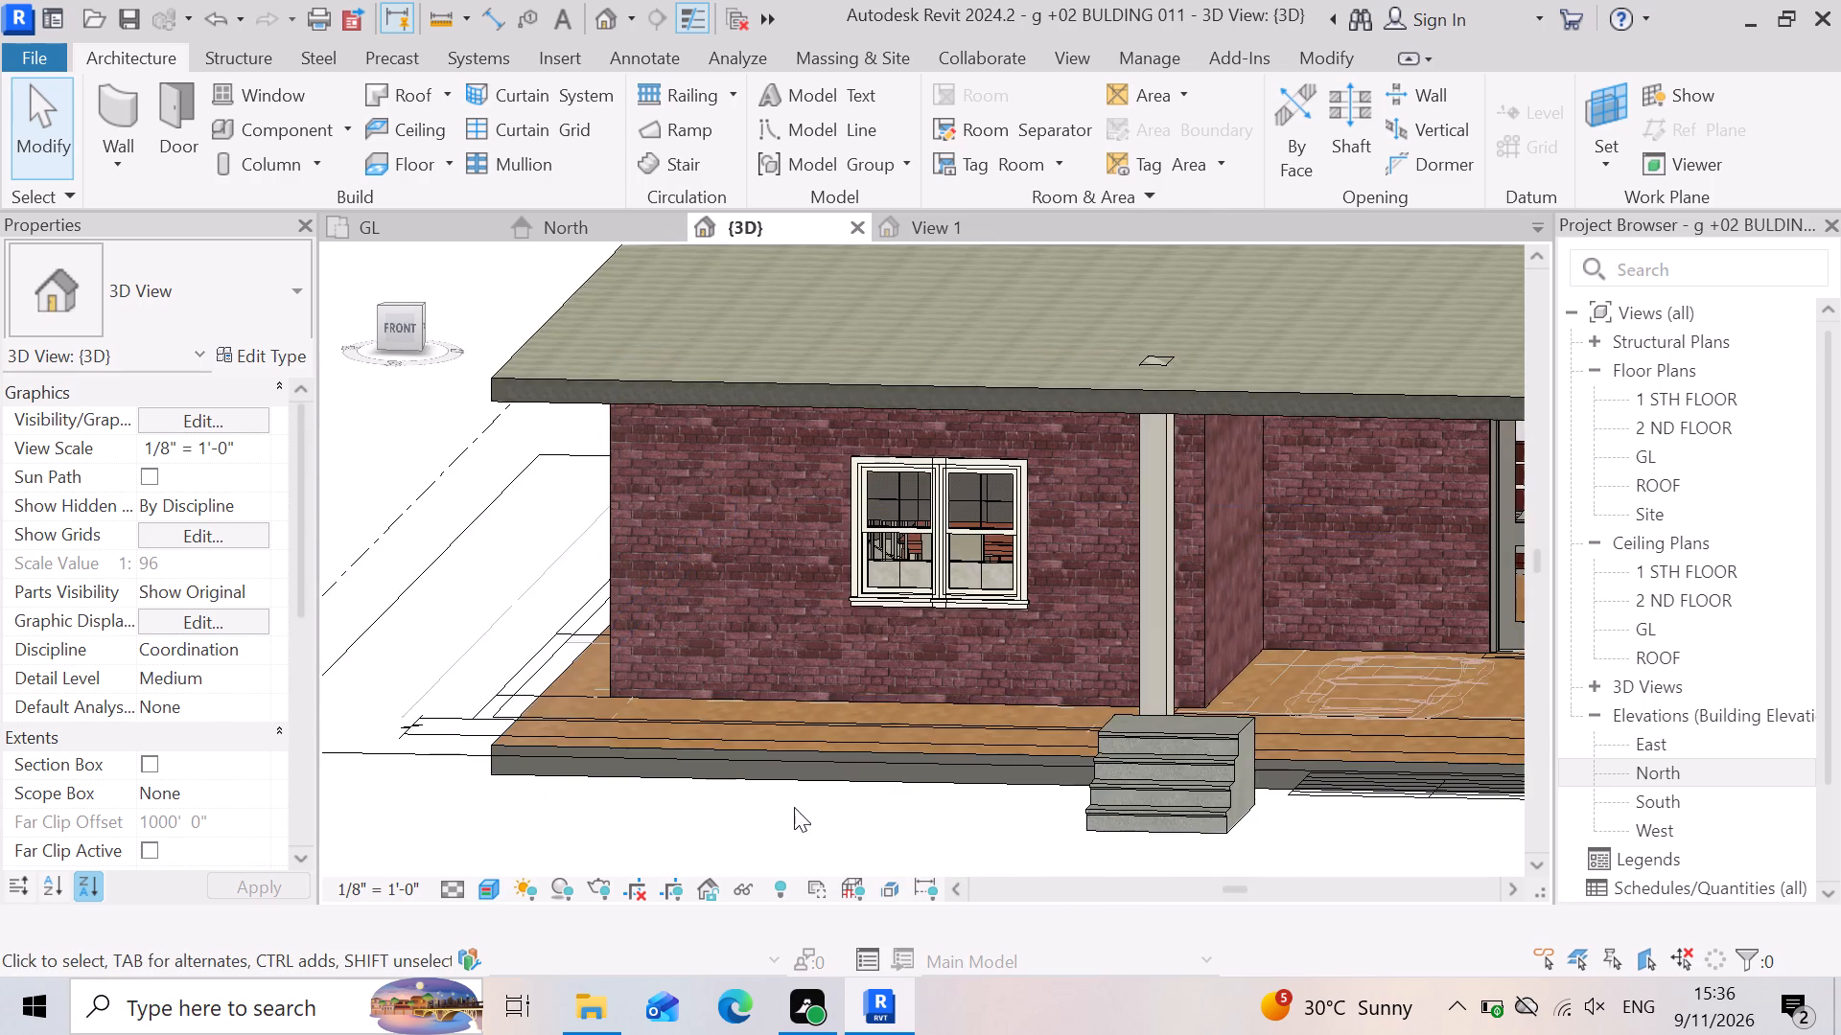
scroll(794, 807, "down", 3)
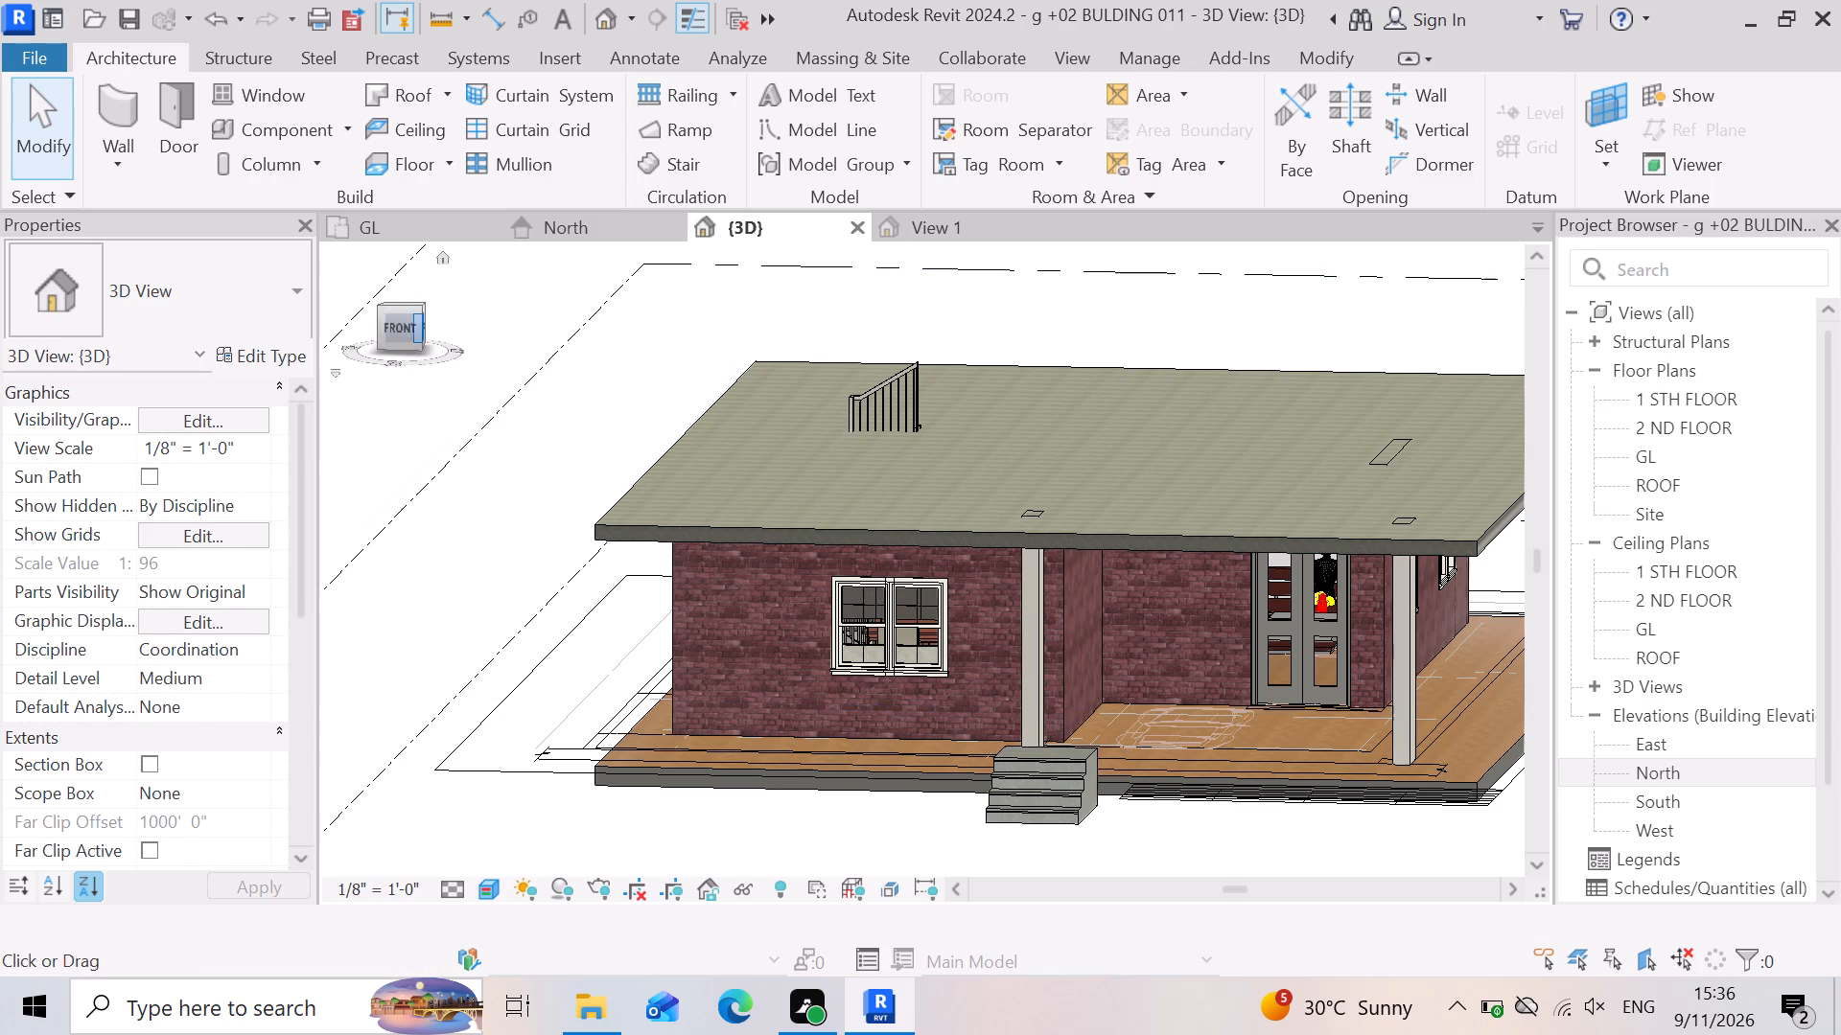
In the North elevation, filter a selection of the ground storey to Columns only and paste copies aligned to level 1 STH FLOOR.
left_click(603, 236)
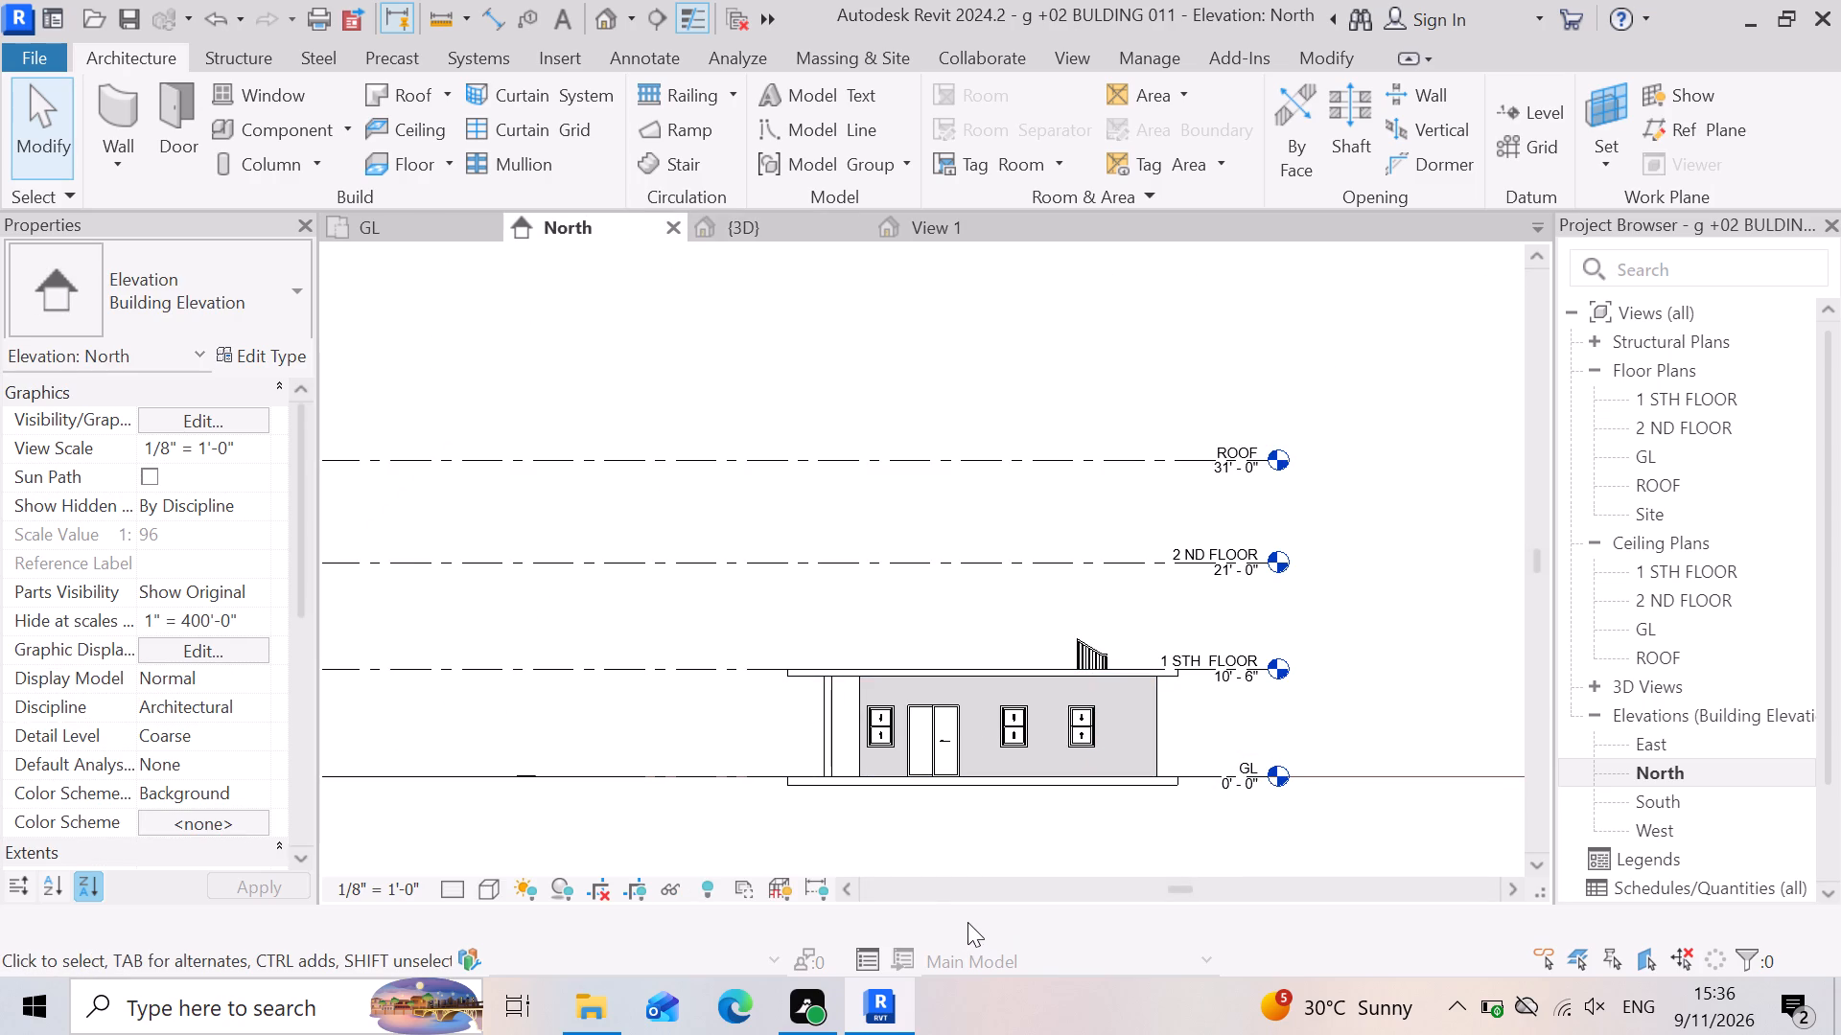
scroll(1163, 902, "down", 1)
scroll(884, 828, "up", 2)
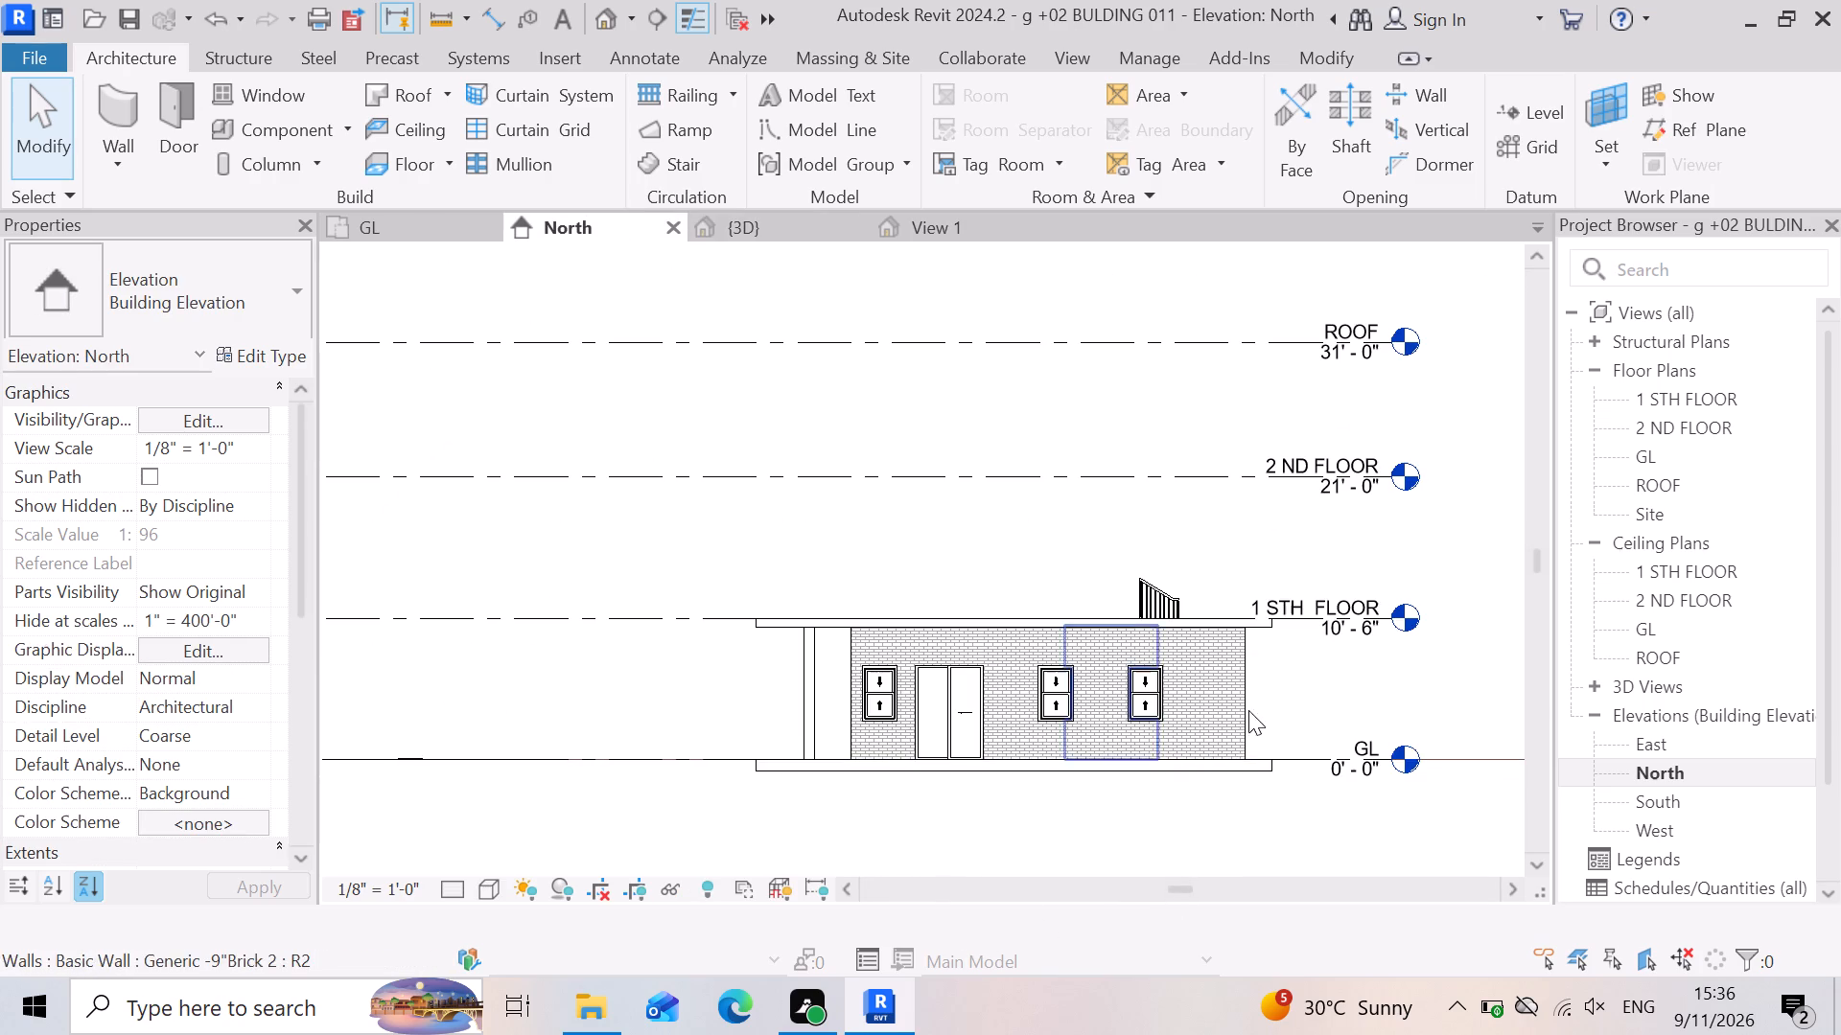
scroll(1277, 722, "down", 3)
scroll(920, 781, "down", 1)
scroll(912, 797, "up", 1)
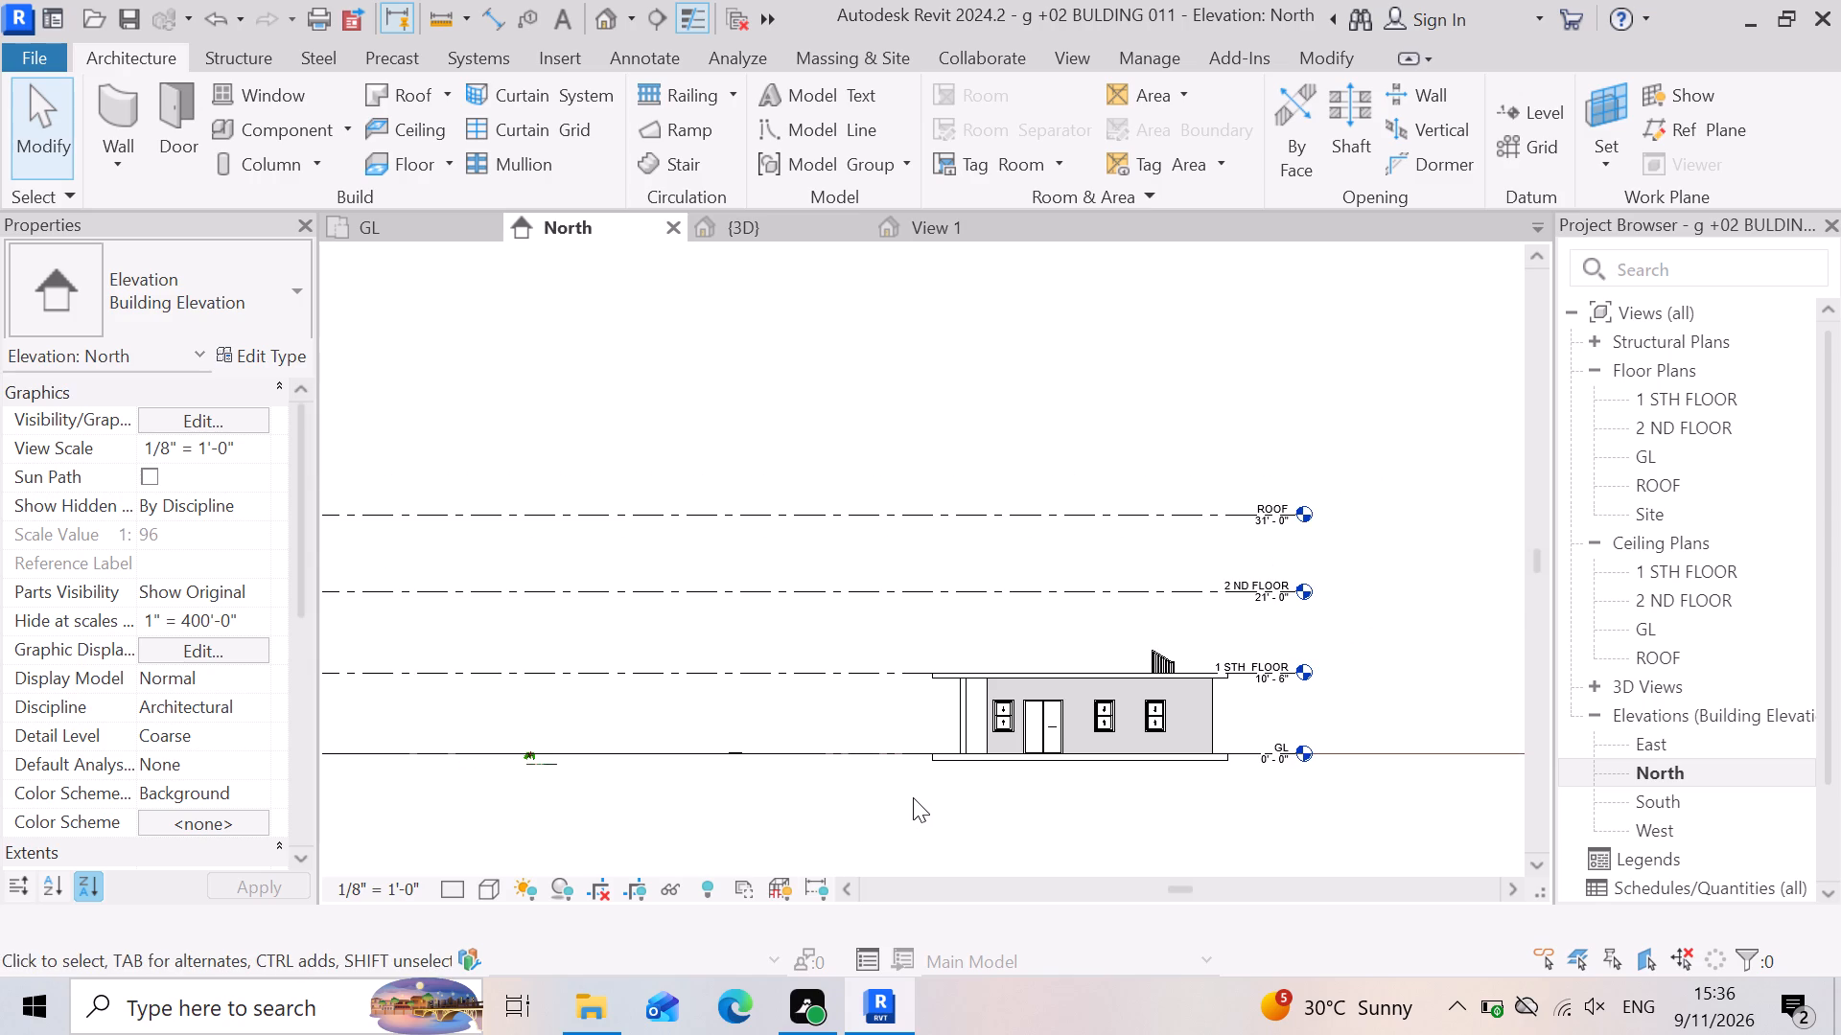
scroll(913, 797, "up", 2)
left_click_drag(889, 809, 1215, 568)
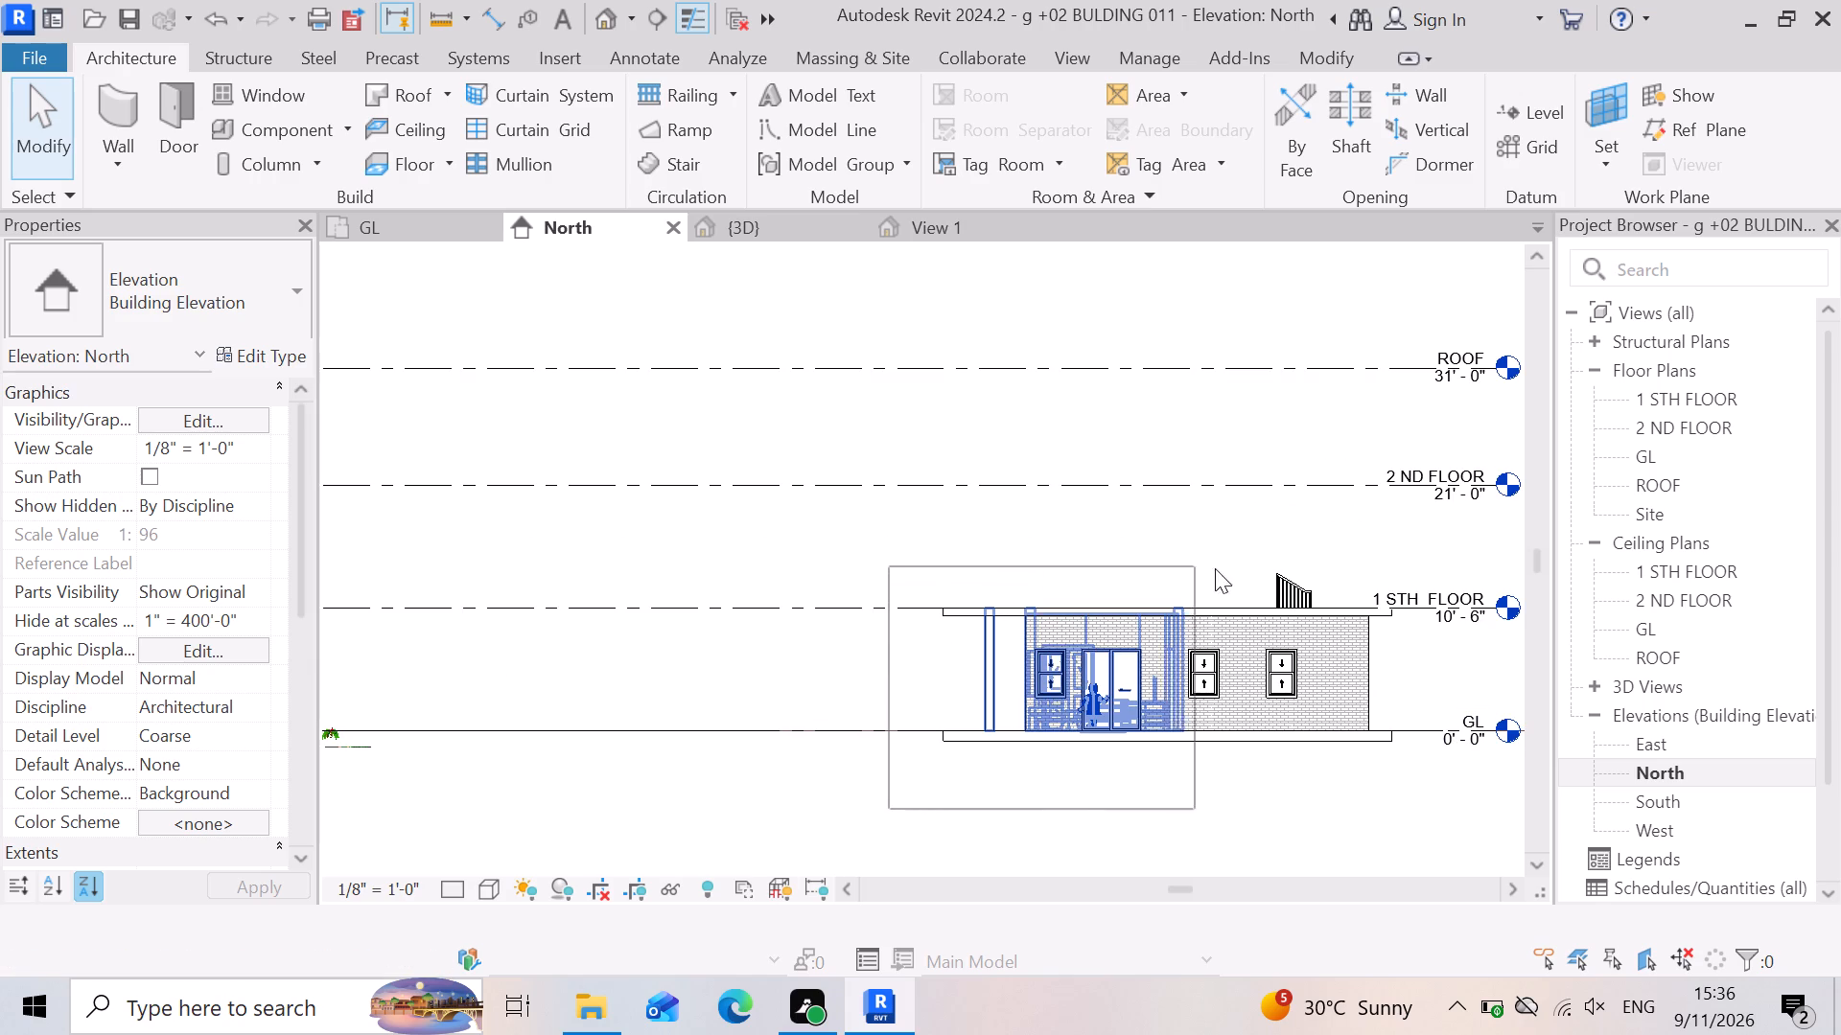
left_click_drag(1215, 568, 1419, 557)
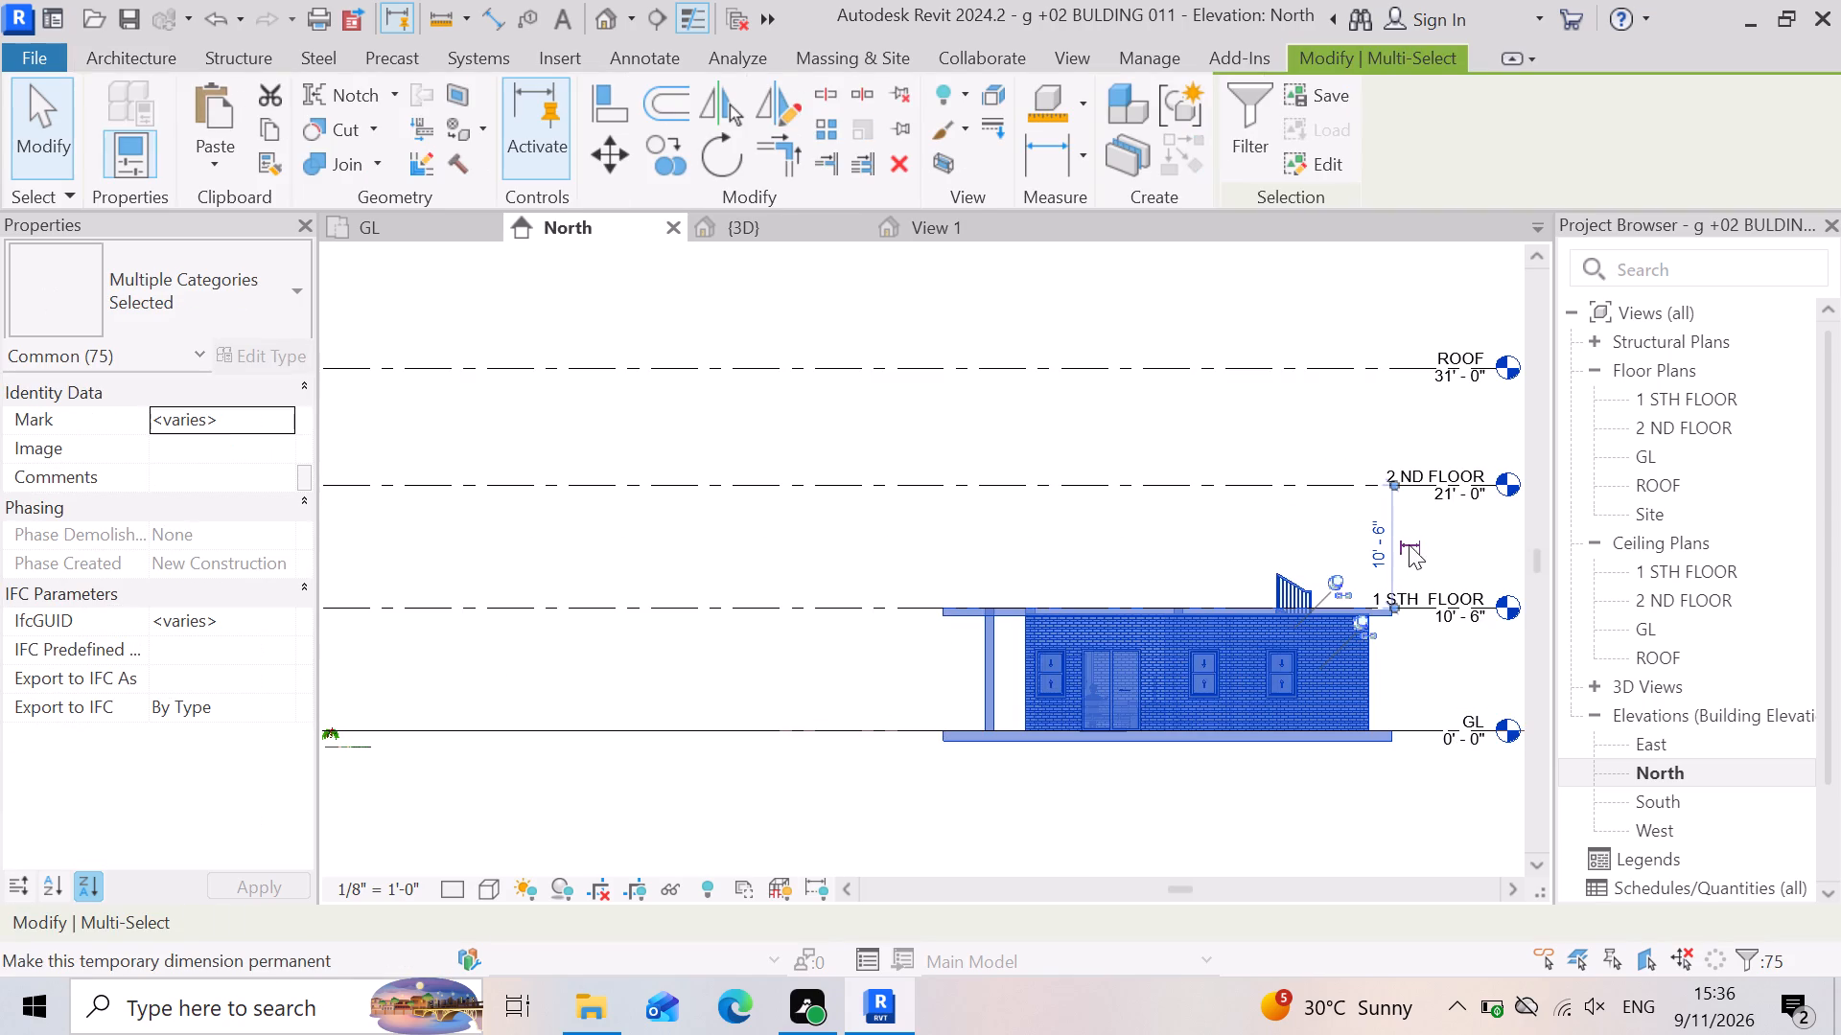
left_click(1229, 148)
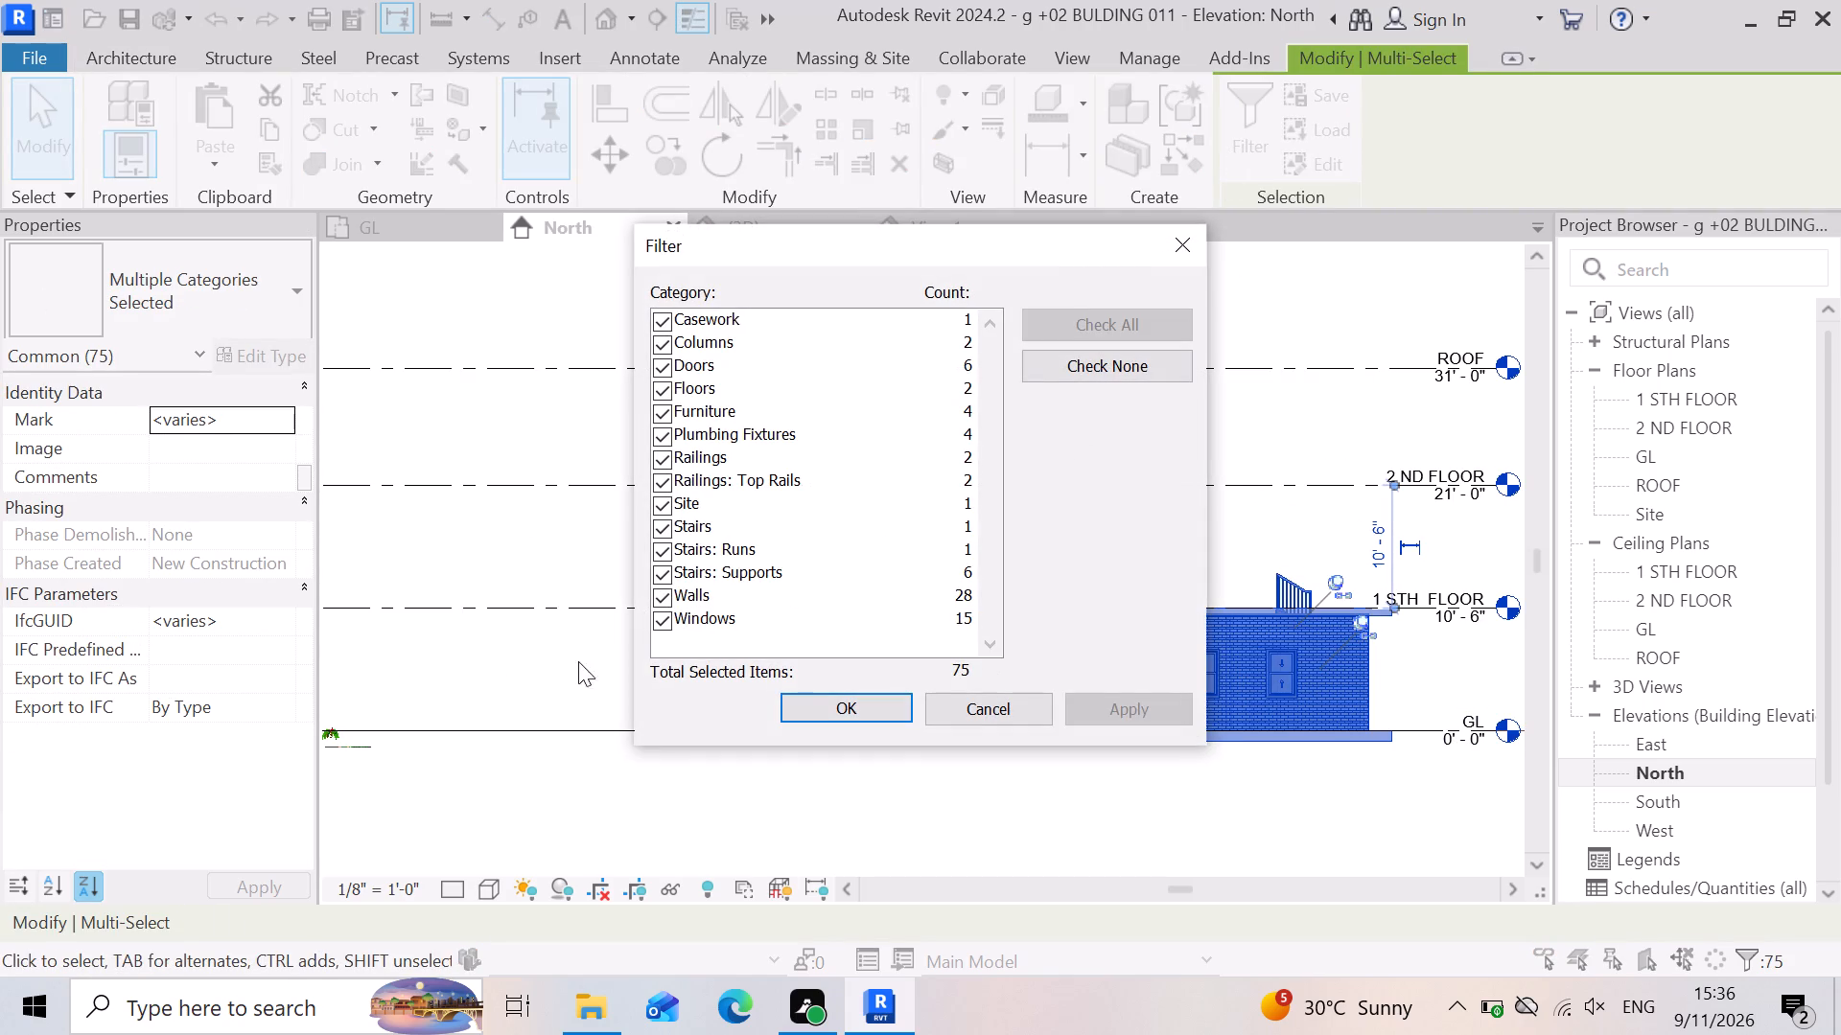
left_click(1122, 369)
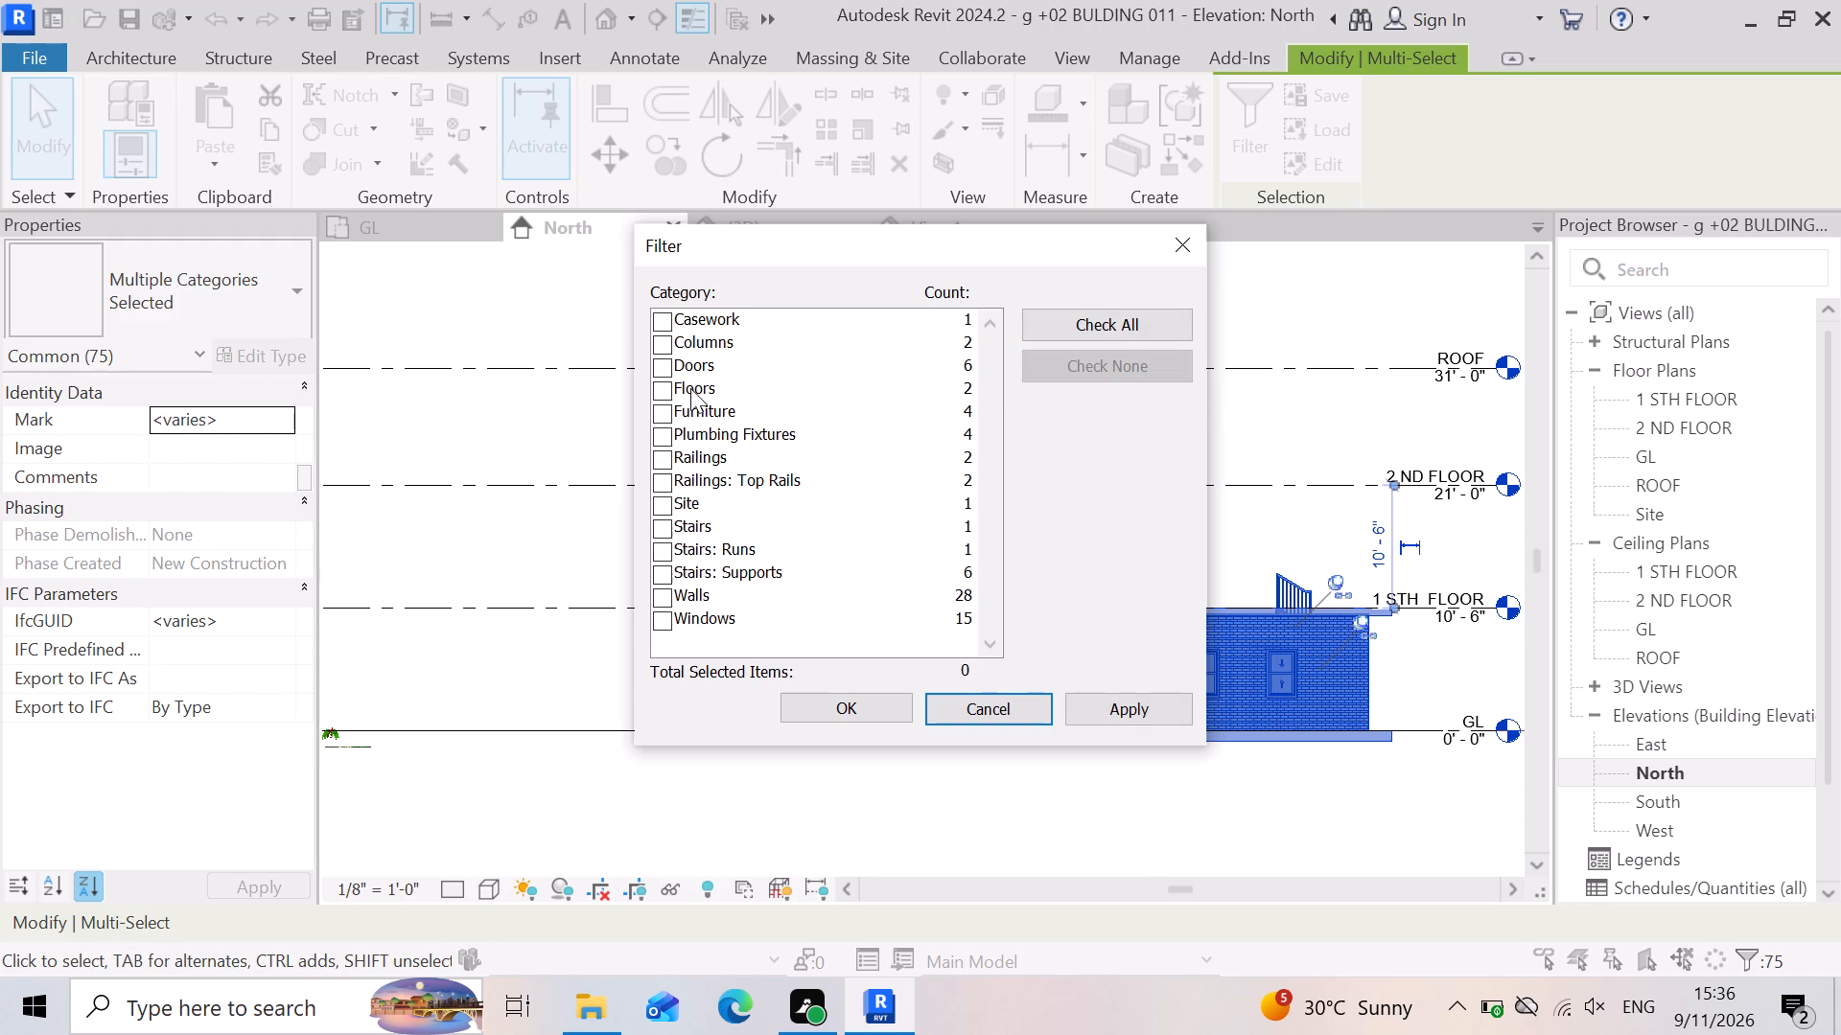
left_click(651, 348)
left_click(654, 341)
left_click(1109, 701)
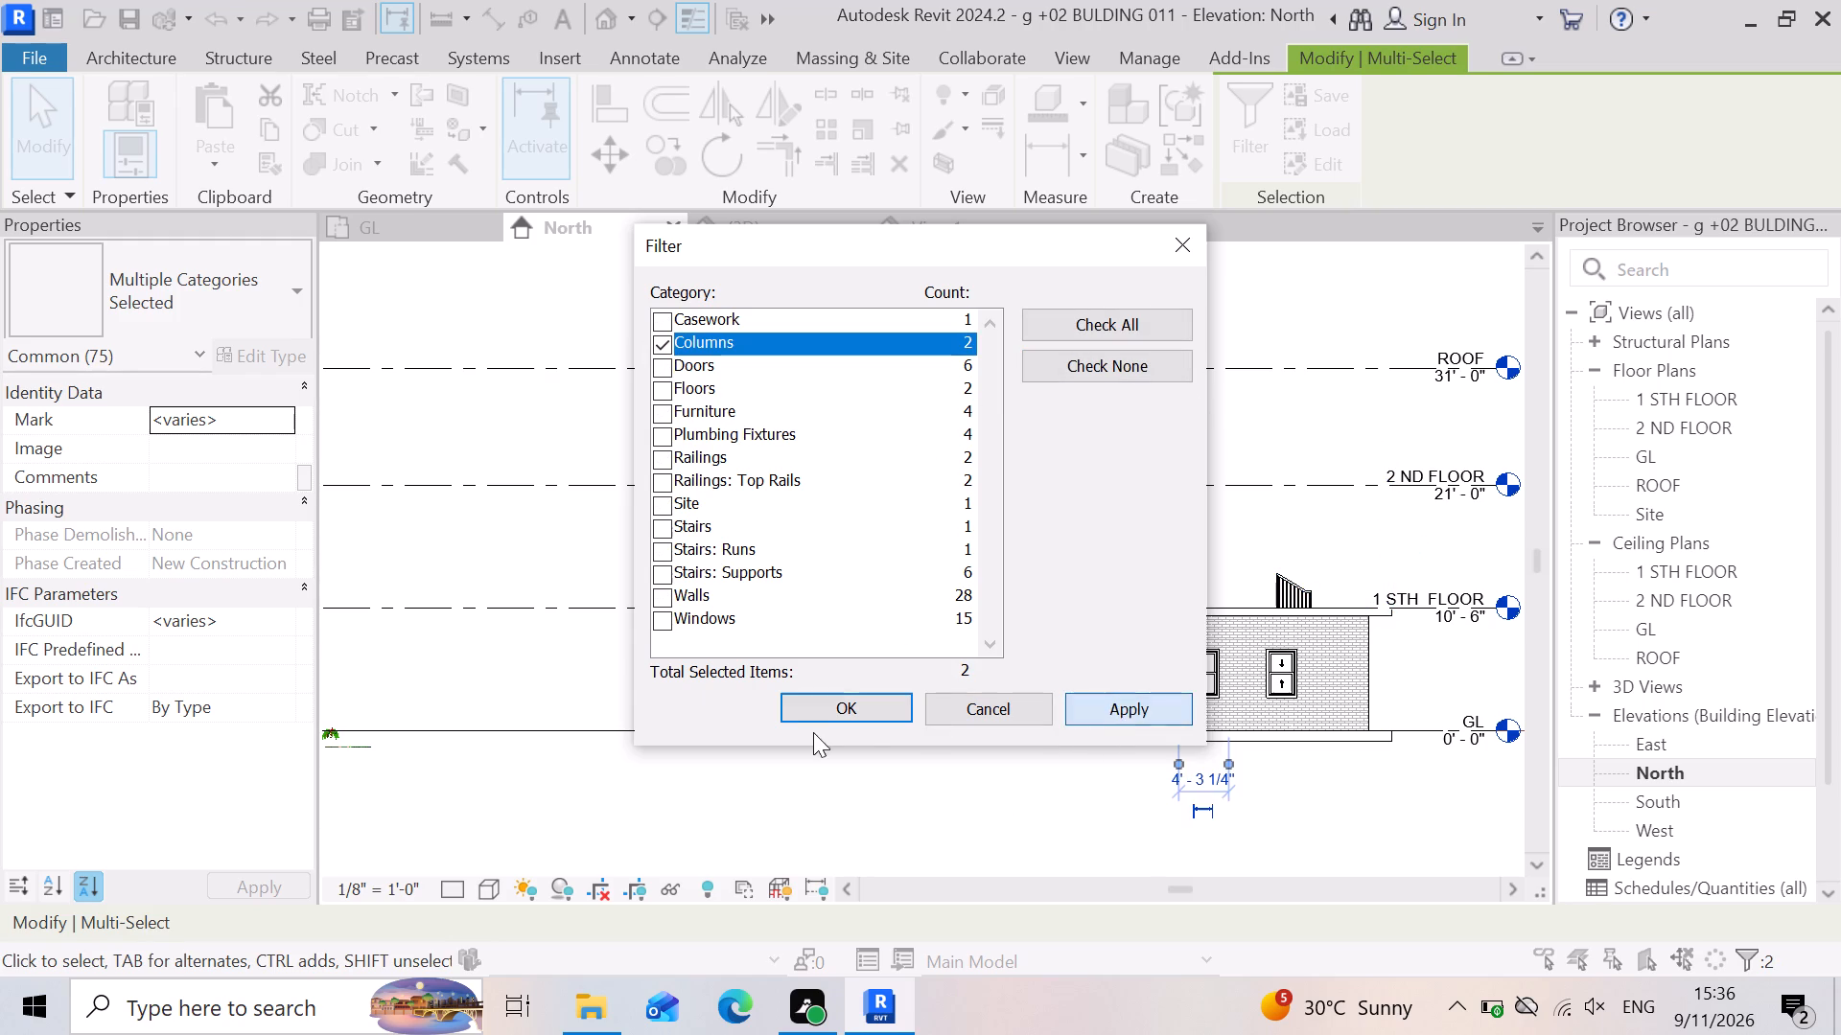
left_click(831, 694)
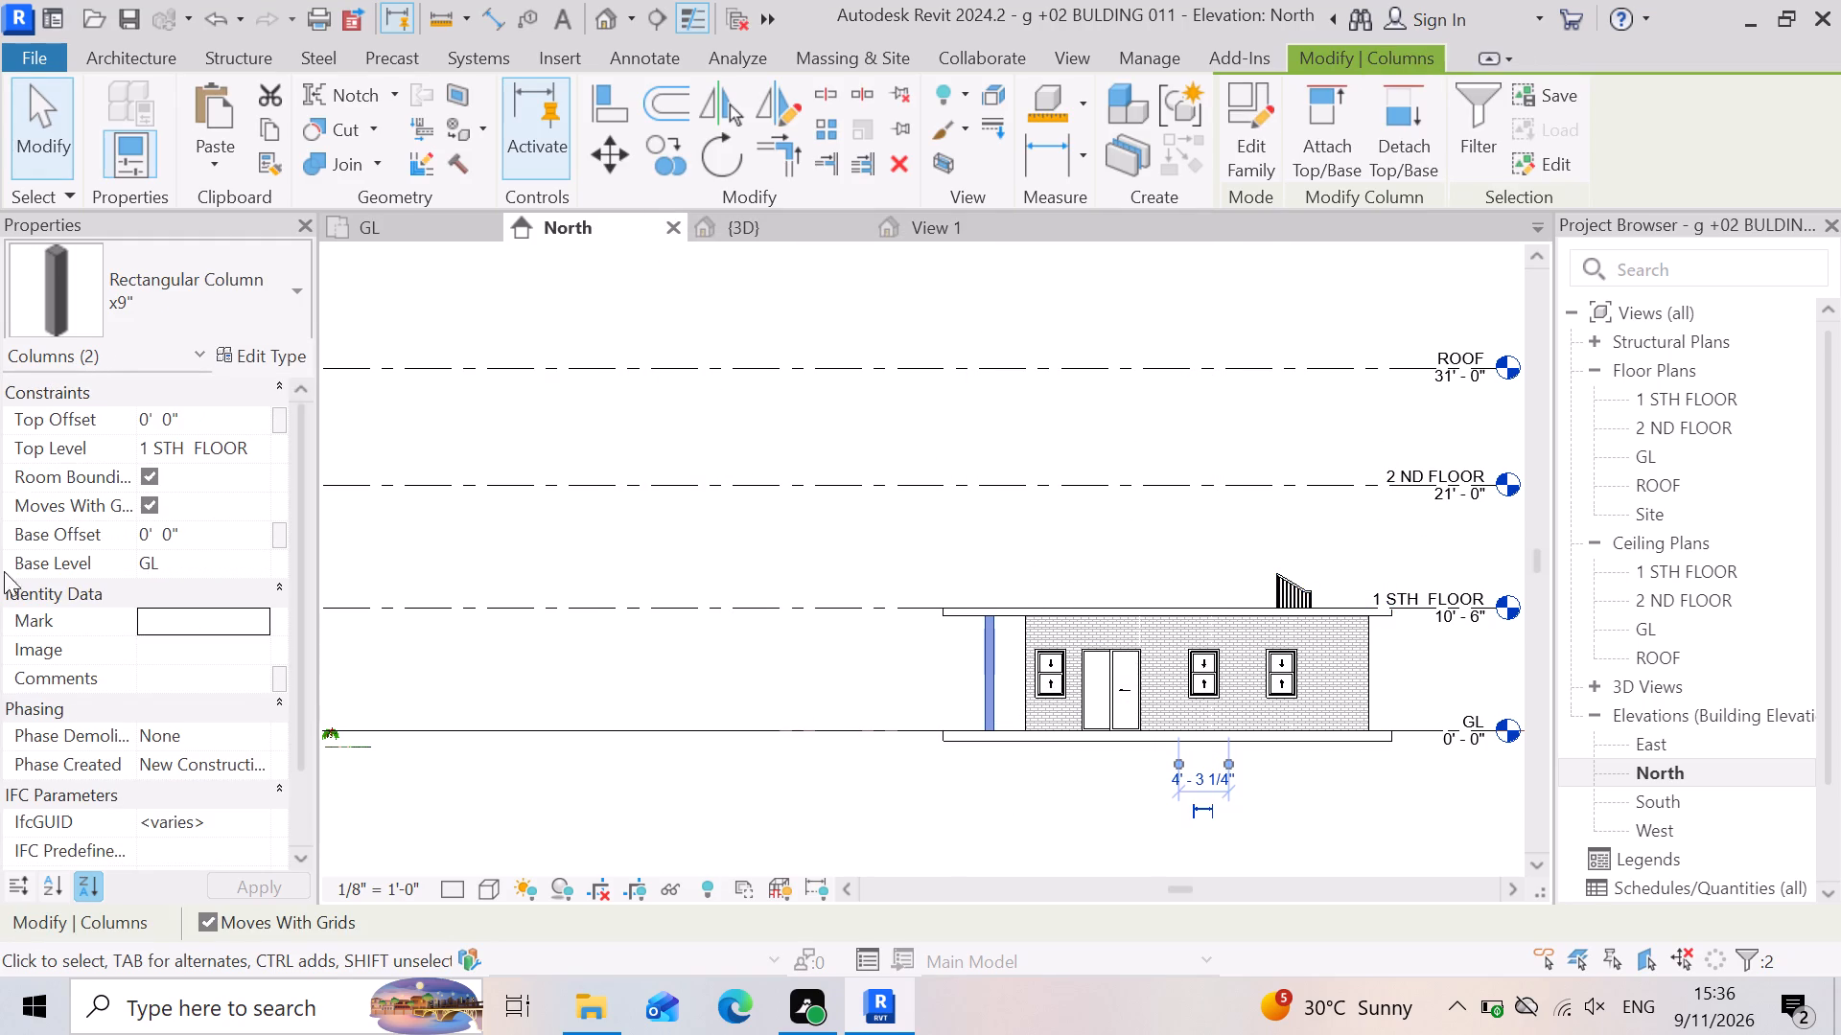
left_click(269, 135)
left_click(226, 170)
left_click(297, 269)
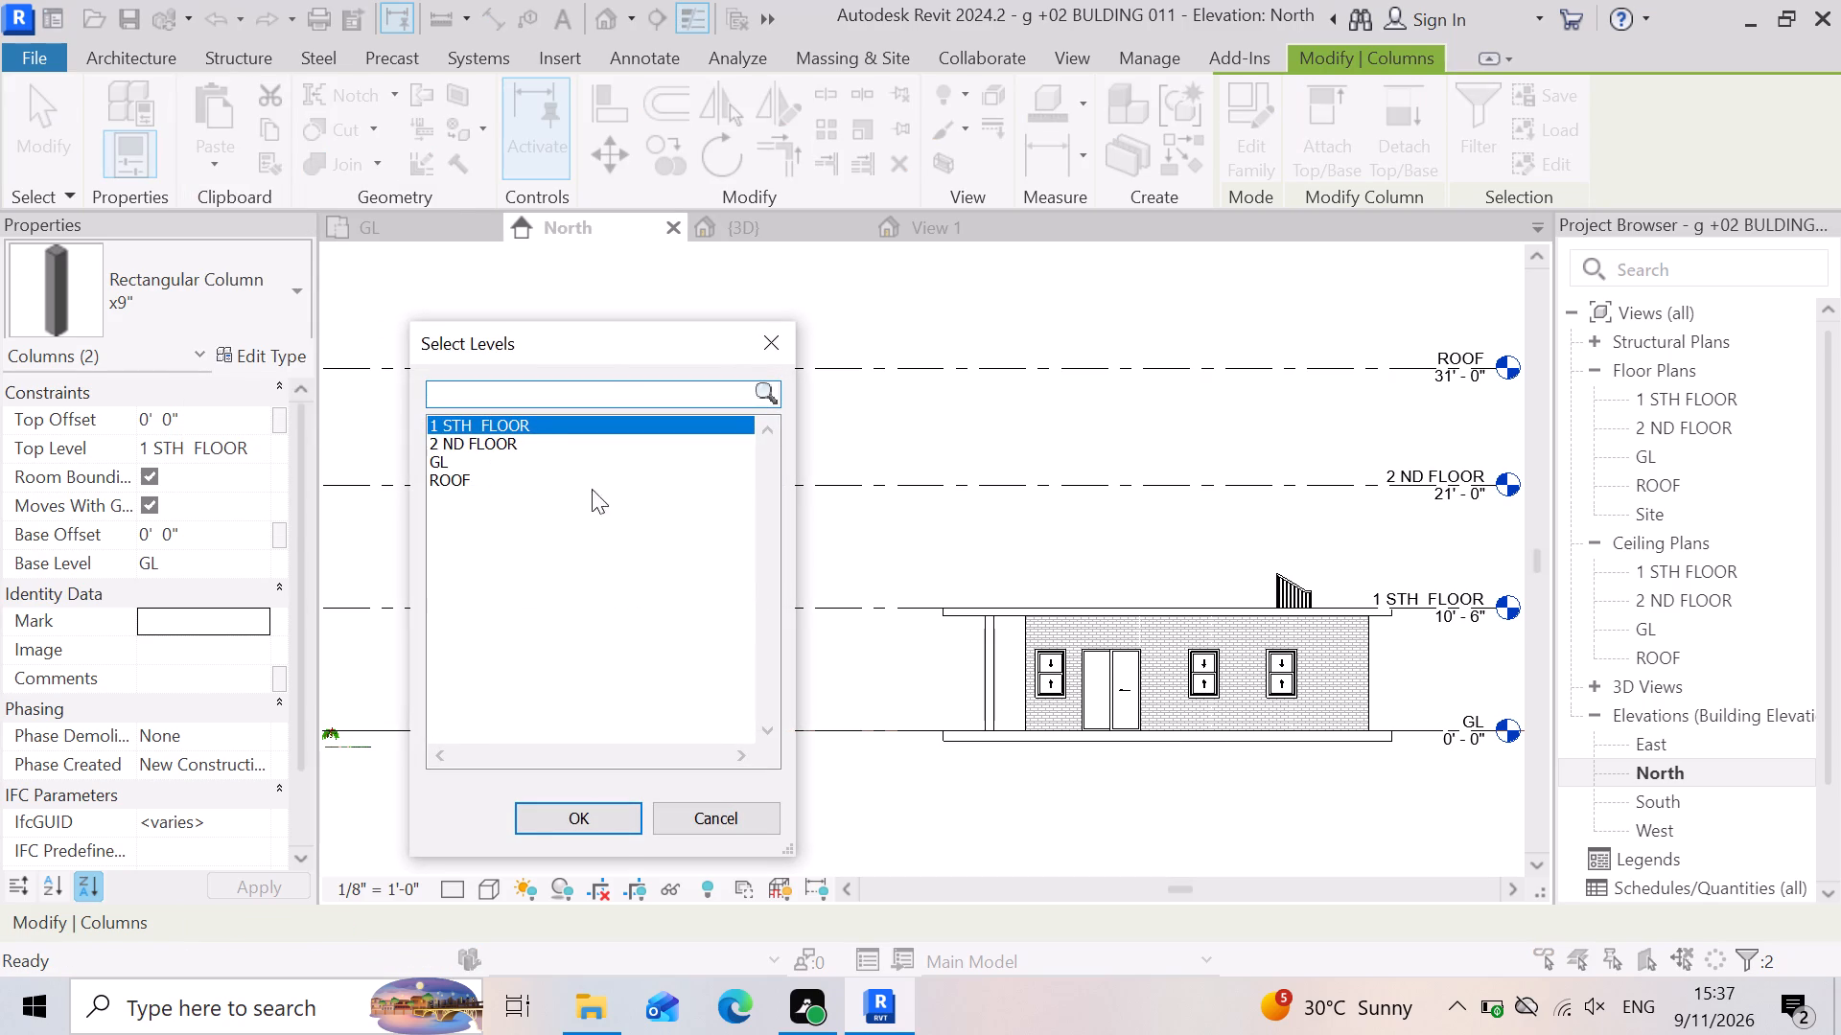
left_click(600, 822)
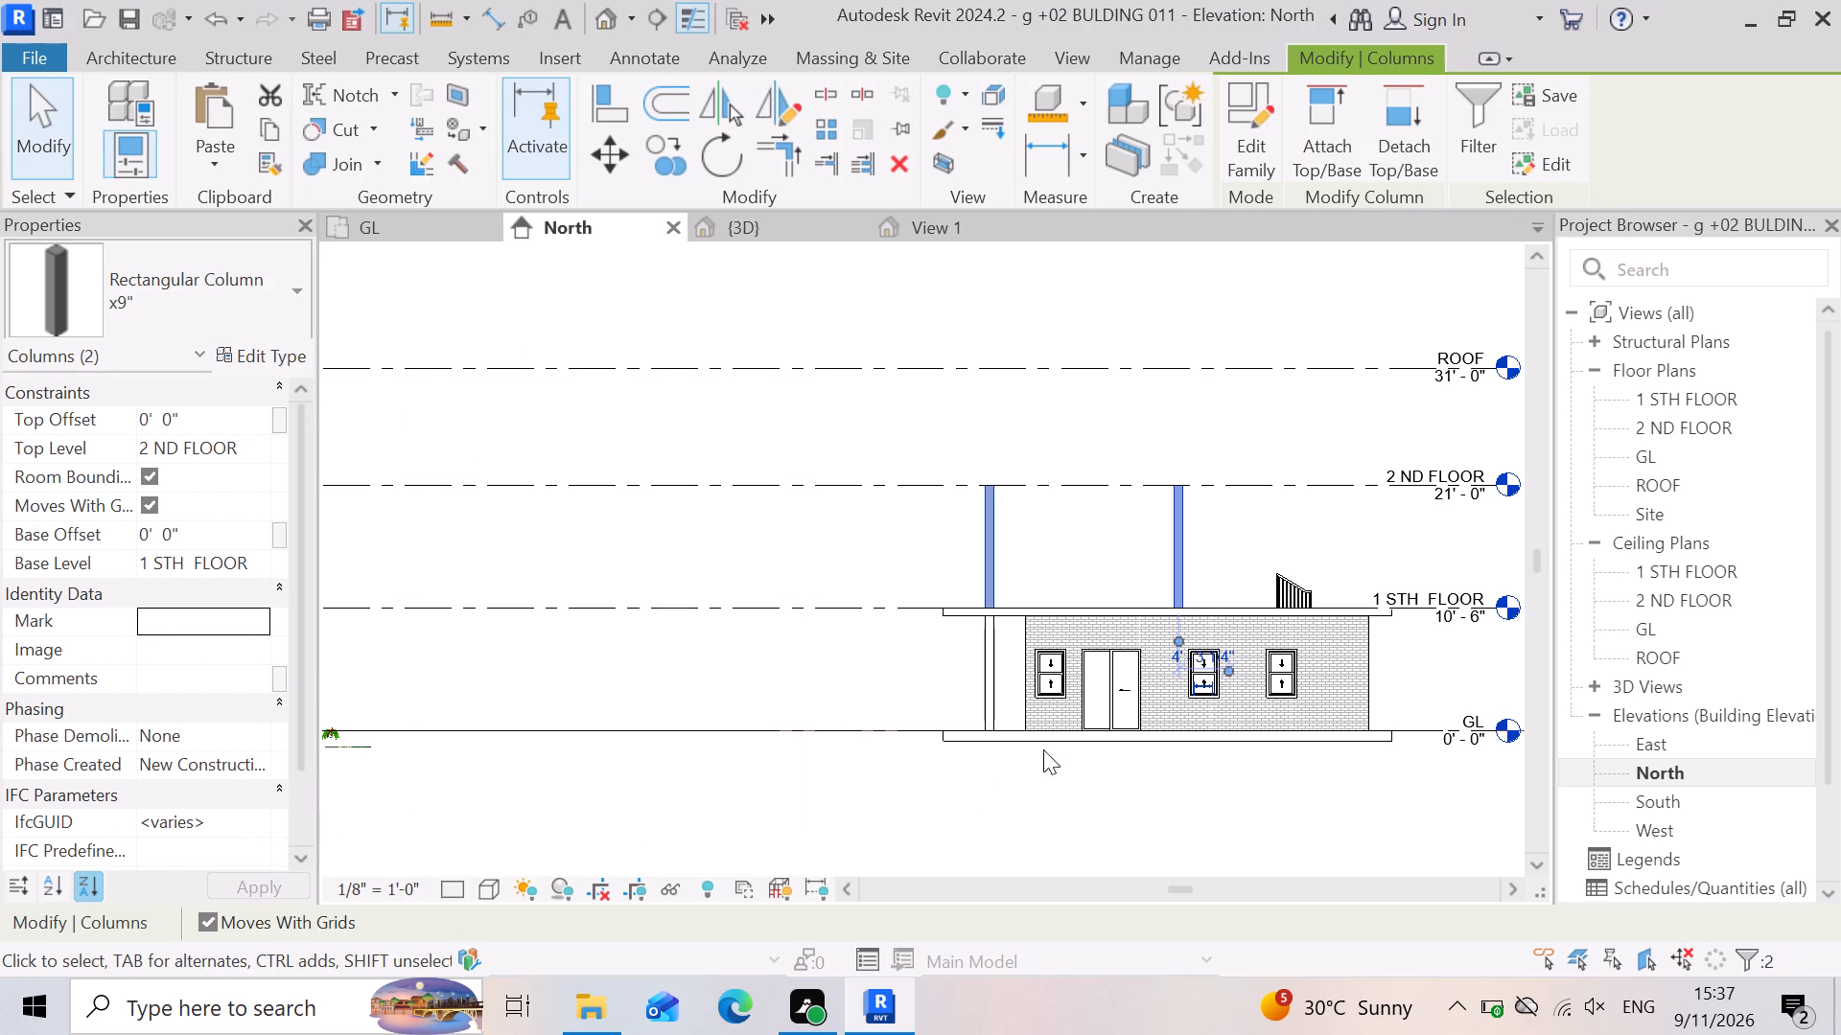
scroll(1155, 740, "up", 2)
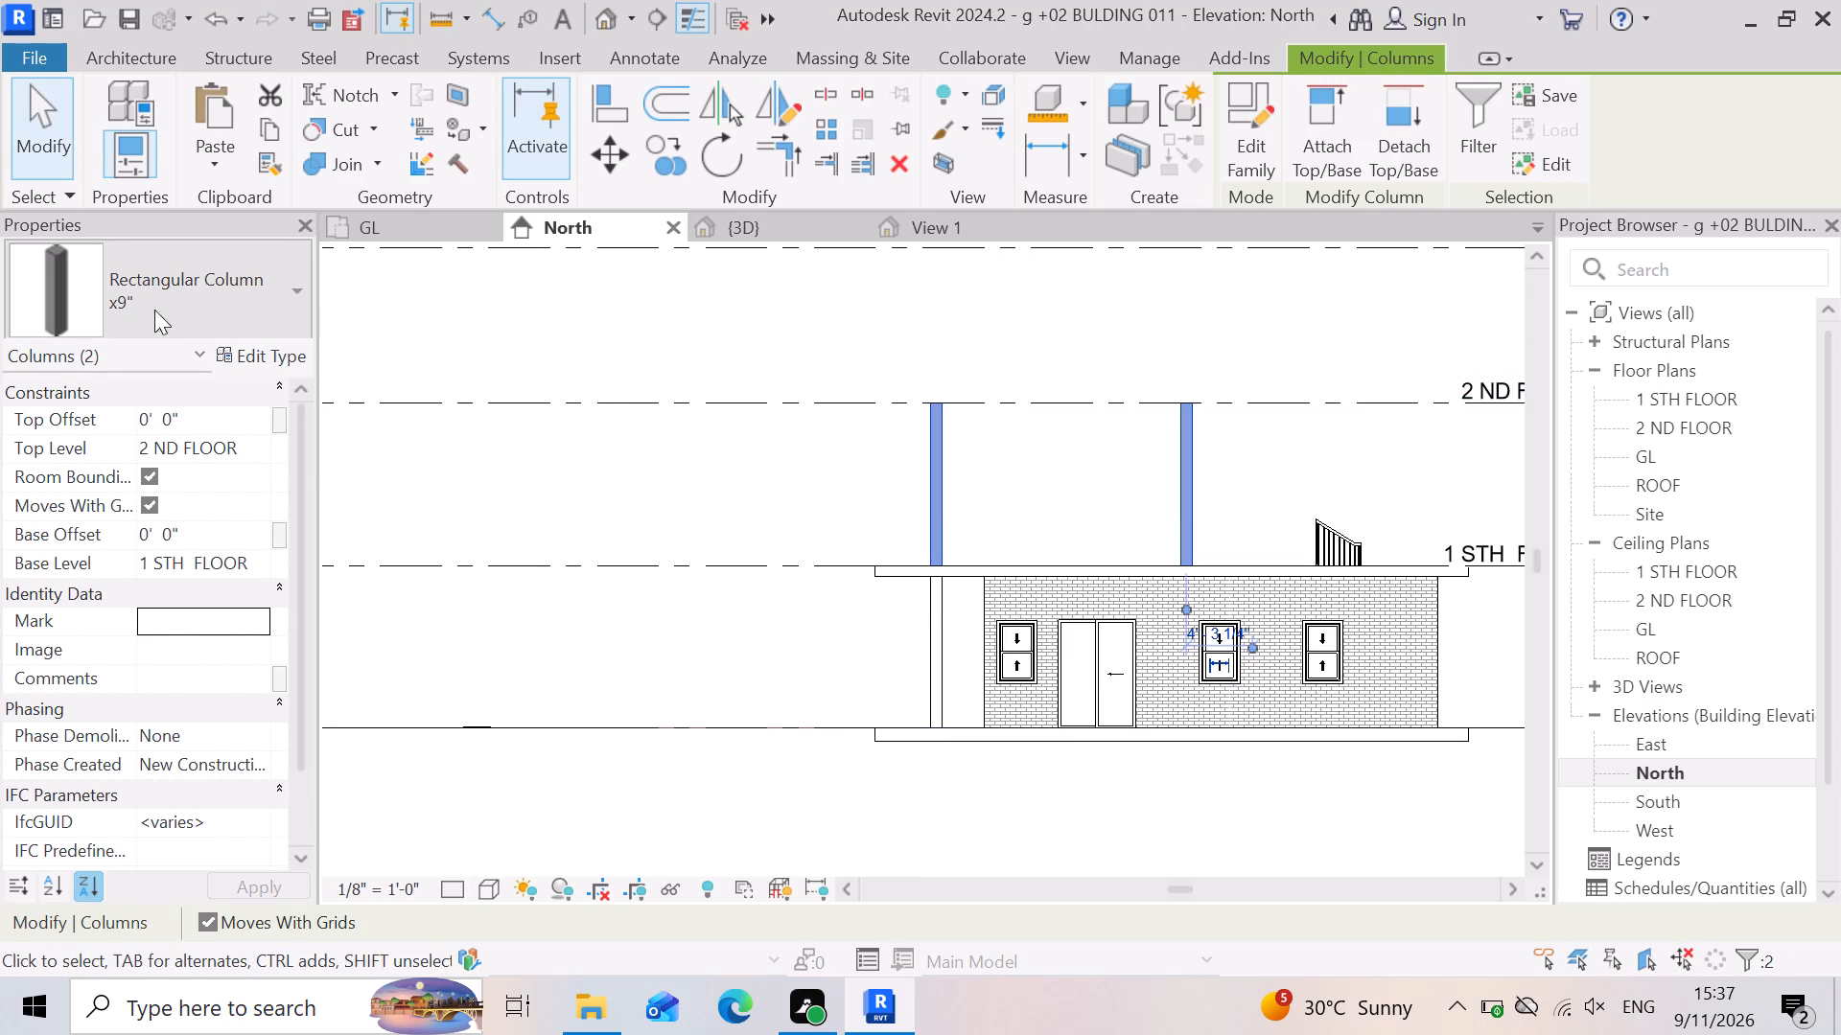
scroll(596, 589, "down", 2)
left_click(636, 739)
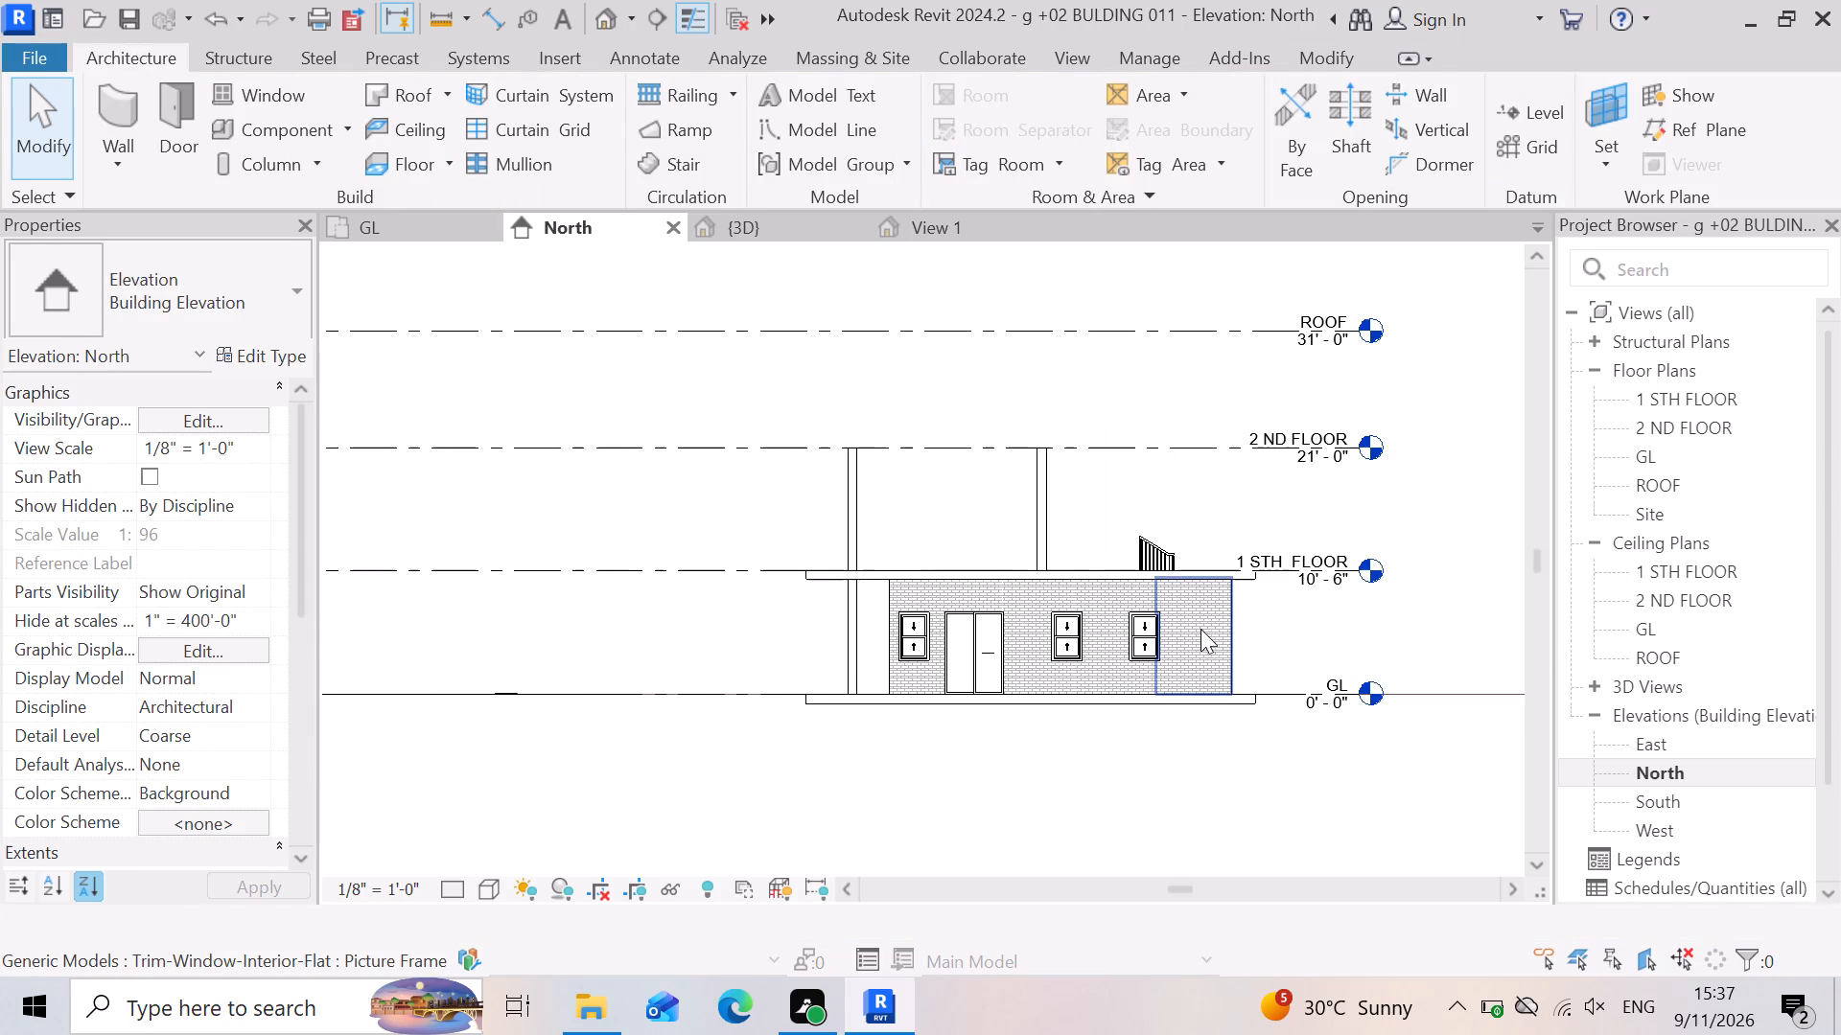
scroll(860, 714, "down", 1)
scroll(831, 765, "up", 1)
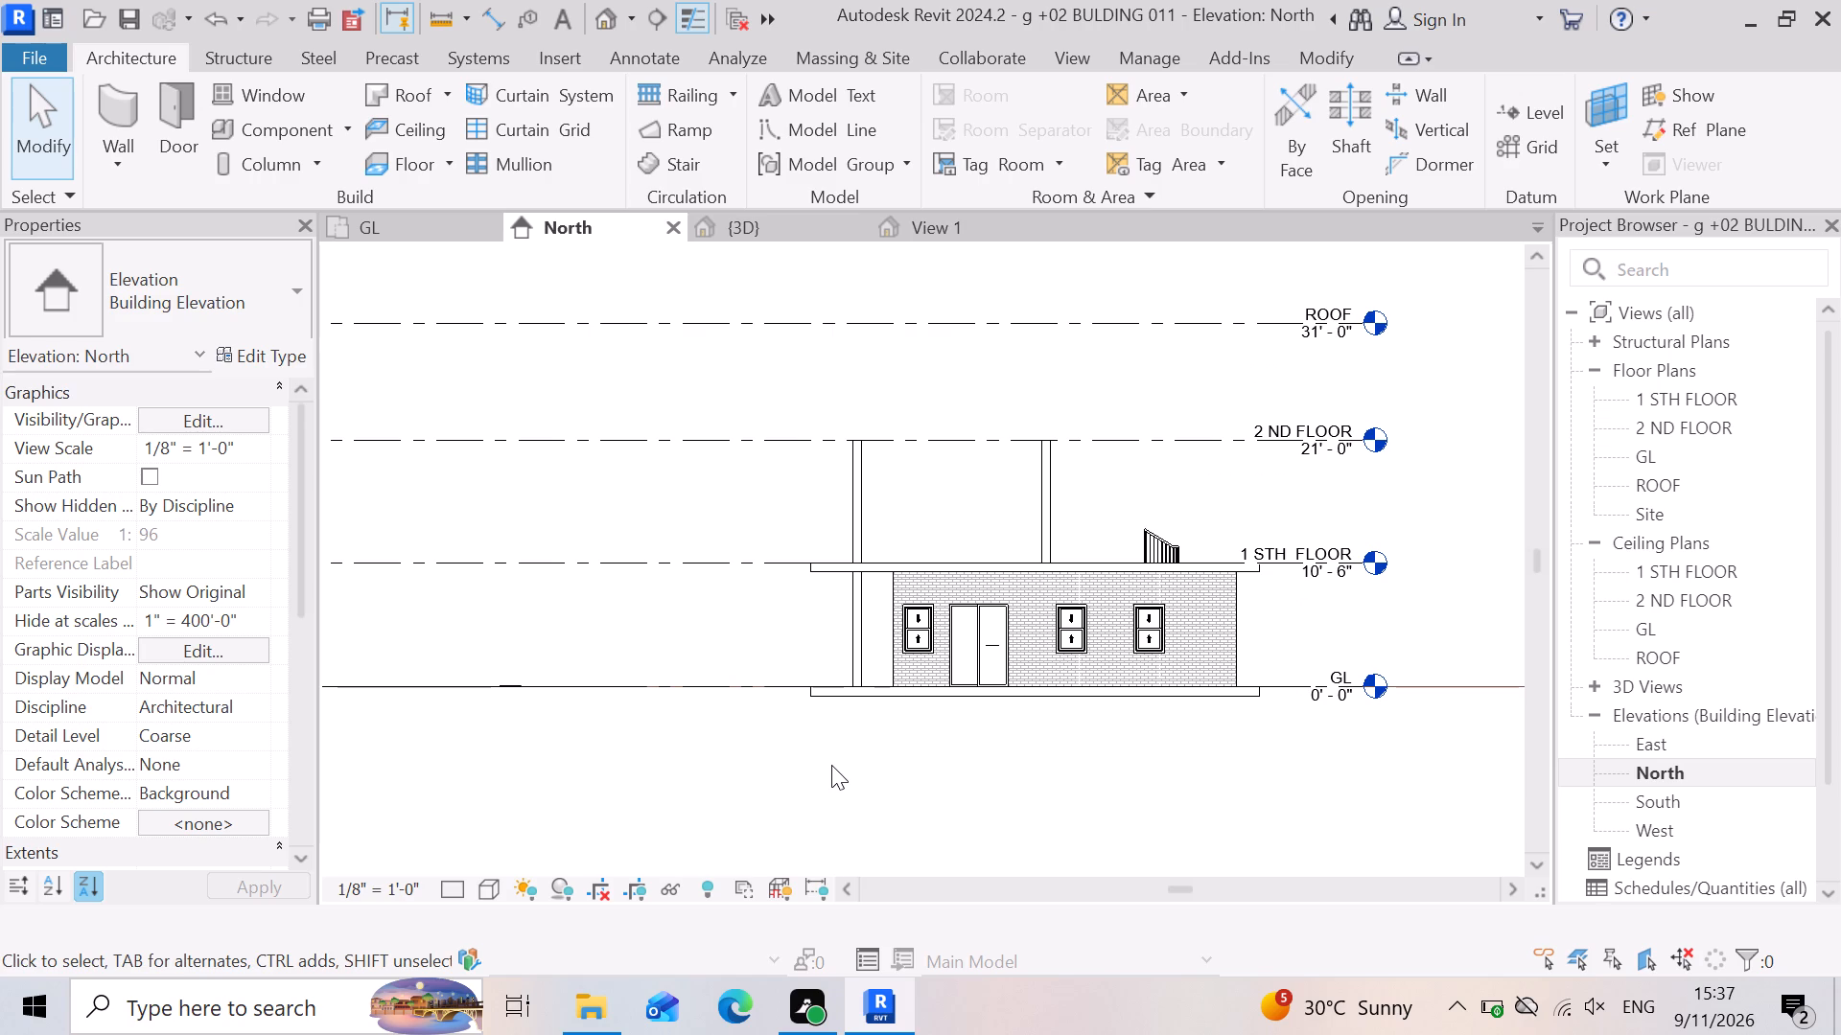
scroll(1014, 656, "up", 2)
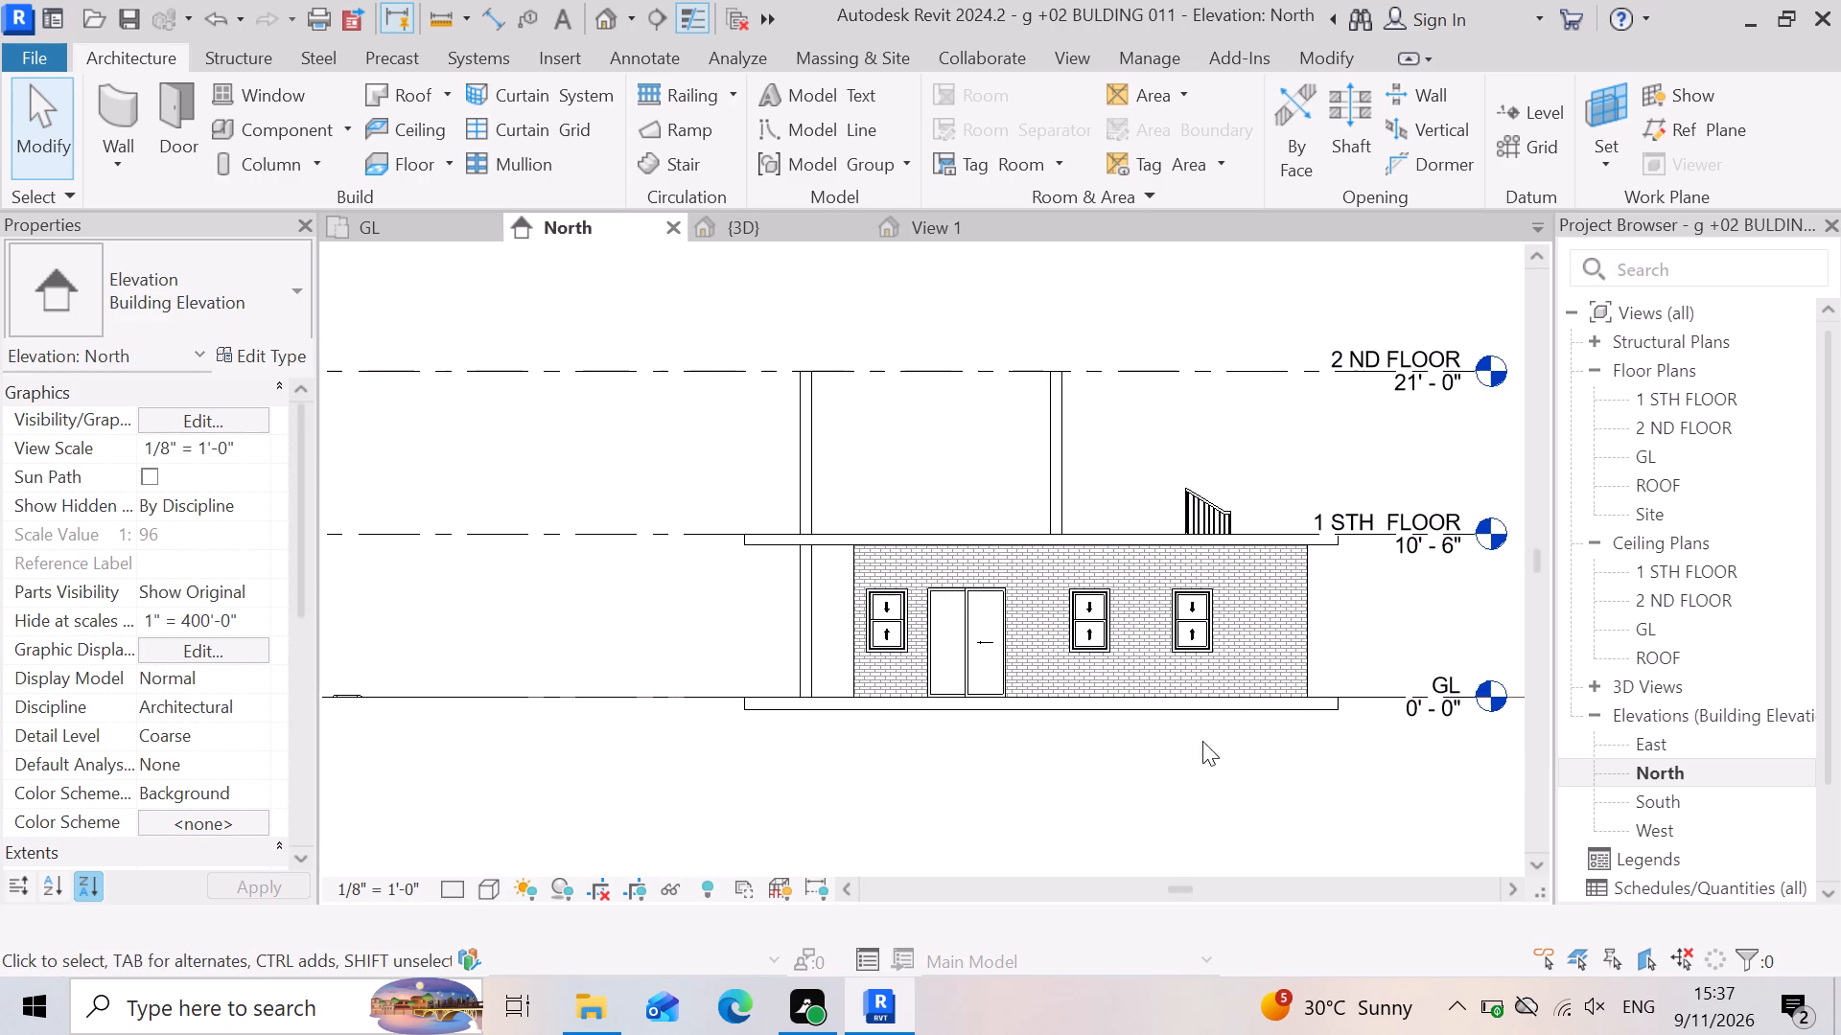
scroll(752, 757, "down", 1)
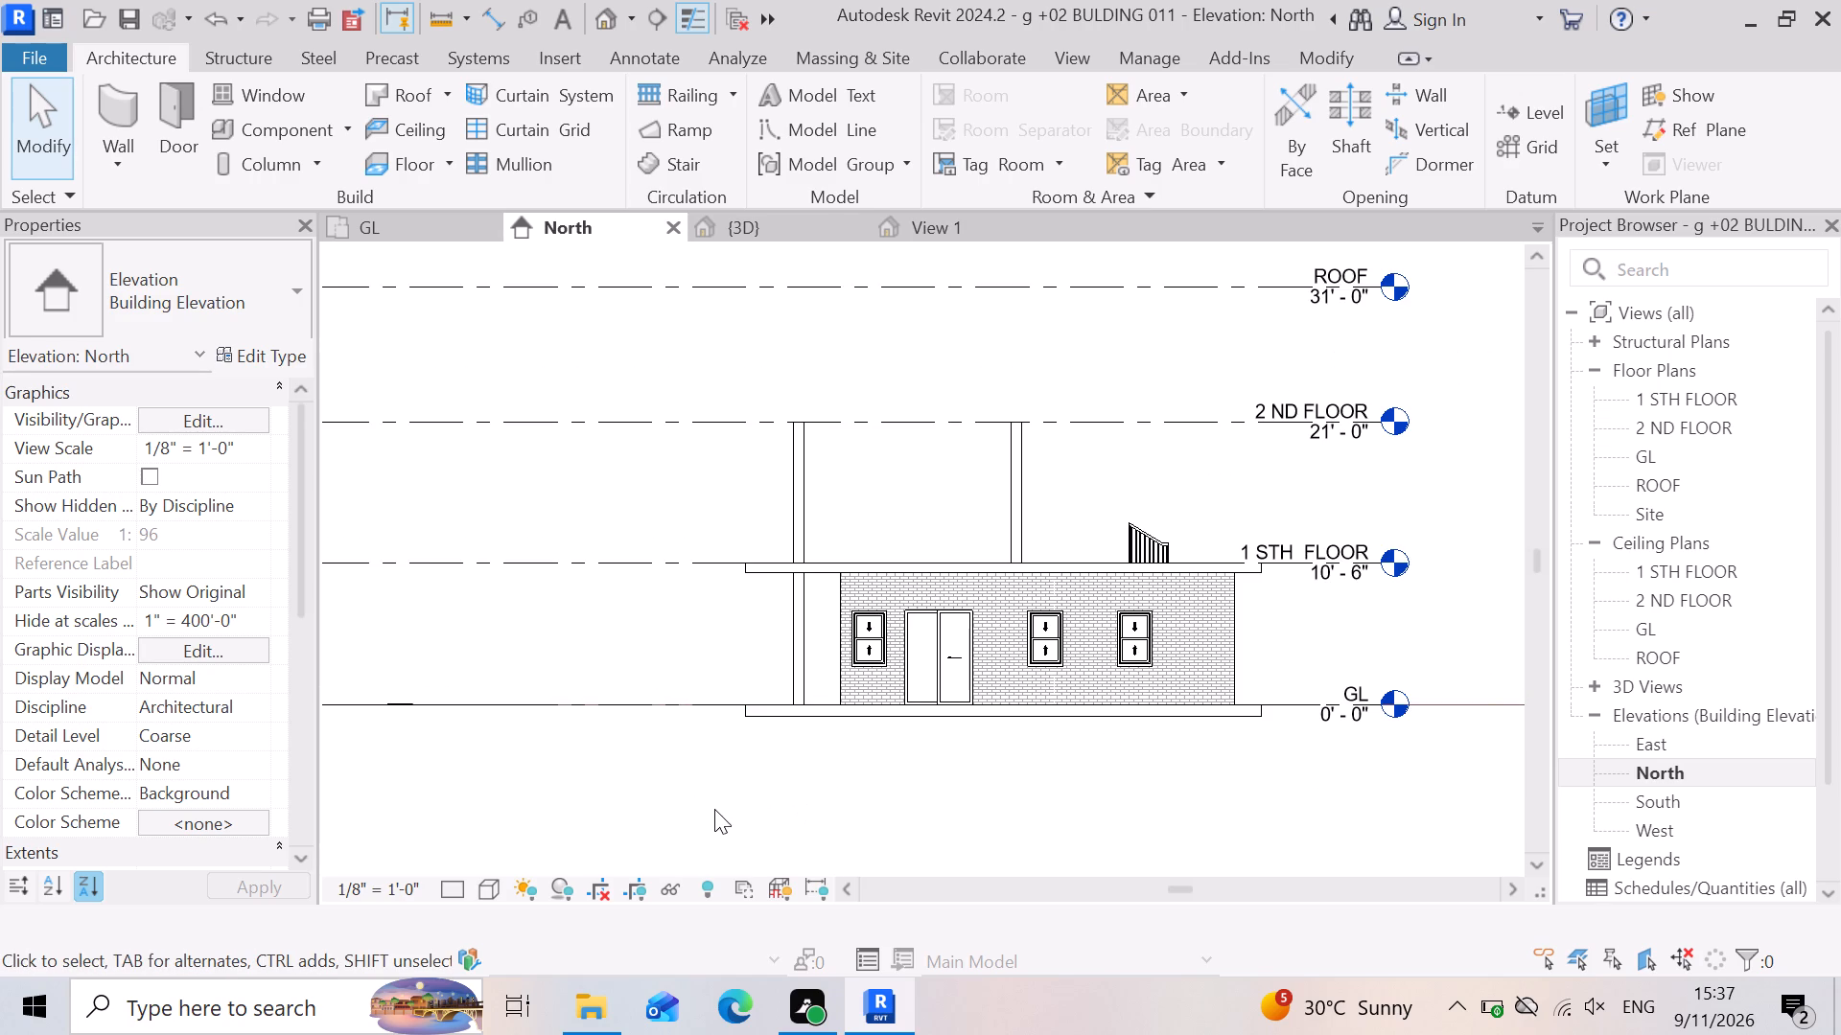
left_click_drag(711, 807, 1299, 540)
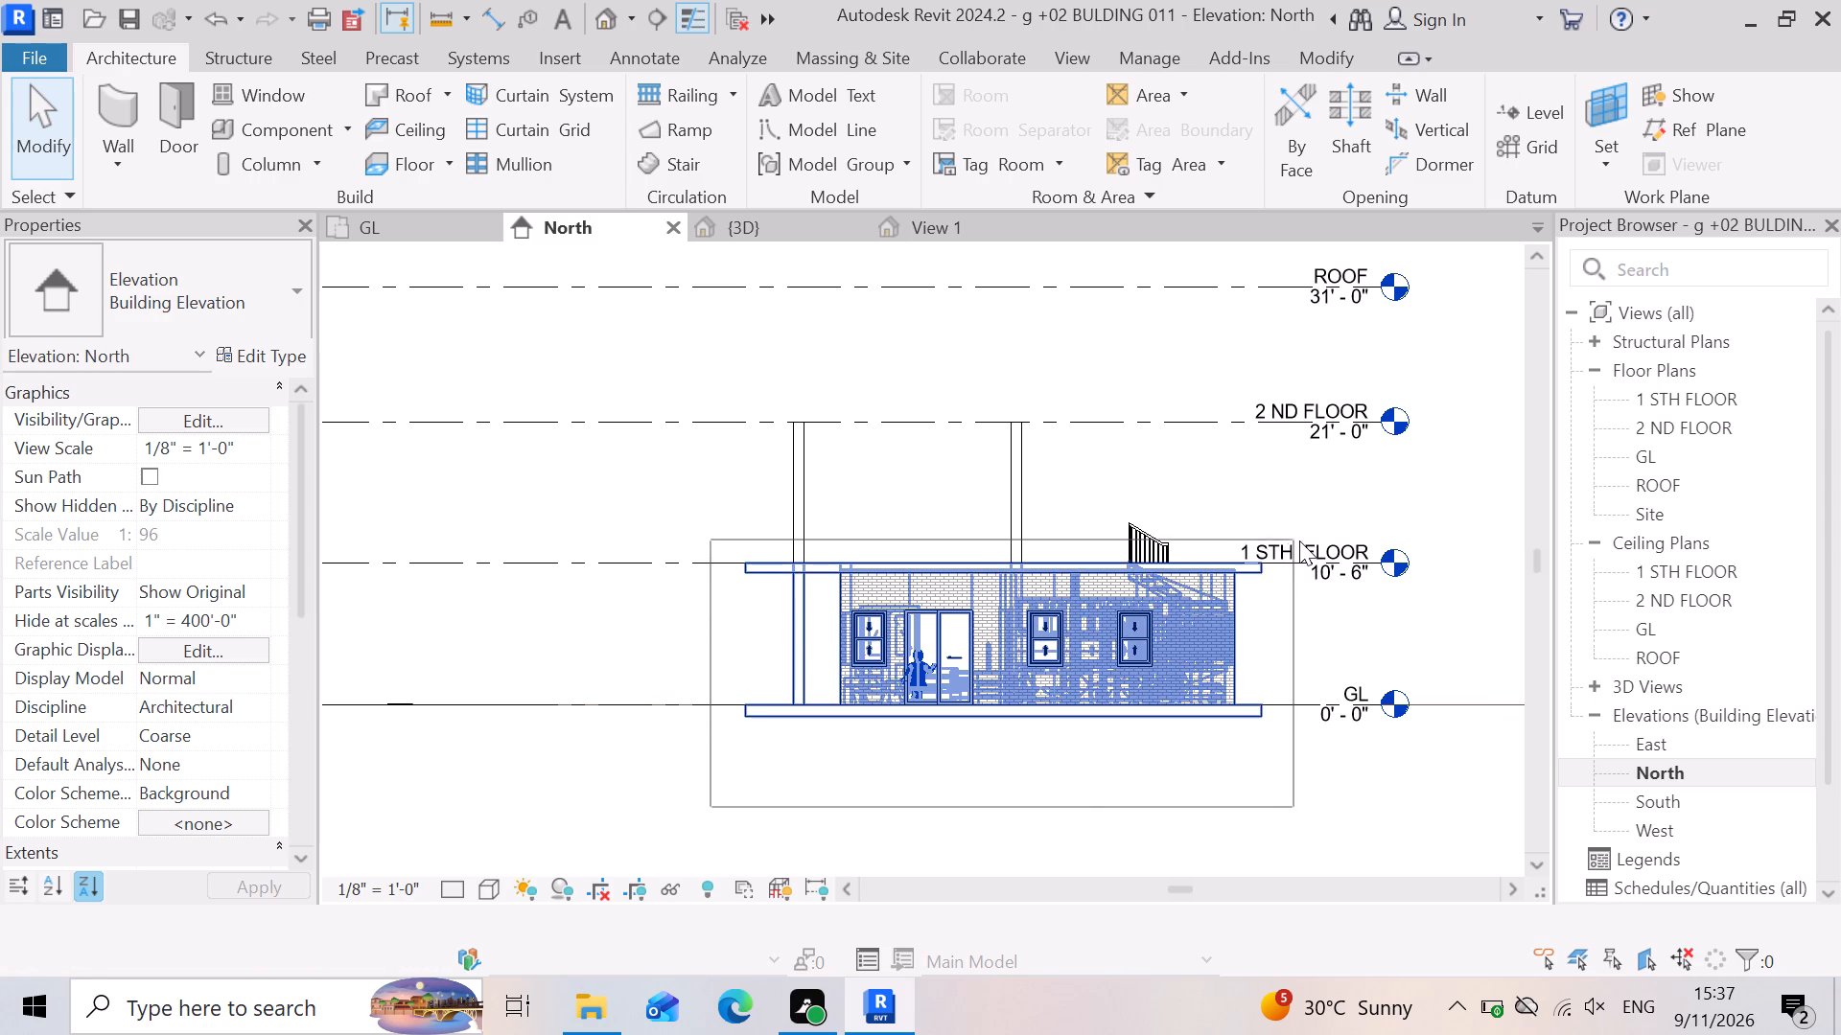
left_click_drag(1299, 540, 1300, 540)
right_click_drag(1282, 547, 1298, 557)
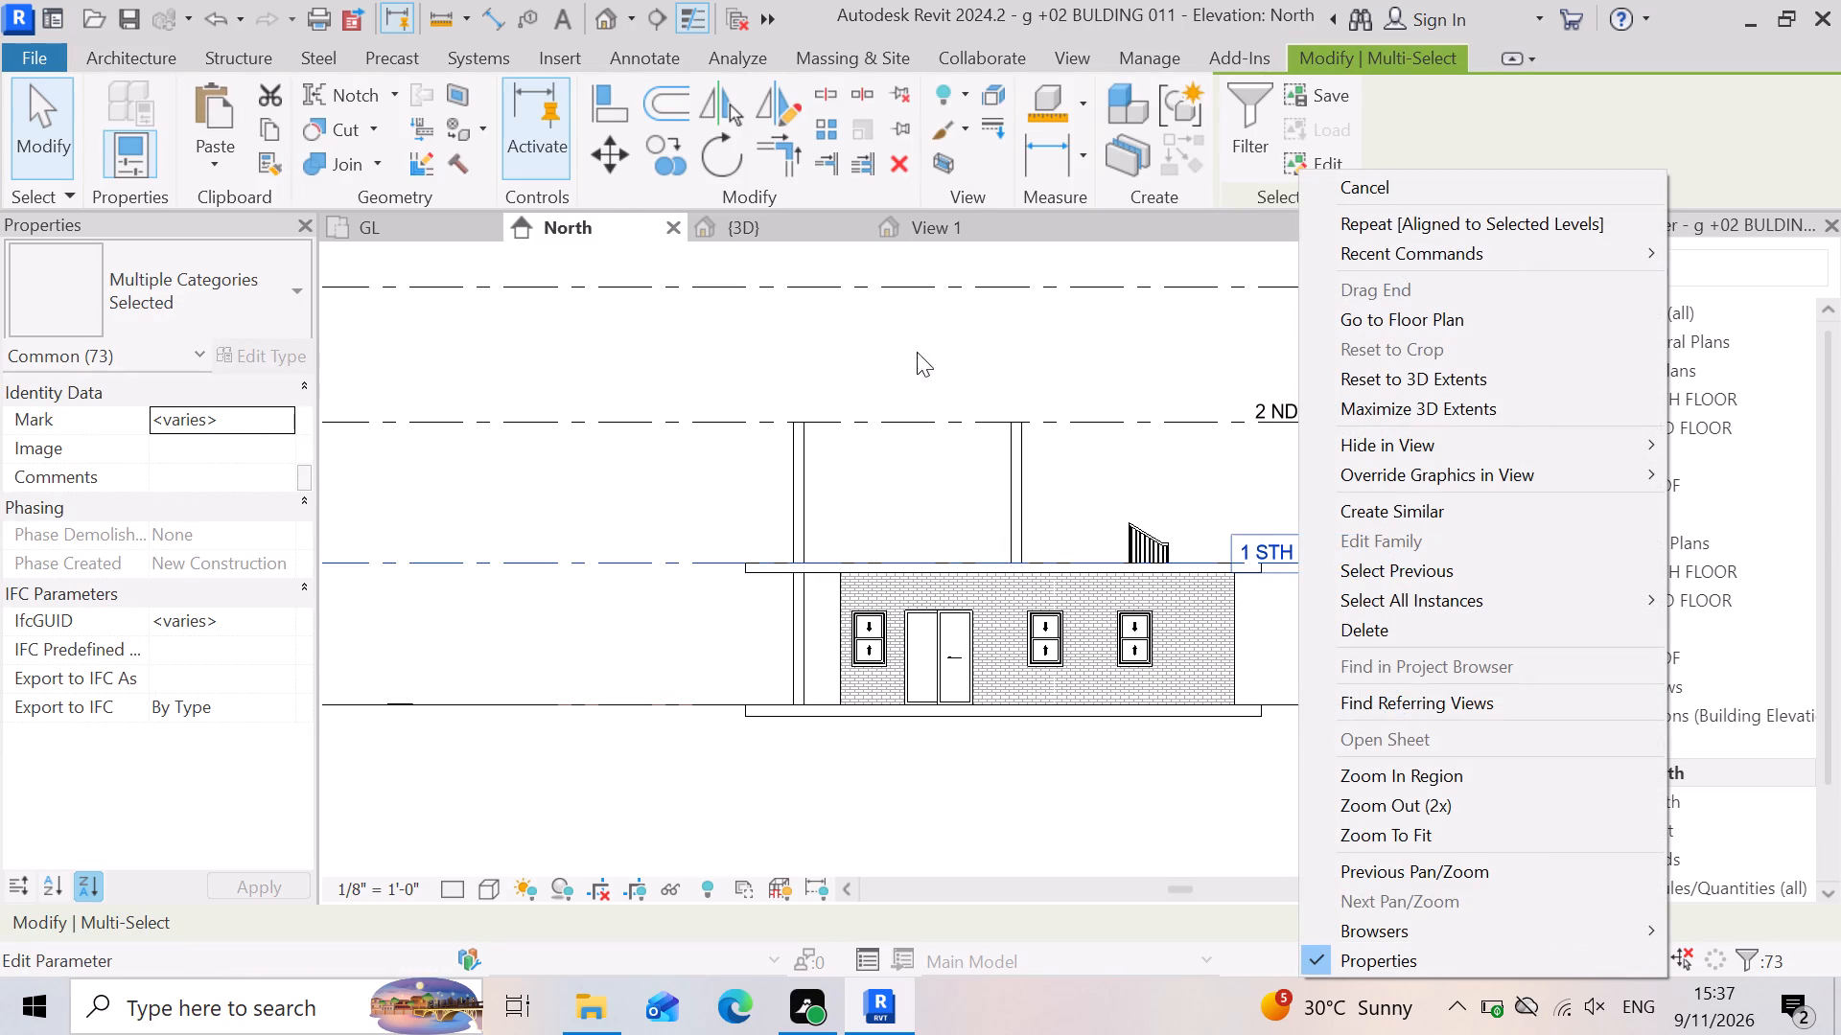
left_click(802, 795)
Filter a selection of the ground storey to Walls, Windows and Doors, and paste copies aligned to level 1 STH FLOOR.
left_click_drag(714, 784, 853, 567)
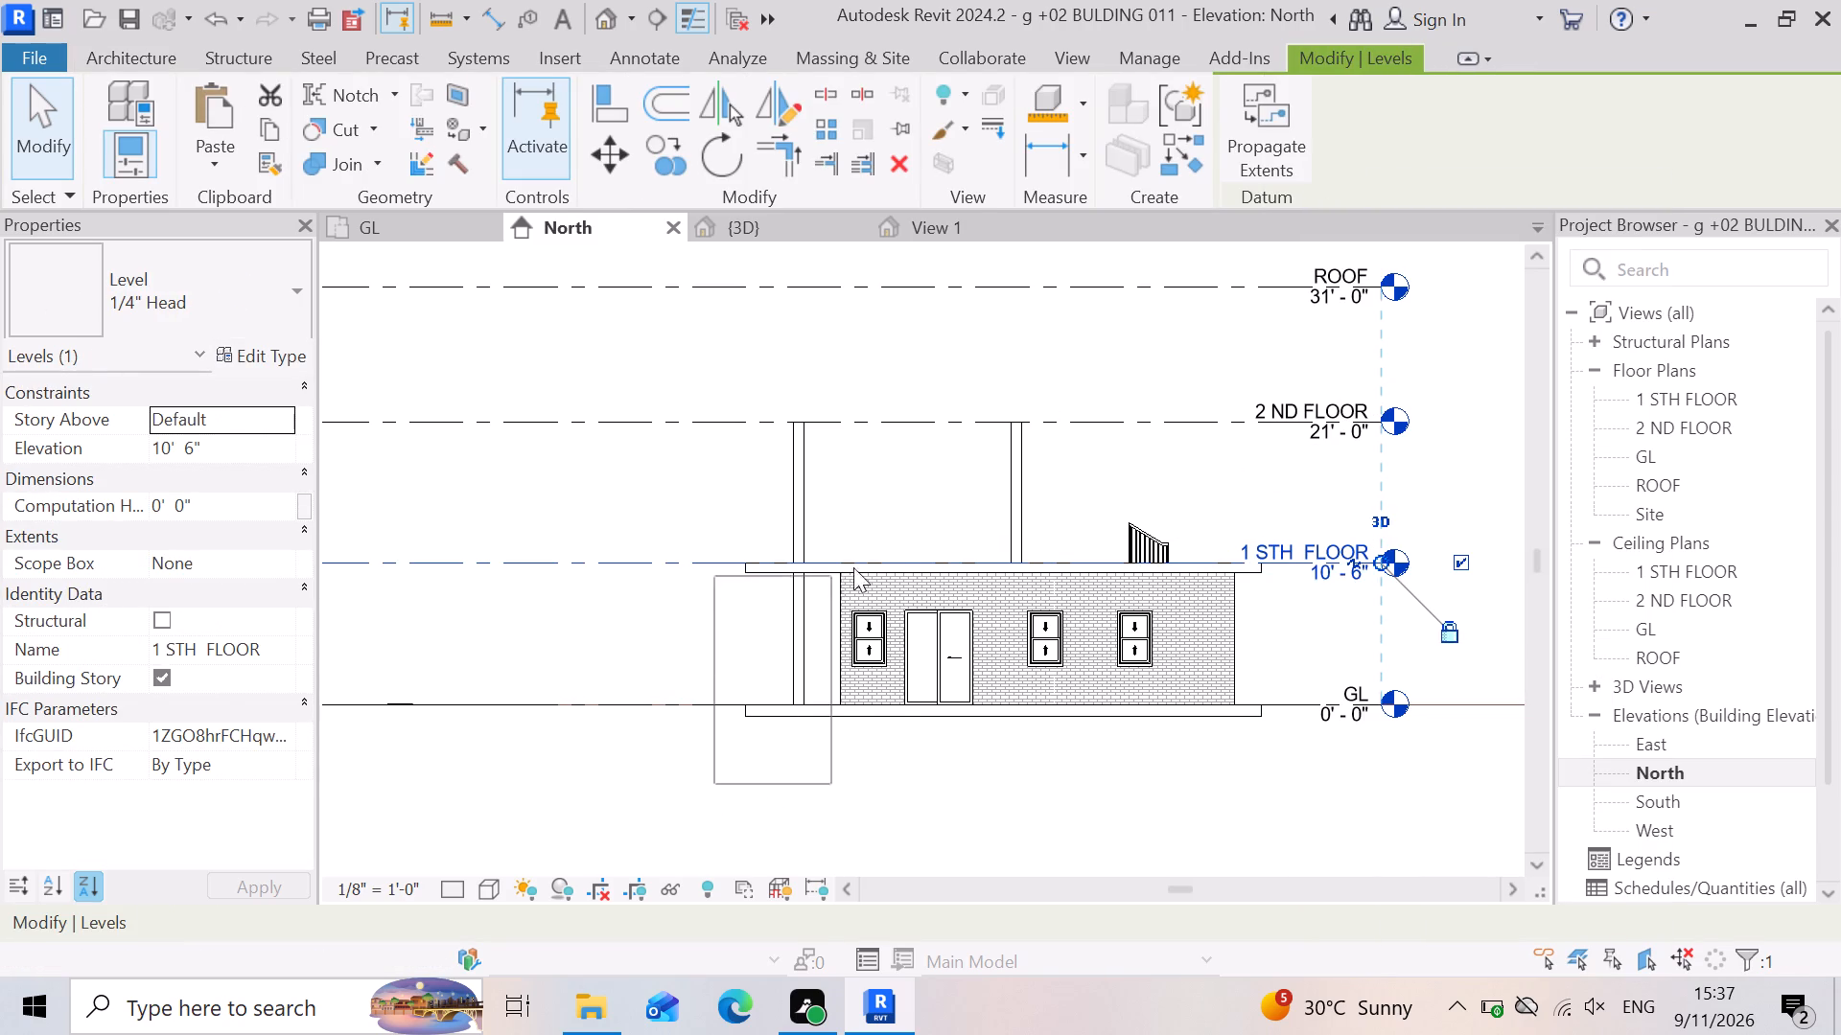
left_click_drag(853, 567, 1289, 532)
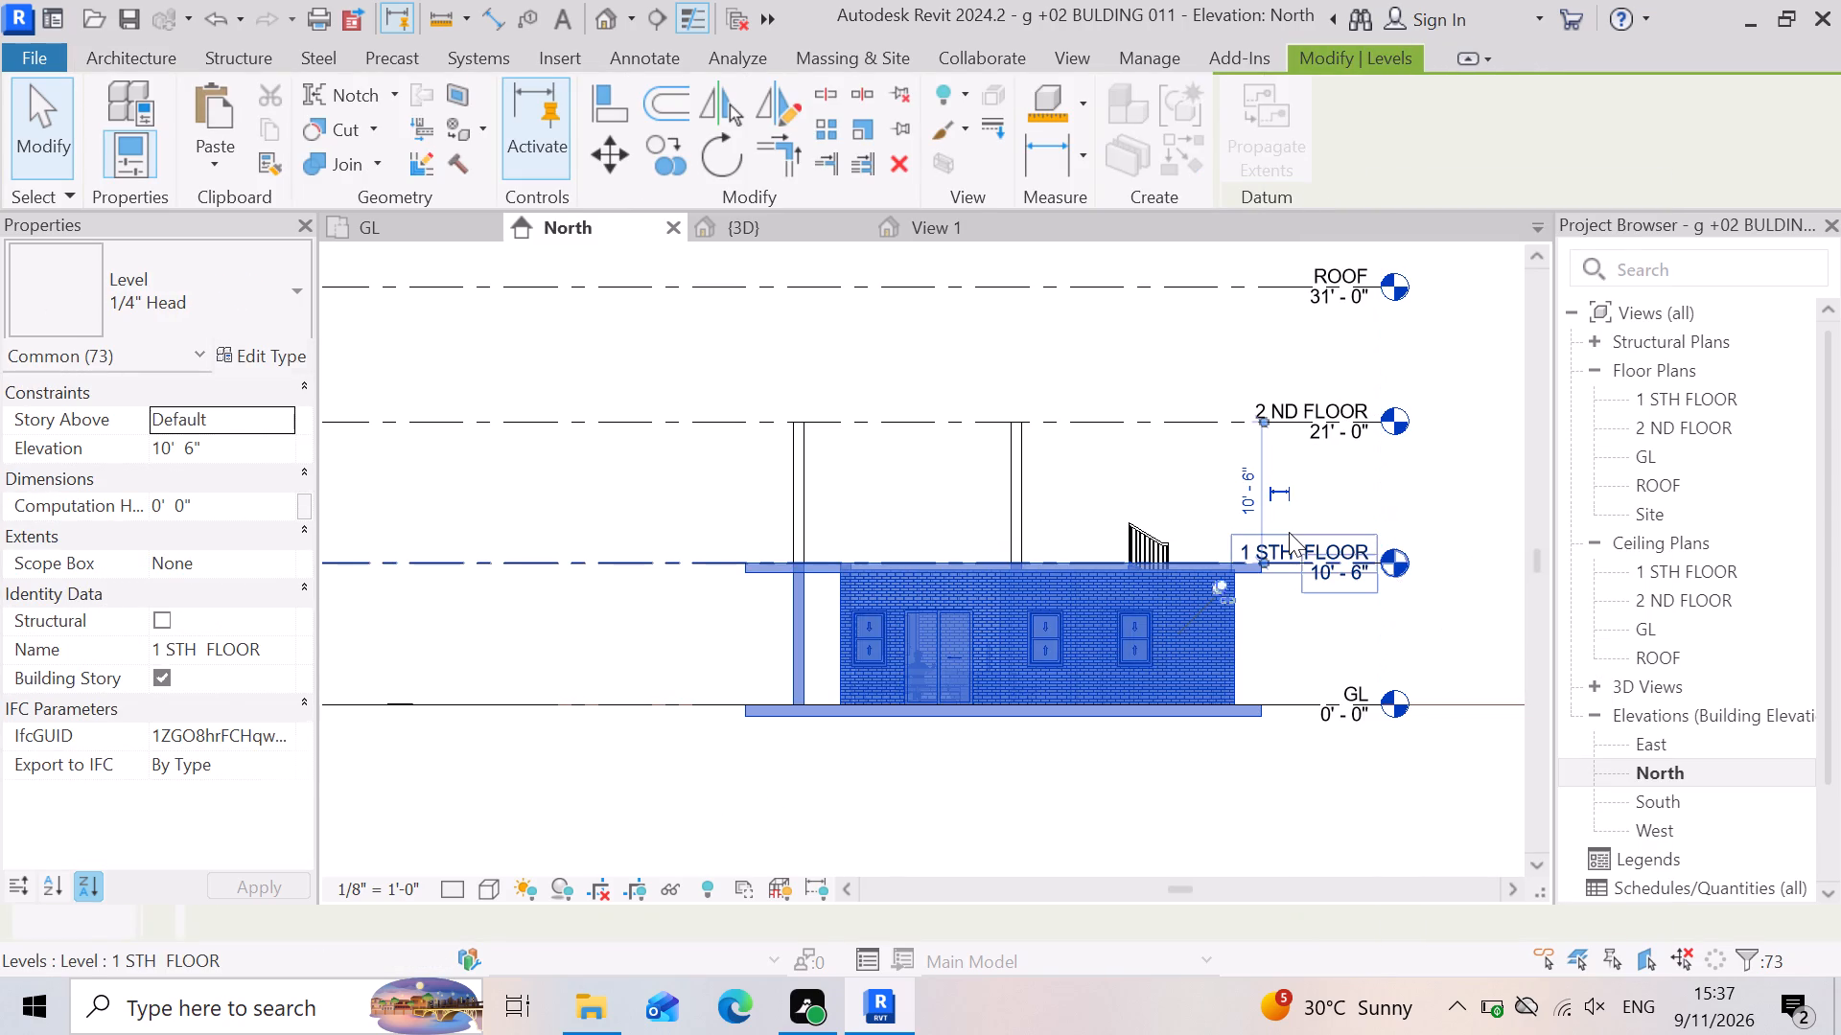
left_click(1256, 102)
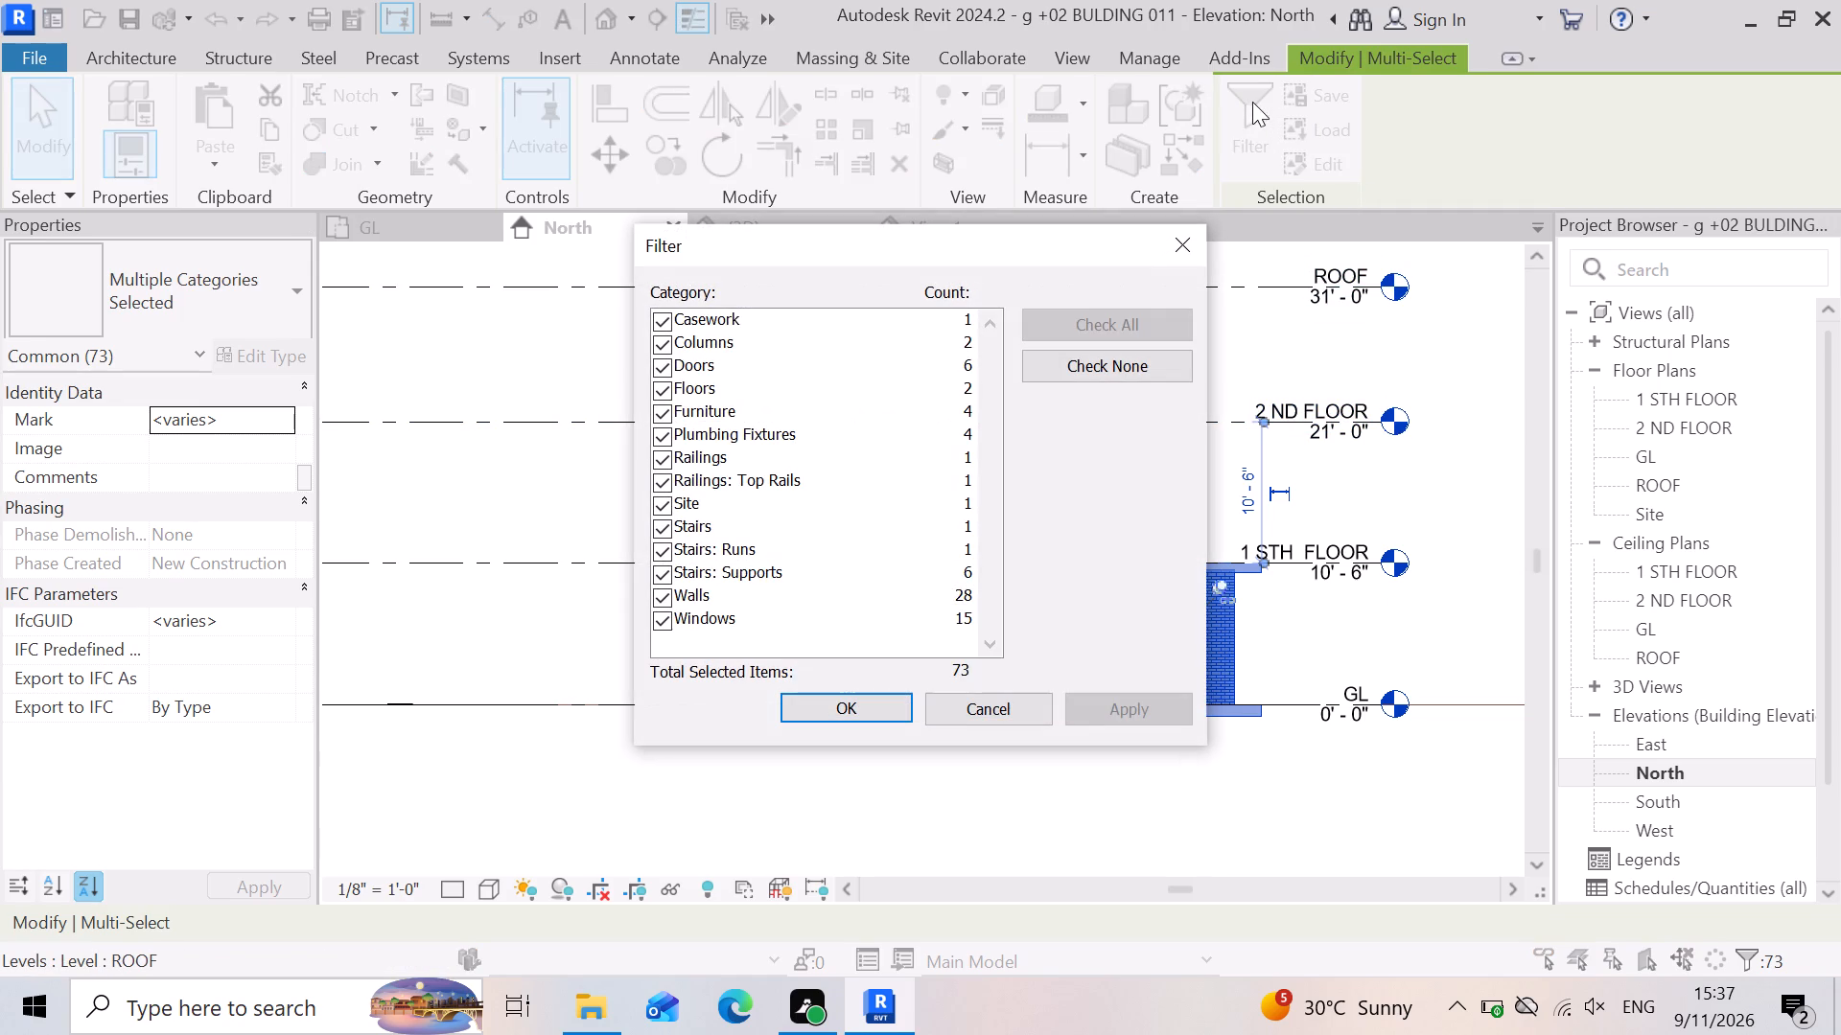
left_click(1125, 375)
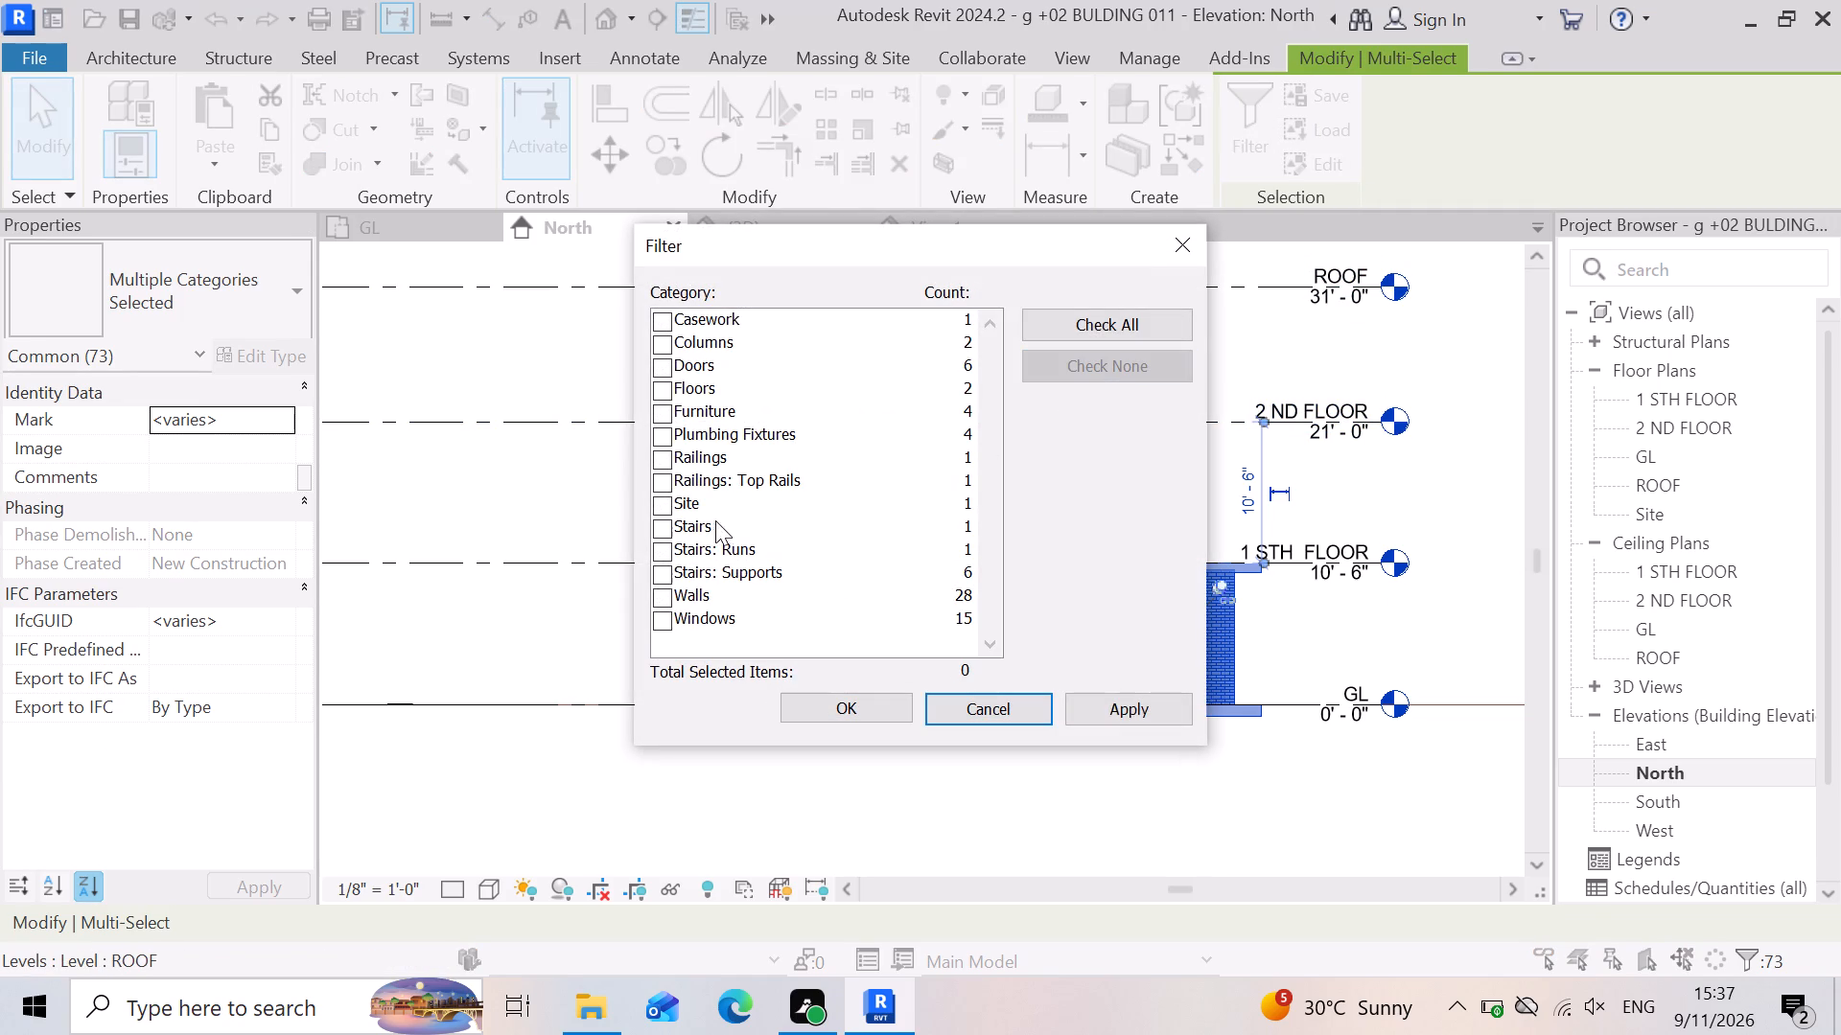
left_click(666, 605)
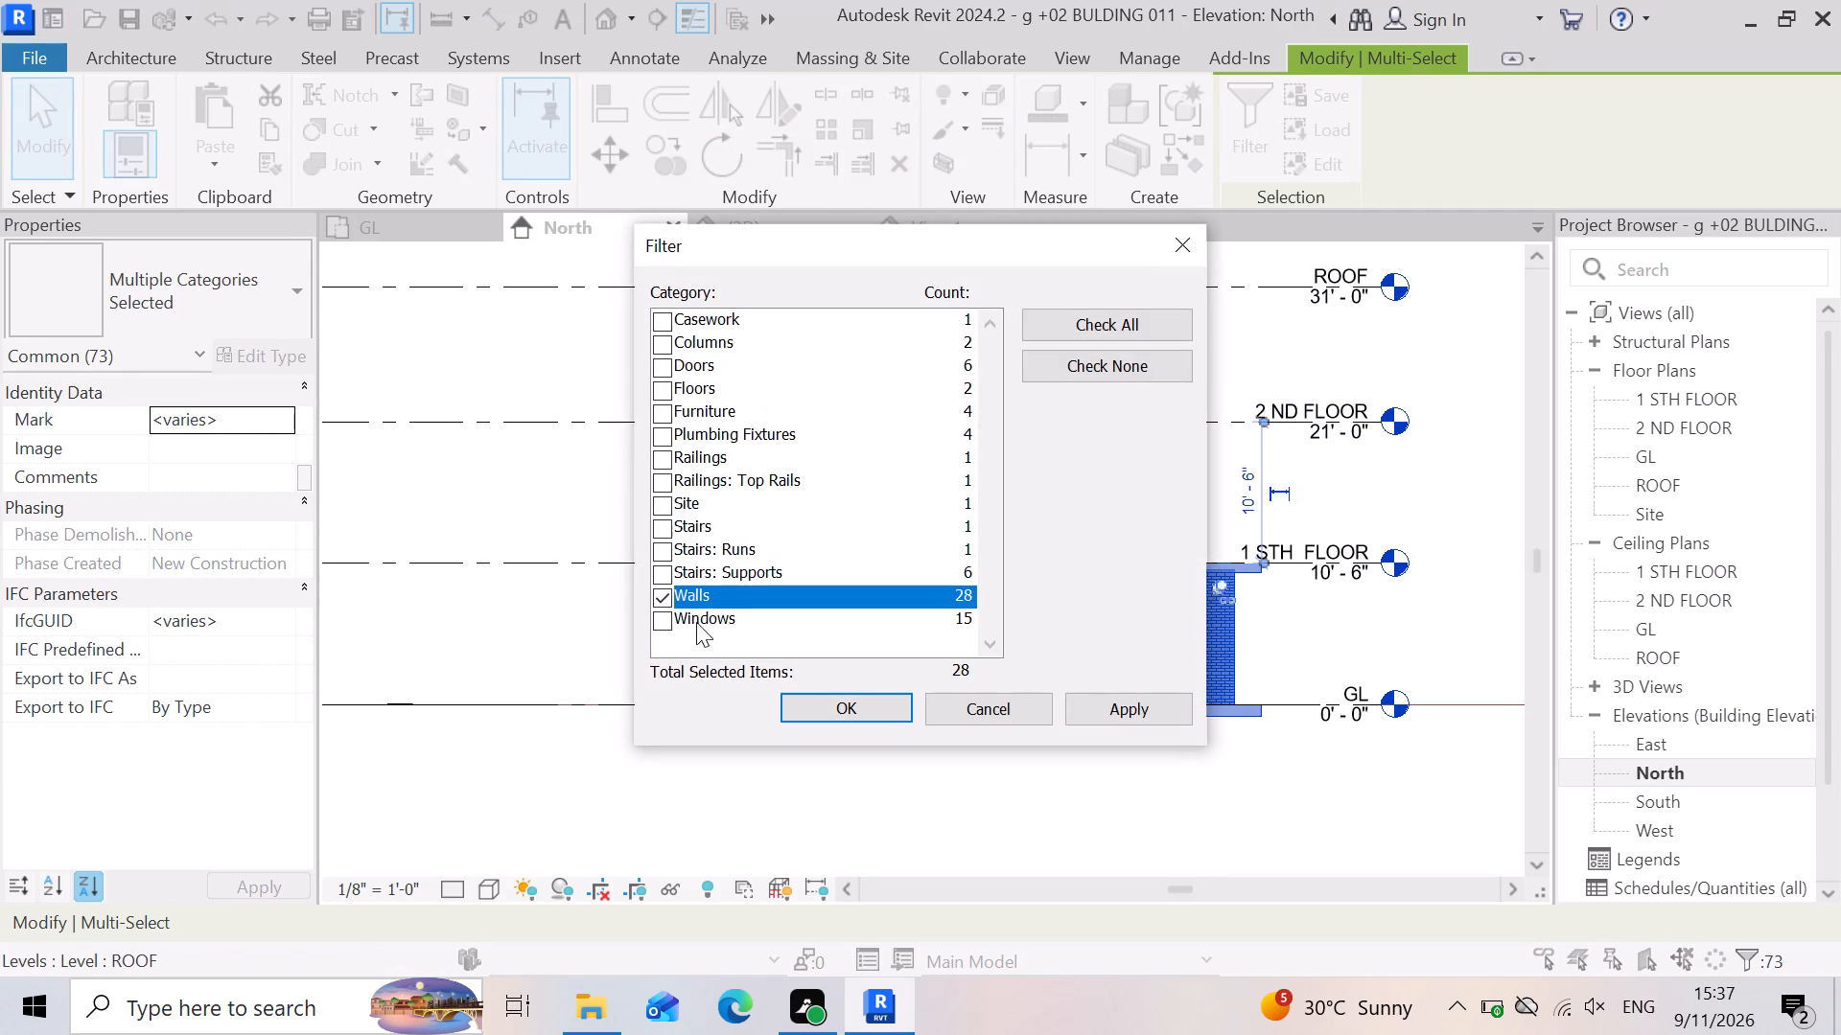
left_click(664, 621)
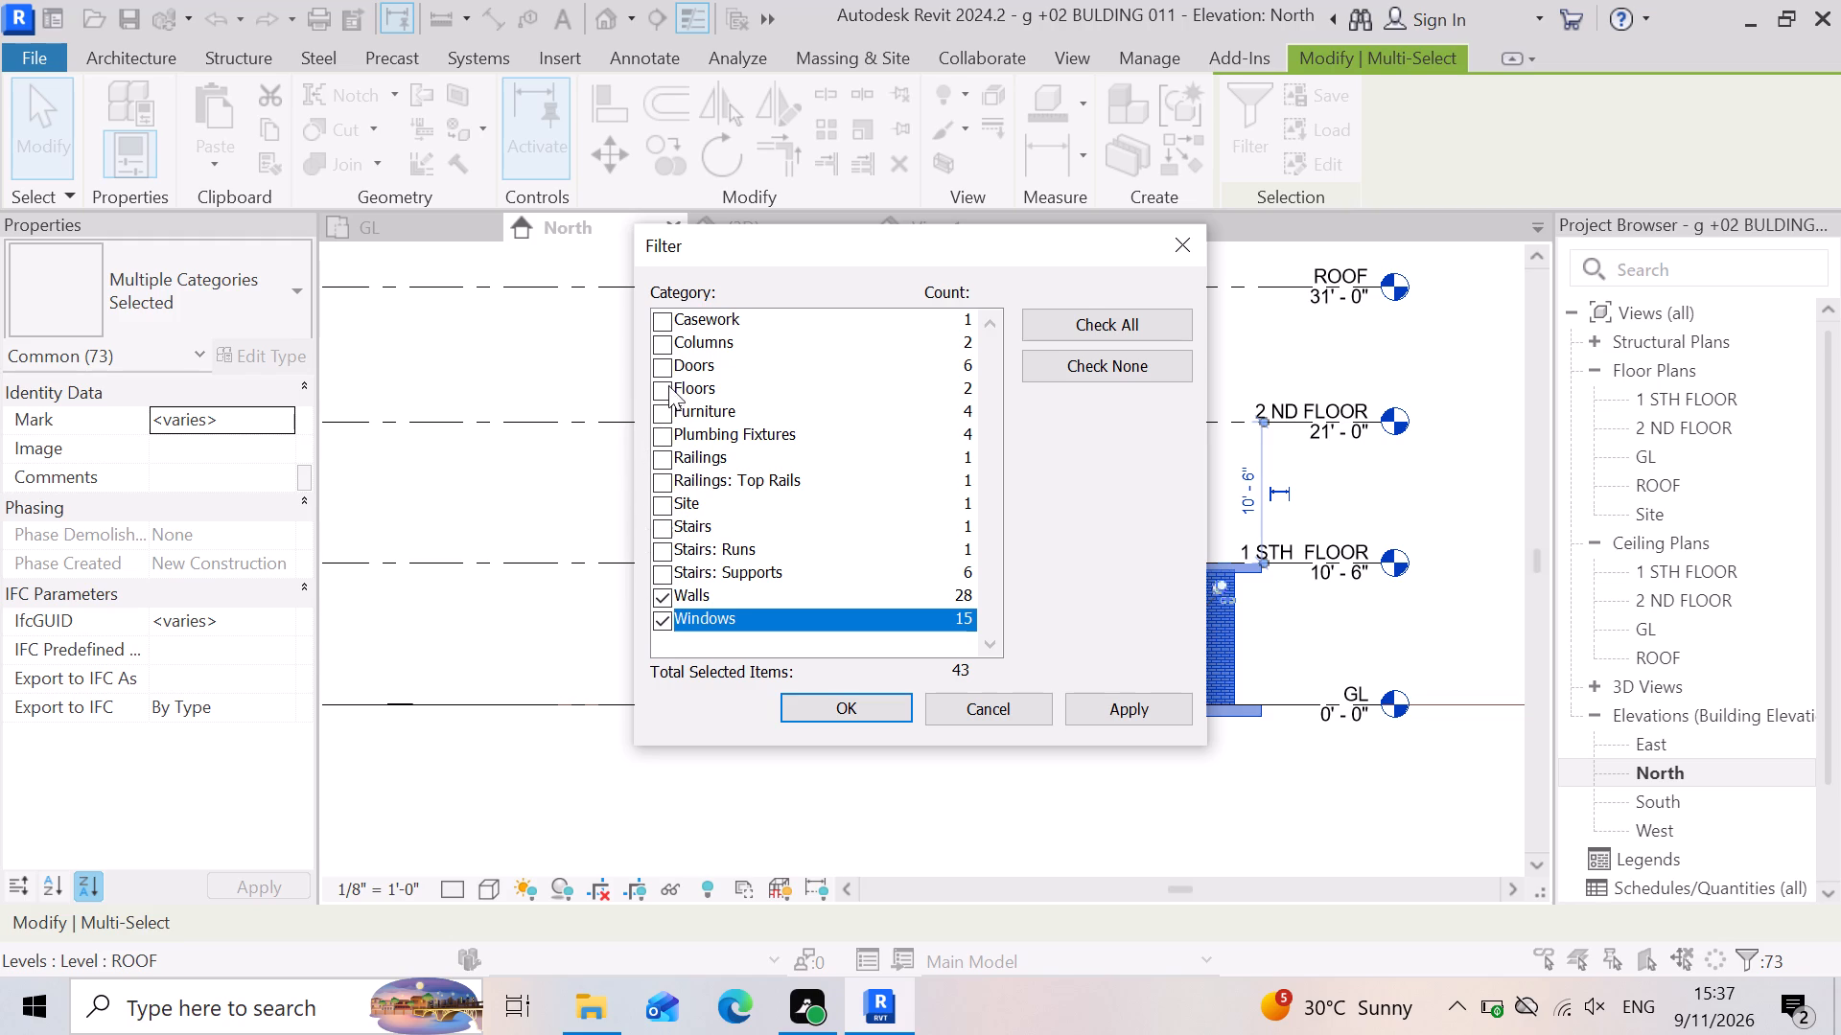
left_click(662, 373)
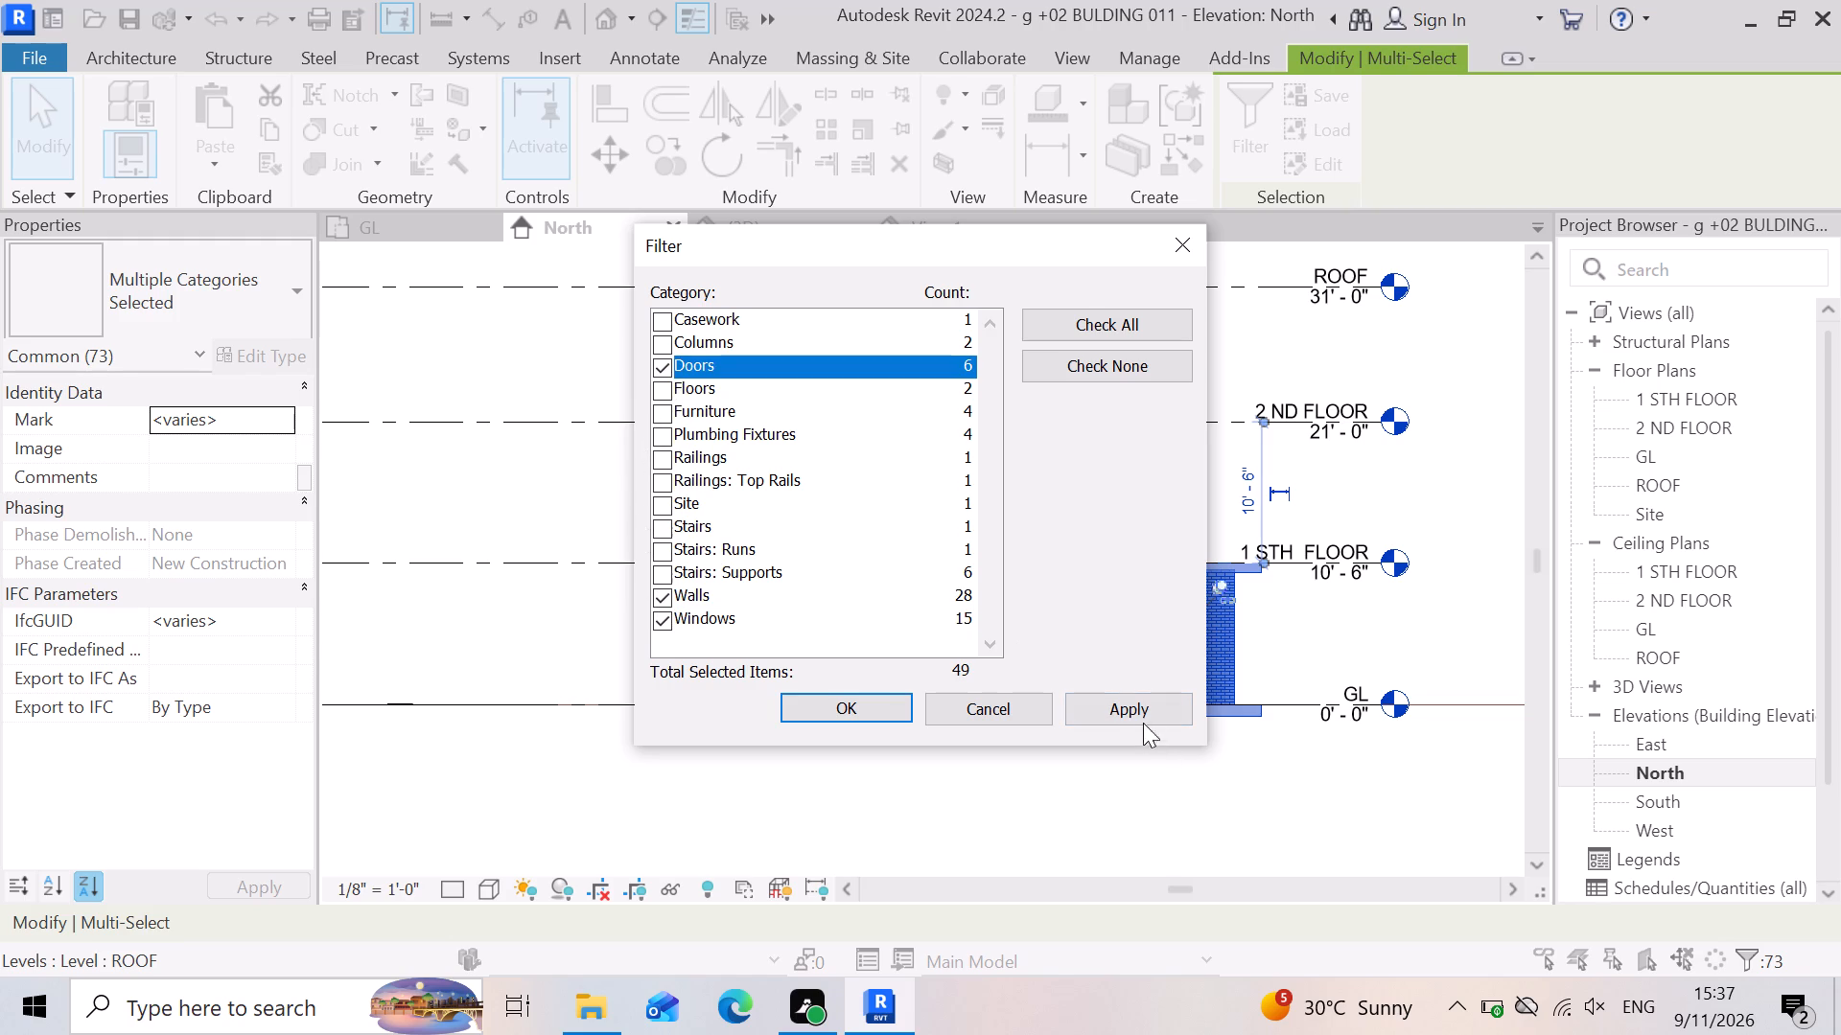
left_click(1133, 706)
left_click(865, 717)
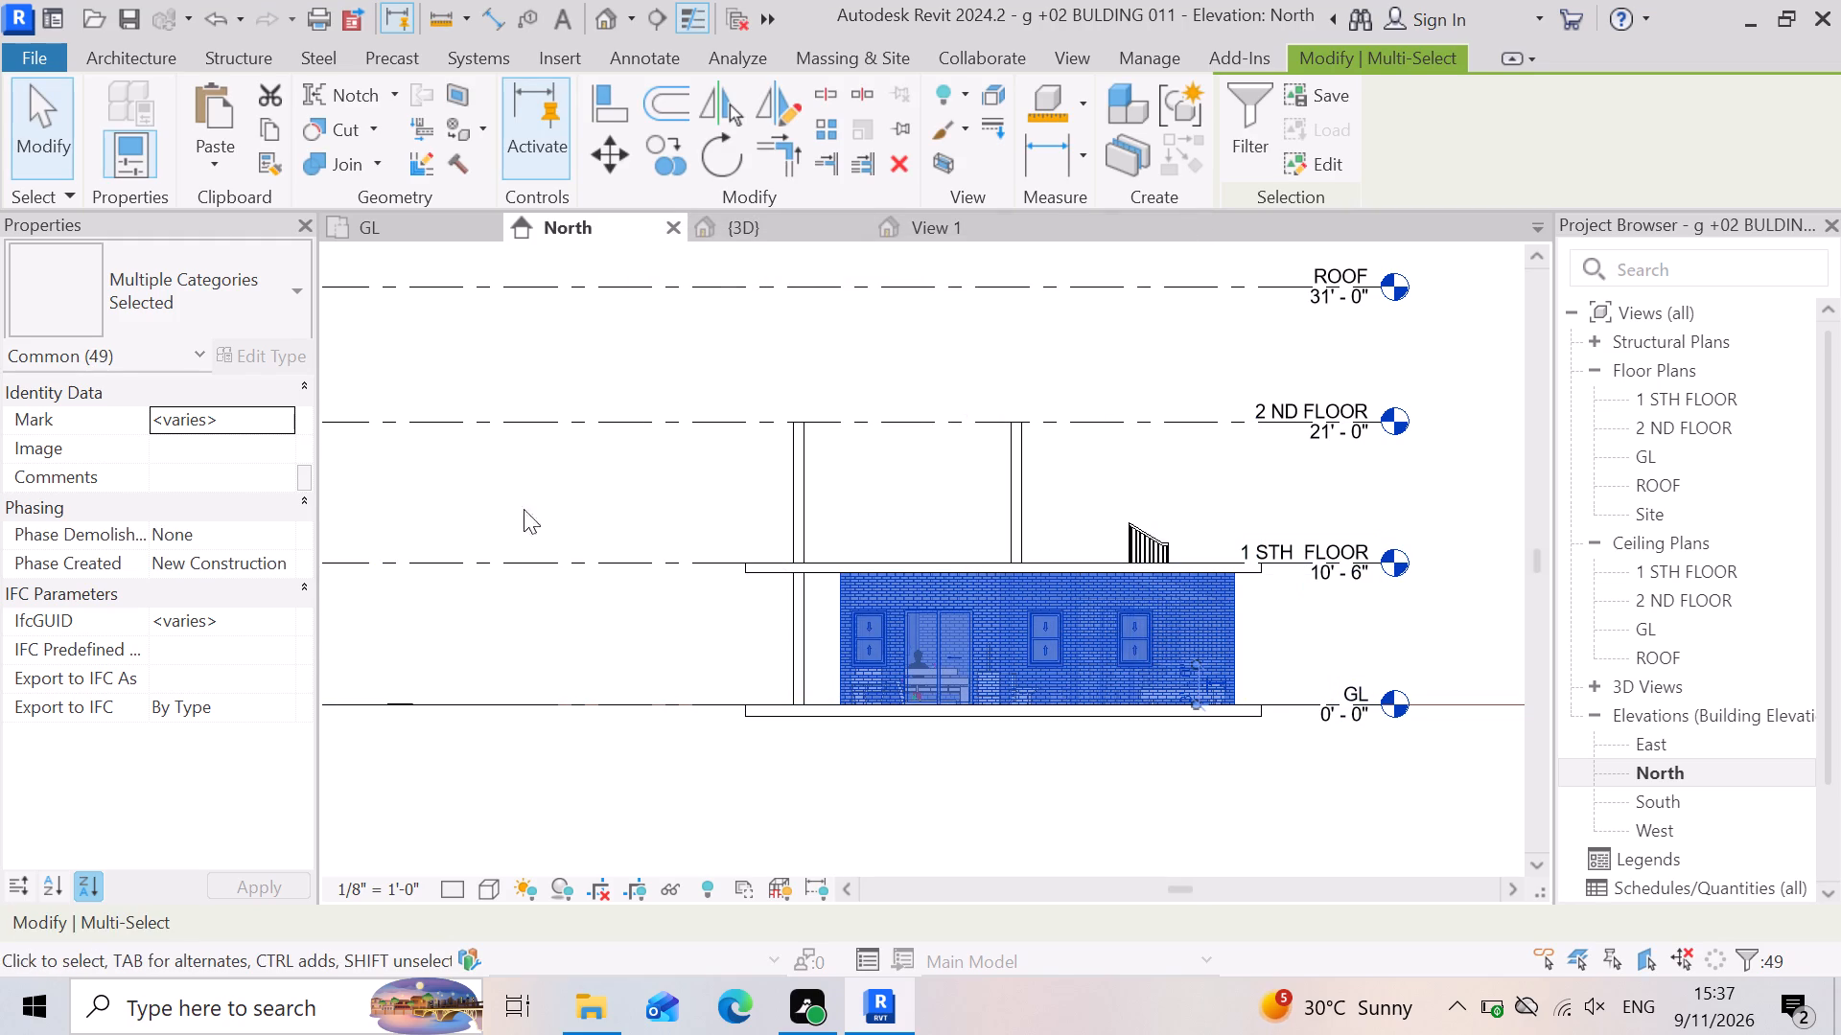
left_click(267, 135)
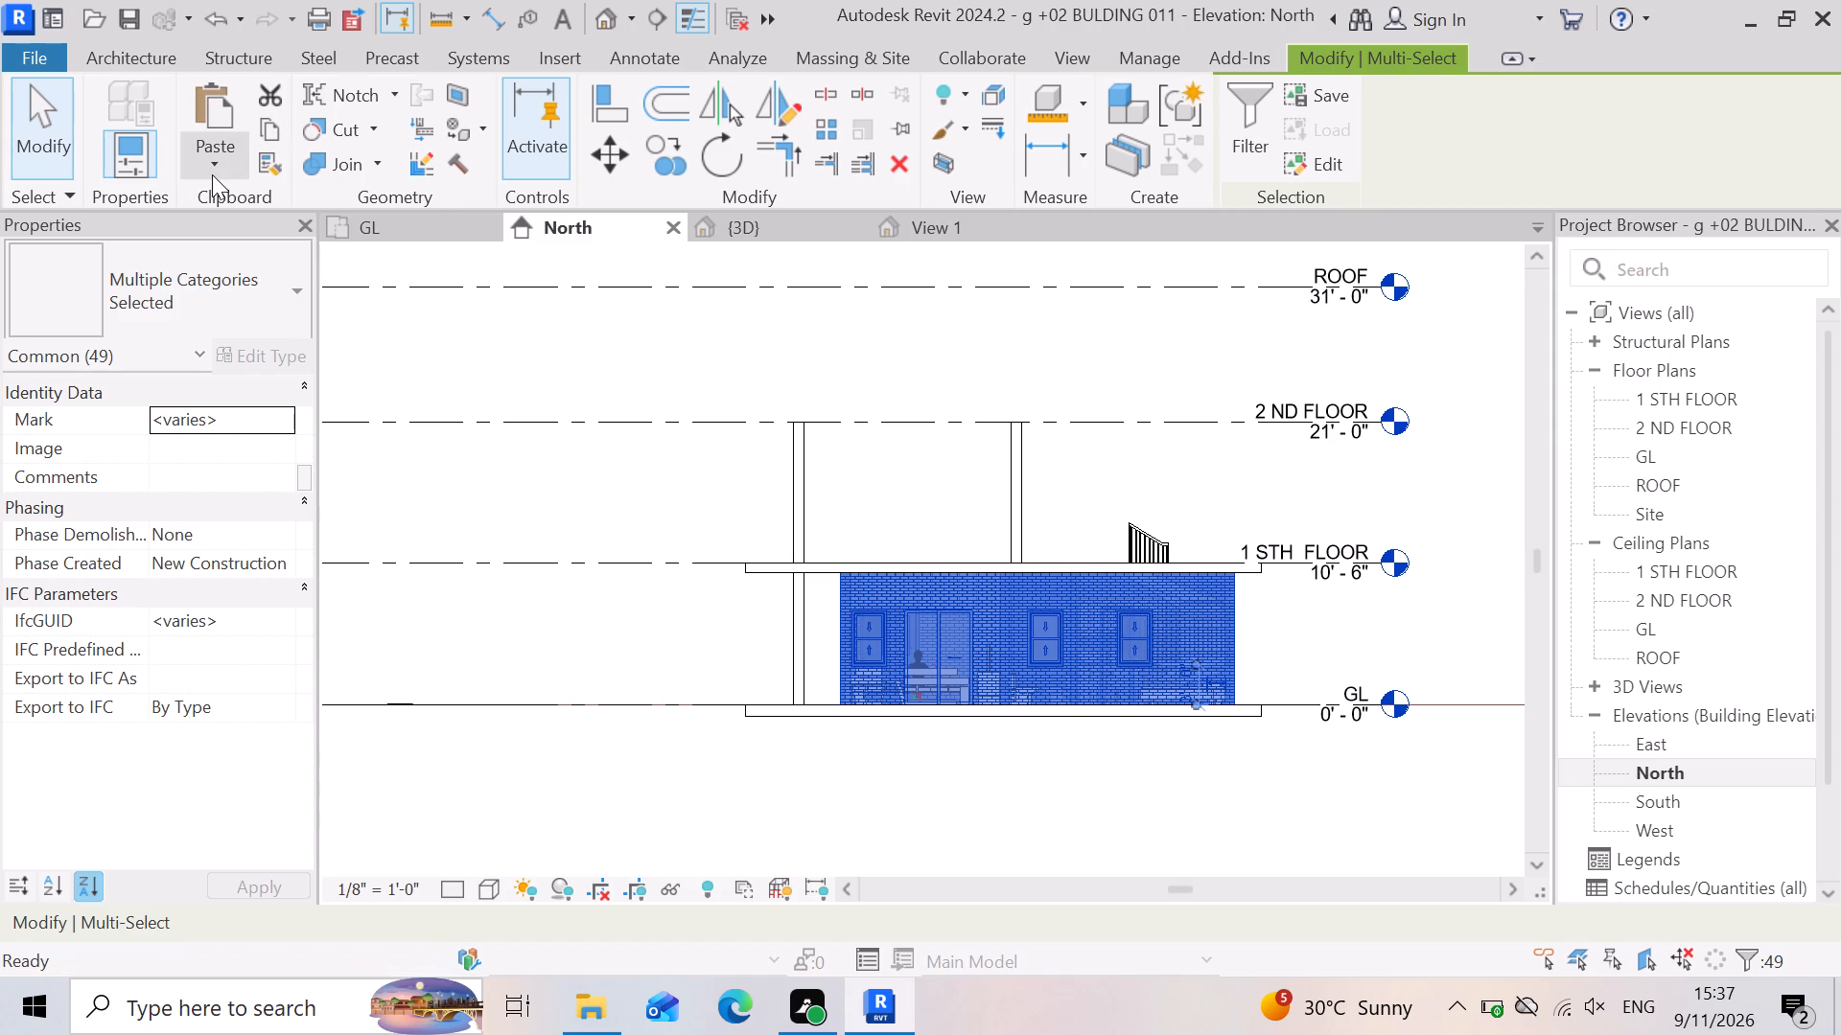
left_click(212, 174)
left_click(291, 268)
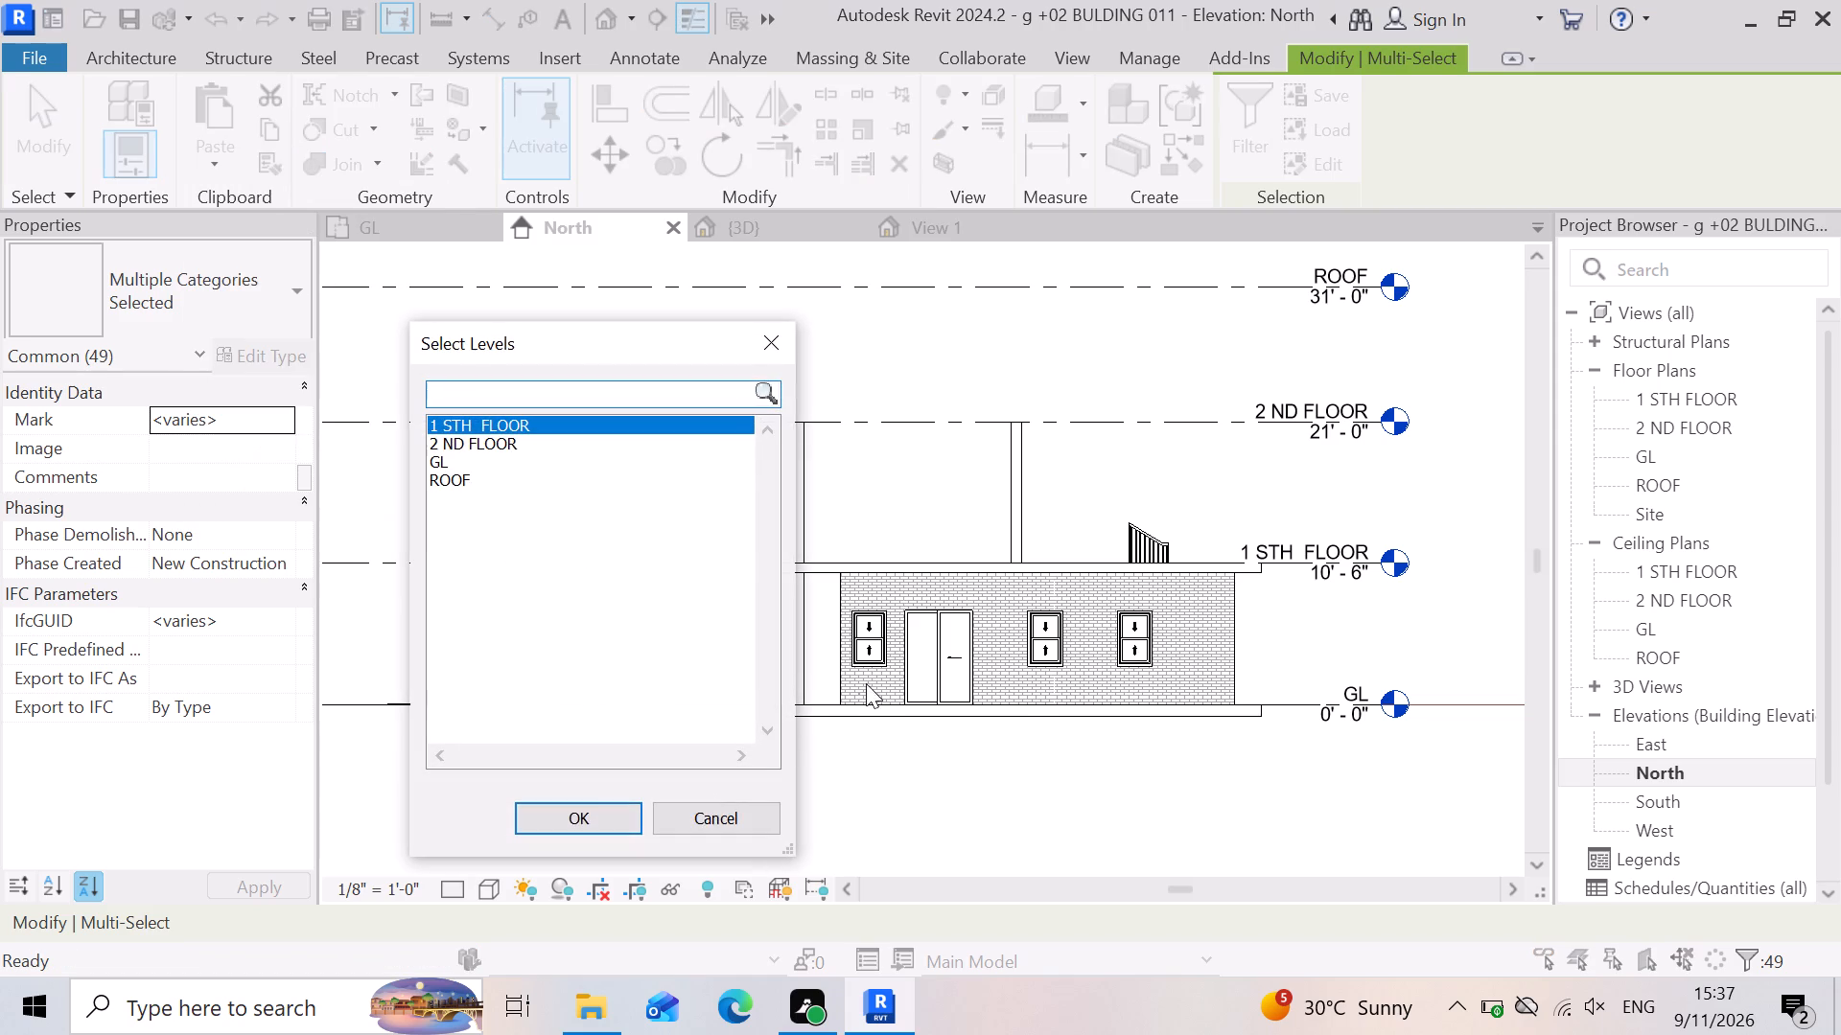
left_click(568, 820)
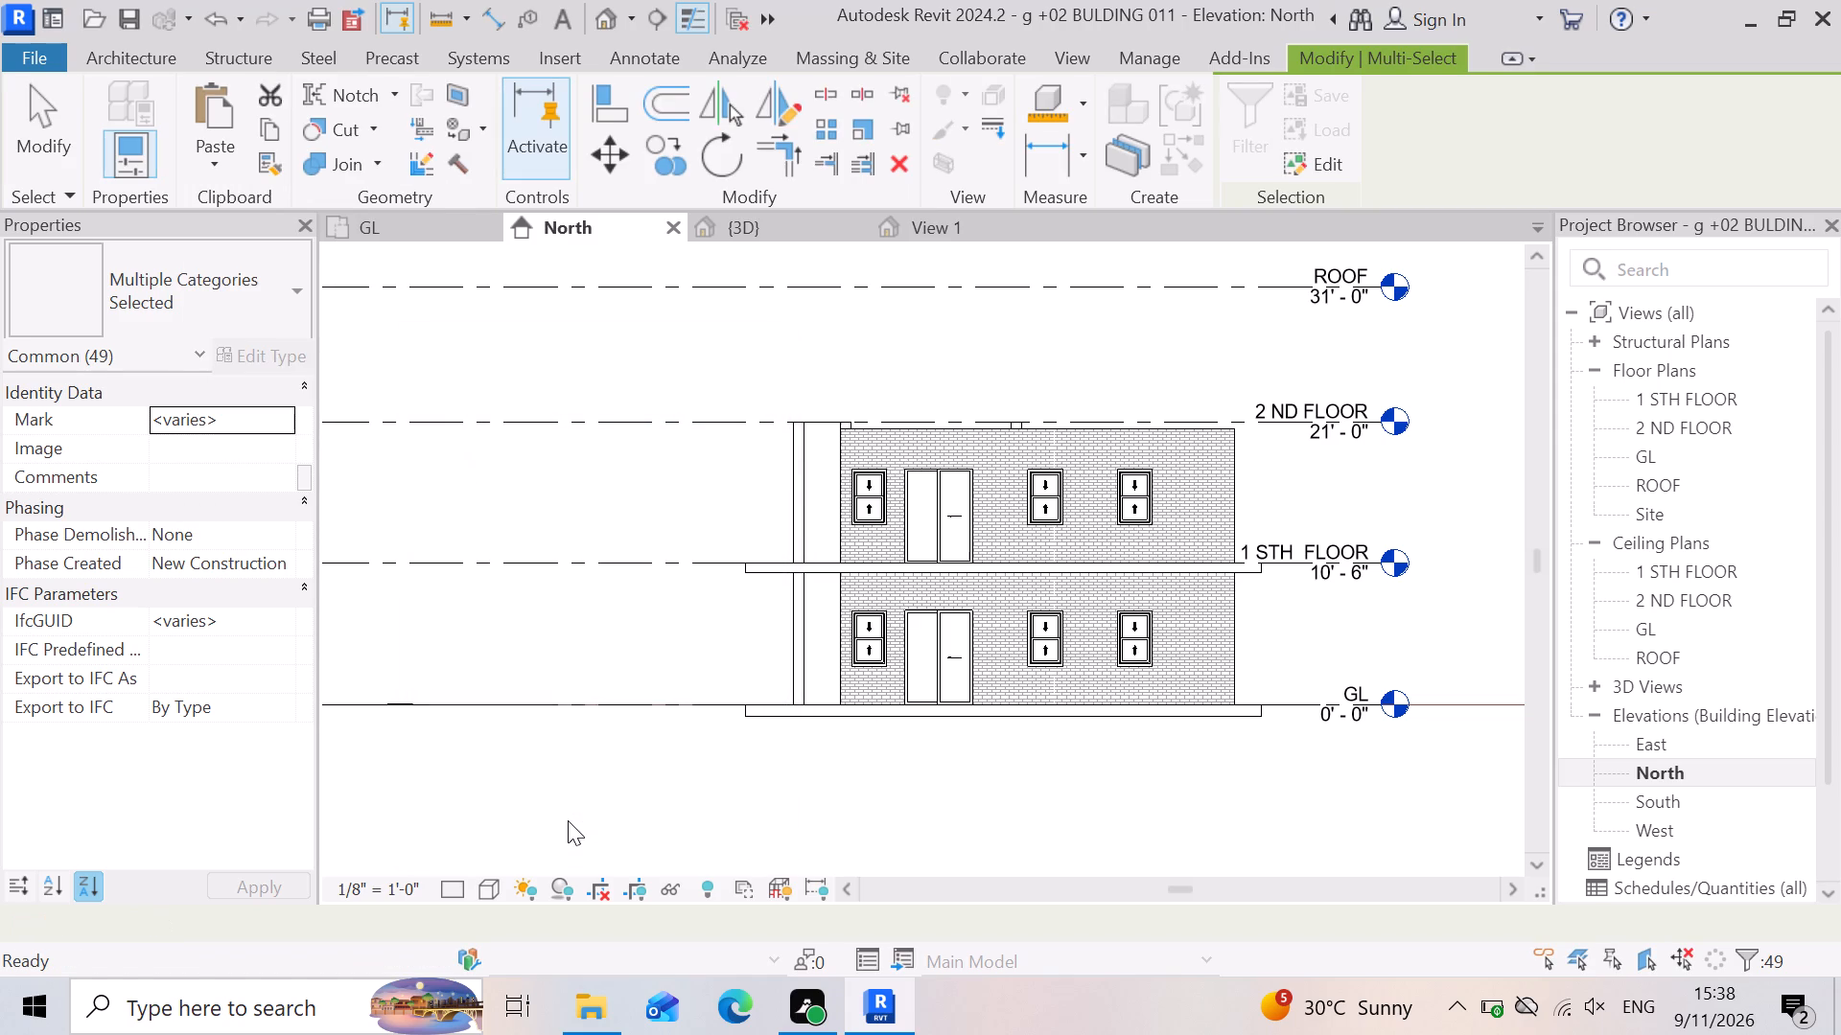
left_click(1055, 864)
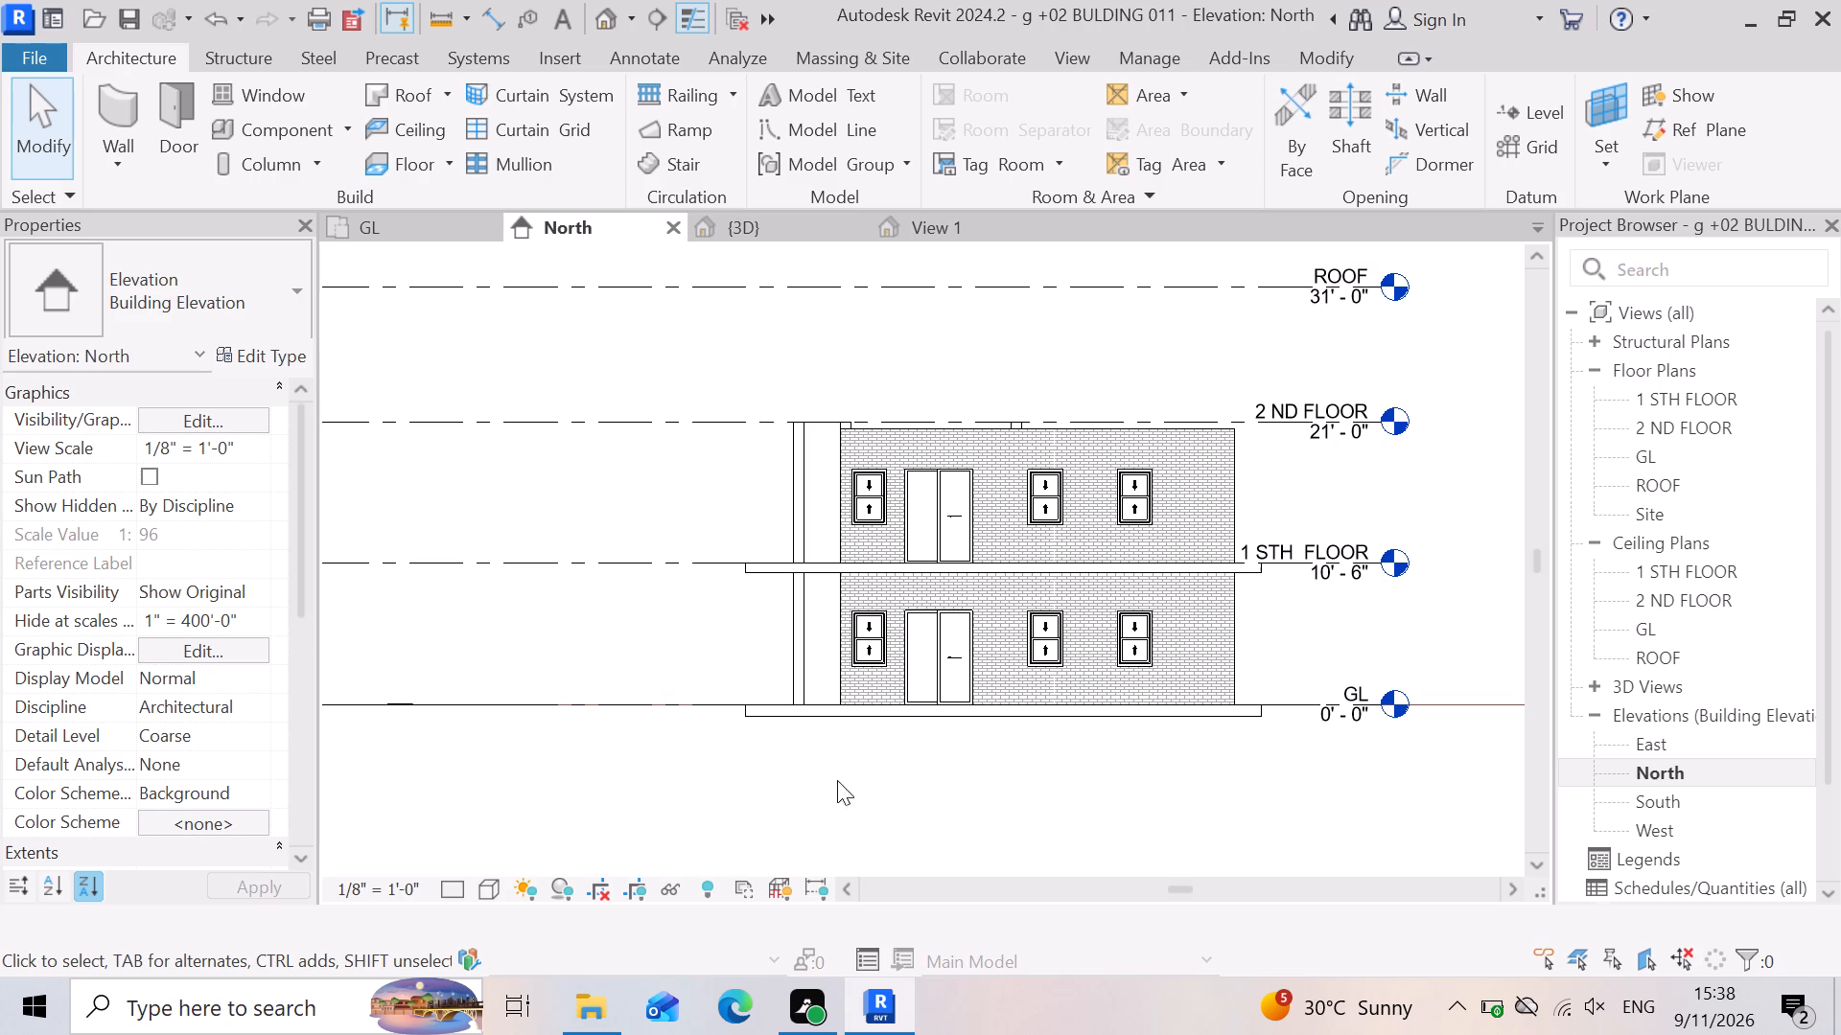
In the North elevation, filter a ground-storey selection to Furniture, Railings, Top Rails, Site, Stairs, Runs and Supports, and paste copies aligned to level 1 STH FLOOR.
left_click_drag(709, 785, 1223, 563)
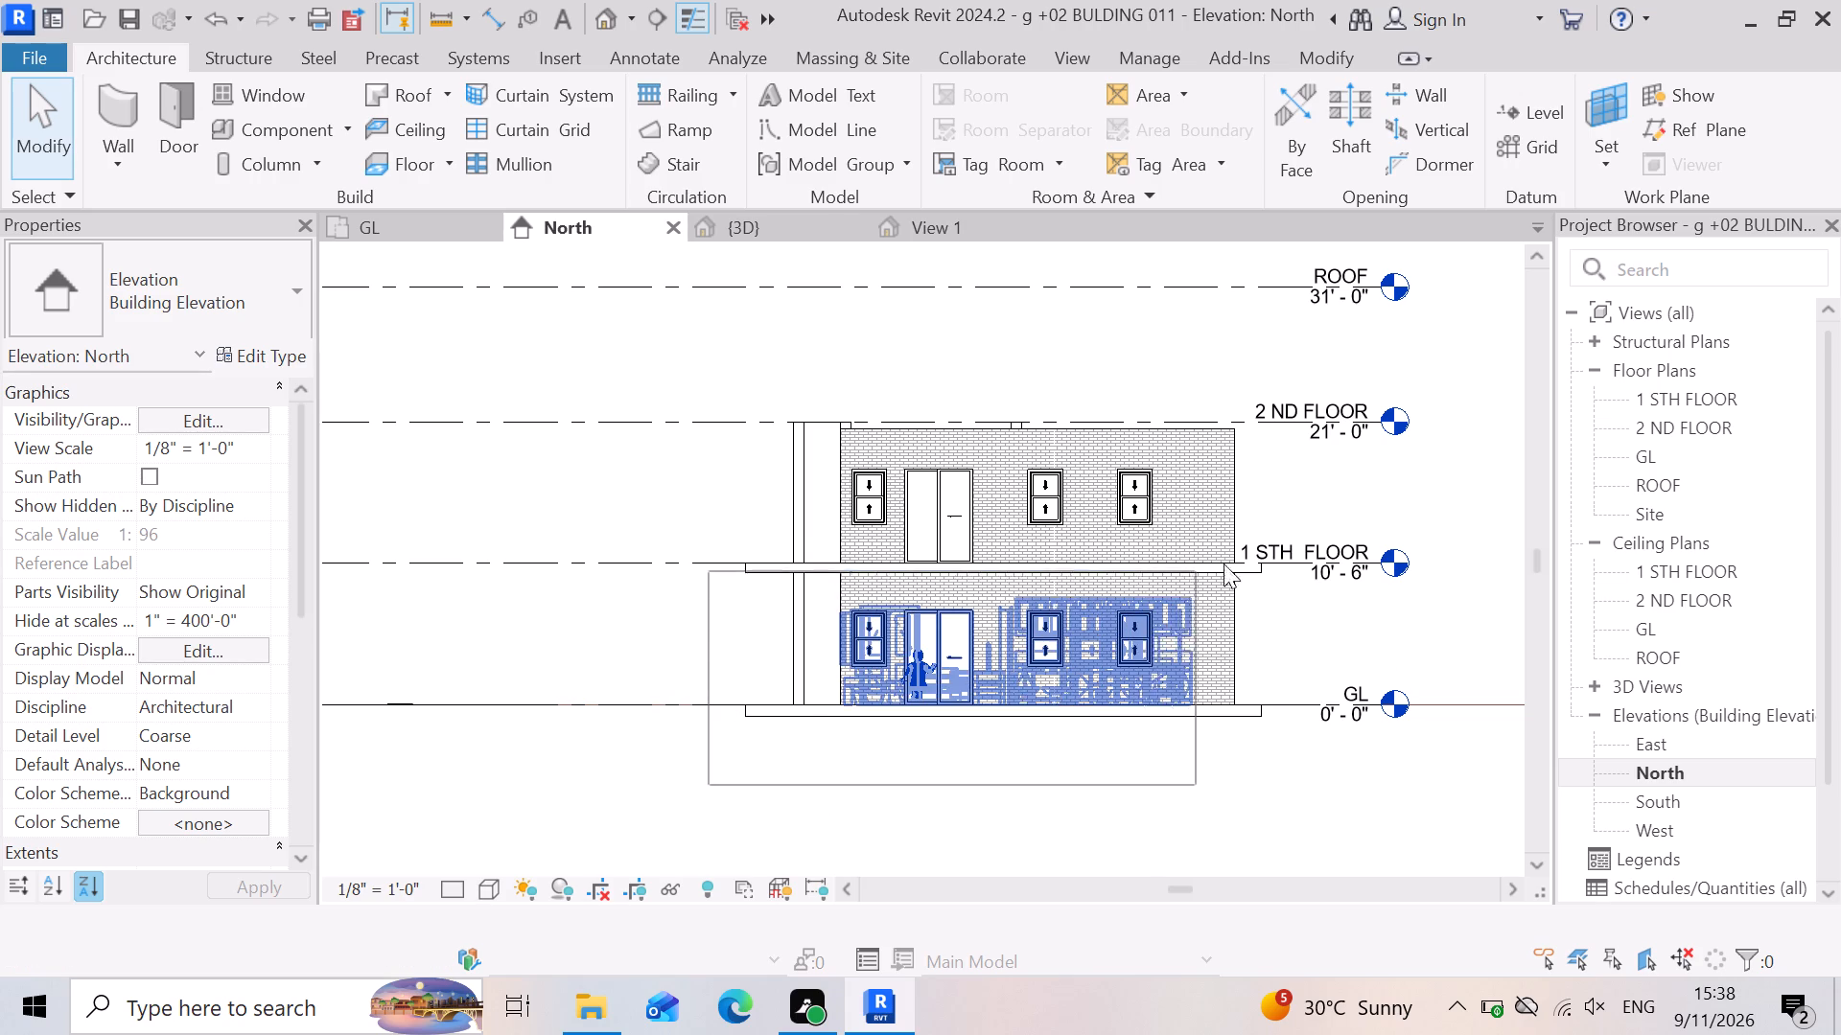
left_click_drag(1223, 563, 1327, 554)
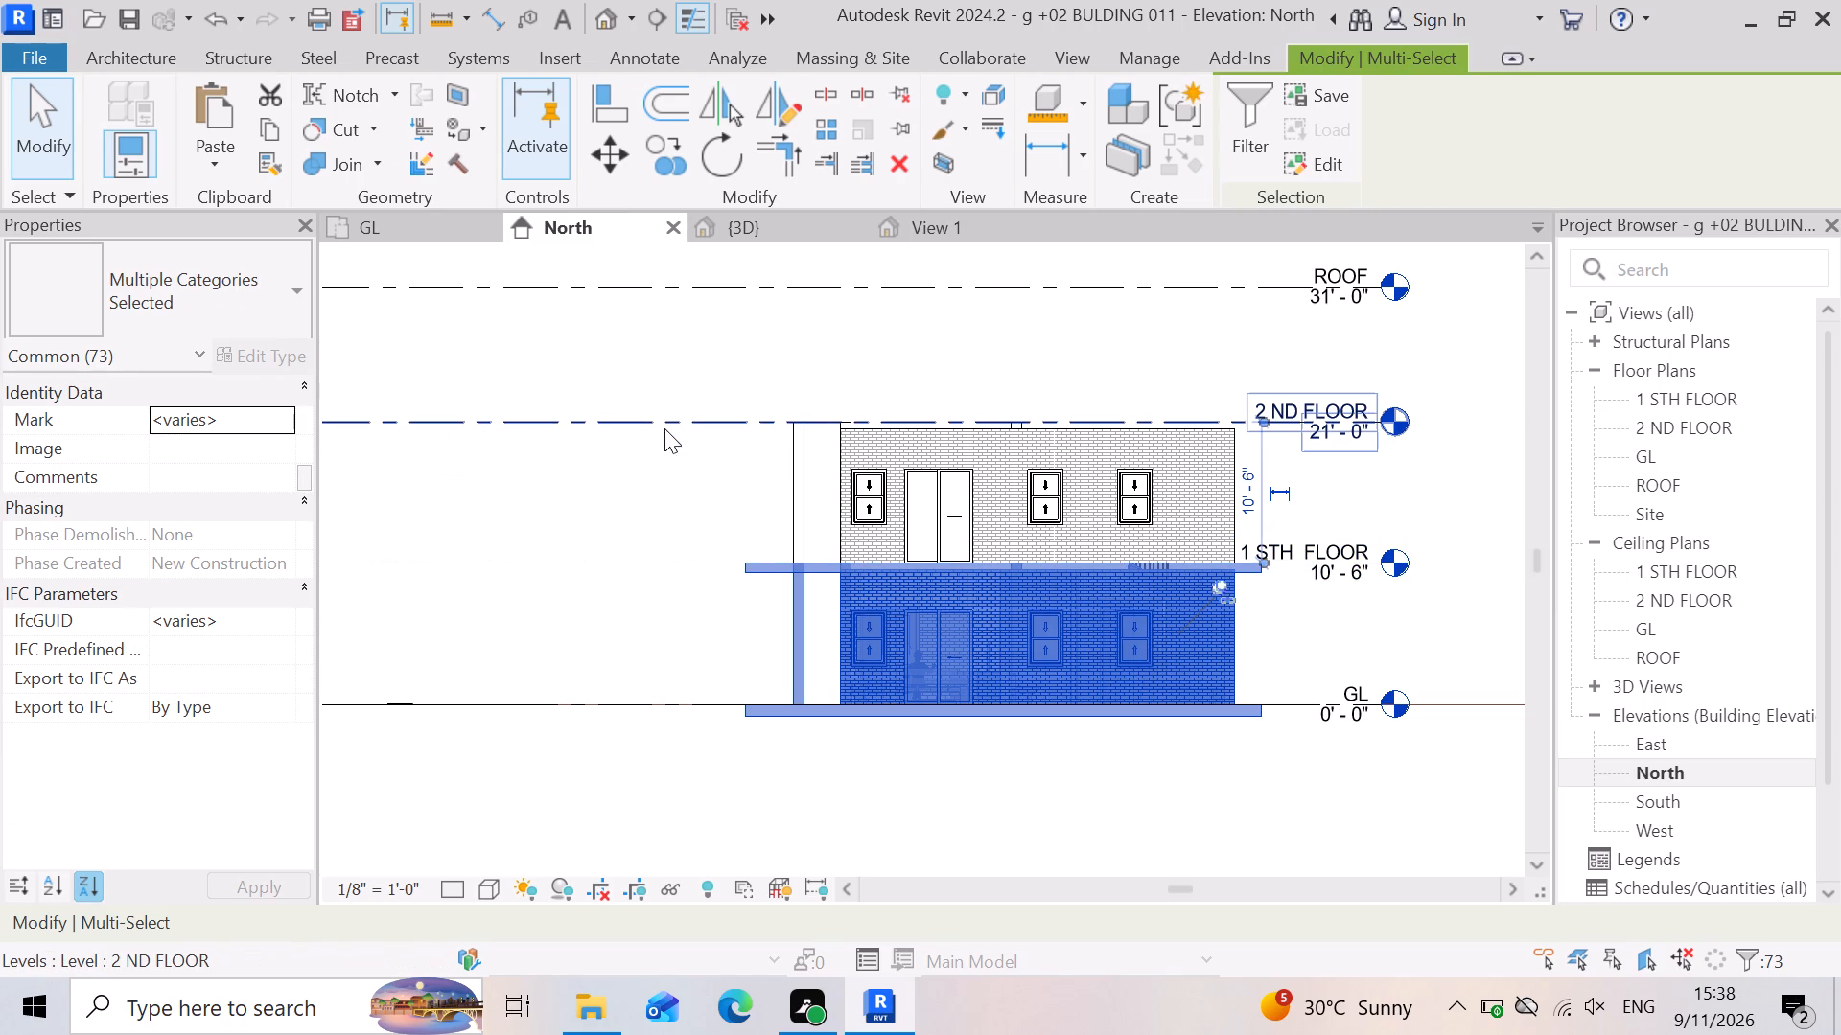
left_click(1256, 95)
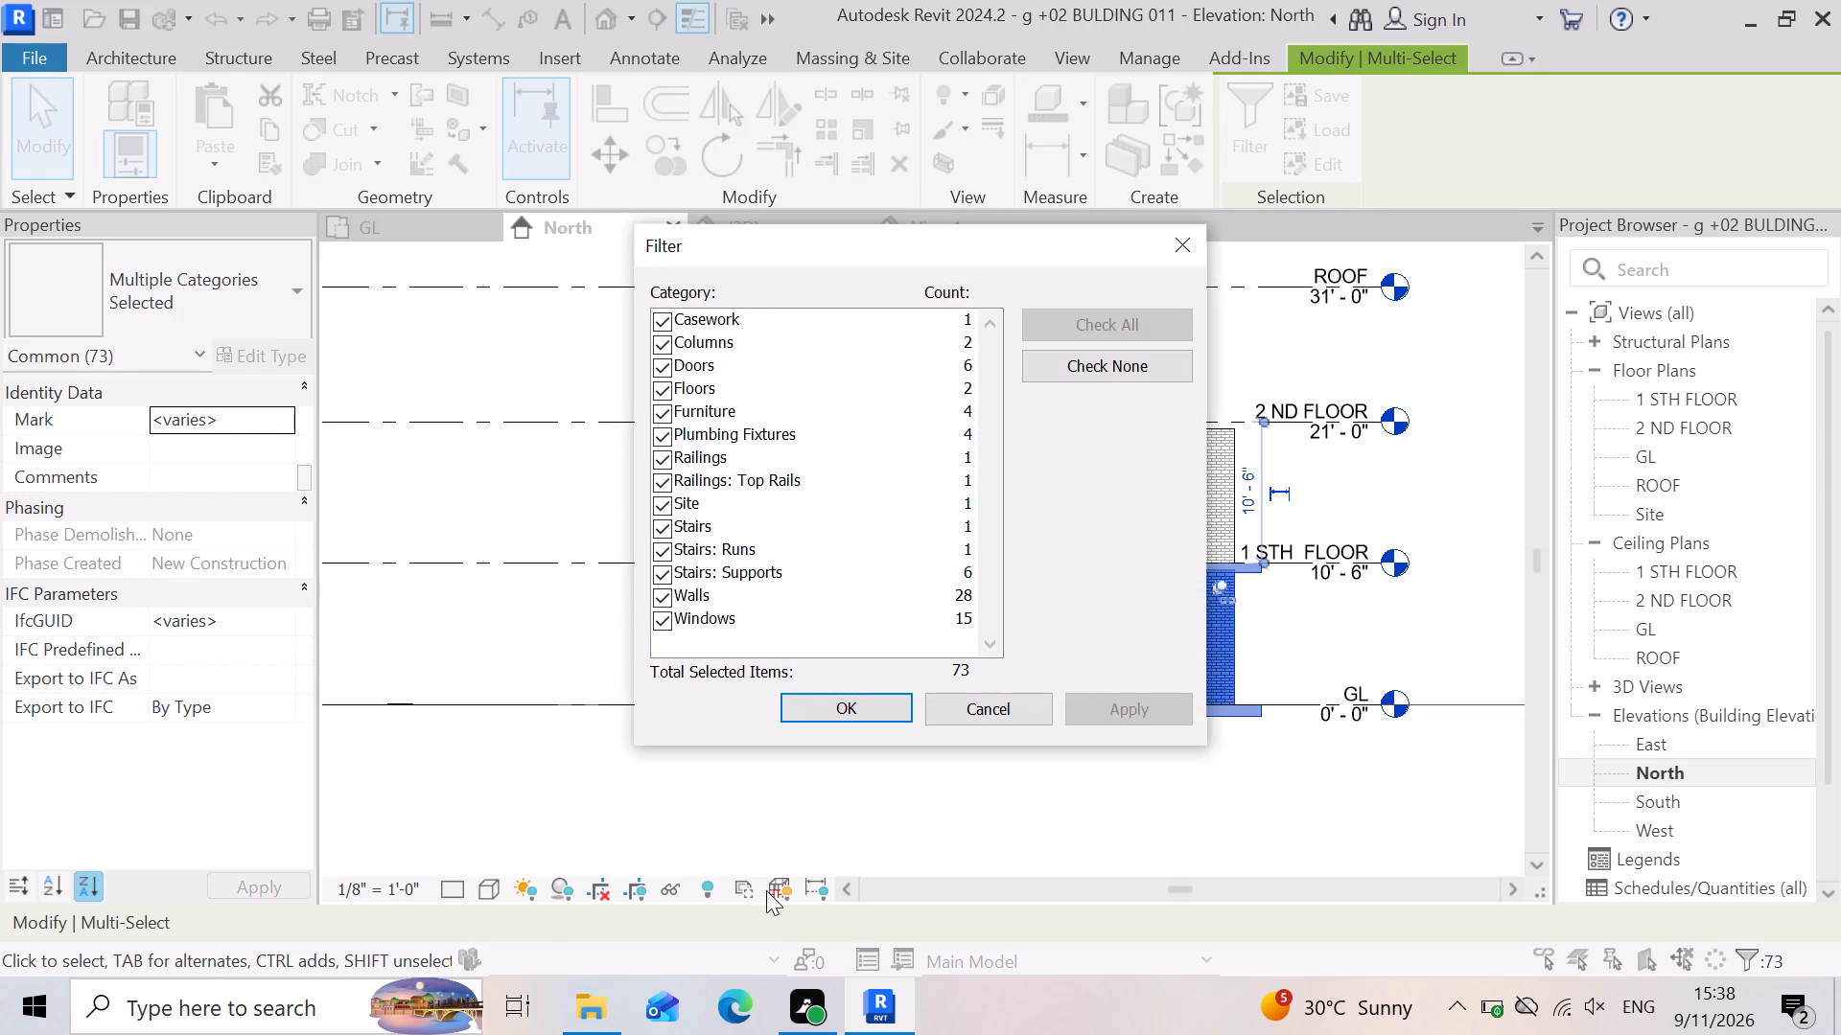
left_click(1130, 368)
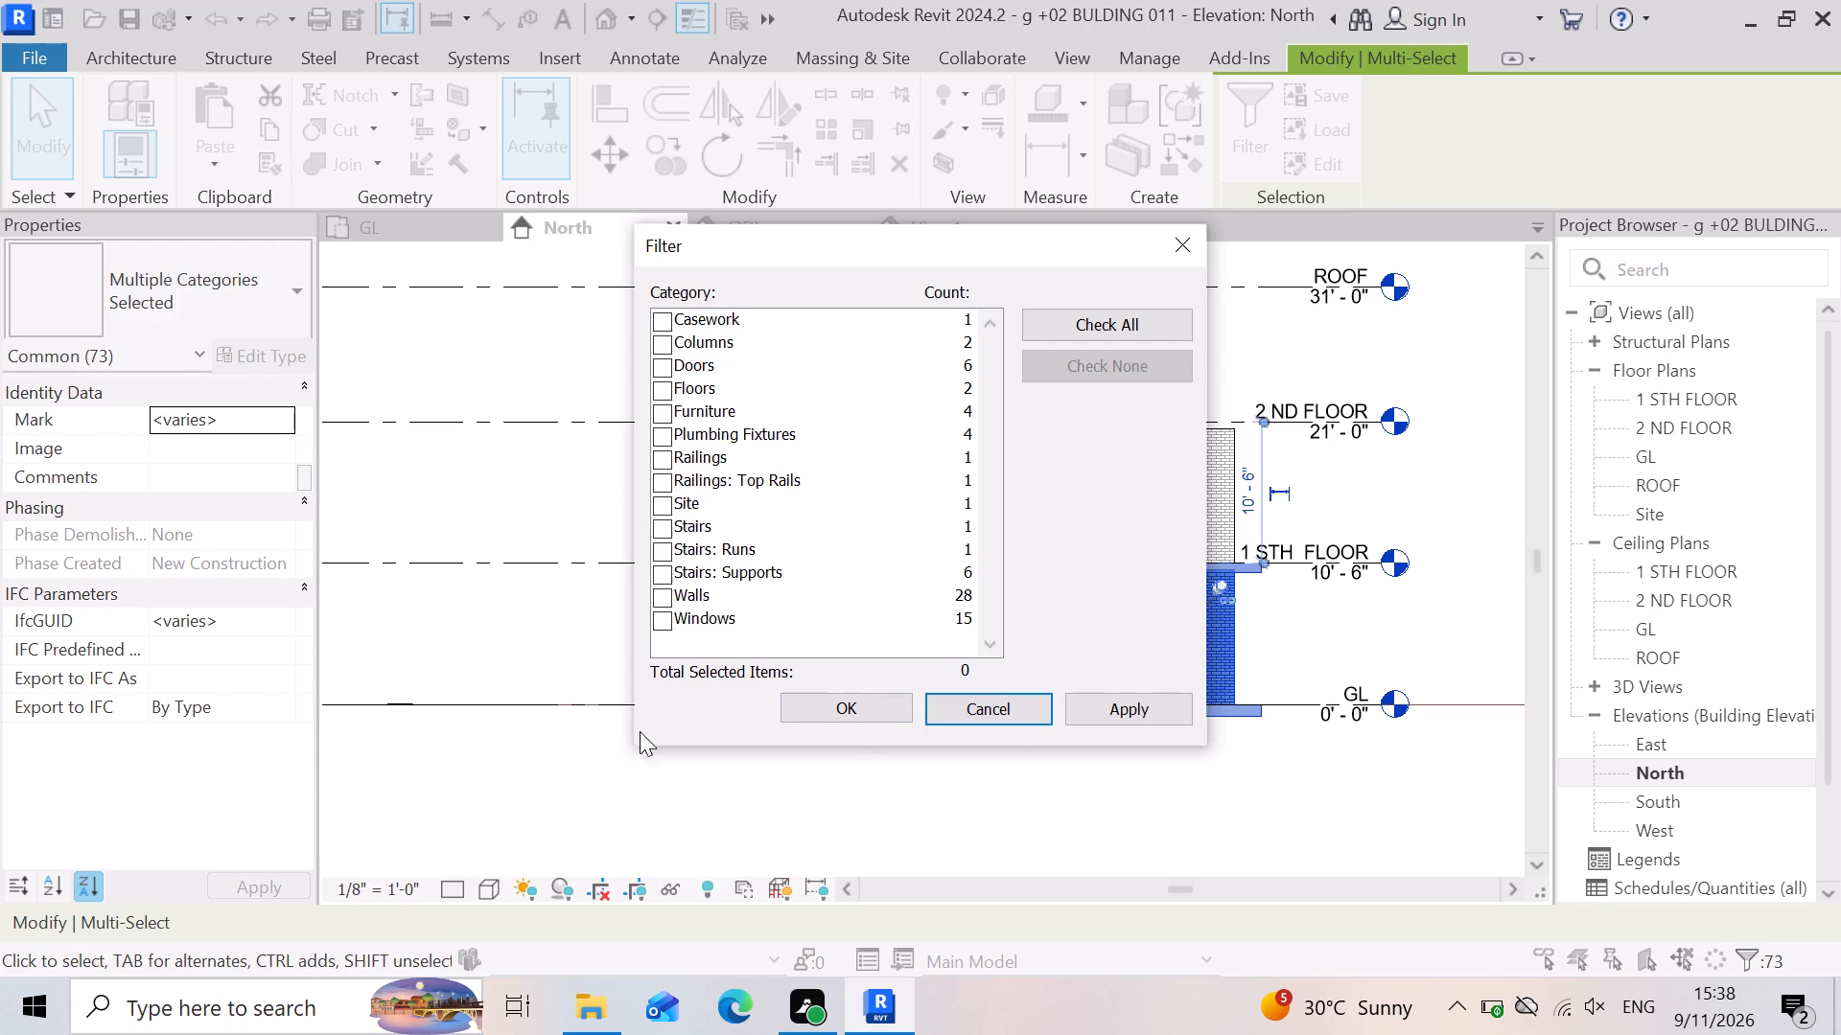
left_click(658, 457)
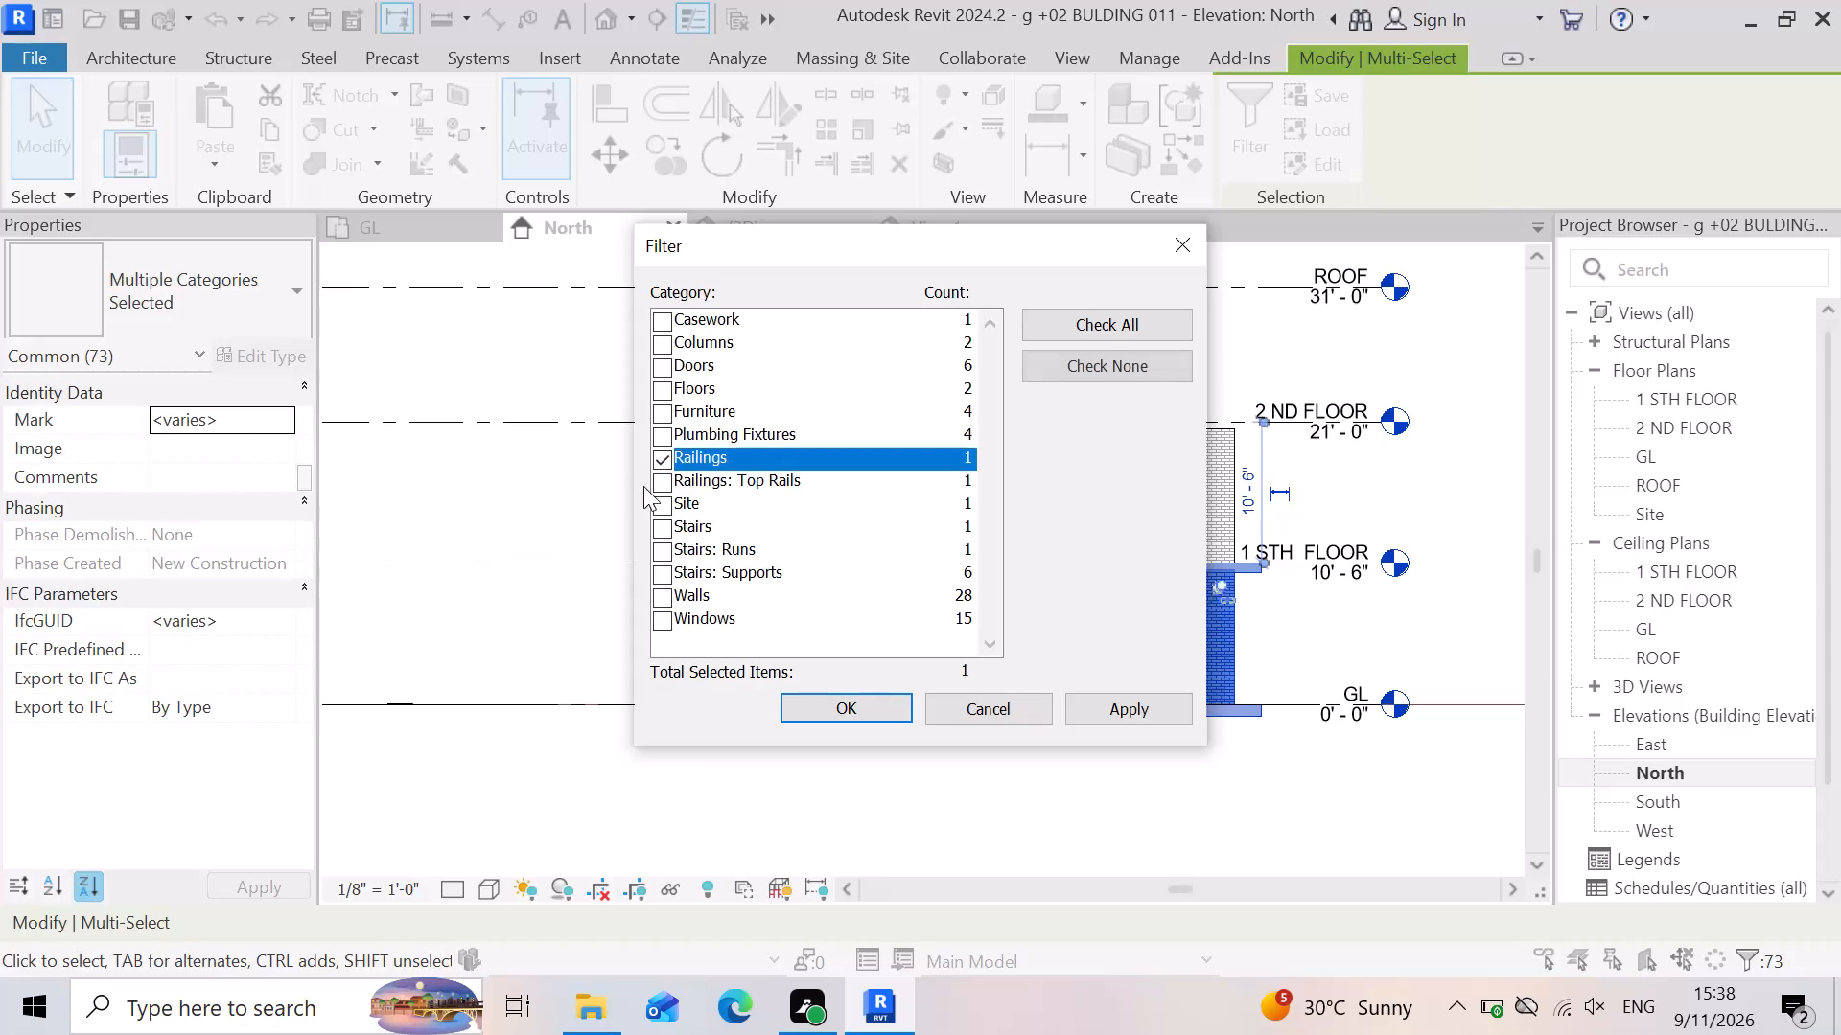
left_click(664, 493)
left_click(660, 513)
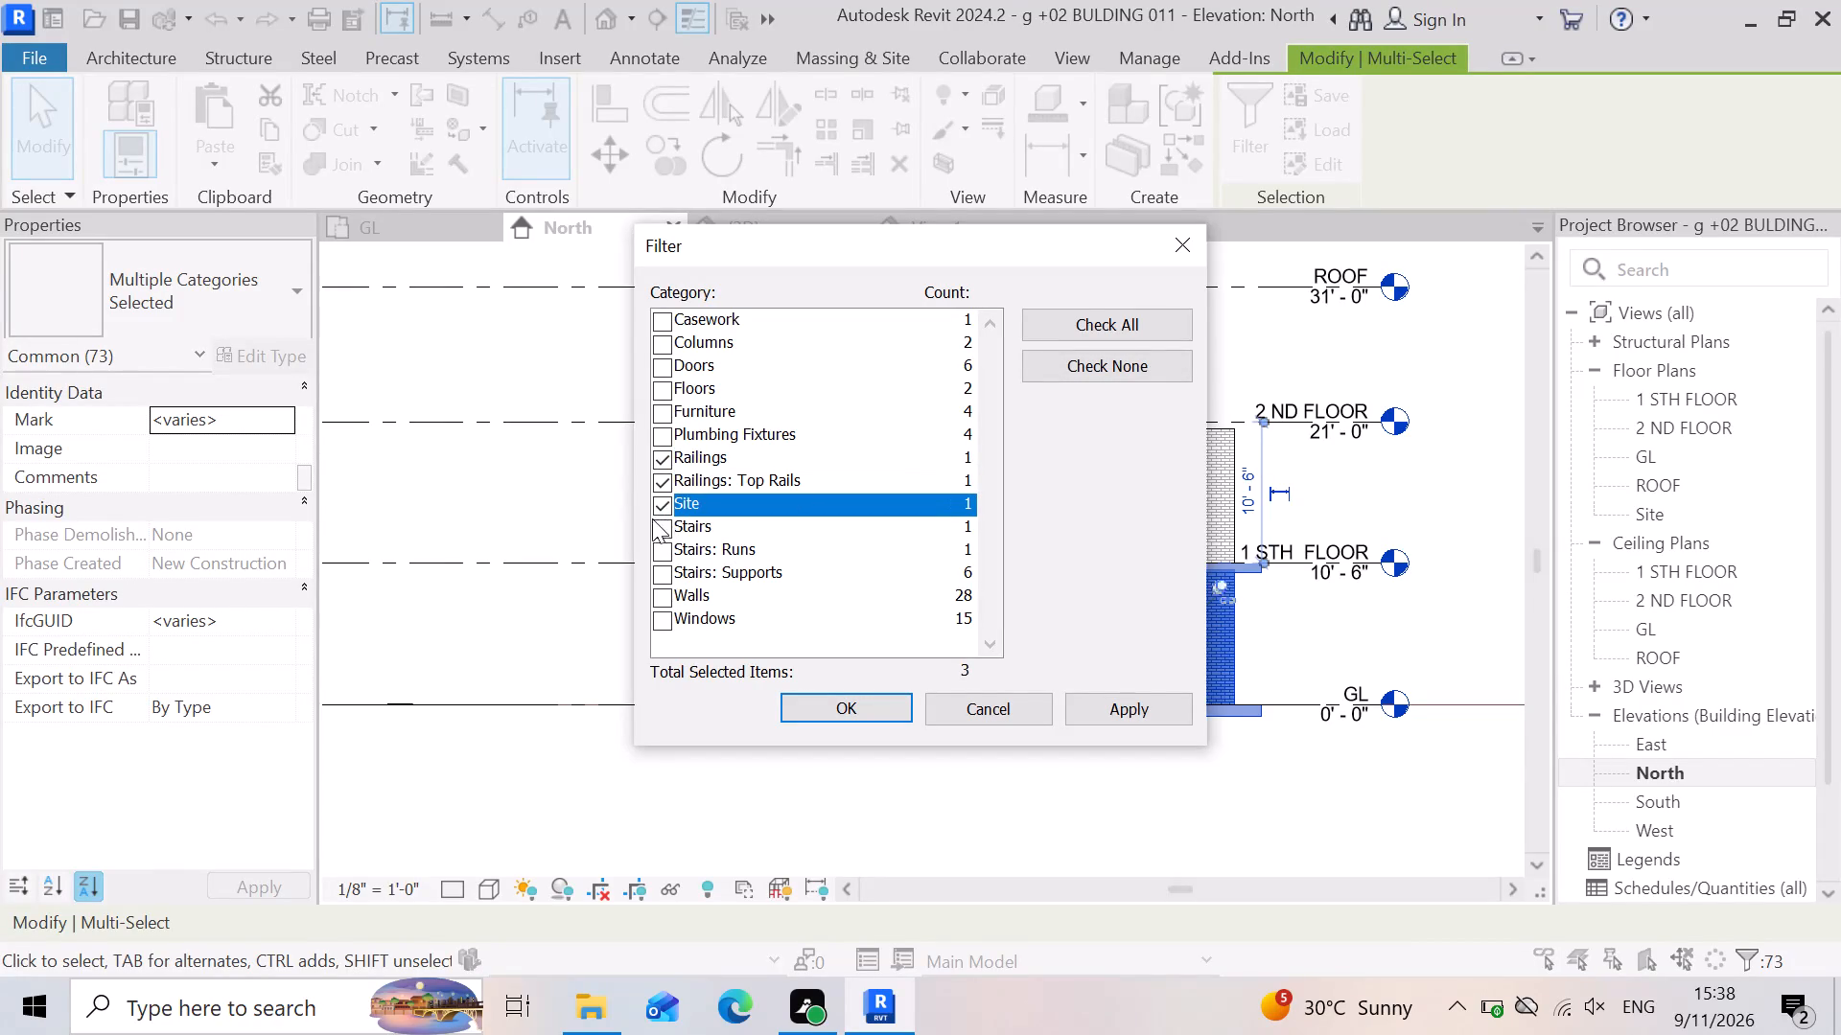
left_click(663, 539)
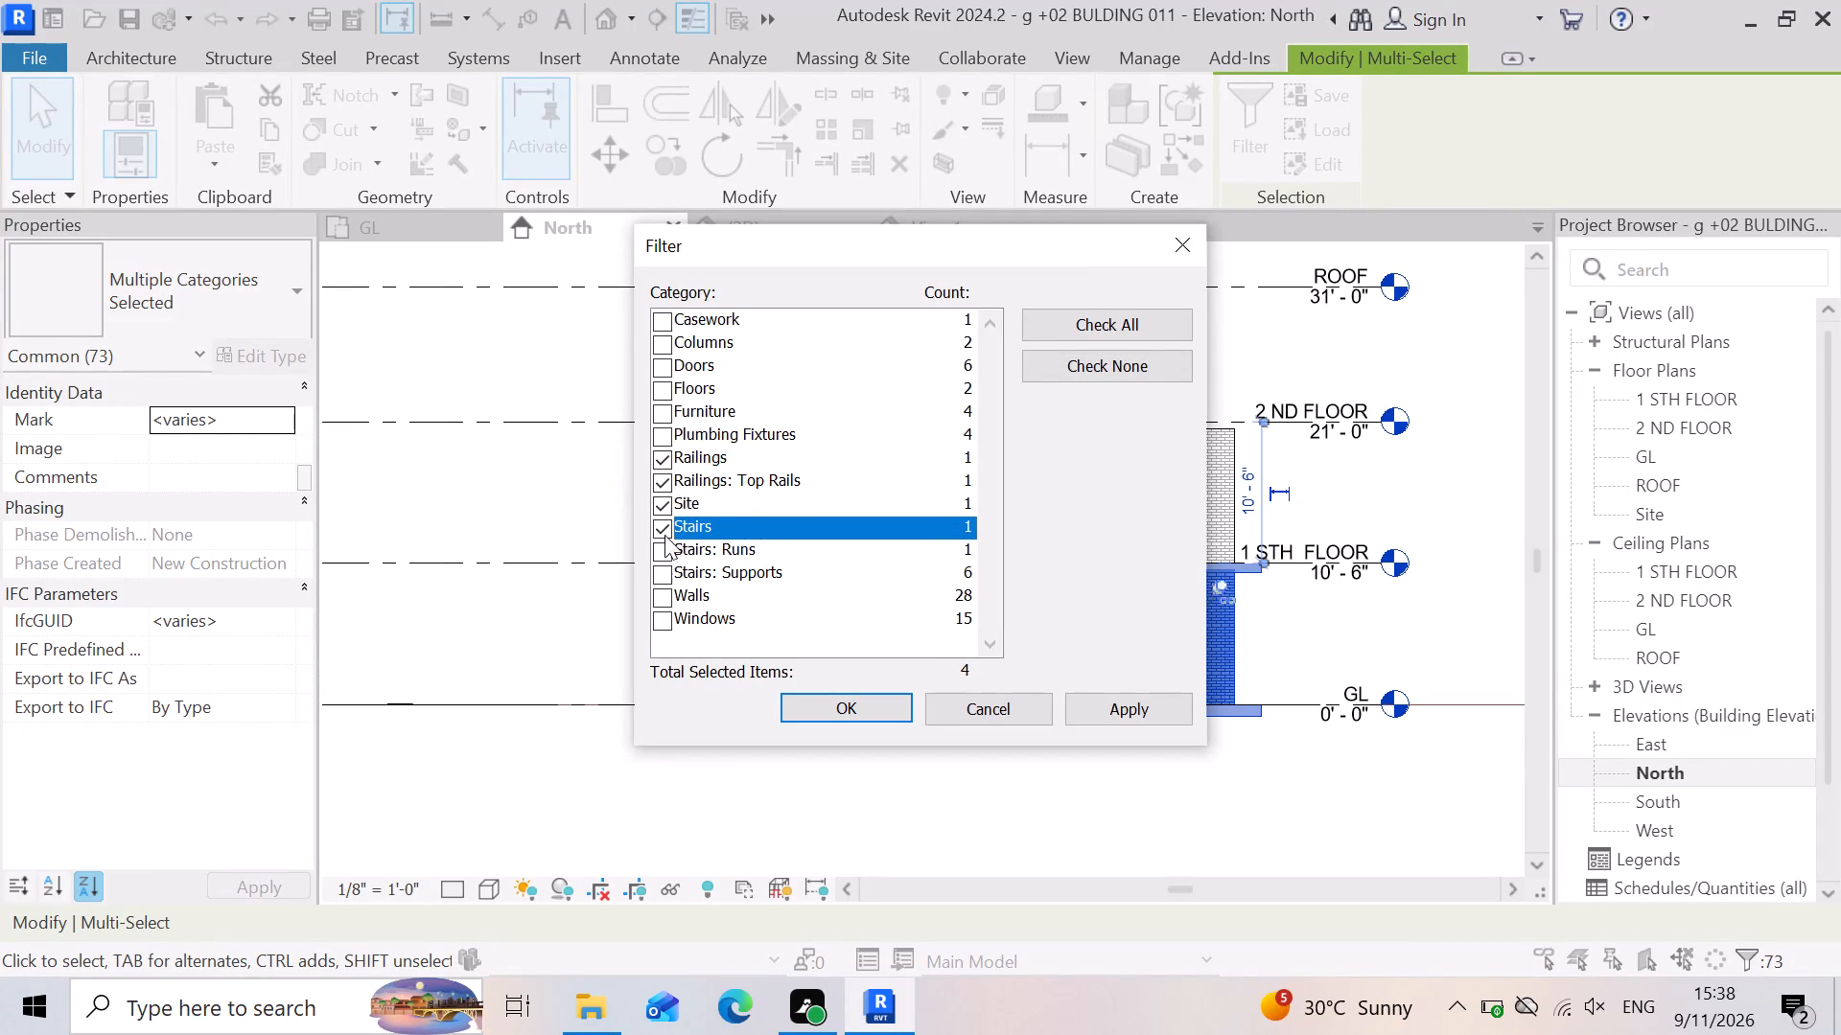
left_click(664, 546)
left_click(662, 571)
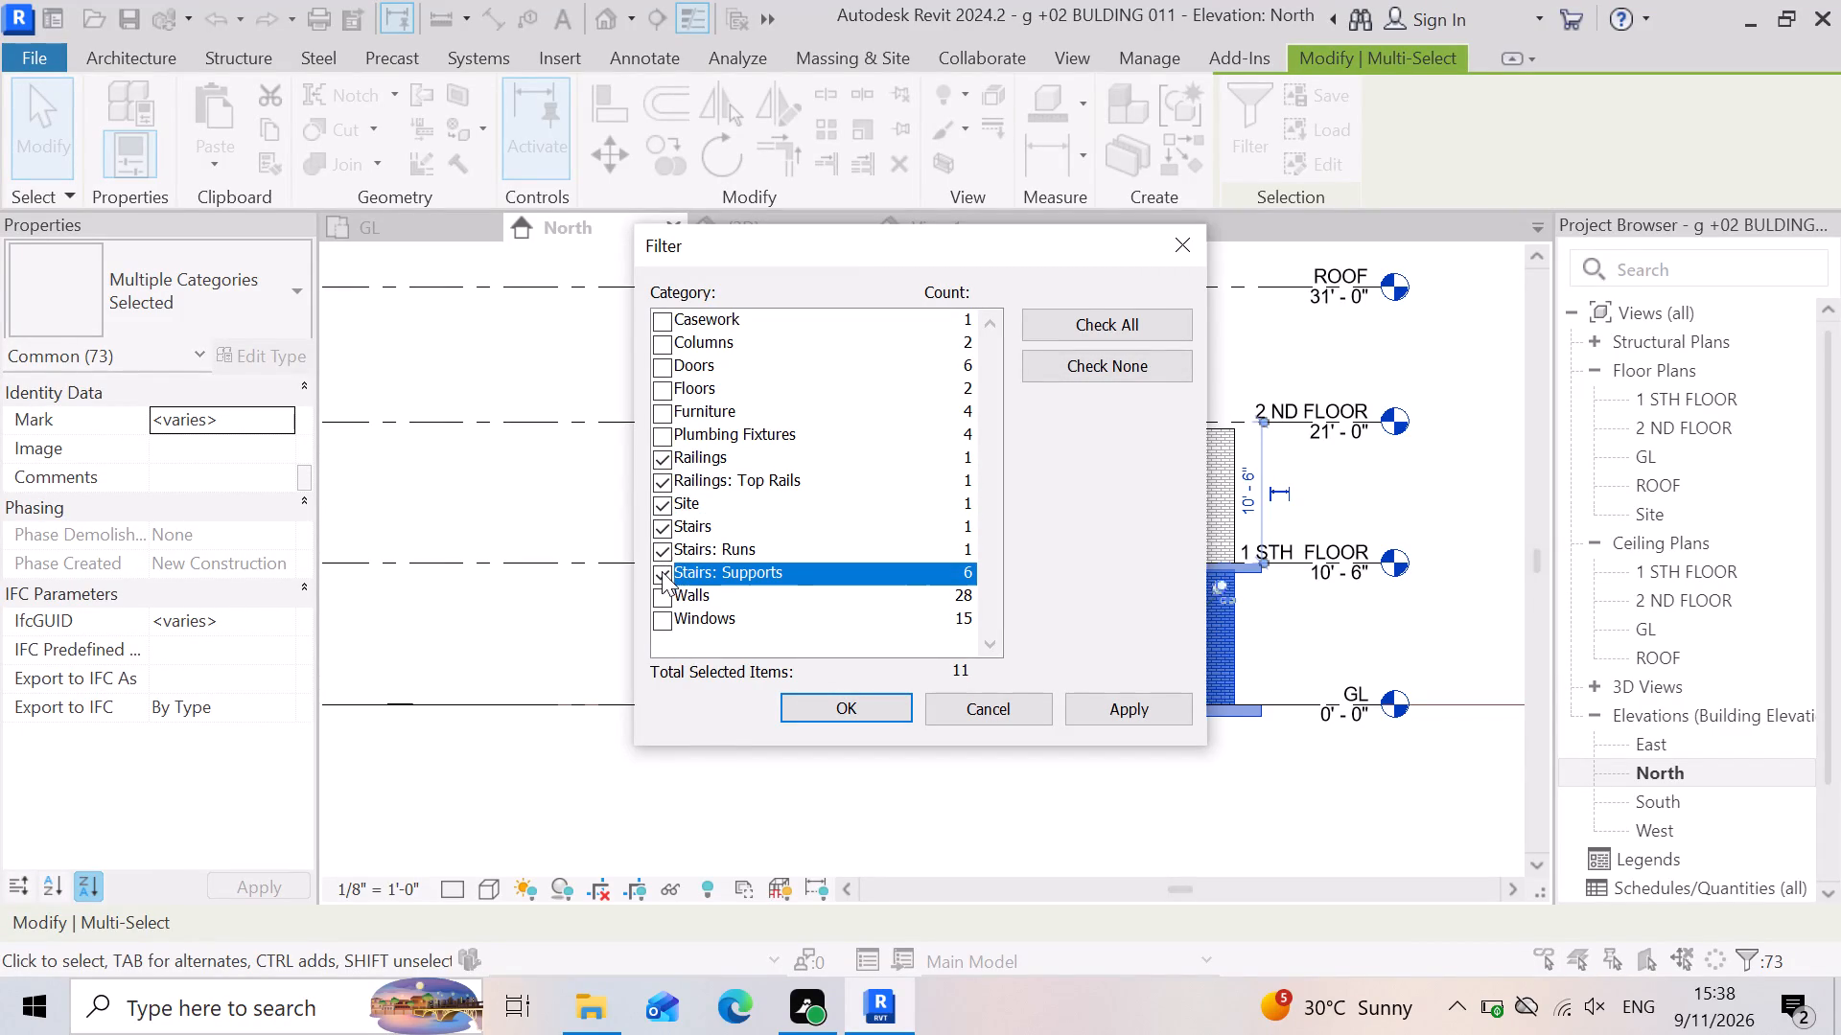
left_click(666, 415)
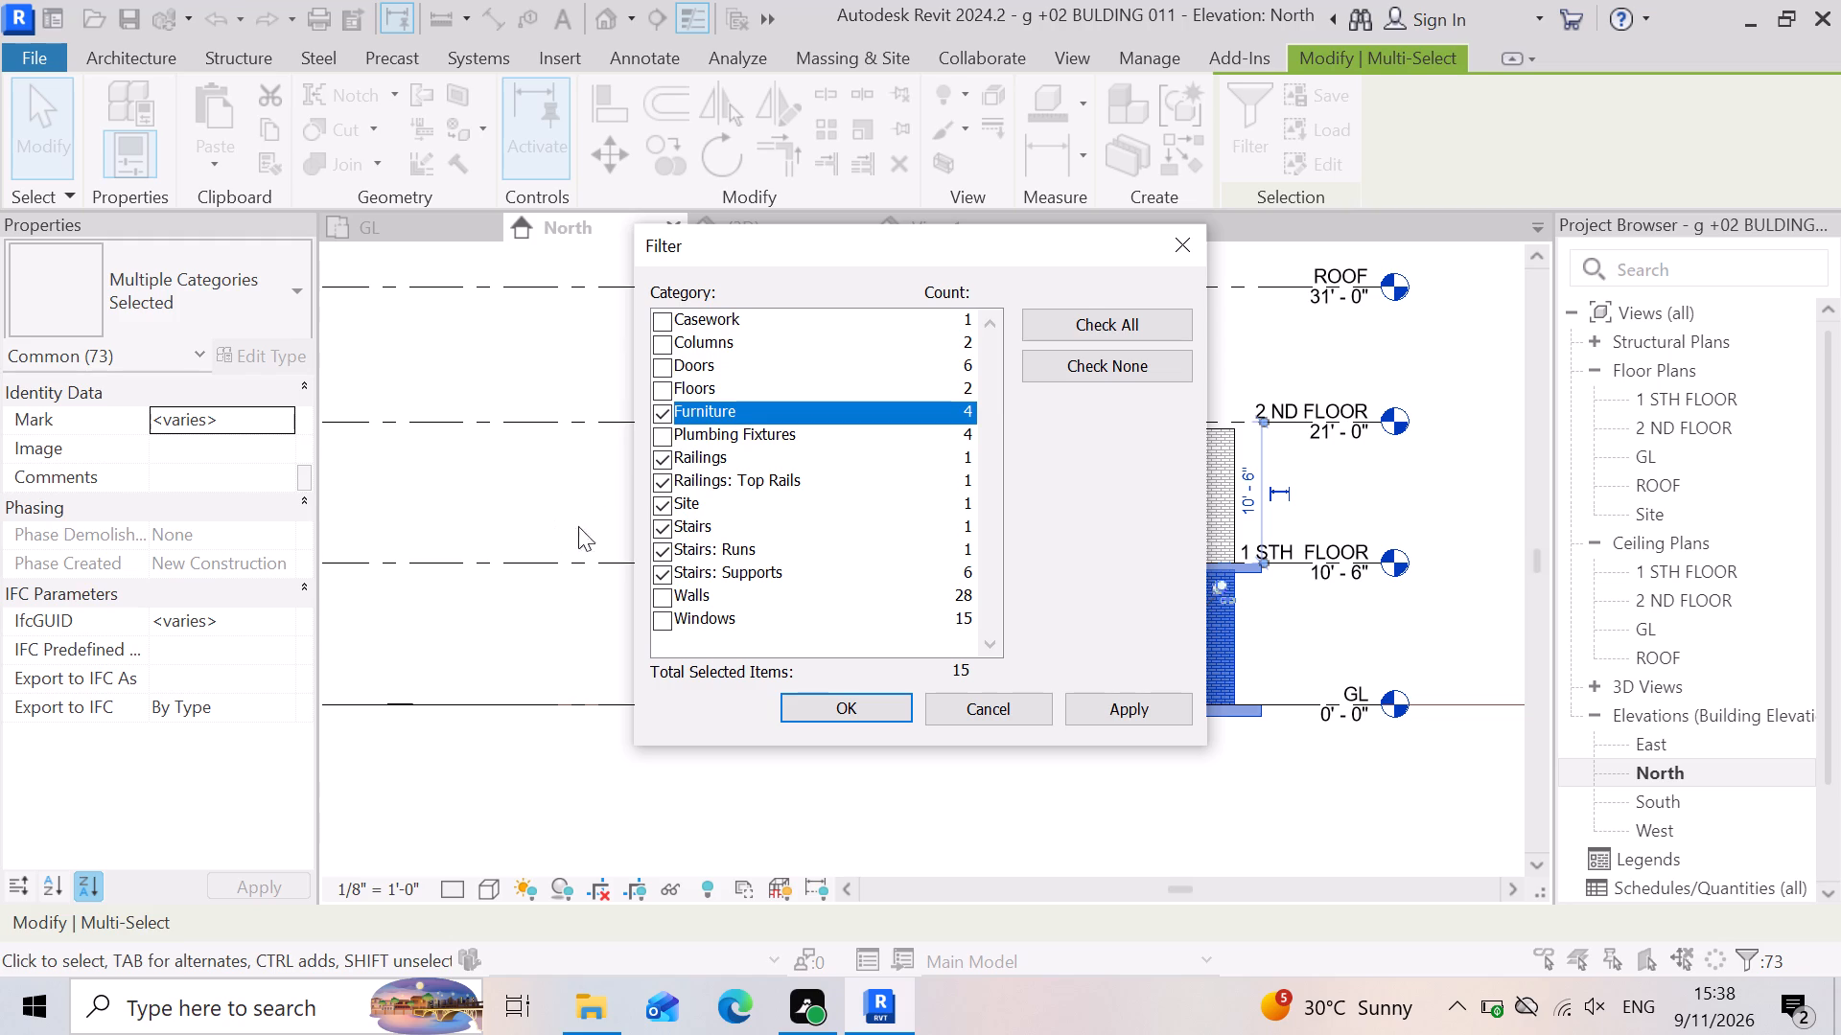
left_click(1129, 705)
left_click(858, 715)
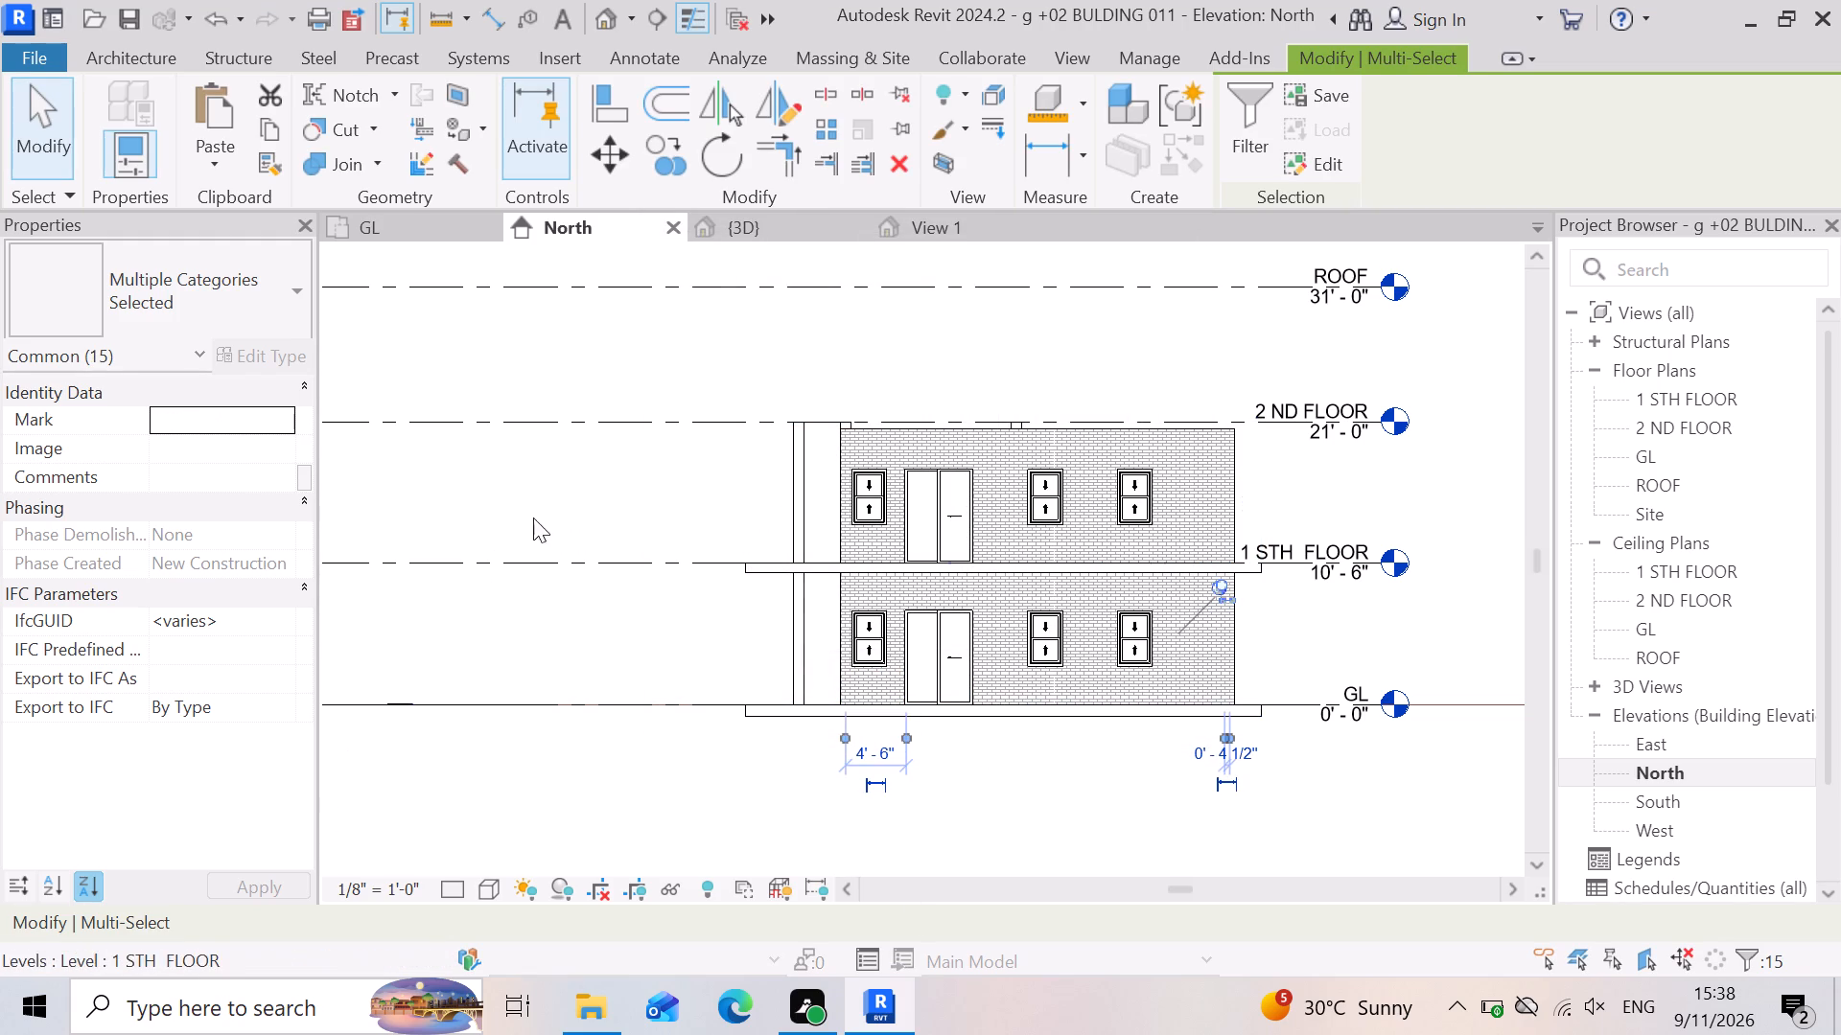
left_click(280, 137)
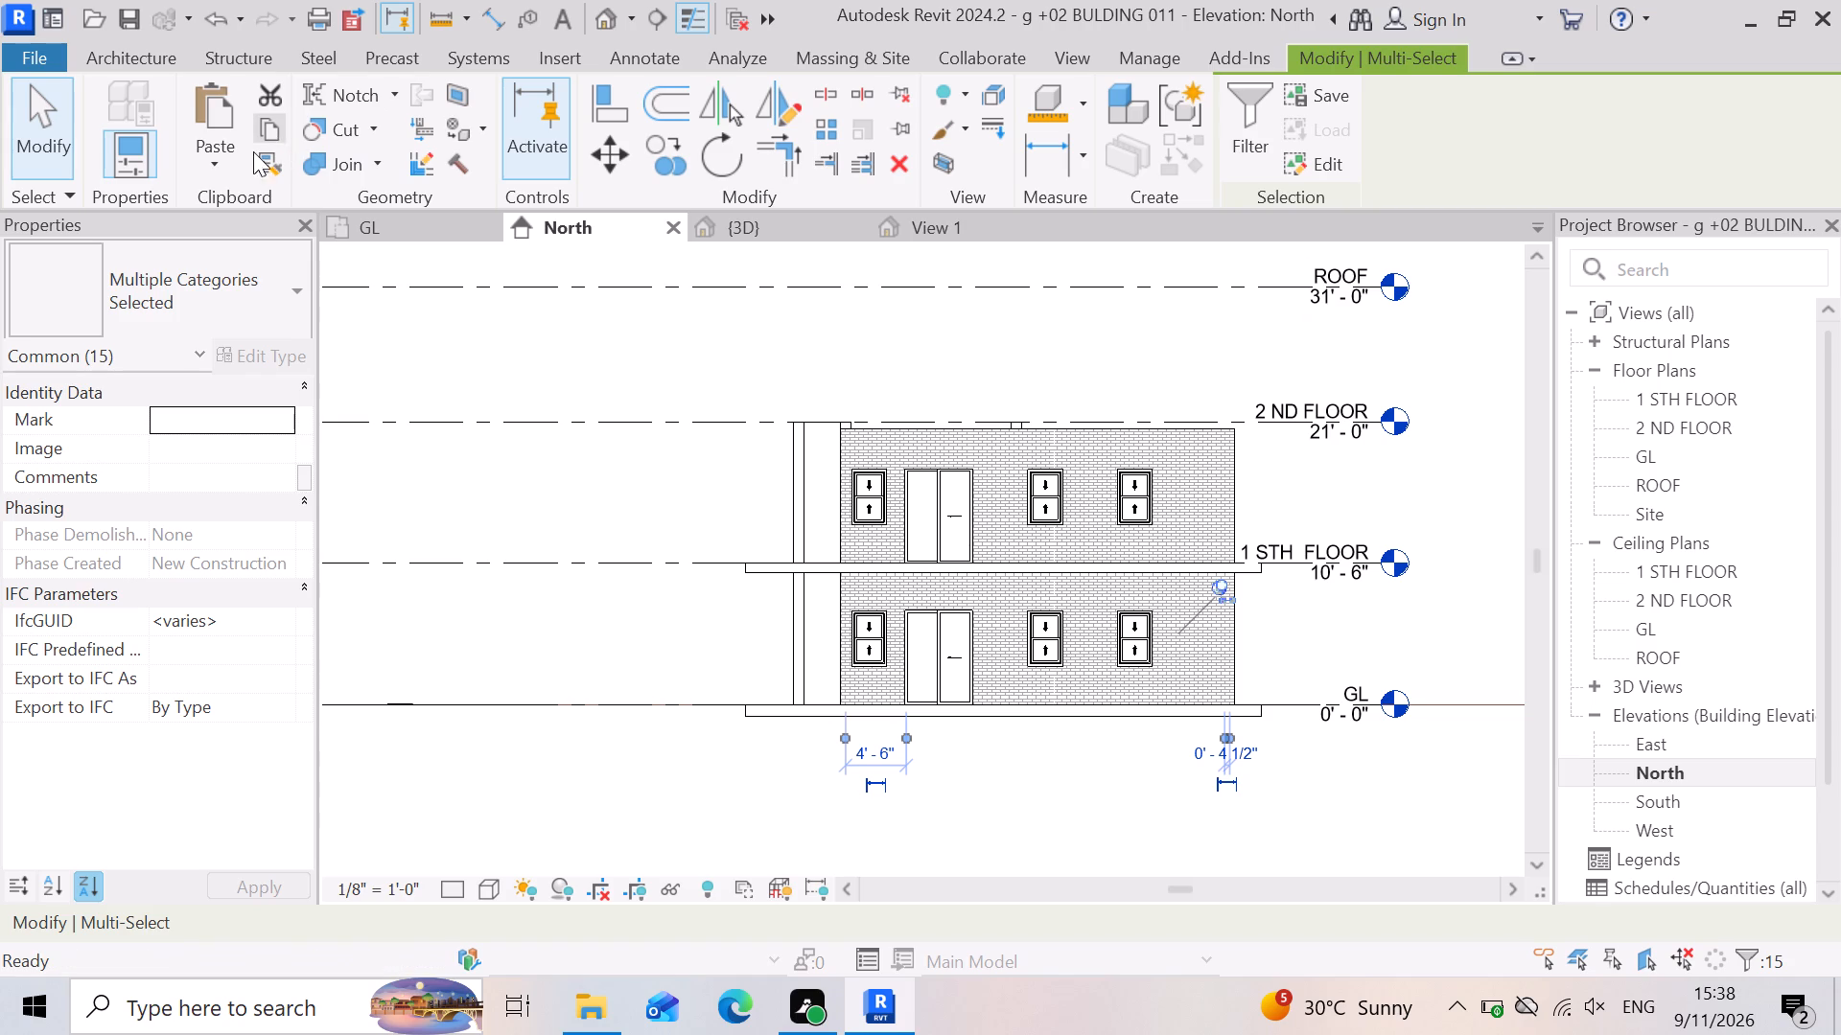
left_click(211, 172)
left_click(349, 283)
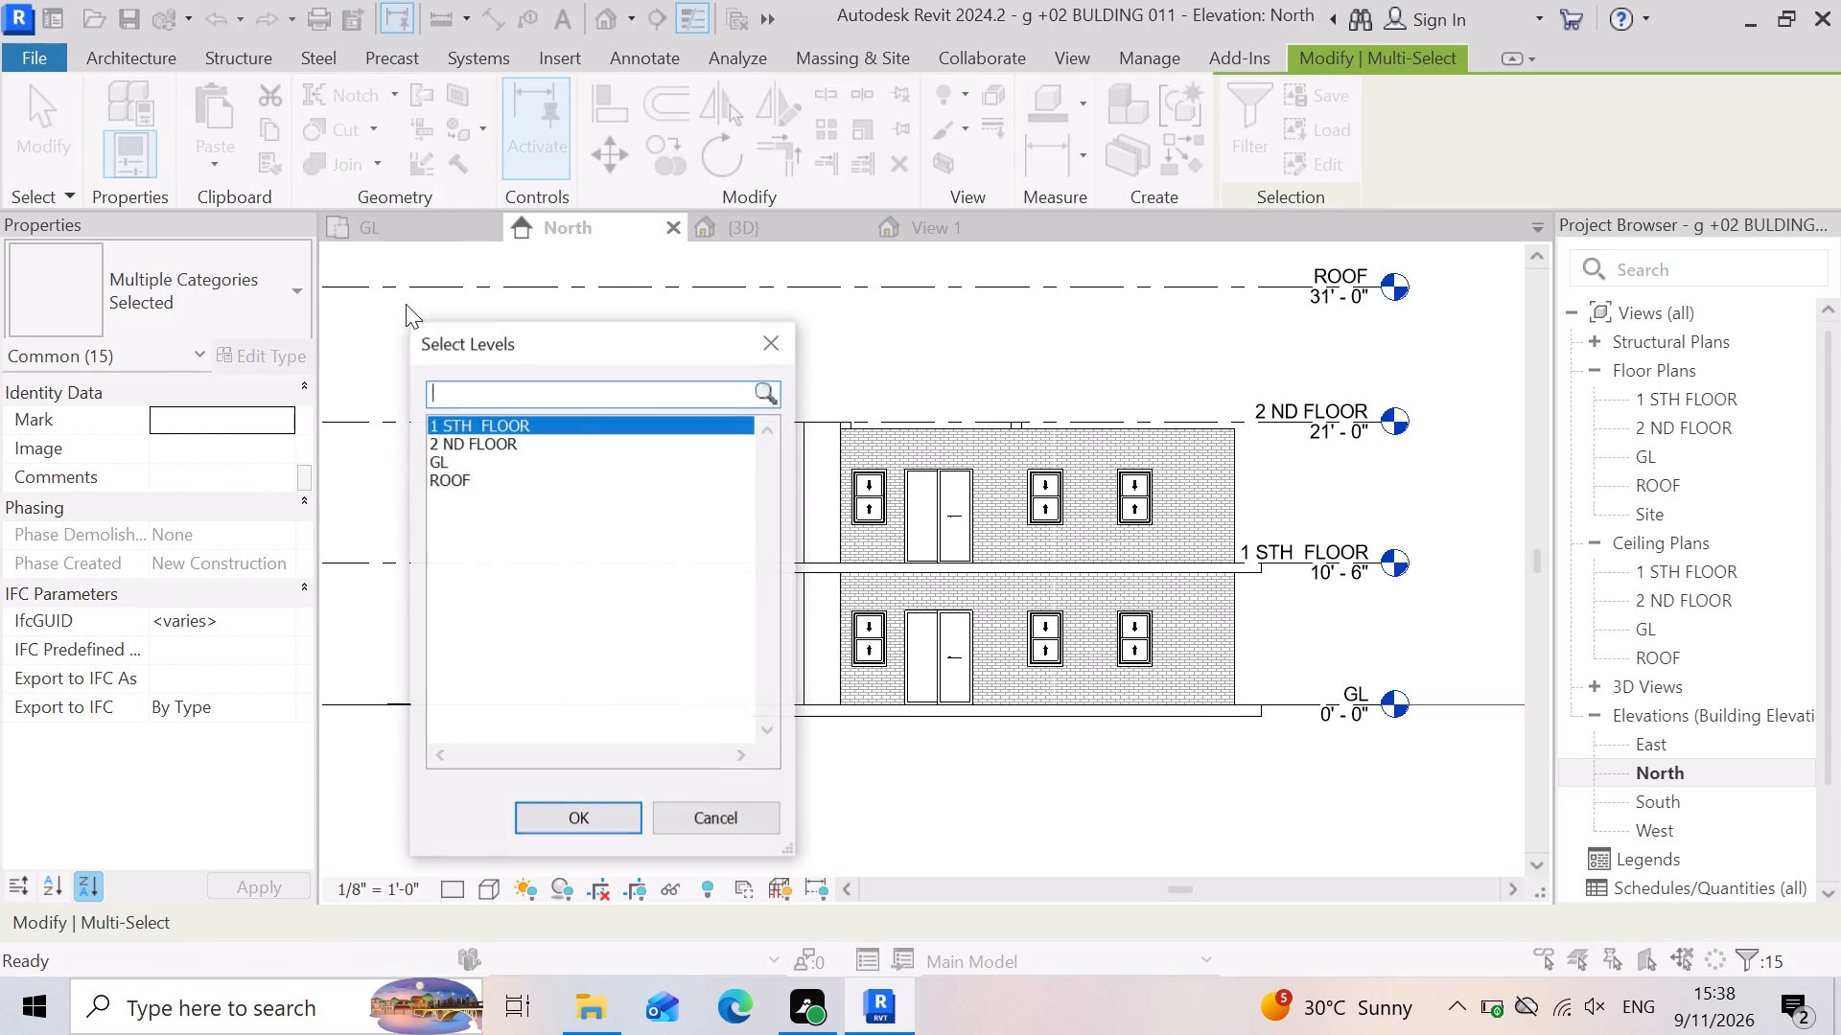
left_click(569, 814)
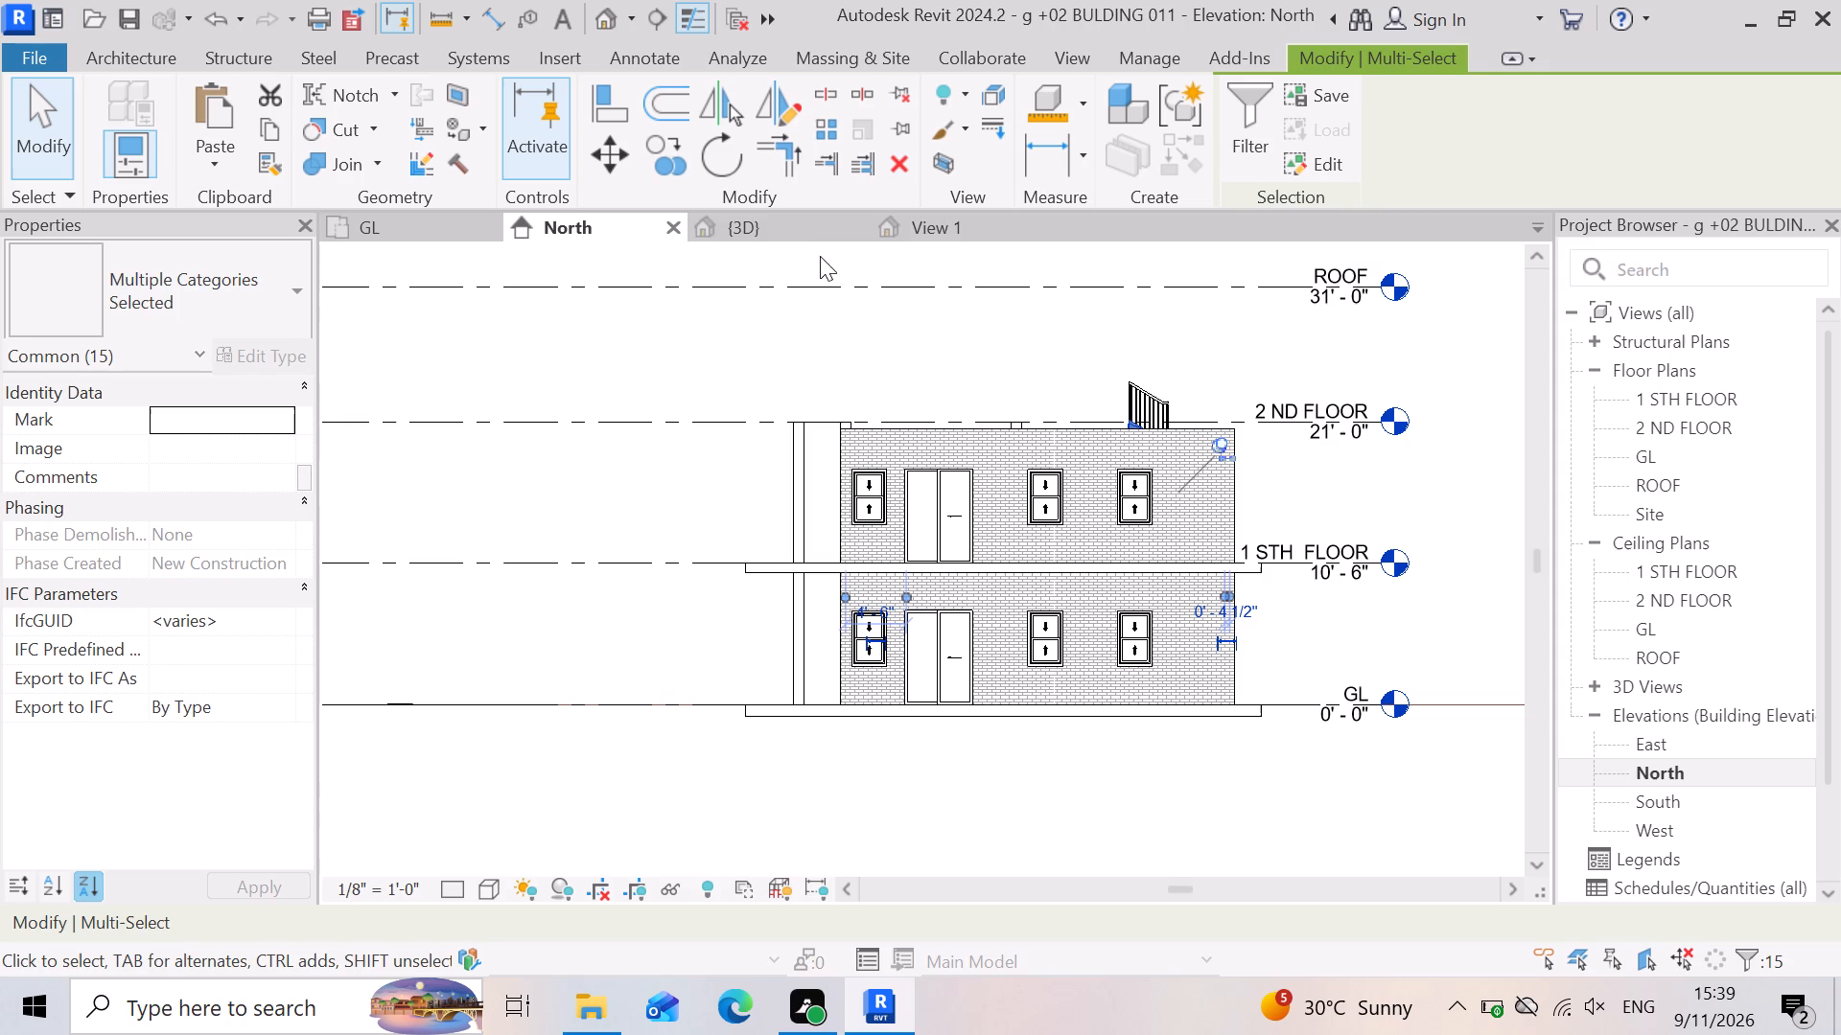
In the 3D view, delete the copied 48" precast steps at the front edge of the first-floor slab.
left_click(817, 226)
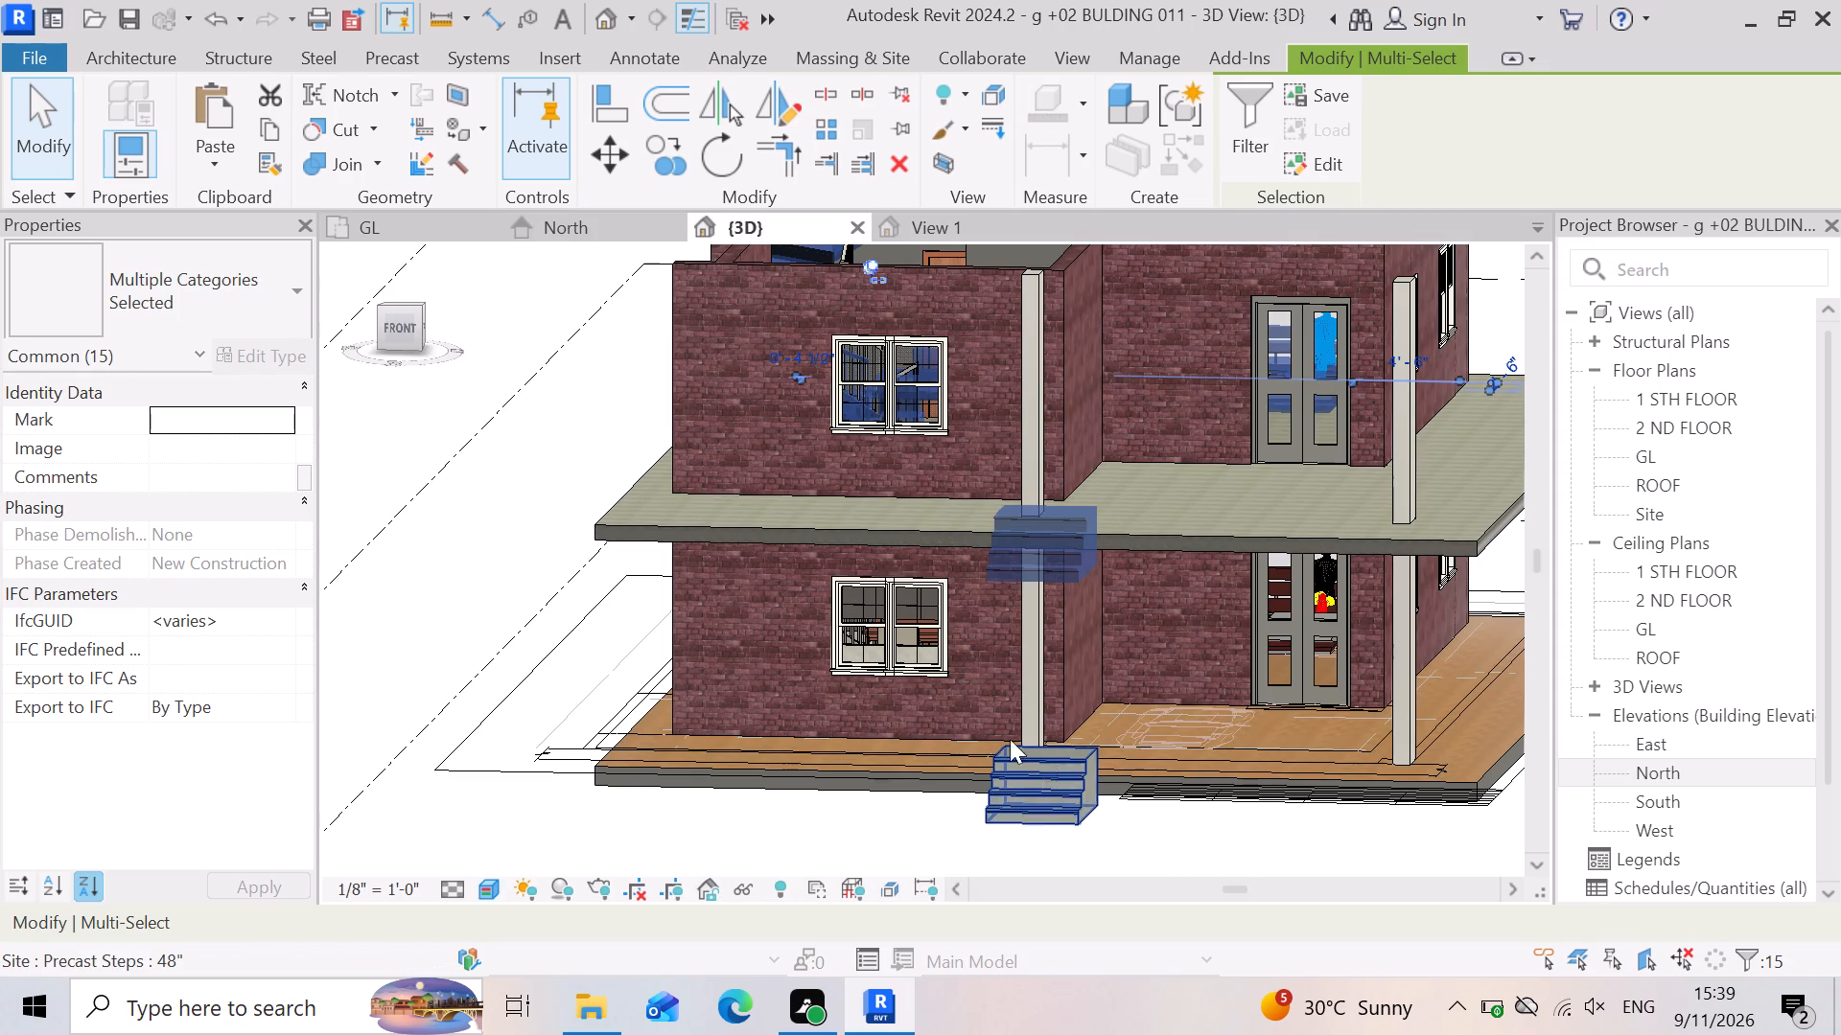
scroll(852, 707, "down", 2)
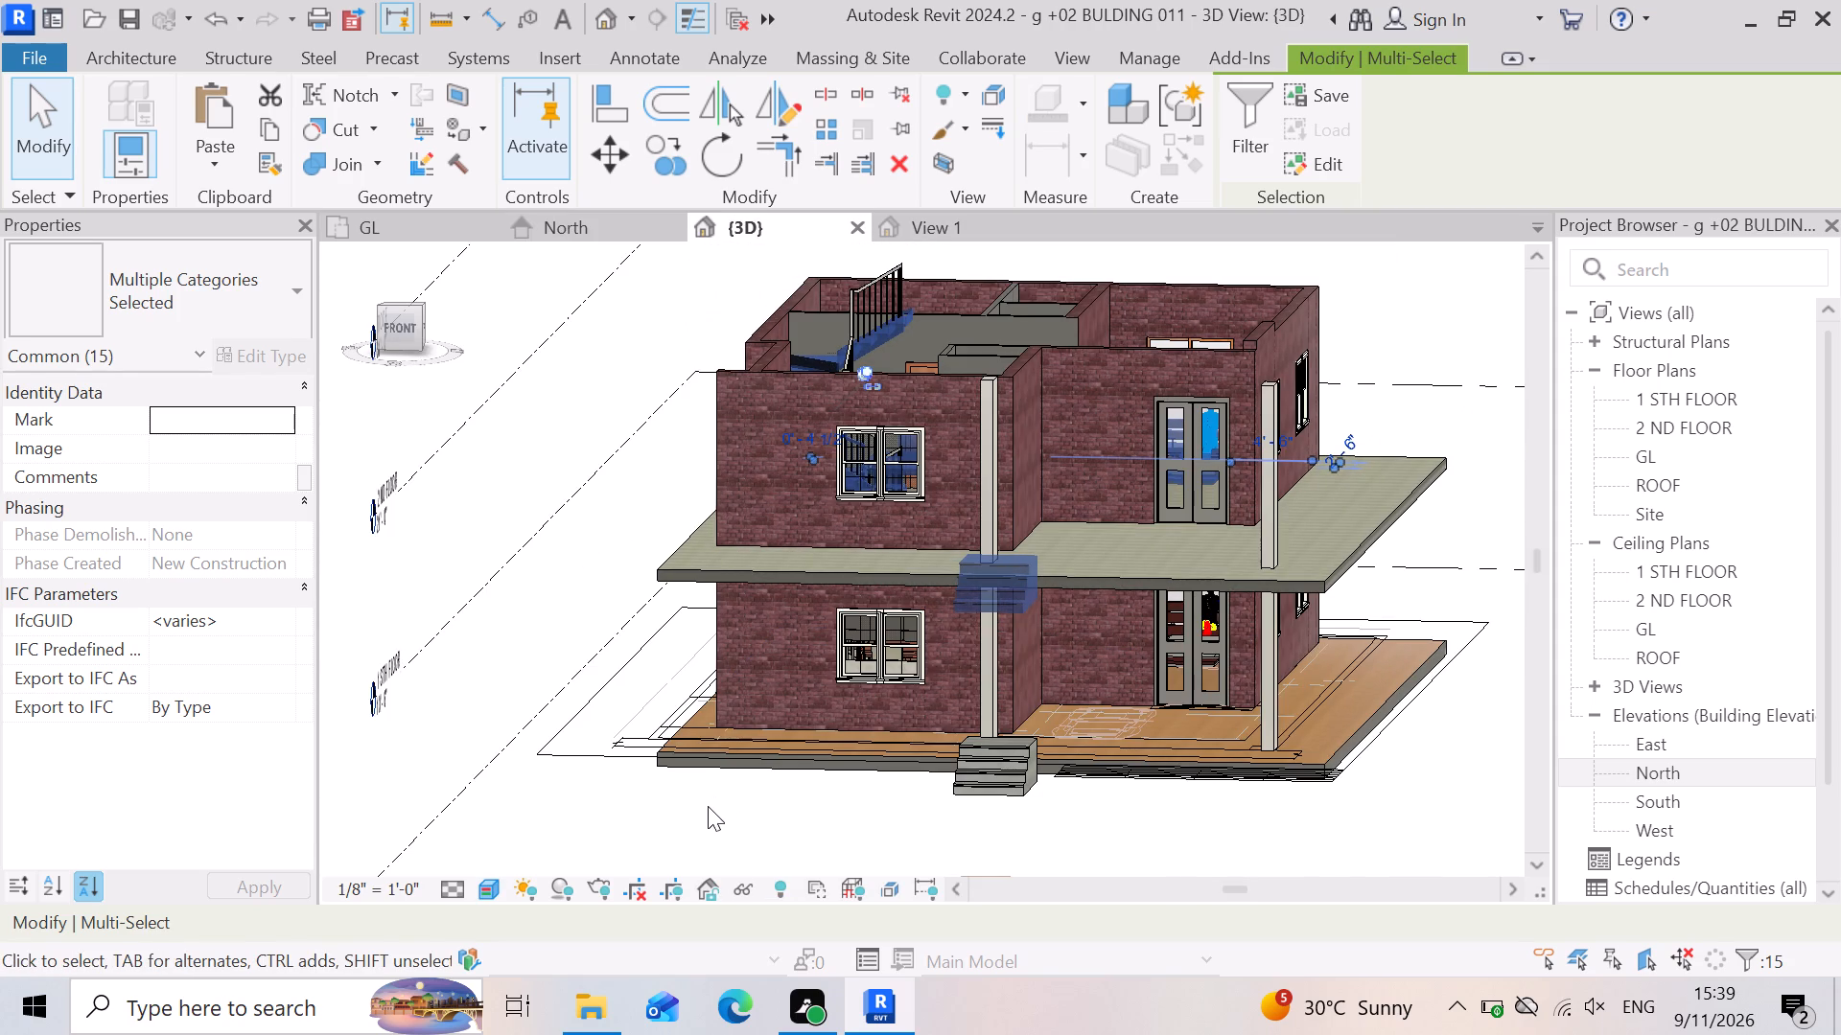
left_click(708, 806)
scroll(1180, 498, "up", 3)
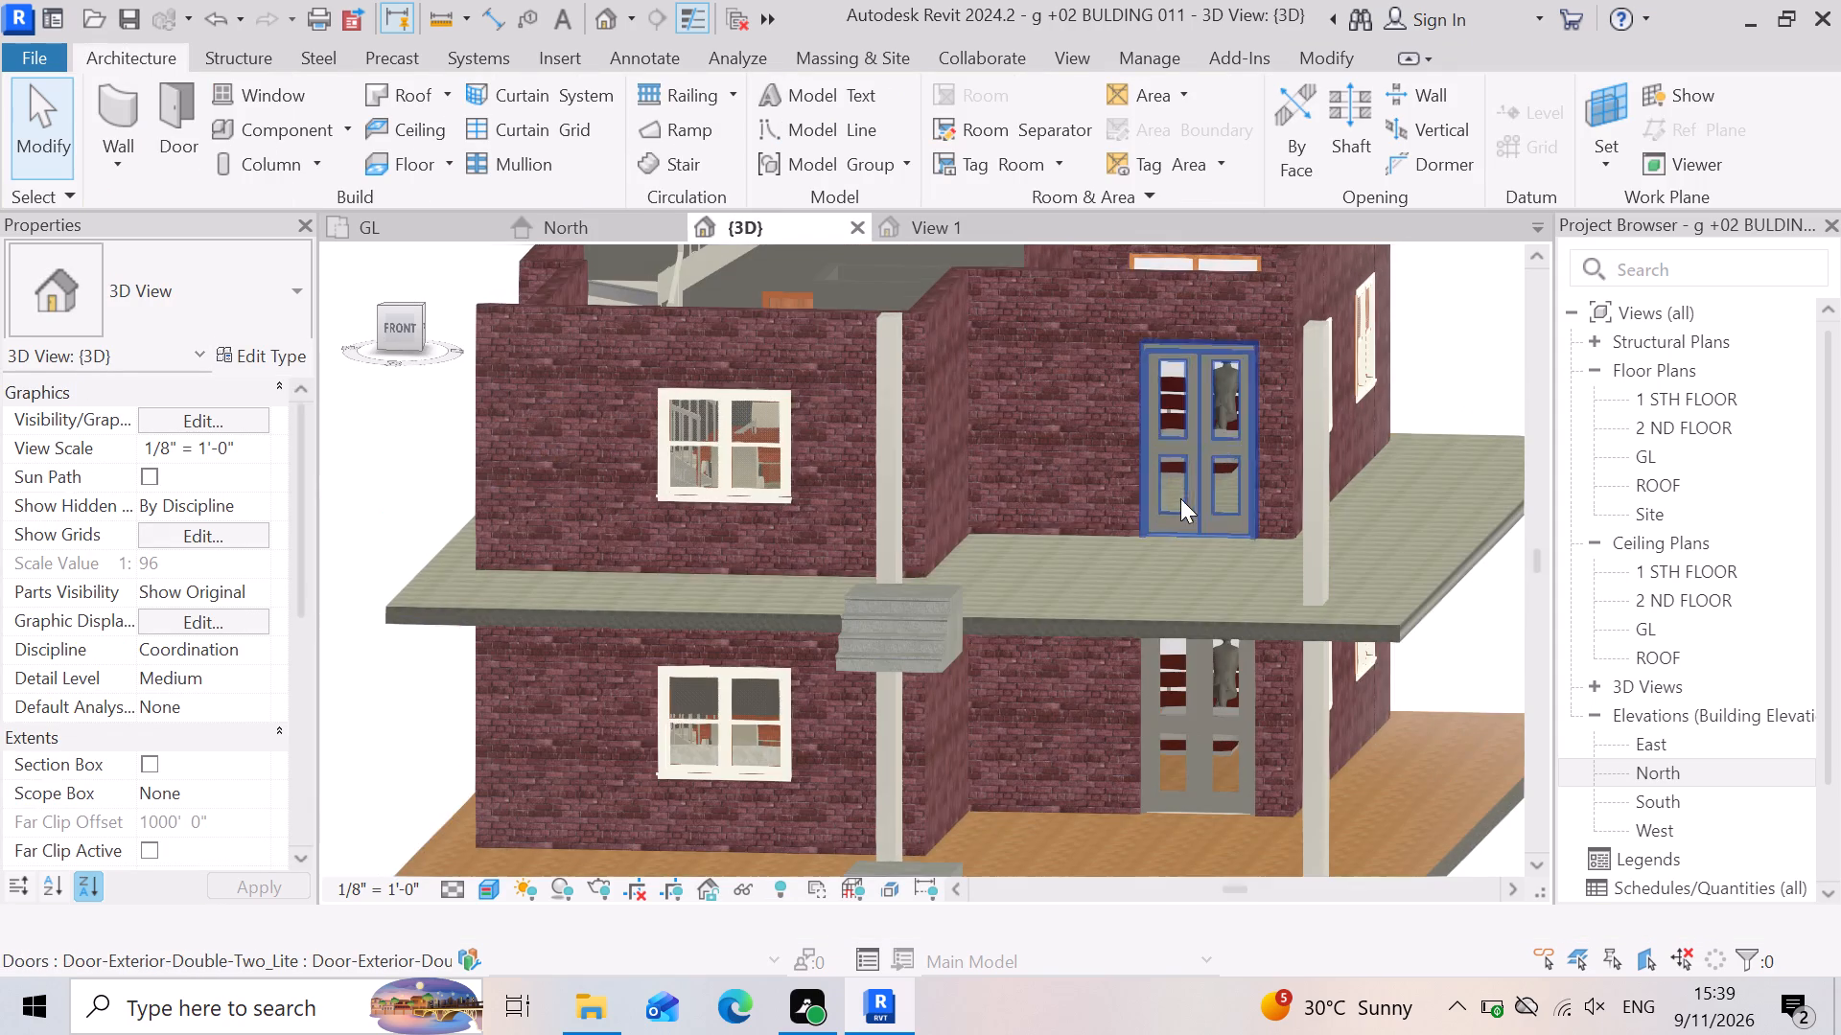
scroll(1106, 760, "down", 2)
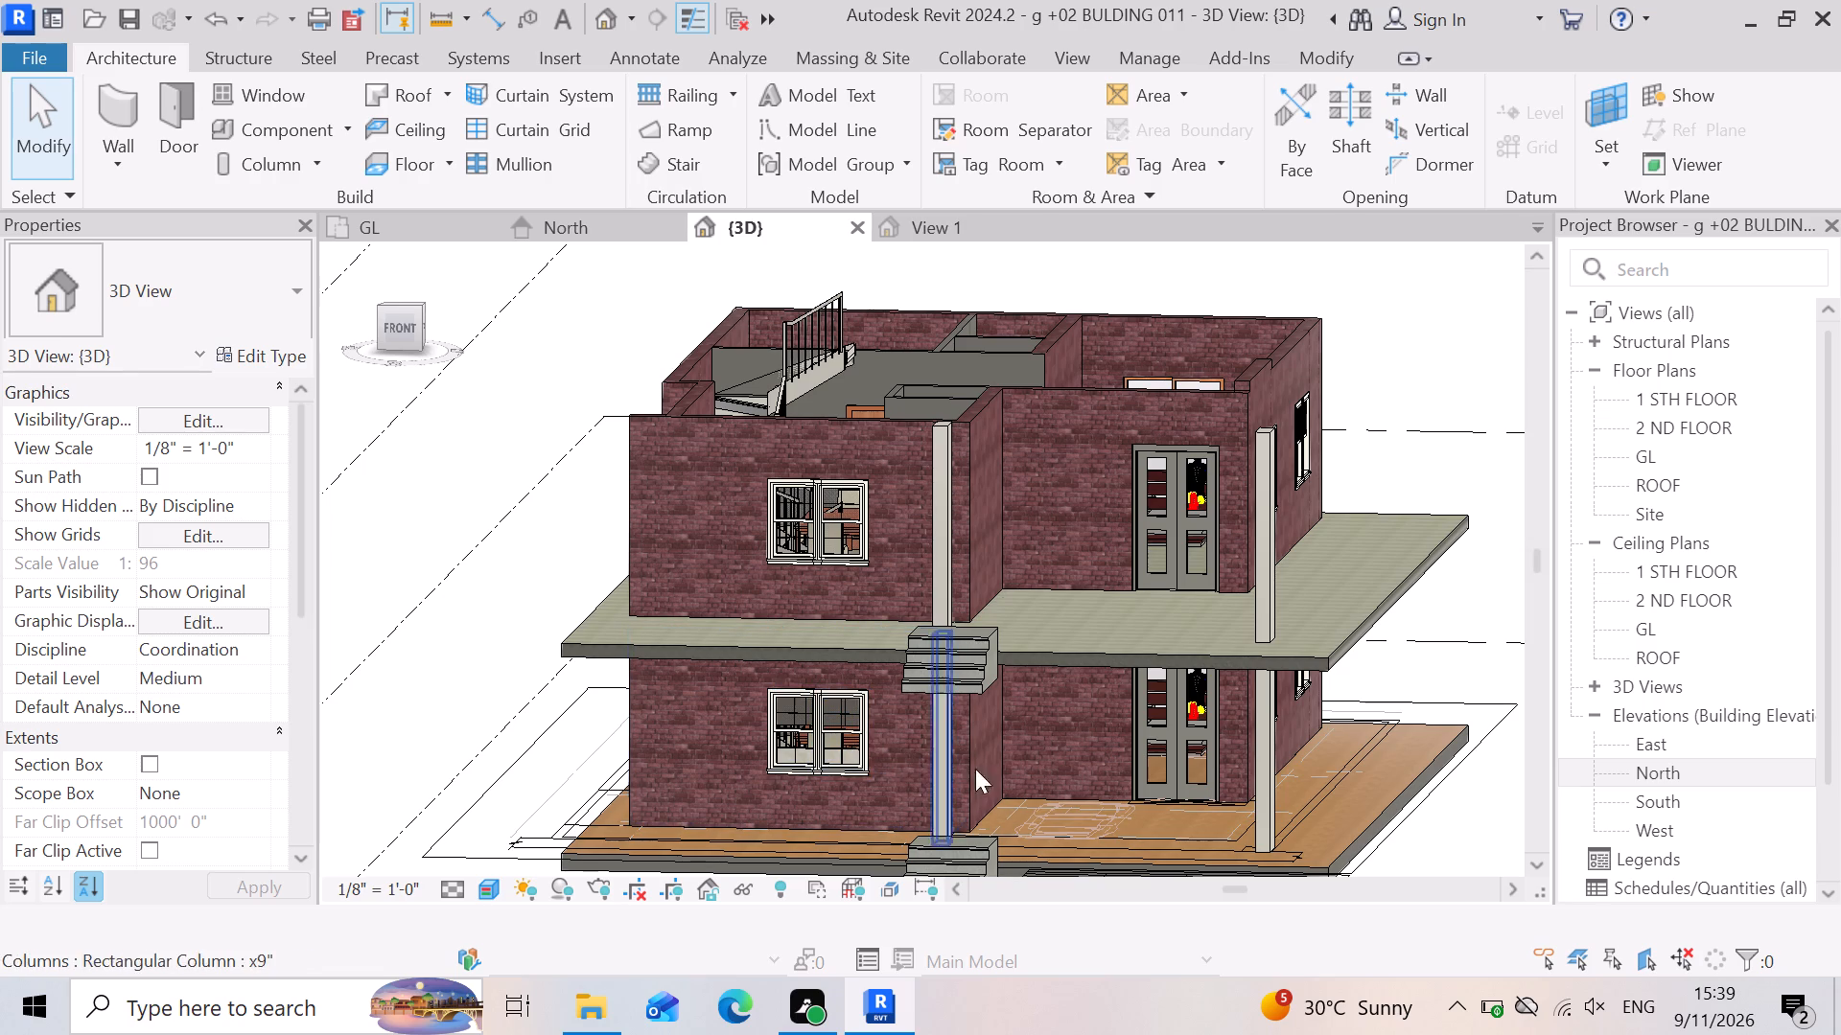
scroll(1056, 528, "up", 2)
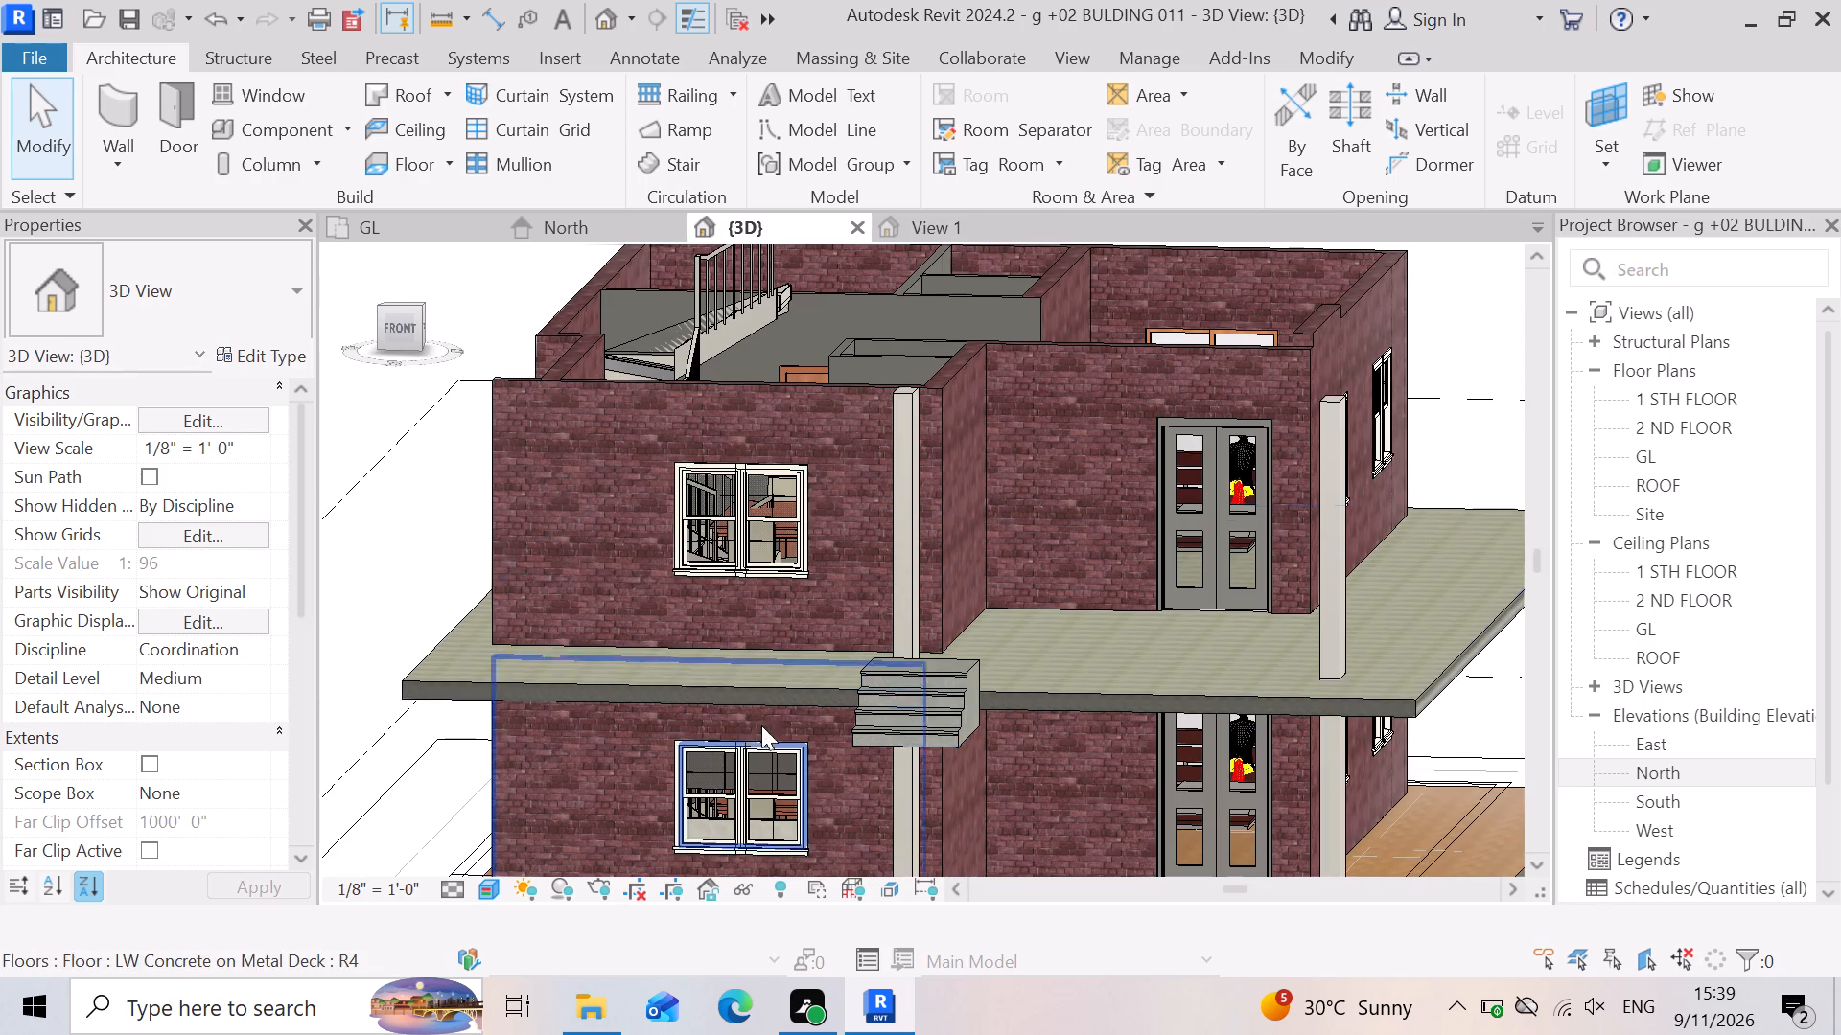
scroll(990, 673, "down", 4)
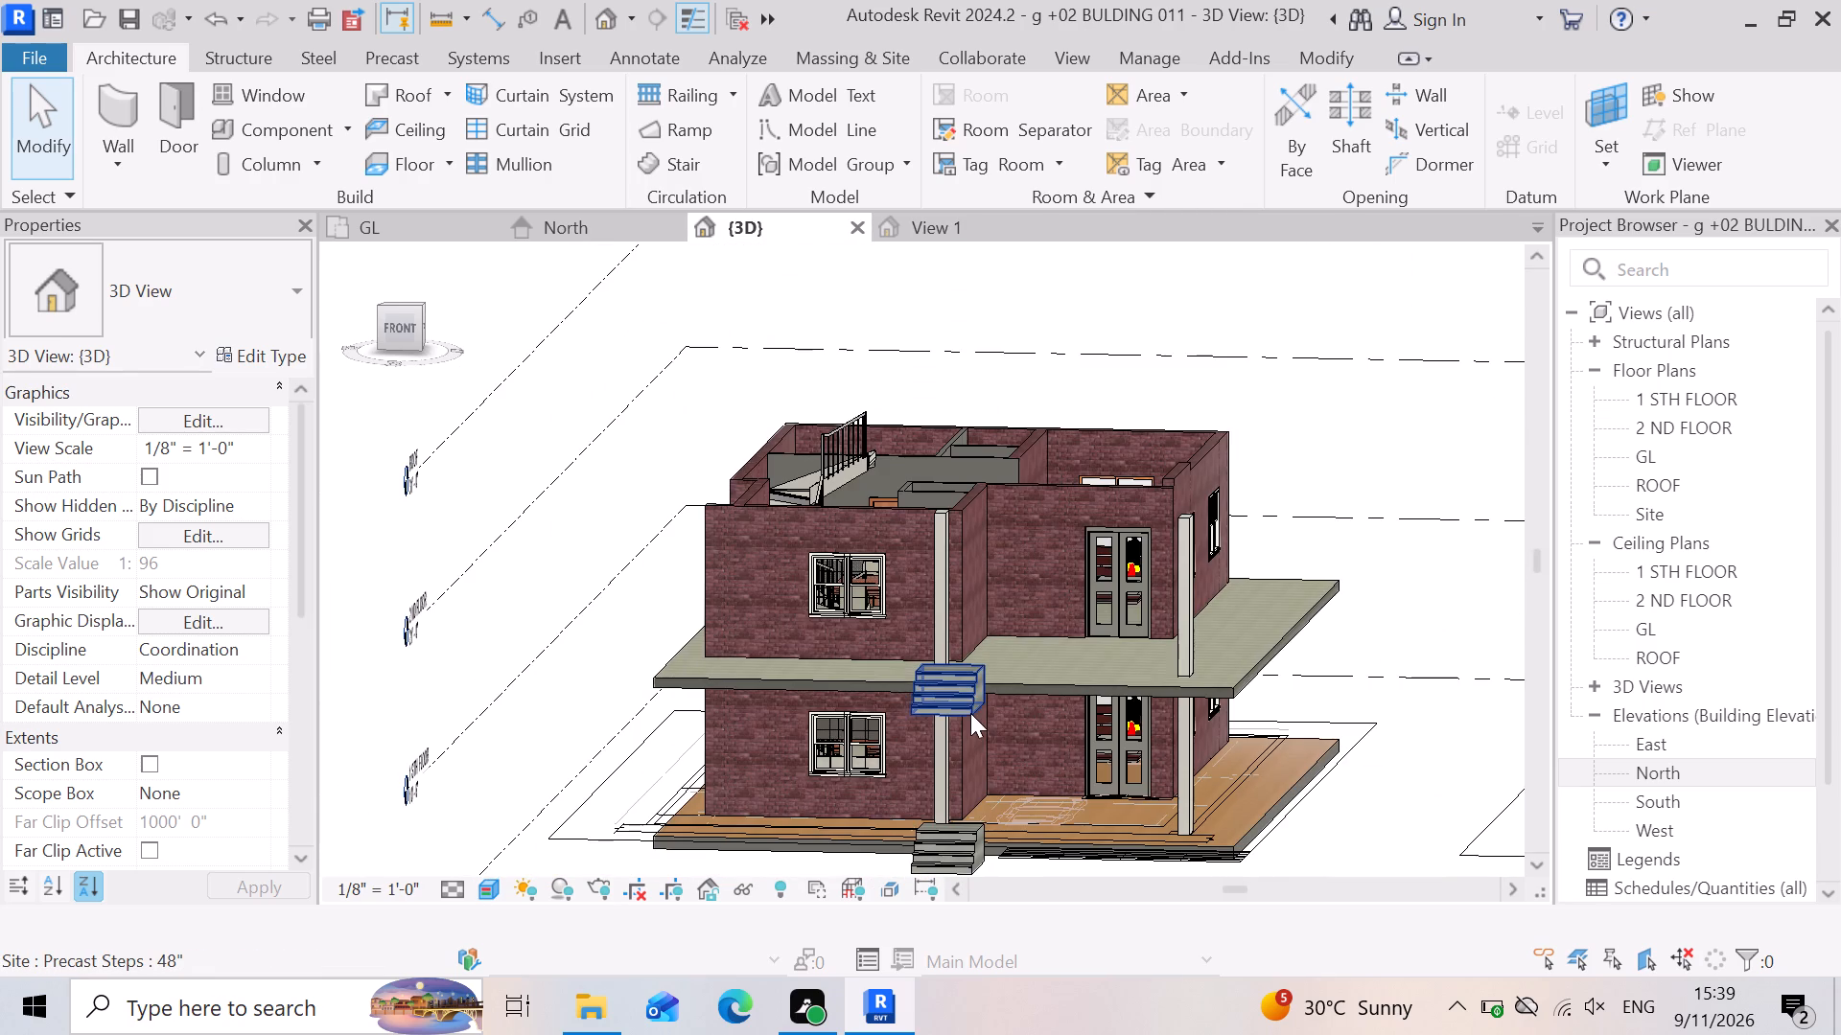
left_click(970, 713)
key("Delete")
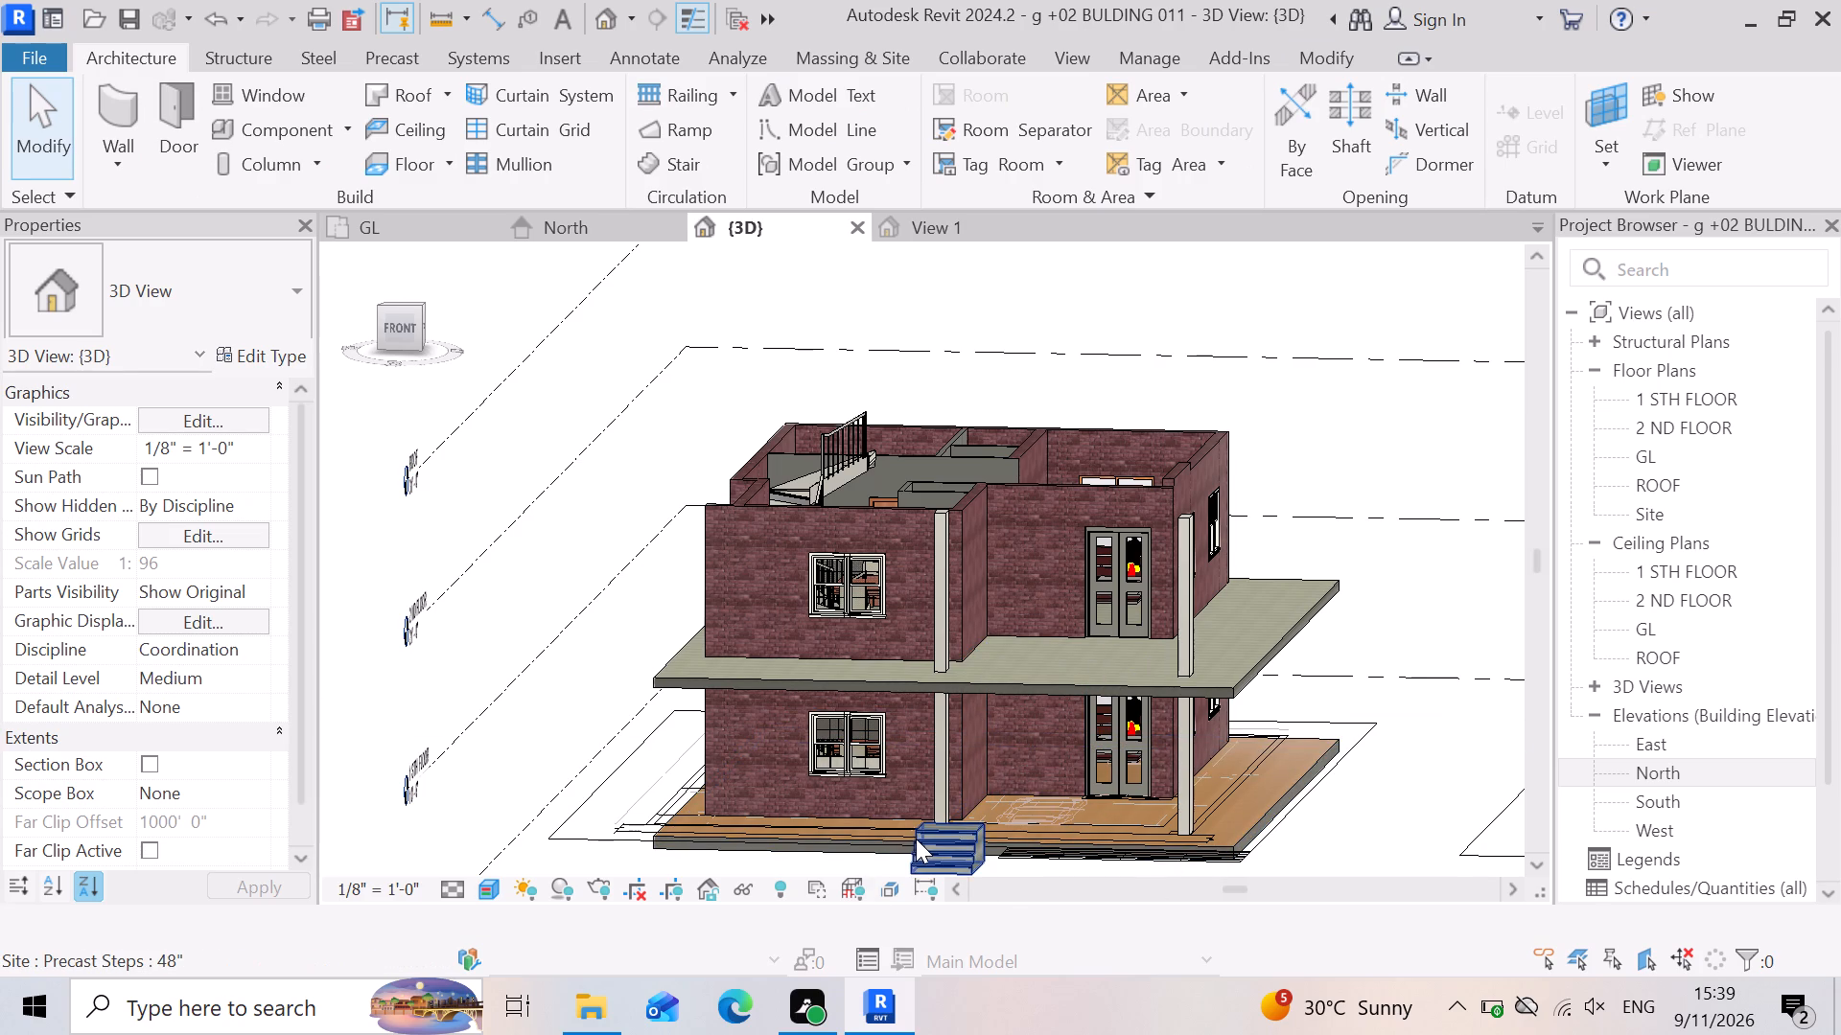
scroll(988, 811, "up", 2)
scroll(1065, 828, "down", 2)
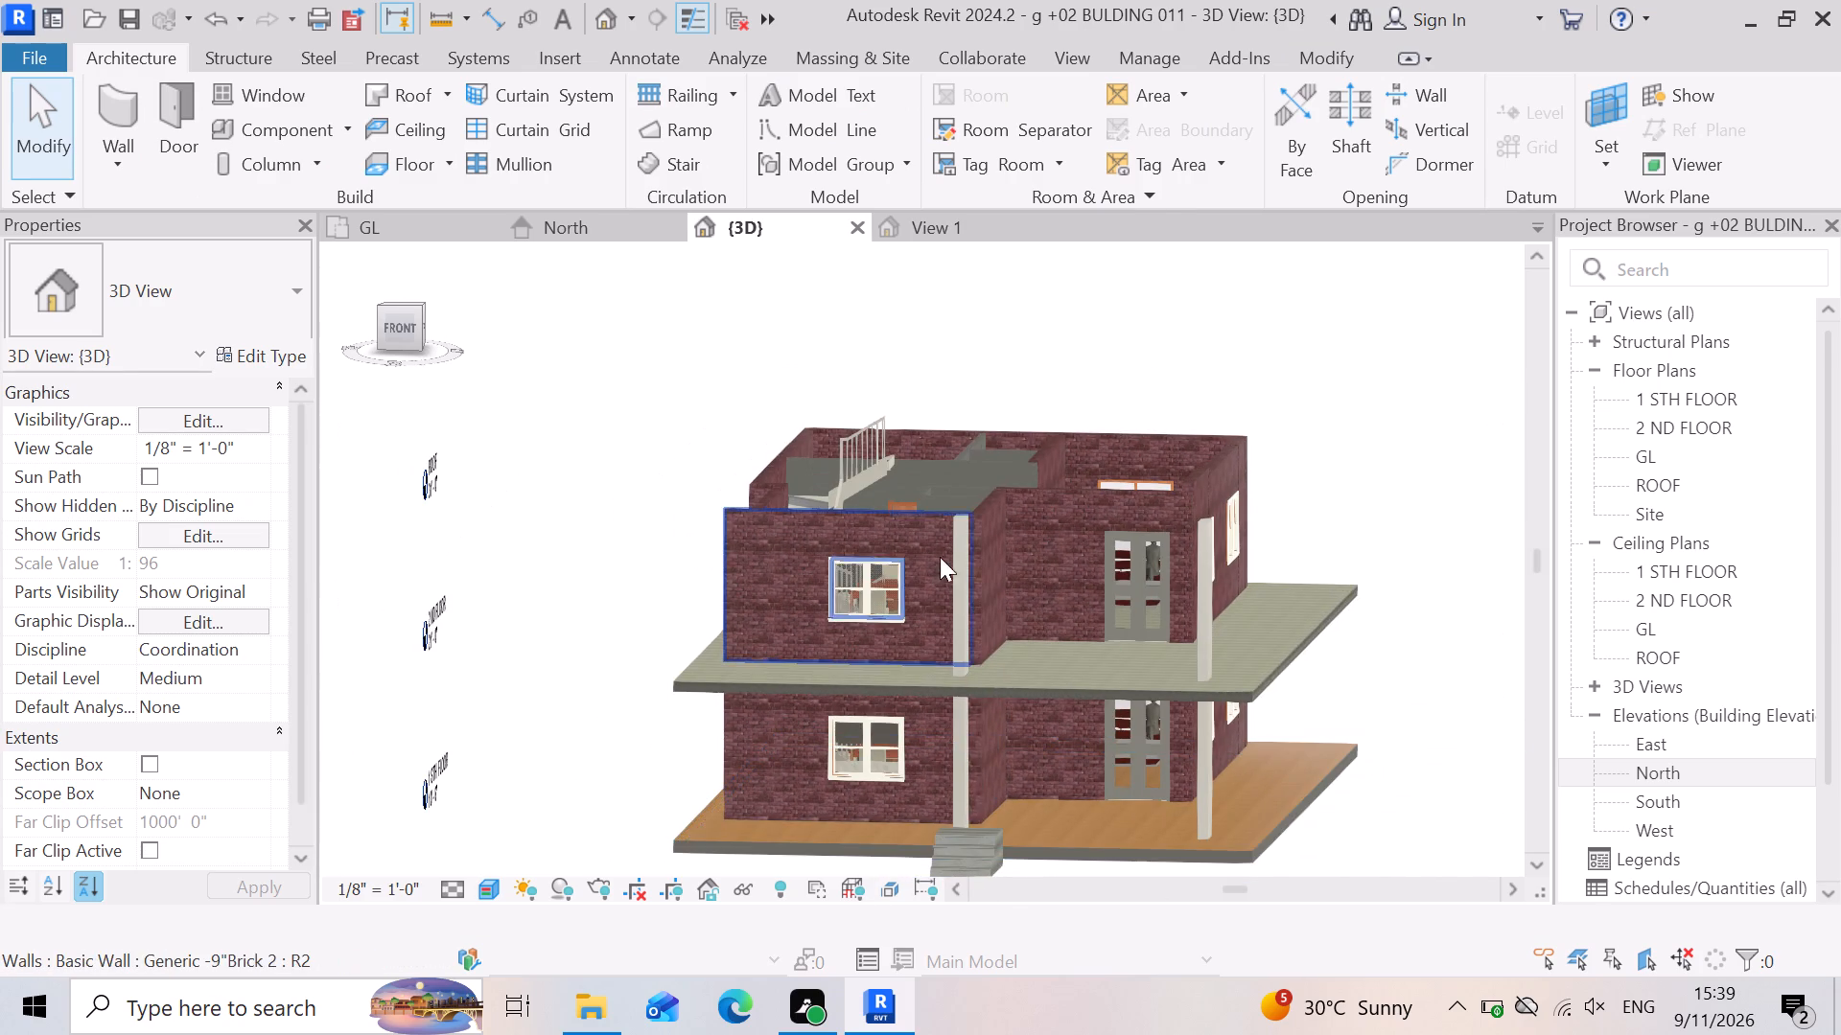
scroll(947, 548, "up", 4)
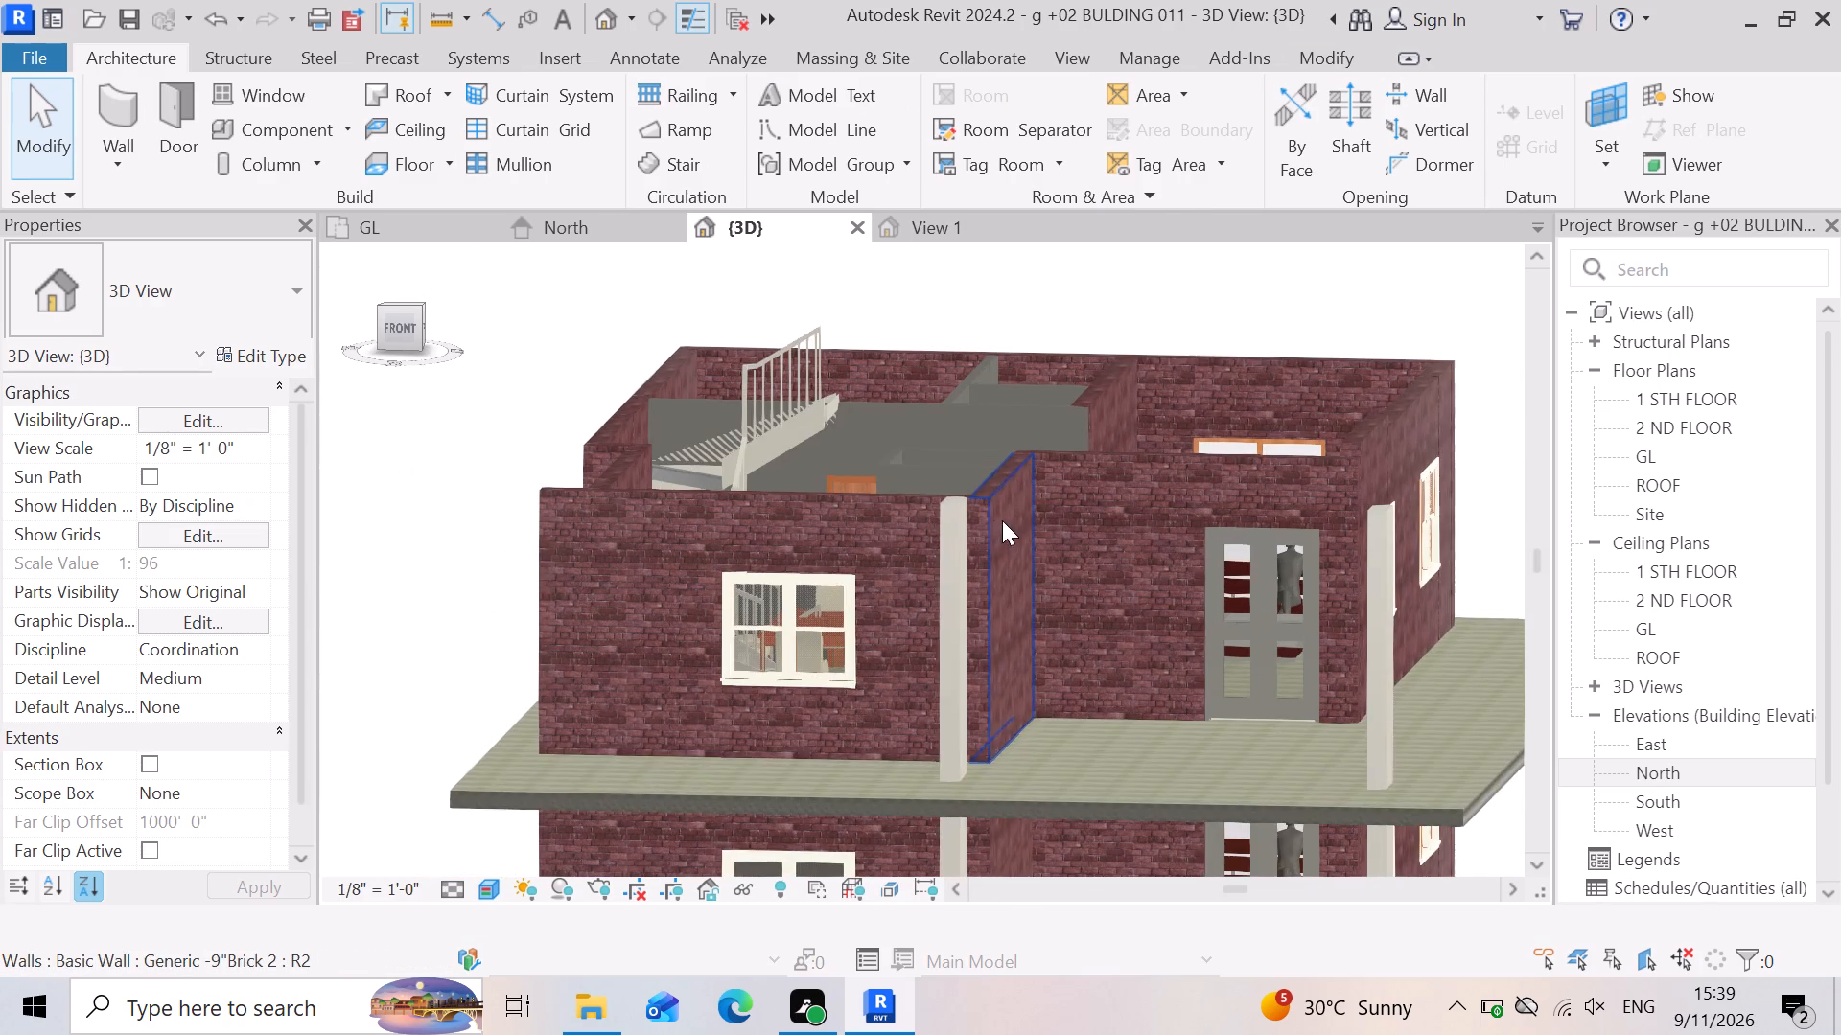
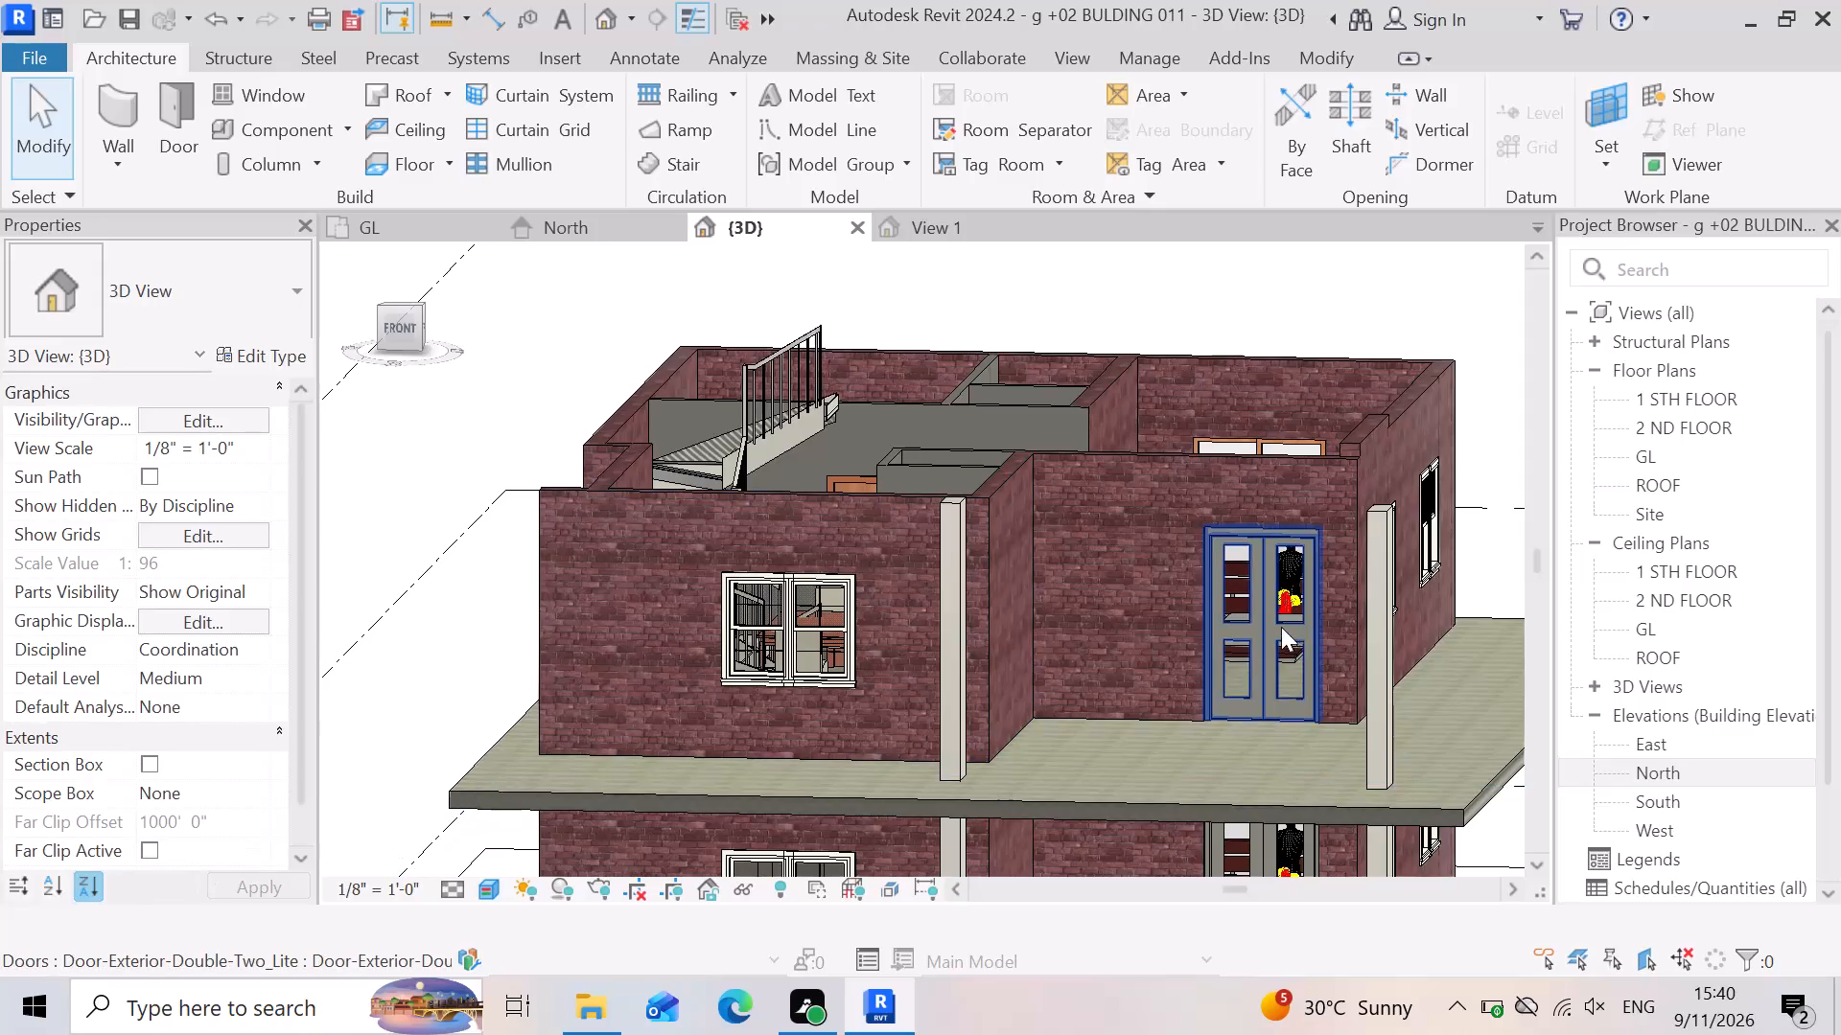
Examine the copied first-floor storey from the front, side and back of the building in the 3D view.
scroll(1118, 591, "up", 4)
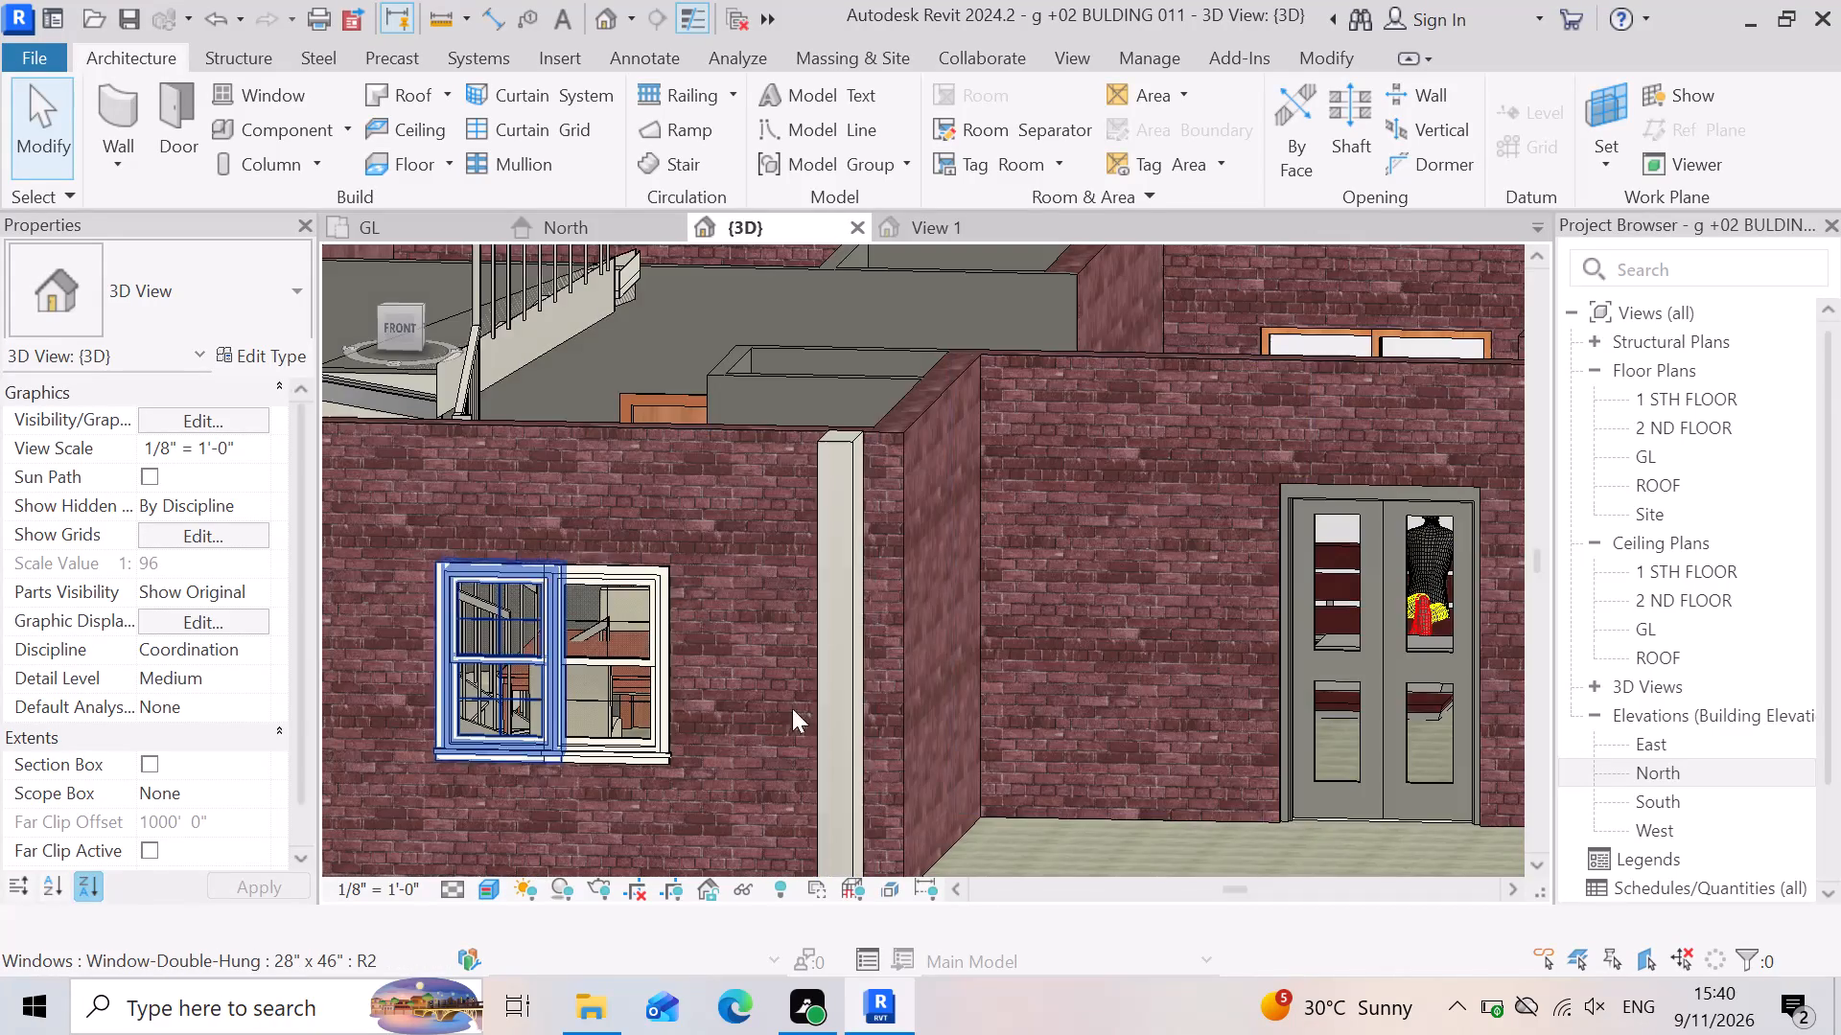
scroll(870, 691, "down", 3)
scroll(1303, 674, "up", 3)
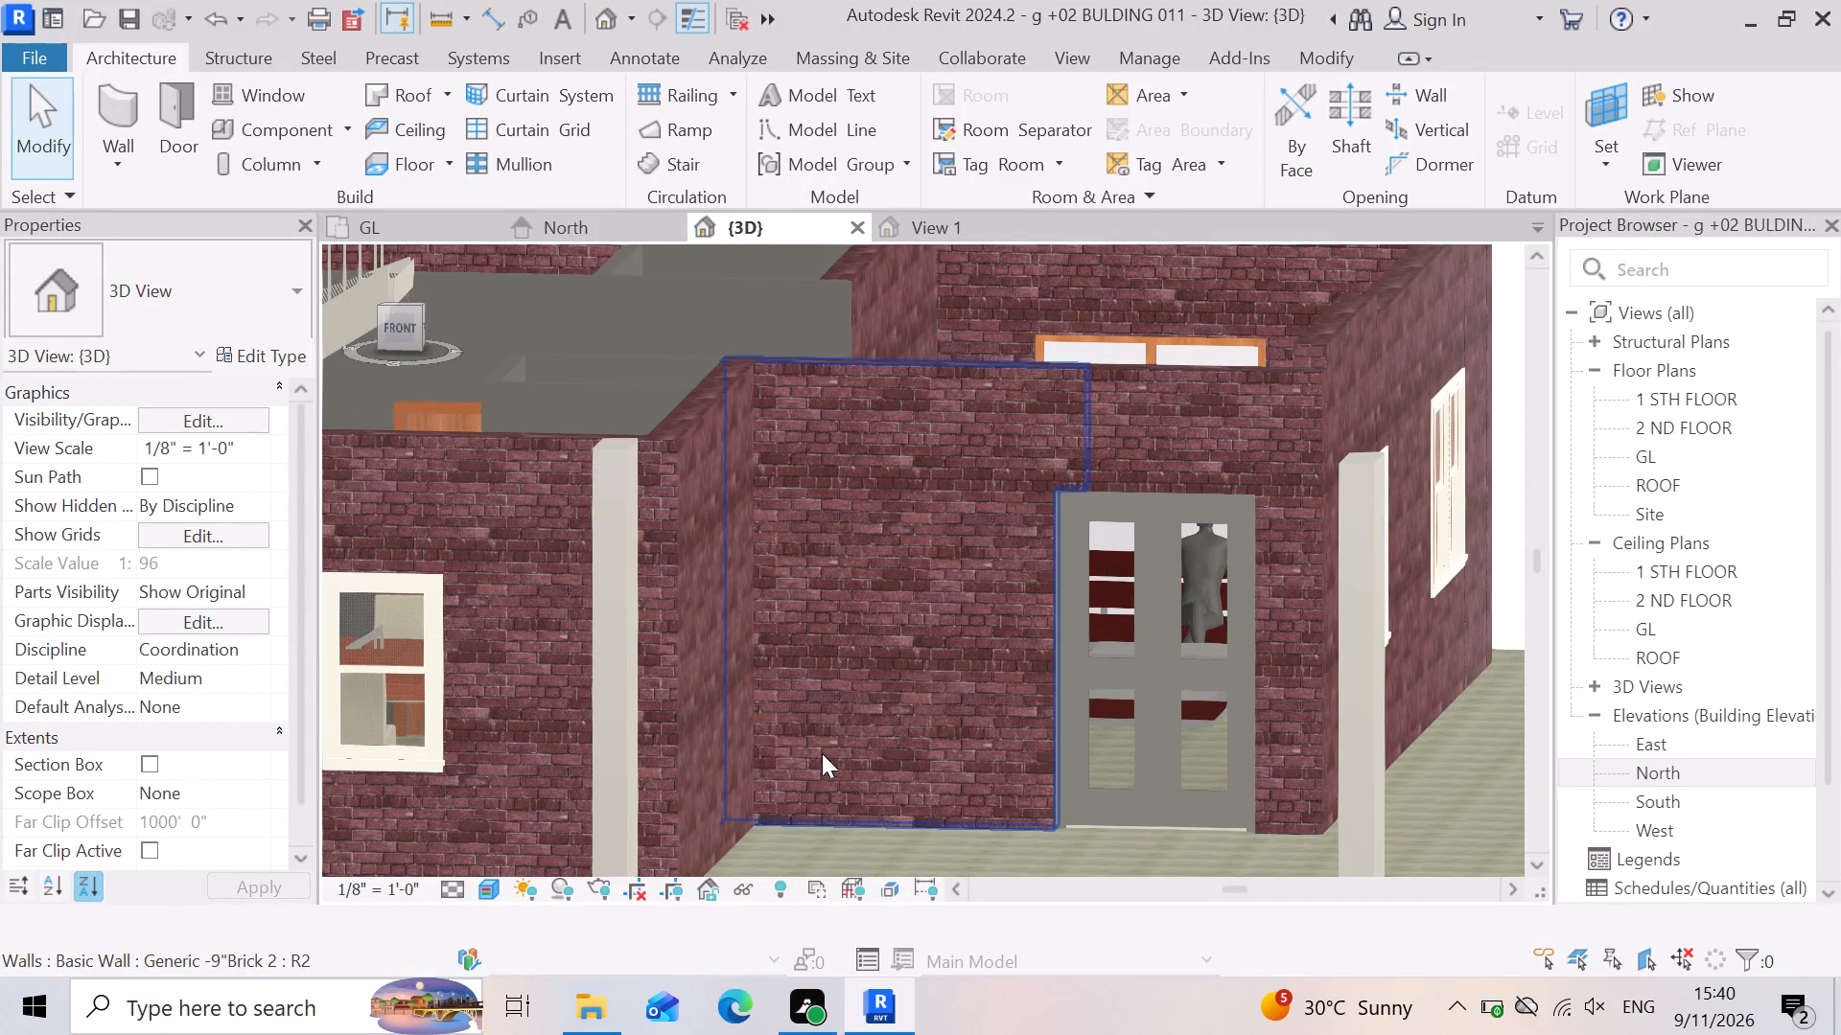
scroll(1232, 737, "down", 3)
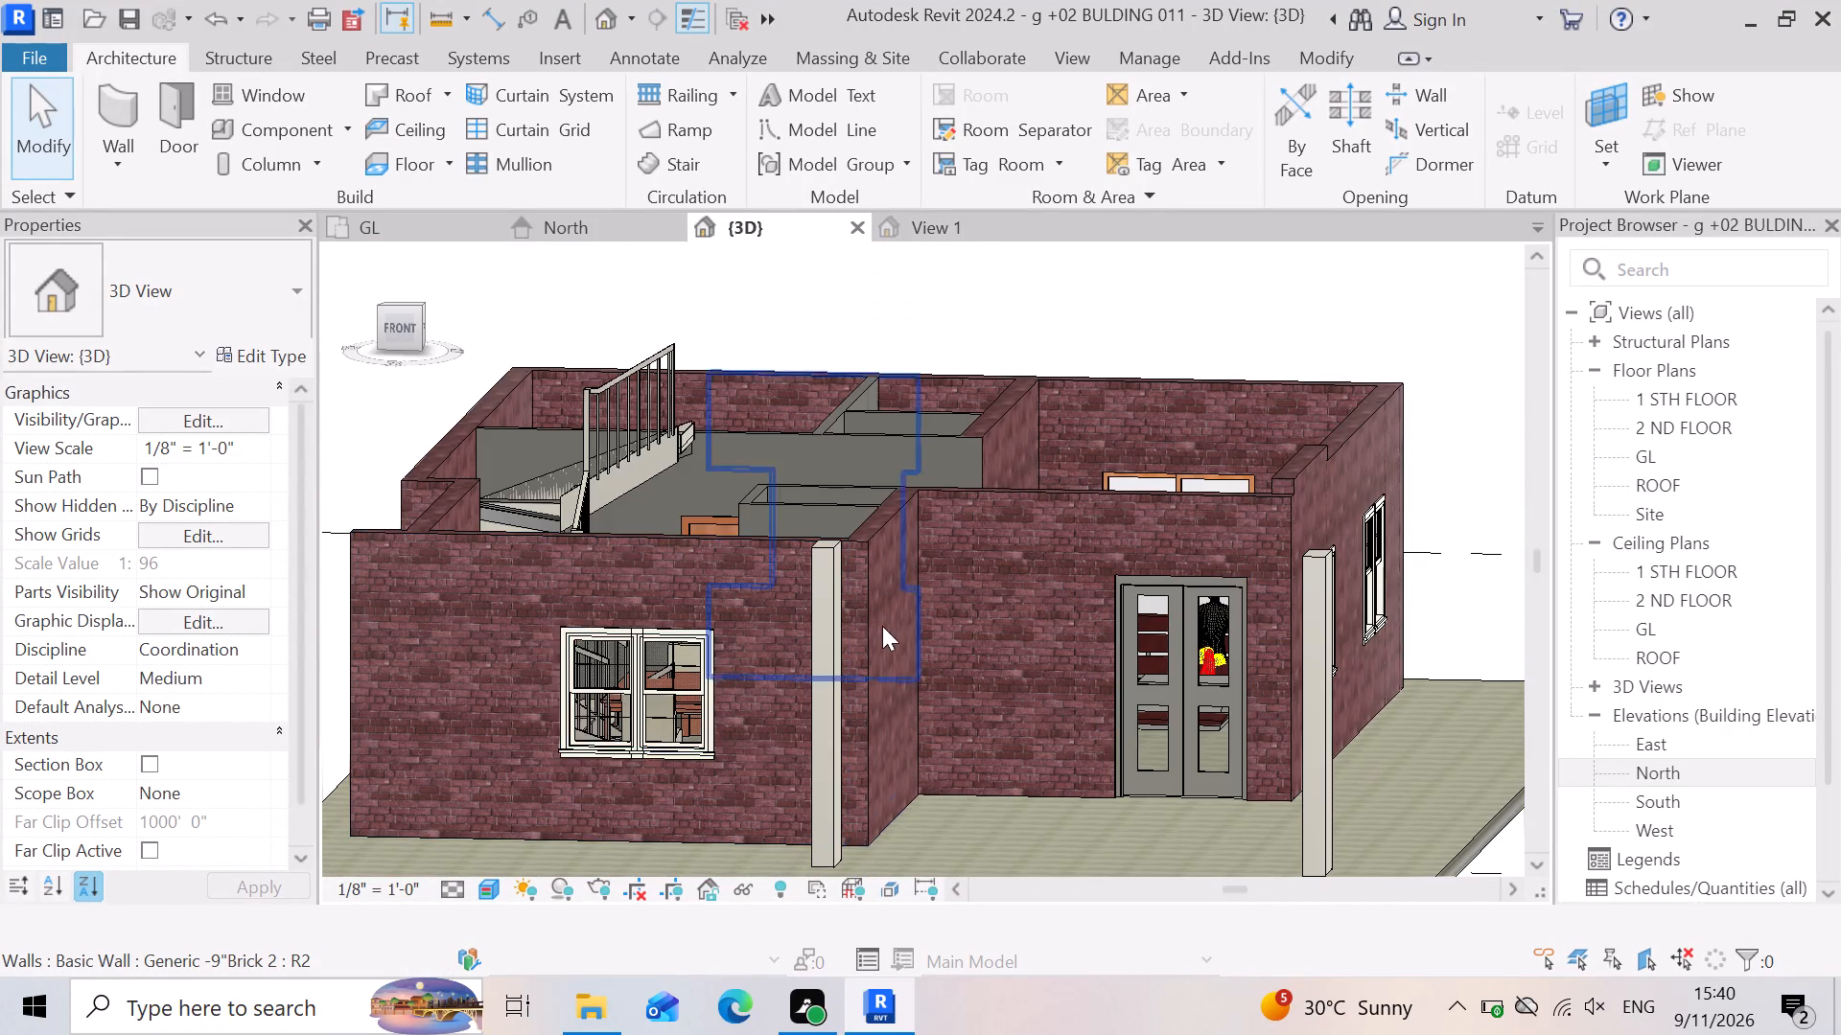
scroll(892, 621, "down", 2)
scroll(1037, 646, "down", 3)
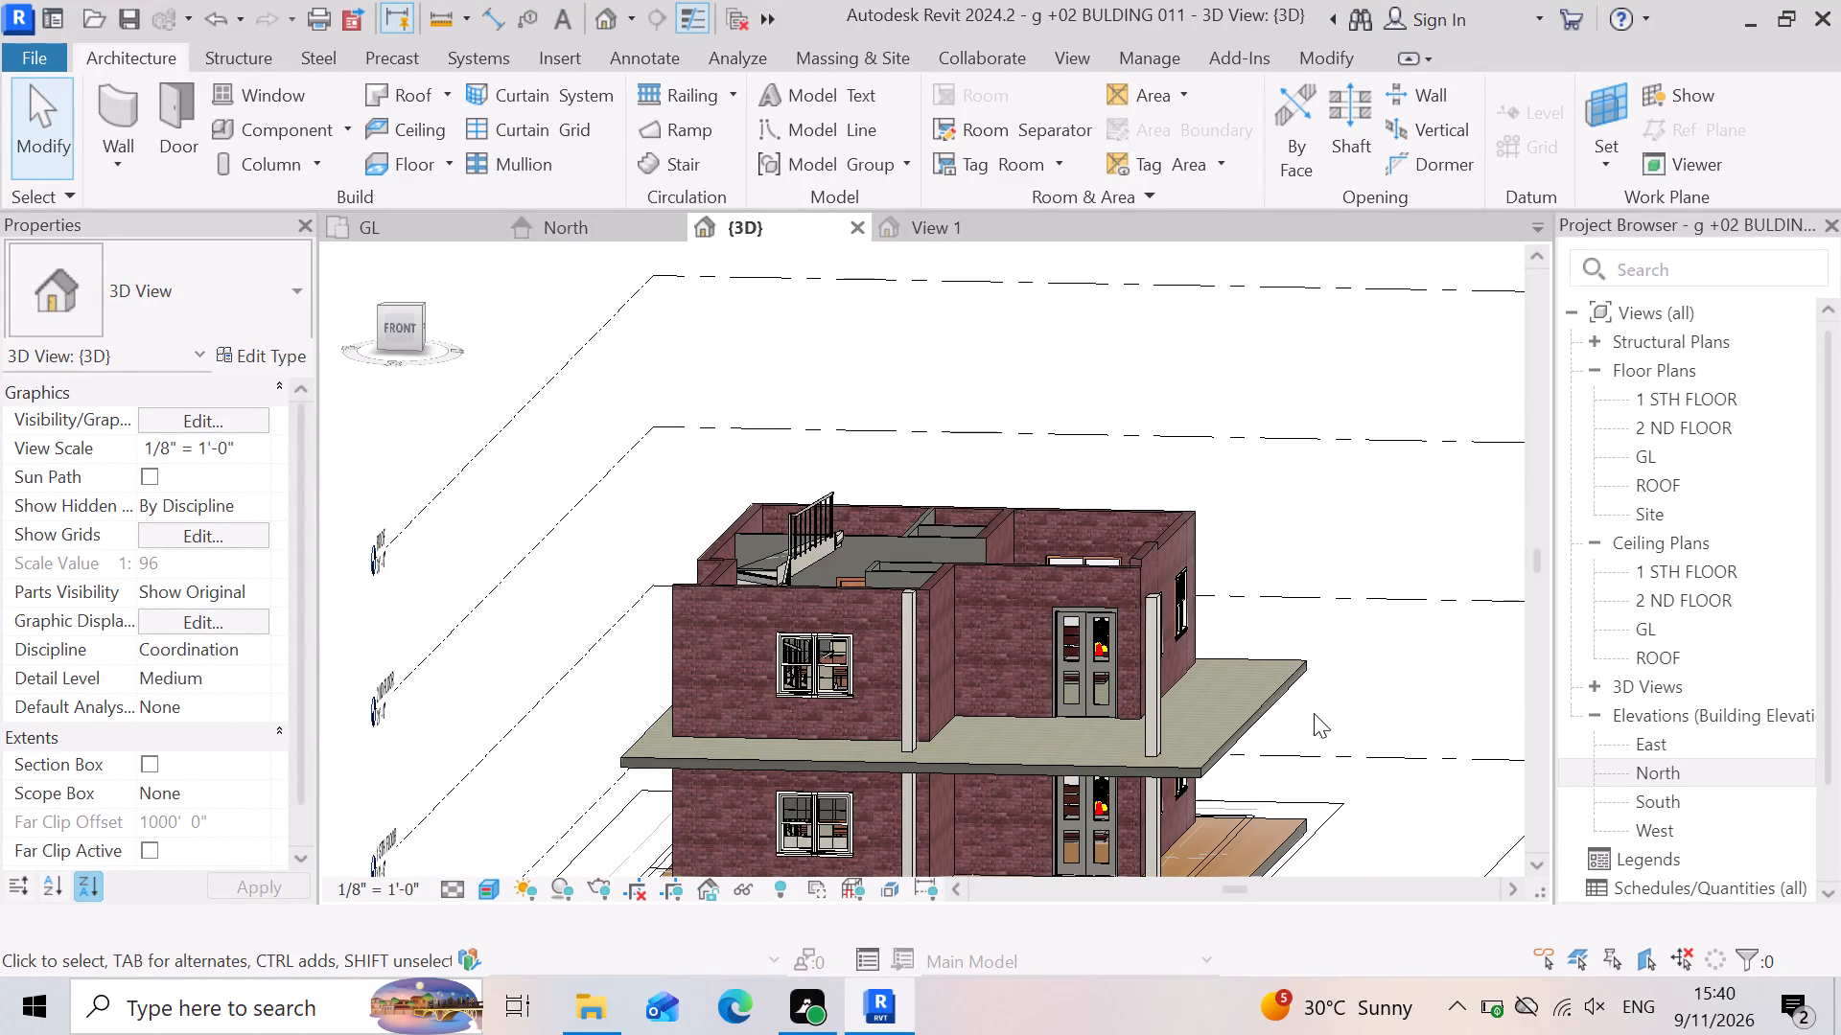
right_click_drag(1306, 662, 1259, 743, "shift")
scroll(876, 741, "down", 3)
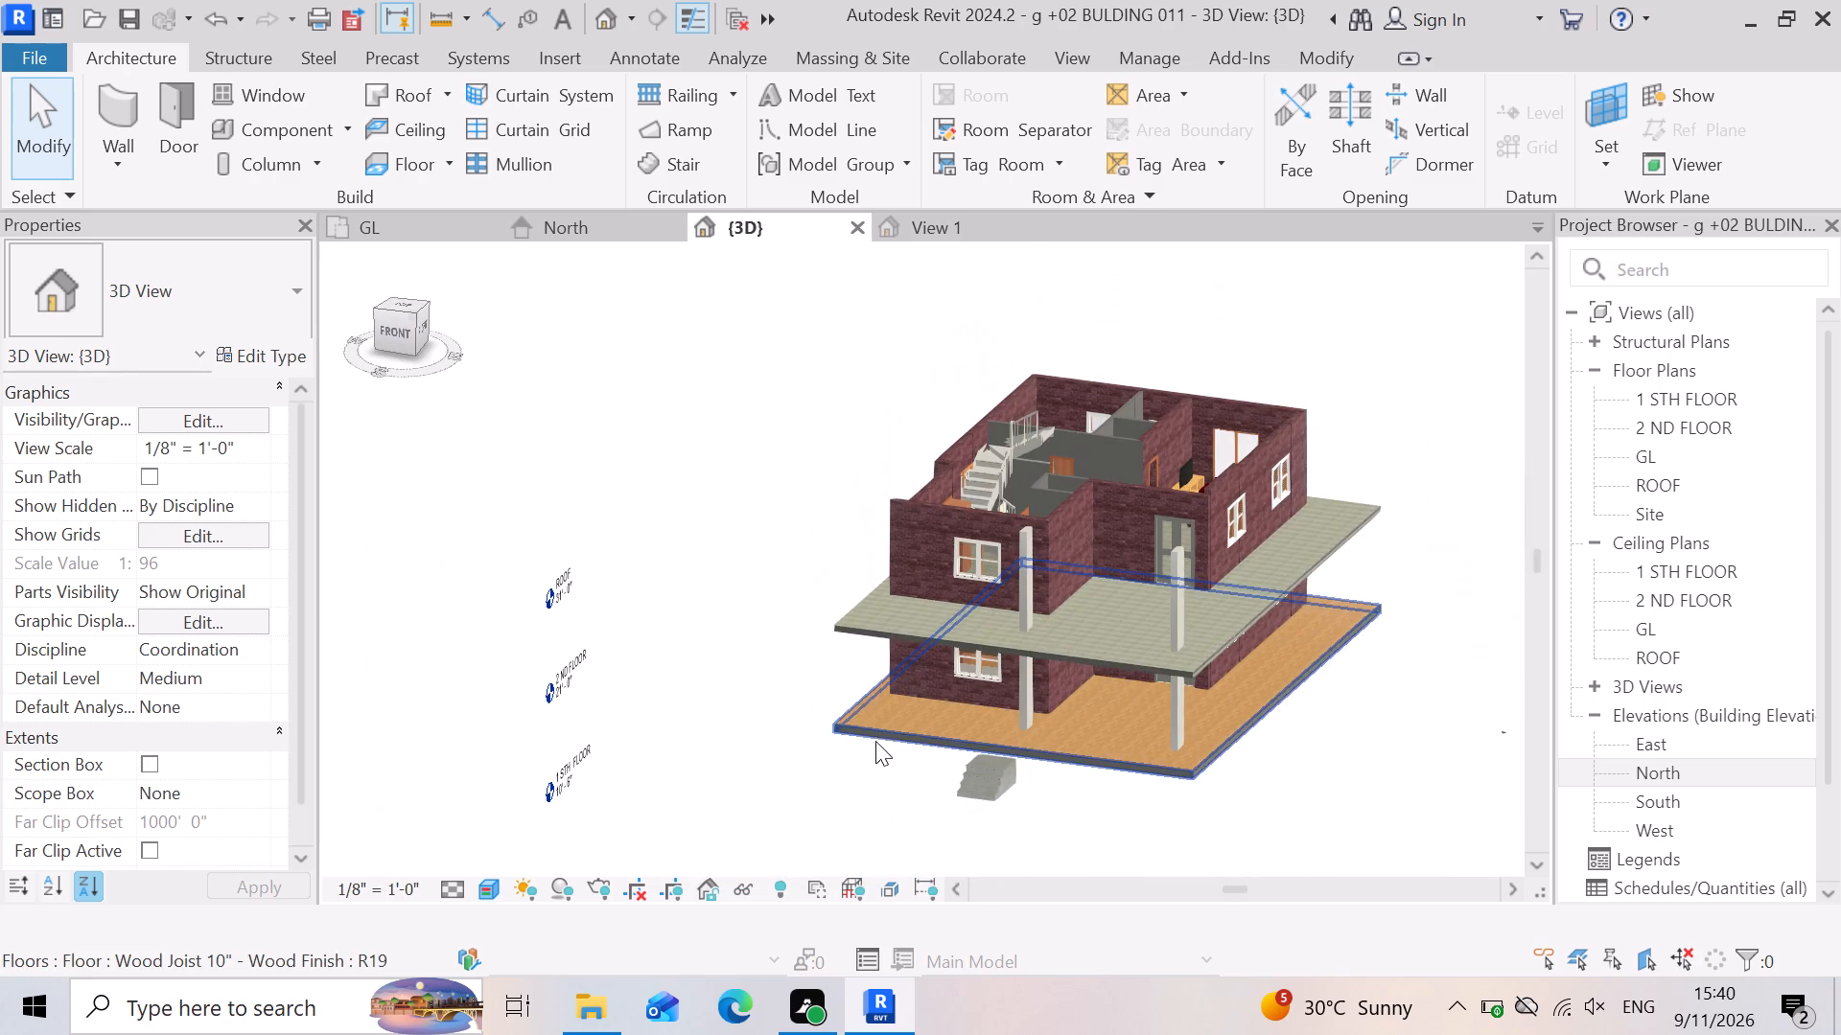
scroll(1065, 692, "down", 2)
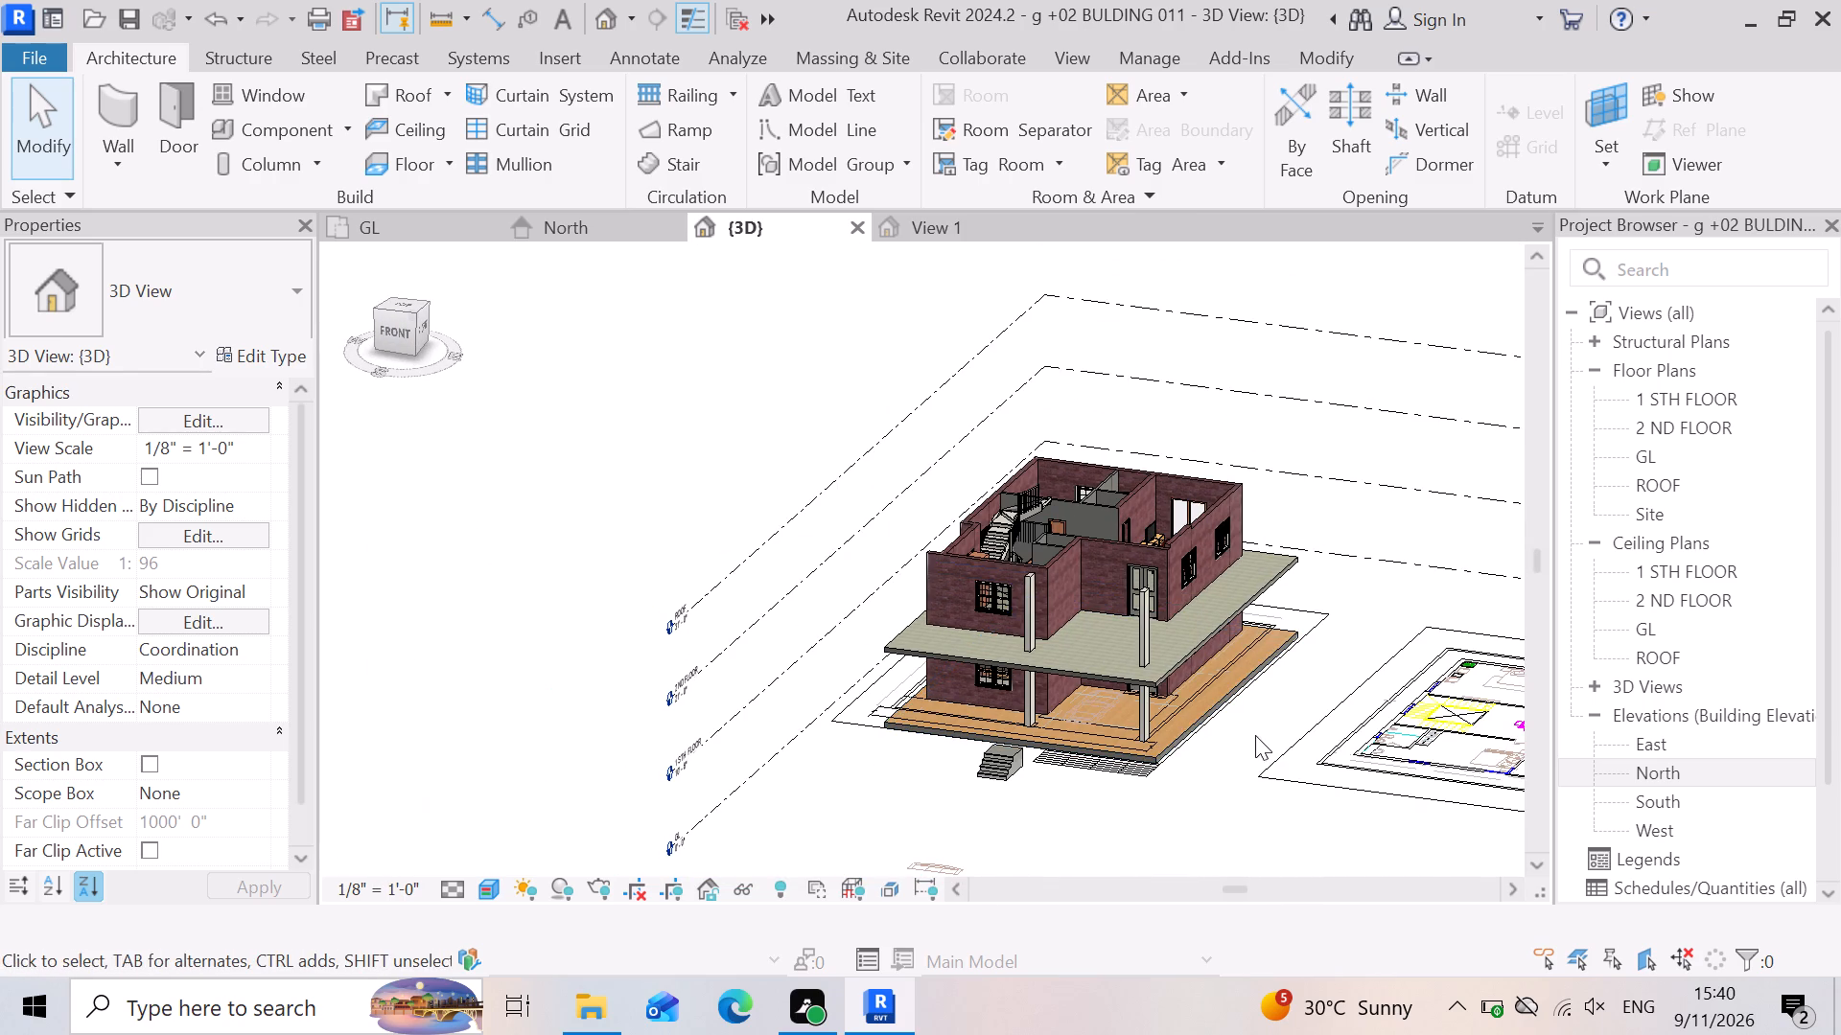
right_click_drag(1255, 735, 1155, 793, "shift")
middle_click_drag(1211, 777, 1162, 796, "shift")
scroll(990, 750, "down", 4)
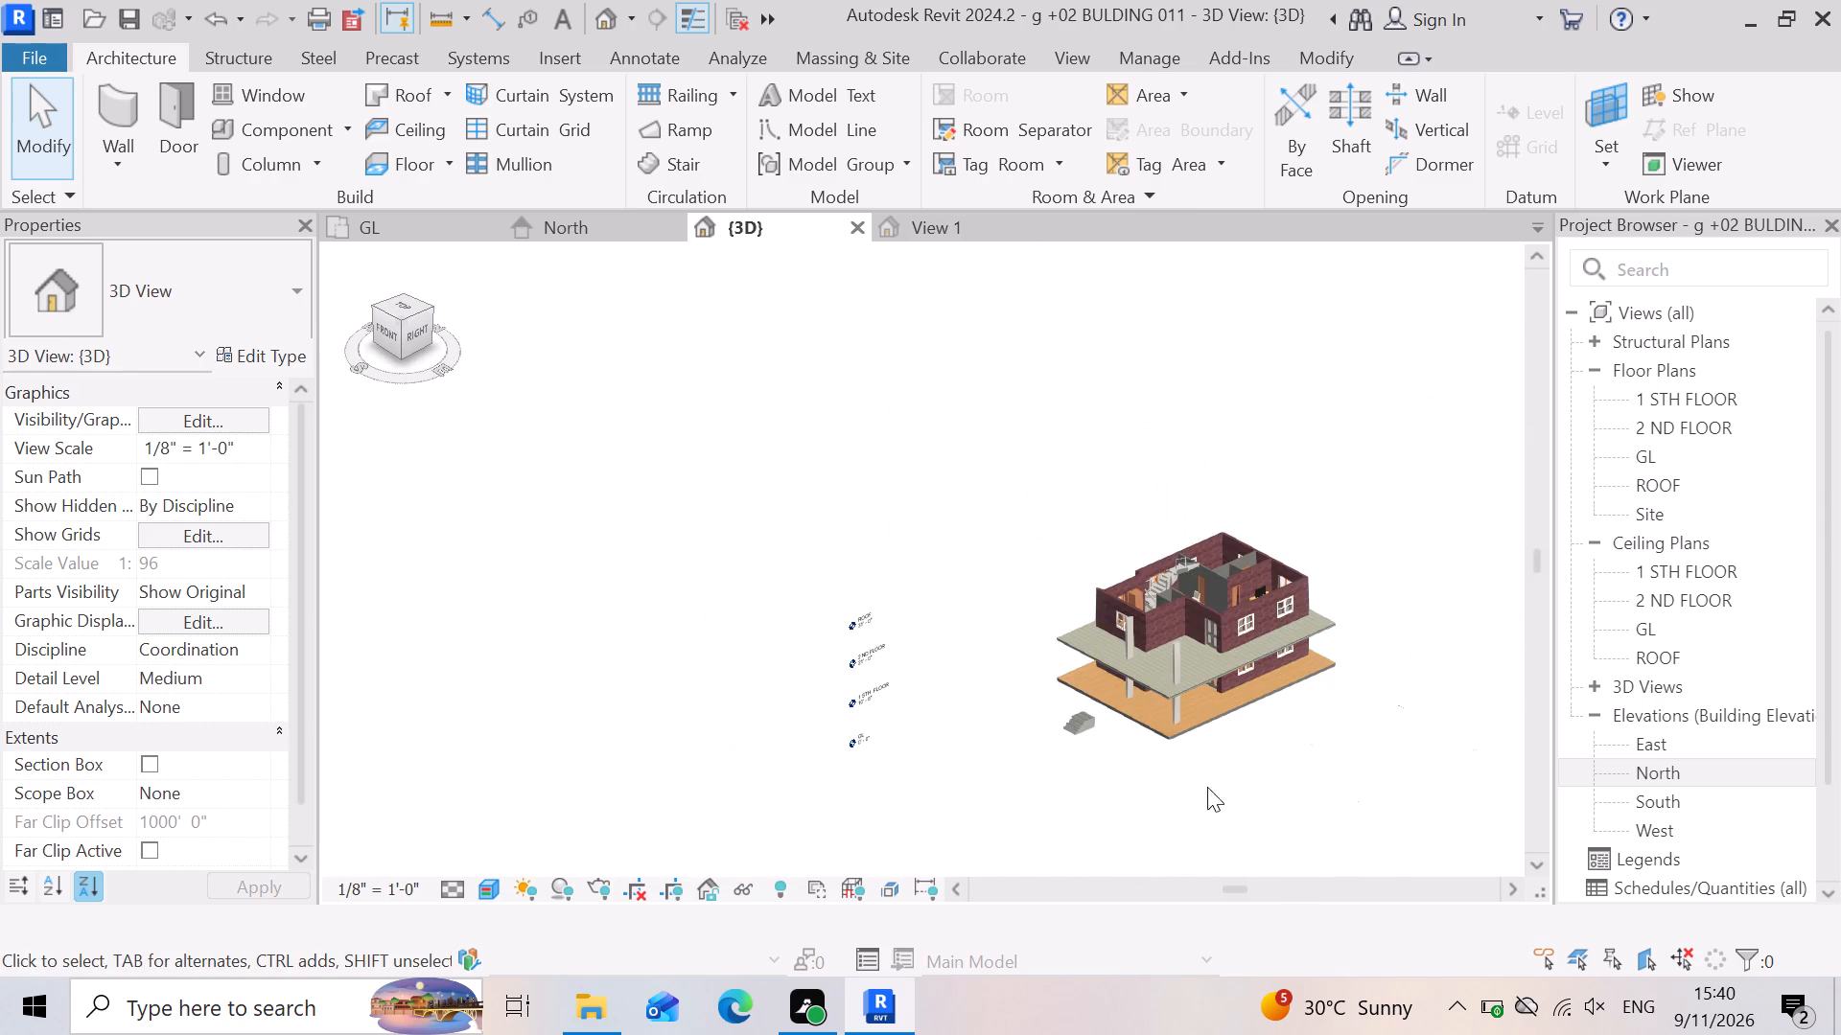
right_click_drag(1255, 773, 1074, 815, "shift")
scroll(976, 749, "down", 4)
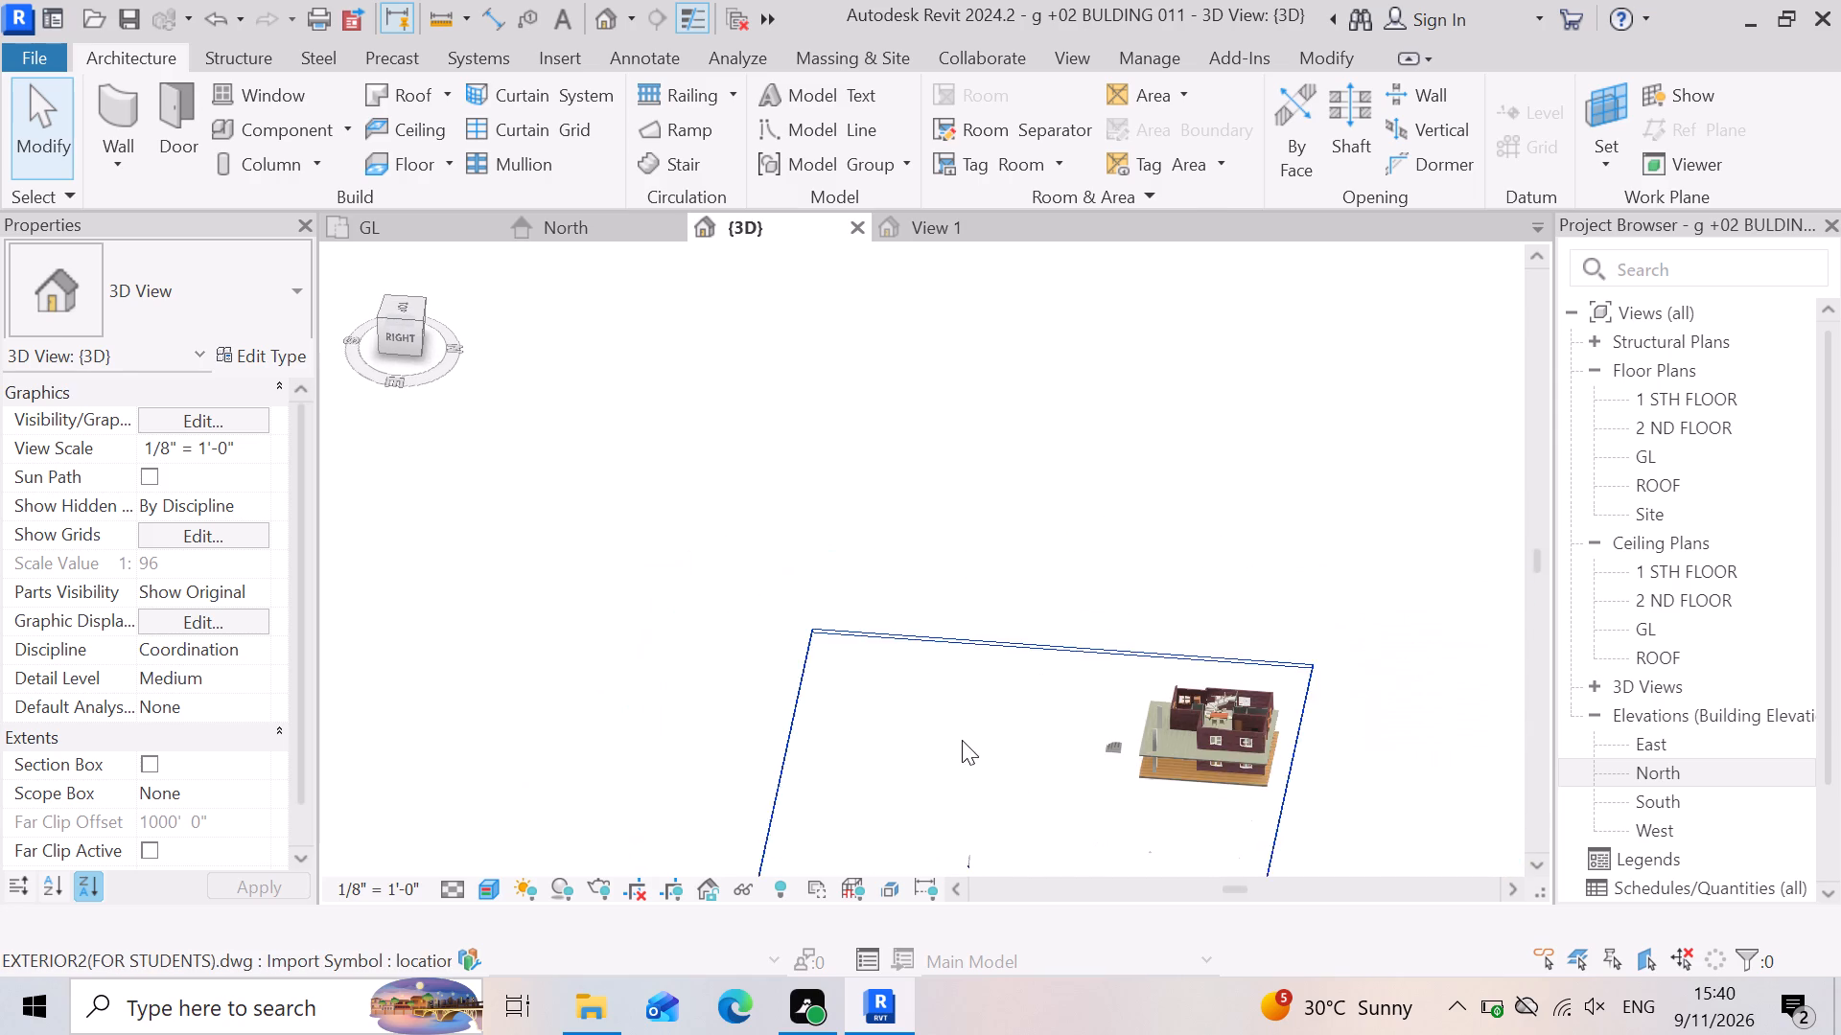
middle_click_drag(1339, 835, 1282, 851, "shift")
right_click_drag(1339, 835, 1107, 876, "shift")
middle_click_drag(1273, 854, 1119, 887, "shift")
scroll(1116, 887, "up", 1, "shift")
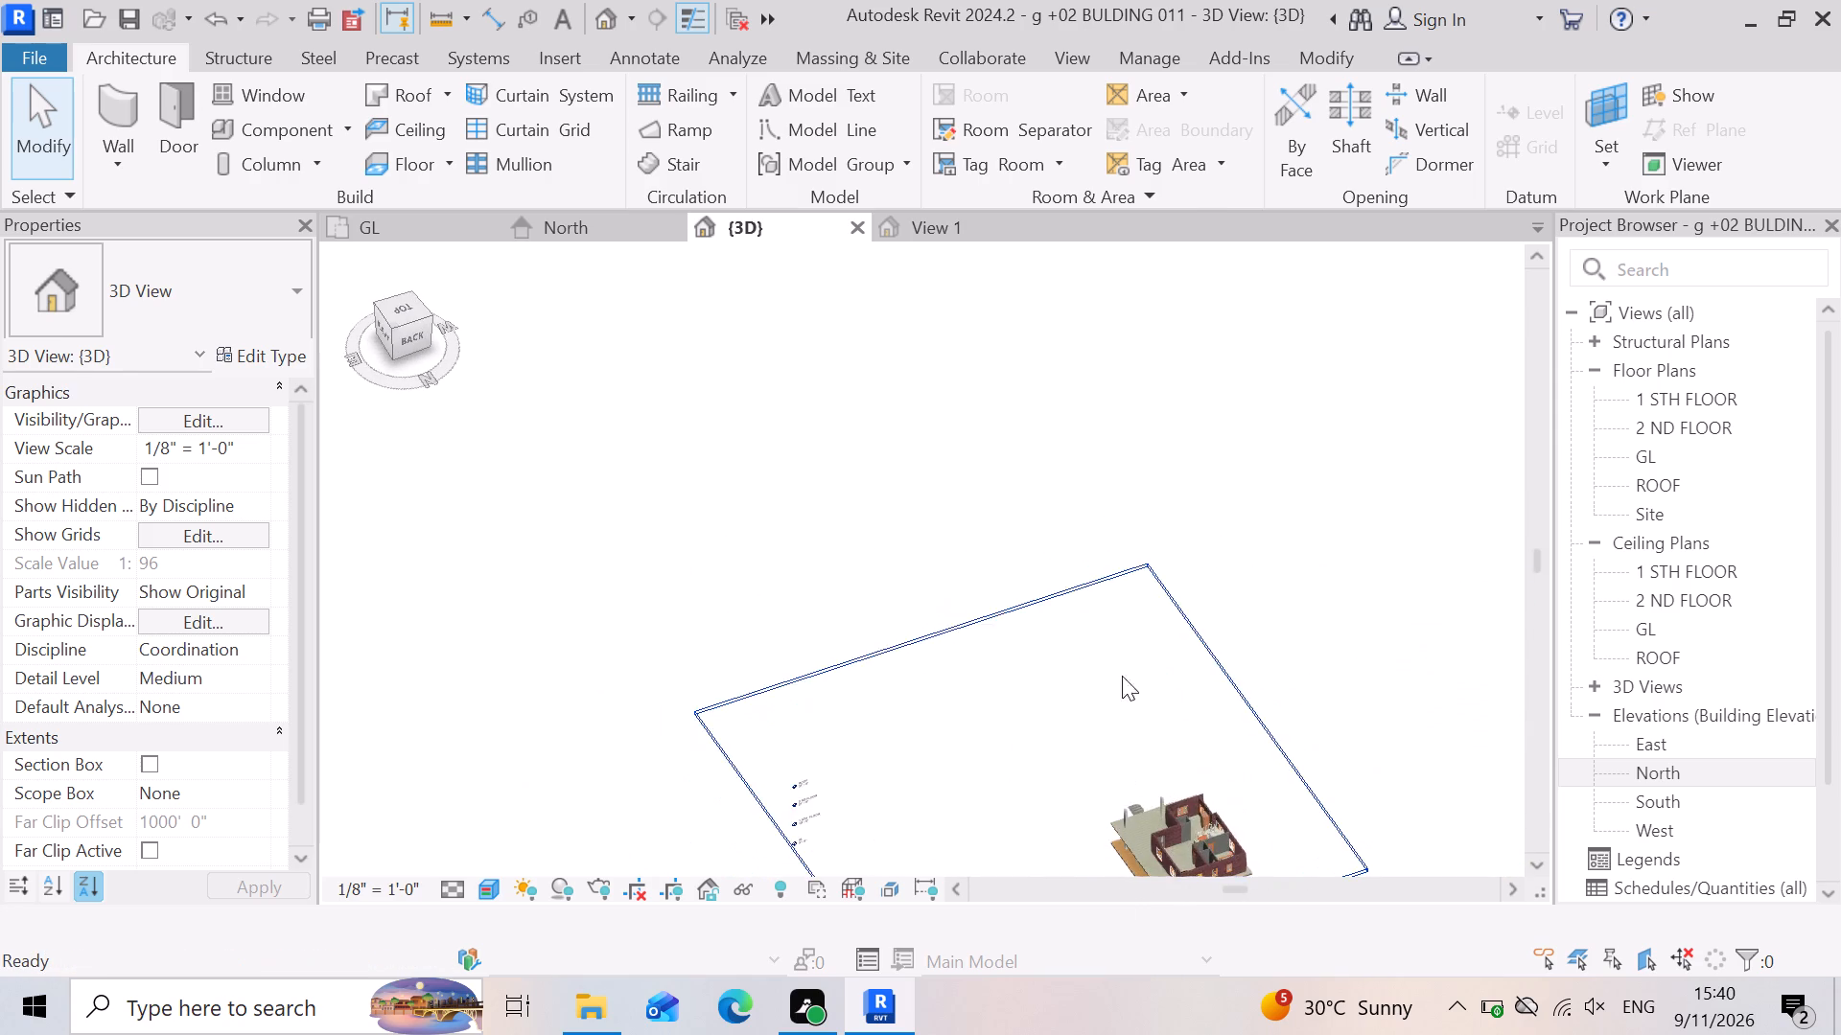
scroll(1137, 626, "down", 4)
middle_click(1163, 864, "shift")
right_click_drag(1162, 863, 1123, 827, "shift")
middle_click_drag(1159, 862, 1123, 827, "shift")
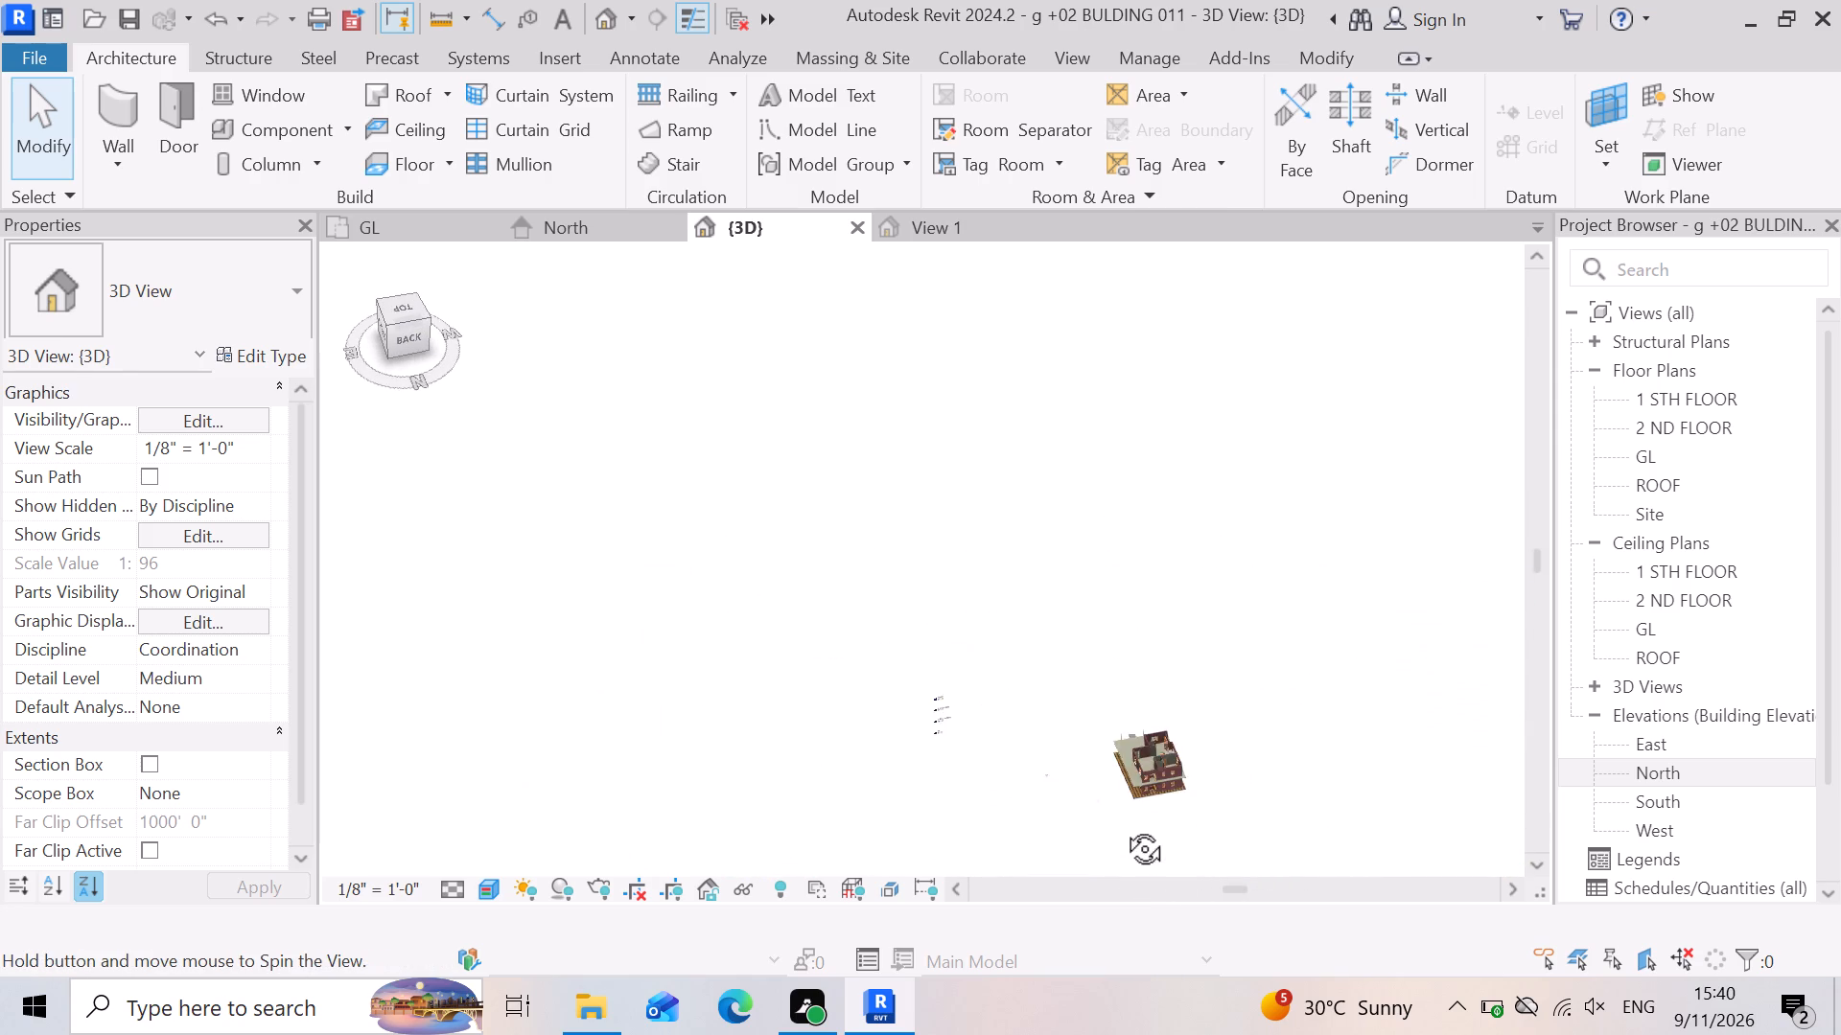
middle_click_drag(1123, 827, 1120, 812, "shift")
right_click_drag(1123, 827, 1120, 812, "shift")
scroll(1119, 814, "up", 1, "shift")
middle_click_drag(1119, 814, 1080, 765, "shift")
right_click_drag(1119, 814, 1080, 765, "shift")
scroll(1080, 765, "up", 1, "shift")
scroll(1080, 765, "up", 3)
right_click_drag(1169, 840, 1154, 831, "shift")
scroll(1164, 838, "up", 1, "shift")
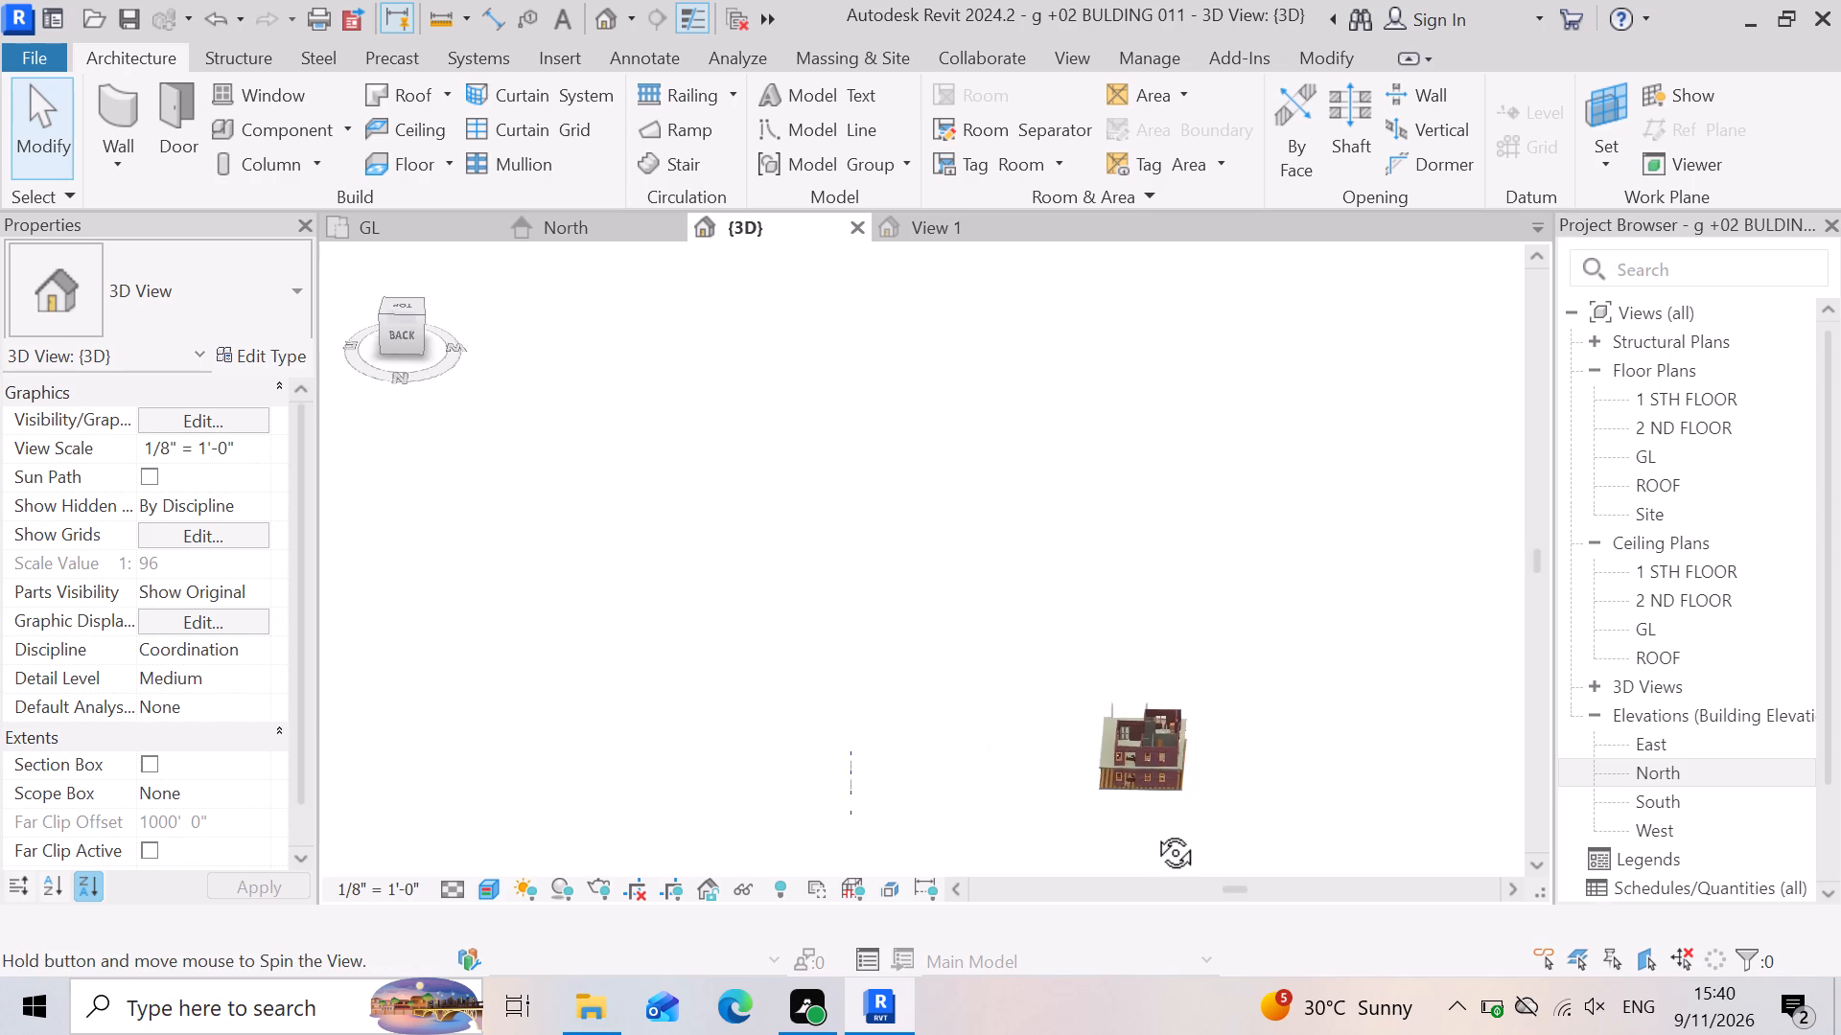
middle_click(1155, 831, "shift")
right_click_drag(1154, 831, 1163, 787, "shift")
middle_click(1149, 820, "shift")
middle_click_drag(1148, 817, 1157, 788, "shift")
scroll(1158, 788, "up", 11, "shift")
scroll(1024, 756, "up", 3)
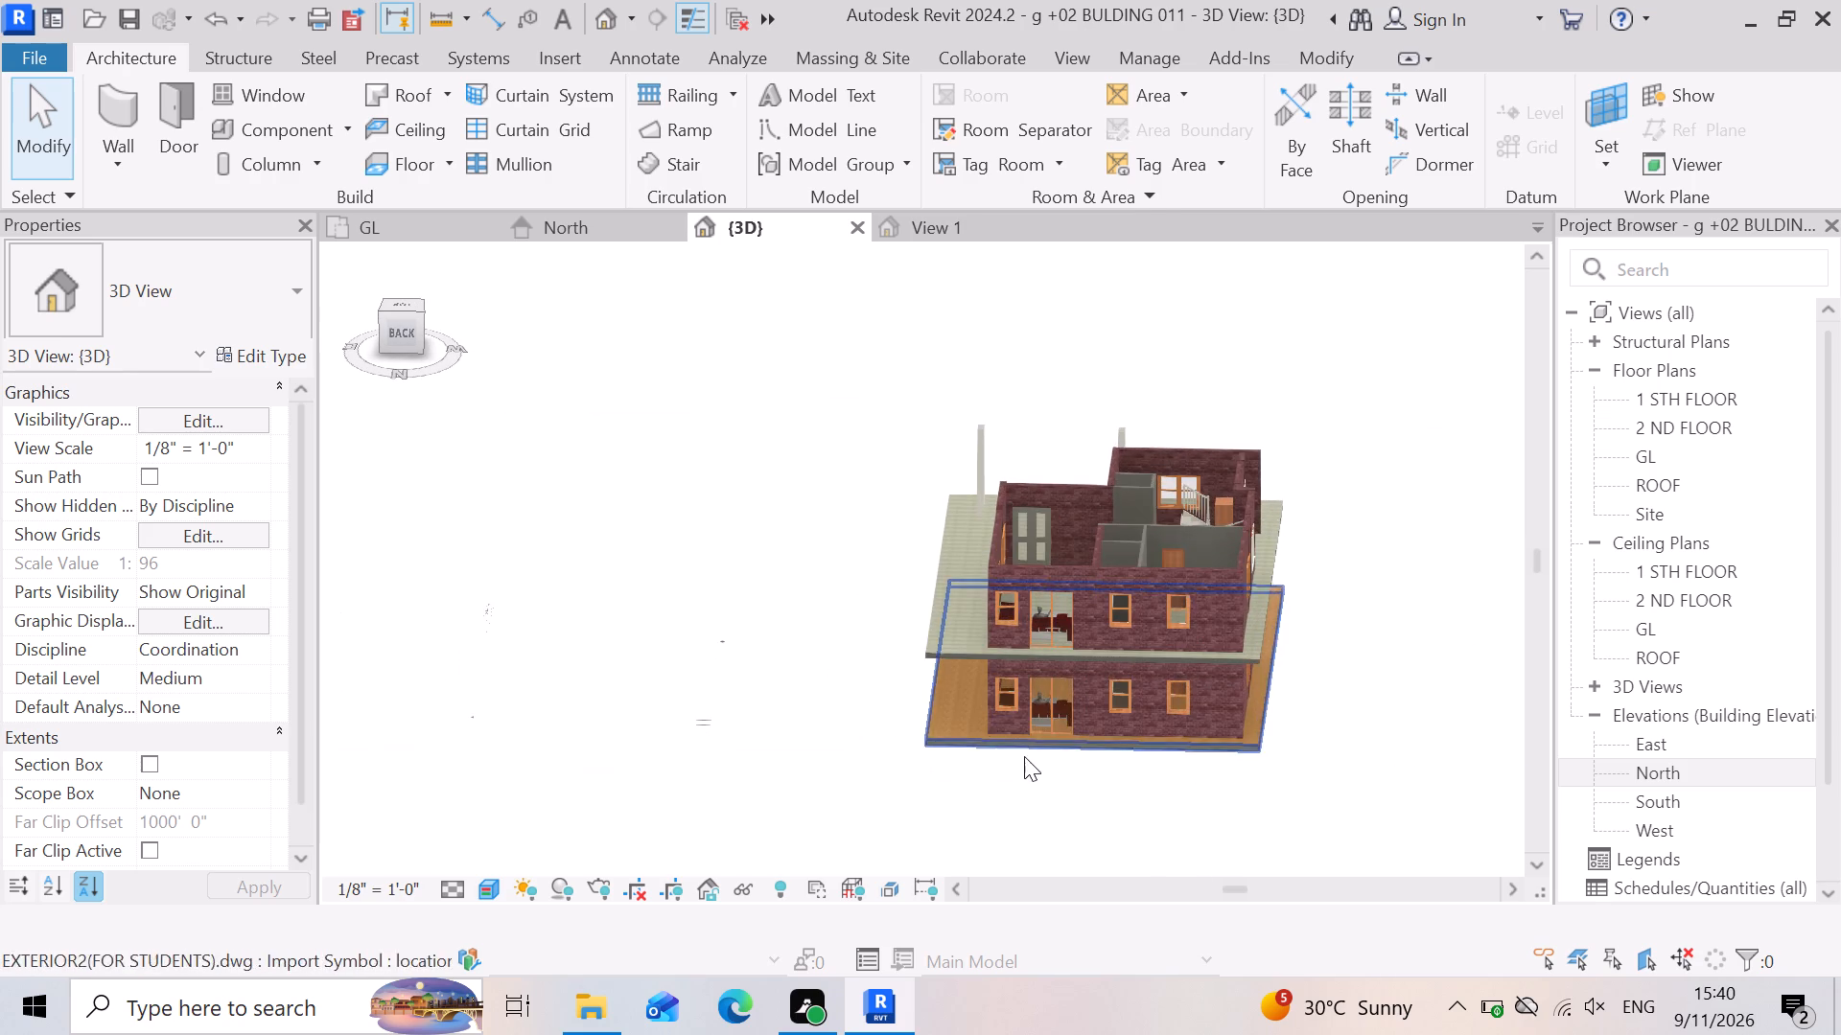
scroll(1096, 743, "up", 4)
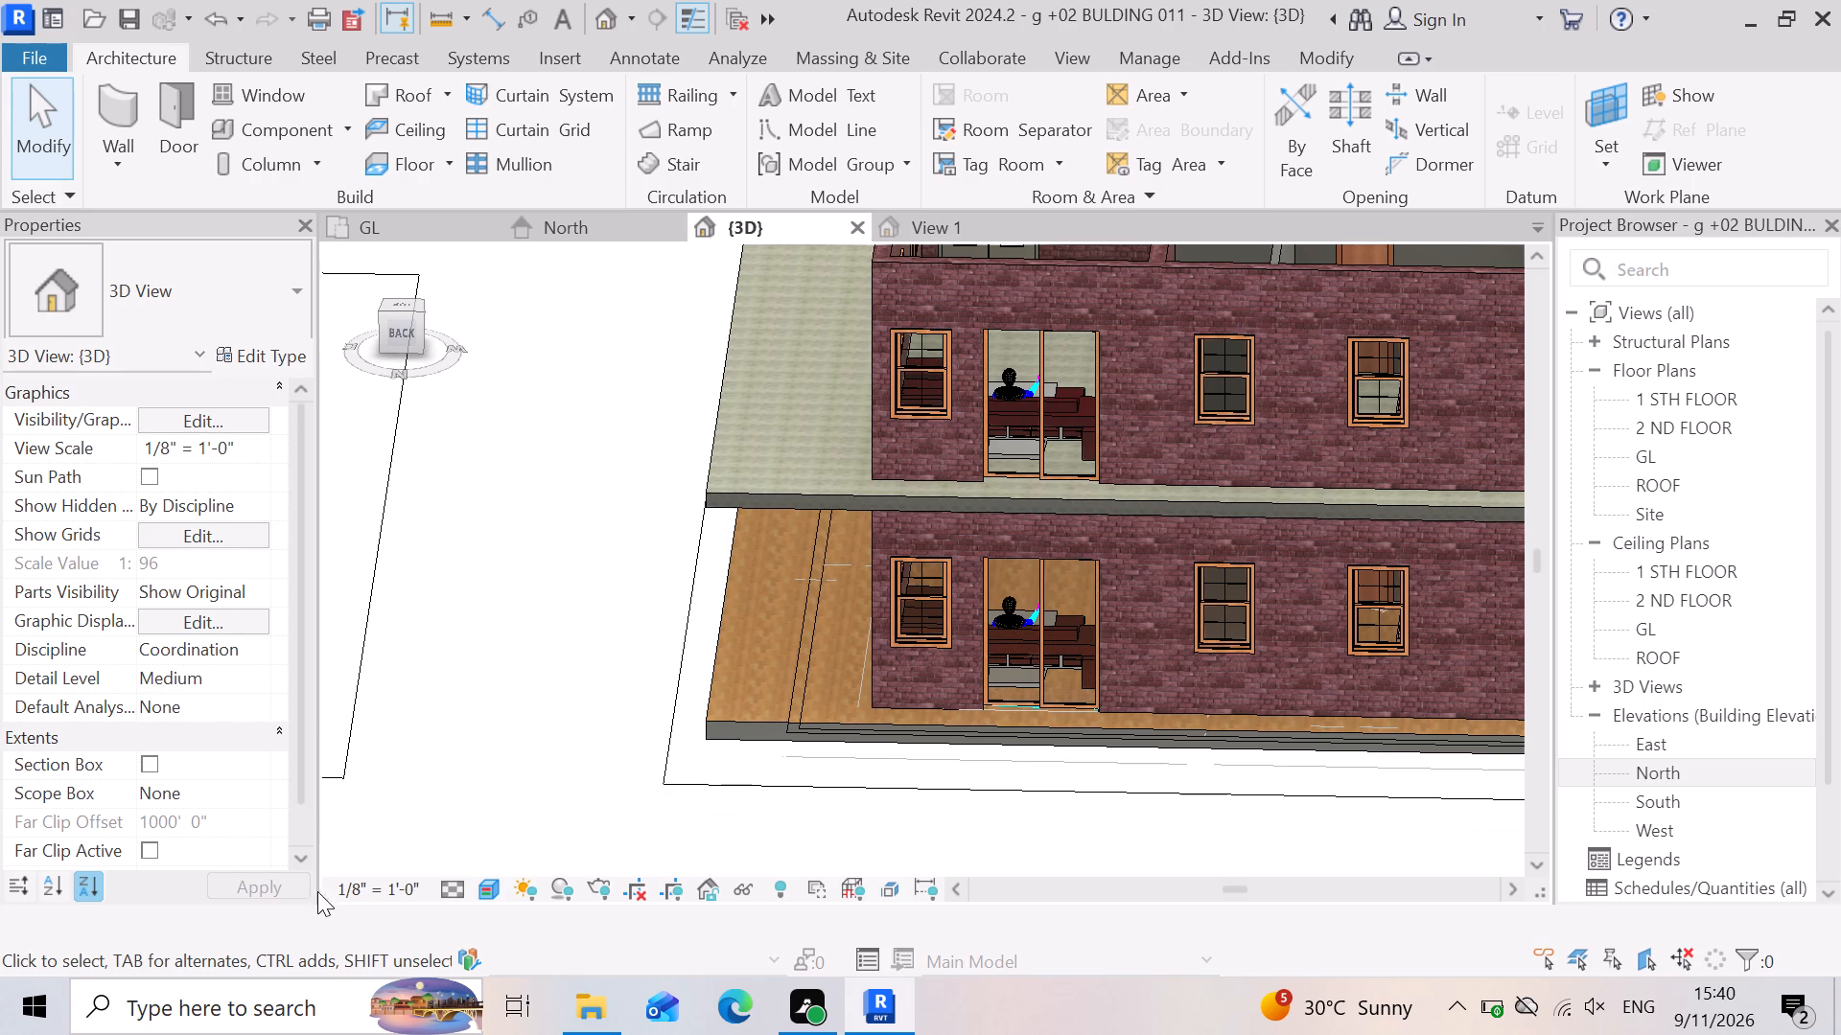
scroll(778, 680, "down", 3)
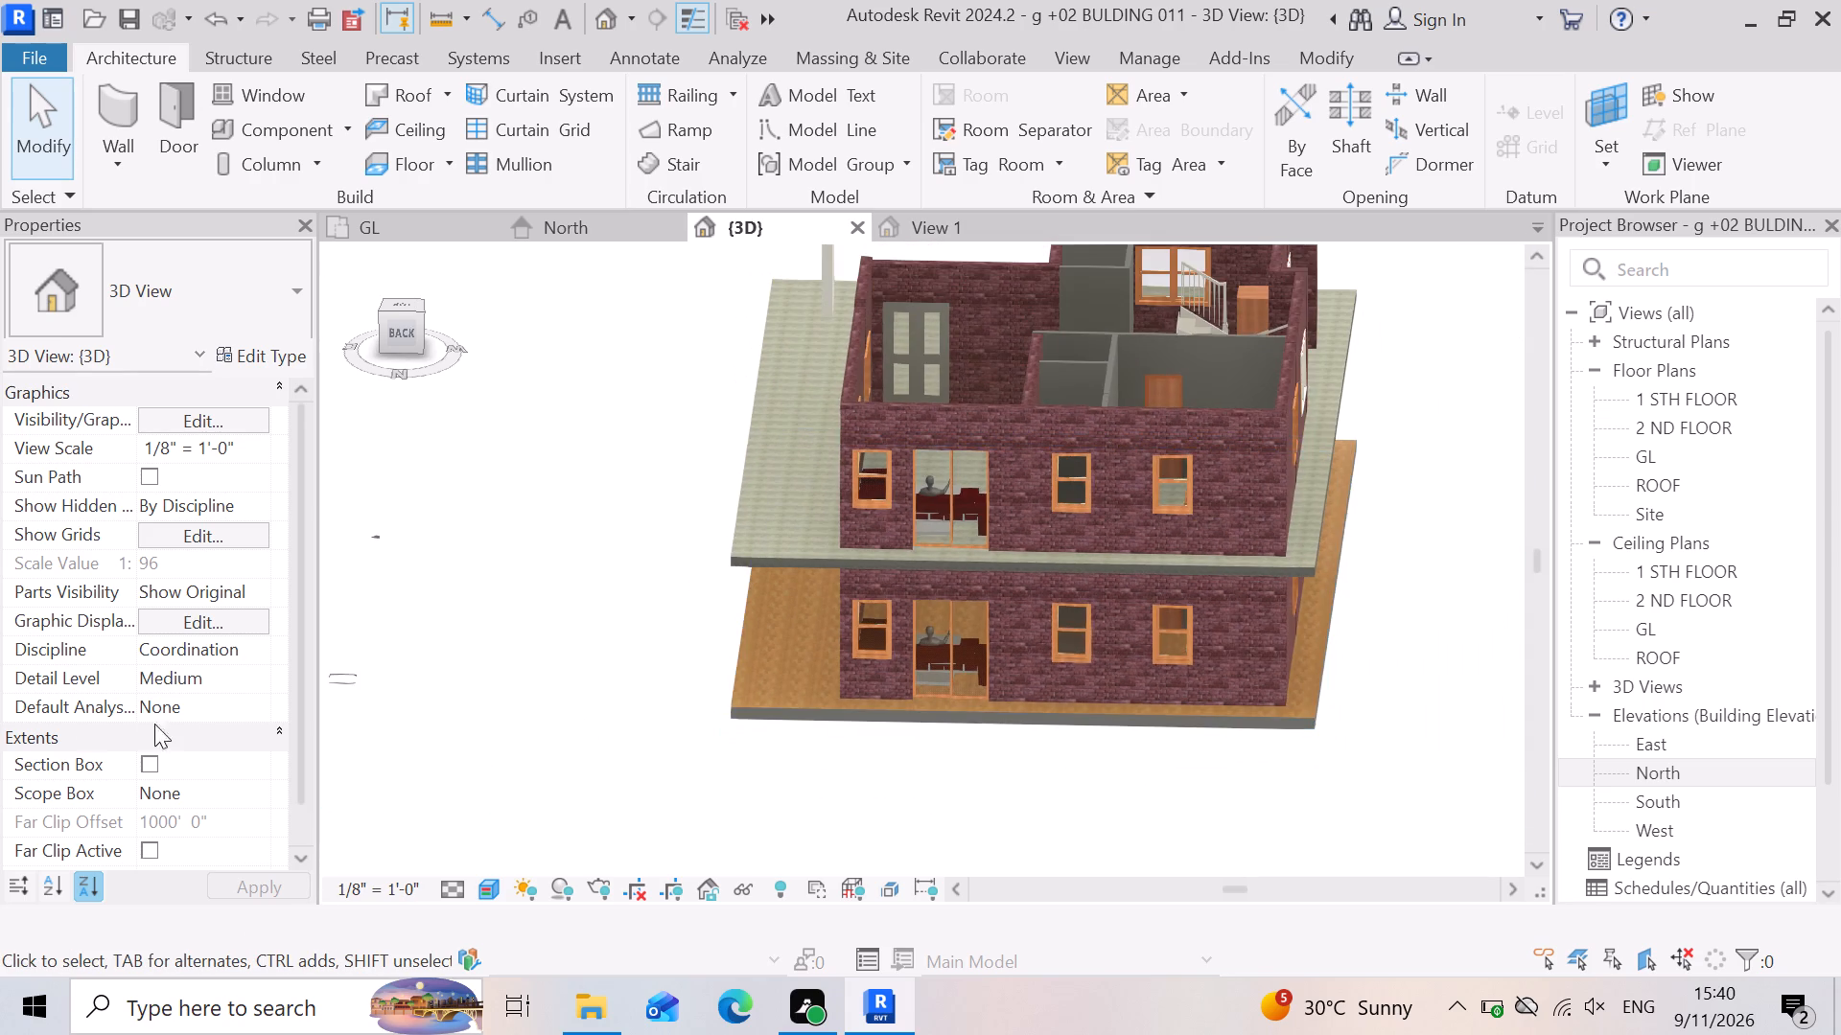
scroll(1249, 539, "up", 1)
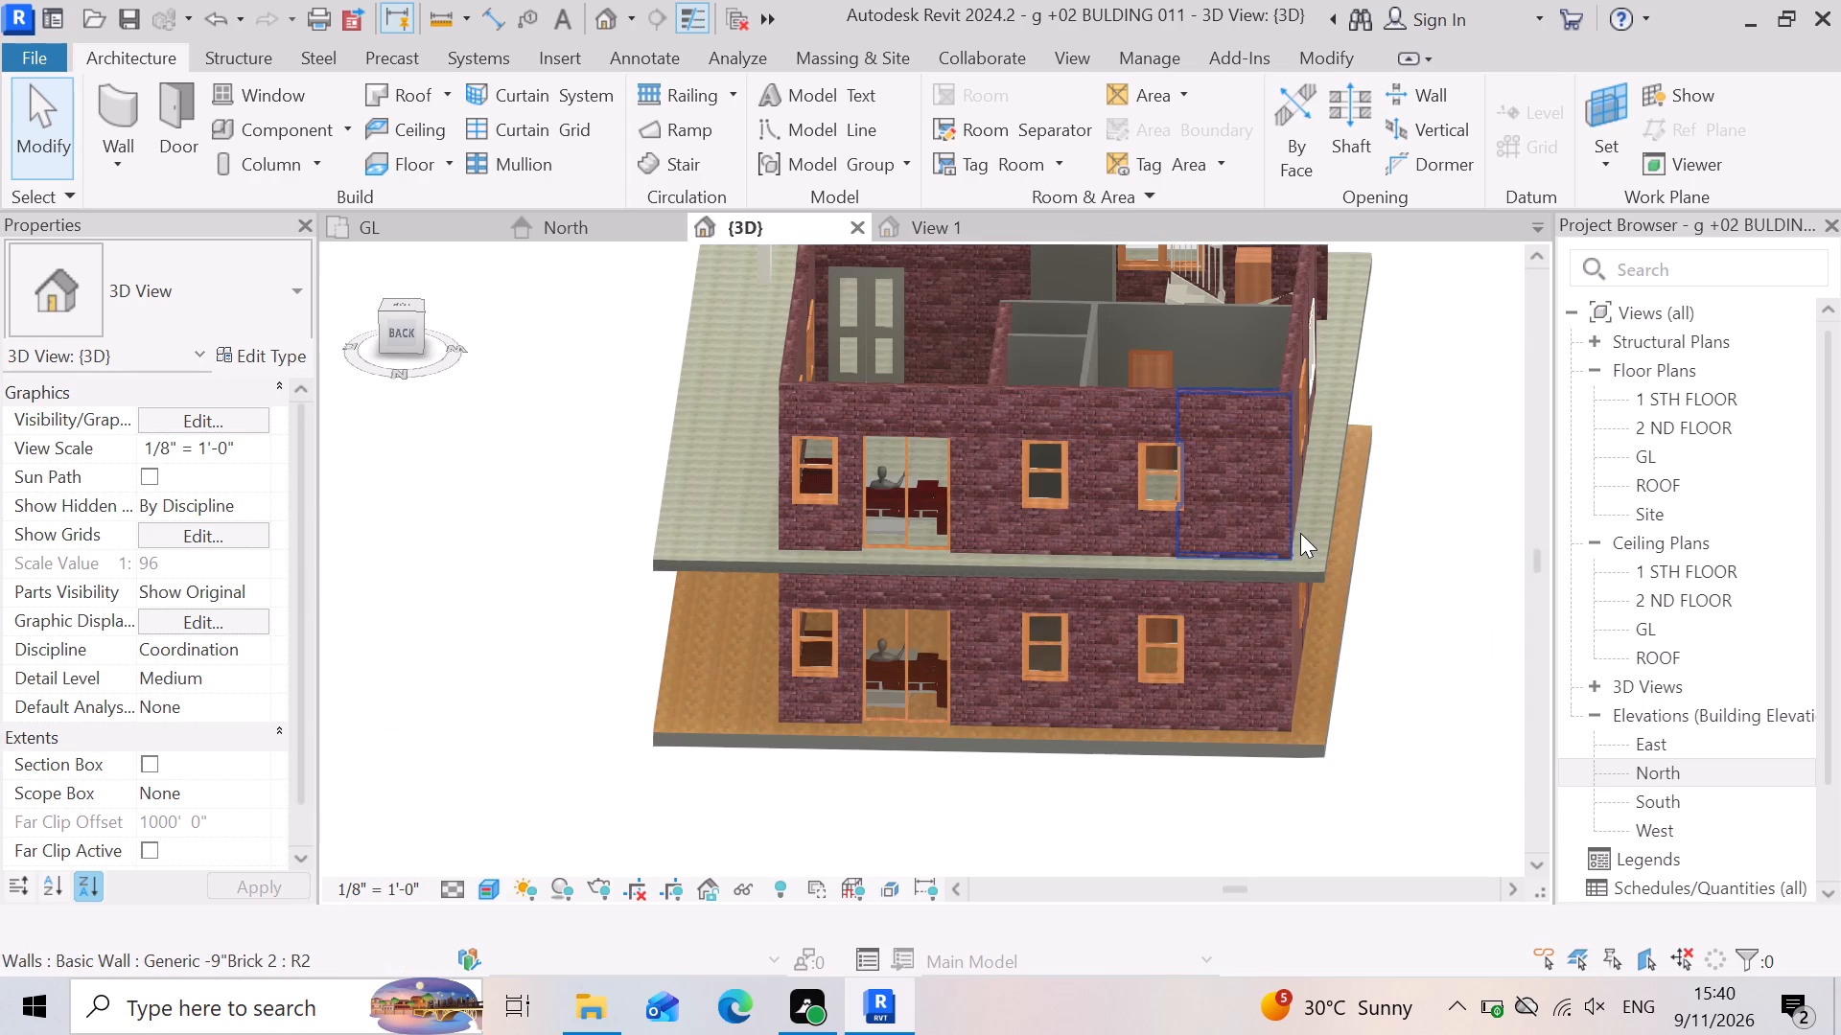
scroll(1301, 533, "down", 3)
scroll(831, 684, "up", 3)
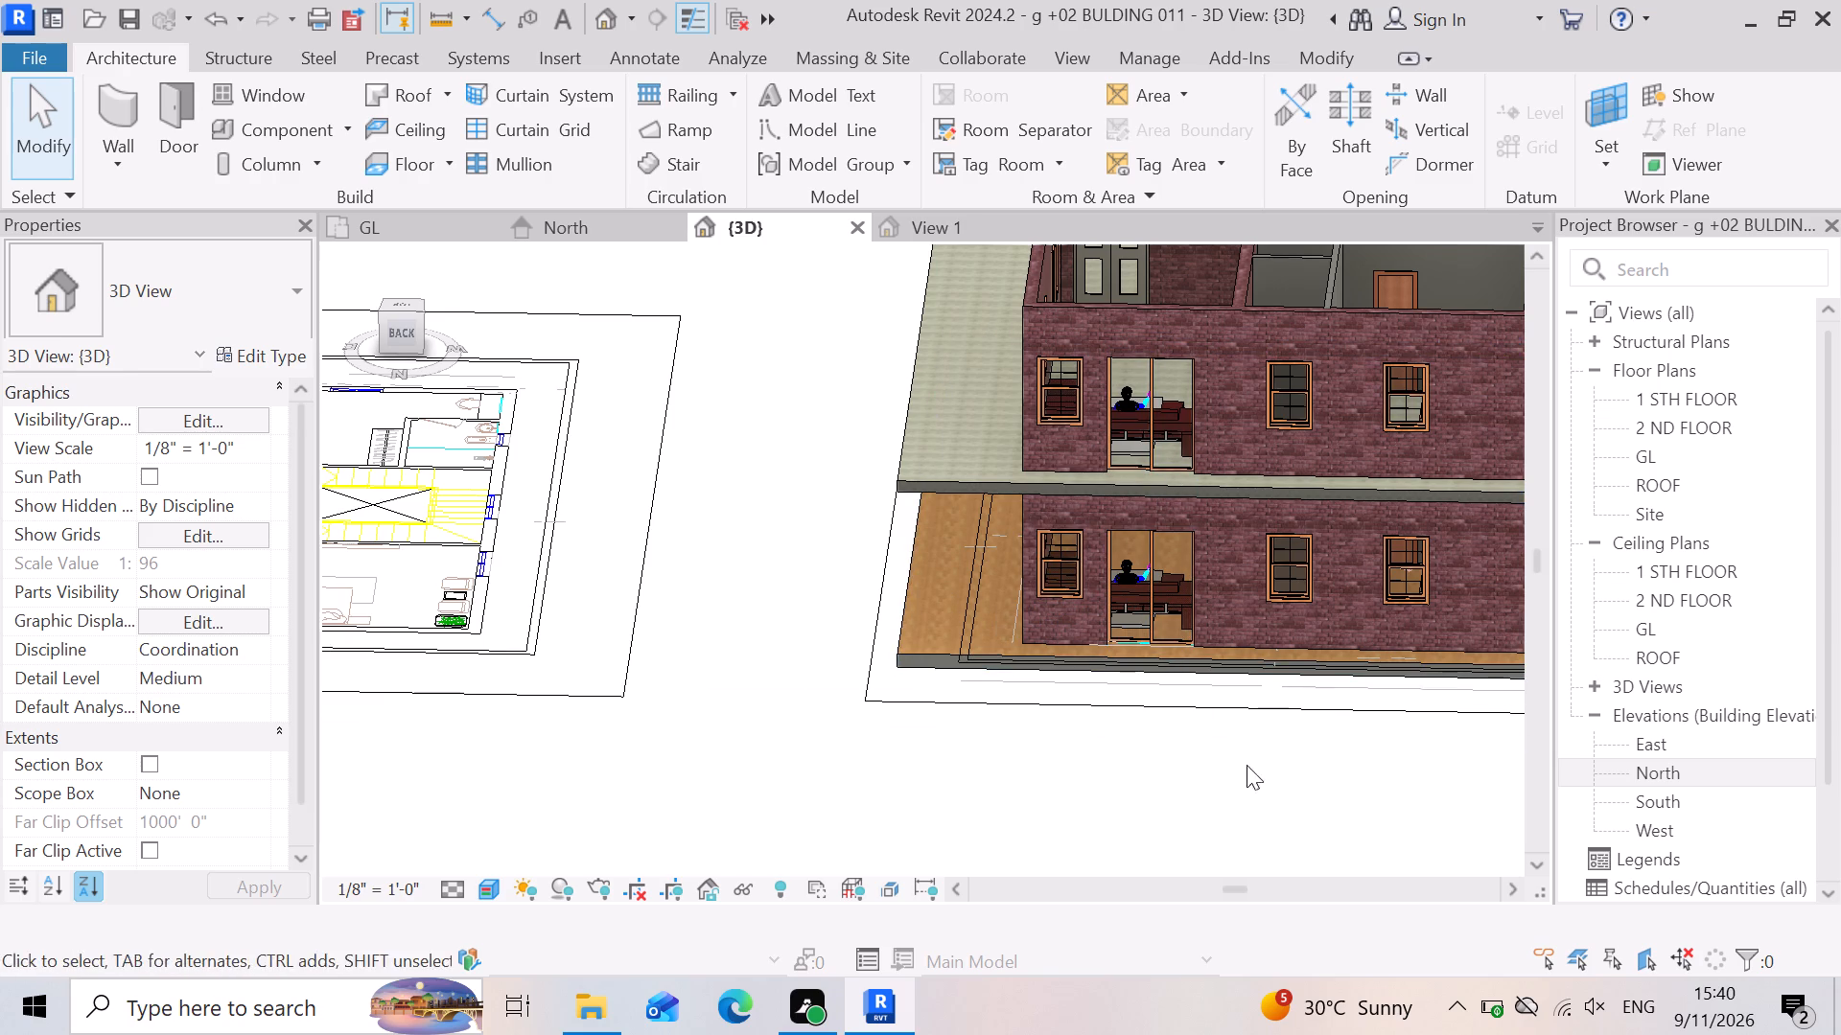
scroll(859, 690, "down", 1)
scroll(1193, 576, "up", 3)
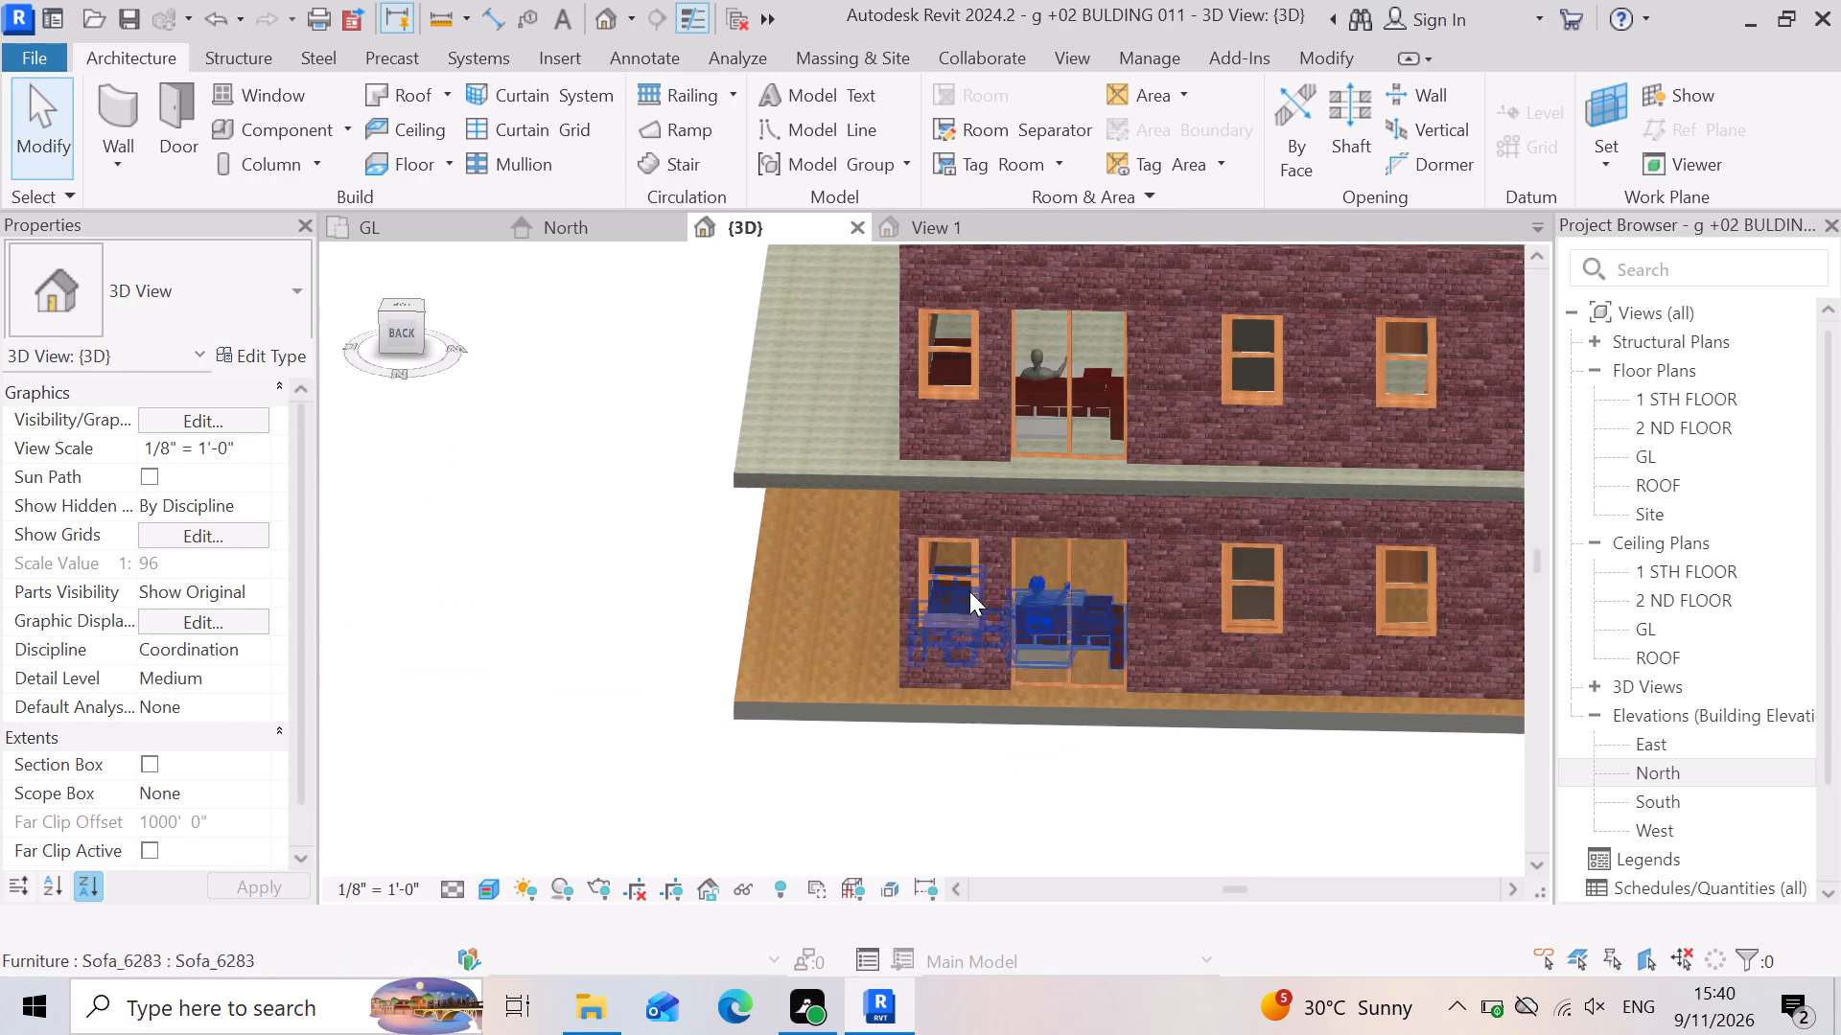
scroll(945, 701, "down", 2)
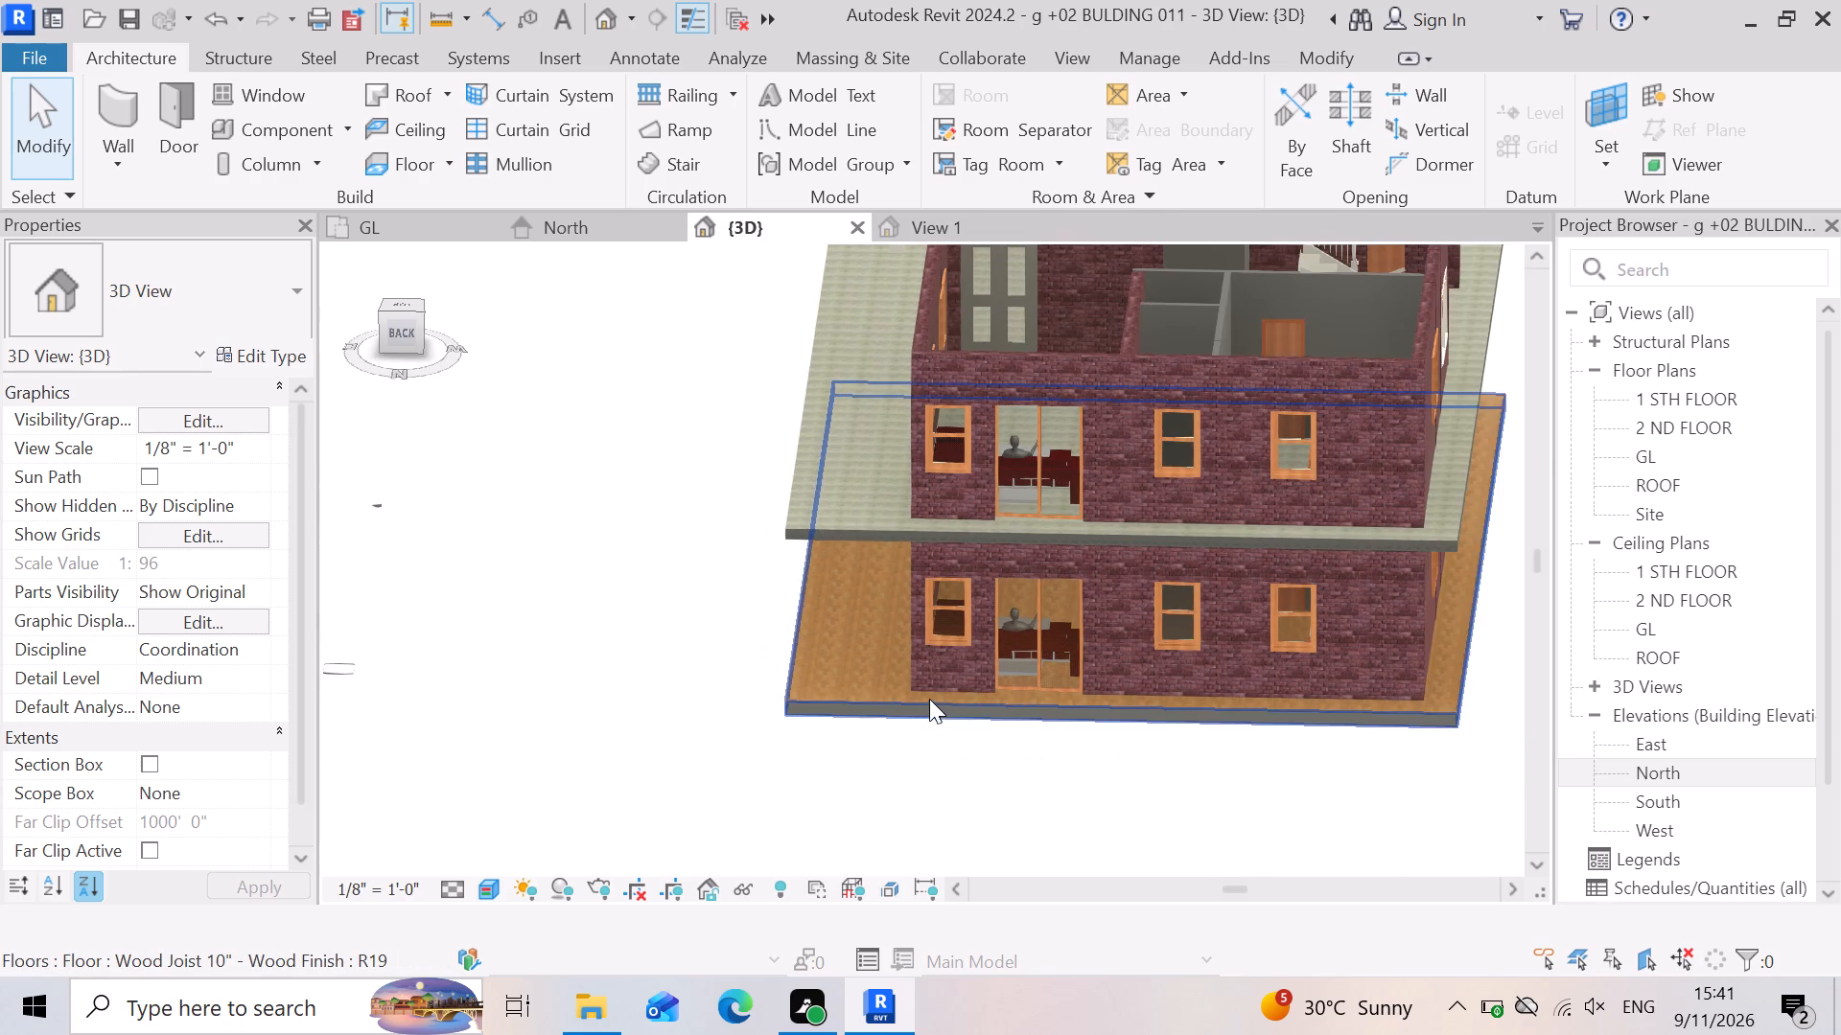
scroll(1050, 689, "down", 5)
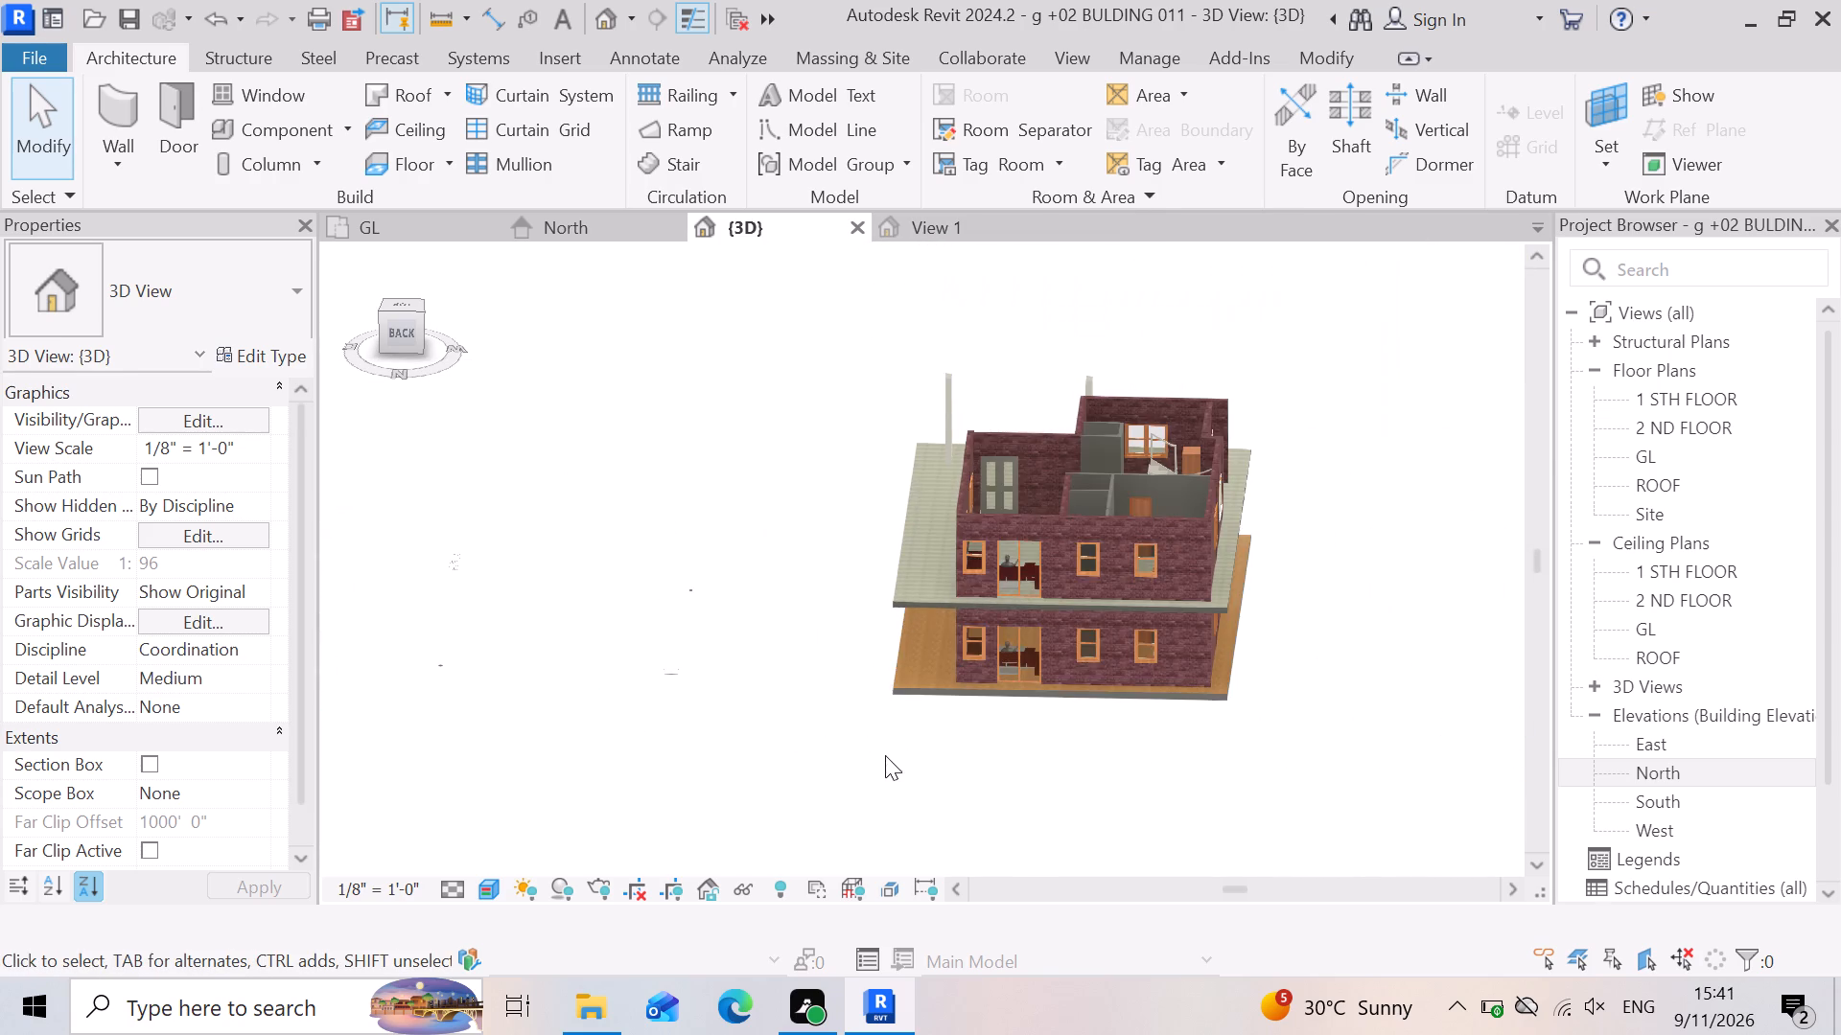
middle_click(860, 763, "shift")
right_click_drag(860, 763, 952, 744, "shift")
middle_click_drag(868, 724, 952, 744, "shift")
right_click_drag(952, 744, 953, 745, "shift")
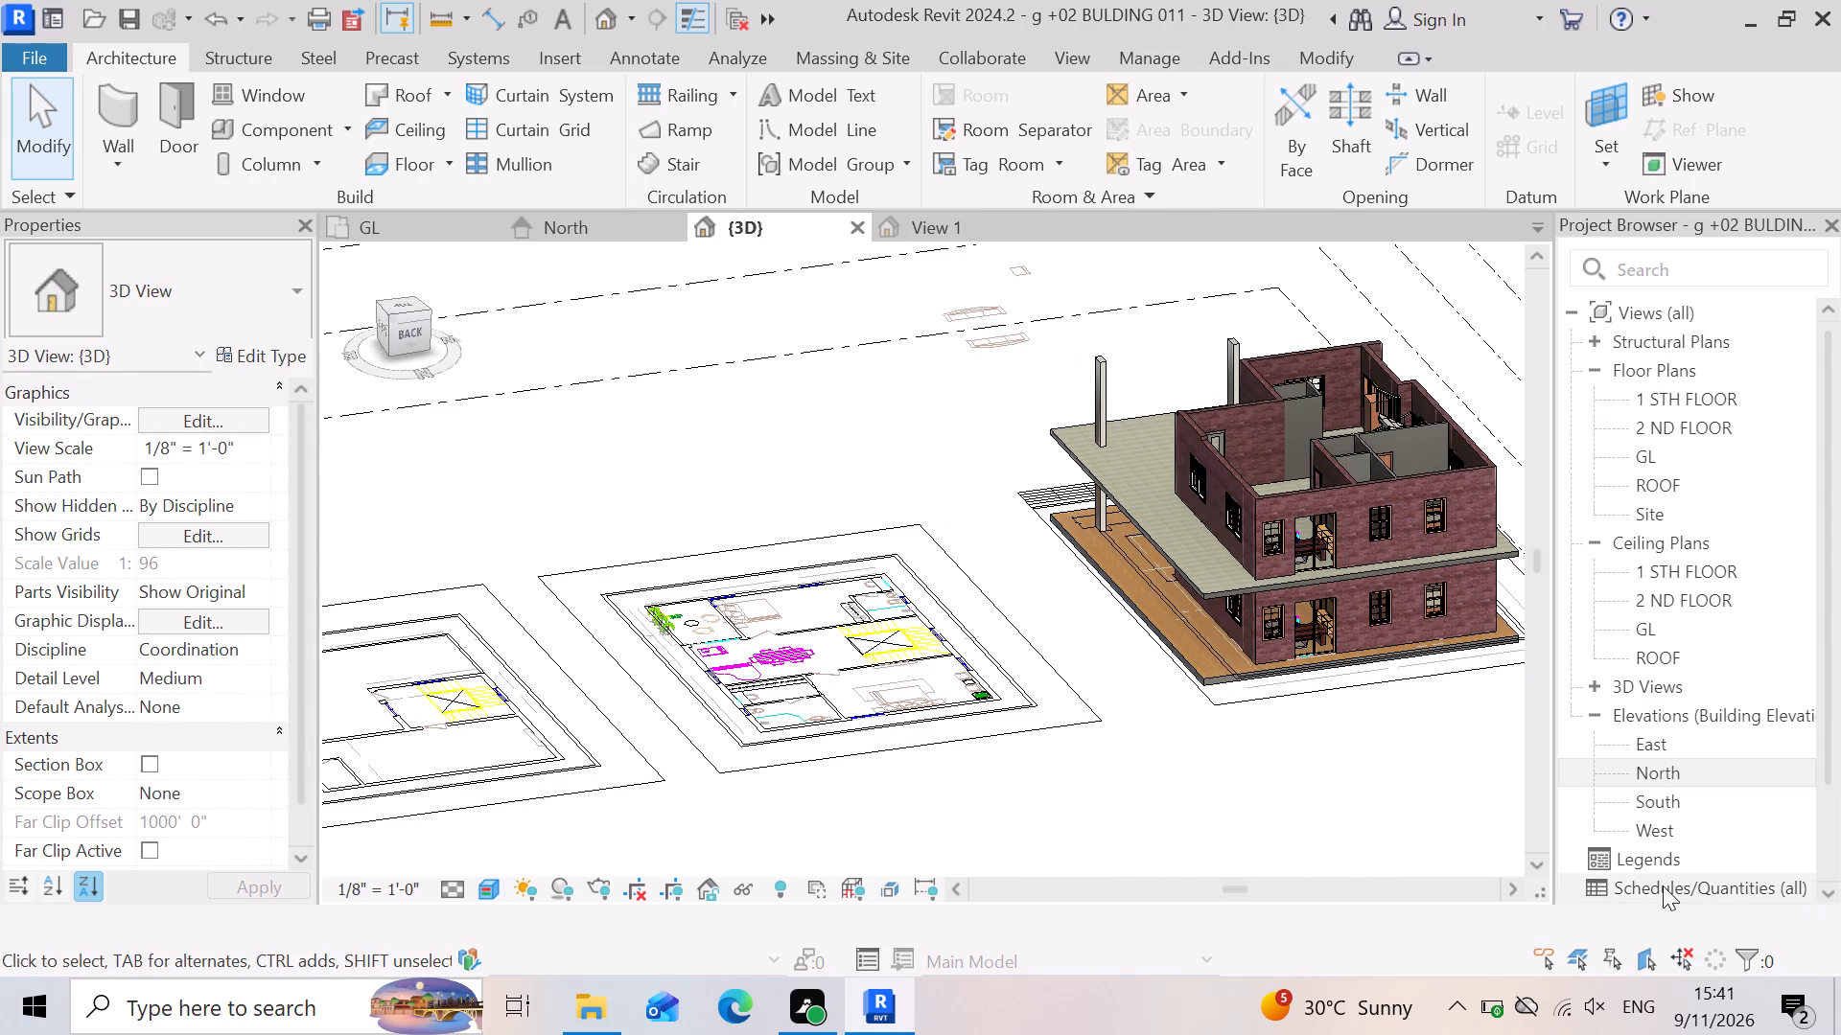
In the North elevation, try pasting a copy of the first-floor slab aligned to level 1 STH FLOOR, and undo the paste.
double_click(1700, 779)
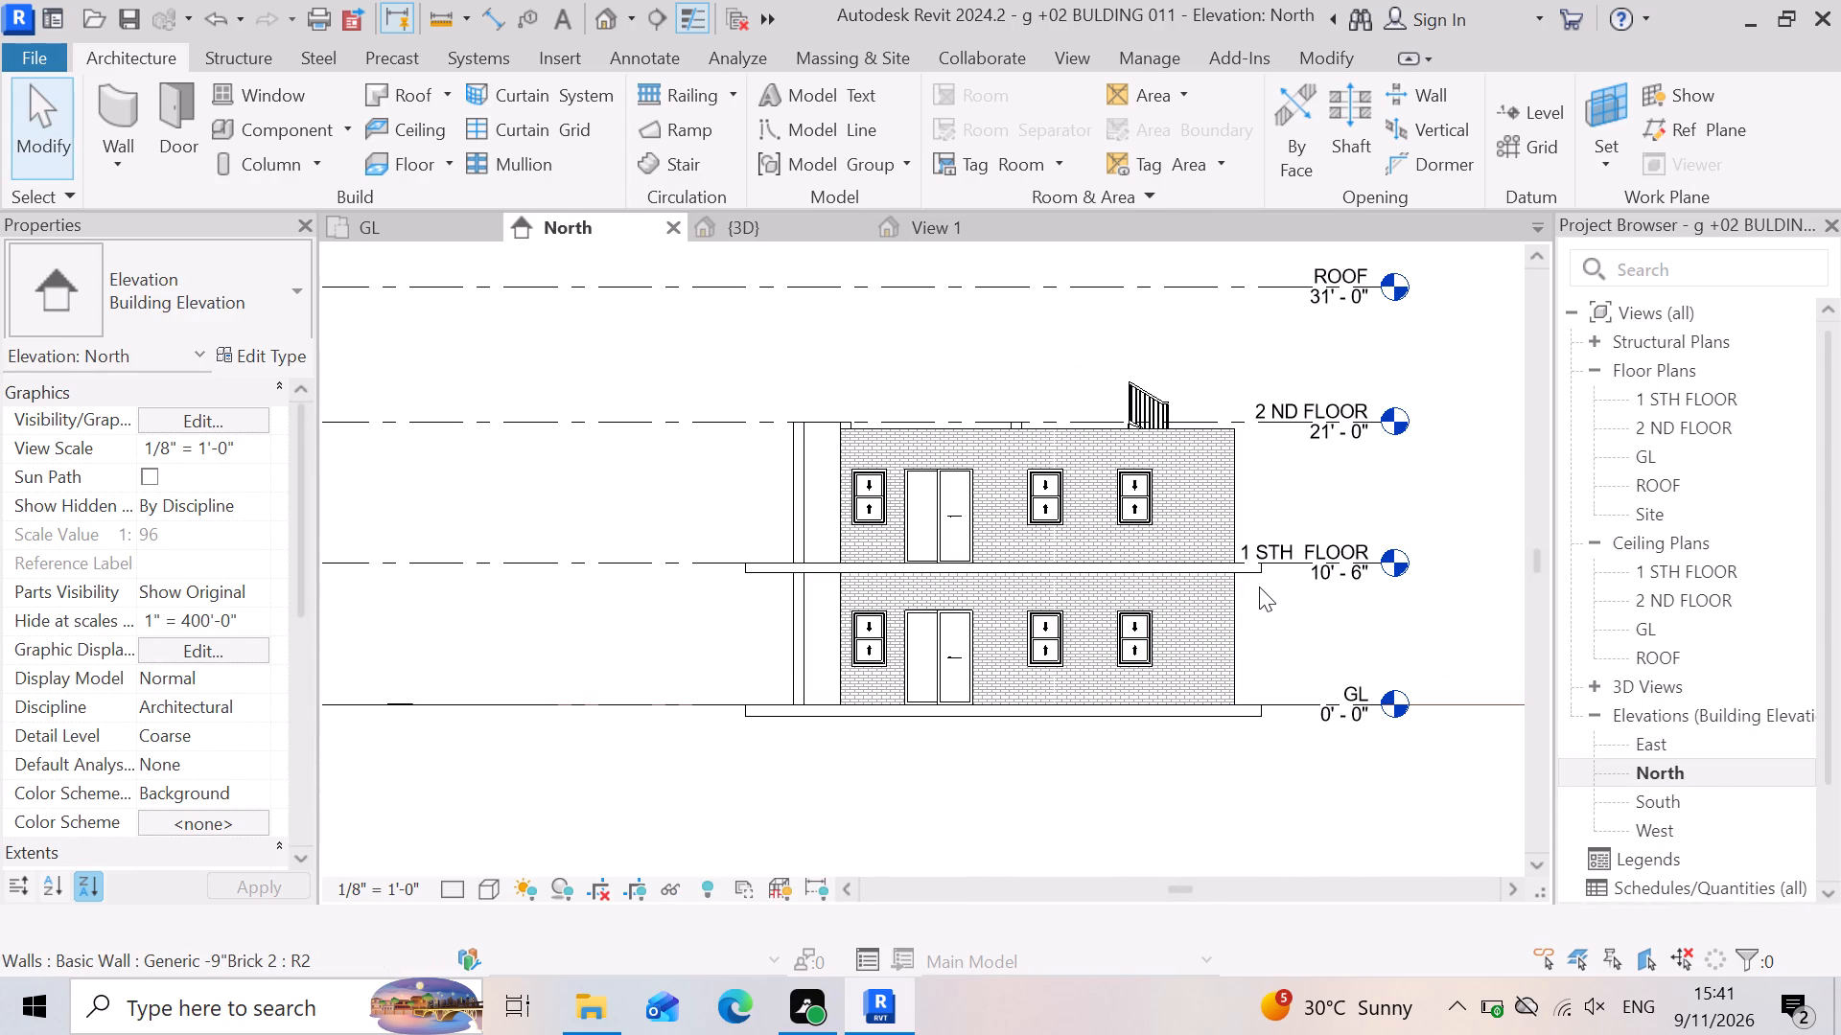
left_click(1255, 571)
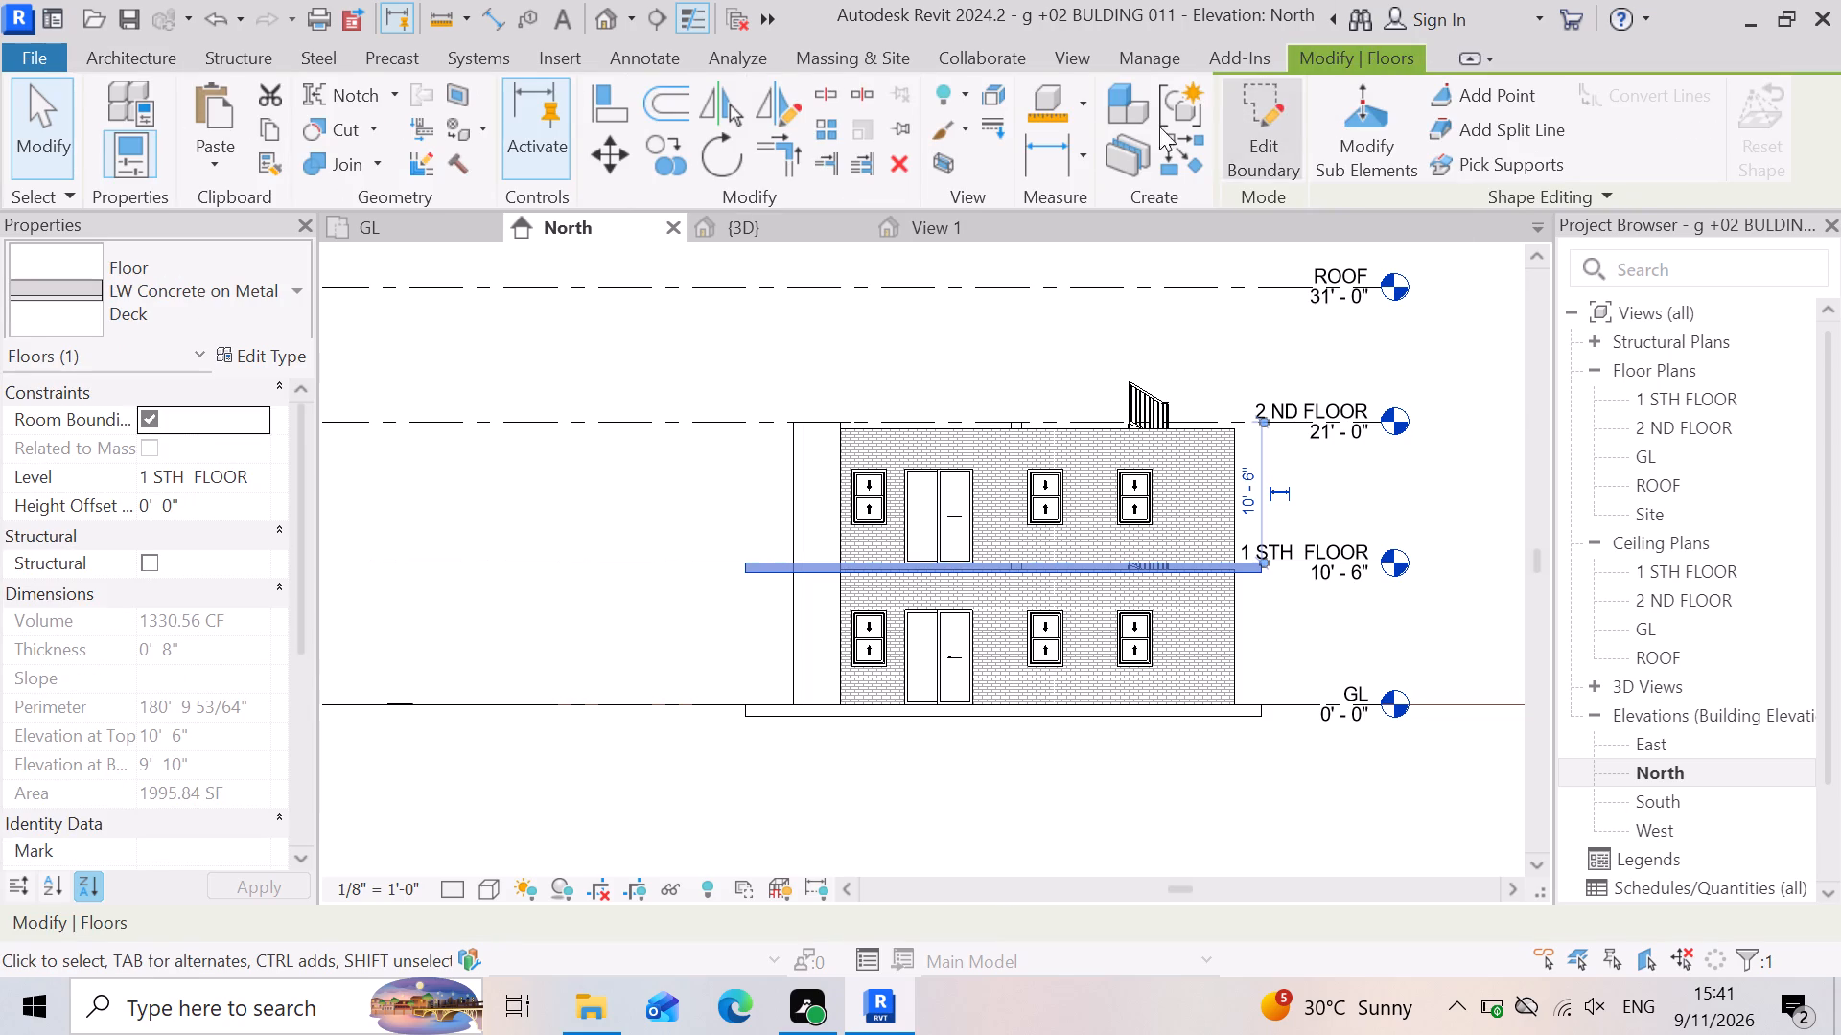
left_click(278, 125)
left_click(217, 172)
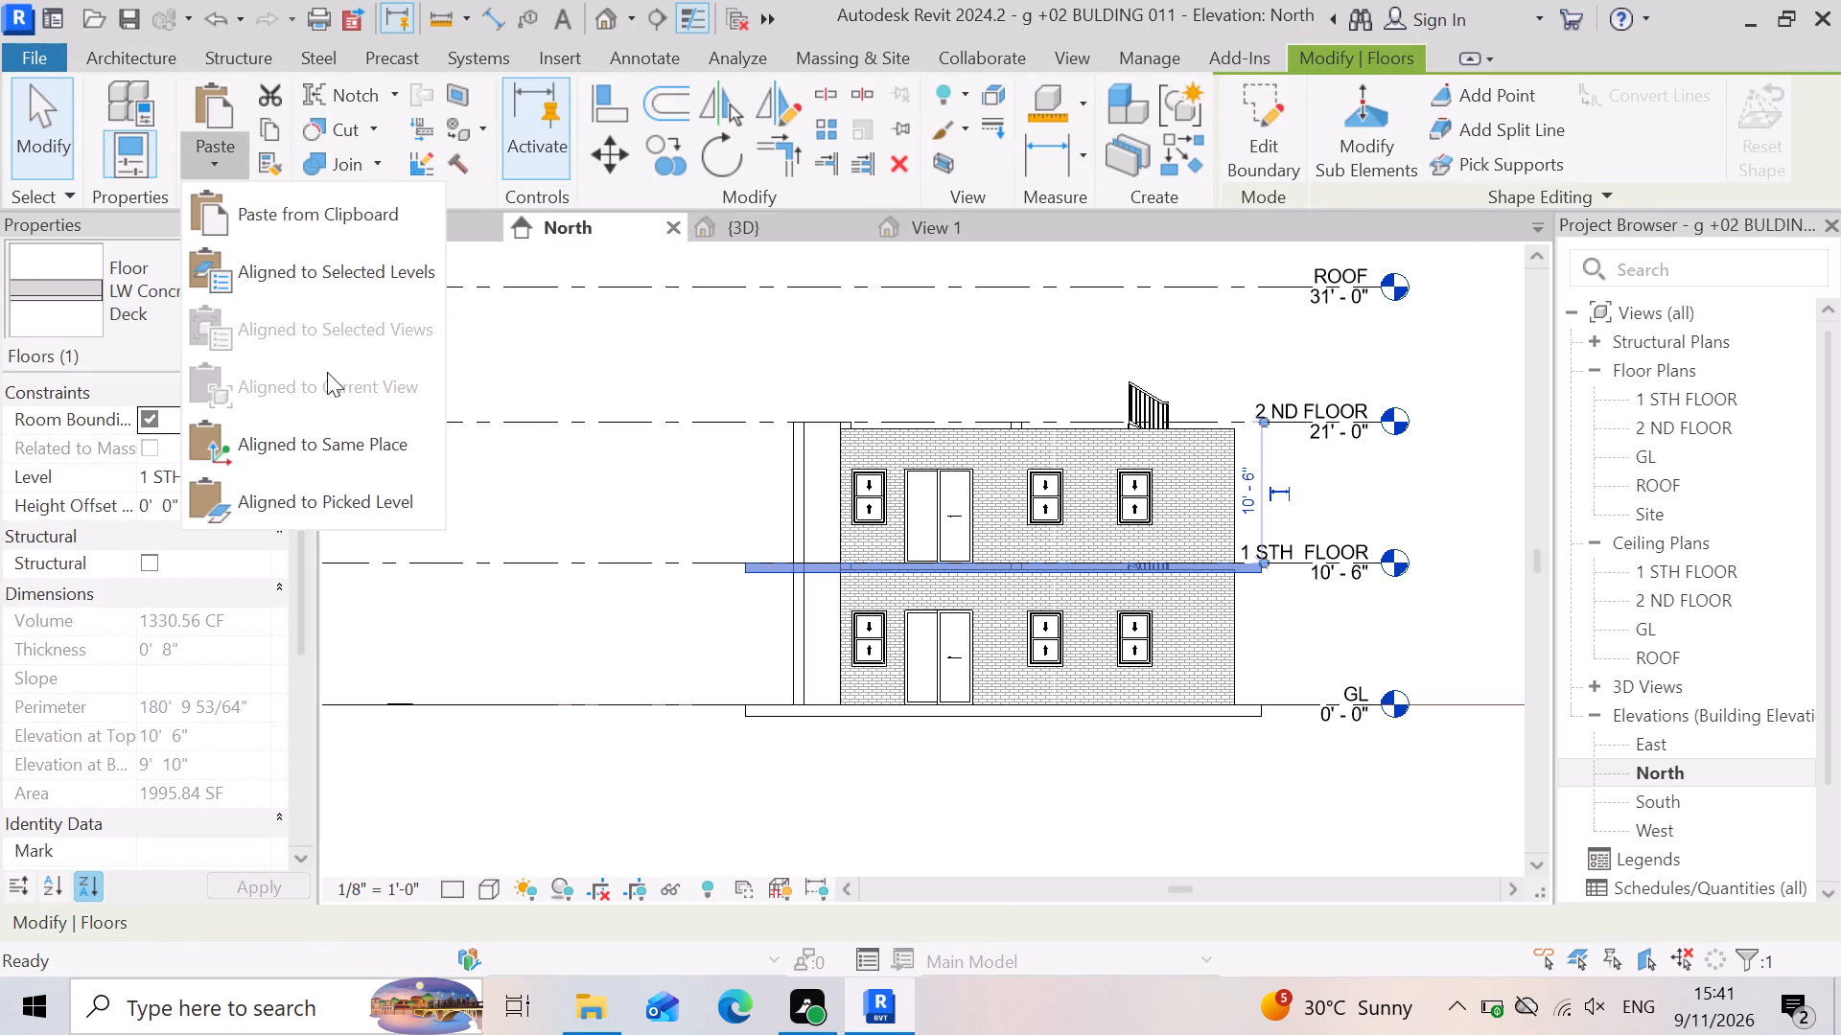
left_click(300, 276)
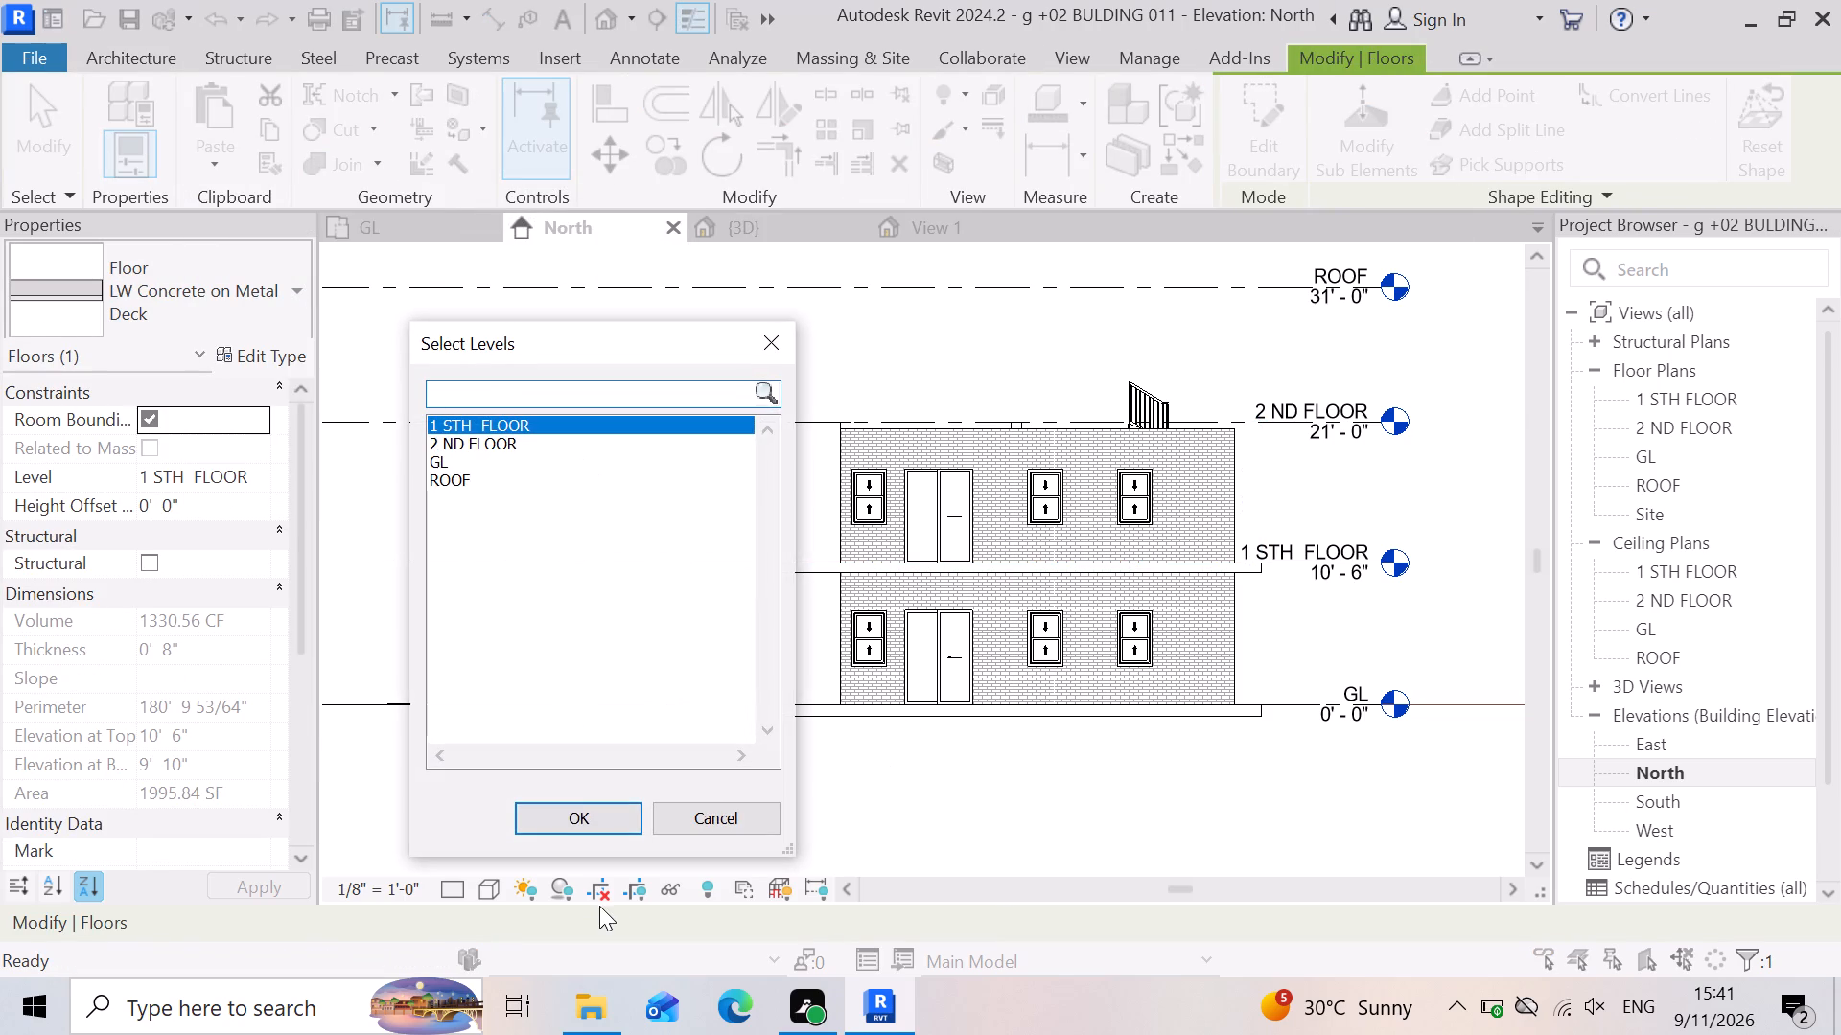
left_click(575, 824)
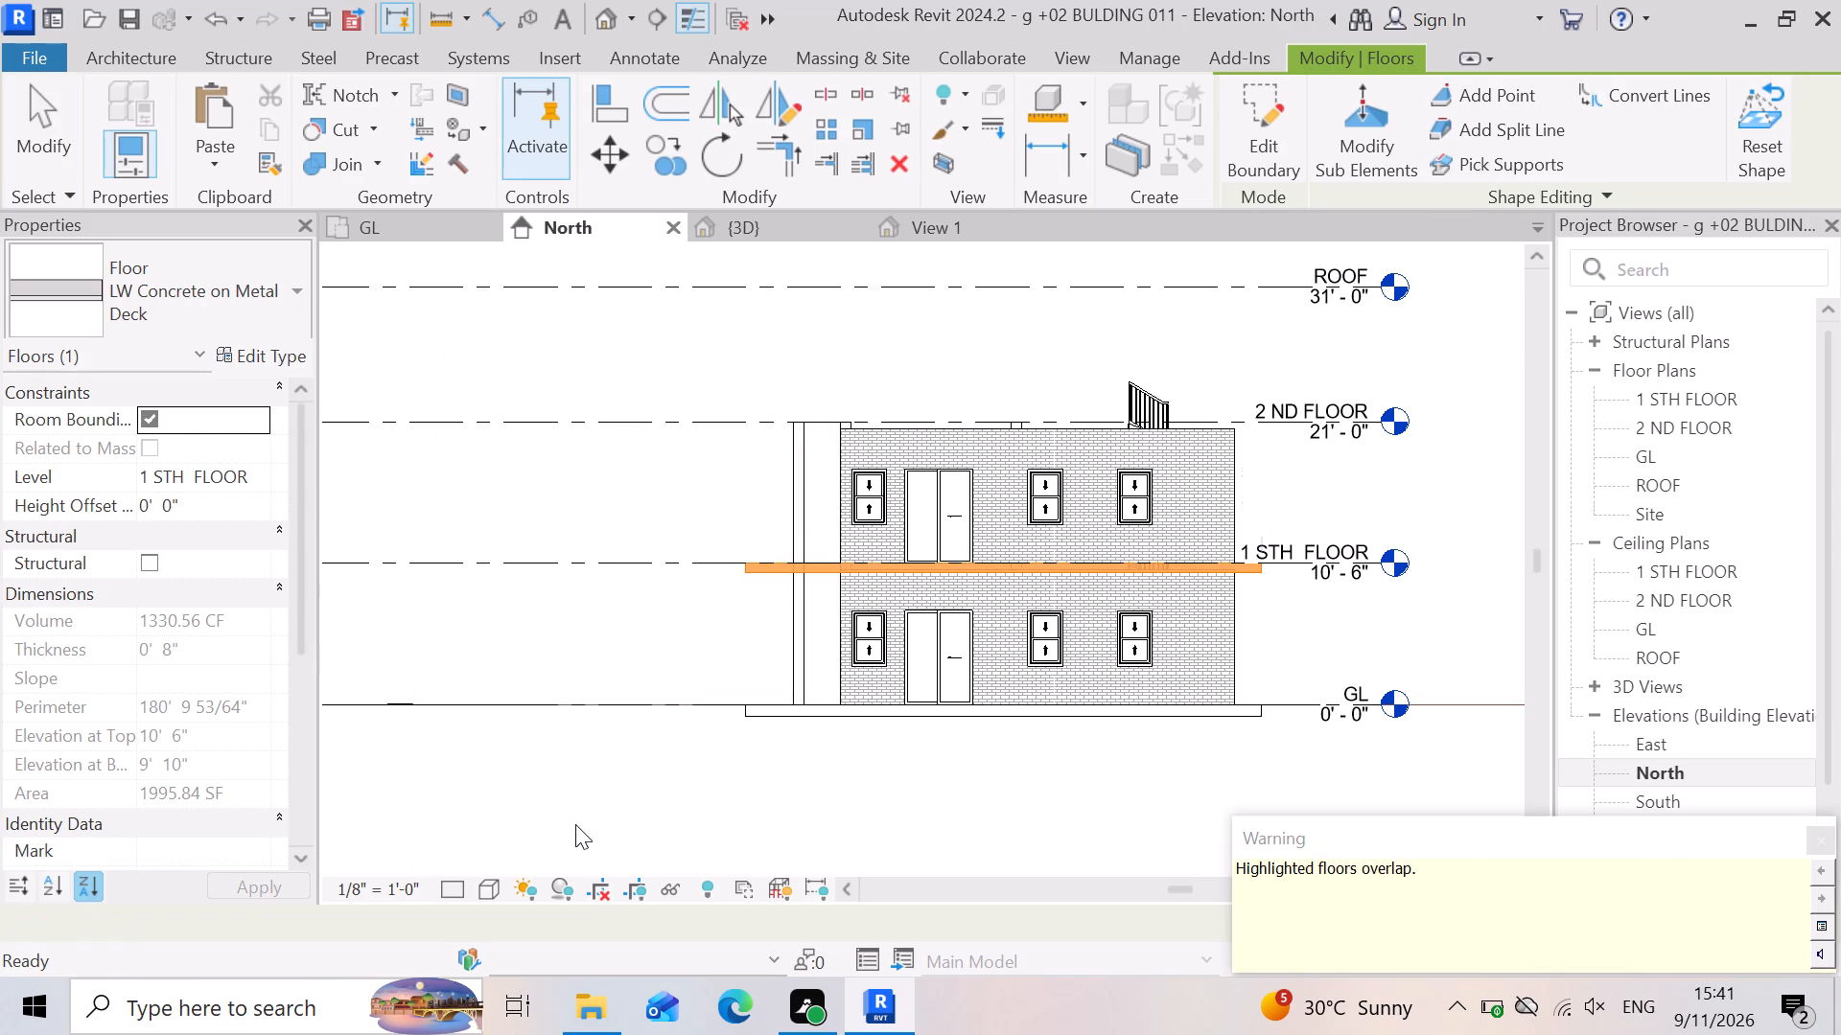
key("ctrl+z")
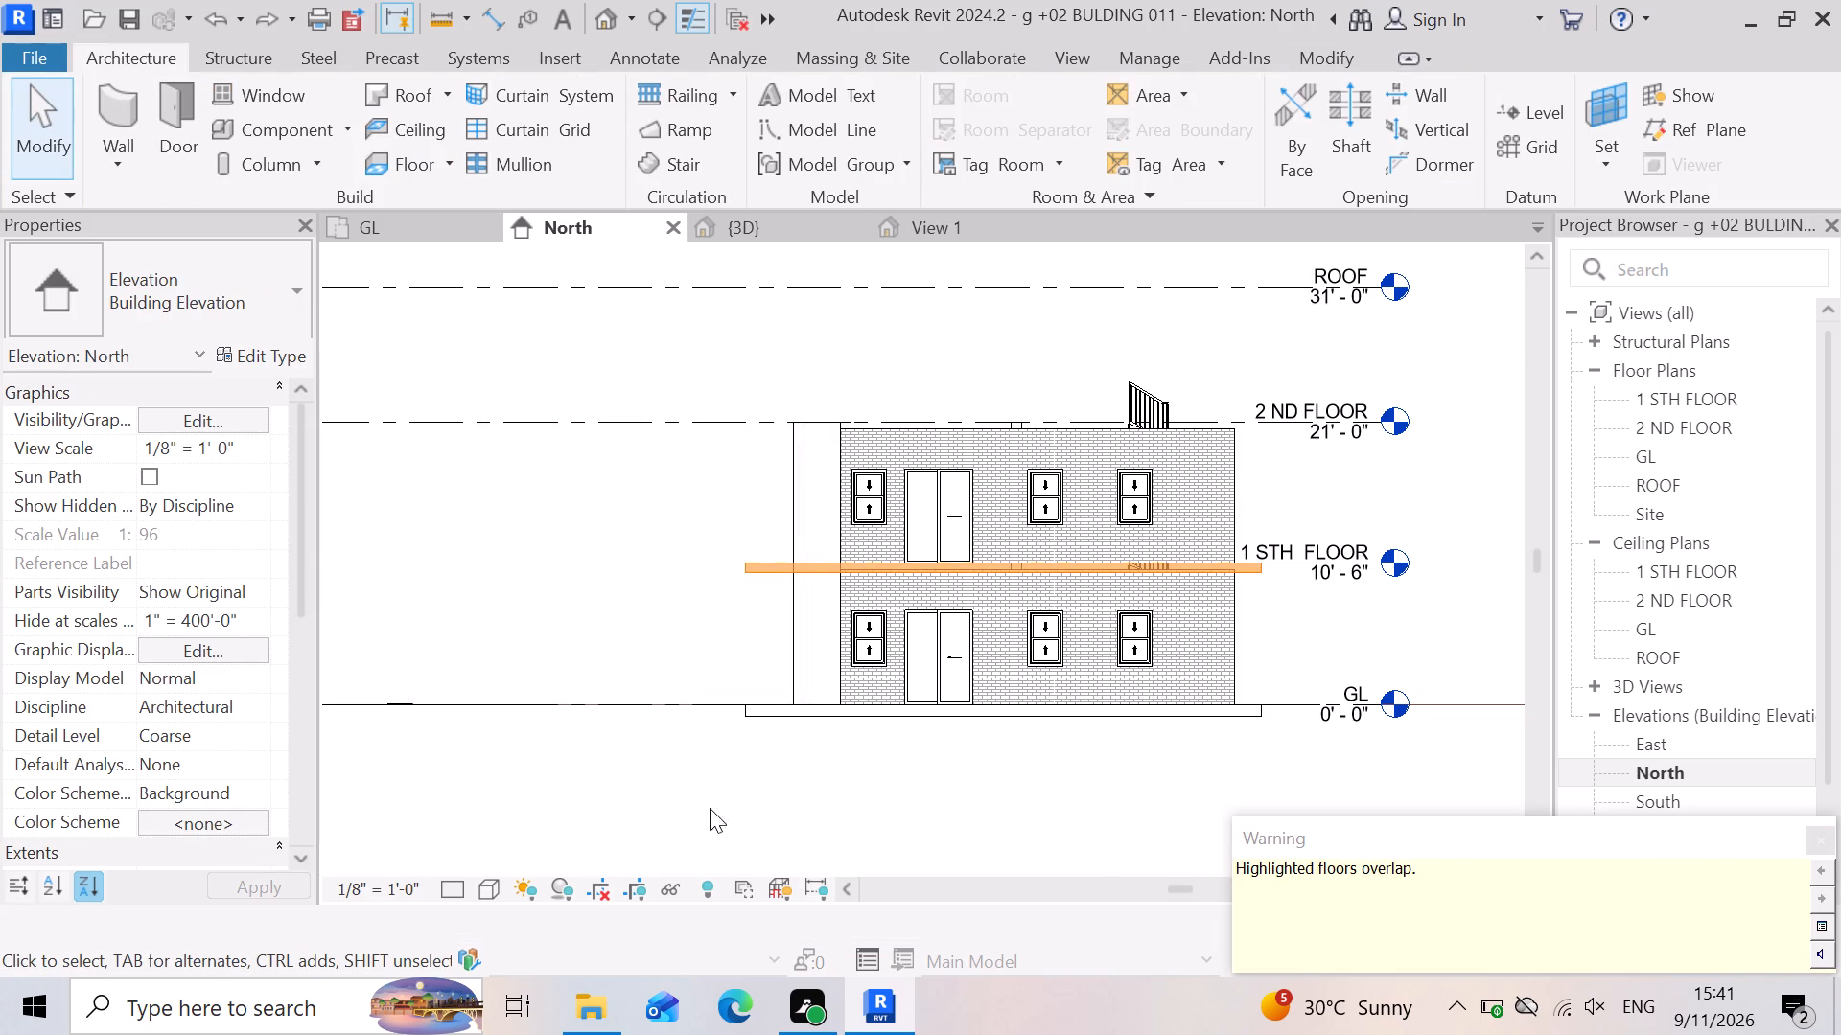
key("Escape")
In the North elevation, copy the first-floor LW Concrete on Metal Deck slab and paste it aligned to level 2 ND FLOOR.
left_click(1259, 571)
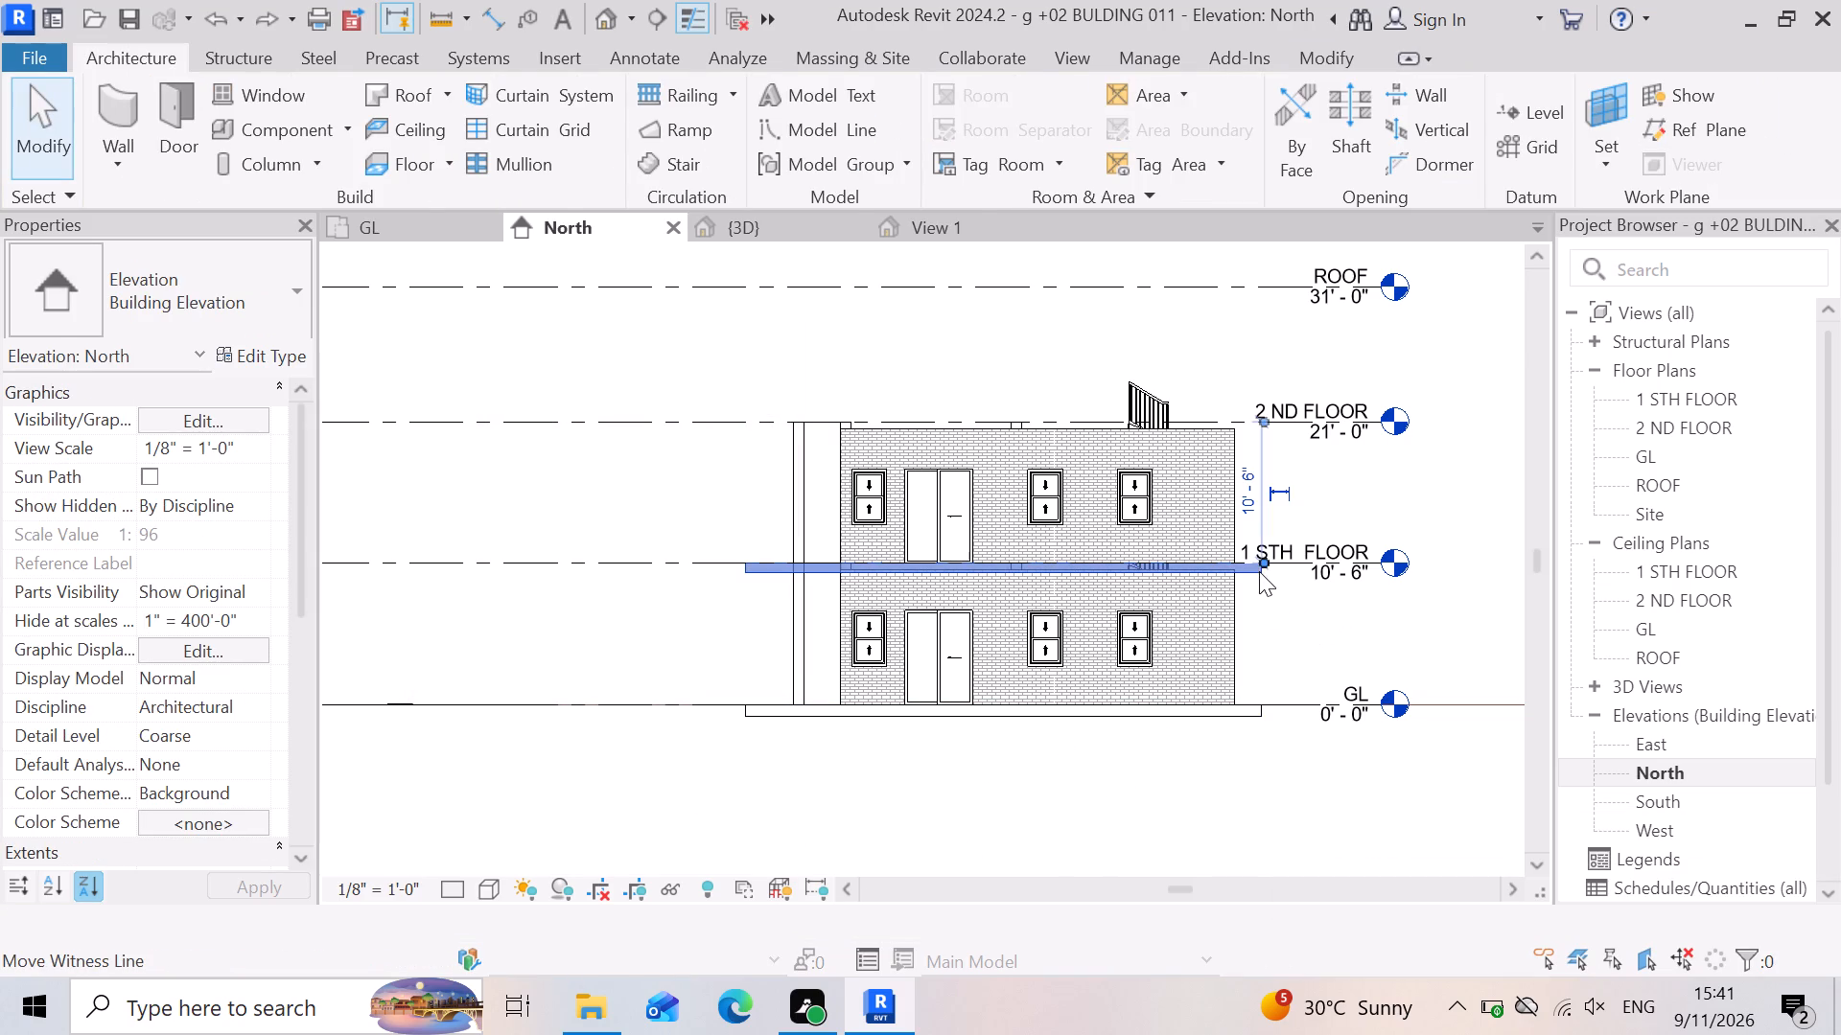
left_click(263, 133)
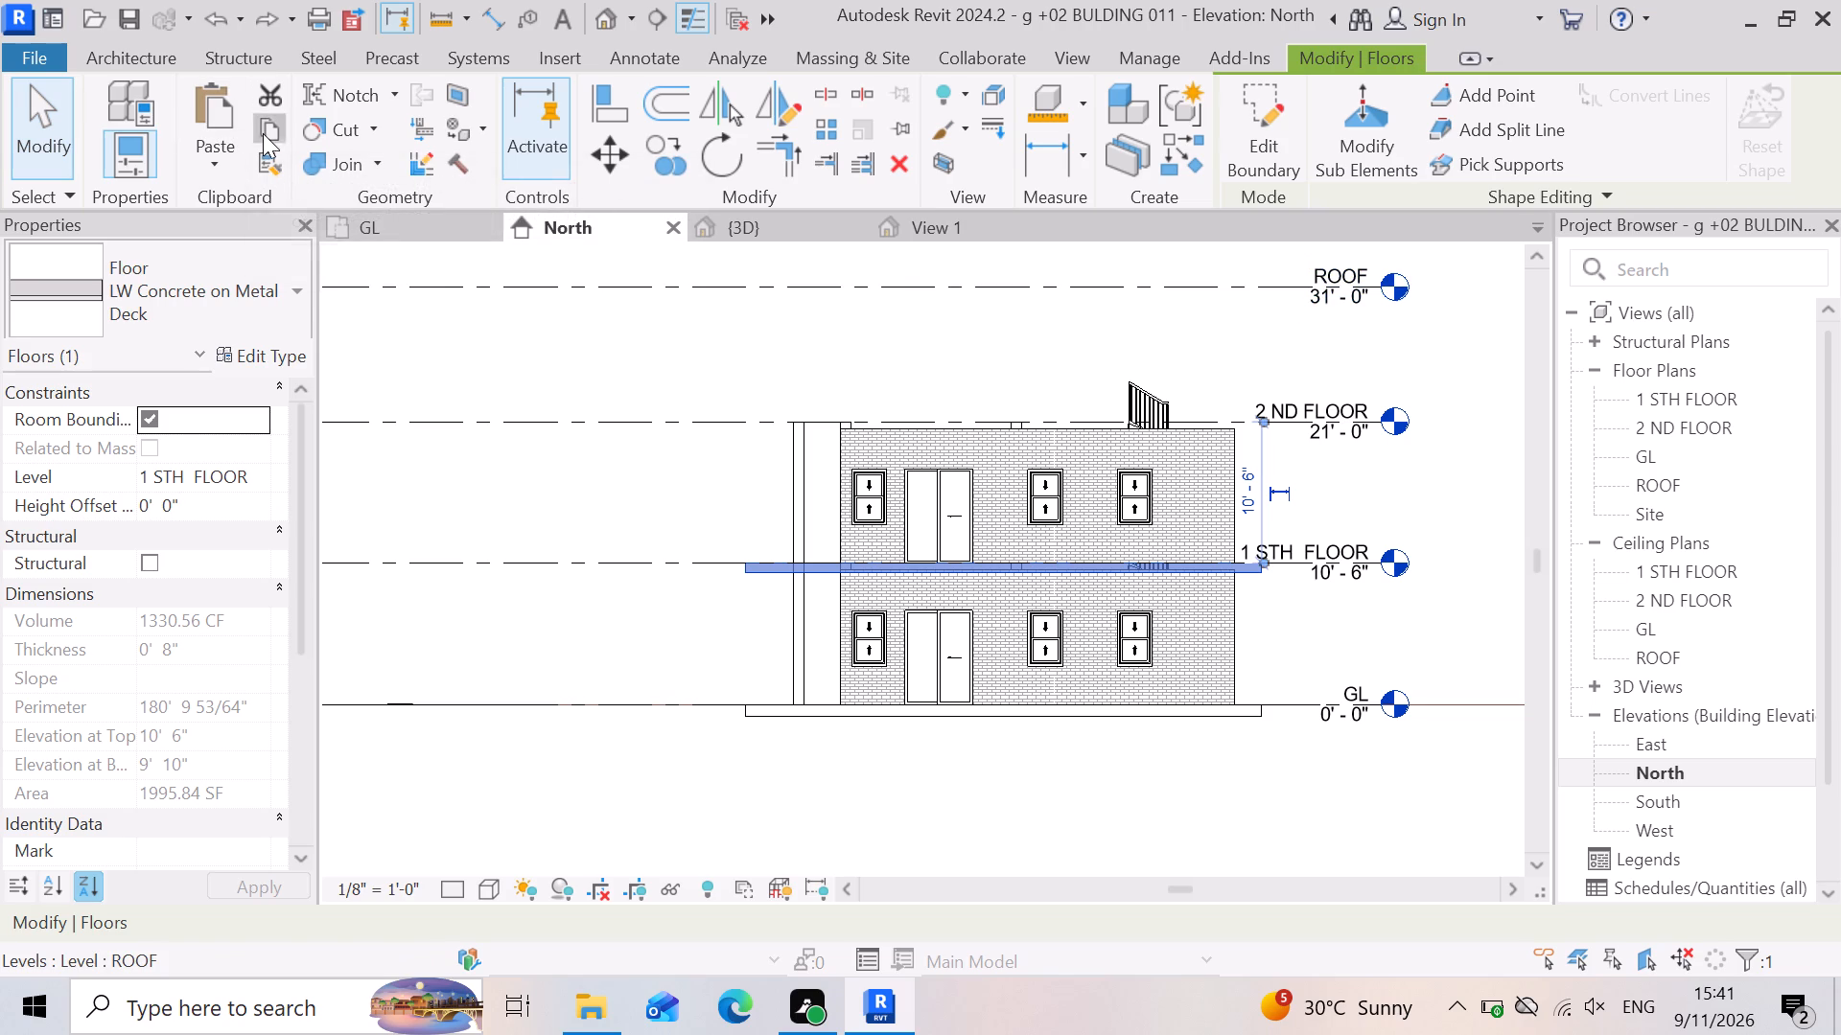
left_click(211, 161)
left_click(268, 256)
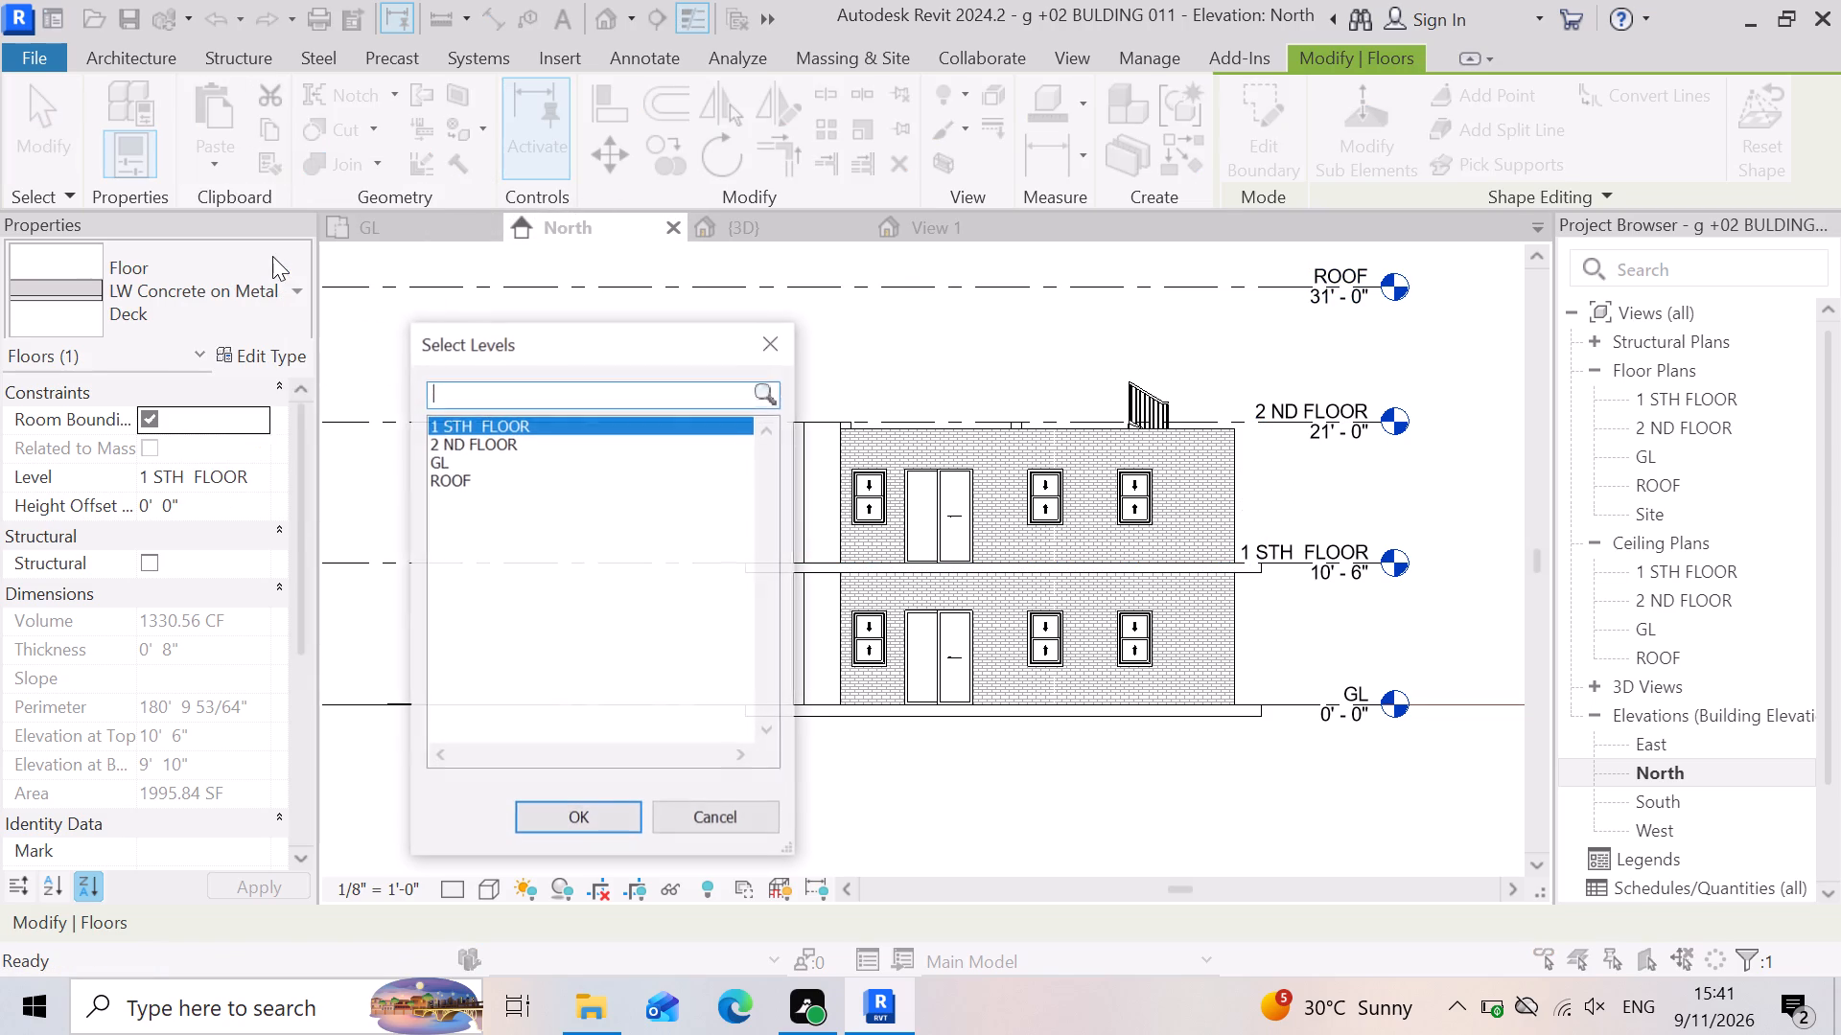
left_click(522, 446)
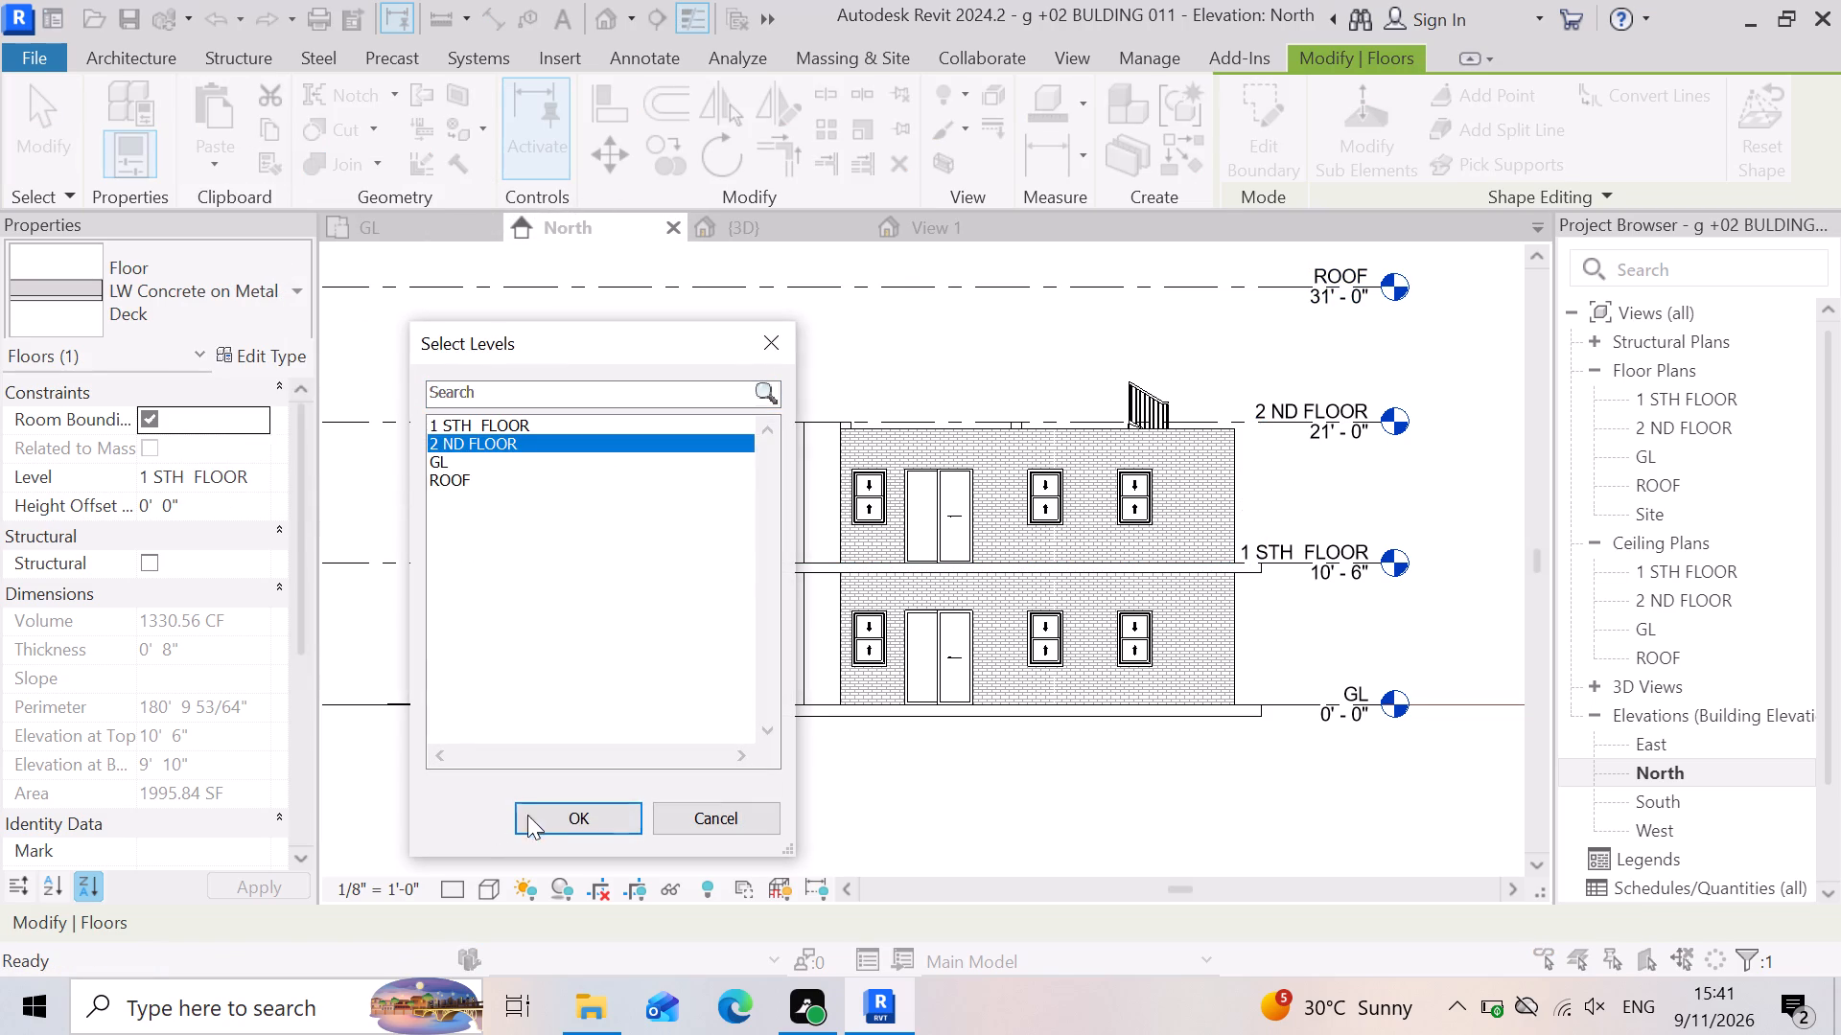
left_click(543, 812)
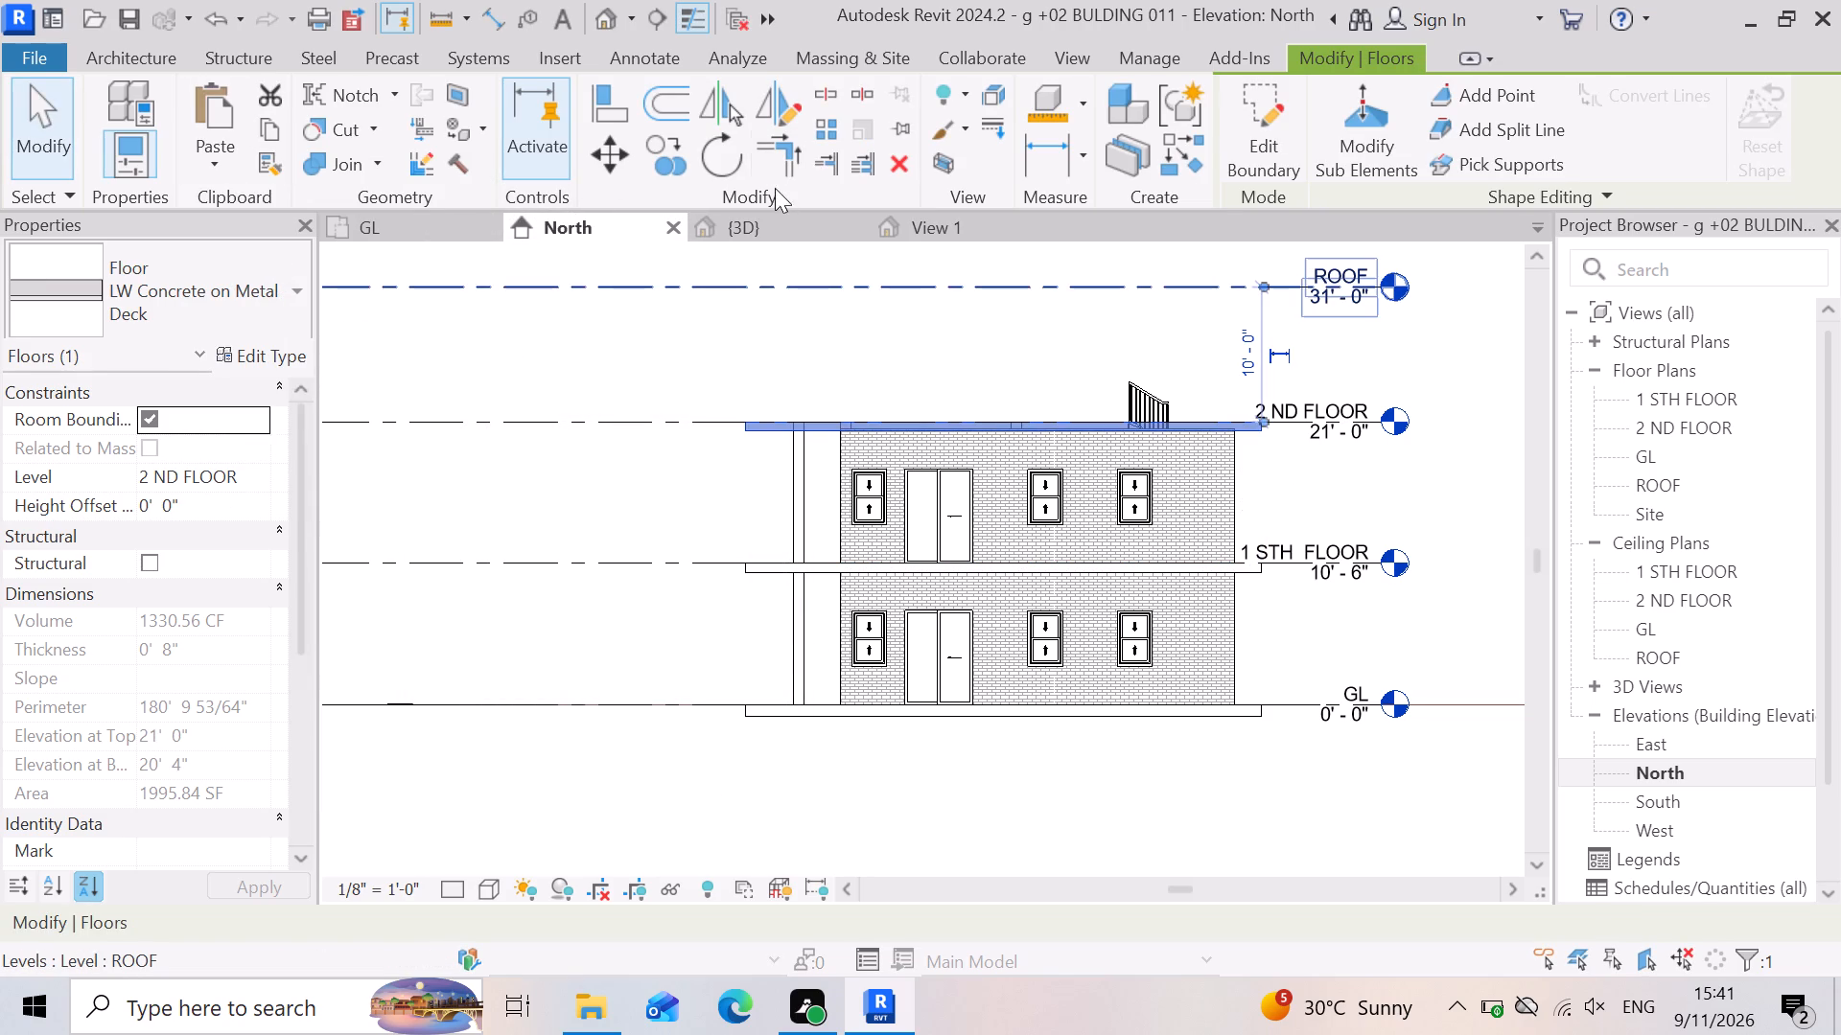
Examine the new second-floor slab on the building from the back and right sides in the 3D view.
left_click(787, 223)
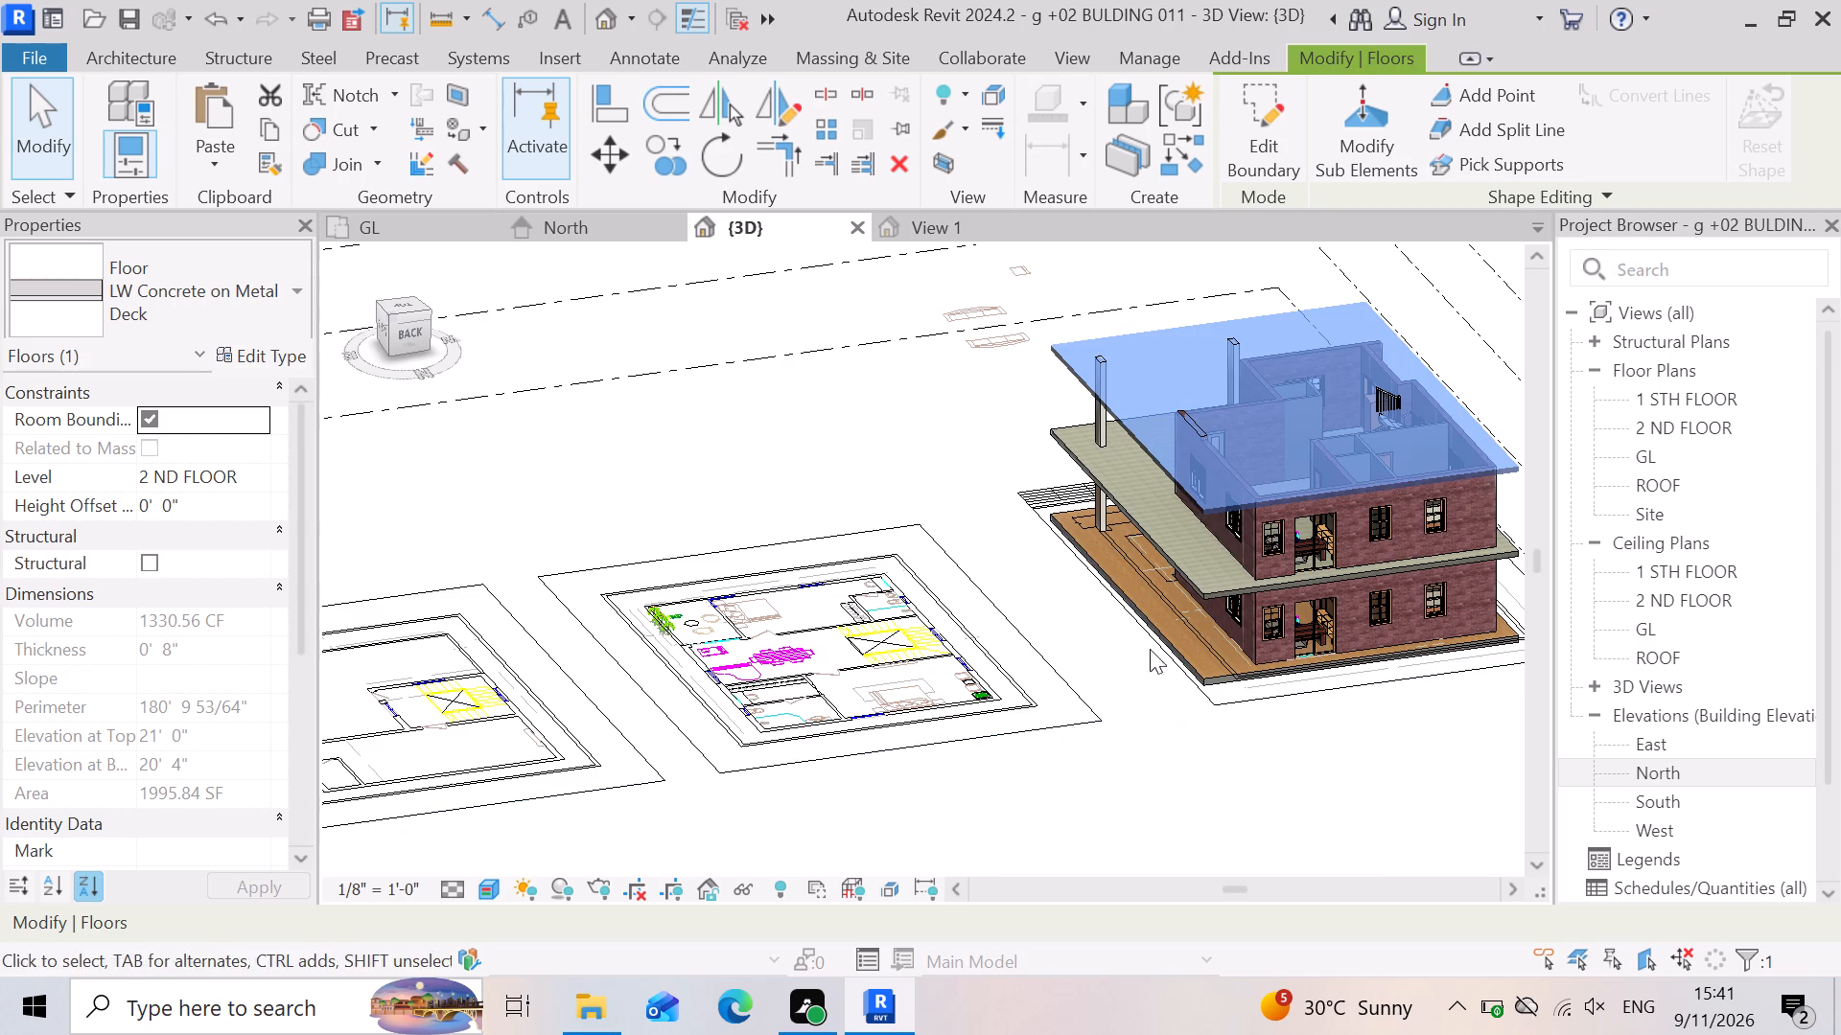
scroll(1188, 639, "down", 1)
left_click(1007, 810)
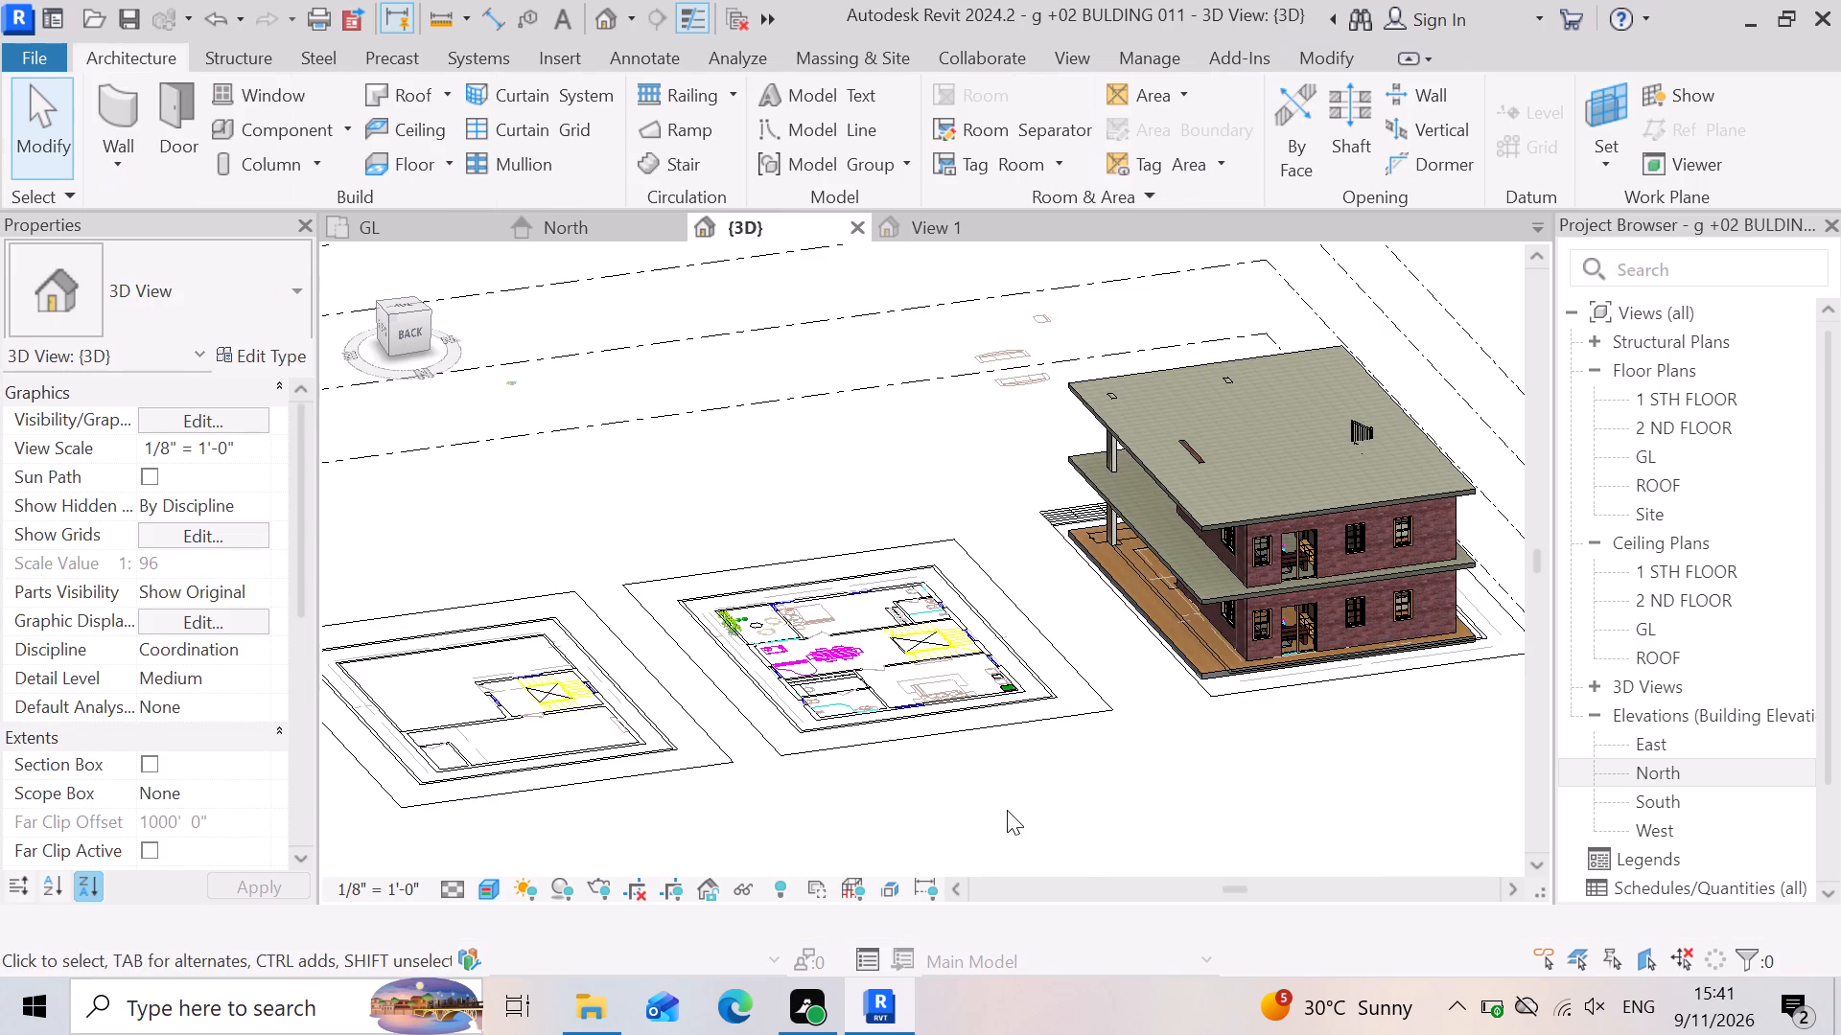
scroll(966, 732, "down", 2)
middle_click(1055, 751, "shift")
right_click_drag(1055, 751, 1061, 706, "shift")
middle_click_drag(1057, 748, 1052, 715, "shift")
middle_click_drag(1055, 711, 1061, 706, "shift")
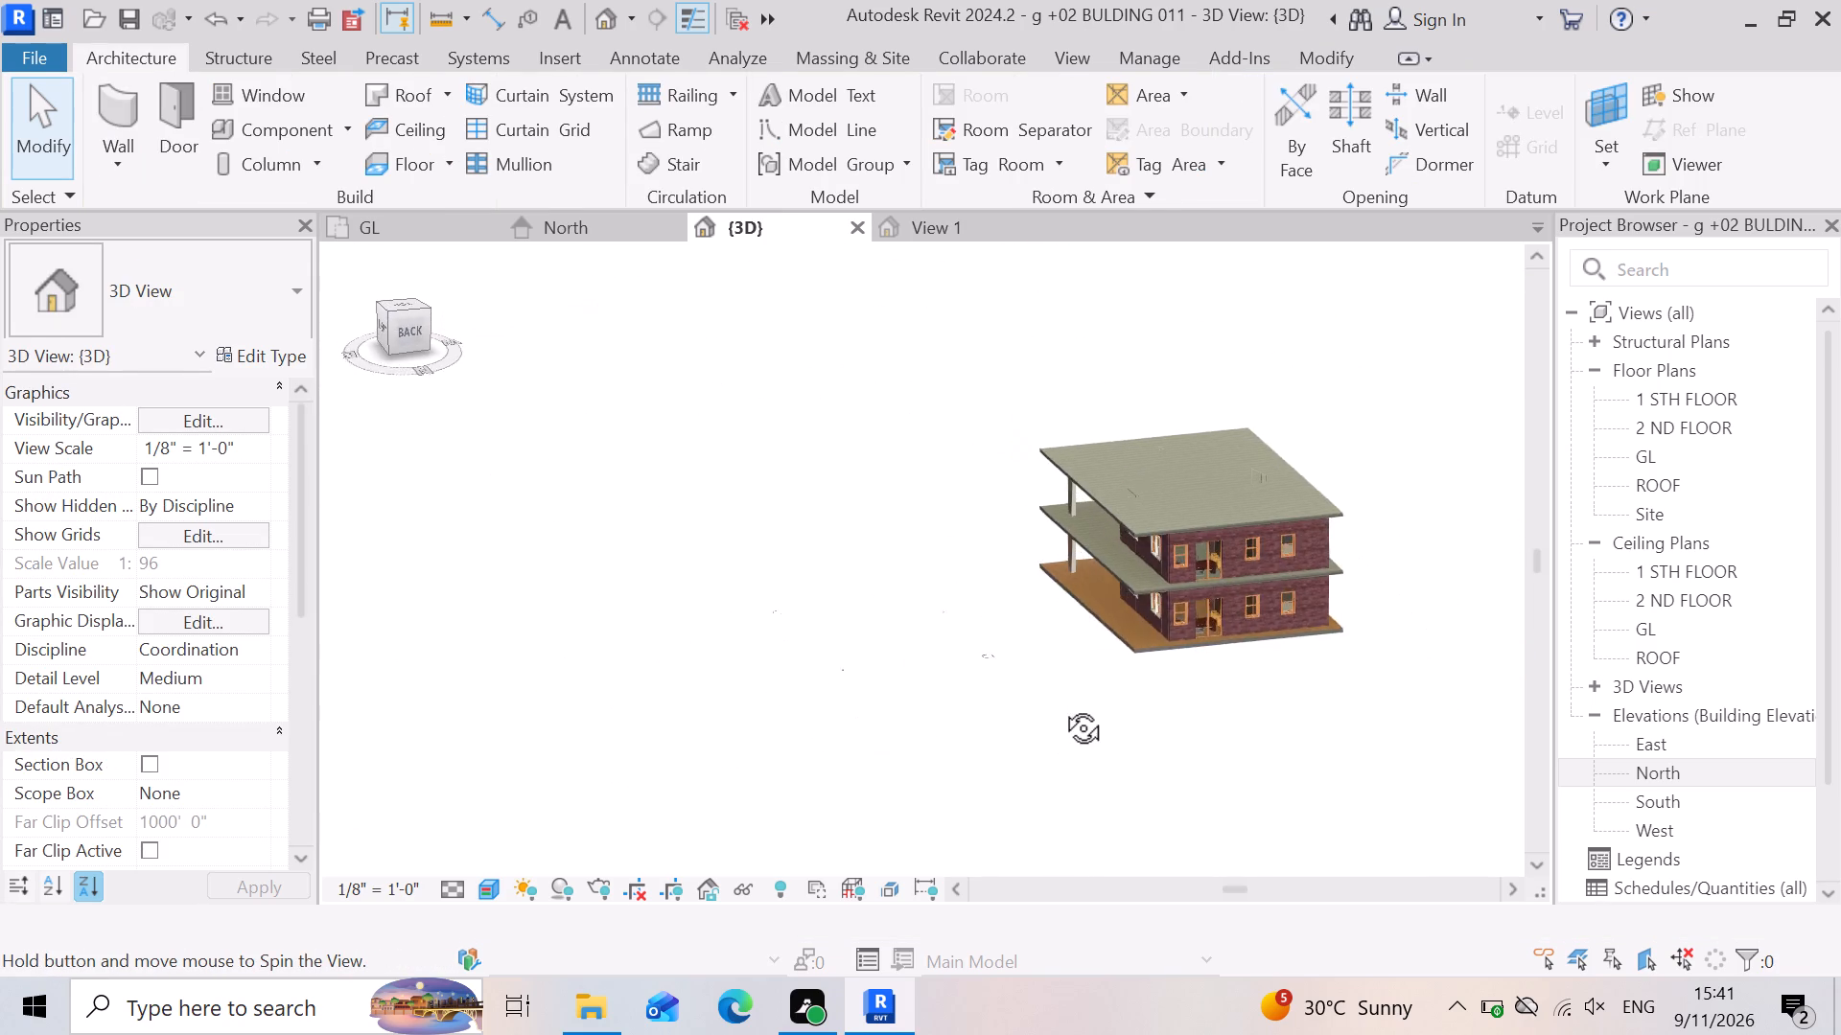
middle_click_drag(1061, 706, 1308, 734, "shift")
right_click_drag(1061, 706, 1314, 737, "shift")
scroll(983, 682, "down", 3)
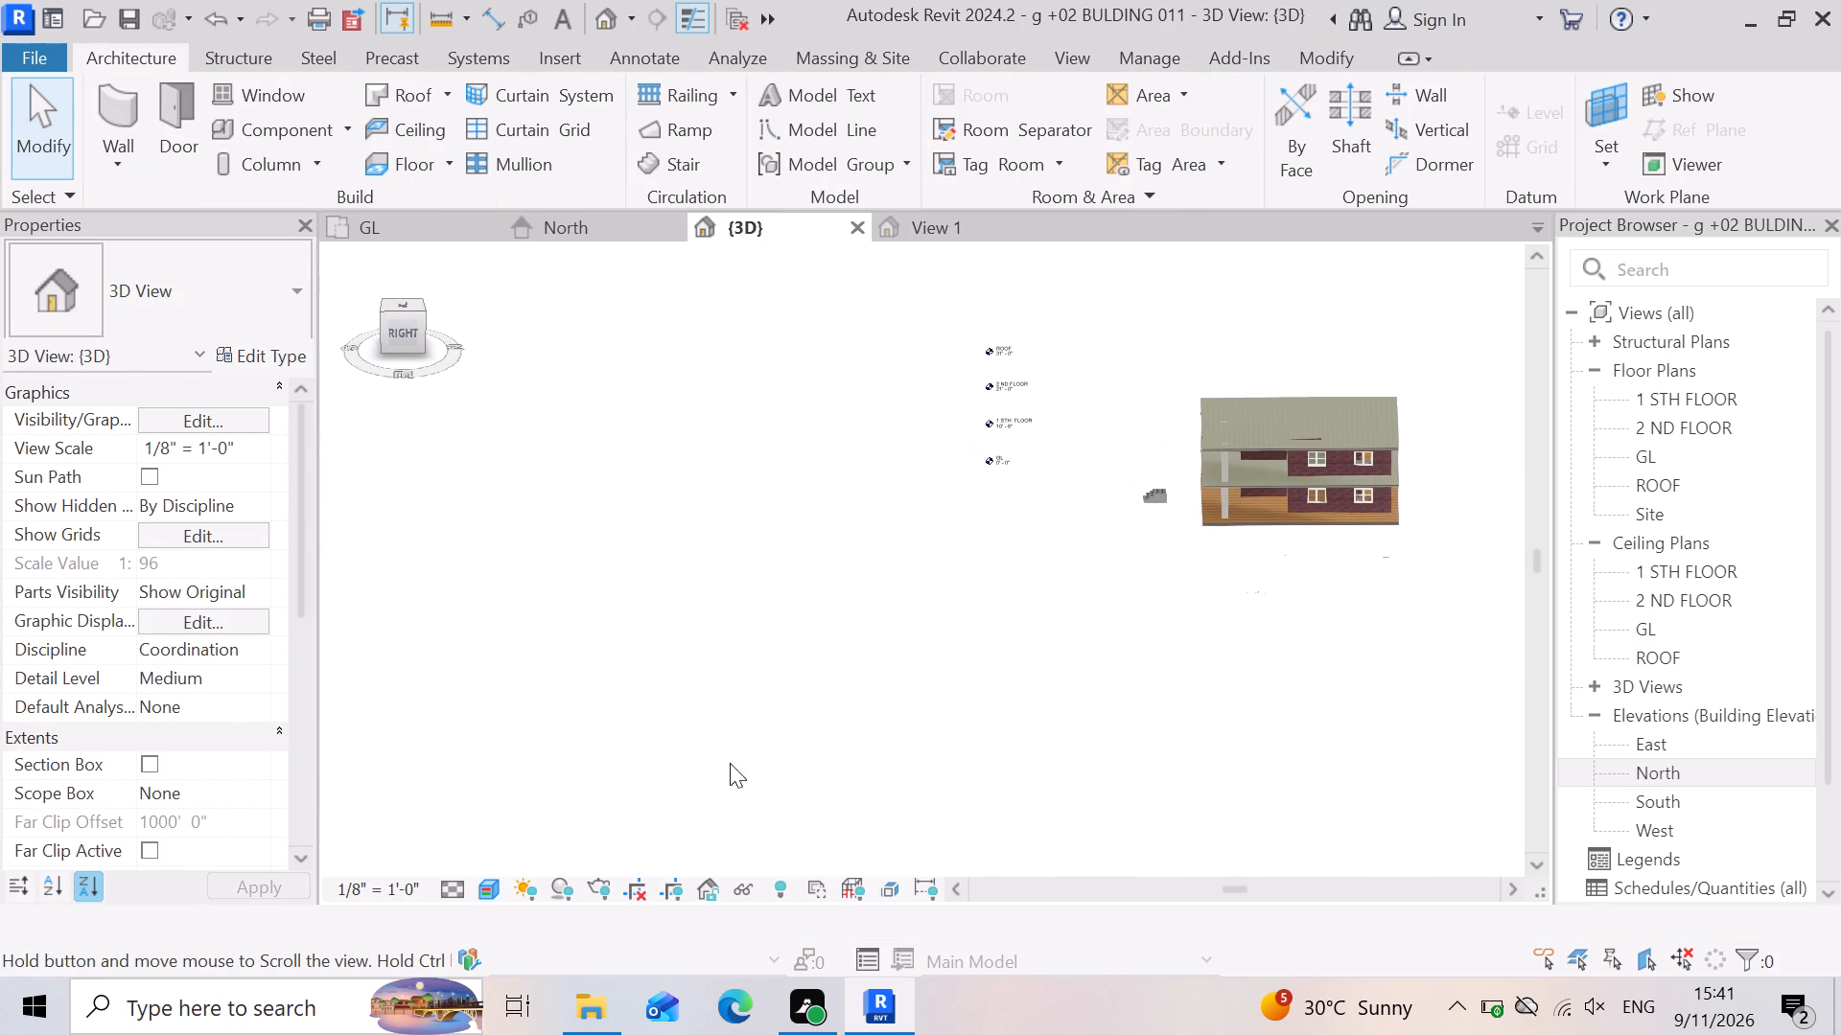
Delete the 48" Precast Steps at the front edge of the ground-floor slab in the 3D view.
scroll(663, 750, "down", 2)
scroll(1033, 610, "up", 9)
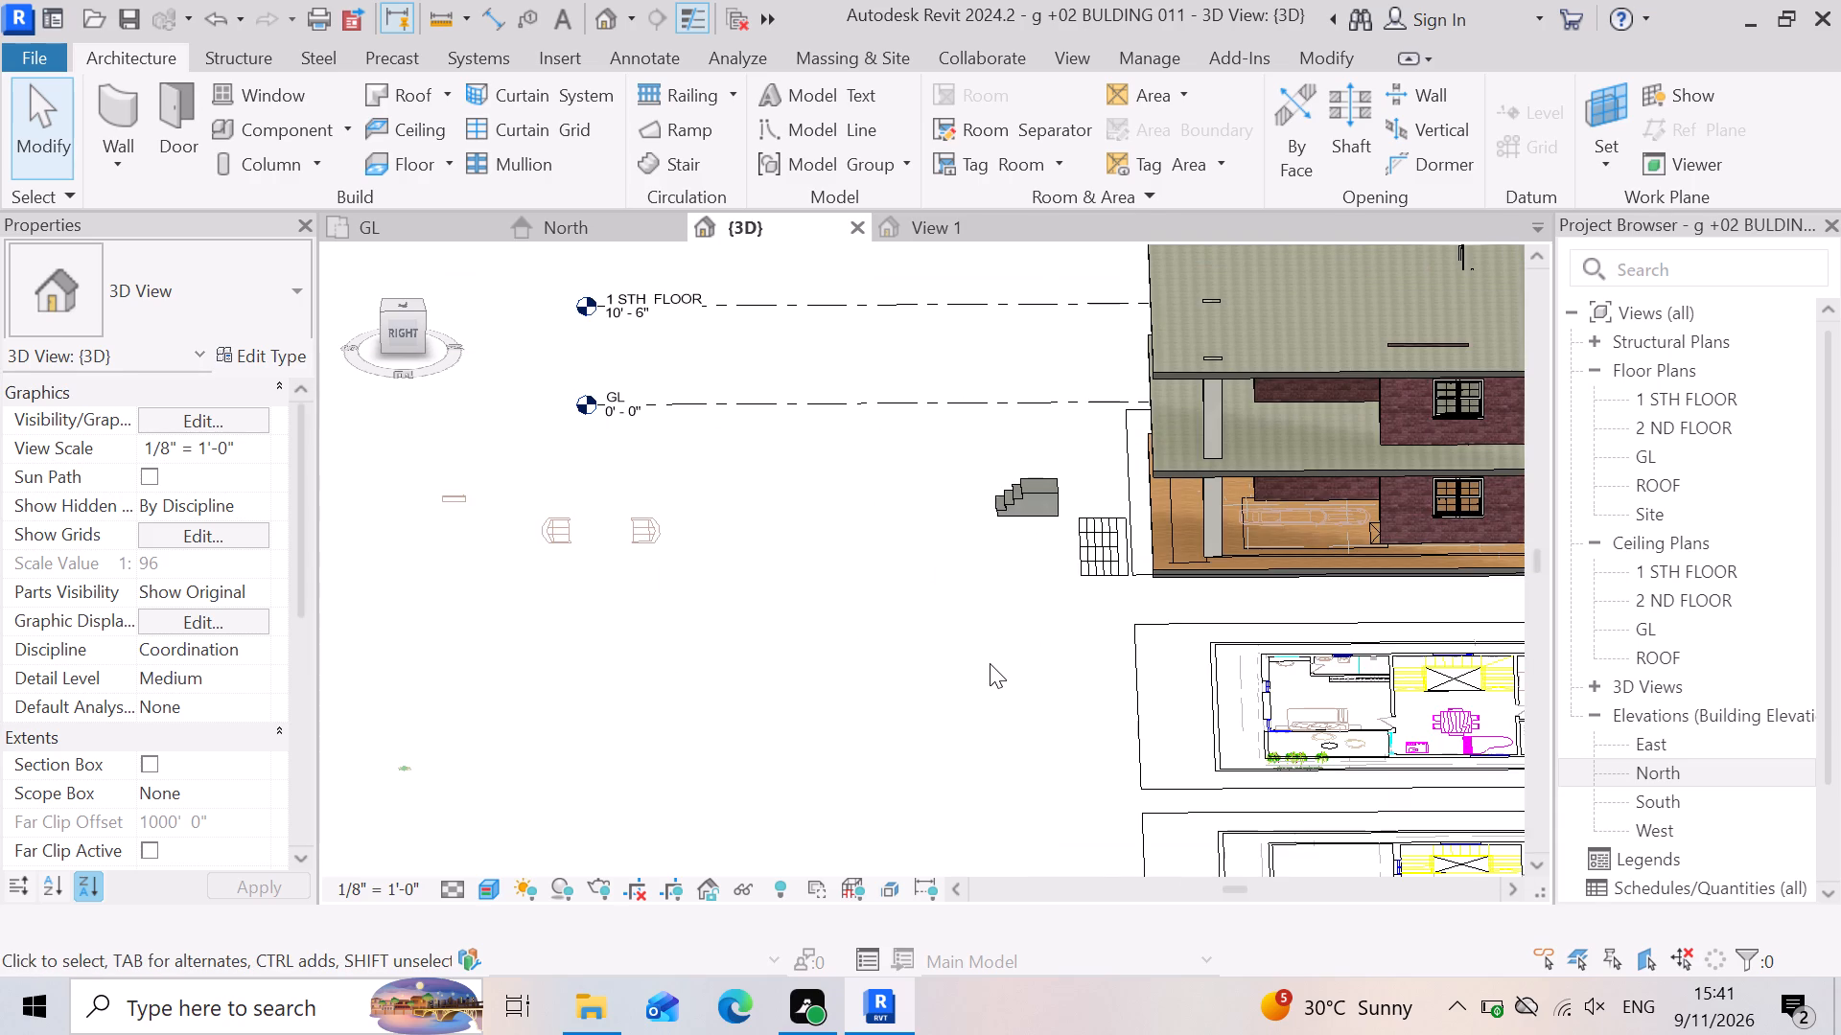
scroll(1124, 596, "up", 3)
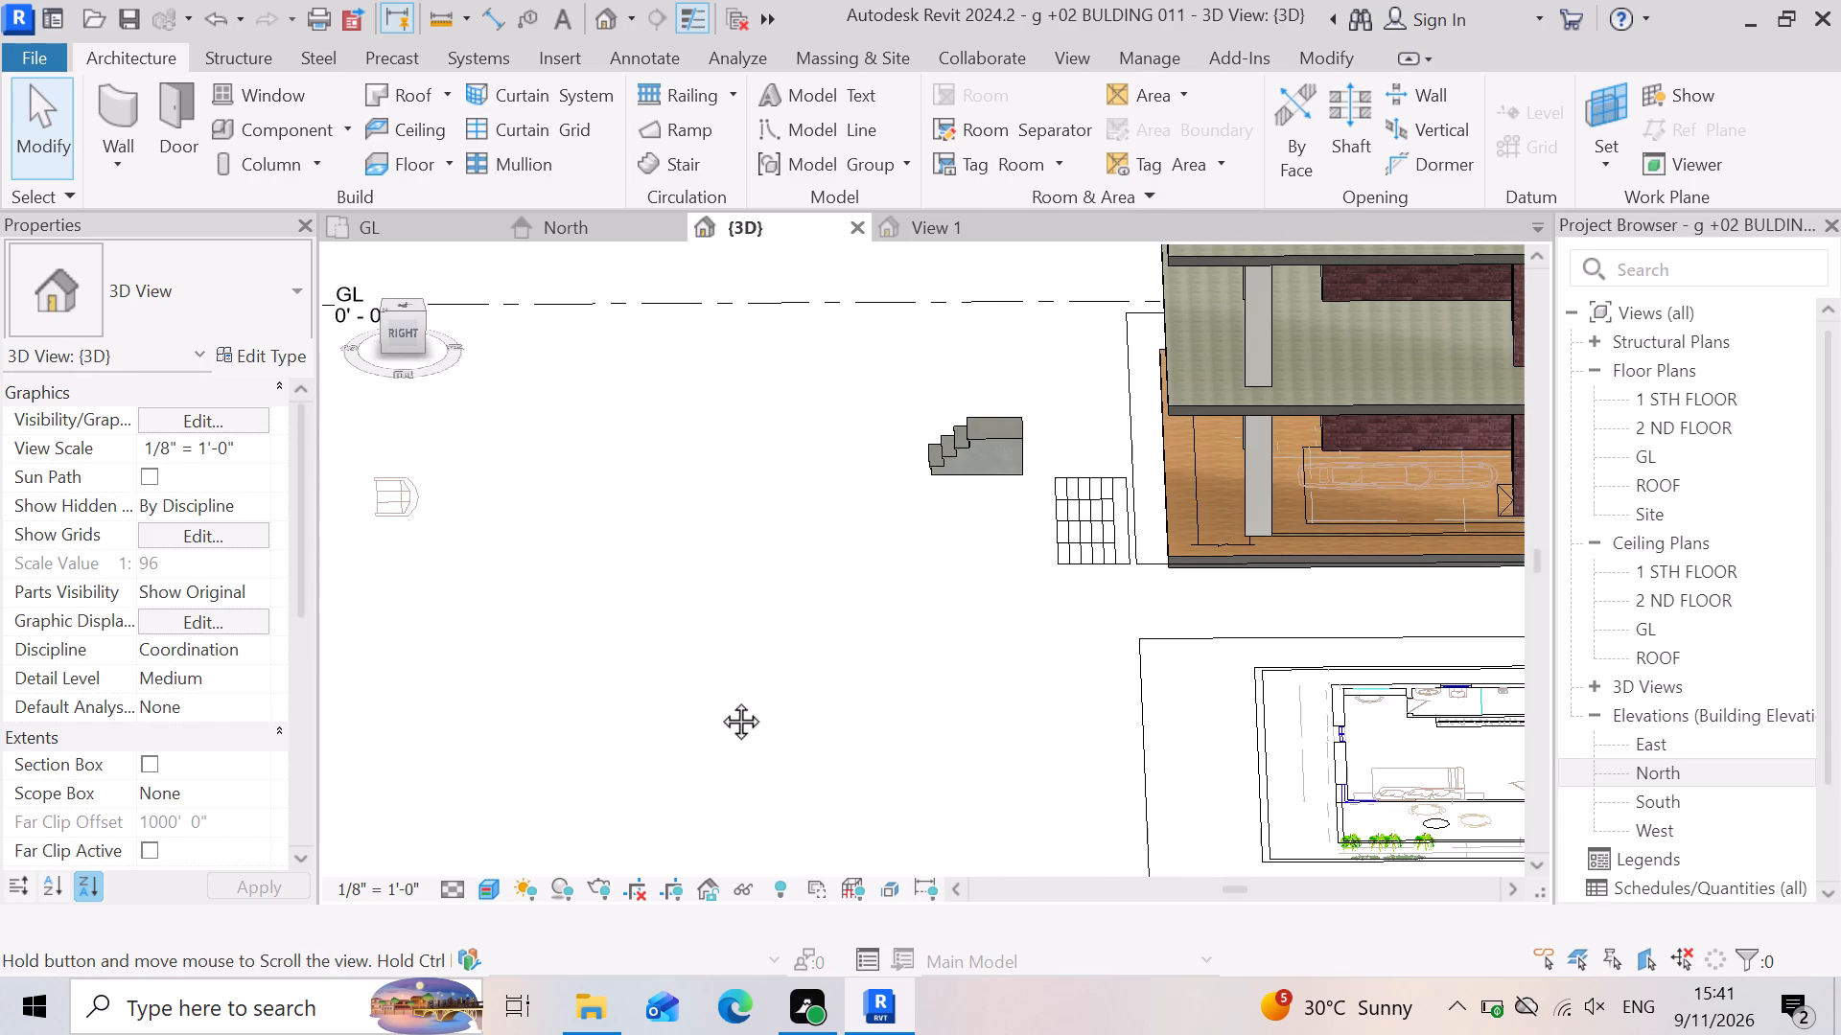
right_click_drag(674, 642, 705, 675, "shift")
middle_click_drag(674, 642, 705, 675, "shift")
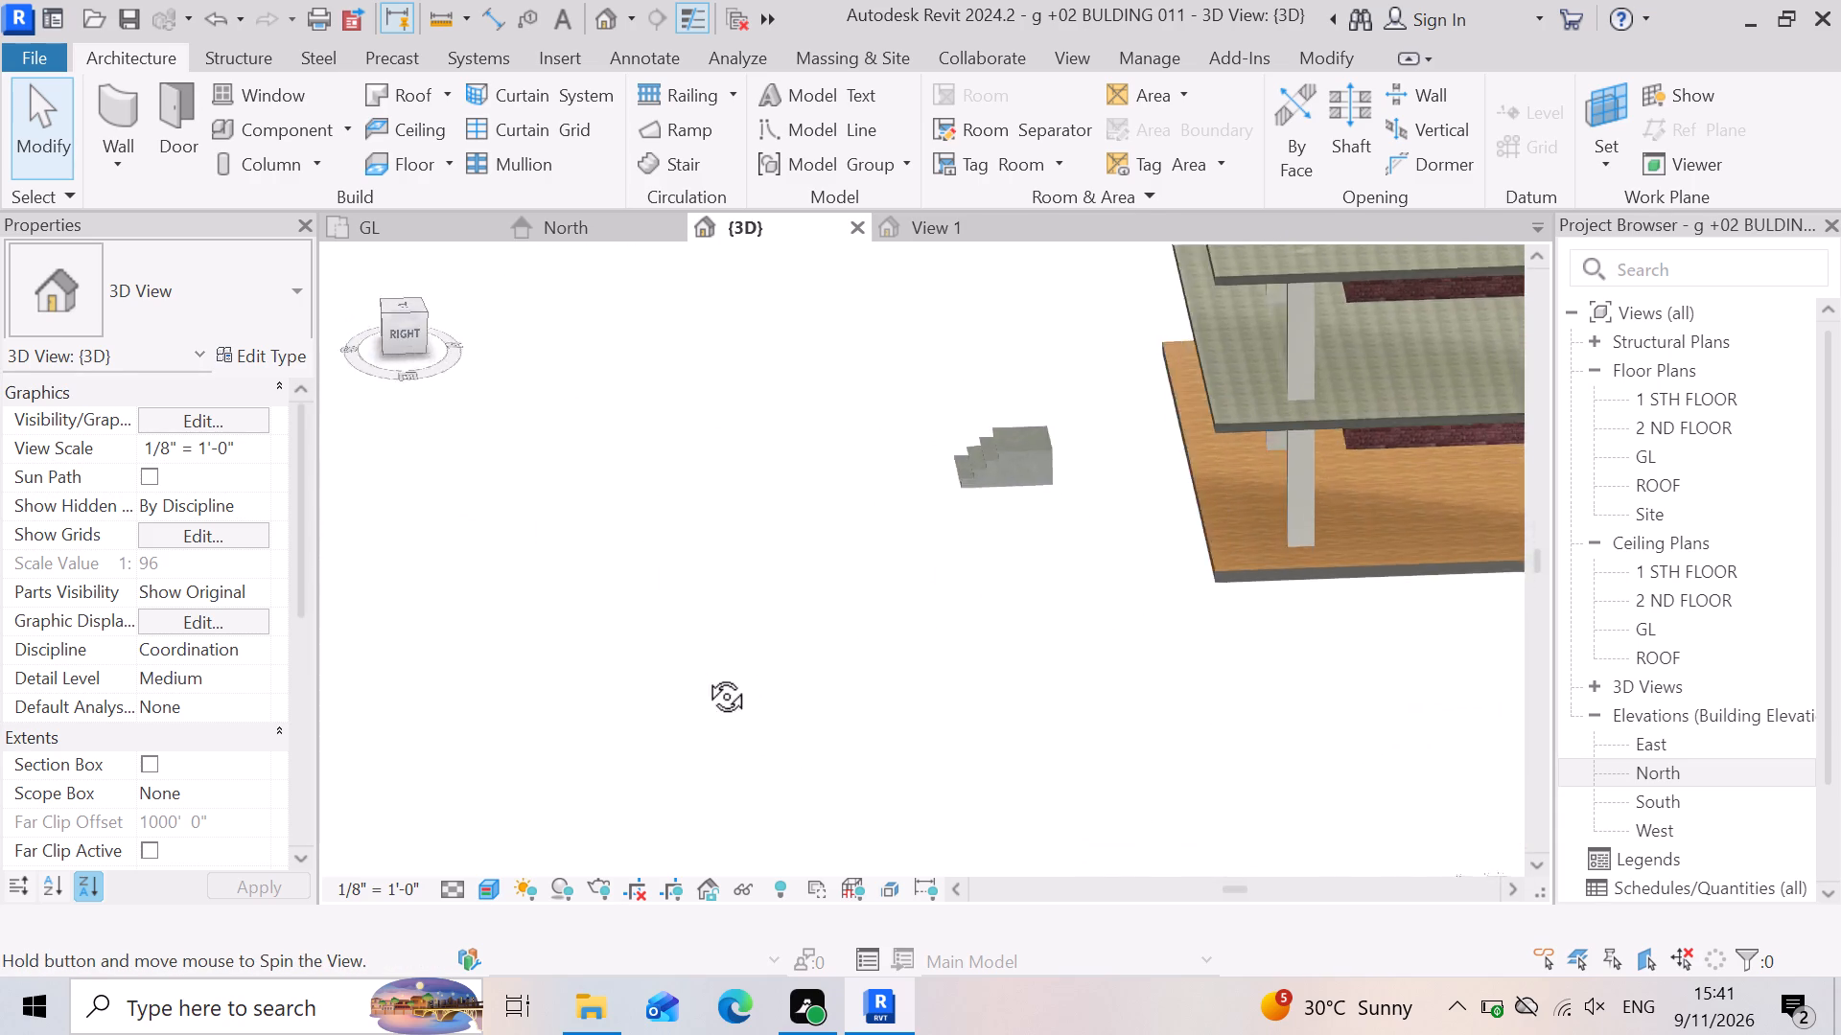
middle_click_drag(705, 675, 893, 684, "shift")
right_click_drag(705, 675, 907, 685, "shift")
scroll(1304, 635, "down", 7)
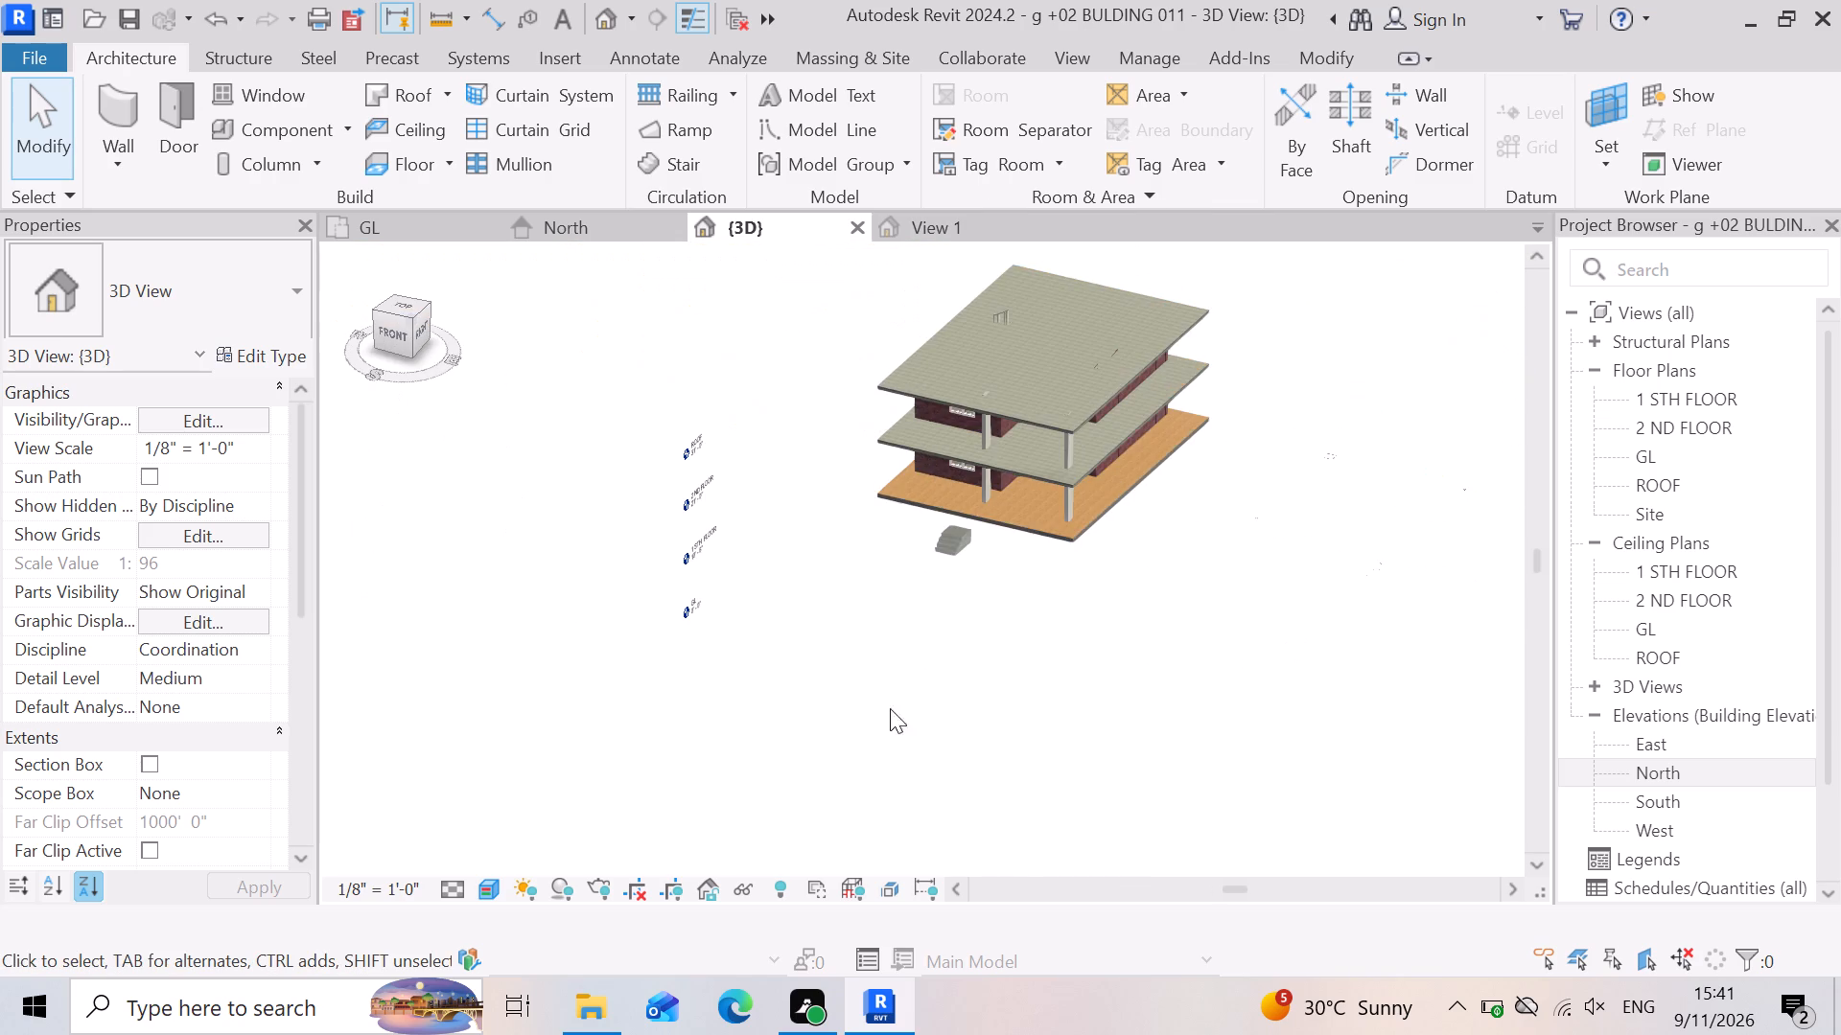
right_click_drag(671, 753, 683, 713, "shift")
middle_click_drag(673, 747, 683, 713, "shift")
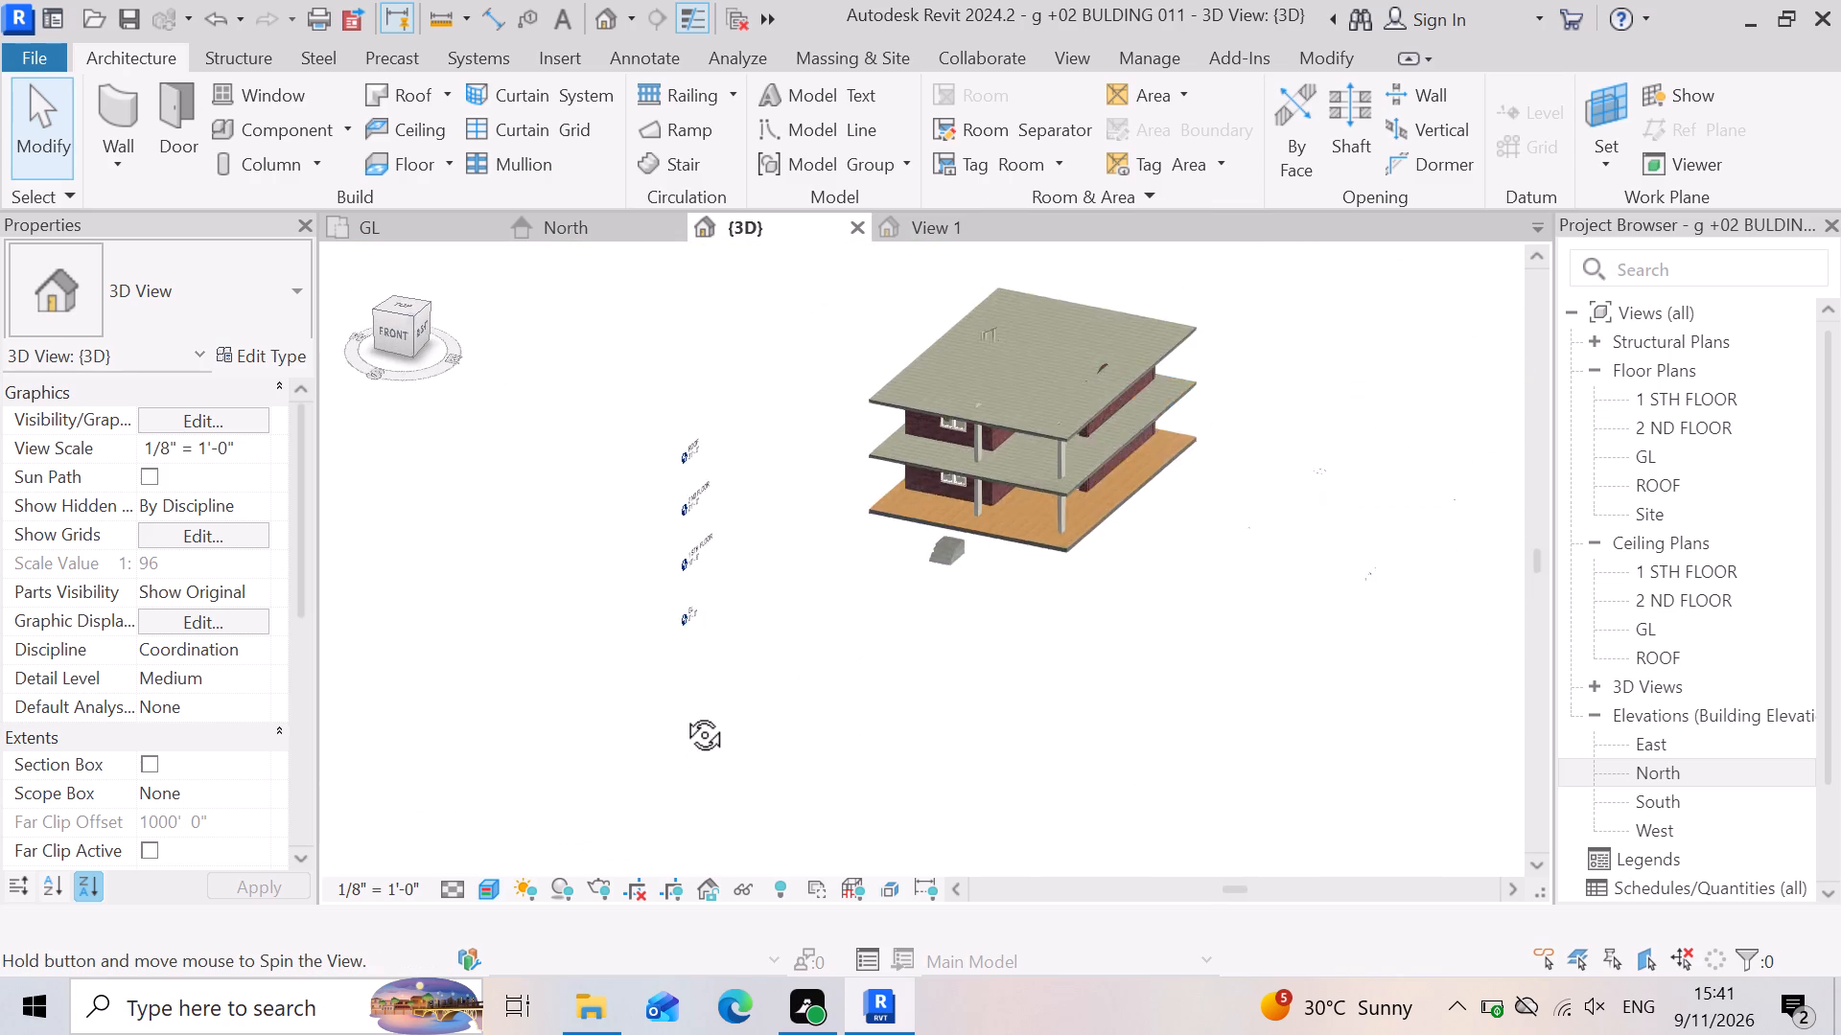
middle_click_drag(683, 713, 791, 675, "shift")
right_click_drag(683, 713, 791, 675, "shift")
scroll(837, 614, "up", 7)
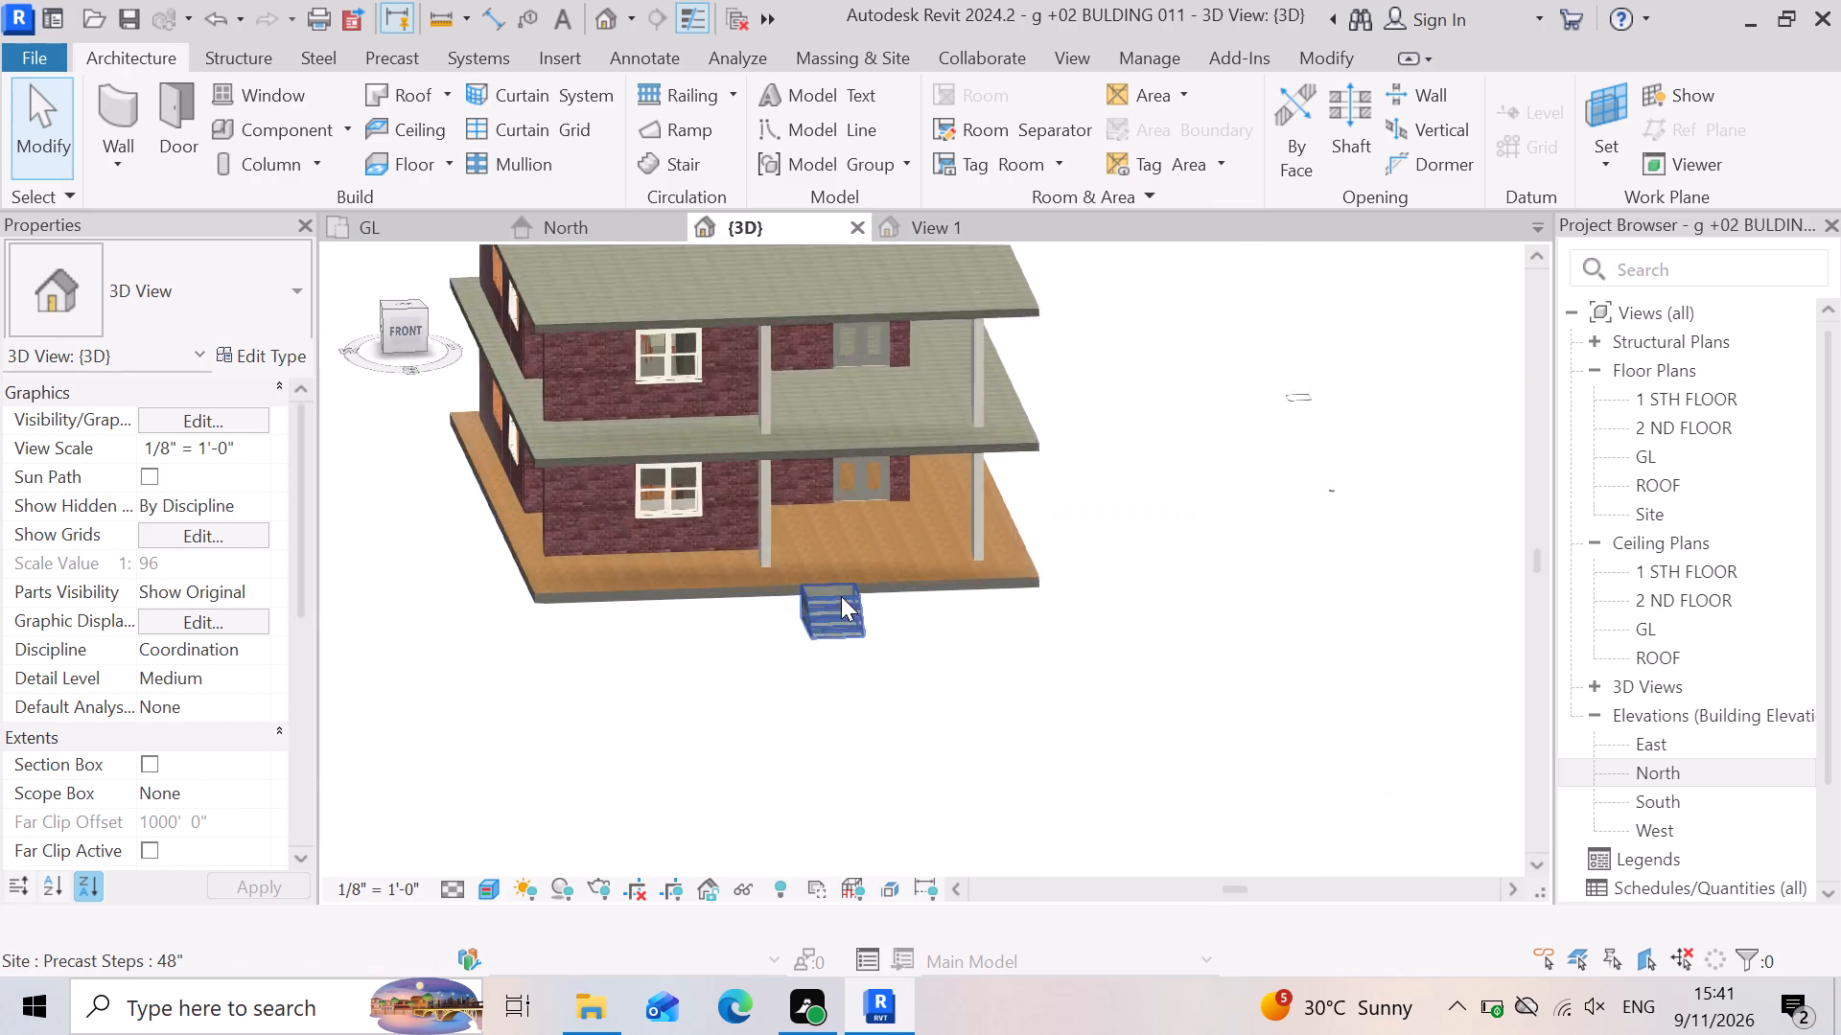
scroll(841, 596, "up", 4)
left_click(863, 678)
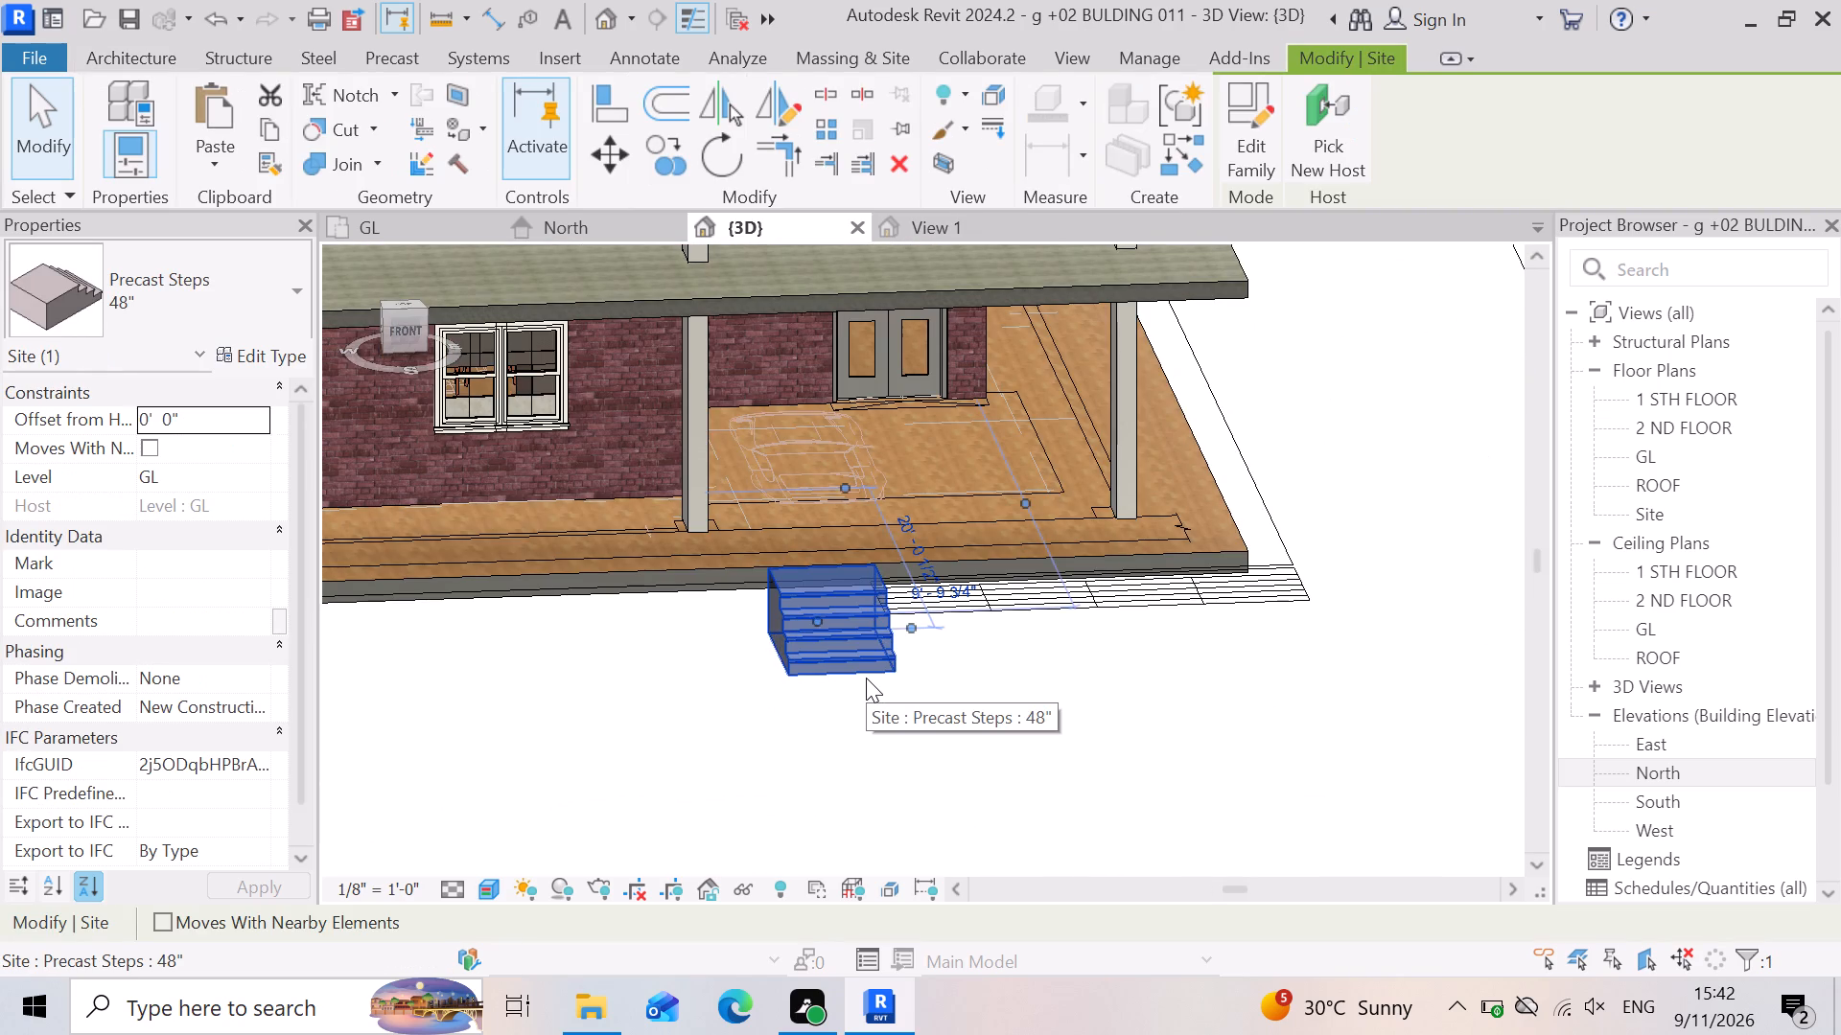
key("Delete")
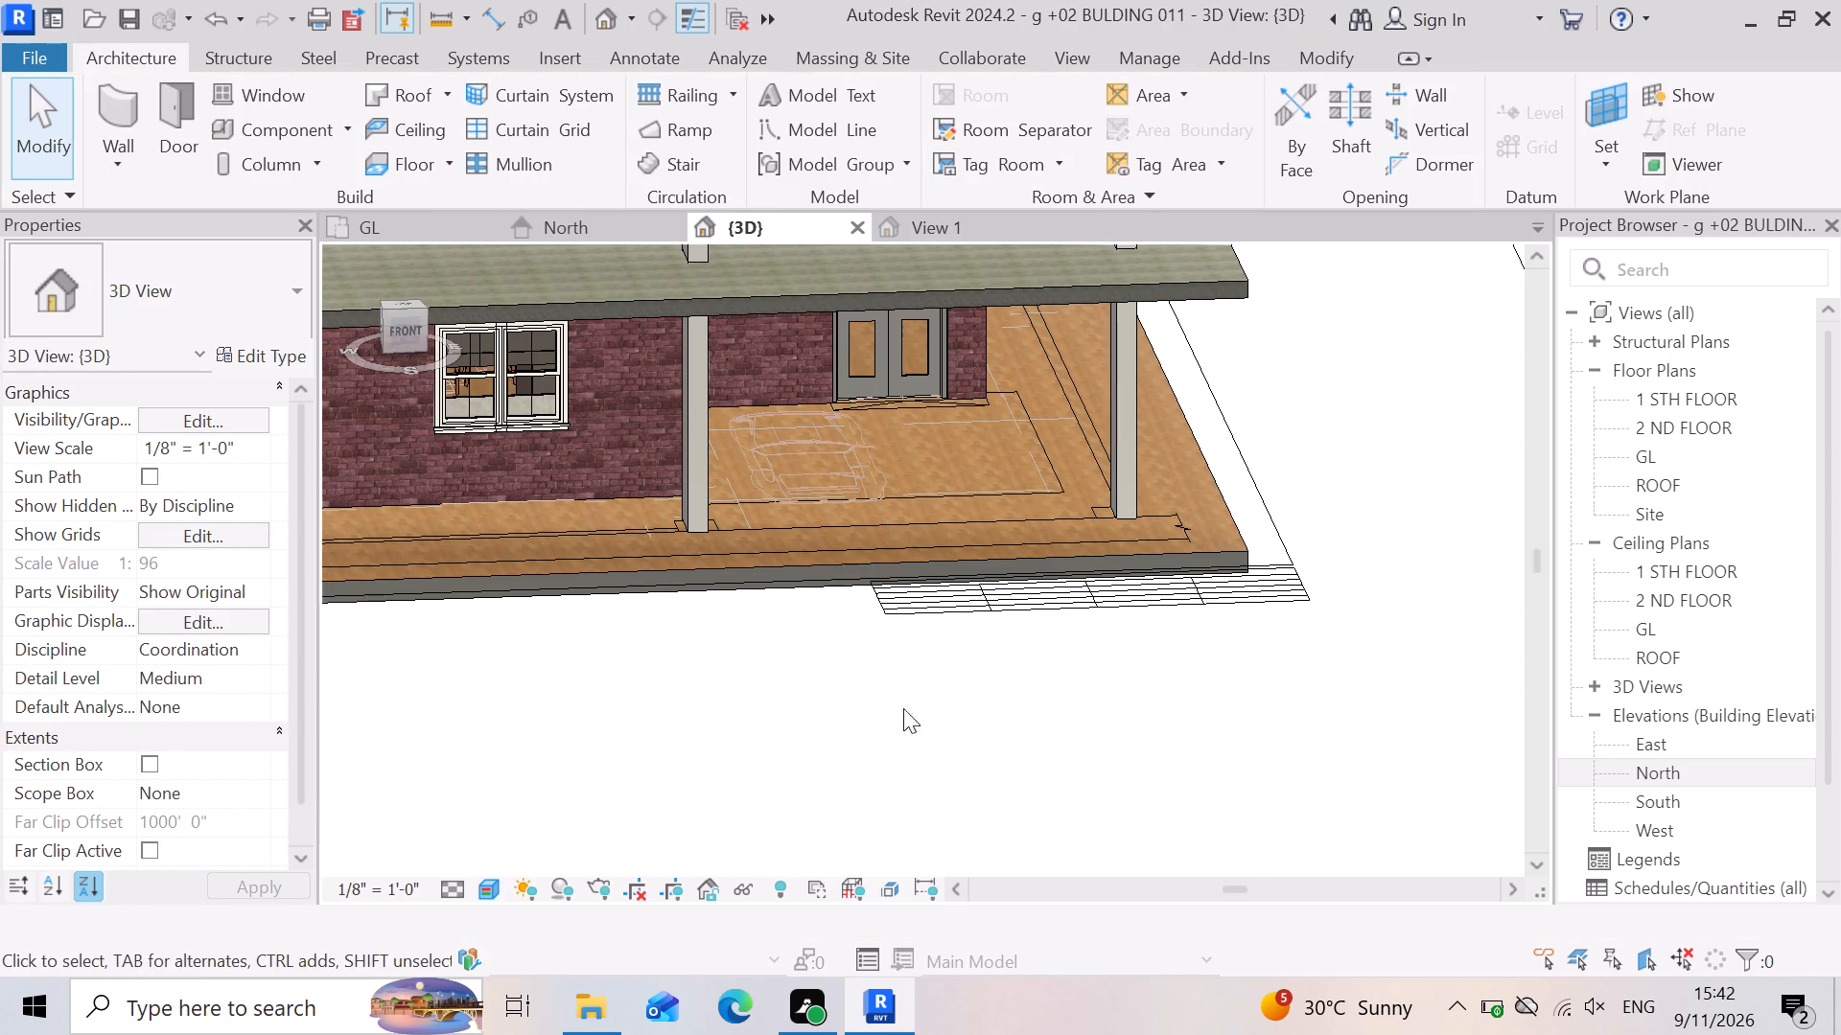
scroll(1075, 775, "down", 3)
scroll(1103, 901, "down", 2)
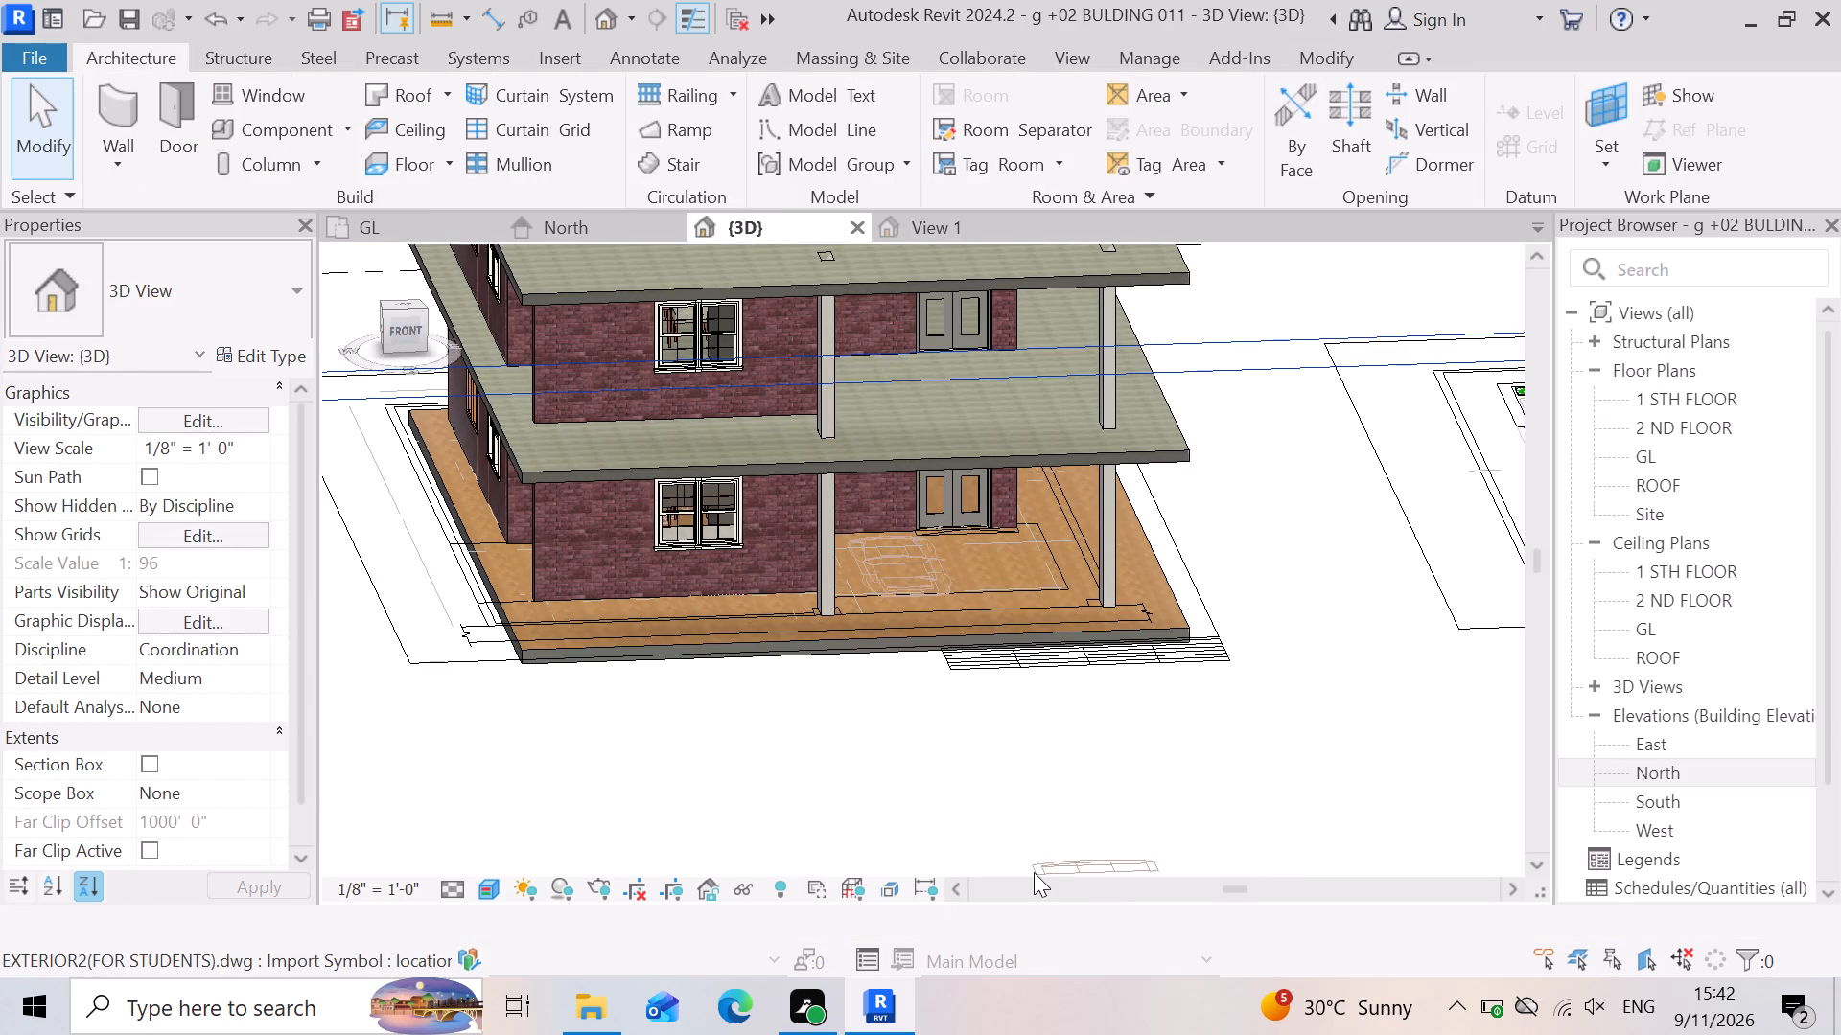
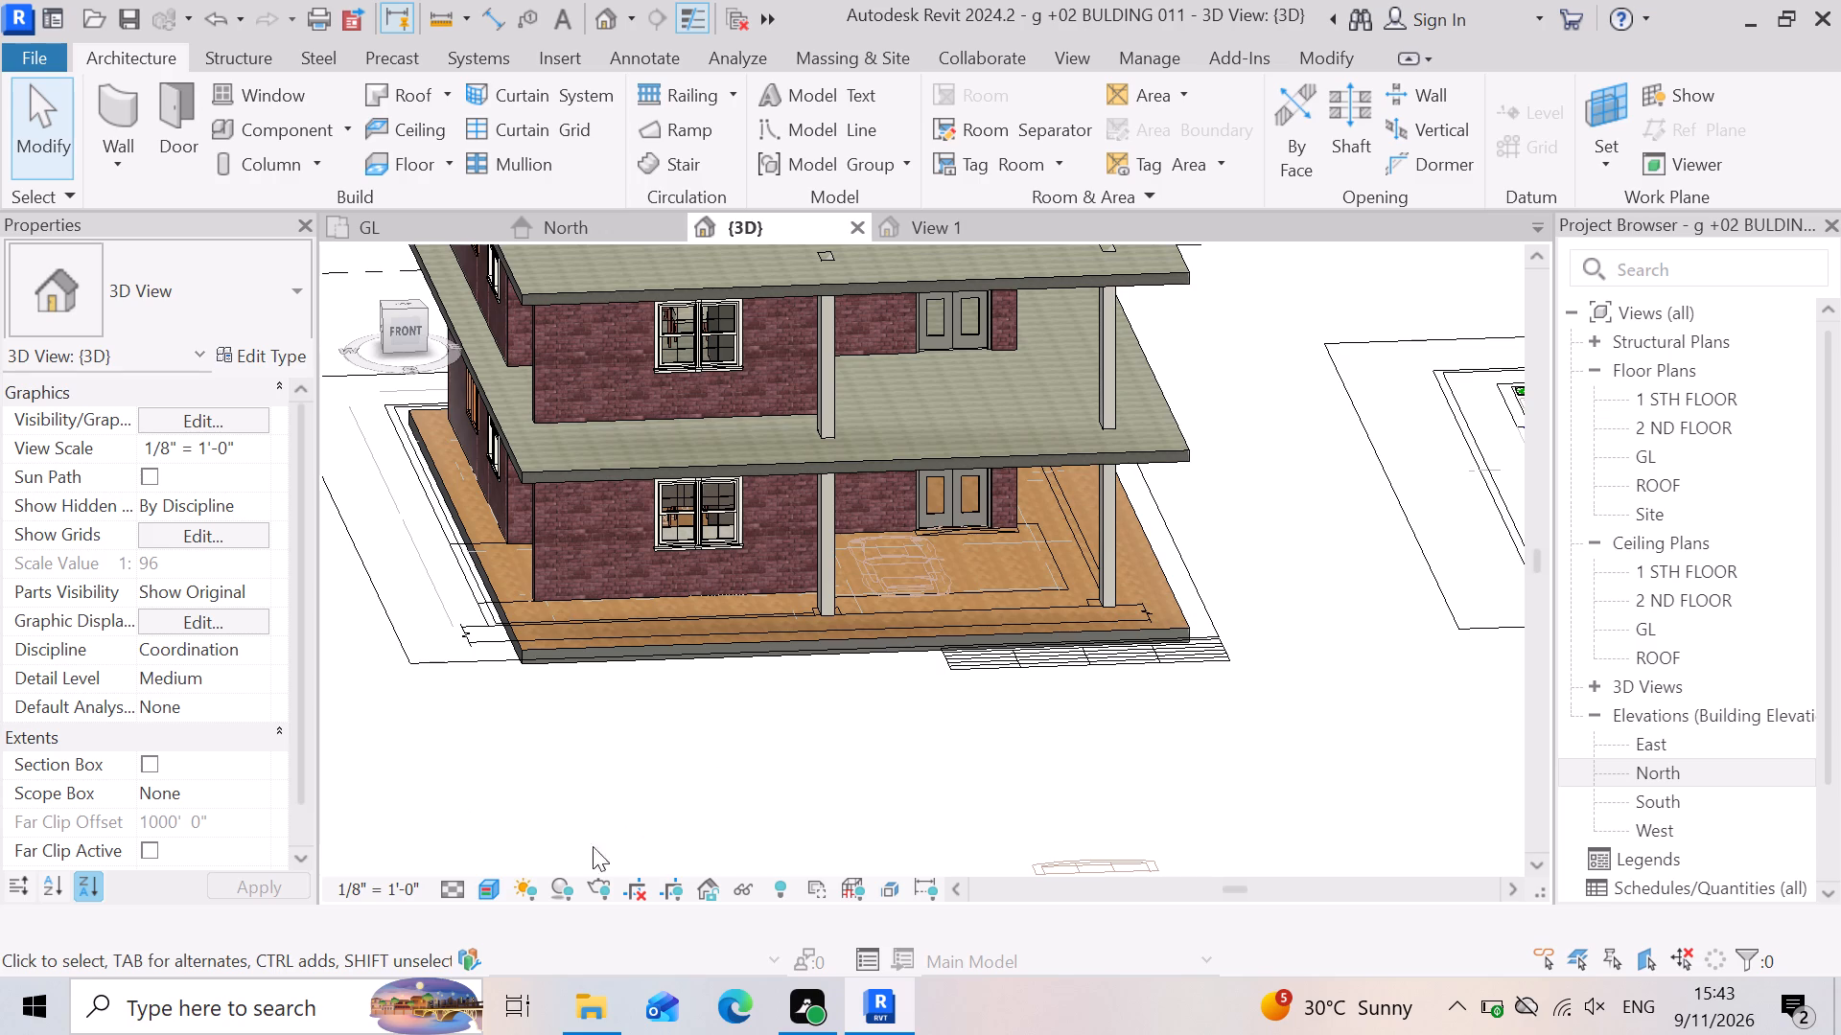
Examine the ground-floor slab's front edge and the front brick walls in the 3D view.
scroll(1220, 802, "down", 3)
scroll(817, 638, "up", 2)
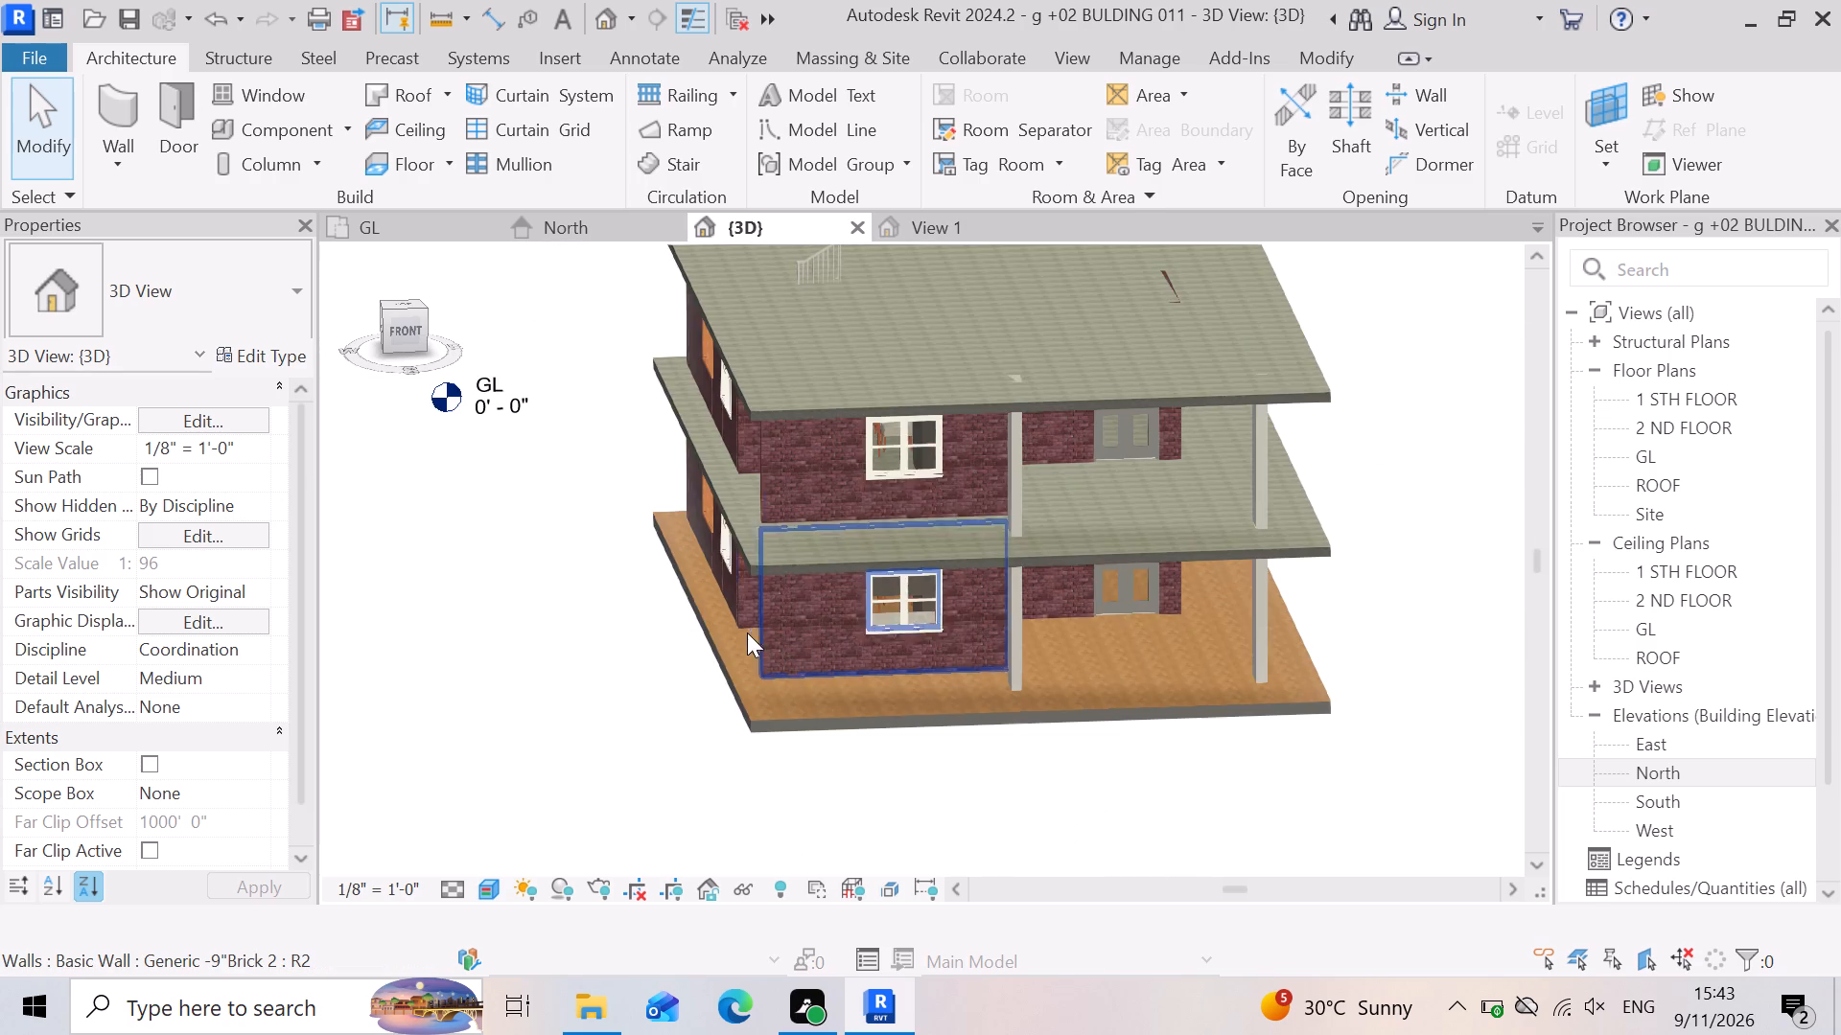
scroll(733, 629, "up", 9)
scroll(570, 737, "down", 2)
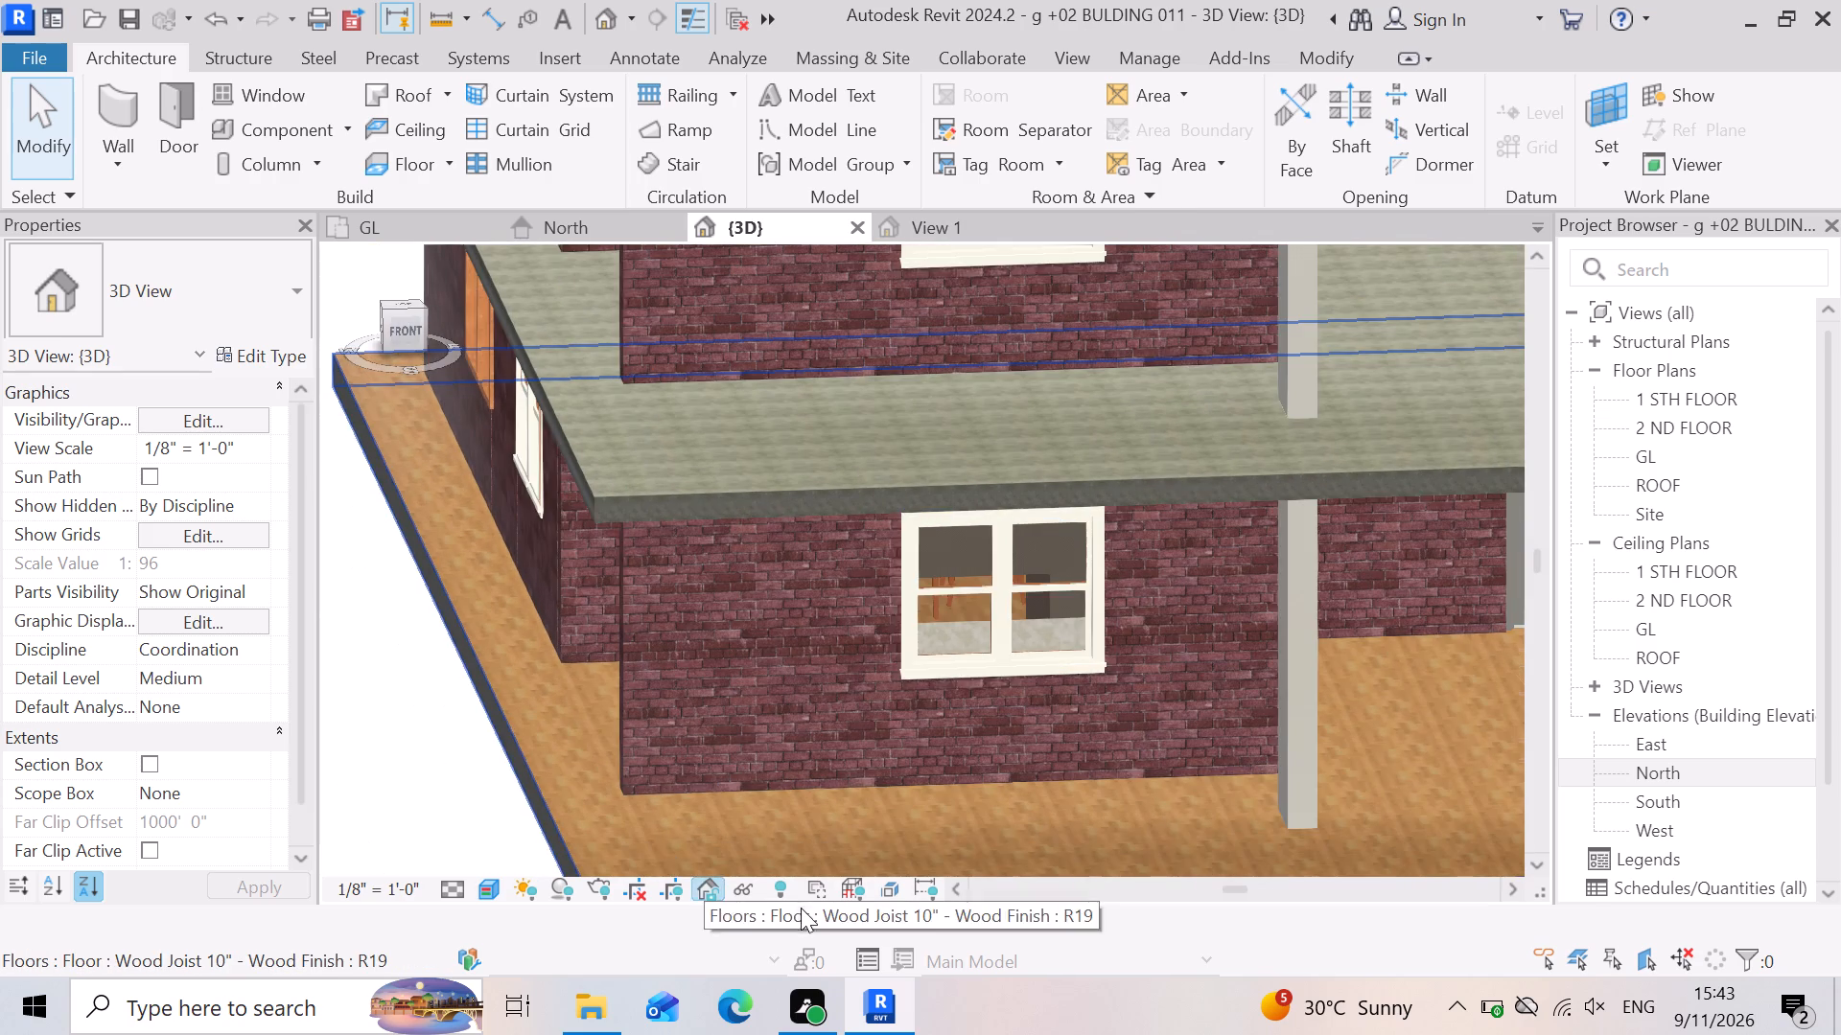
scroll(561, 835, "up", 3)
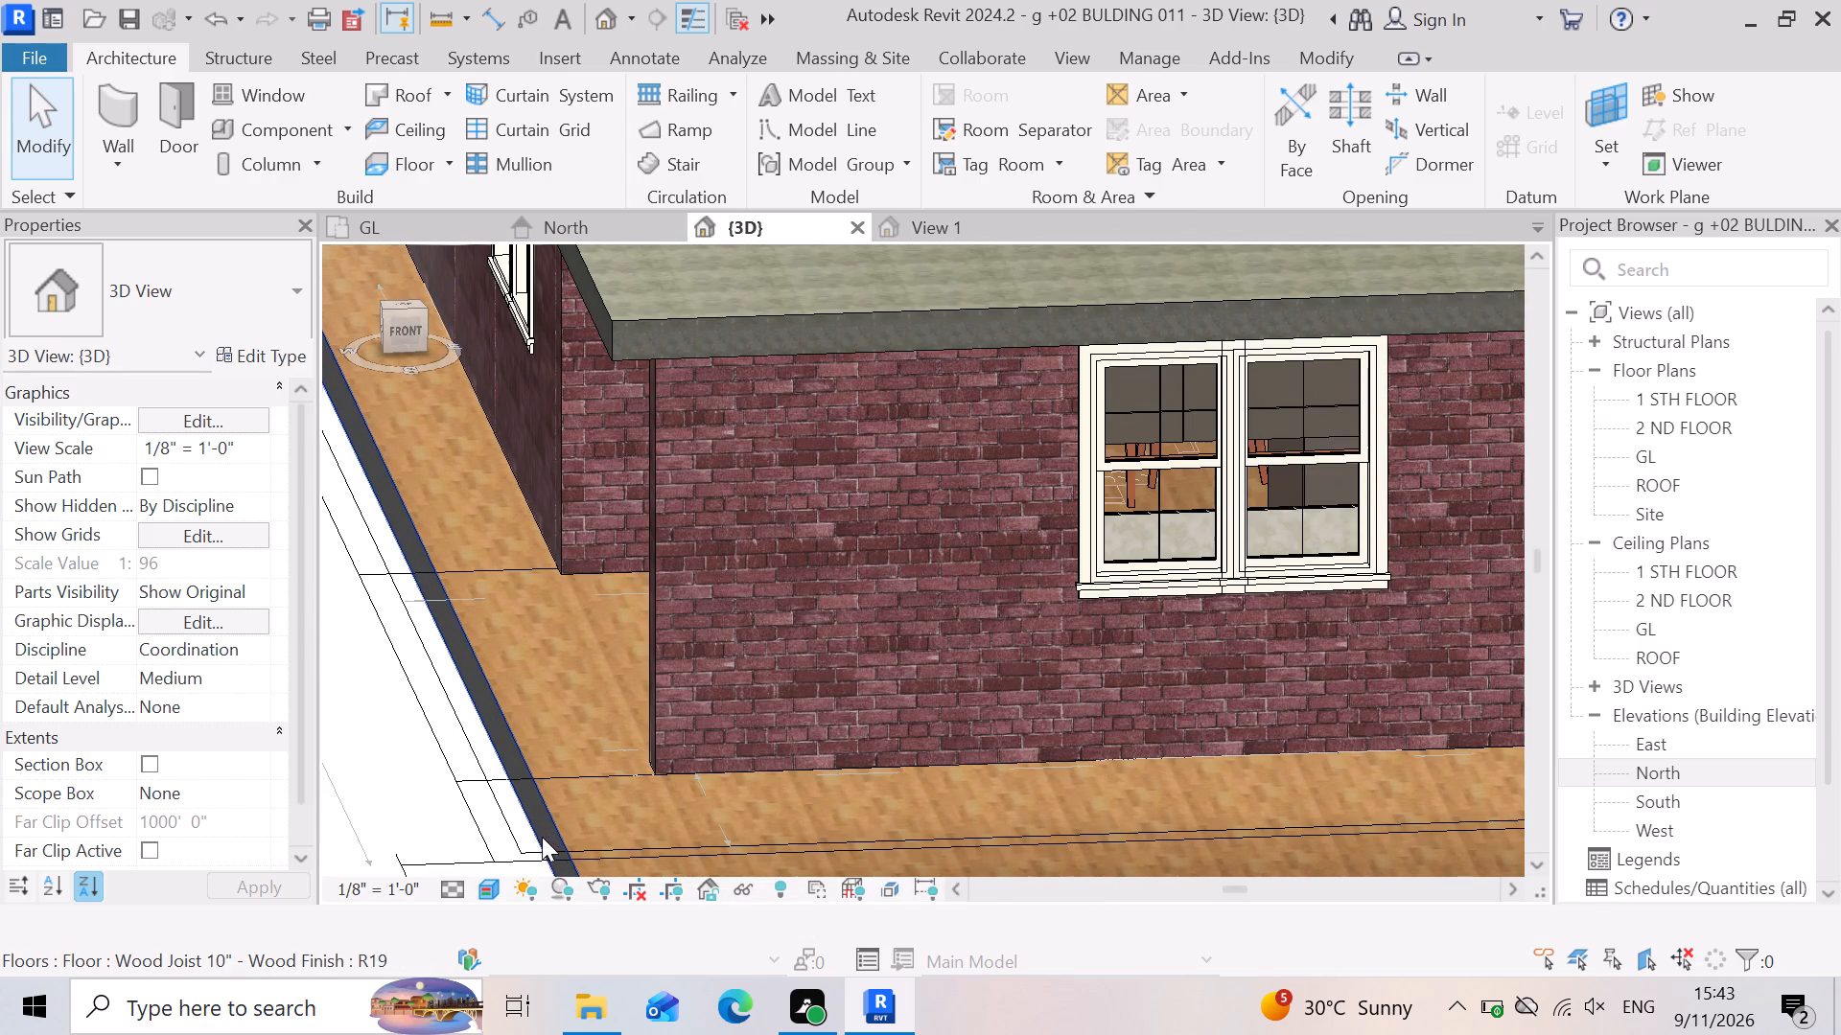
scroll(591, 824, "down", 2)
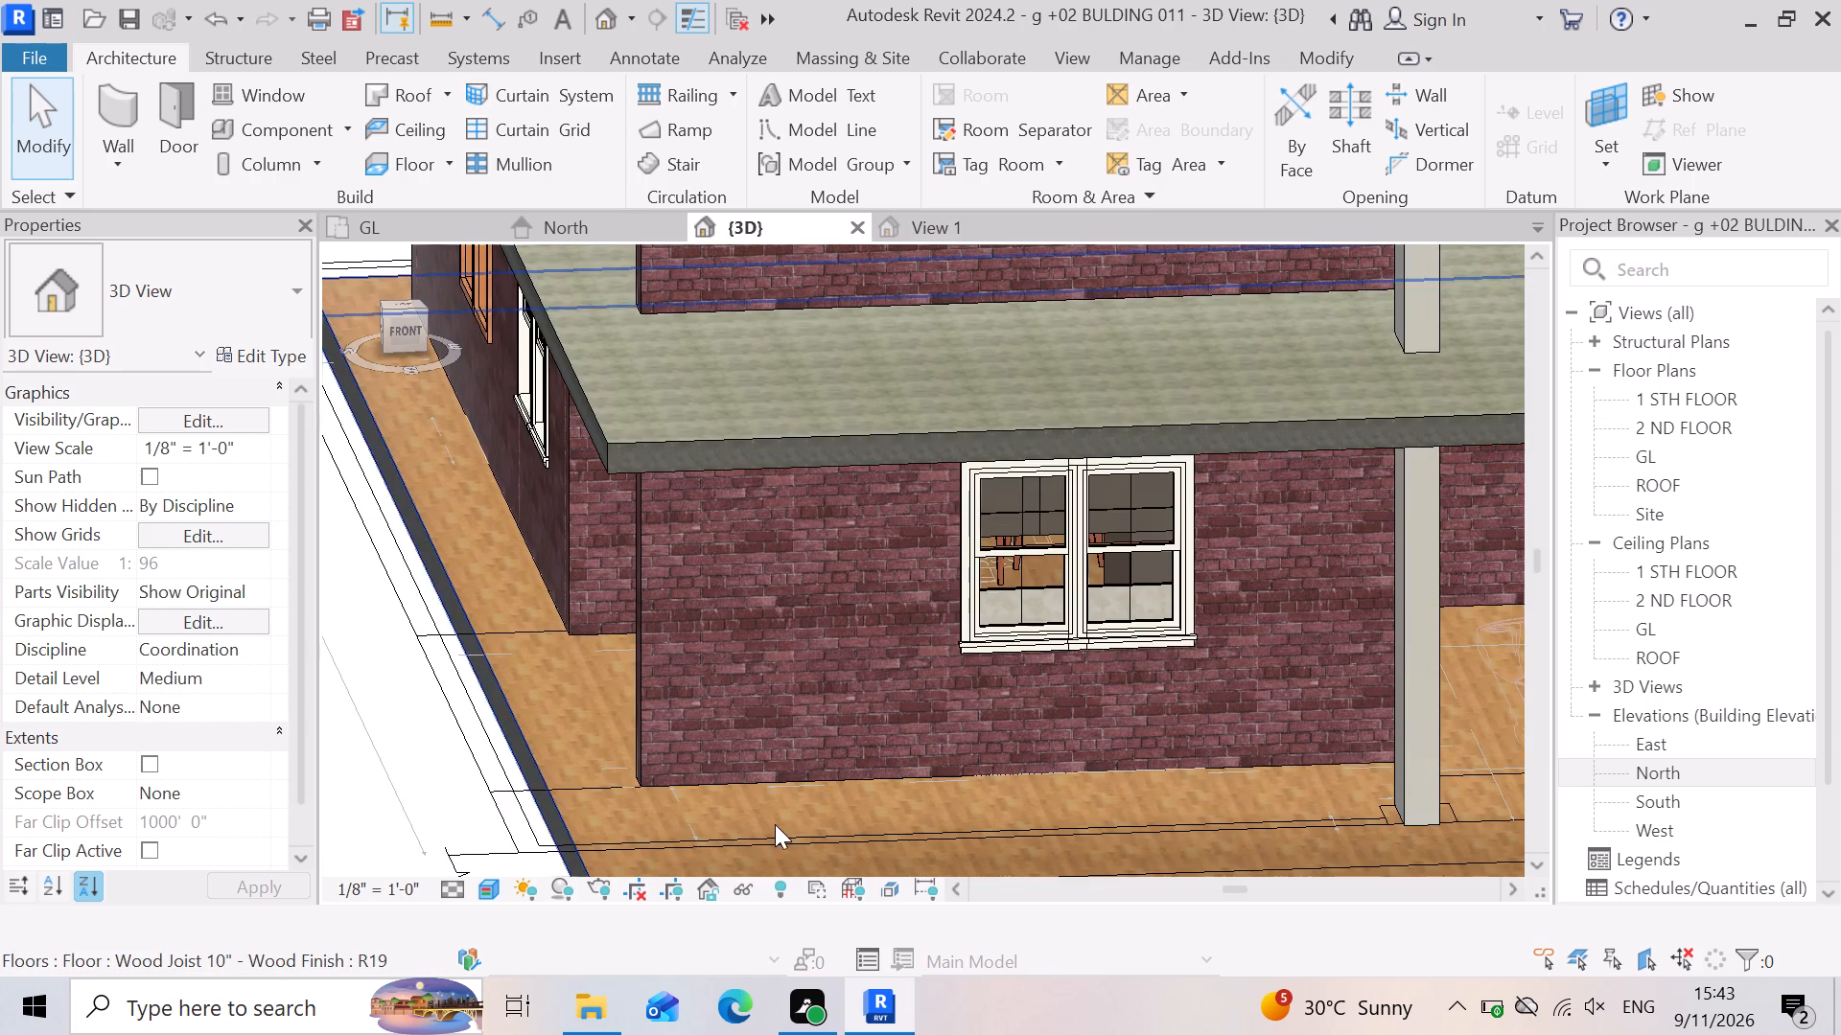
scroll(776, 824, "down", 3)
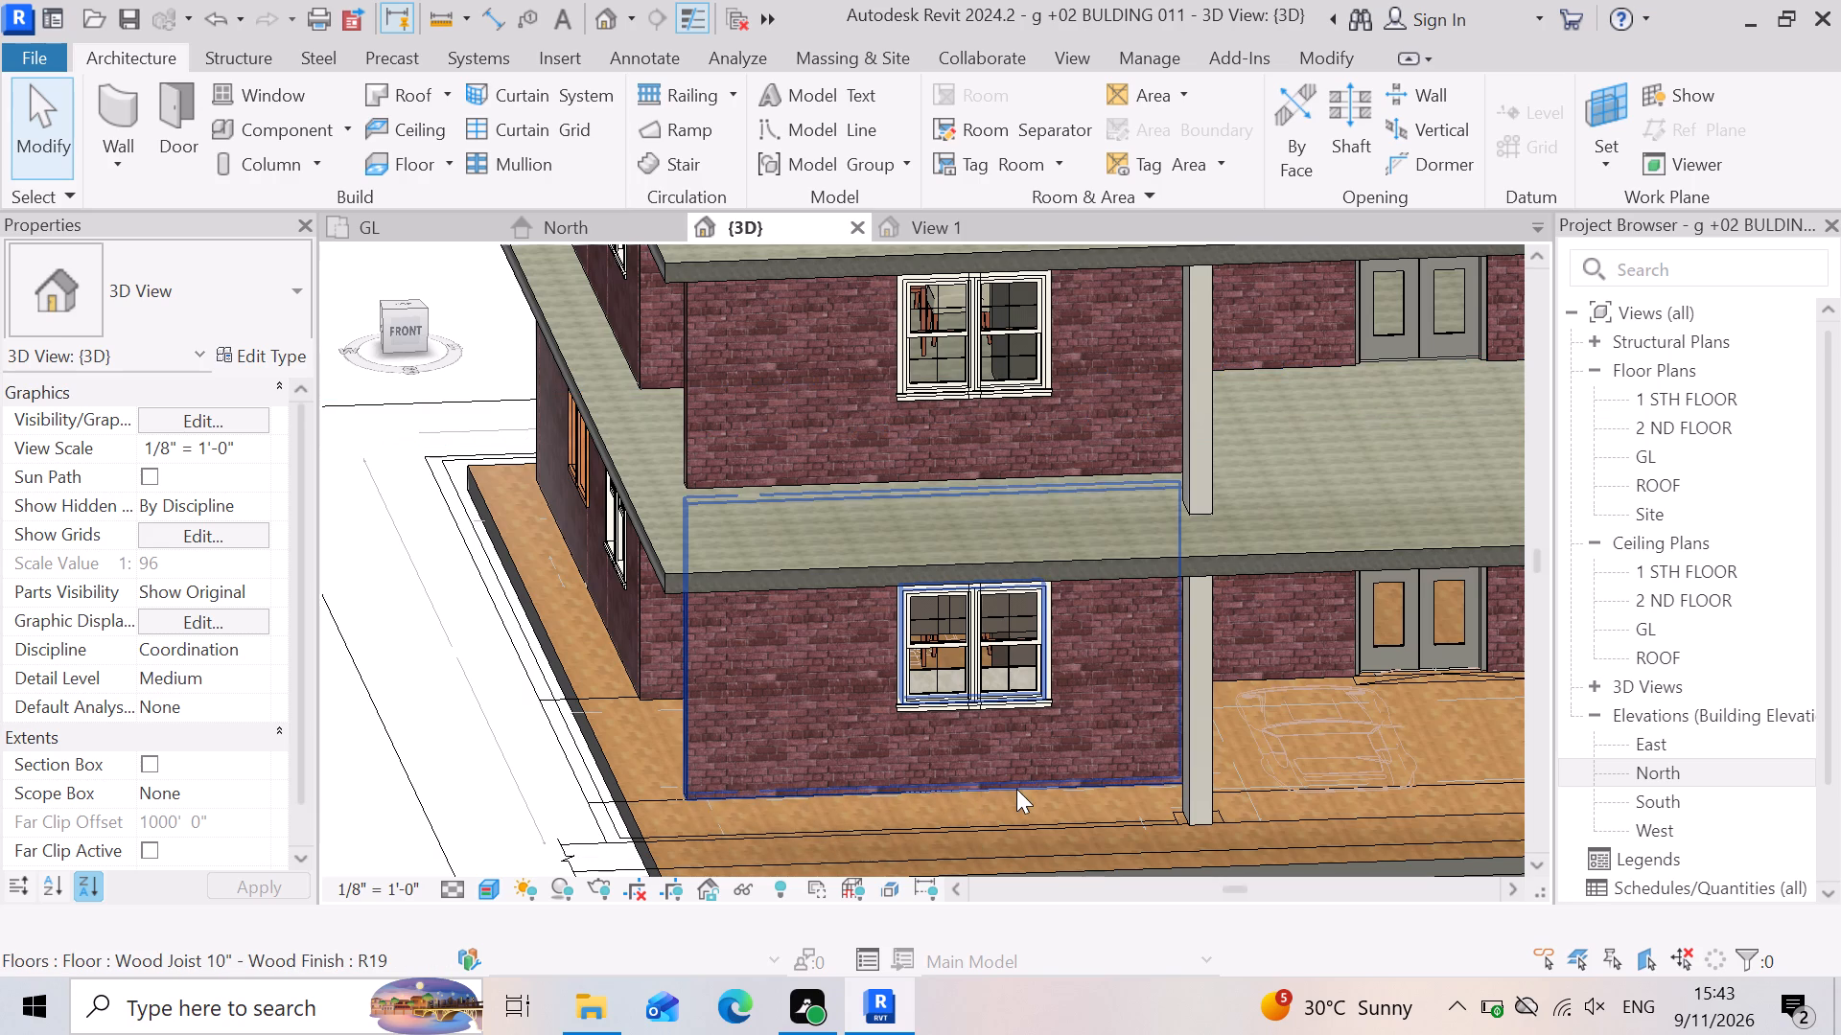
scroll(1181, 757, "down", 3)
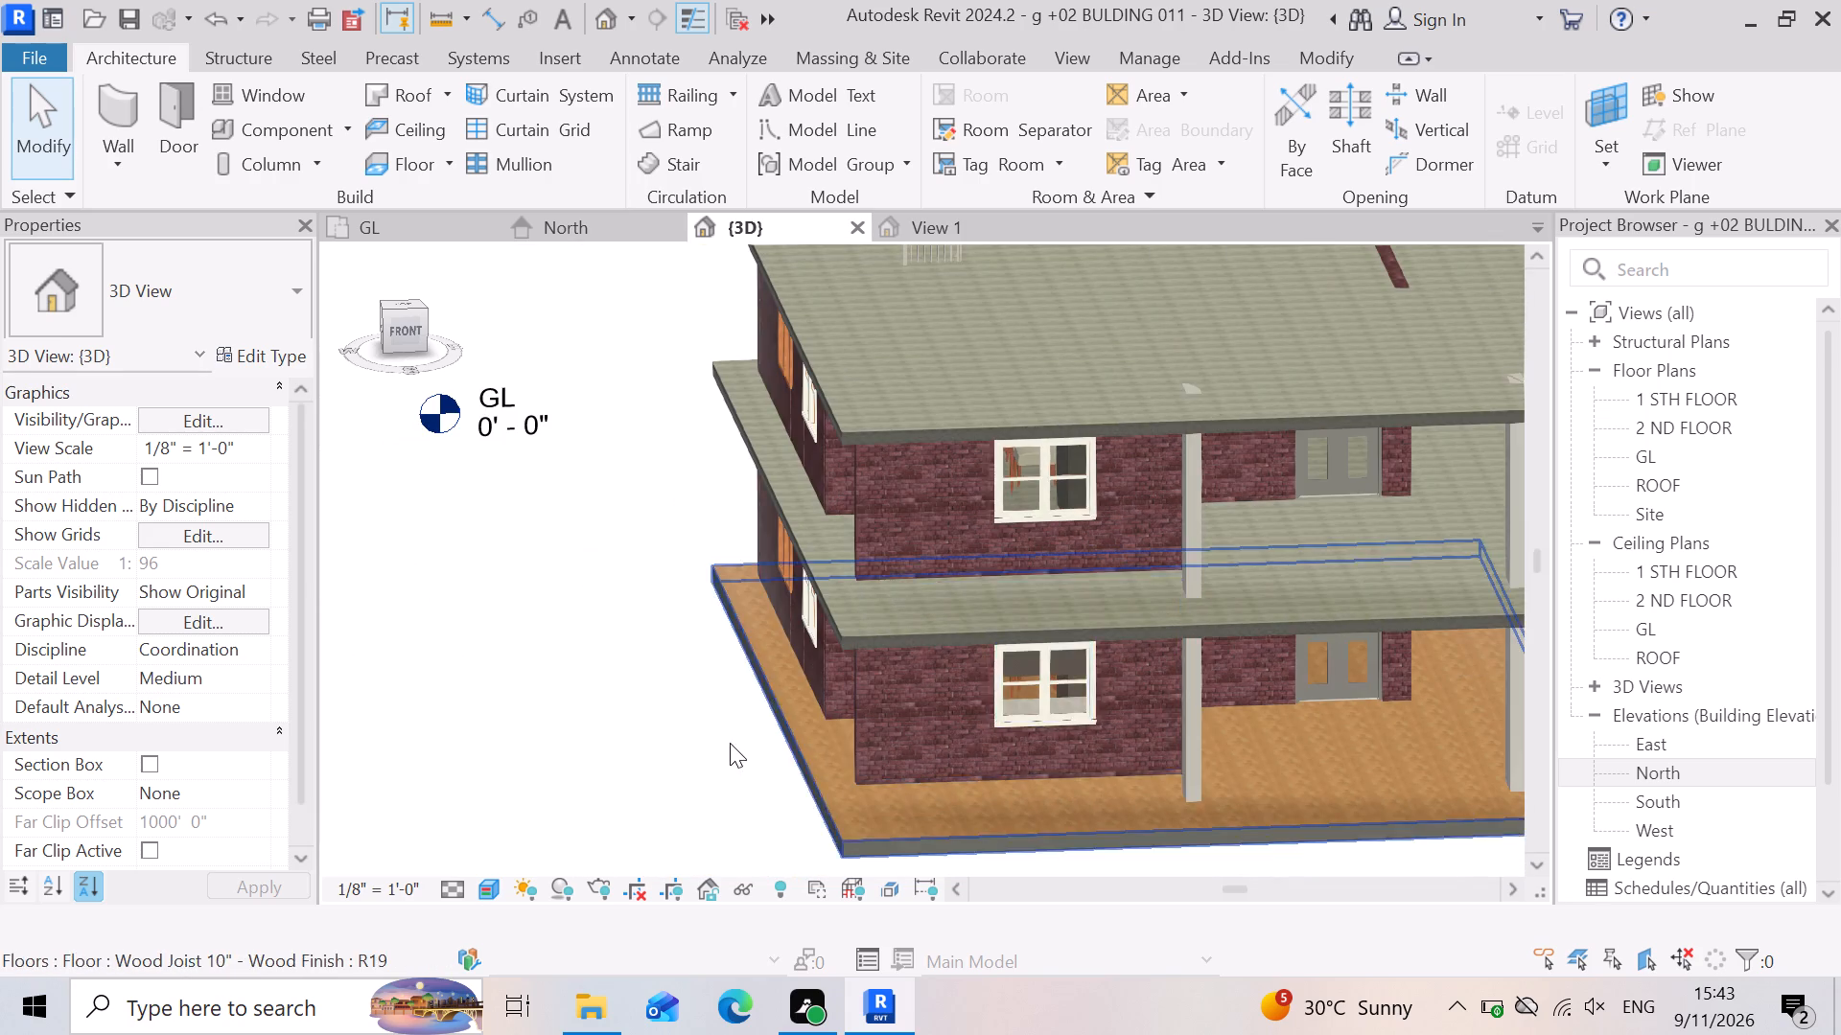
scroll(730, 743, "down", 2)
scroll(1242, 817, "up", 2)
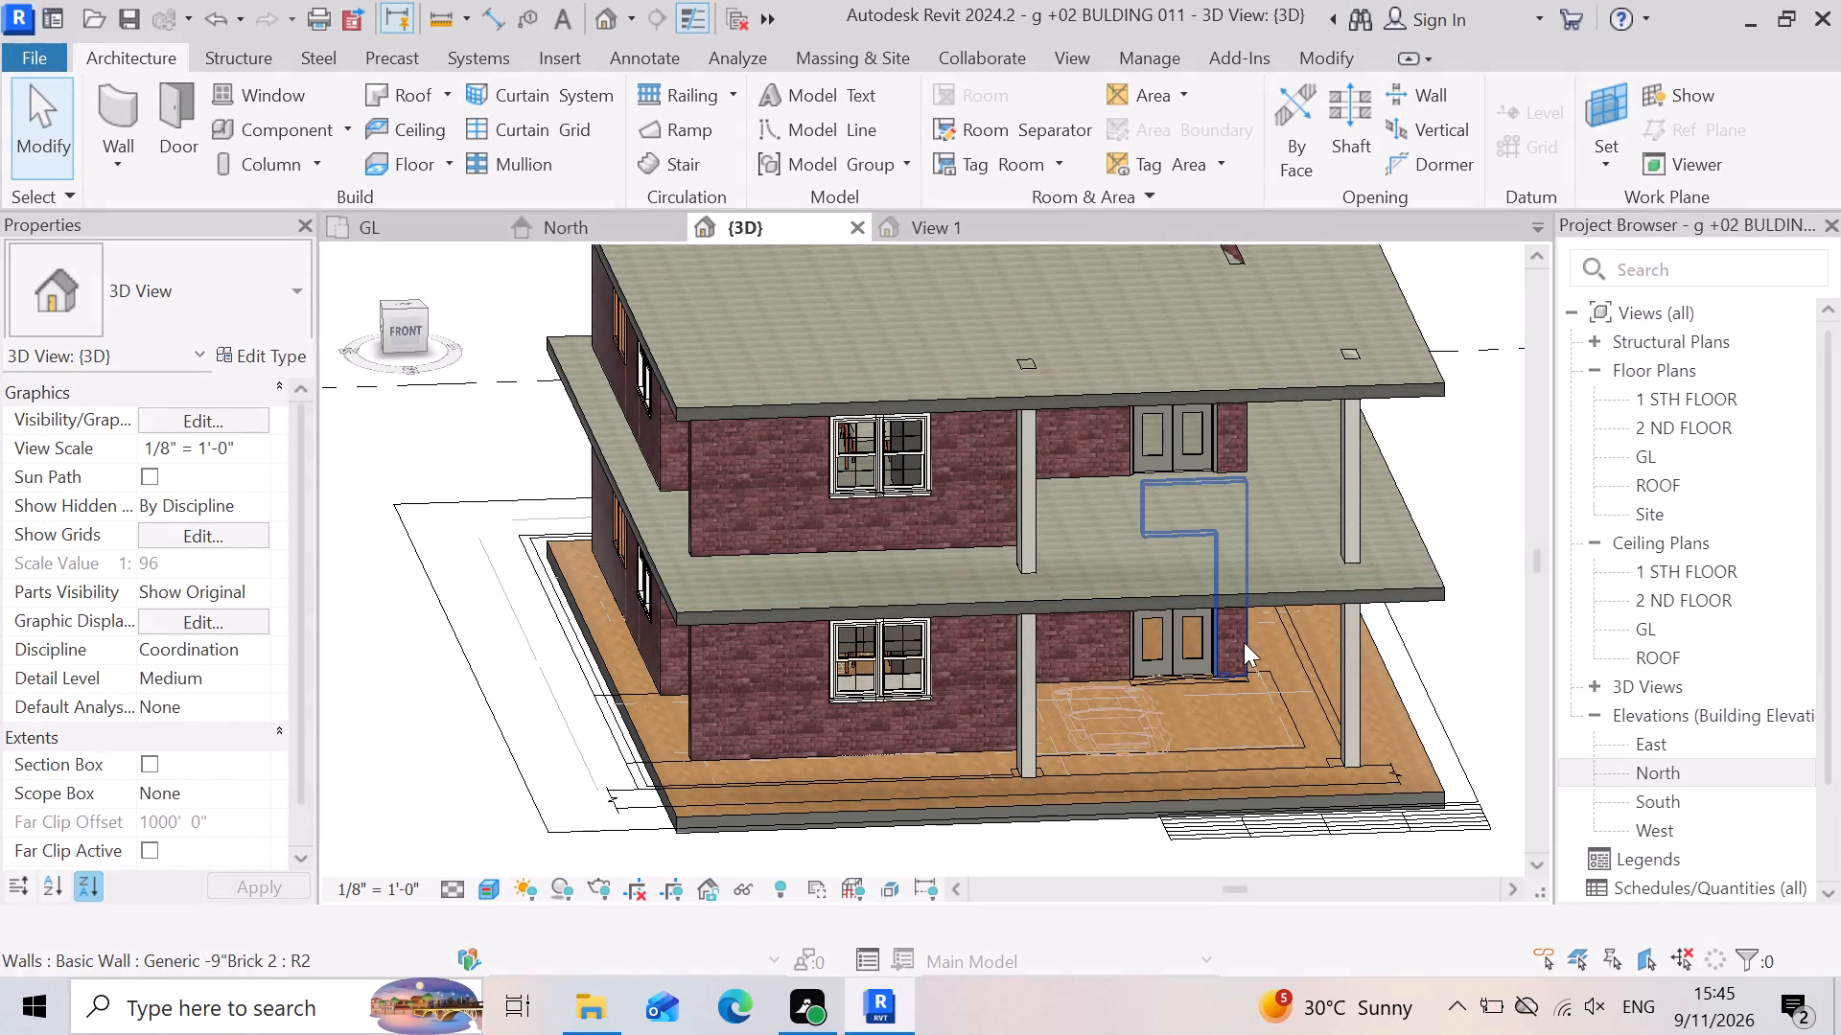
scroll(978, 700, "down", 2)
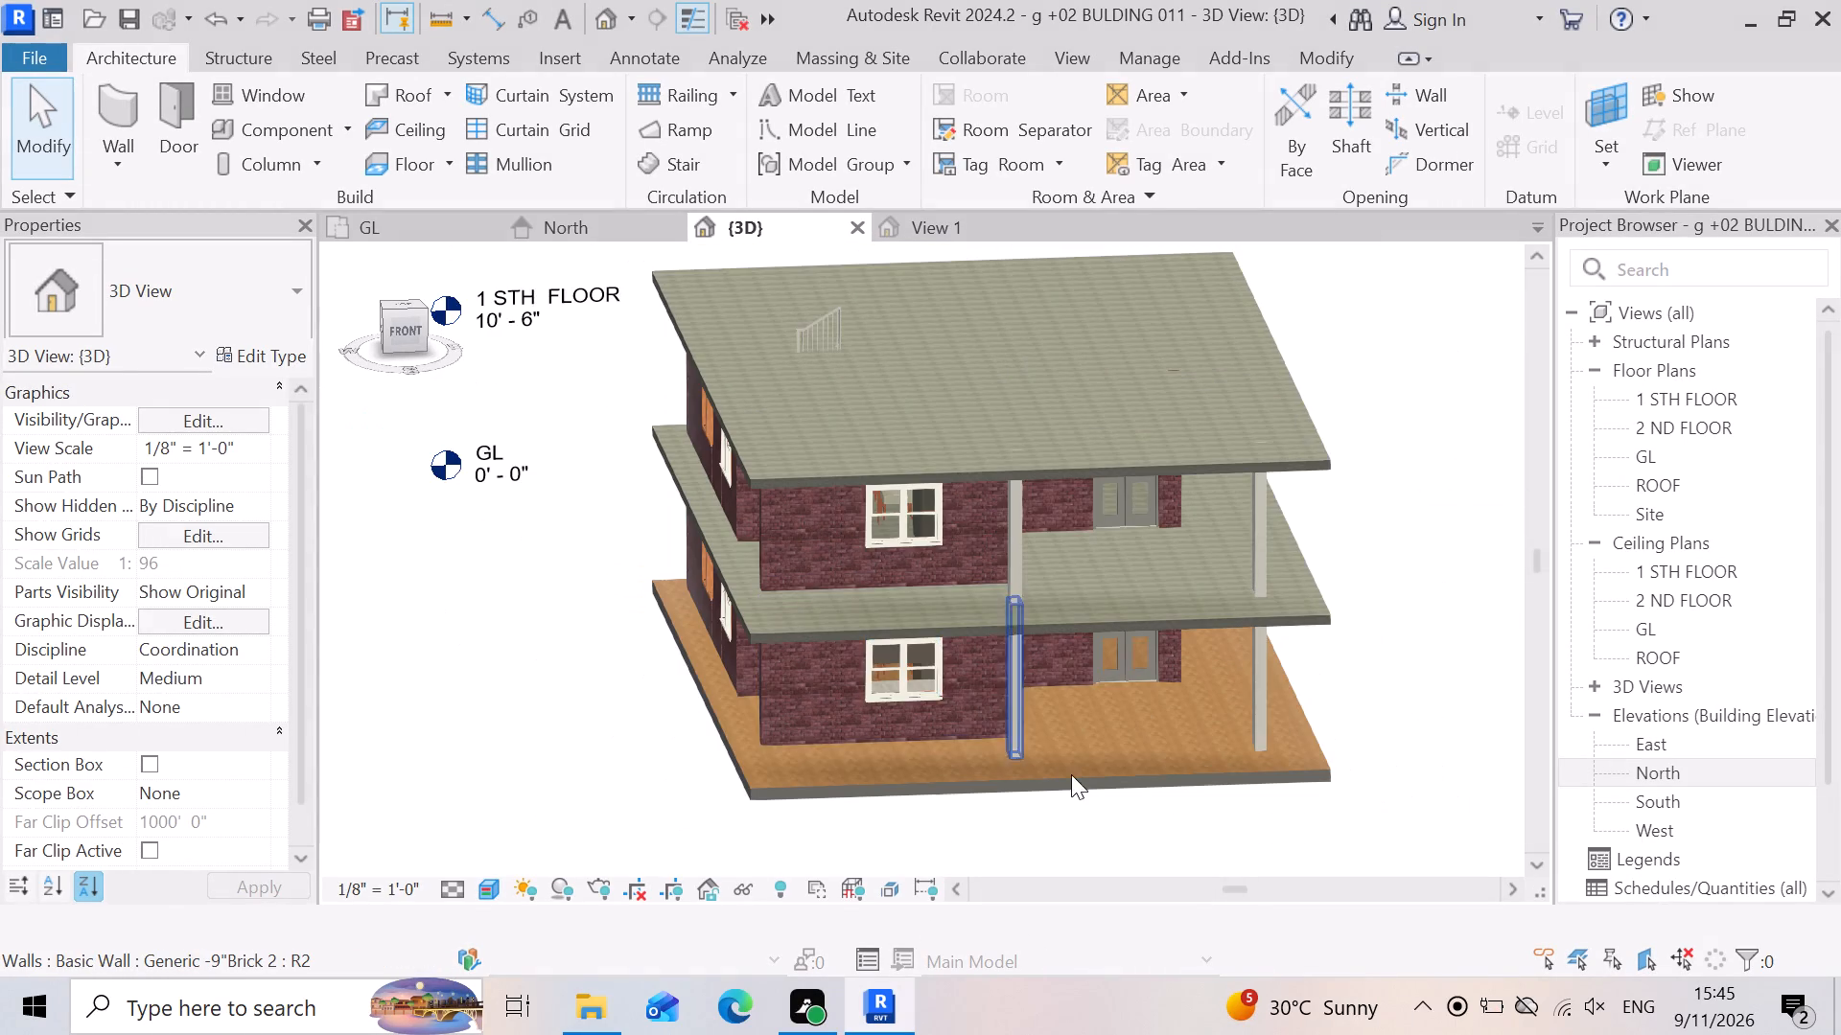
scroll(1193, 795, "up", 2)
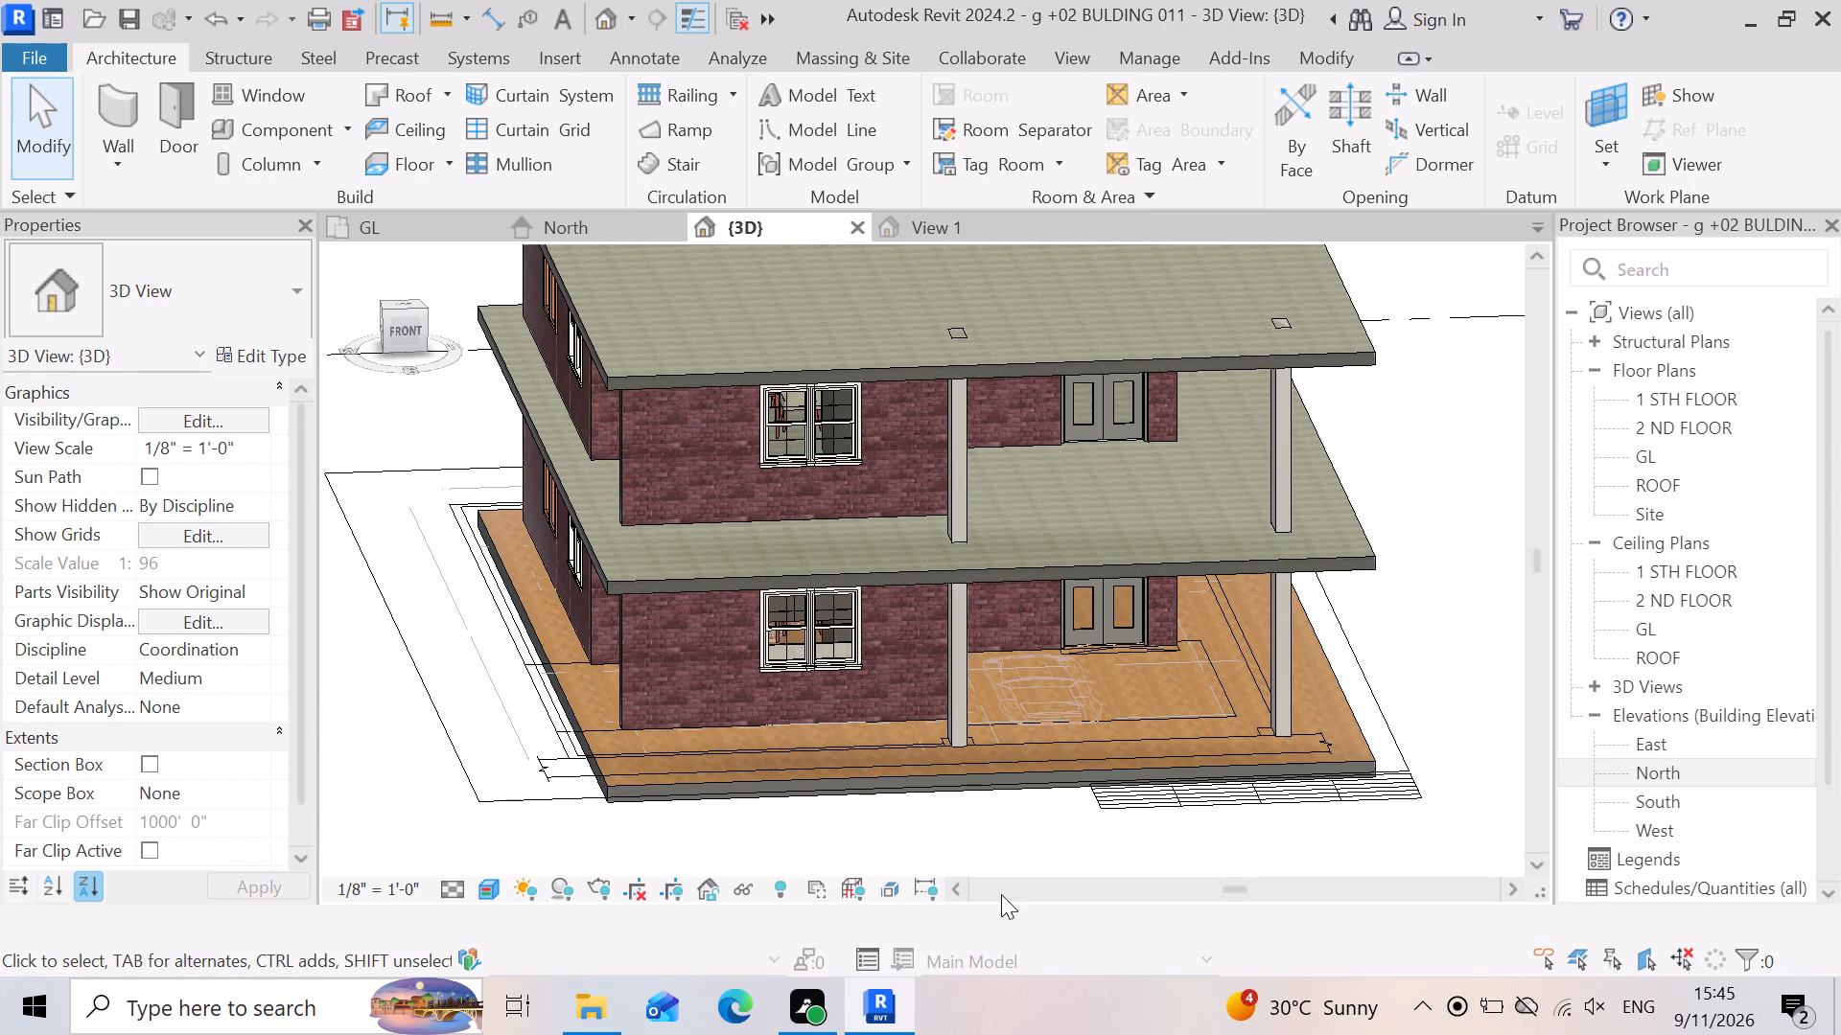
Examine the second-floor slab's top surface and front edge, and the whole building from high and low front angles.
scroll(1200, 801, "down", 3)
scroll(1317, 487, "up", 6)
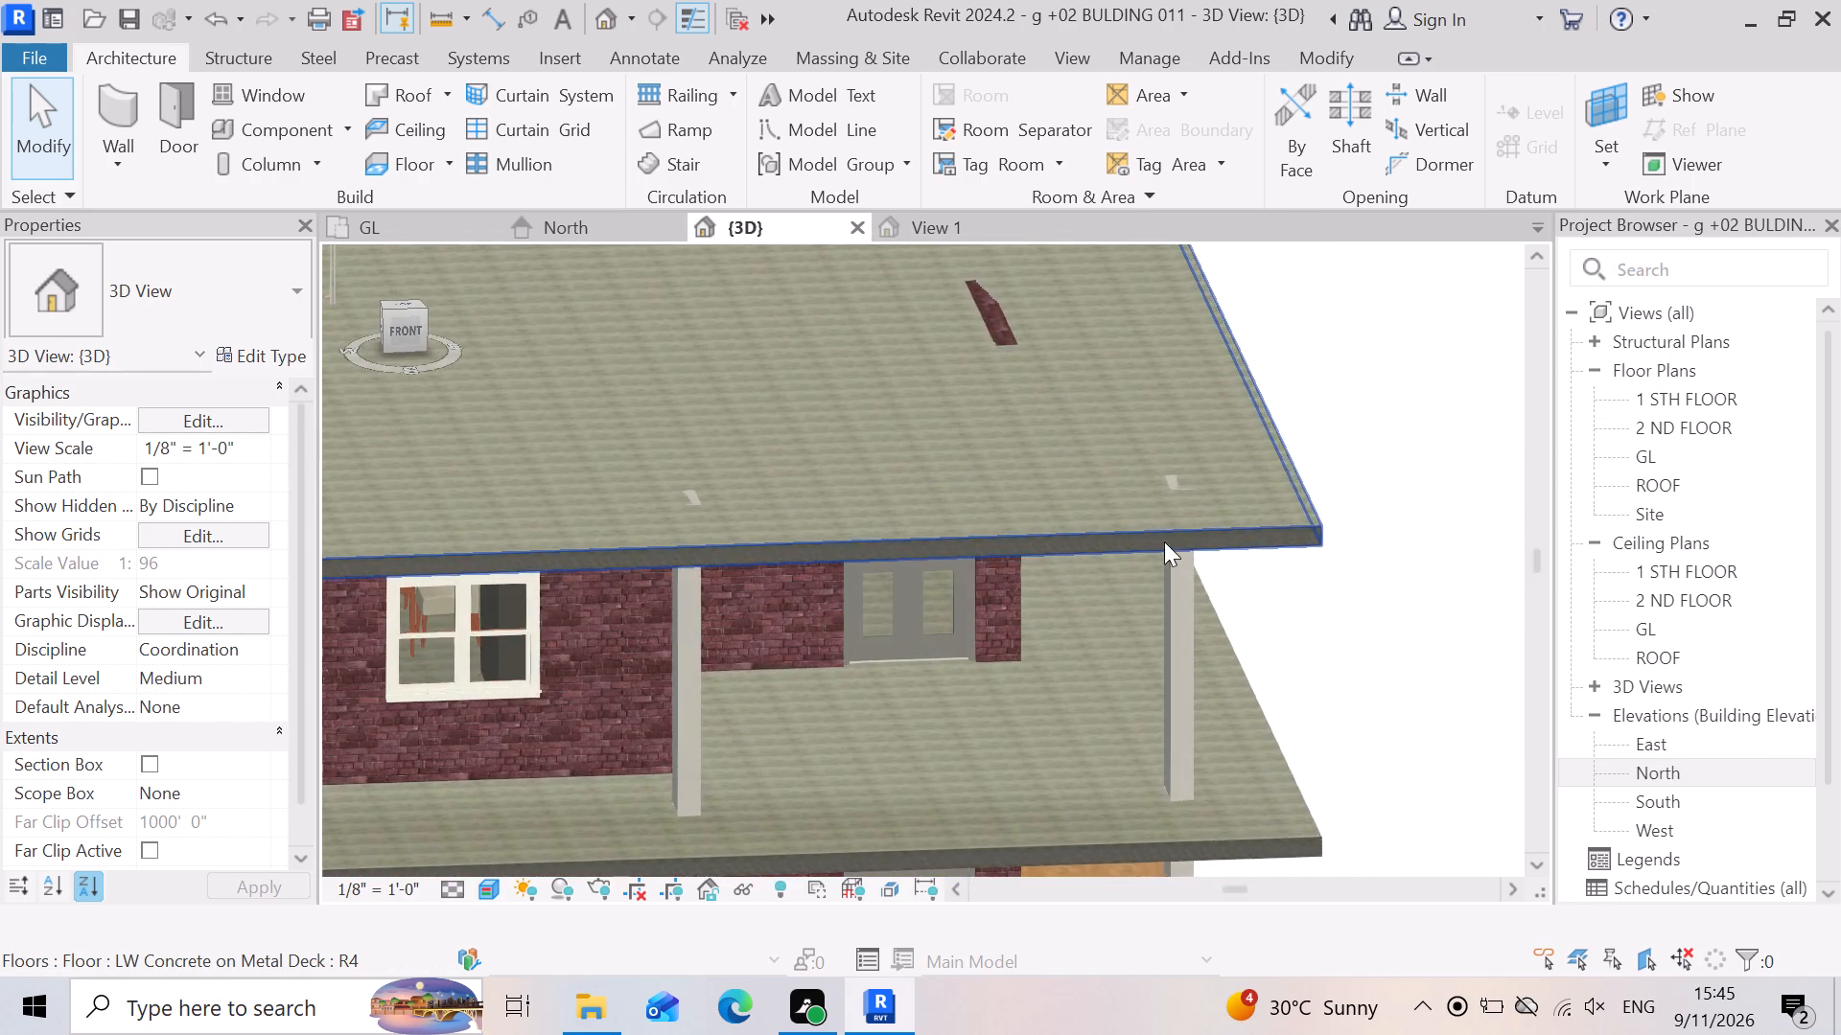
scroll(1147, 499, "up", 15)
scroll(1124, 784, "down", 4)
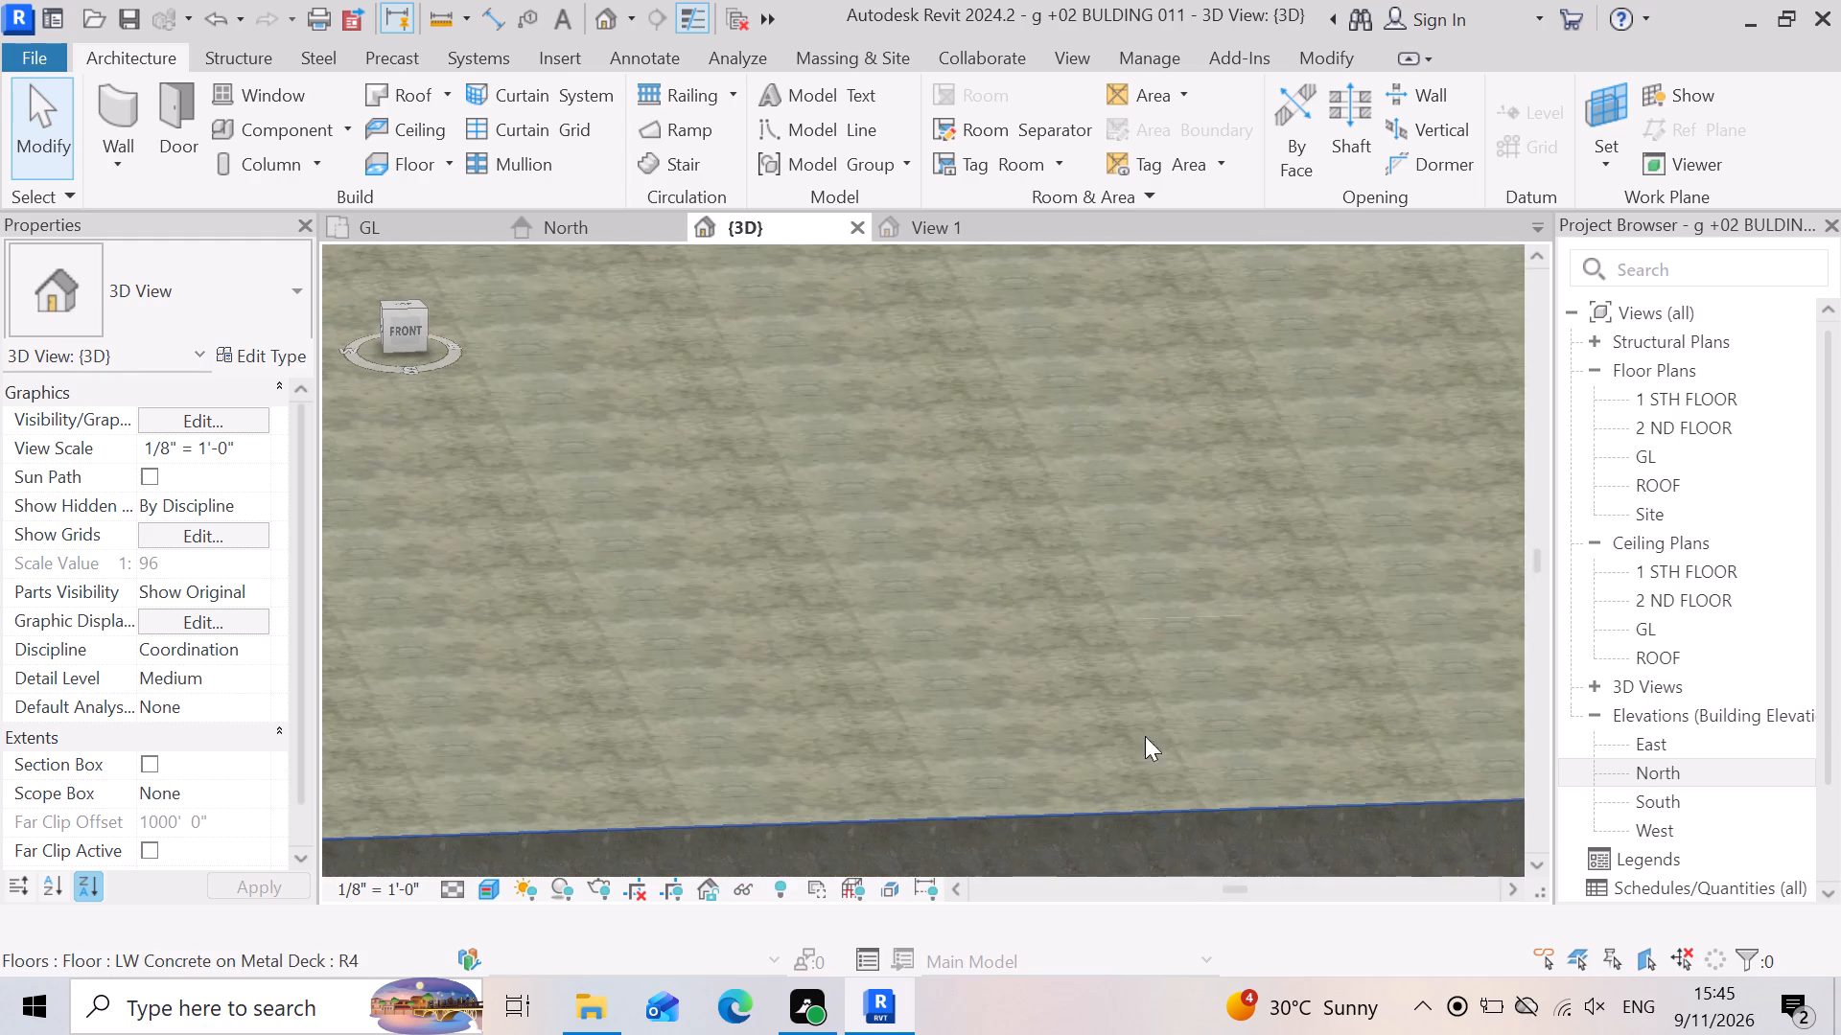
scroll(1145, 736, "down", 6)
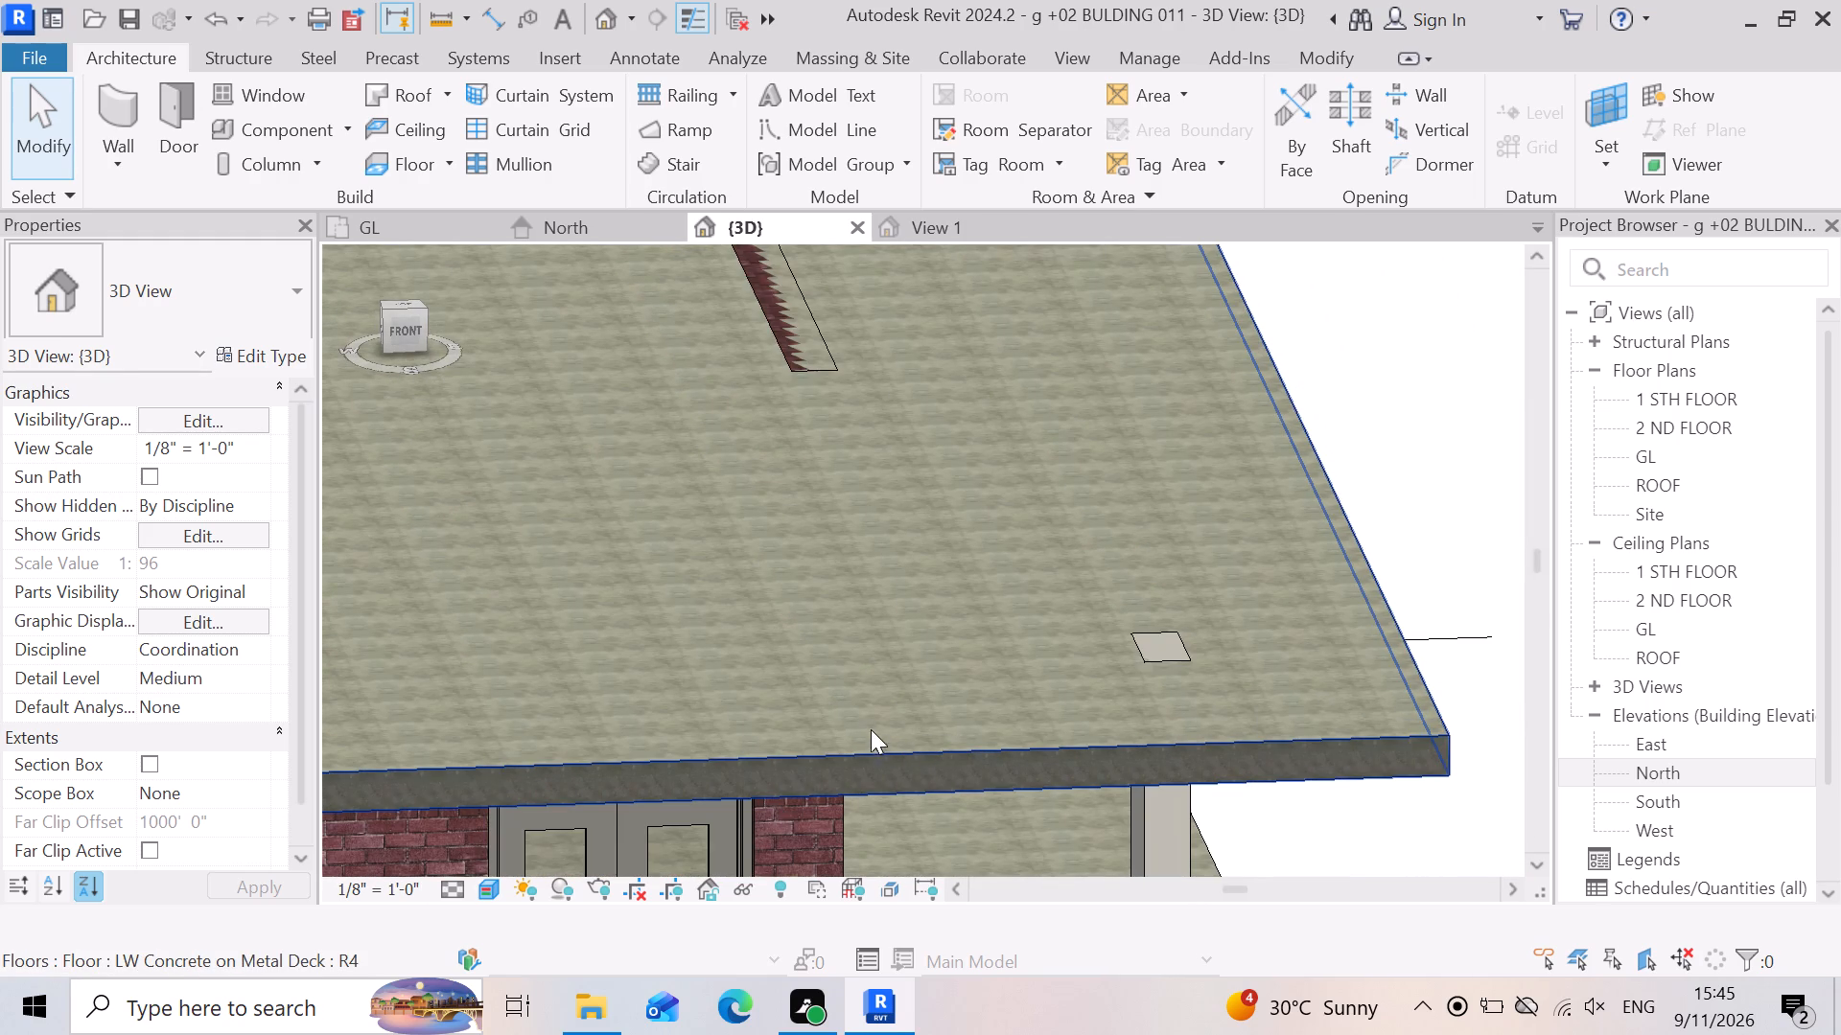
middle_click_drag(869, 717, 880, 646, "shift")
right_click_drag(870, 707, 880, 646, "shift")
scroll(1028, 570, "down", 11)
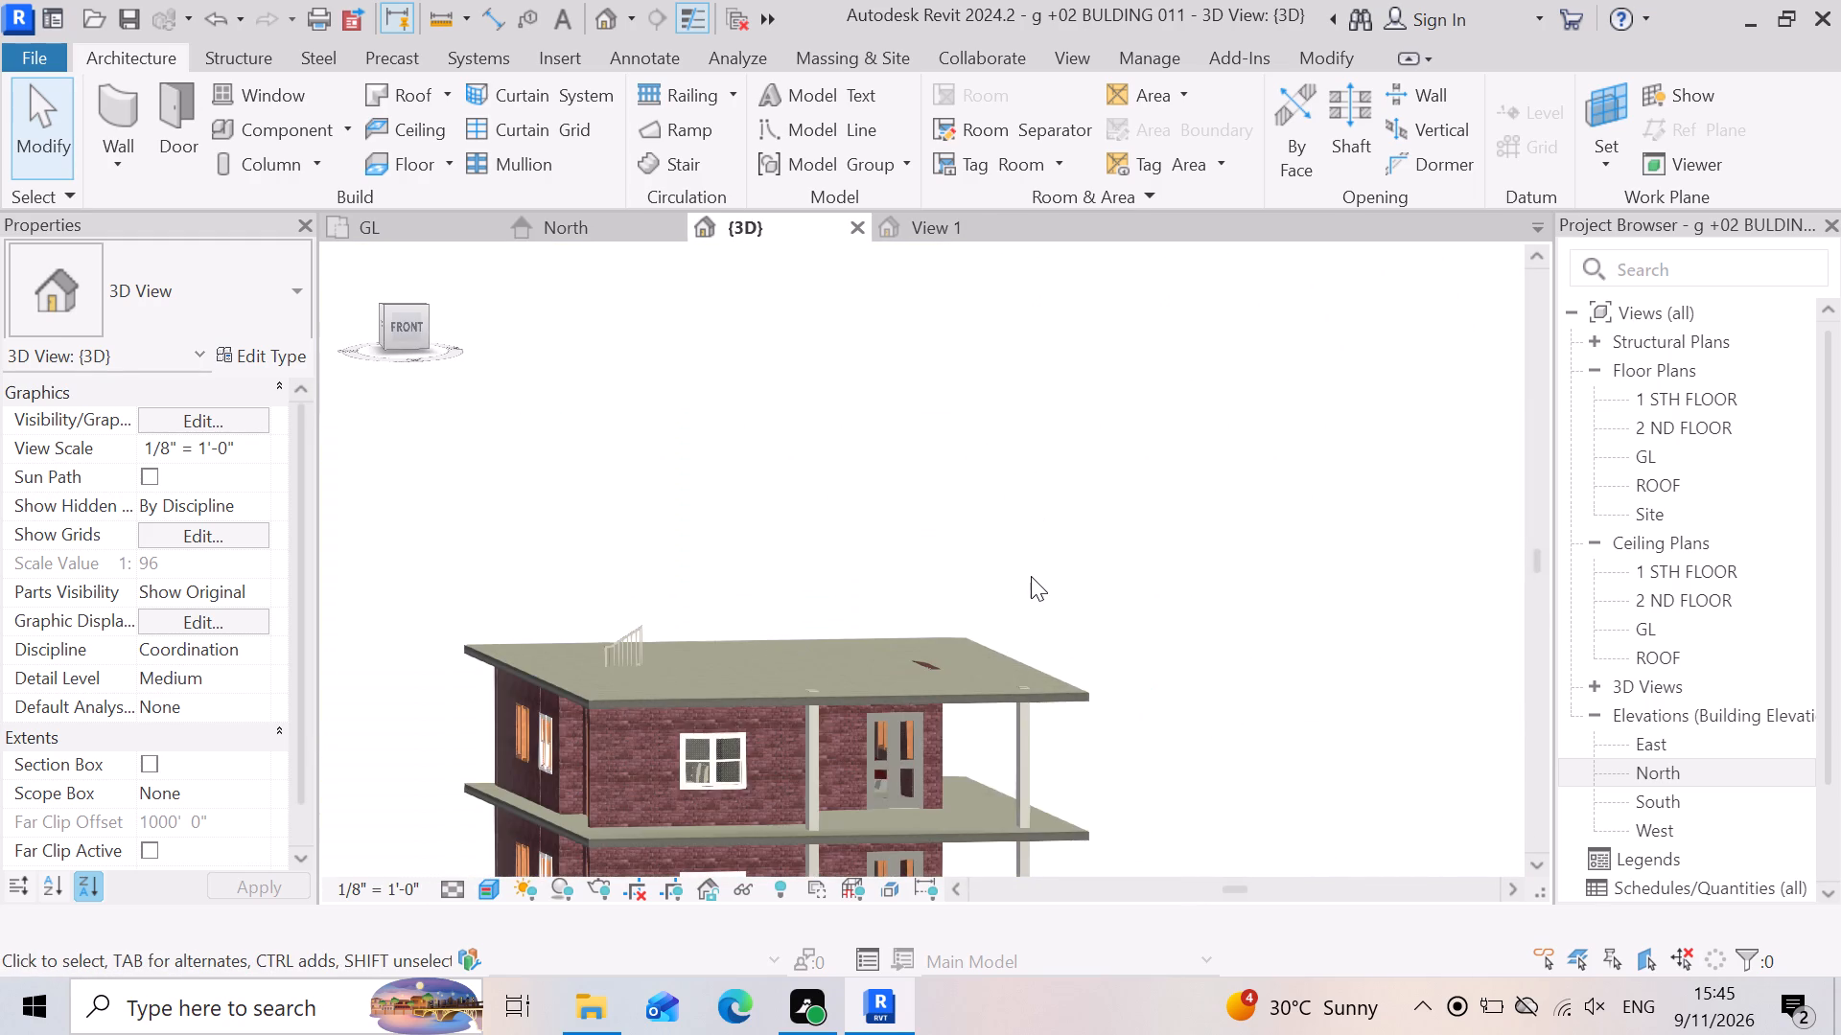
scroll(939, 600, "down", 3)
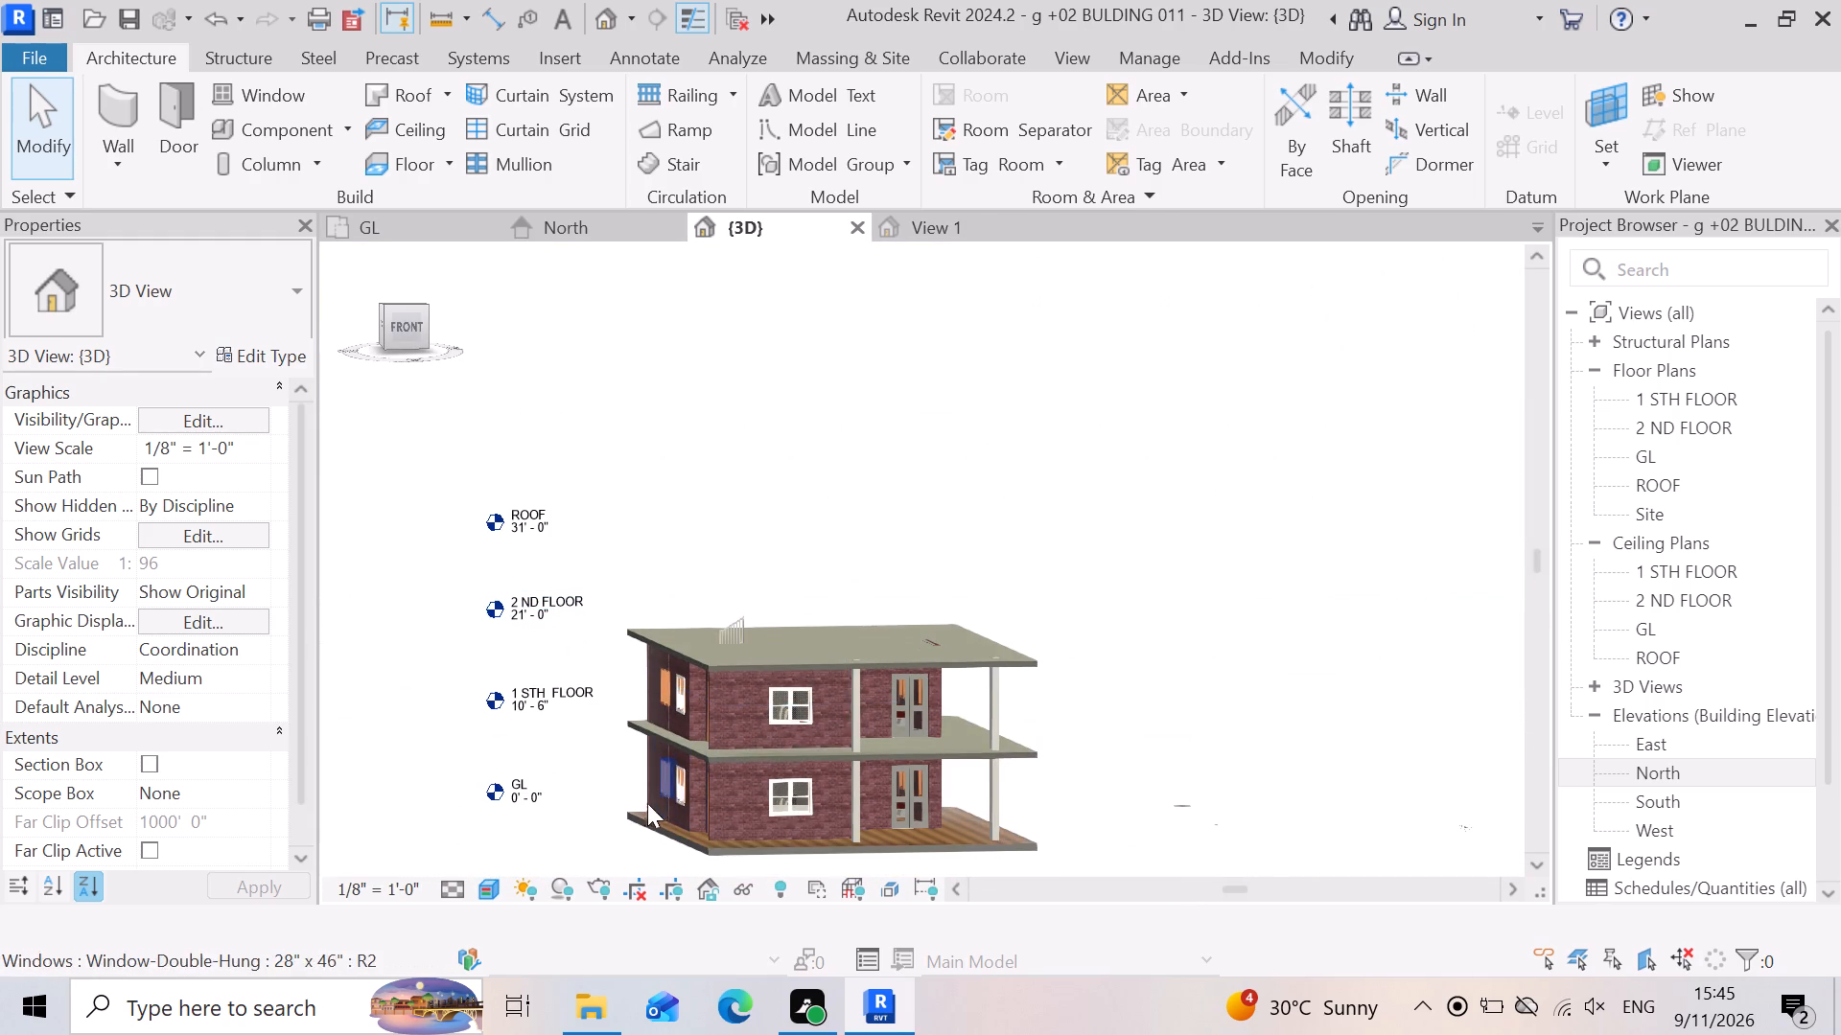
middle_click_drag(638, 805, 622, 750, "shift")
right_click_drag(638, 805, 623, 750, "shift")
scroll(994, 602, "down", 3)
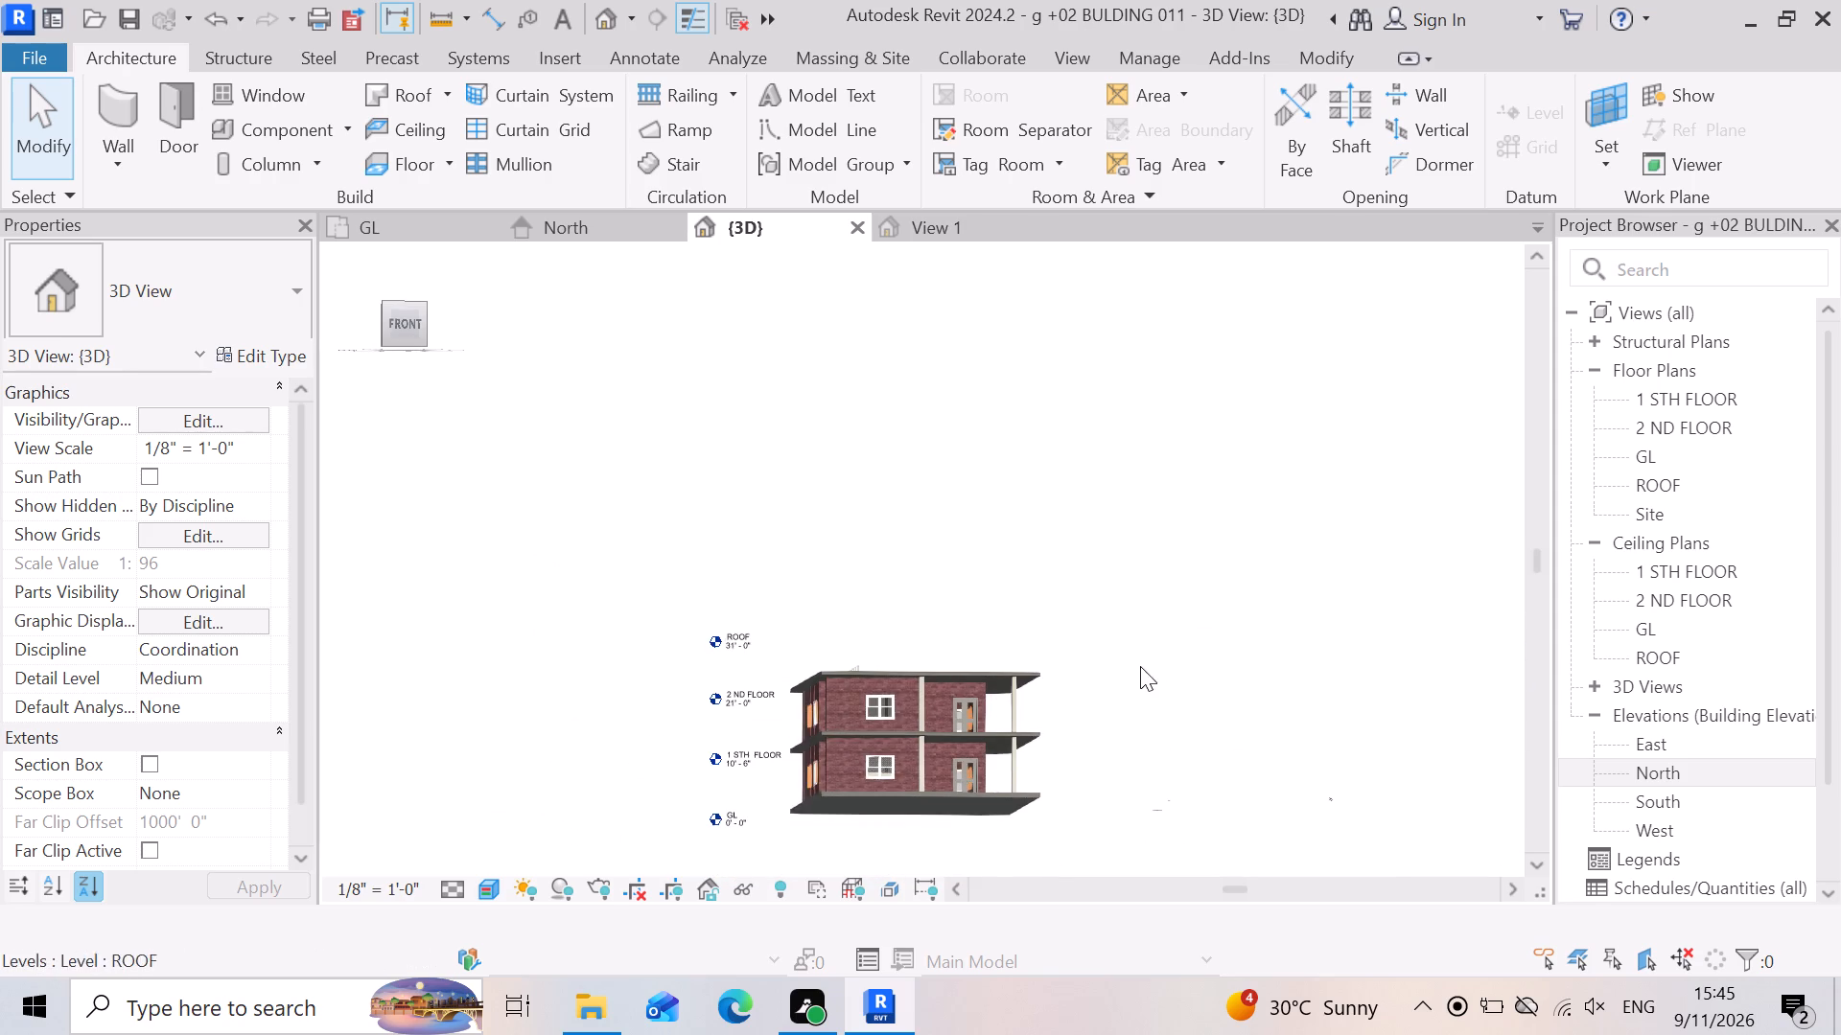
middle_click_drag(1178, 626, 1174, 640, "shift")
right_click_drag(1174, 645, 1161, 739, "shift")
middle_click_drag(1174, 647, 1174, 656, "shift")
middle_click_drag(1174, 672, 1161, 739, "shift")
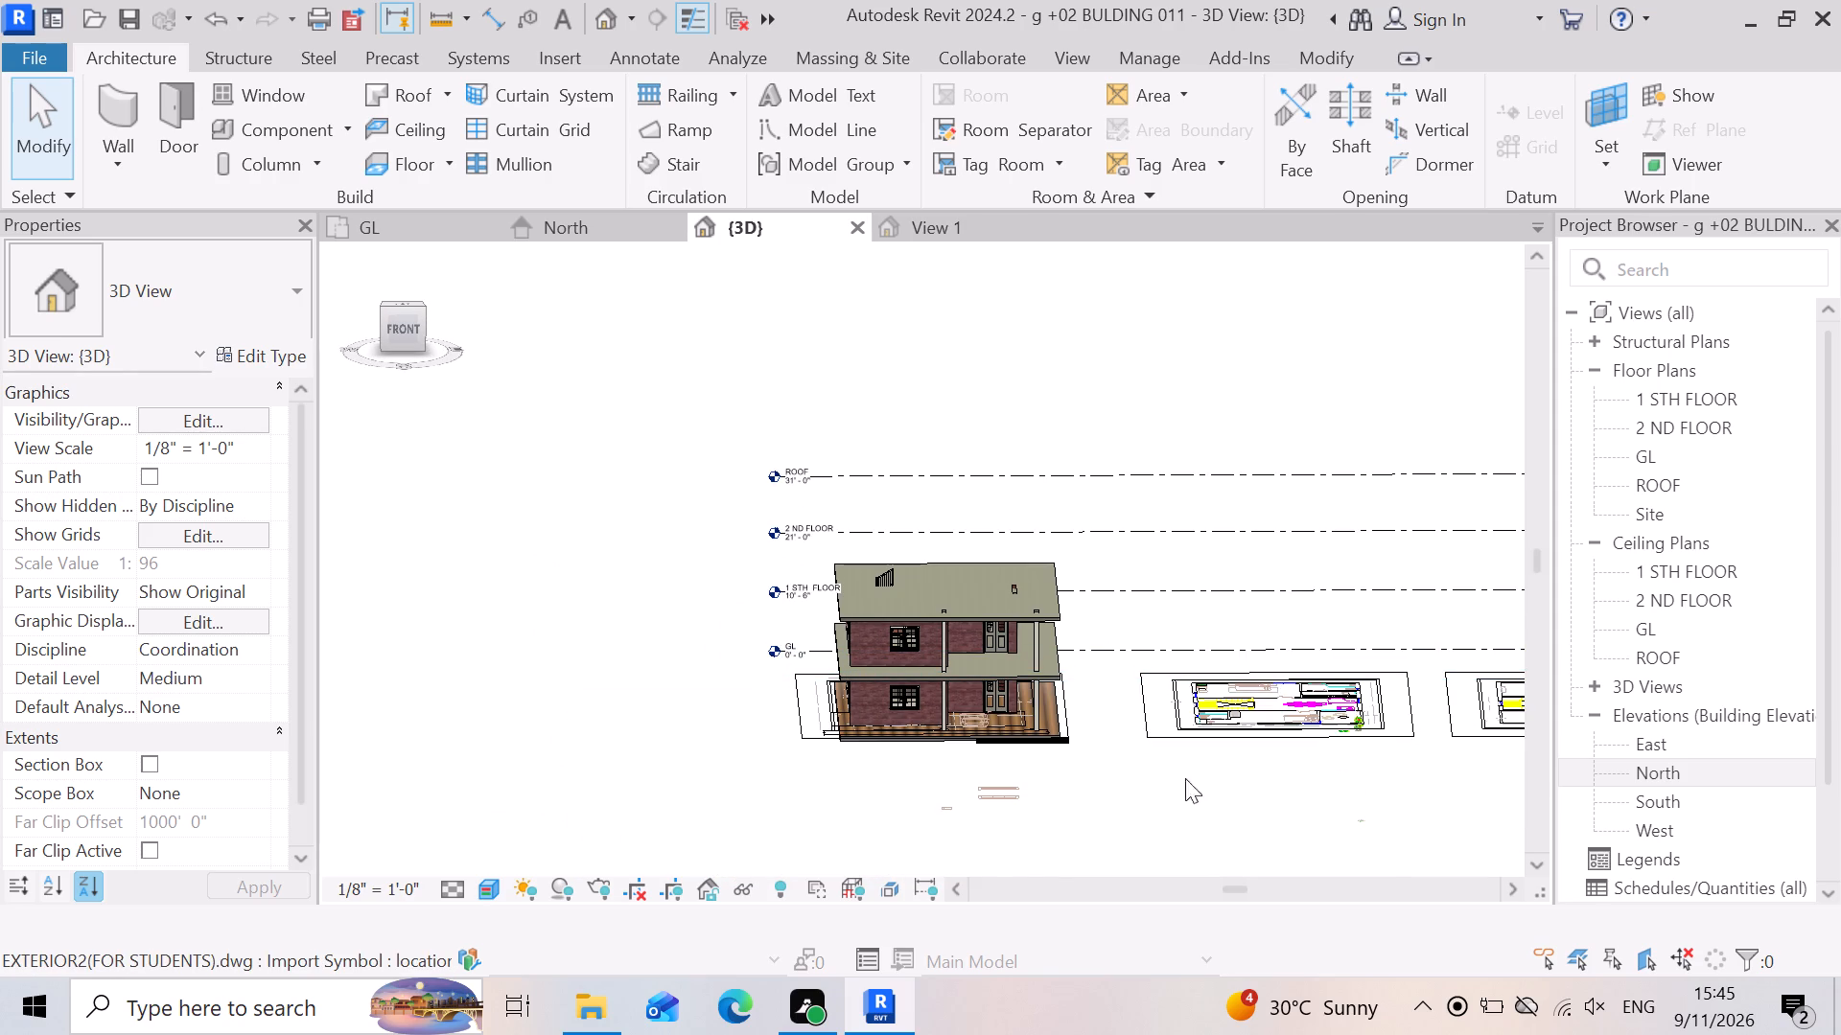
scroll(937, 690, "up", 5)
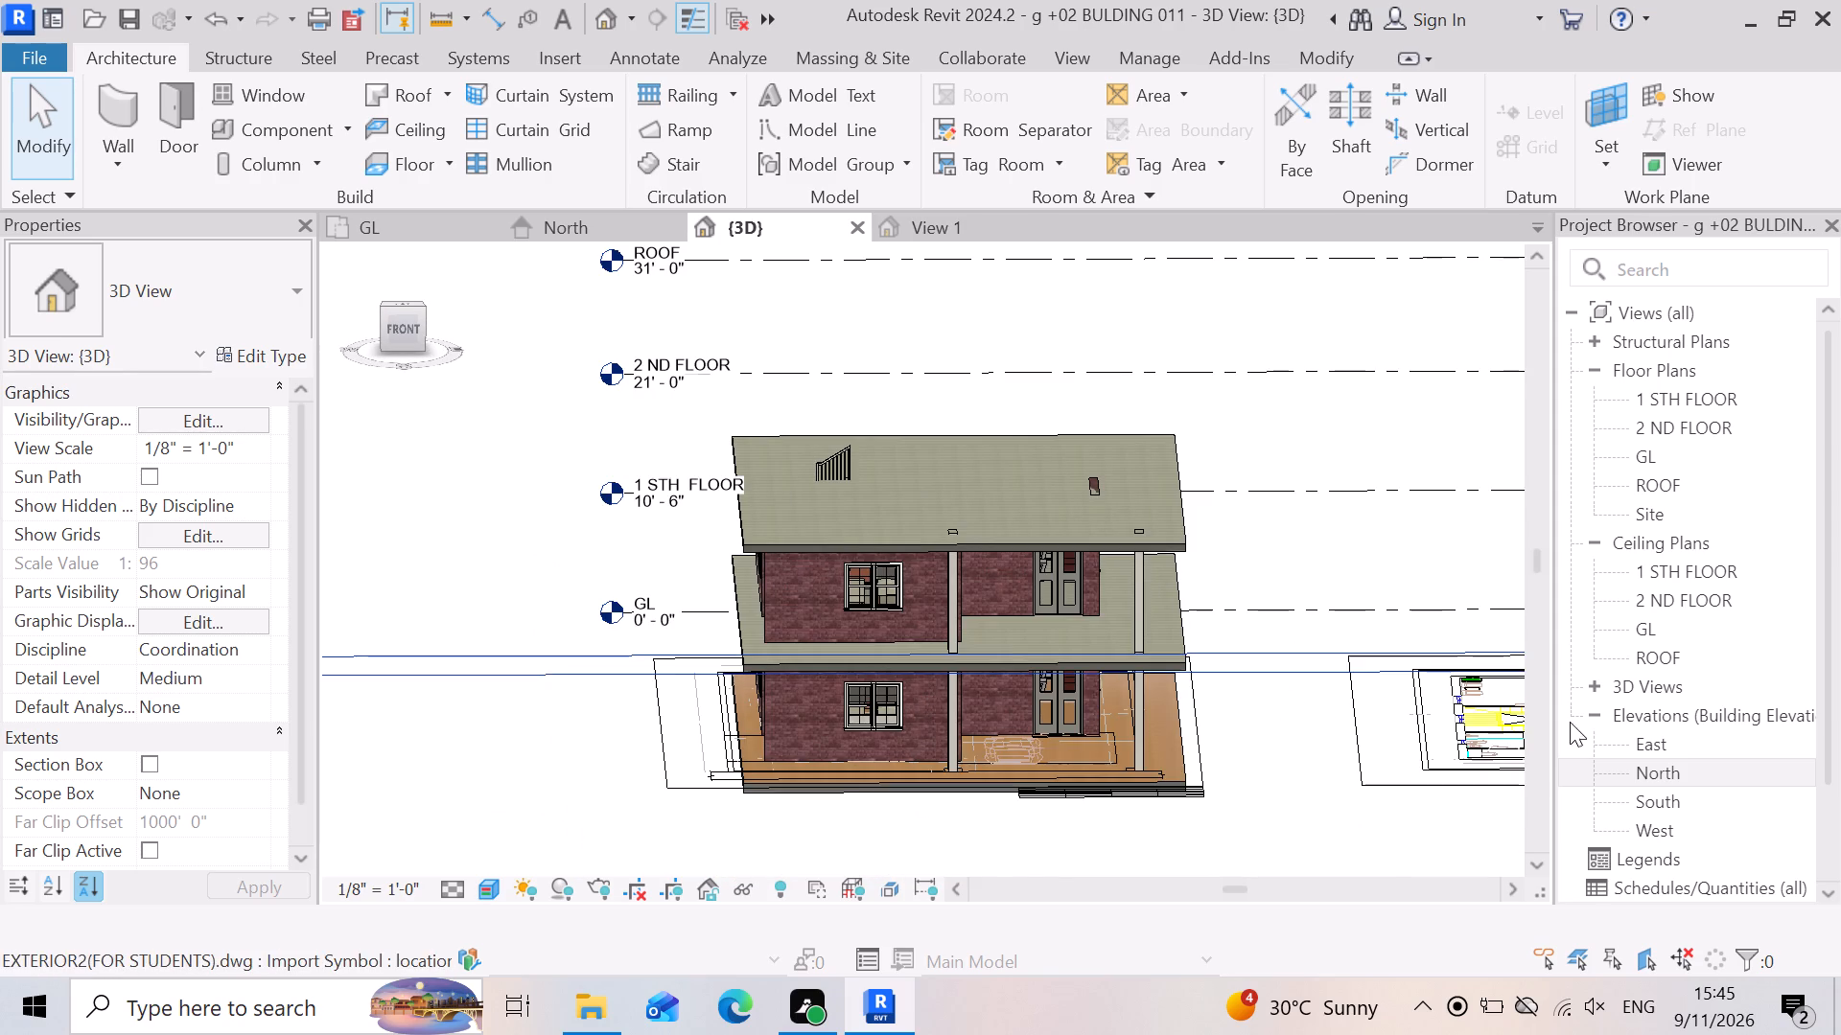
scroll(944, 733, "up", 5)
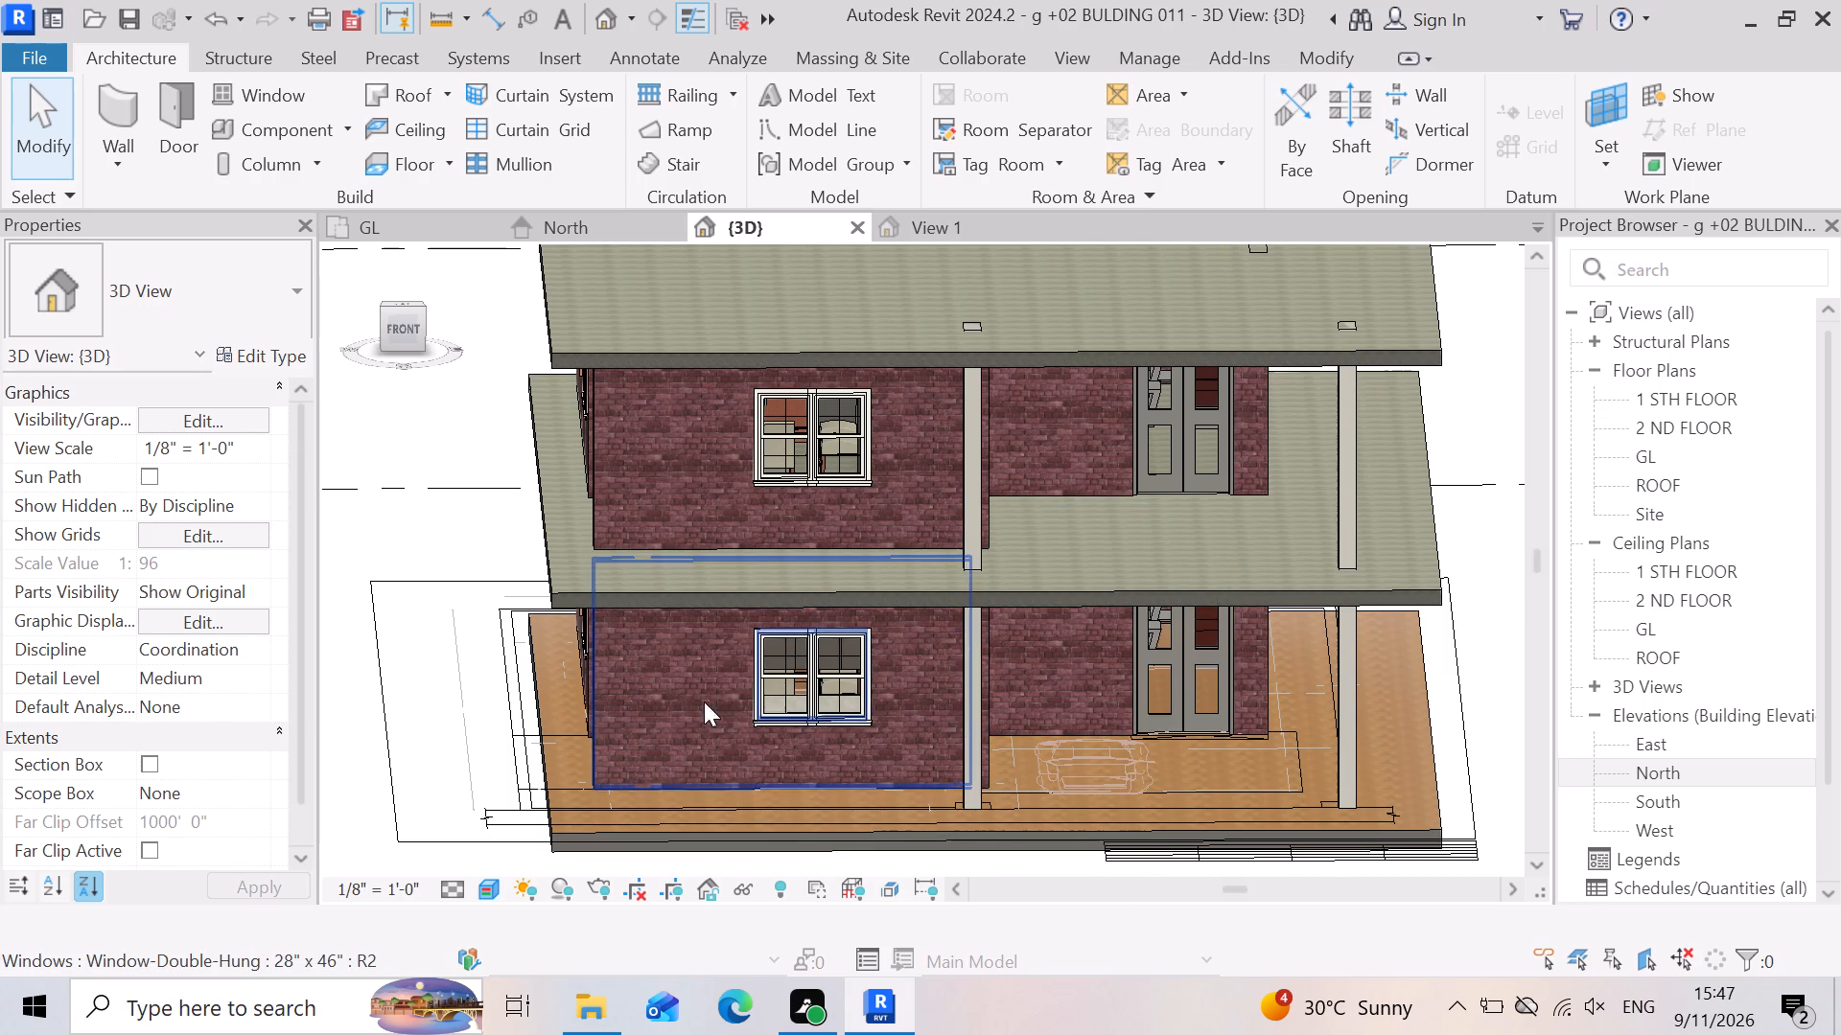
Examine the ground-floor front window and rectangular column up close, and the storeys against the level lines from the front.
scroll(631, 698, "up", 2)
scroll(867, 701, "up", 8)
scroll(528, 682, "down", 6)
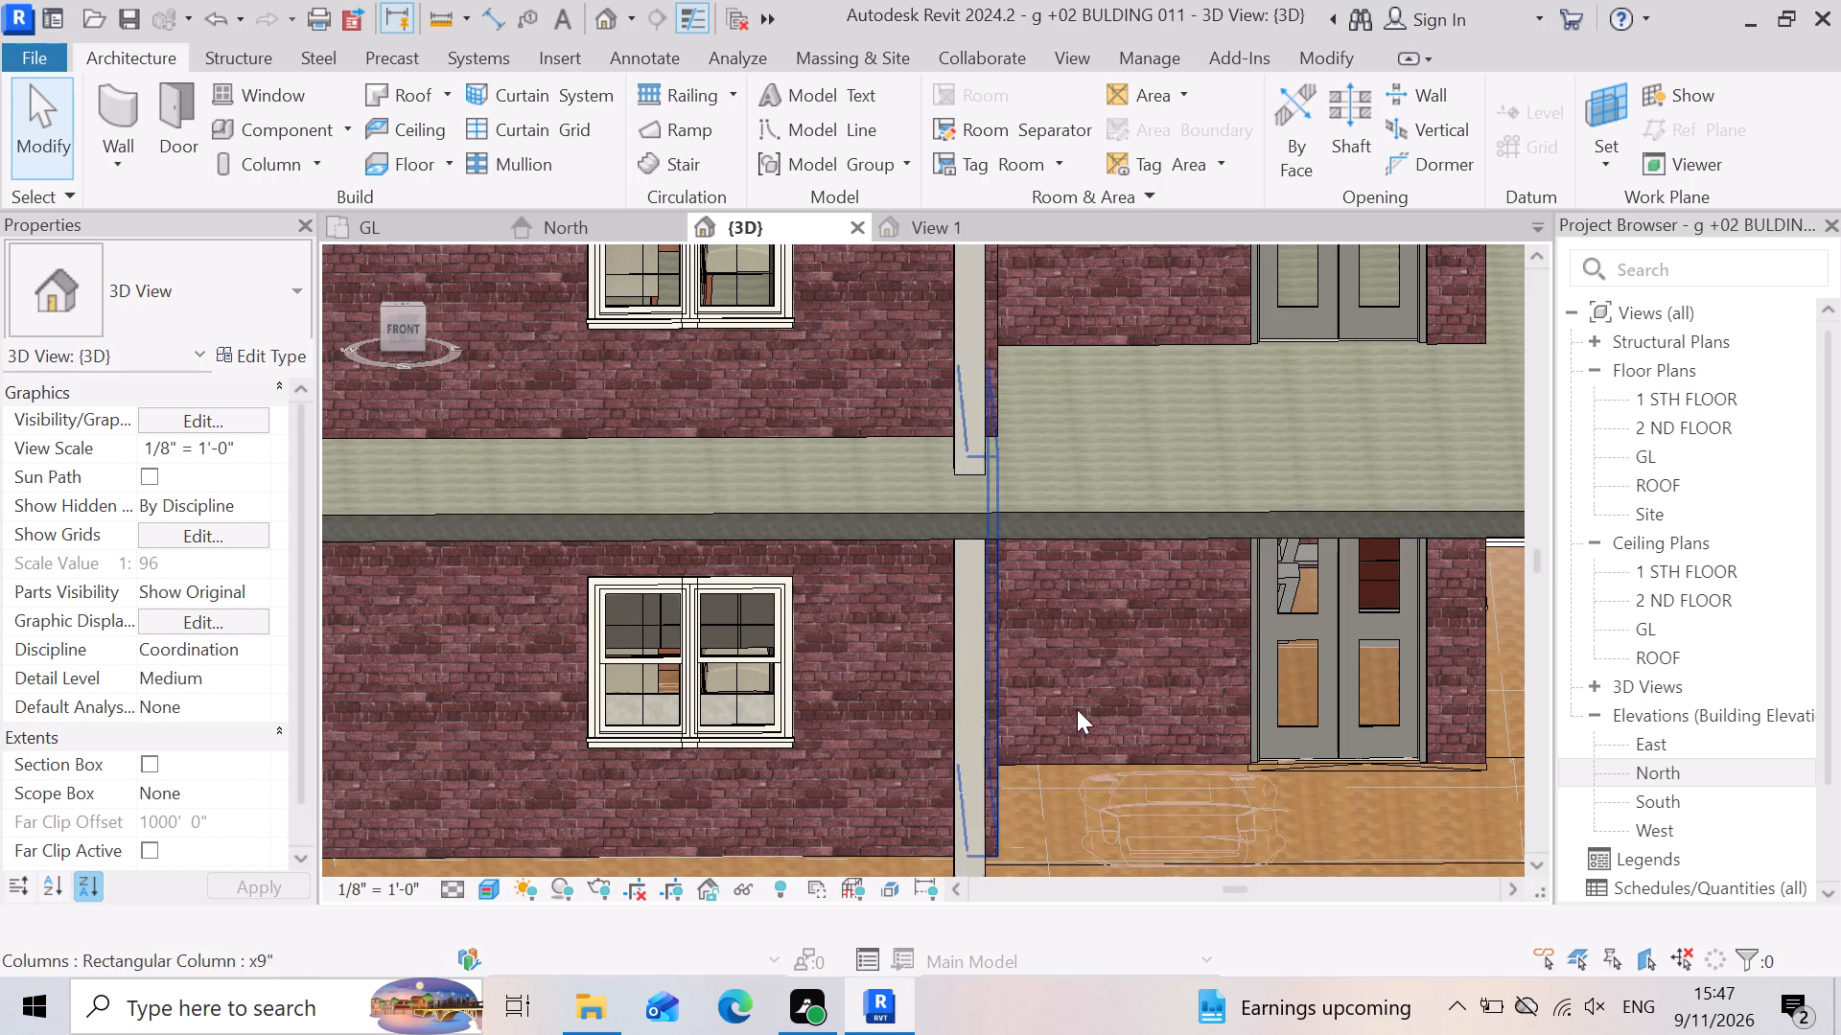
scroll(881, 657, "up", 6)
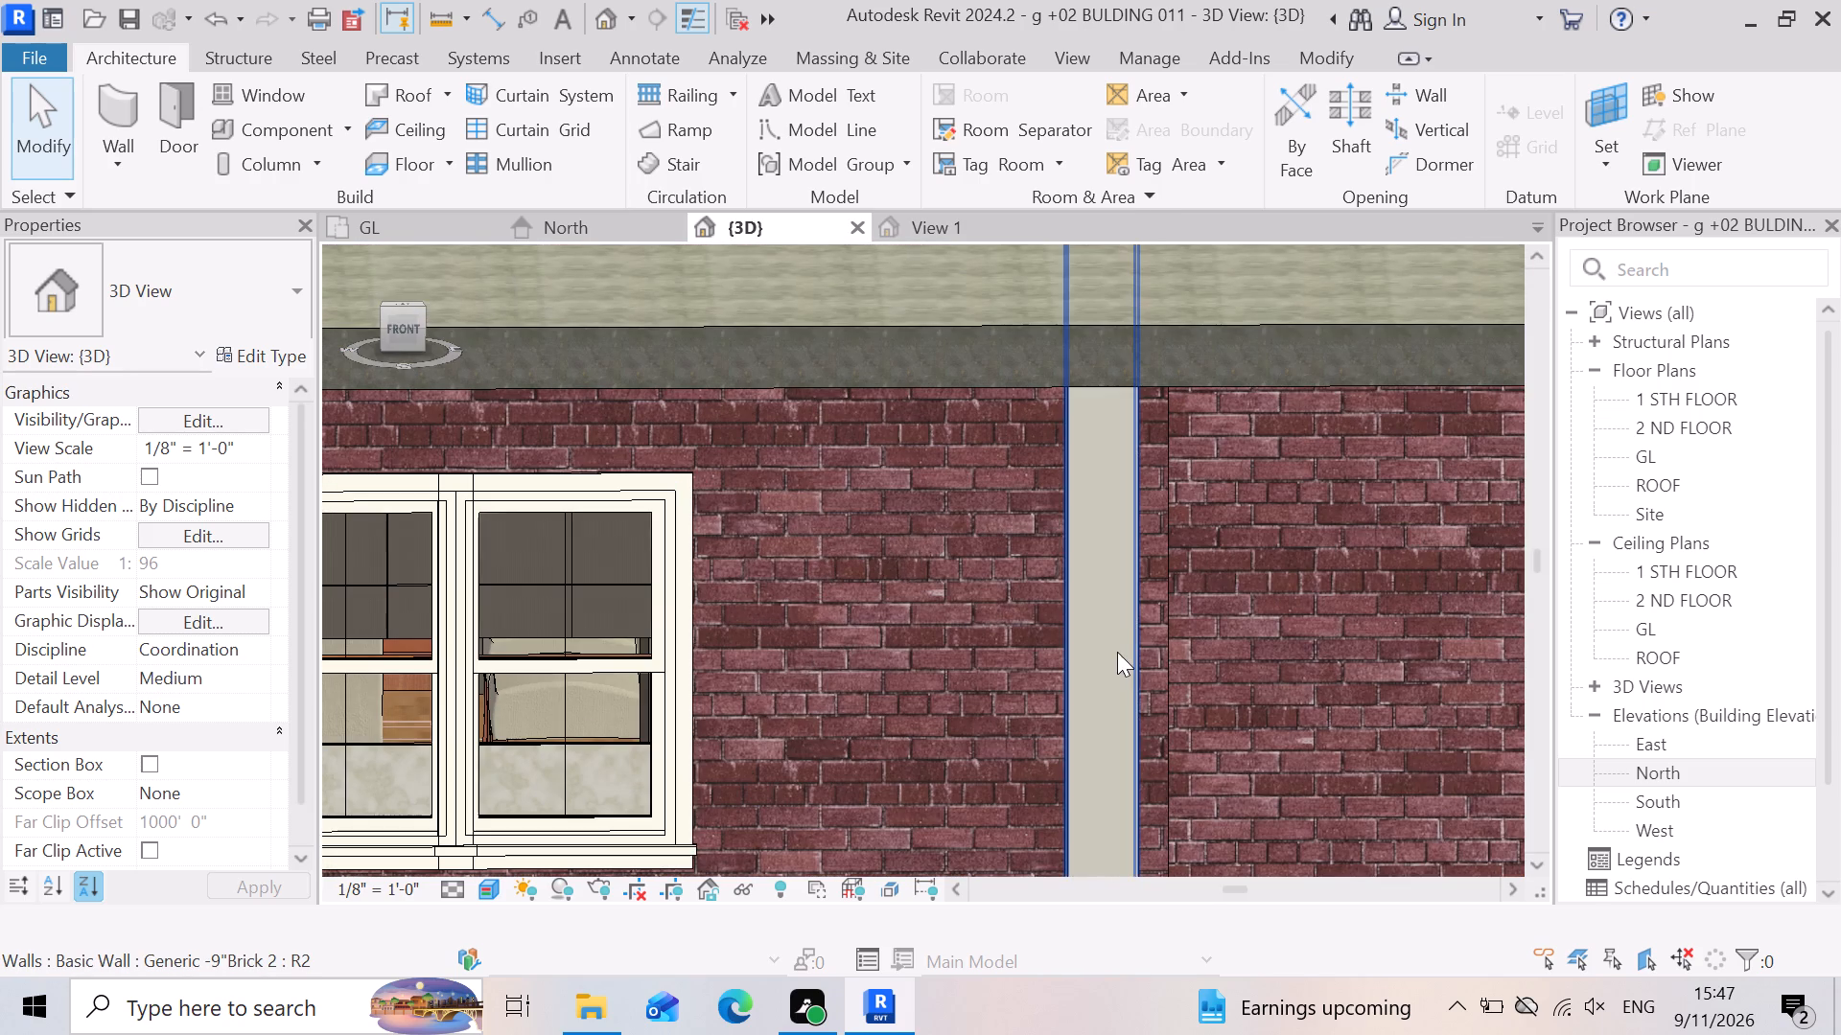
scroll(1102, 662, "down", 2)
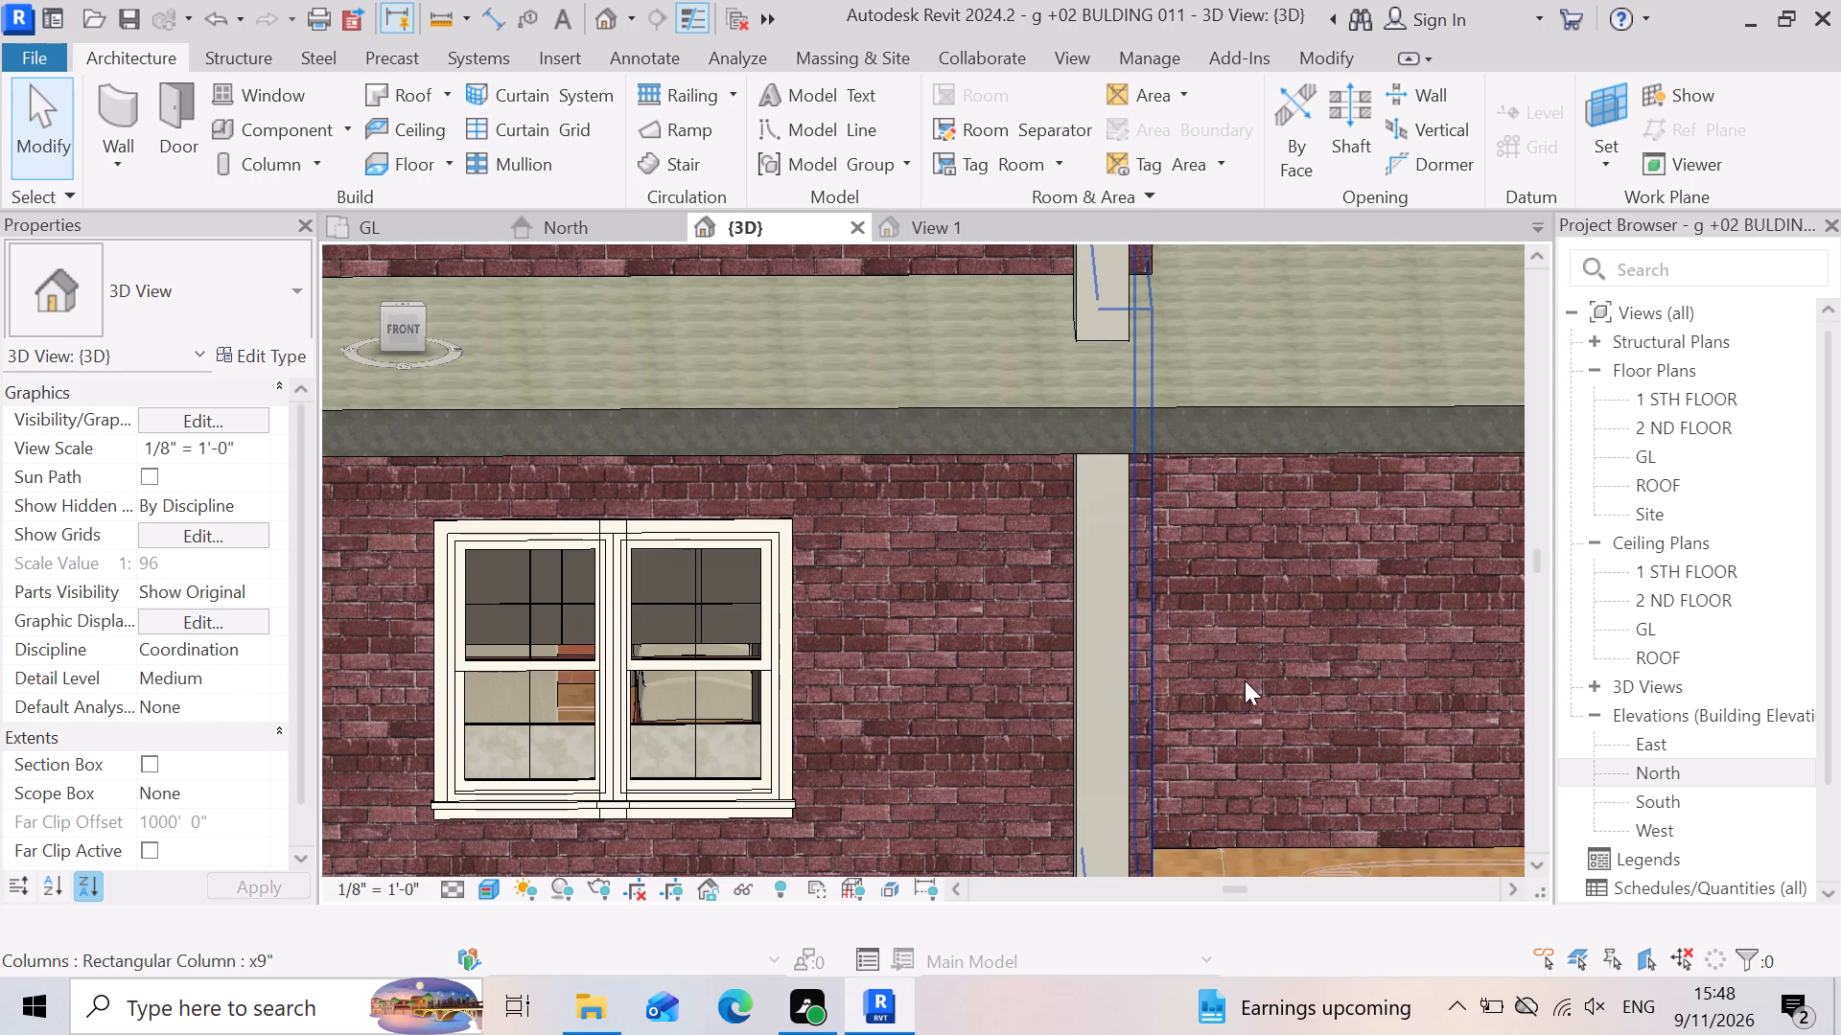
scroll(1248, 673, "down", 2)
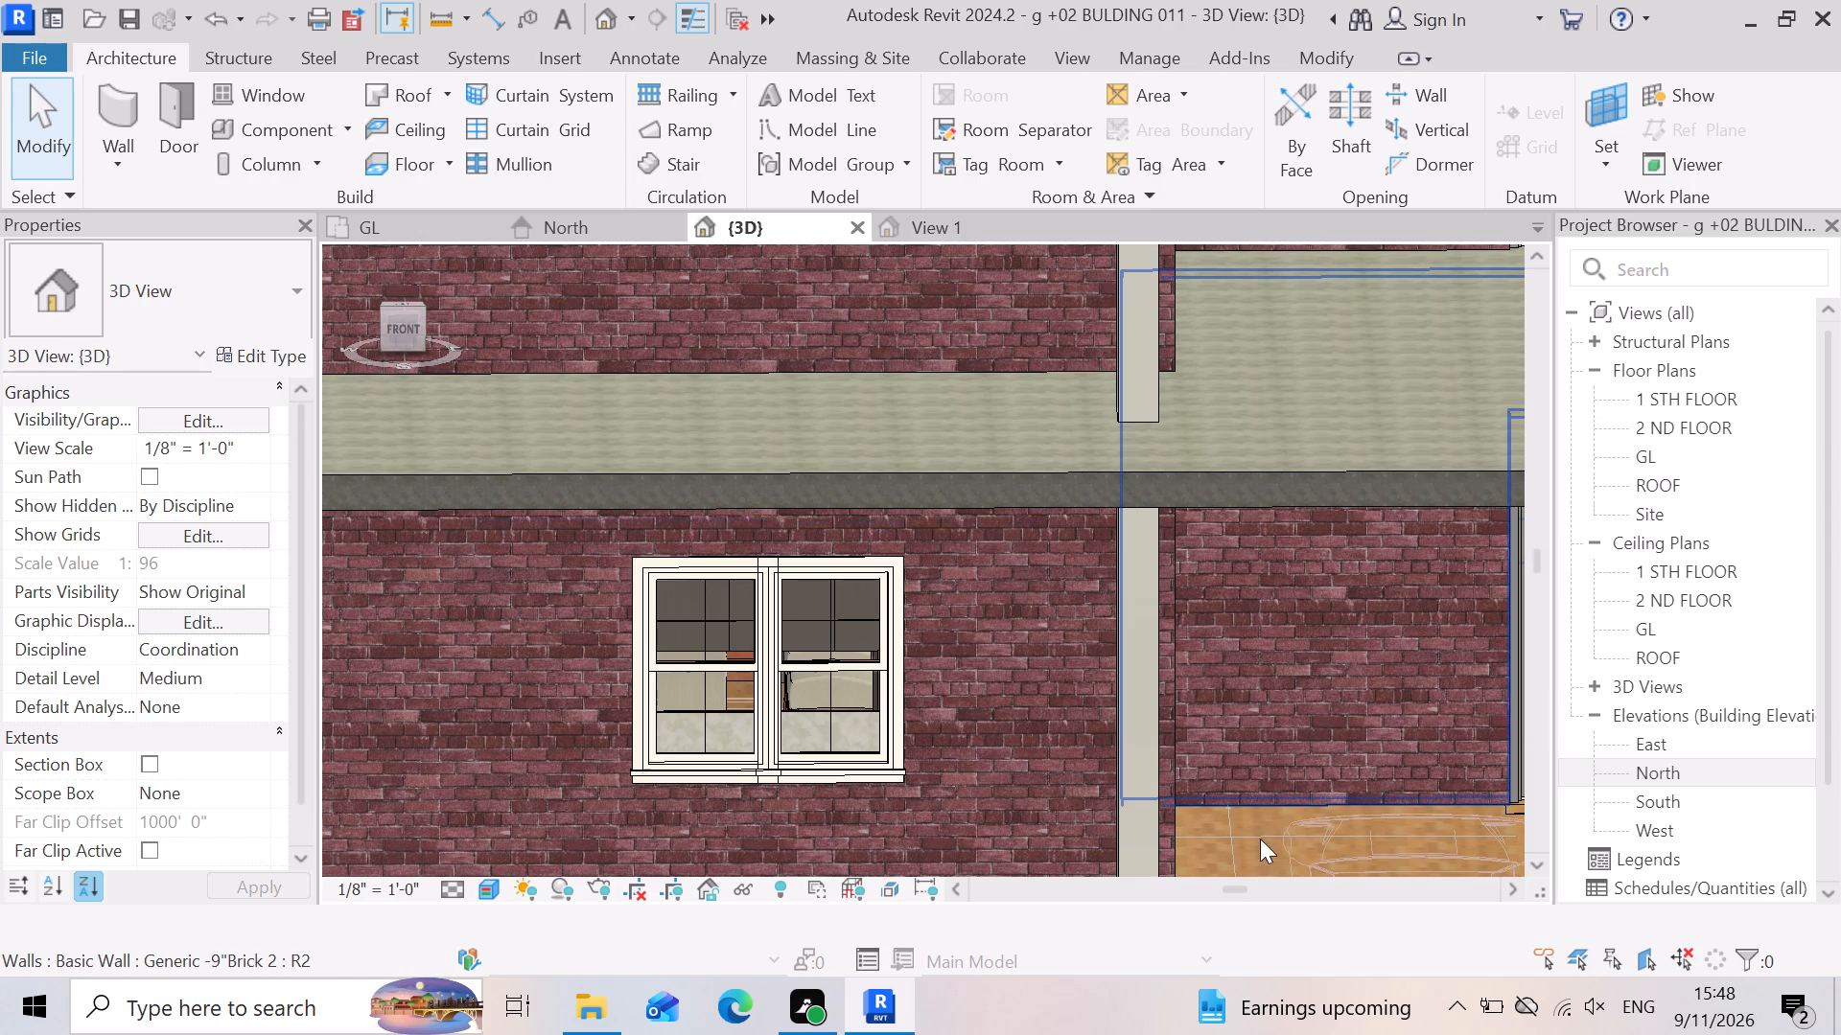
scroll(764, 673, "down", 8)
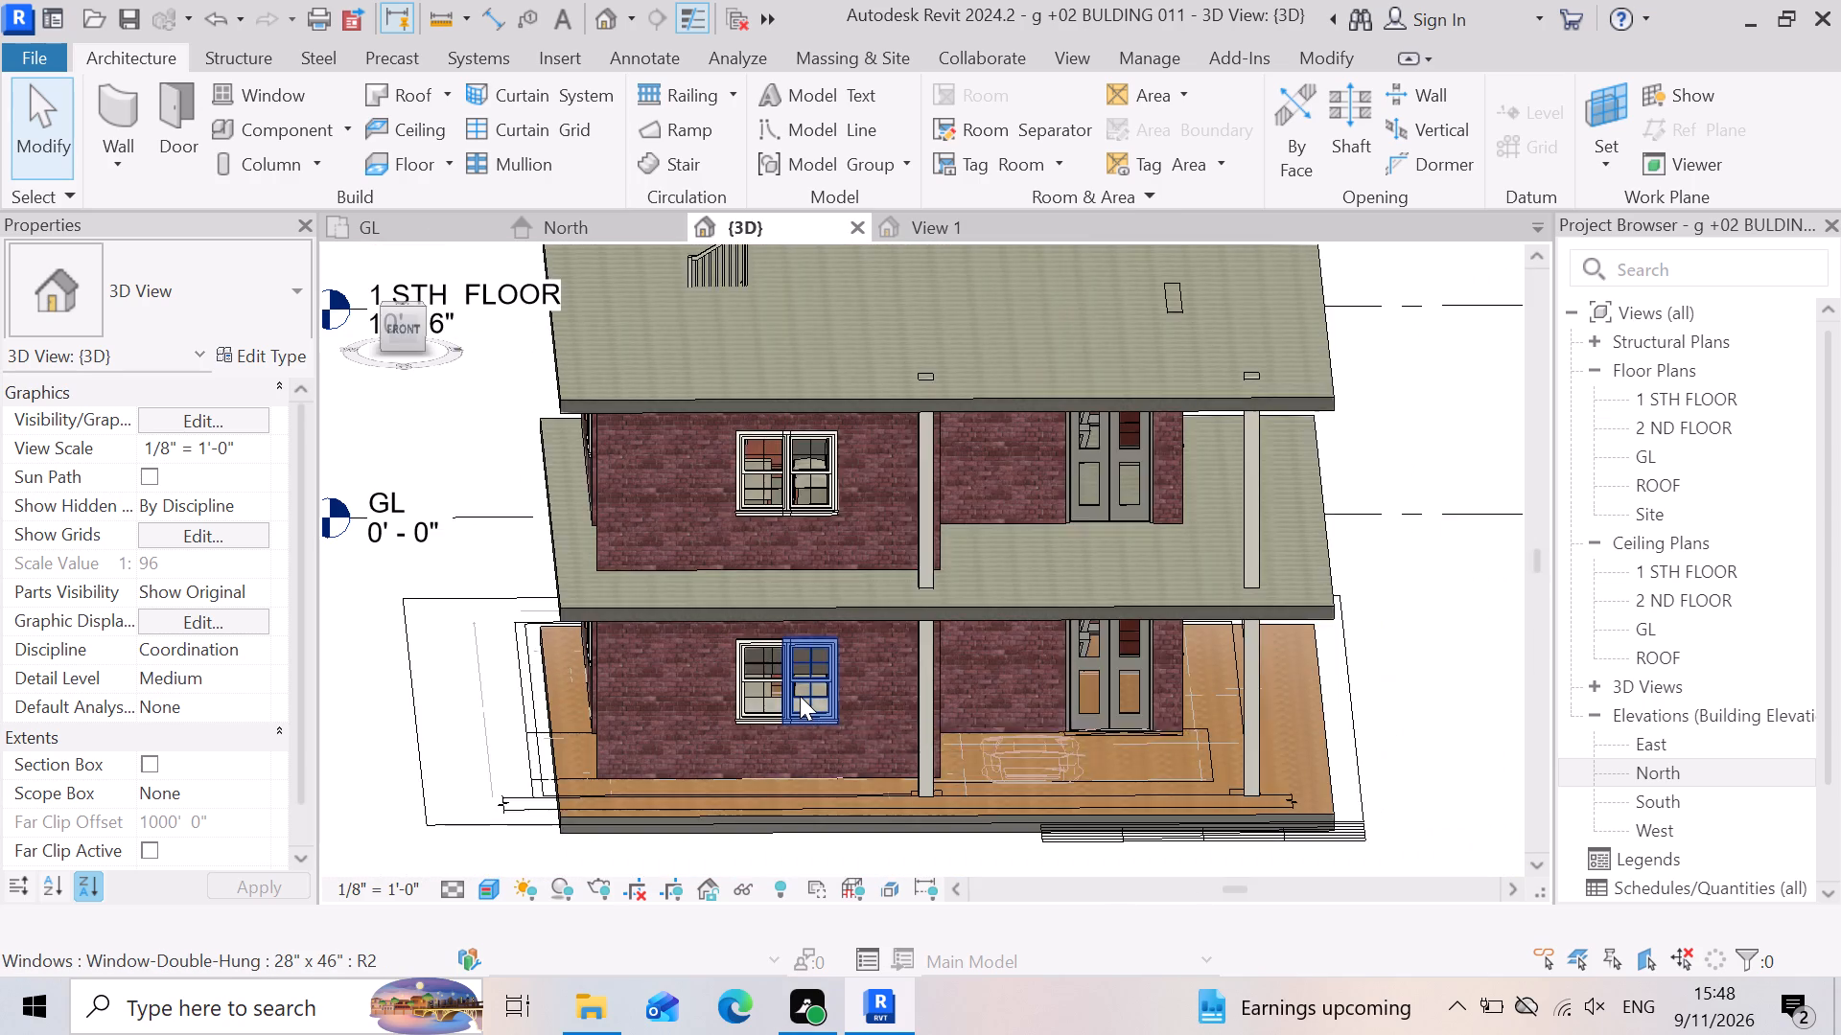
scroll(800, 696, "down", 1)
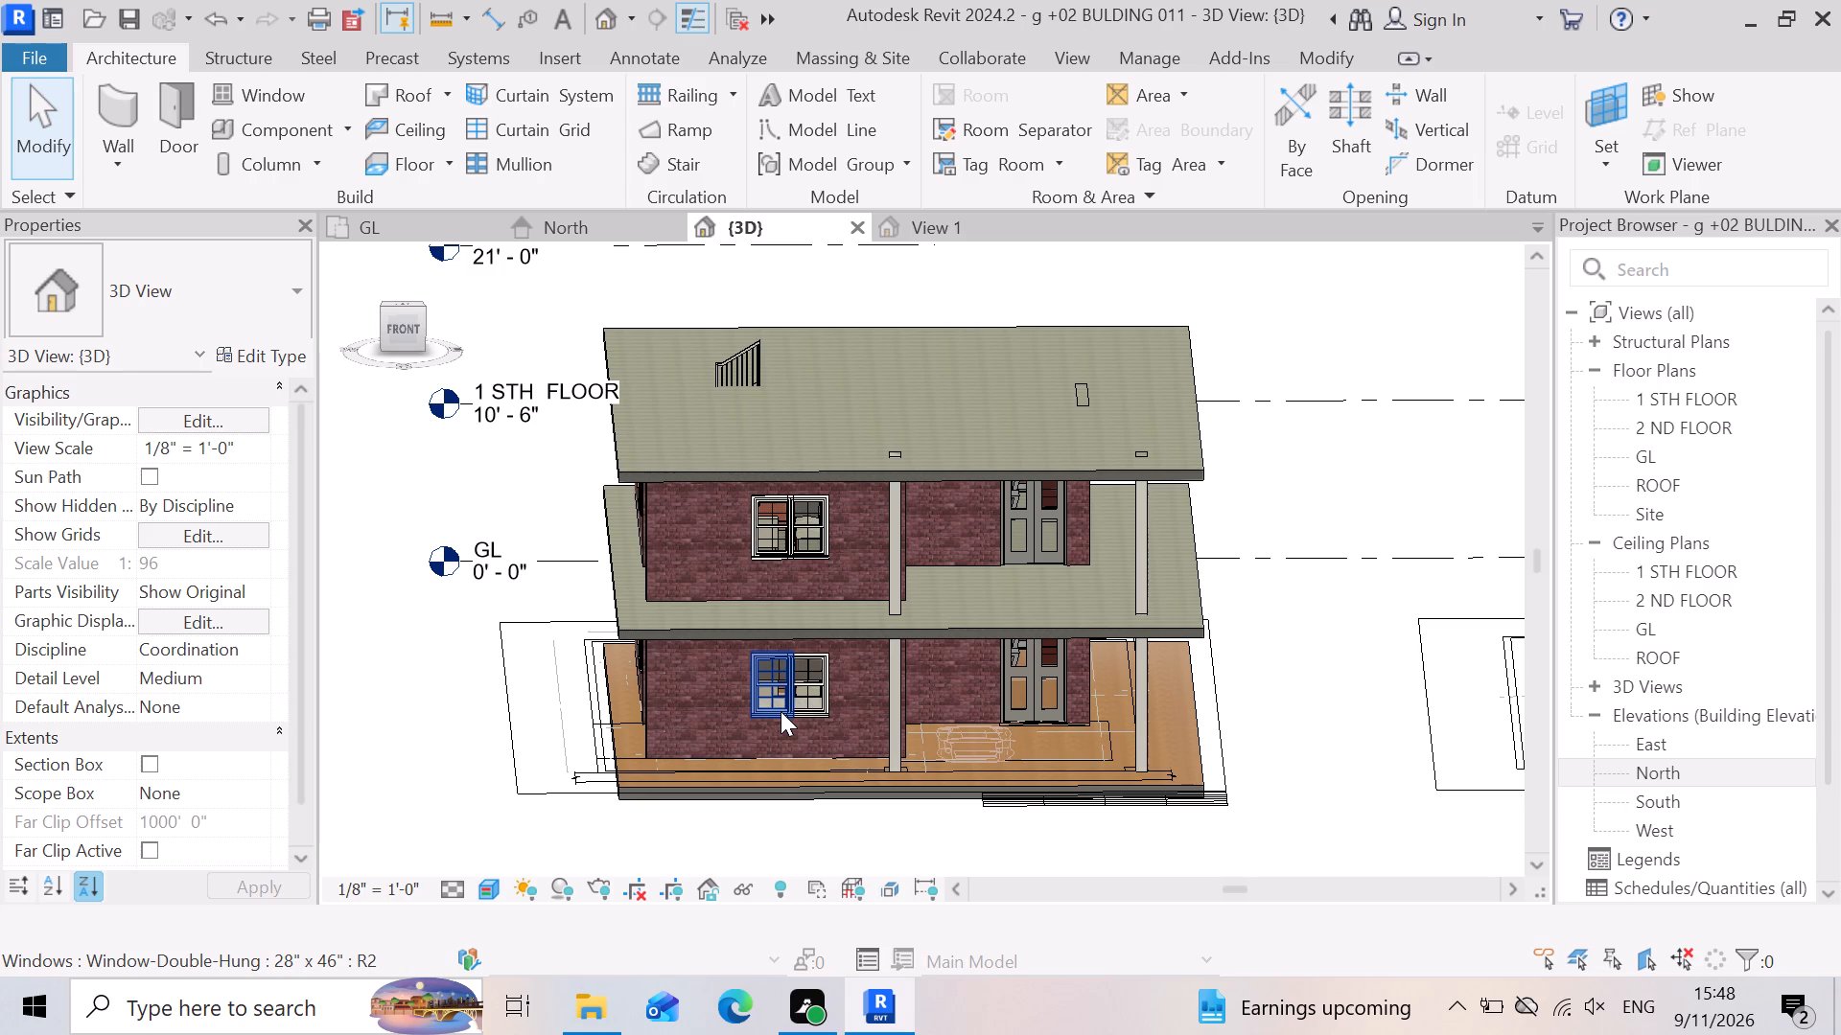
scroll(1039, 0, "down", 1)
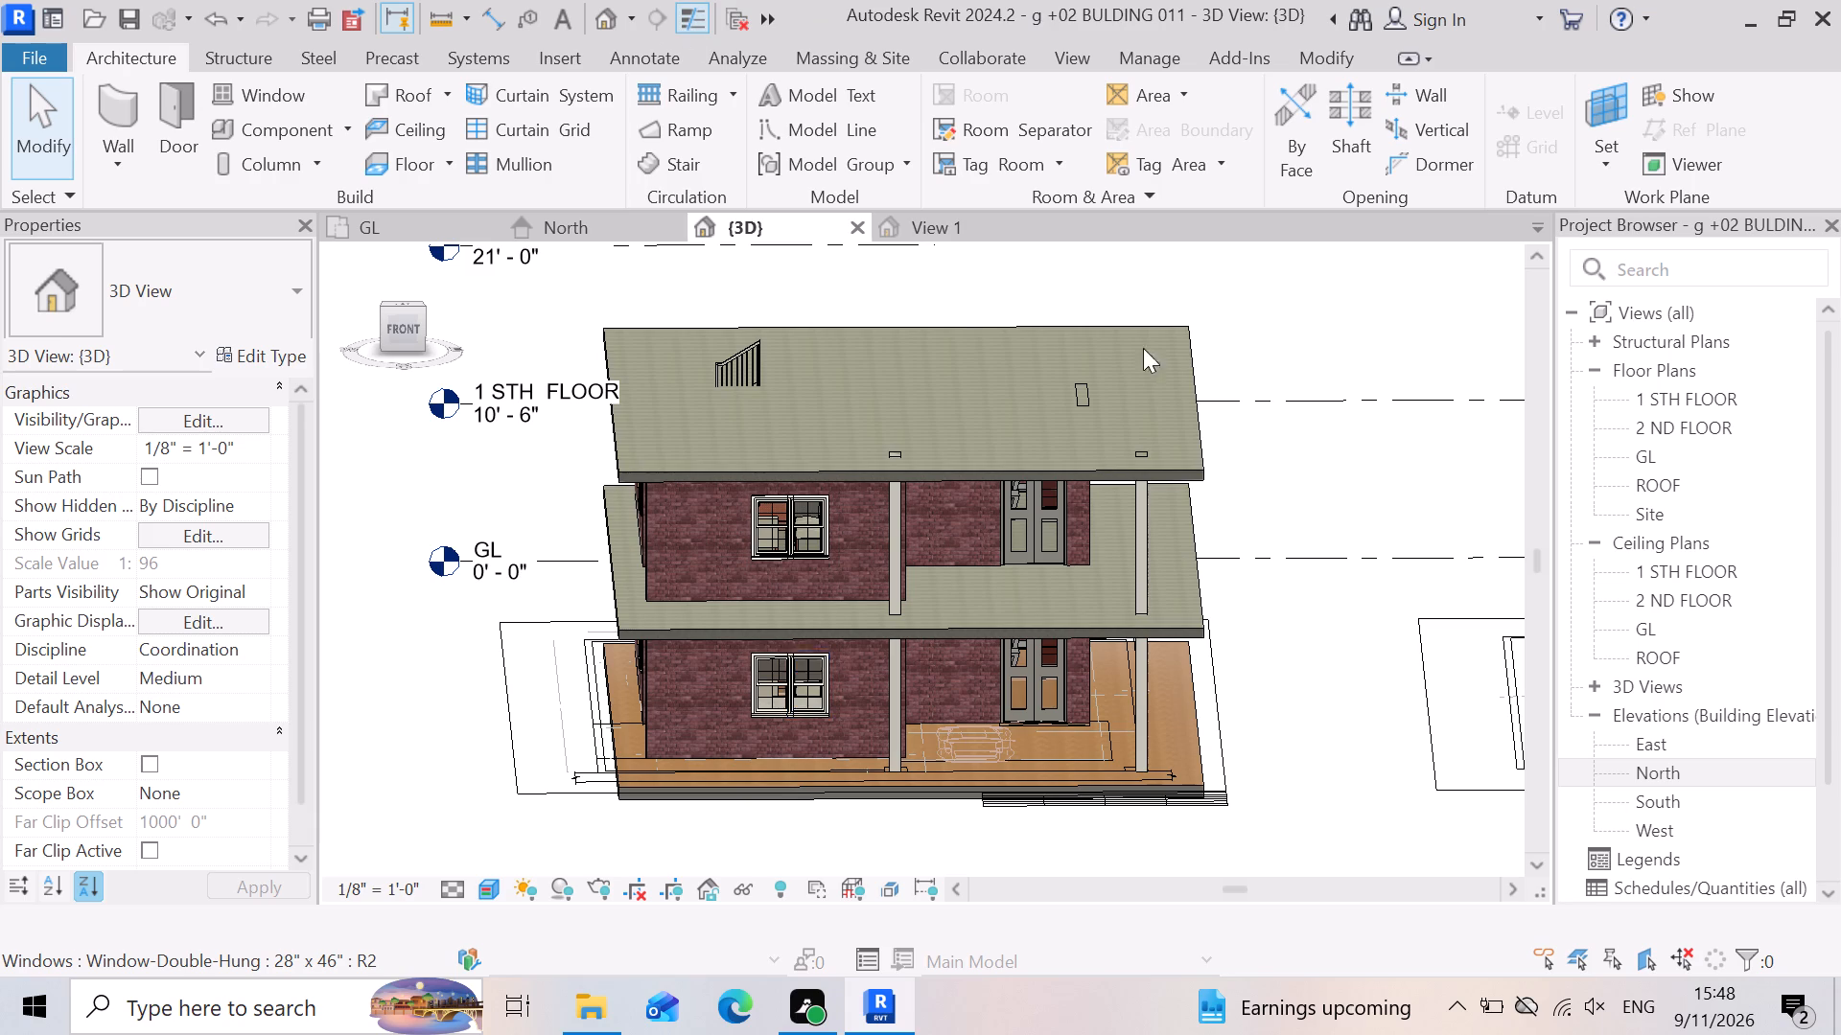
scroll(1311, 519, "down", 3)
right_click_drag(1066, 608, 1062, 535, "shift")
middle_click(1064, 539, "shift")
scroll(1053, 690, "up", 2)
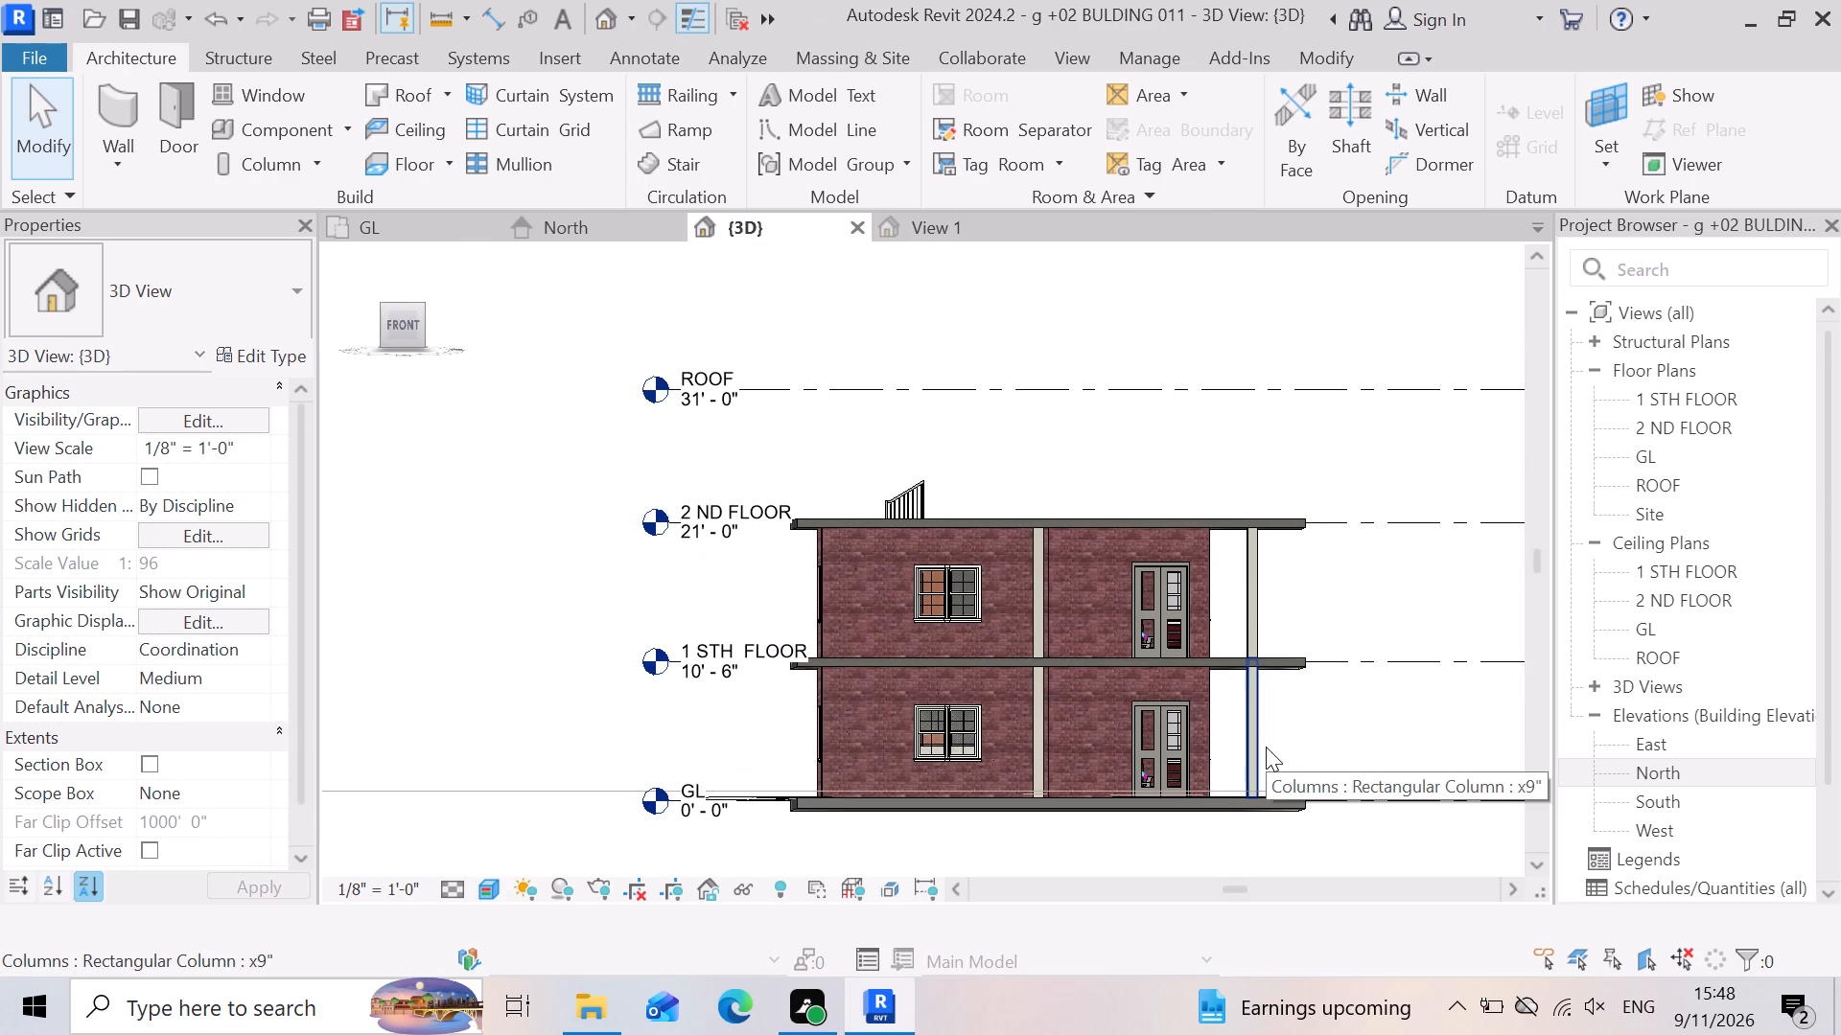
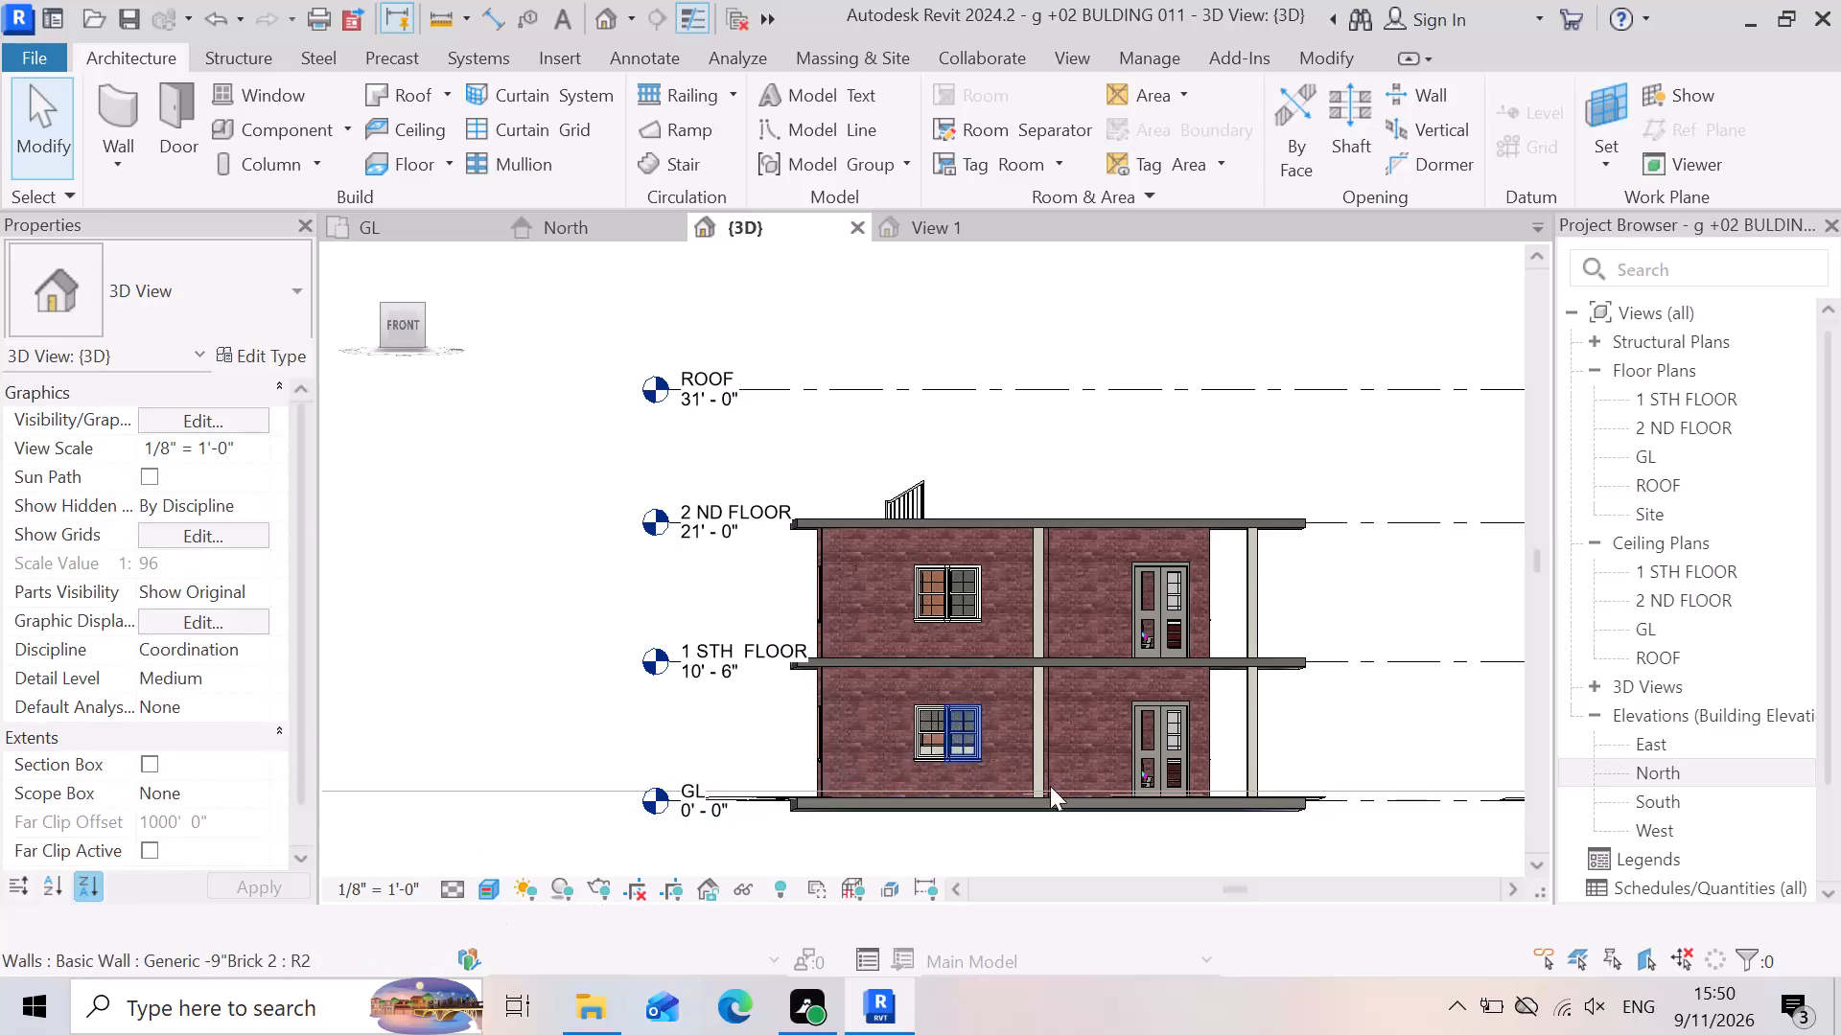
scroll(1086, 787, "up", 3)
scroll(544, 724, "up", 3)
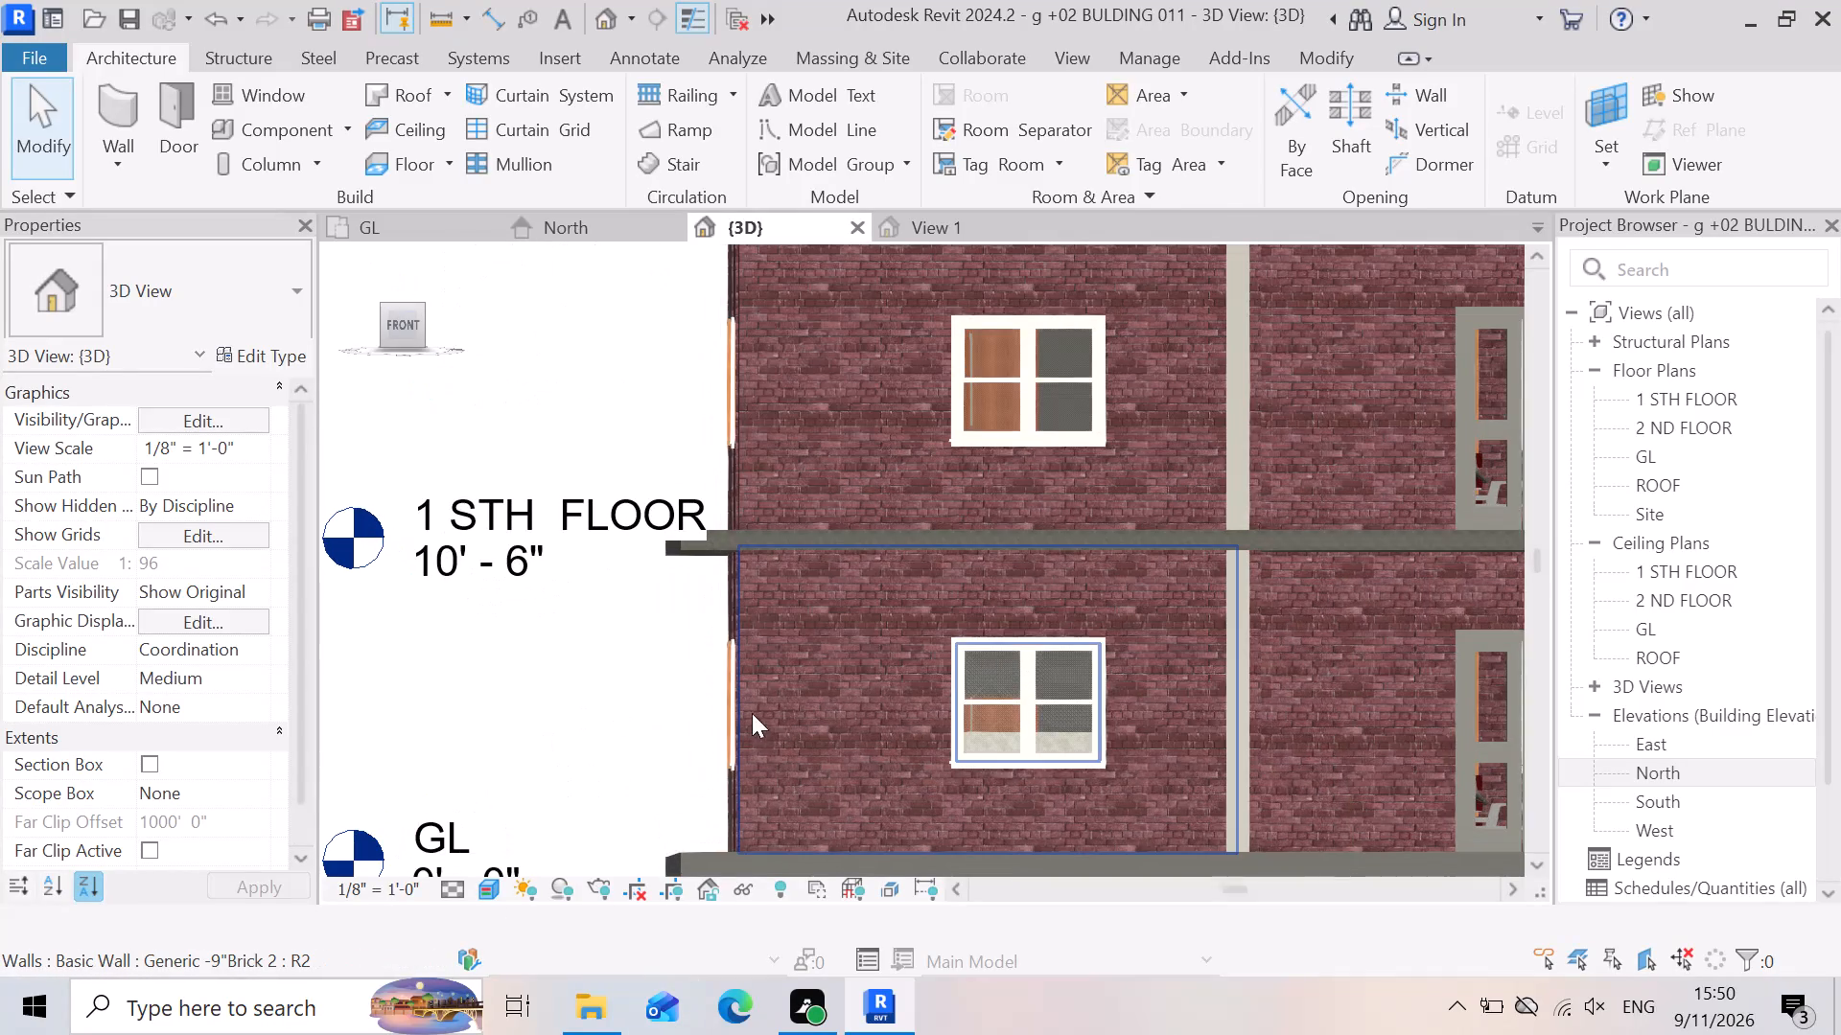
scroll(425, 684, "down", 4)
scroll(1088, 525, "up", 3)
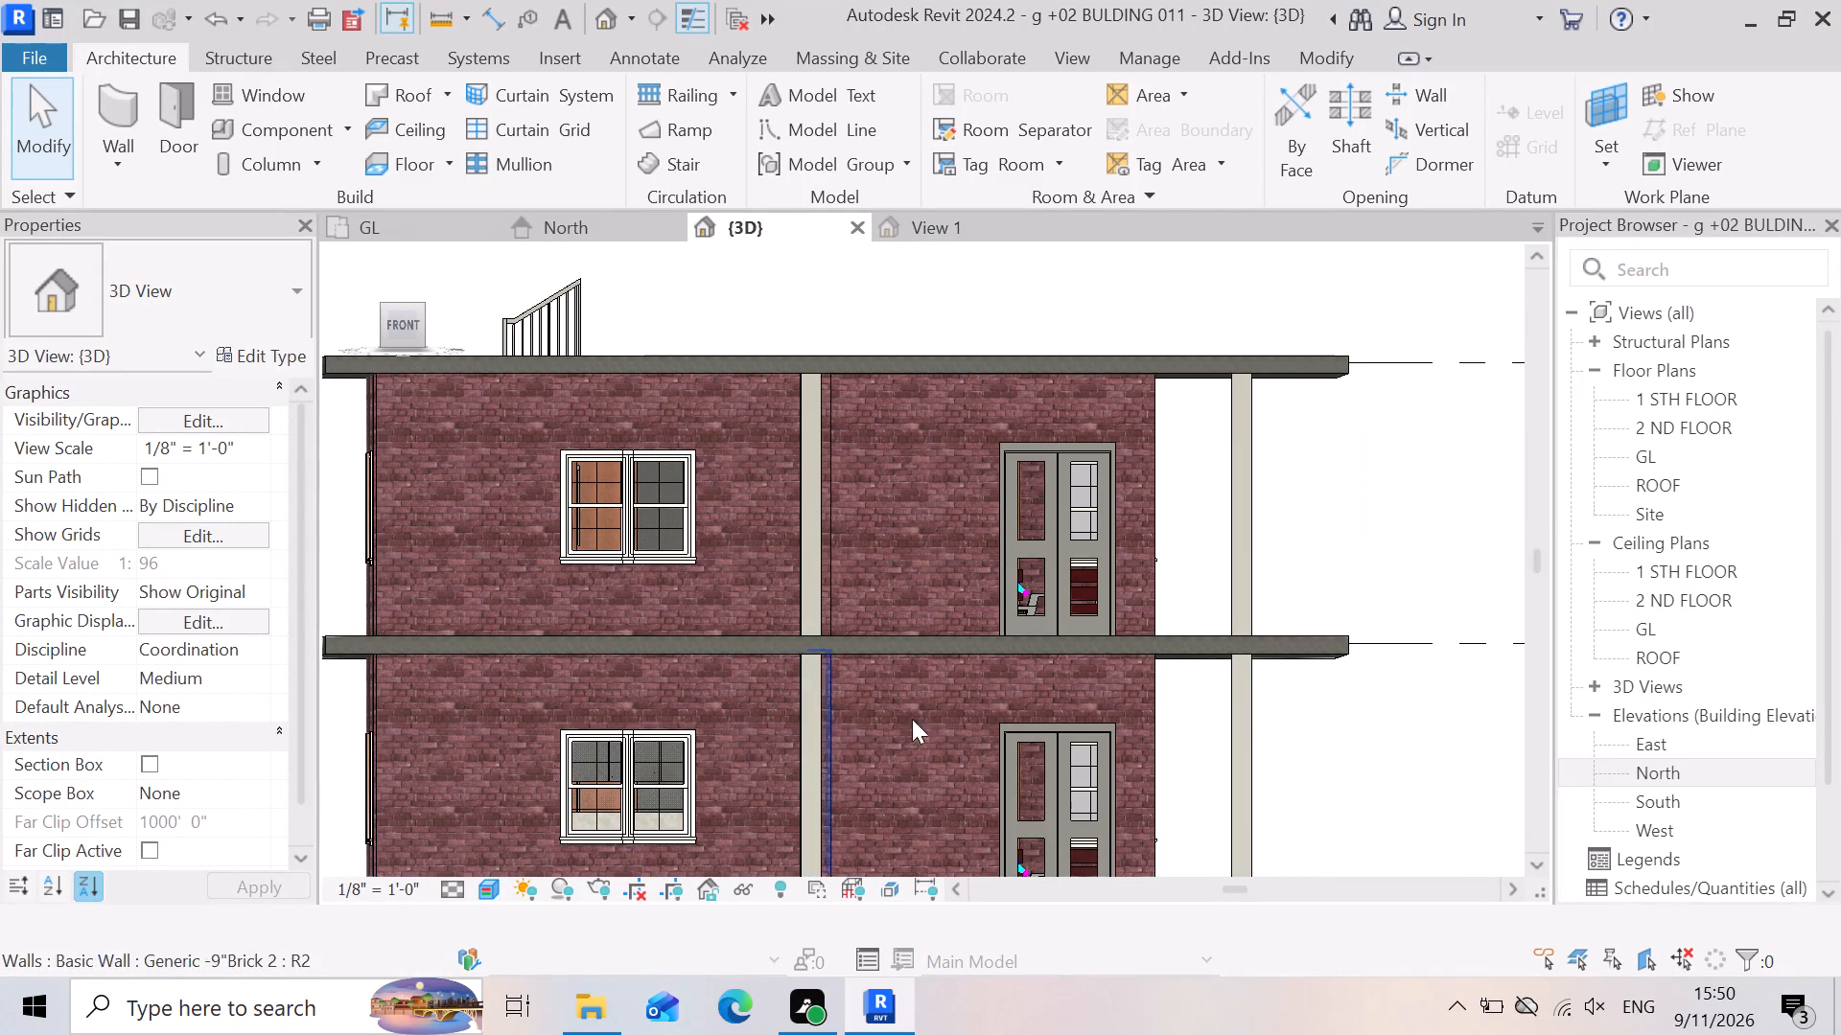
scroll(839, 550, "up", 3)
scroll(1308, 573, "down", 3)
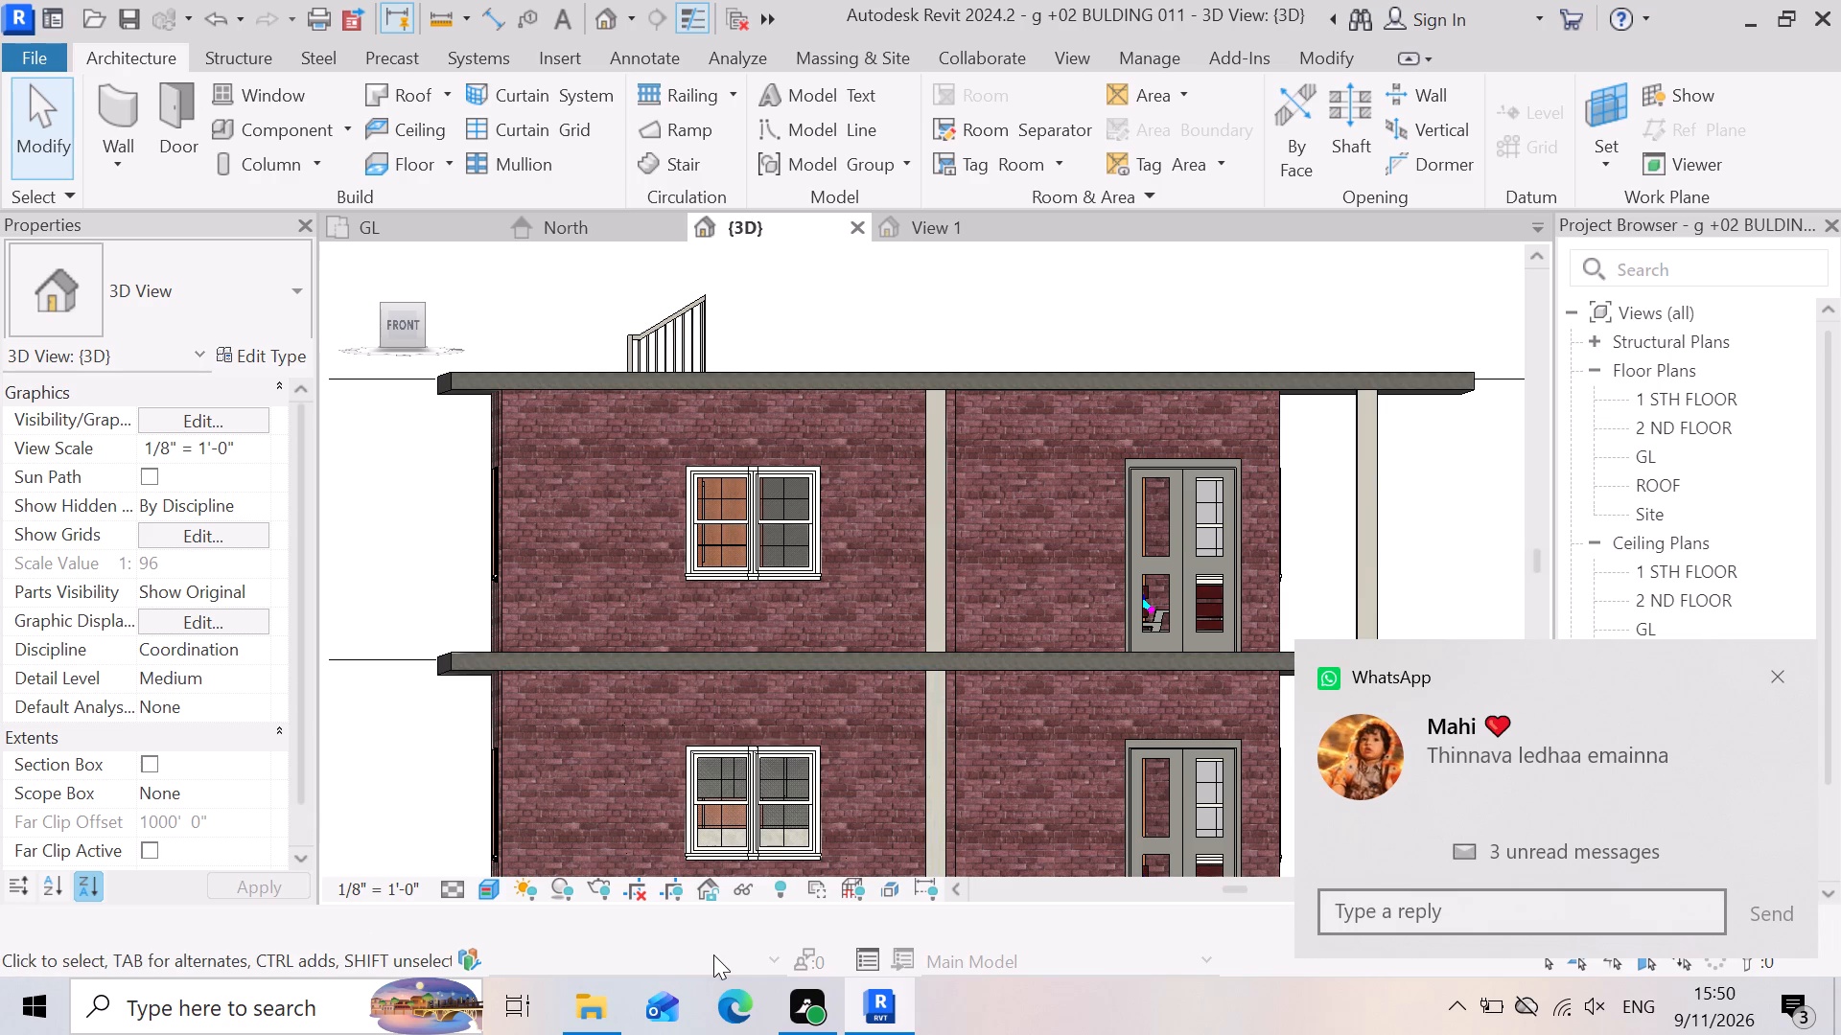
Switch to the incoming WhatsApp notification and send the quick reply "tinna u".
left_click(1410, 913)
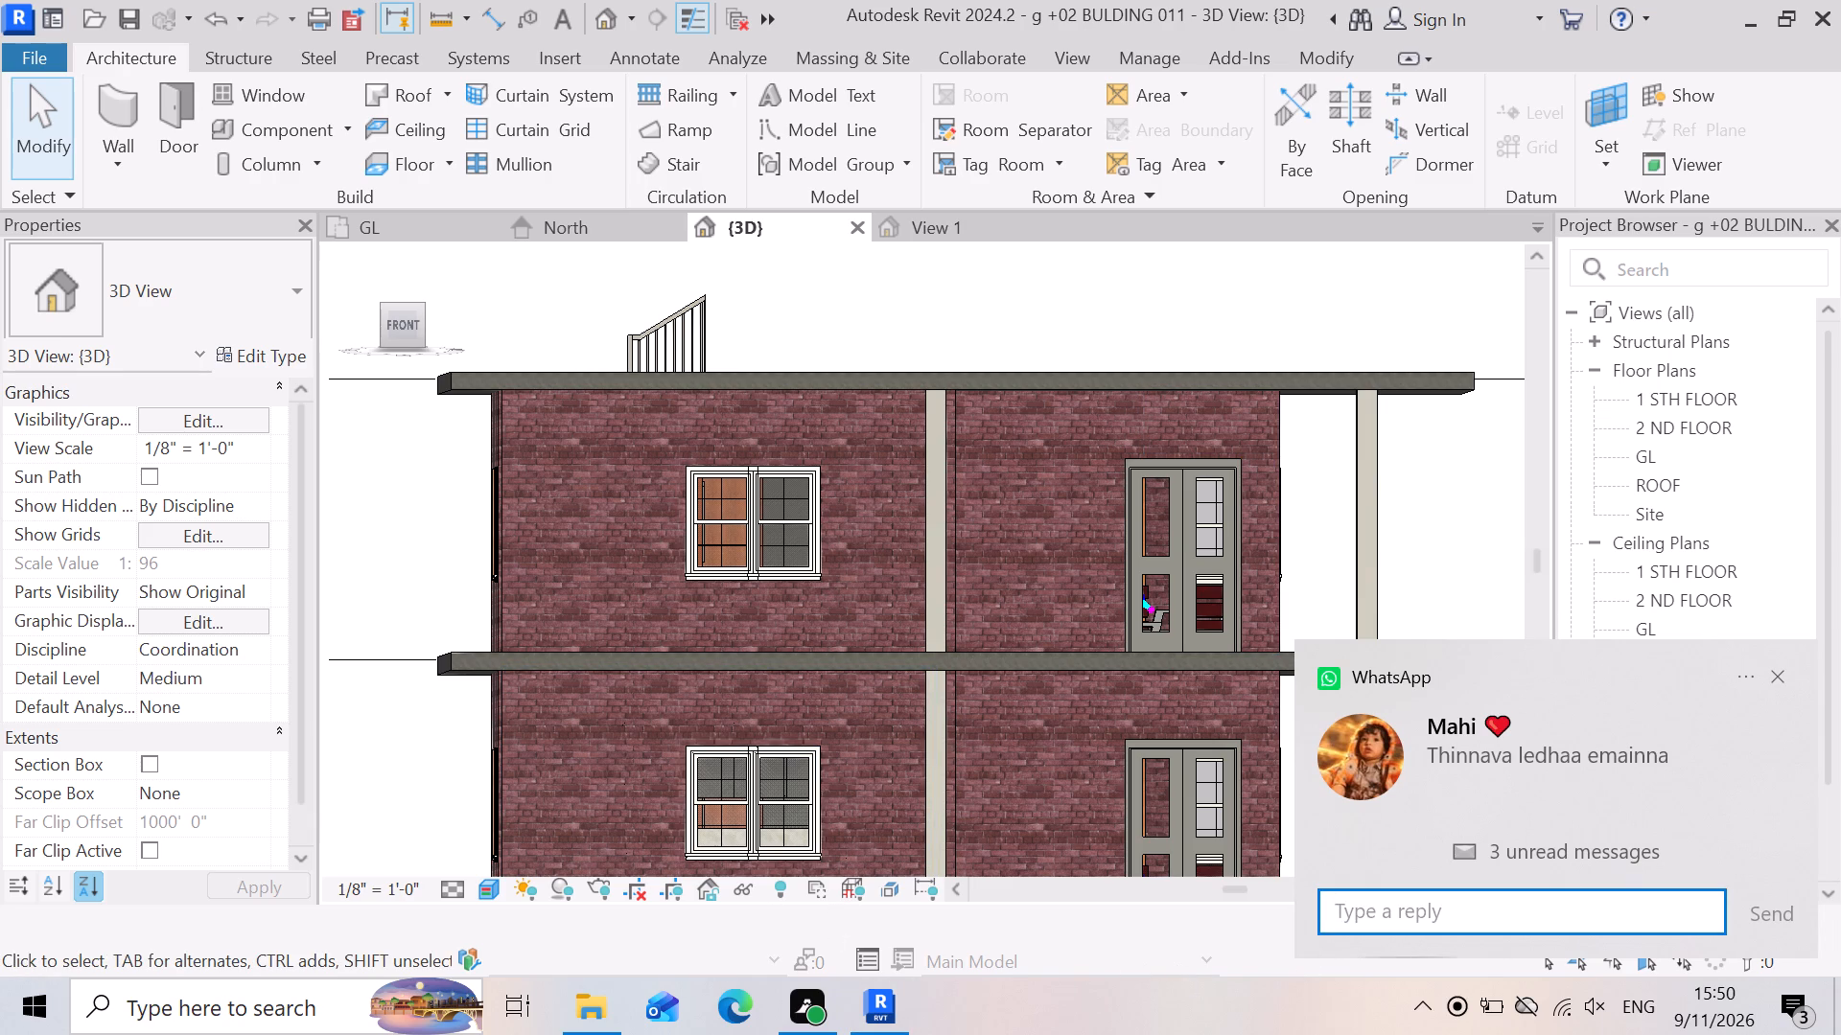
key("t")
type("IN")
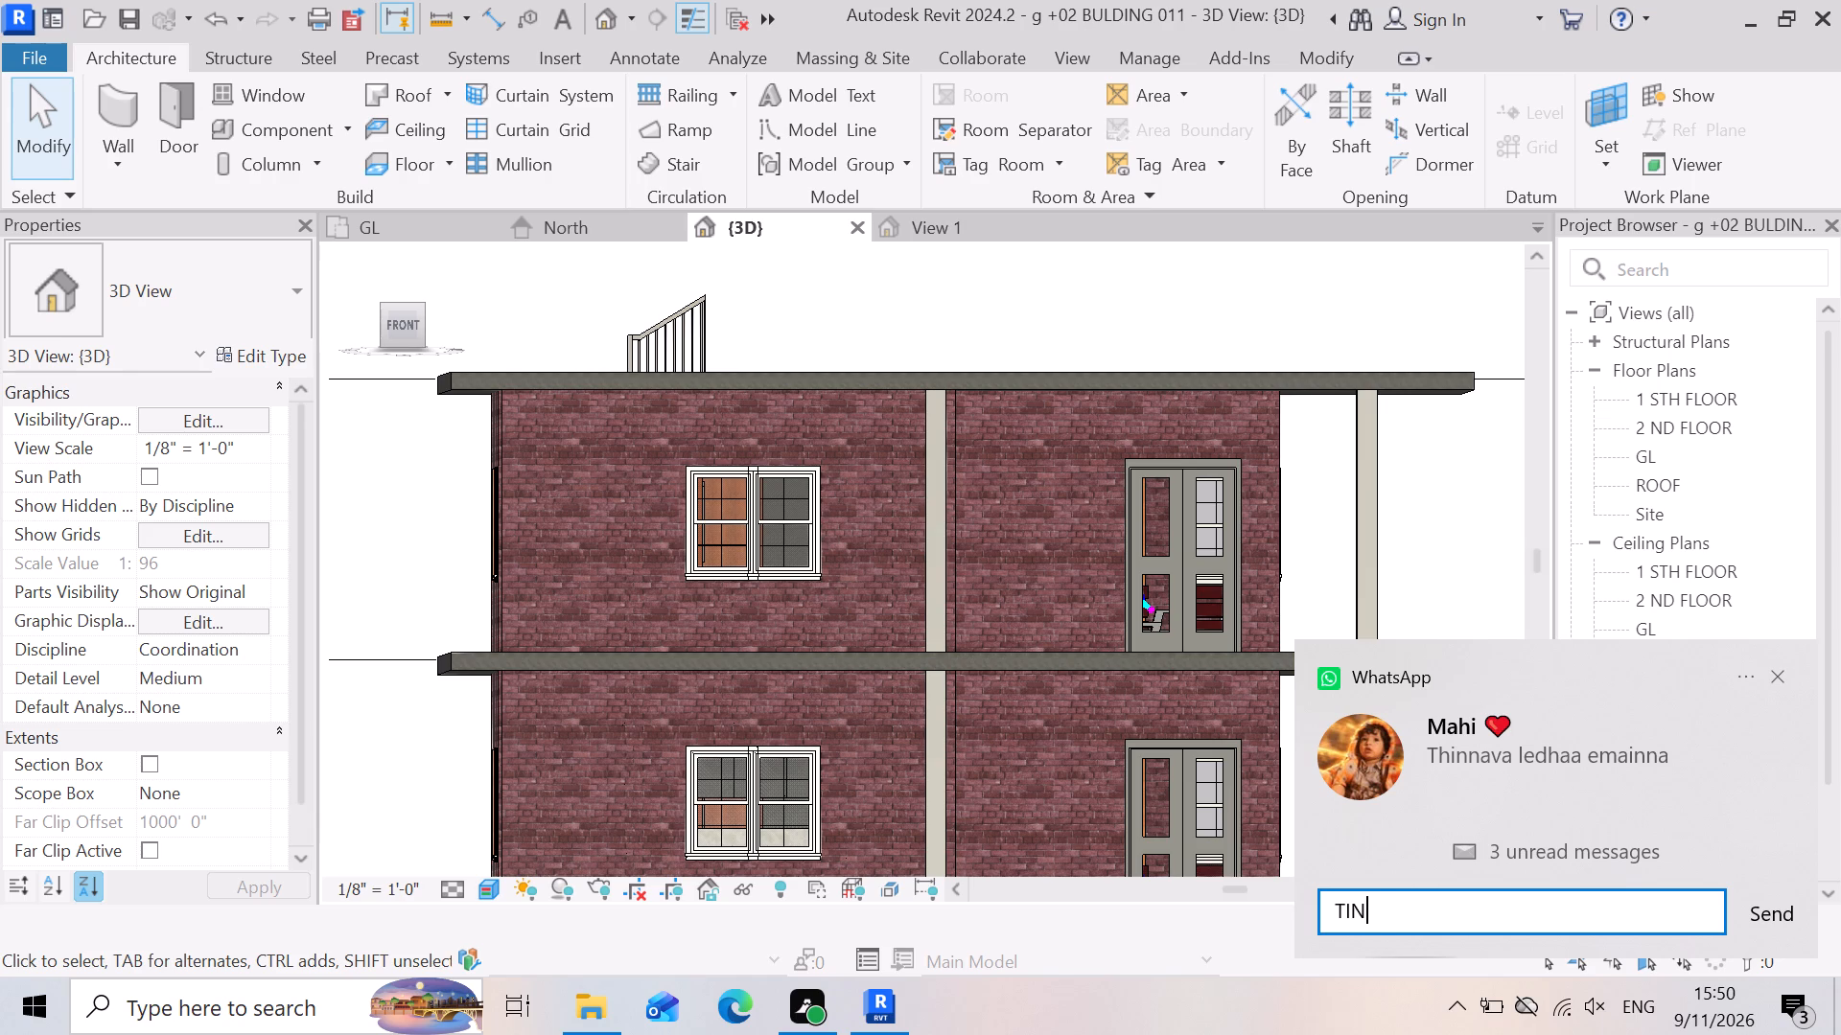
key("a")
key("BackSpace")
key("BackSpace")
key("BackSpace")
key("BackSpace")
key("BackSpace")
key("BackSpace")
key("BackSpace")
key("BackSpace")
key("BackSpace")
key("BackSpace")
key("BackSpace")
key("BackSpace")
key("BackSpace")
key("BackSpace")
type("tinn")
type("a u")
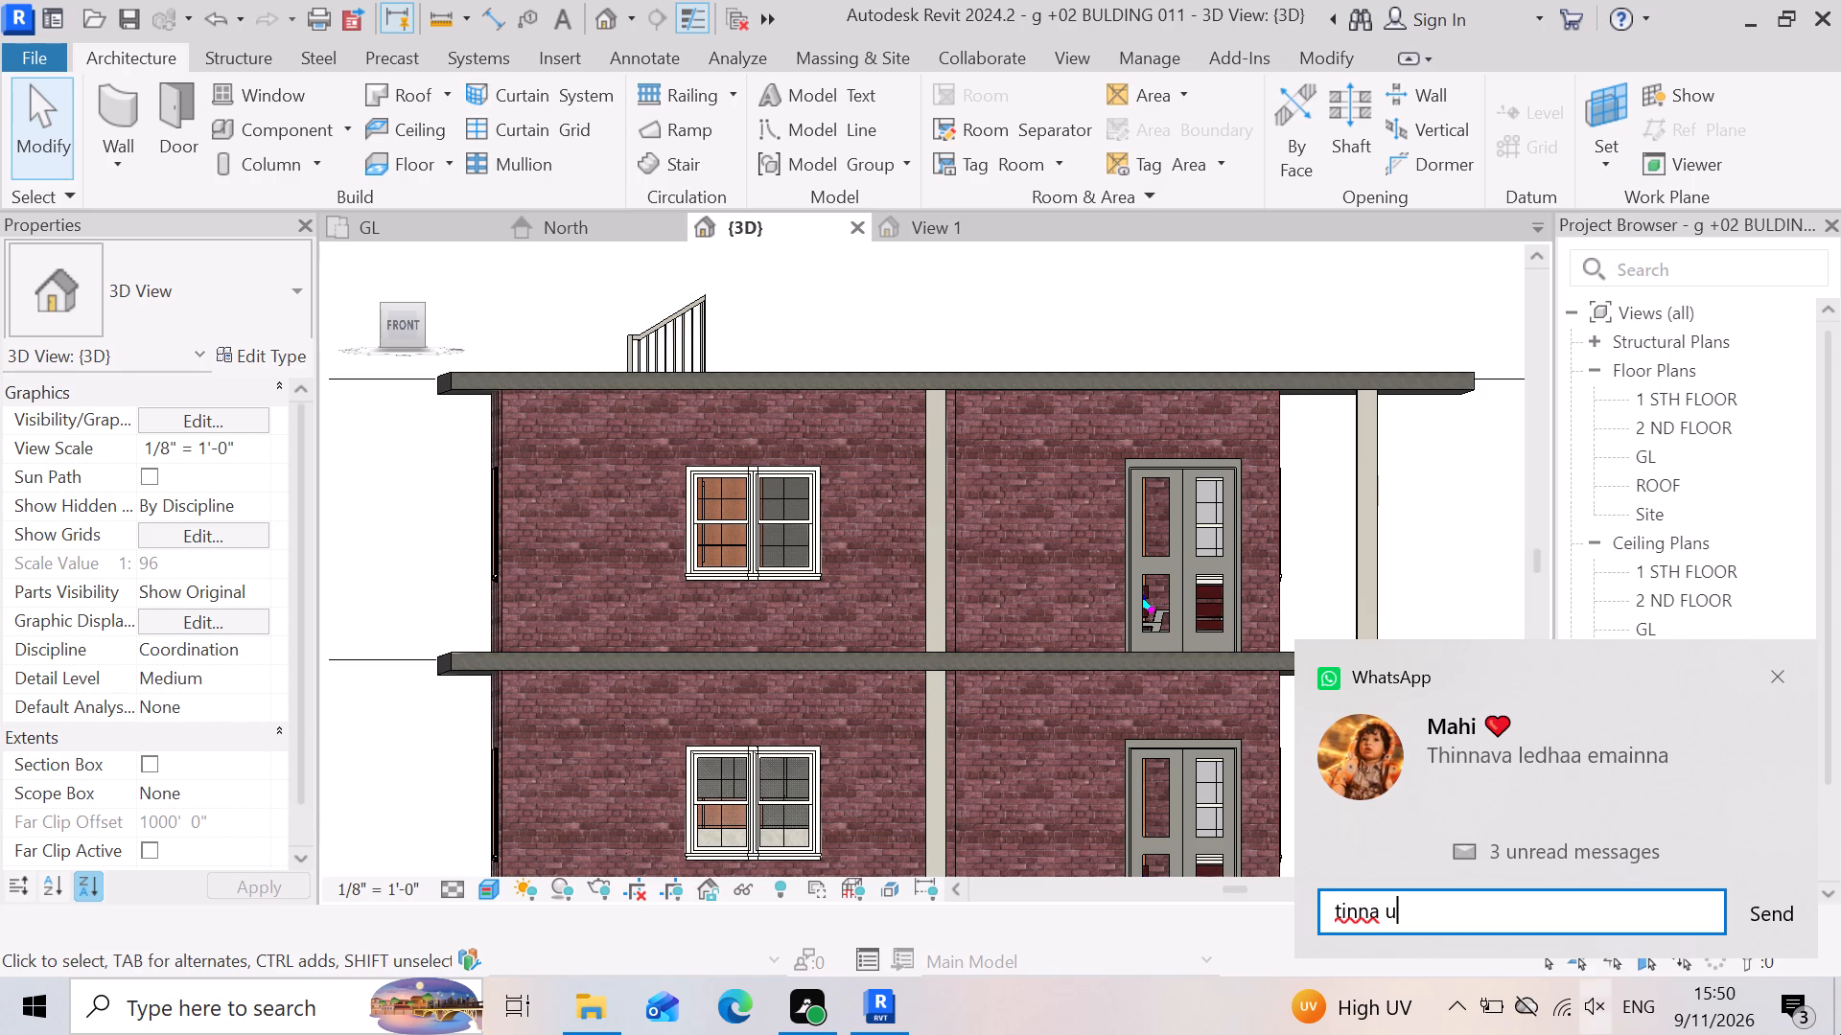
left_click(1778, 912)
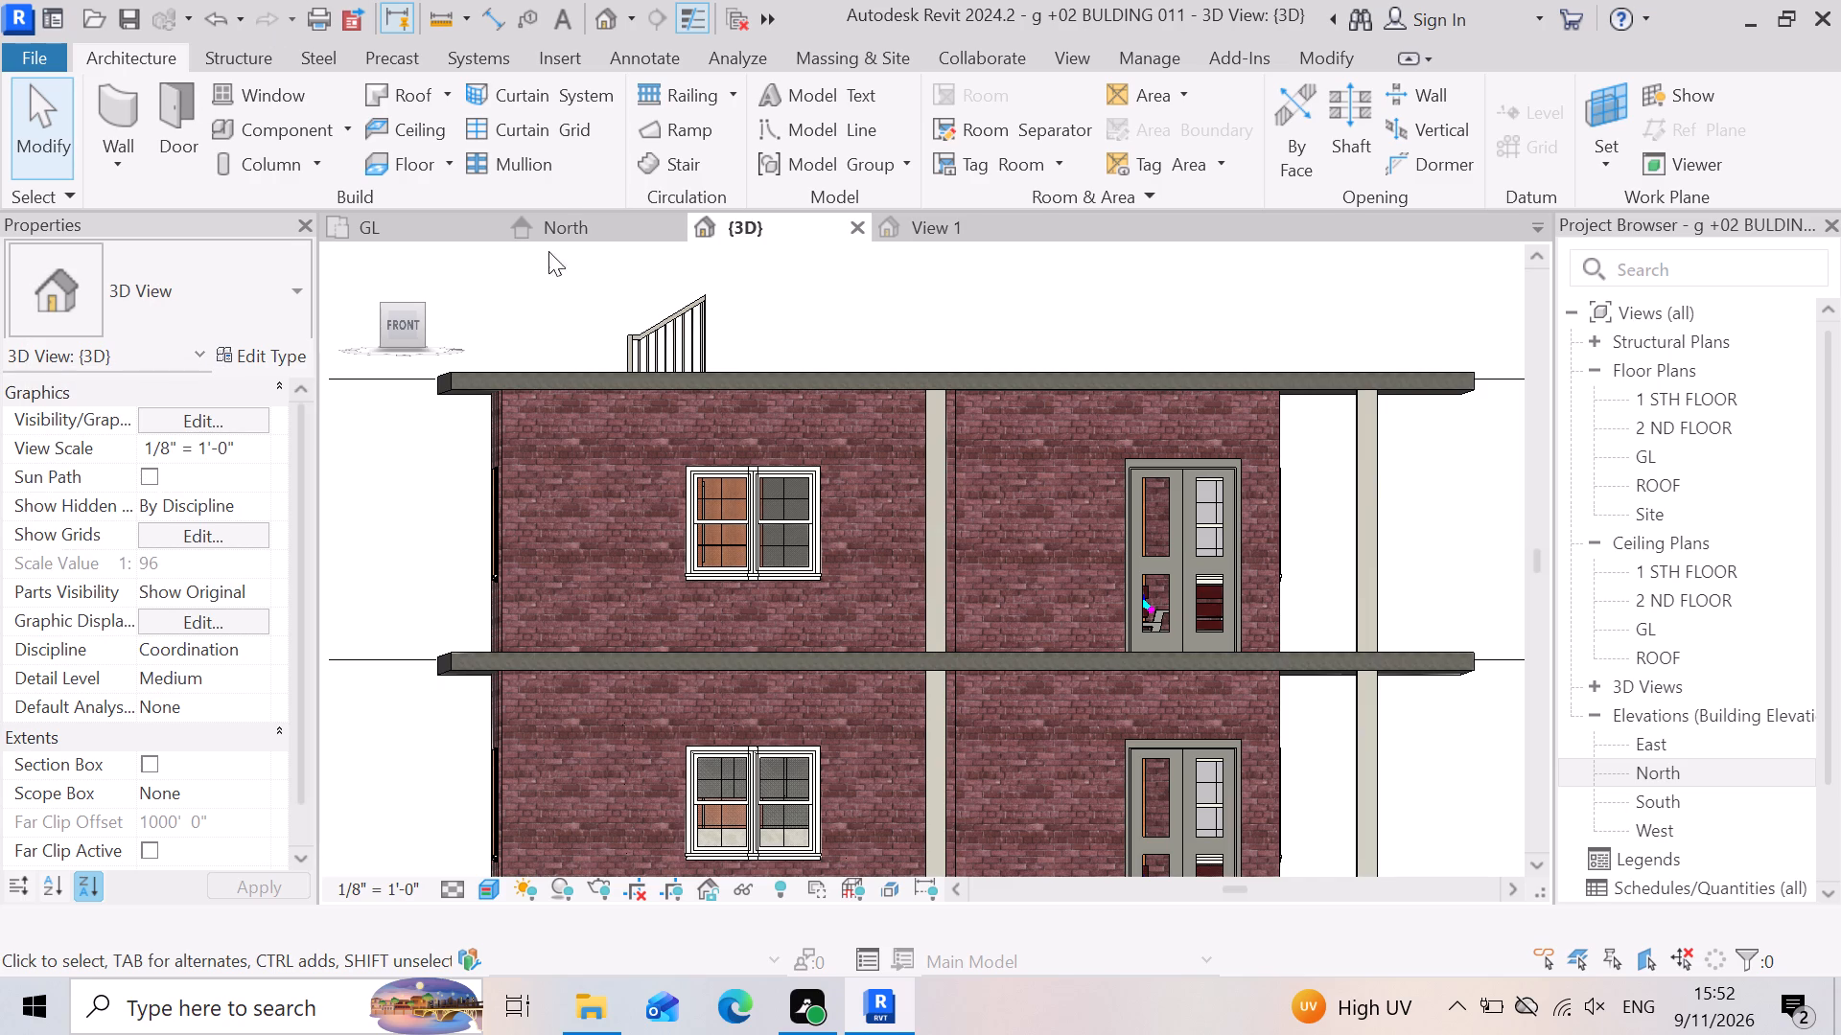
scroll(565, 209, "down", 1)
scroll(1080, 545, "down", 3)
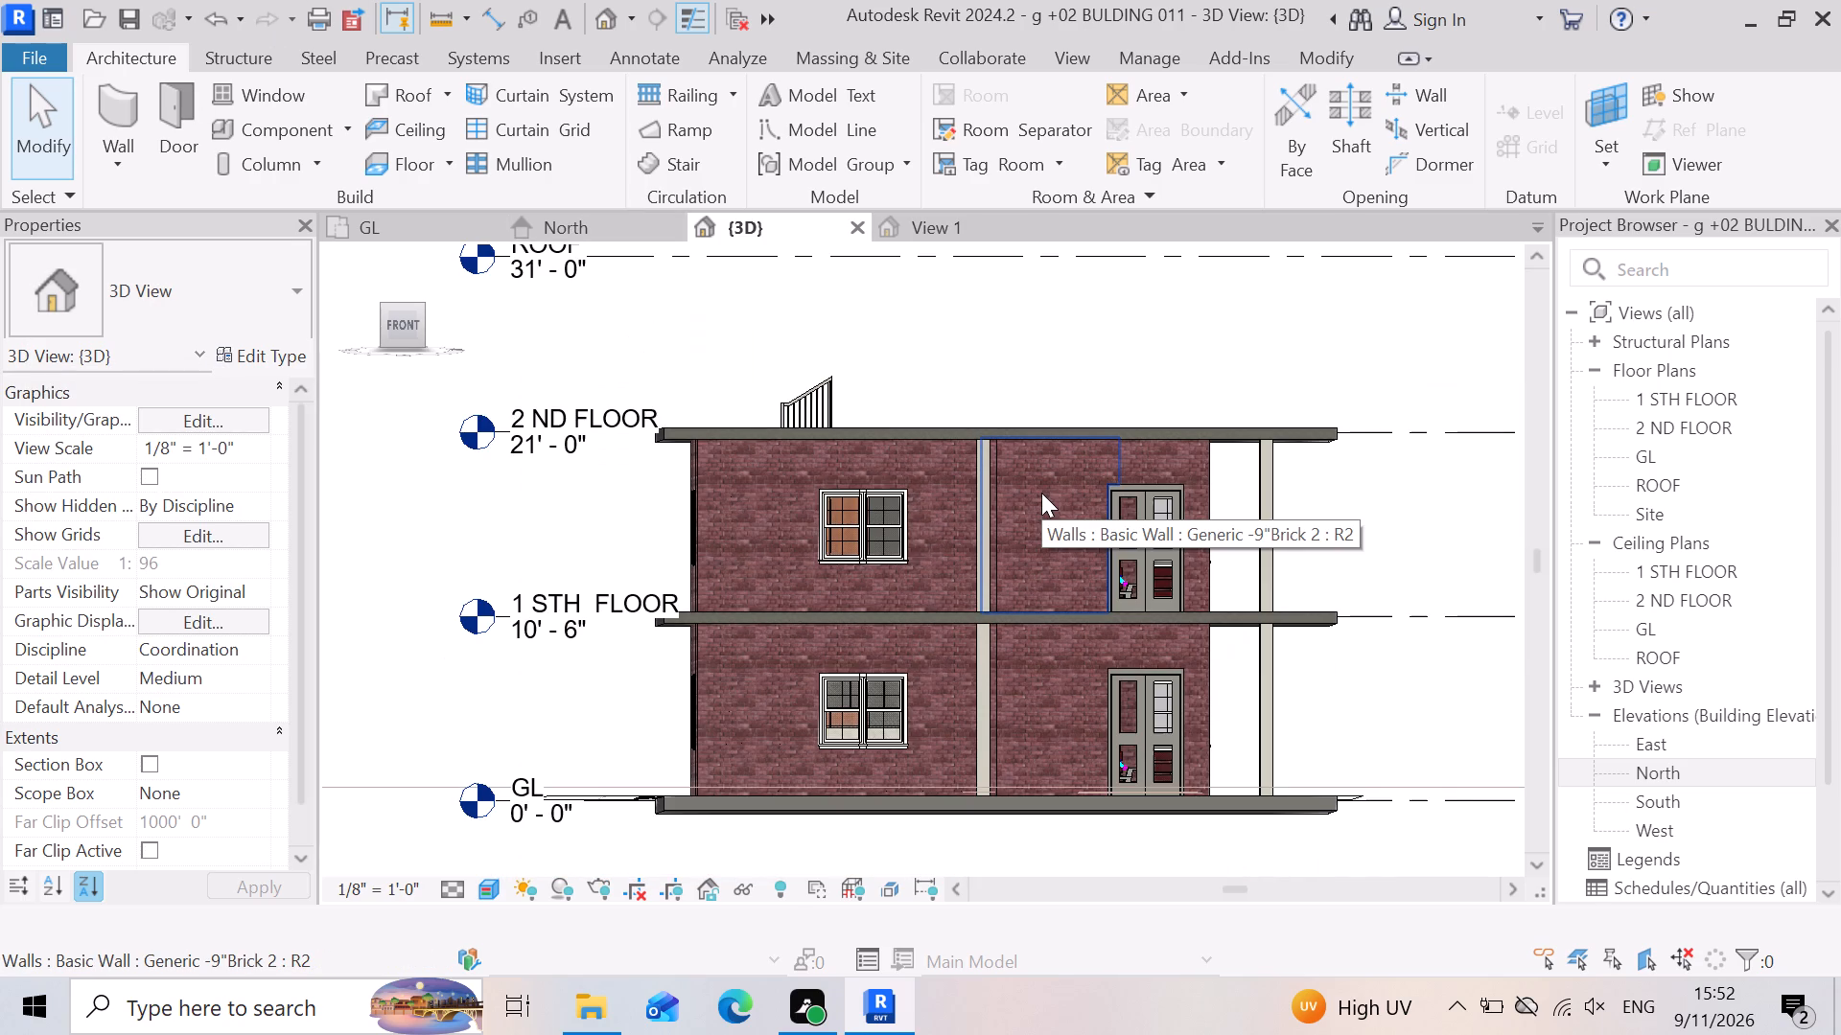
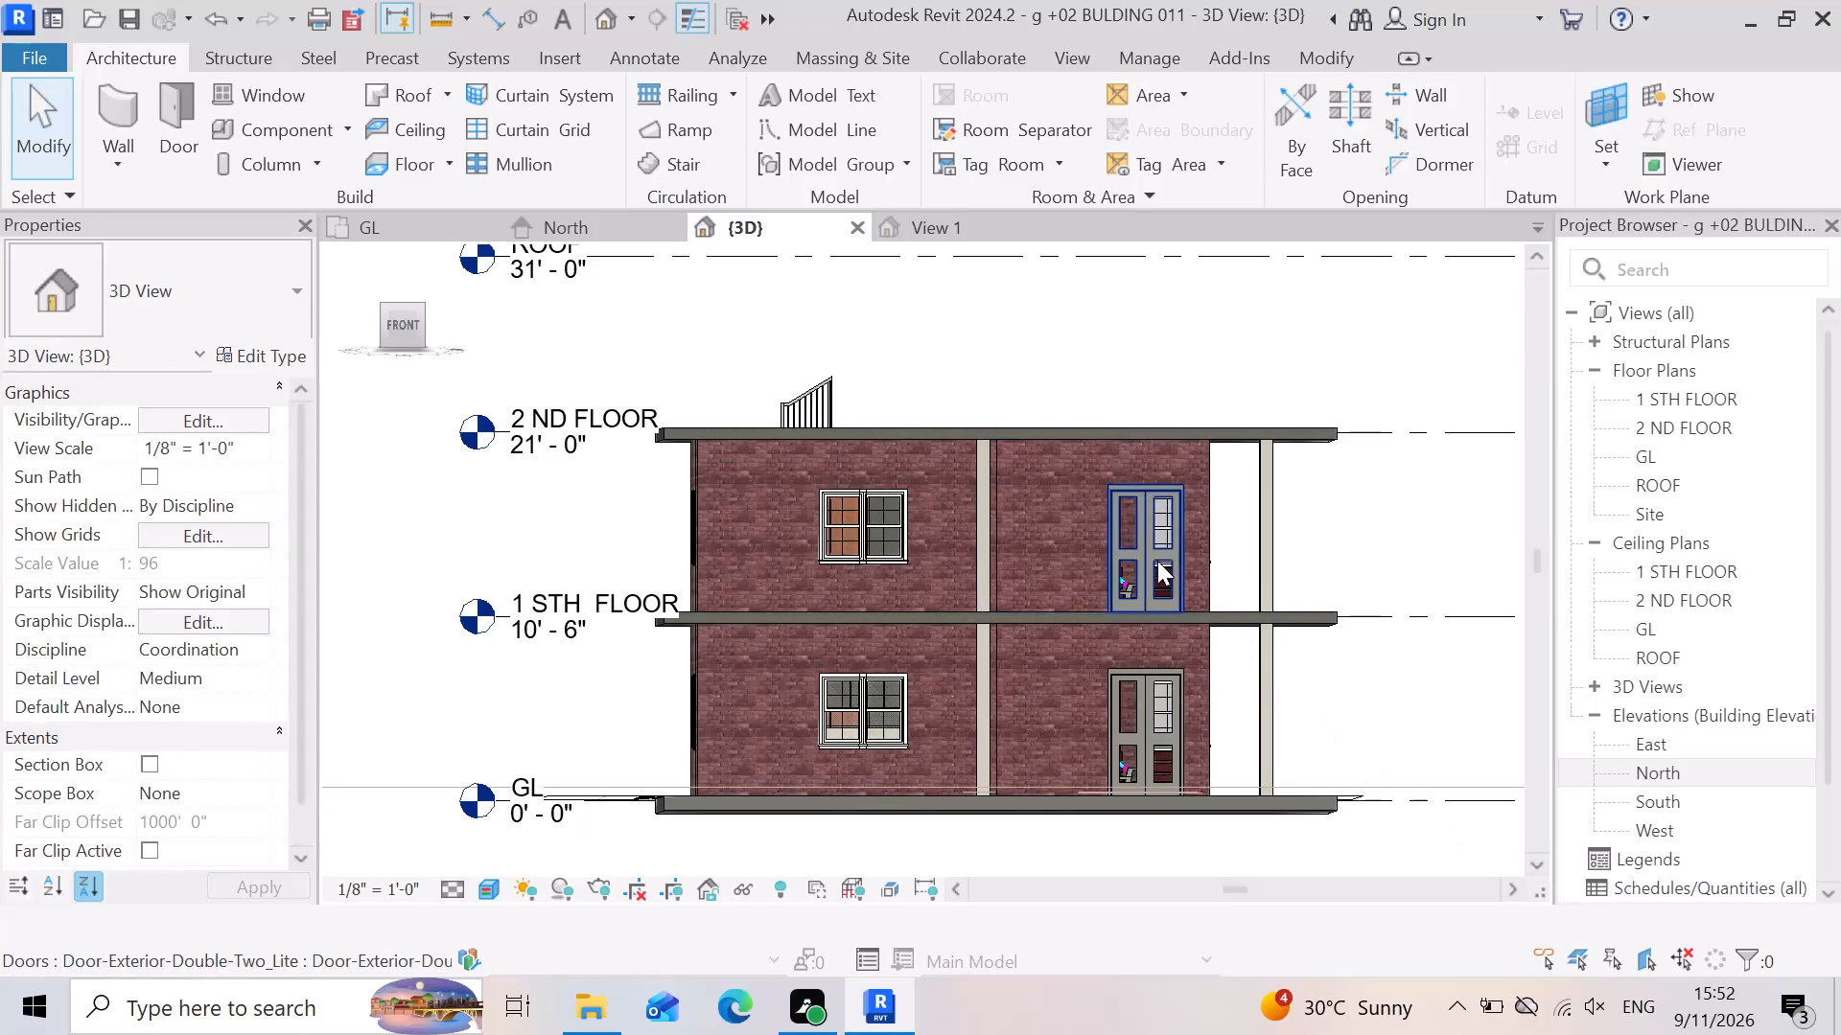
Delete the double door from the first-floor front wall, directly above the ground-floor entrance.
scroll(1186, 576, "up", 6)
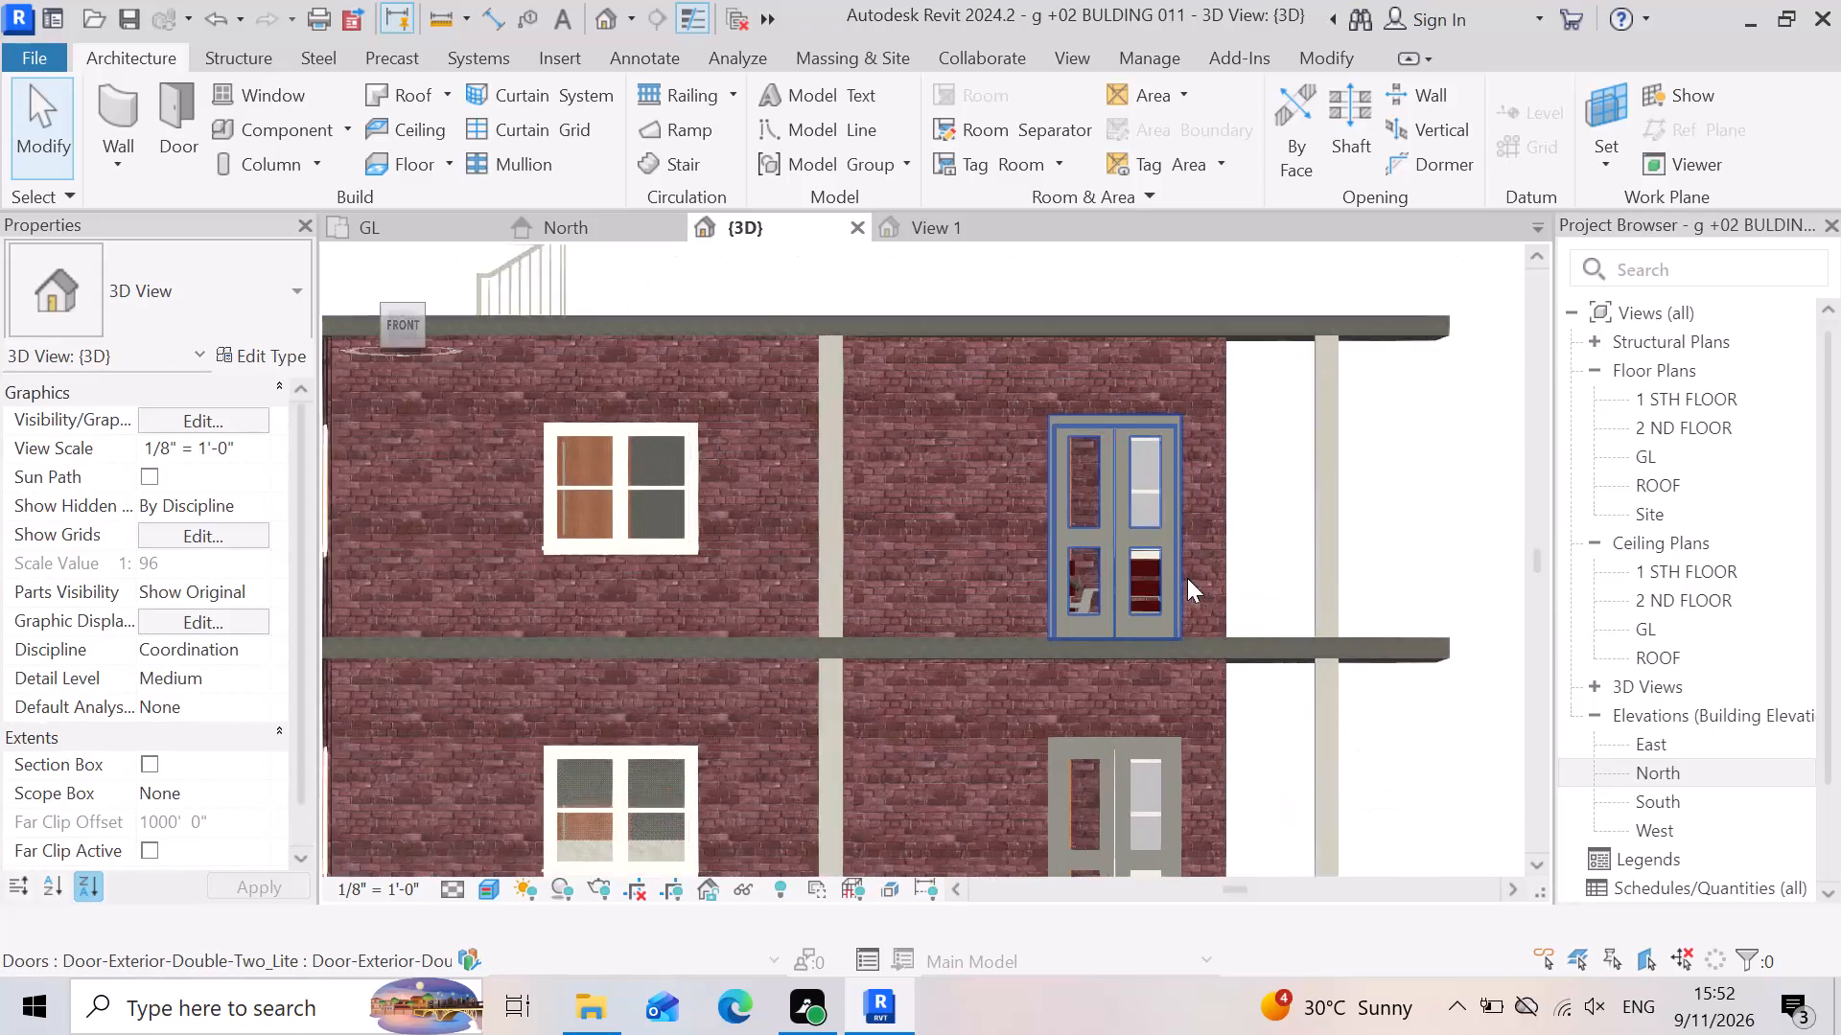
left_click(1122, 585)
key("Delete")
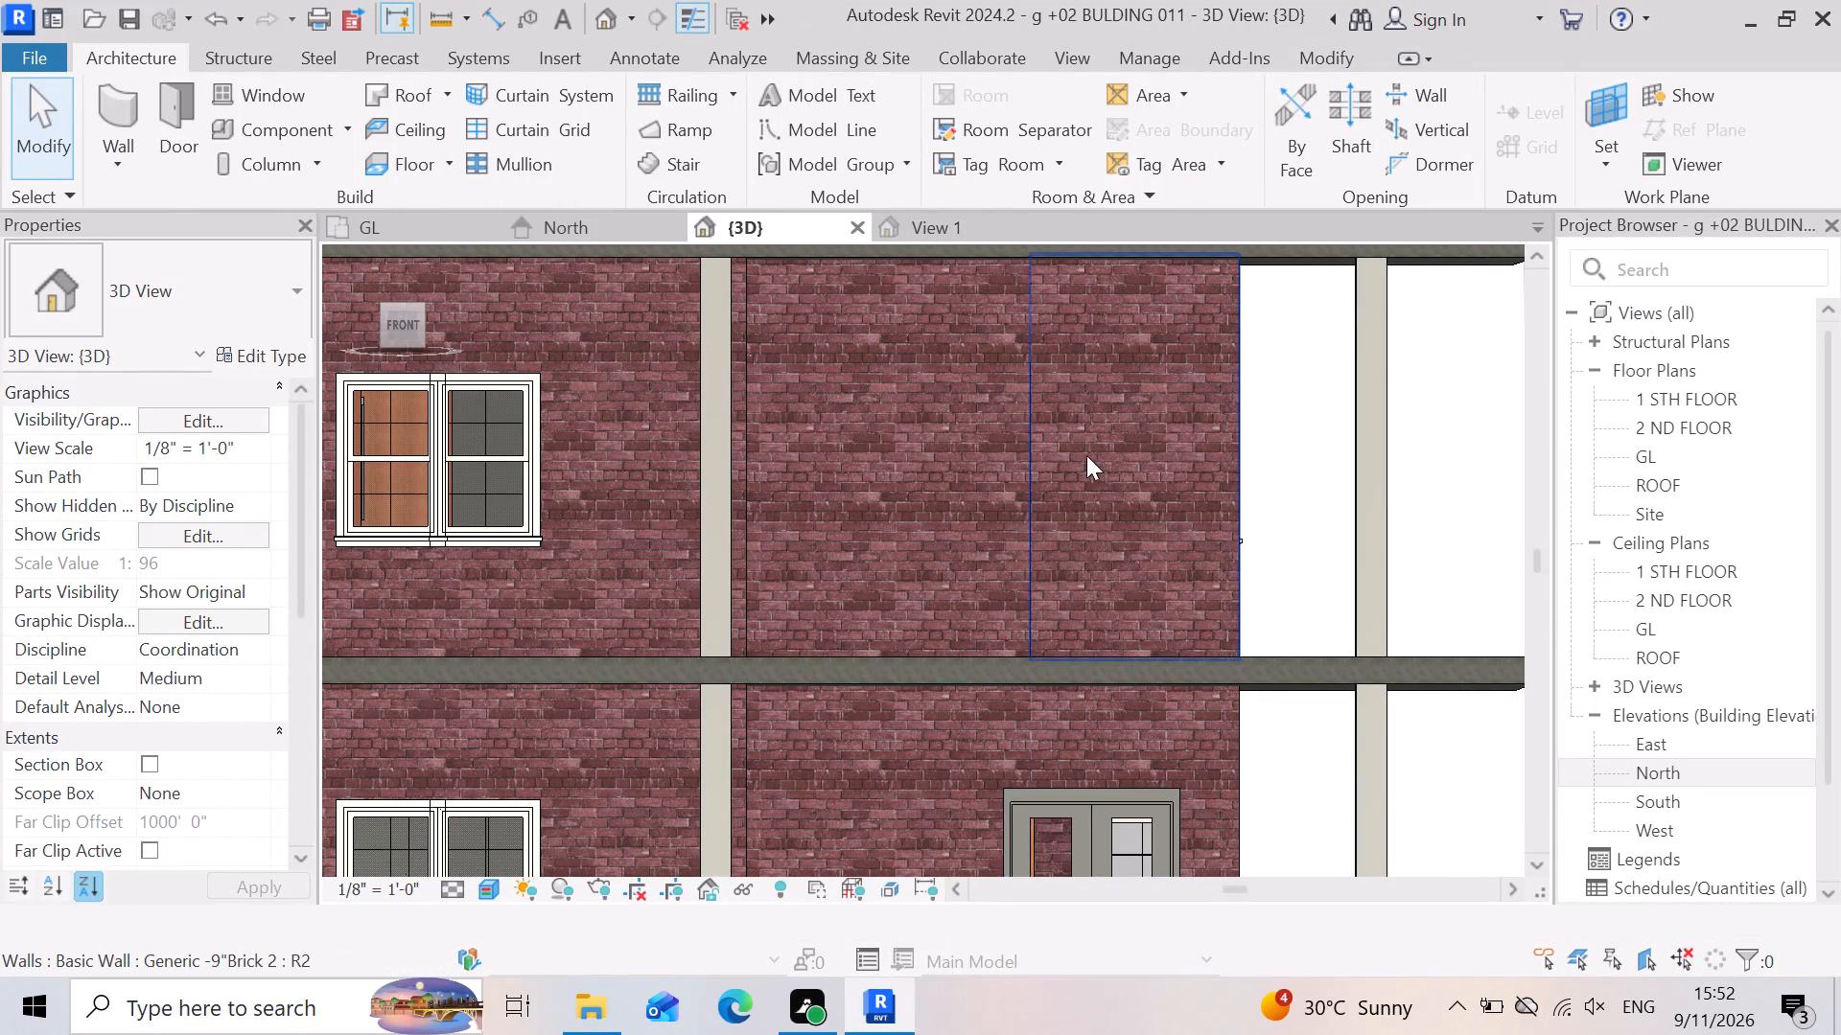
Examine the building's front in 3D from several angles, including the slabs, columns, first-floor wall and ground-floor entrance area.
scroll(1089, 469, "down", 8)
right_click_drag(1221, 546, 1221, 545, "shift")
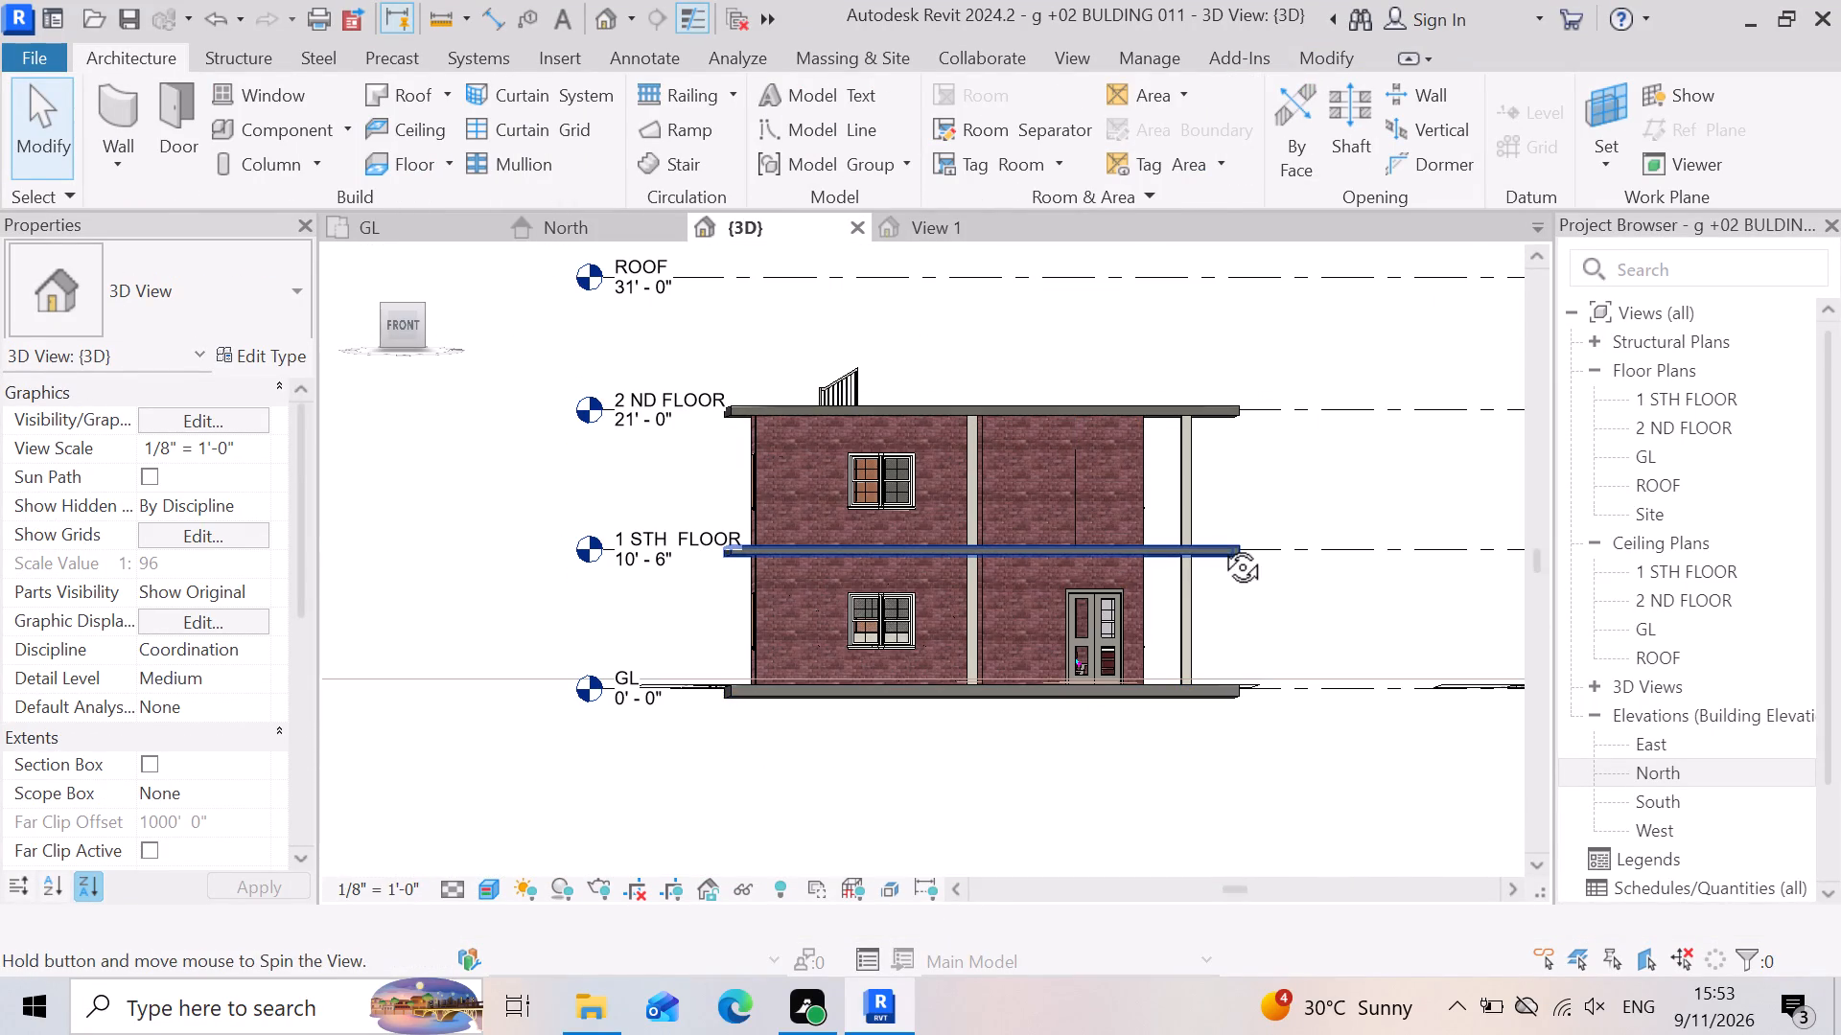
middle_click_drag(1221, 545, 1213, 587, "shift")
right_click_drag(1221, 545, 1209, 628, "shift")
middle_click_drag(1207, 614, 1208, 628, "shift")
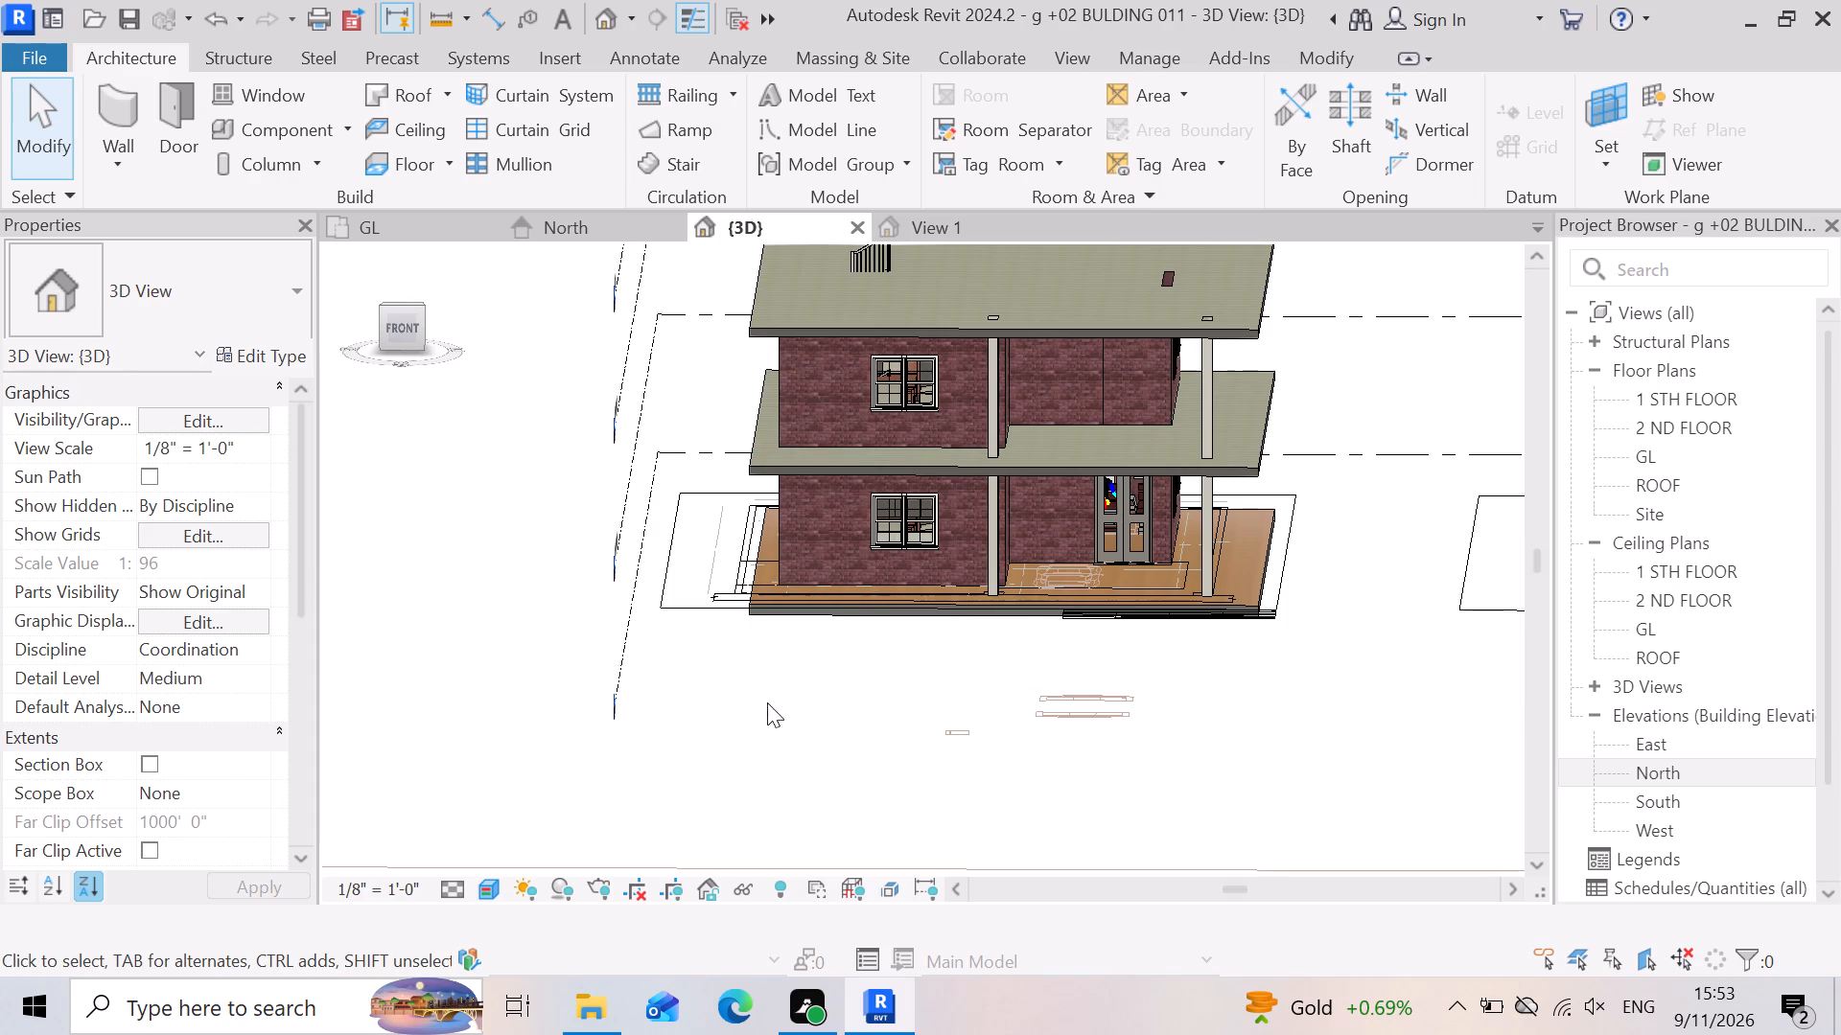
scroll(986, 689, "down", 1)
middle_click(995, 725, "shift")
right_click_drag(995, 724, 967, 695, "shift")
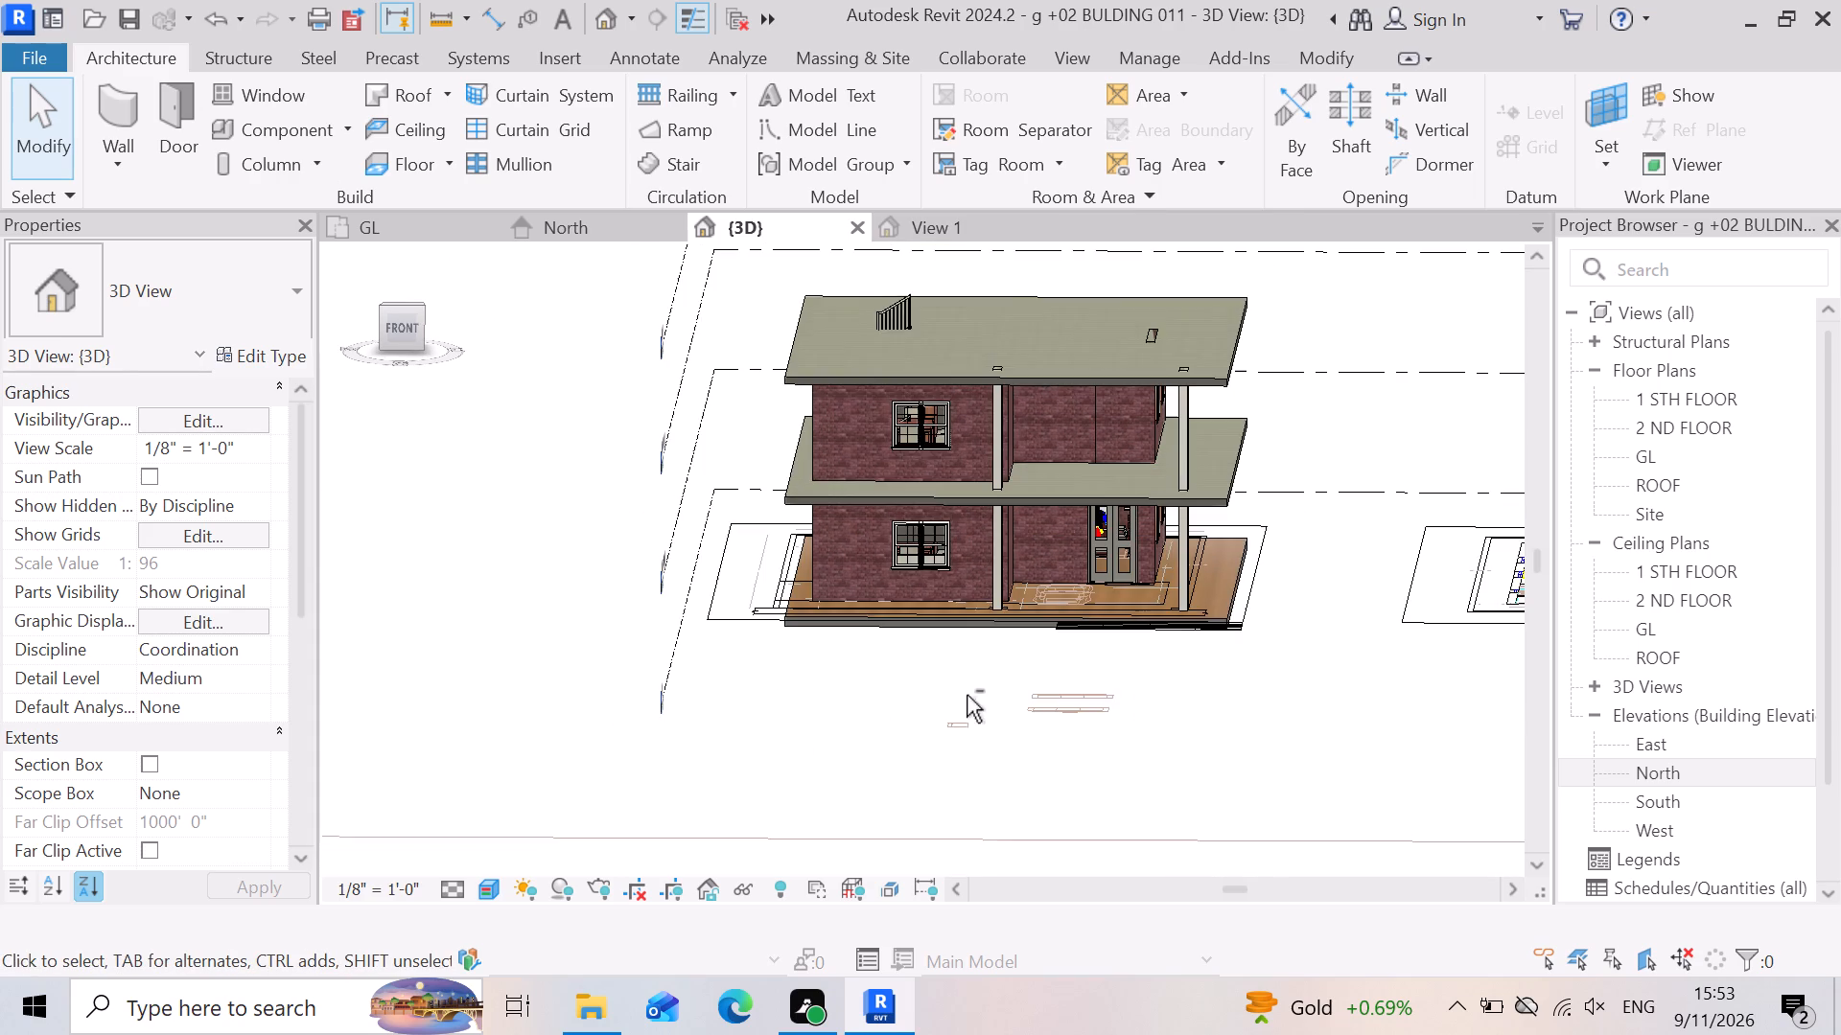
right_click_drag(967, 695, 989, 629, "shift")
middle_click_drag(966, 614, 976, 619, "shift")
scroll(988, 628, "down", 1)
scroll(934, 761, "down", 3)
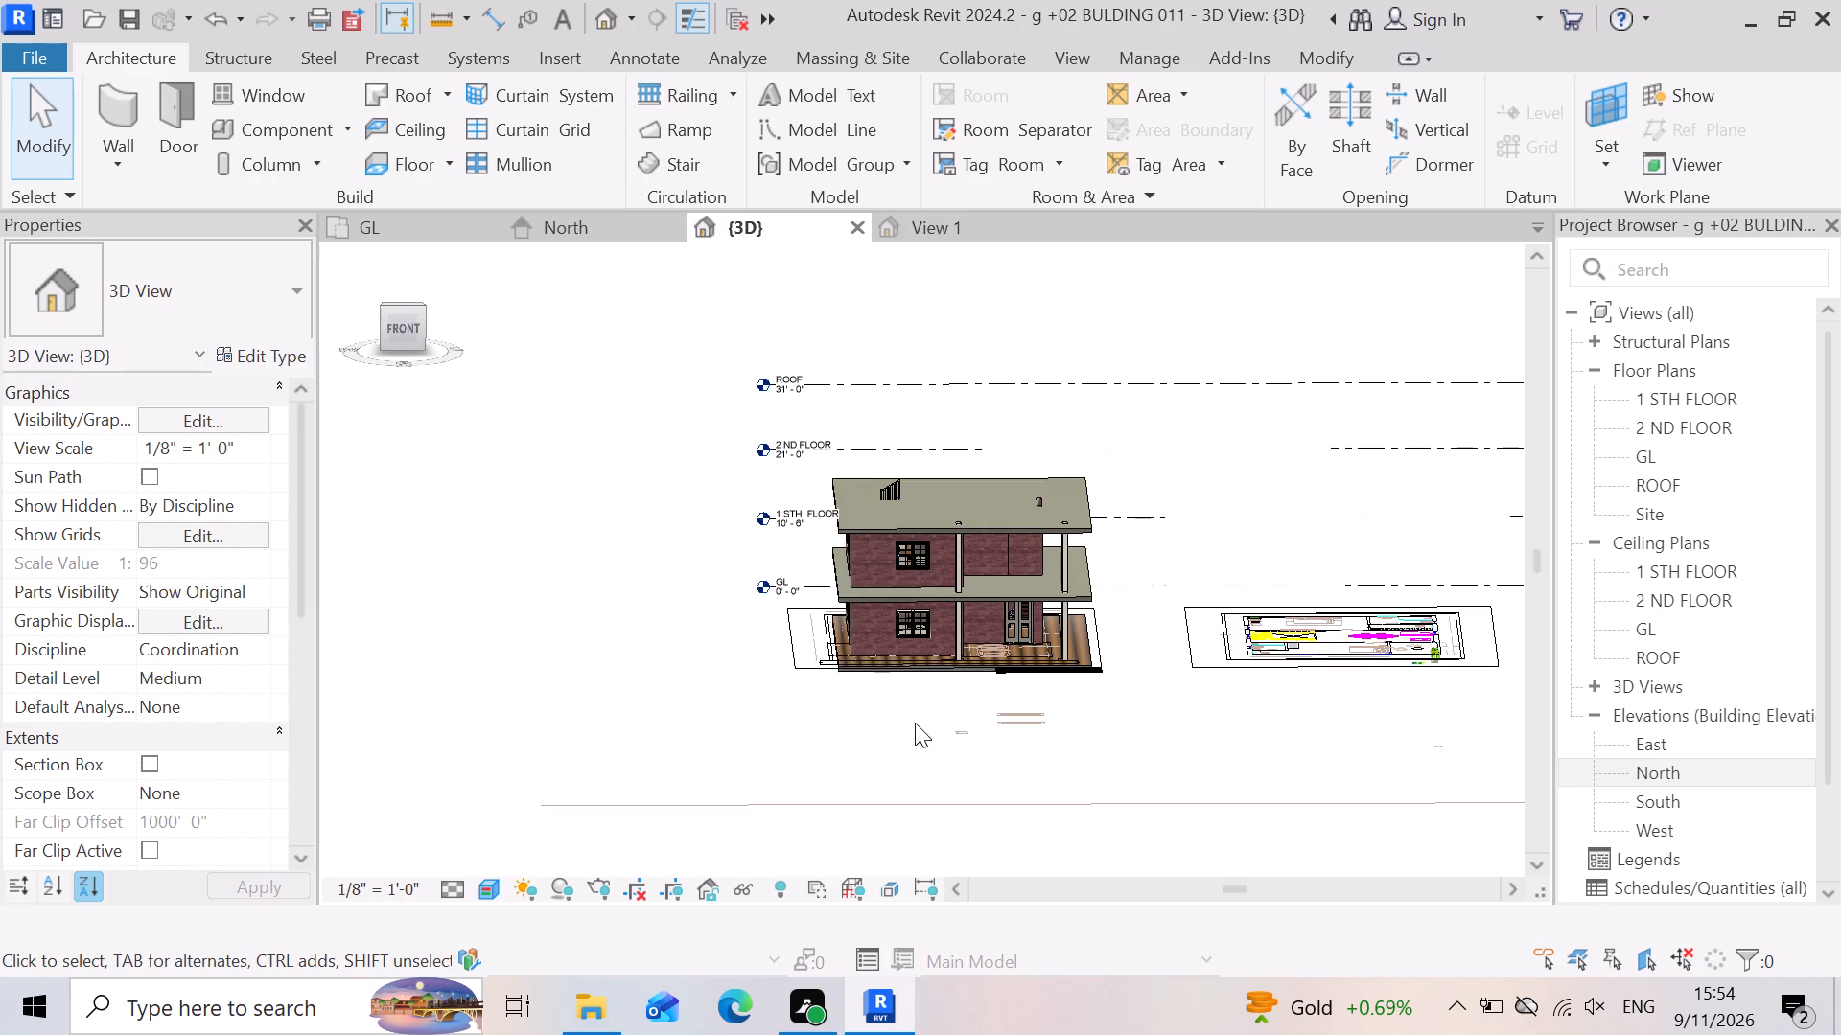
middle_click(914, 723)
right_click_drag(910, 721, 905, 659, "shift")
middle_click(910, 721, "shift")
middle_click_drag(906, 716, 899, 655, "shift")
scroll(1006, 769, "up", 3)
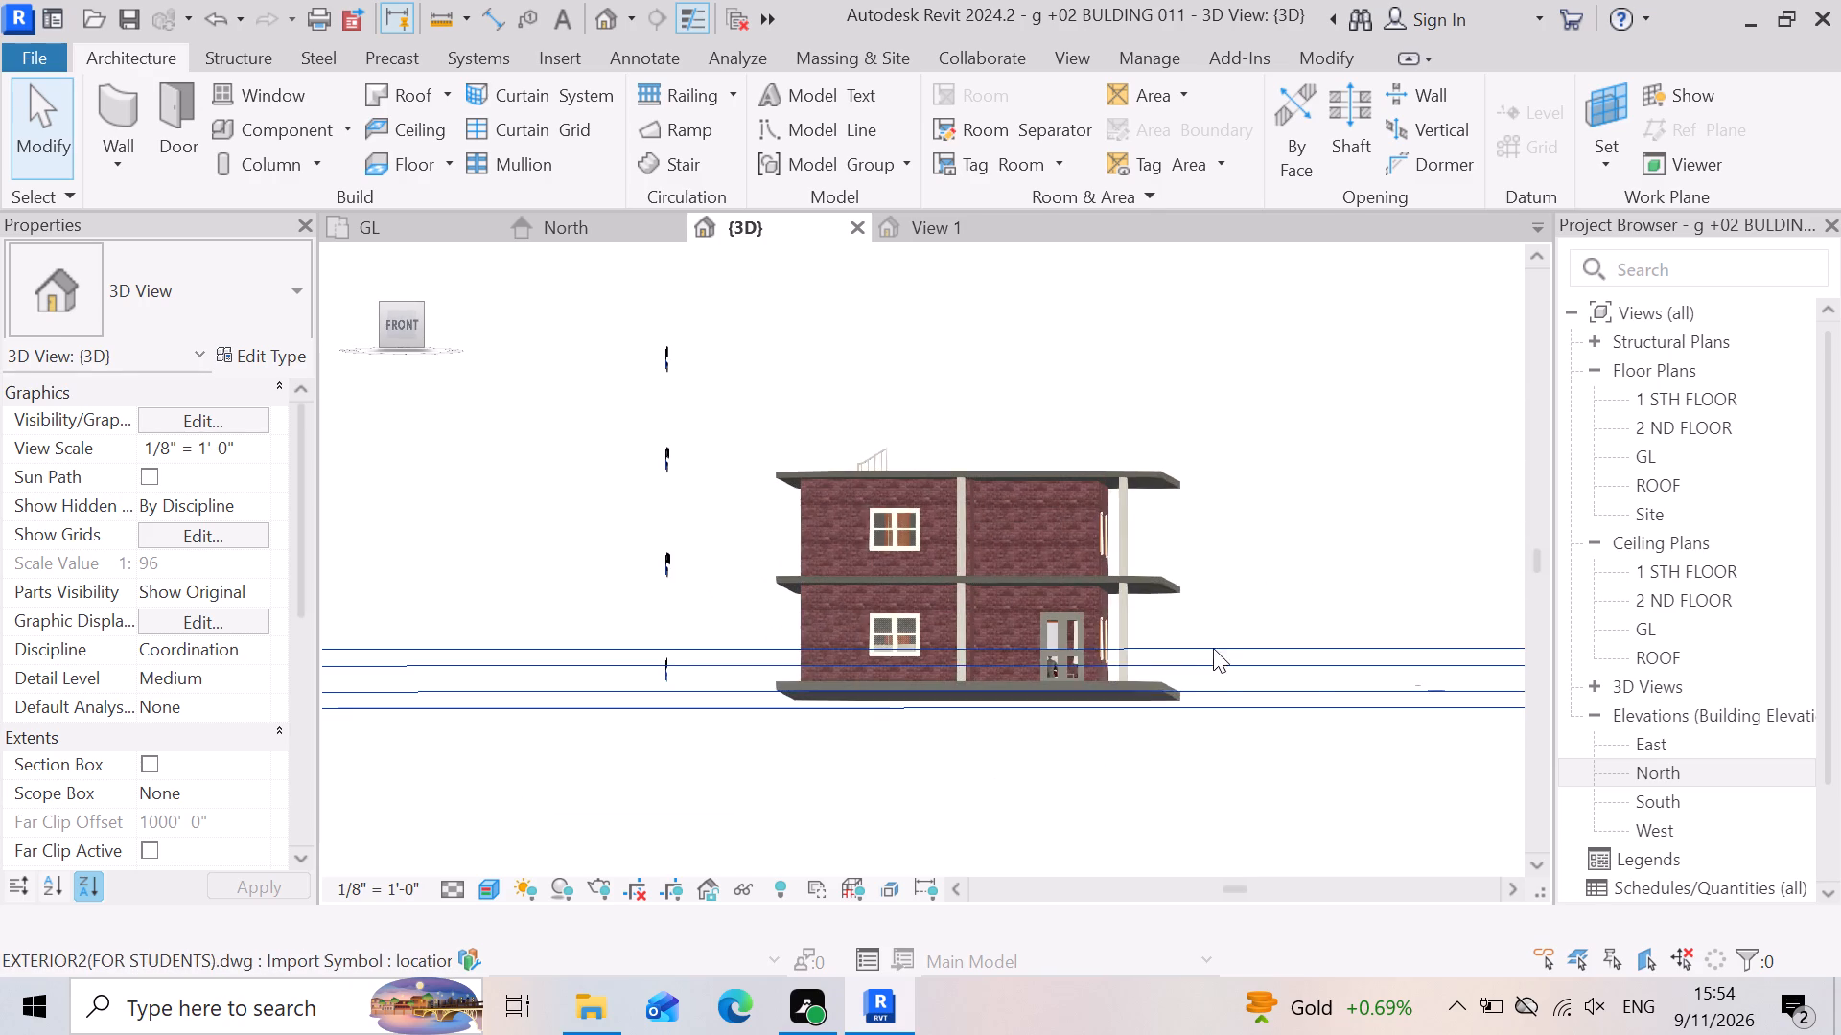
middle_click(1212, 645)
right_click_drag(1212, 645, 1208, 734)
middle_click_drag(1211, 649, 1208, 733, "shift")
middle_click(1208, 733, "shift")
scroll(861, 364, "up", 2)
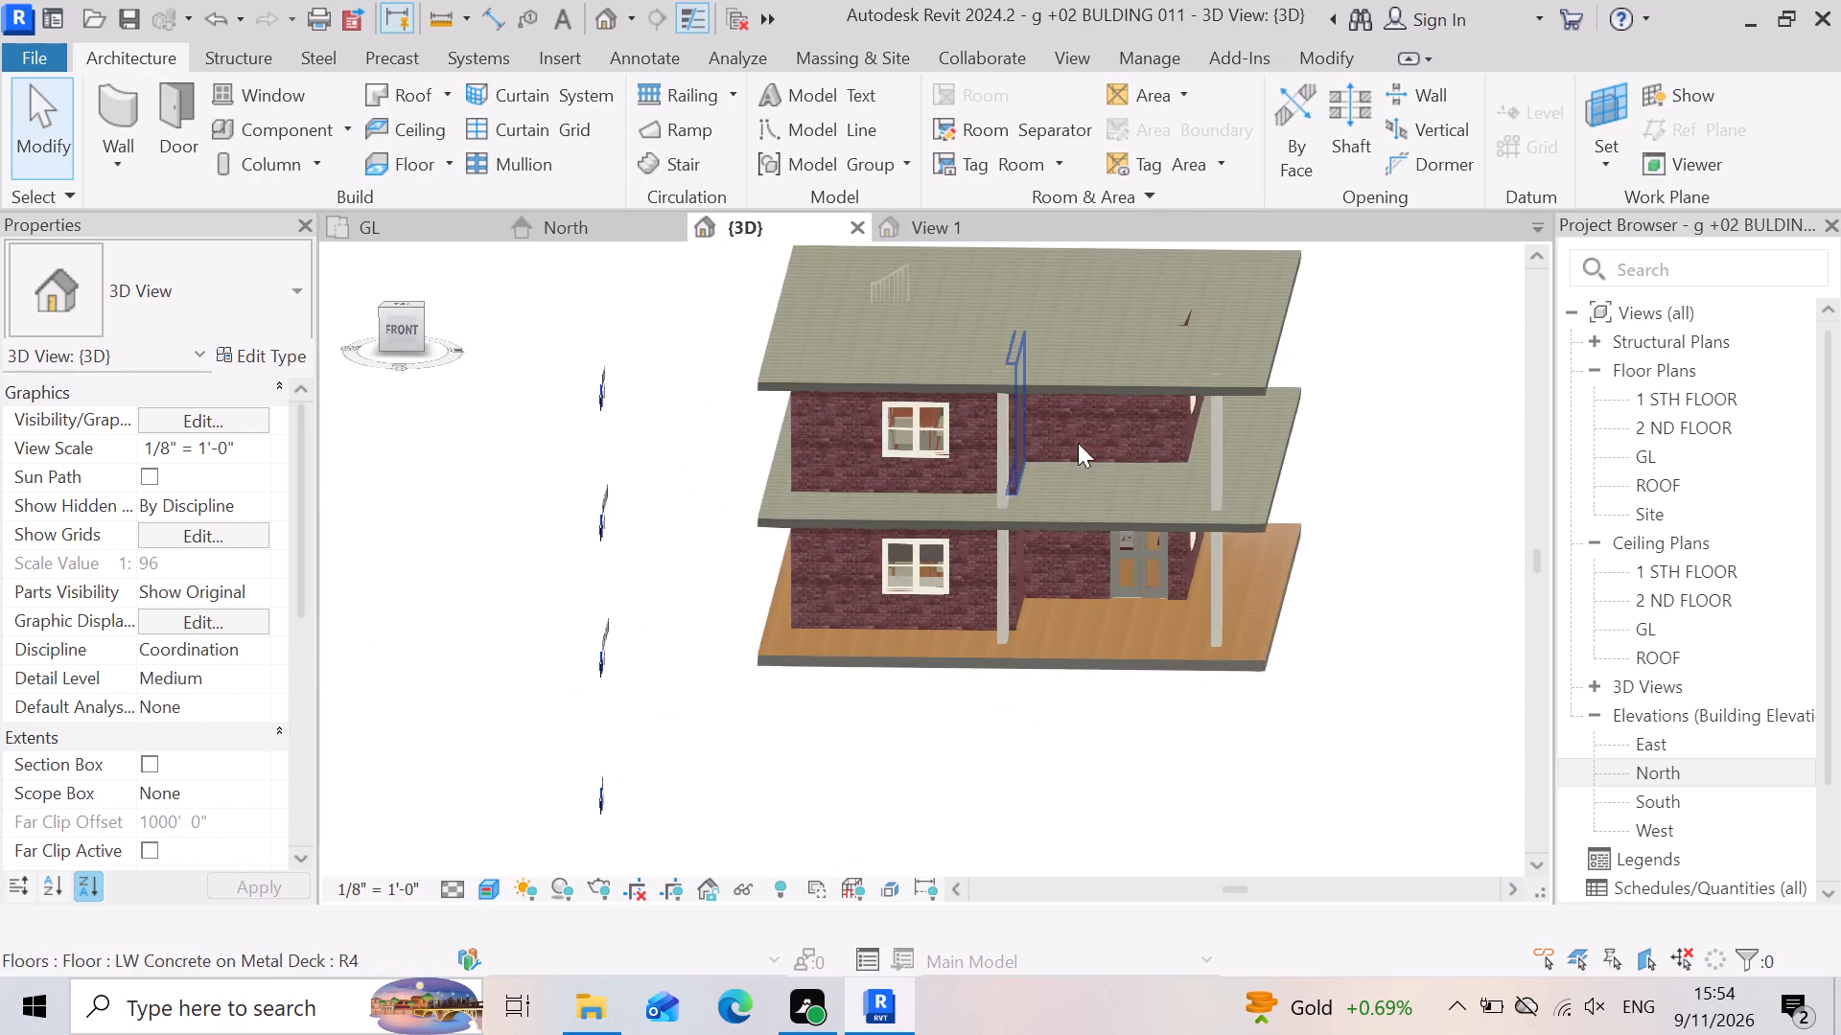
scroll(1111, 598, "up", 3)
scroll(1123, 481, "up", 2)
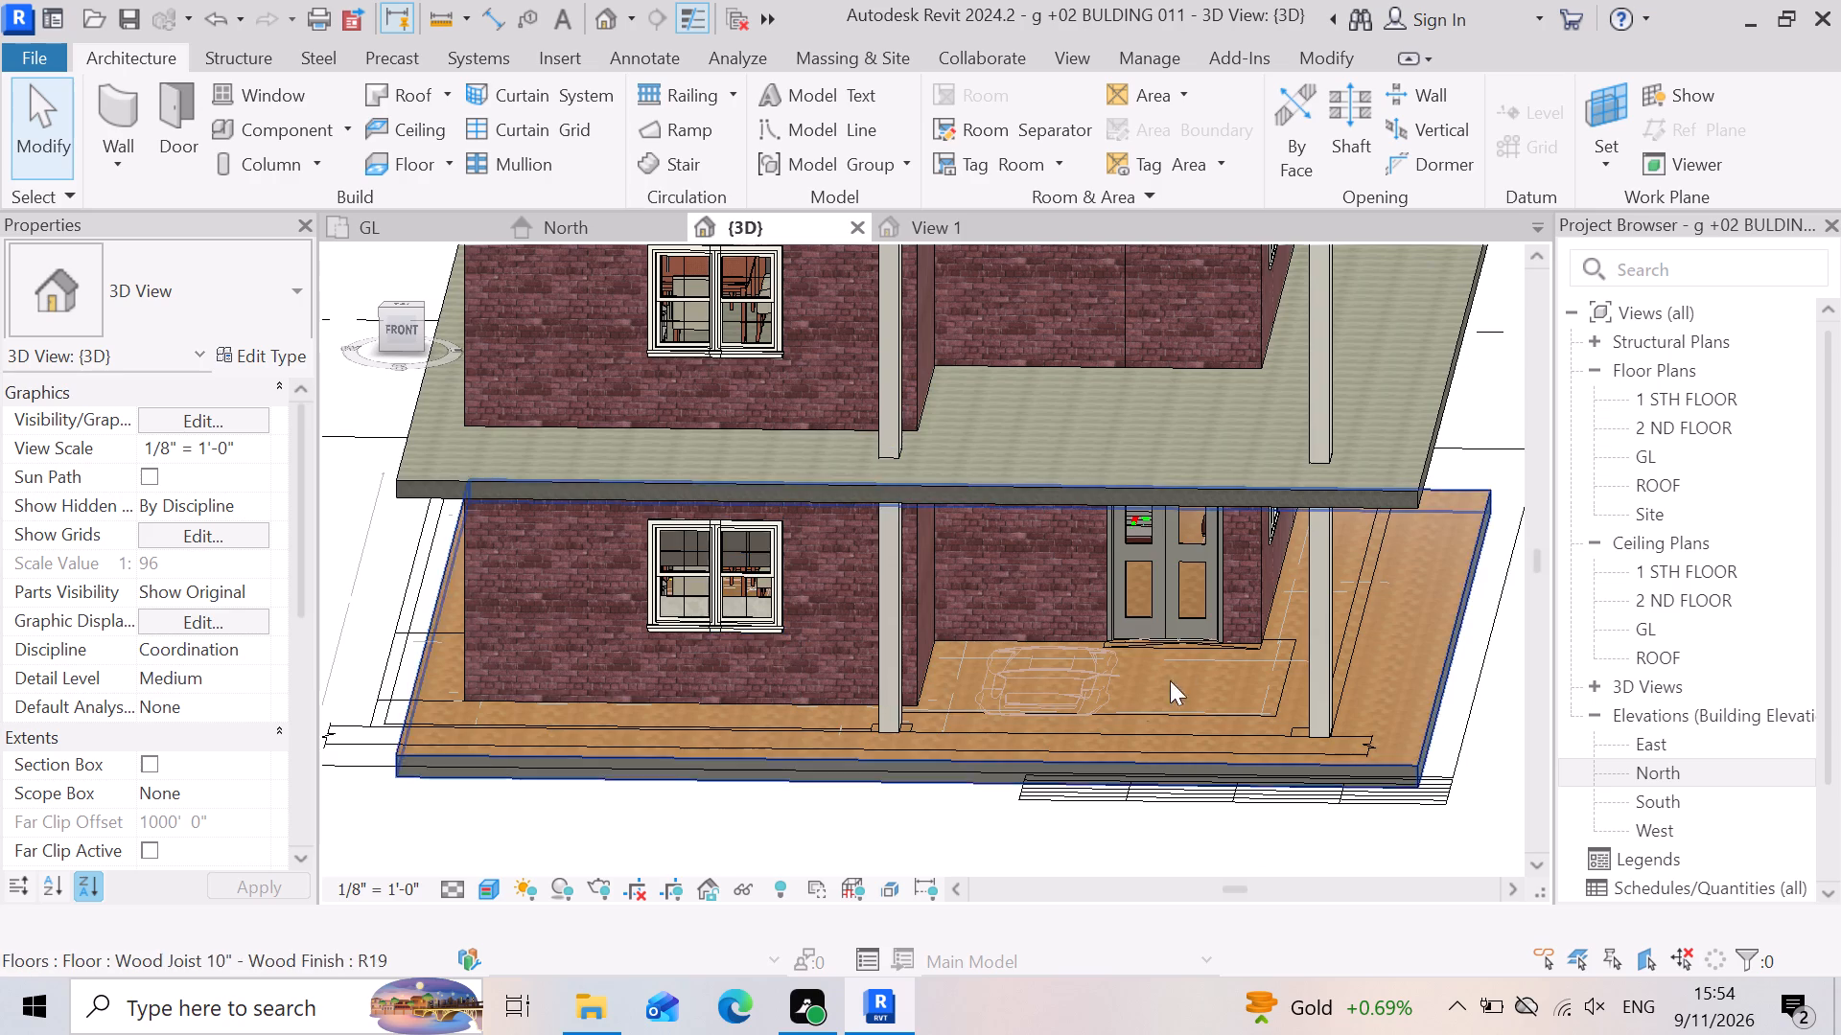
scroll(1153, 594, "up", 2)
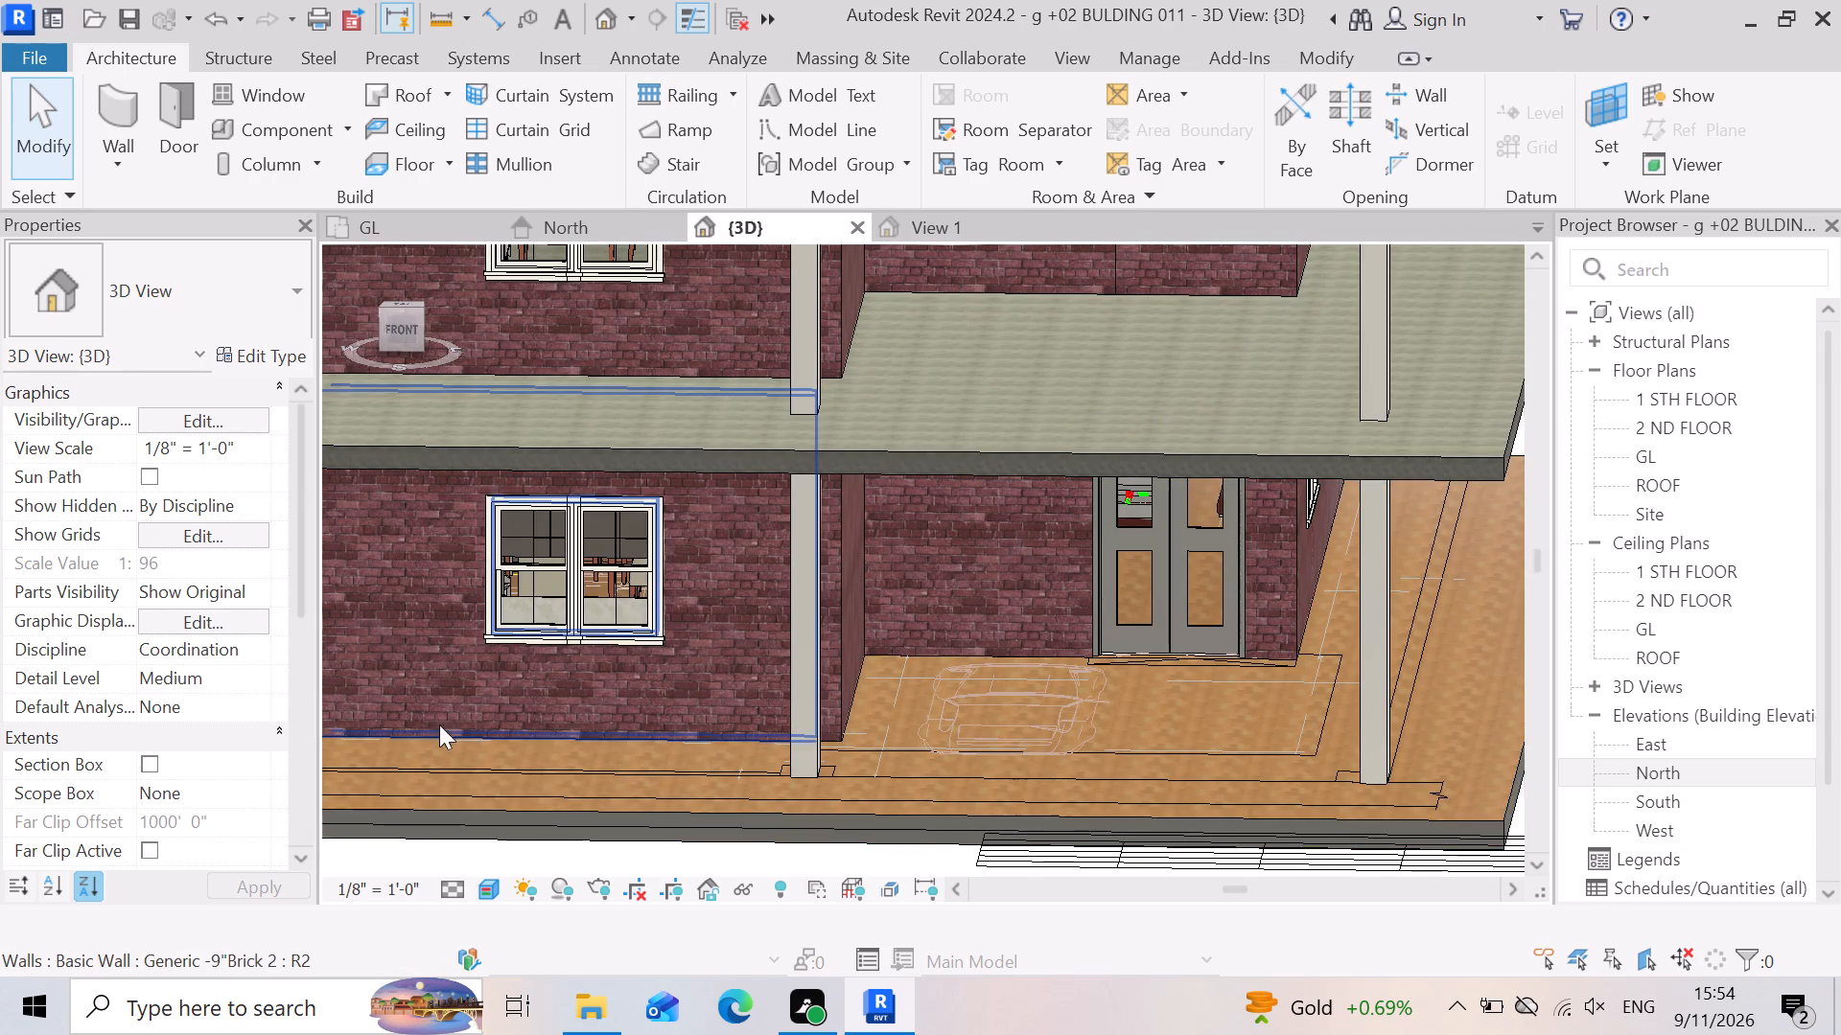
scroll(661, 715, "down", 1)
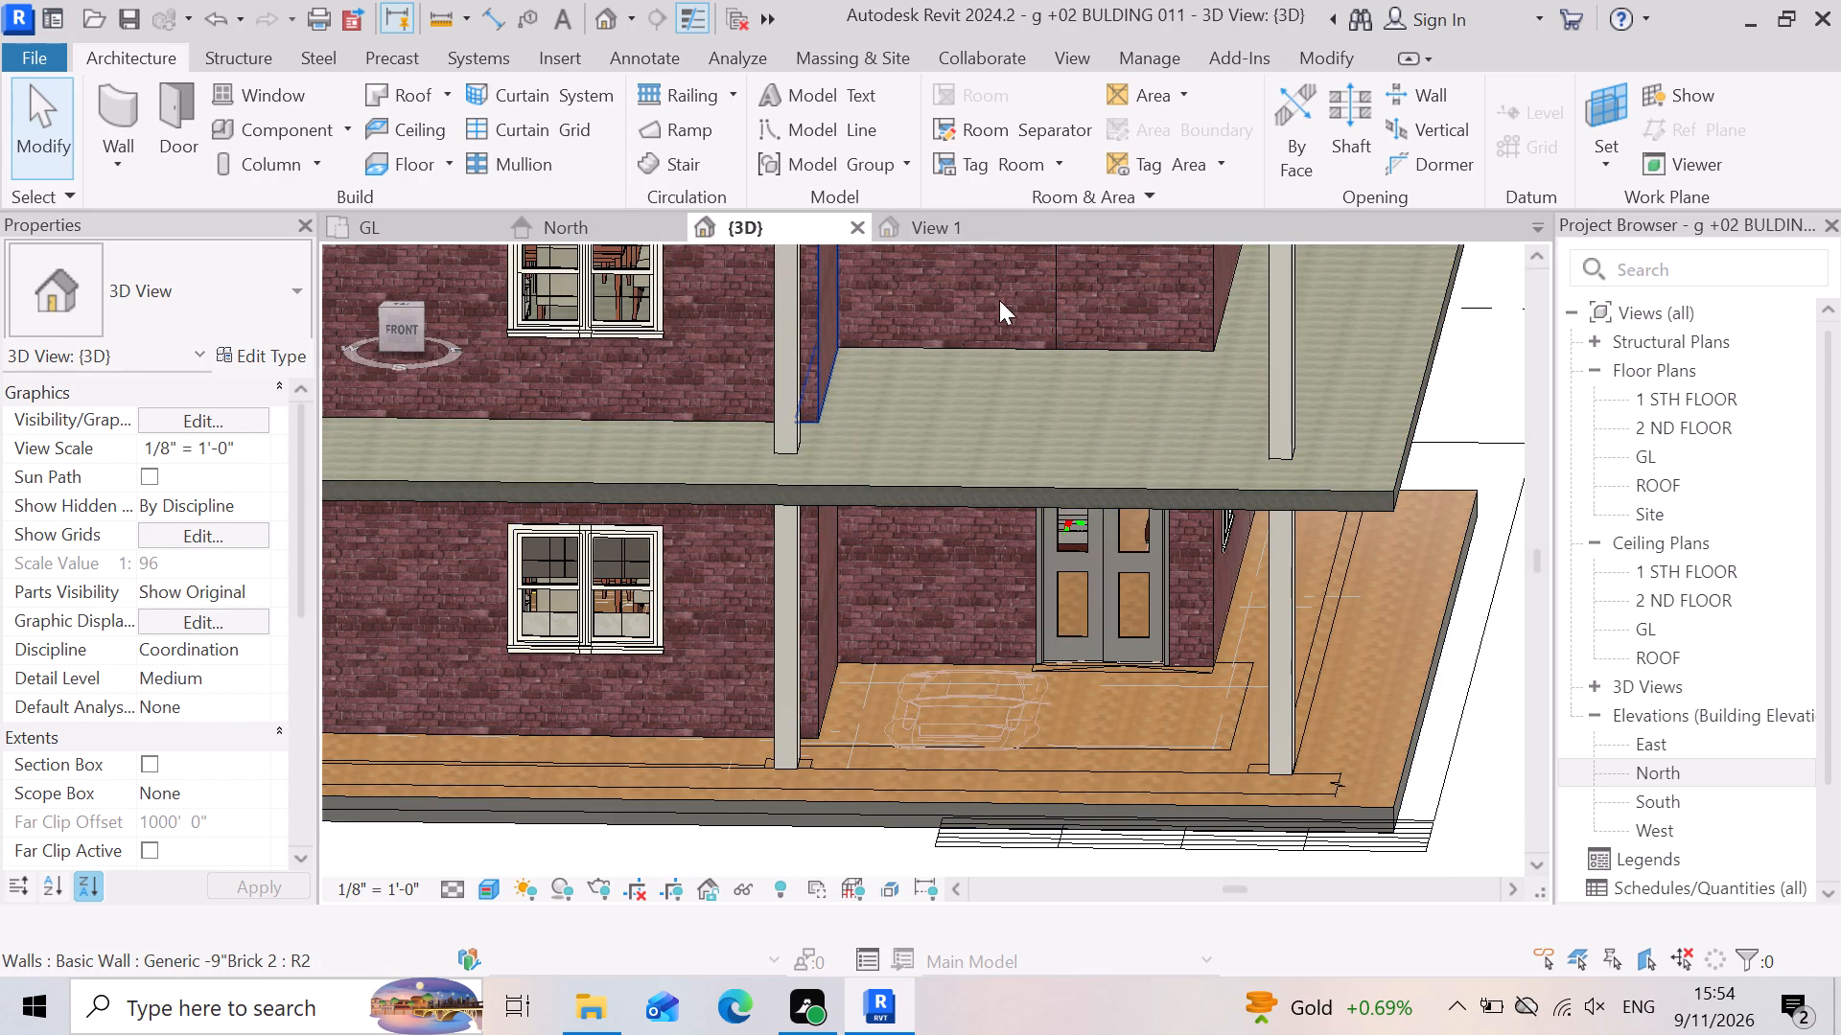
Open the 1 STH FLOOR floor plan and dismiss the save reminder without saving.
double_click(1684, 396)
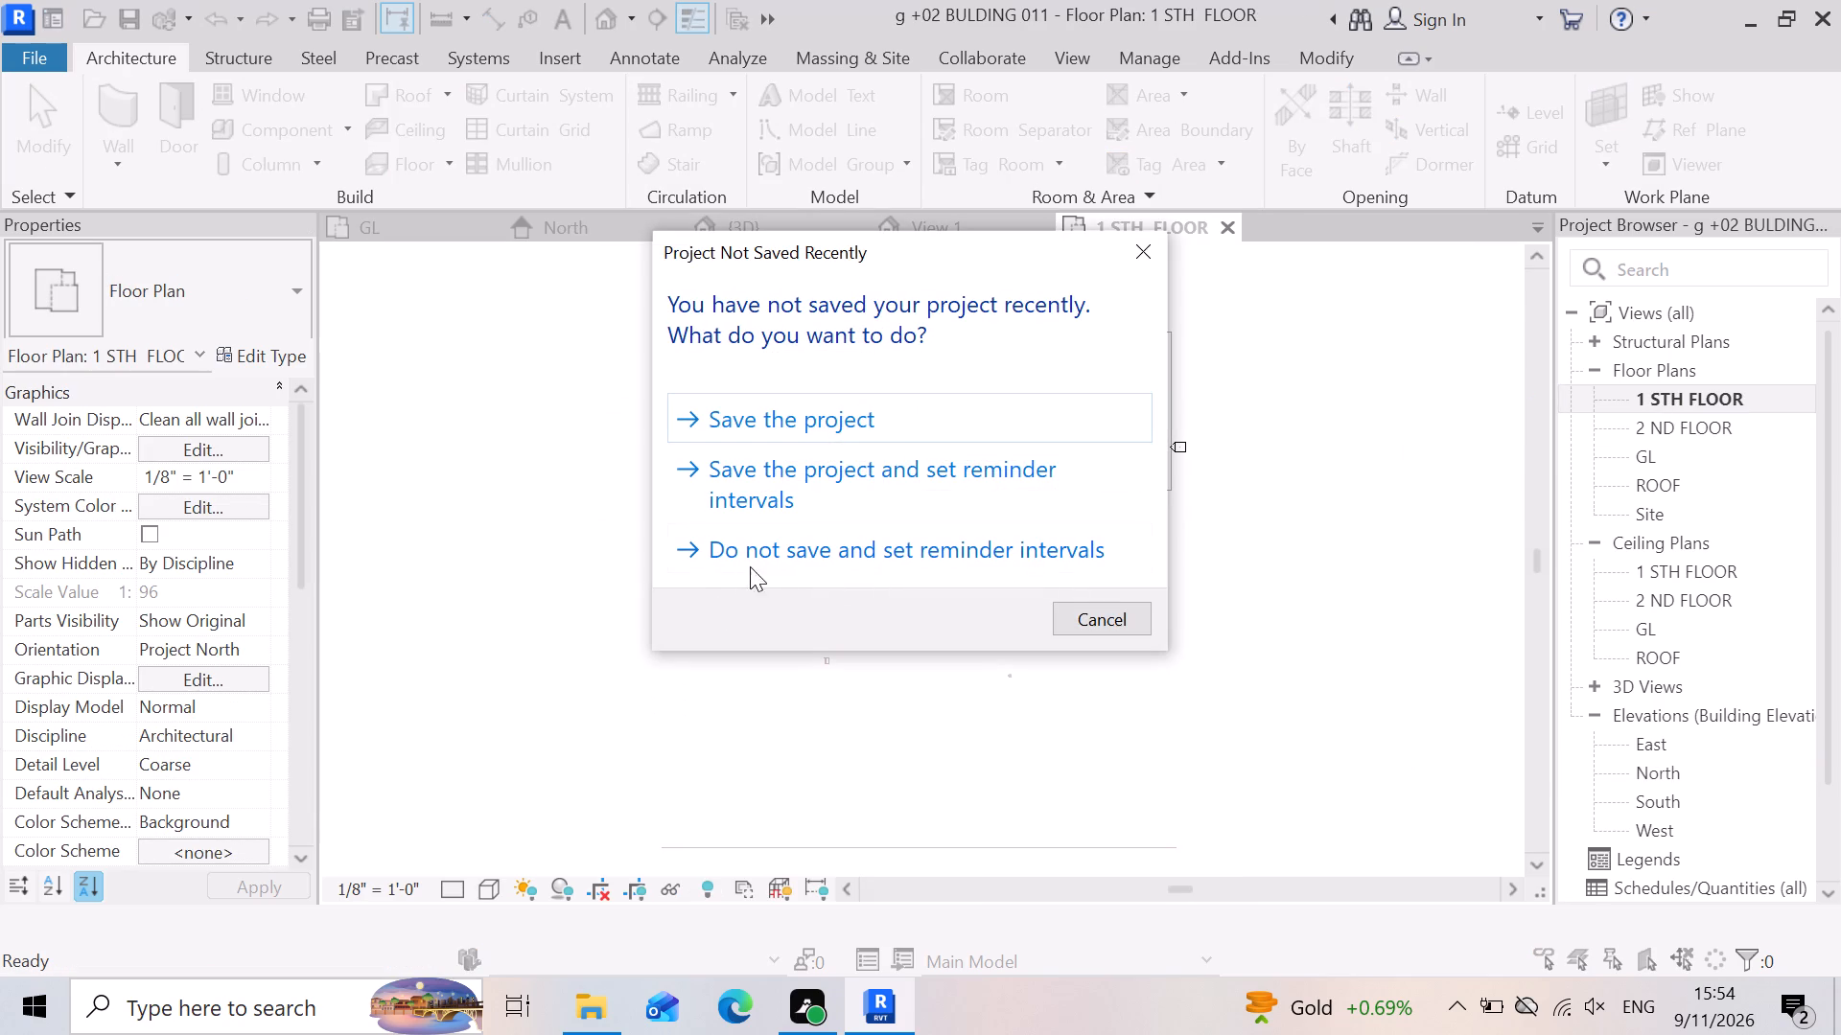
left_click(1145, 261)
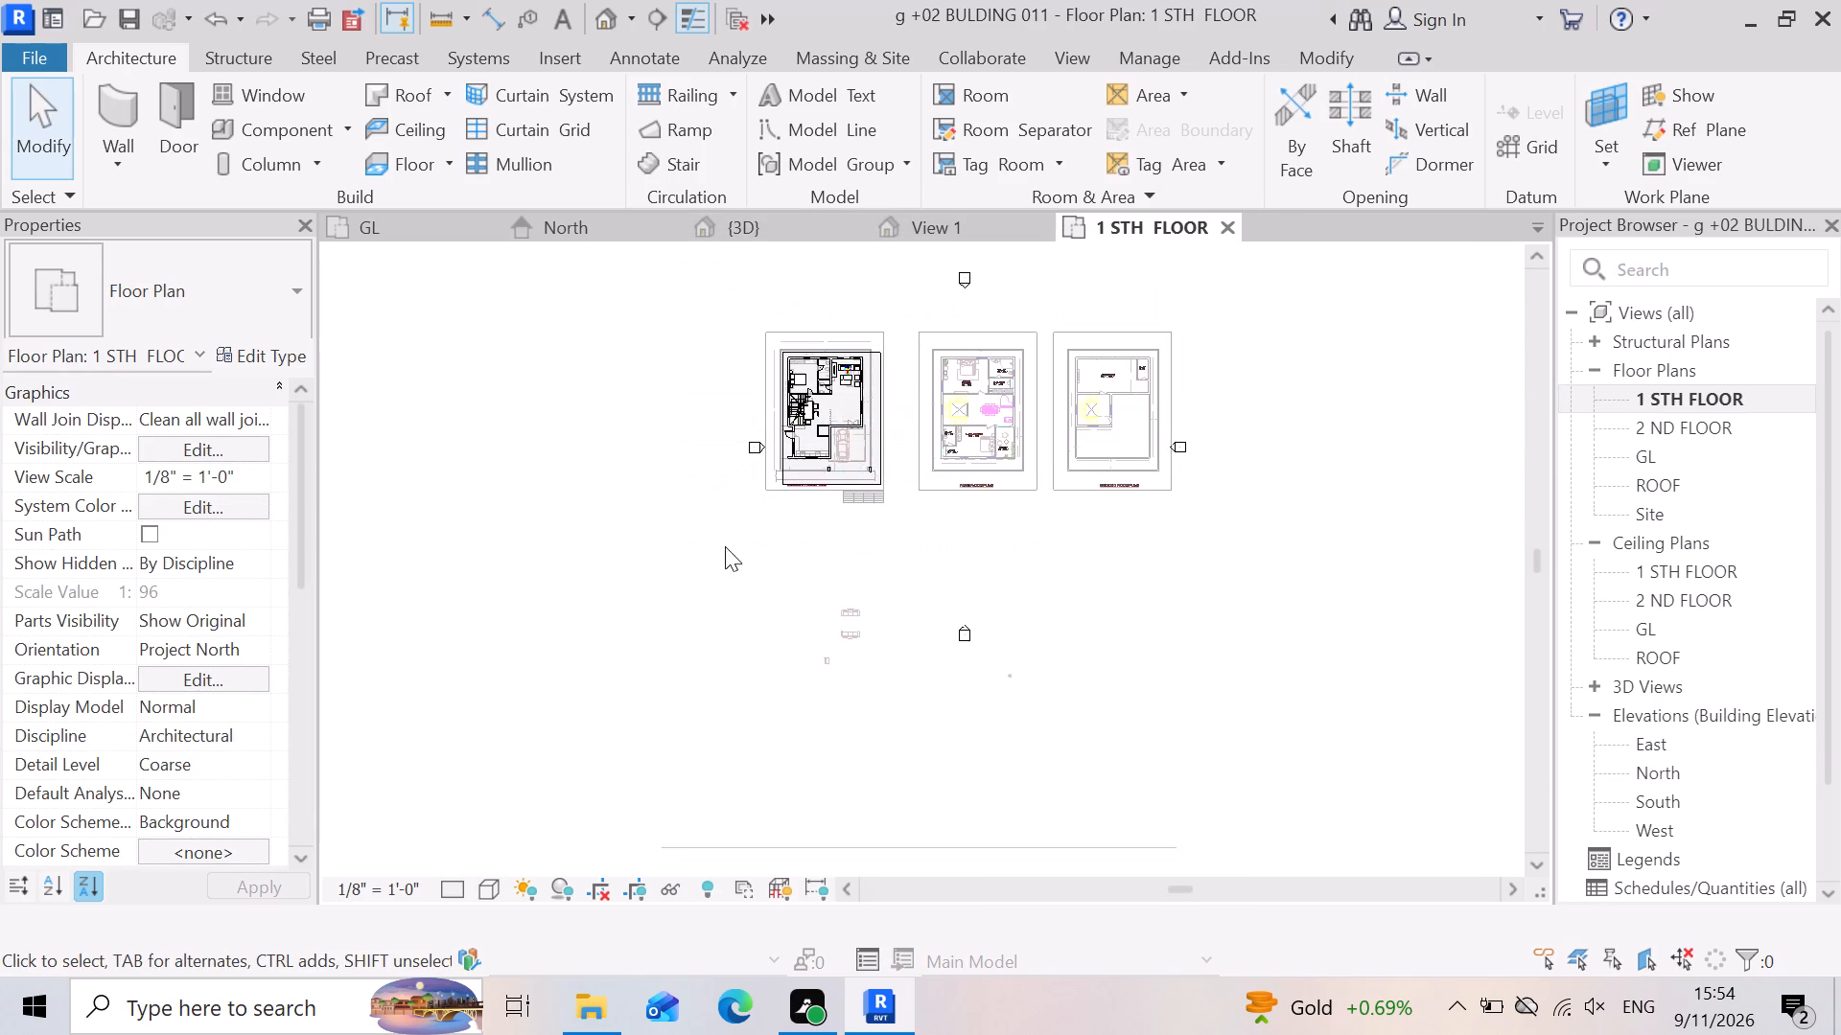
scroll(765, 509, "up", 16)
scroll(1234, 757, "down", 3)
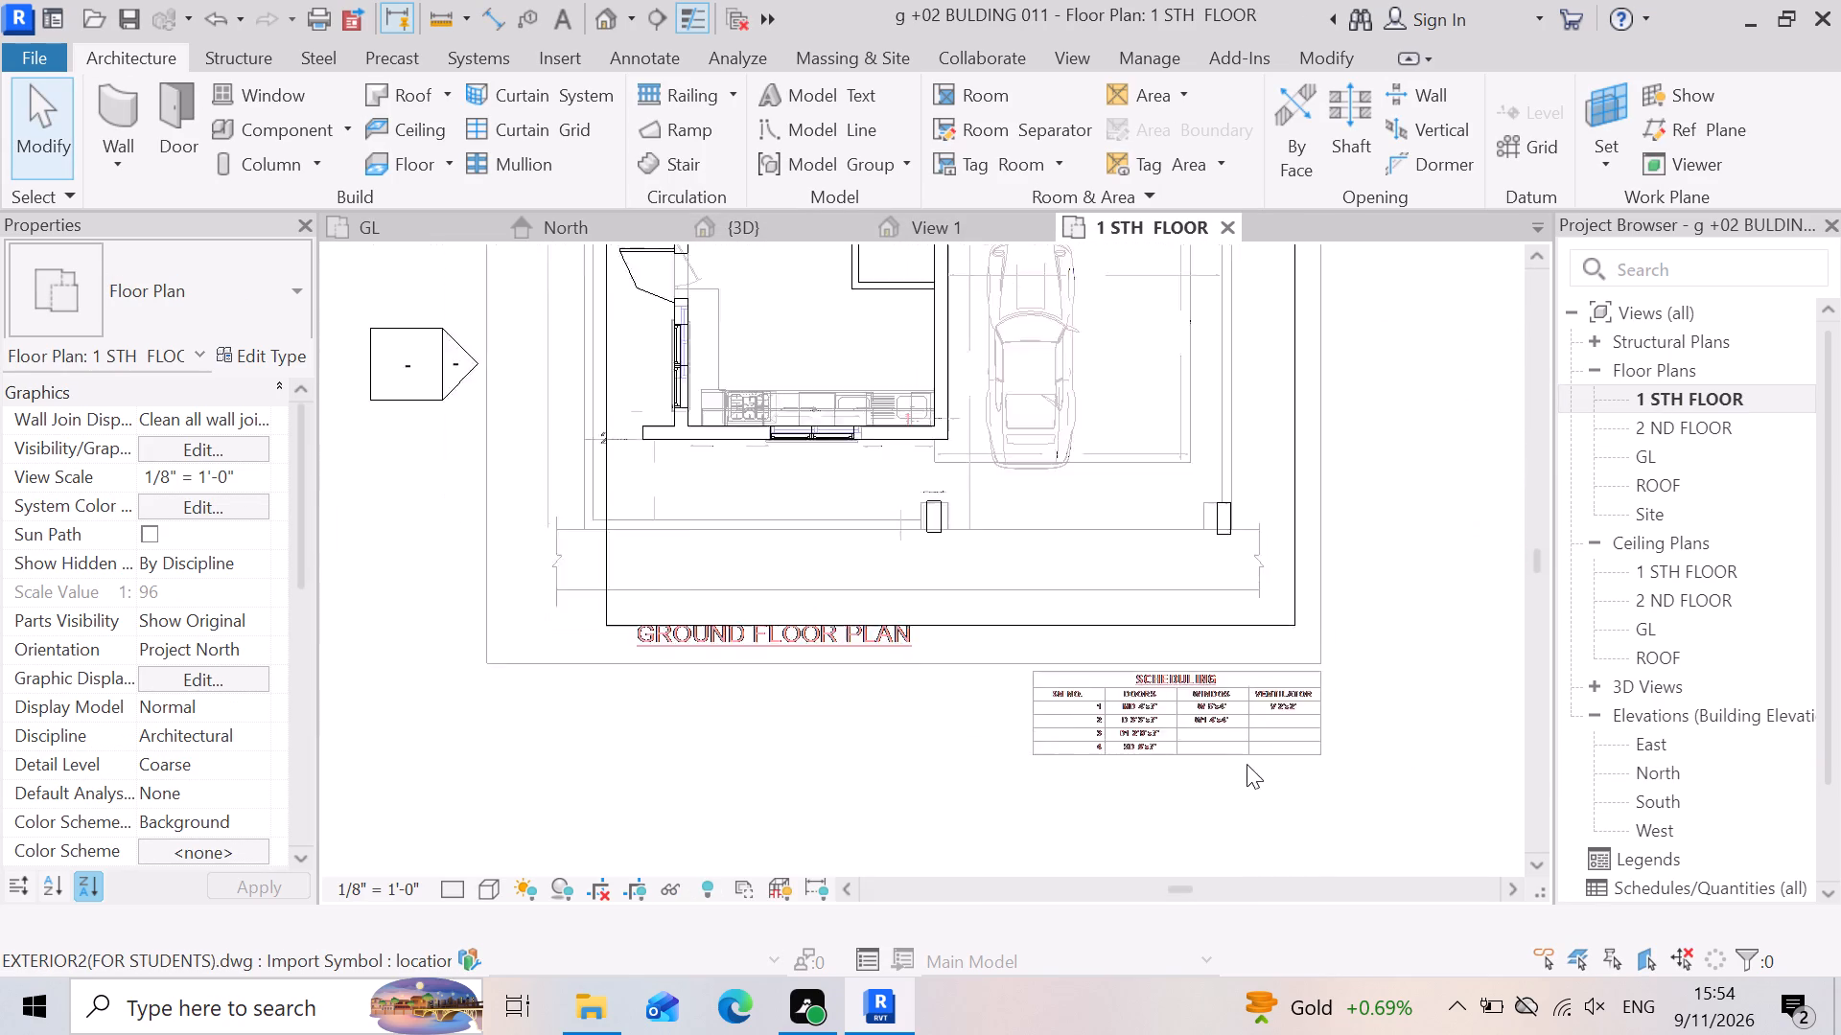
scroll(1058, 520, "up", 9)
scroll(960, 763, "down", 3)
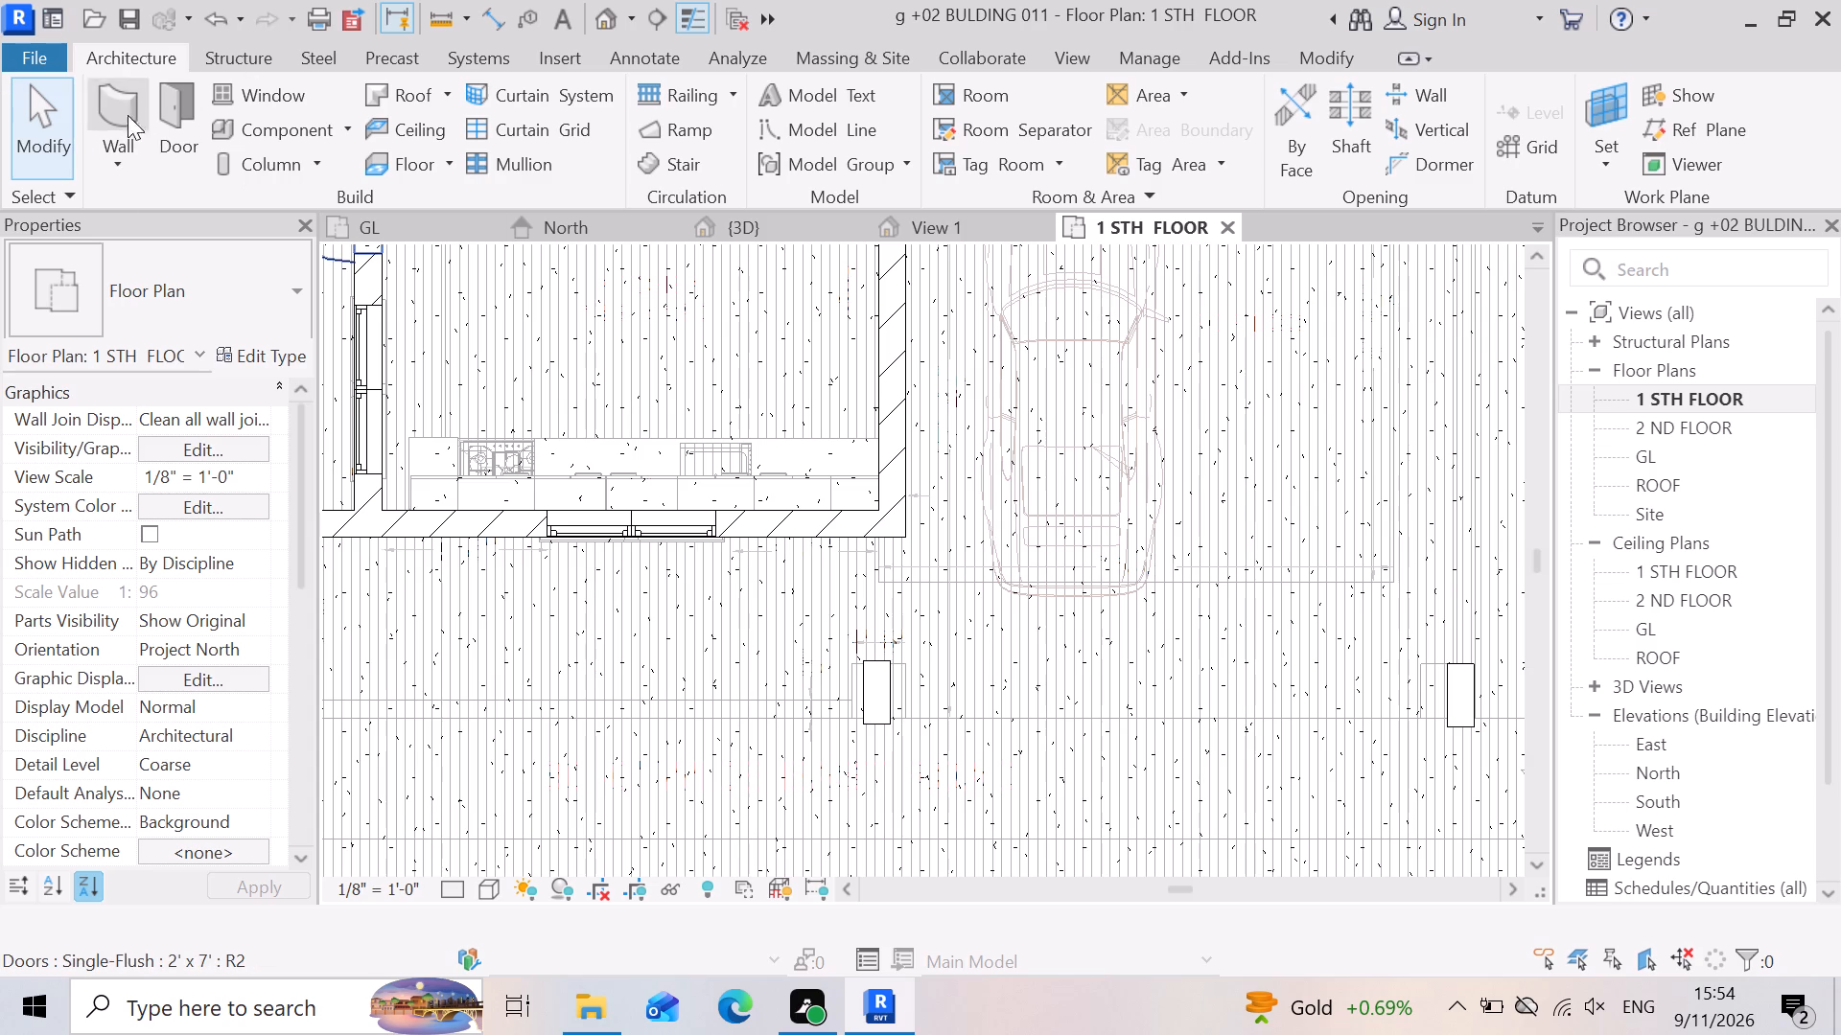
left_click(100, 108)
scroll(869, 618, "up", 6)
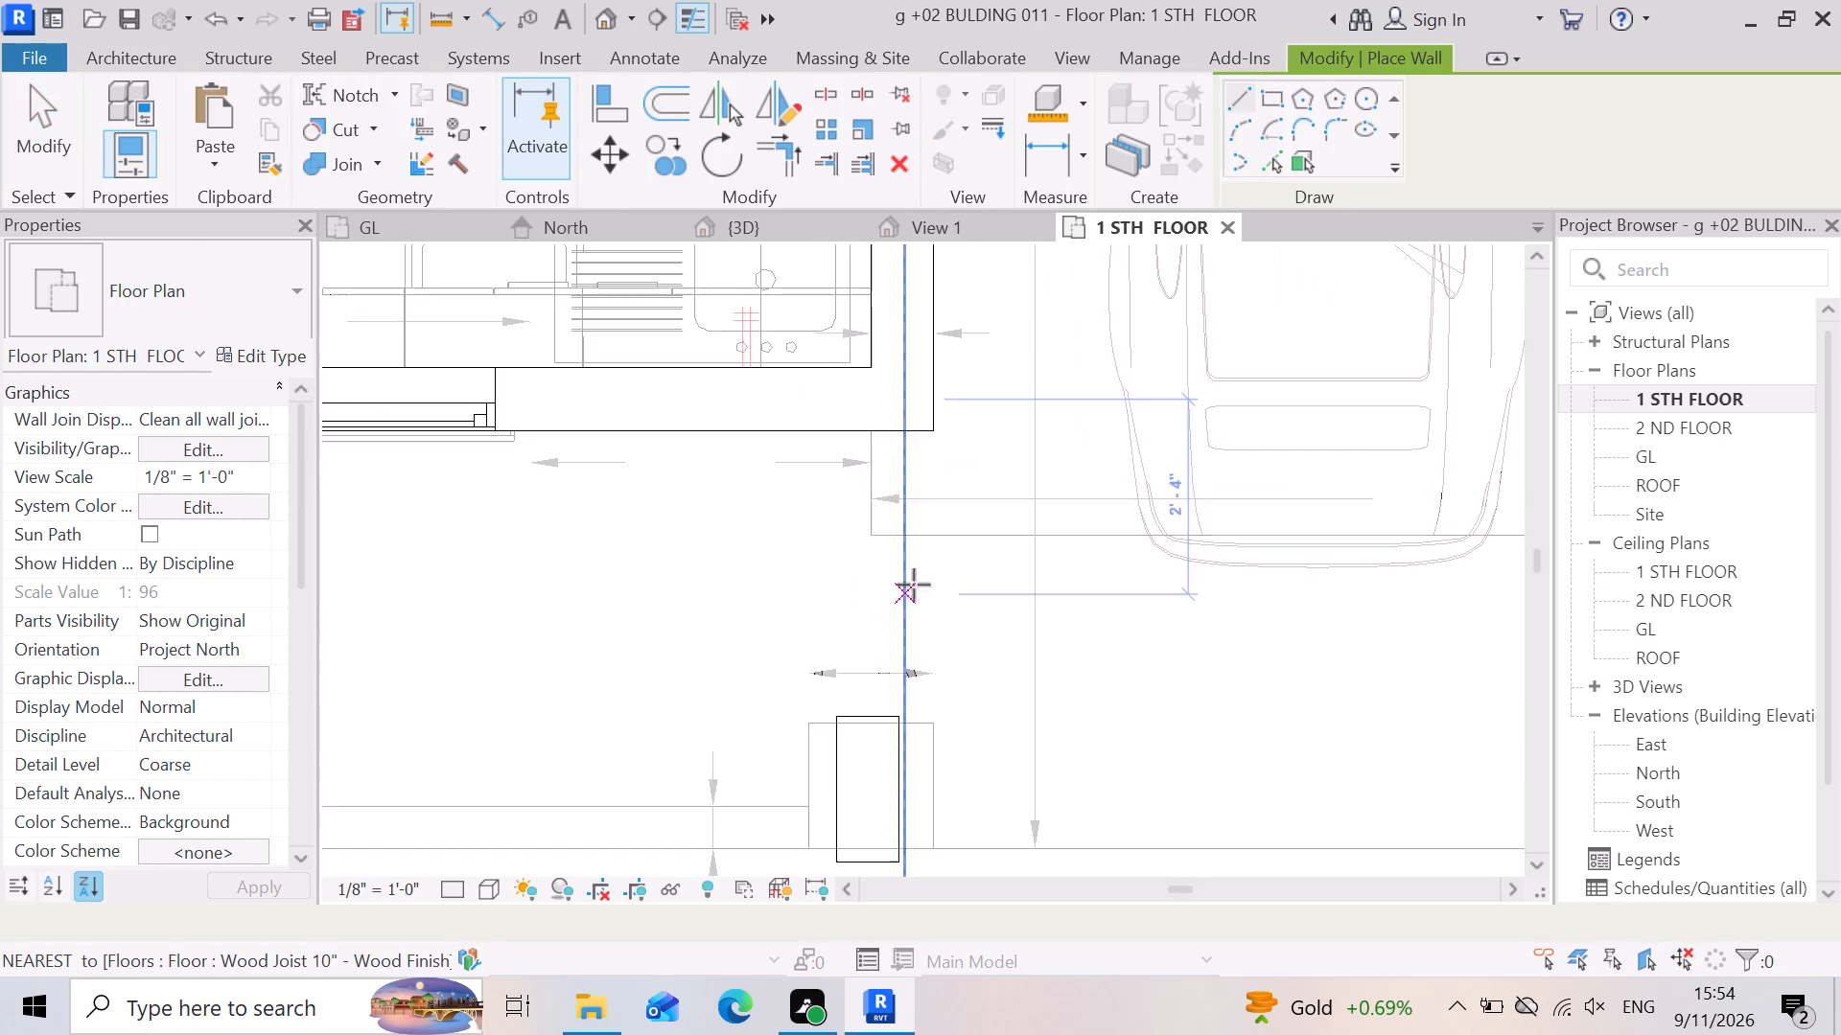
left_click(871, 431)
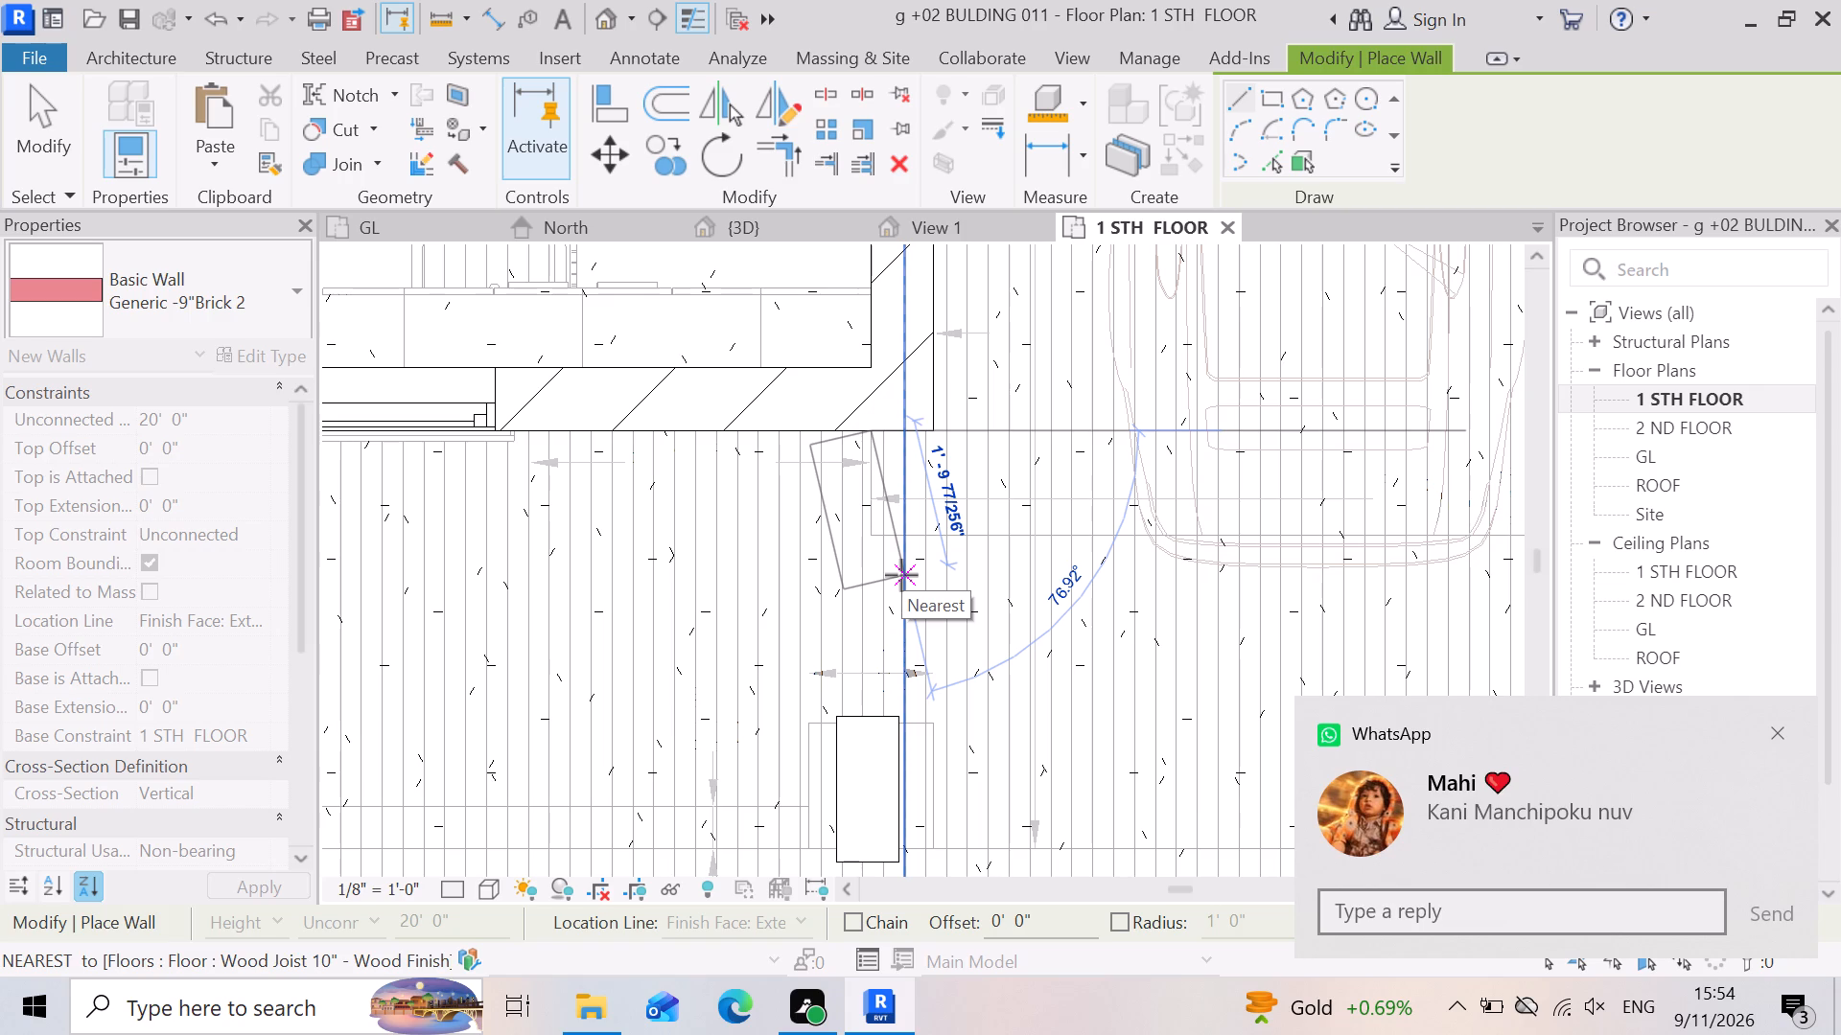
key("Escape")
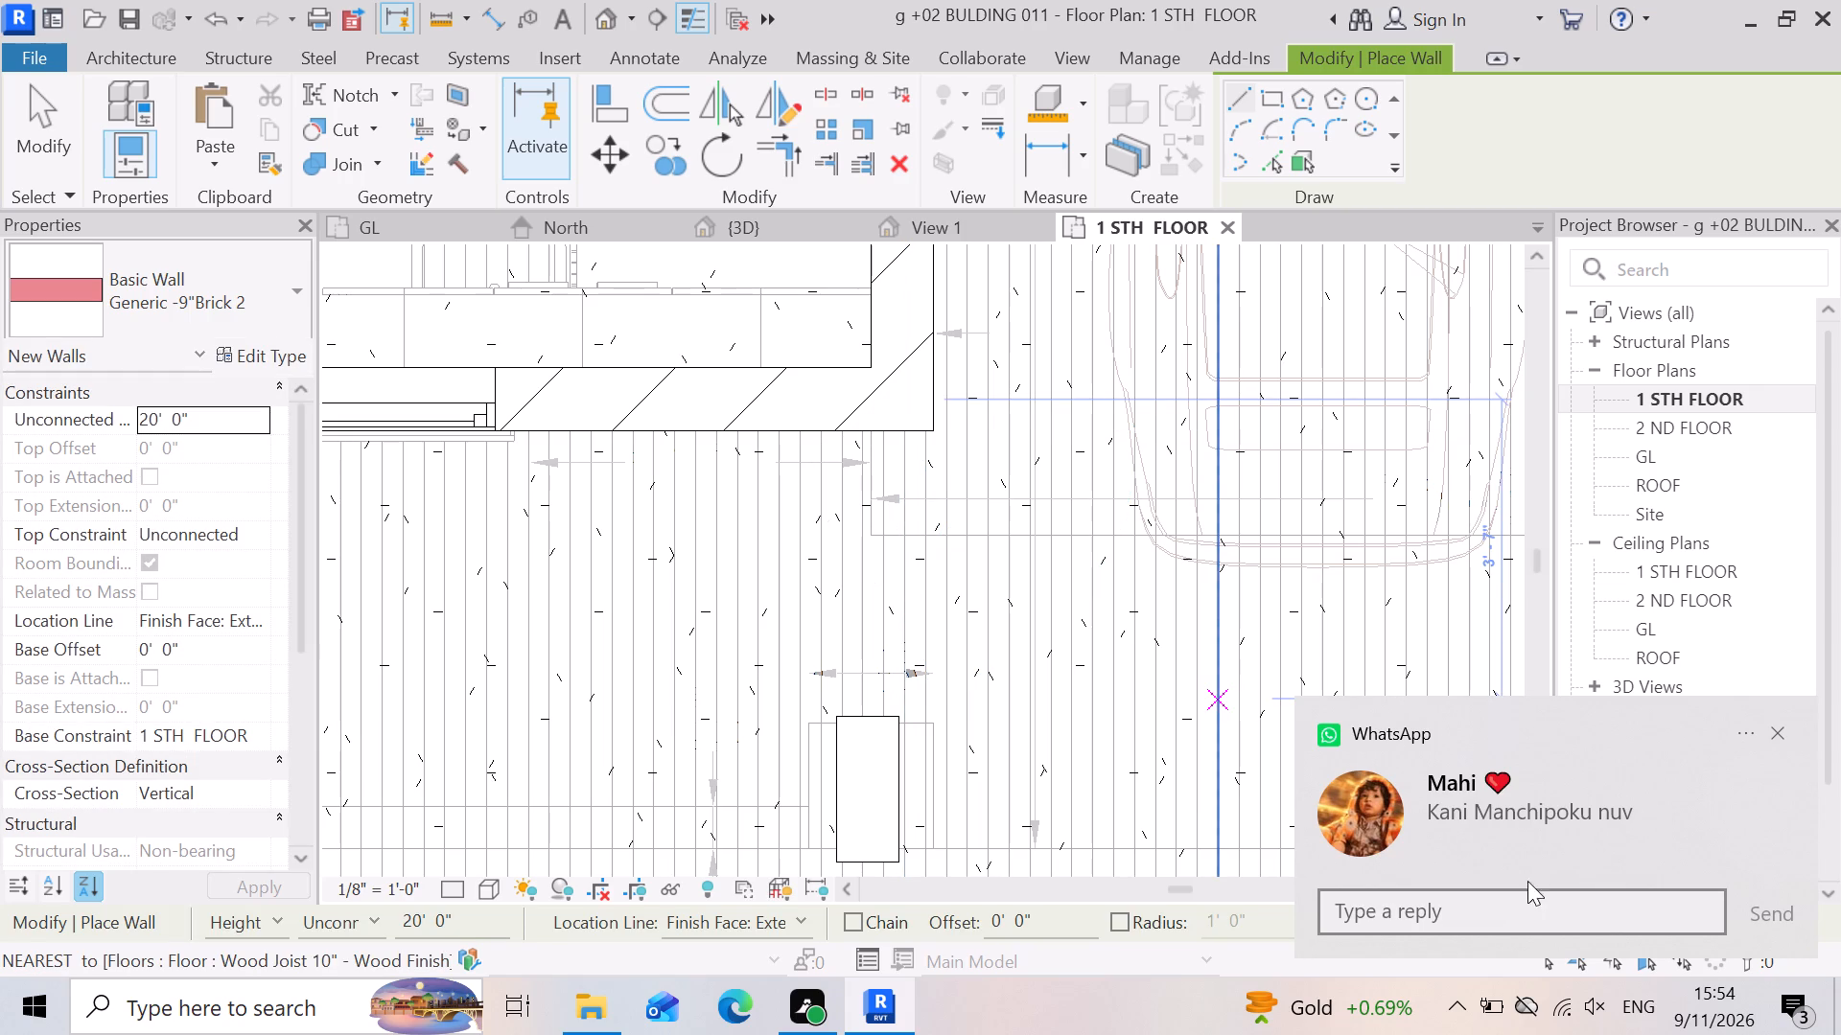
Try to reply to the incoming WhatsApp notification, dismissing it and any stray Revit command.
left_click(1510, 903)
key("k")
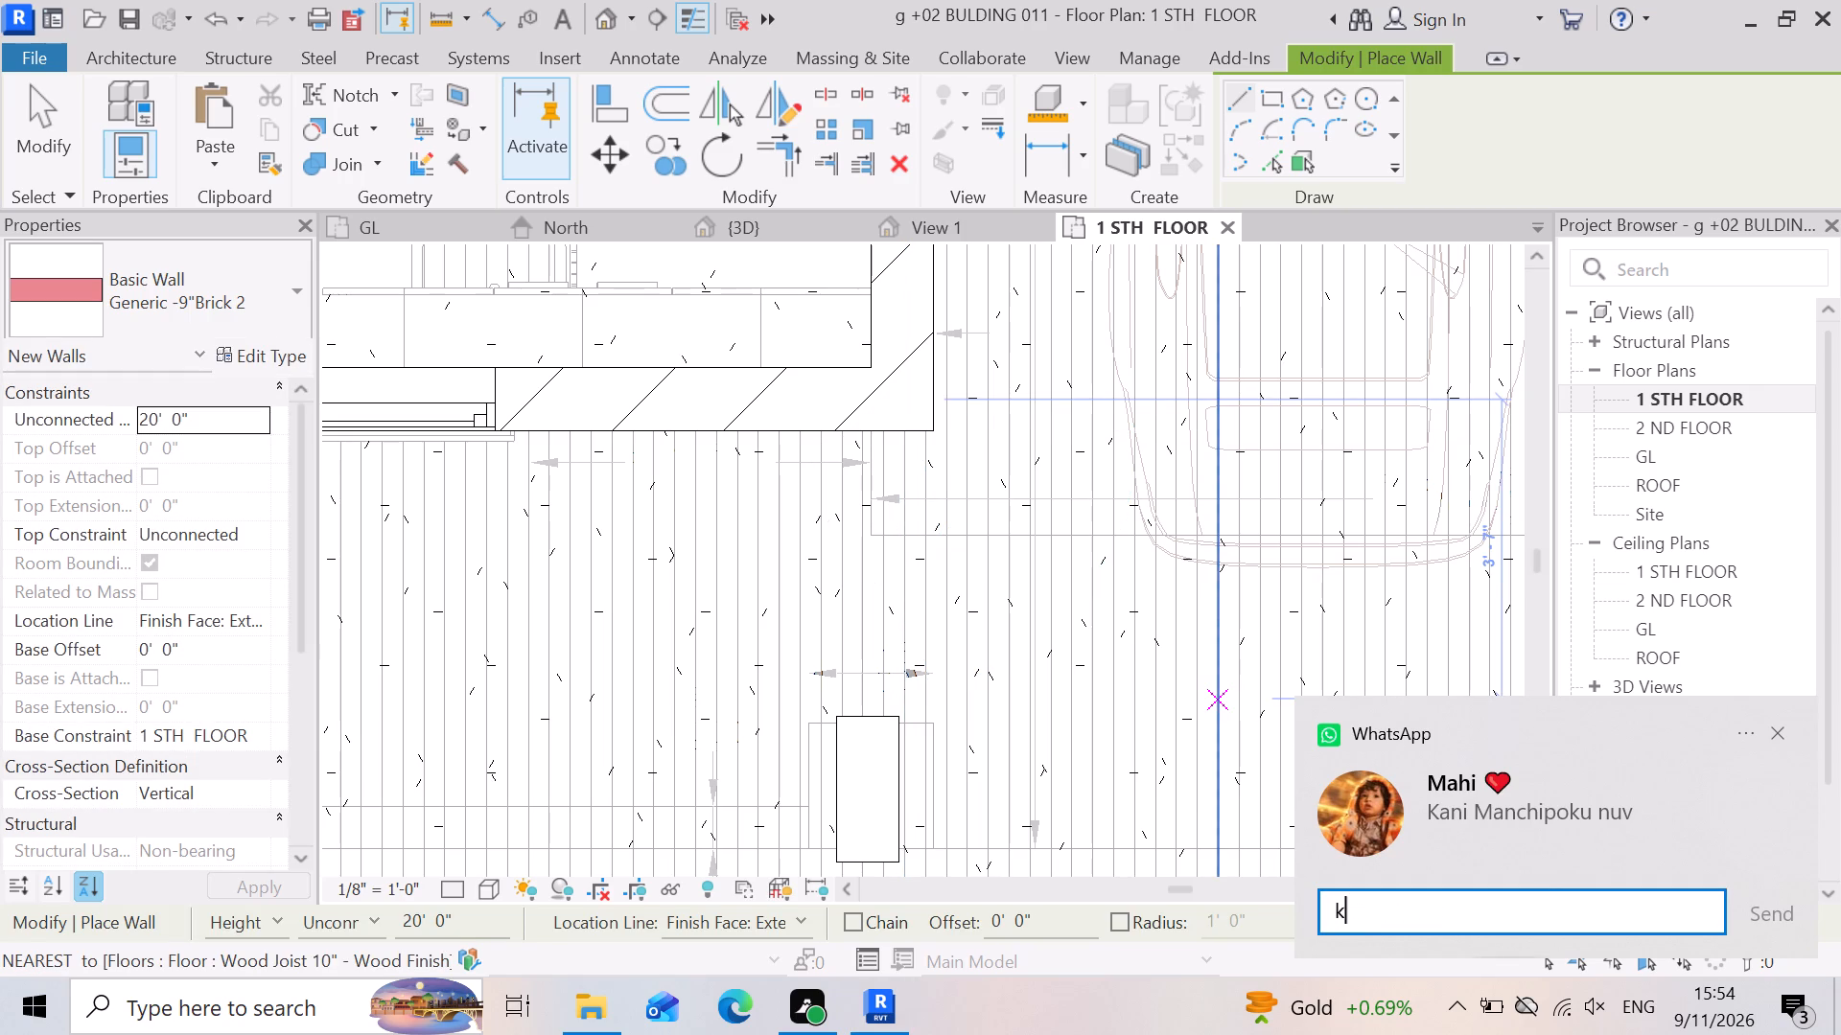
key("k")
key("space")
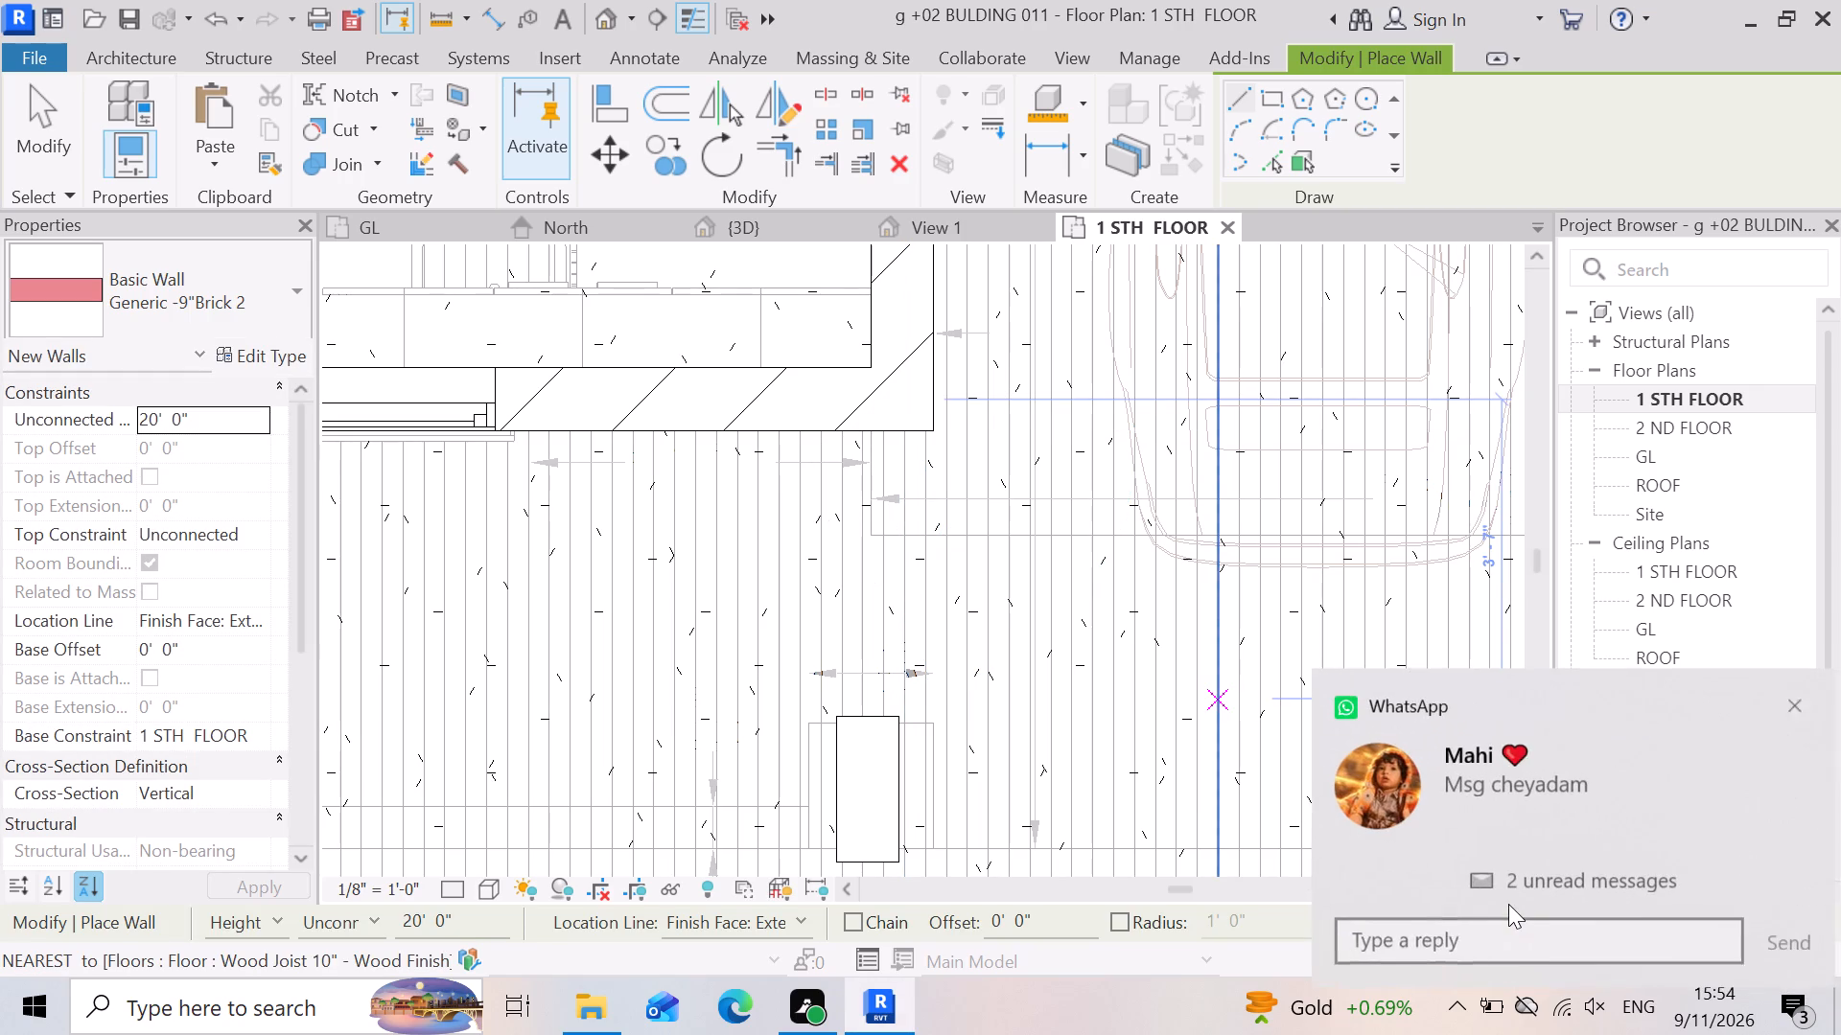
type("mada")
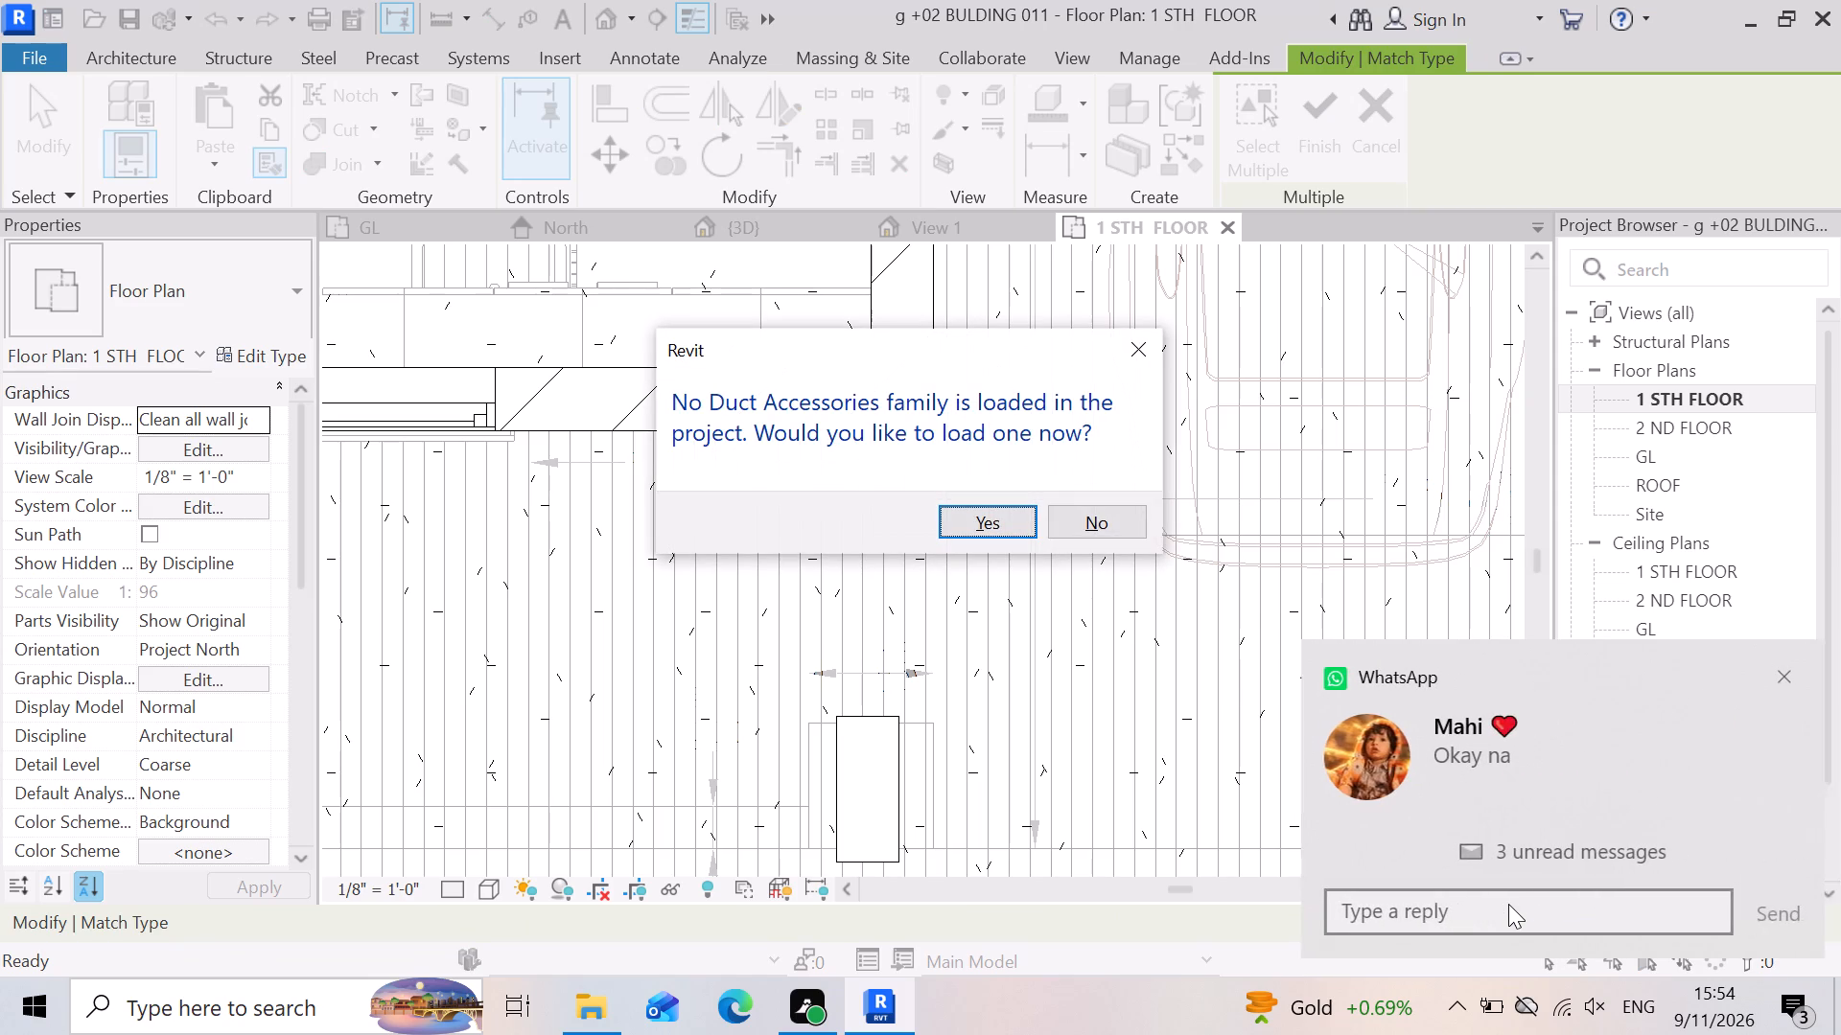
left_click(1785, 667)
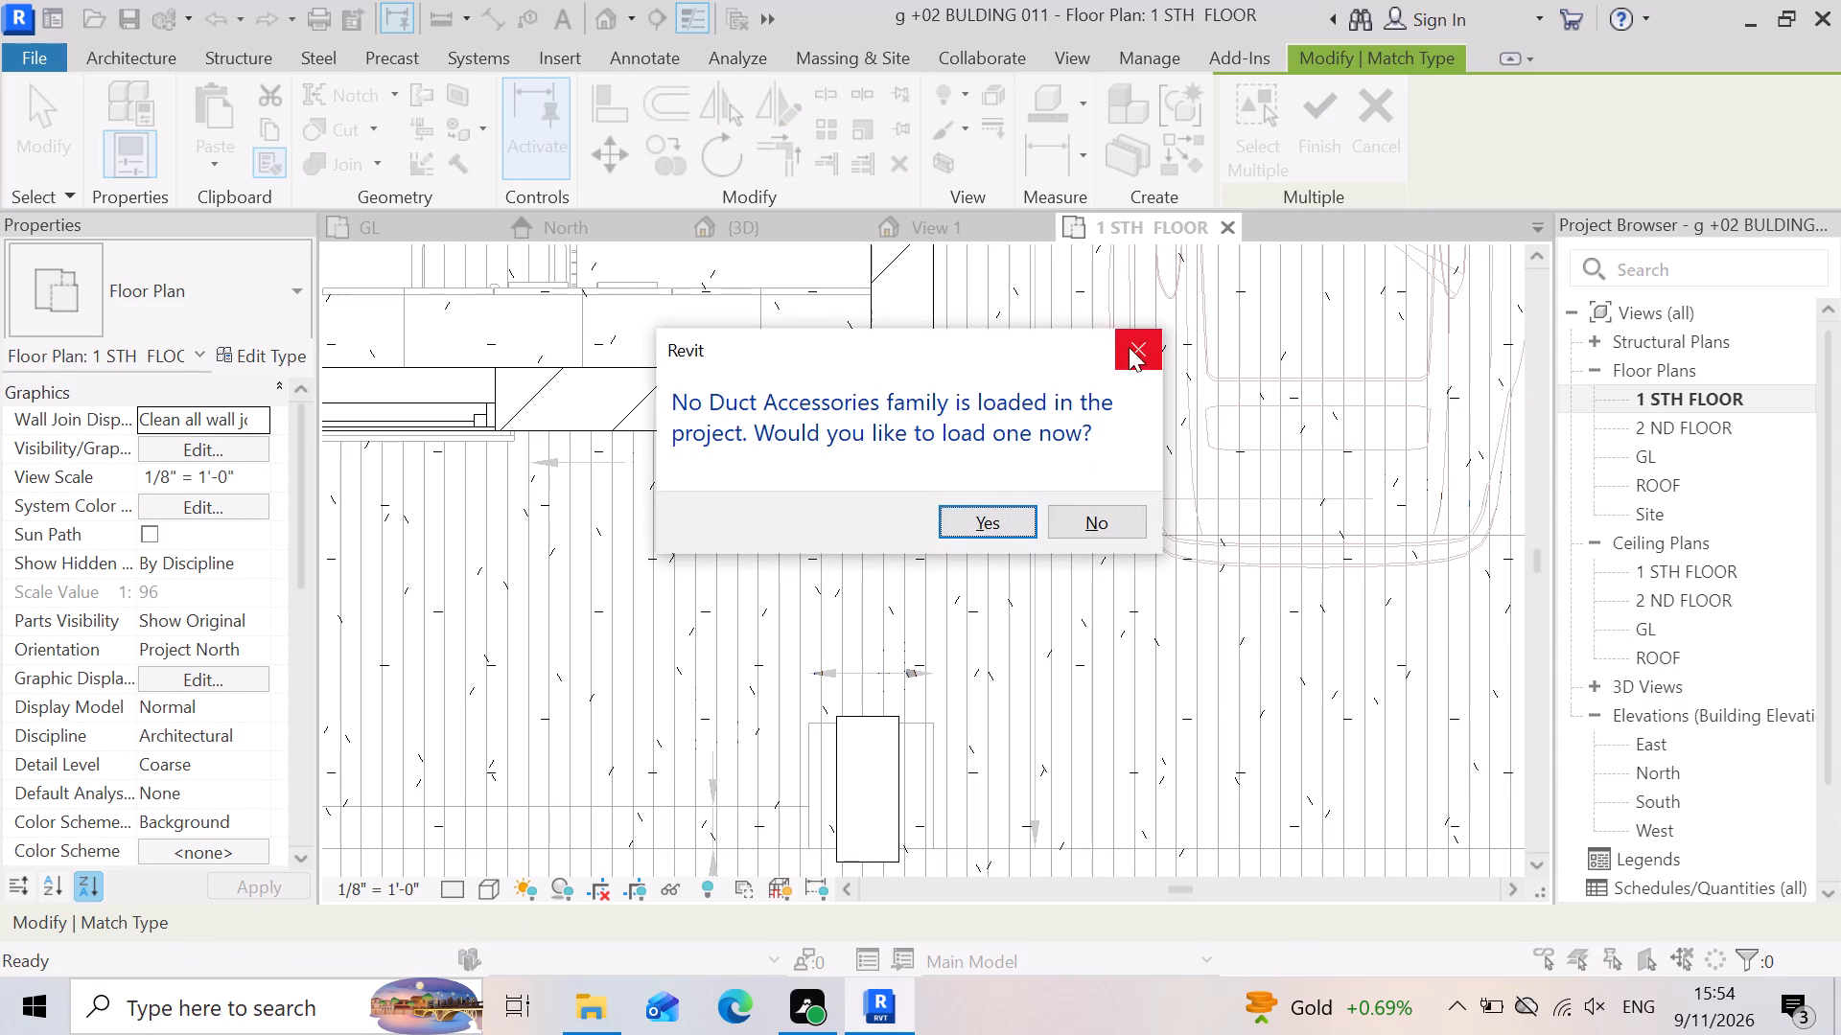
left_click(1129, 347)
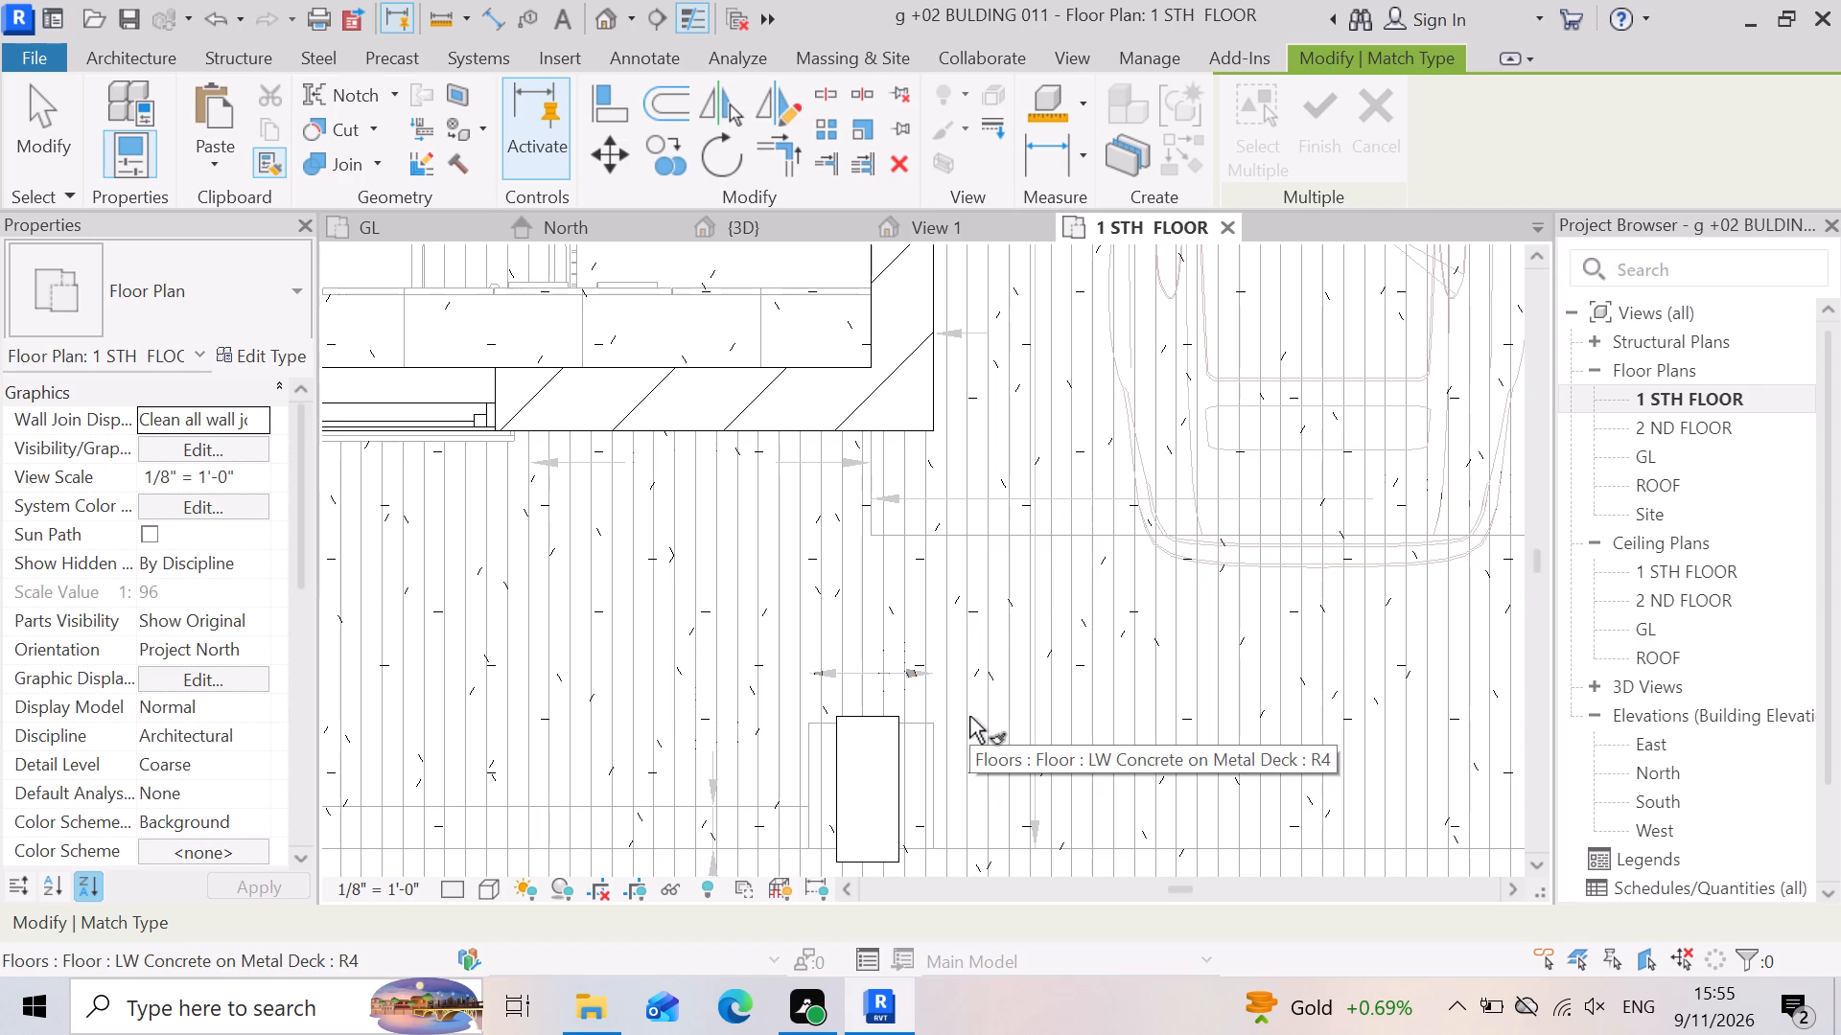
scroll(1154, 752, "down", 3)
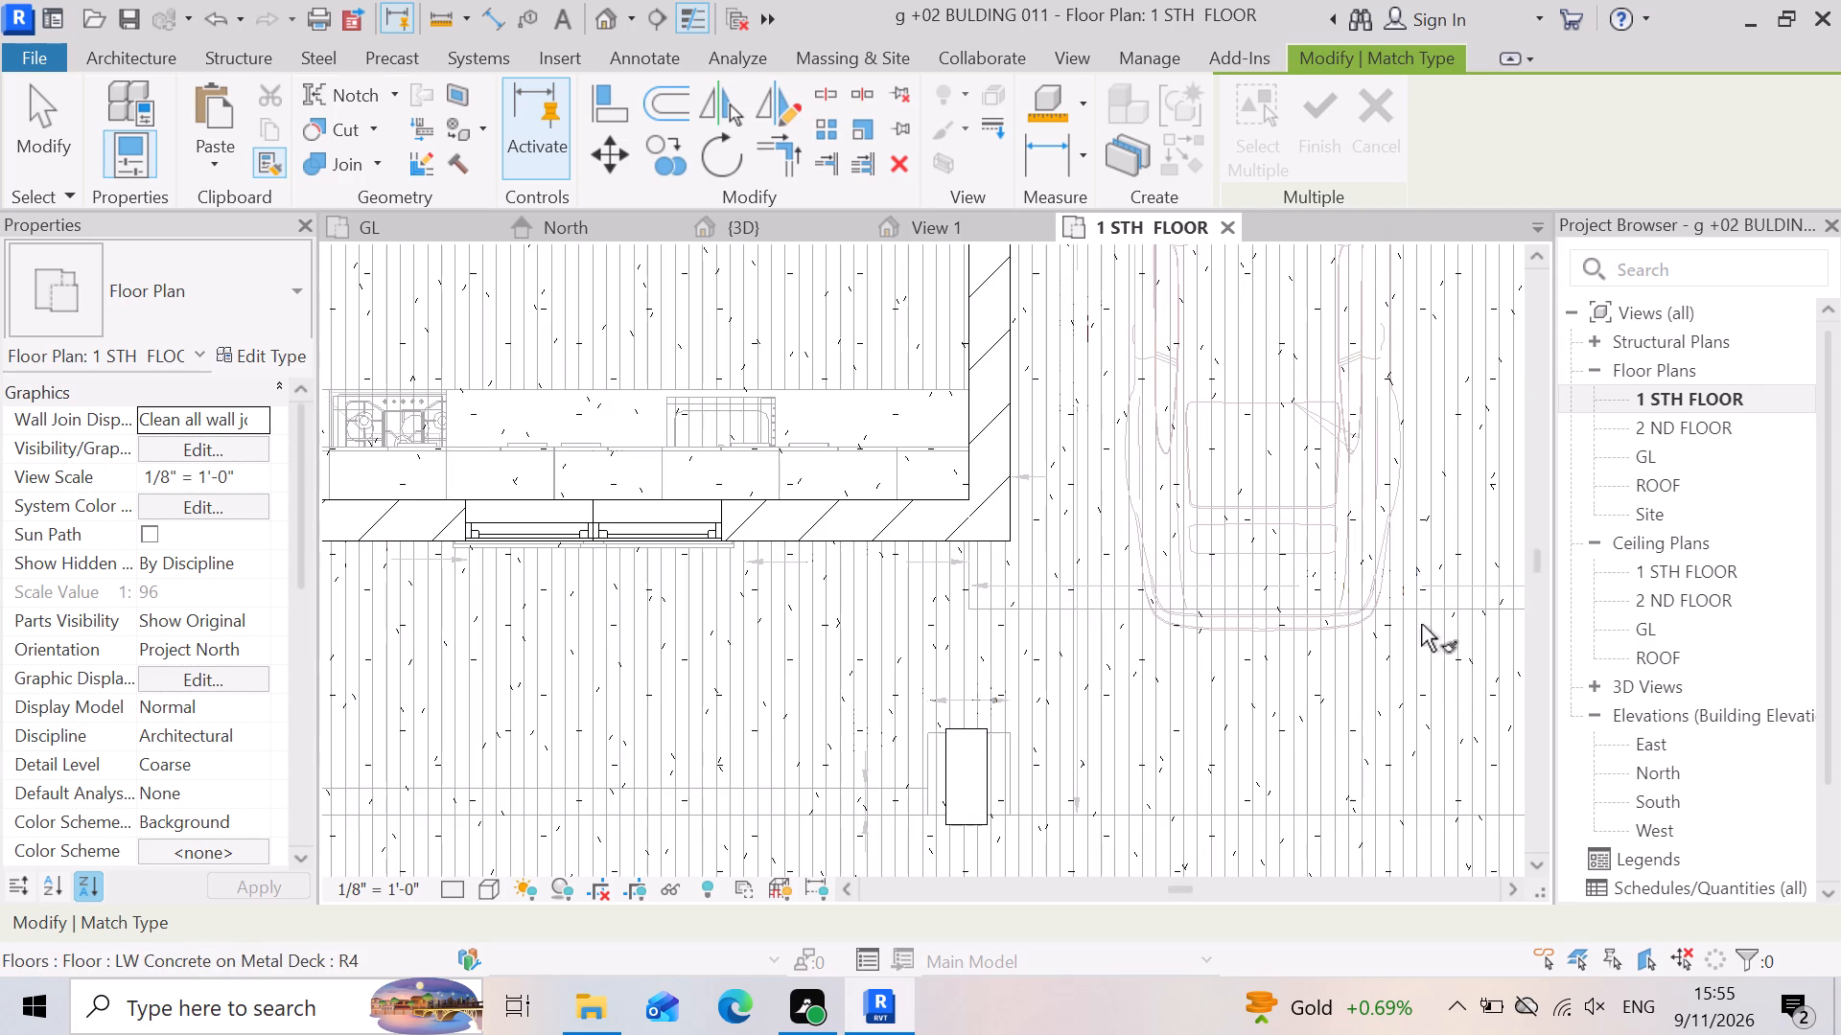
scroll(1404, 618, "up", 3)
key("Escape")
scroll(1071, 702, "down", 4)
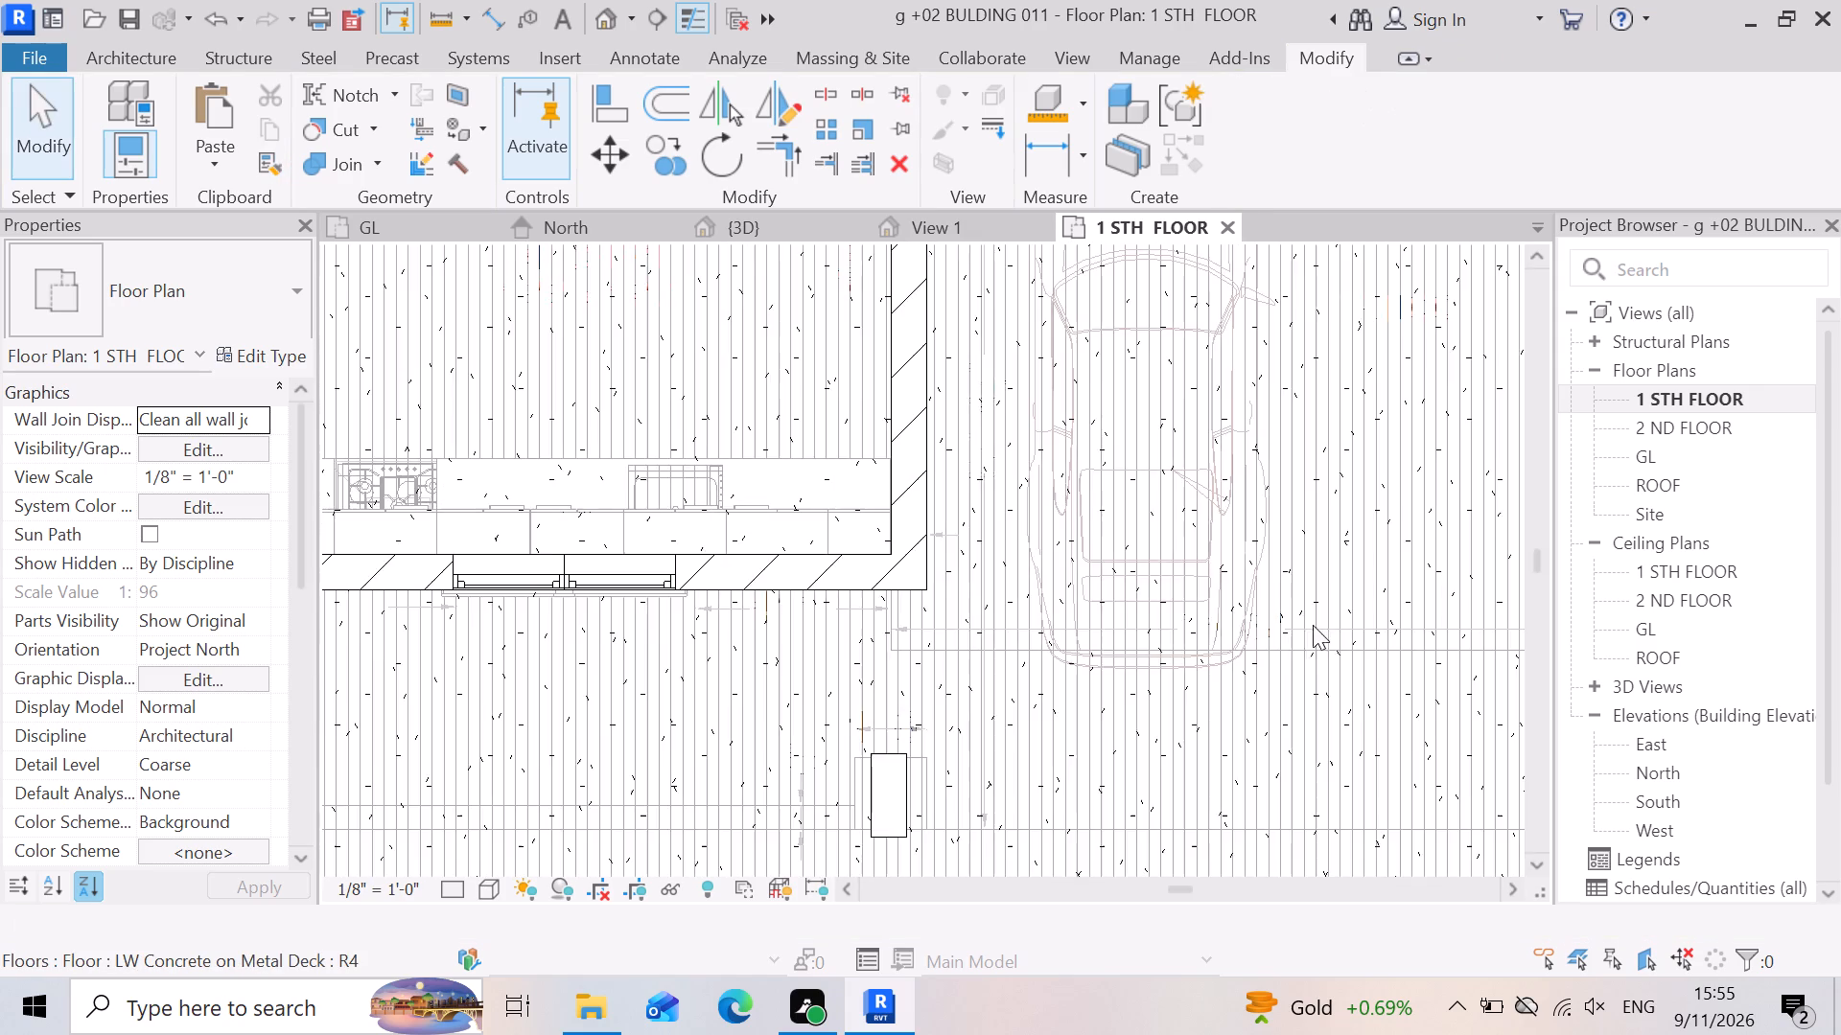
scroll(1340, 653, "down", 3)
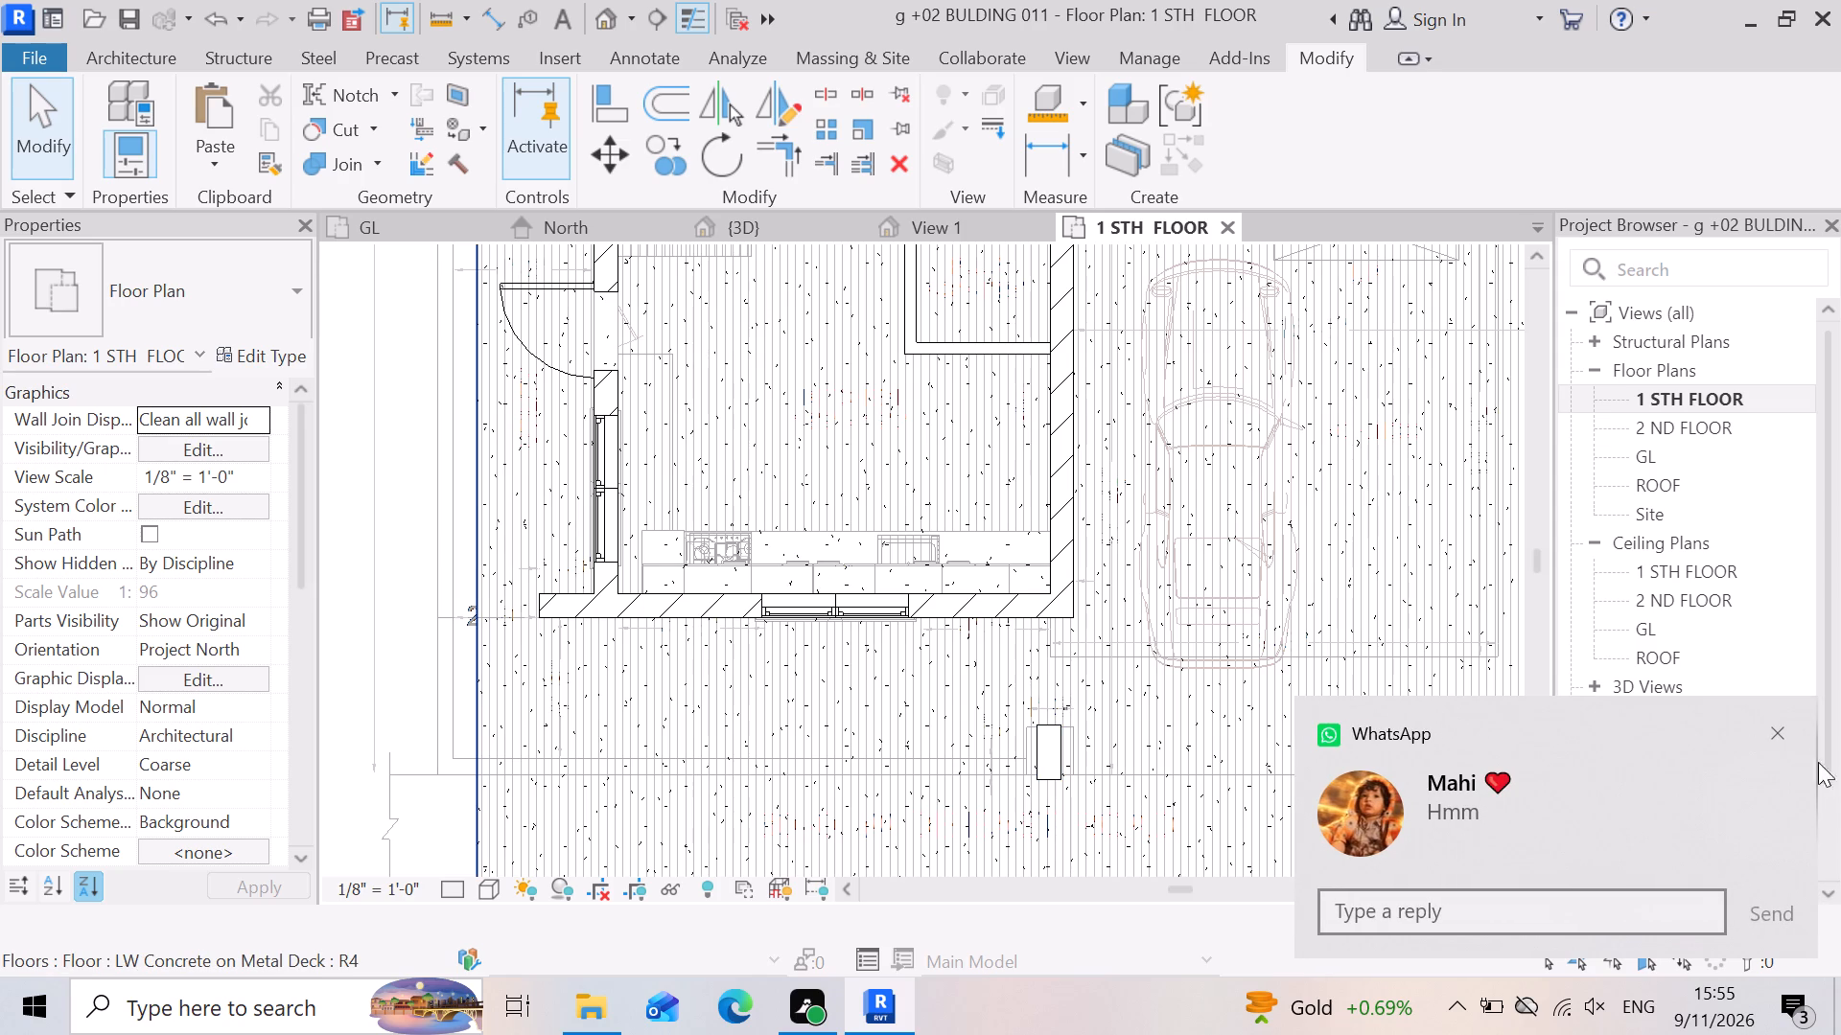
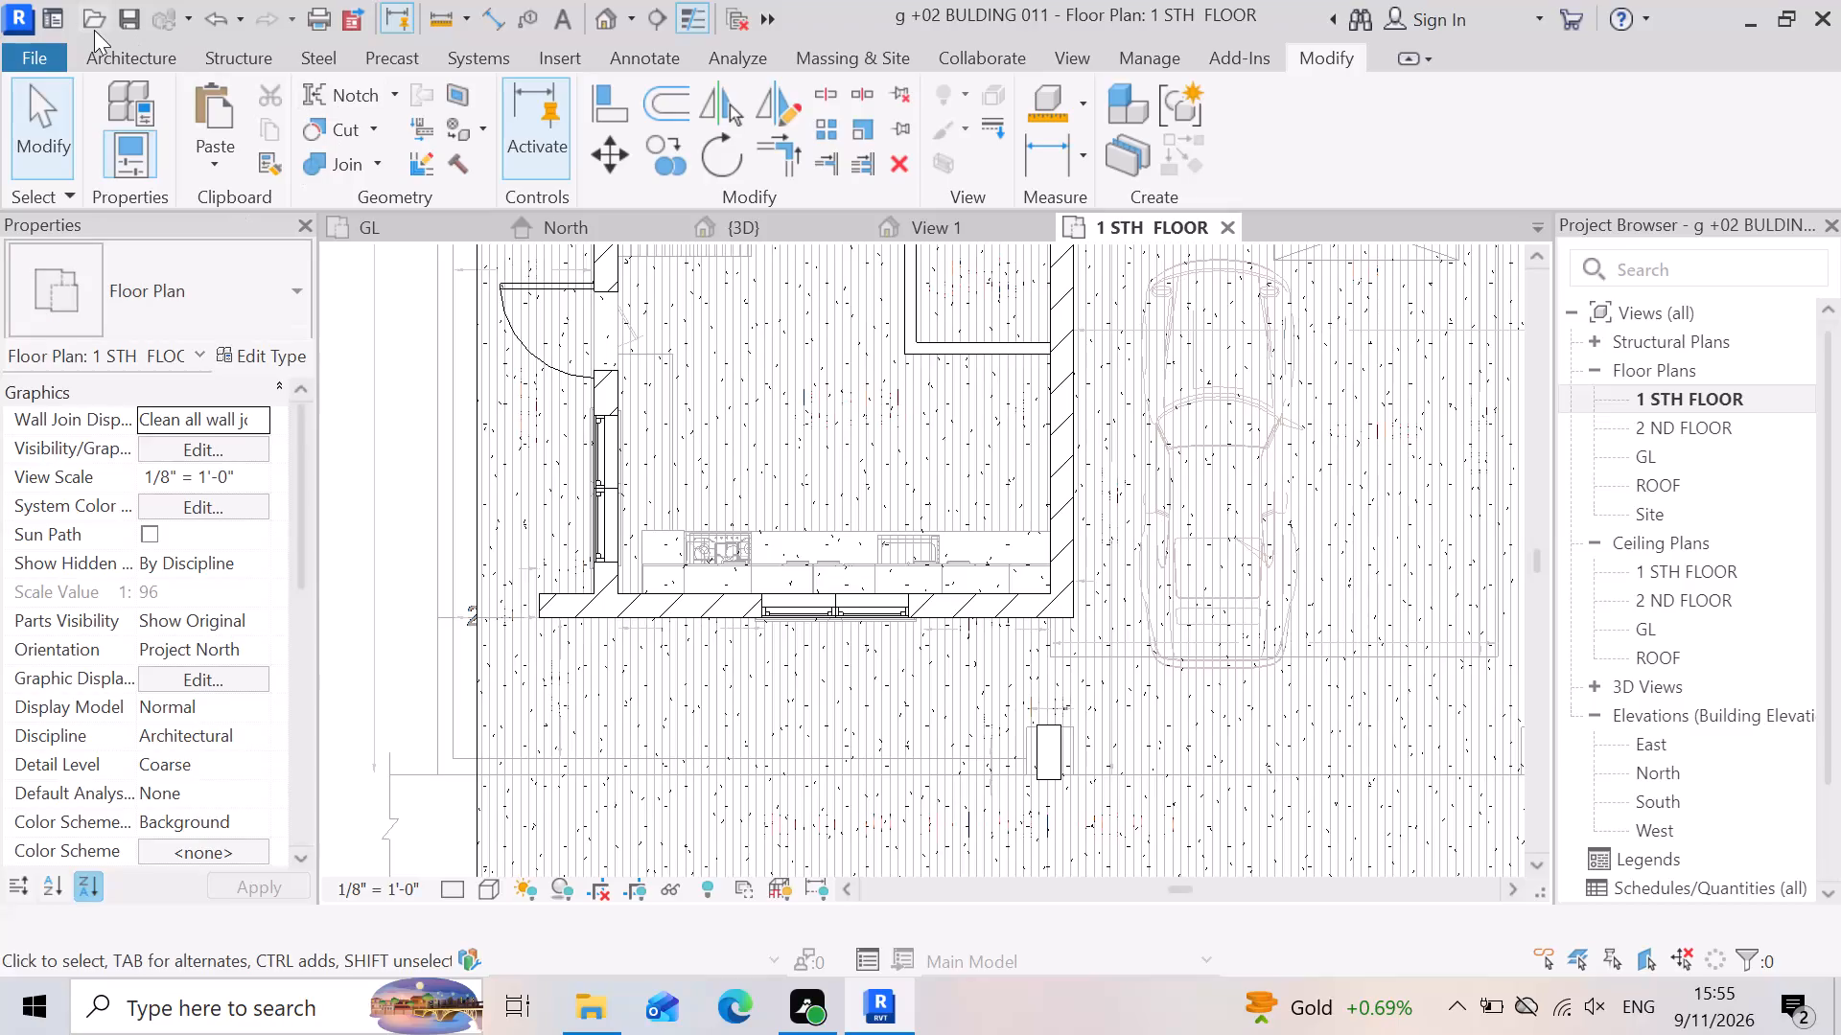
Draw a Generic -9"Brick 2 wall about 5'-6" long from the kitchen's outer corner to the front edge of the nearby porch column.
left_click(139, 58)
left_click(111, 110)
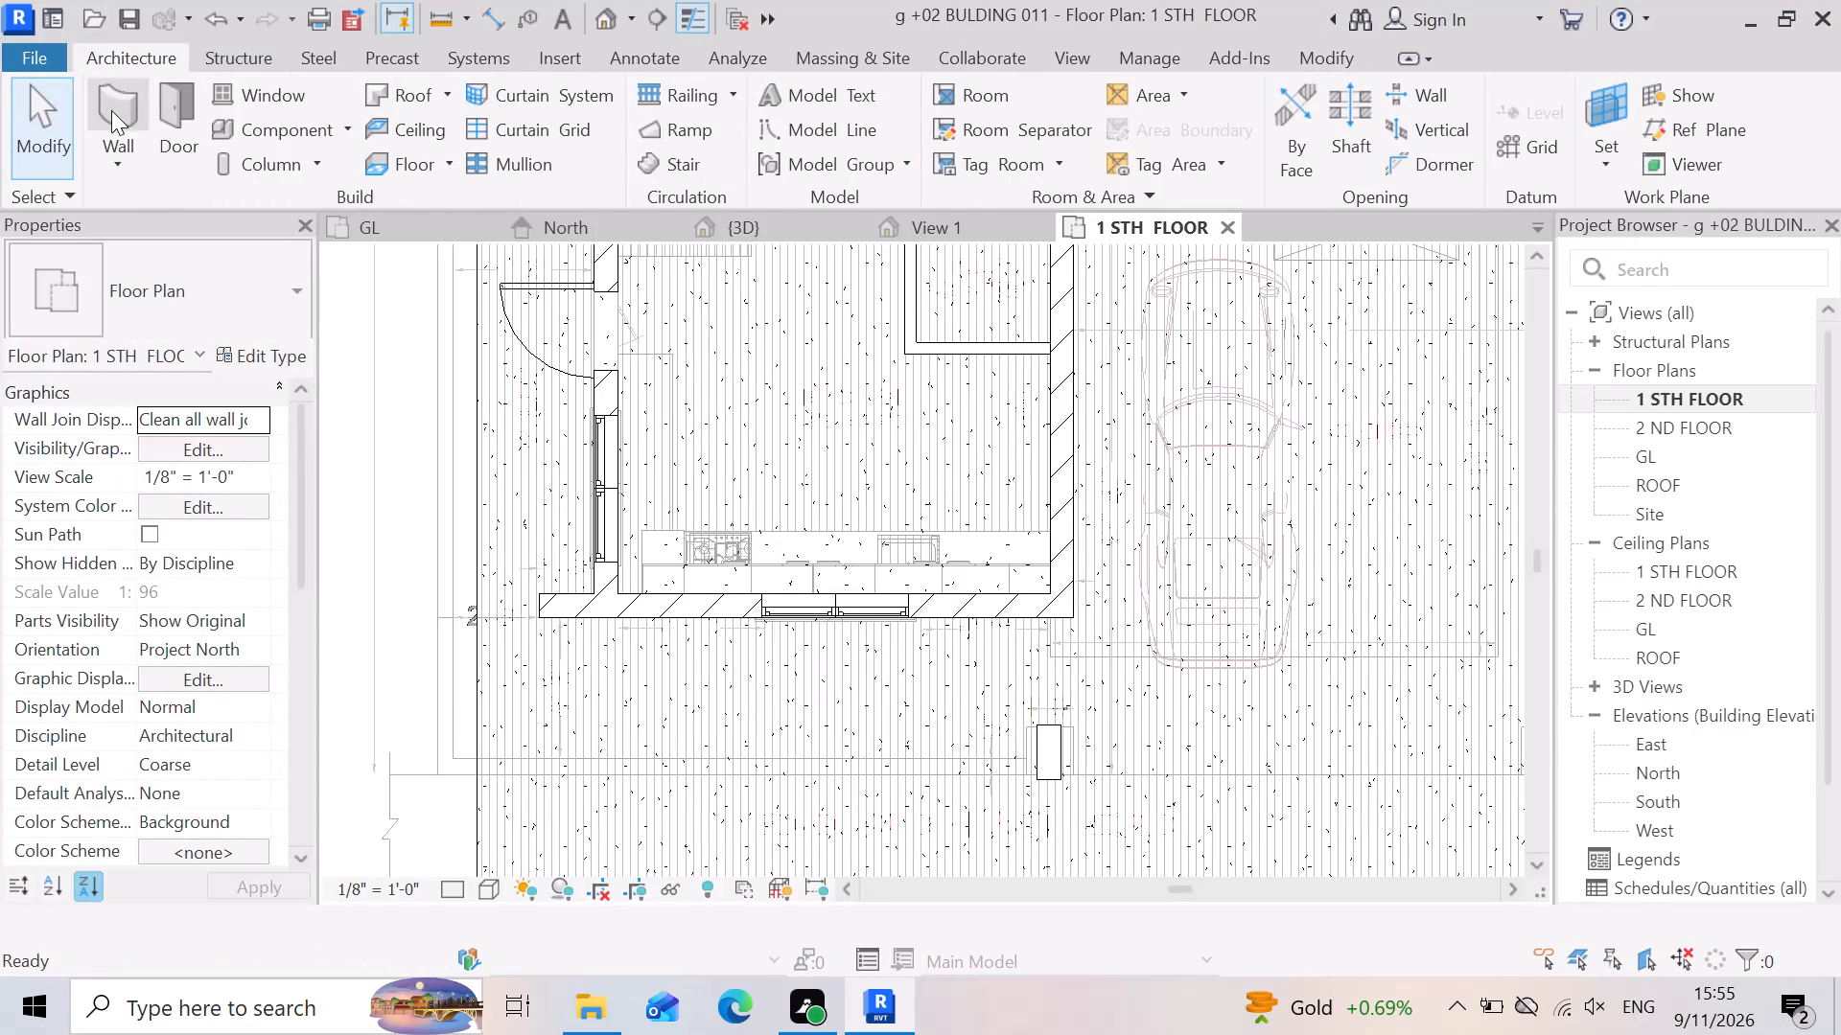
scroll(1110, 727, "up", 5)
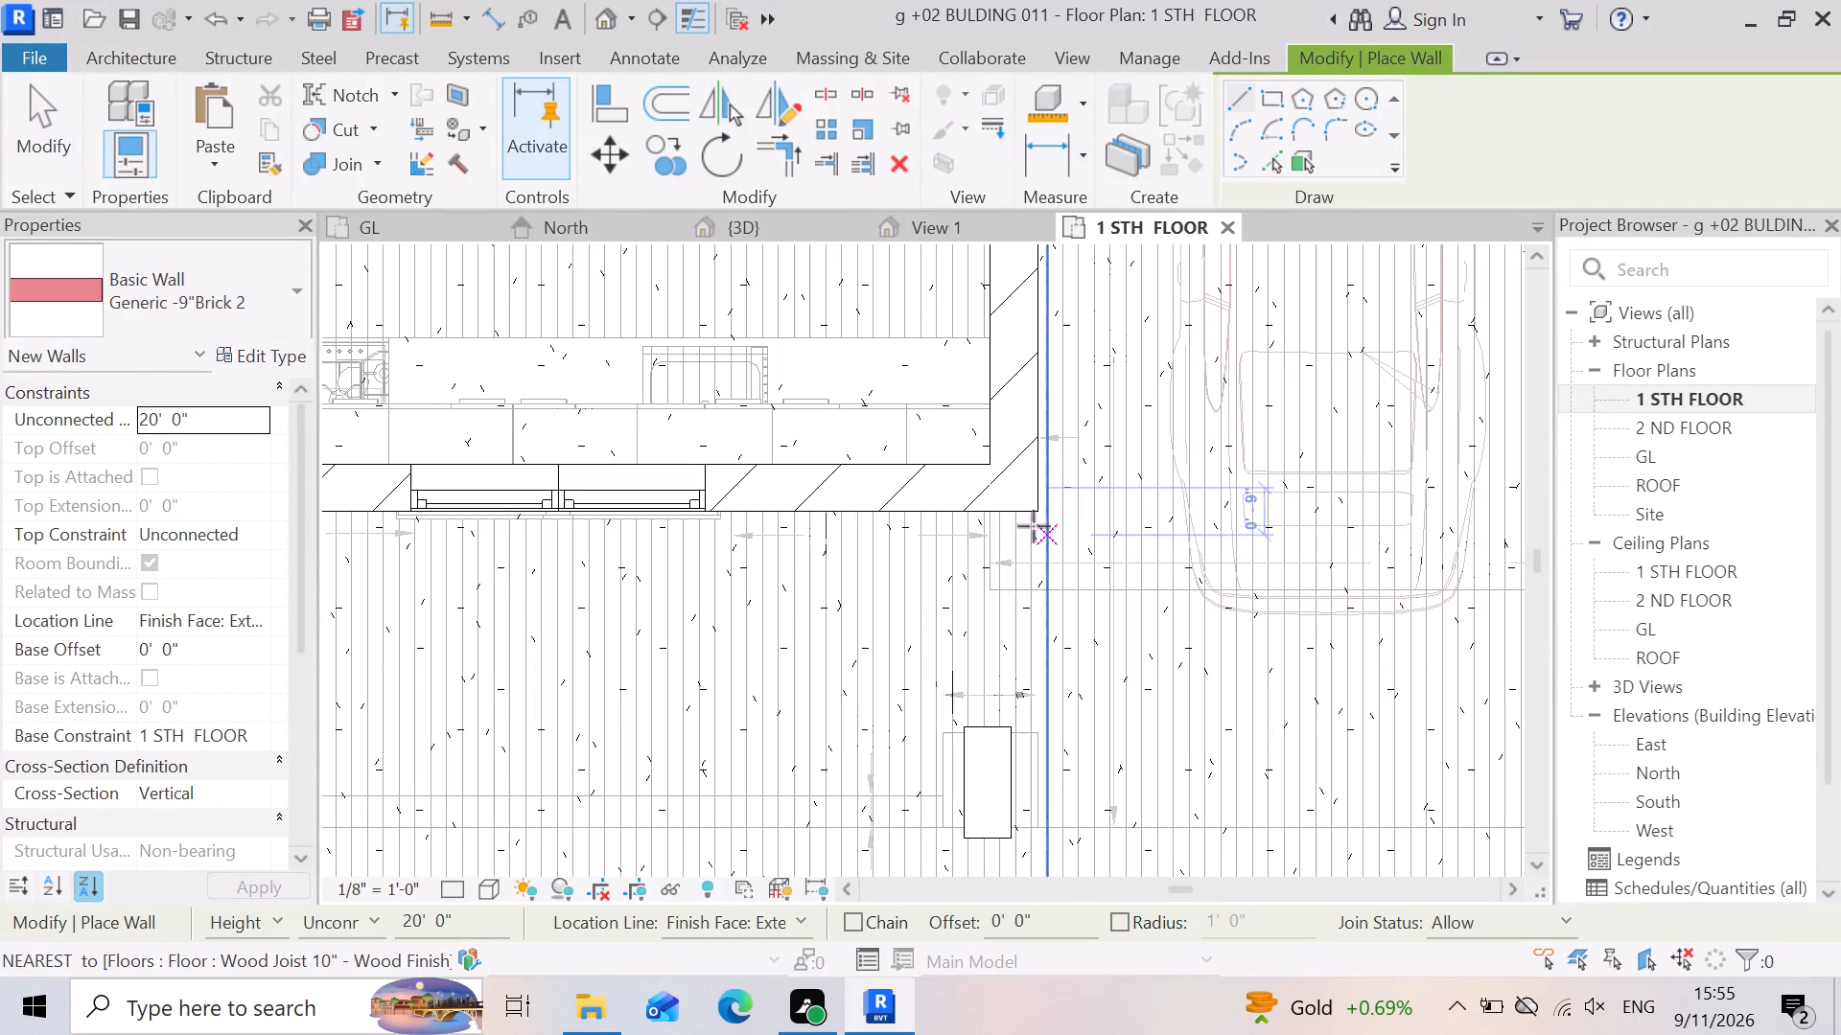
left_click(1048, 510)
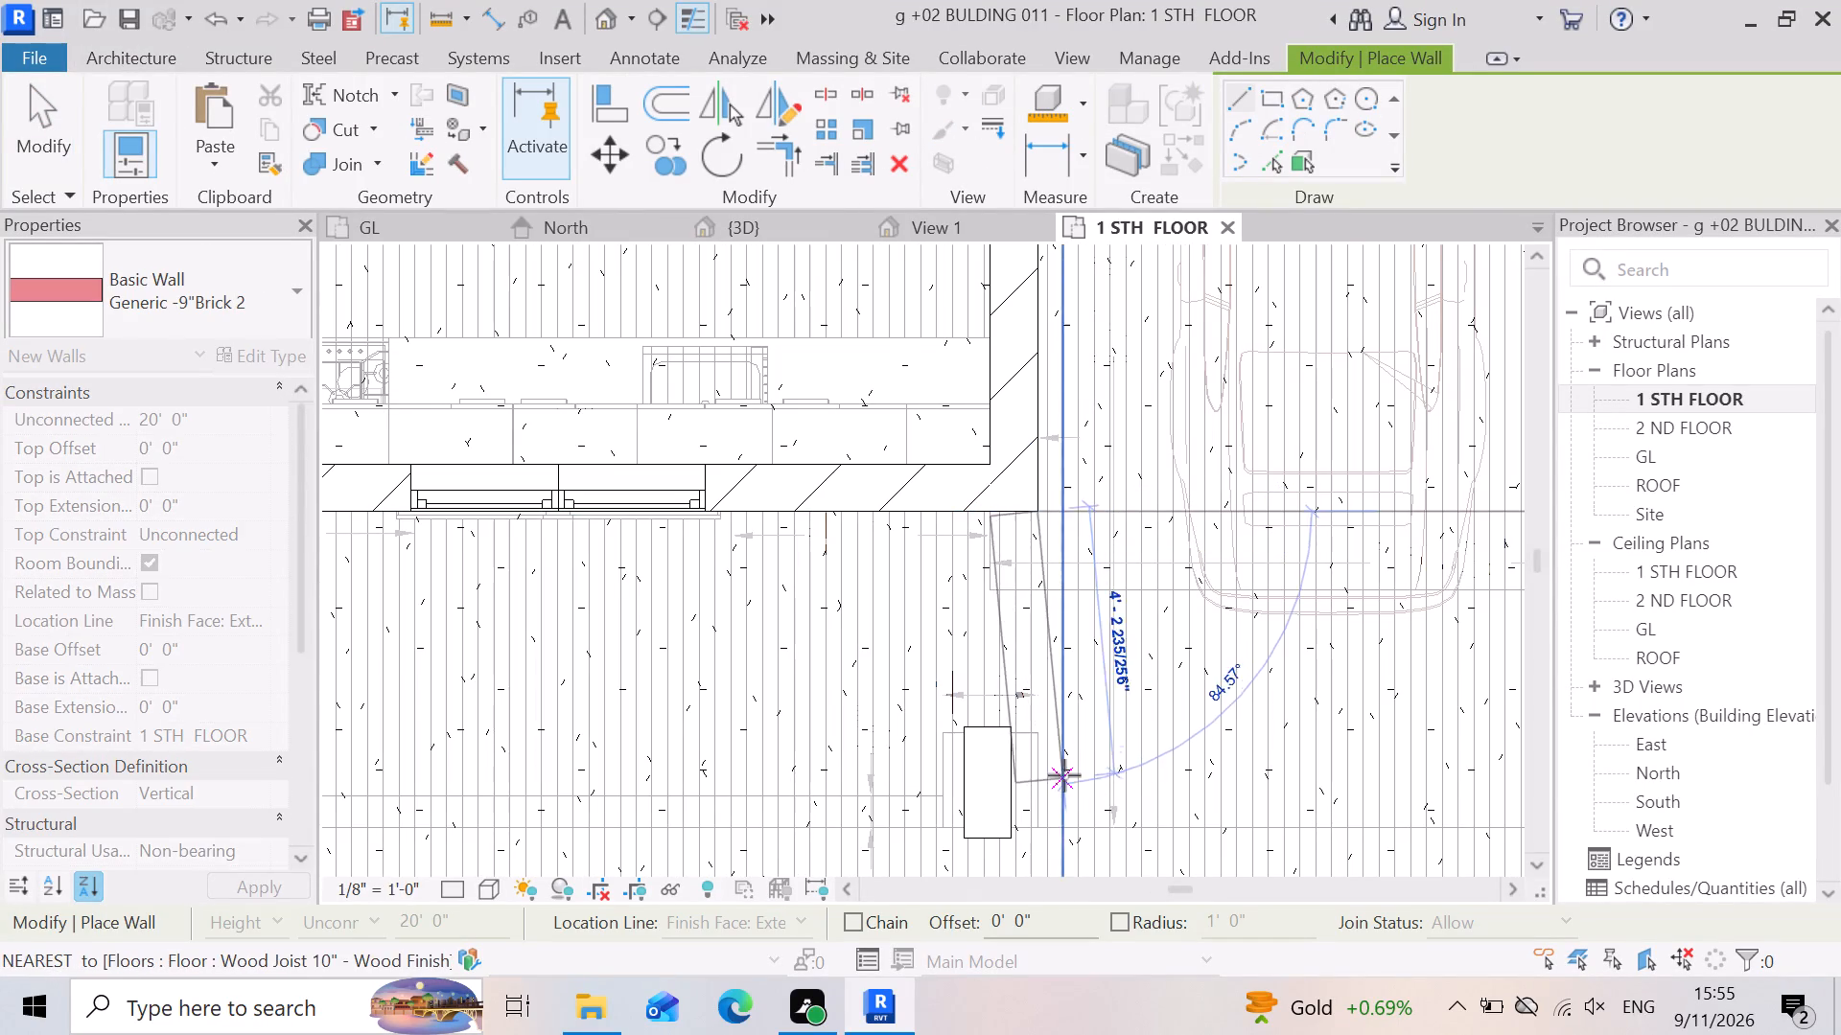
scroll(1064, 775, "down", 6)
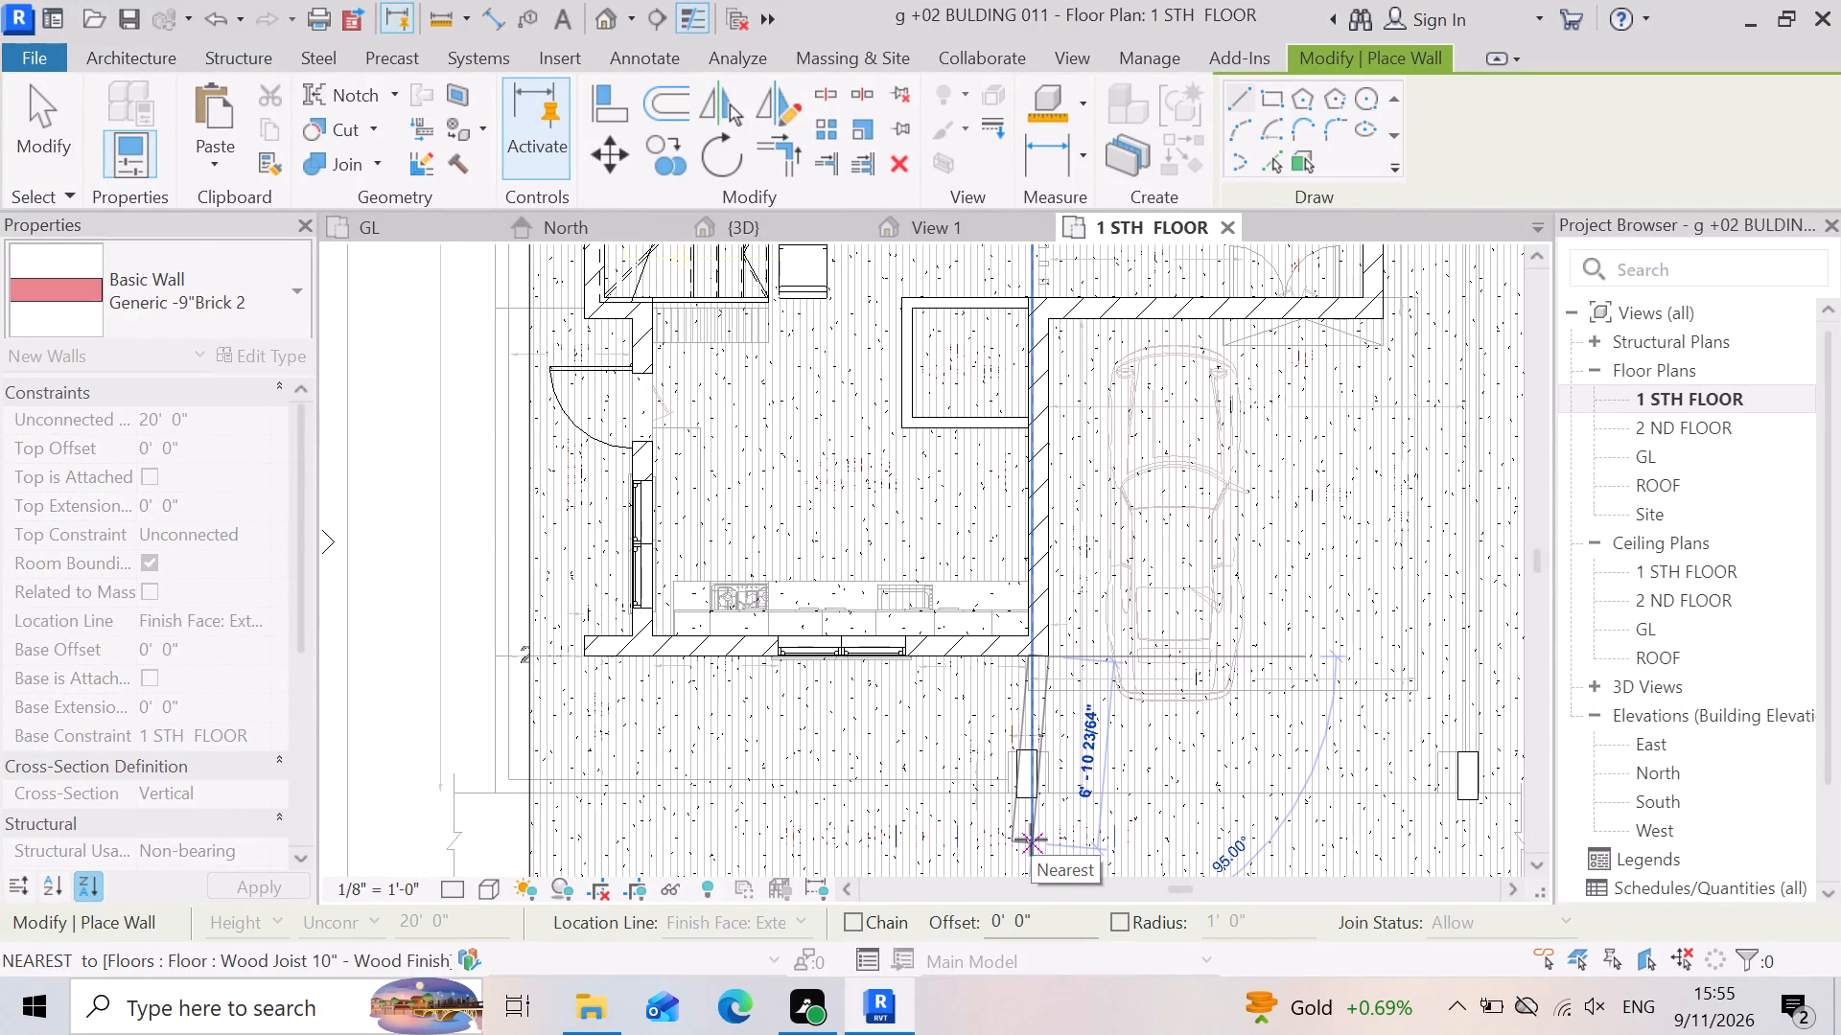
scroll(1024, 821, "up", 7)
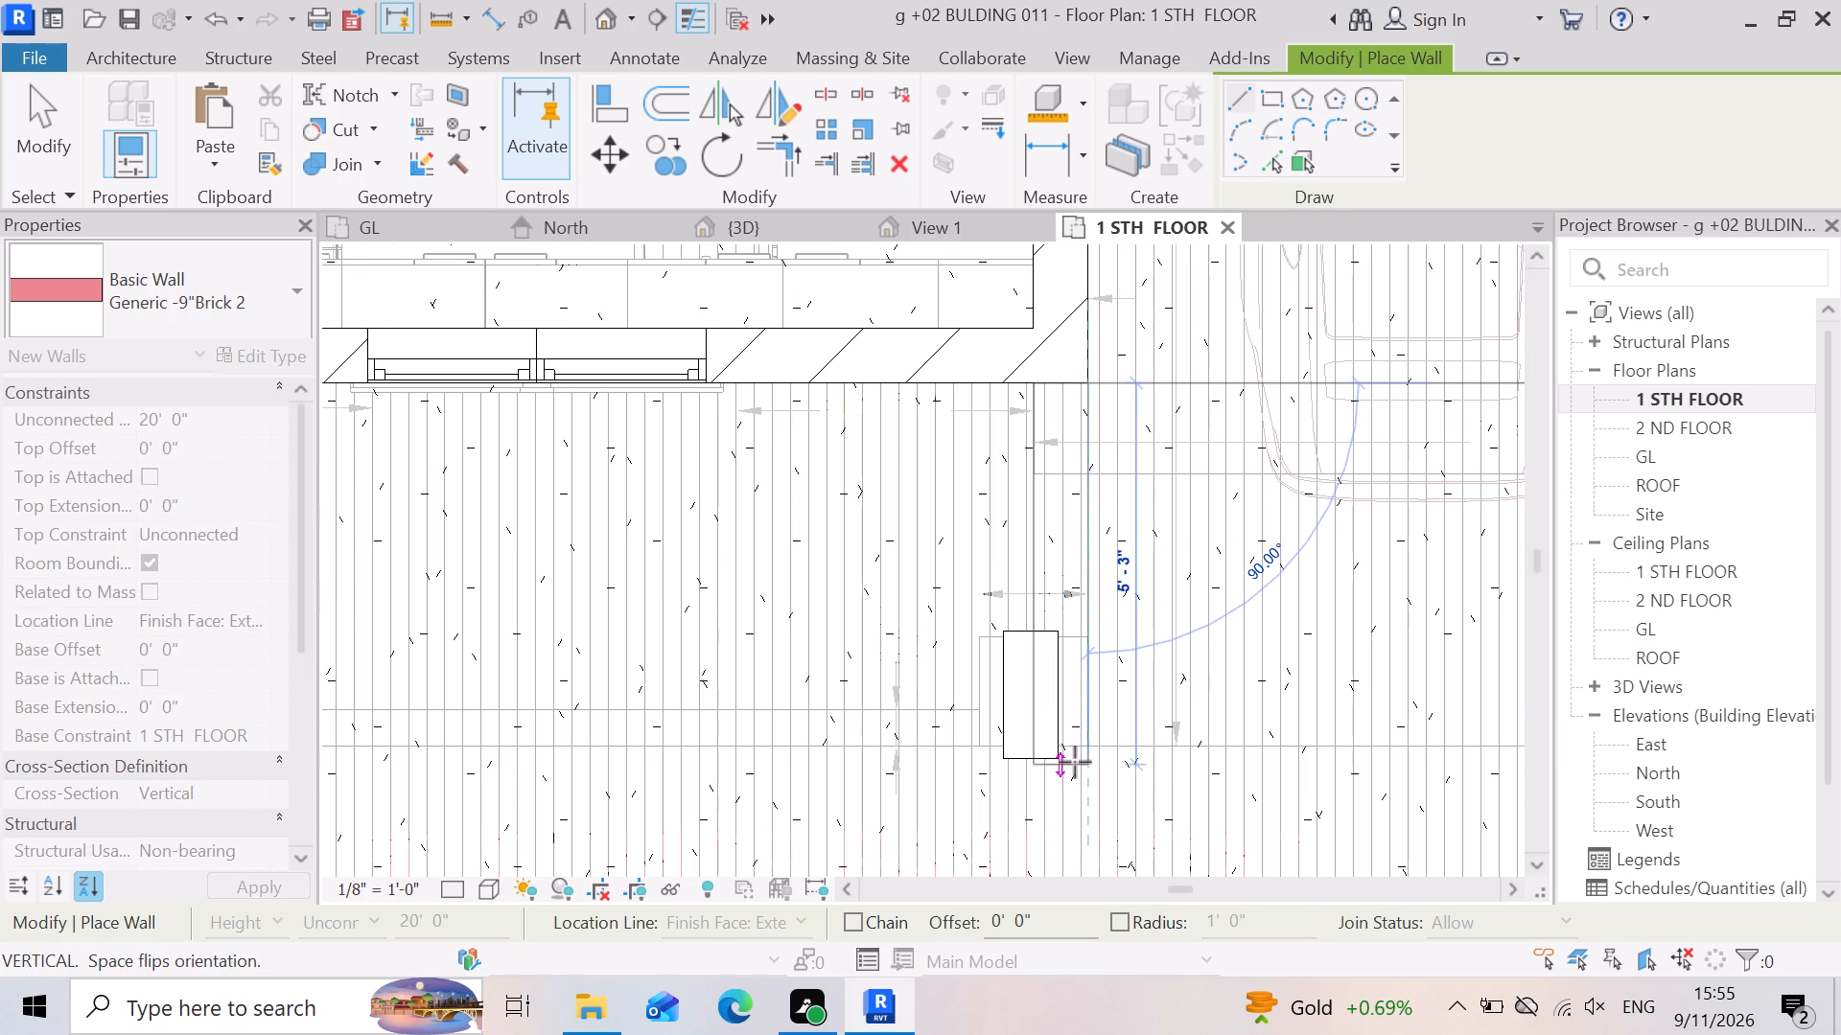
left_click(1075, 756)
scroll(1015, 753, "down", 5)
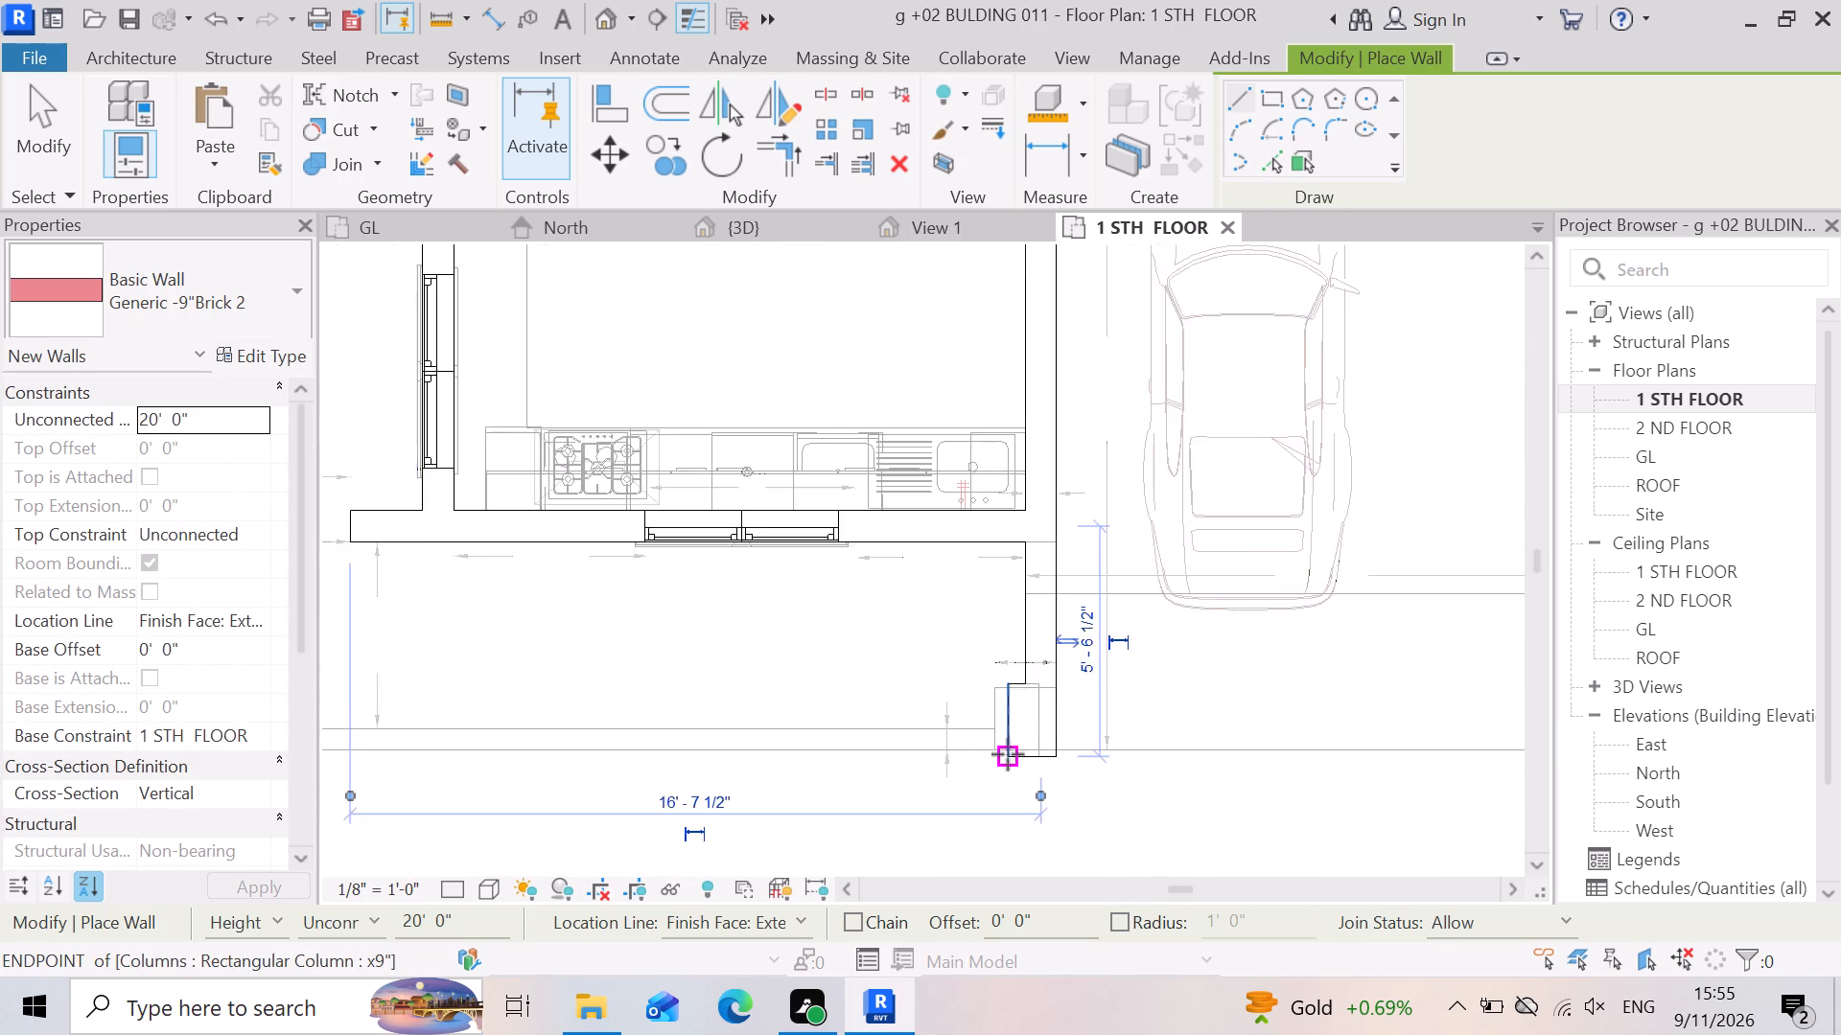
Draw the front wall about 16'-3" long between the two porch columns, across the car porch area.
left_click(1051, 744)
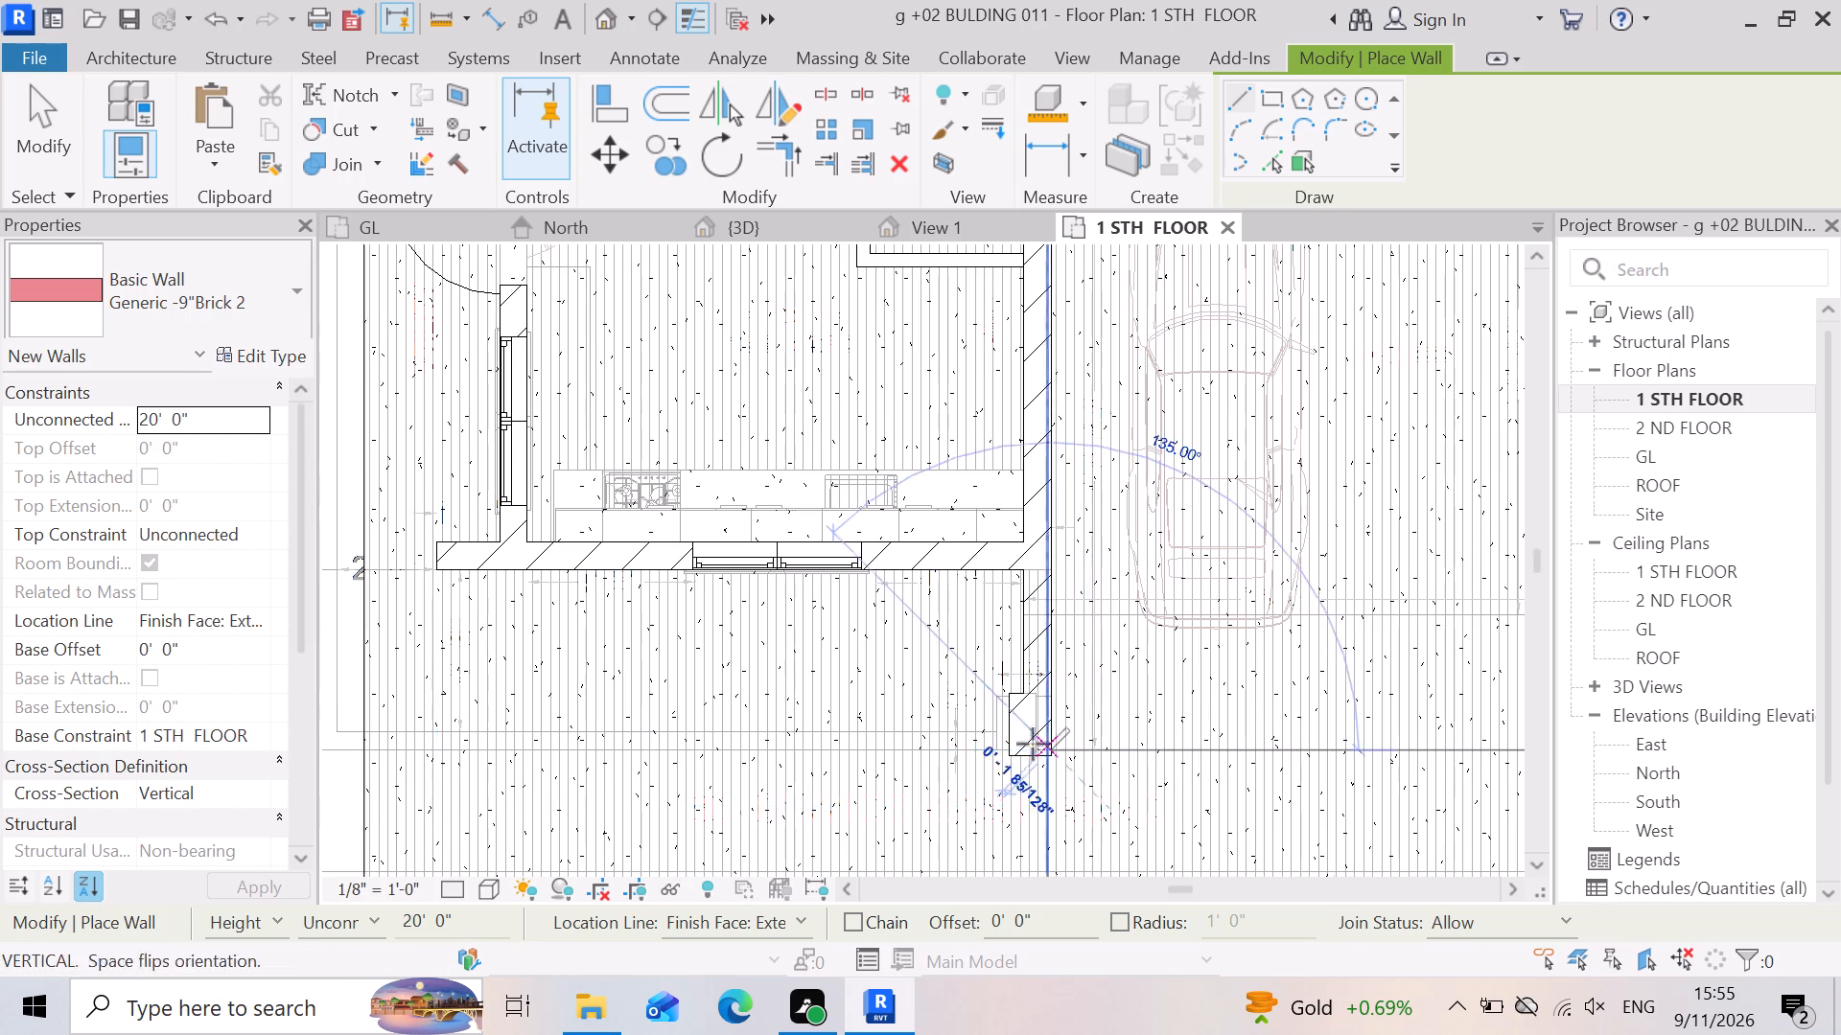
scroll(1019, 749, "down", 8)
scroll(1222, 763, "up", 7)
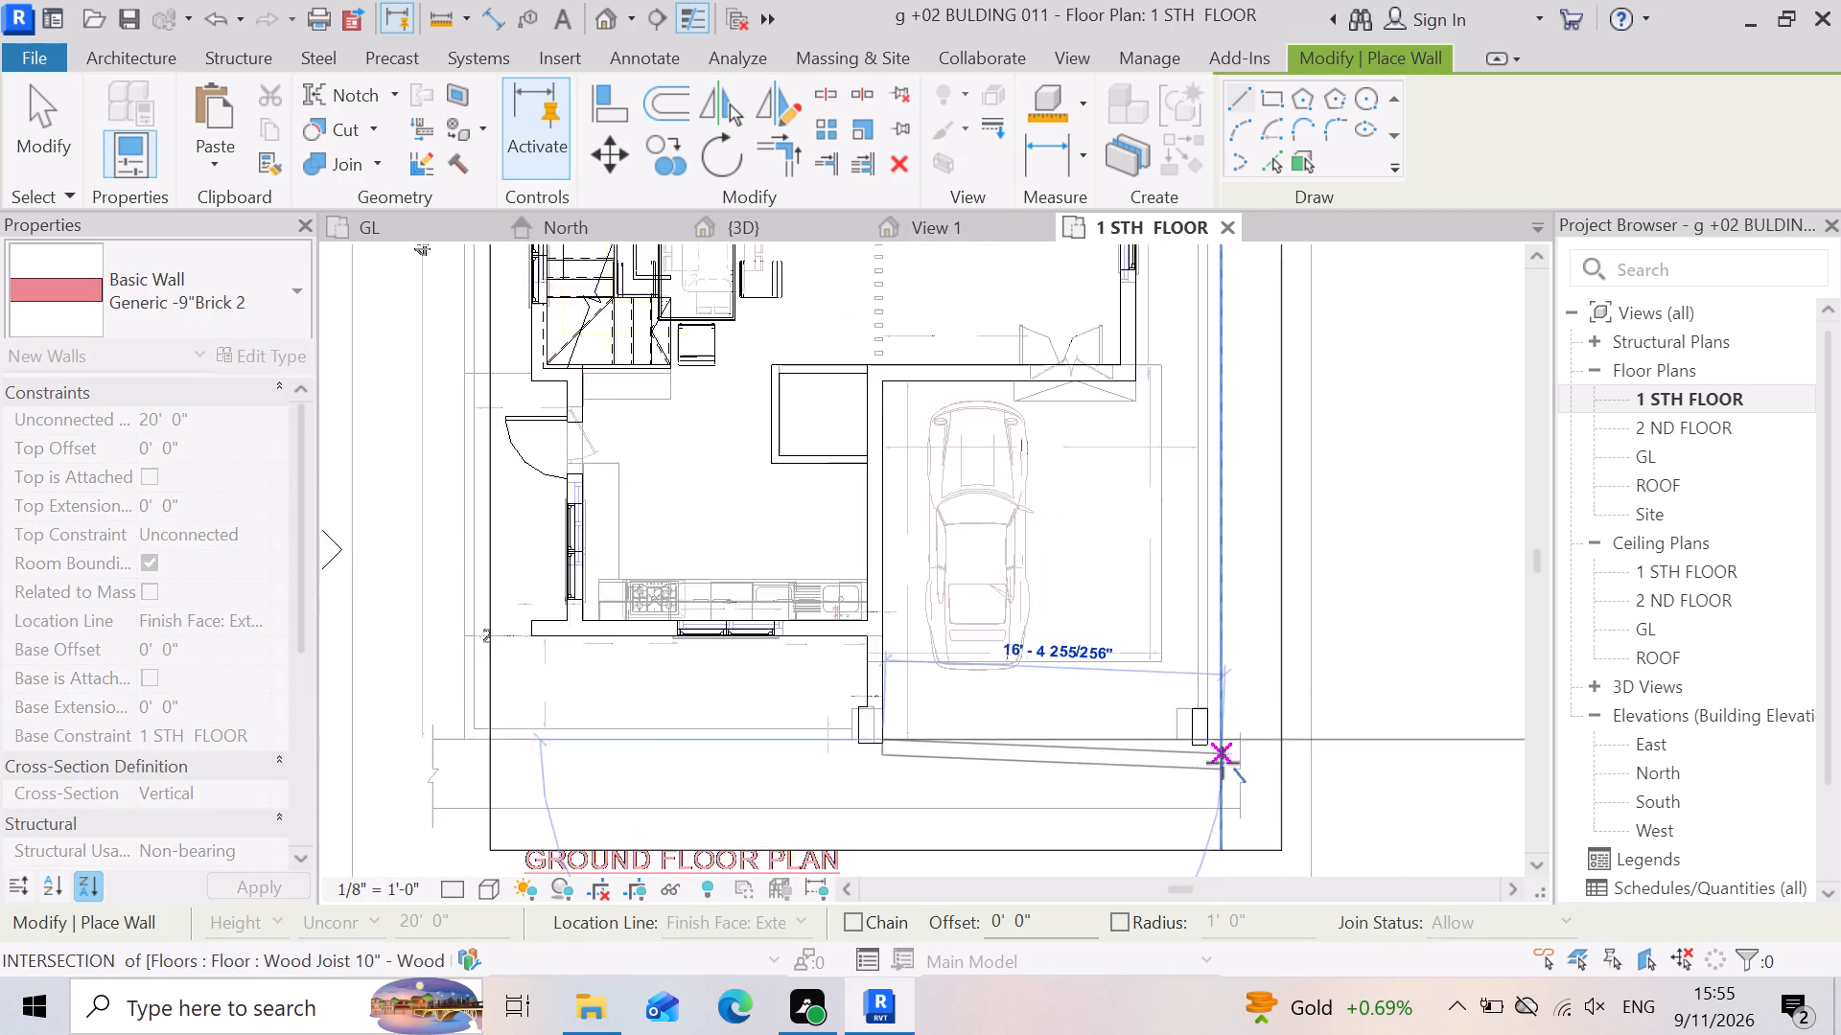
left_click(1204, 720)
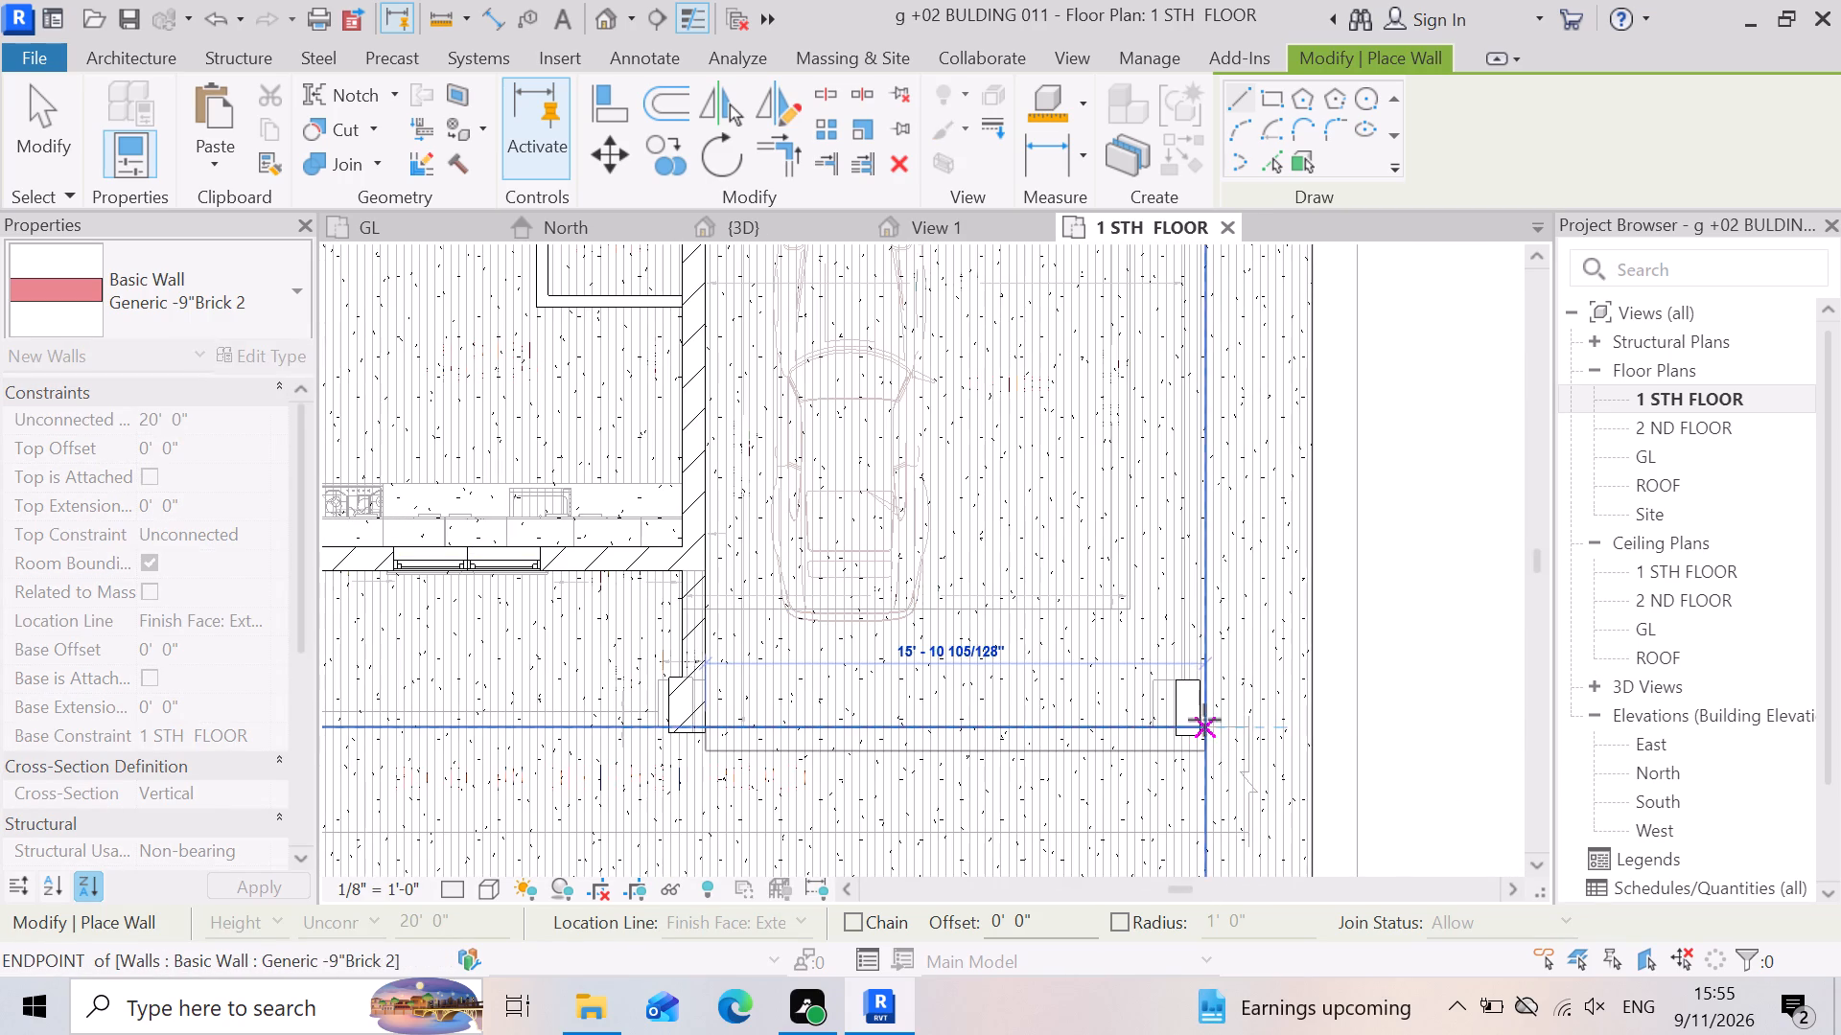
scroll(1215, 758, "down", 4)
left_click(1206, 727)
Draw the outer side wall about 17'-6" long from the far porch column back level with the building's inner corner.
scroll(1231, 755, "down", 5)
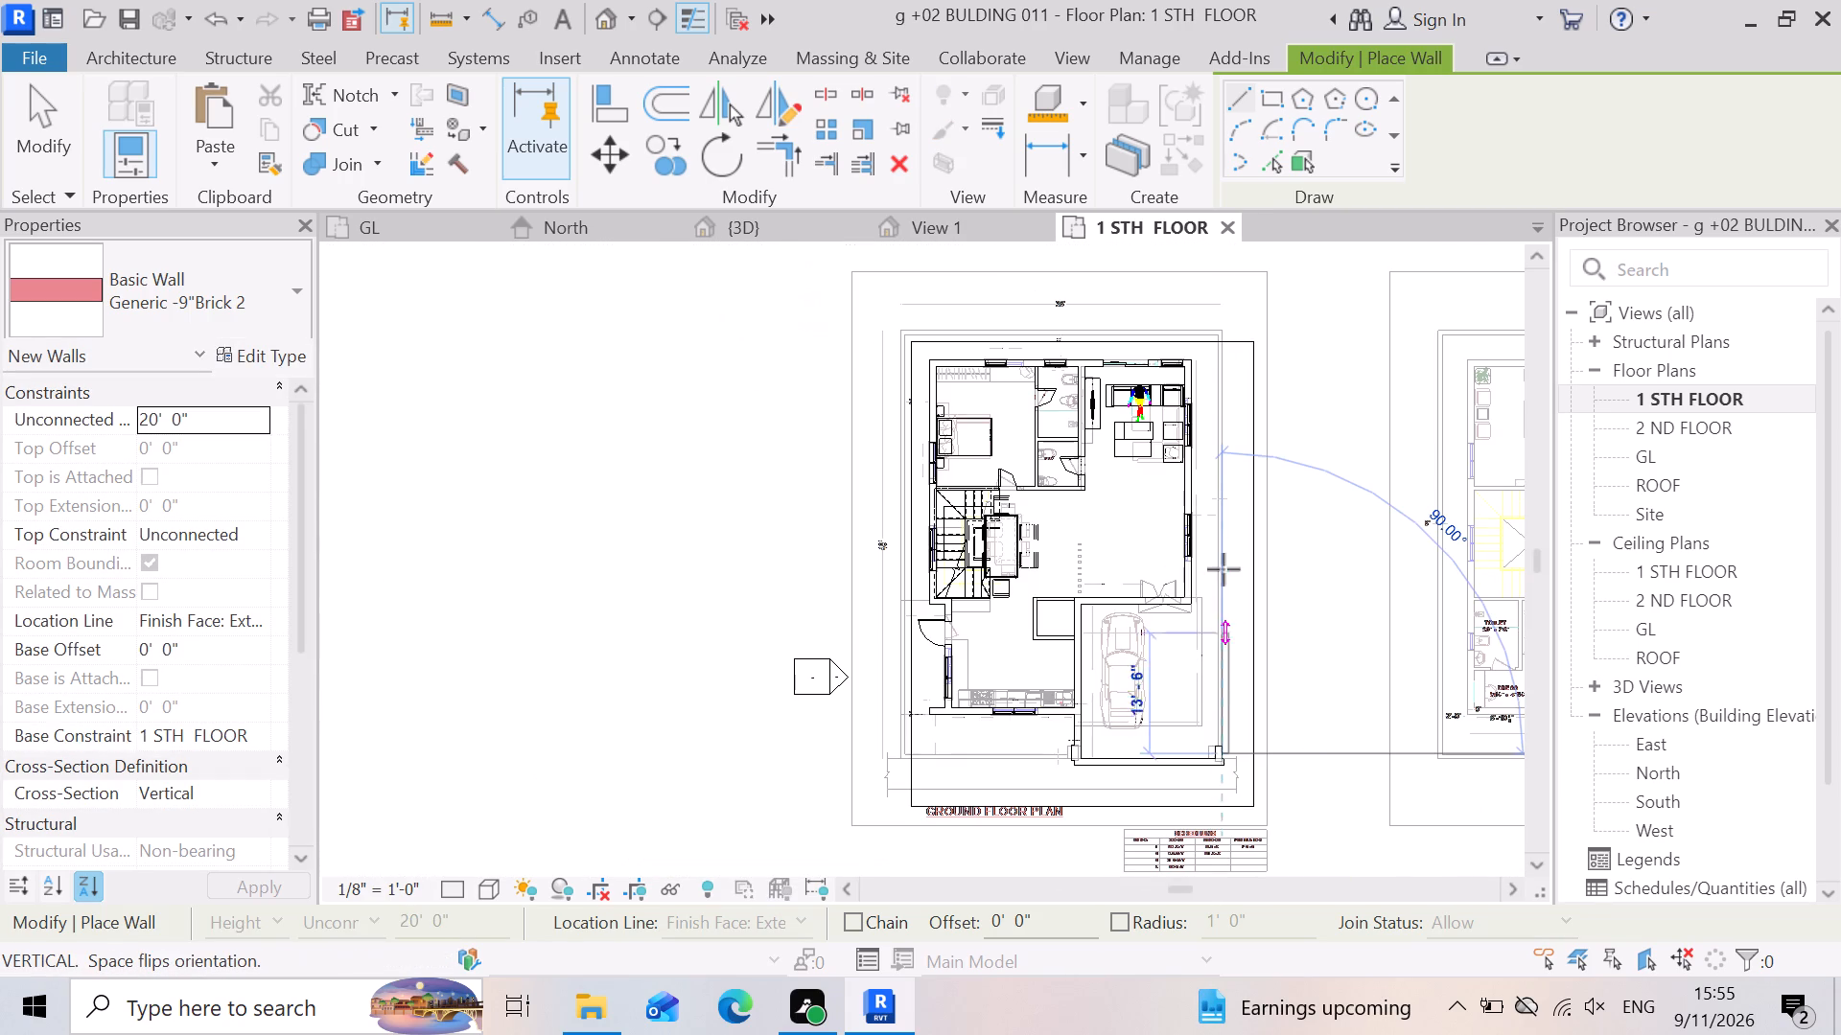
scroll(1212, 614, "up", 6)
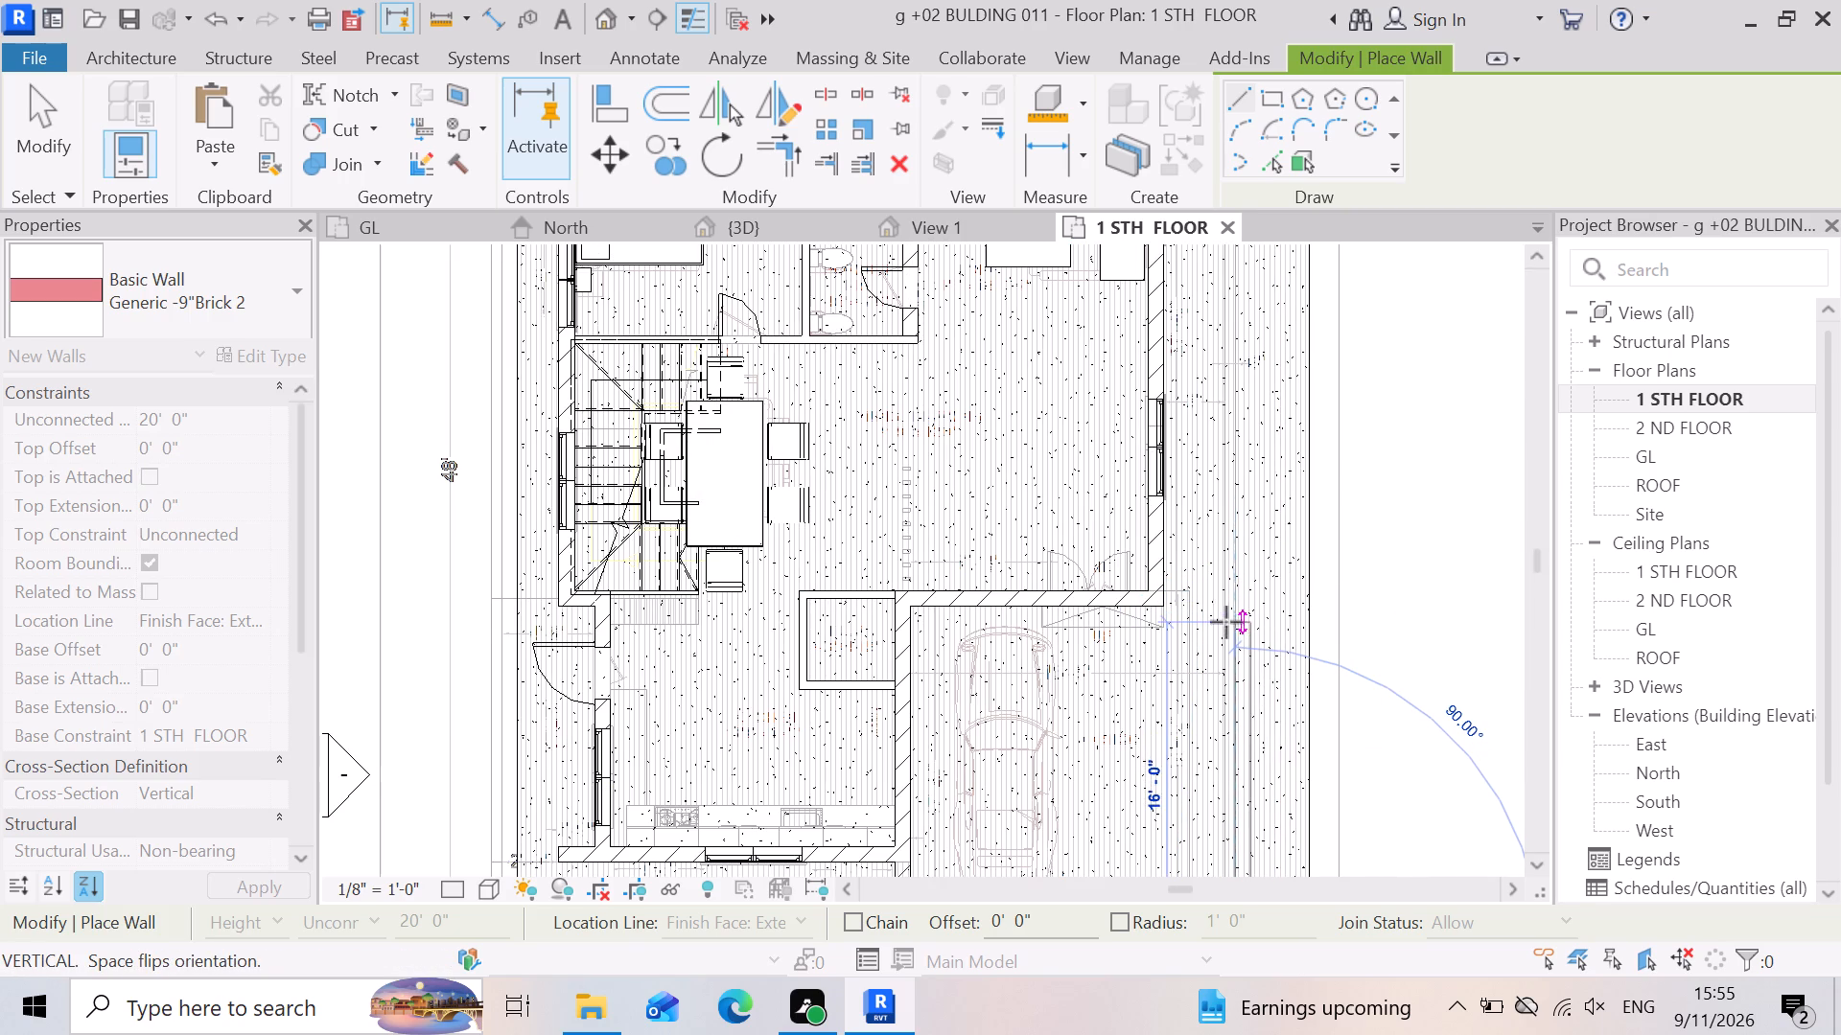
left_click(1220, 588)
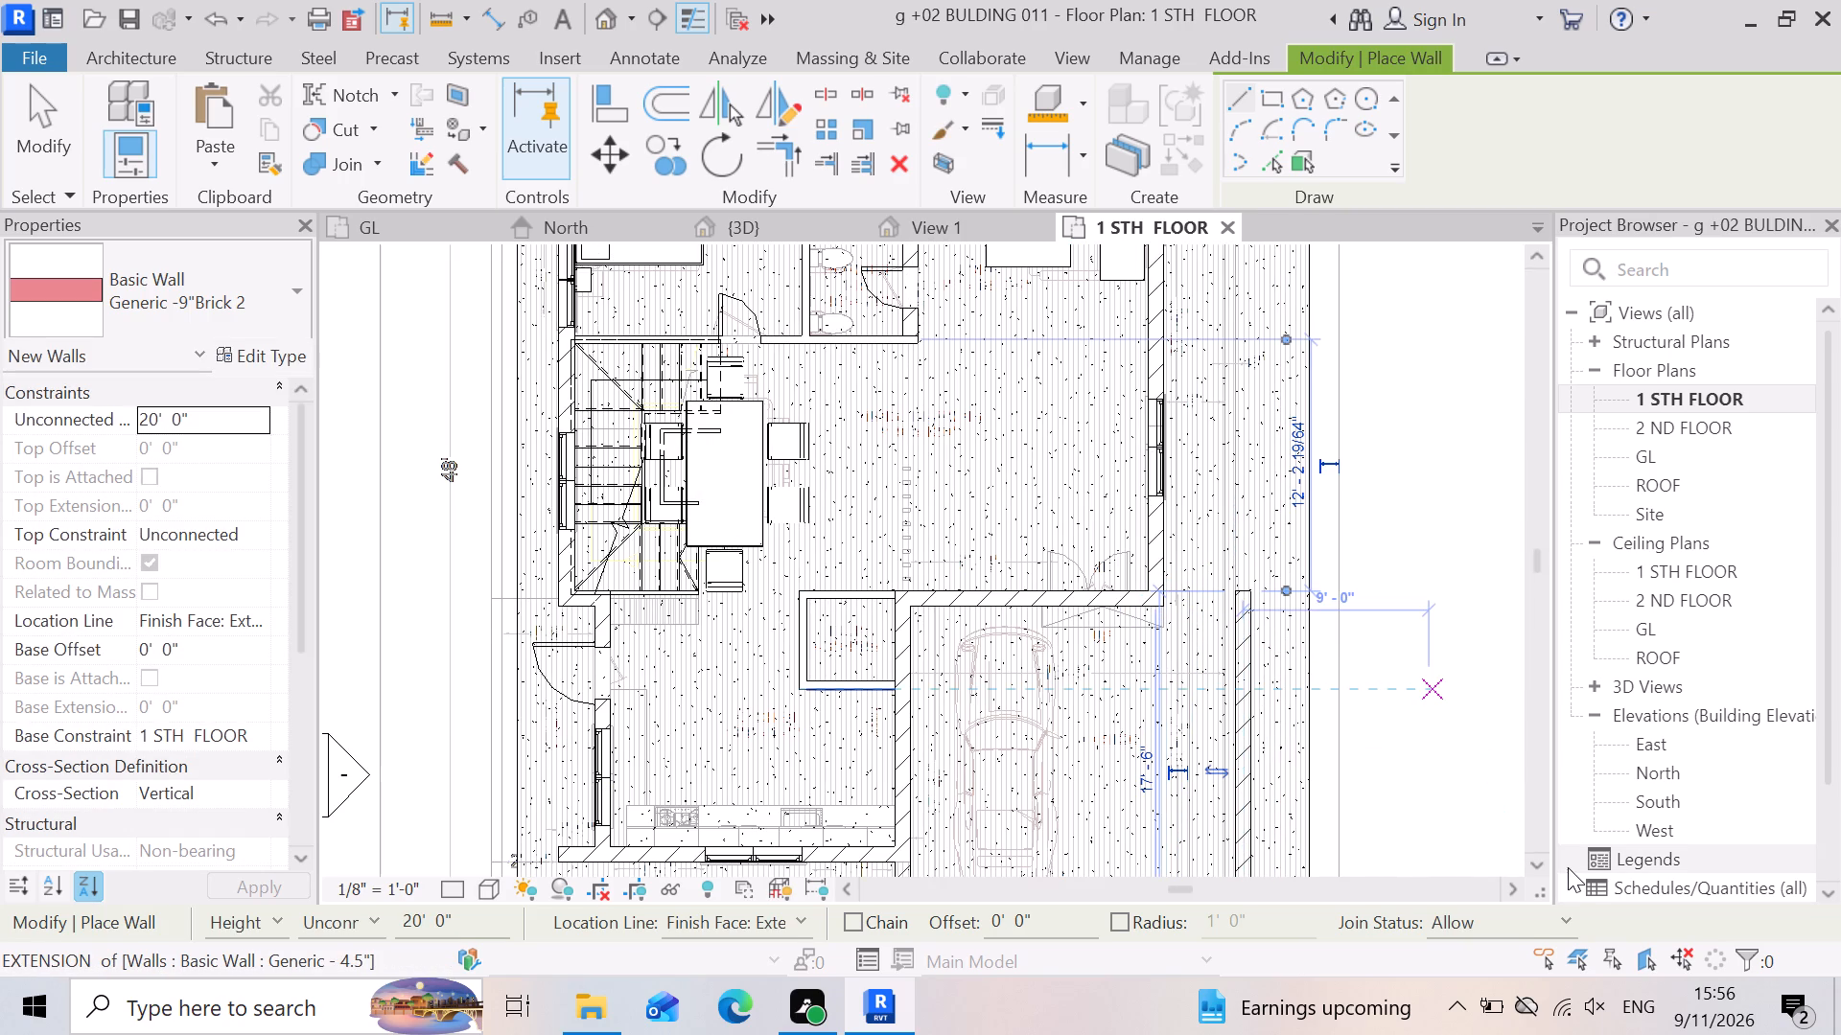
key("grave")
Close the enclosure with a wall about 4'-2" long between the building's corner and the end of the outer side wall.
scroll(1244, 639, "up", 7)
scroll(1058, 540, "up", 2)
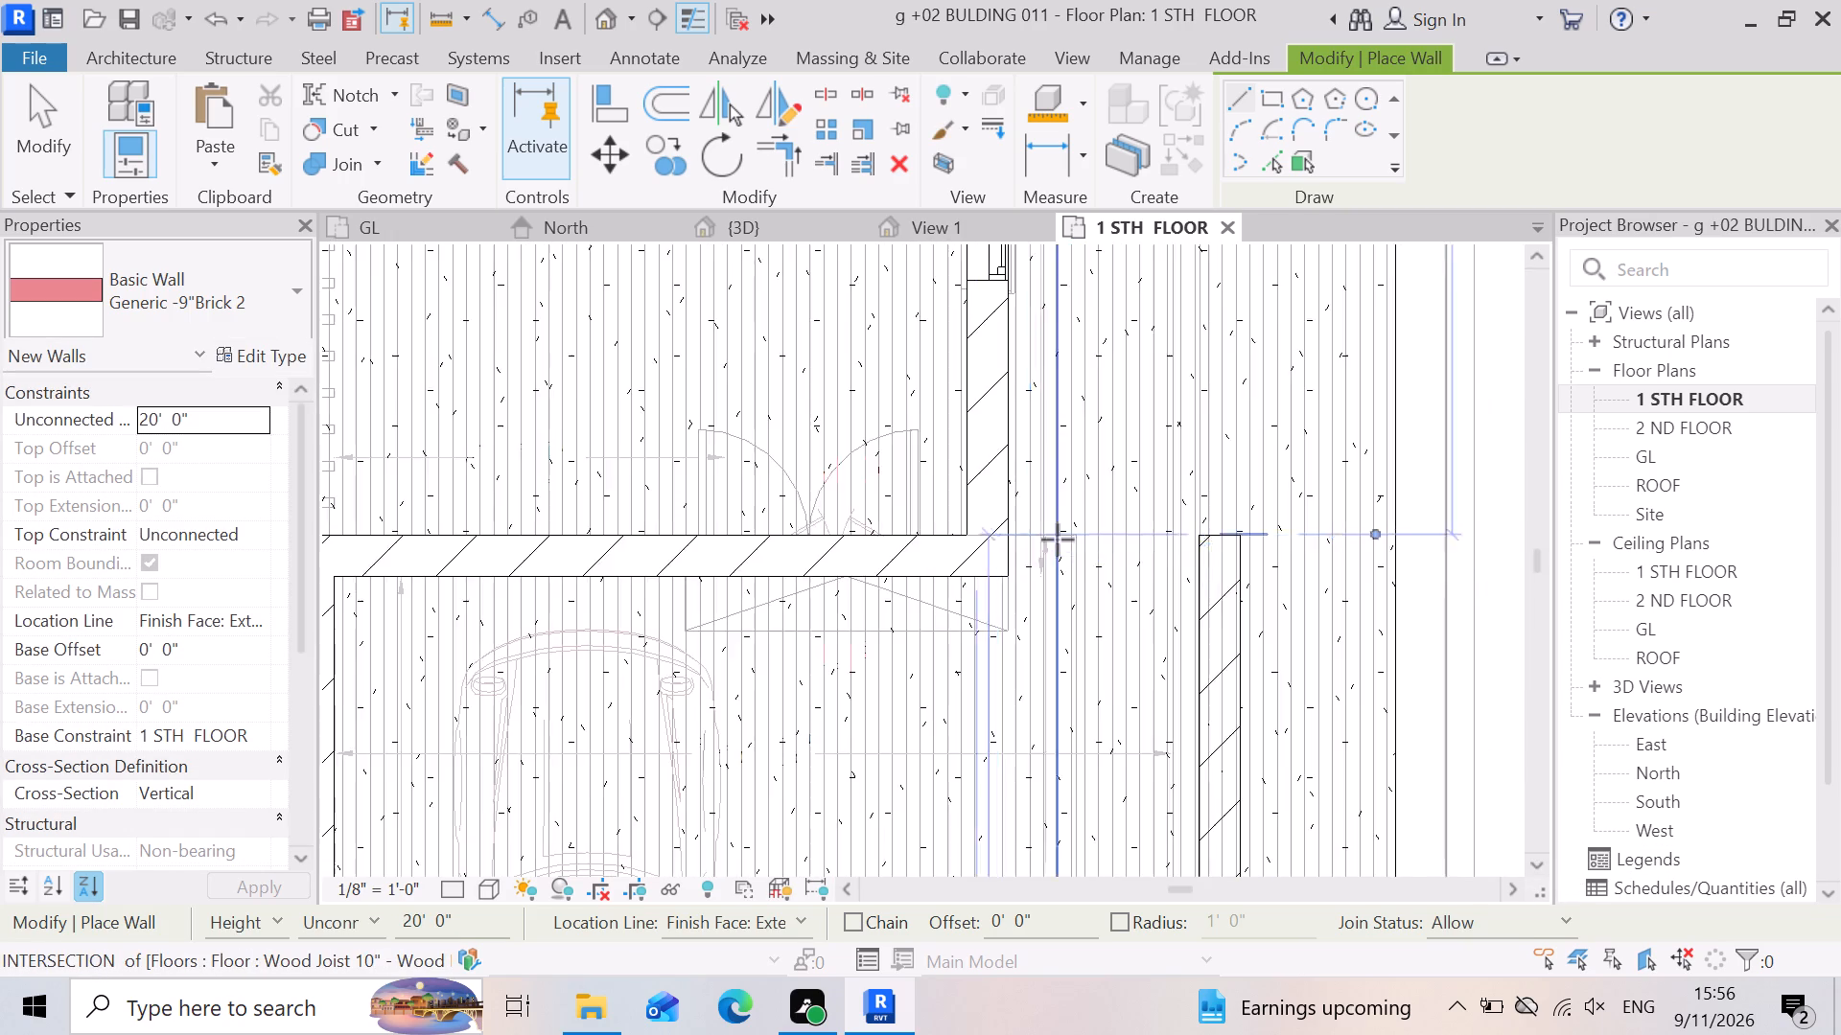
scroll(1058, 540, "up", 1)
left_click(973, 524)
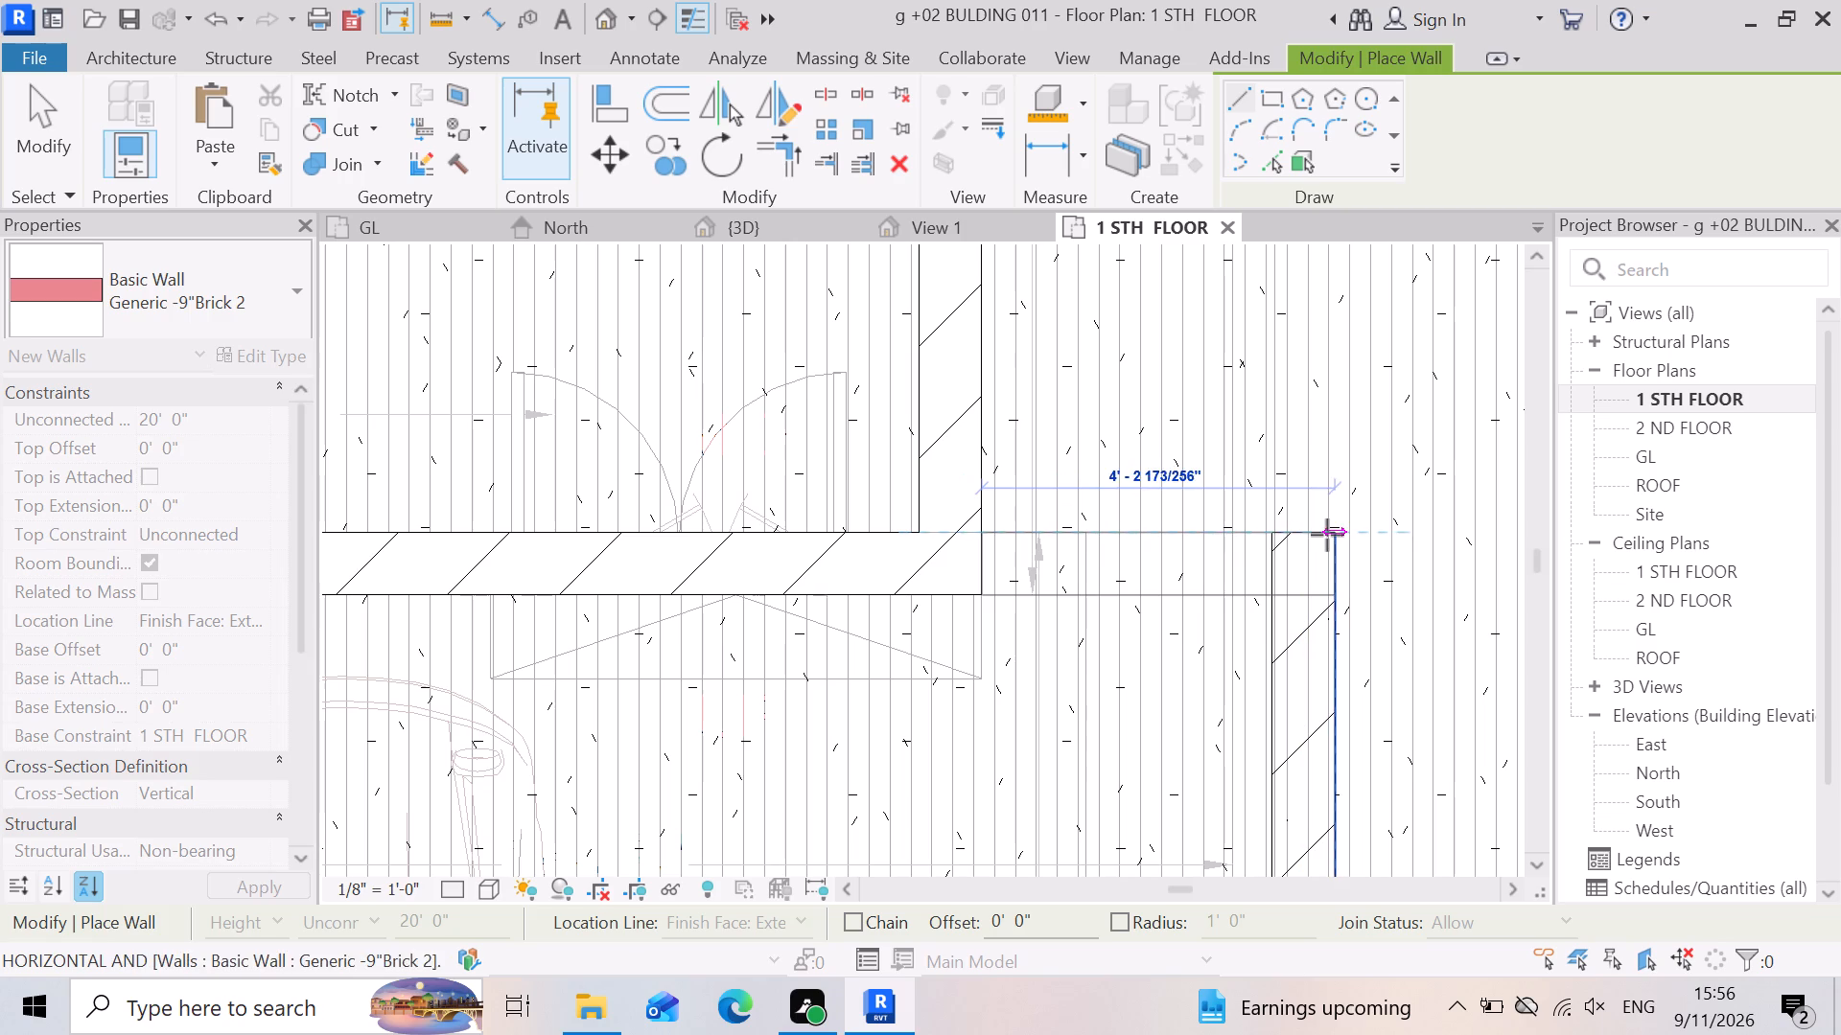
left_click(1327, 535)
key("Escape")
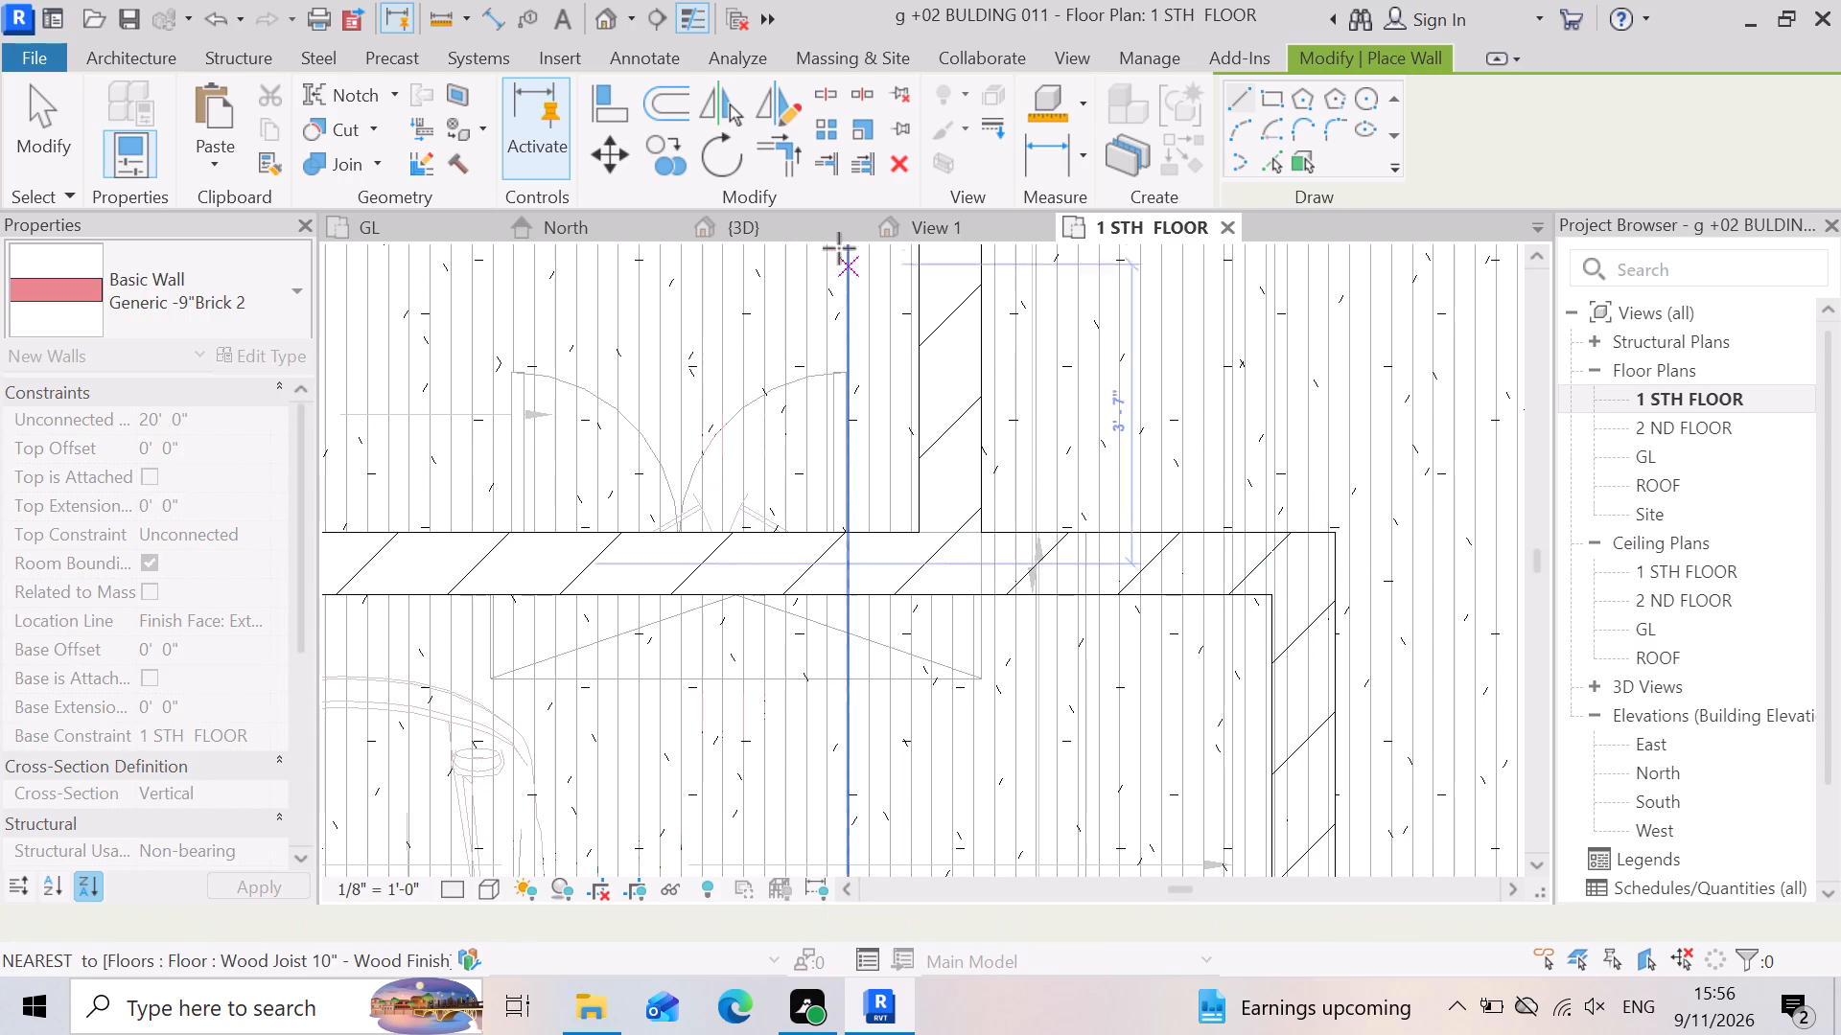
In the 3D view, lower the top of the new front wall to the slab above, about 8'-9" high.
left_click(824, 218)
scroll(997, 686, "down", 5)
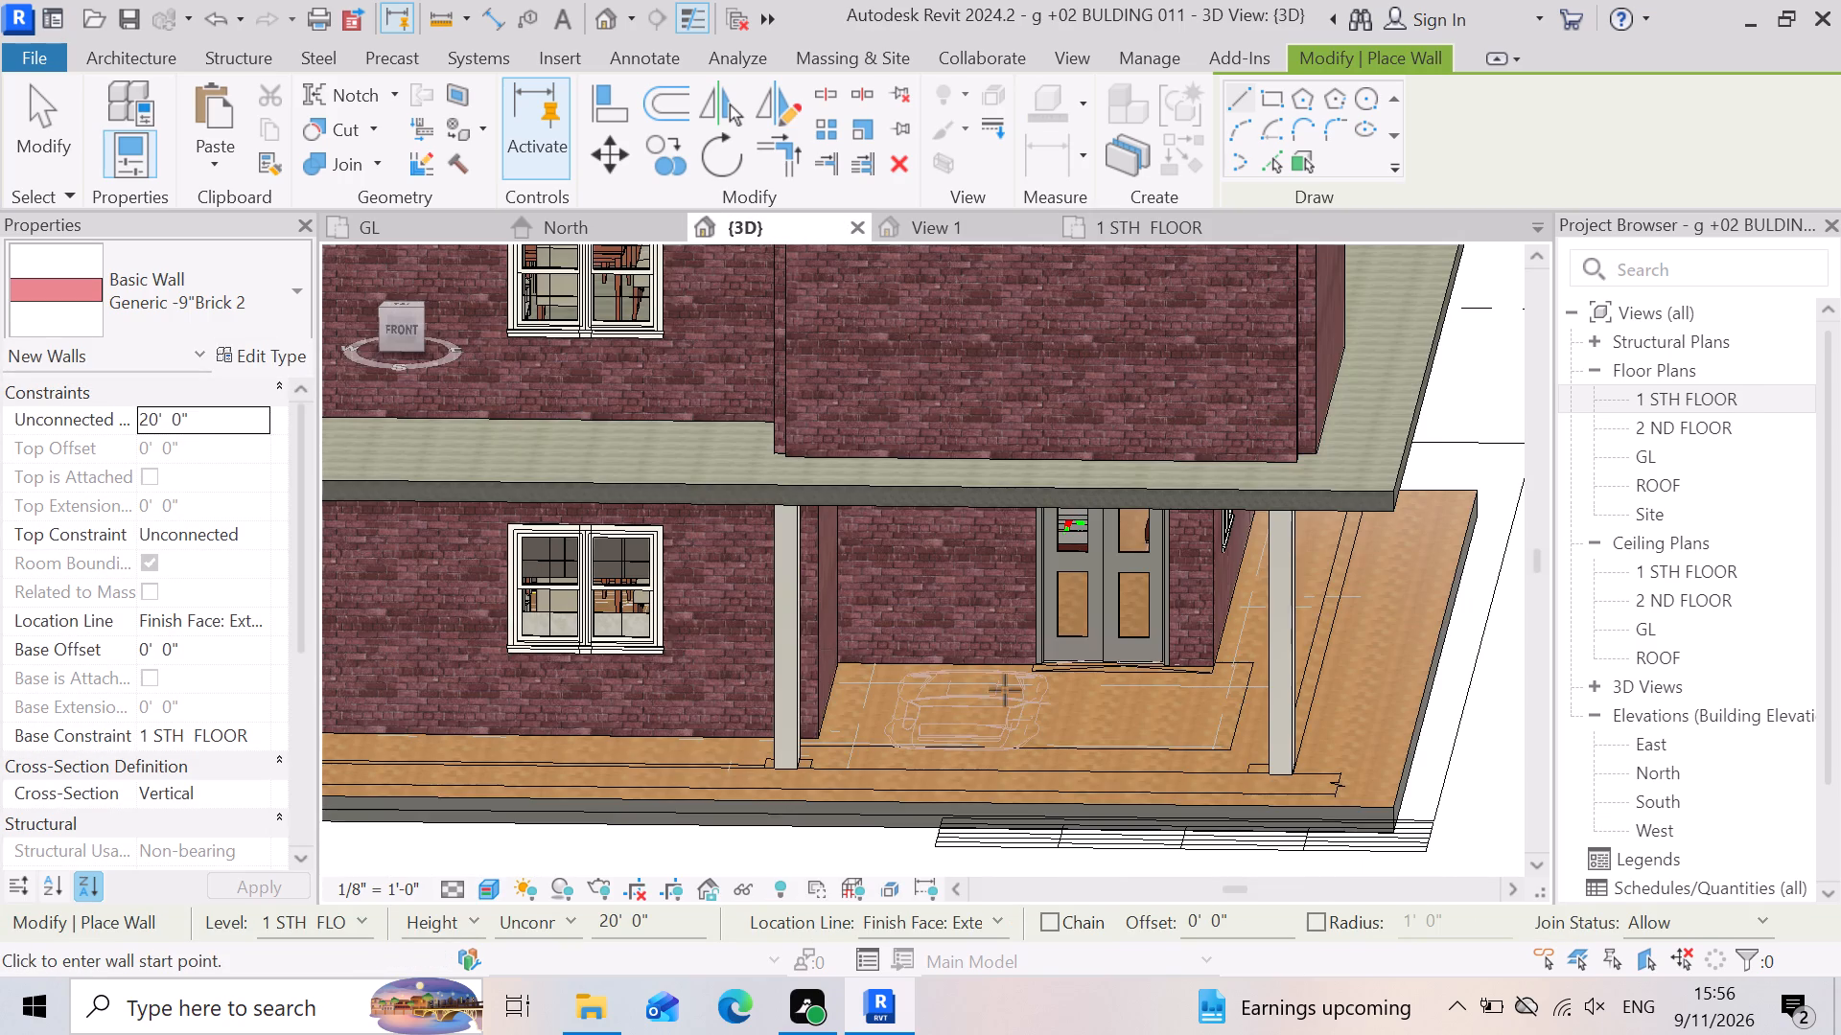
scroll(796, 760, "down", 3)
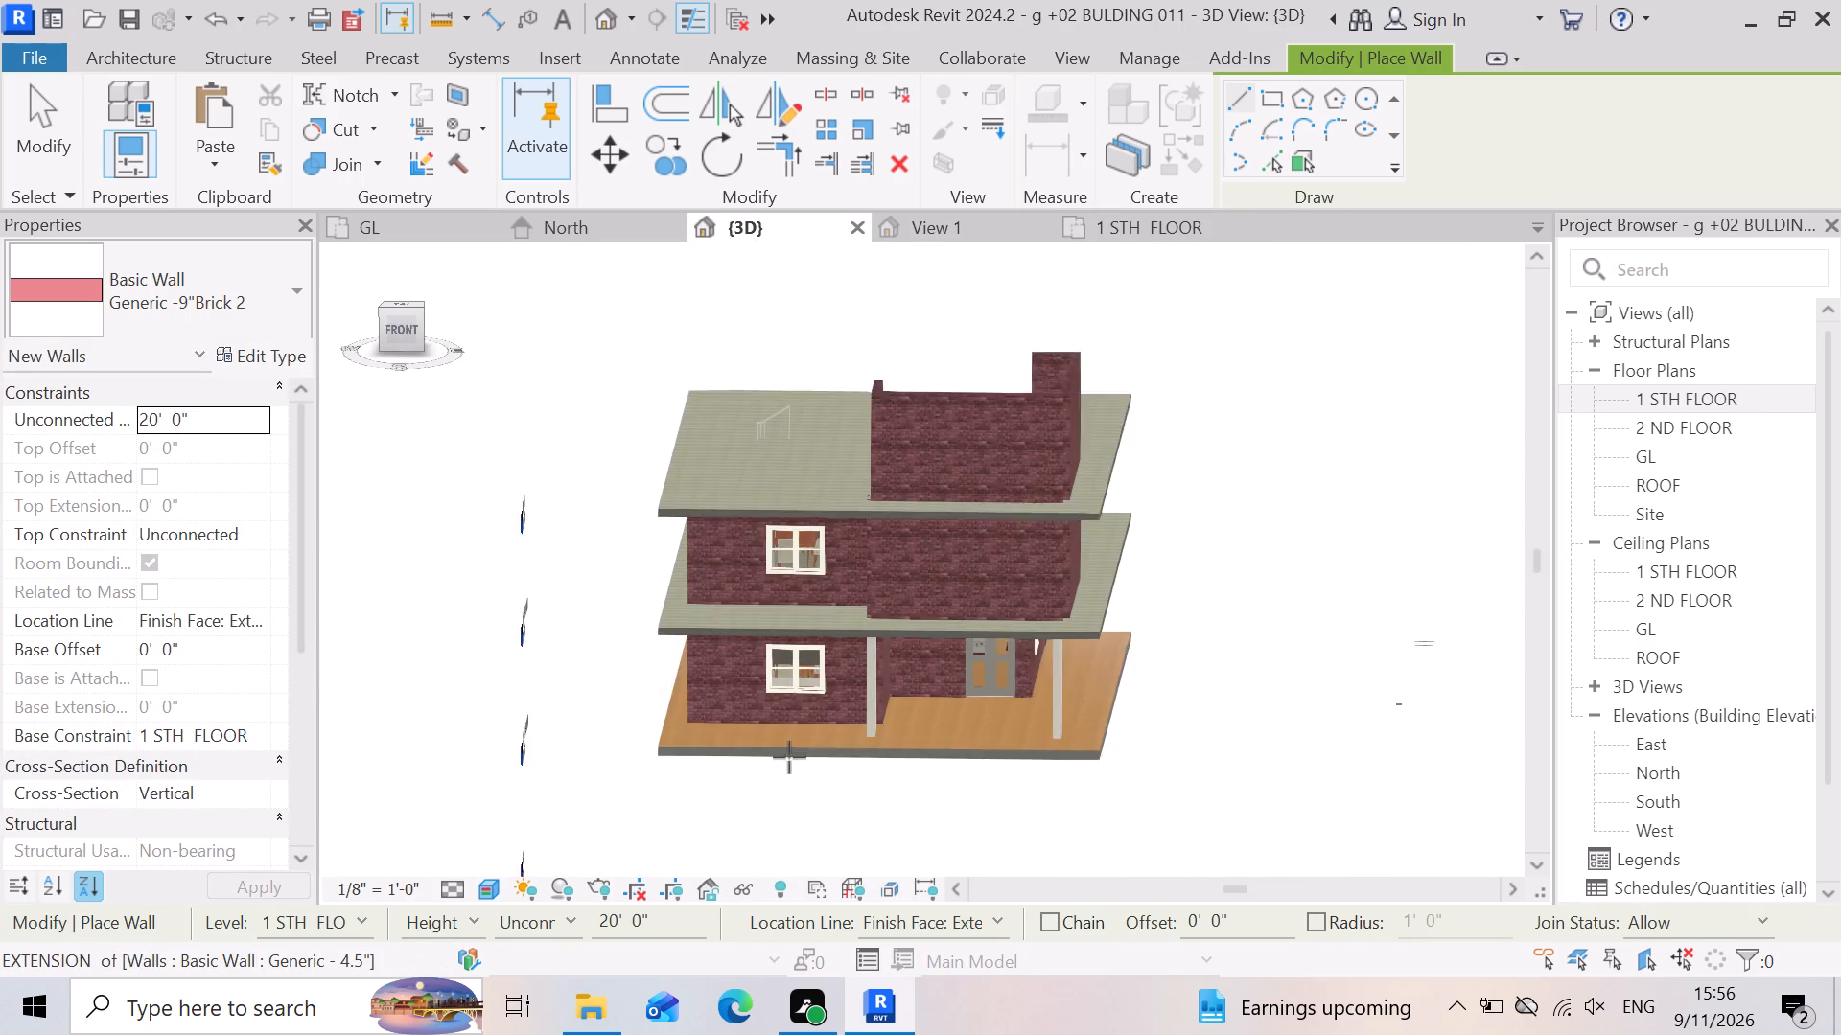
scroll(1093, 527, "up", 6)
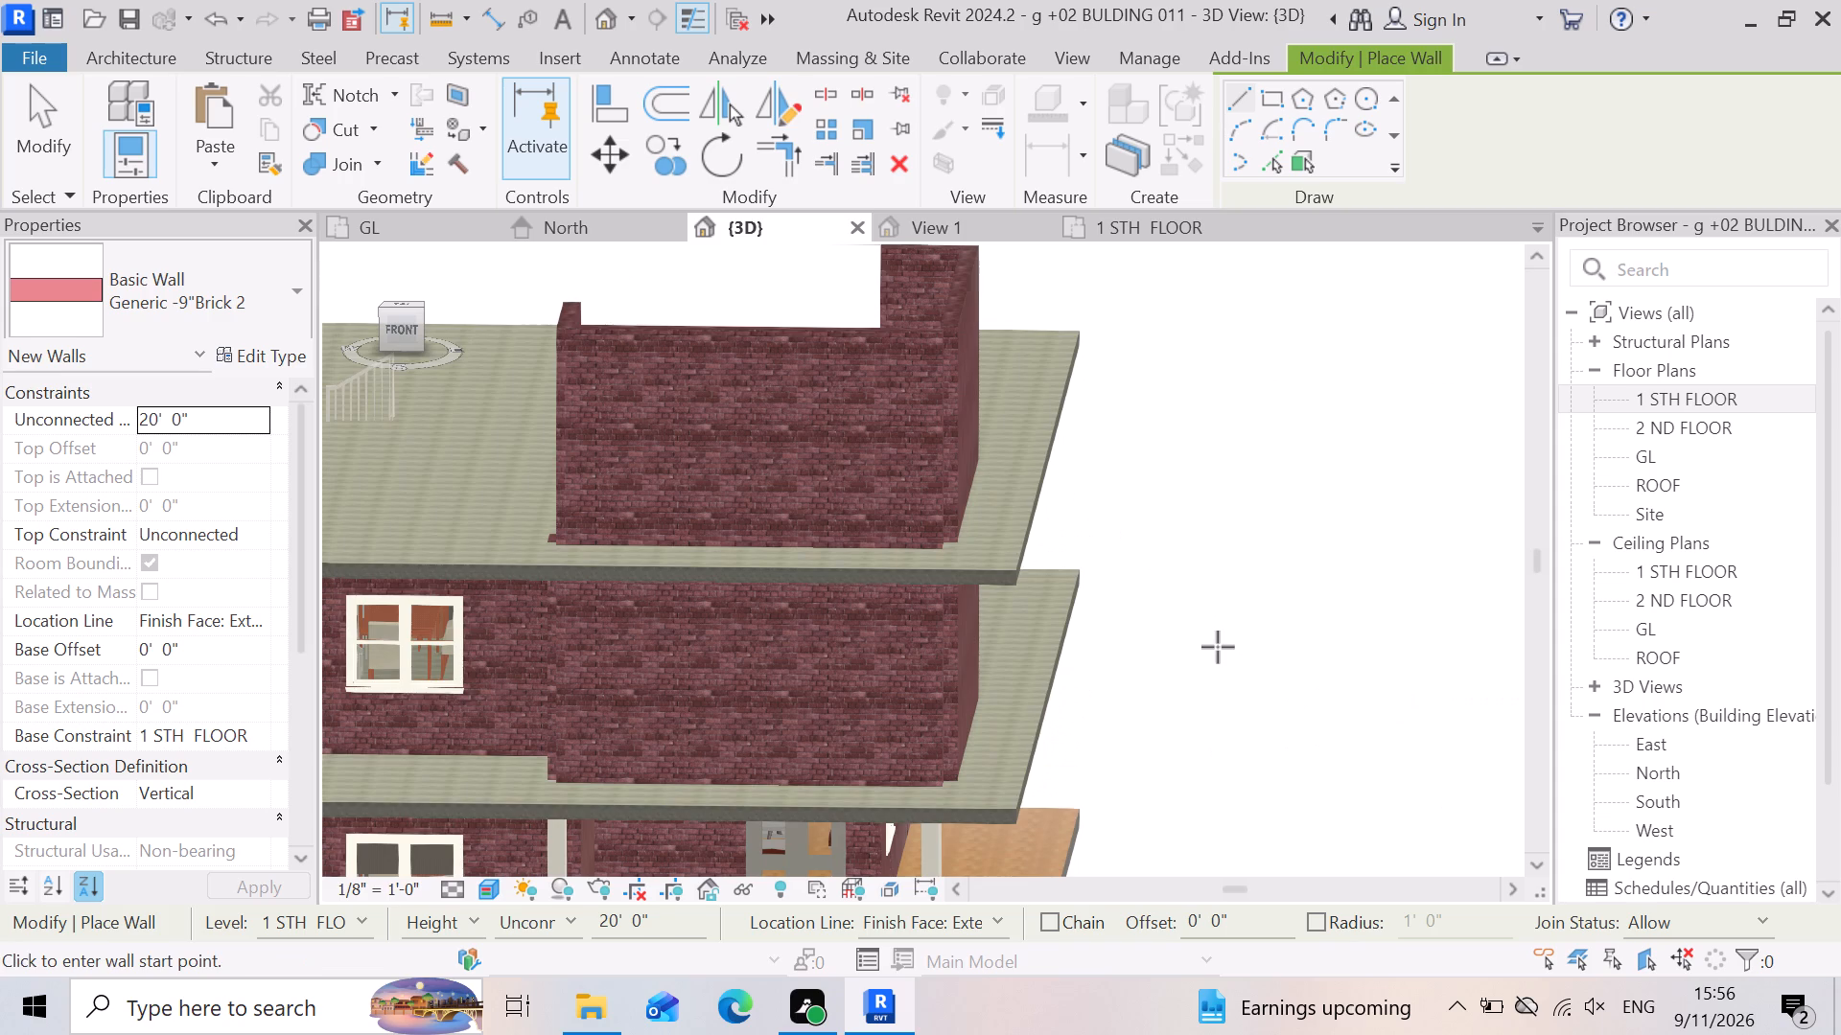
key("Escape")
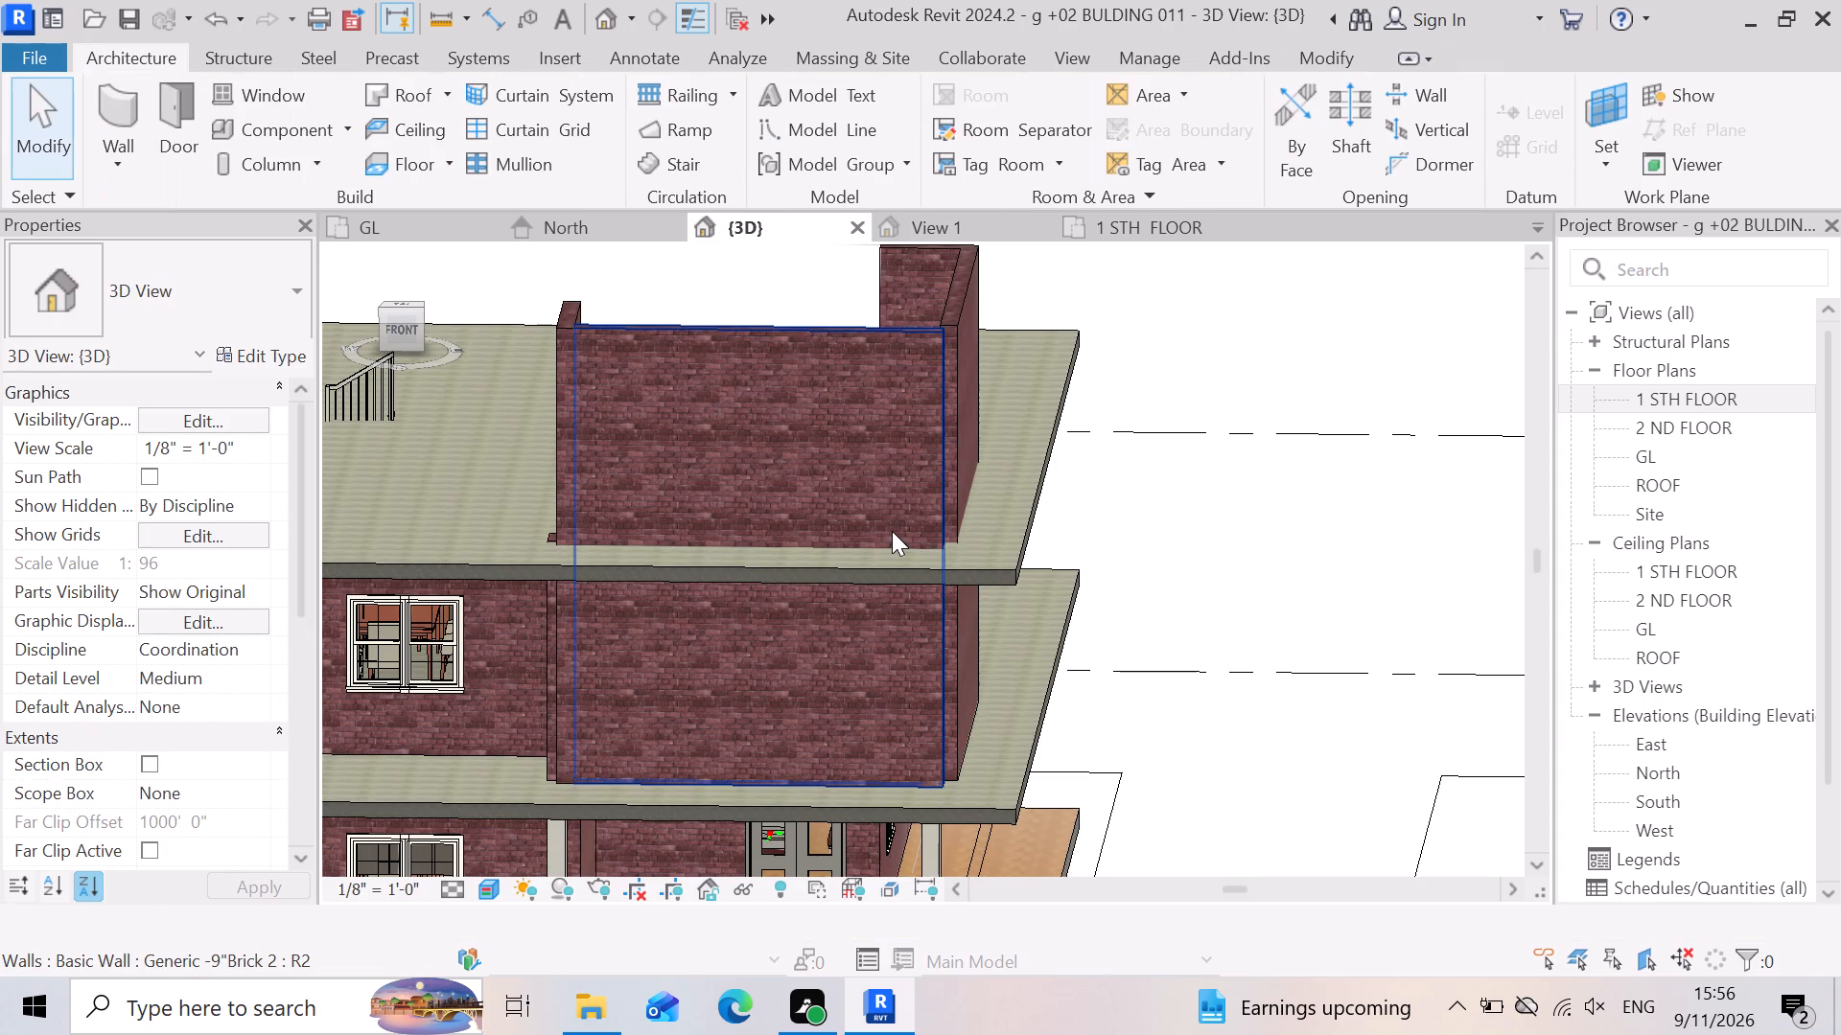
left_click(892, 531)
scroll(847, 752, "up", 3)
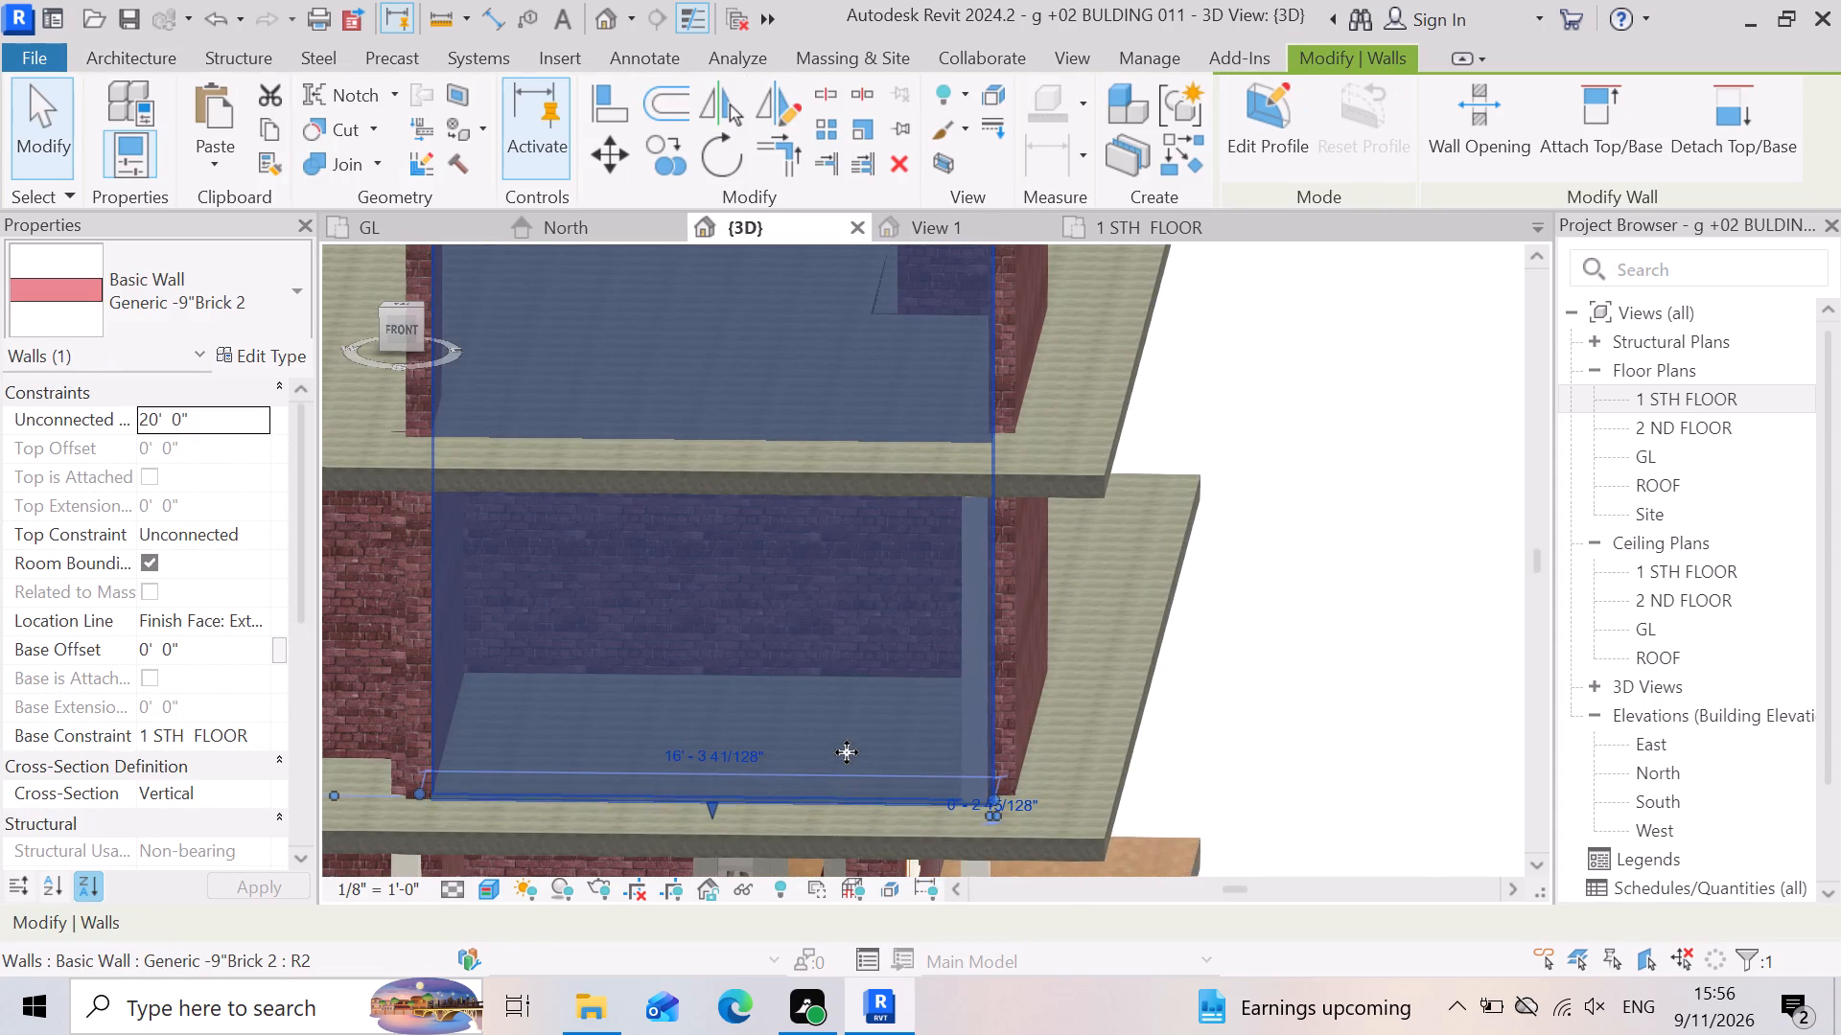
scroll(895, 747, "down", 1)
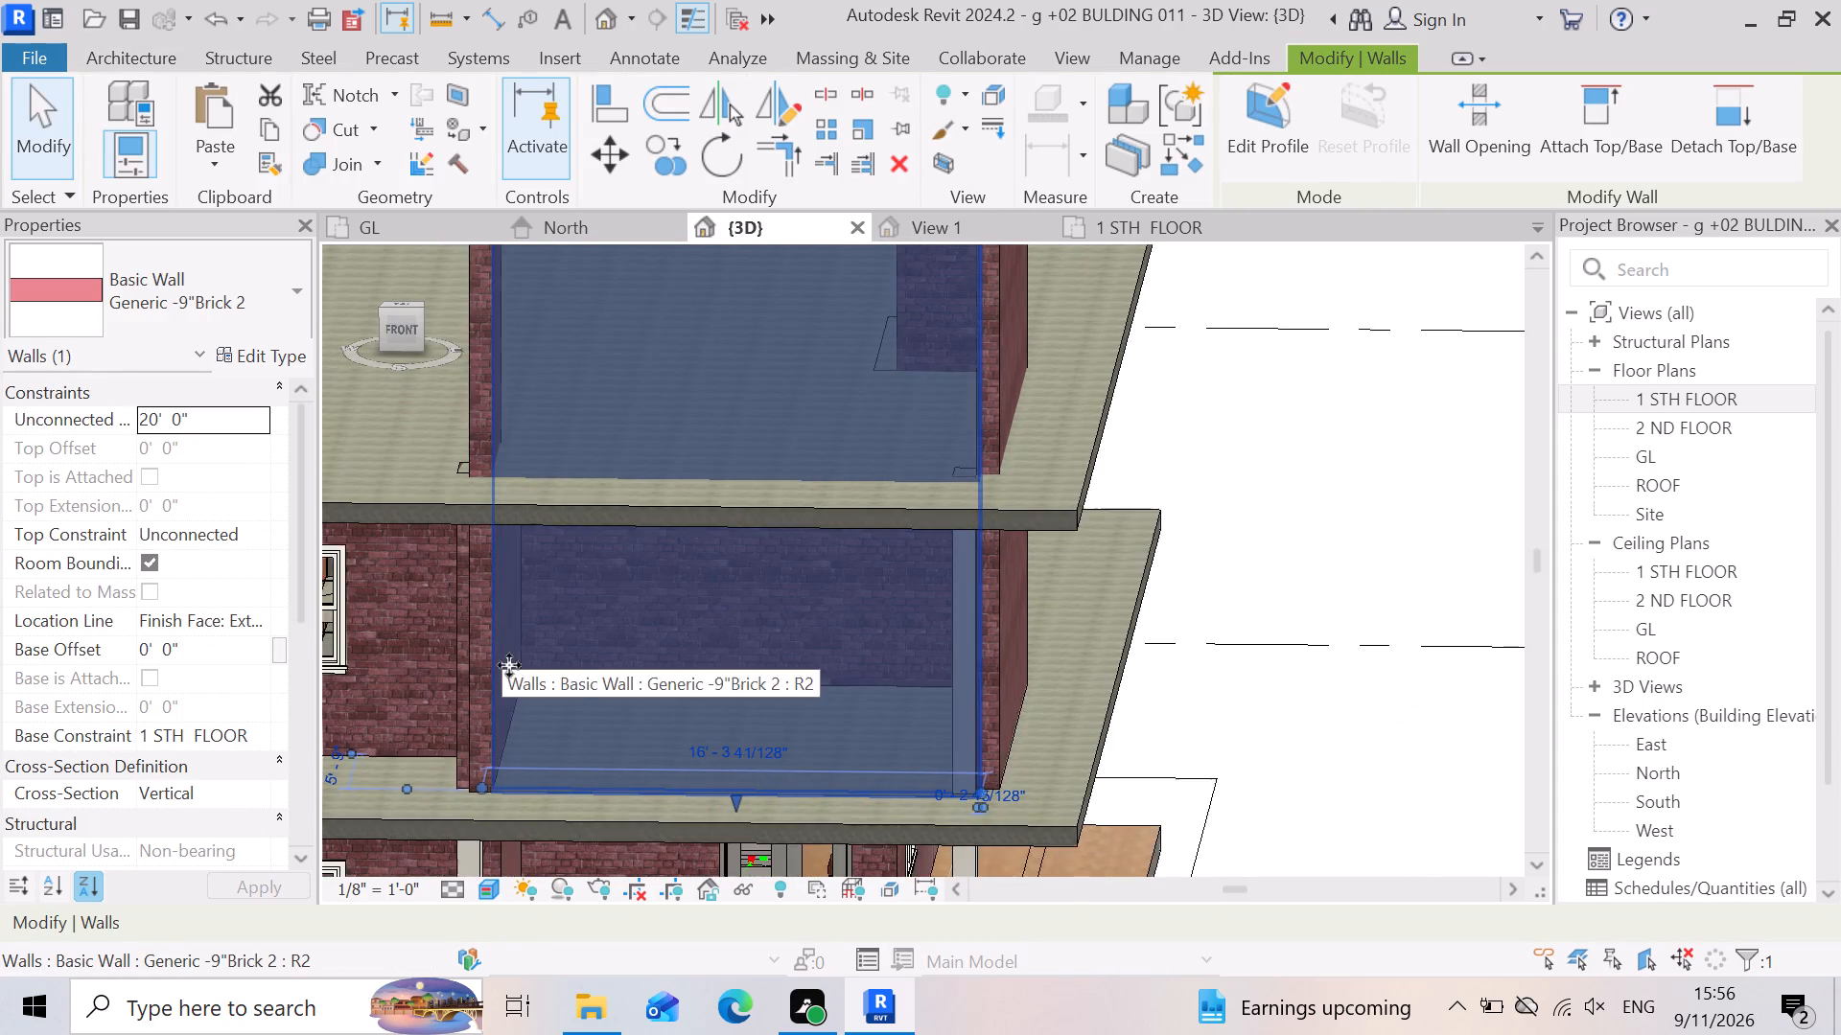
scroll(832, 728, "down", 3)
left_click_drag(771, 364, 820, 618)
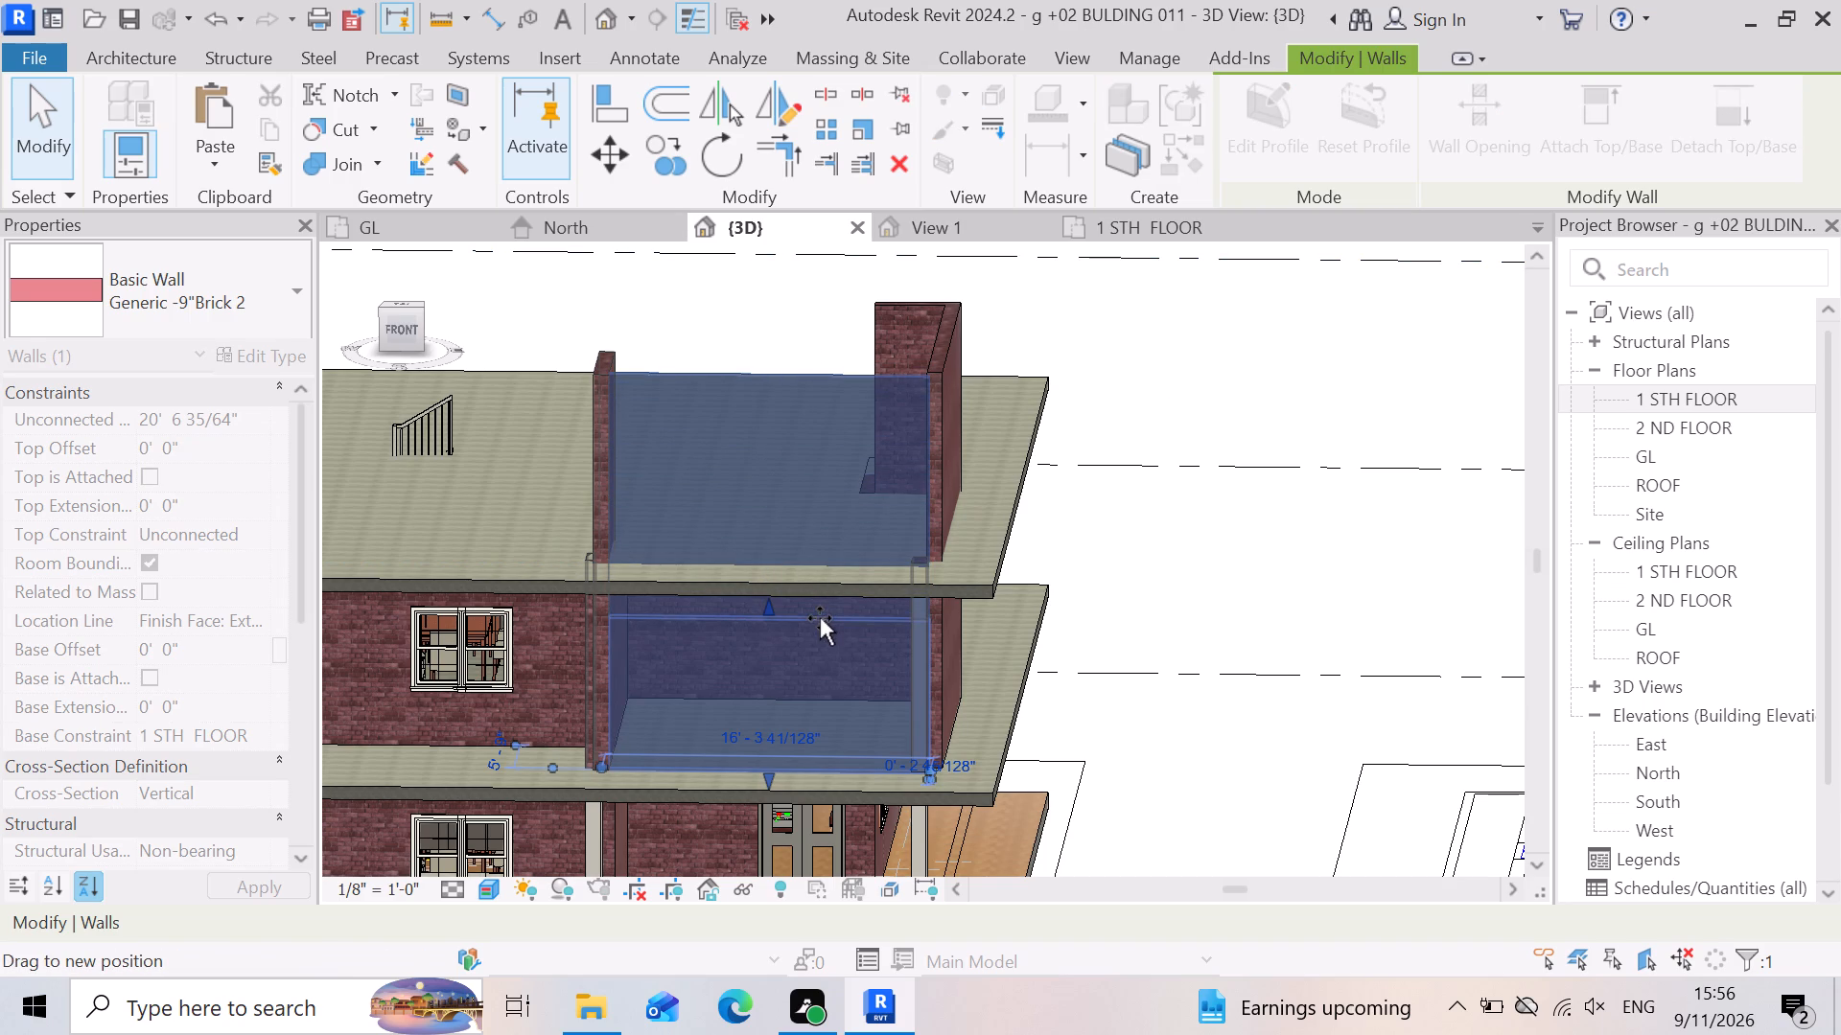
left_click_drag(820, 618, 820, 597)
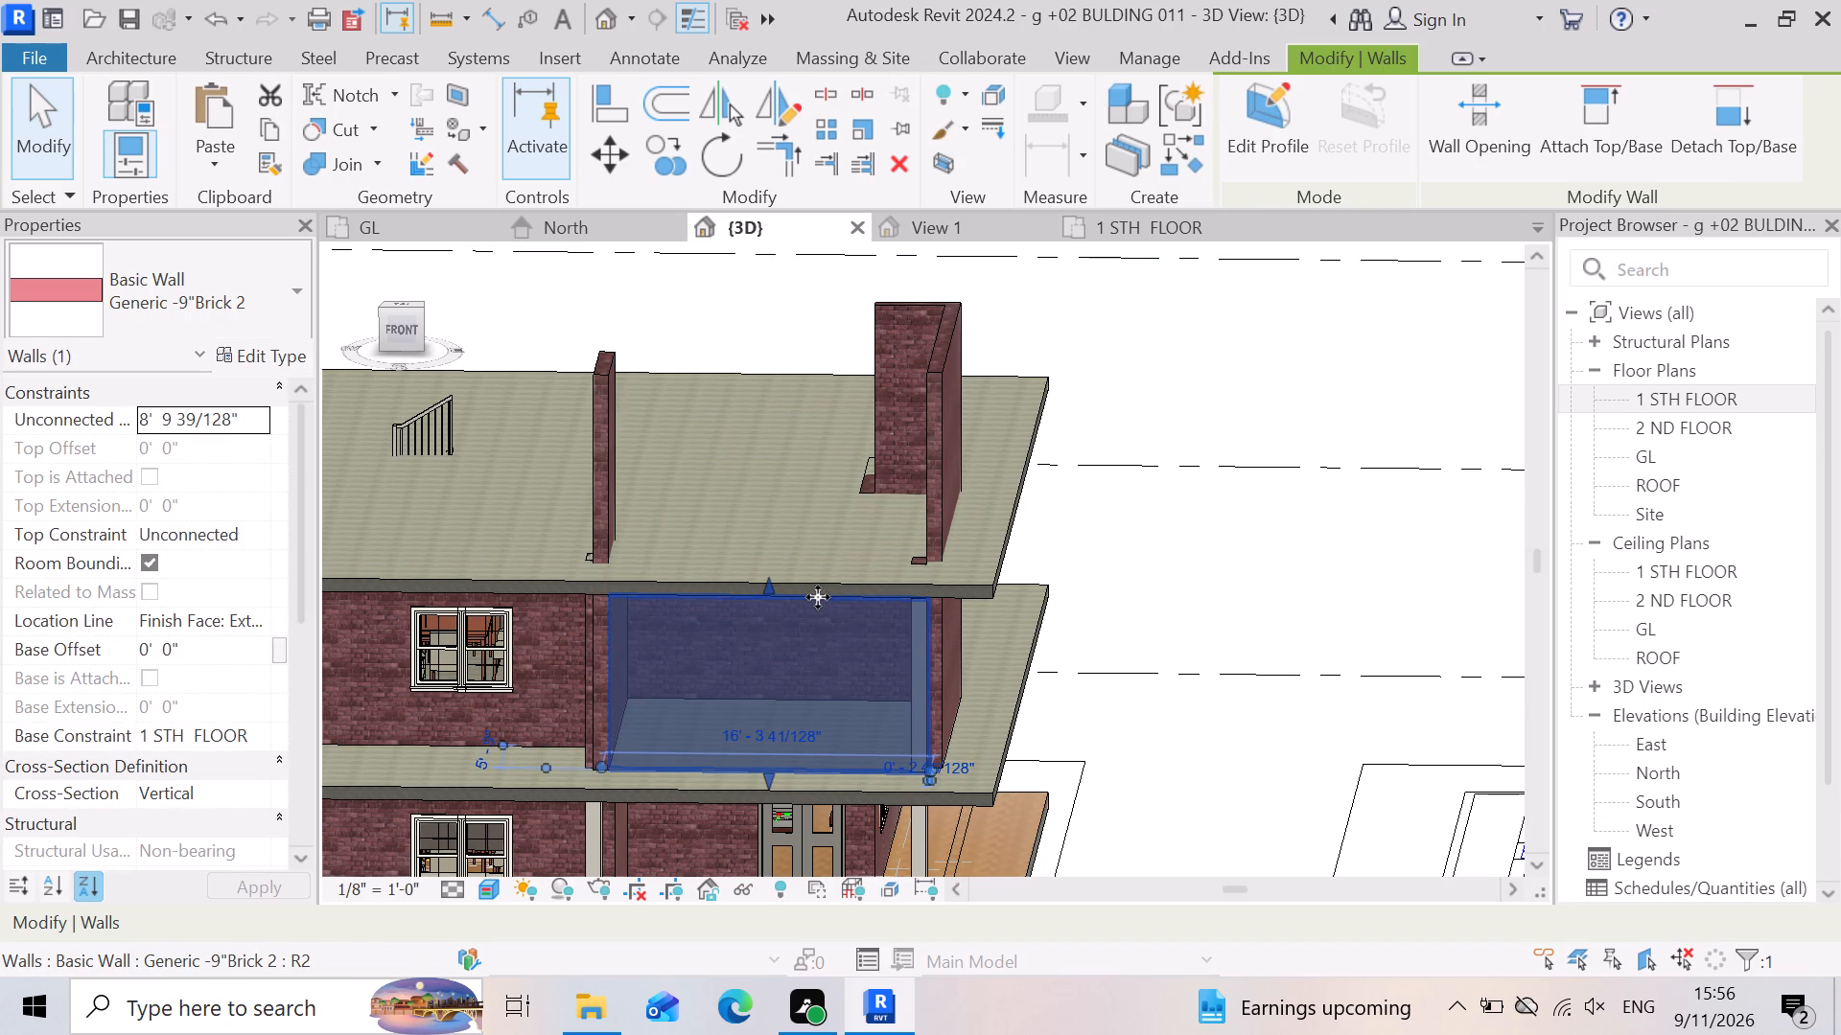
left_click(1180, 625)
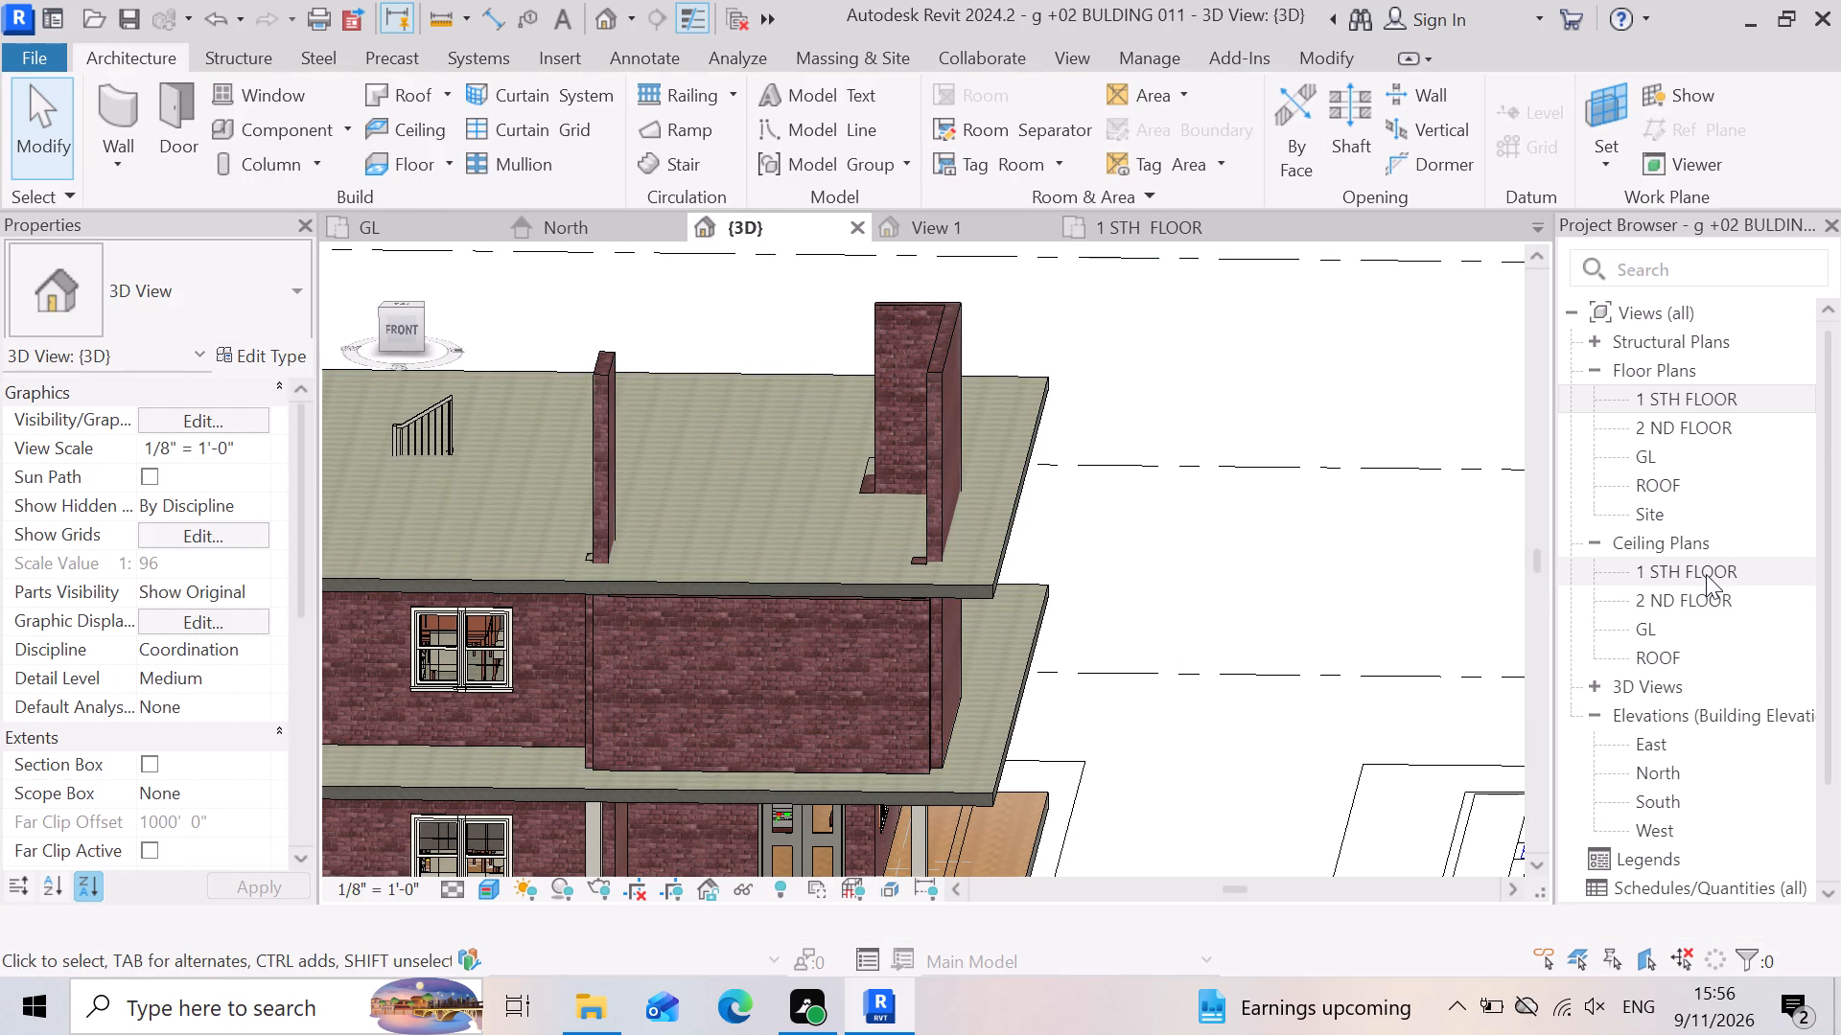
In the North elevation, constrain the two over-height side walls up to level 2 ND FLOOR with a top offset of -6".
double_click(1700, 766)
scroll(980, 586, "down", 3)
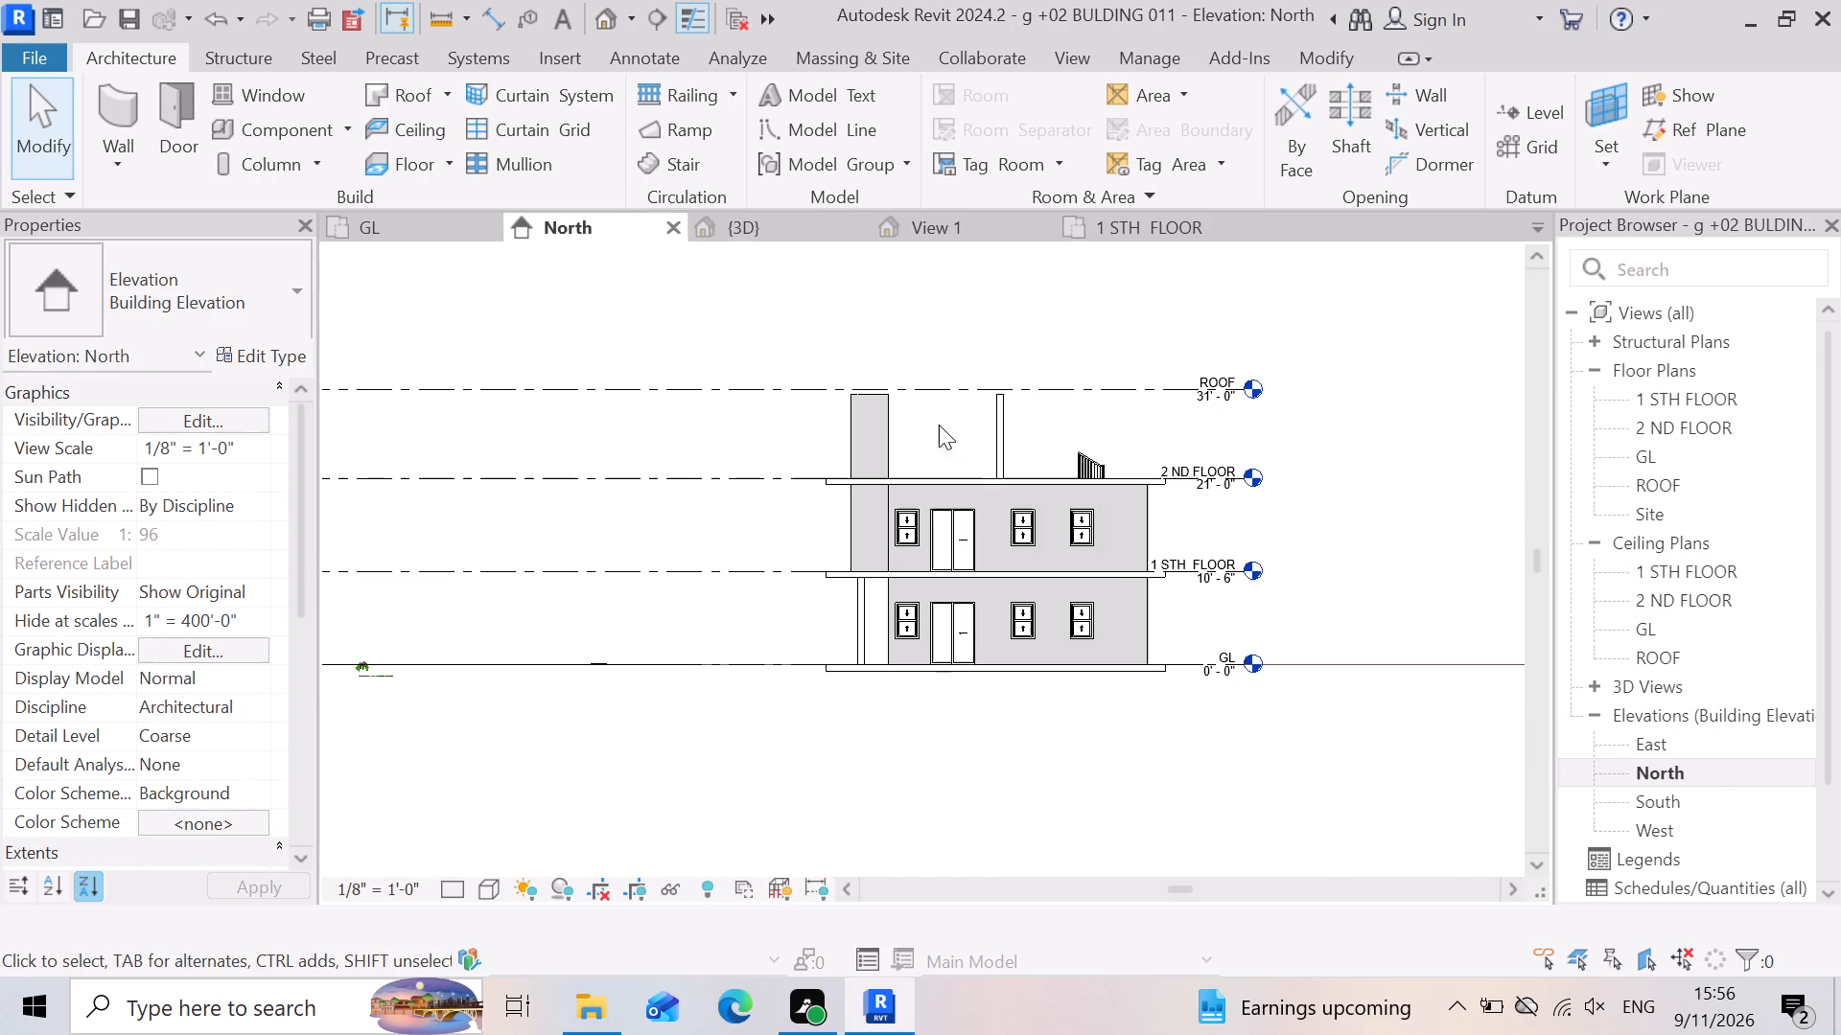
scroll(919, 408, "up", 3)
left_click_drag(914, 443, 704, 424)
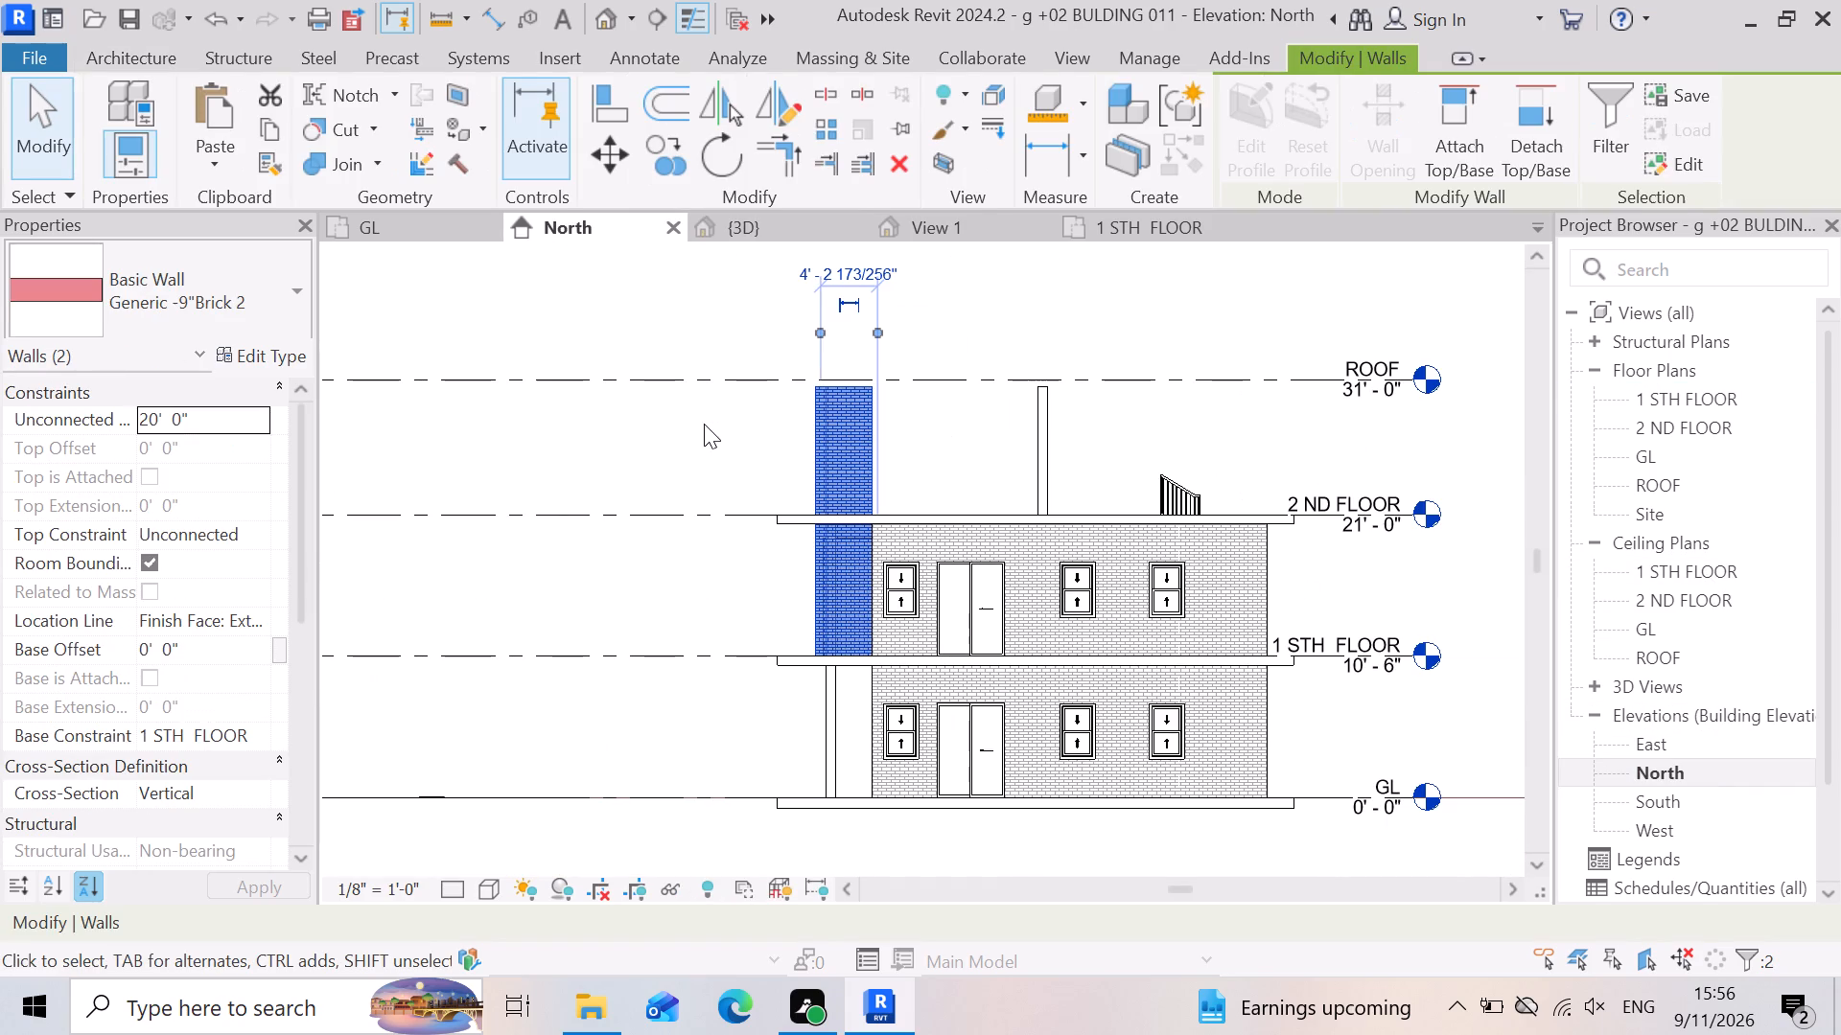
left_click(216, 531)
left_click(258, 536)
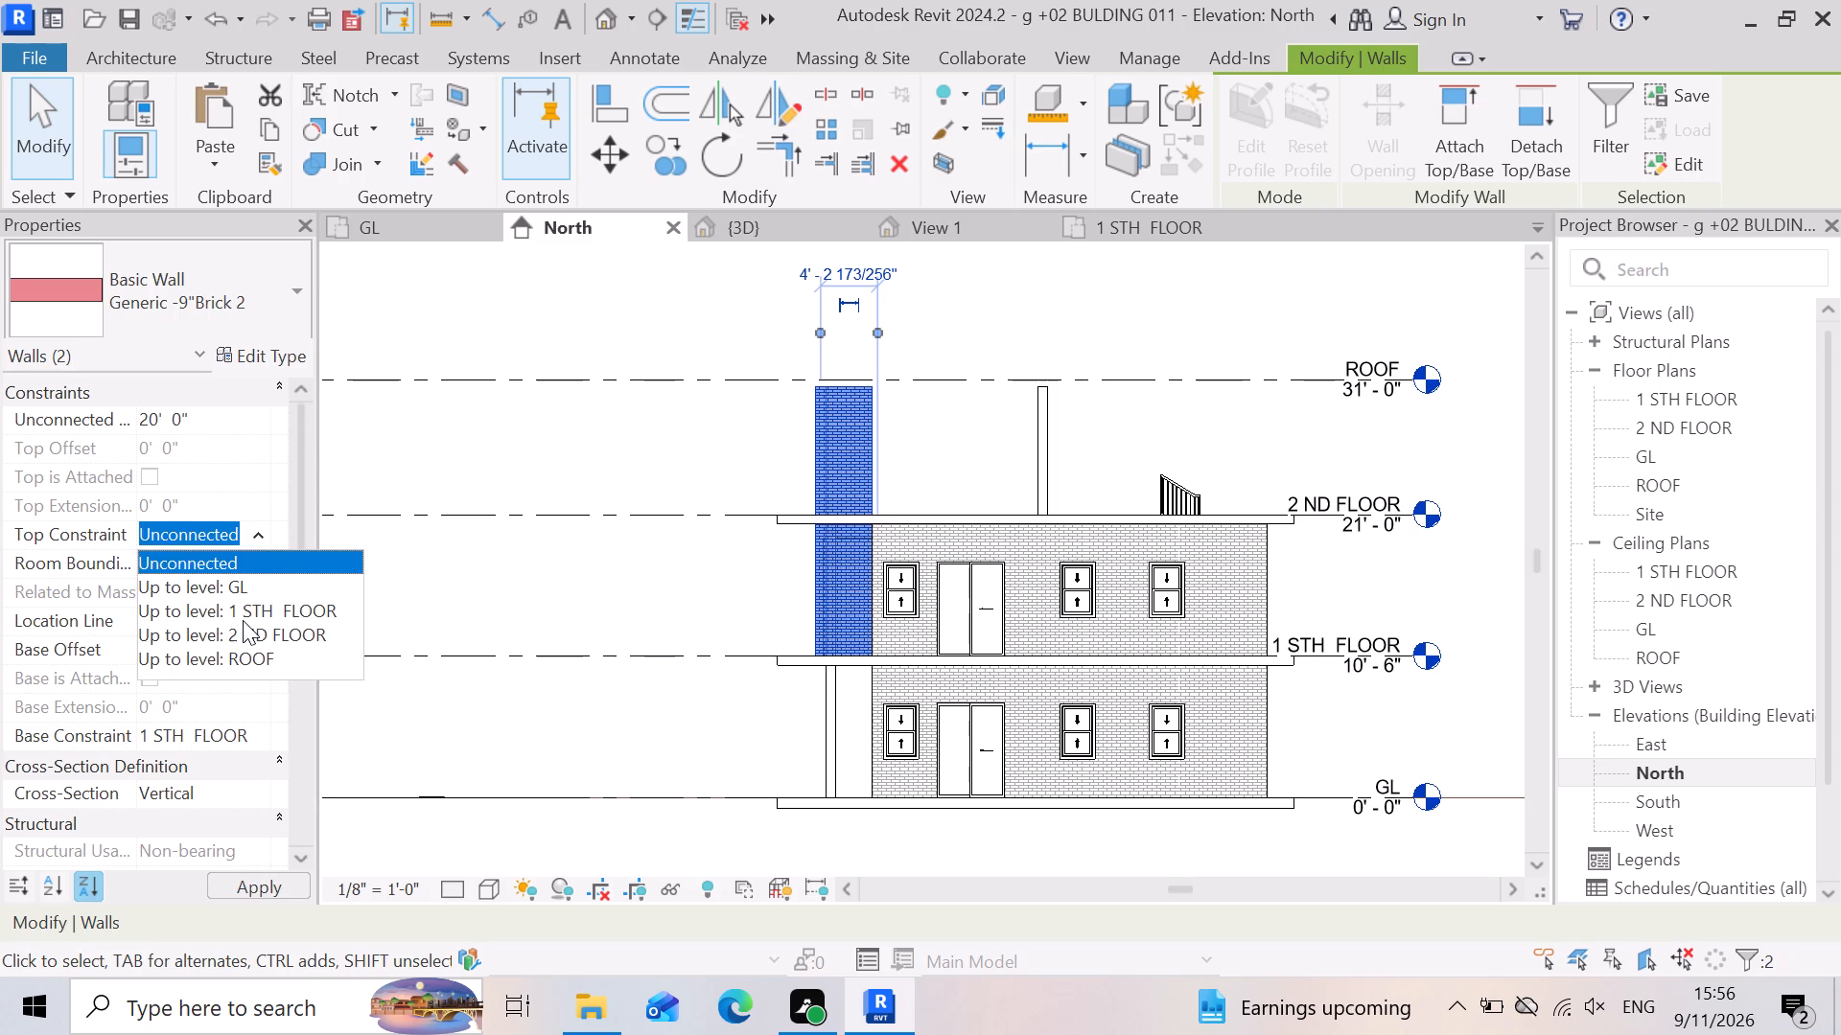
left_click(254, 639)
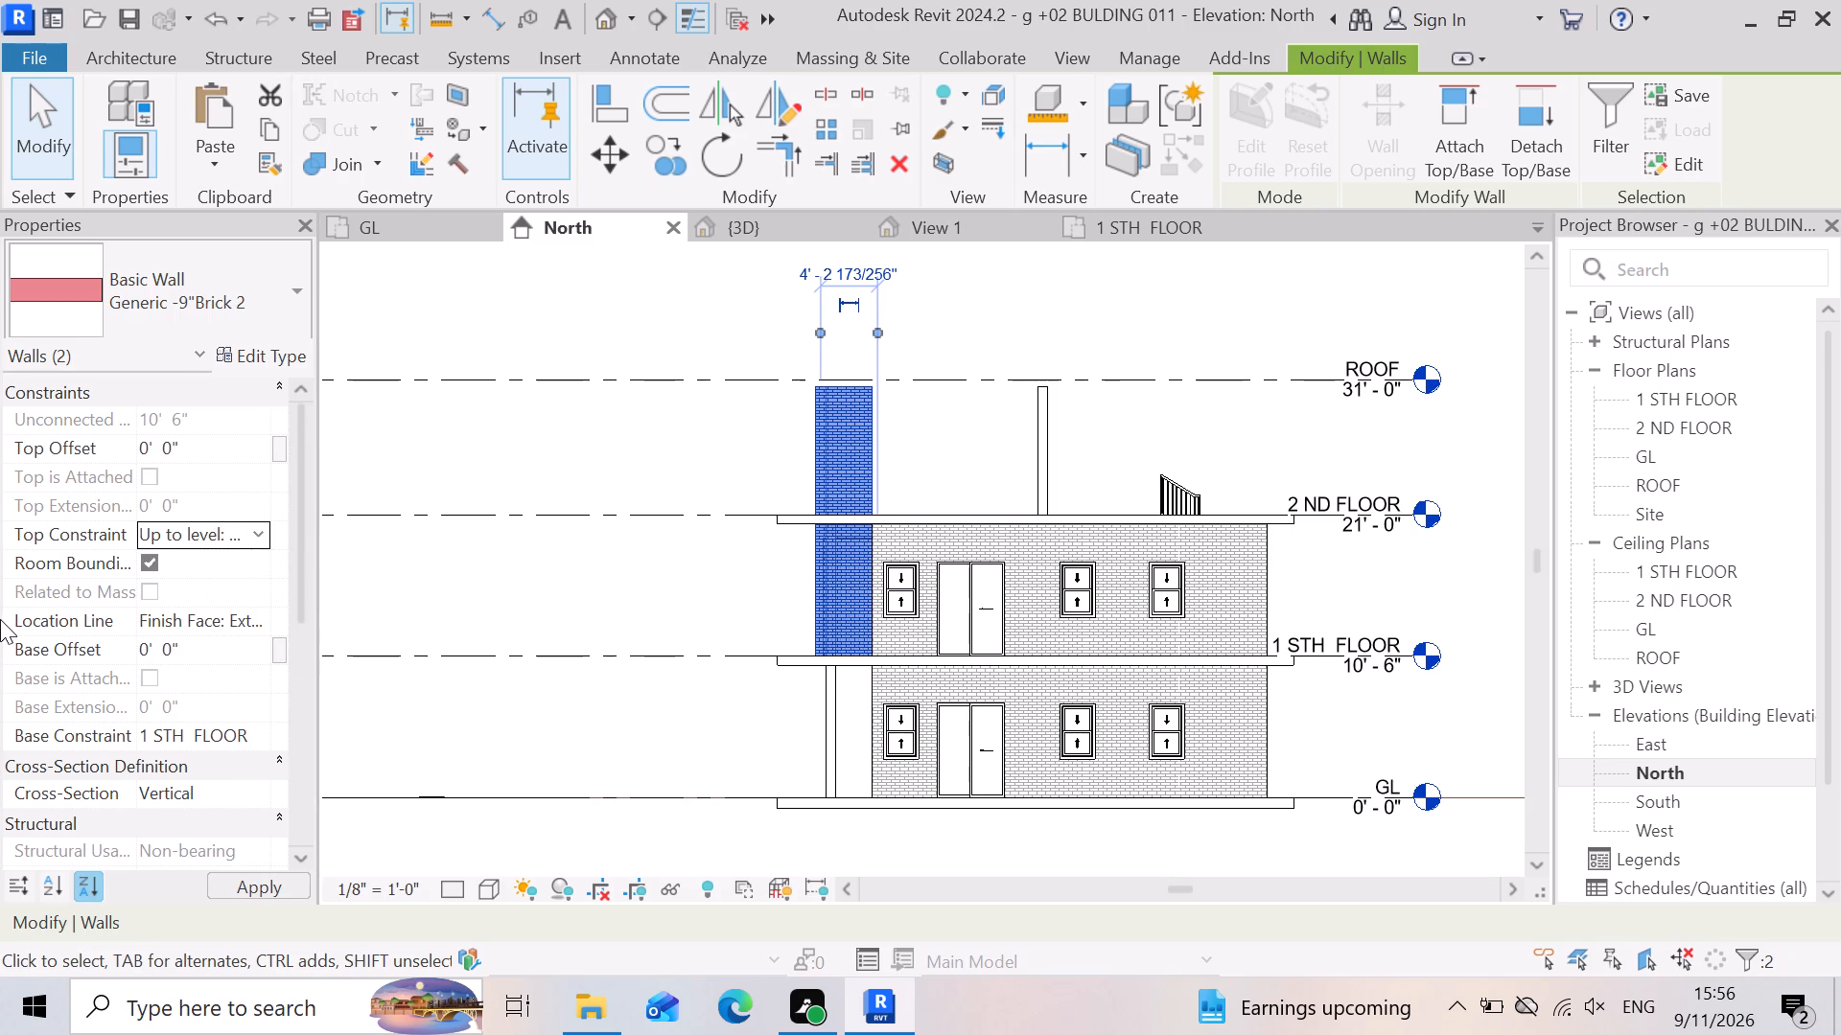
left_click(208, 463)
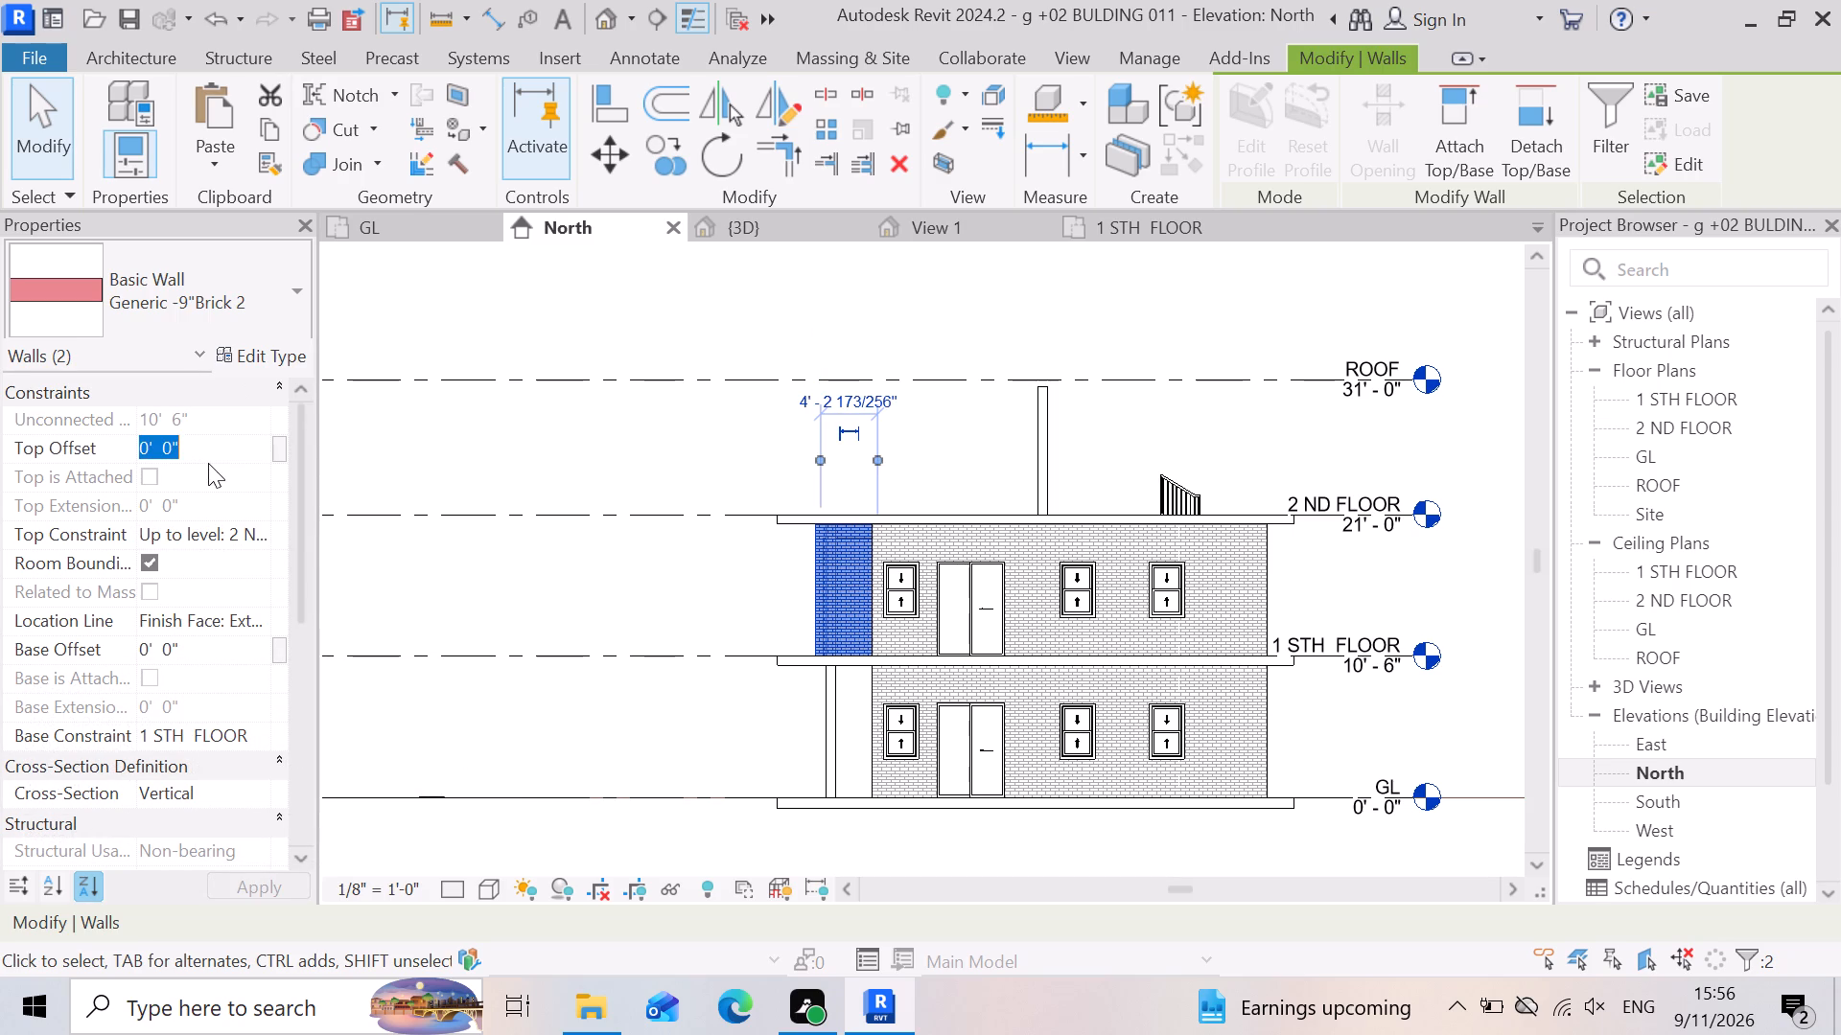
type("-6")
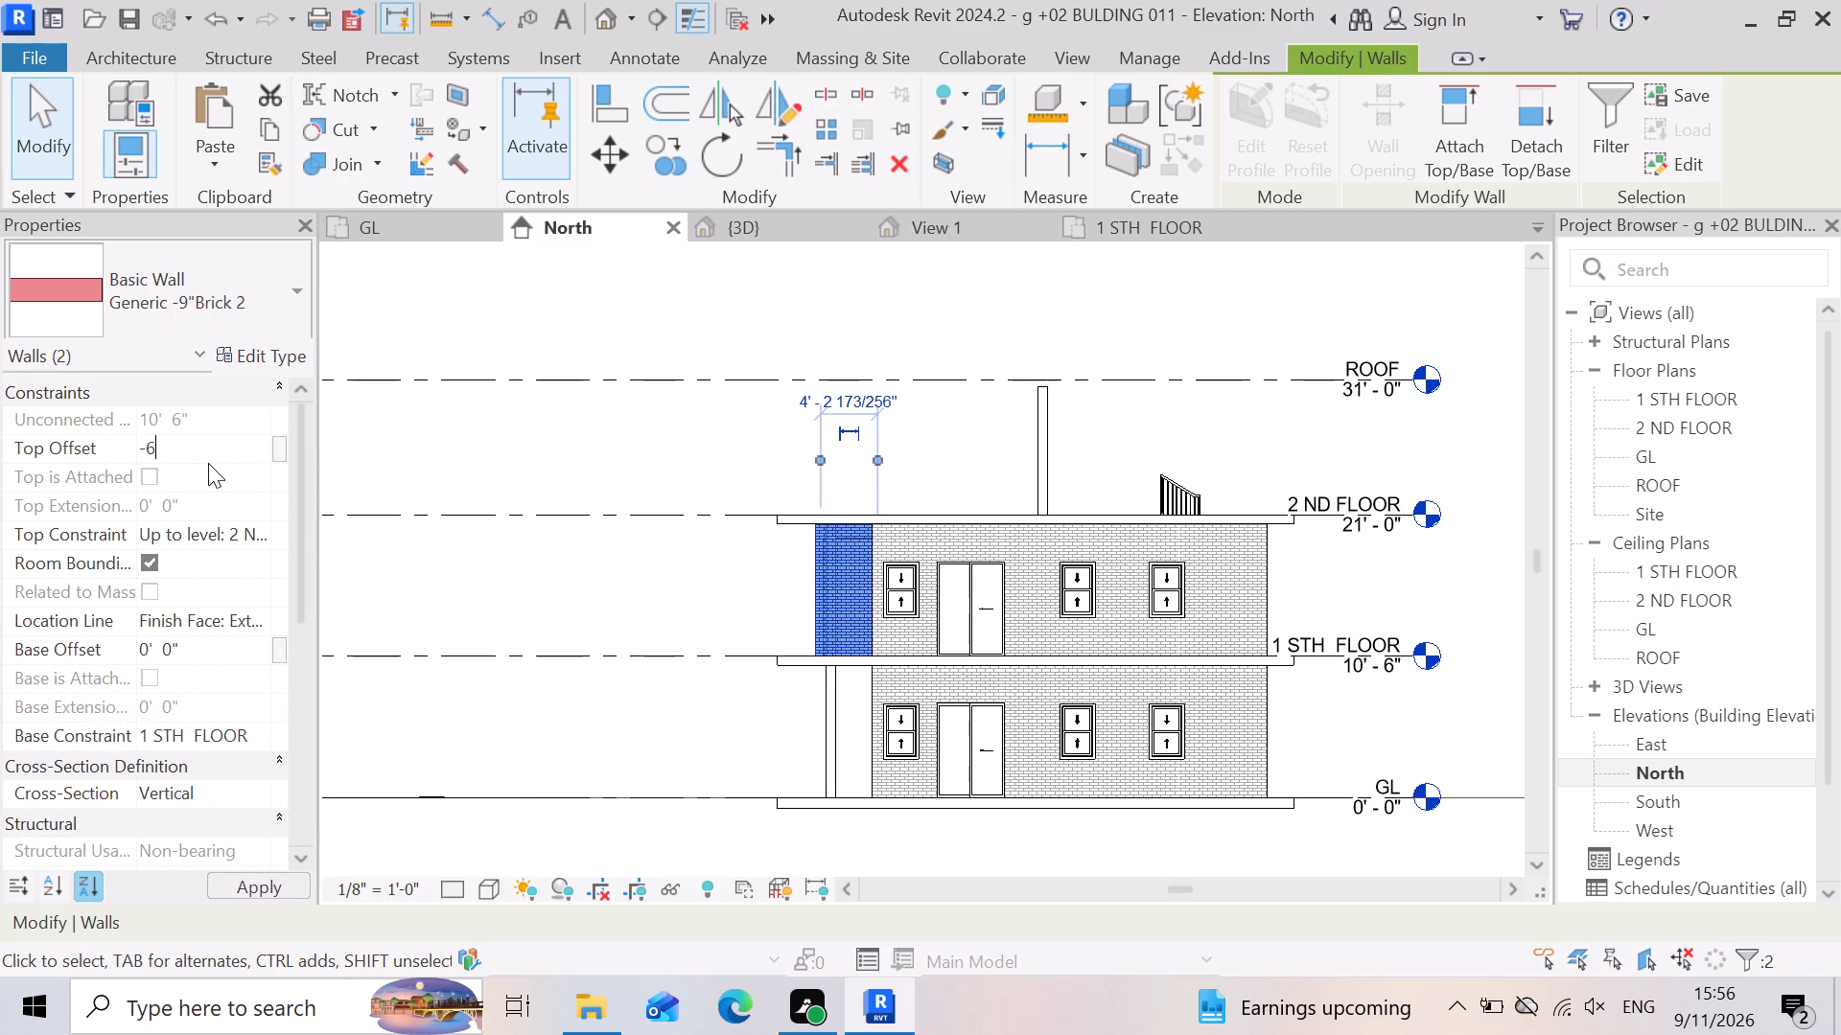
key("shift+quotedbl")
key("Return")
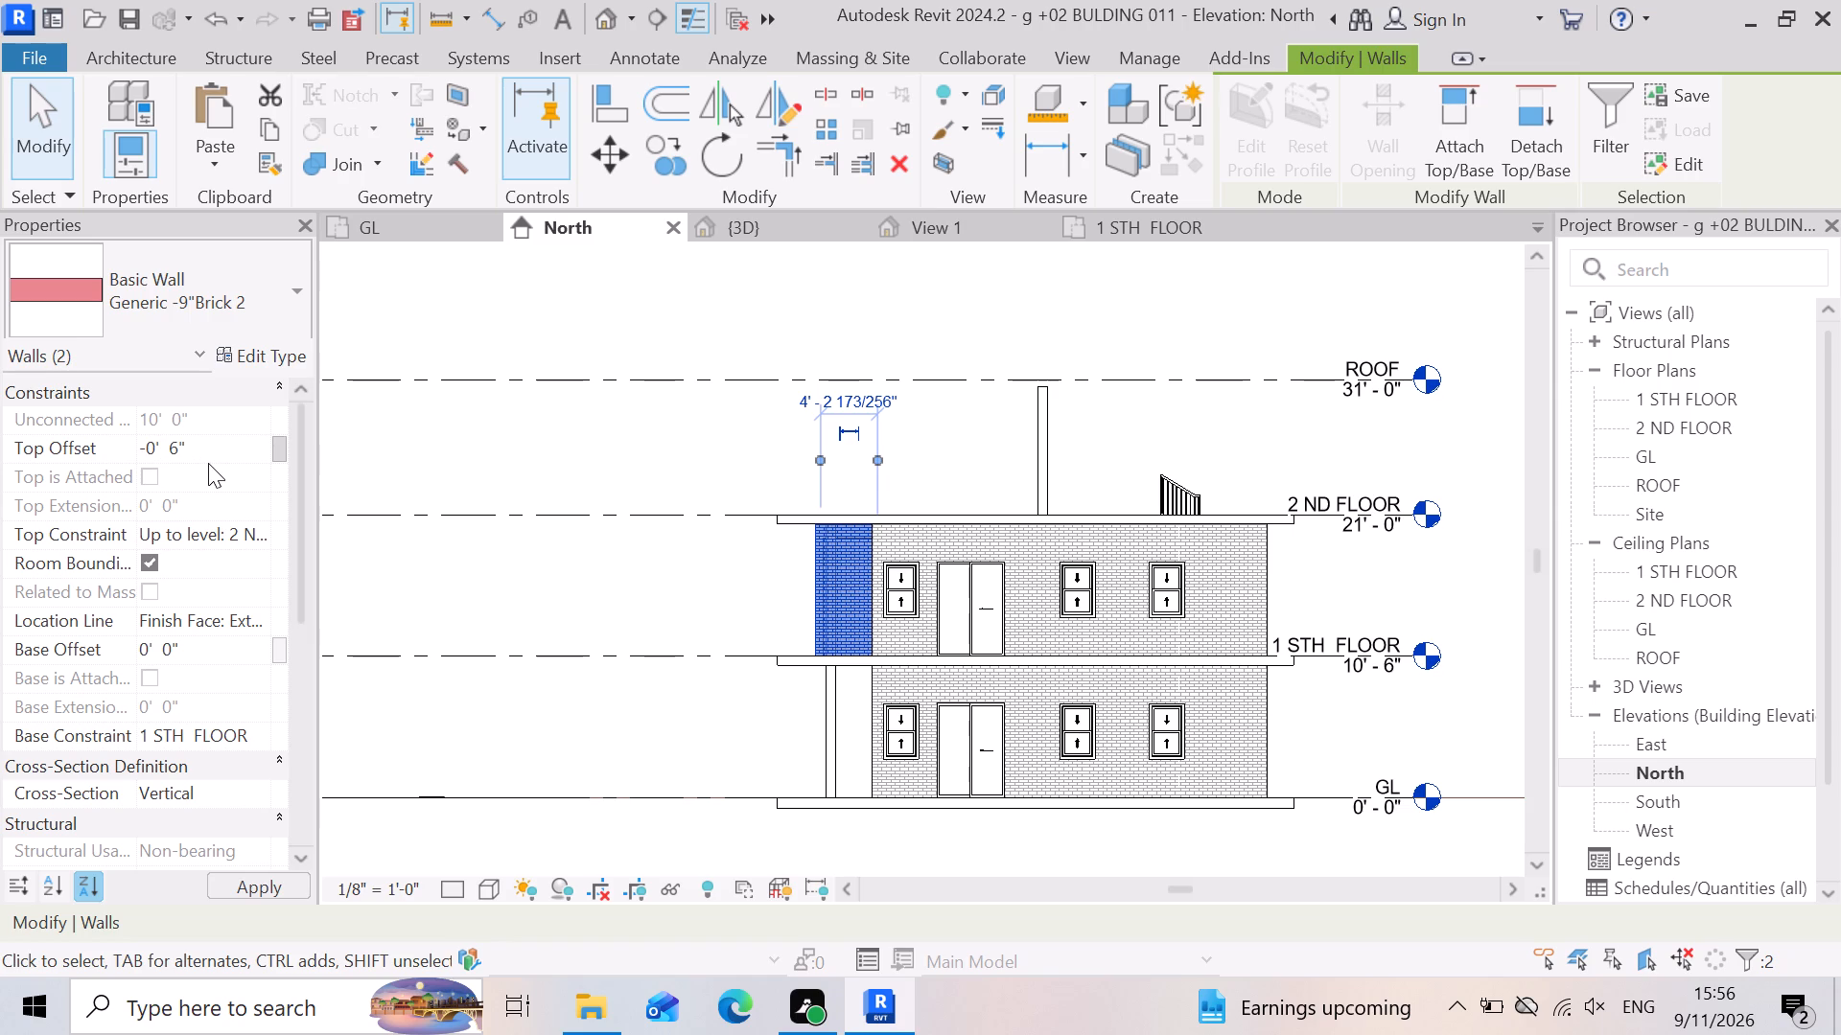
left_click(724, 759)
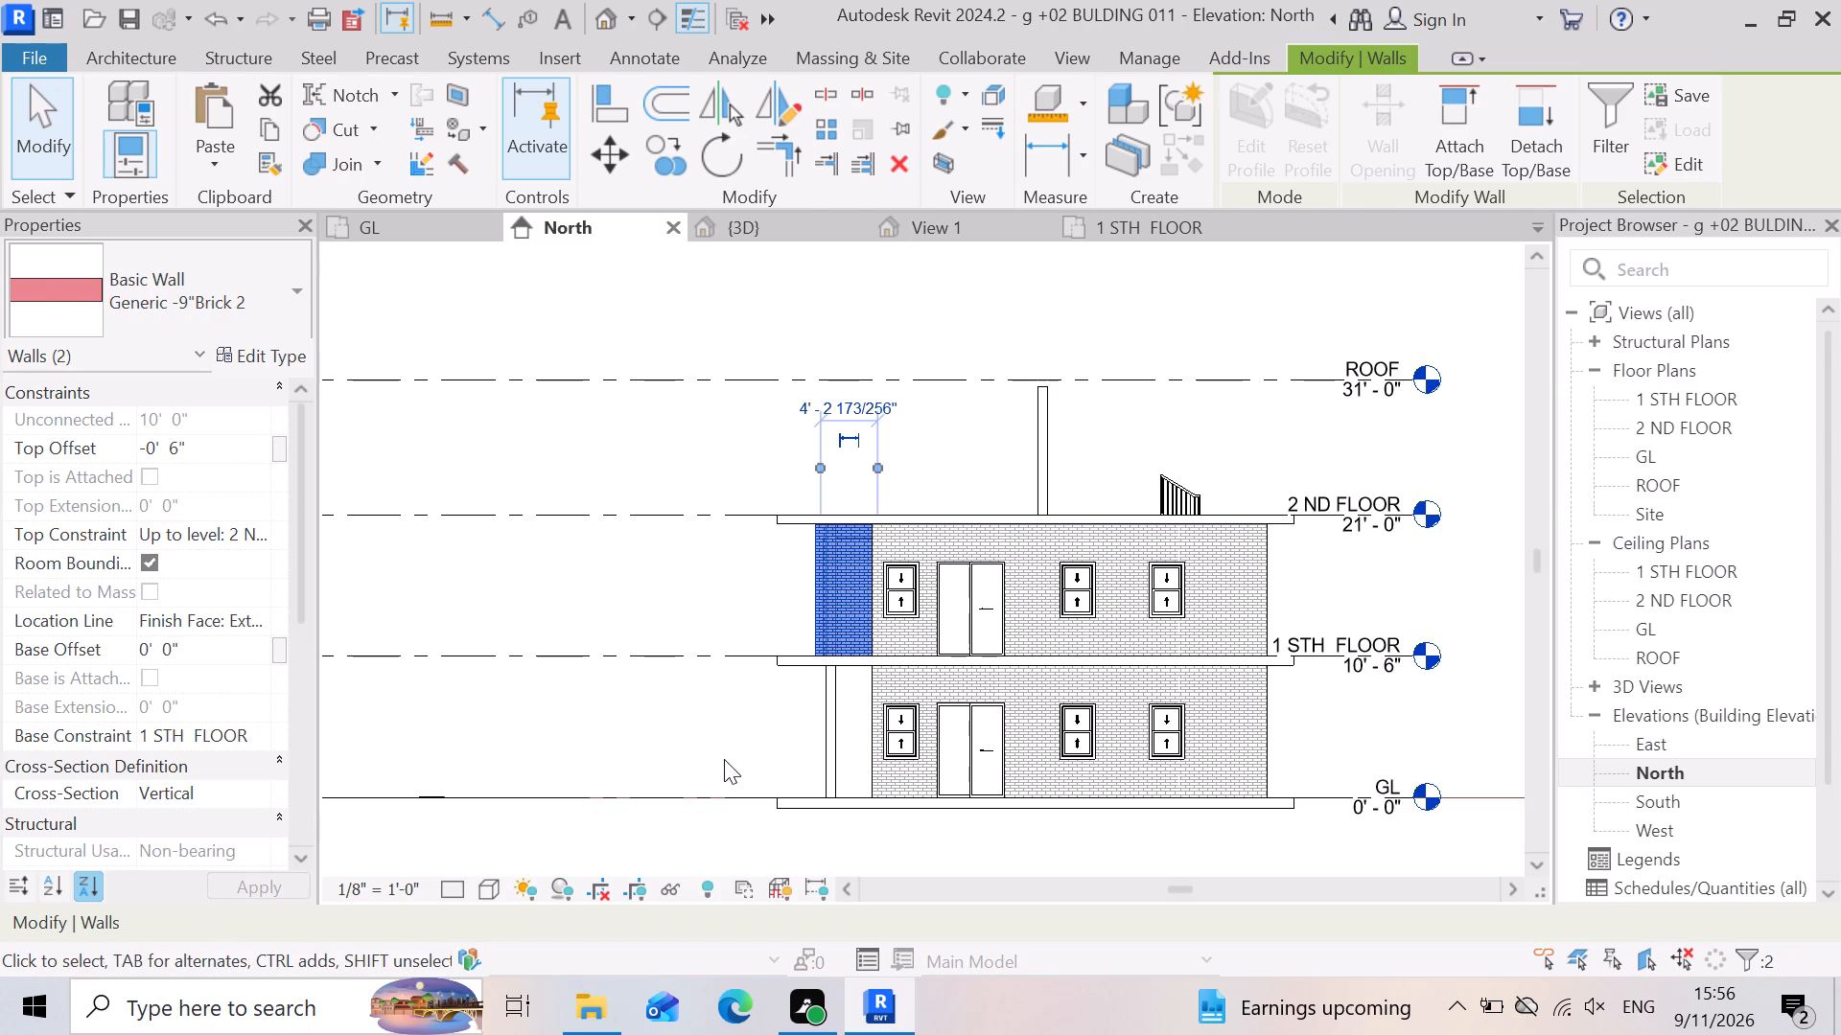
In the 3D view, constrain the remaining over-height side wall up to level 2 ND FLOOR with a top offset of -6'-0".
left_click(773, 229)
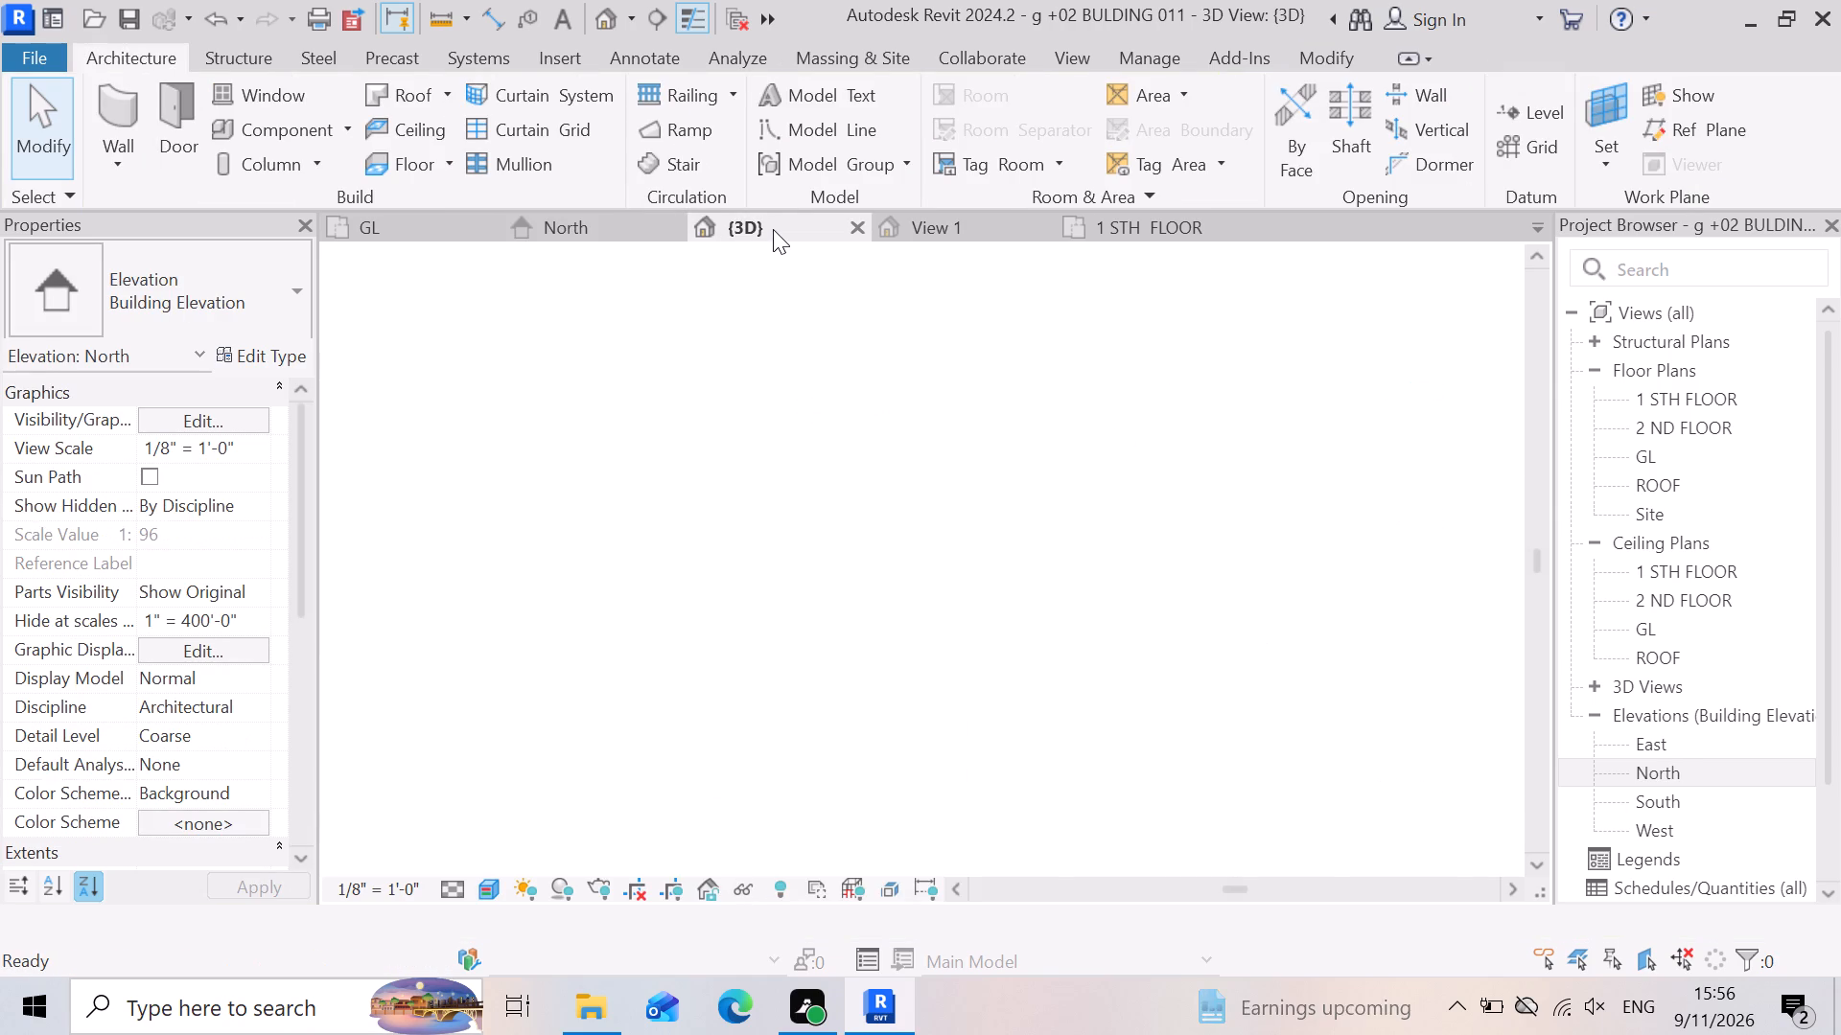
scroll(654, 662, "up", 3)
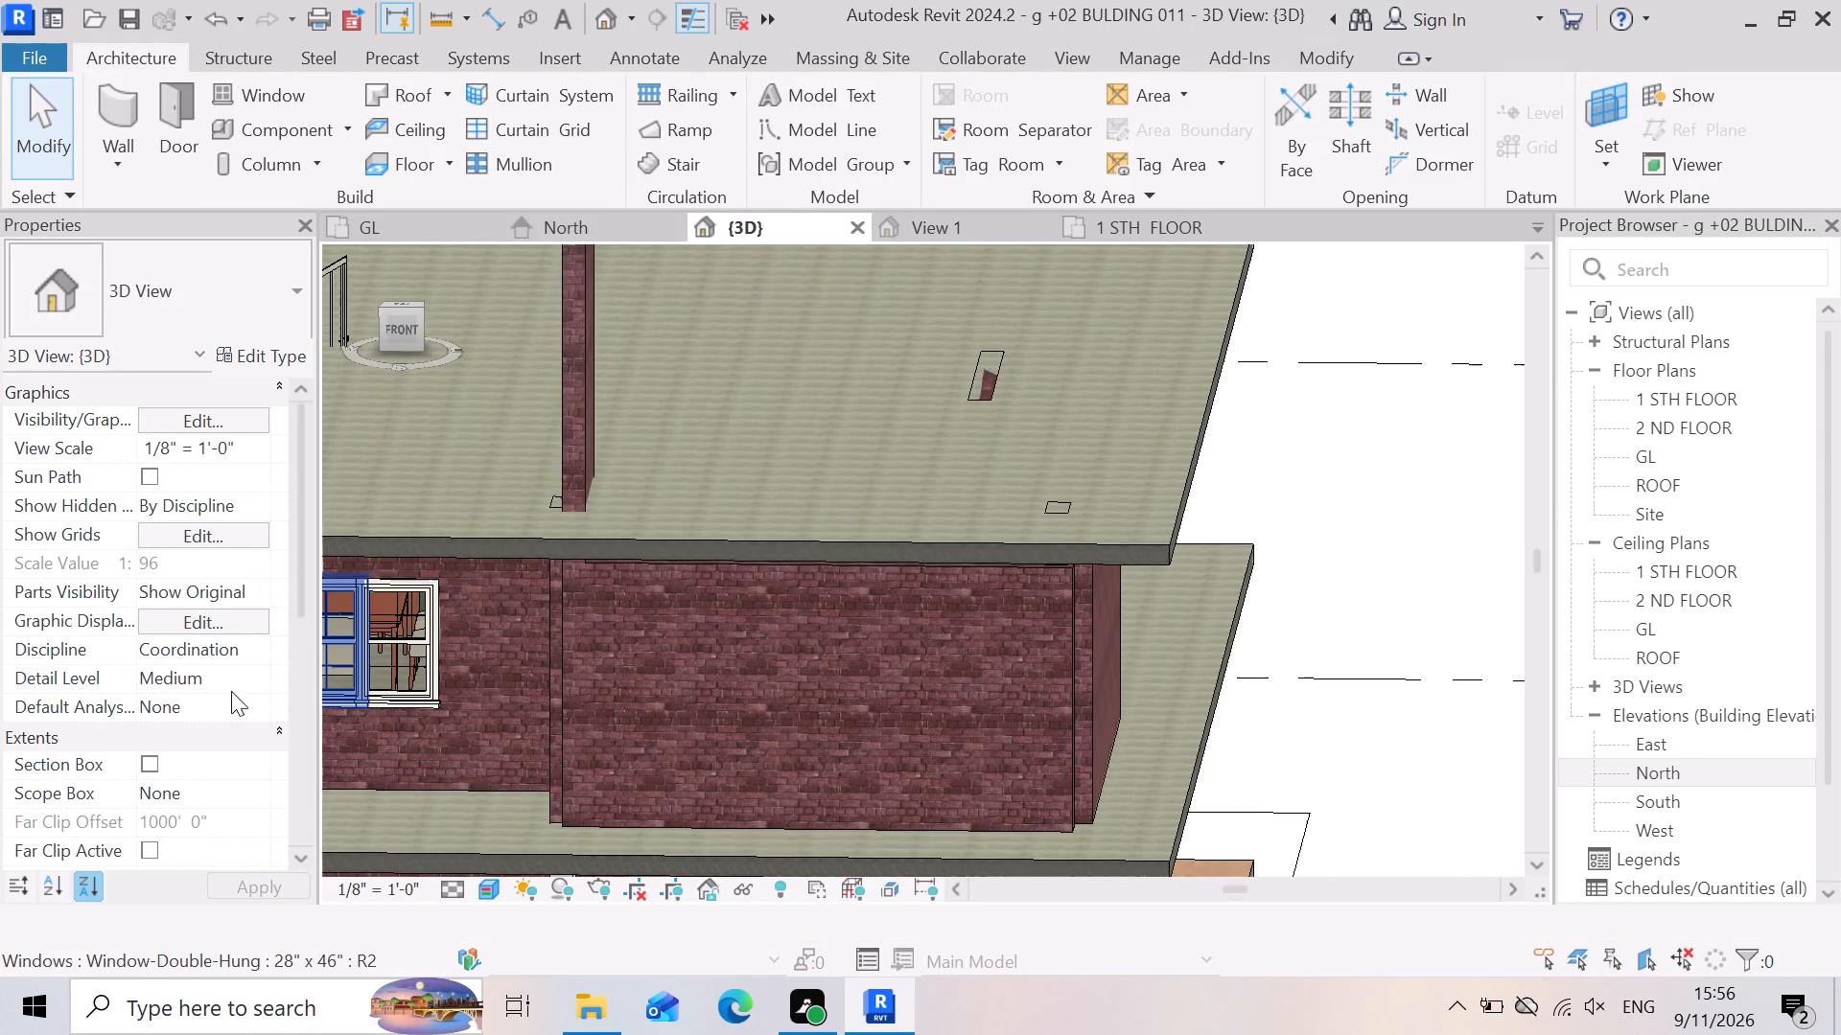
scroll(1023, 826, "down", 4)
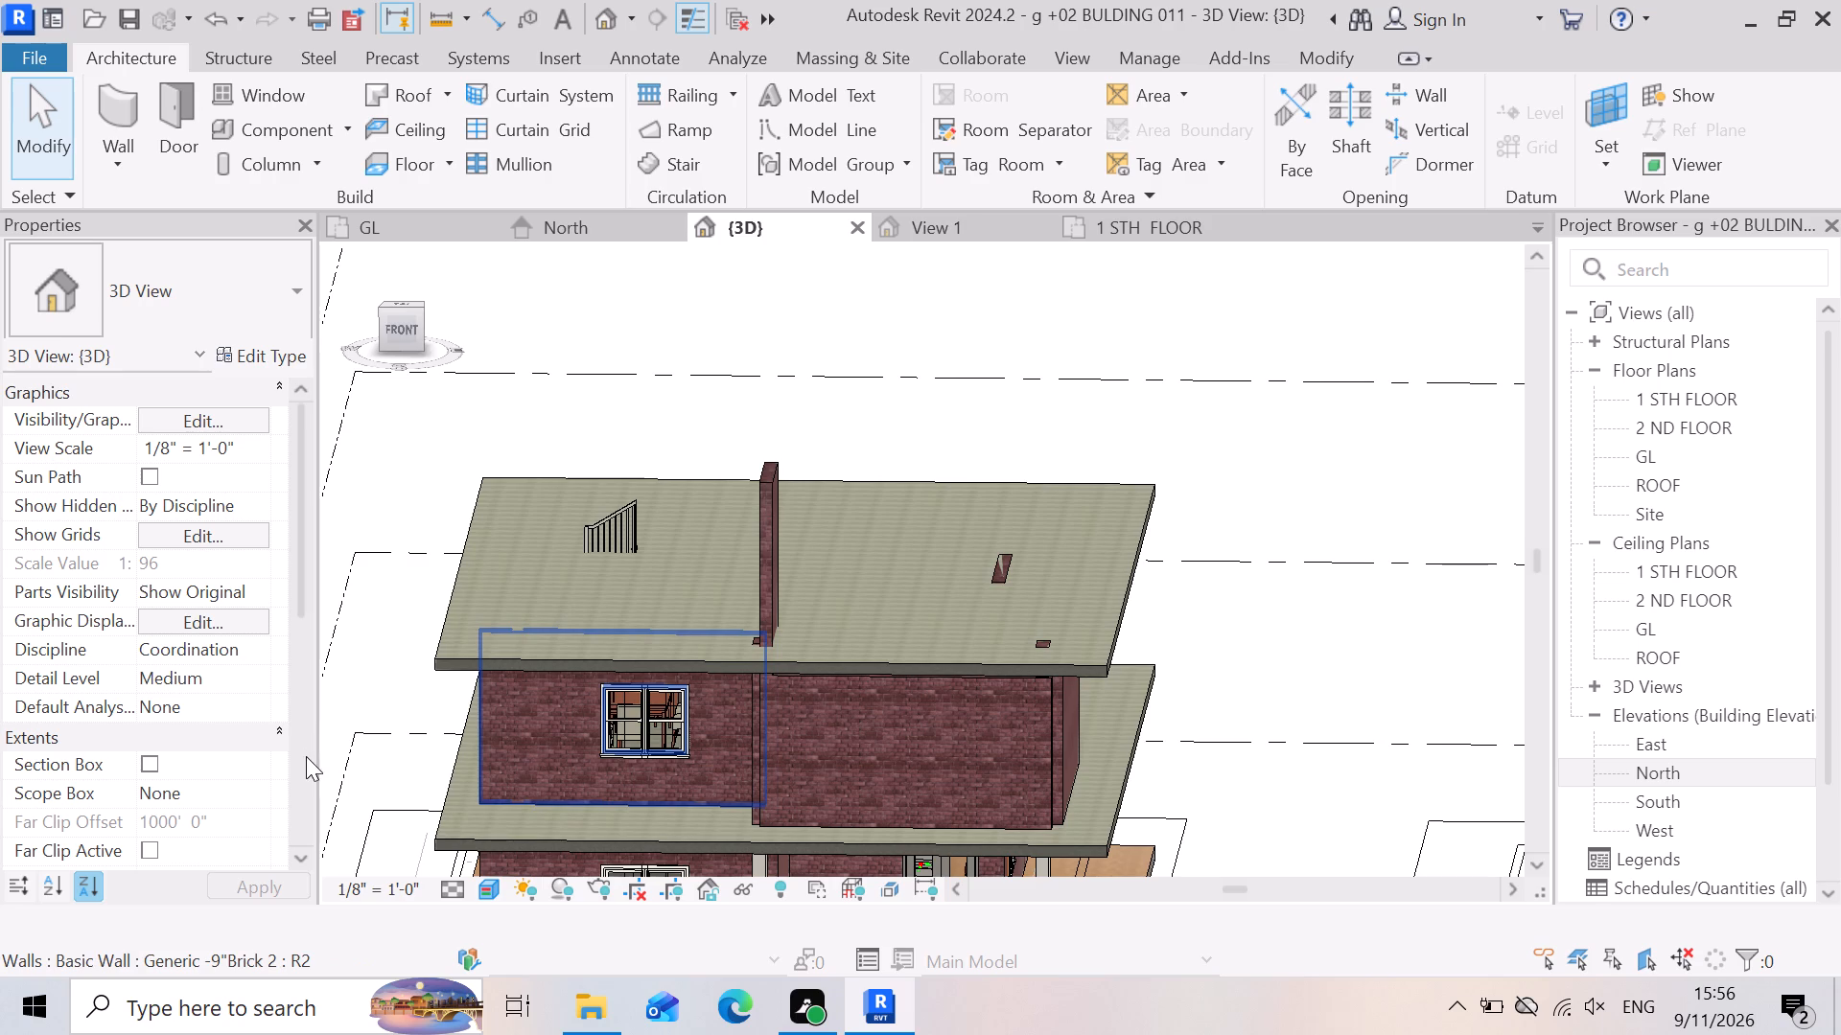
scroll(877, 797, "up", 6)
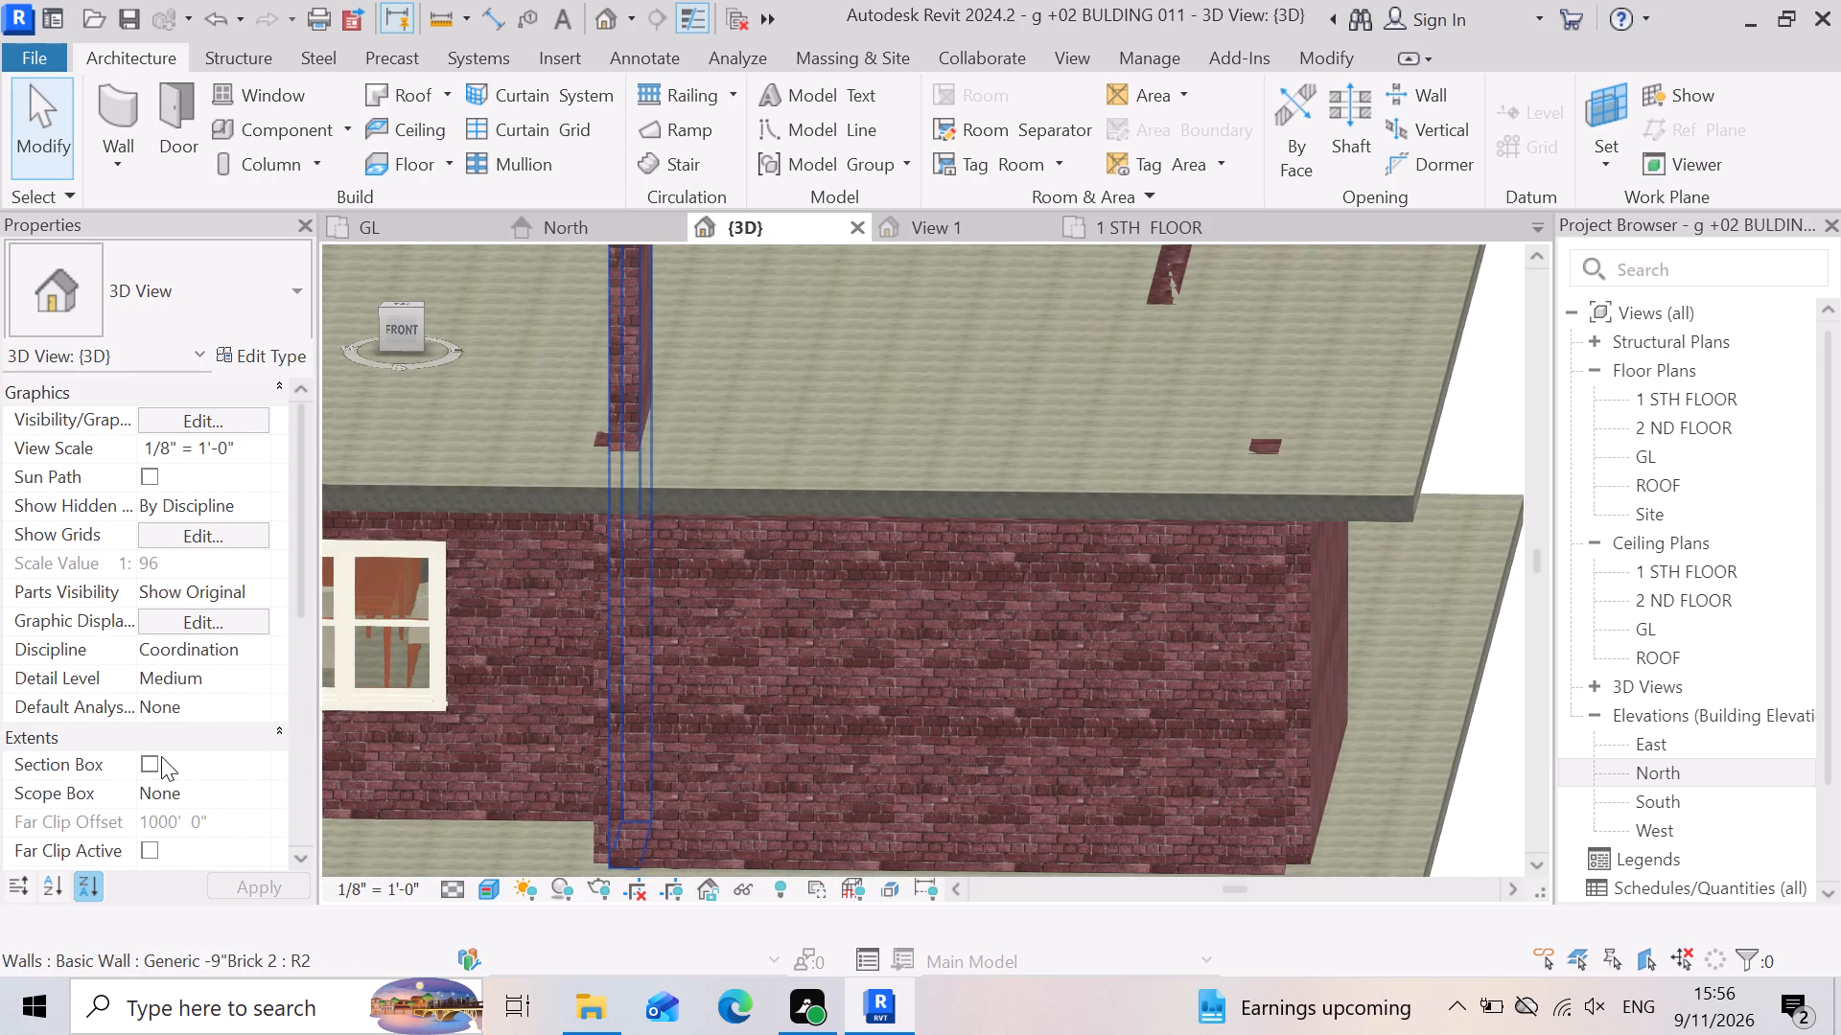
left_click(638, 339)
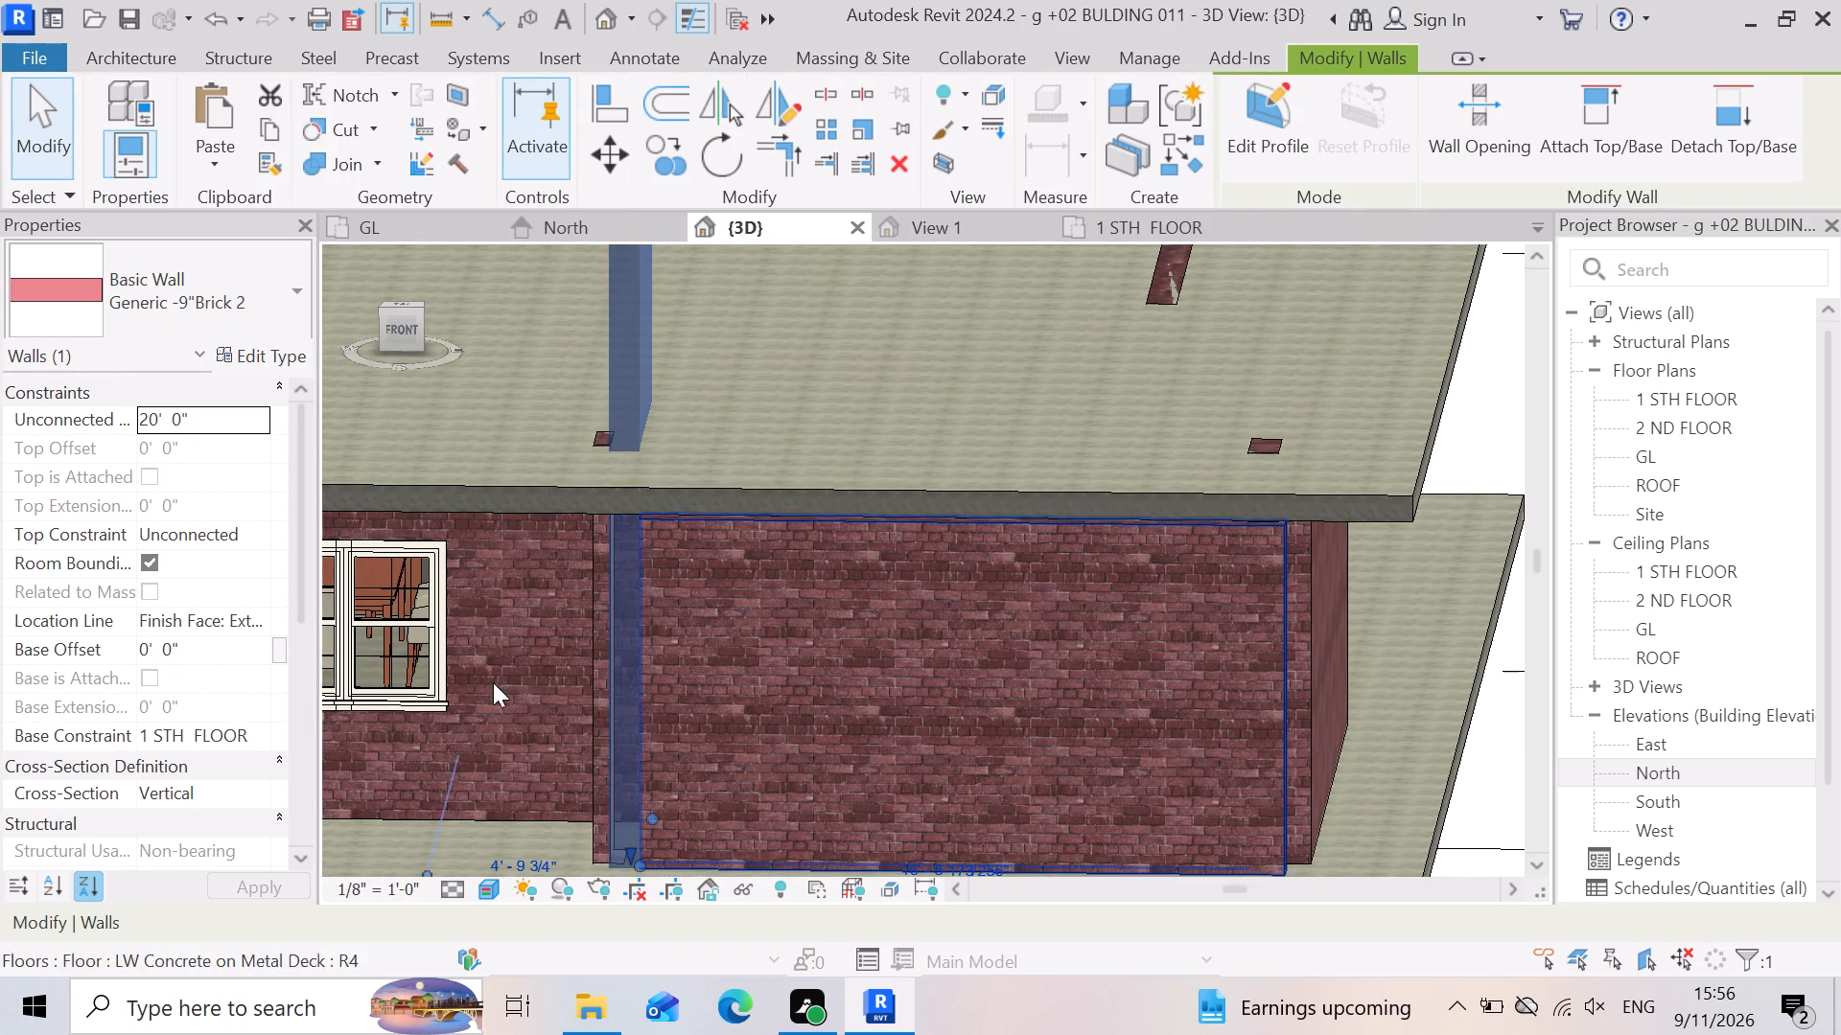
left_click(229, 528)
left_click(254, 528)
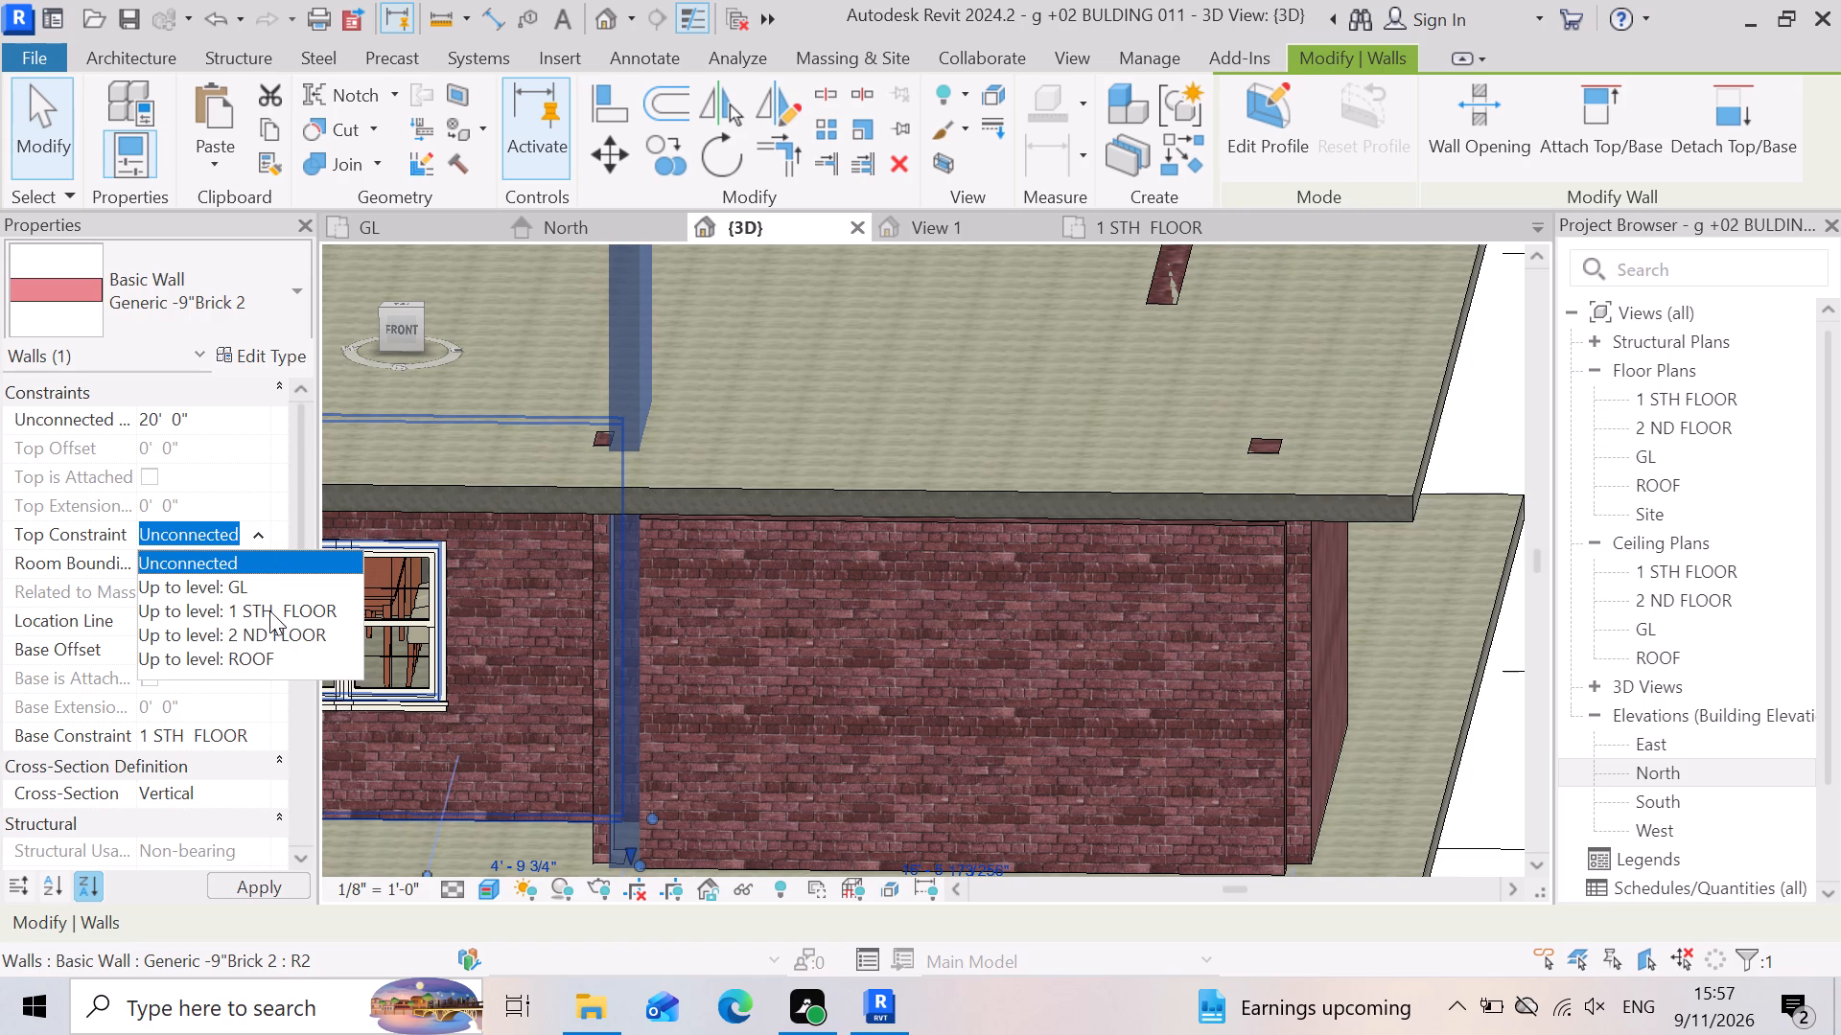
left_click(265, 632)
left_click(211, 448)
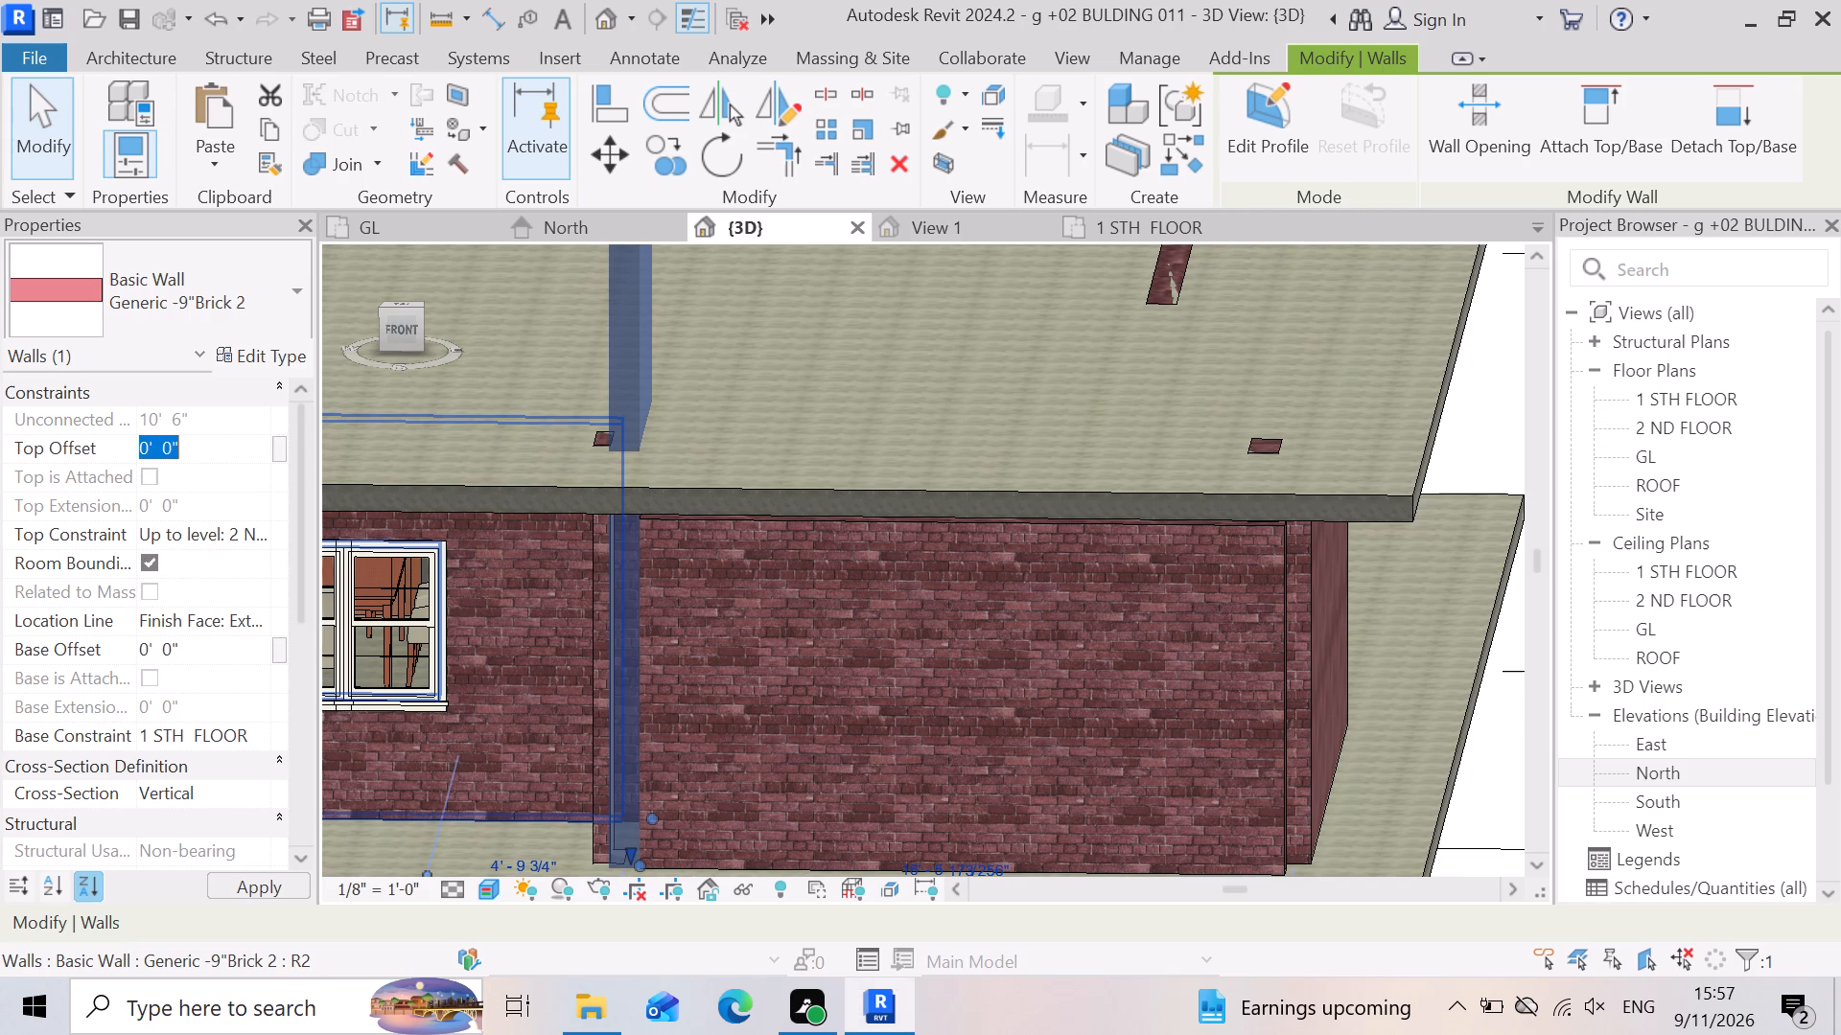
type("-6")
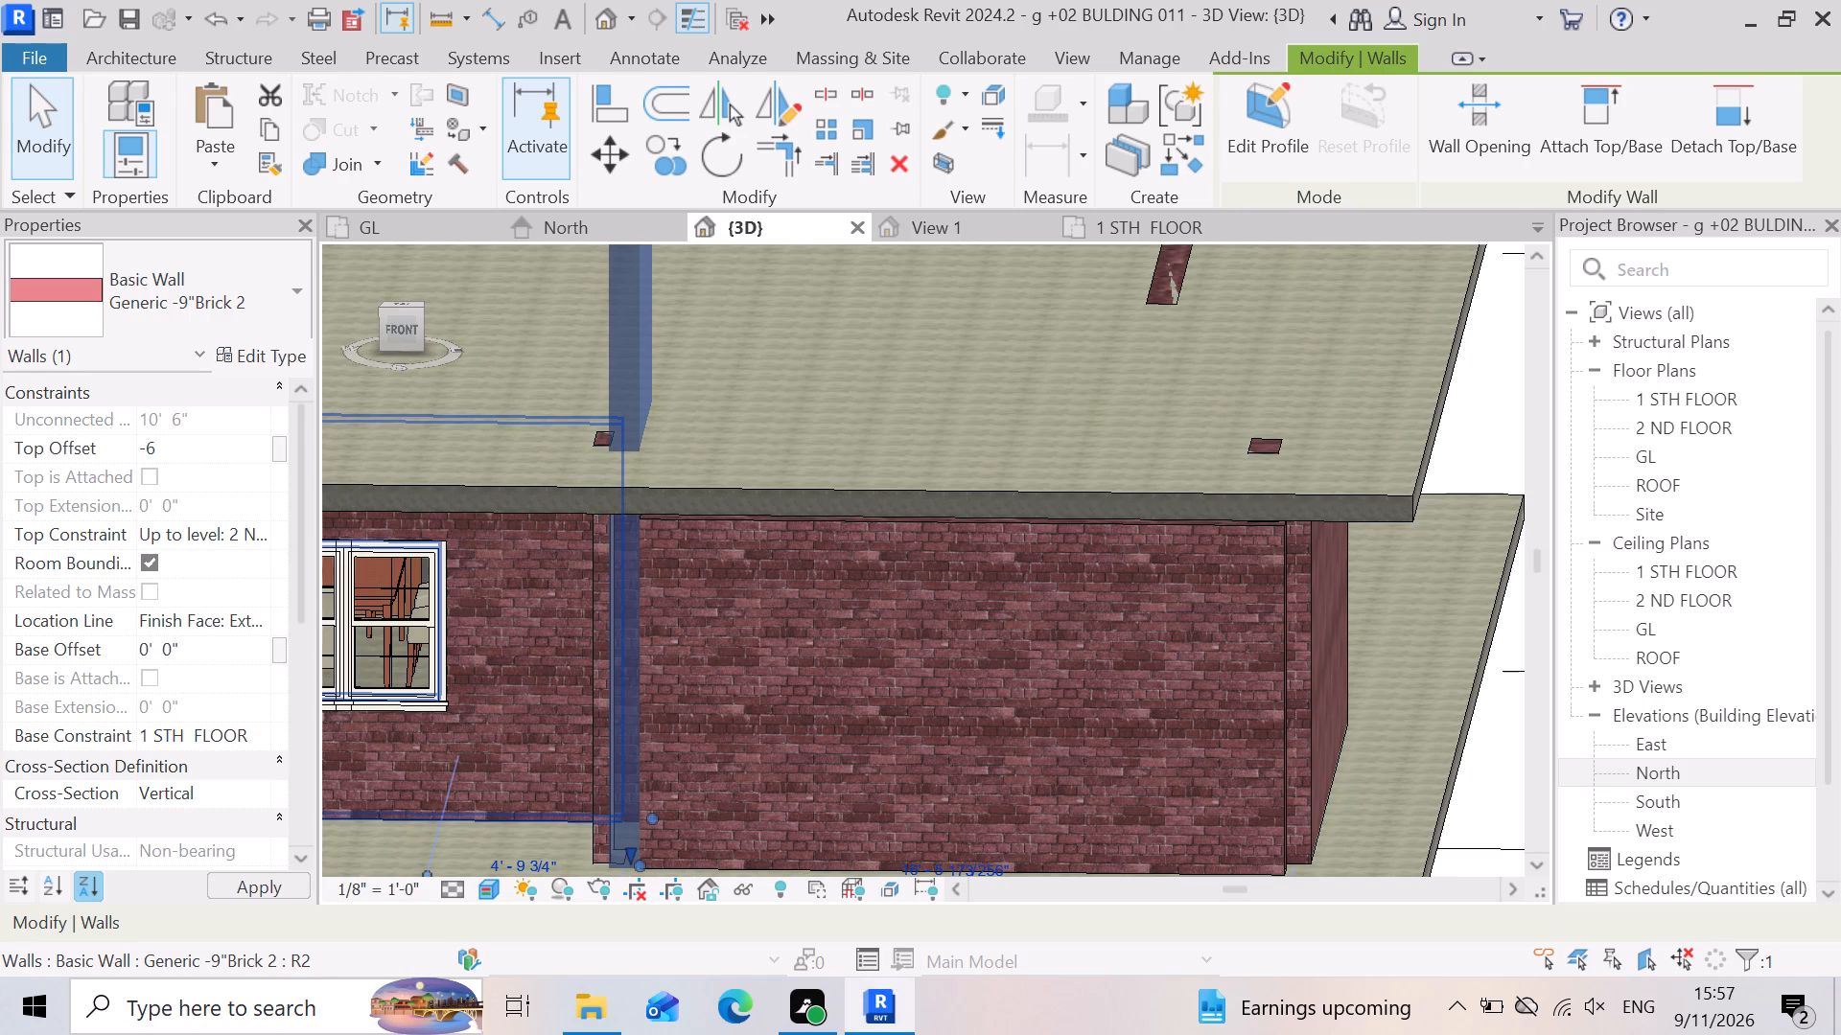
key("apostrophe")
key("Return")
scroll(1141, 536, "down", 5)
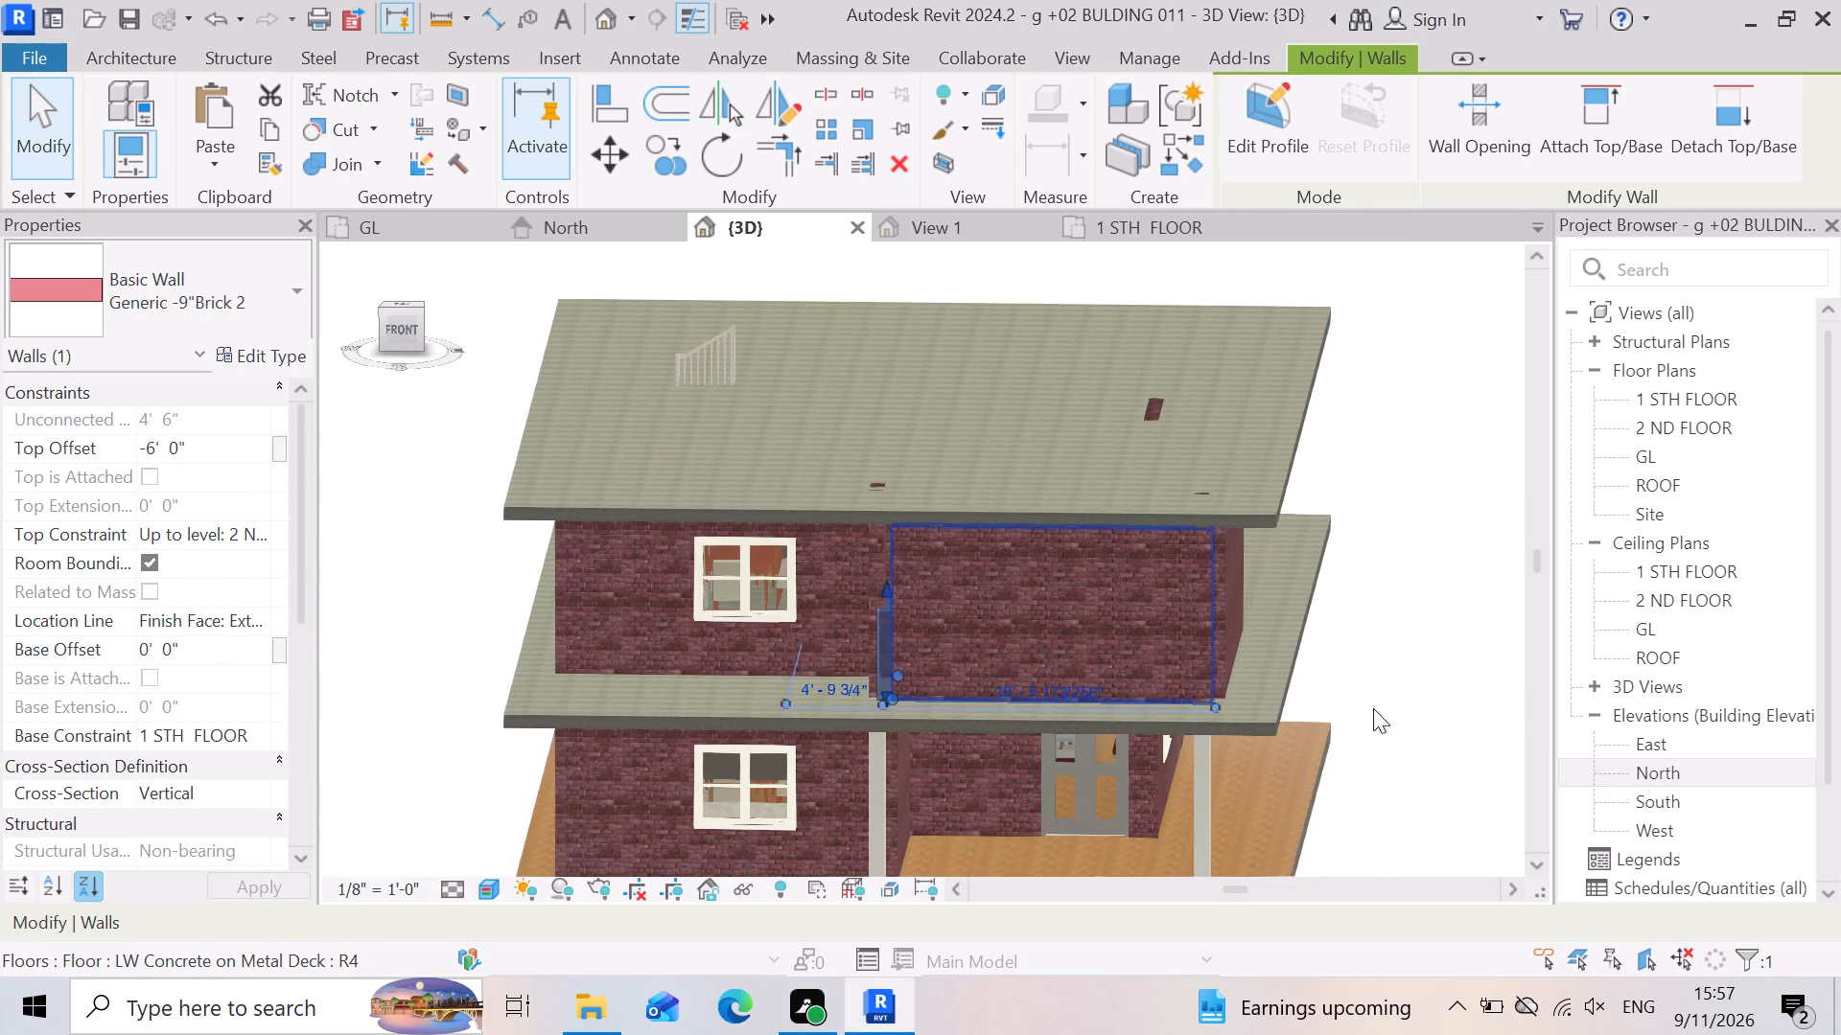
left_click(1428, 701)
Delete the front wall of the enclosure above the car porch on the 1 STH FLOOR.
scroll(831, 748, "down", 3)
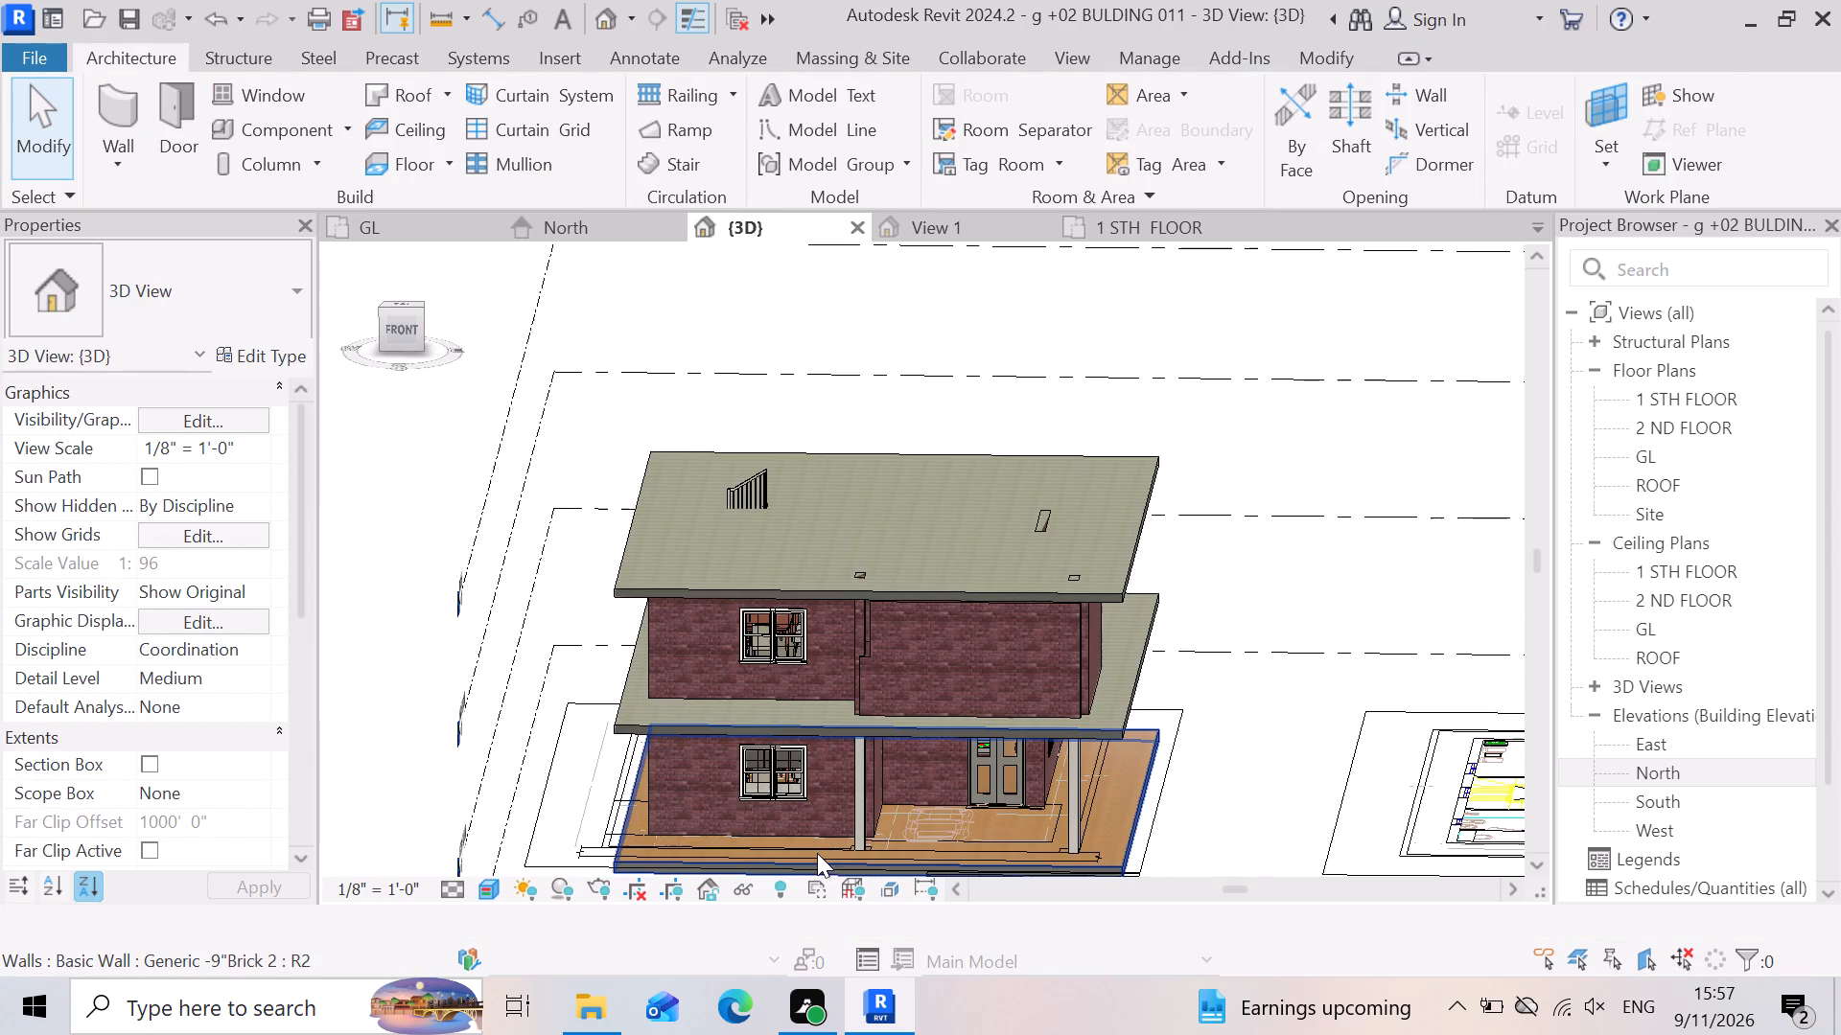
middle_click_drag(804, 842, 795, 838)
right_click_drag(786, 830, 848, 766, "shift")
middle_click_drag(782, 826, 848, 766, "shift")
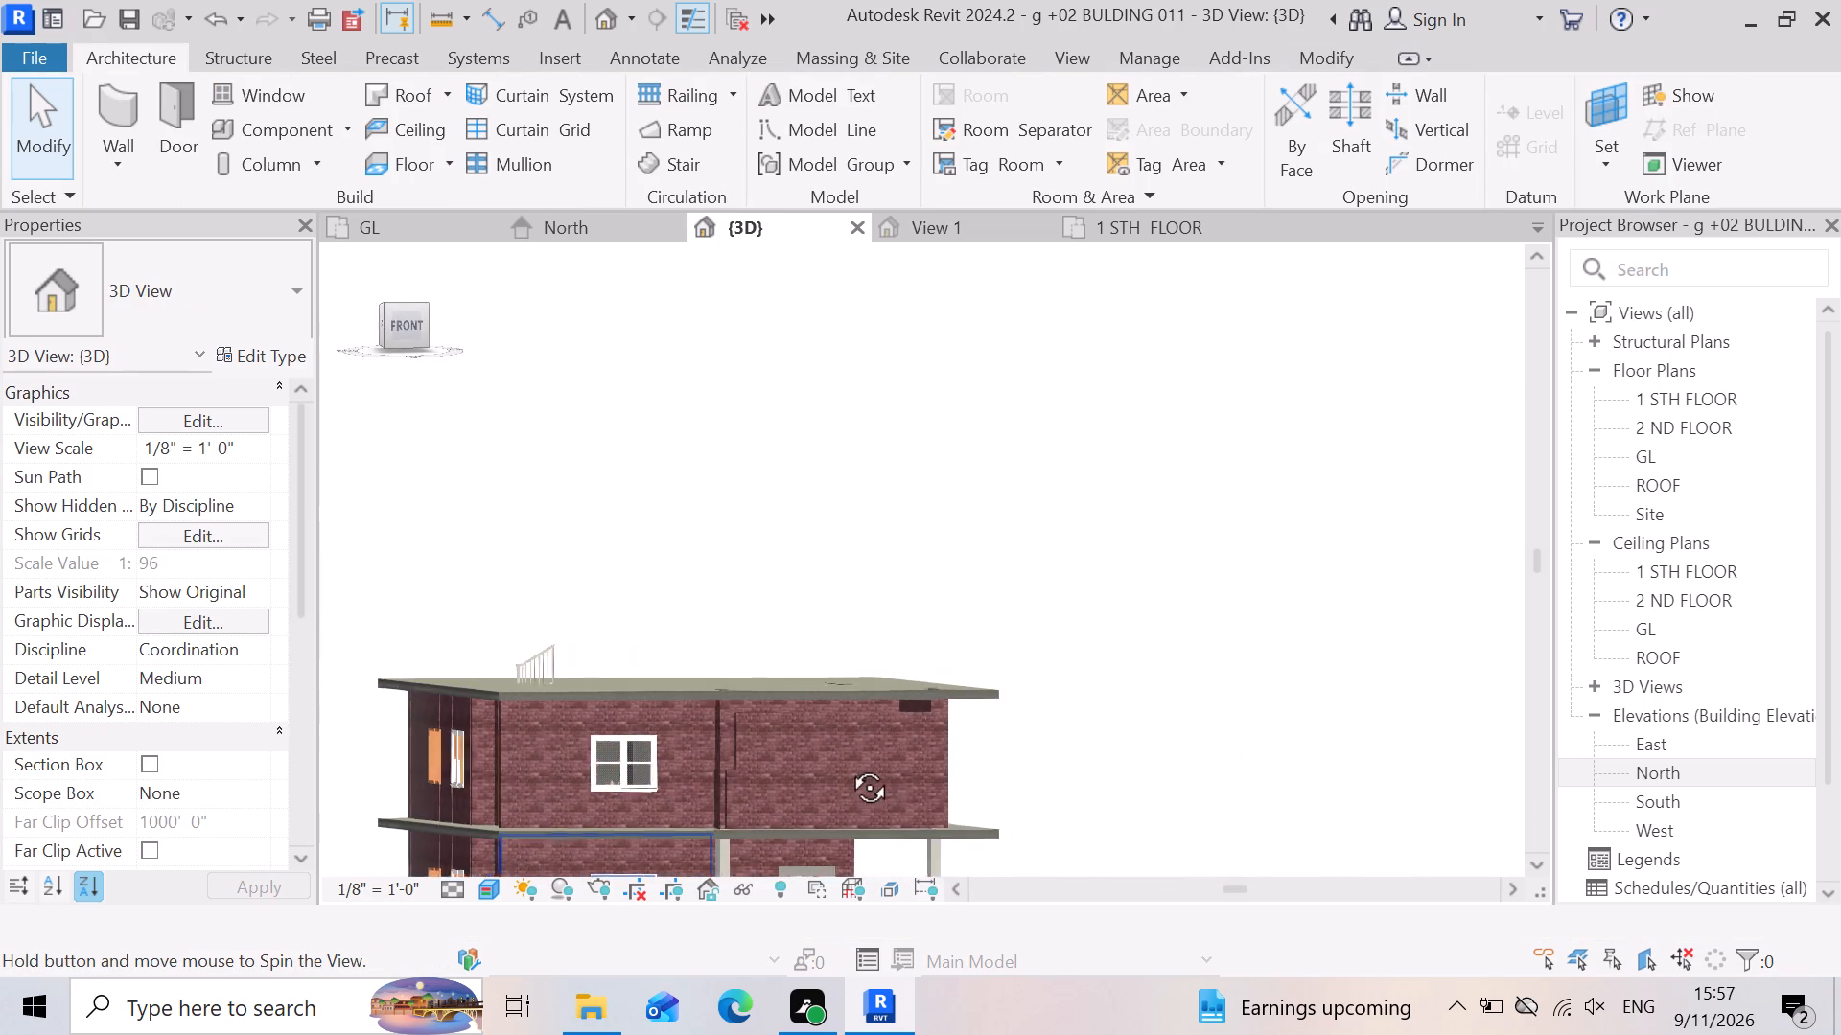
middle_click_drag(848, 766, 852, 767, "shift")
right_click_drag(848, 766, 852, 767, "shift")
scroll(754, 782, "up", 3)
scroll(635, 834, "up", 4)
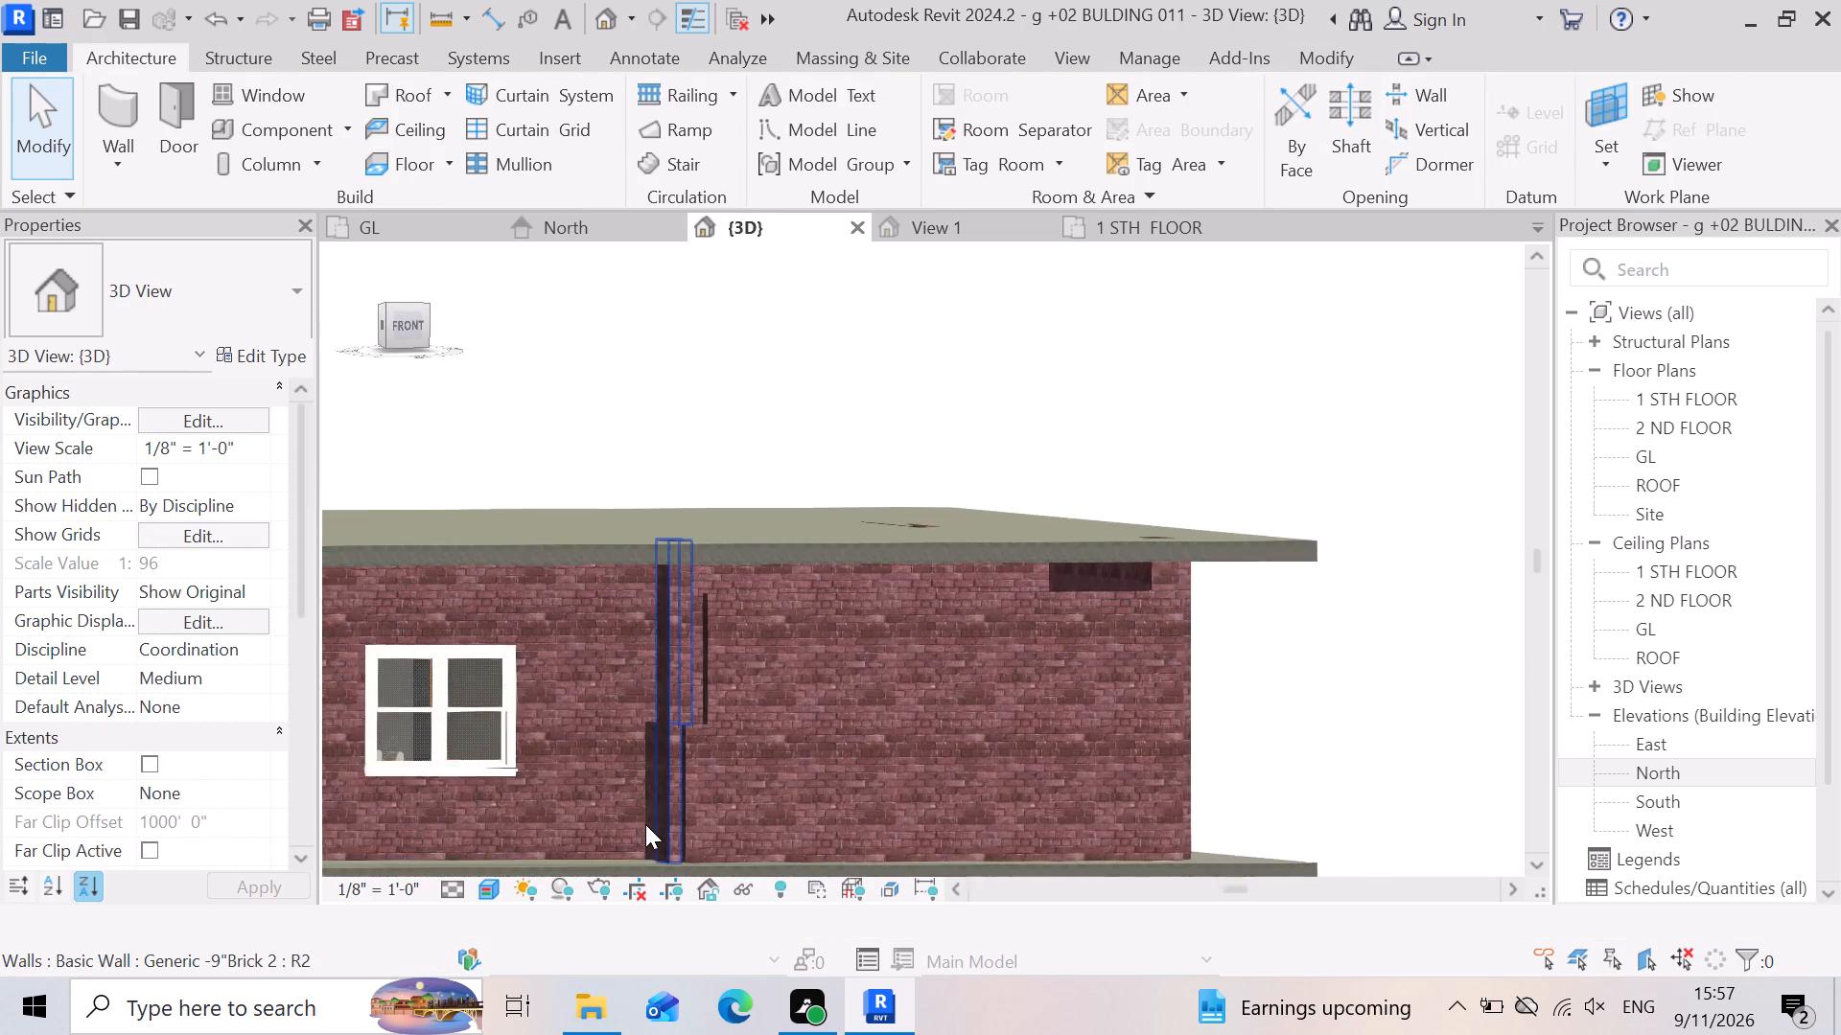
scroll(645, 824, "up", 2)
left_click(1120, 717)
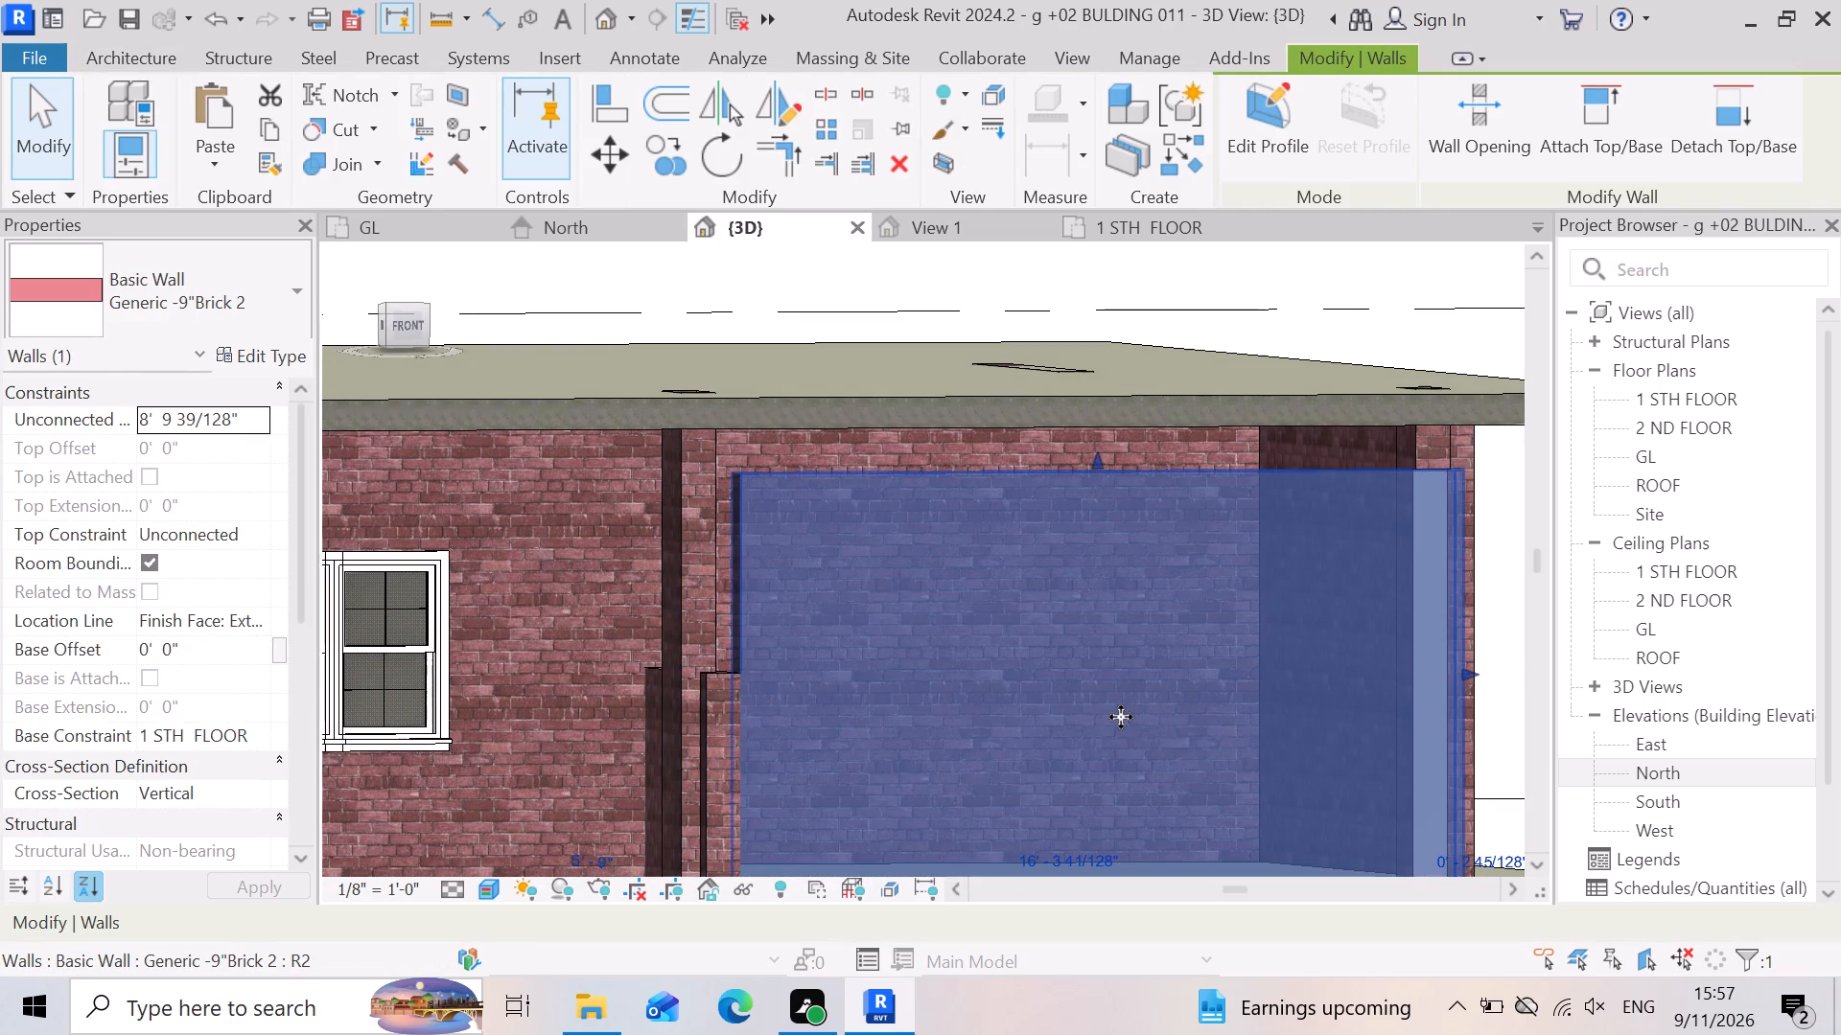
scroll(1152, 663, "down", 4)
scroll(902, 747, "down", 2)
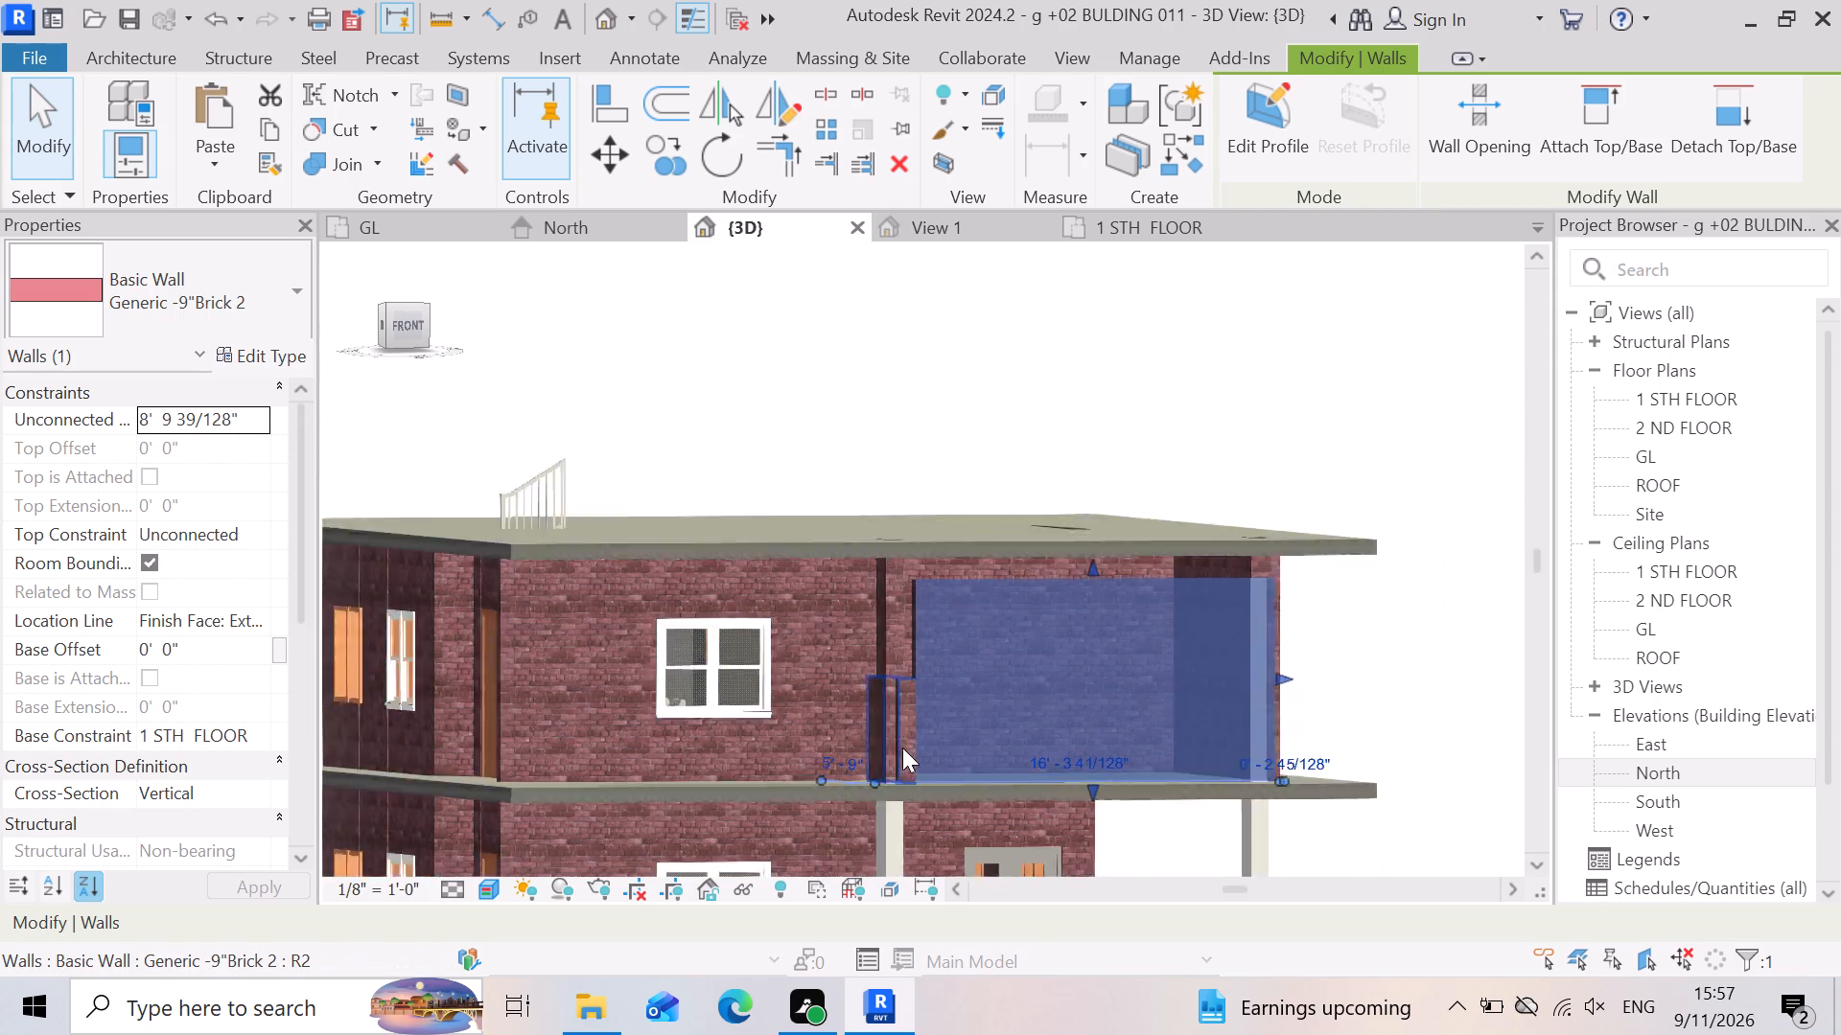
scroll(902, 747, "down", 2)
left_click(1312, 819)
scroll(953, 685, "up", 2)
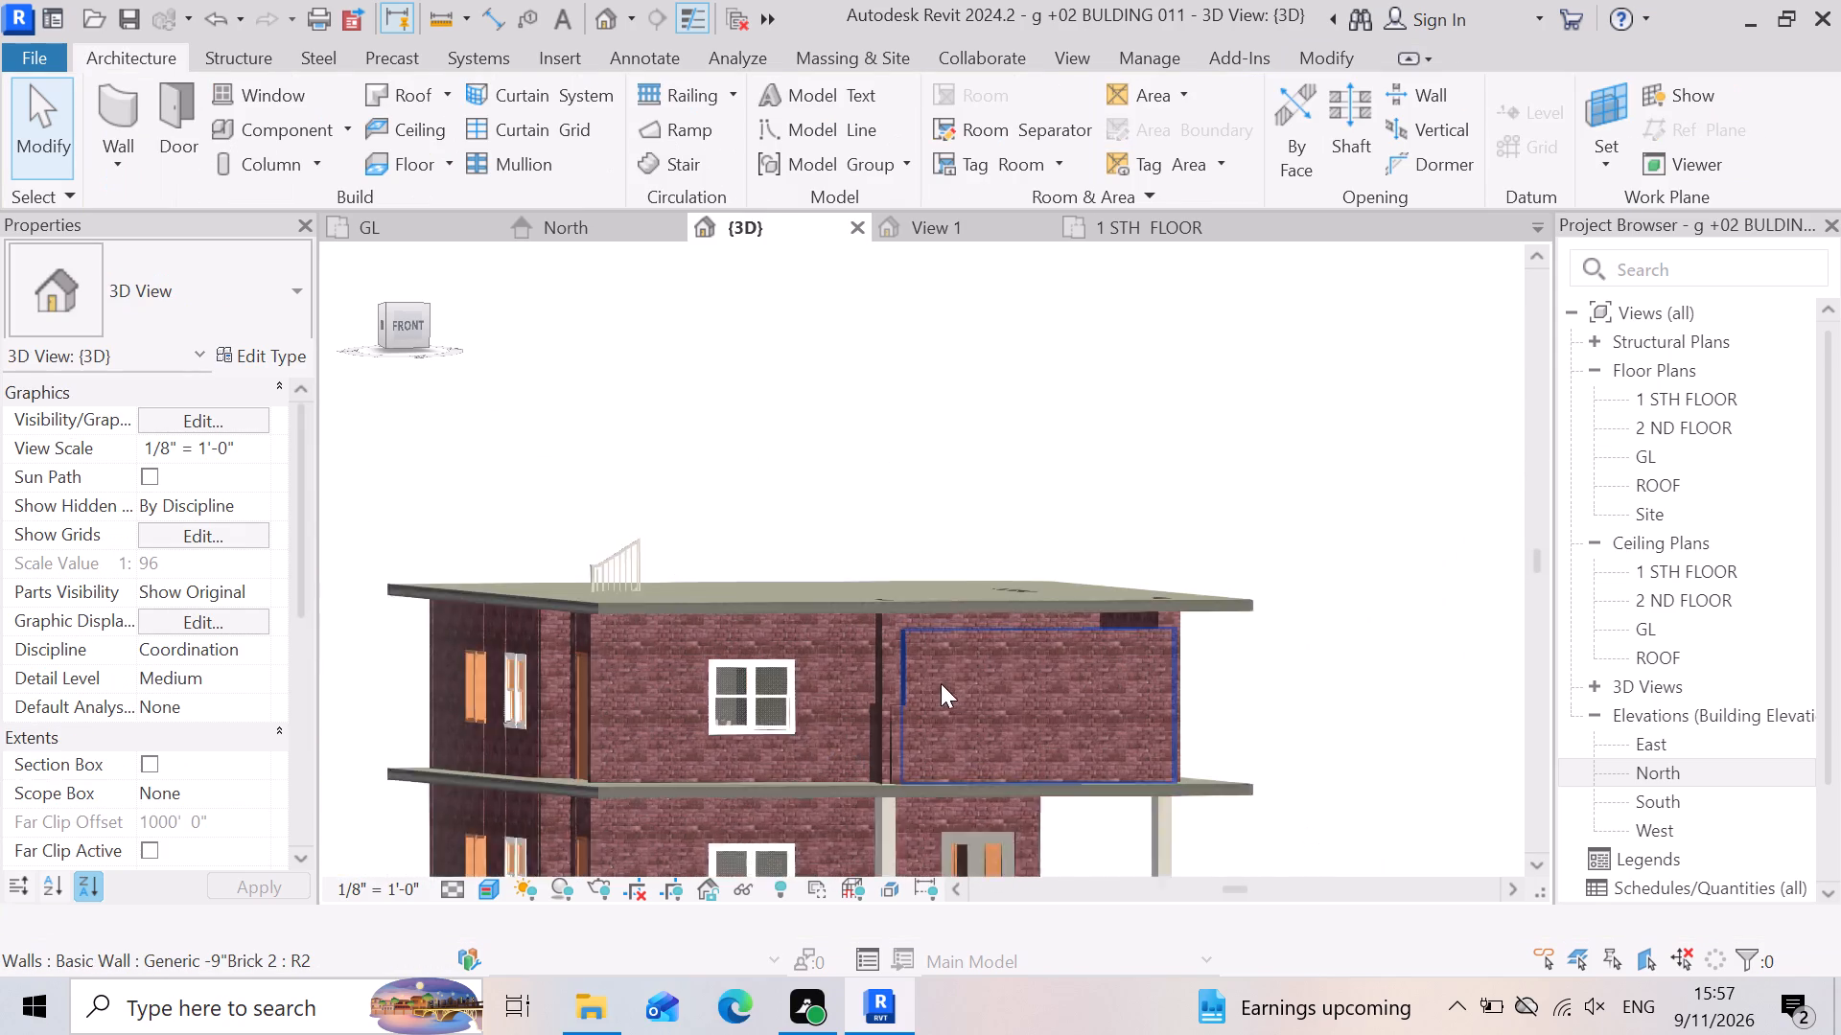
scroll(941, 683, "up", 7)
scroll(967, 849, "up", 3)
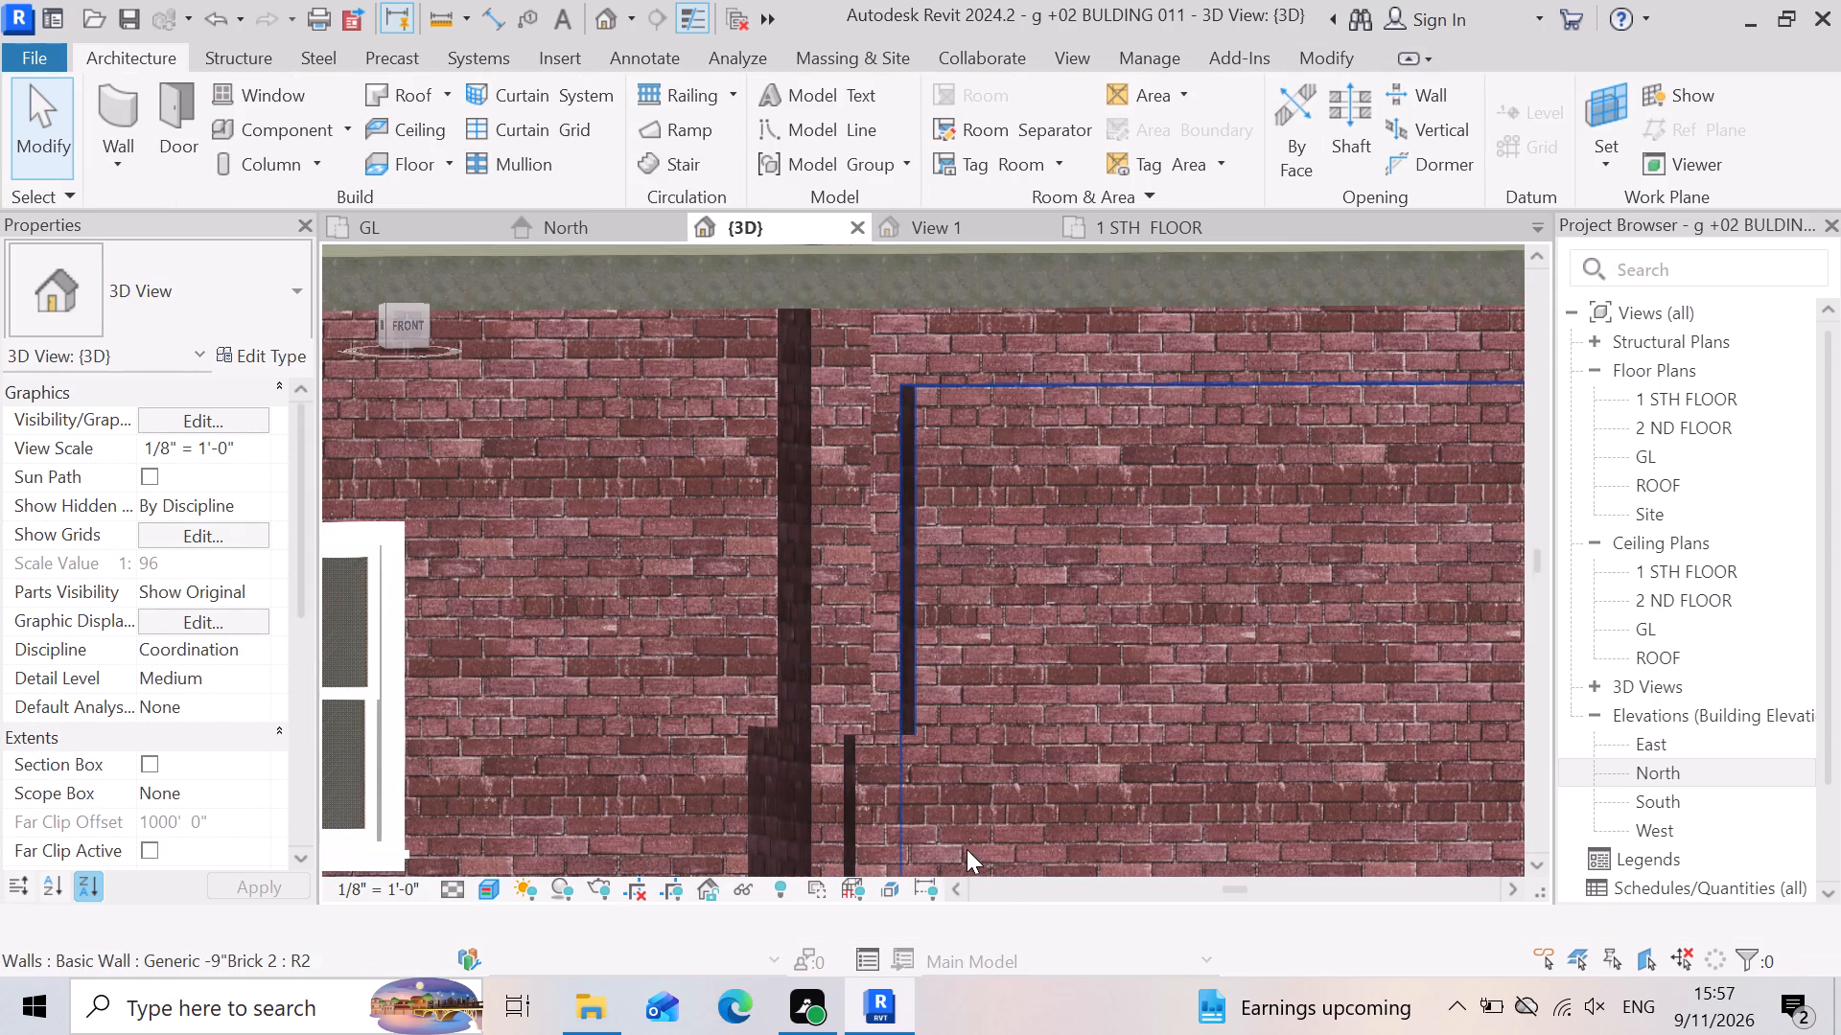
left_click(939, 662)
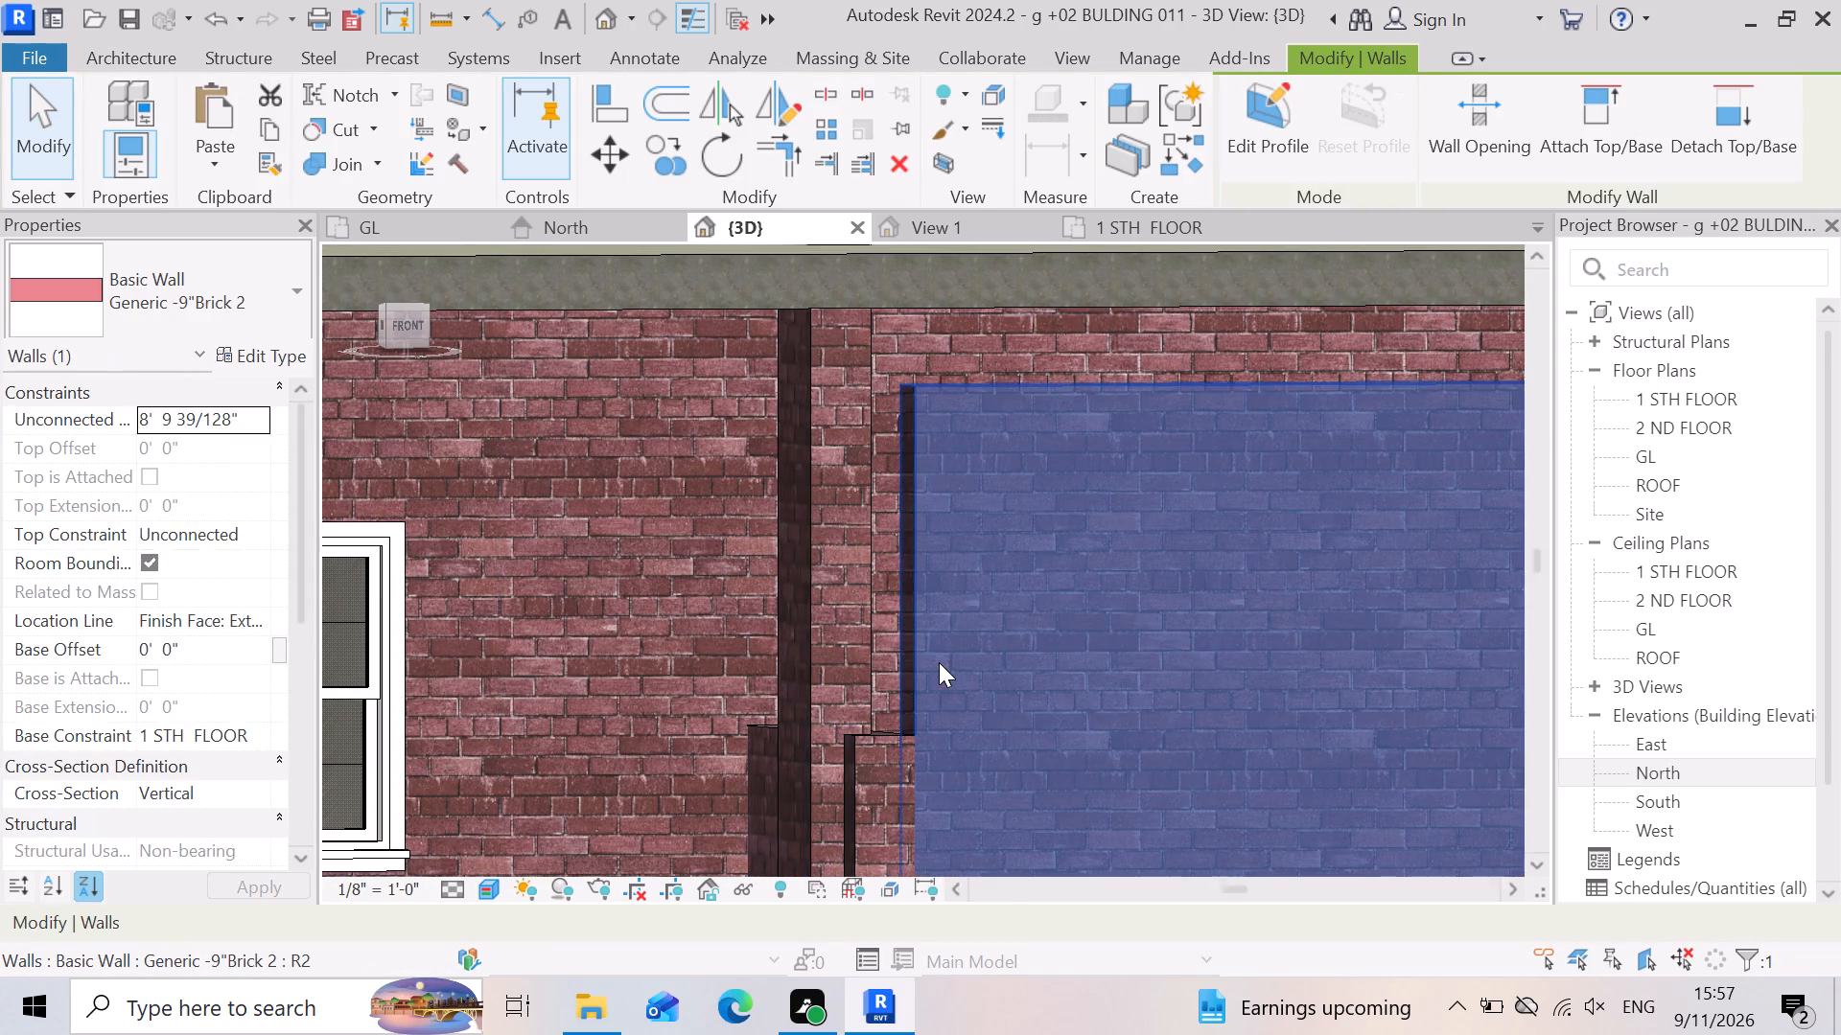
scroll(938, 661, "down", 9)
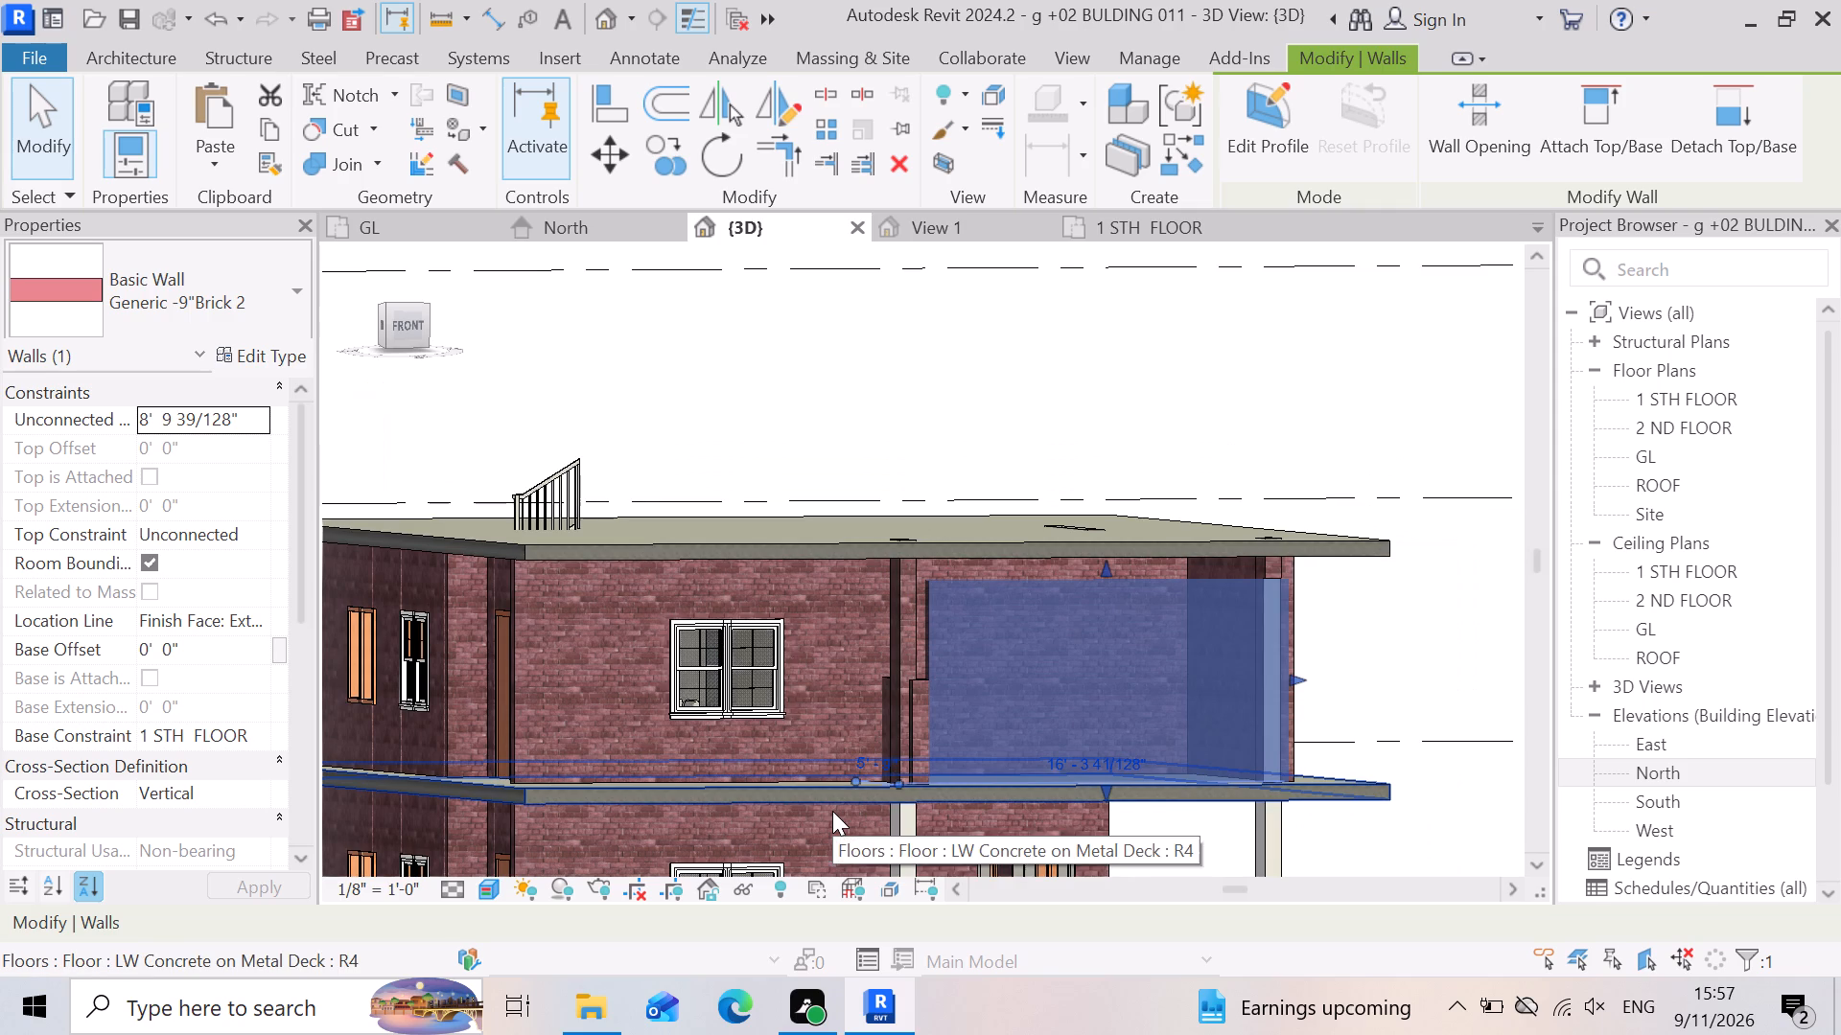
key("Delete")
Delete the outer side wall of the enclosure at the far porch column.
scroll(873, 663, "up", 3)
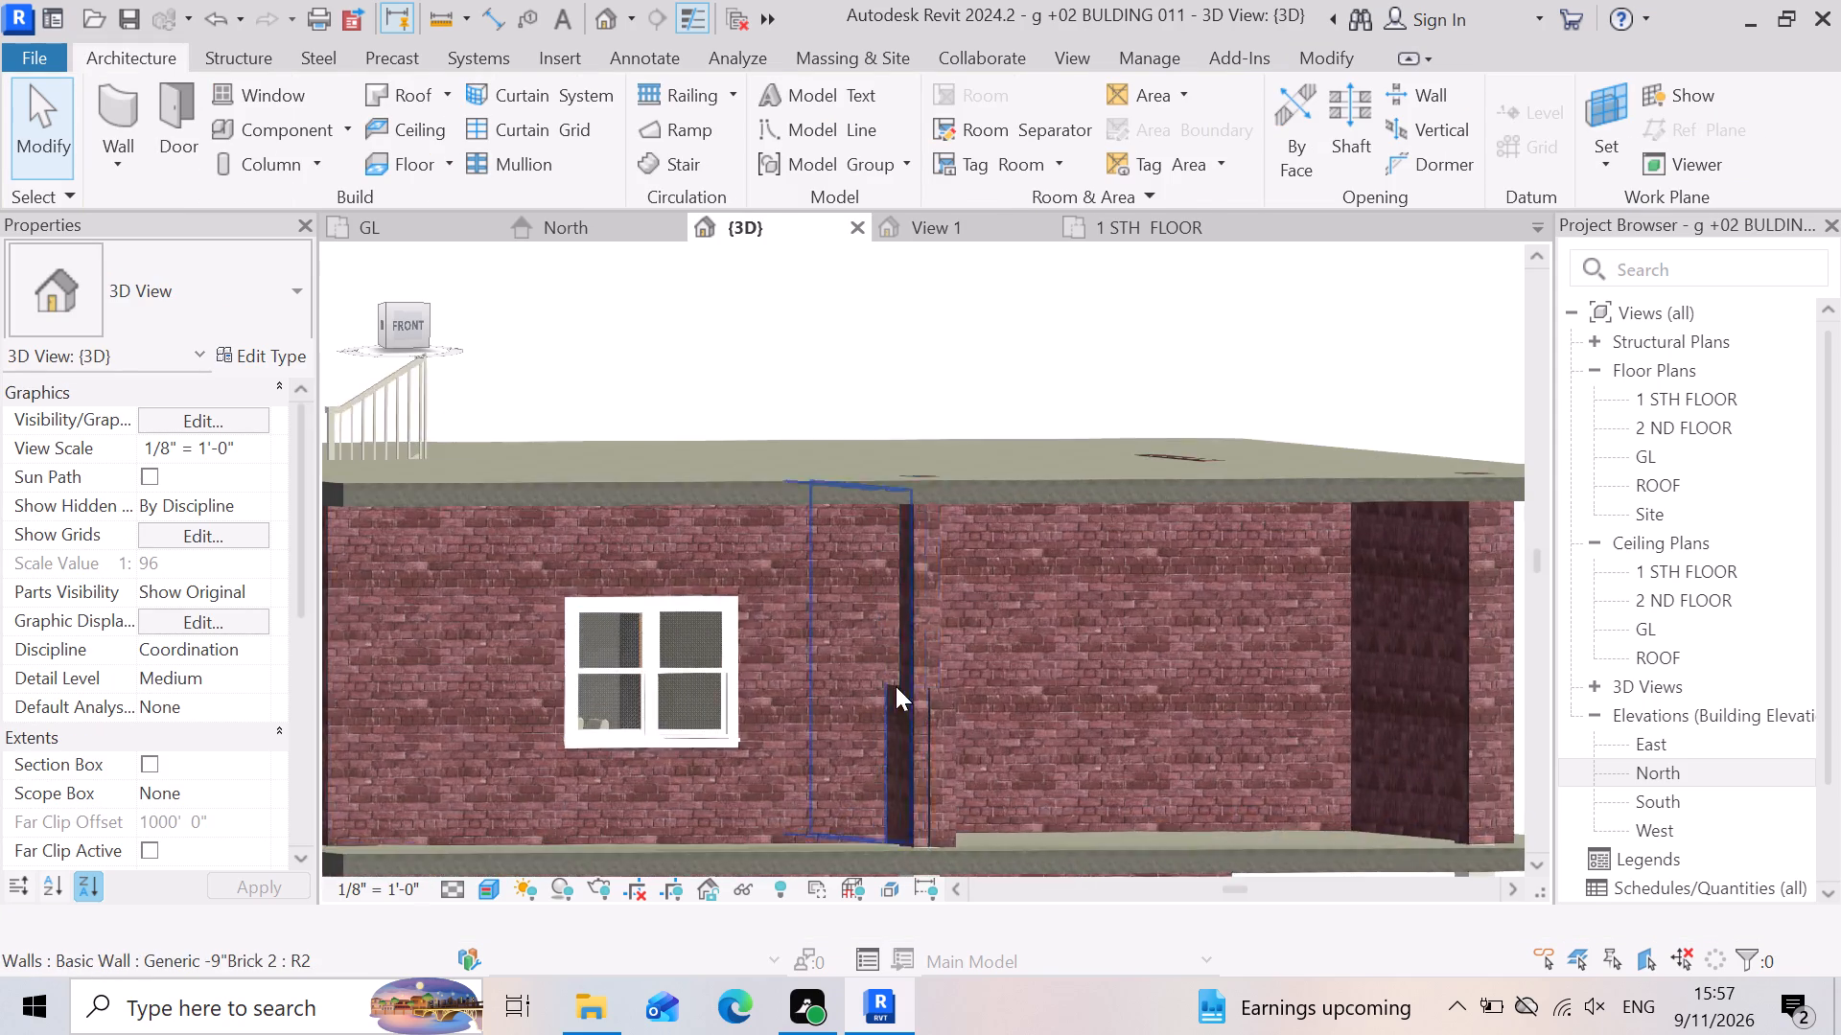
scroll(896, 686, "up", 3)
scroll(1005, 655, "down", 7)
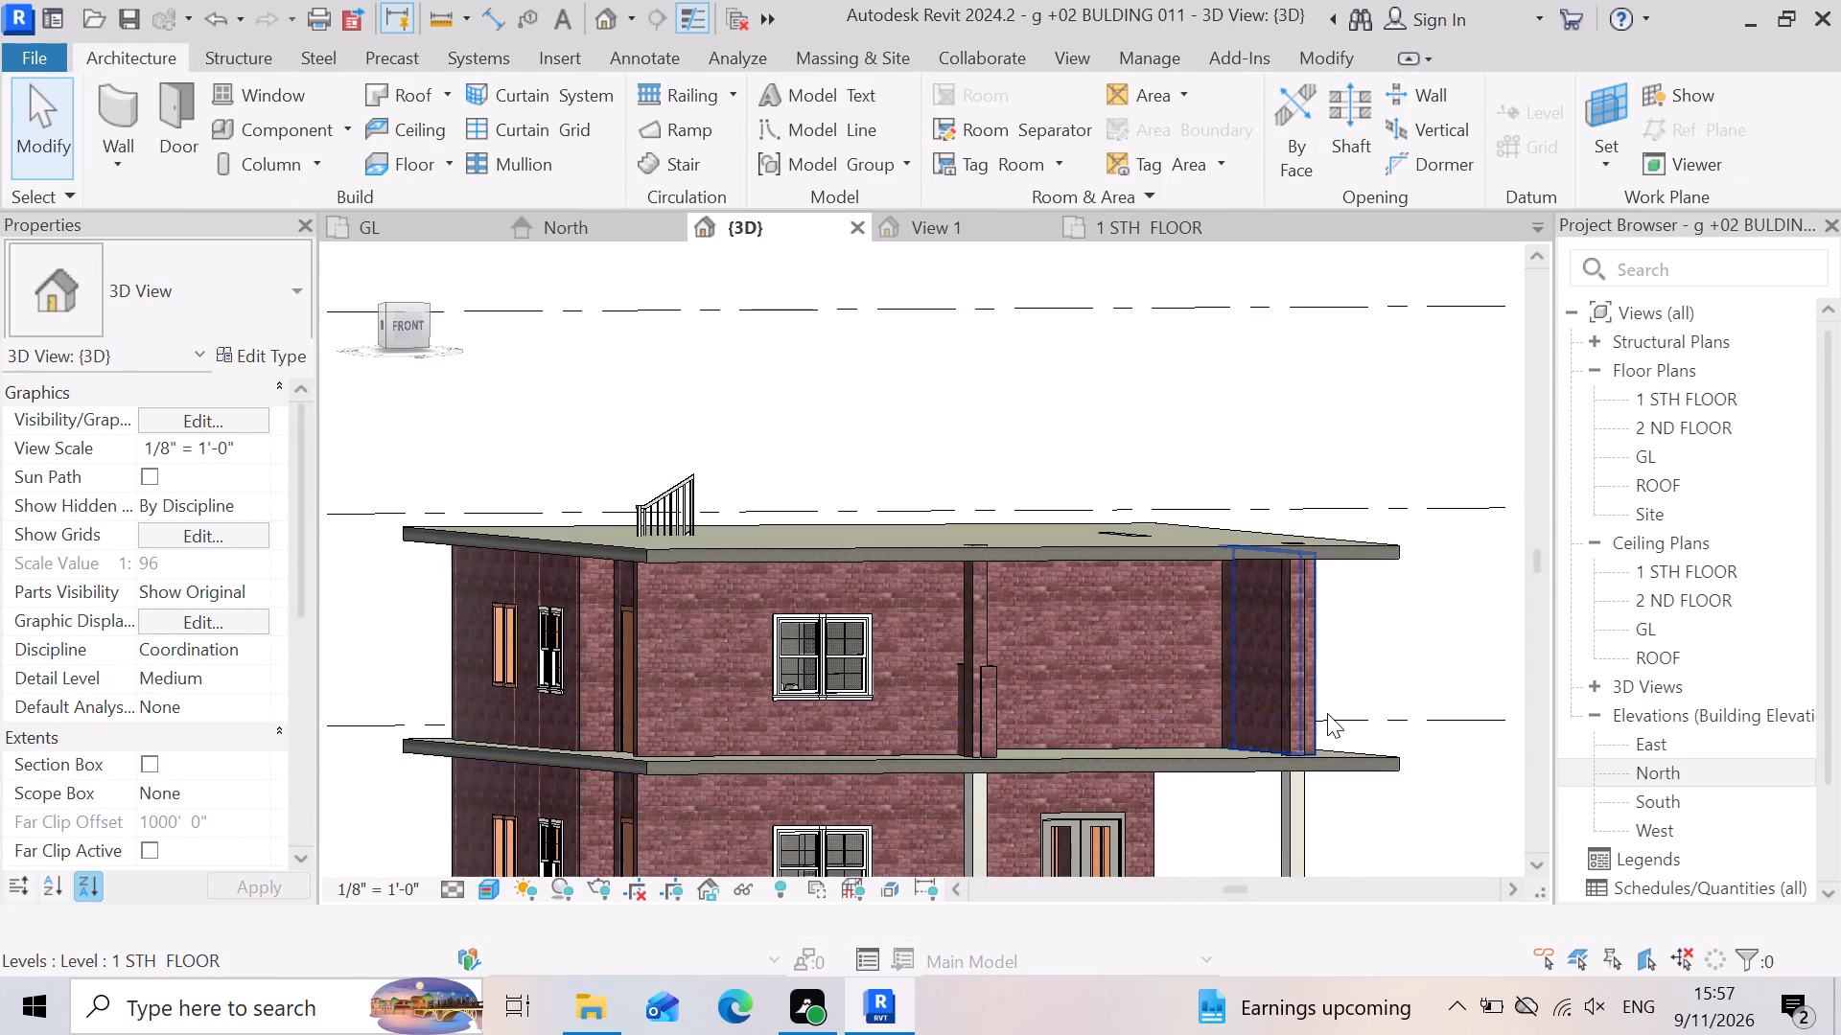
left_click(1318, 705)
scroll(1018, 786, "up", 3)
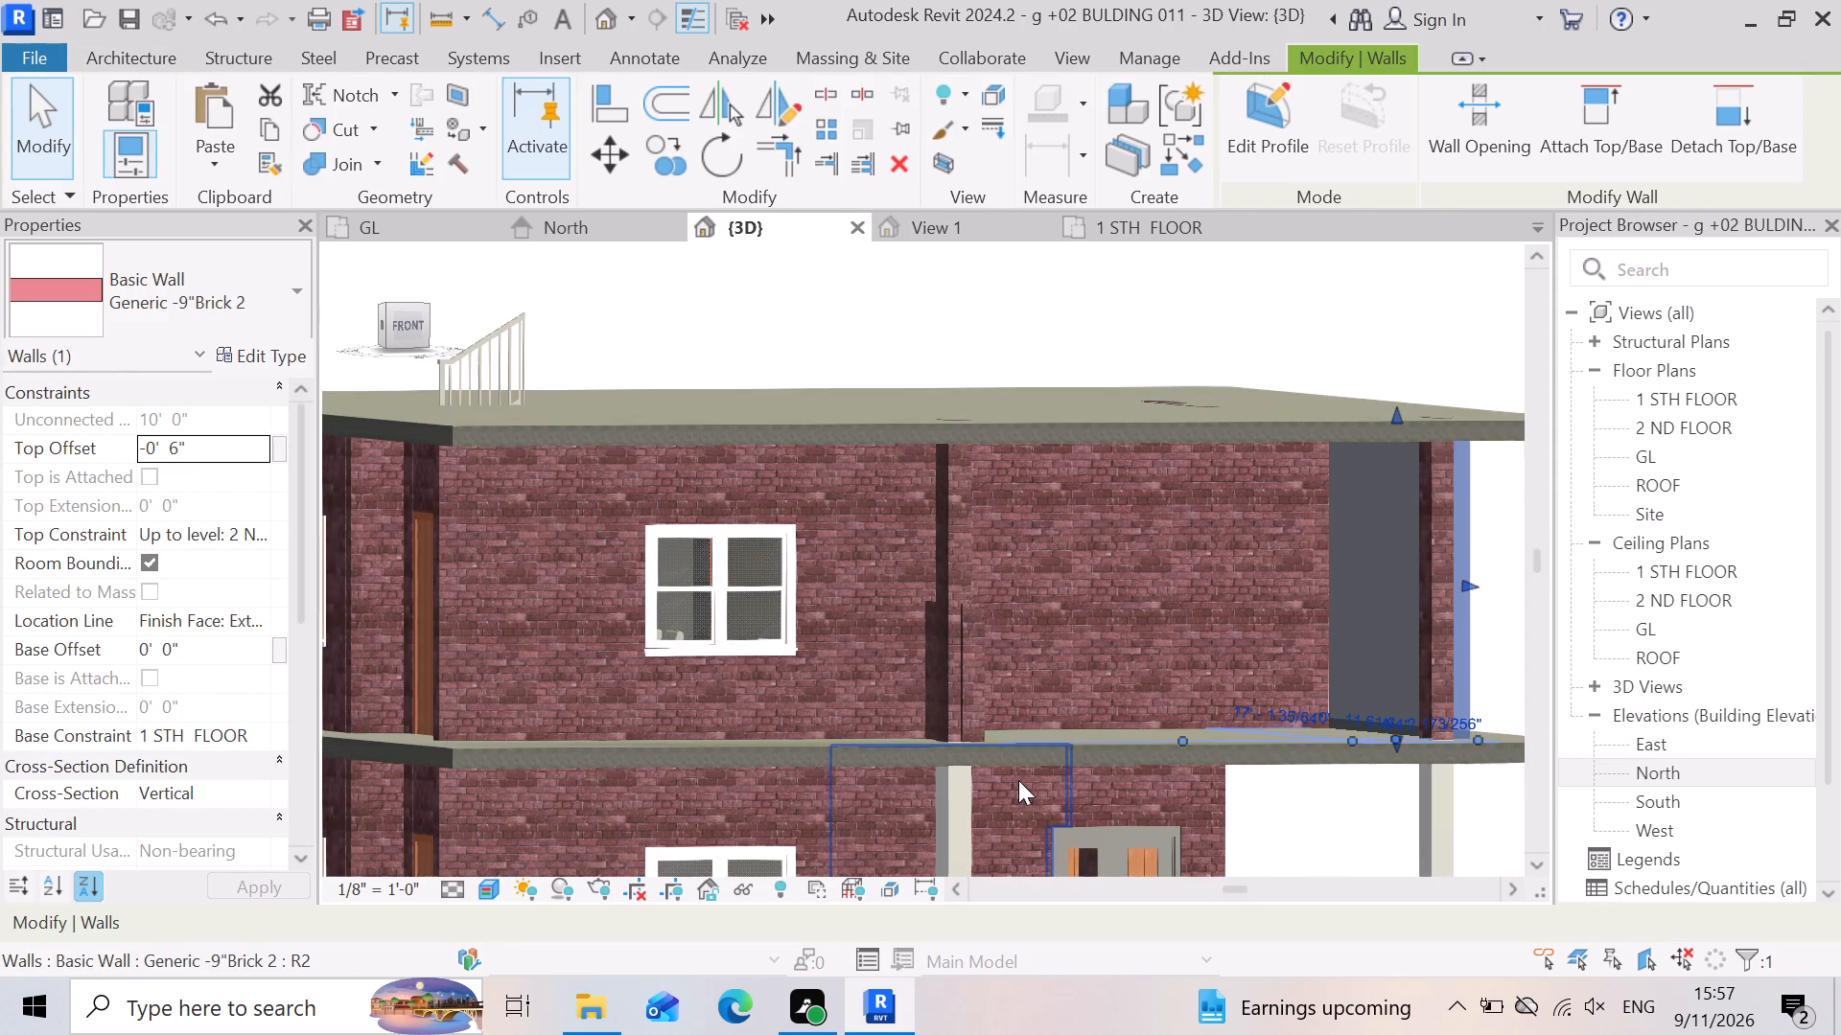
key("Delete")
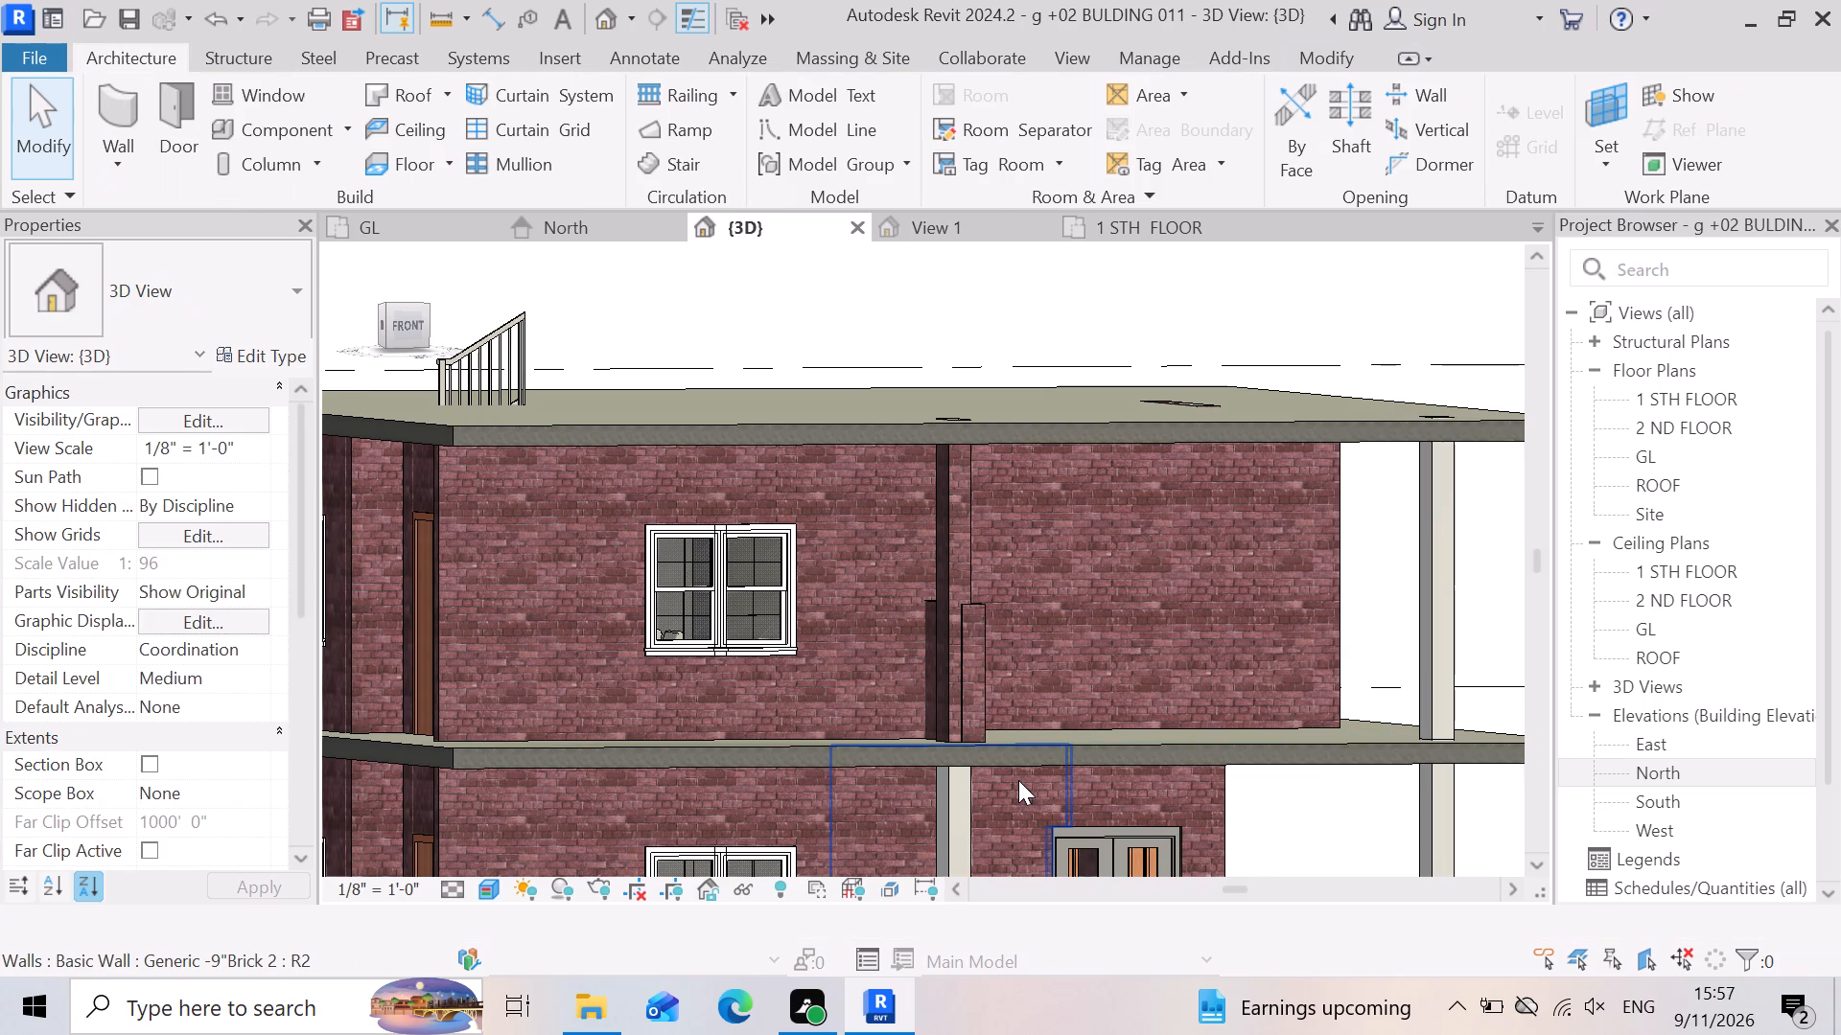
Examine the opened 1 STH FLOOR corner above the car porch from the front and right sides of the building.
scroll(1325, 938, "down", 2)
scroll(1229, 740, "down", 3)
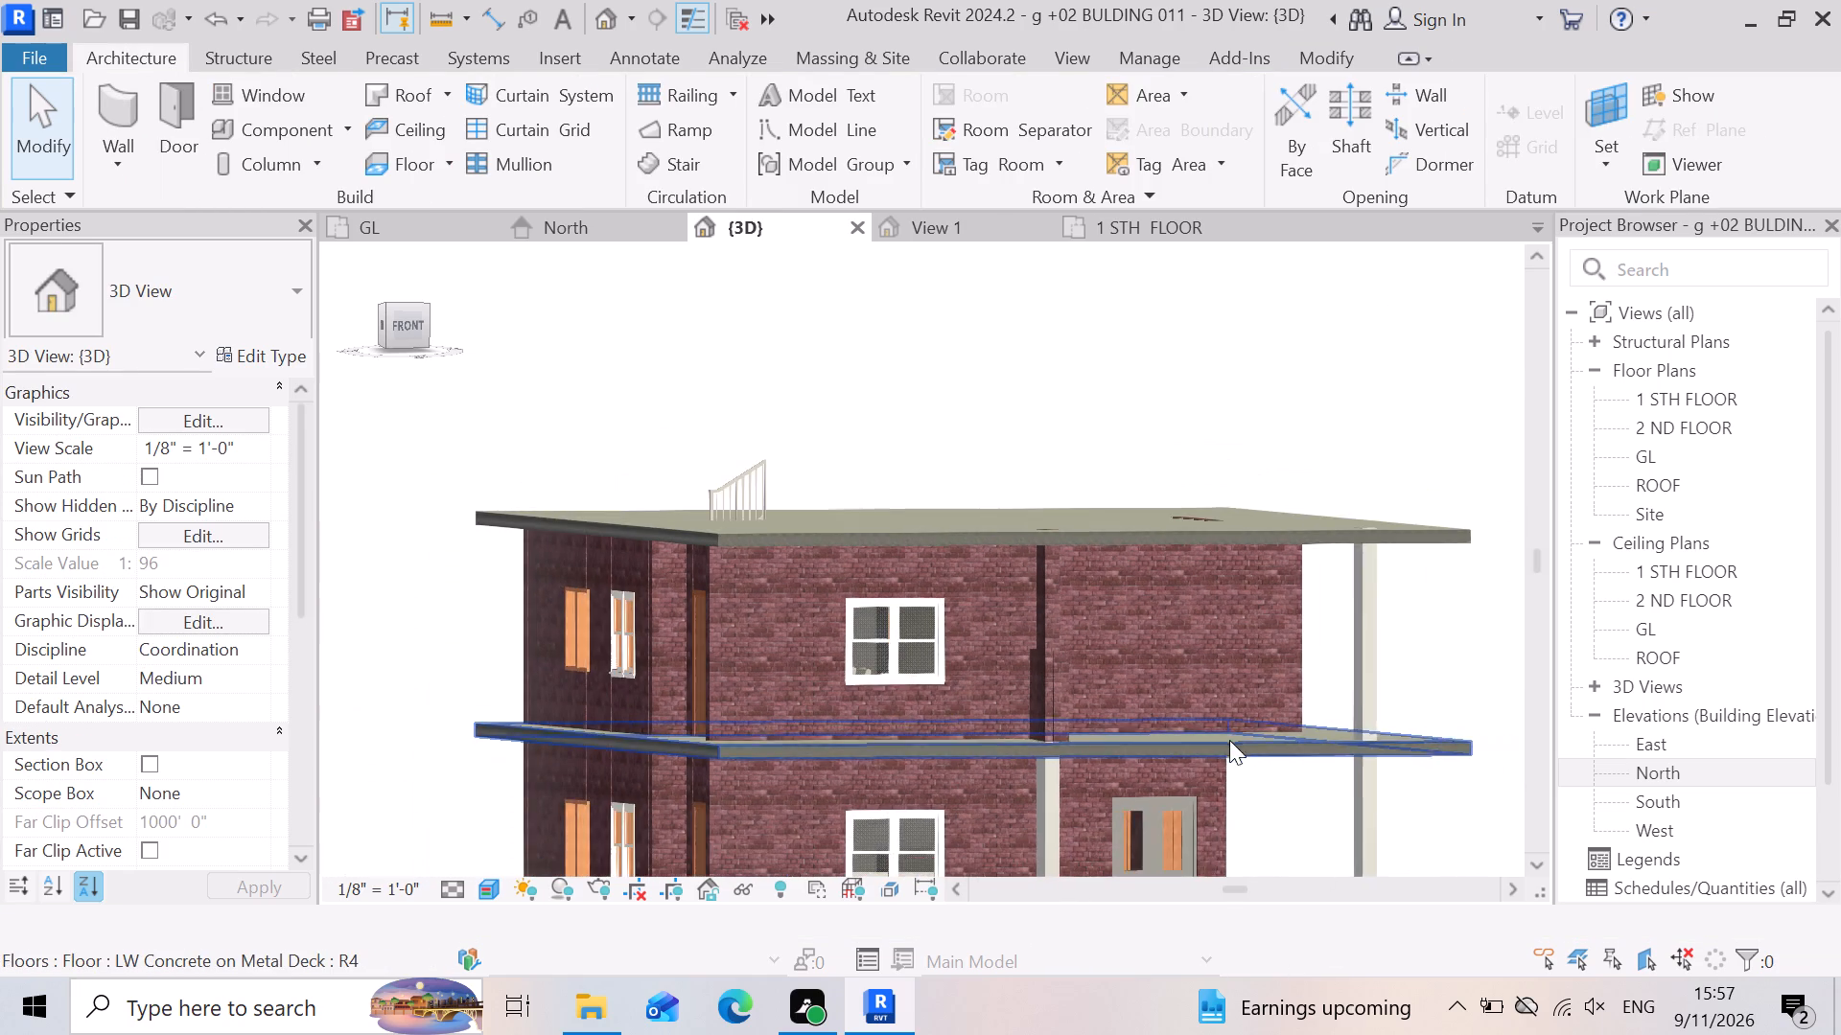
middle_click(1179, 849, "shift")
right_click_drag(1179, 849, 1166, 854, "shift")
middle_click_drag(1179, 849, 1166, 854, "shift")
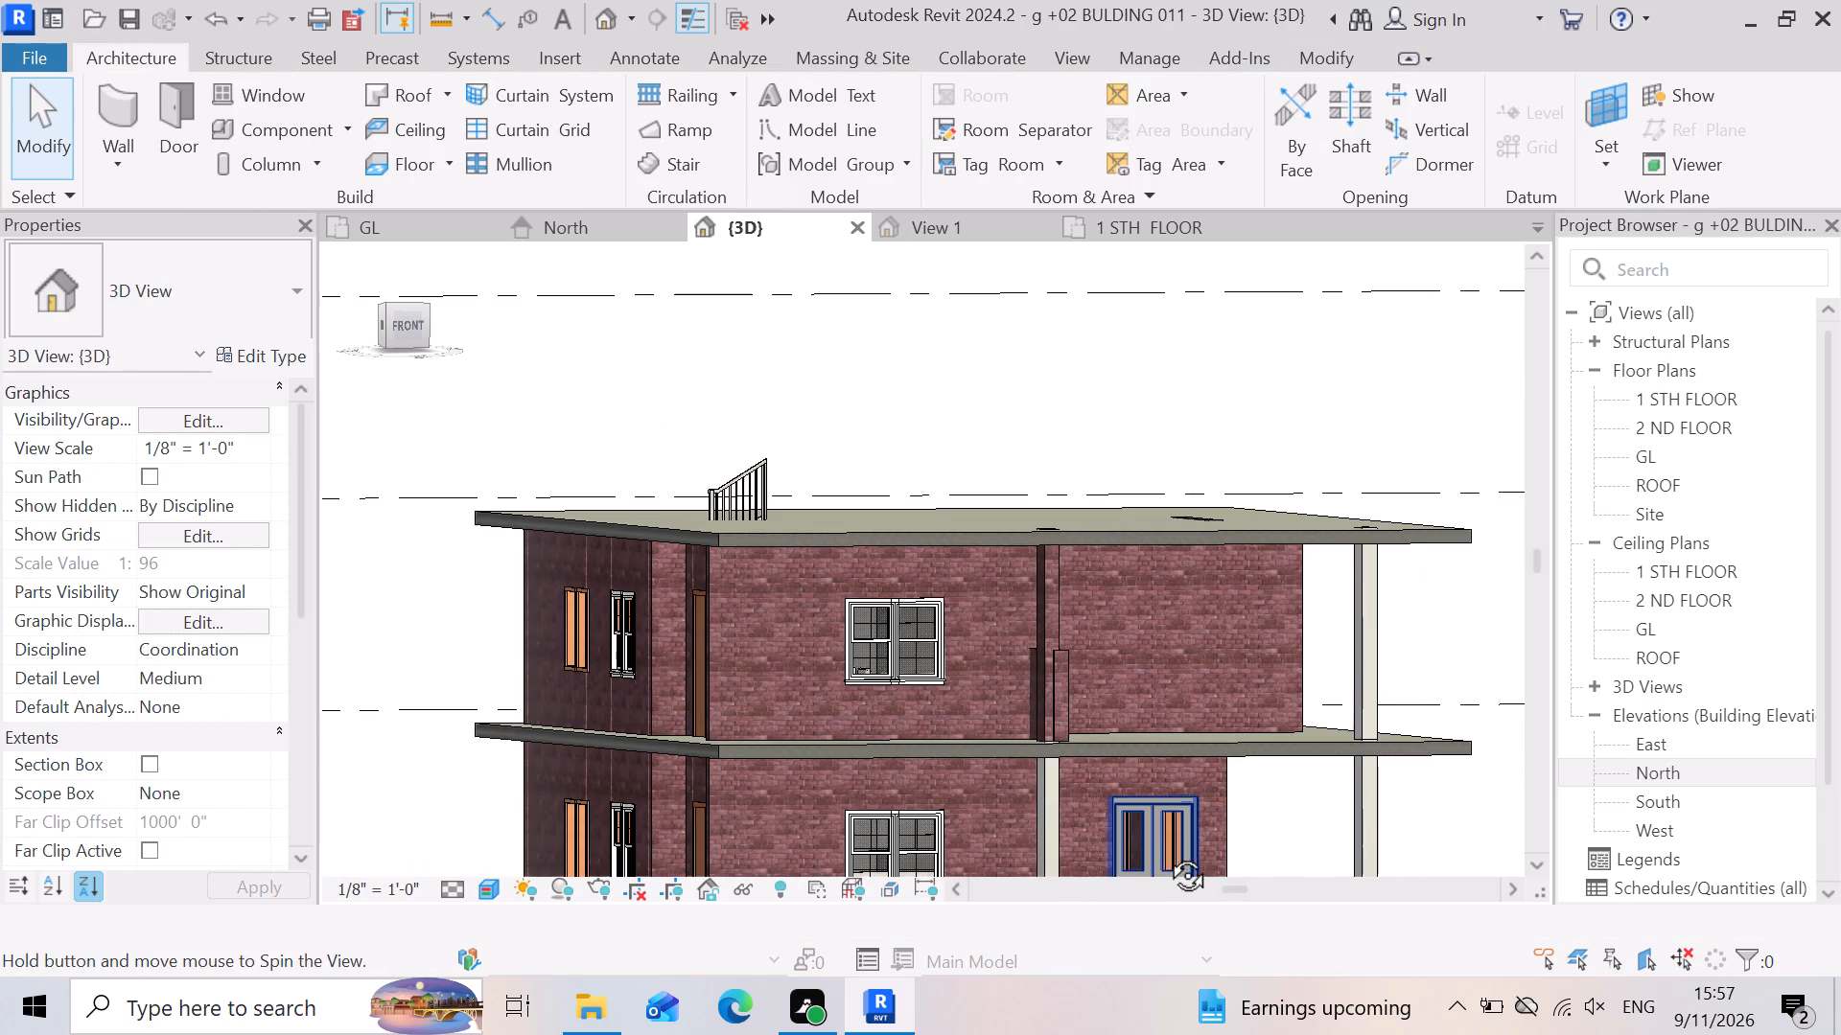
middle_click_drag(1166, 854, 1102, 875, "shift")
right_click_drag(1166, 854, 1096, 872, "shift")
scroll(695, 710, "down", 7)
middle_click_drag(1209, 779, 1187, 779, "shift")
right_click_drag(1209, 779, 1187, 779, "shift")
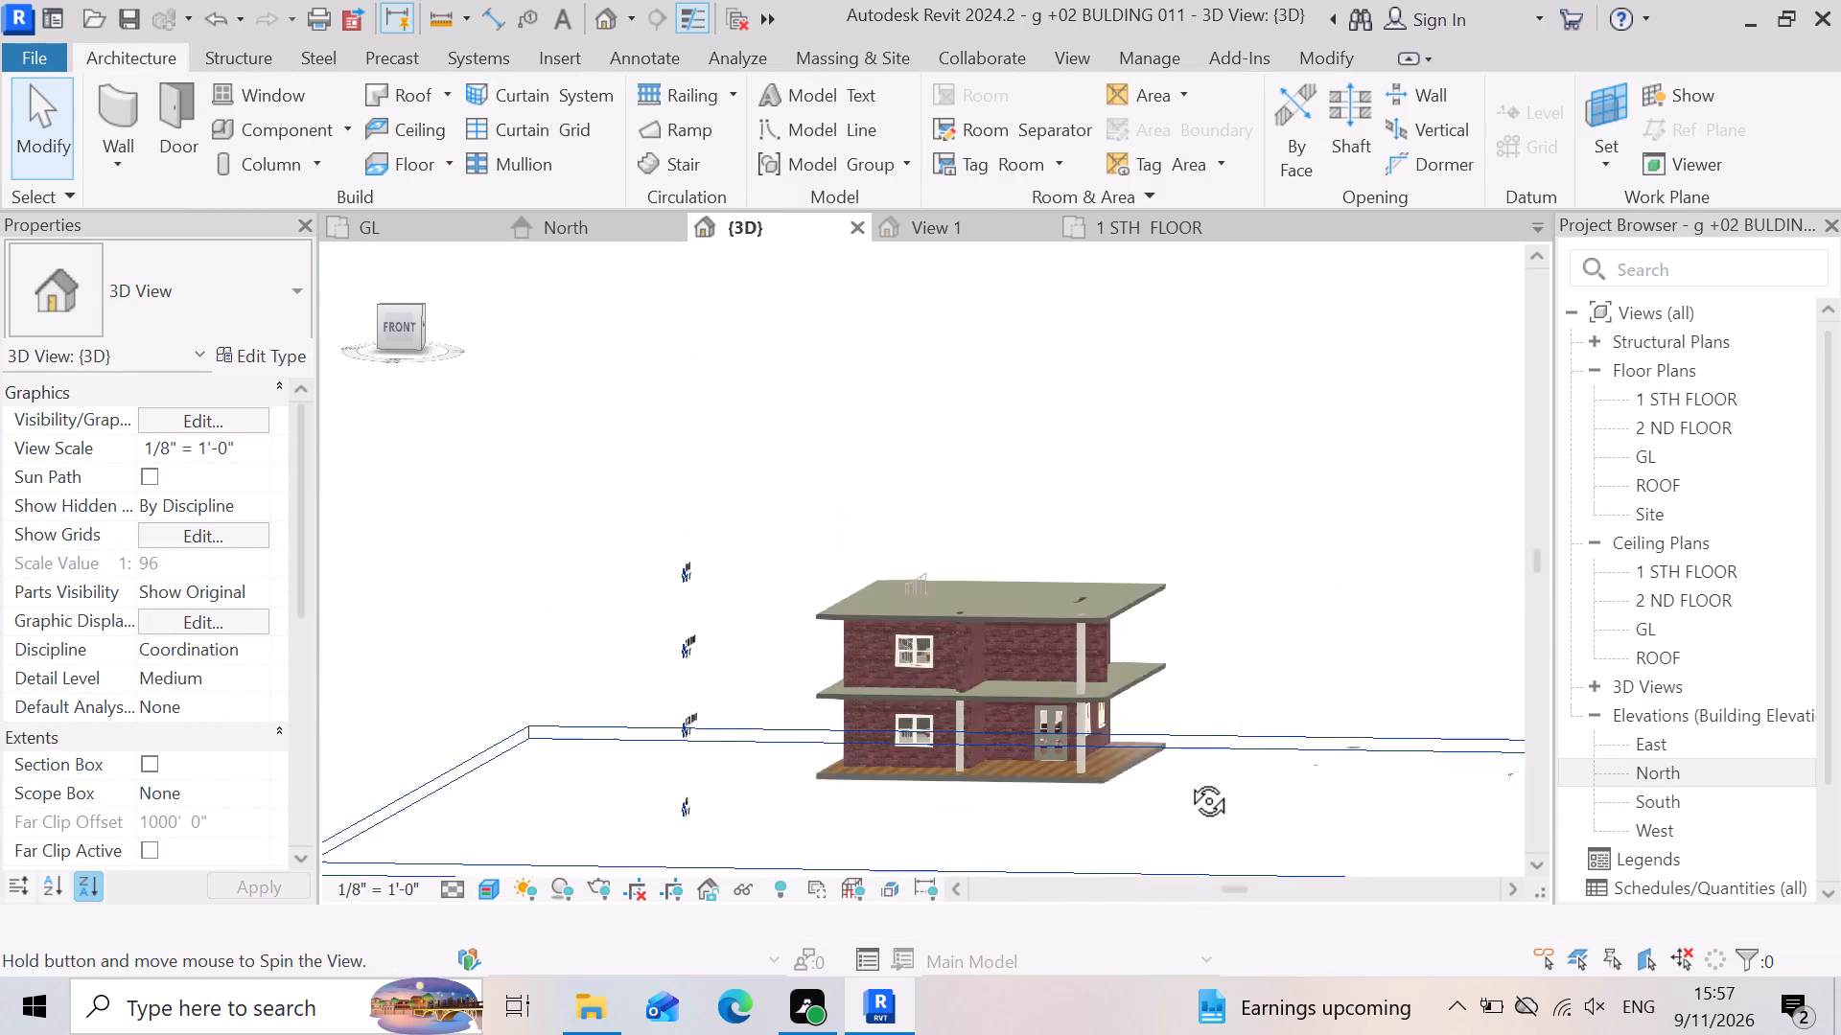
middle_click_drag(1187, 779, 1188, 779, "shift")
right_click_drag(1187, 779, 1034, 802, "shift")
middle_click_drag(1184, 779, 1034, 802, "shift")
scroll(1018, 798, "up", 1, "shift")
scroll(773, 729, "down", 3)
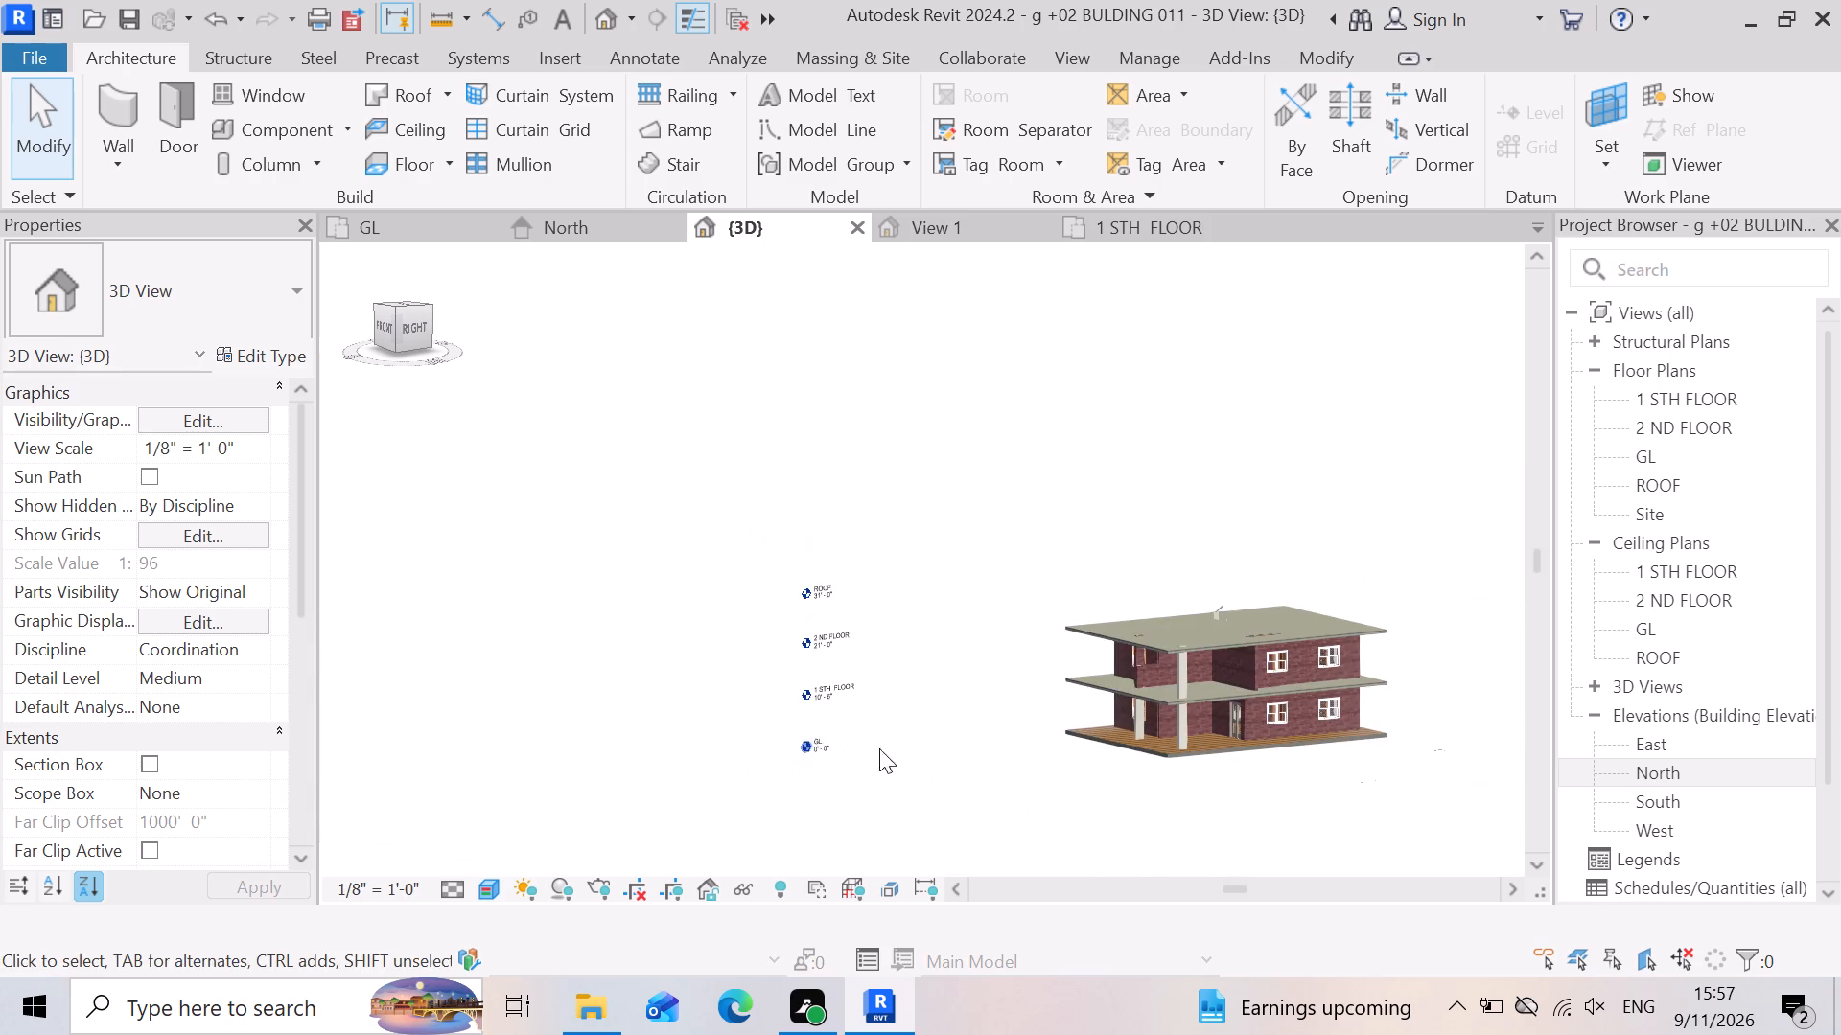
scroll(1286, 680, "up", 13)
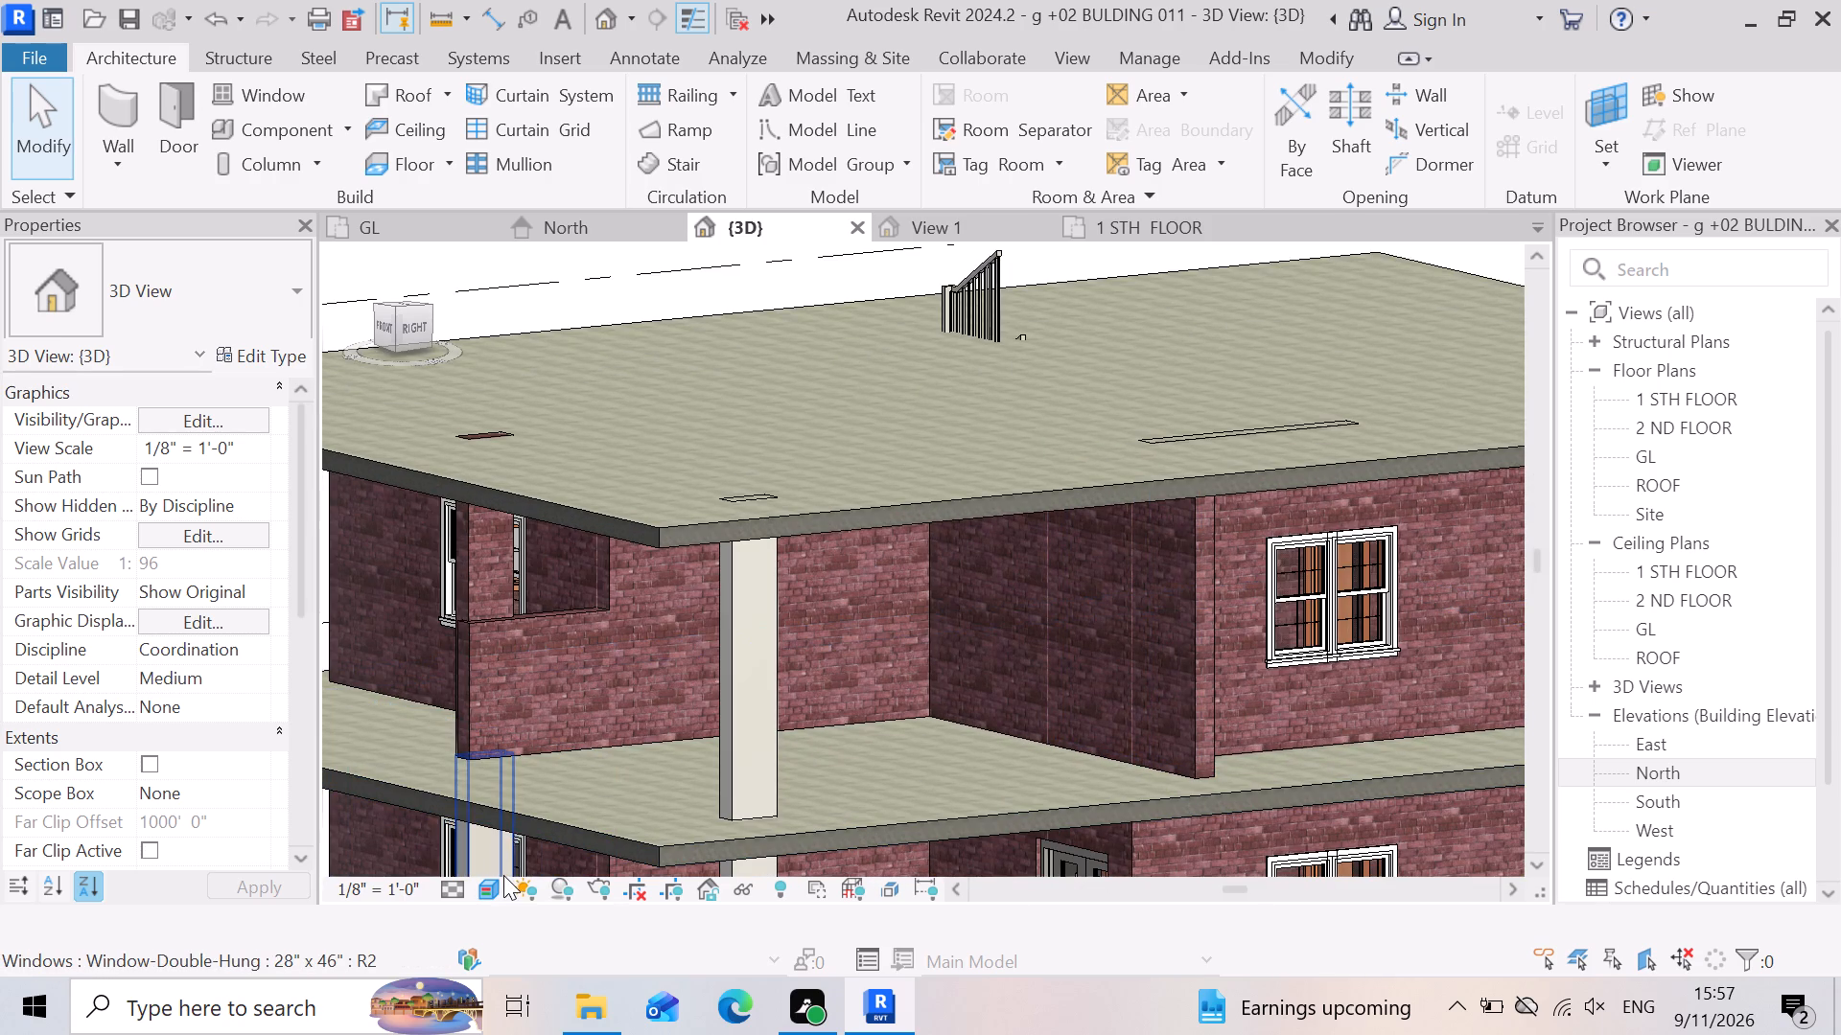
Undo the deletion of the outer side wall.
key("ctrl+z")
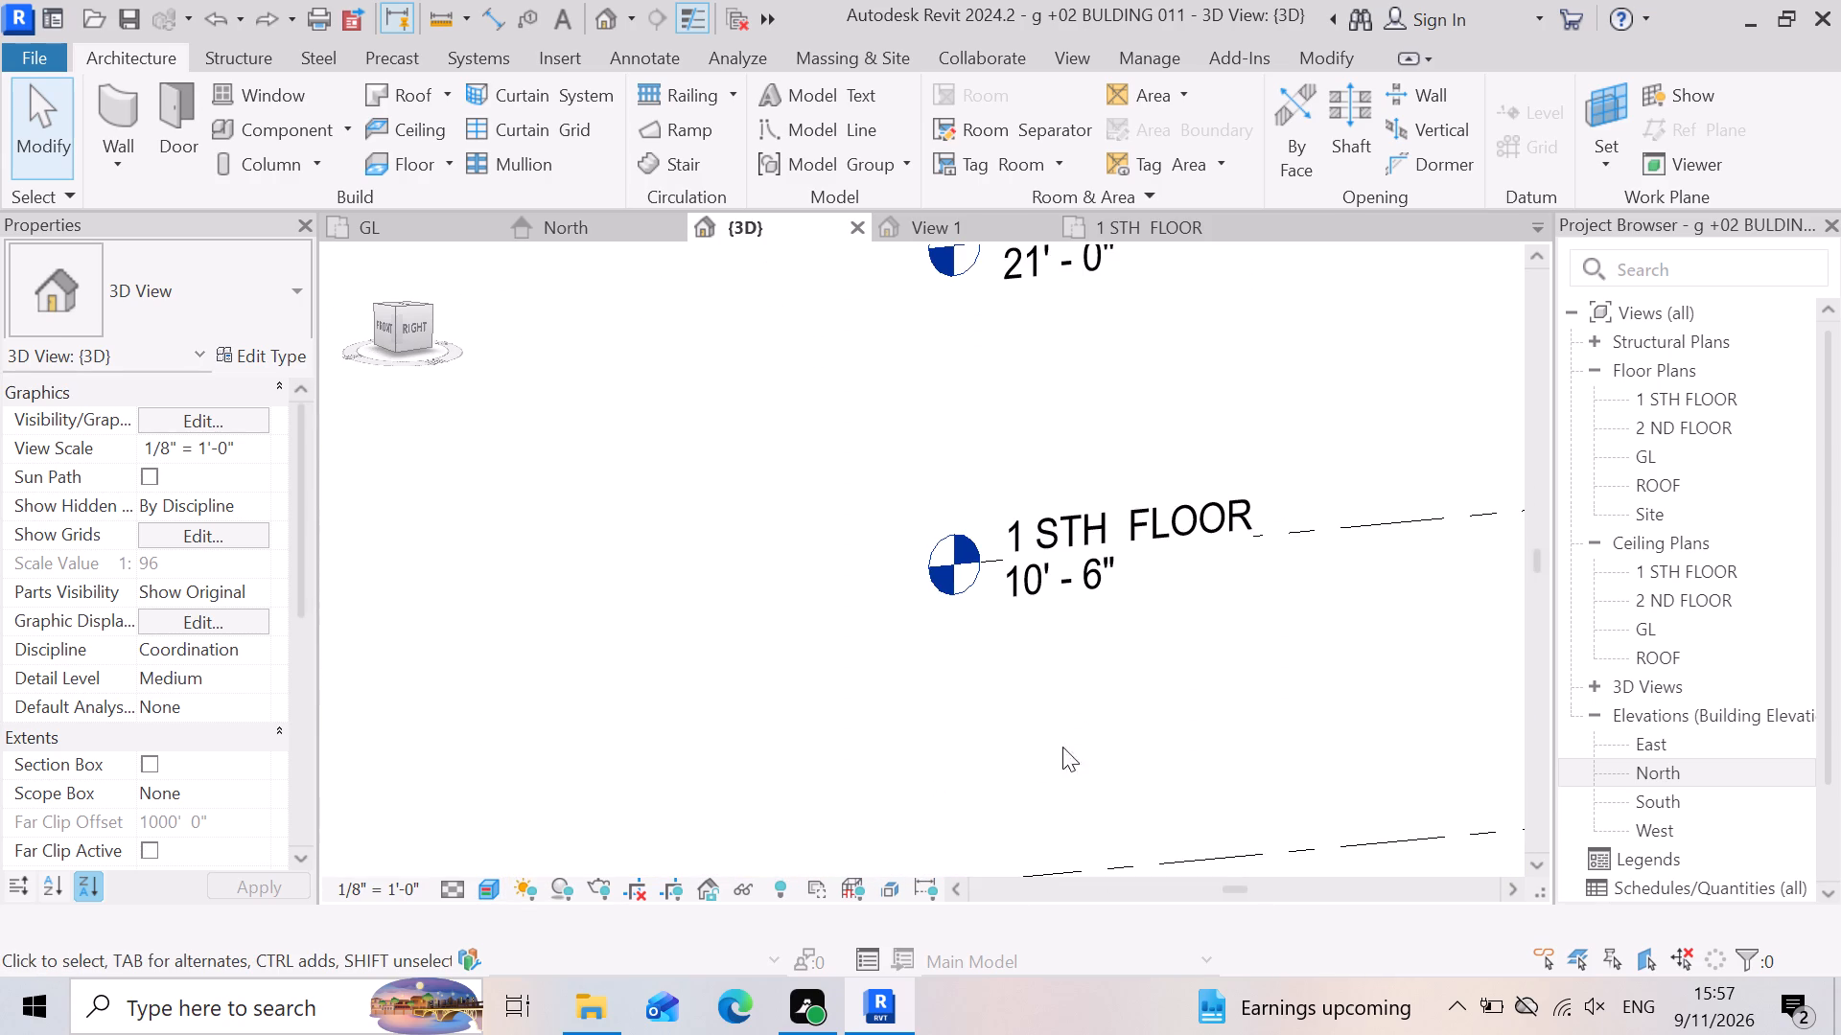
Examine the outer side wall above the porch and where it meets the building's window wall.
scroll(1070, 685, "down", 7)
scroll(683, 644, "down", 2)
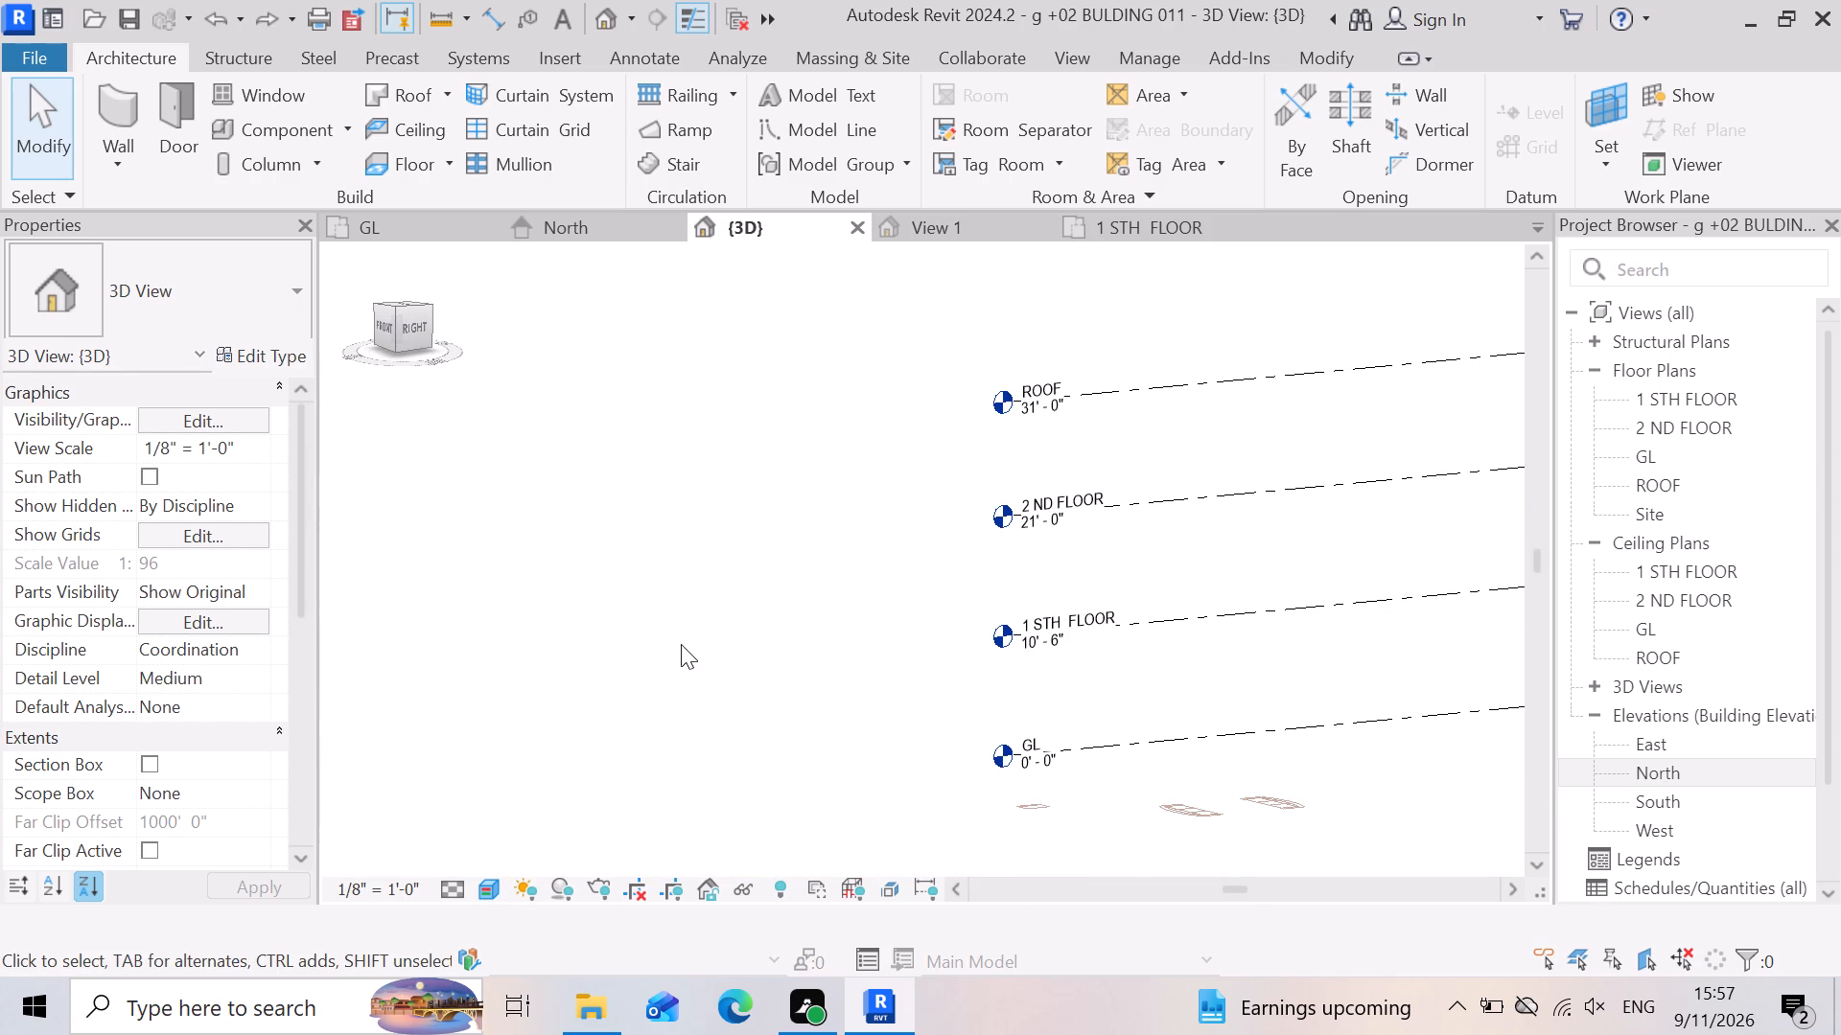
scroll(681, 644, "down", 2)
scroll(1661, 589, "up", 9)
scroll(950, 713, "down", 4)
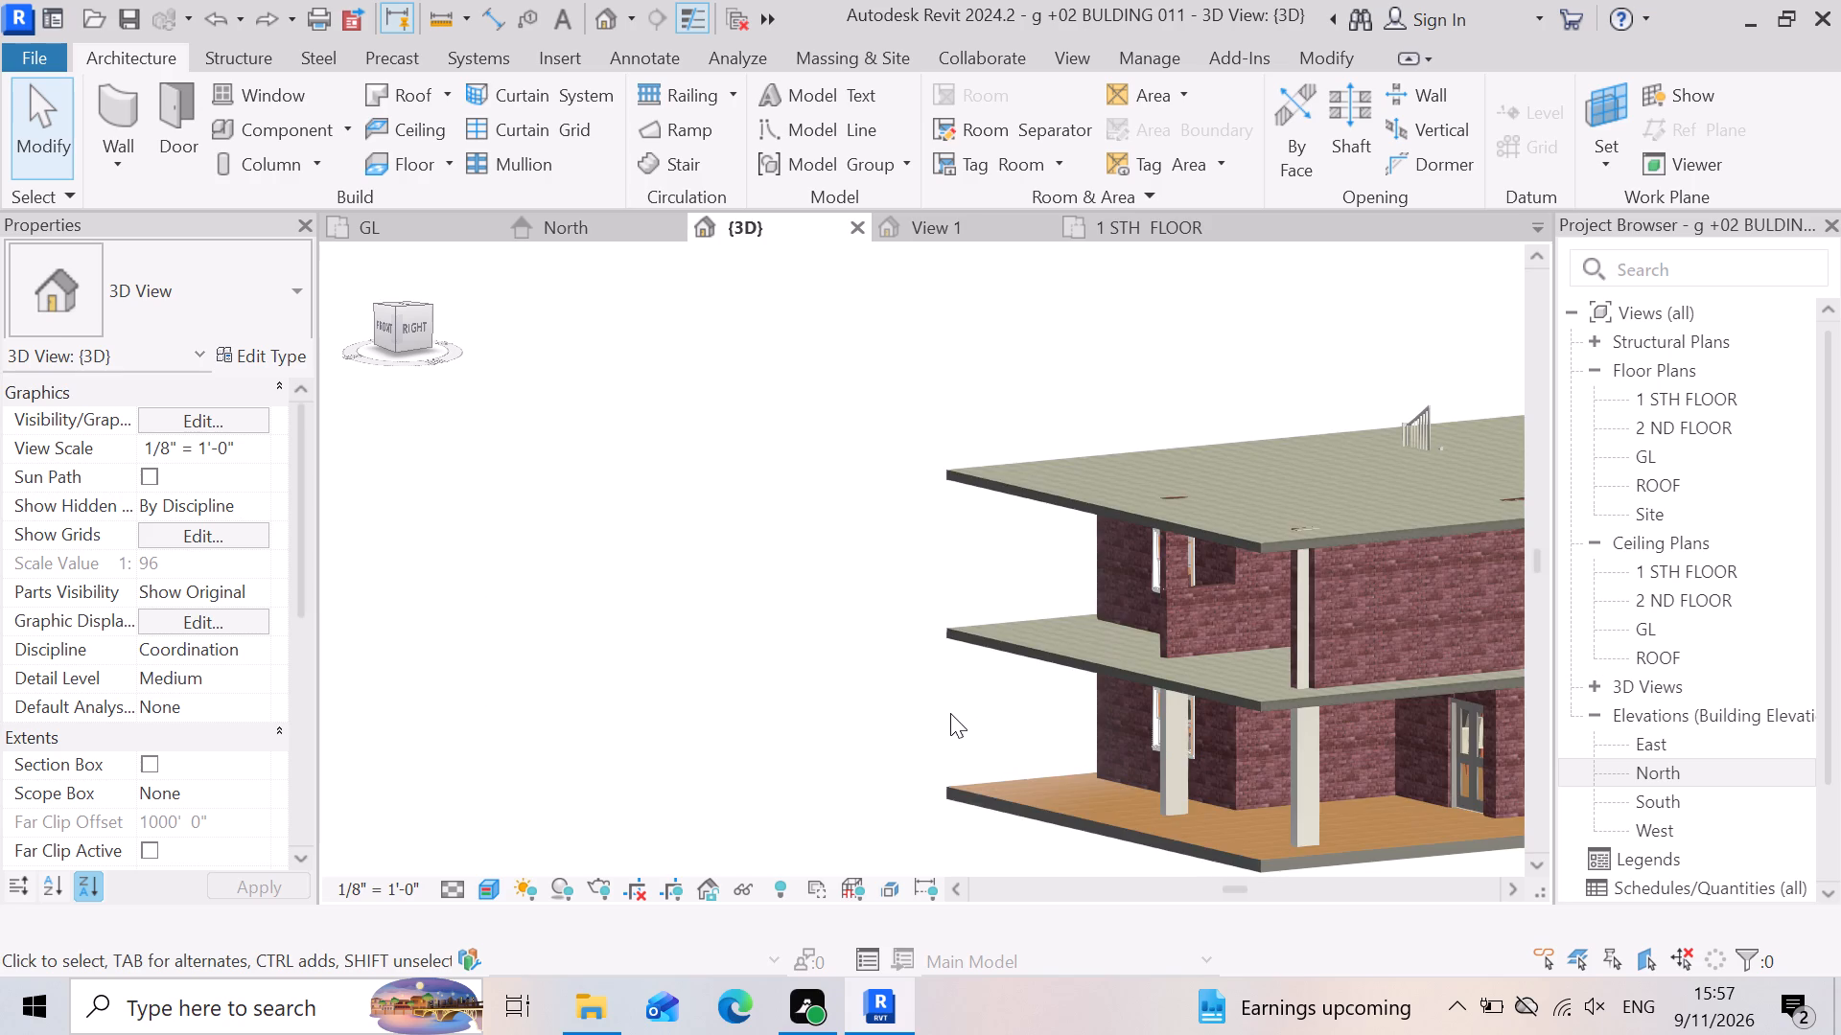
scroll(1558, 677, "up", 6)
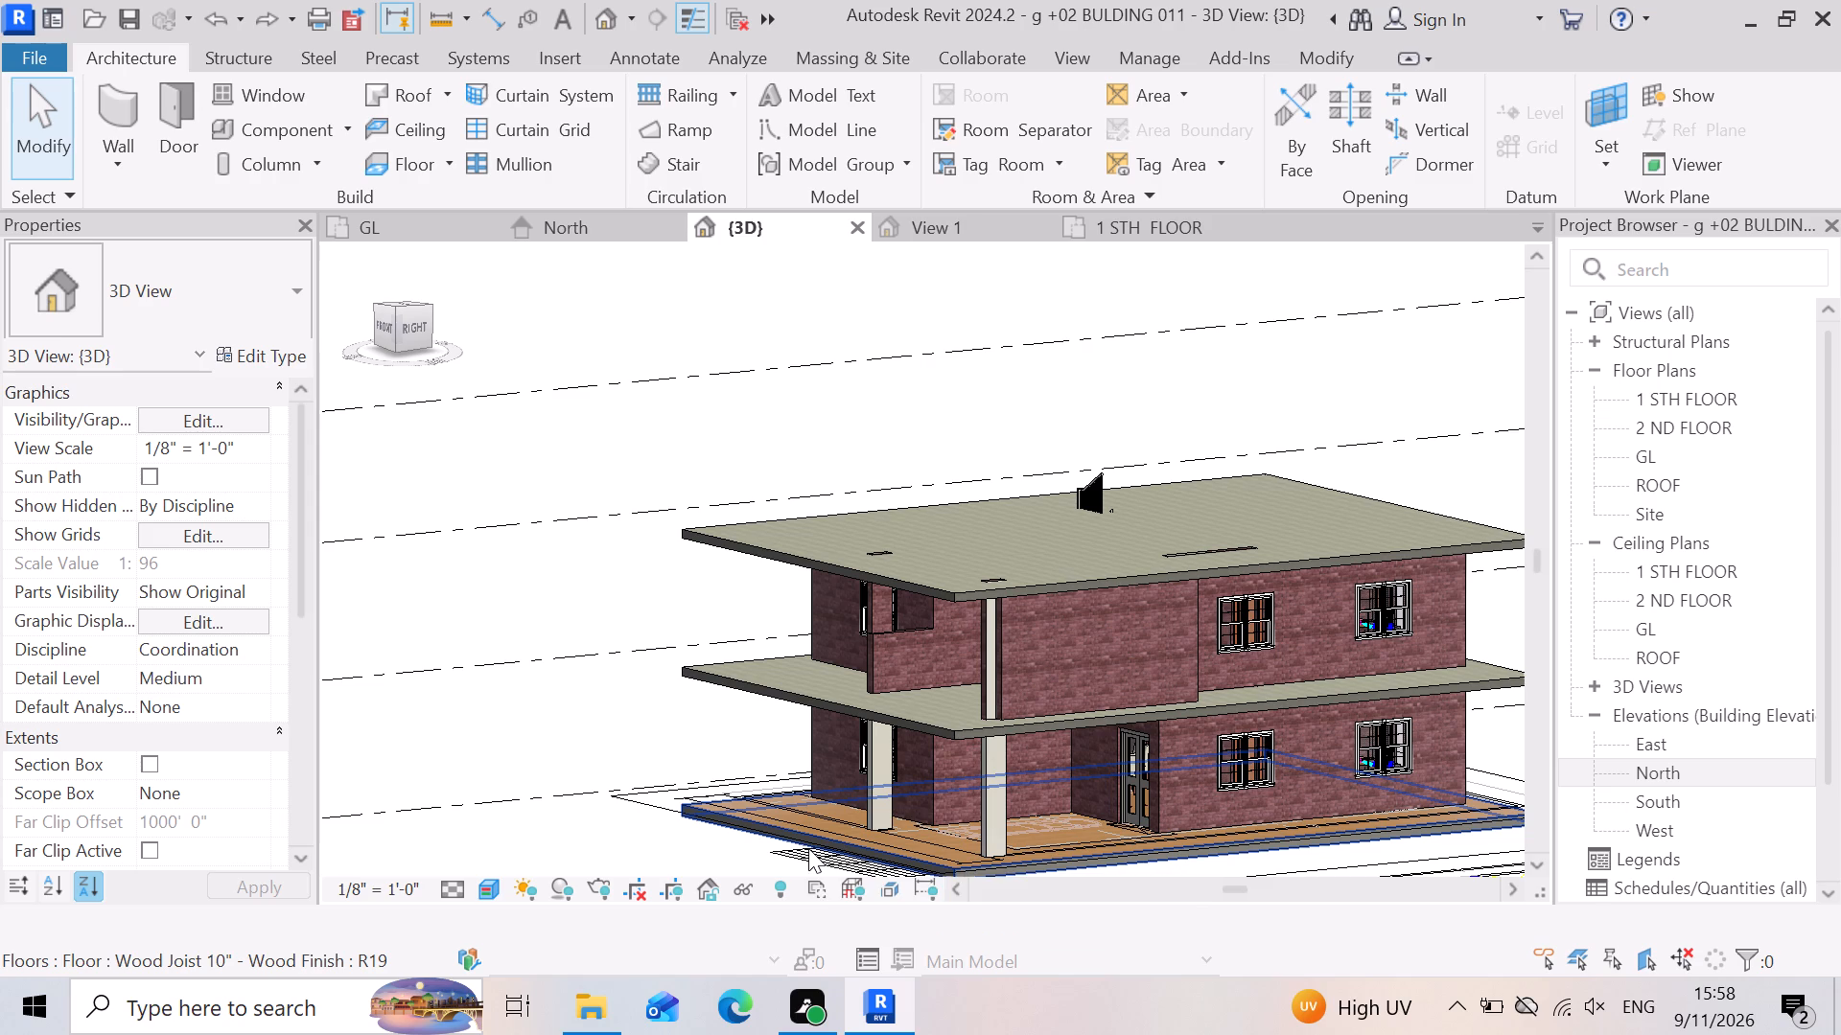
scroll(1102, 738, "up", 2)
scroll(1200, 644, "up", 2)
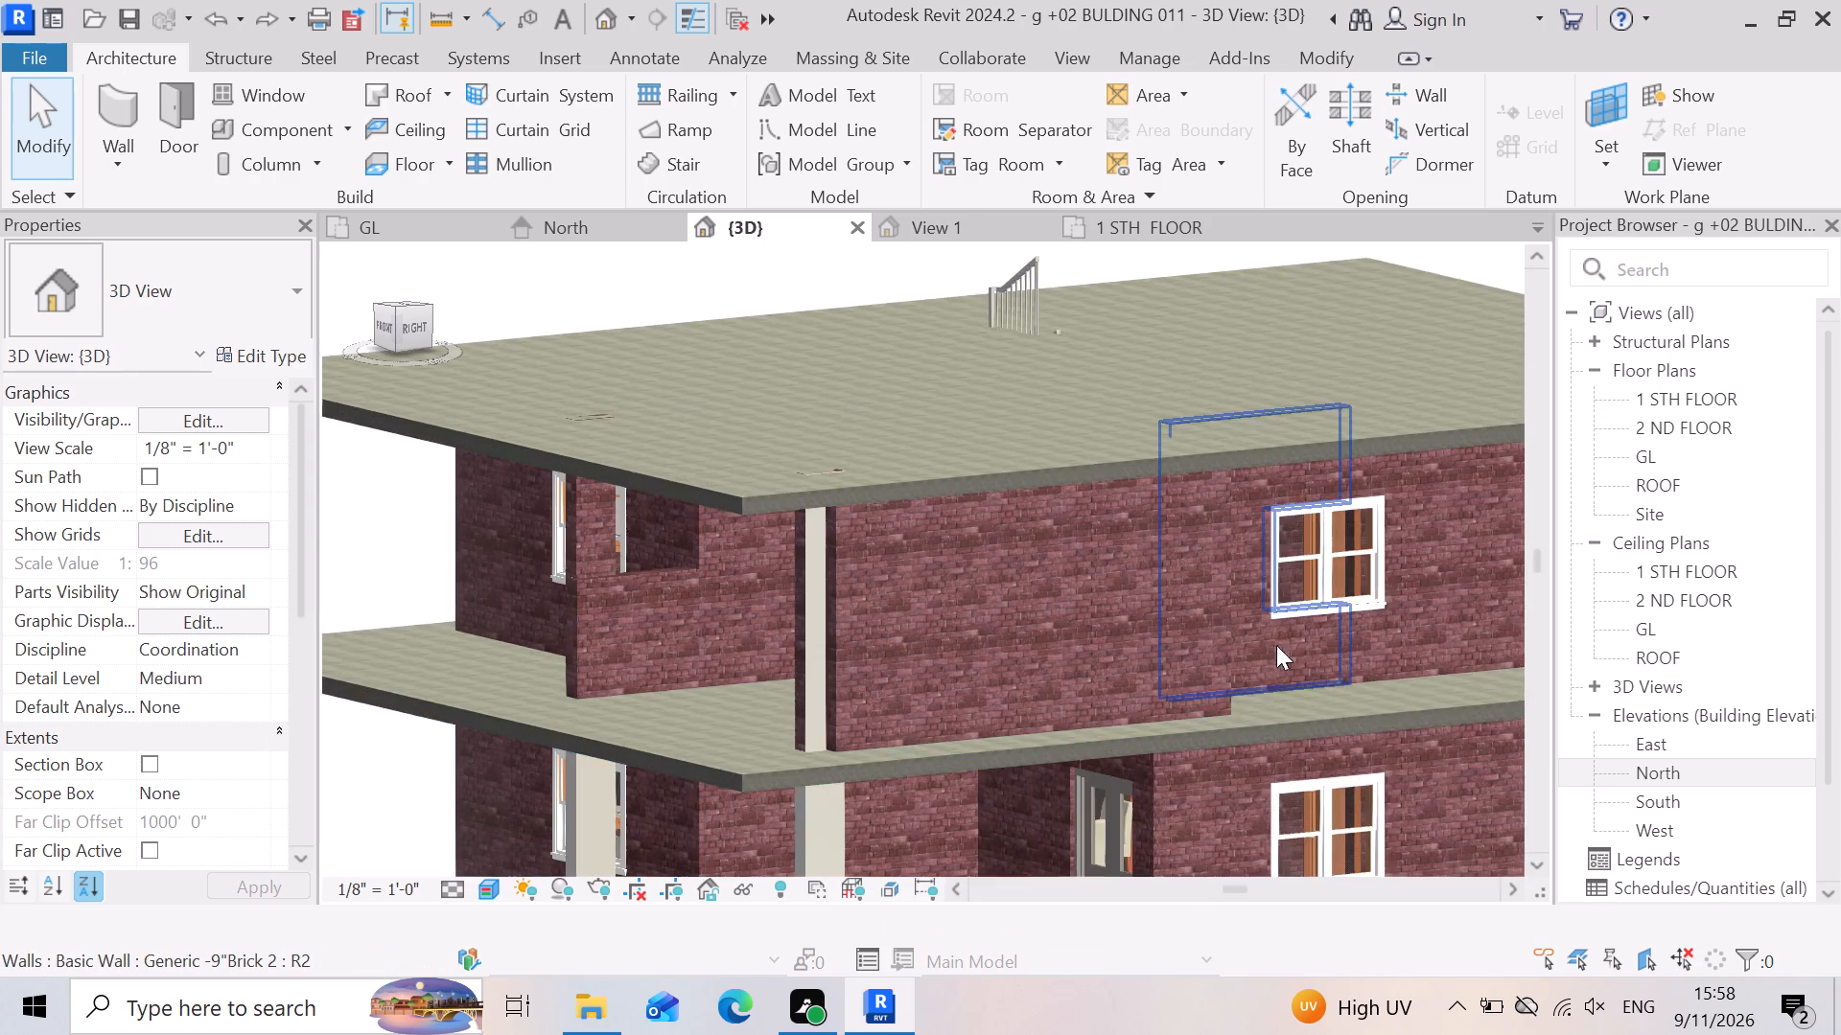
scroll(1276, 645, "up", 3)
scroll(1107, 848, "up", 3)
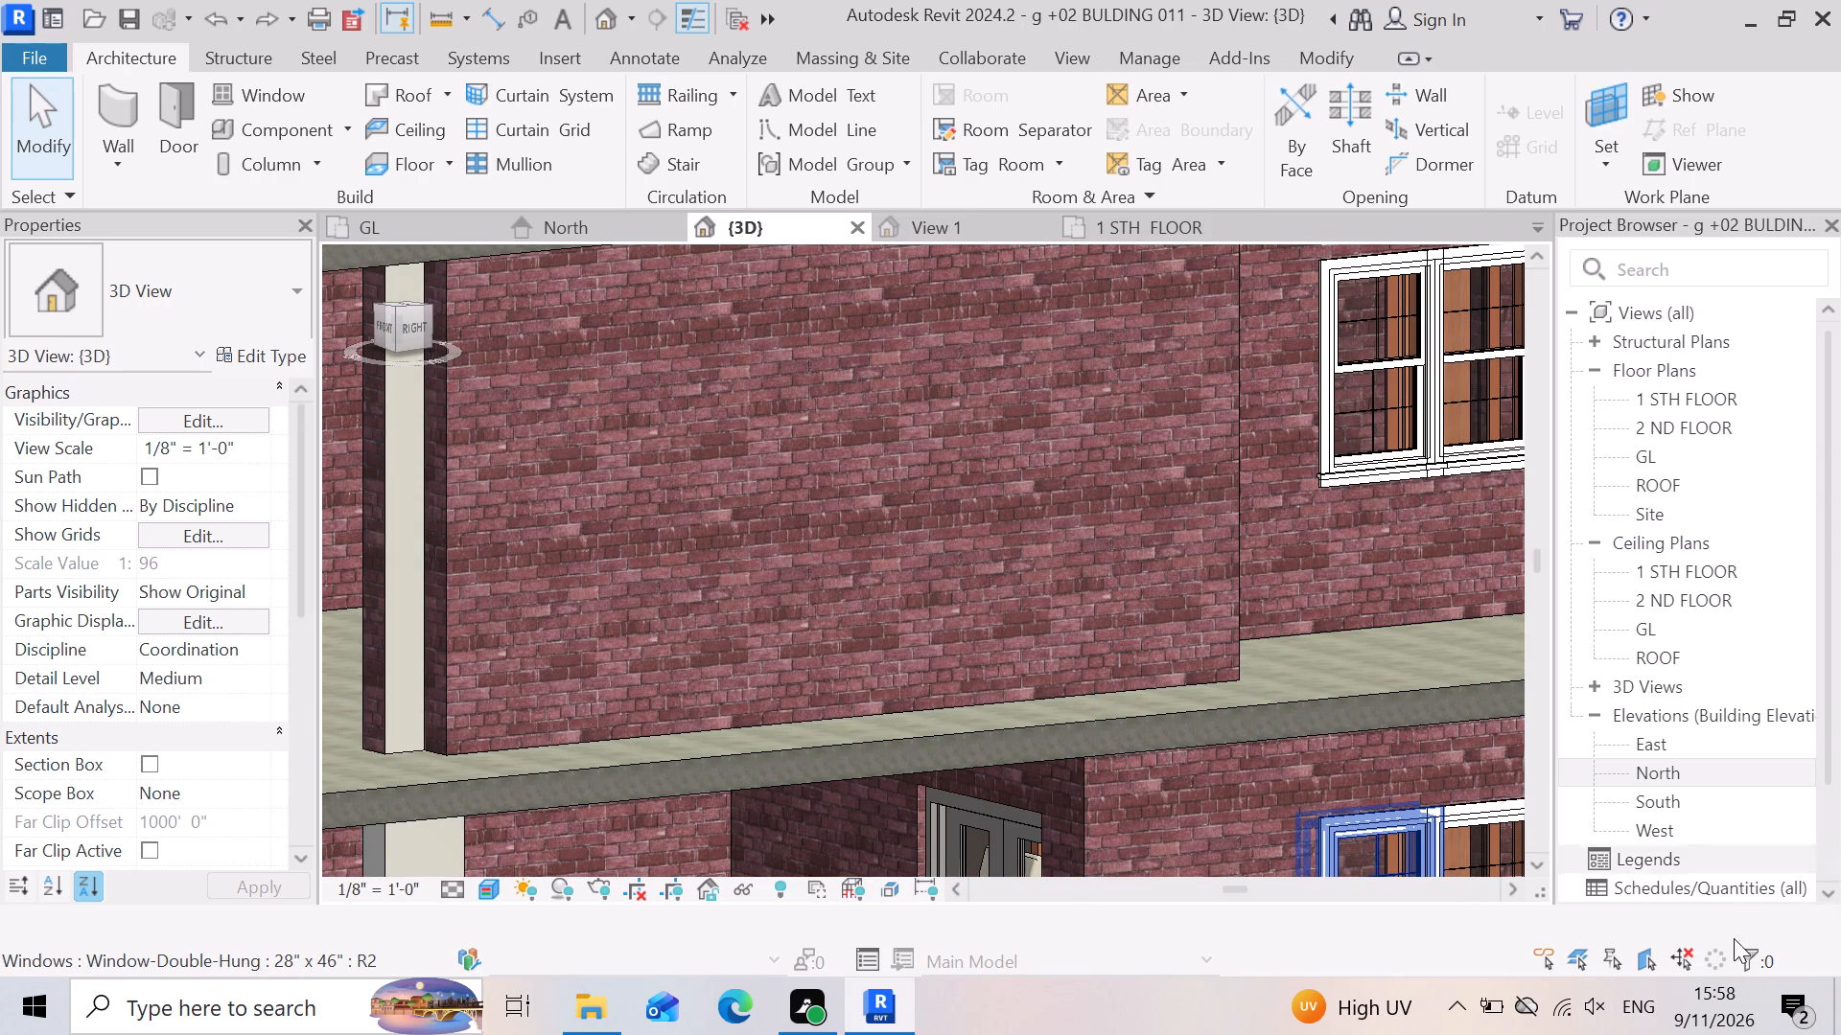
scroll(1173, 714, "down", 6)
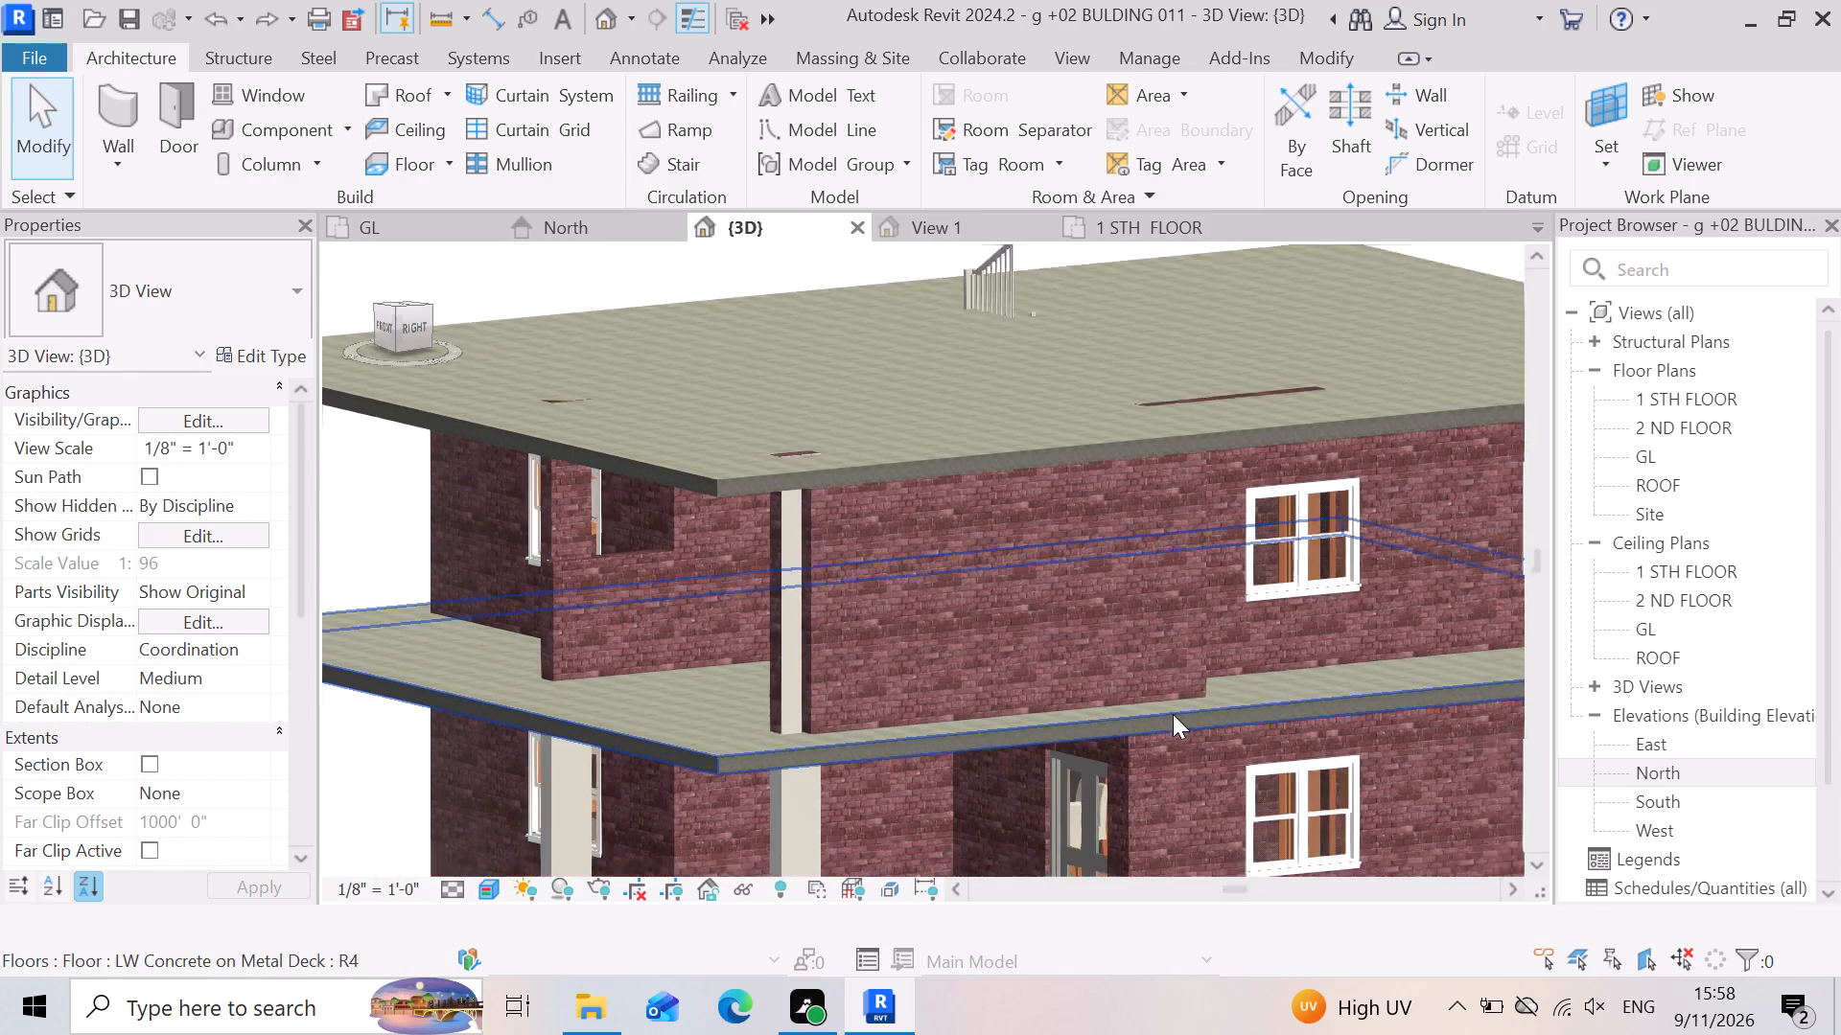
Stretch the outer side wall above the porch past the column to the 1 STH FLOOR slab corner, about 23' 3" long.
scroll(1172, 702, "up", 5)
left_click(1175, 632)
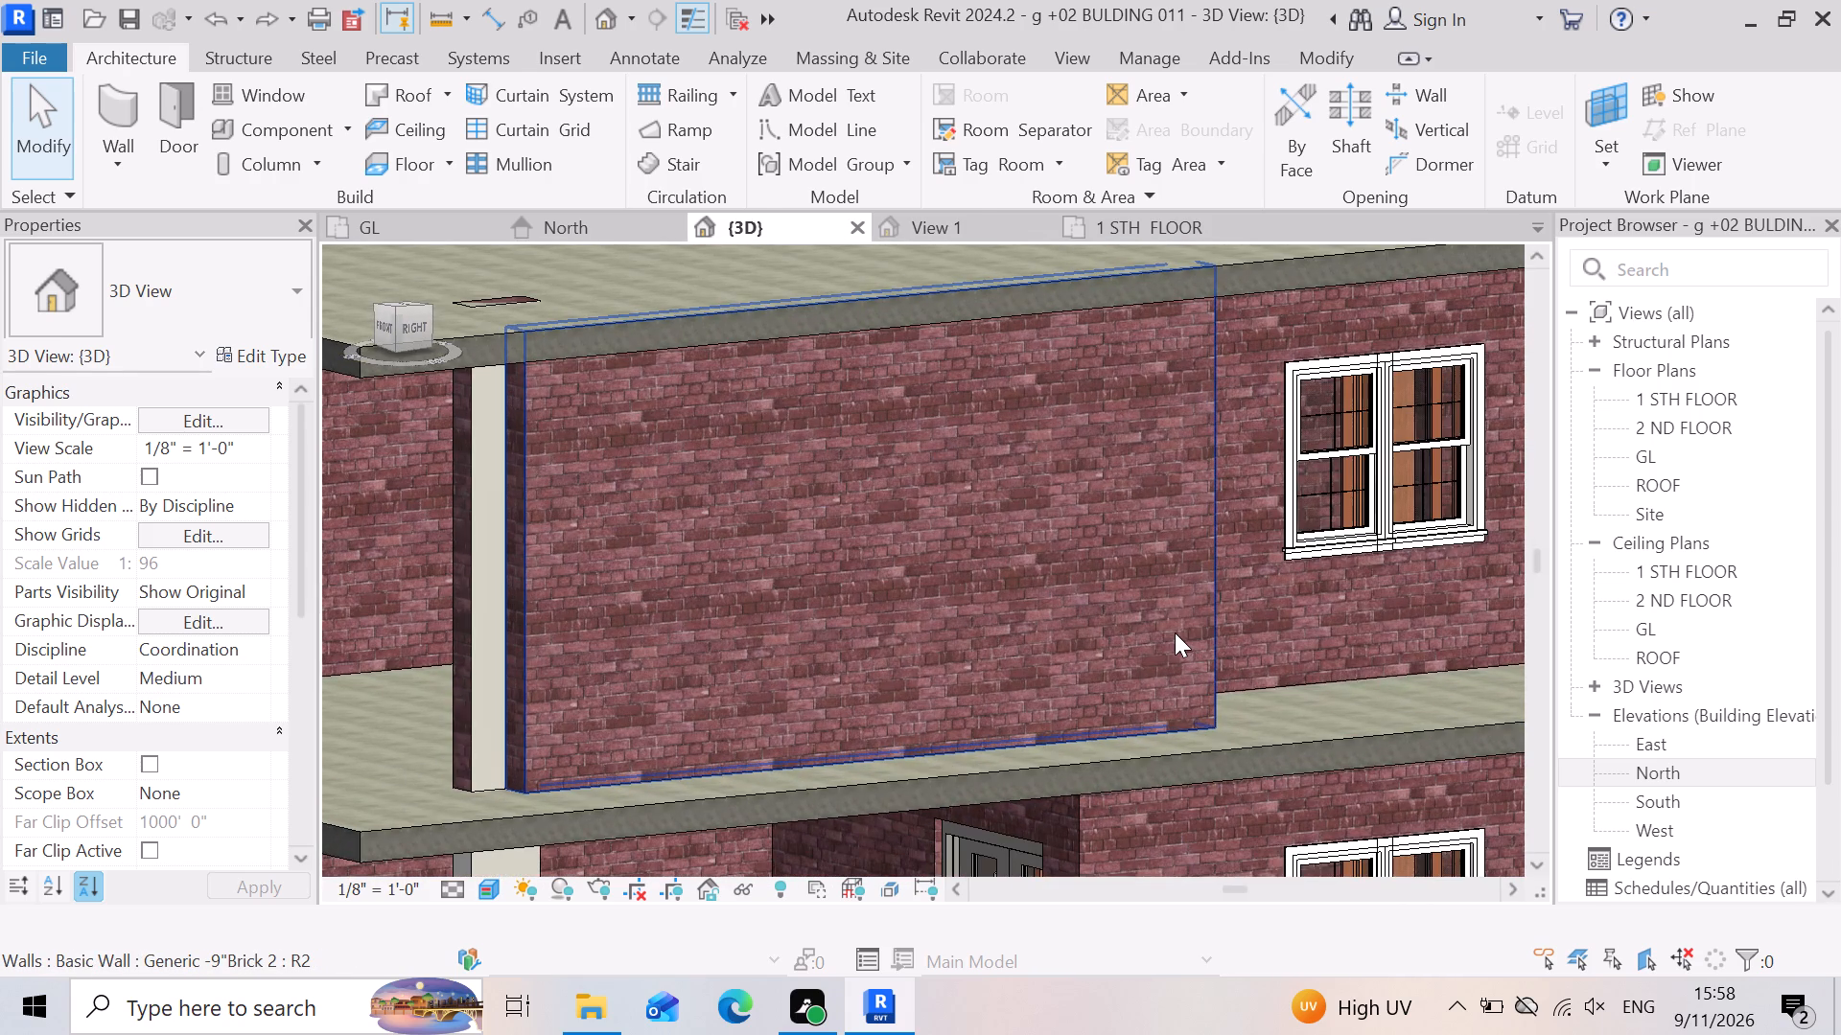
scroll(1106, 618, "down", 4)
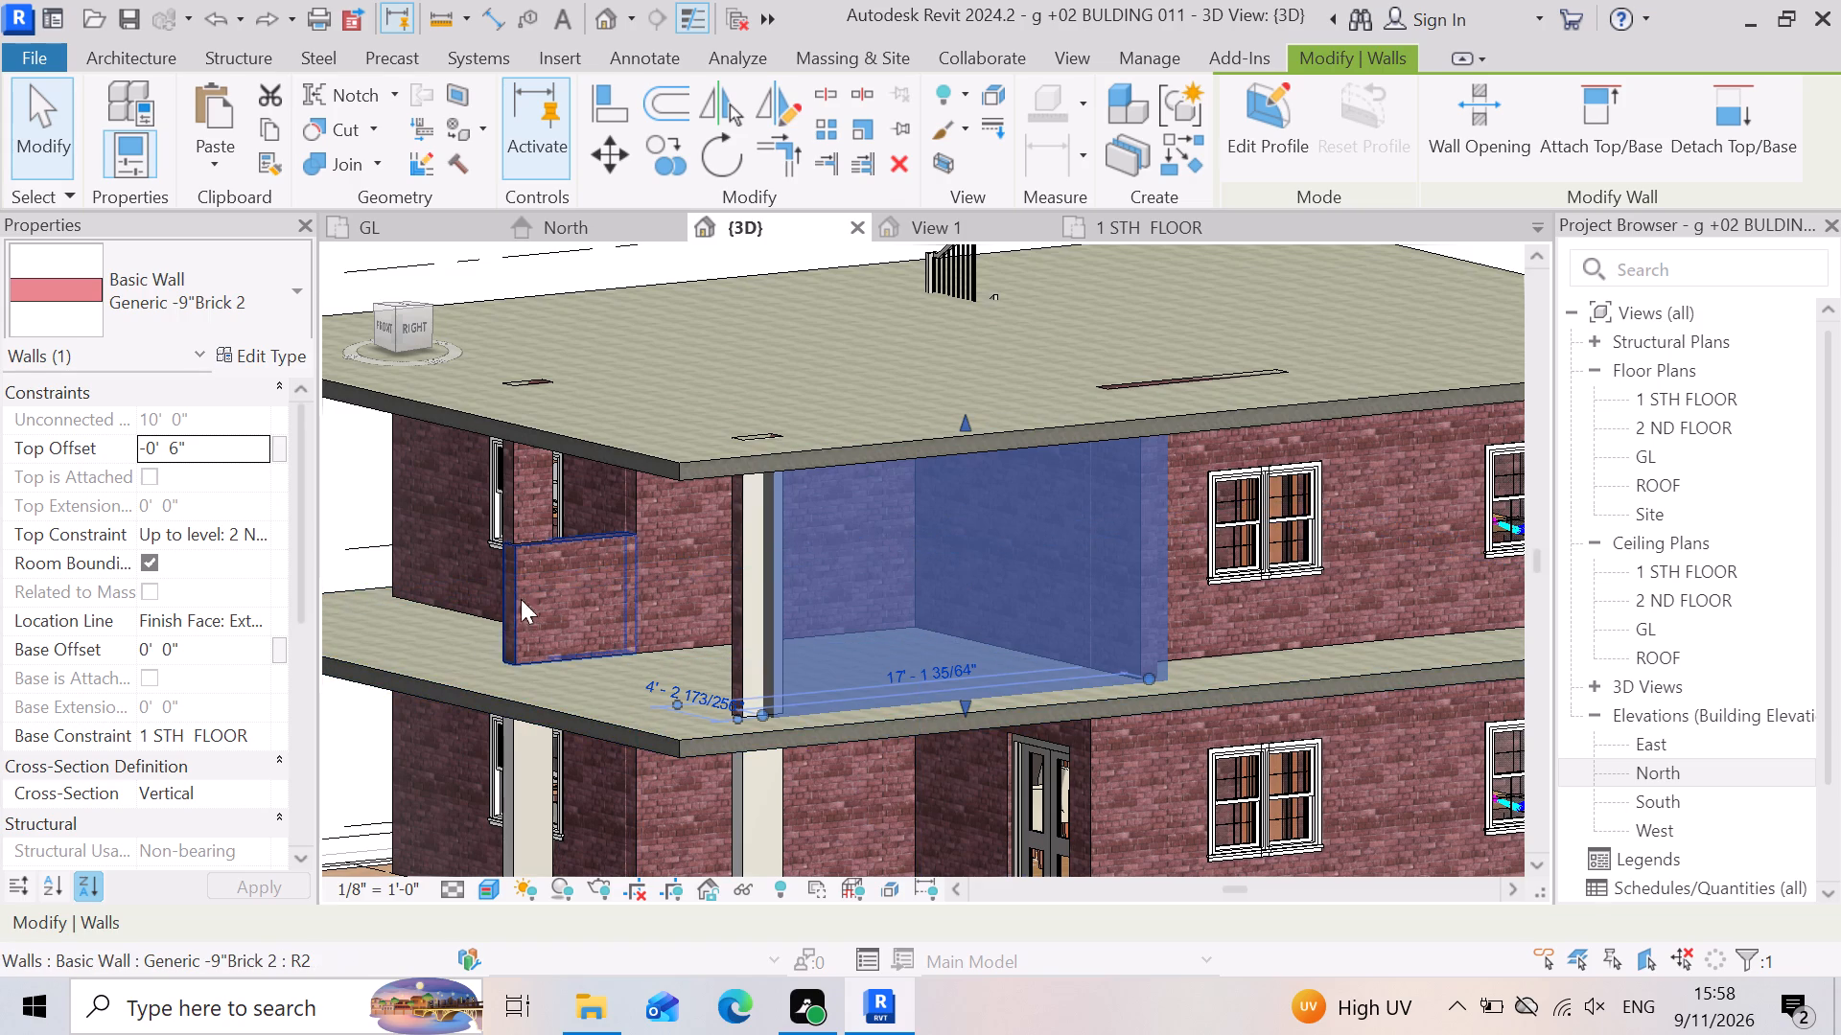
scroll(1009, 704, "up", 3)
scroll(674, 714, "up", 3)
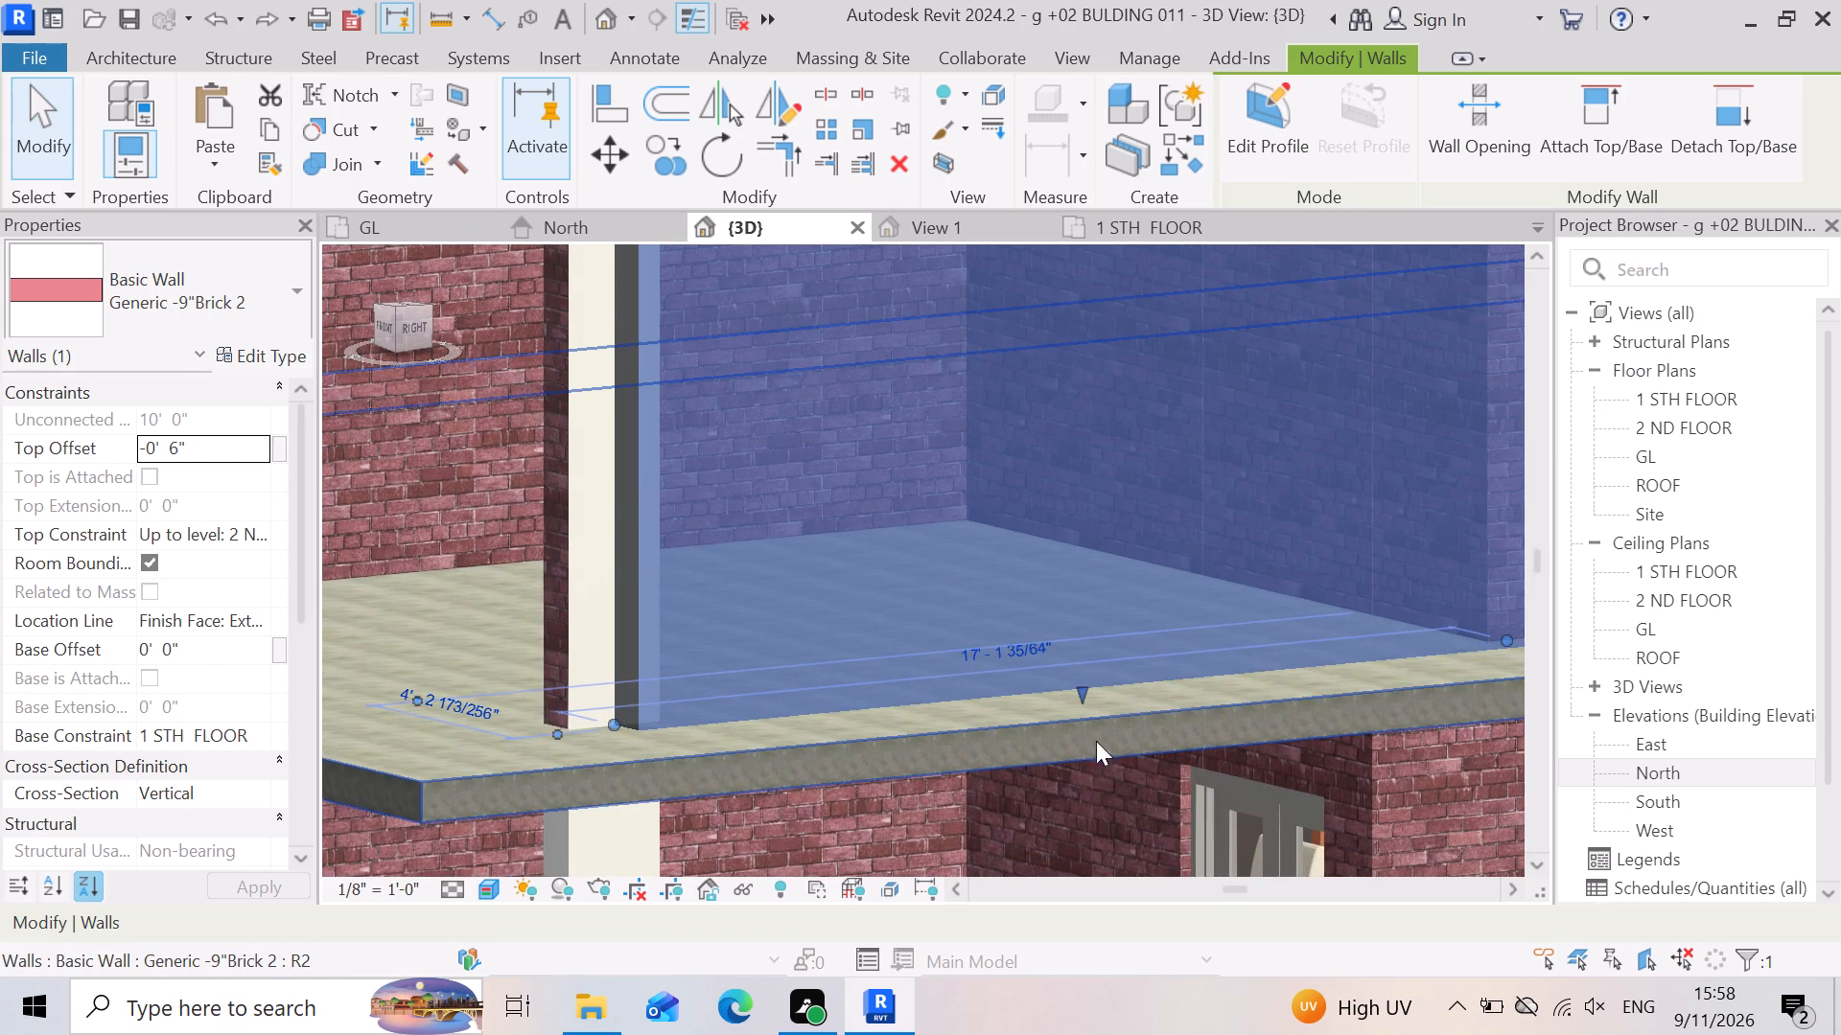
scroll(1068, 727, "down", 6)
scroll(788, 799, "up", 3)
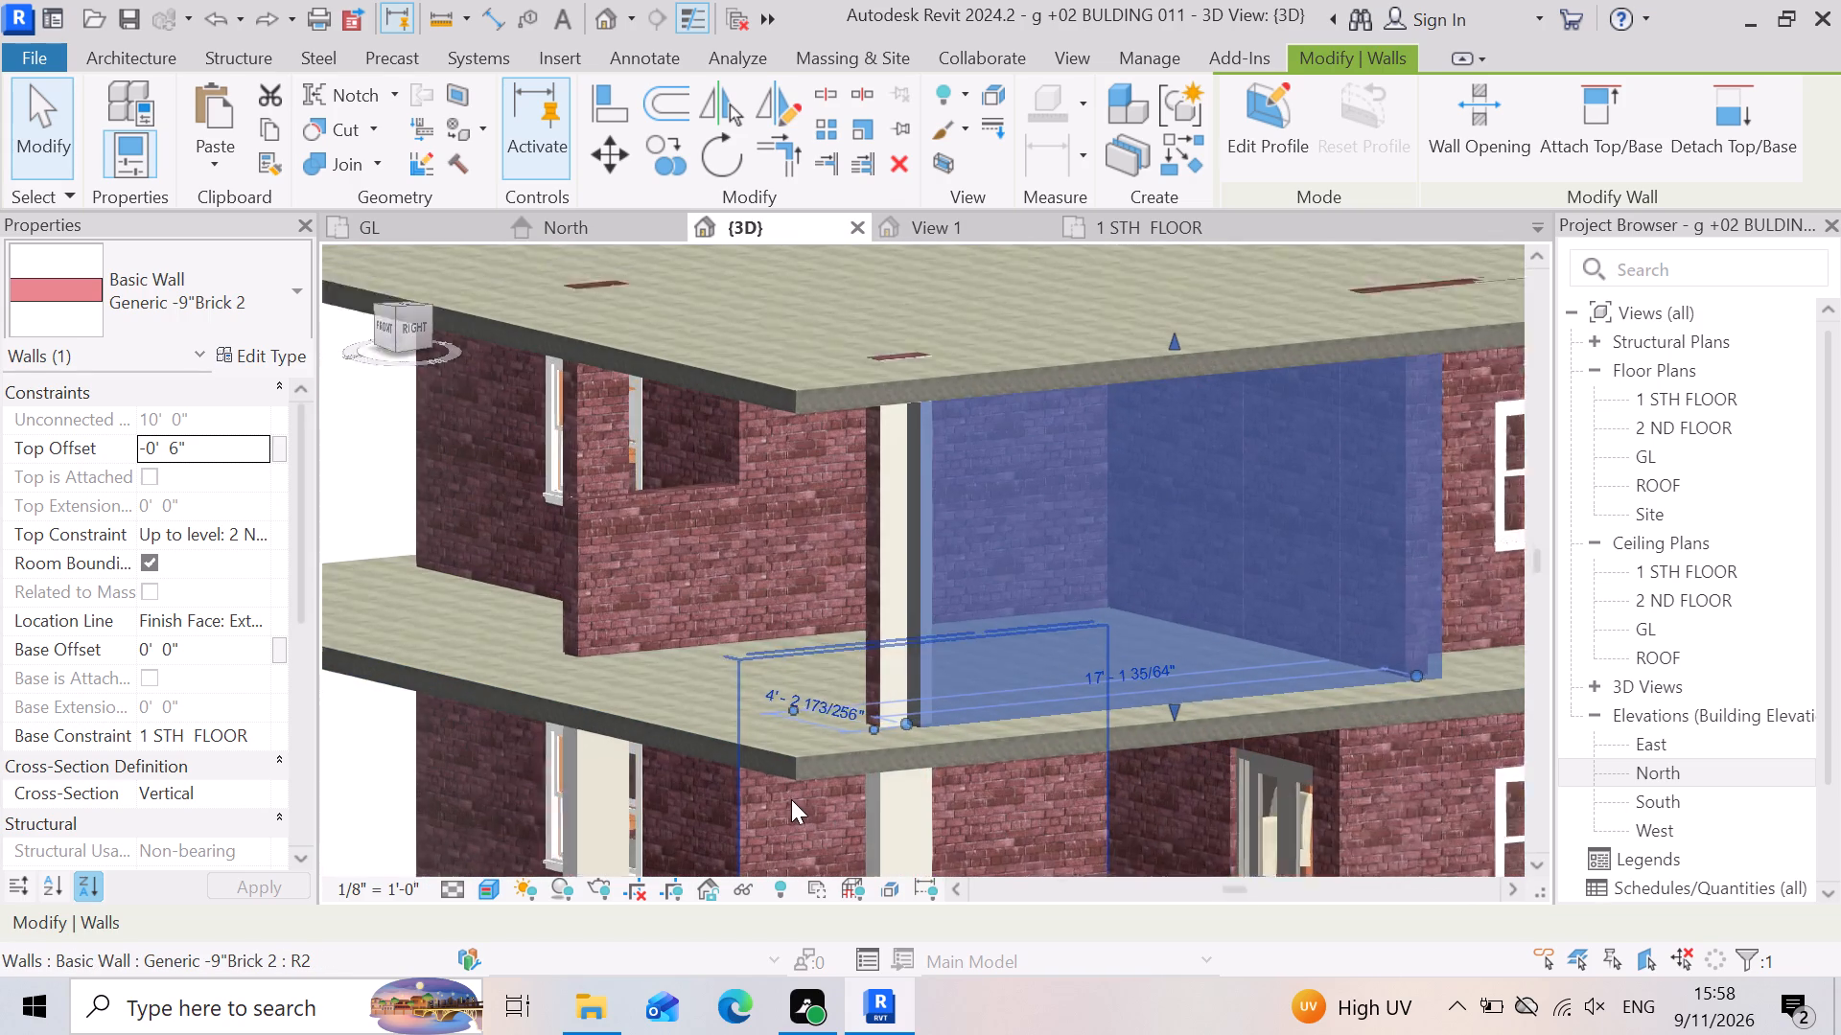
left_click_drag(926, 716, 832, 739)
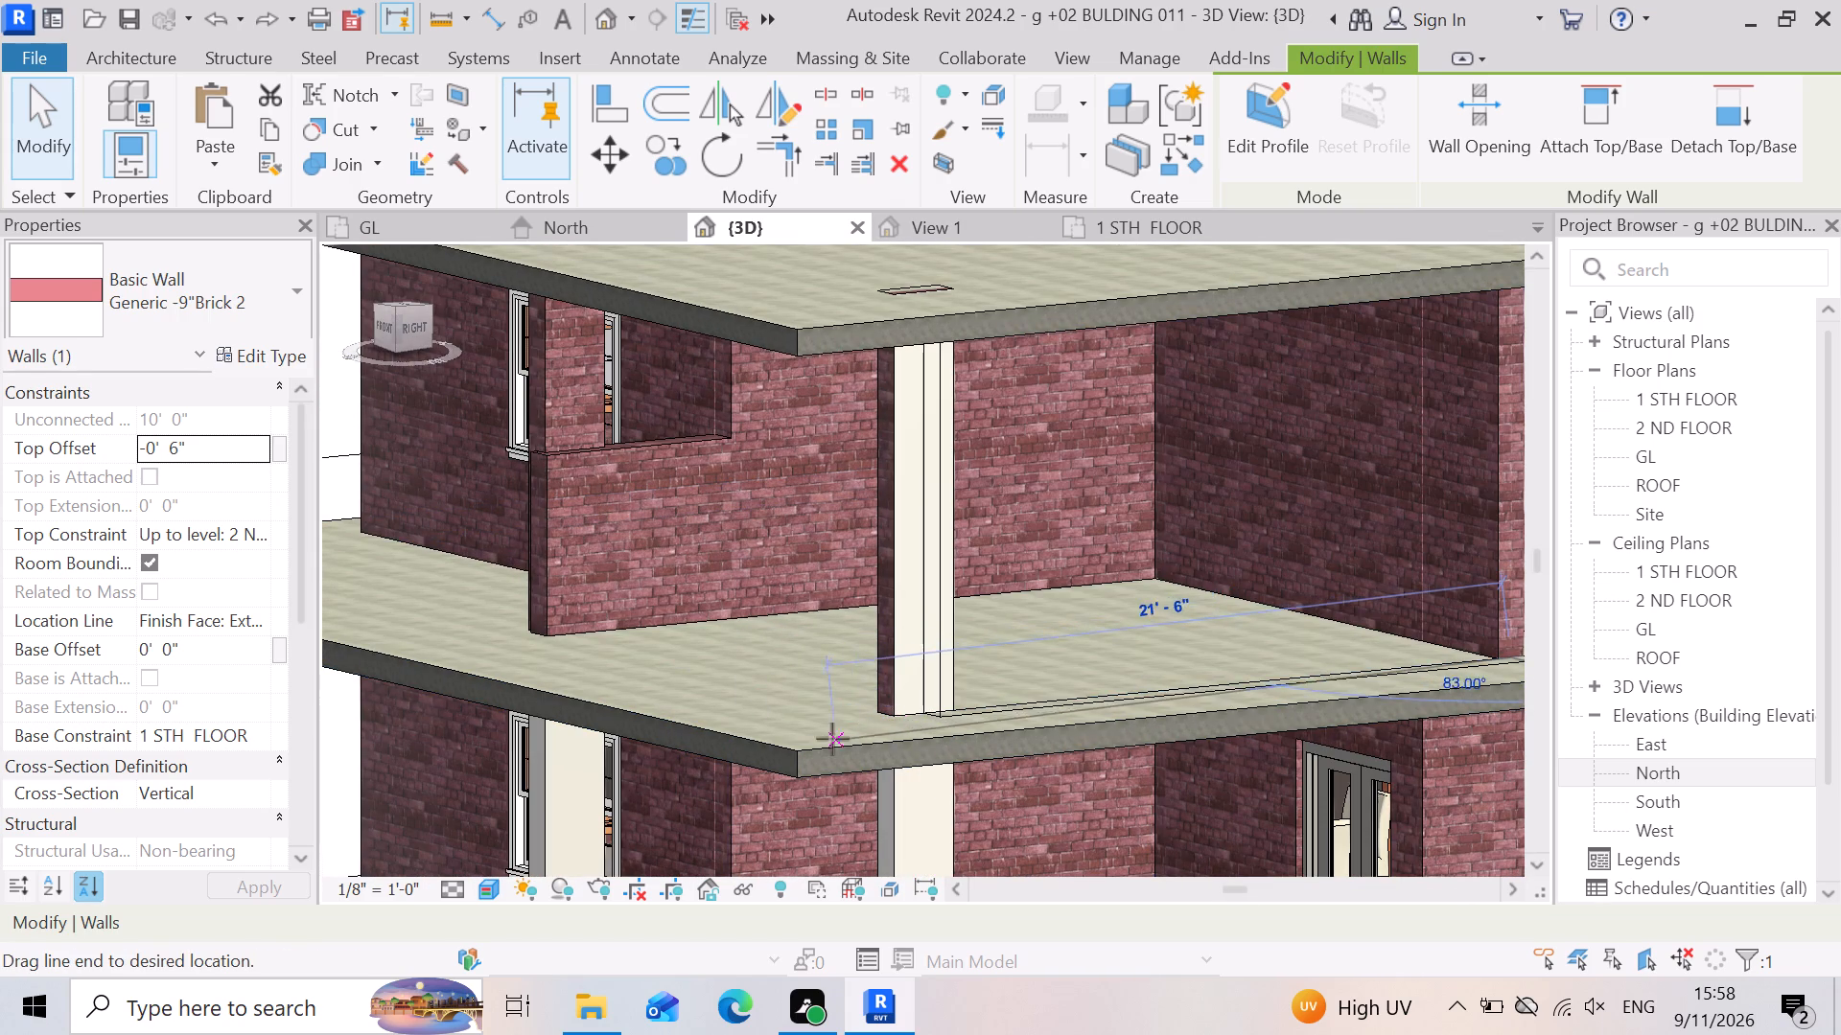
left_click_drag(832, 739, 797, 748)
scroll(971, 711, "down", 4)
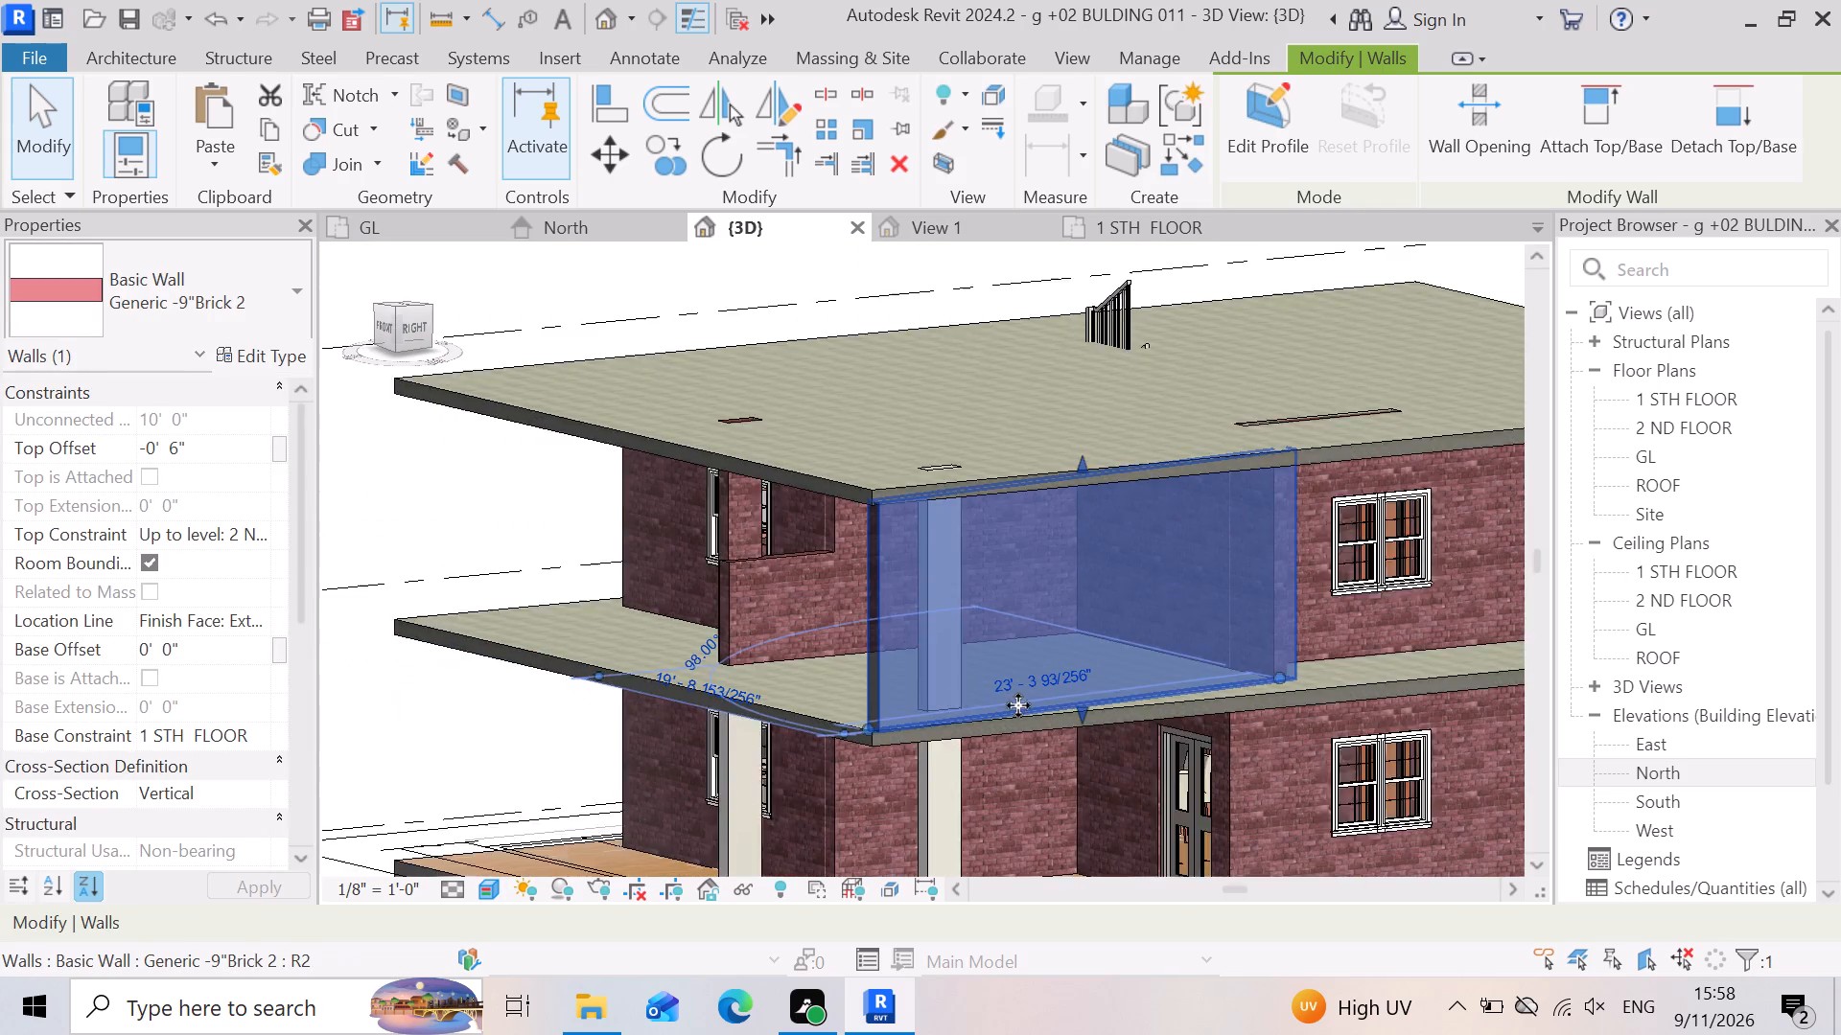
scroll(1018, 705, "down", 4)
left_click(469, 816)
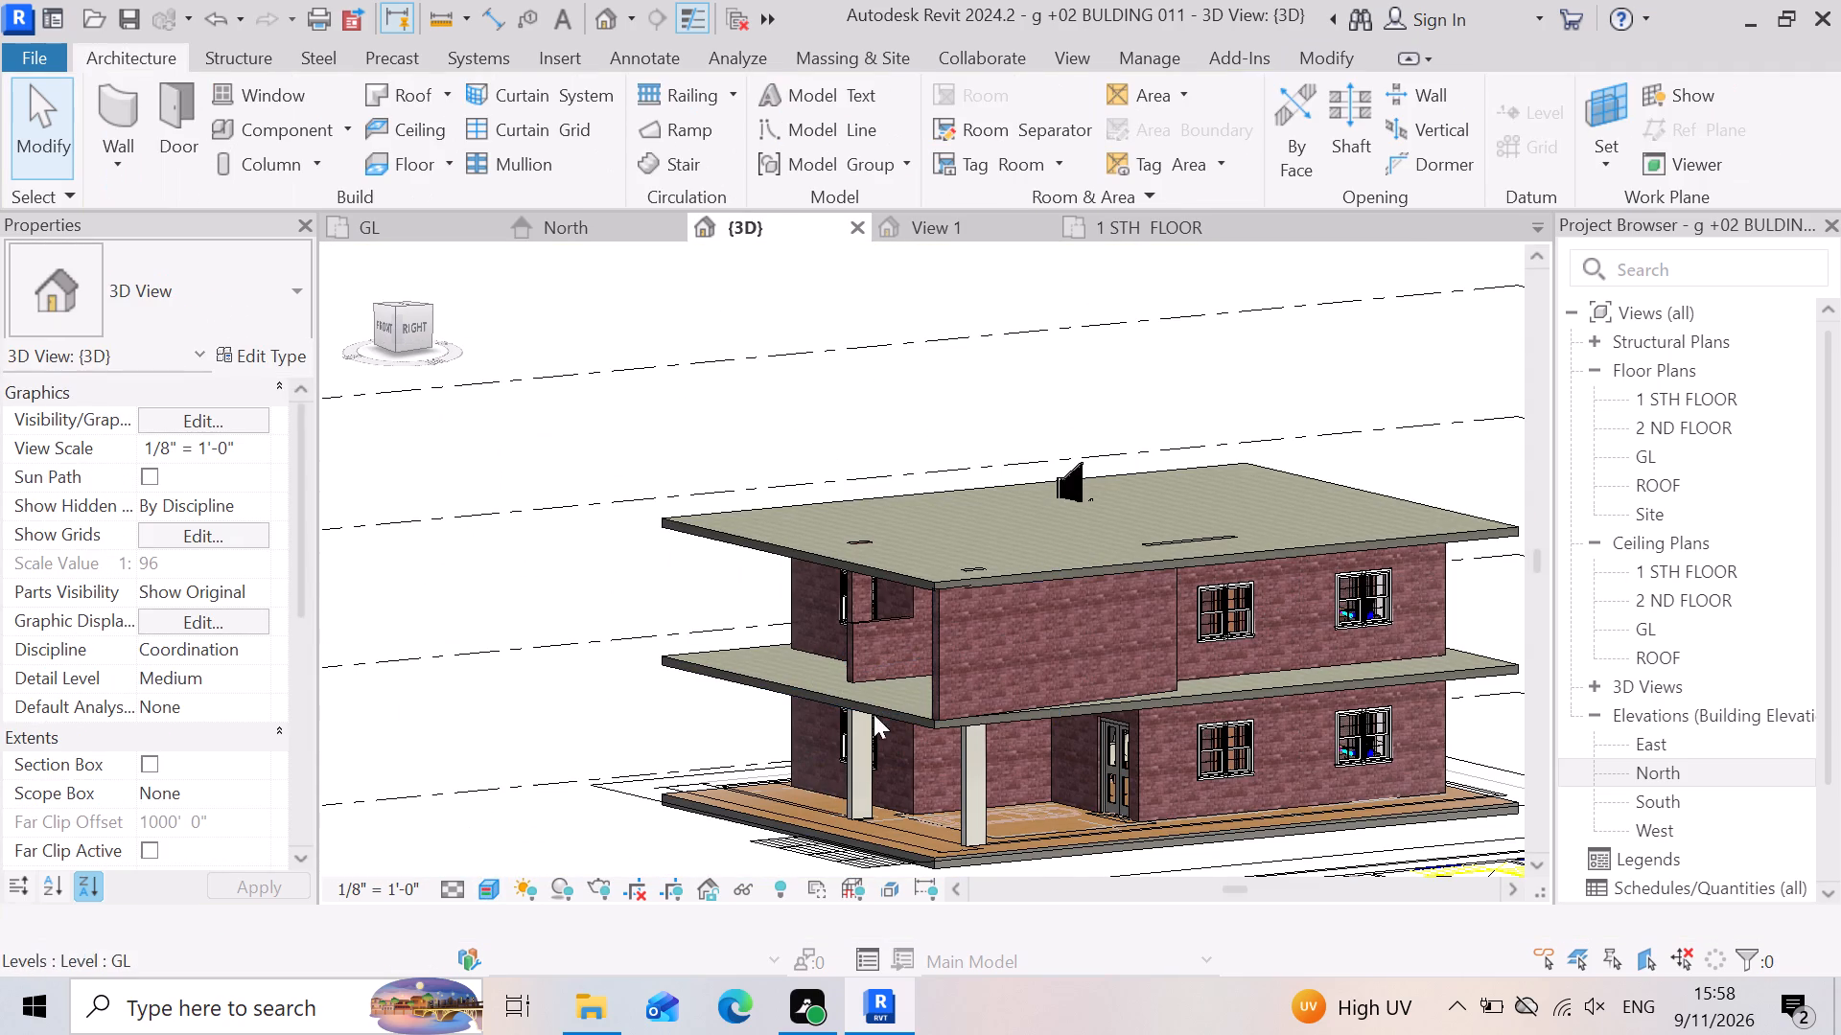
Examine the stretched side wall along the 1 STH FLOOR slab edge and at the porch corner from the right and front sides.
scroll(978, 677, "up", 3)
scroll(1441, 702, "up", 3)
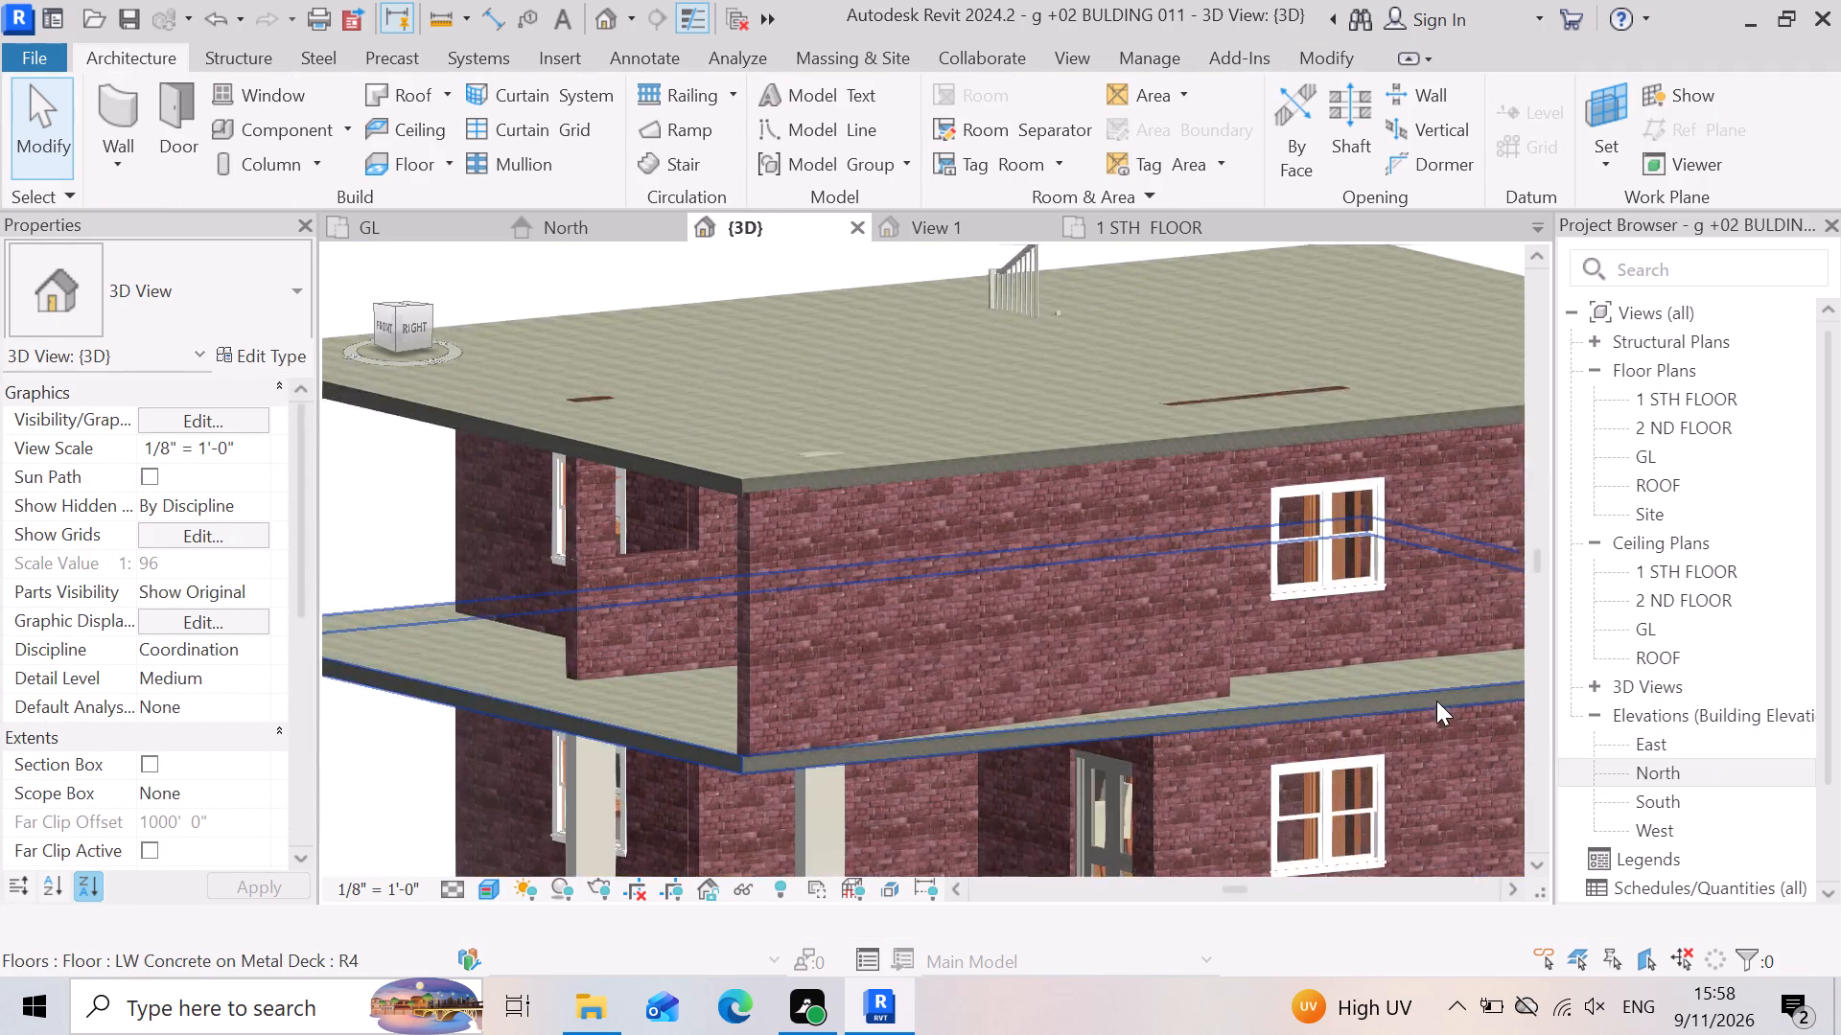
scroll(1436, 701, "up", 1)
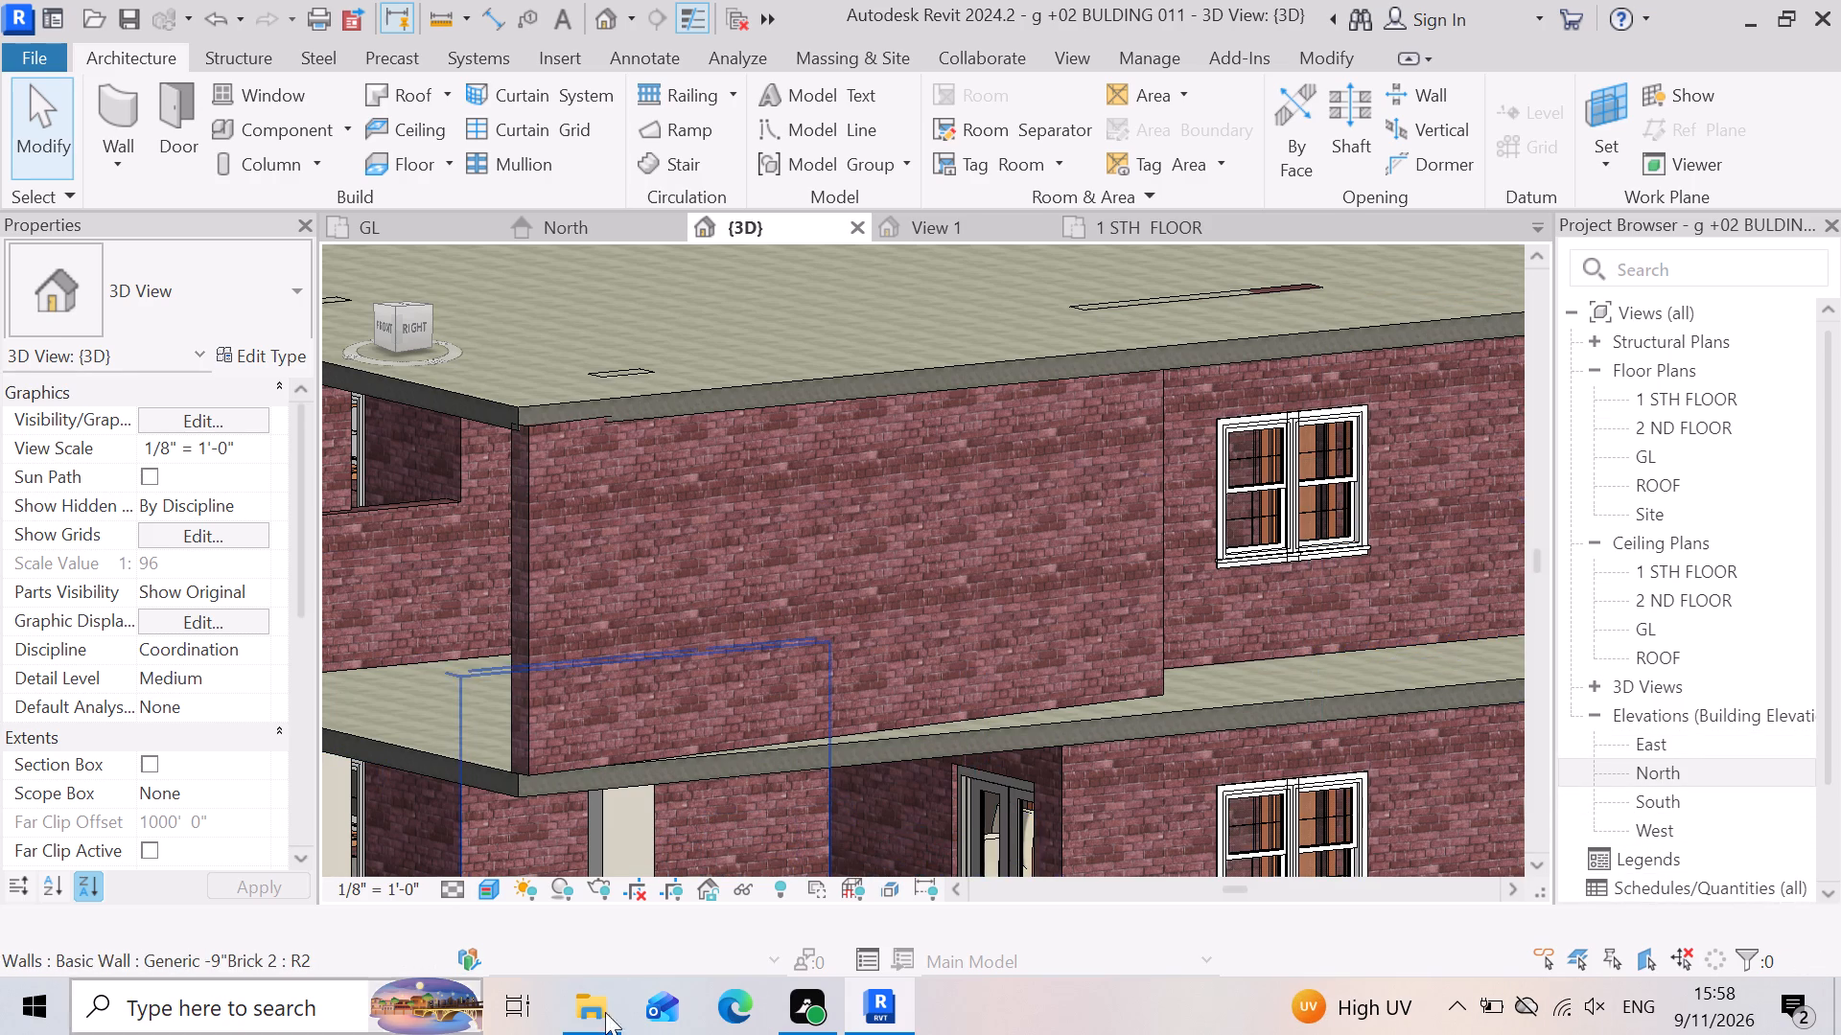
scroll(1221, 703, "up", 6)
scroll(1311, 712, "down", 2)
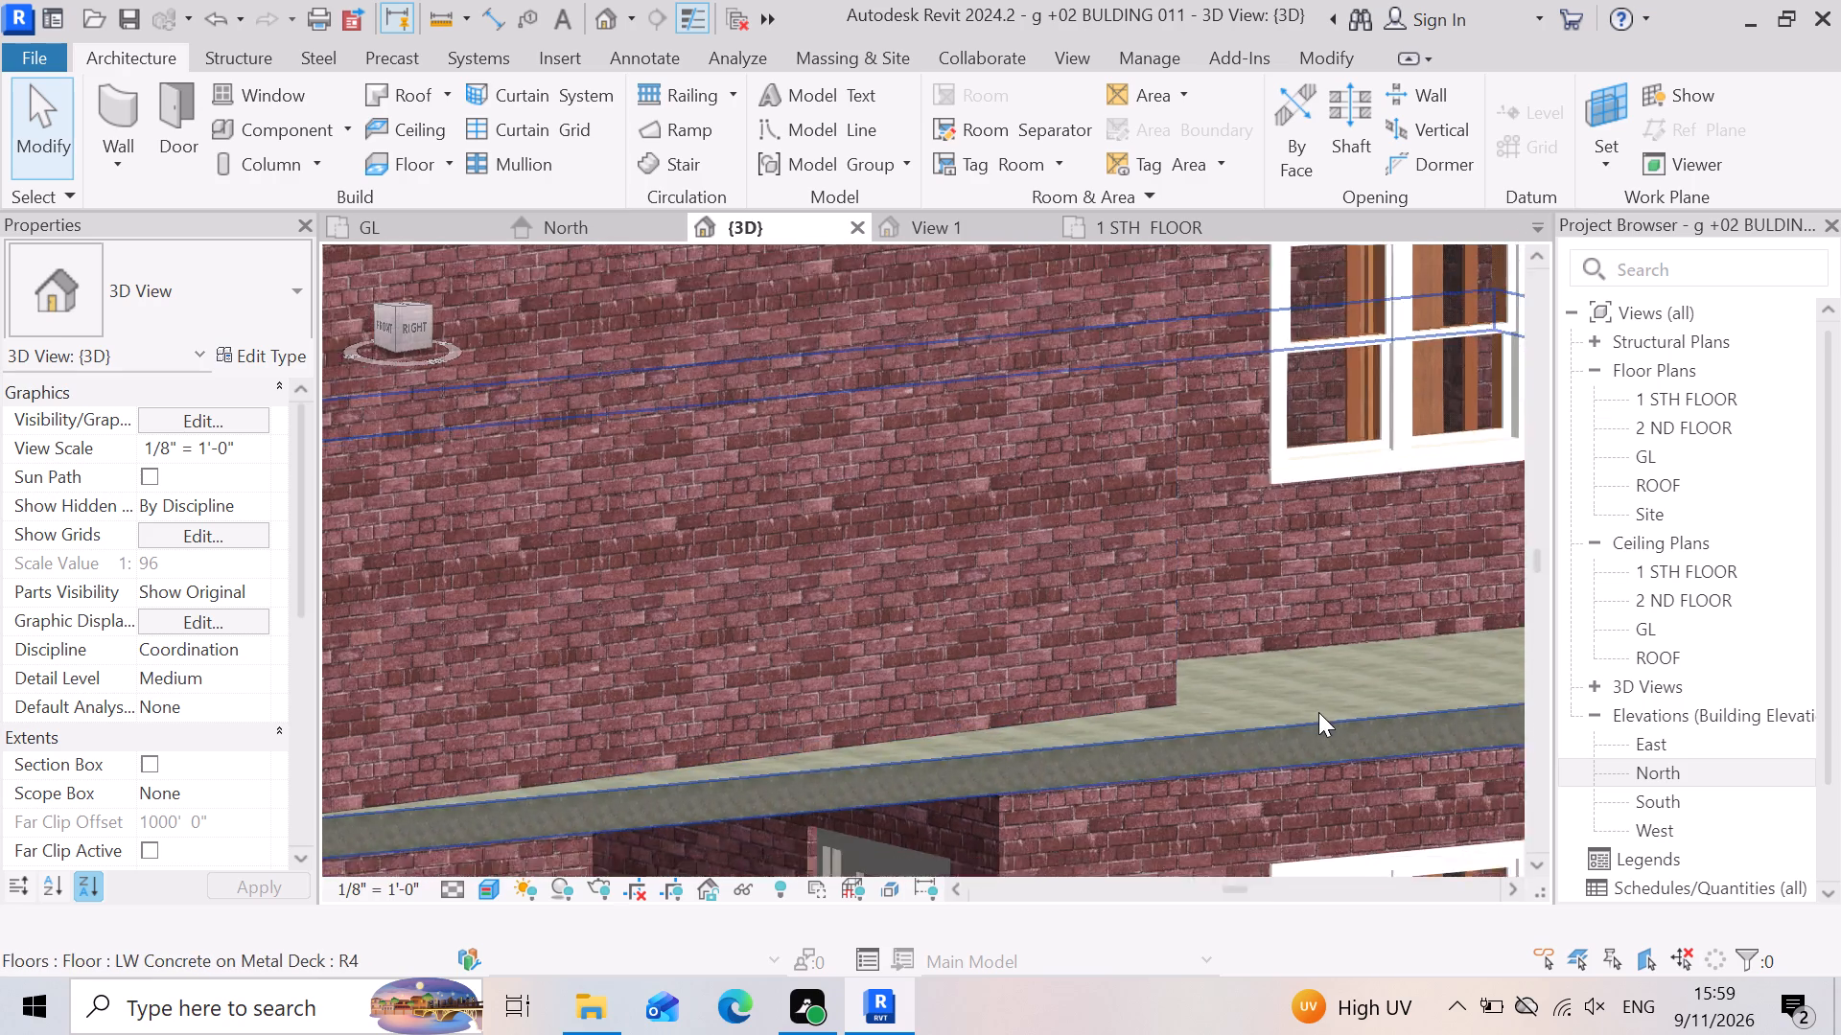
scroll(1318, 712, "down", 4)
scroll(901, 691, "down", 4)
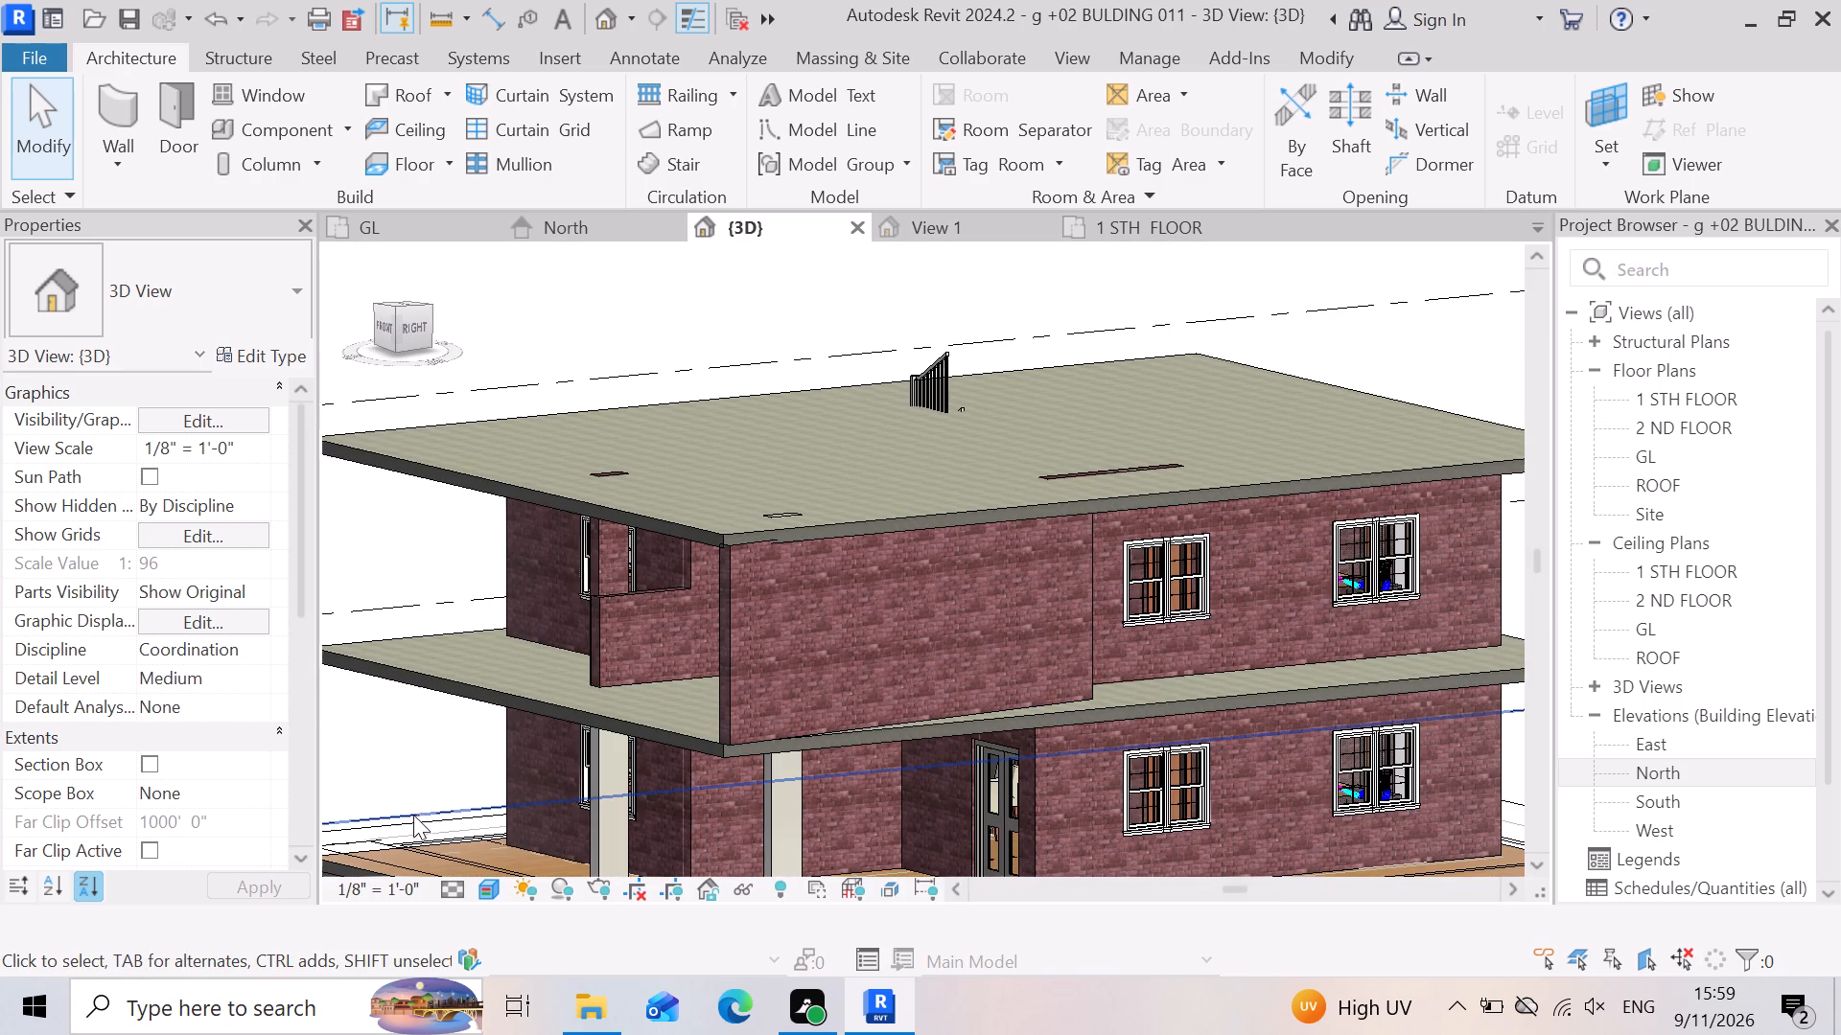
right_click_drag(641, 730, 687, 696, "shift")
middle_click_drag(641, 730, 687, 696, "shift")
scroll(680, 701, "up", 1, "shift")
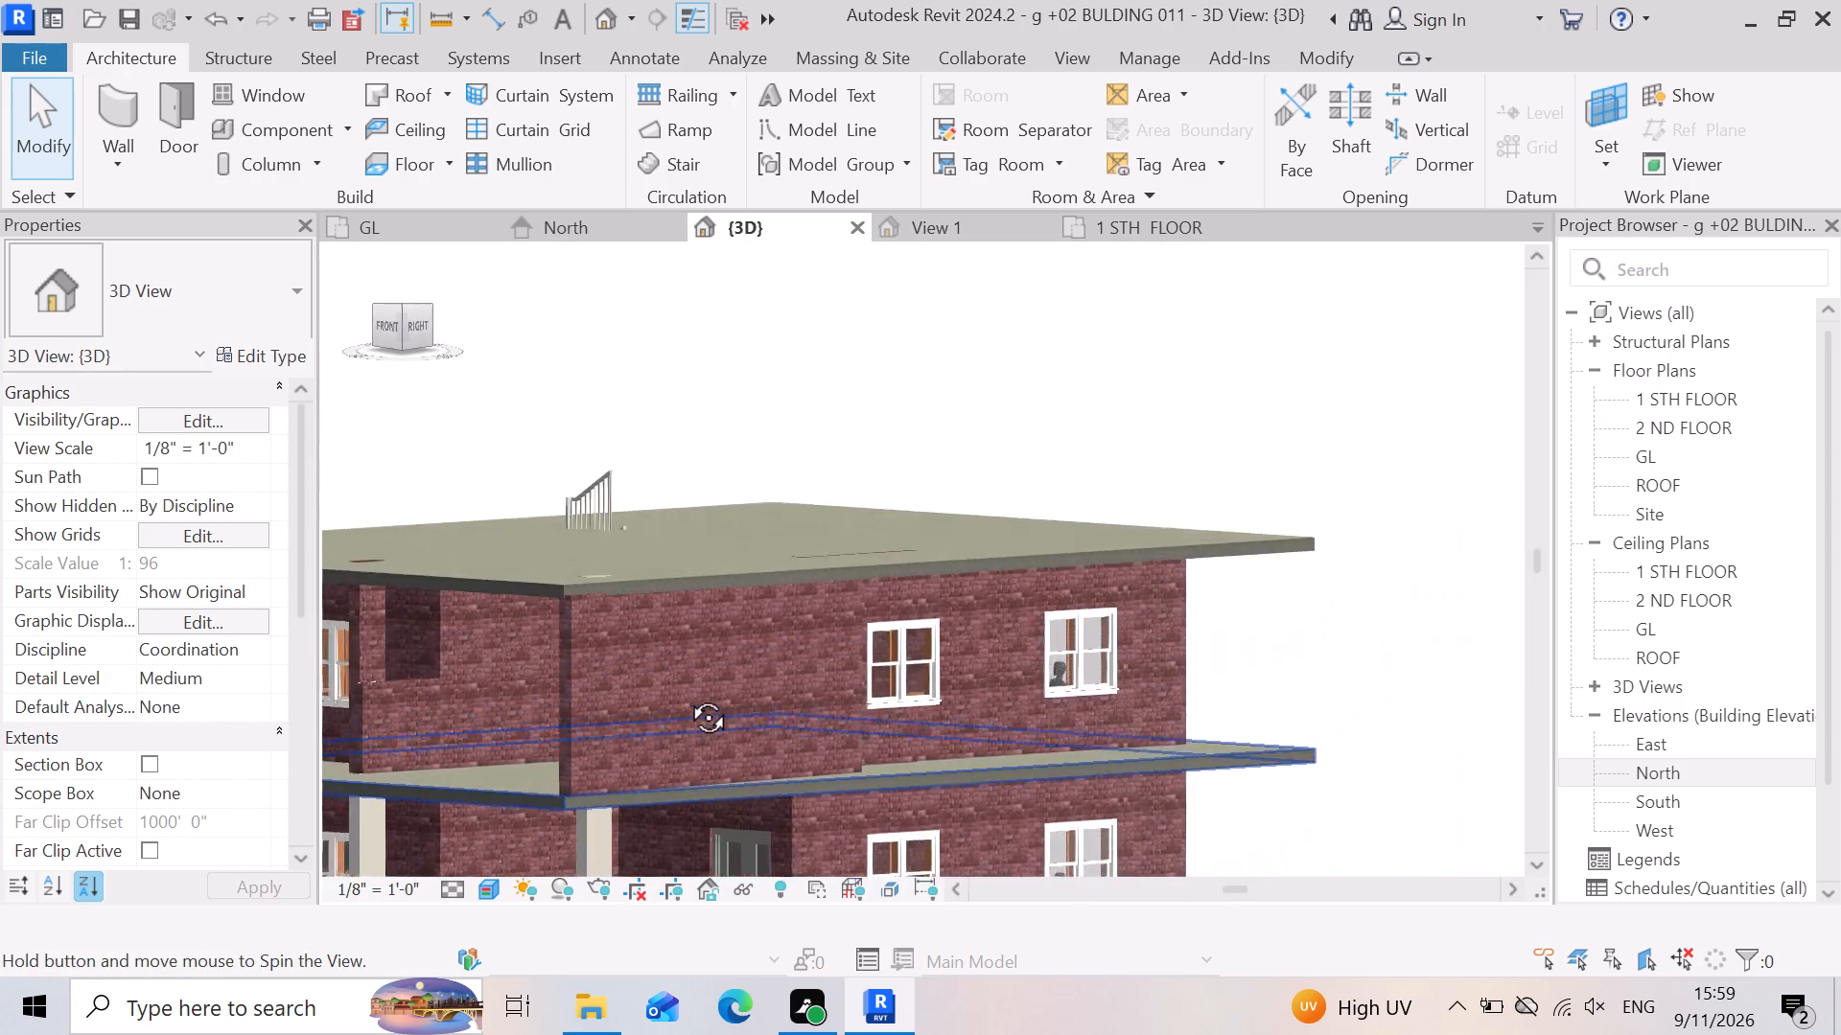
middle_click_drag(687, 696, 763, 701, "shift")
right_click_drag(687, 696, 763, 701, "shift")
scroll(1158, 668, "down", 5)
scroll(548, 757, "up", 3)
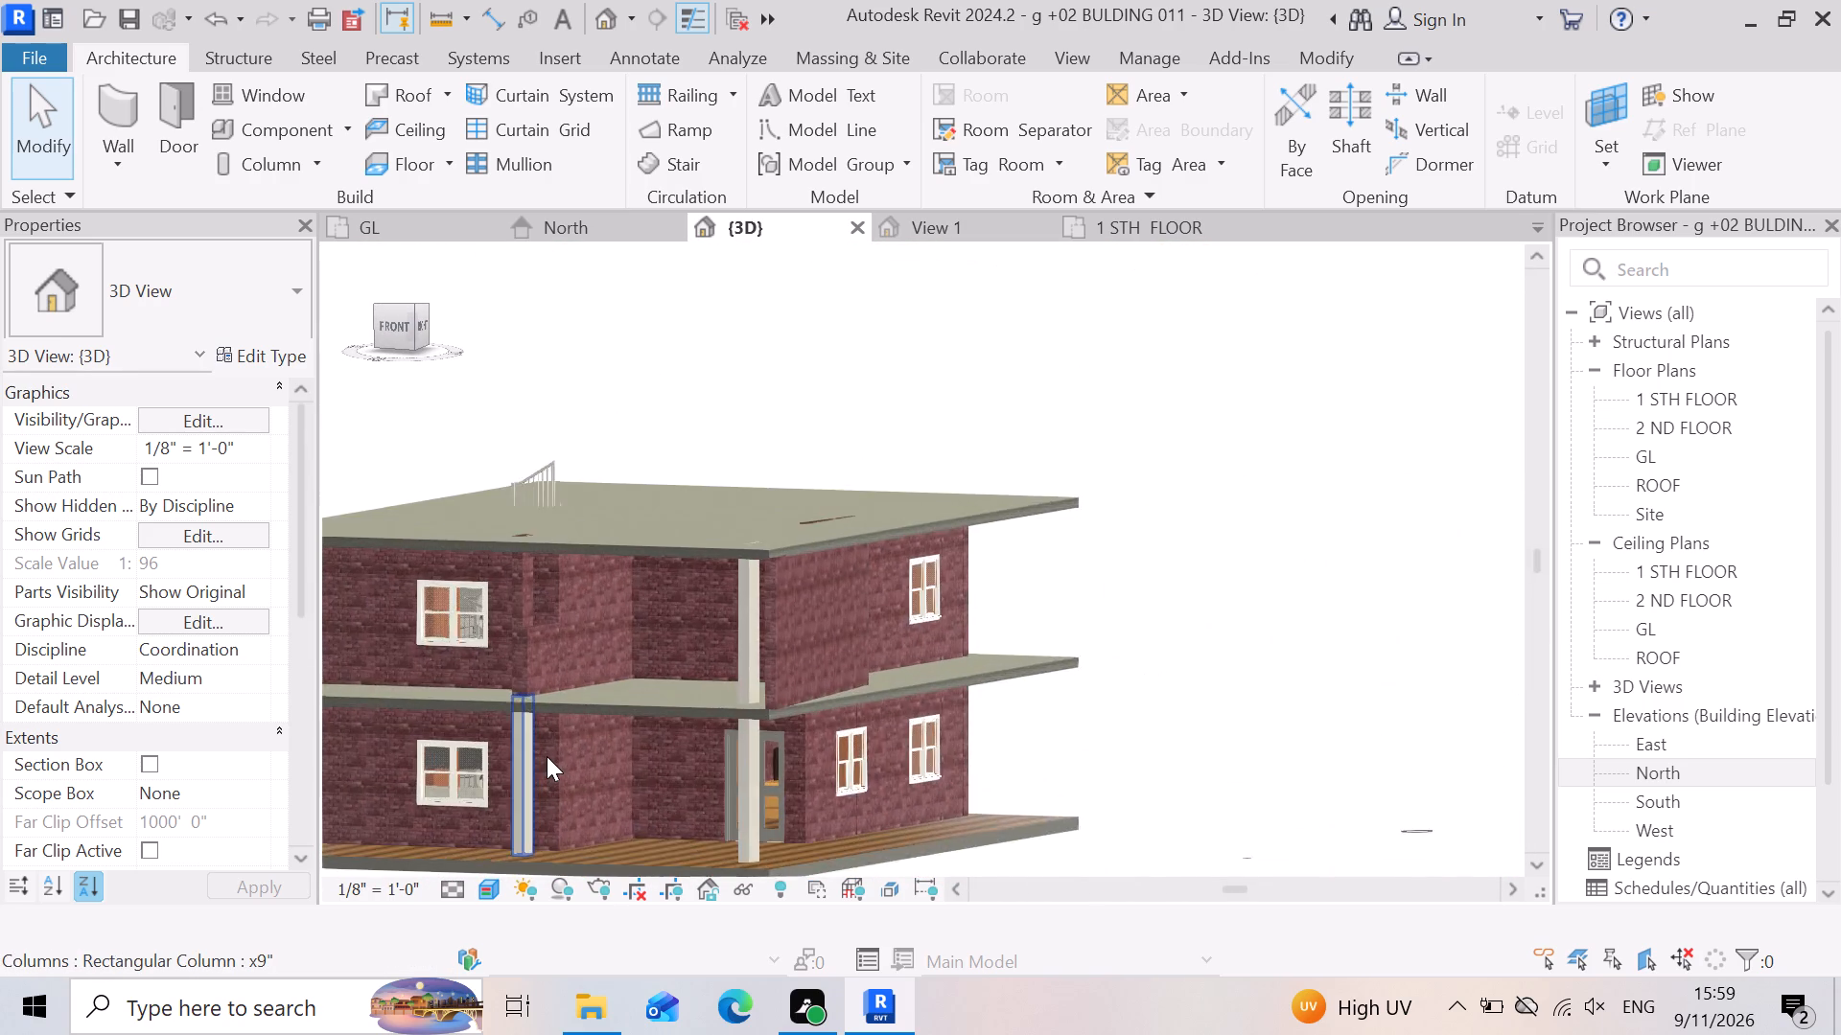
scroll(547, 756, "up", 4)
scroll(1083, 678, "up", 4)
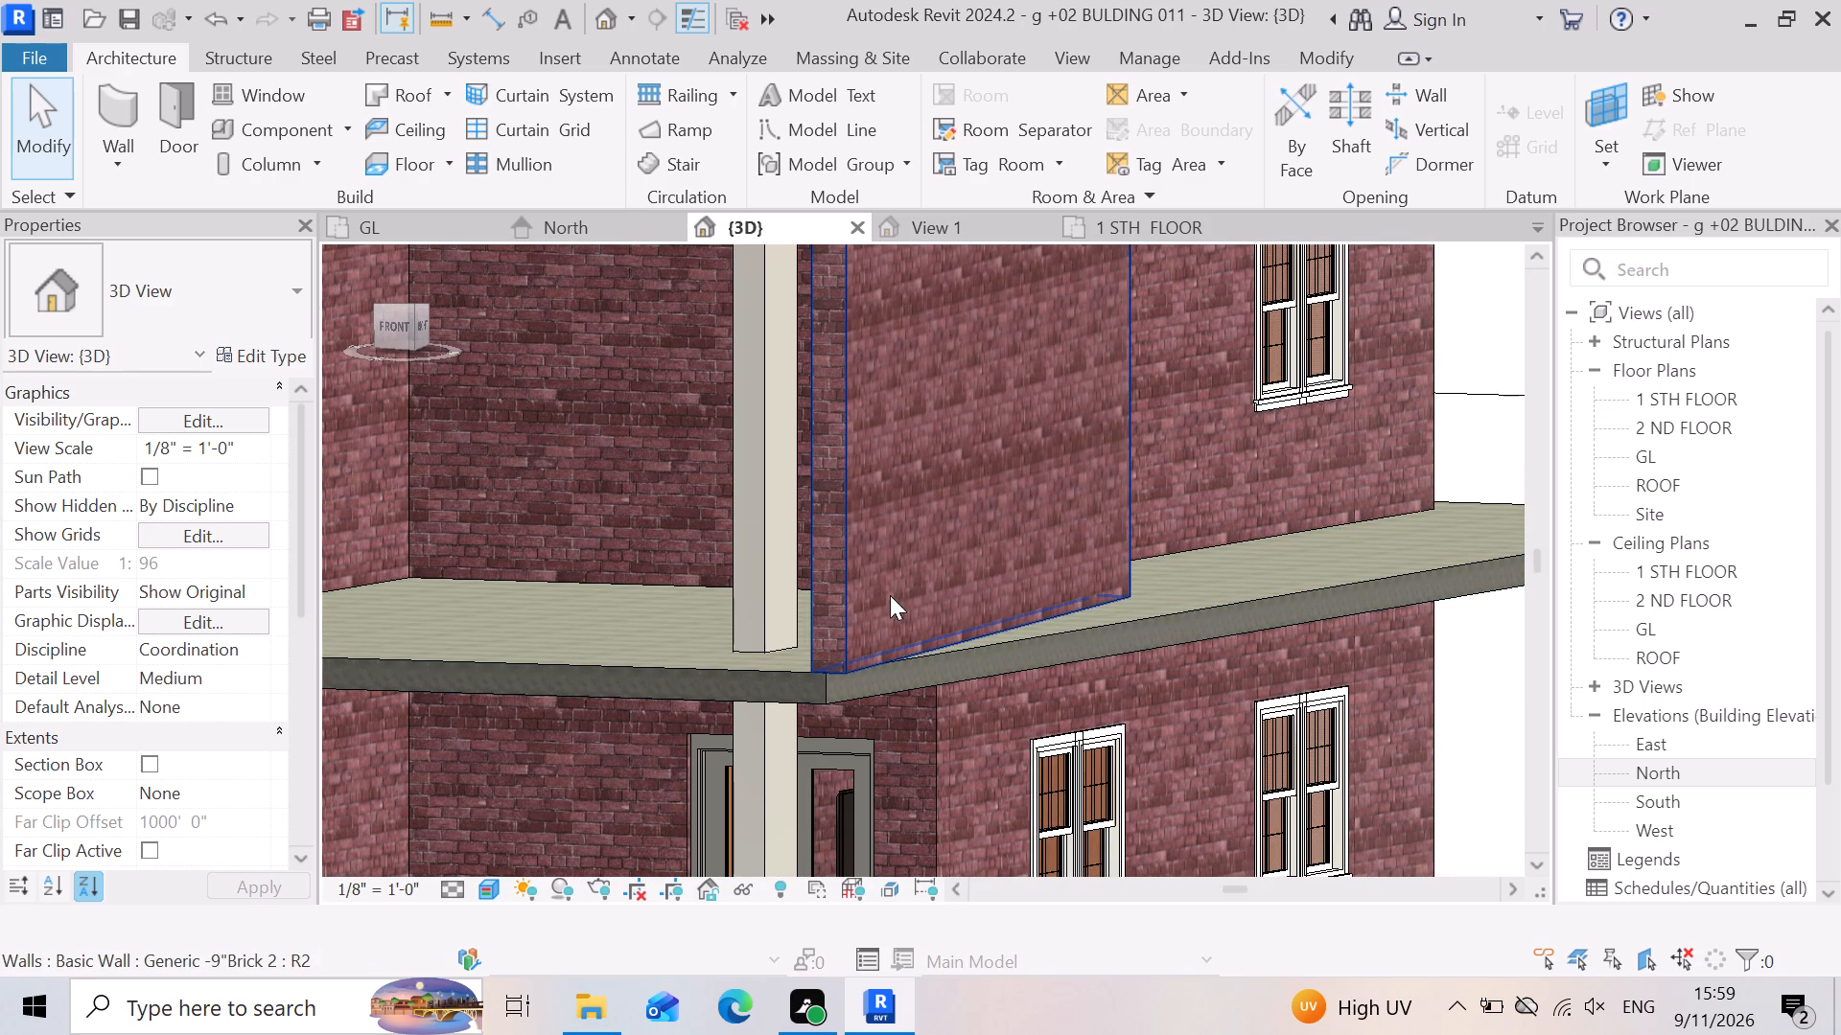
scroll(1132, 631, "up", 2)
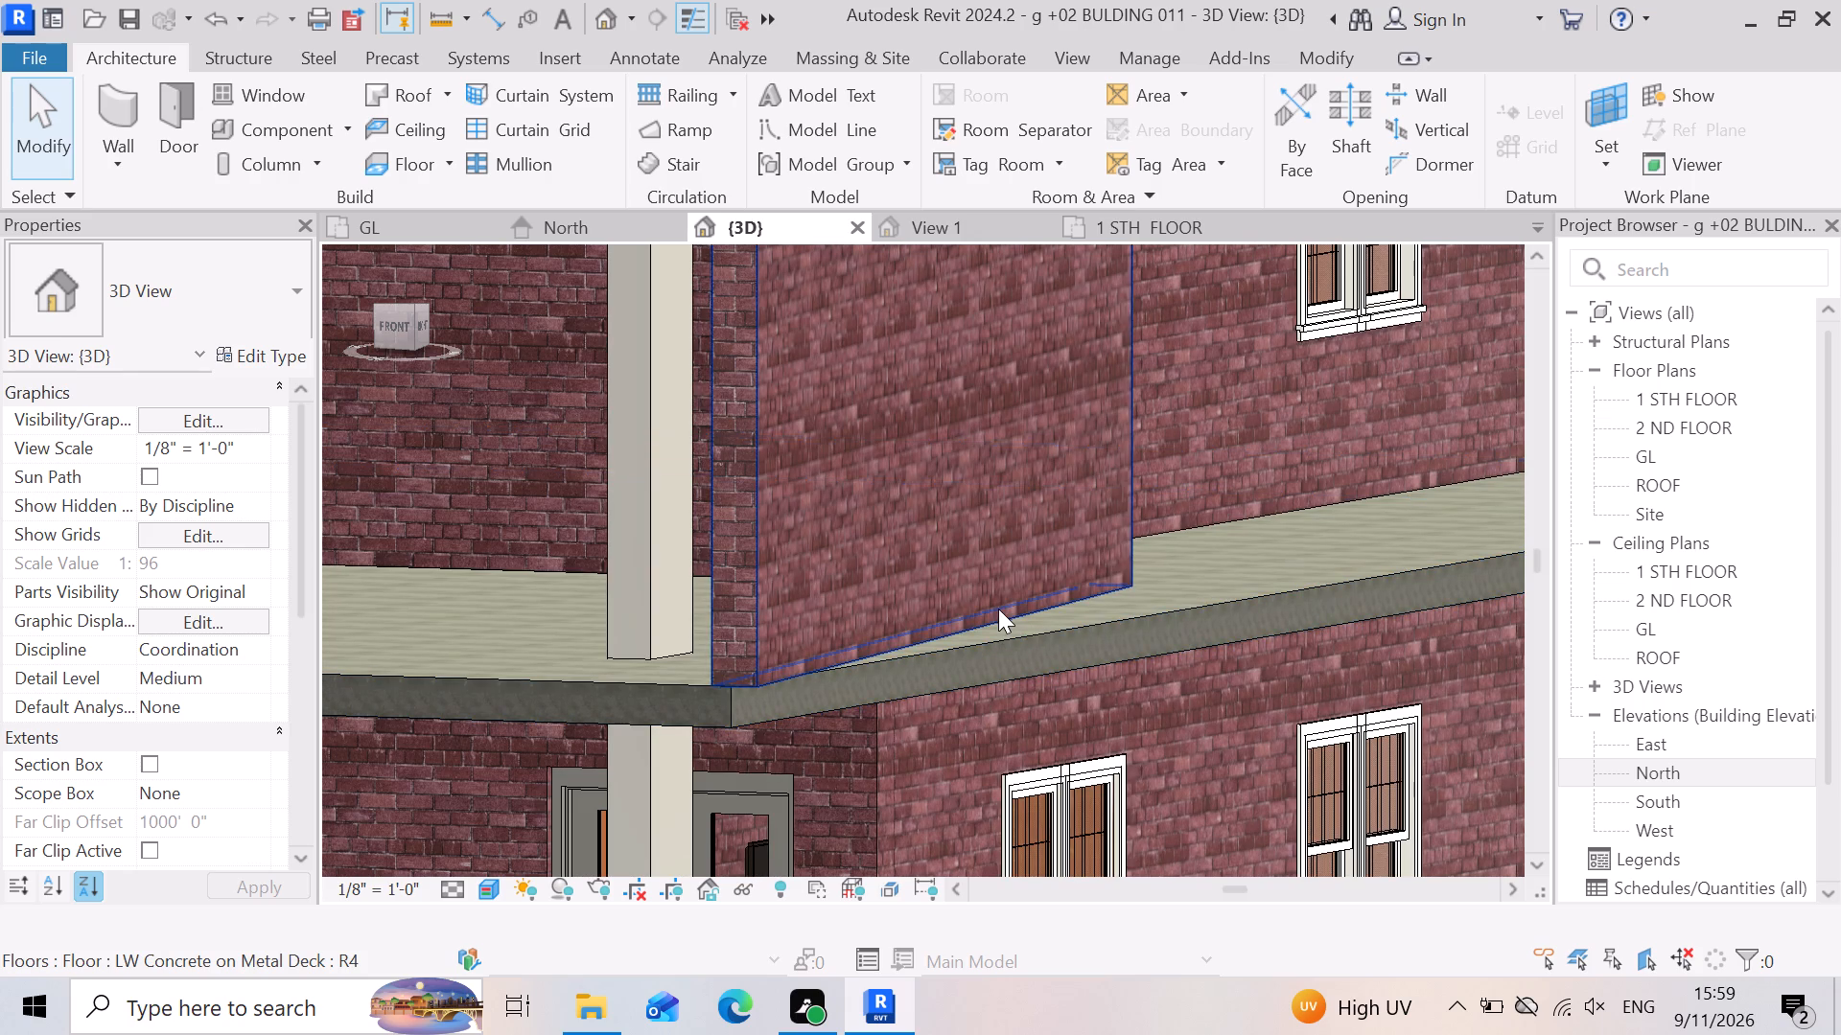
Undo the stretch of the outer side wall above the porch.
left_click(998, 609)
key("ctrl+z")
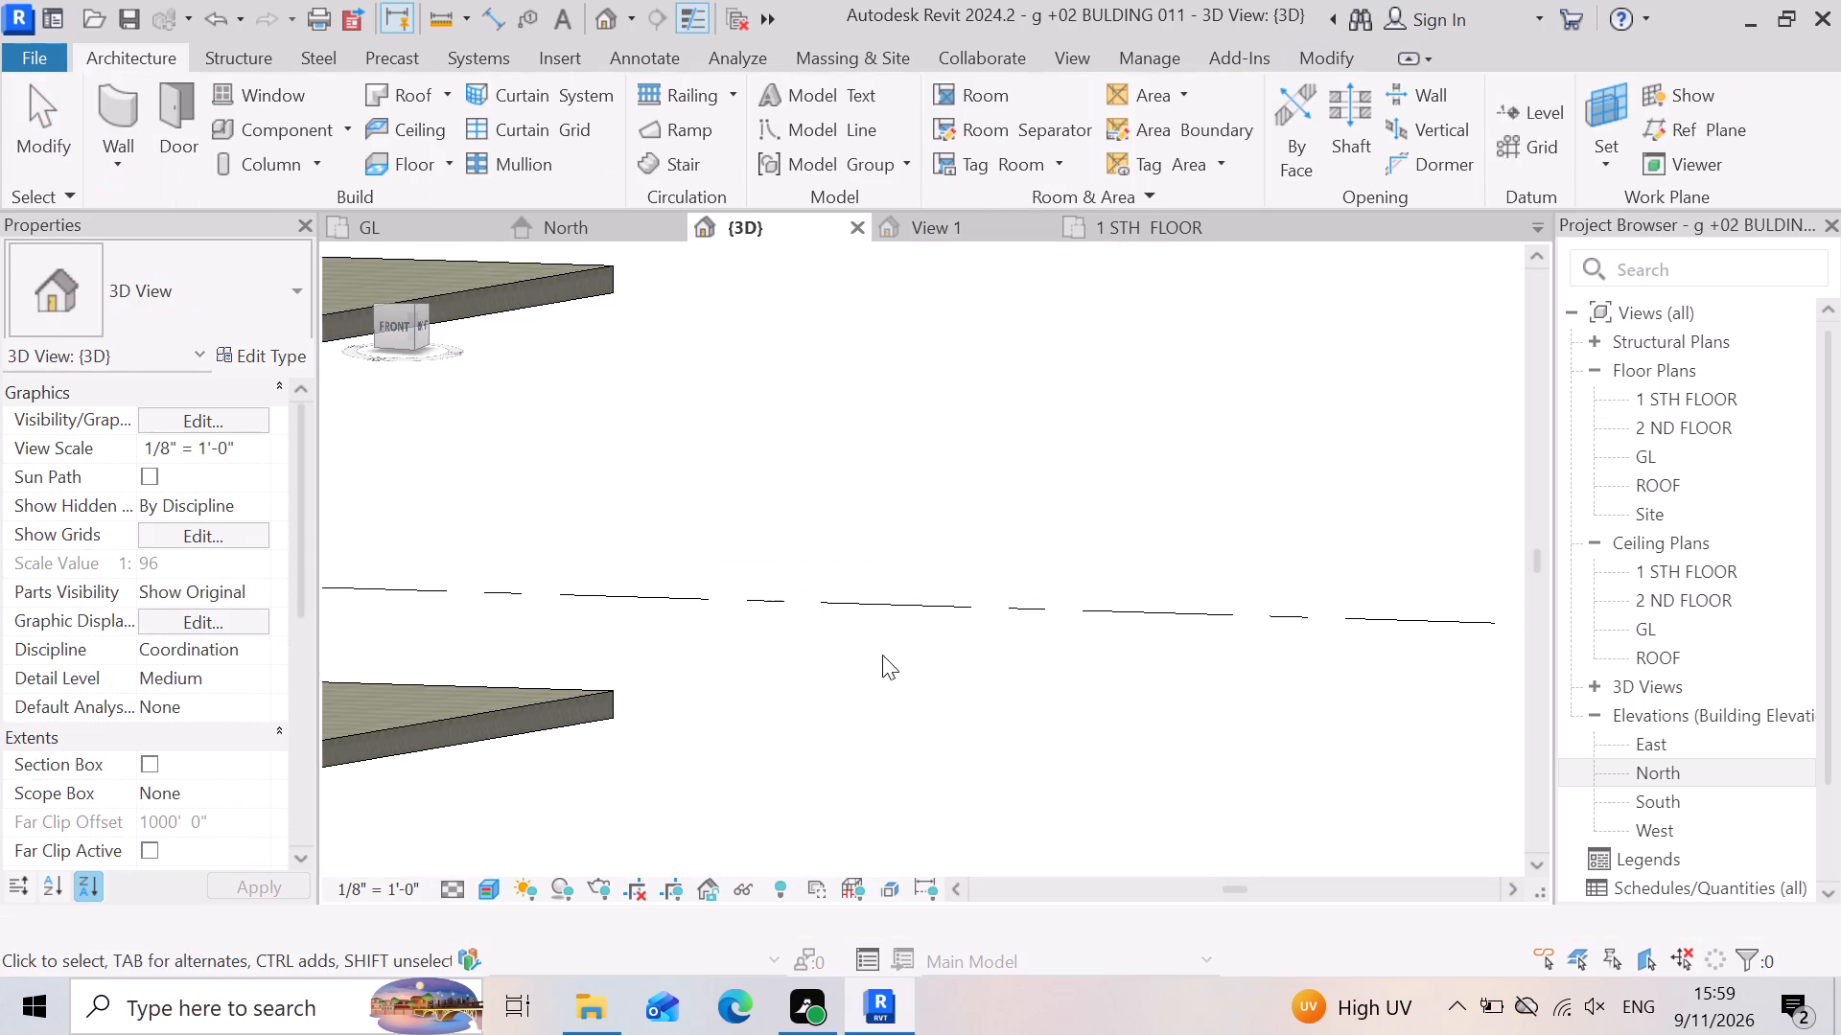
Examine the 1 STH FLOOR walls above the porch, their columns and the slab edges from the front of the building.
scroll(1071, 689, "down", 9)
scroll(632, 740, "up", 4)
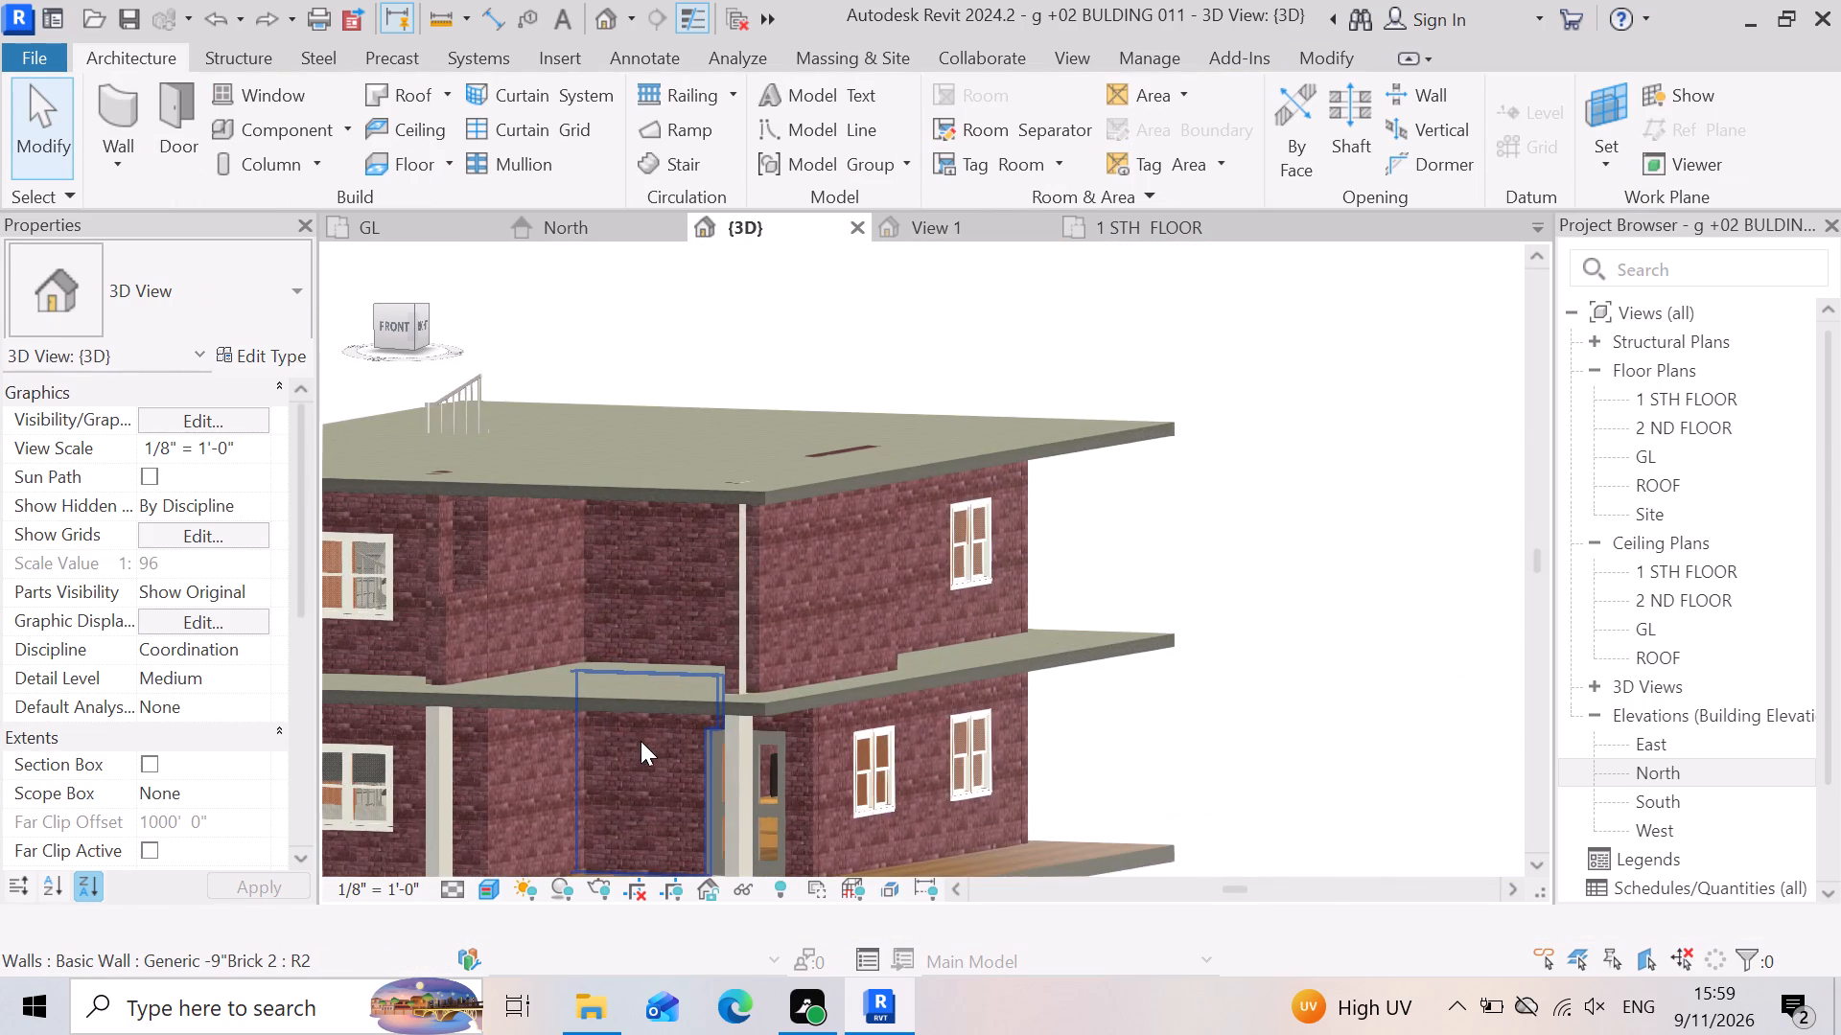
scroll(799, 747, "up", 6)
scroll(674, 659, "up", 4)
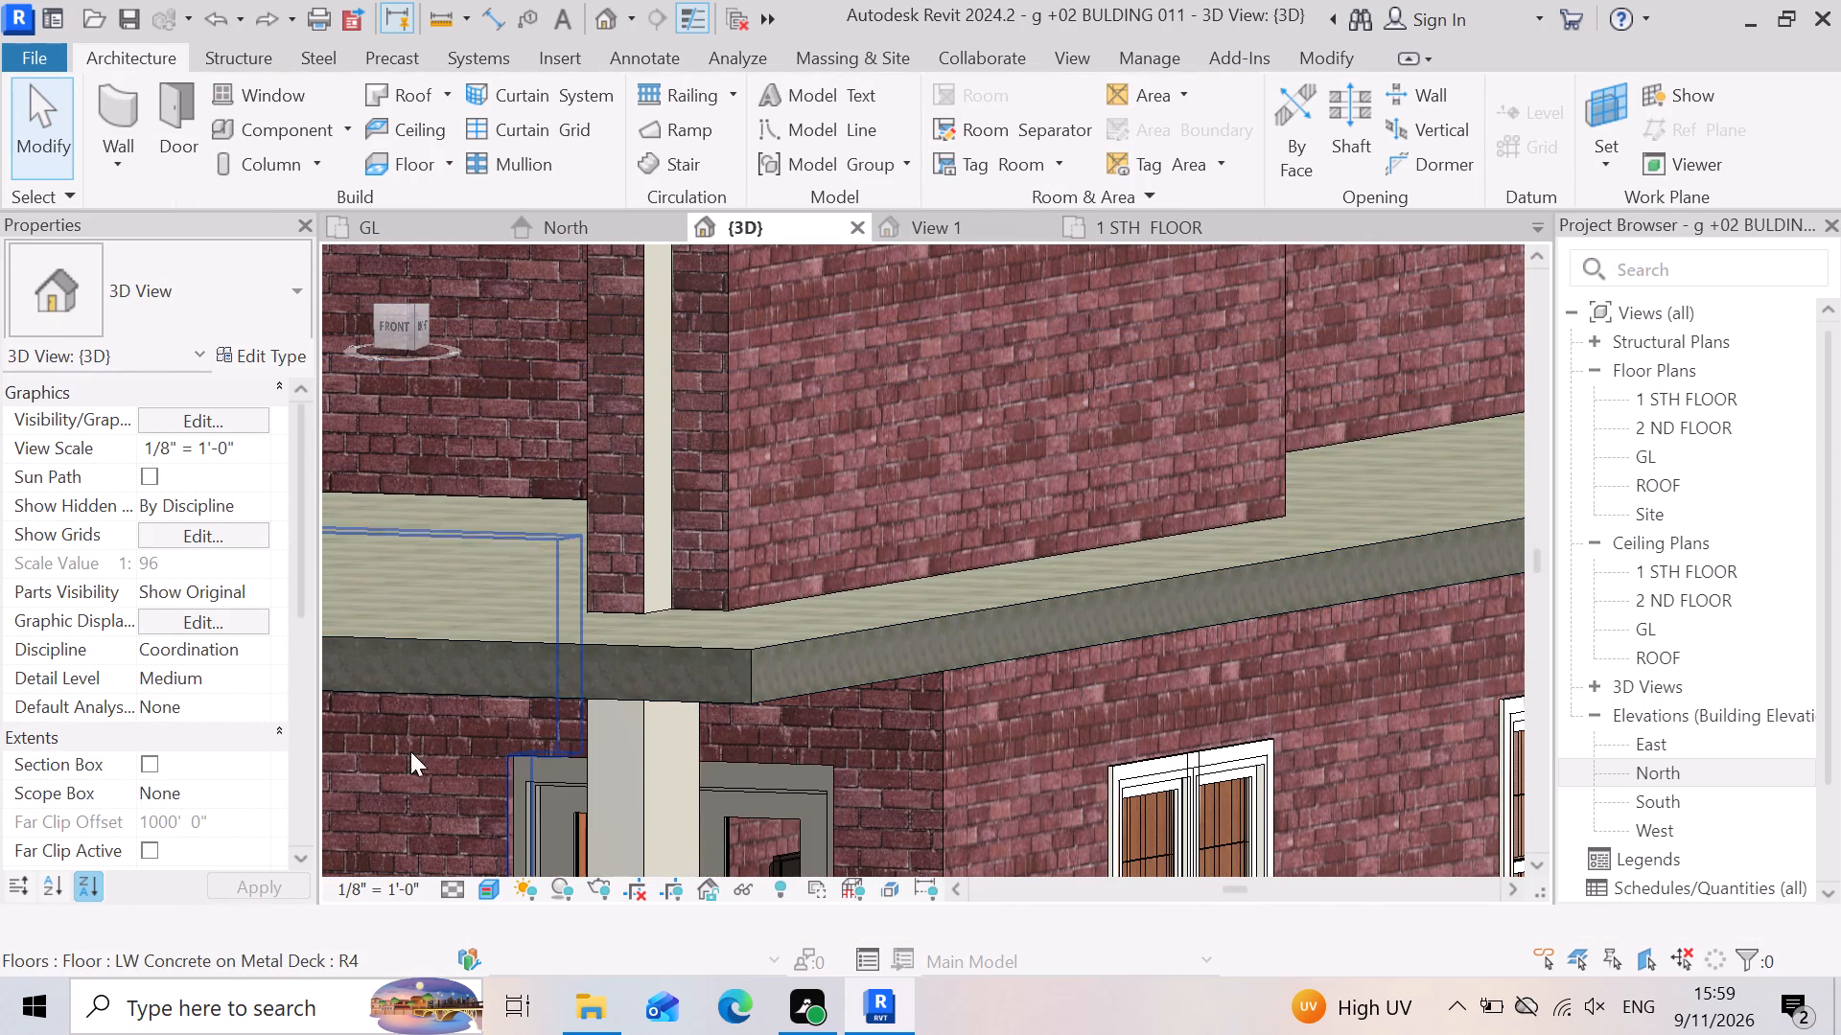
right_click_drag(711, 810, 818, 777, "shift")
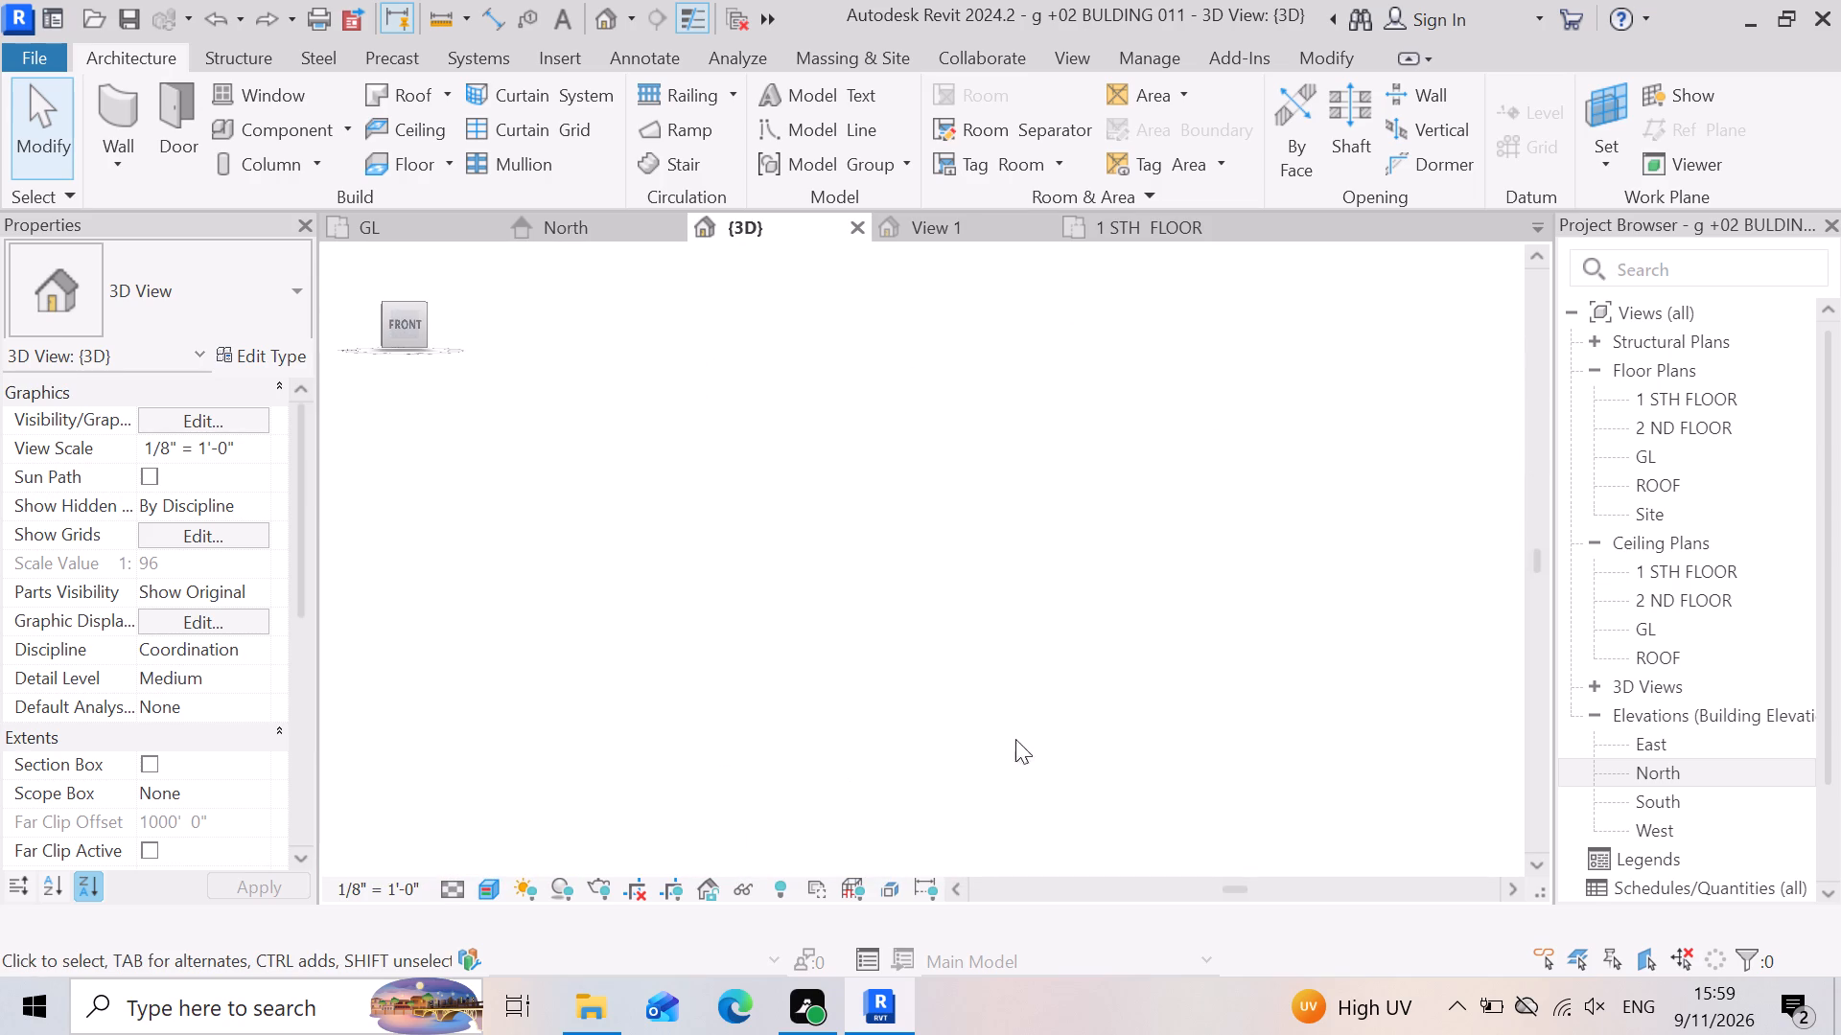
scroll(1171, 693, "down", 9)
scroll(1284, 683, "down", 7)
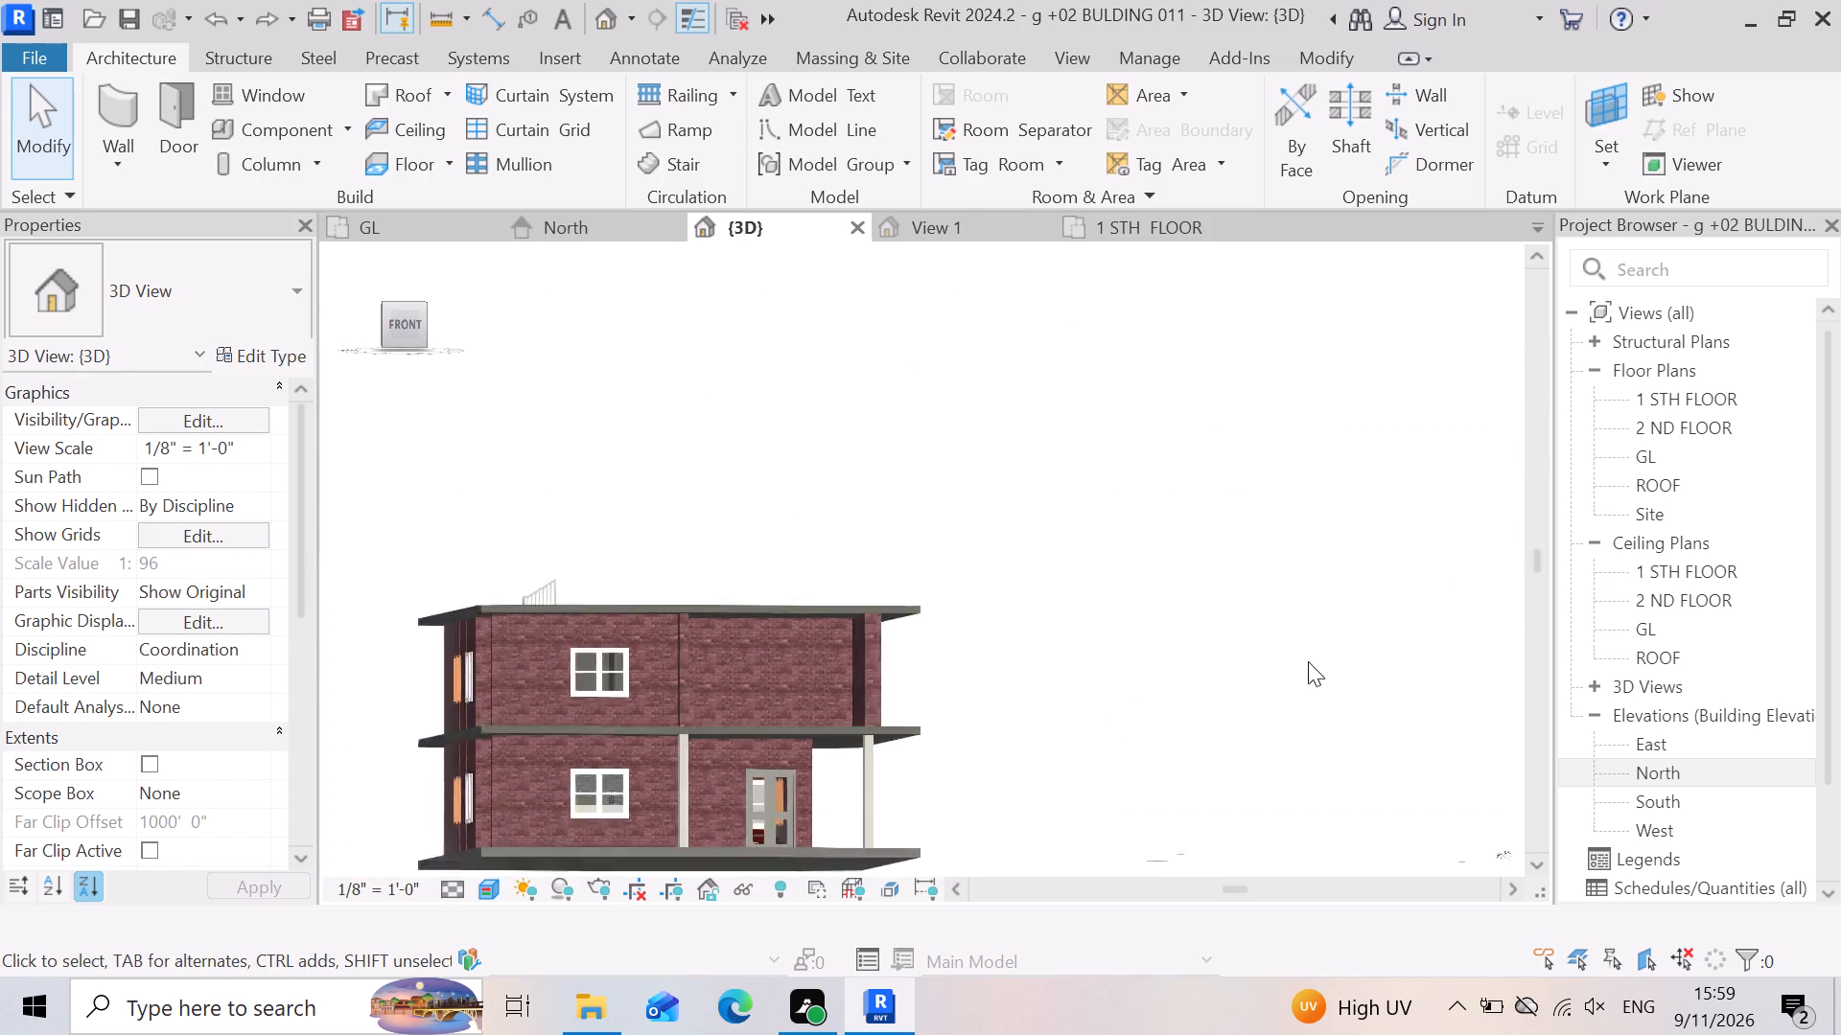
scroll(1001, 749, "up", 2)
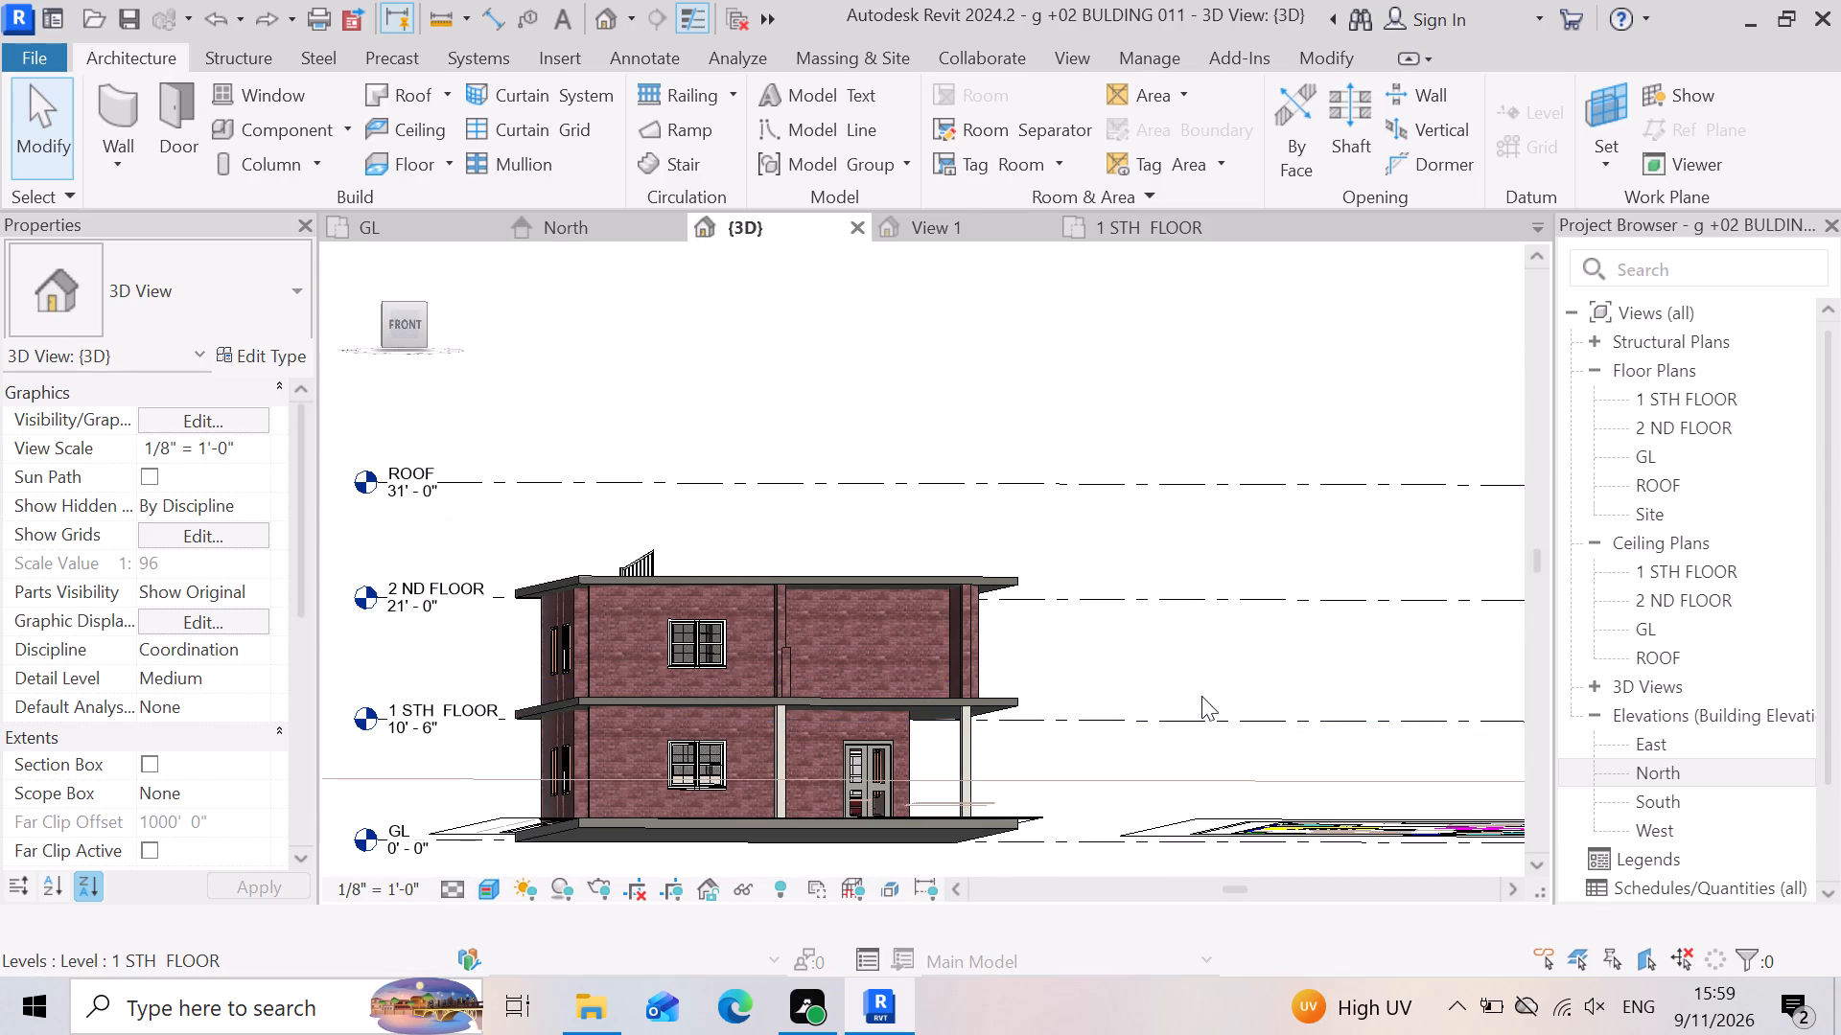
right_click_drag(1193, 670, 1186, 708, "shift")
middle_click_drag(1188, 690, 1186, 708, "shift")
scroll(923, 697, "up", 4)
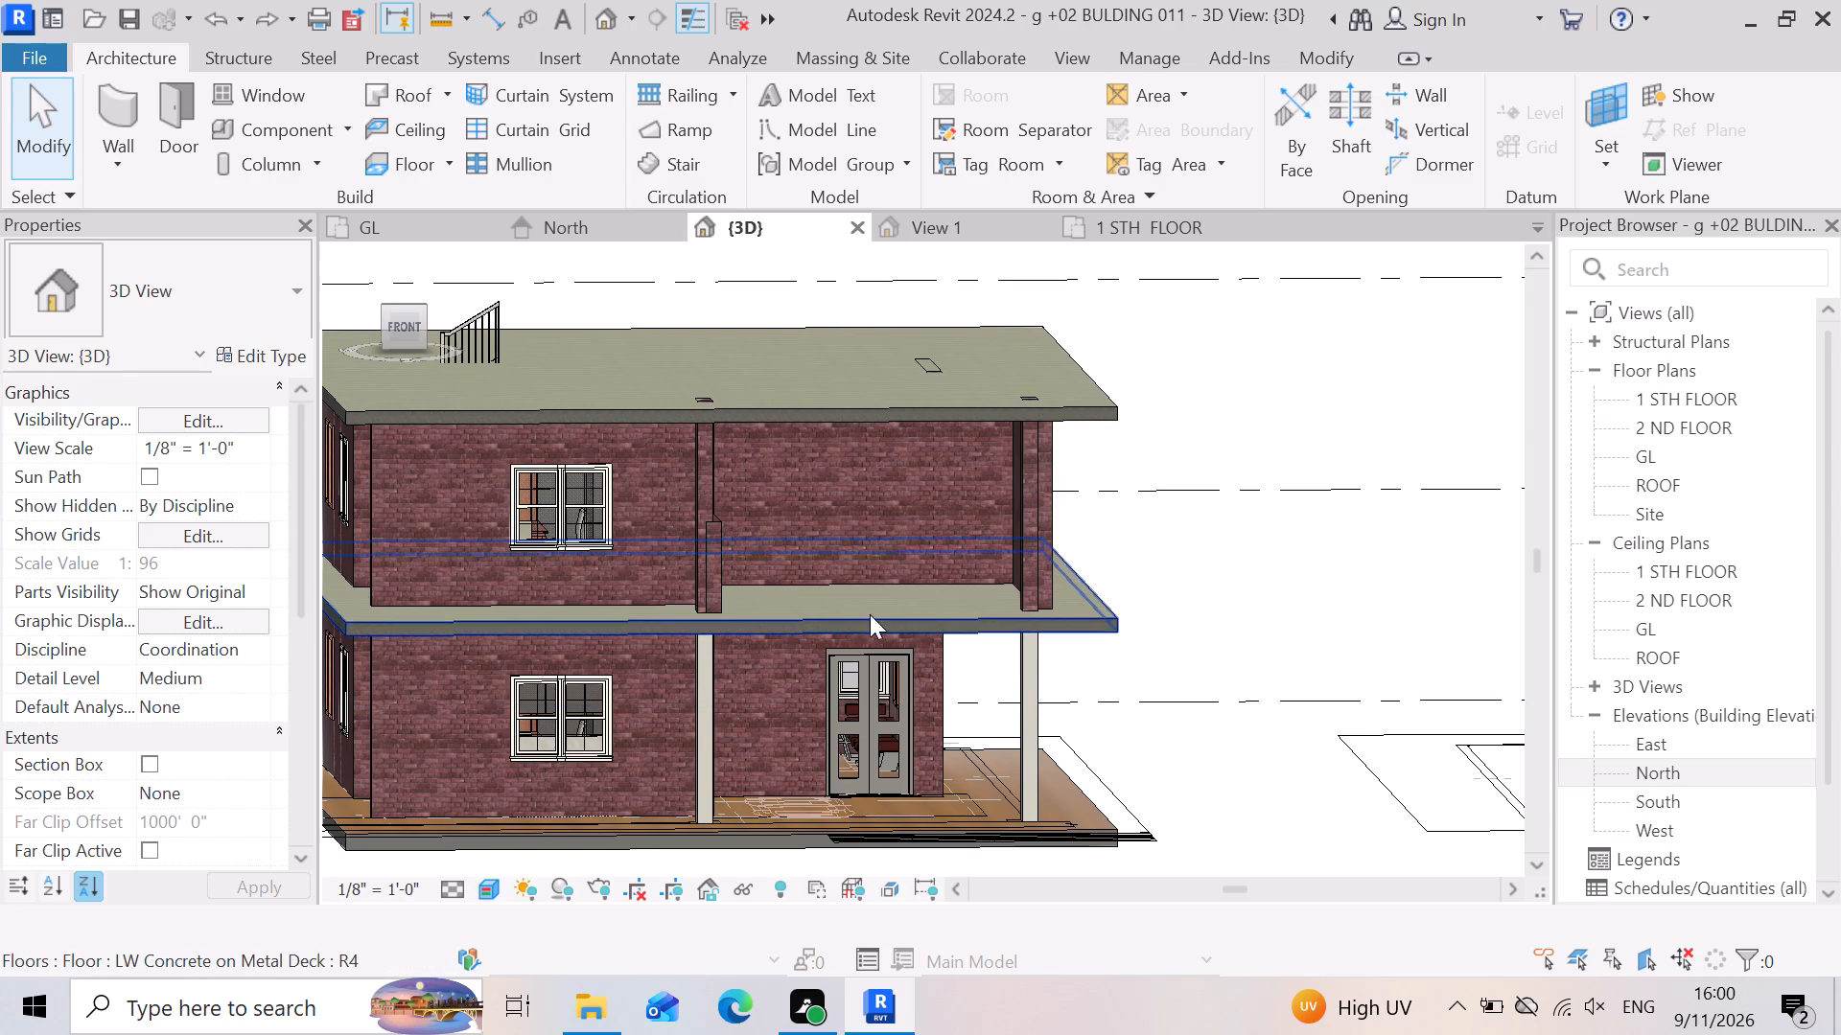
scroll(809, 615, "up", 5)
scroll(1143, 601, "down", 4)
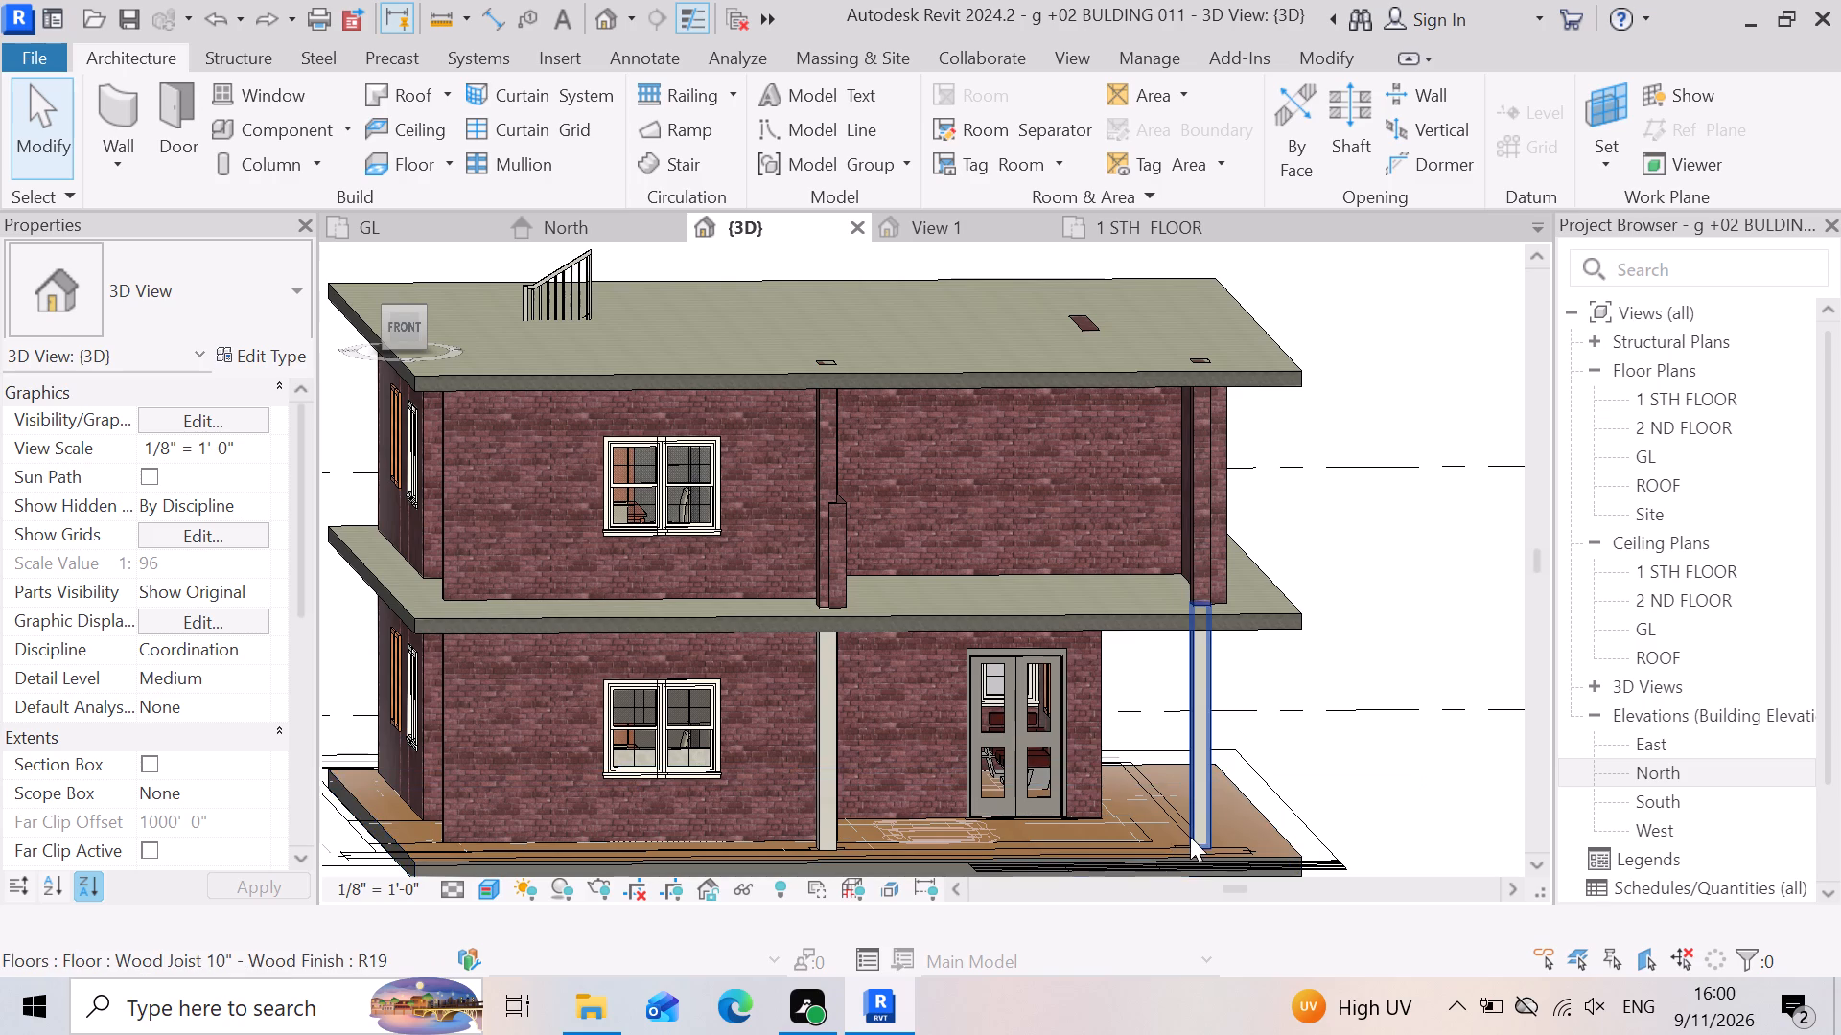
scroll(1000, 727, "up", 2)
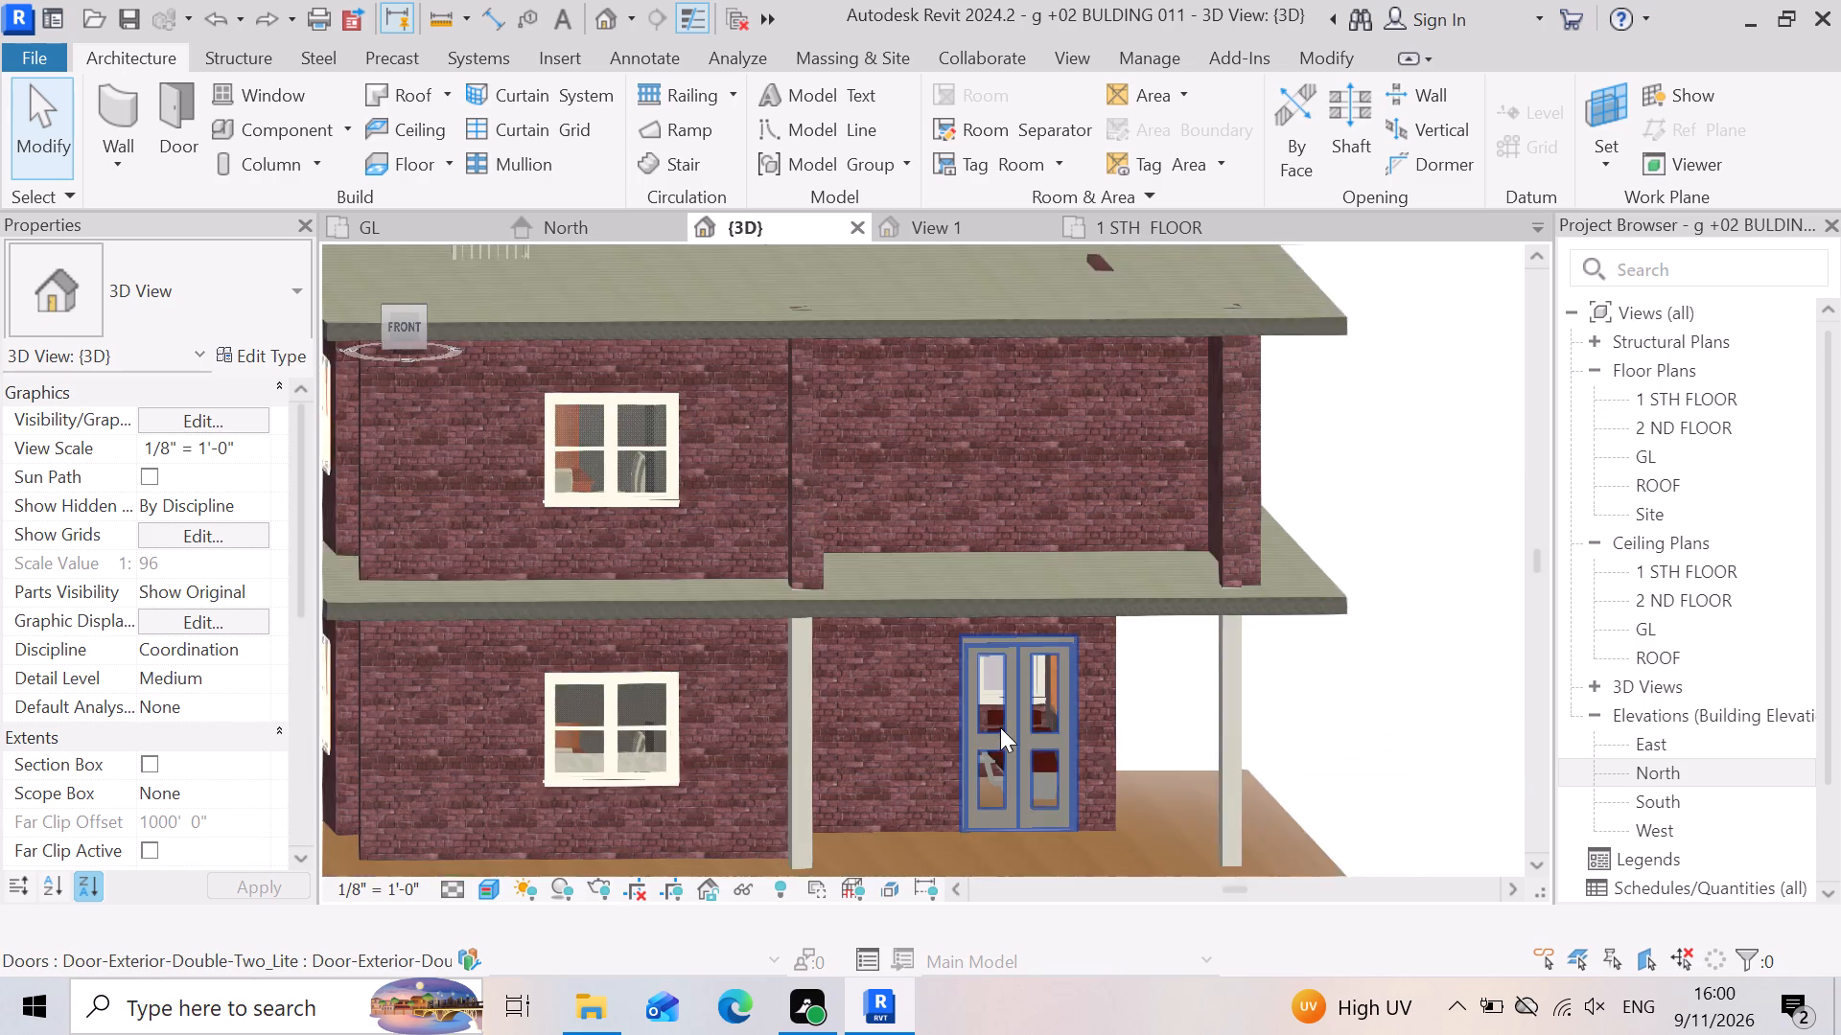
scroll(1000, 727, "up", 1)
scroll(1163, 782, "down", 2)
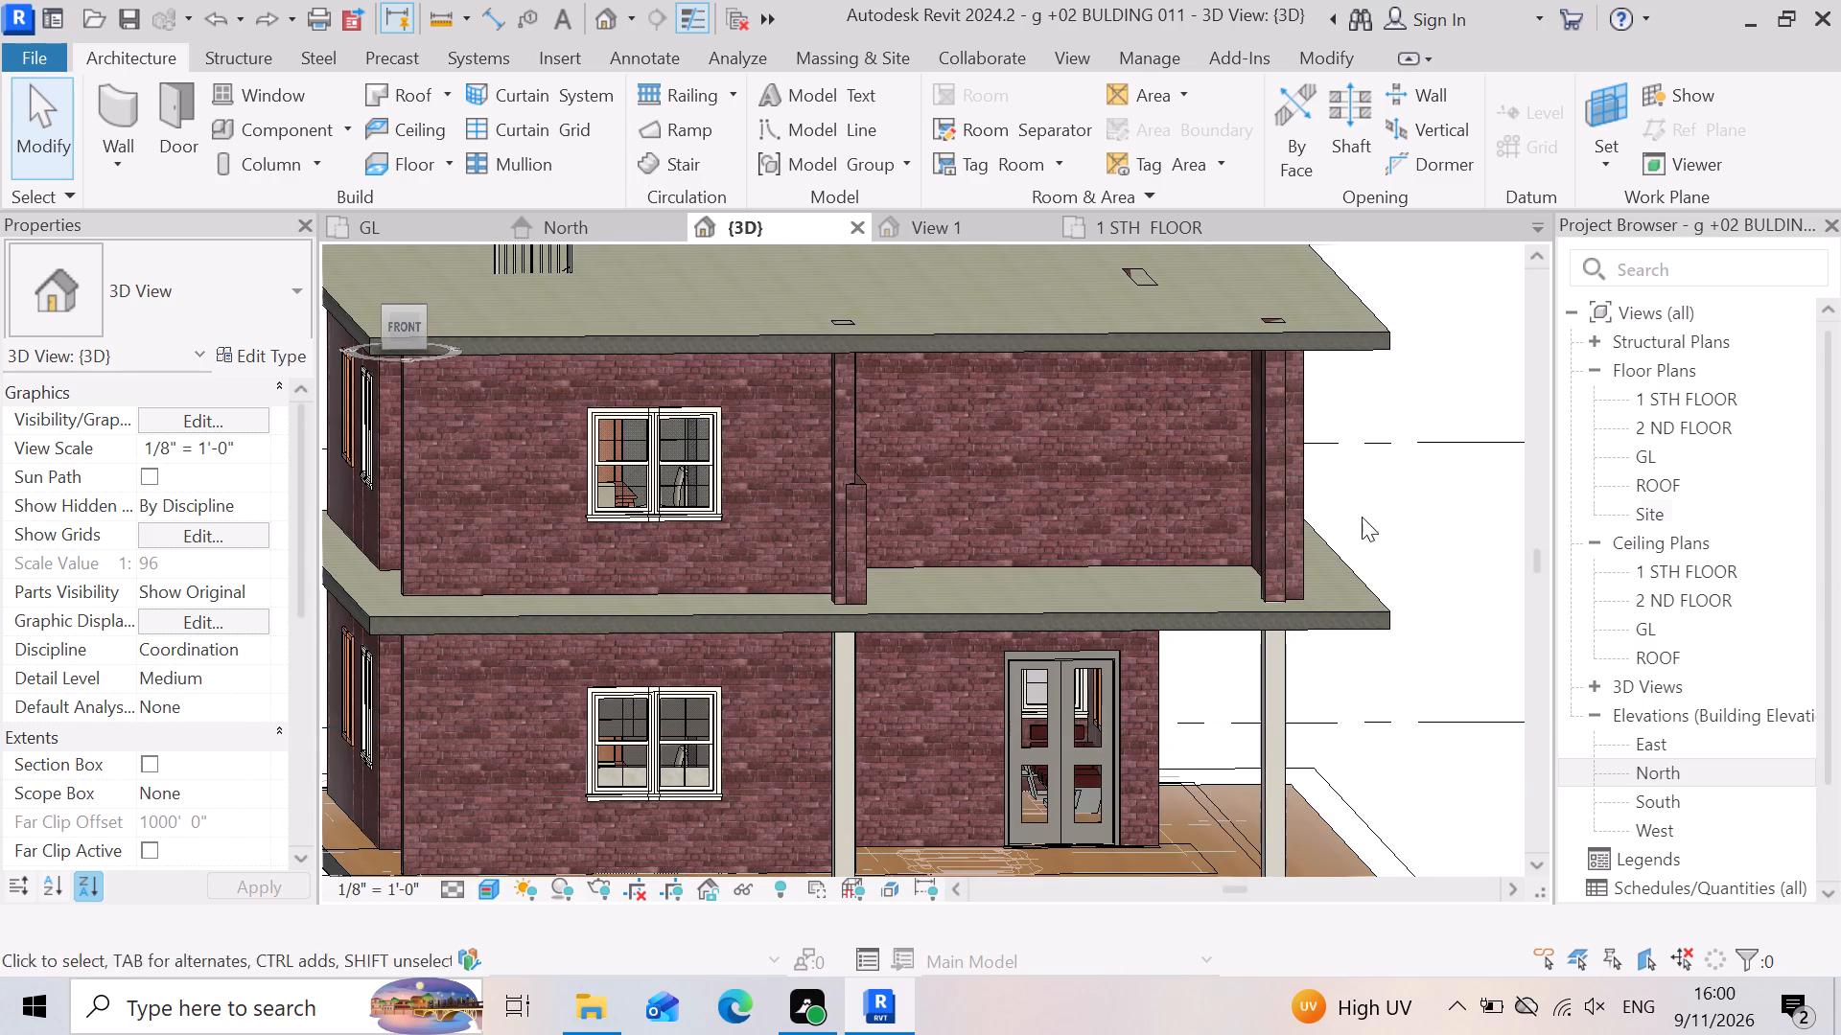
scroll(1319, 676, "down", 3)
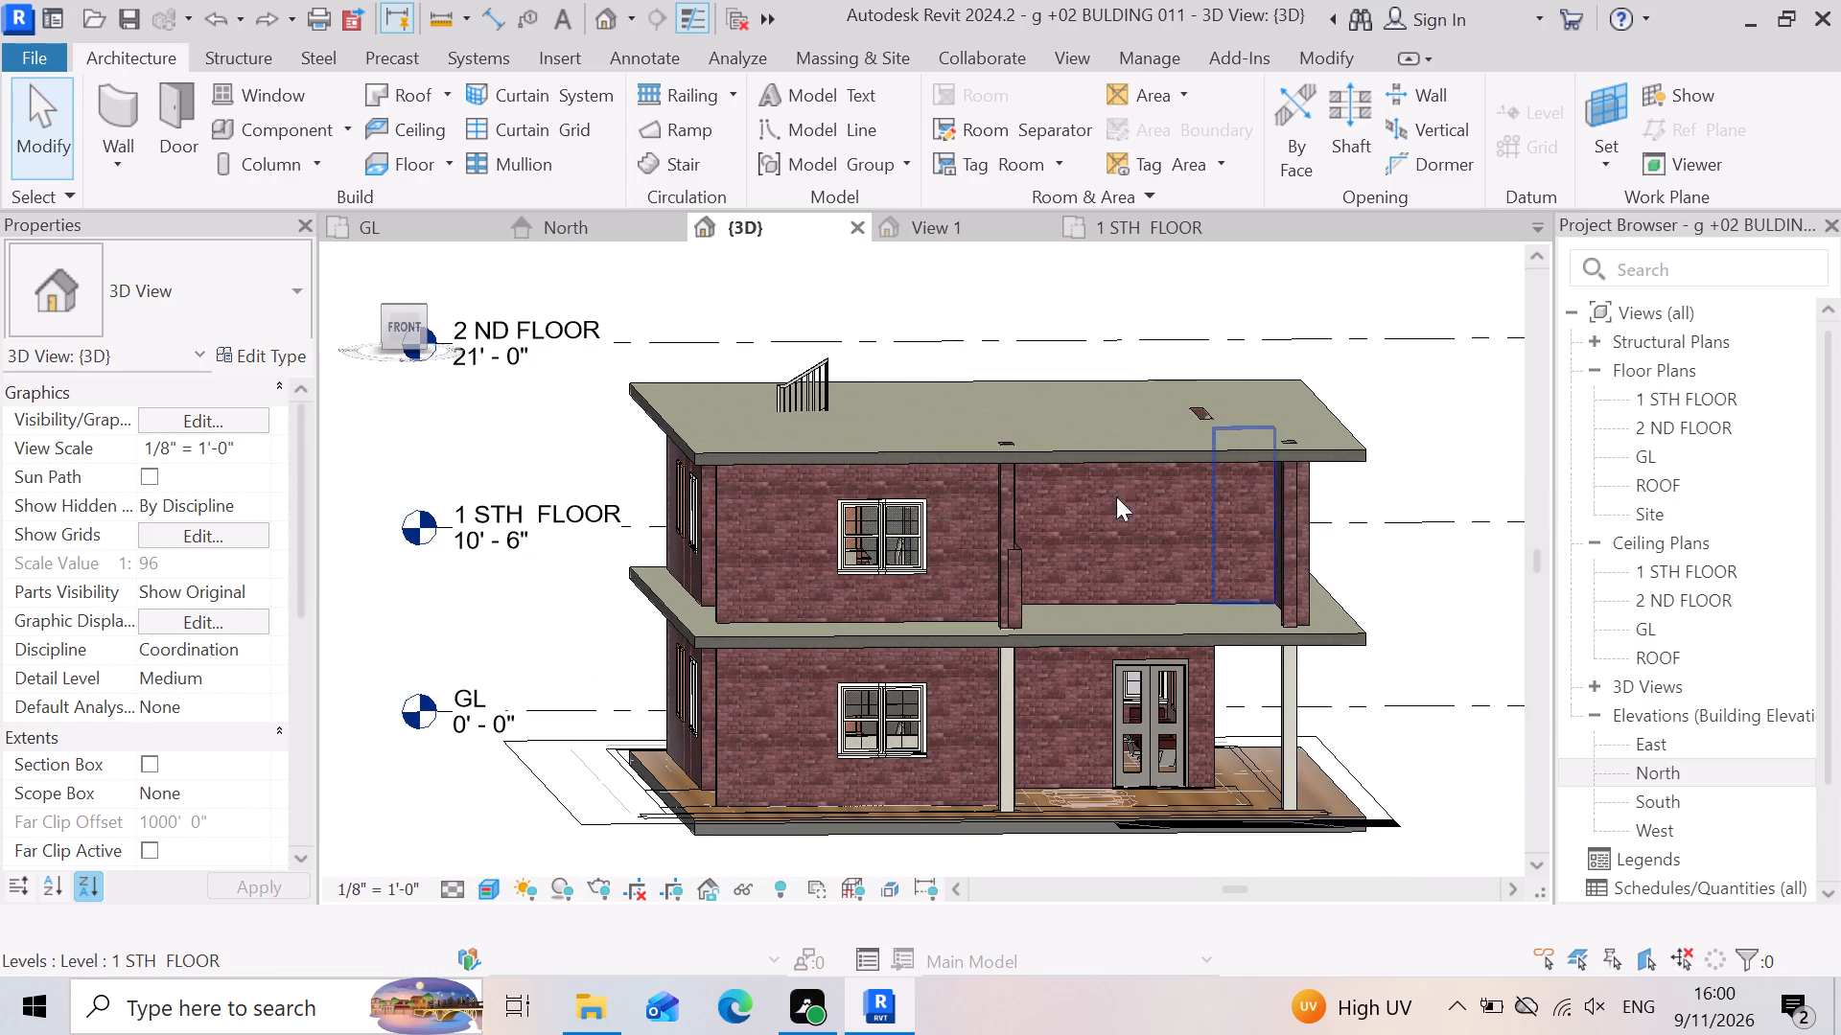
scroll(722, 532, "down", 2)
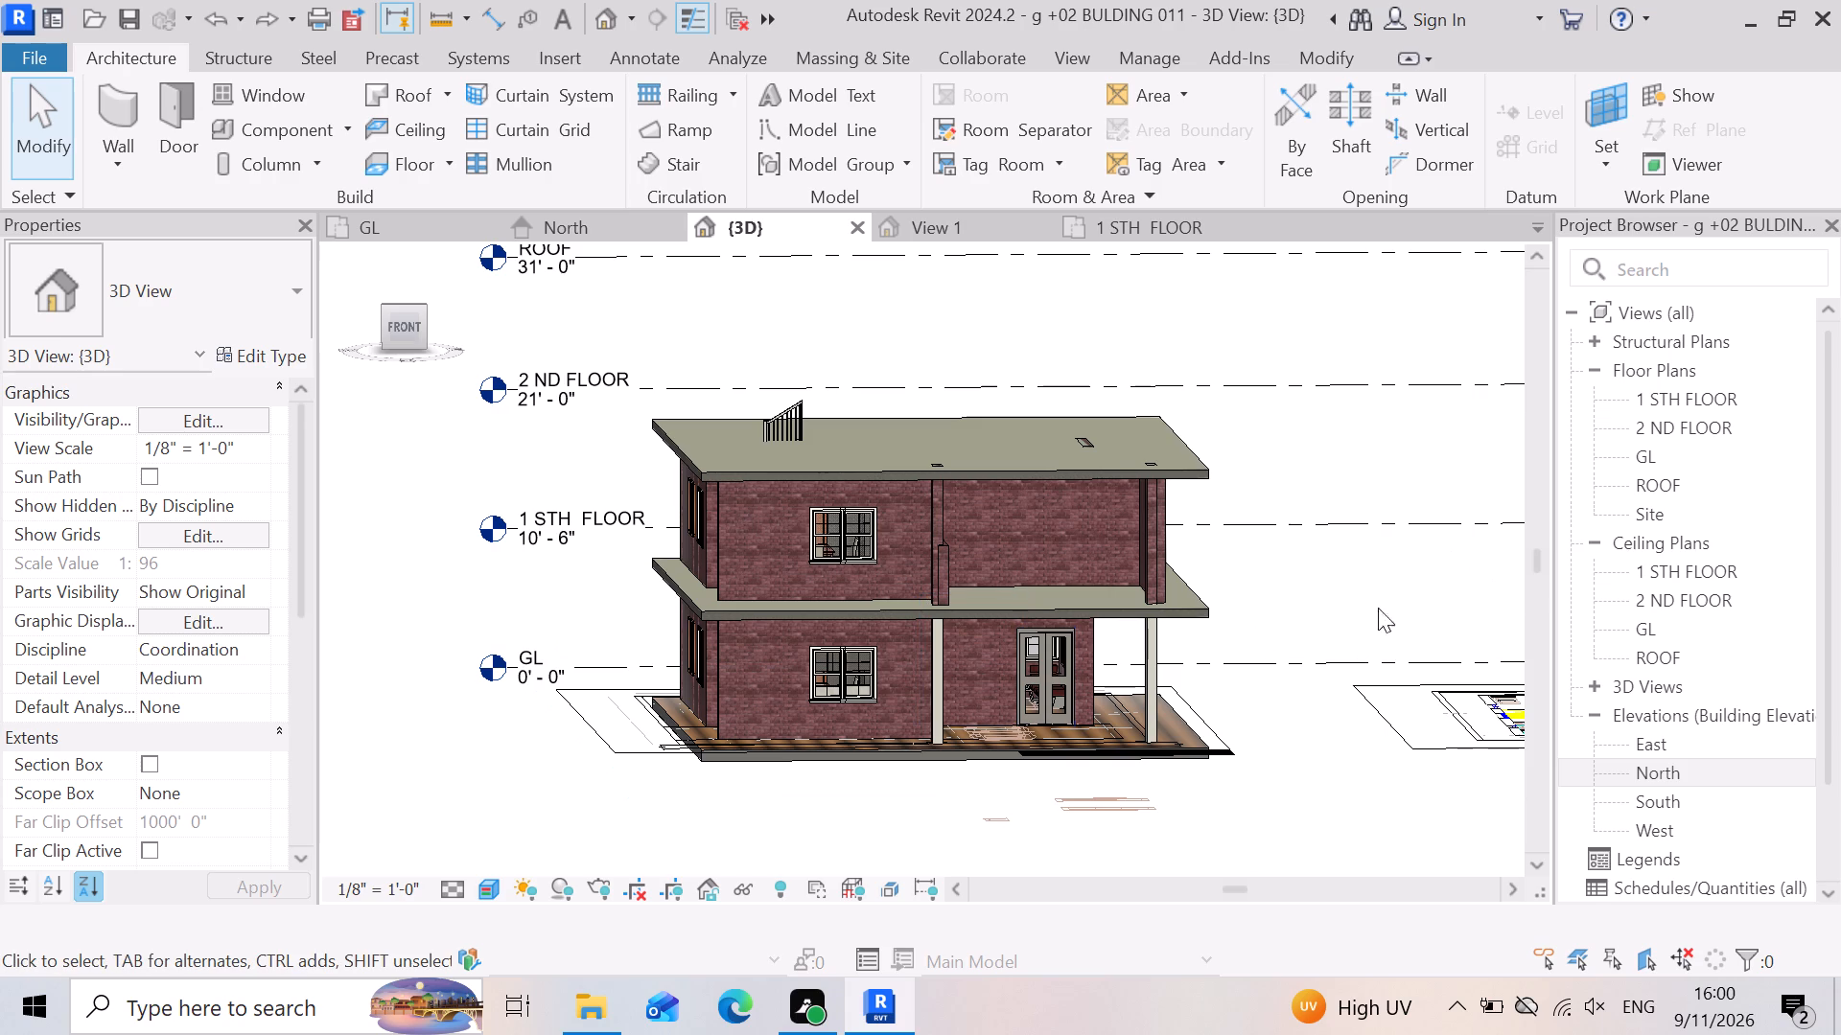
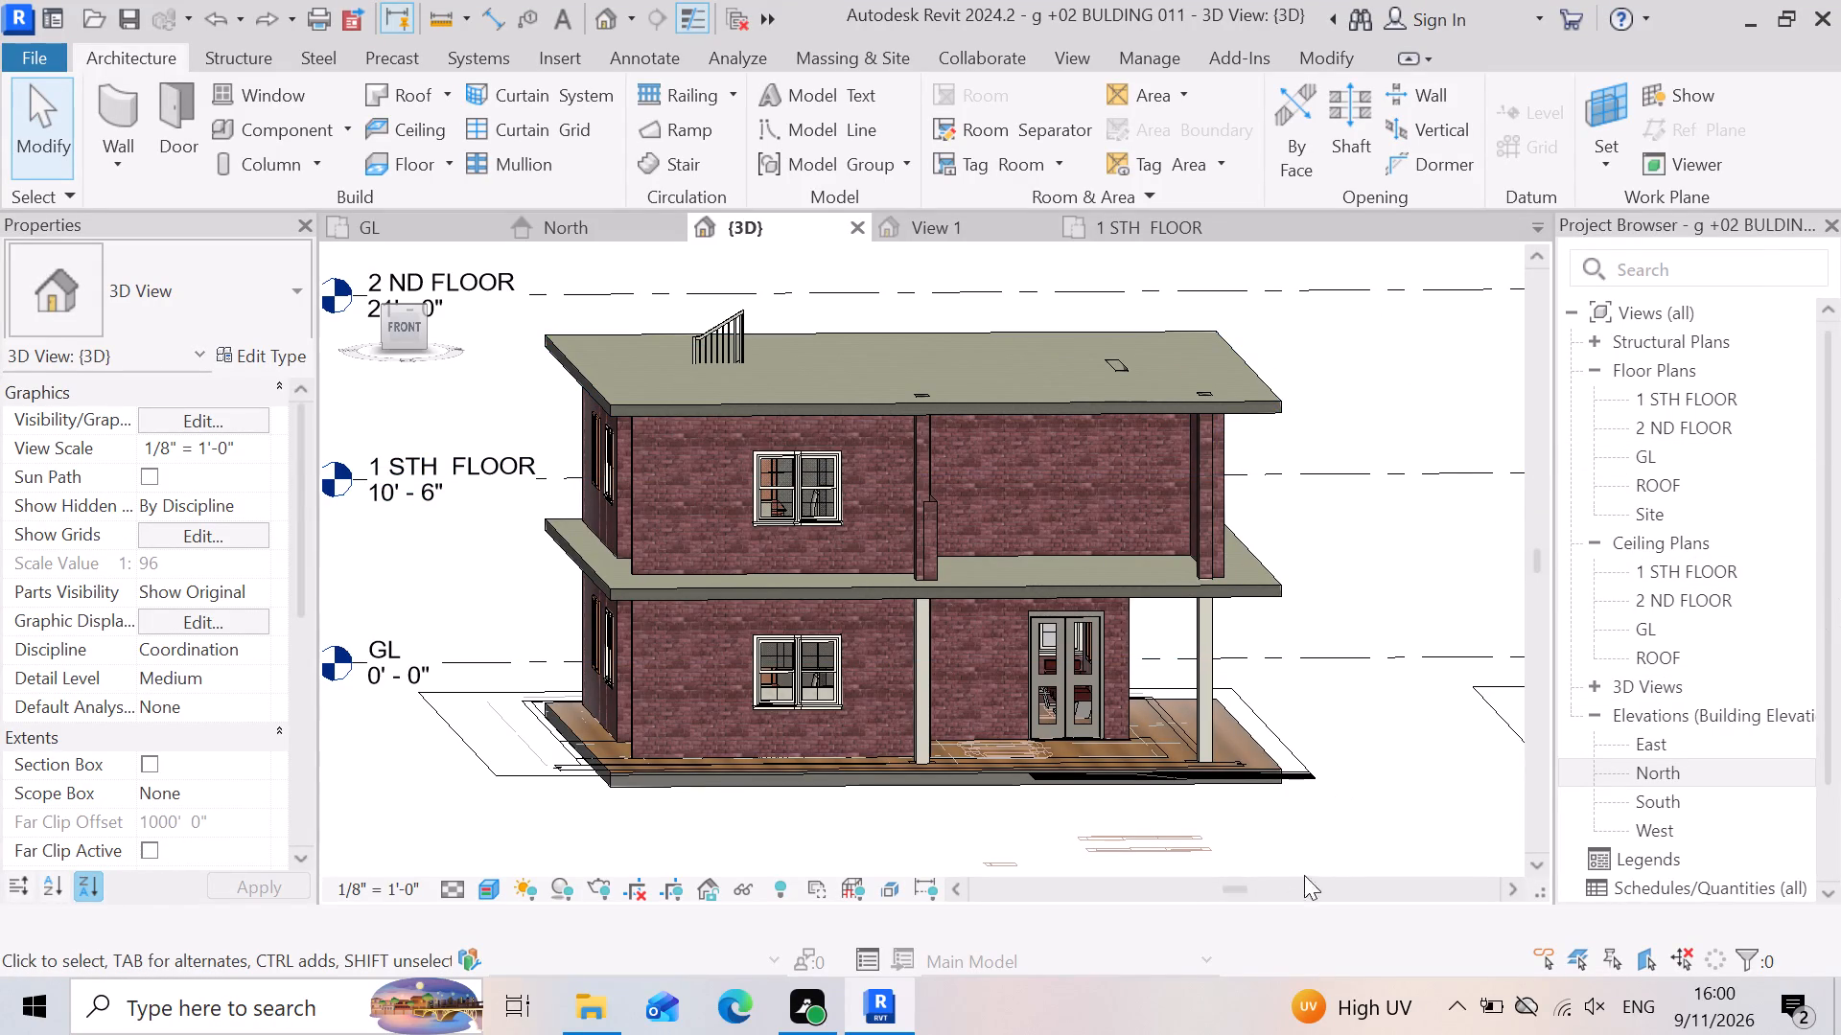
Delete the low brick side wall at the middle front column above the porch on the 1 STH FLOOR.
scroll(457, 450, "up", 3)
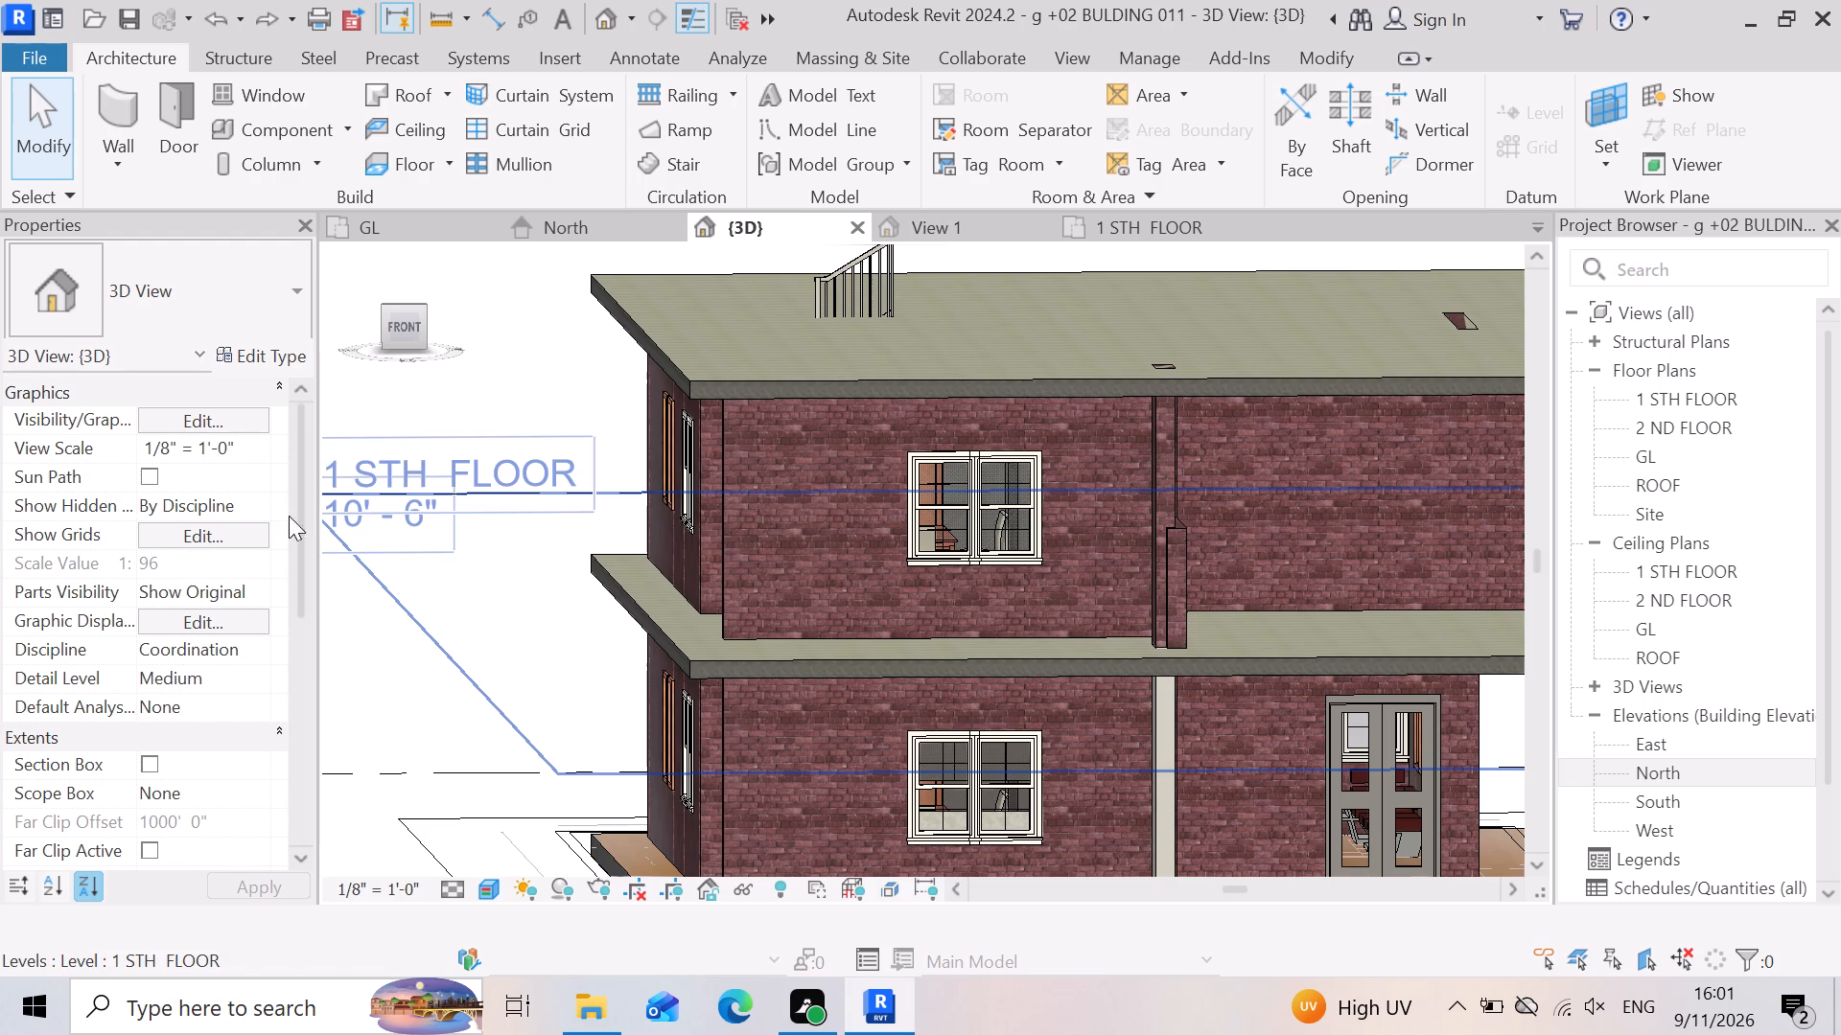
scroll(573, 486, "up", 1)
scroll(767, 369, "up", 4)
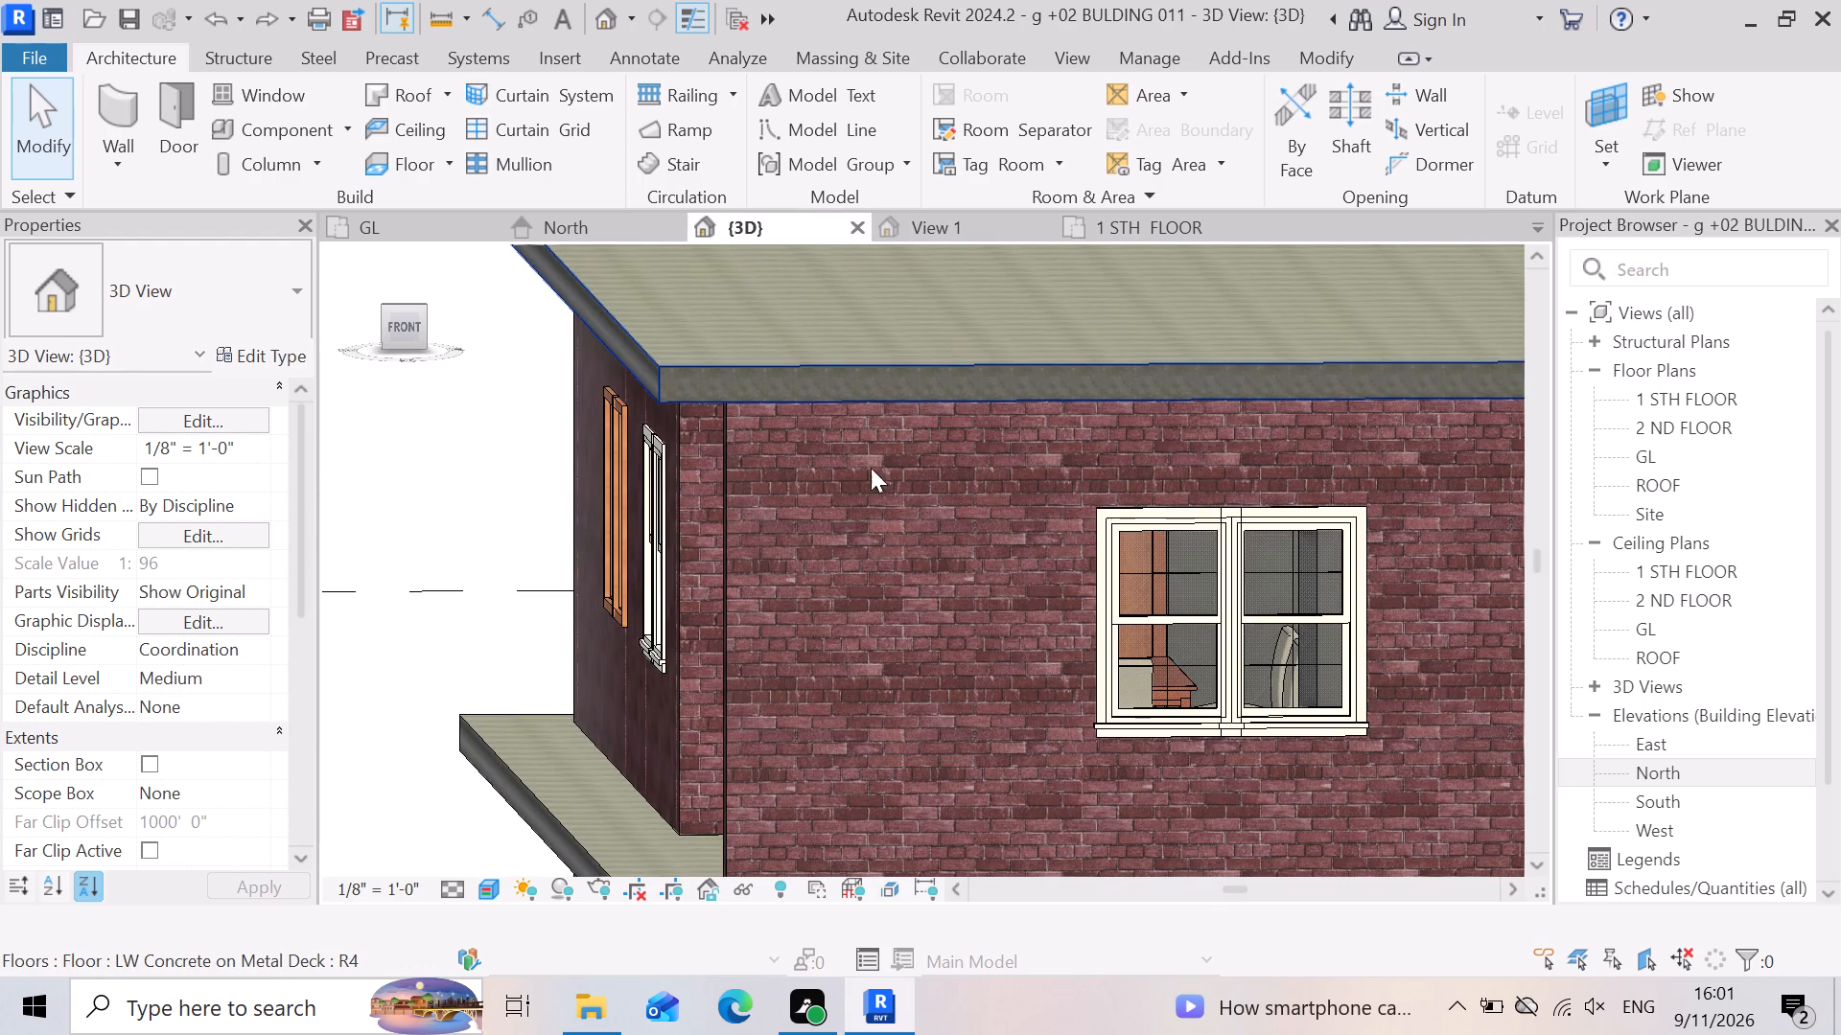
scroll(1097, 624, "down", 6)
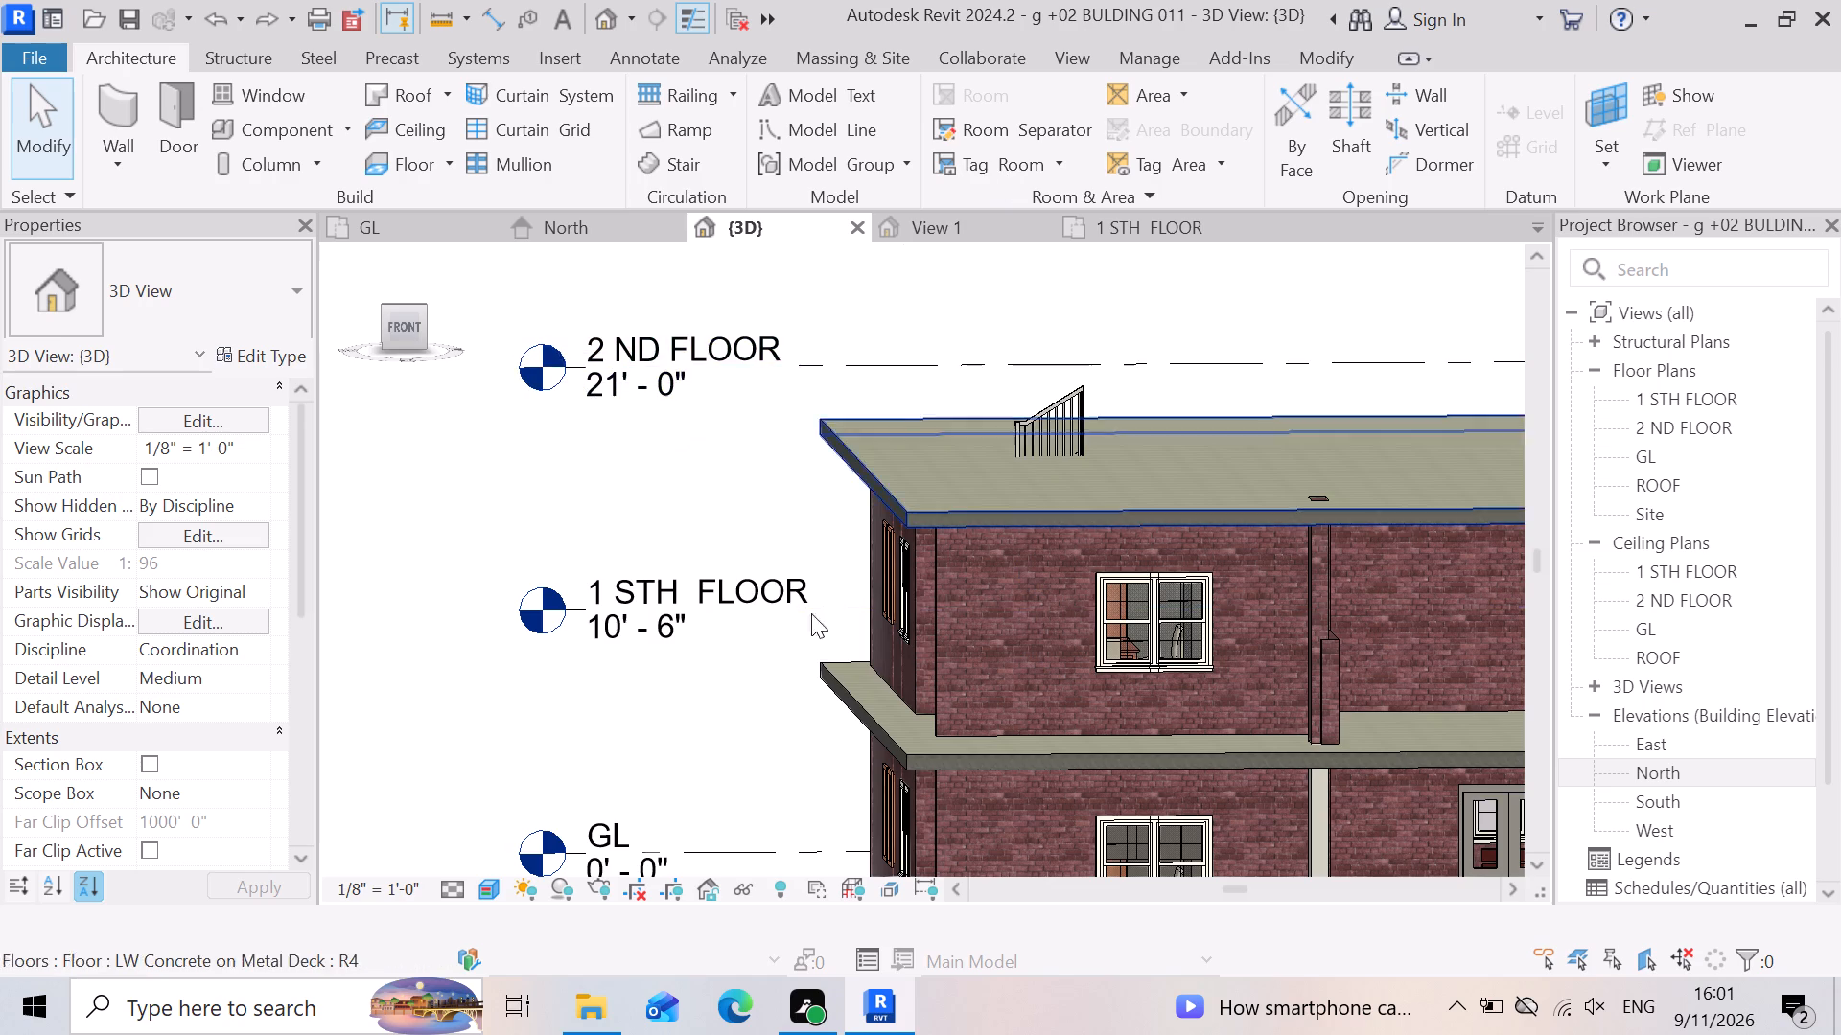
scroll(683, 806, "down", 8)
scroll(697, 834, "up", 7)
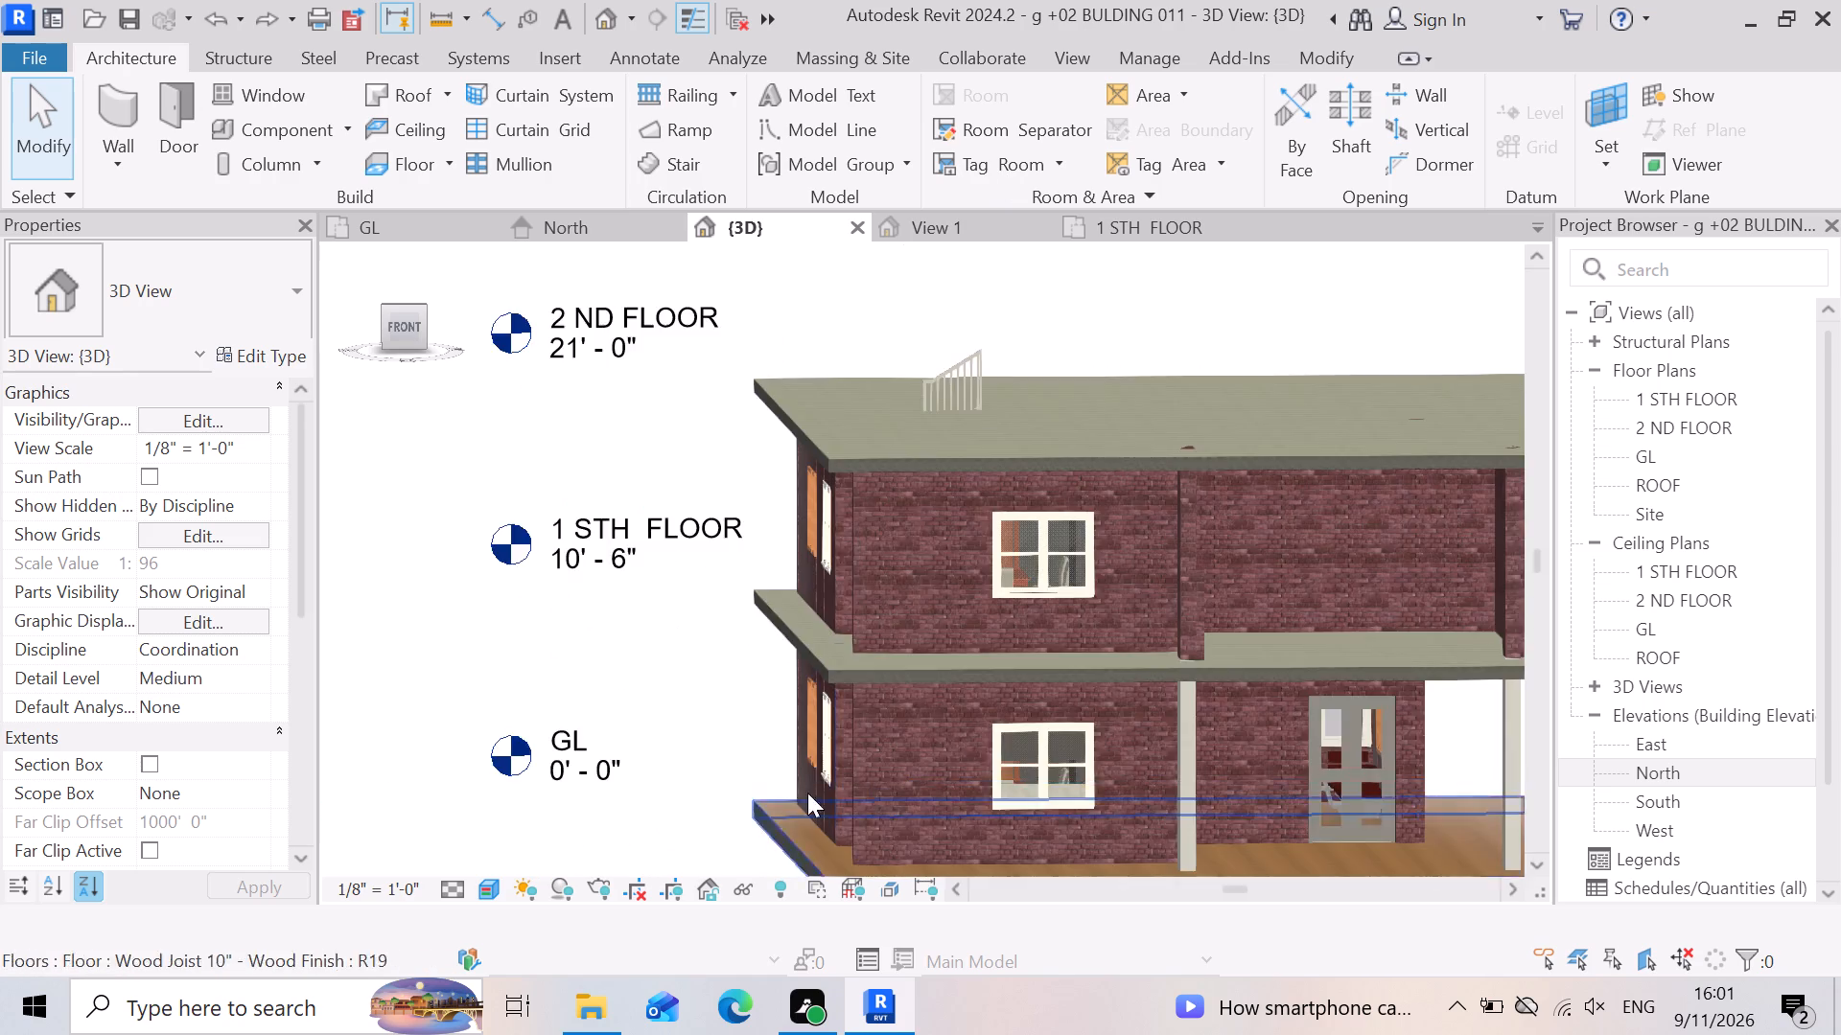
scroll(1127, 685, "up", 6)
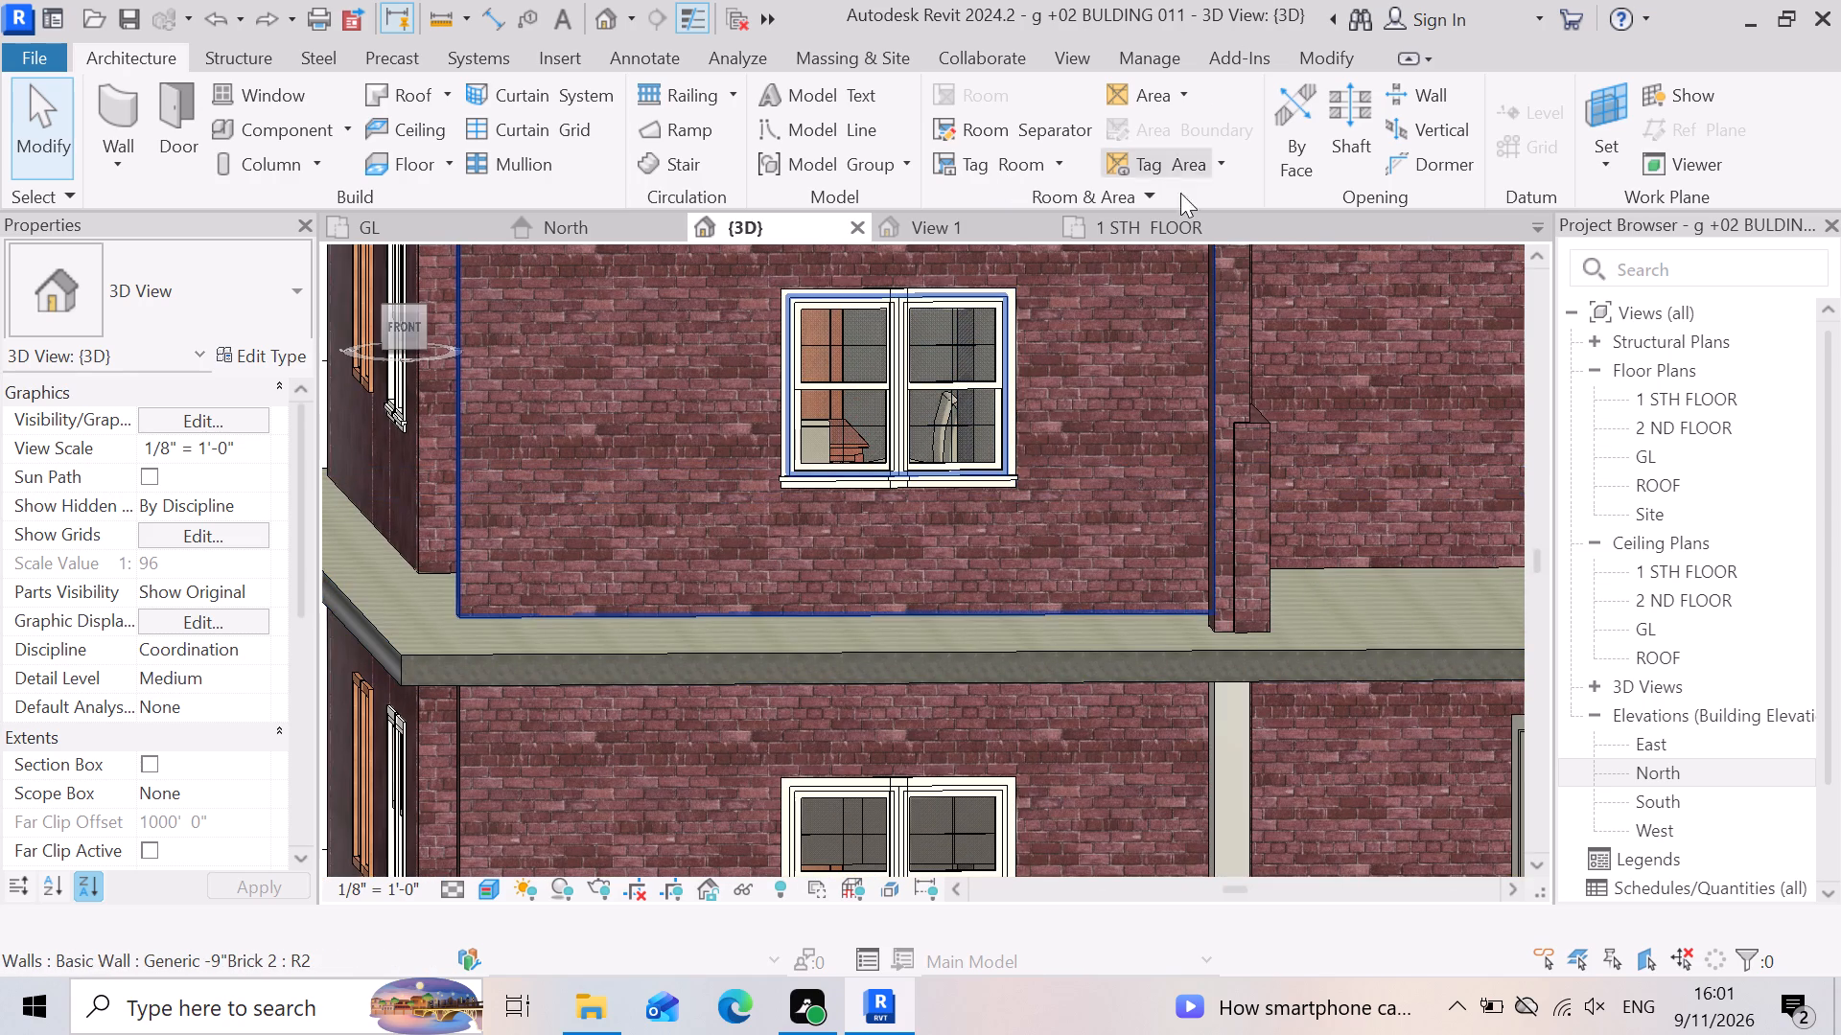
scroll(1166, 480, "up", 3)
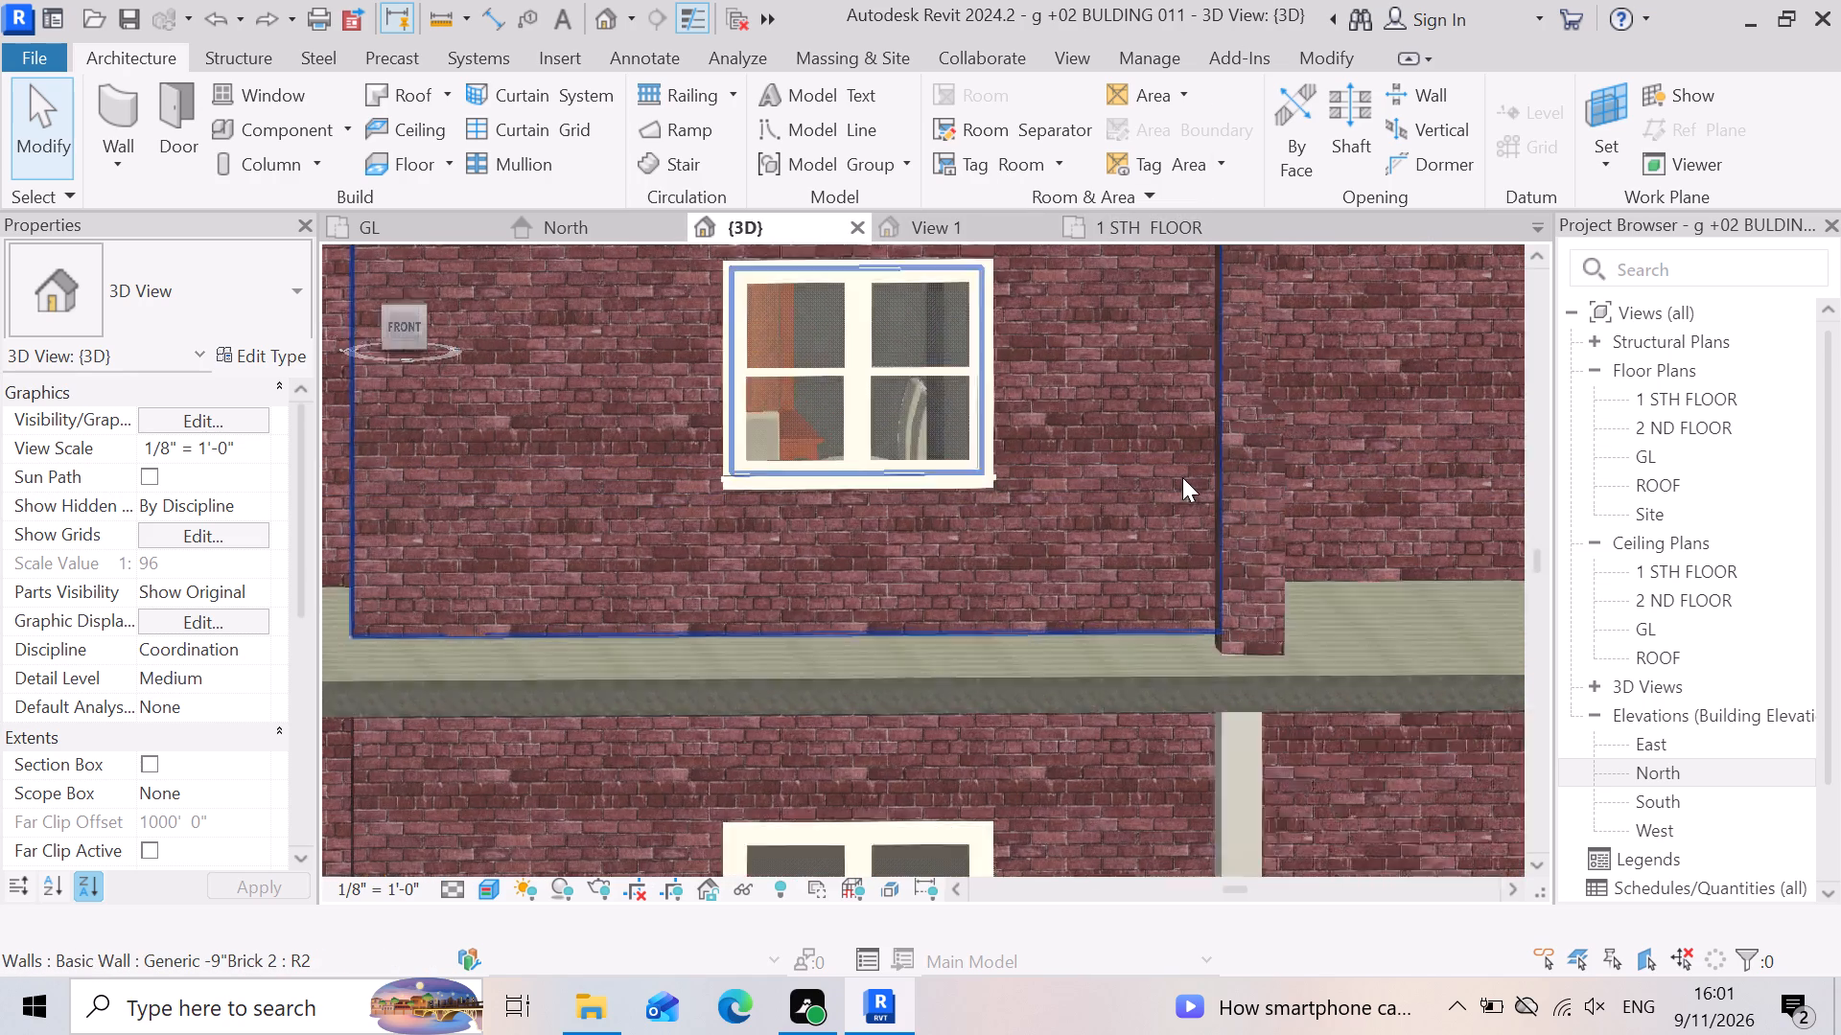
scroll(1182, 477, "up", 4)
scroll(826, 549, "down", 8)
scroll(915, 610, "down", 3)
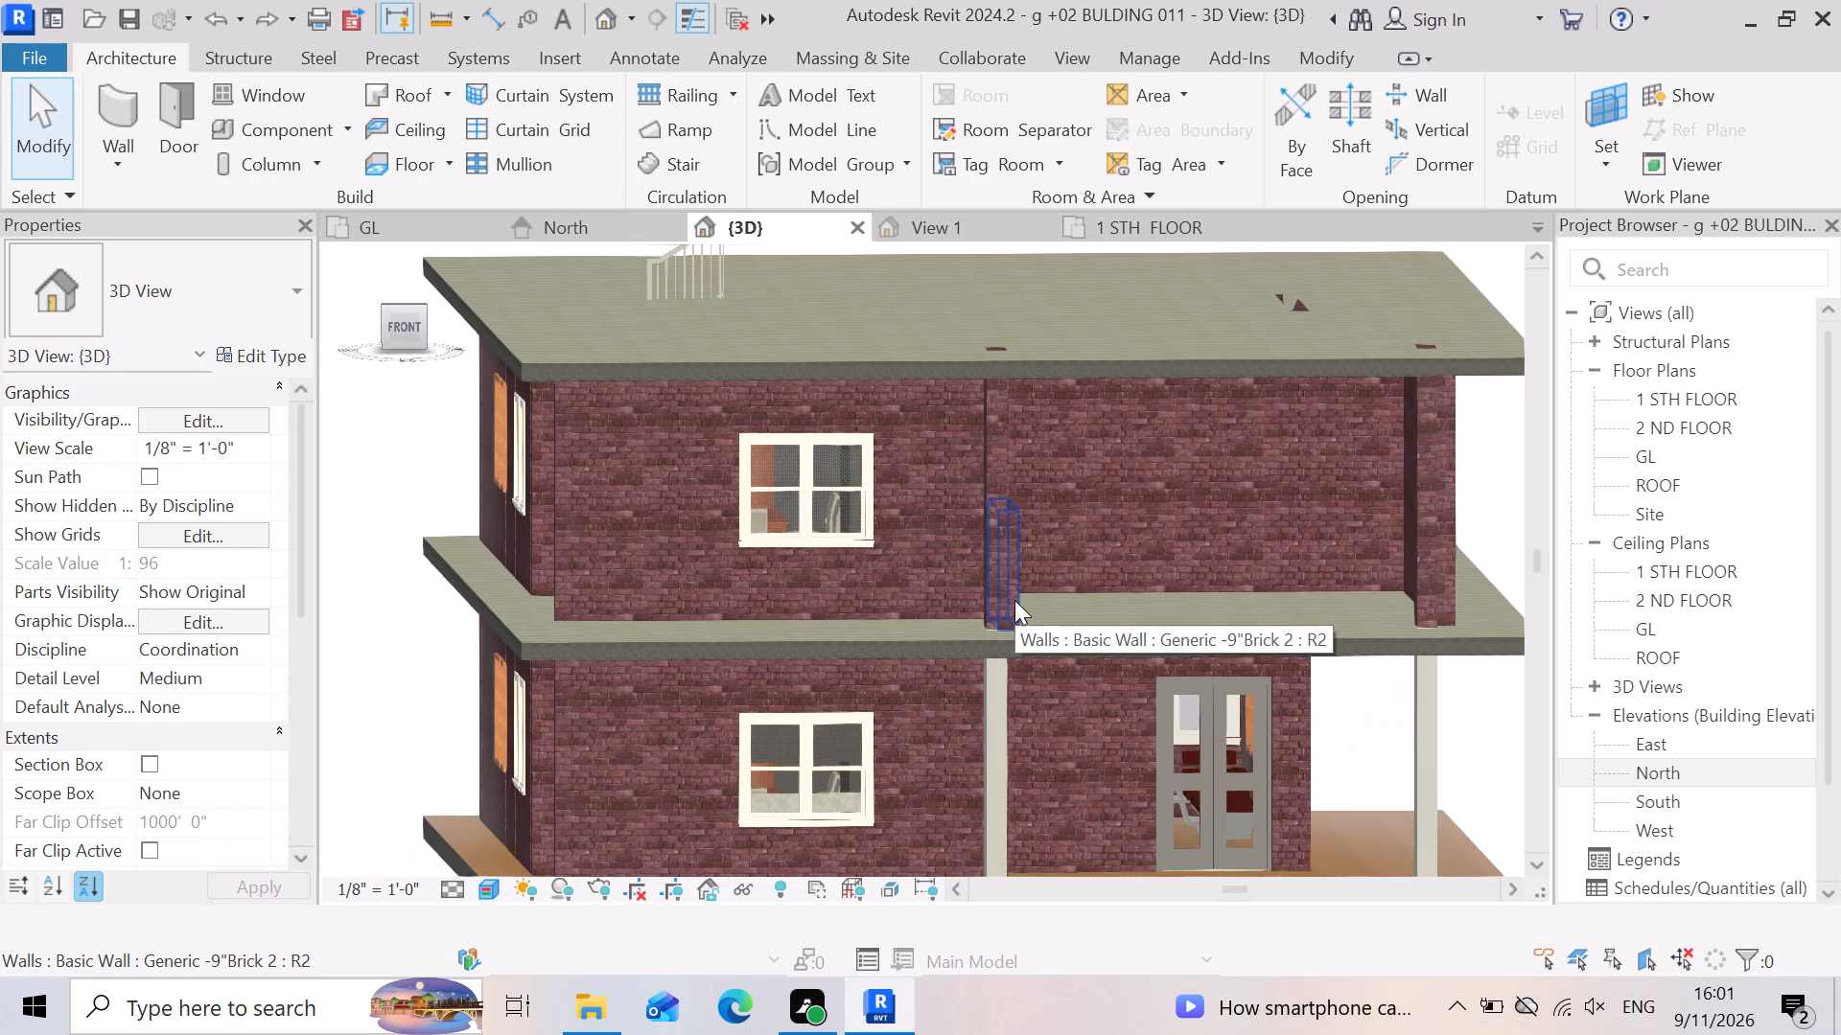
scroll(987, 623, "up", 3)
left_click(1026, 578)
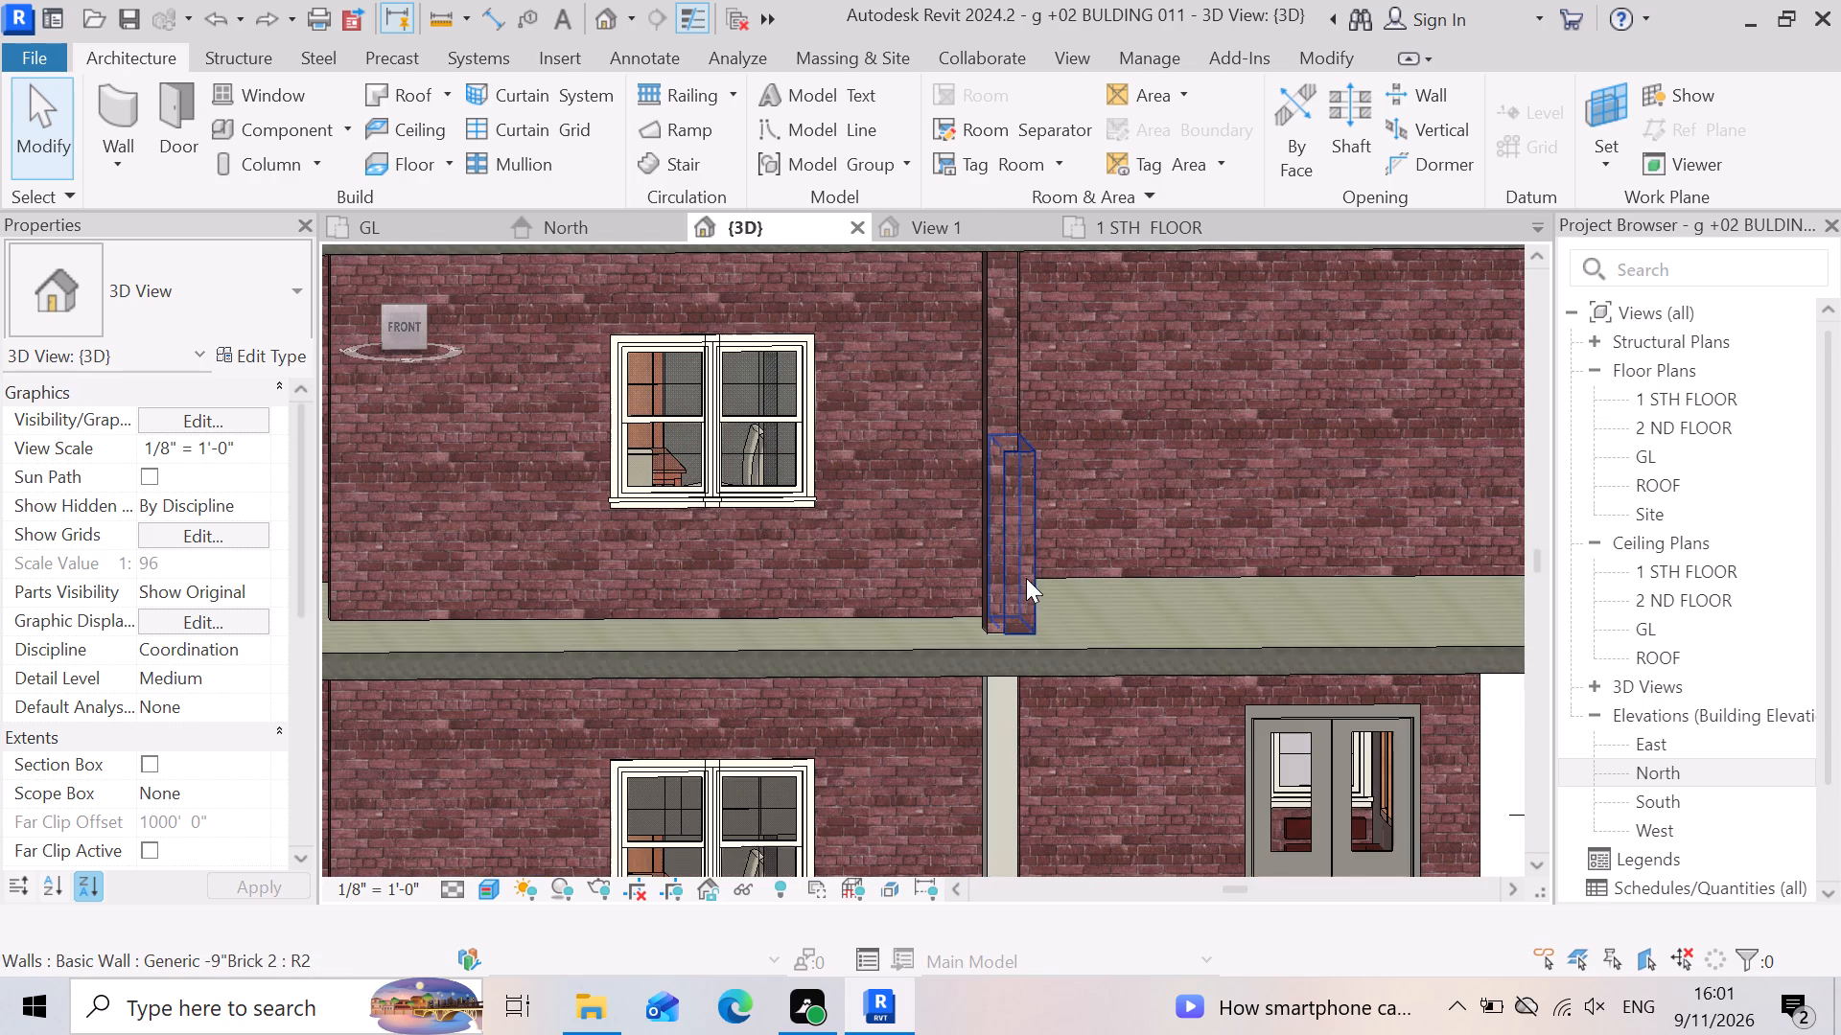
key("Delete")
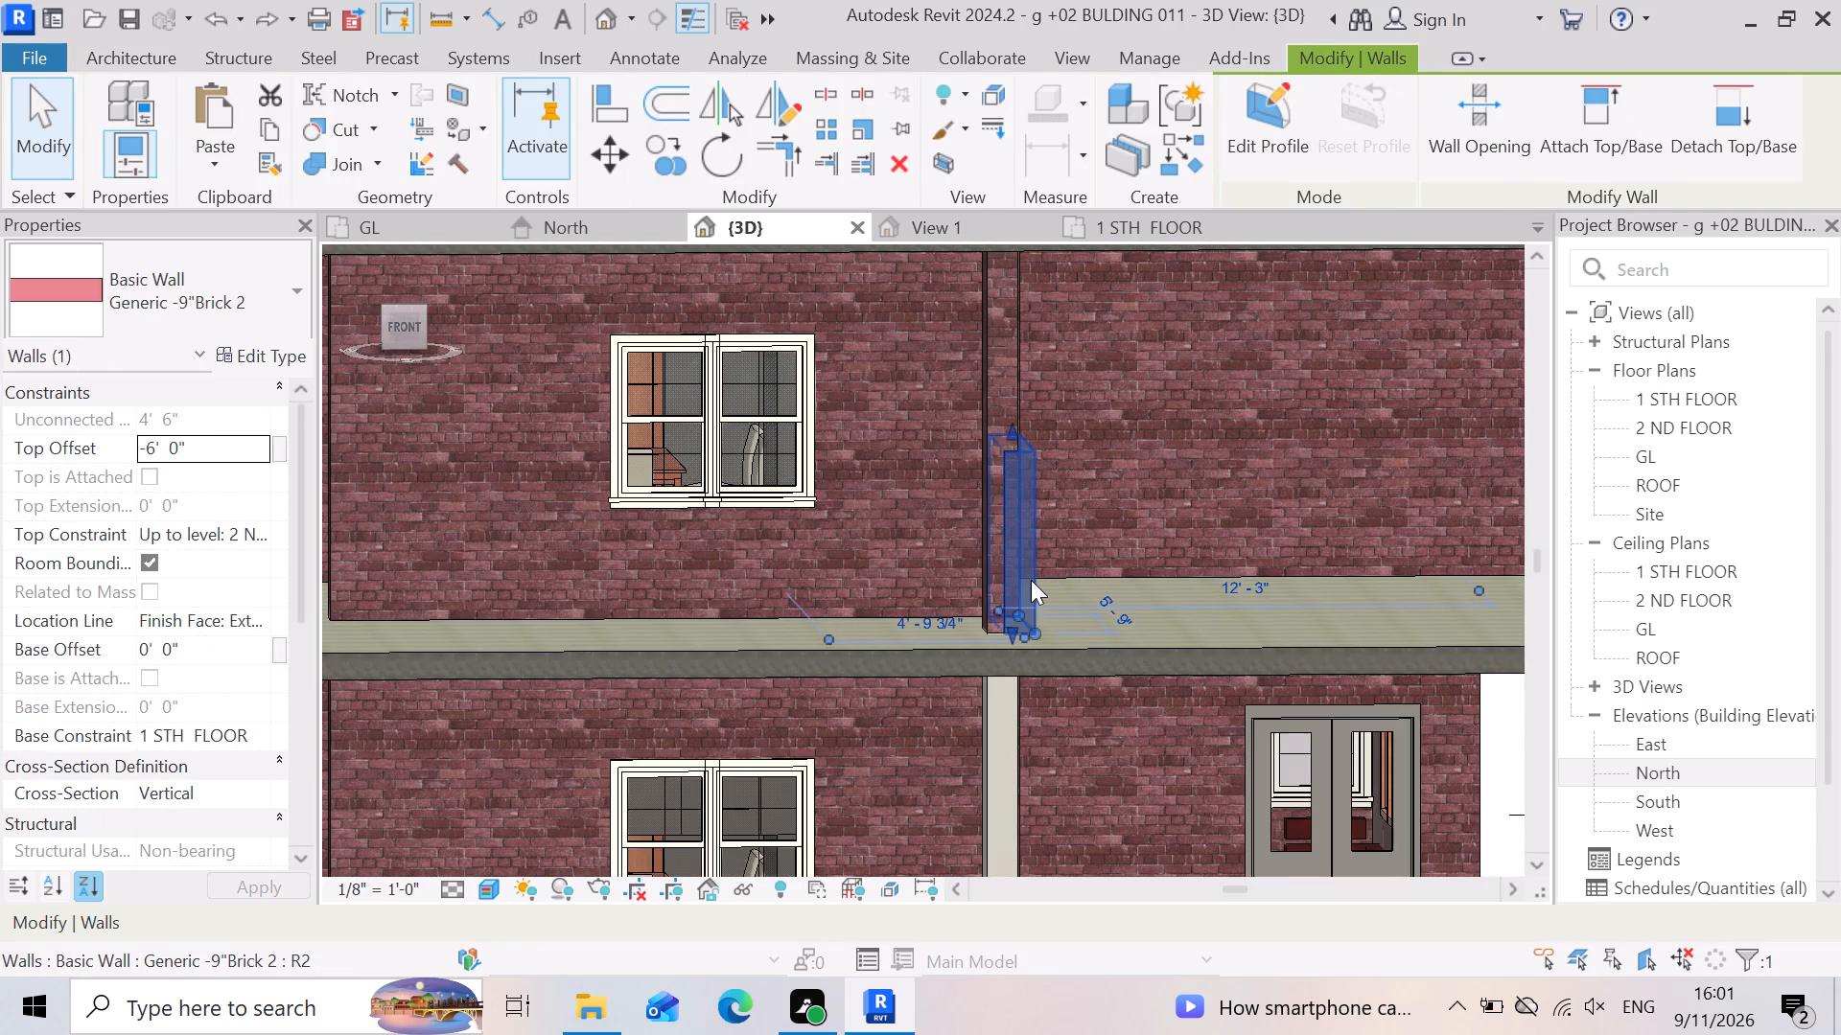
Delete the full-height outer brick side wall at the front corner column above the porch on the 1 STH FLOOR.
scroll(1193, 596, "down", 6)
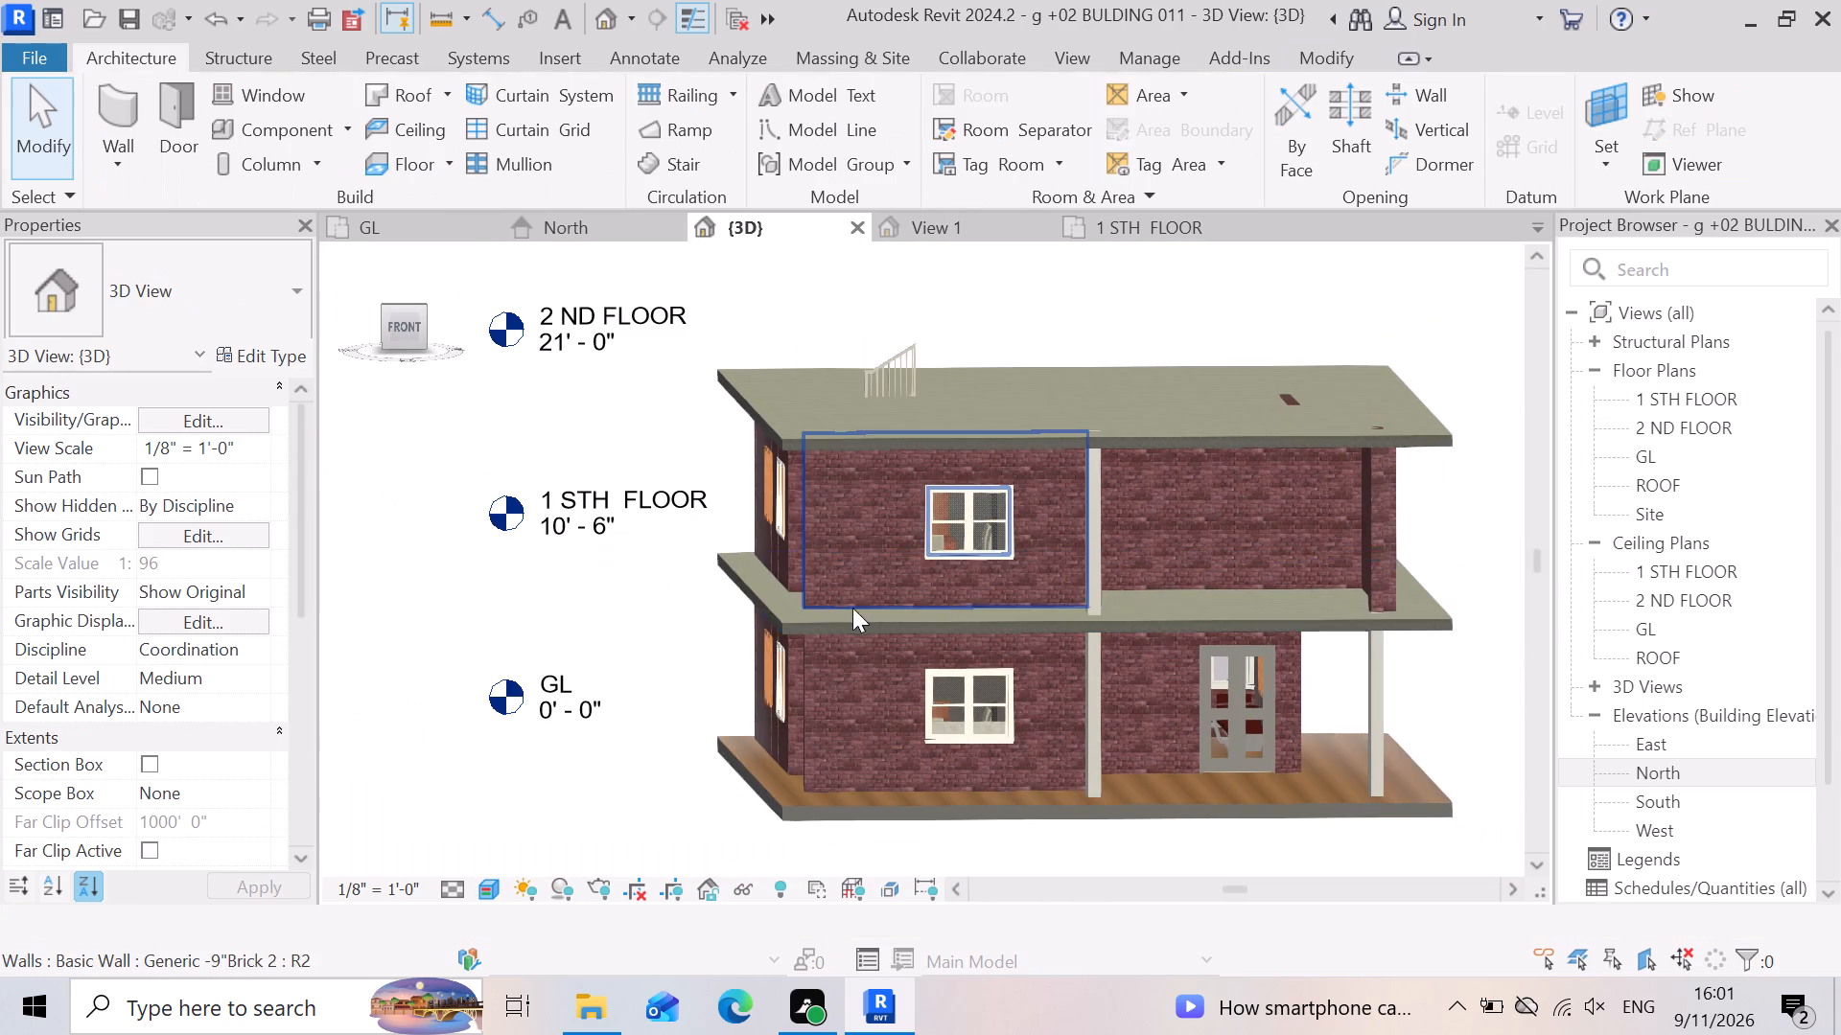
scroll(1399, 579, "up", 3)
left_click(1380, 578)
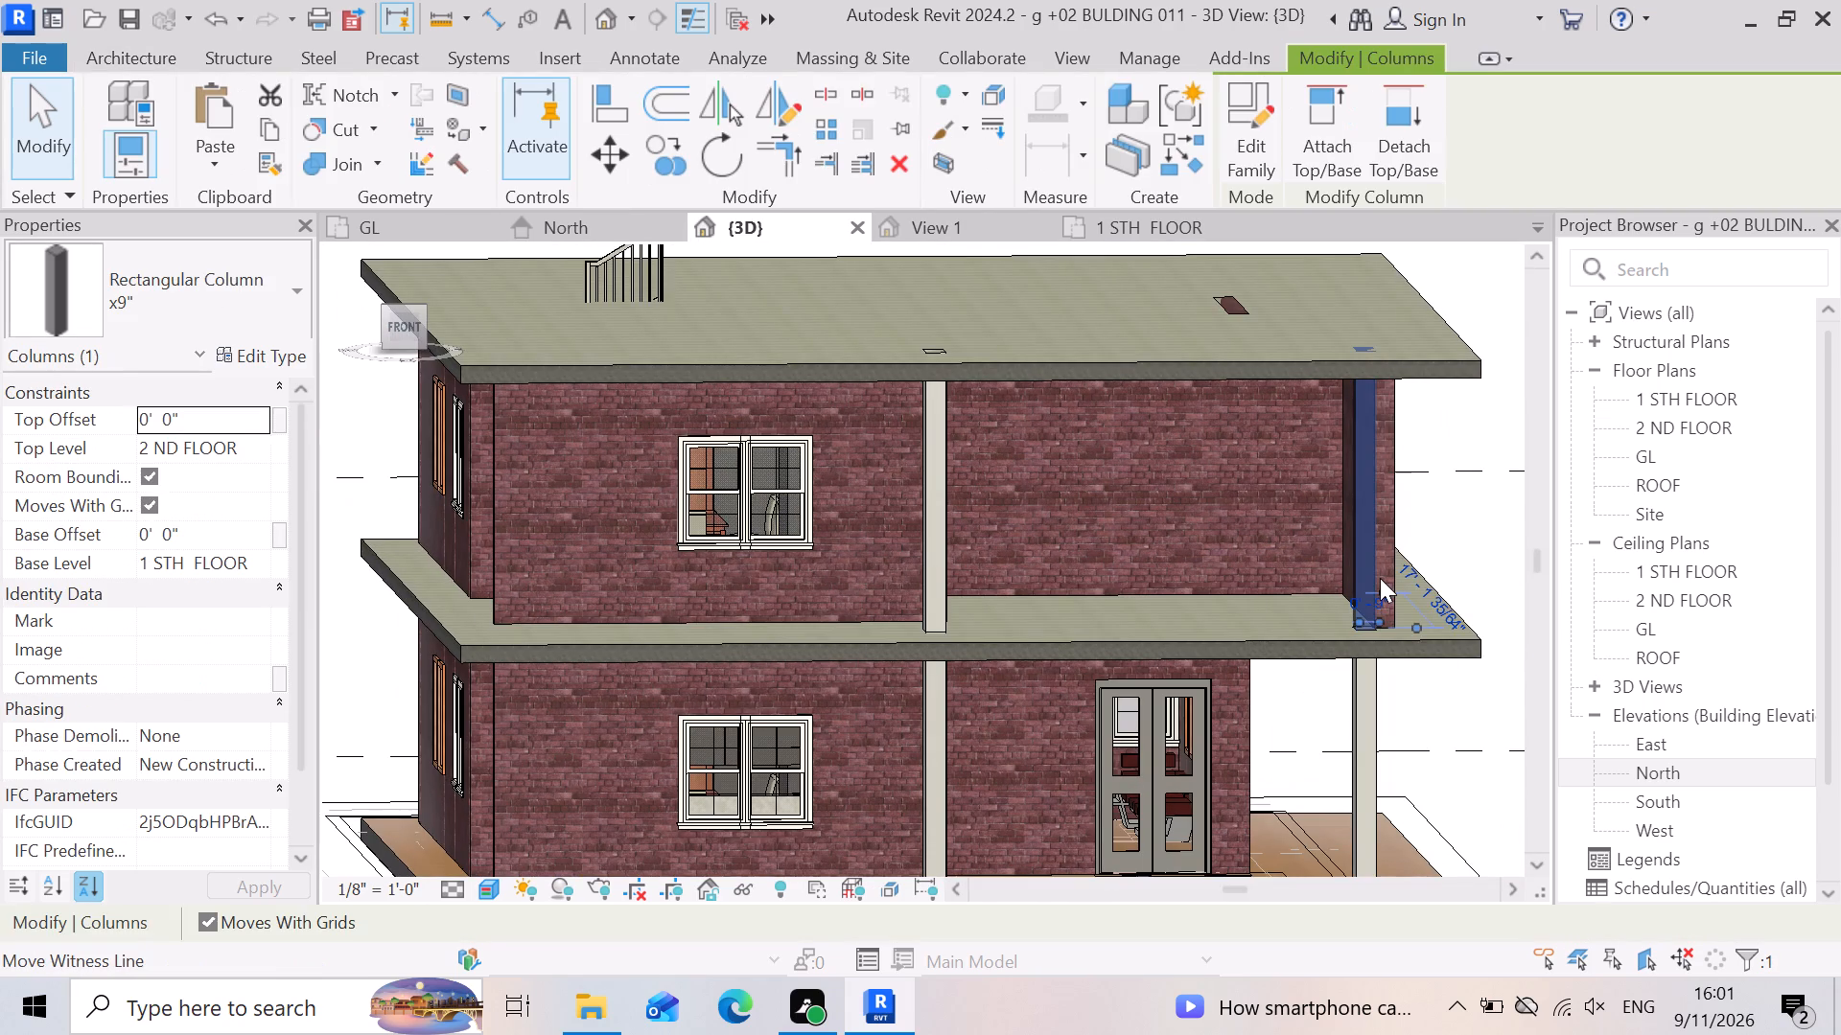
left_click(1417, 595)
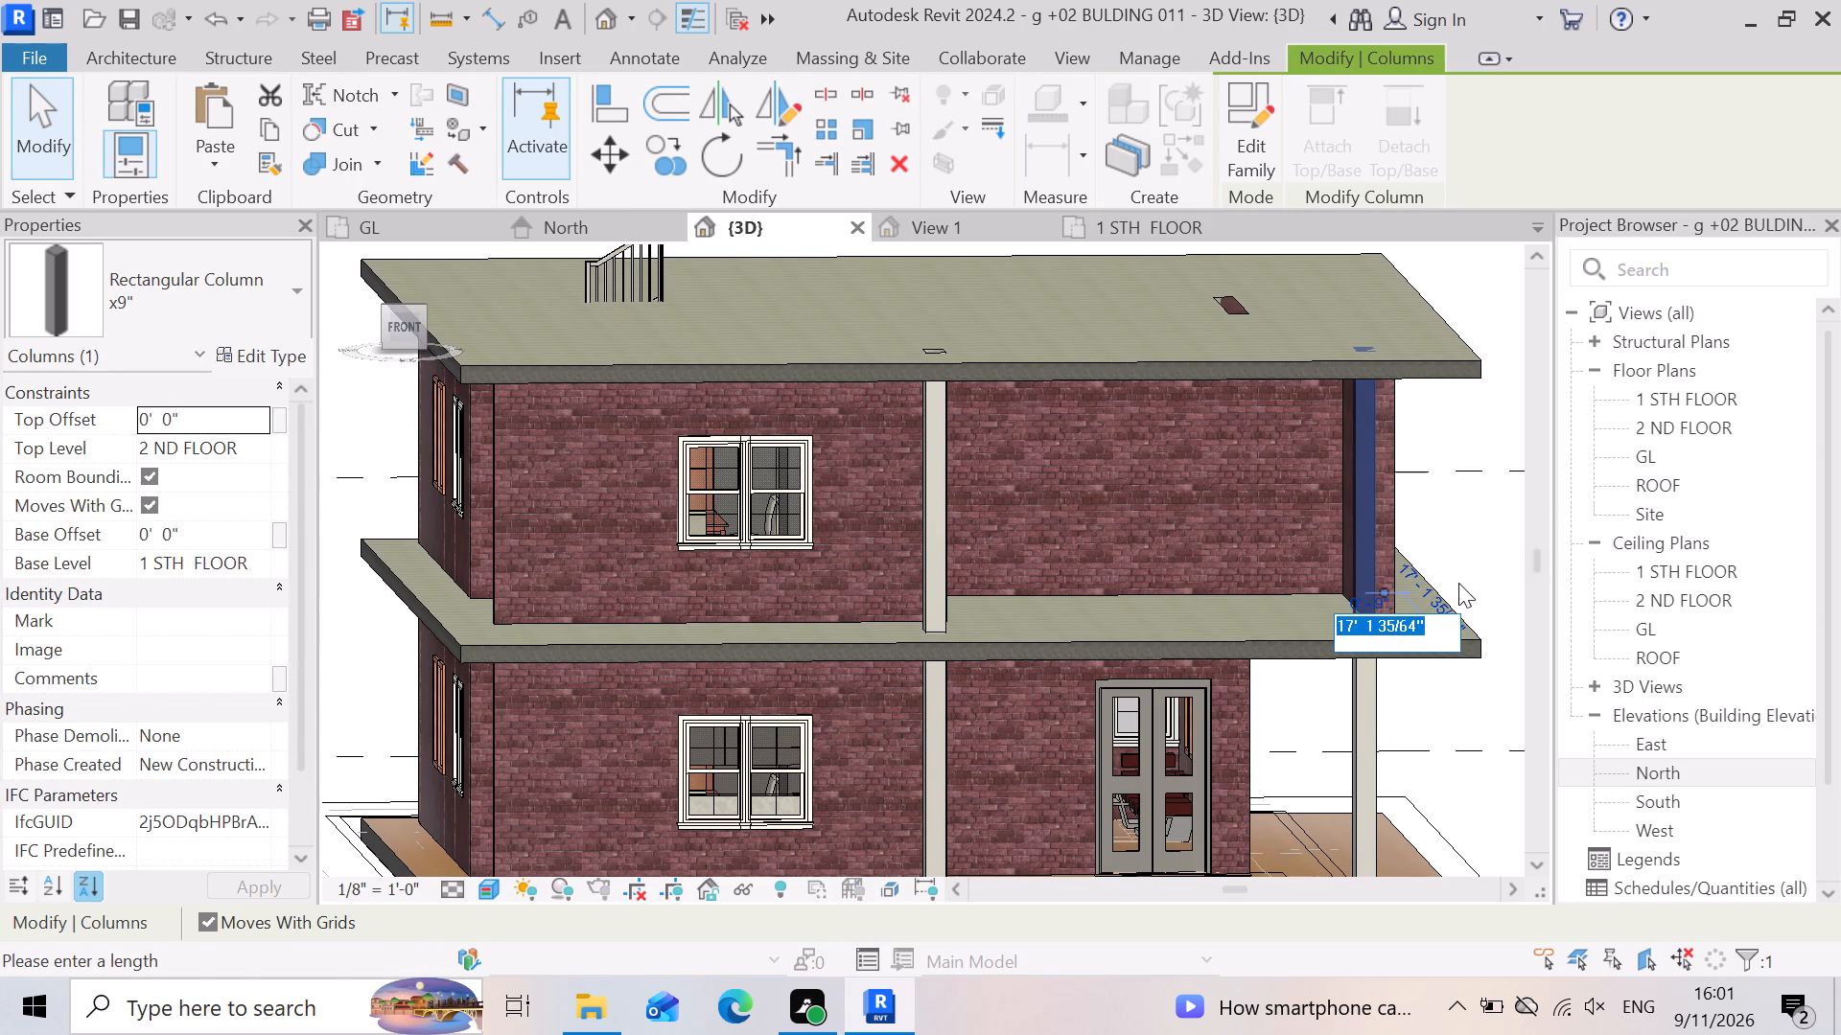
key("Escape")
key("Escape")
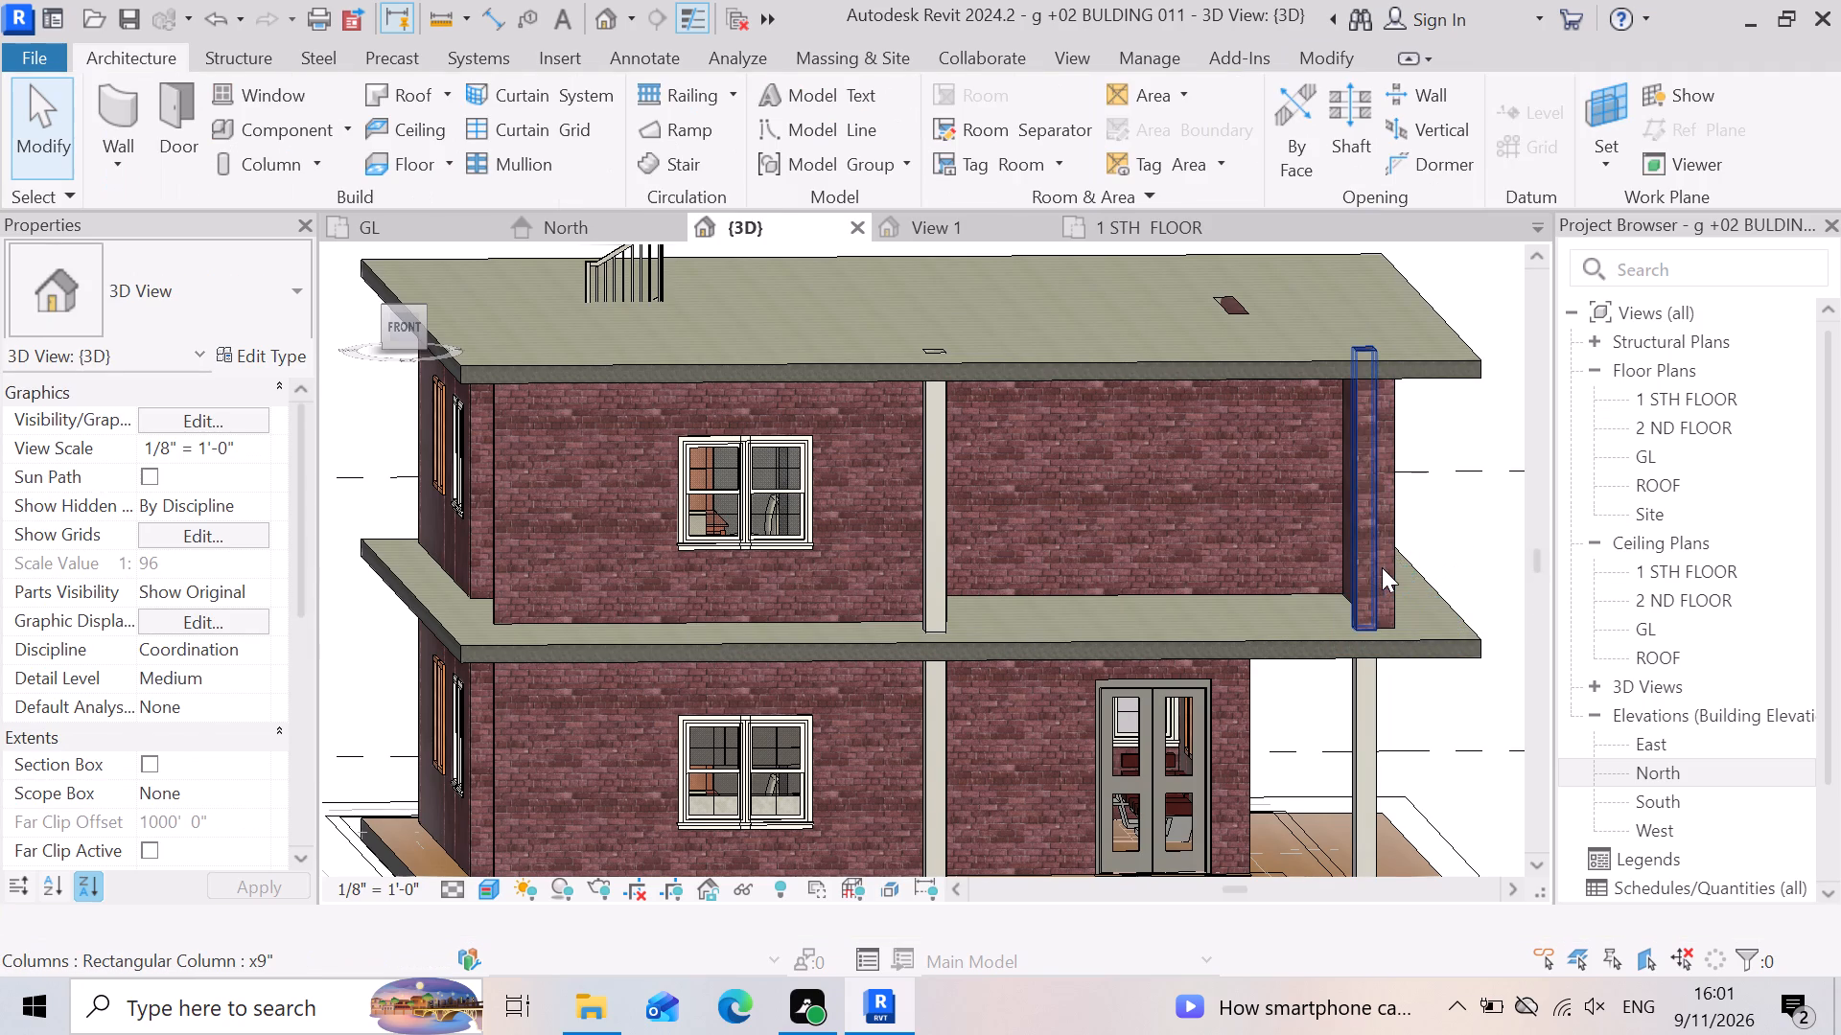
left_click(1388, 575)
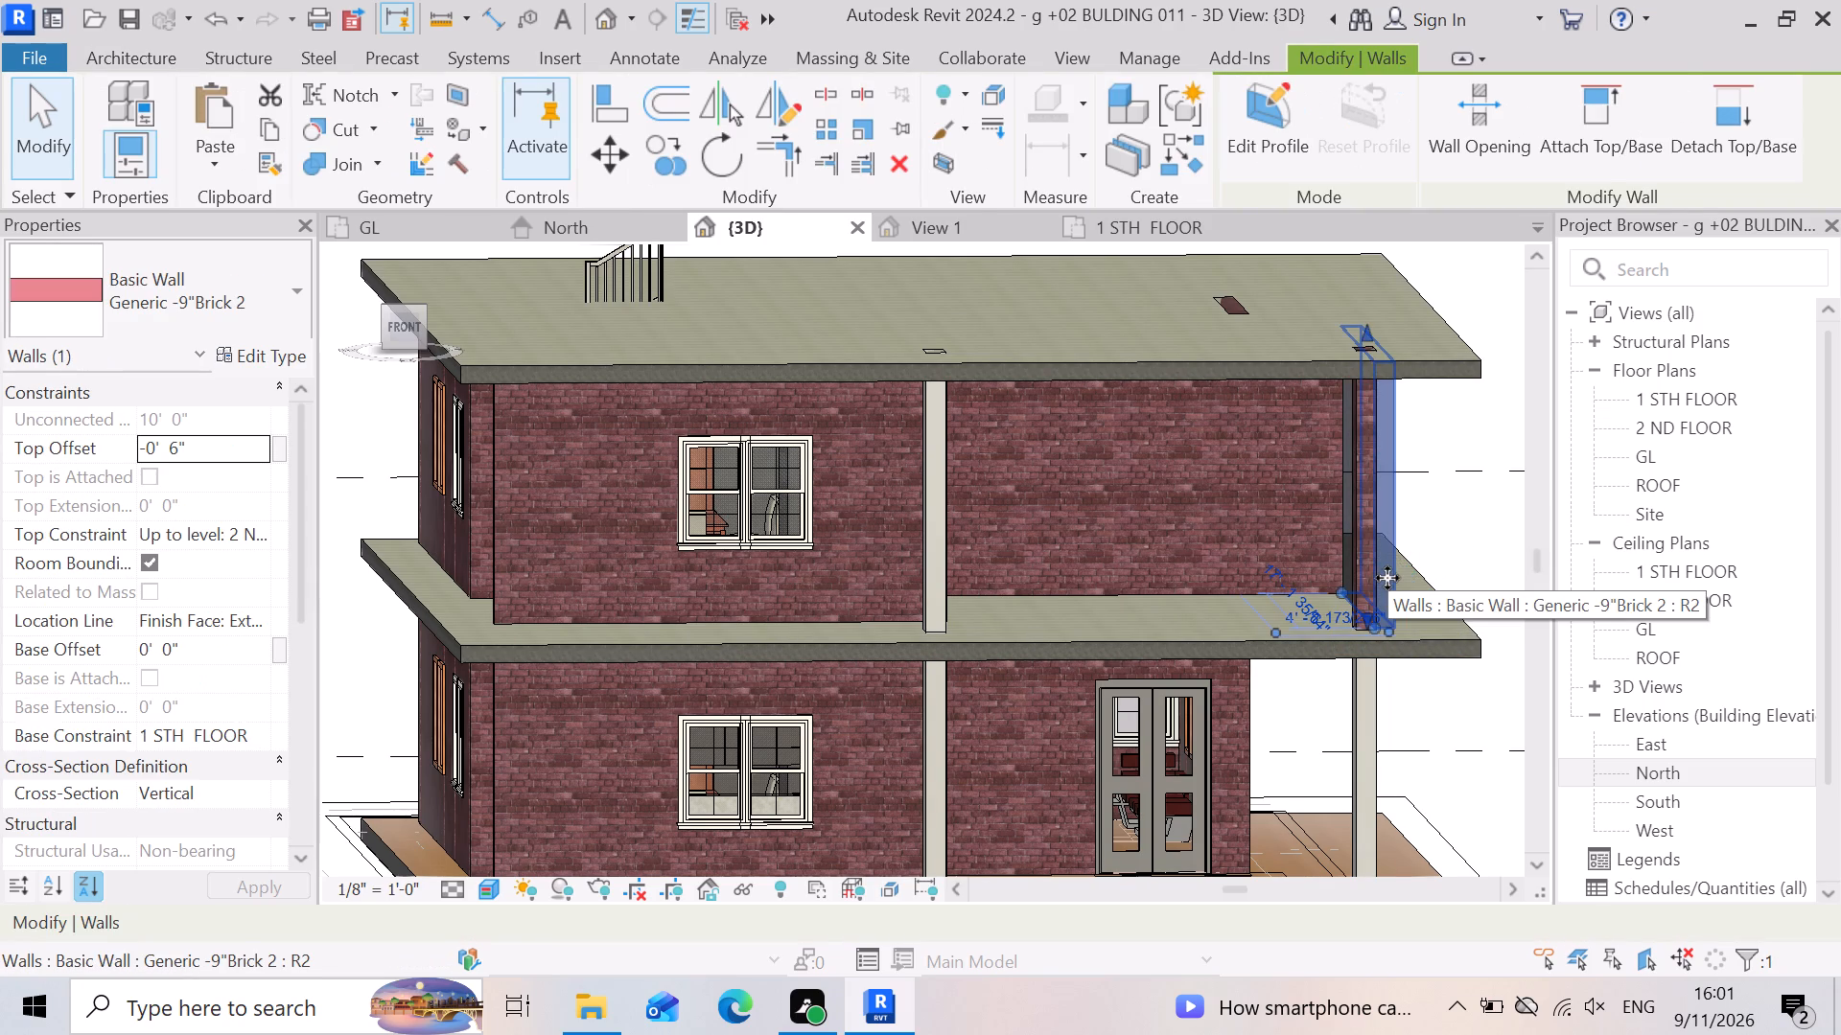
key("Delete")
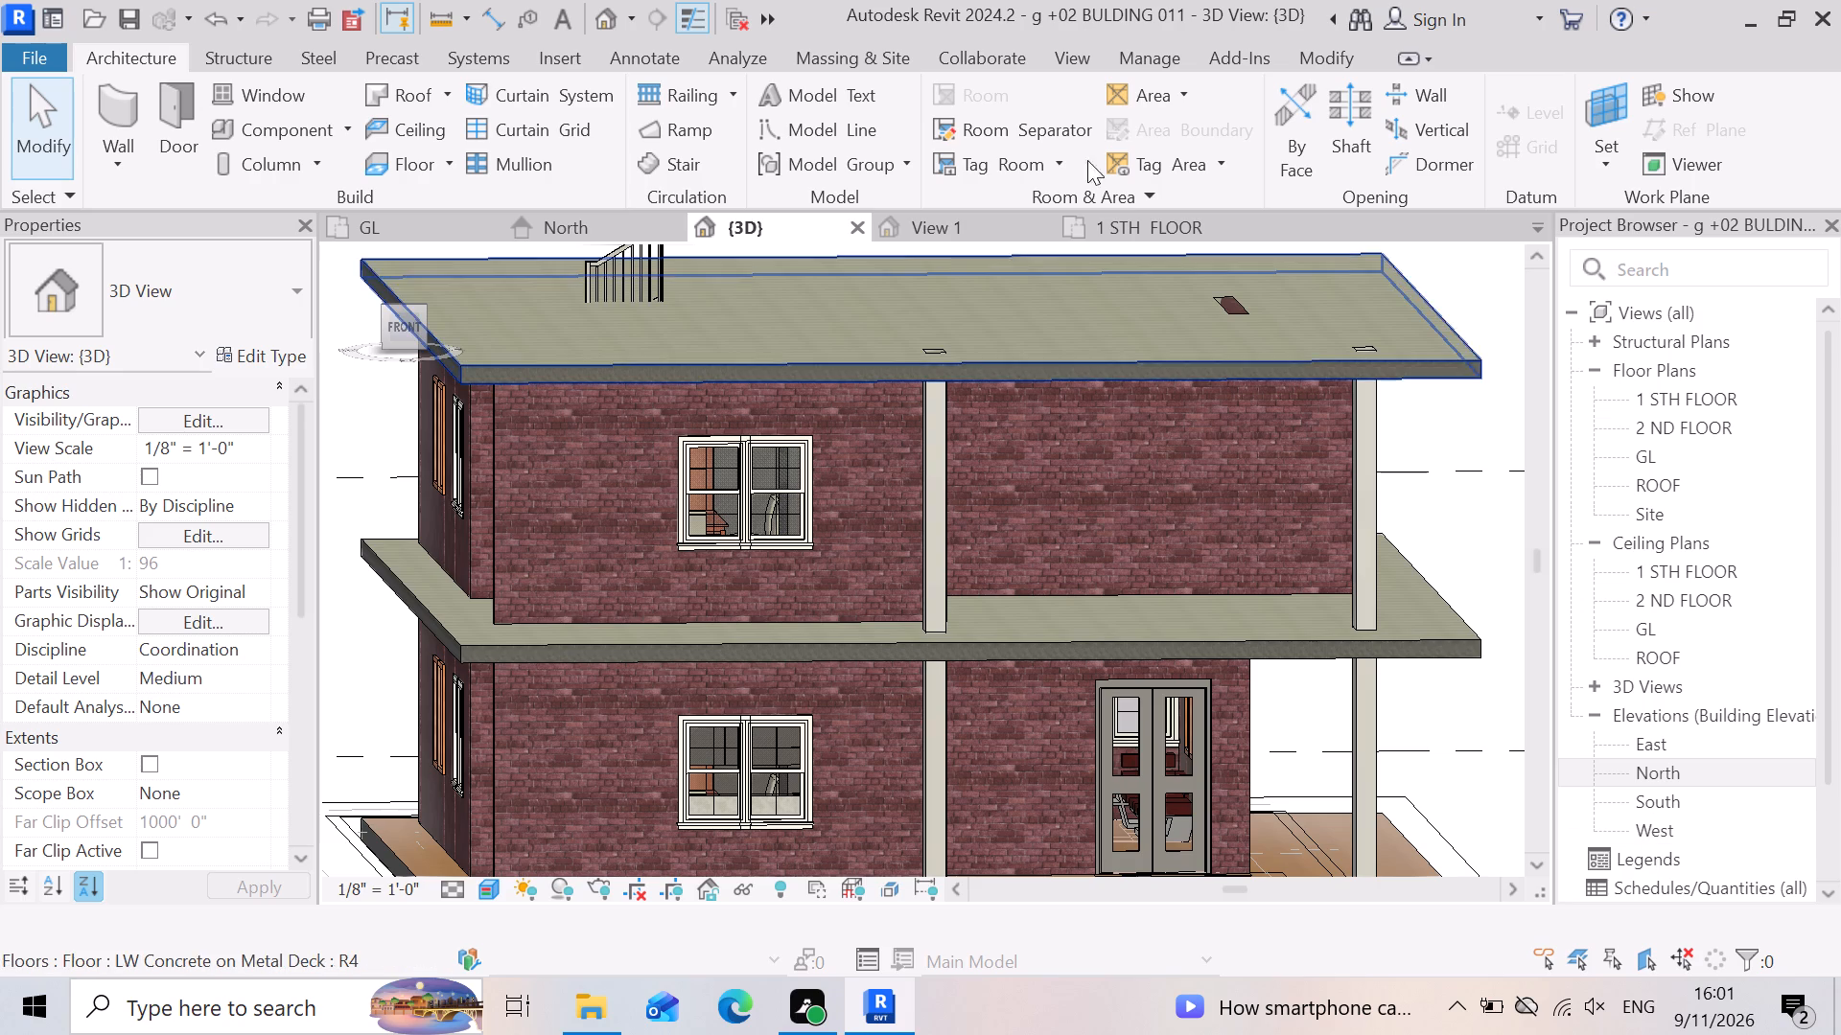
Examine the opened area above the porch, the front columns, the slab edges and the ground-floor front walls from the front.
scroll(1204, 479, "up", 7)
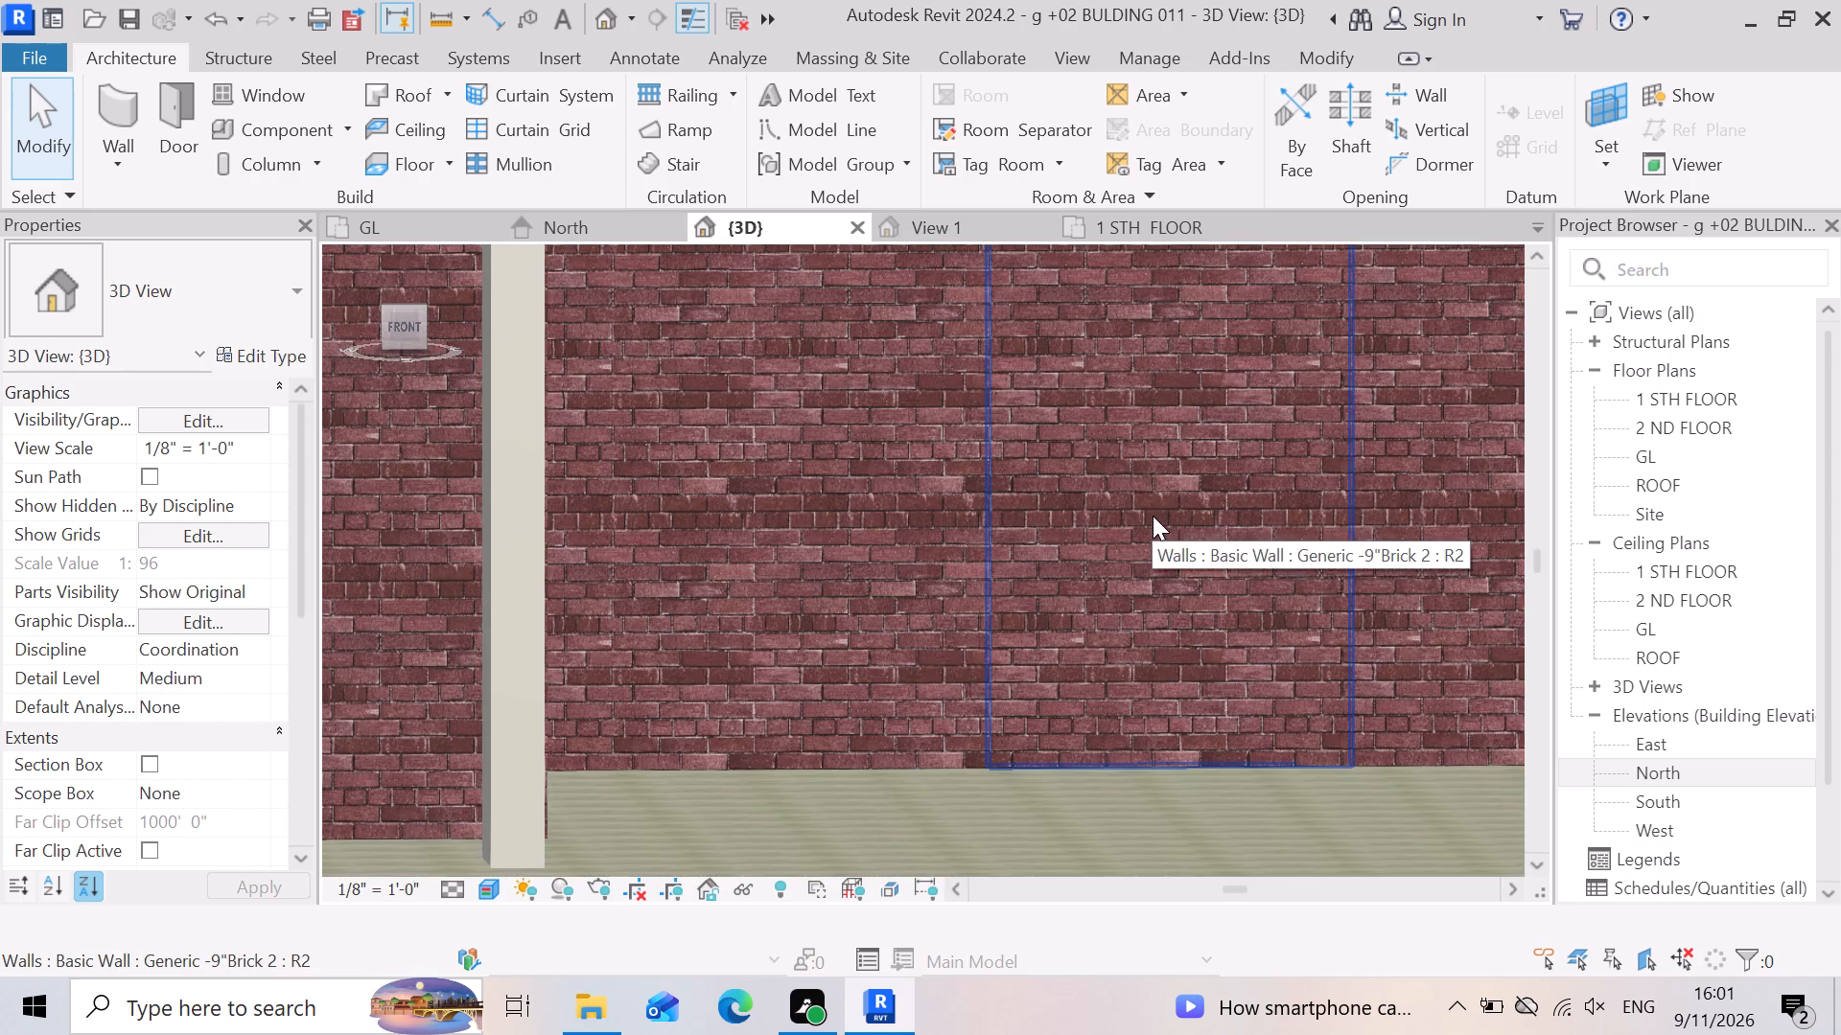
scroll(1174, 503, "down", 8)
scroll(969, 602, "up", 8)
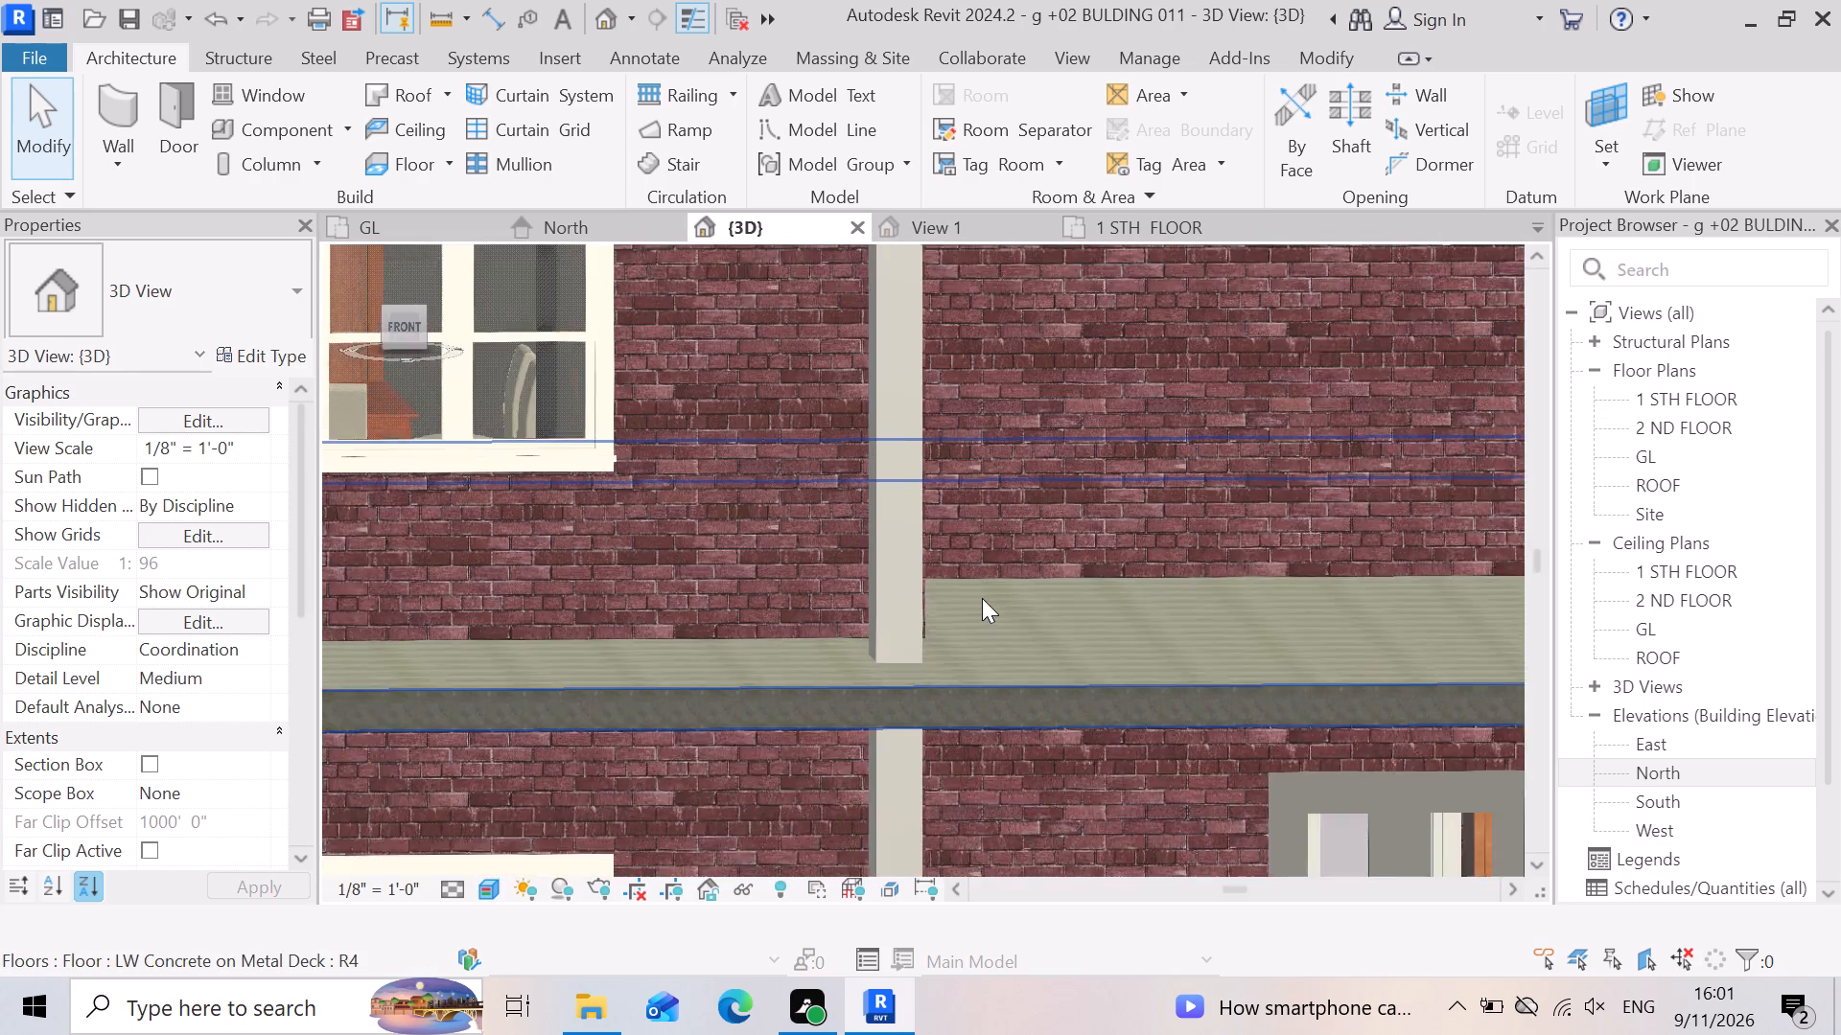
scroll(1062, 583, "down", 7)
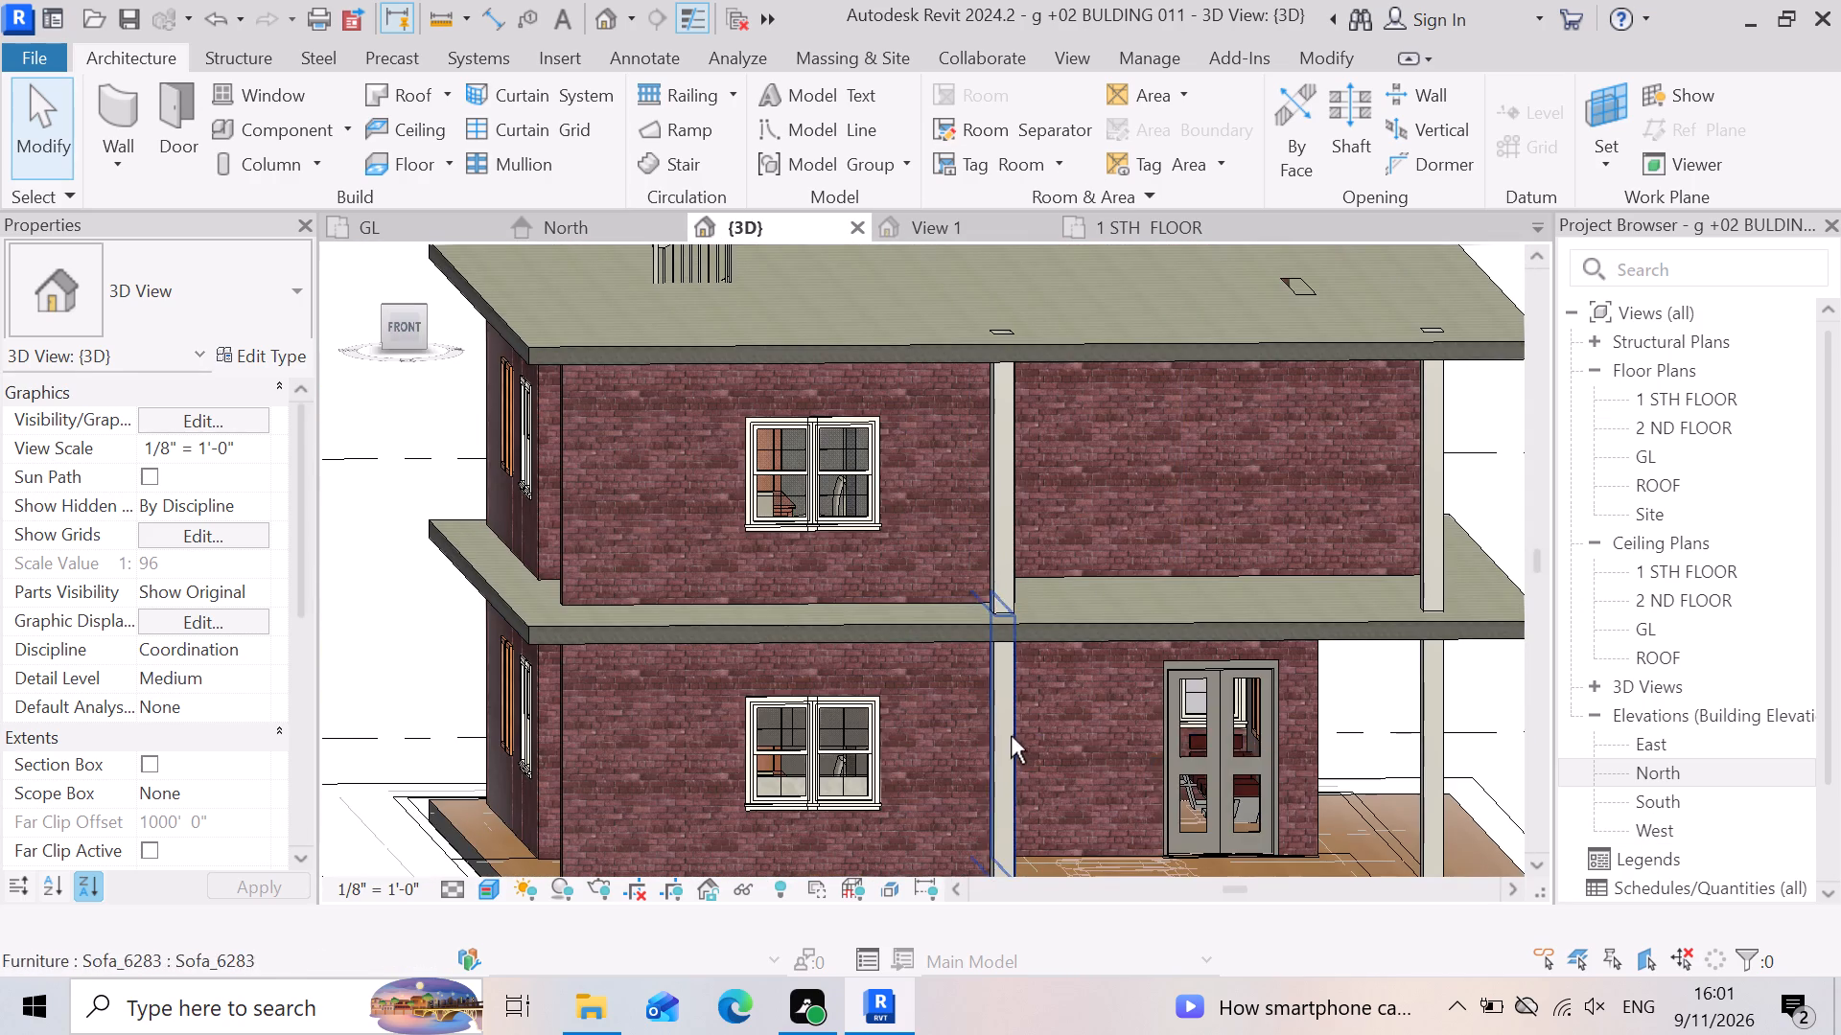
right_click_drag(1009, 730, 1000, 713, "shift")
middle_click(1005, 725, "shift")
middle_click(1000, 718, "shift")
middle_click(1000, 716, "shift")
middle_click(1000, 716, "shift")
scroll(581, 576, "up", 5)
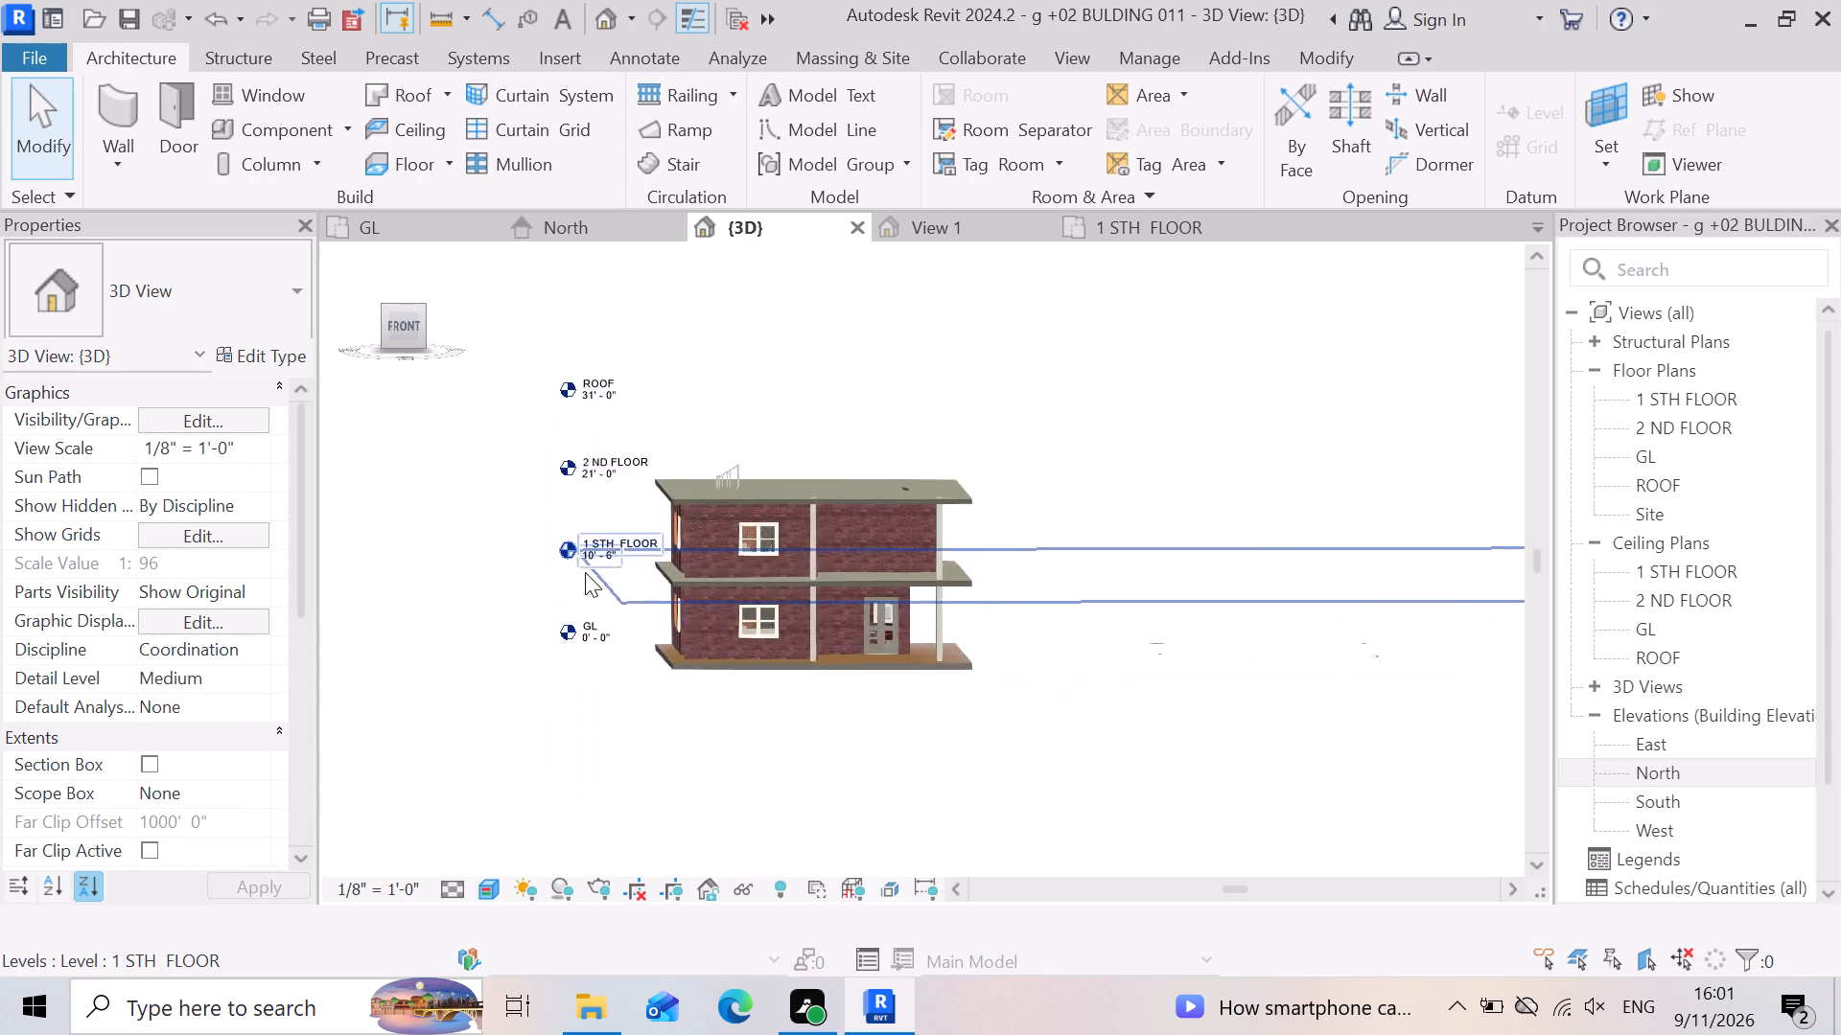
scroll(585, 572, "up", 18)
scroll(1016, 530, "down", 8)
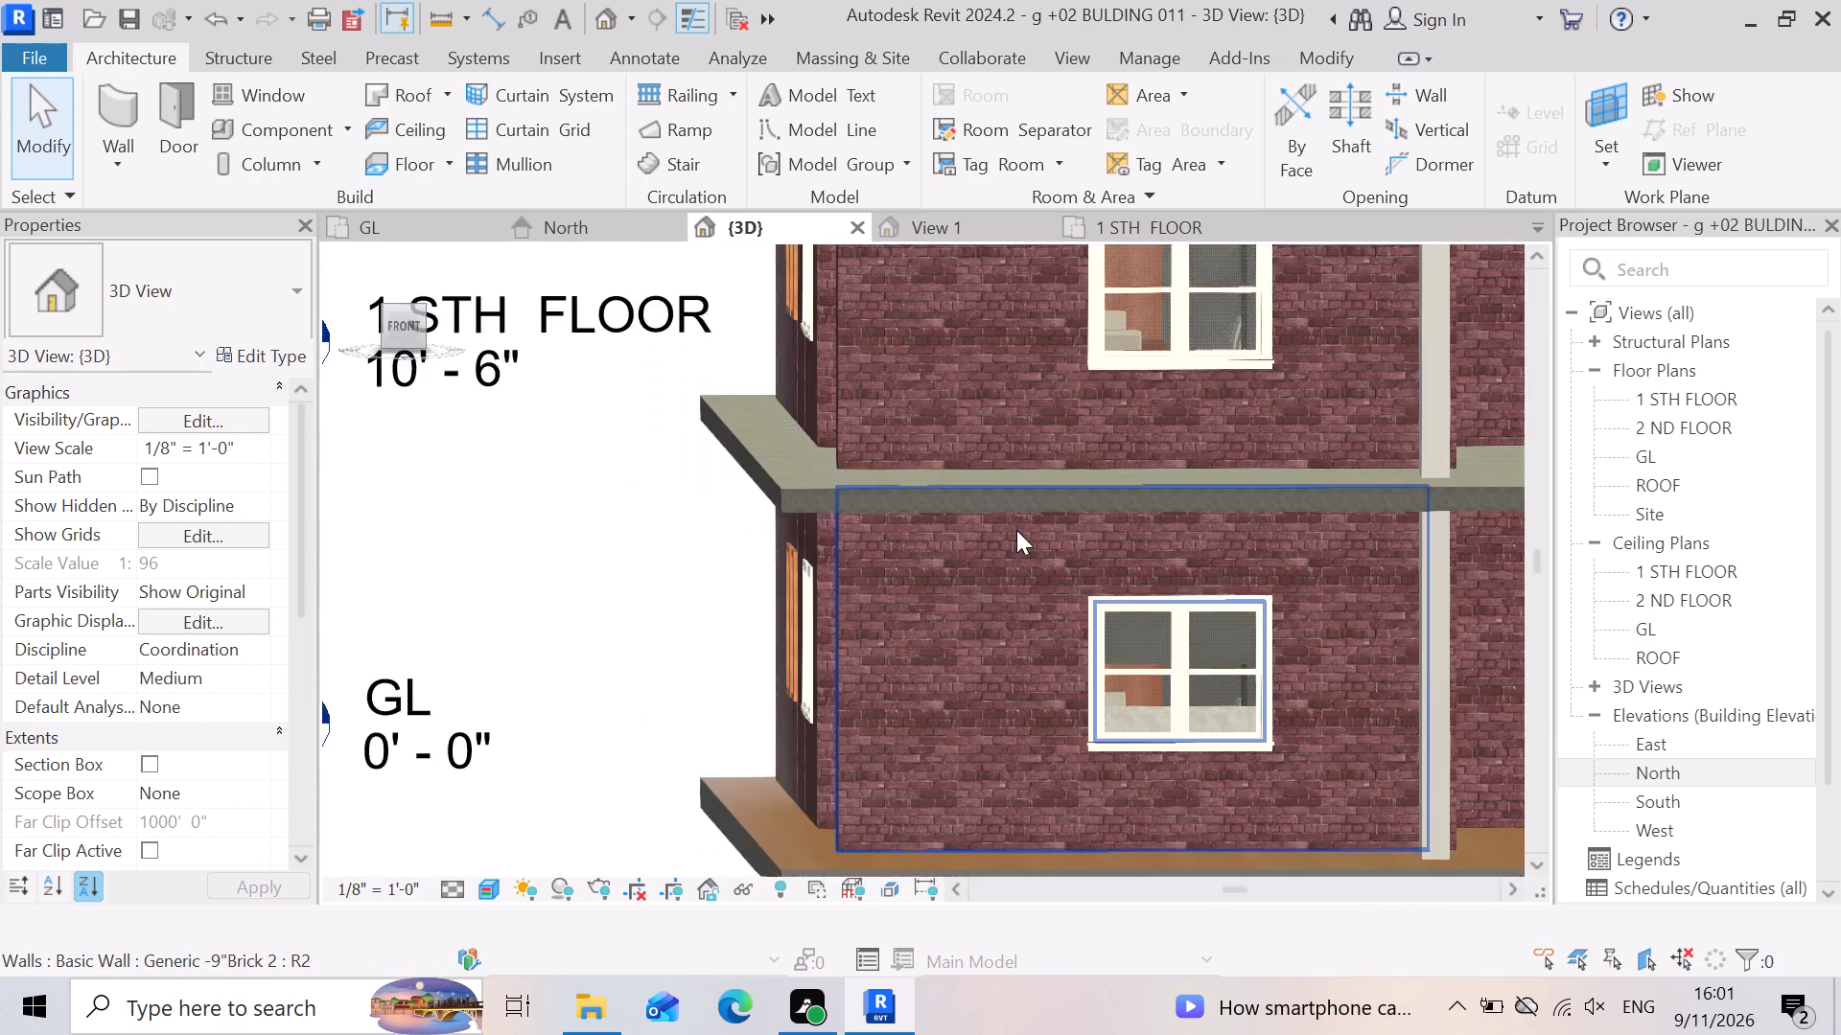
scroll(1016, 530, "down", 4)
scroll(684, 646, "down", 4)
scroll(1124, 707, "up", 6)
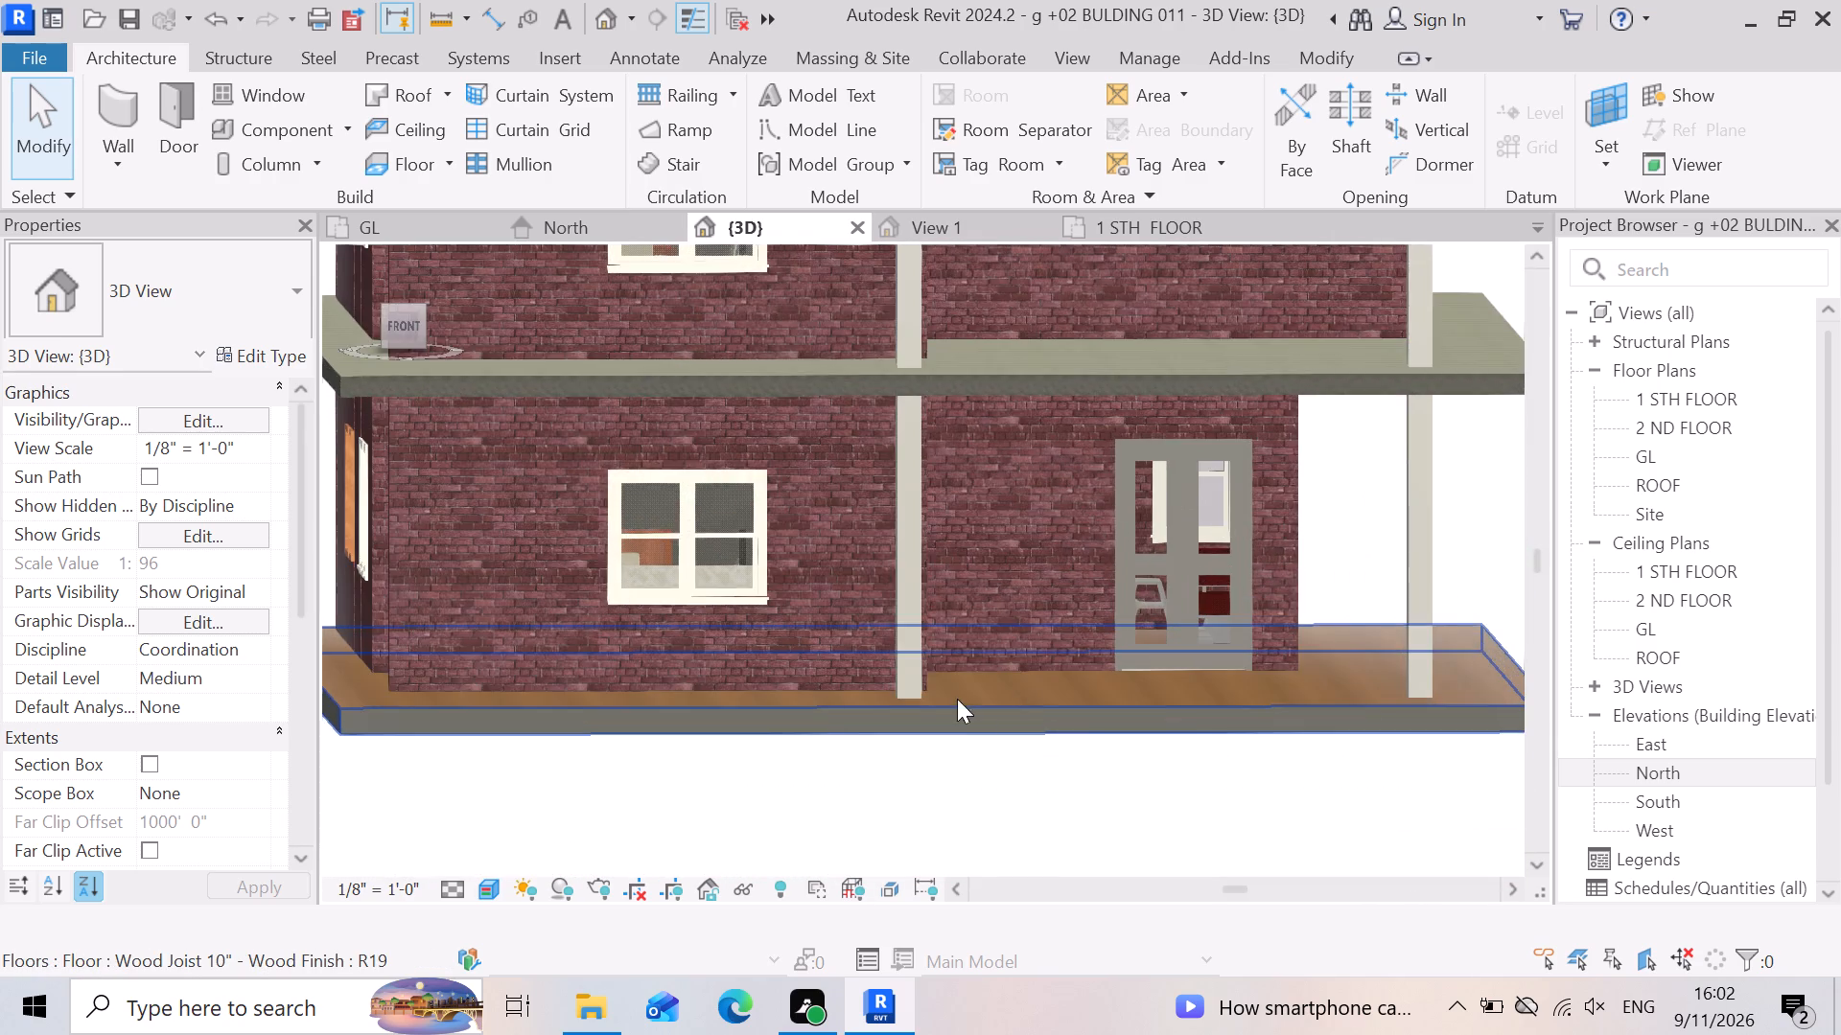
scroll(1177, 721, "up", 3)
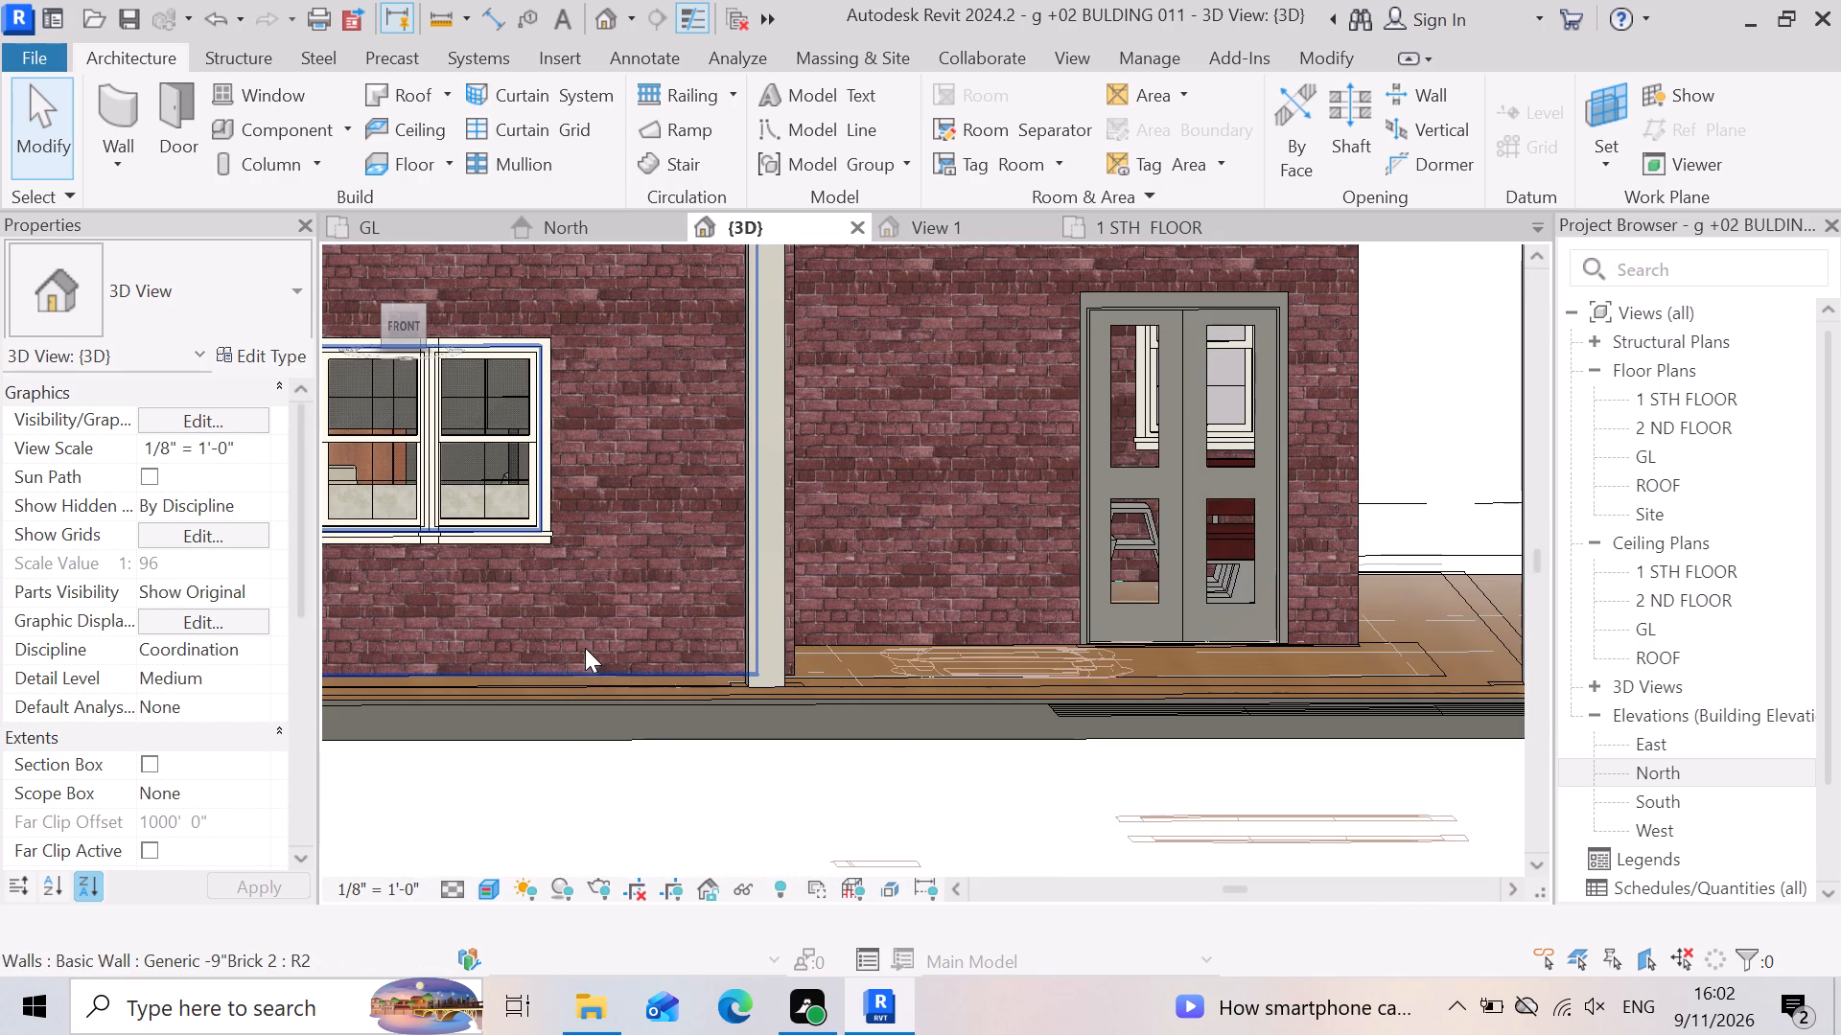
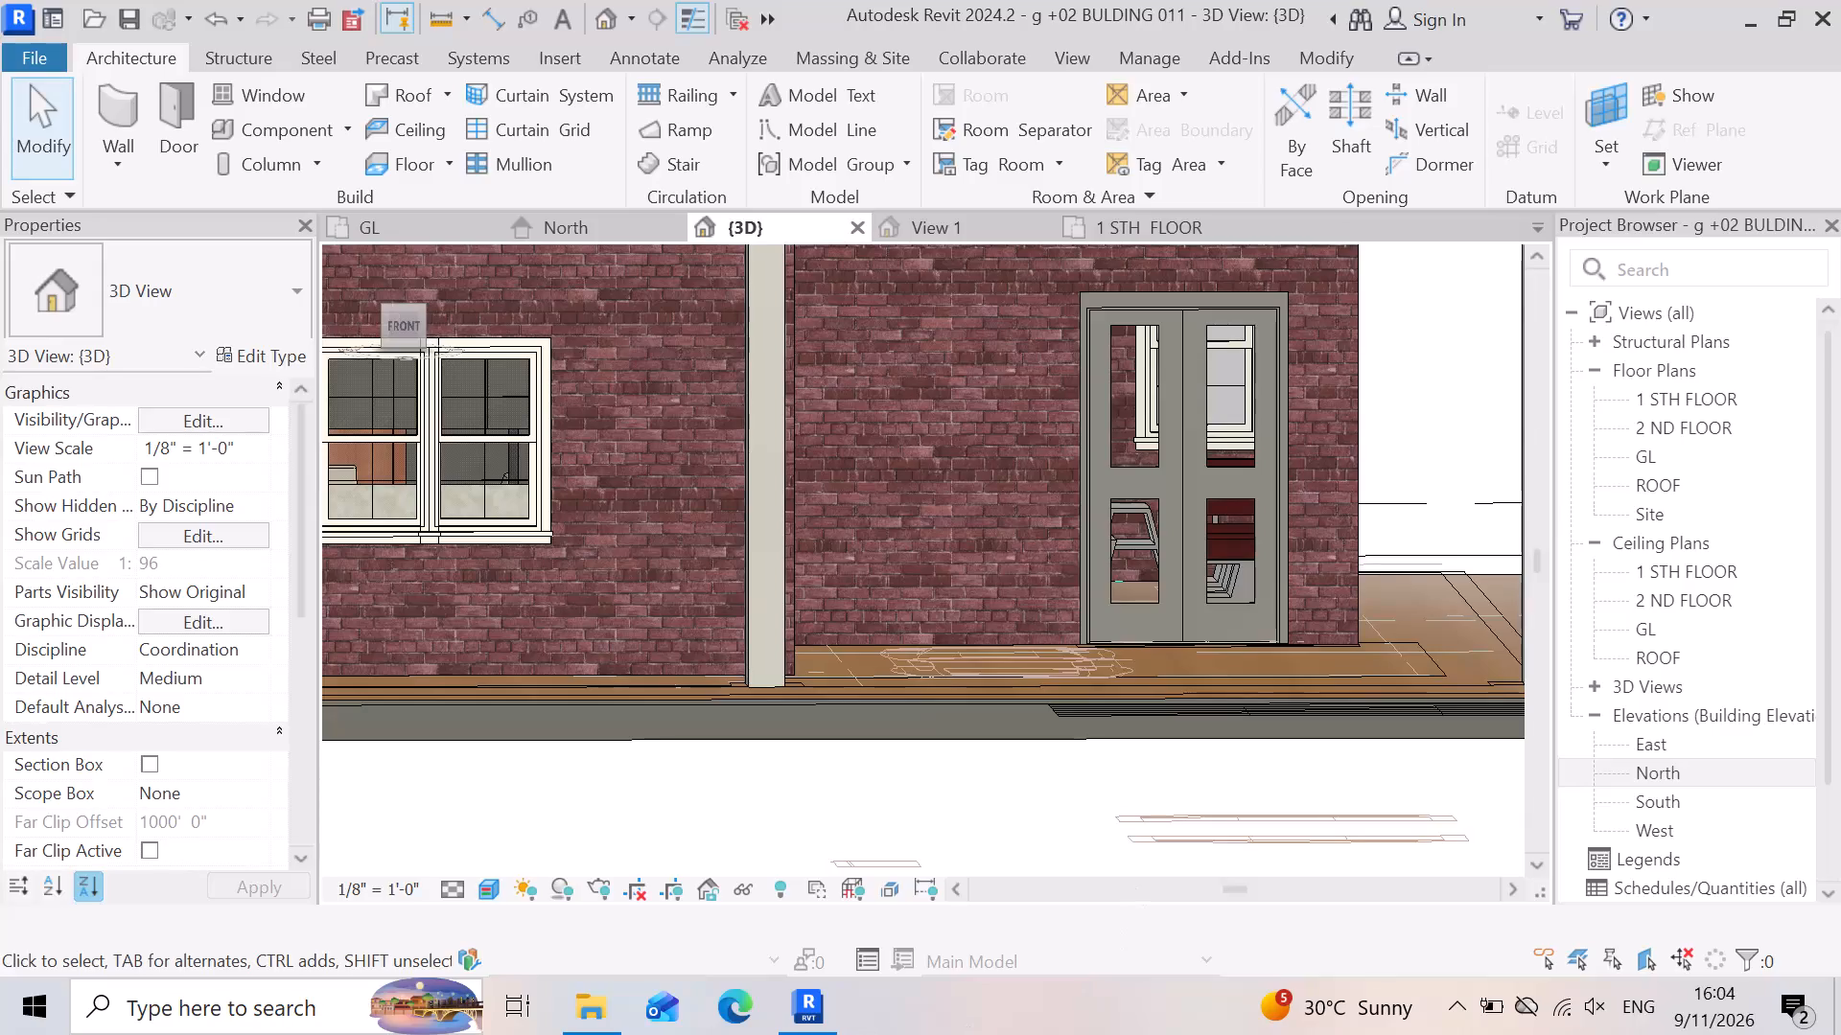
Minimize the open model and file windows to reach the desktop and launch Fuji.
left_click(1754, 20)
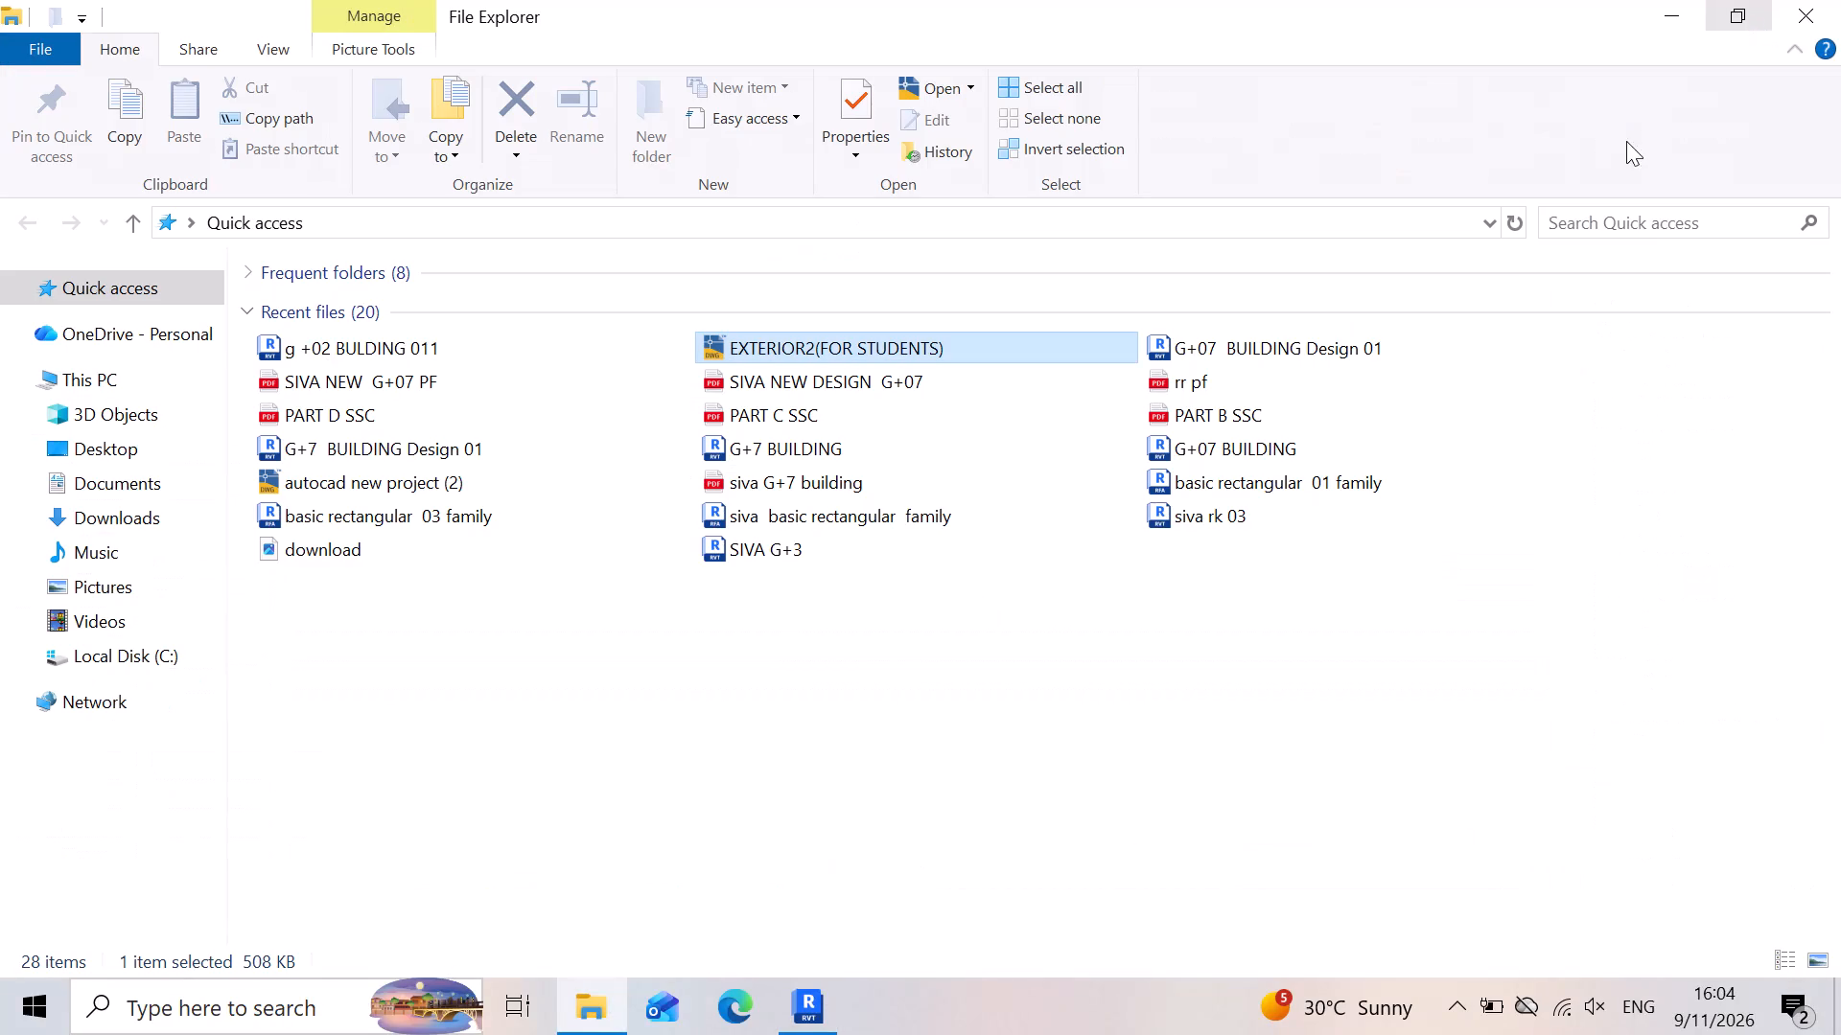
left_click(1686, 23)
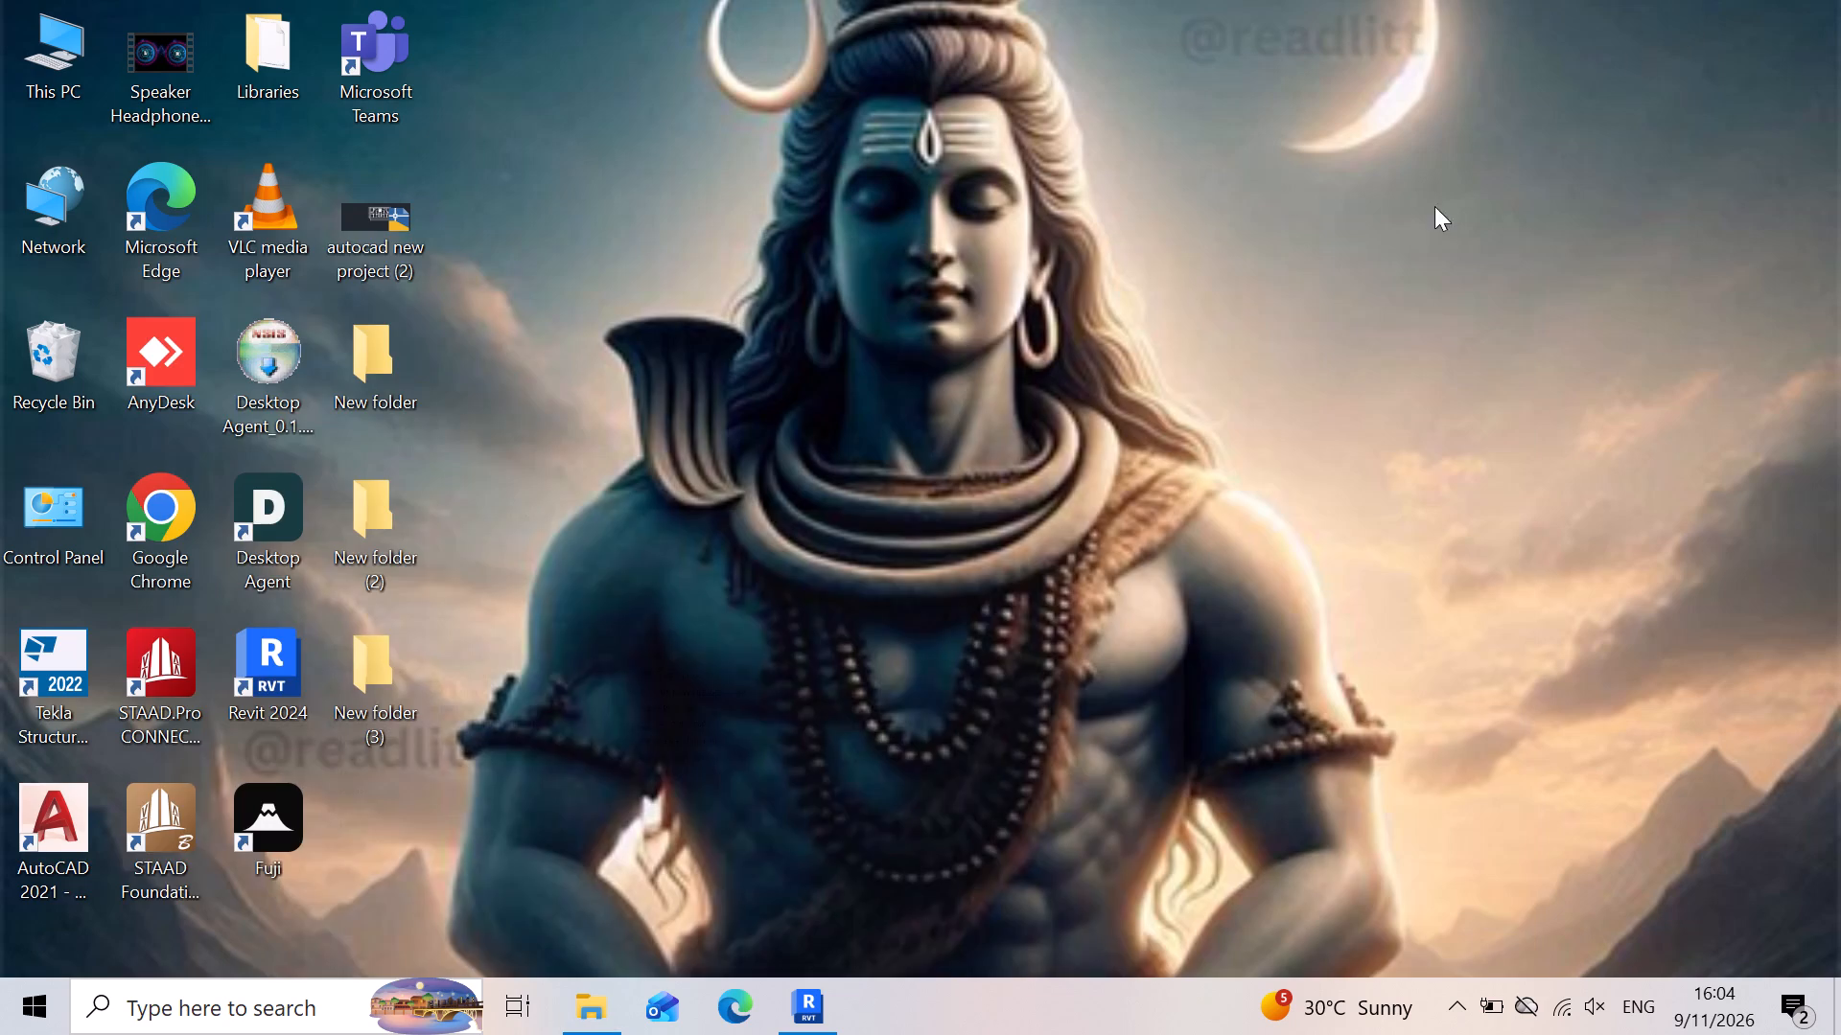
left_click(262, 834)
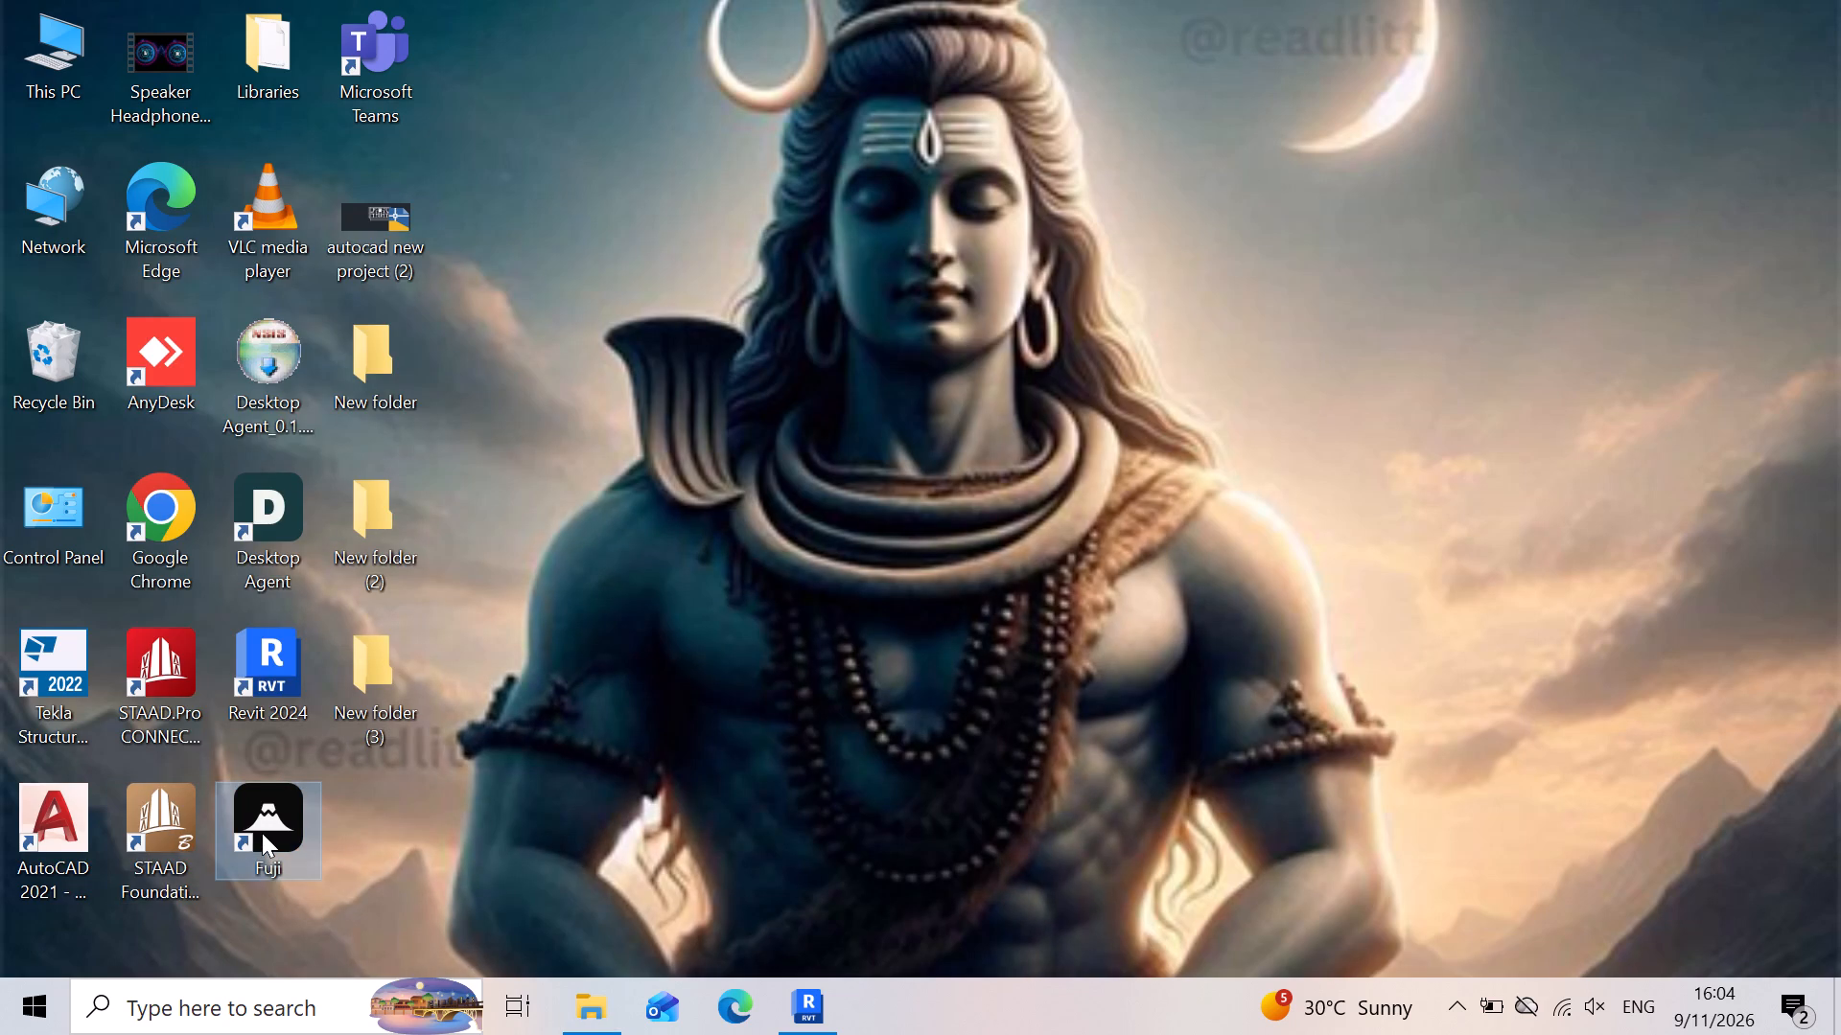
double_click(262, 833)
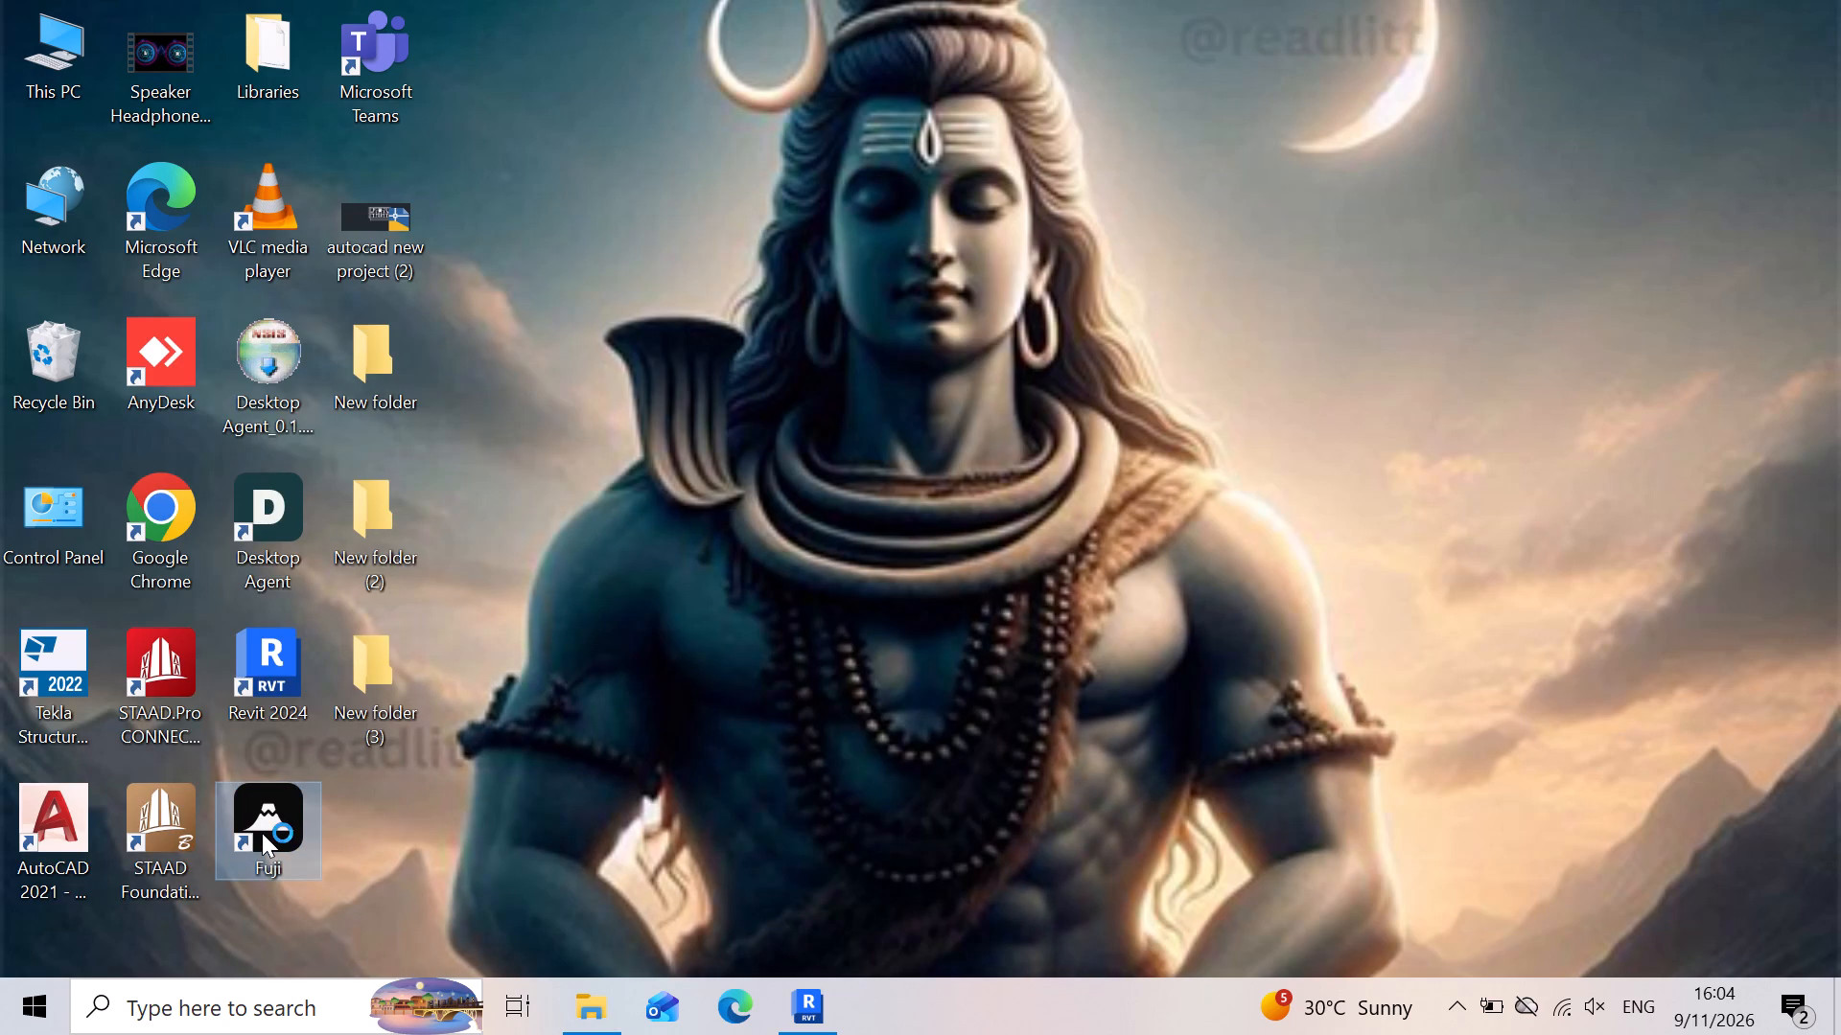
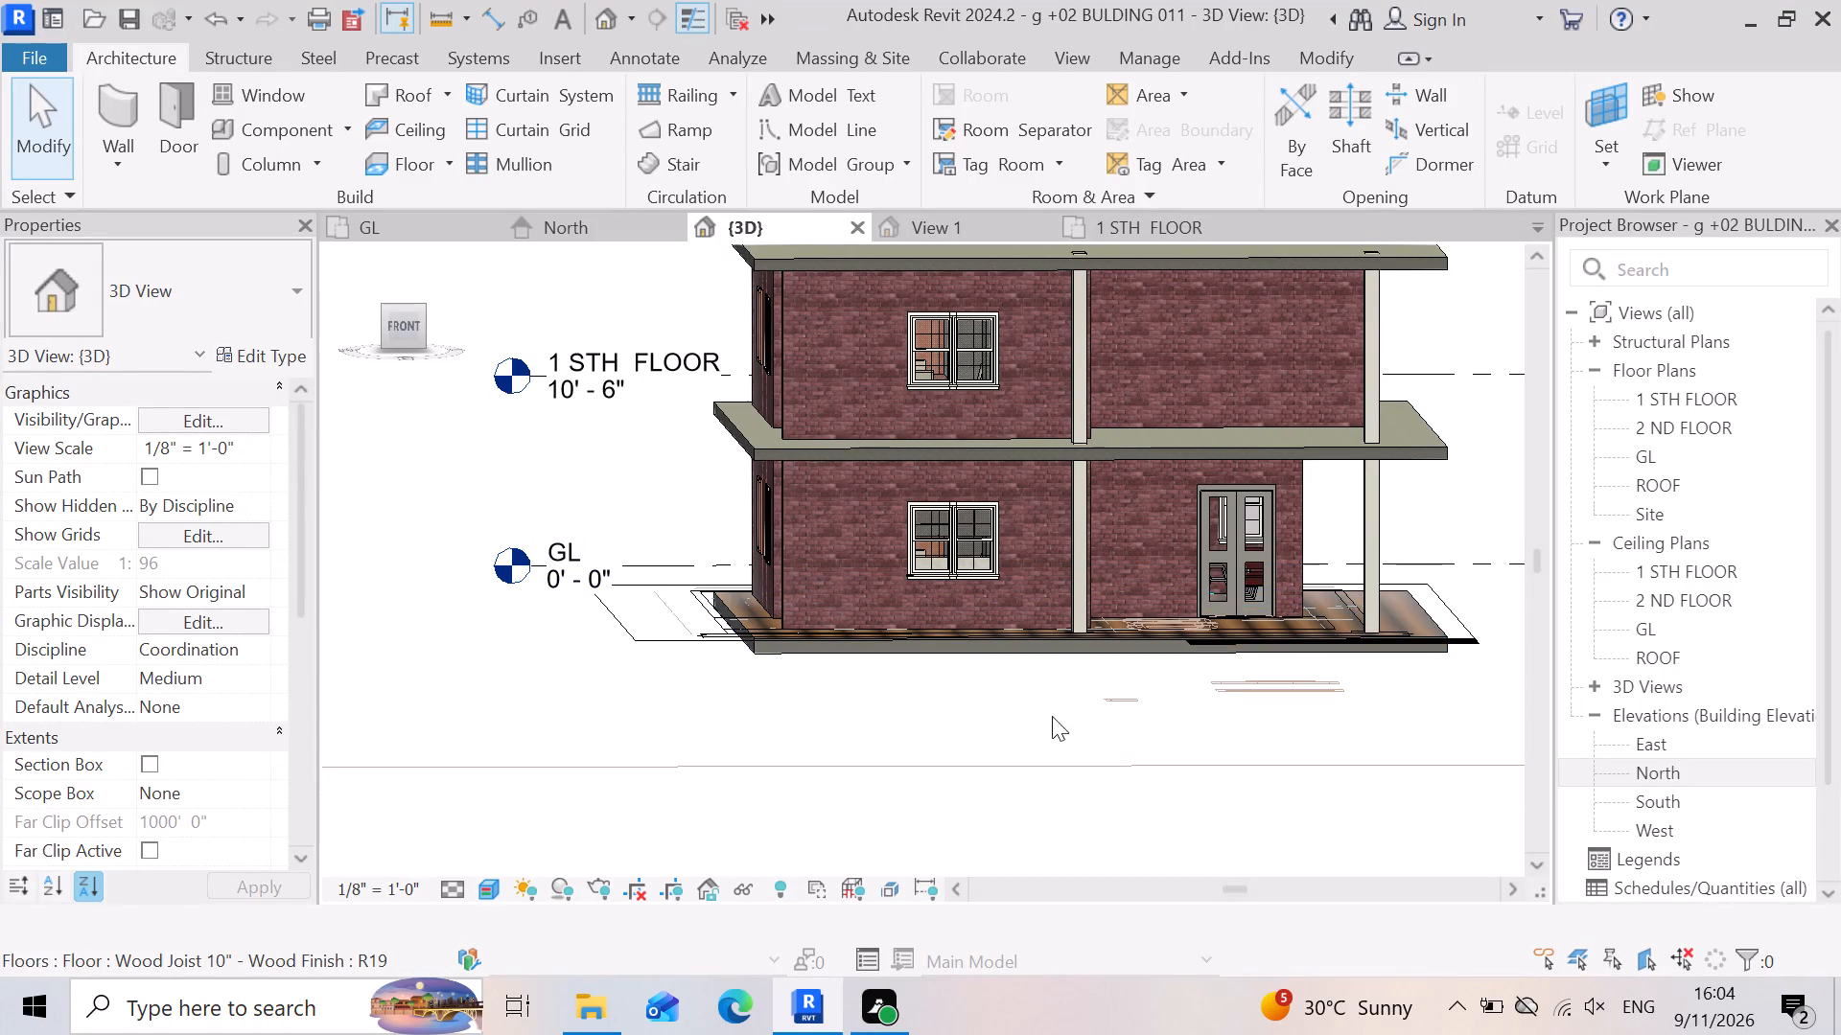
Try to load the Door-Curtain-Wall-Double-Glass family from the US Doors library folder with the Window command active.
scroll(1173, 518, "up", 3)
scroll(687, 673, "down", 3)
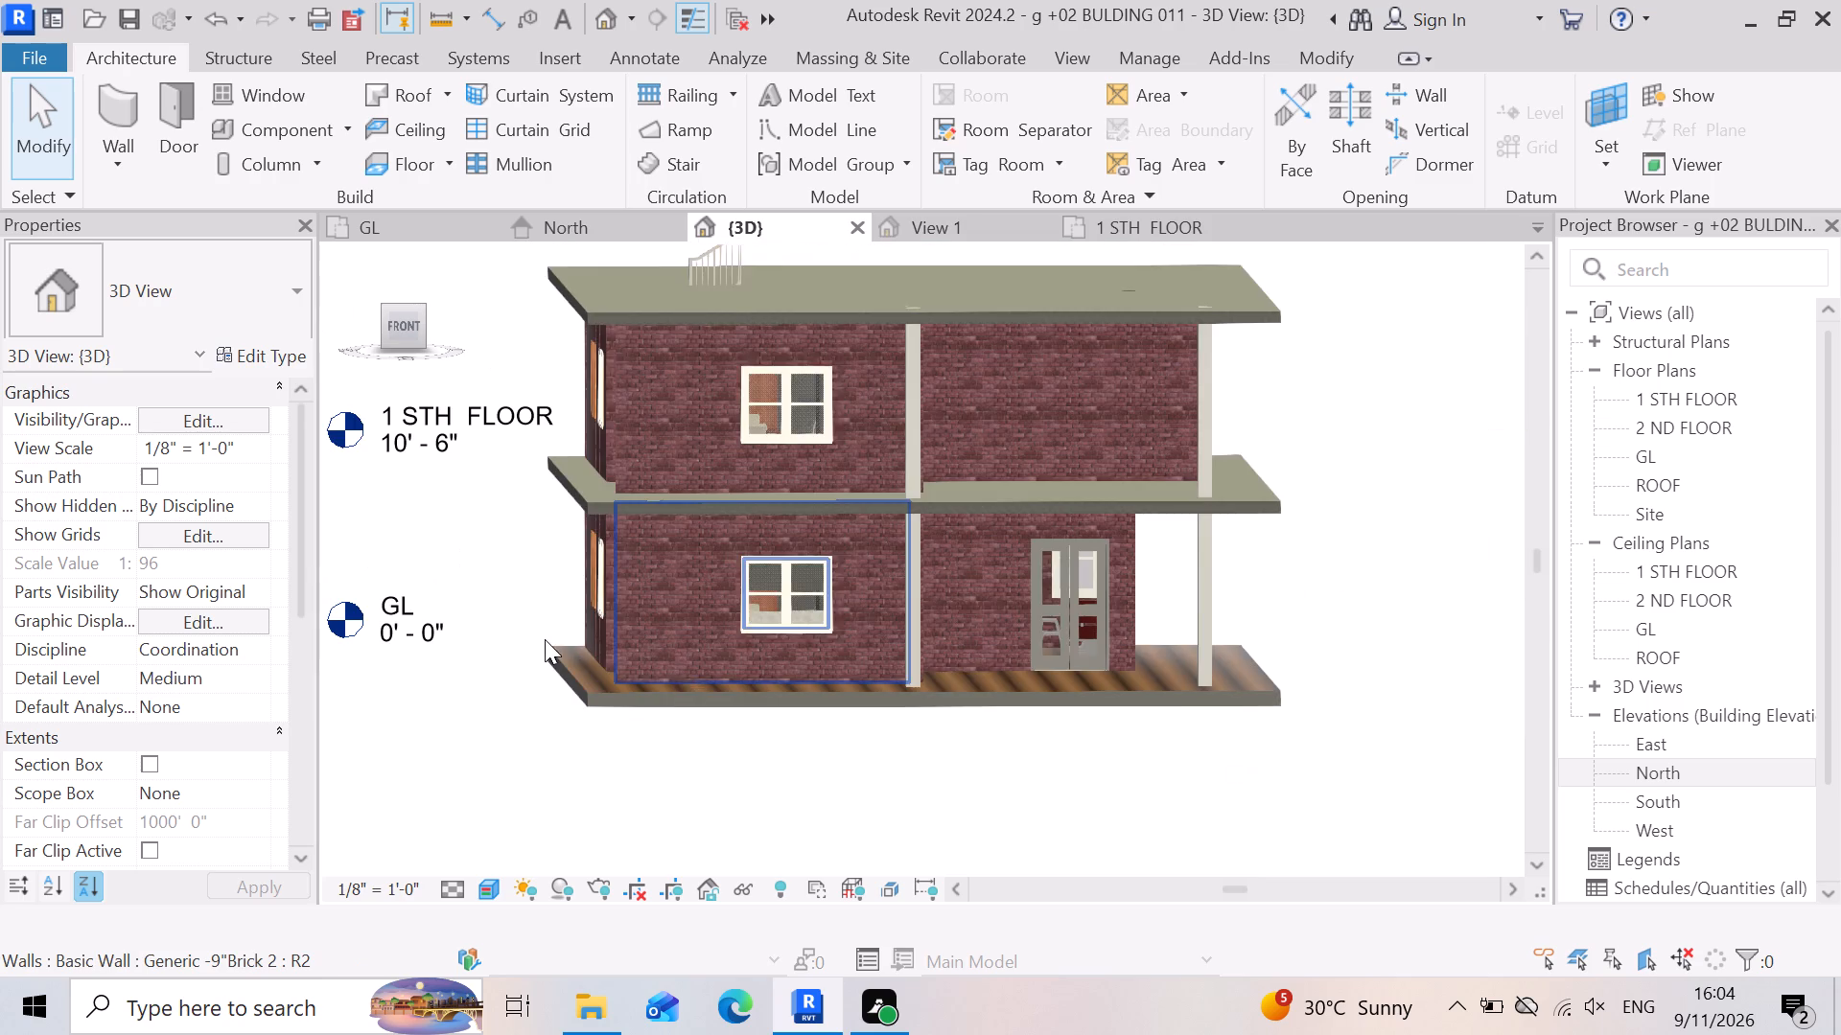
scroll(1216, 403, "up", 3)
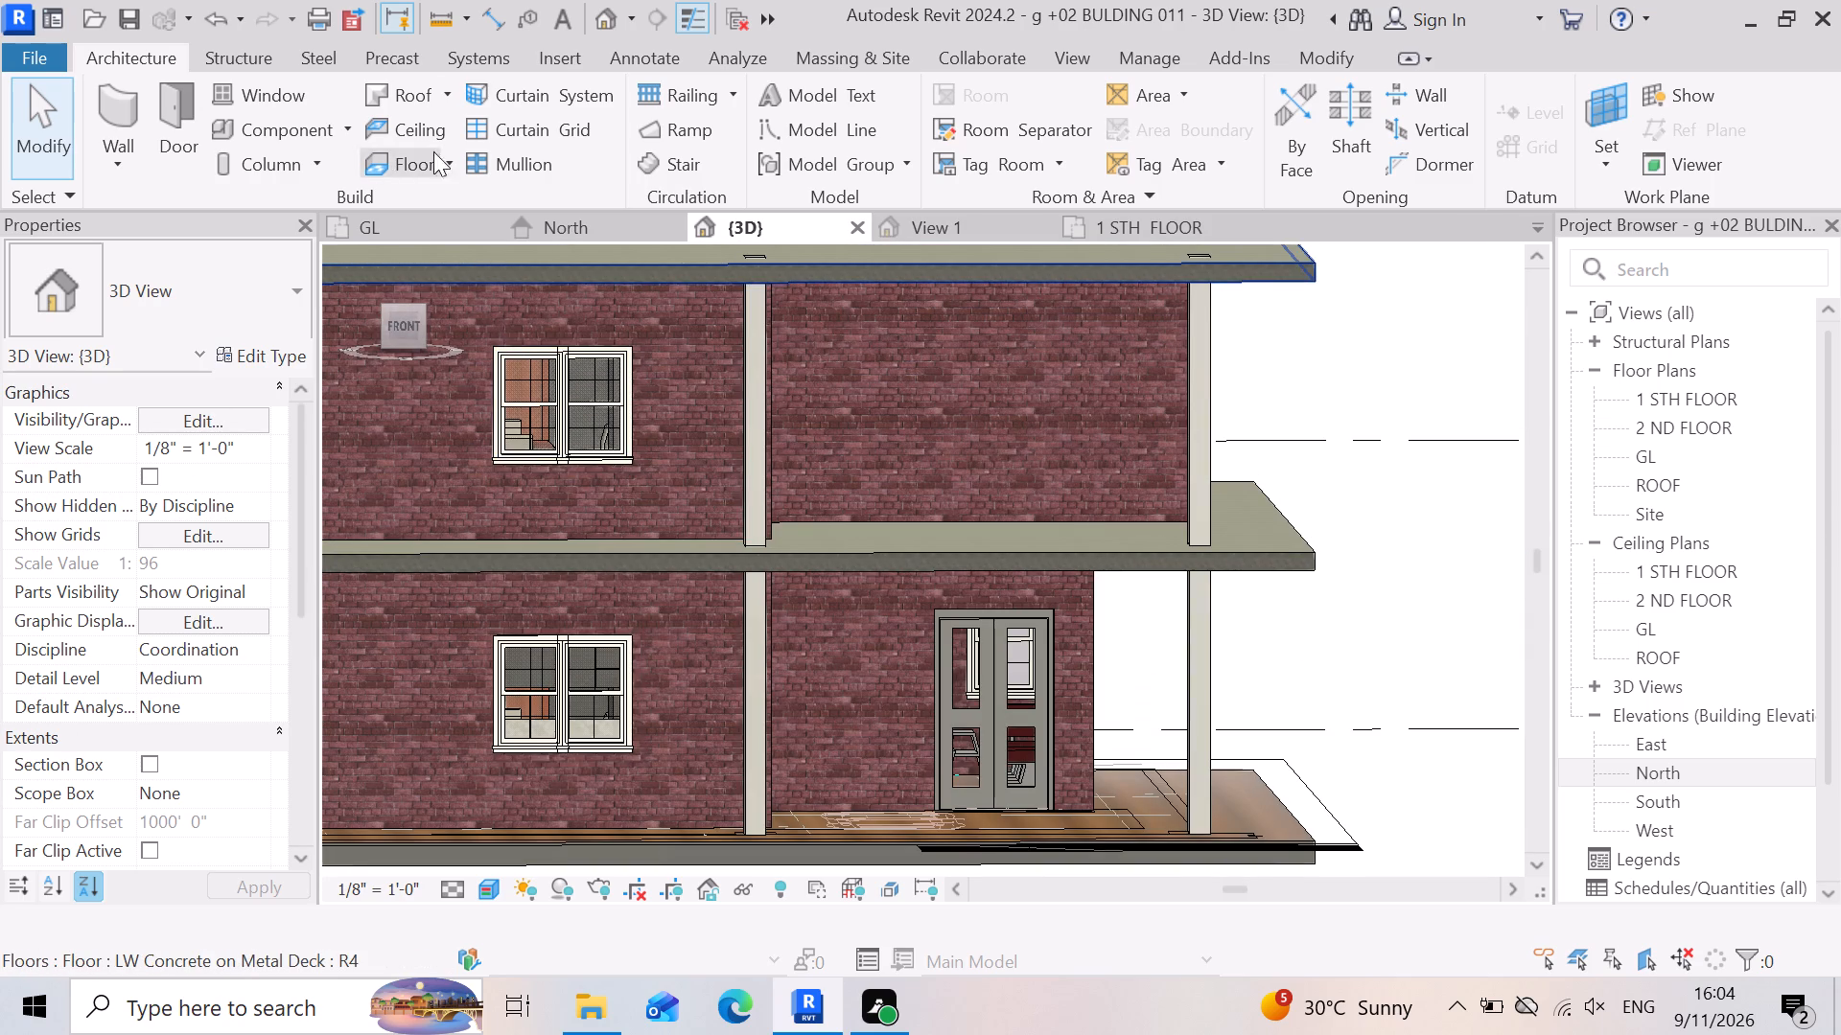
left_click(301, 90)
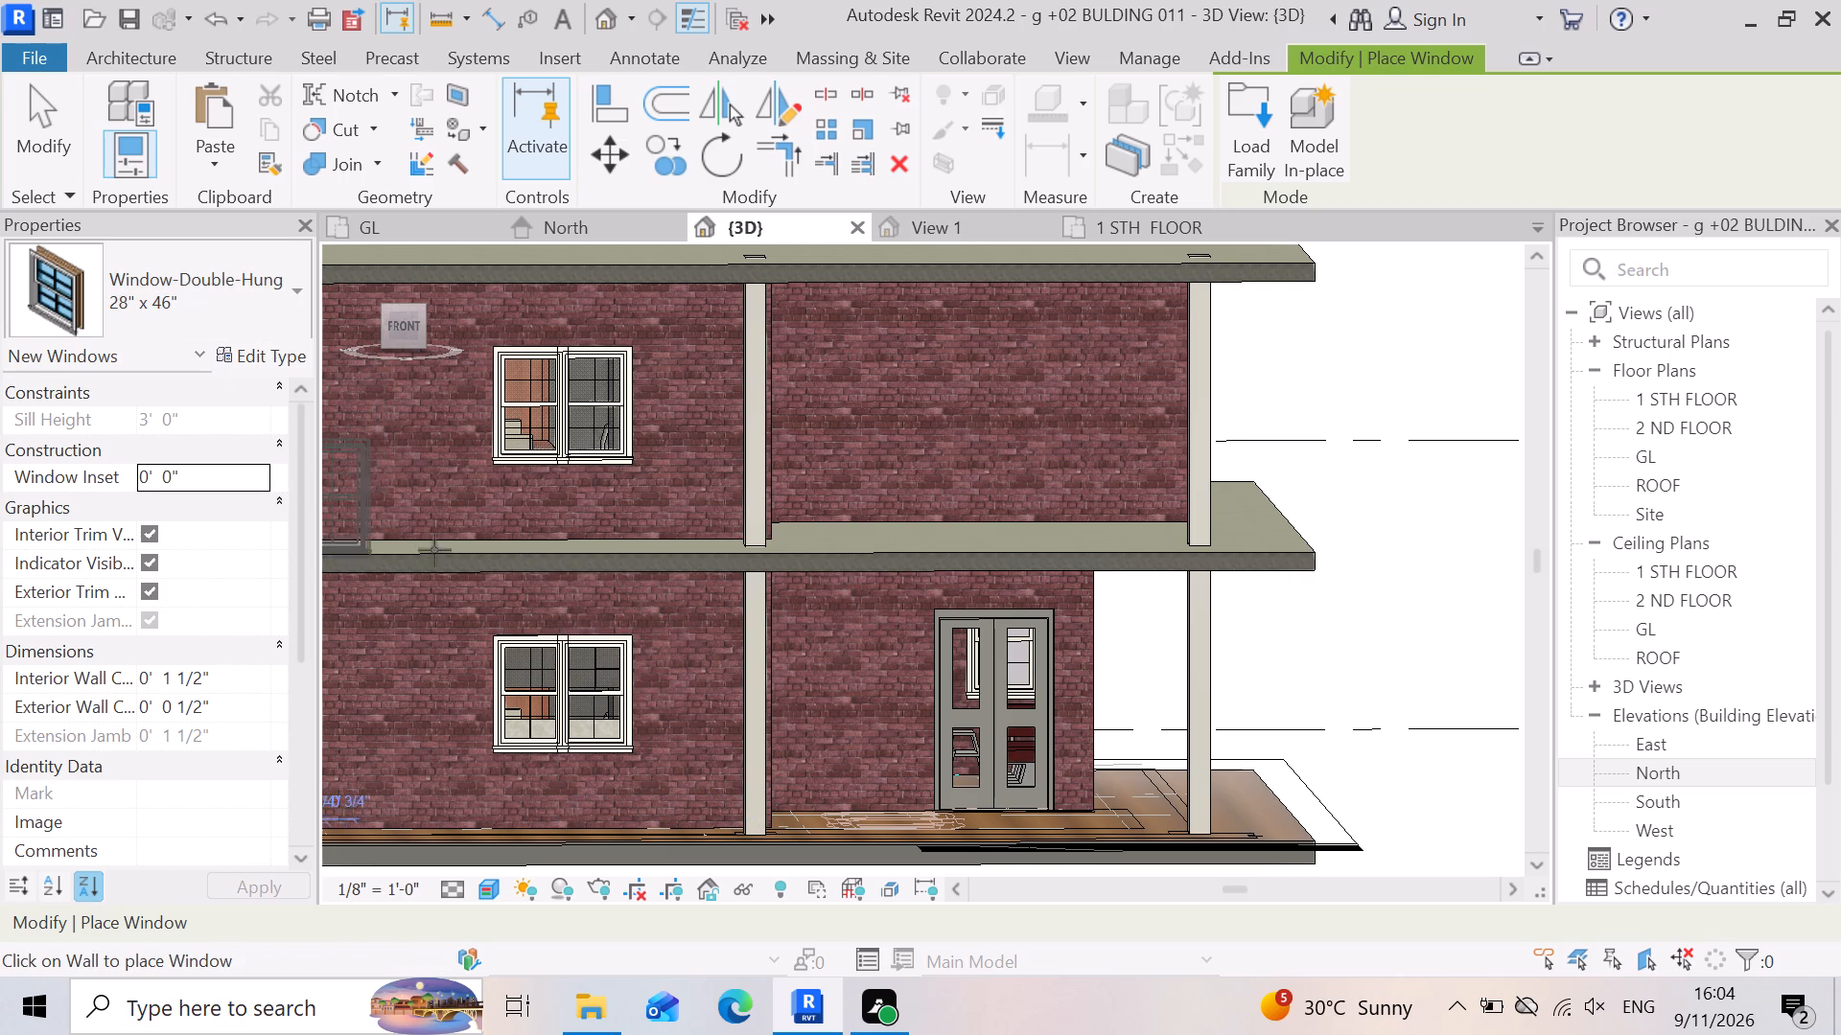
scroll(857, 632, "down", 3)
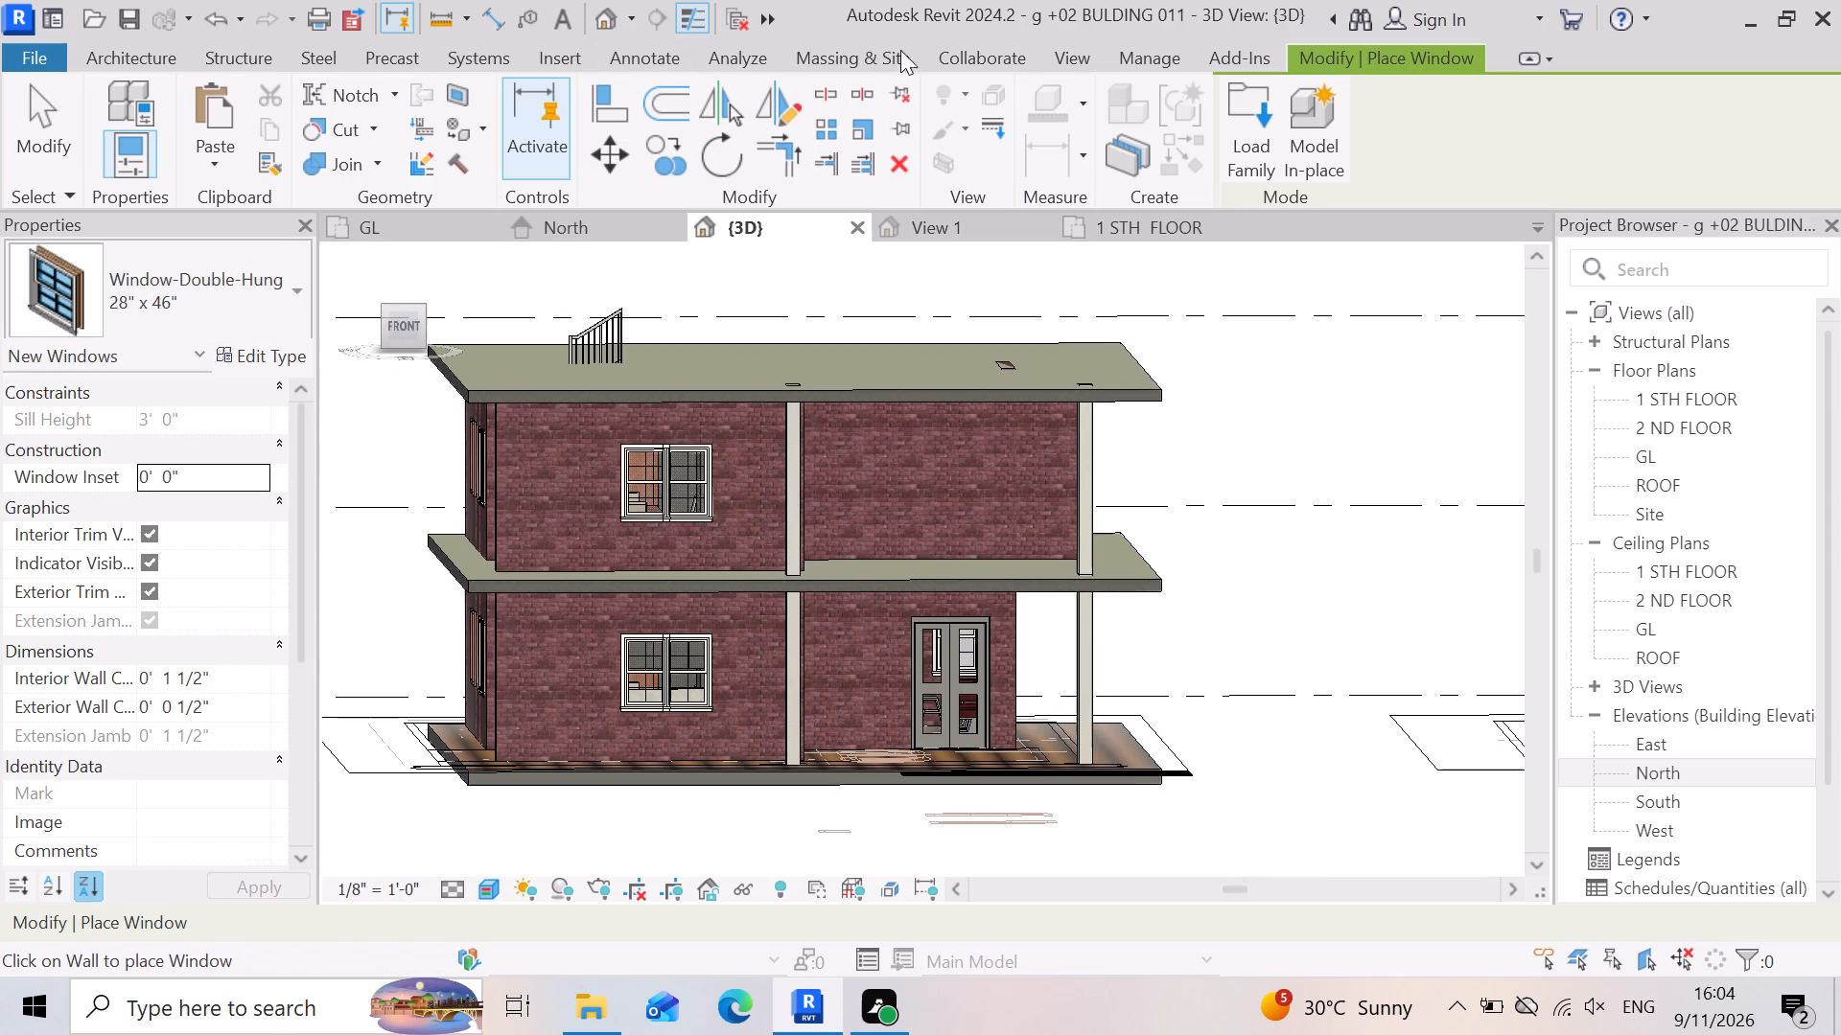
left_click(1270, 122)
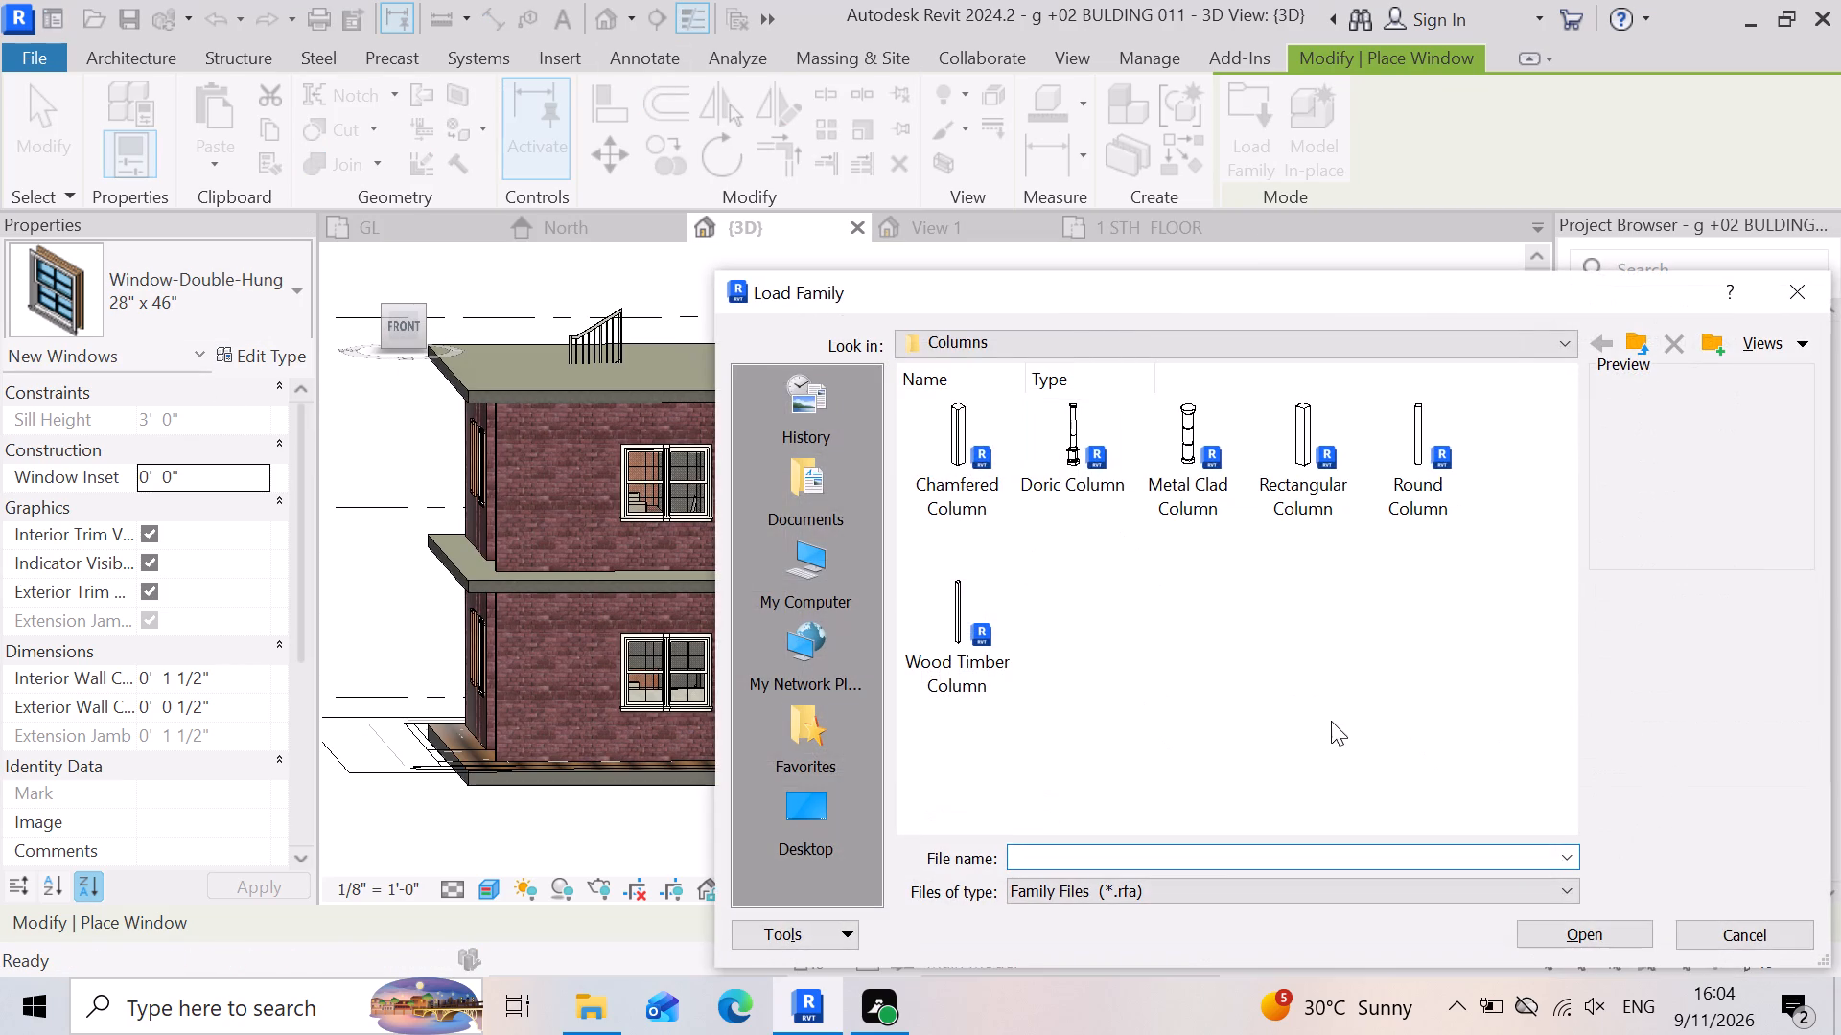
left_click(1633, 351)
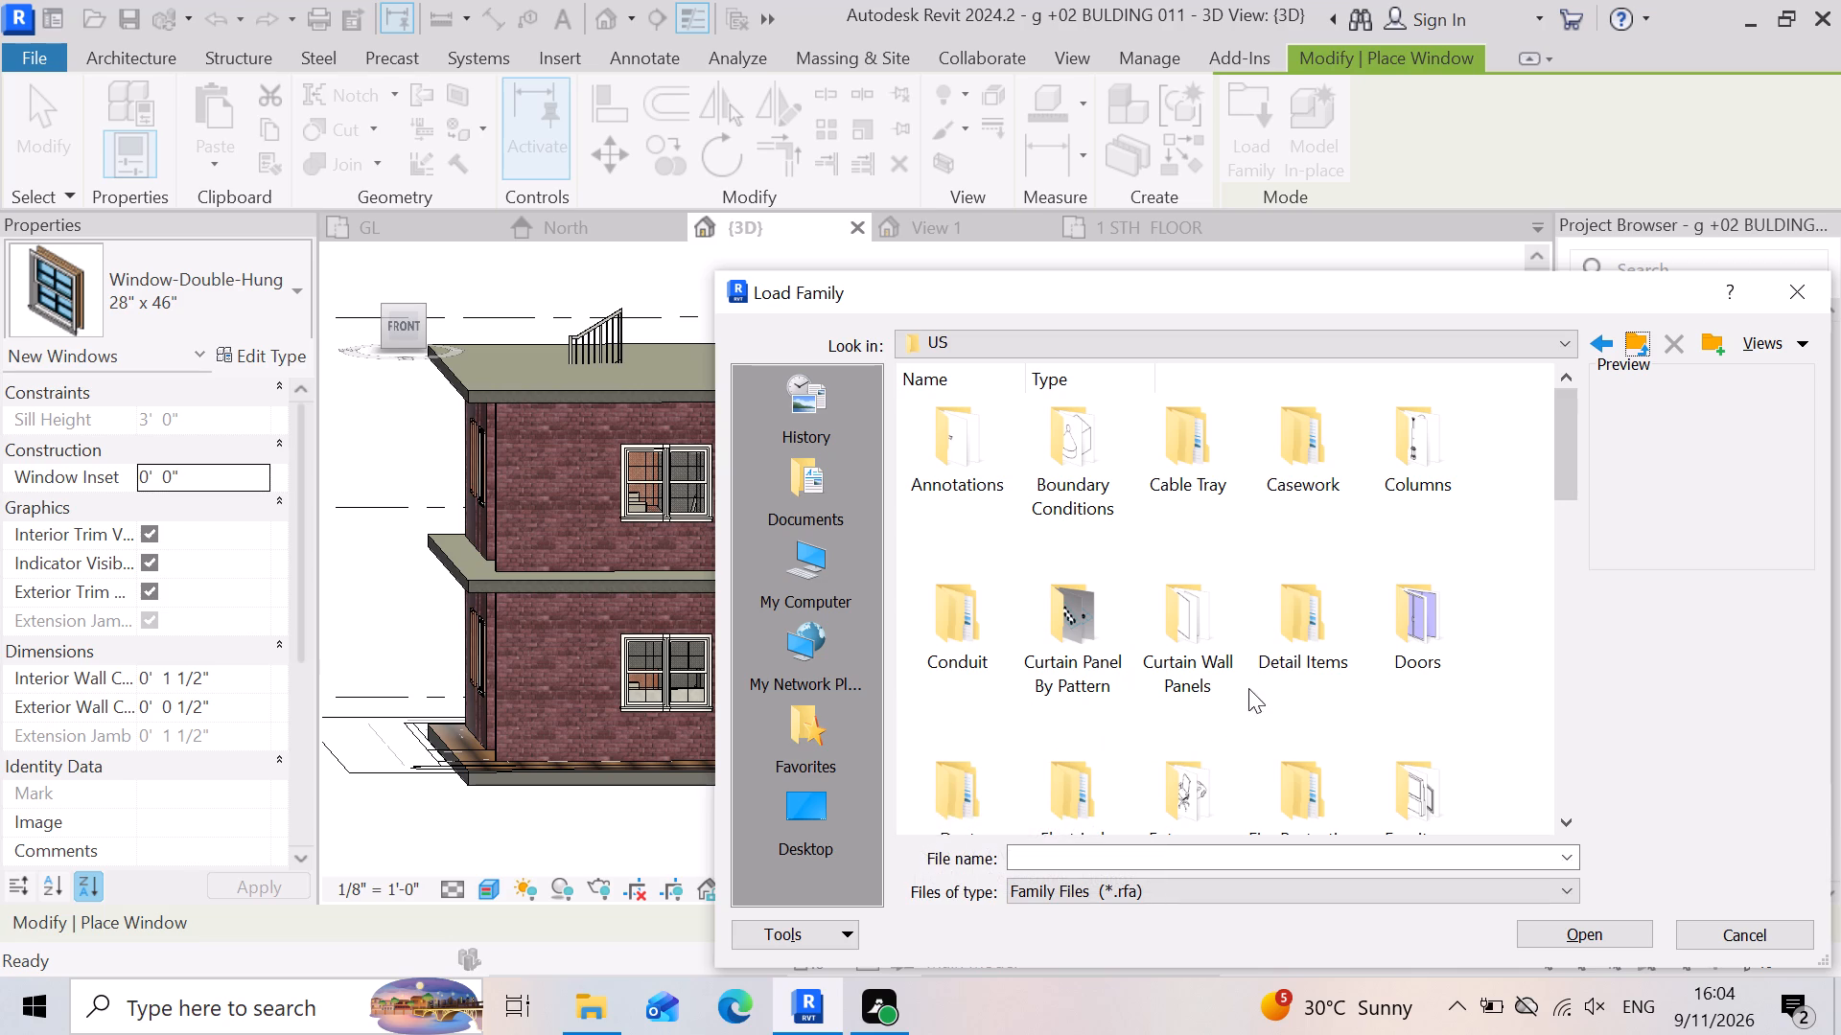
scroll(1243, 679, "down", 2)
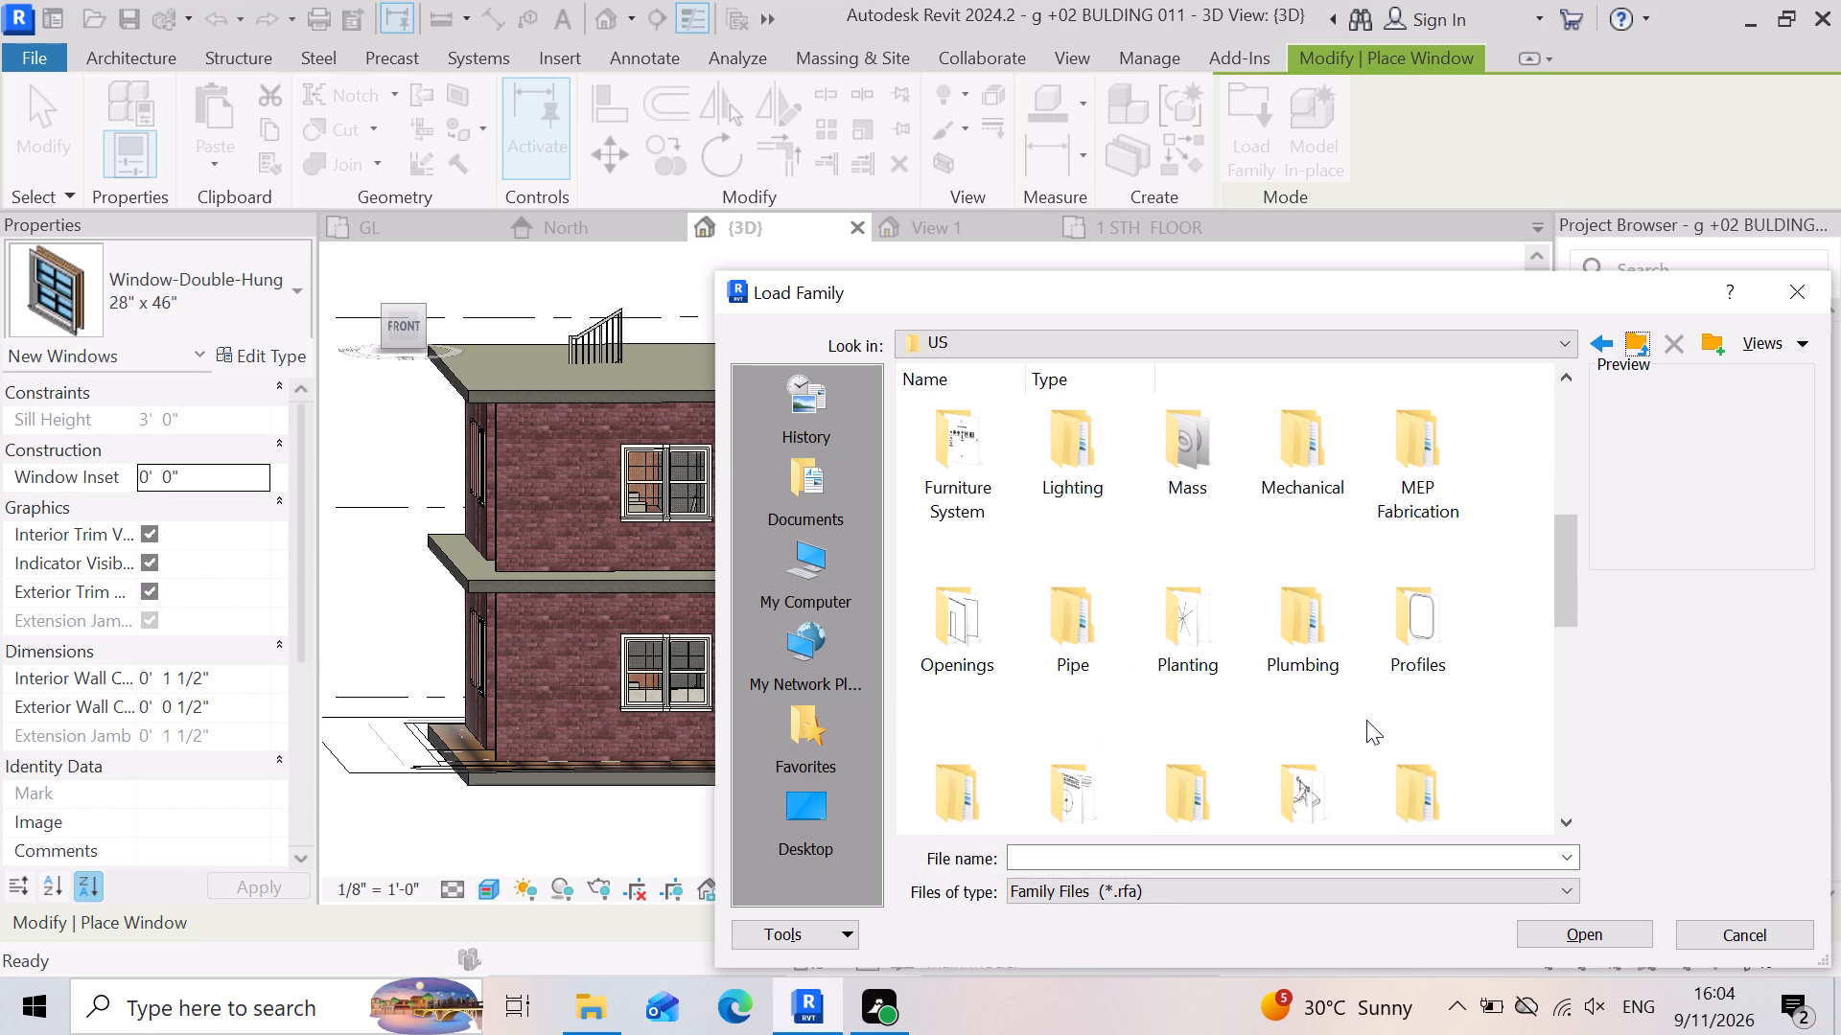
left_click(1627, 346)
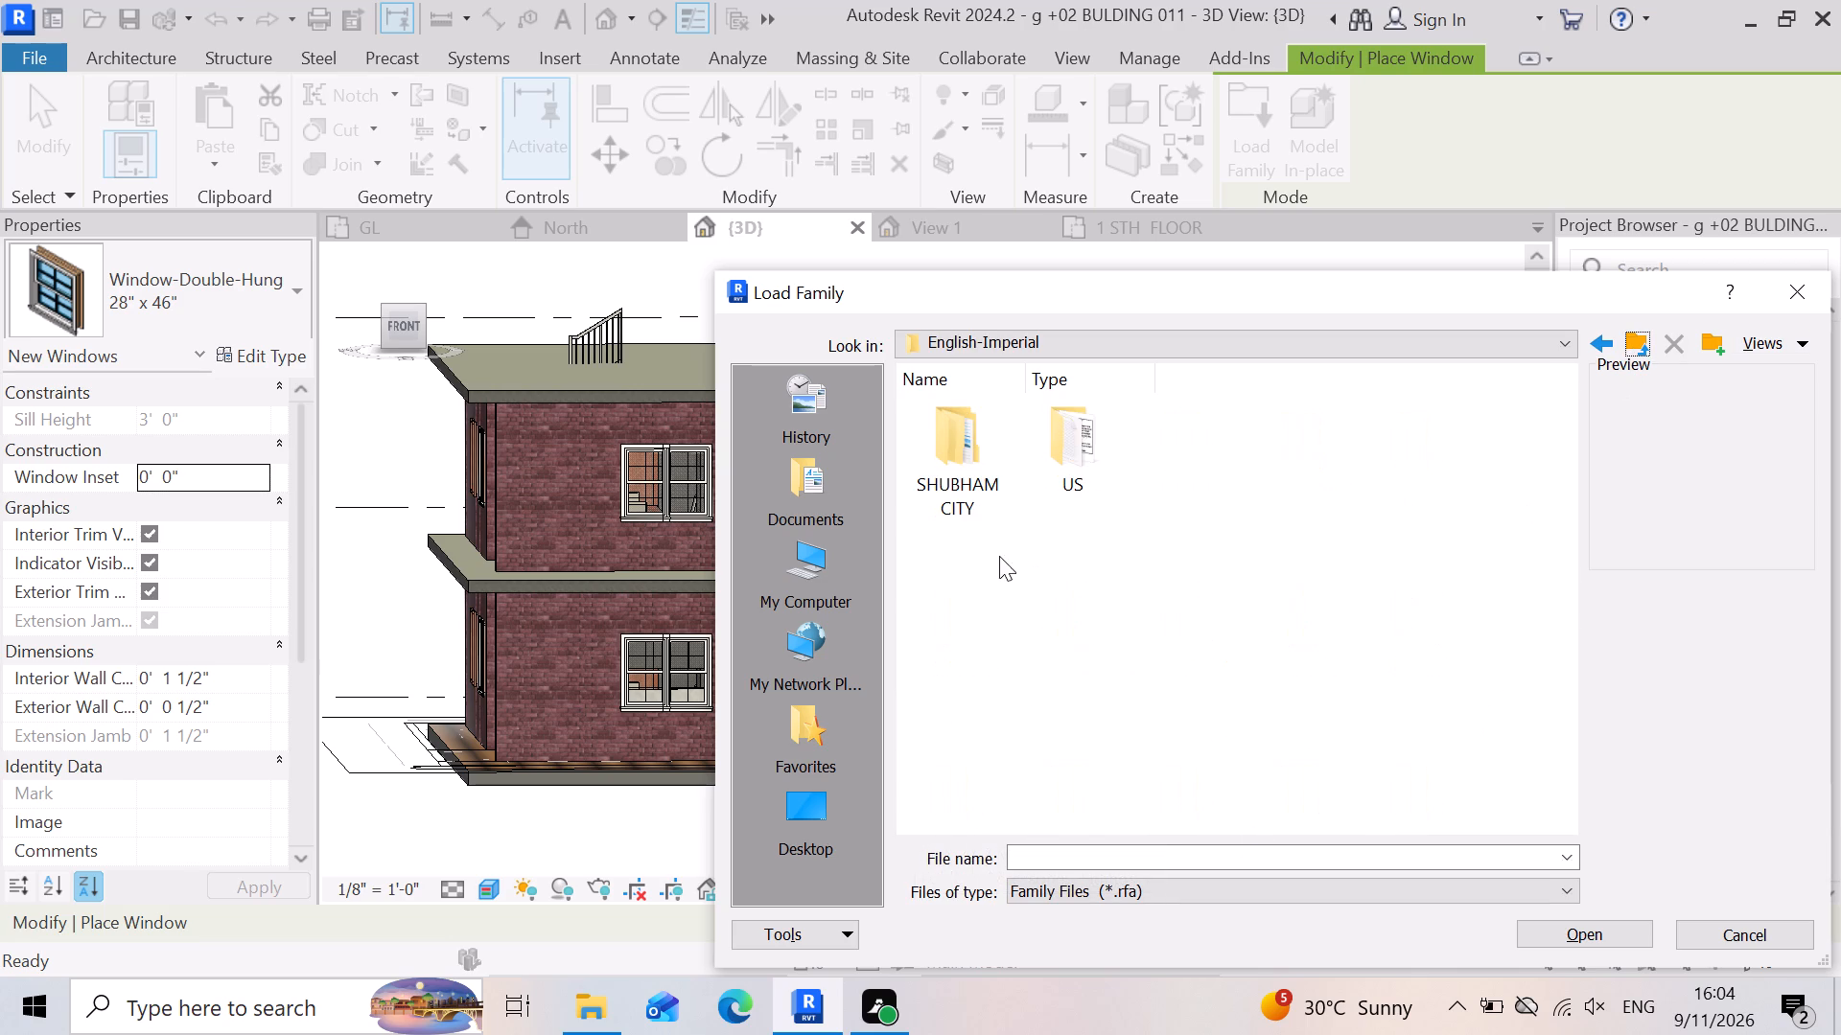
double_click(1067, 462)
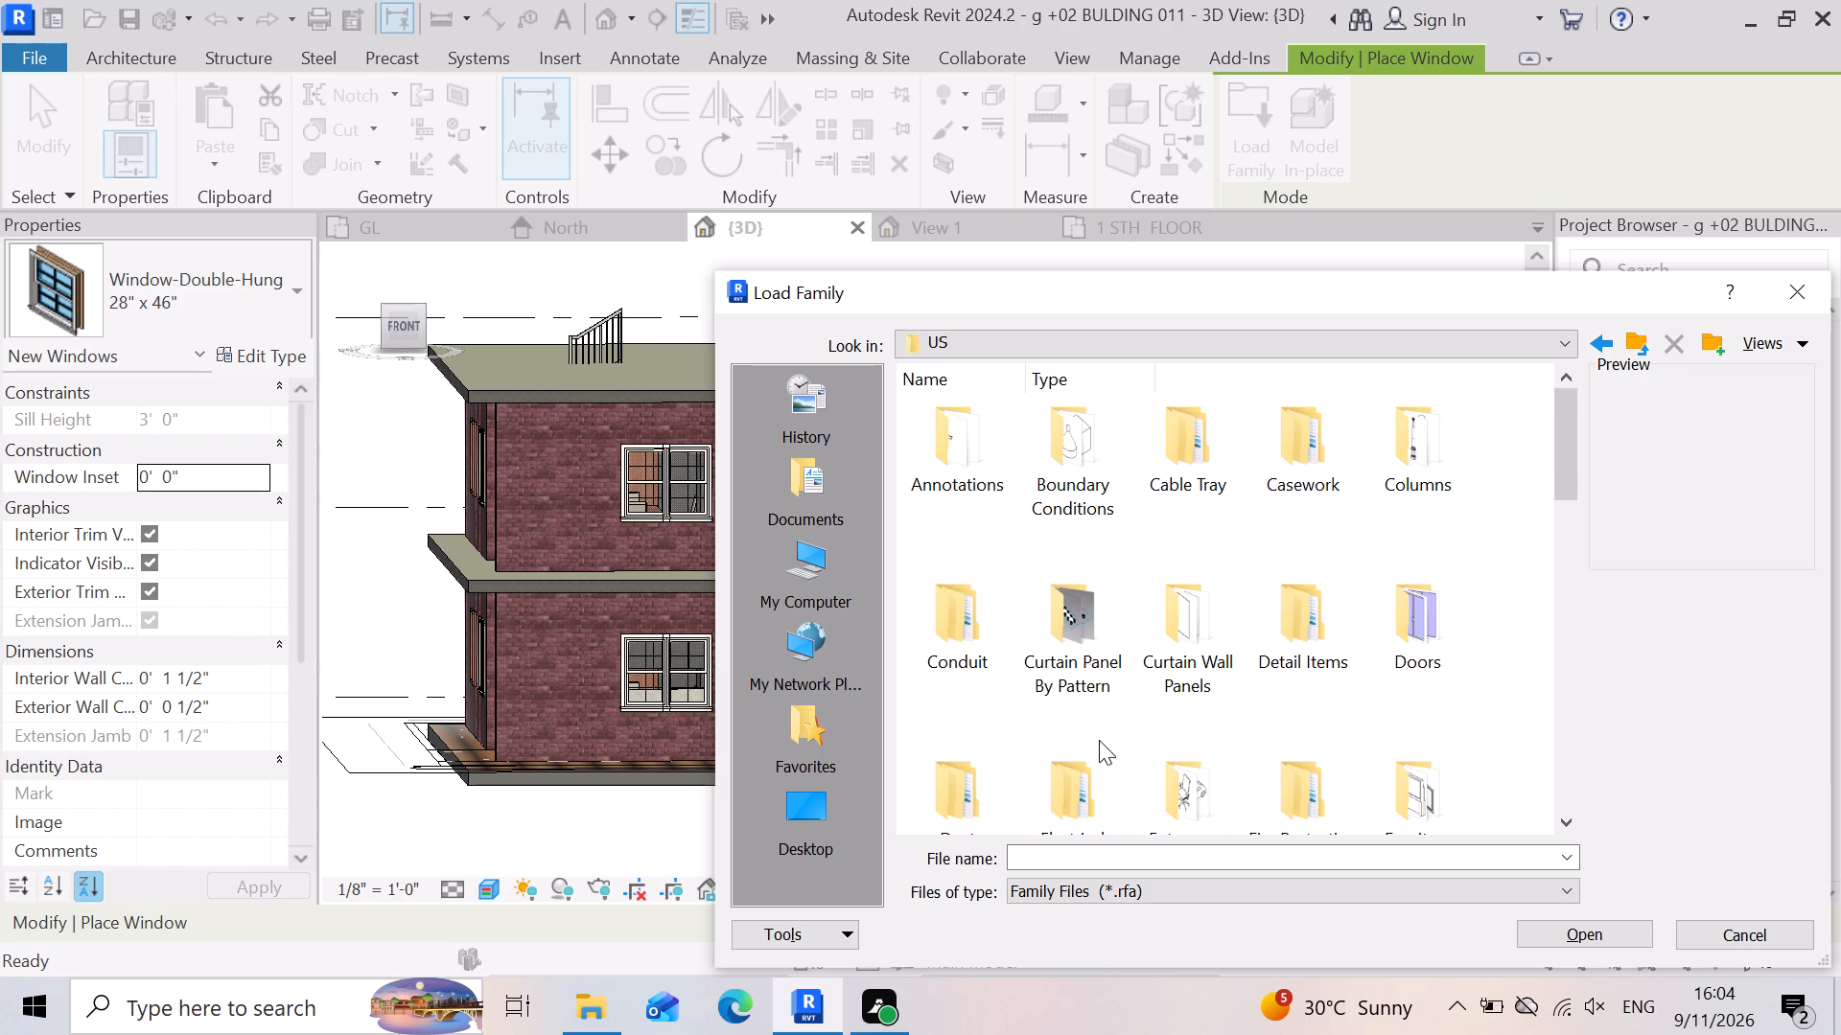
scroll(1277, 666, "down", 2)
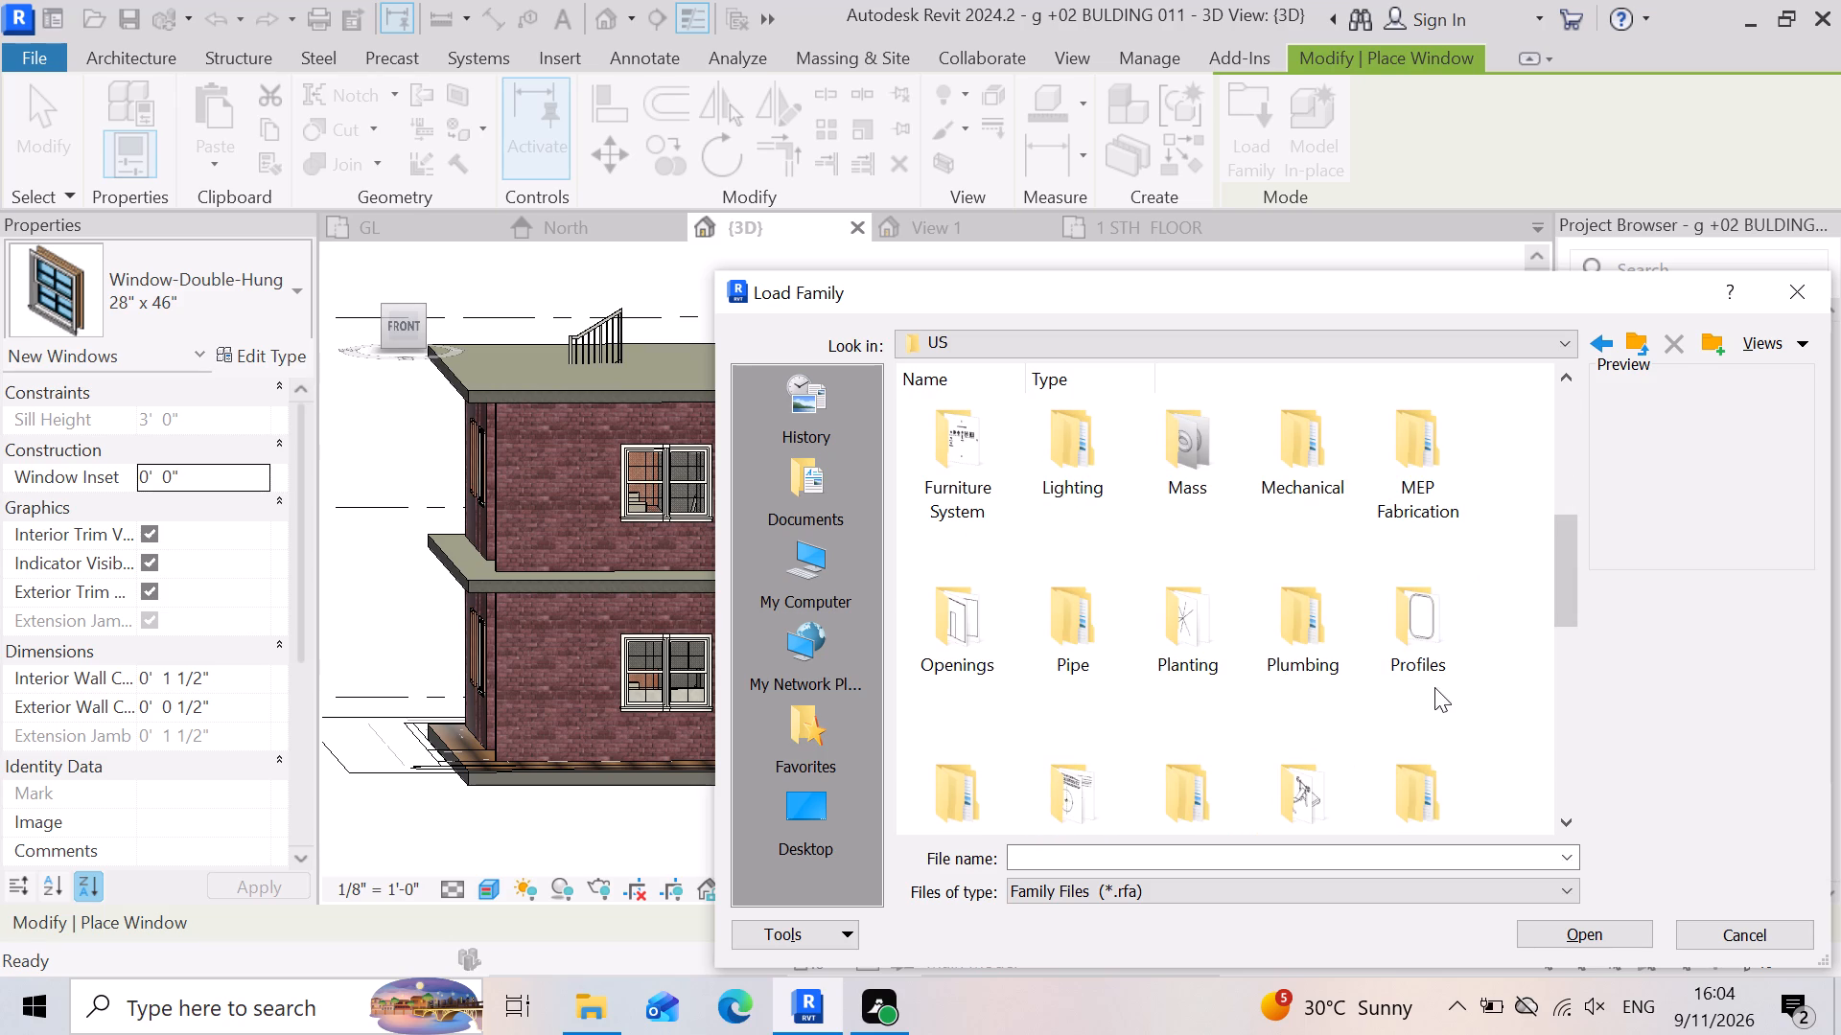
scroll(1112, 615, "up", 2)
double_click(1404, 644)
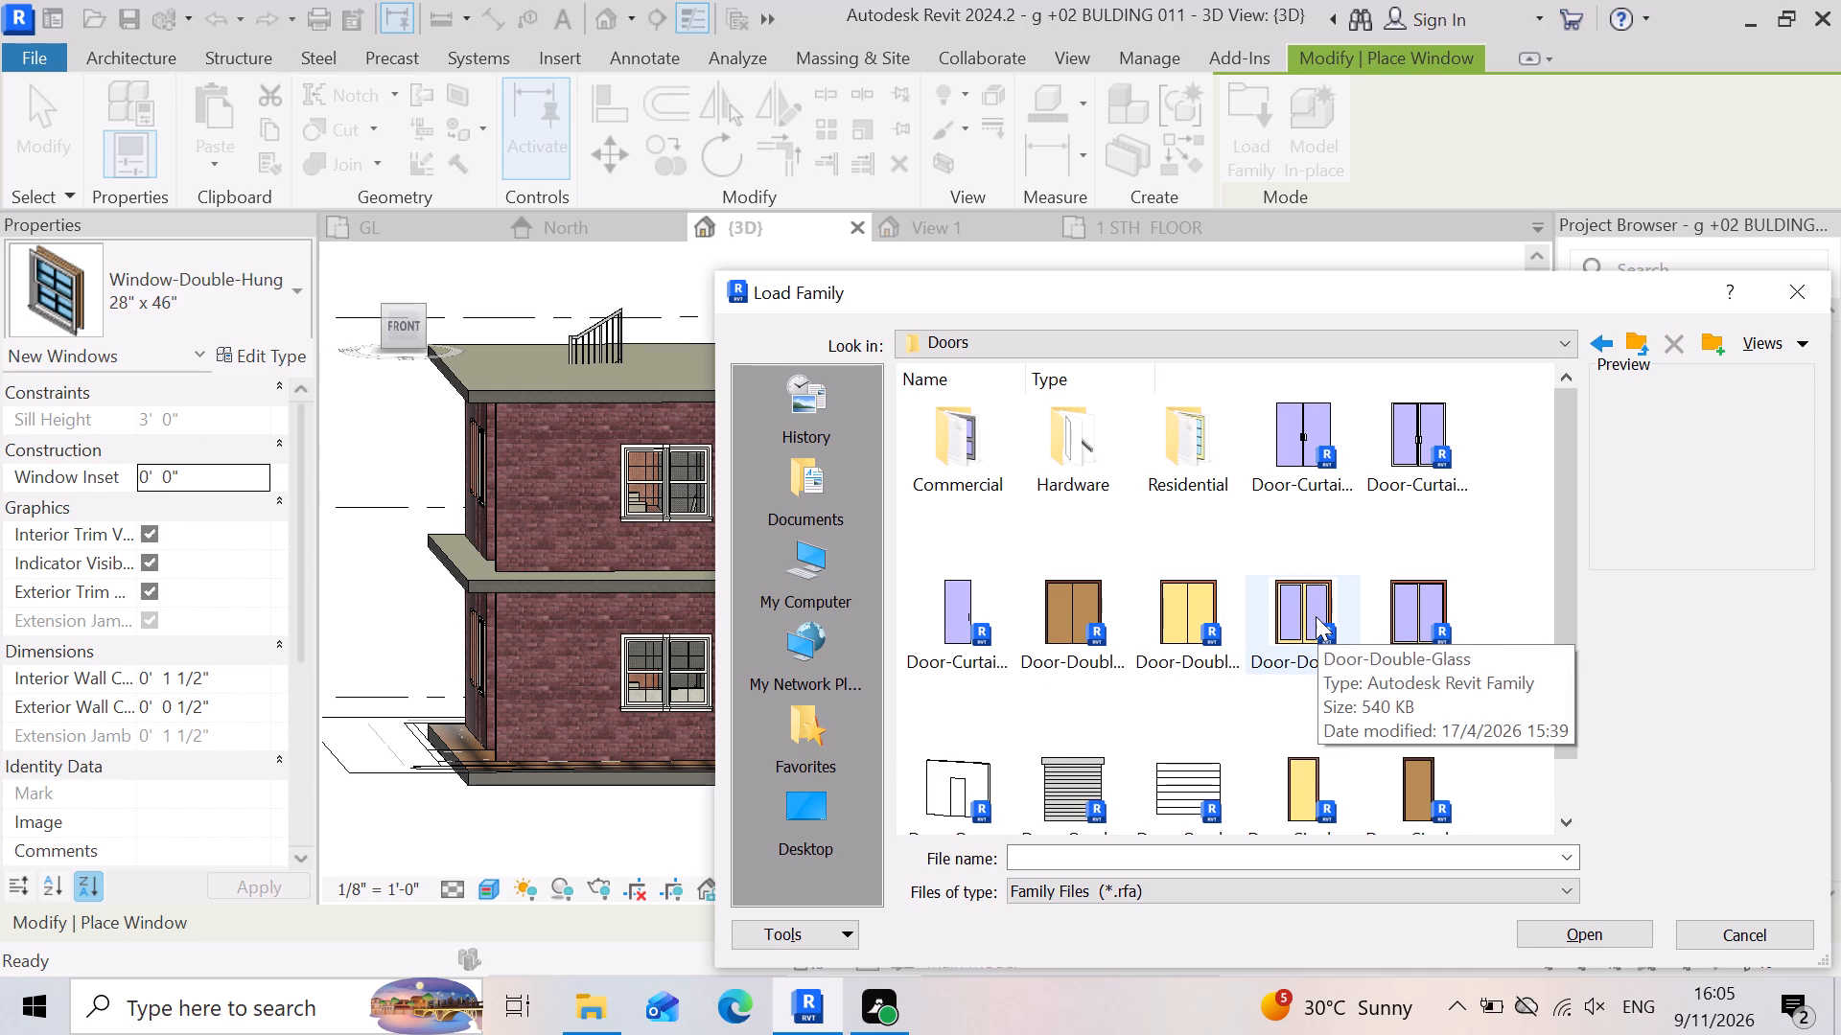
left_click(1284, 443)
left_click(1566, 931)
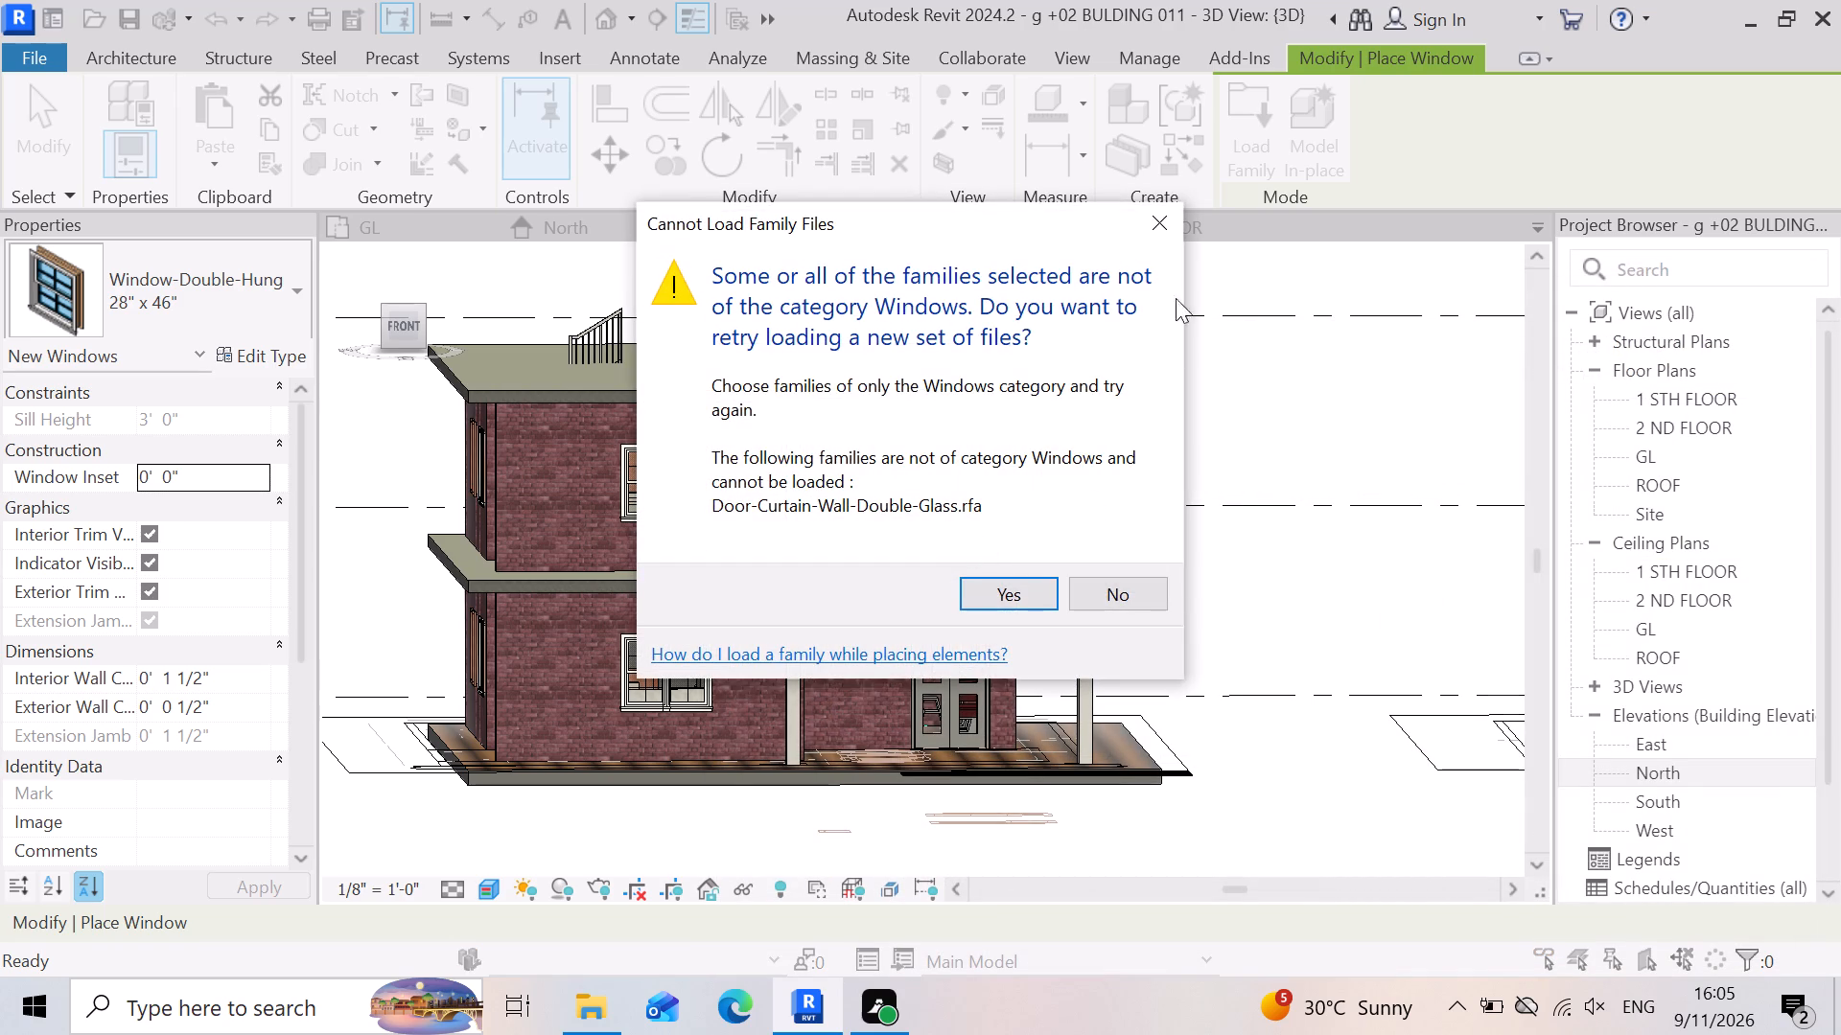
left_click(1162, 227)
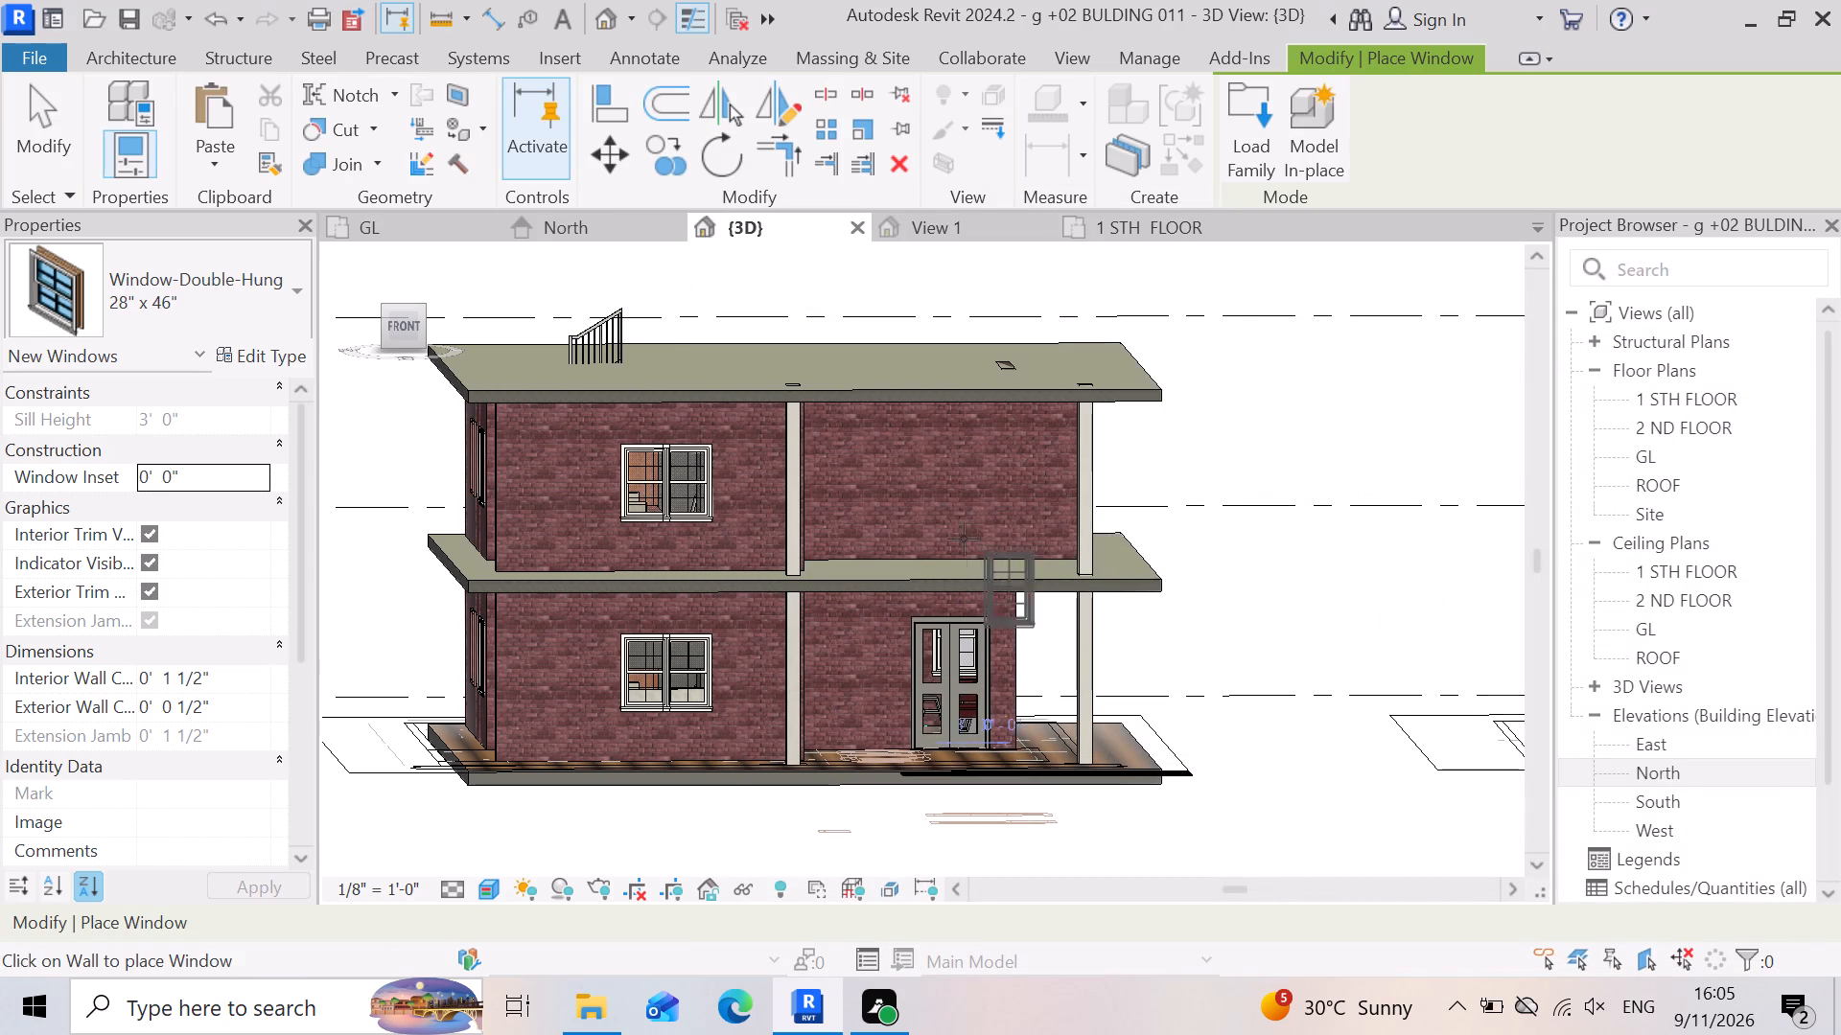
With the Door command, browse the residential and commercial door libraries and load the Door-Exterior-Double family from the Commercial folder.
scroll(939, 518, "up", 7)
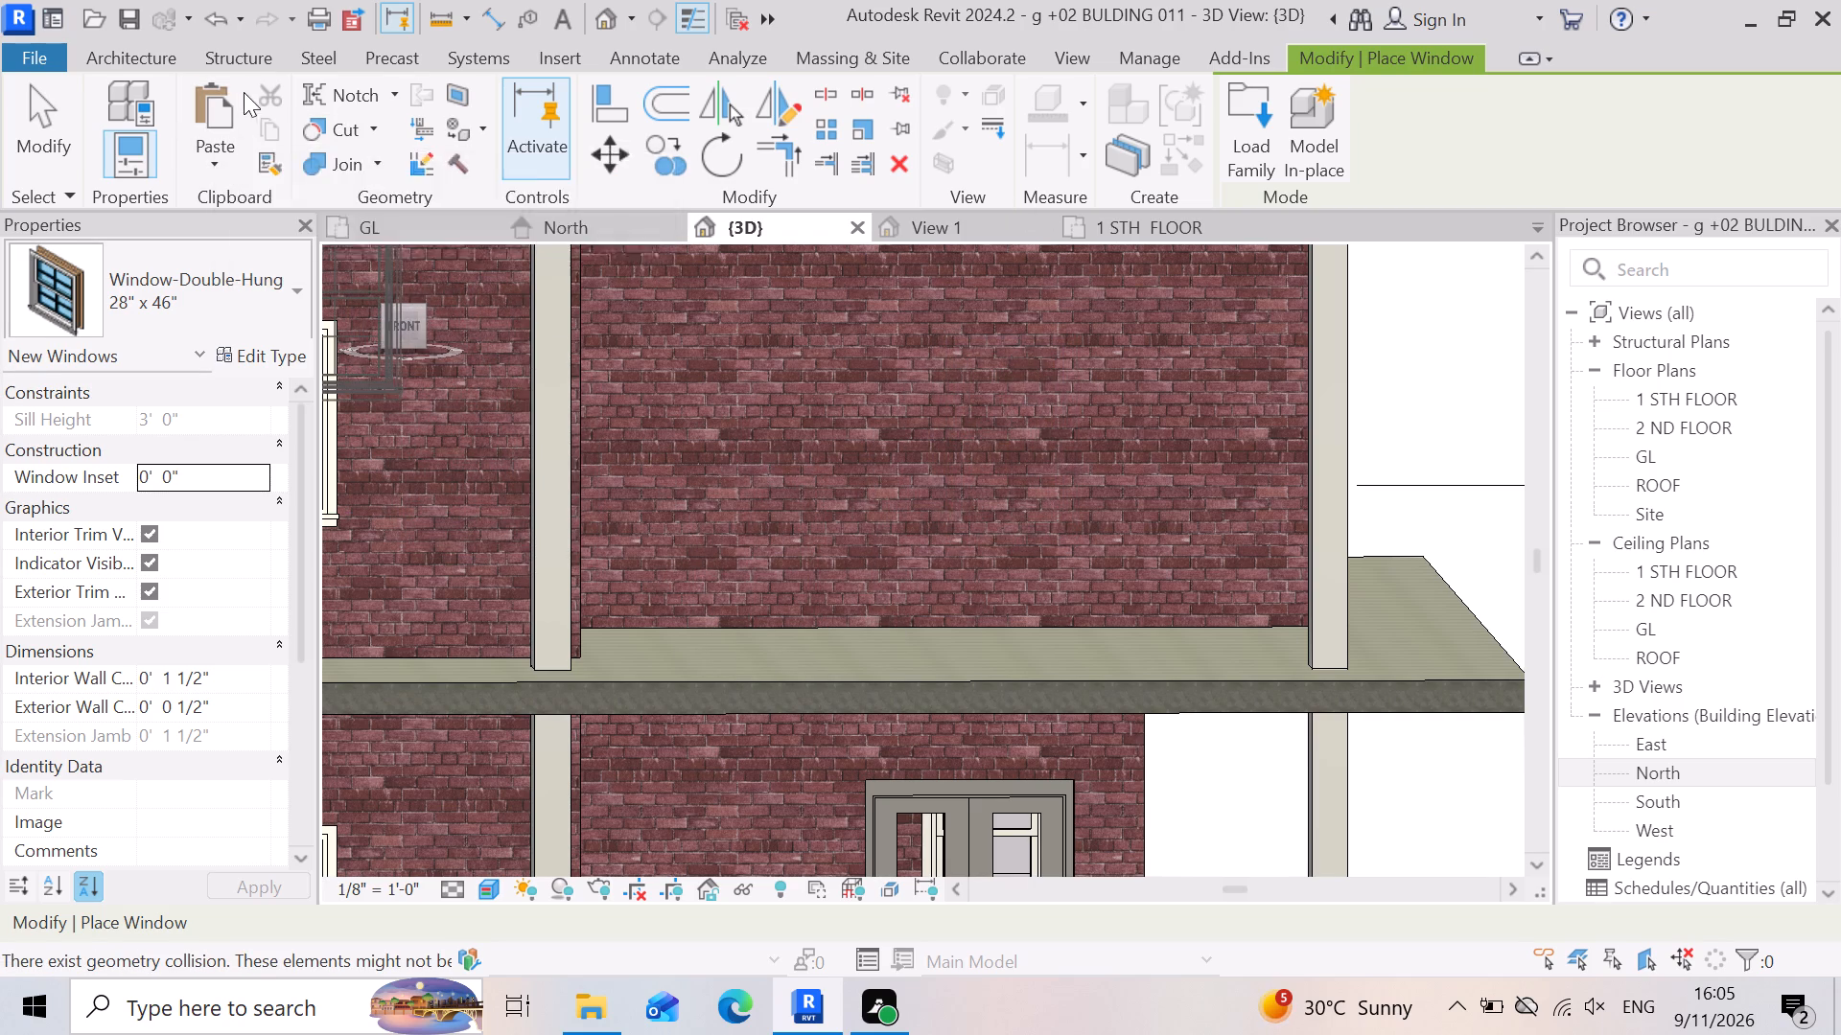
left_click(155, 57)
double_click(190, 120)
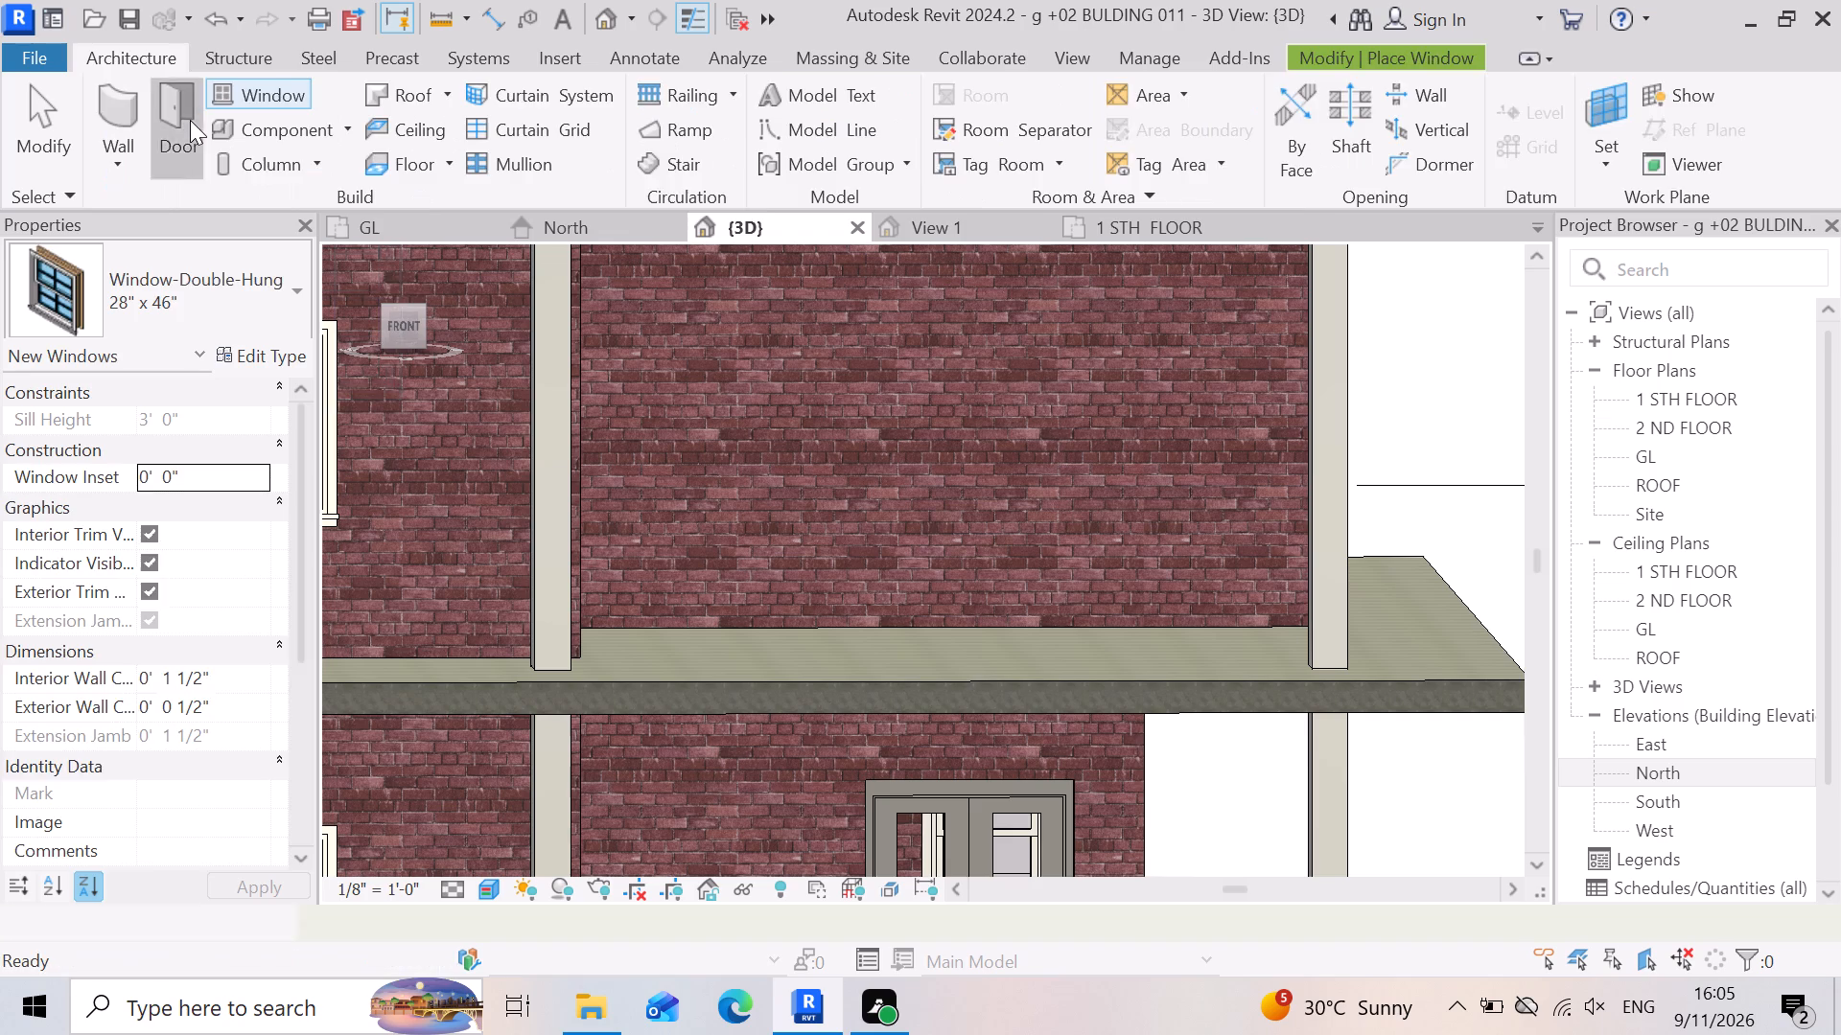
left_click(1255, 113)
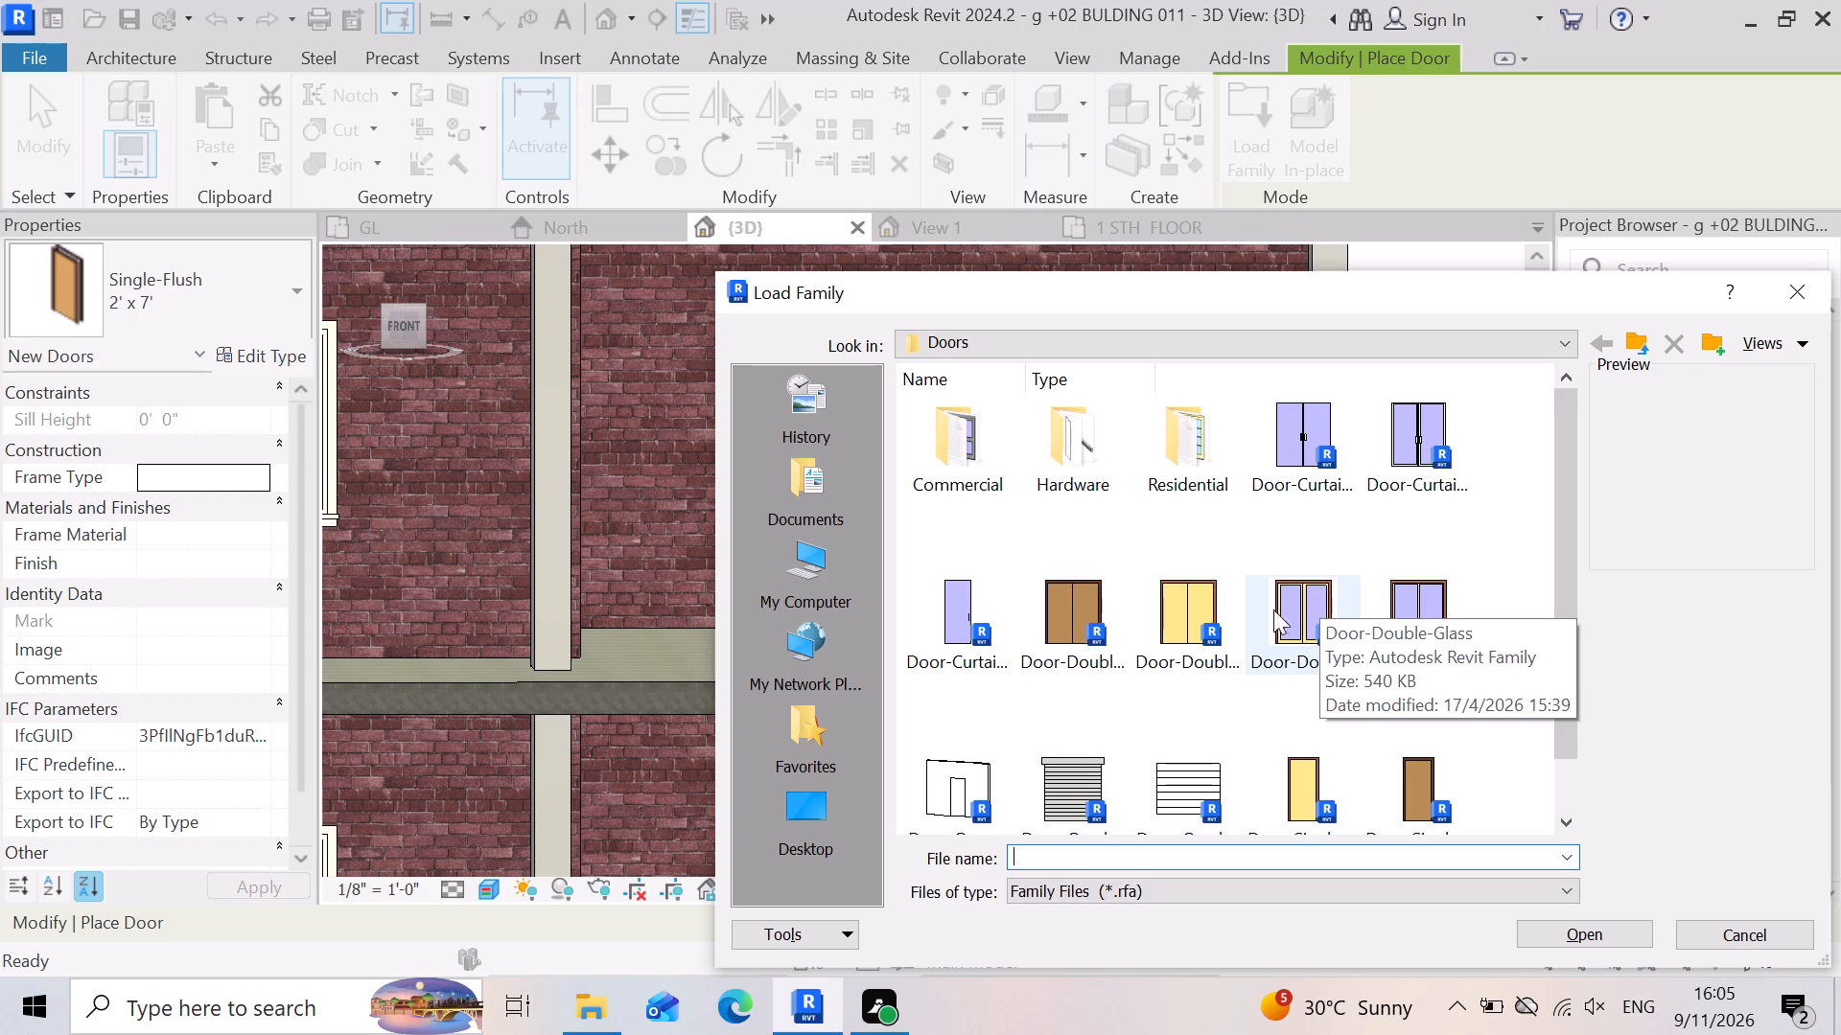
left_click(931, 469)
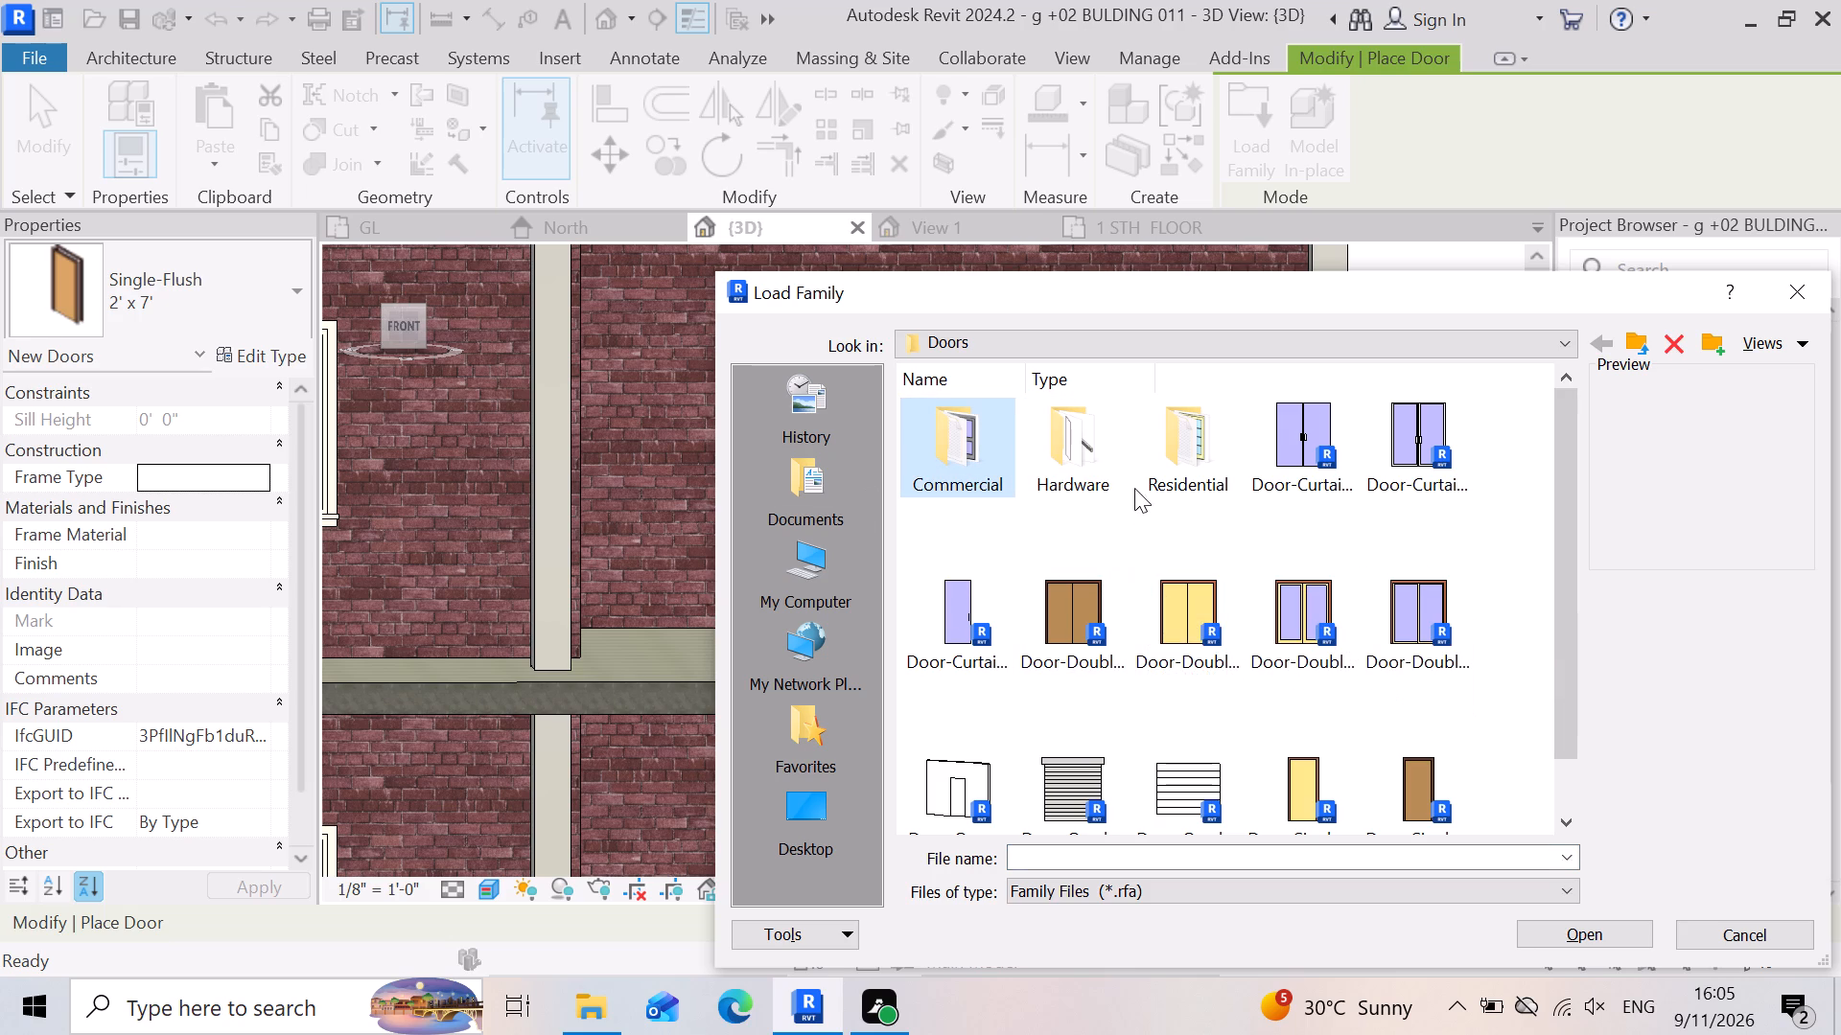
left_click(1072, 471)
left_click(975, 473)
left_click(1209, 458)
double_click(1209, 458)
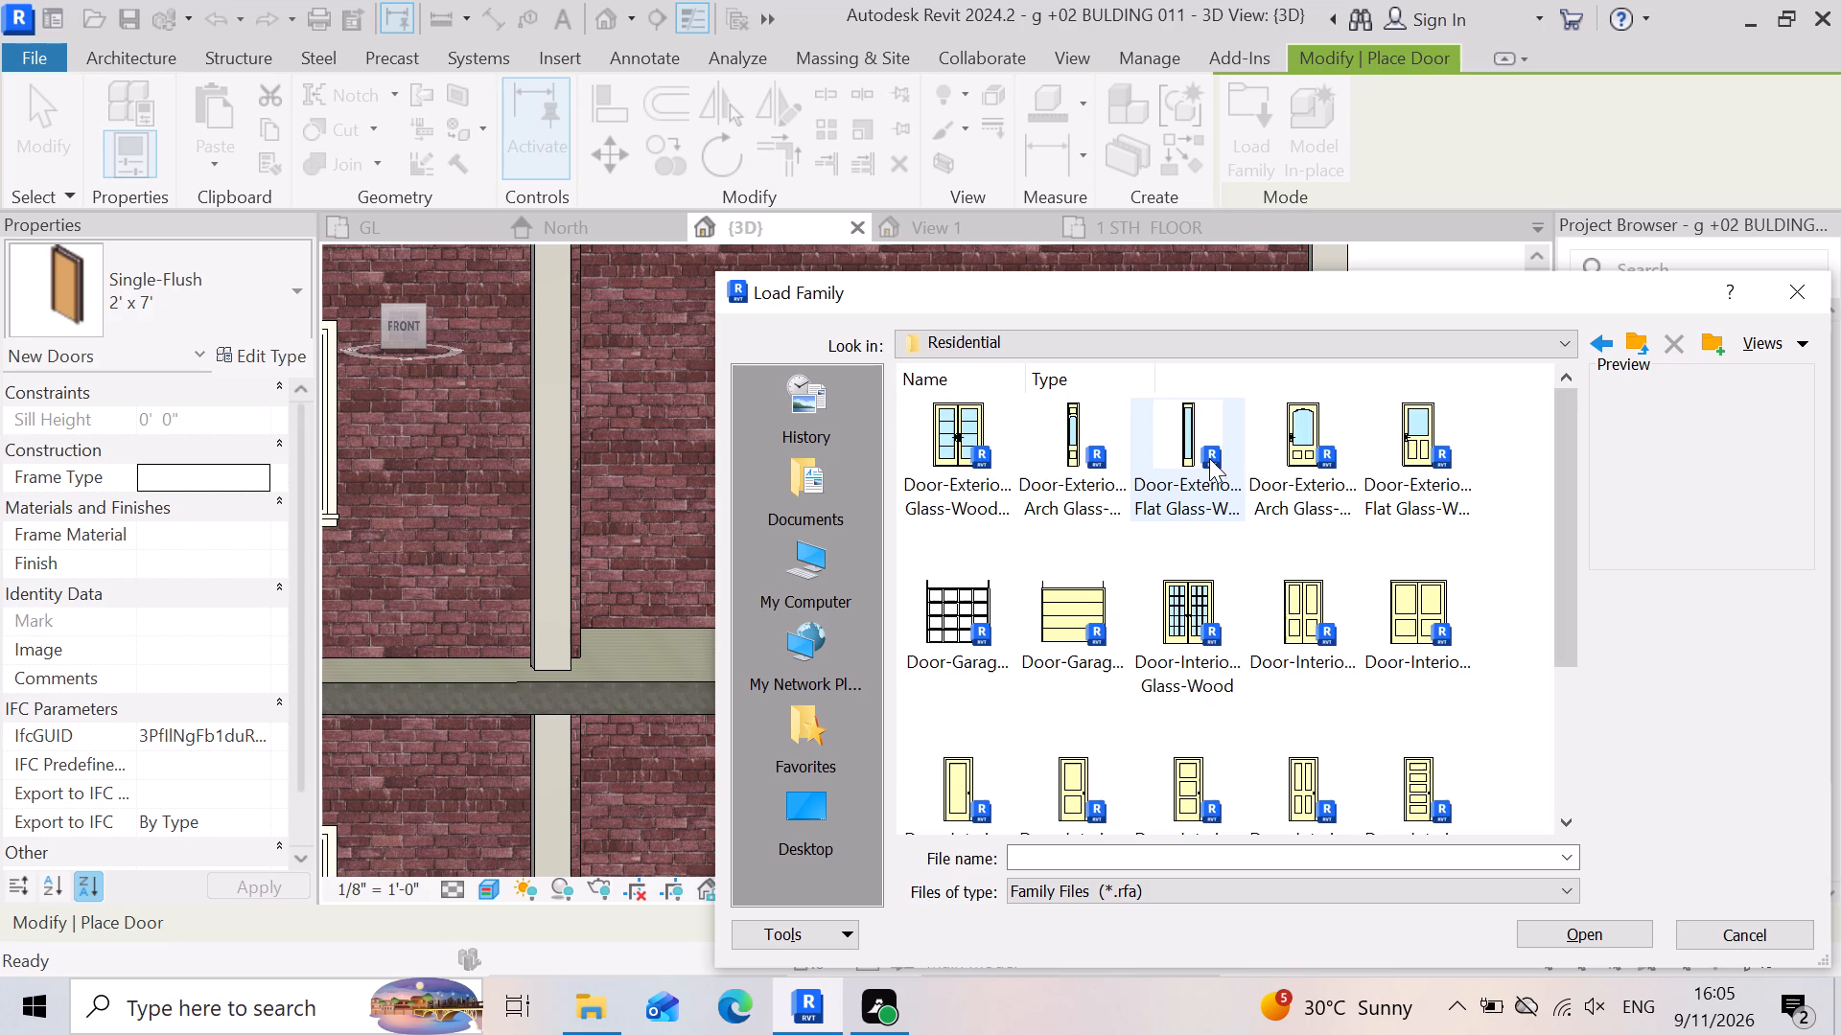
scroll(929, 578, "up", 2)
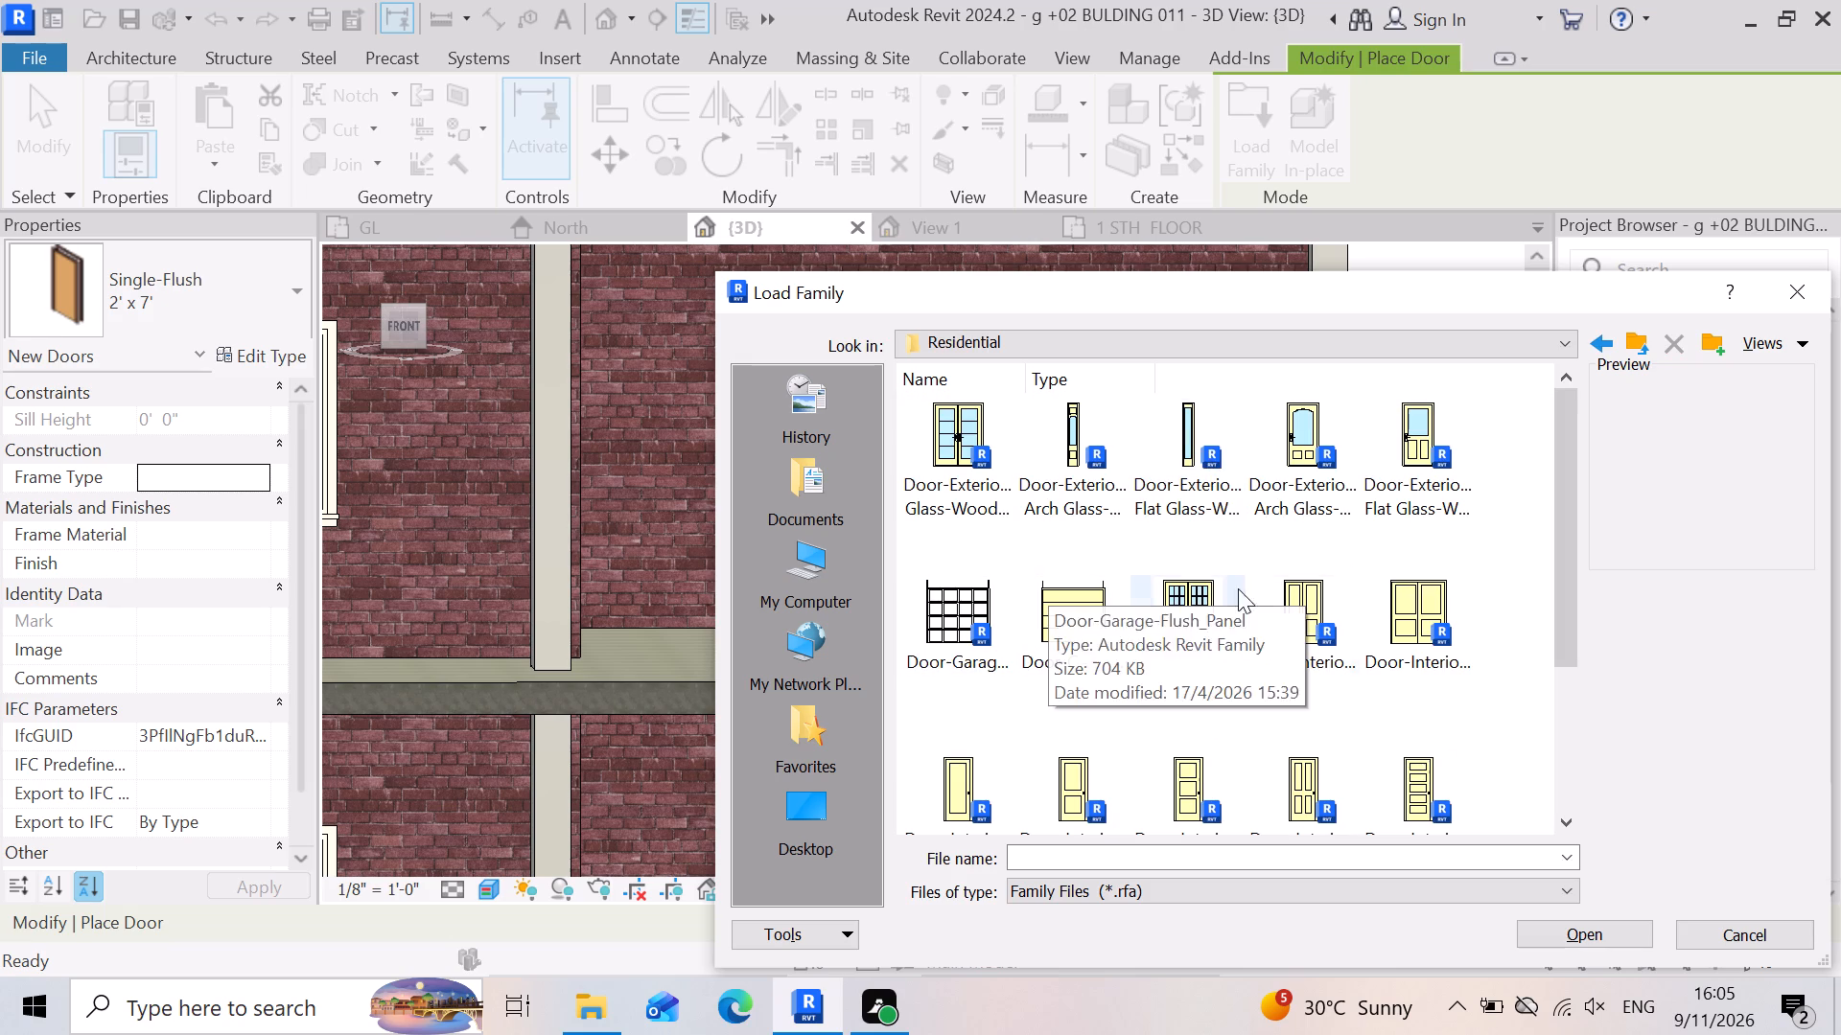
scroll(1294, 609, "down", 3)
scroll(1462, 618, "up", 2)
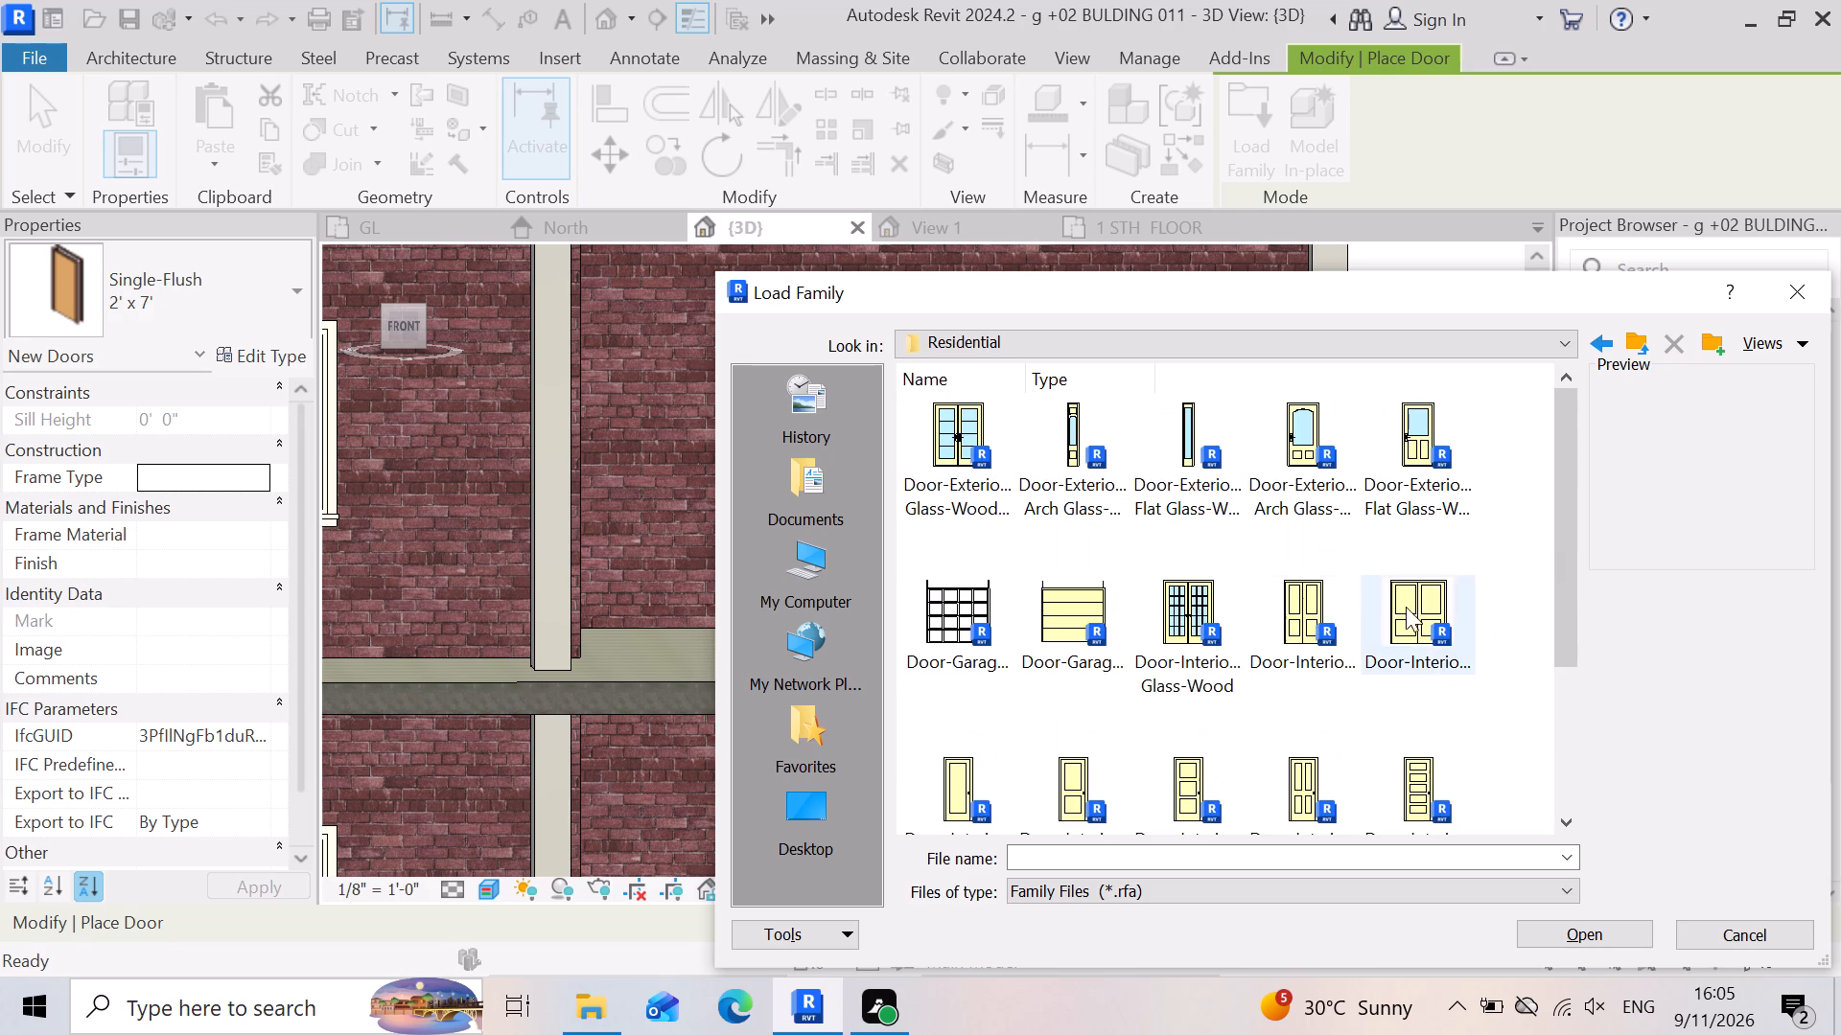
left_click(1629, 352)
double_click(929, 432)
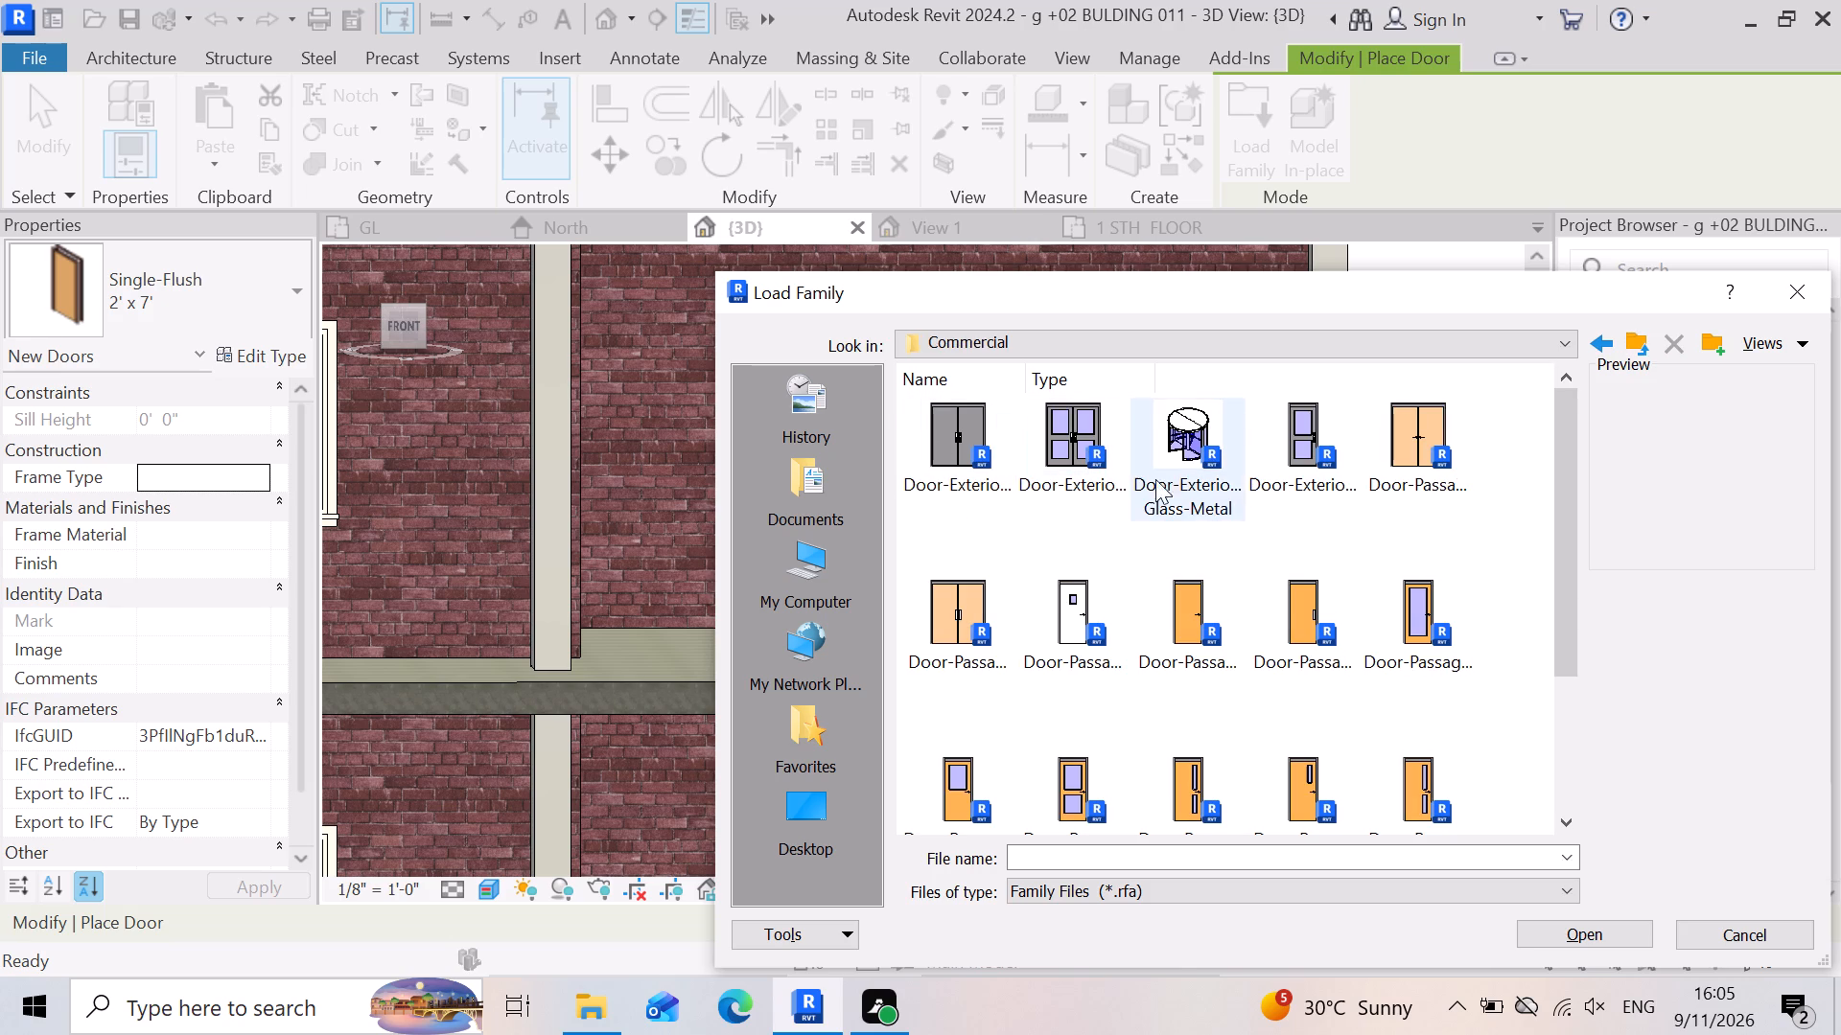
double_click(936, 451)
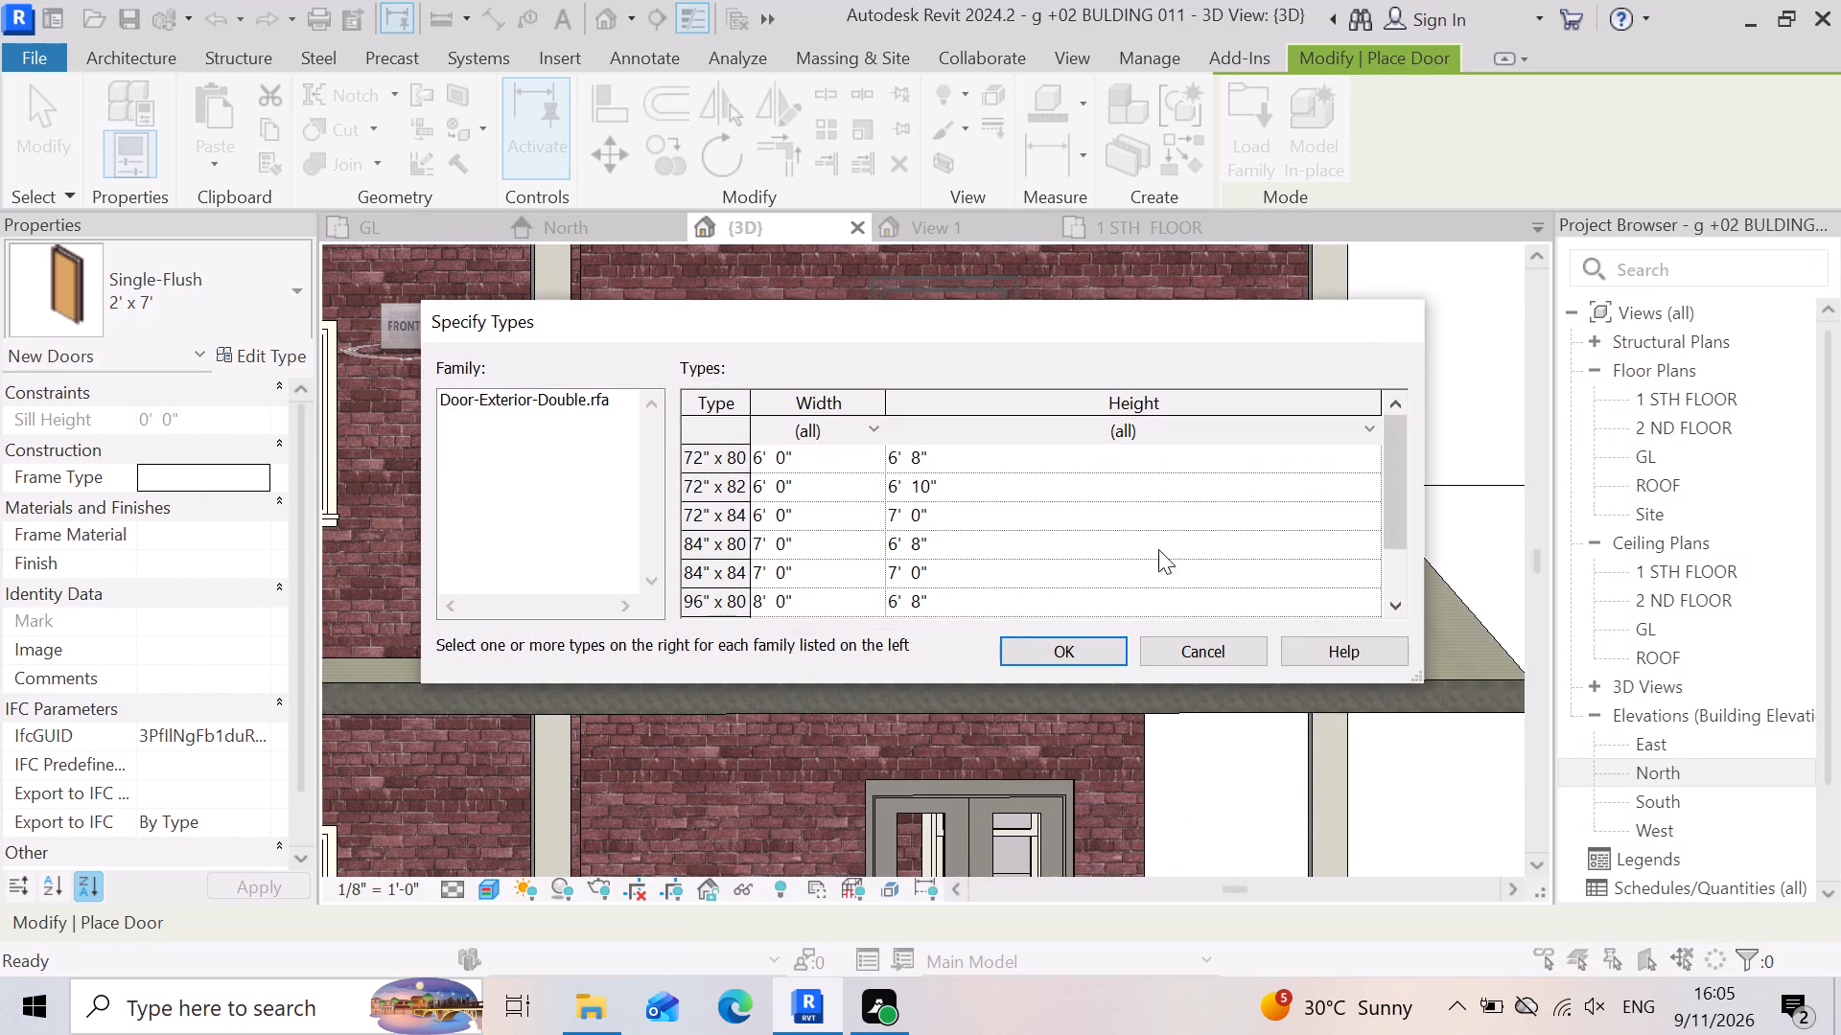
left_click(1118, 642)
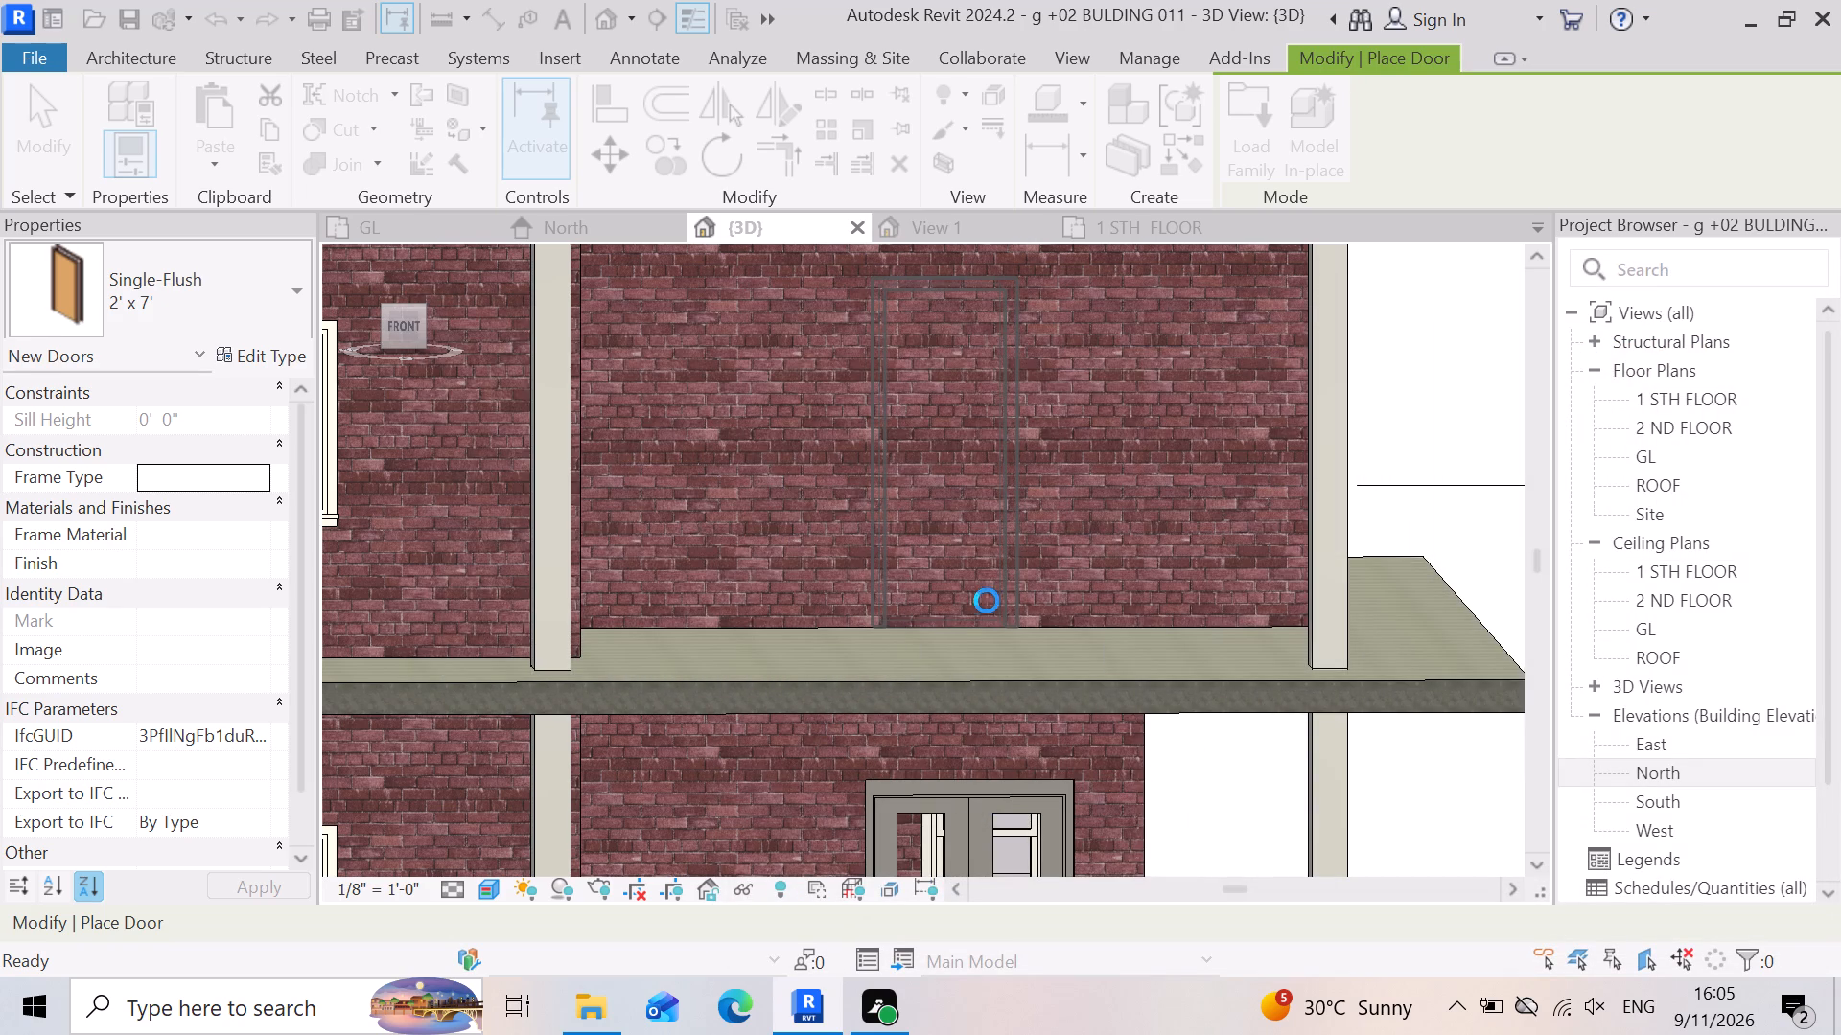
Place a Door-Exterior-Double door in the front wall of the 1 STH FLOOR, above the ground-floor entrance door.
scroll(993, 601, "down", 4)
scroll(1017, 584, "up", 7)
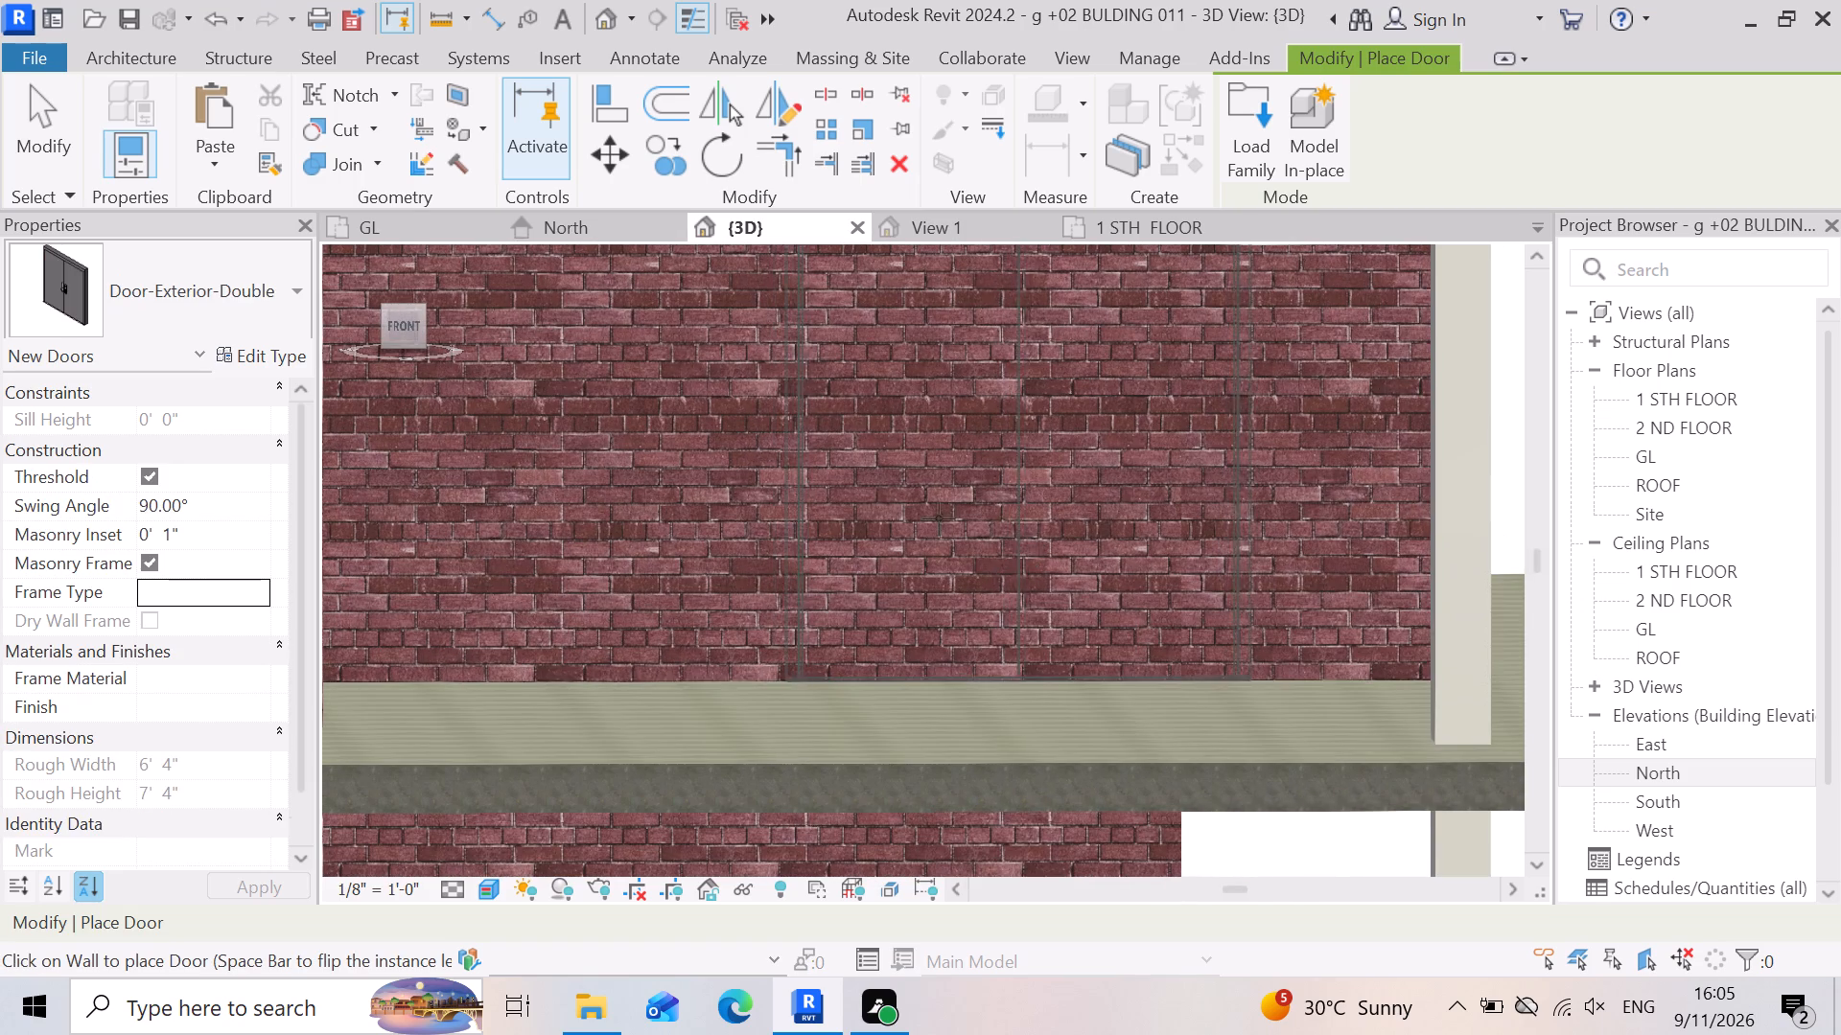
scroll(977, 496, "down", 3)
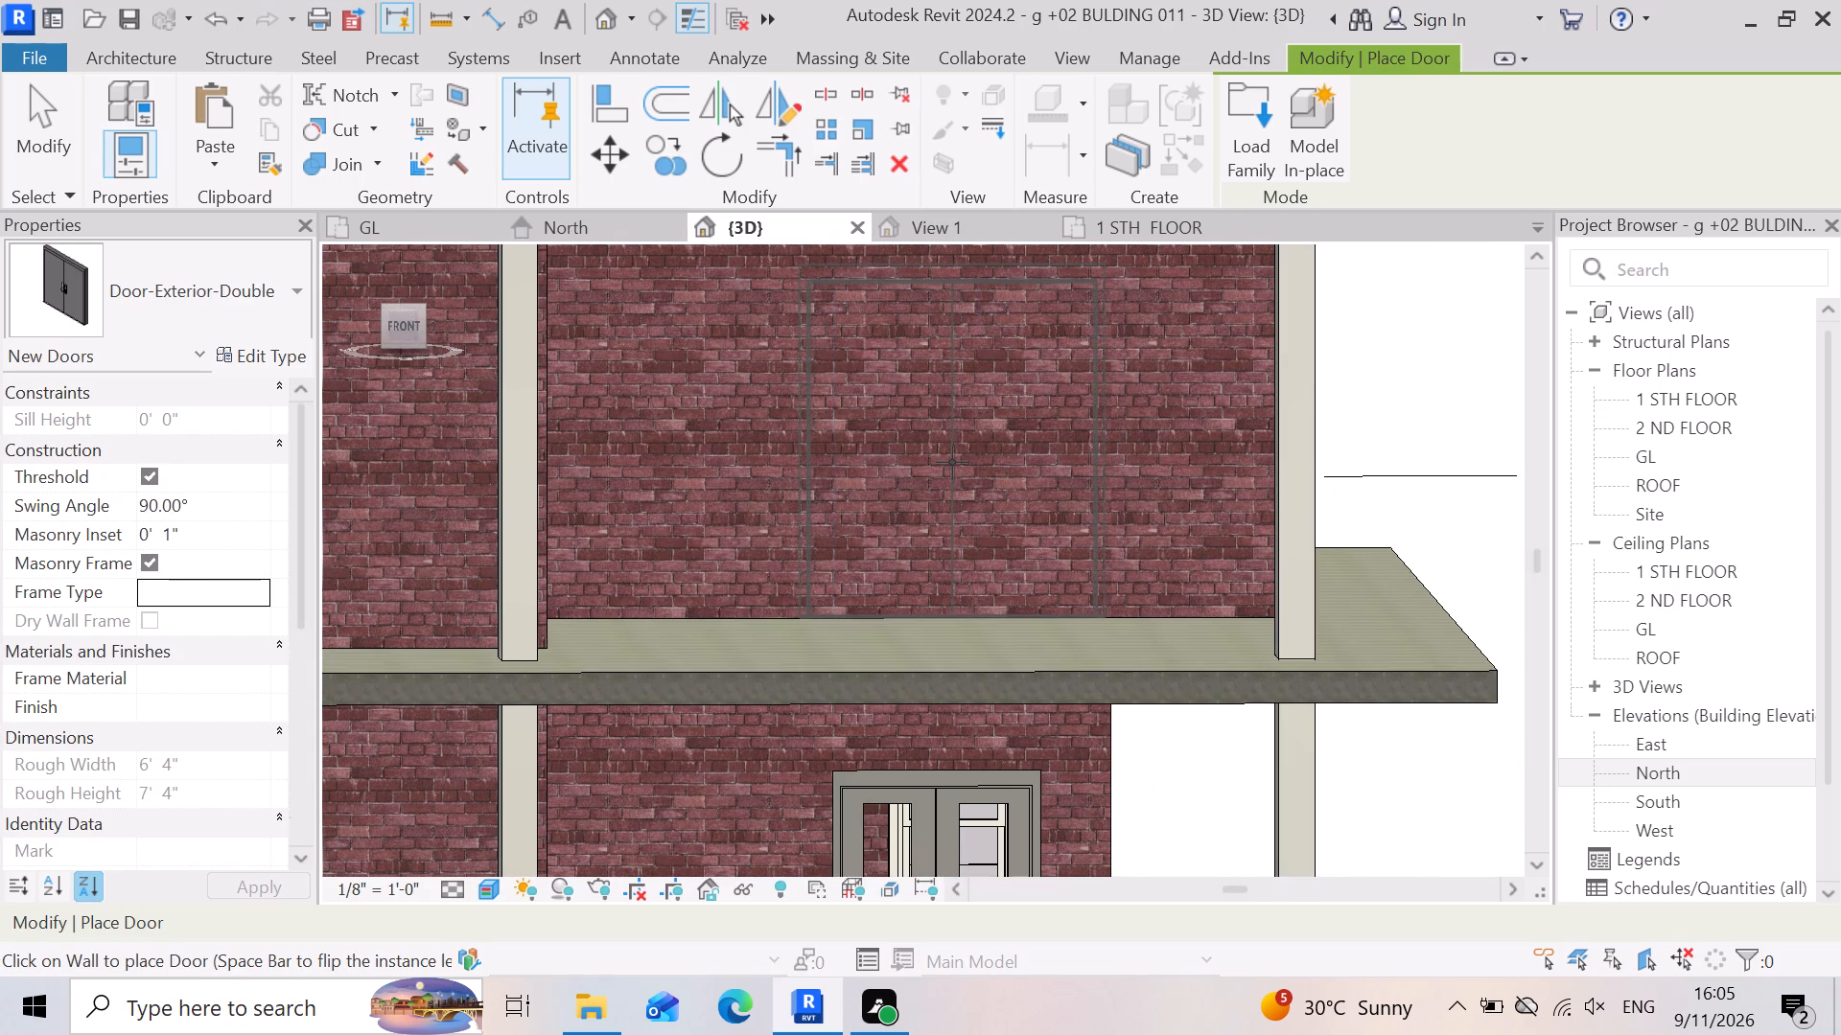
left_click(952, 462)
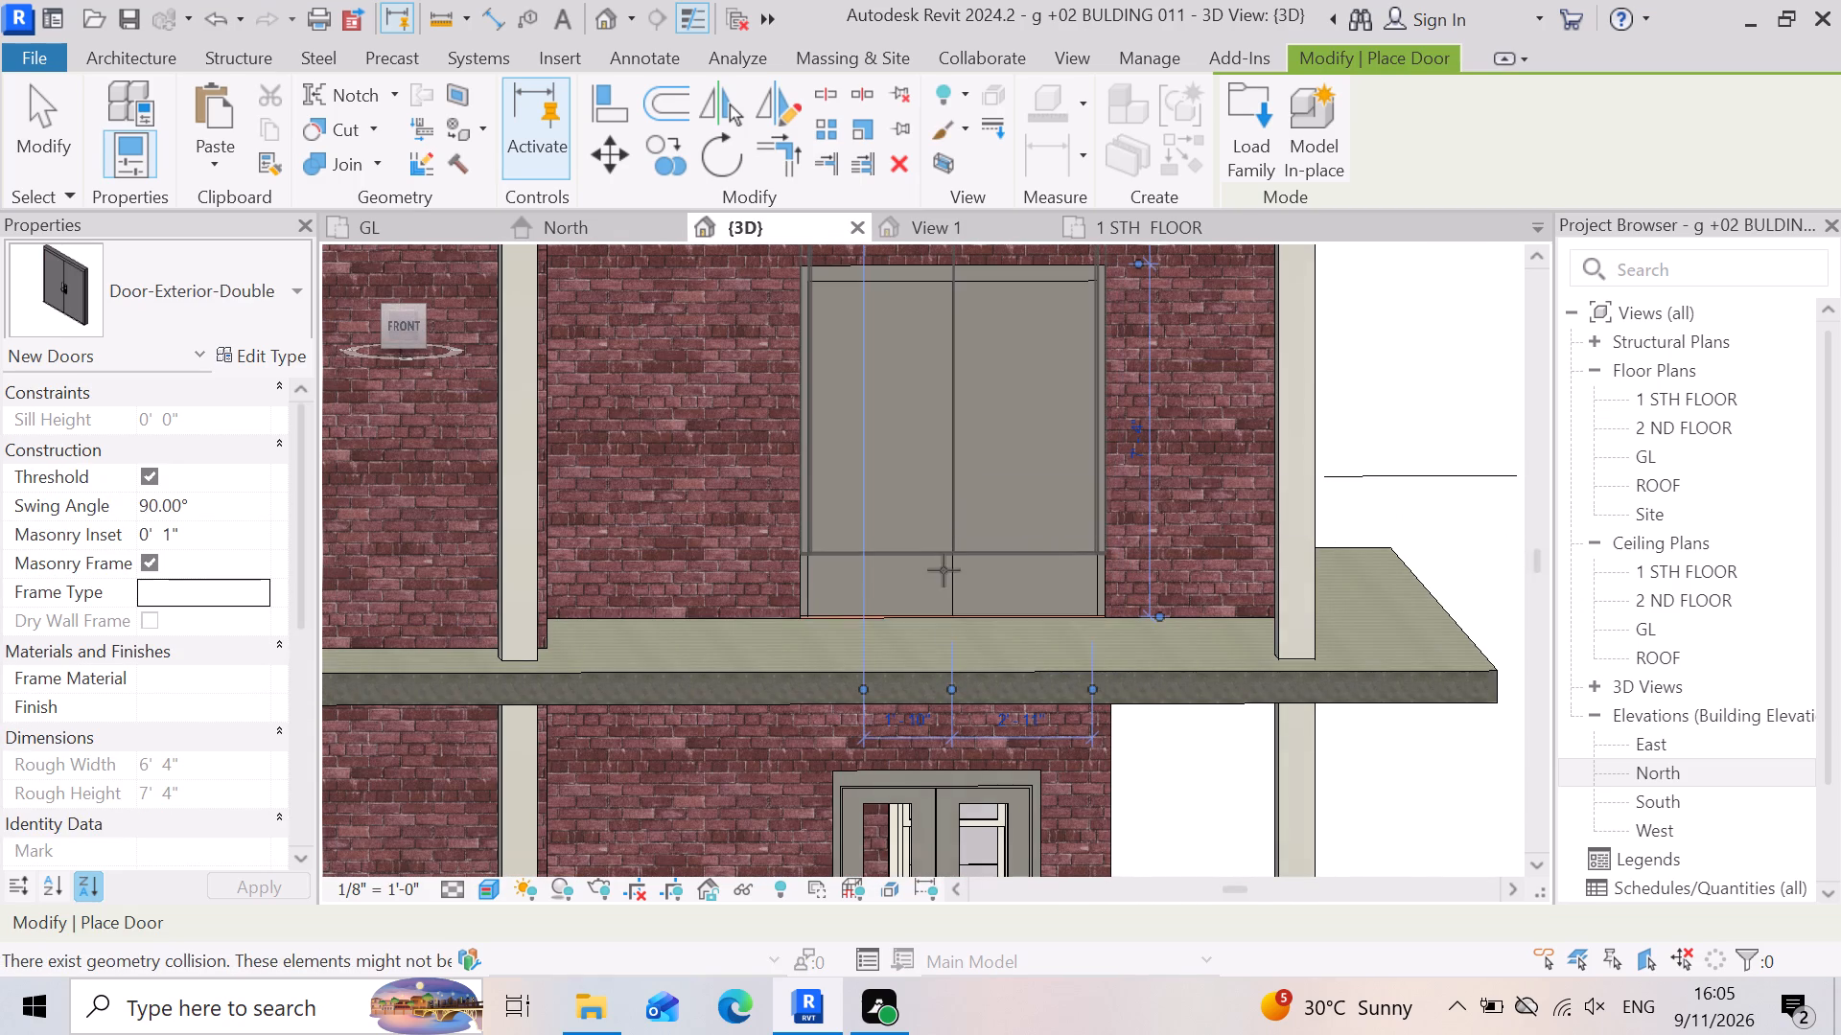
scroll(1216, 757, "down", 3)
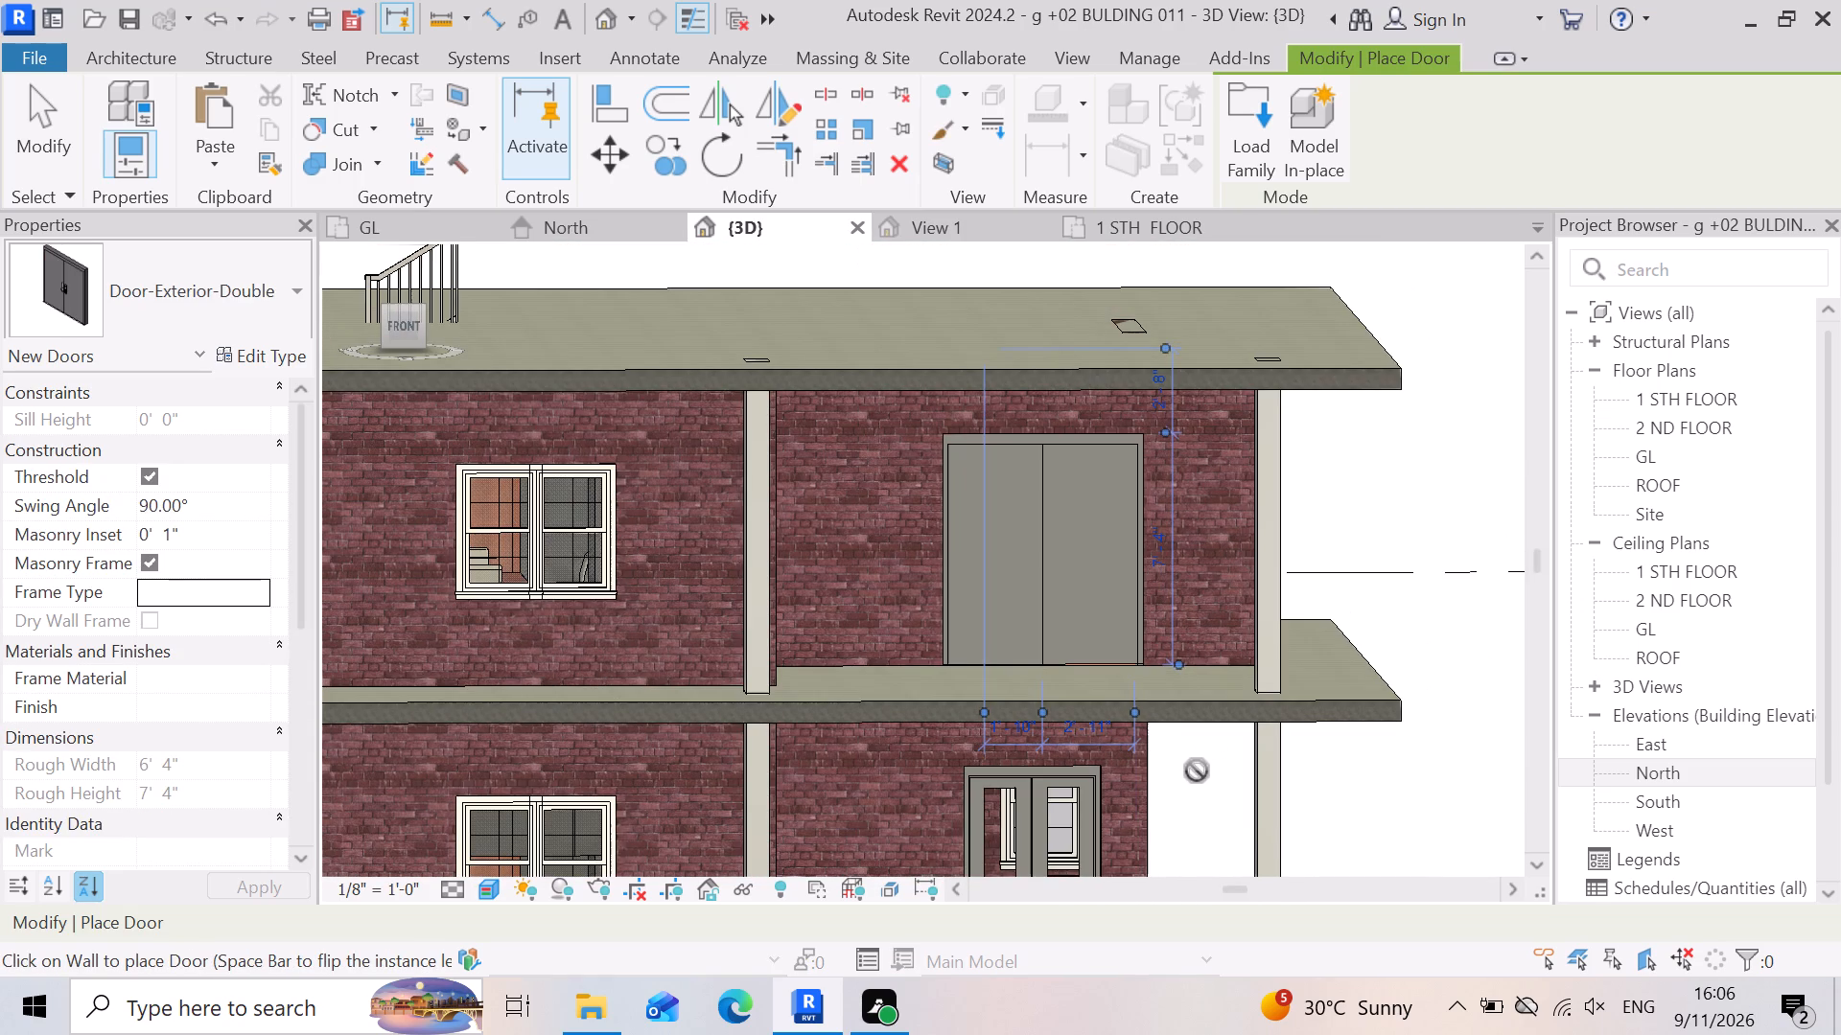
key("Escape")
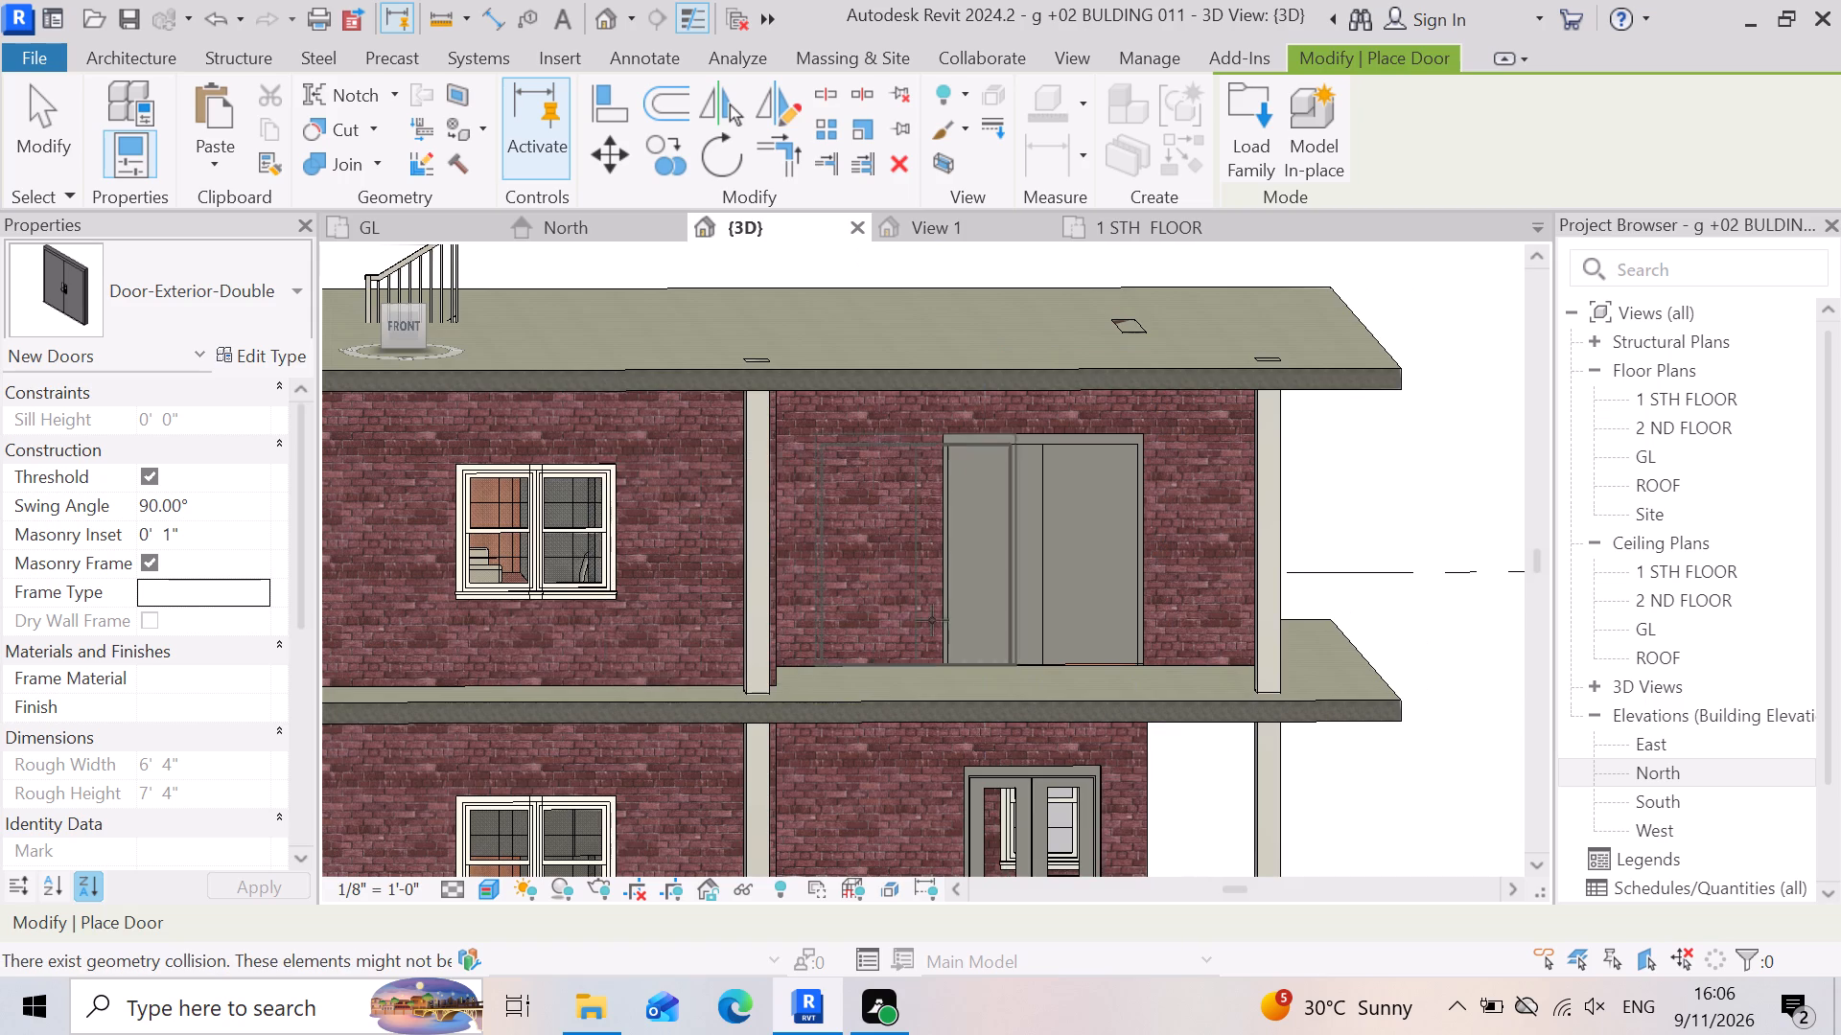
scroll(933, 620, "up", 2)
scroll(1037, 792, "down", 4)
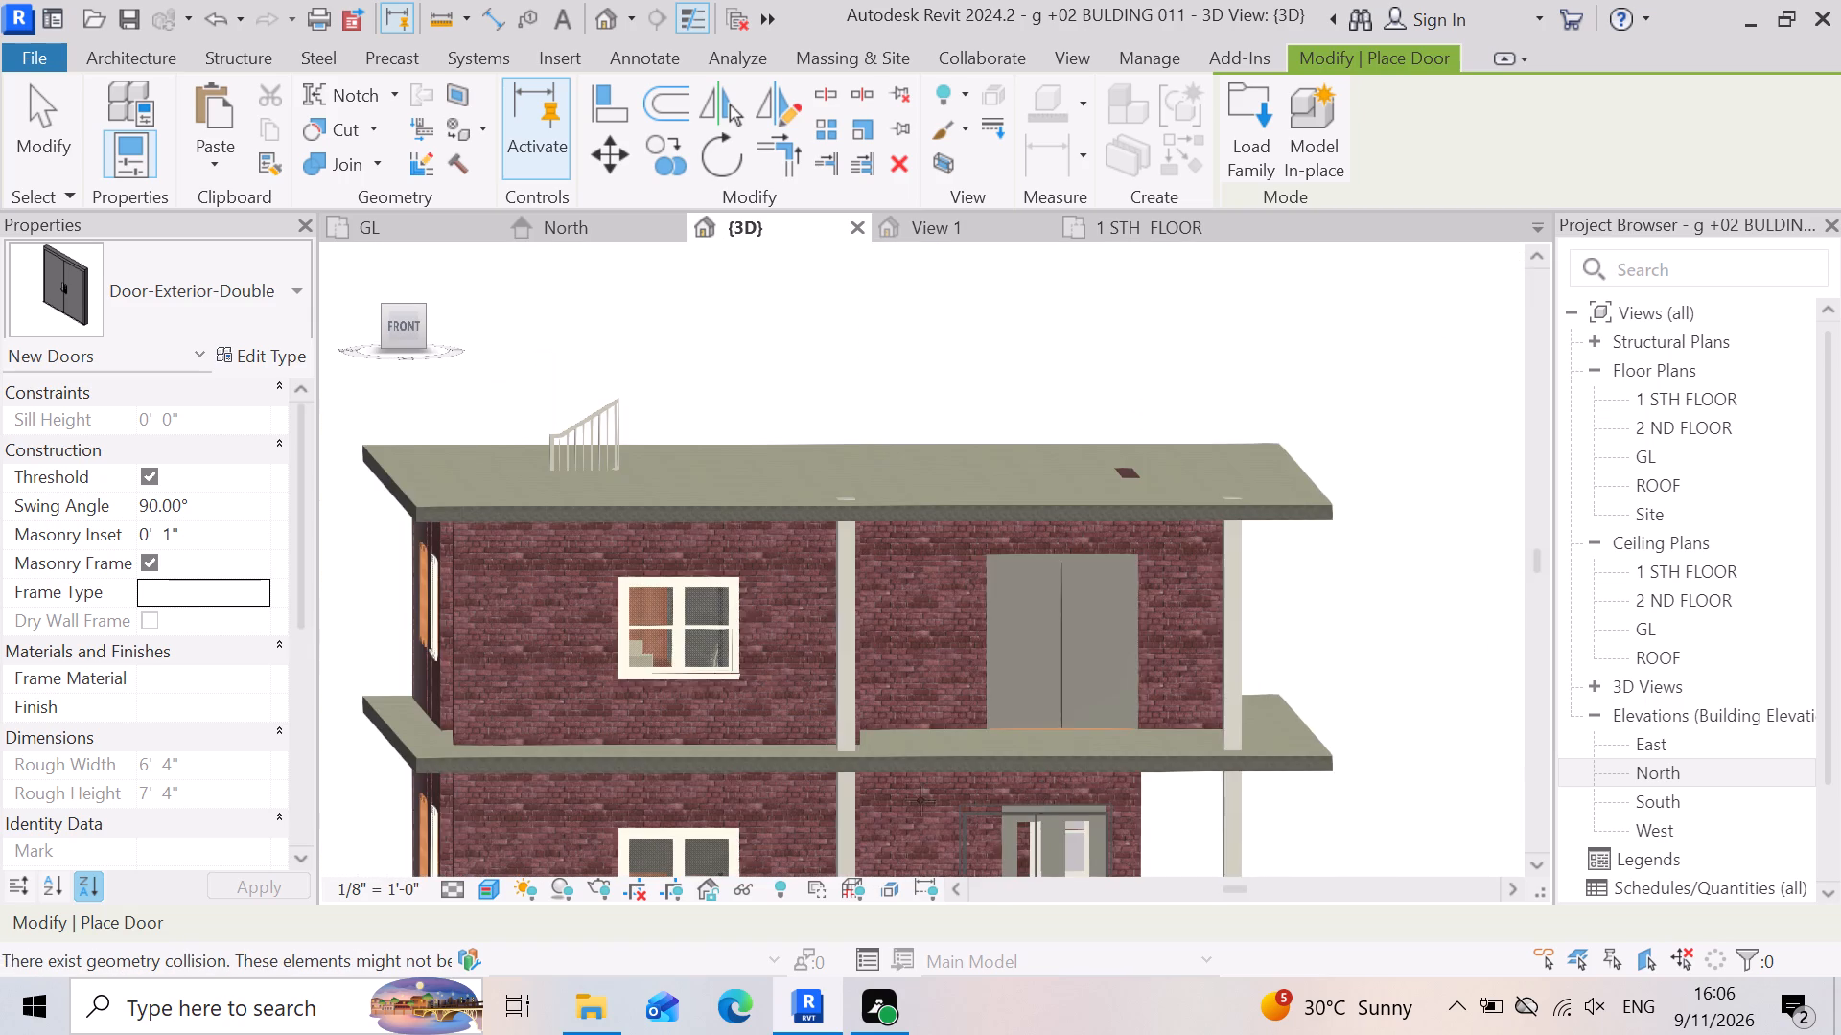
key("Escape")
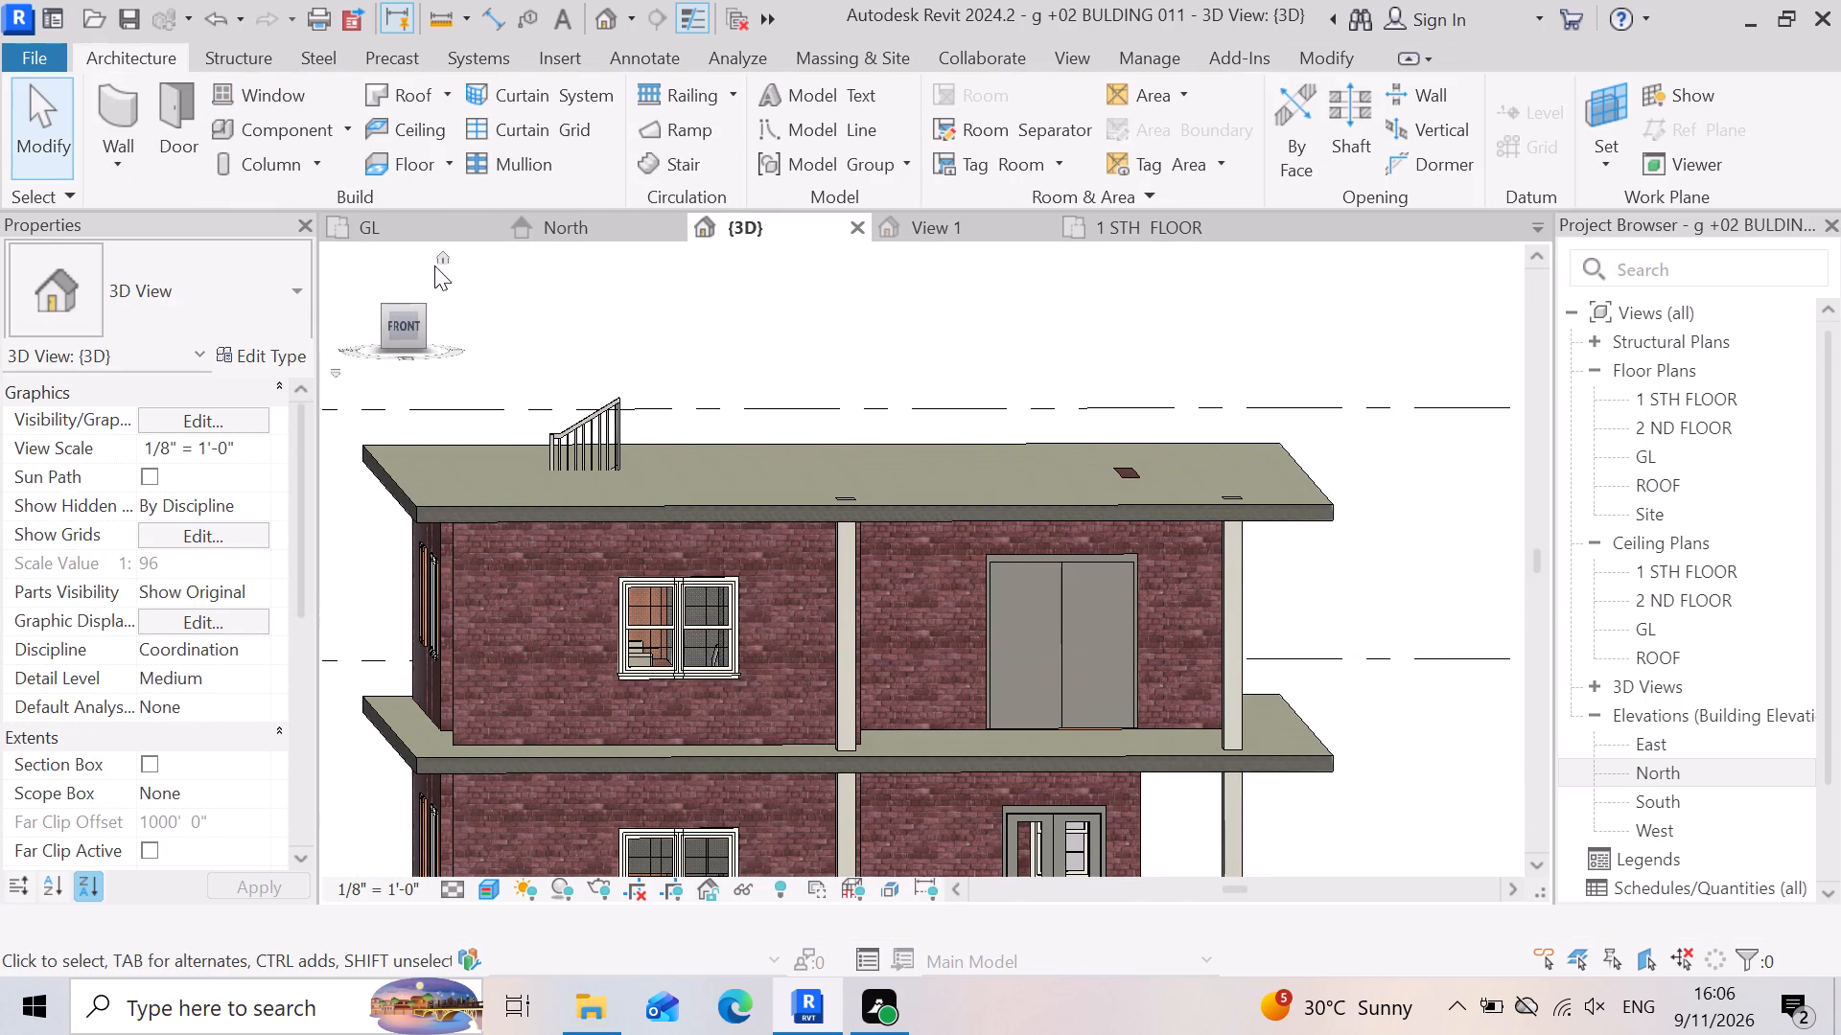
Examine the upper-floor double door and the whole building from the front in the 3D view.
scroll(1113, 609, "up", 3)
scroll(1145, 670, "down", 2)
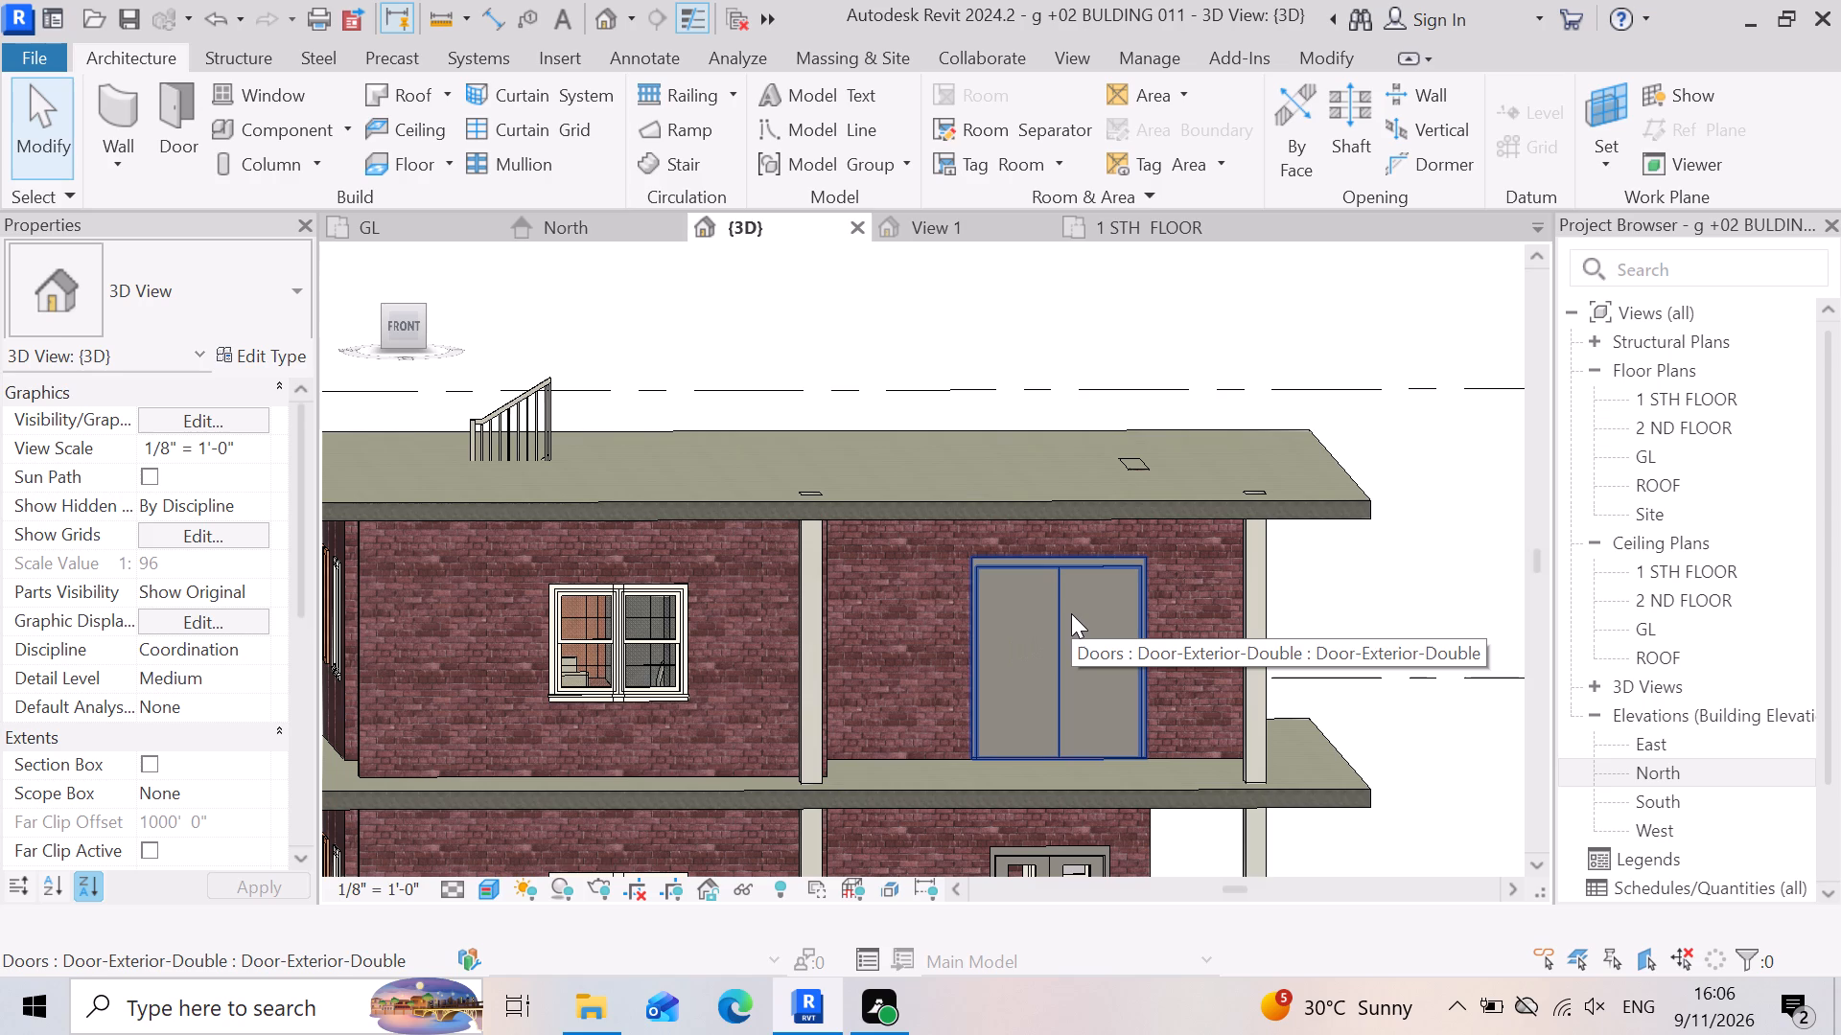
scroll(1173, 494, "down", 4)
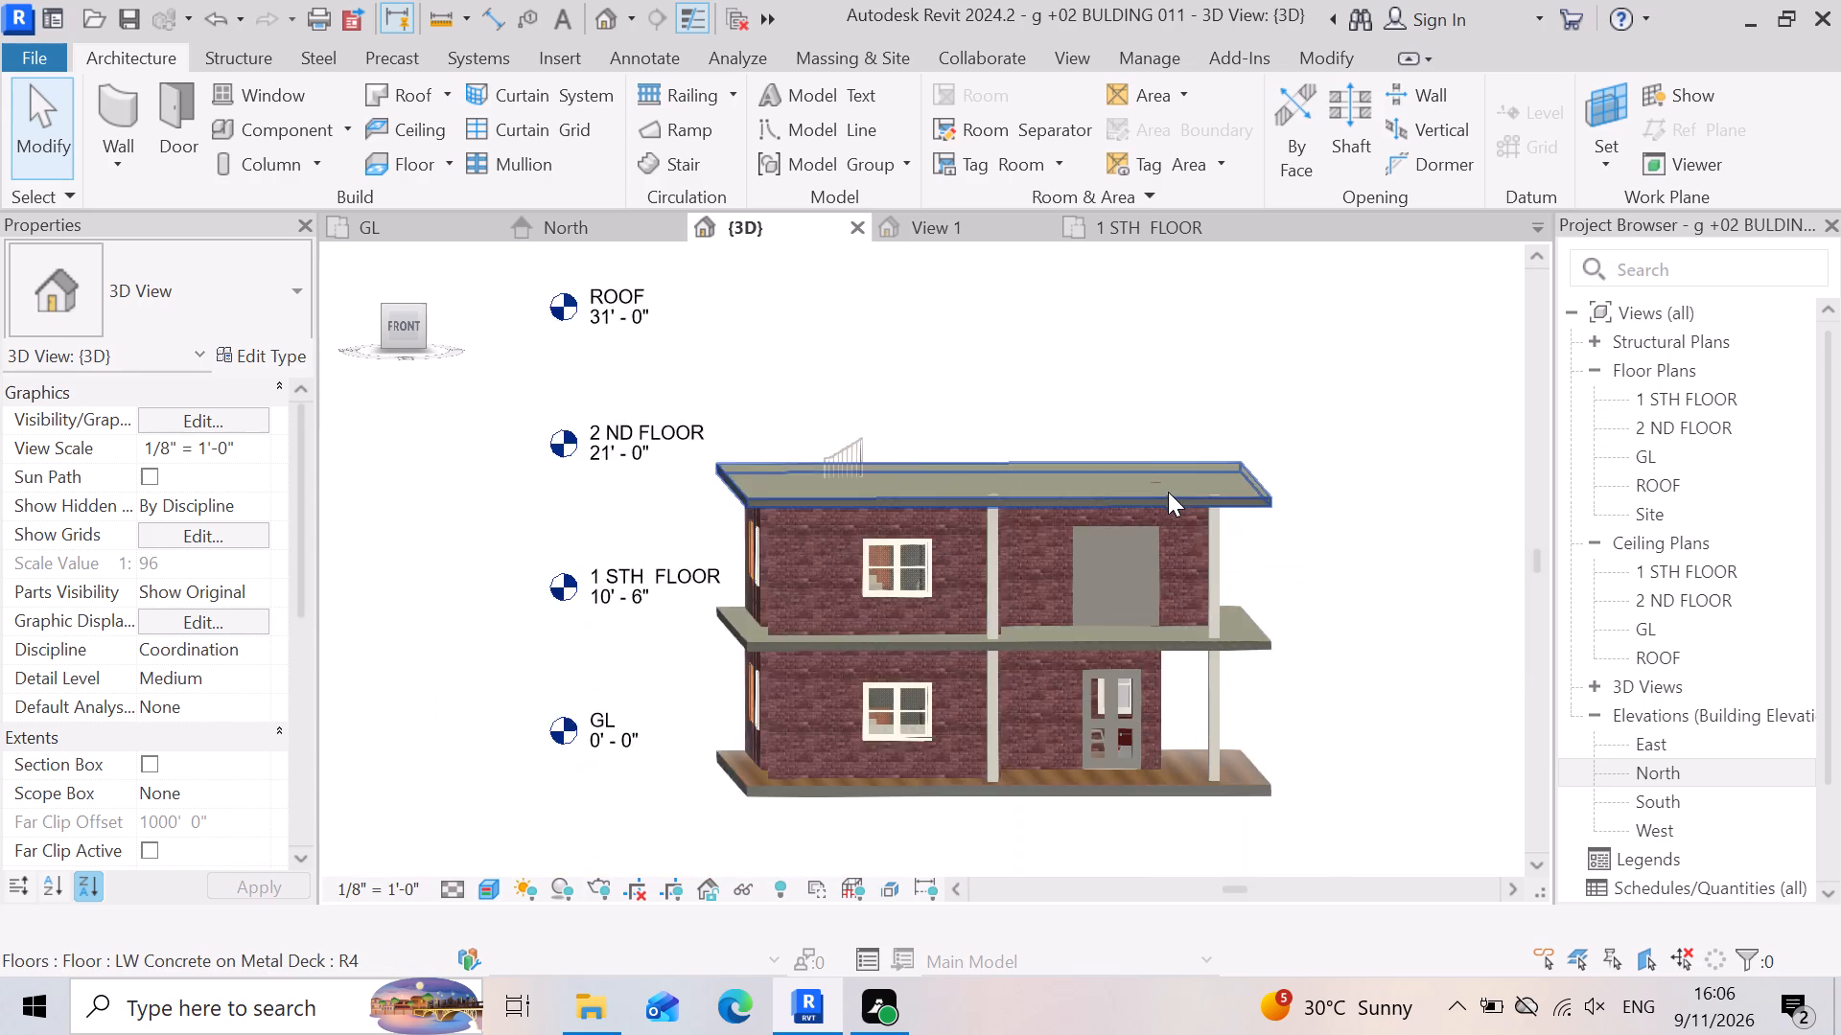
scroll(1168, 492, "down", 4)
scroll(1051, 647, "down", 2)
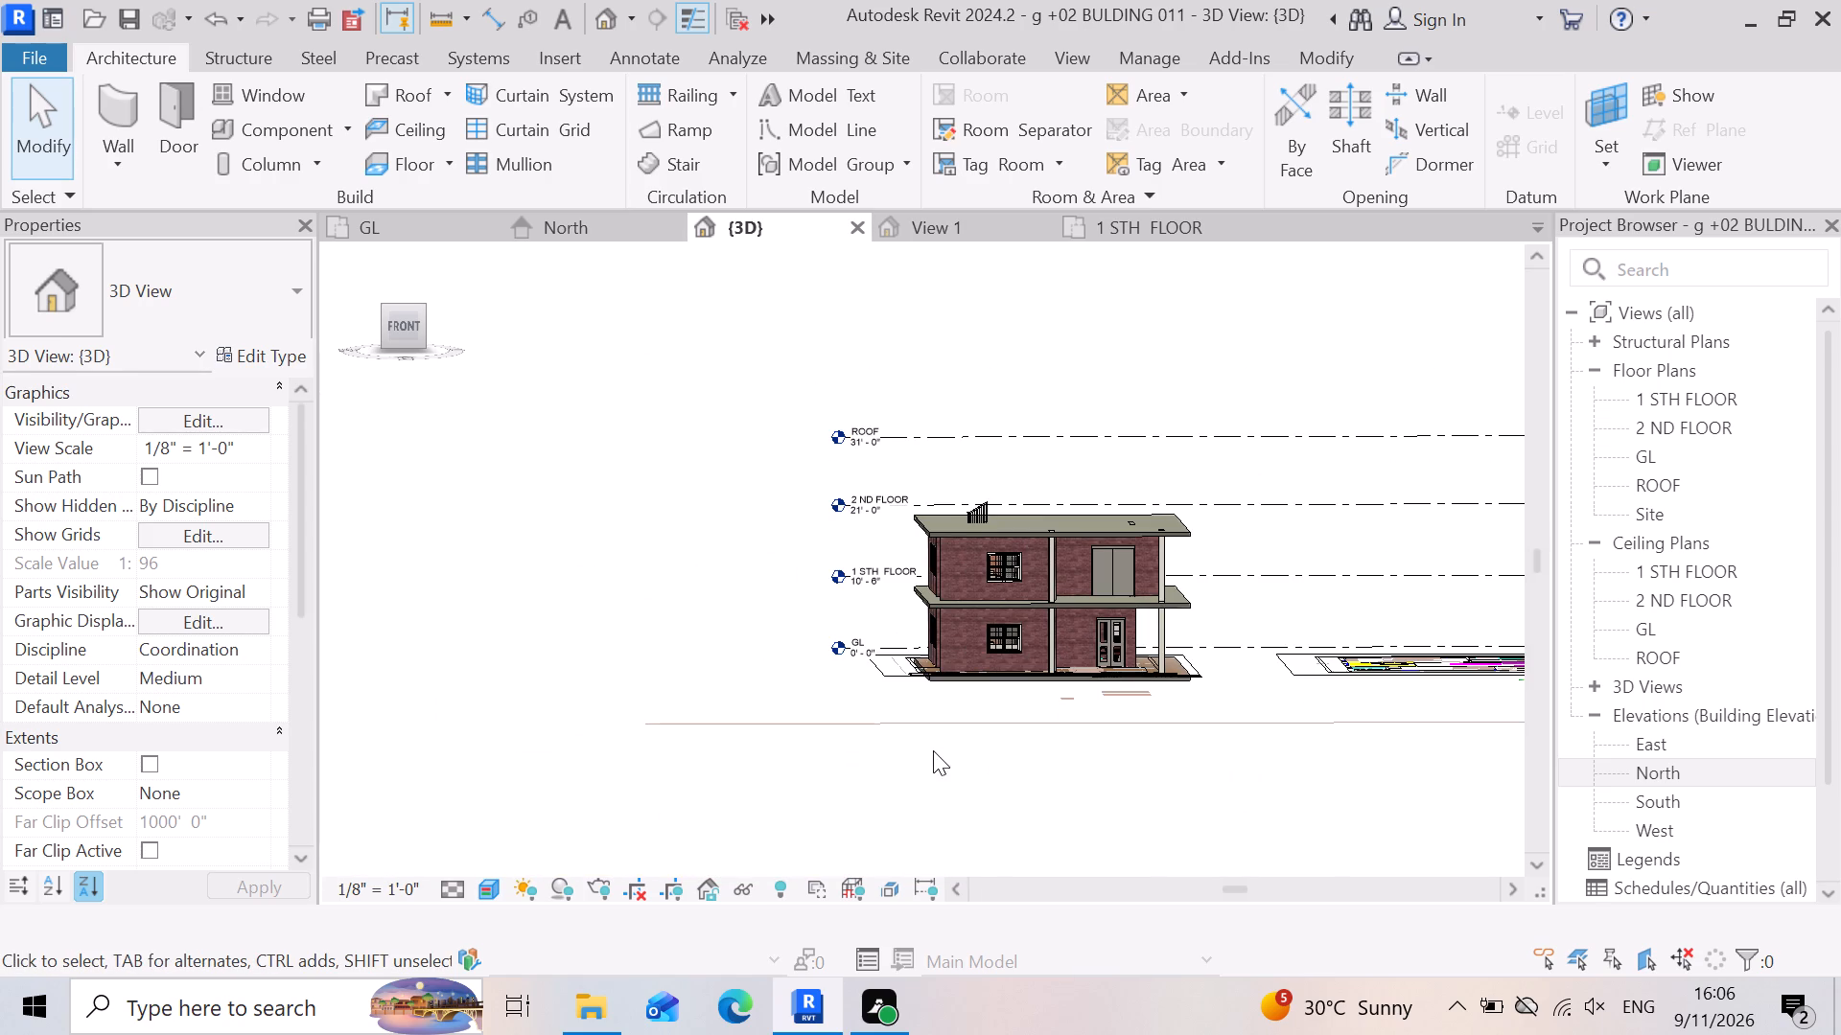
right_click(920, 745, "shift")
middle_click(920, 745, "shift")
middle_click(920, 745, "shift")
middle_click(920, 749, "shift")
middle_click(923, 751, "shift")
middle_click_drag(929, 752, 941, 749, "shift")
scroll(992, 755, "down", 2)
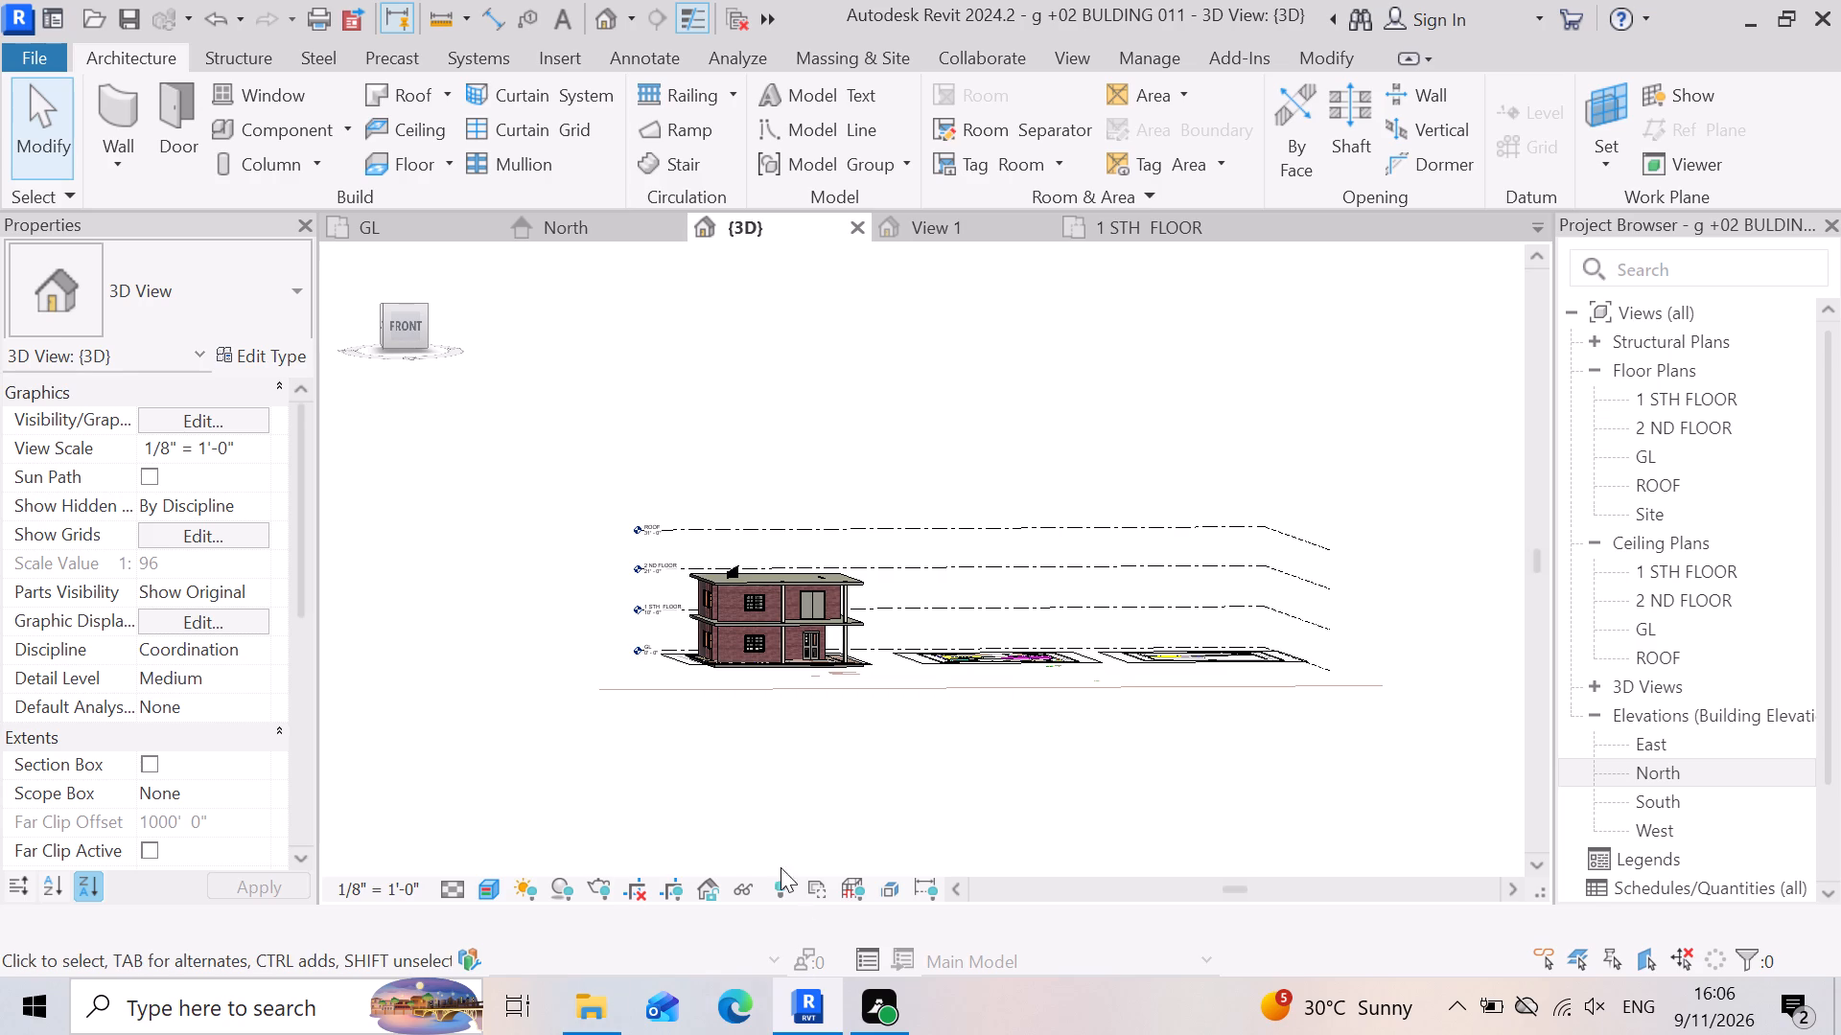
Examine the building's front, left side and rear corner in the 3D view.
scroll(724, 767, "up", 3)
scroll(742, 574, "up", 9)
scroll(633, 586, "up", 8)
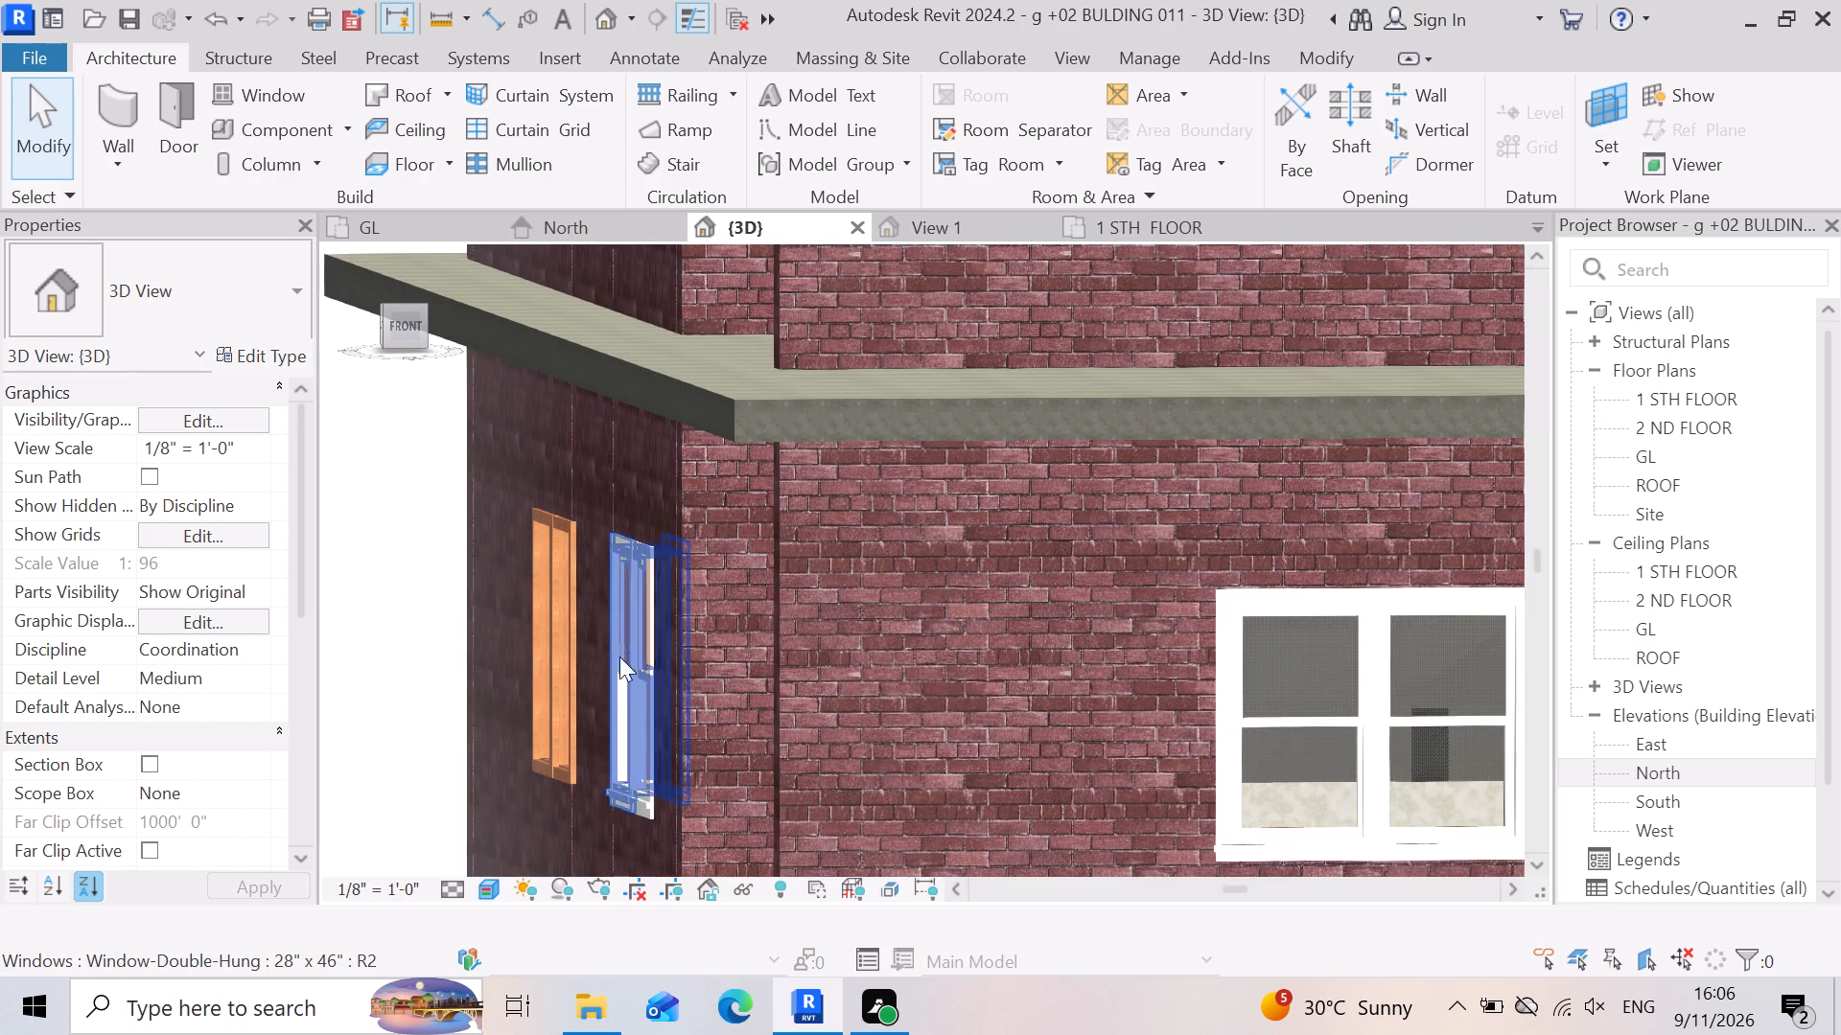
scroll(805, 659, "down", 3)
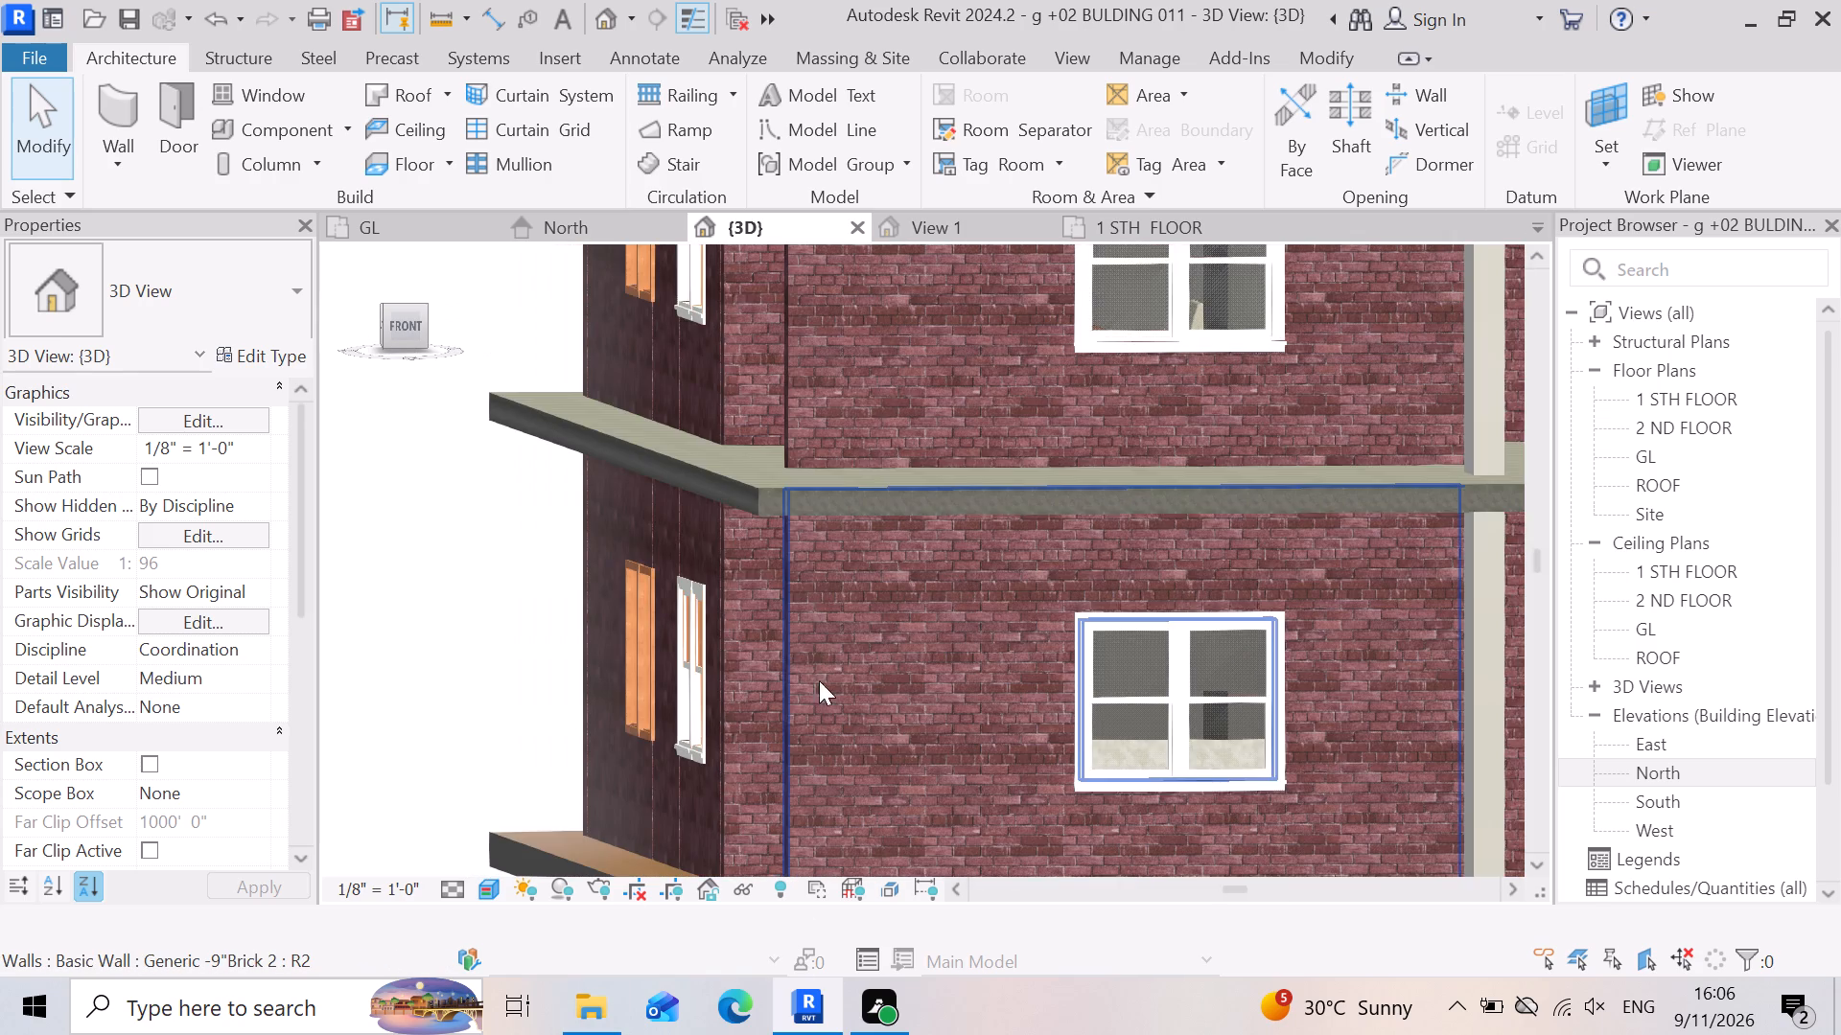
scroll(976, 626, "down", 4)
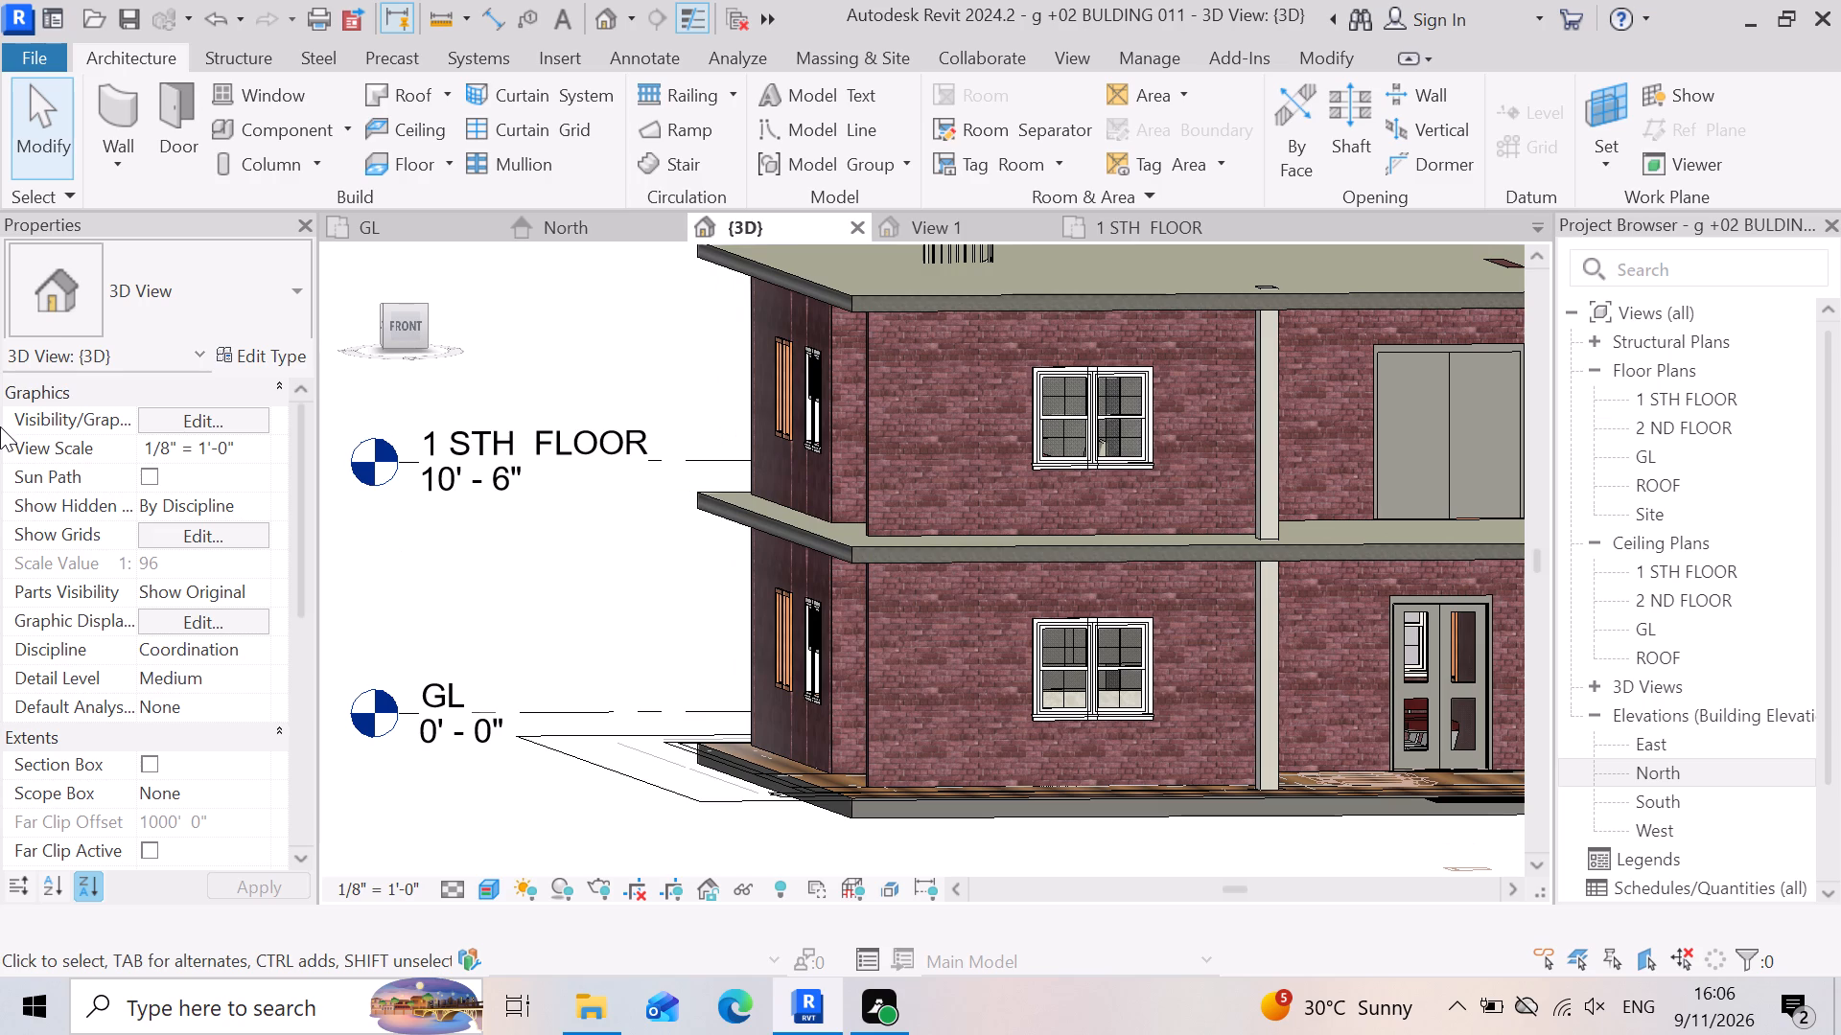
scroll(854, 596, "down", 3)
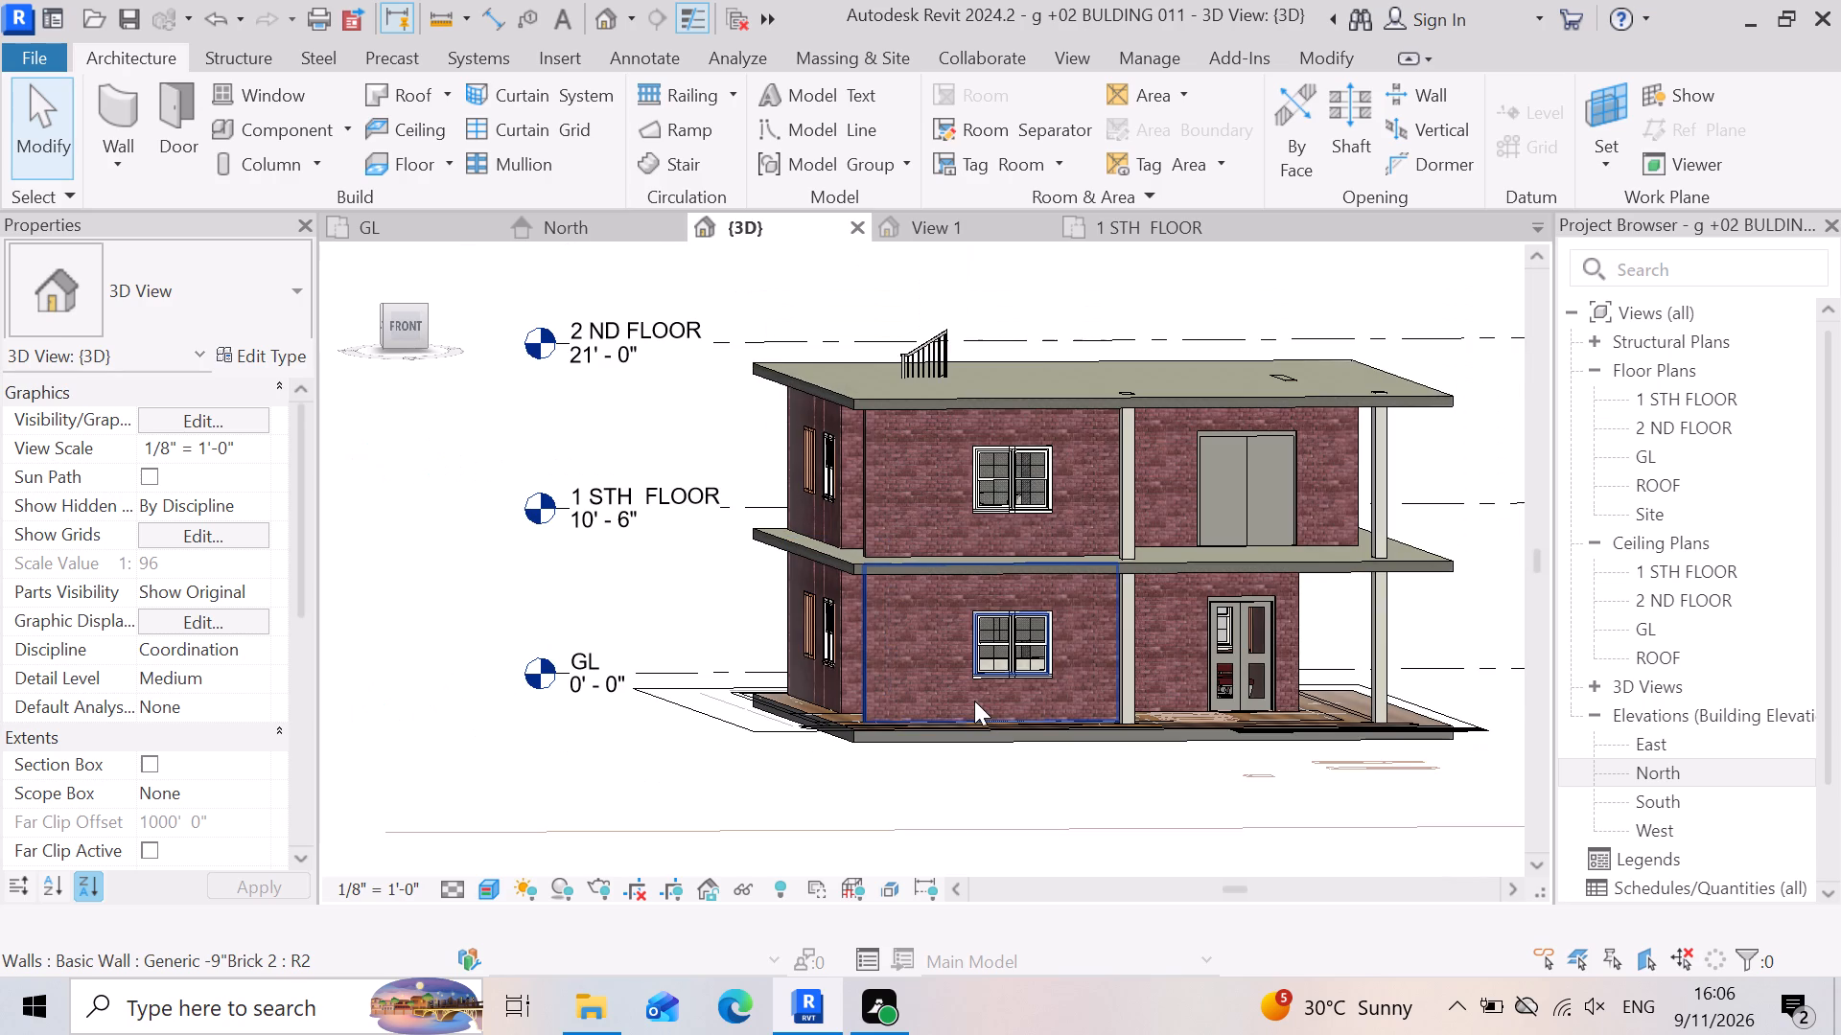
right_click_drag(842, 635, 889, 663, "shift")
middle_click_drag(841, 635, 889, 663, "shift")
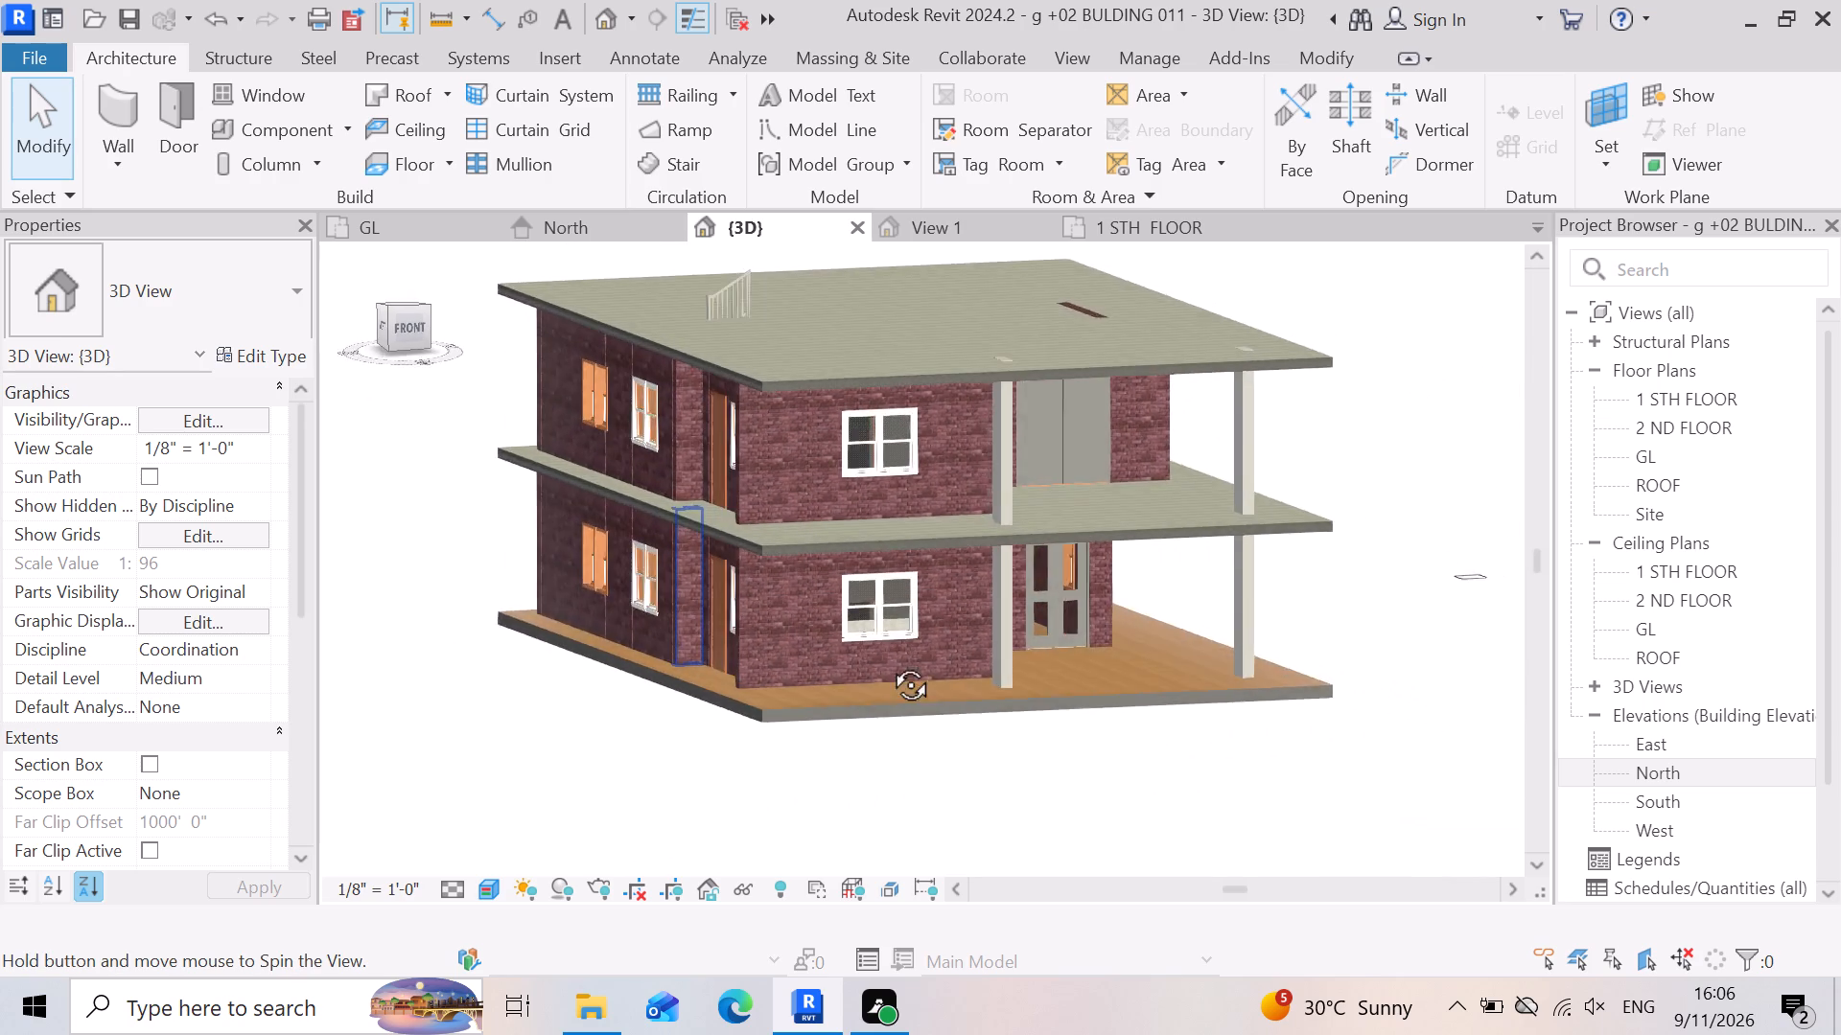
middle_click_drag(889, 663, 1148, 669, "shift")
right_click_drag(889, 663, 1150, 669, "shift")
scroll(1189, 622, "down", 3)
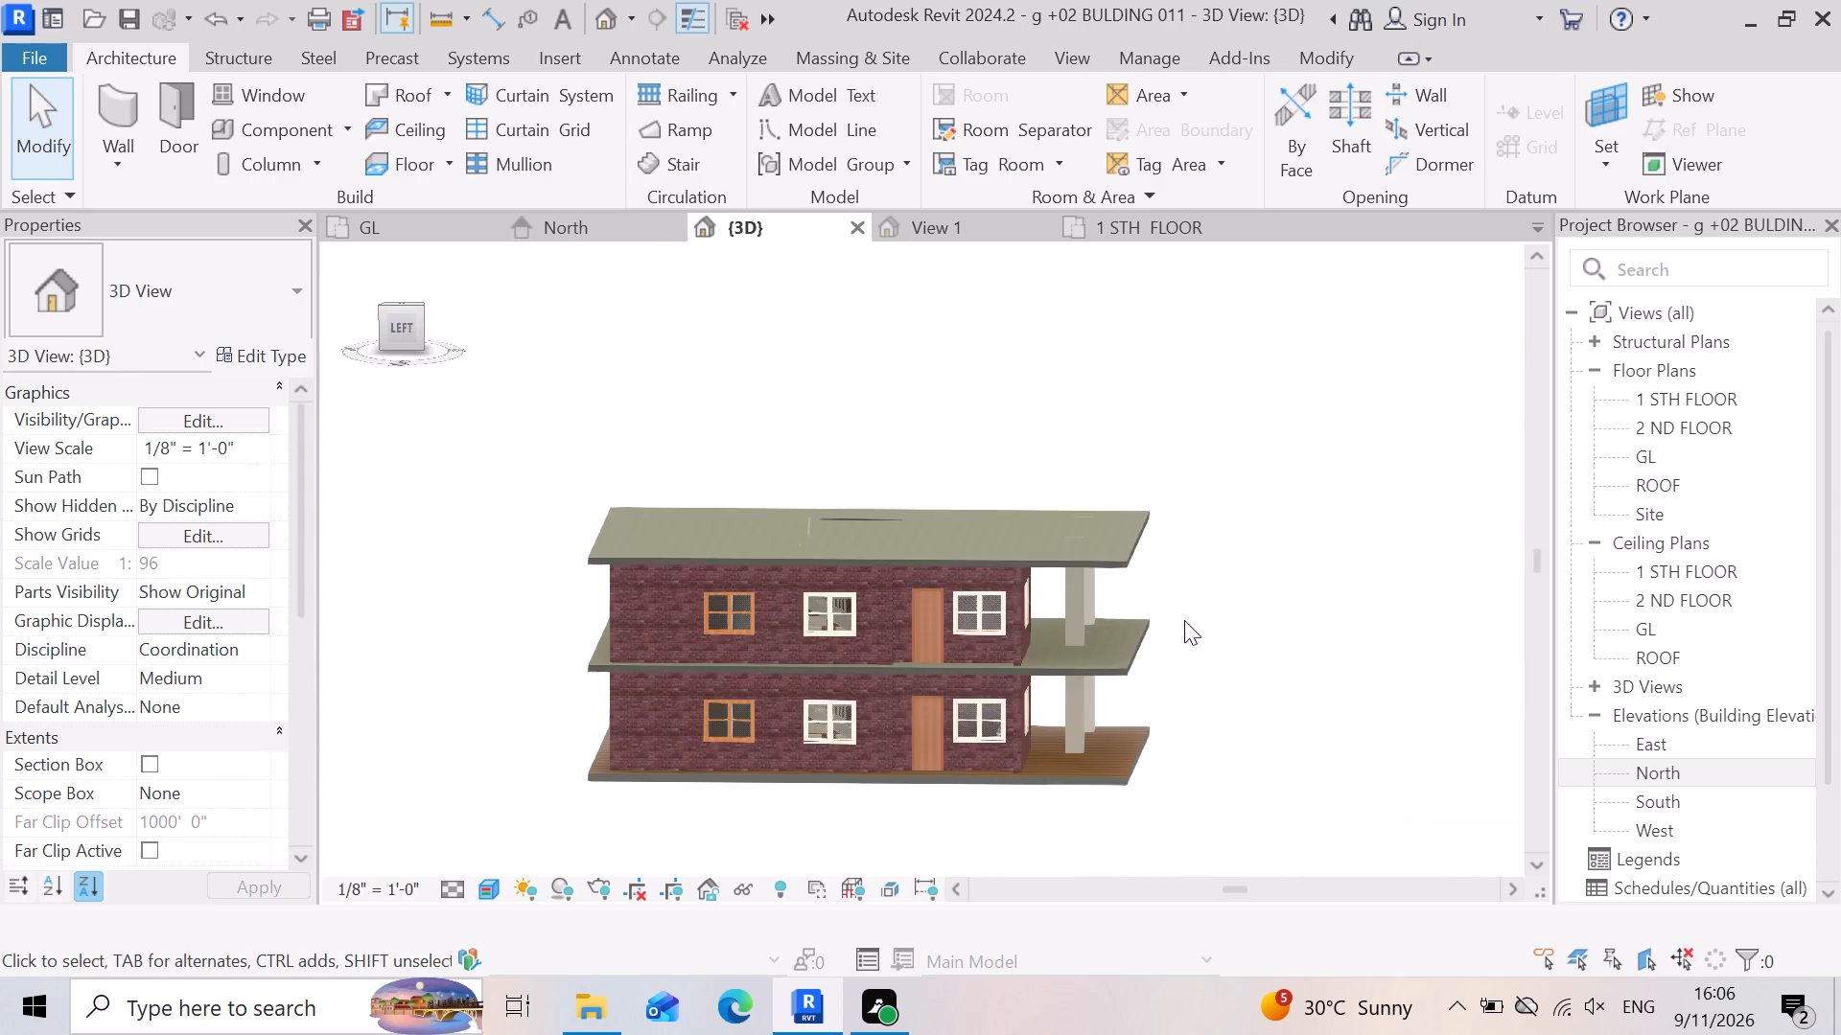
middle_click_drag(515, 678, 630, 663, "shift")
right_click_drag(515, 678, 630, 663, "shift")
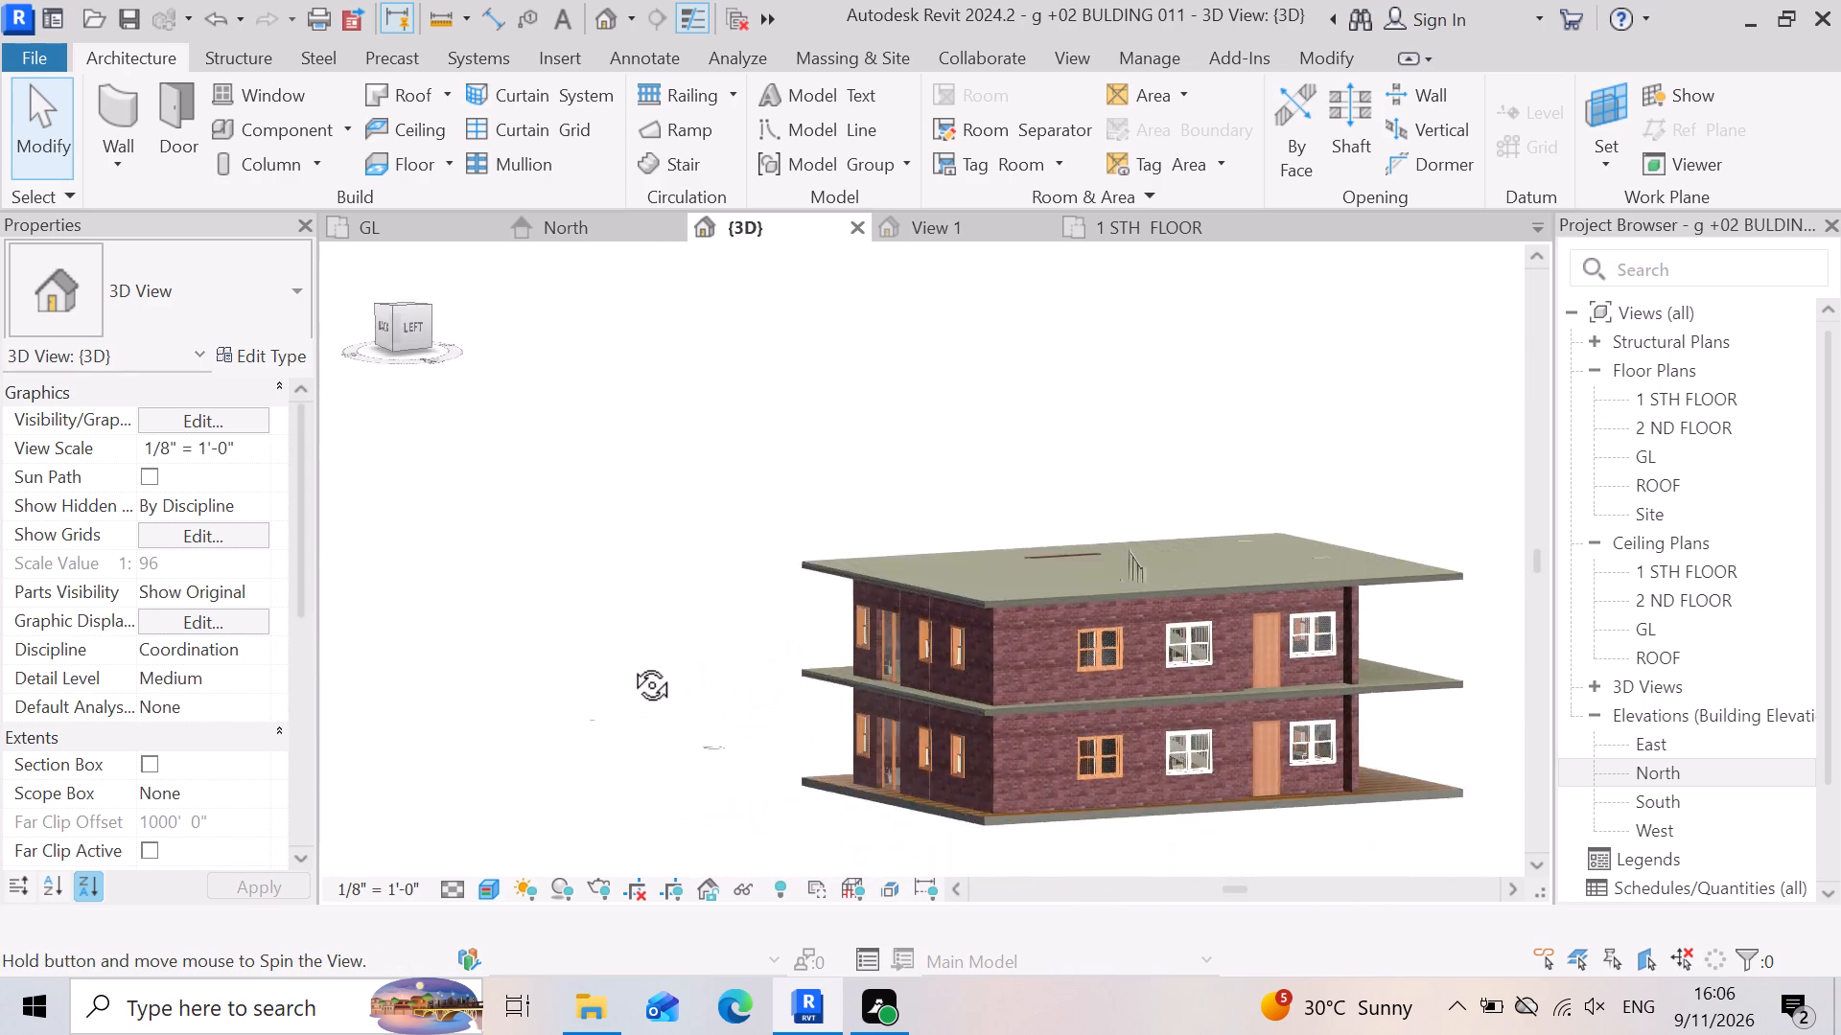
middle_click_drag(630, 663, 686, 633, "shift")
right_click_drag(630, 663, 694, 635, "shift")
Examine the glazed double door in the rear wall and the sofa figure behind it up close.
scroll(1198, 724, "up", 13)
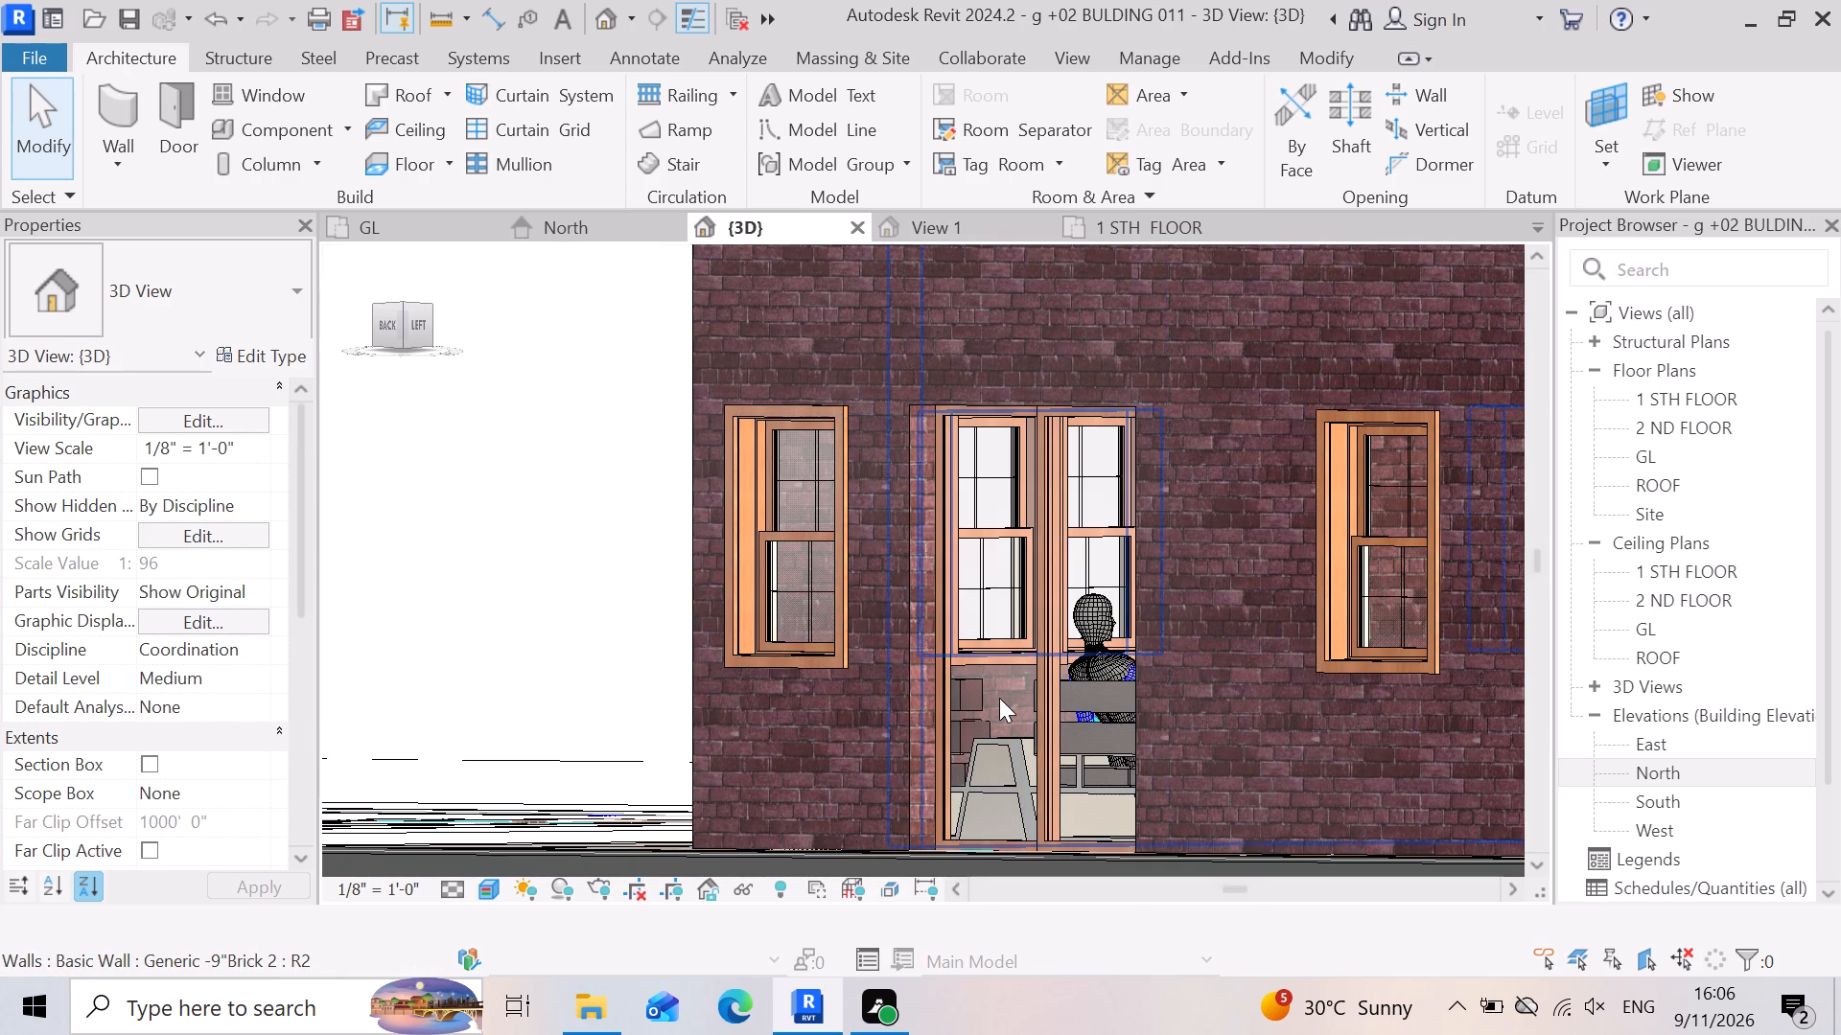
scroll(1165, 730, "up", 10)
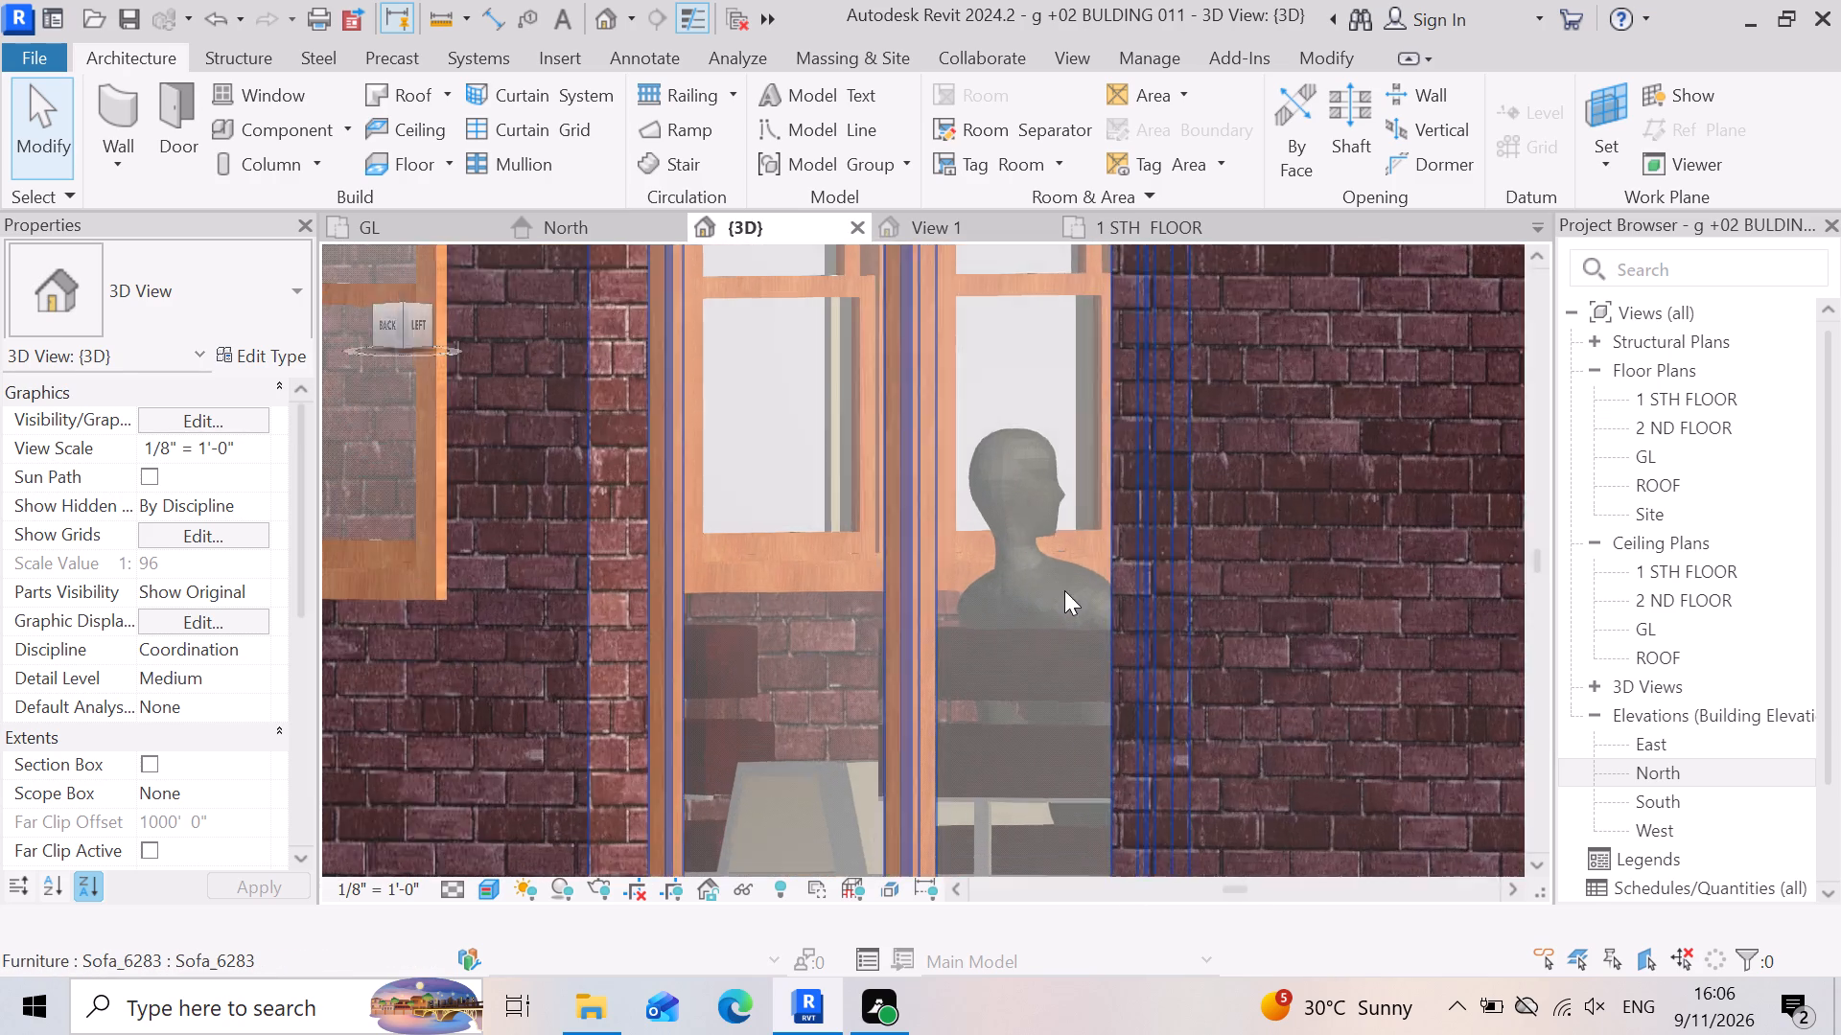
scroll(983, 506, "up", 4)
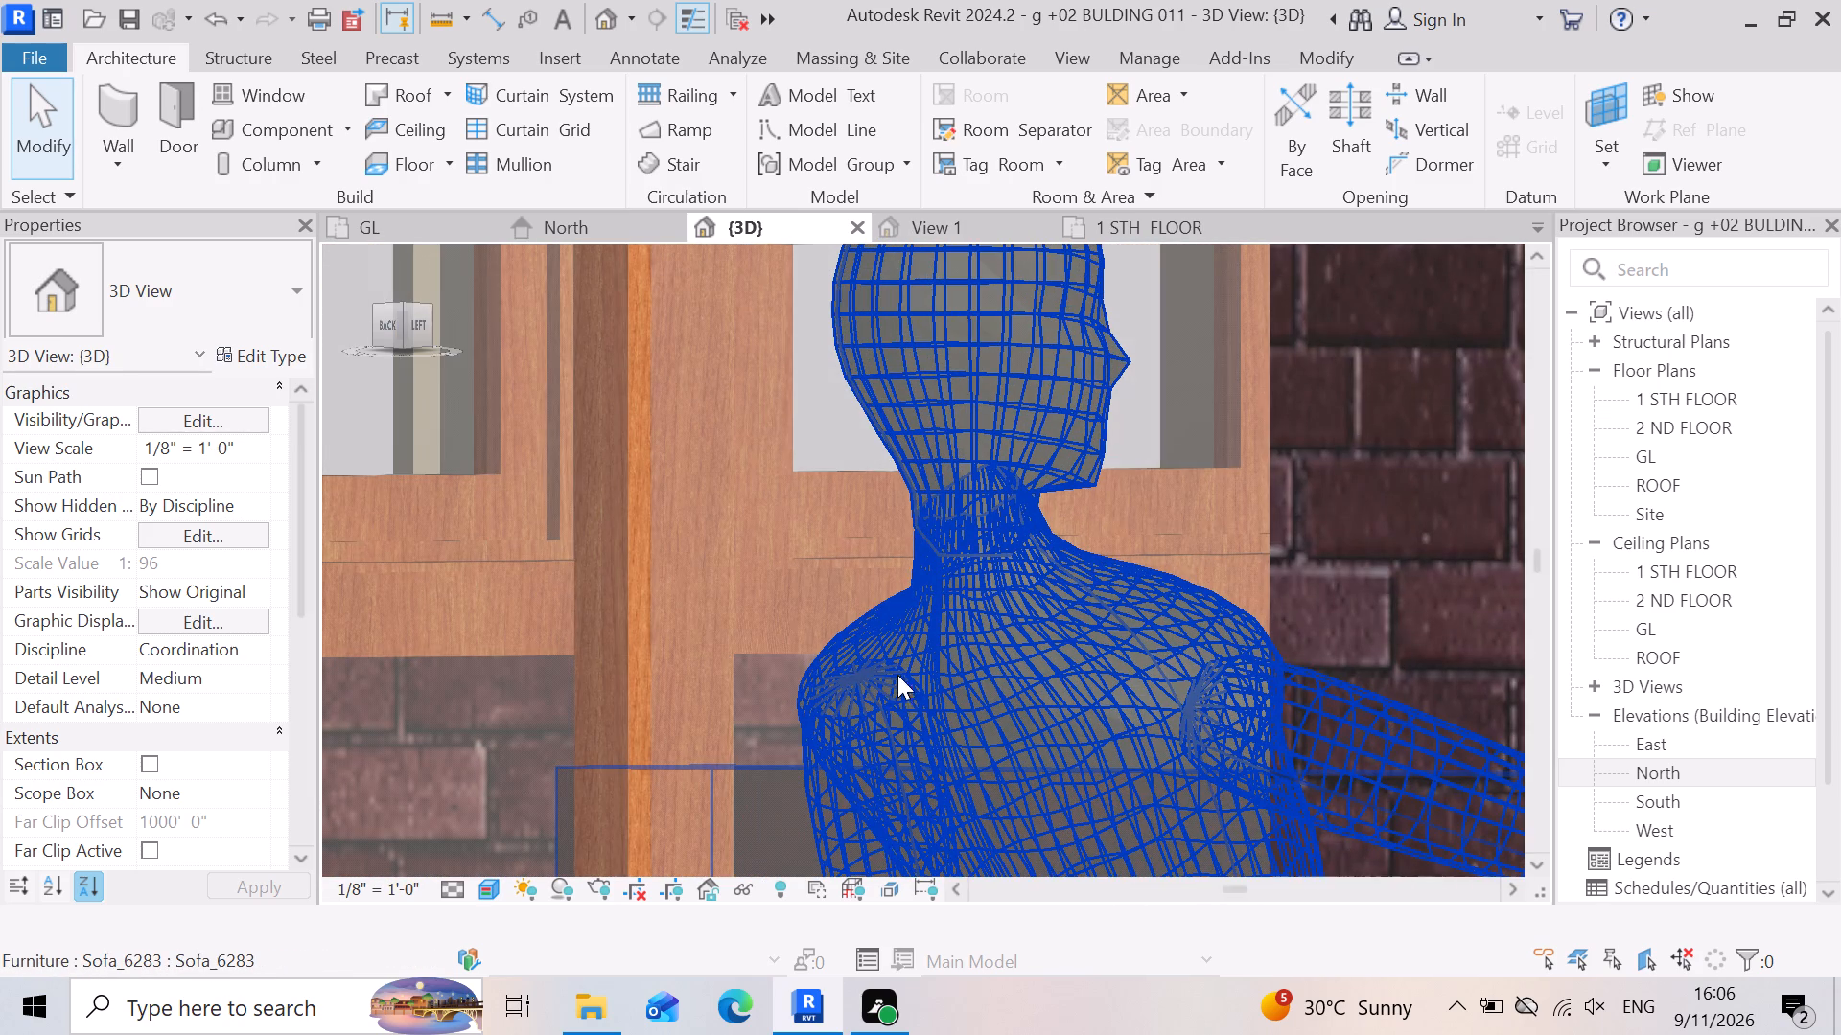
scroll(989, 709, "down", 4)
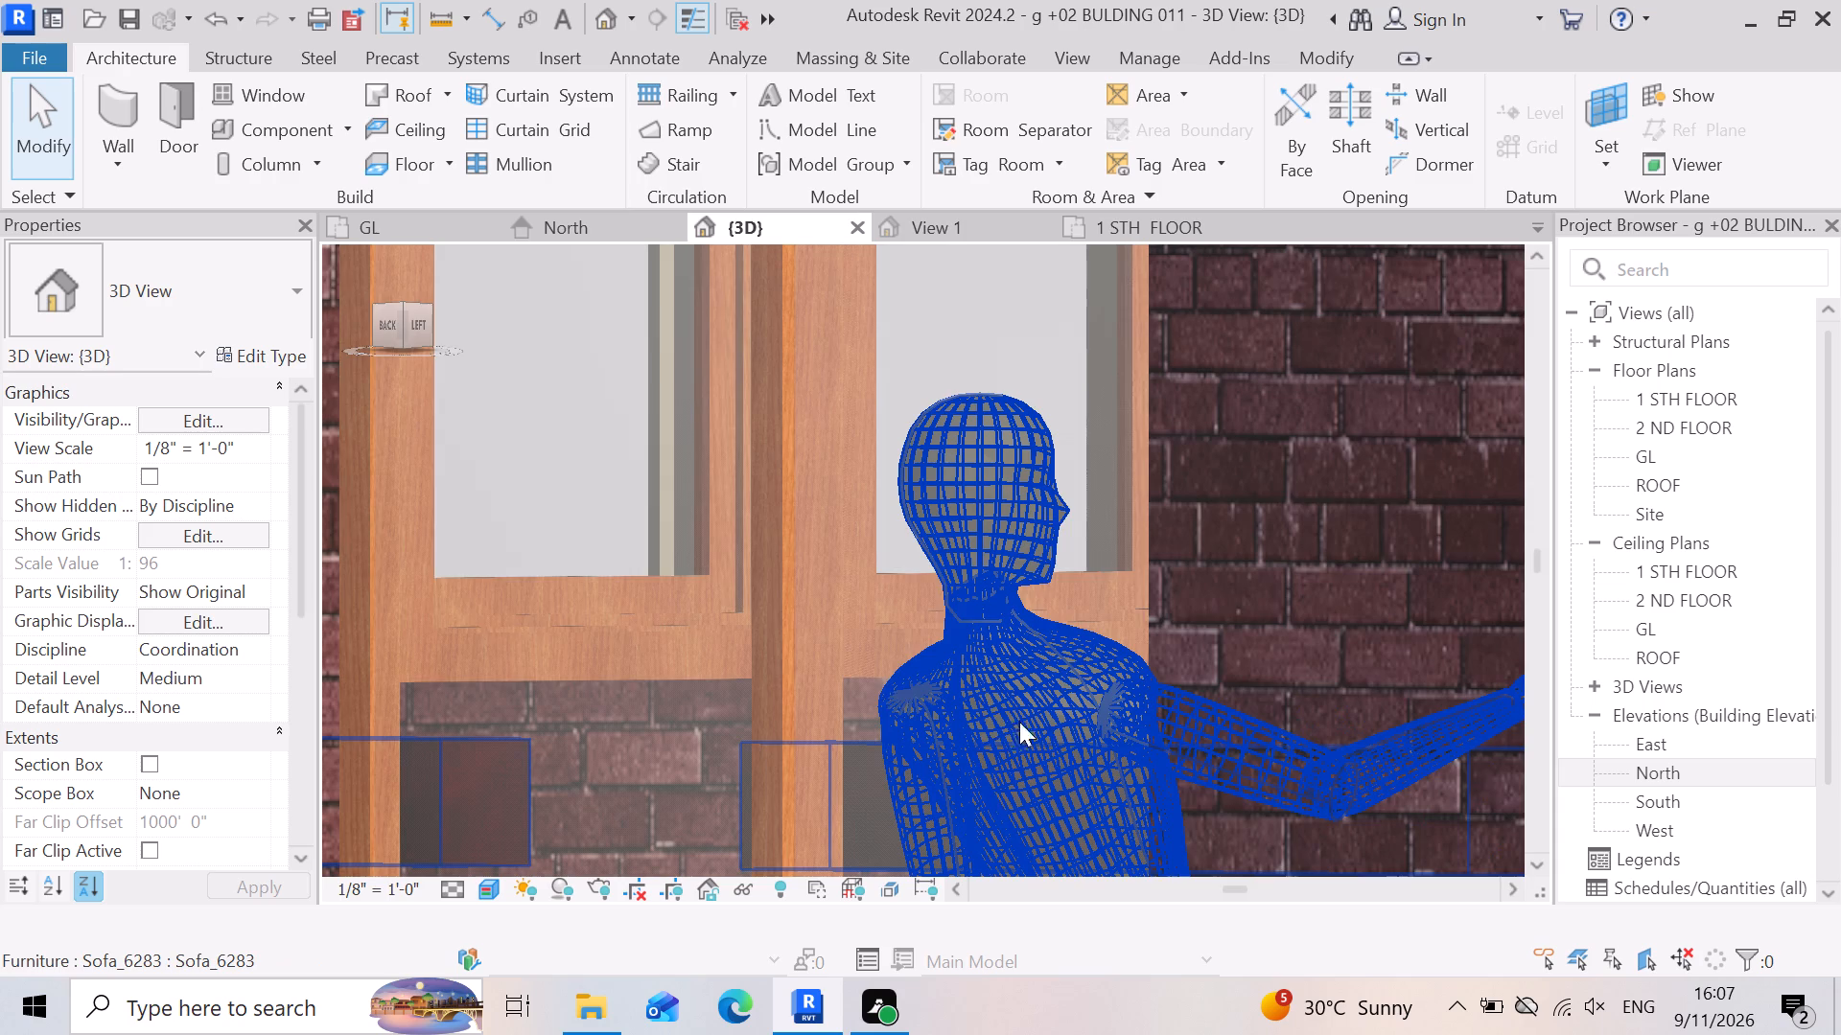
scroll(1037, 492, "up", 5)
scroll(1281, 662, "down", 3)
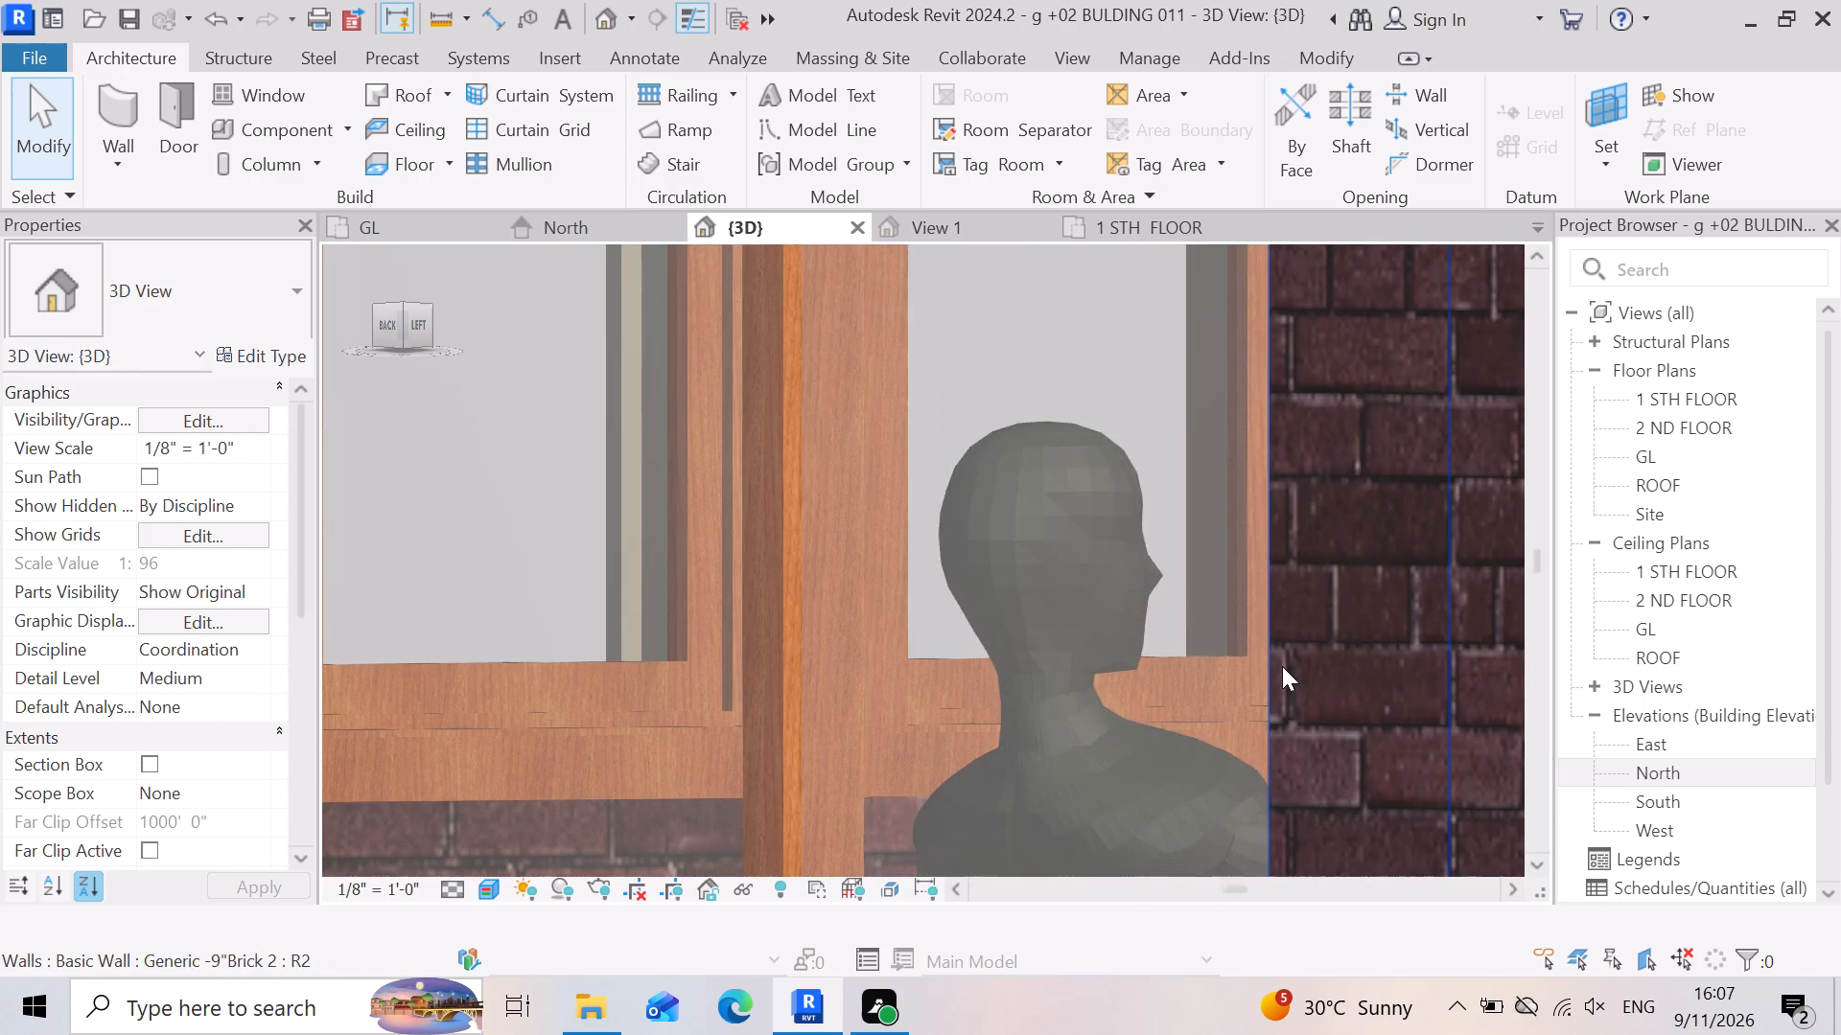
scroll(1156, 736, "down", 4)
scroll(910, 710, "down", 1)
scroll(838, 673, "down", 2)
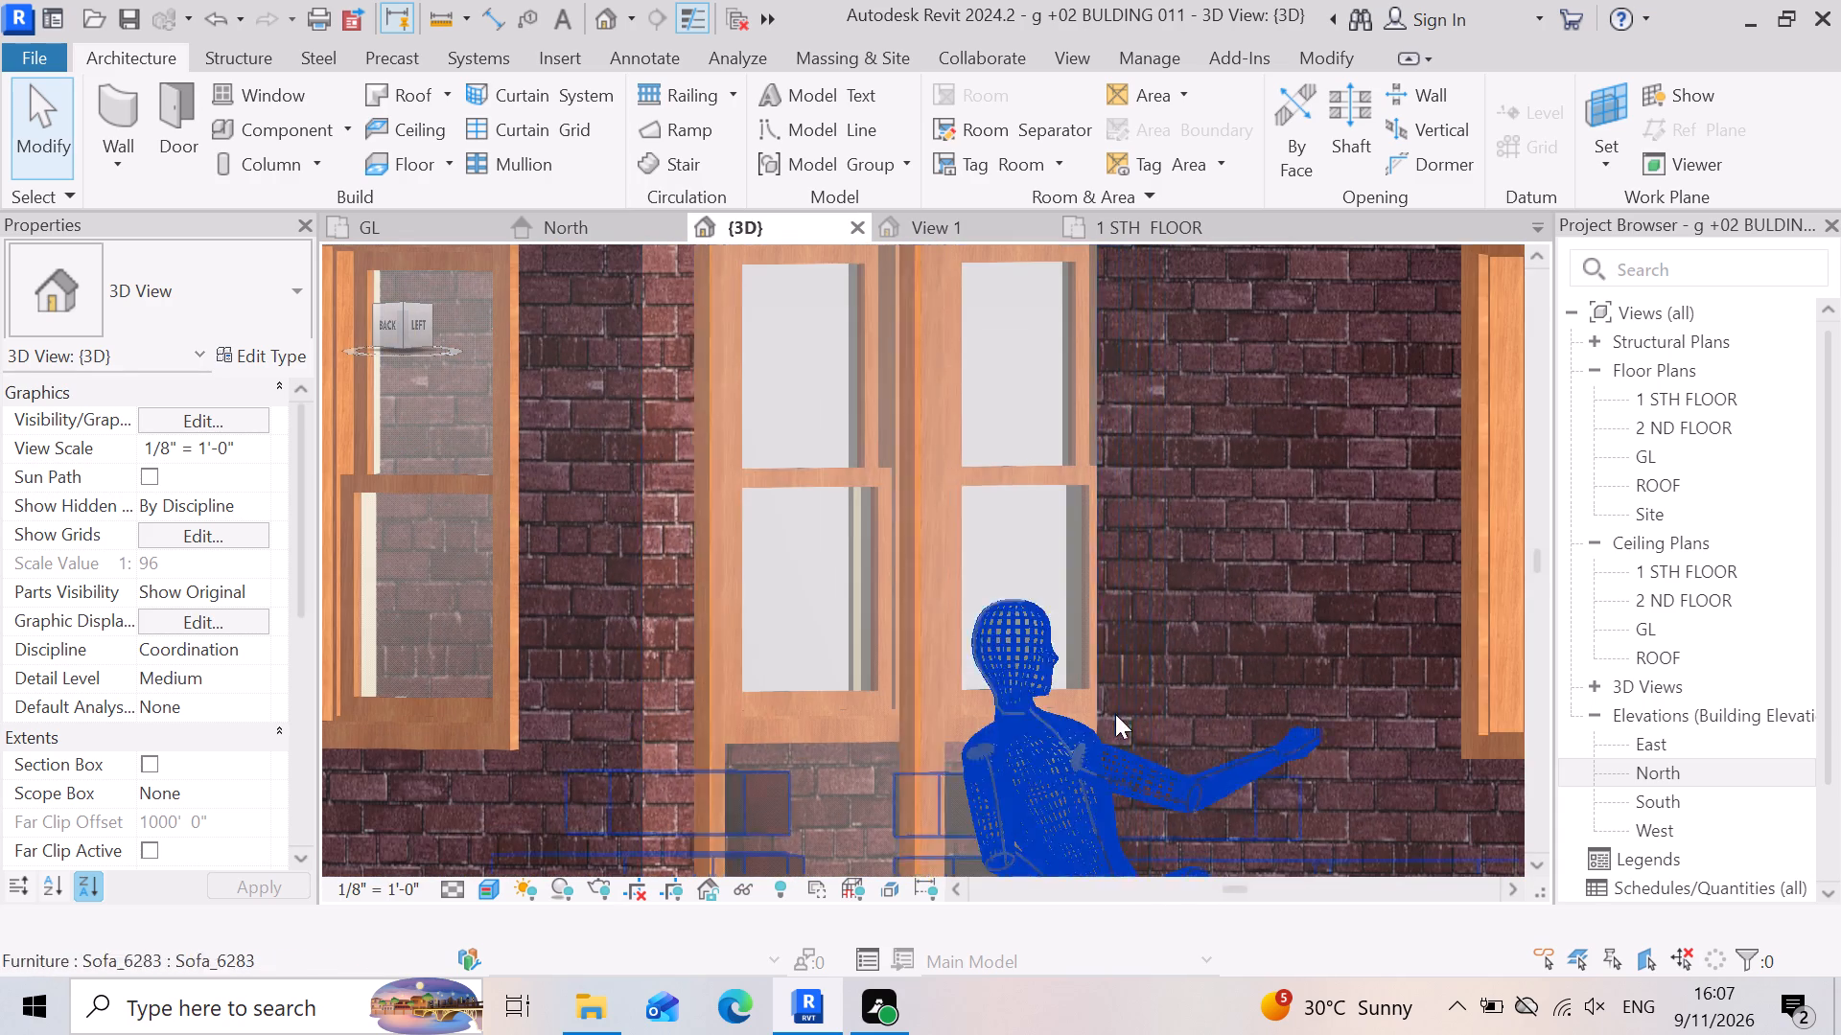
scroll(858, 642, "up", 5)
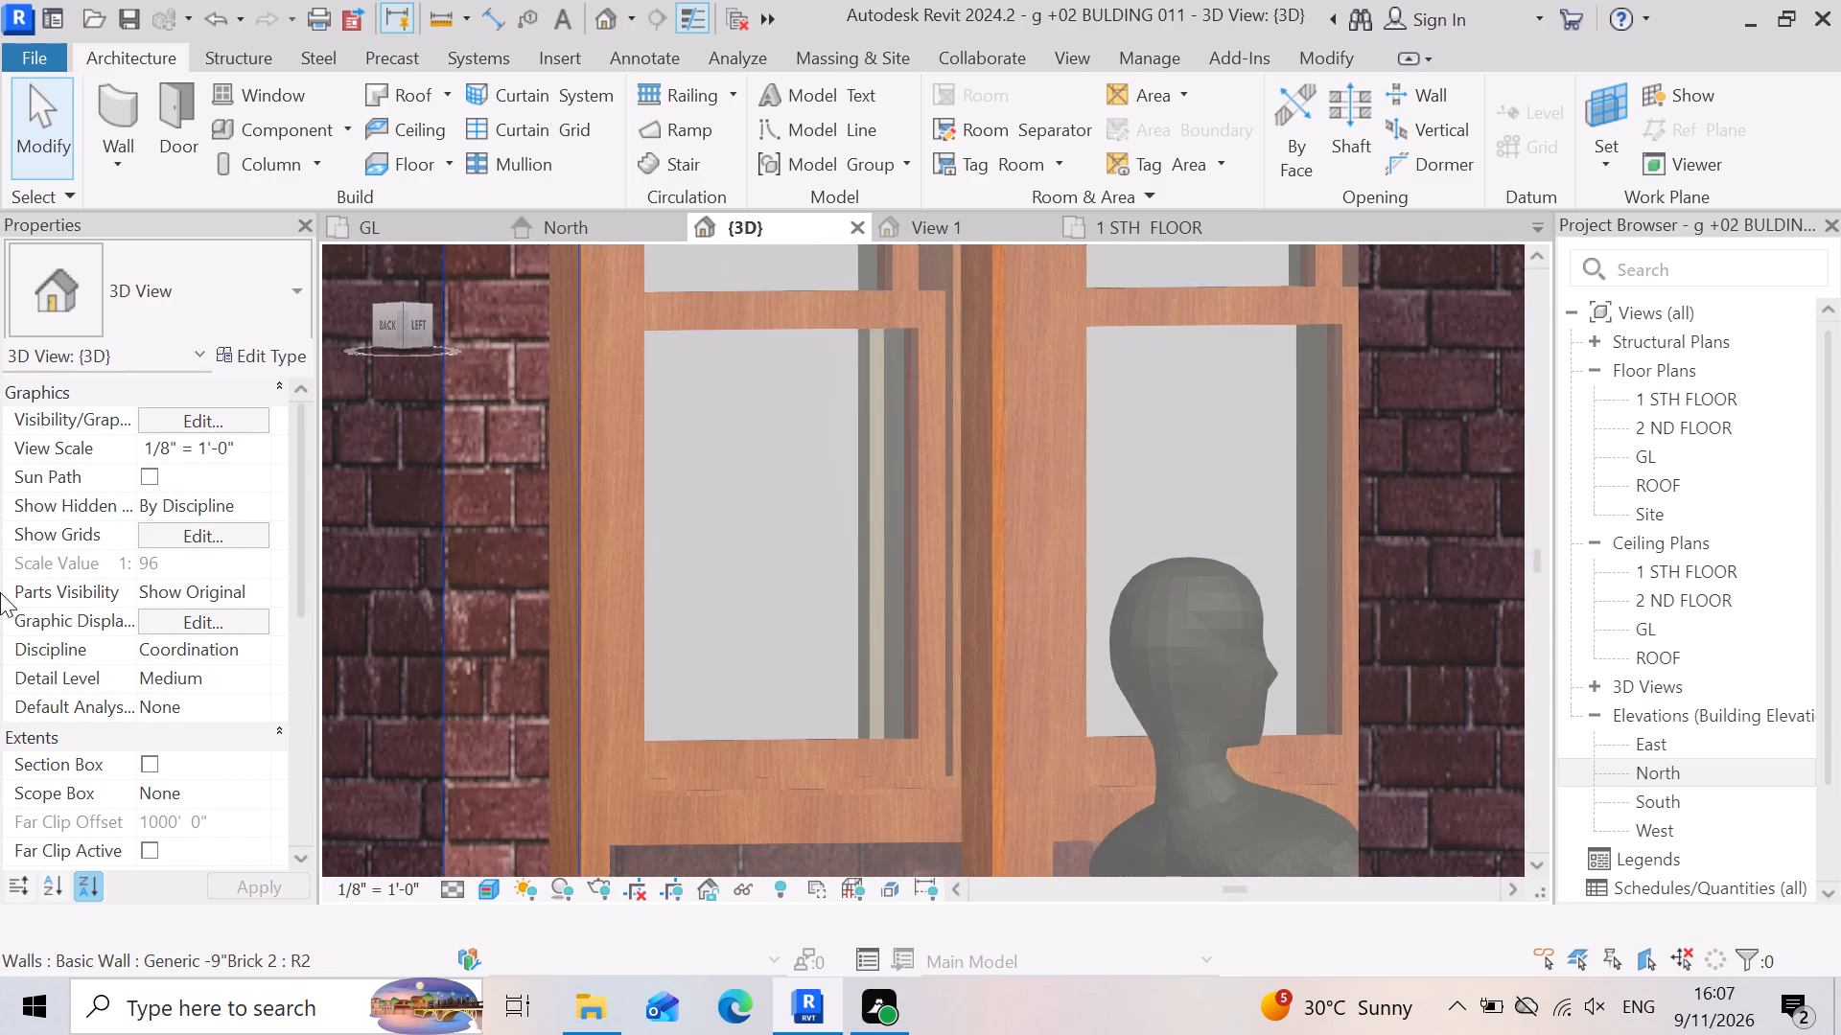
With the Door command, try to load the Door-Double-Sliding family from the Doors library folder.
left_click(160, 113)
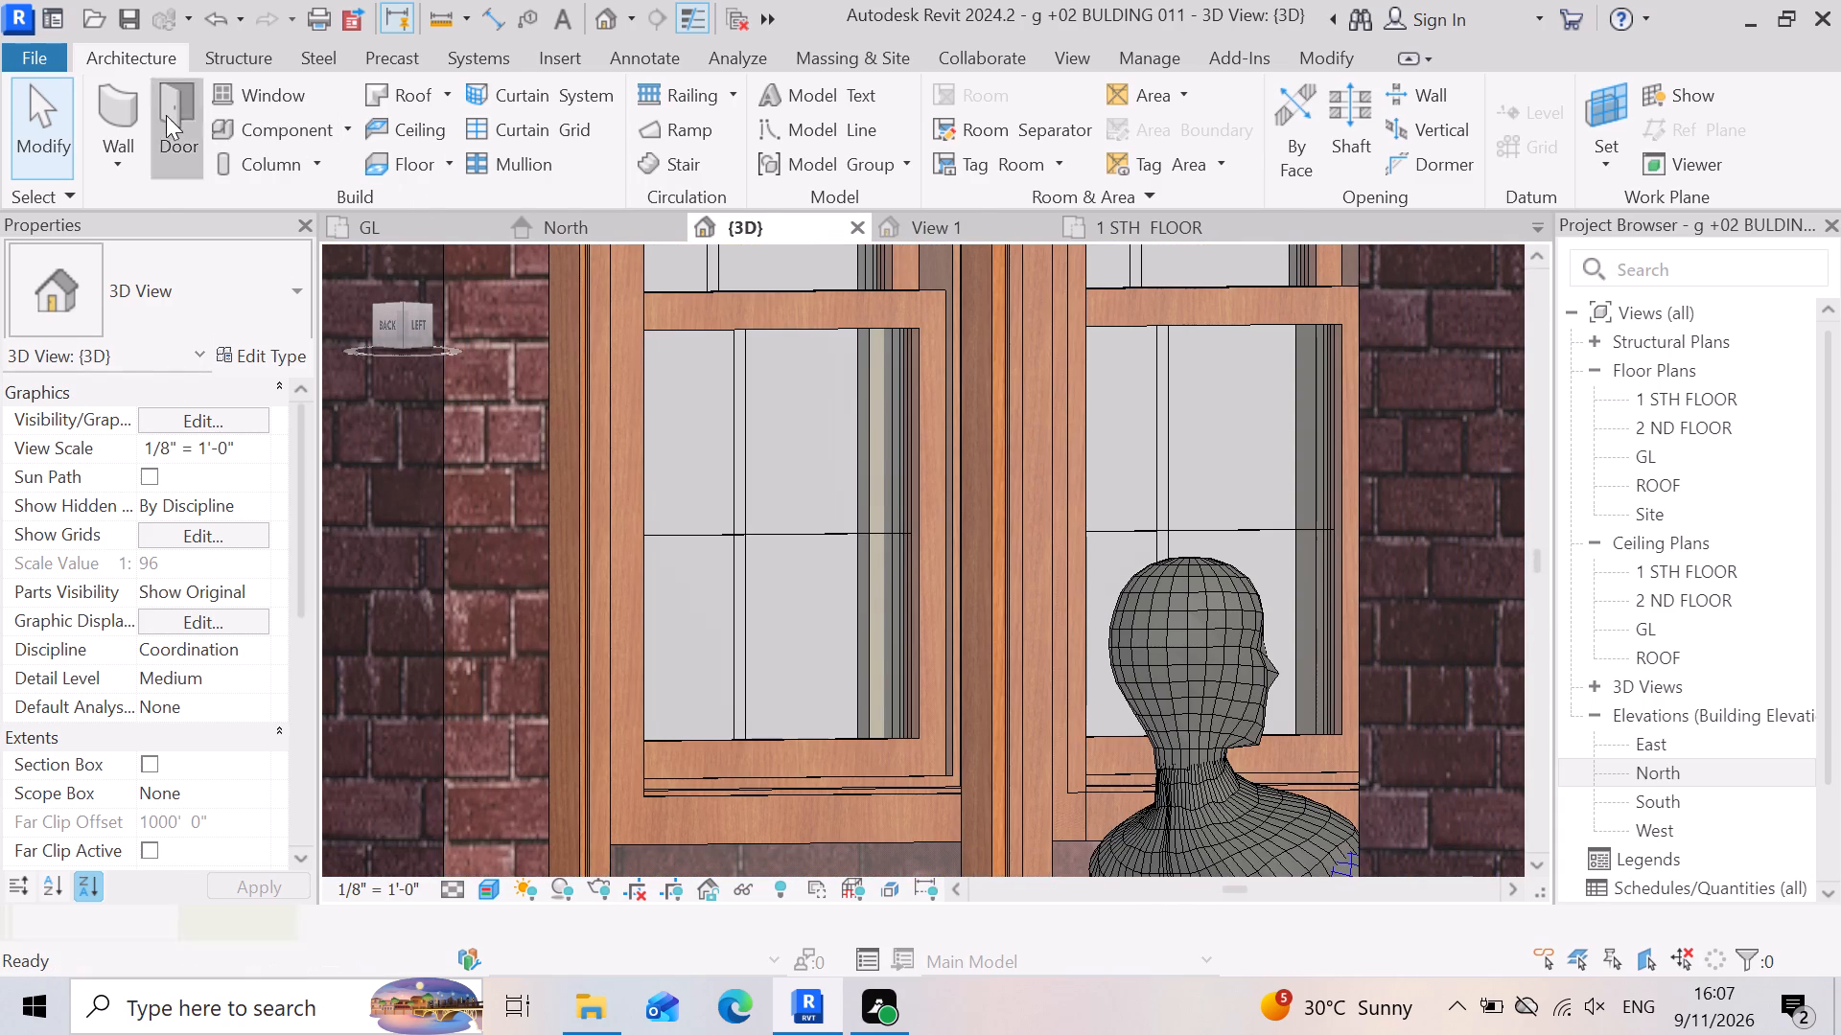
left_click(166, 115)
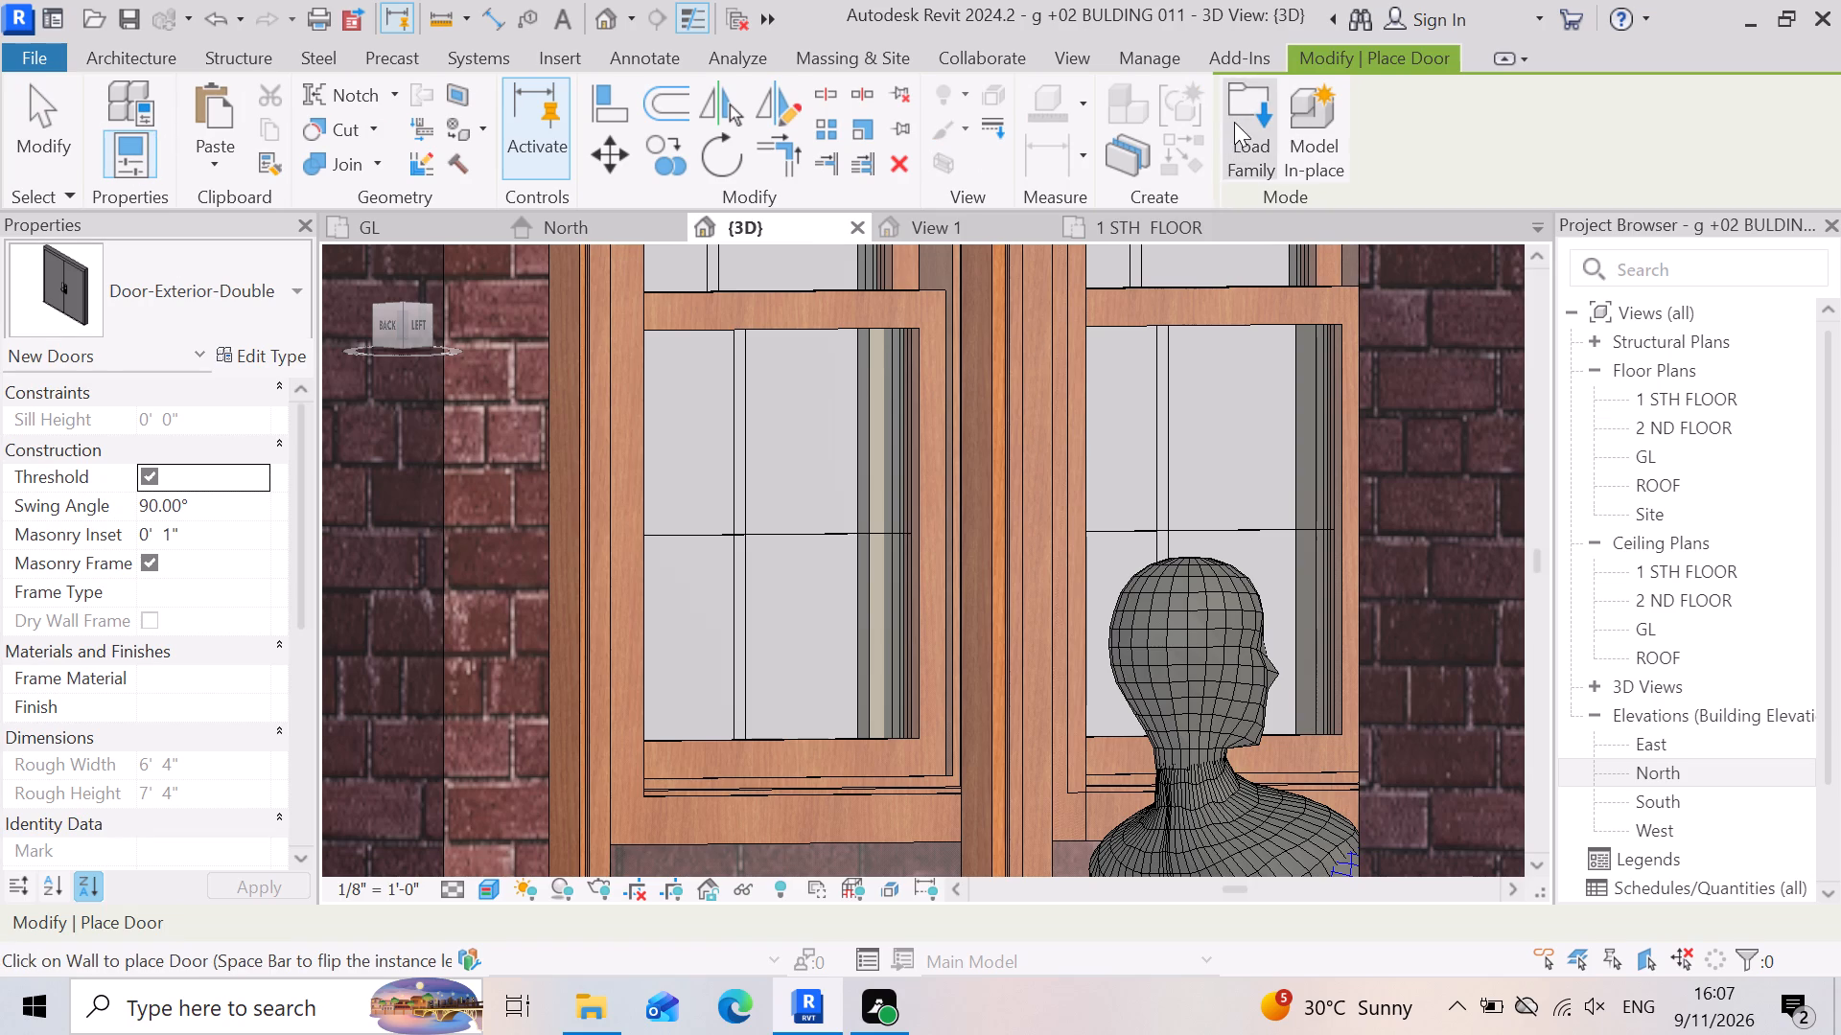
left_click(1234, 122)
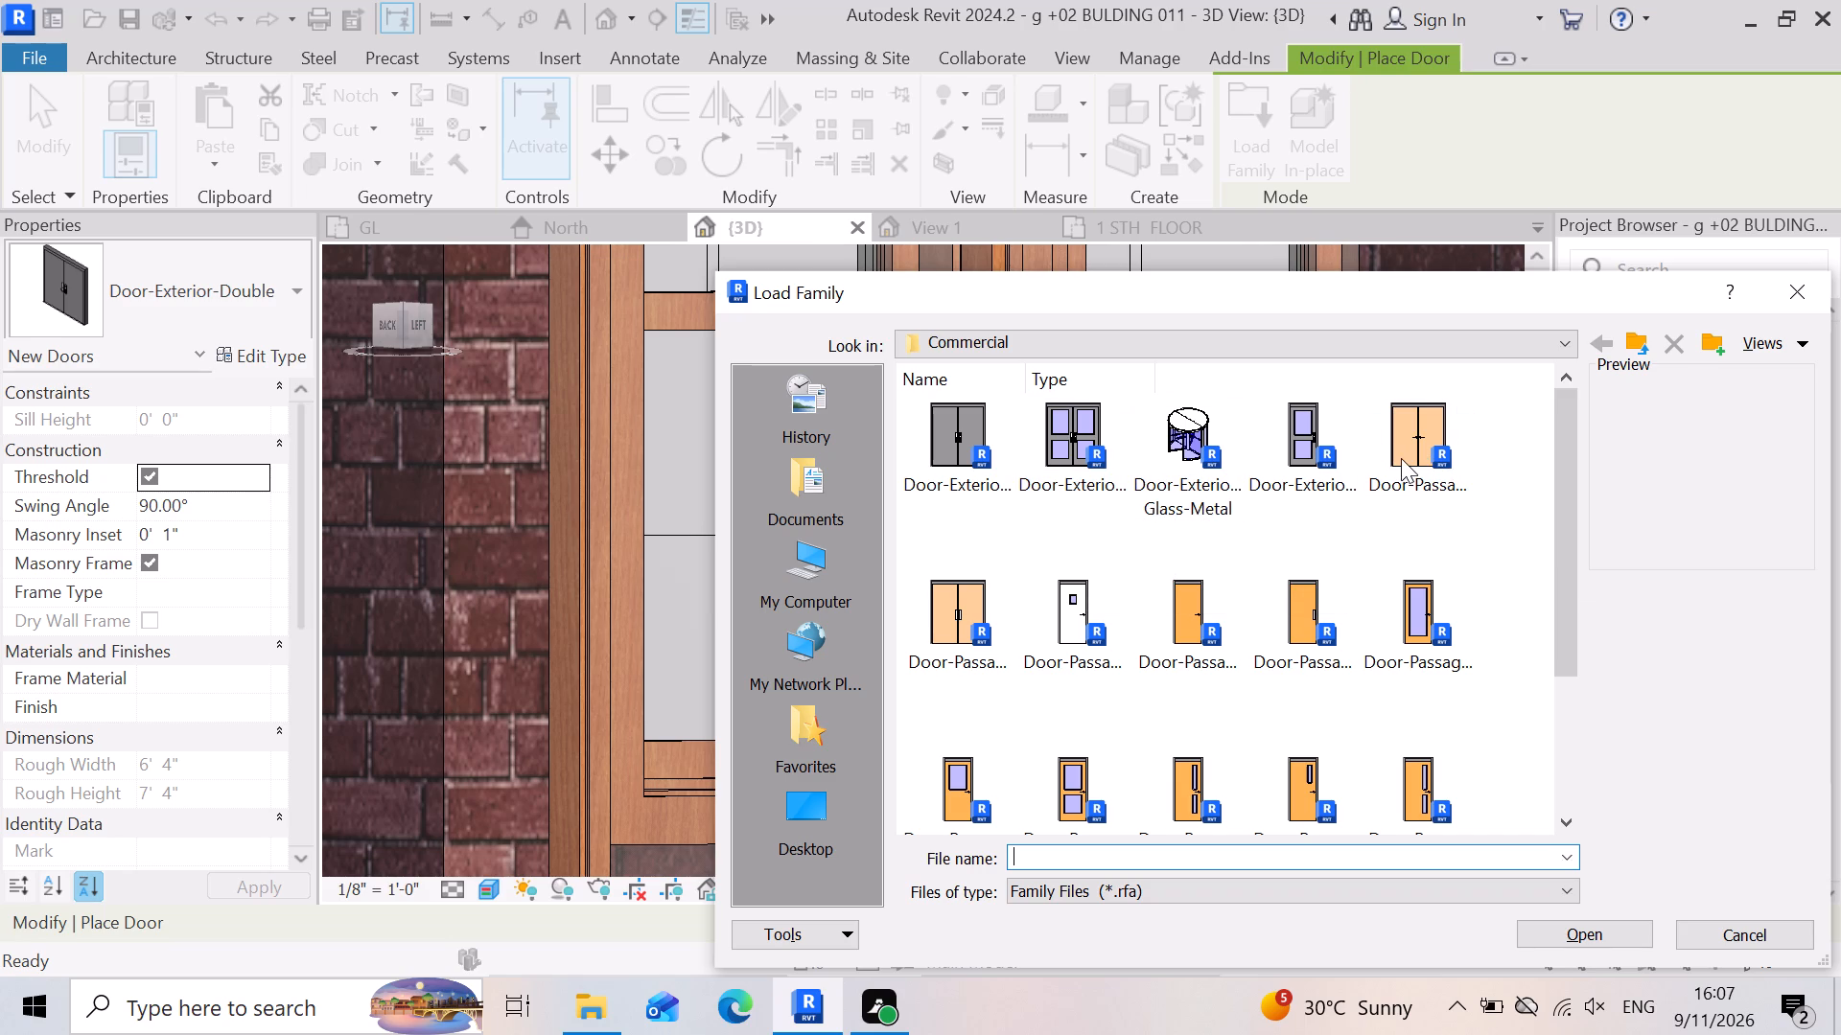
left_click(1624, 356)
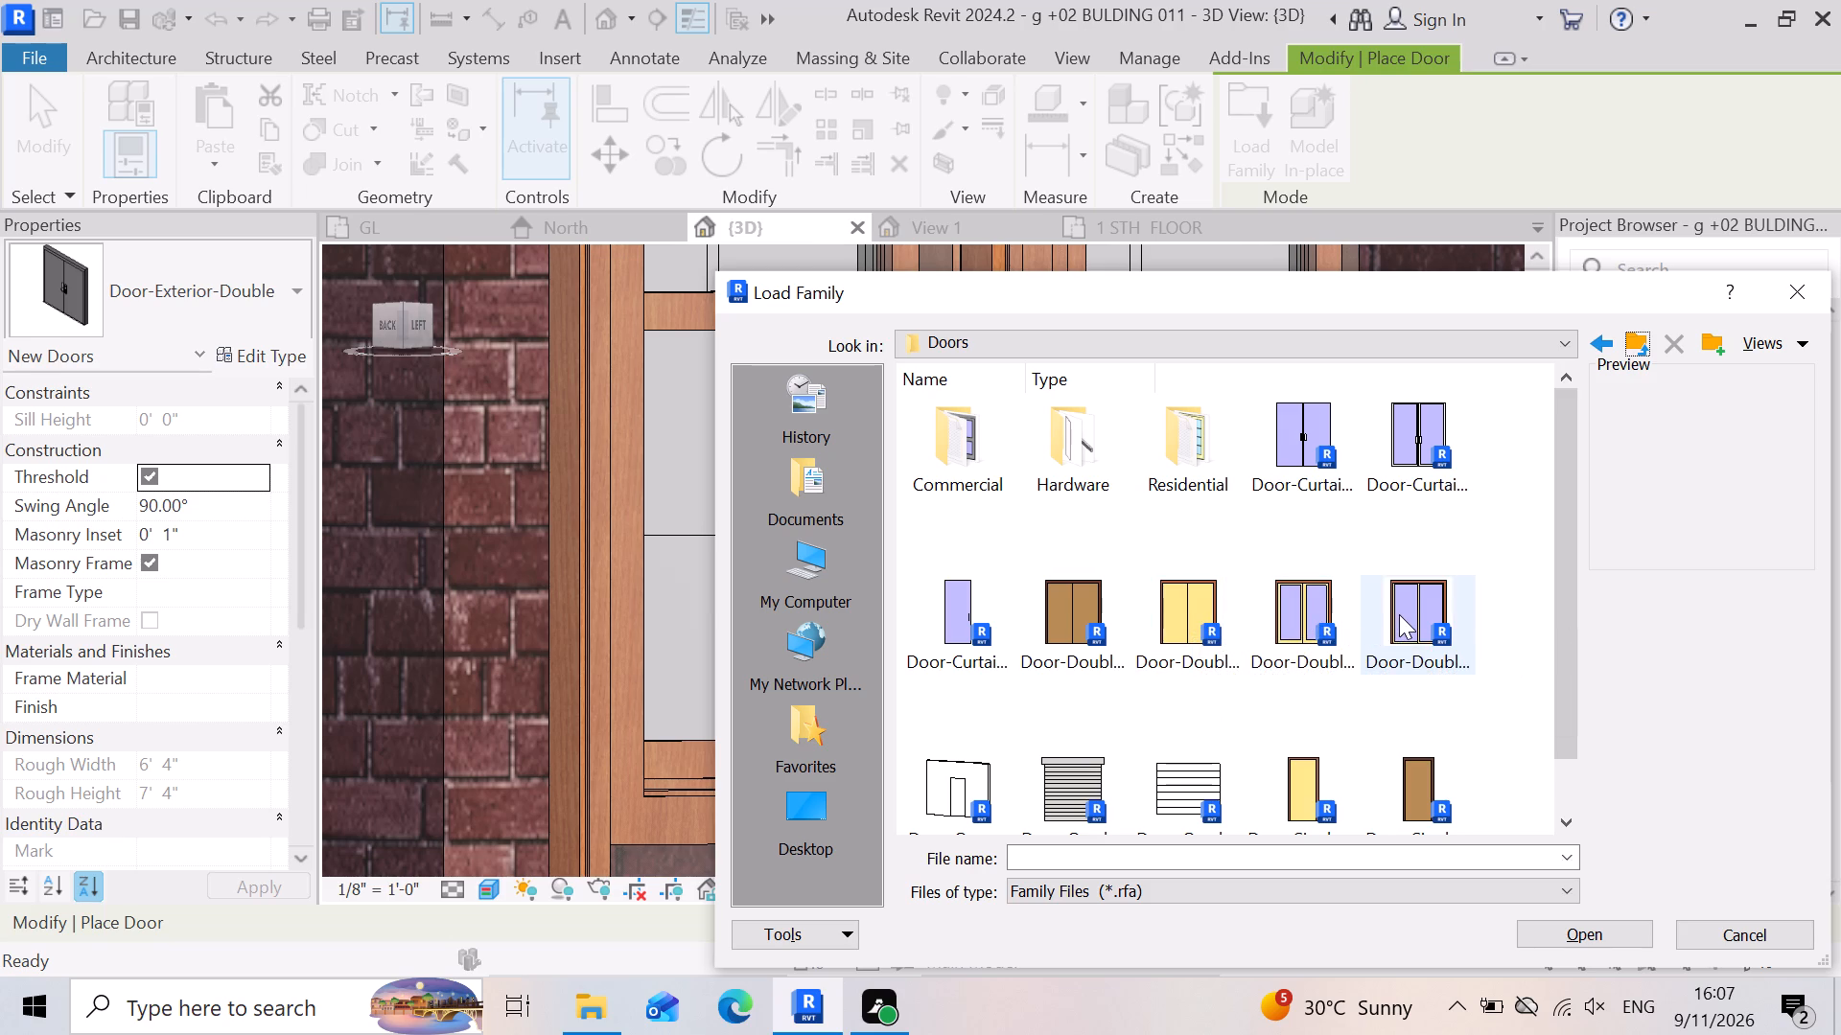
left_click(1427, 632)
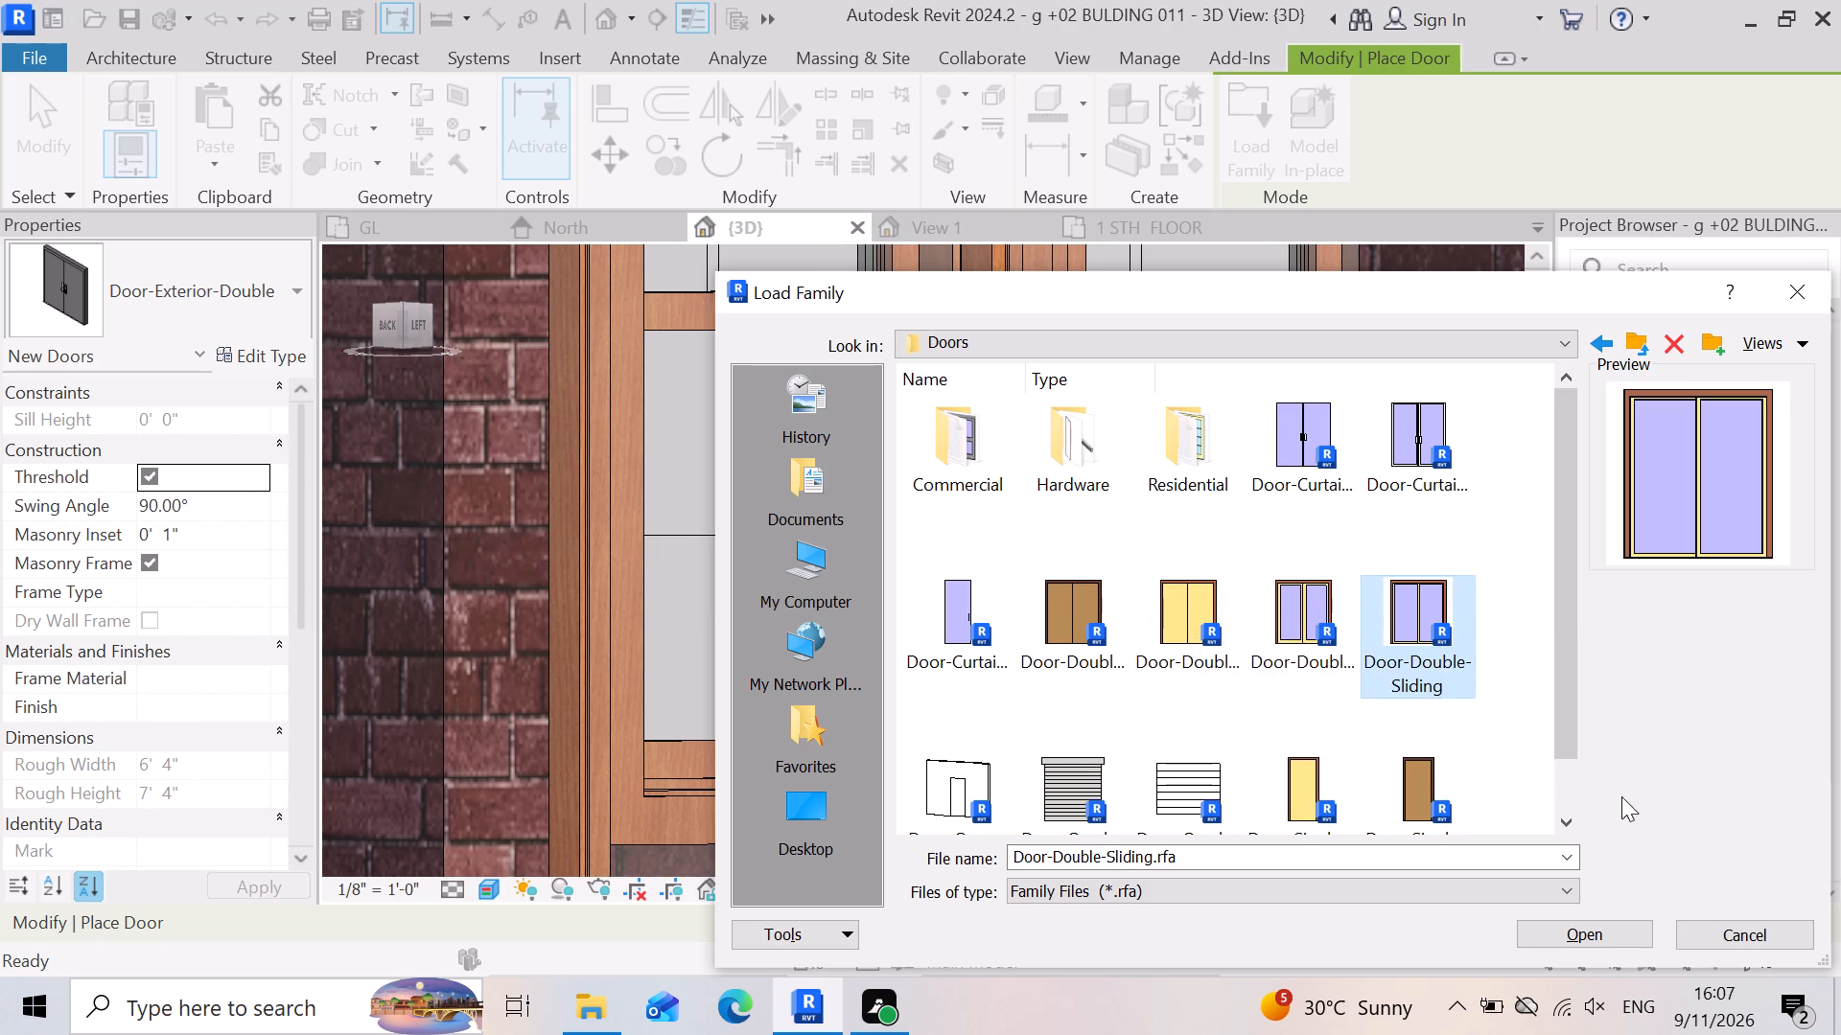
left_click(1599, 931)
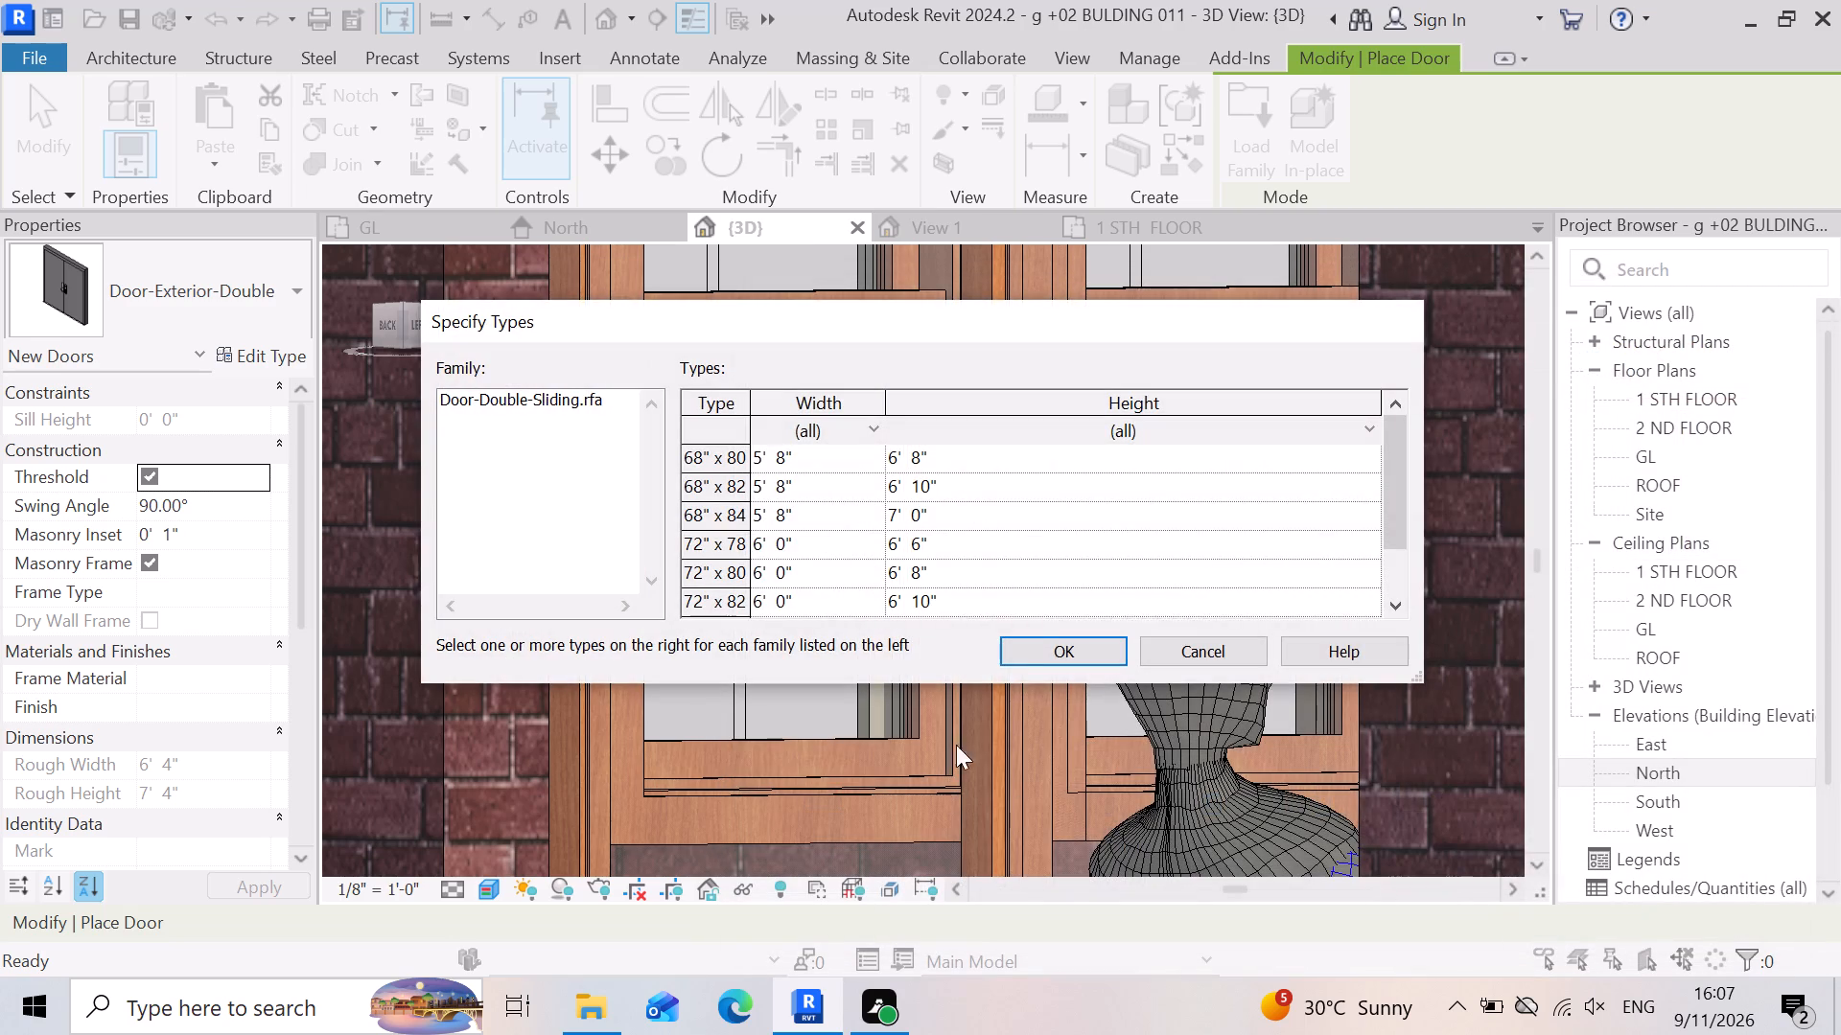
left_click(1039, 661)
Examine the windows and doors on the building's rear and left side, and the whole model from above.
scroll(971, 772, "down", 3)
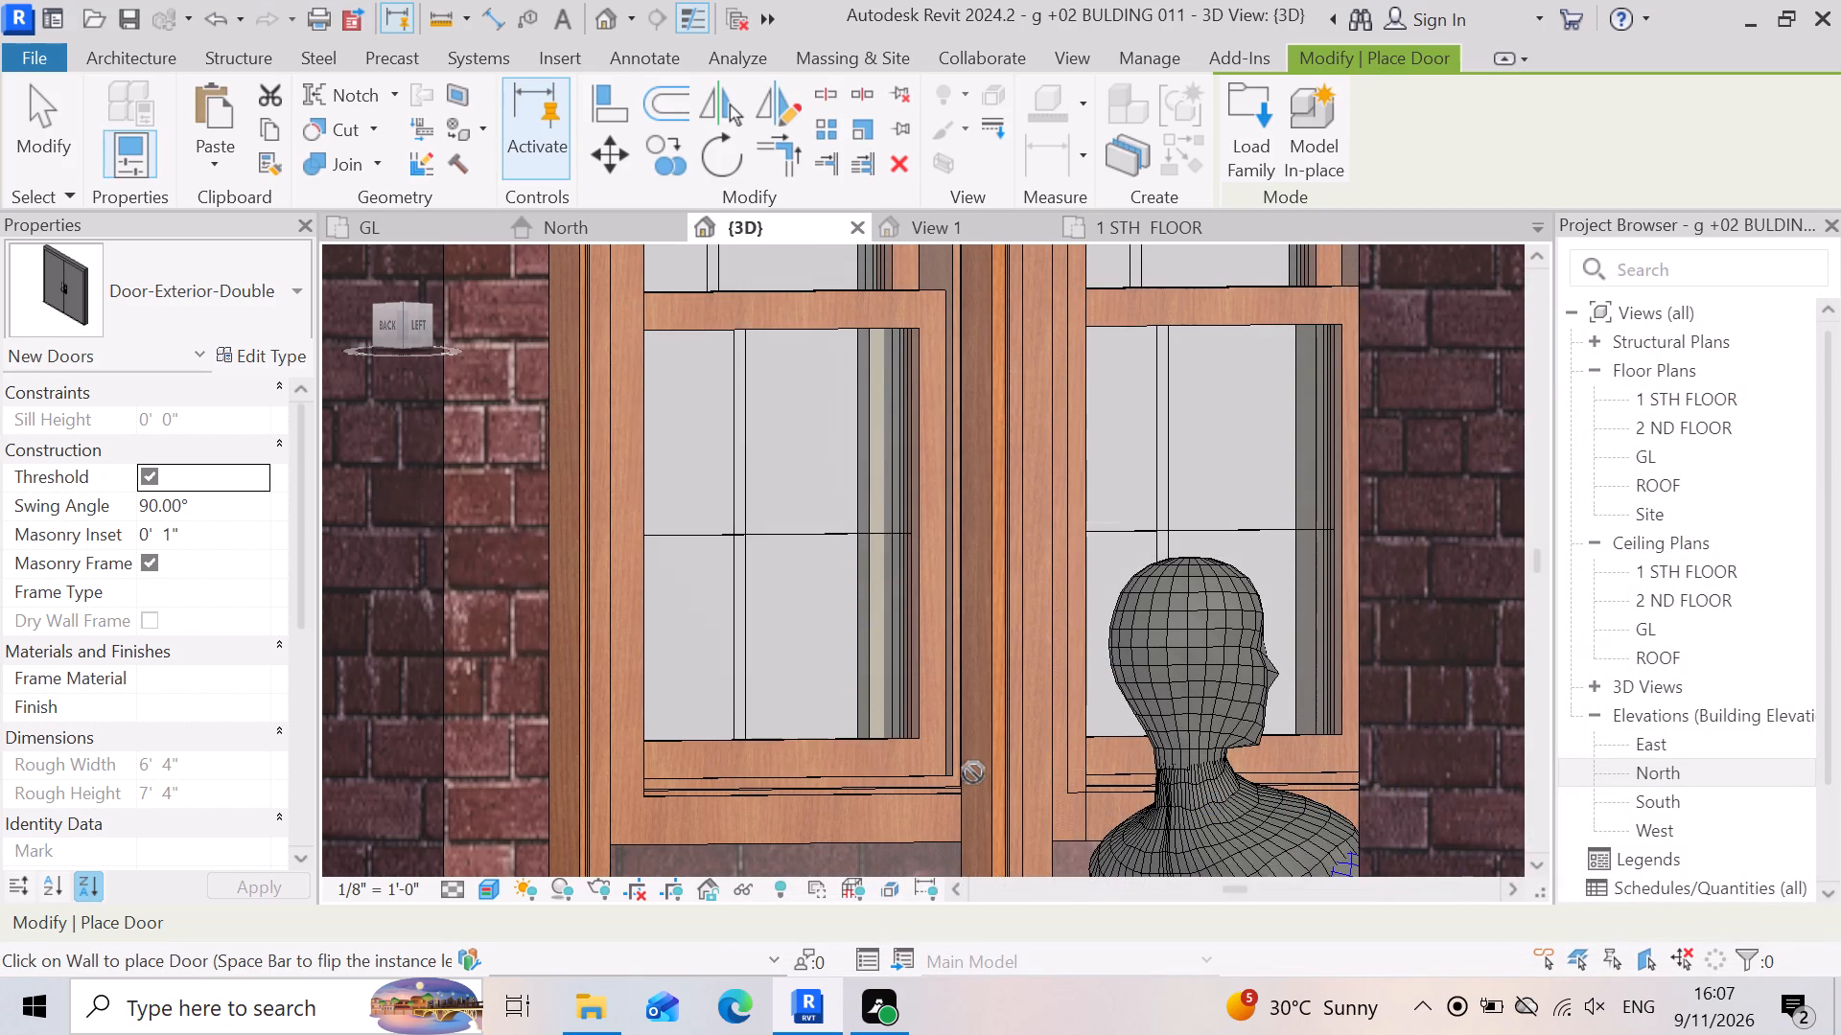
scroll(973, 772, "down", 1)
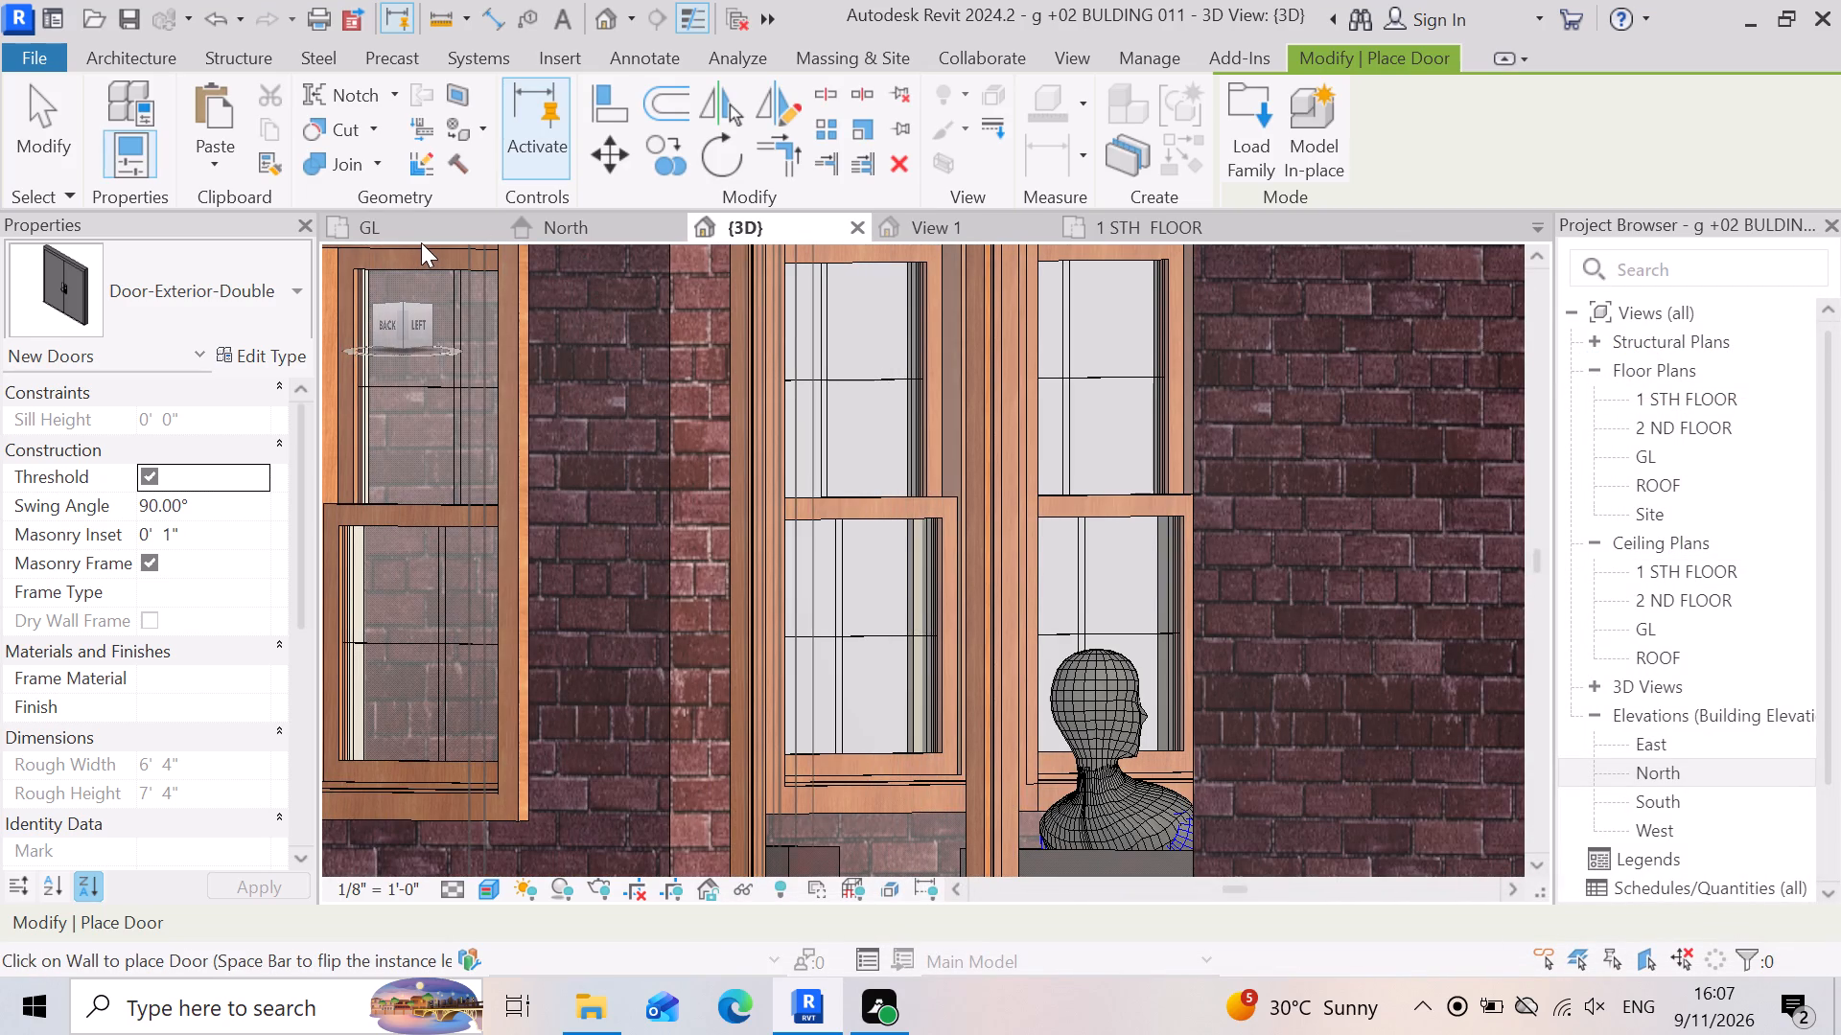
scroll(892, 762, "down", 4)
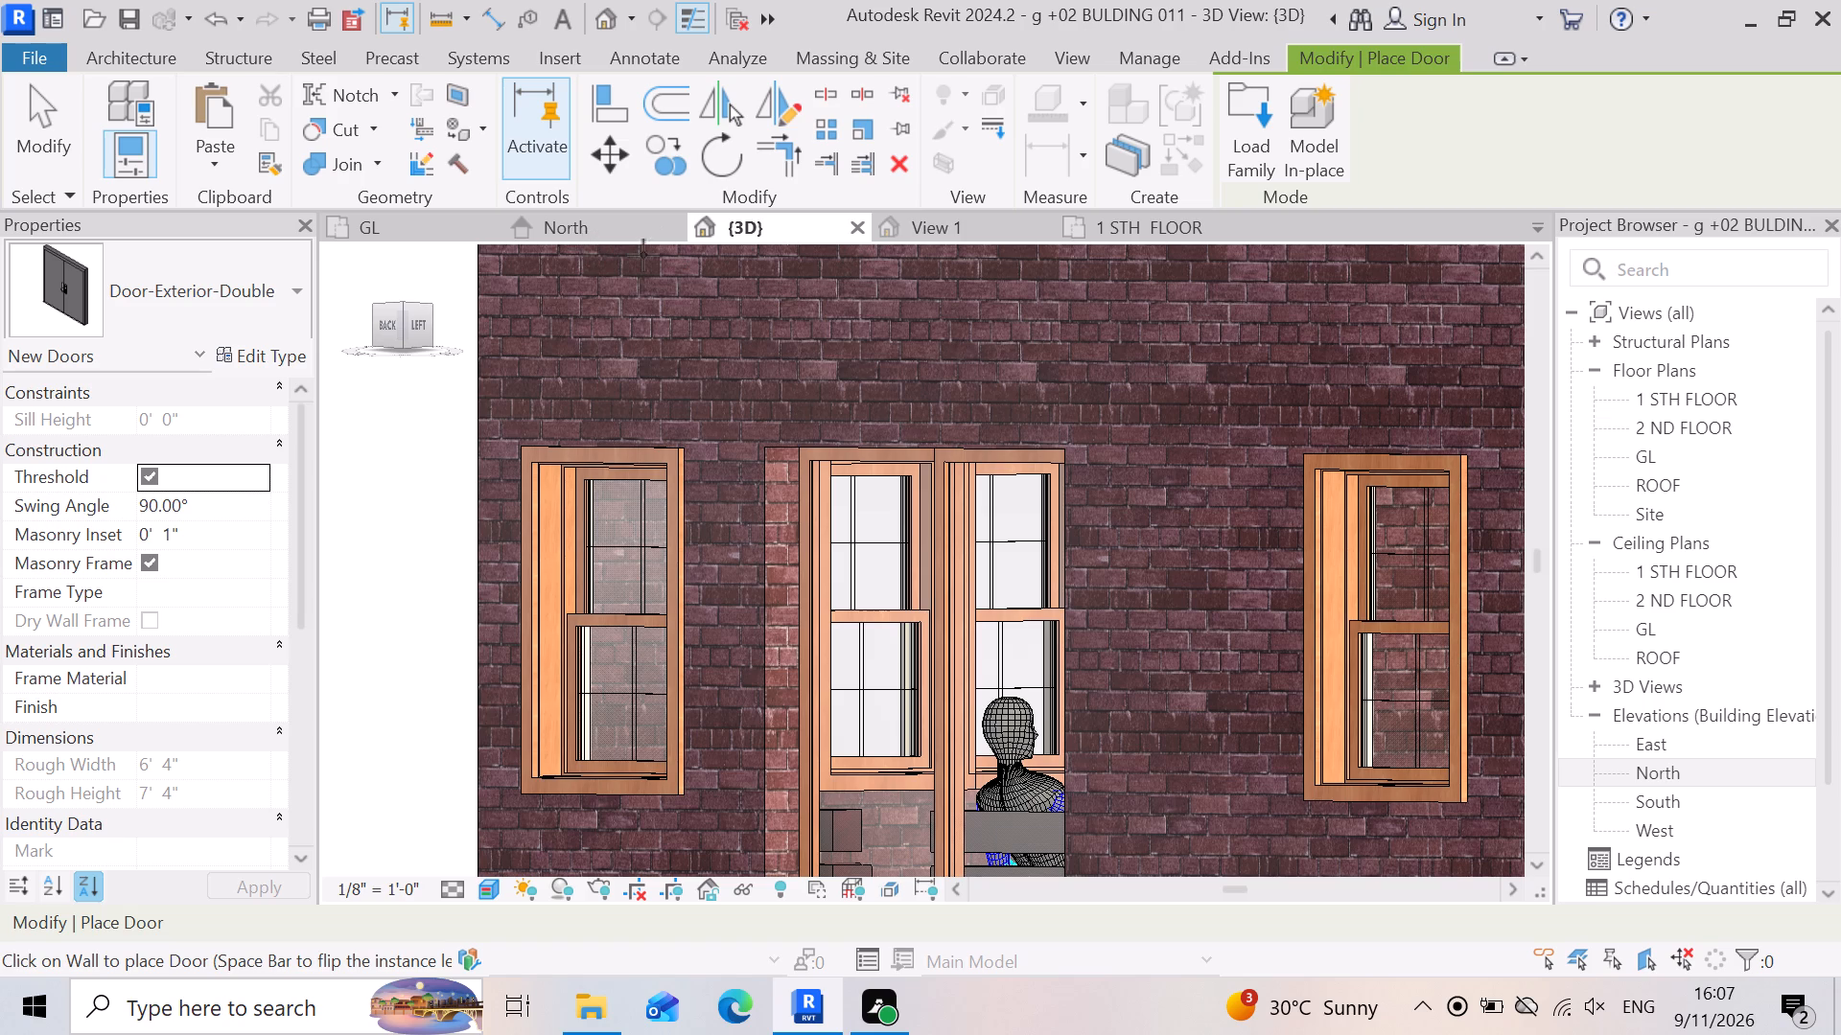
scroll(786, 778, "down", 9)
scroll(951, 735, "down", 3)
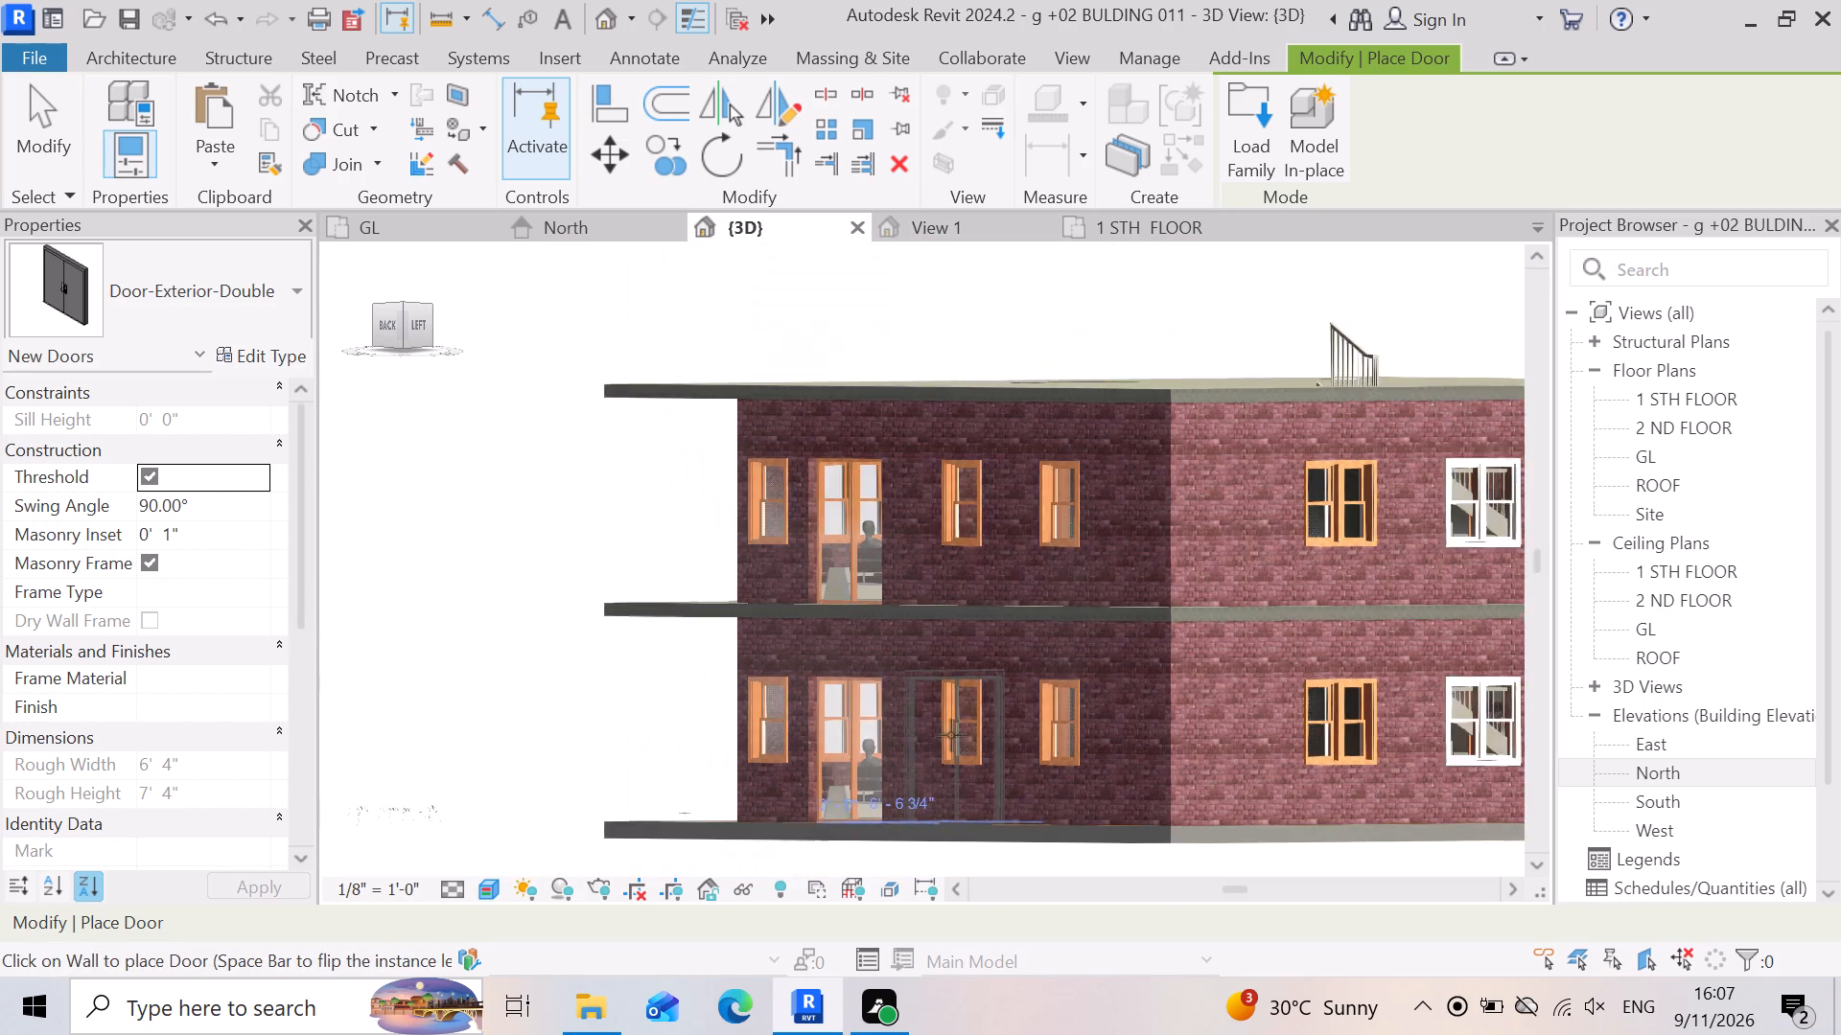
right_click_drag(1144, 563, 1089, 594, "shift")
middle_click_drag(1132, 578, 1123, 581, "shift")
middle_click_drag(1119, 578, 1089, 594, "shift")
middle_click_drag(1325, 574, 1326, 586, "shift")
right_click_drag(1325, 574, 1317, 691, "shift")
middle_click_drag(1326, 597, 1317, 691, "shift")
middle_click(1317, 691, "shift")
scroll(1347, 585, "down", 4)
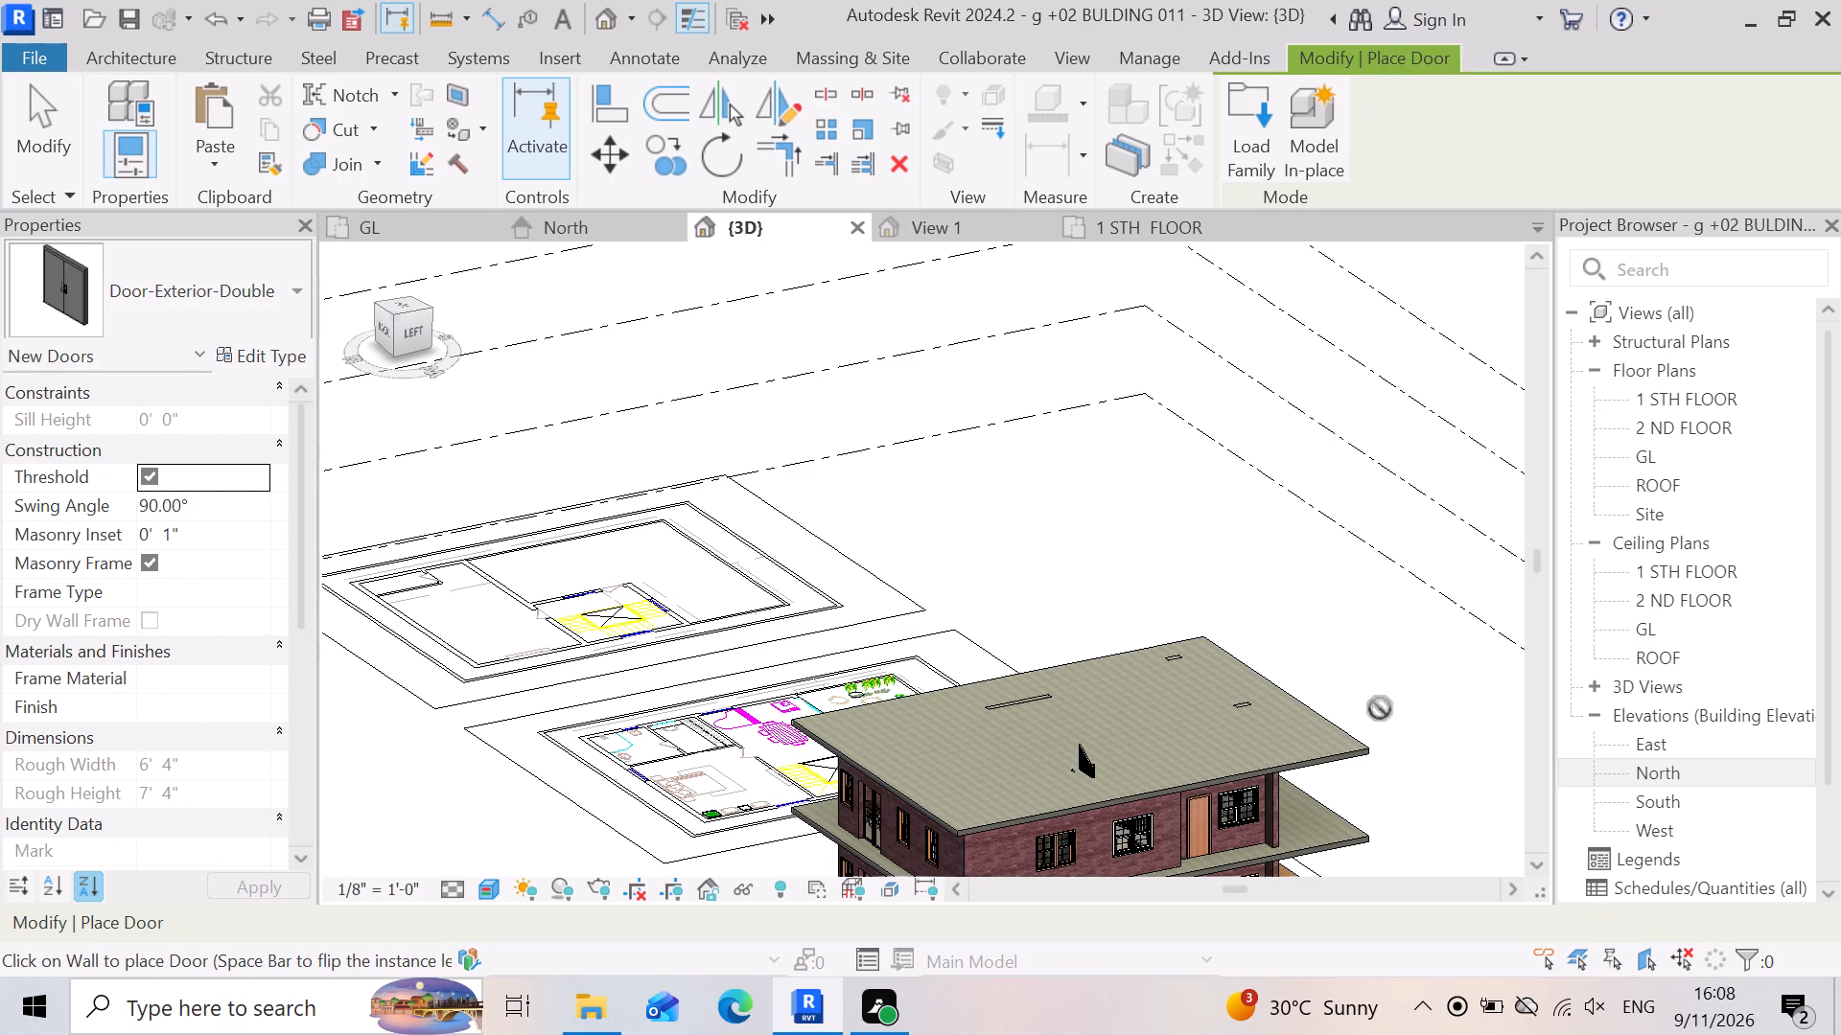
scroll(1247, 605, "down", 6)
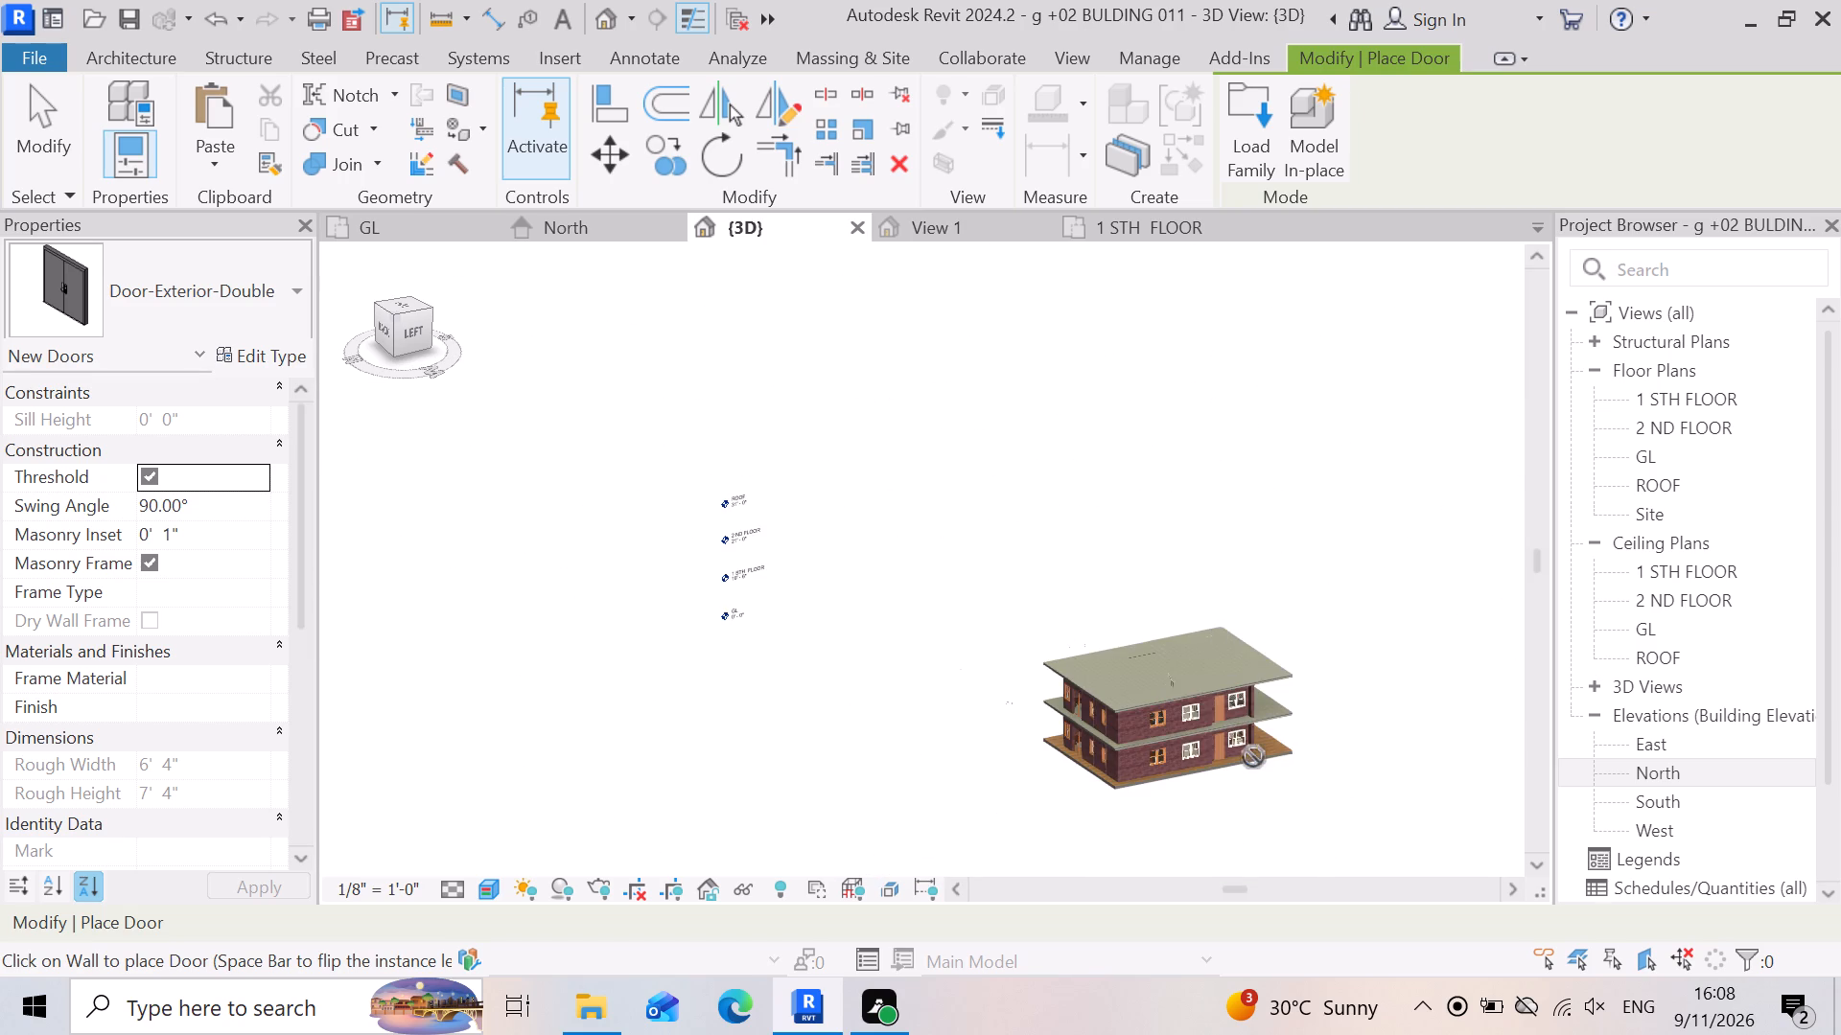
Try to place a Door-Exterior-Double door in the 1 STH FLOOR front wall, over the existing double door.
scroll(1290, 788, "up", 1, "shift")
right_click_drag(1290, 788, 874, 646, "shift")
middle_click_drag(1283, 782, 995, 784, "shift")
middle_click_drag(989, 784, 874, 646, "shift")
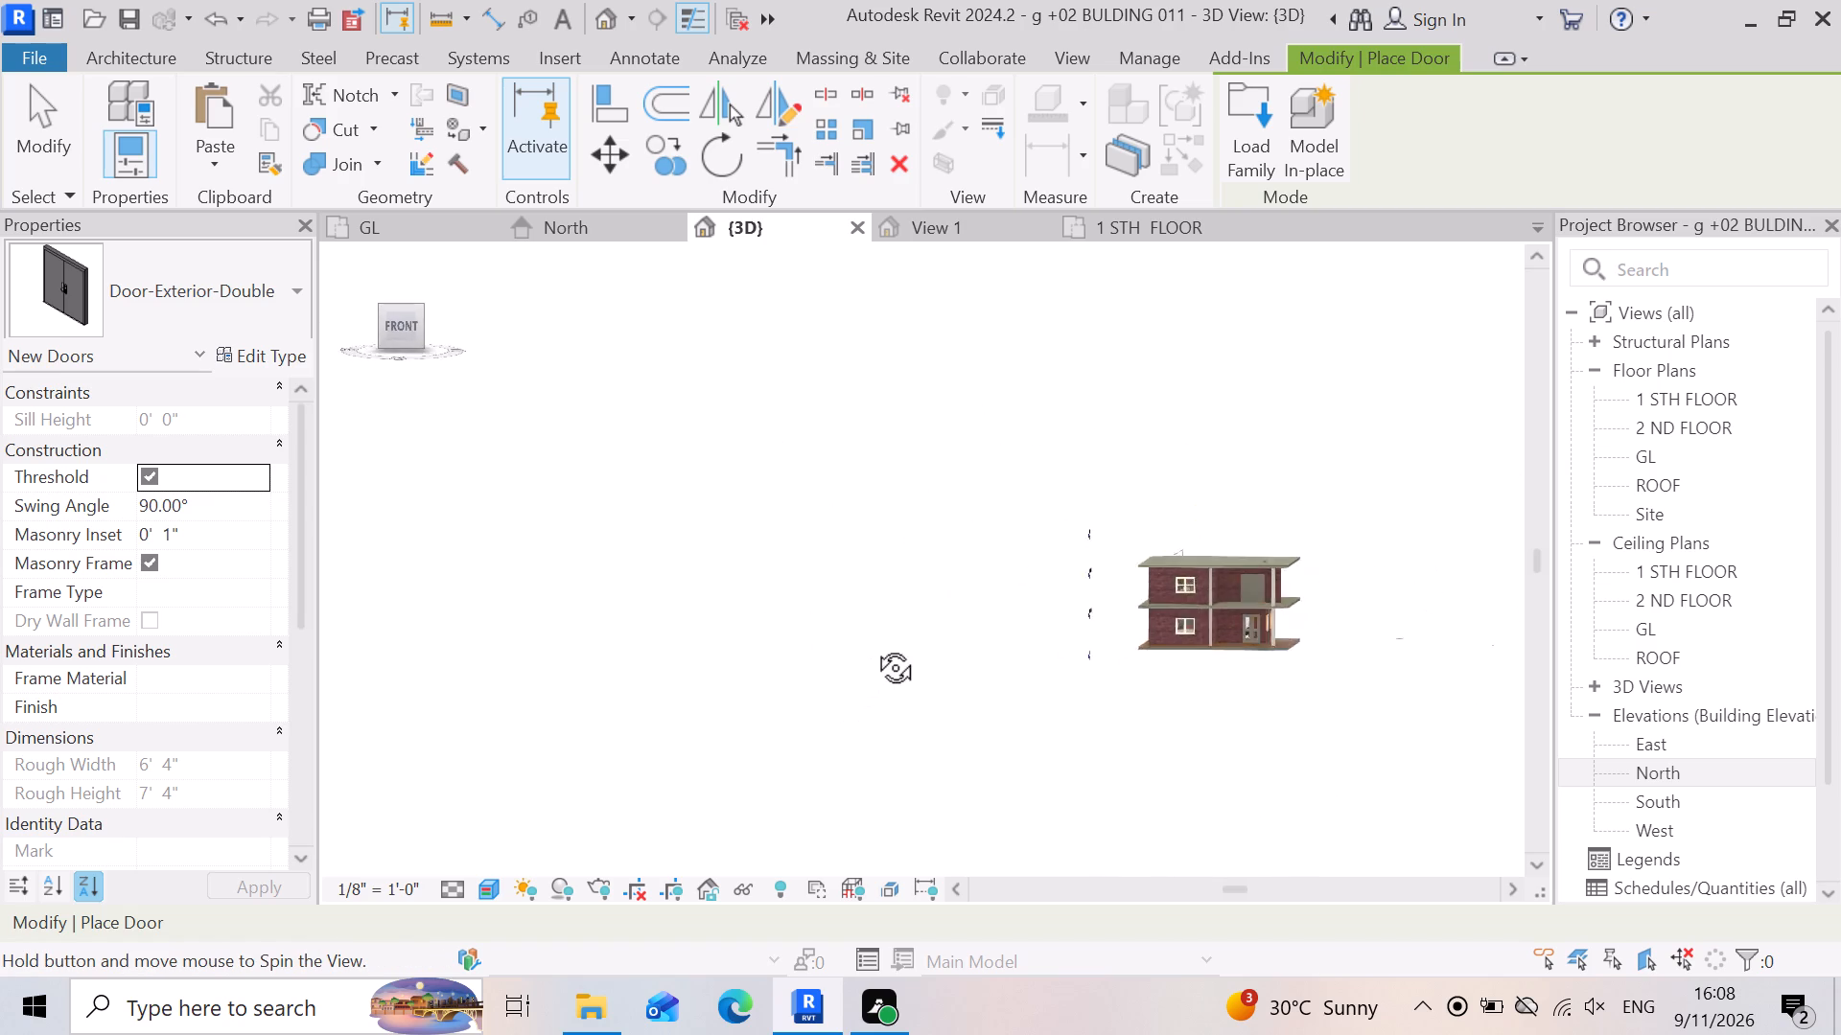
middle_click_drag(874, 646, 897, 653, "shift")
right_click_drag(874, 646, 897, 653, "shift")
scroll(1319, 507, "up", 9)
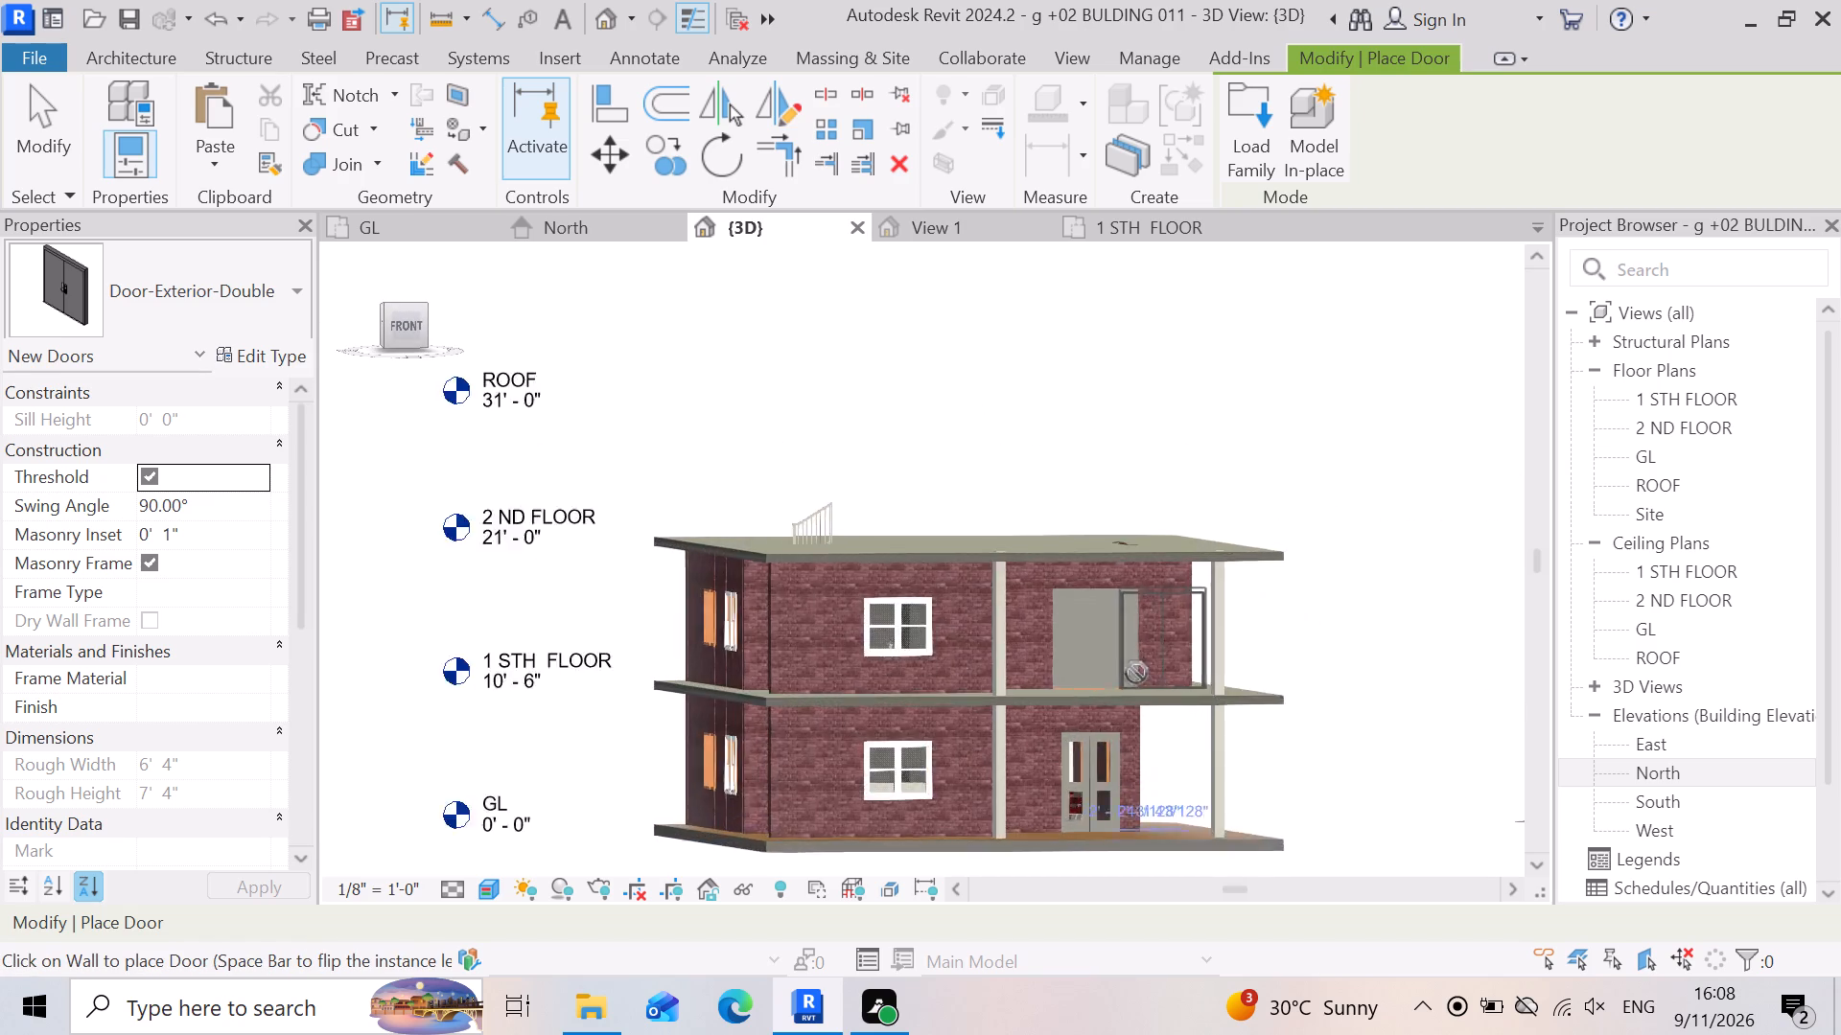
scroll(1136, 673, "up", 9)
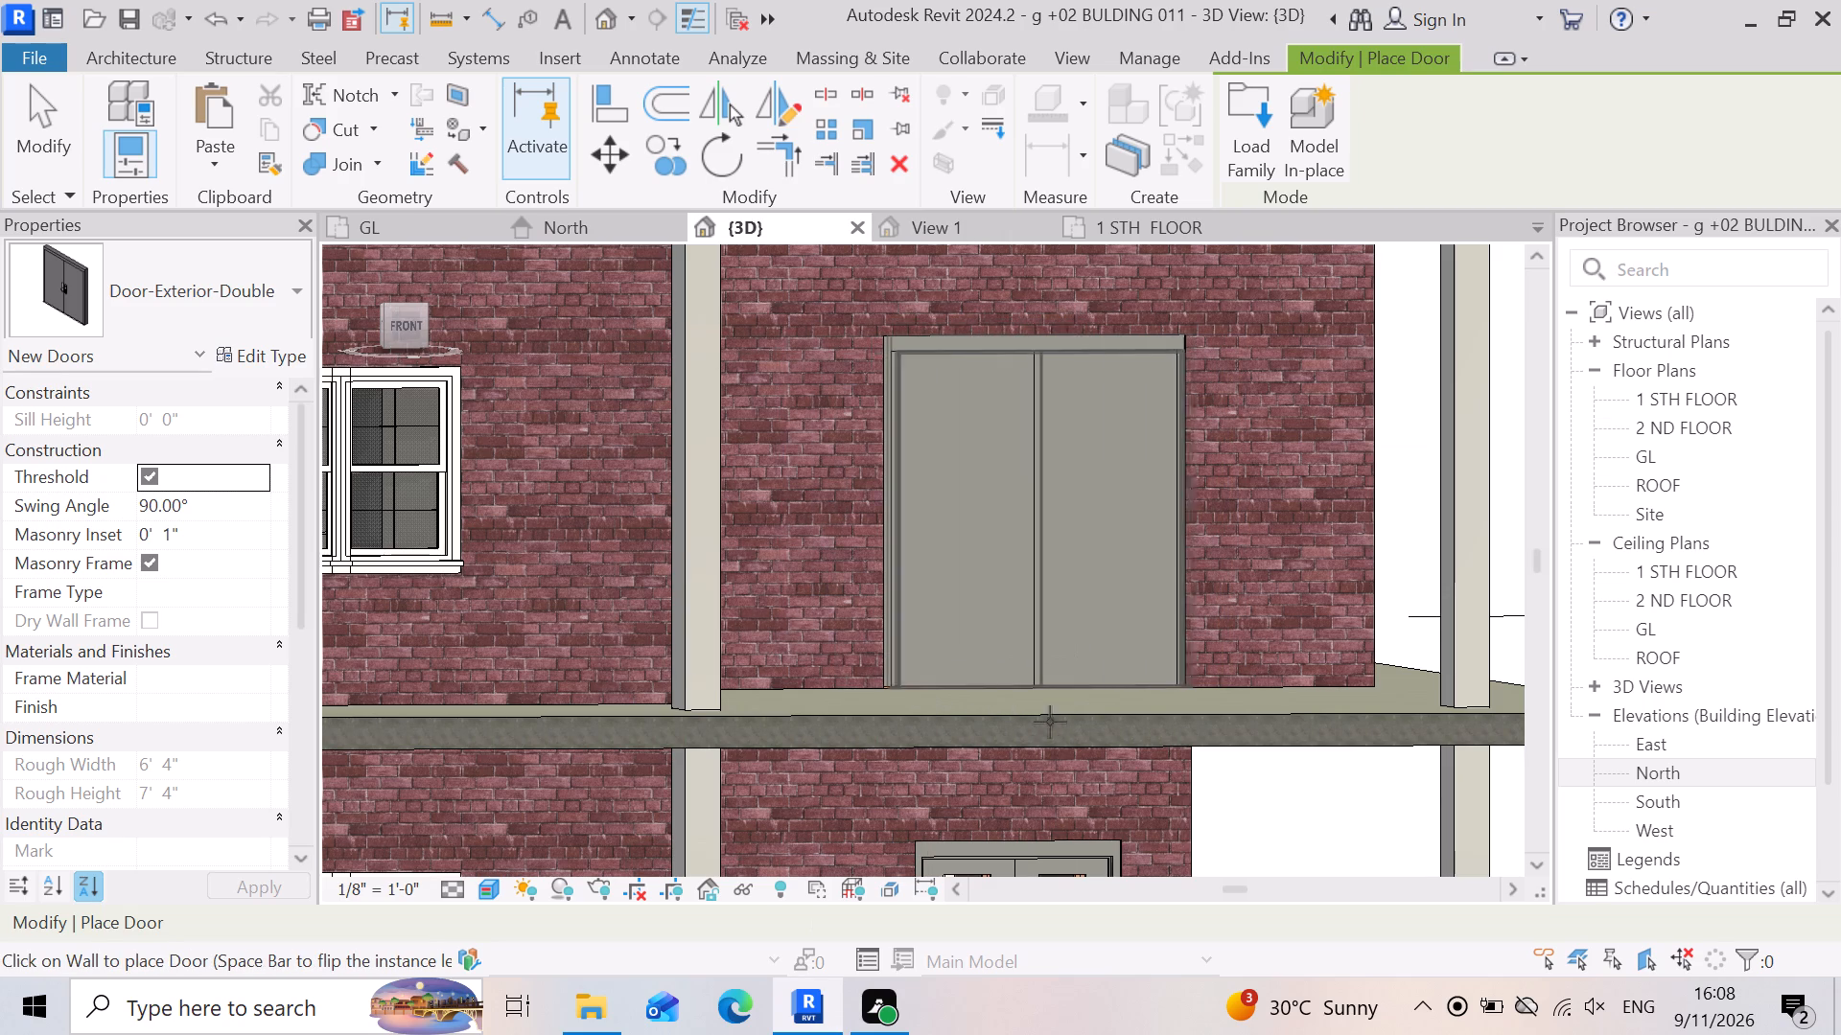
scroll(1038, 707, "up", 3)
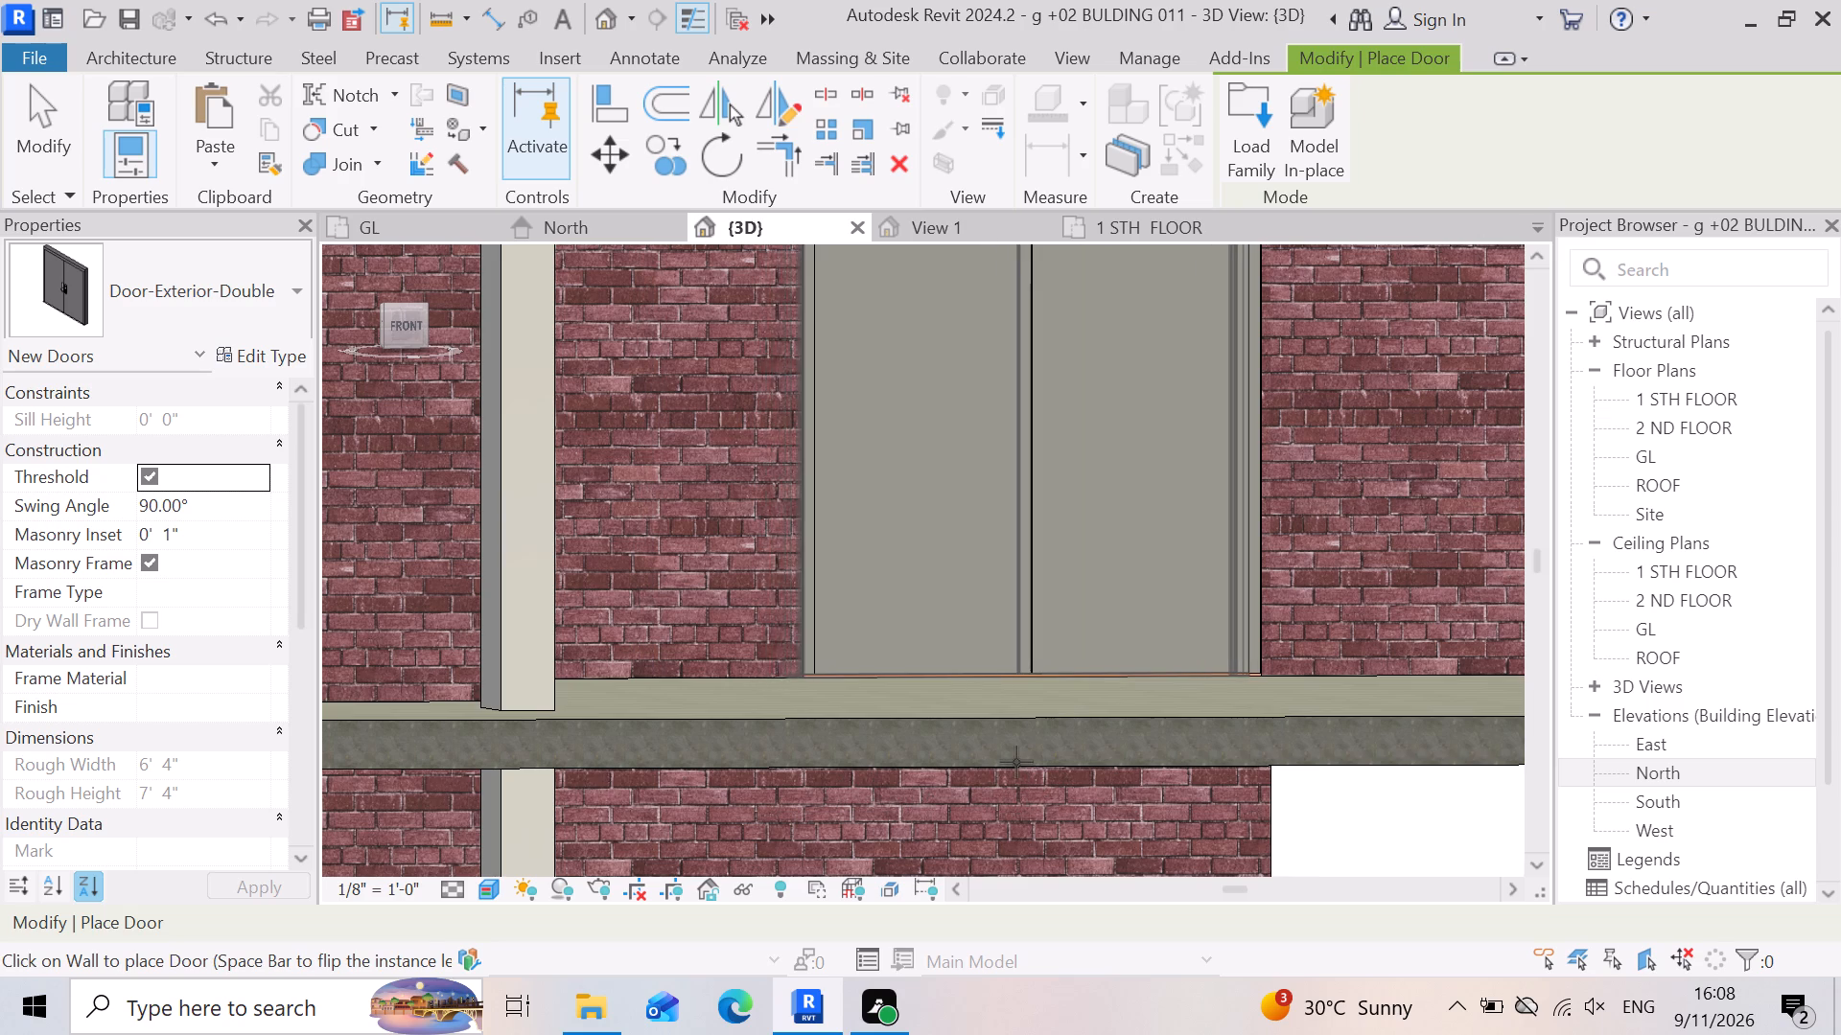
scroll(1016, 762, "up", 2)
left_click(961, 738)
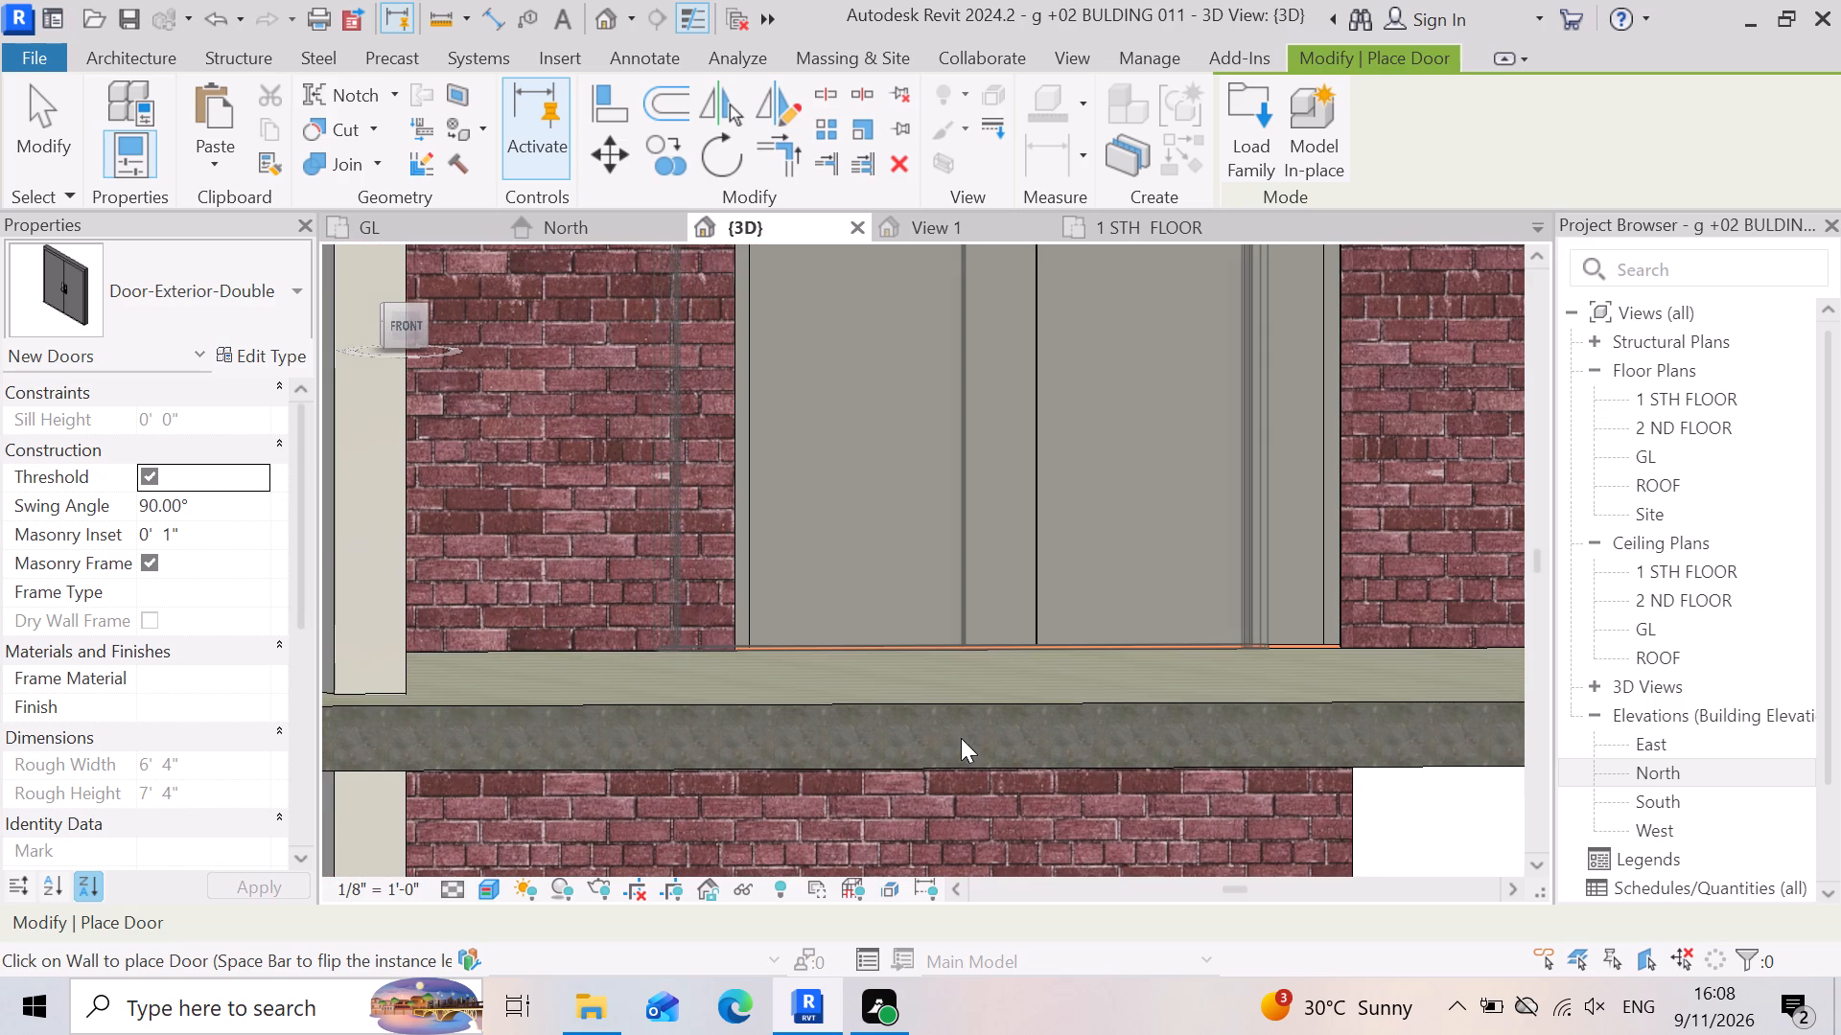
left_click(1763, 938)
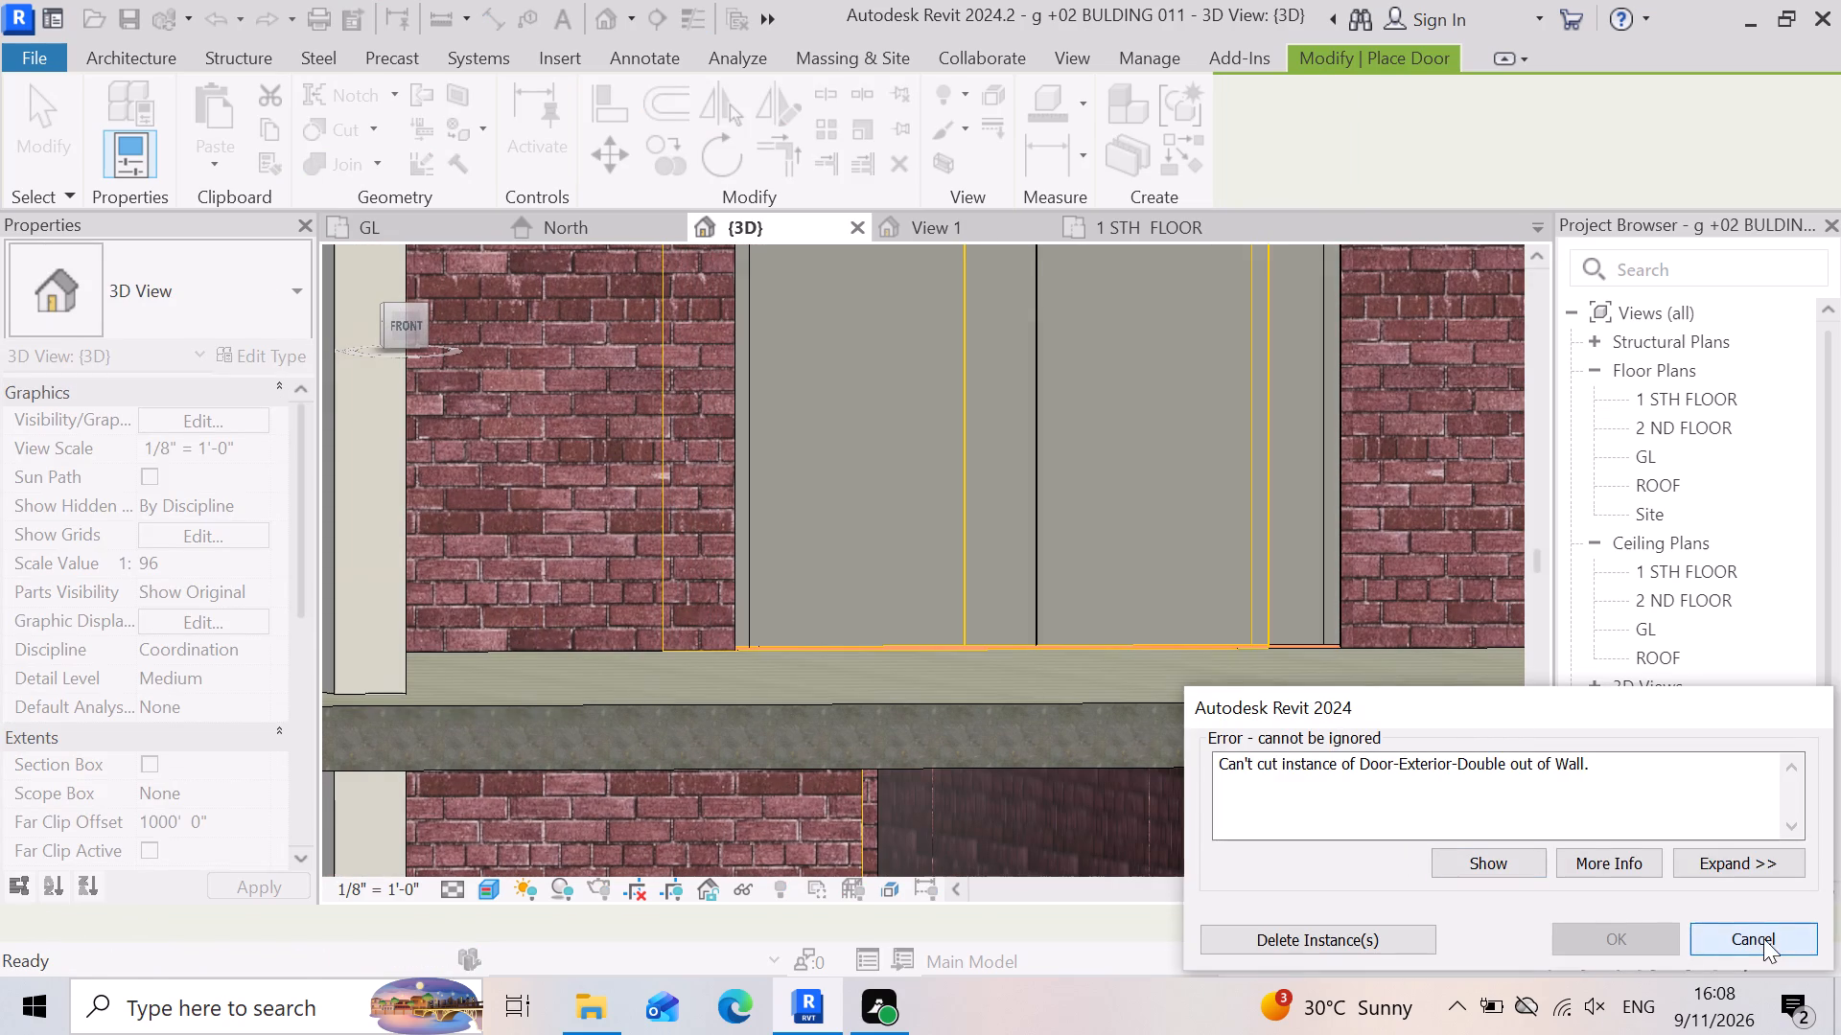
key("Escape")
Delete the Door-Exterior-Double door from the front wall of the 1 STH FLOOR.
scroll(1172, 481, "up", 2)
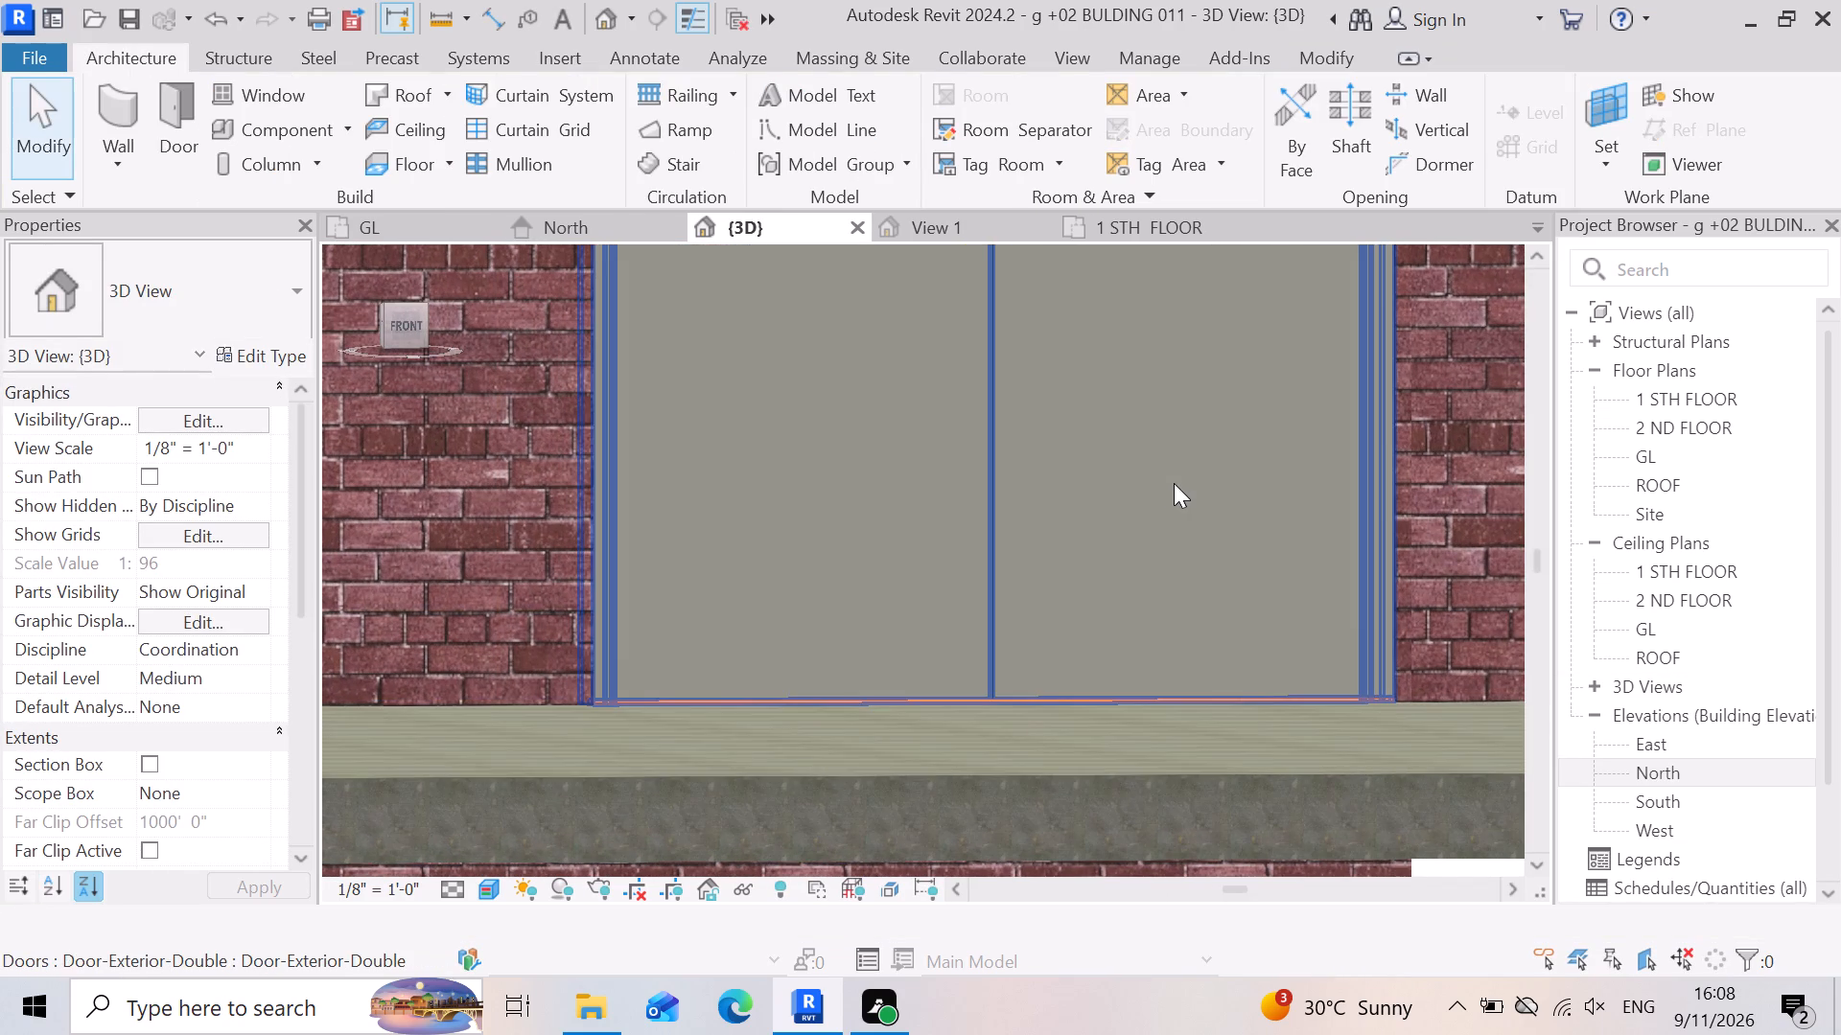
left_click(1176, 483)
key("Delete")
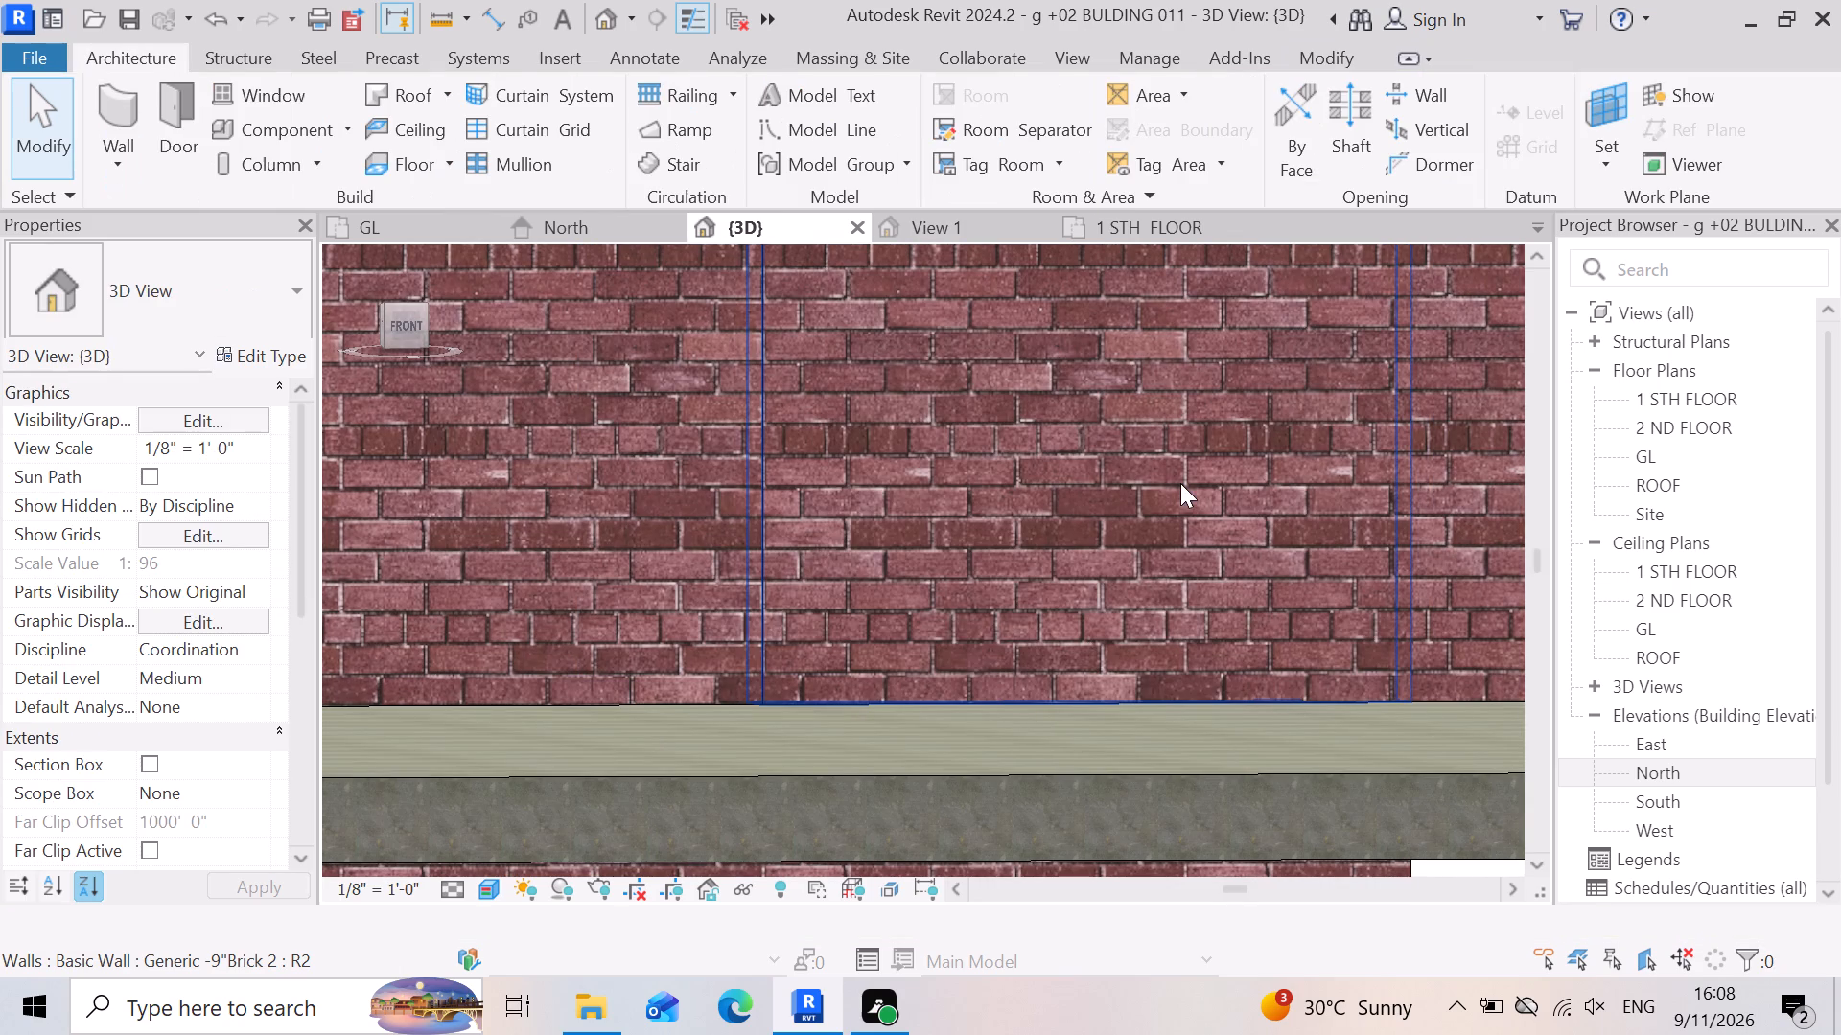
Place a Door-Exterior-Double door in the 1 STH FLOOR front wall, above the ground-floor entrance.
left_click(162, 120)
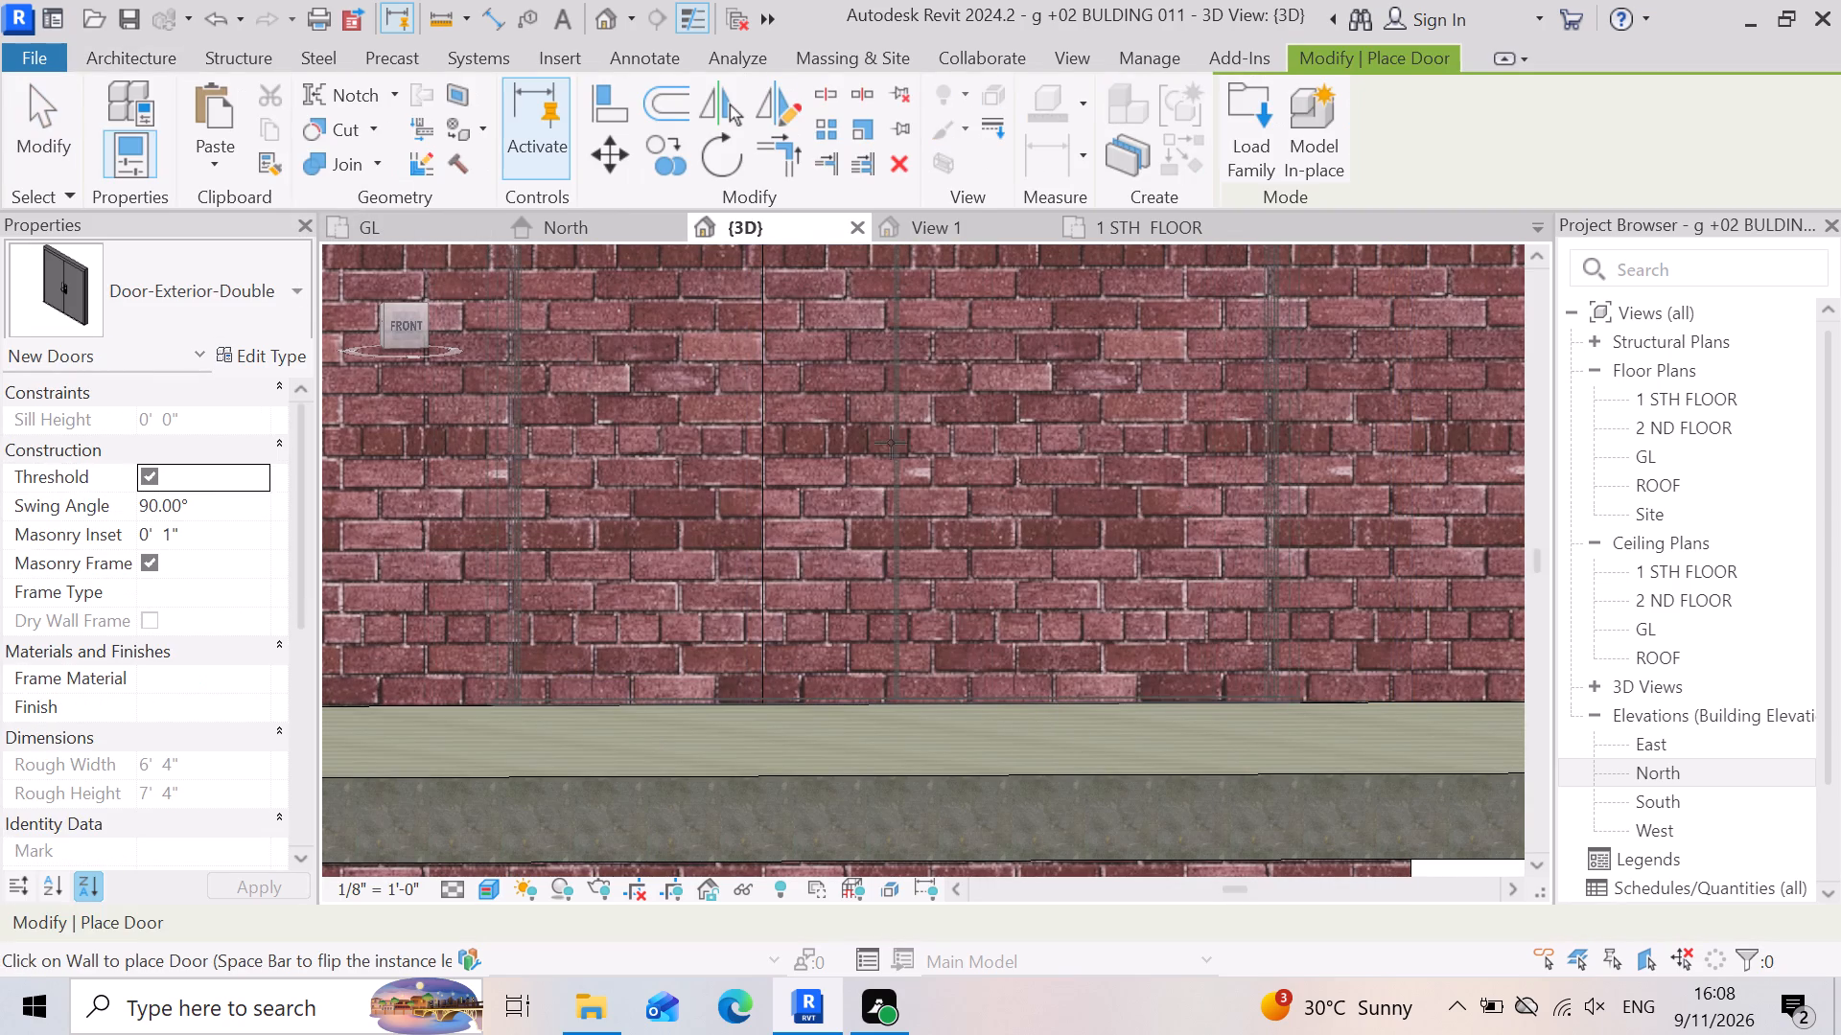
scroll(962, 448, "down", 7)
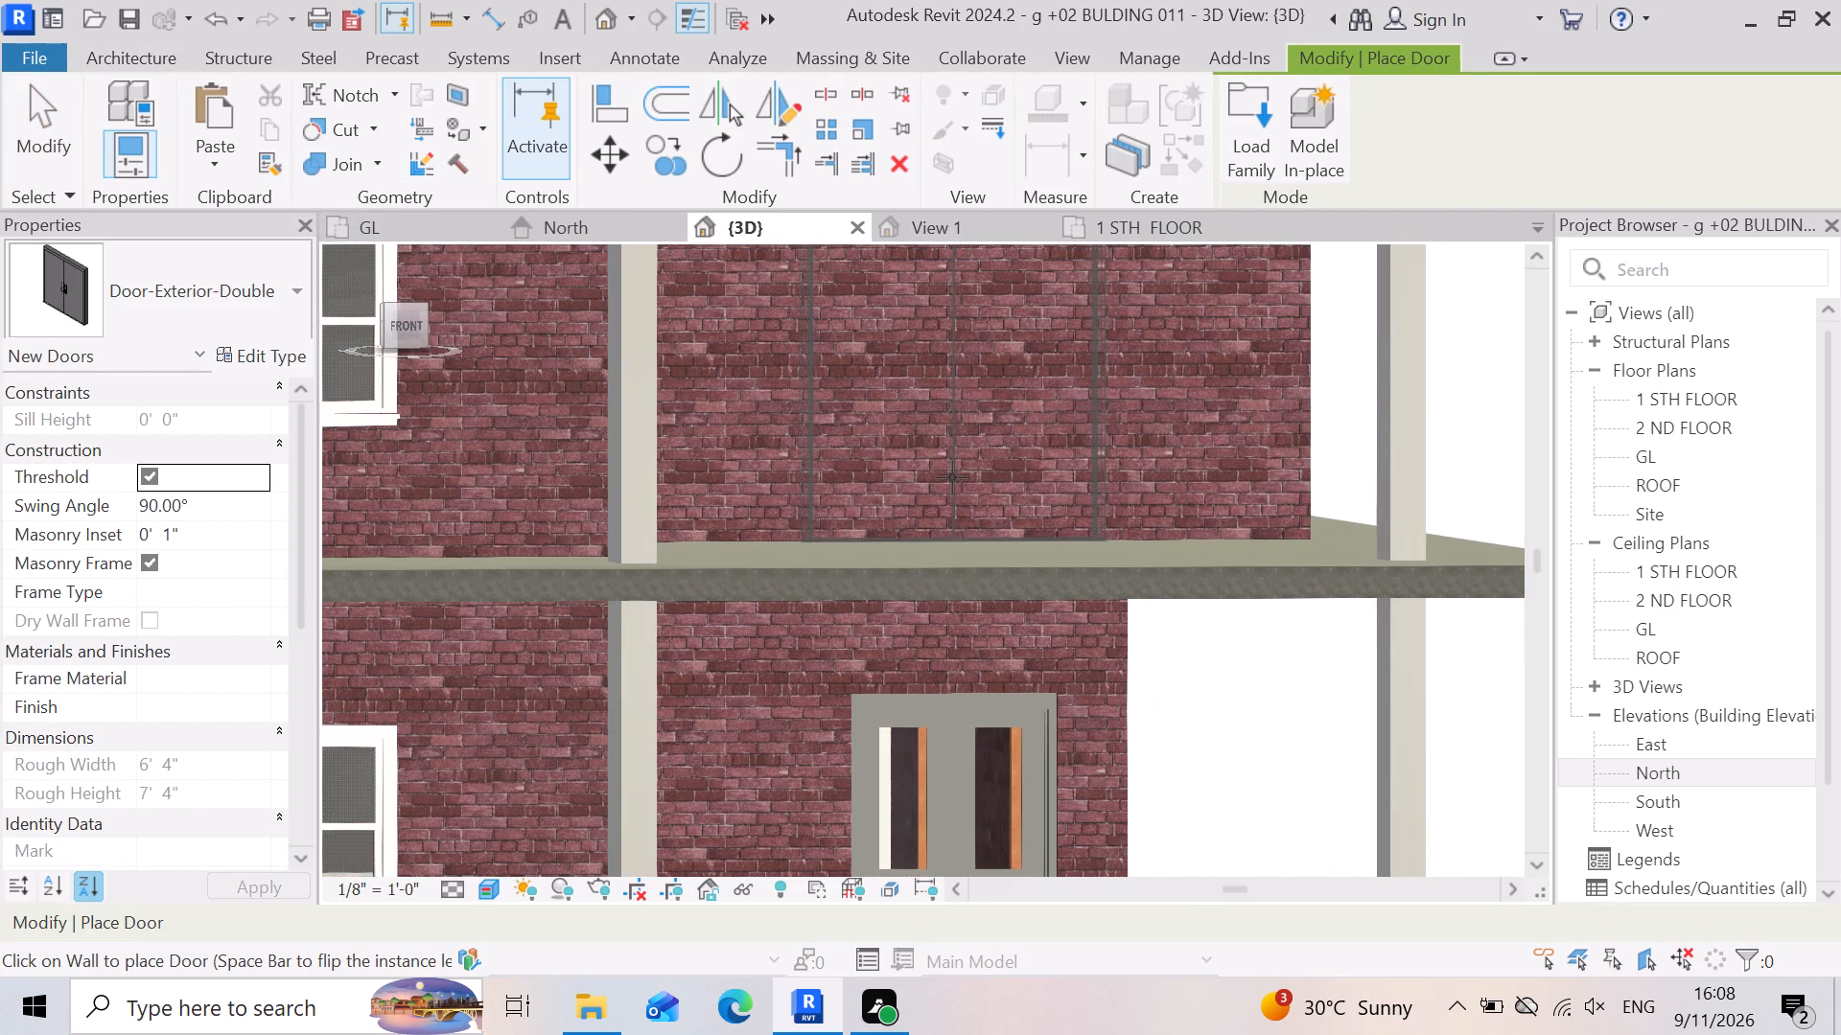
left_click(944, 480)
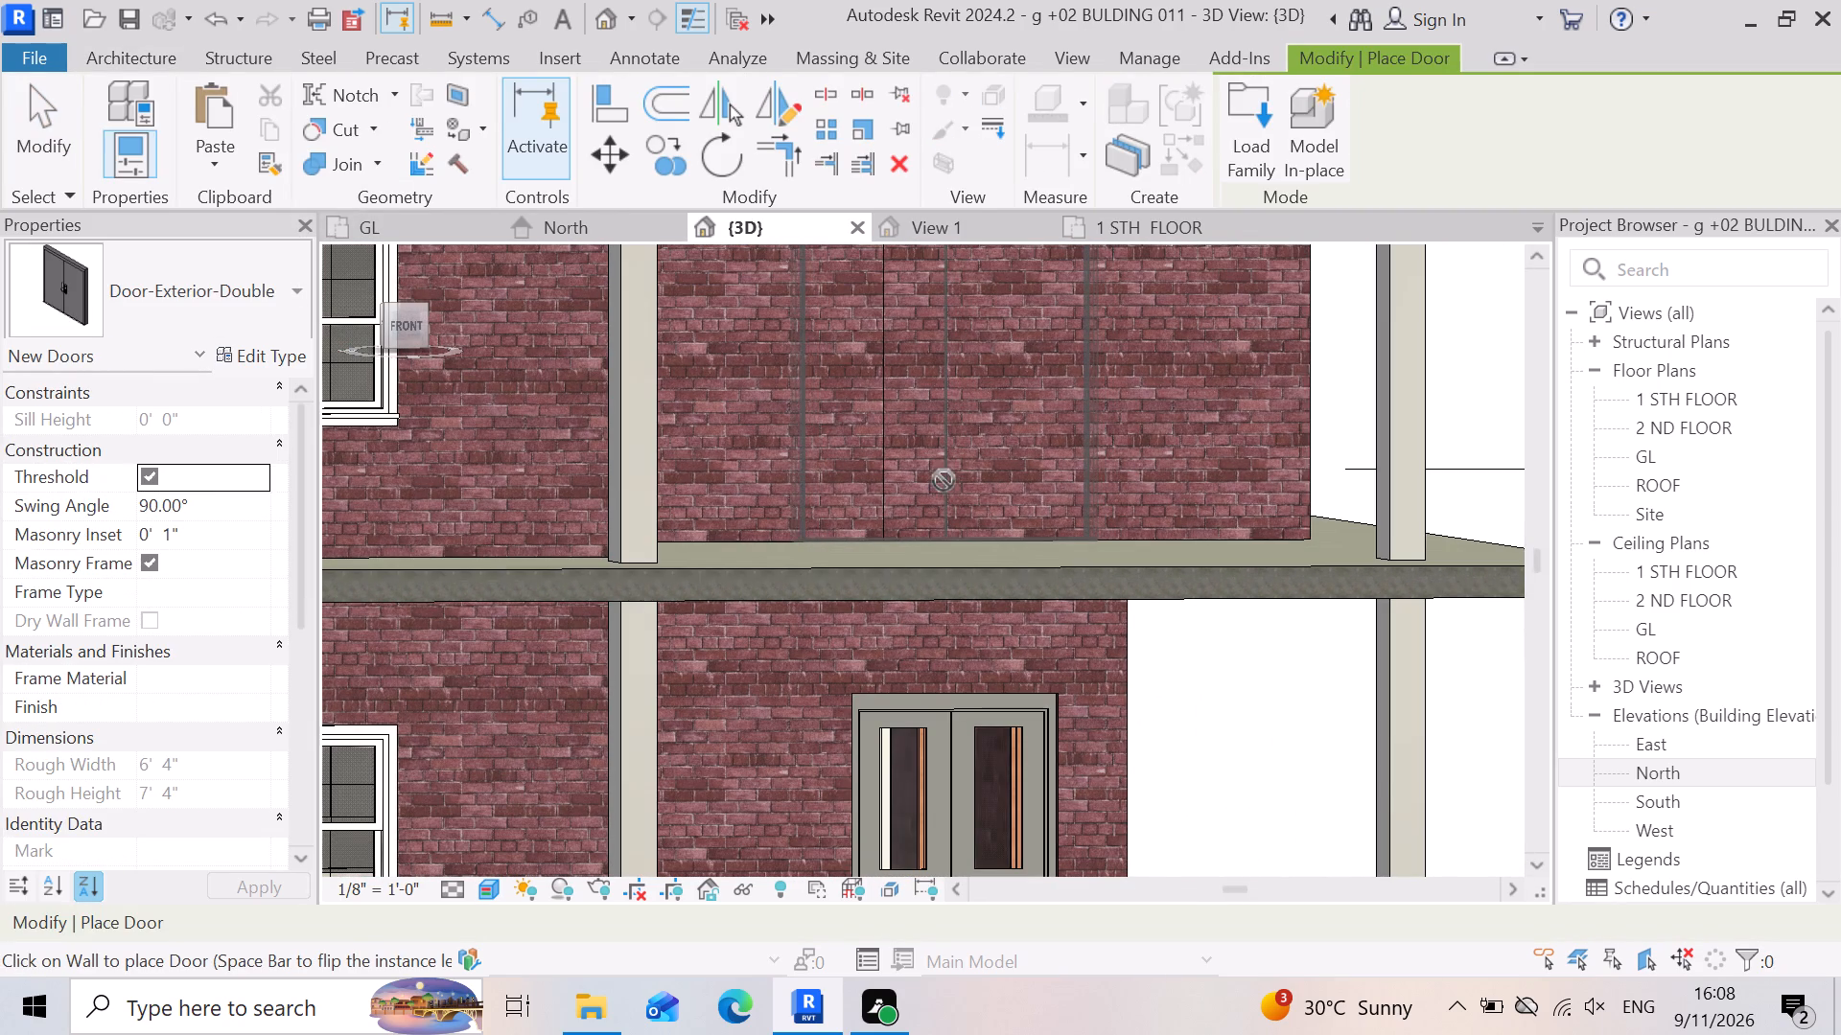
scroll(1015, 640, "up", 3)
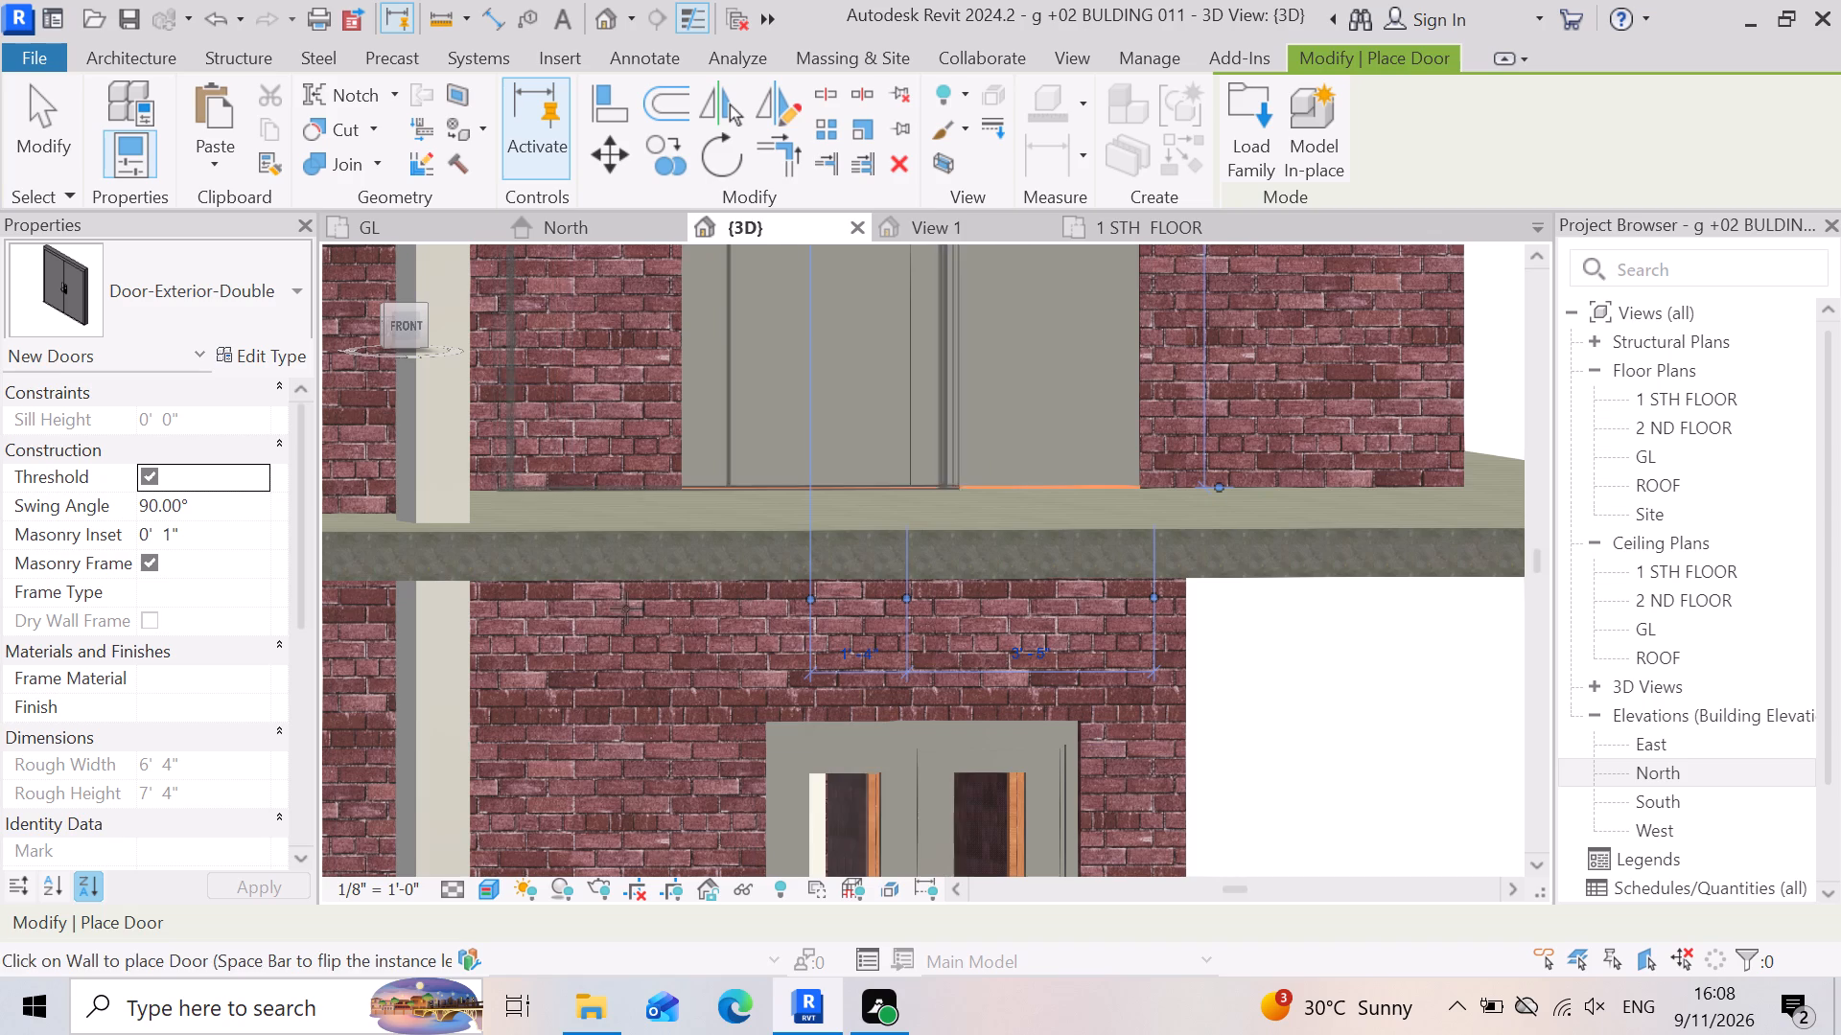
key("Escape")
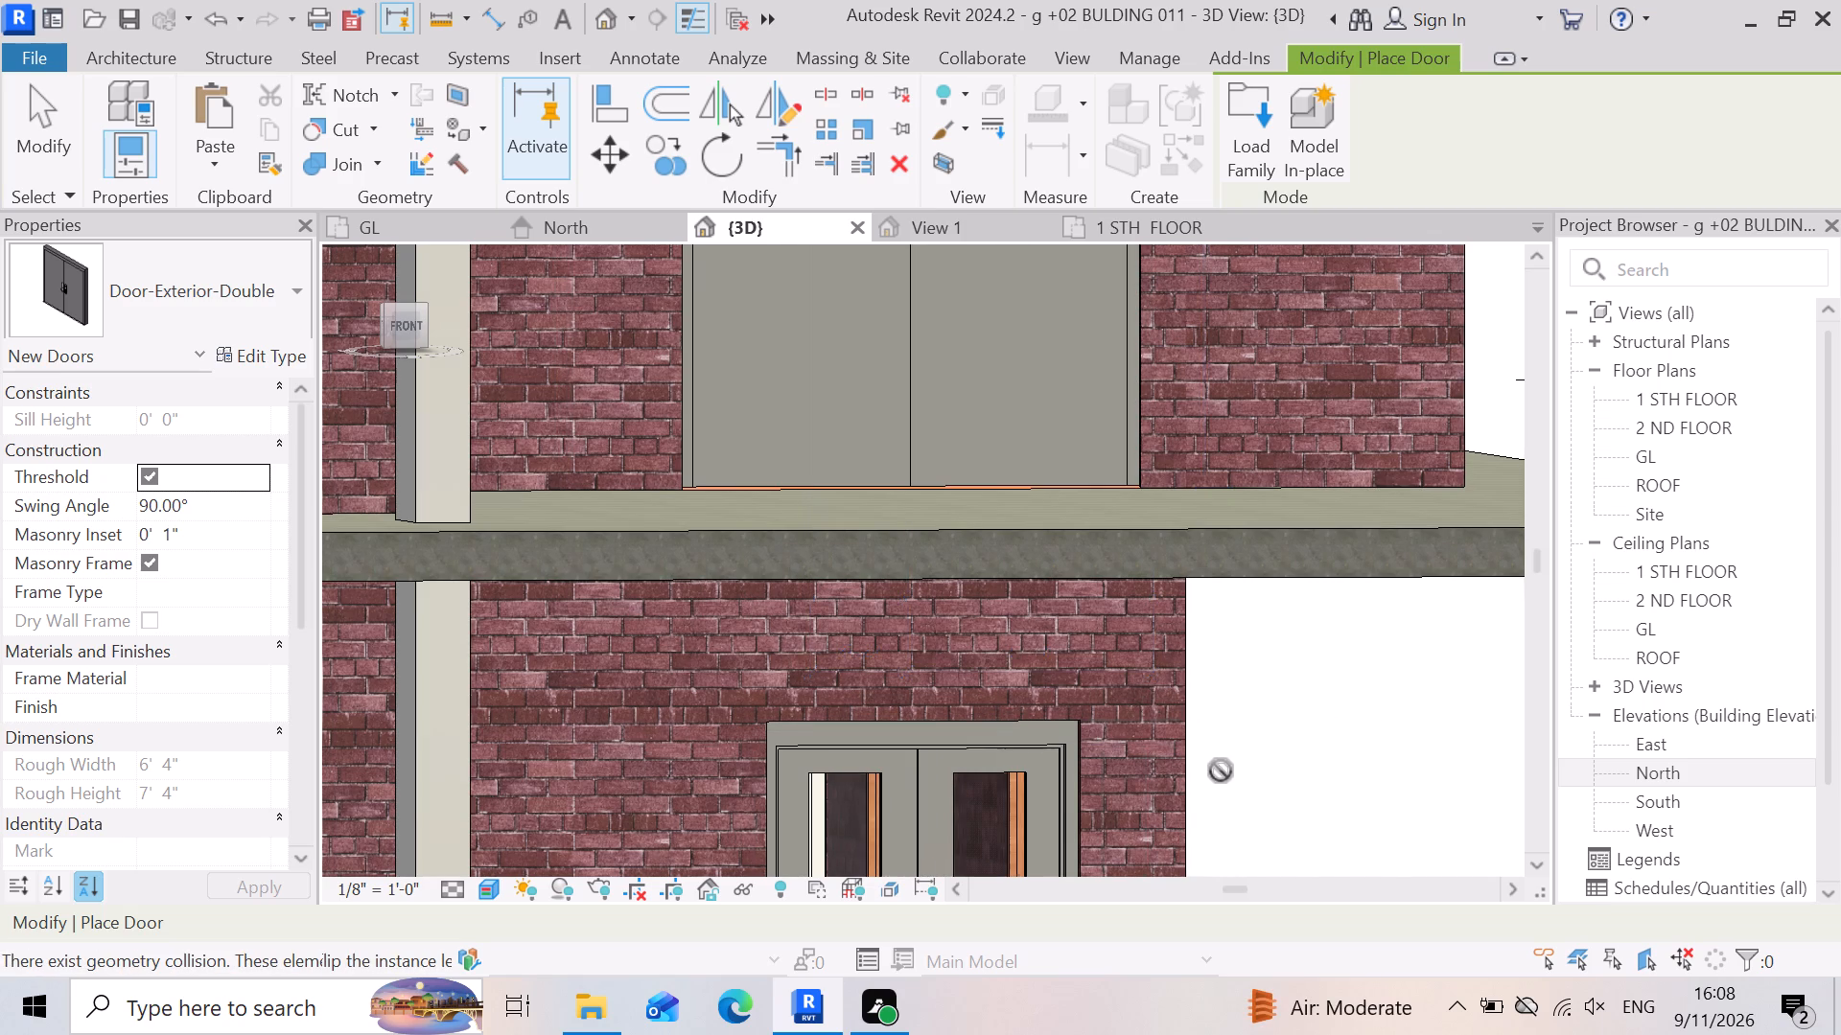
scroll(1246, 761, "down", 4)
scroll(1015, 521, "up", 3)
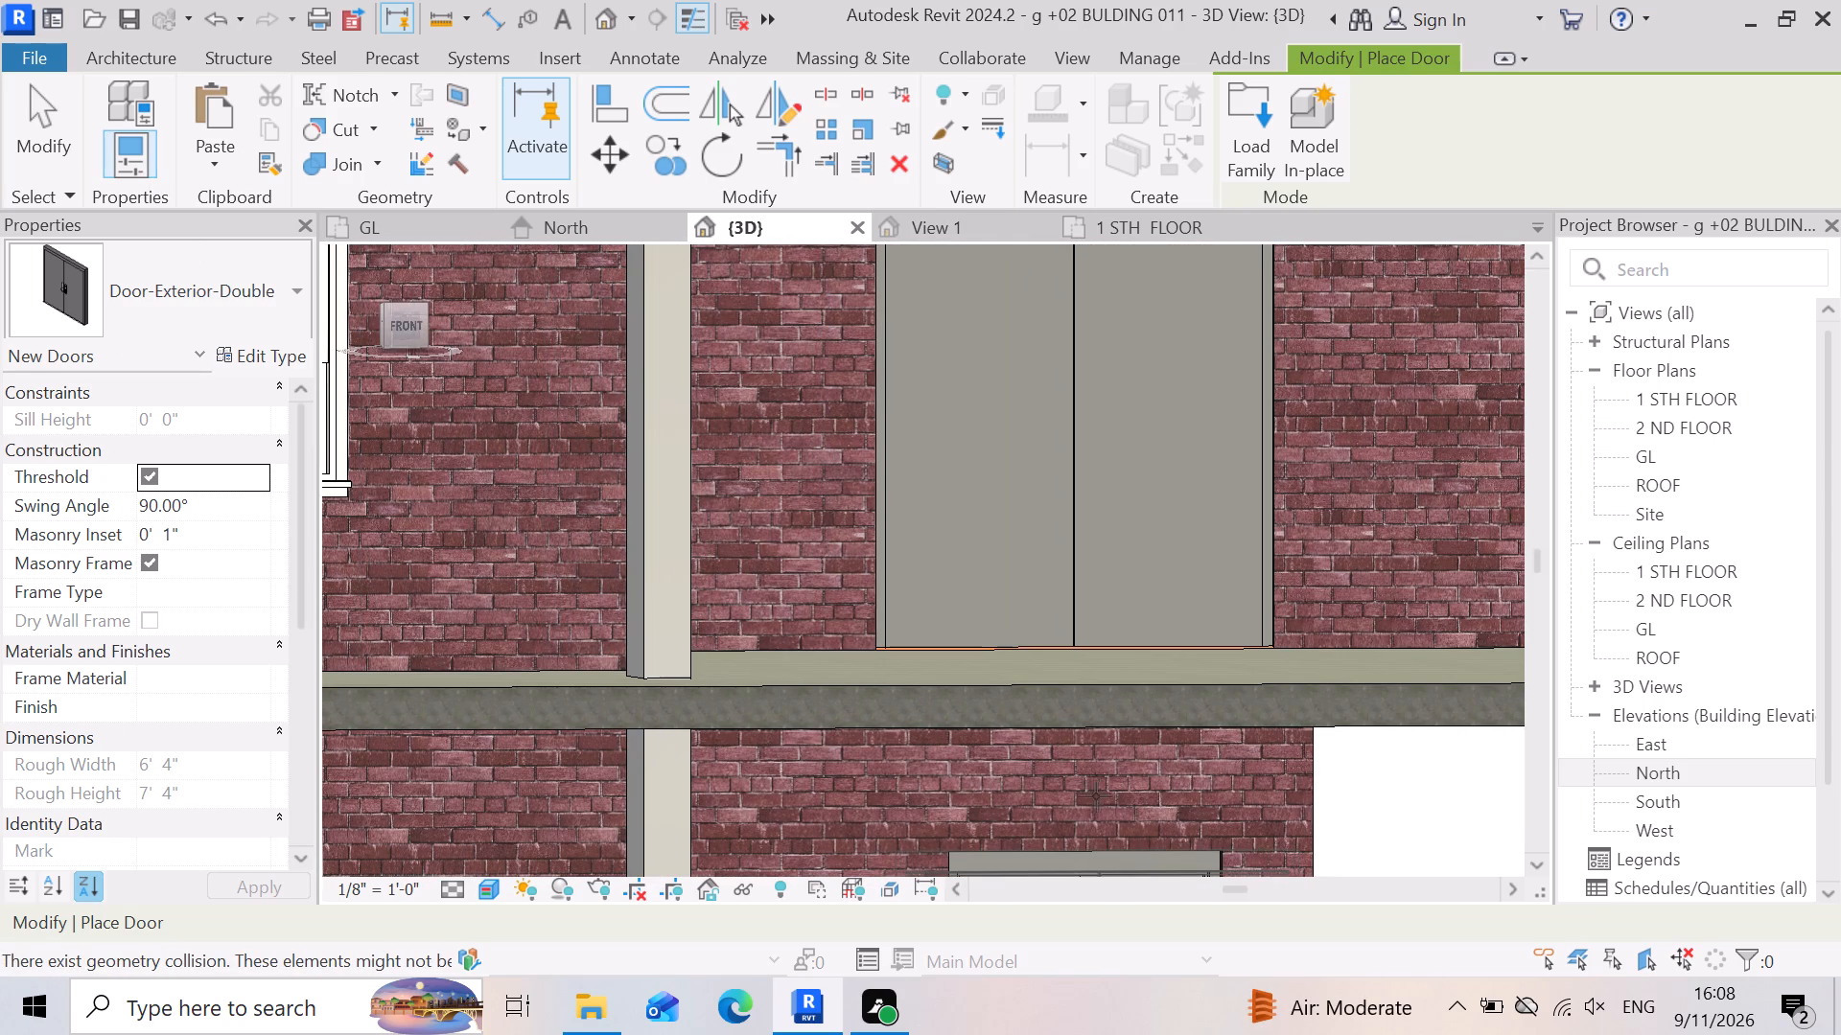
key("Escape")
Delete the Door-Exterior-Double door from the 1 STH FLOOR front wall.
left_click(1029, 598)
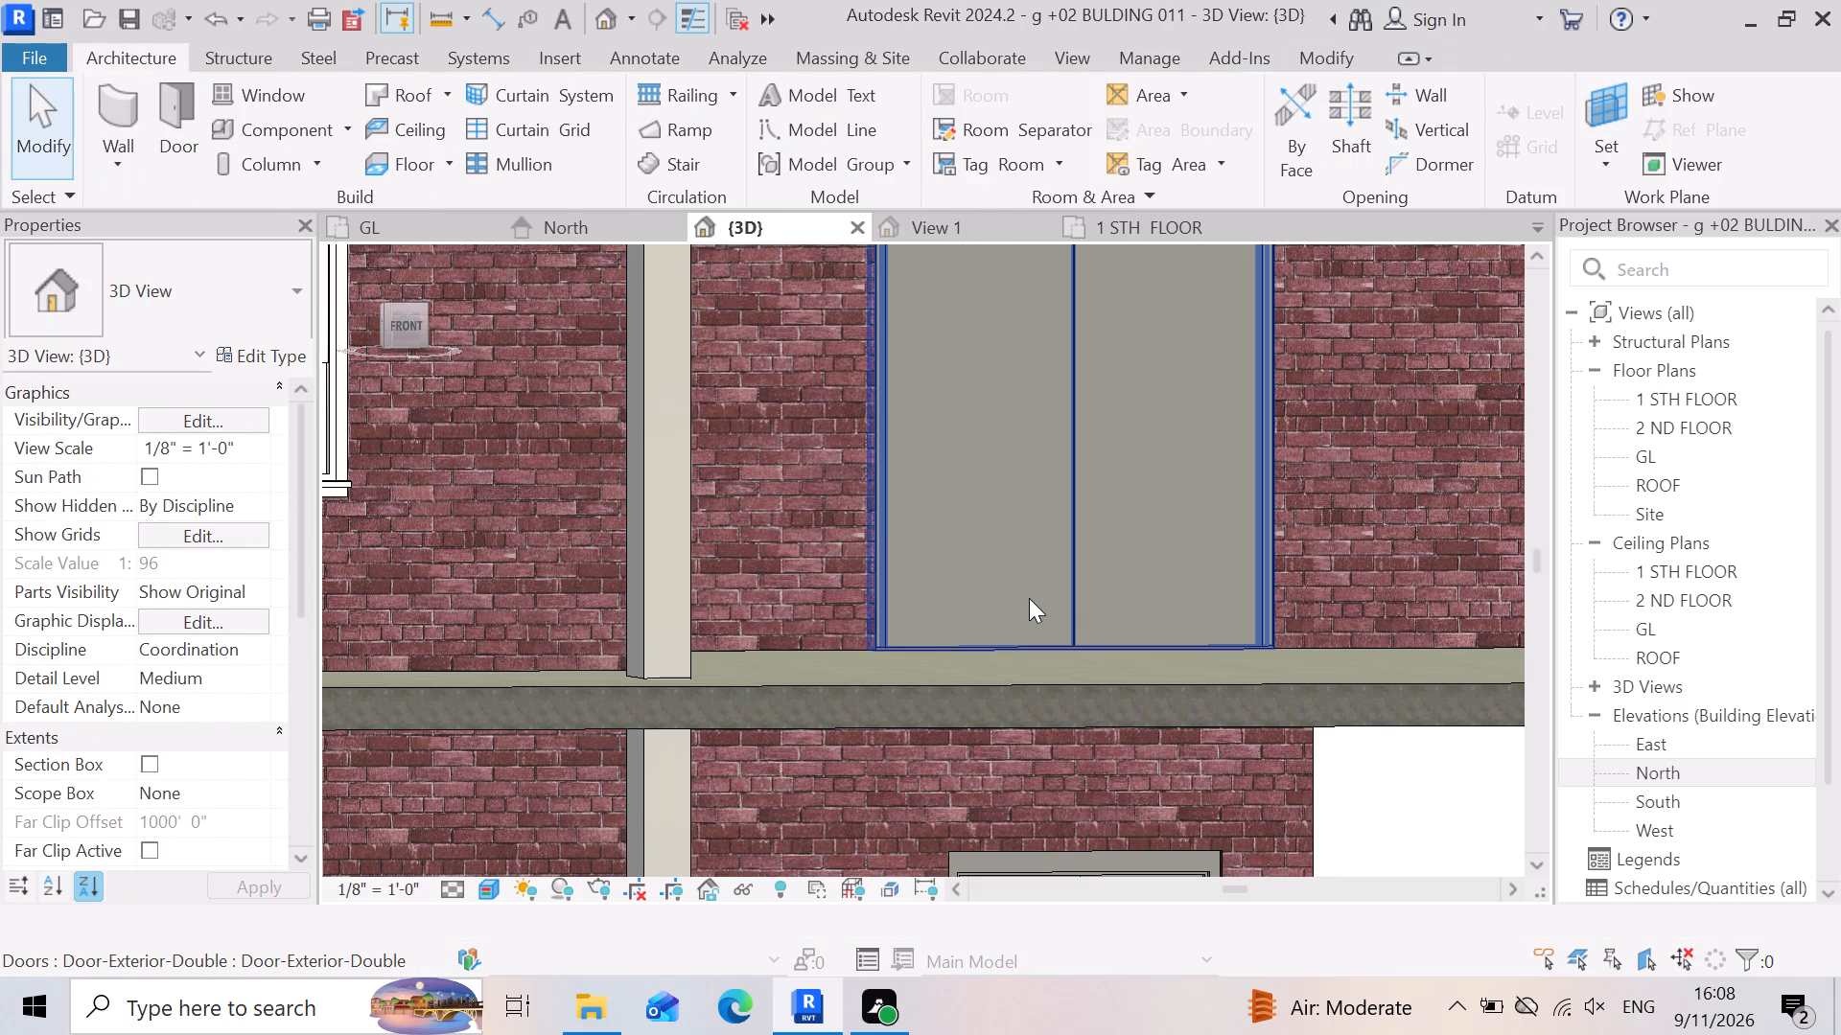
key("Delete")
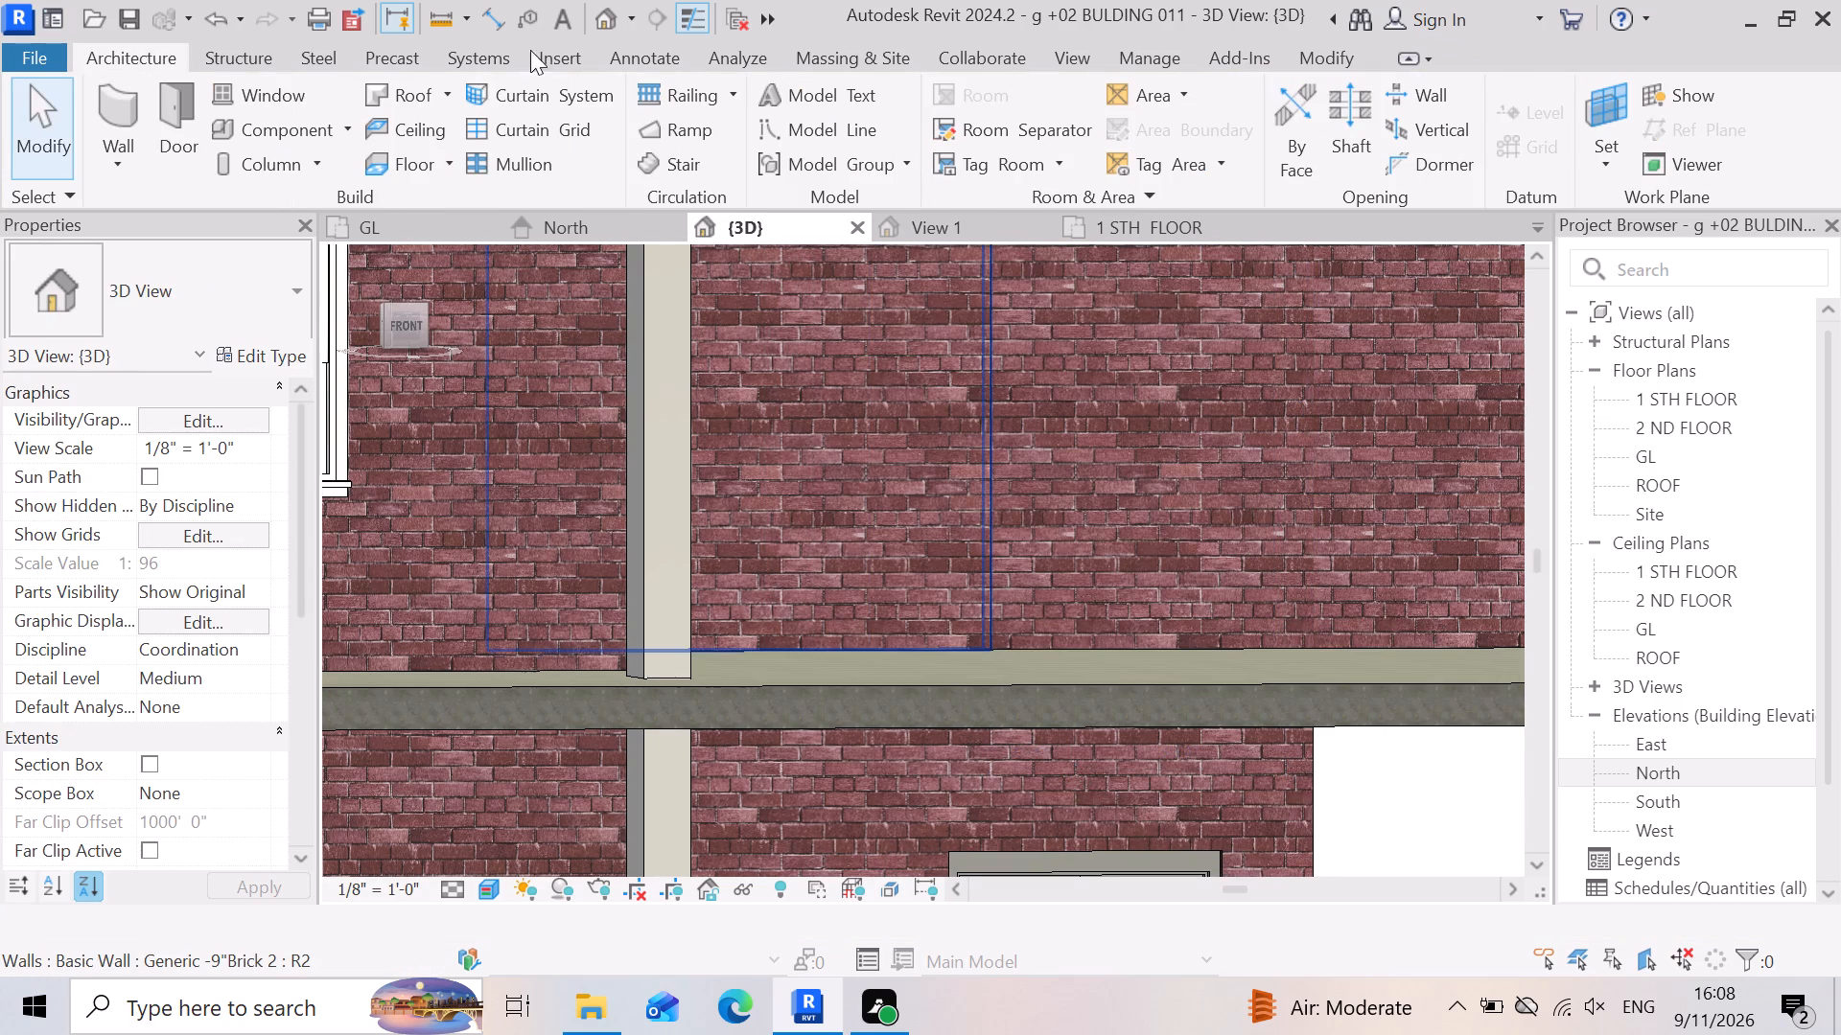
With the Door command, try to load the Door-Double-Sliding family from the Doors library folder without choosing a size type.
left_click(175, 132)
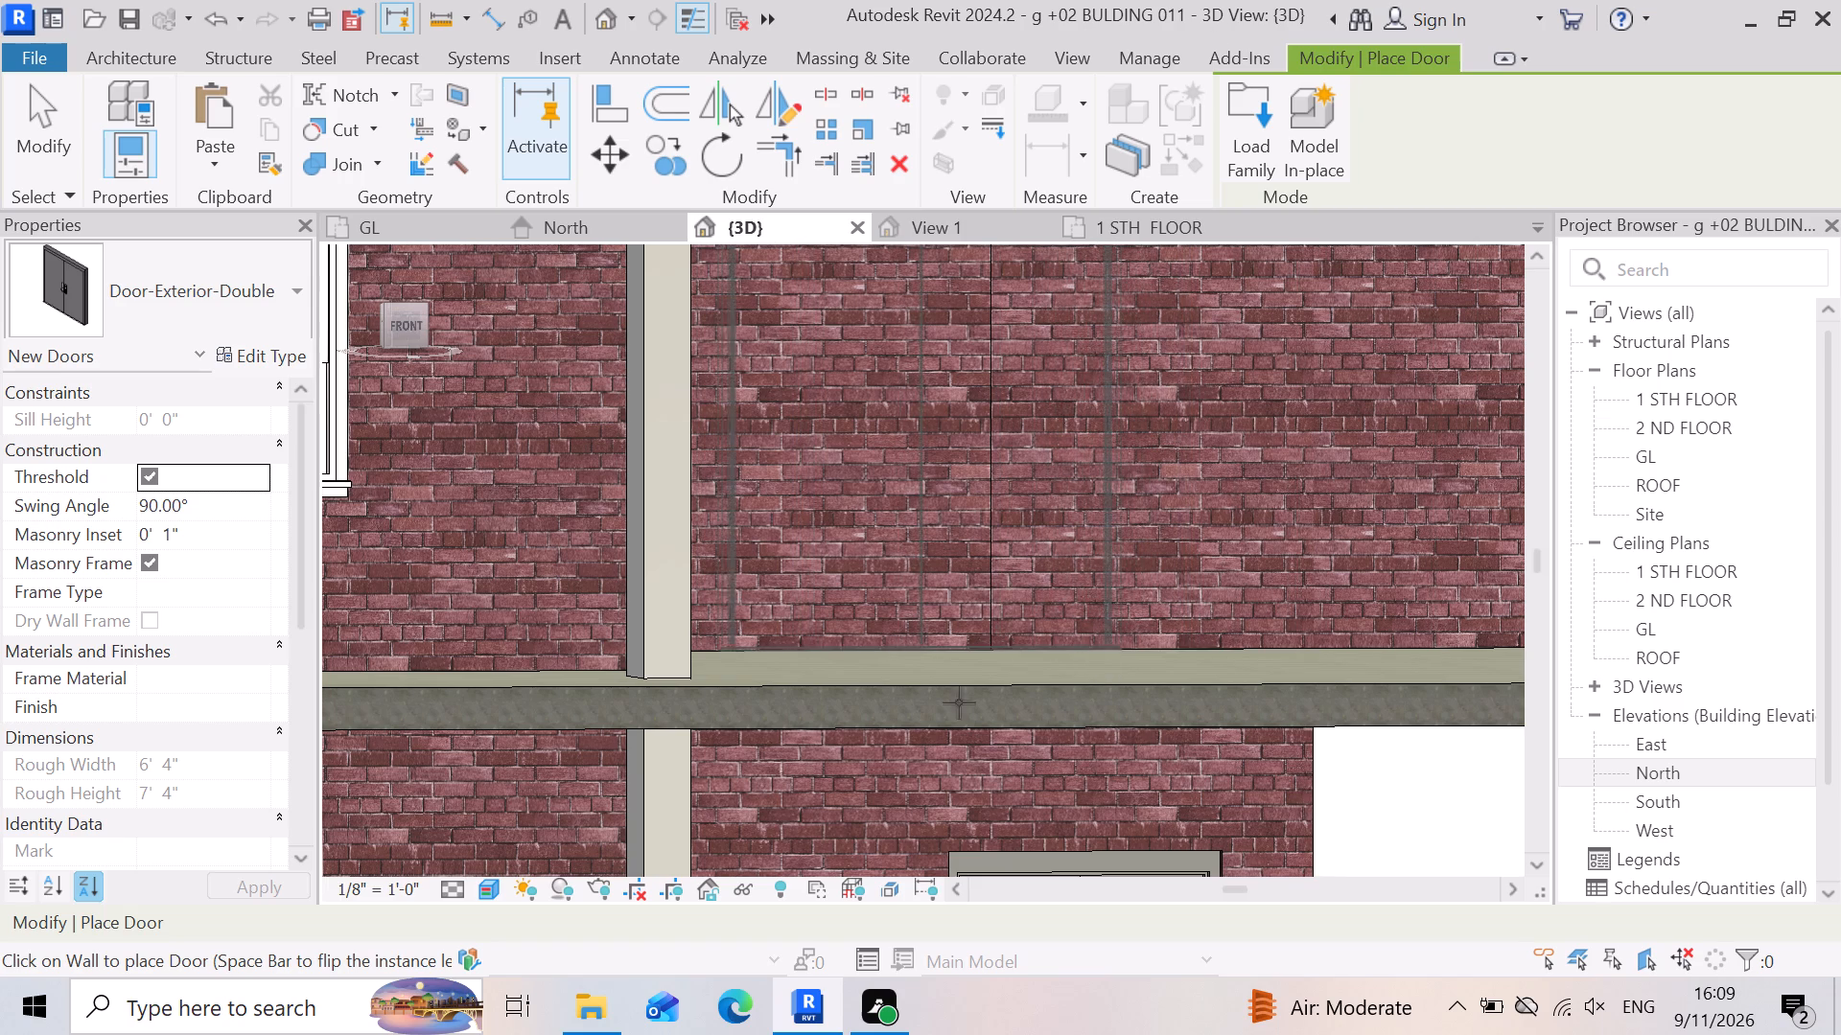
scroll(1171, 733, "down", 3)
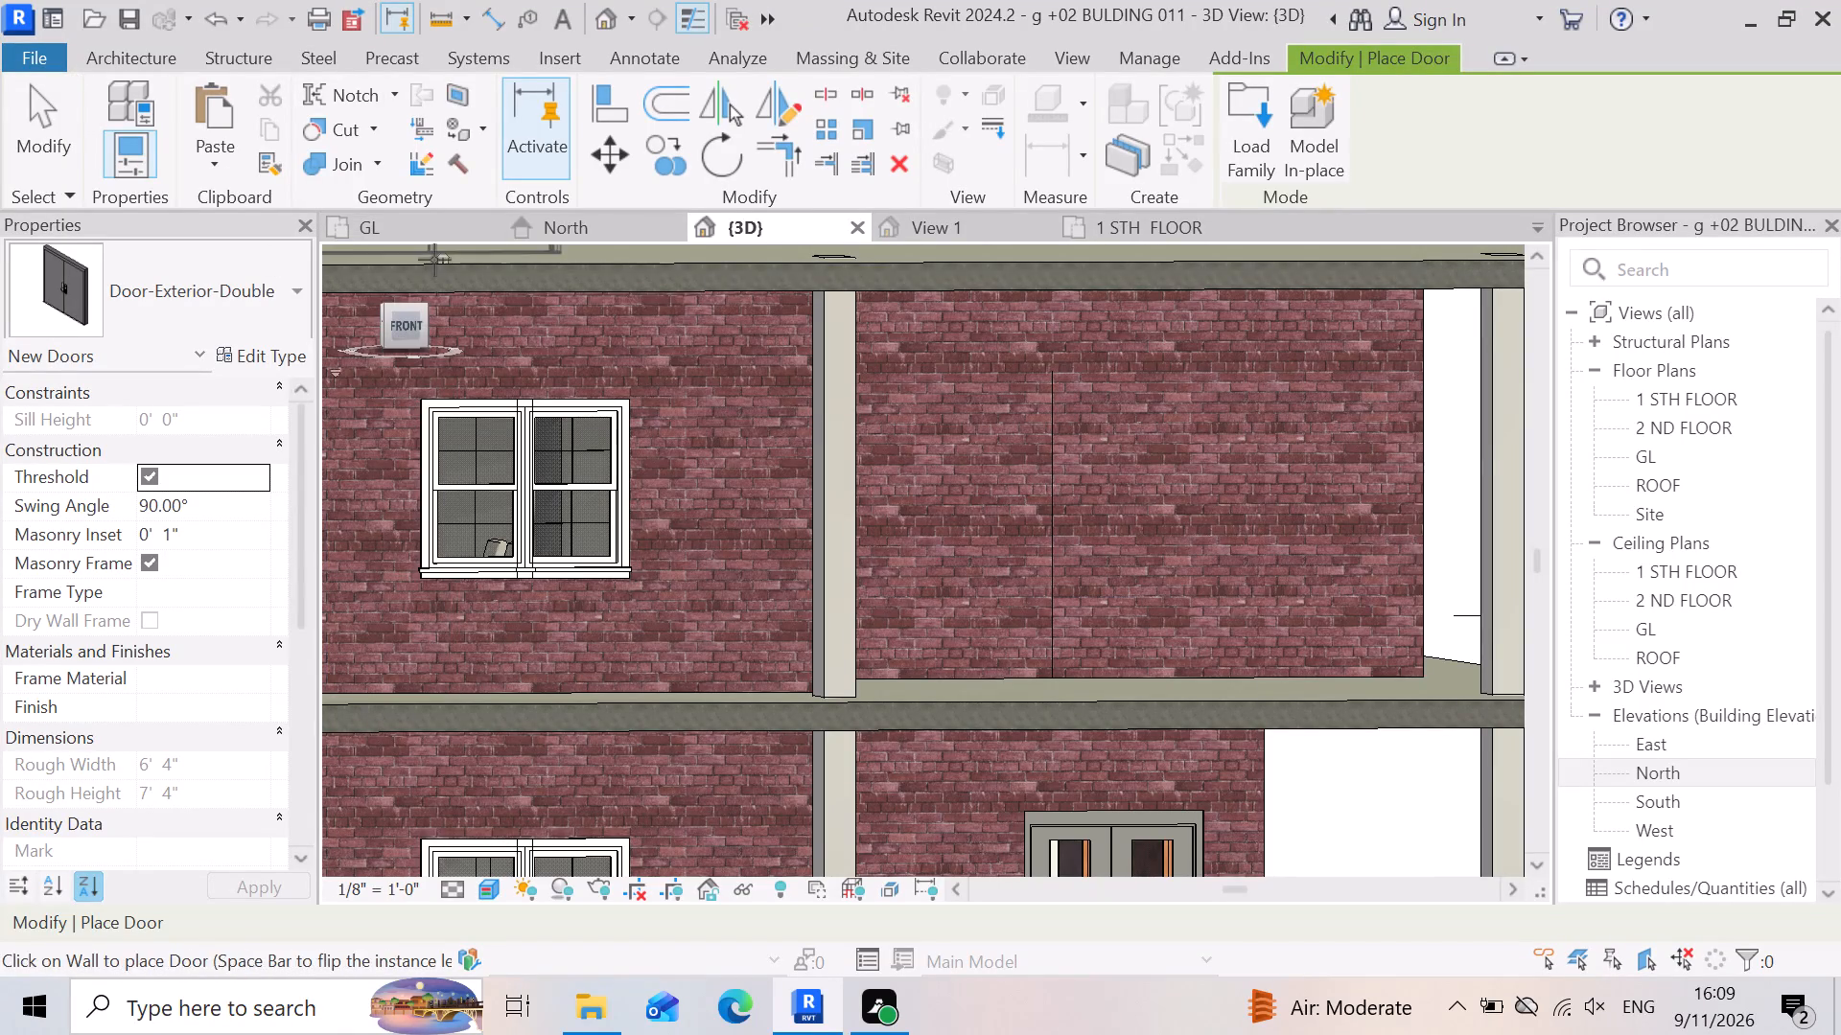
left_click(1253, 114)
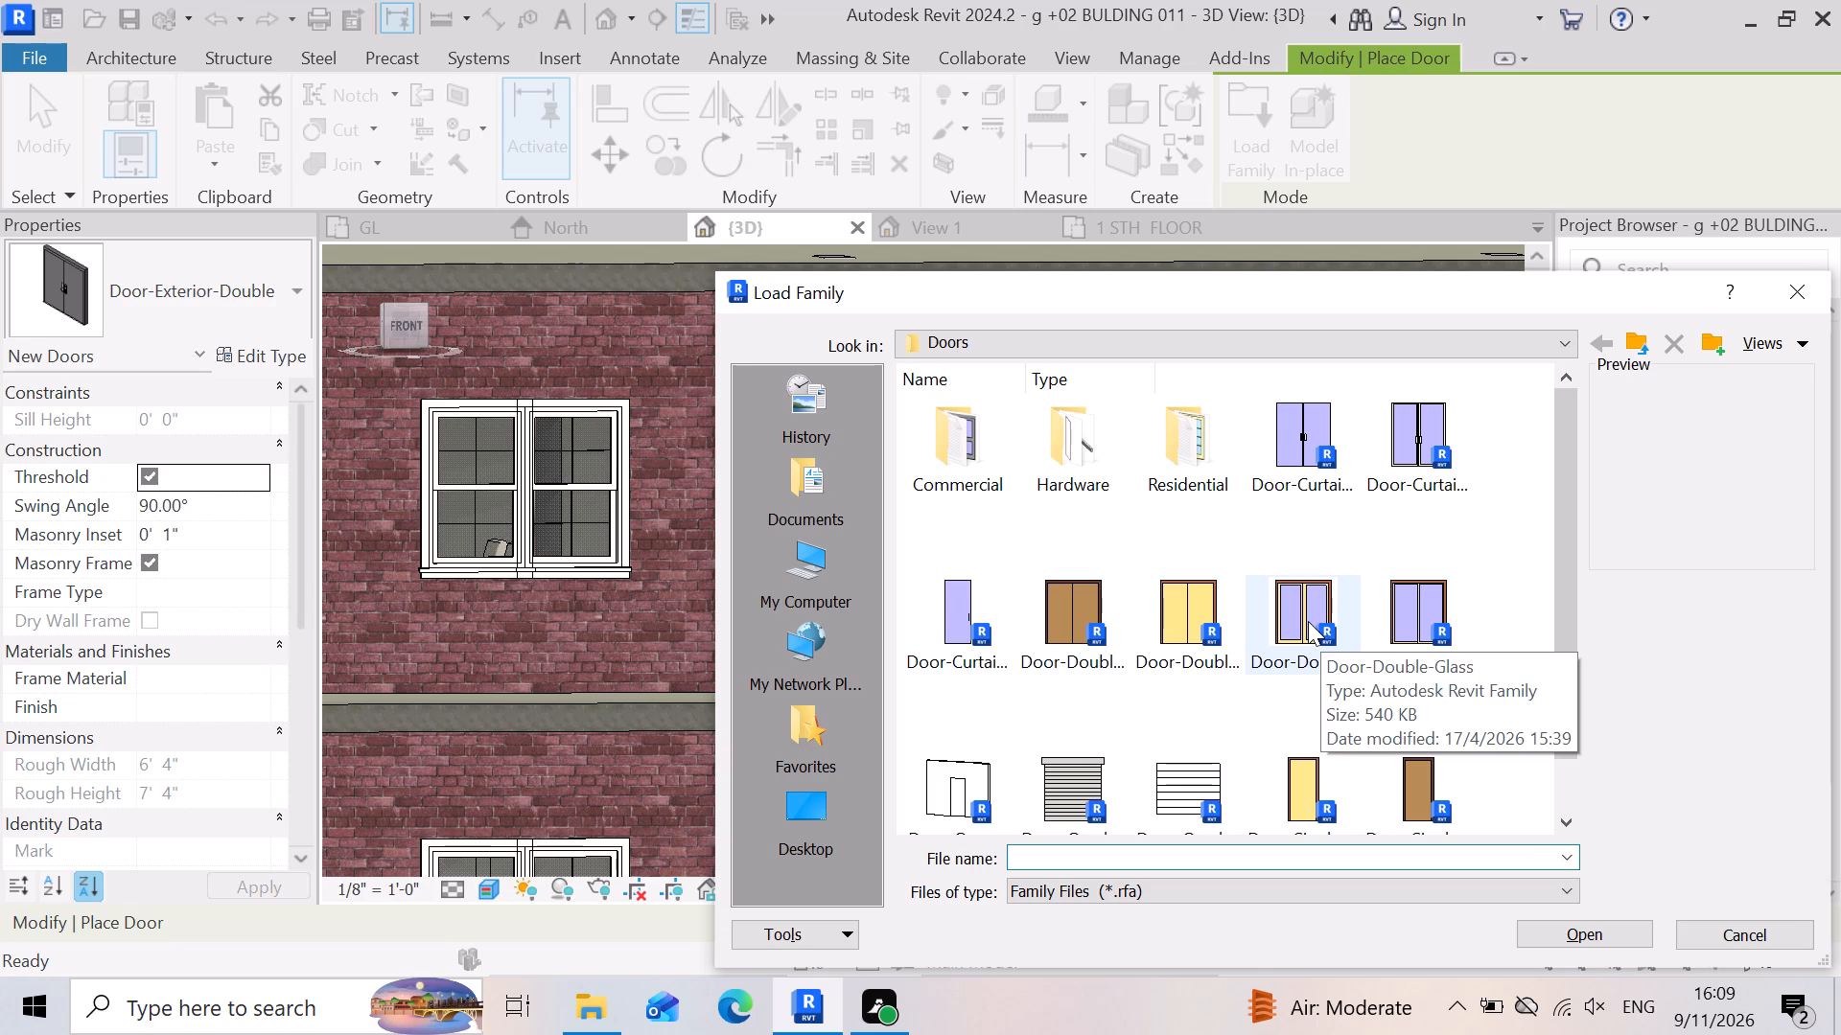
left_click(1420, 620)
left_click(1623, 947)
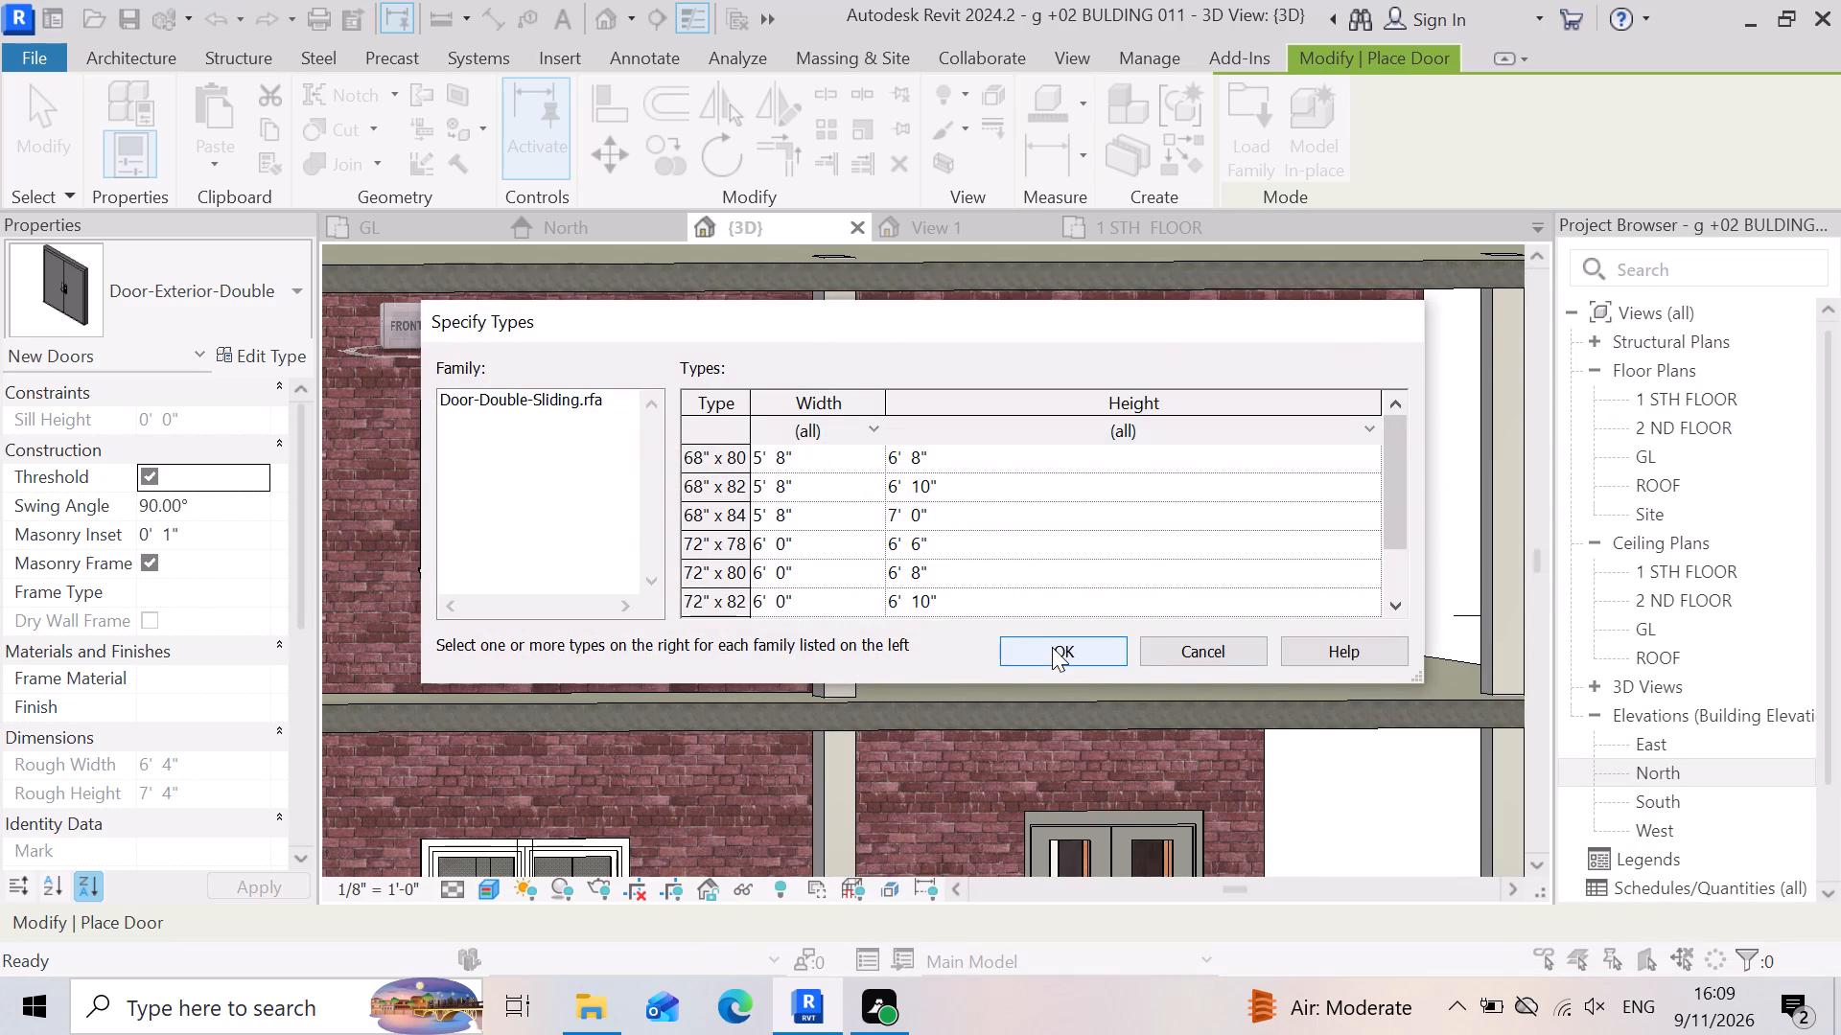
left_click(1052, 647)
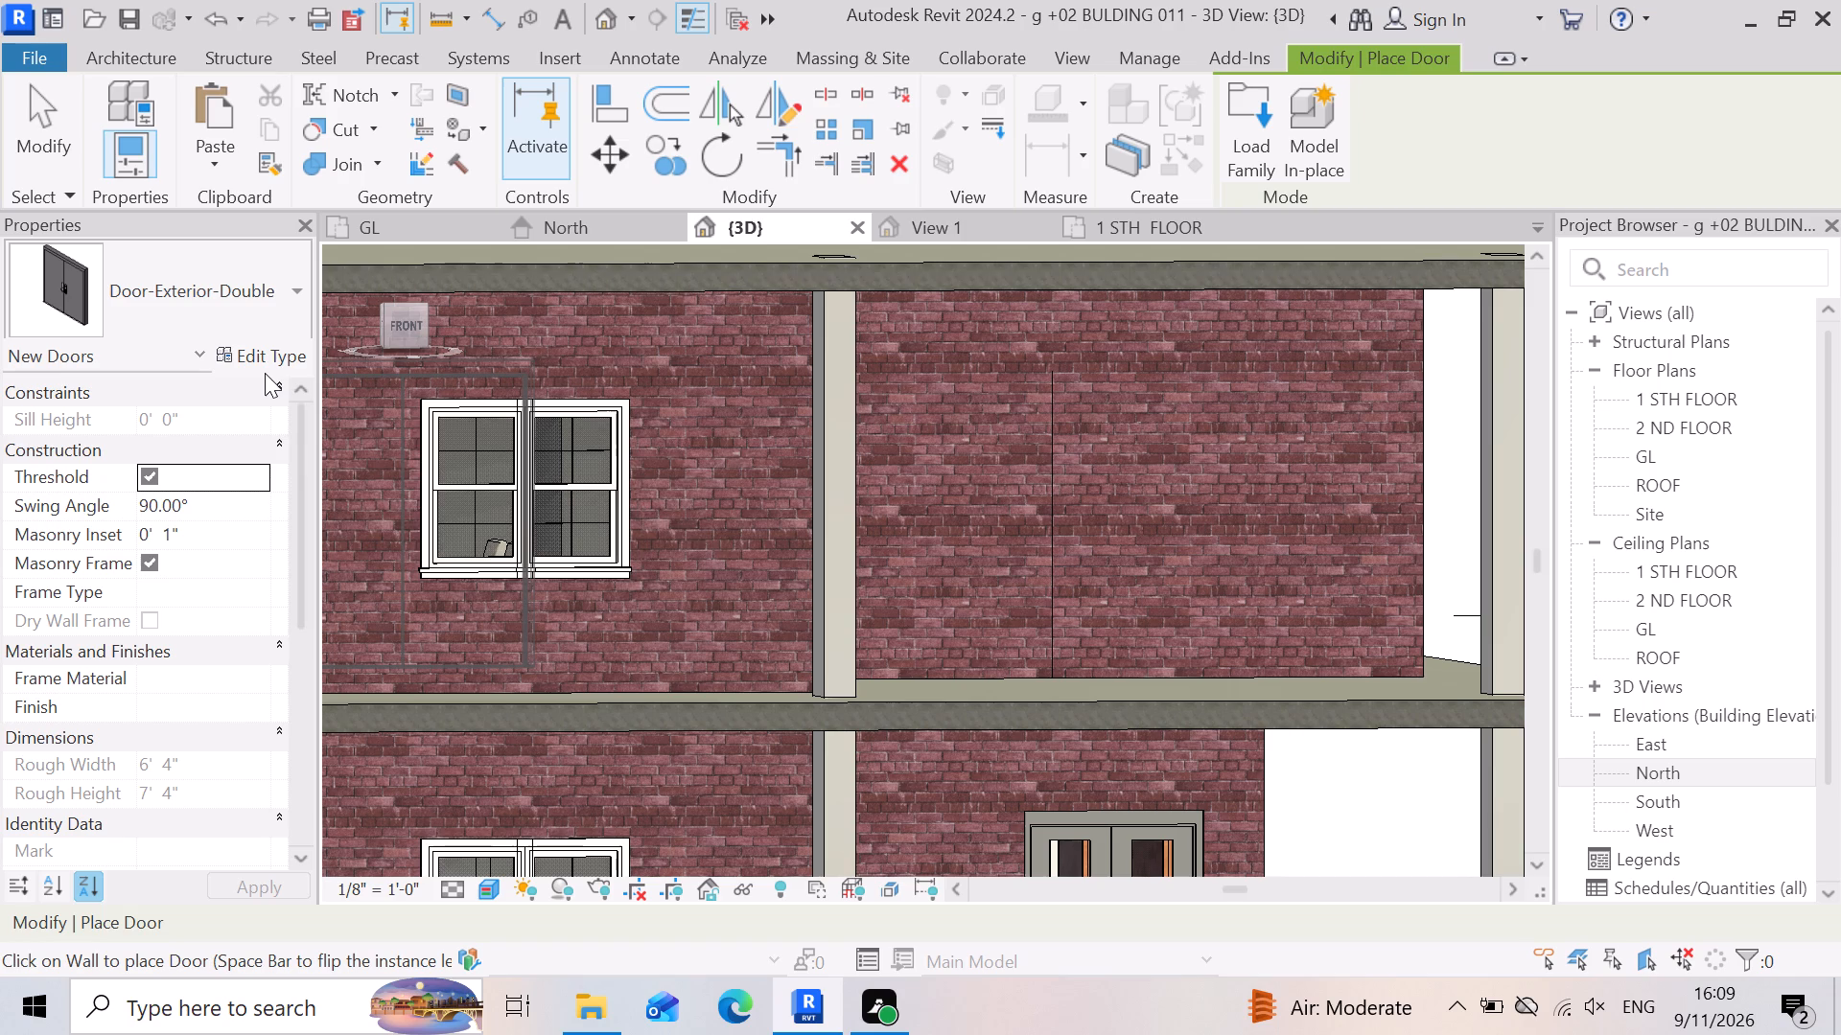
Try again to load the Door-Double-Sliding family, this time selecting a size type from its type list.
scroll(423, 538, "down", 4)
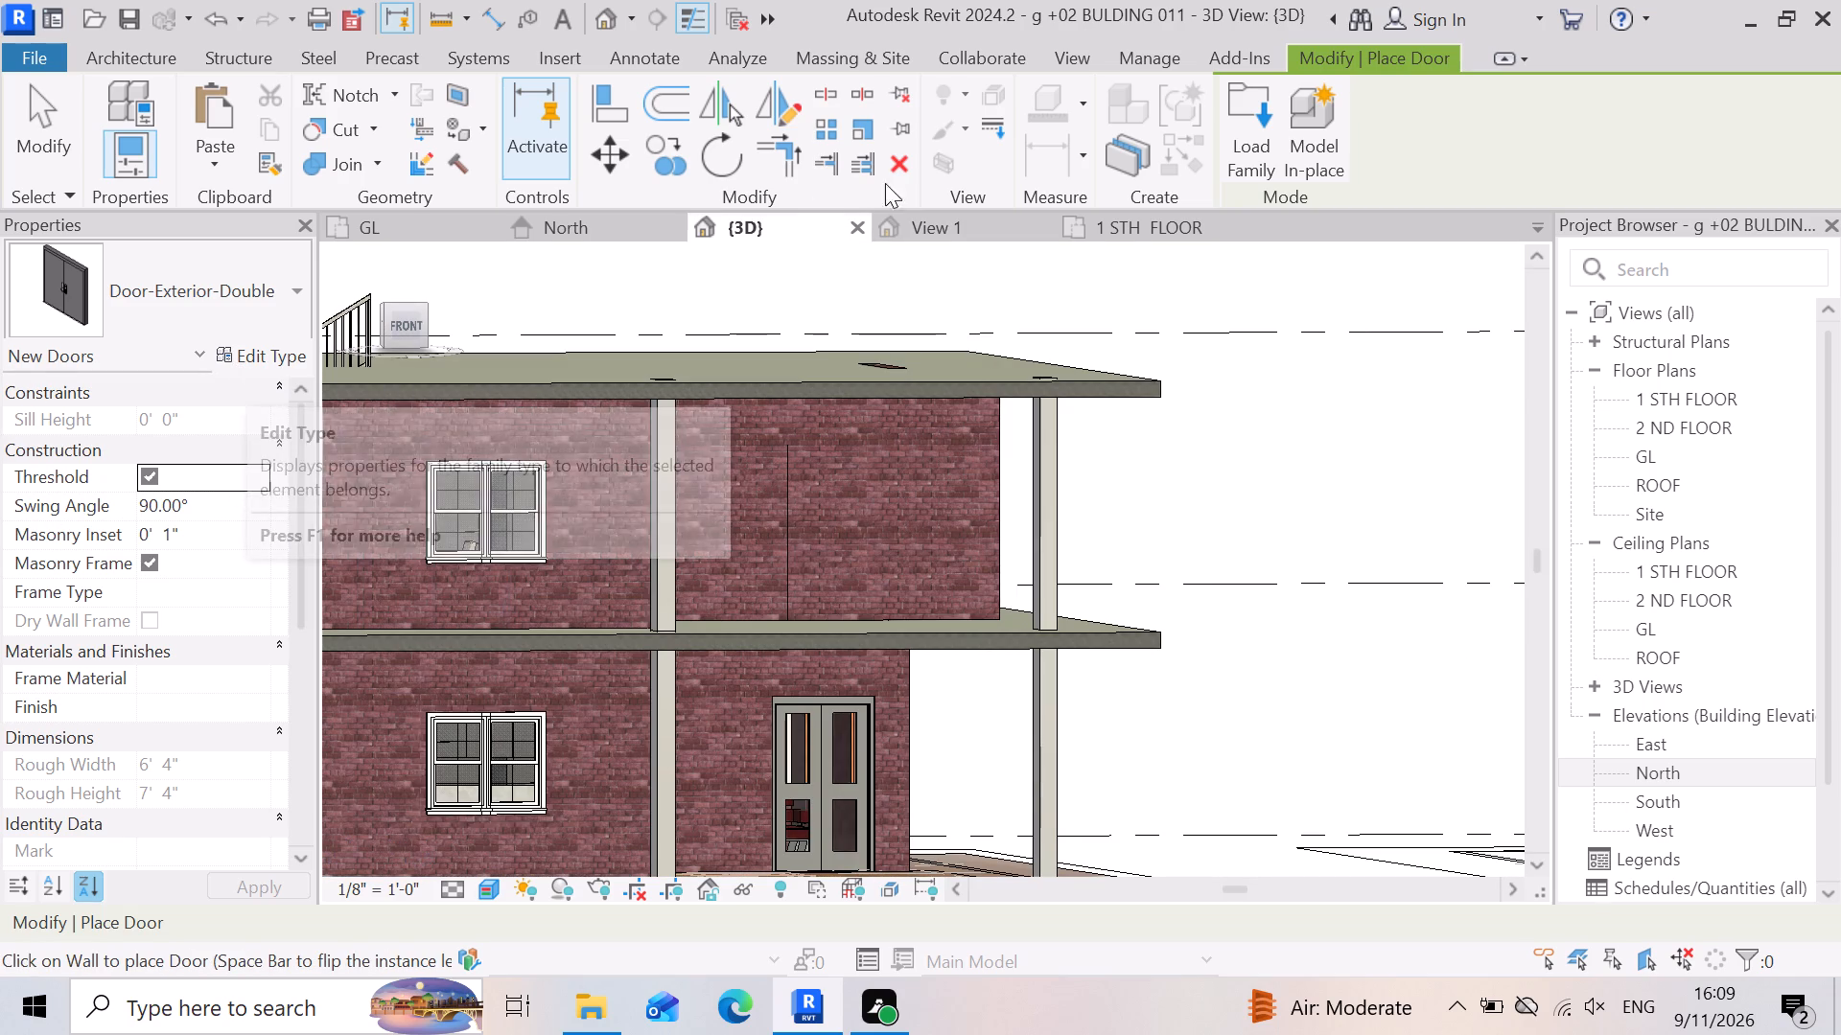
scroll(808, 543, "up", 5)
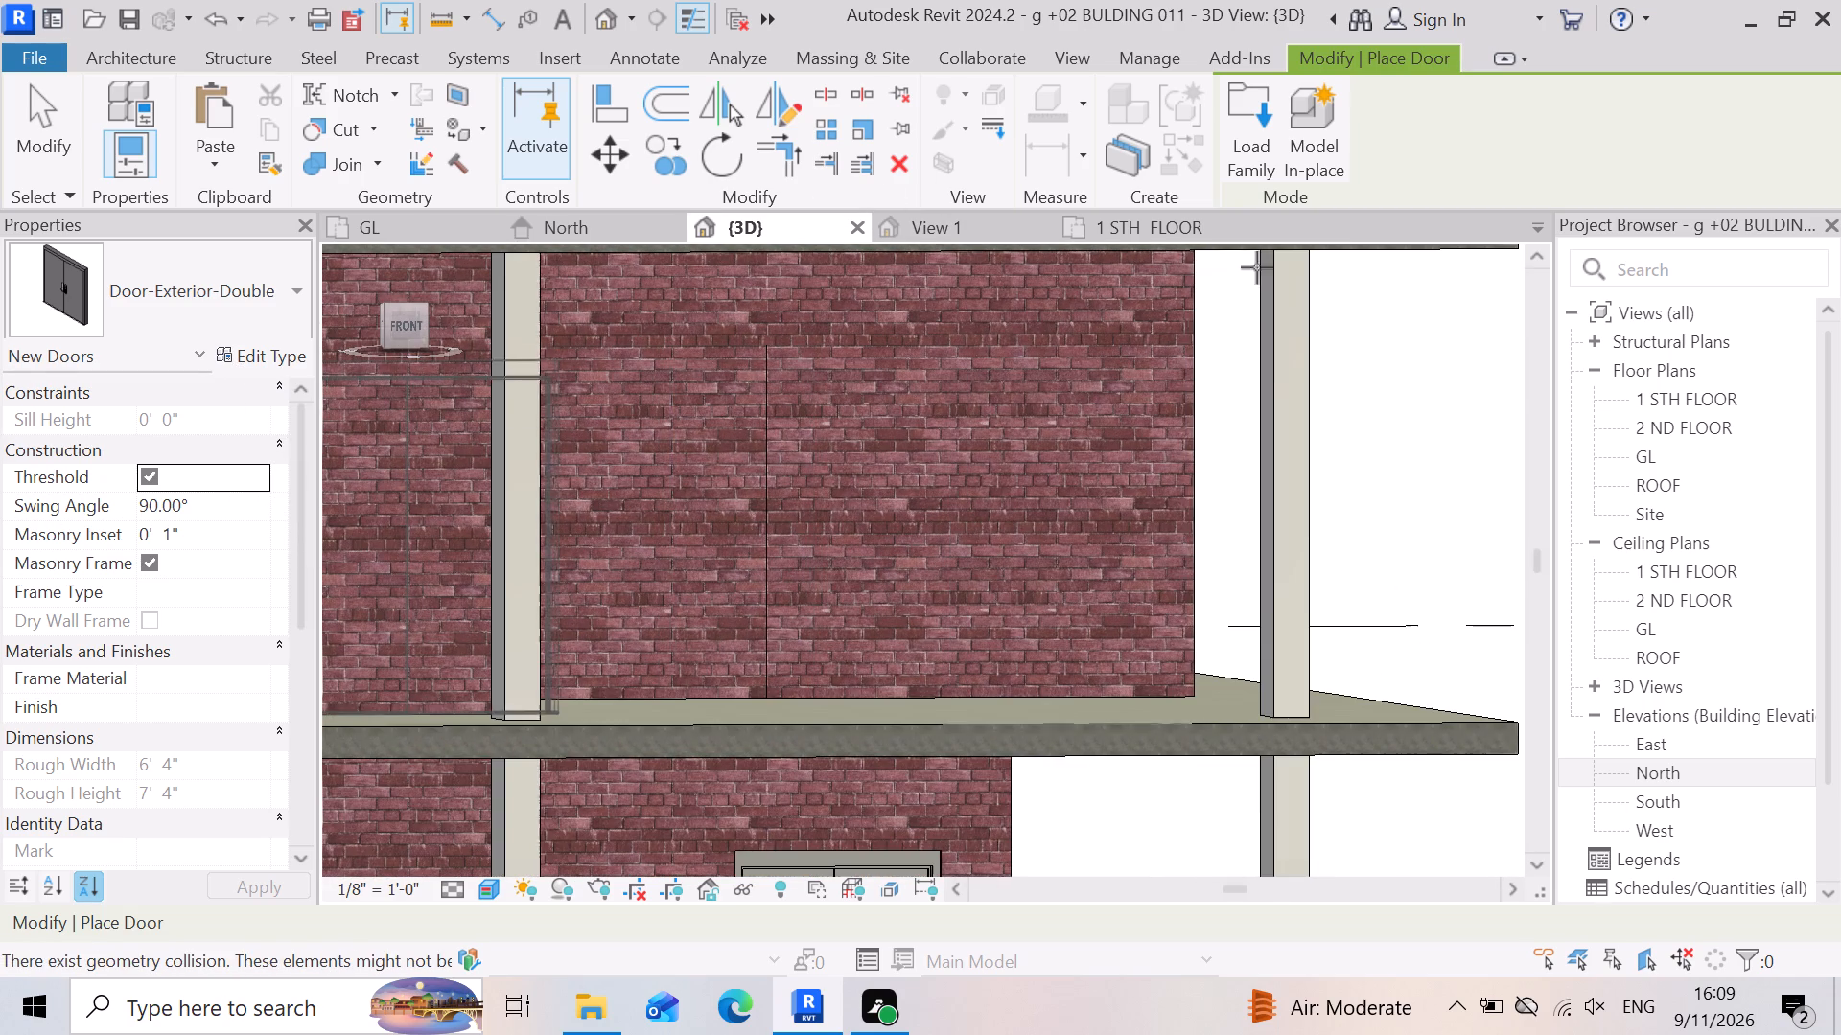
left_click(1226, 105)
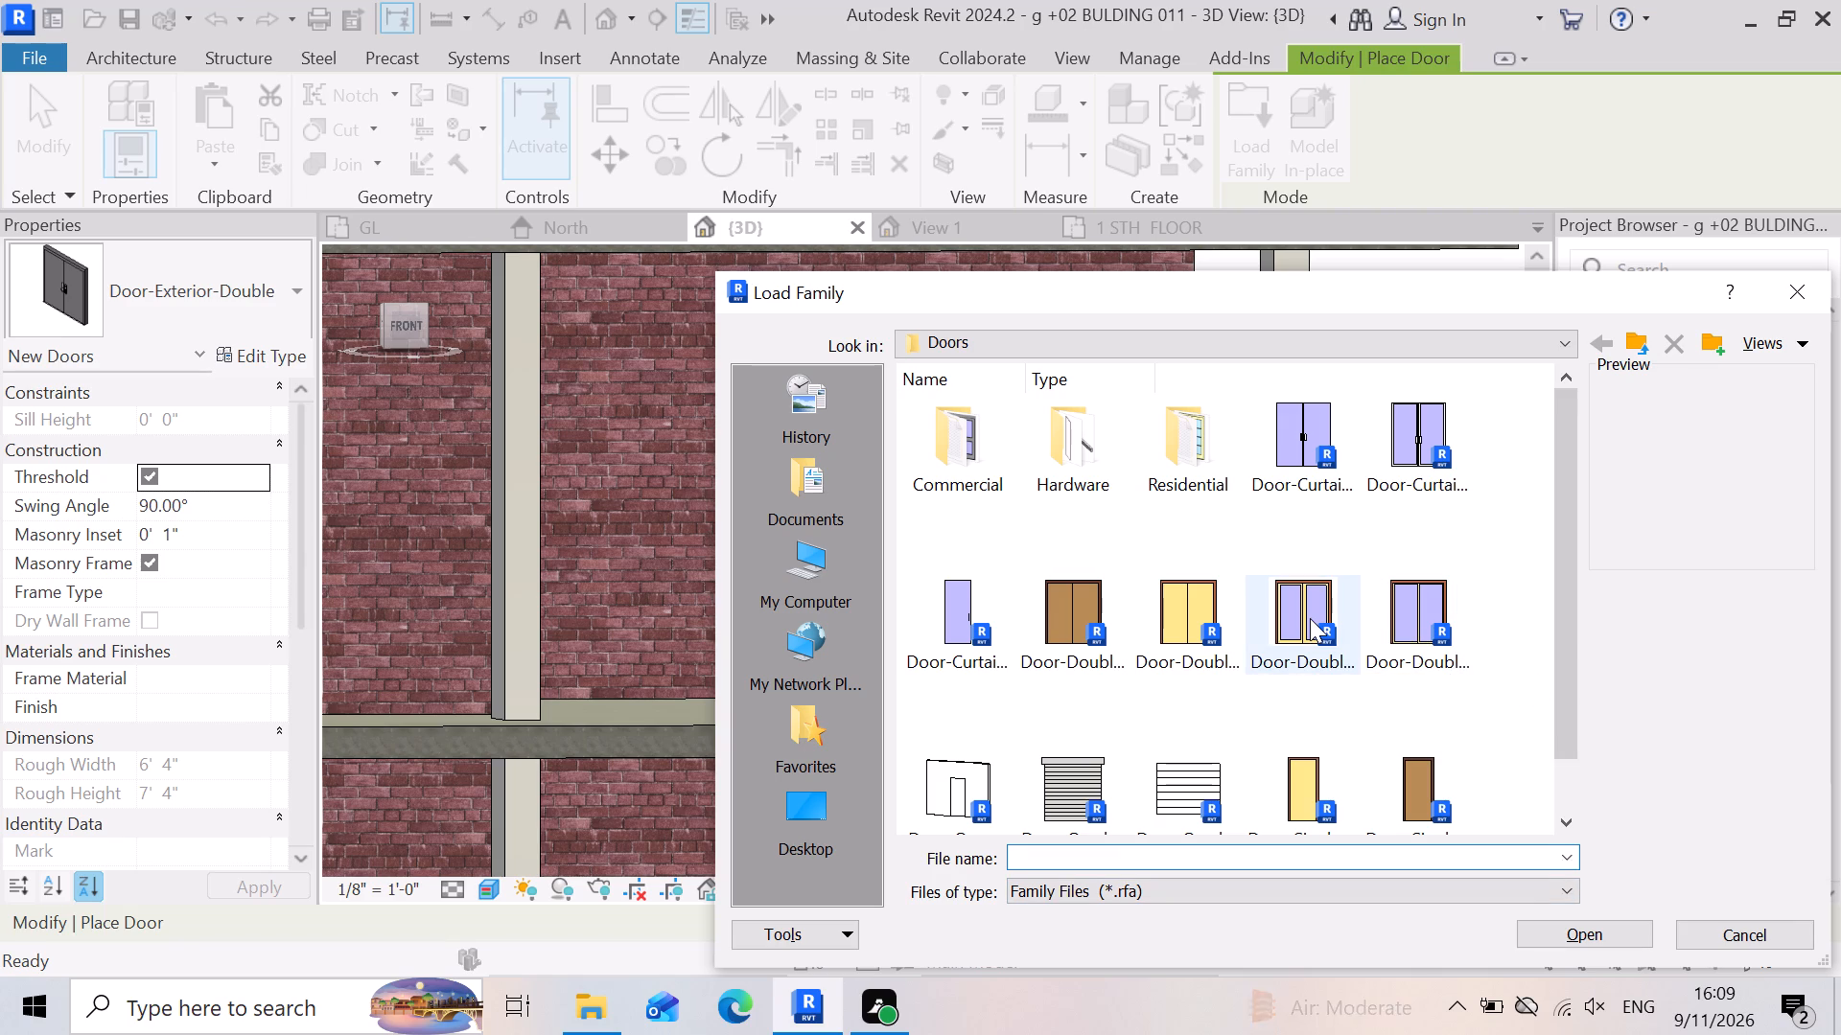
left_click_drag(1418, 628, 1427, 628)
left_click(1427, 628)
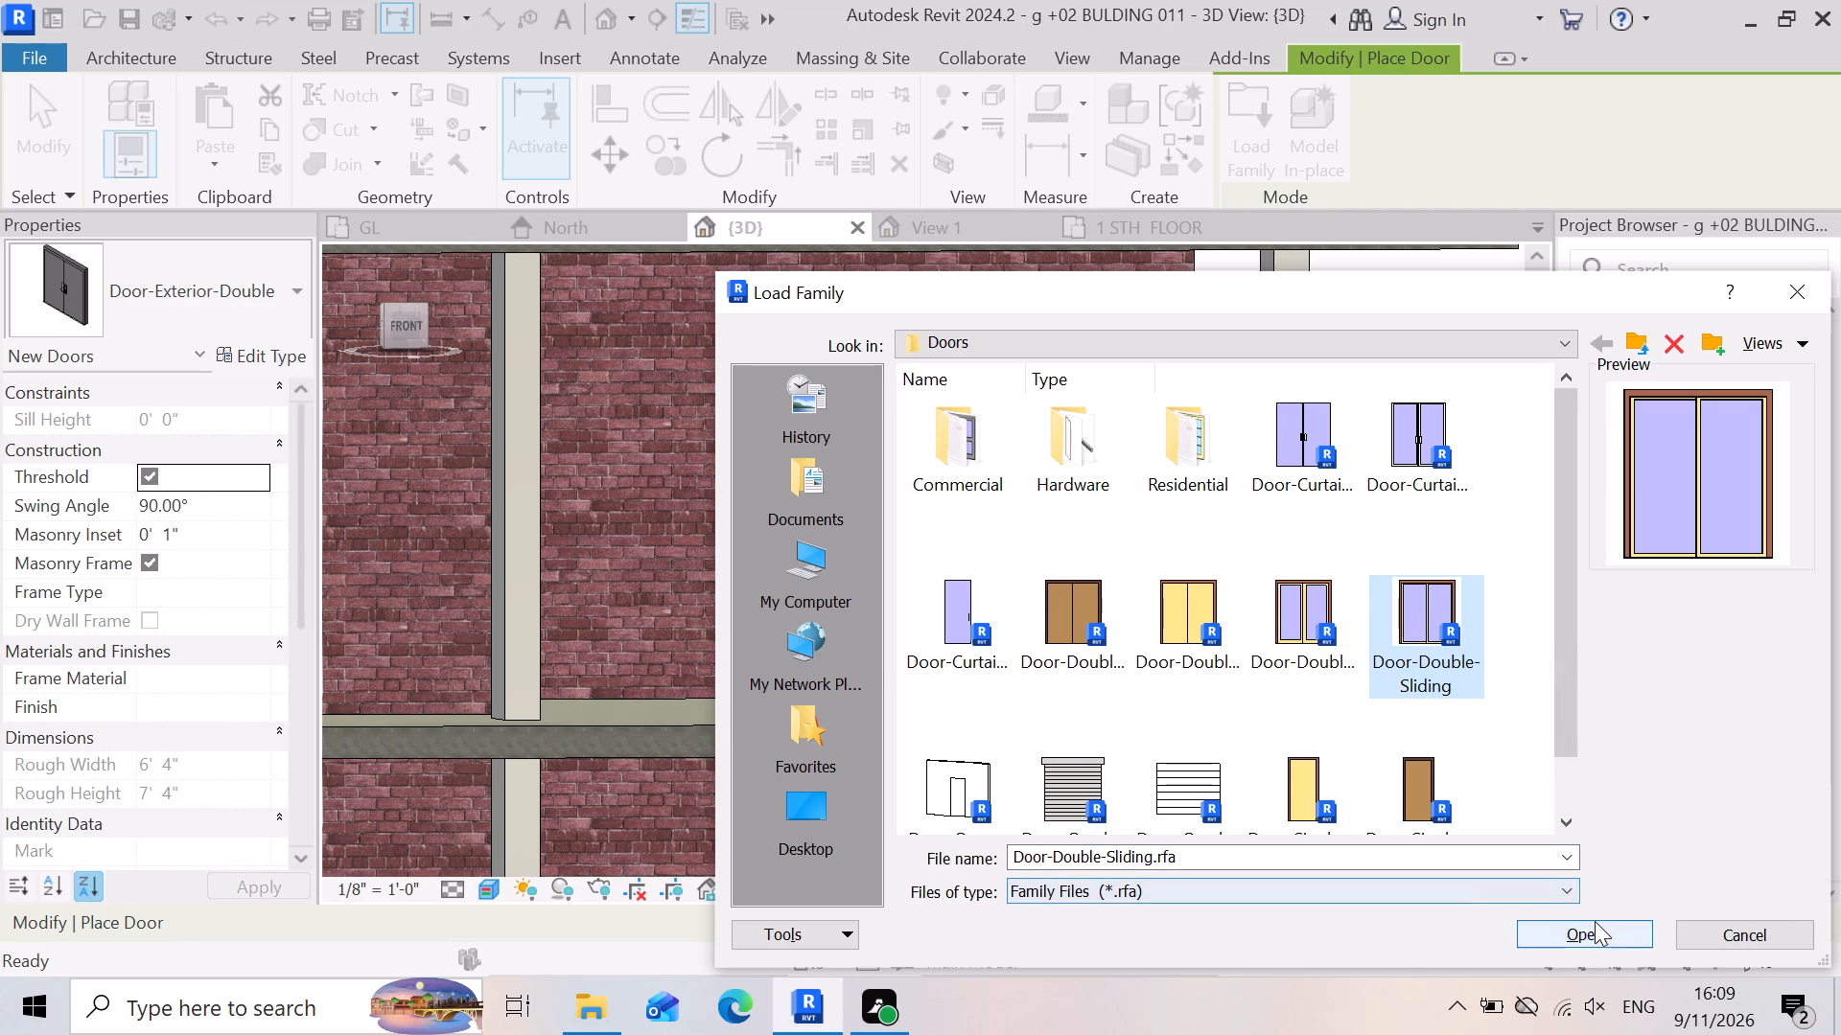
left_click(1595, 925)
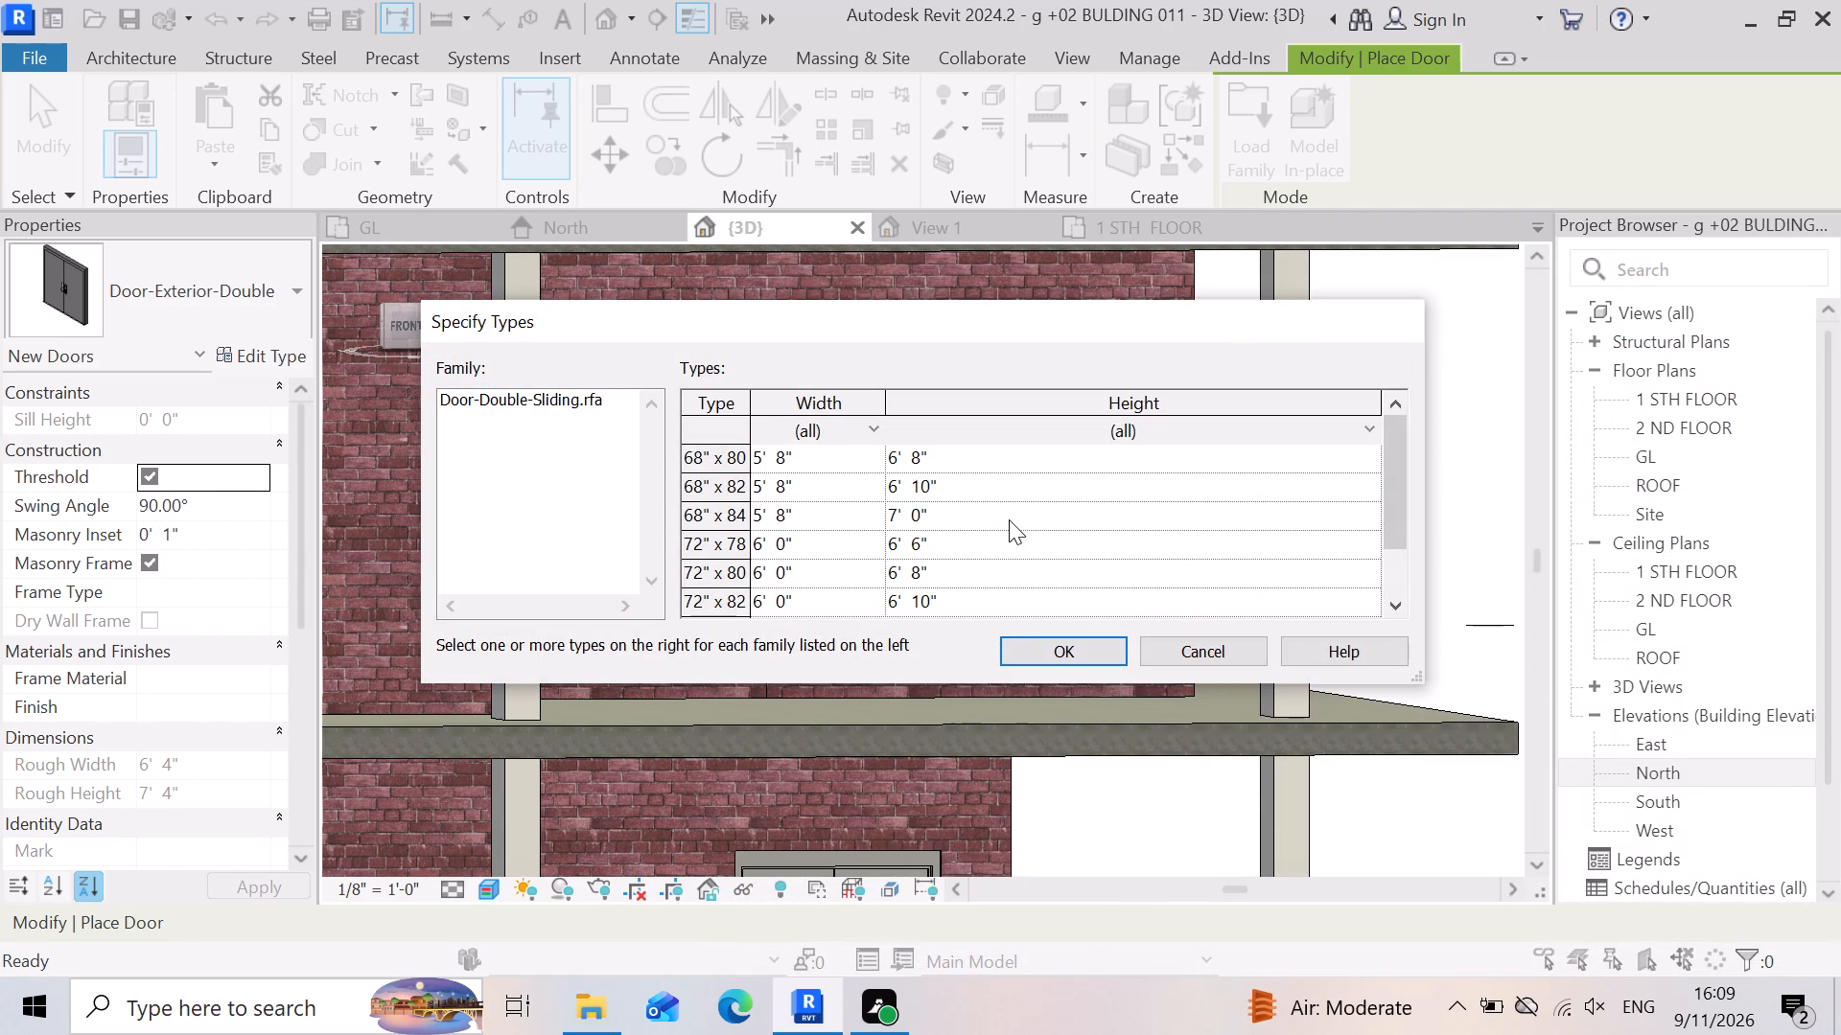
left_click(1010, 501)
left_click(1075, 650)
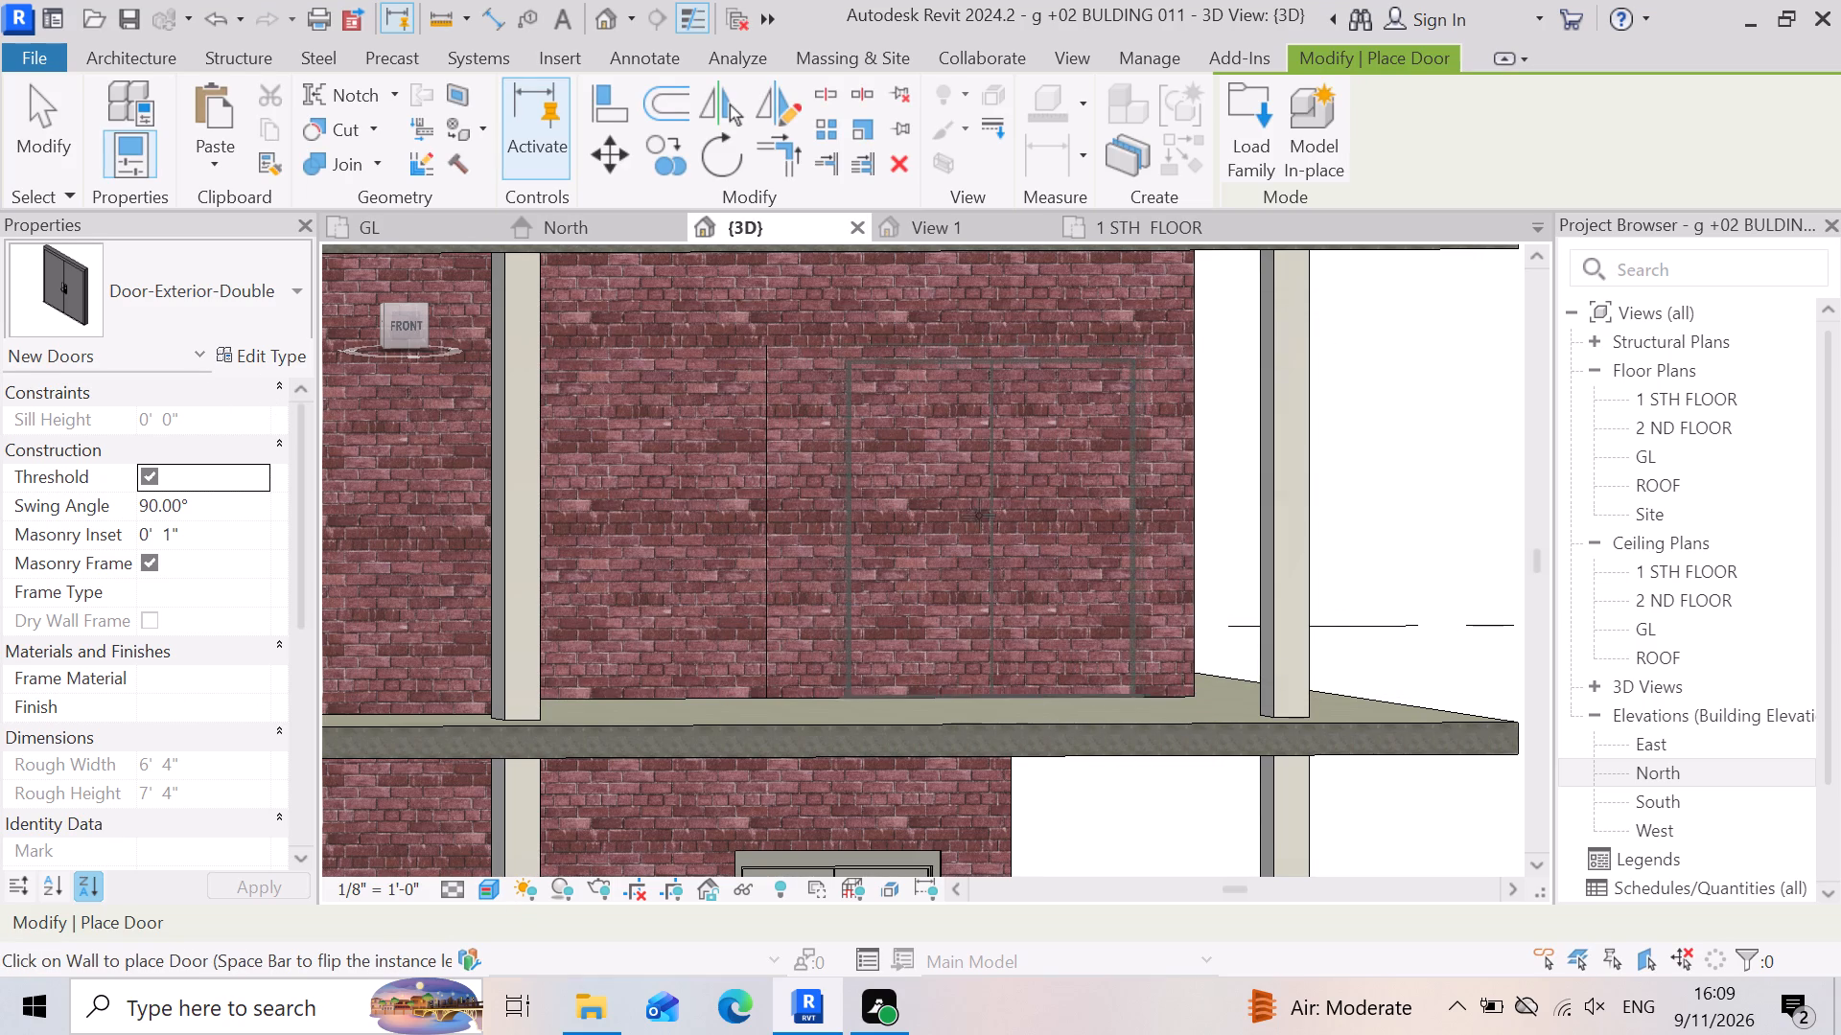
Load the Door-Double-Glass family from the Doors library folder with its 72" x 78" type.
scroll(975, 532, "up", 3)
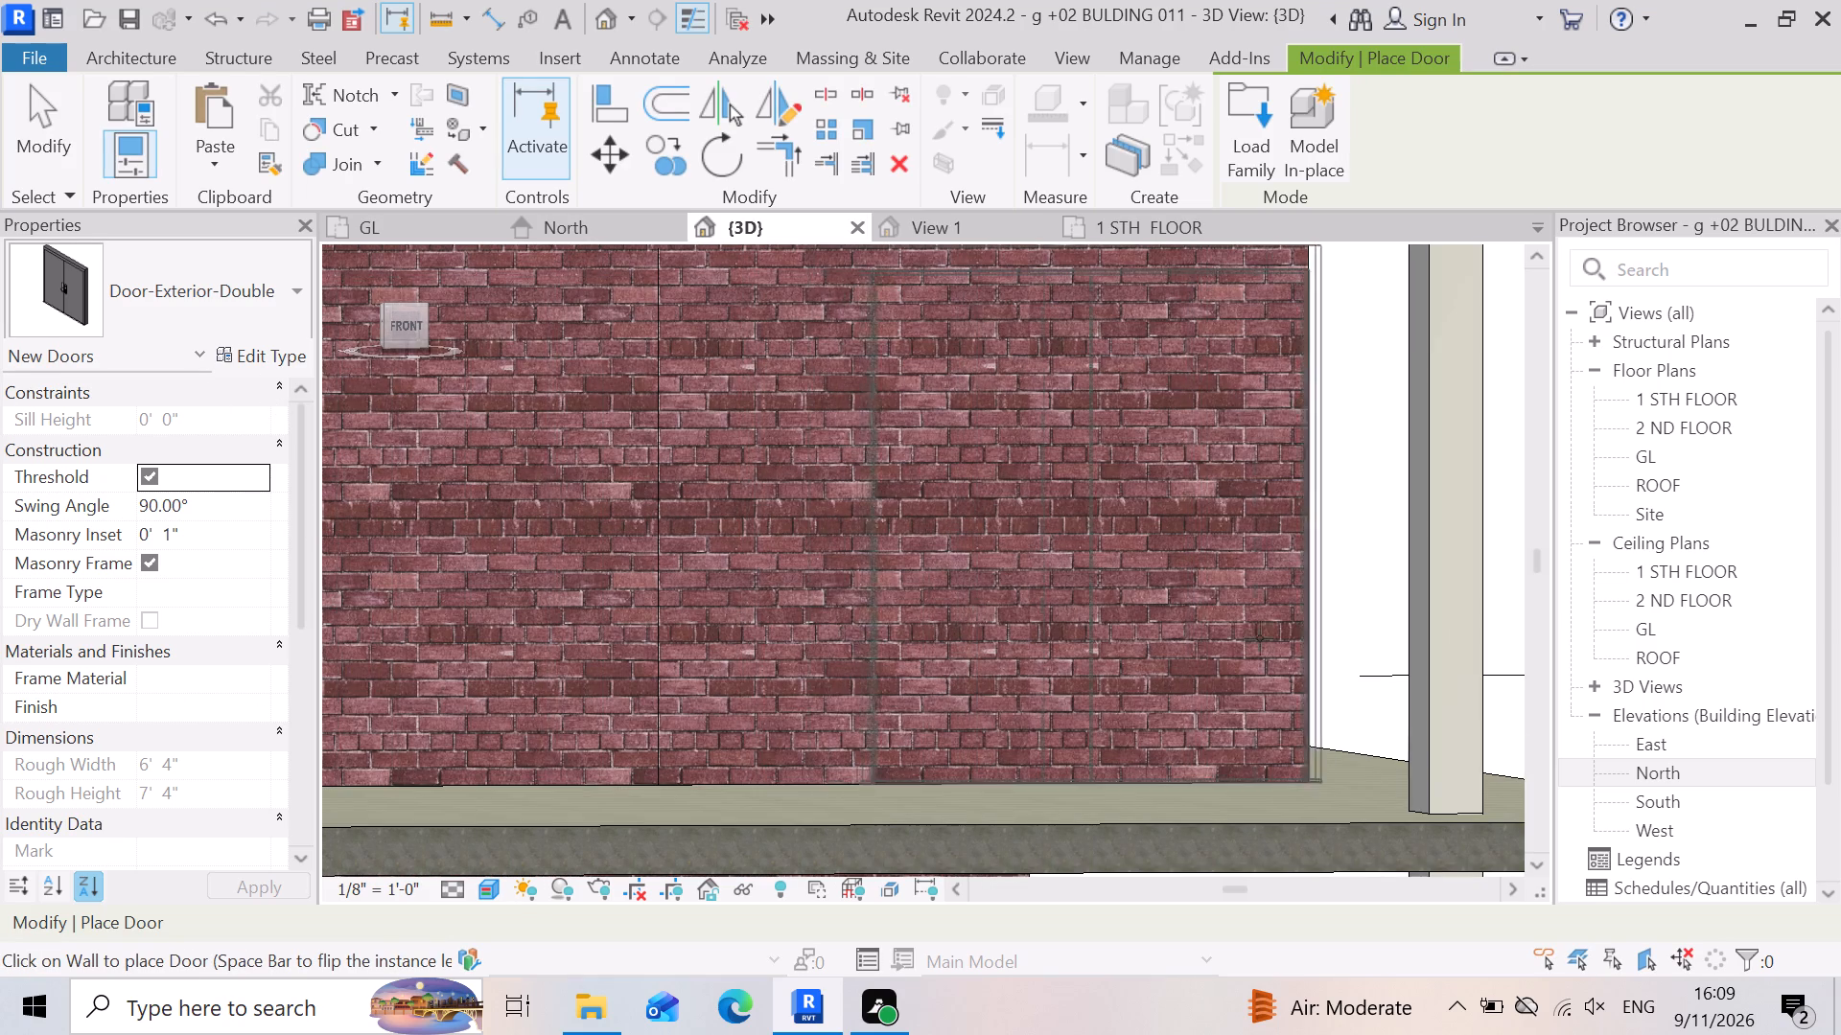
left_click(1253, 103)
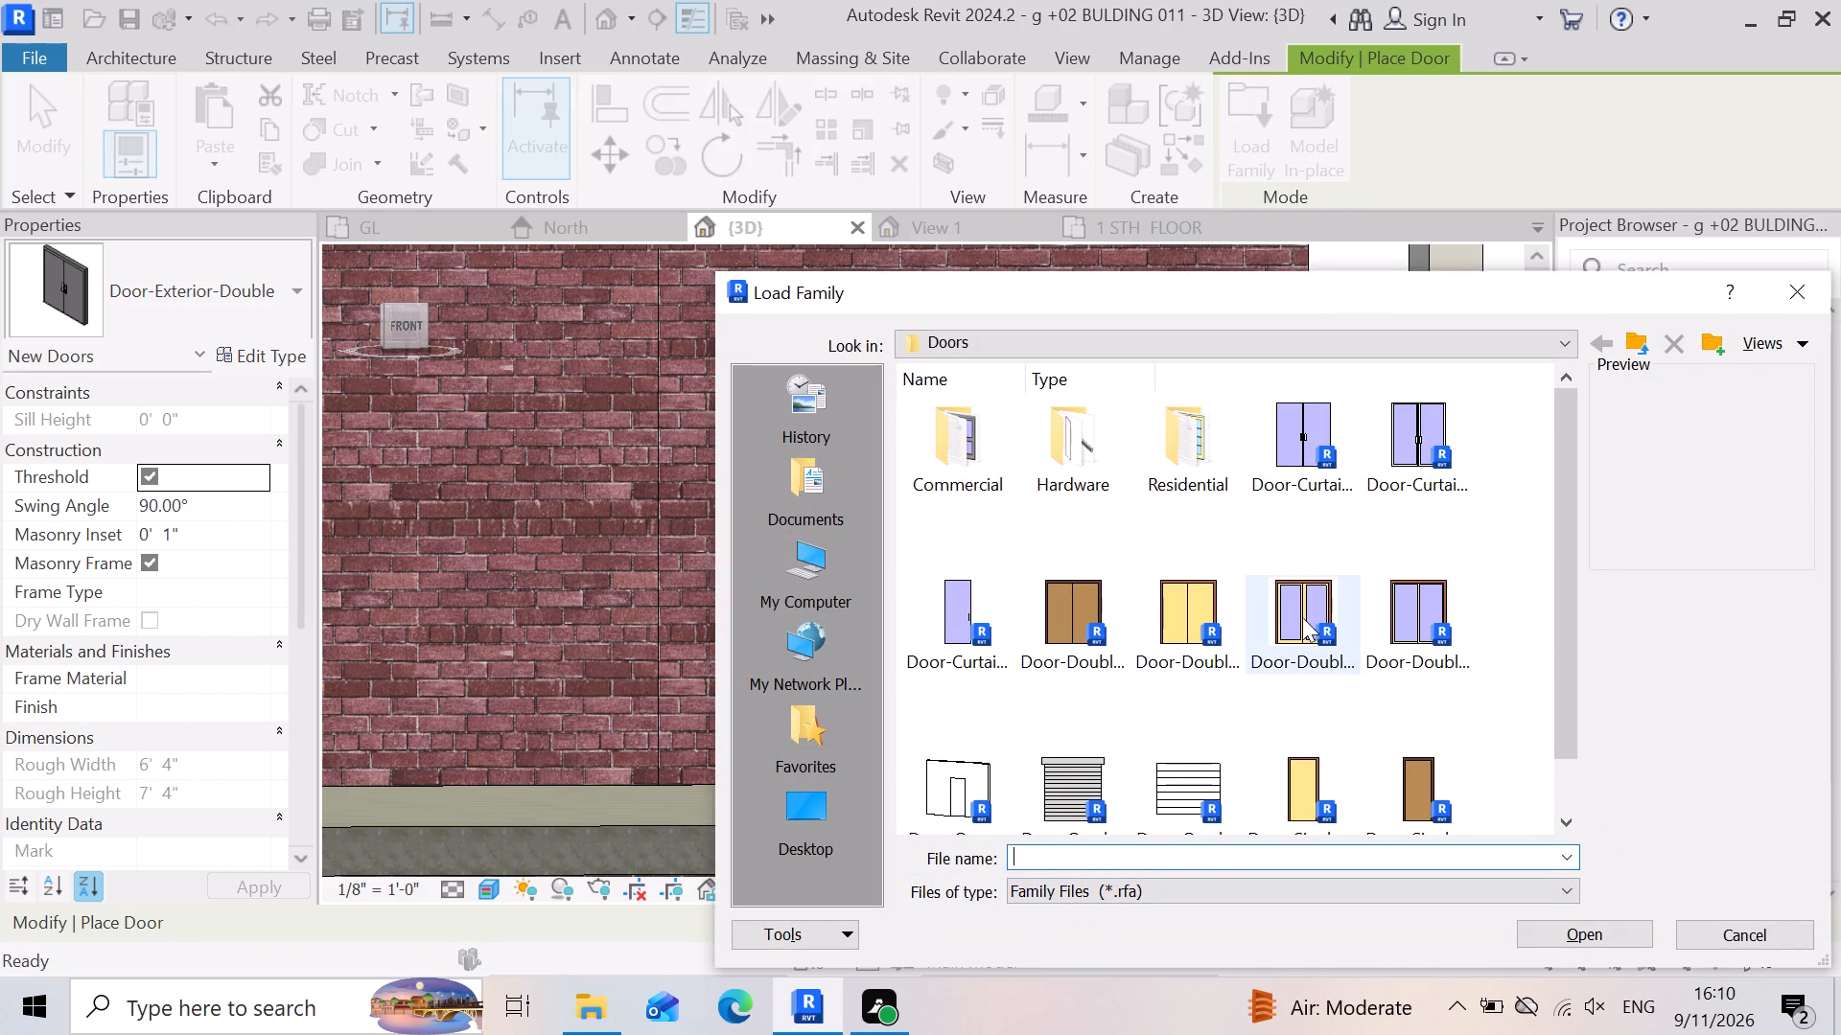
left_click(1302, 617)
left_click(1286, 619)
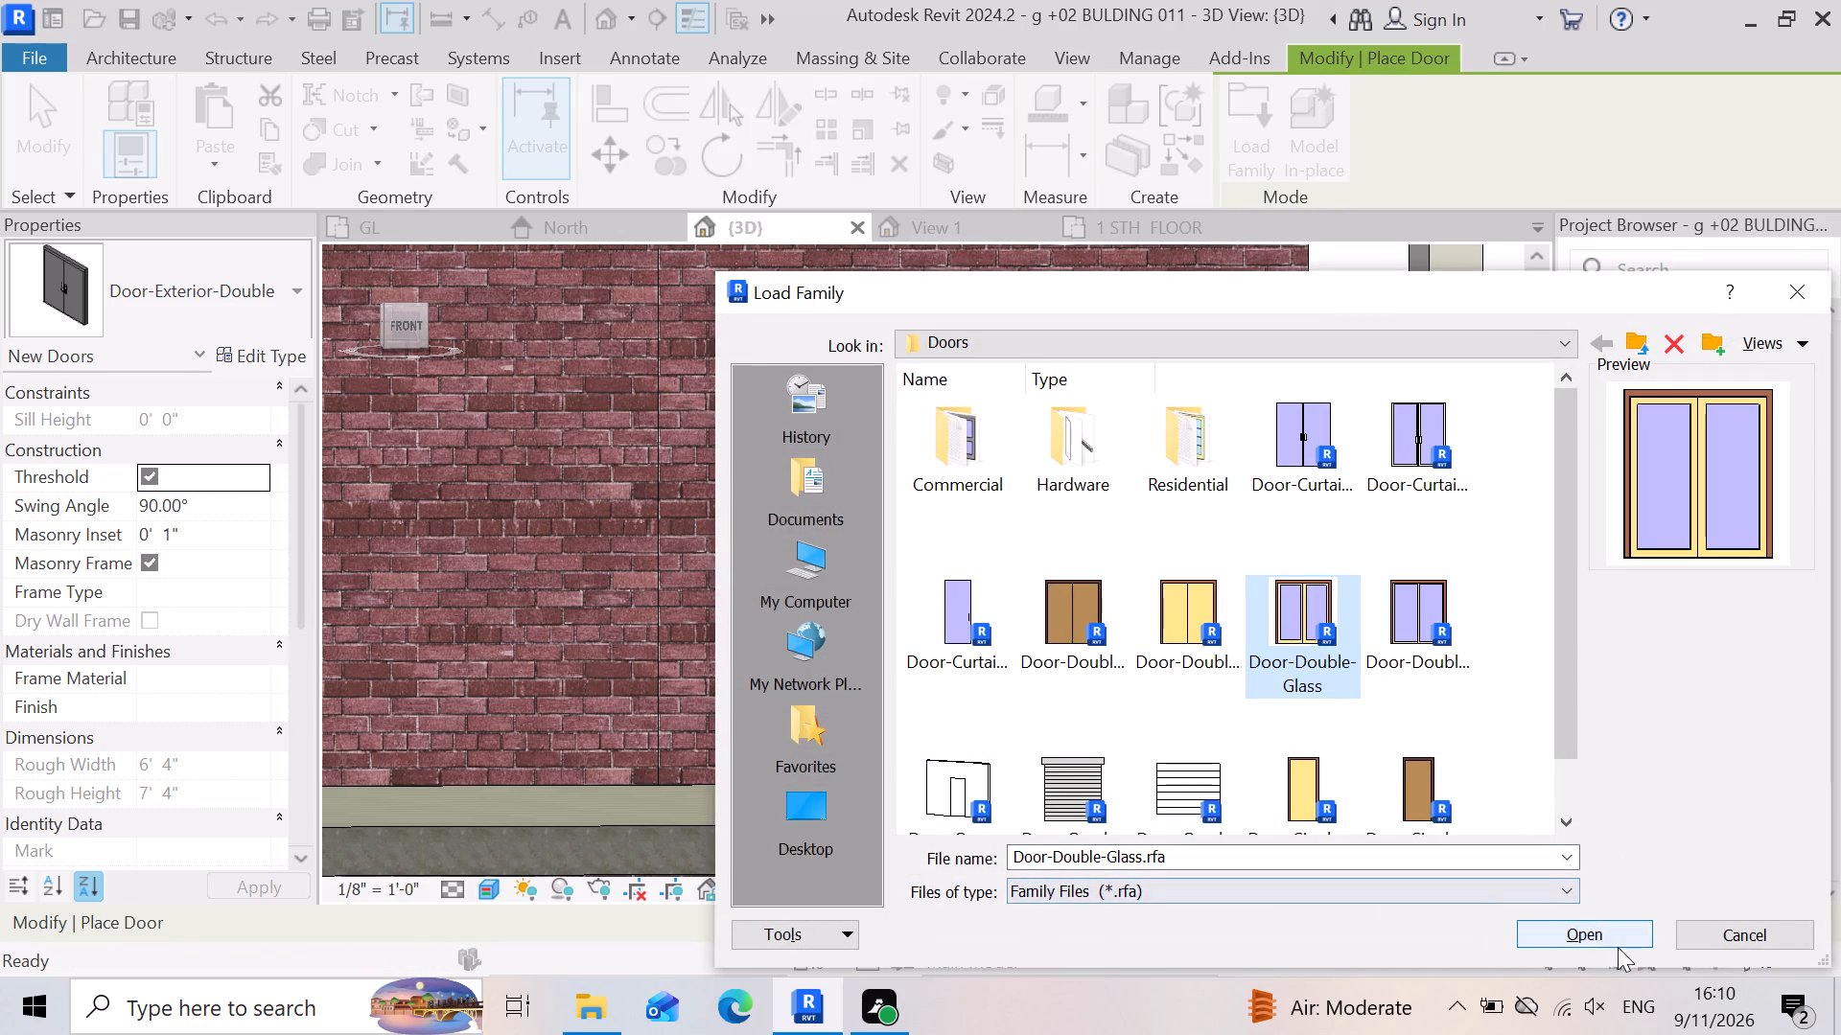
left_click(1612, 937)
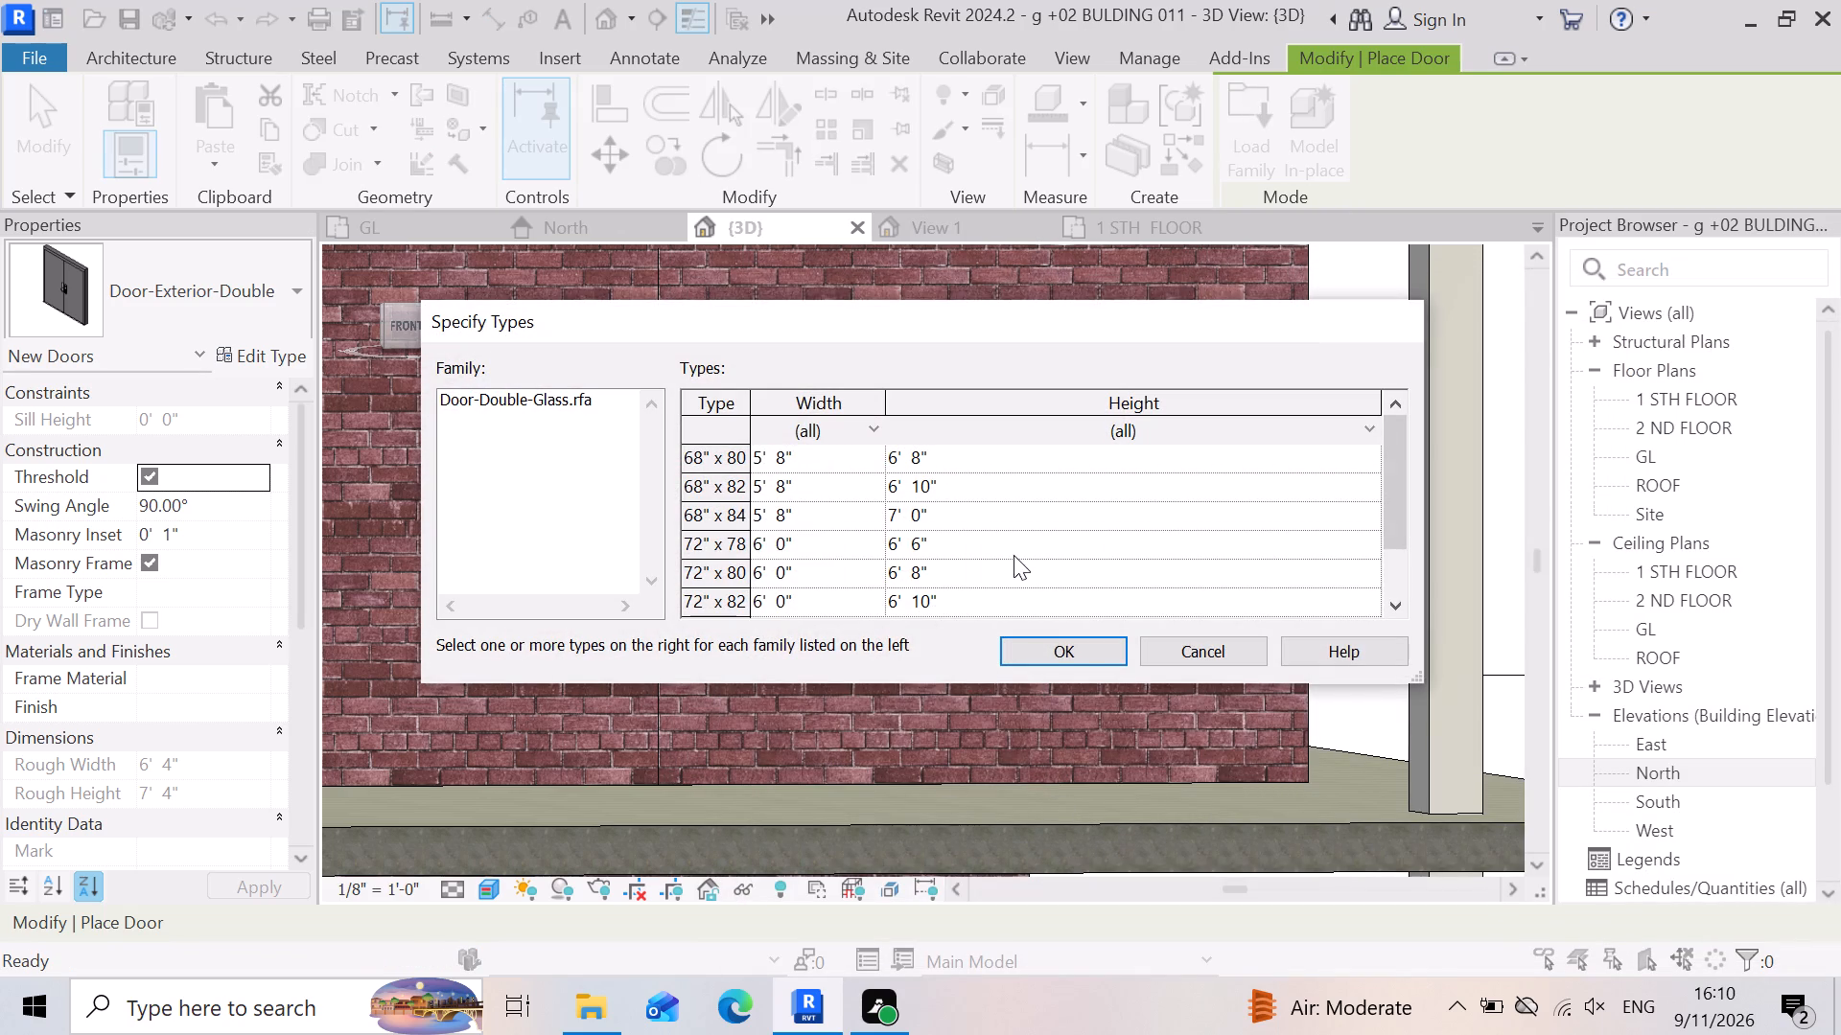
left_click(1014, 544)
left_click(1079, 658)
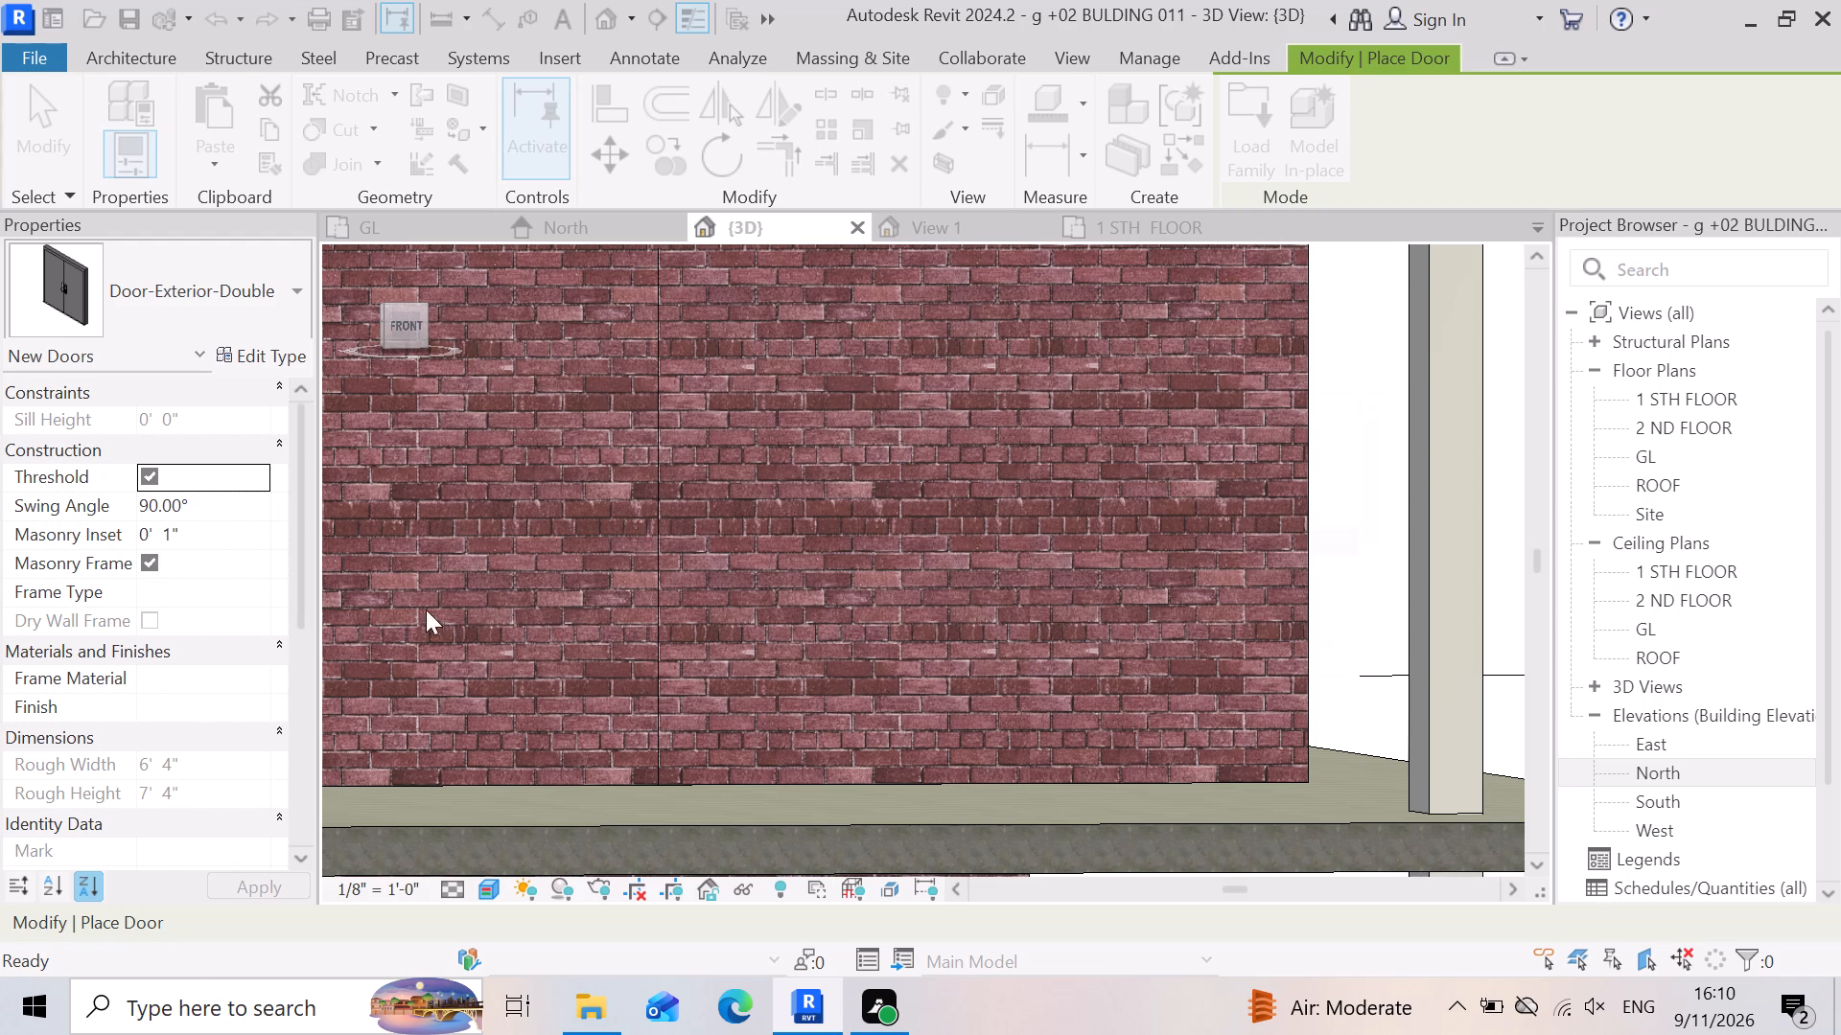
Set the height of the Door-Double-Glass 72" x 78" type to 7' in its type properties.
left_click(271, 363)
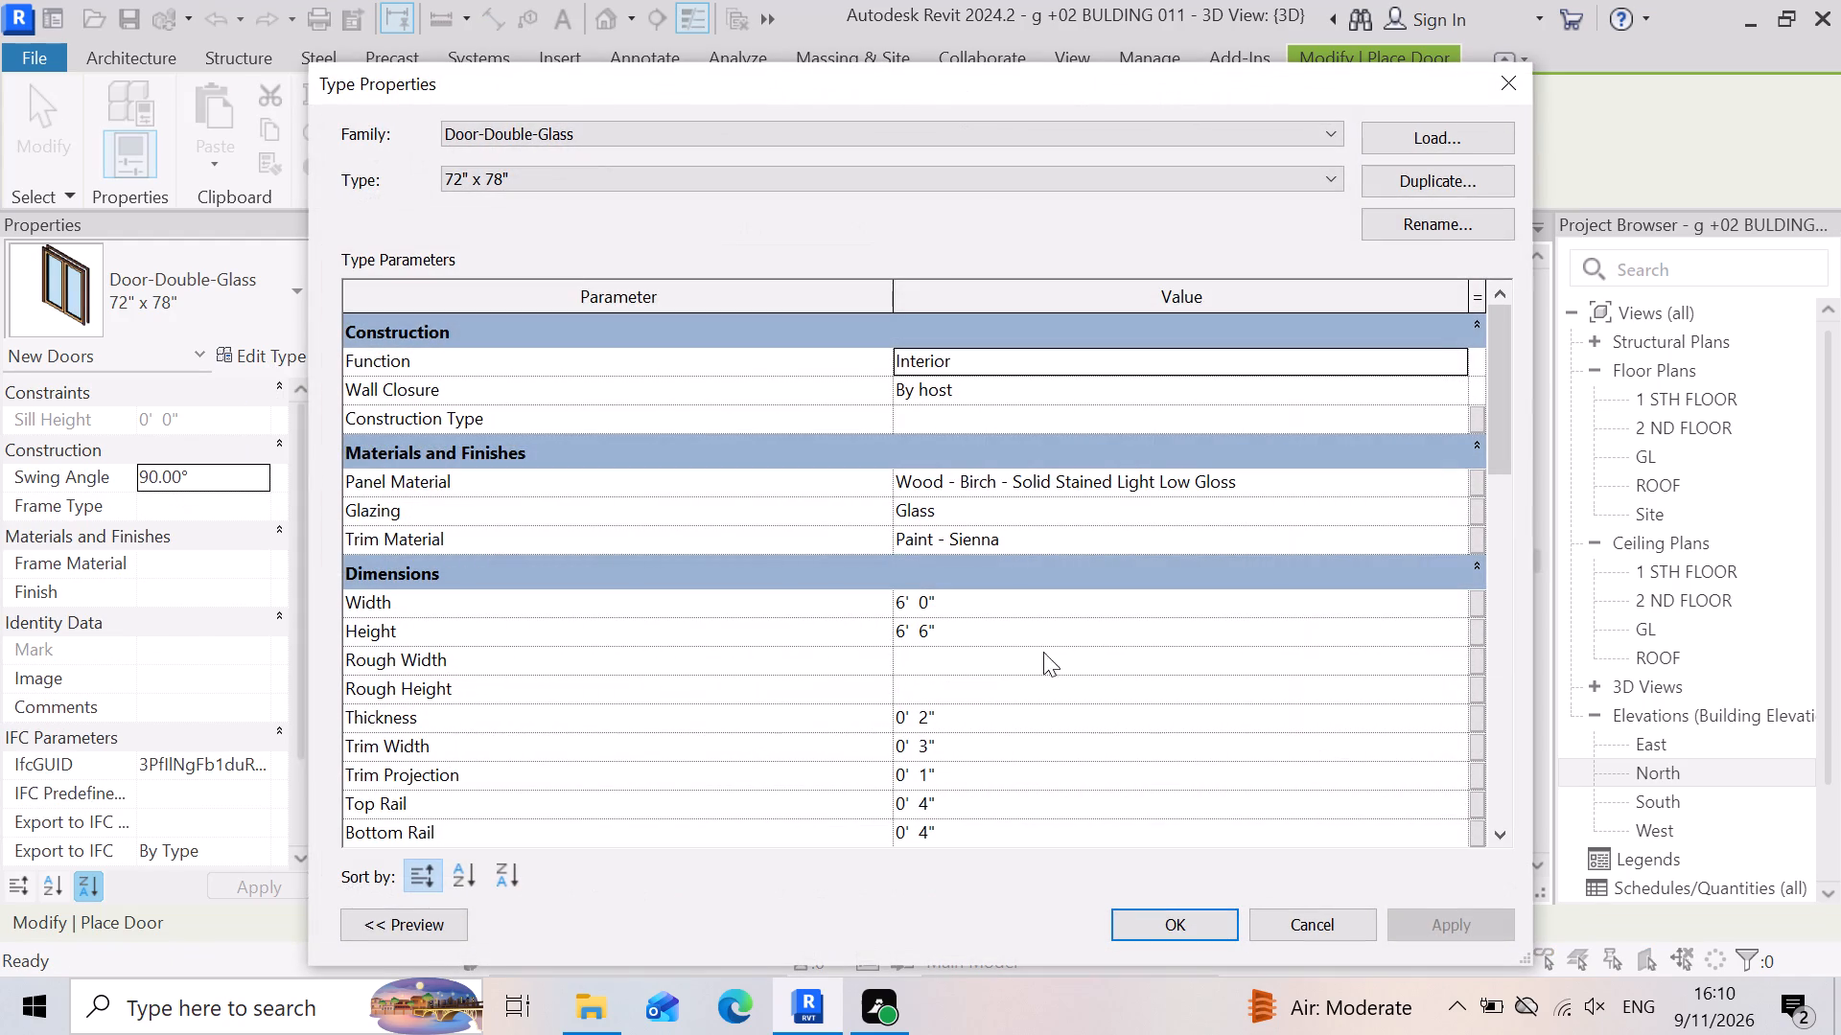
left_click(979, 598)
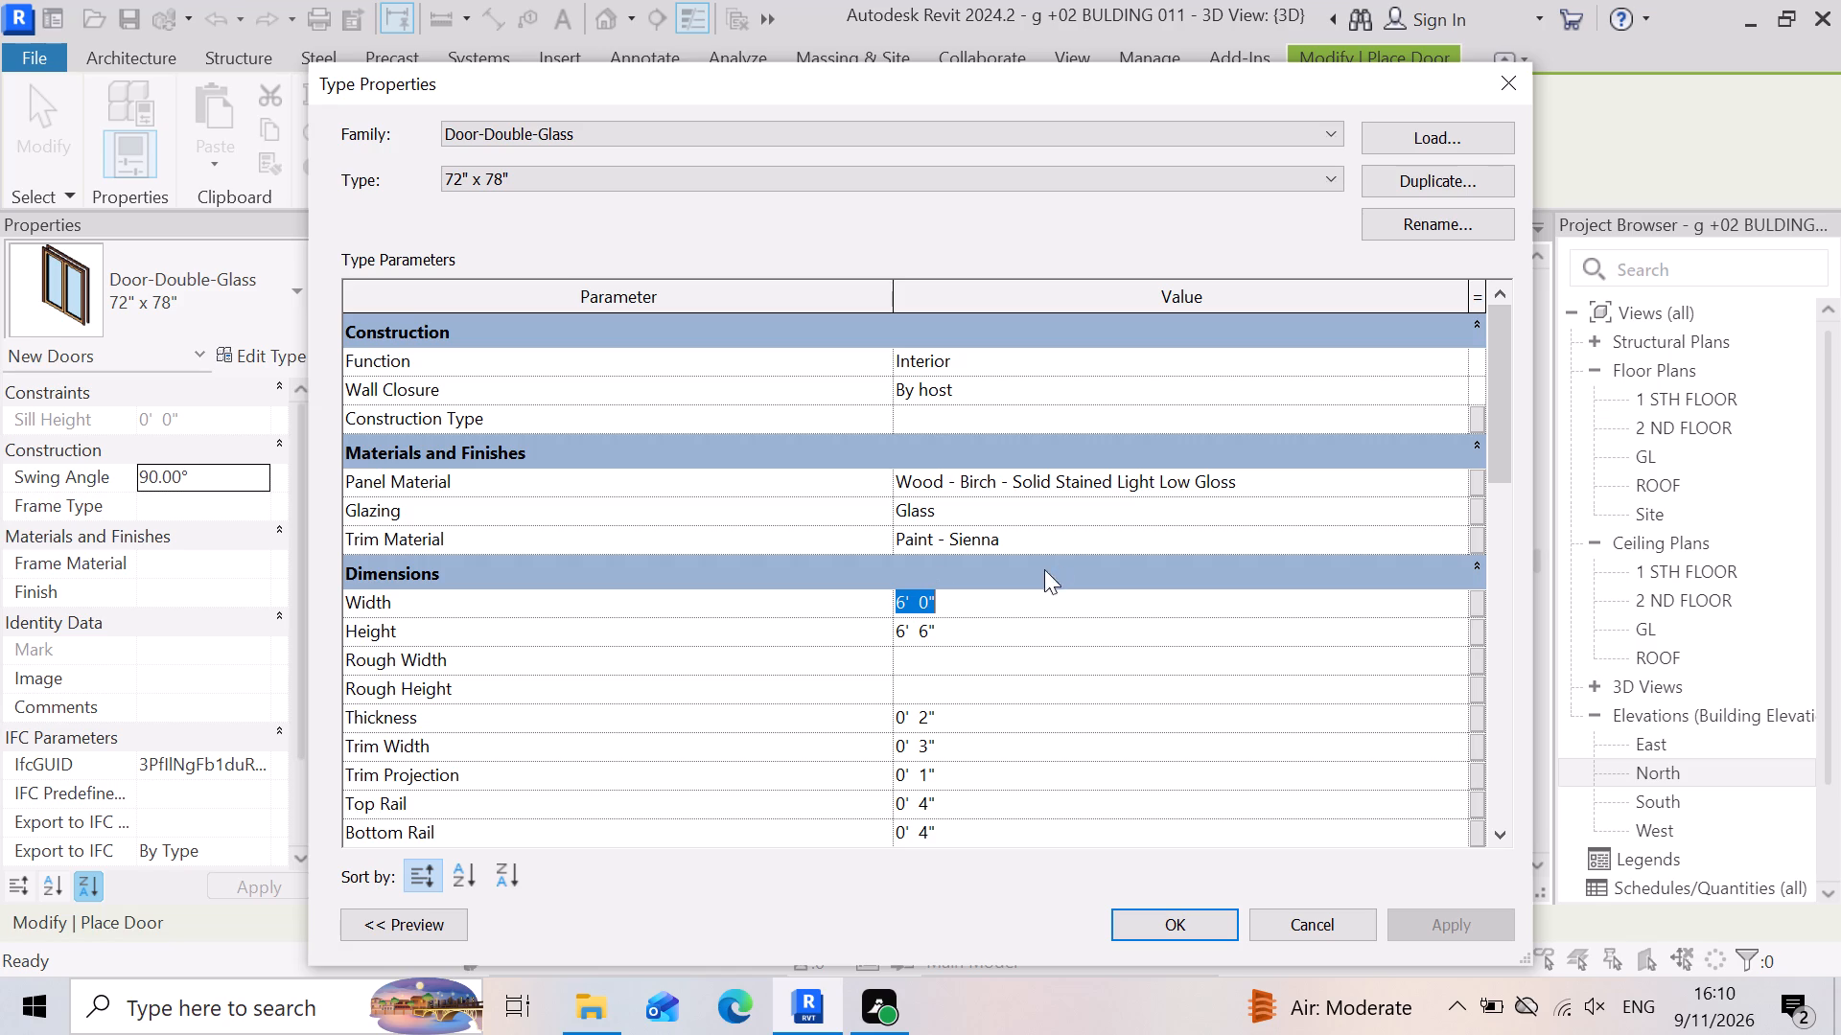
left_click(971, 648)
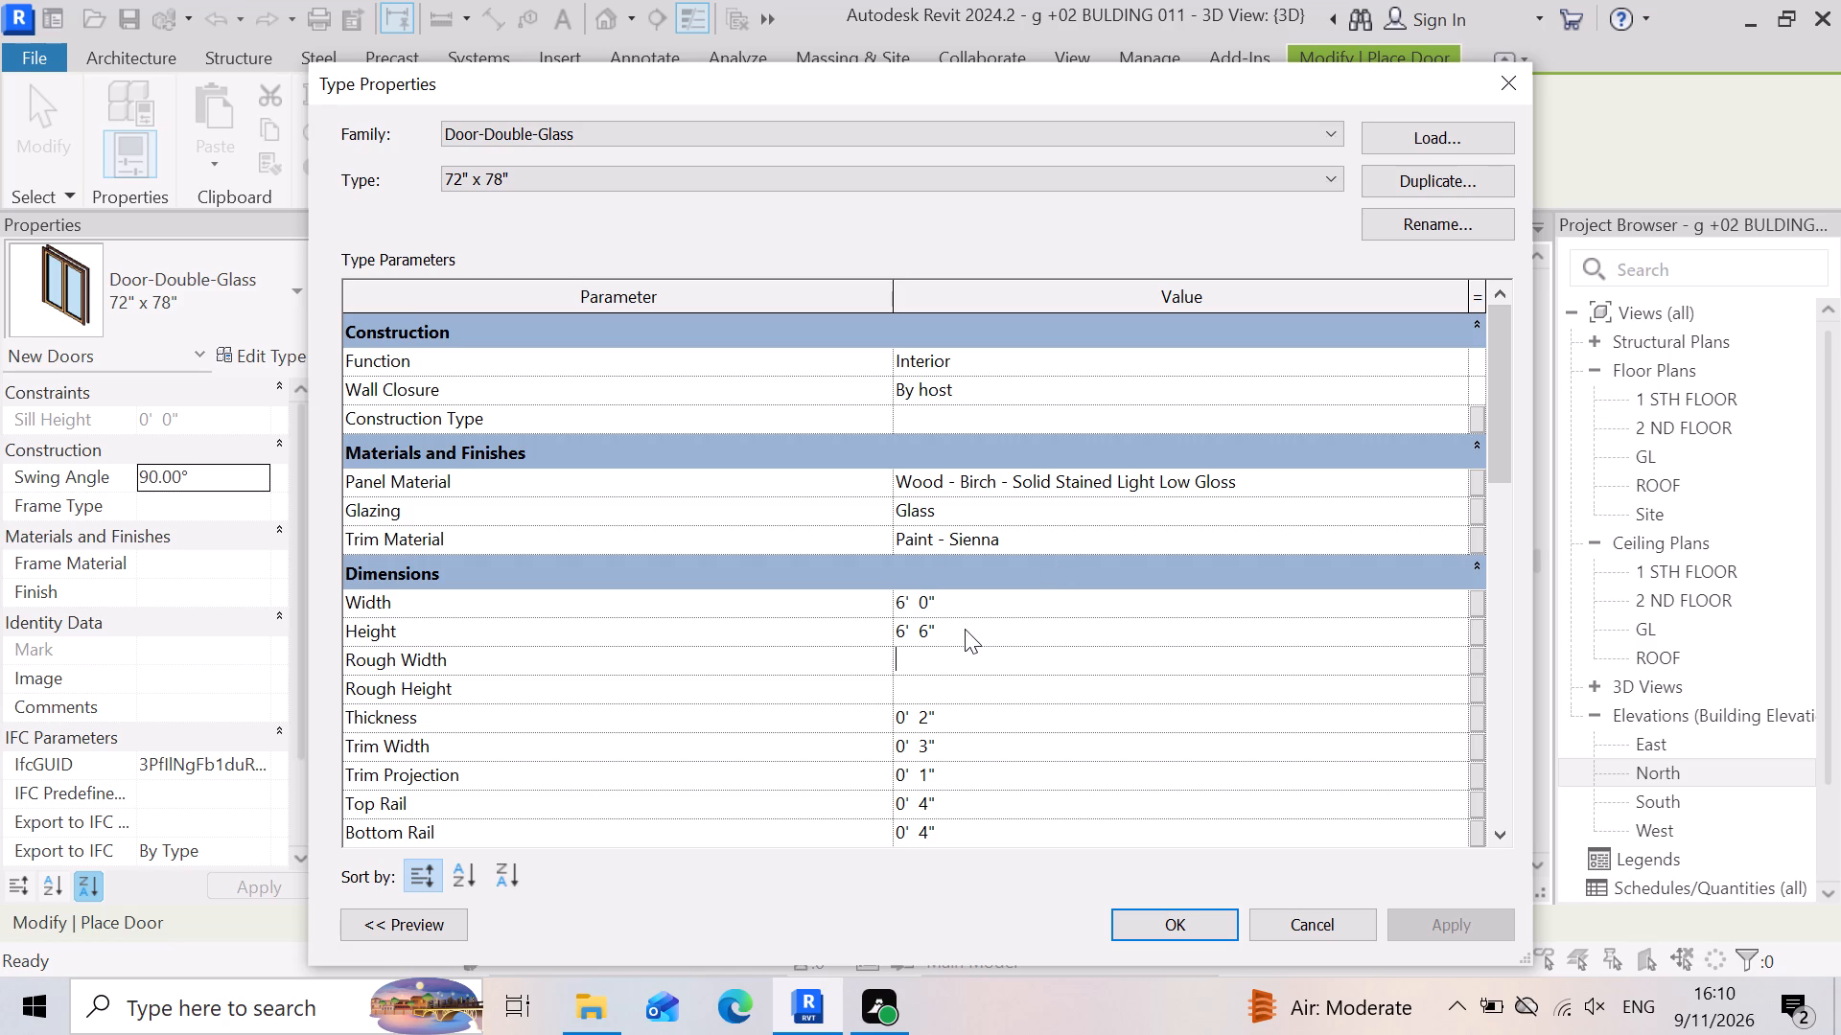
left_click(965, 629)
key("BackSpace")
key("7")
key("apostrophe")
key("Return")
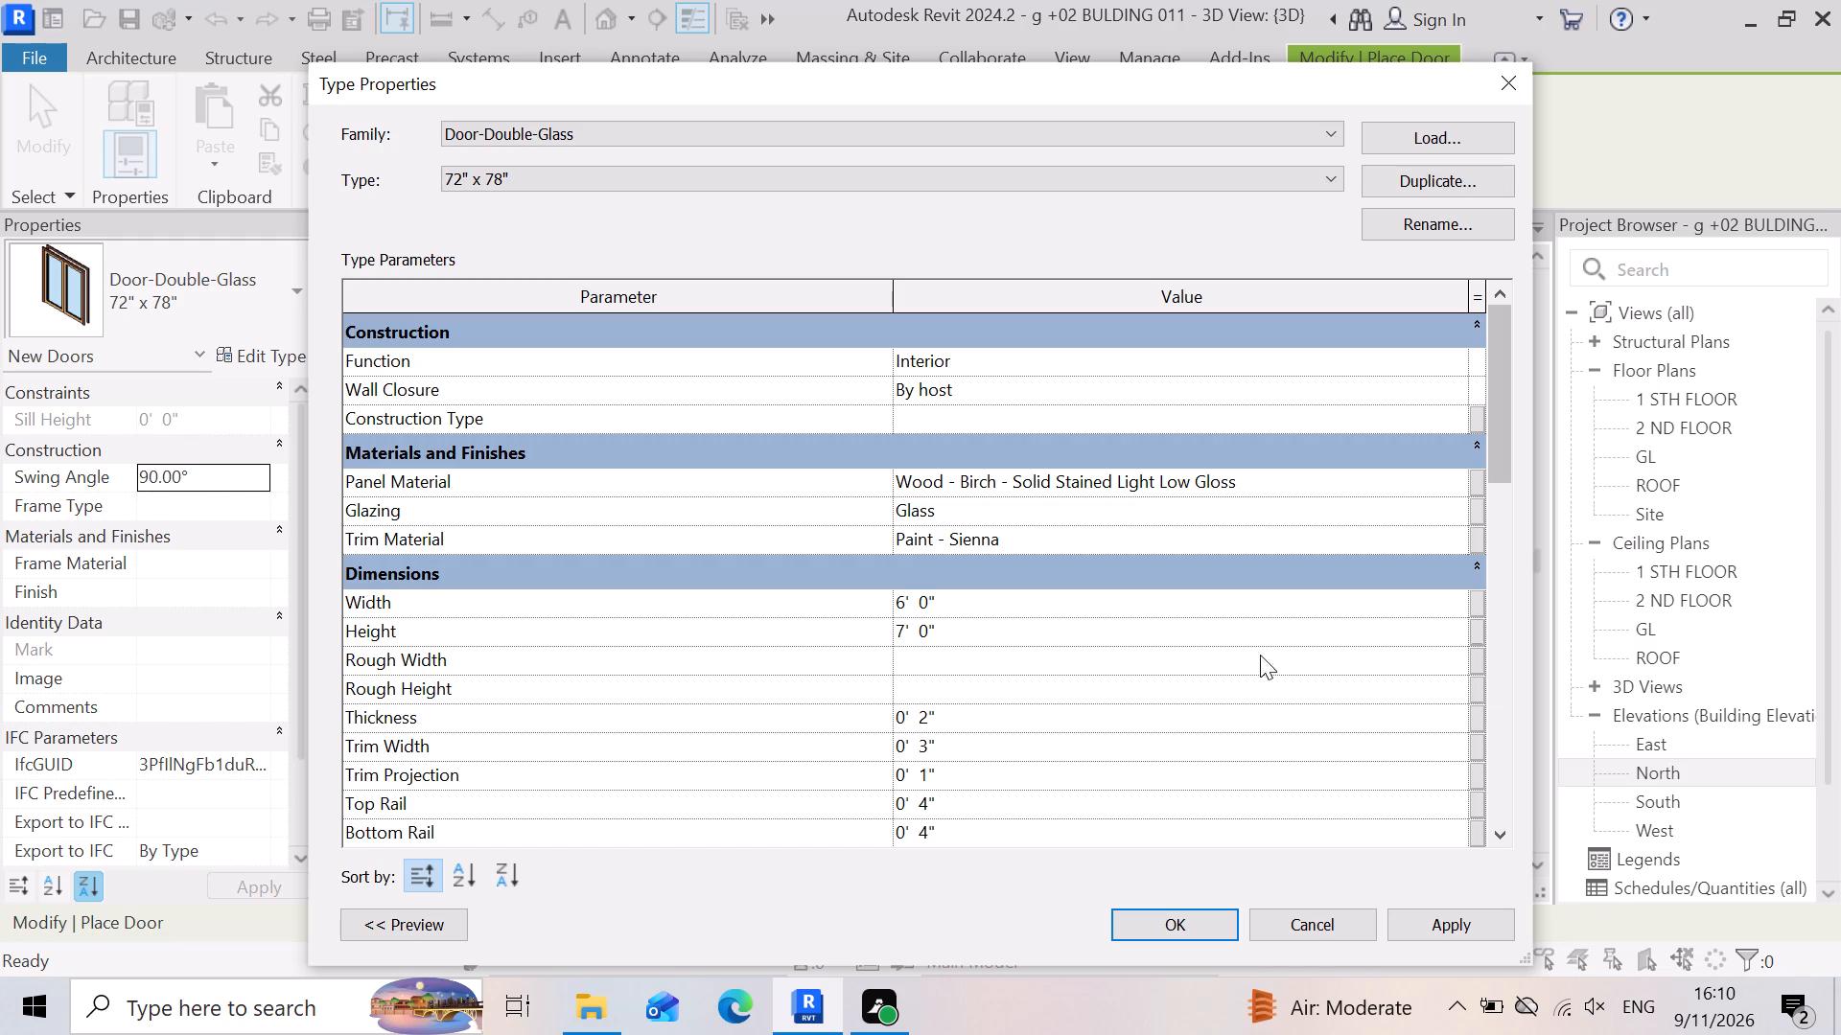
left_click(983, 602)
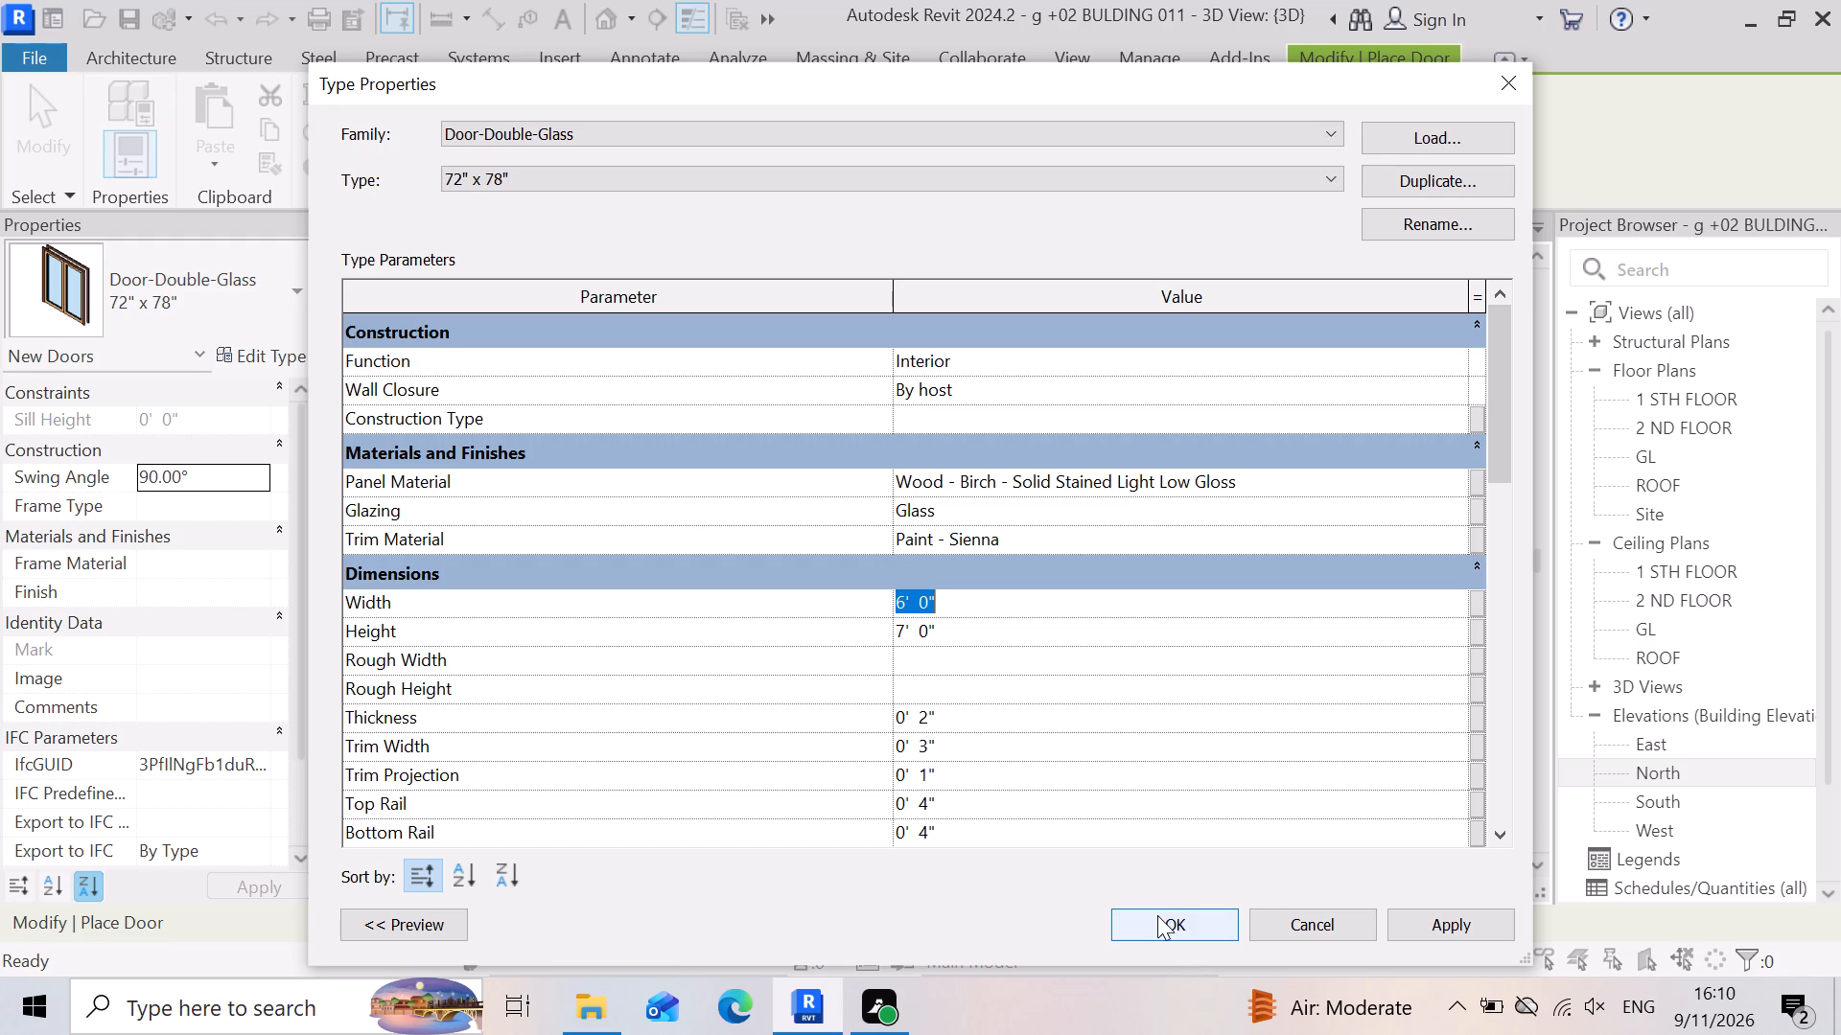
left_click(1453, 916)
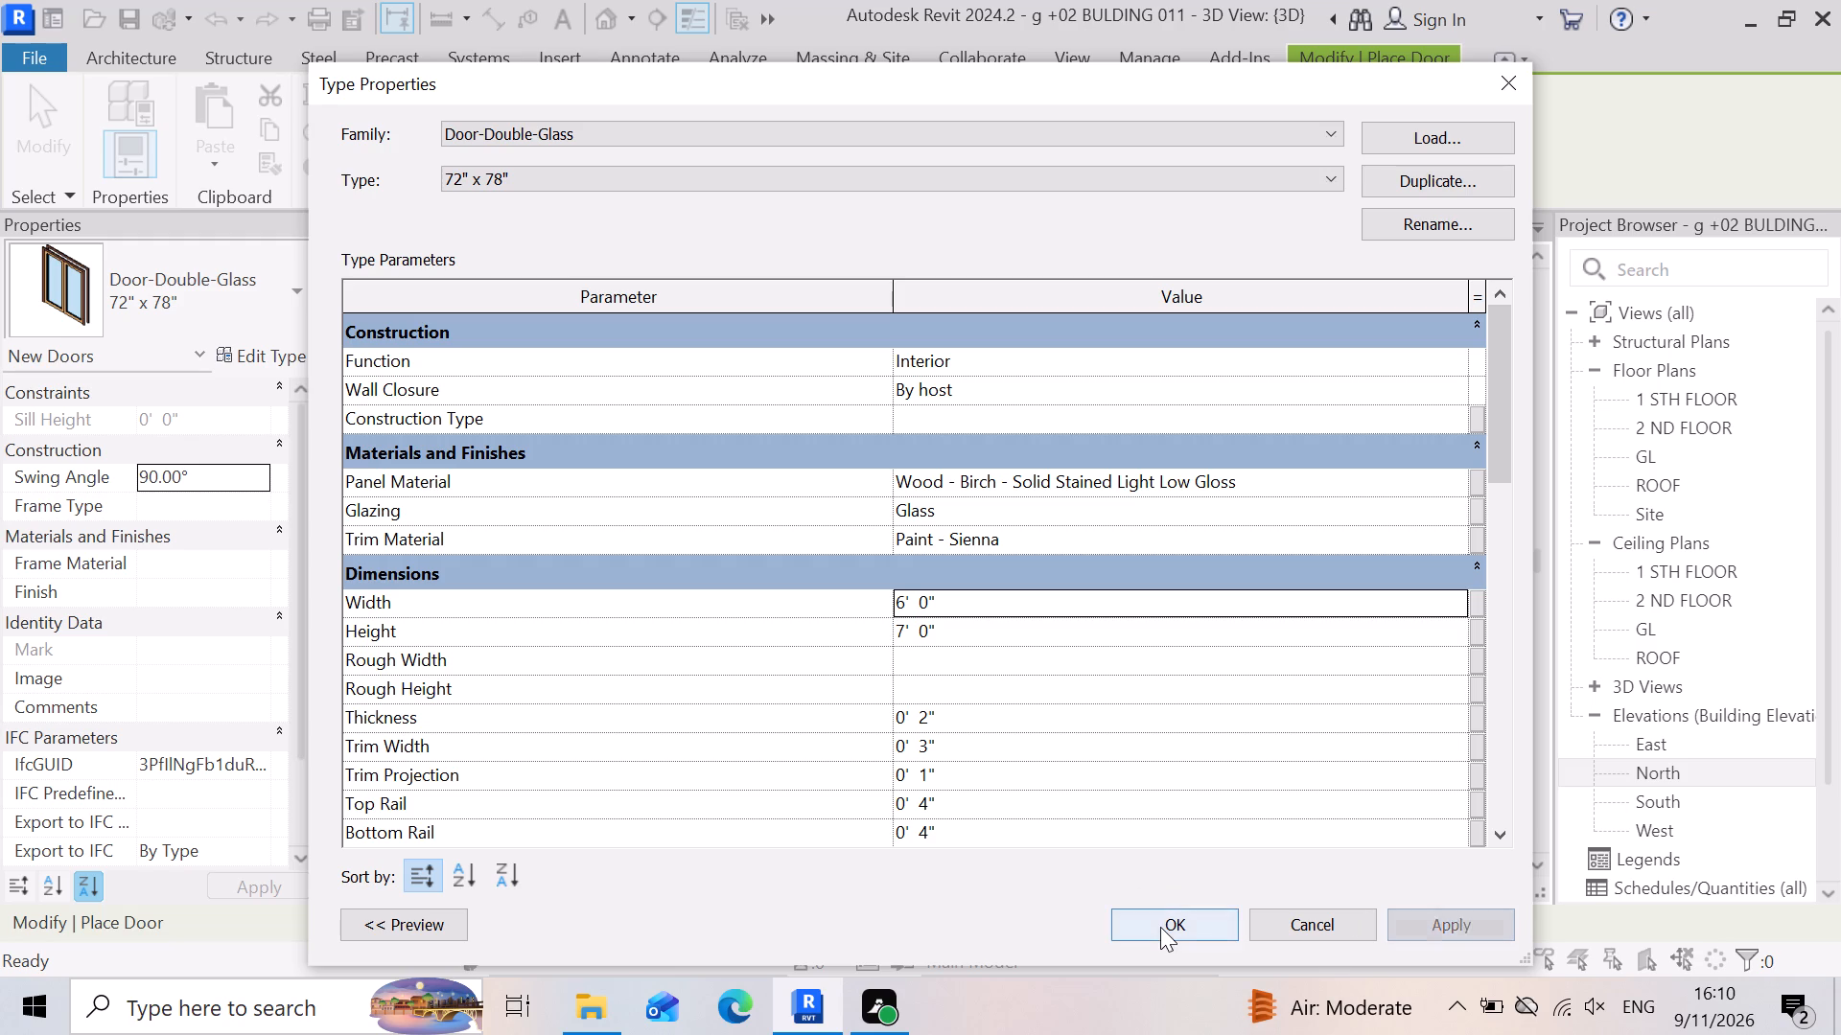
left_click(1160, 927)
Place the Door-Double-Glass 72" x 78" door in the 1 STH FLOOR front wall, above the ground-floor entrance.
scroll(1089, 737, "down", 9)
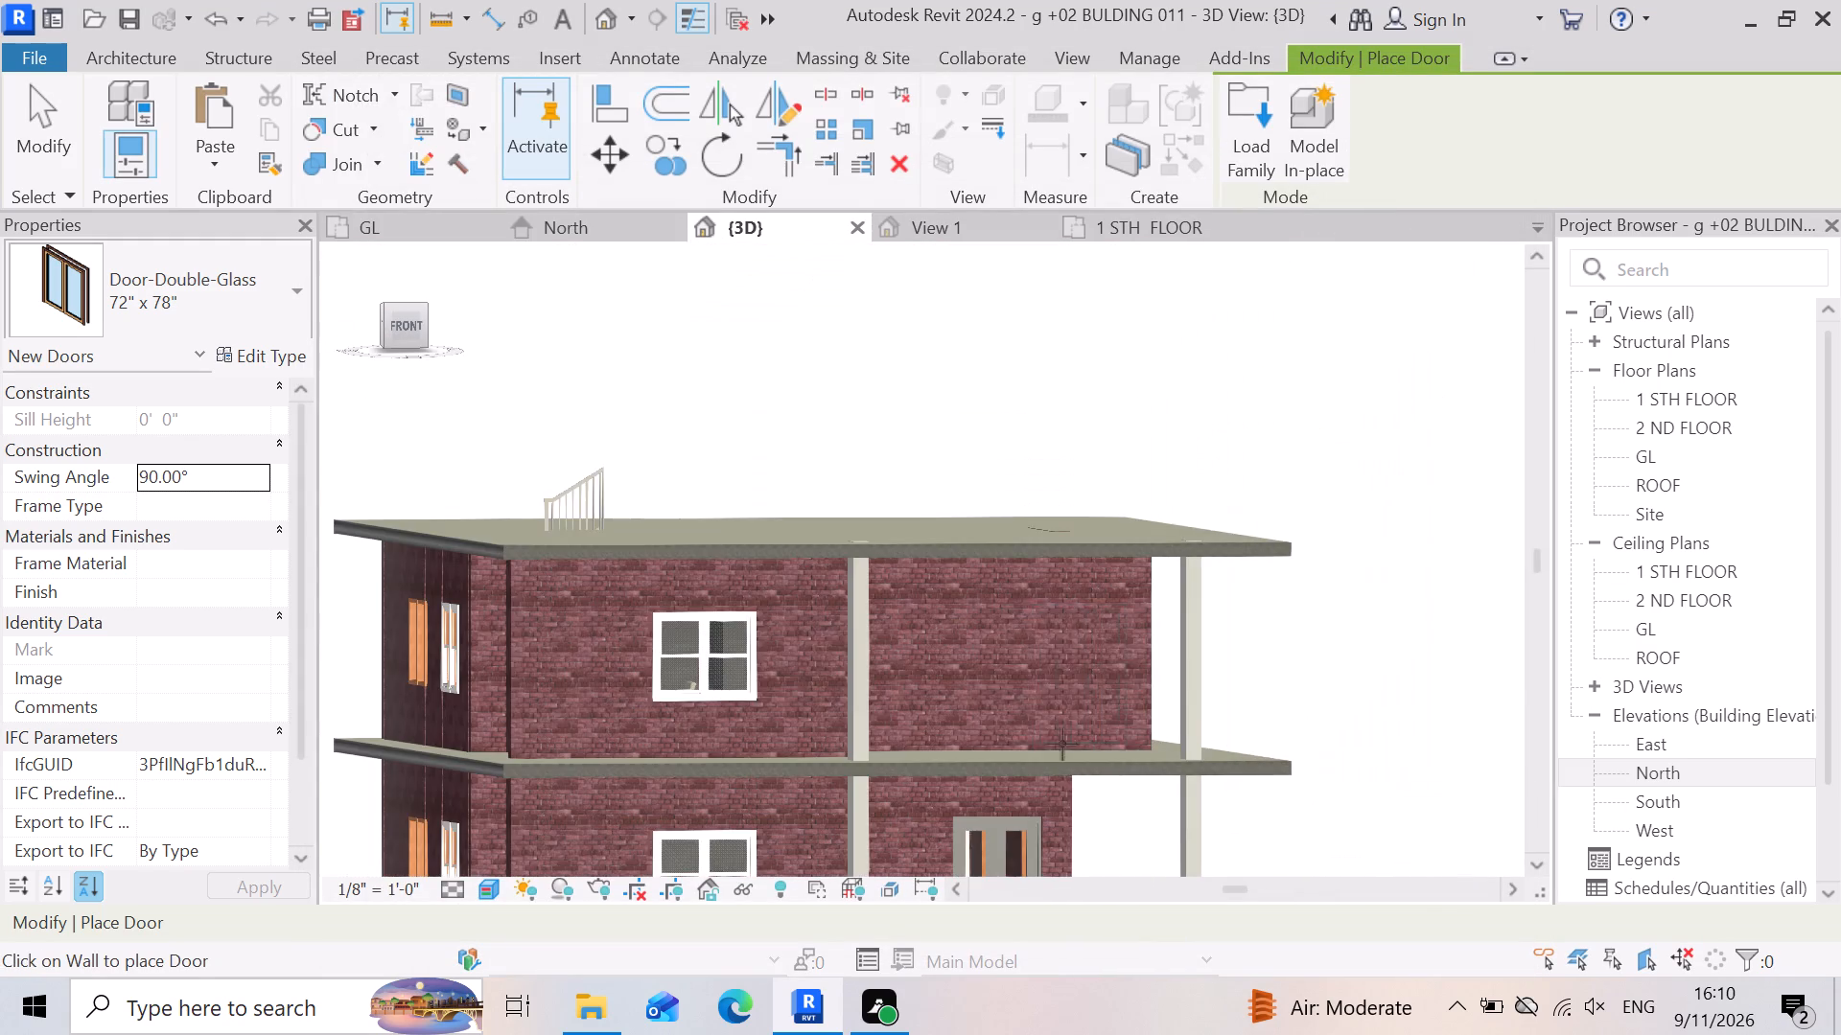
scroll(1038, 742, "up", 7)
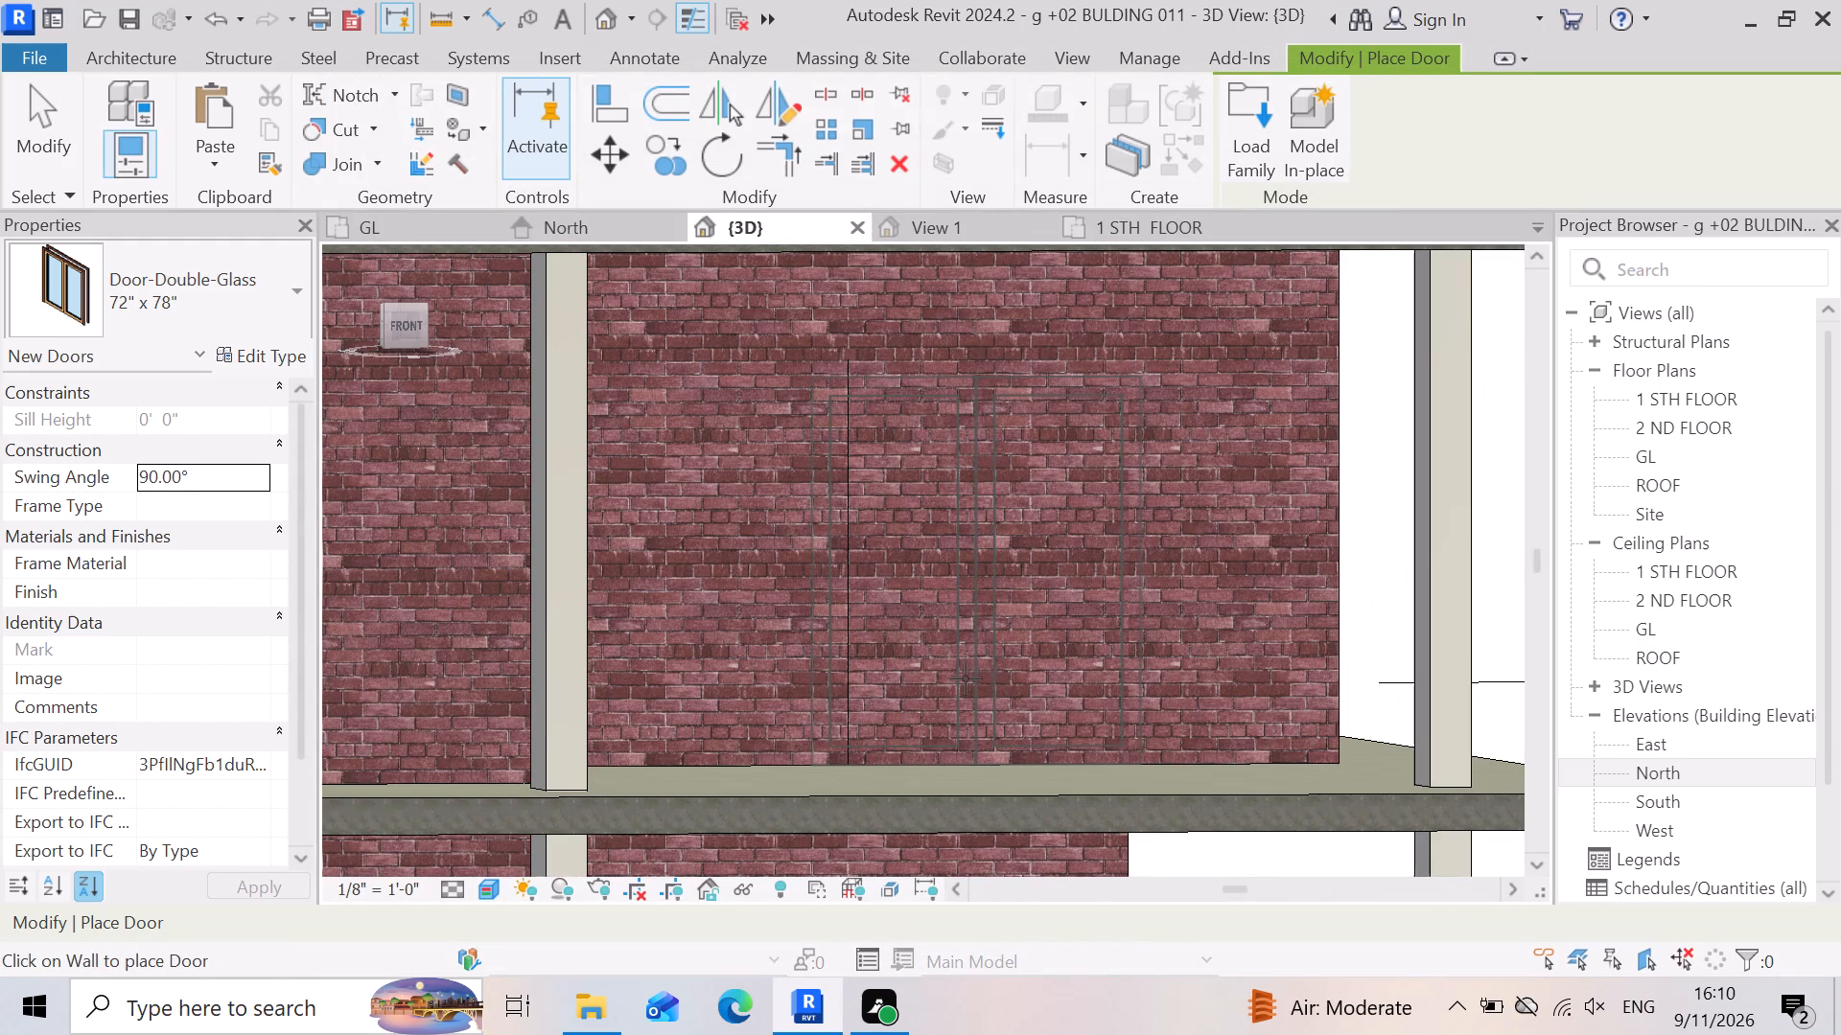
left_click(966, 678)
scroll(966, 678, "up", 6)
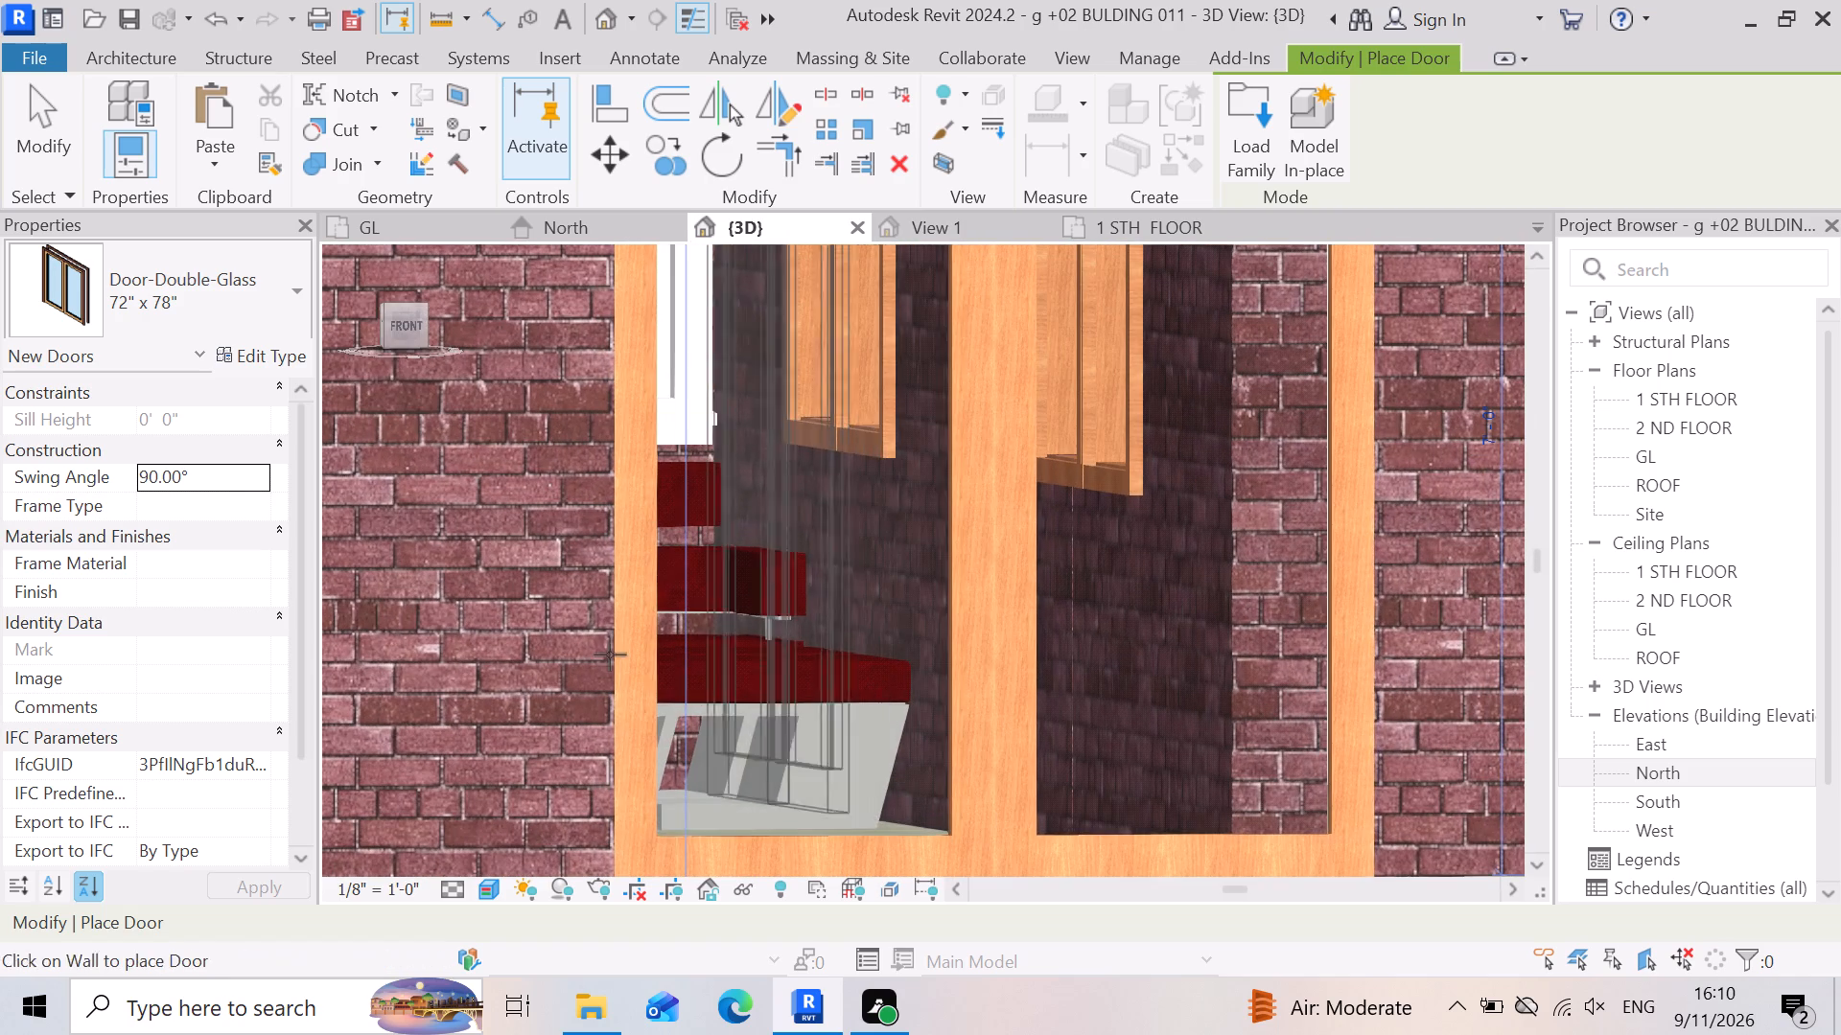
scroll(957, 705, "down", 7)
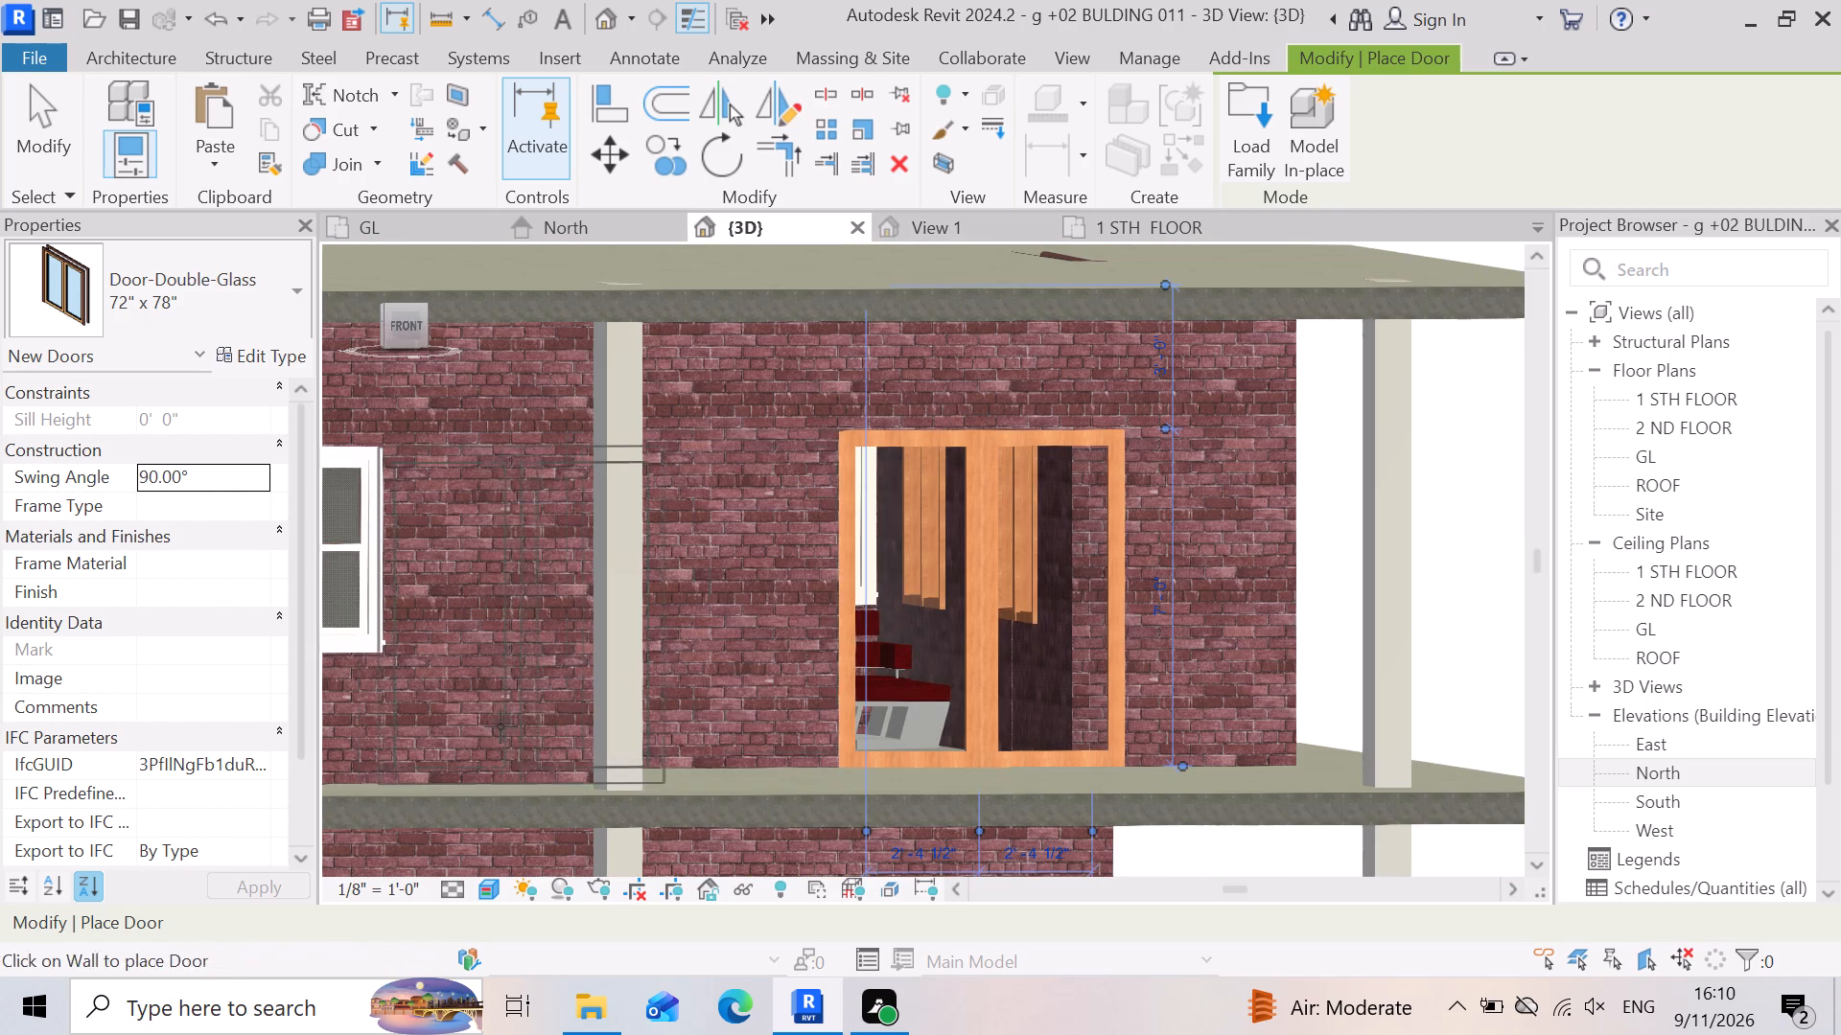
End door placement and examine the new glass door and the 1 STH FLOOR slab edge along the front facade.
scroll(1035, 675, "up", 3)
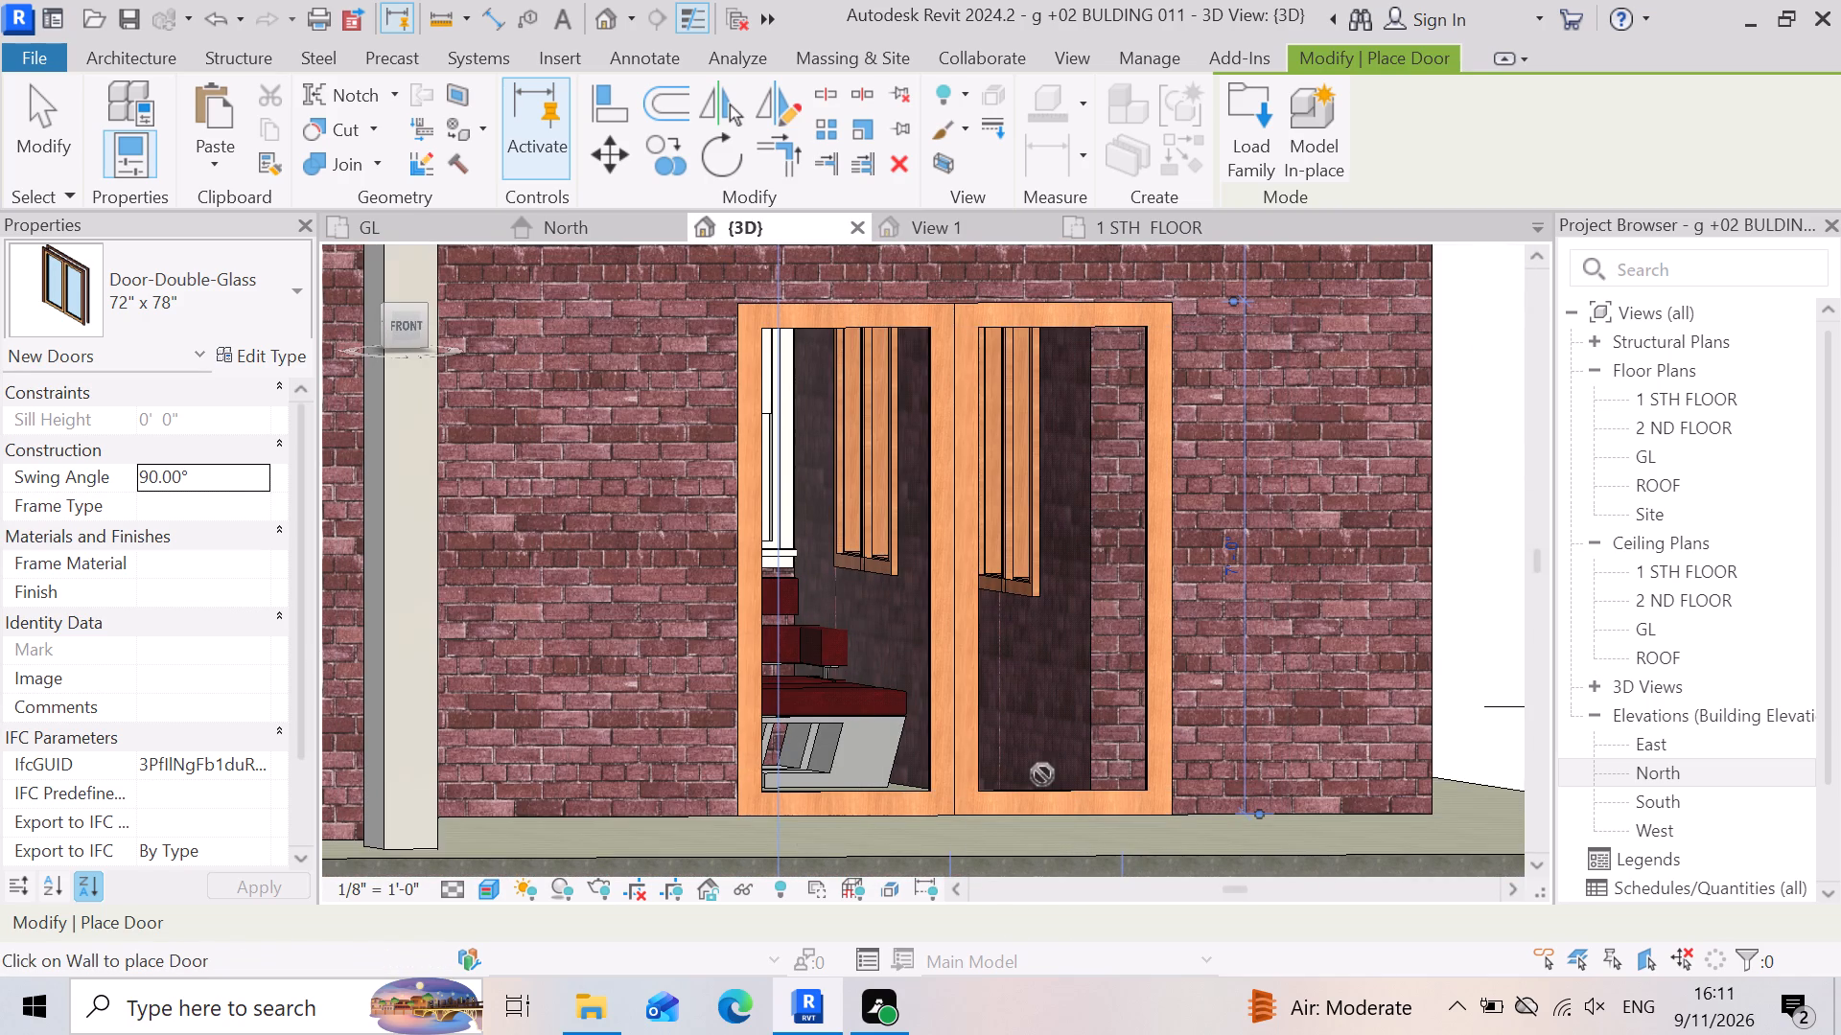
scroll(1084, 711, "up", 3)
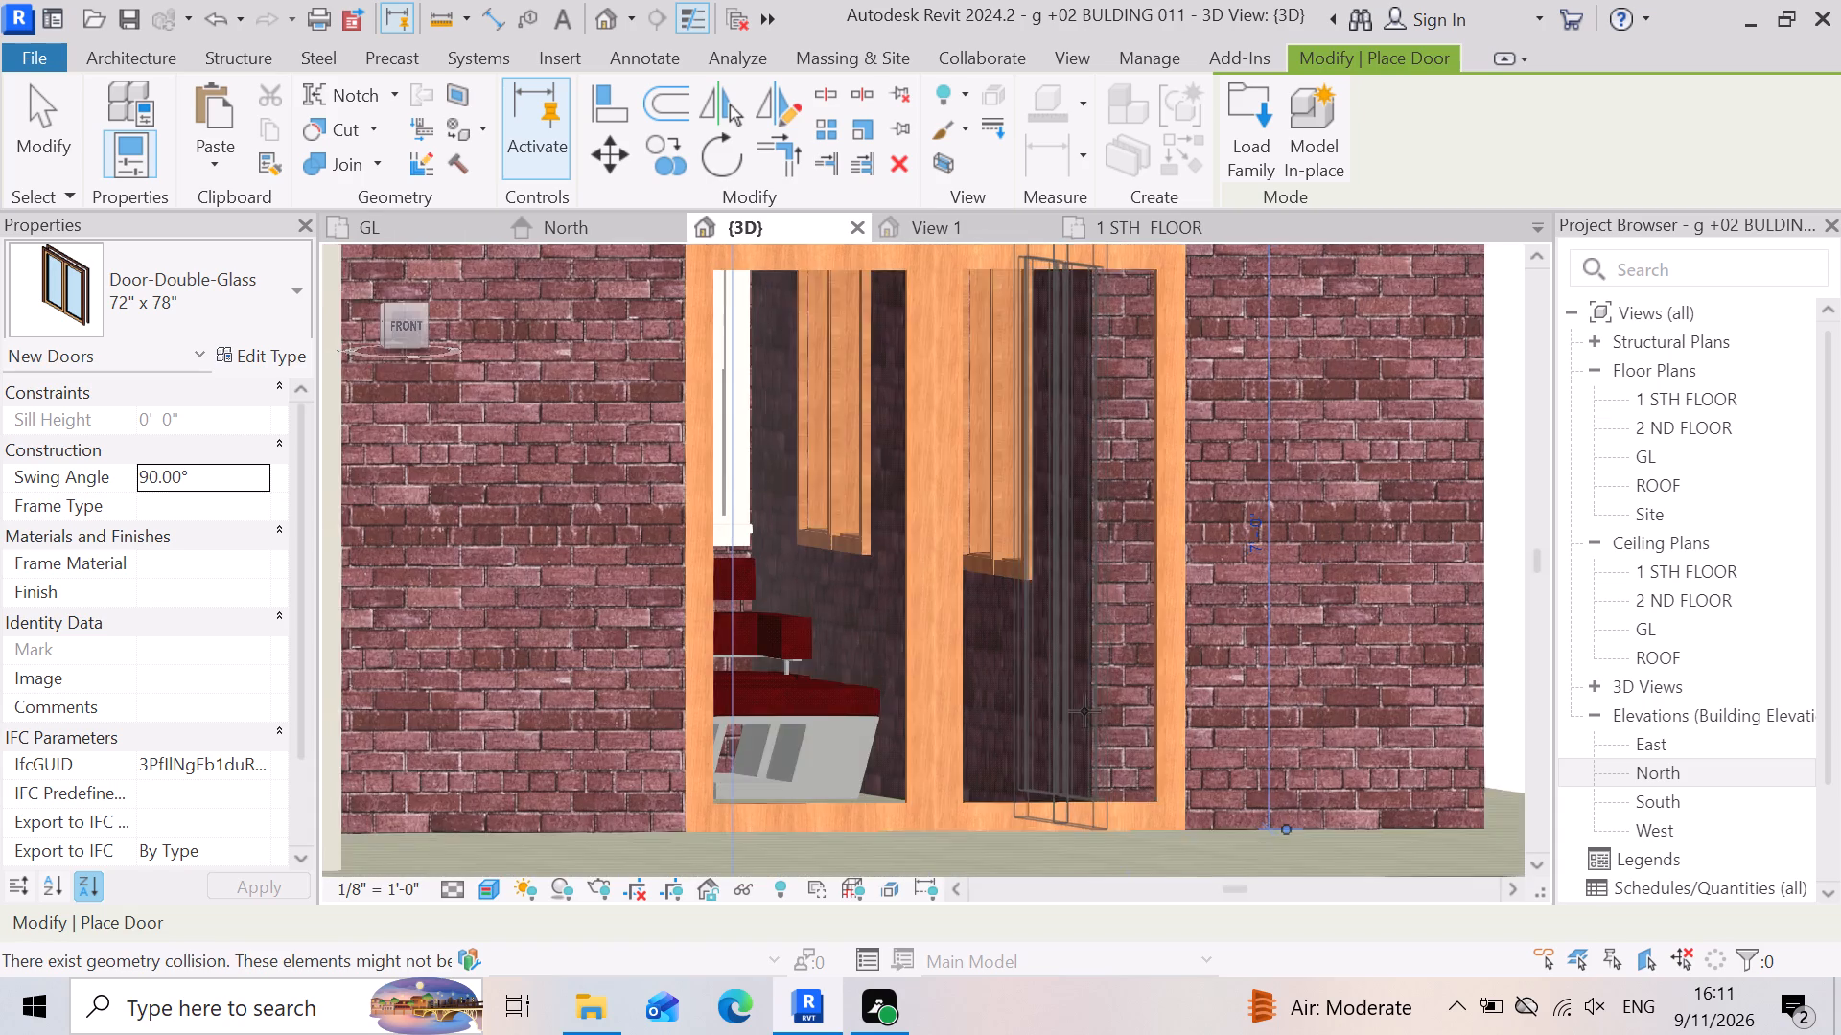
scroll(1160, 731, "down", 2)
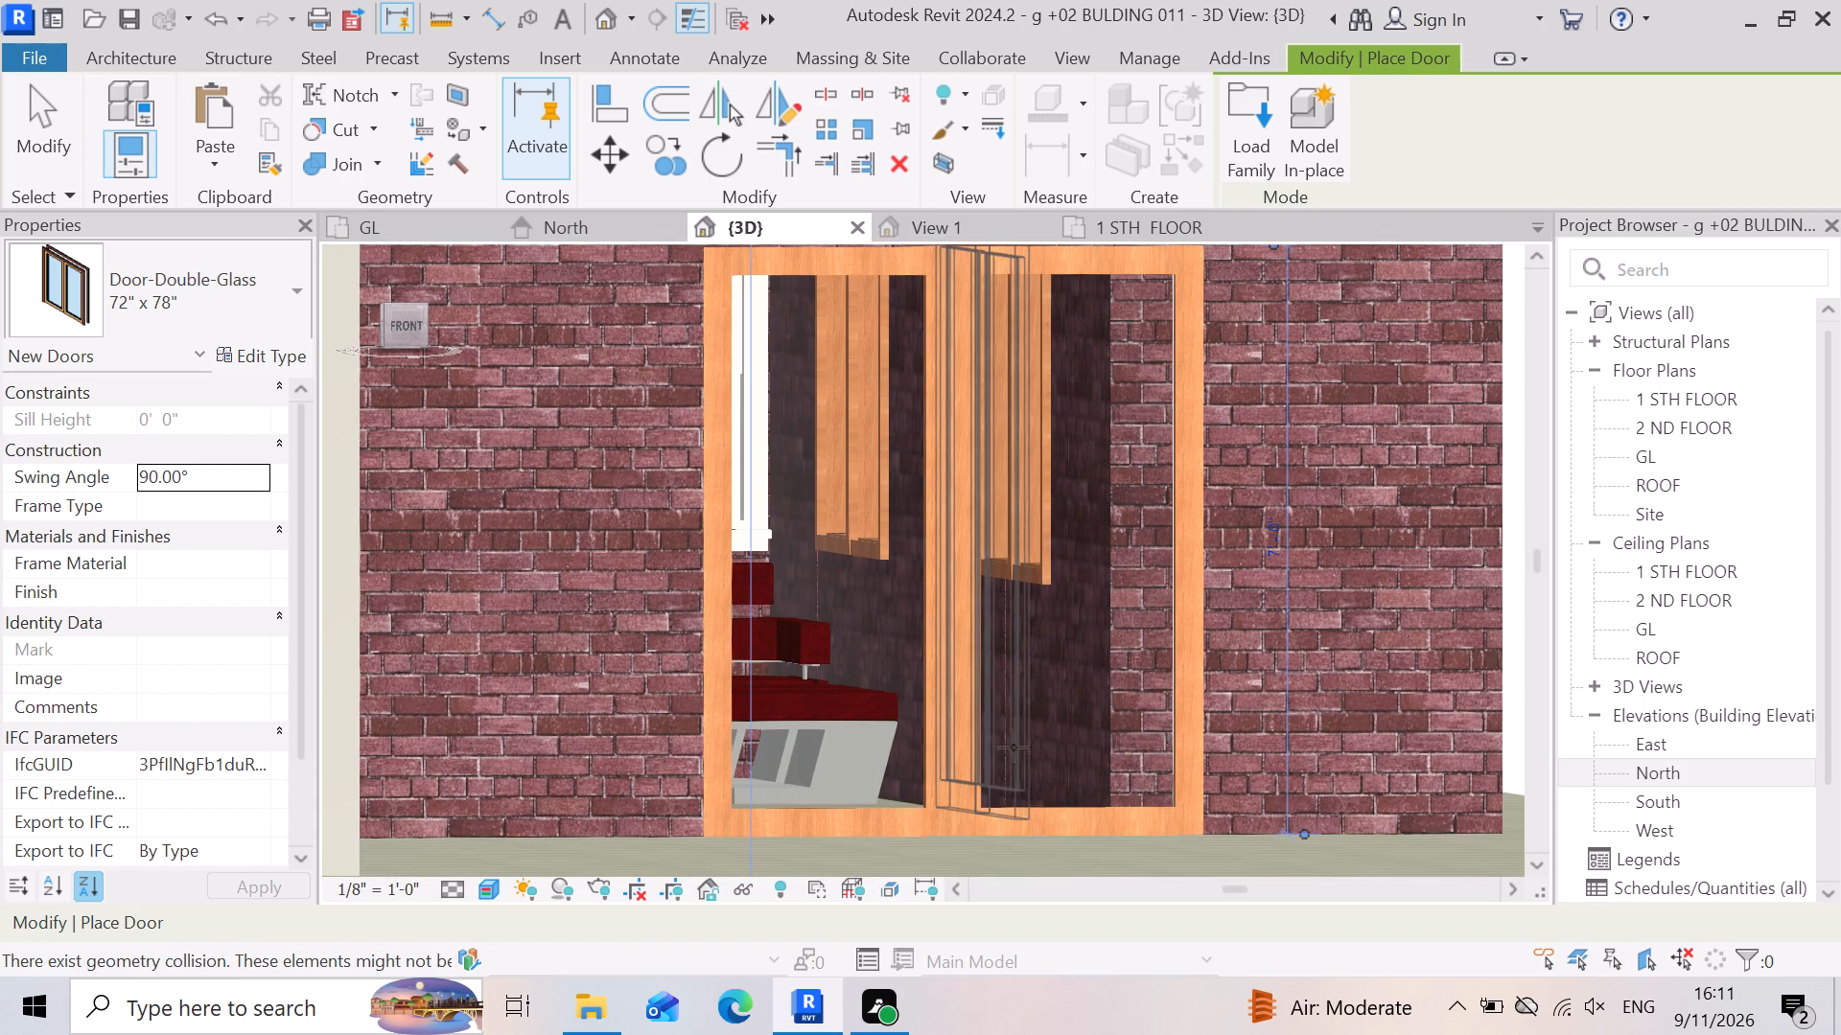
key("Escape")
key("Escape")
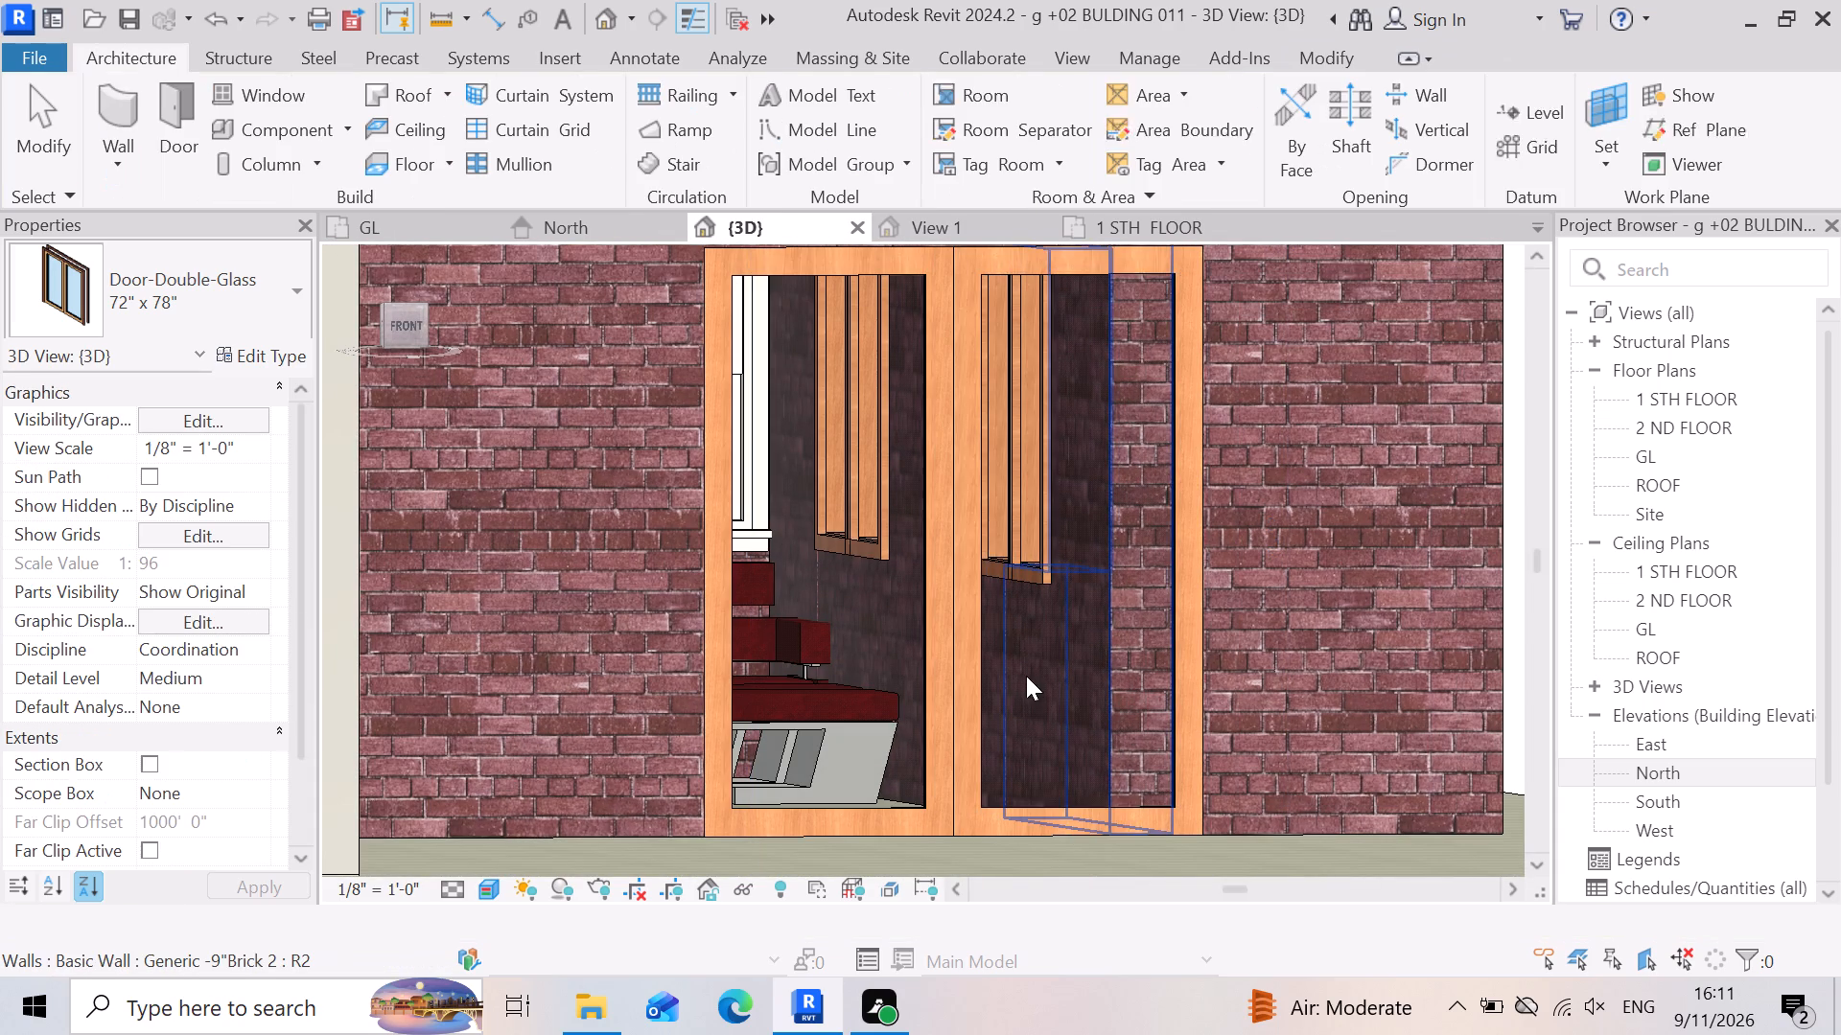
scroll(1121, 630, "down", 8)
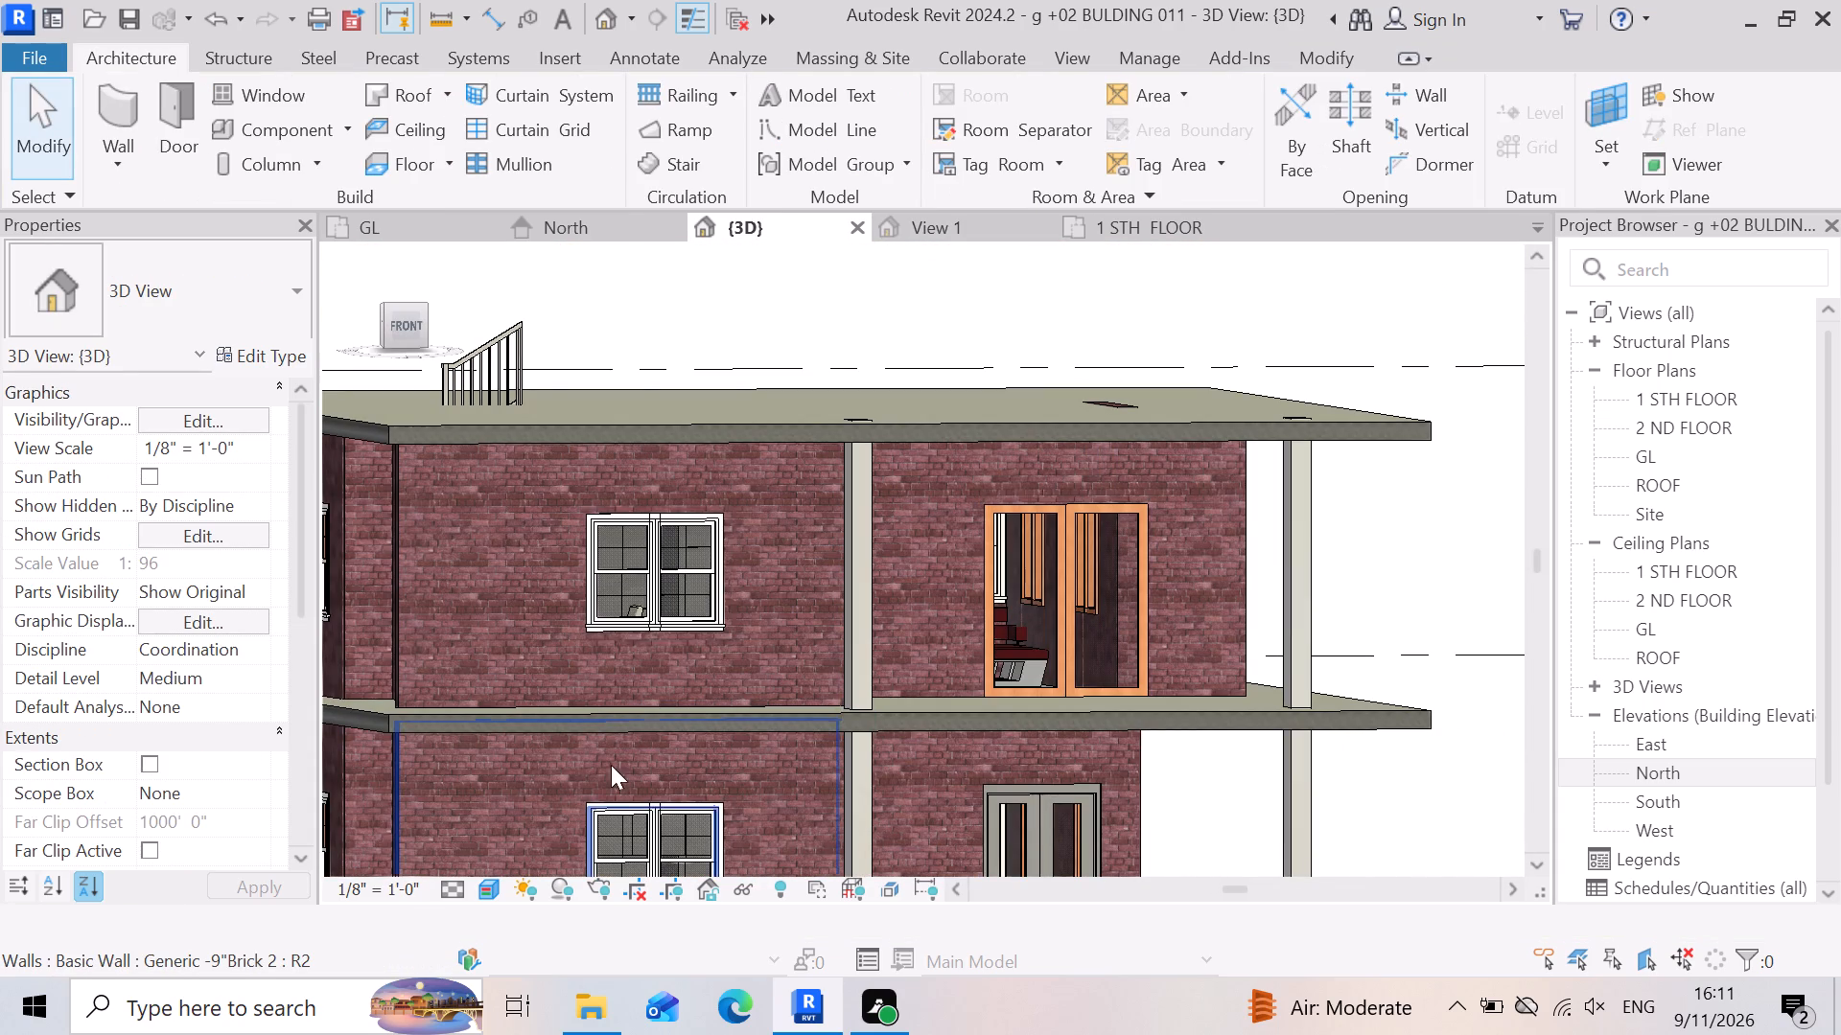
scroll(463, 735, "up", 6)
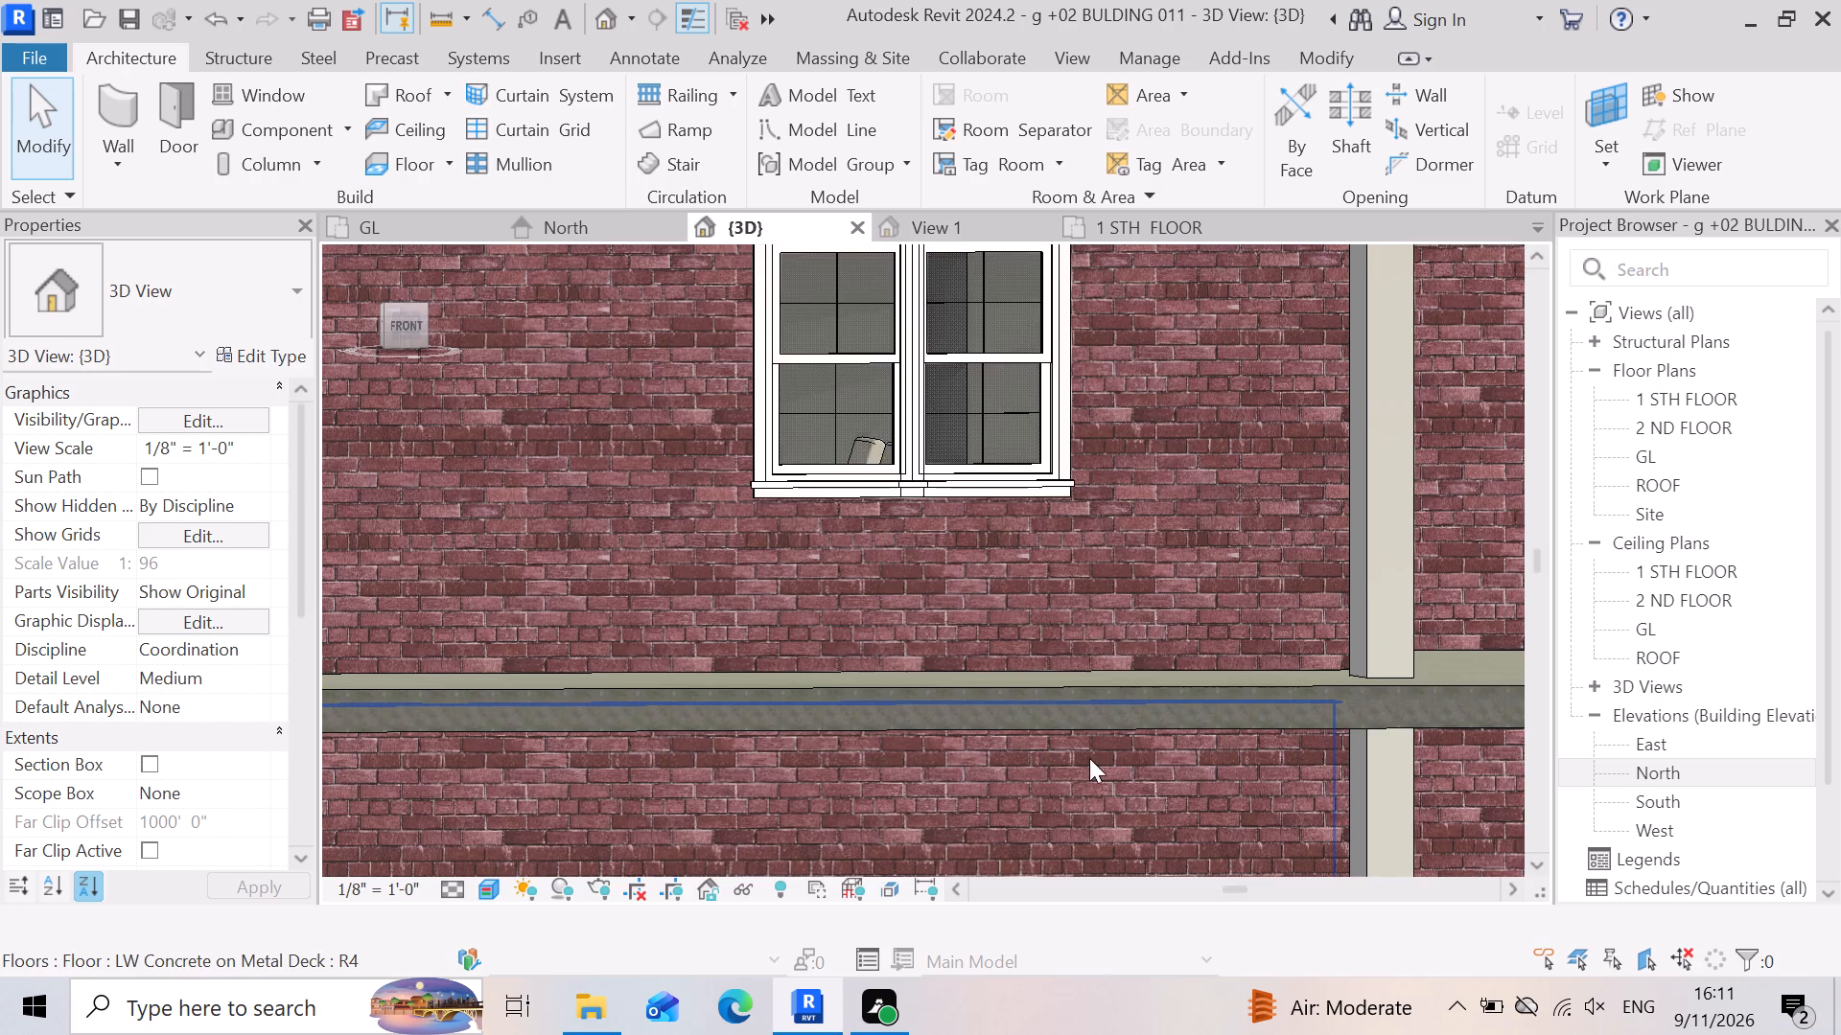
scroll(1093, 758, "down", 3)
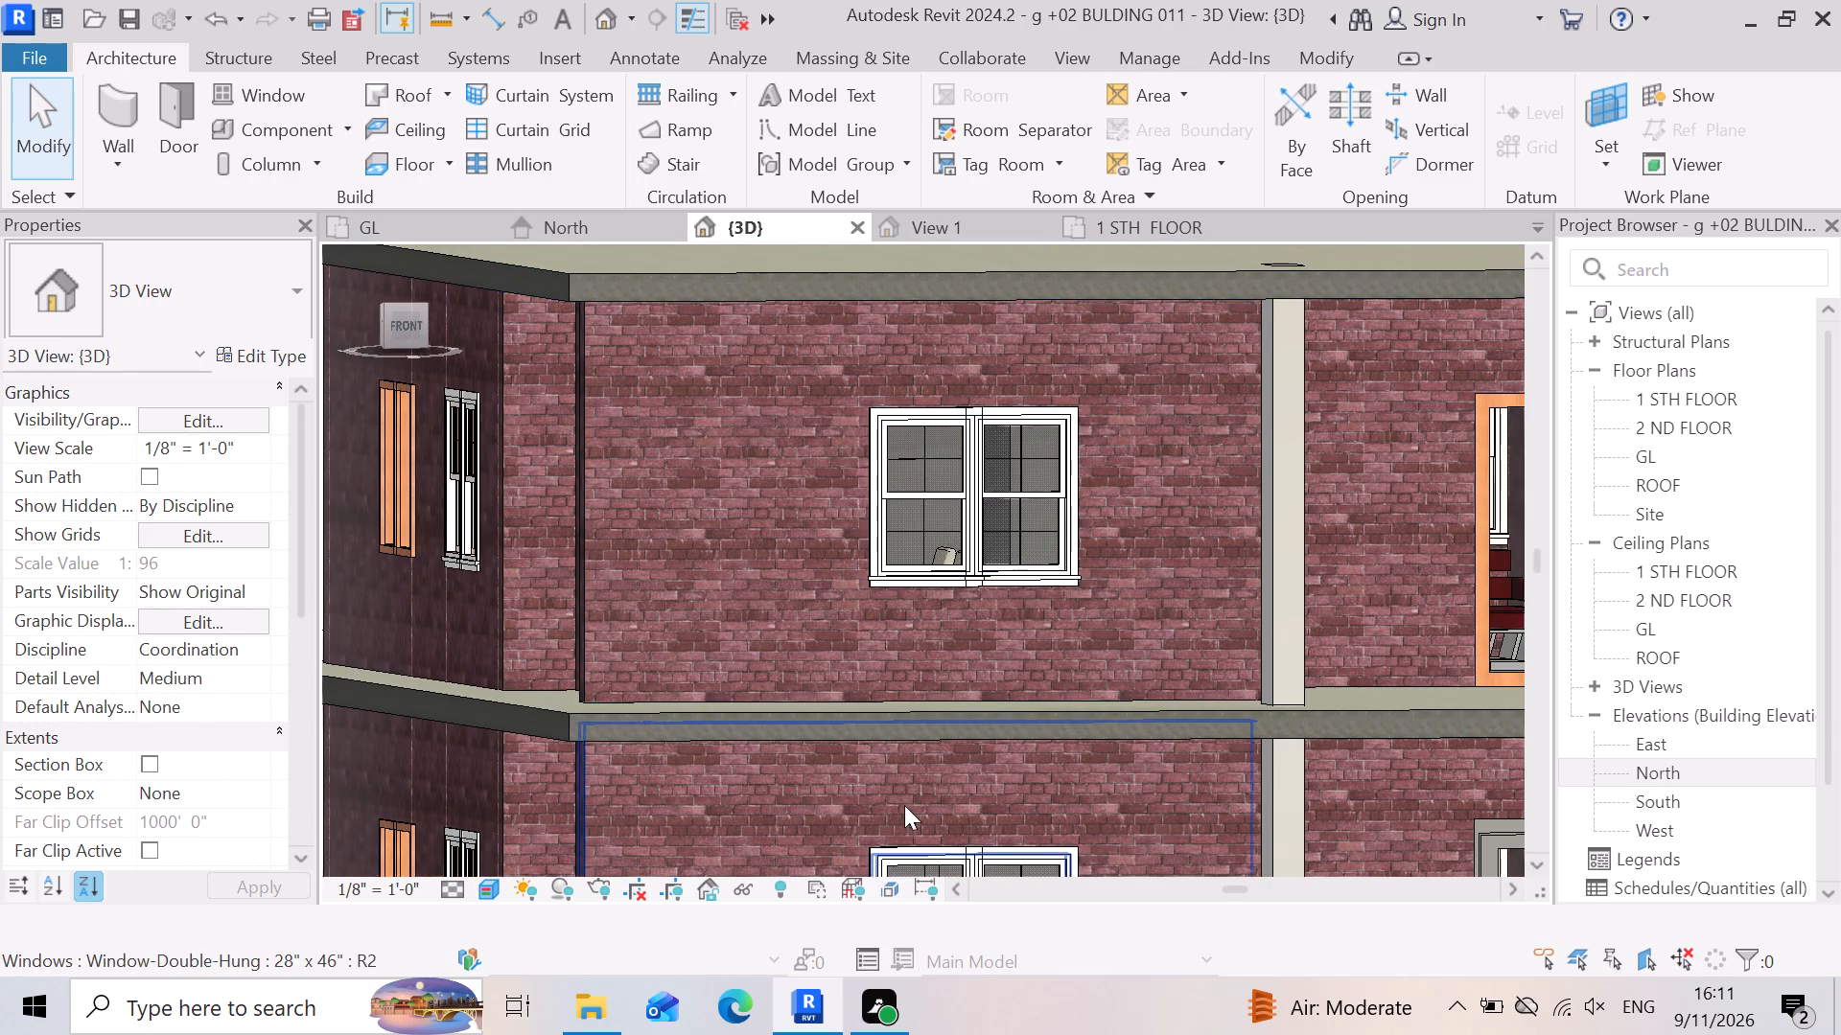
scroll(904, 779, "up", 3)
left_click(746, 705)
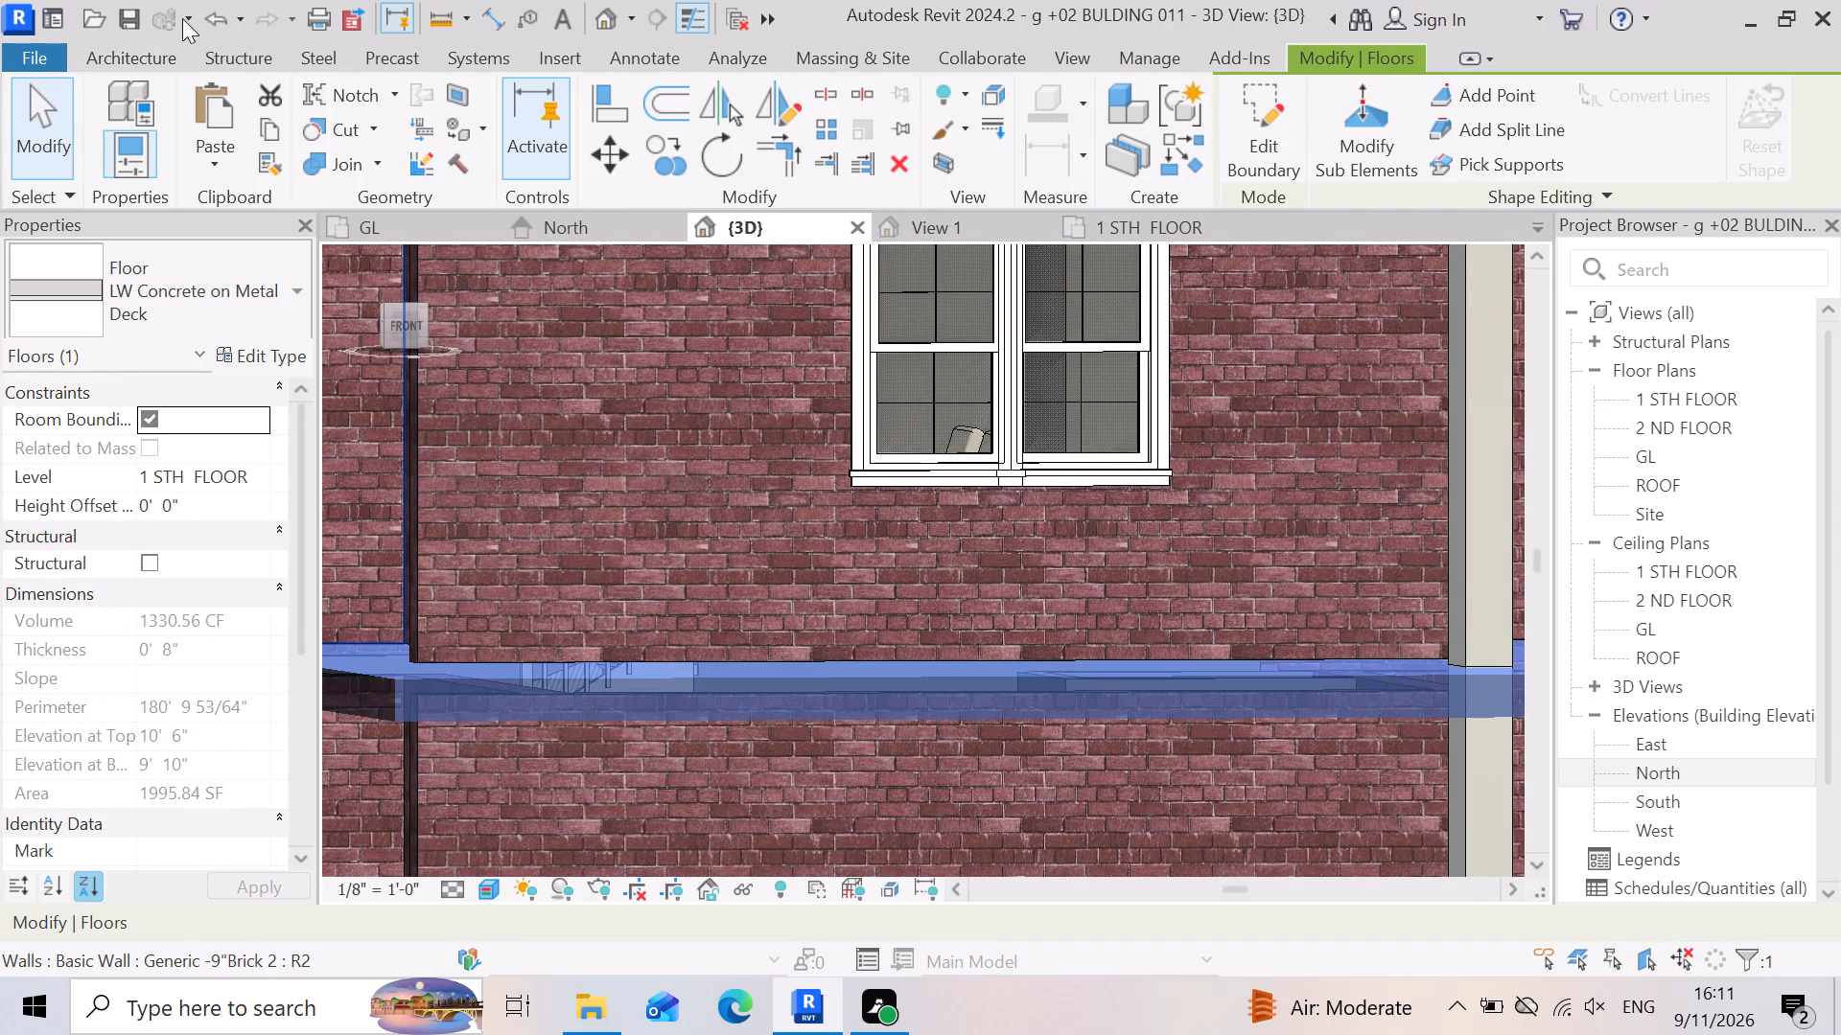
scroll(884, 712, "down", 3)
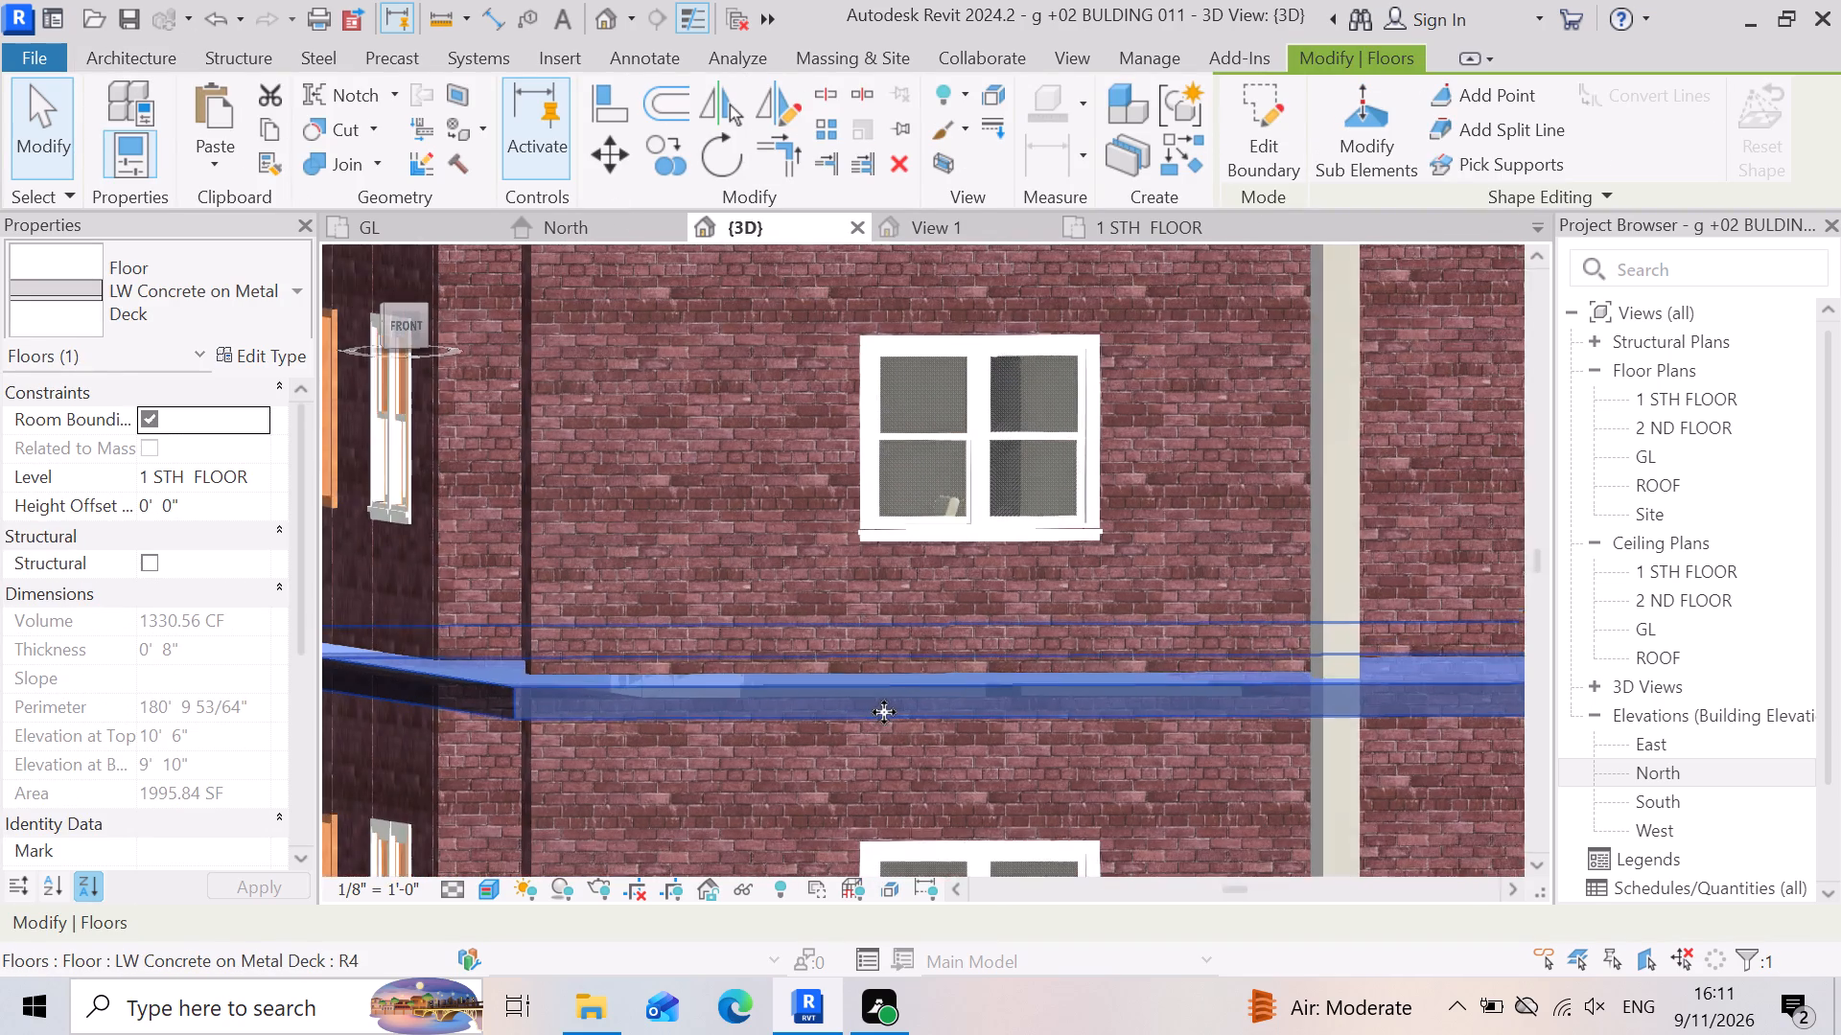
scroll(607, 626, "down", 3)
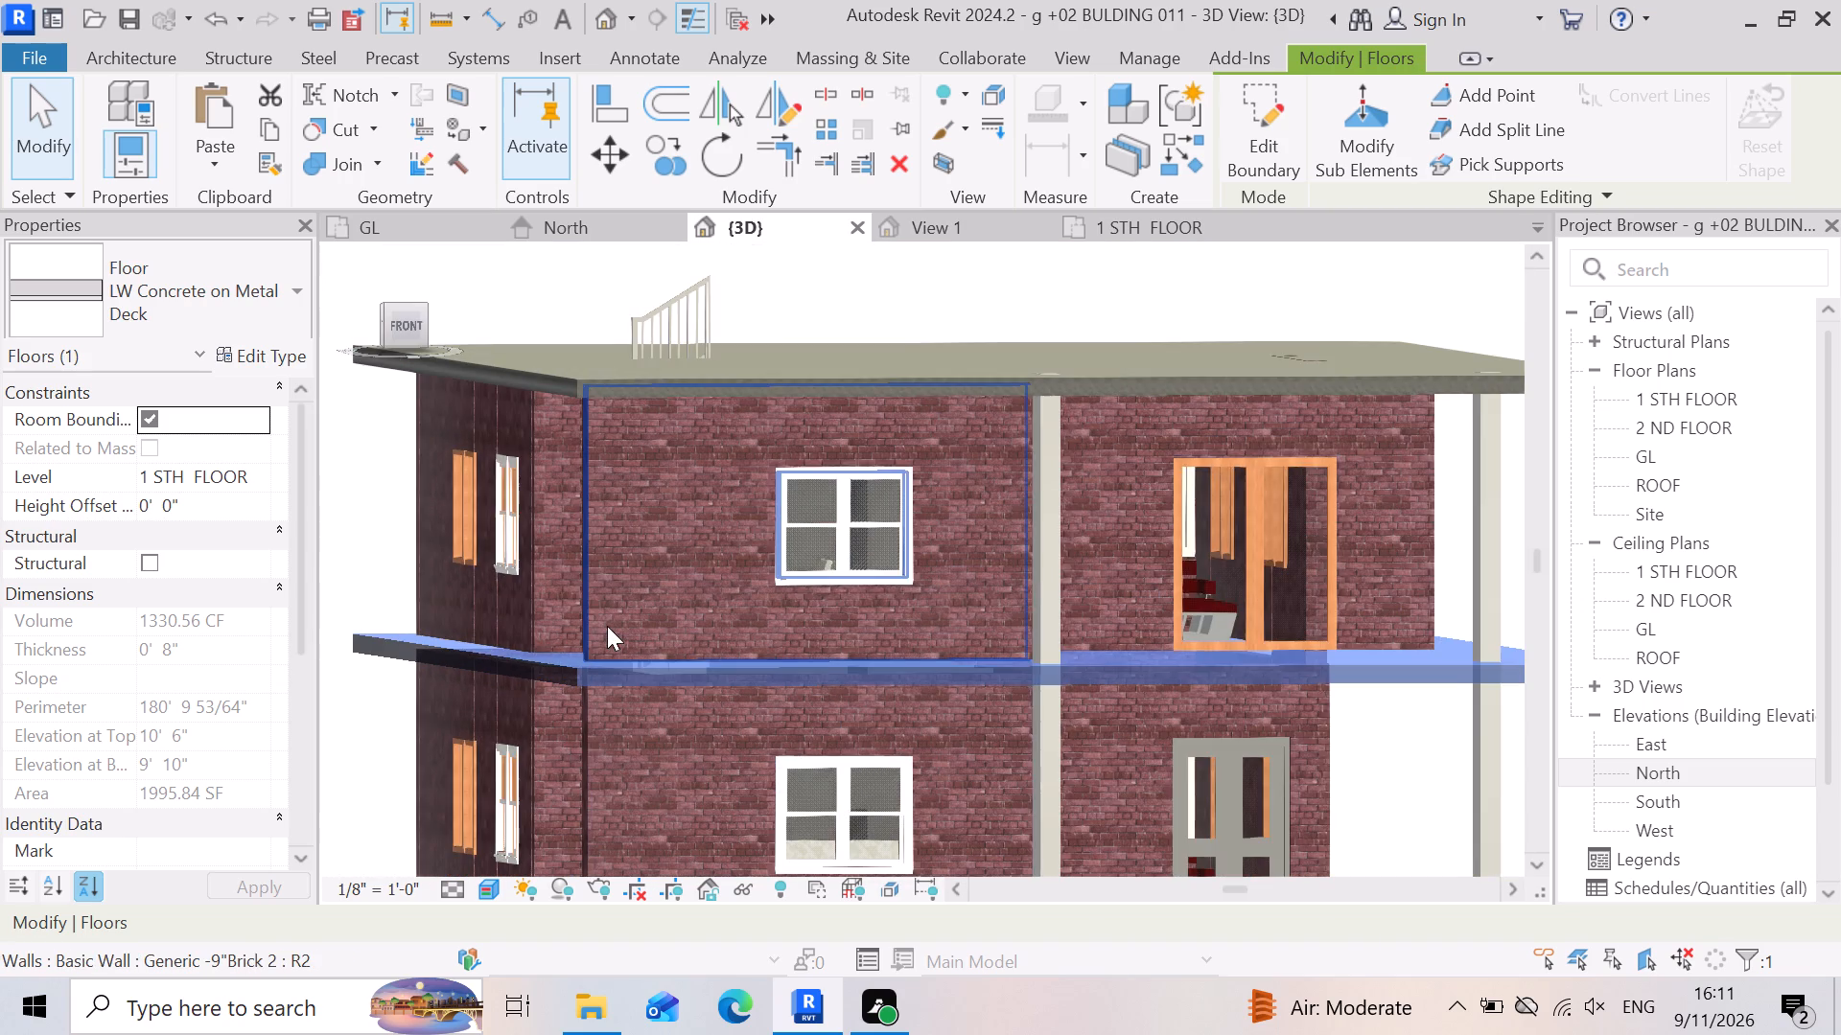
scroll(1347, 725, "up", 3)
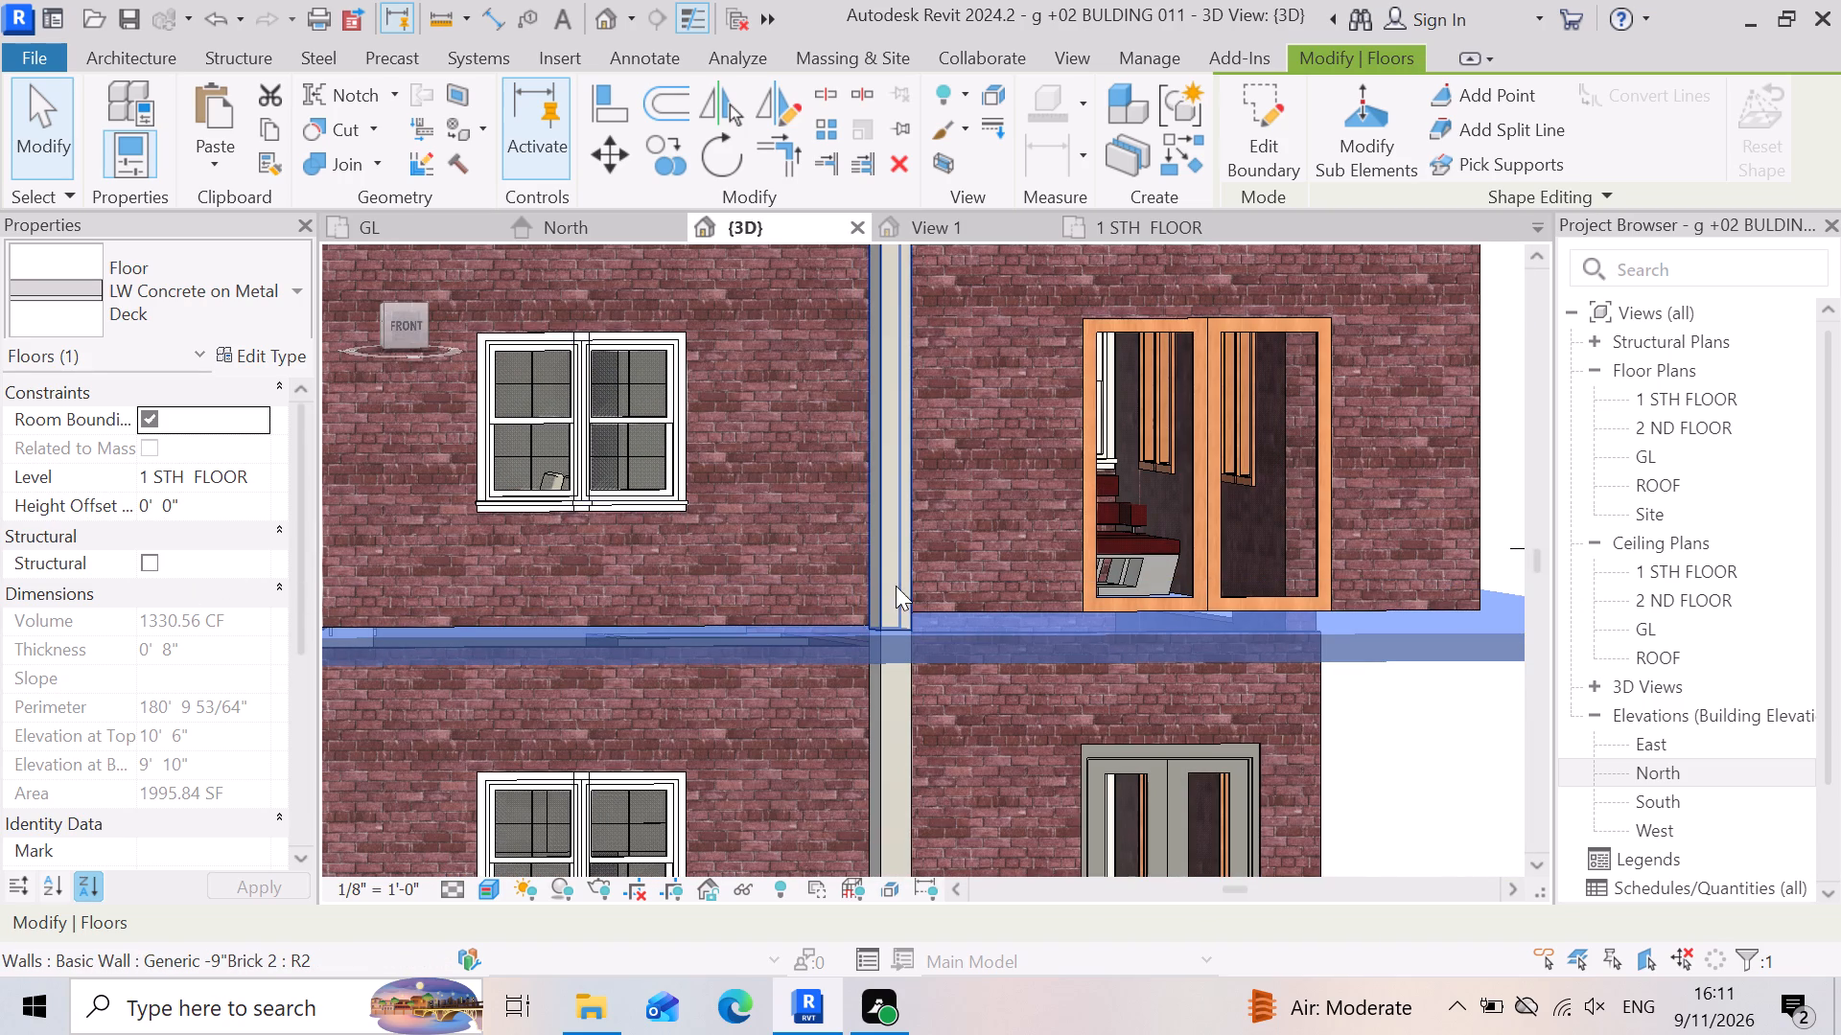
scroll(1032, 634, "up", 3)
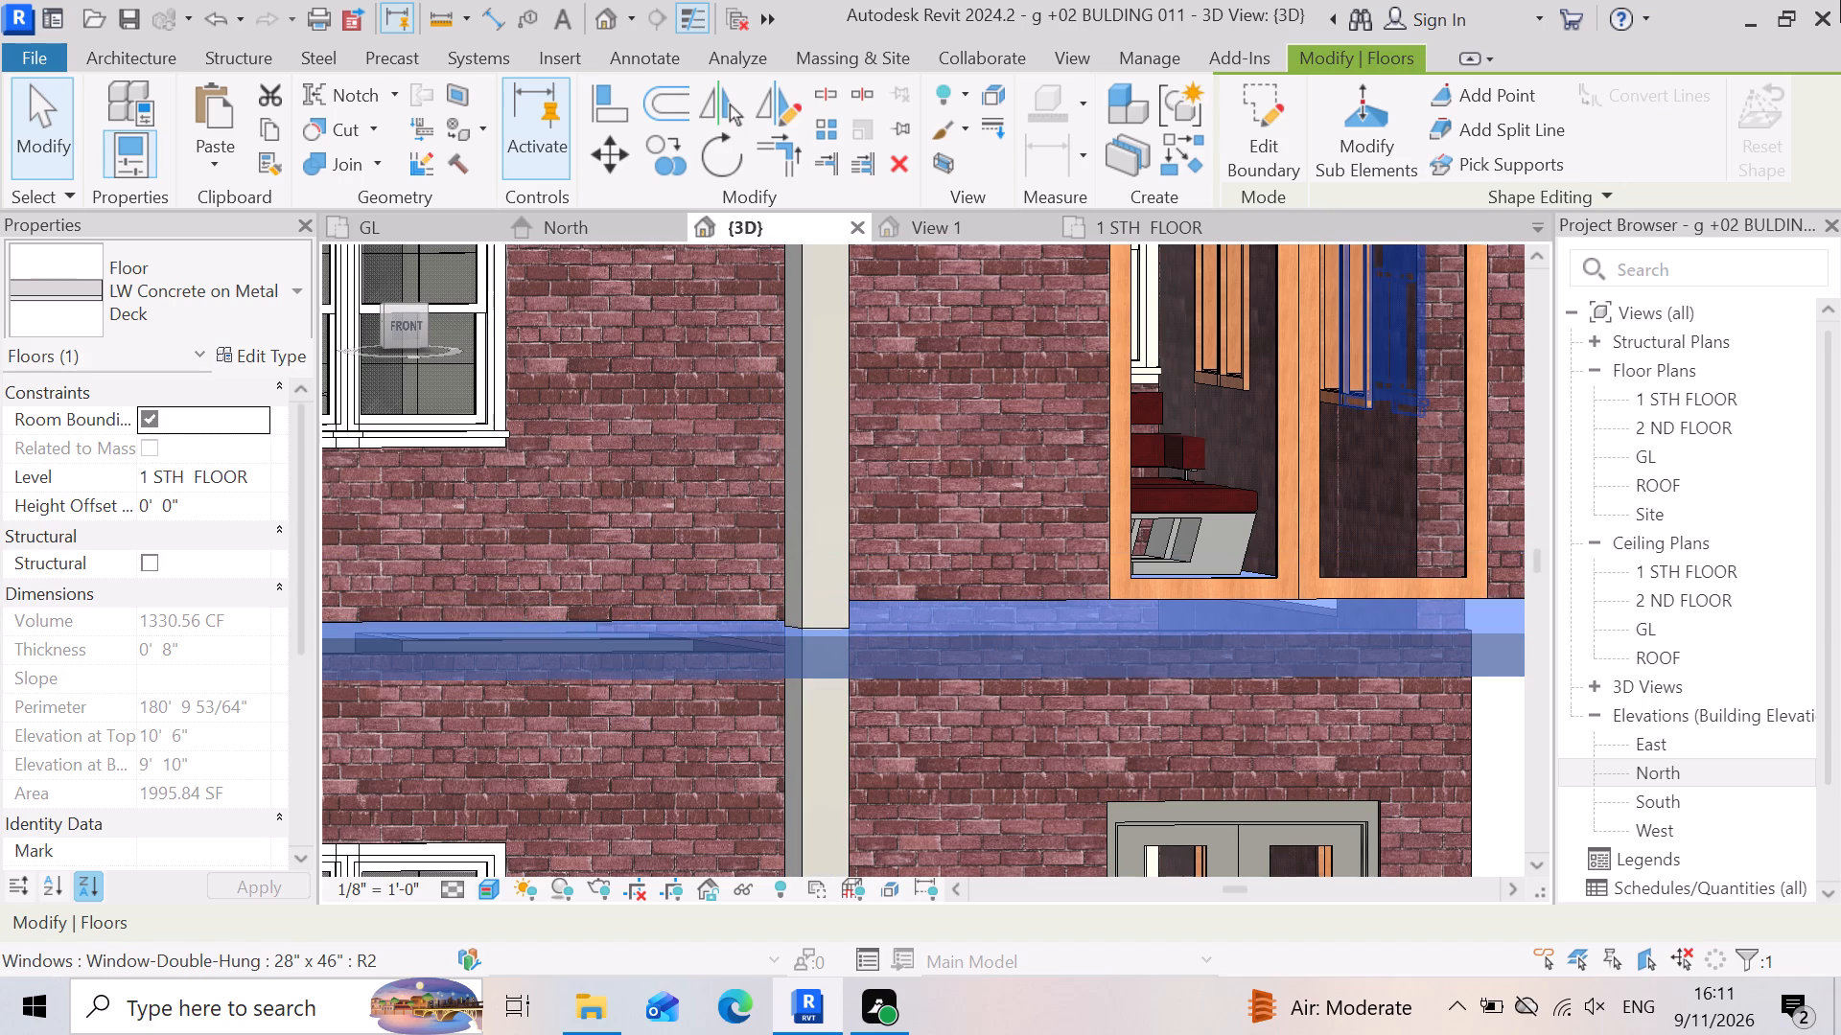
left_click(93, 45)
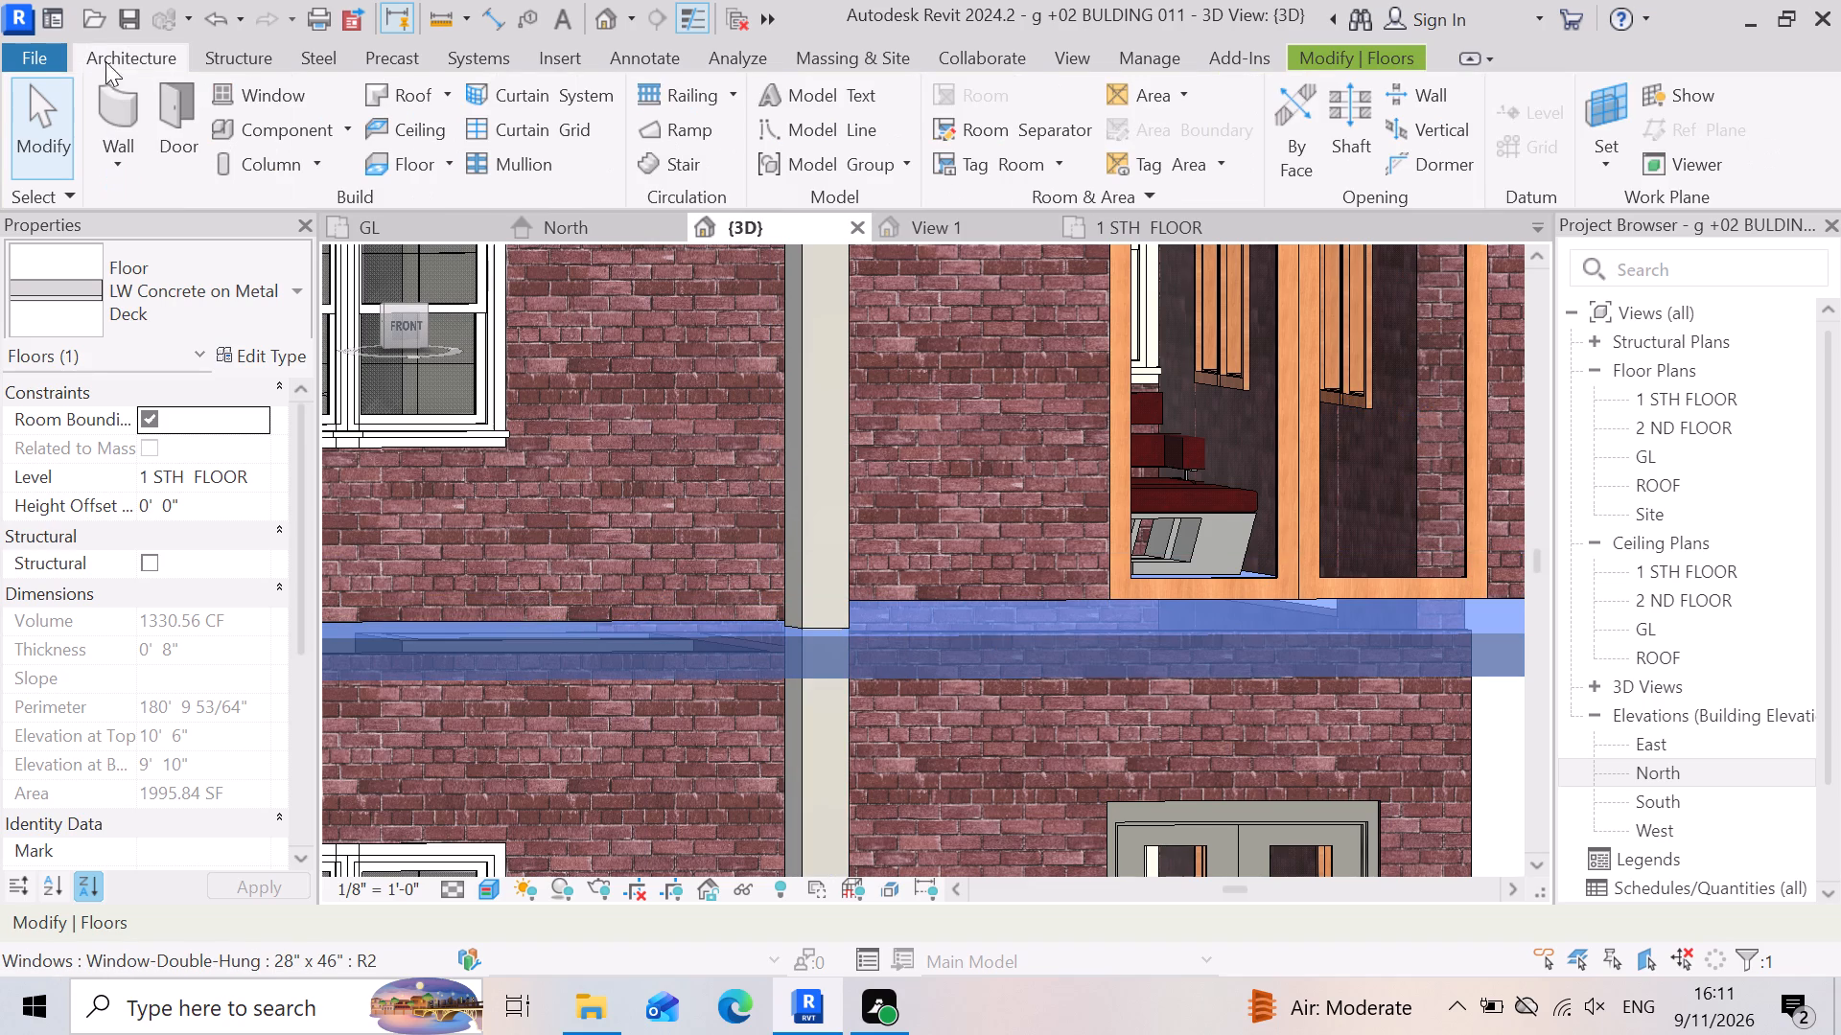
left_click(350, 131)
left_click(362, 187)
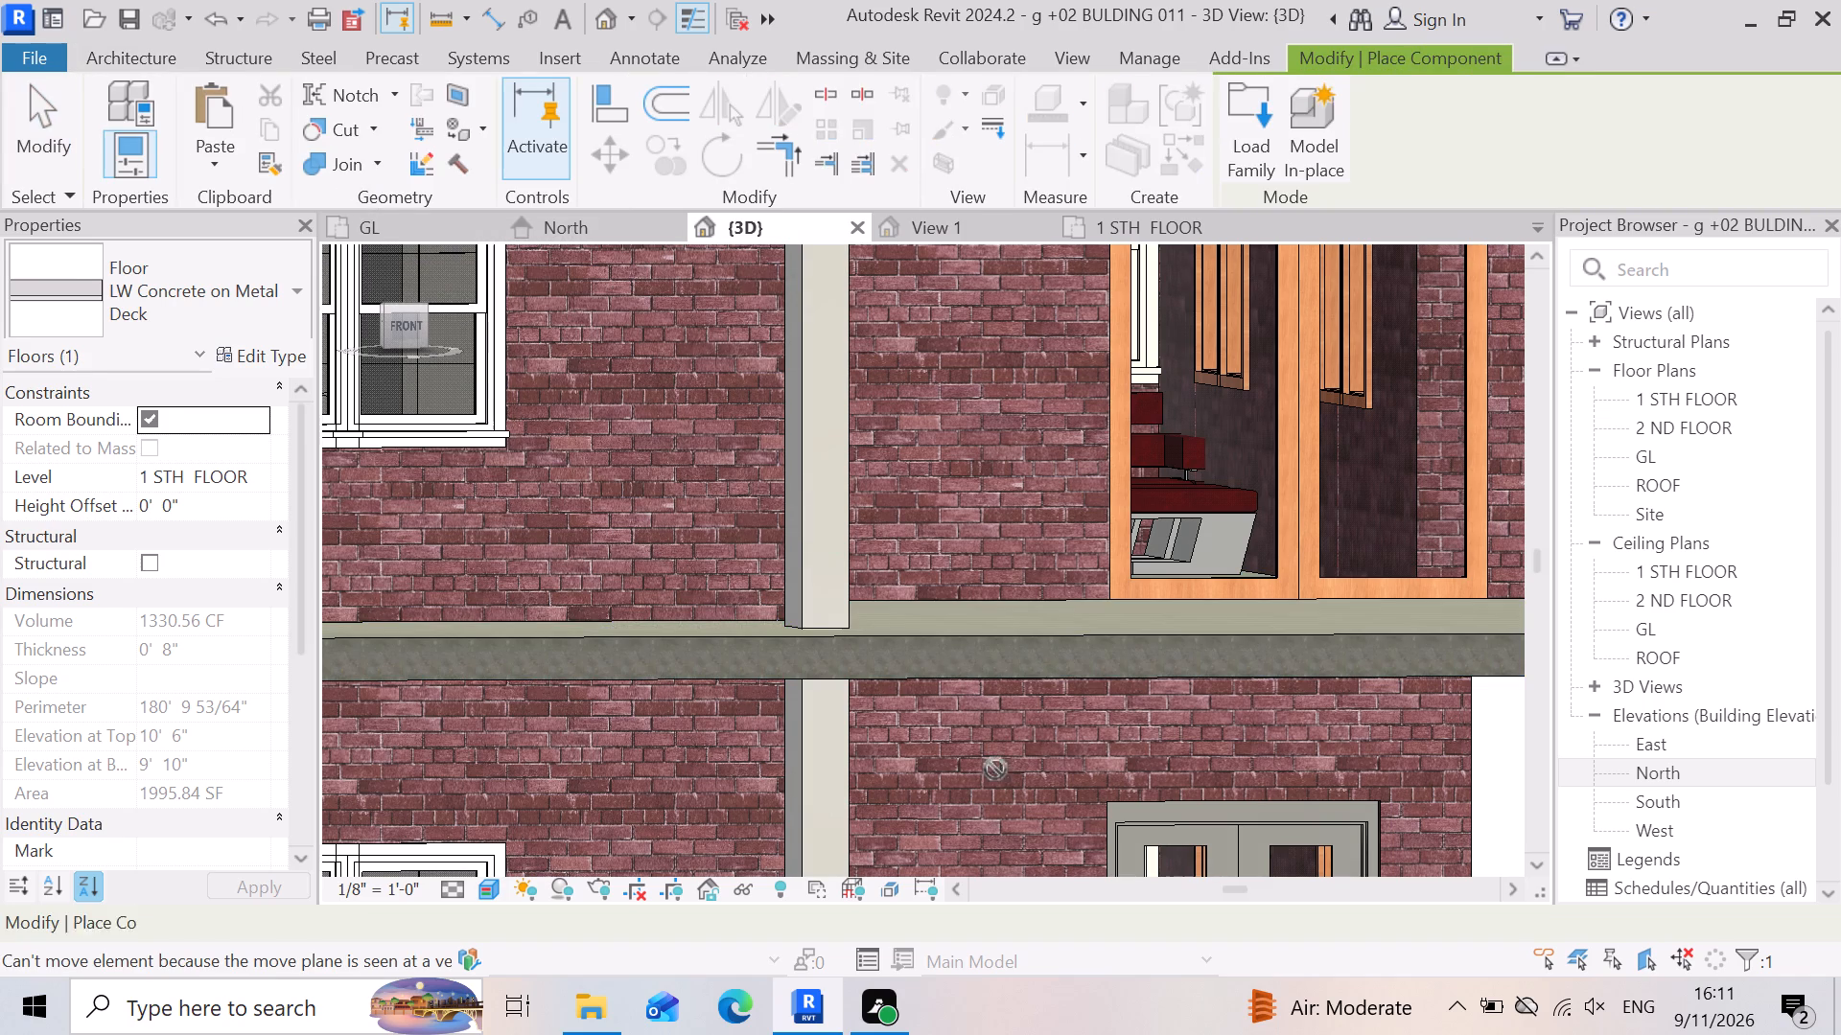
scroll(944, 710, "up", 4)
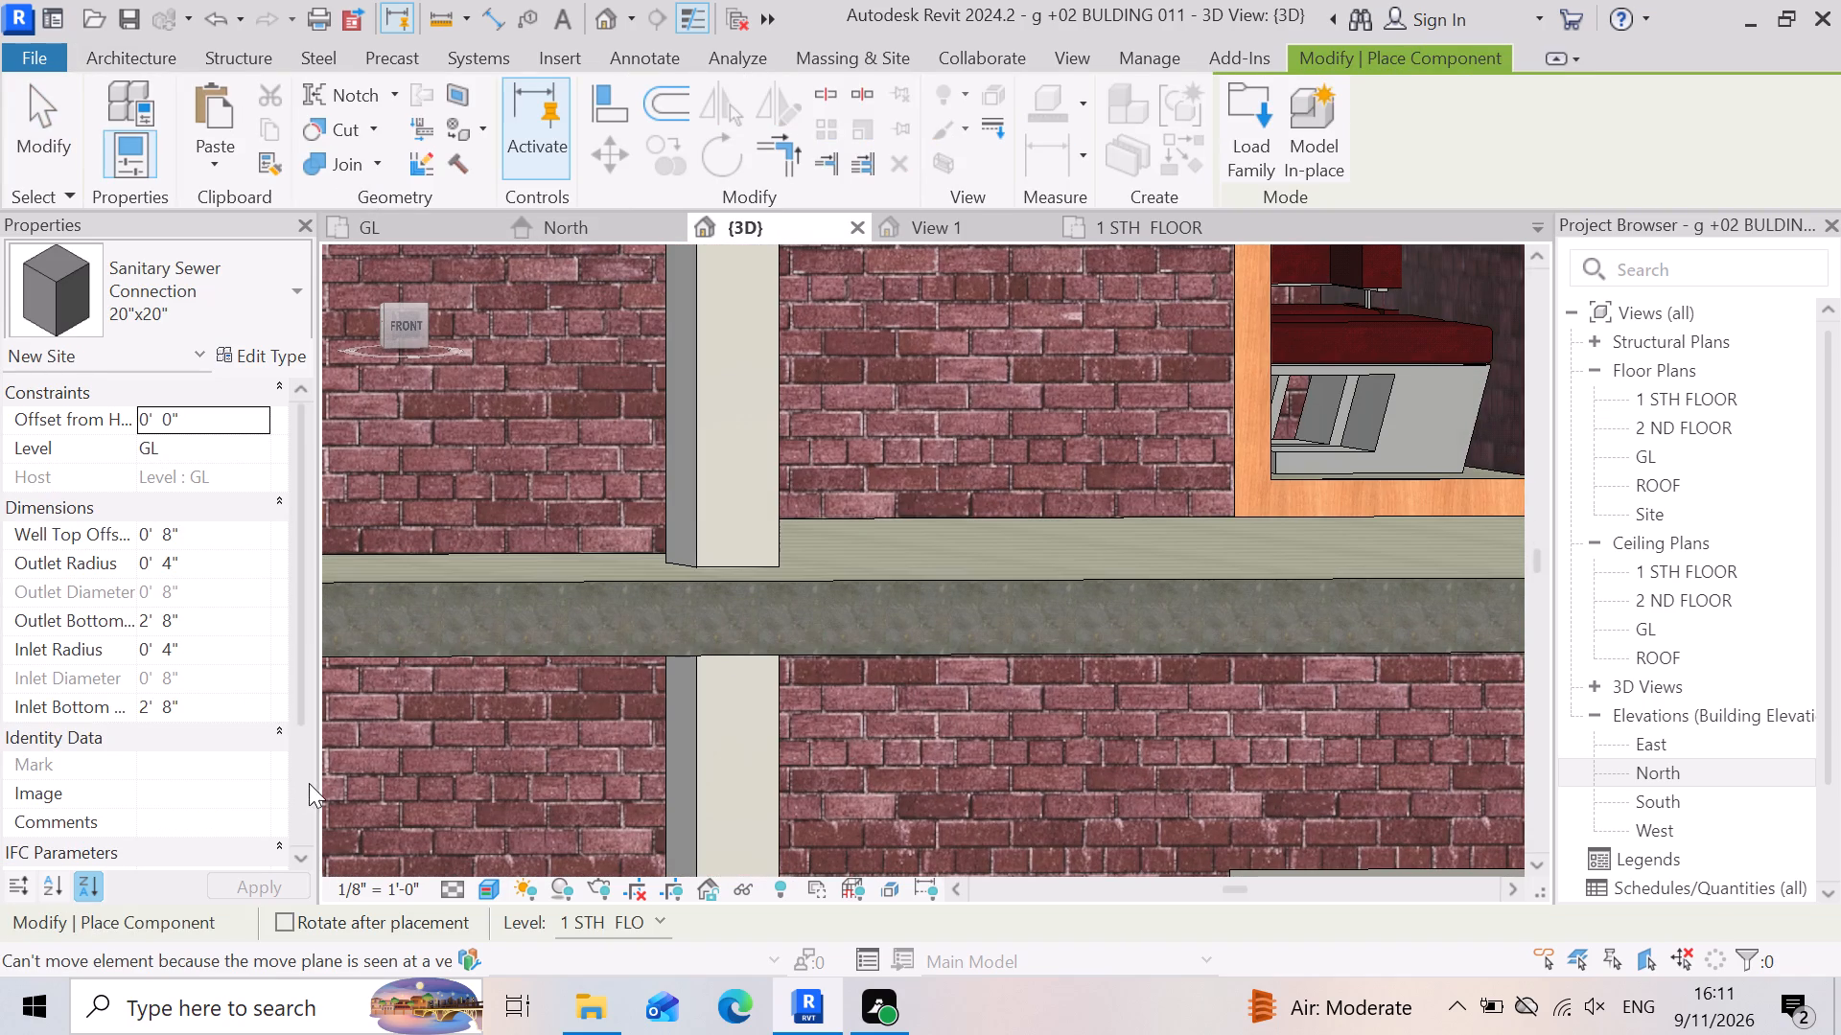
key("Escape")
Open the 1 STH FLOOR slab's boundary sketch for editing and show it in the 1 STH FLOOR floor plan.
left_click(961, 633)
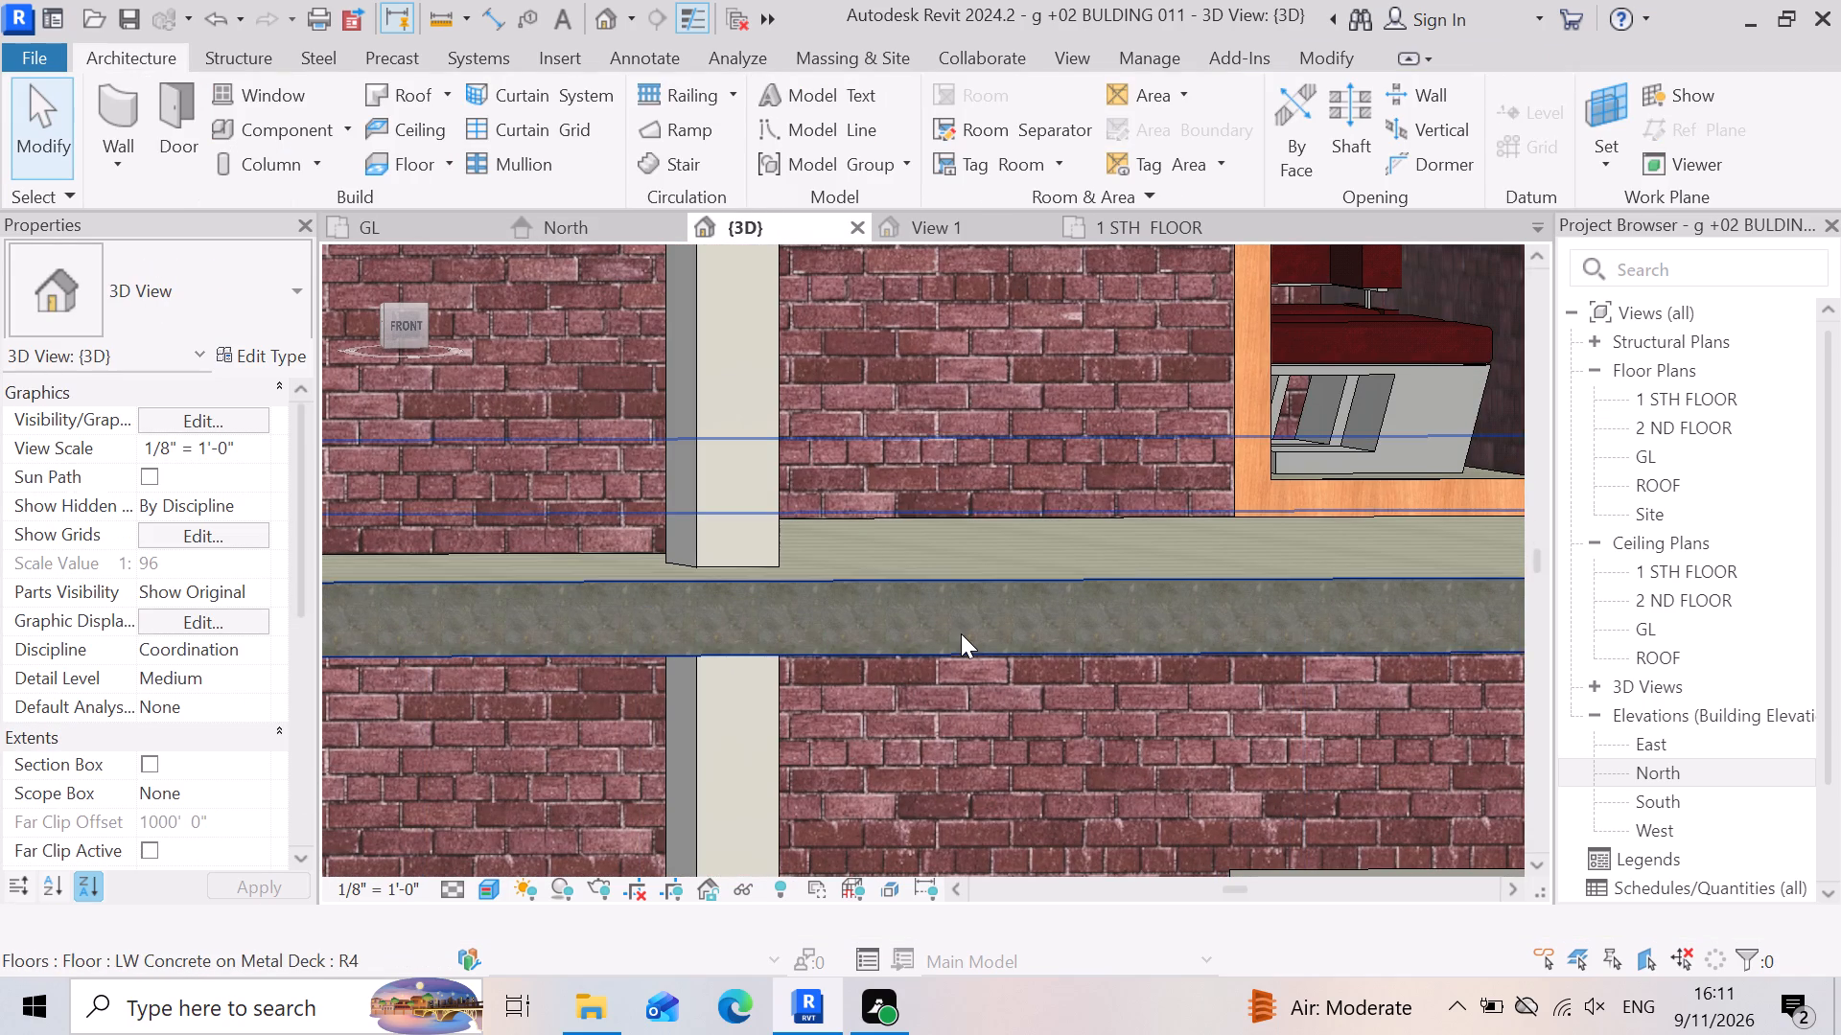
left_click(1255, 120)
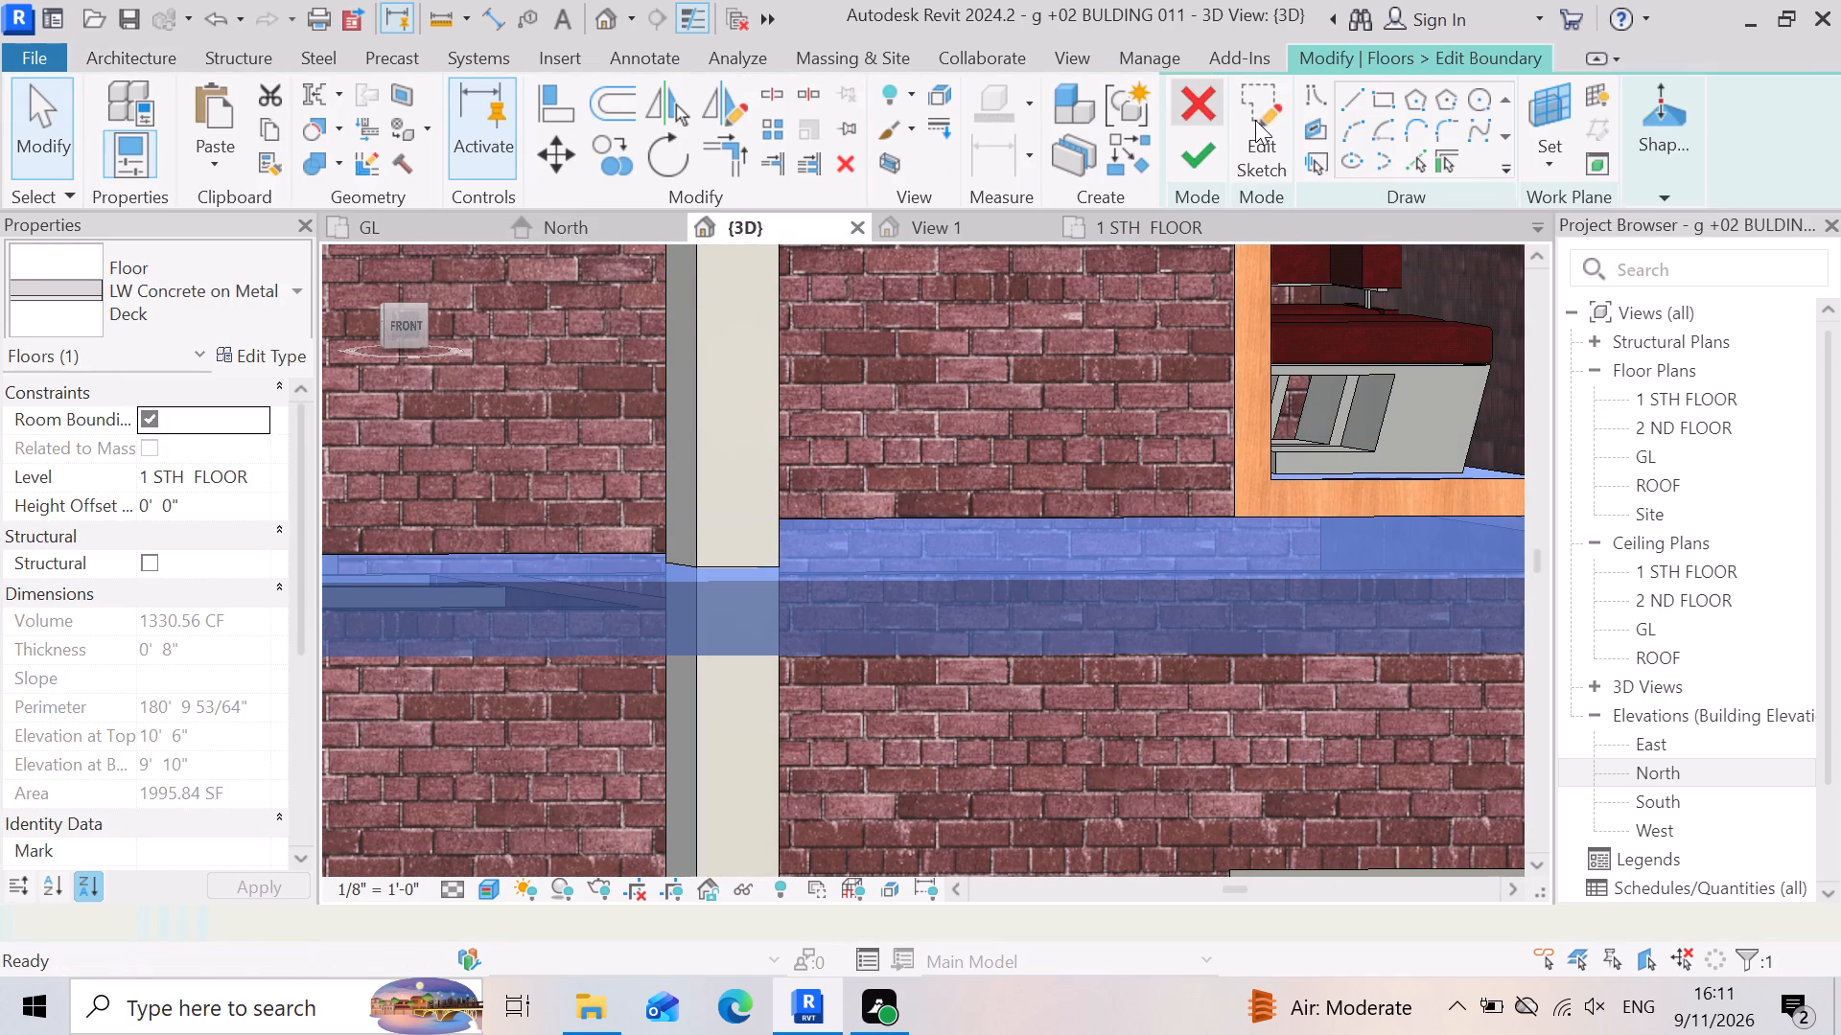
scroll(1142, 725, "down", 3)
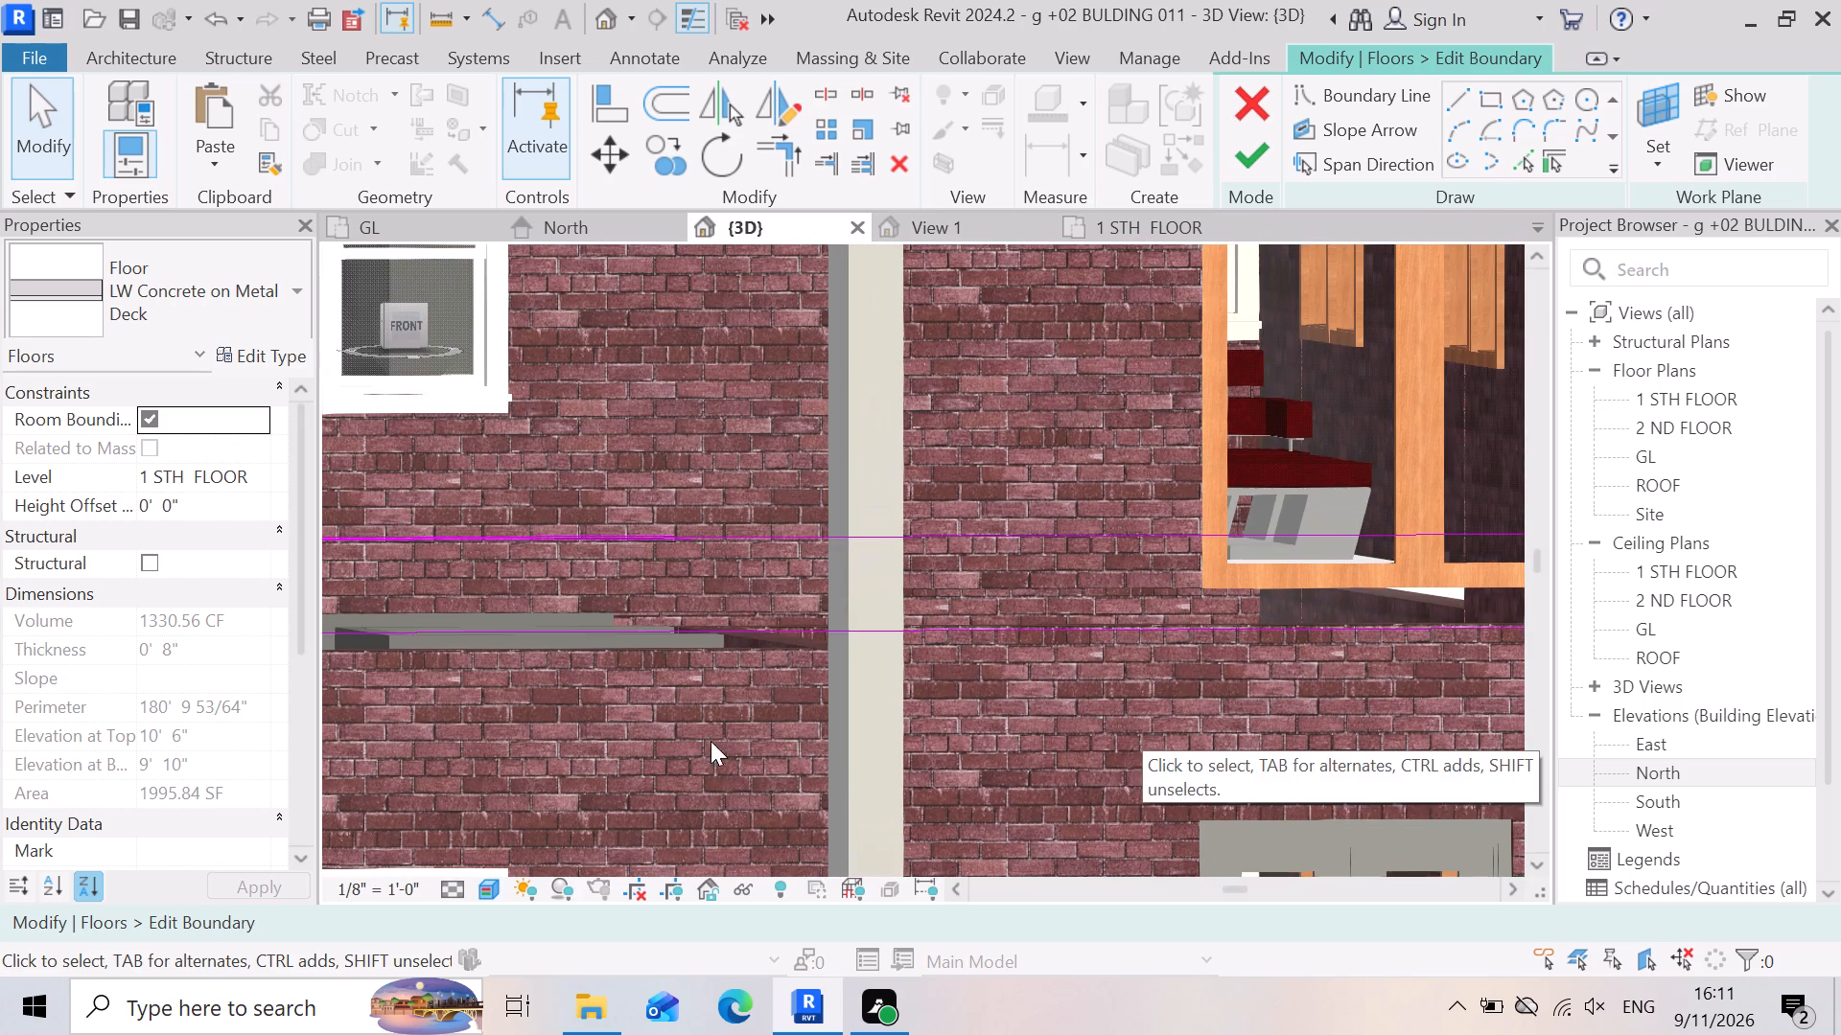
scroll(1298, 744, "down", 4)
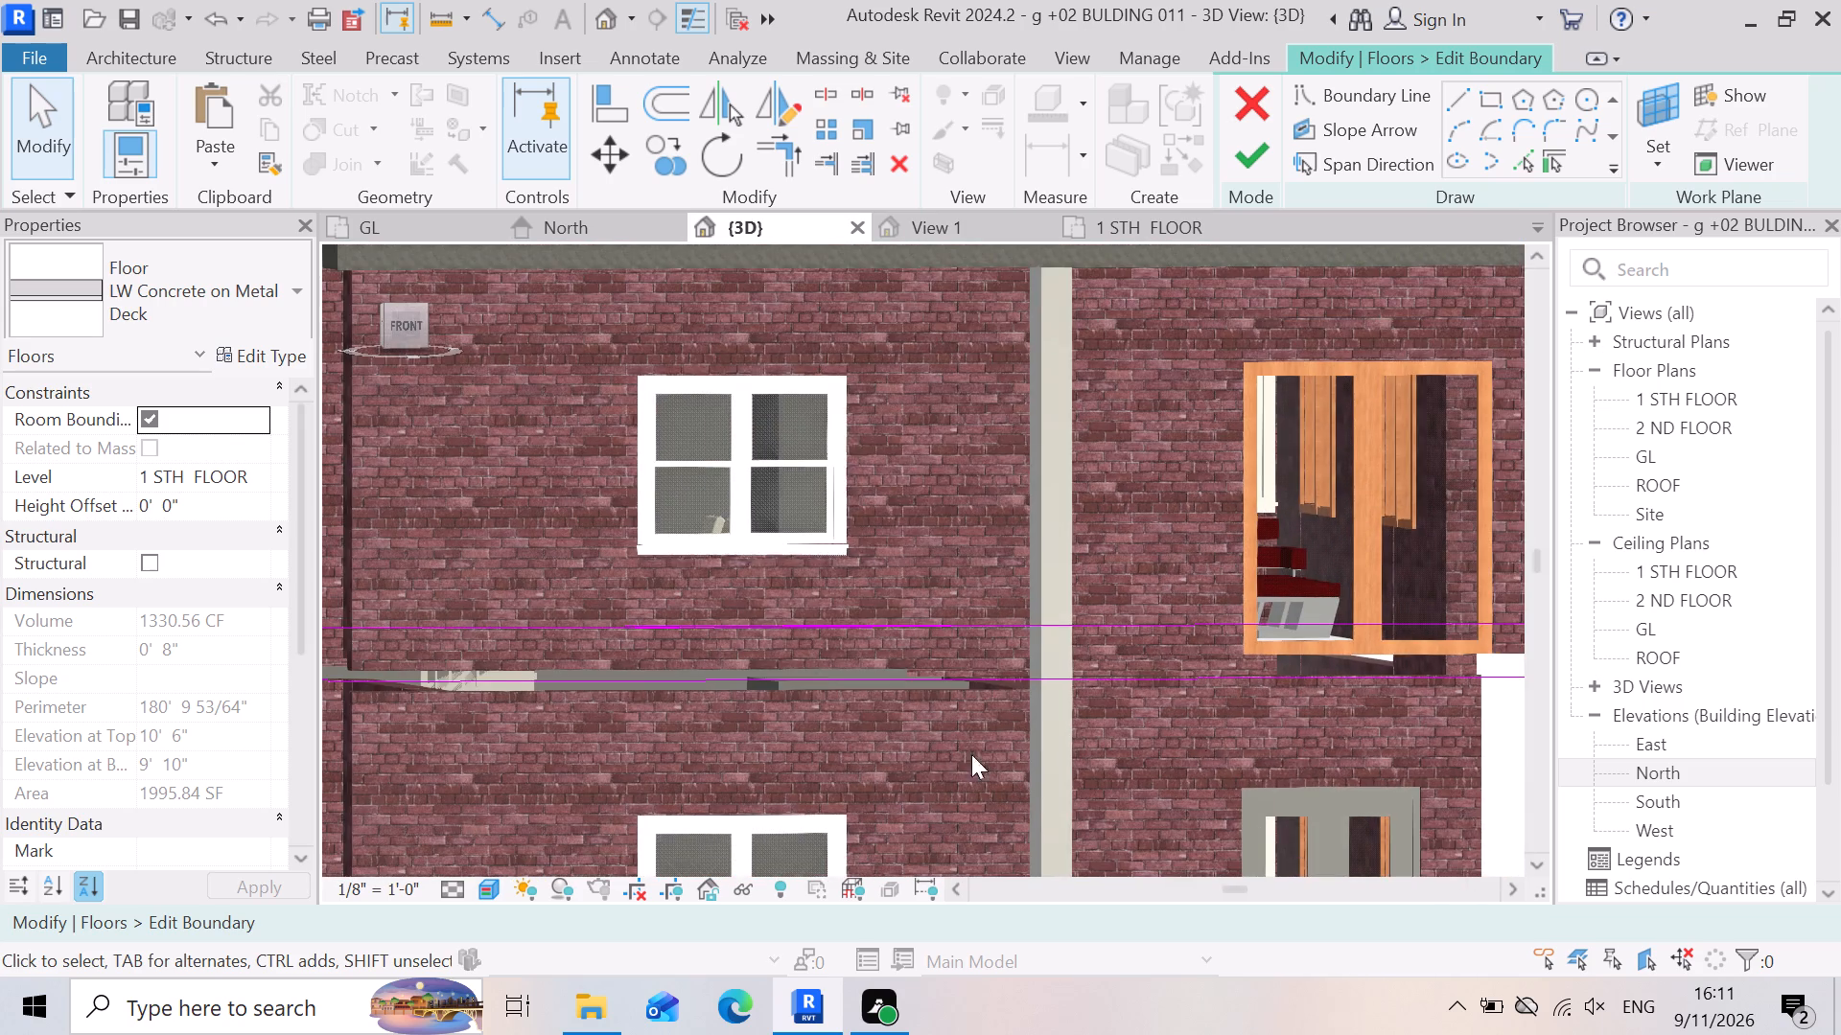
scroll(953, 742, "down", 3)
scroll(504, 749, "up", 12)
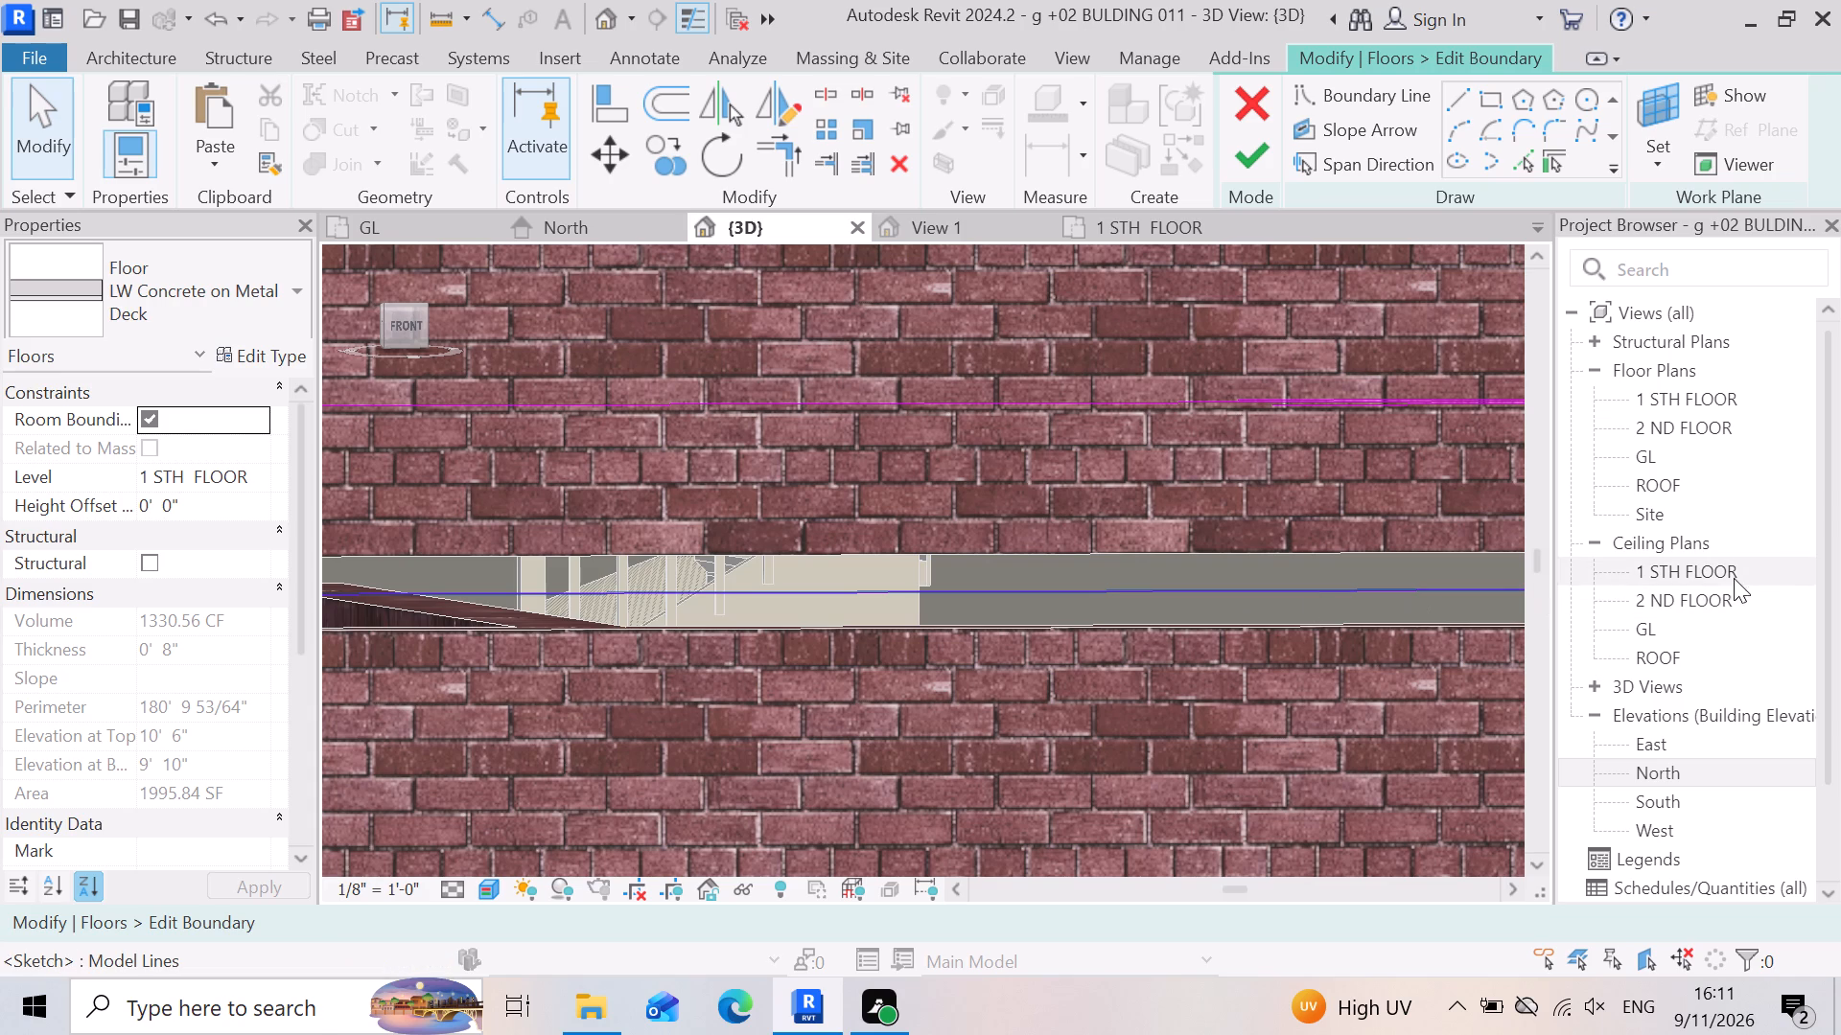
double_click(1688, 395)
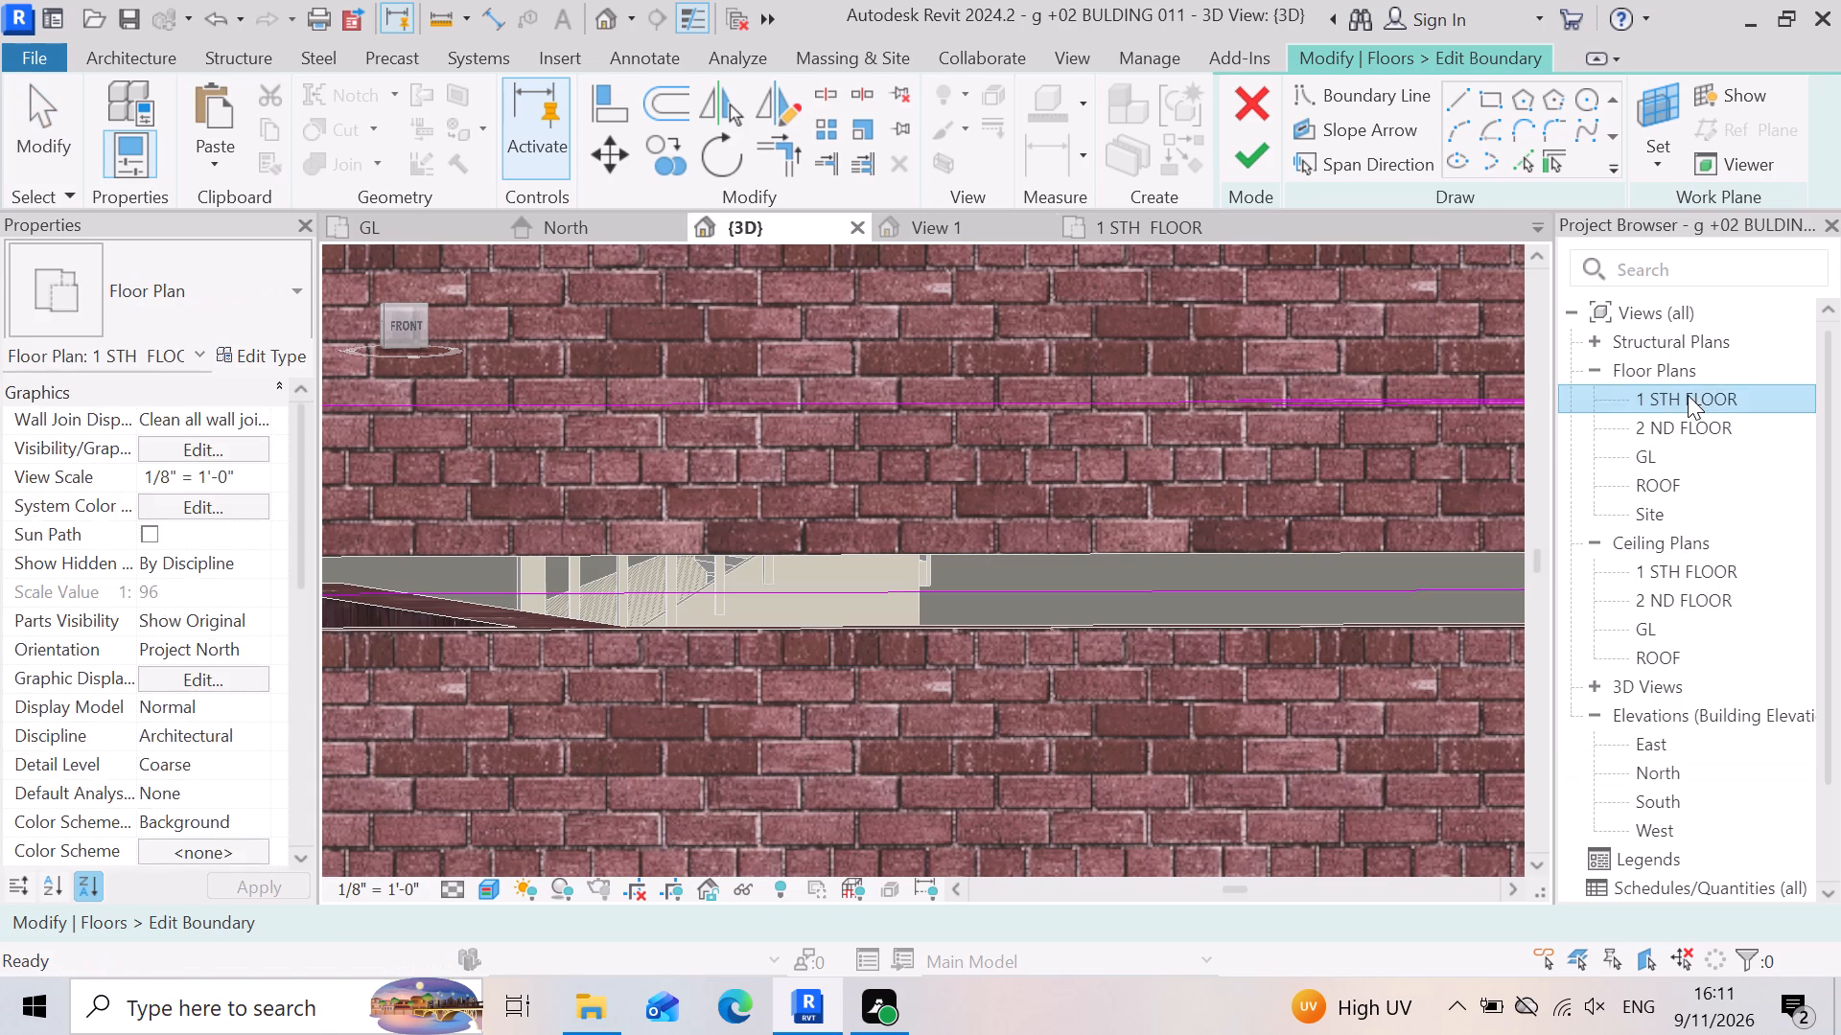
Delete the slab sketch's front boundary line, which runs along the GROUND FLOOR PLAN title below the road.
scroll(1264, 693, "down", 19)
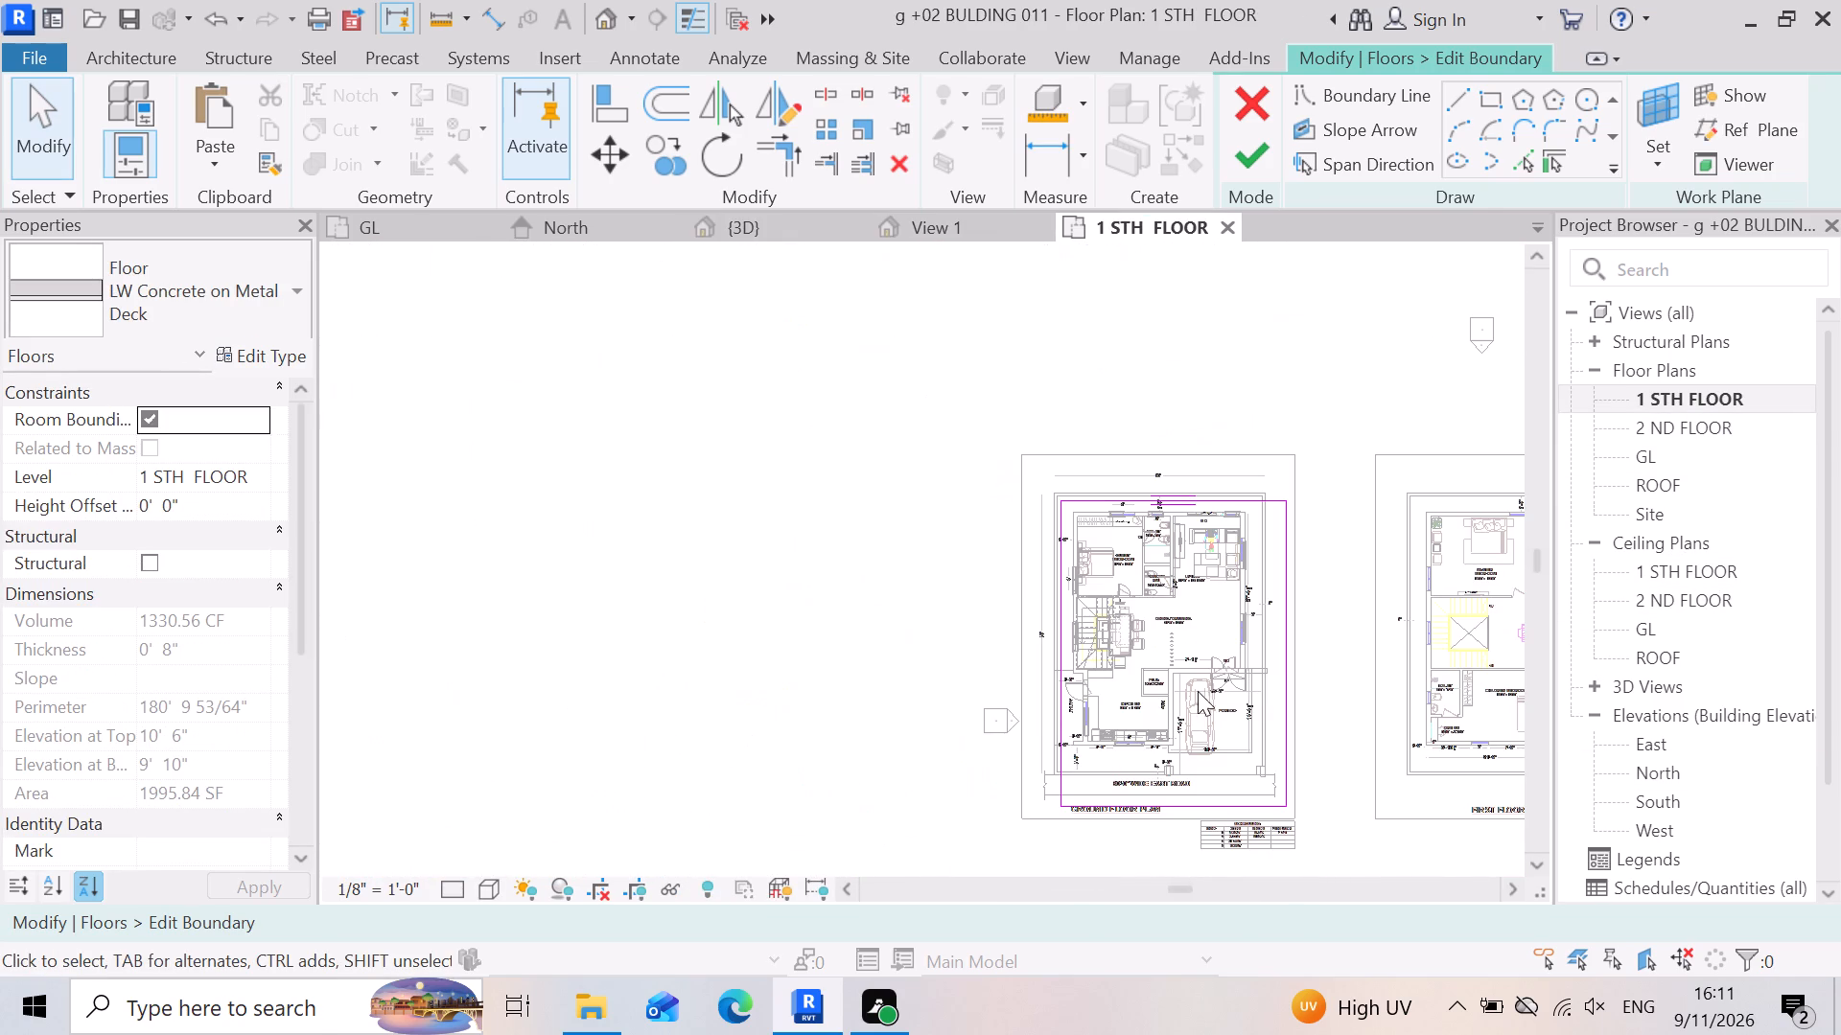
scroll(1251, 857, "up", 13)
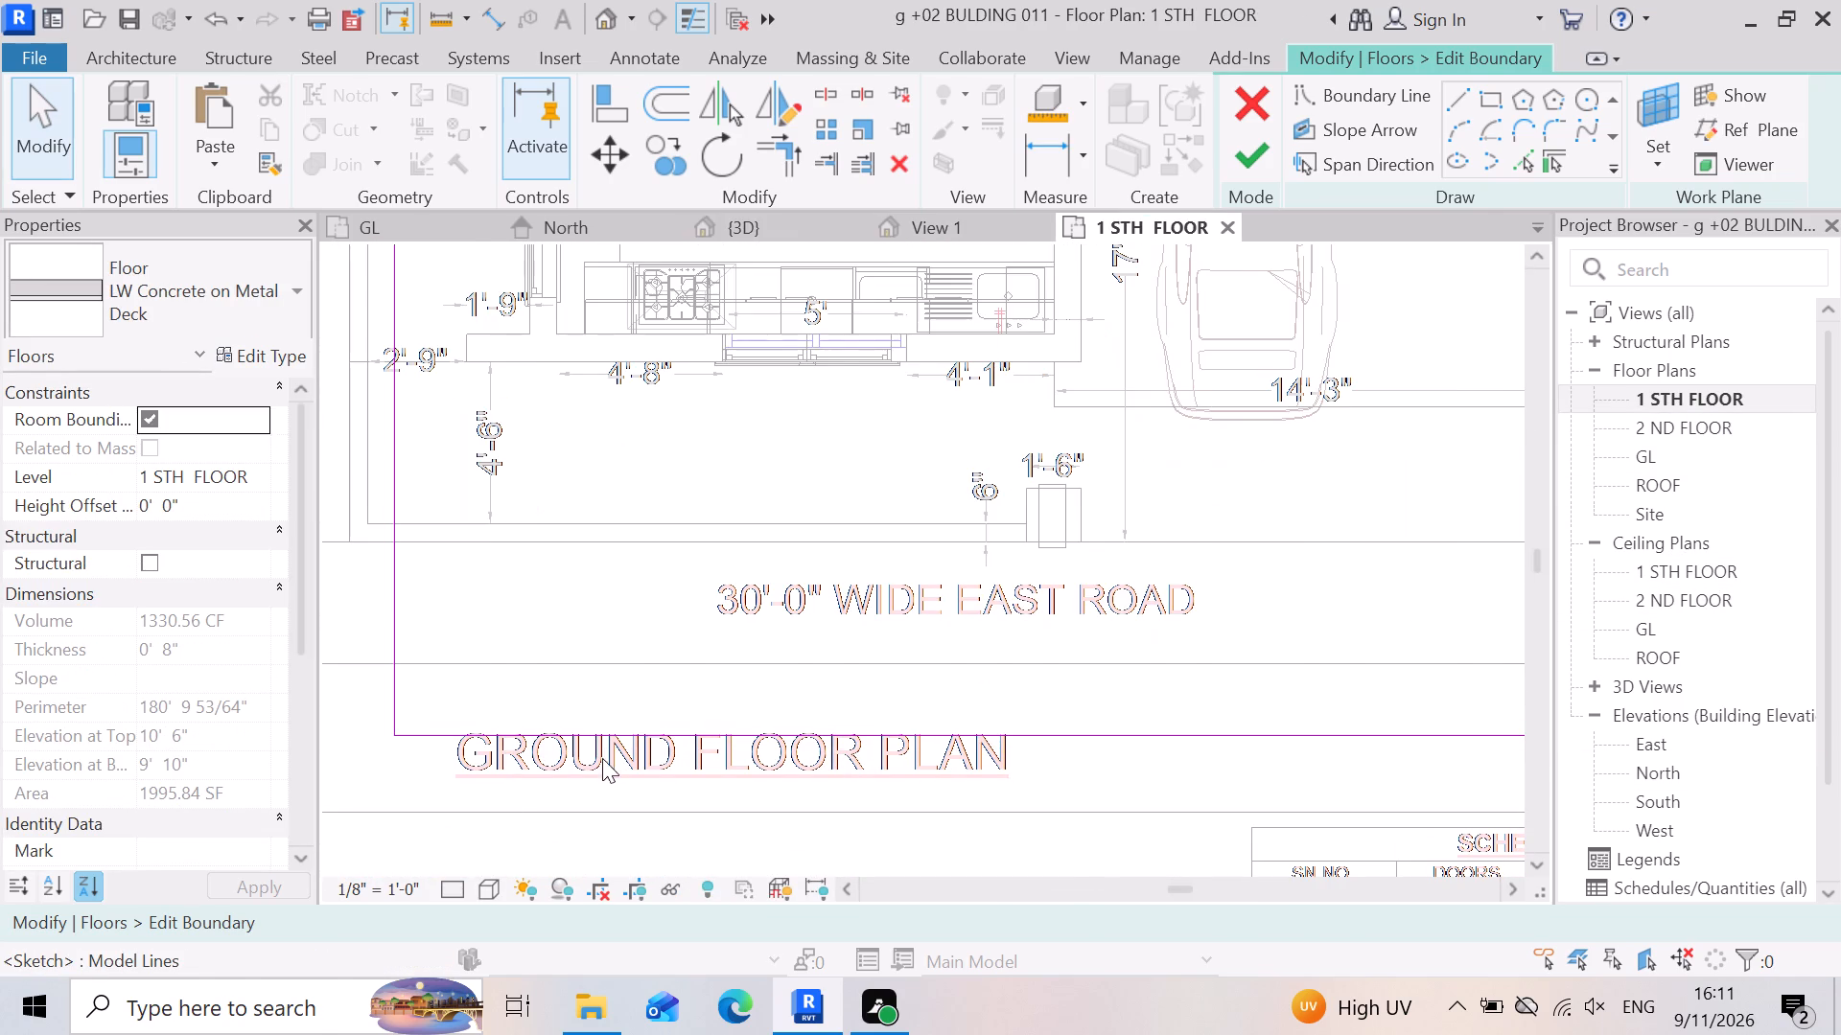
scroll(1012, 803, "down", 8)
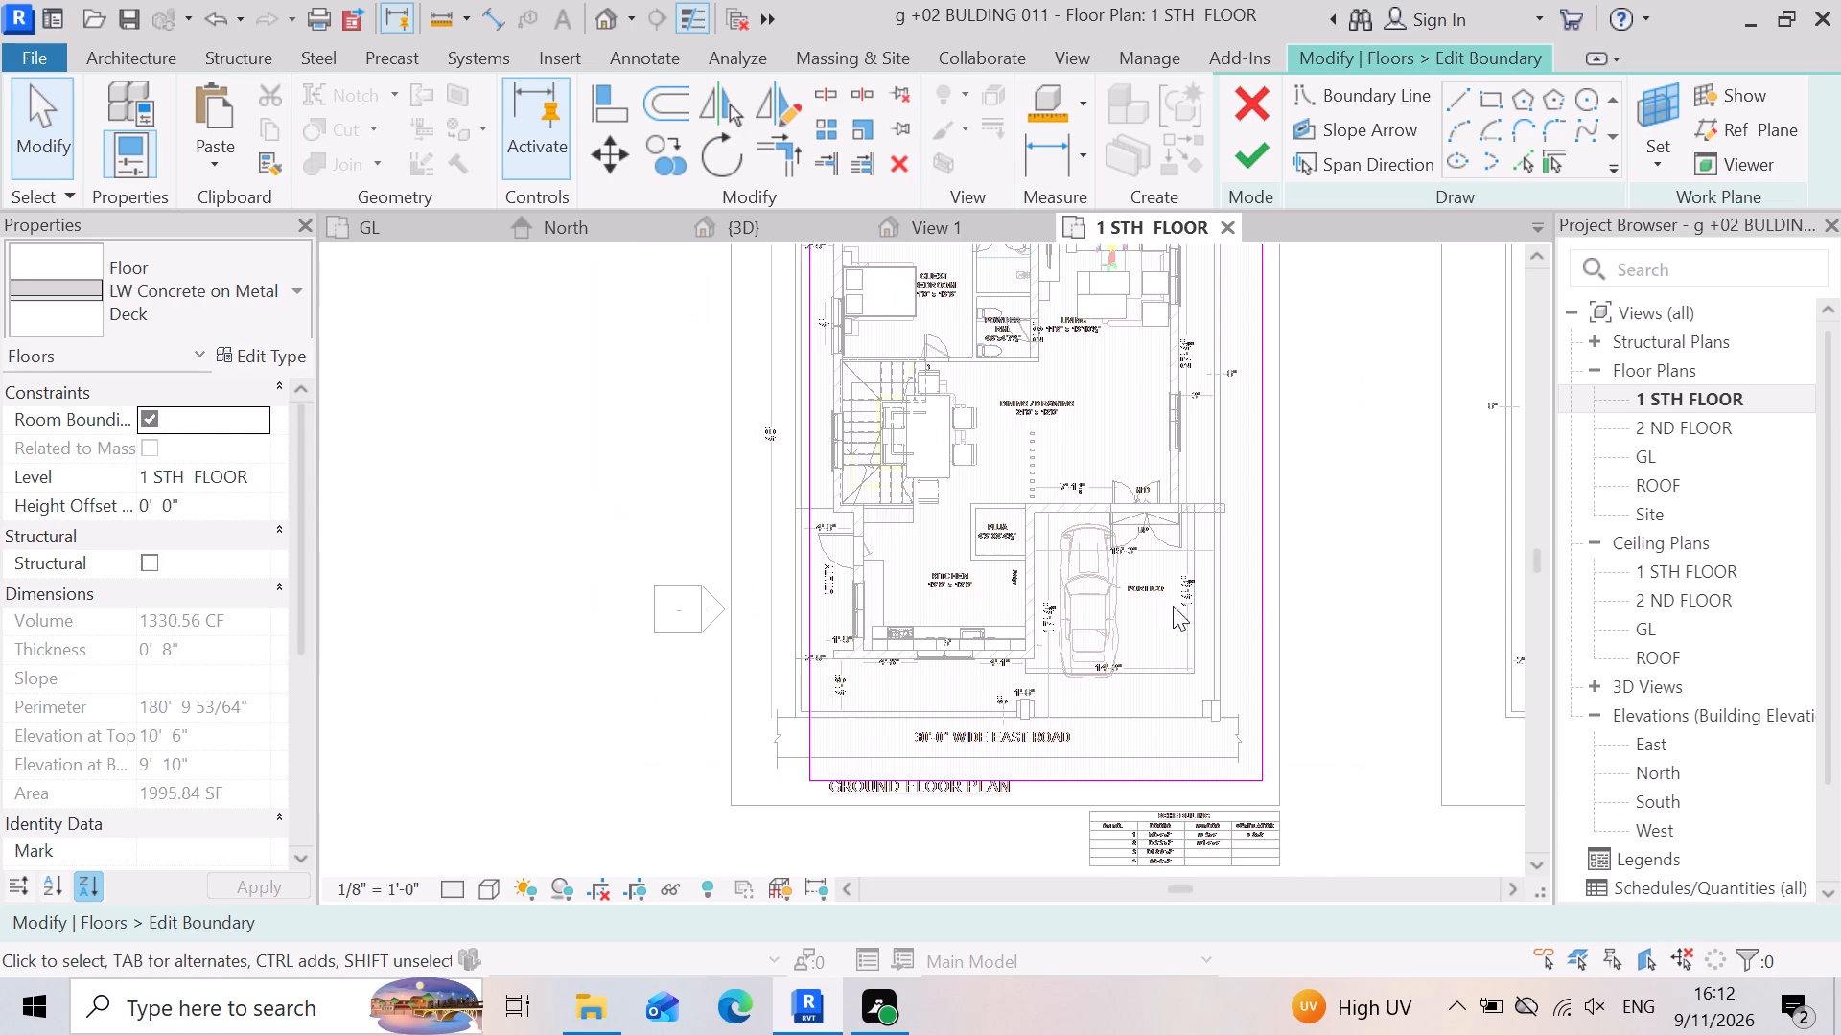
scroll(1216, 590, "up", 2)
scroll(991, 712, "down", 3)
scroll(1040, 838, "up", 4)
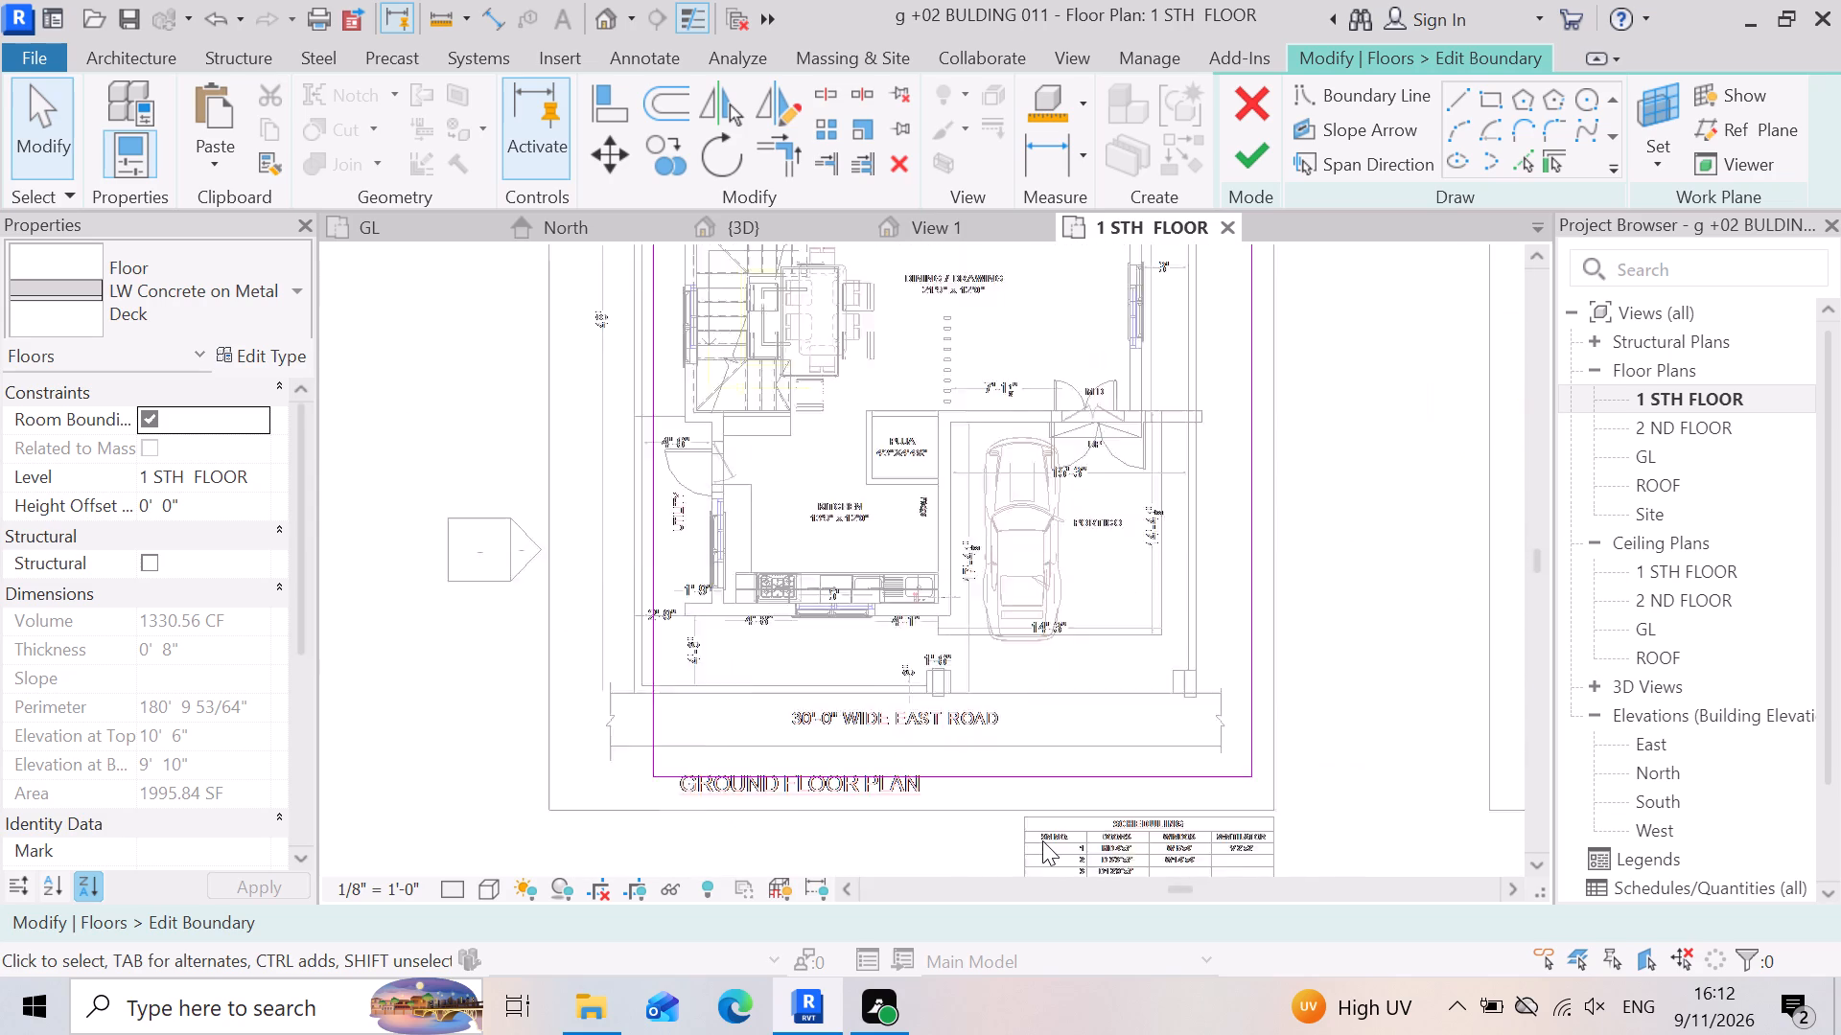
scroll(1042, 840, "up", 6)
scroll(1042, 680, "down", 7)
scroll(691, 758, "down", 3)
scroll(741, 757, "up", 6)
scroll(853, 663, "up", 4)
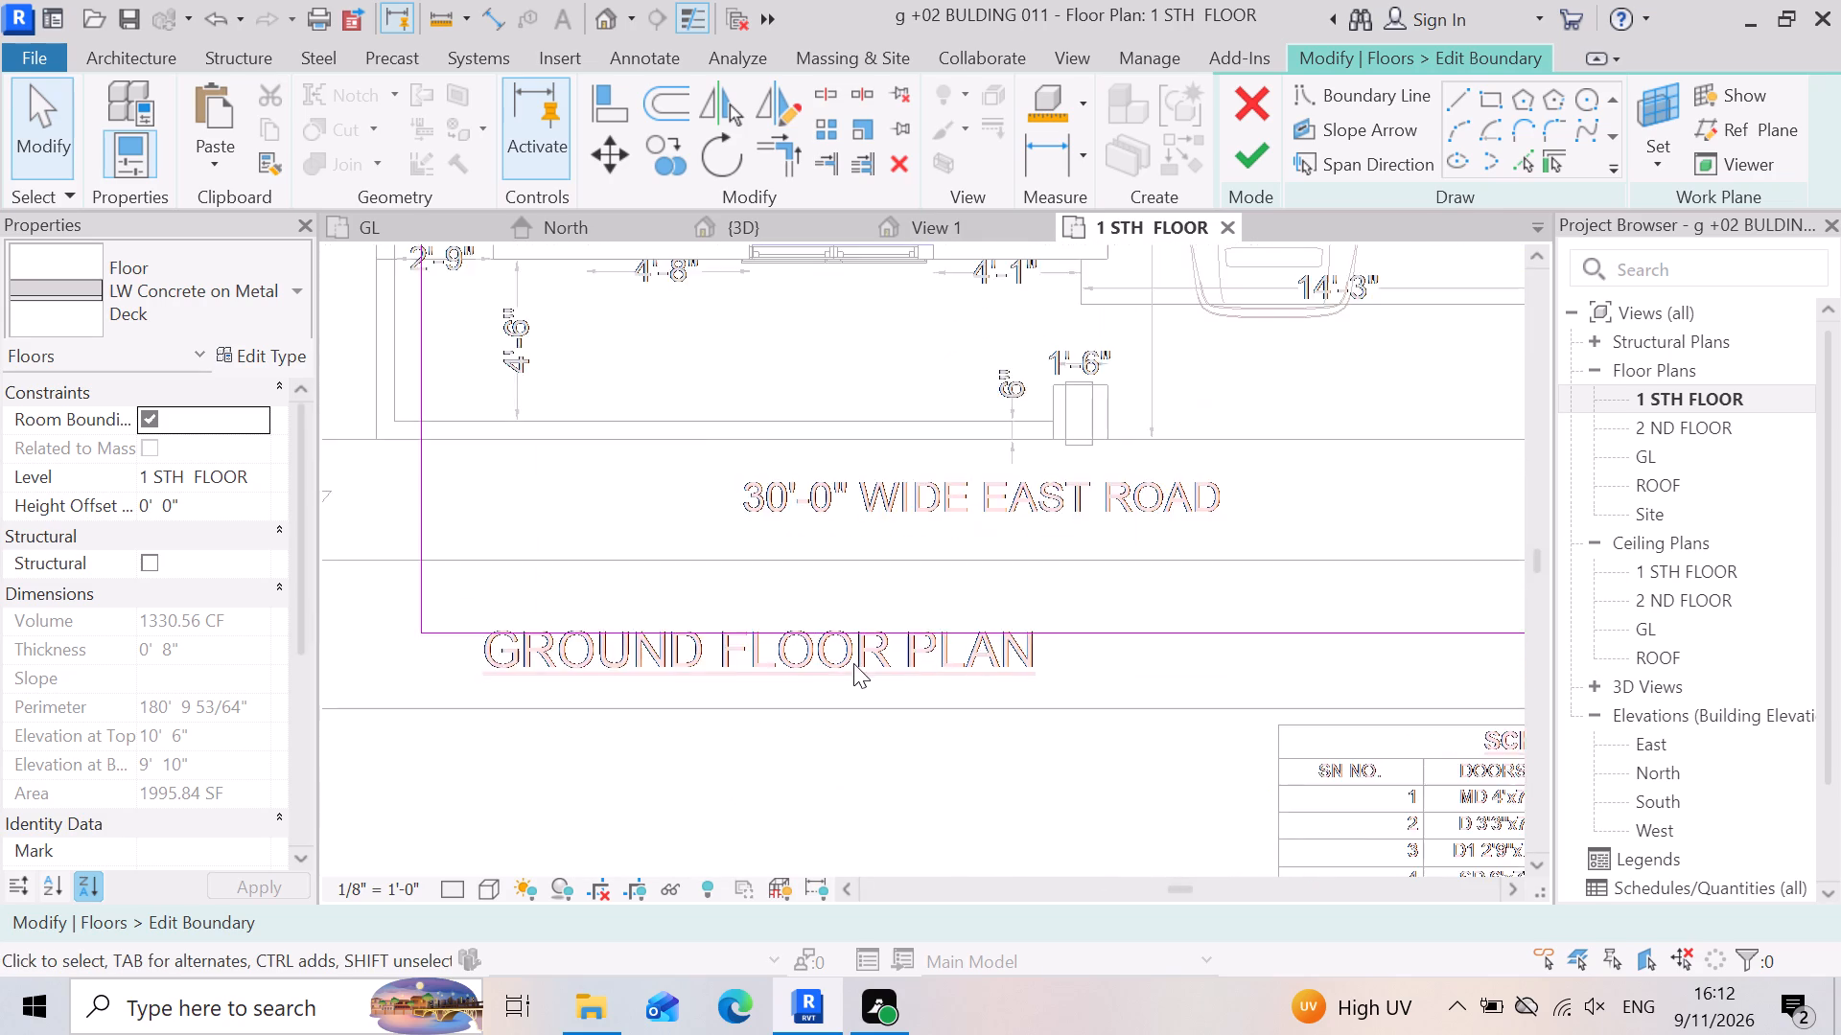
scroll(853, 663, "up", 2)
left_click(625, 607)
scroll(846, 674, "down", 3)
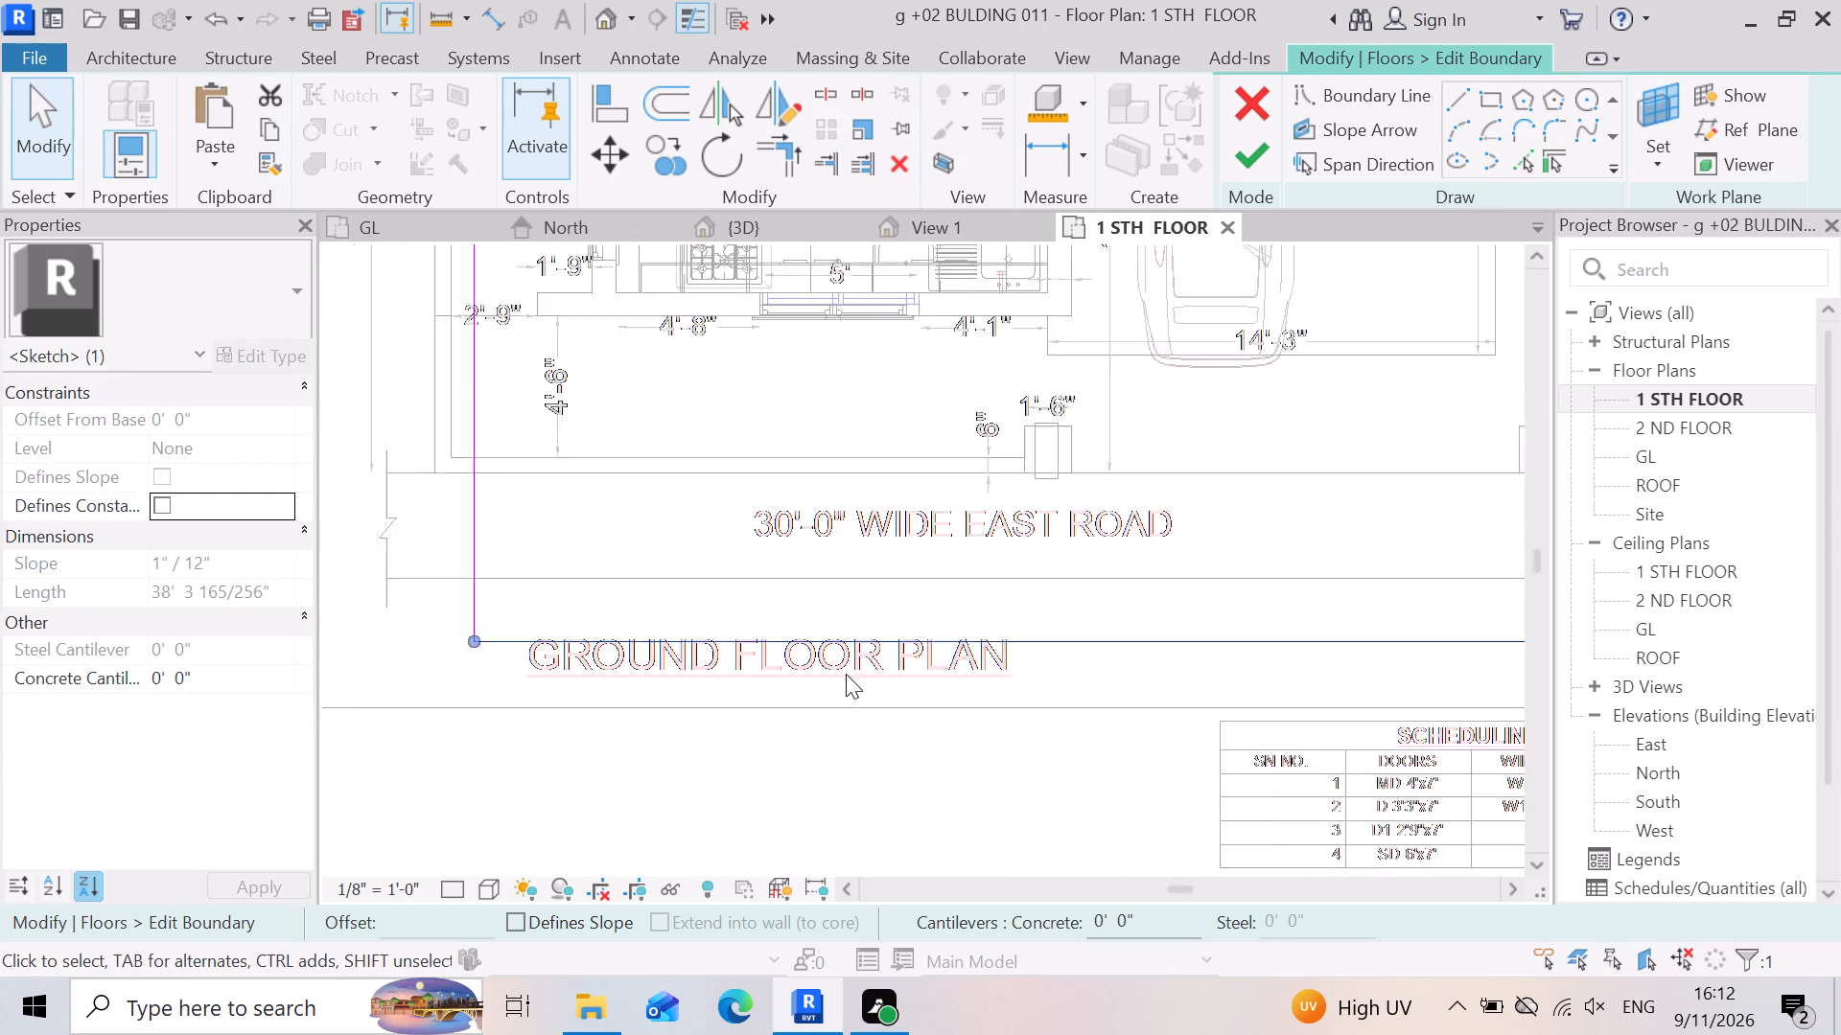
scroll(846, 674, "down", 5)
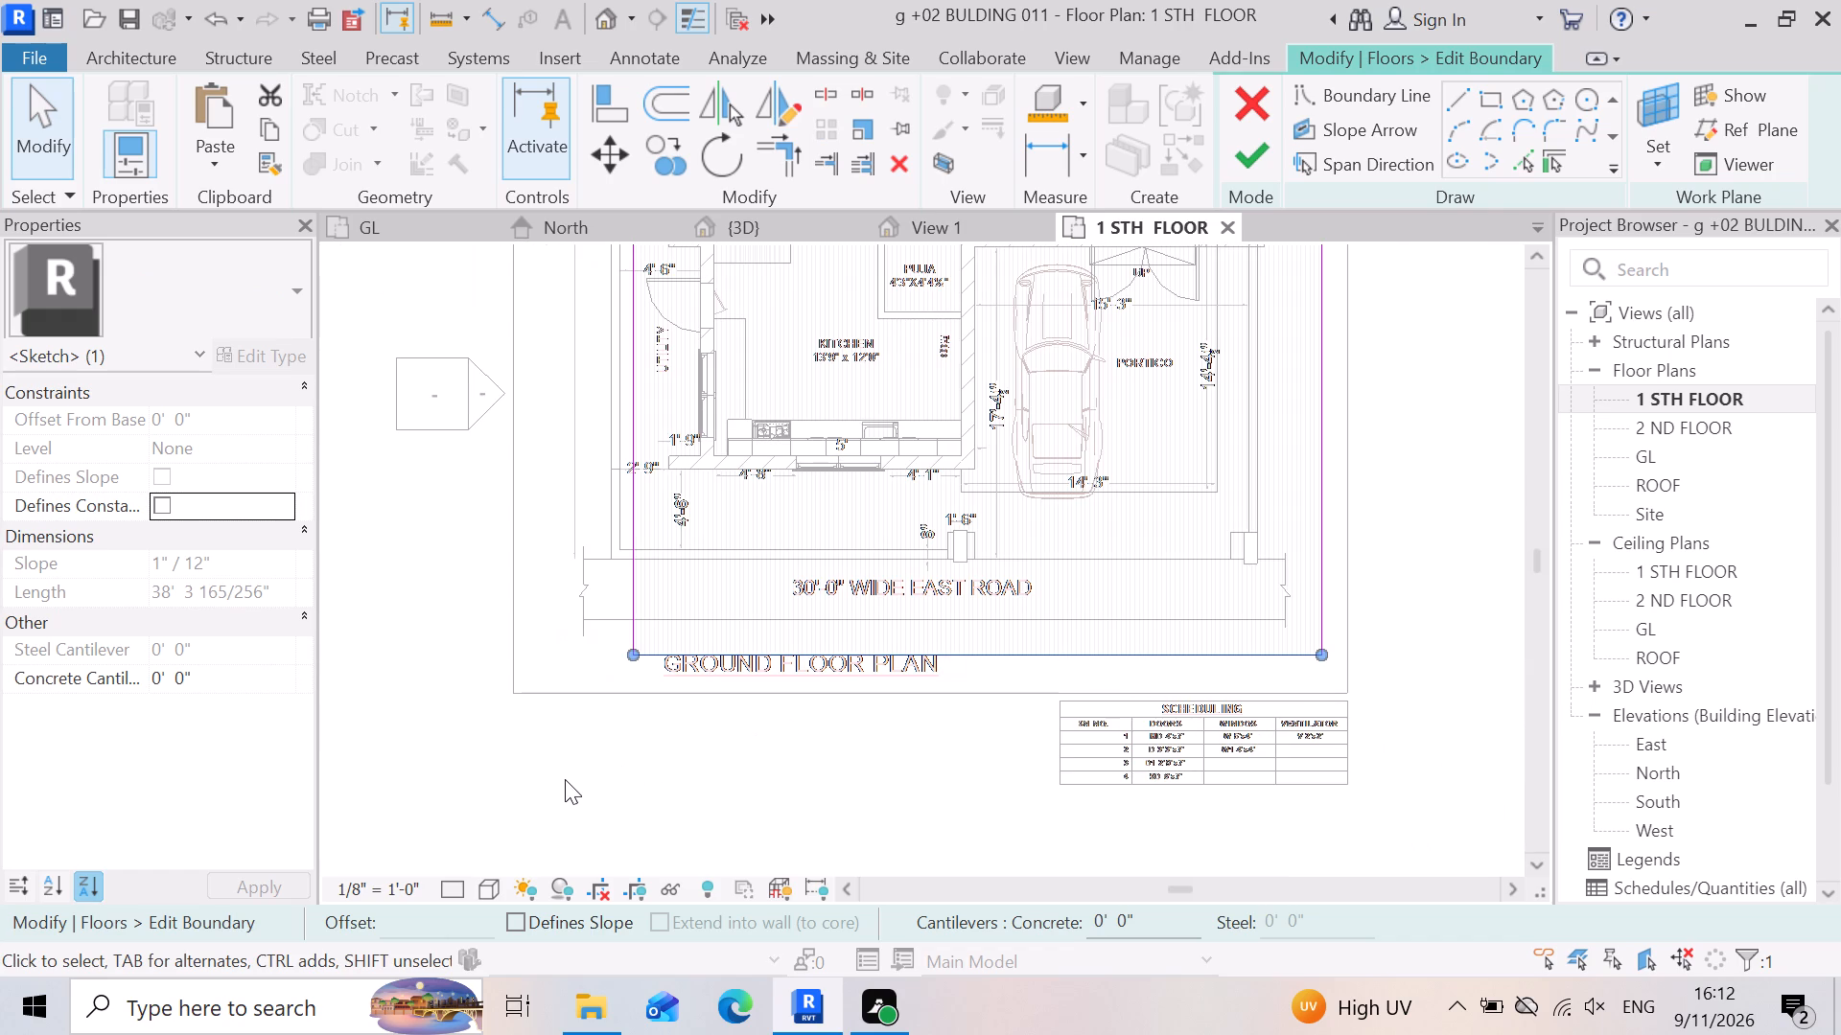
scroll(768, 666, "up", 3)
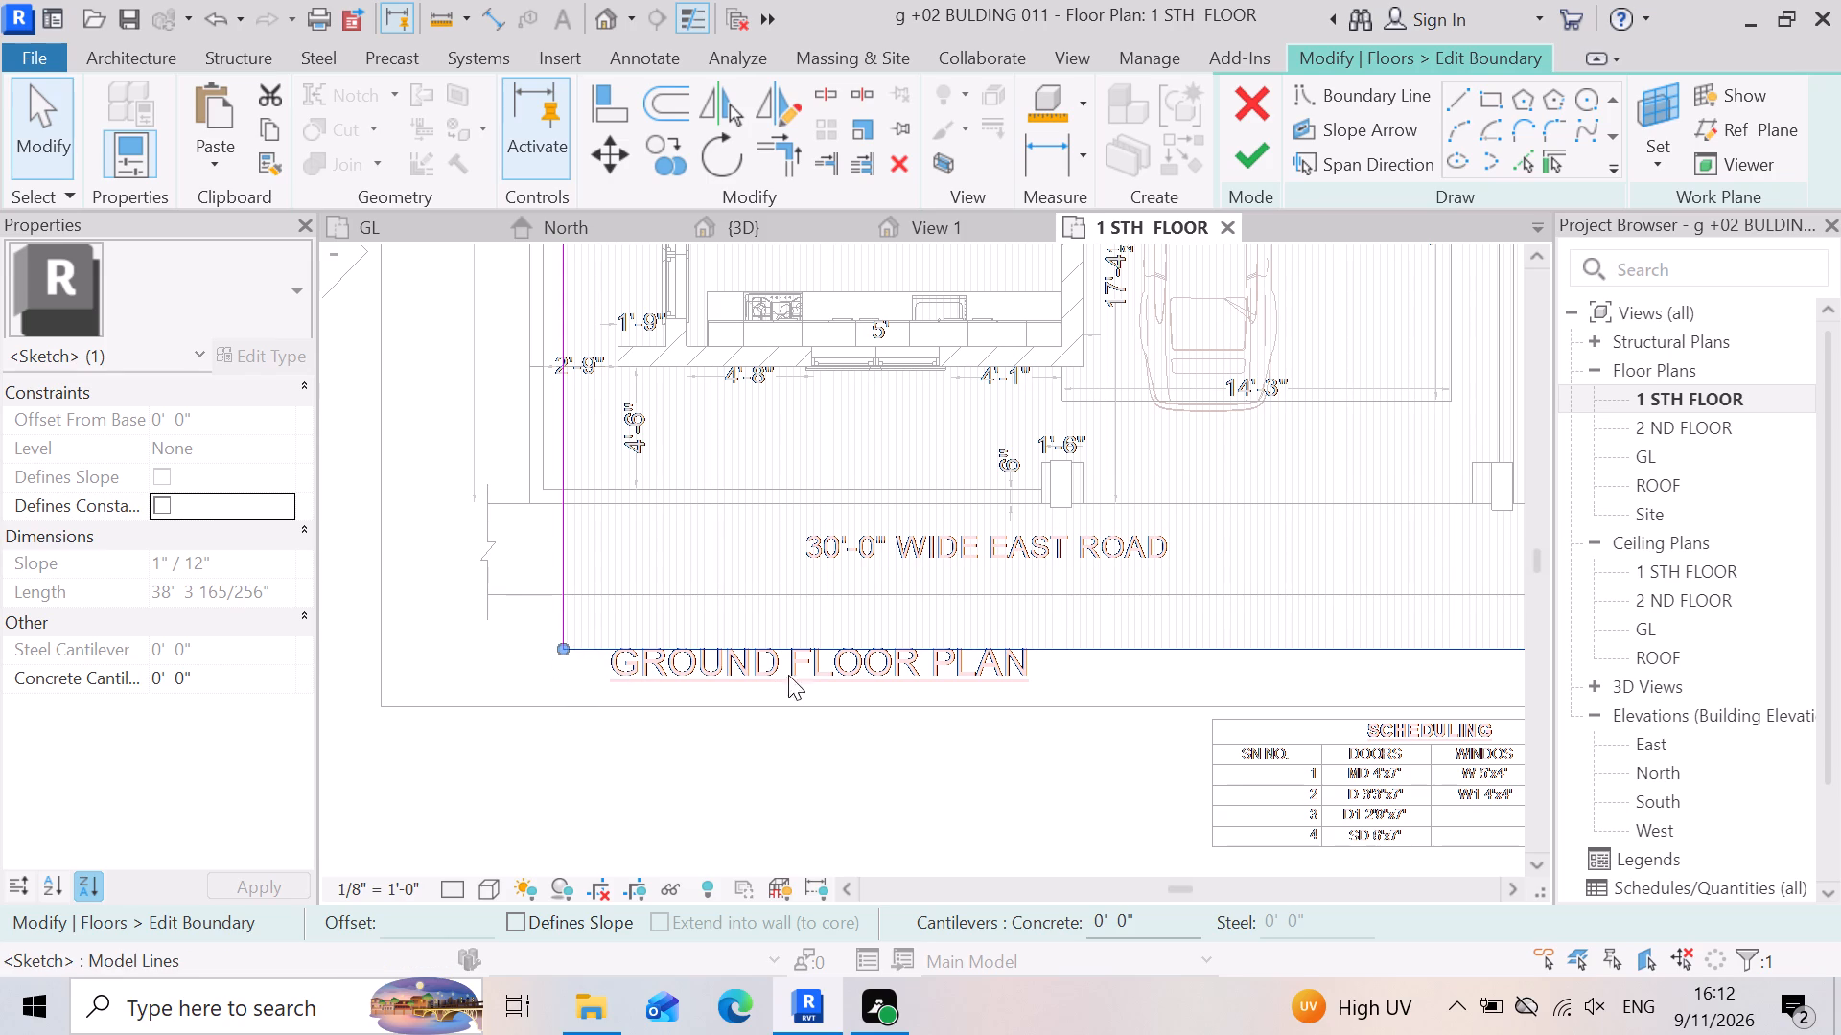
scroll(664, 671, "down", 5)
scroll(1012, 745, "up", 3)
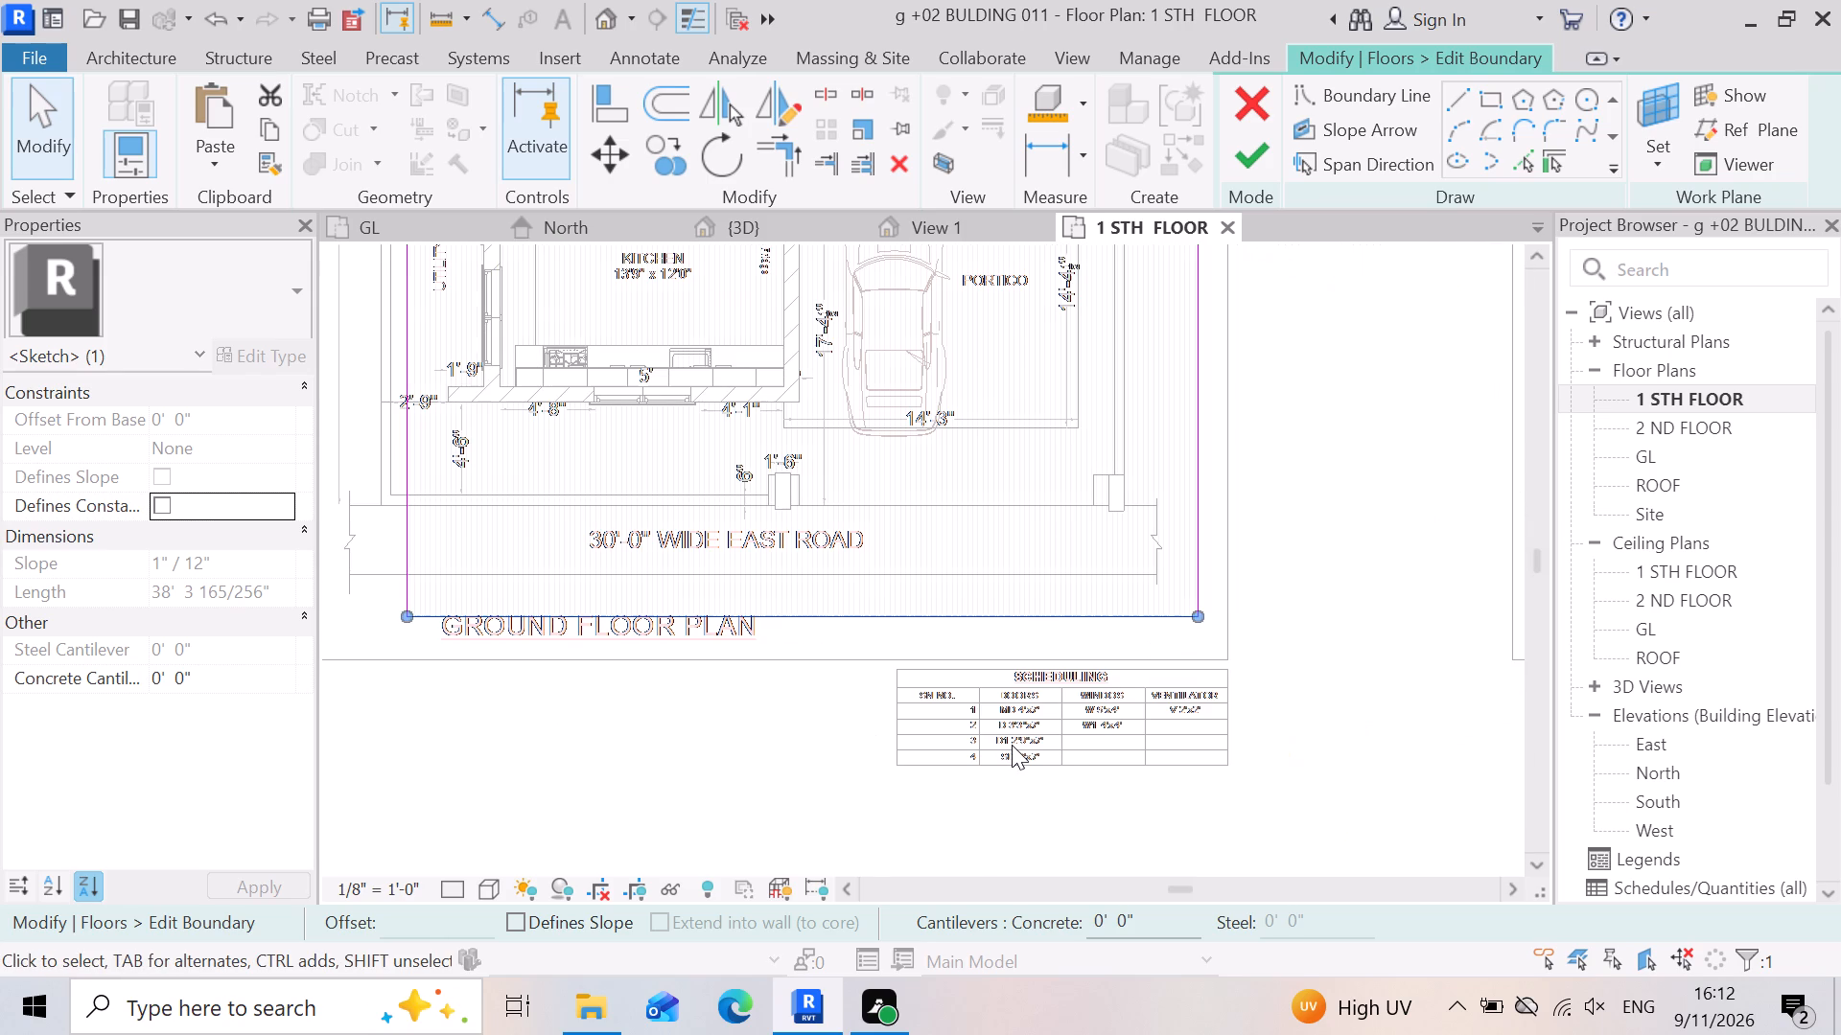
key("Delete")
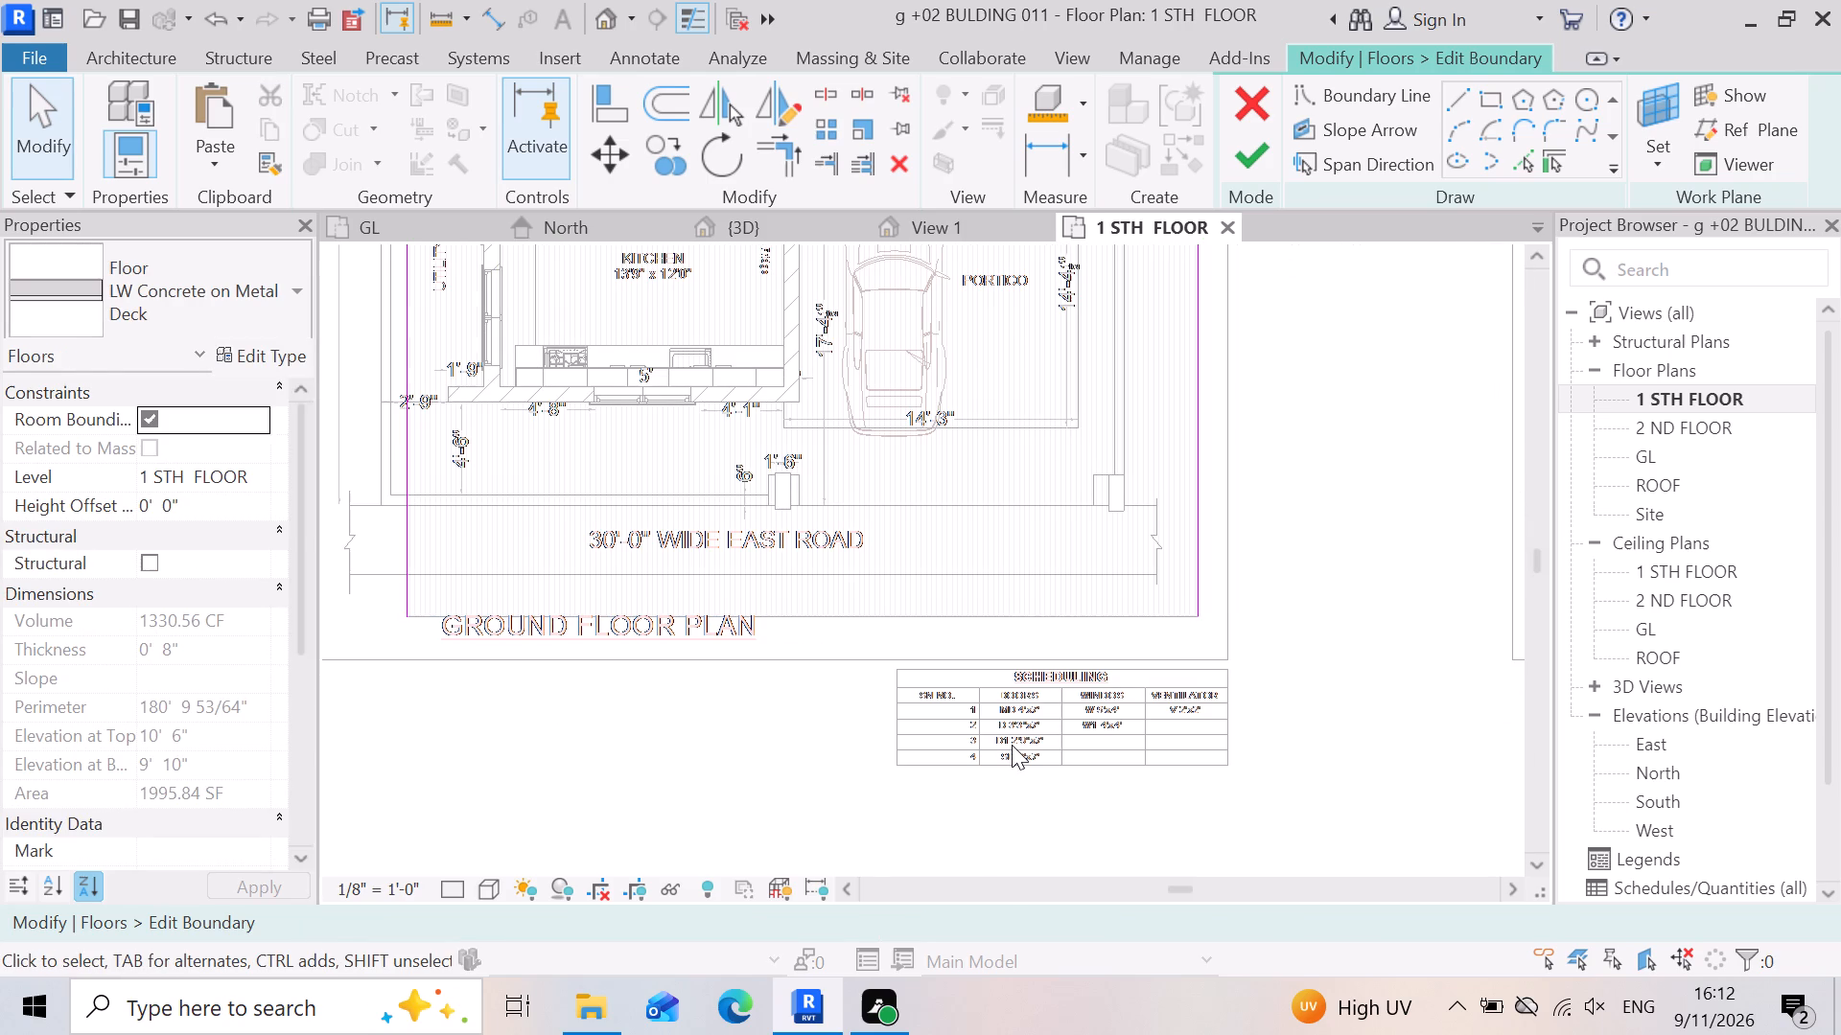
Examine the 1 STH FLOOR slab sketch's open front corner beside the GROUND FLOOR PLAN title, where the boundary line was deleted.
scroll(435, 634, "up", 11)
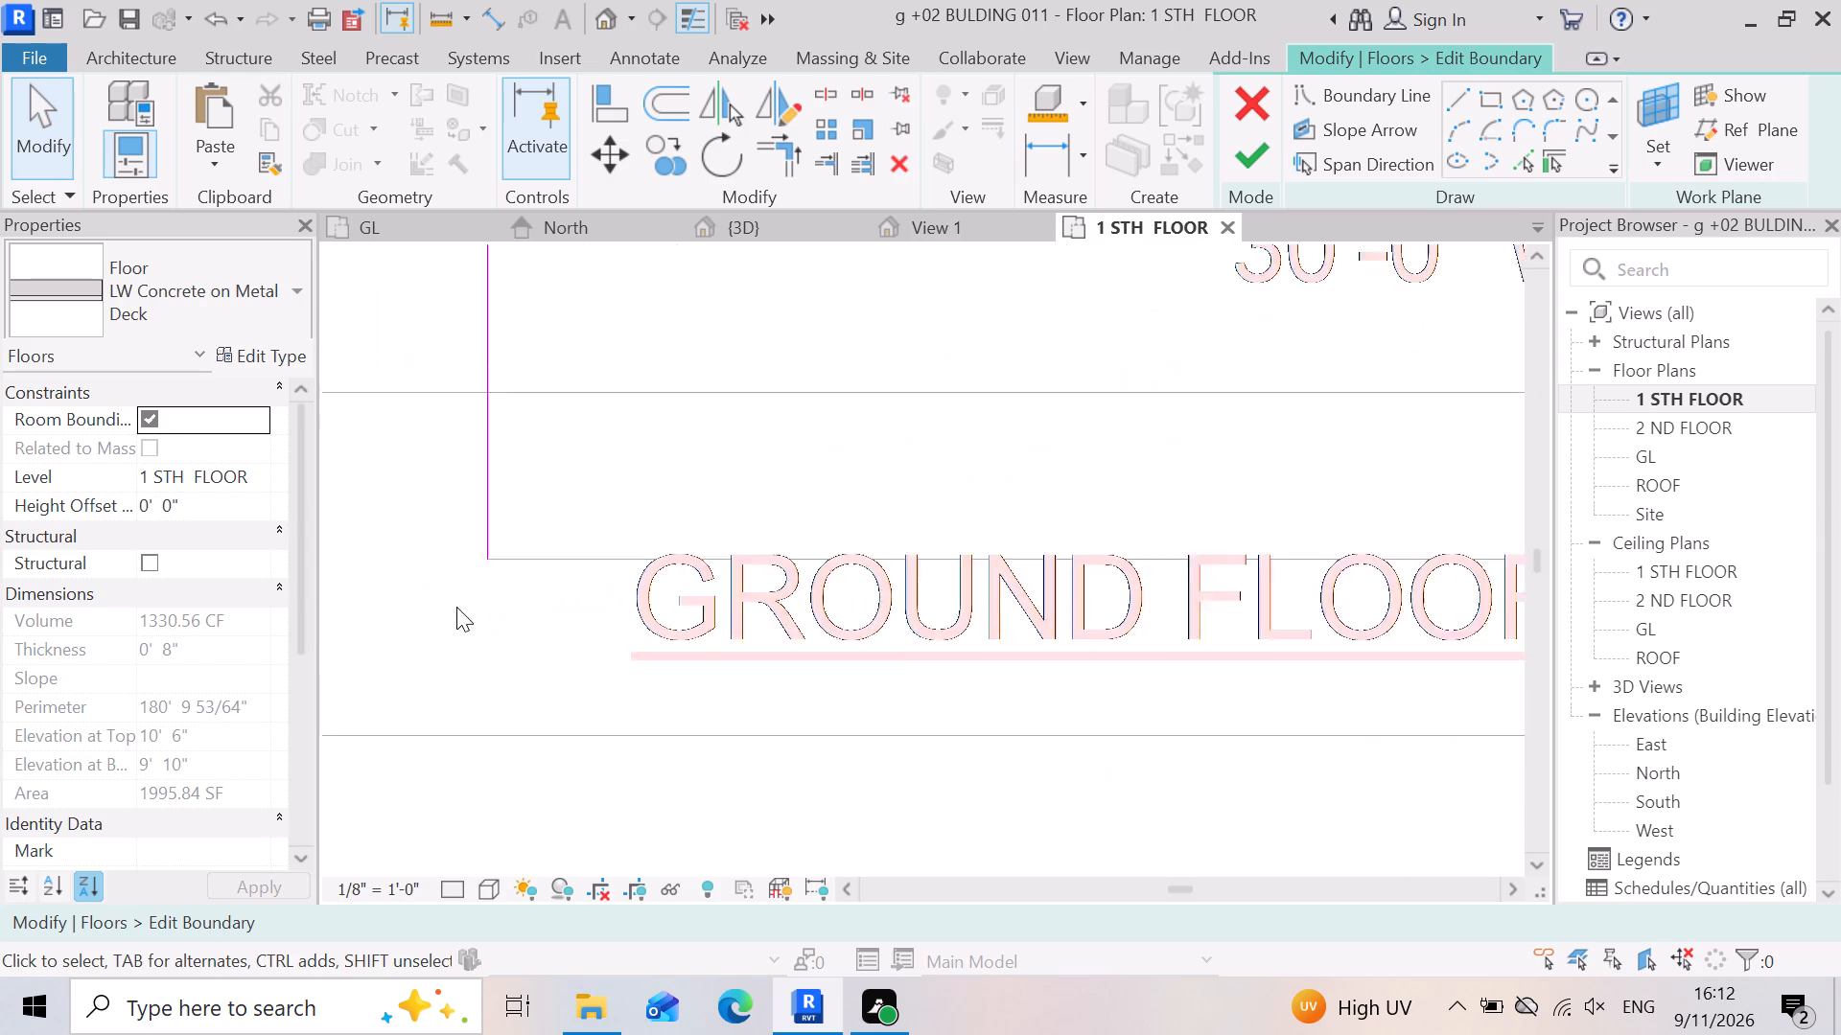
scroll(456, 607, "up", 10)
scroll(462, 593, "down", 11)
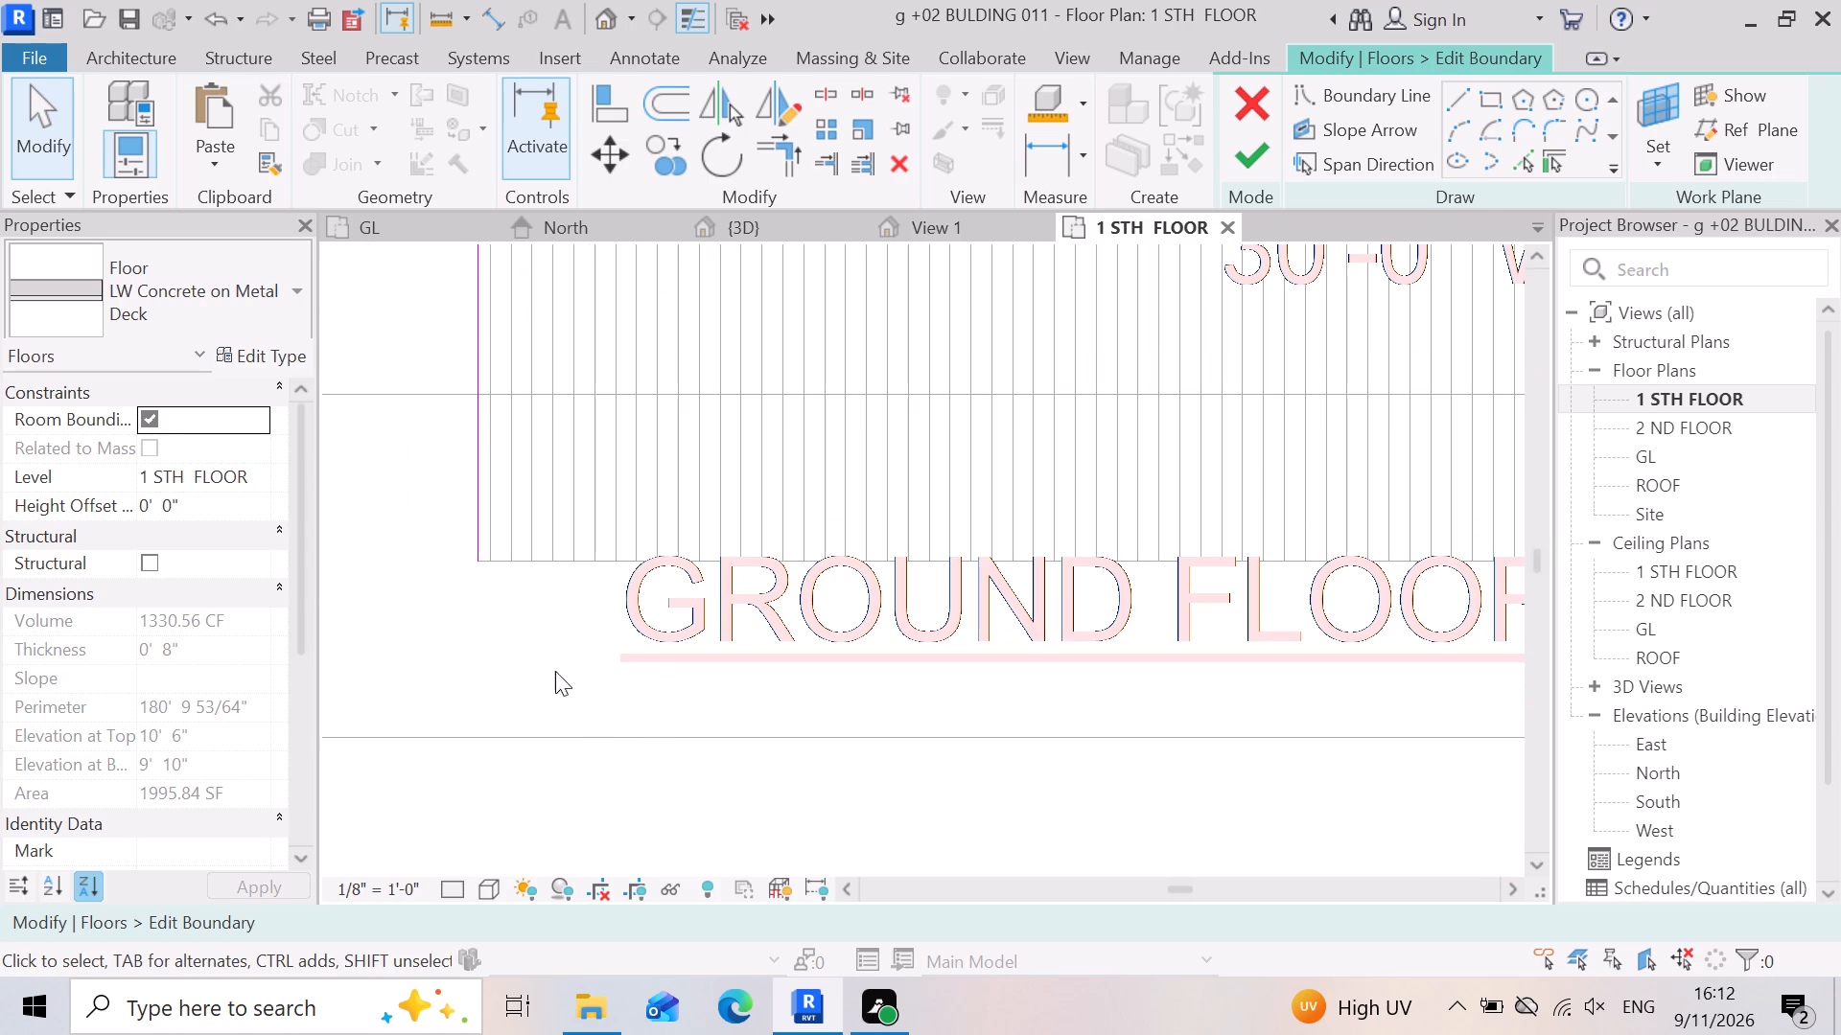
scroll(465, 555, "up", 2)
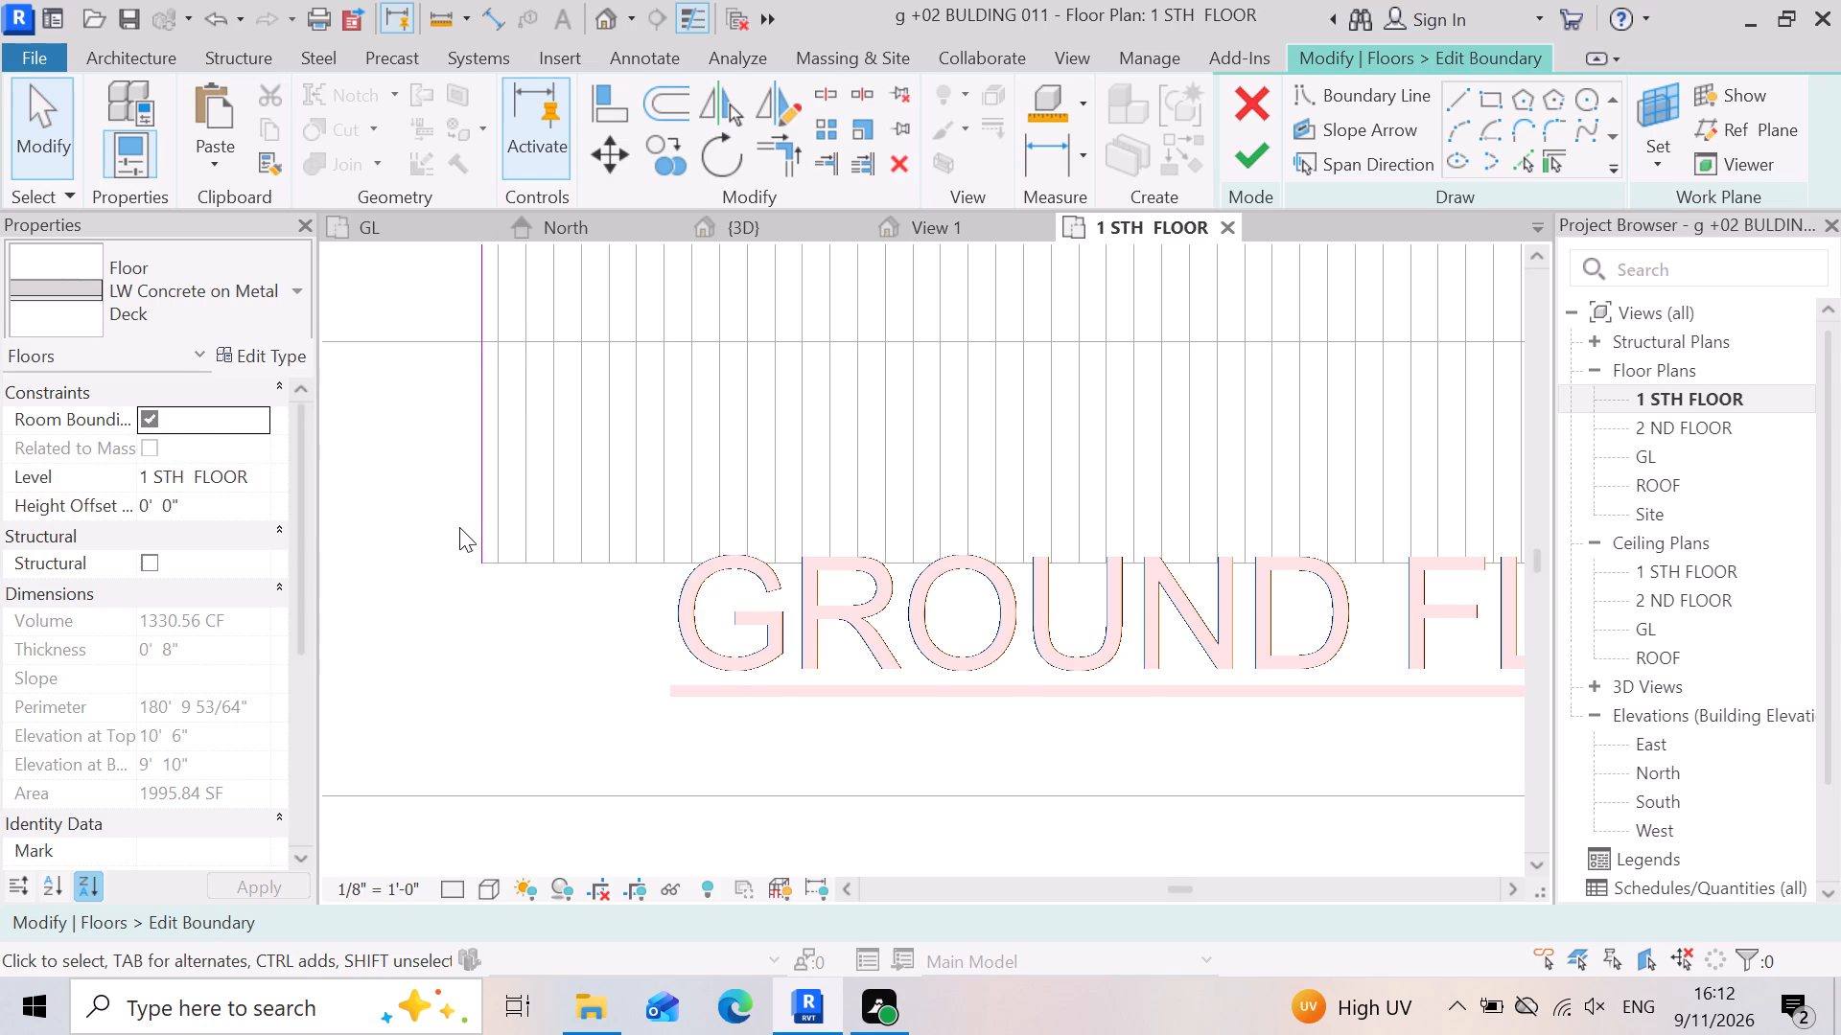
scroll(459, 519, "up", 15)
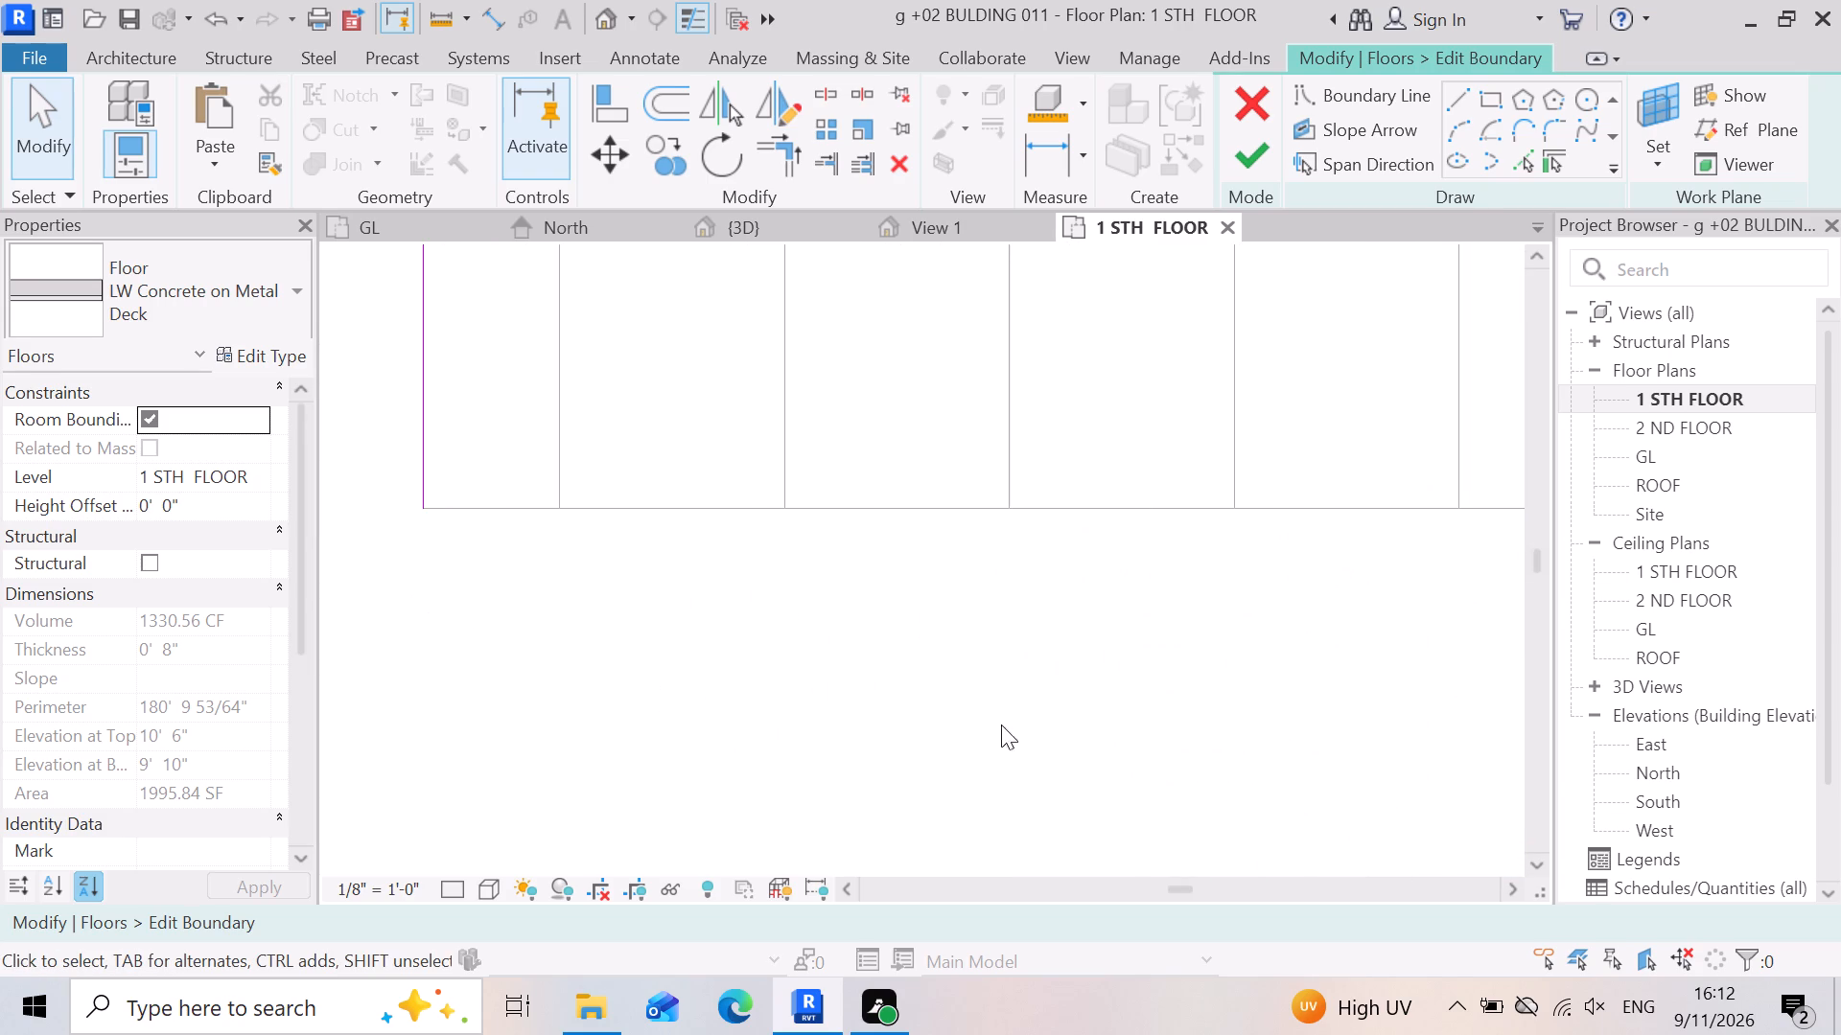
scroll(1195, 697, "down", 3)
scroll(757, 754, "down", 4)
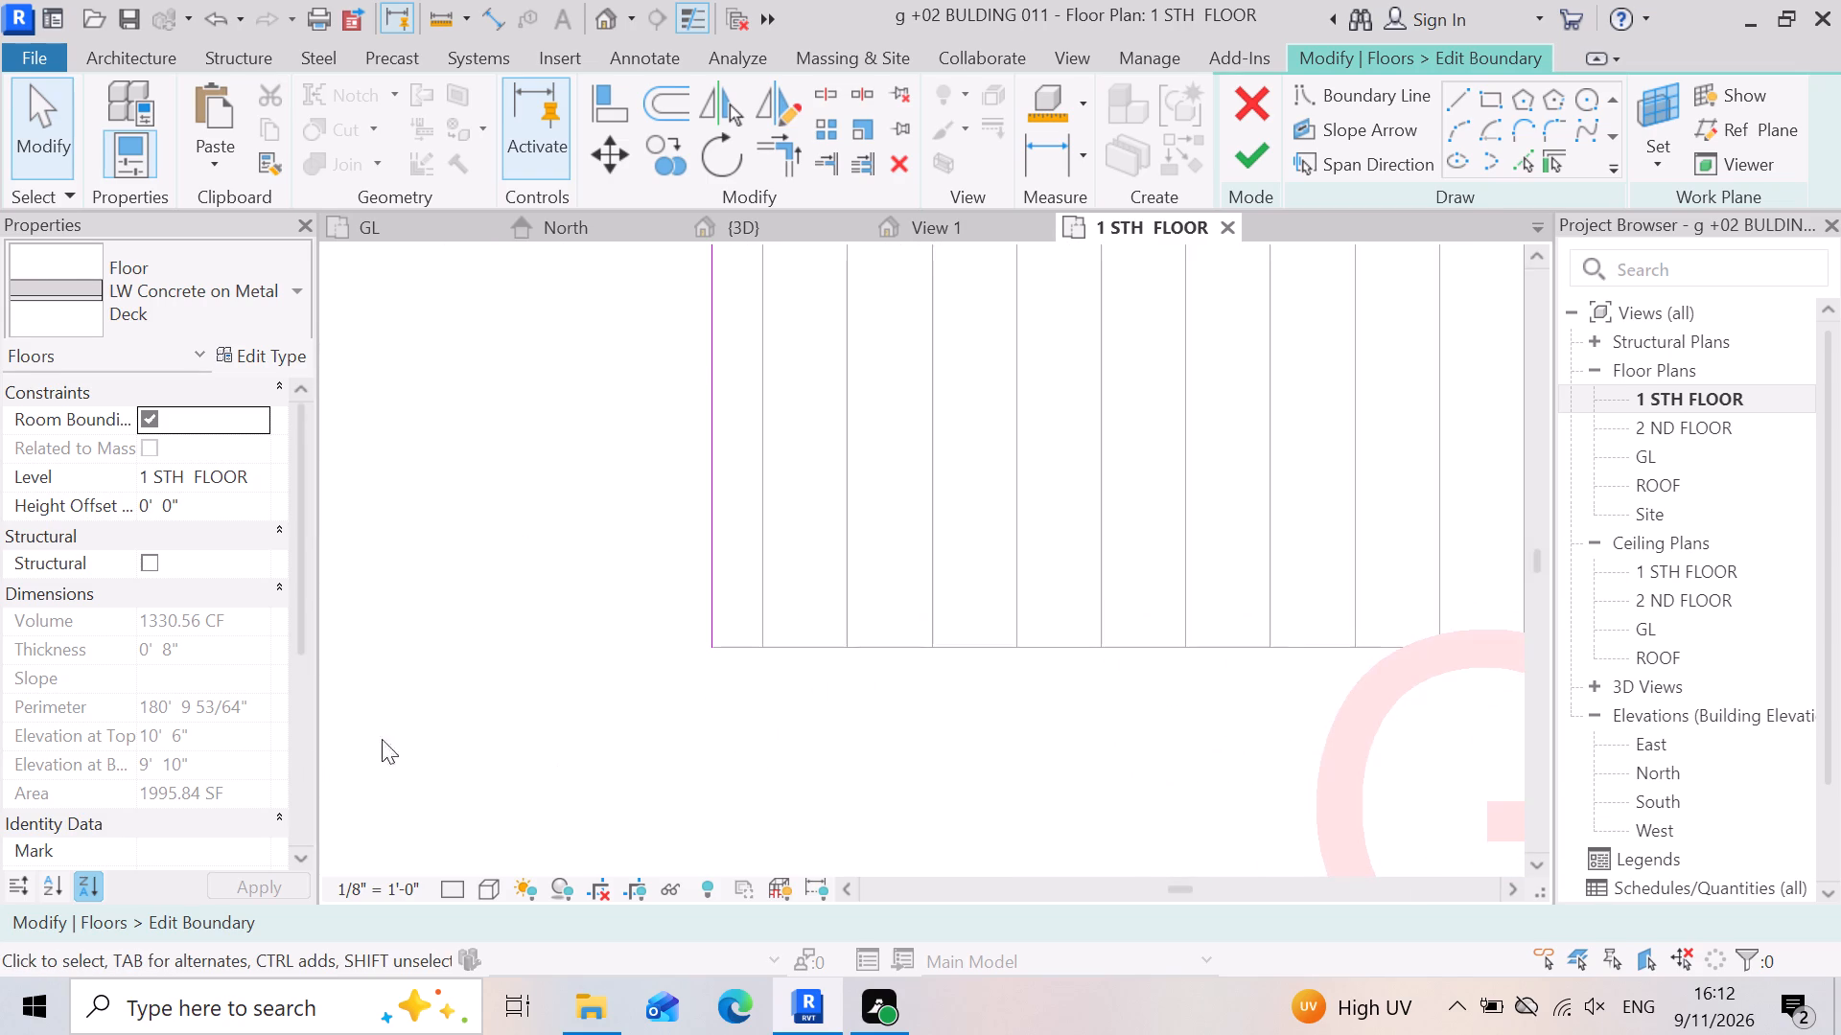
scroll(511, 682, "down", 3)
scroll(761, 720, "up", 3)
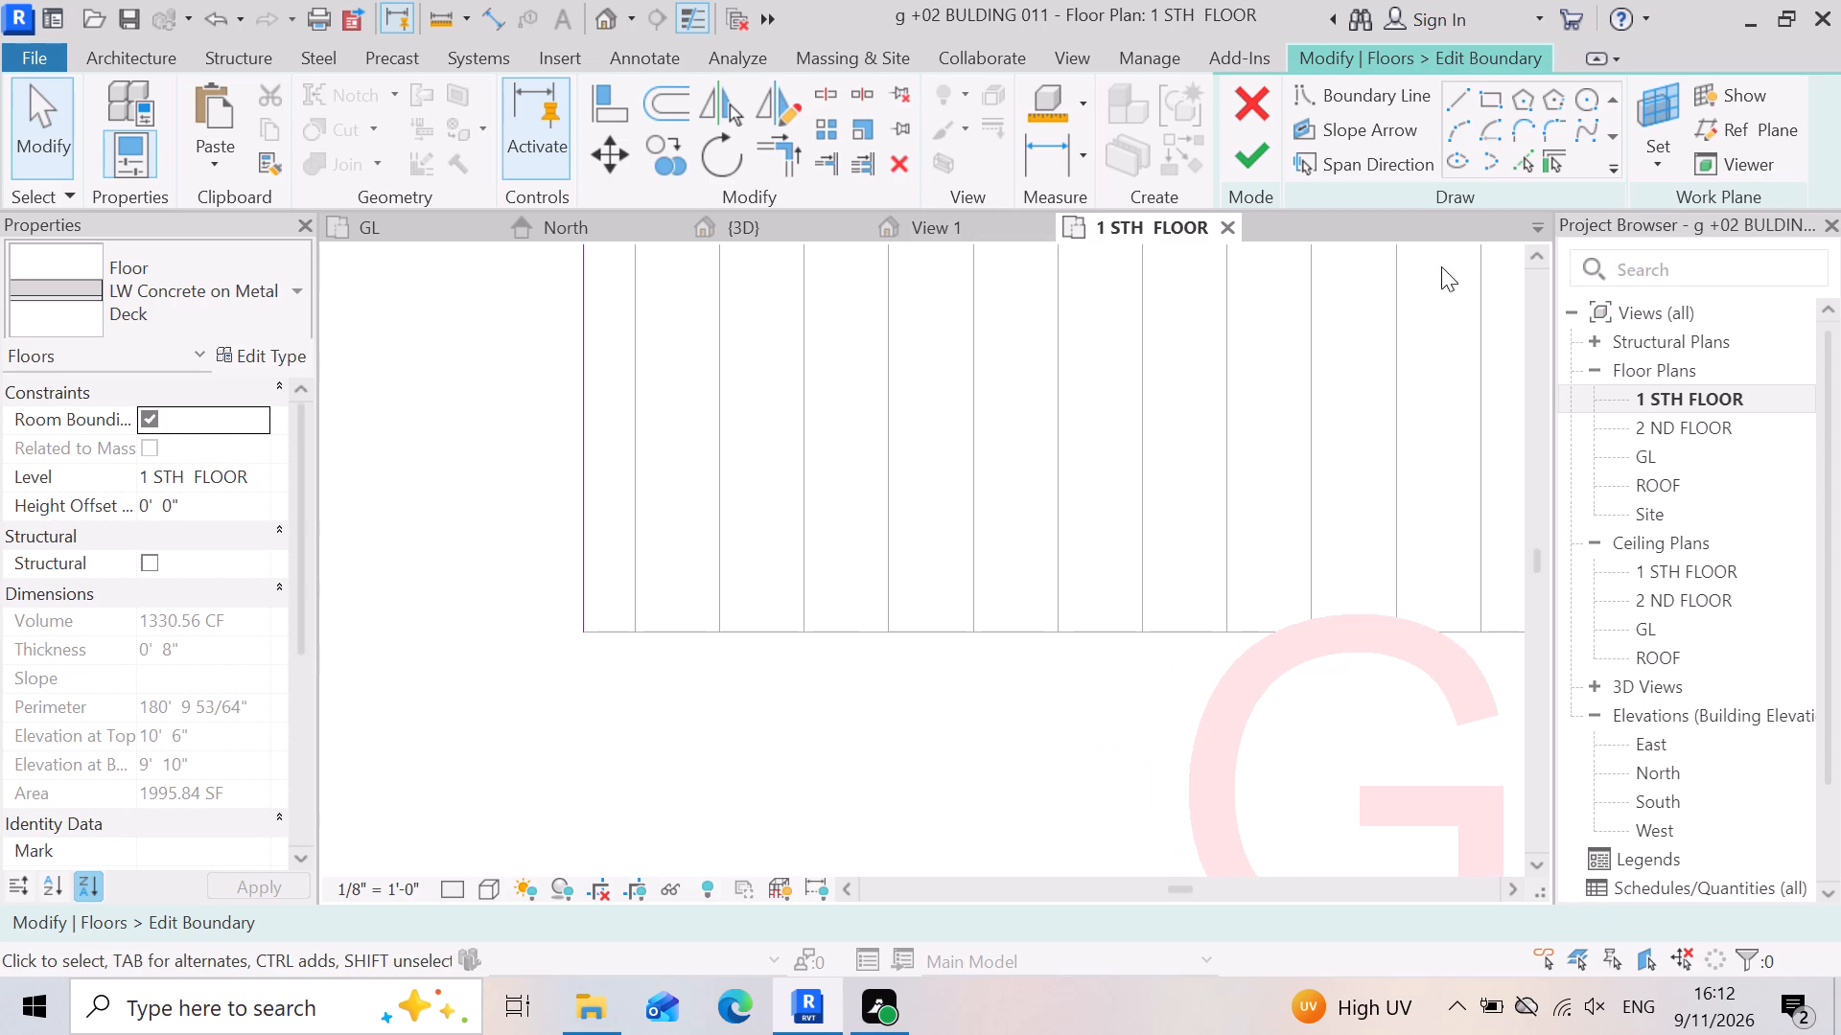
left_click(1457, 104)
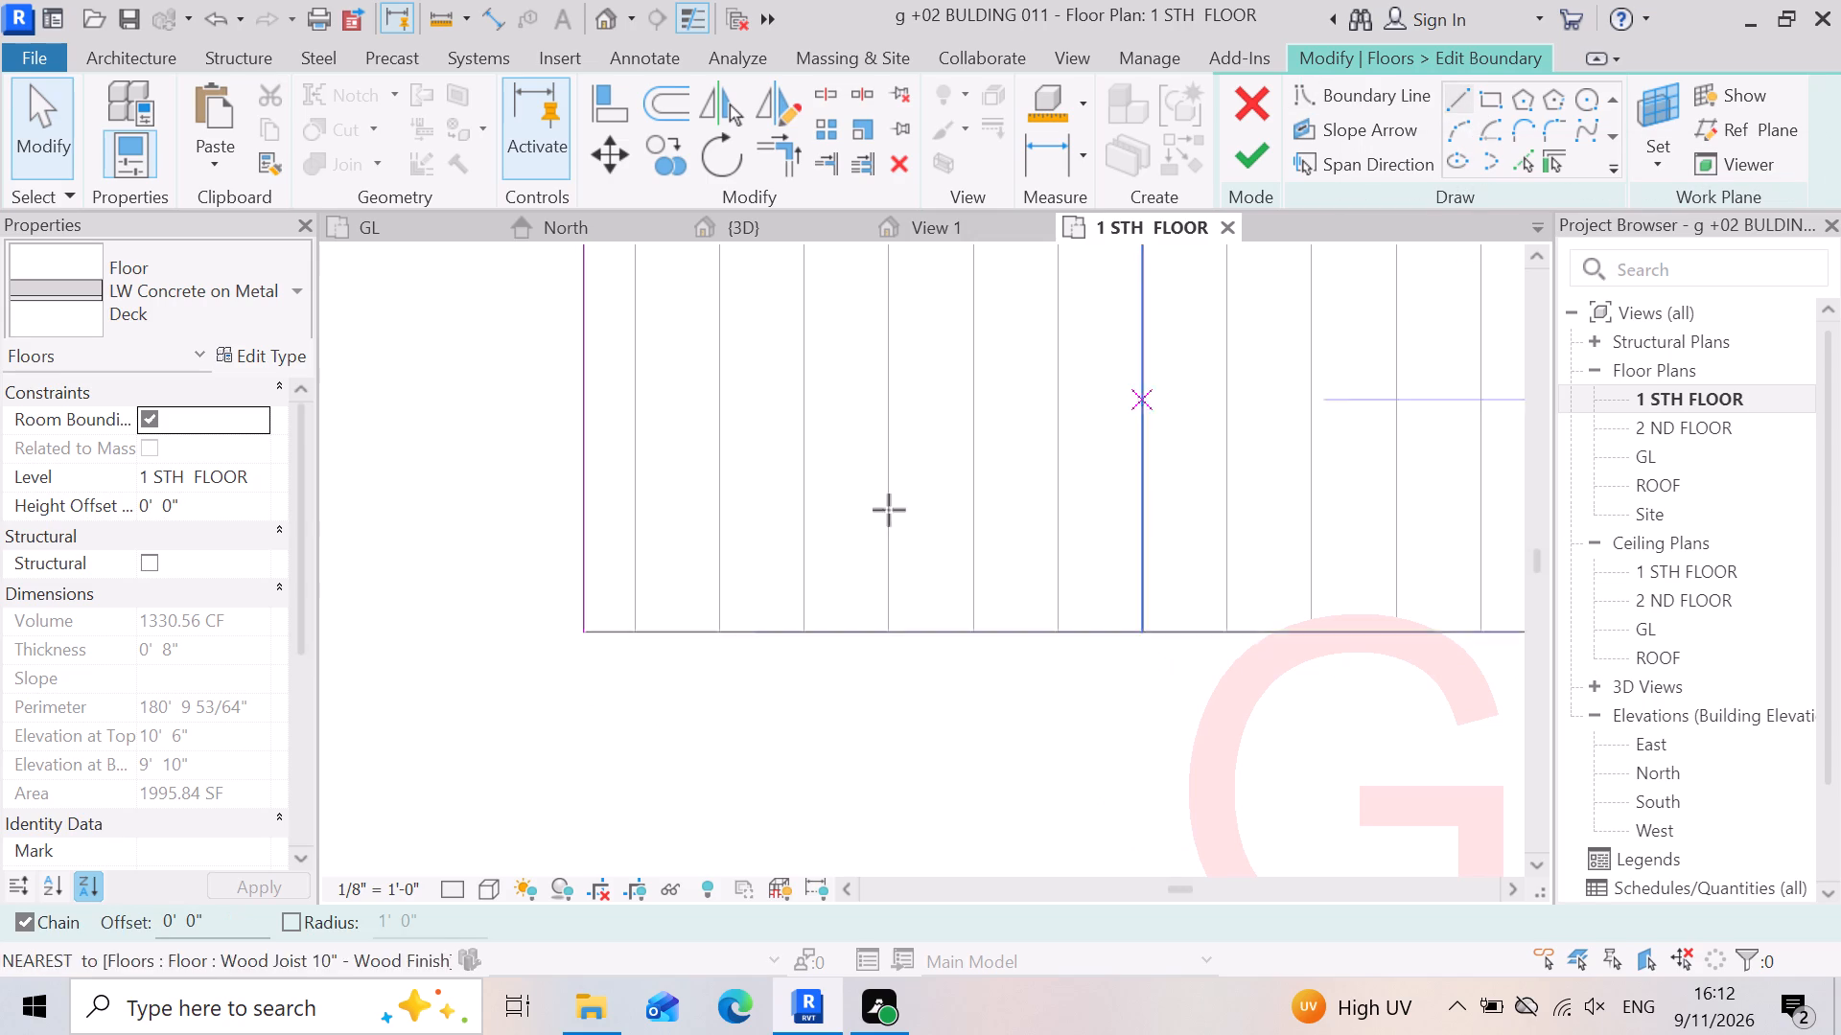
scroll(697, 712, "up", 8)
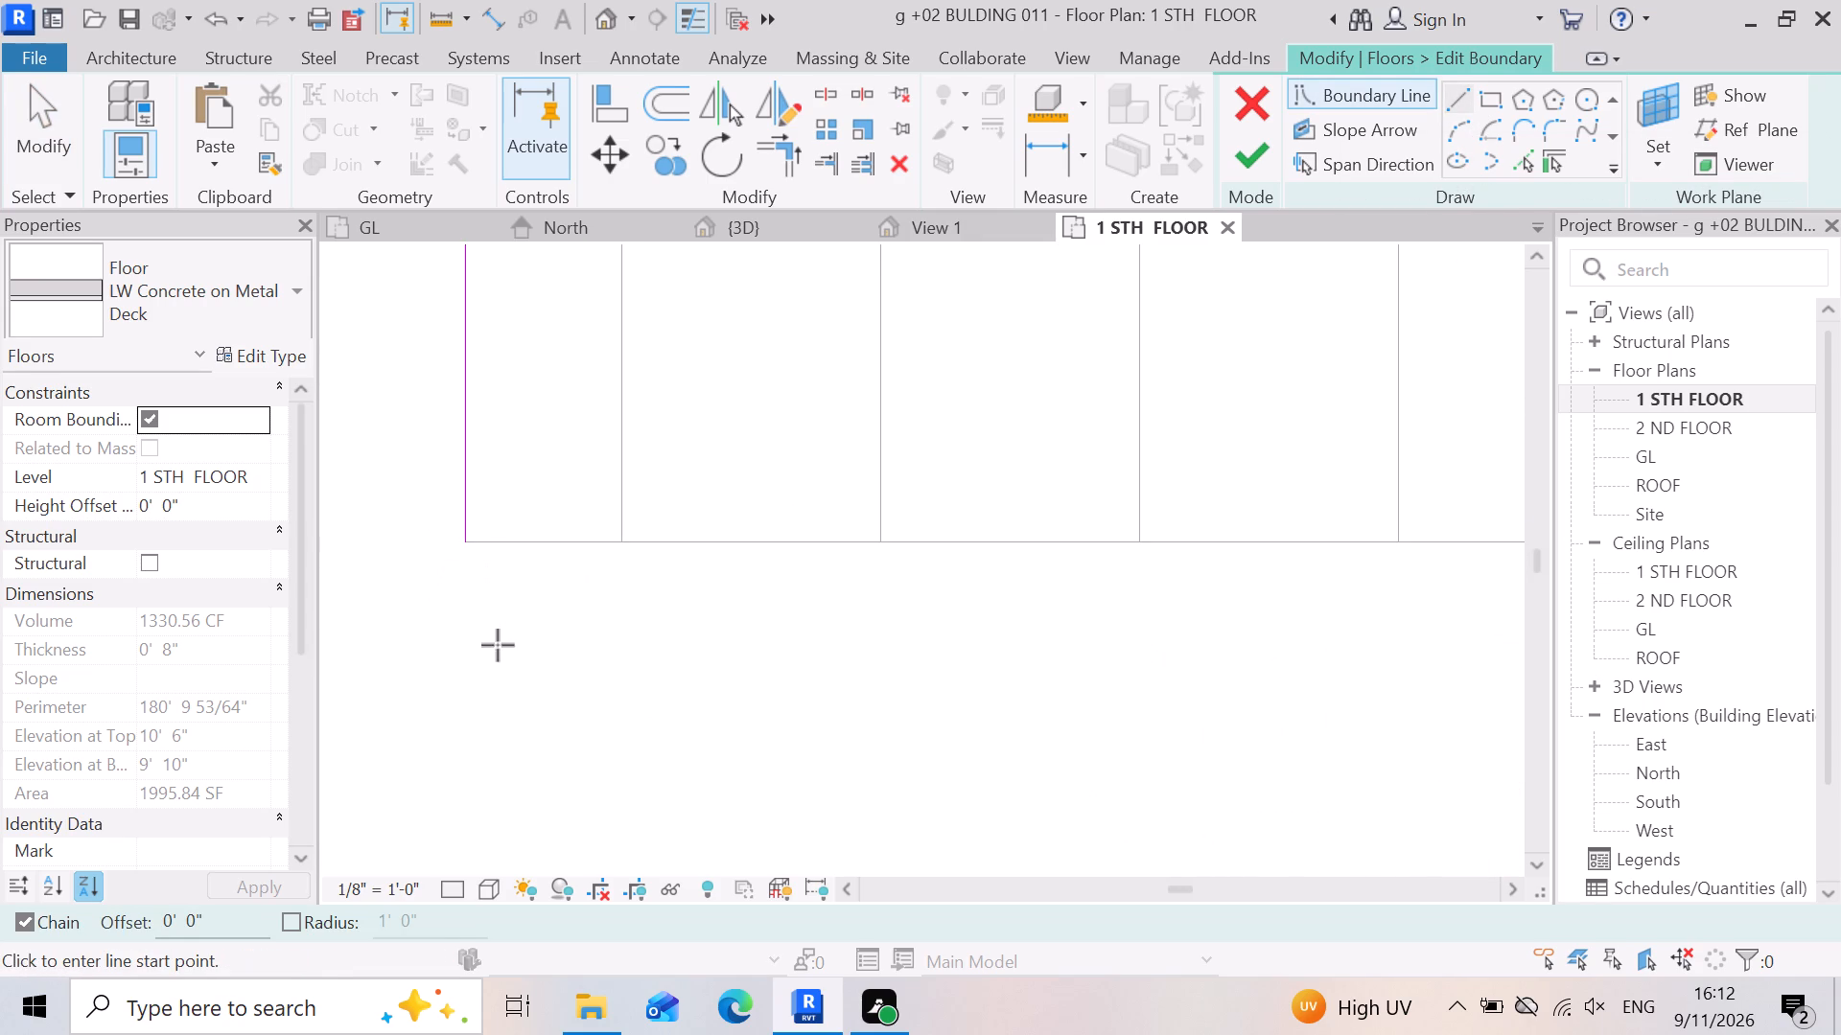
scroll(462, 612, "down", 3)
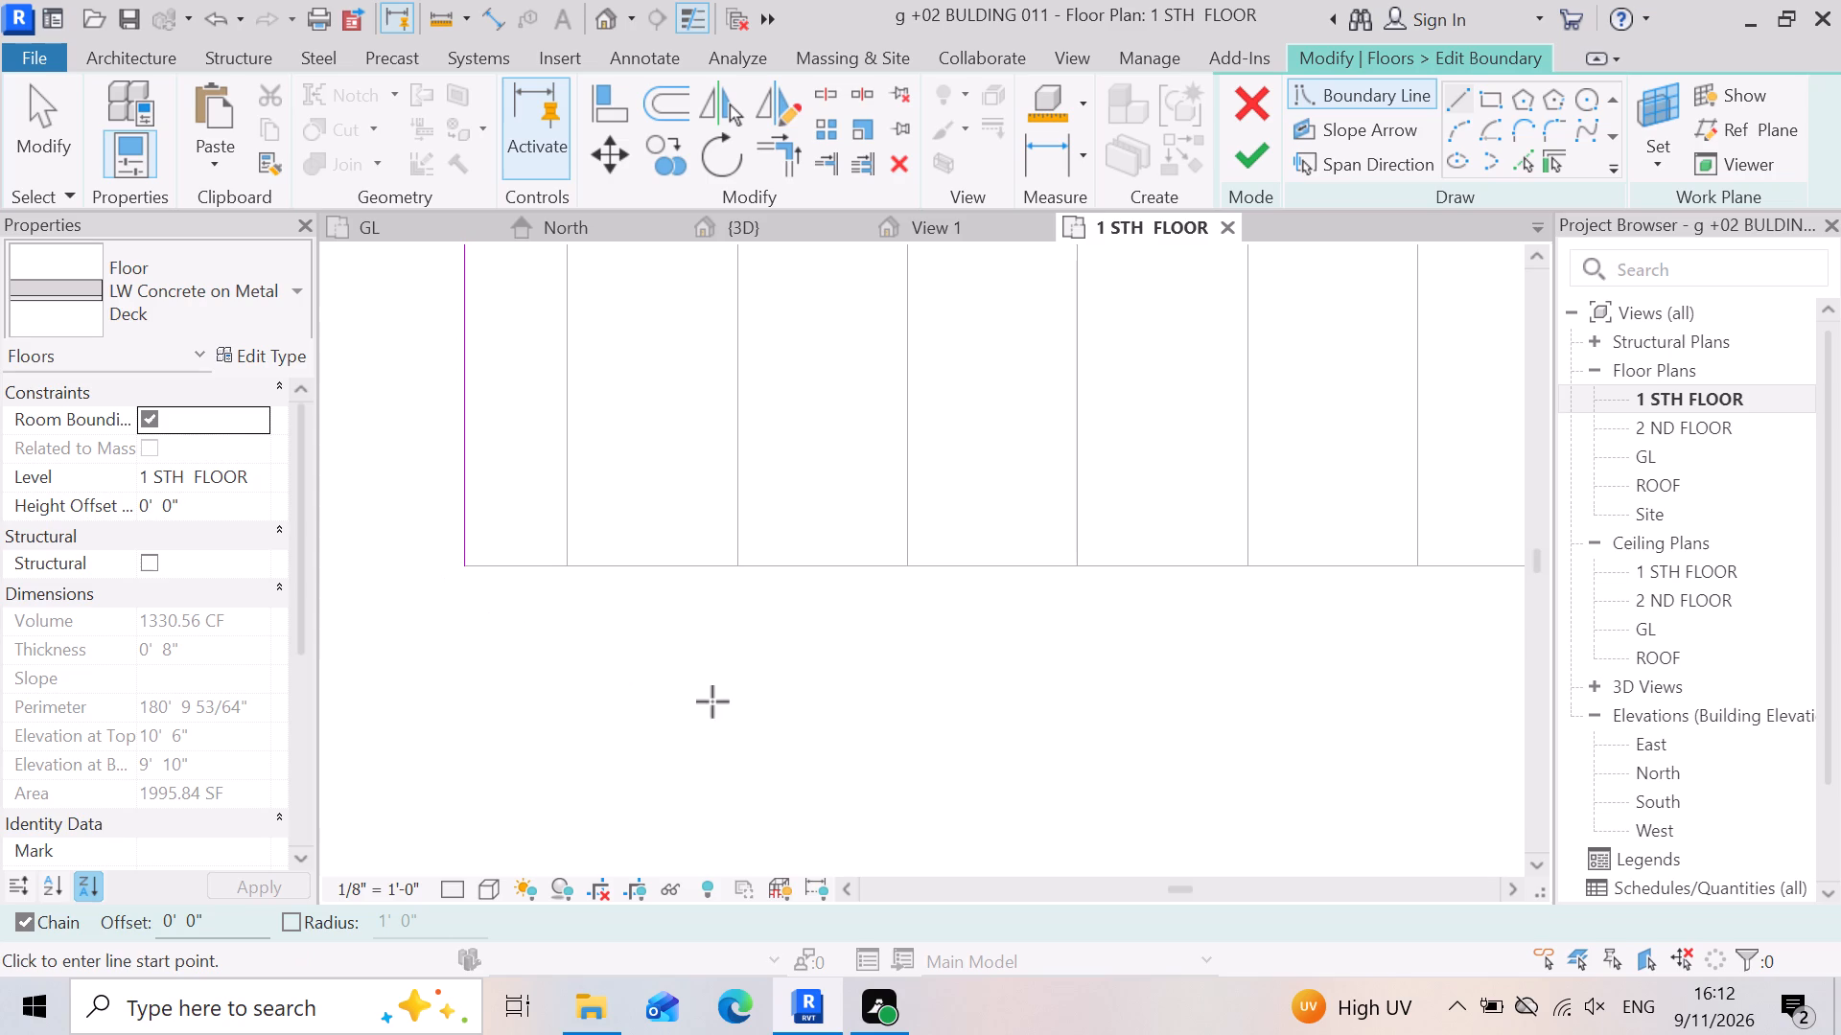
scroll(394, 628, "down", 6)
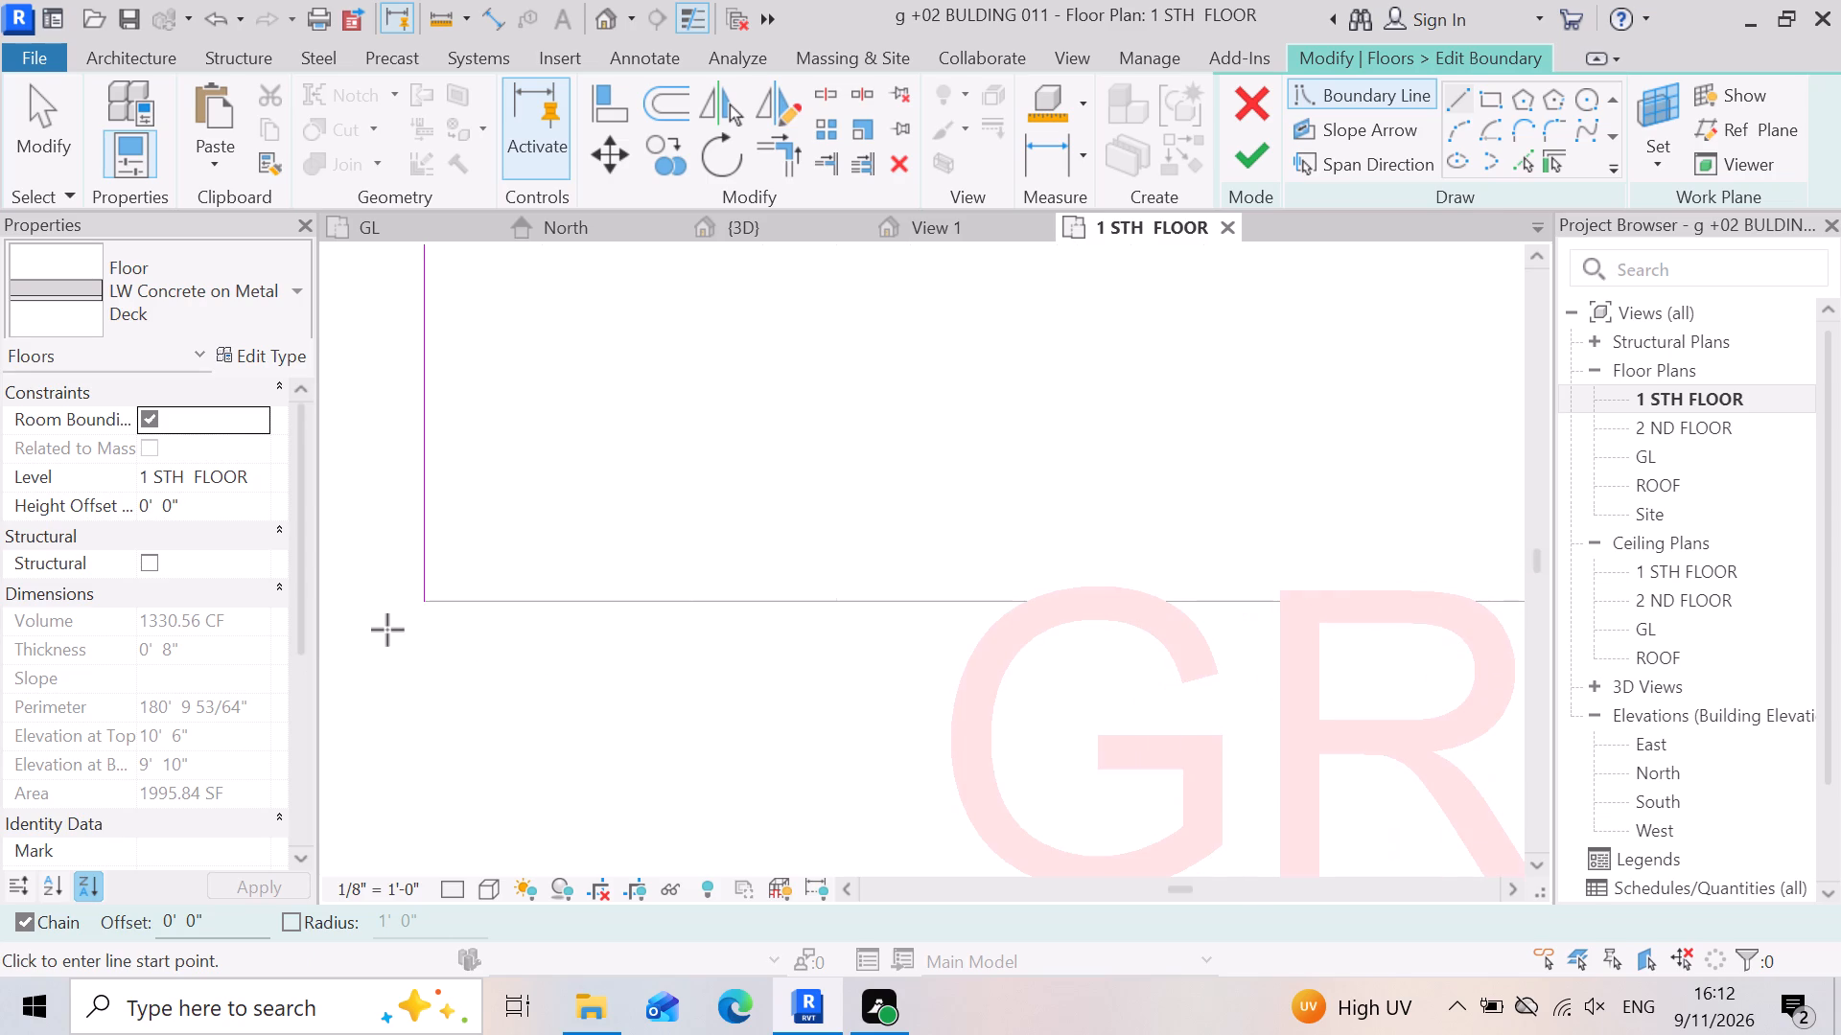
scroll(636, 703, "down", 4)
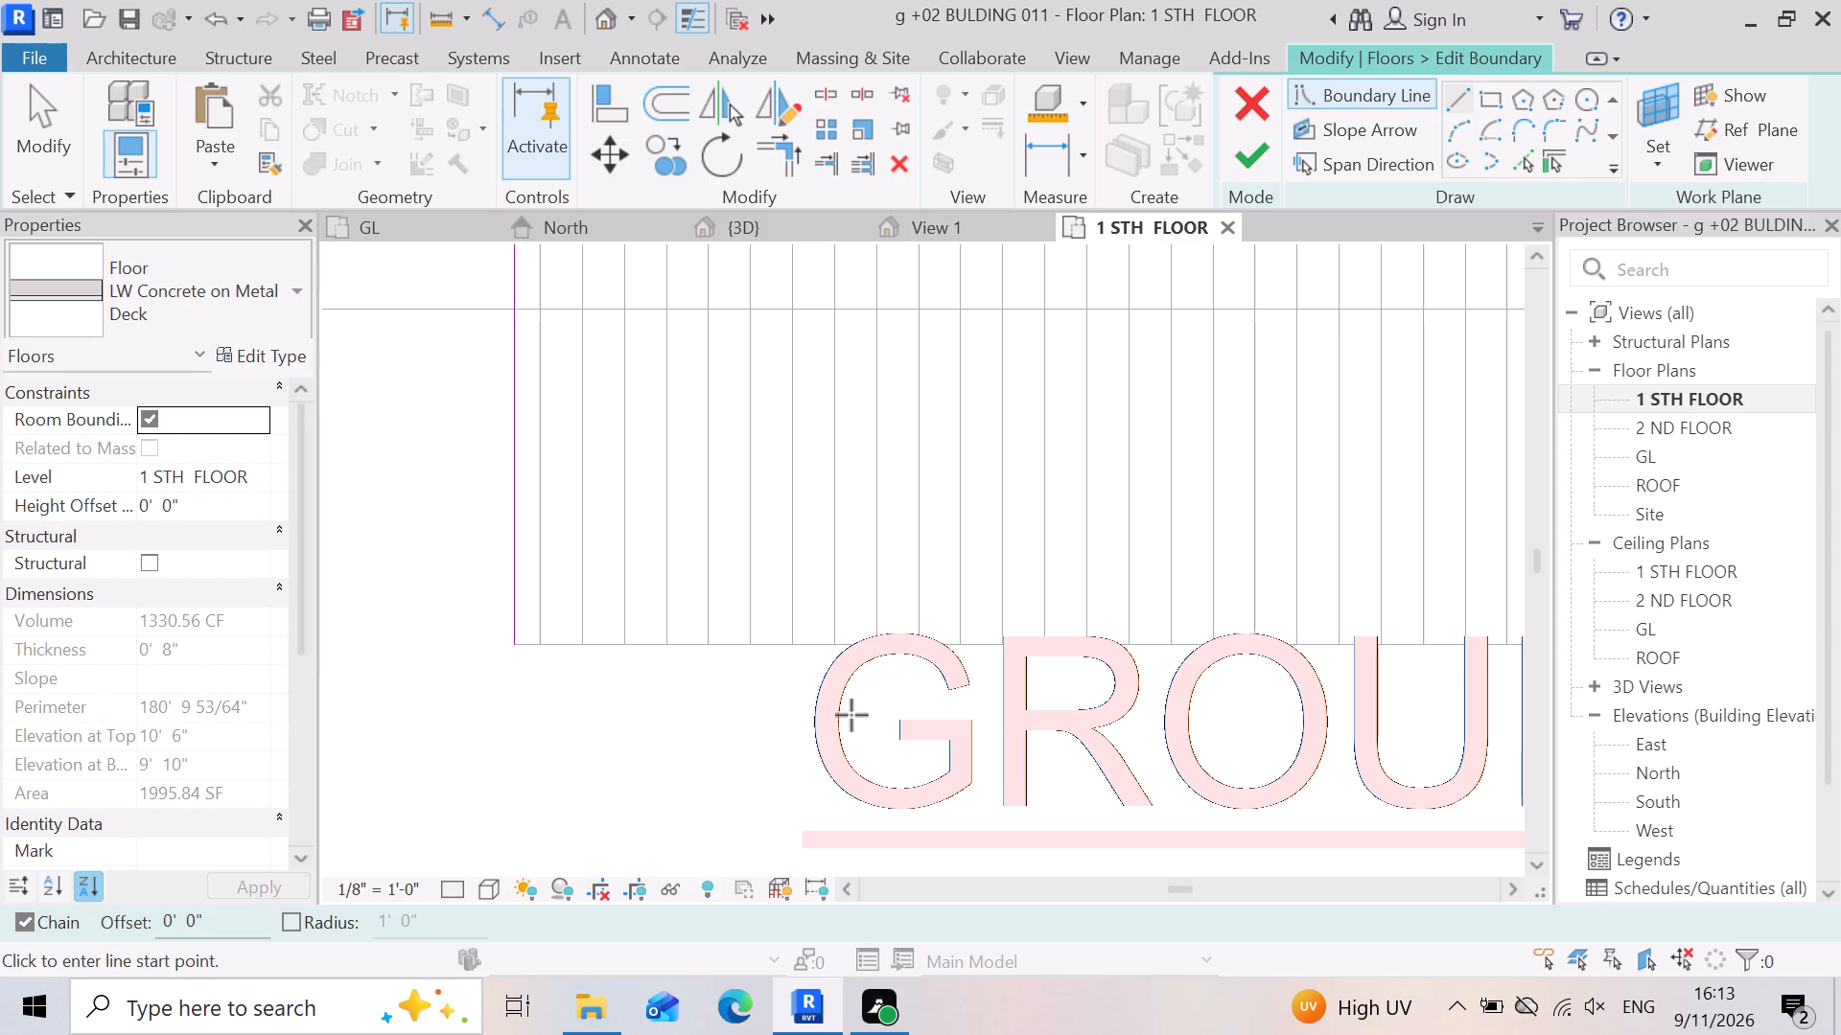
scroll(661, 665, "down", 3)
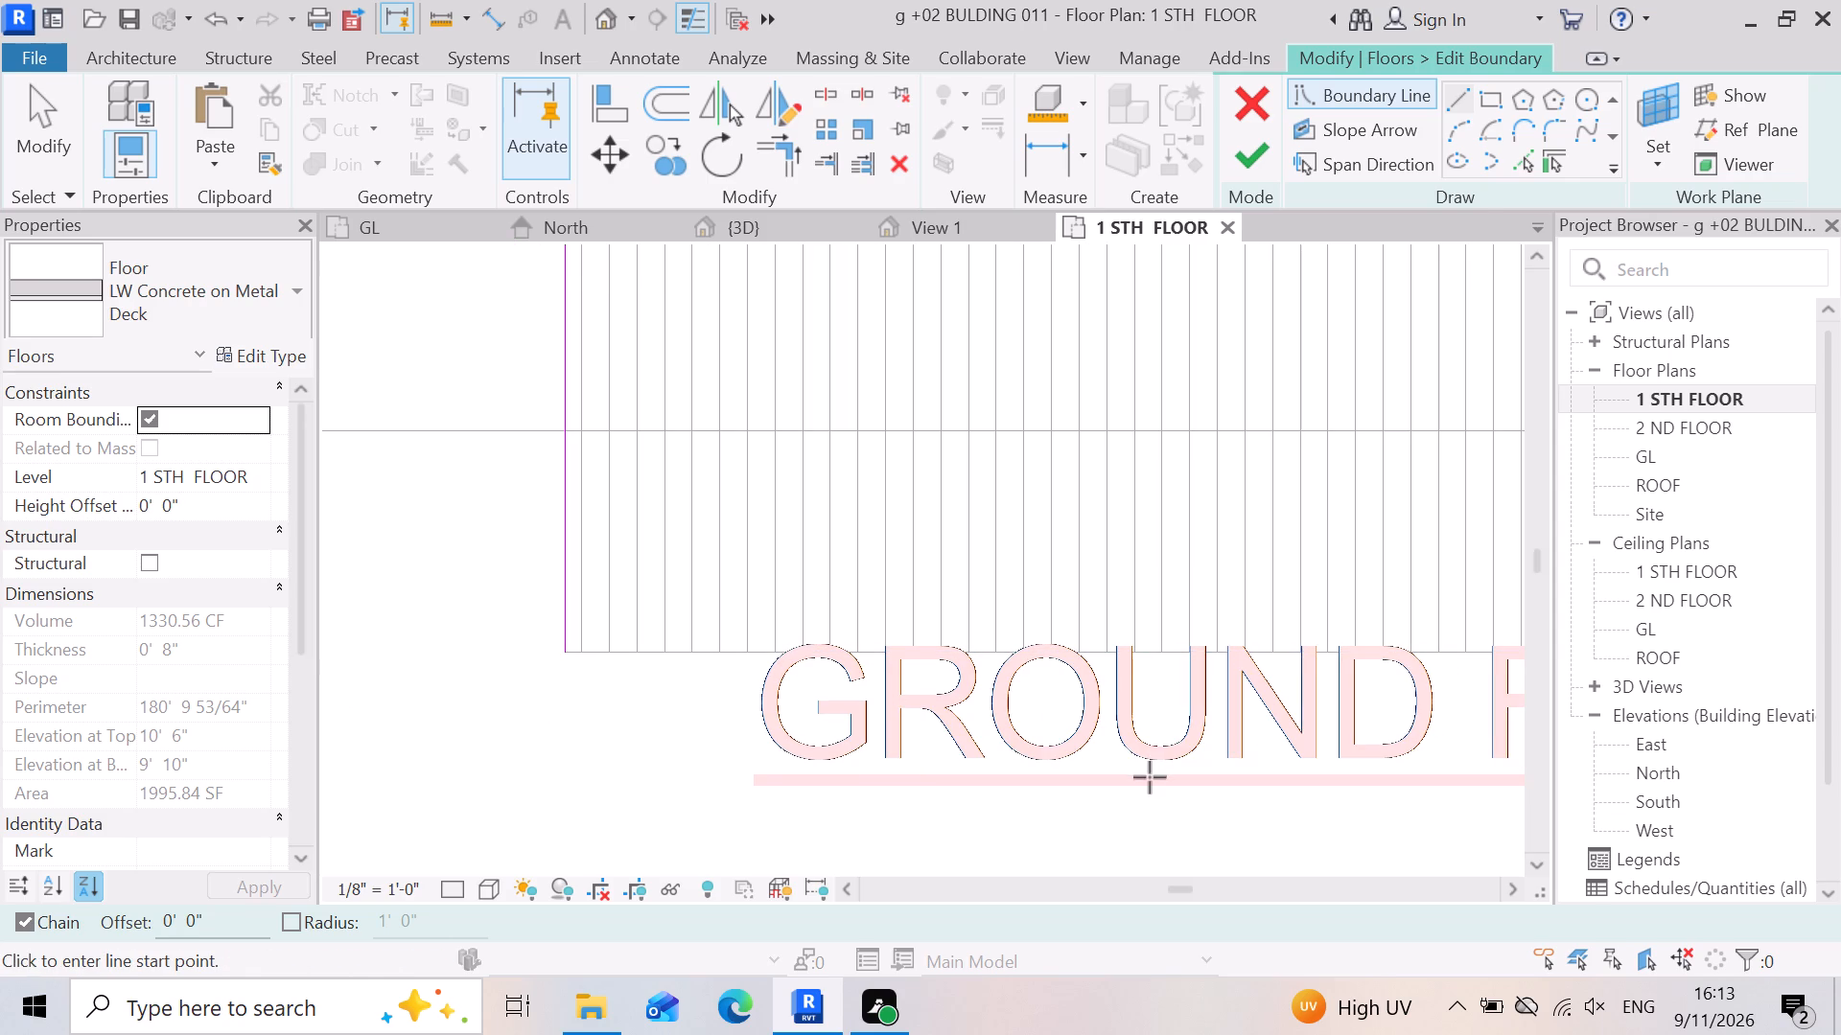
Quit the 1 STH FLOOR slab's boundary sketch, discard its edits and deselect the slab.
left_click(1229, 106)
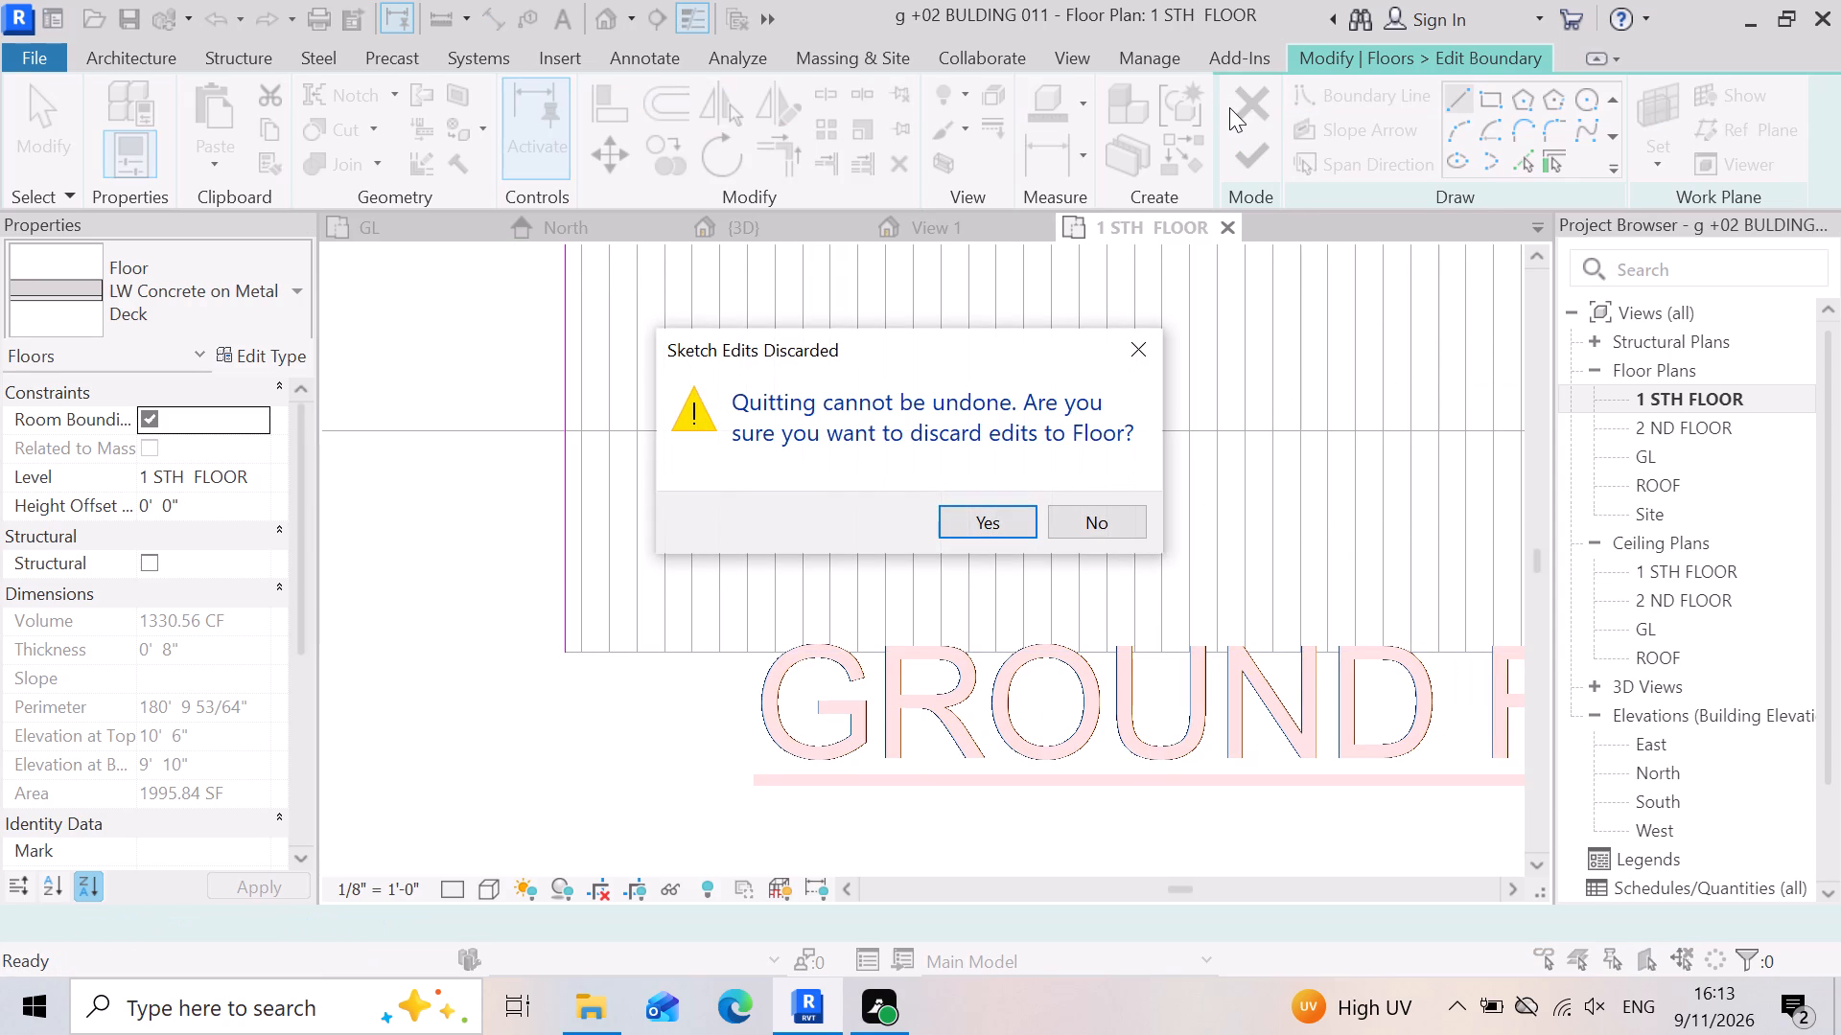
left_click(1034, 533)
scroll(1199, 749, "down", 3)
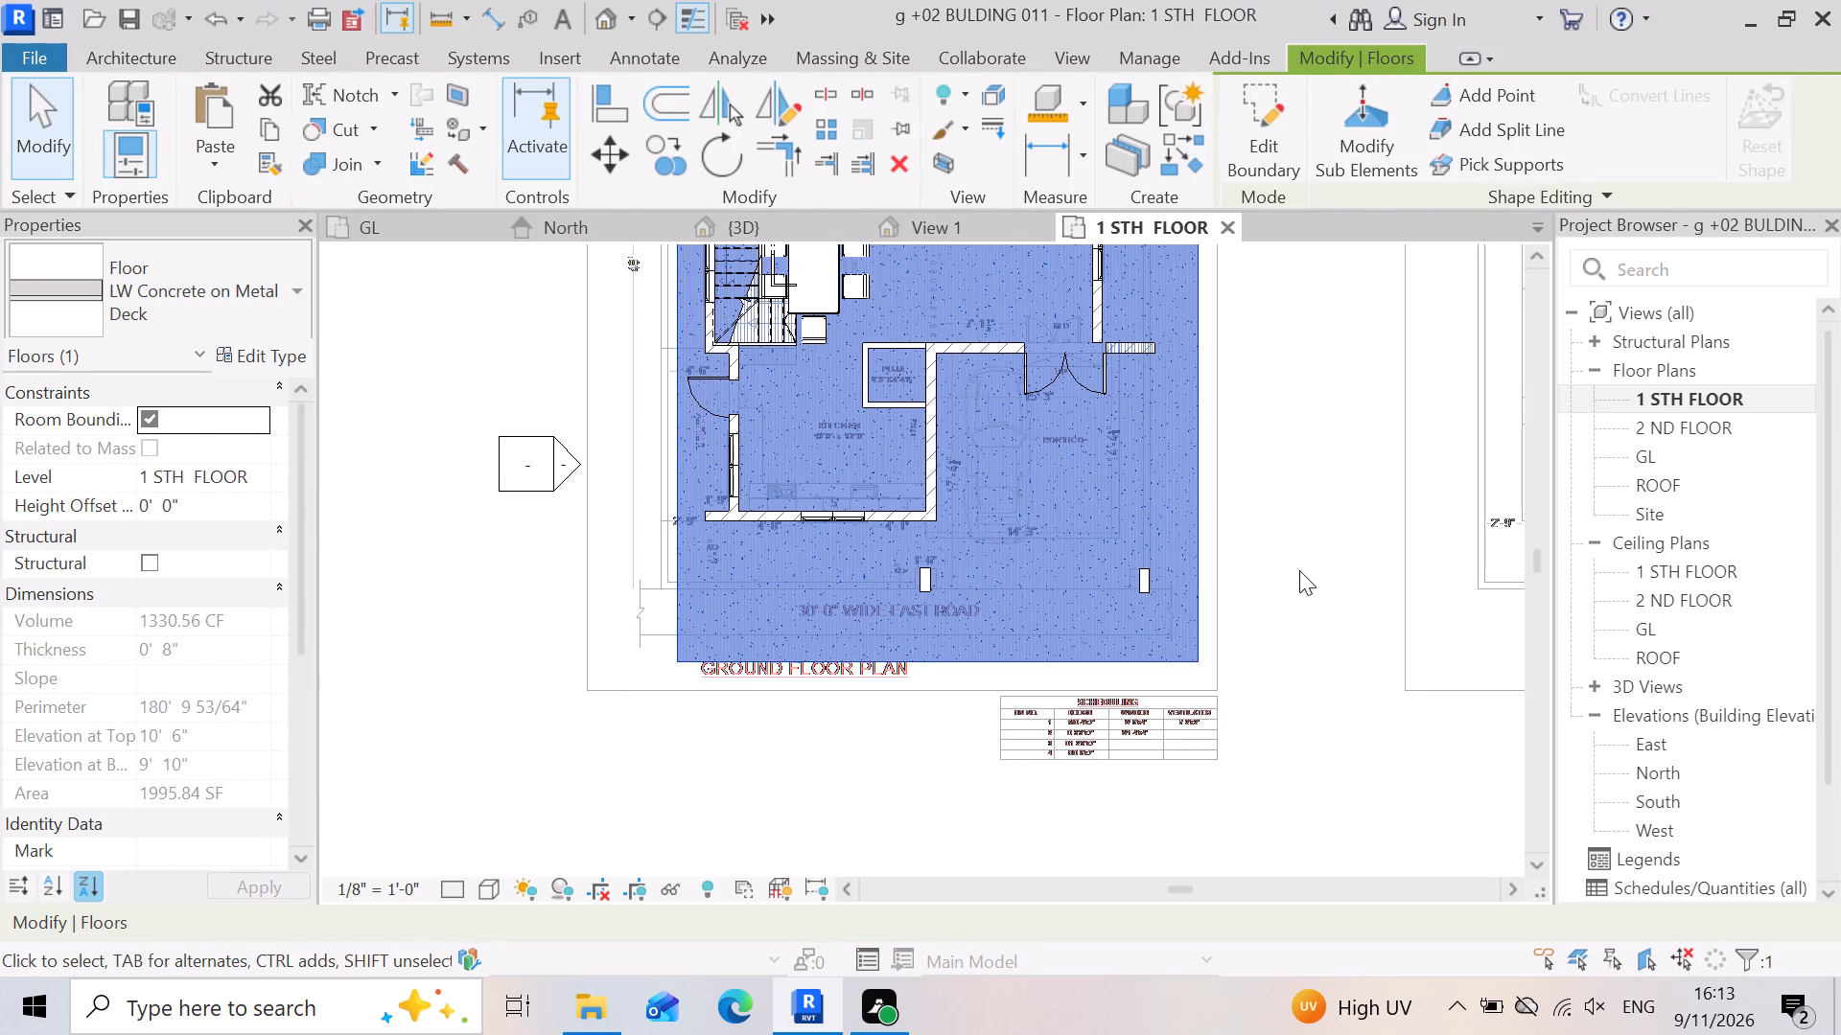
key("Escape")
Examine the 1 STH FLOOR slab's front edge and corners against the road and title of the imported EXTERIOR2(FOR STUDENTS).dwg plan.
scroll(986, 680, "up", 3)
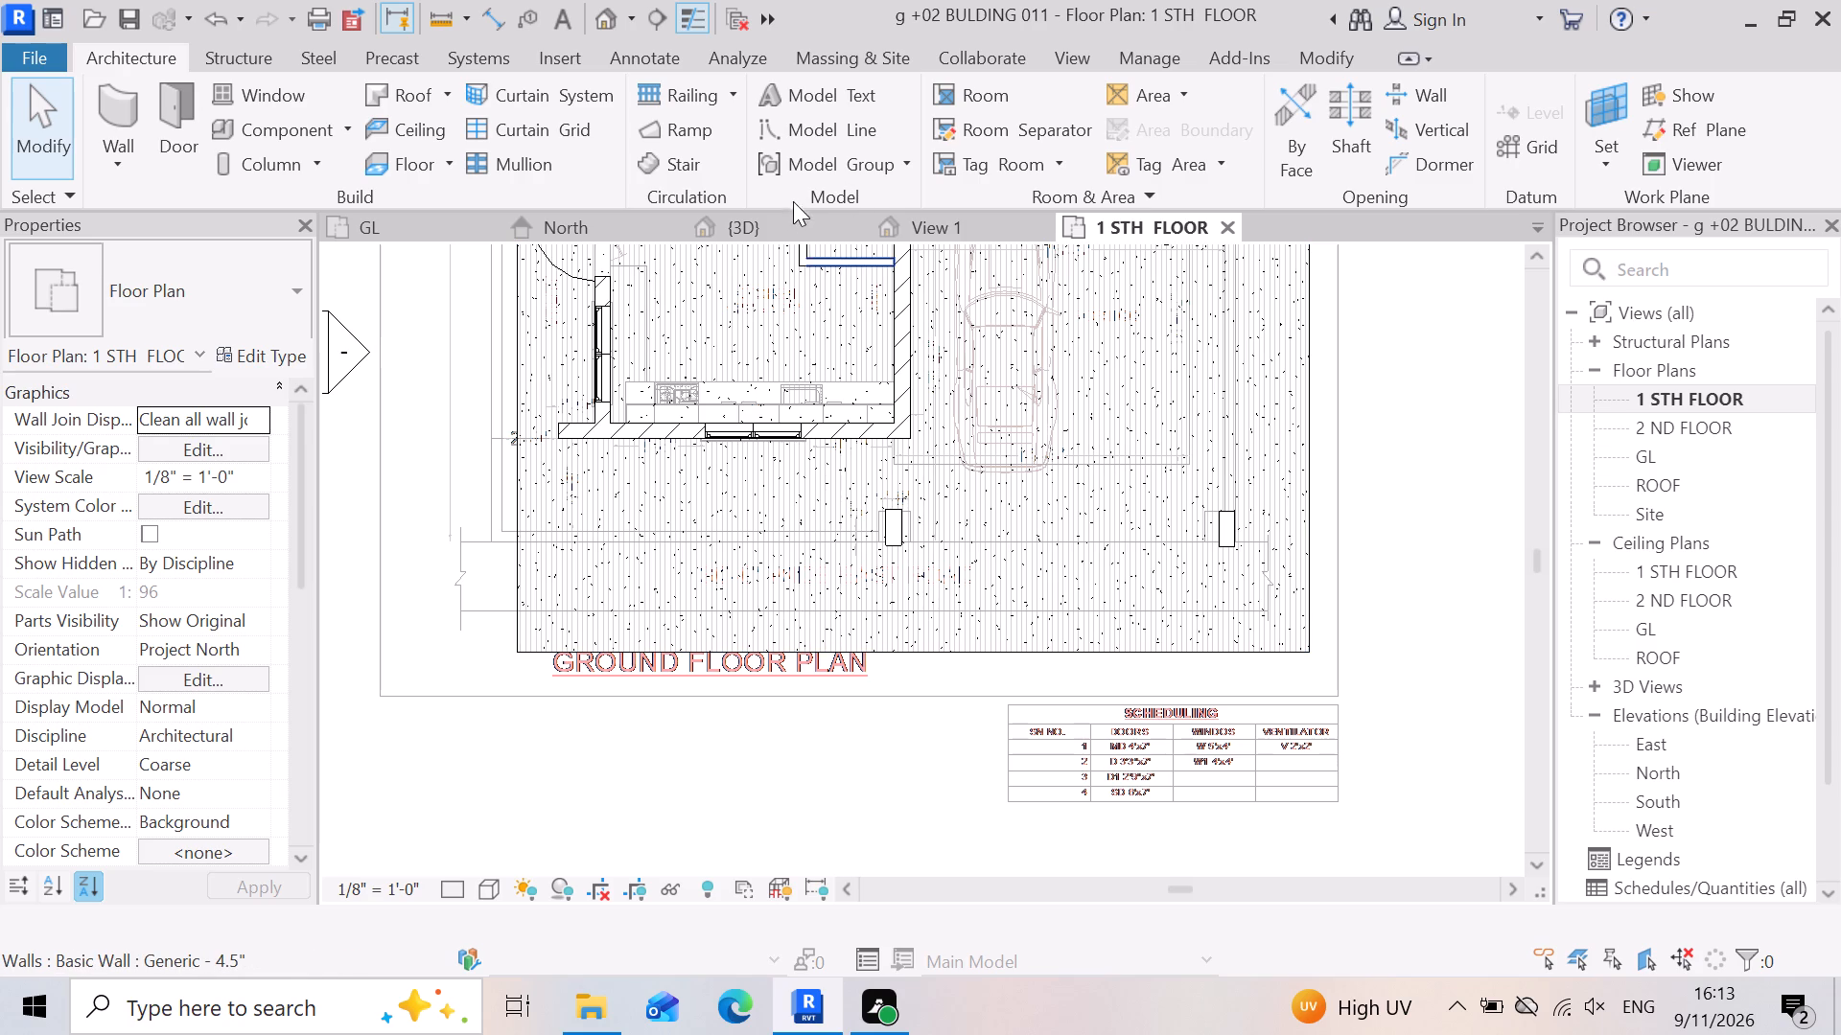
left_click(925, 655)
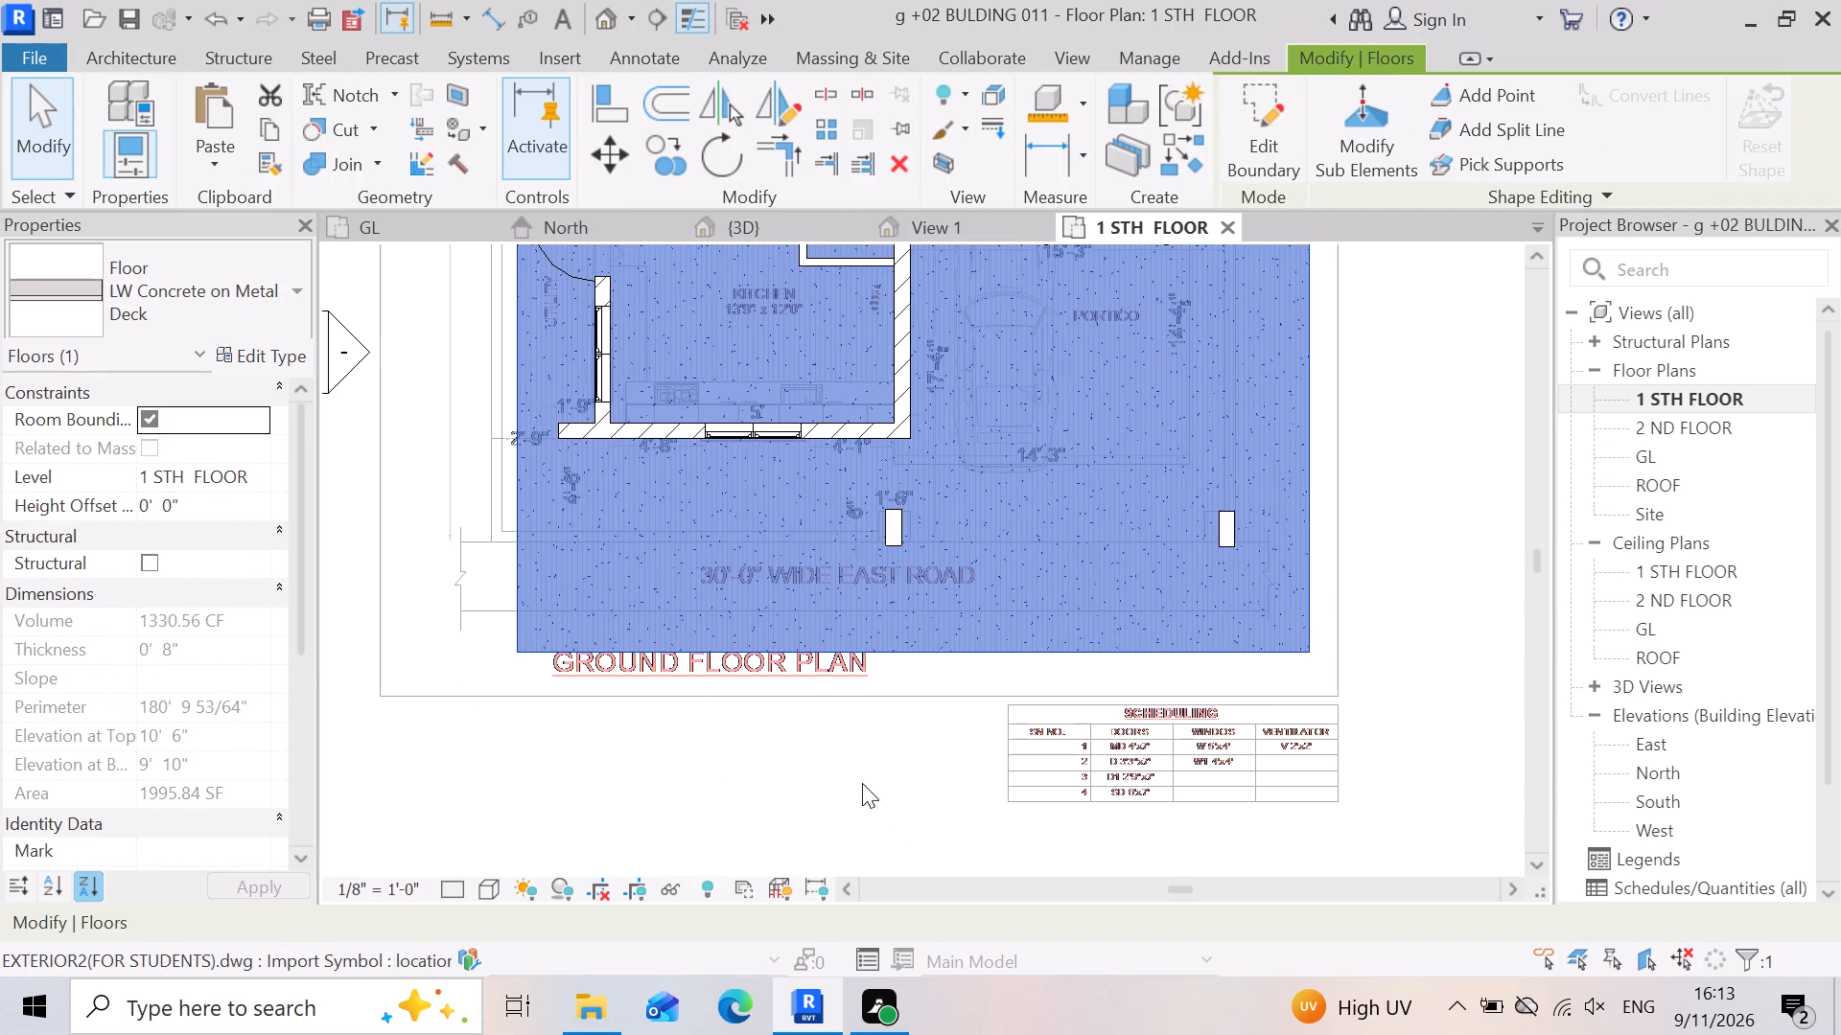
scroll(778, 690, "up", 3)
scroll(630, 731, "up", 2)
scroll(1181, 787, "down", 3)
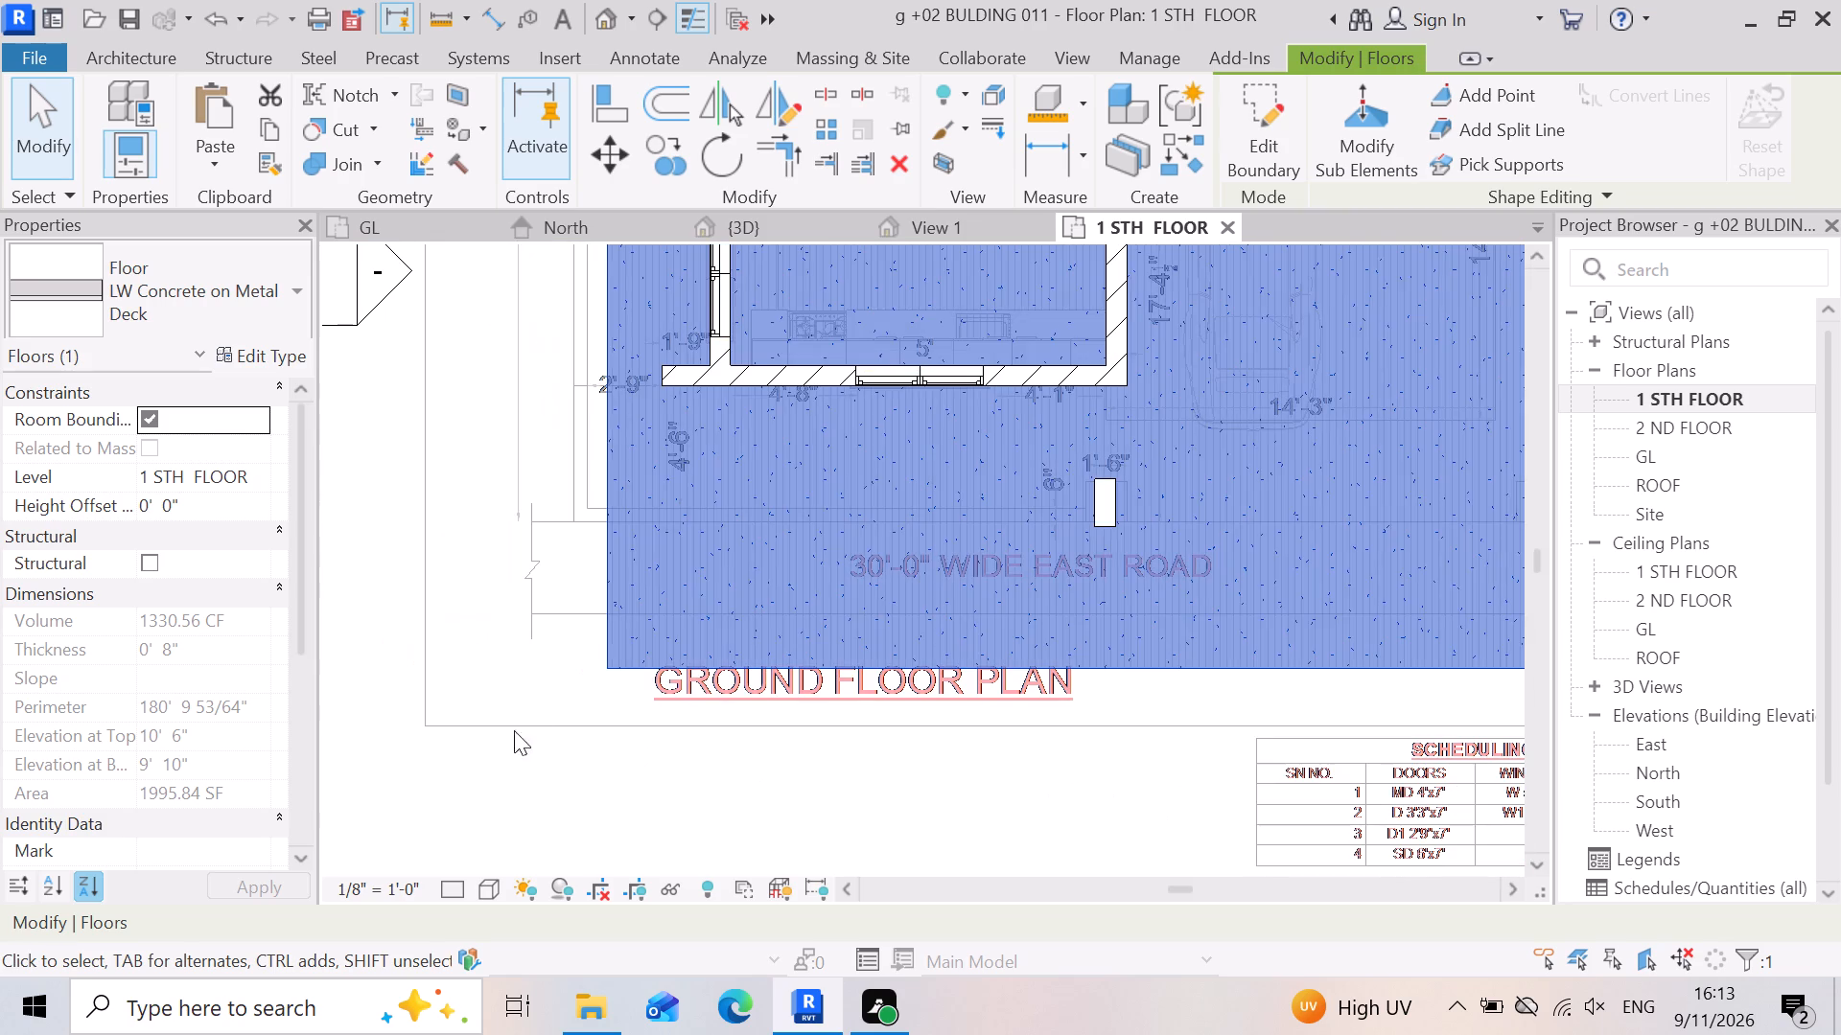
left_click(499, 722)
scroll(1277, 586, "down", 4)
scroll(741, 618, "down", 2)
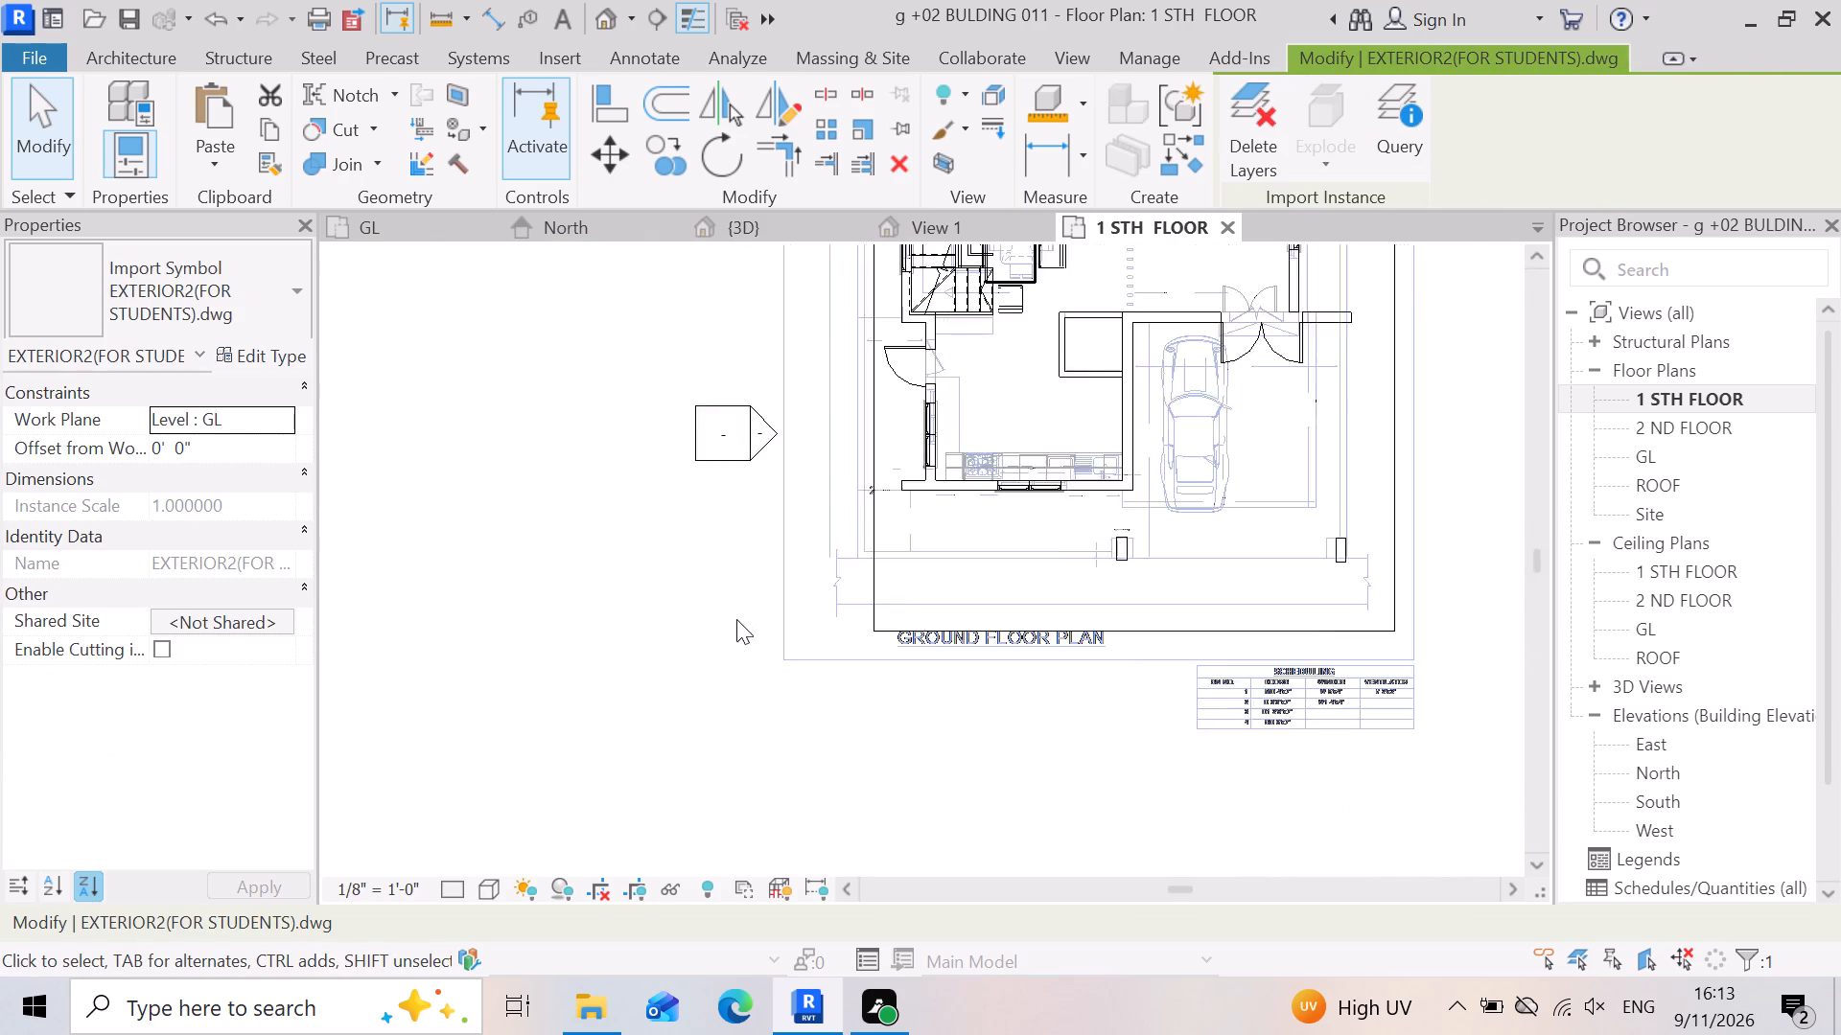
scroll(736, 619, "down", 1)
scroll(1410, 625, "up", 2)
scroll(1206, 610, "up", 6)
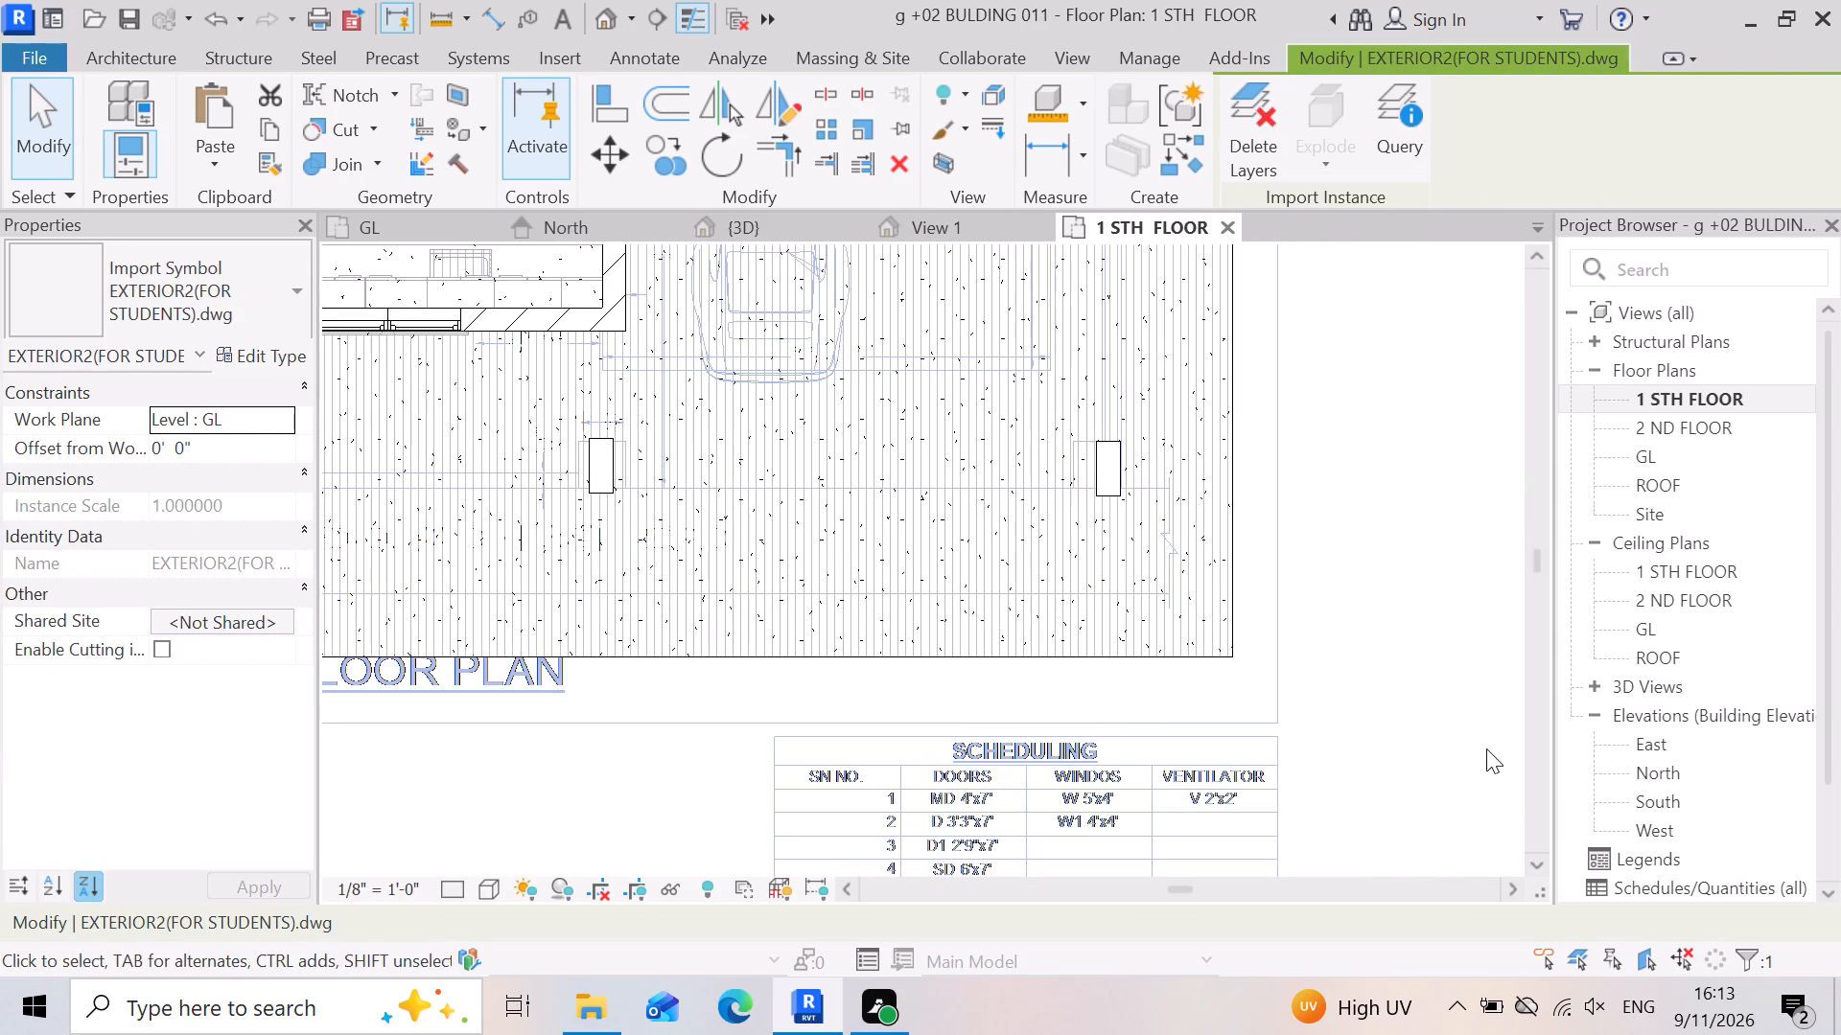
scroll(1385, 755, "down", 4)
scroll(755, 728, "up", 1)
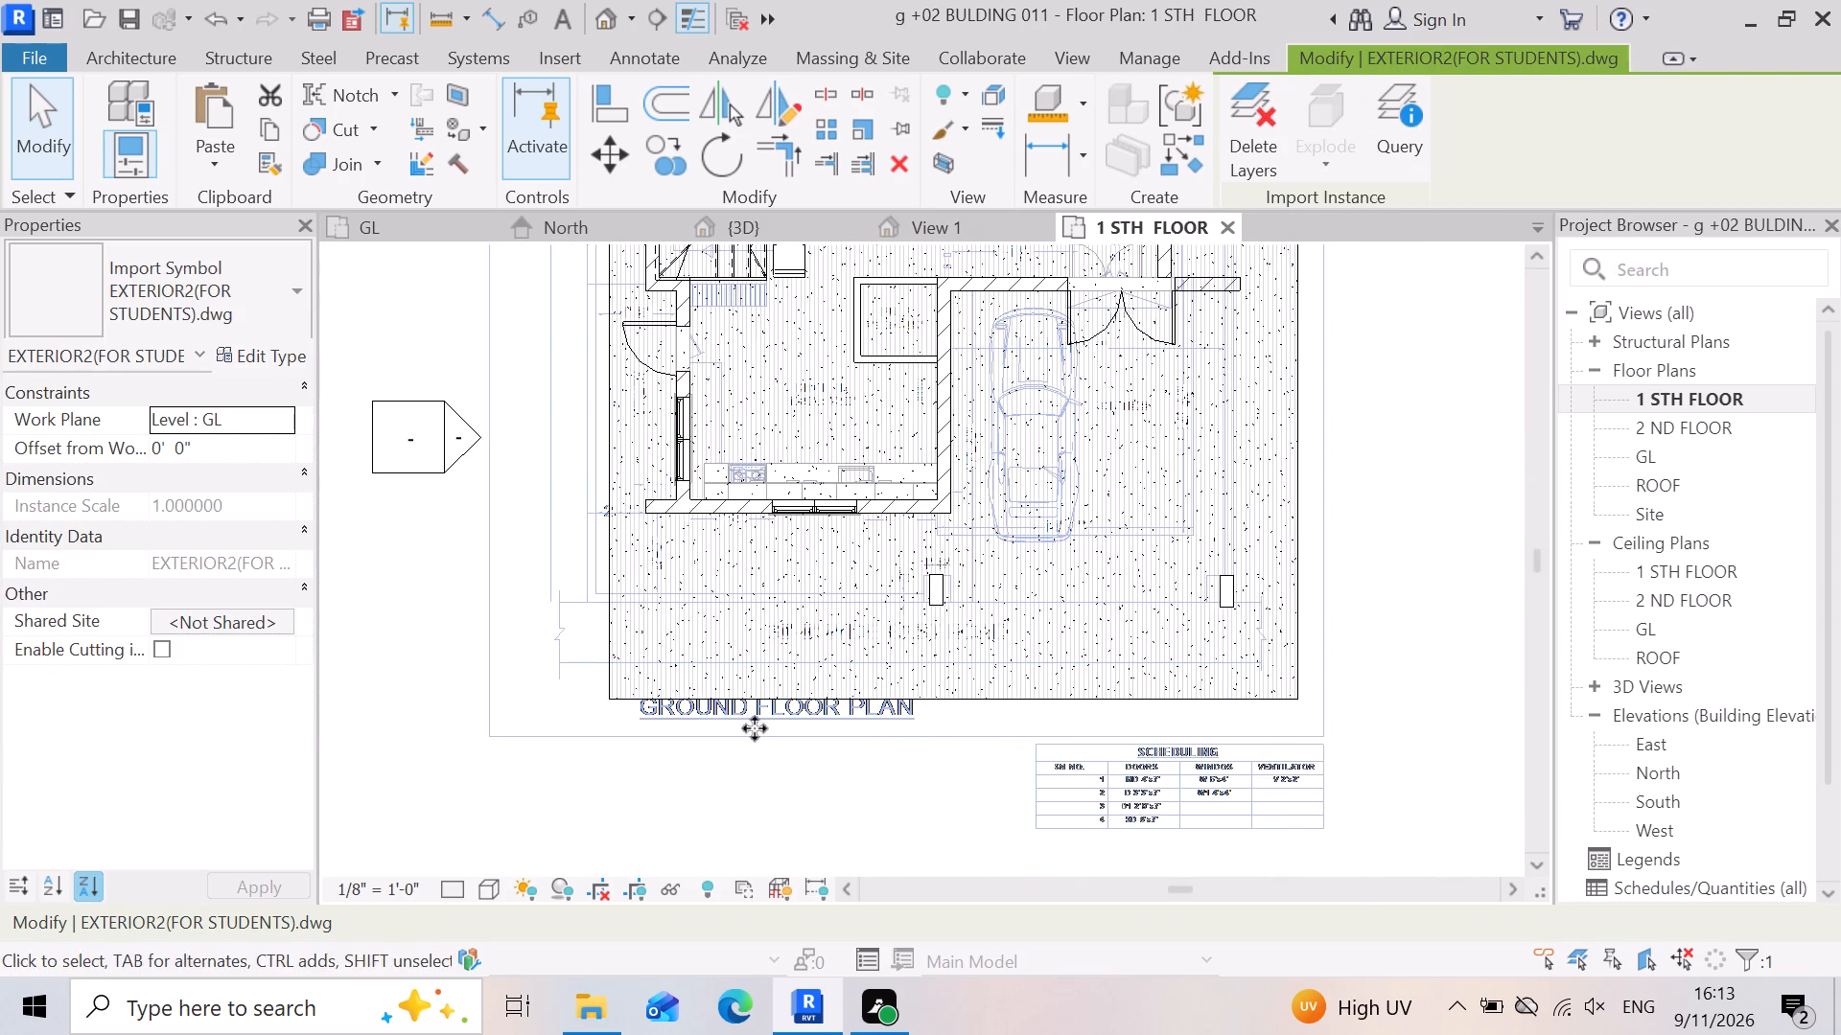
scroll(755, 728, "up", 2)
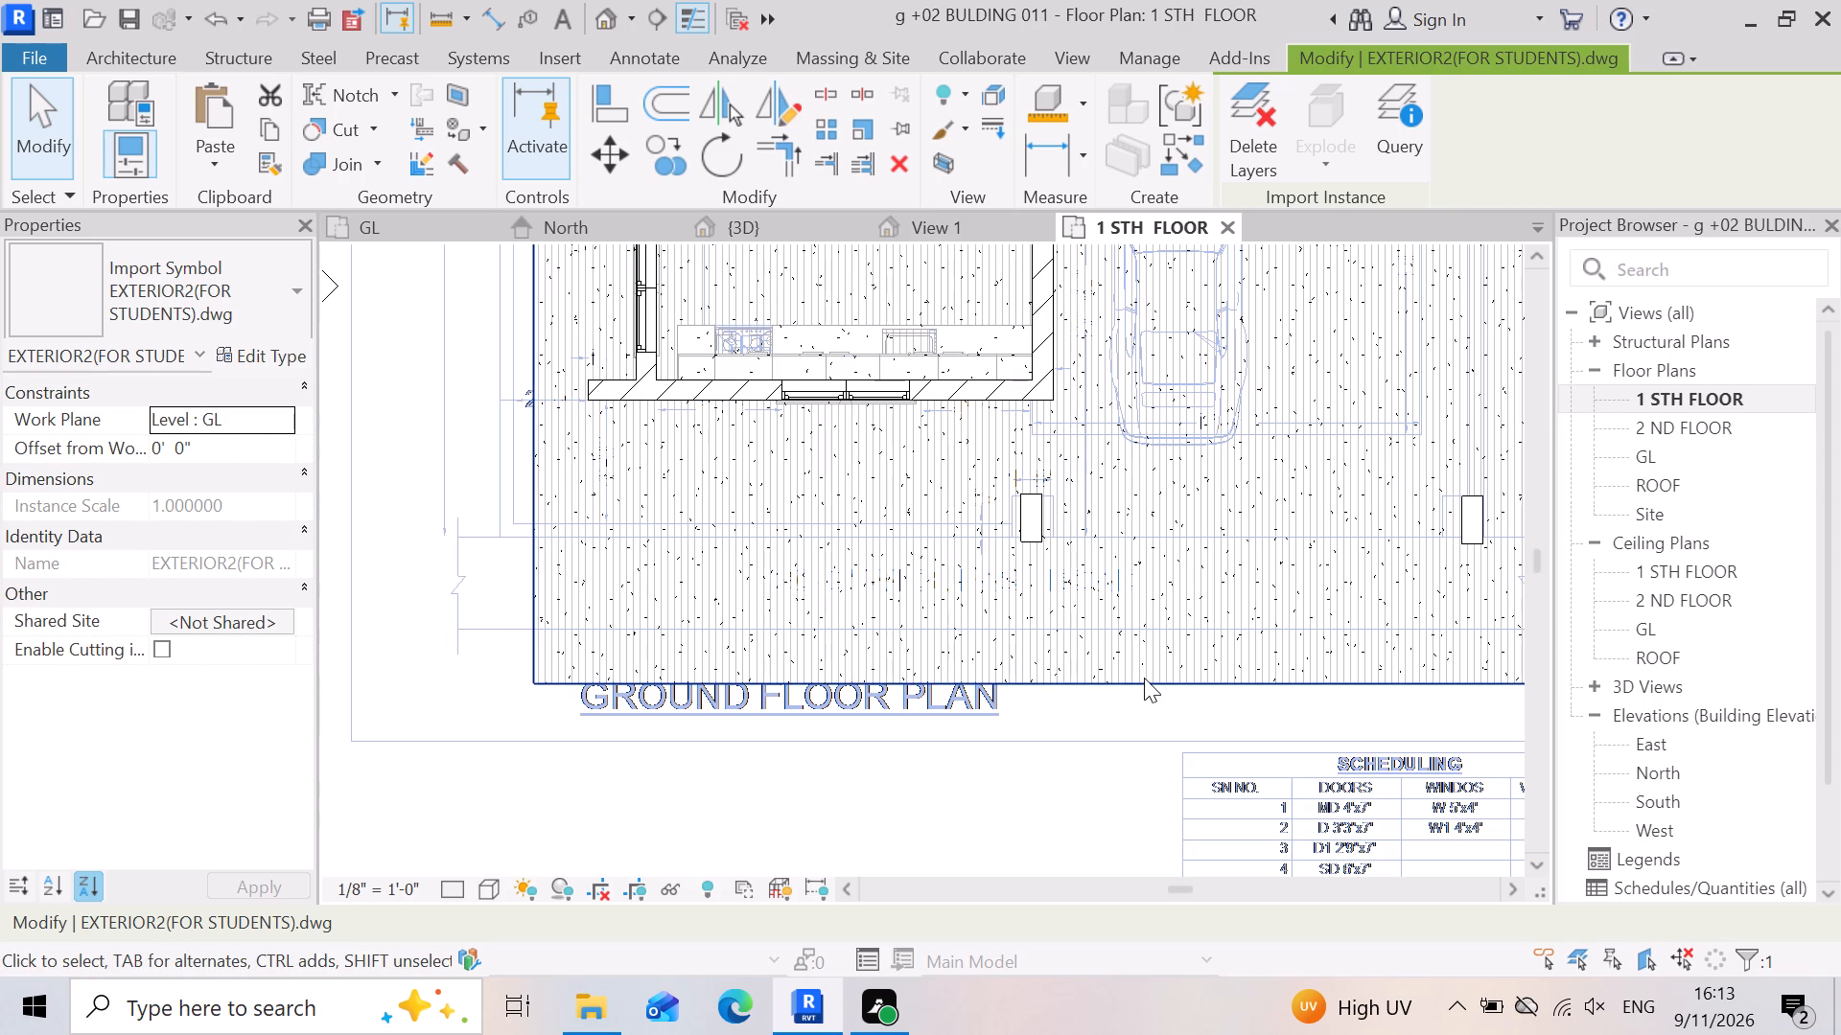
scroll(1122, 747, "down", 4)
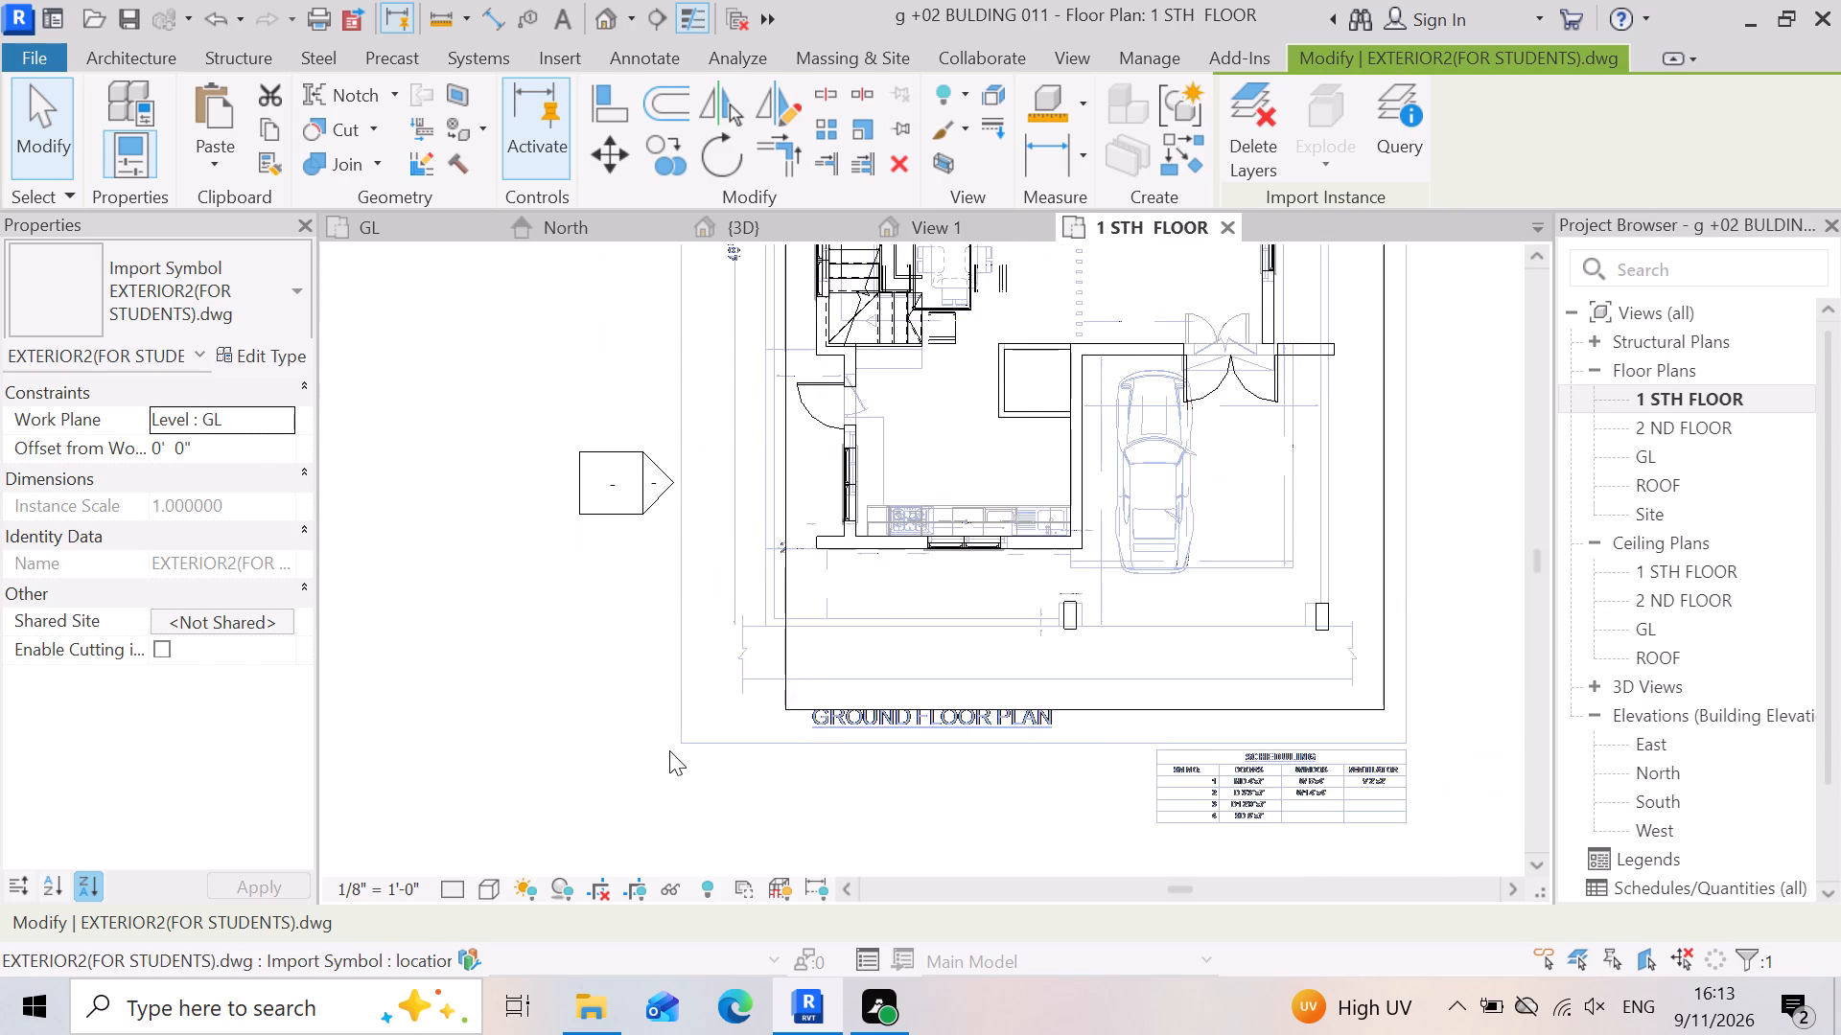
scroll(669, 750, "up", 13)
scroll(1070, 658, "down", 9)
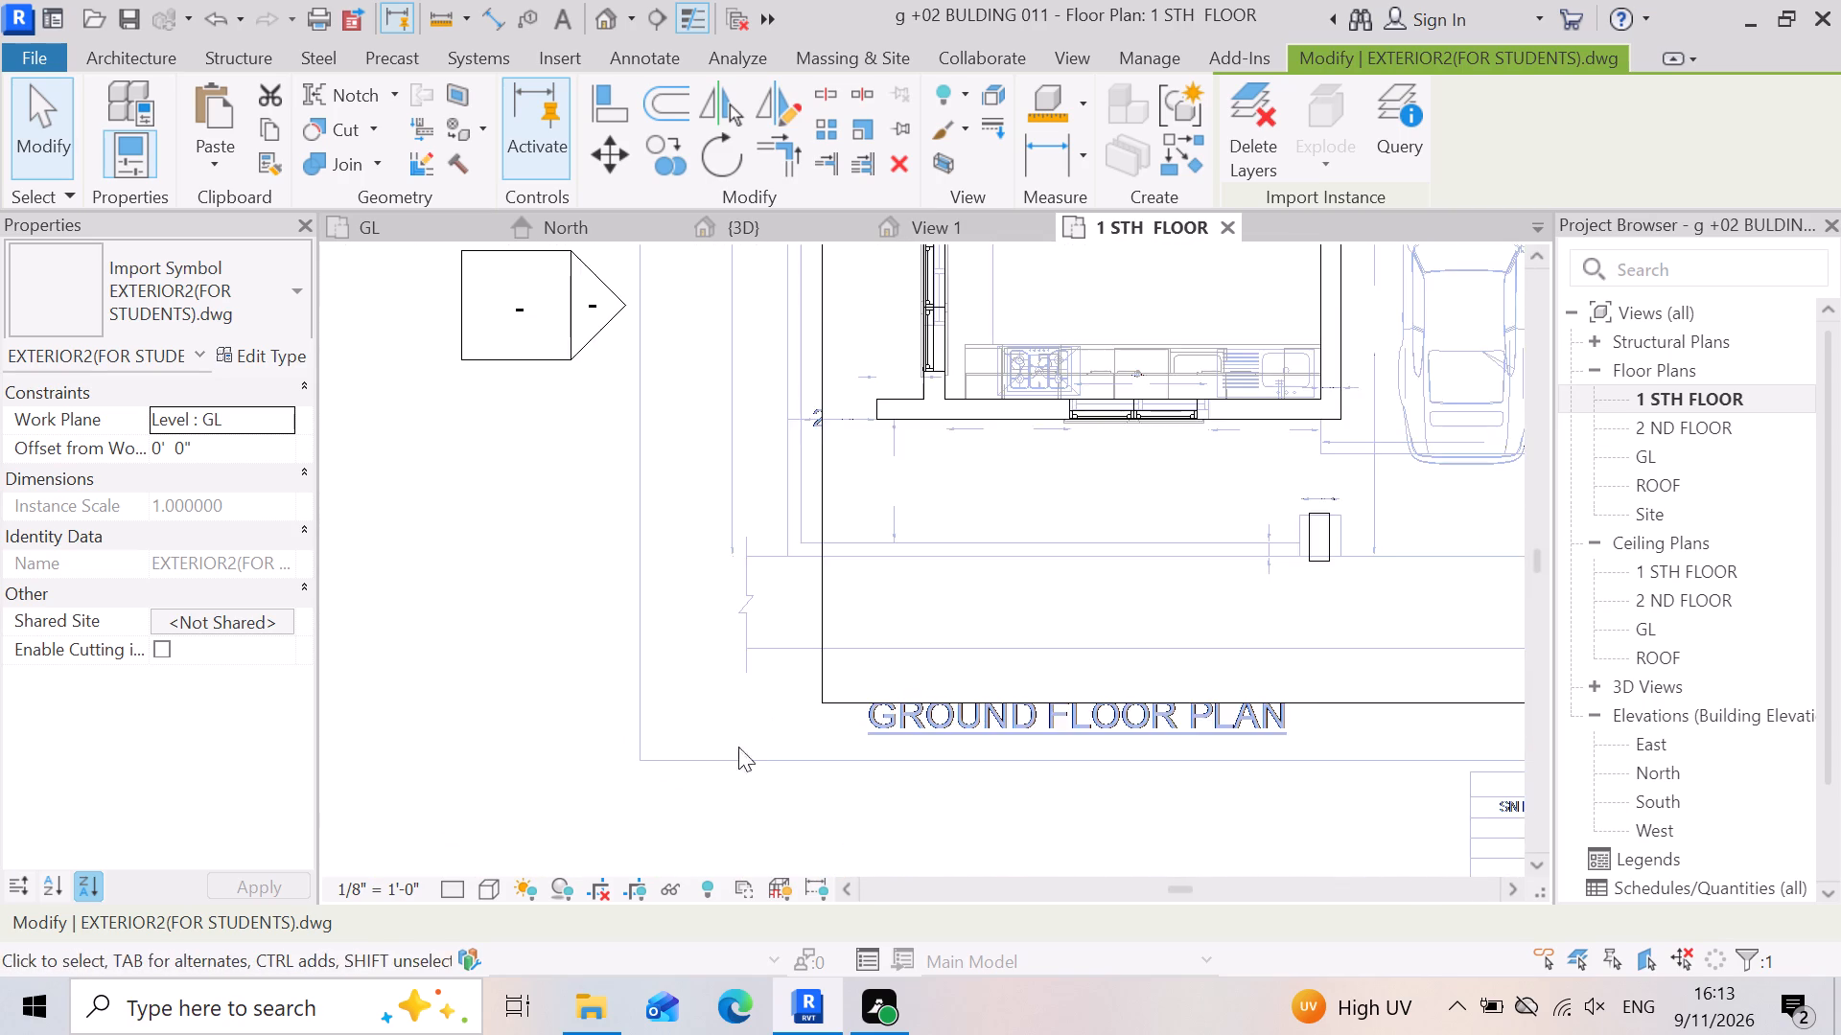
scroll(736, 748, "up", 3)
scroll(871, 664, "up", 4)
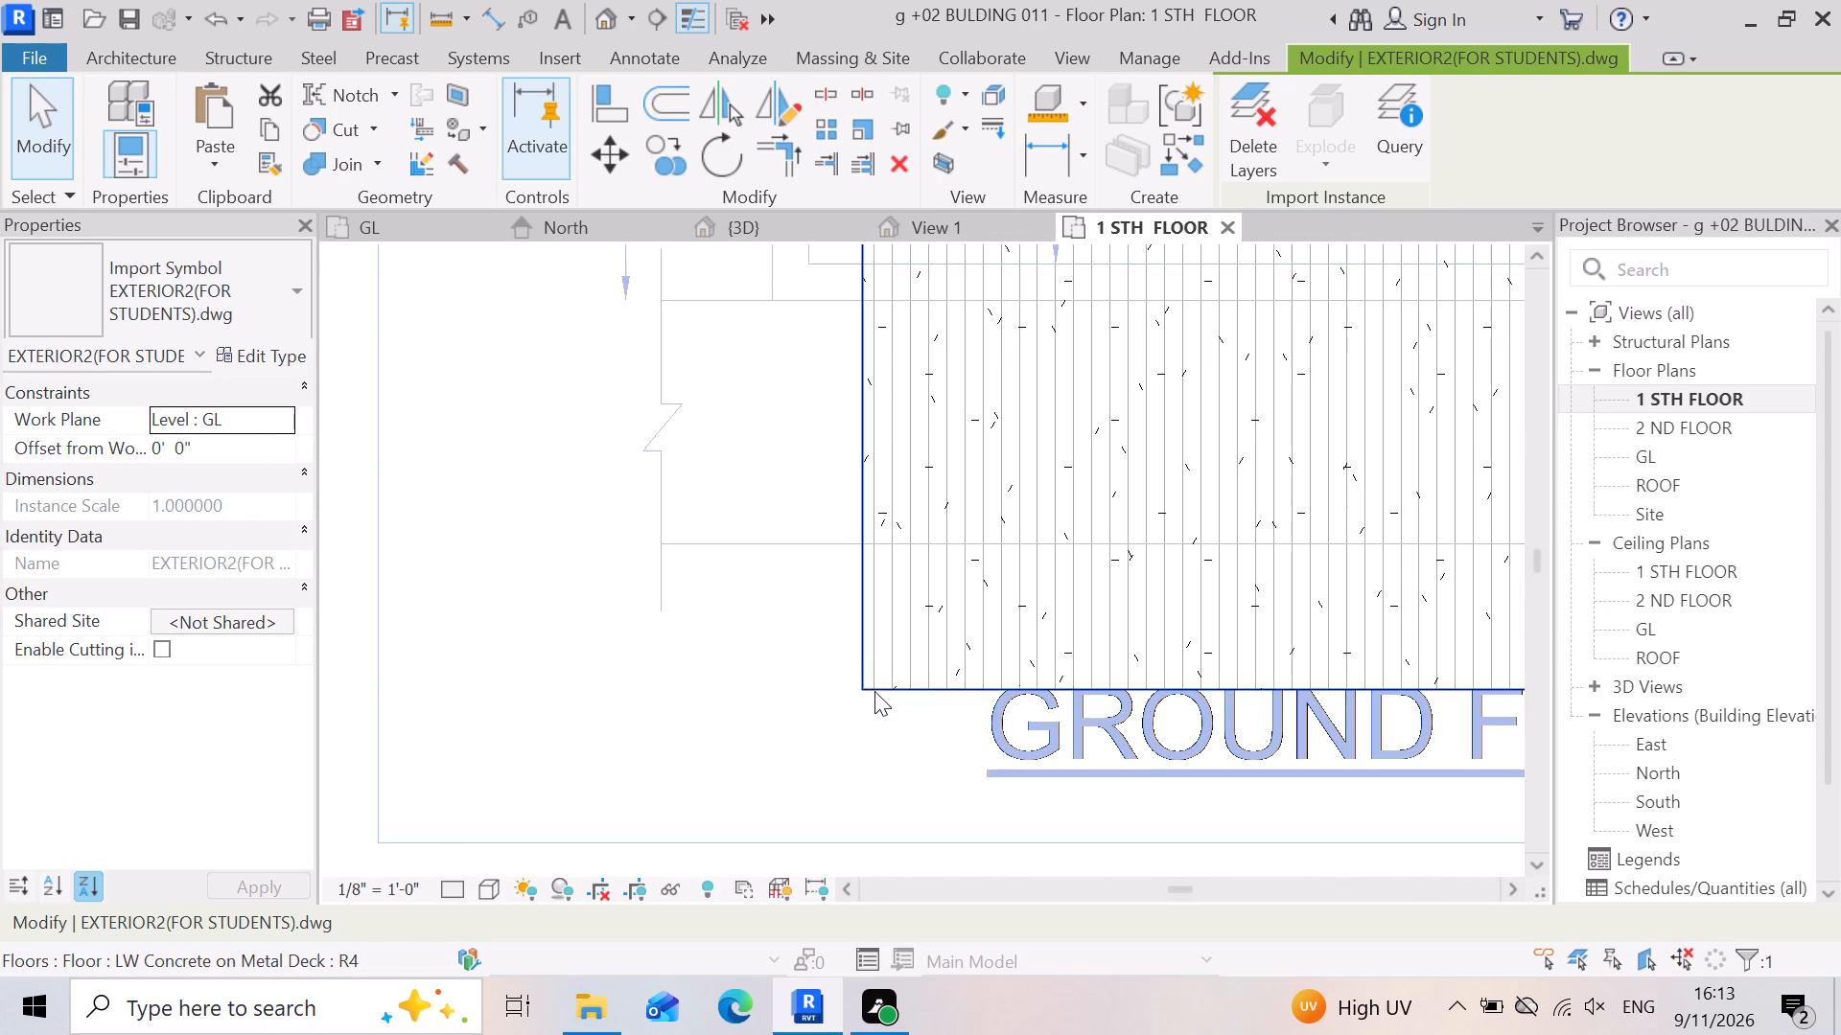
scroll(771, 724, "down", 2)
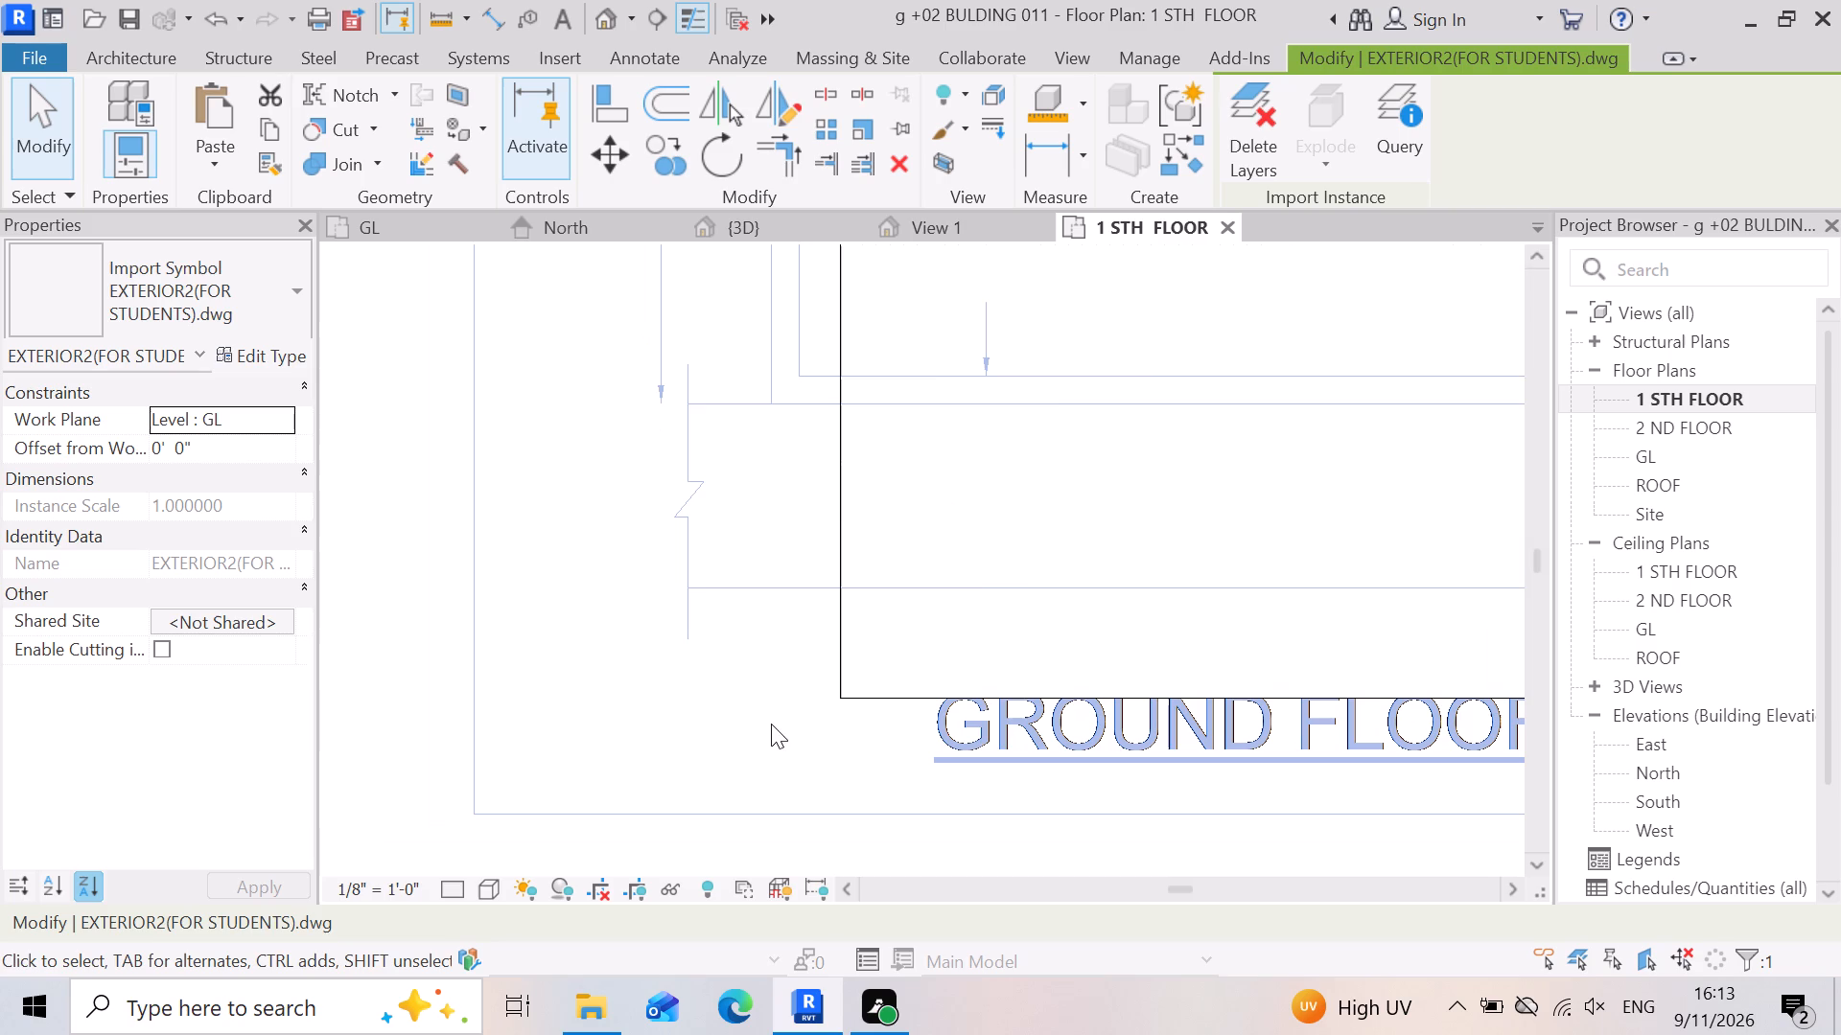
scroll(896, 683, "down", 4)
scroll(760, 759, "down", 3)
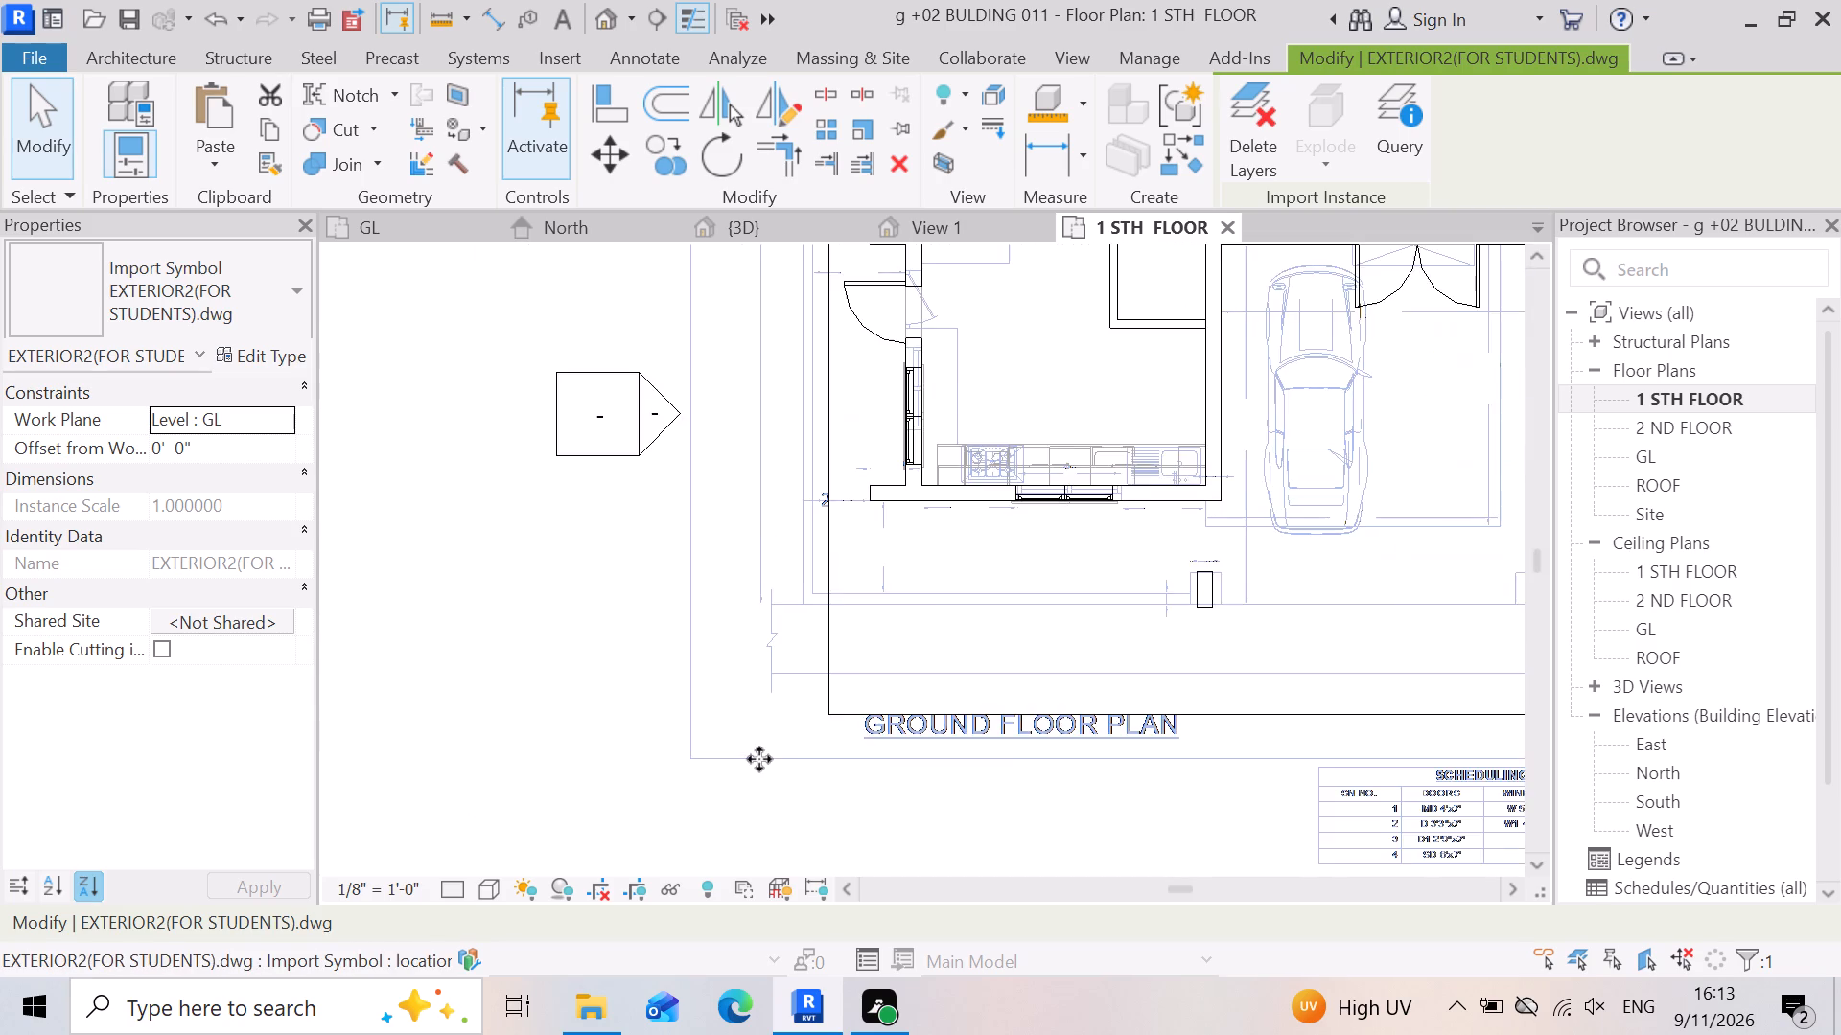
scroll(1202, 718, "up", 8)
scroll(1191, 734, "down", 6)
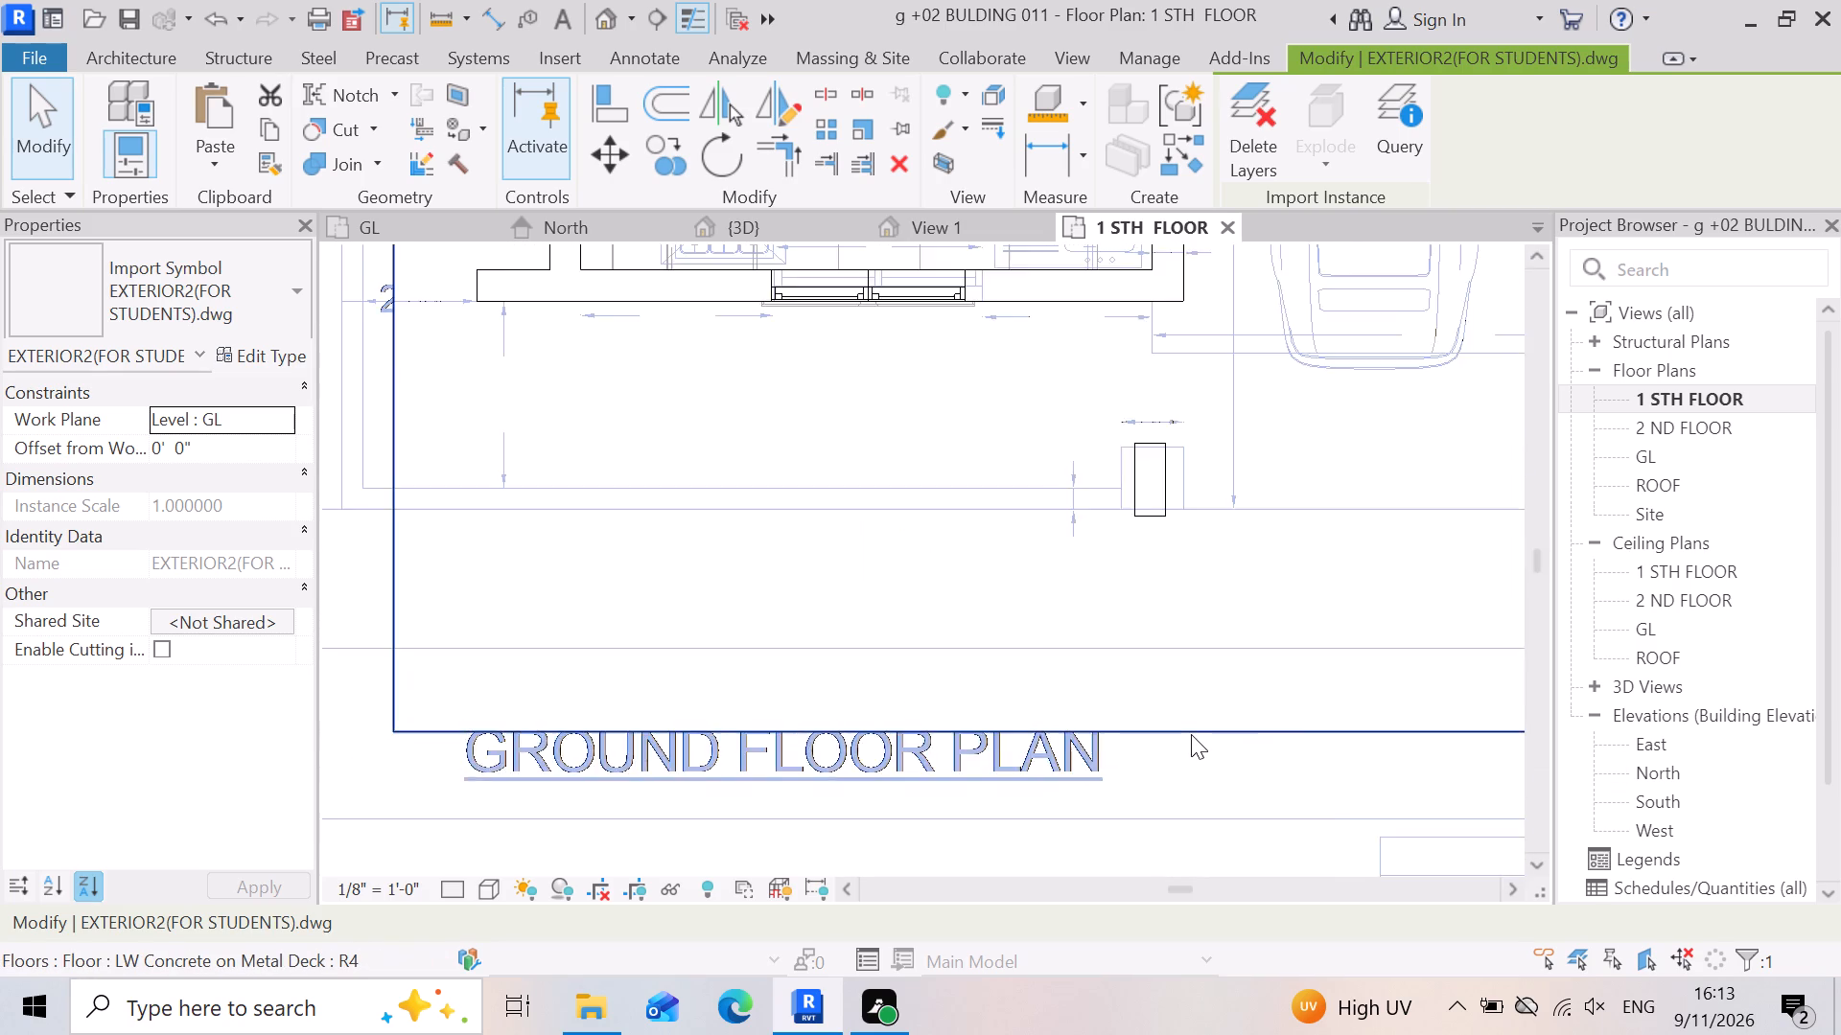
scroll(1191, 734, "down", 2)
scroll(1278, 748, "up", 3)
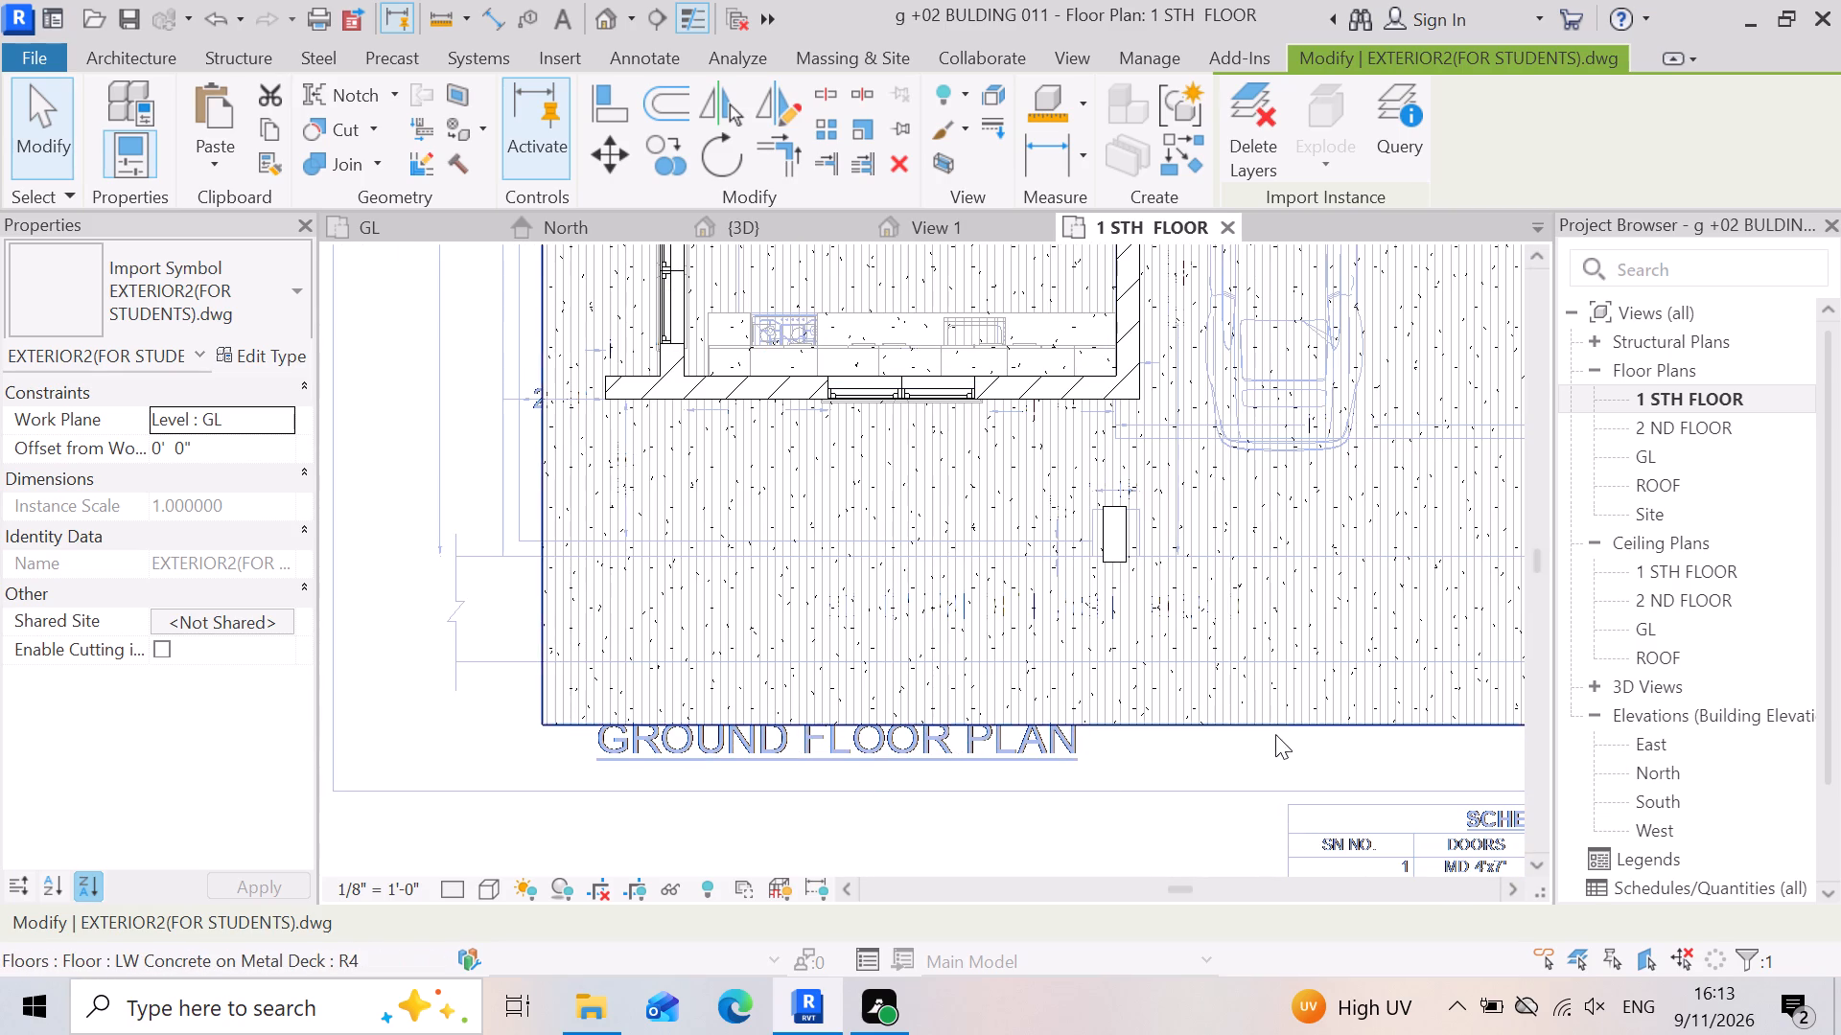
scroll(1270, 733, "up", 3)
scroll(1164, 736, "down", 3)
scroll(531, 747, "up", 3)
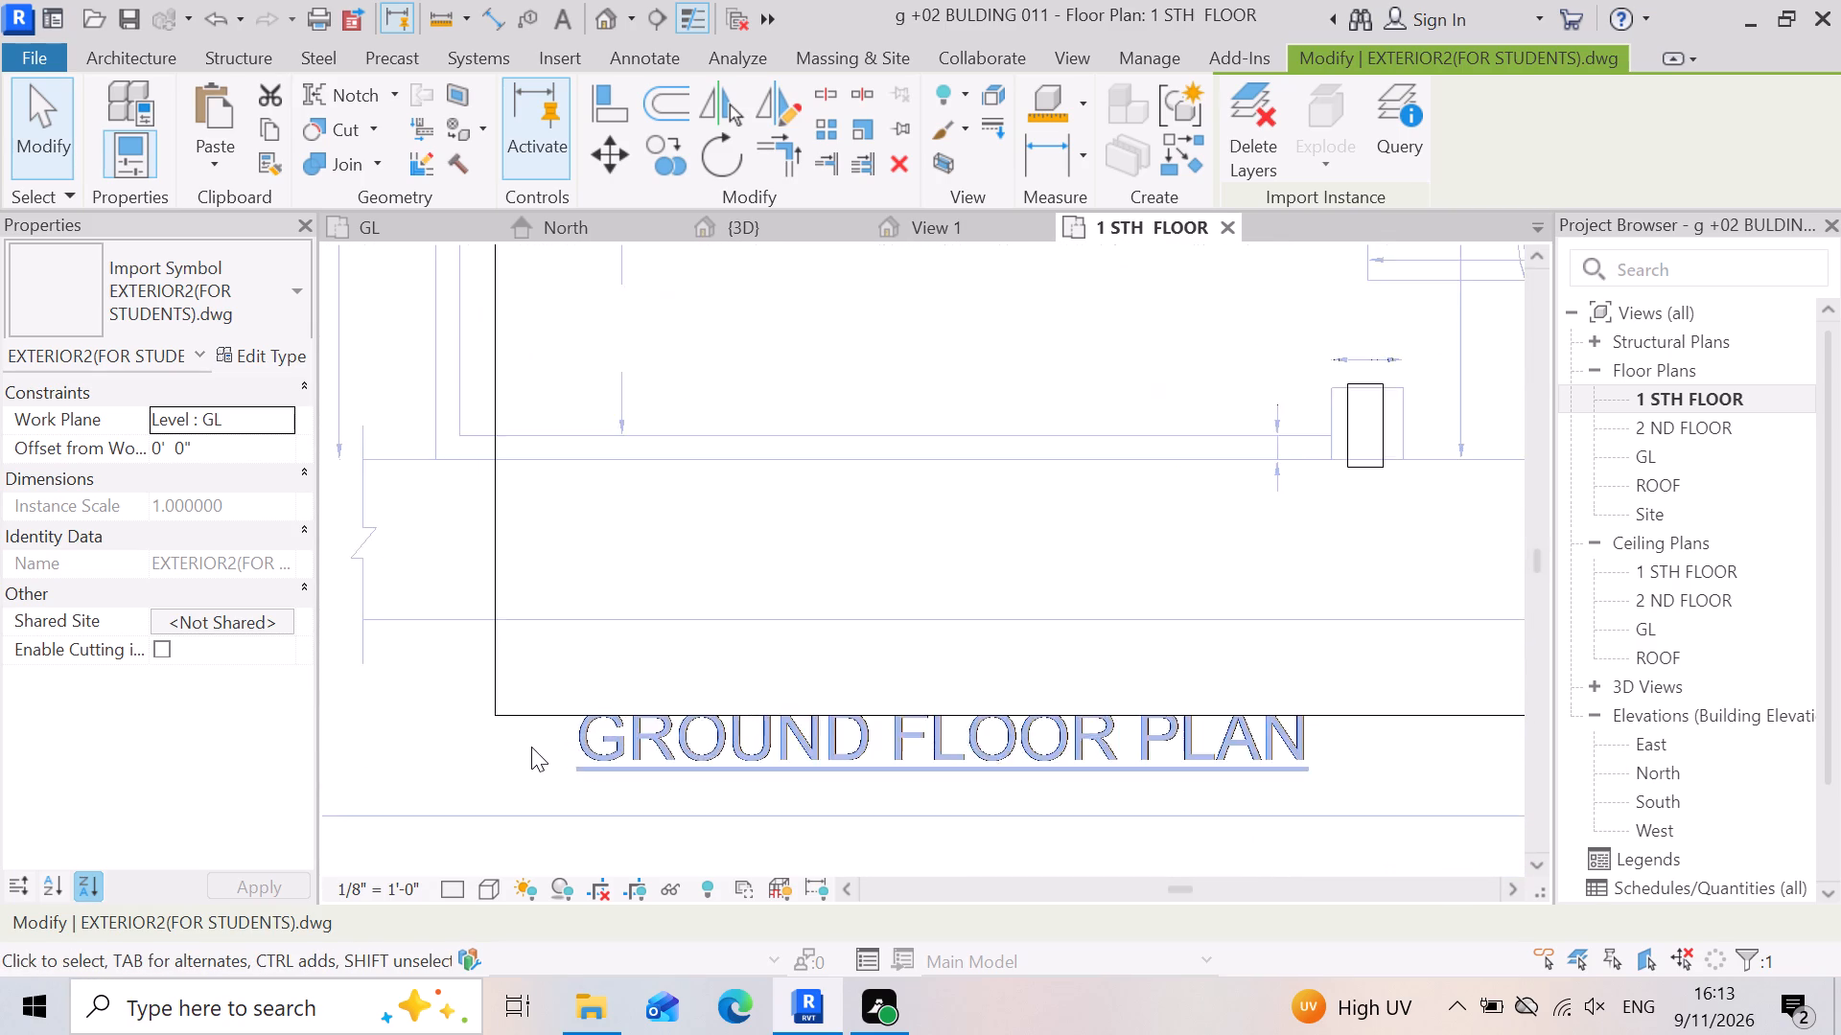
scroll(531, 747, "up", 6)
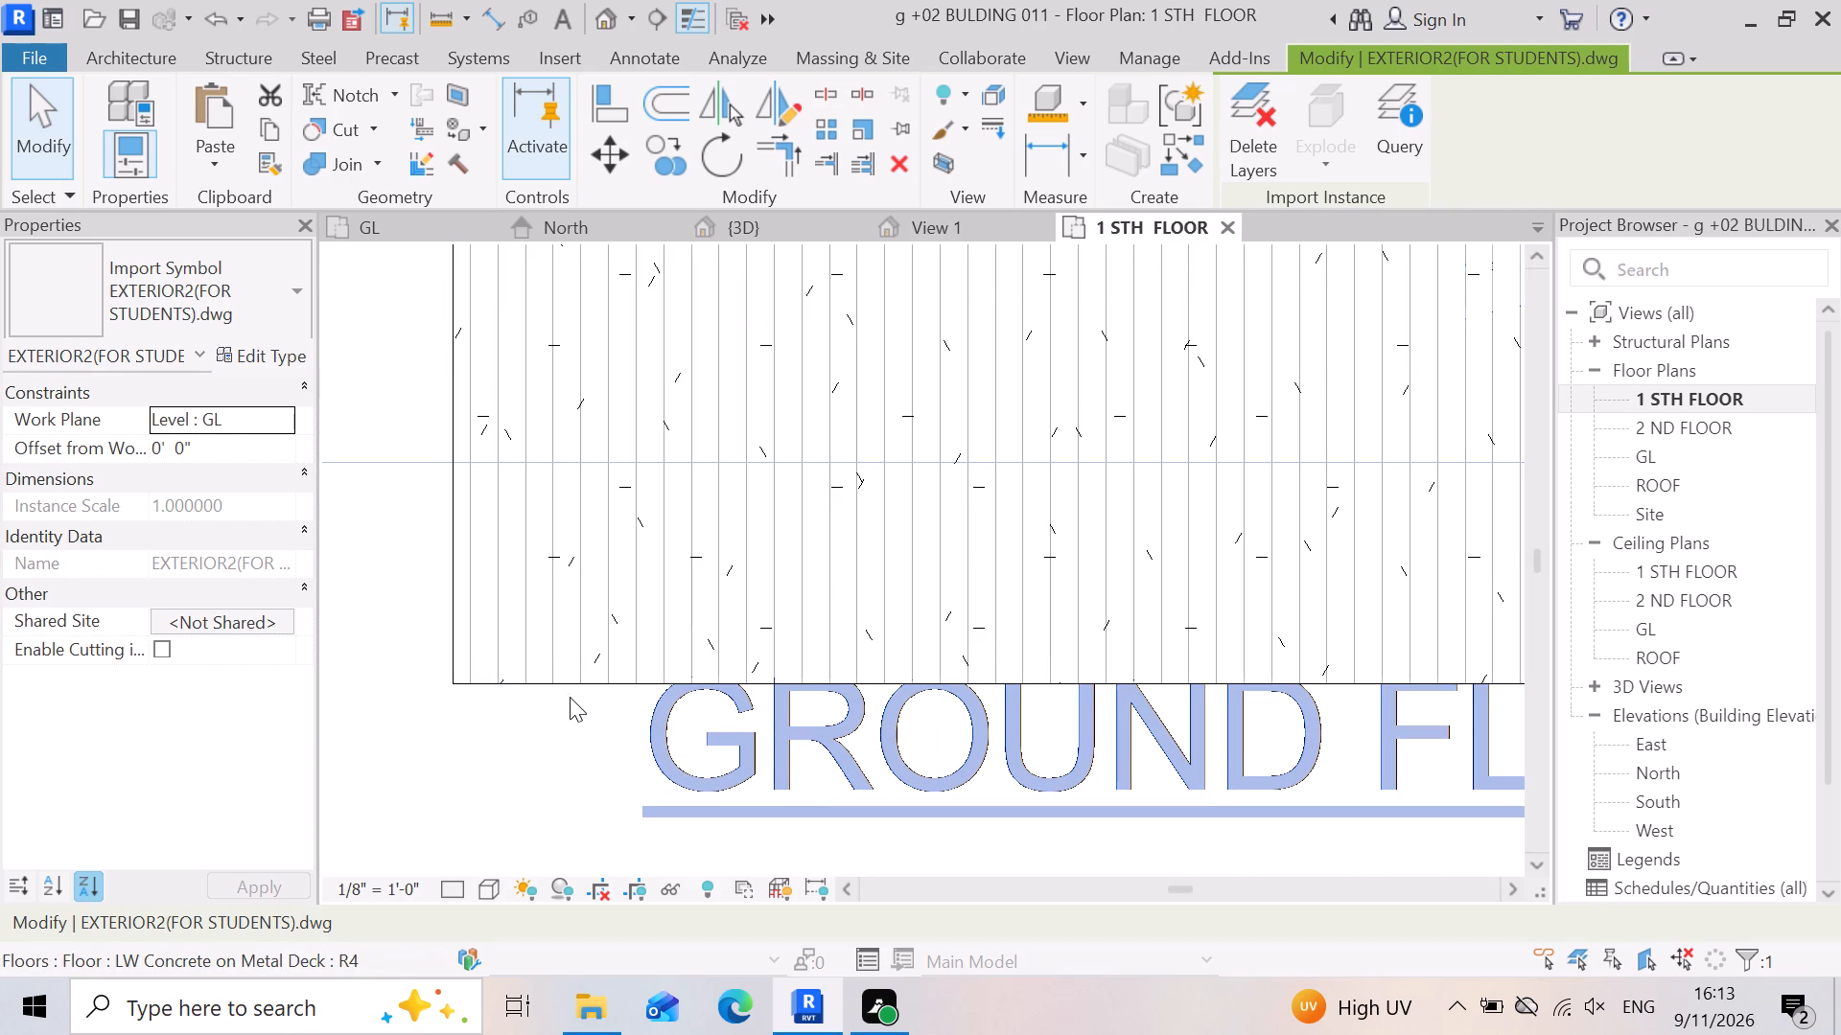
scroll(1045, 667, "down", 3)
scroll(708, 699, "up", 6)
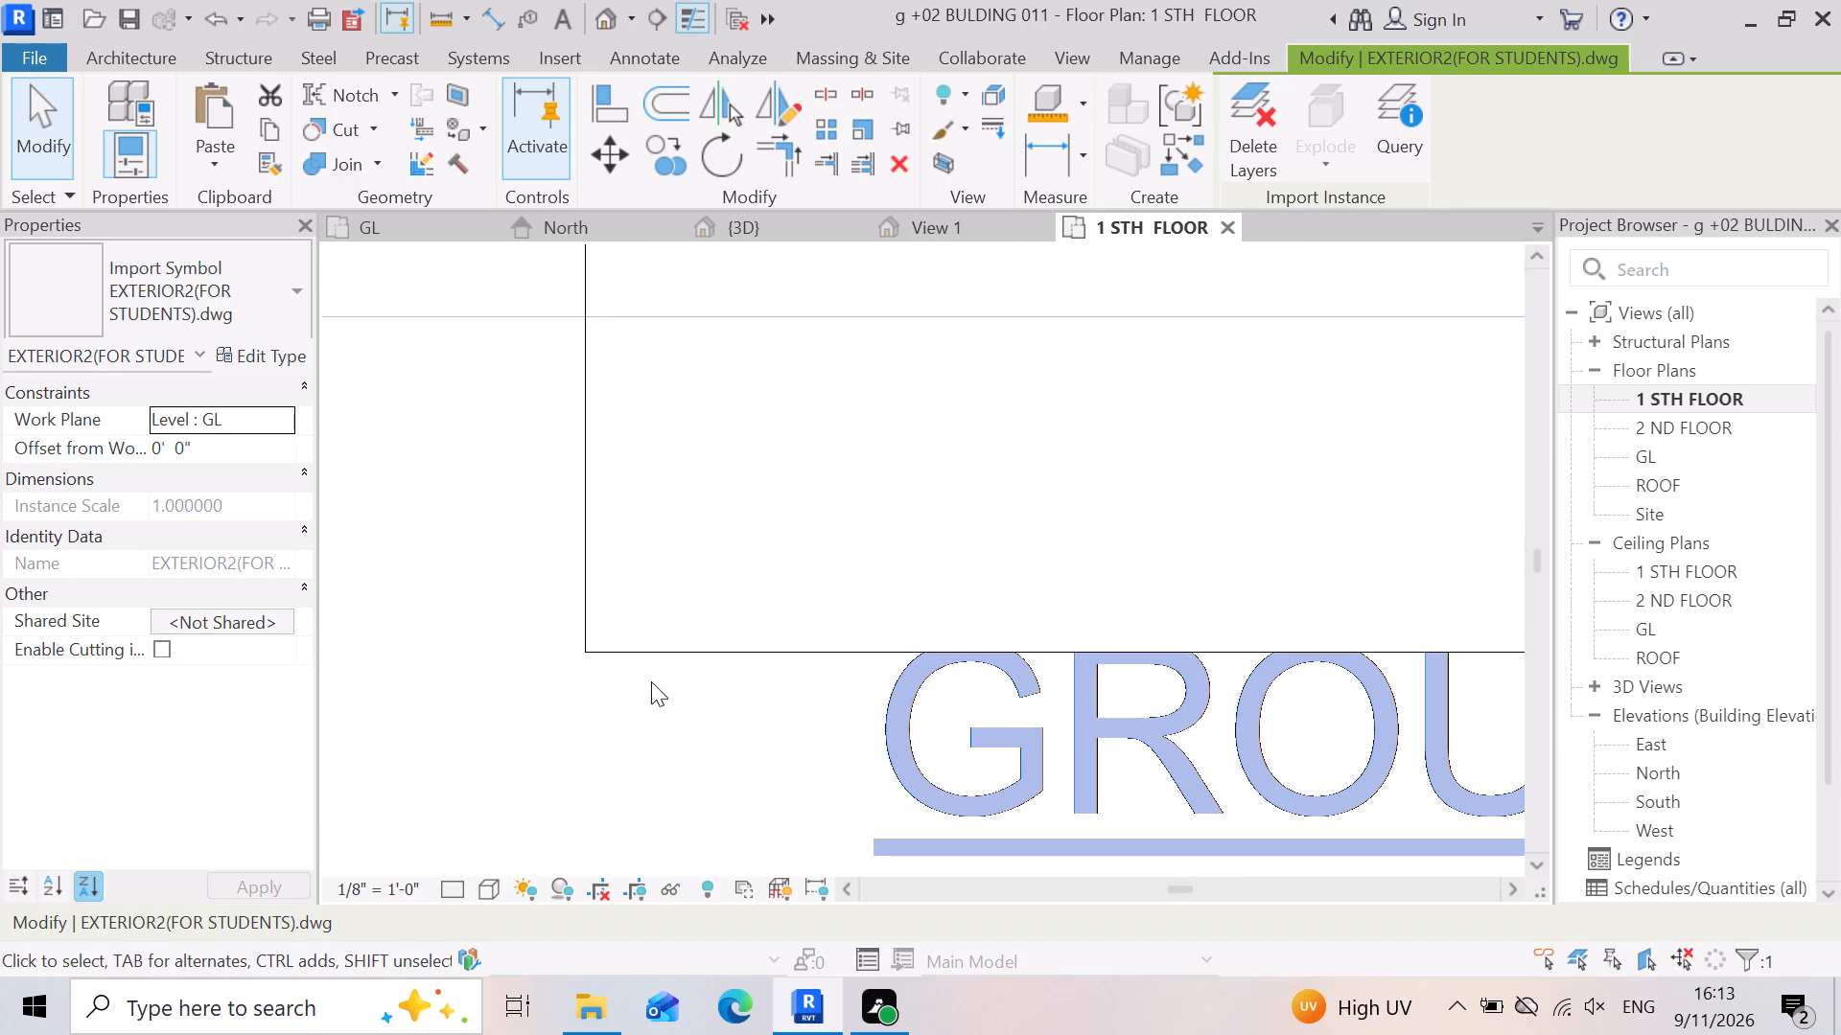
scroll(734, 708, "down", 4)
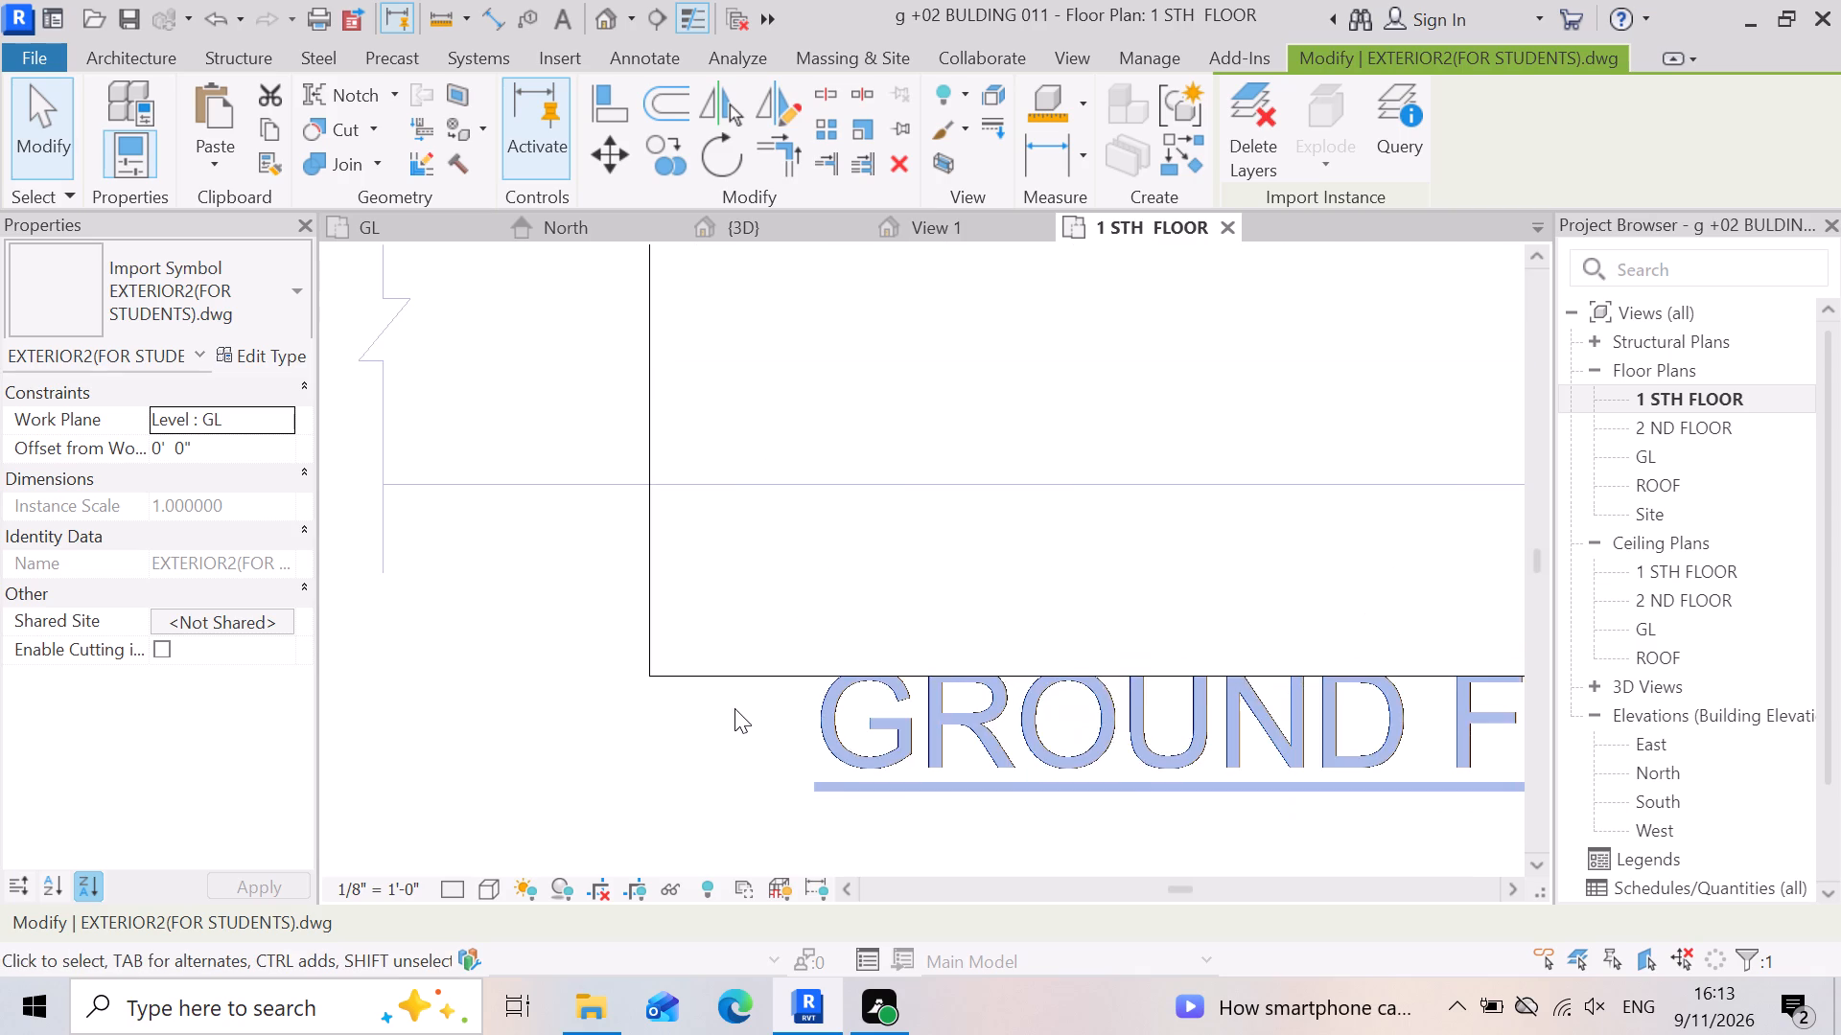
scroll(621, 709, "up", 7)
scroll(732, 705, "down", 10)
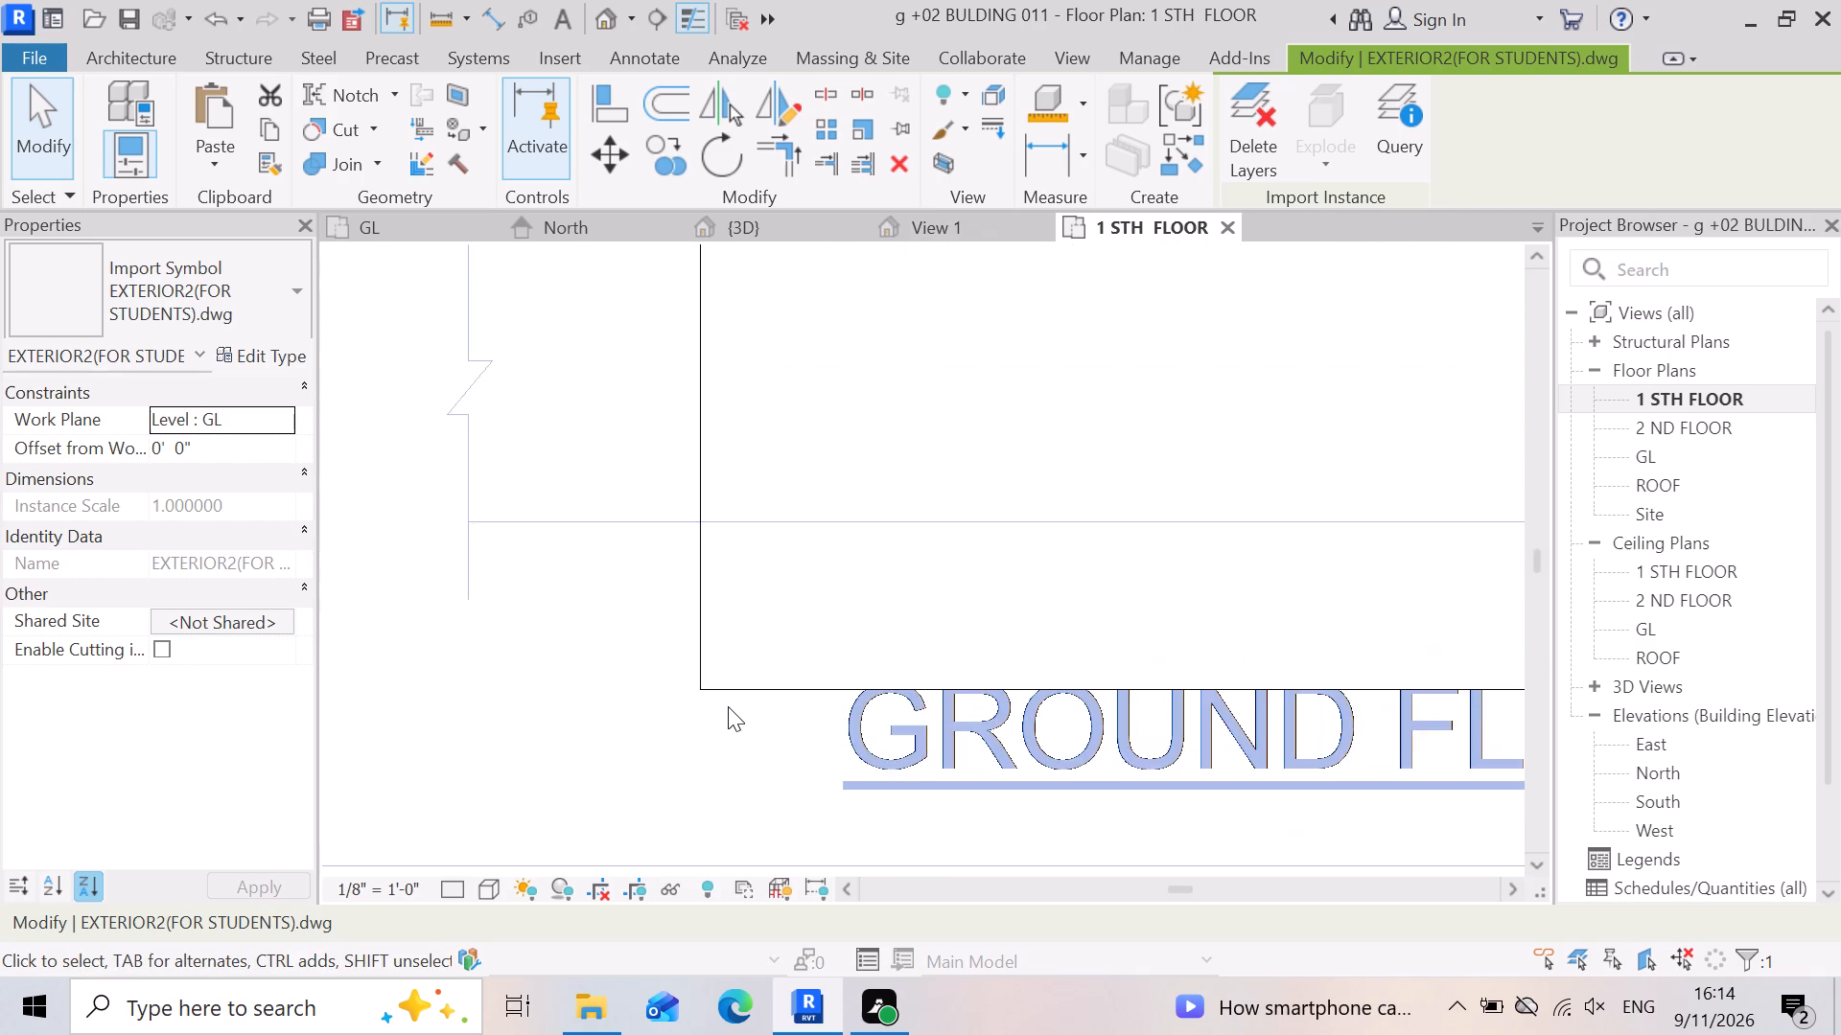
scroll(728, 706, "down", 10)
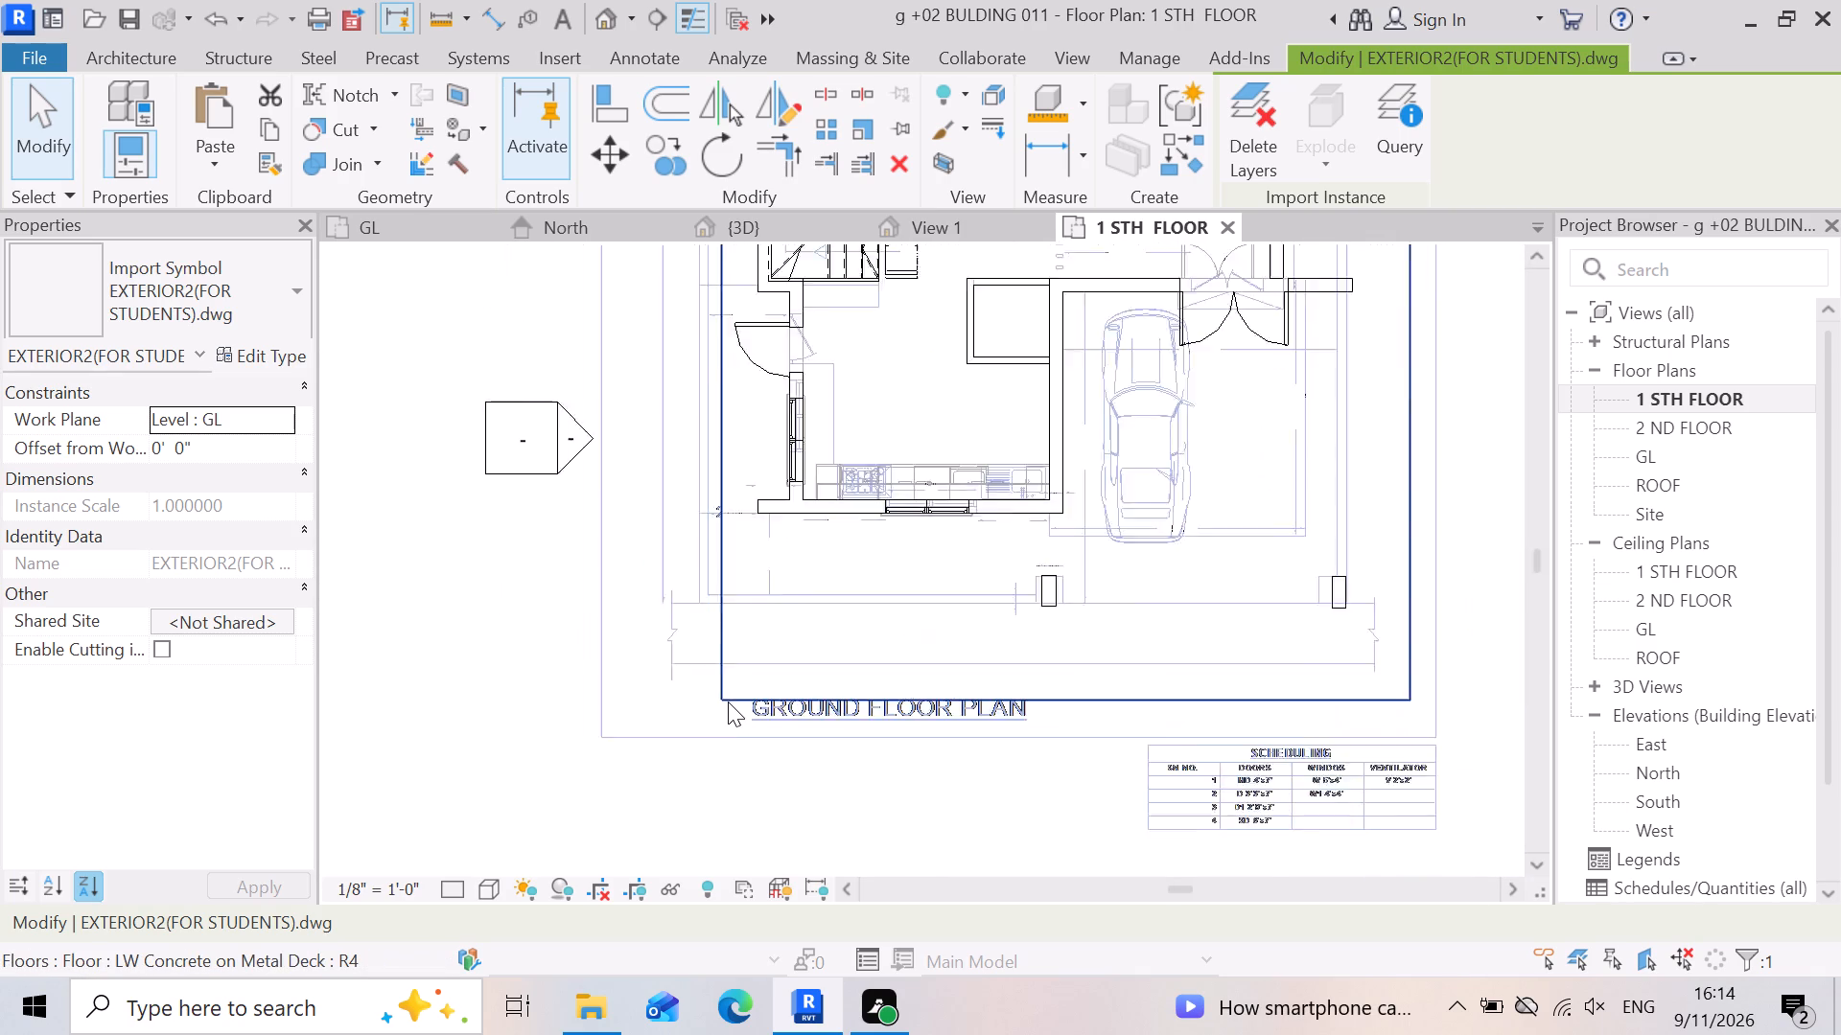
scroll(1264, 672, "up", 10)
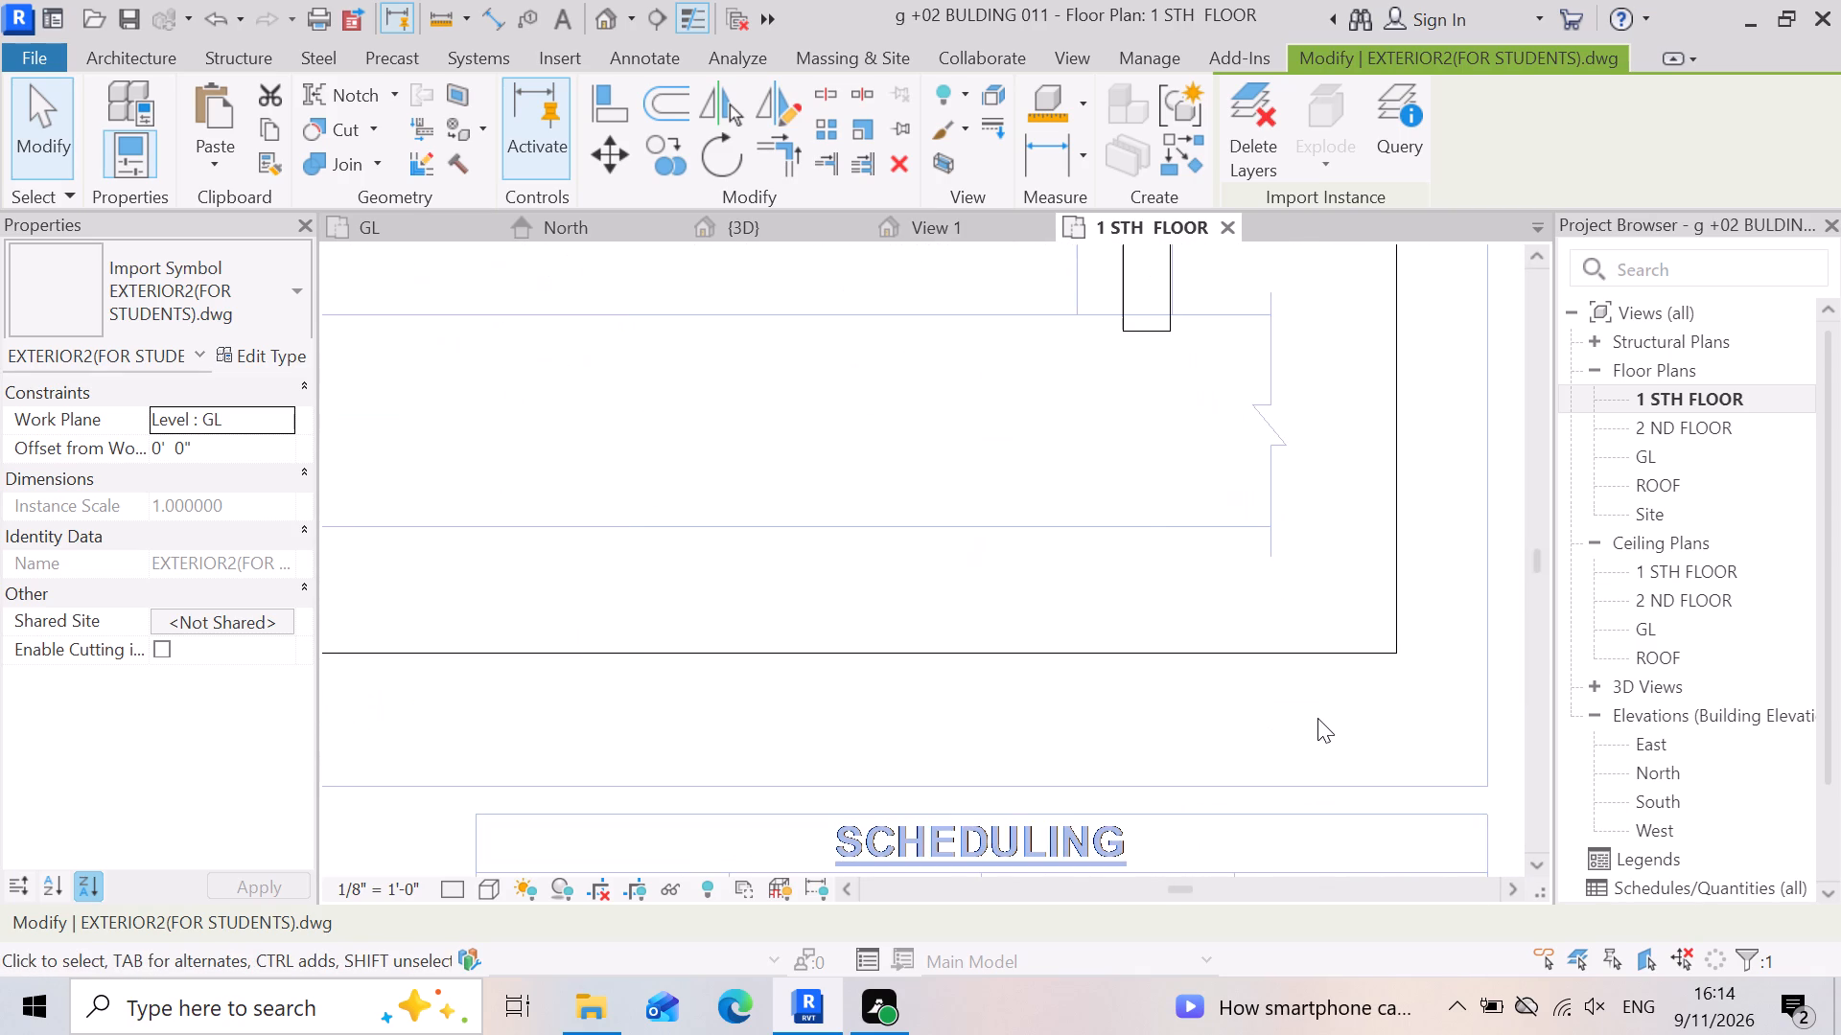
Examine the 1 STH FLOOR slab's front edge against the road lines, the two front columns and the GROUND FLOOR PLAN title.
scroll(1315, 734, "down", 4)
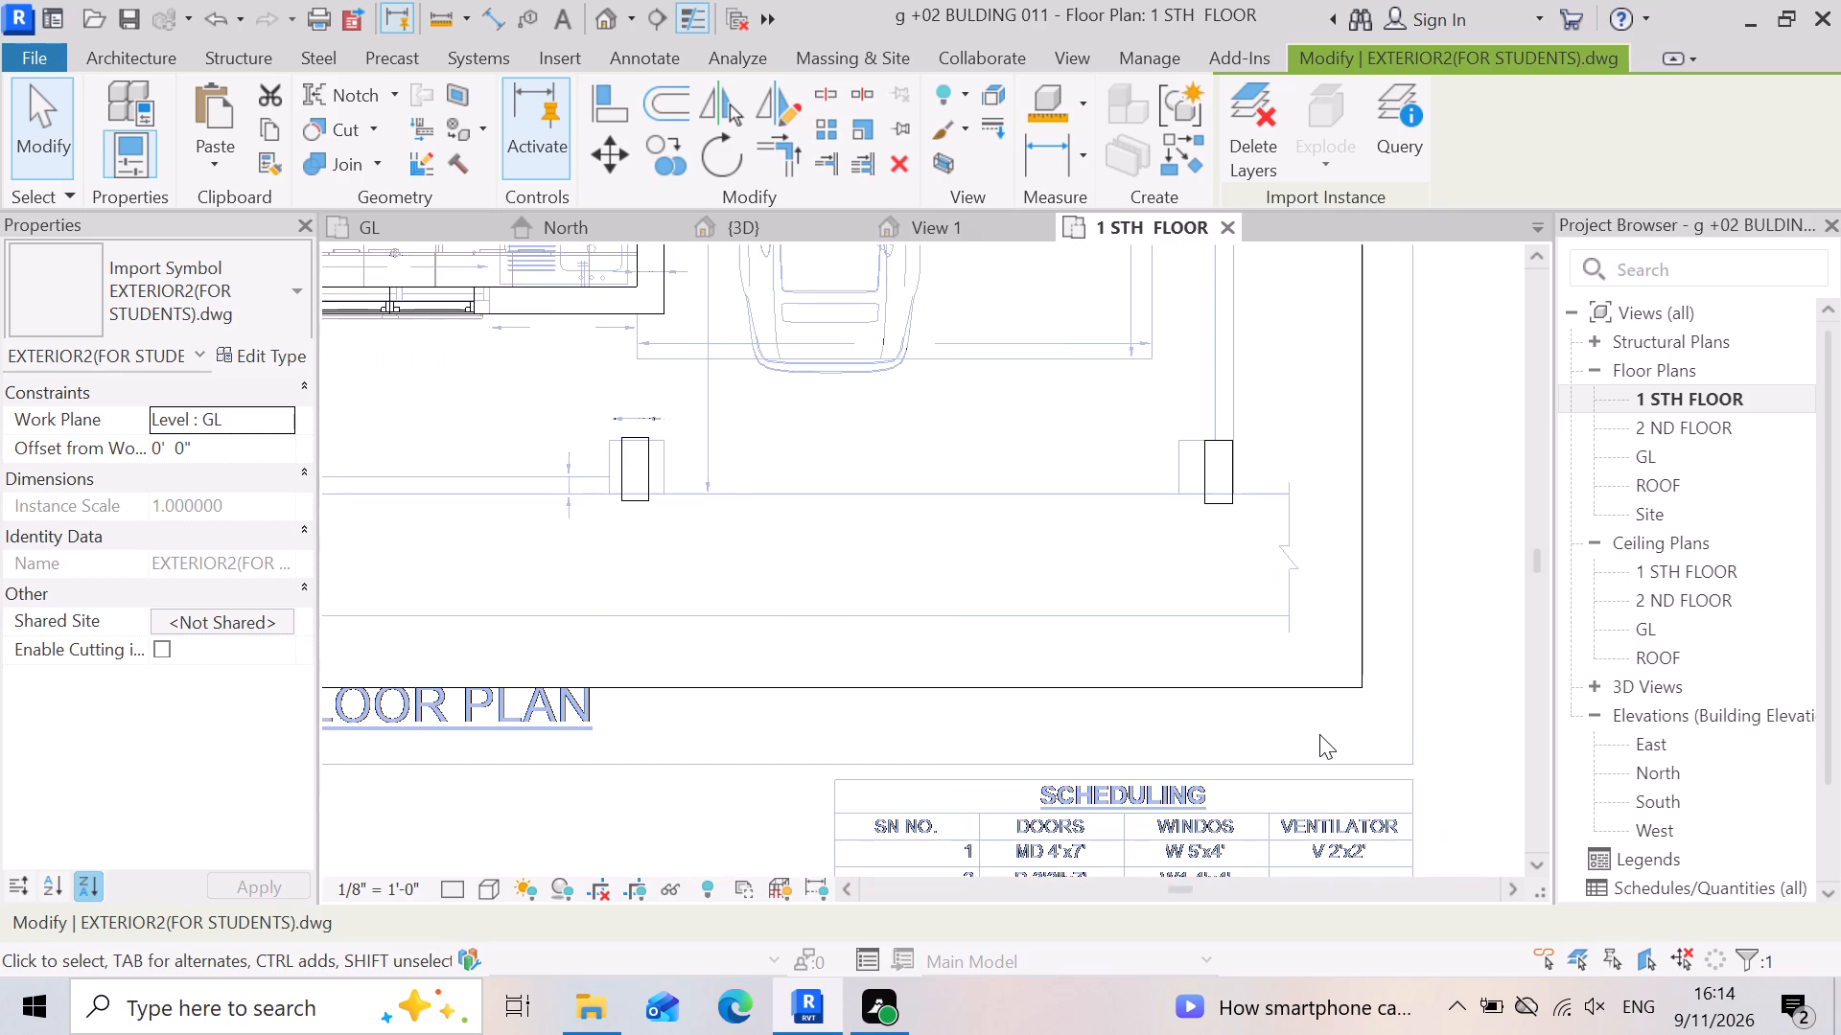
scroll(1401, 709, "down", 6)
scroll(1130, 720, "up", 2)
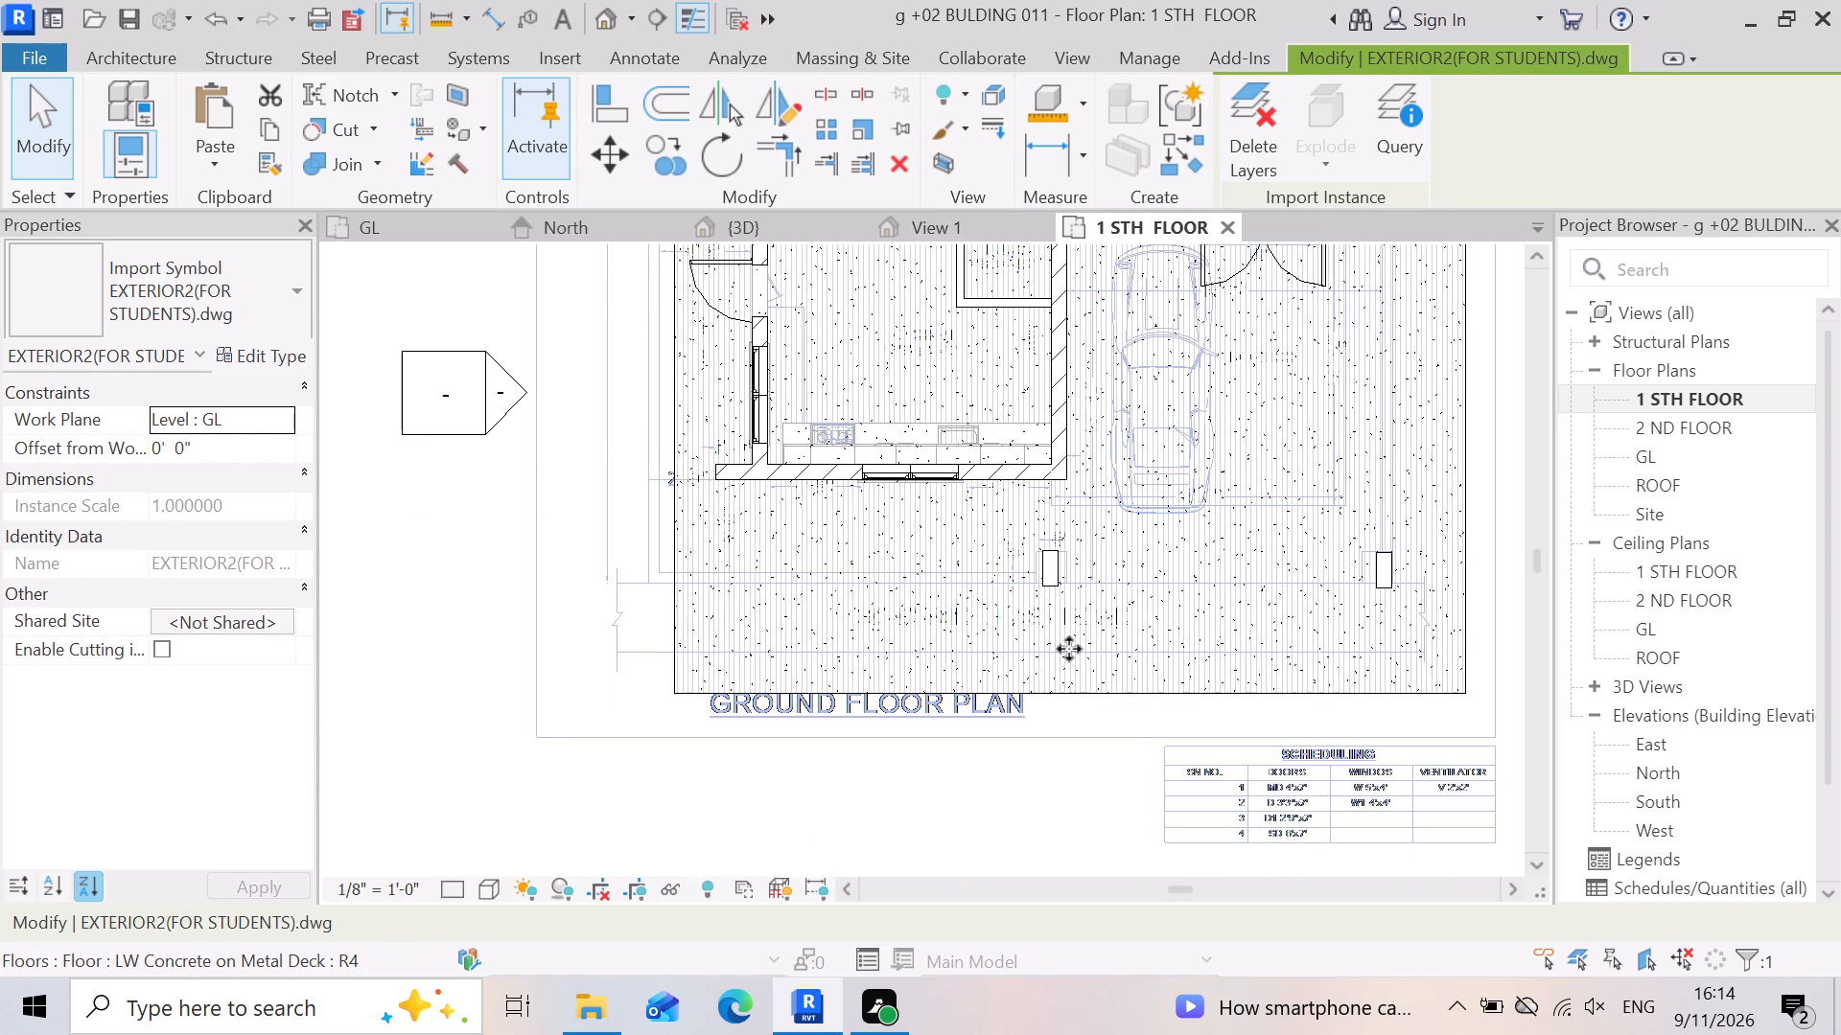
left_click(1069, 649)
scroll(1138, 713, "up", 4)
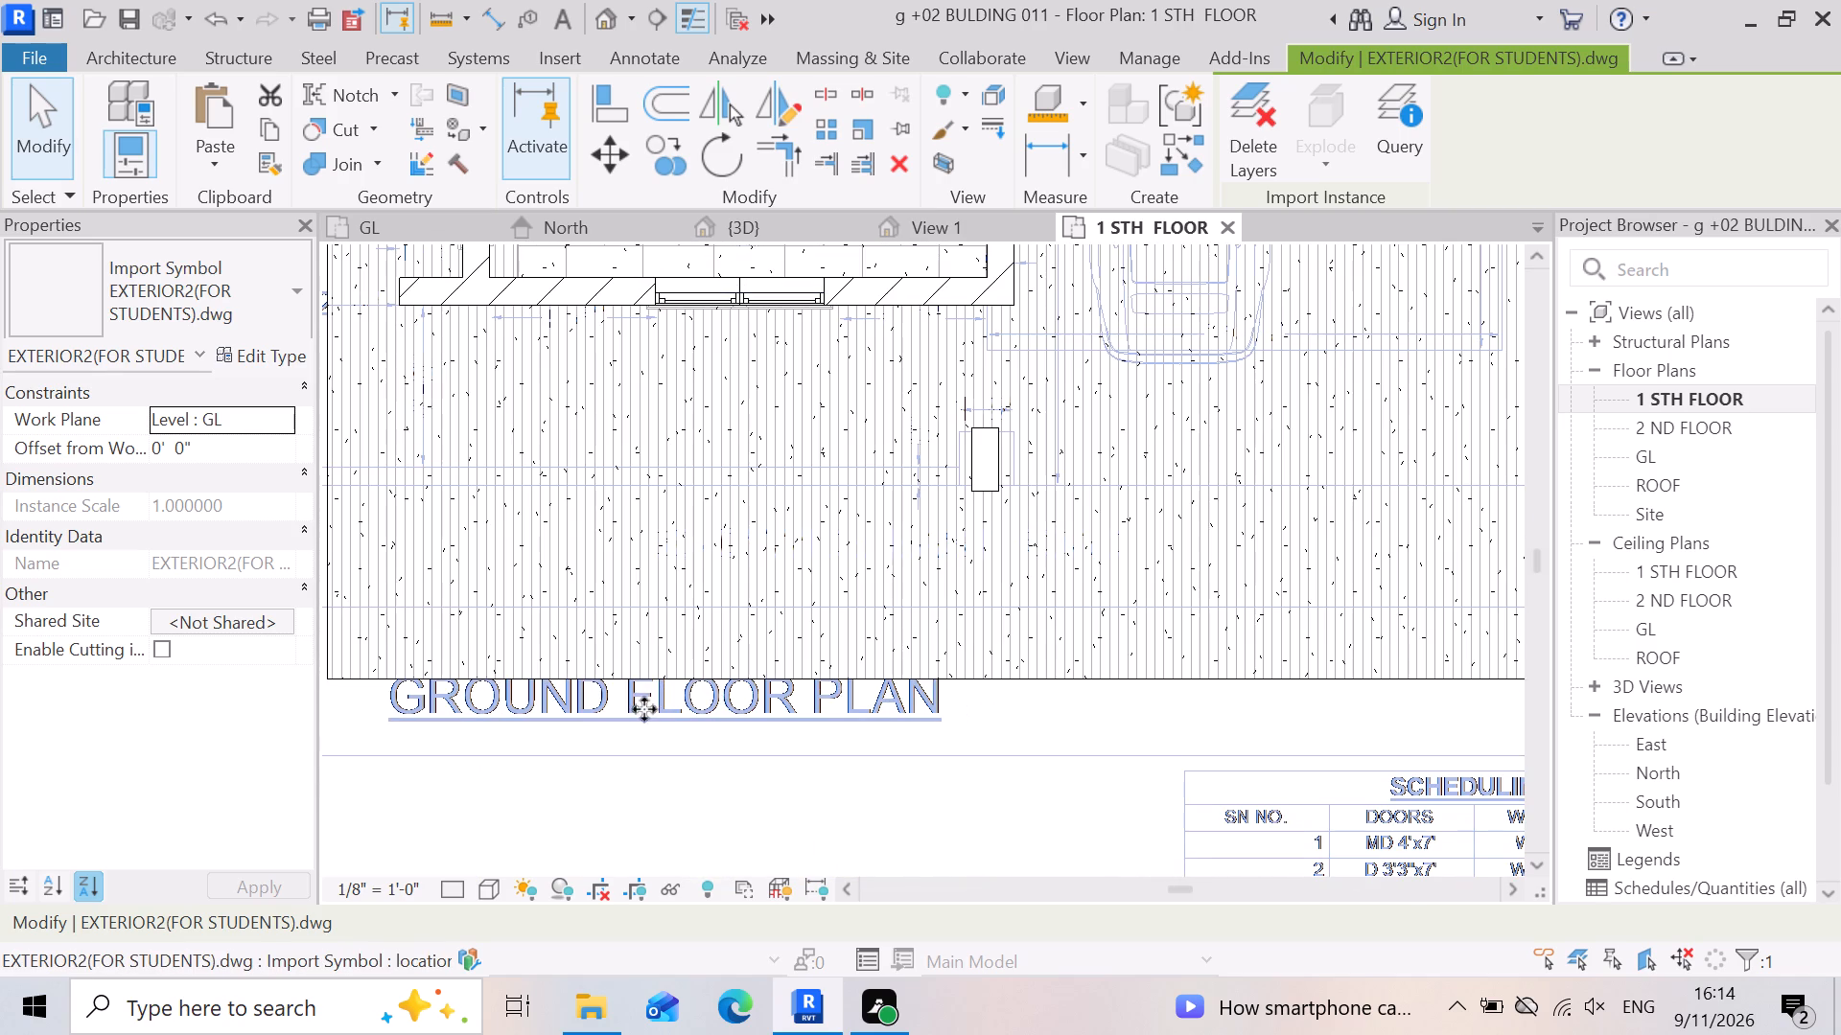
scroll(1125, 691, "up", 2)
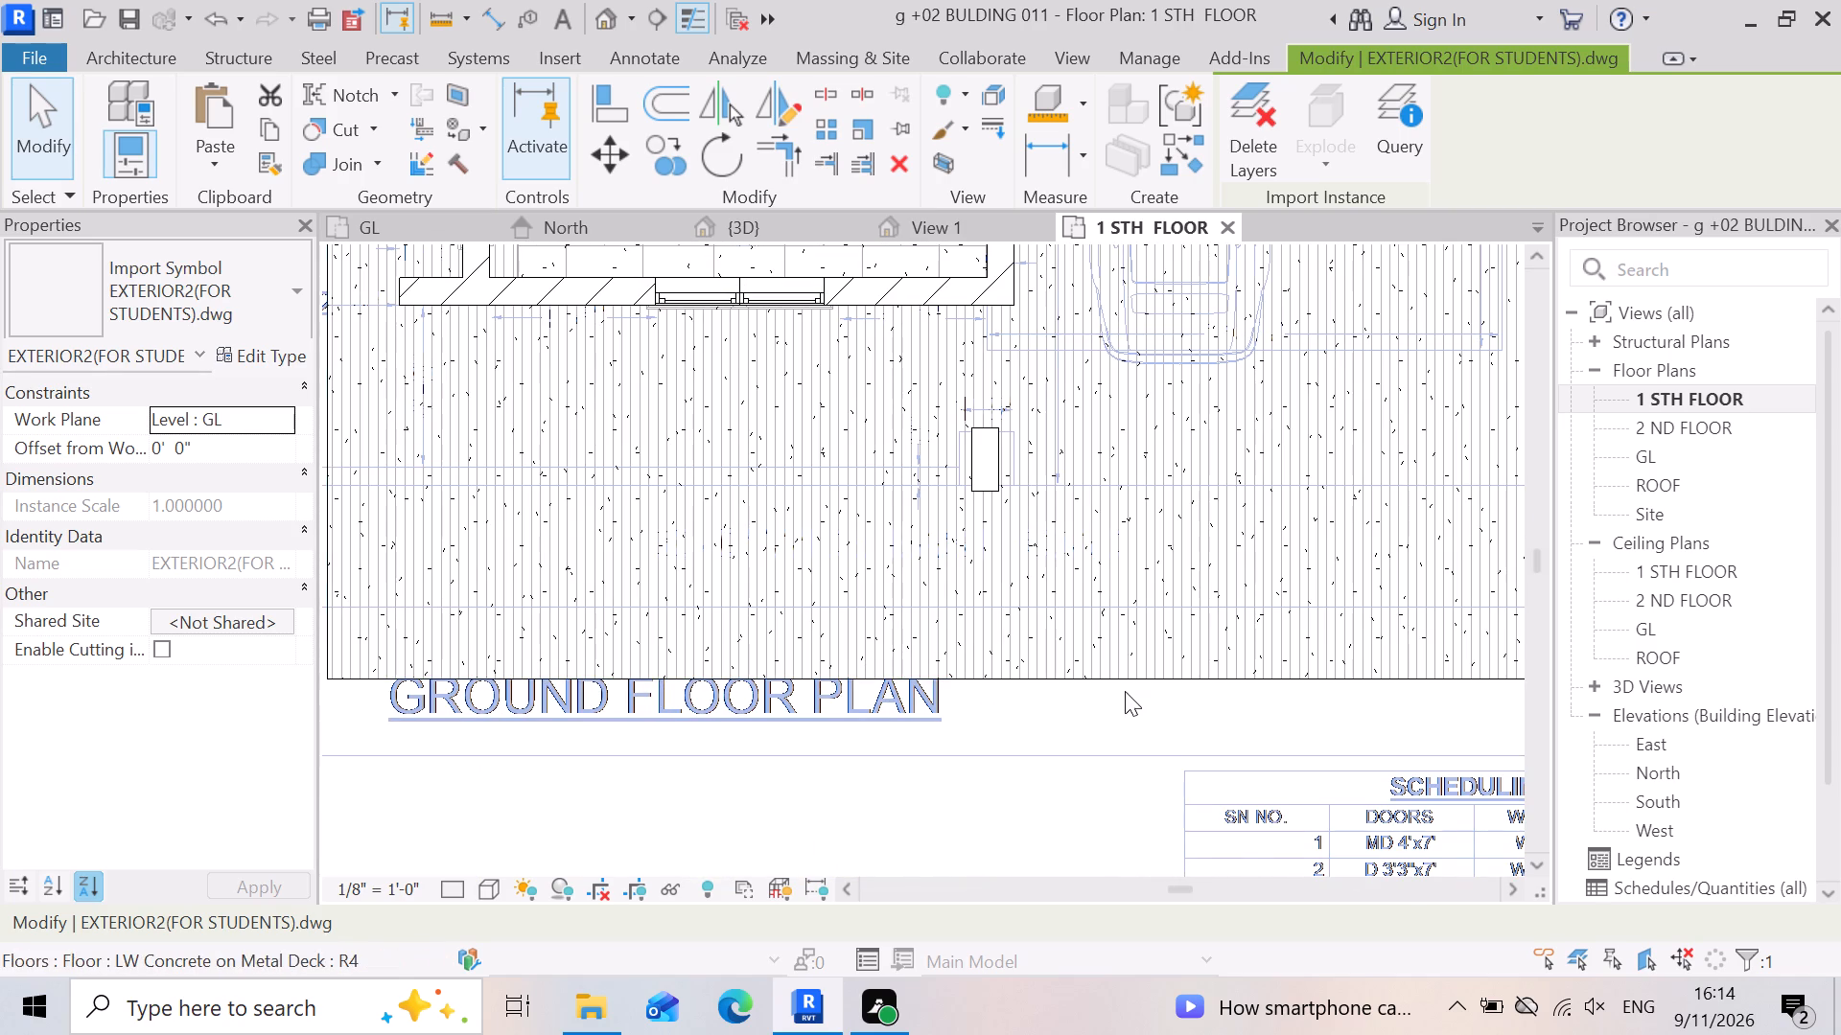
scroll(1125, 691, "up", 1)
scroll(1055, 658, "down", 4)
scroll(961, 601, "down", 4)
scroll(627, 642, "up", 2)
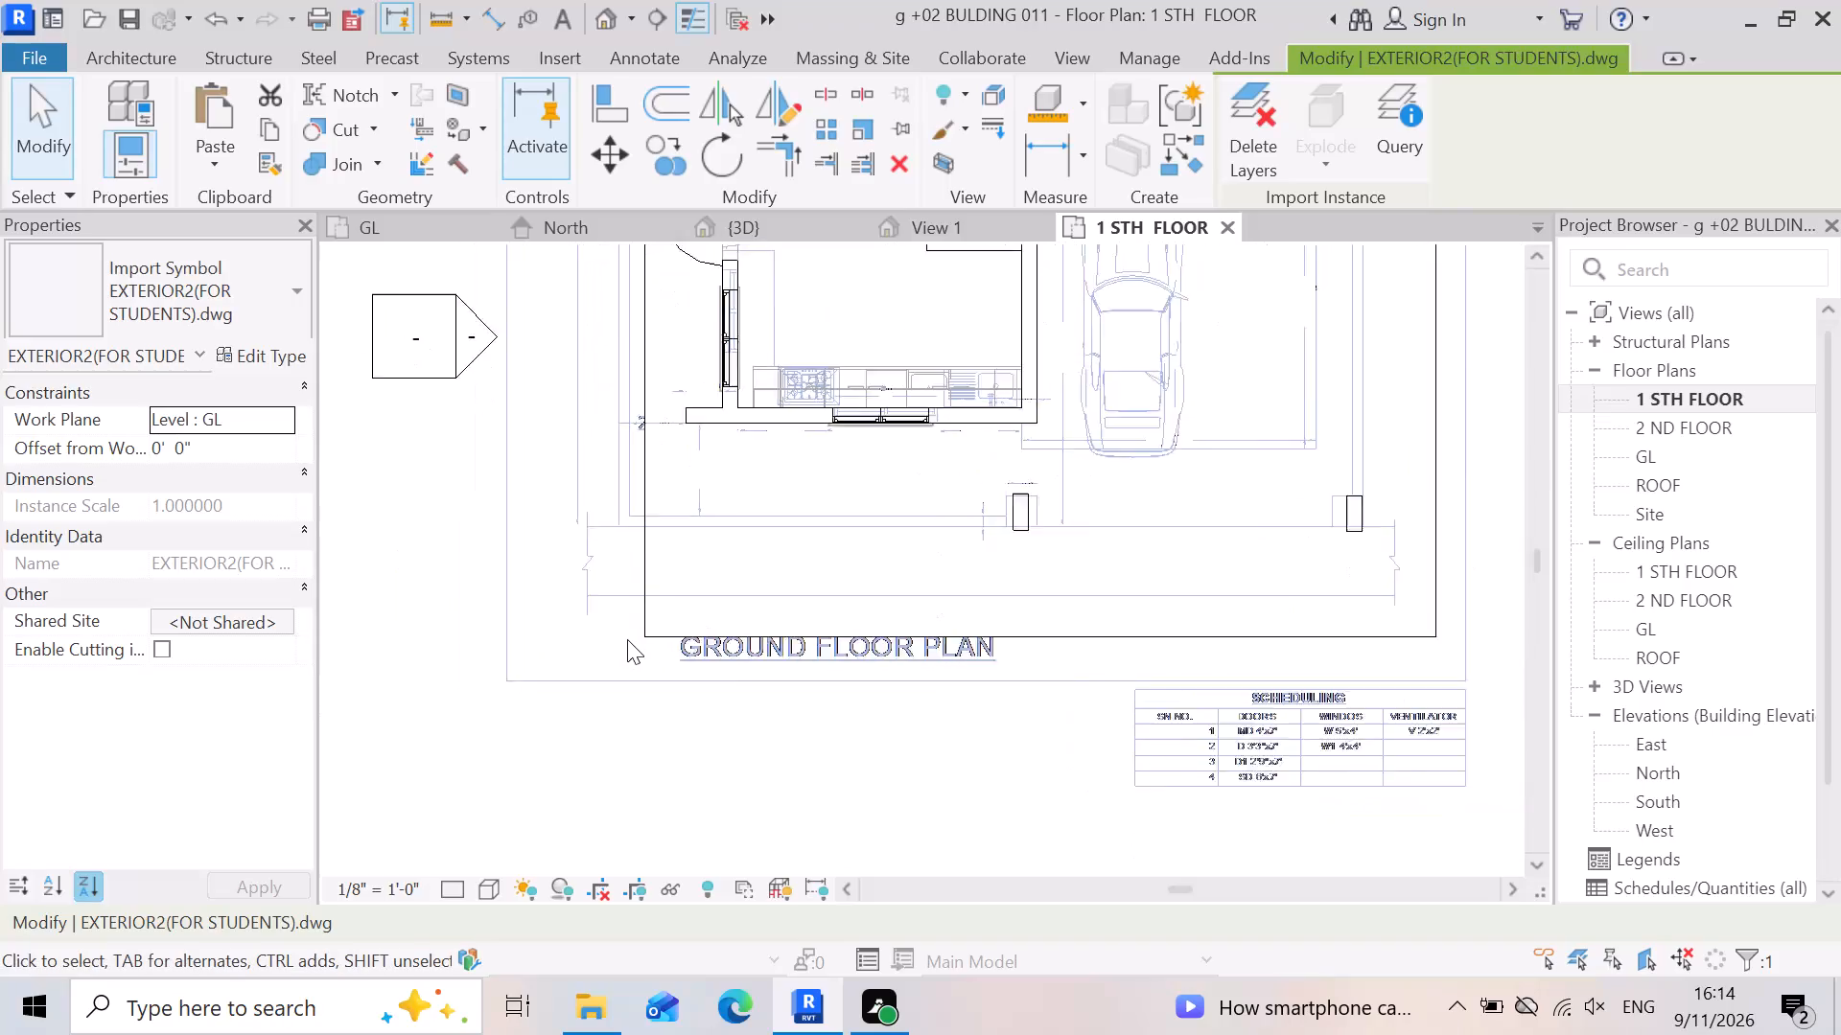
Examine the 1 STH FLOOR slab's front corner up close, where its edge meets the start of the GROUND FLOOR PLAN title.
scroll(627, 639, "up", 4)
scroll(739, 638, "up", 3)
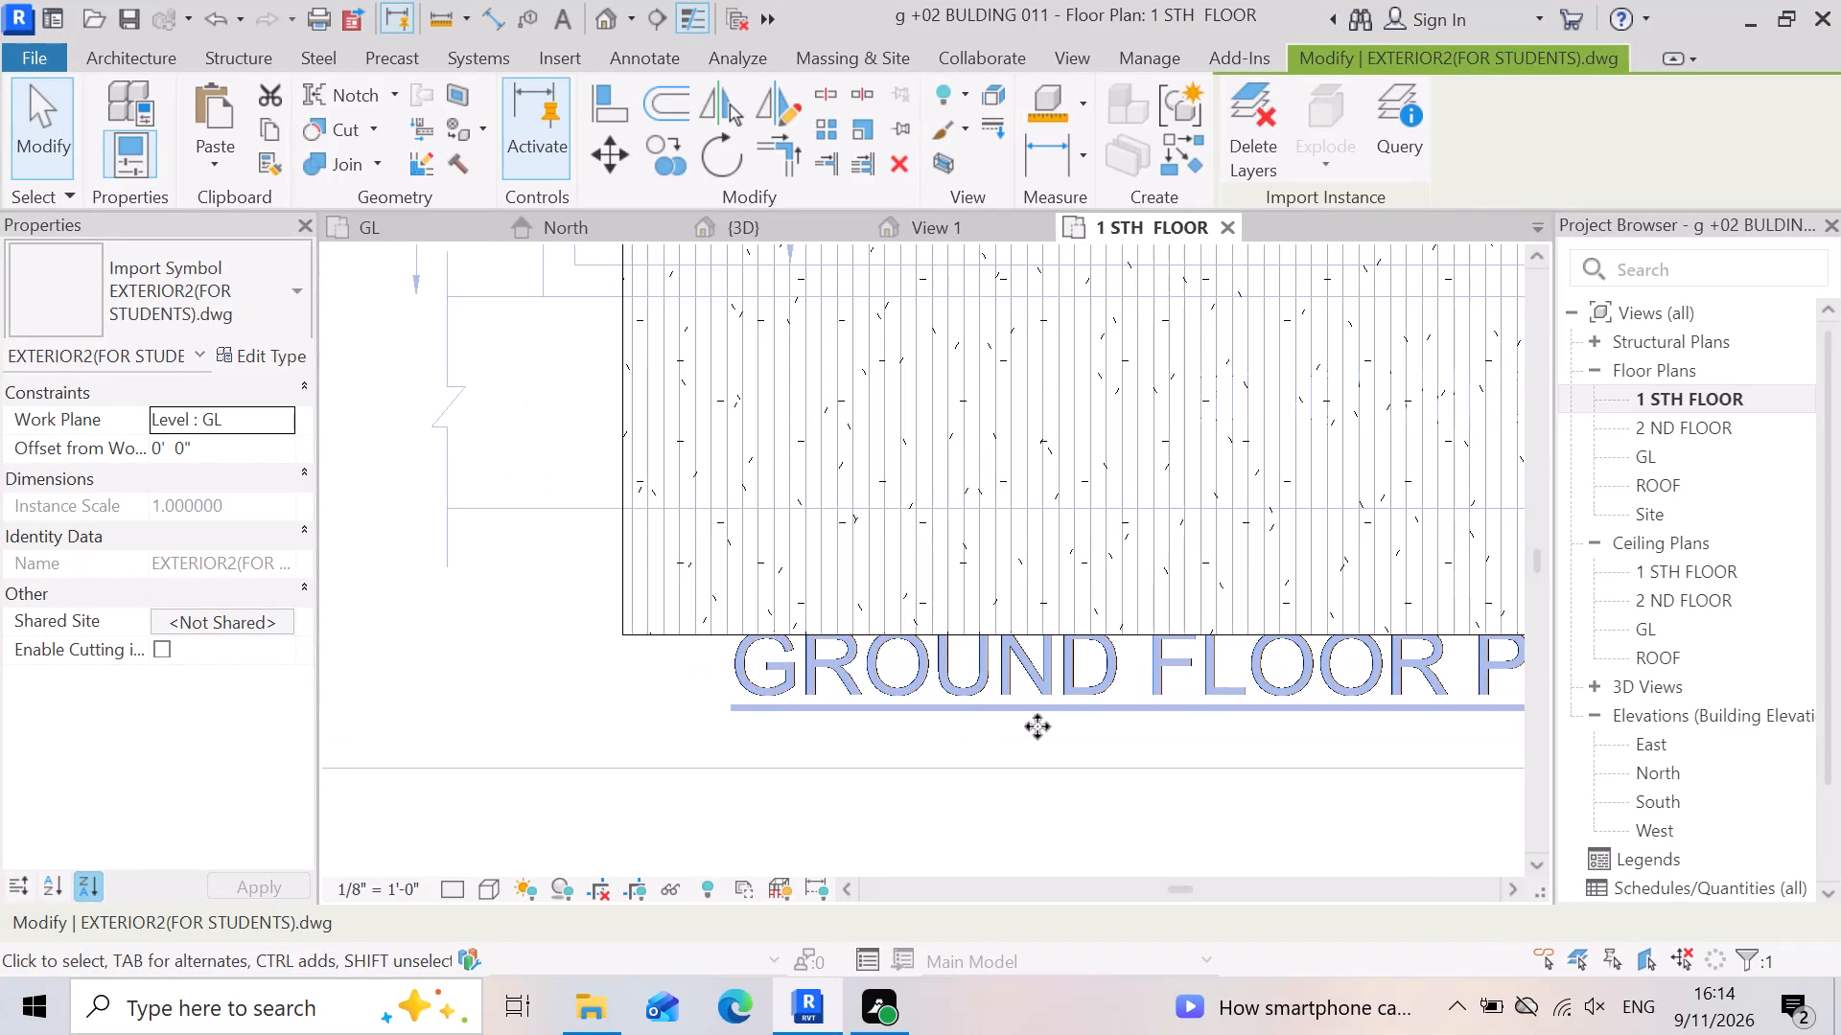
scroll(1039, 726, "down", 3)
scroll(824, 683, "up", 6)
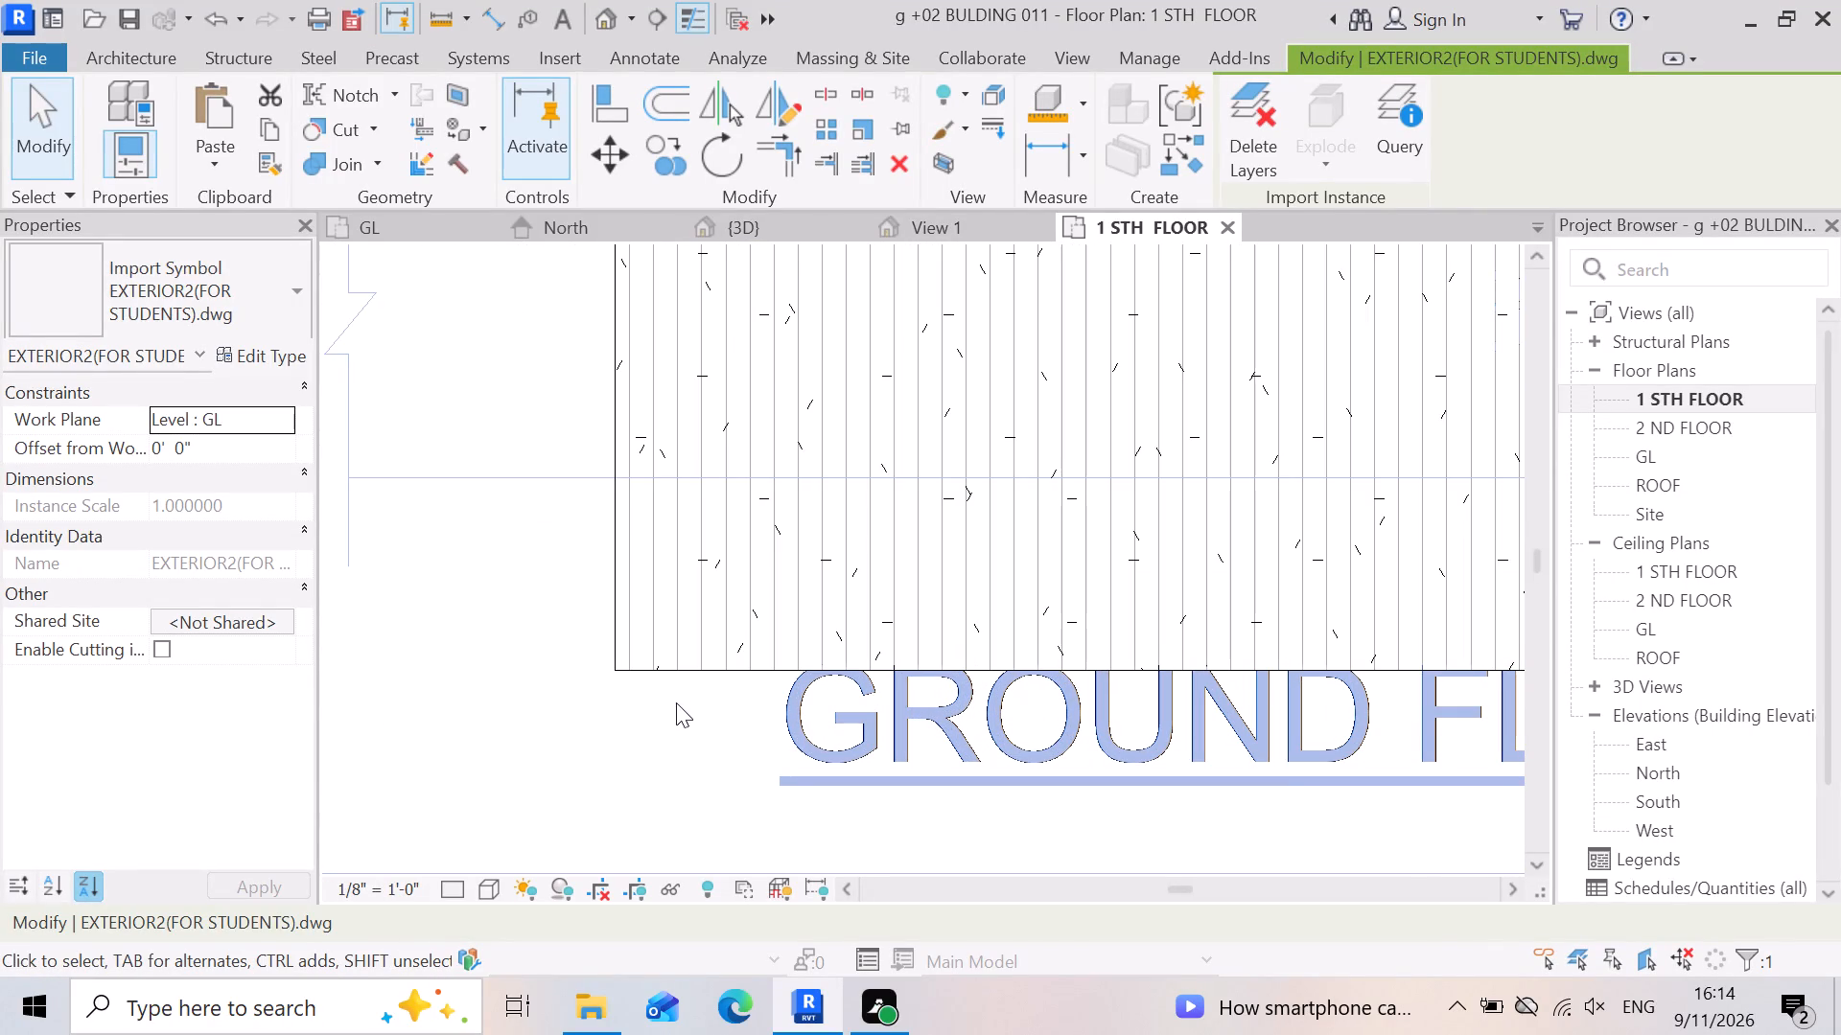
scroll(915, 673, "up", 2)
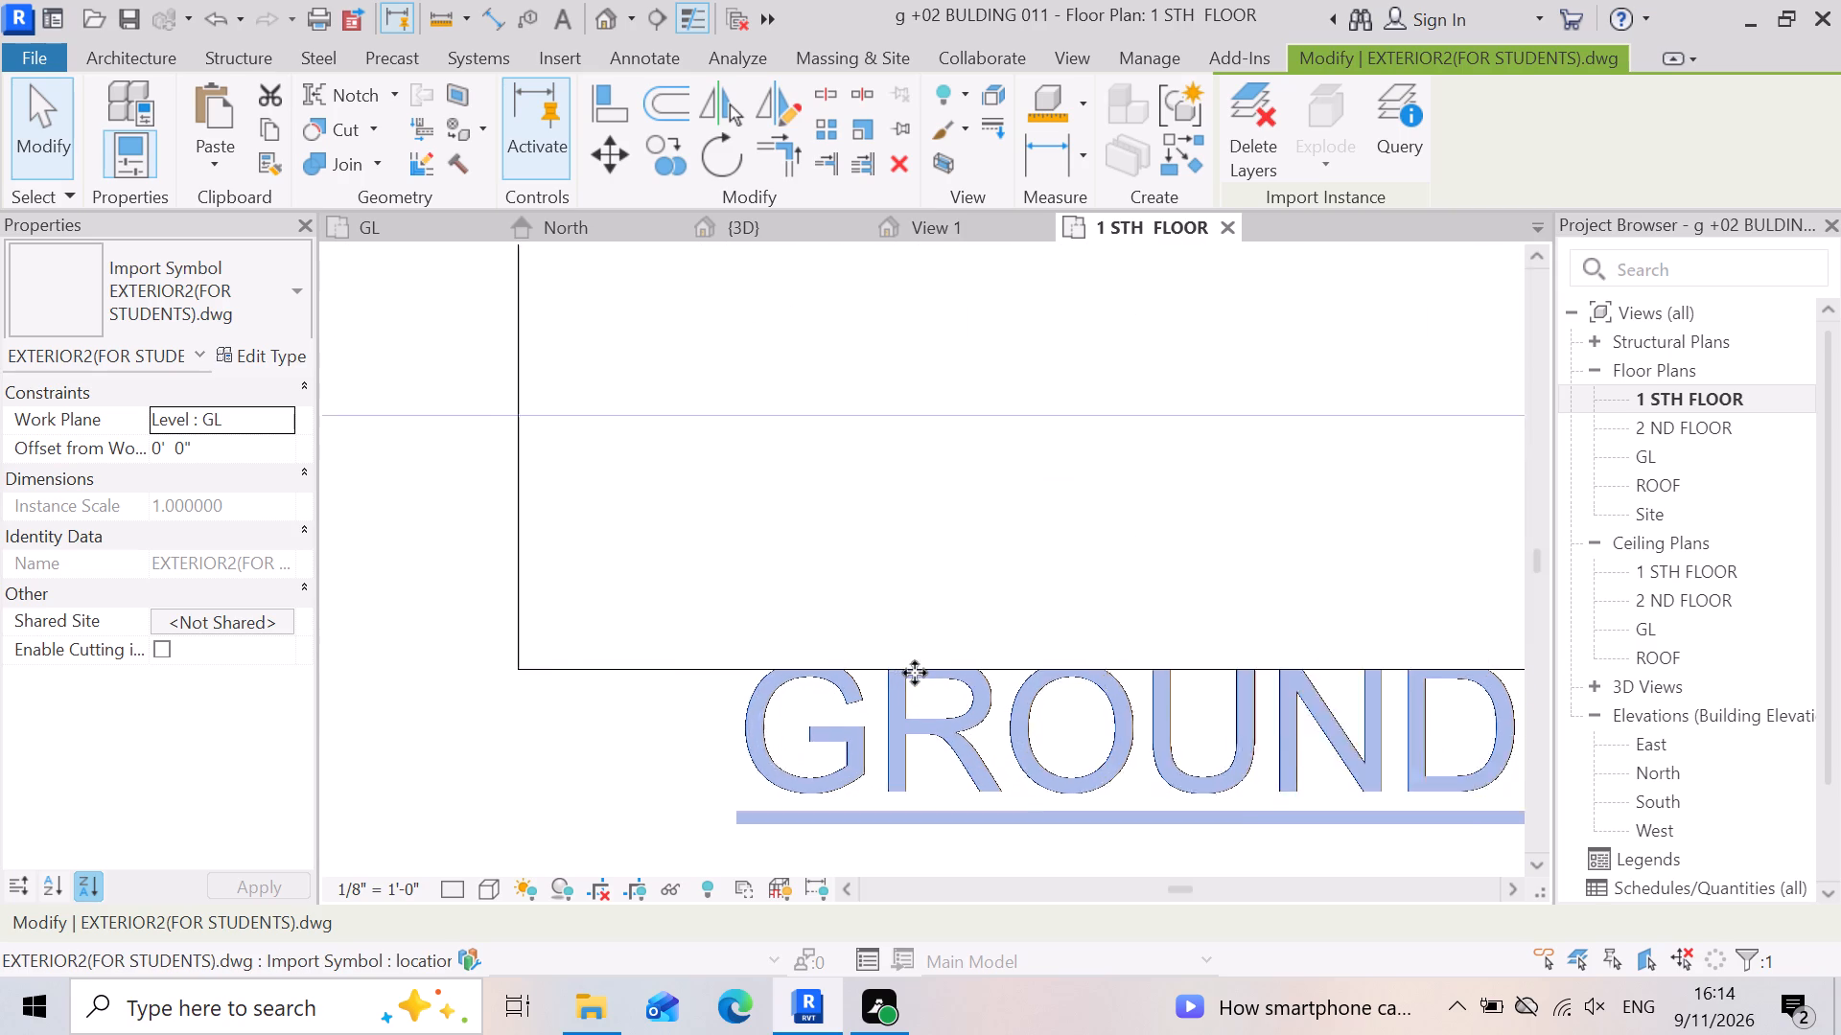
scroll(915, 673, "up", 4)
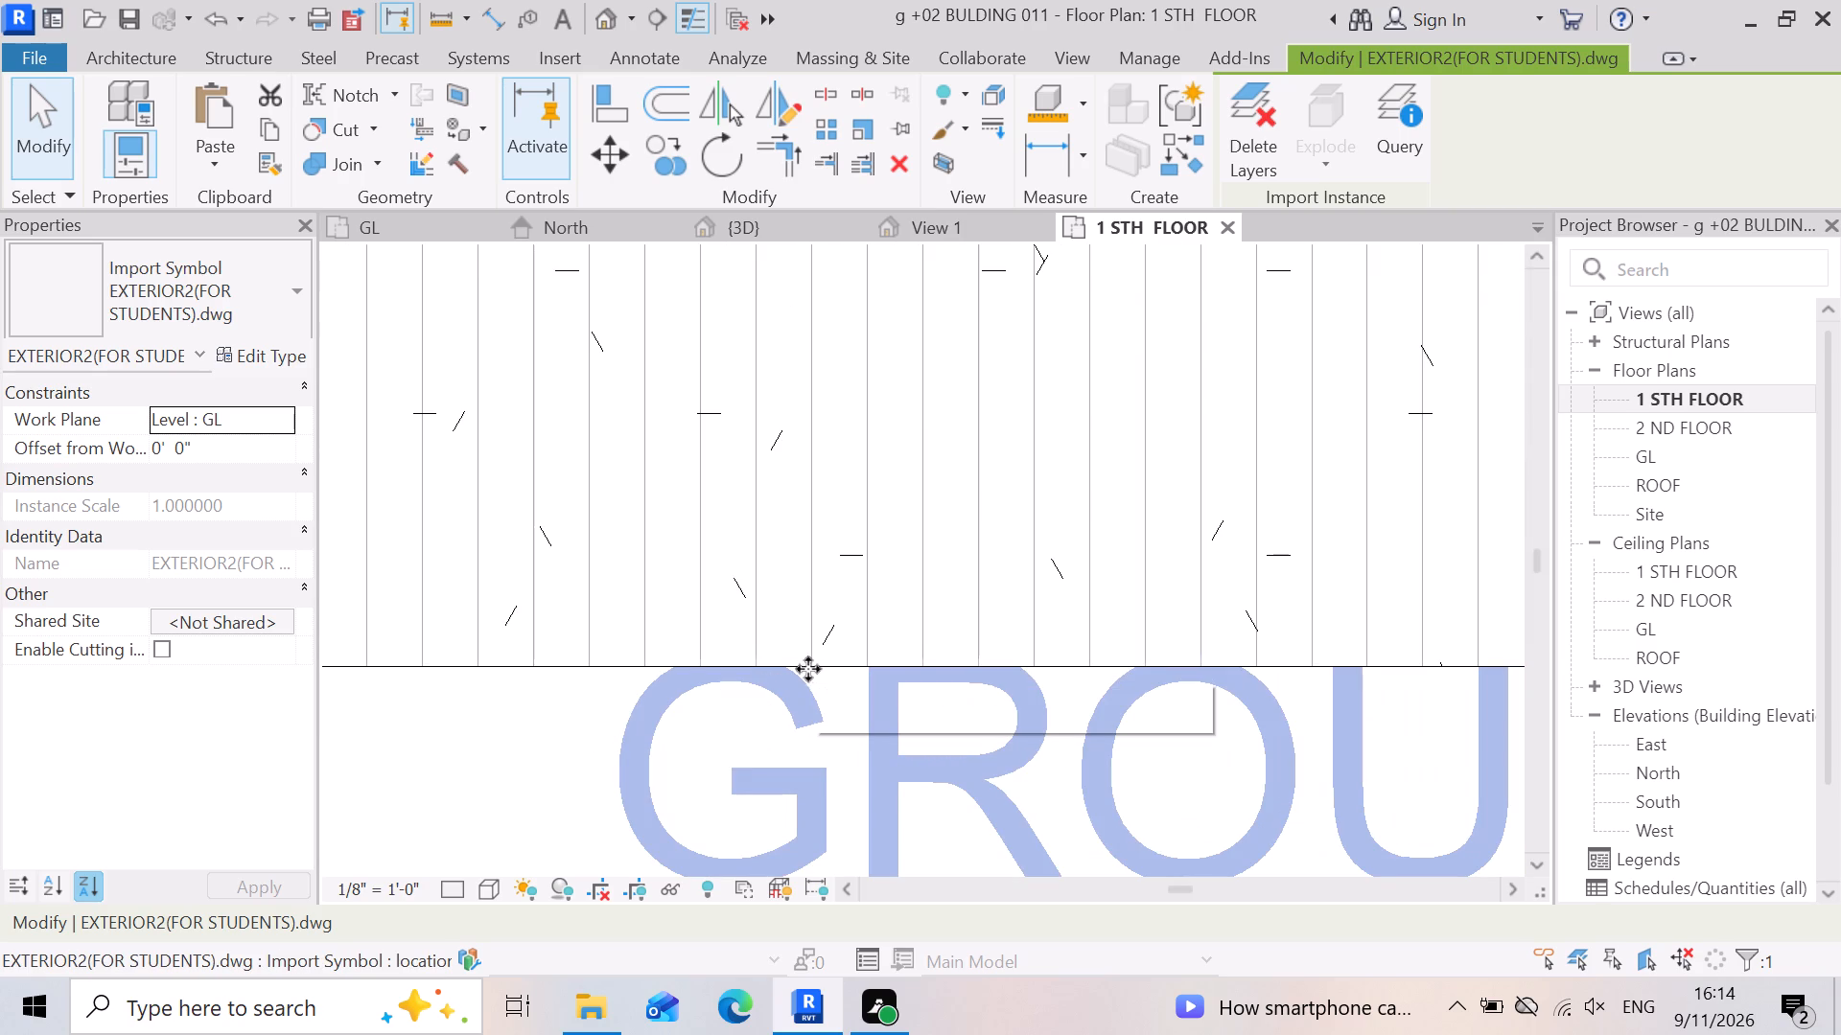
scroll(1048, 685, "down", 9)
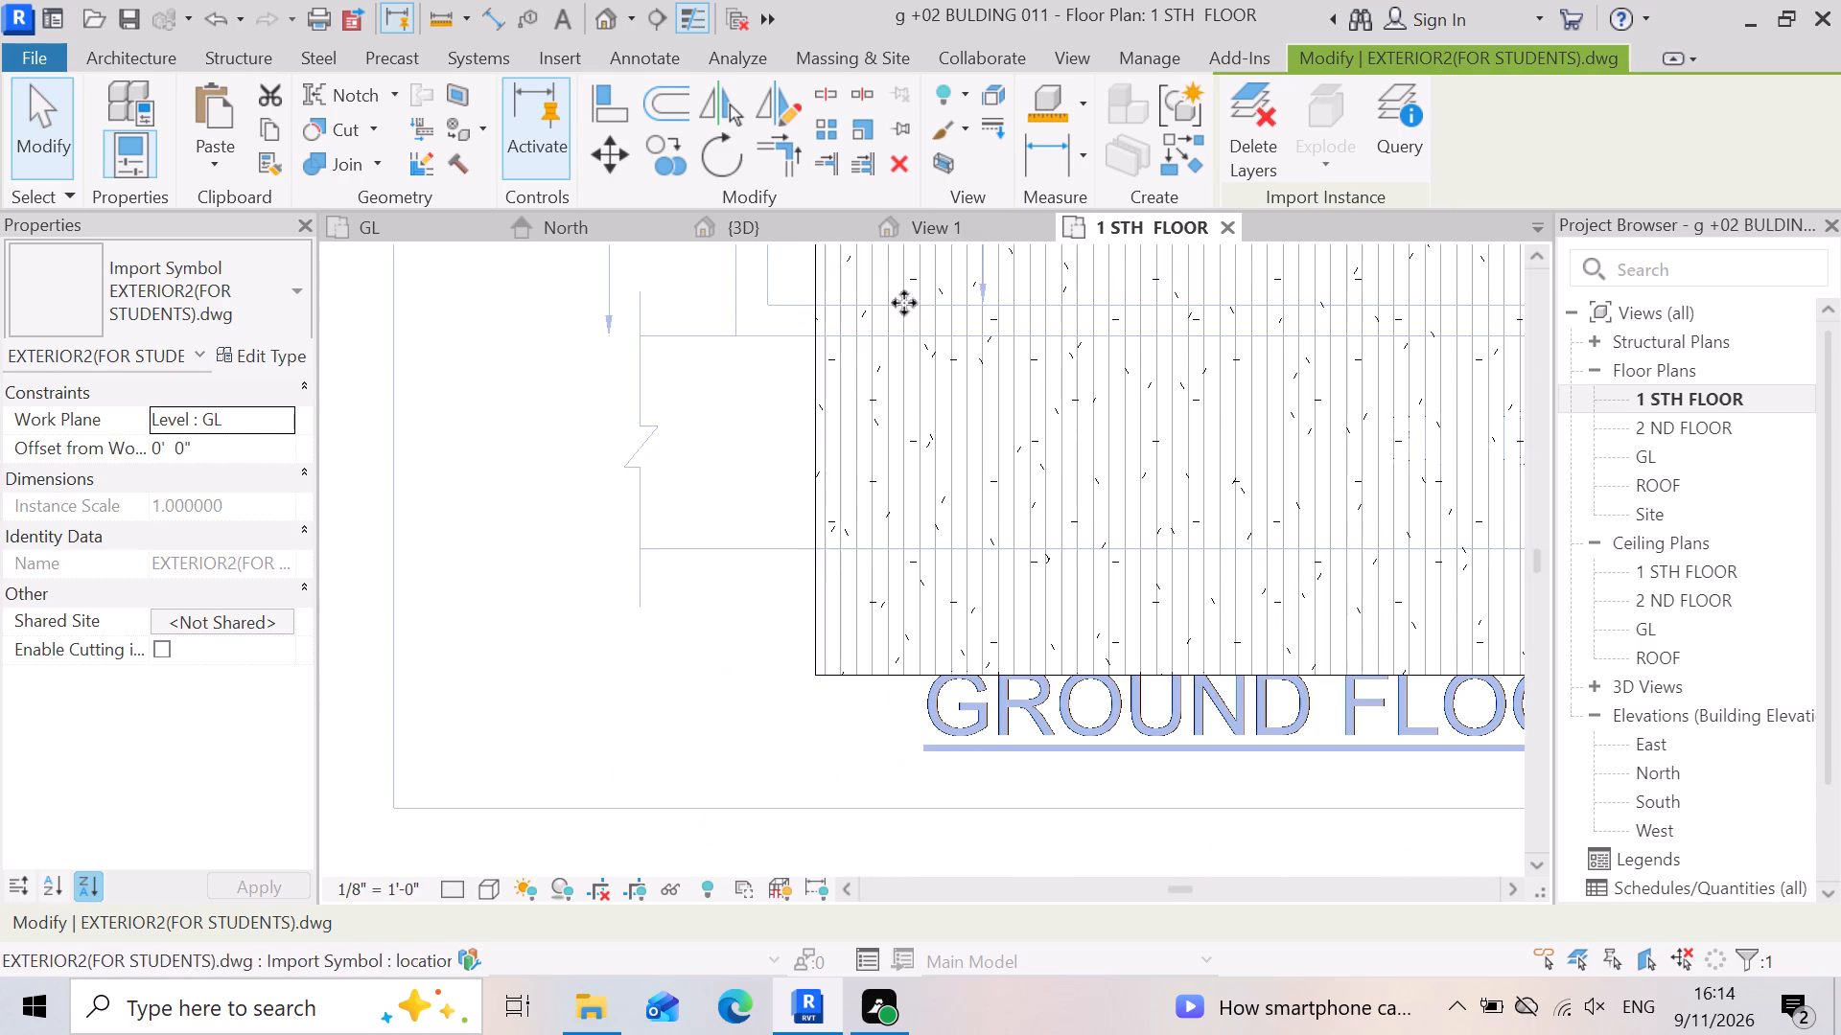
scroll(1083, 736, "up", 3)
left_click(846, 647)
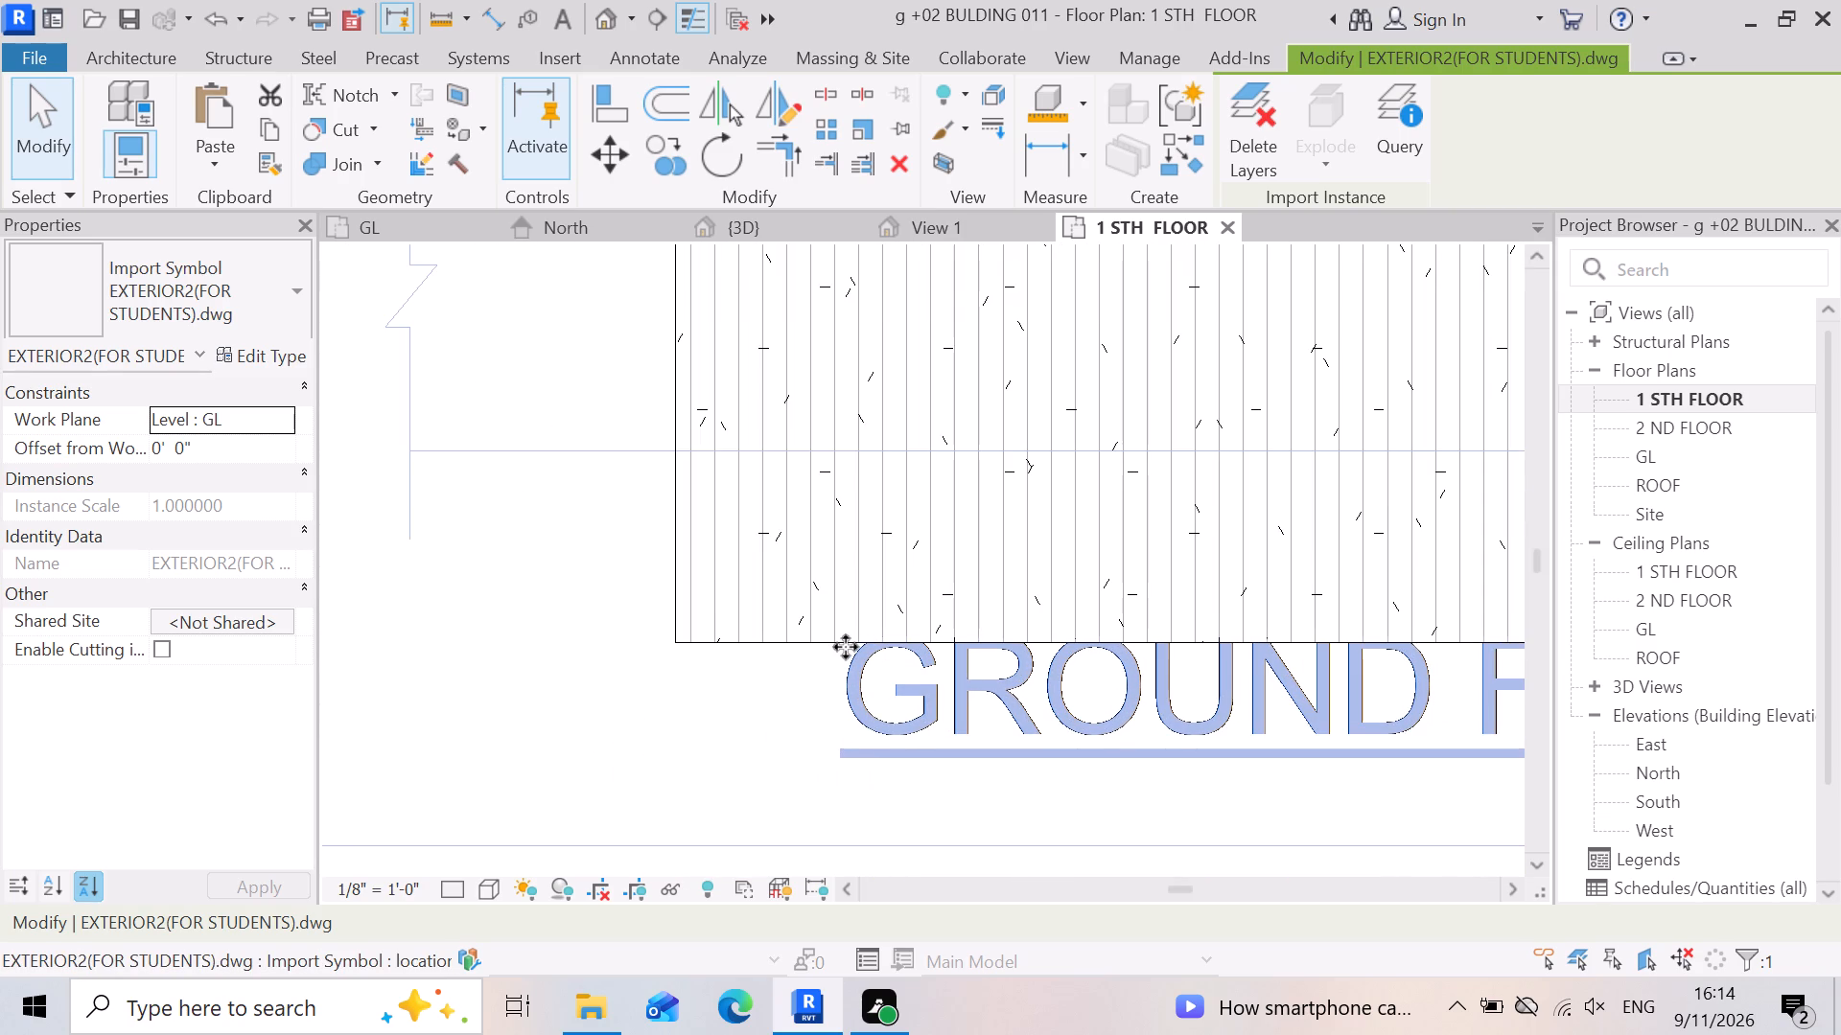
scroll(764, 637, "up", 8)
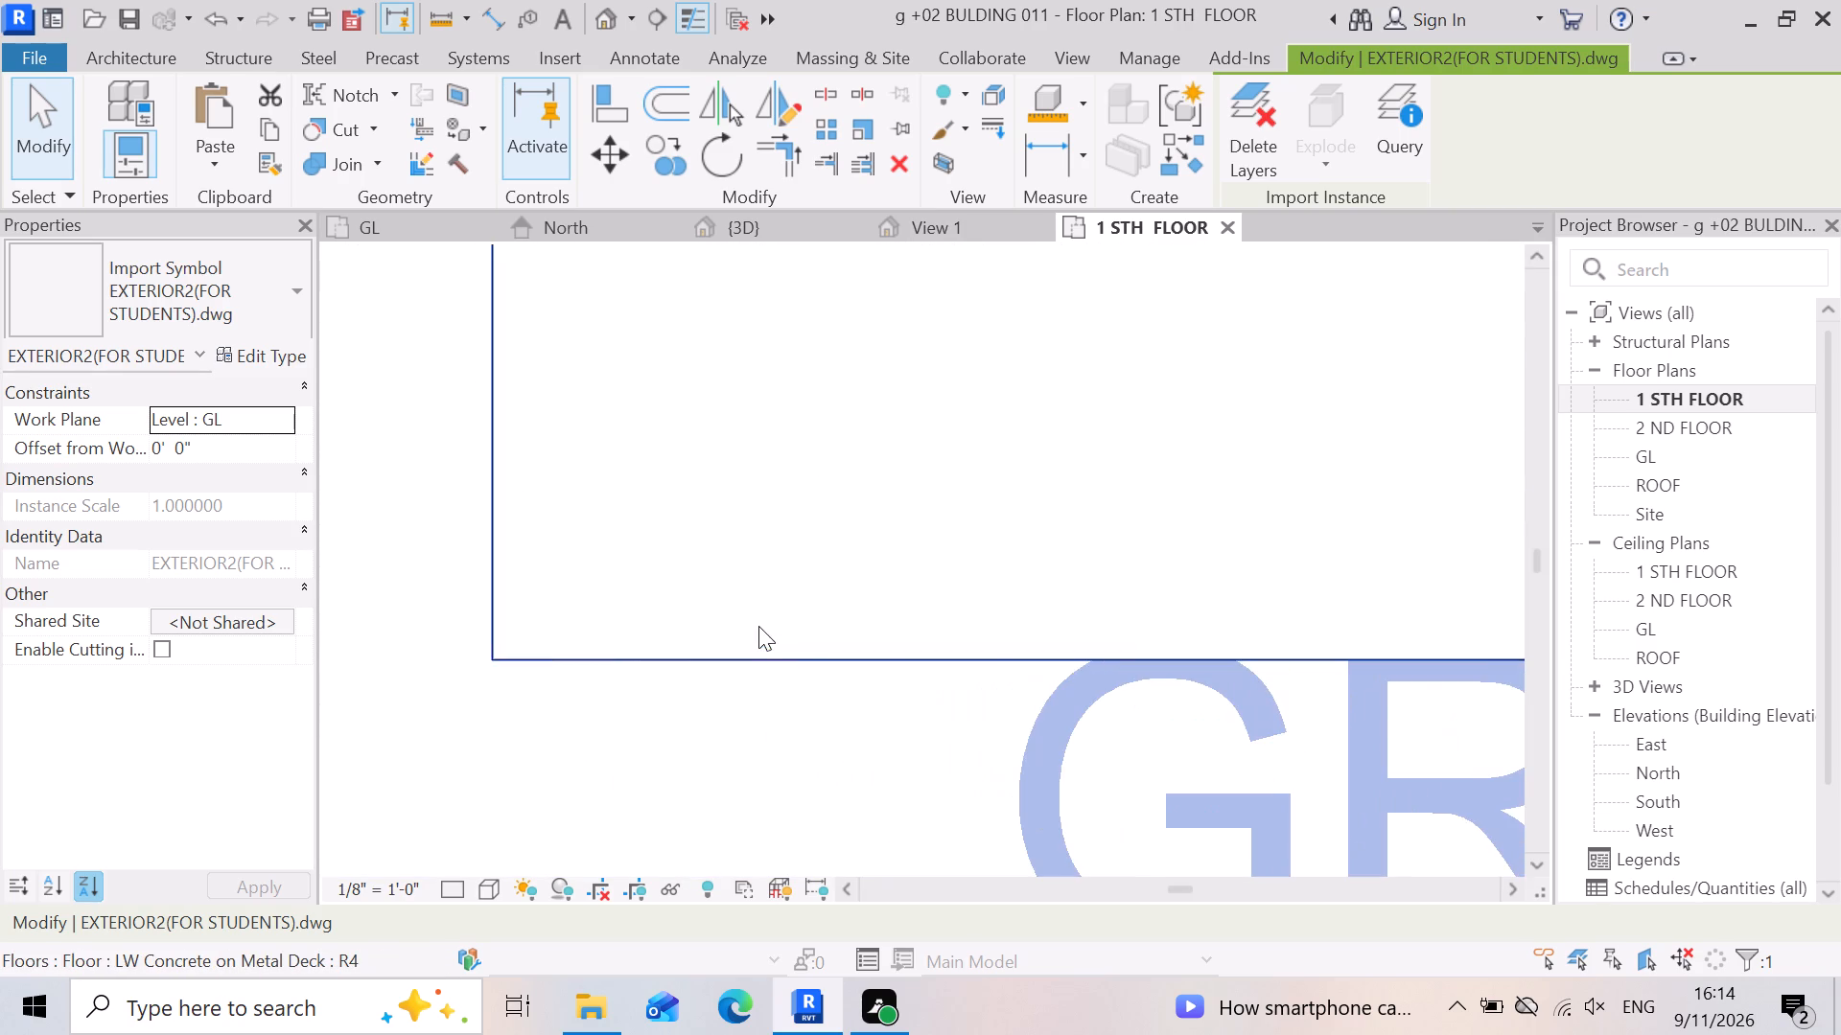
scroll(1085, 672, "down", 4)
scroll(1208, 667, "up", 5)
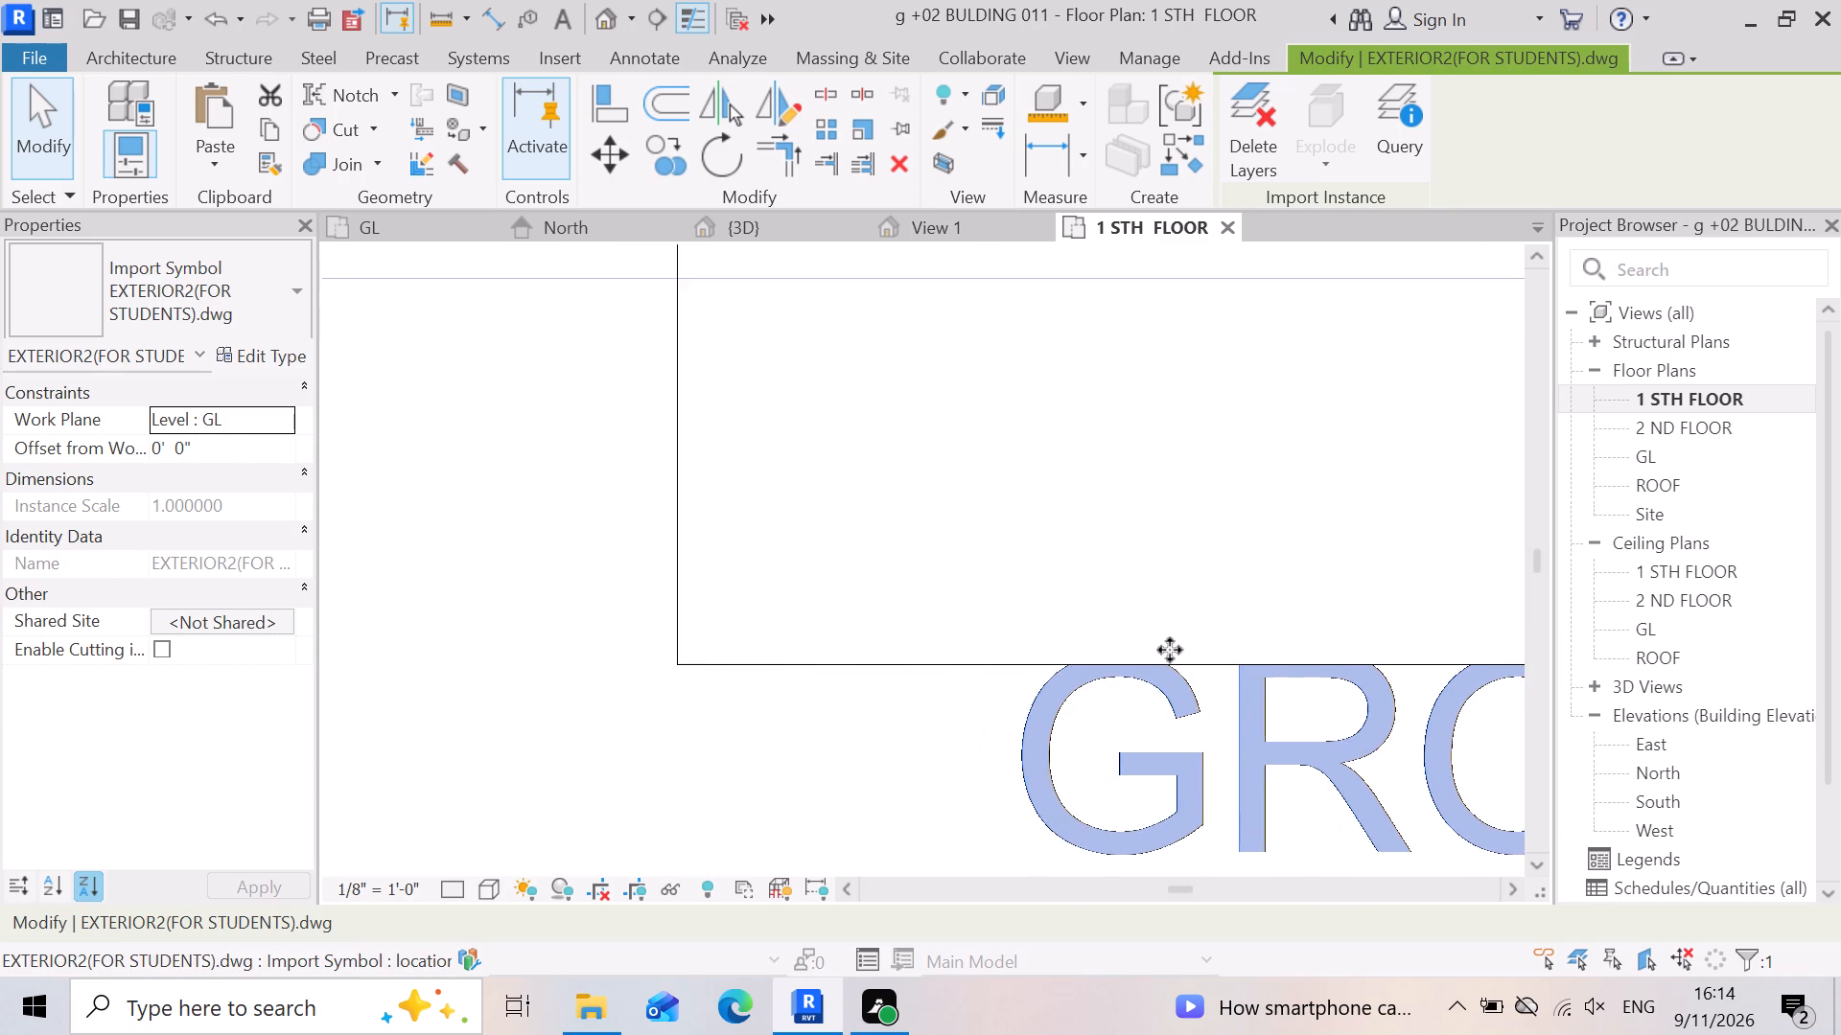
scroll(1170, 650, "up", 1)
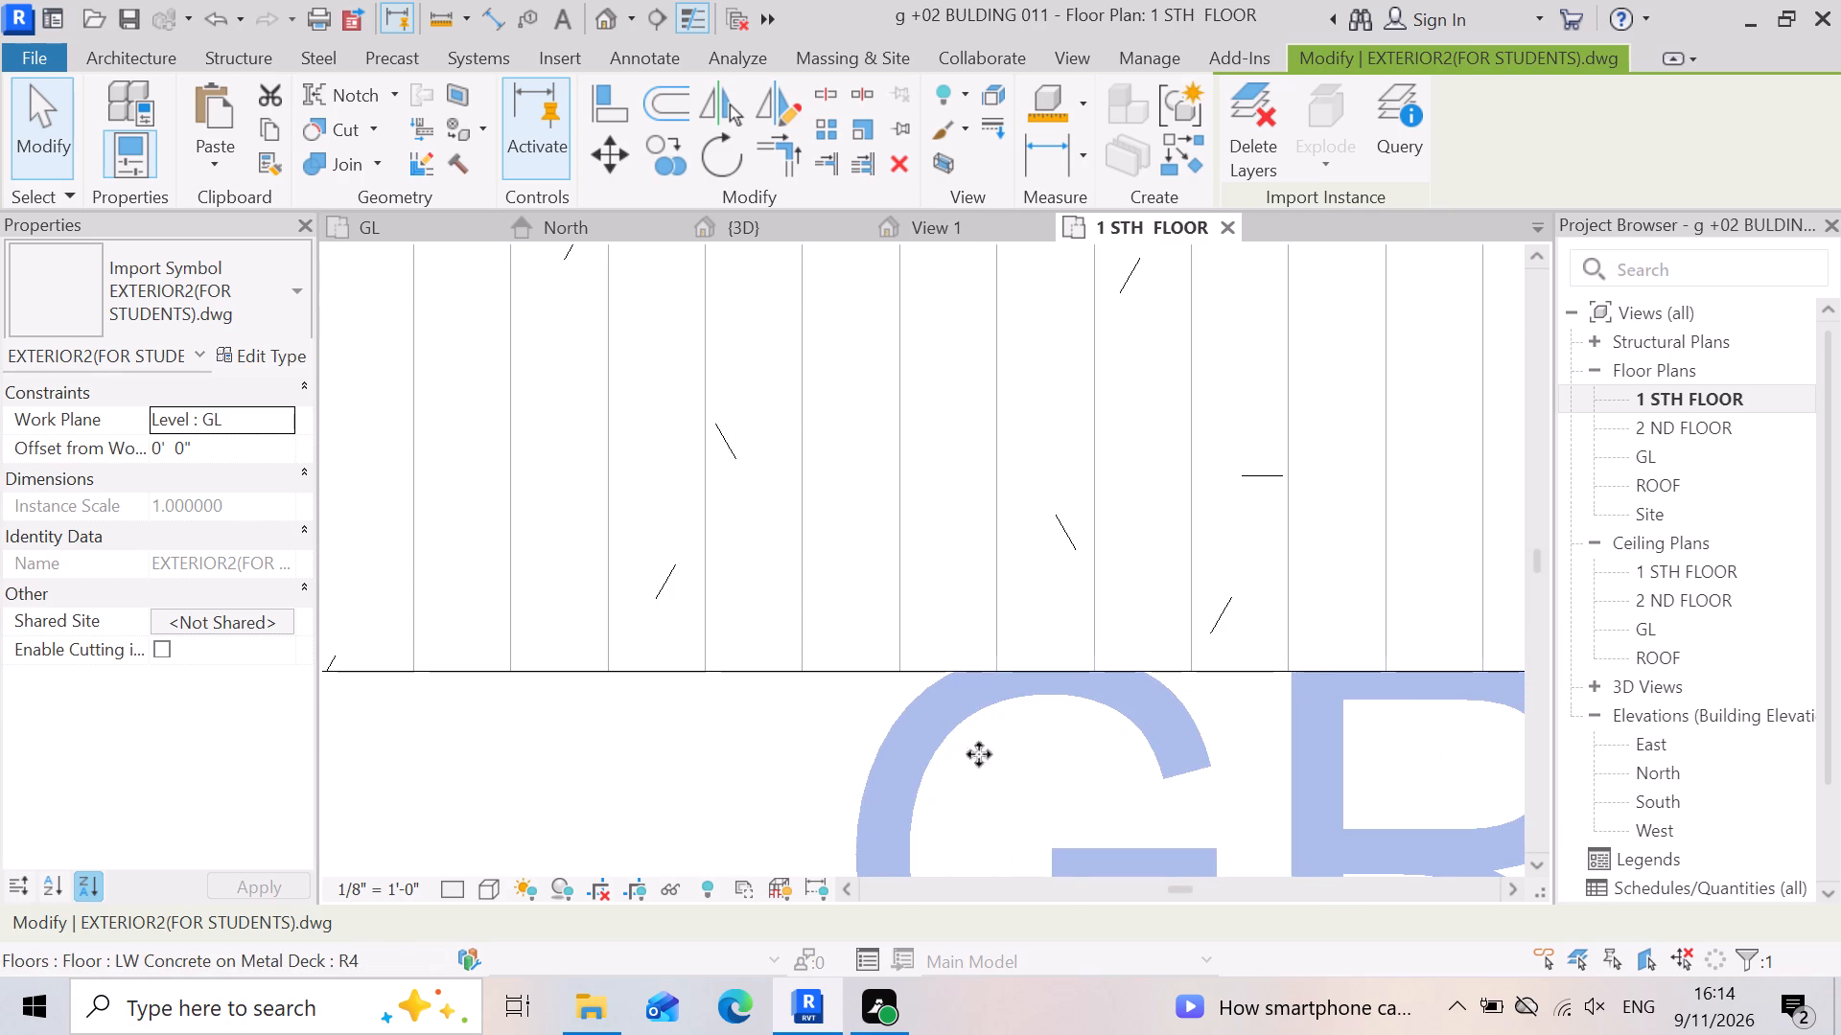
scroll(900, 705, "up", 3)
scroll(1046, 653, "down", 7)
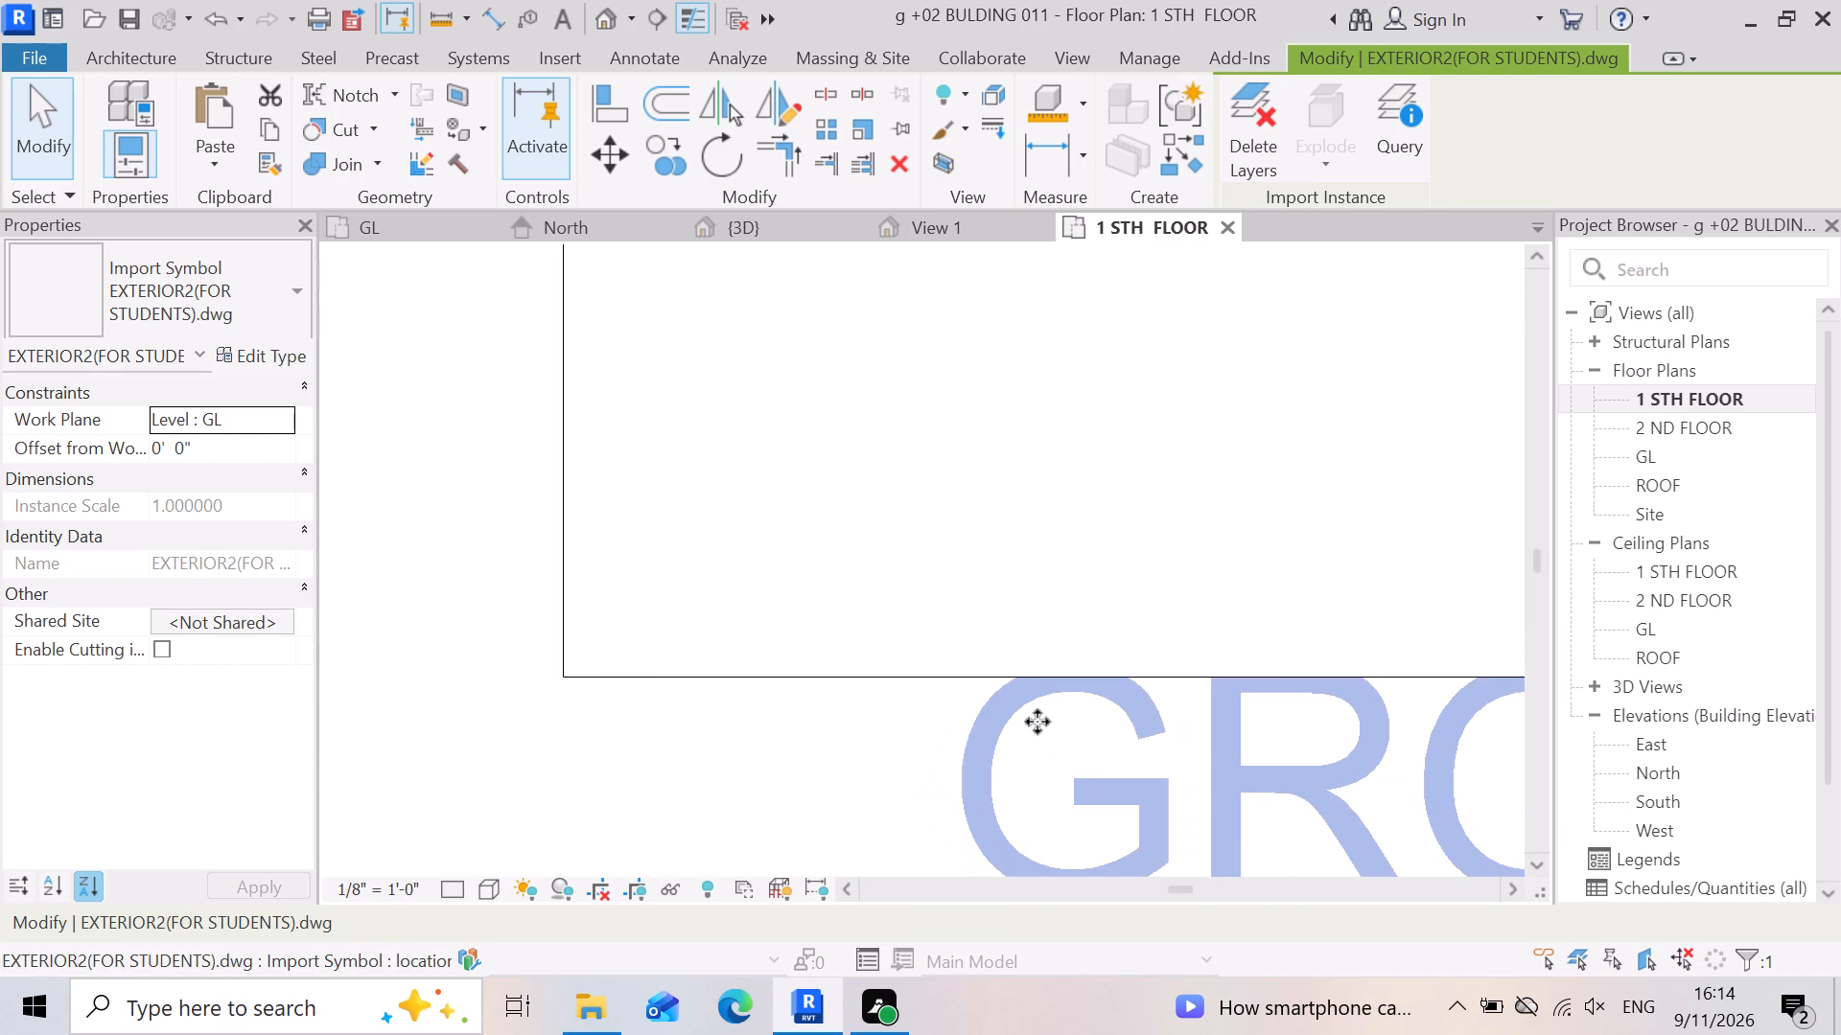
scroll(640, 712, "up", 4)
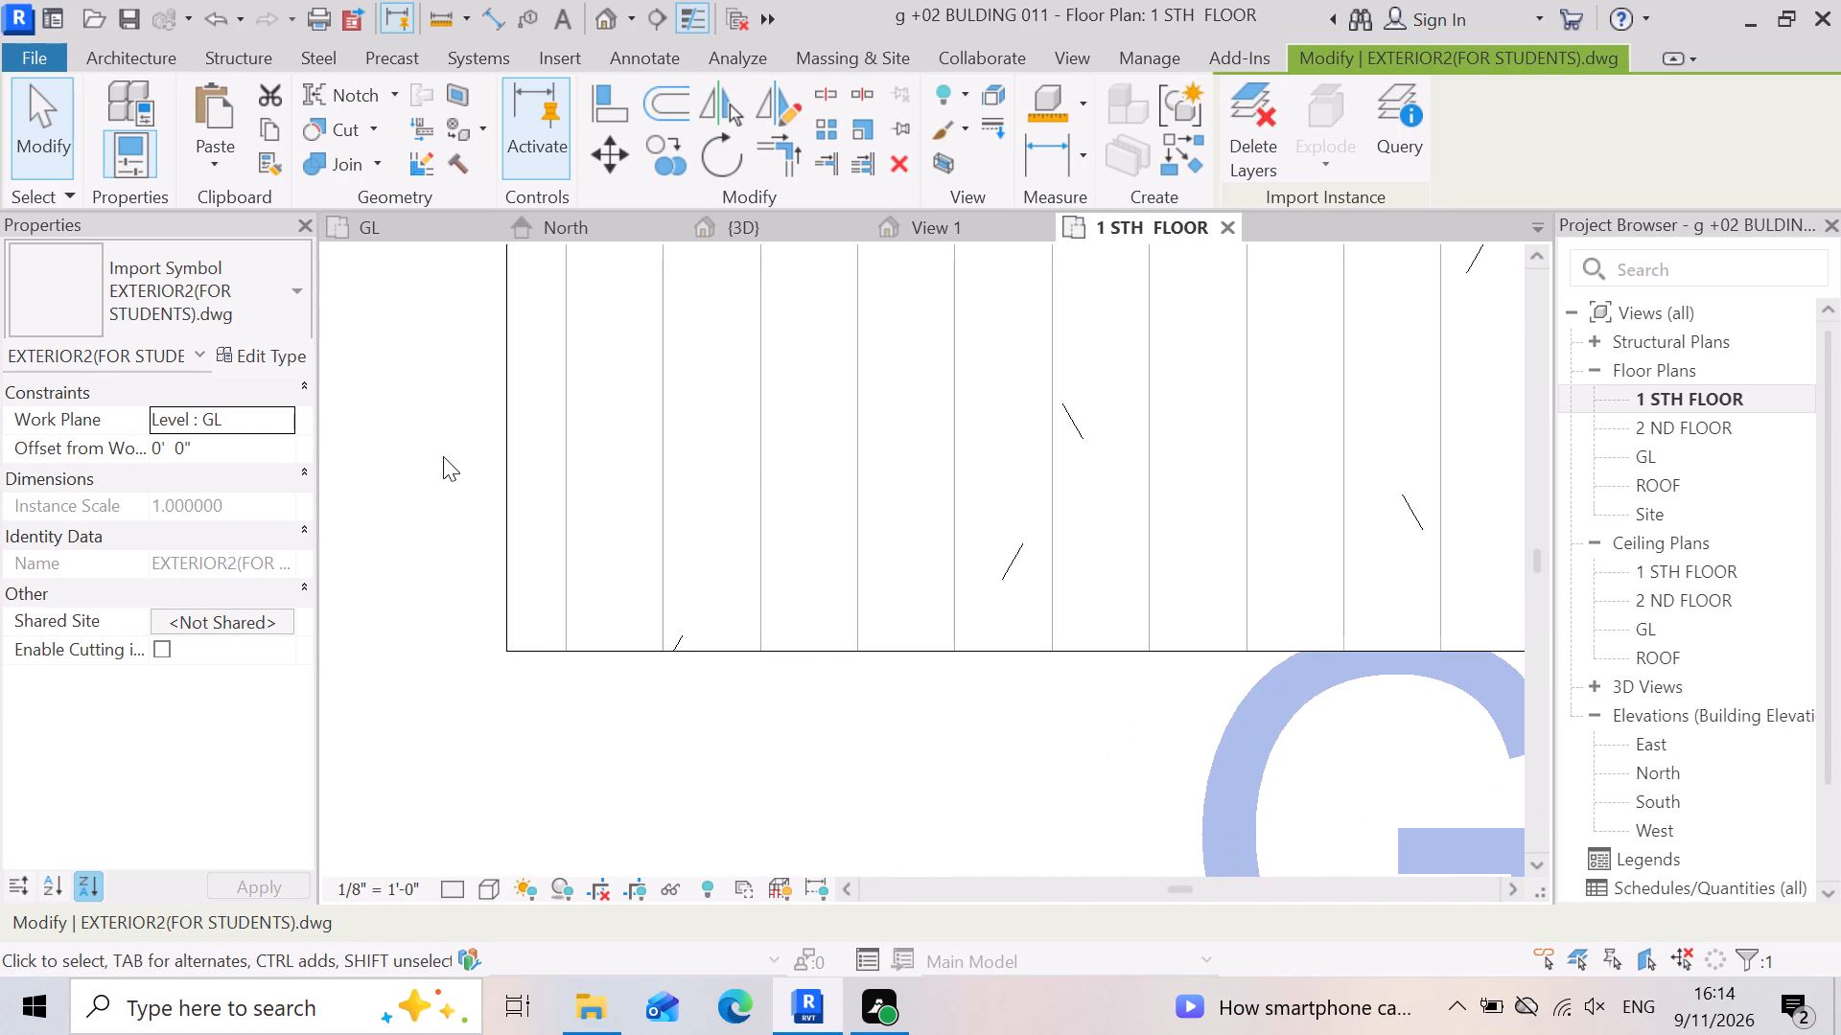
Examine the Wood Joist 10" floor's front edge and corner in the GL plan for comparison, then deselect the floor.
left_click(441, 218)
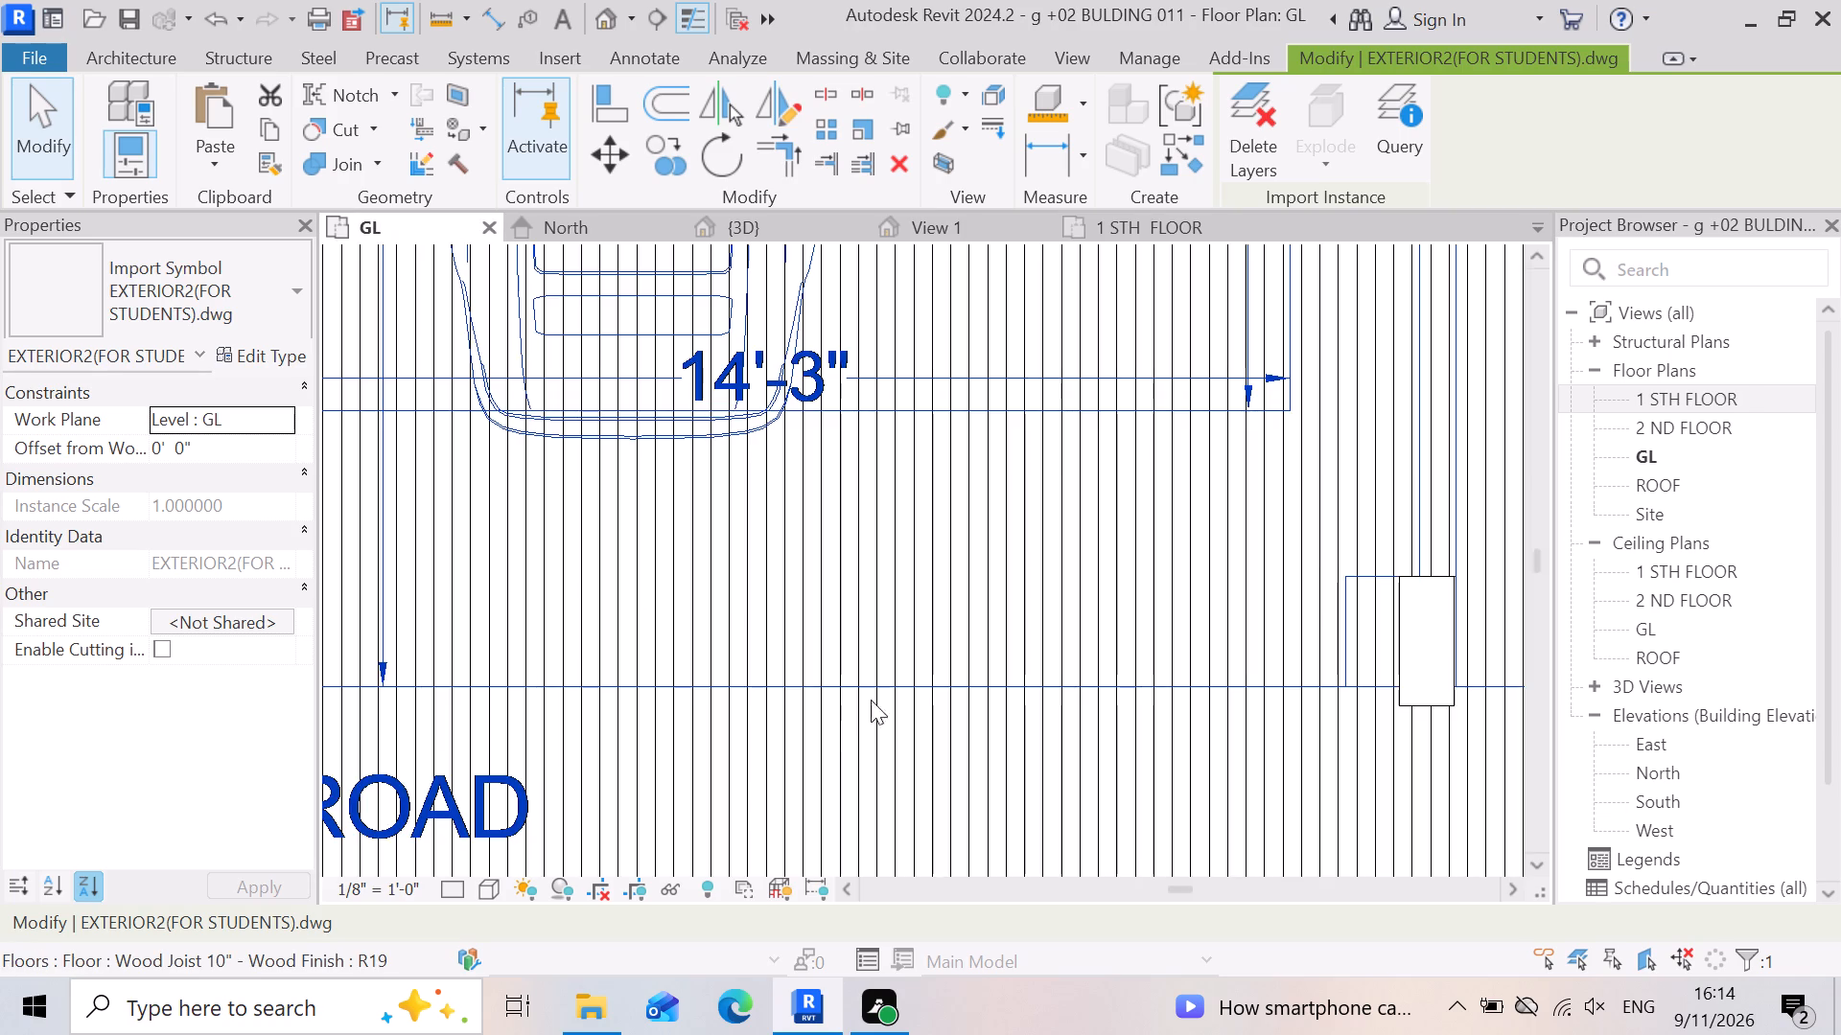
scroll(903, 661, "down", 13)
scroll(756, 775, "up", 3)
scroll(430, 701, "up", 14)
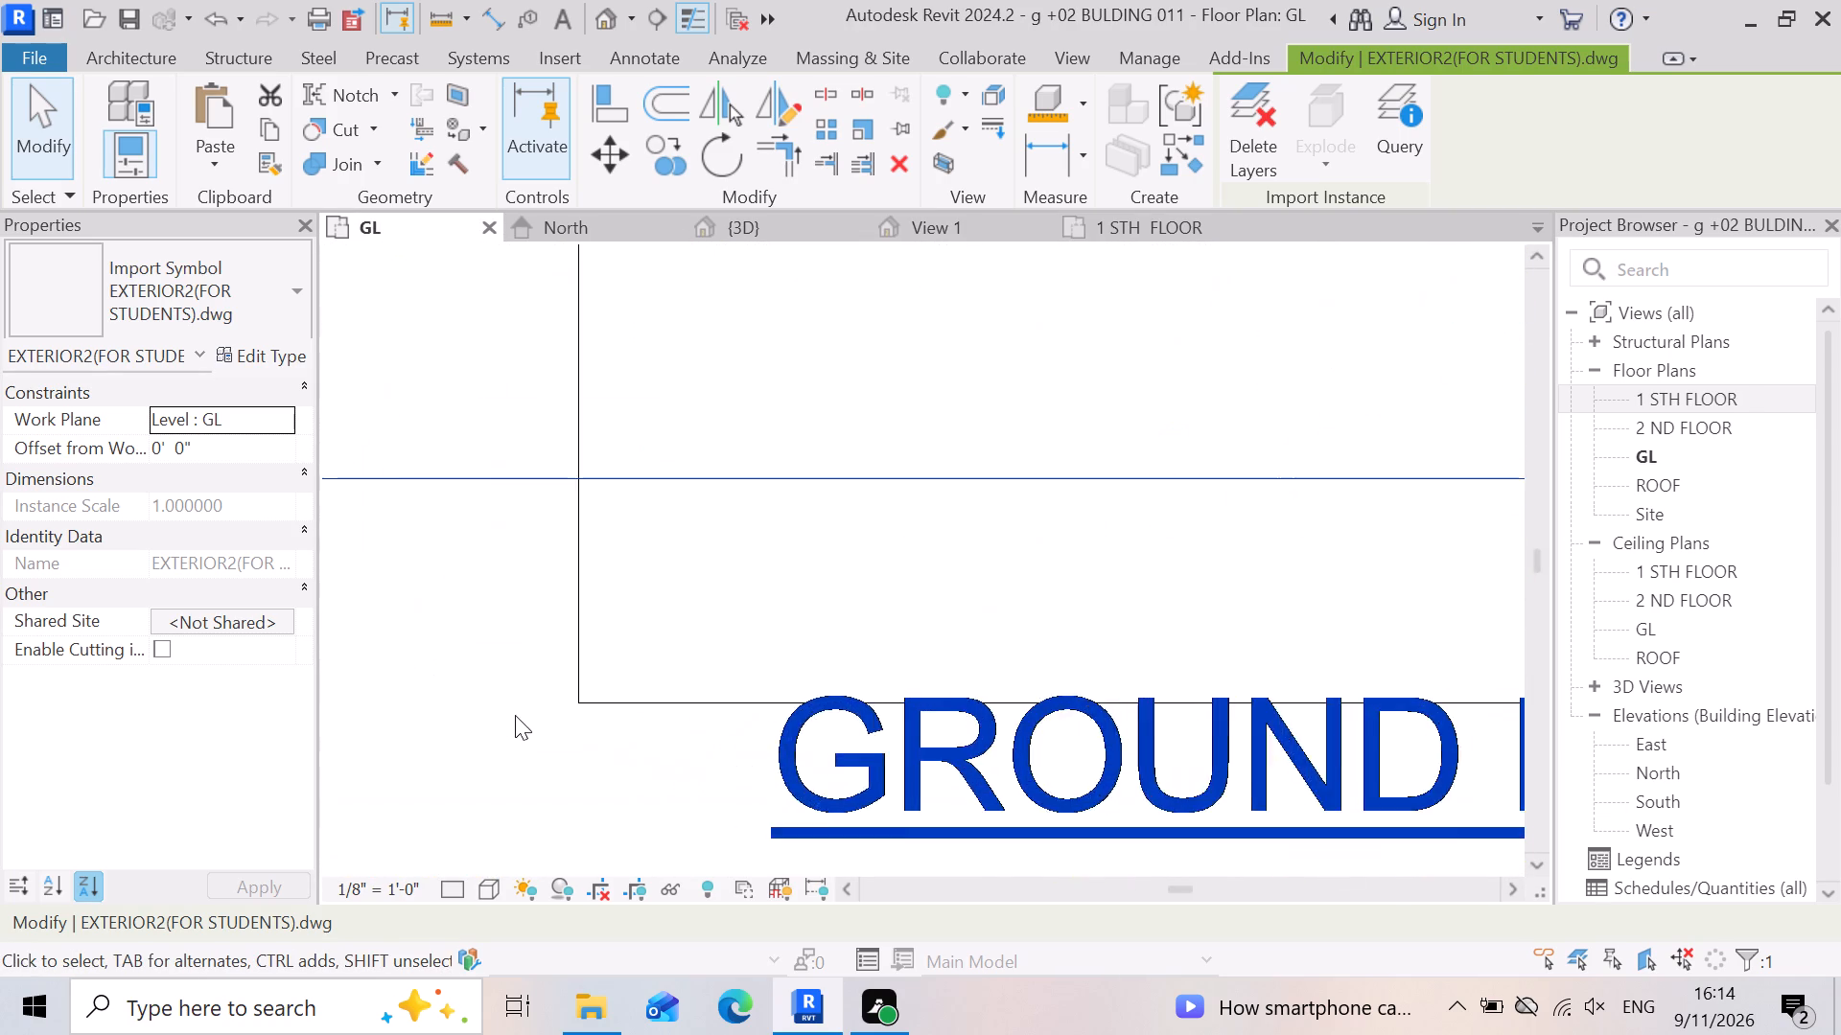
scroll(515, 715, "up", 3)
left_click(718, 695)
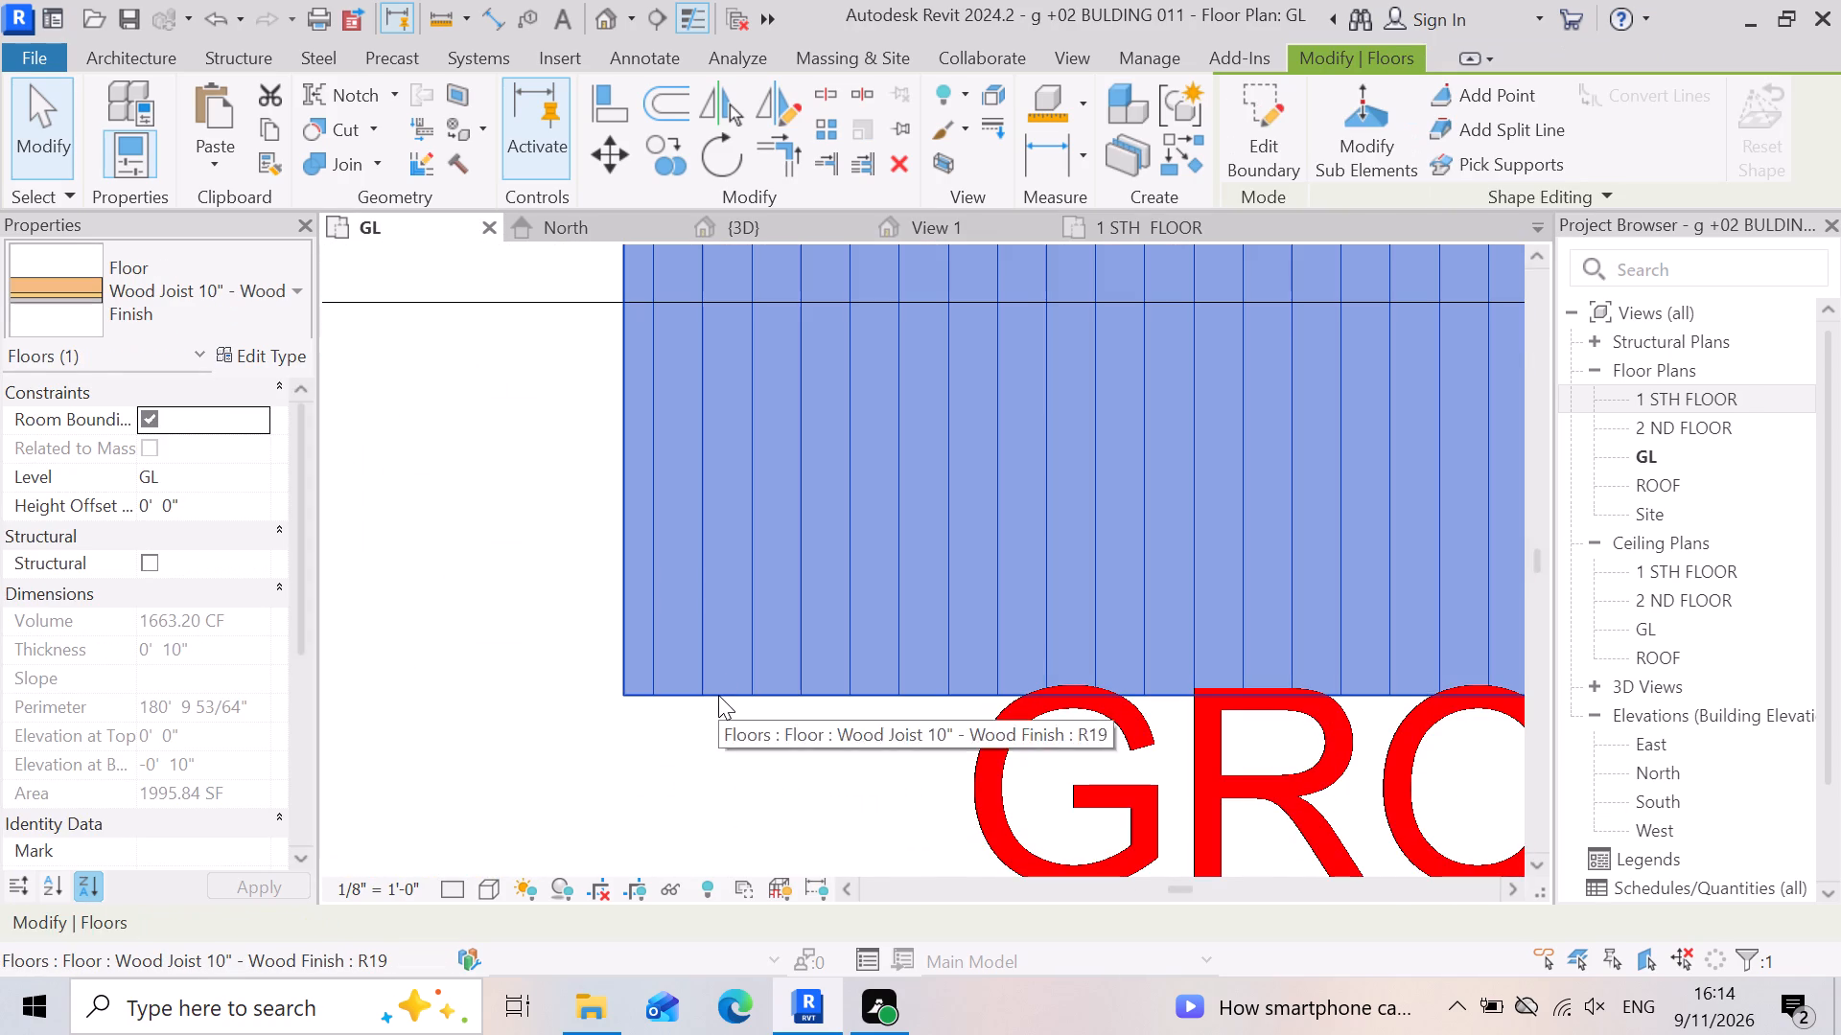
scroll(720, 687, "down", 4)
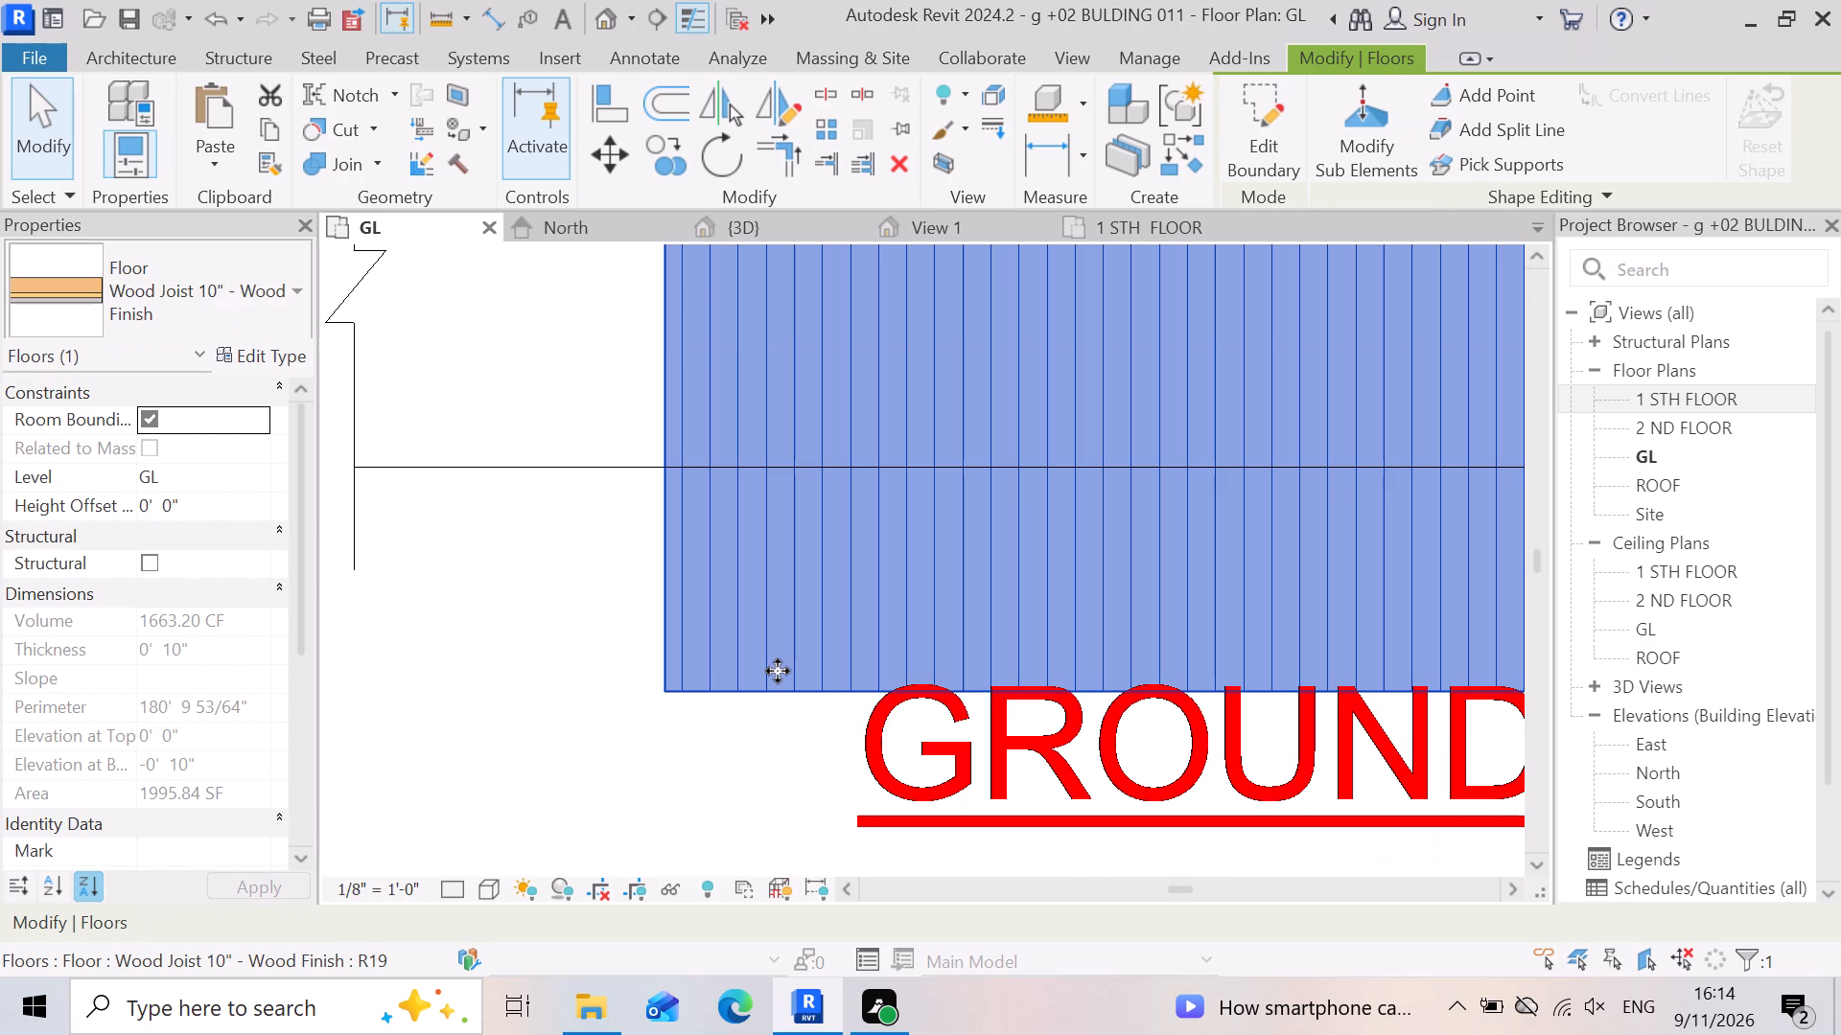
scroll(778, 671, "down", 10)
scroll(657, 716, "down", 3)
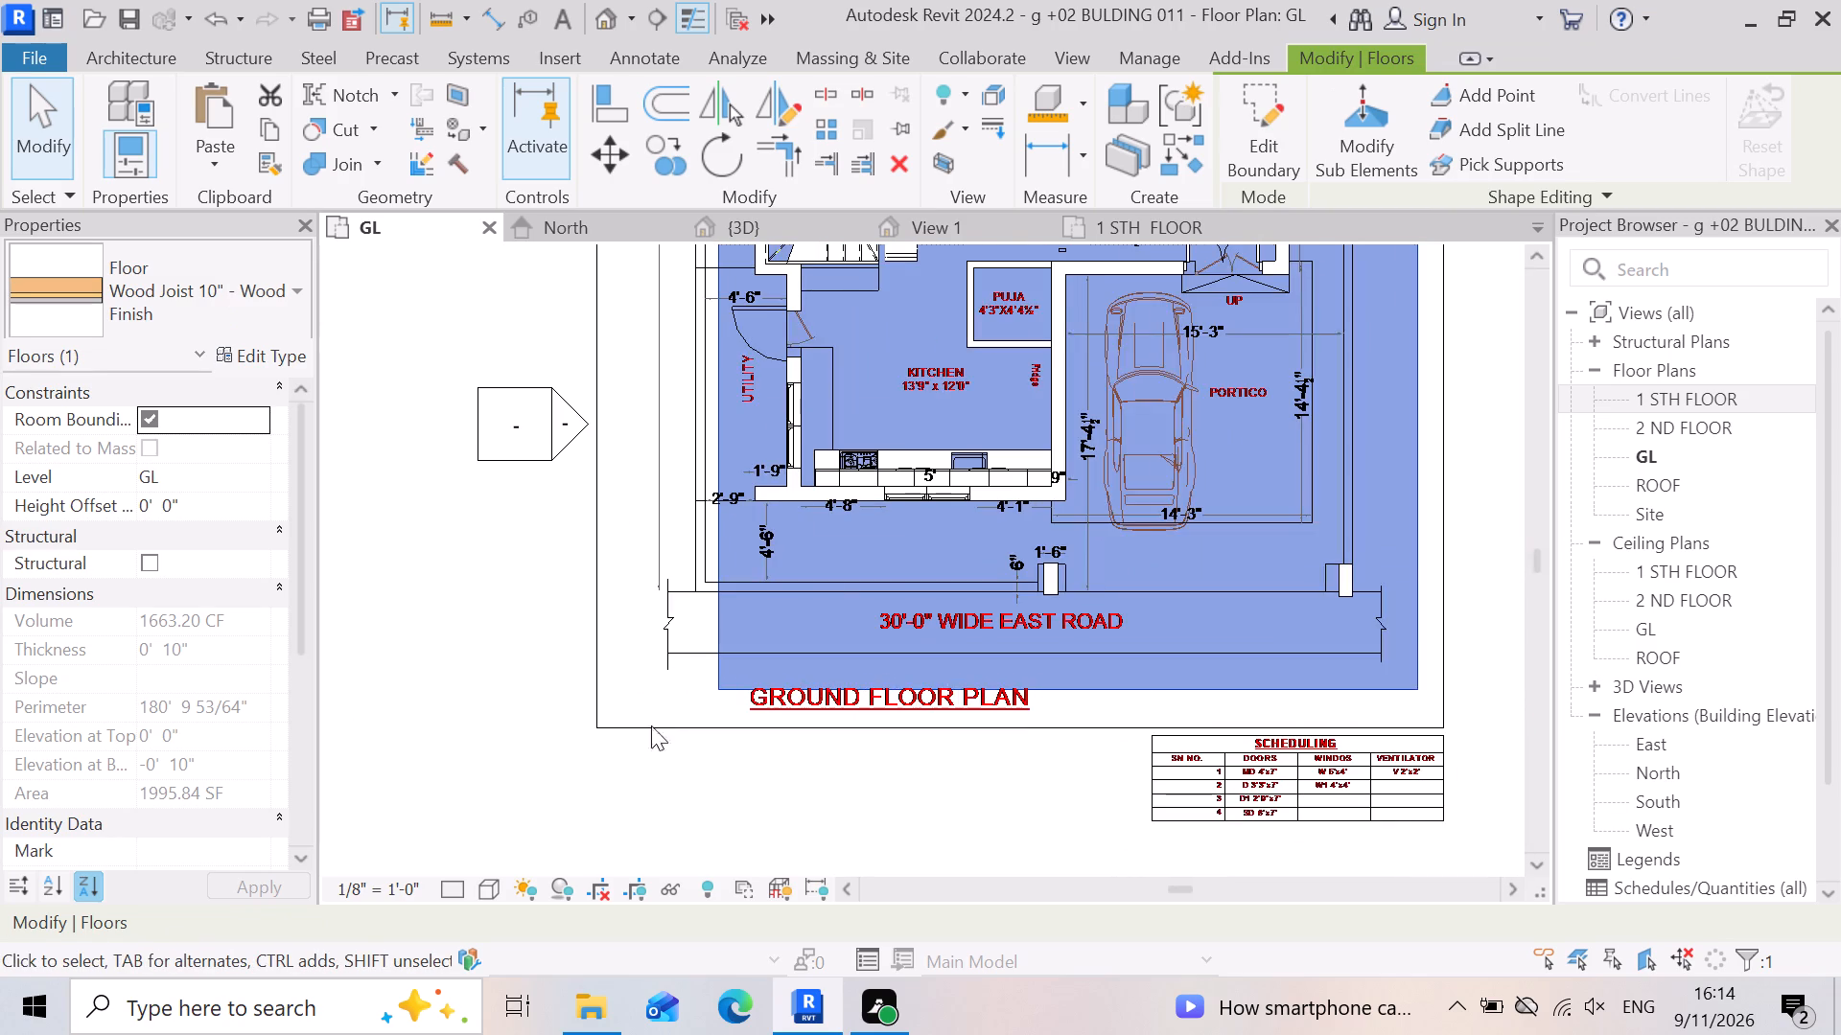
scroll(908, 778, "up", 3)
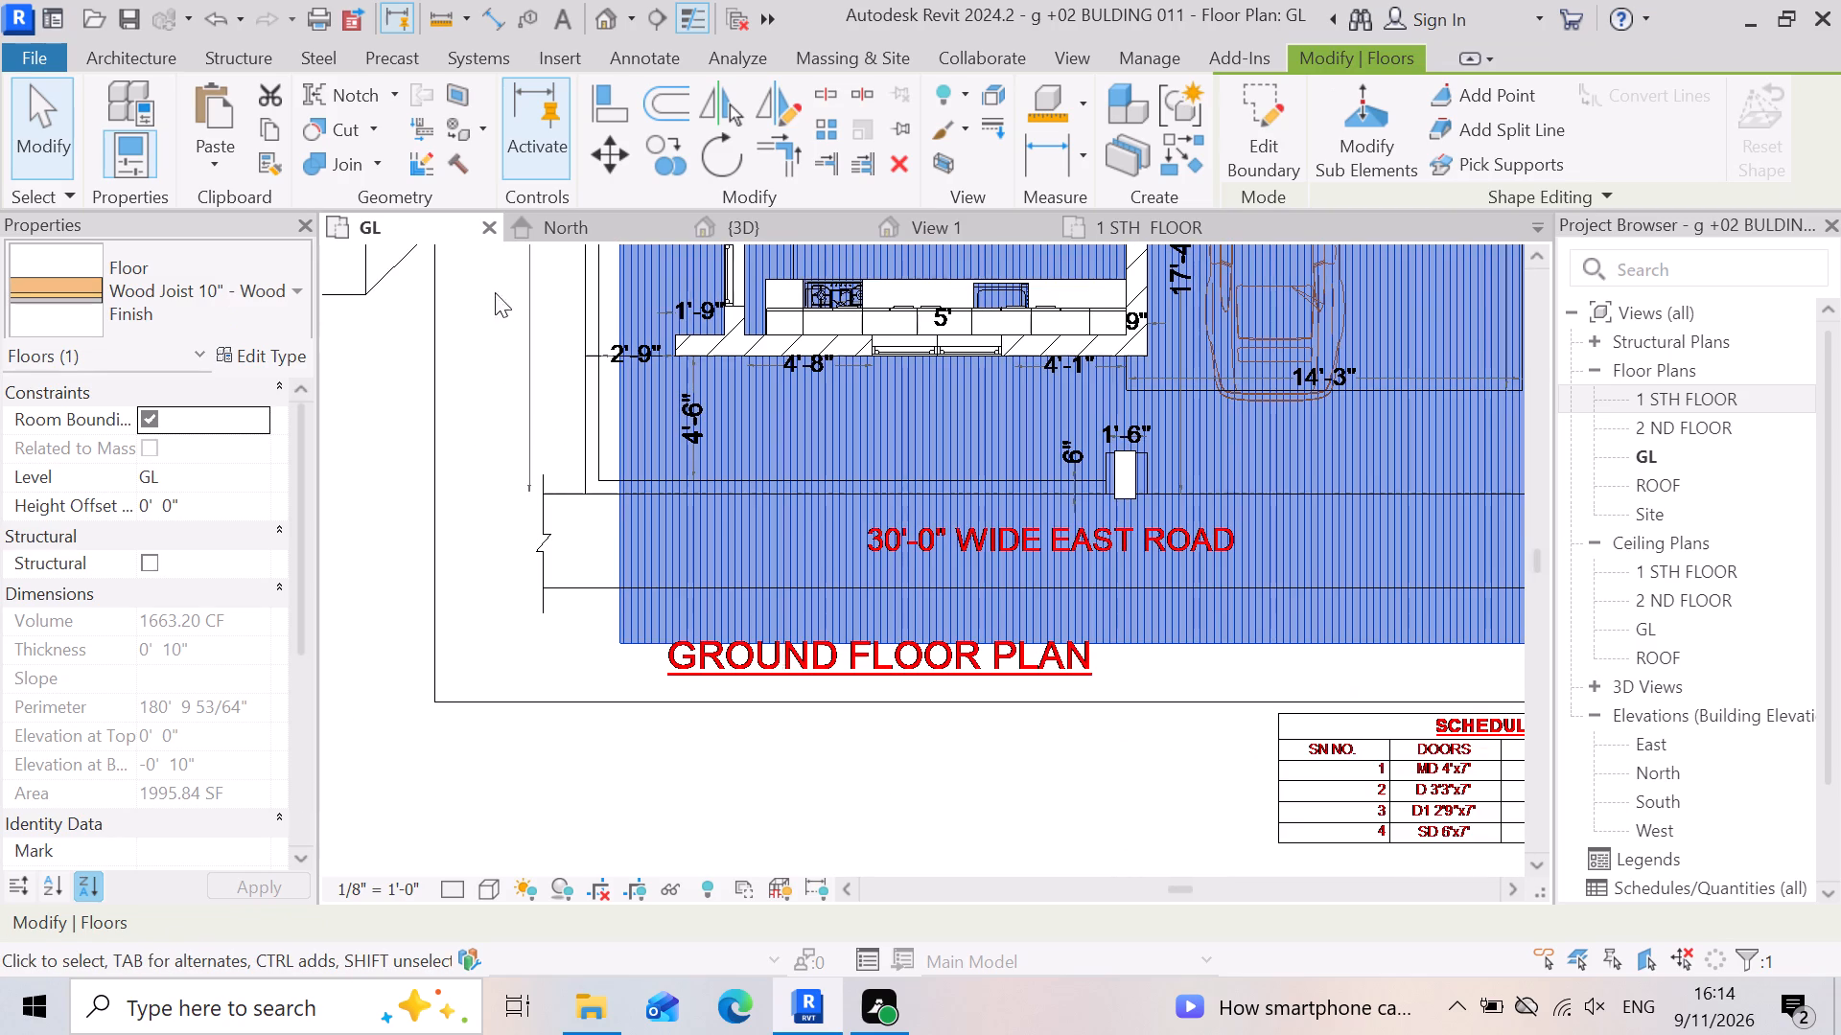
left_click(794, 748)
scroll(787, 725, "down", 5)
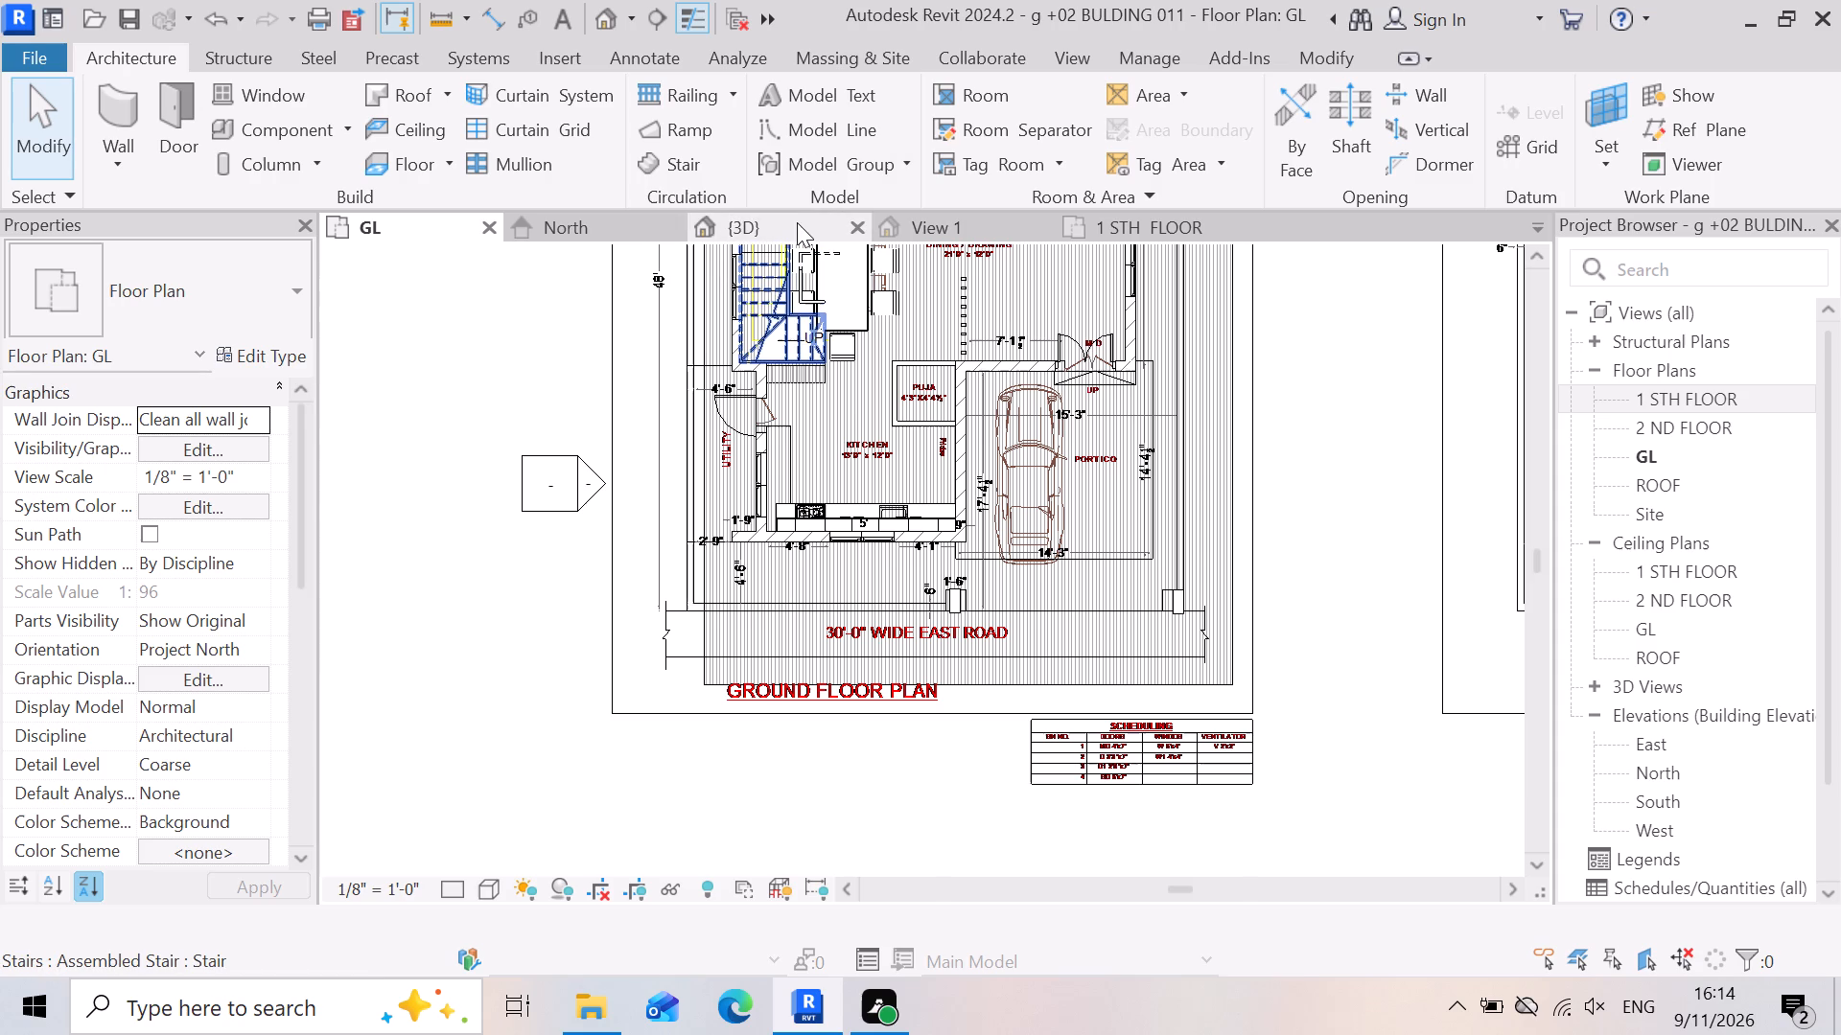
Open the 1 STH FLOOR LW Concrete on Metal Deck slab's boundary sketch from the 3D view and display its front corner in plan.
left_click(797, 222)
scroll(790, 579, "down", 9)
scroll(524, 615, "up", 2)
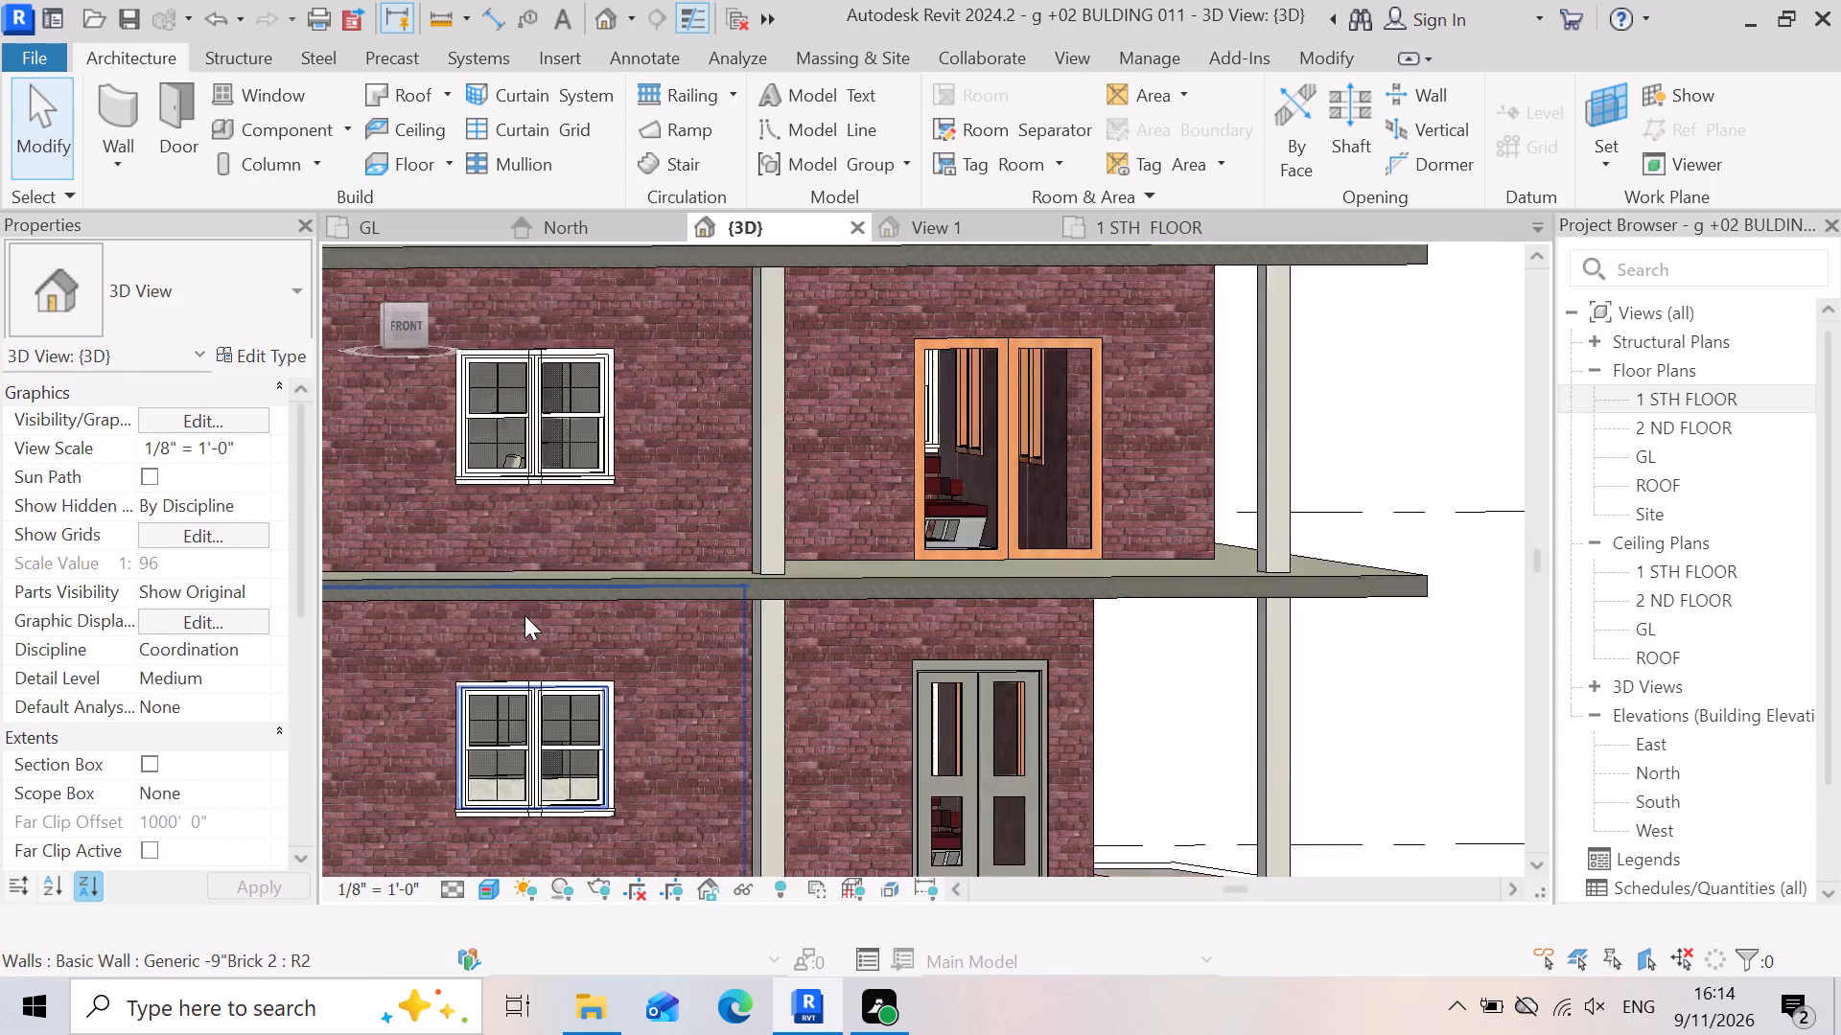
scroll(524, 615, "up", 1)
scroll(1199, 635, "down", 9)
scroll(890, 656, "up", 12)
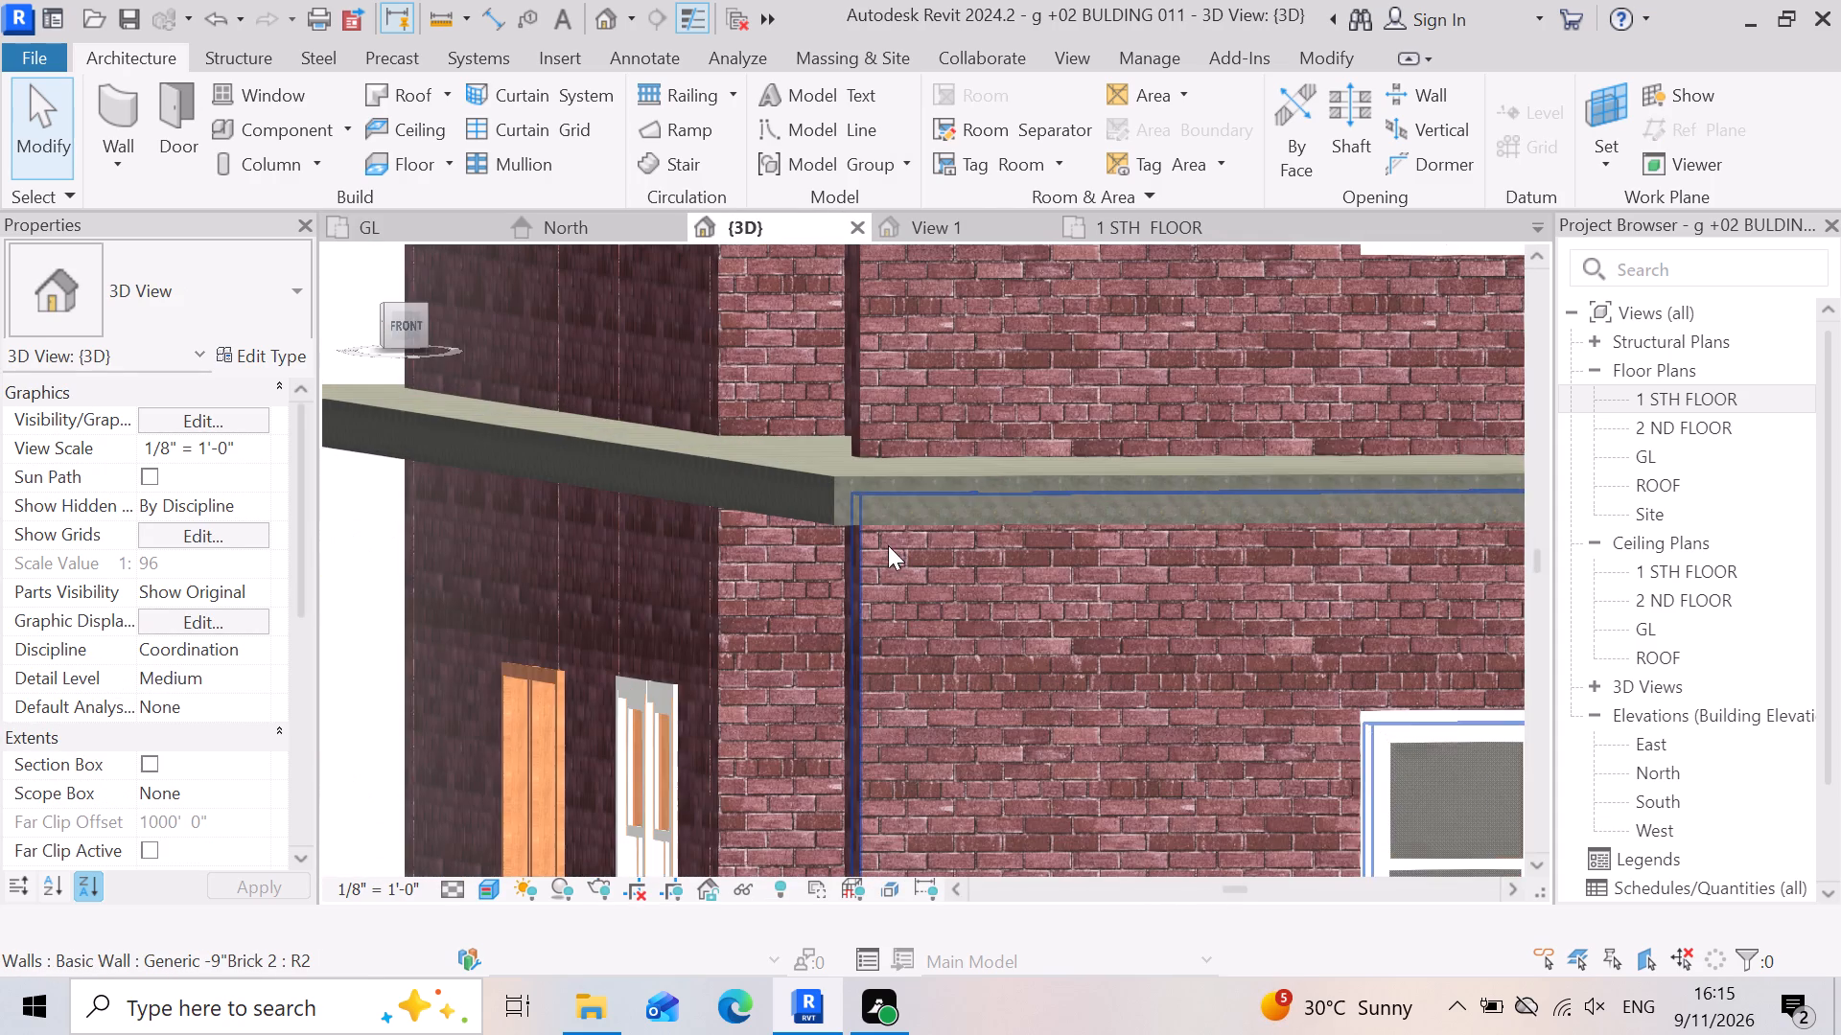
left_click(897, 495)
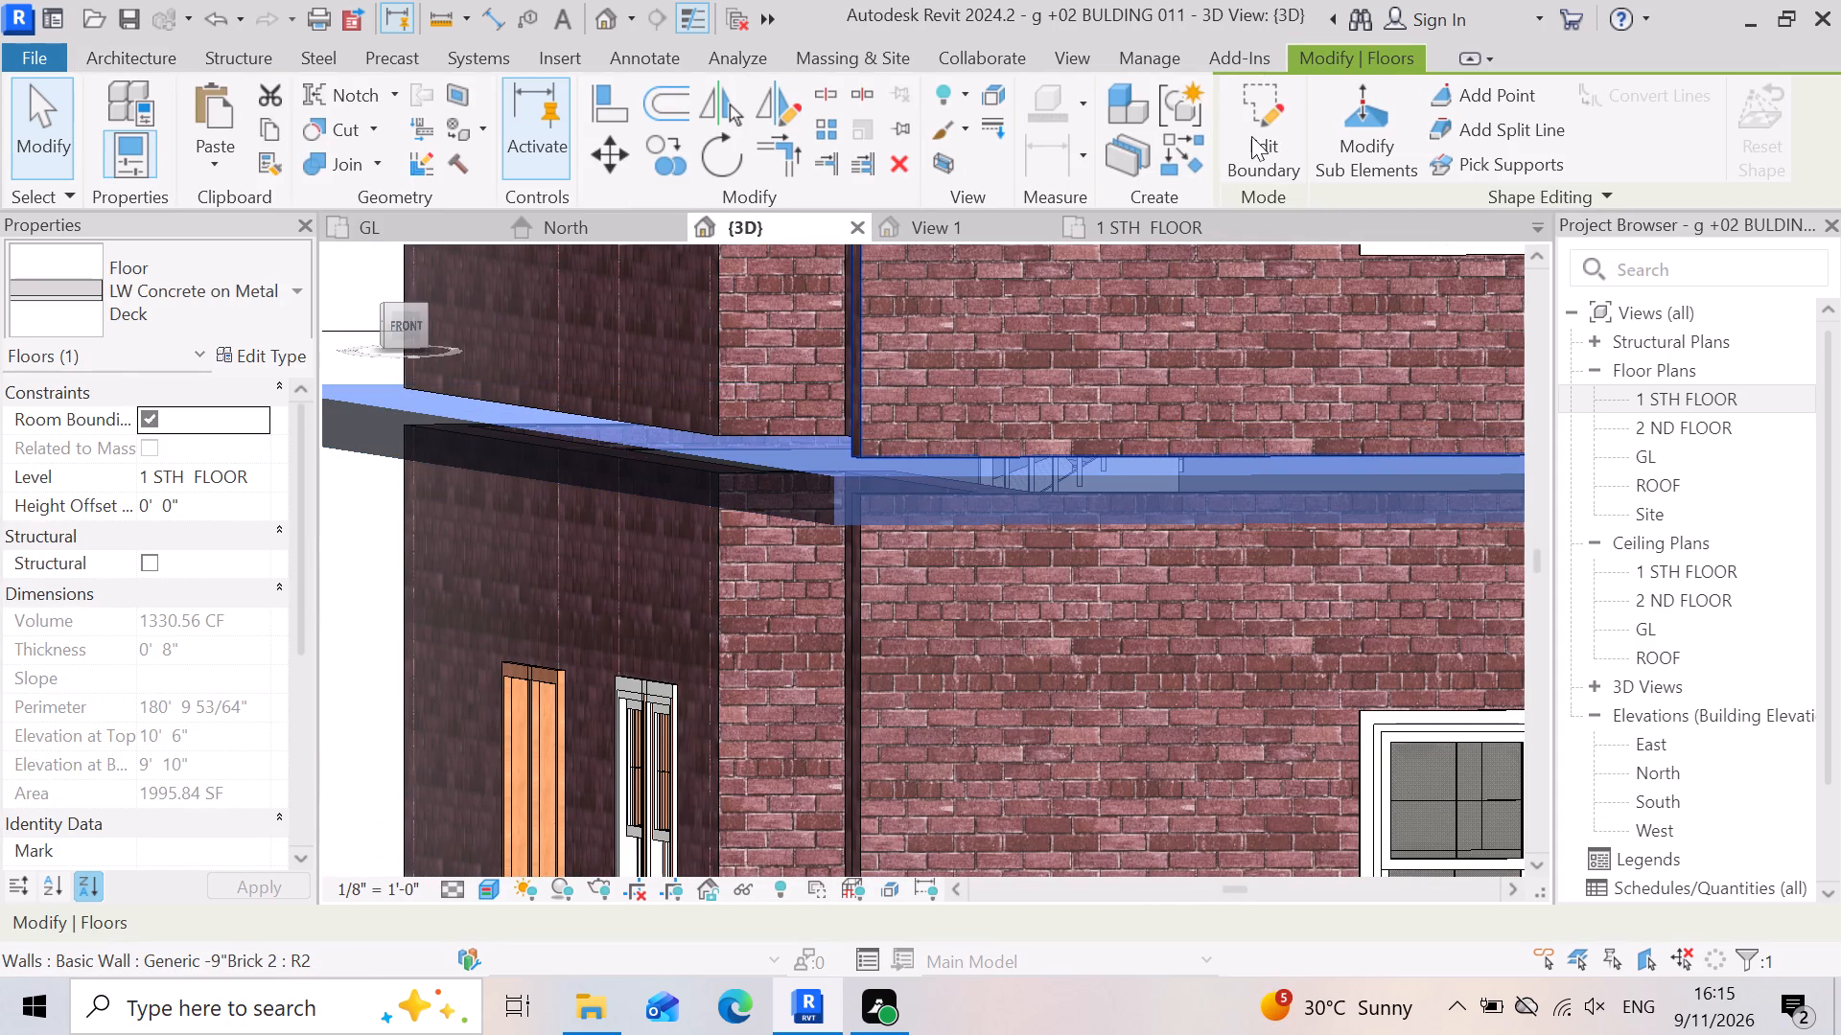
left_click(1251, 122)
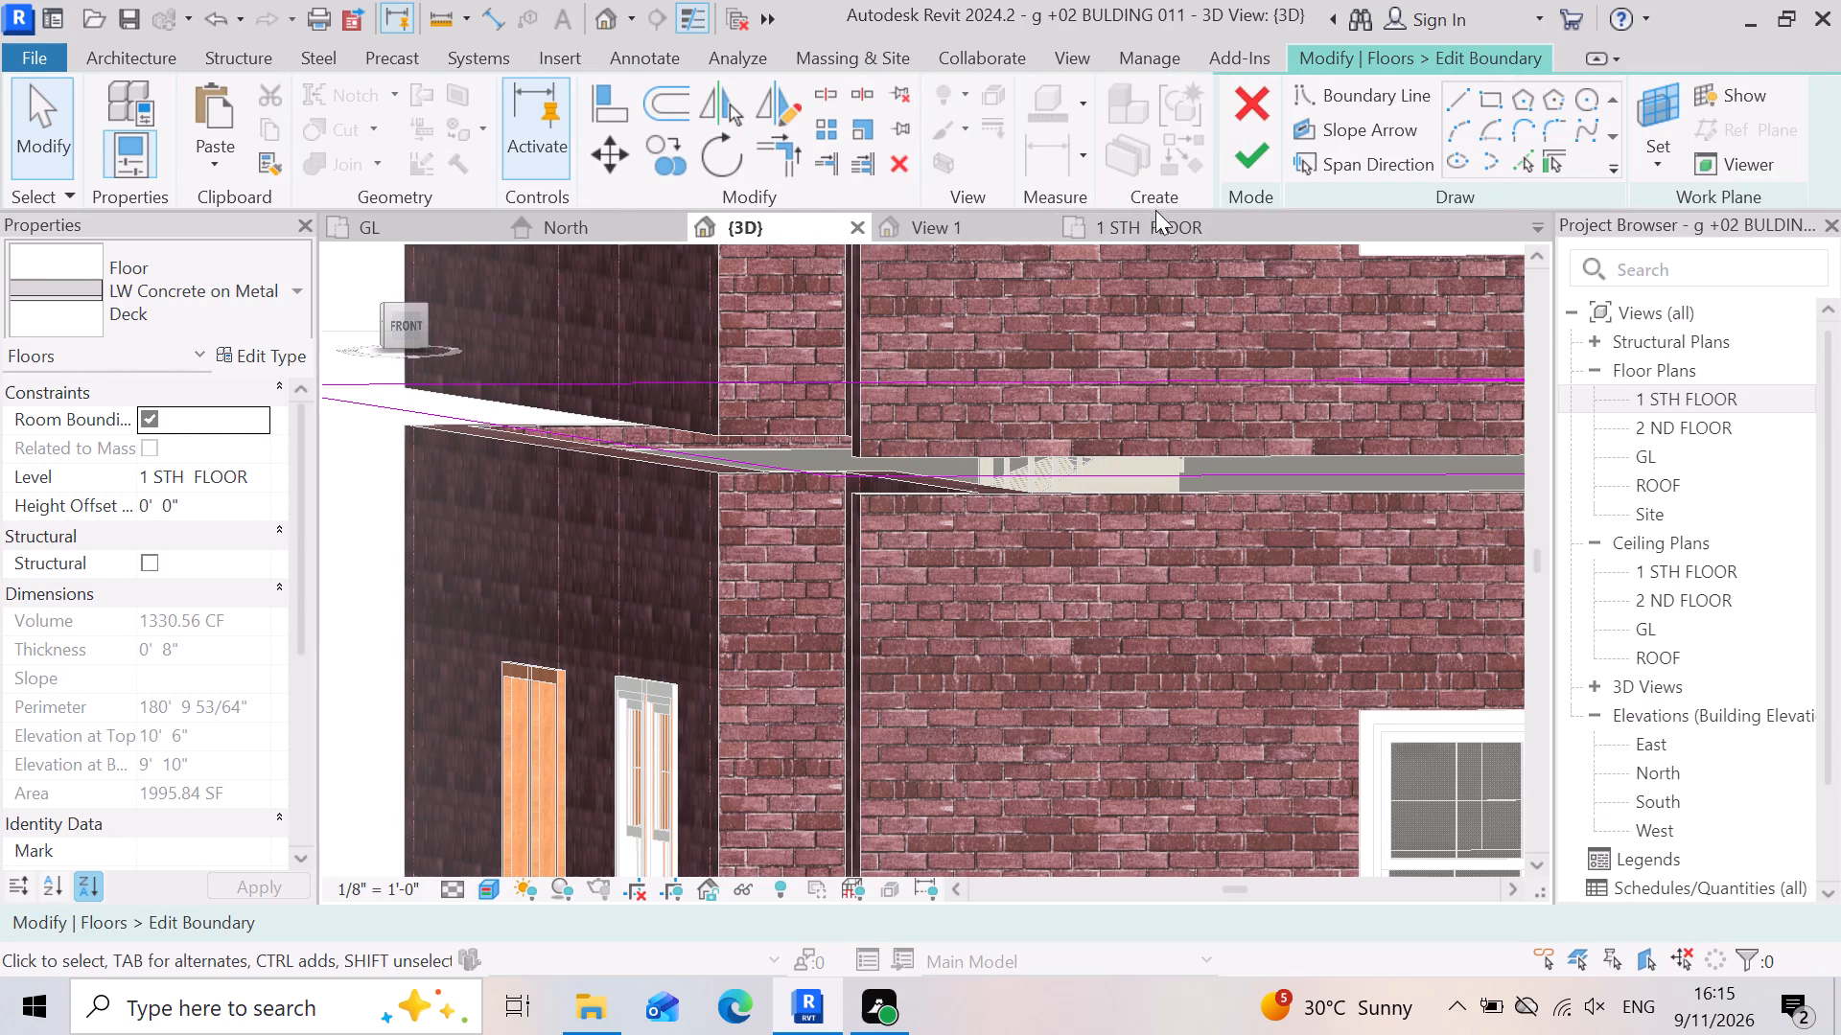
left_click(1137, 236)
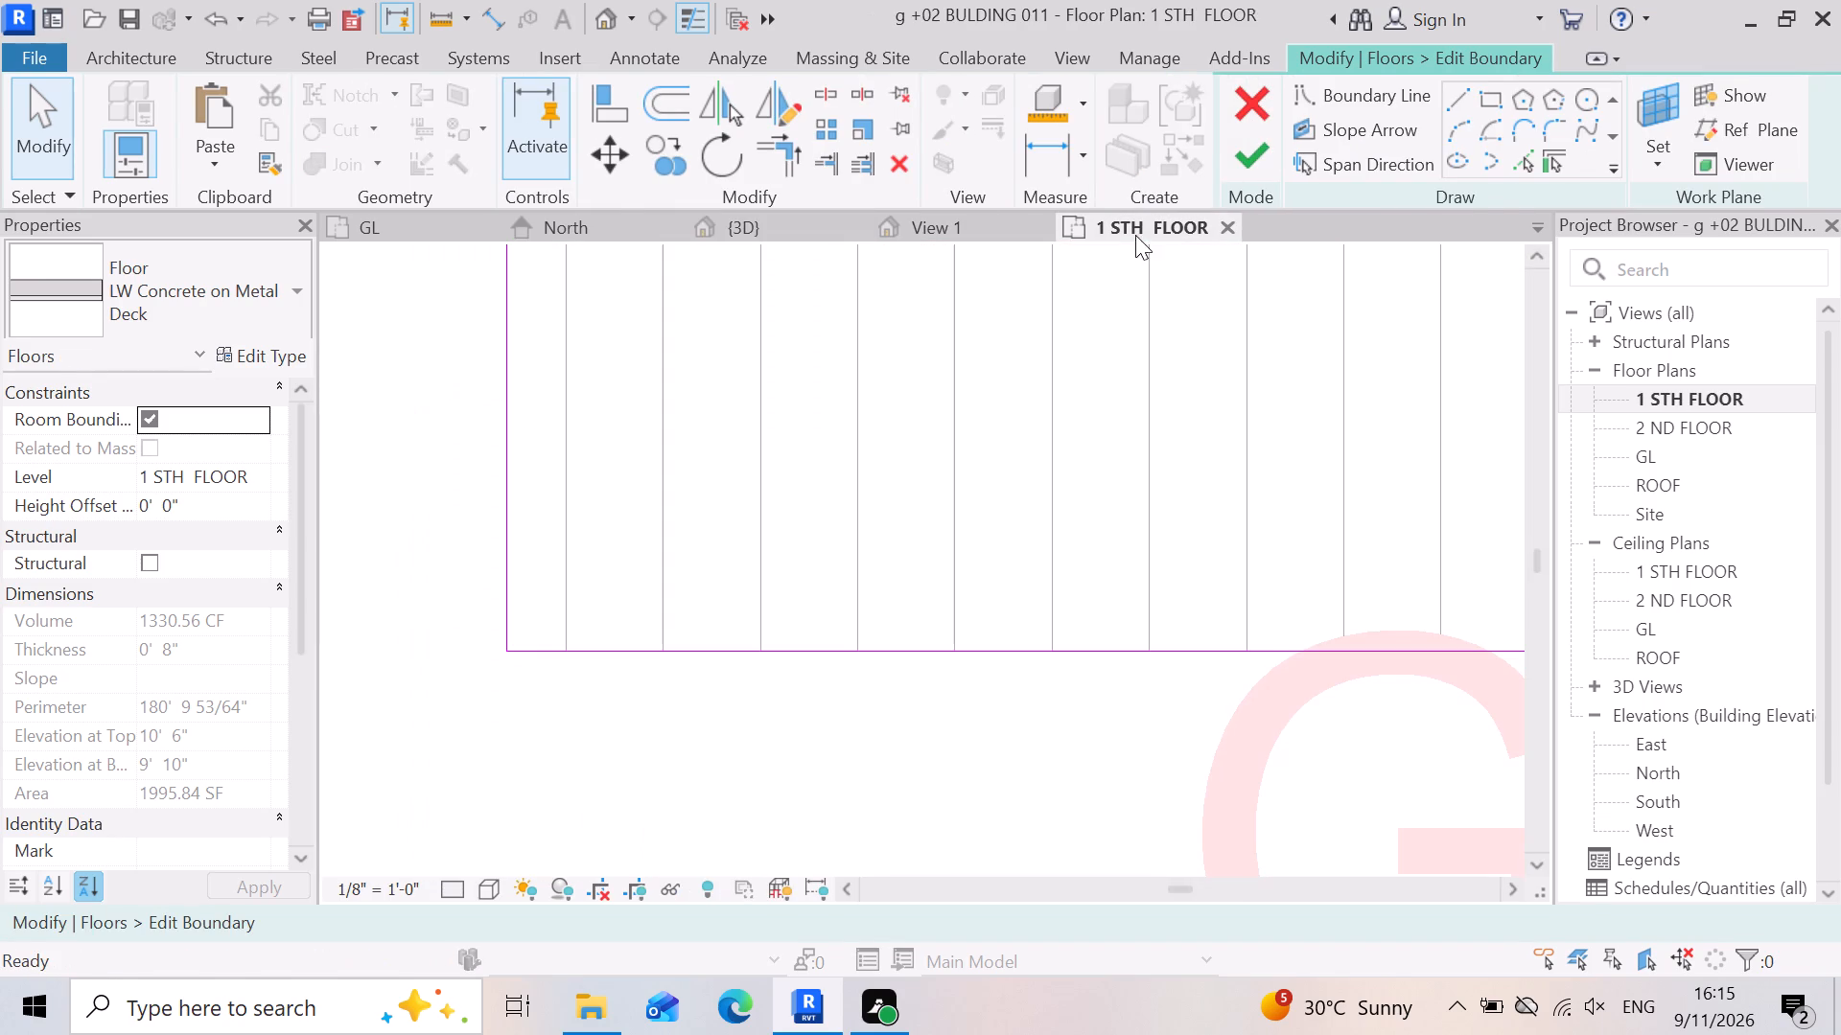
scroll(673, 695, "down", 8)
scroll(521, 709, "down", 4)
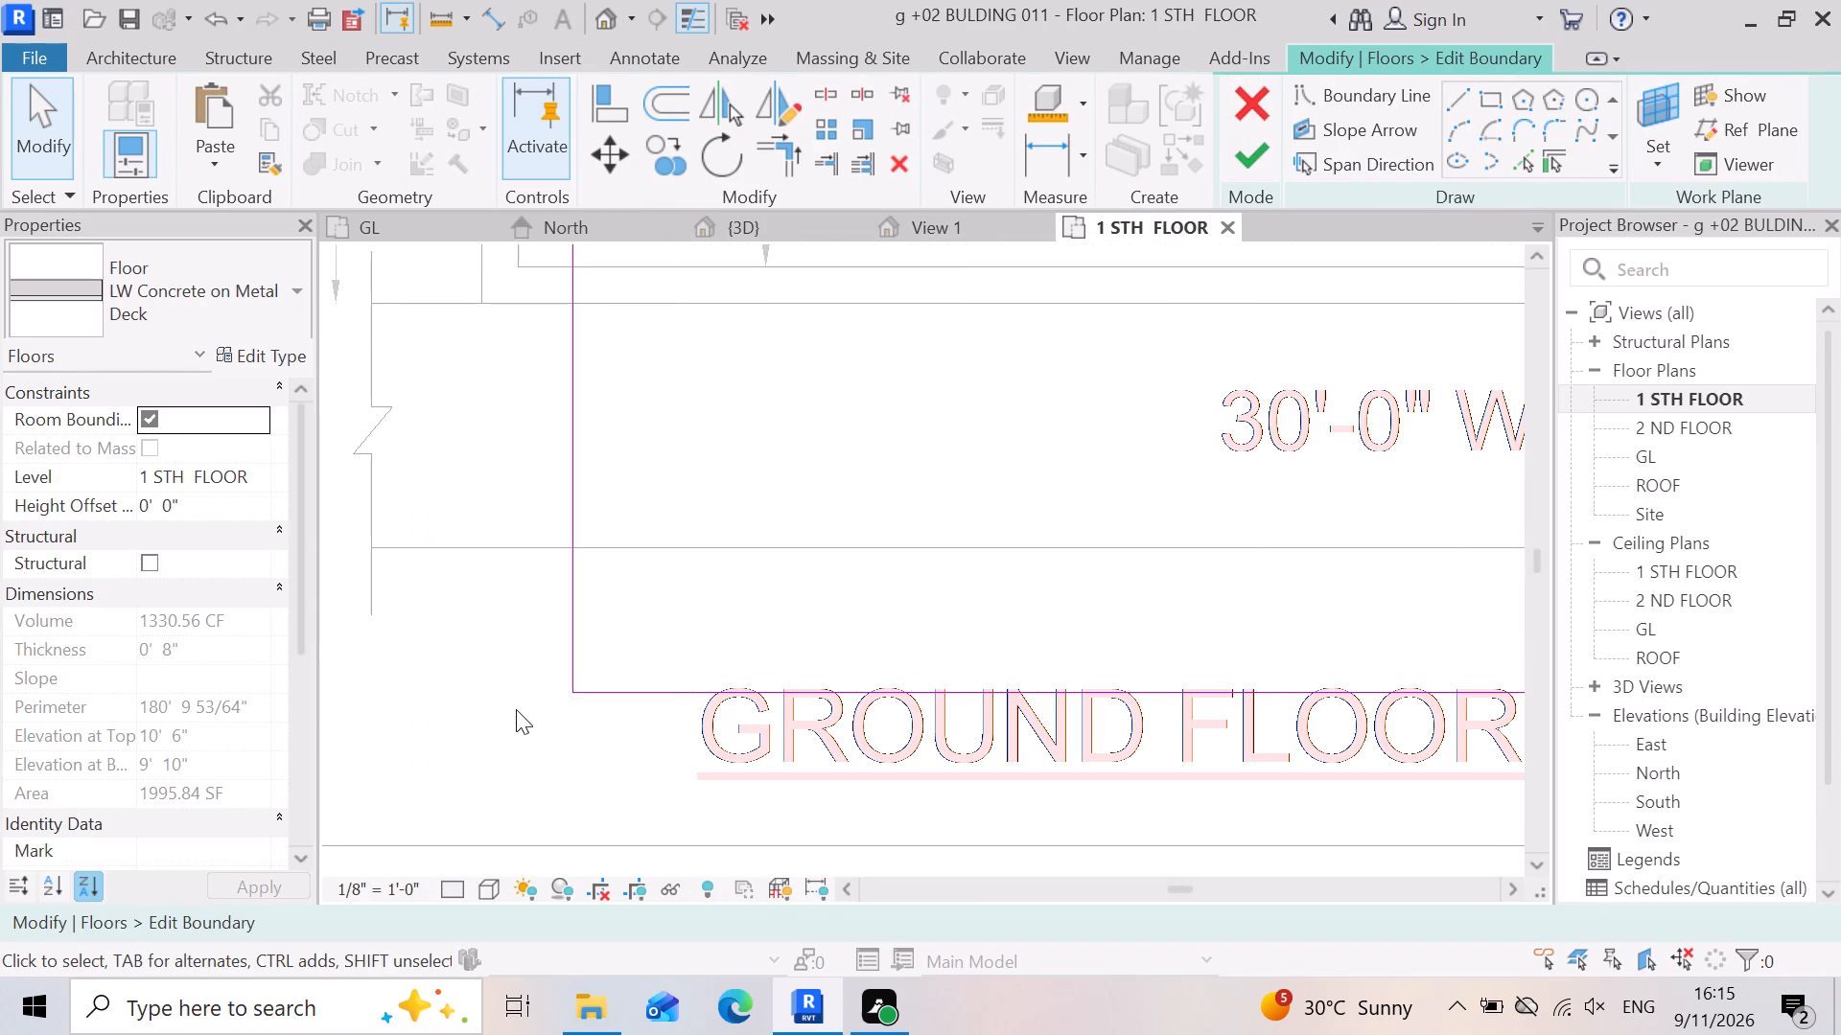
scroll(712, 738, "up", 3)
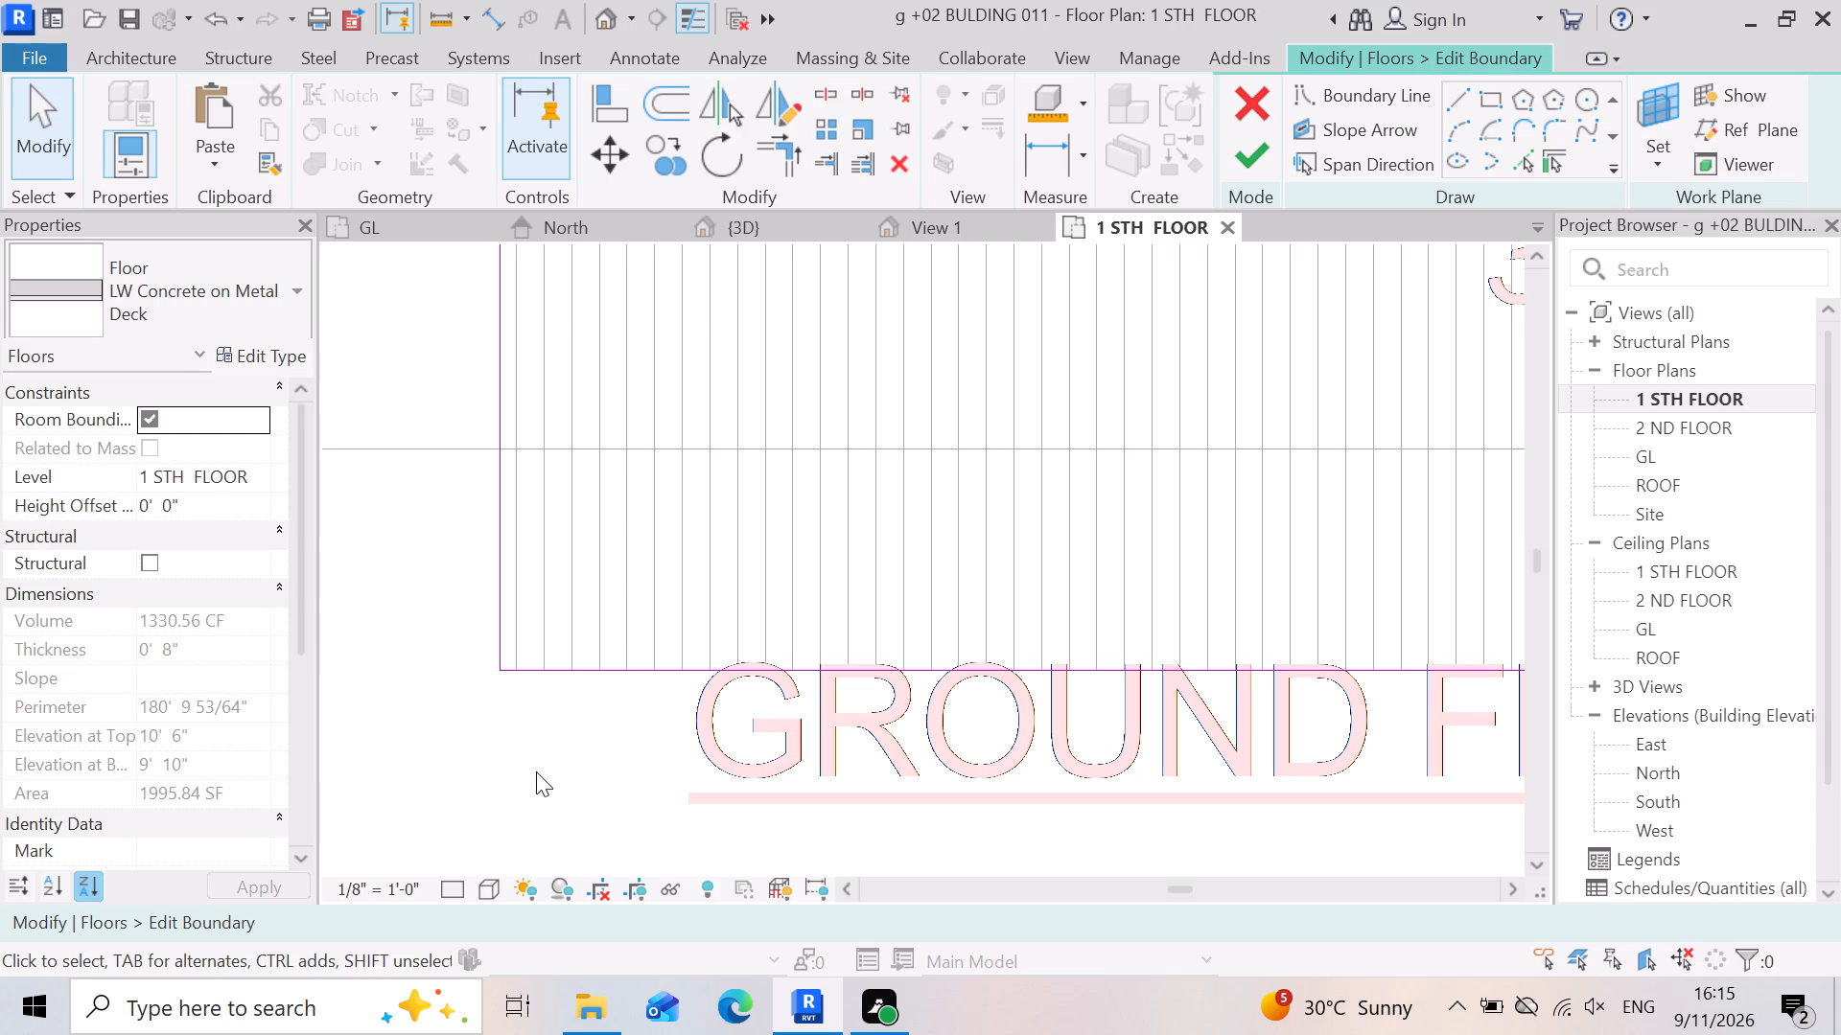
scroll(546, 702, "down", 3)
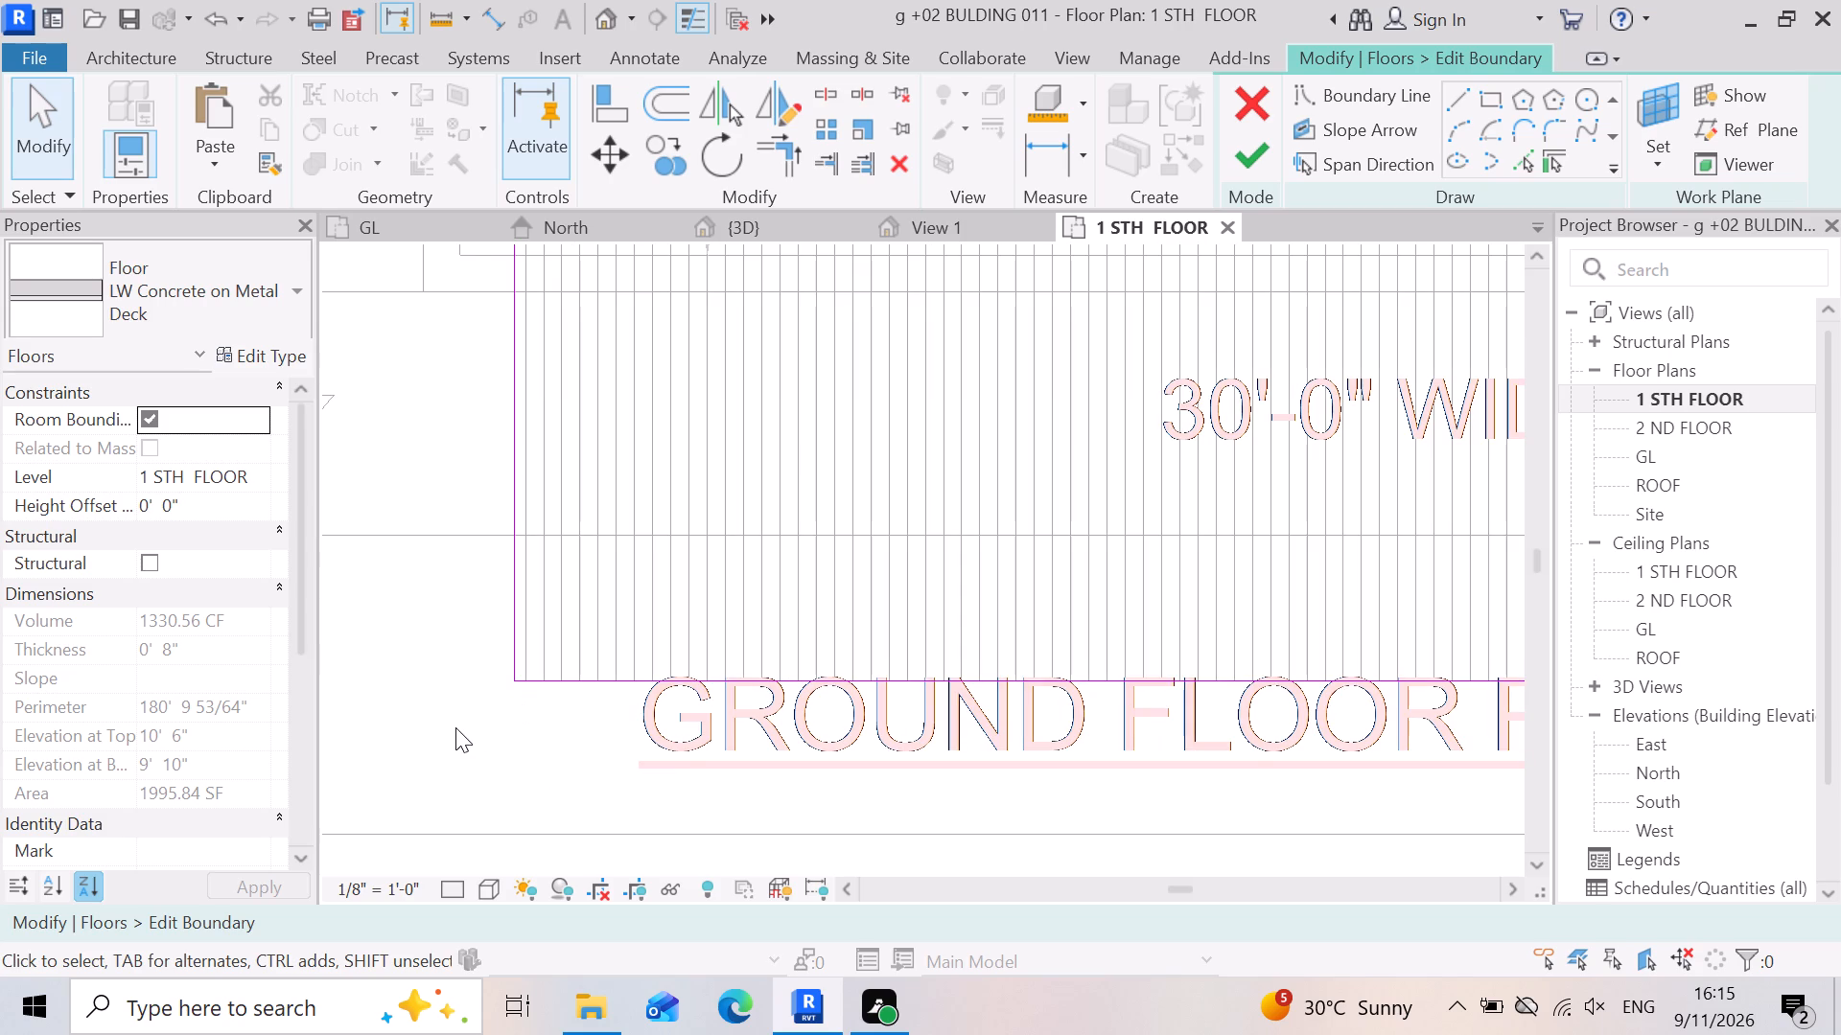
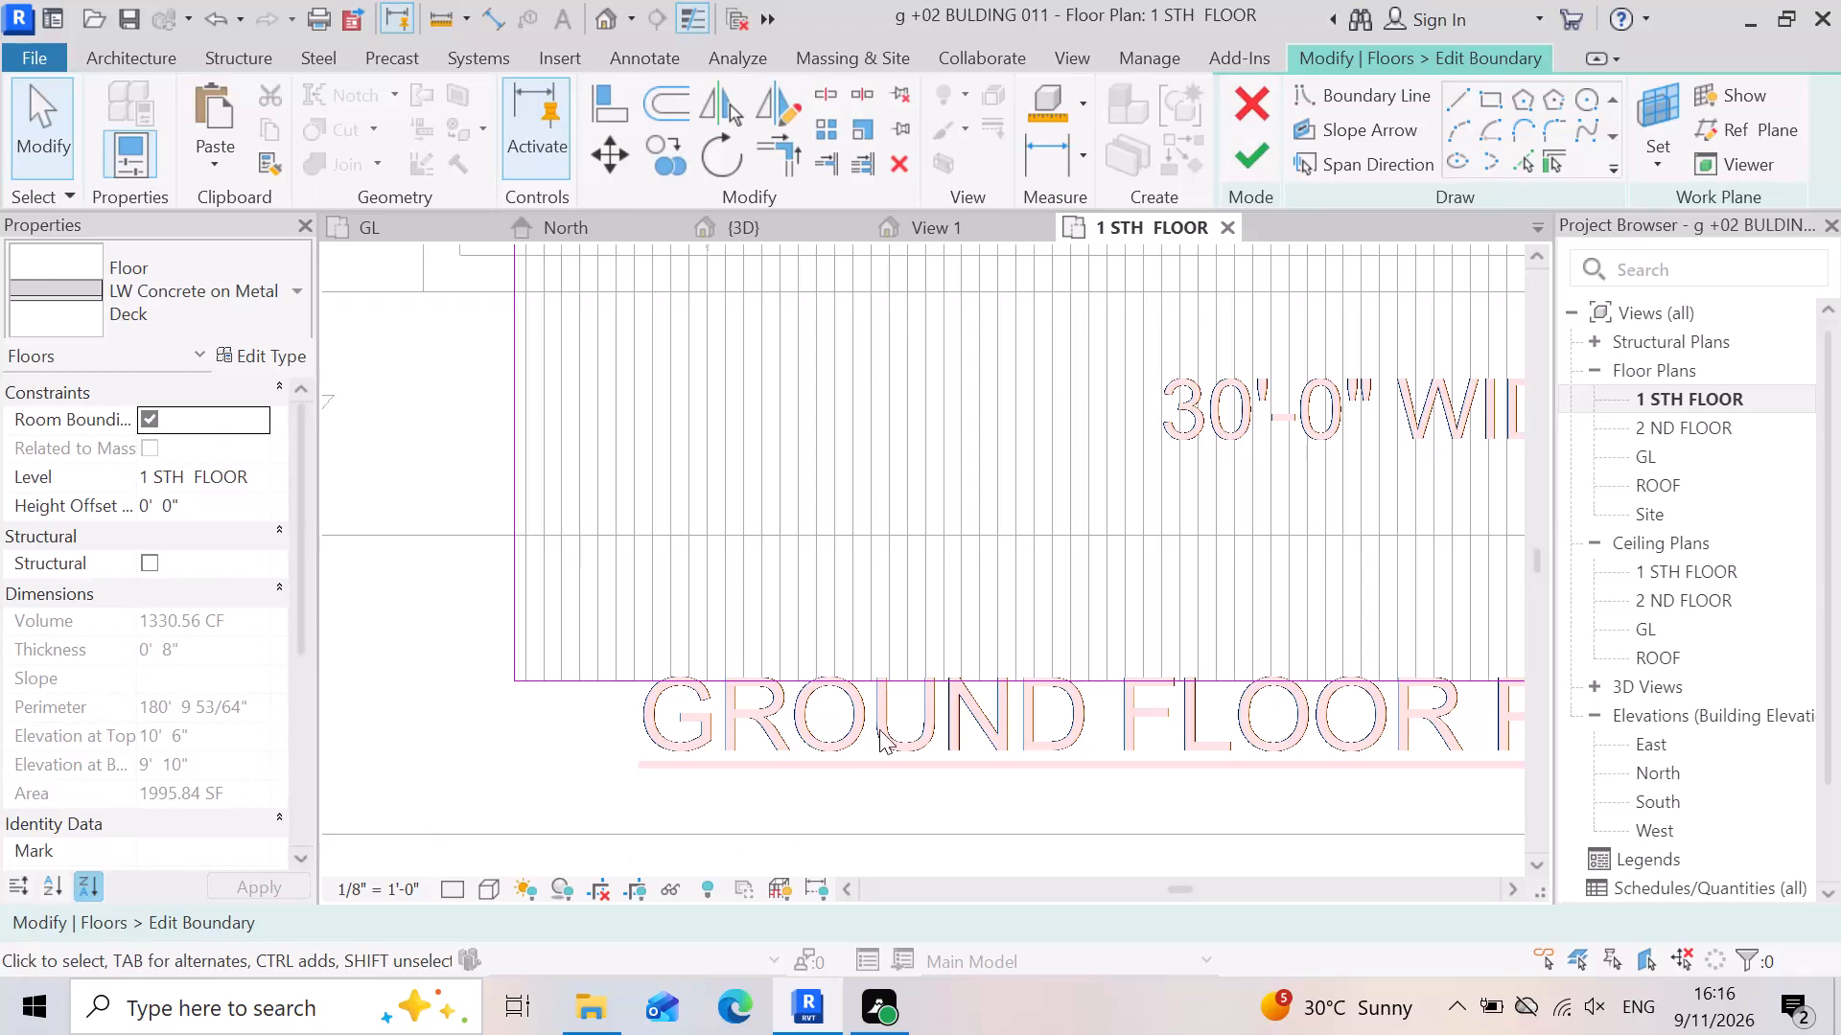
Examine the slab boundary sketch's front corner and its front line against the GROUND FLOOR PLAN title and the road lines.
scroll(875, 708, "up", 3)
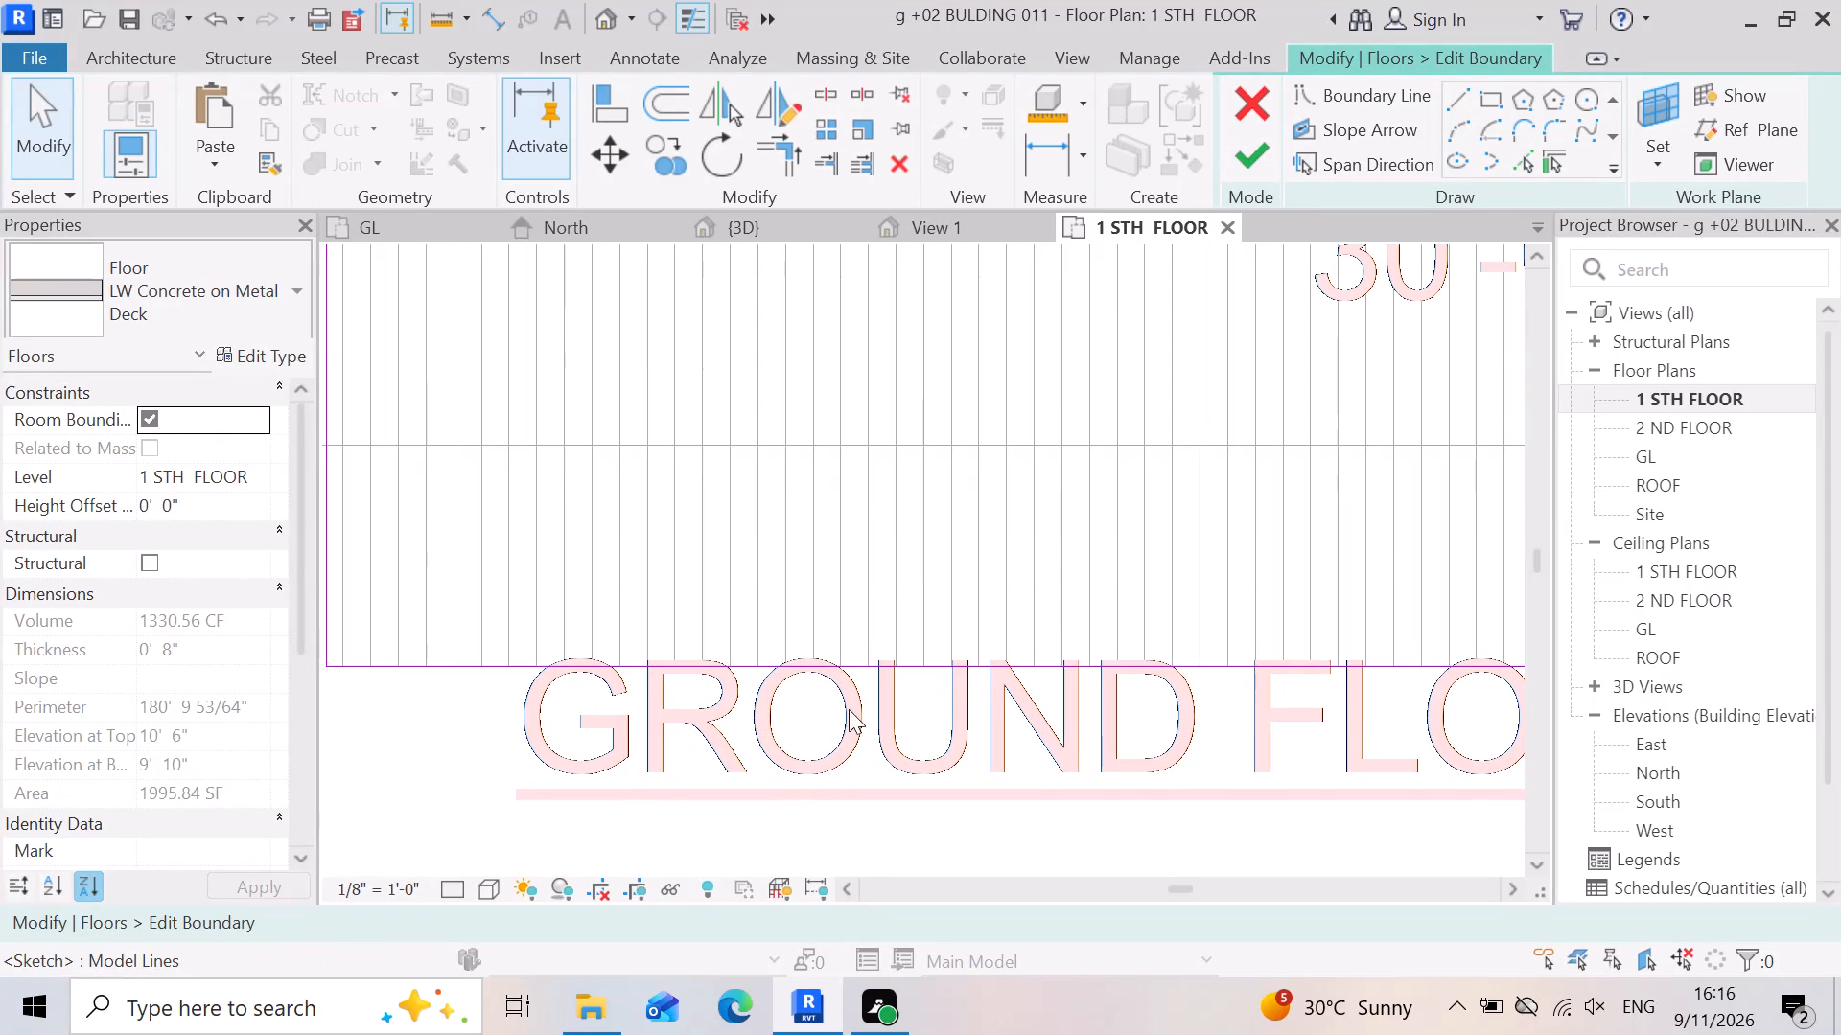
scroll(596, 637, "up", 6)
scroll(1065, 678, "down", 4)
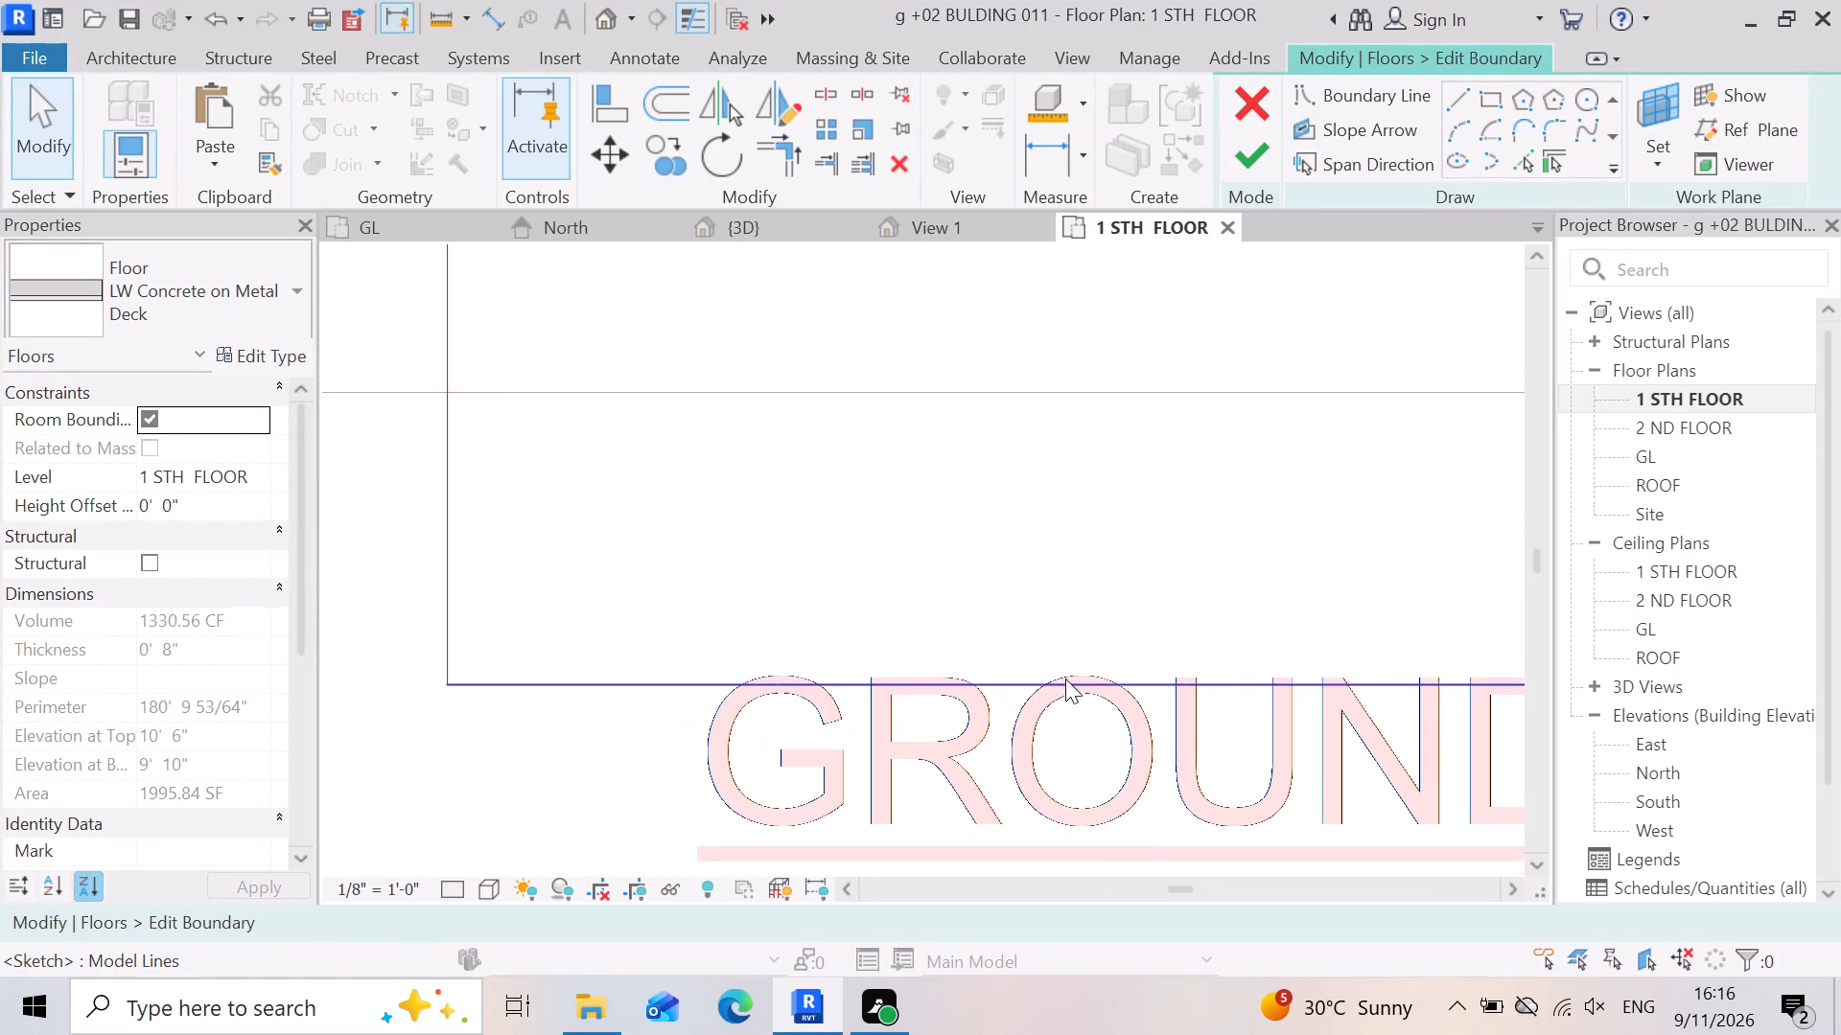
scroll(506, 706, "up", 7)
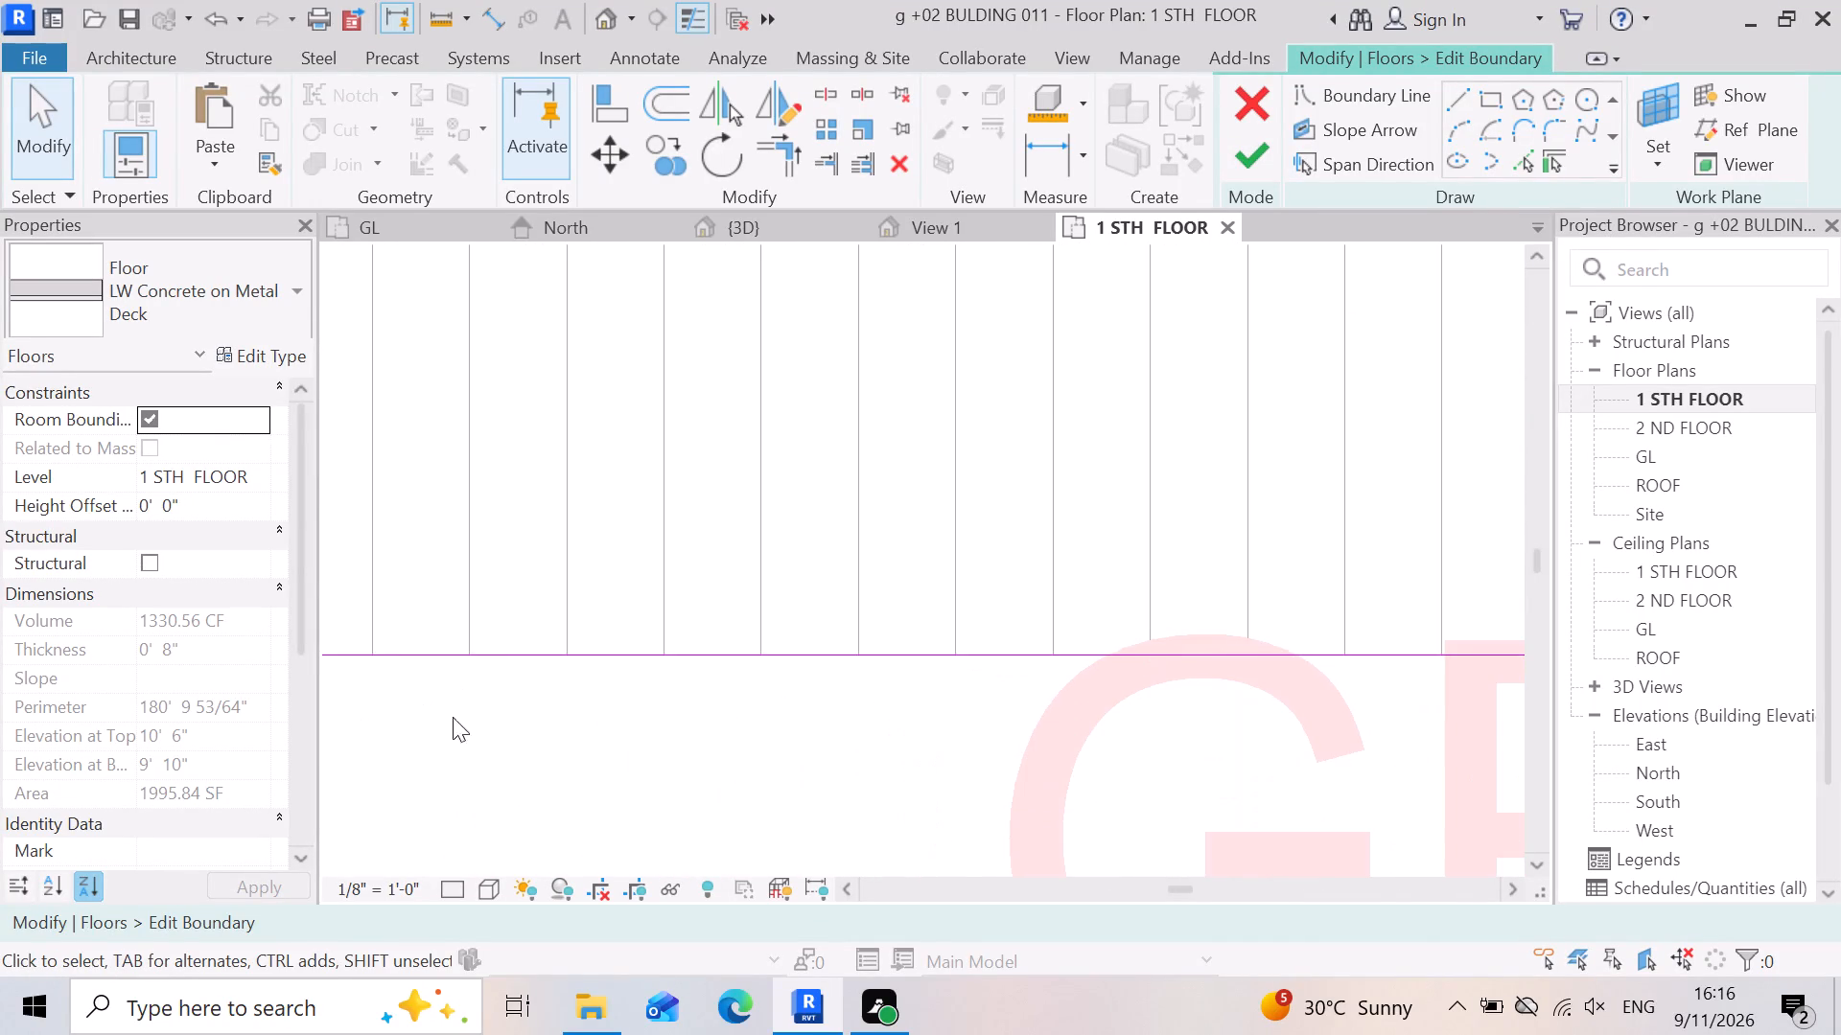
scroll(975, 636, "down", 3)
scroll(527, 688, "up", 3)
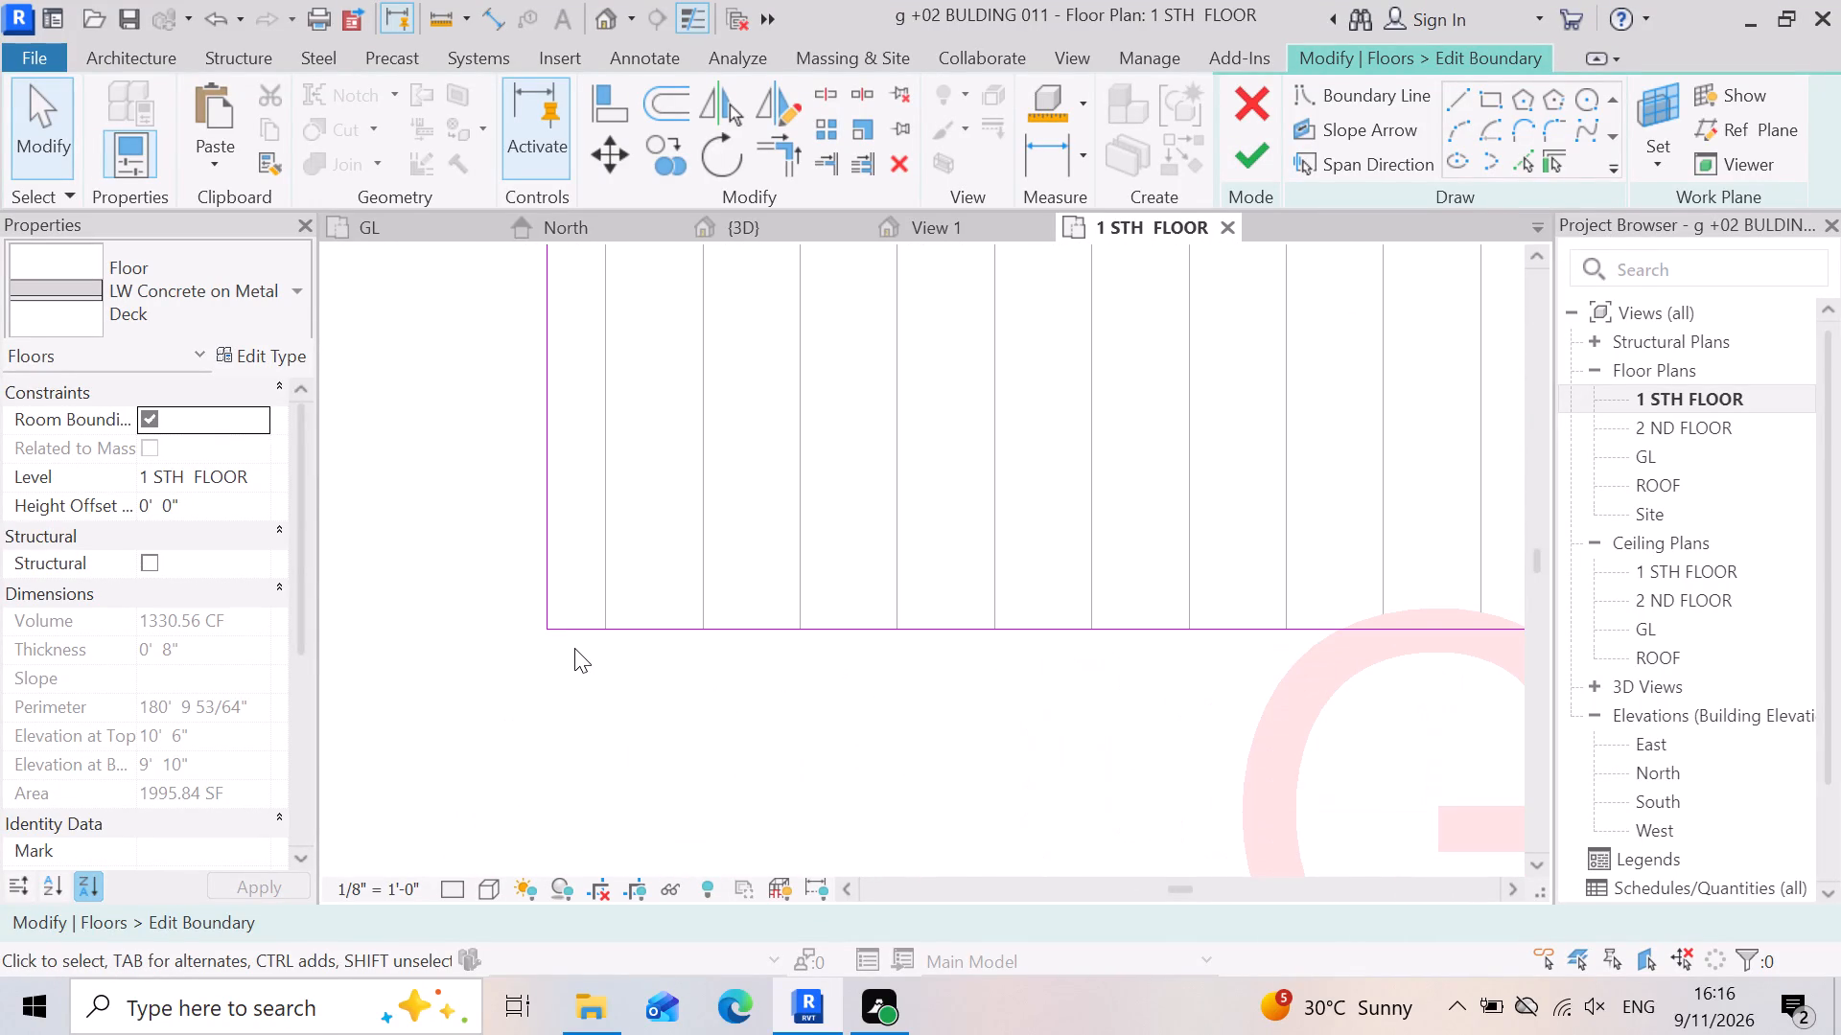
scroll(459, 701, "down", 2)
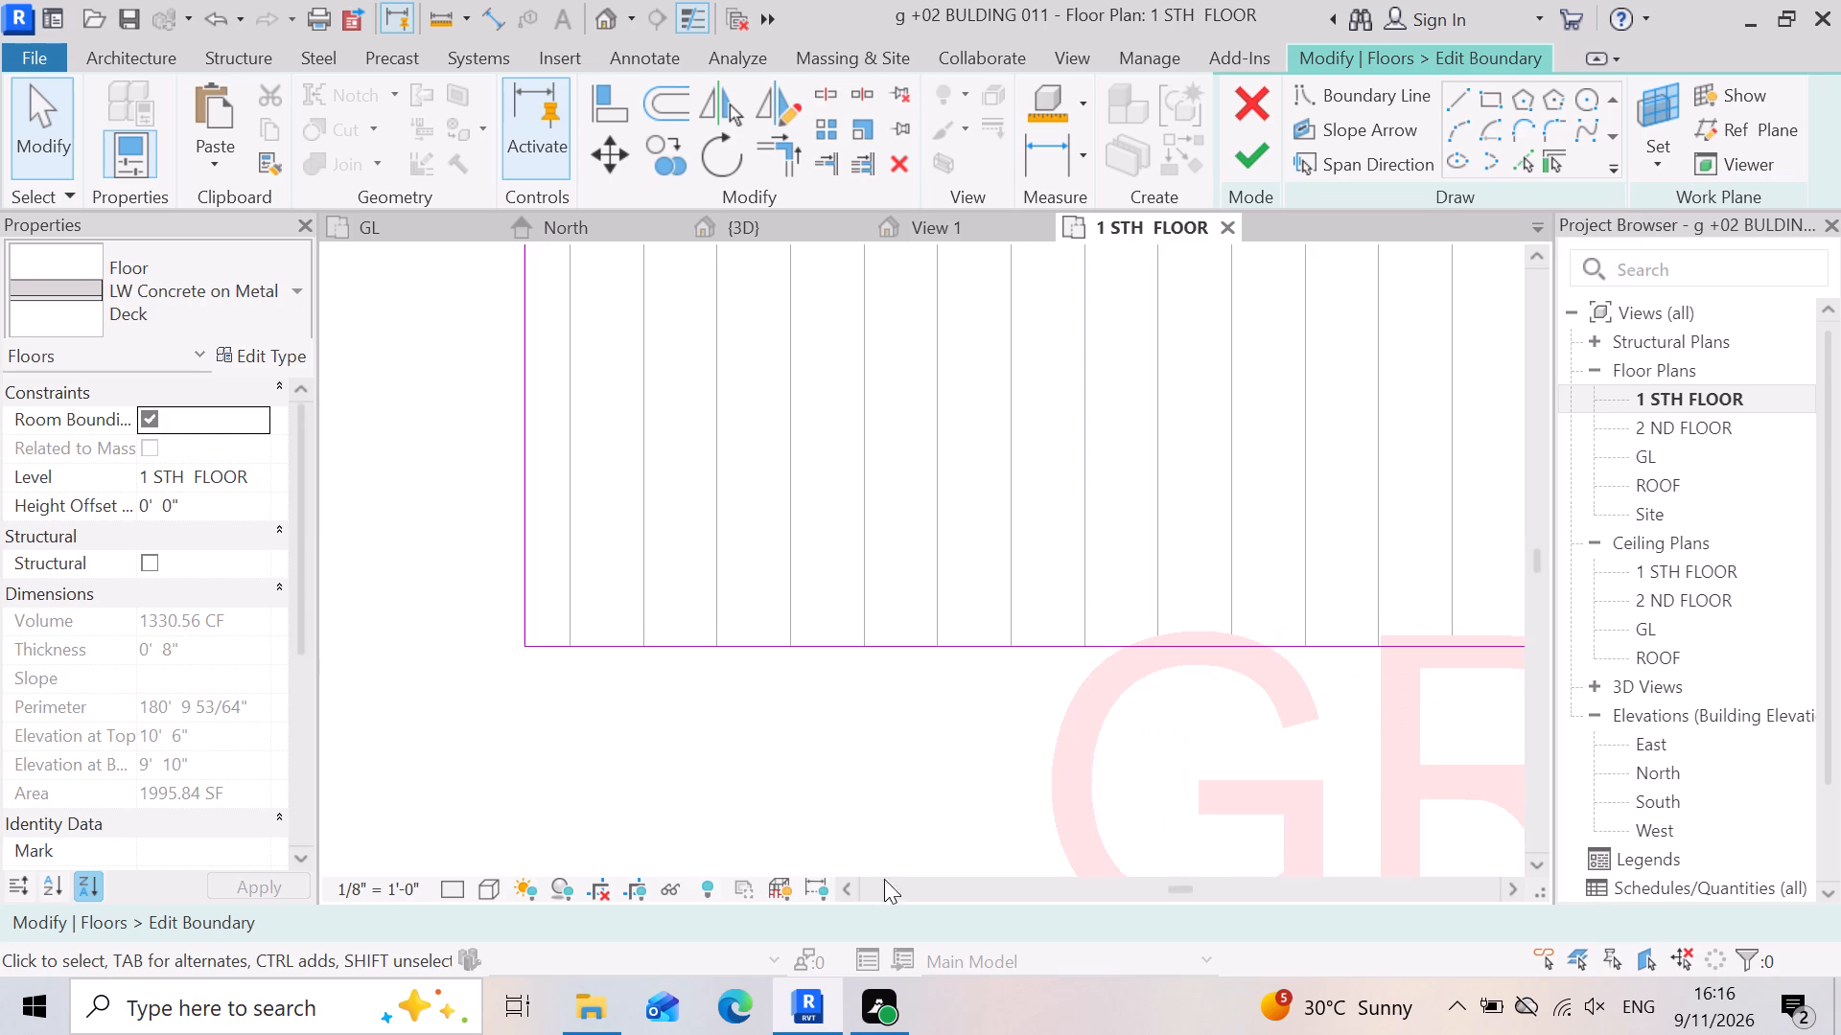
scroll(620, 609, "up", 5)
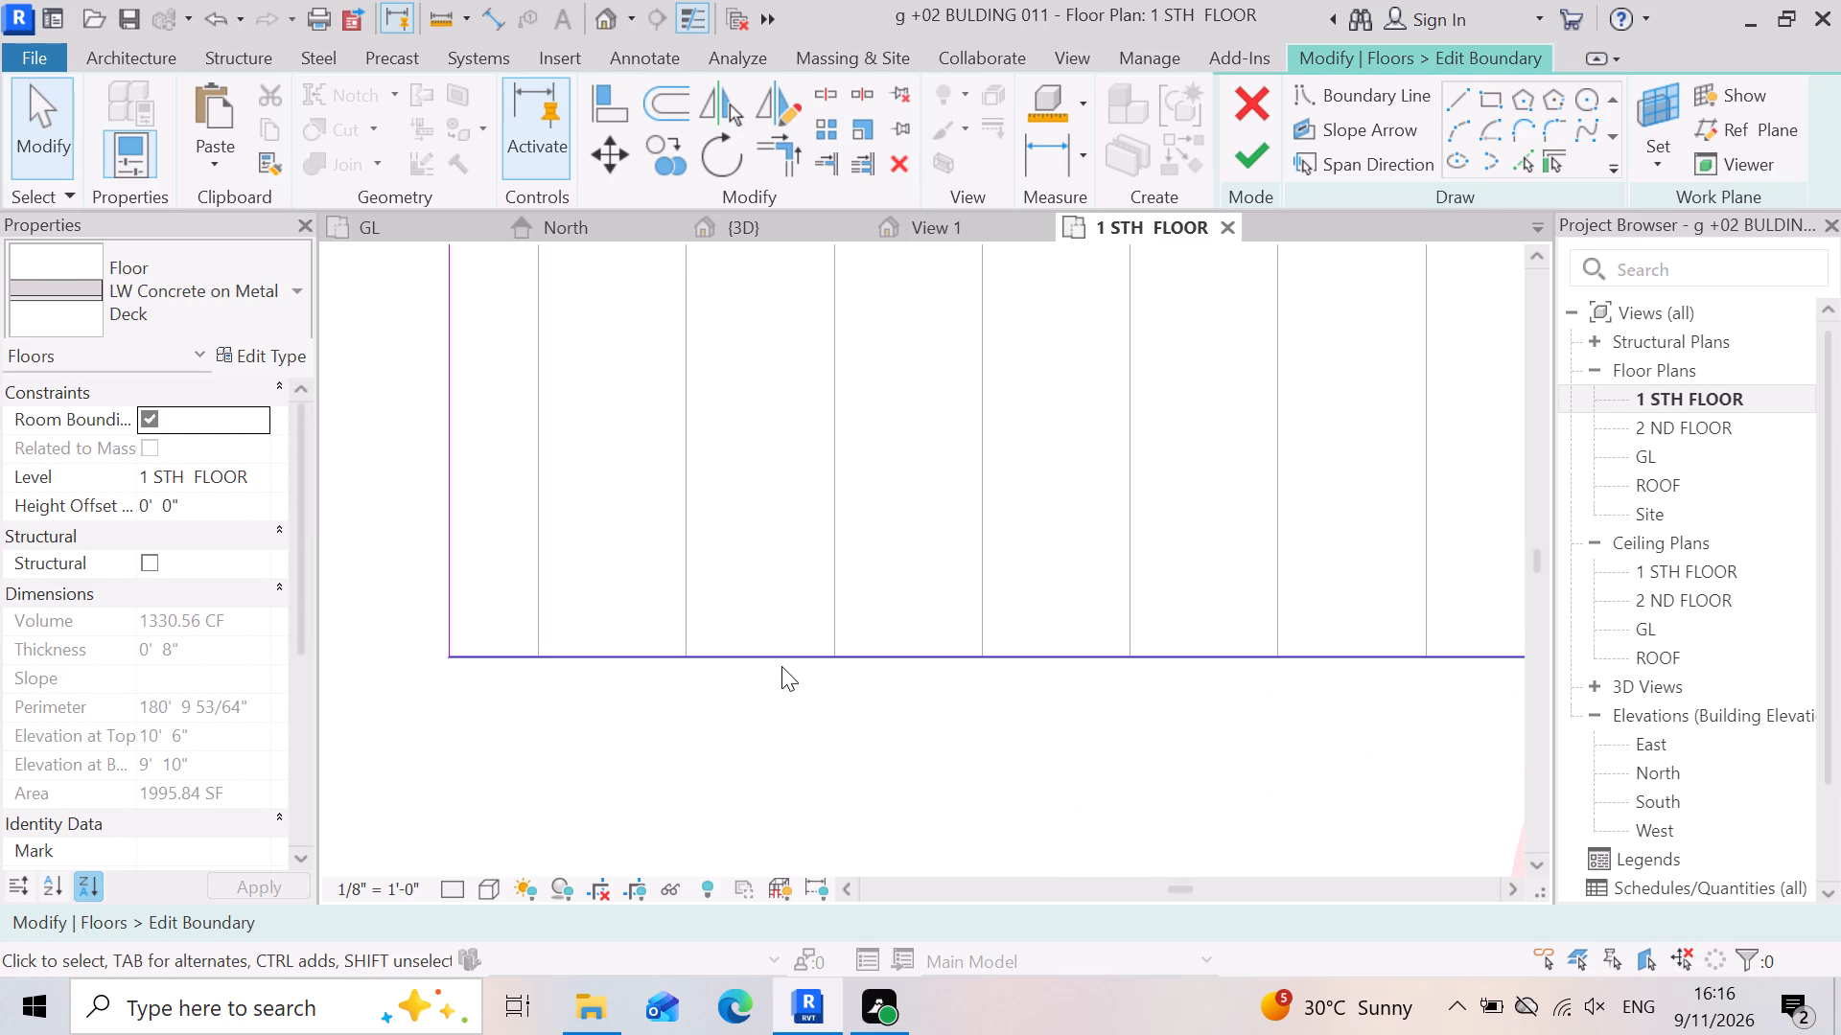
scroll(591, 677, "up", 3)
scroll(990, 701, "down", 3)
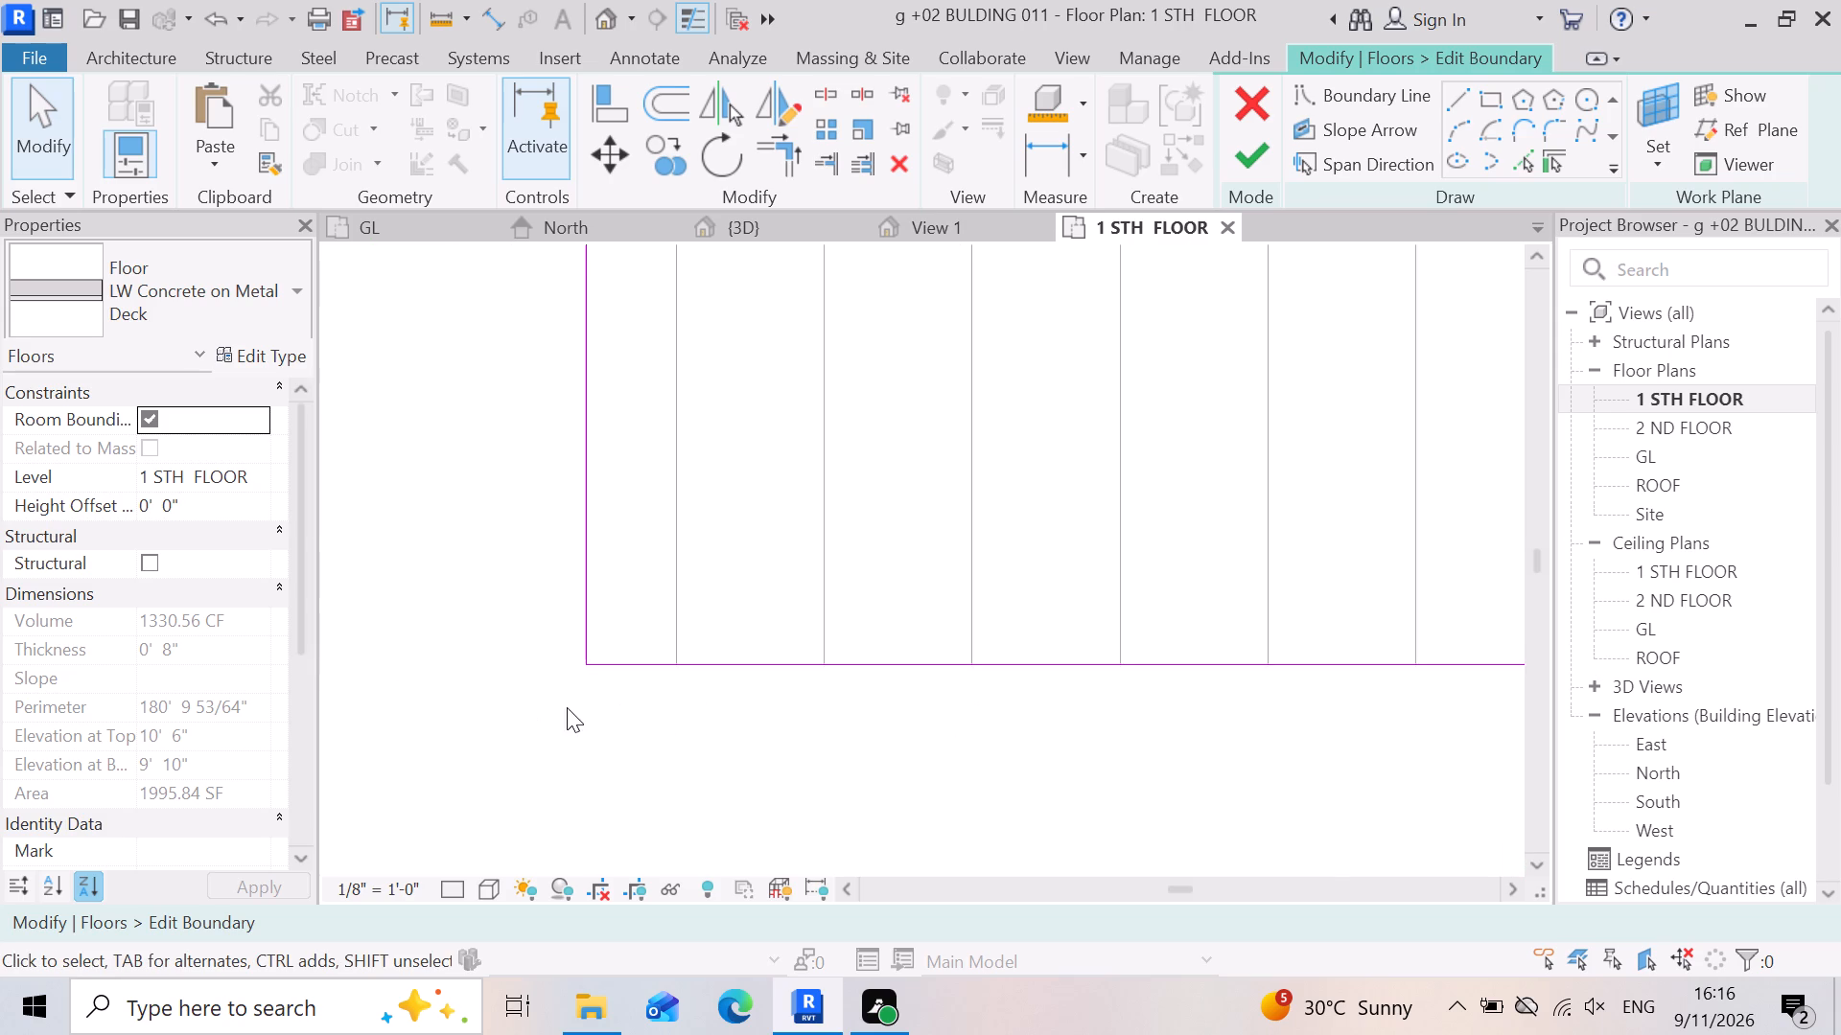
scroll(567, 707, "down", 10)
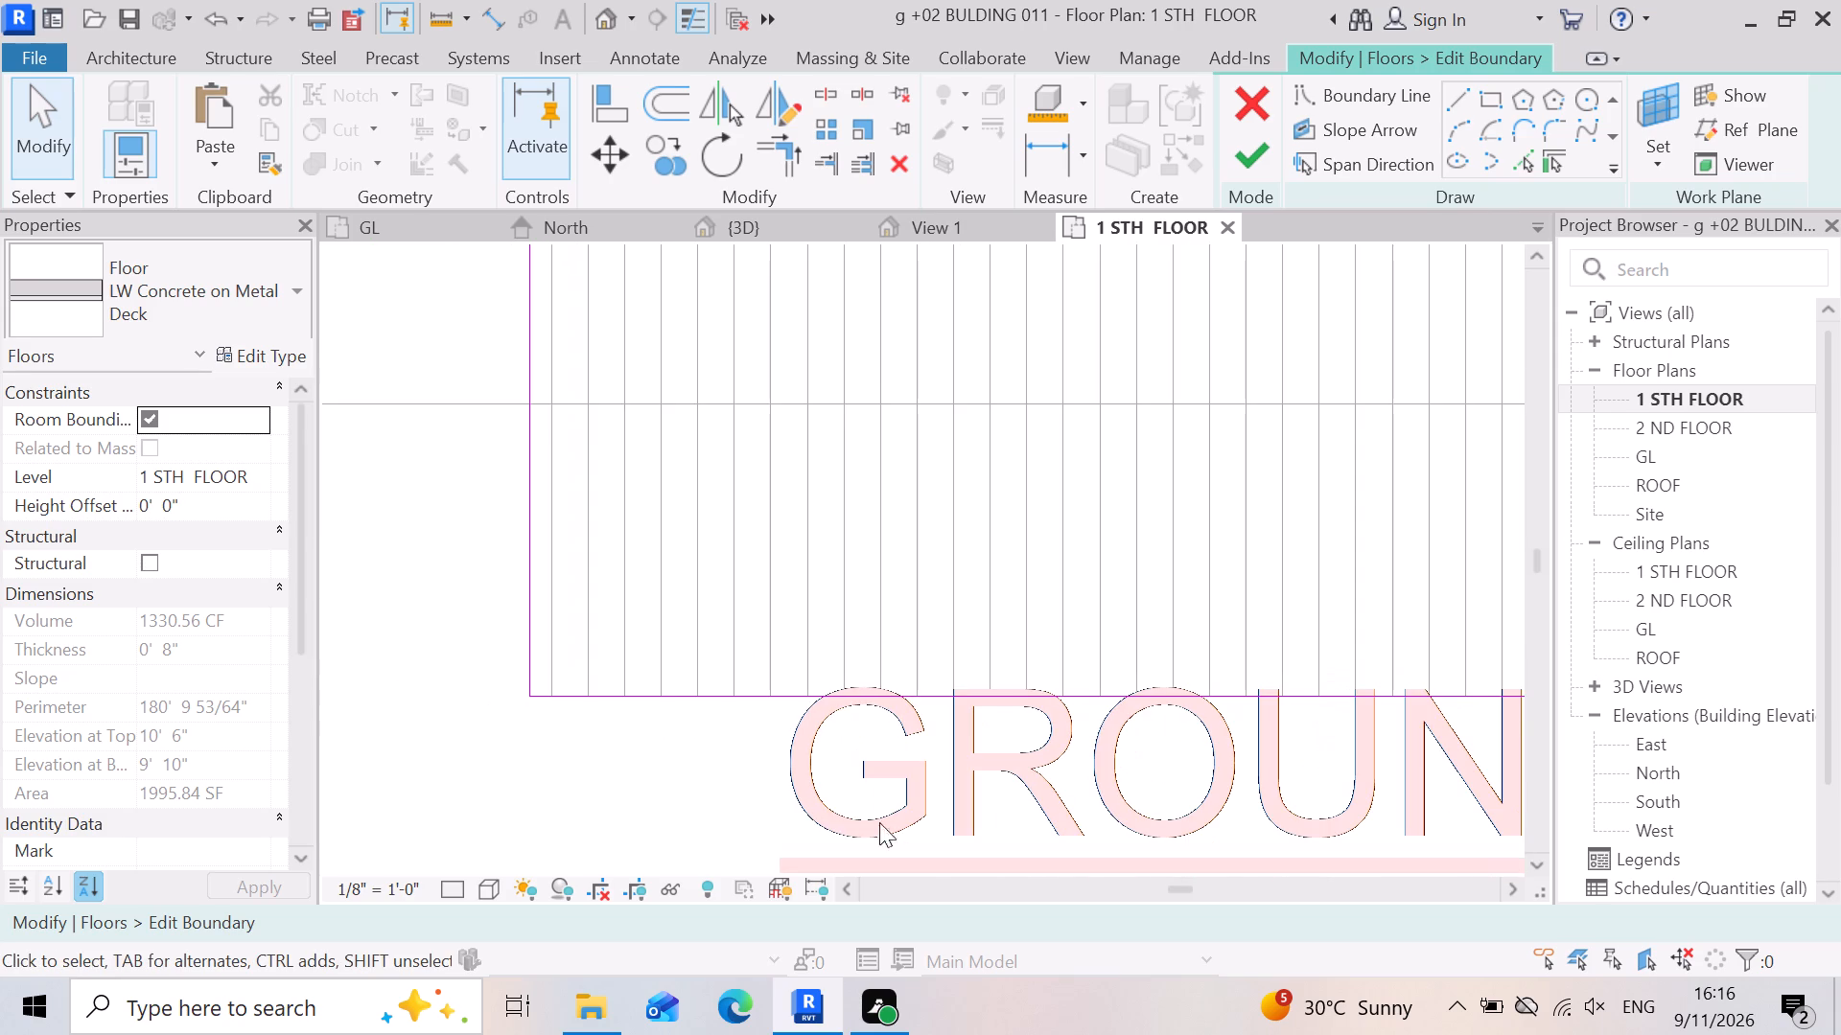
scroll(829, 718, "up", 3)
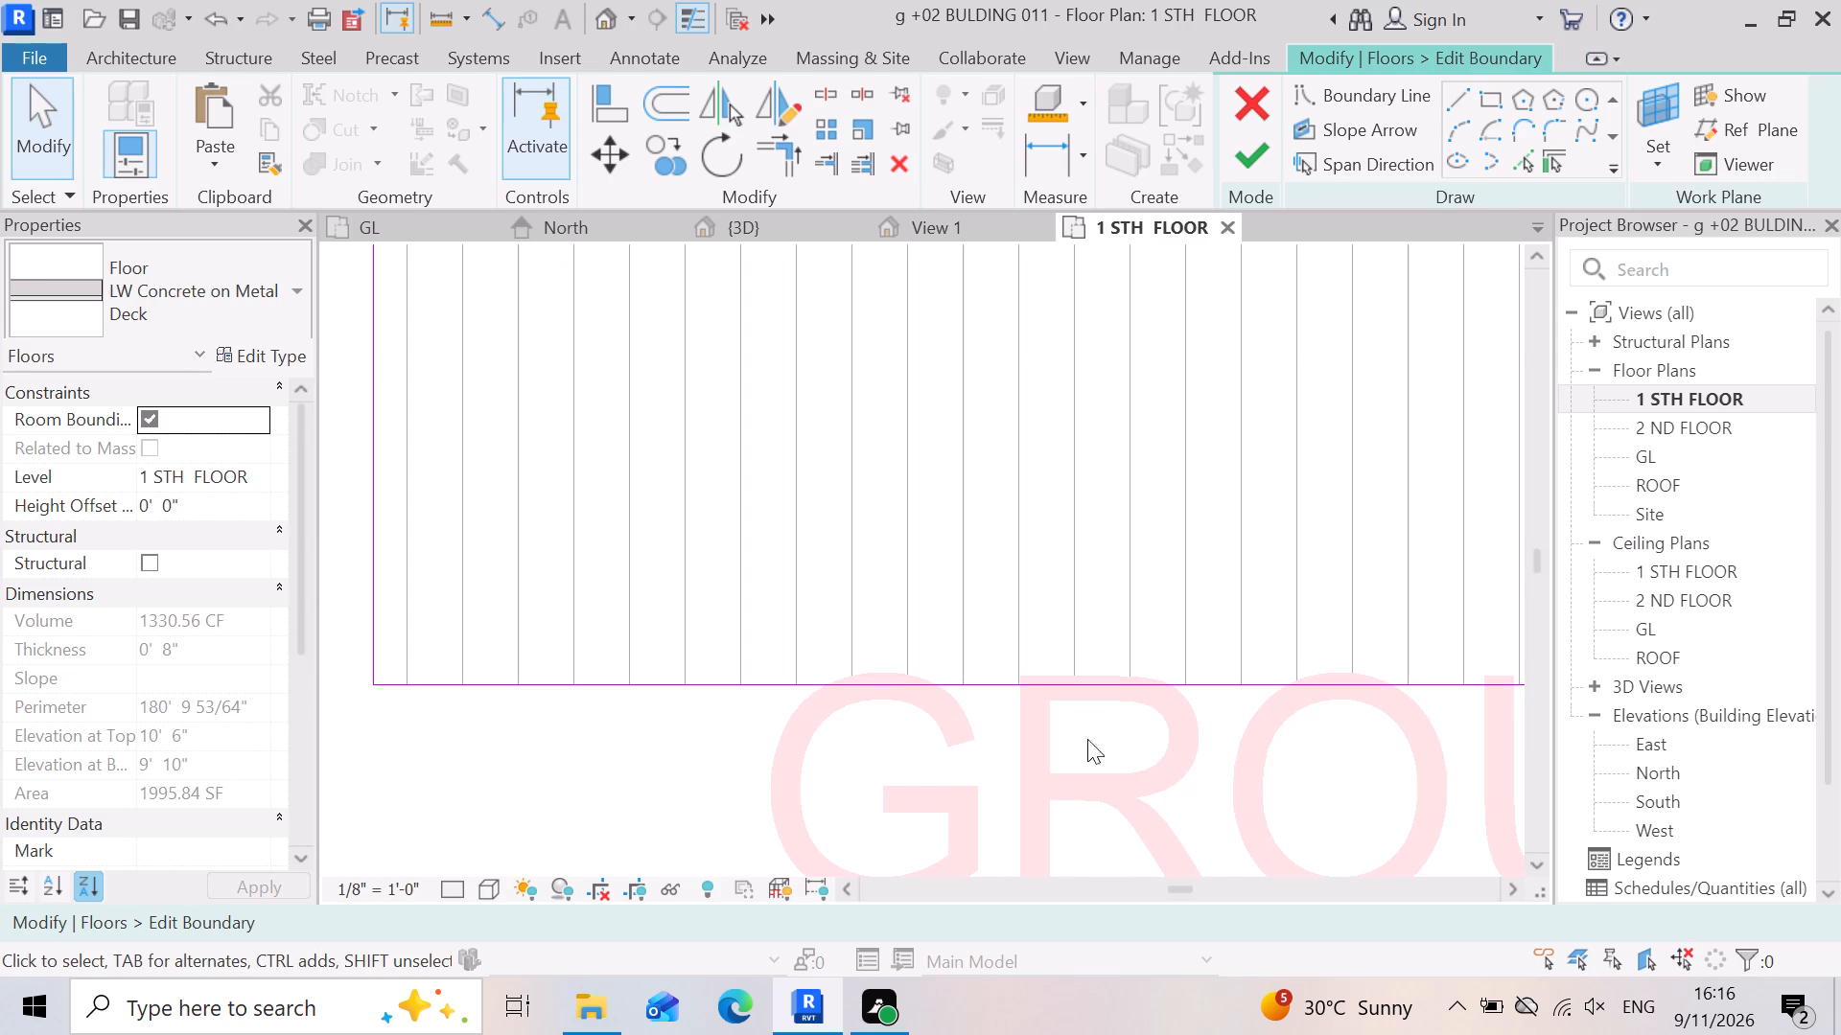
scroll(1238, 644, "down", 2)
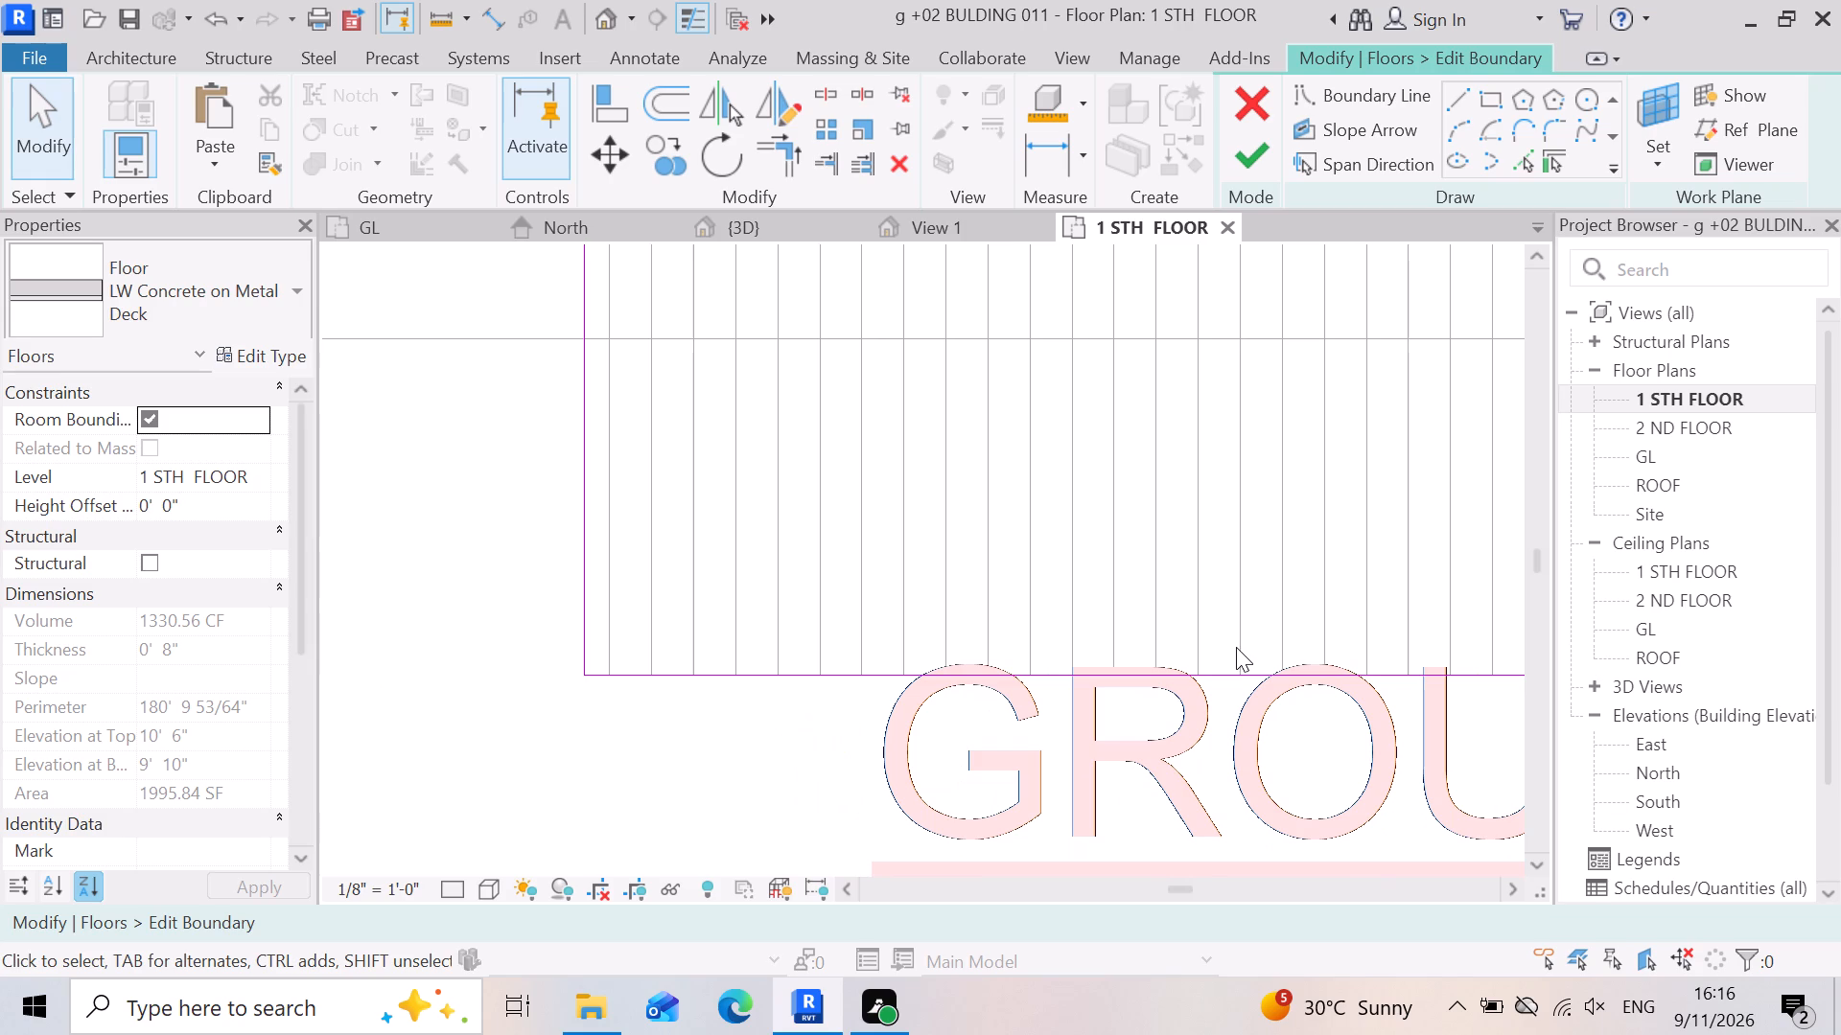
scroll(876, 716, "up", 2)
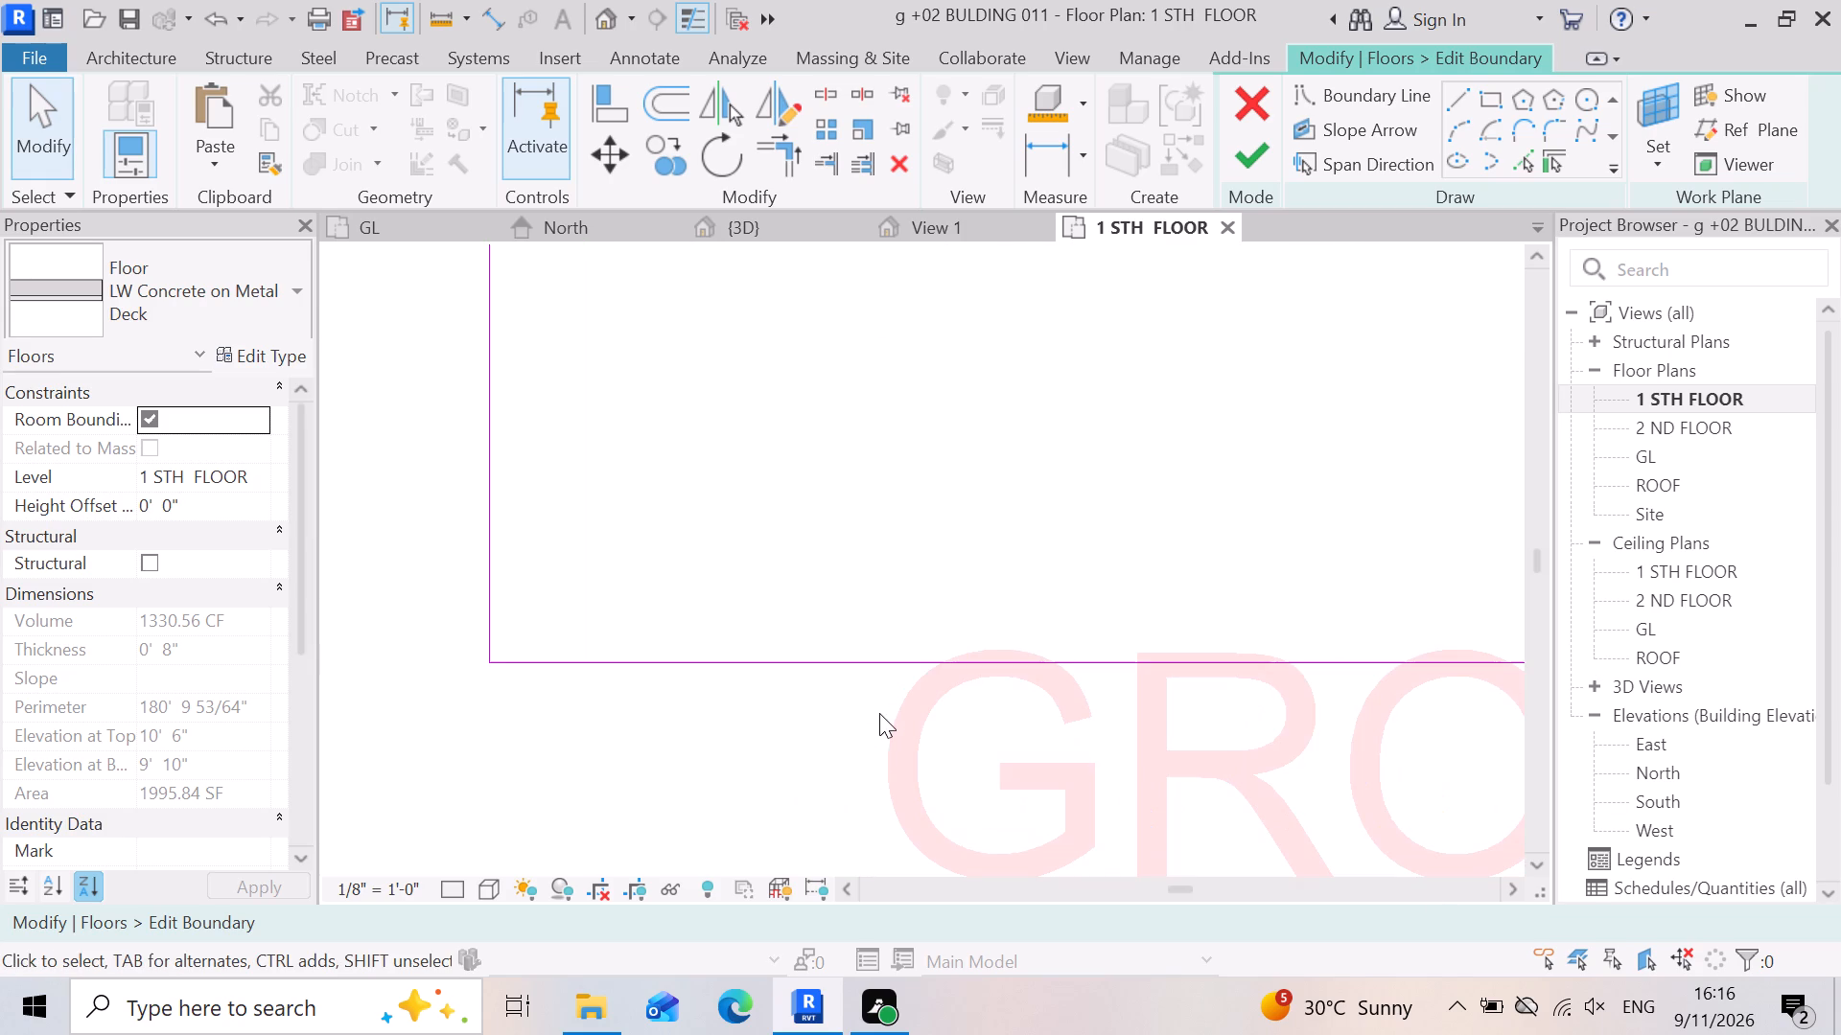
scroll(955, 701, "up", 4)
scroll(963, 669, "down", 3)
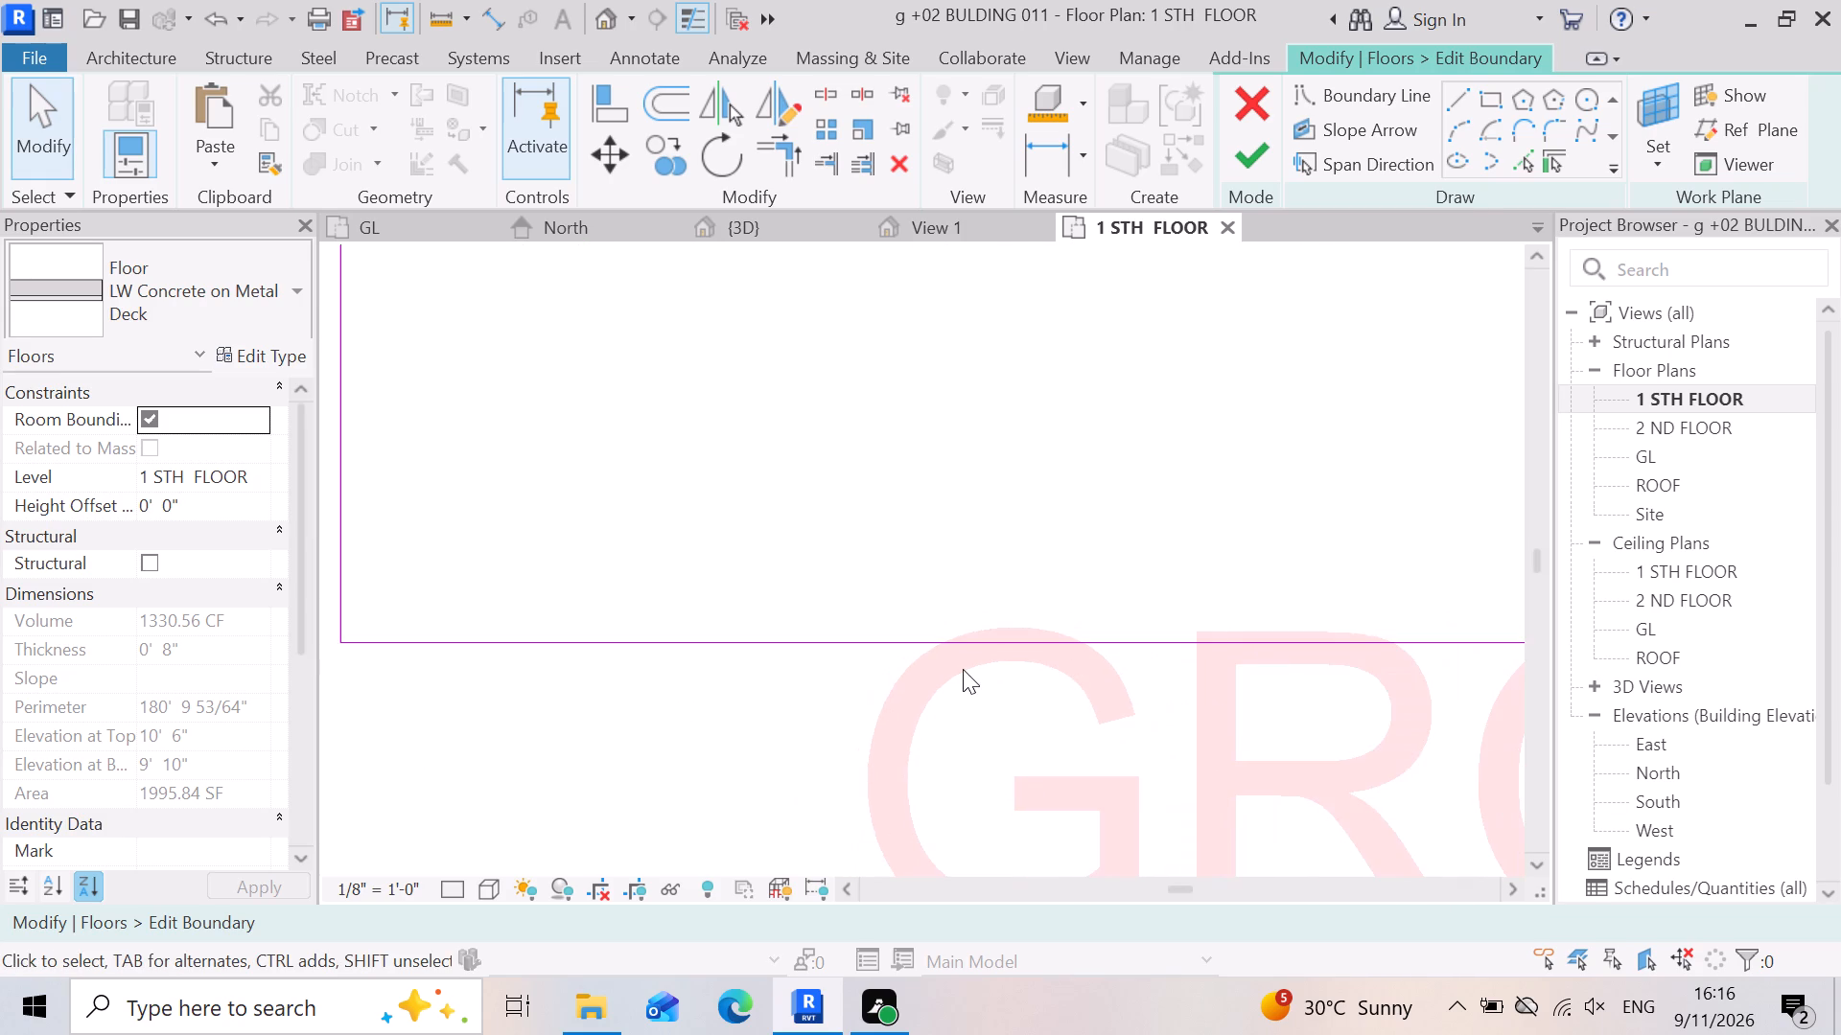
scroll(769, 690, "down", 11)
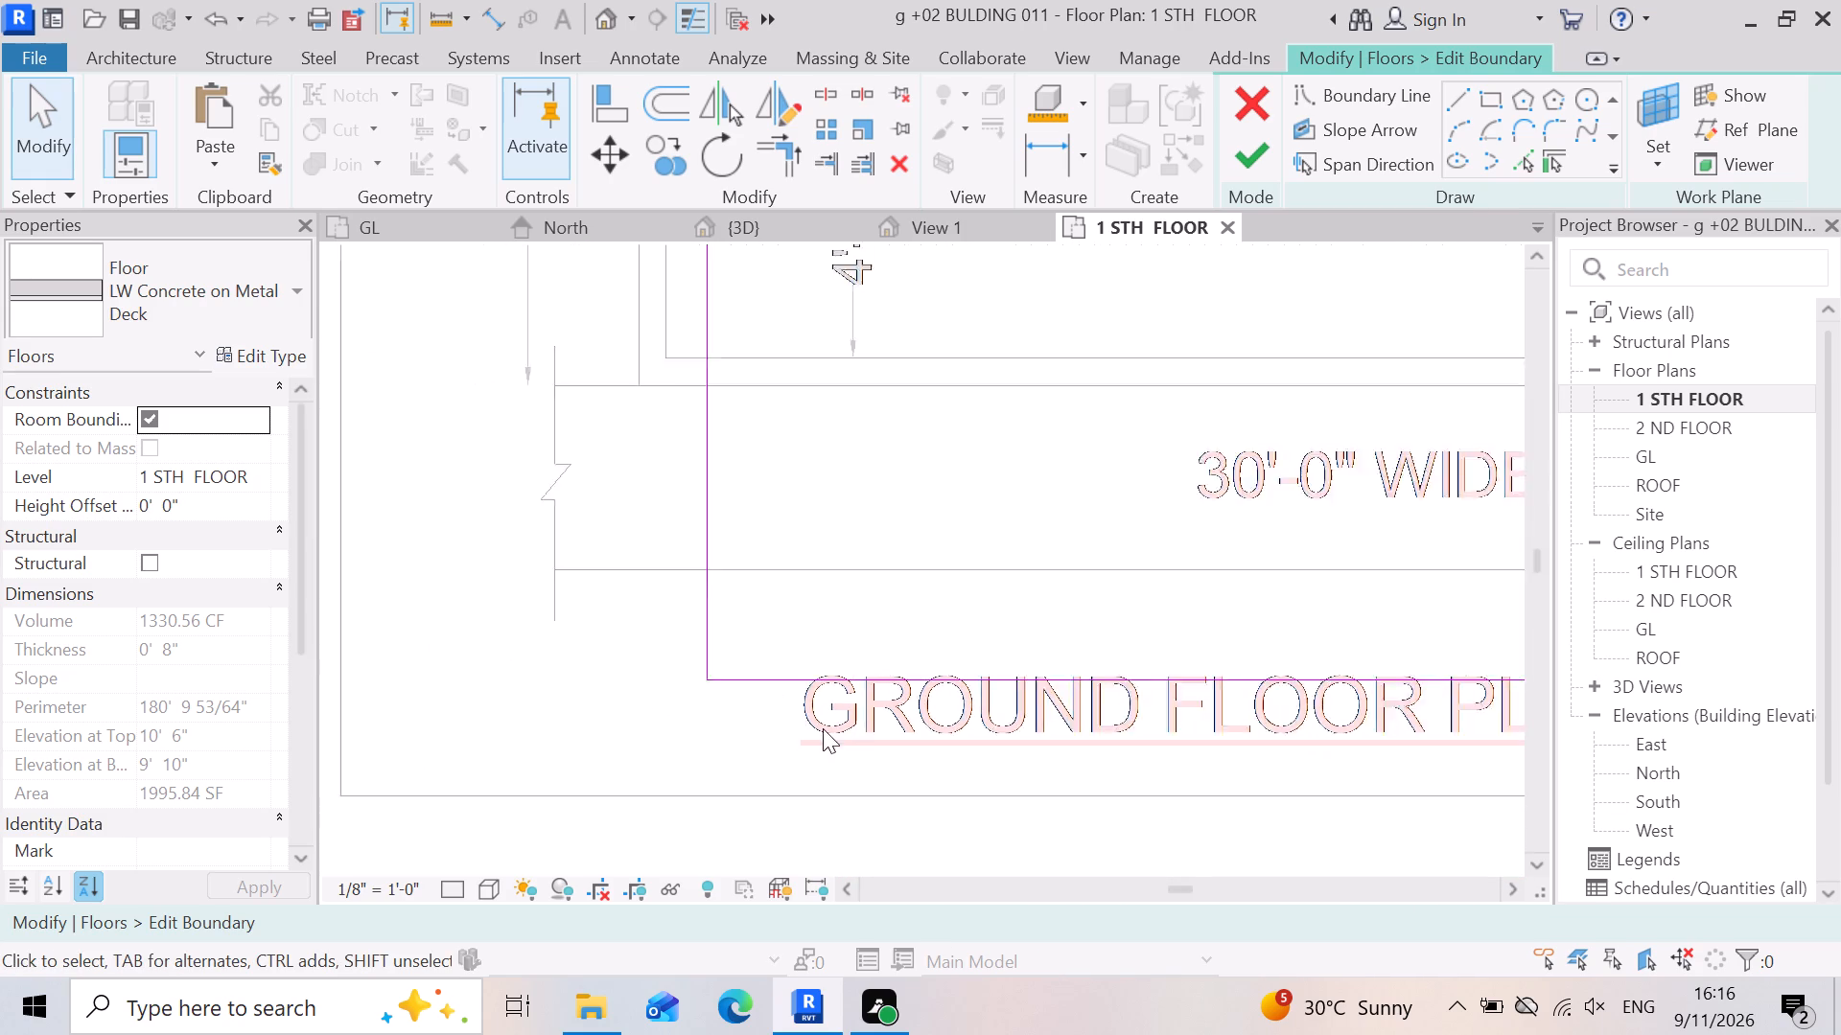
scroll(823, 728, "down", 6)
scroll(691, 697, "up", 10)
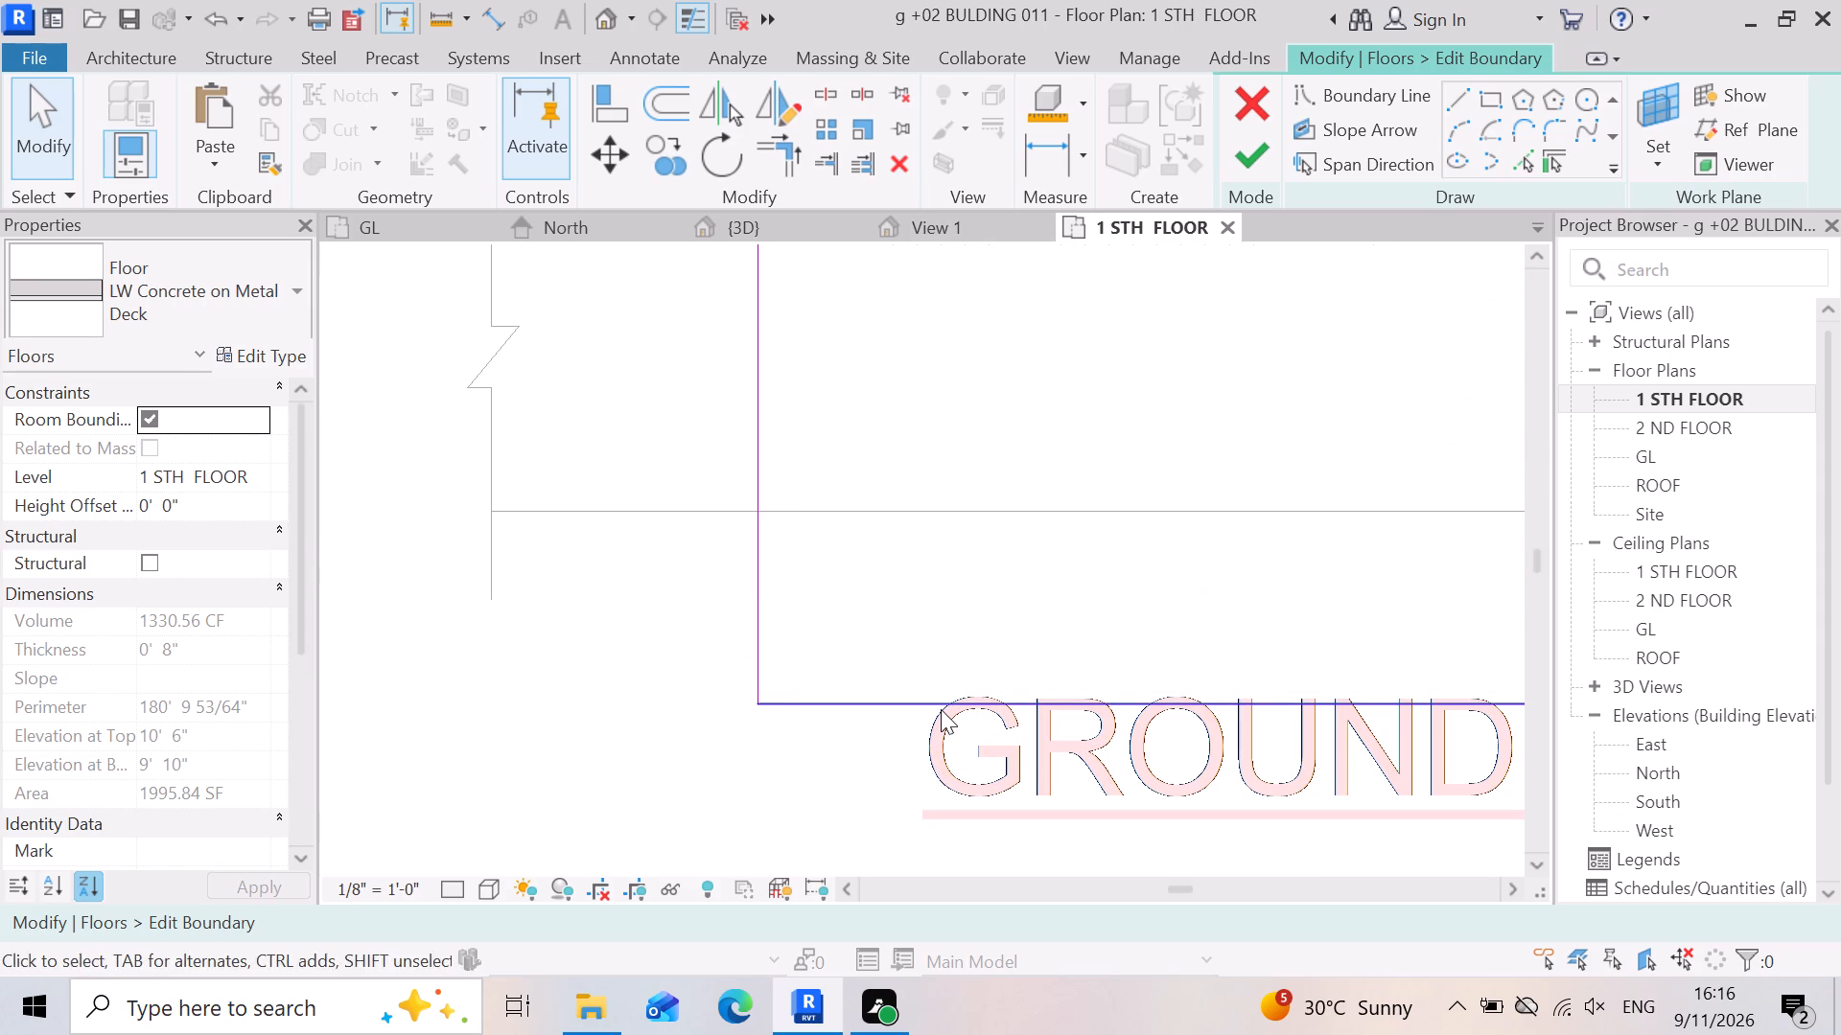
Delete the straight front boundary line from the slab sketch.
left_click(942, 709)
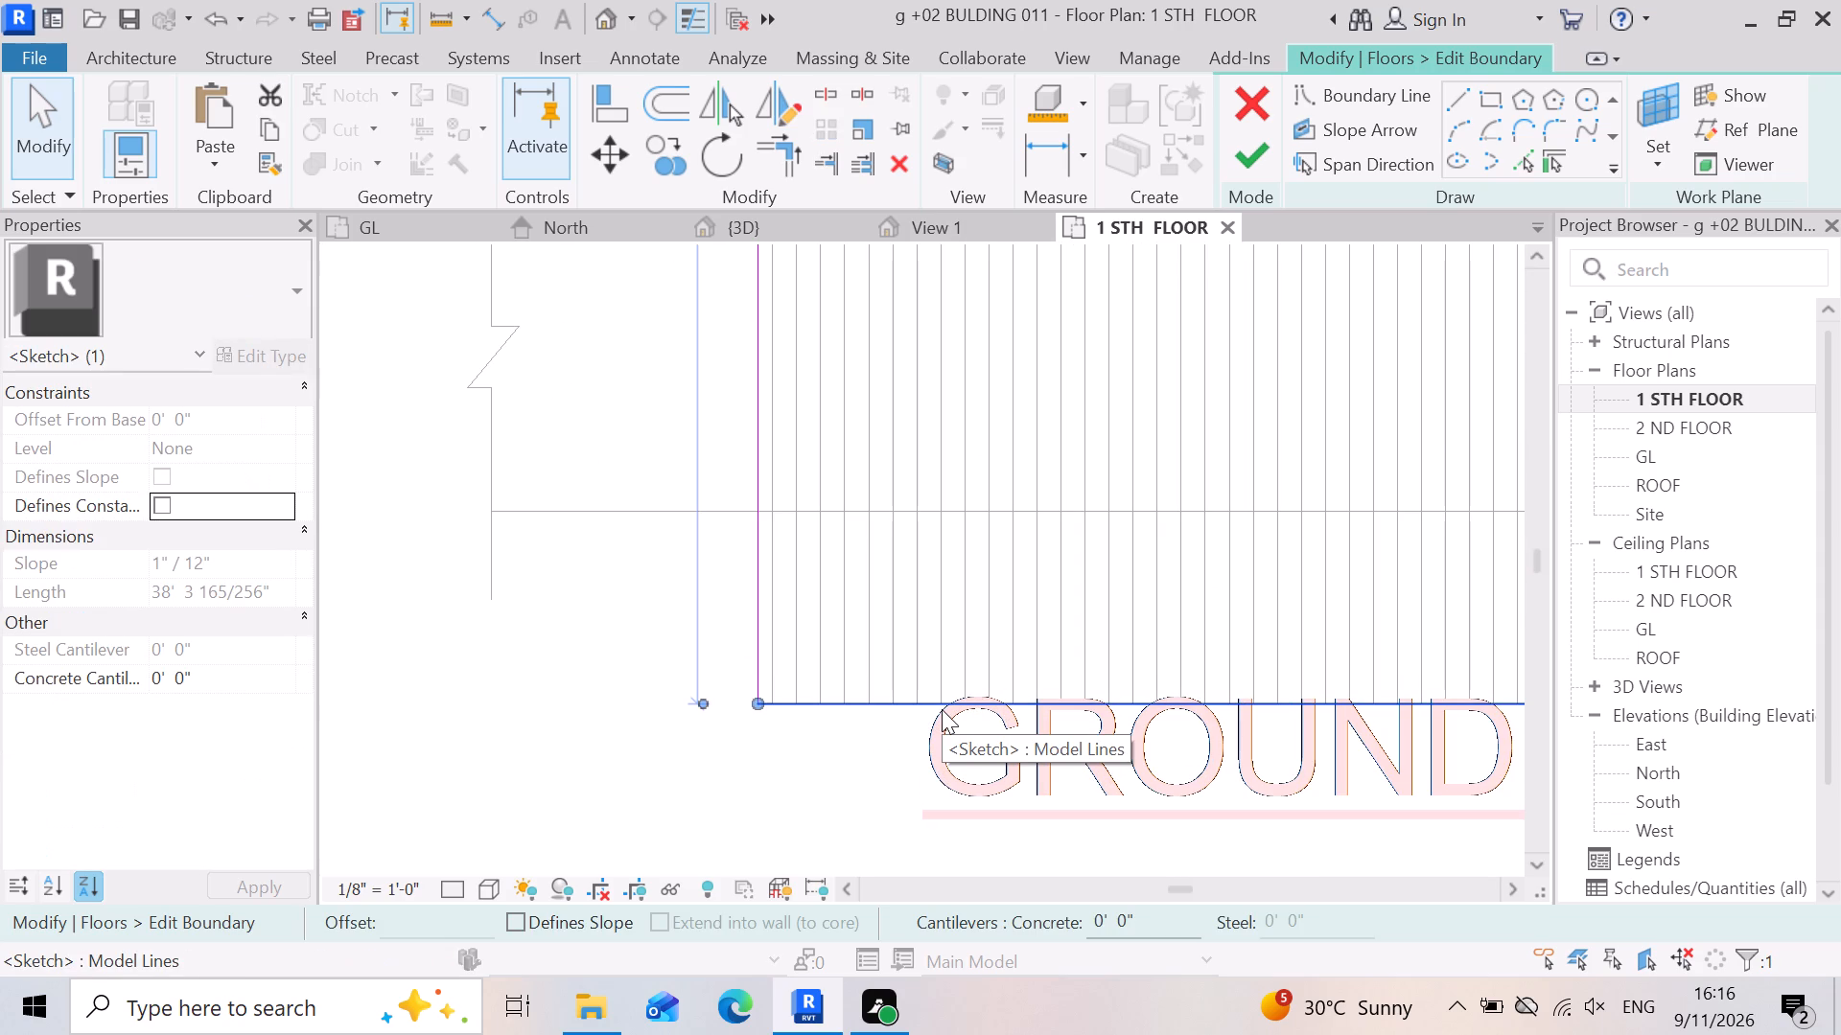
key("Delete")
Draw two chained boundary lines from the open front corner, about 6' angled inward and about 4'-3" back to the old front edge.
scroll(898, 710, "up", 4)
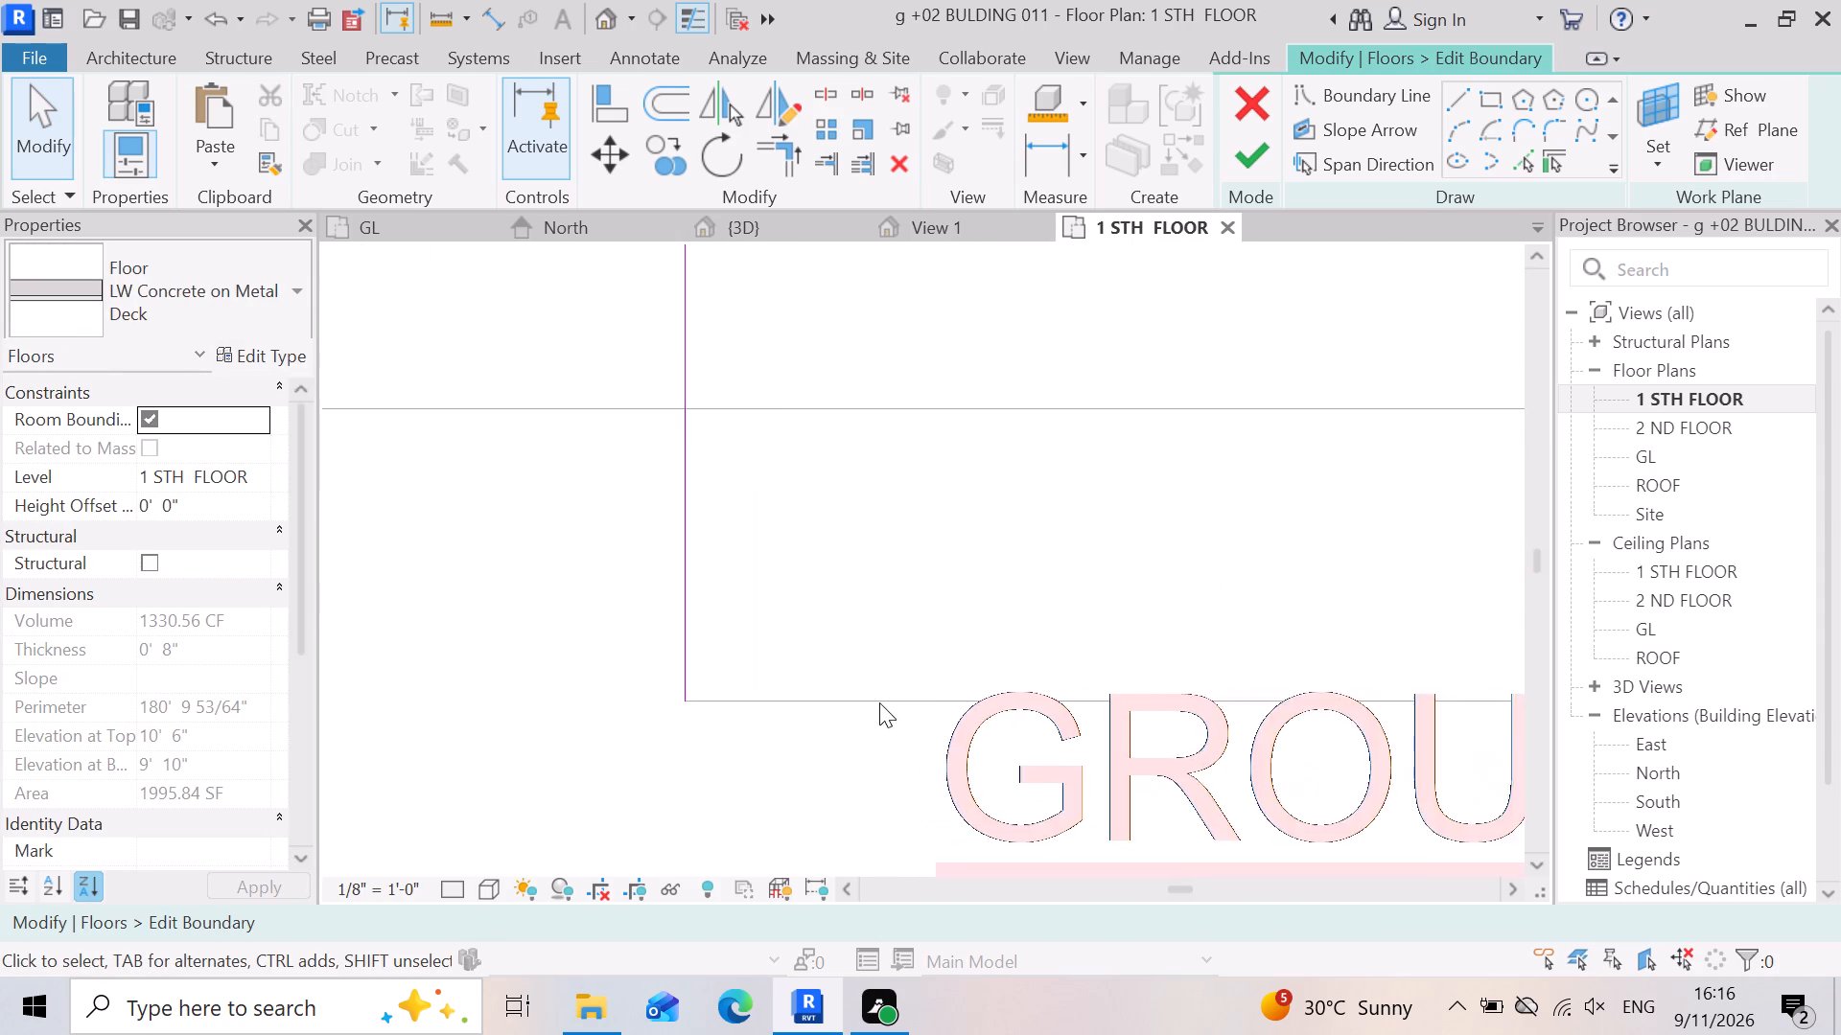
scroll(879, 702, "up", 7)
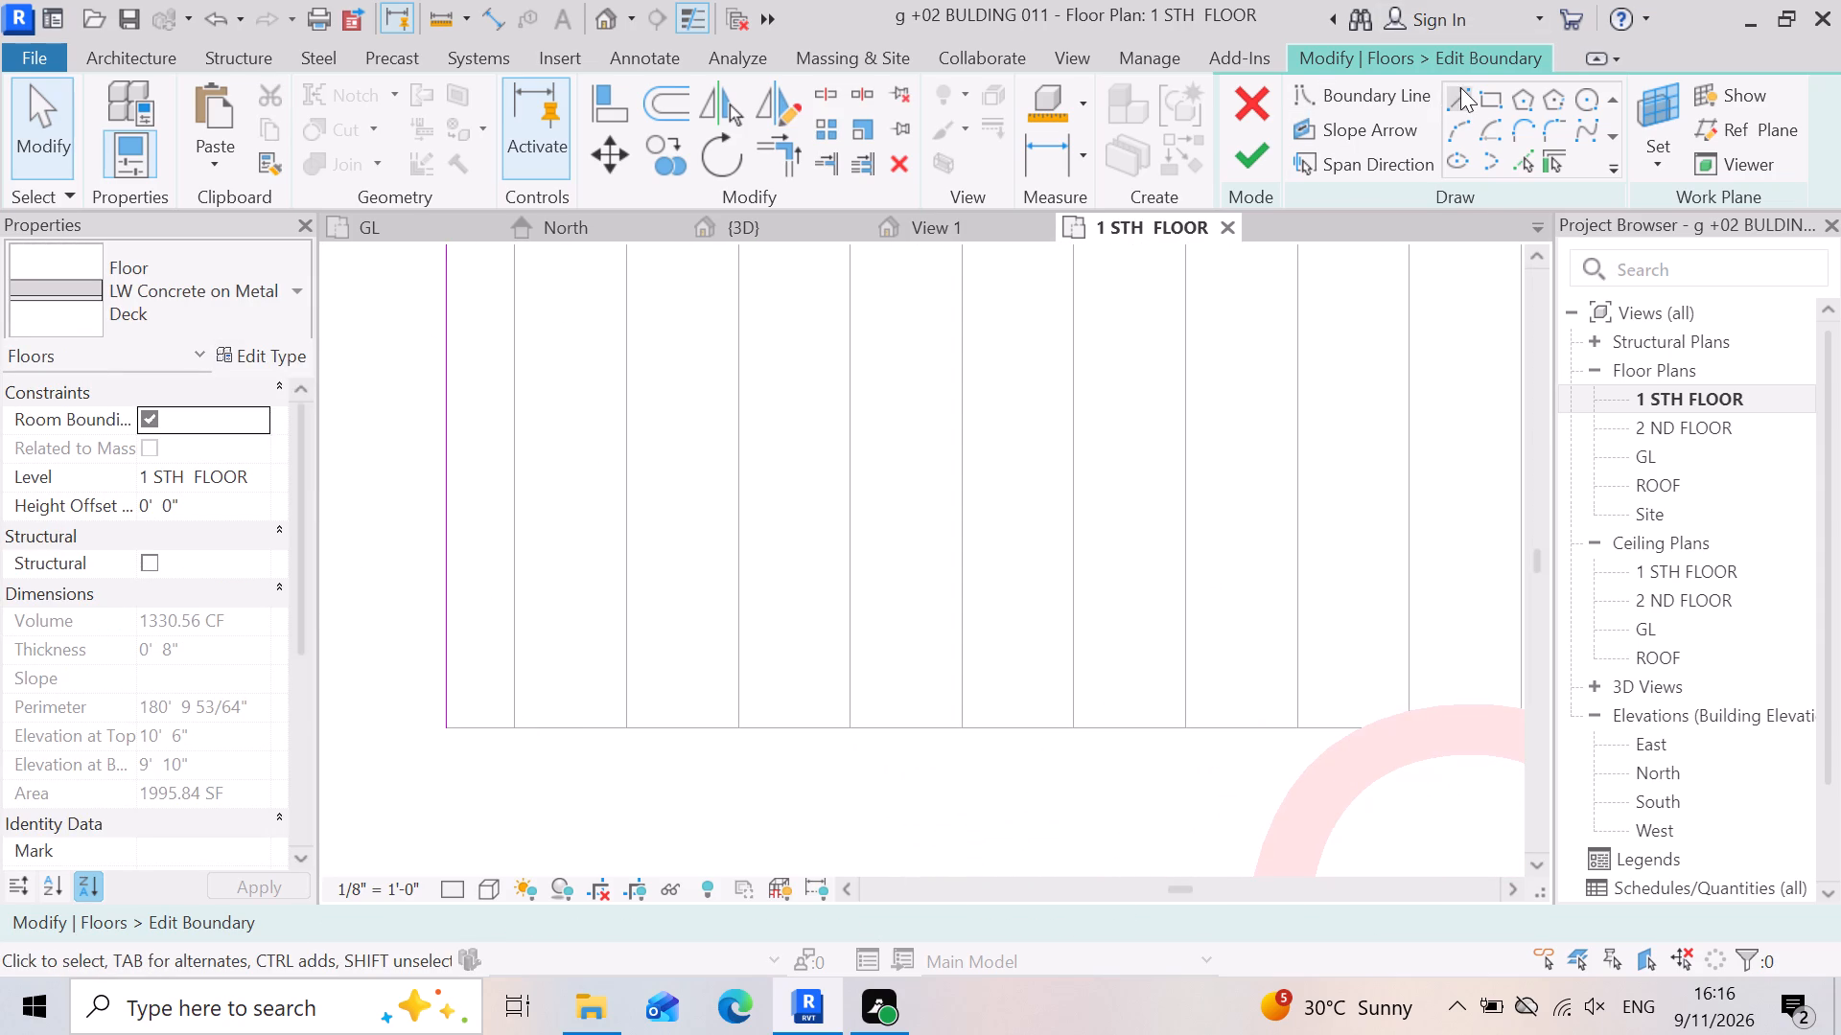
left_click(1460, 87)
scroll(710, 635, "down", 4)
scroll(602, 720, "down", 7)
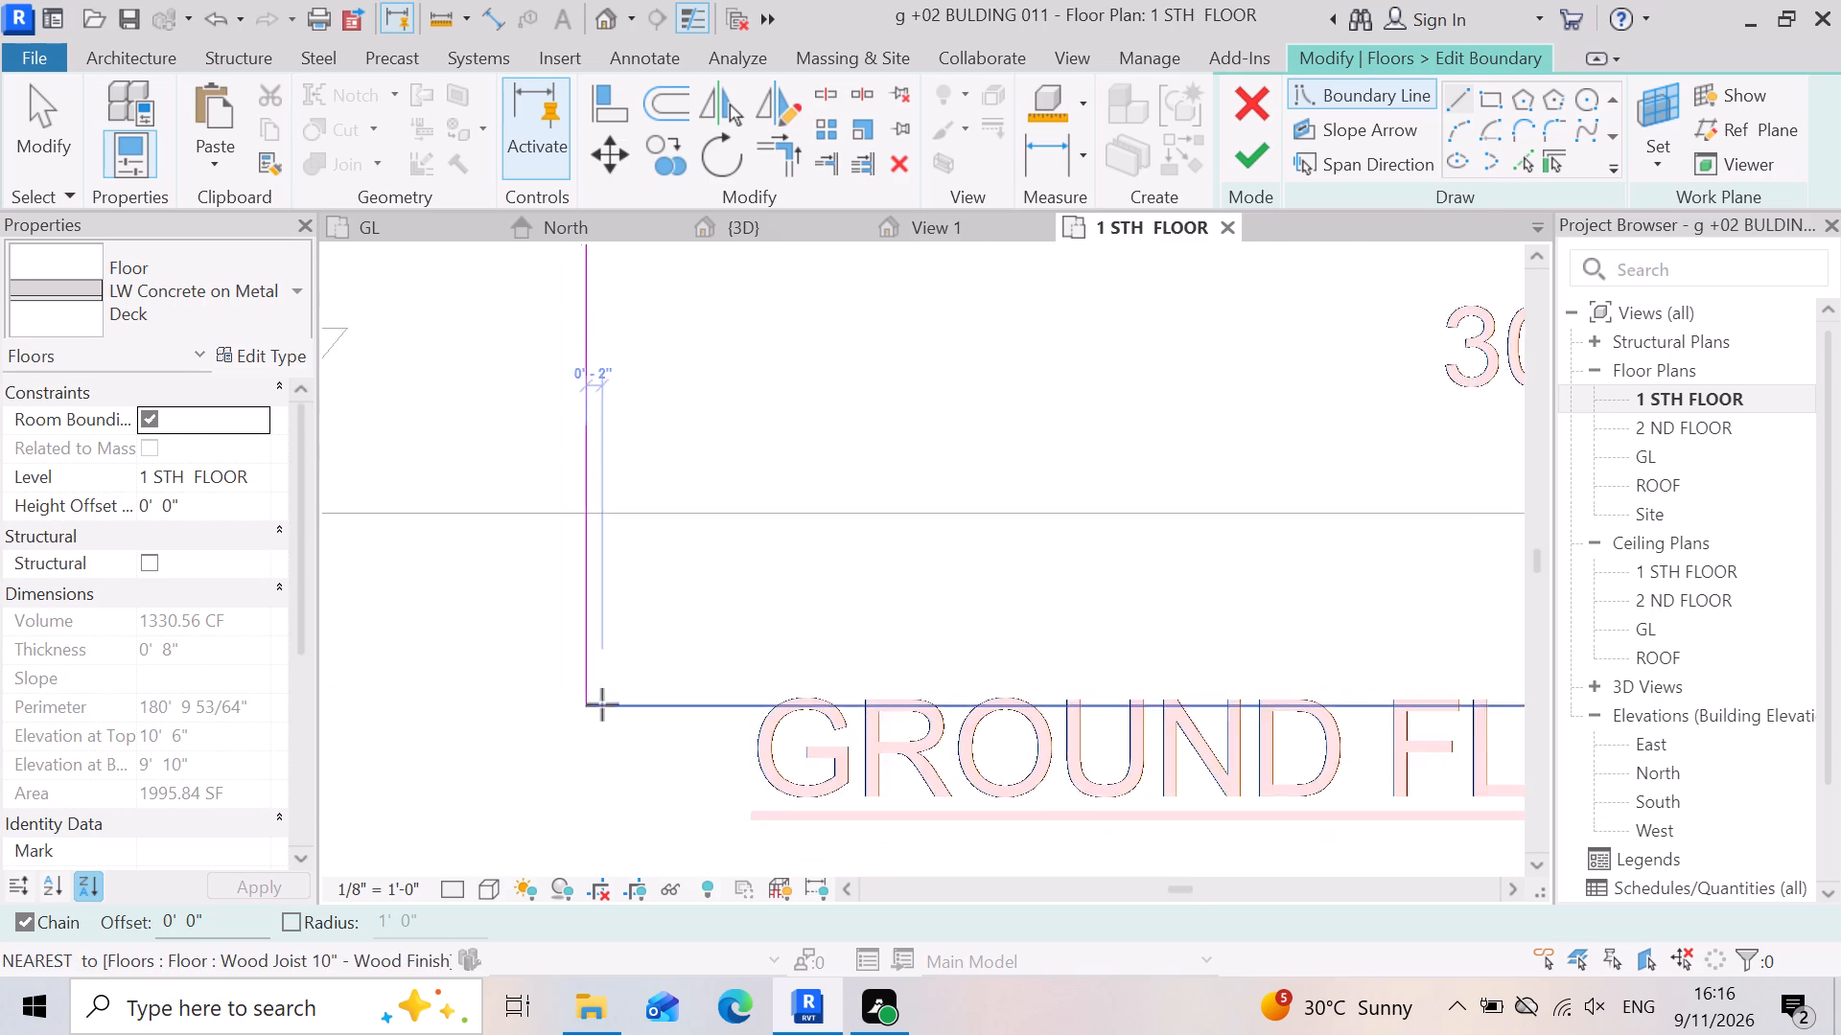
scroll(602, 704, "down", 7)
scroll(551, 722, "up", 6)
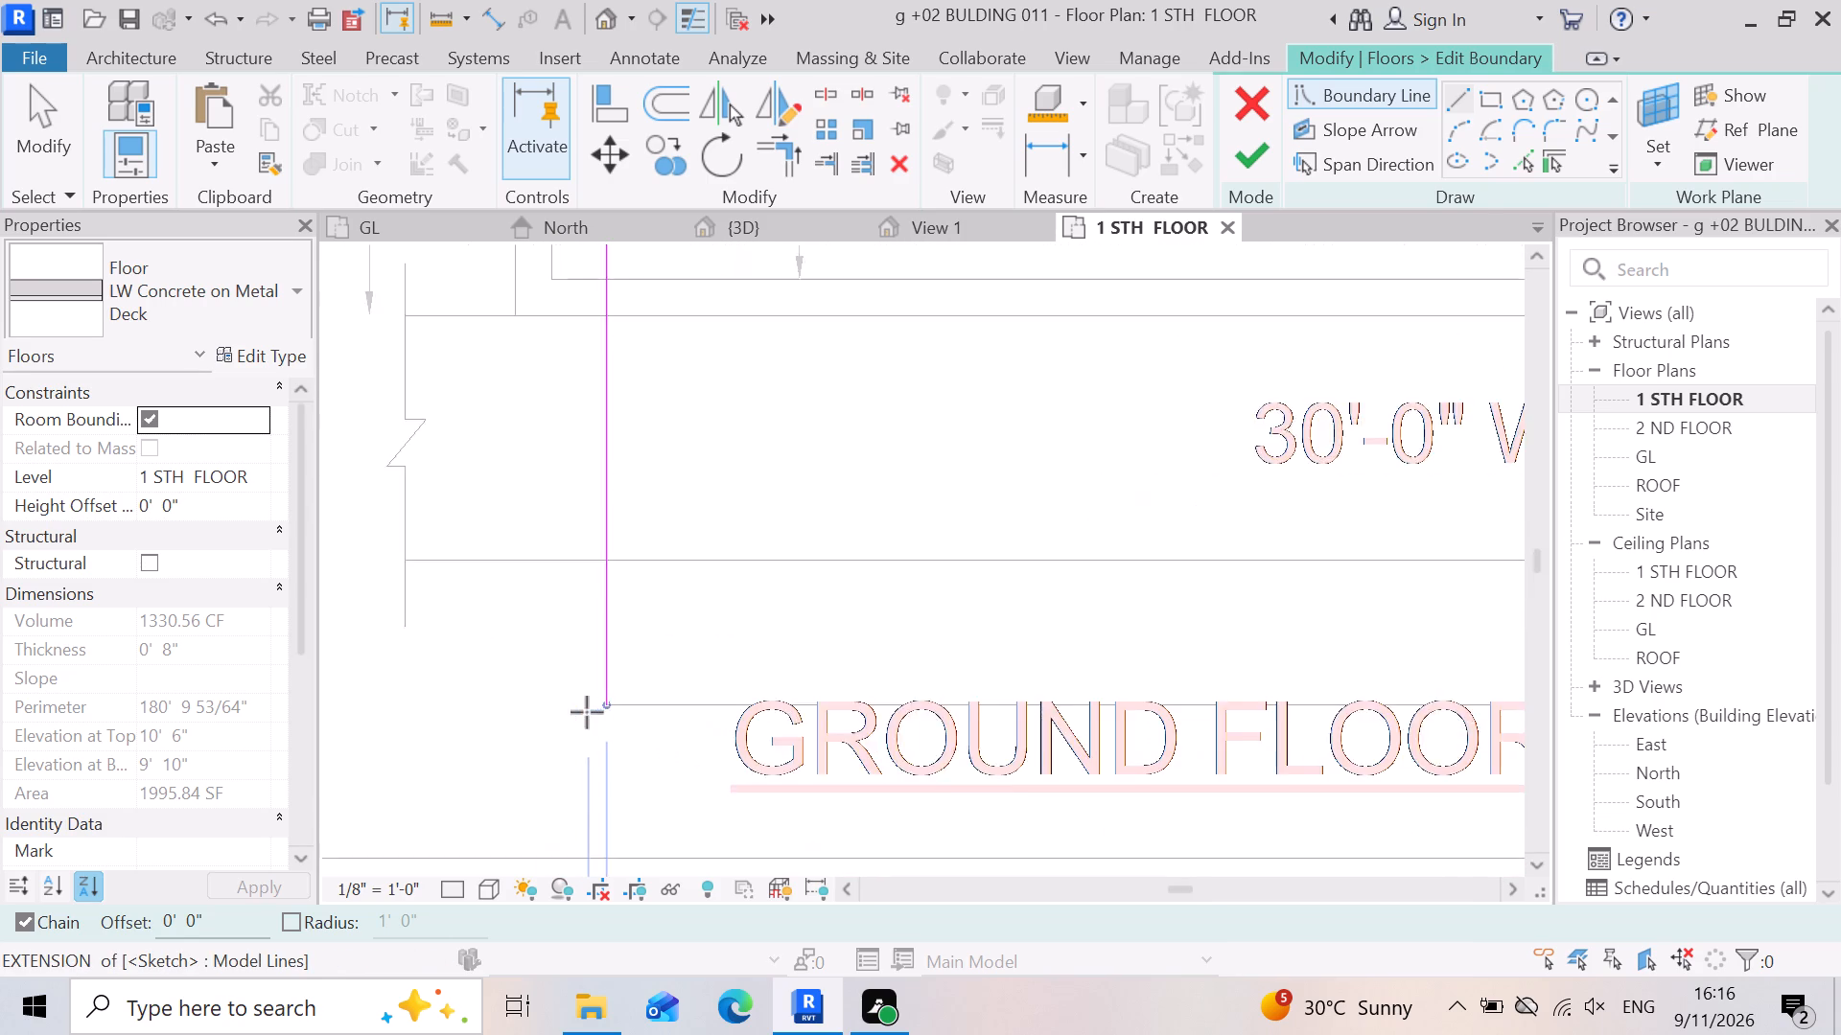
left_click(617, 707)
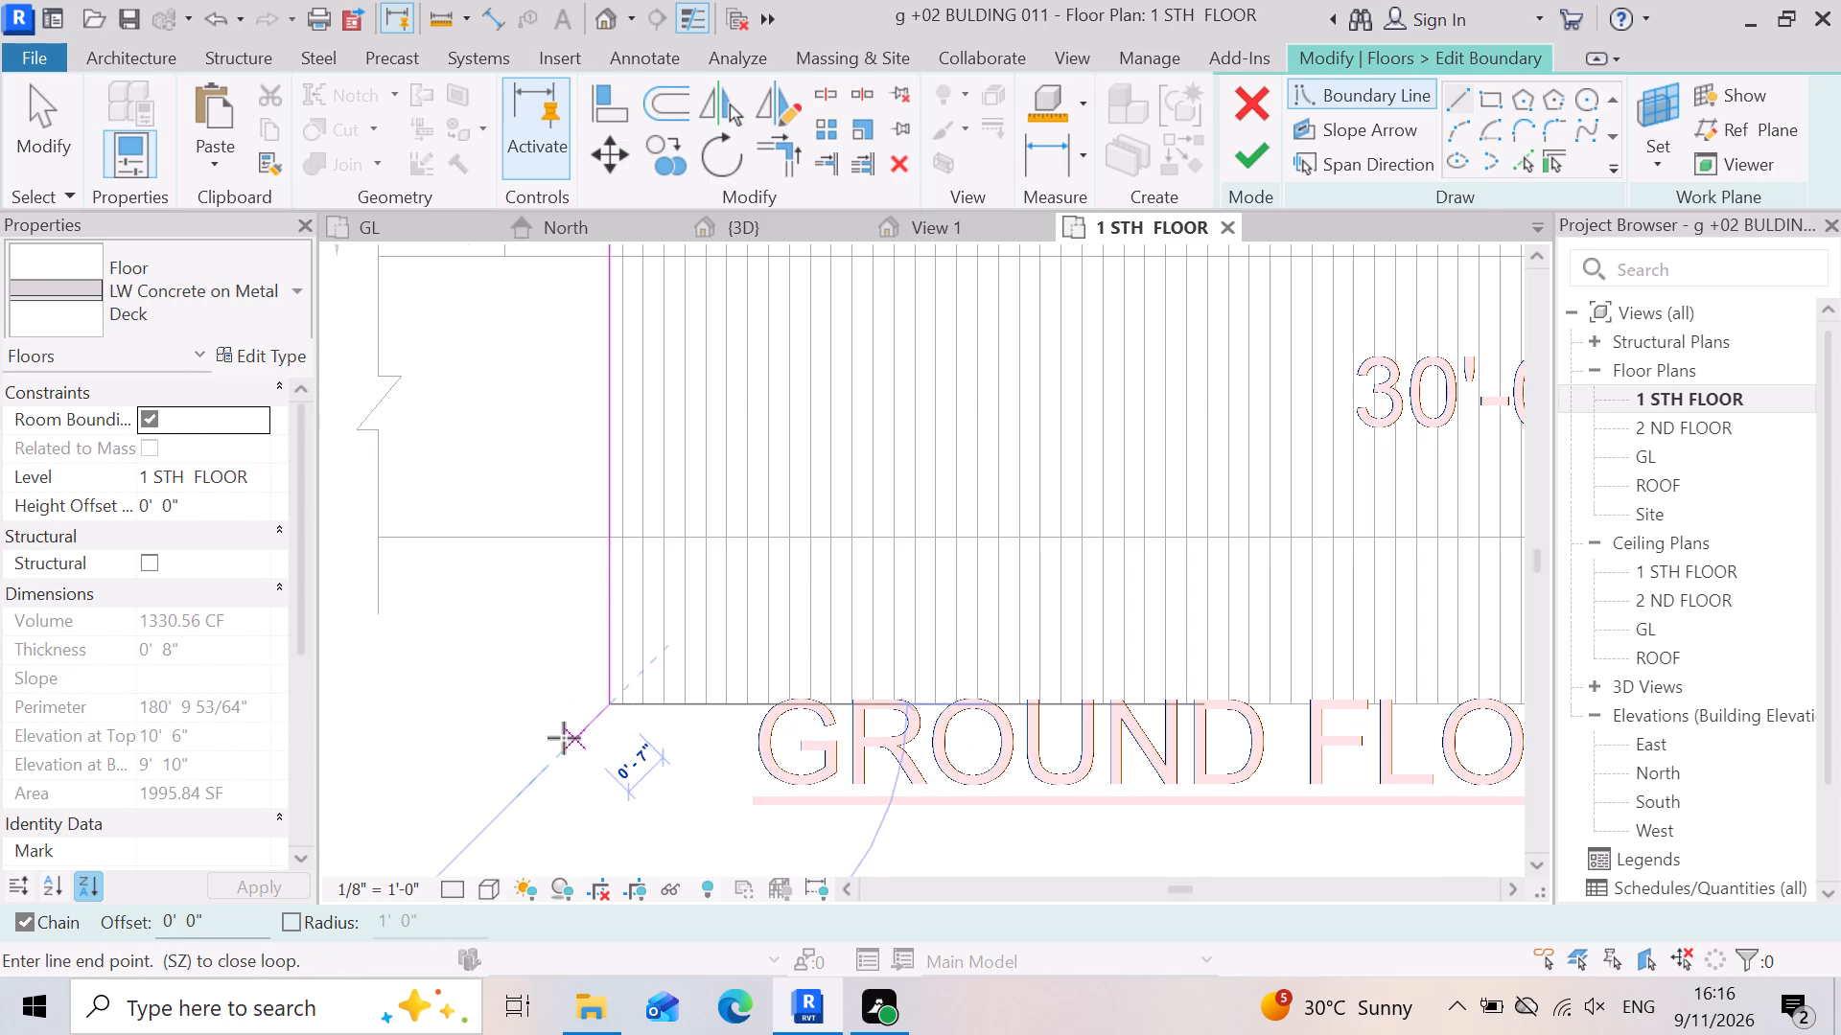
scroll(564, 740, "down", 3)
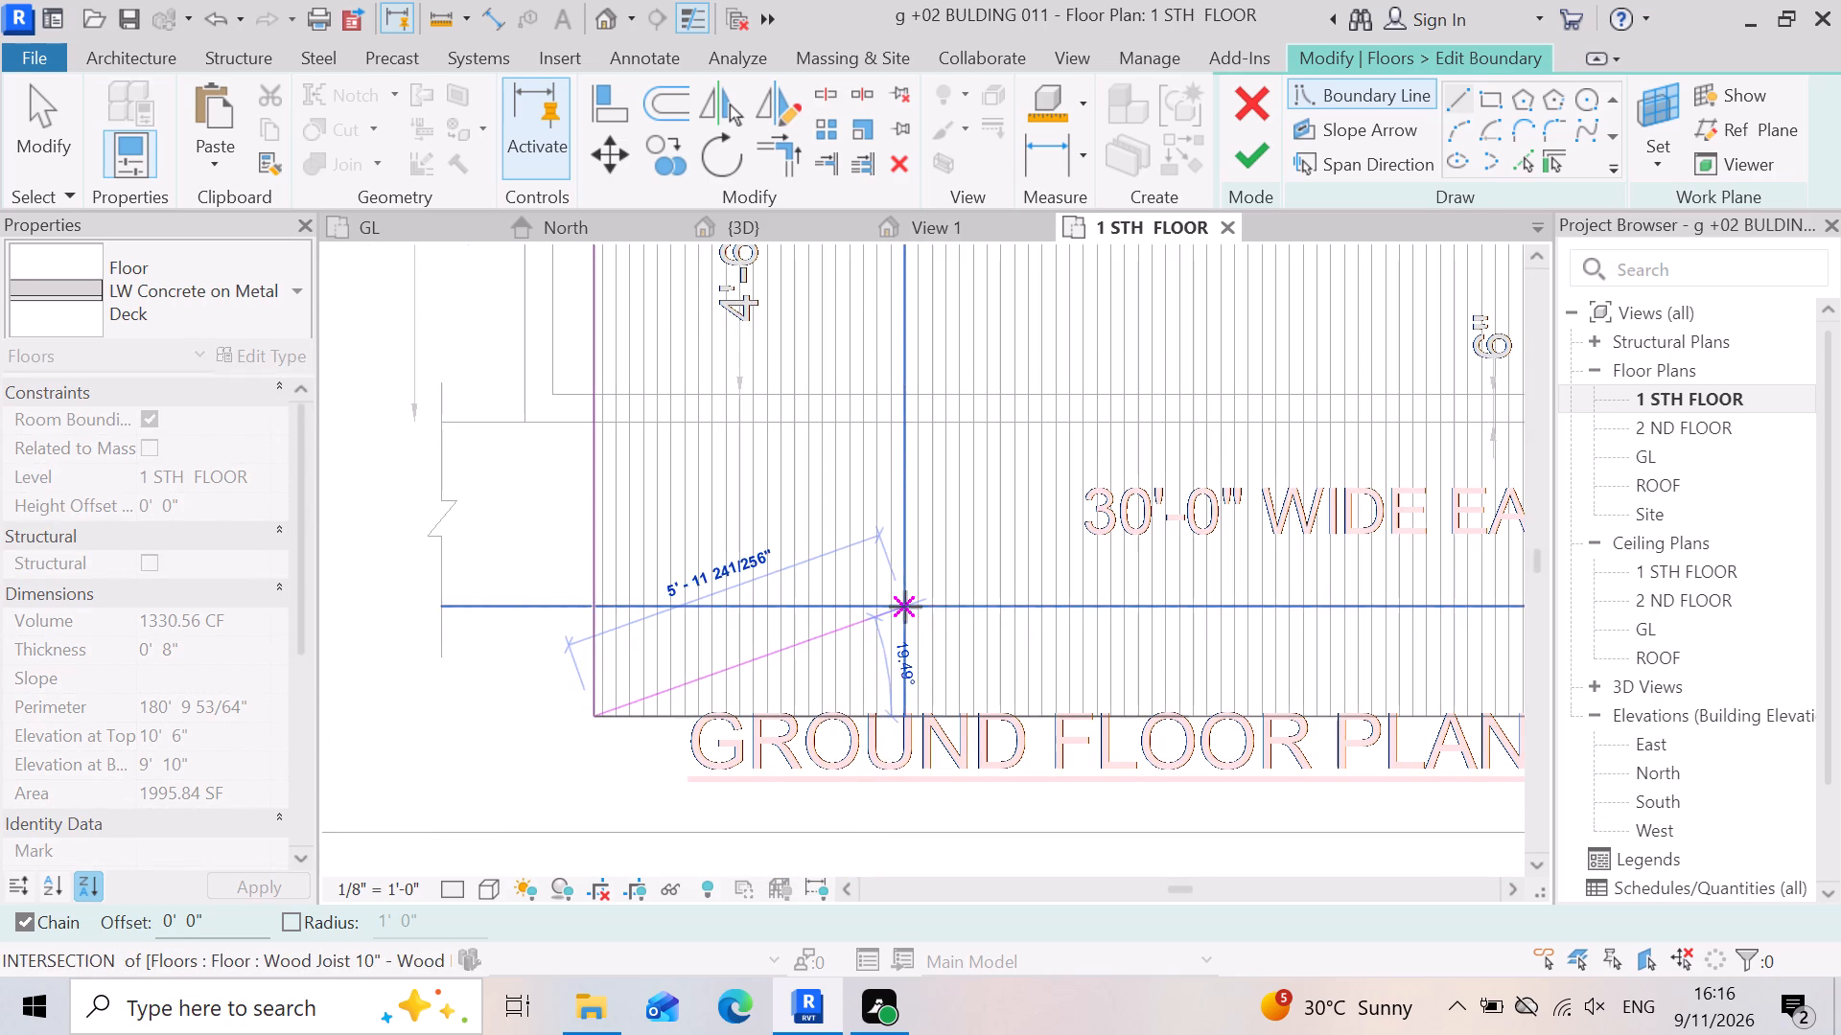
left_click(905, 607)
scroll(1062, 756, "down", 3)
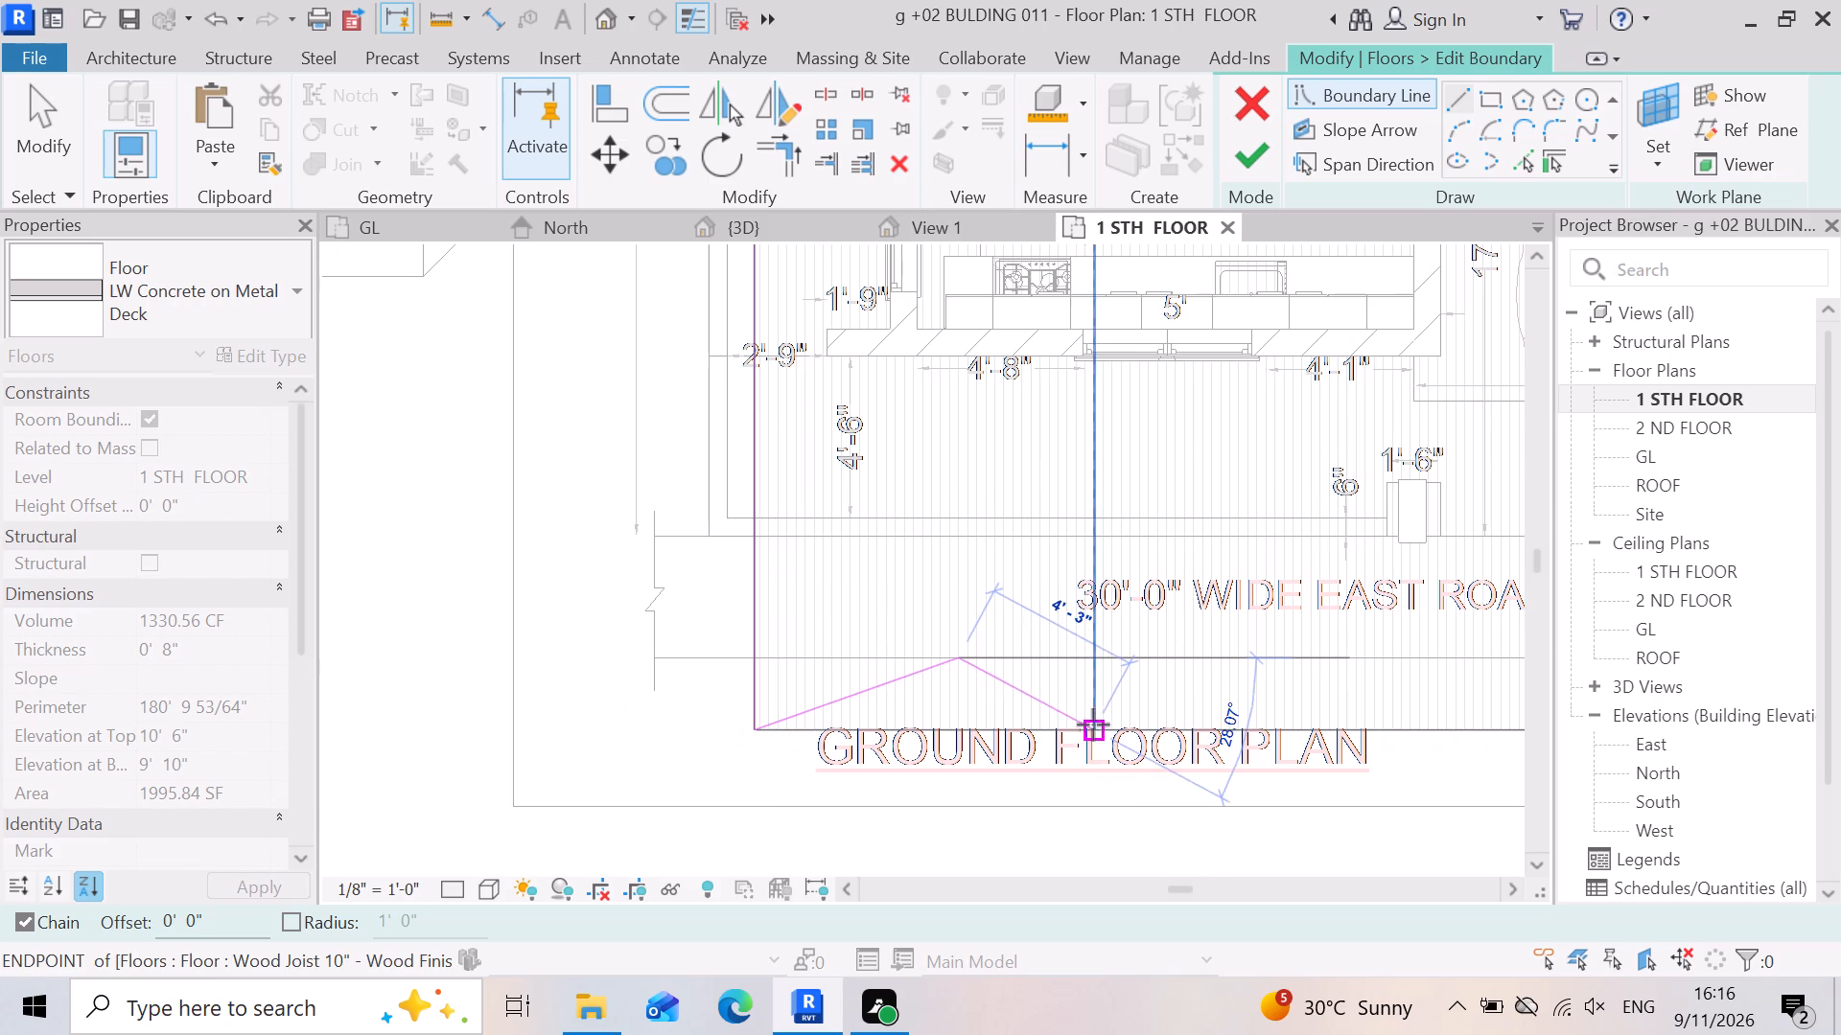
left_click(1094, 722)
Continue the zigzag boundary with a second inward peak, about 5'-4" in and back out to the old front edge past the title.
scroll(1083, 724, "down", 4)
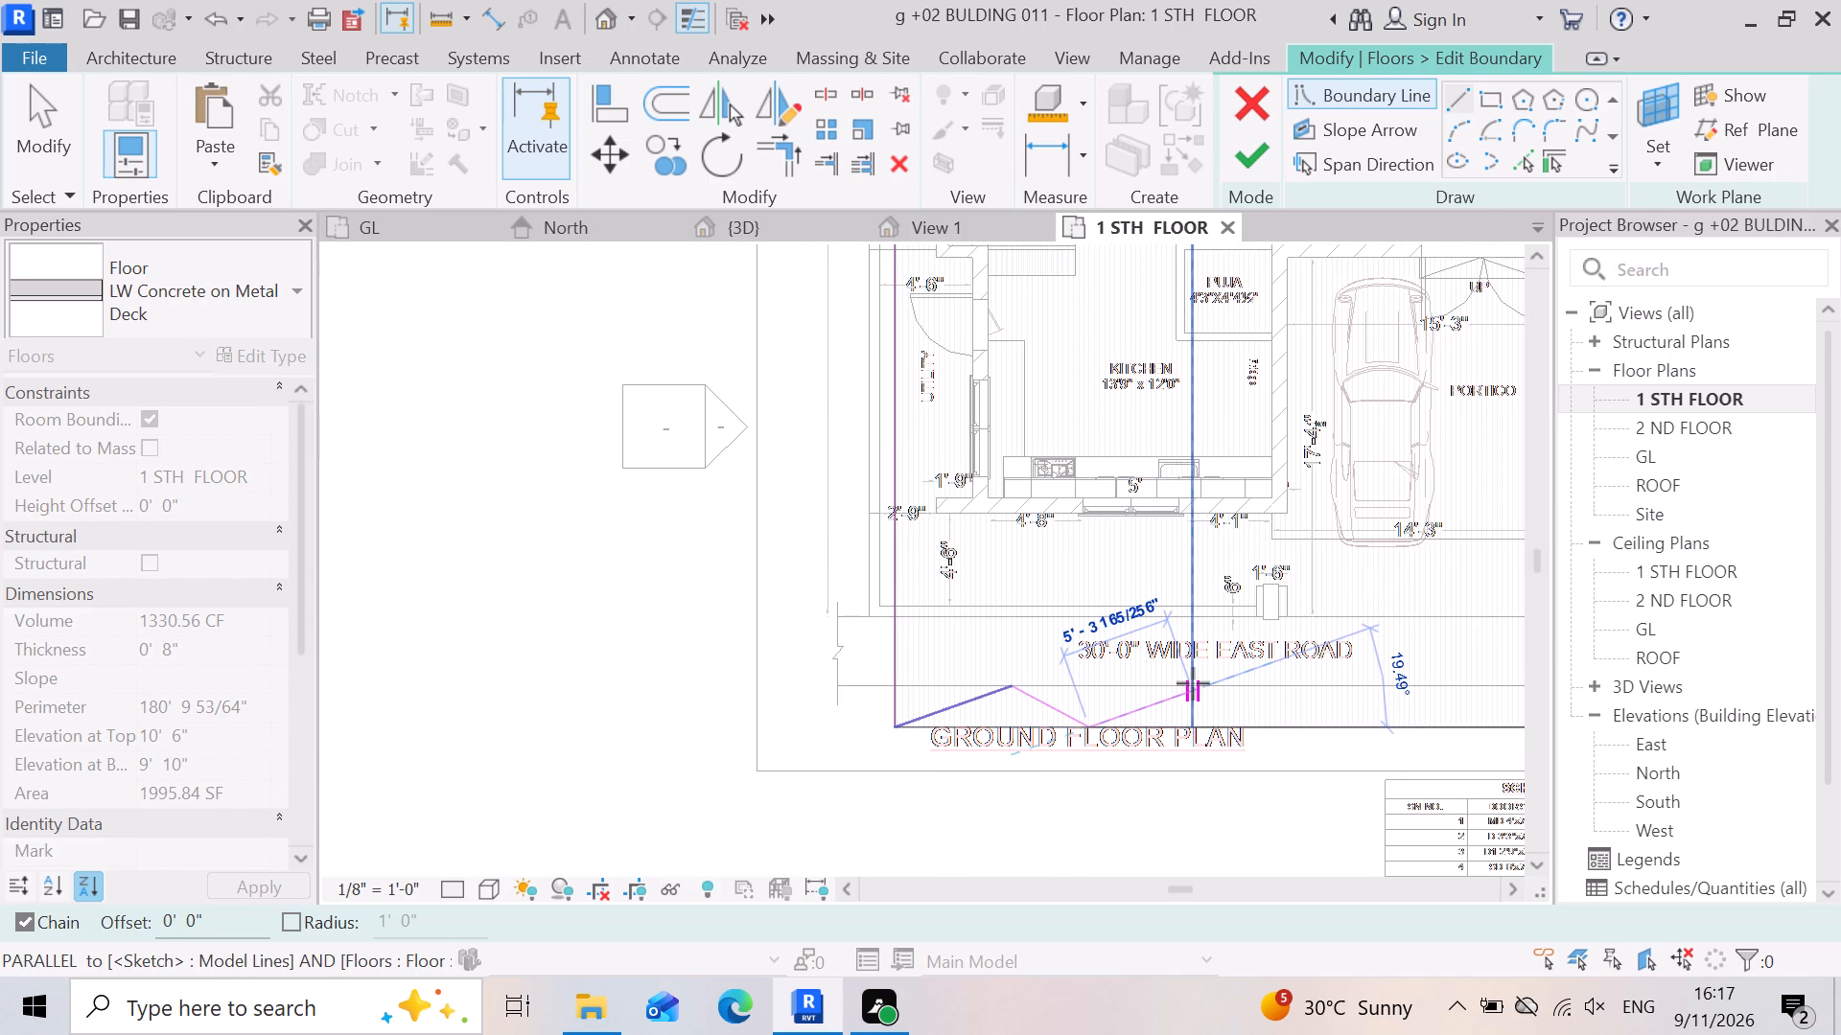
scroll(1193, 683, "up", 6)
left_click(1193, 687)
scroll(1170, 734, "down", 4)
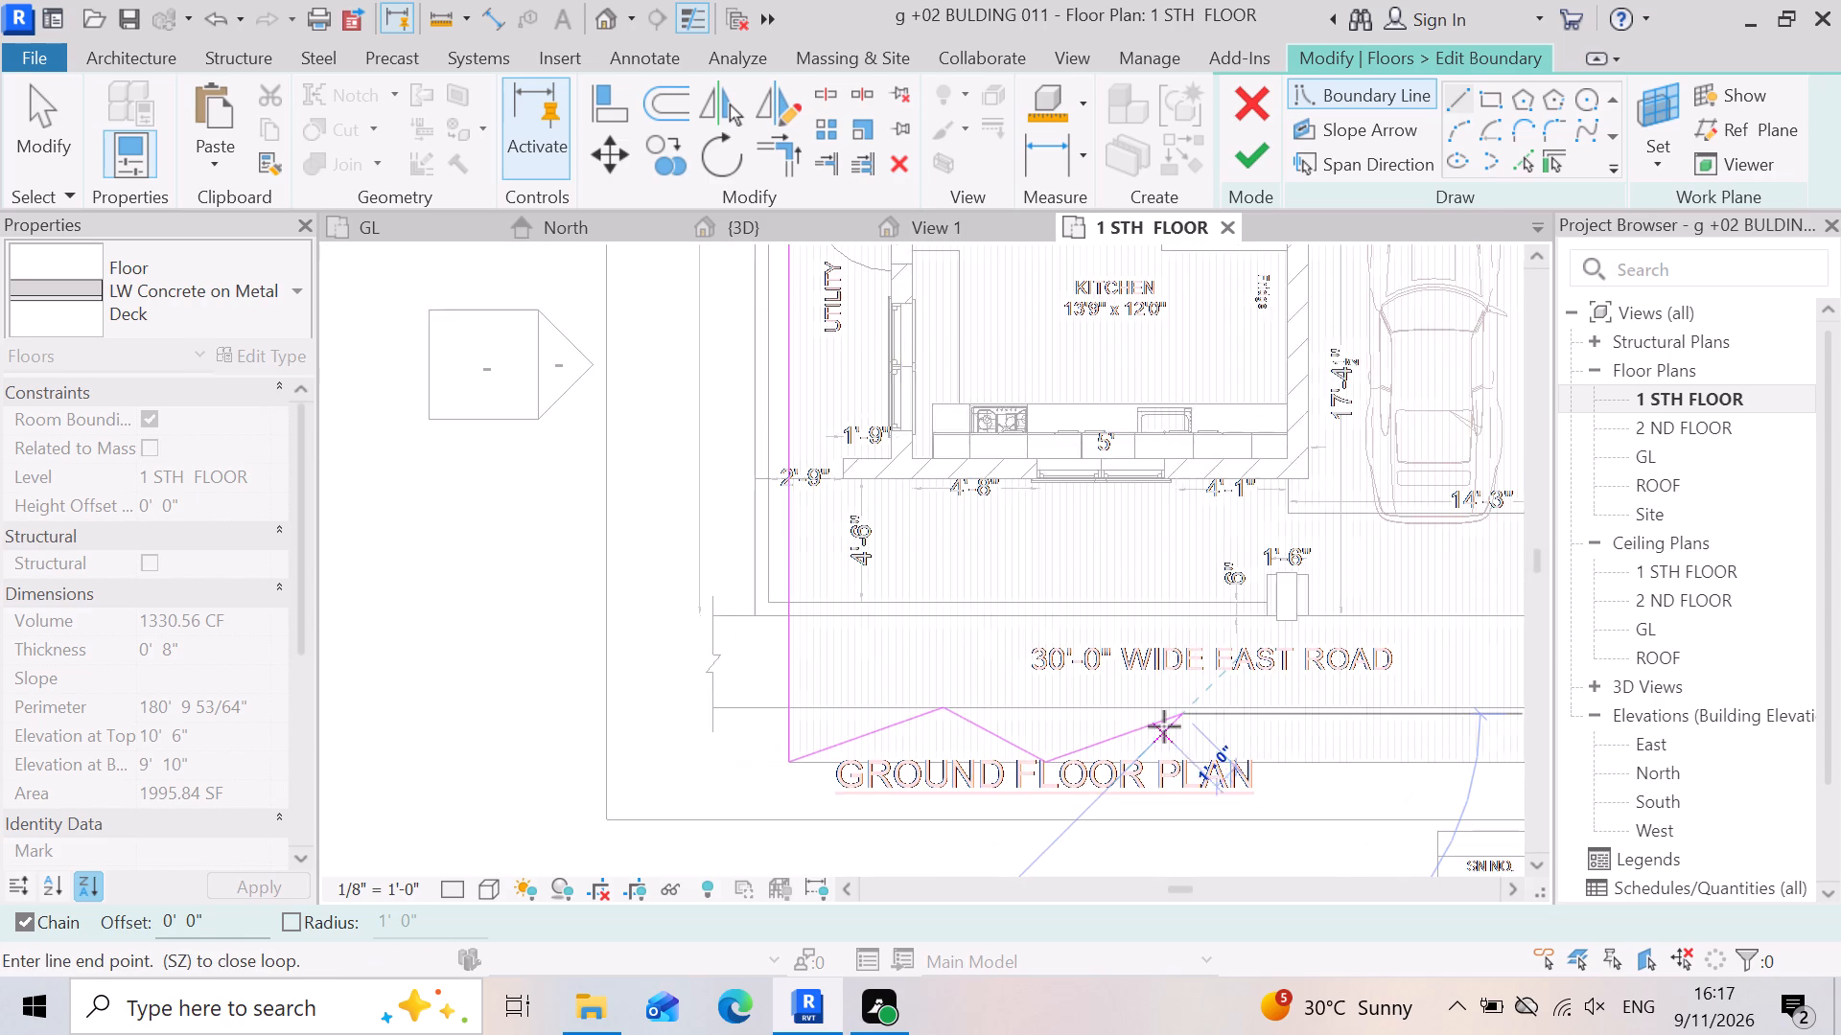
scroll(1164, 726, "down", 4)
scroll(1300, 745, "up", 7)
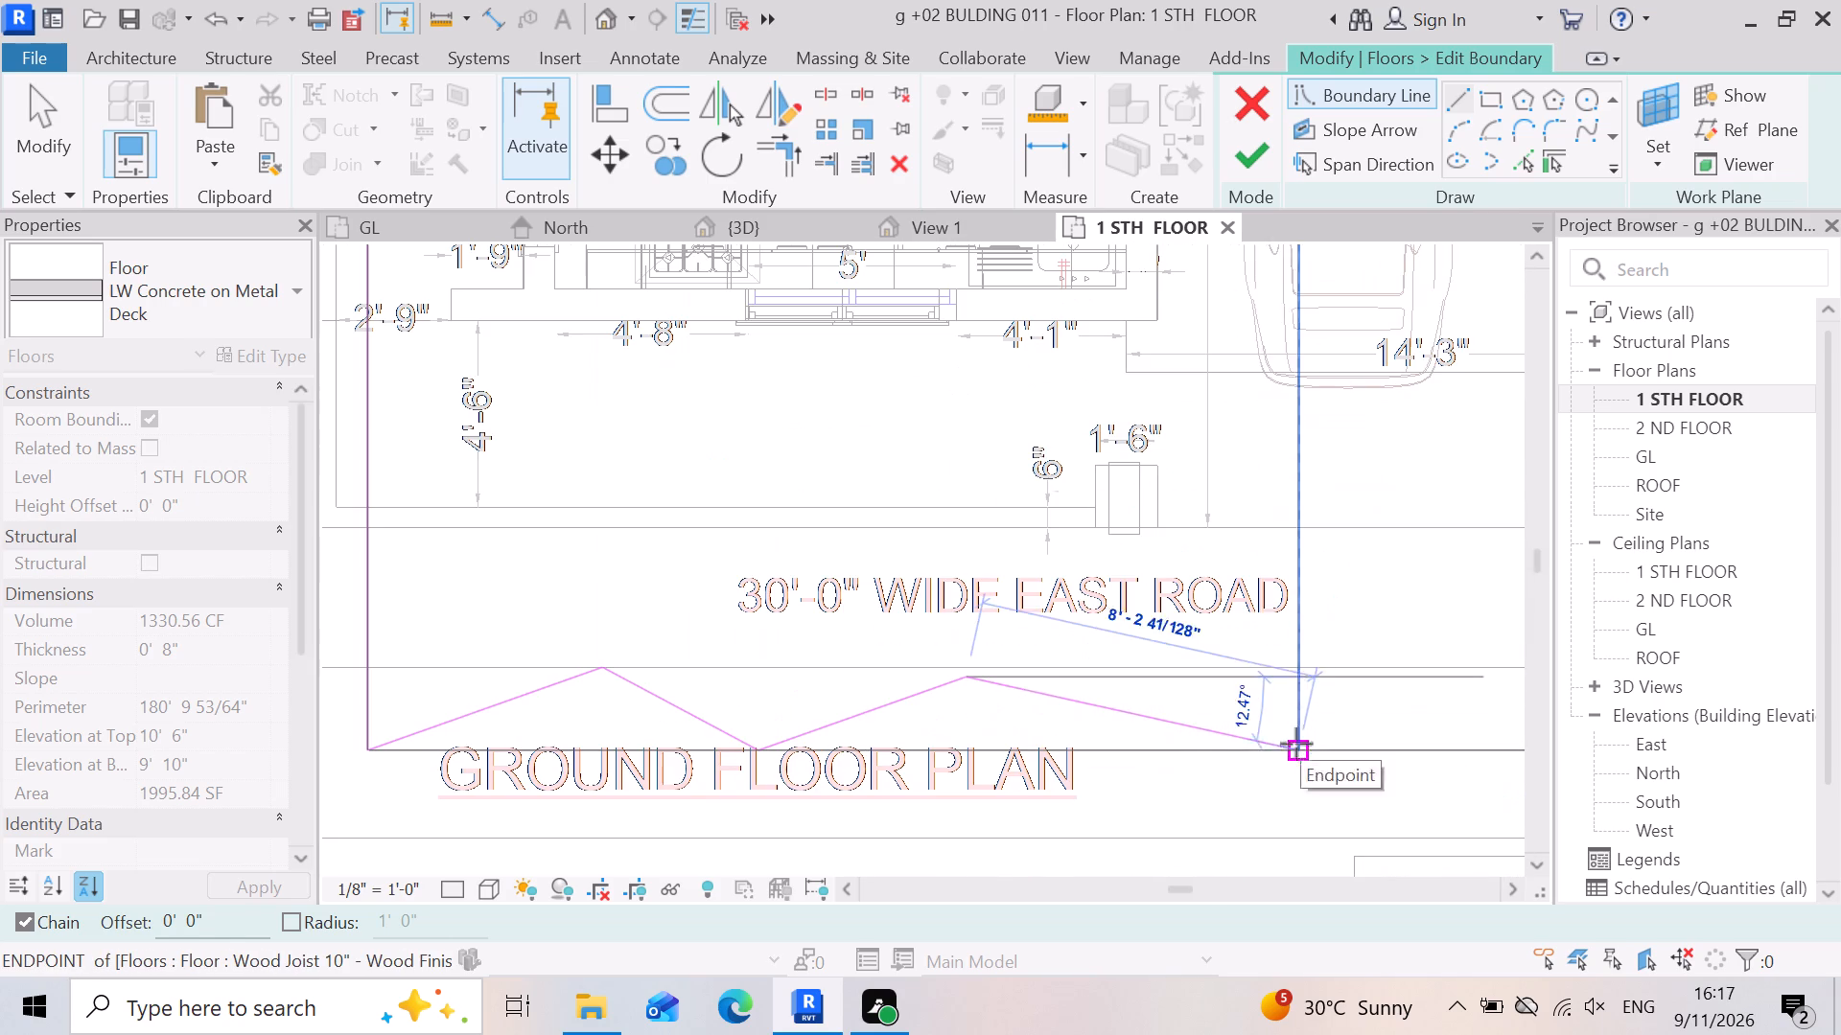
left_click(1238, 747)
Add a third zigzag peak starting with a line about 5'-4" long, then close with an angled line ending on the portico-side boundary.
scroll(1221, 755, "down", 7)
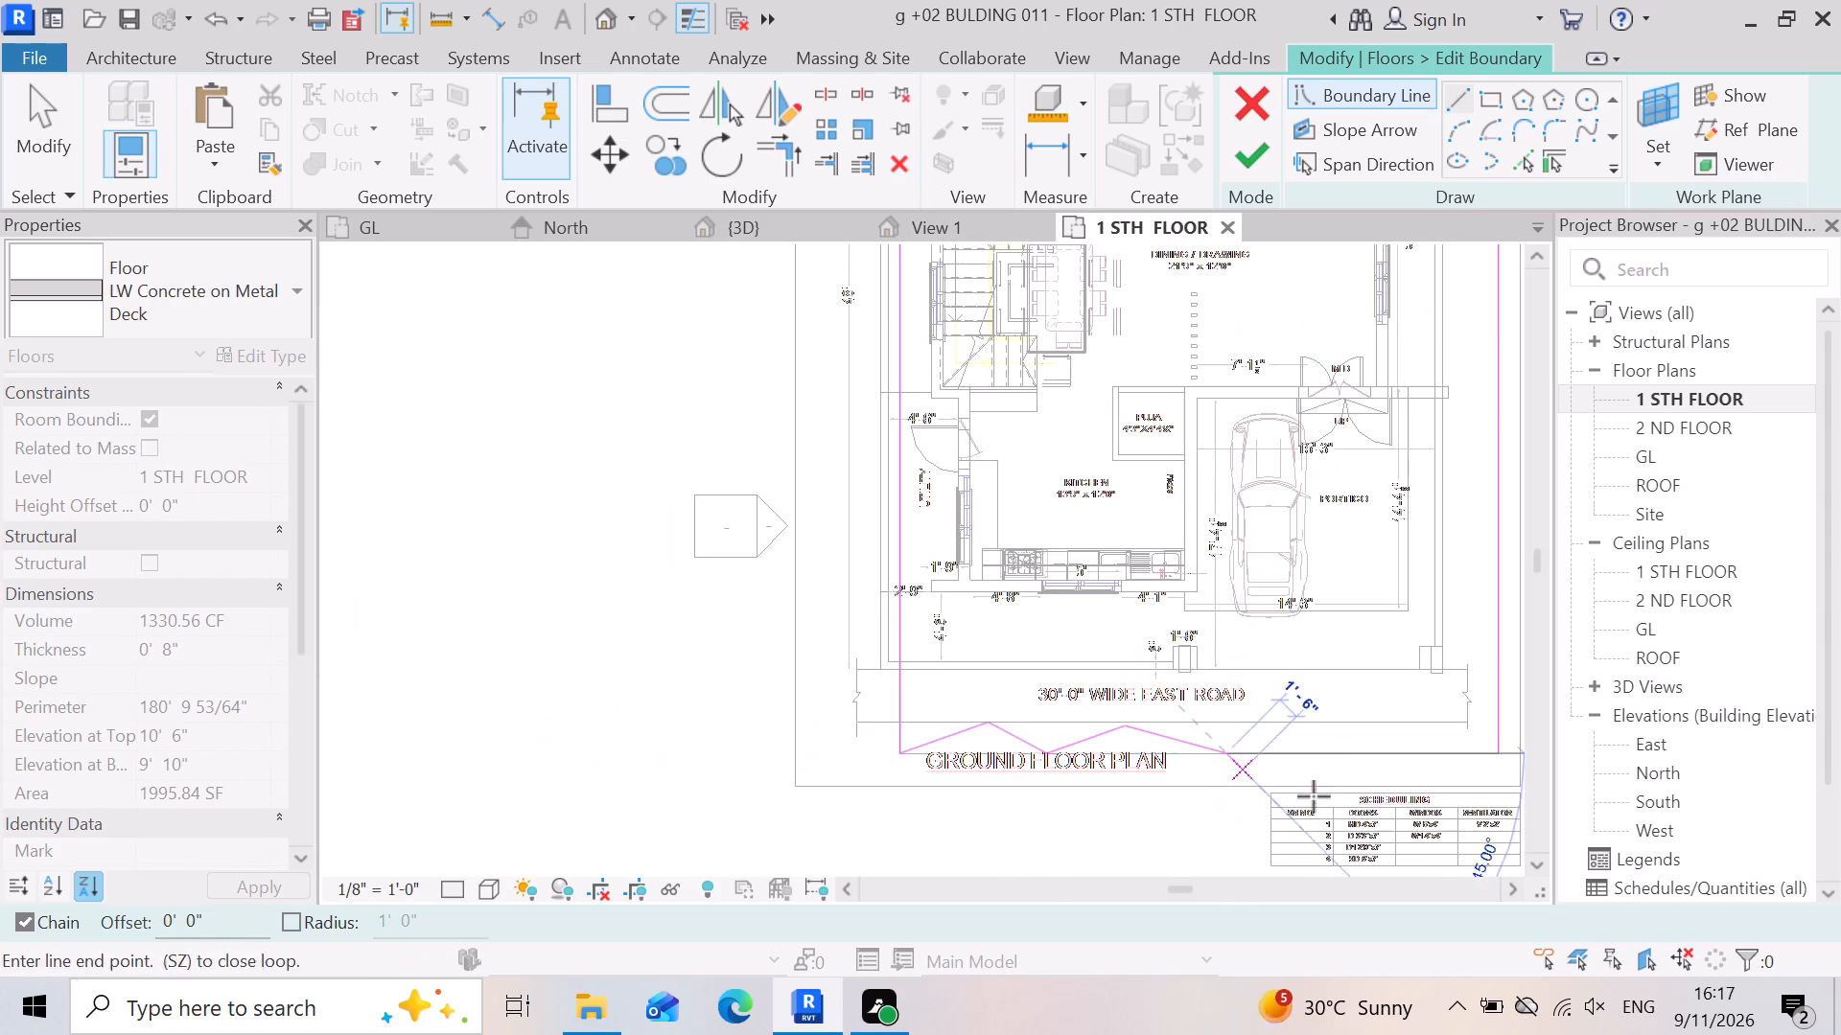
scroll(1324, 733, "up", 3)
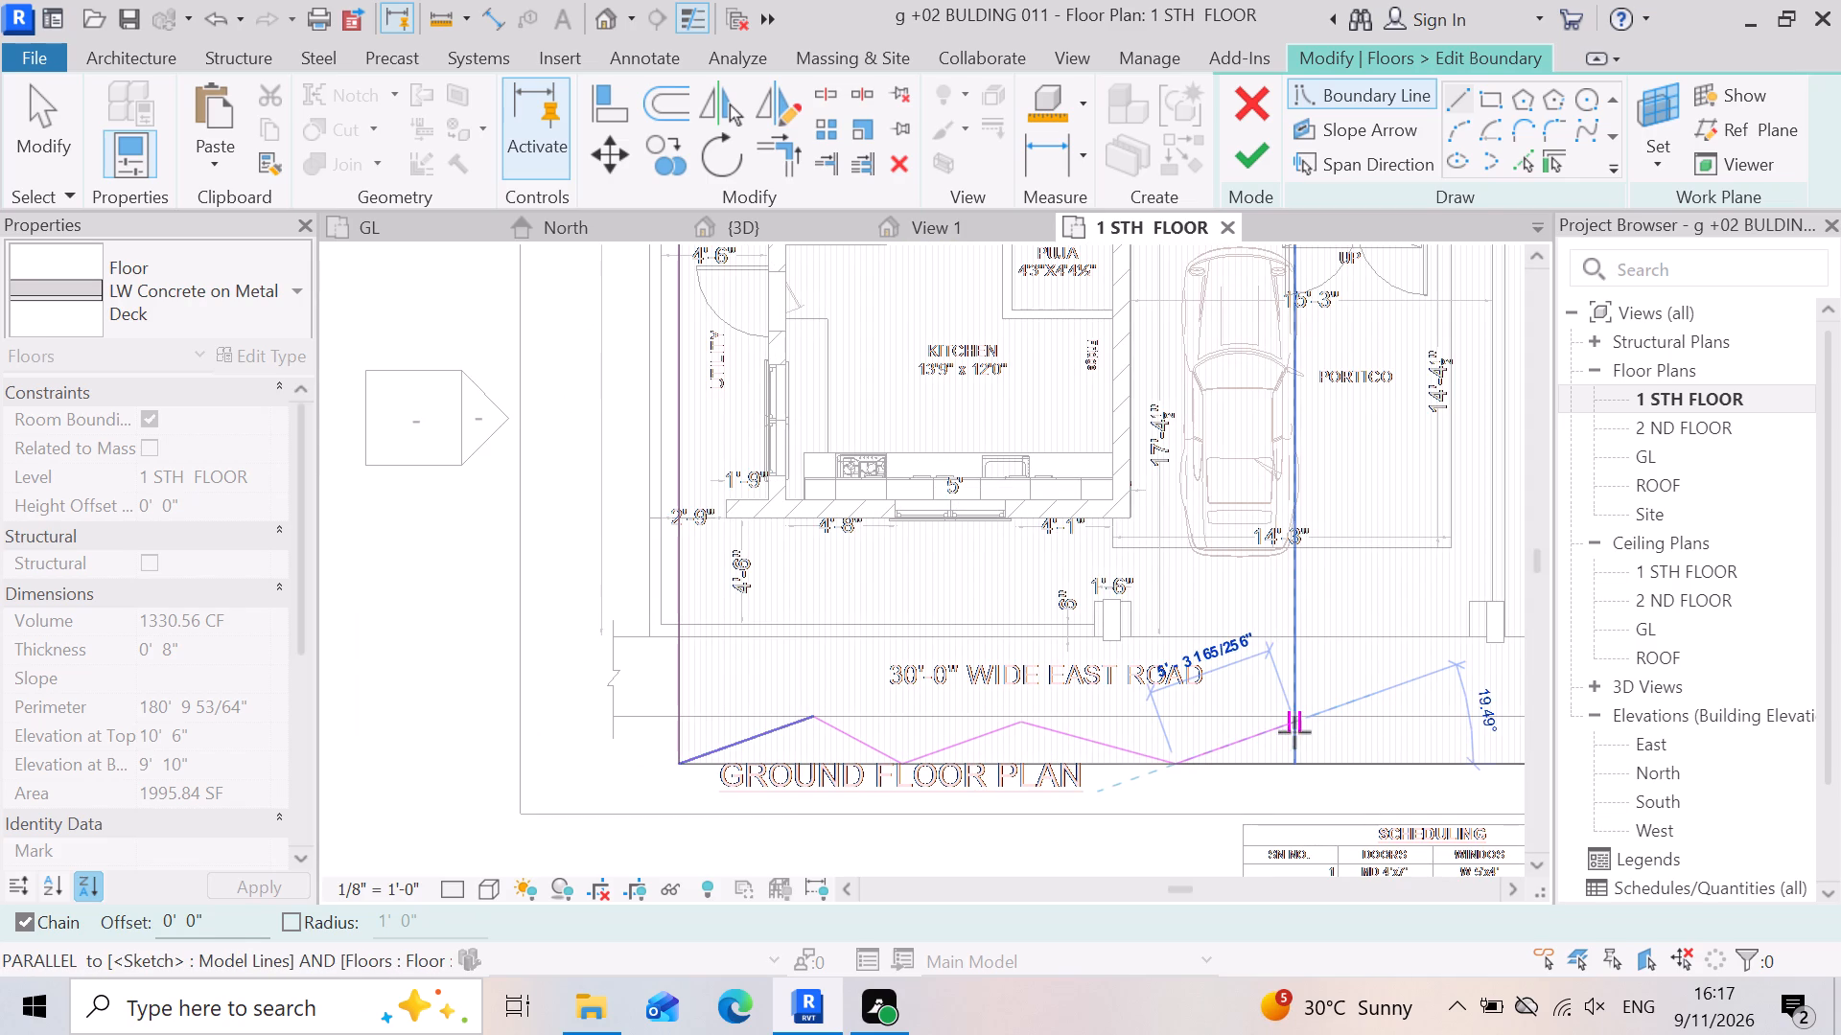
left_click(1295, 724)
scroll(1269, 759, "down", 5)
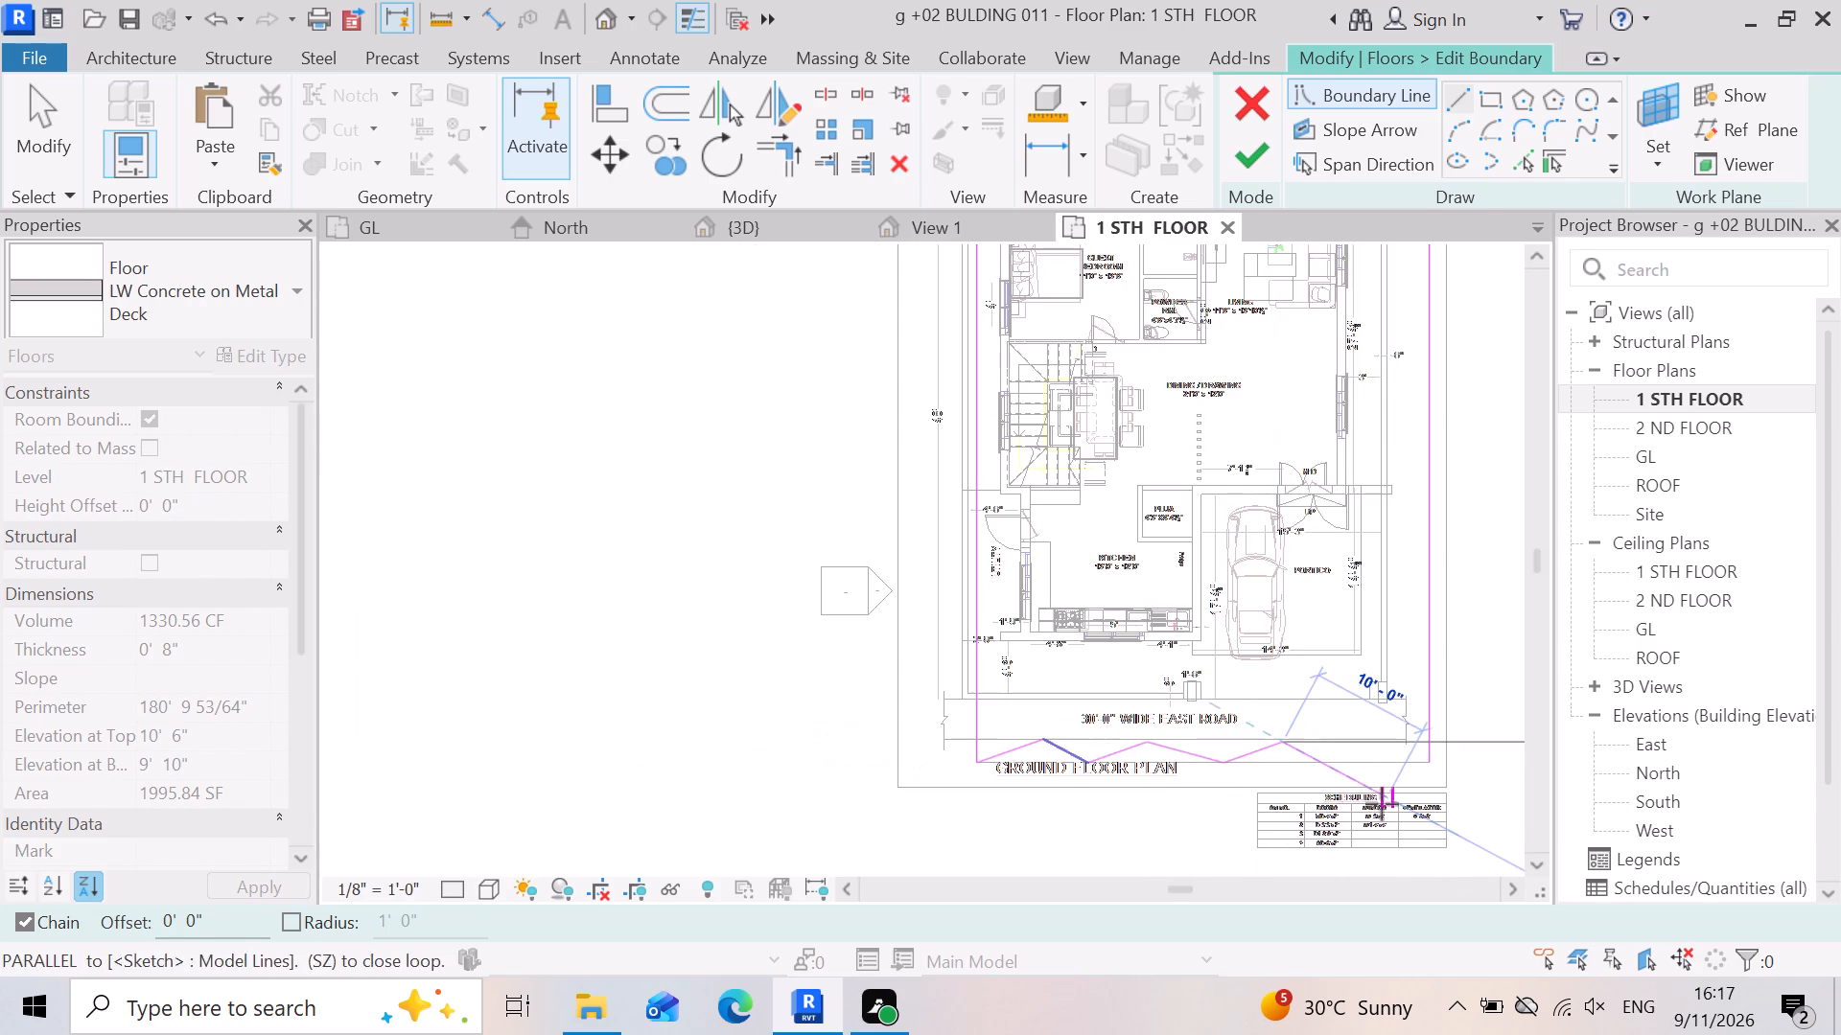
scroll(1326, 799, "up", 6)
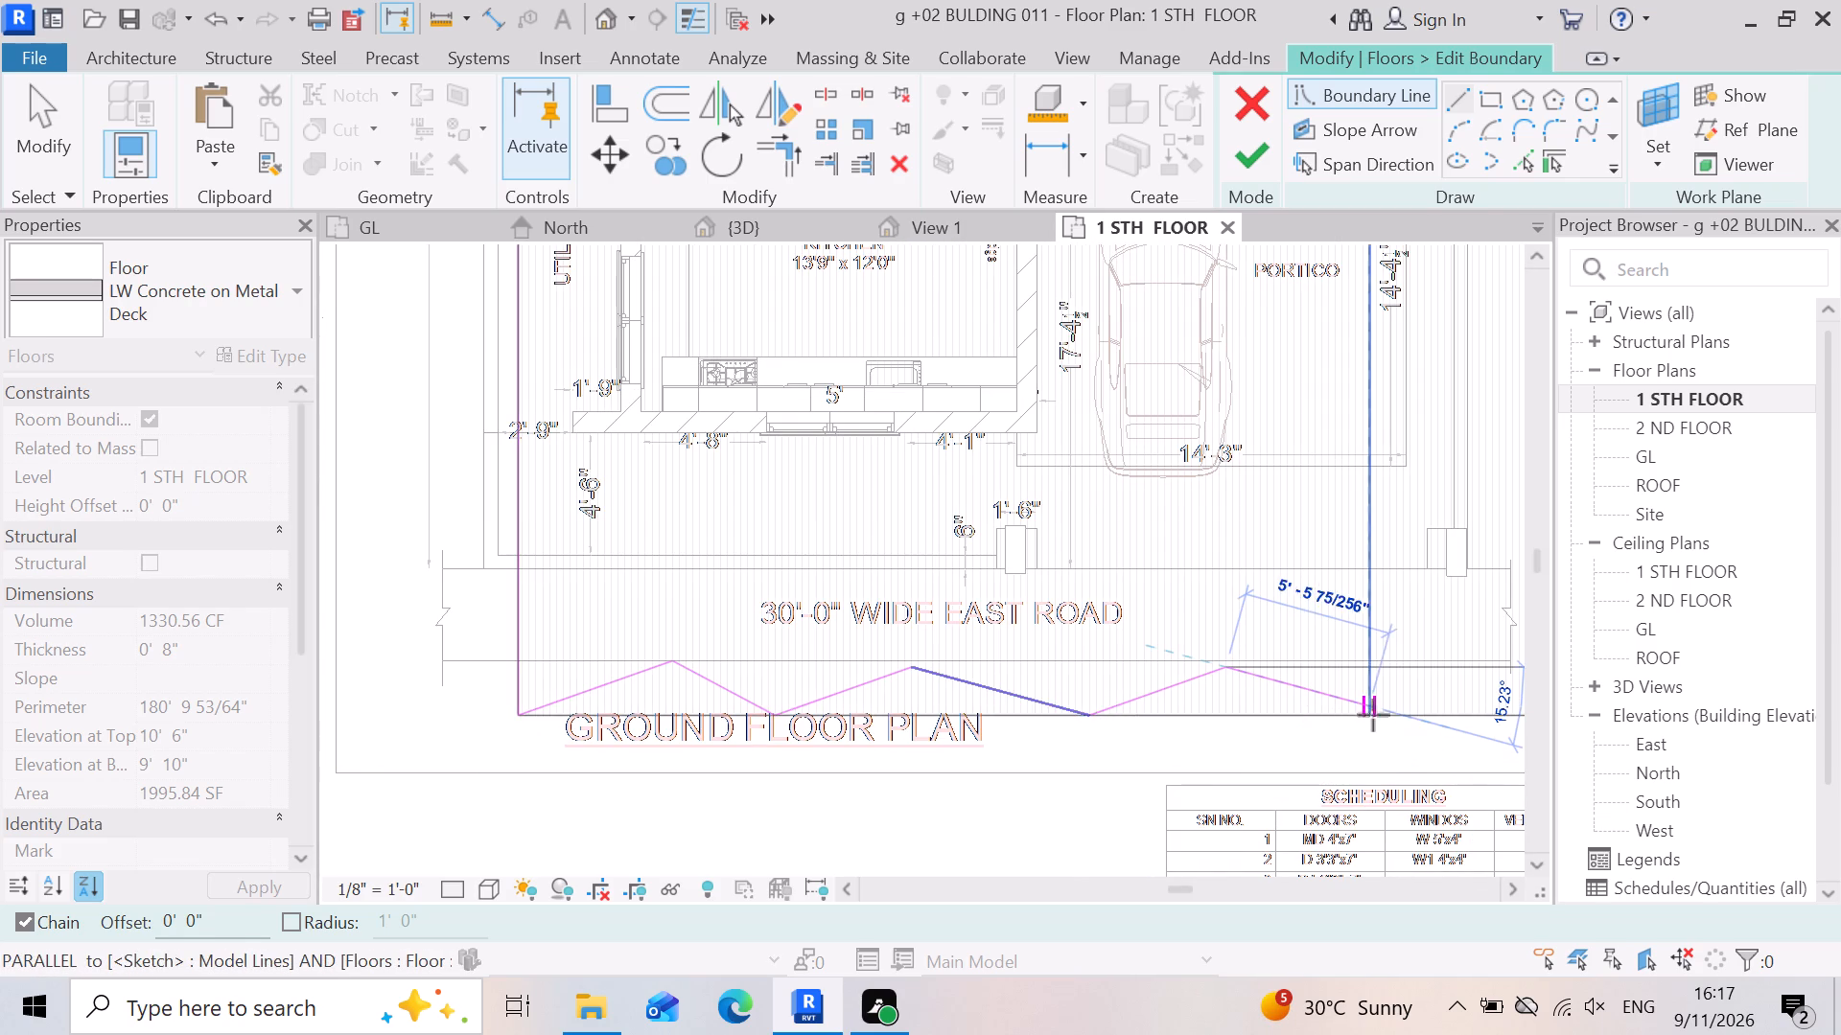
left_click(1386, 722)
scroll(1348, 748, "down", 4)
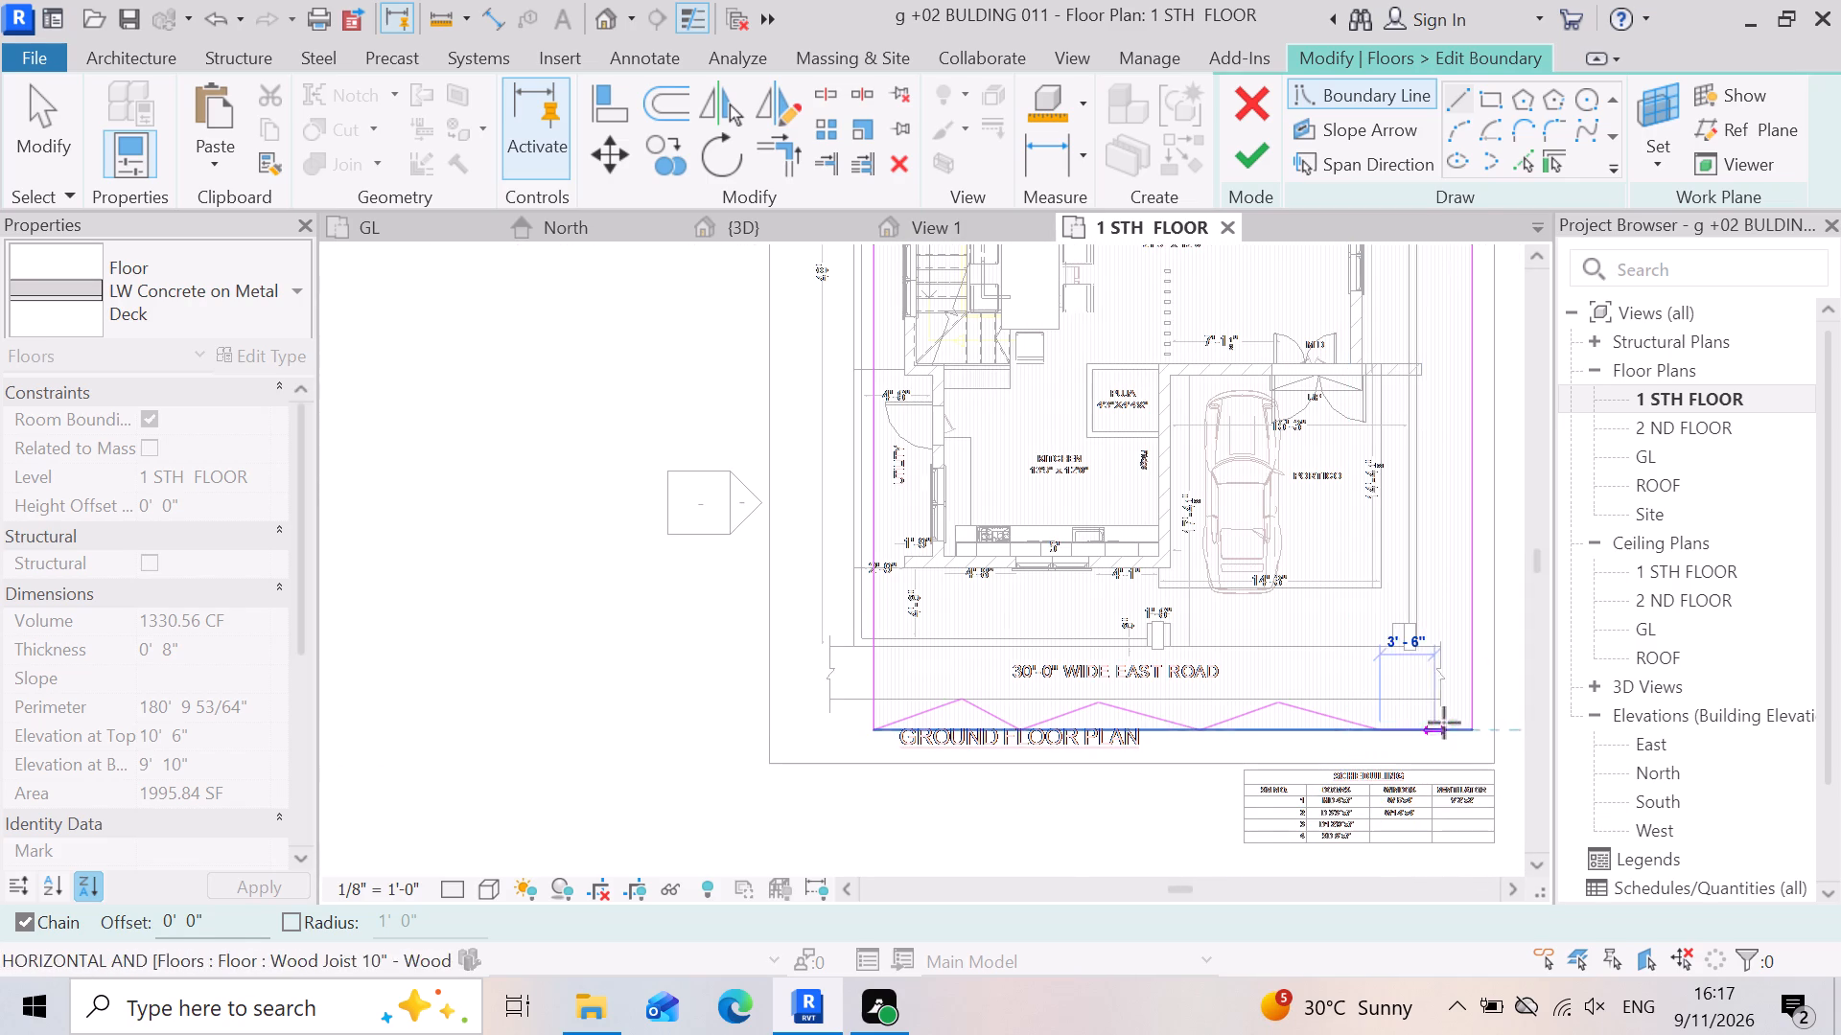
scroll(1481, 688, "up", 6)
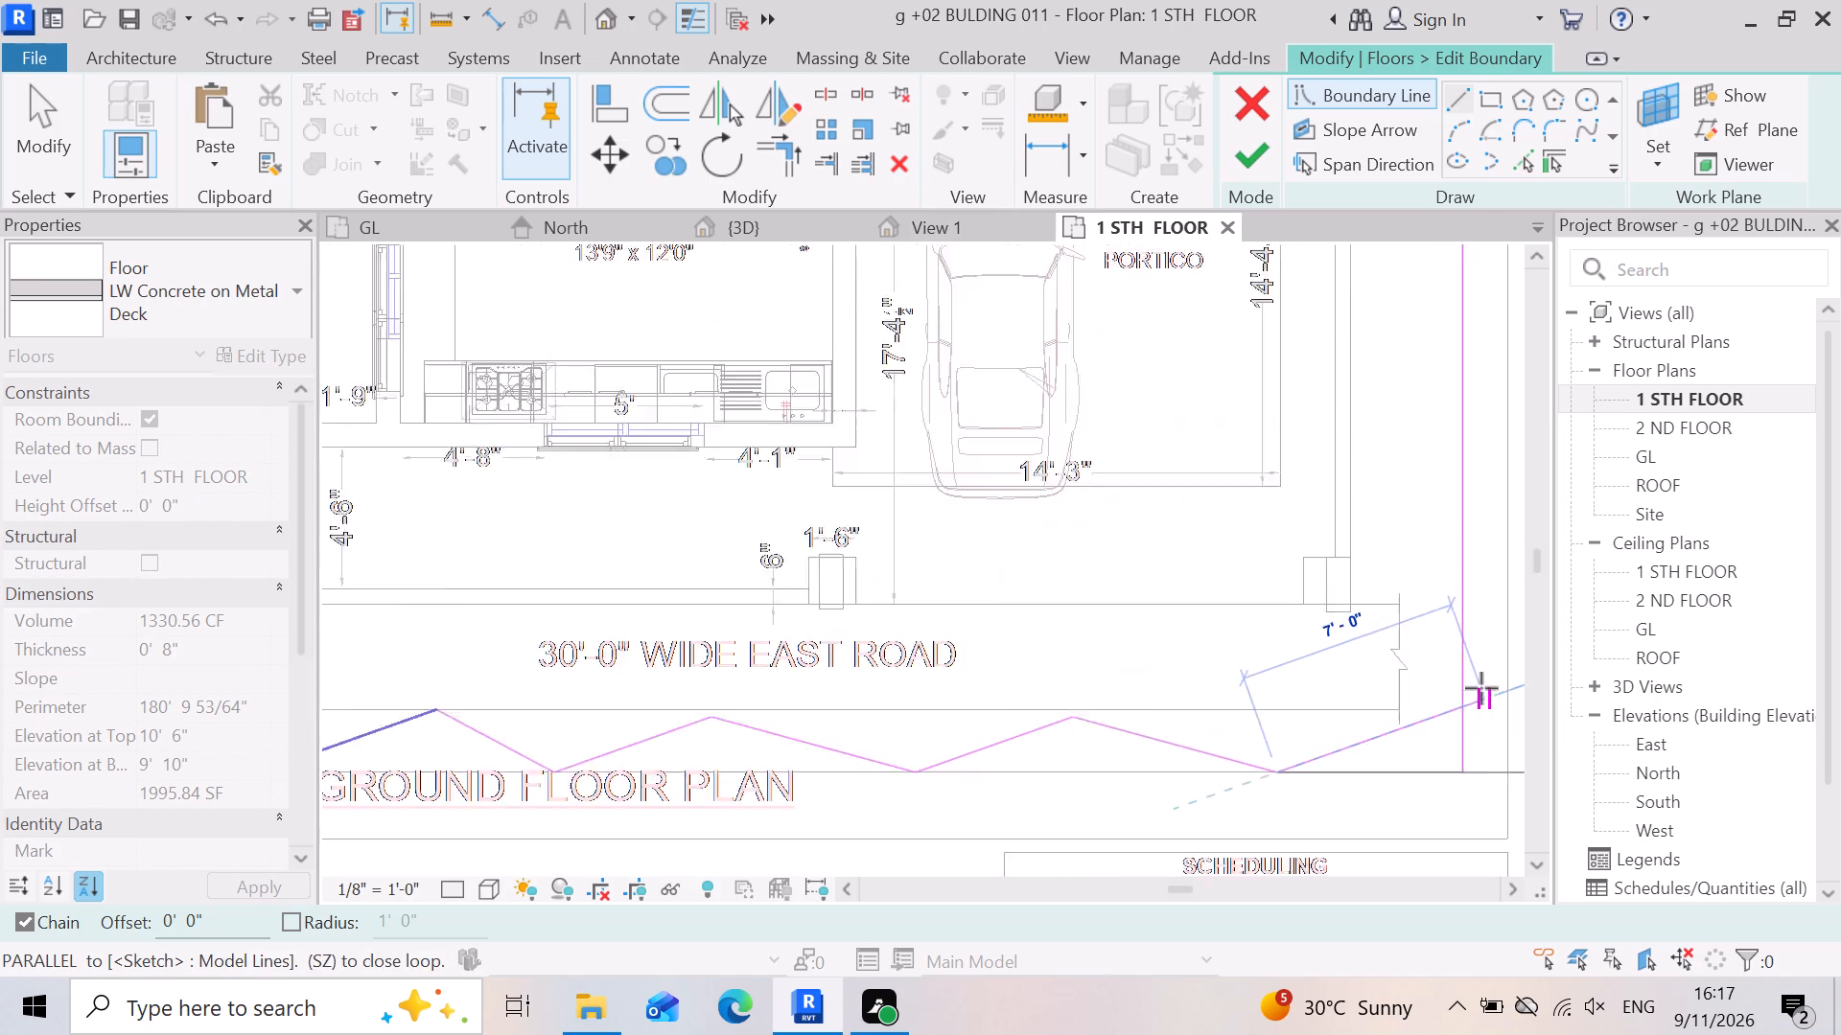
left_click_drag(1464, 708, 1473, 702)
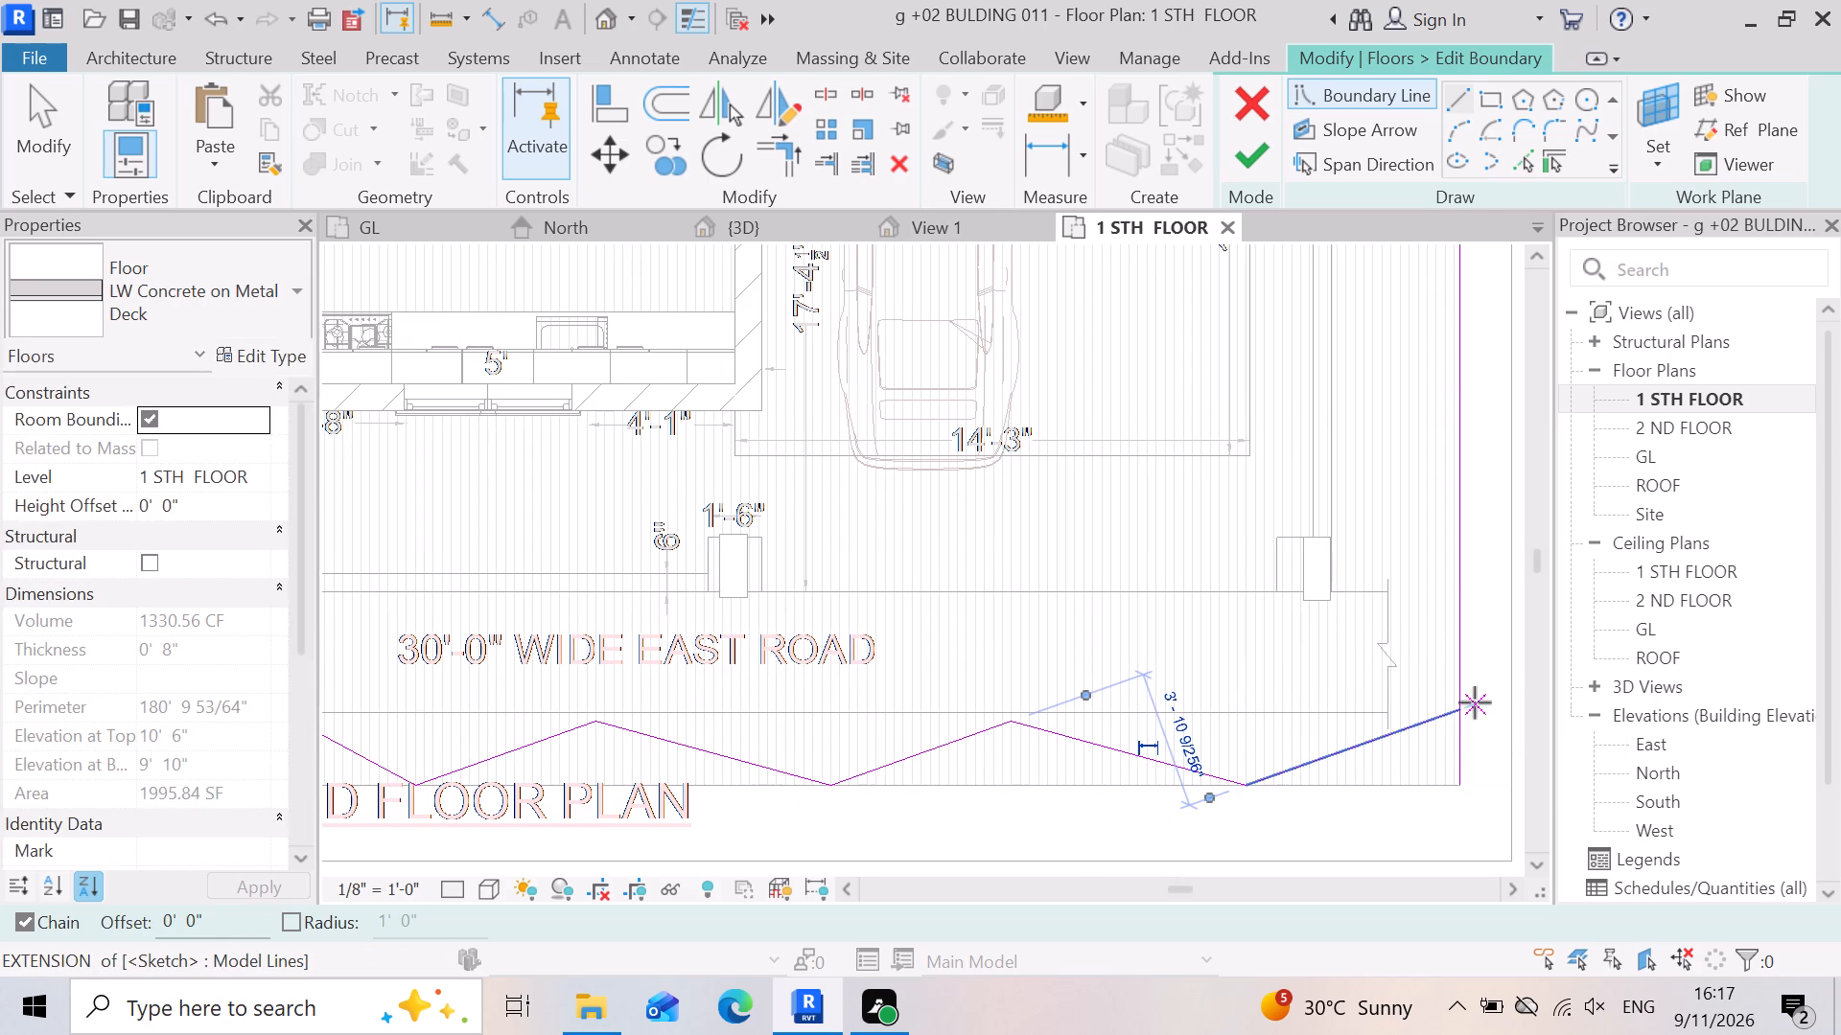
key("Escape")
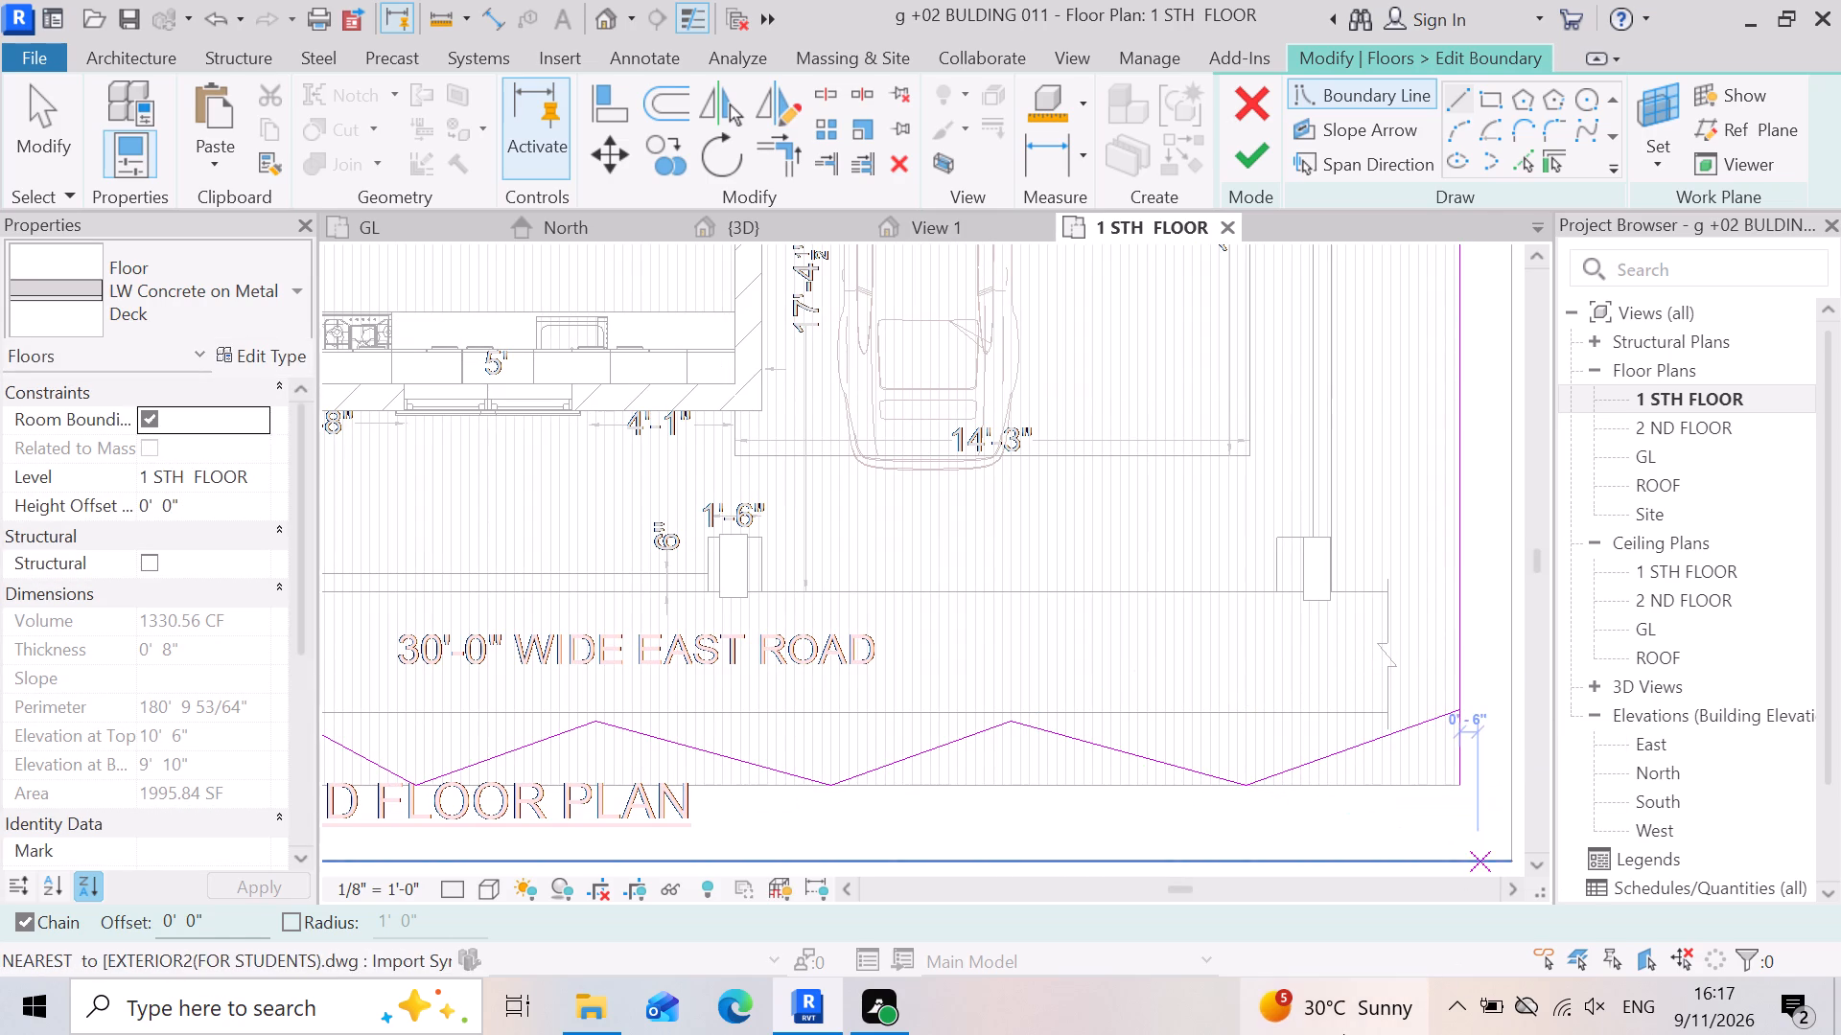
key("Escape")
Shorten the slab's portico-side boundary line to about 50' so it ends at the zigzag's last point.
left_click(1471, 766)
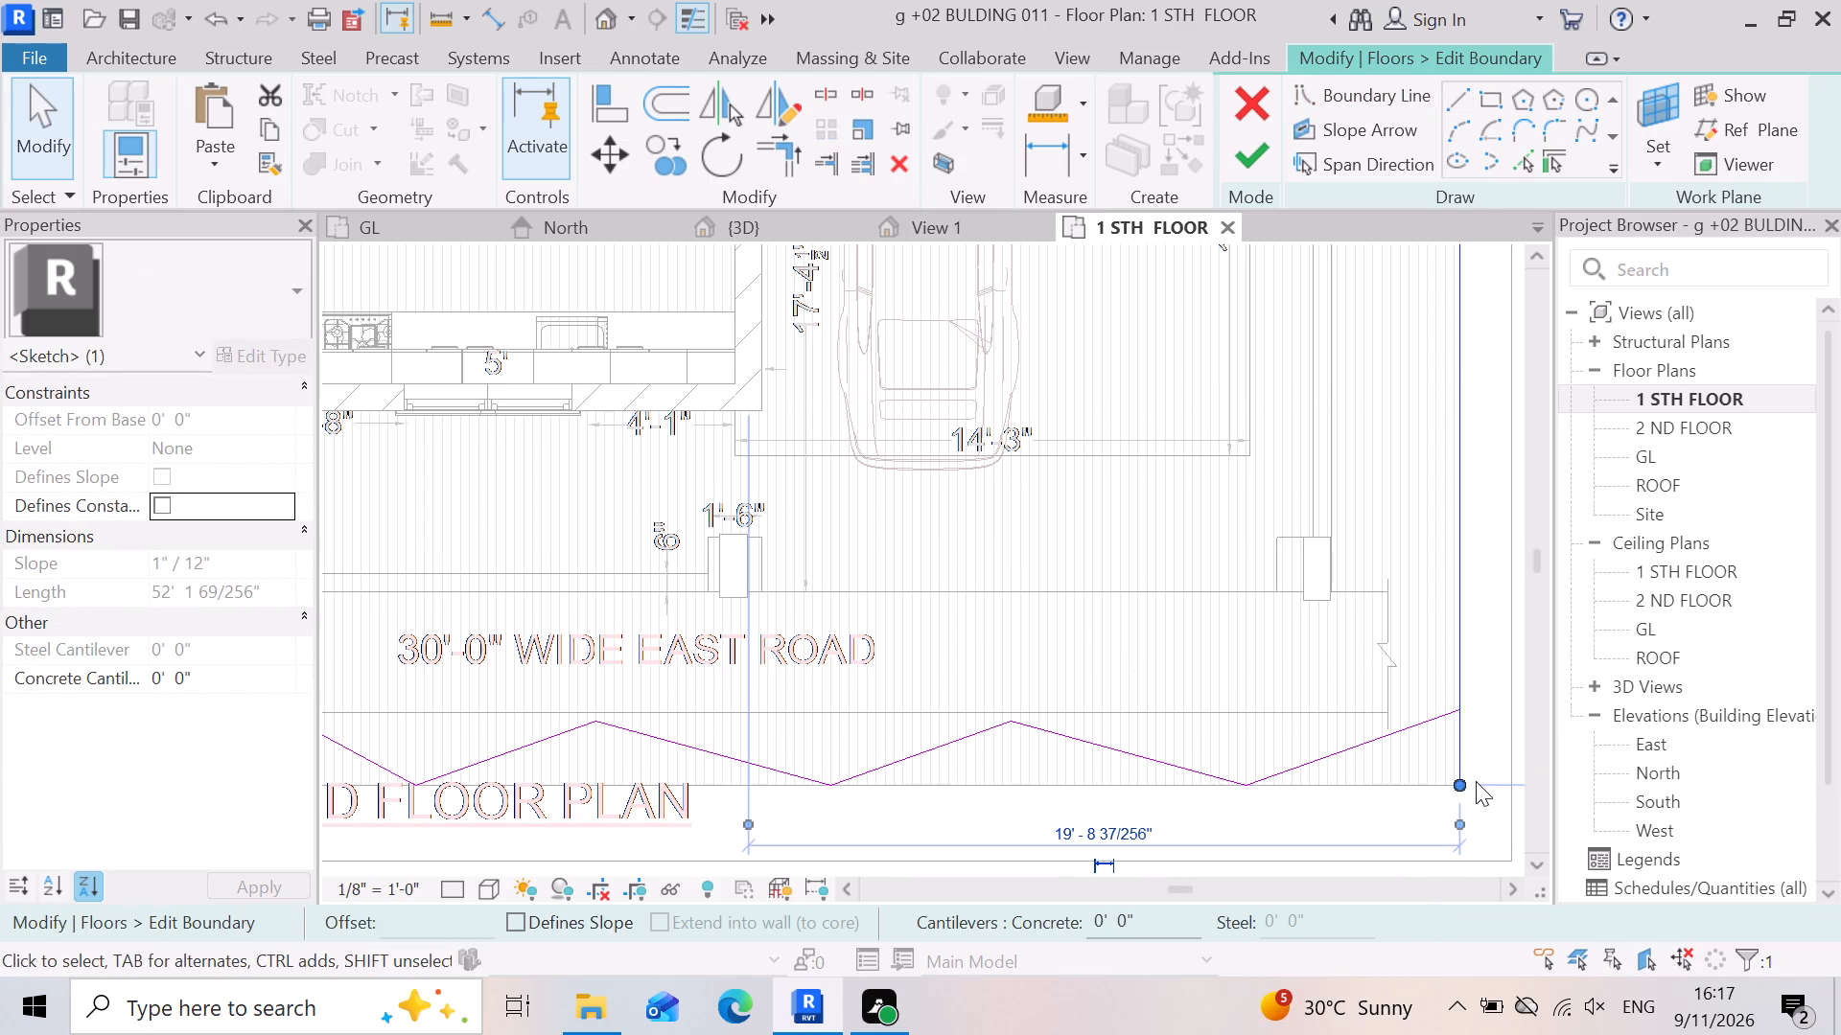
left_click_drag(1464, 789, 1465, 732)
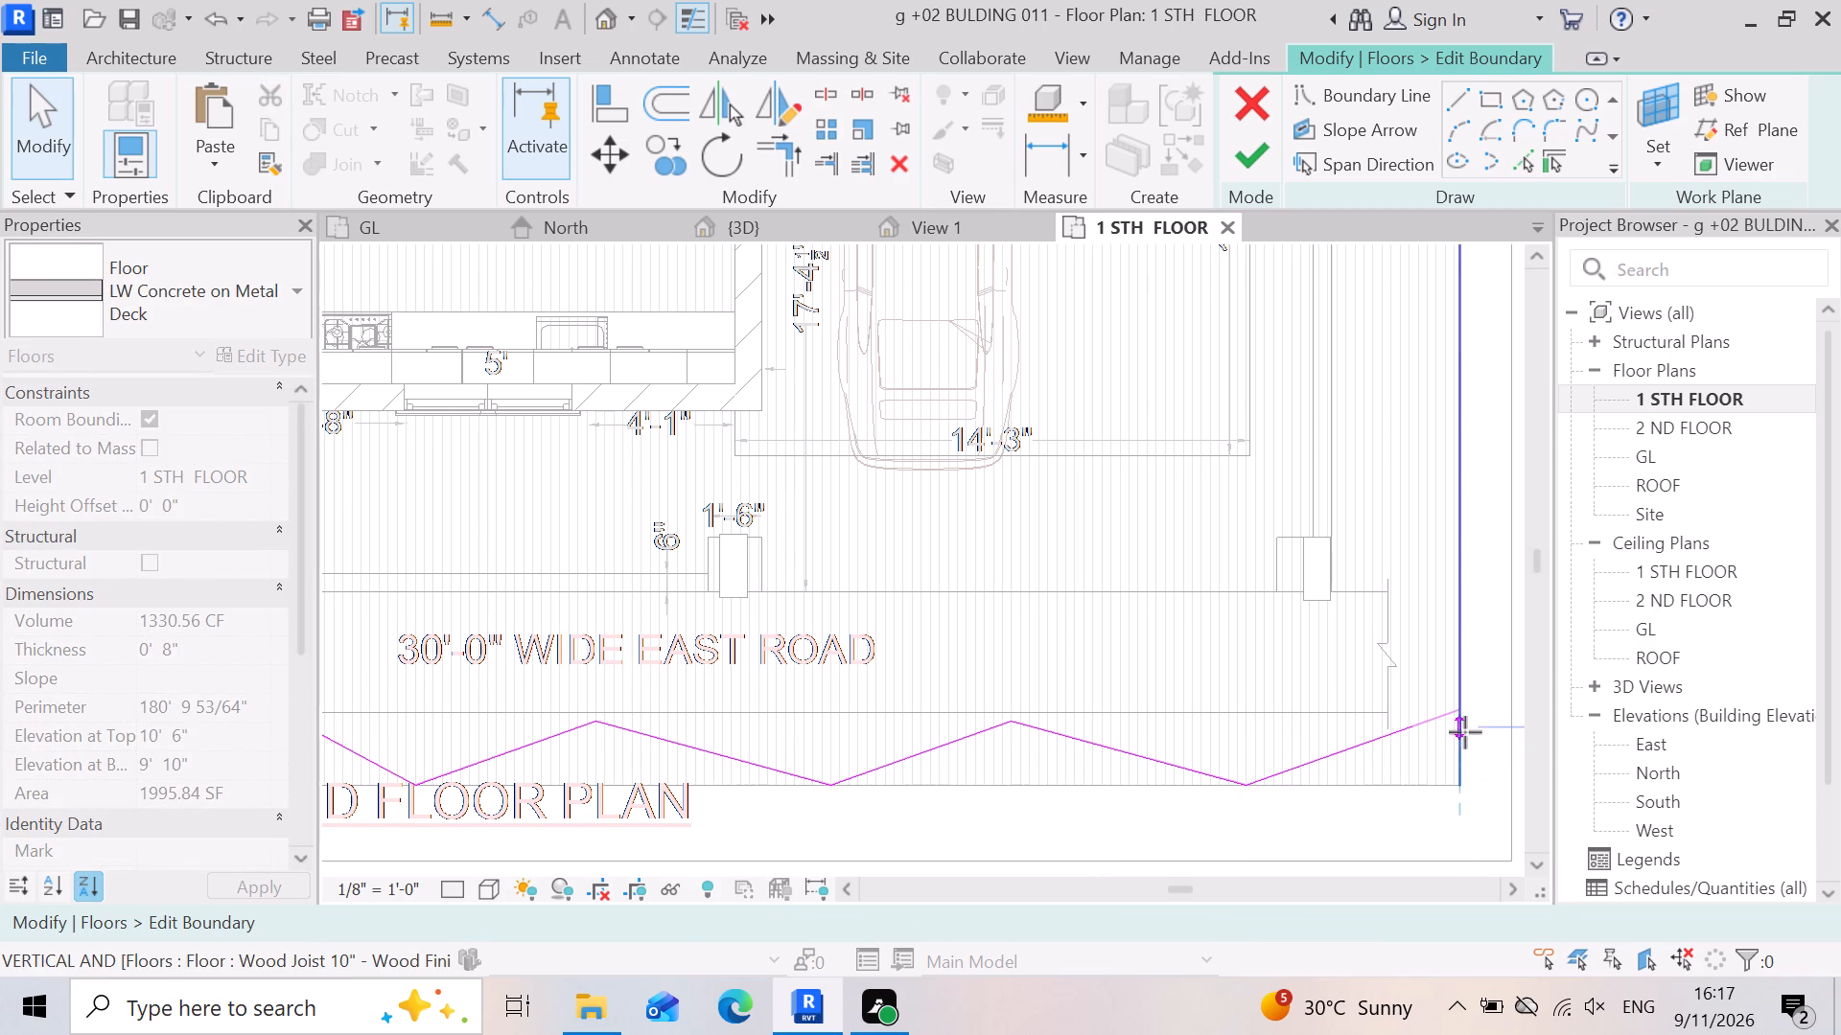
left_click_drag(1465, 732, 1468, 711)
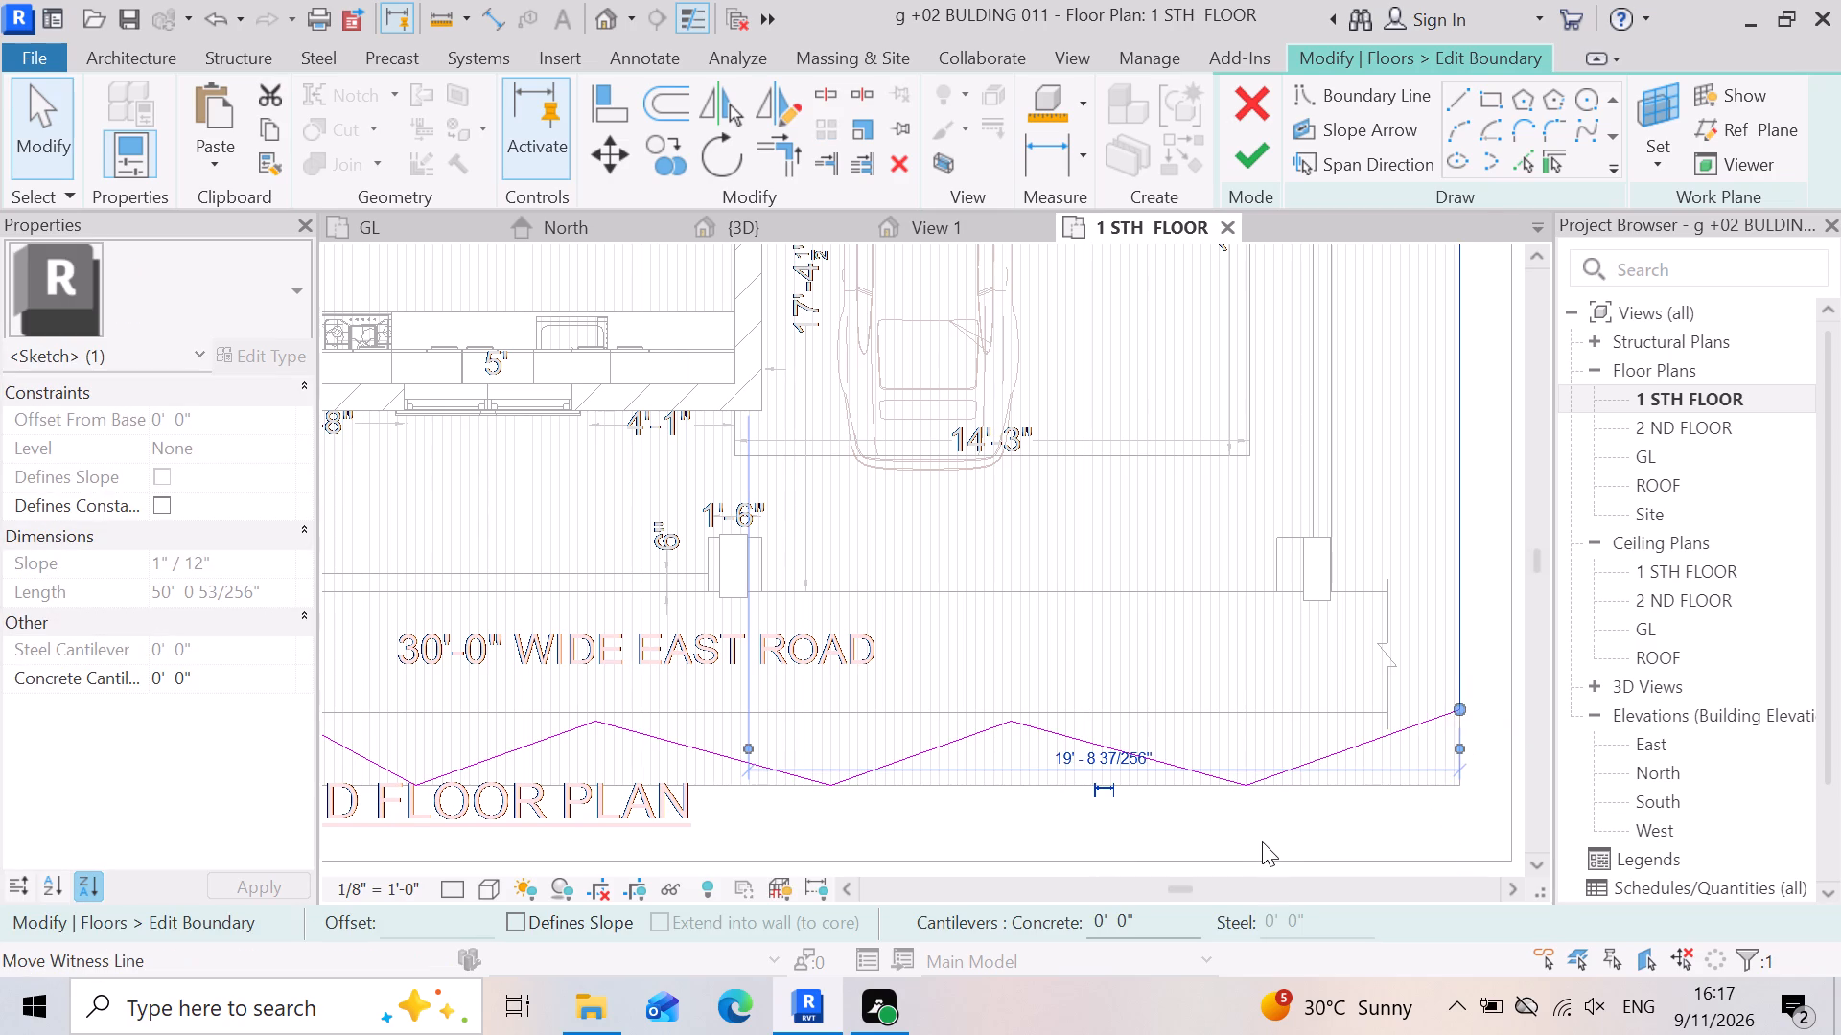
key("Escape")
Finish the slab boundary sketch and attach the walls below to the slab's bottom.
scroll(1452, 783, "down", 5)
scroll(1305, 749, "down", 2)
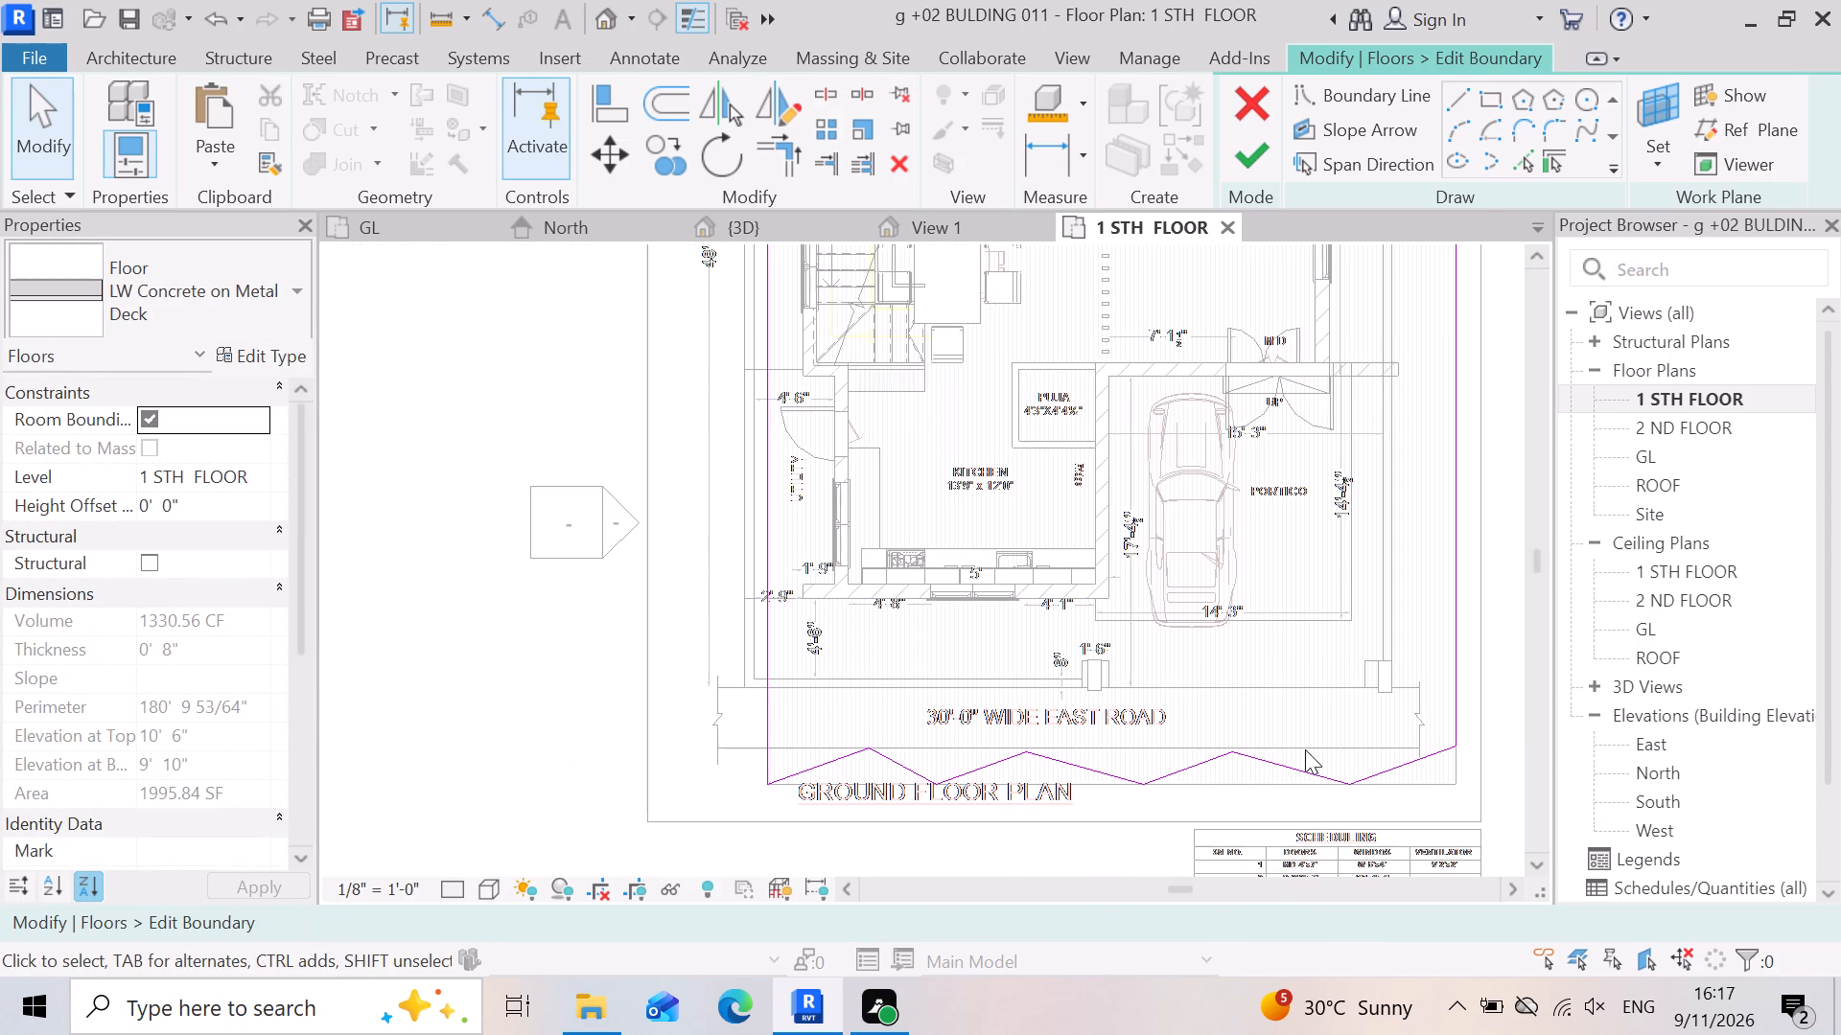
scroll(1305, 749, "down", 2)
scroll(1038, 837, "up", 2)
scroll(1166, 745, "up", 3)
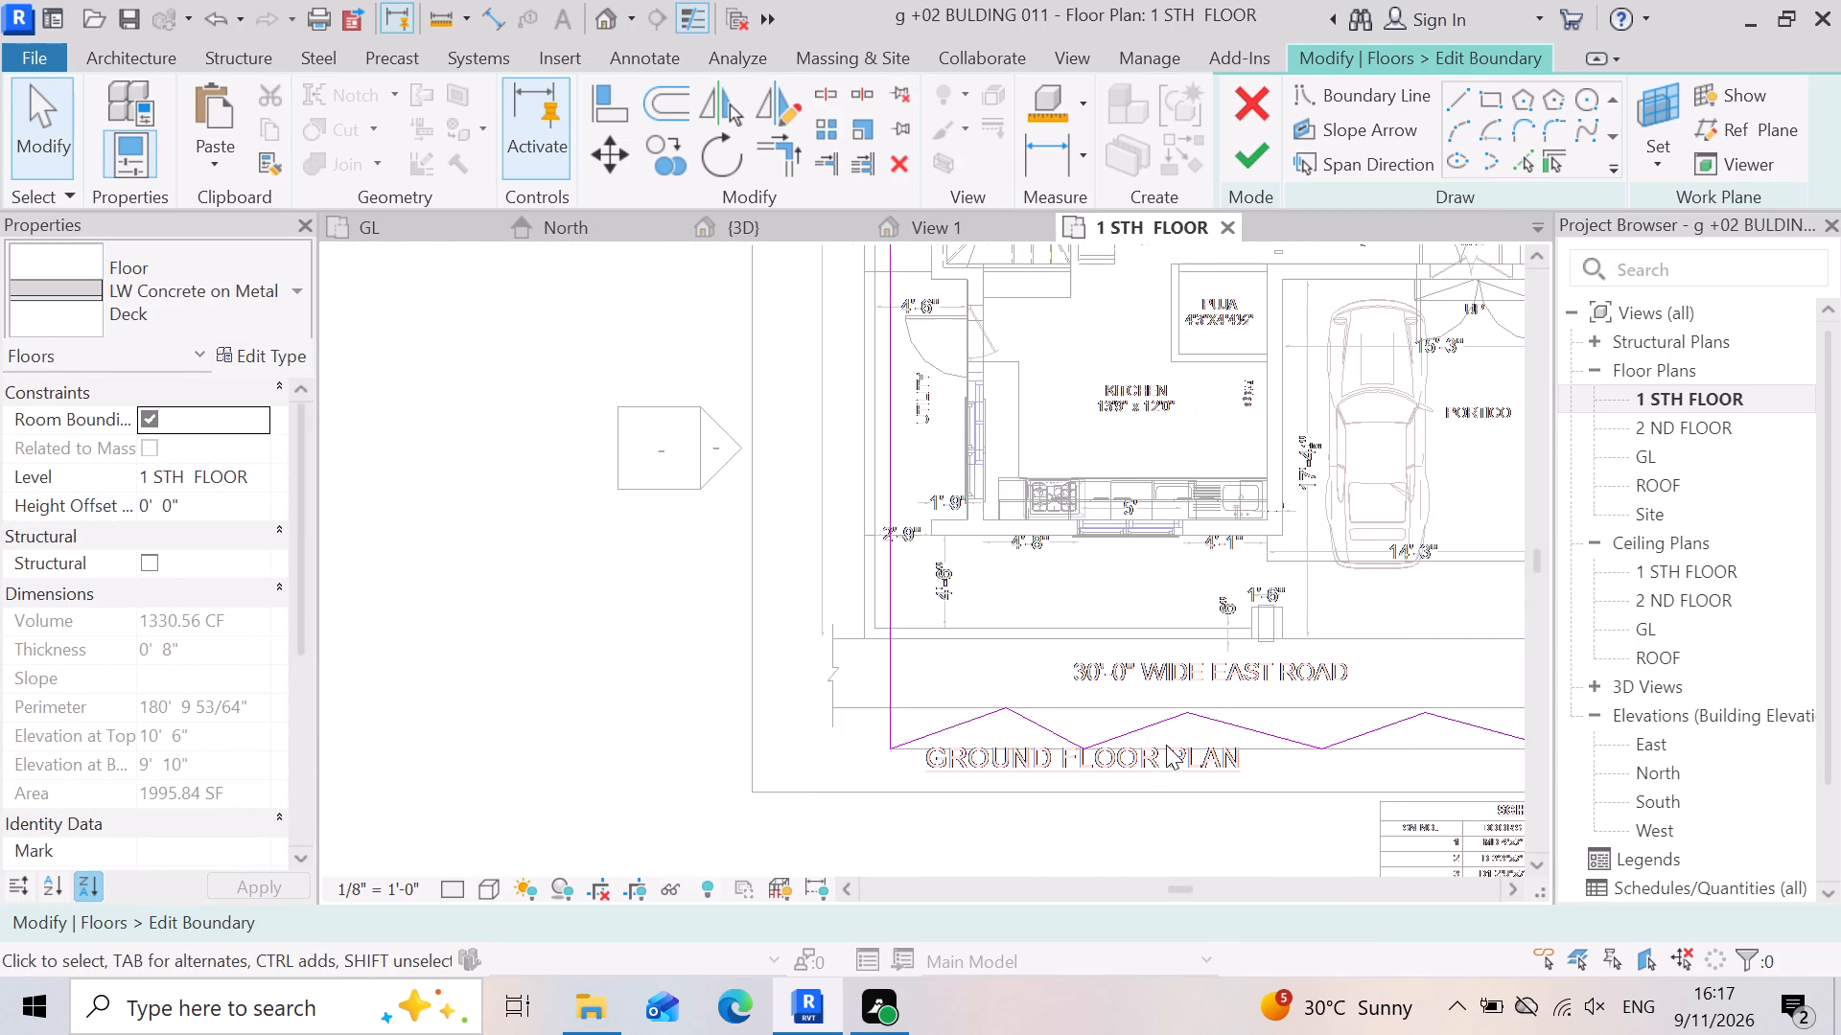
left_click(1250, 162)
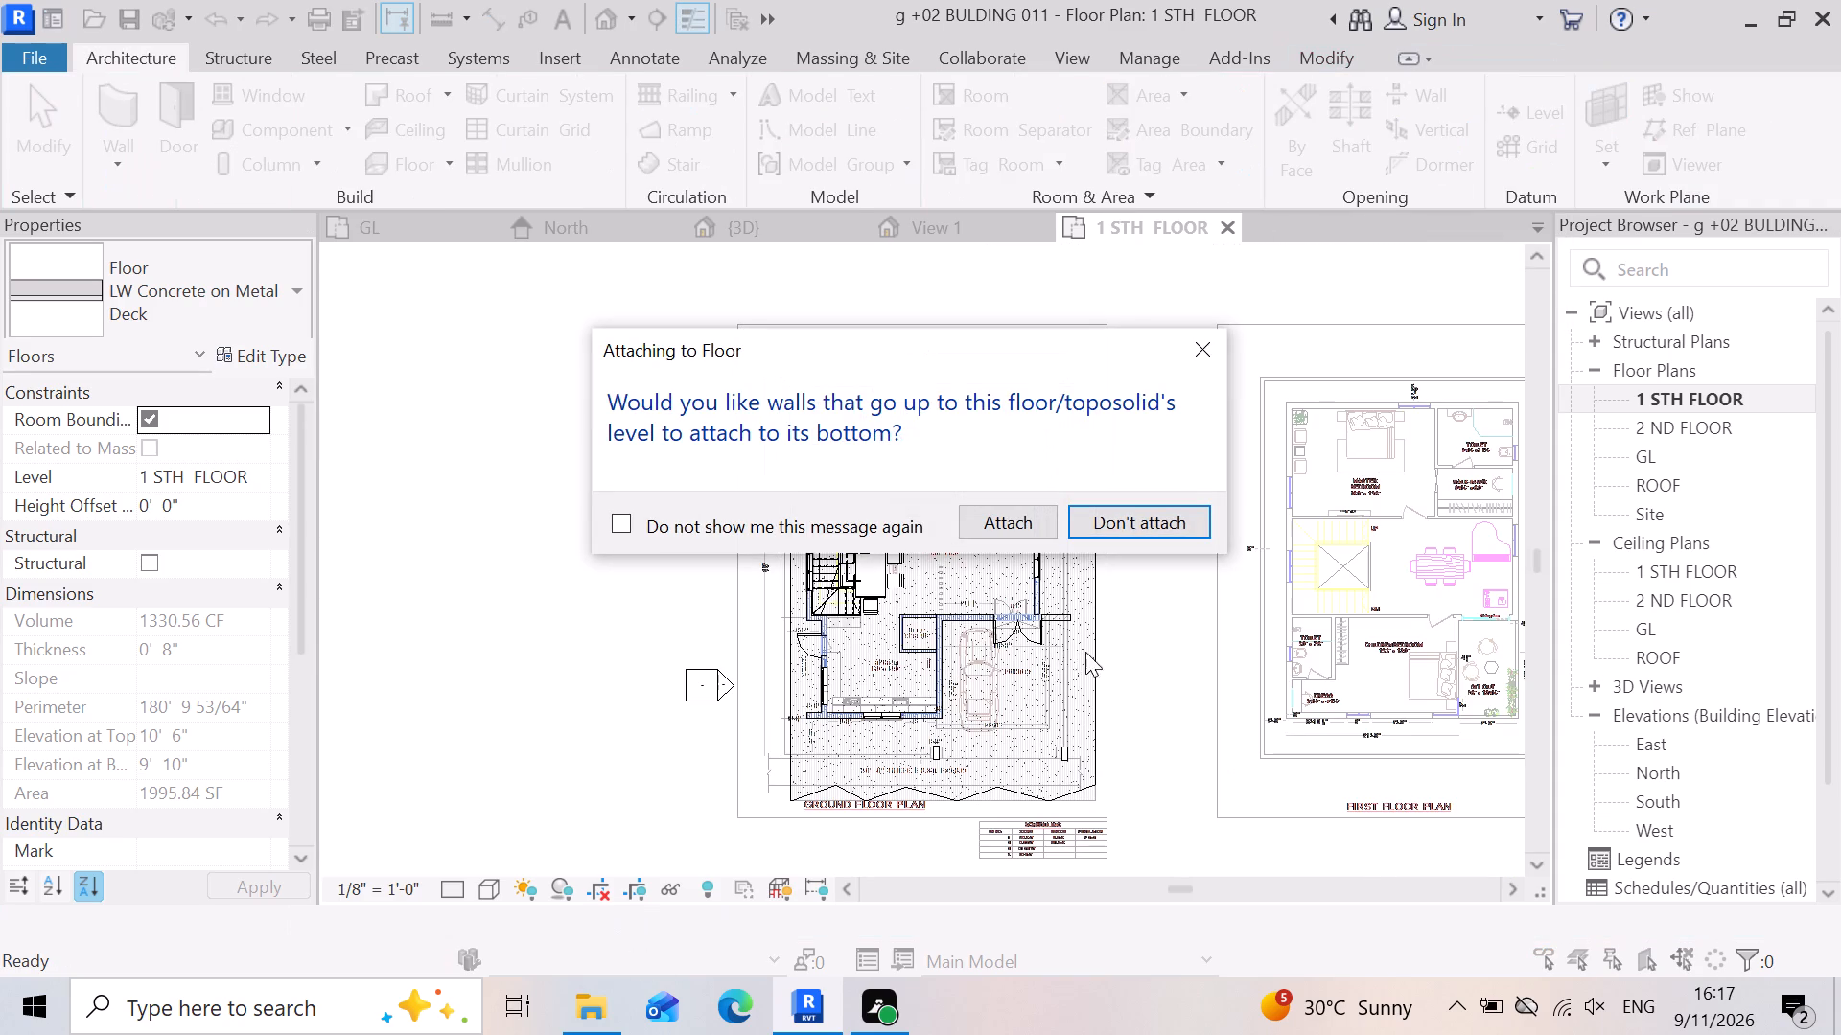
left_click(1019, 506)
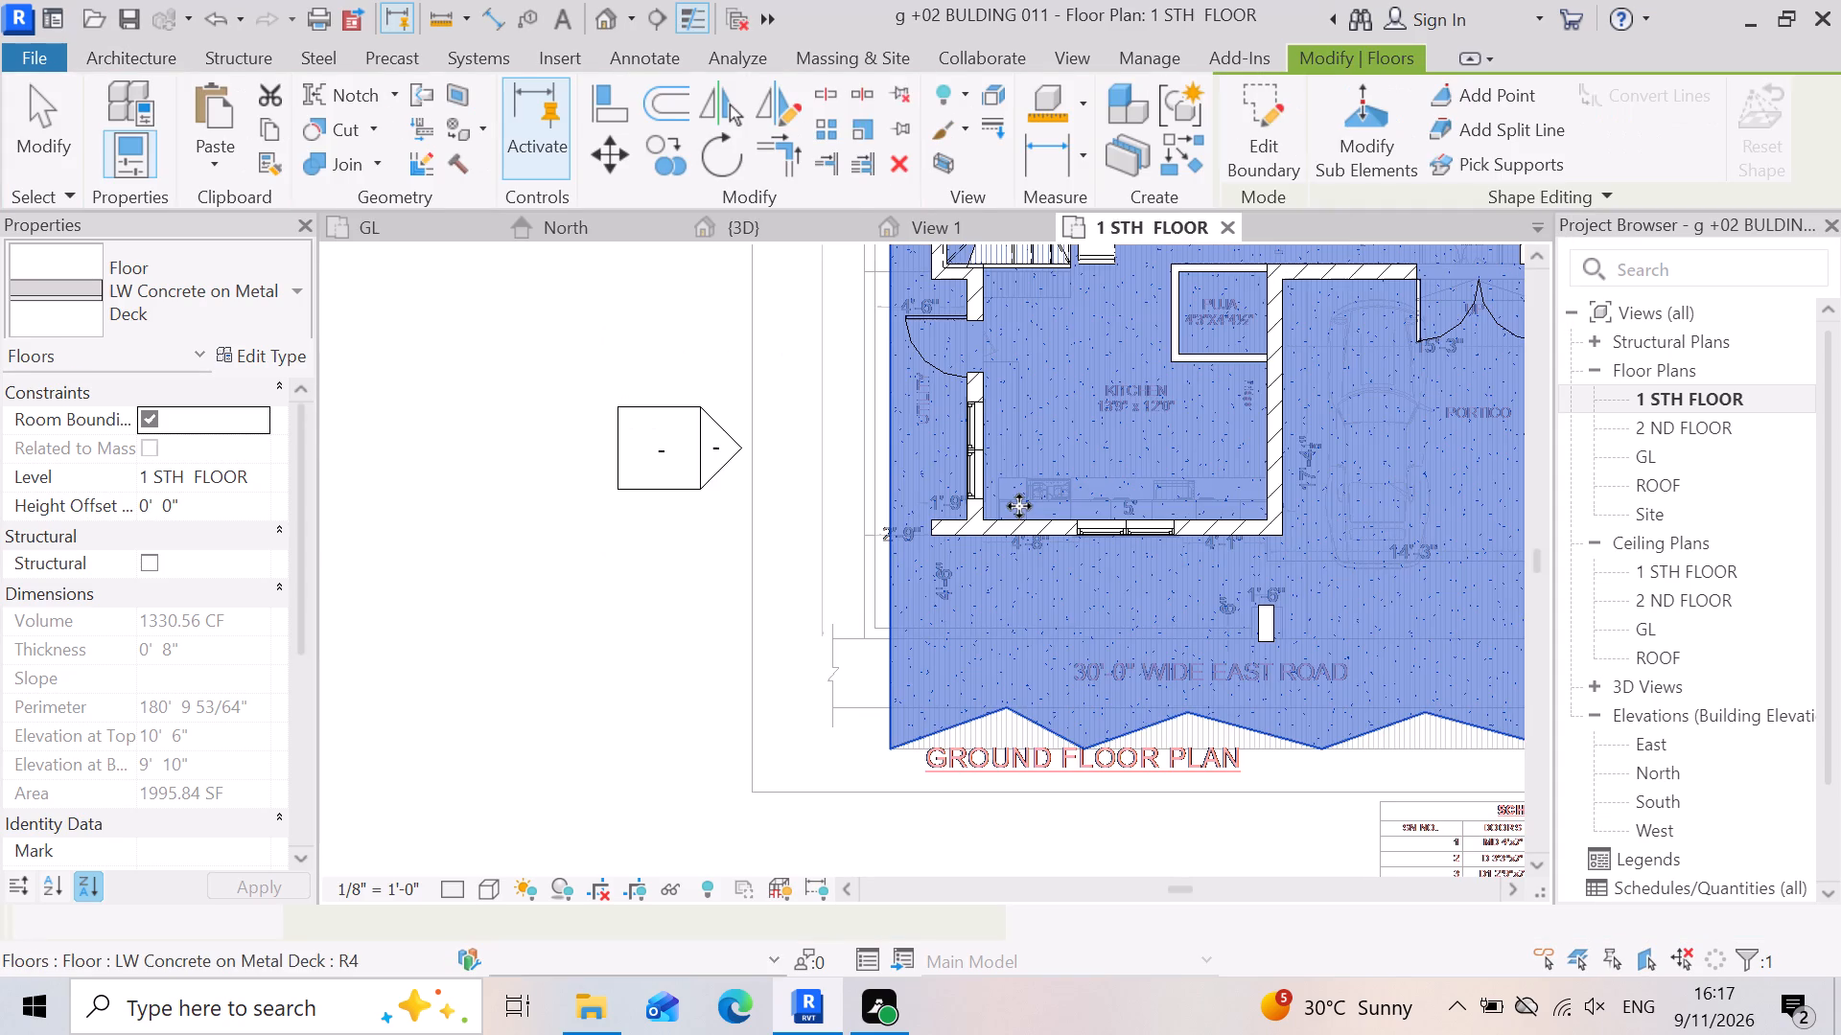
Examine the slab's zigzag front edge on the facade in the 3D view.
left_click(778, 220)
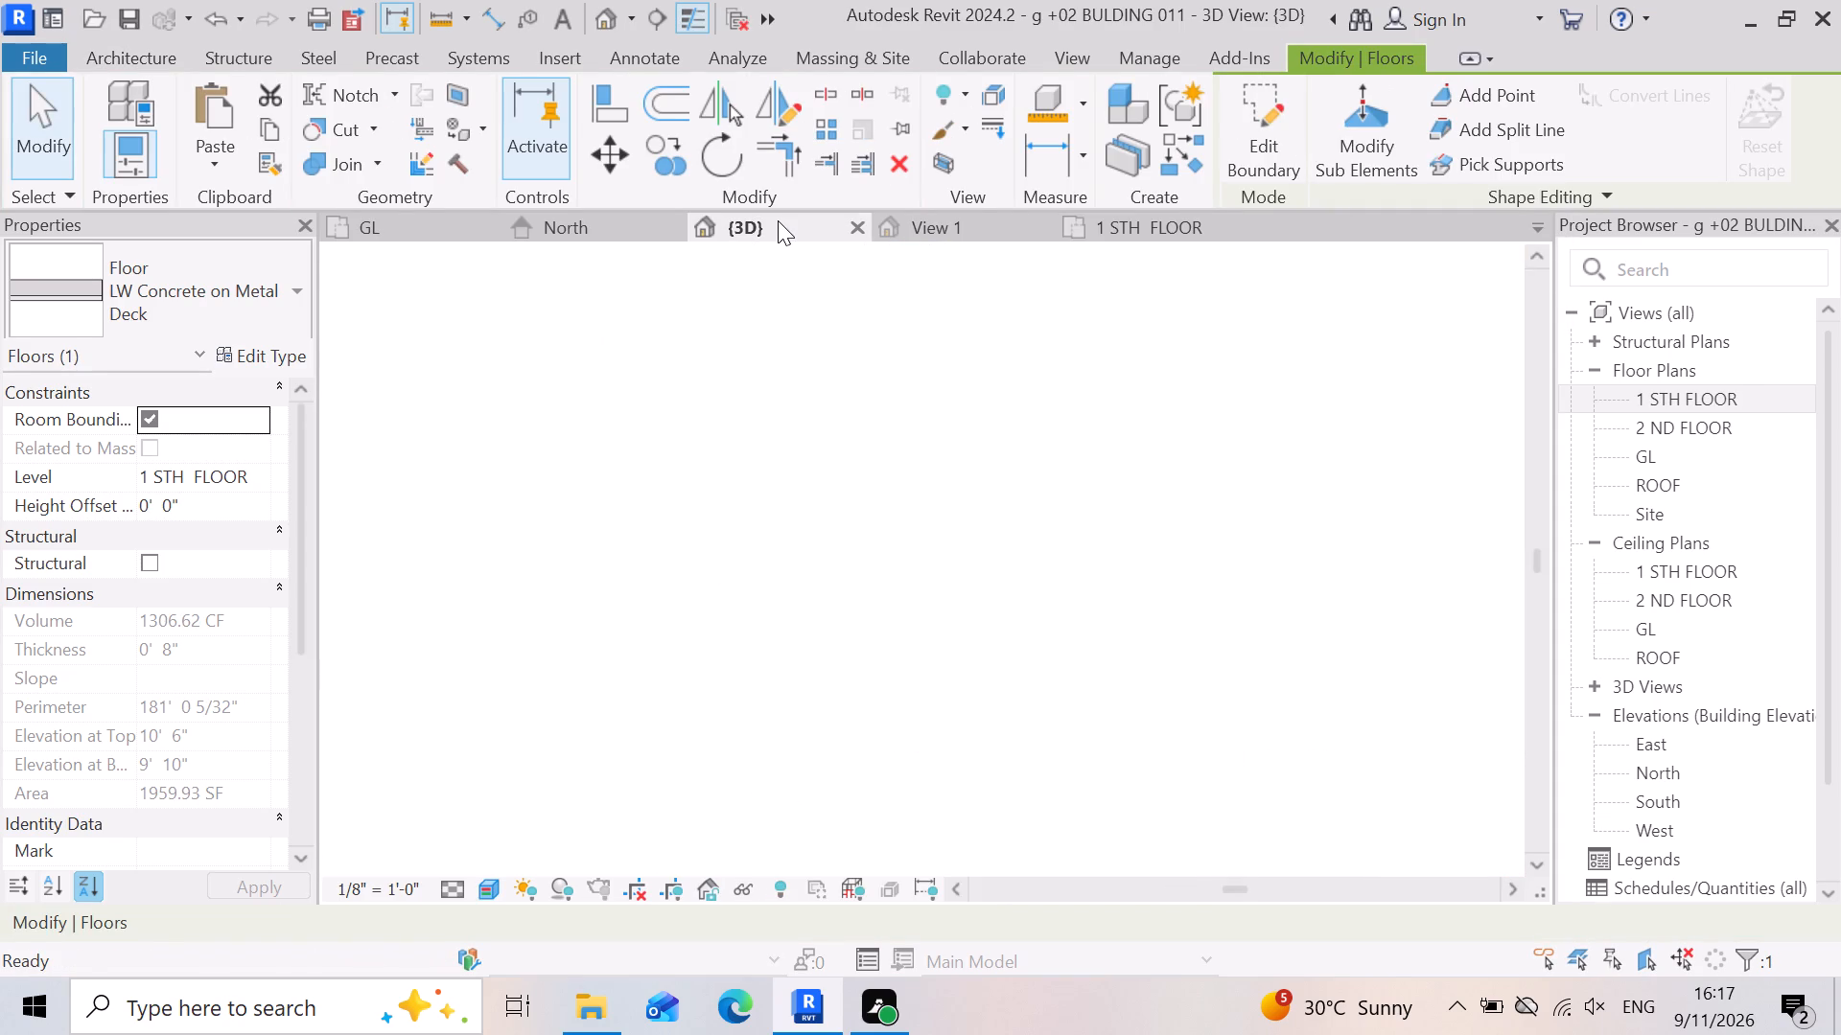
scroll(1150, 522, "down", 7)
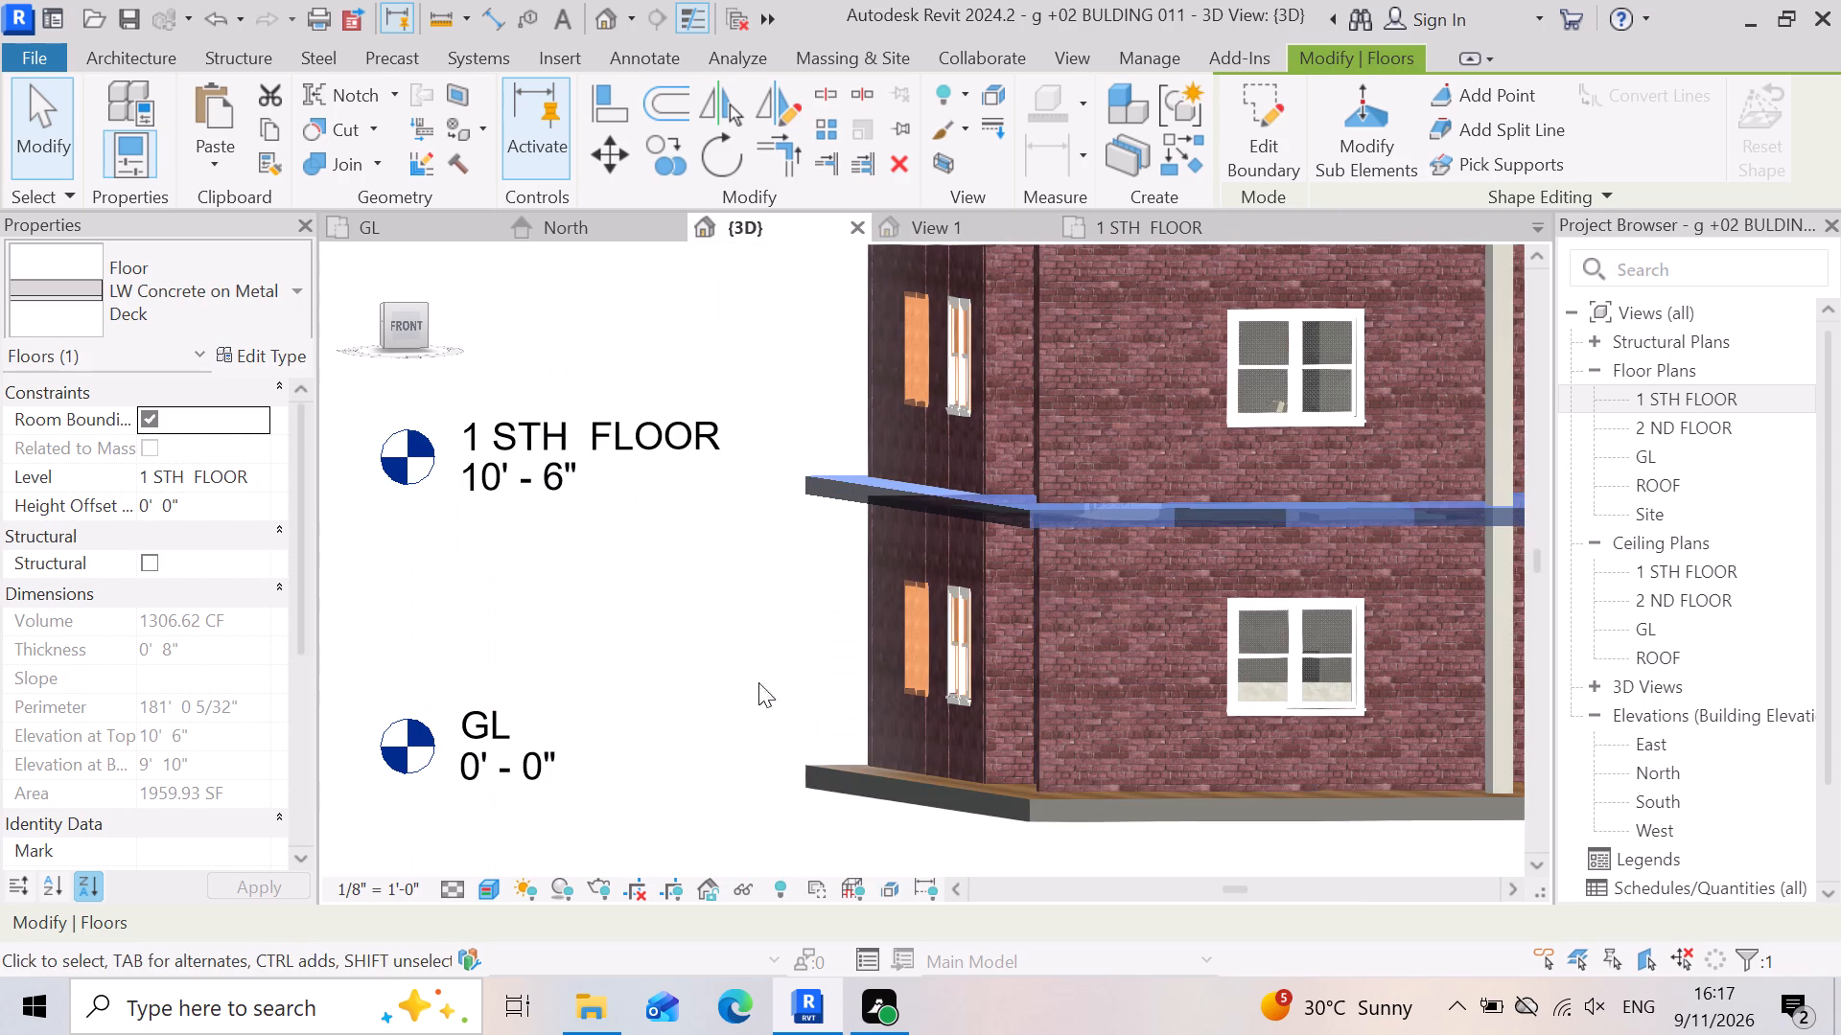
left_click(657, 715)
scroll(1212, 487, "up", 3)
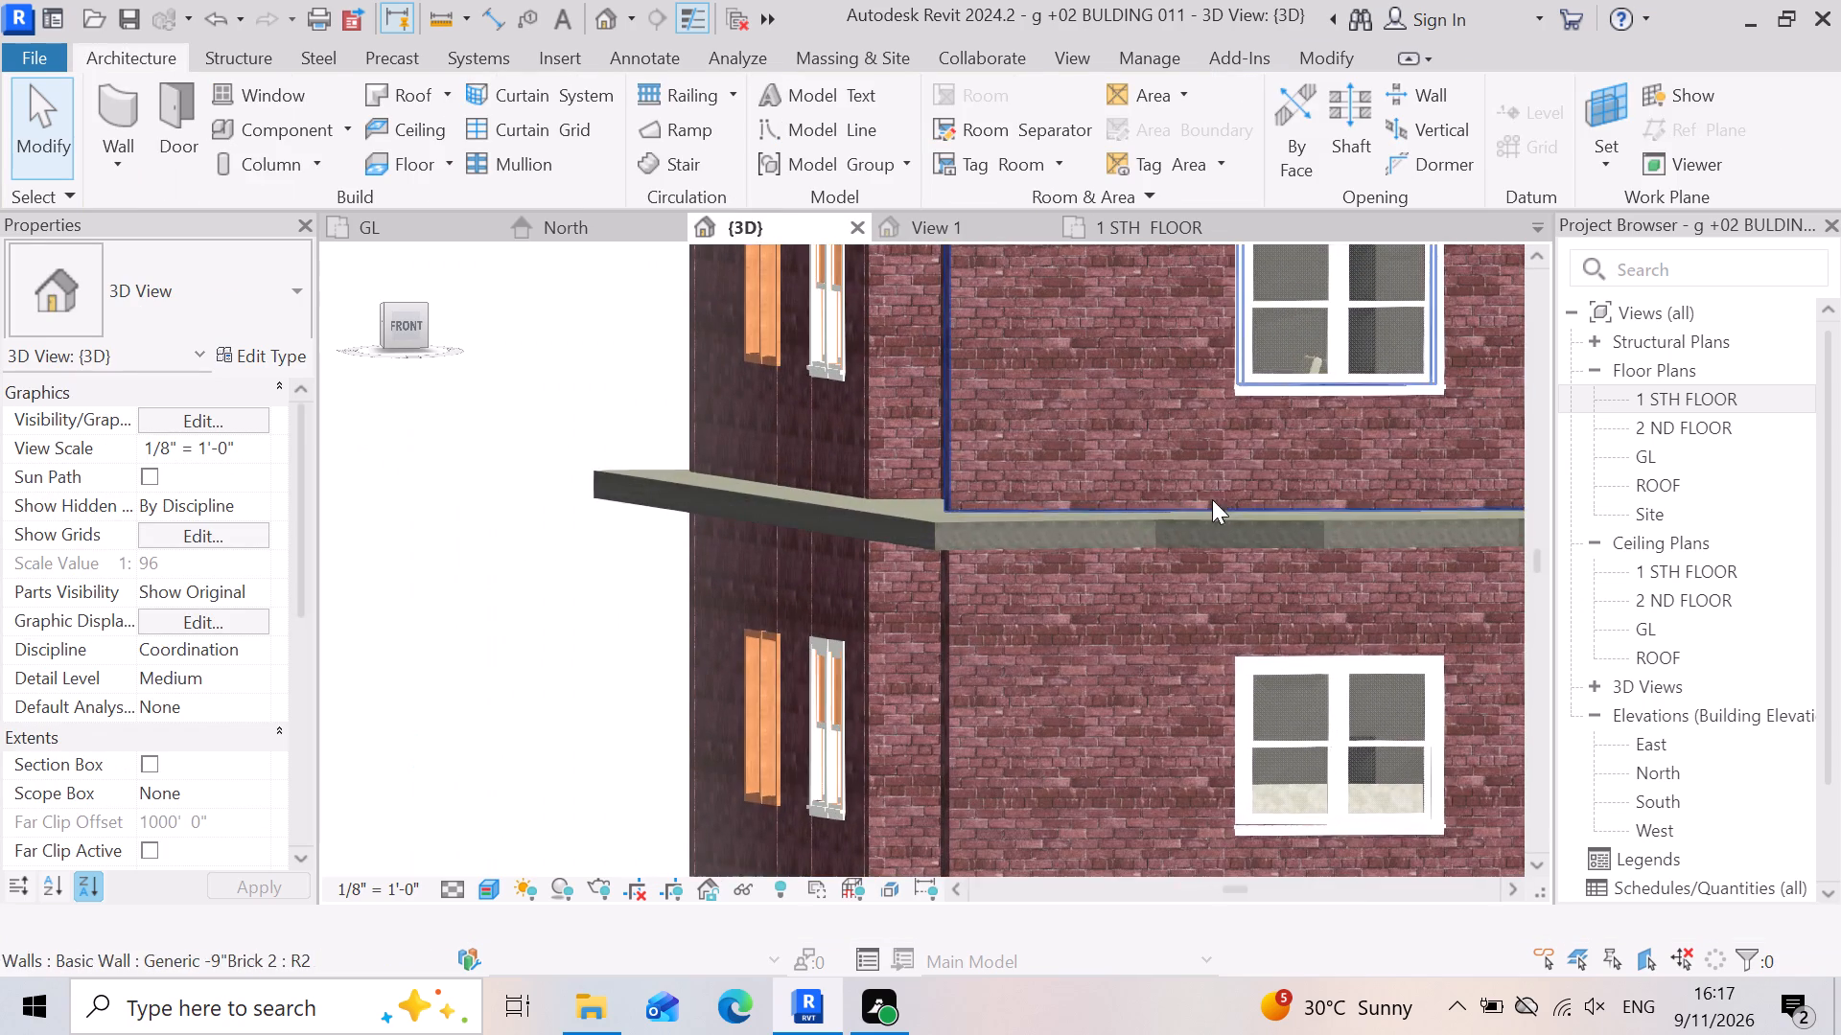
scroll(718, 548, "down", 5)
scroll(1432, 495, "up", 6)
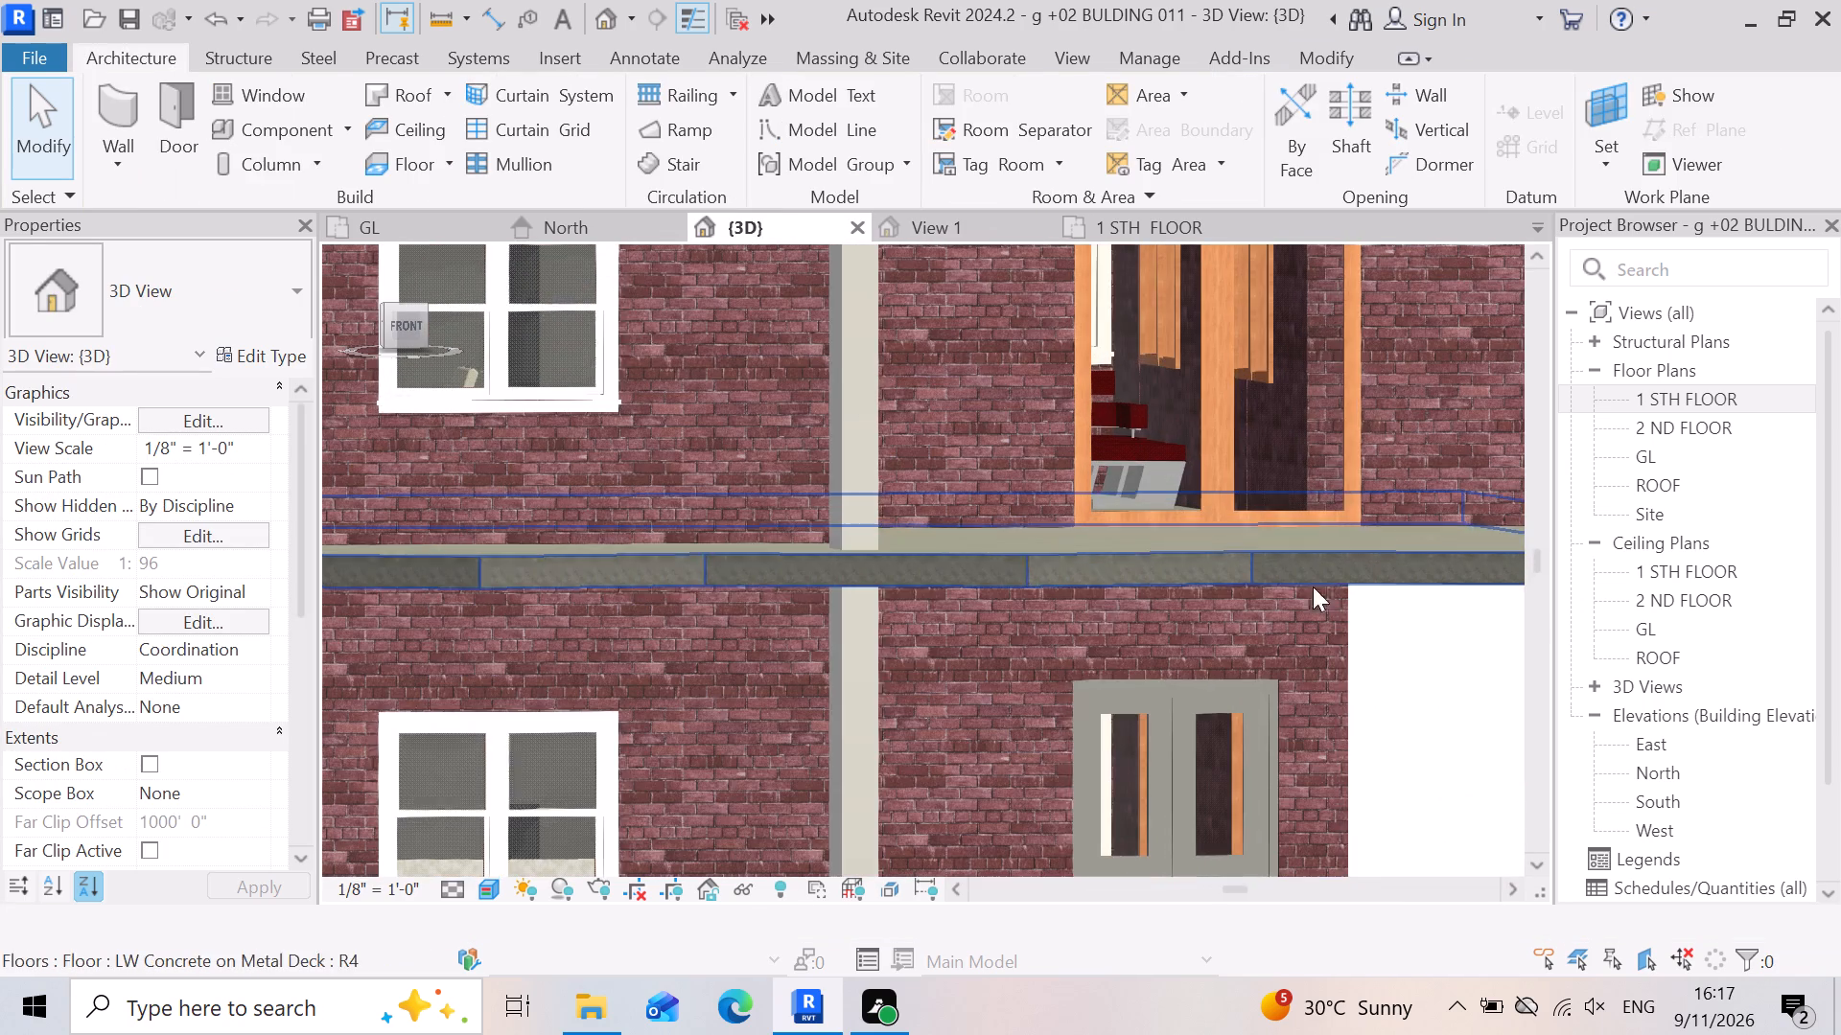
scroll(1032, 642, "down", 4)
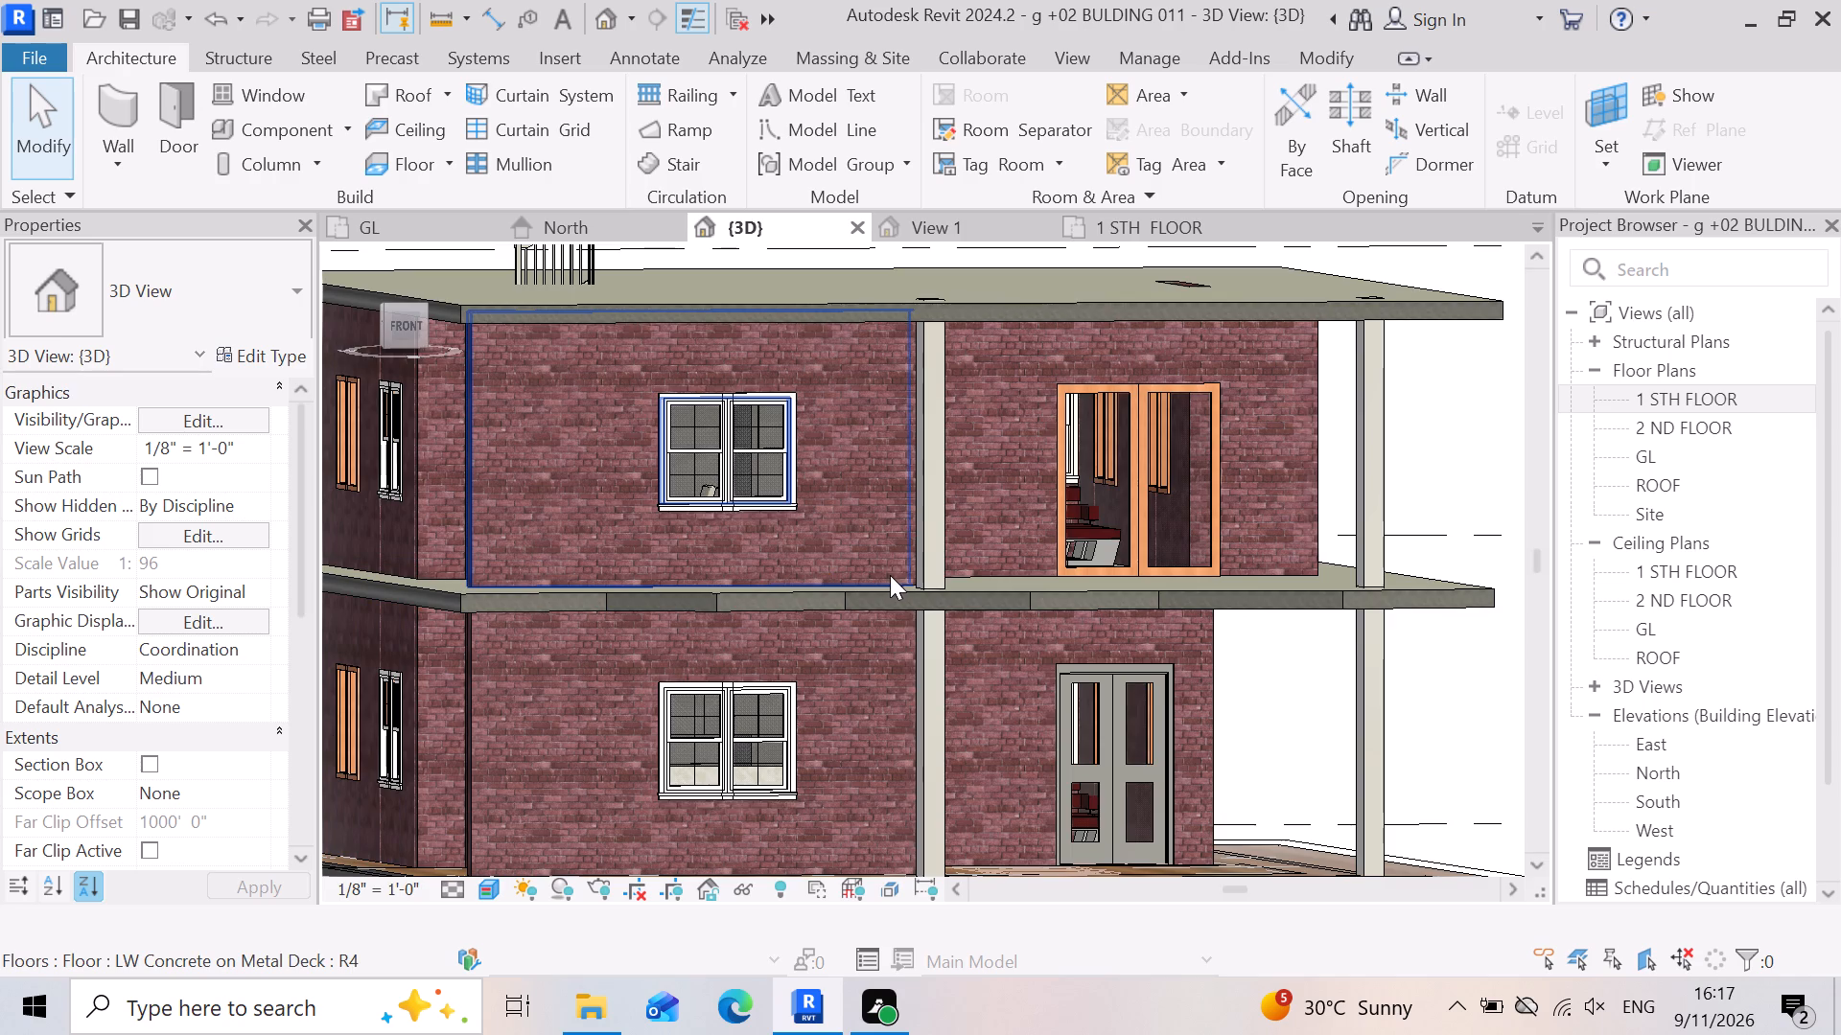
scroll(883, 572, "up", 3)
scroll(685, 612, "up", 2)
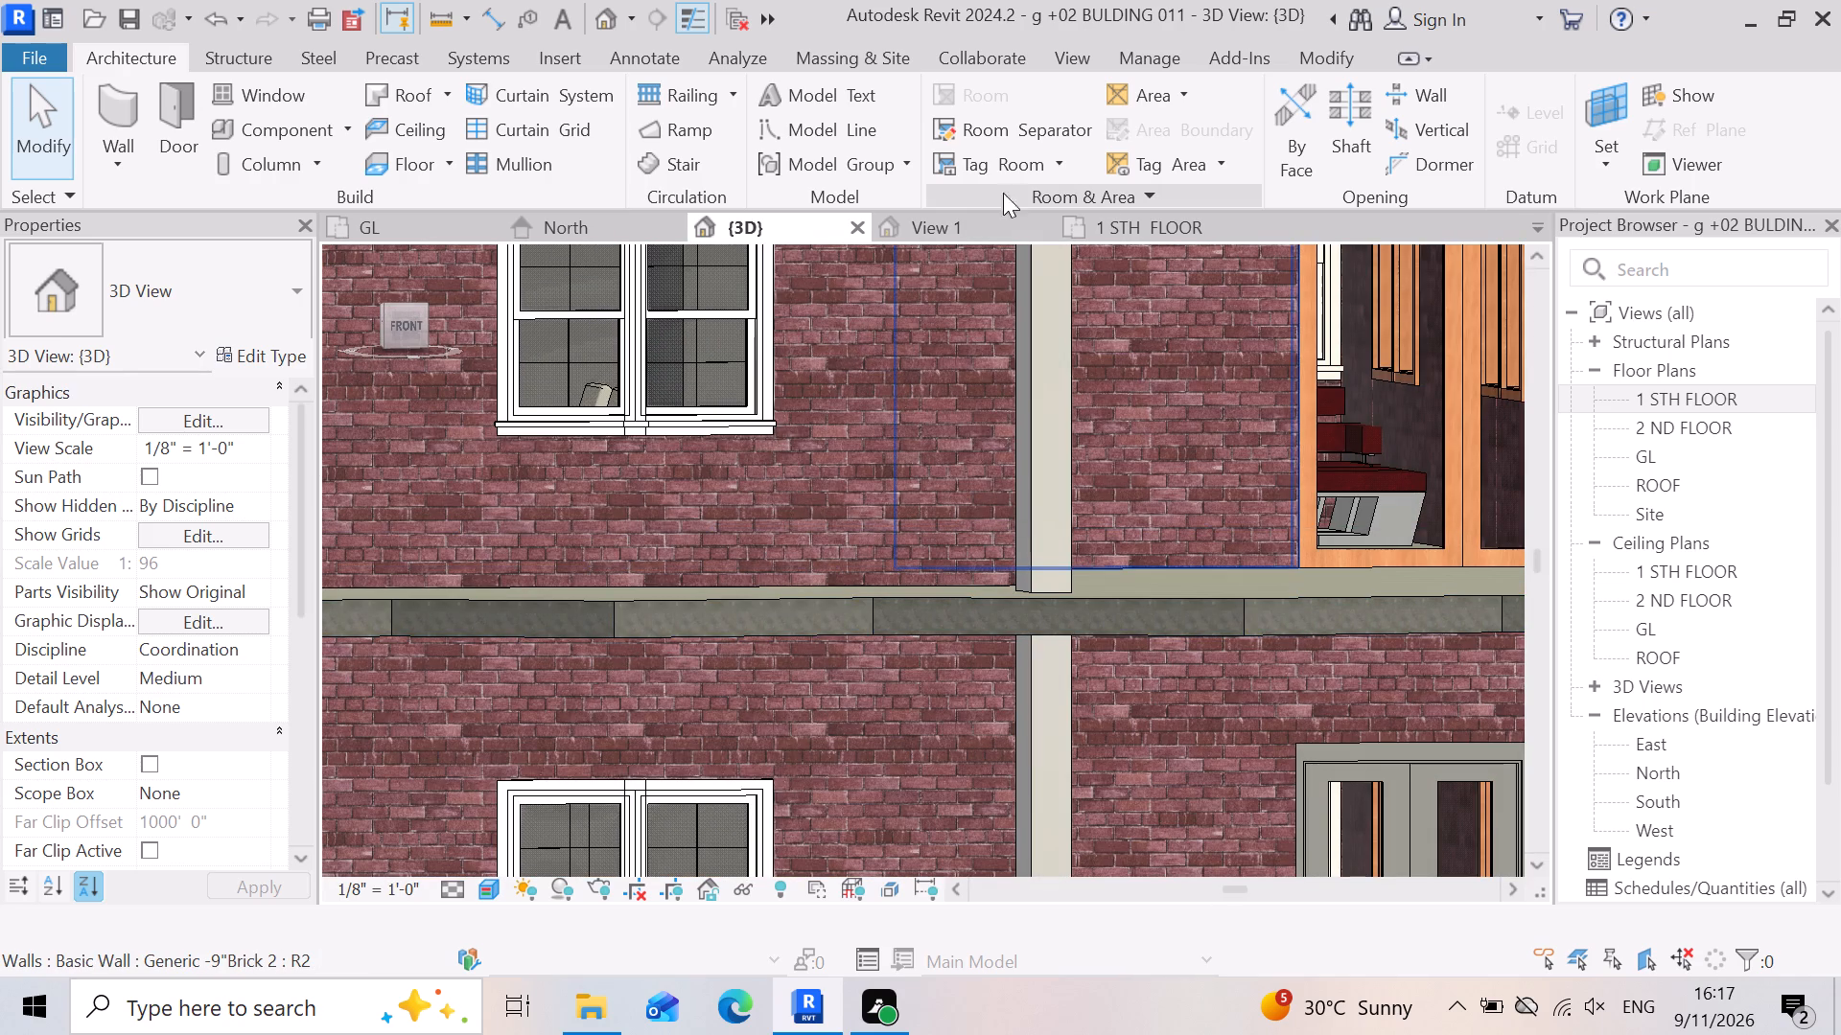
Start a sketched railing on the 1 STH FLOOR plan with a path line about 6' from the slab's front corner to the first inward peak.
left_click(1126, 218)
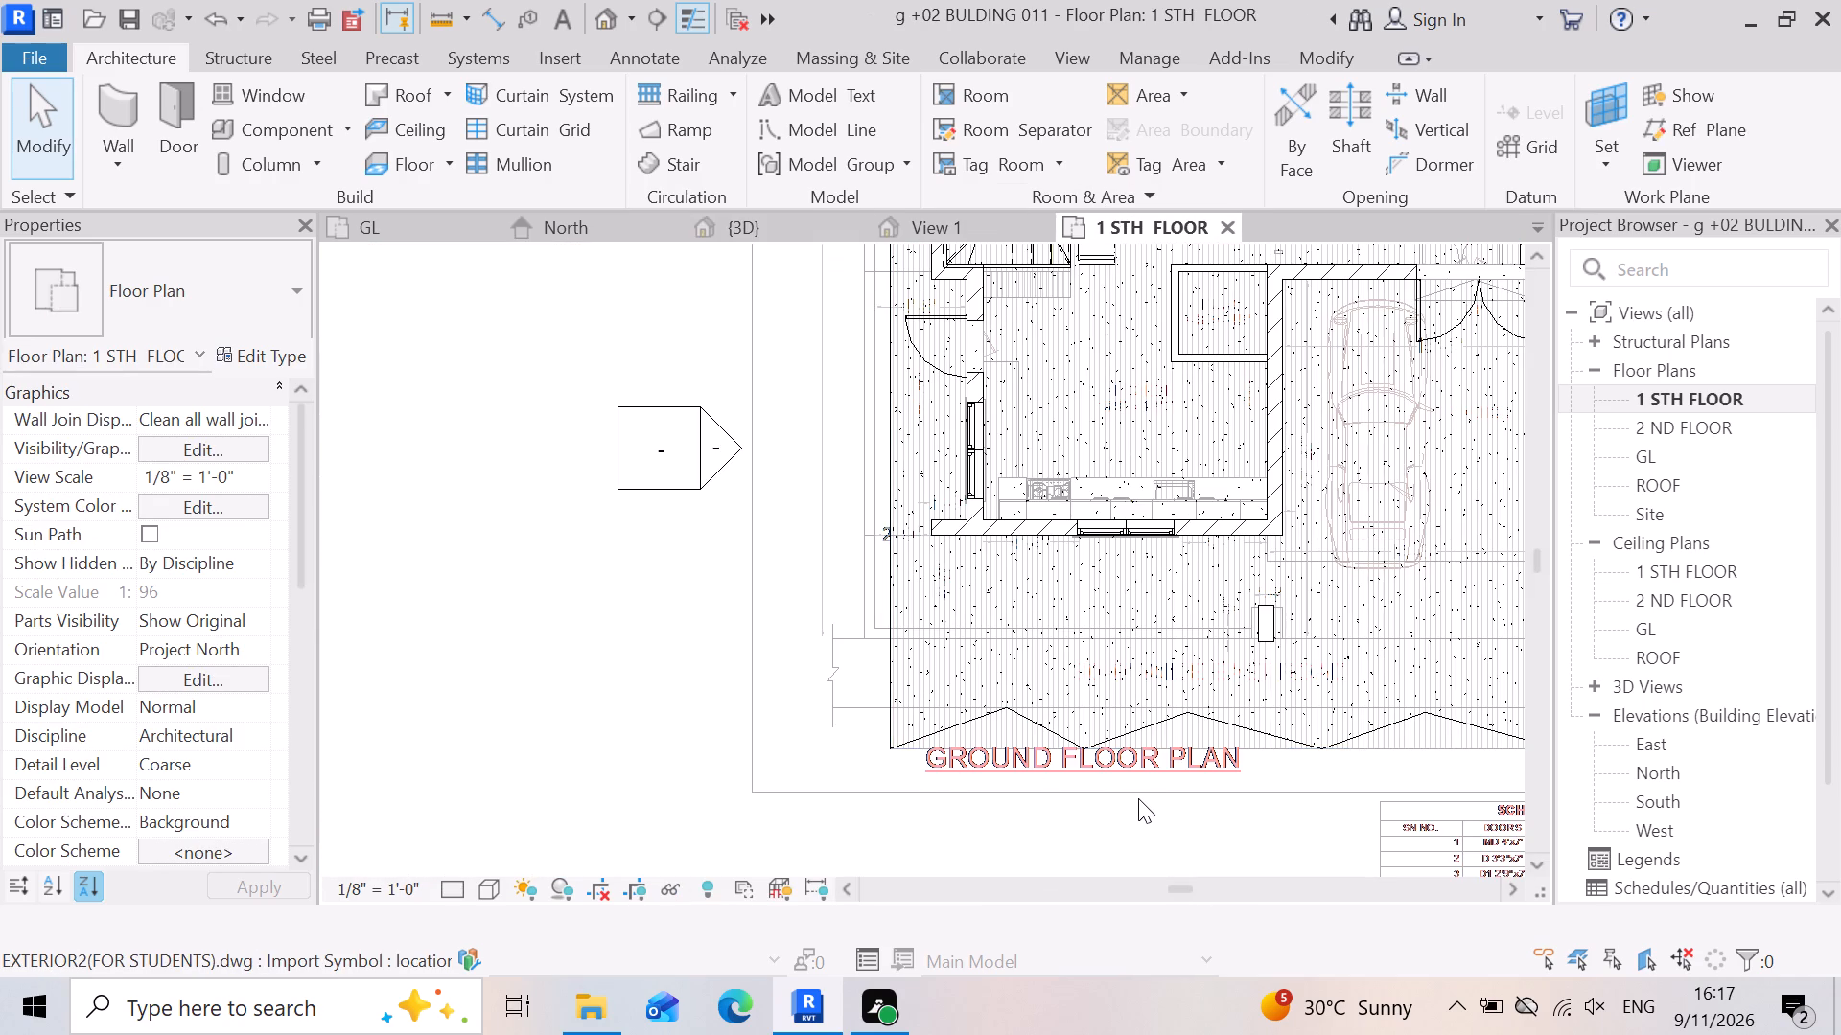
scroll(1138, 798, "up", 3)
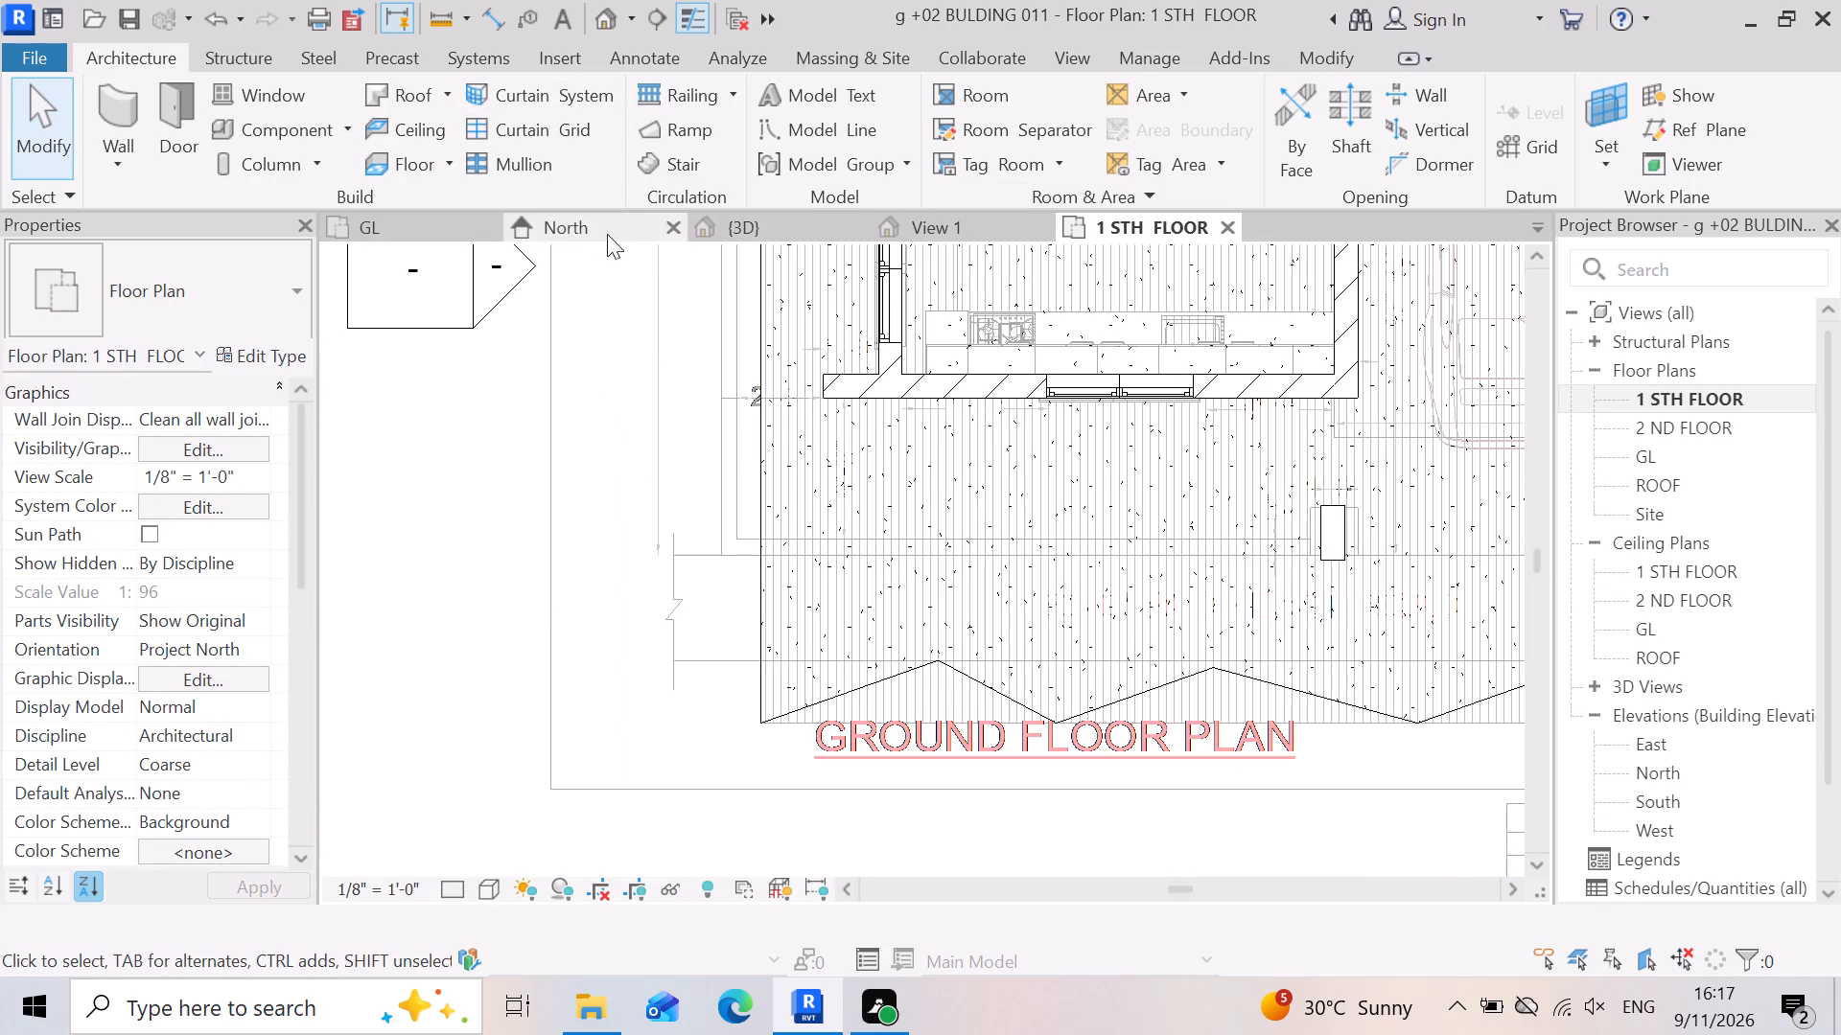
left_click(703, 94)
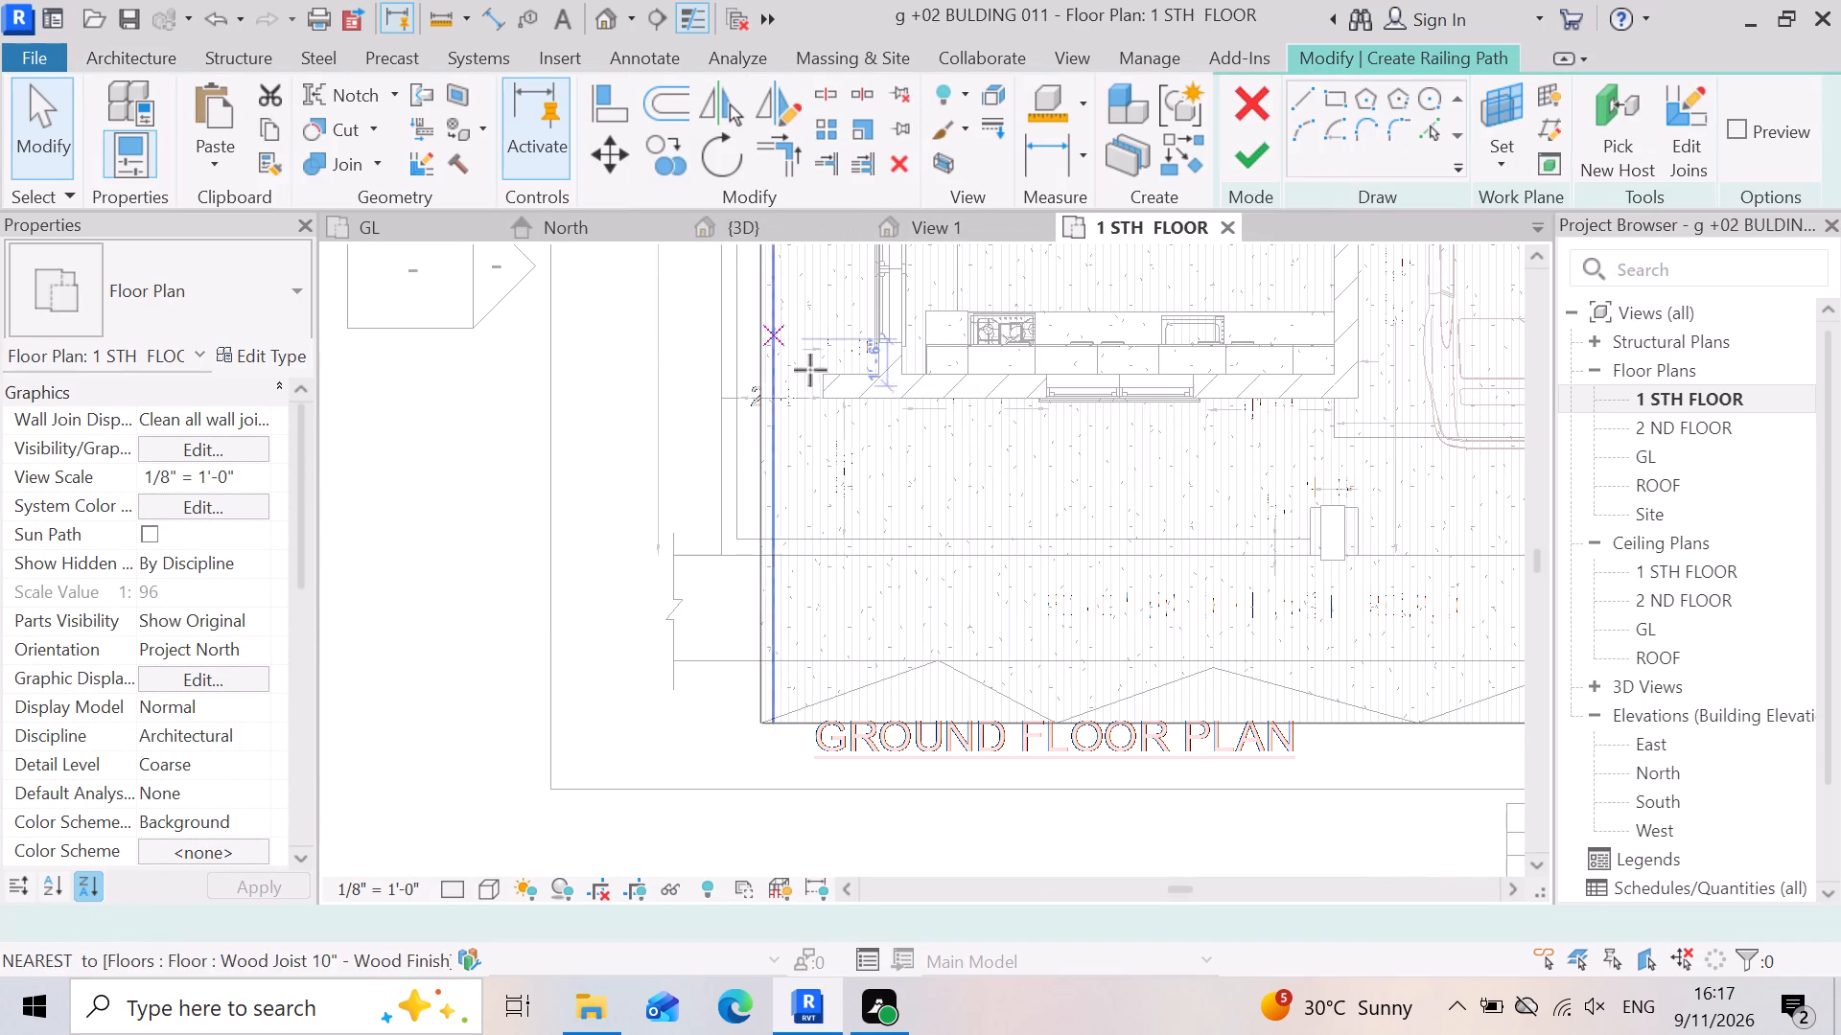
left_click(1298, 103)
scroll(729, 739, "up", 6)
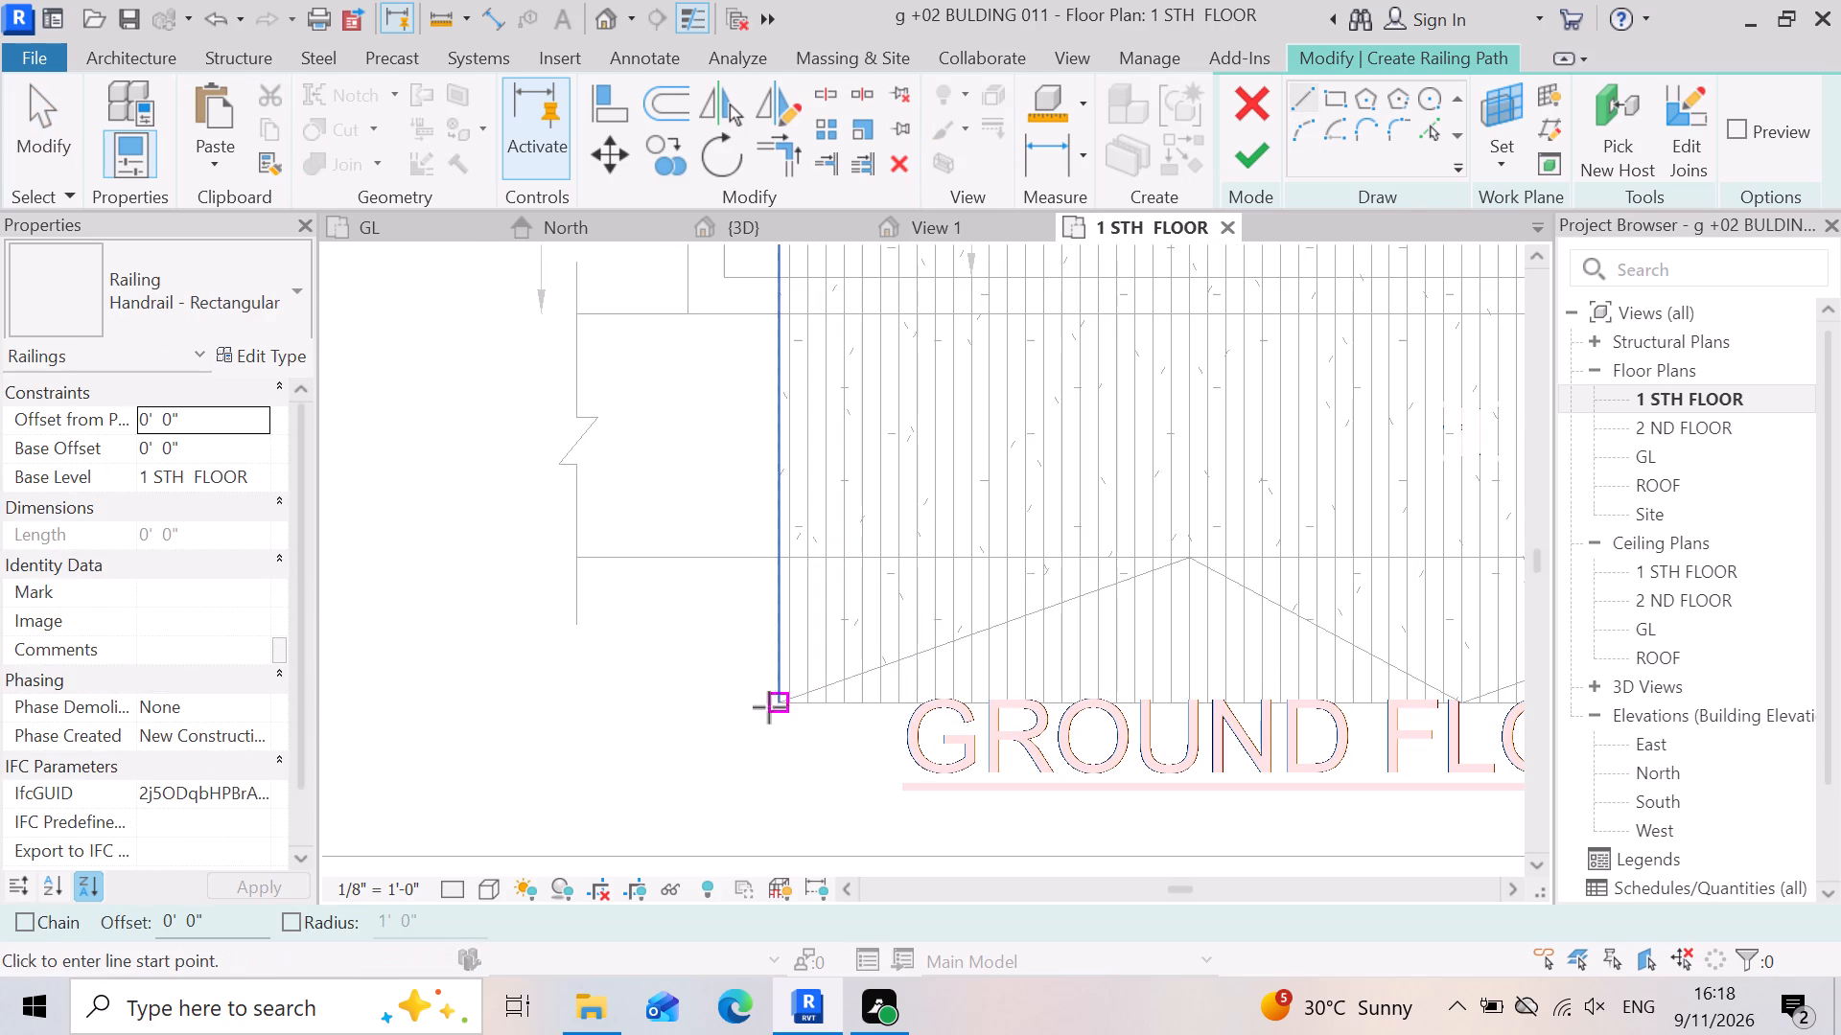
left_click(772, 705)
scroll(749, 726, "down", 4)
scroll(1072, 651, "up", 6)
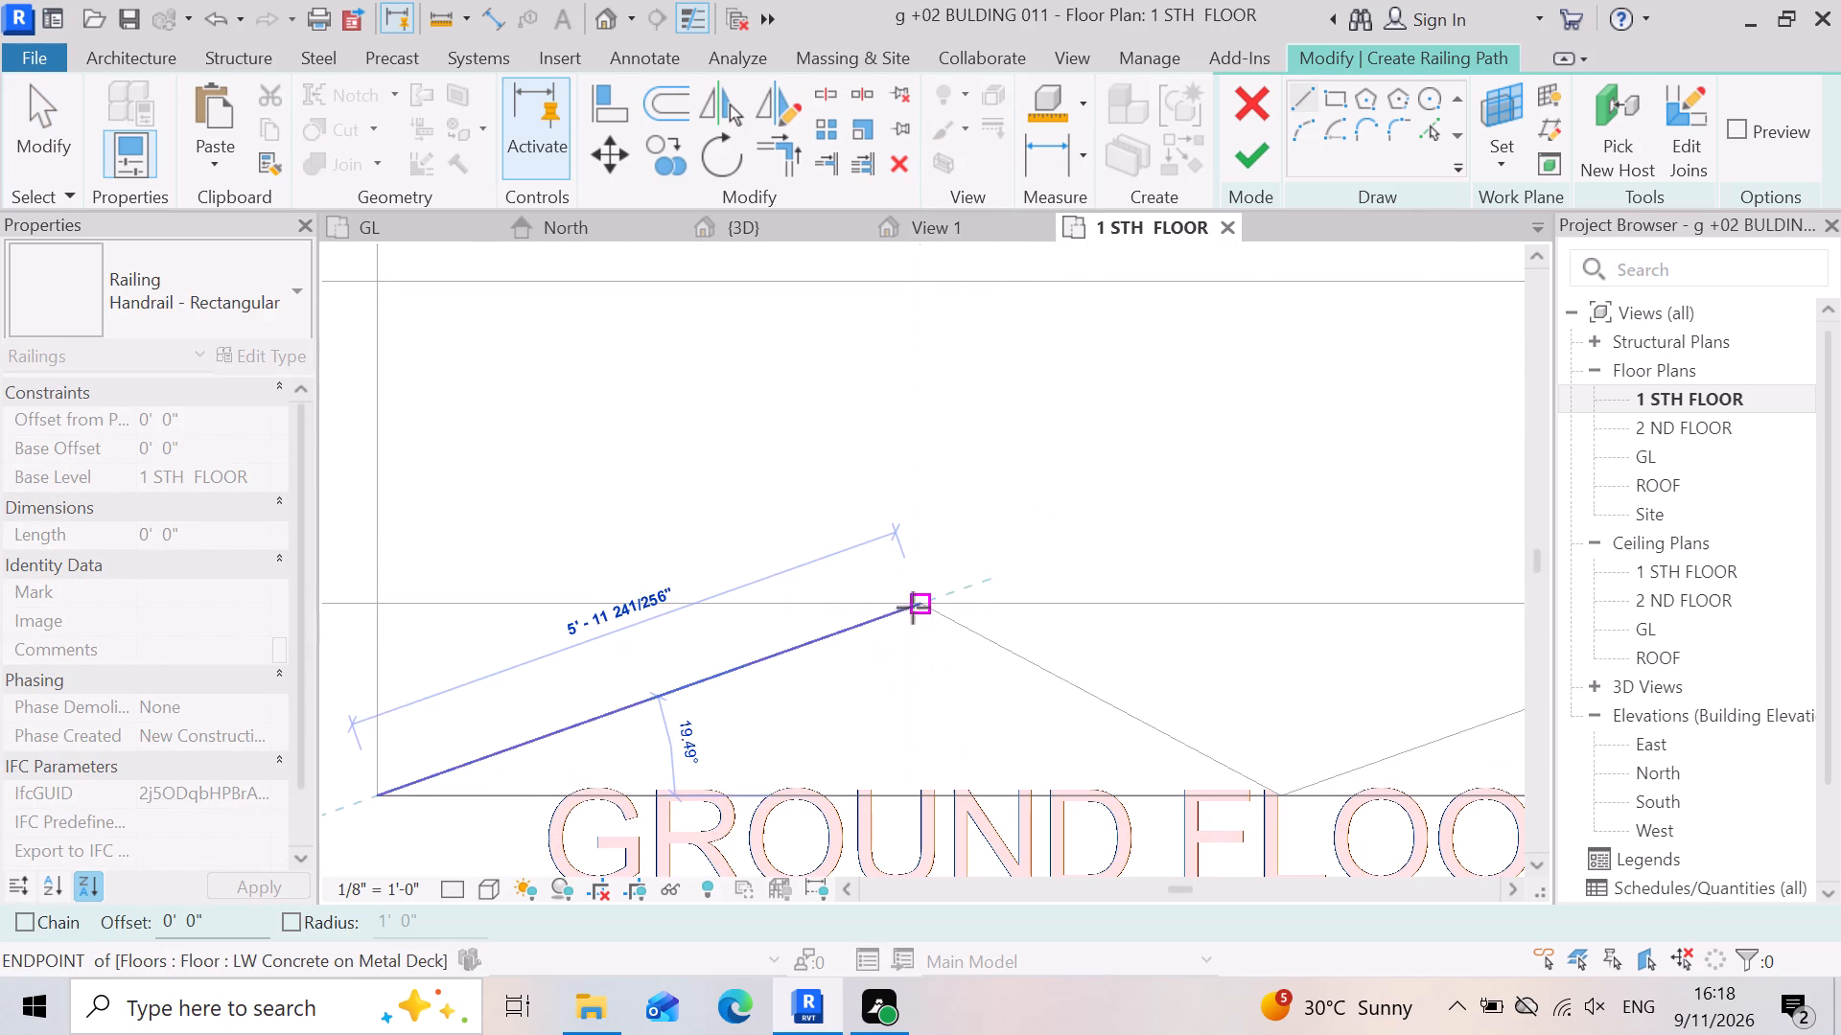
left_click(918, 606)
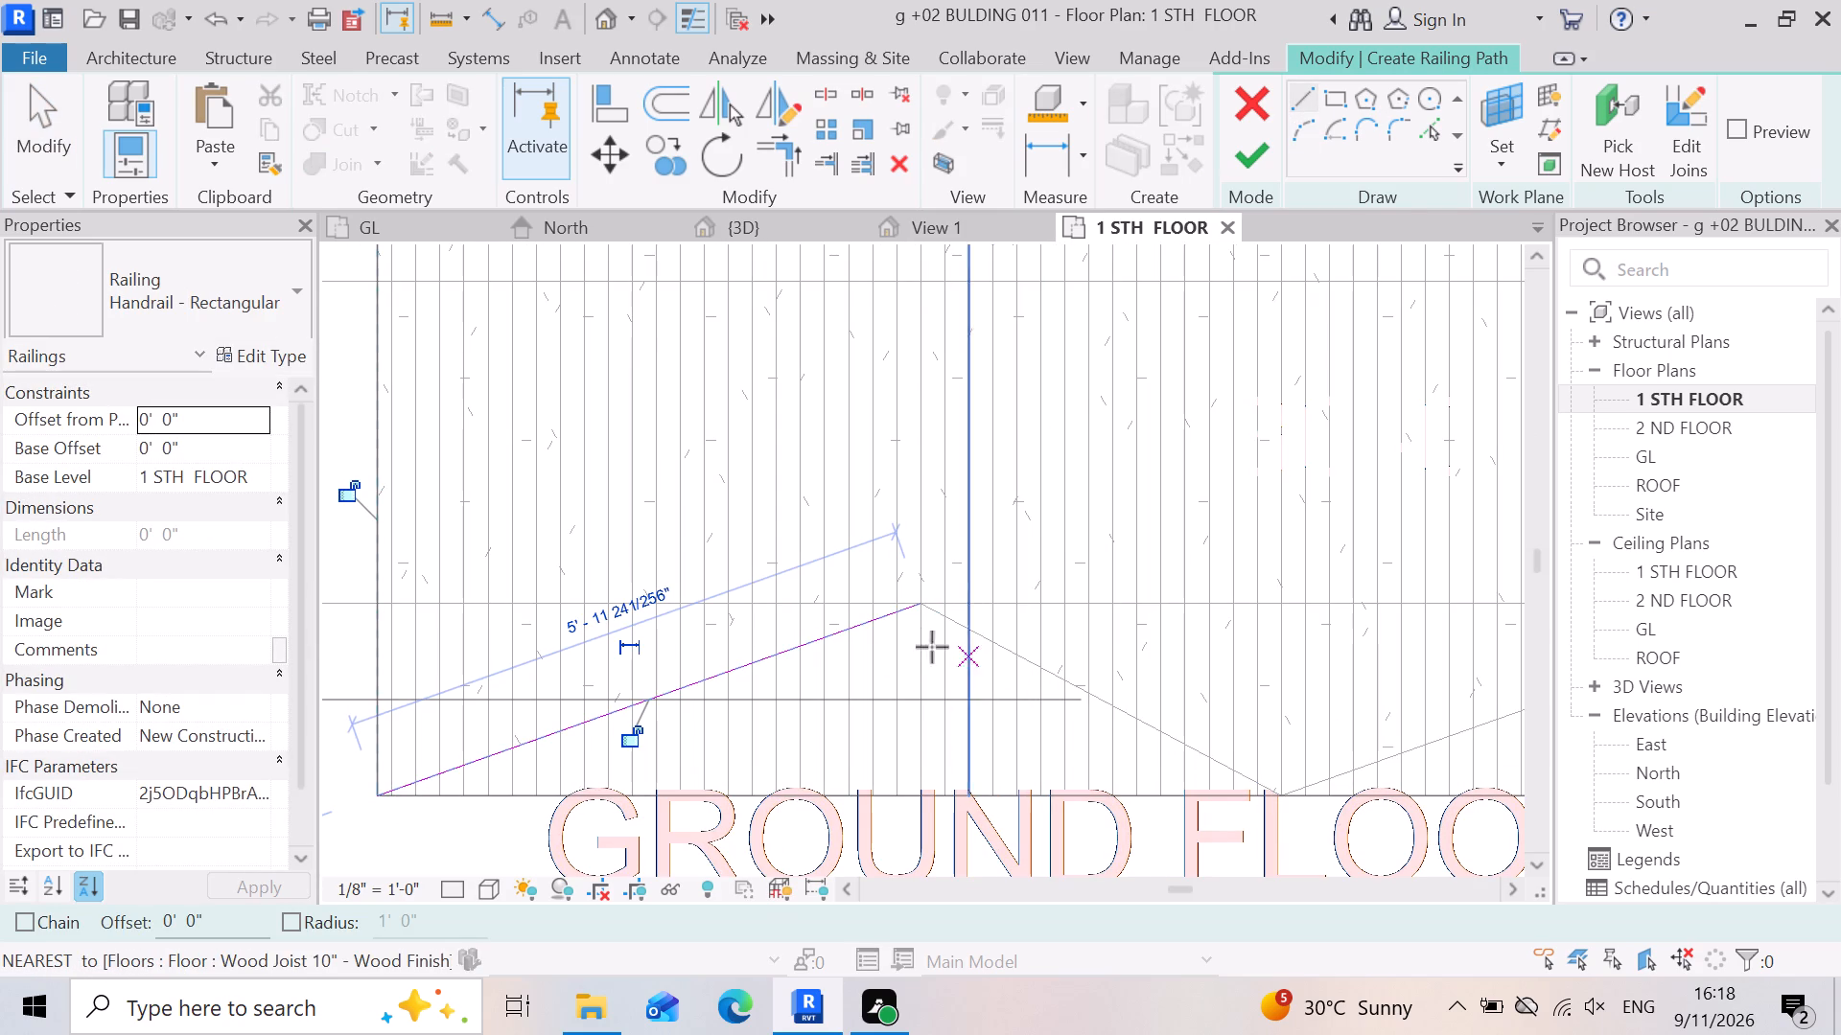
Continue the railing path with a line about 4'-3" along the slab edge from the first peak to the front-edge vertex.
scroll(900, 618, "up", 4)
left_click(938, 590)
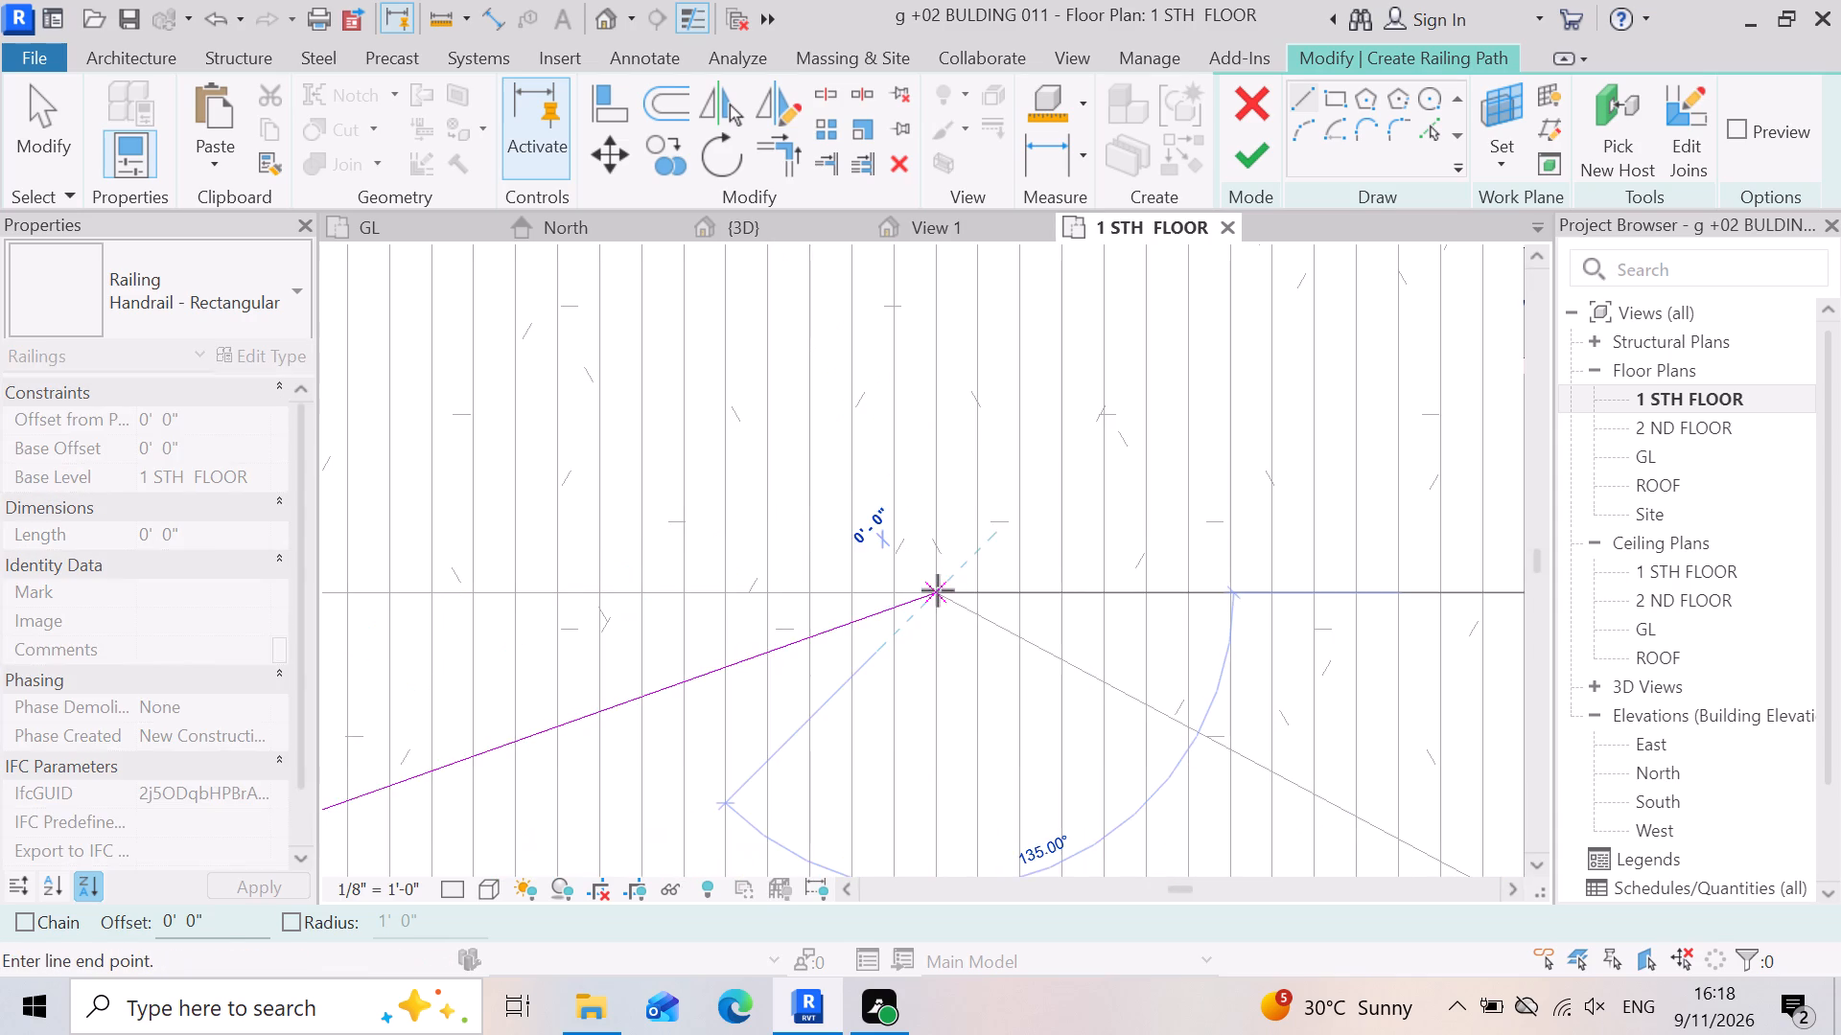
scroll(938, 590, "down", 4)
scroll(1288, 801, "up", 7)
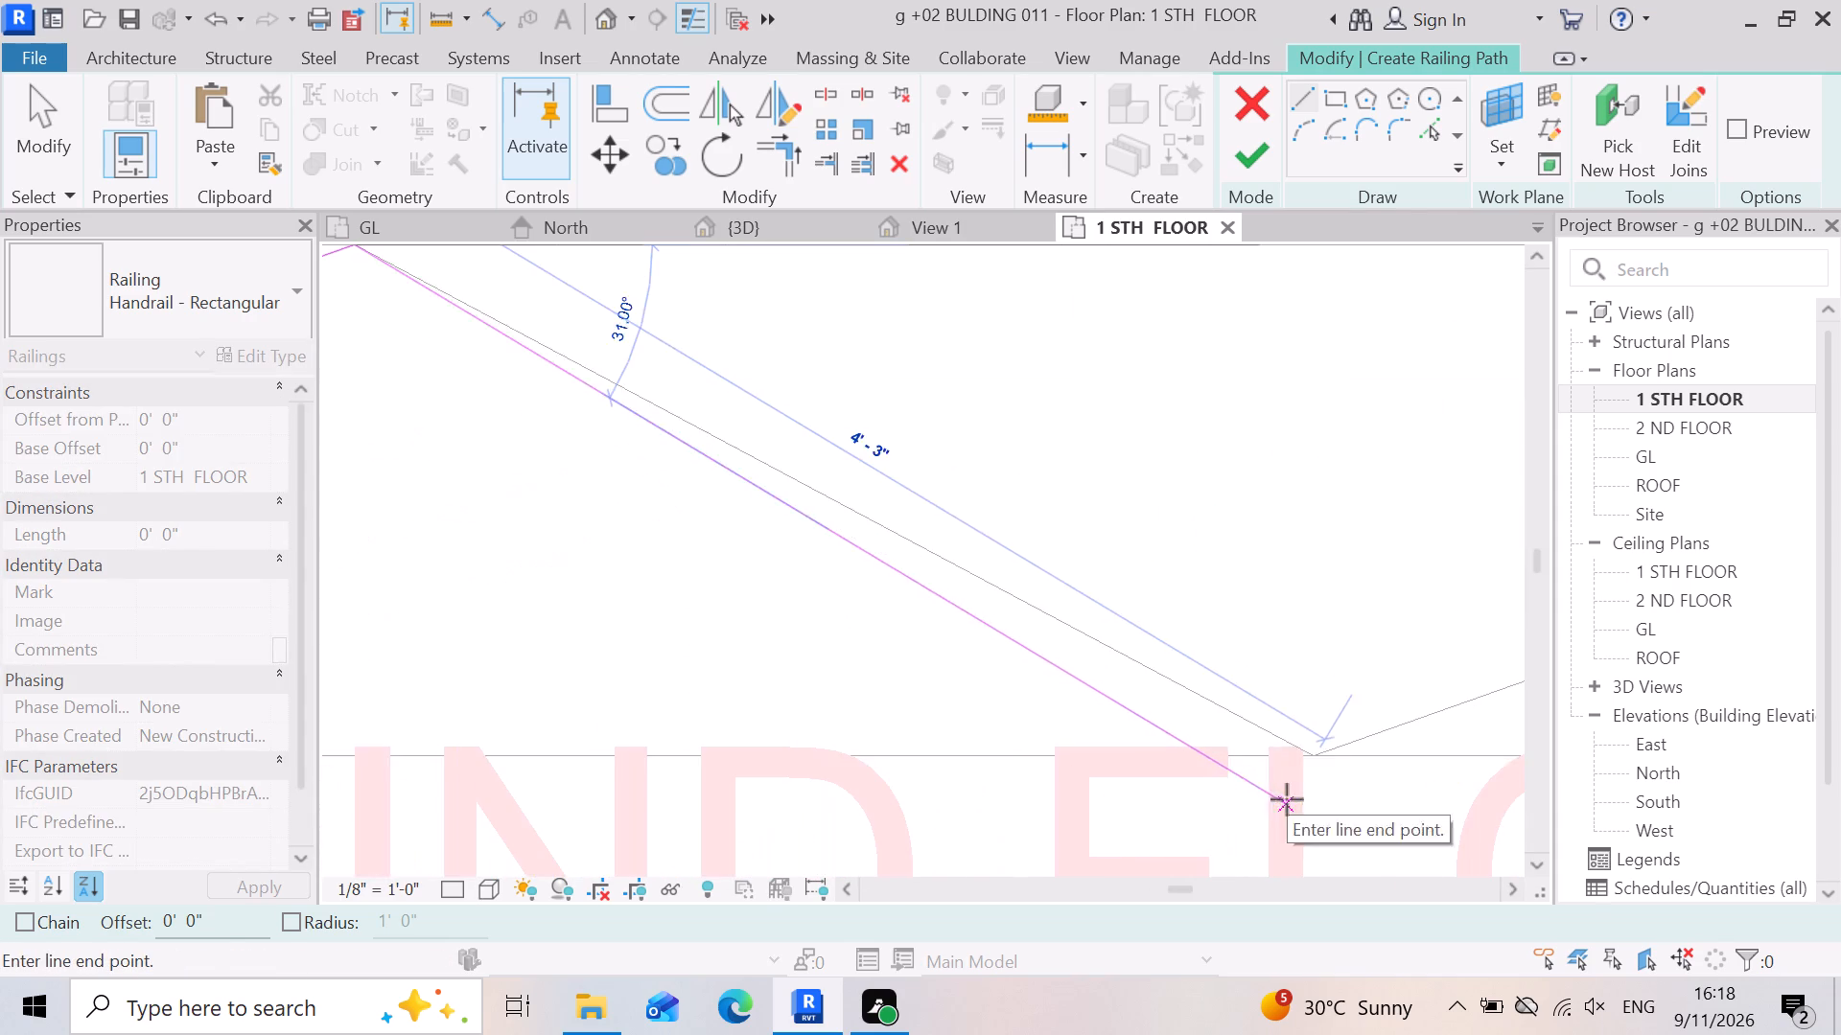
scroll(1316, 758, "up", 6)
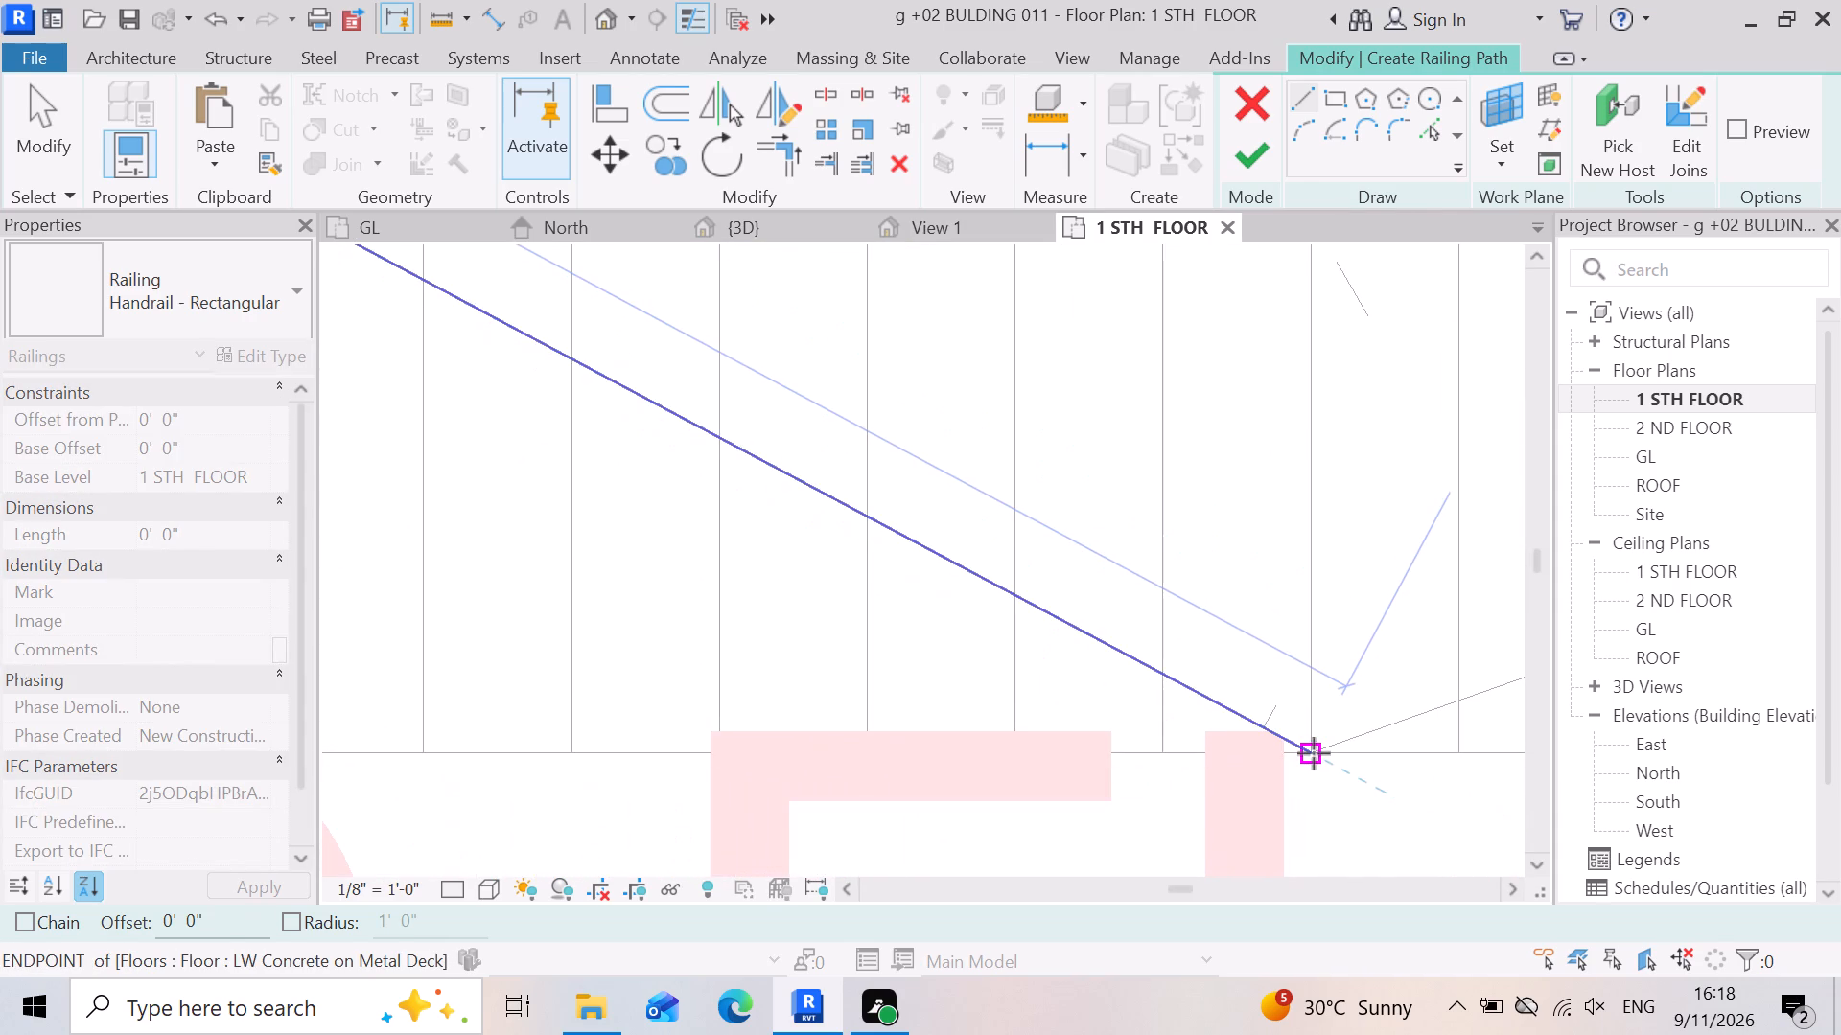
left_click(1314, 753)
Draw a railing path line about 5'-4" along the slab edge from that front vertex to the second inward peak.
scroll(1267, 764, "down", 5)
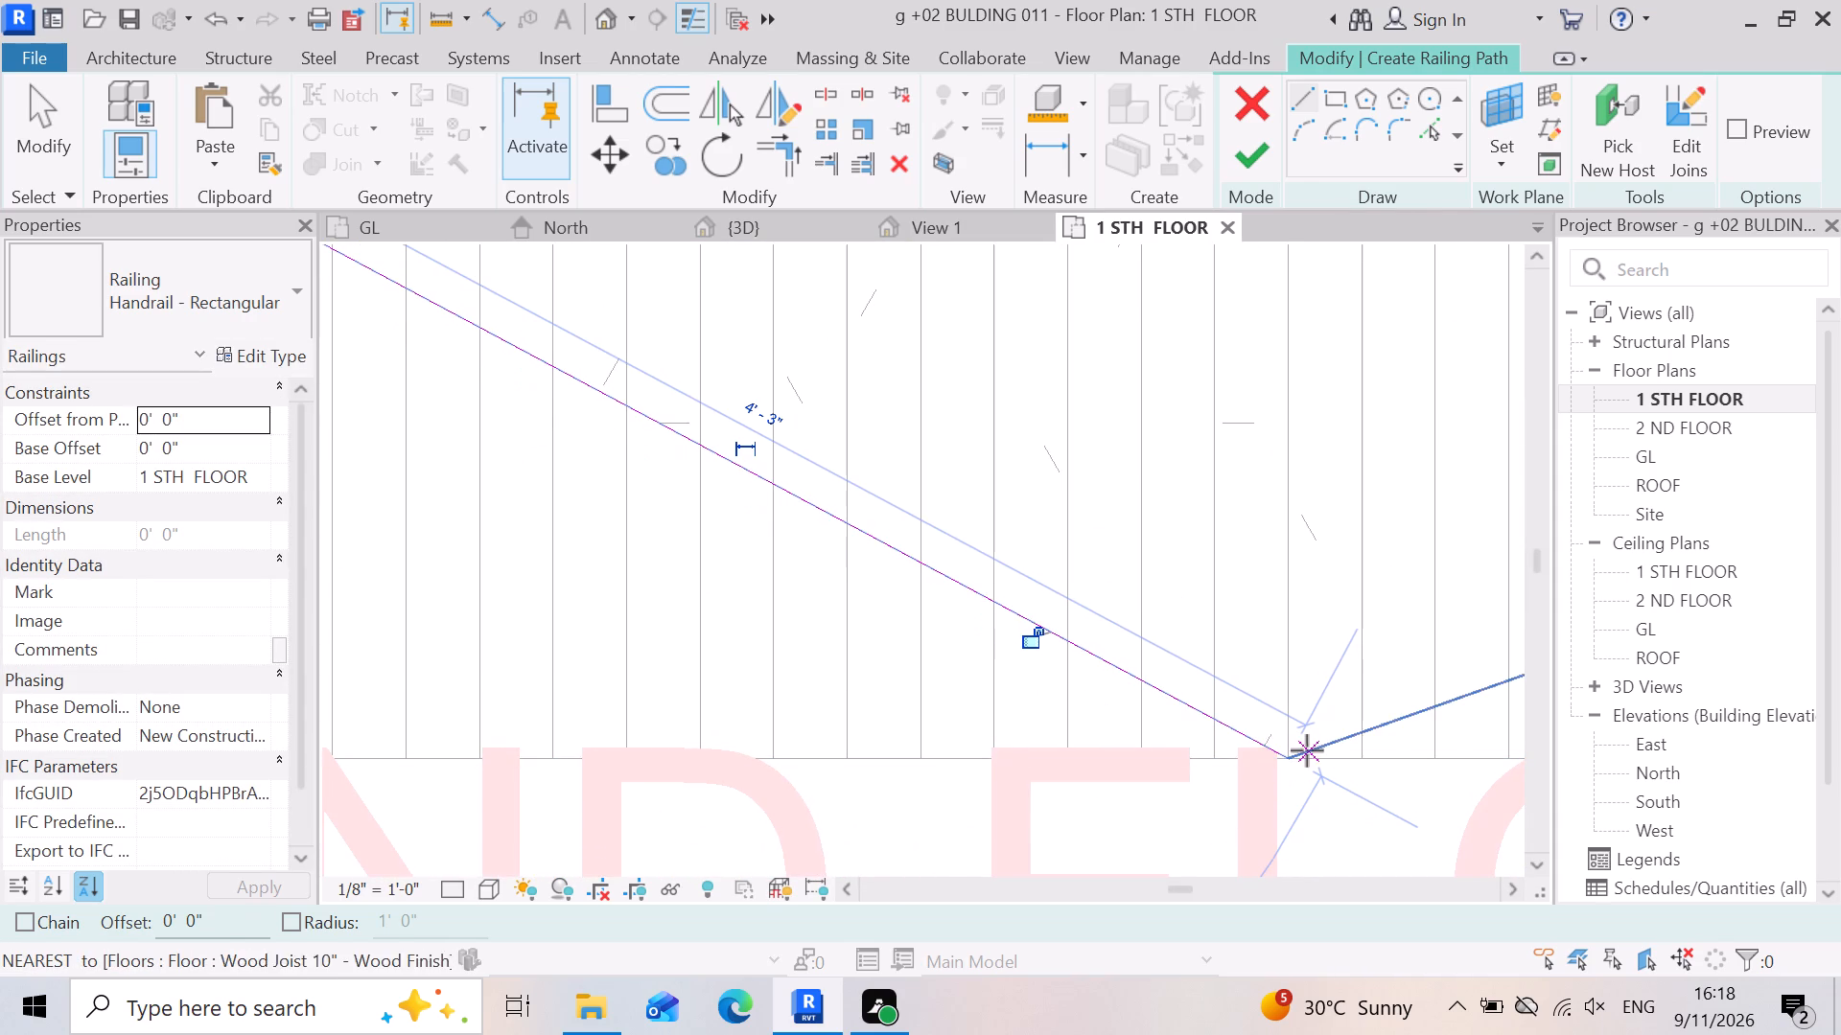
left_click(1287, 770)
scroll(1262, 770, "down", 15)
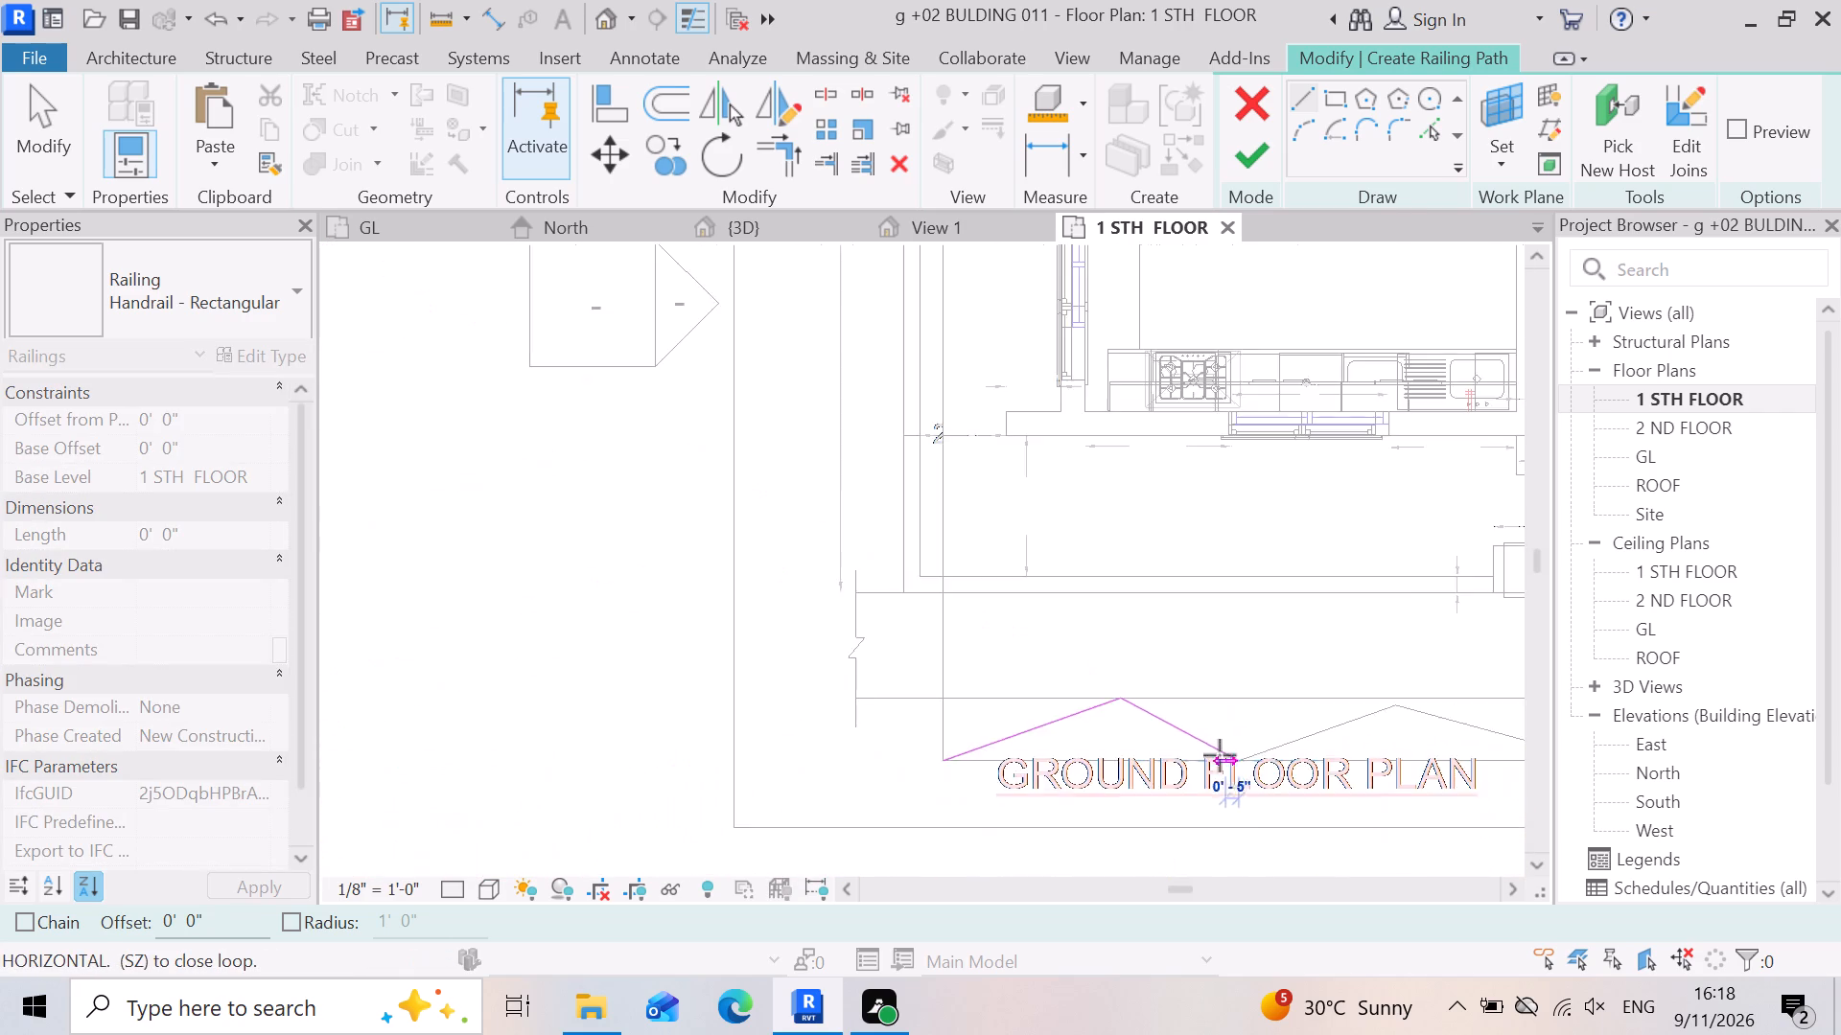
scroll(1220, 755, "down", 5)
scroll(1299, 742, "up", 16)
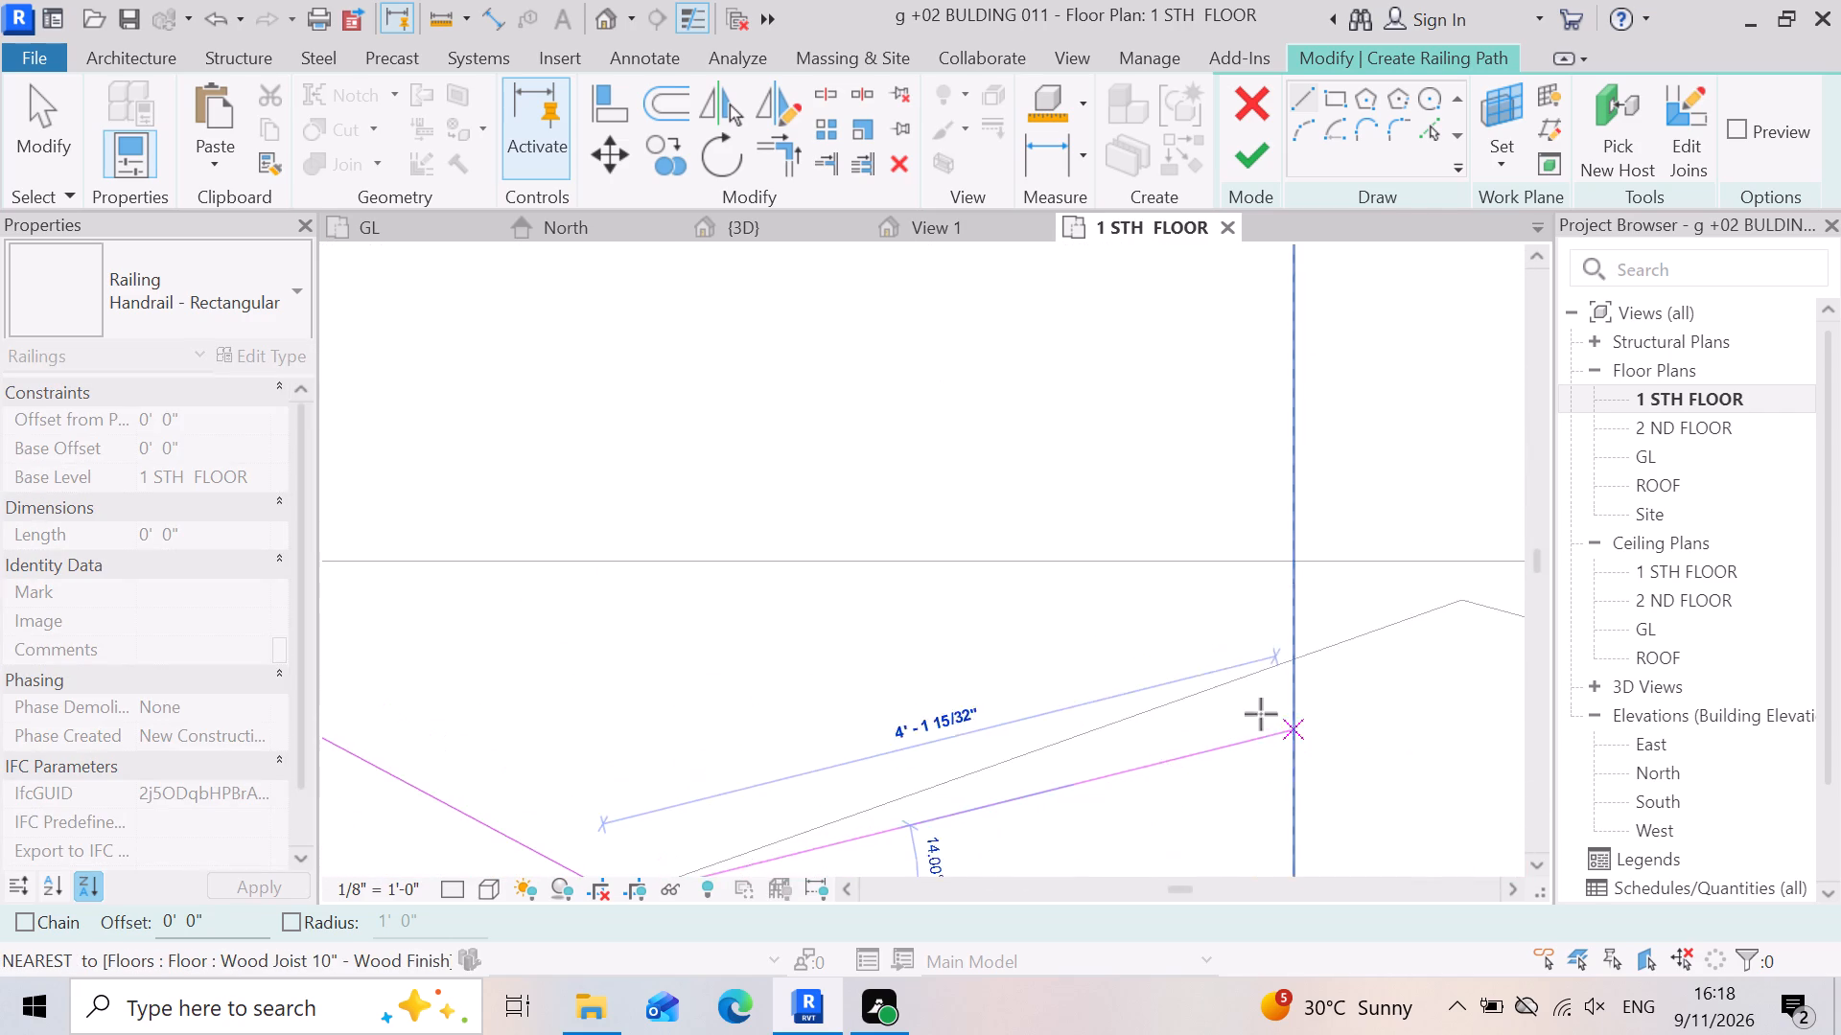
scroll(1177, 720, "down", 4)
scroll(1343, 676, "up", 4)
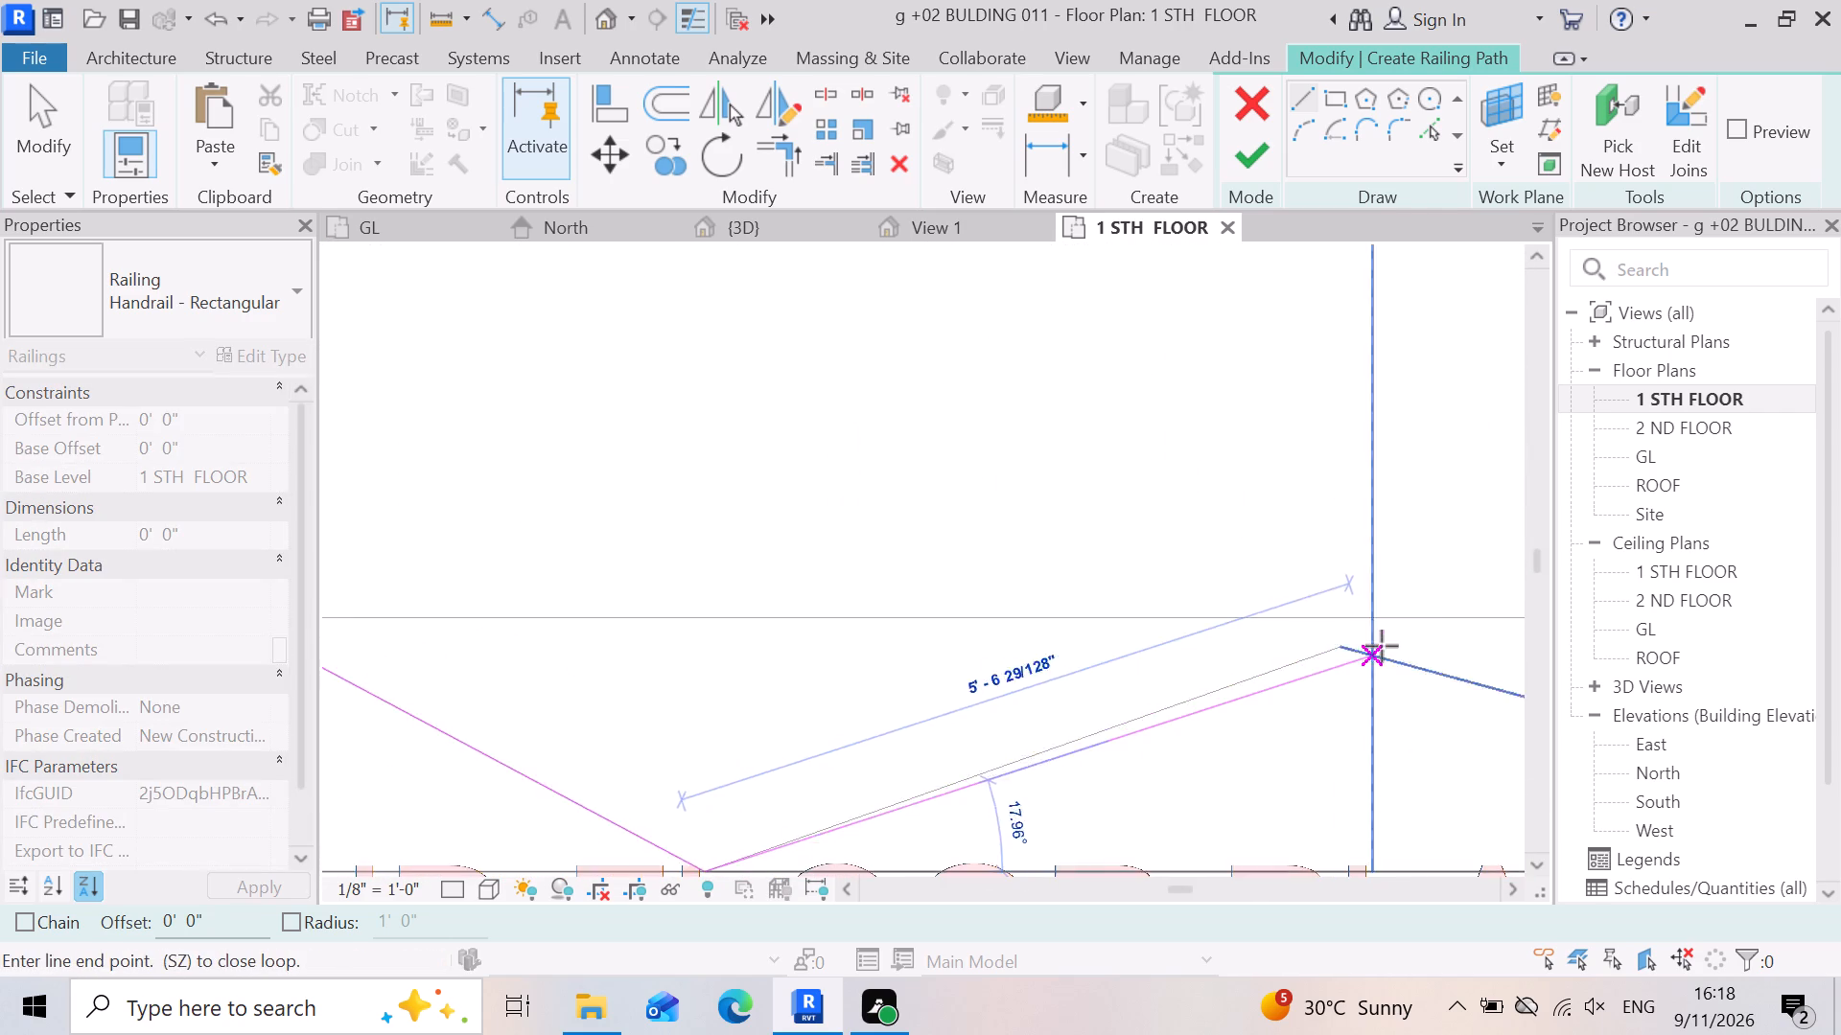
scroll(1382, 646, "up", 5)
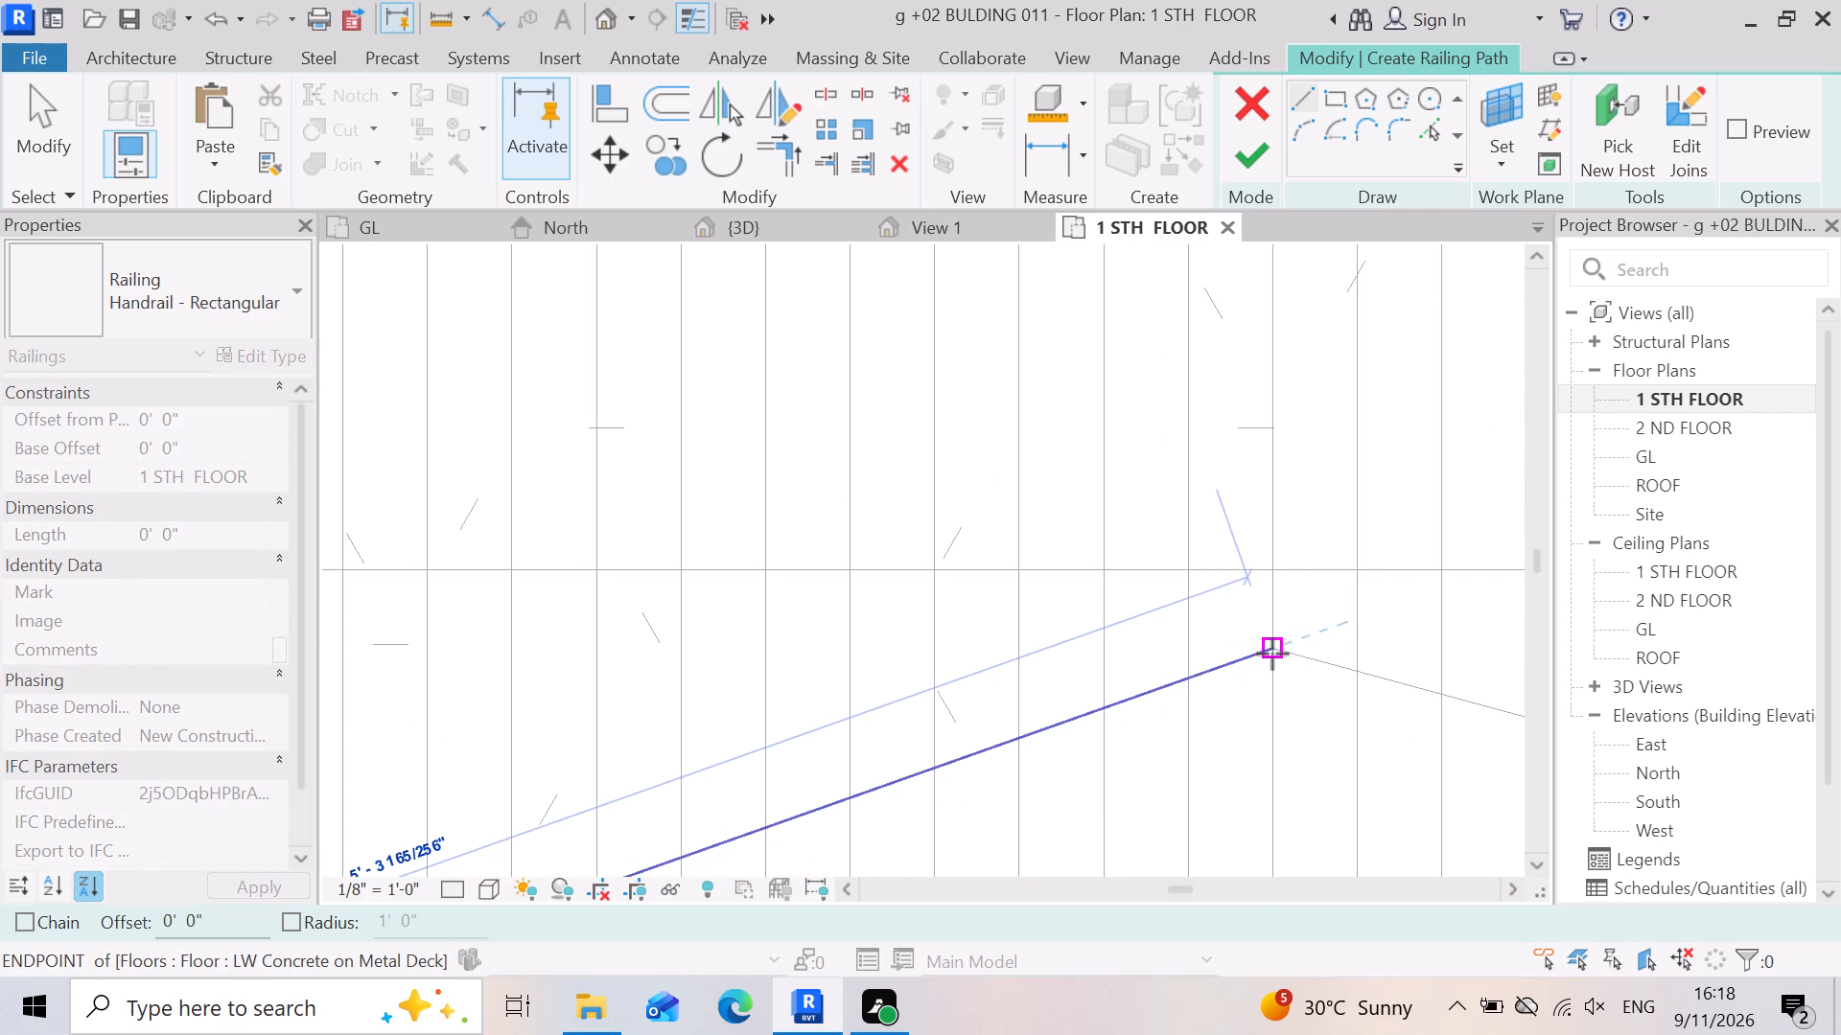
left_click(1272, 654)
Draw the railing path line along the slab edge from the second inward peak out to the following front vertex.
scroll(1160, 710, "down", 4)
left_click(1225, 671)
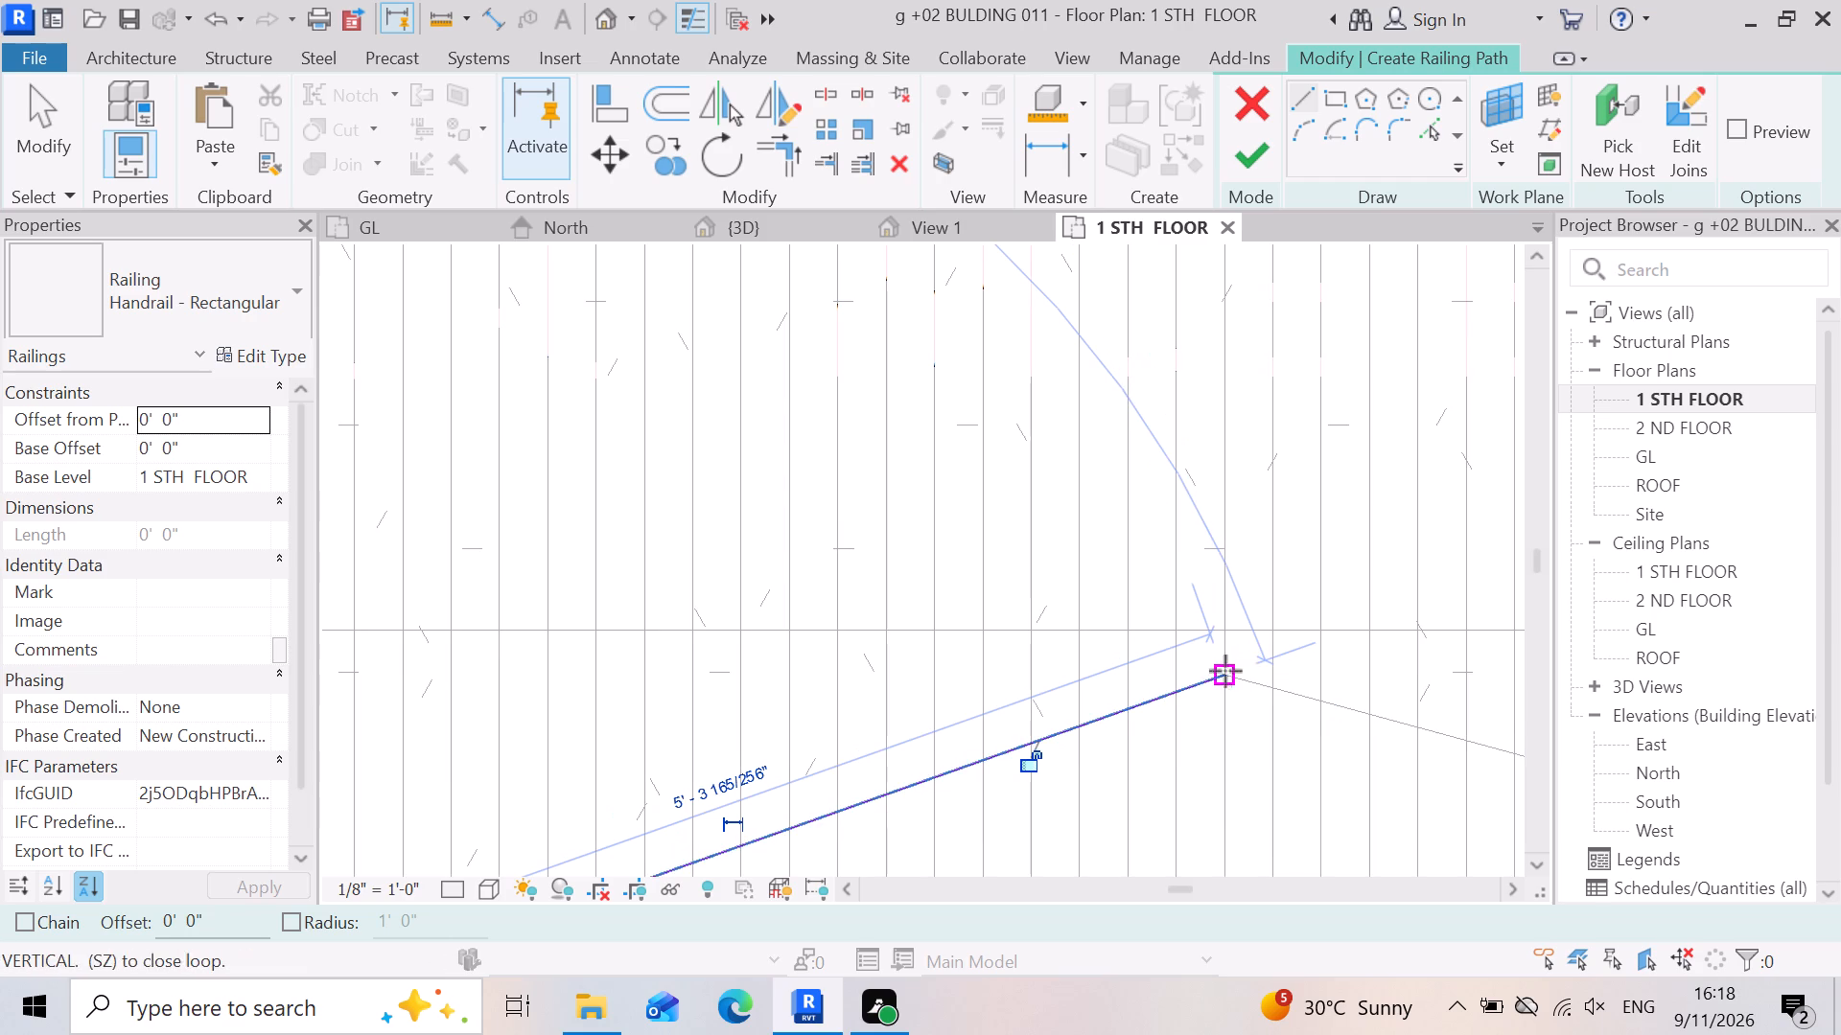
scroll(1173, 701, "down", 10)
scroll(1037, 708, "down", 4)
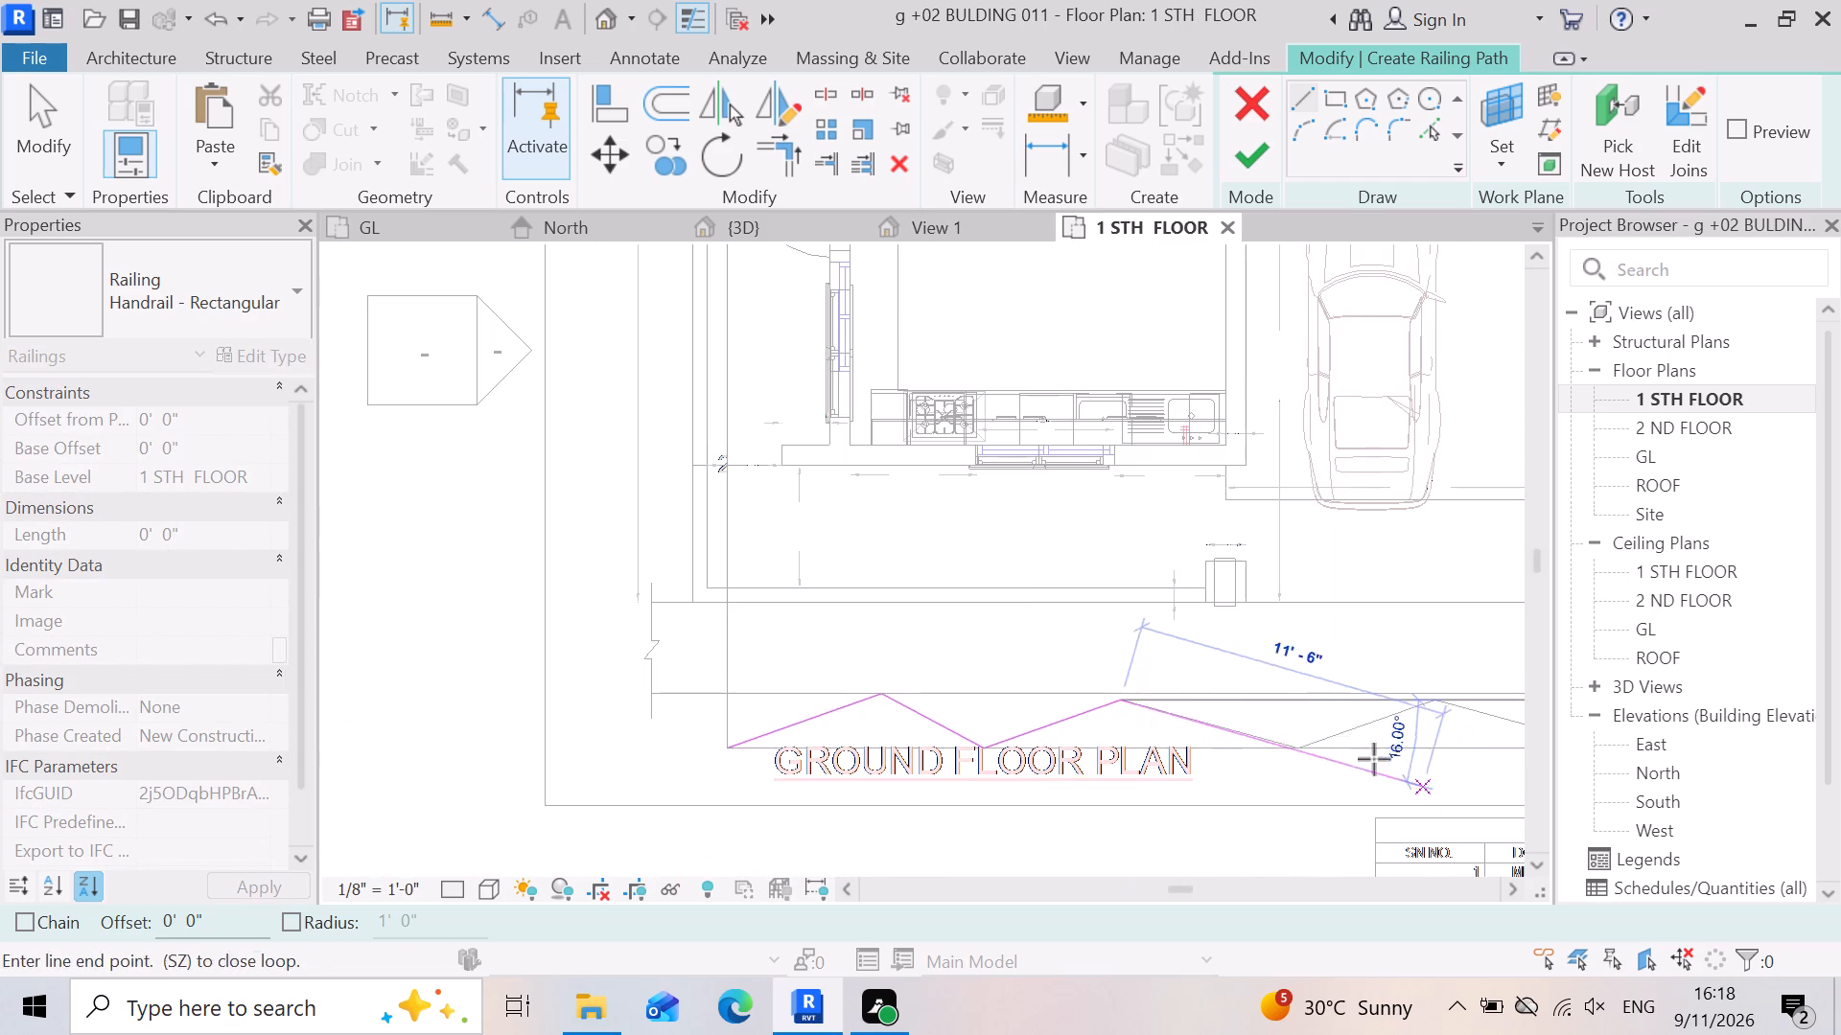
scroll(1336, 735, "up", 7)
scroll(1270, 788, "up", 7)
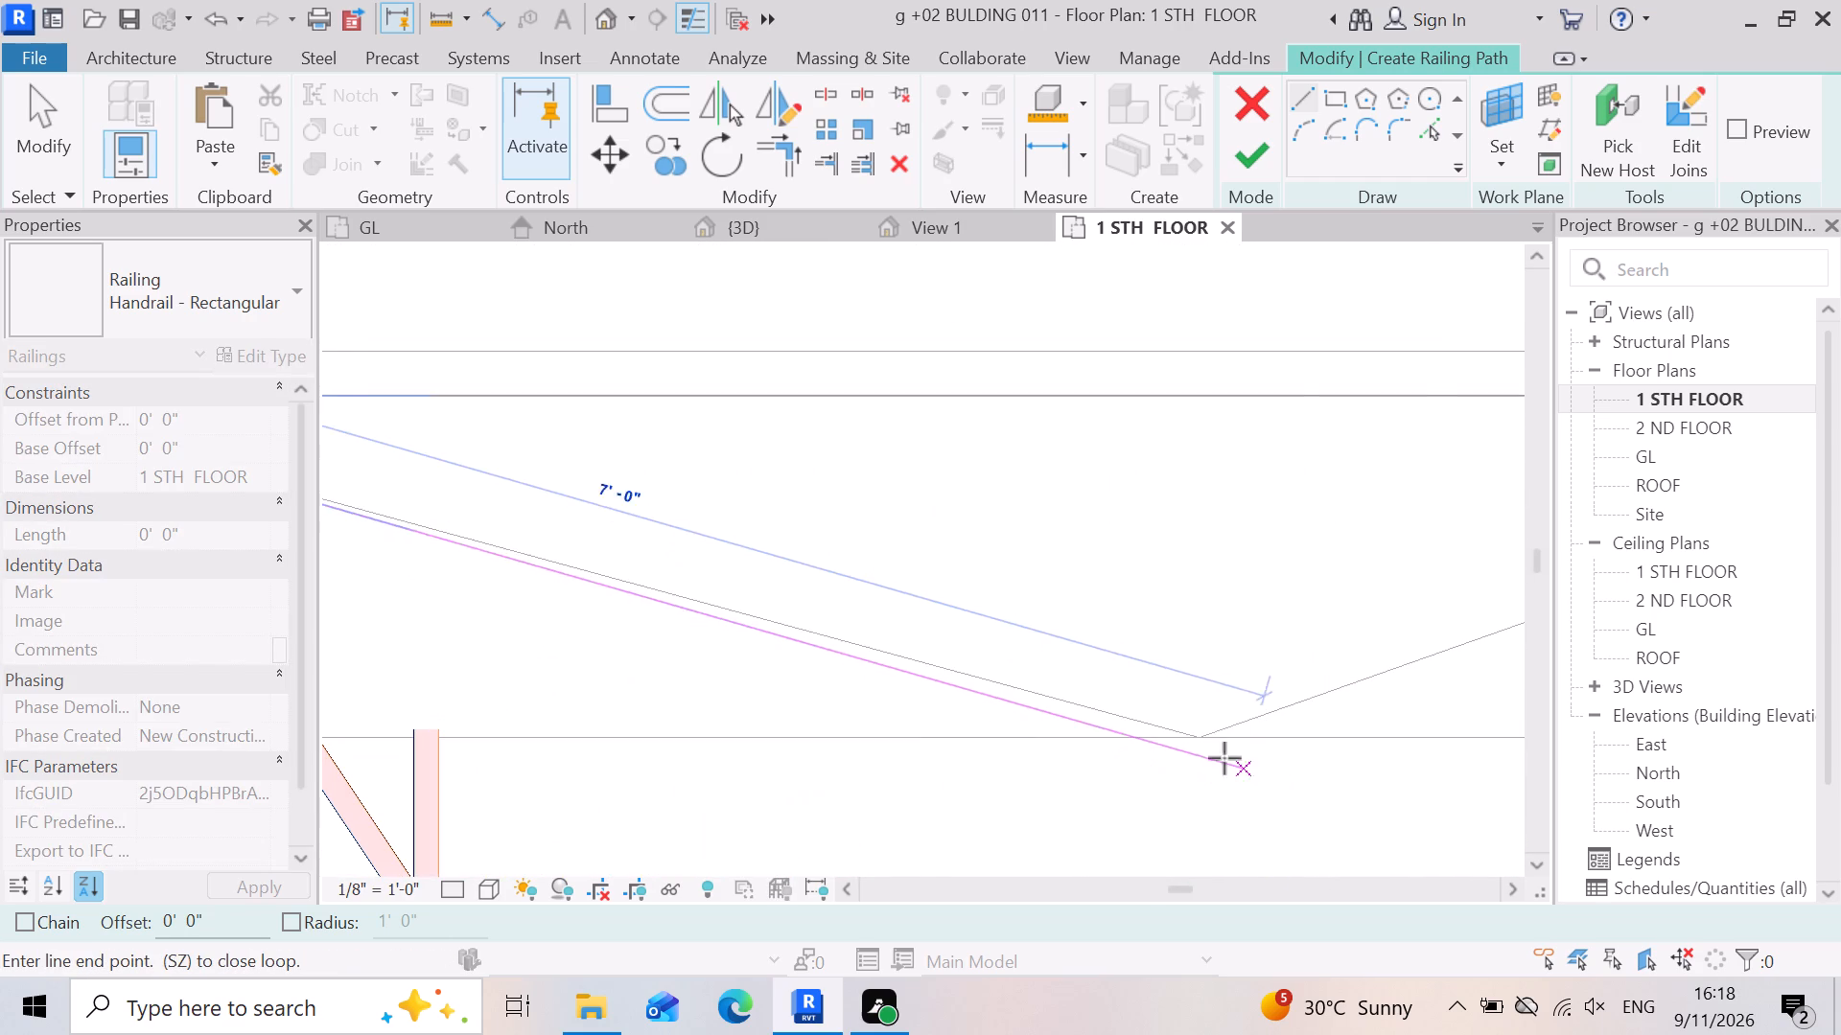
left_click(1202, 736)
Draw a railing path line about 5'-4" from the front vertex to the slab's third inward peak.
left_click(1204, 740)
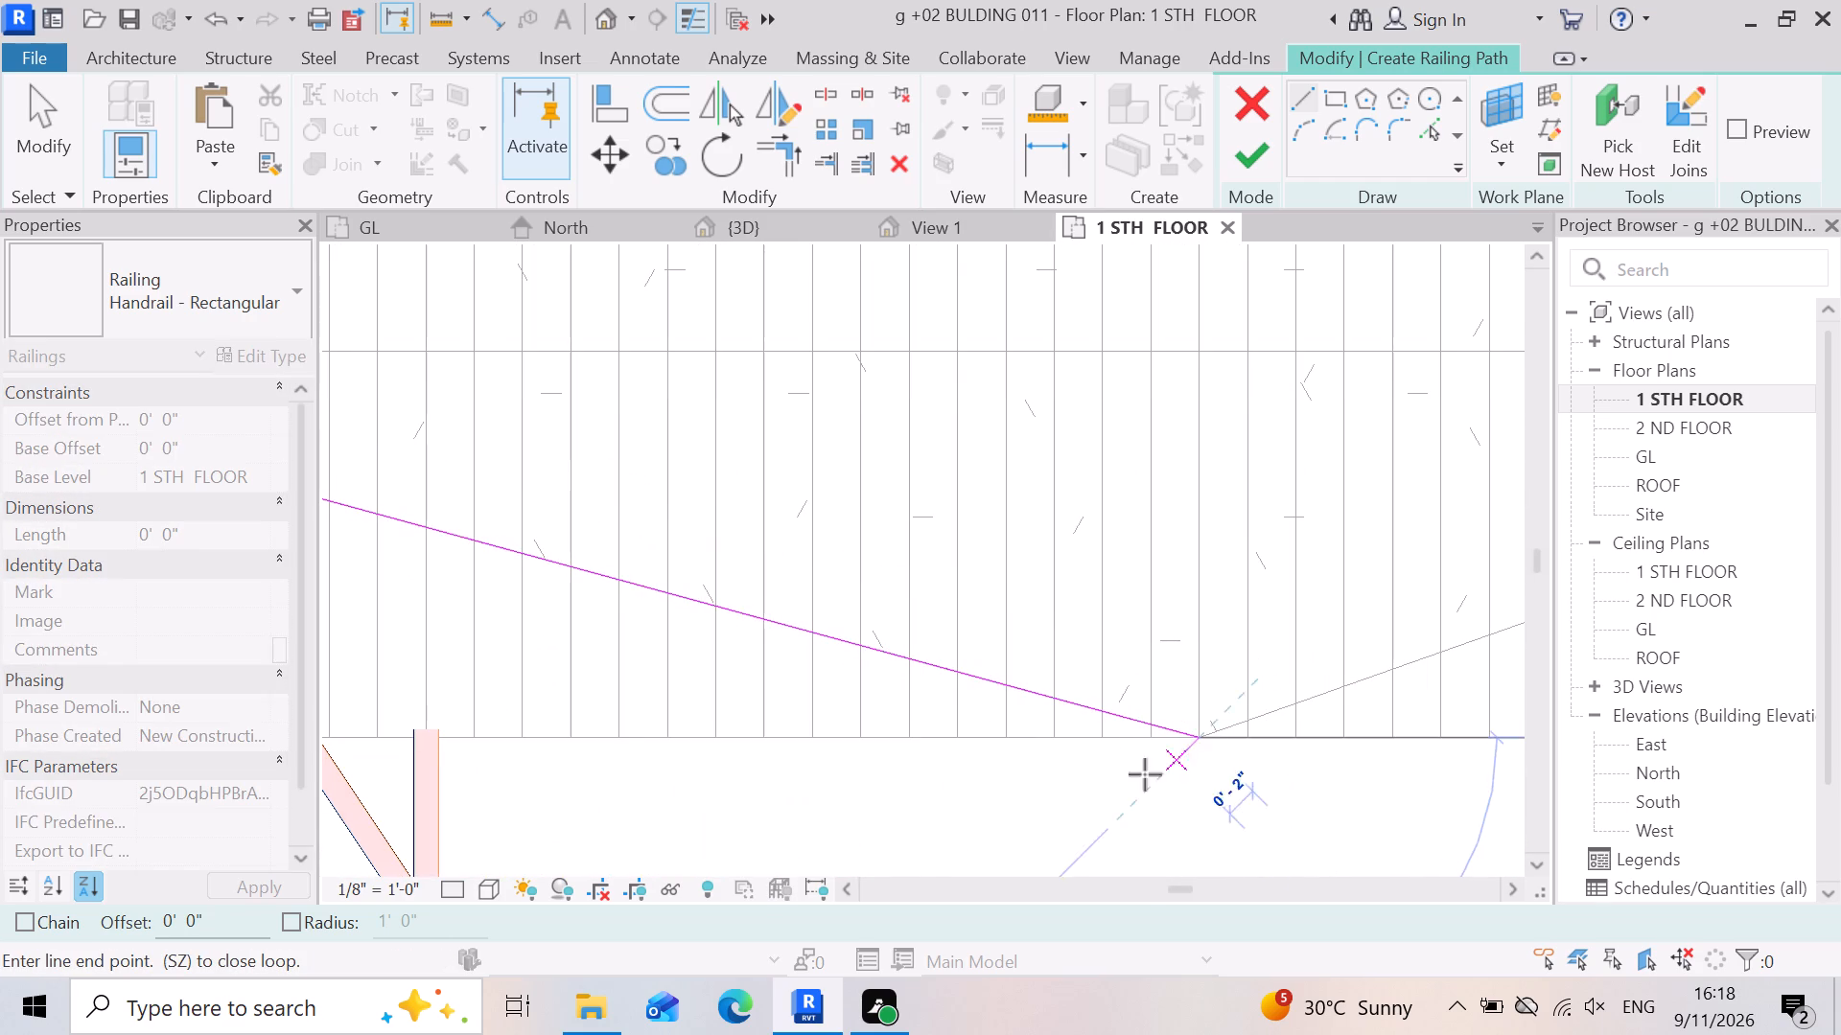
scroll(1123, 786, "down", 9)
scroll(1391, 690, "up", 6)
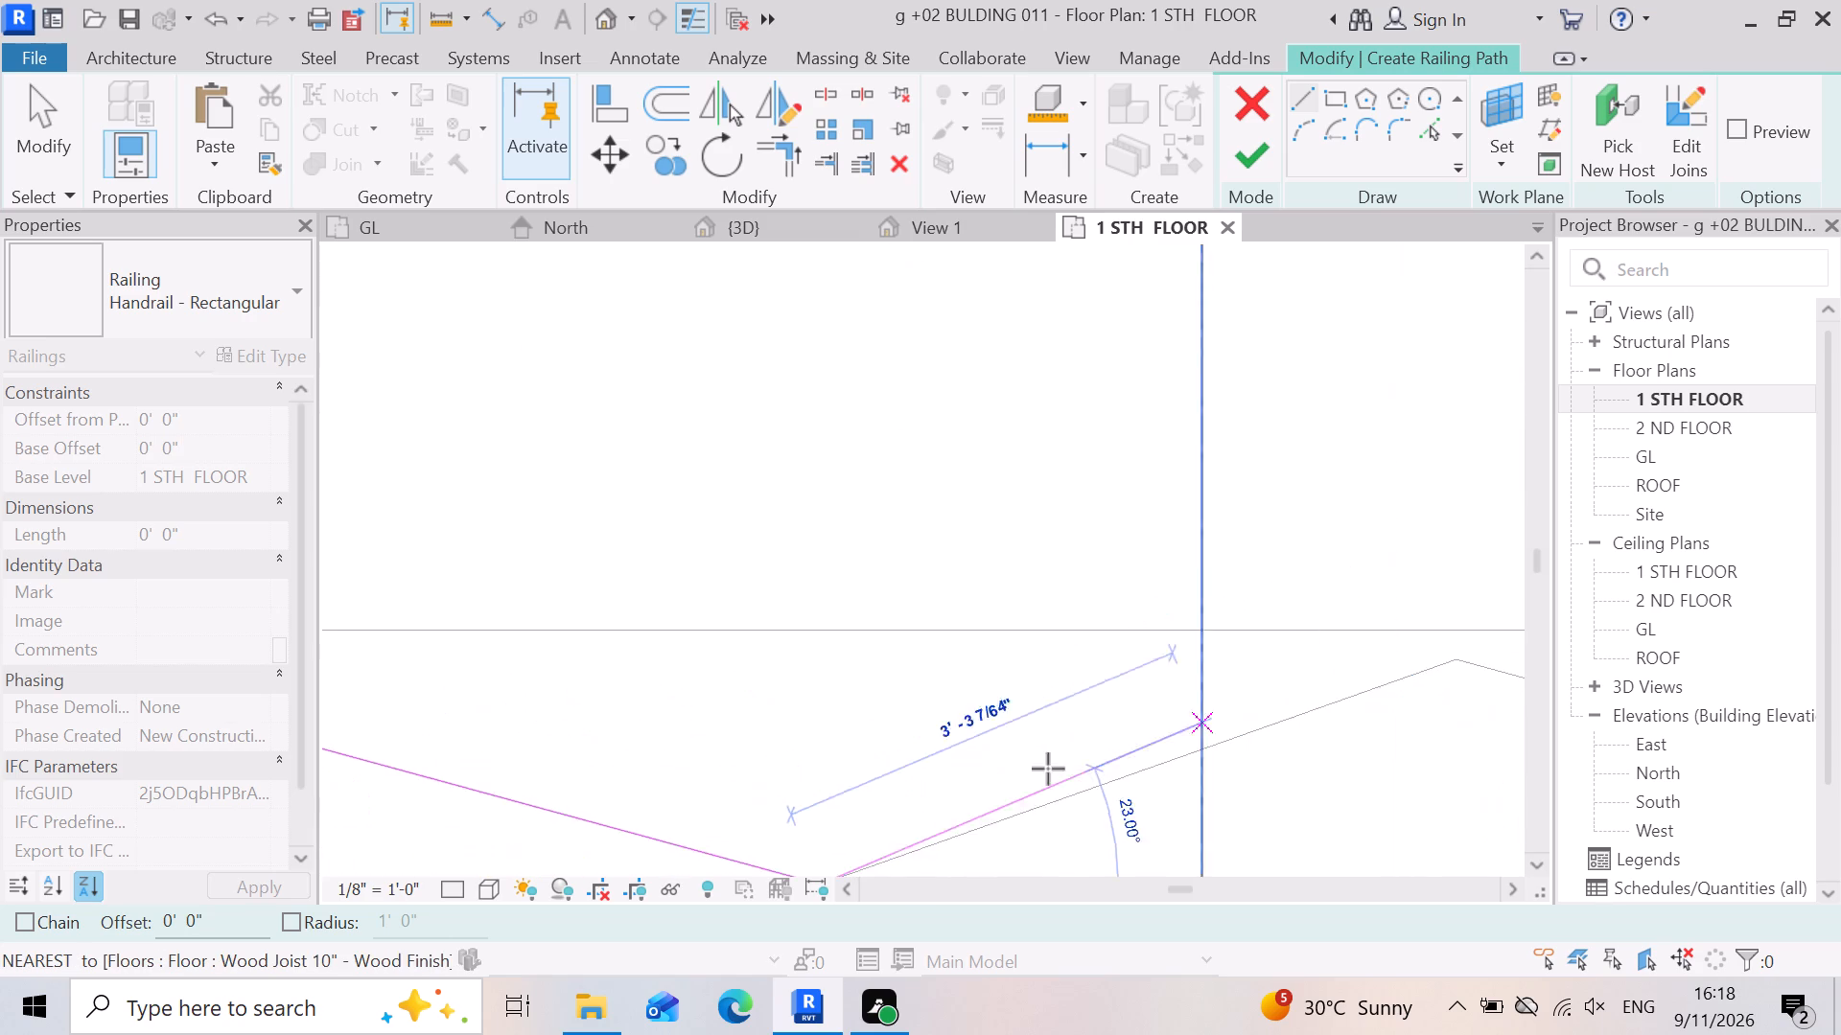
scroll(1046, 769, "down", 4)
scroll(1265, 715, "up", 7)
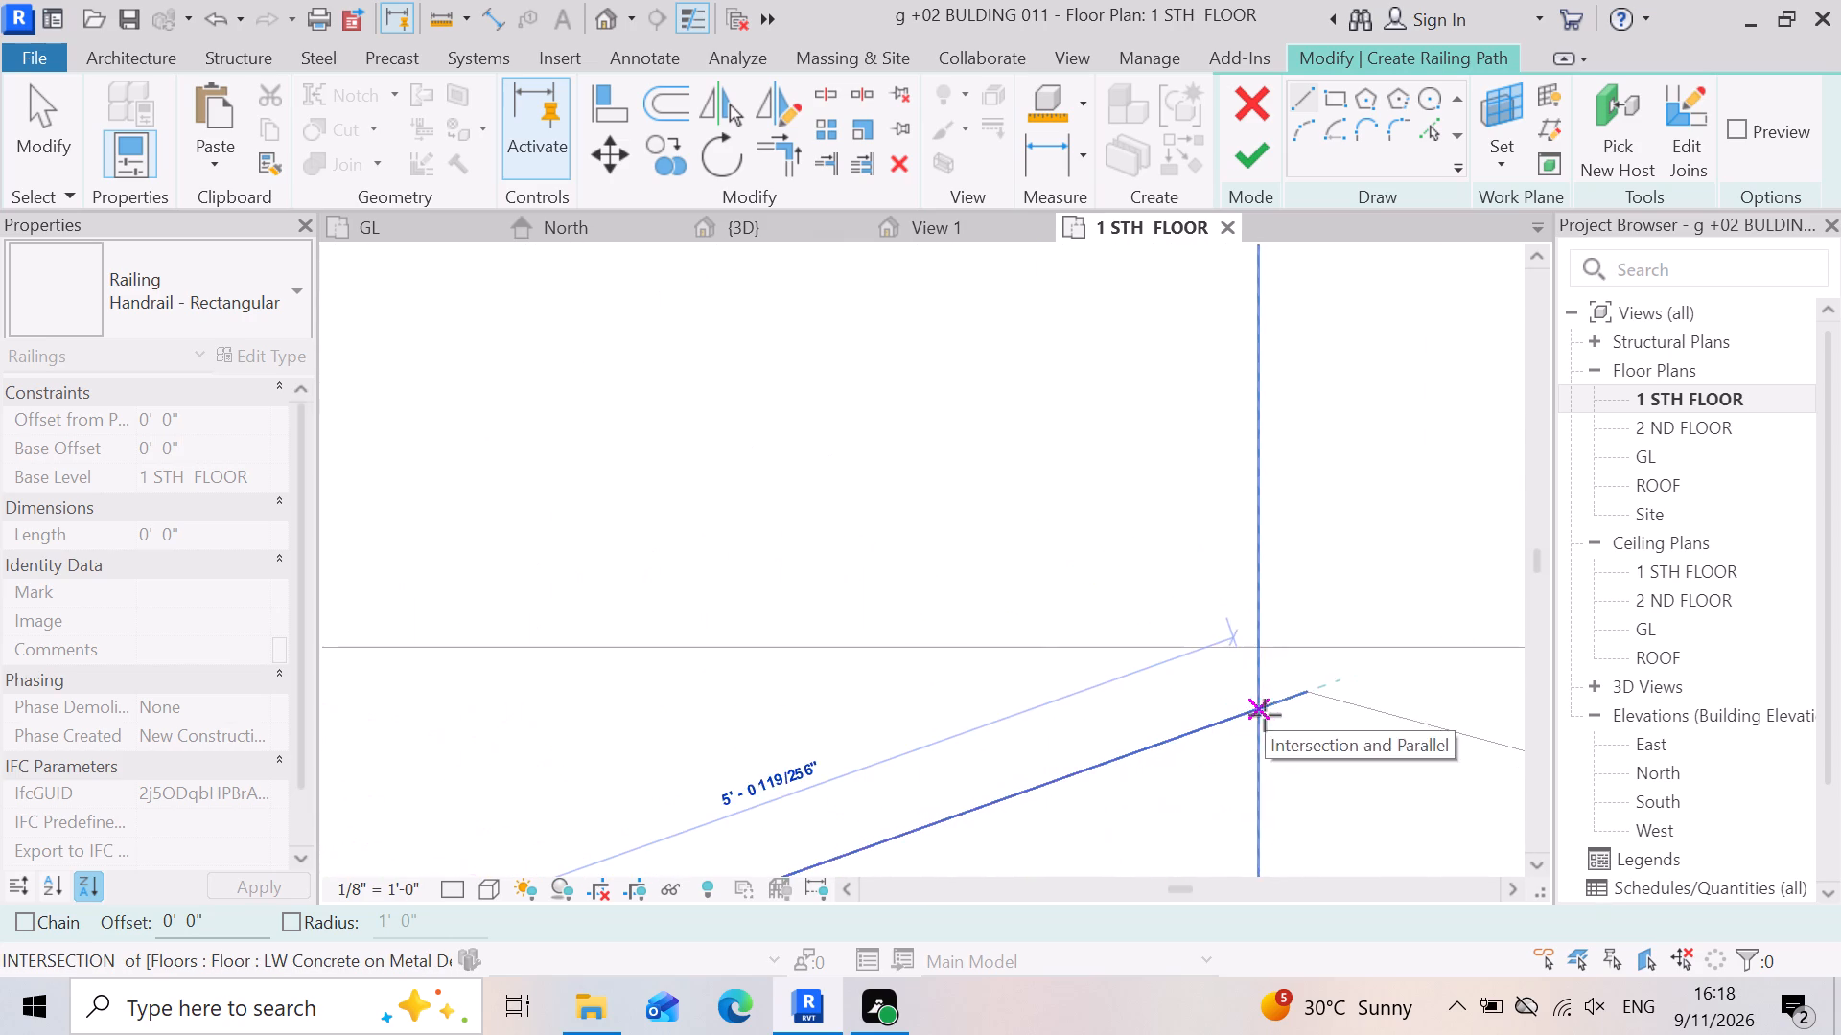
left_click(1313, 694)
Draw a railing path line about 6'-9" along the slab edge from the third inward peak to the next front vertex.
scroll(1276, 710, "down", 5)
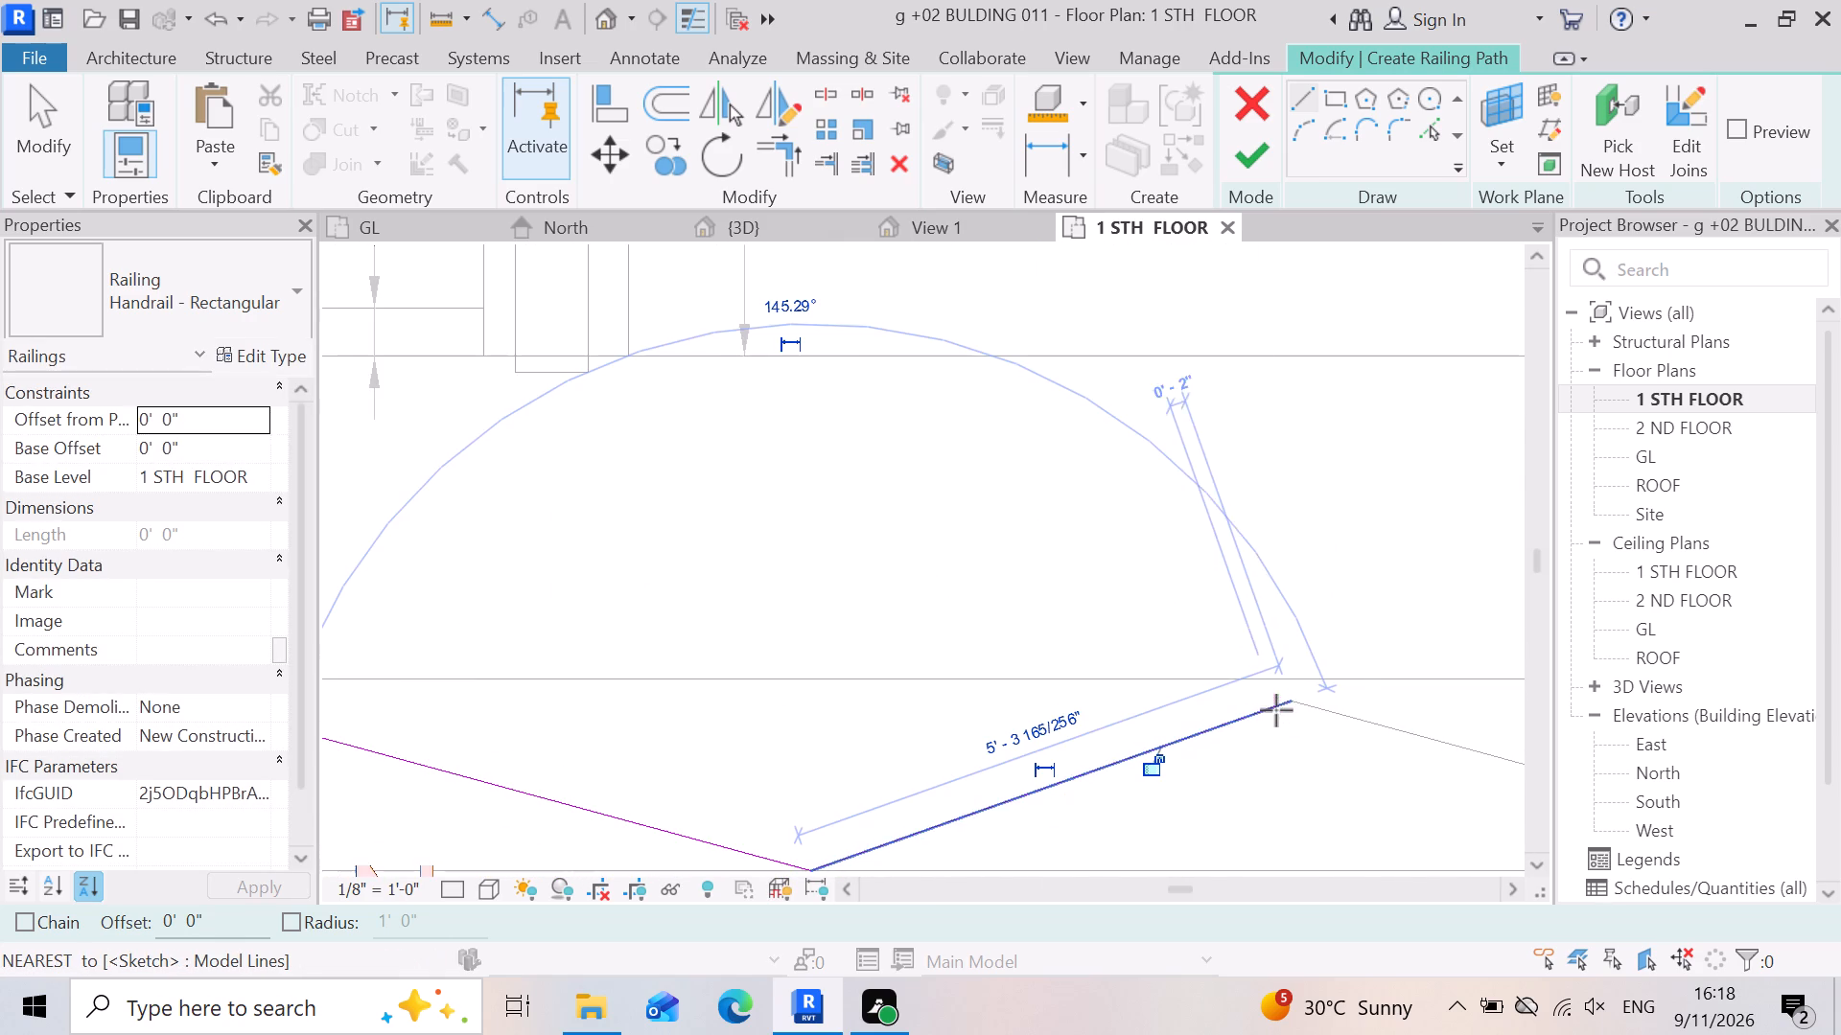
left_click(1303, 704)
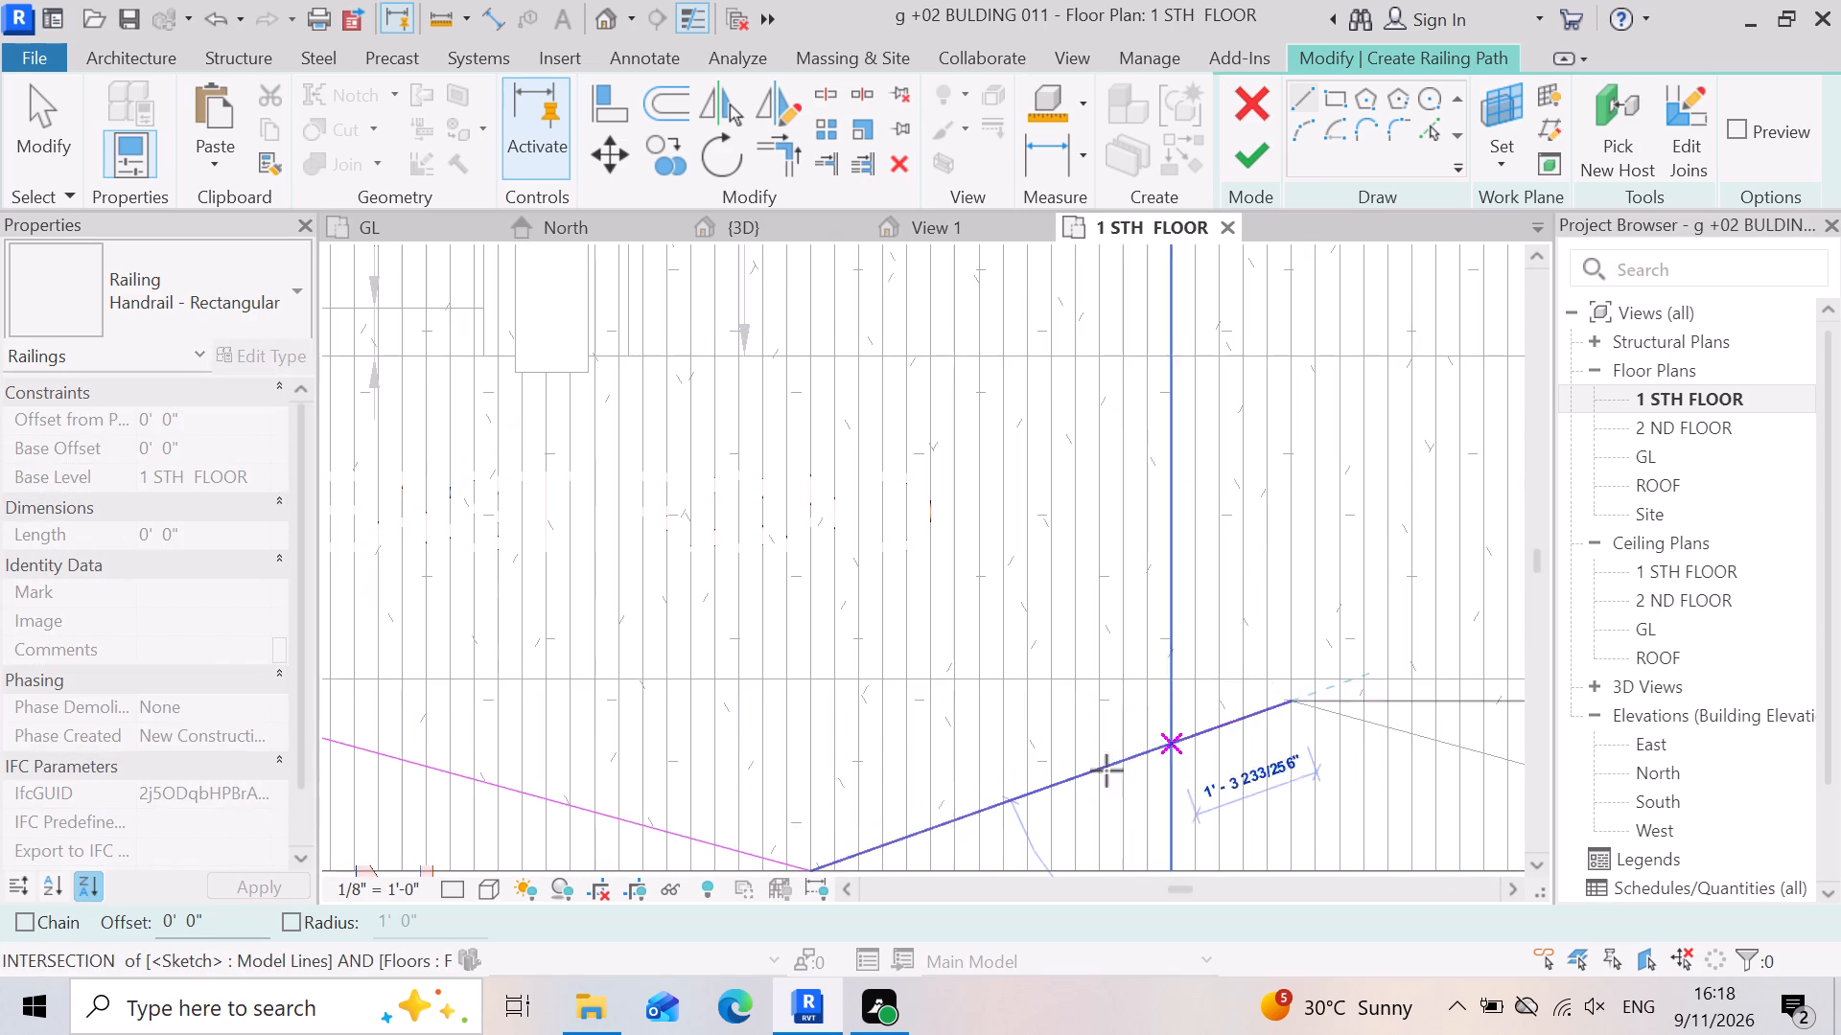
scroll(1105, 772, "down", 9)
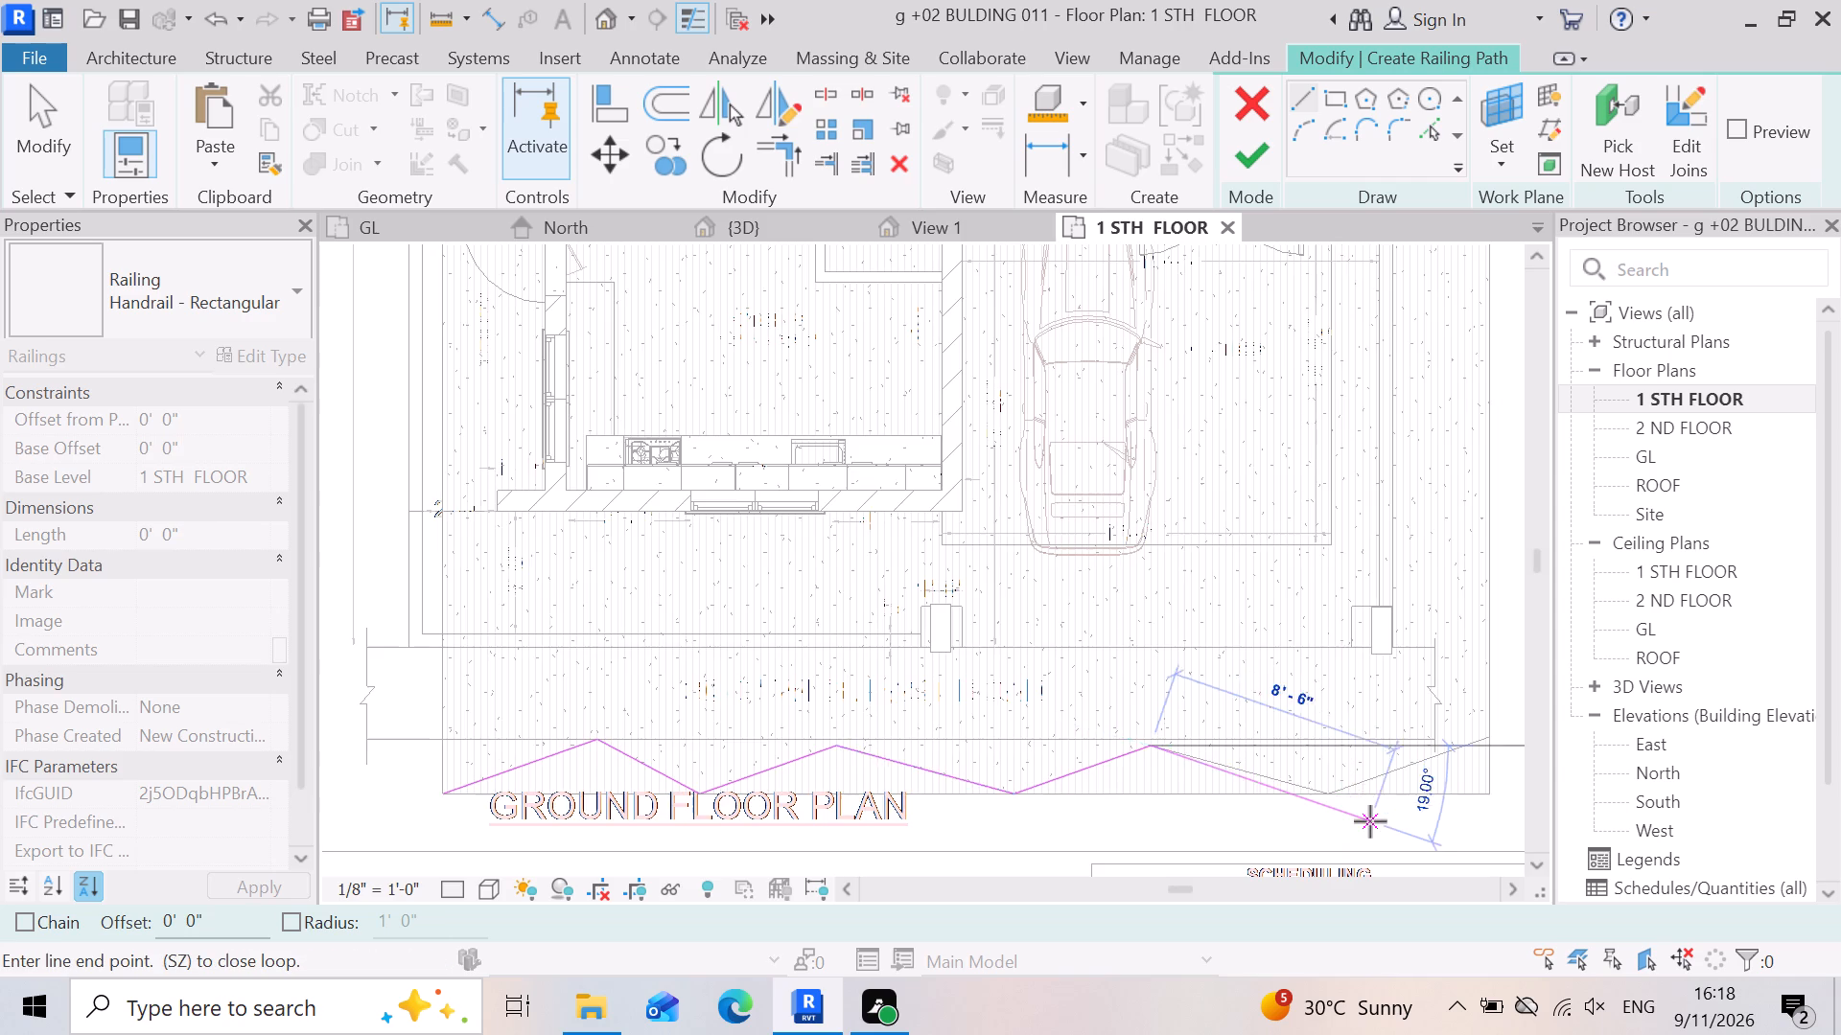
scroll(1370, 821, "up", 6)
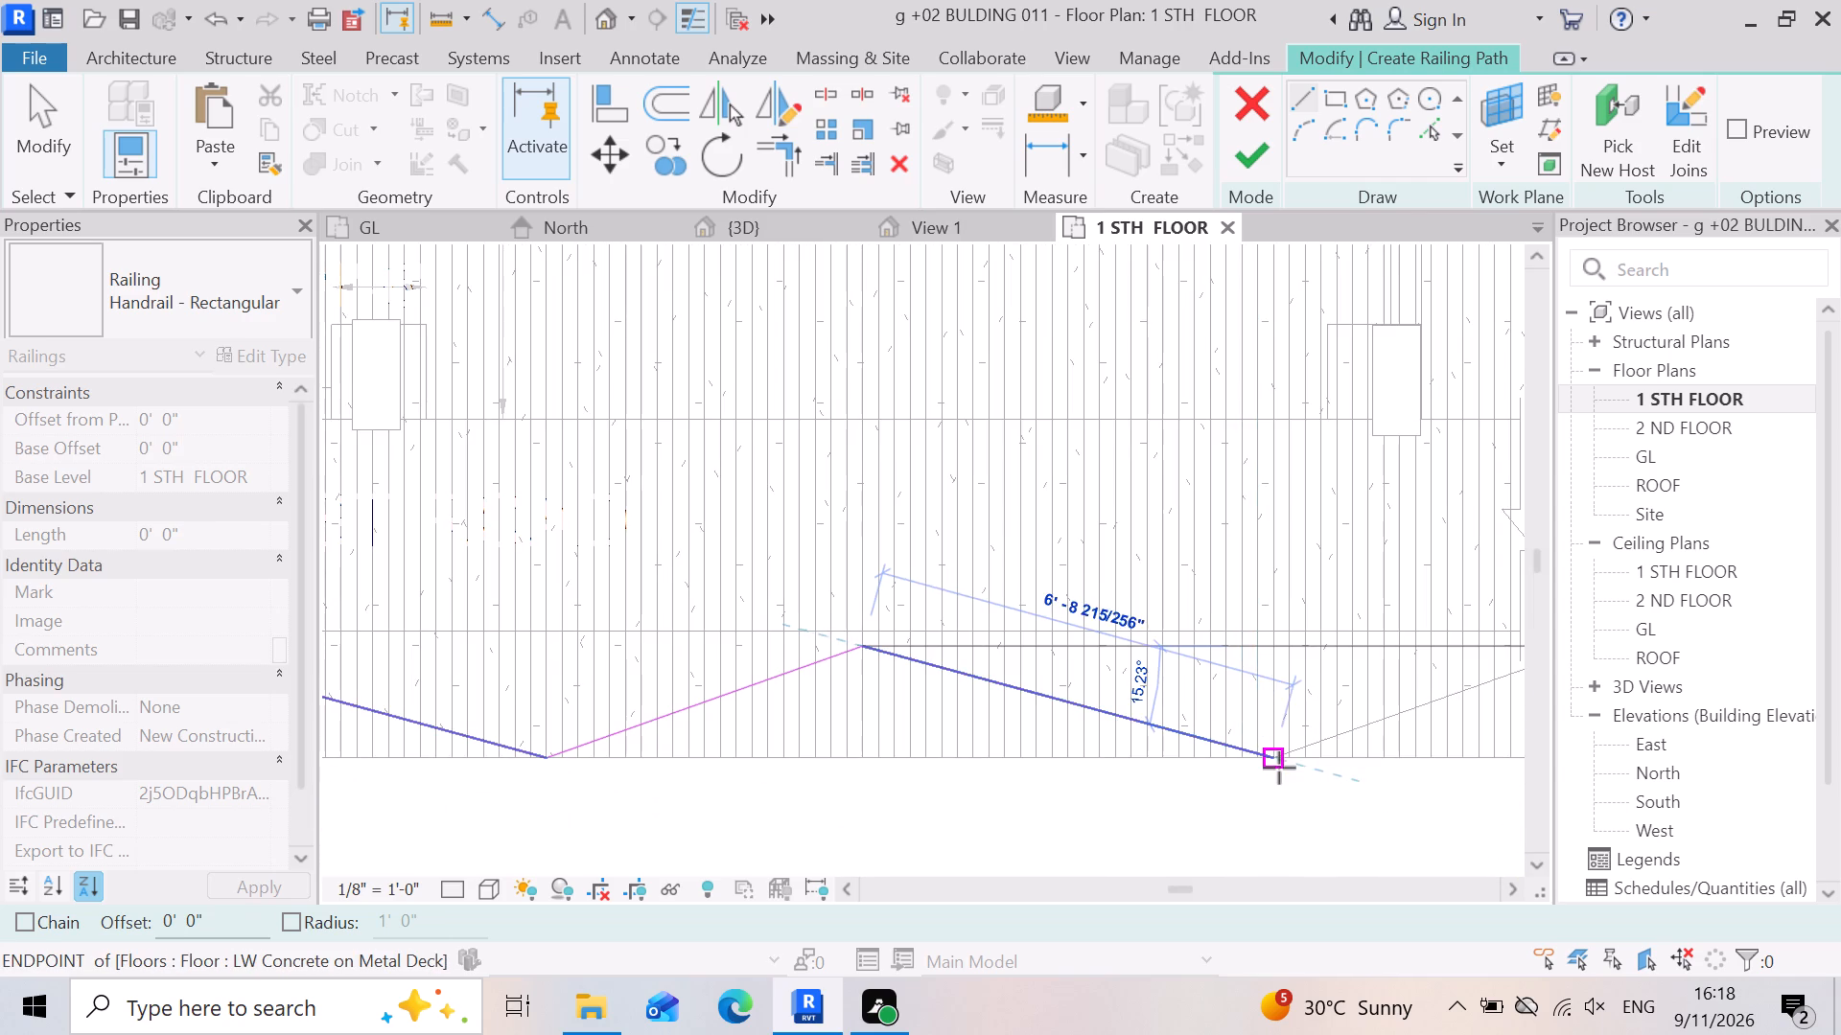
scroll(1279, 768, "up", 6)
left_click(1273, 746)
Draw the last railing path line, about 6'-3", from that front vertex to the slab's side edge, and finish the railing sketch.
scroll(1220, 797, "down", 4)
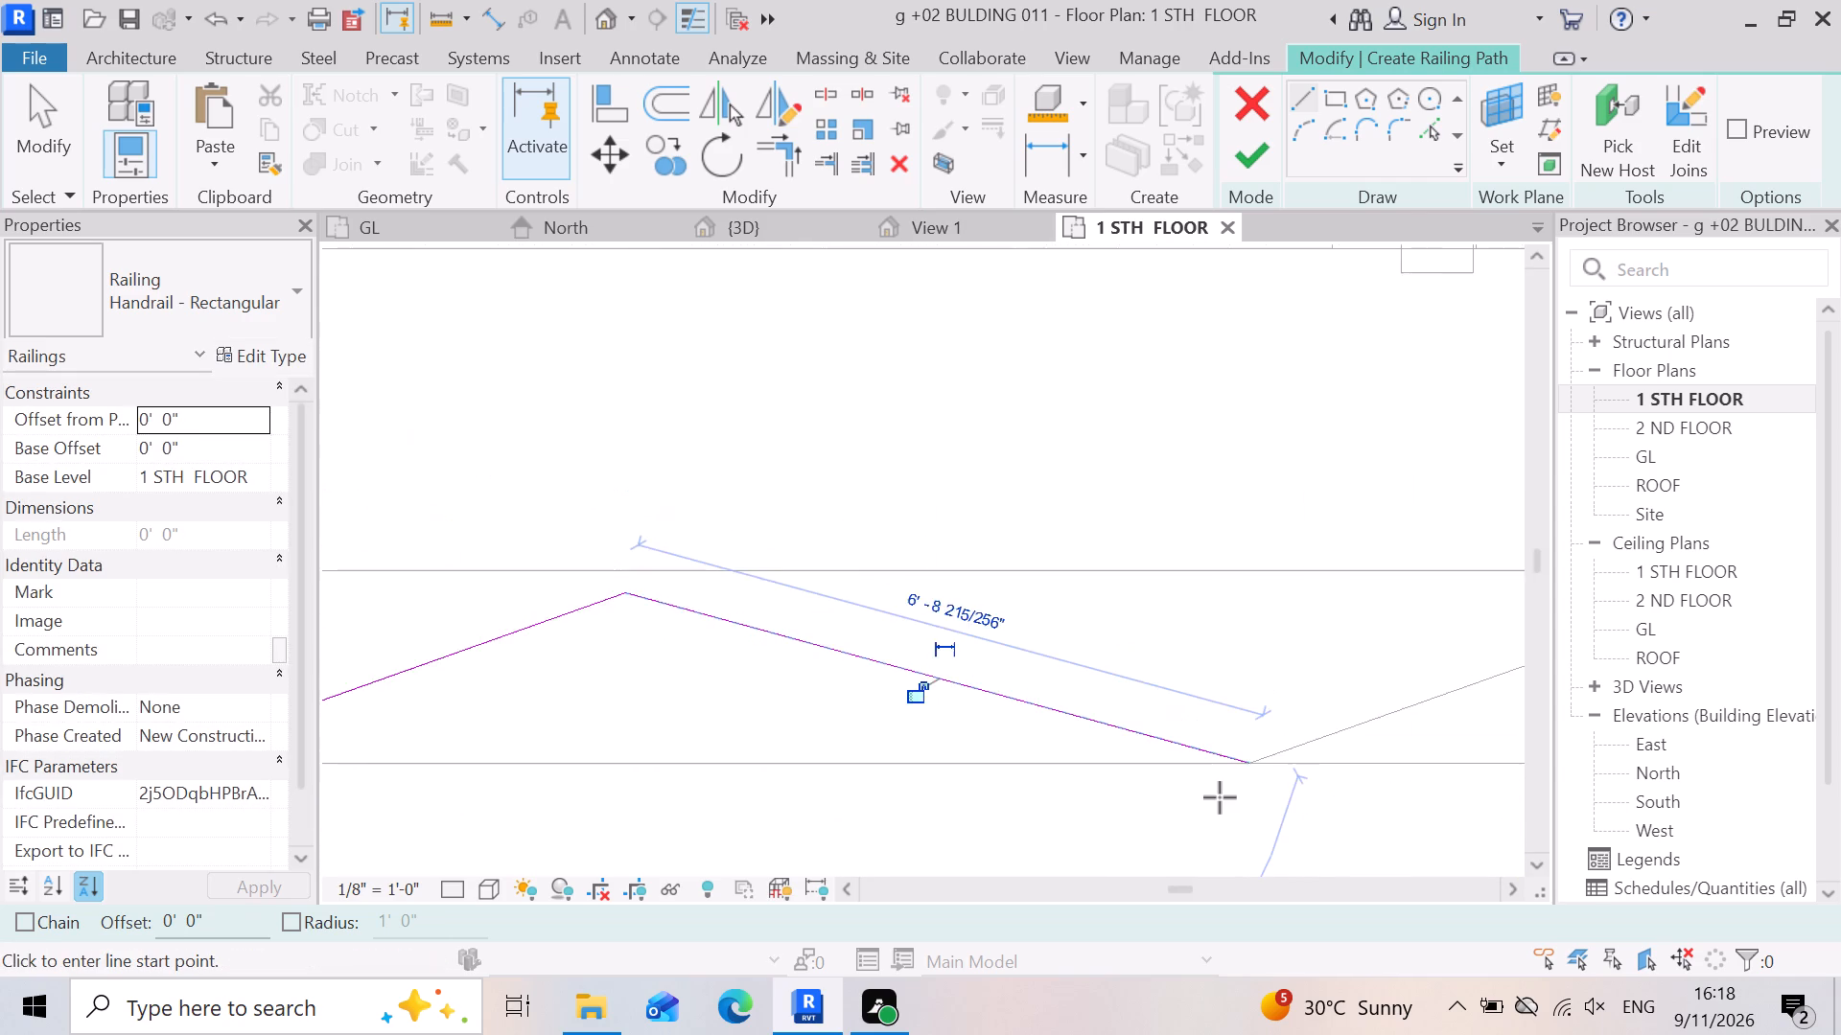
left_click(1242, 761)
scroll(1169, 778, "down", 9)
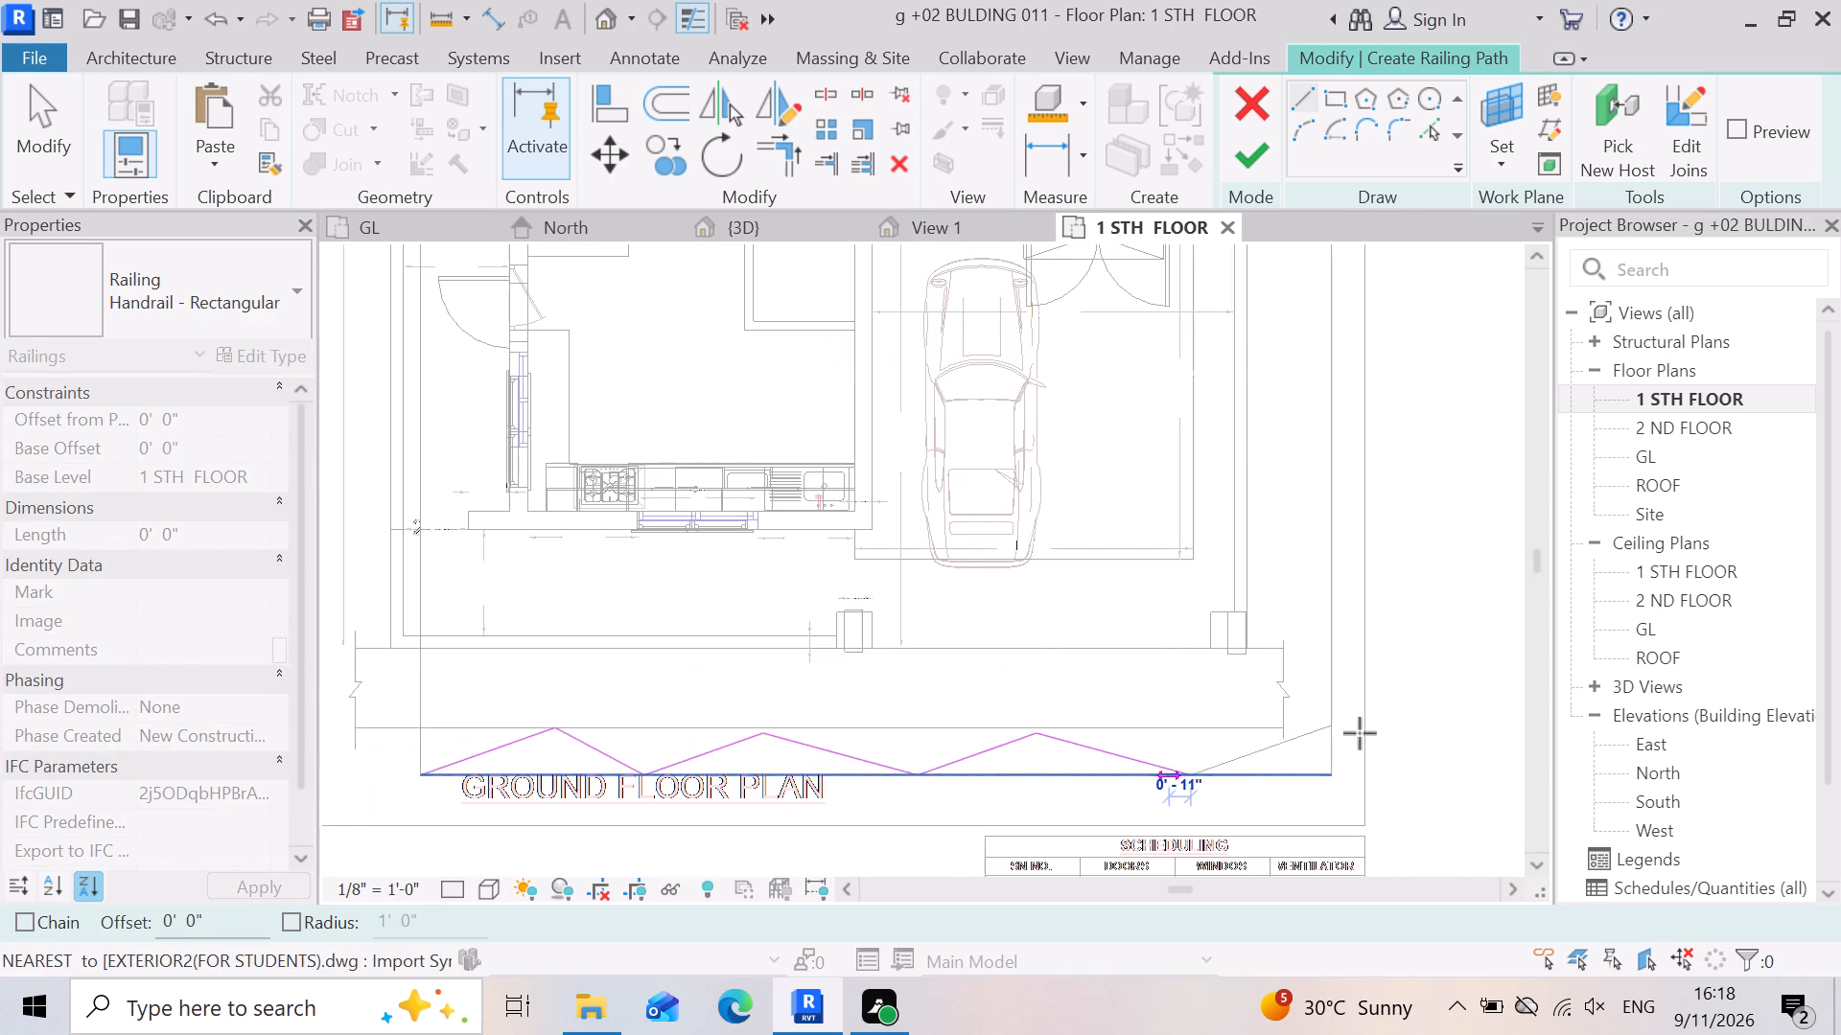
scroll(1360, 733, "up", 10)
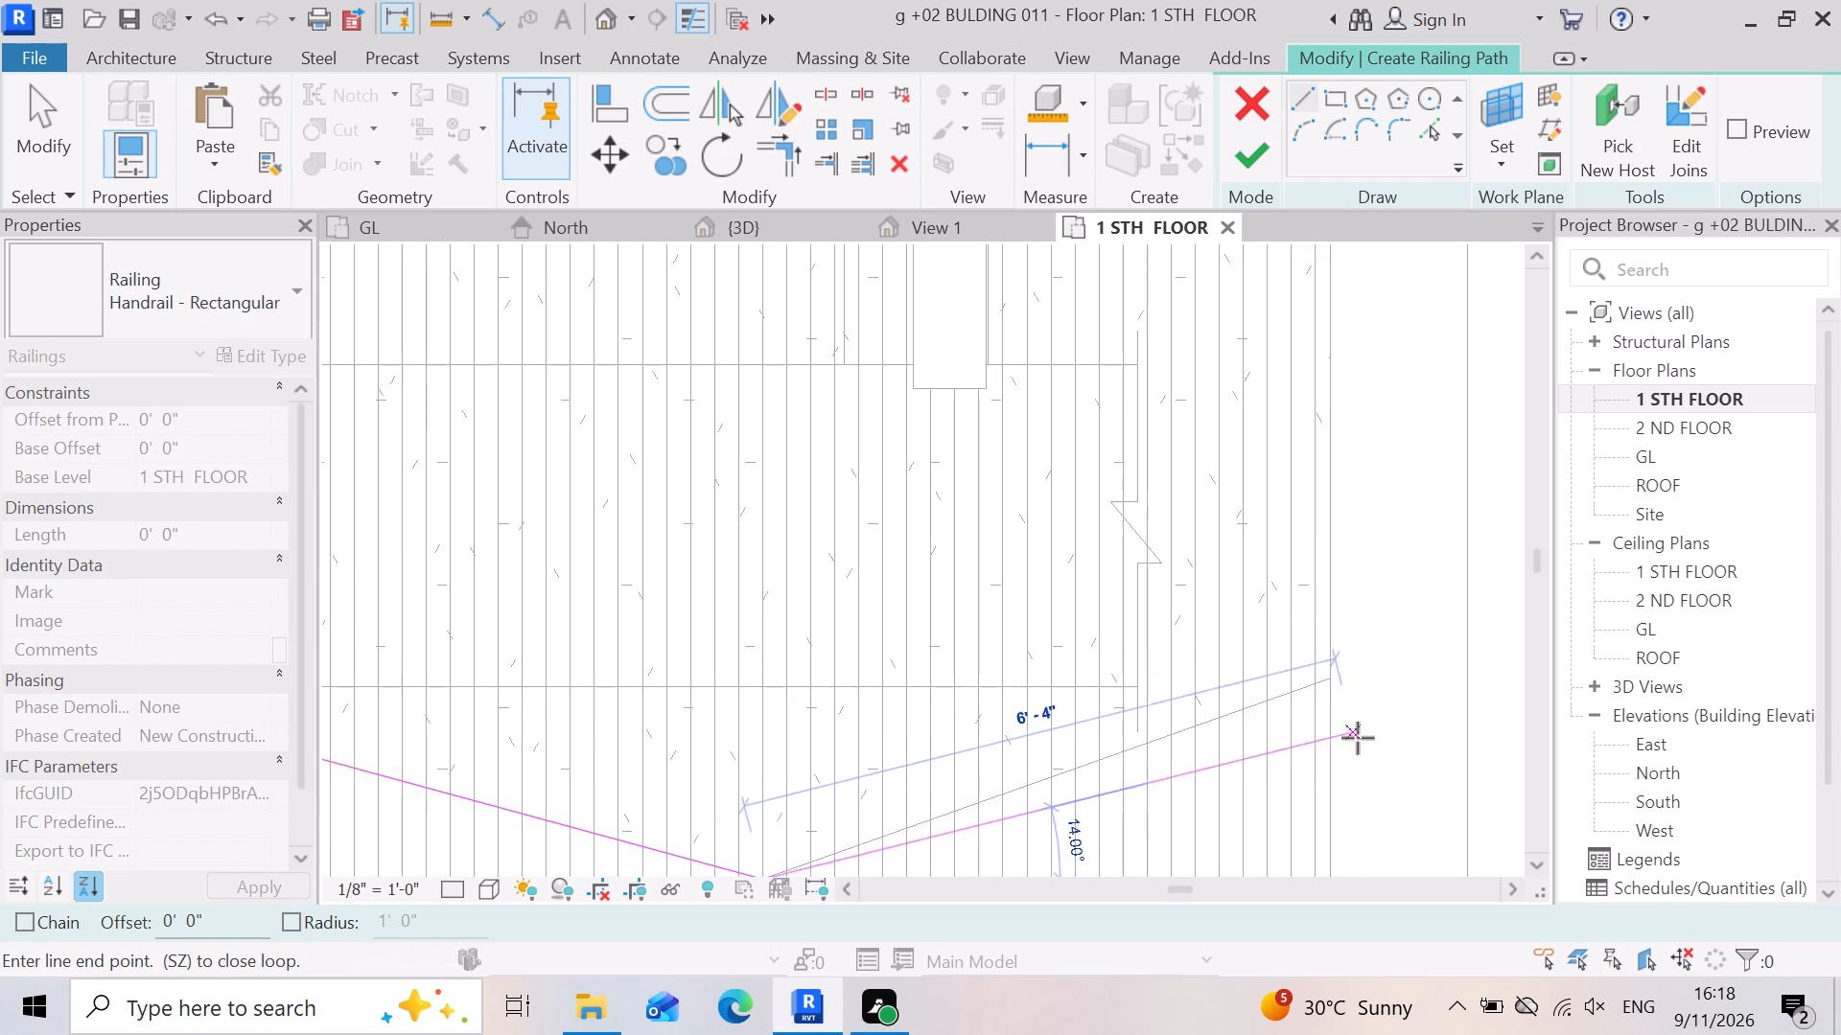
scroll(1361, 667, "up", 7)
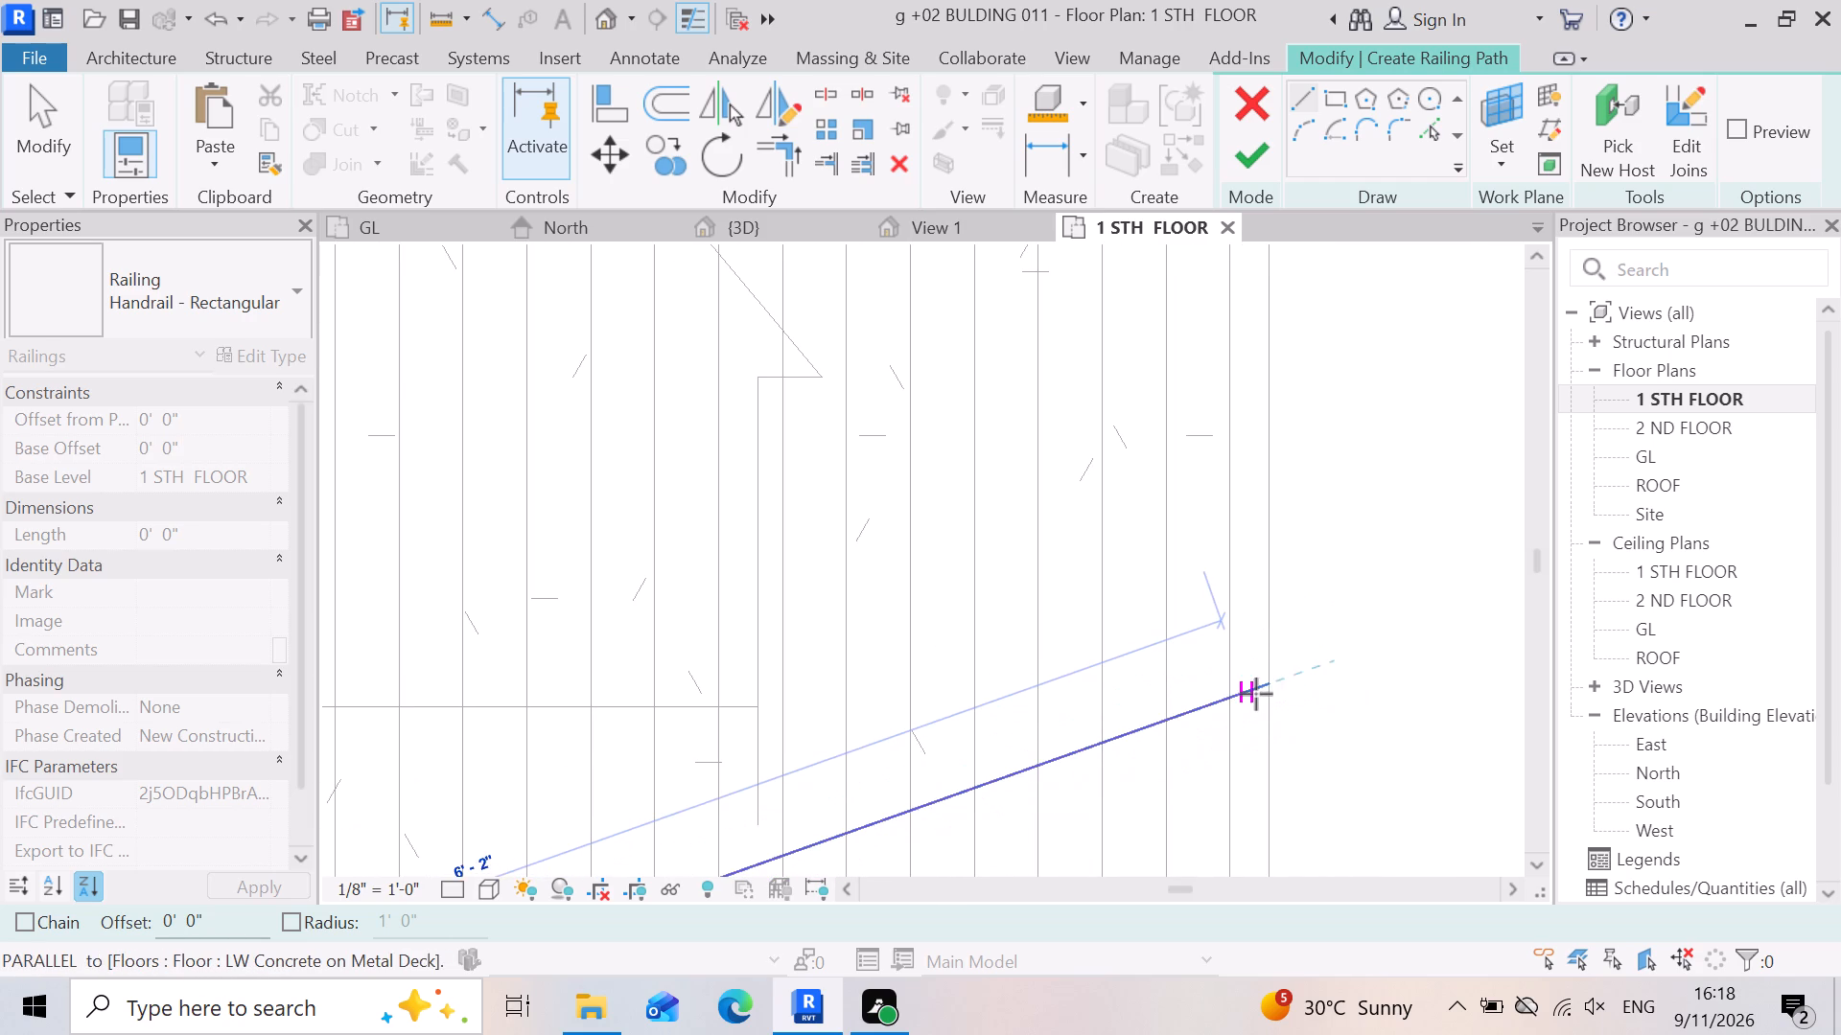
left_click(1268, 691)
scroll(1215, 714, "down", 7)
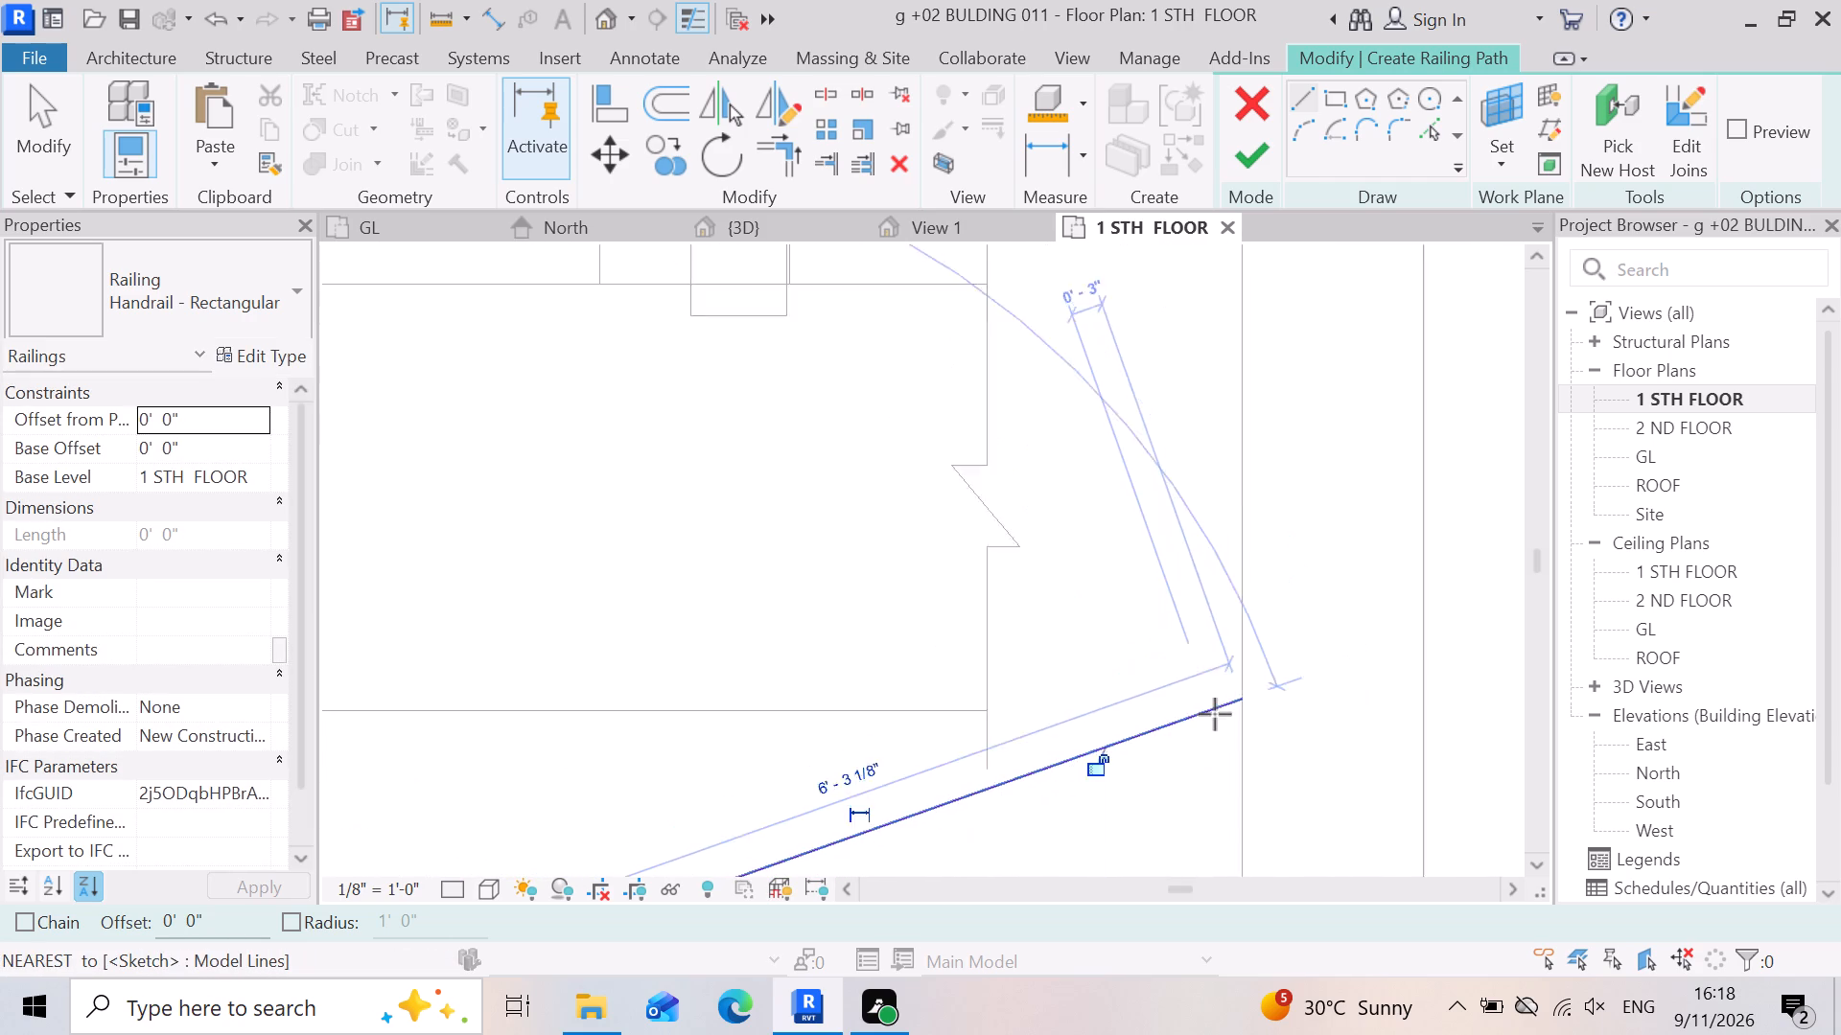
scroll(1215, 714, "down", 6)
scroll(1272, 793, "down", 5)
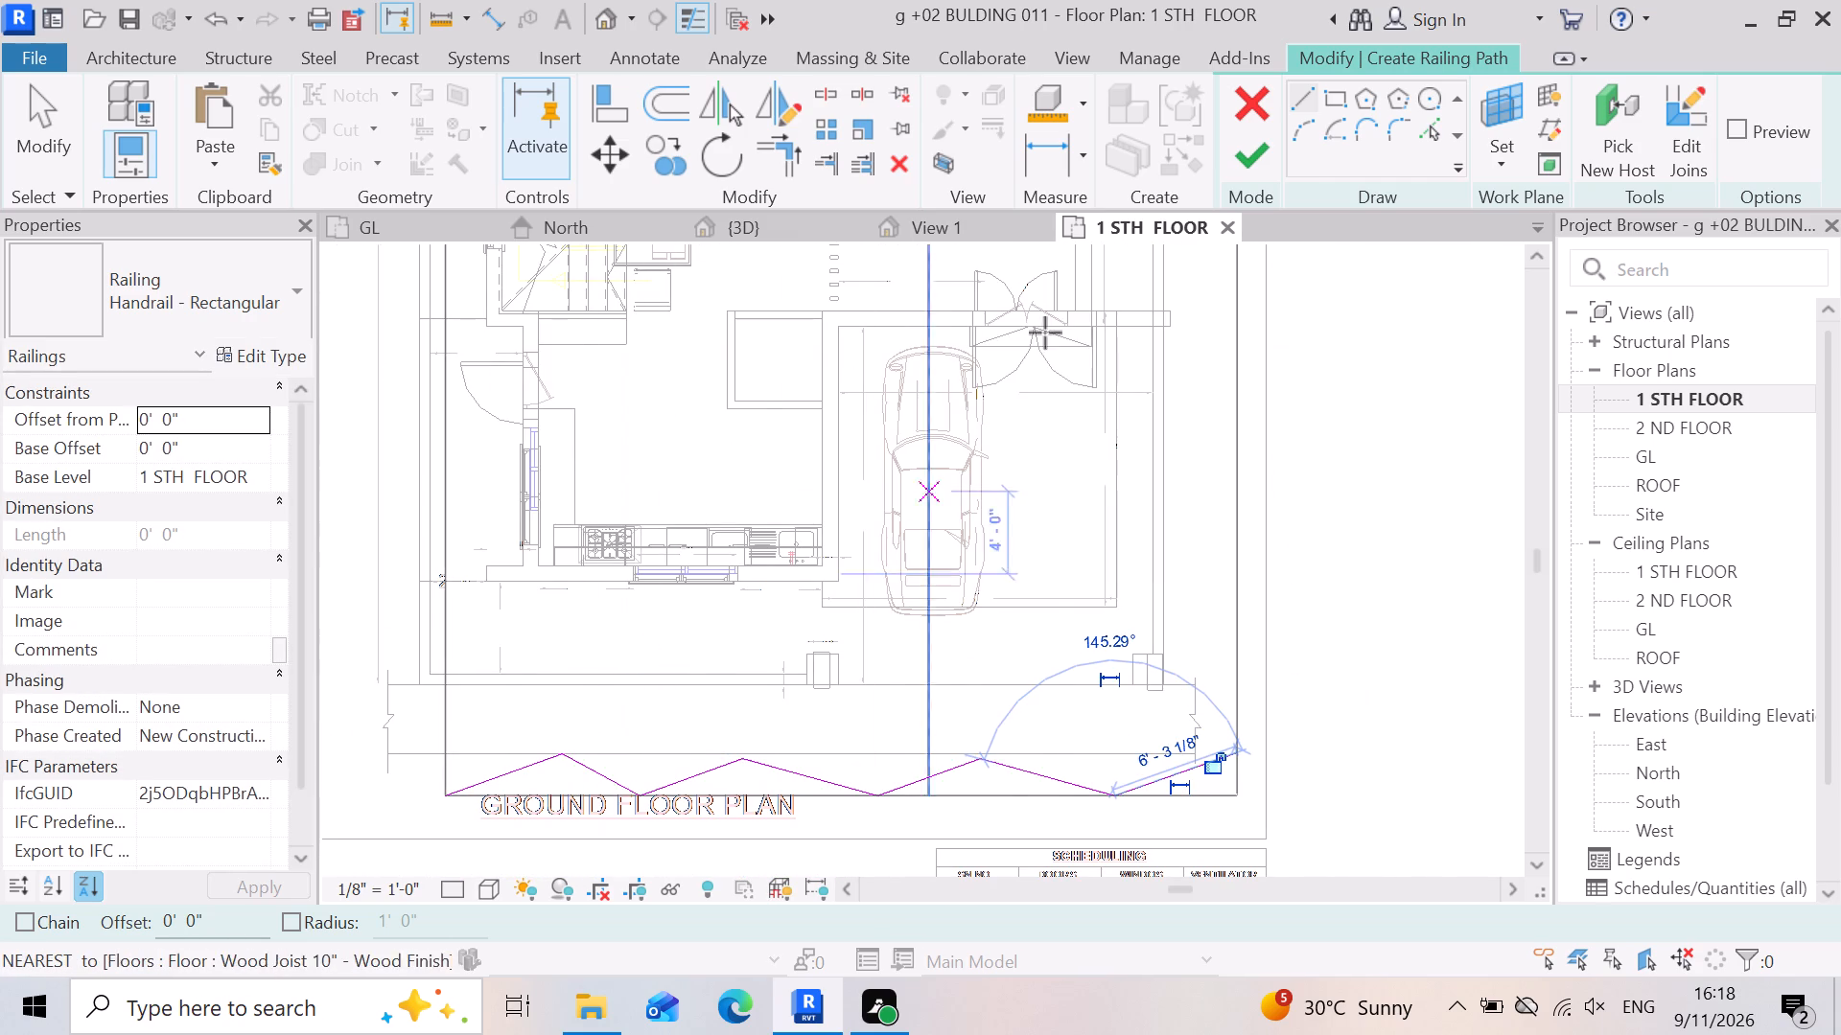
left_click(1237, 154)
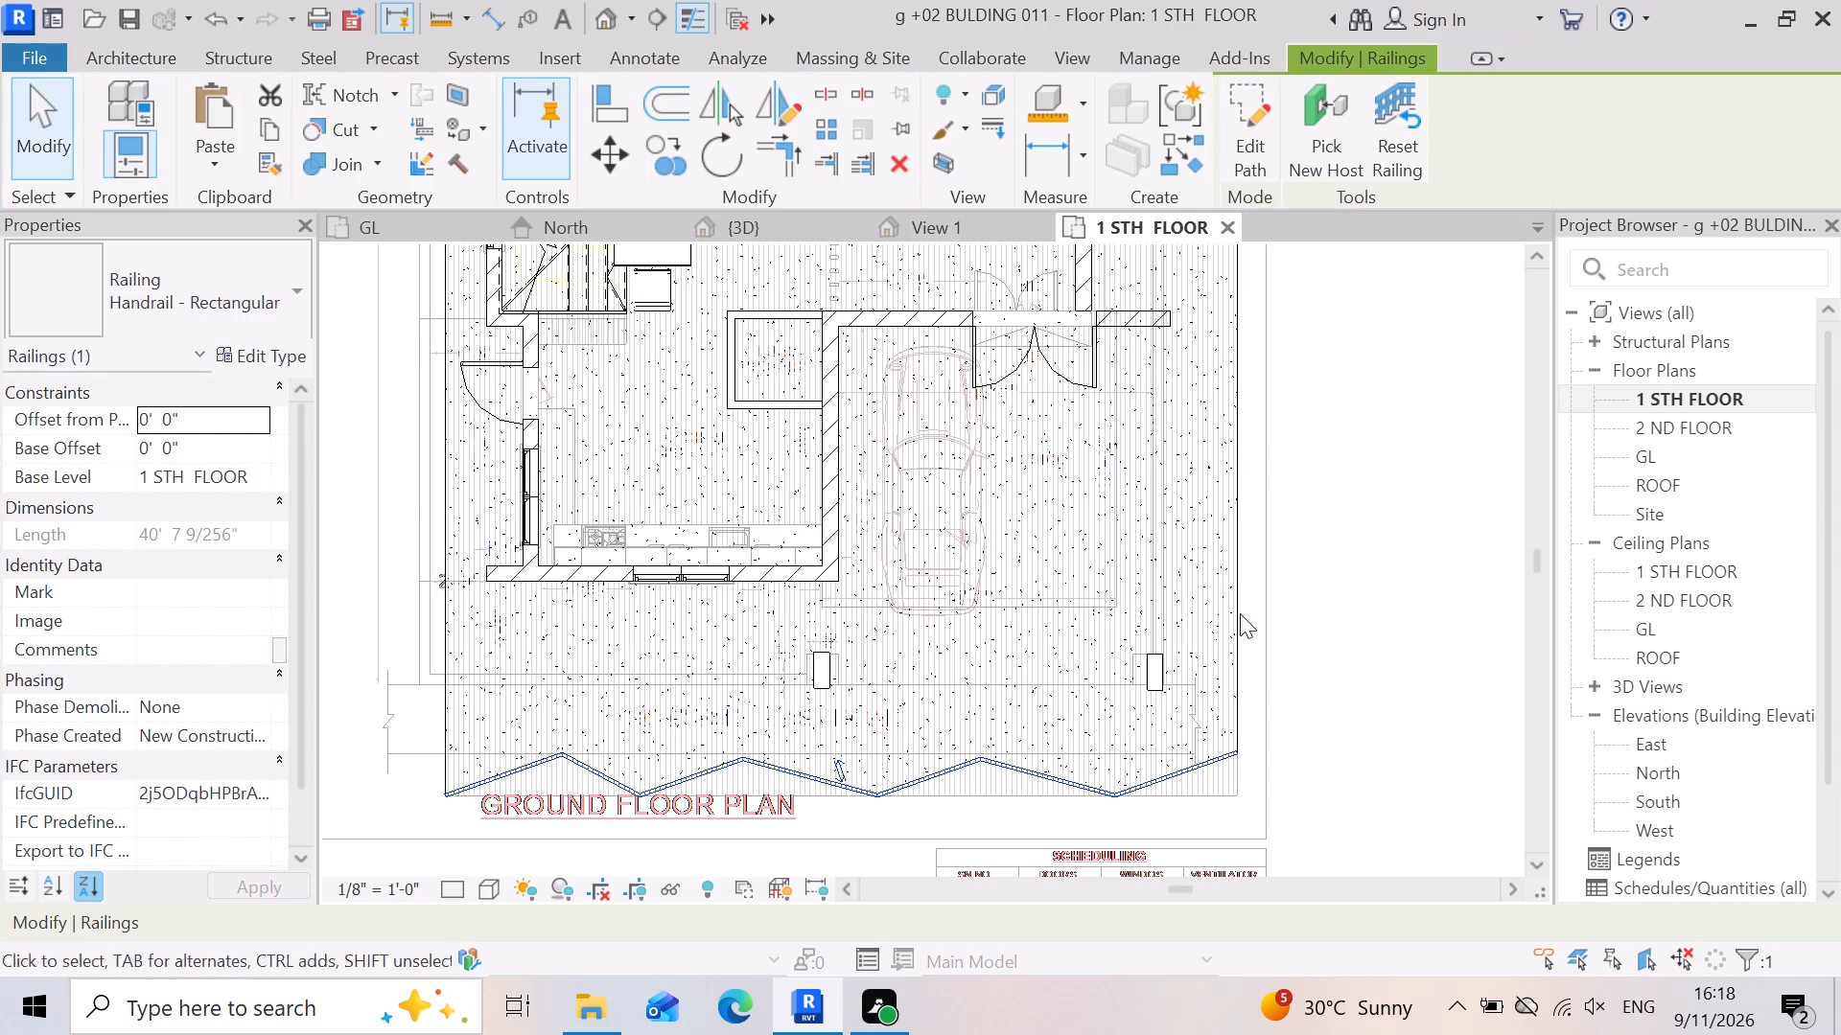
Examine the new railing in the 3D view, checking how it follows the first-floor slab's zigzag edge at both ends.
scroll(1228, 669, "down", 4)
left_click(769, 225)
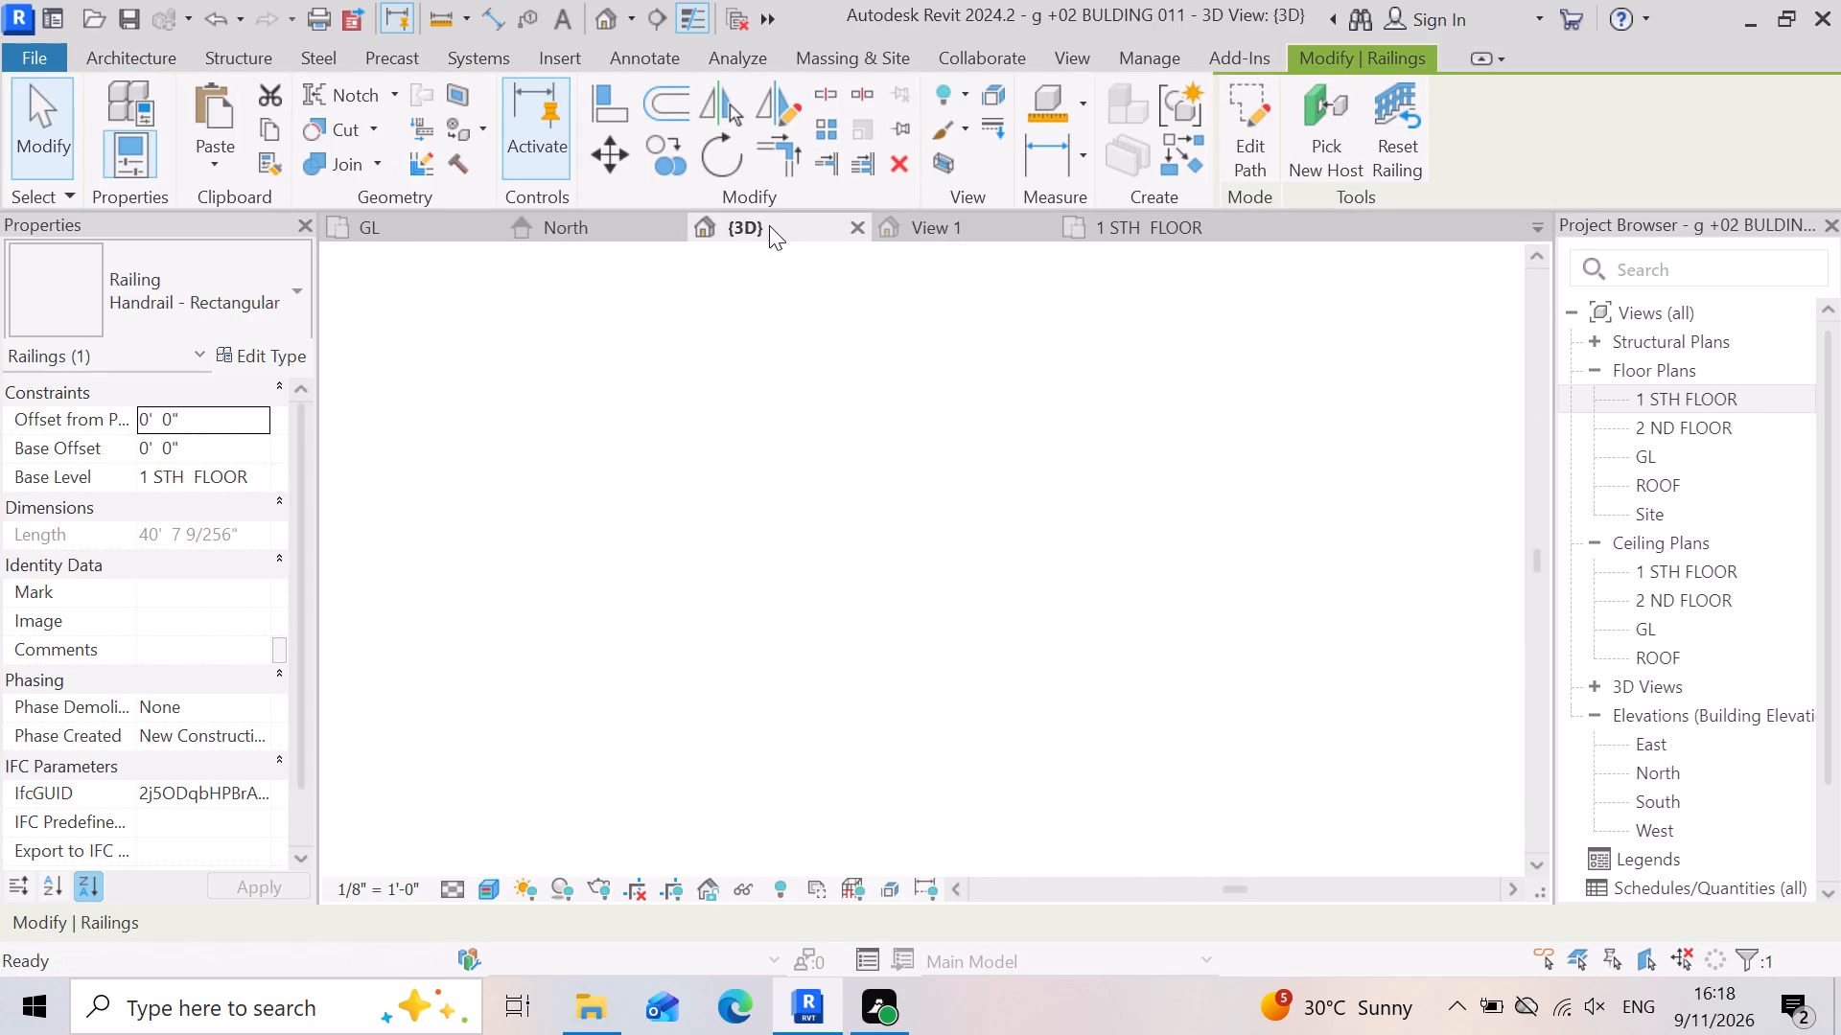
scroll(1006, 556, "down", 5)
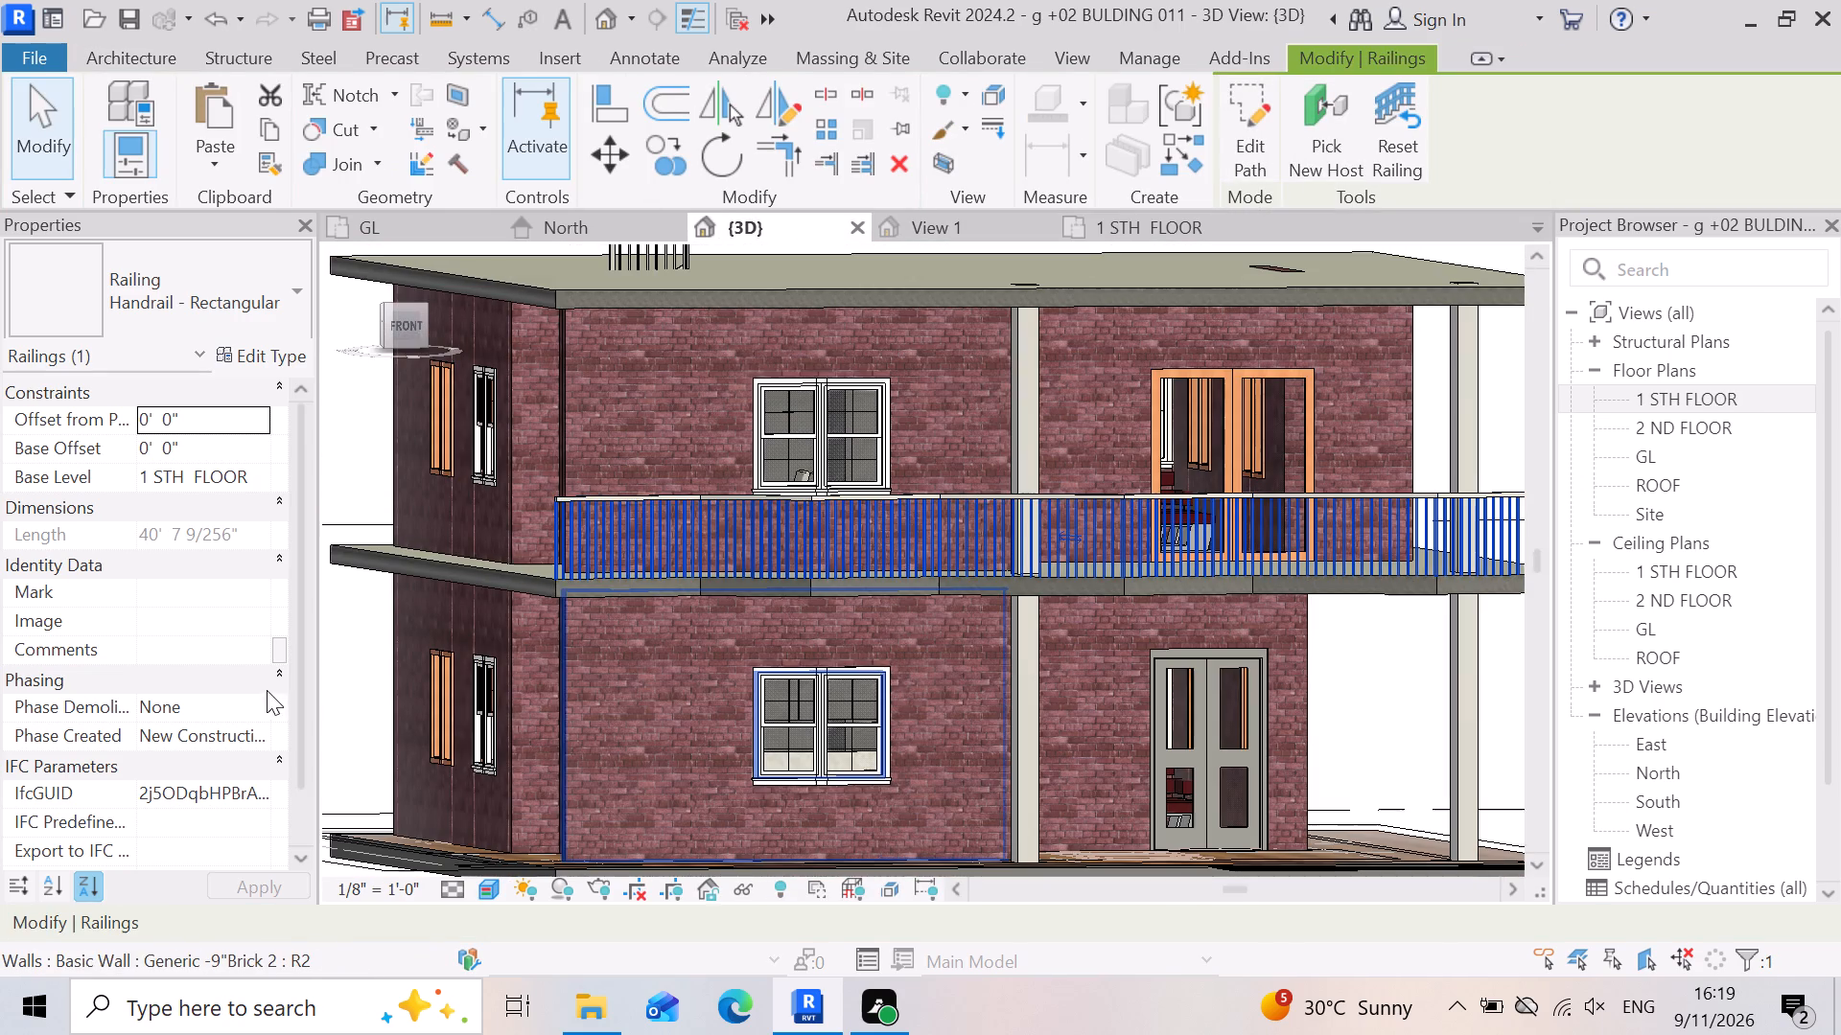
scroll(1022, 702, "down", 3)
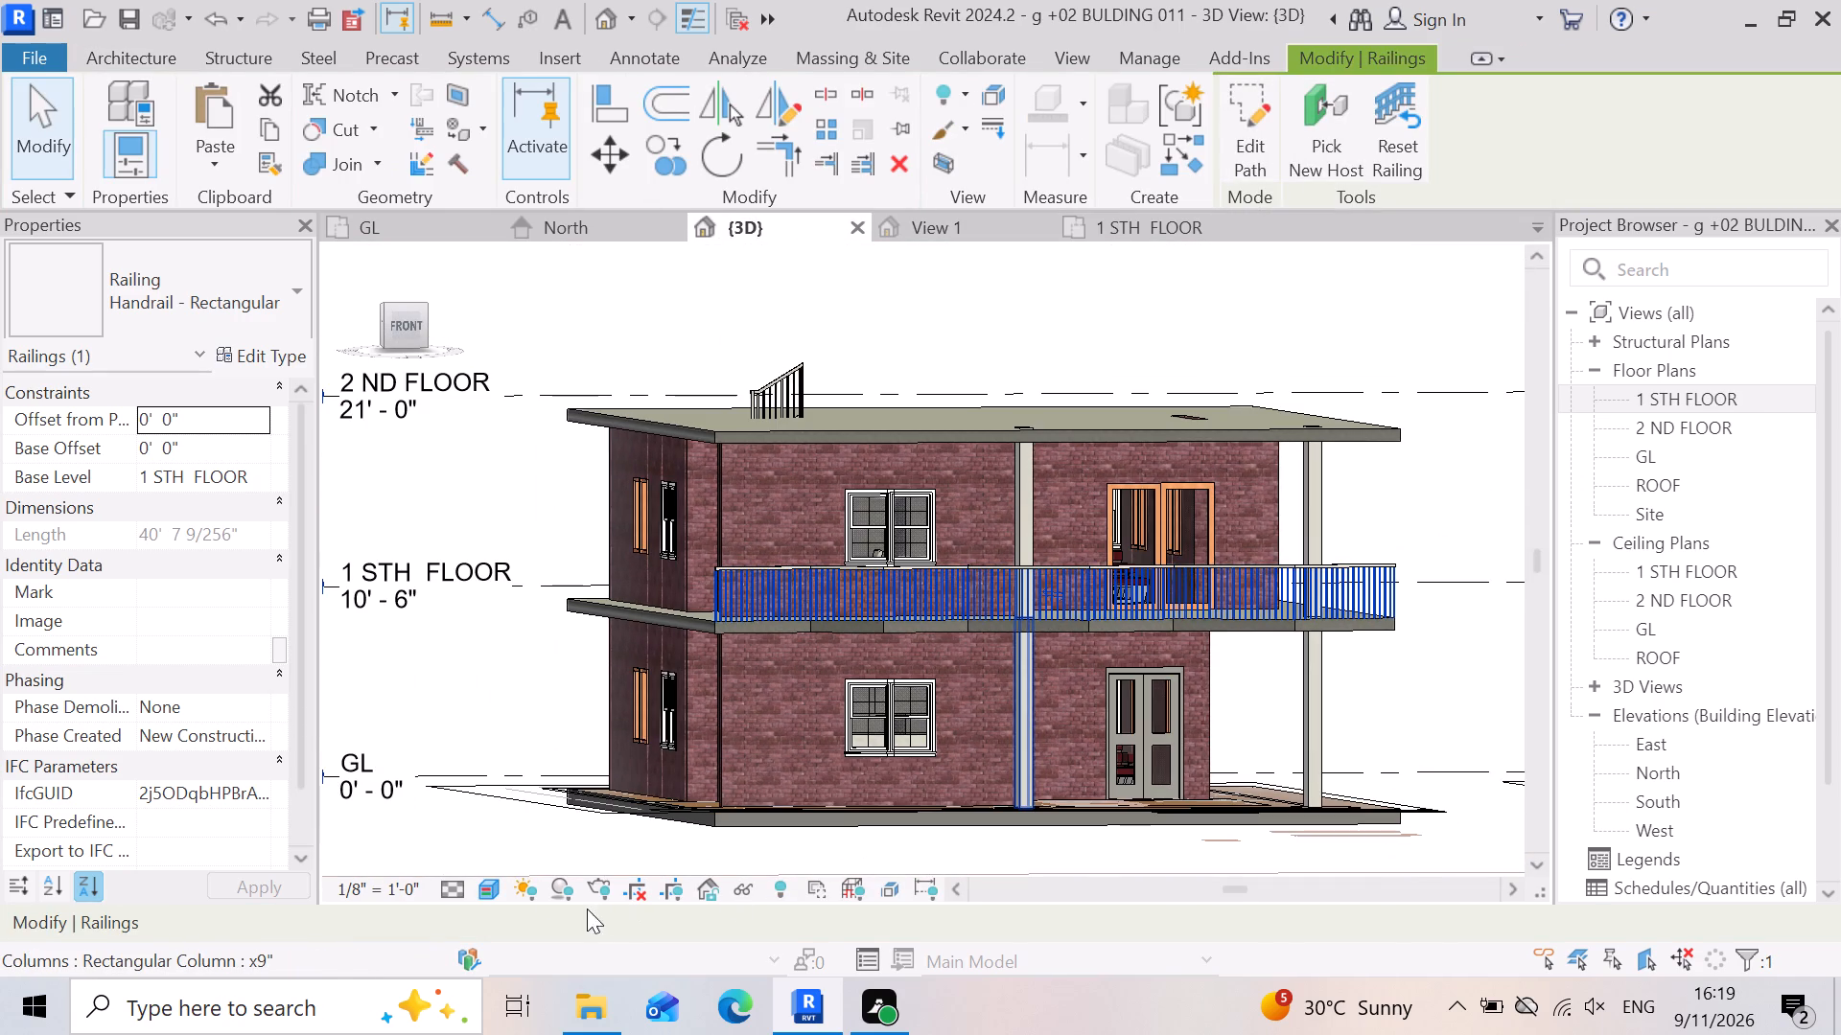
left_click(454, 862)
scroll(901, 634, "up", 6)
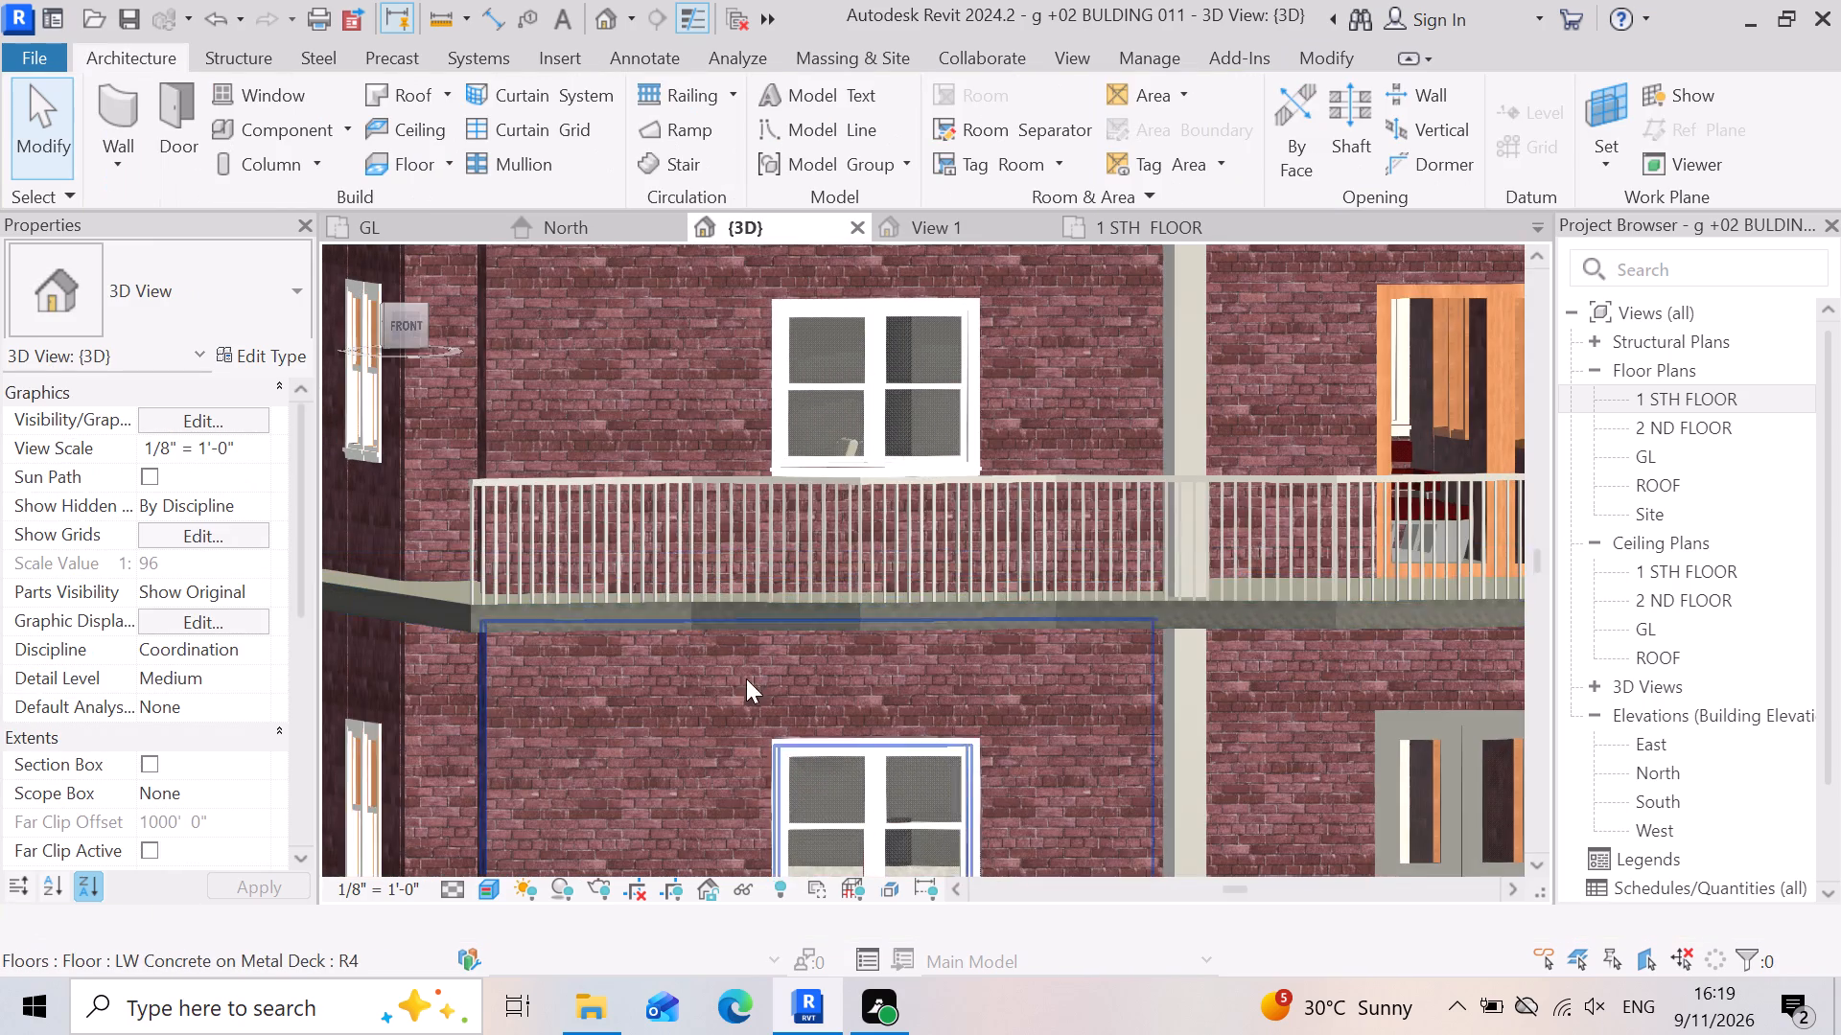
scroll(879, 665, "up", 6)
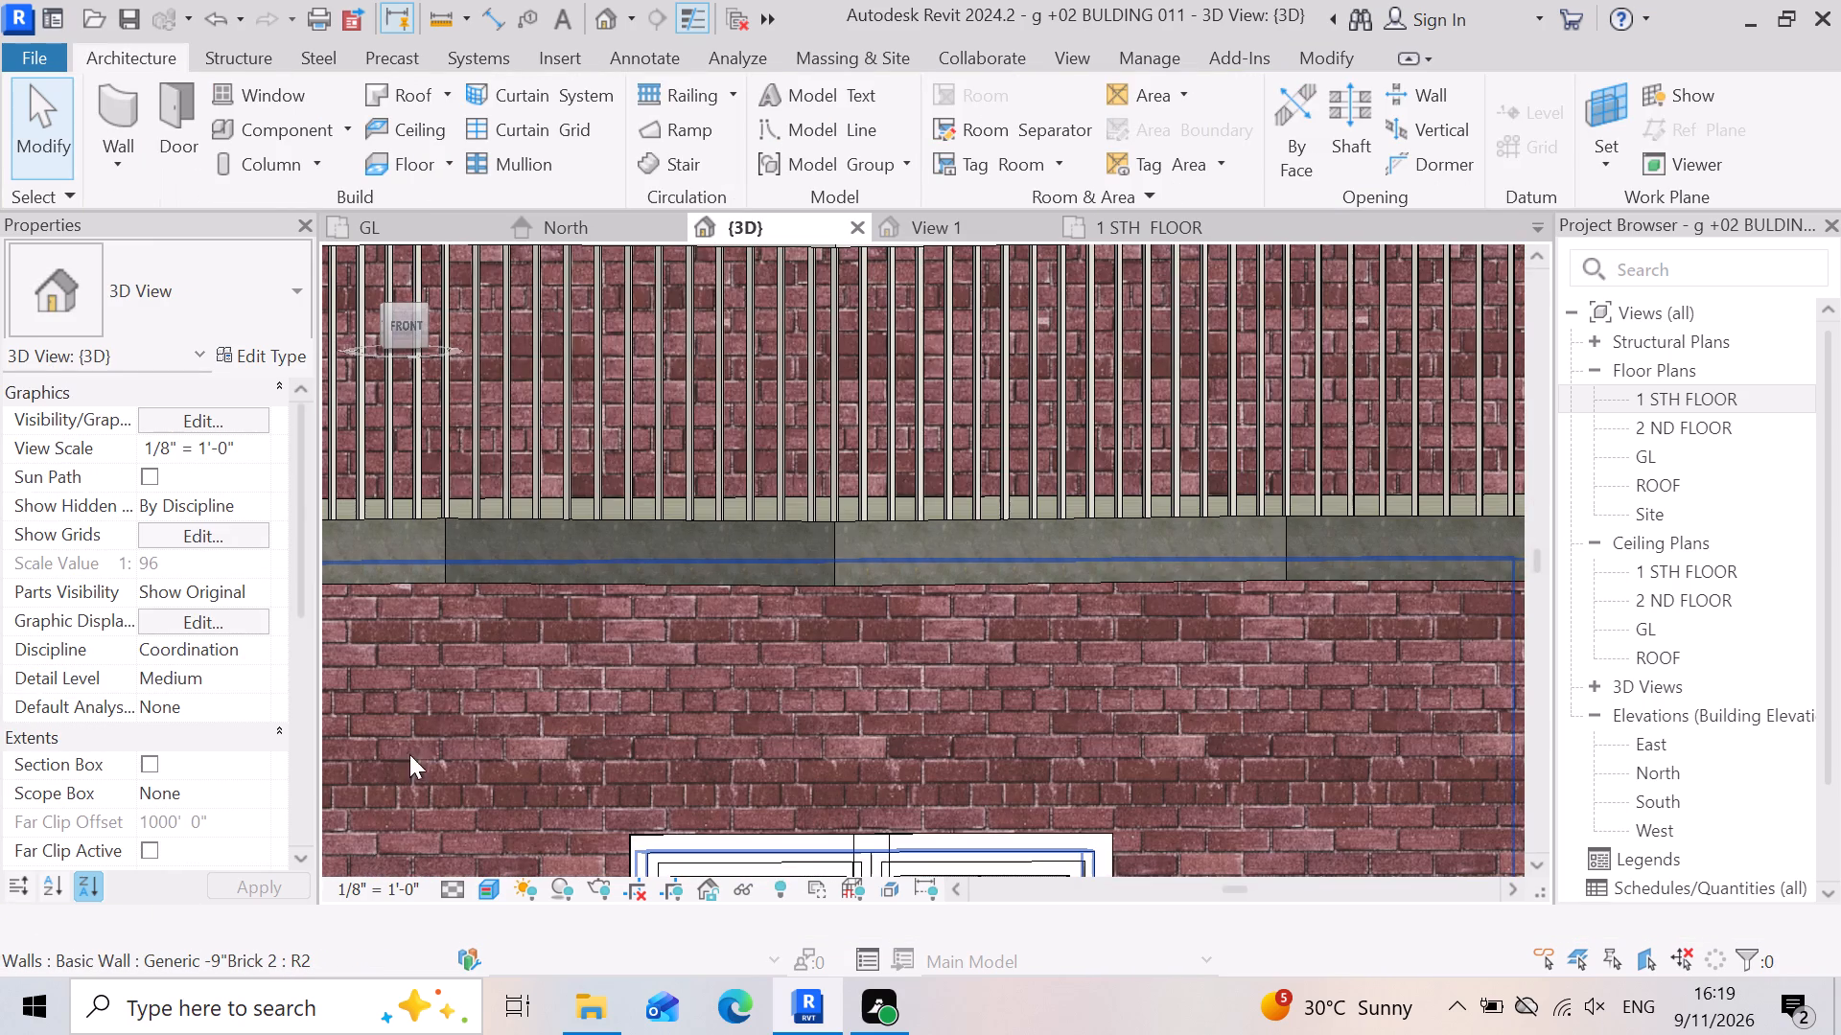
scroll(1064, 619, "up", 4)
scroll(1246, 765, "down", 6)
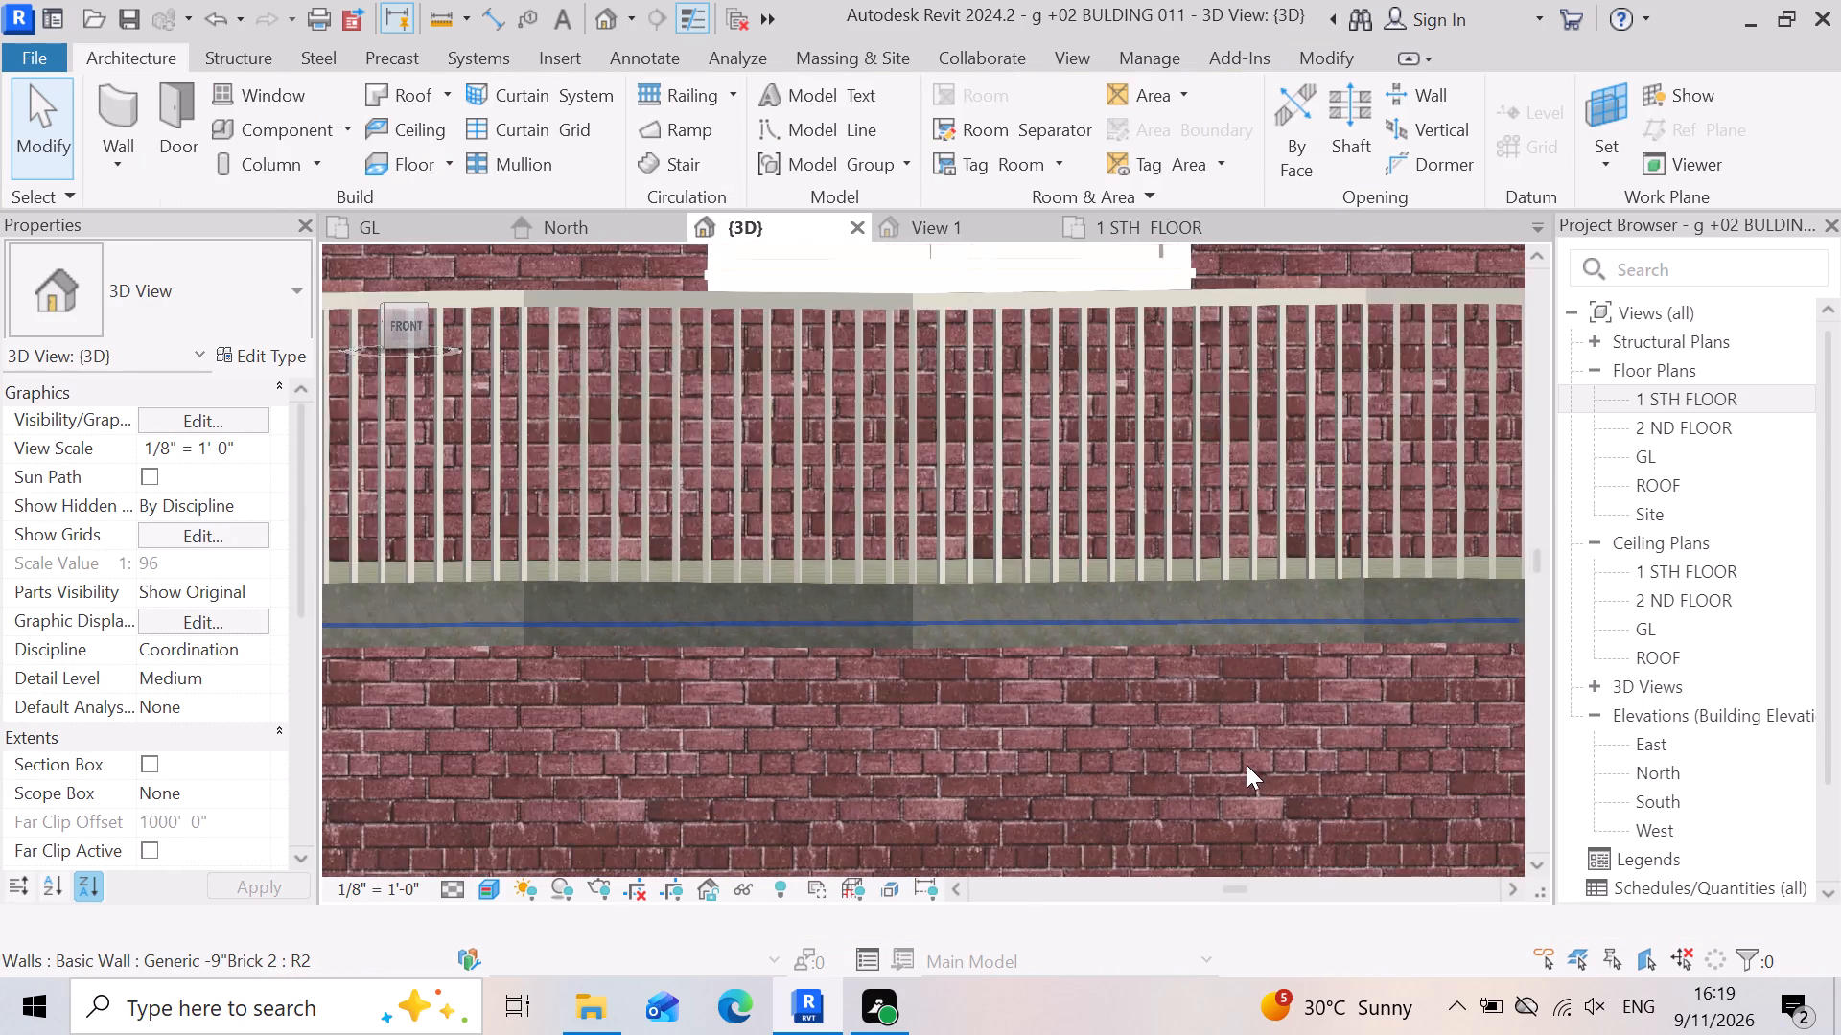
scroll(1247, 765, "down", 6)
scroll(957, 637, "up", 3)
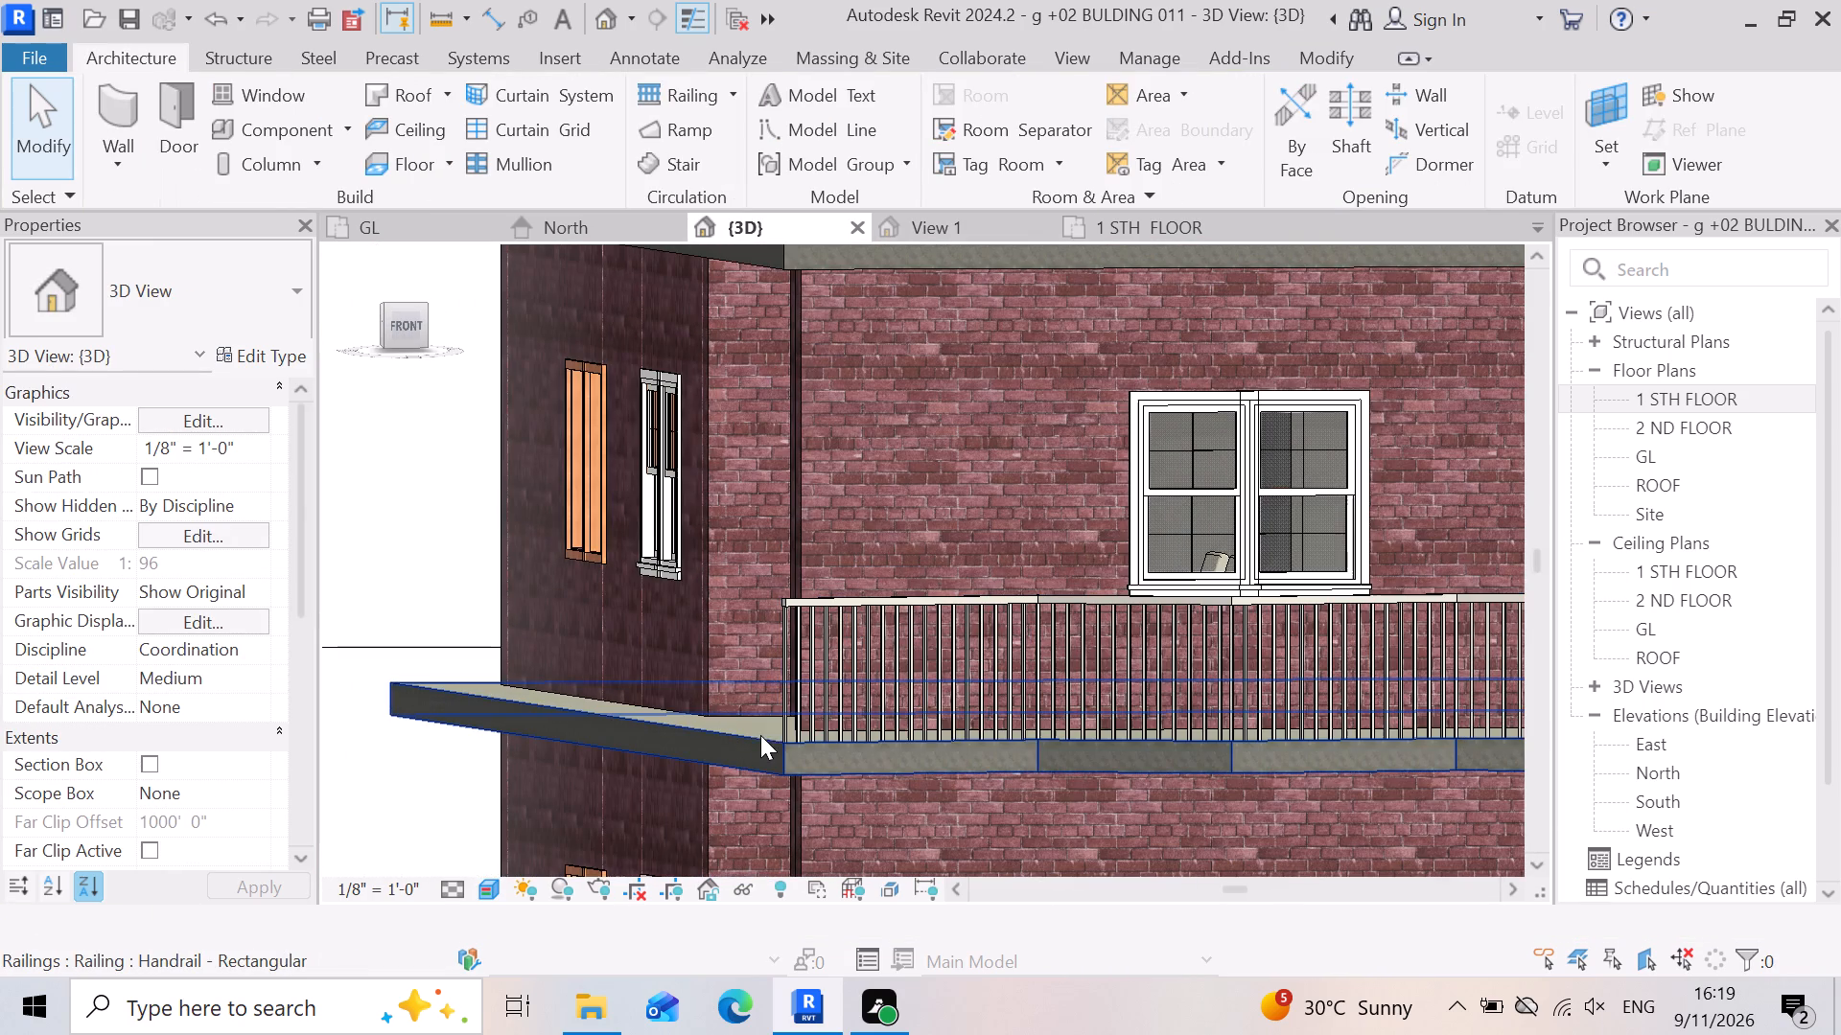
scroll(1038, 787, "up", 5)
scroll(569, 740, "up", 3)
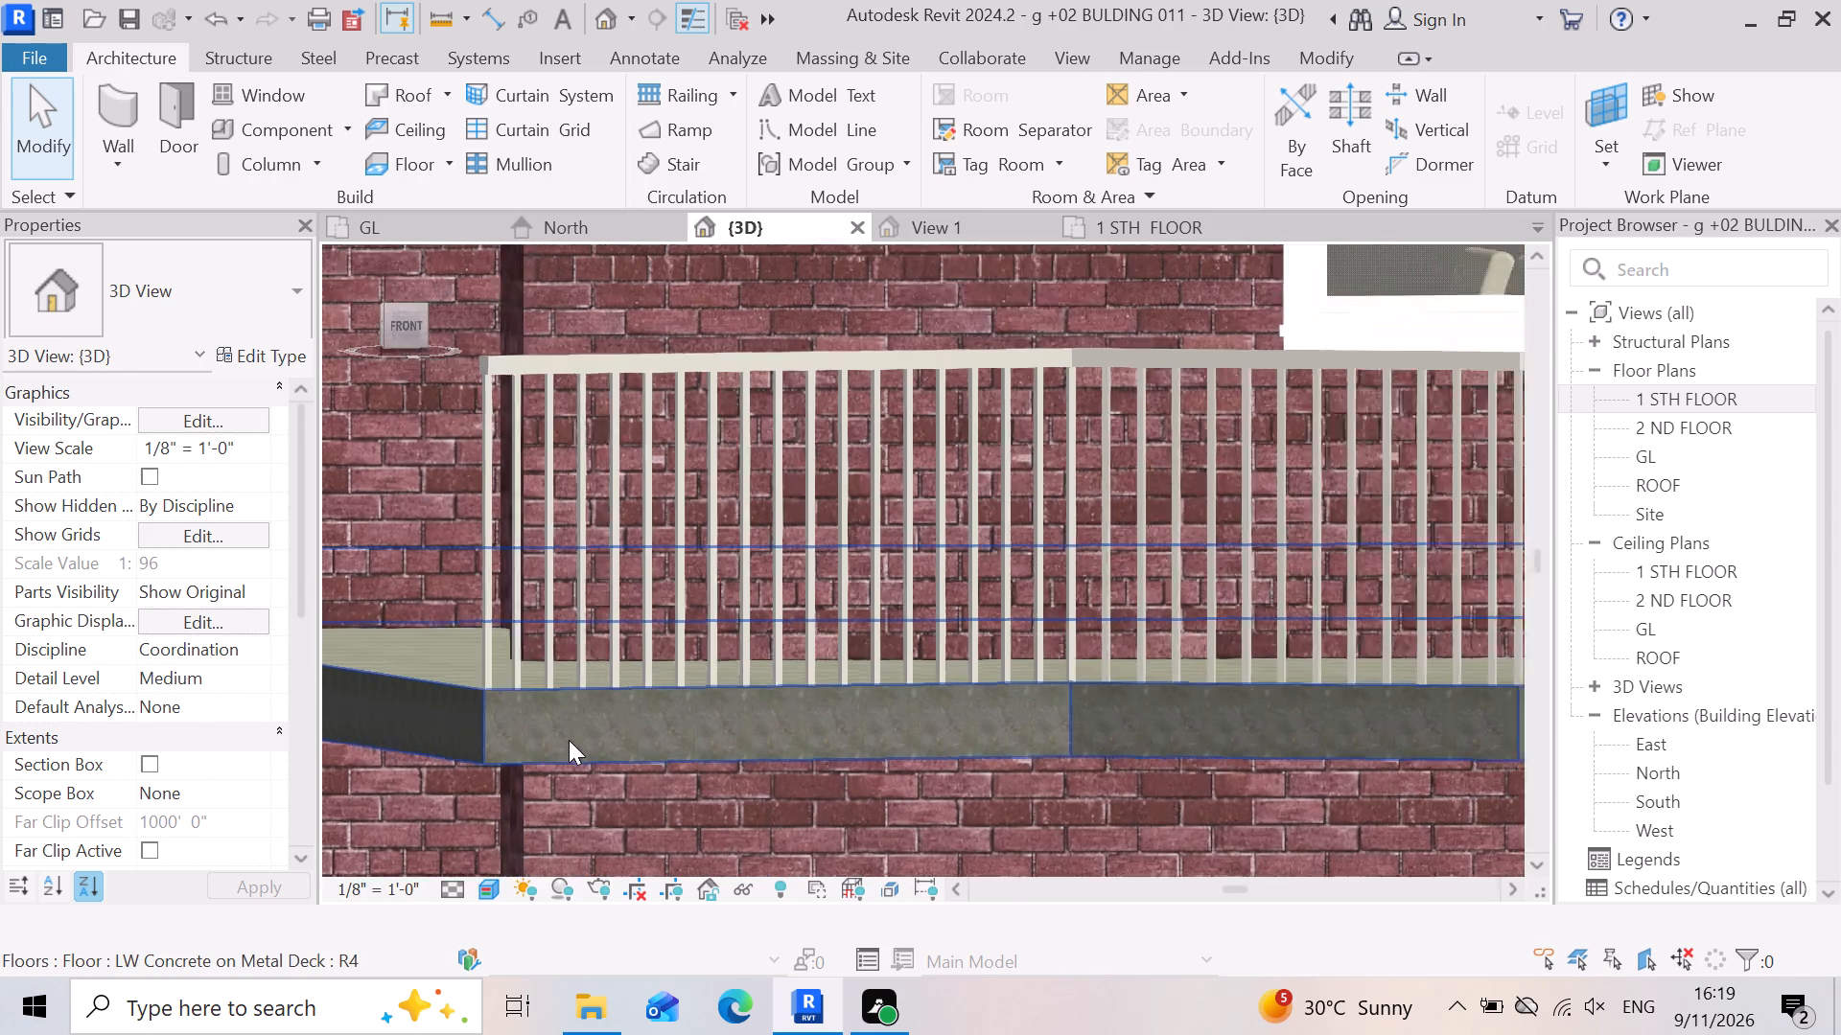
scroll(449, 708, "up", 5)
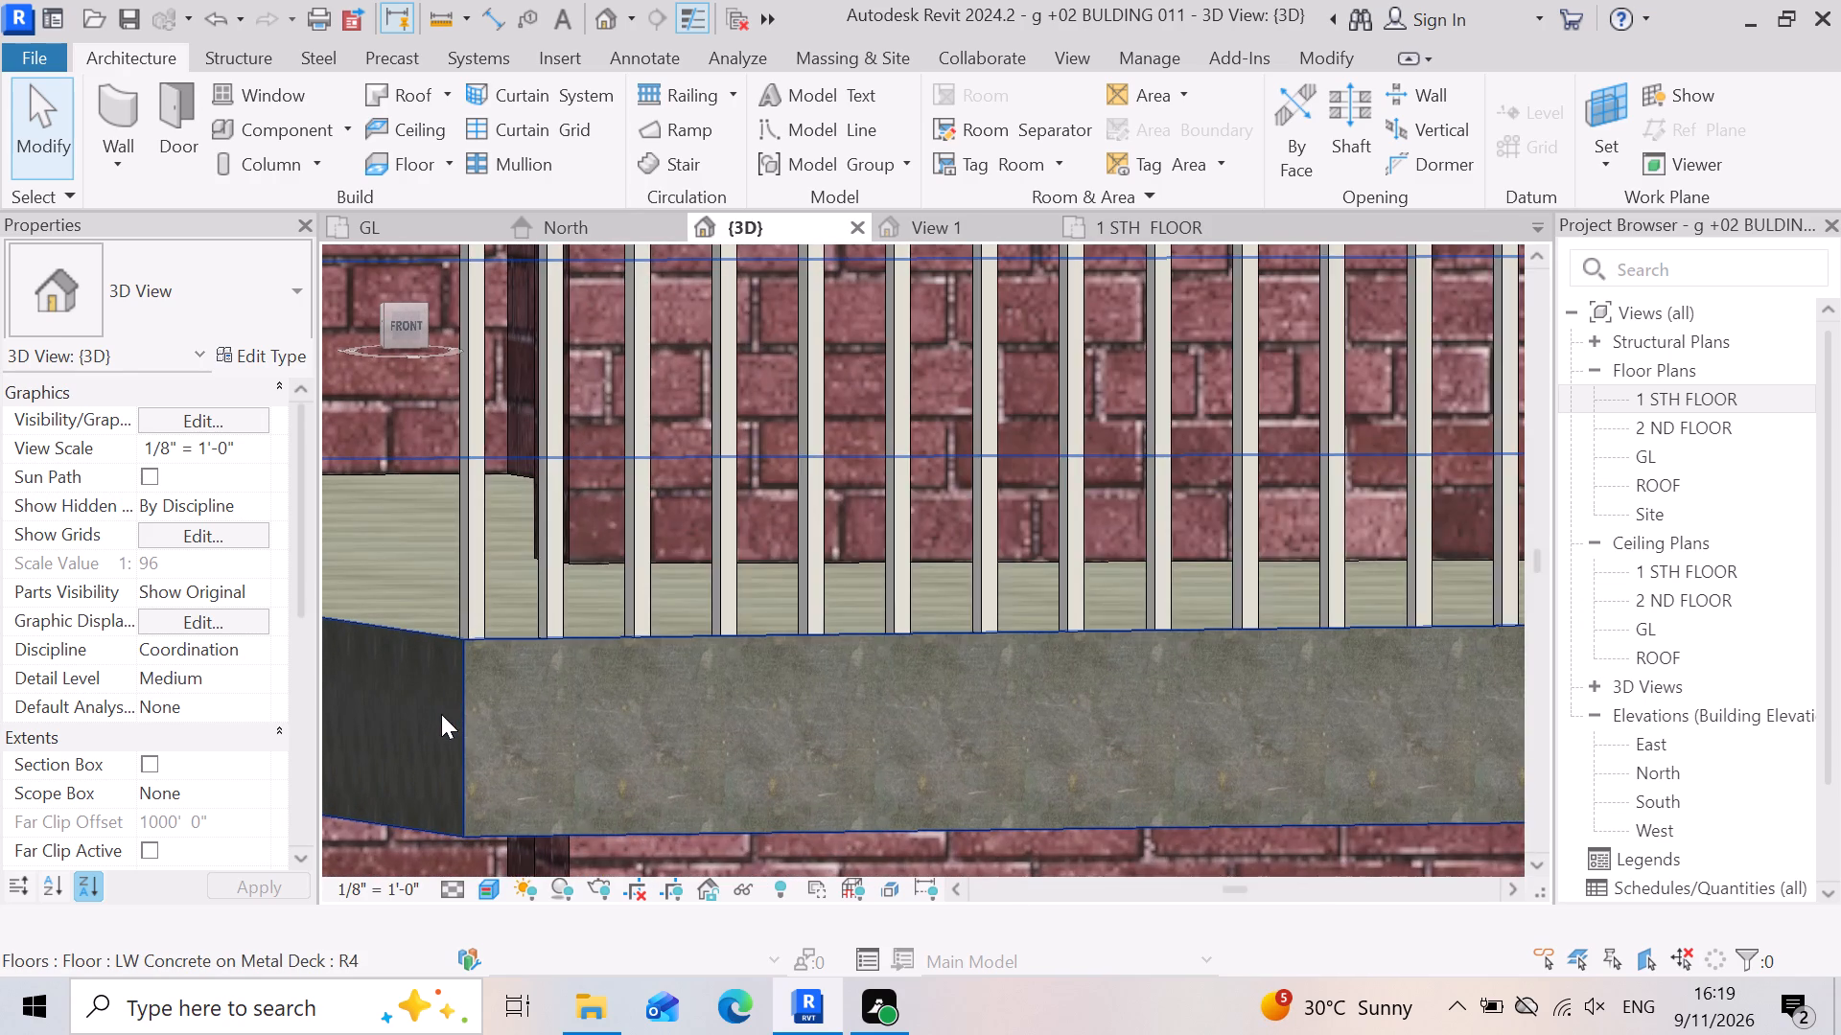
scroll(441, 714, "down", 15)
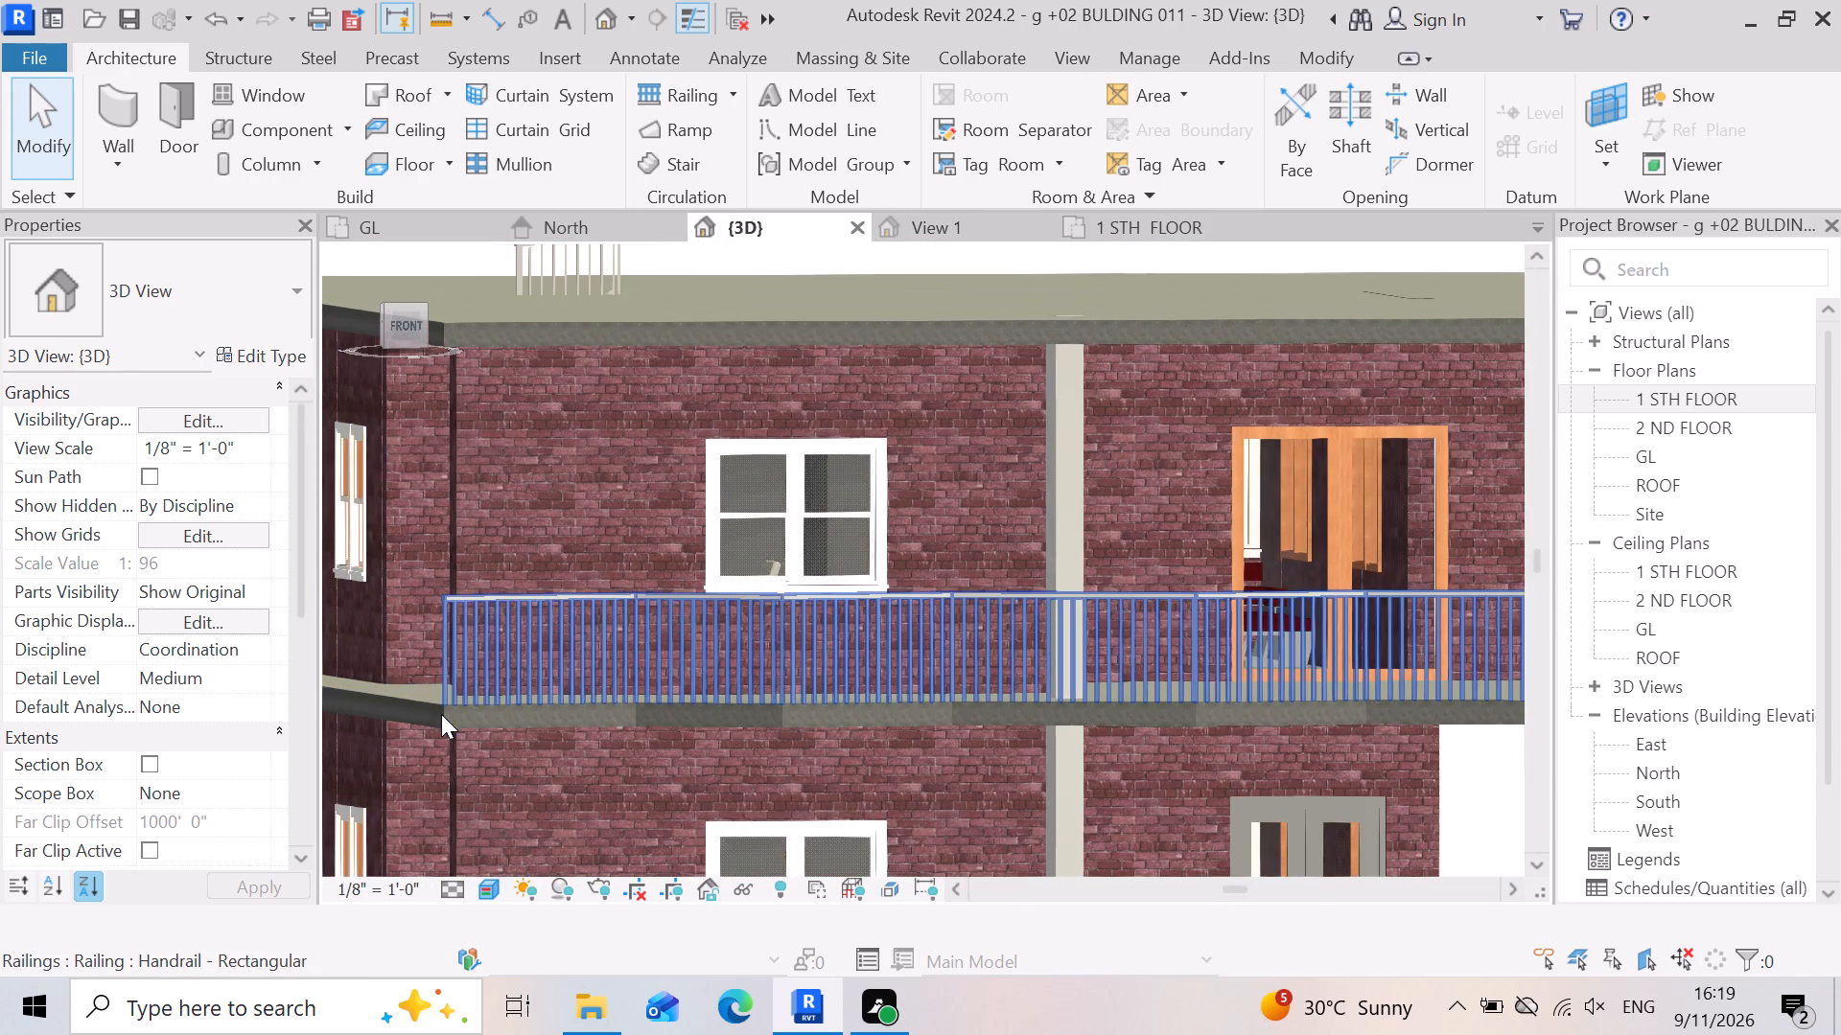
scroll(419, 720, "down", 4)
scroll(1010, 722, "up", 3)
scroll(1140, 704, "up", 7)
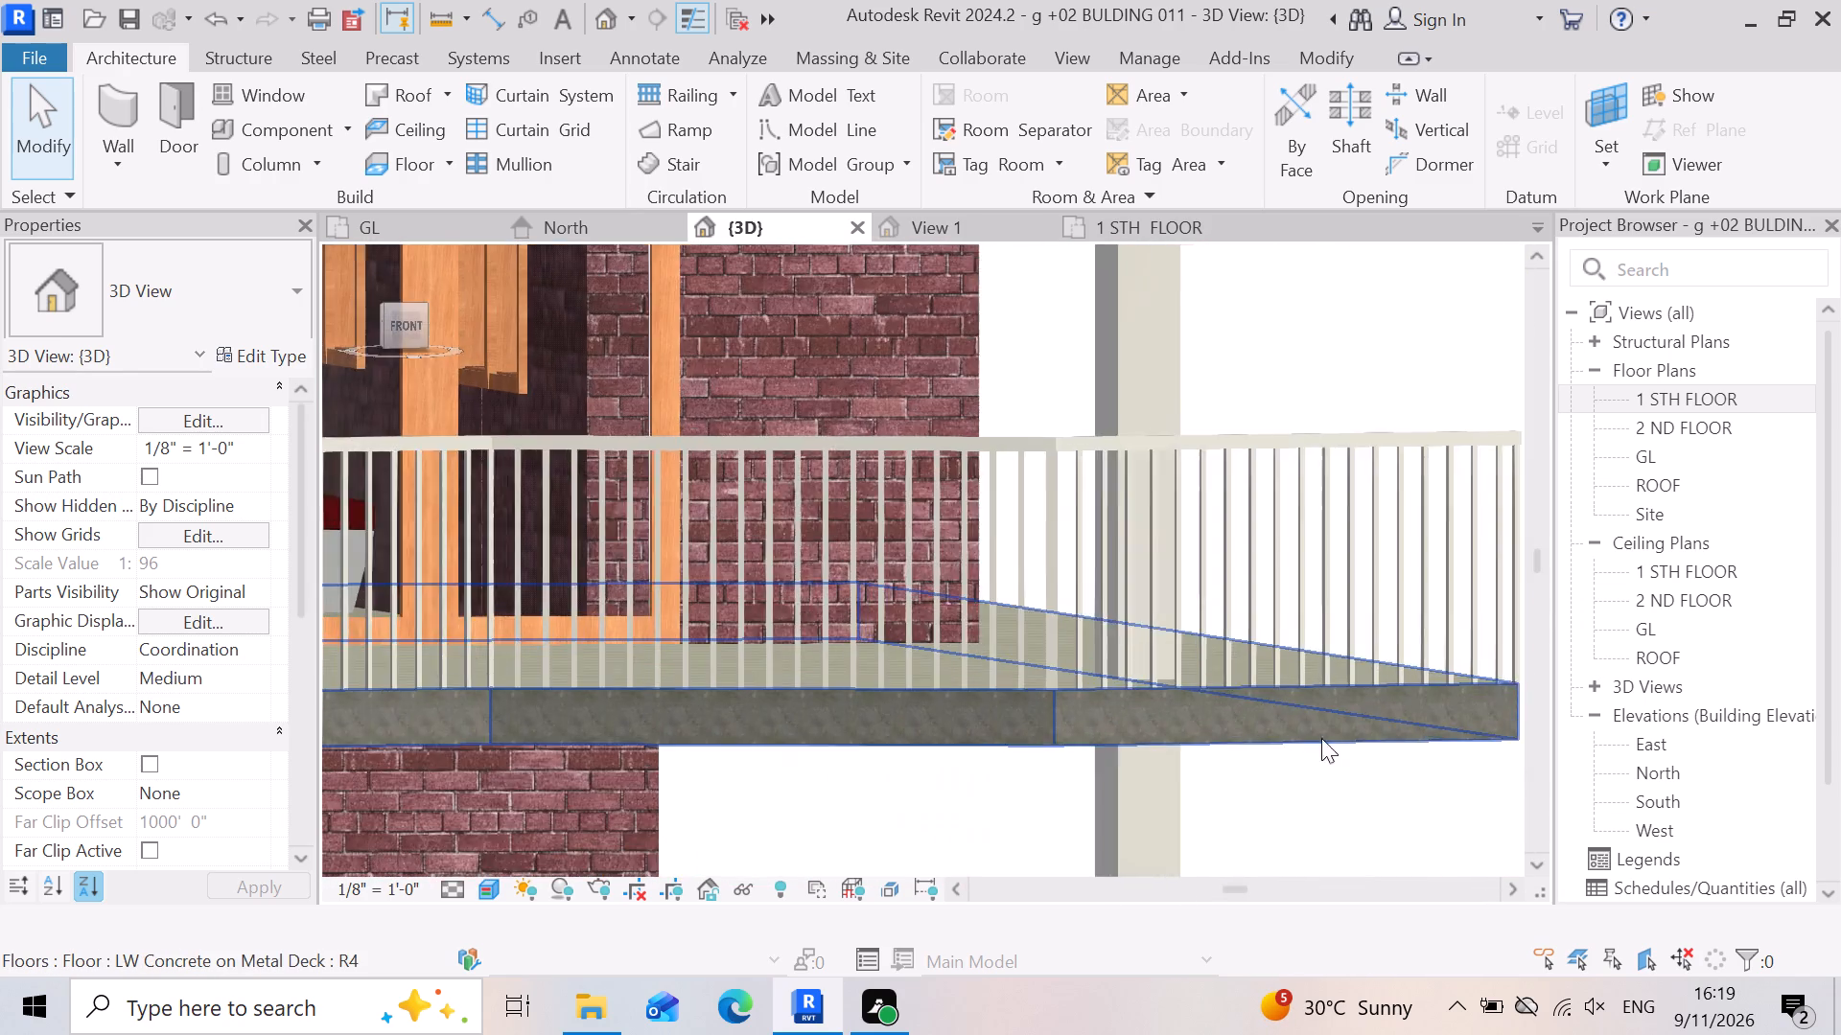
scroll(1321, 738, "up", 7)
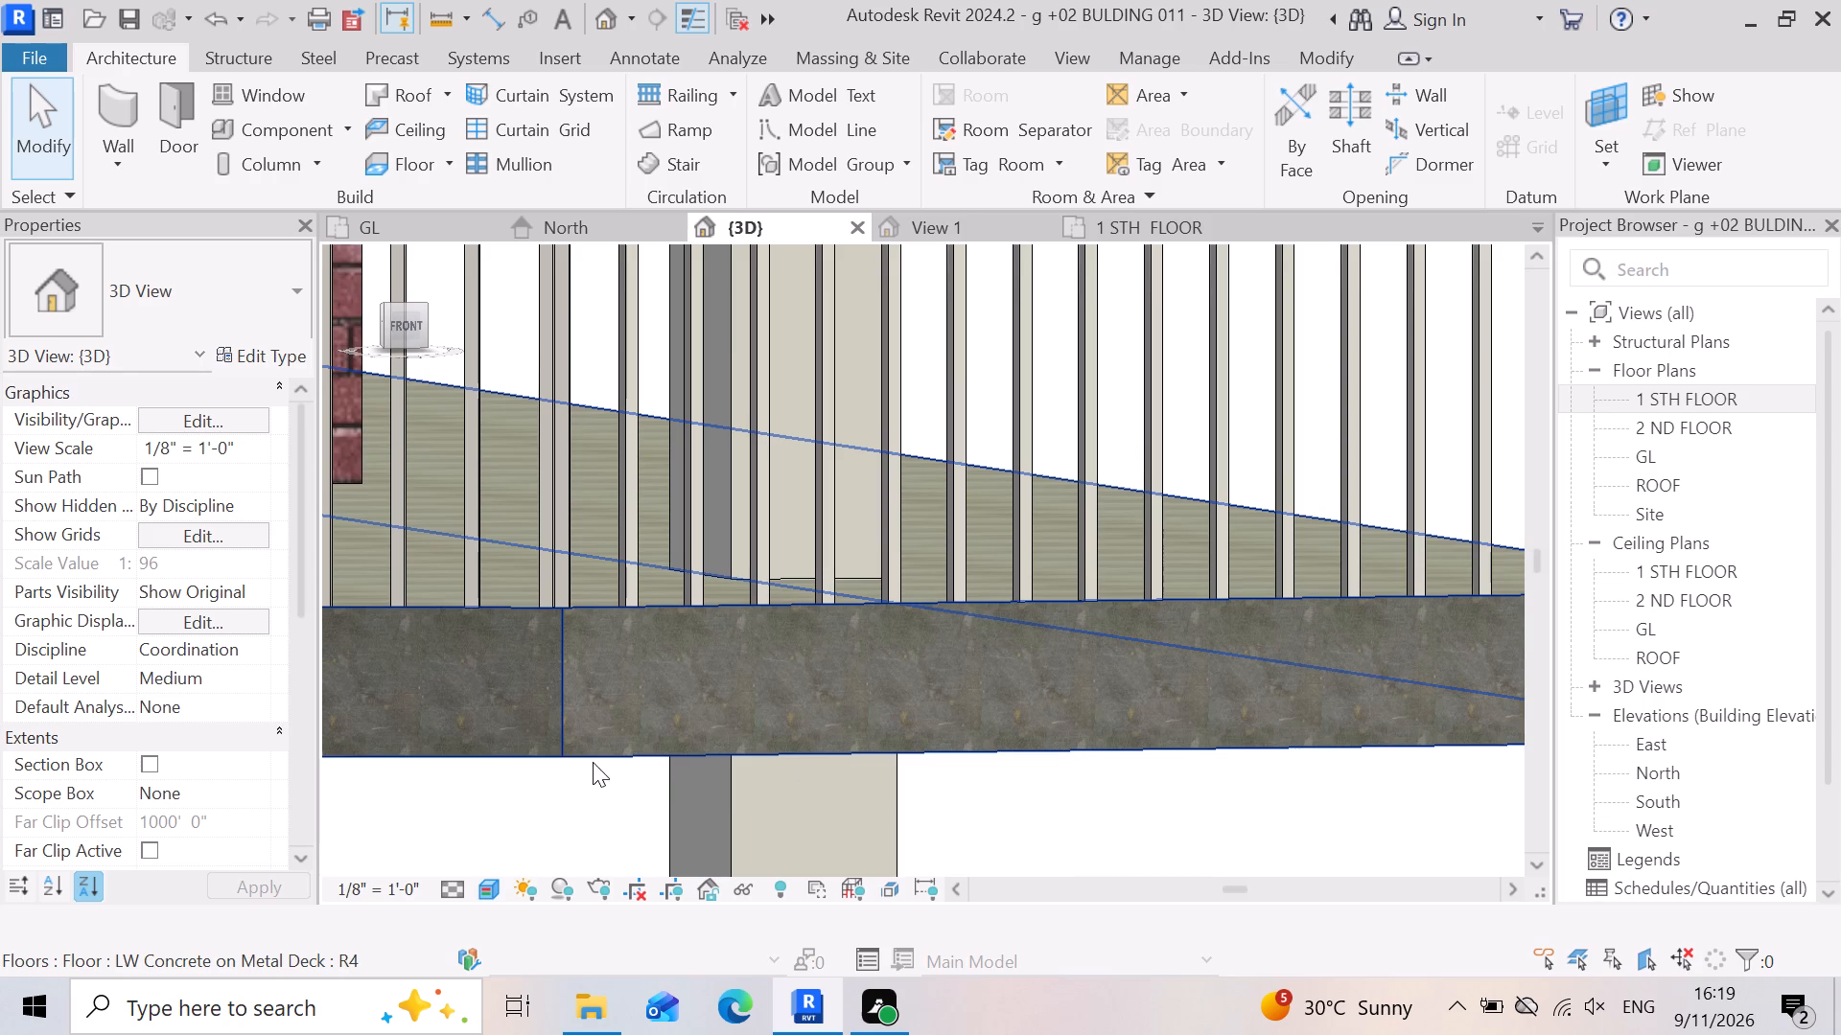
scroll(1121, 665, "down", 19)
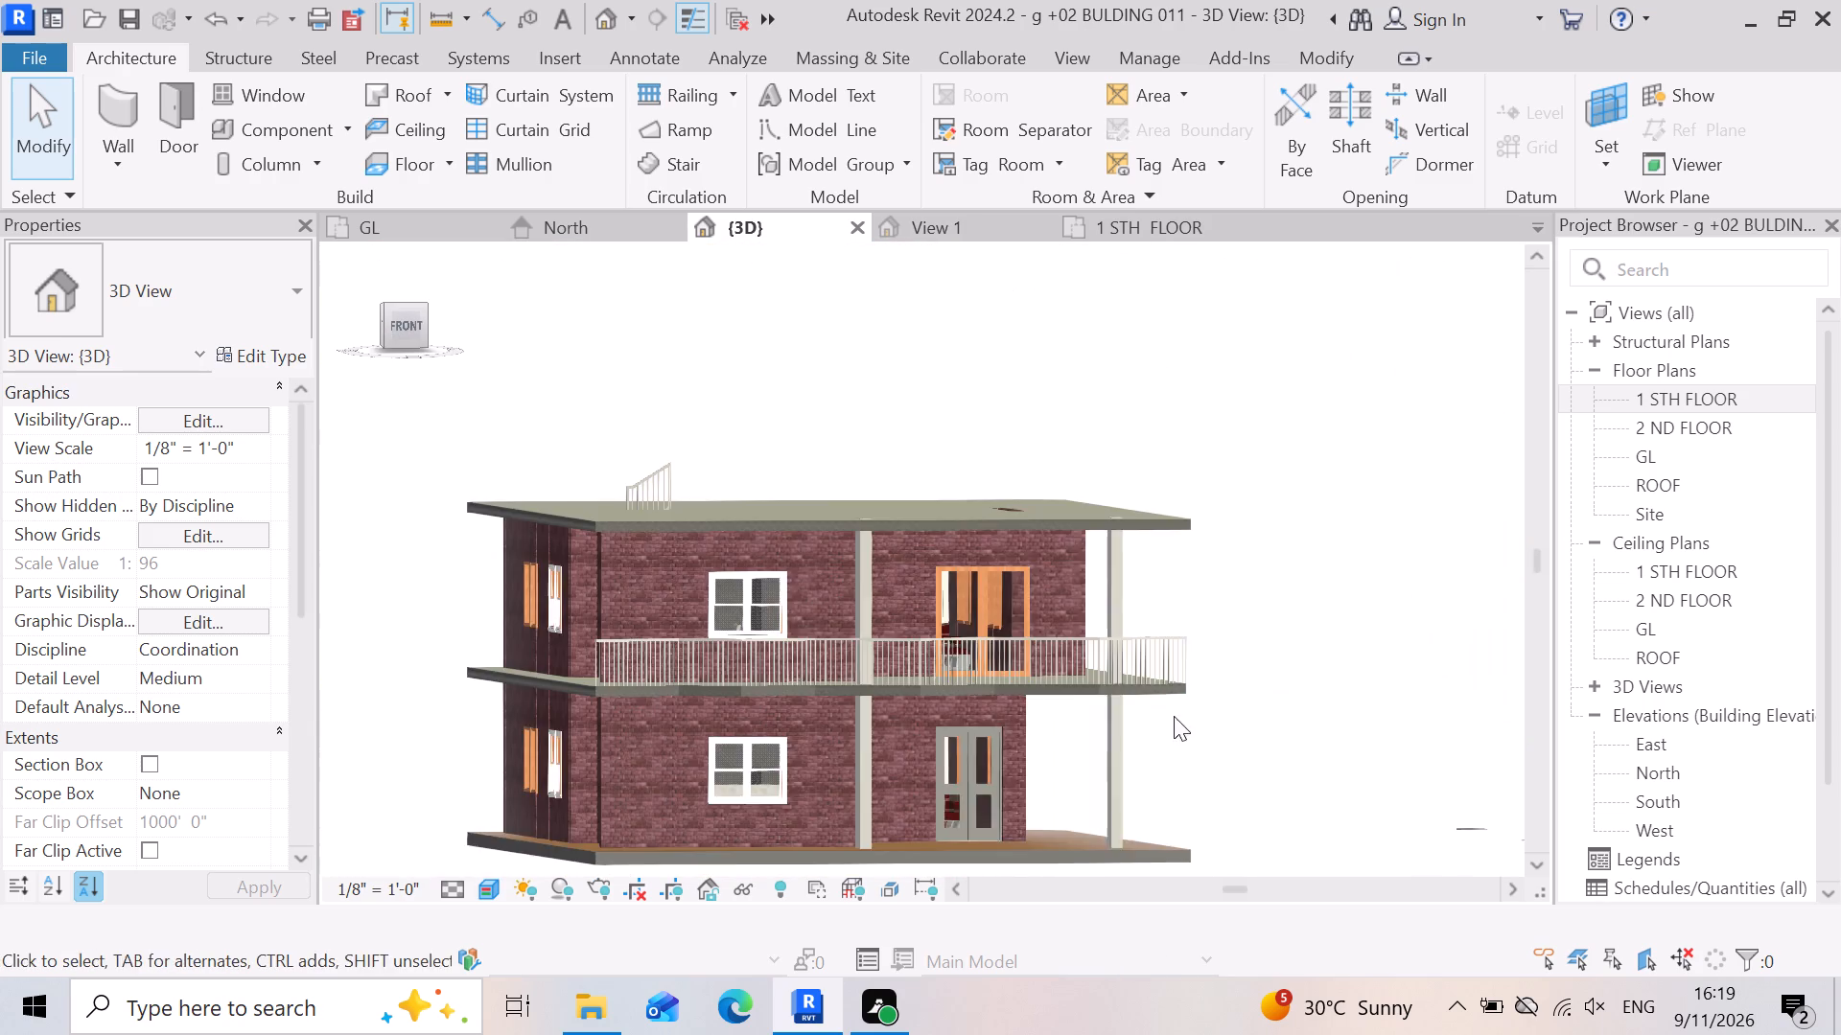
scroll(852, 712, "down", 3)
Examine the railing and the zigzag slab edge from below in the 3D view.
right_click_drag(574, 817, 562, 768, "shift")
middle_click_drag(572, 816, 562, 768, "shift")
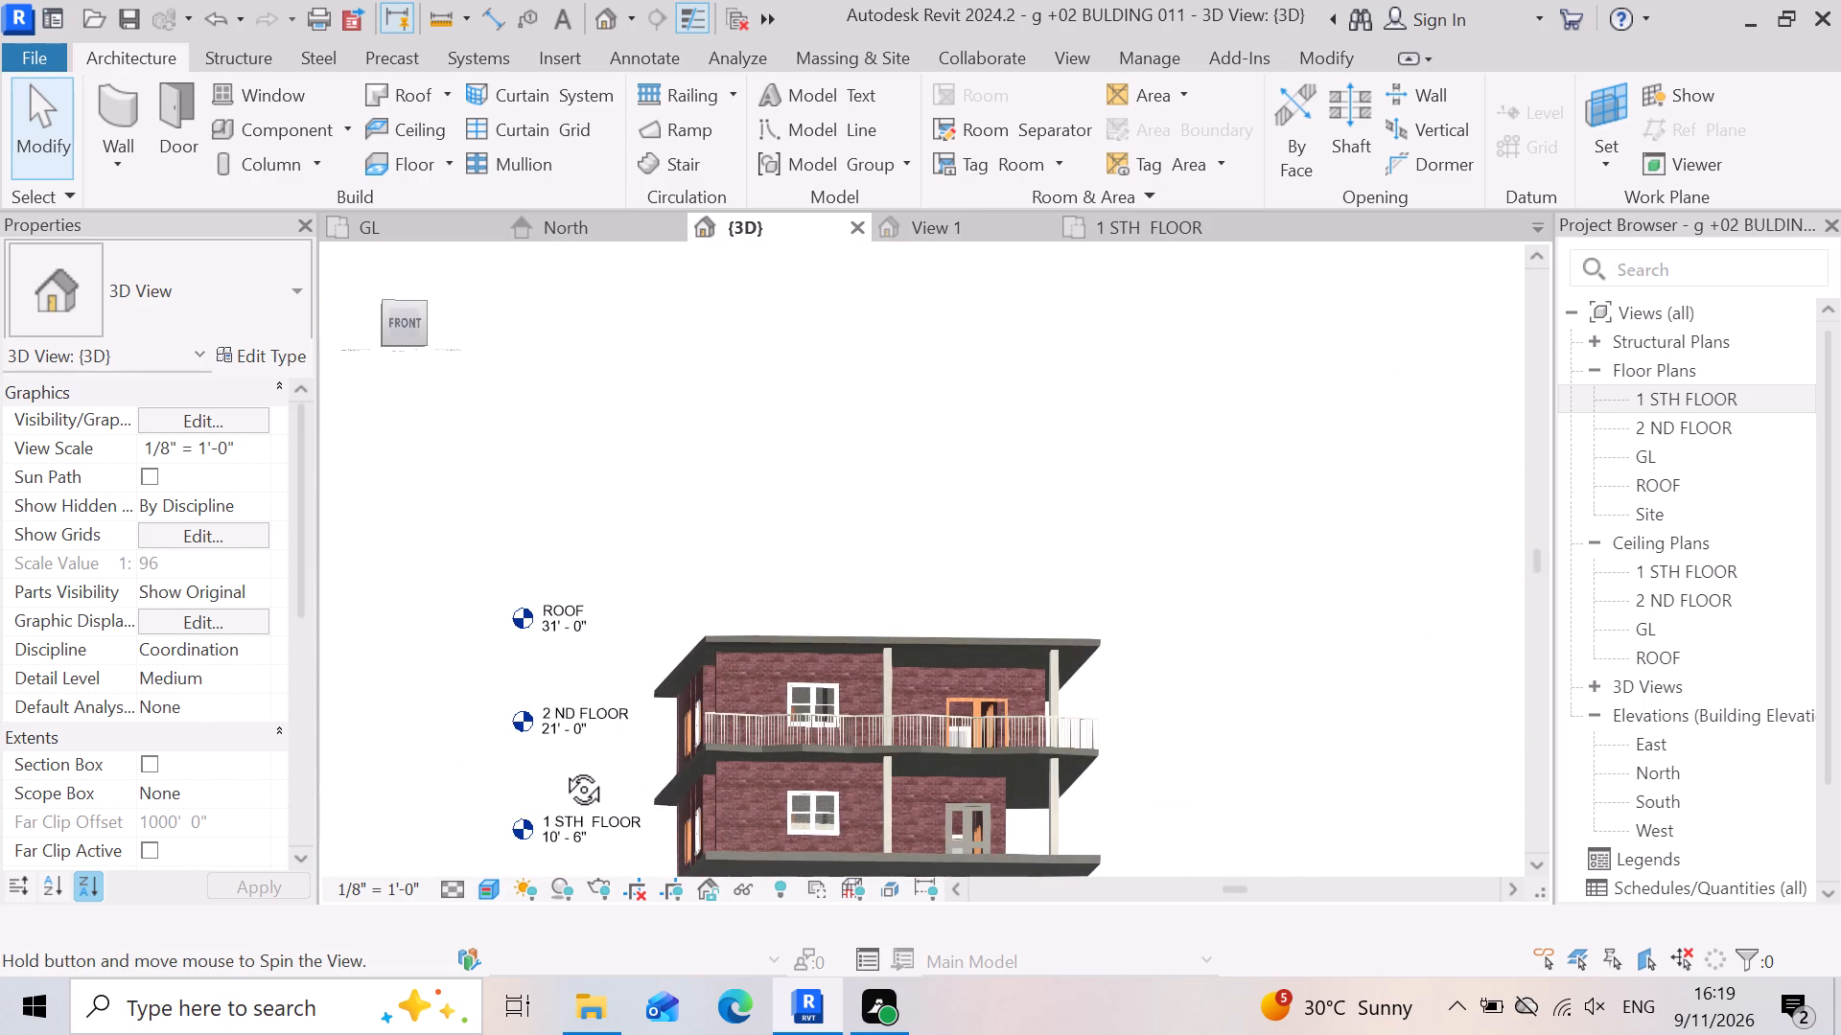
right_click_drag(562, 768, 559, 774, "shift")
middle_click_drag(562, 768, 559, 774, "shift")
scroll(792, 804, "up", 7)
scroll(825, 716, "up", 4)
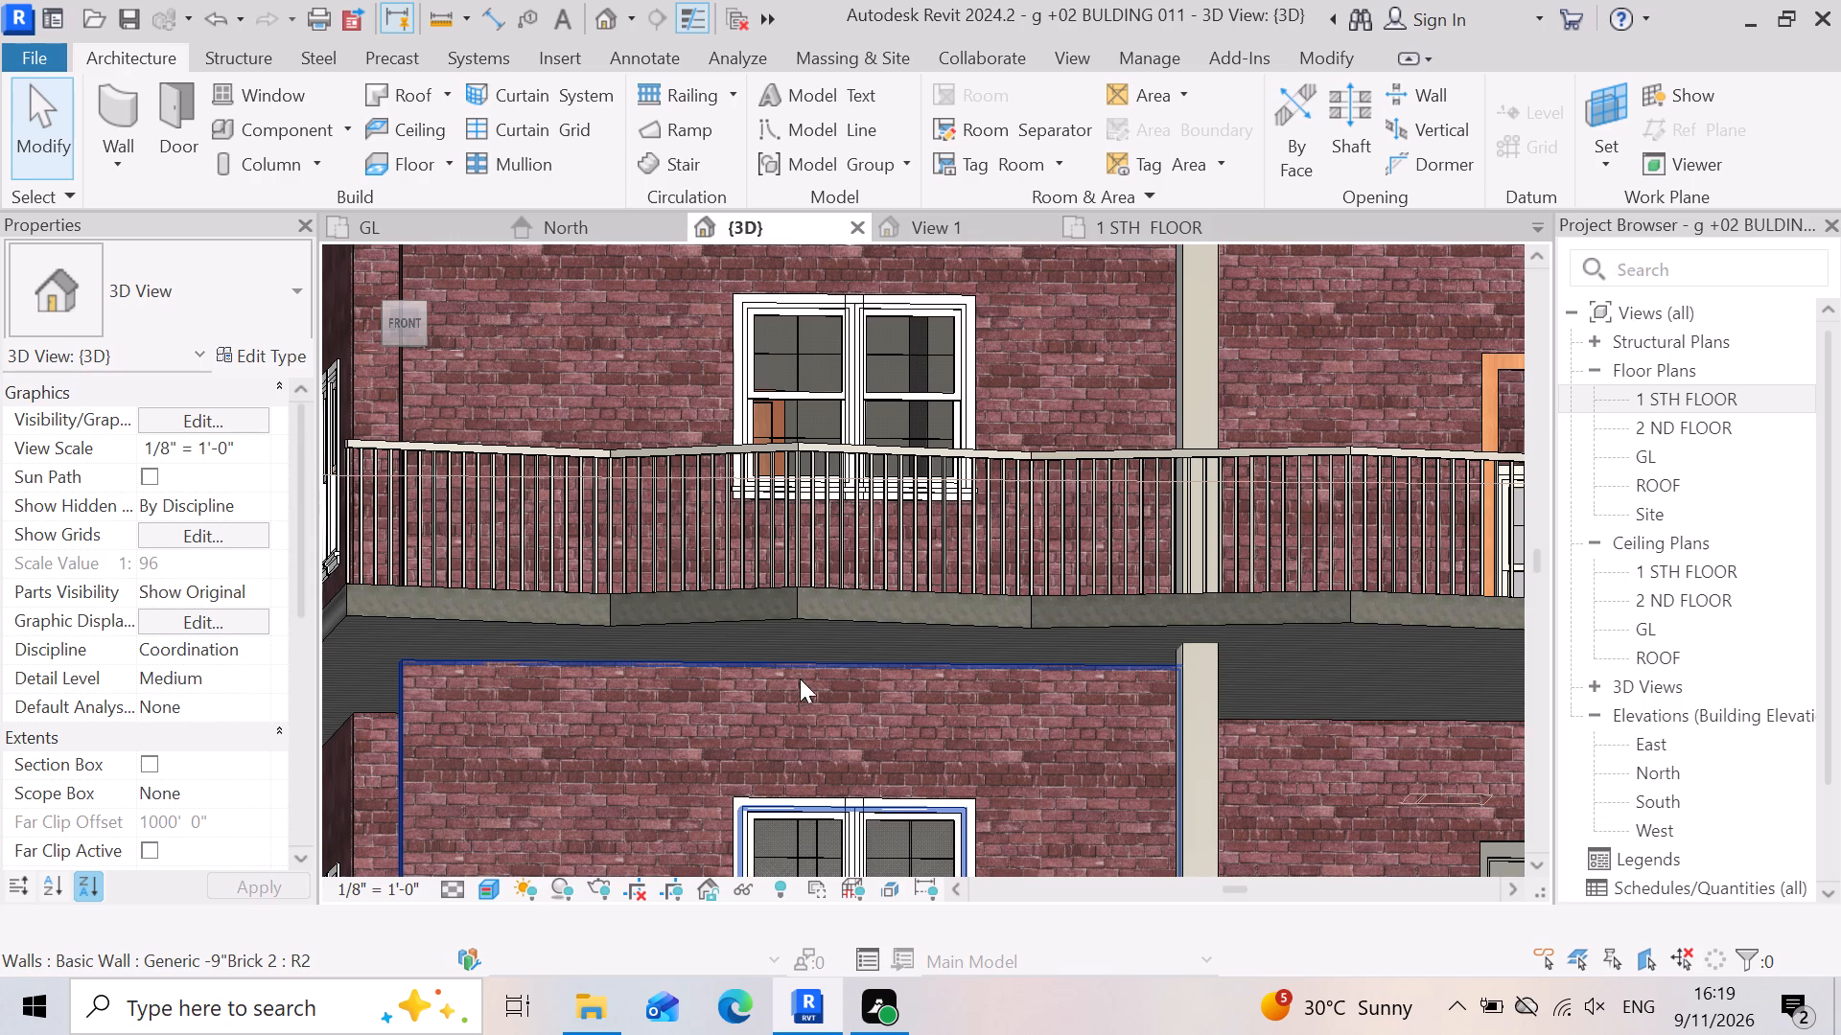
scroll(1137, 707, "down", 4)
scroll(1037, 512, "down", 4)
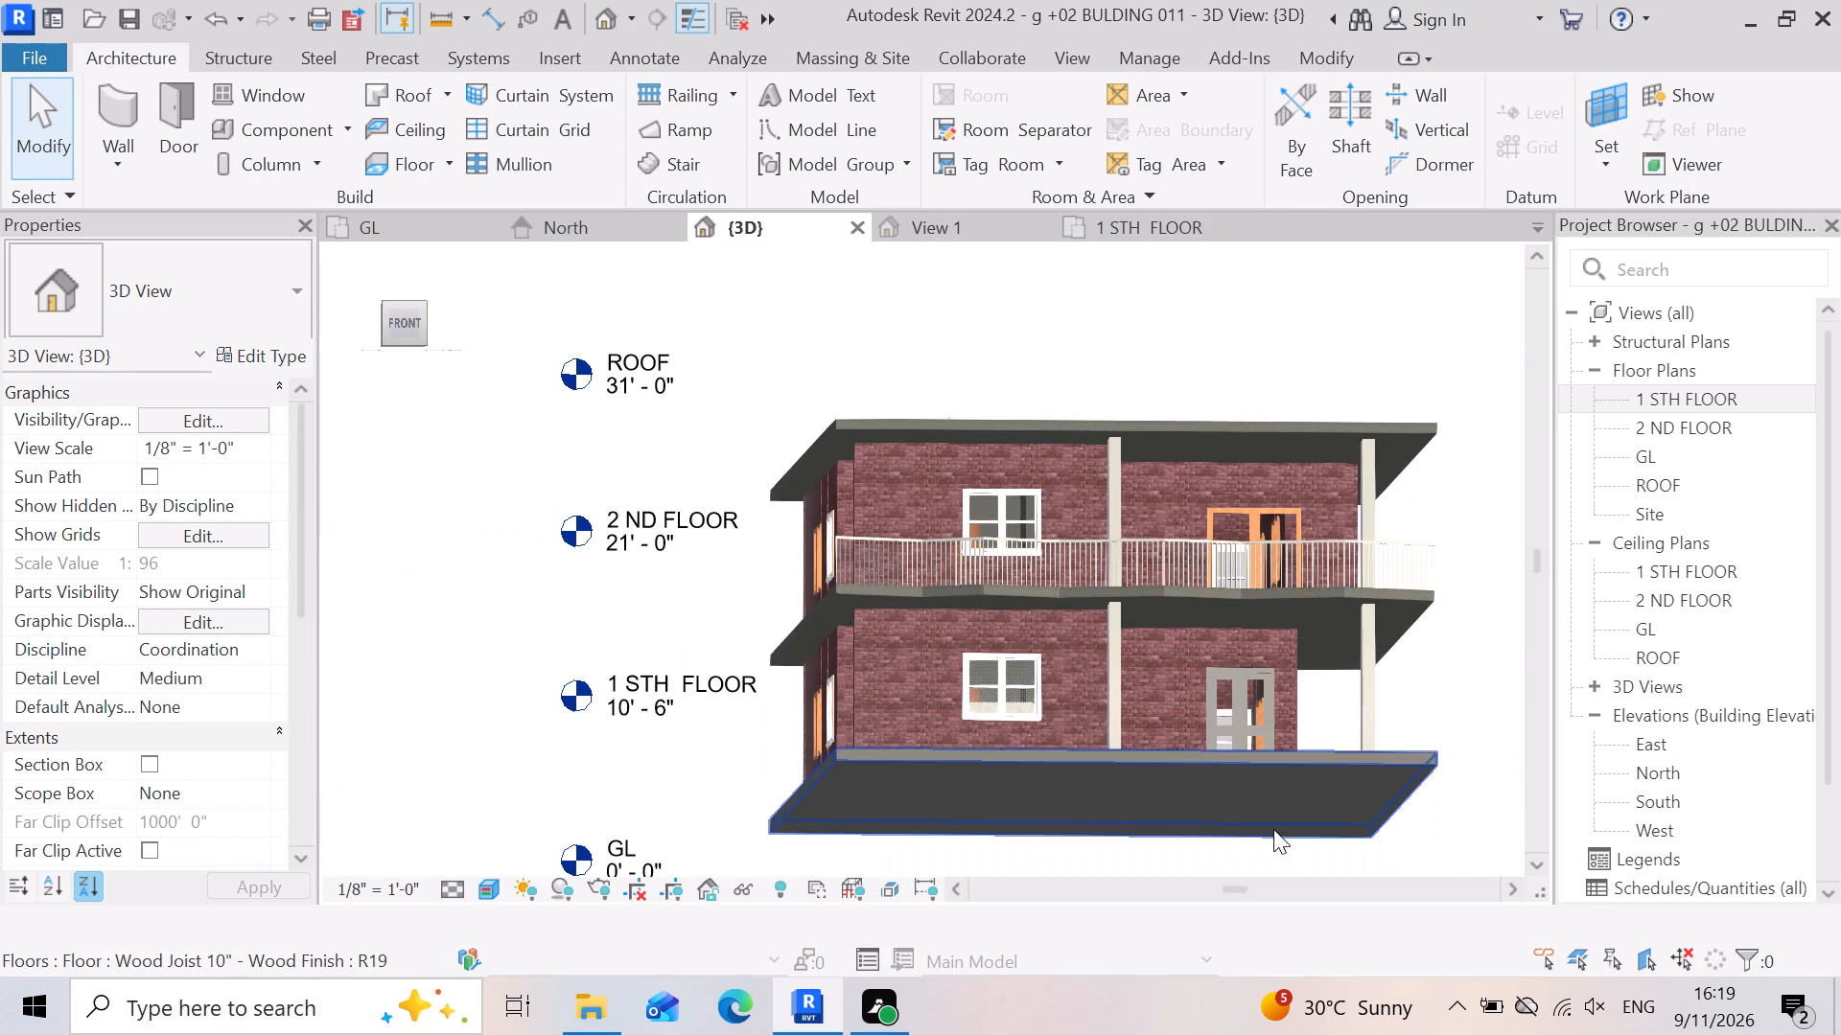
Change the first-floor front railing's type to Glass Panel - Bottom Fill.
middle_click_drag(1266, 775, 1257, 809, "shift")
right_click_drag(1266, 775, 1257, 809, "shift")
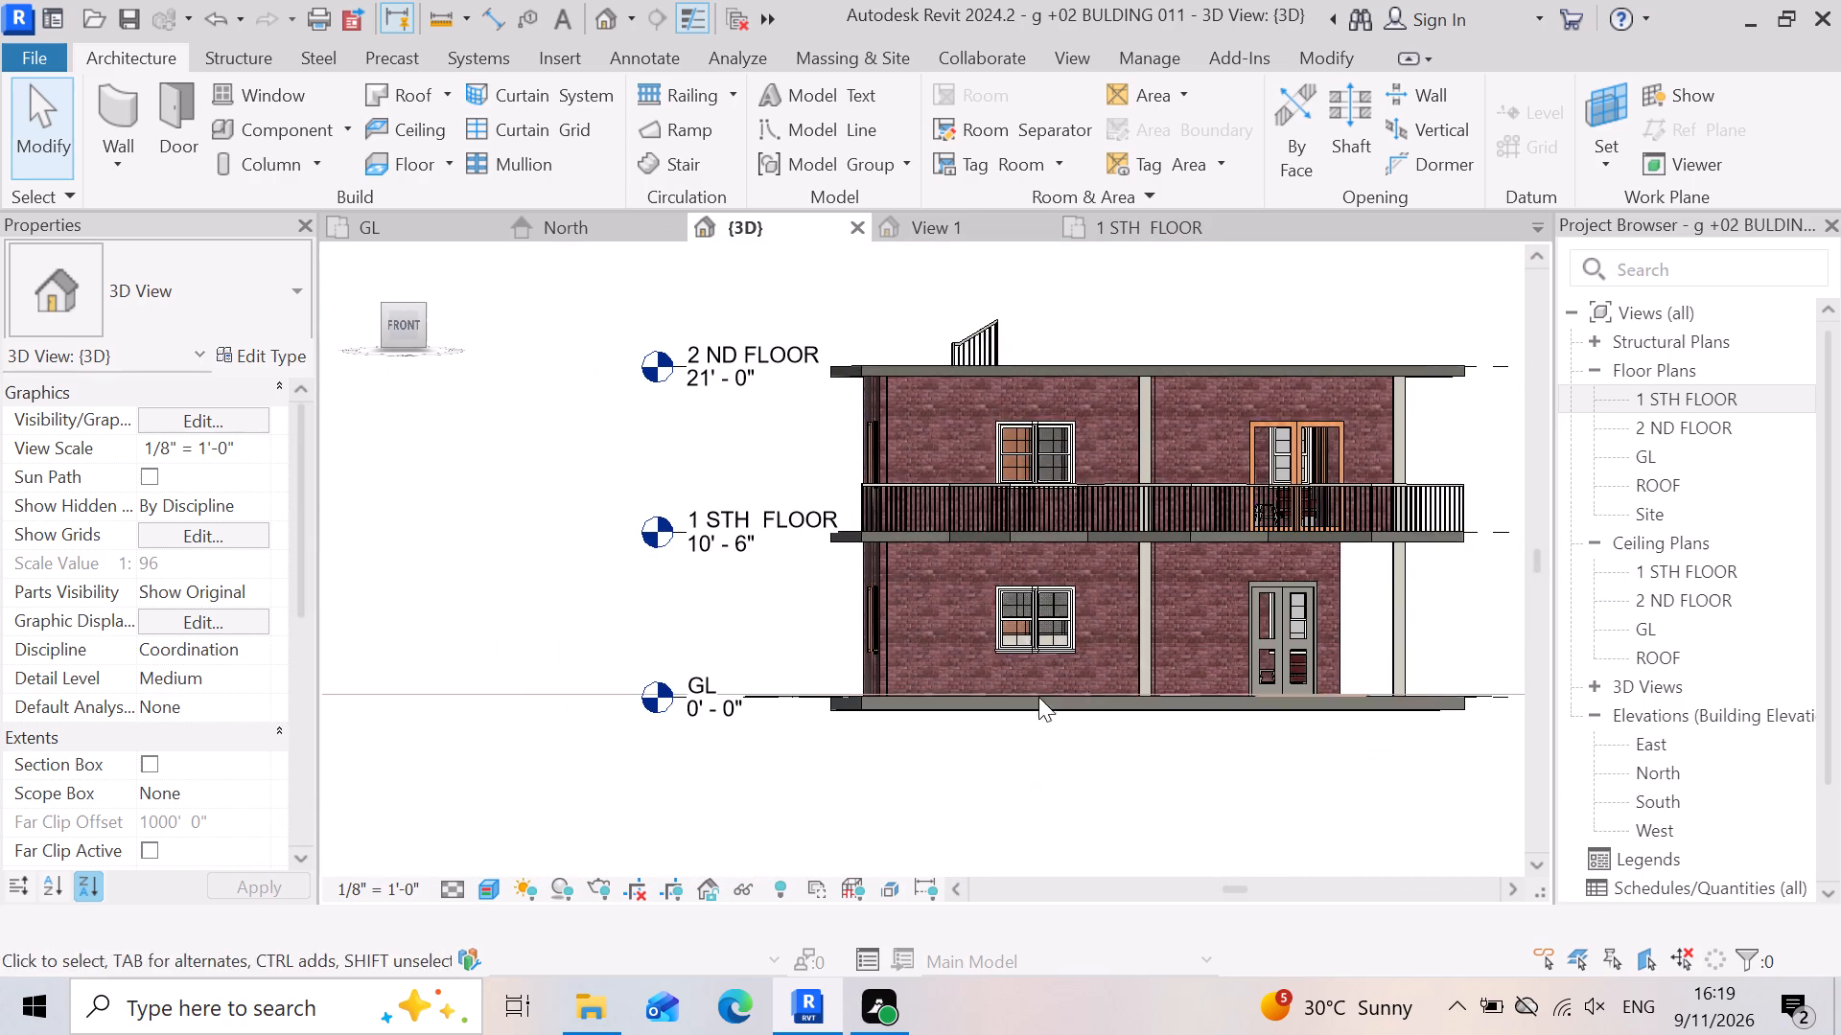
scroll(1019, 660, "up", 3)
left_click(1076, 447)
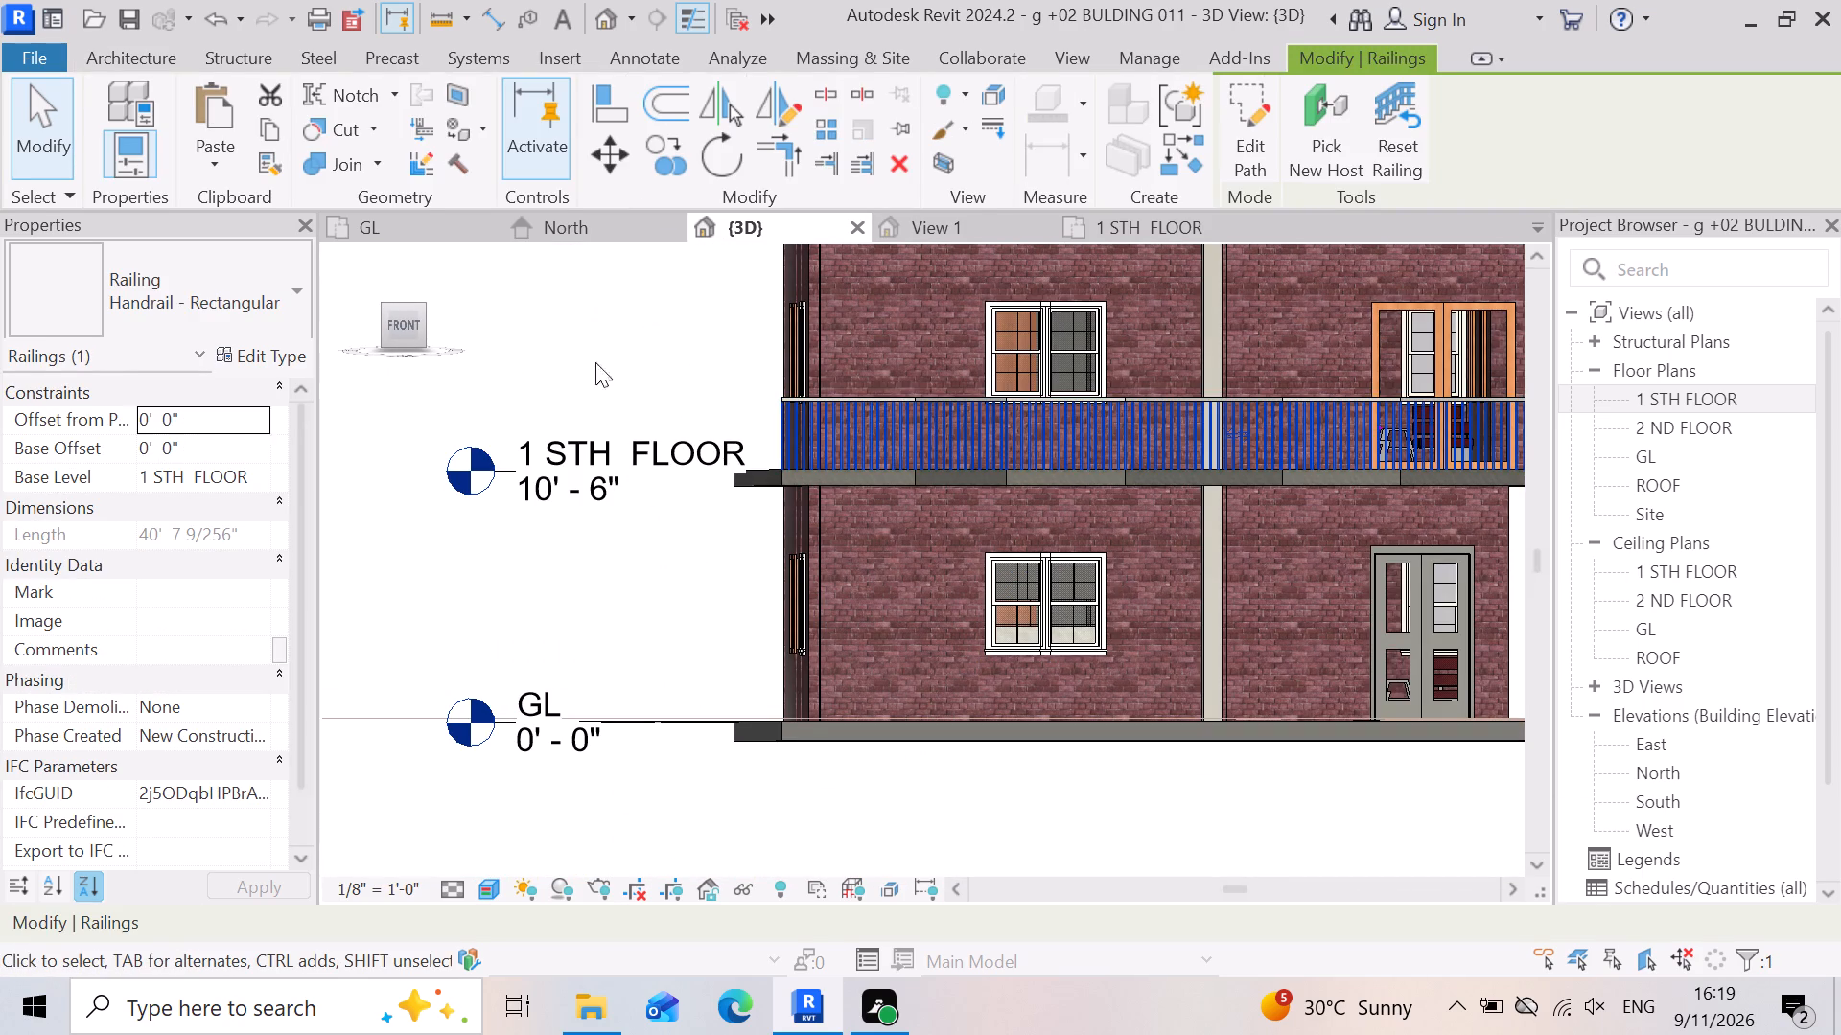
left_click(297, 297)
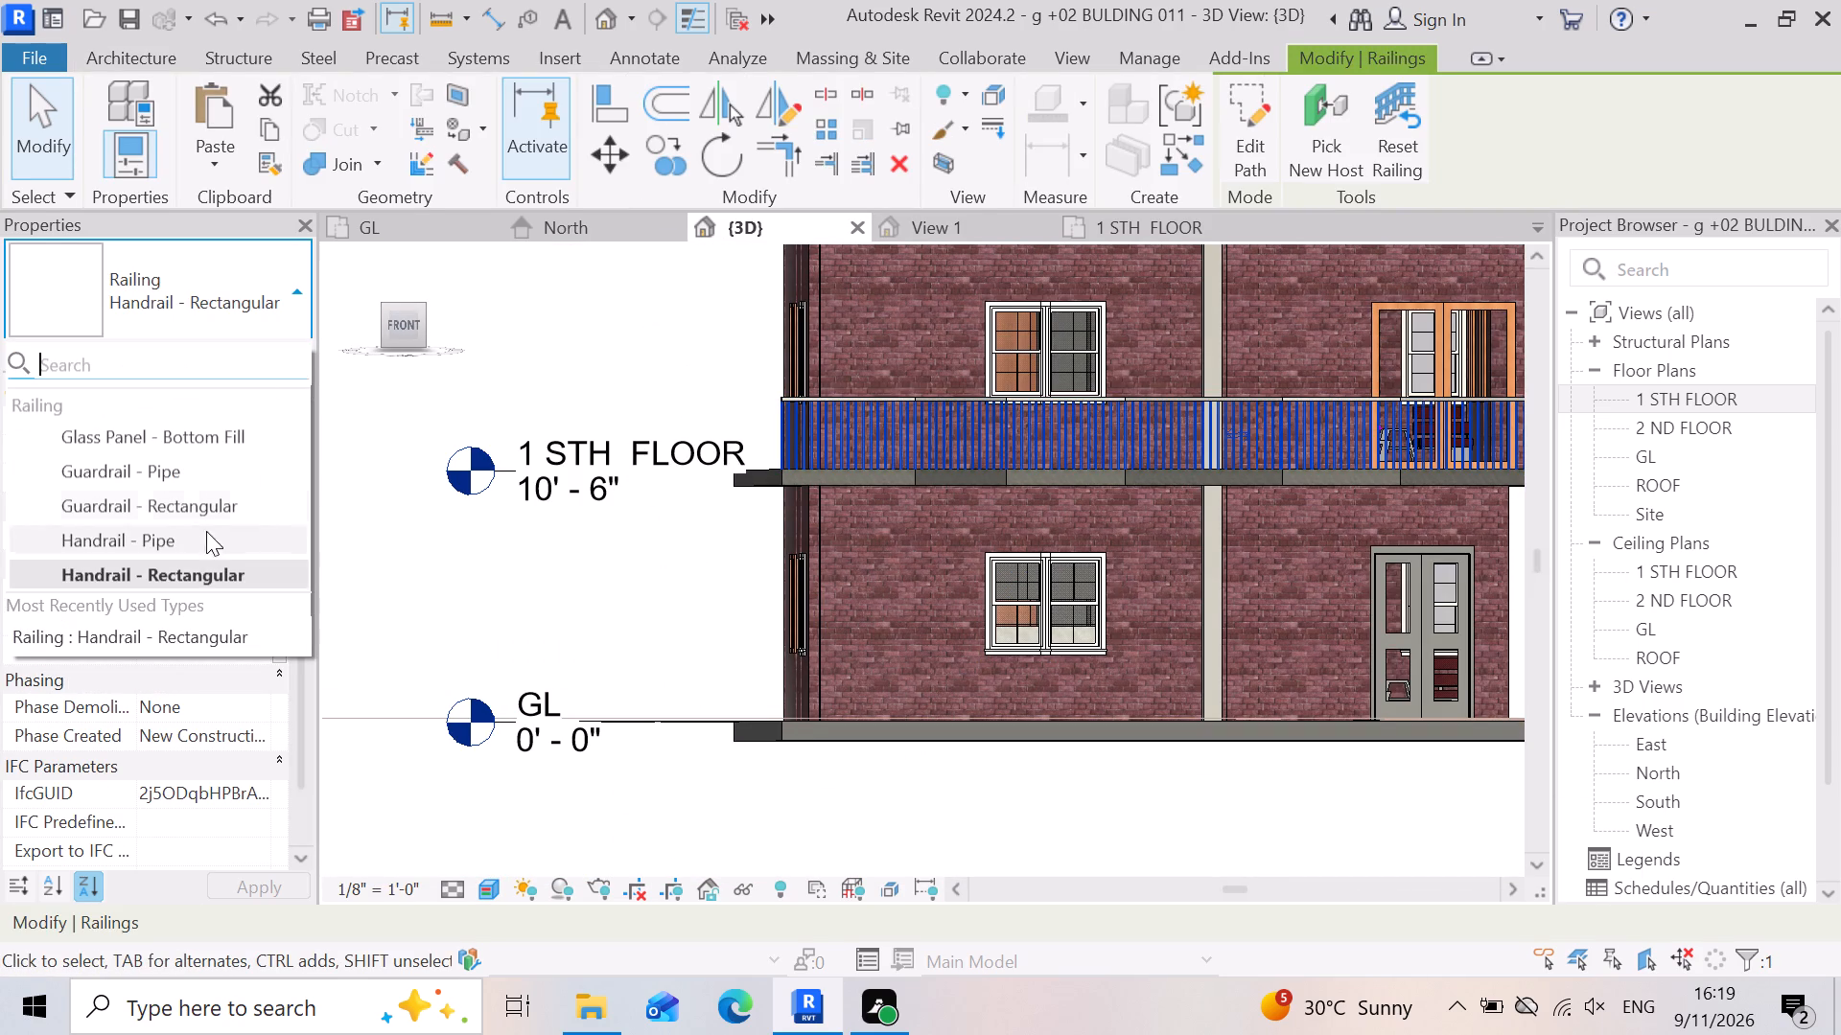
left_click(173, 437)
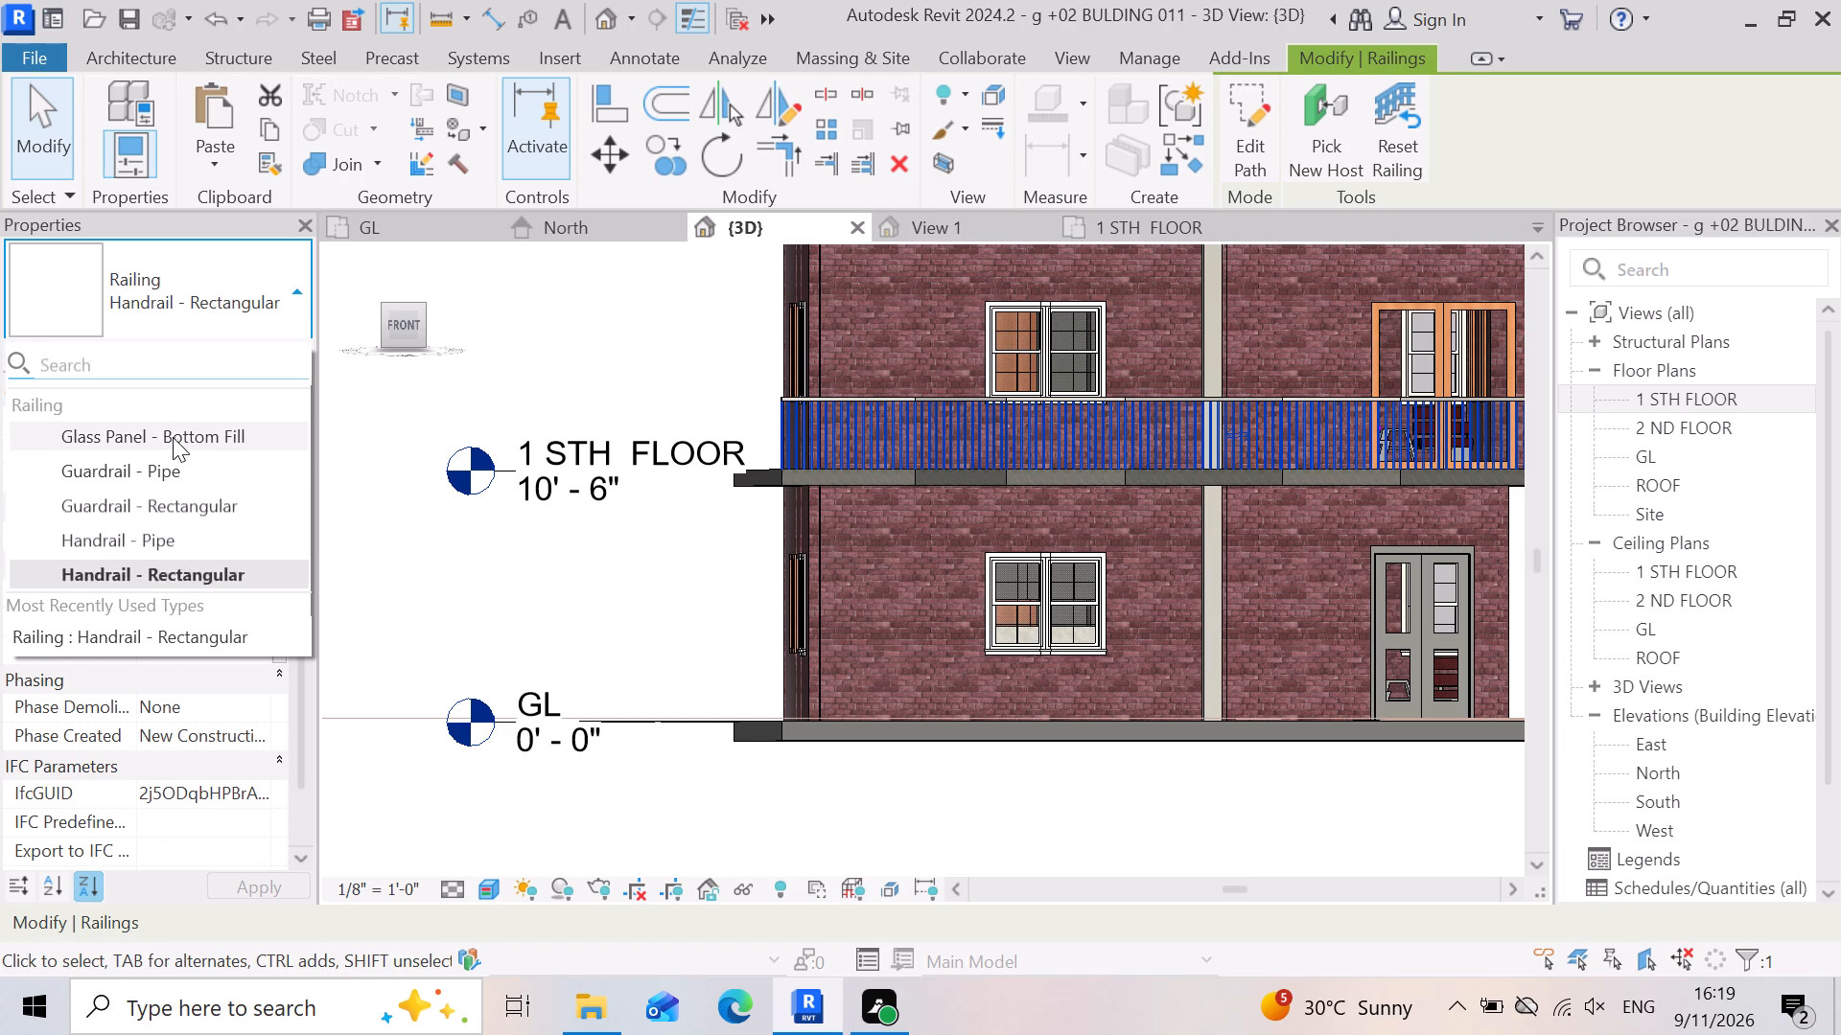
left_click(992, 842)
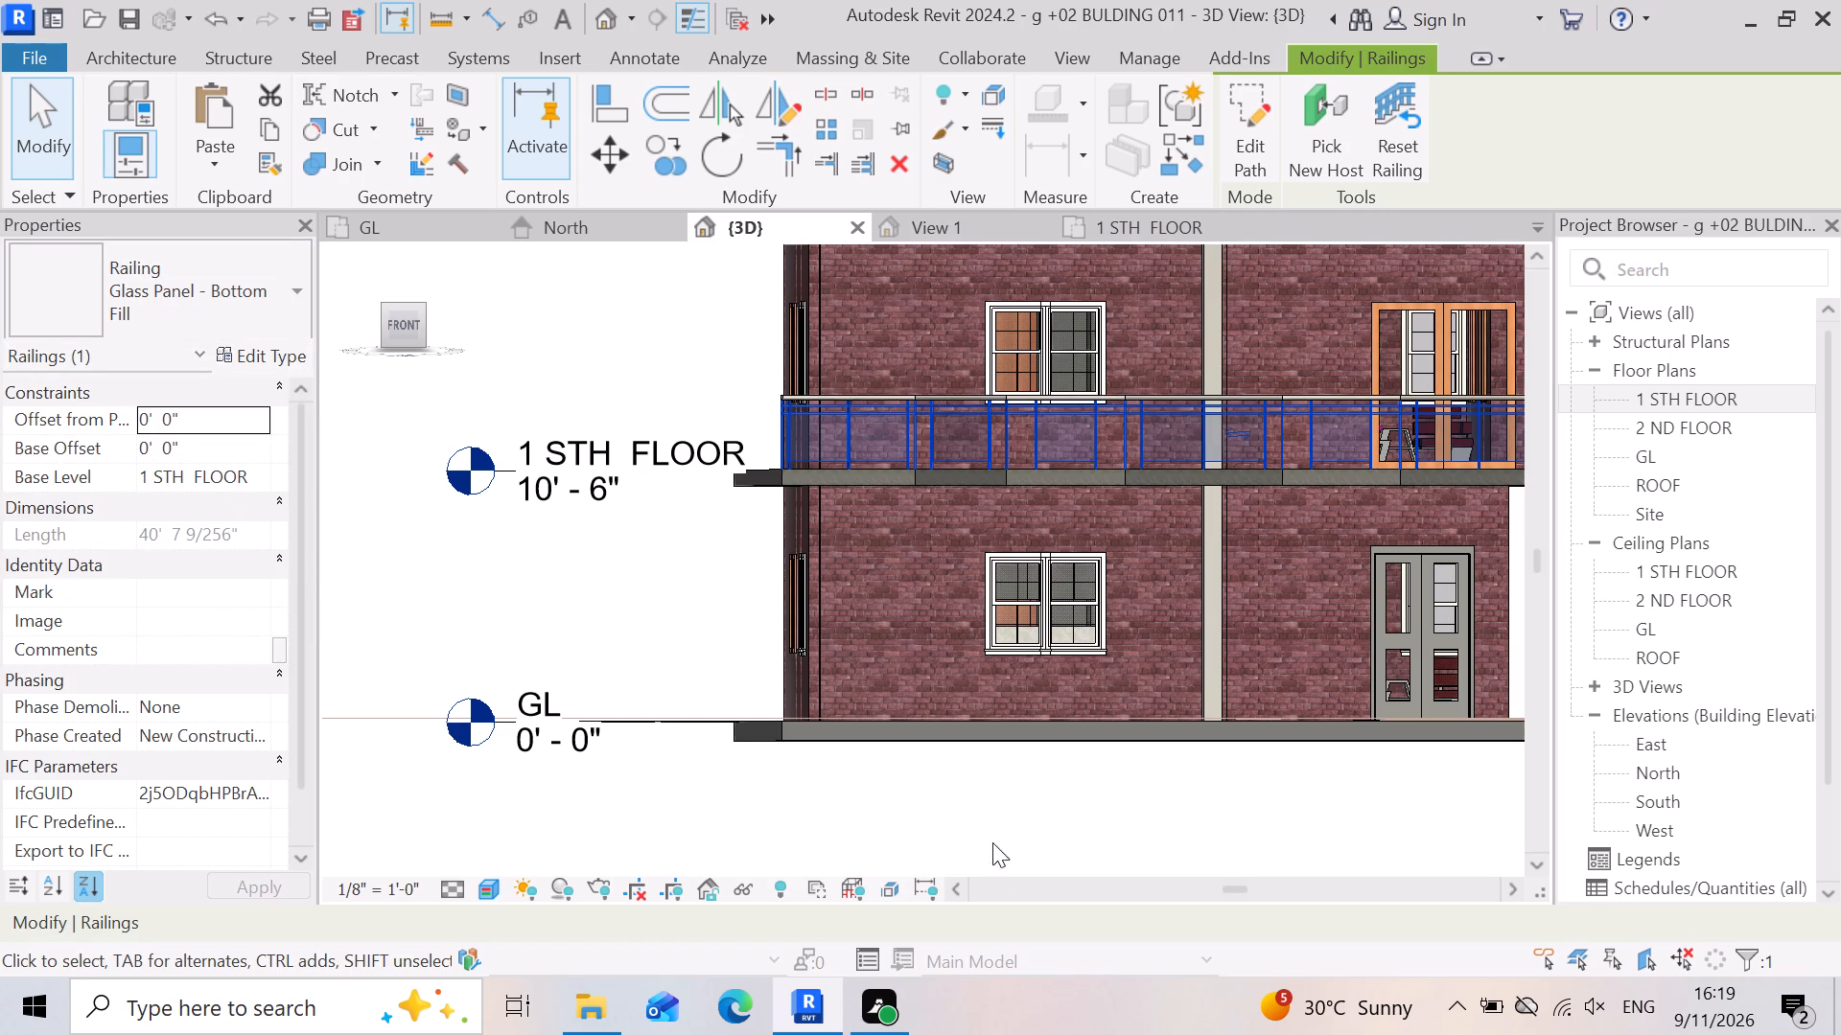
Examine the glass panel railing along the zigzag slab edge from the front and from above.
scroll(1231, 528, "up", 6)
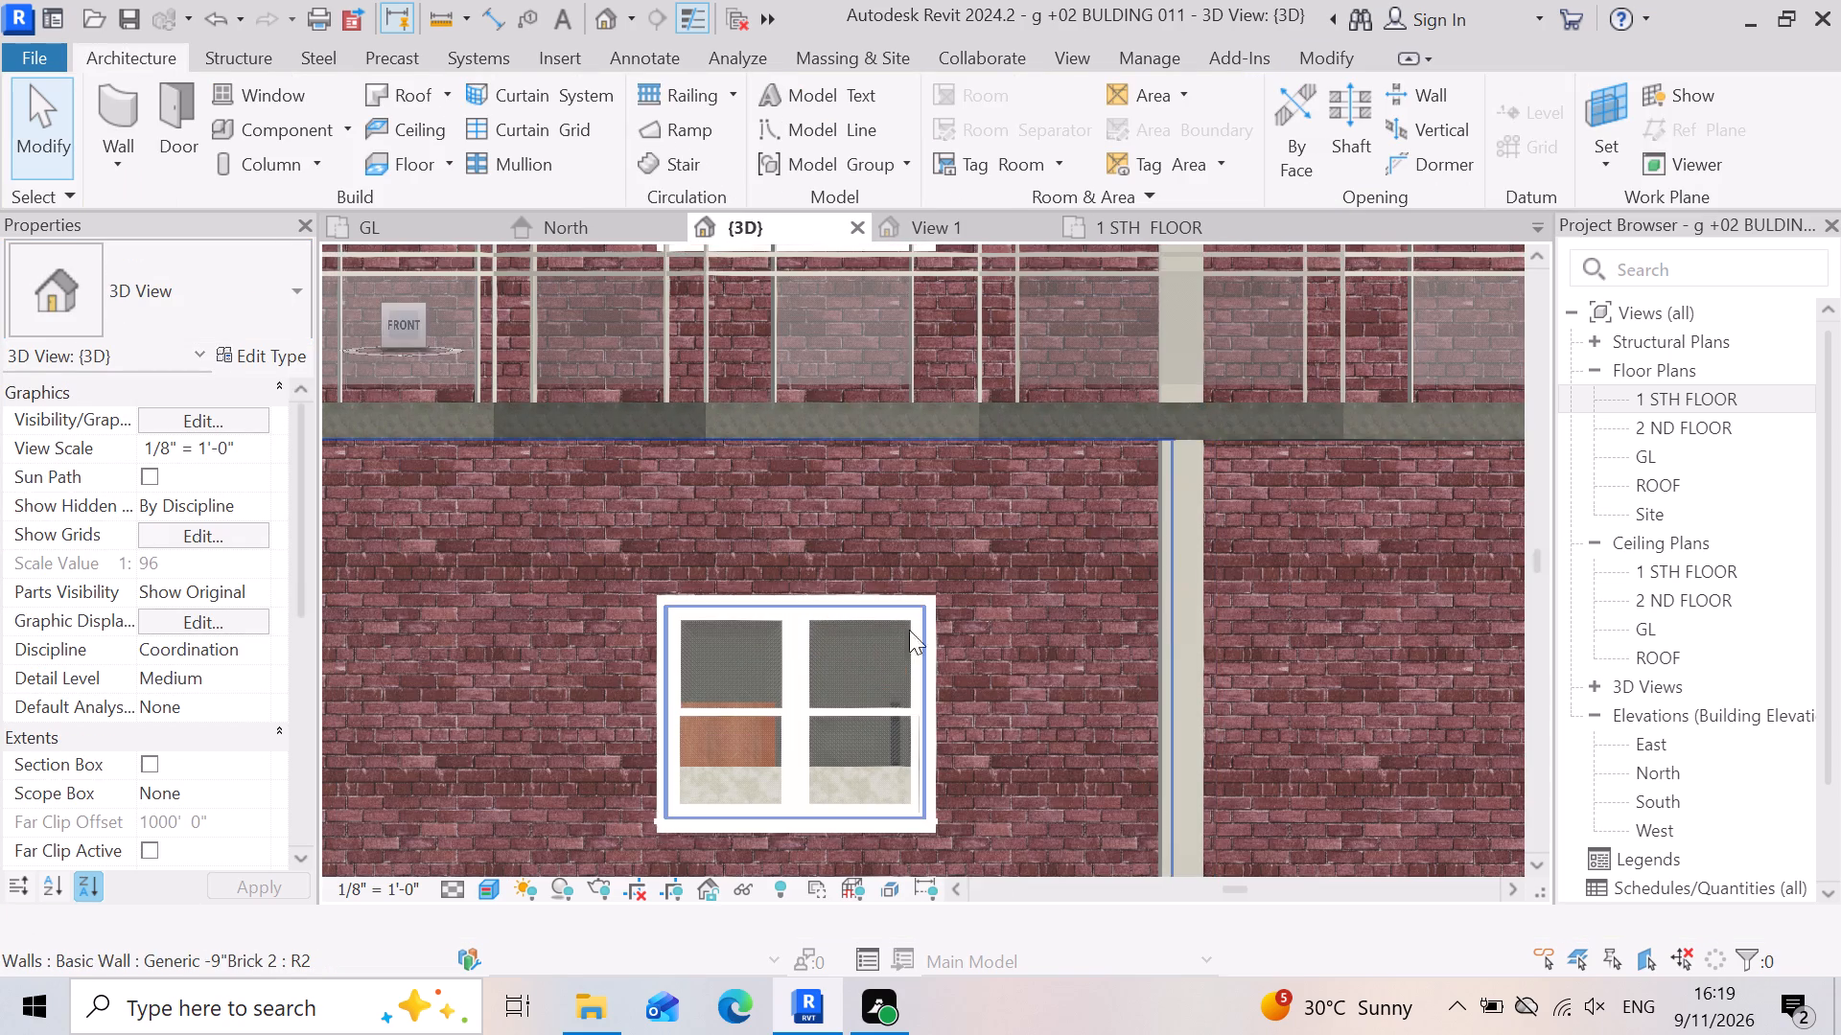
scroll(1081, 558, "down", 4)
scroll(962, 650, "down", 3)
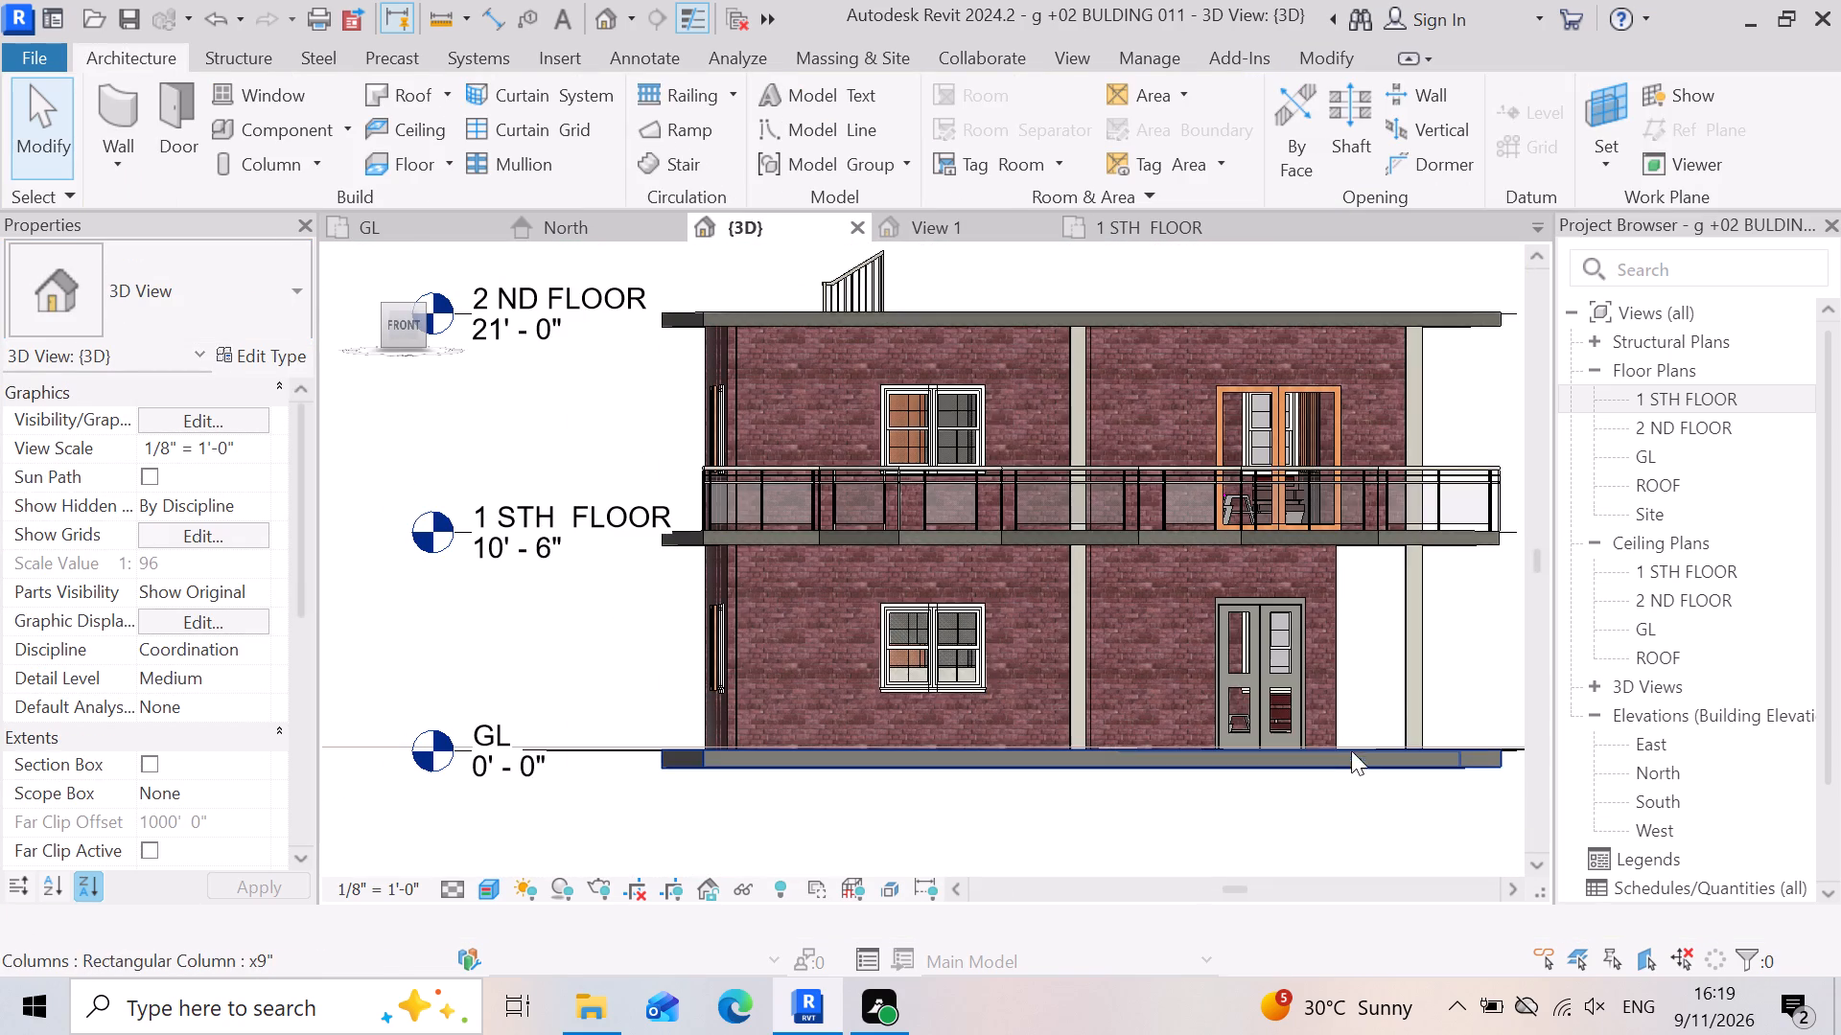
right_click_drag(1346, 662, 1338, 705, "shift")
middle_click_drag(1346, 662, 1338, 705, "shift")
scroll(1145, 565, "up", 1)
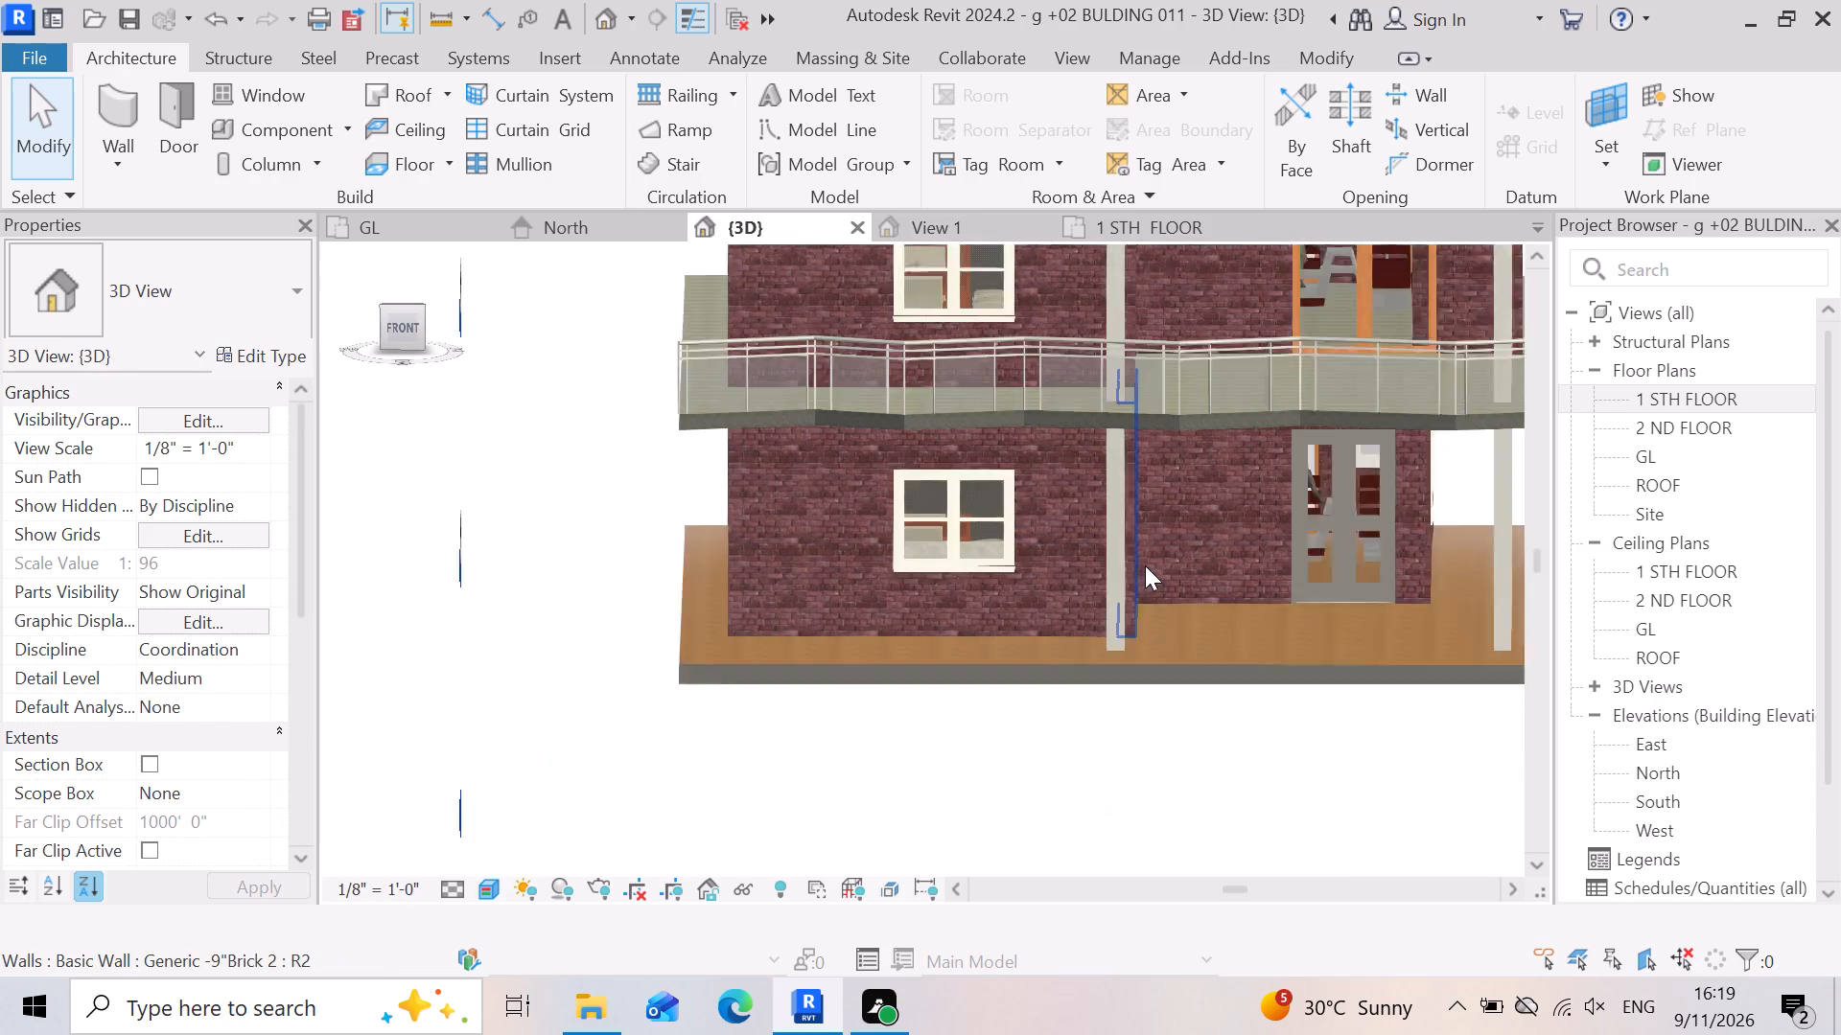
scroll(1145, 565, "up", 2)
scroll(766, 683, "down", 7)
scroll(1262, 514, "up", 2)
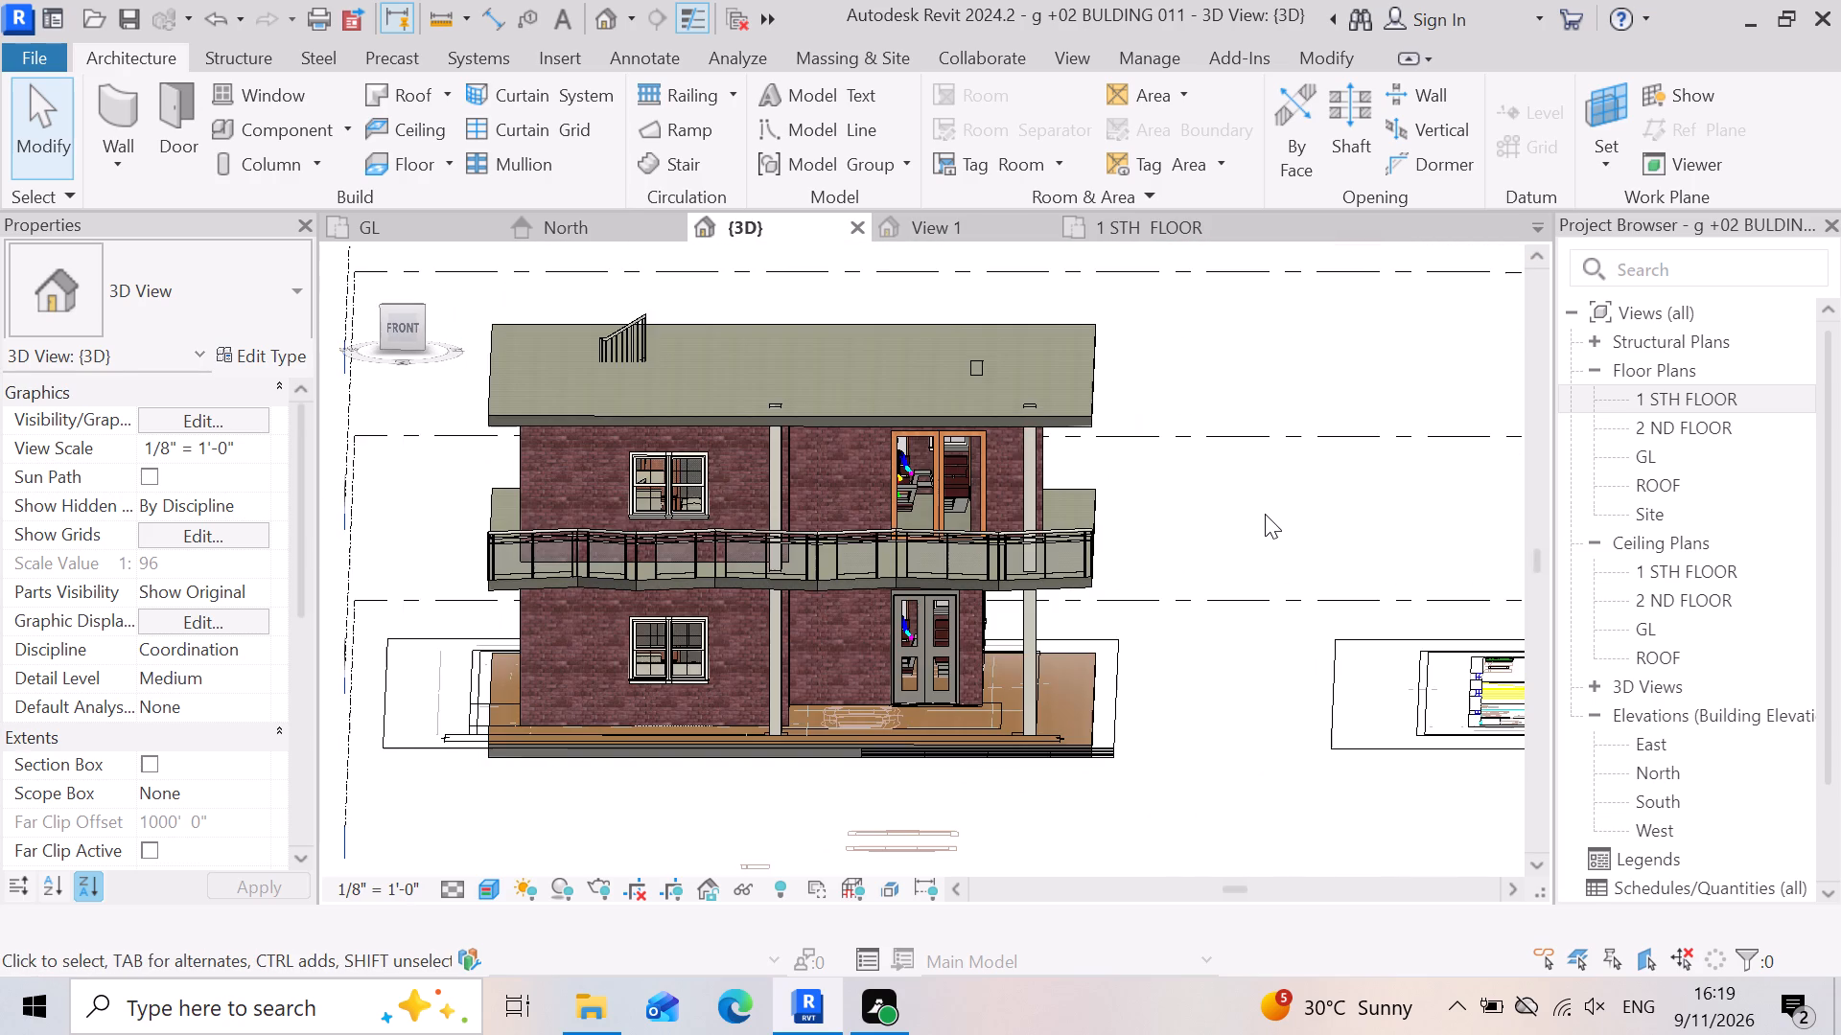
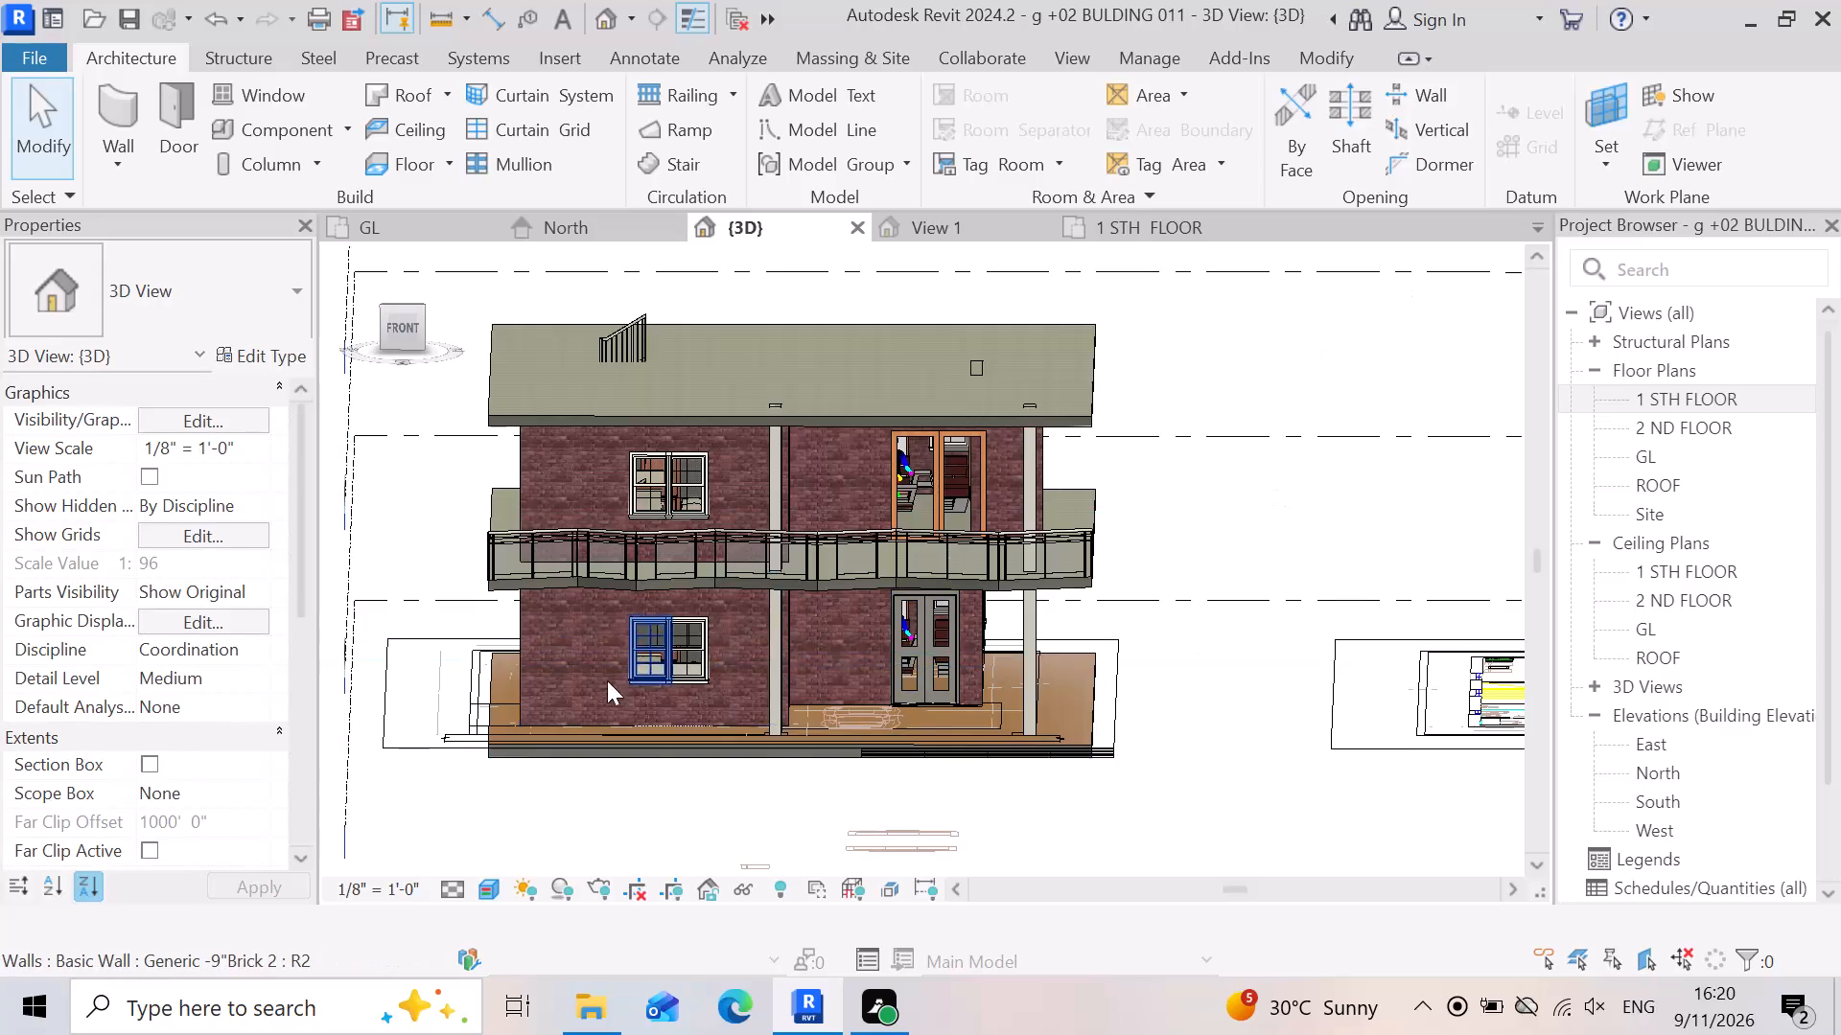
Examine the front facade up close in the 3D view, focusing on one end of the first-floor glass railing and zigzag slab edge.
scroll(604, 673, "up", 4)
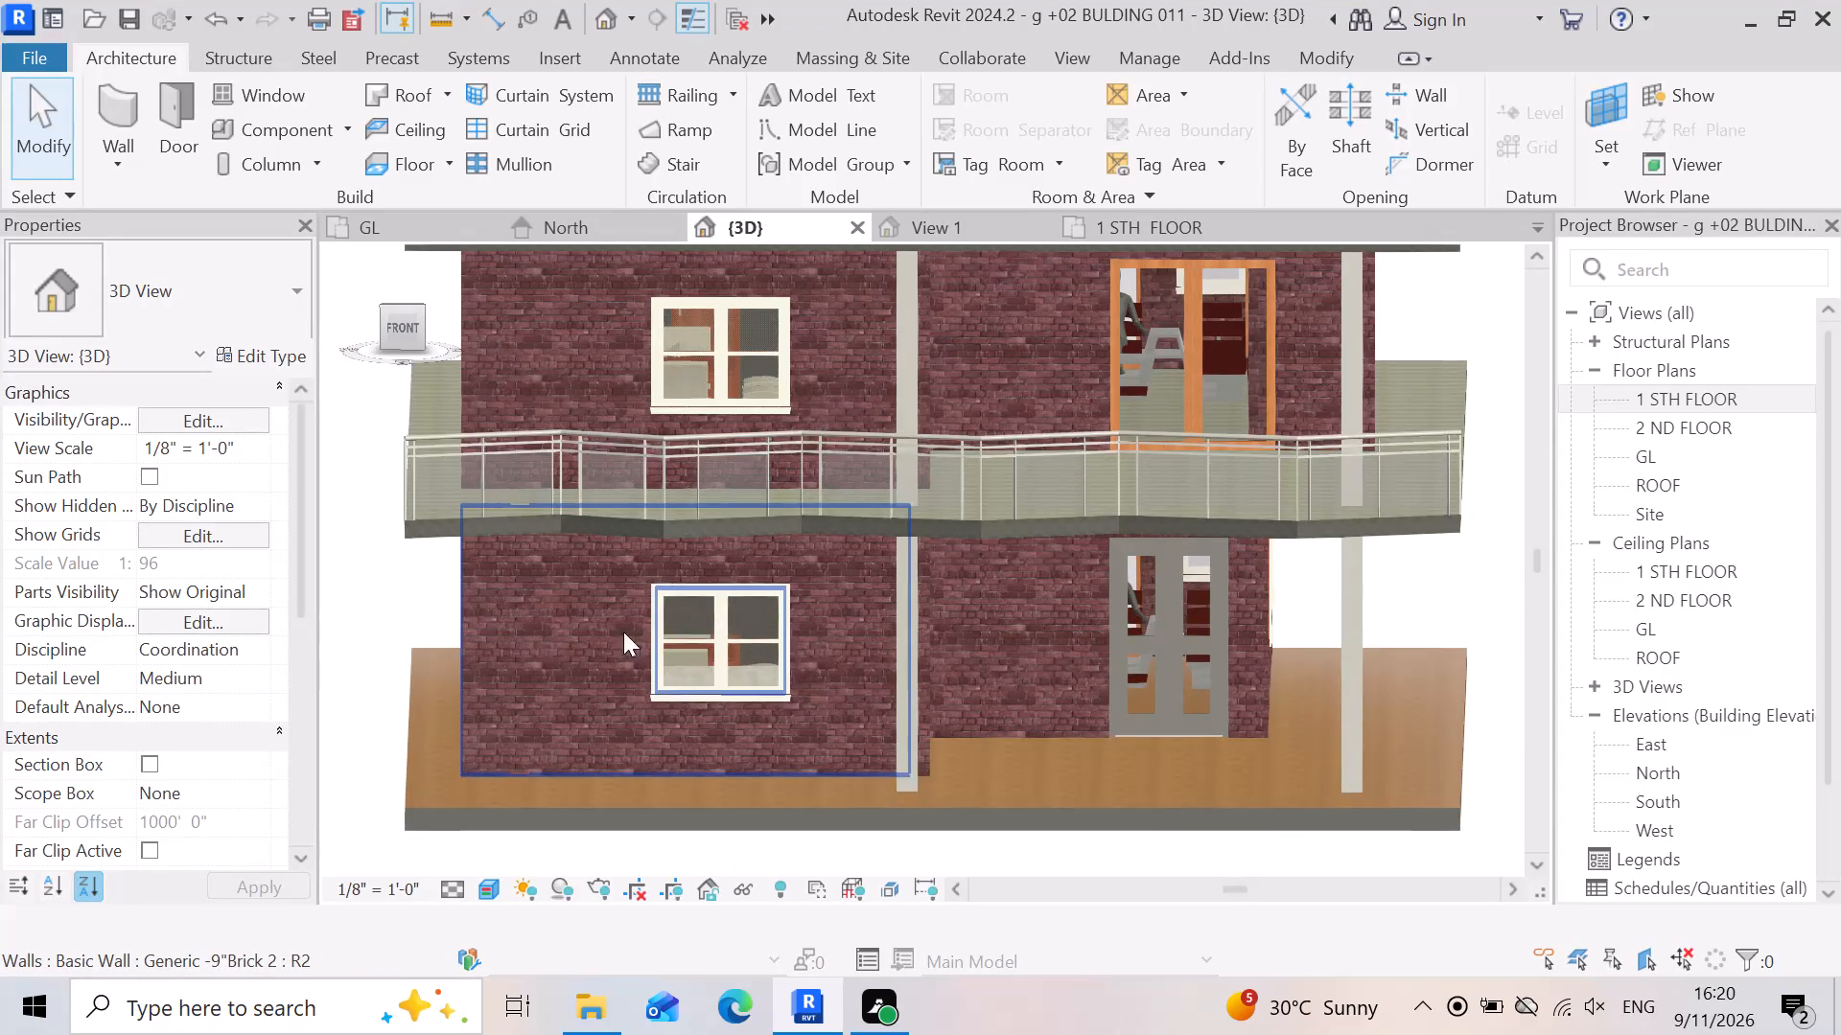
scroll(407, 465, "up", 3)
scroll(1217, 683, "down", 3)
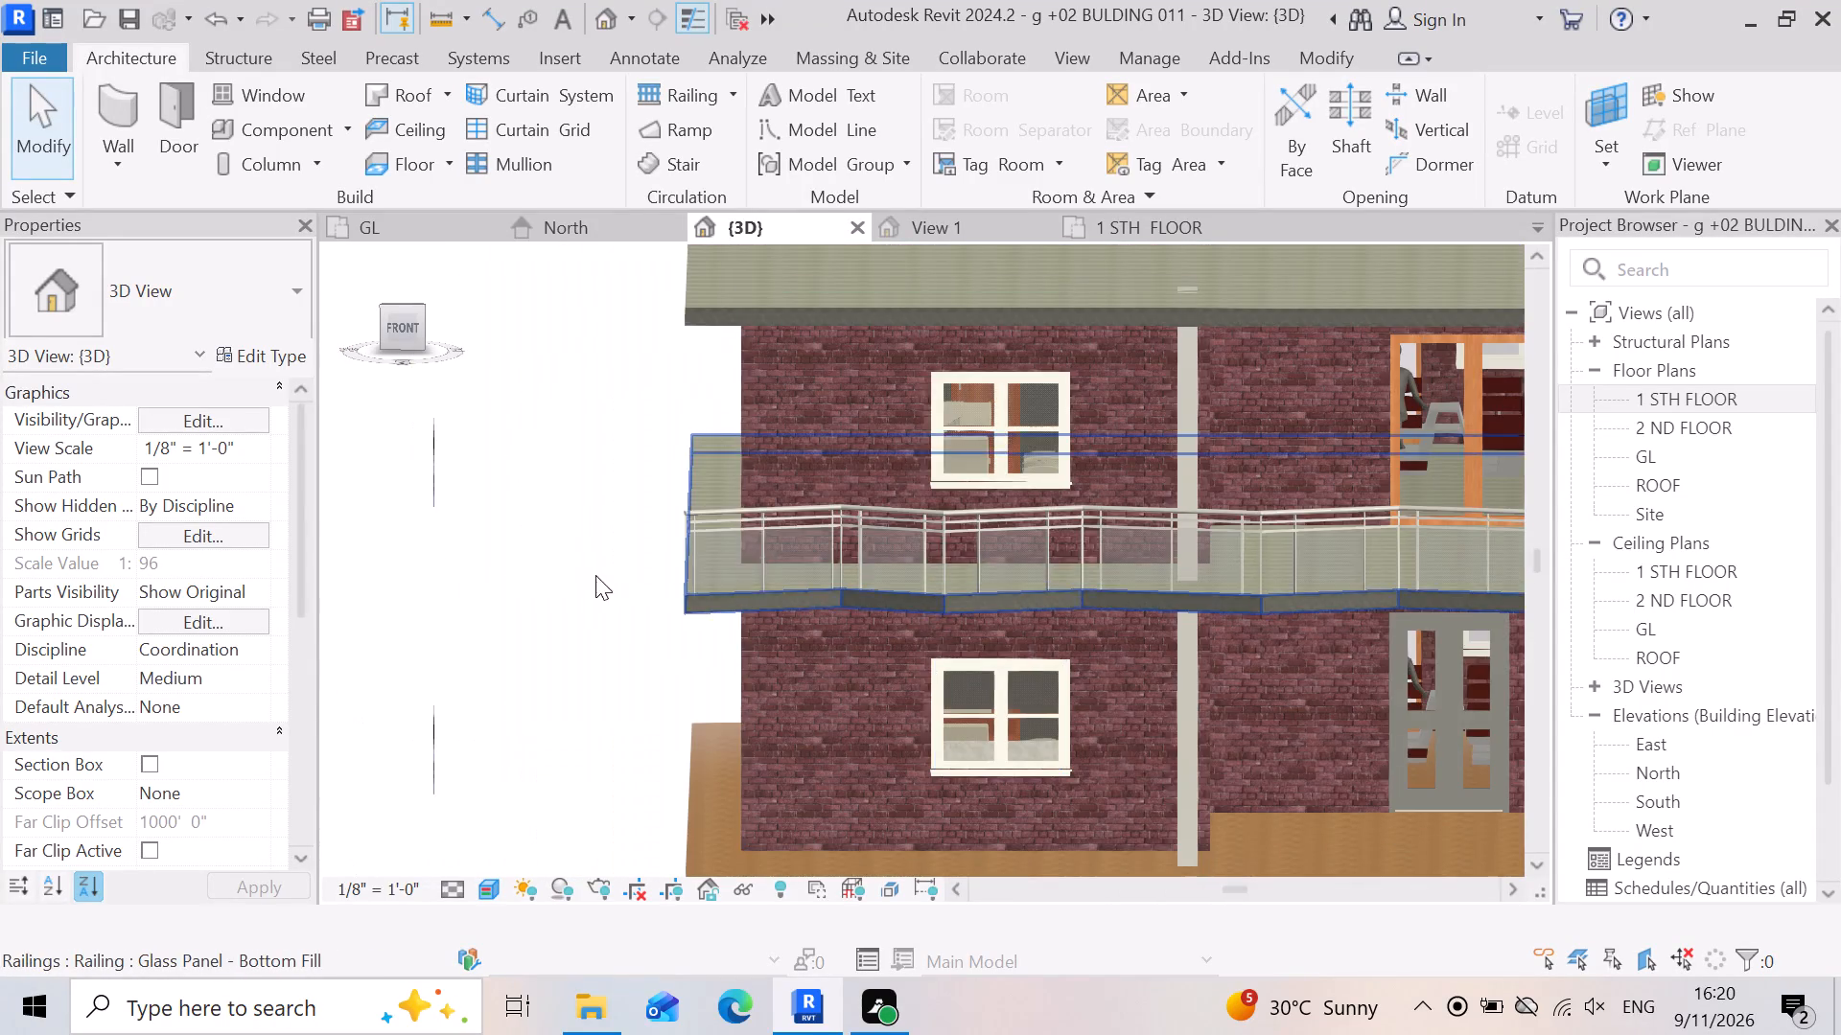
scroll(608, 574, "up", 3)
scroll(788, 632, "up", 5)
scroll(1020, 787, "down", 3)
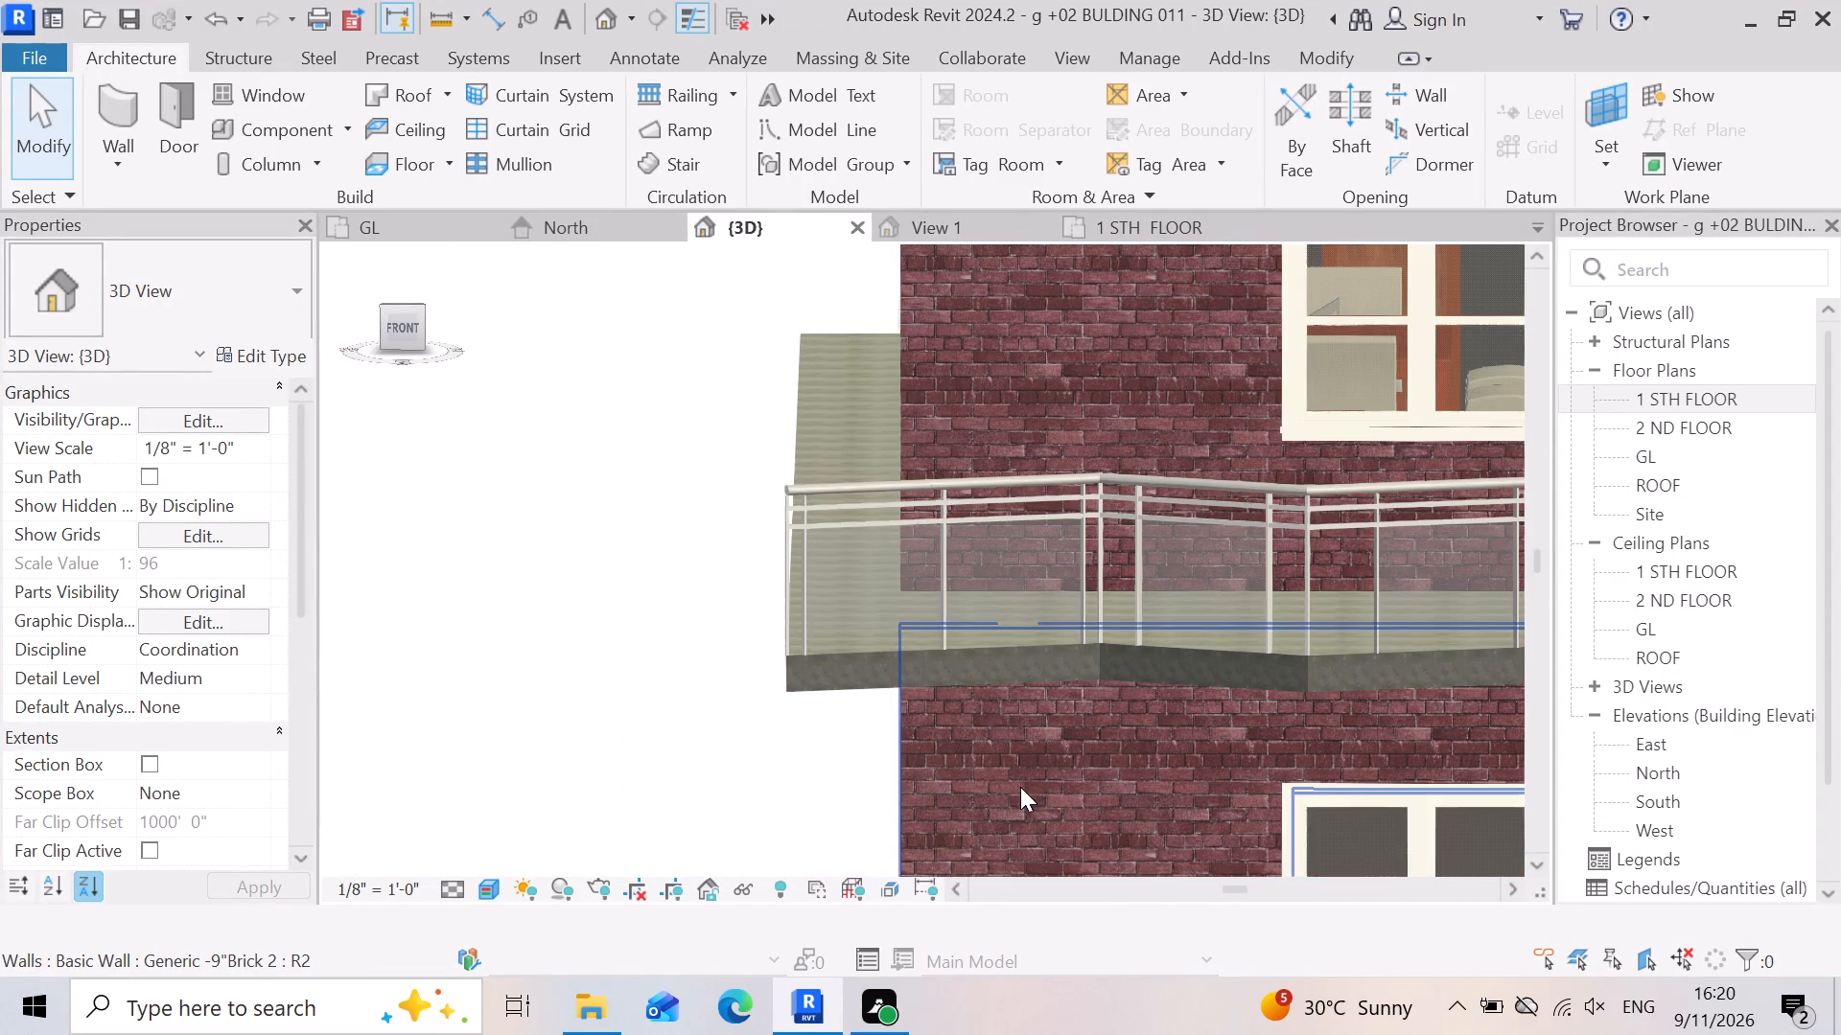
scroll(1010, 714, "down", 5)
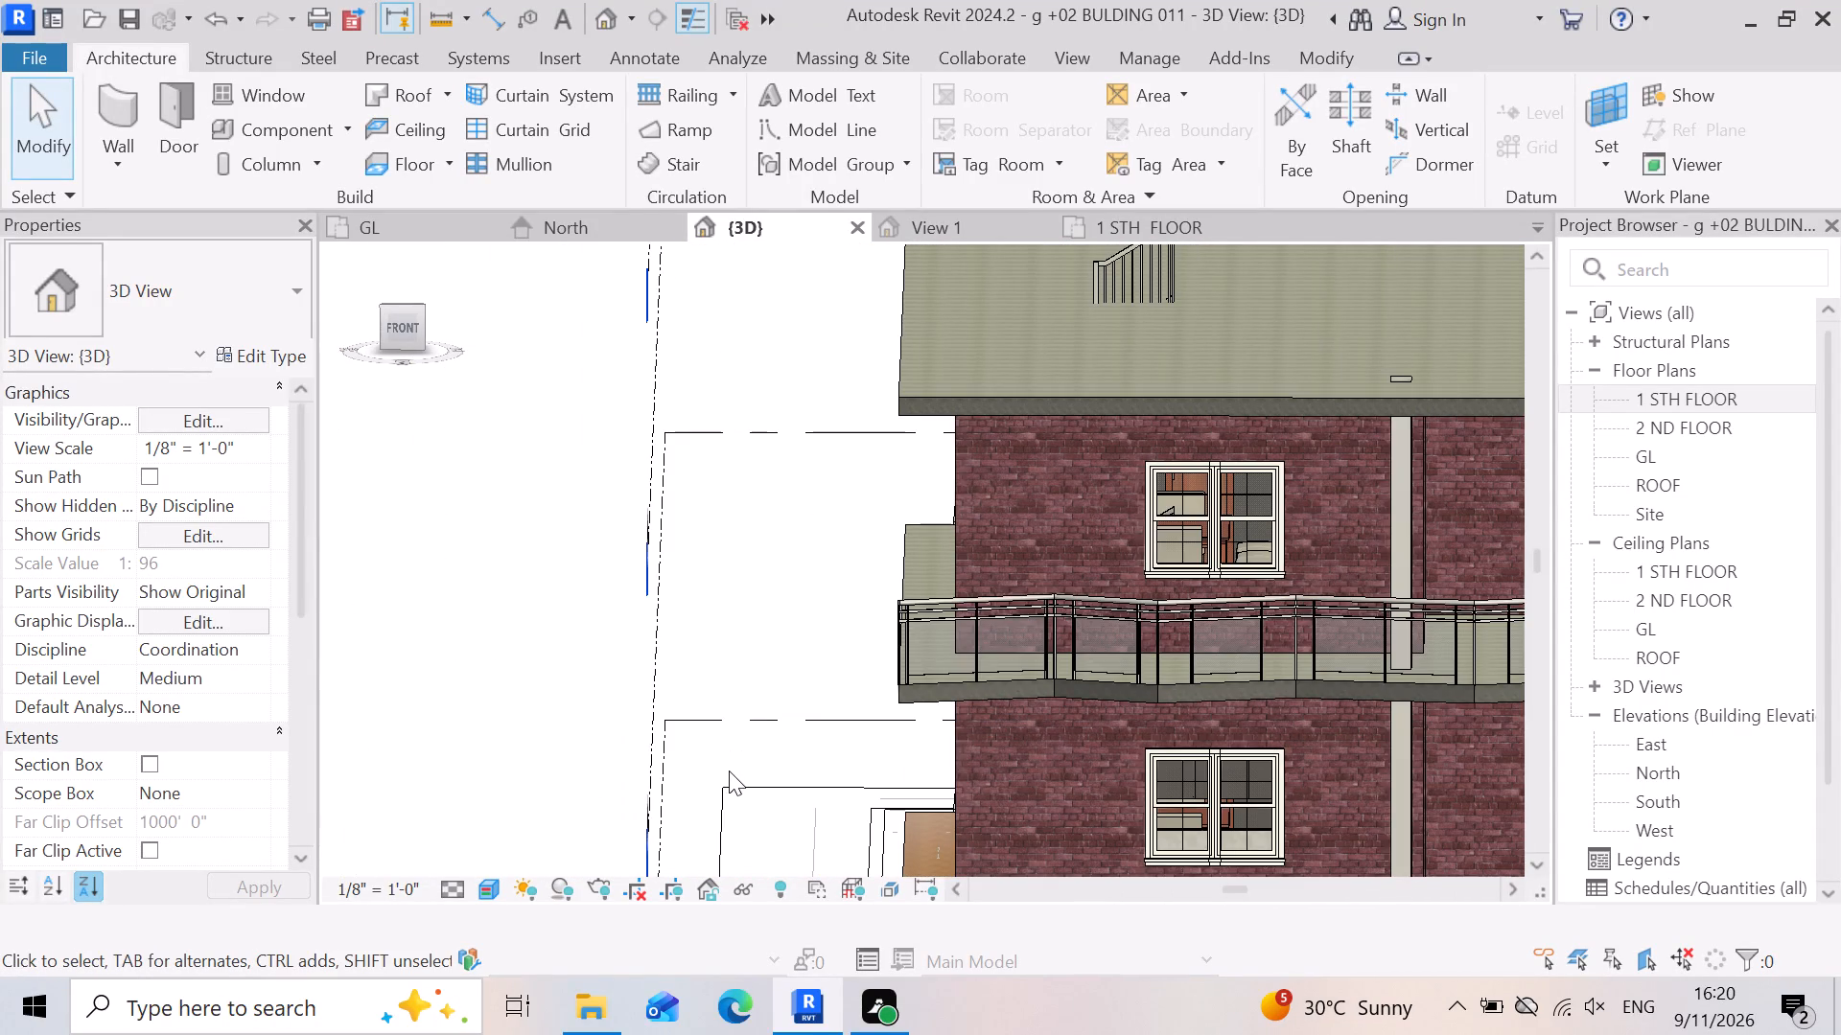
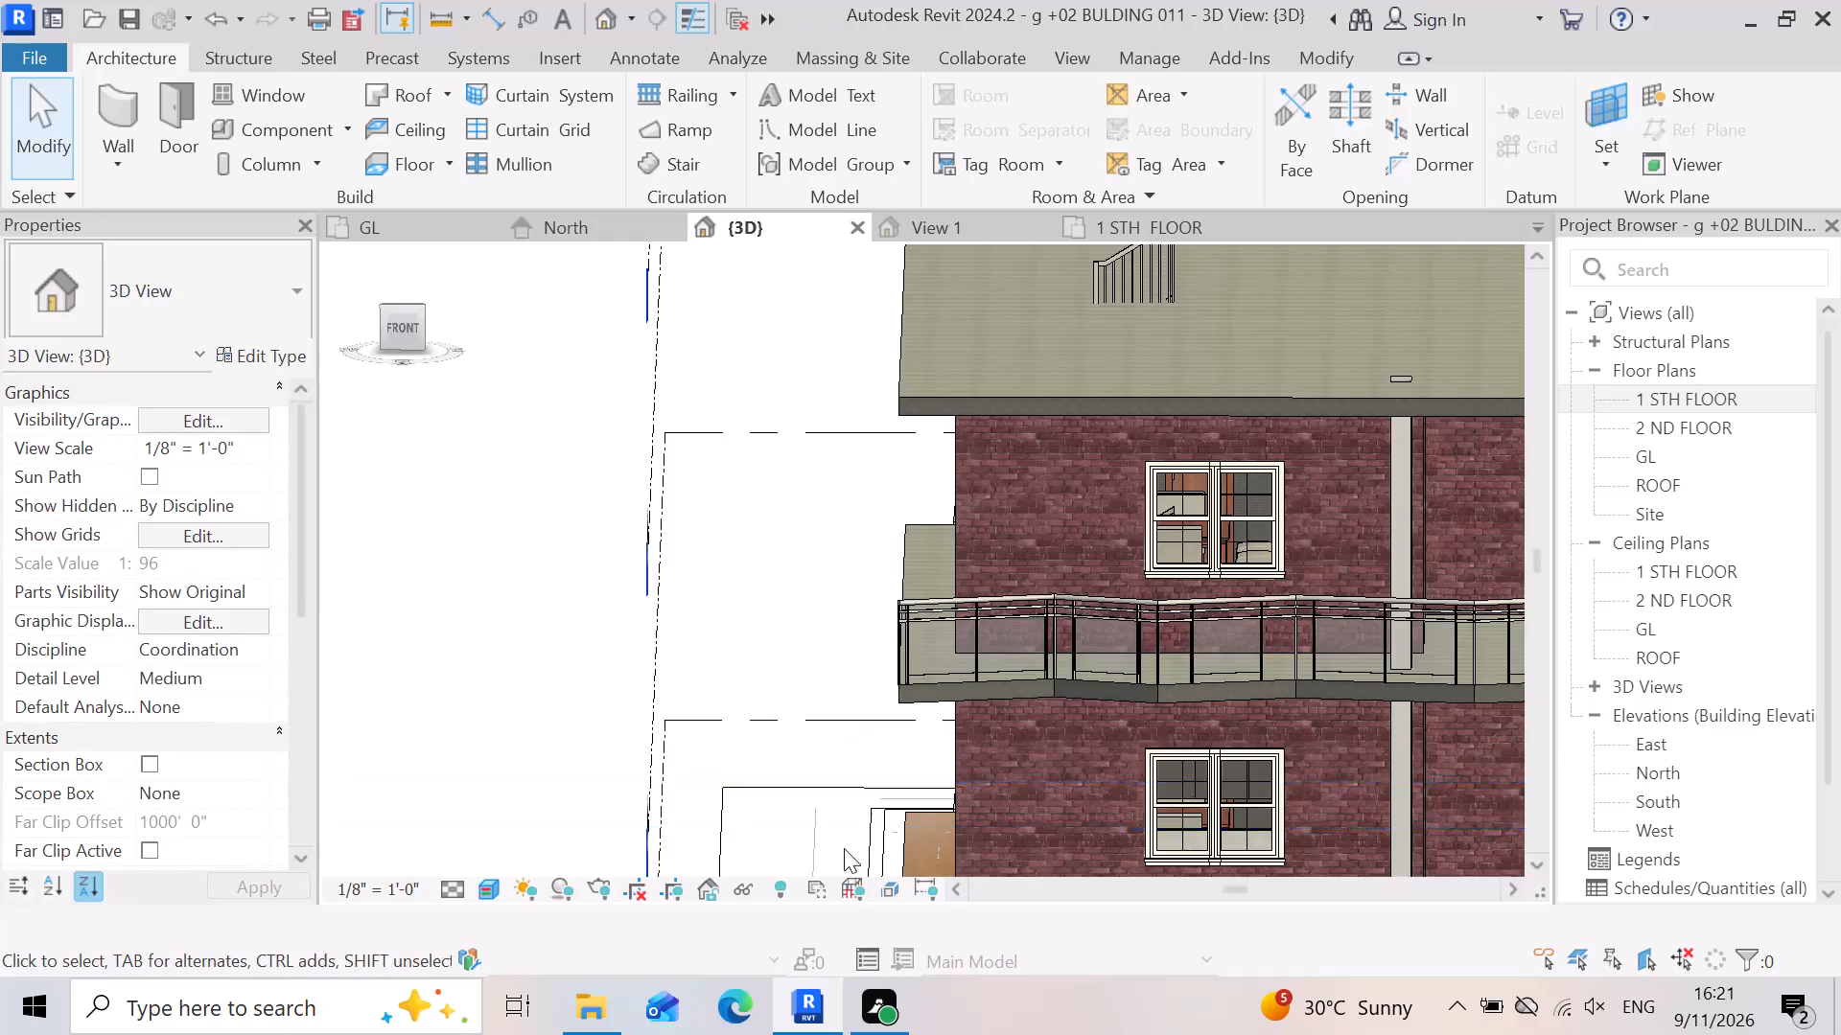
Examine the front facade in the 3D view, checking the first-floor glass railing, zigzag slab edge, upper-floor openings and ground-floor base.
scroll(1110, 819, "up", 9)
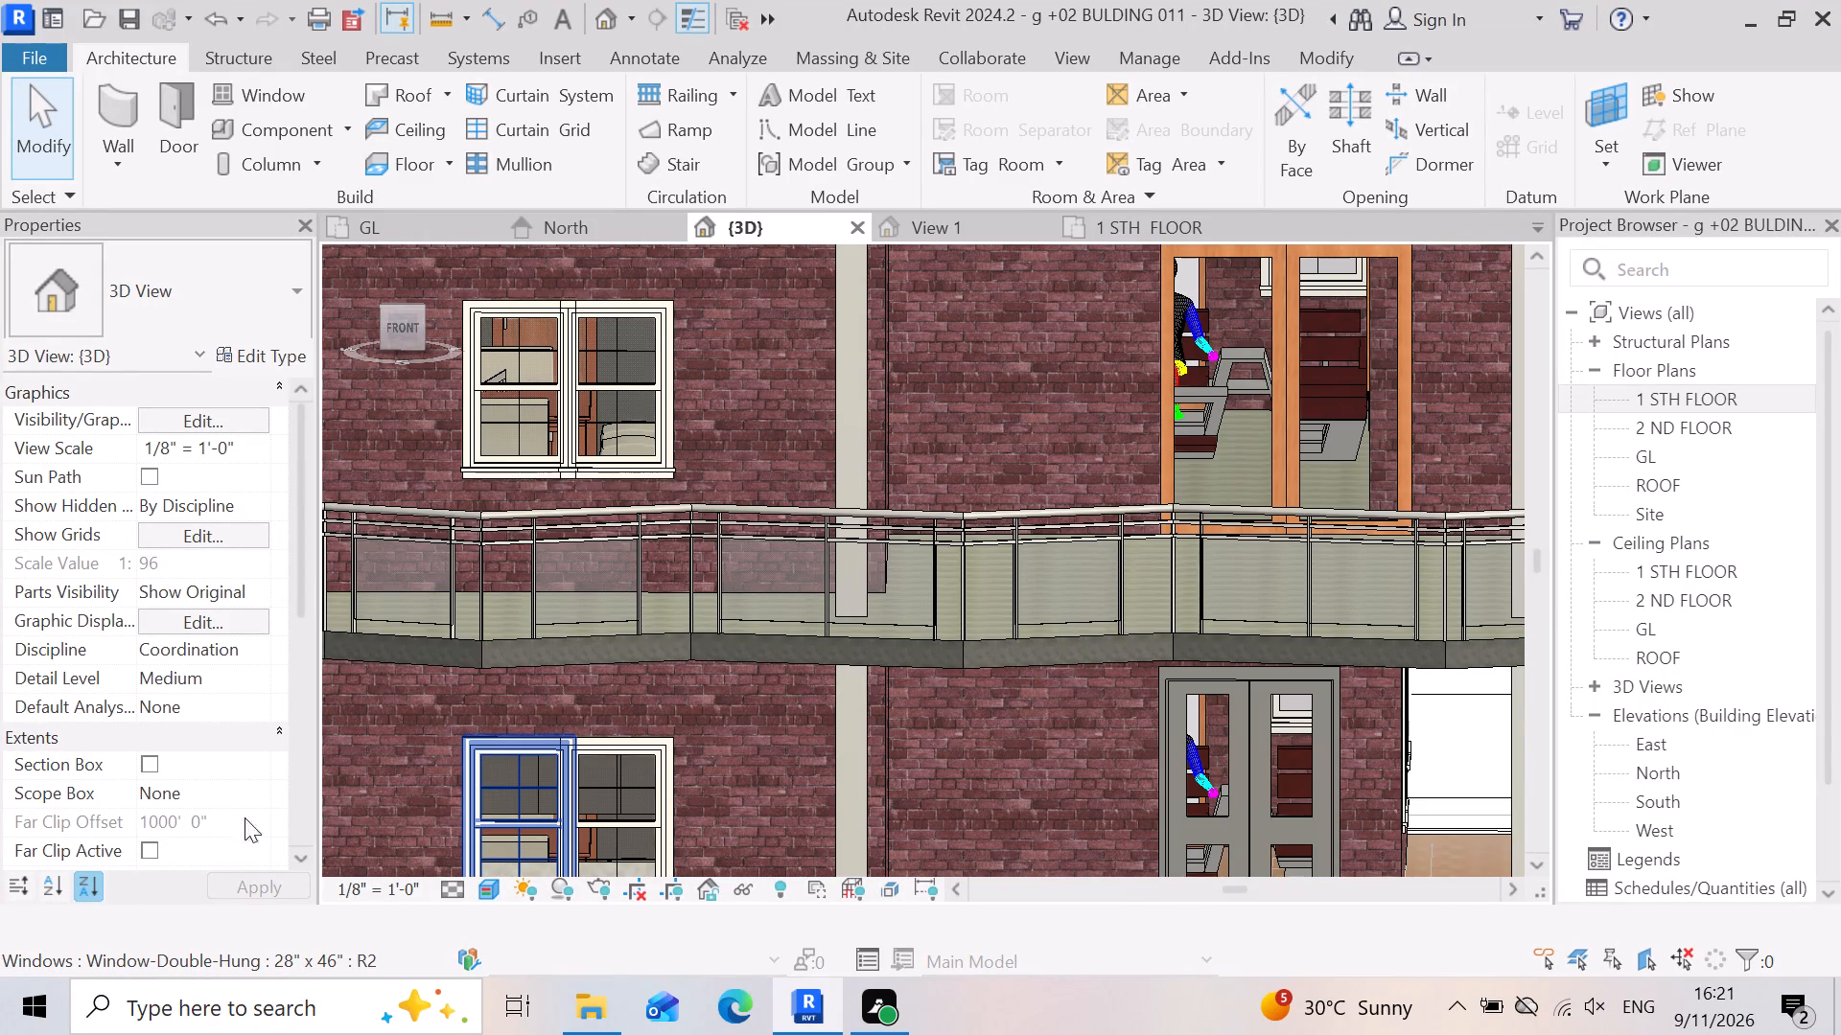
scroll(1157, 729, "down", 2)
scroll(1352, 583, "up", 2)
scroll(1216, 481, "up", 3)
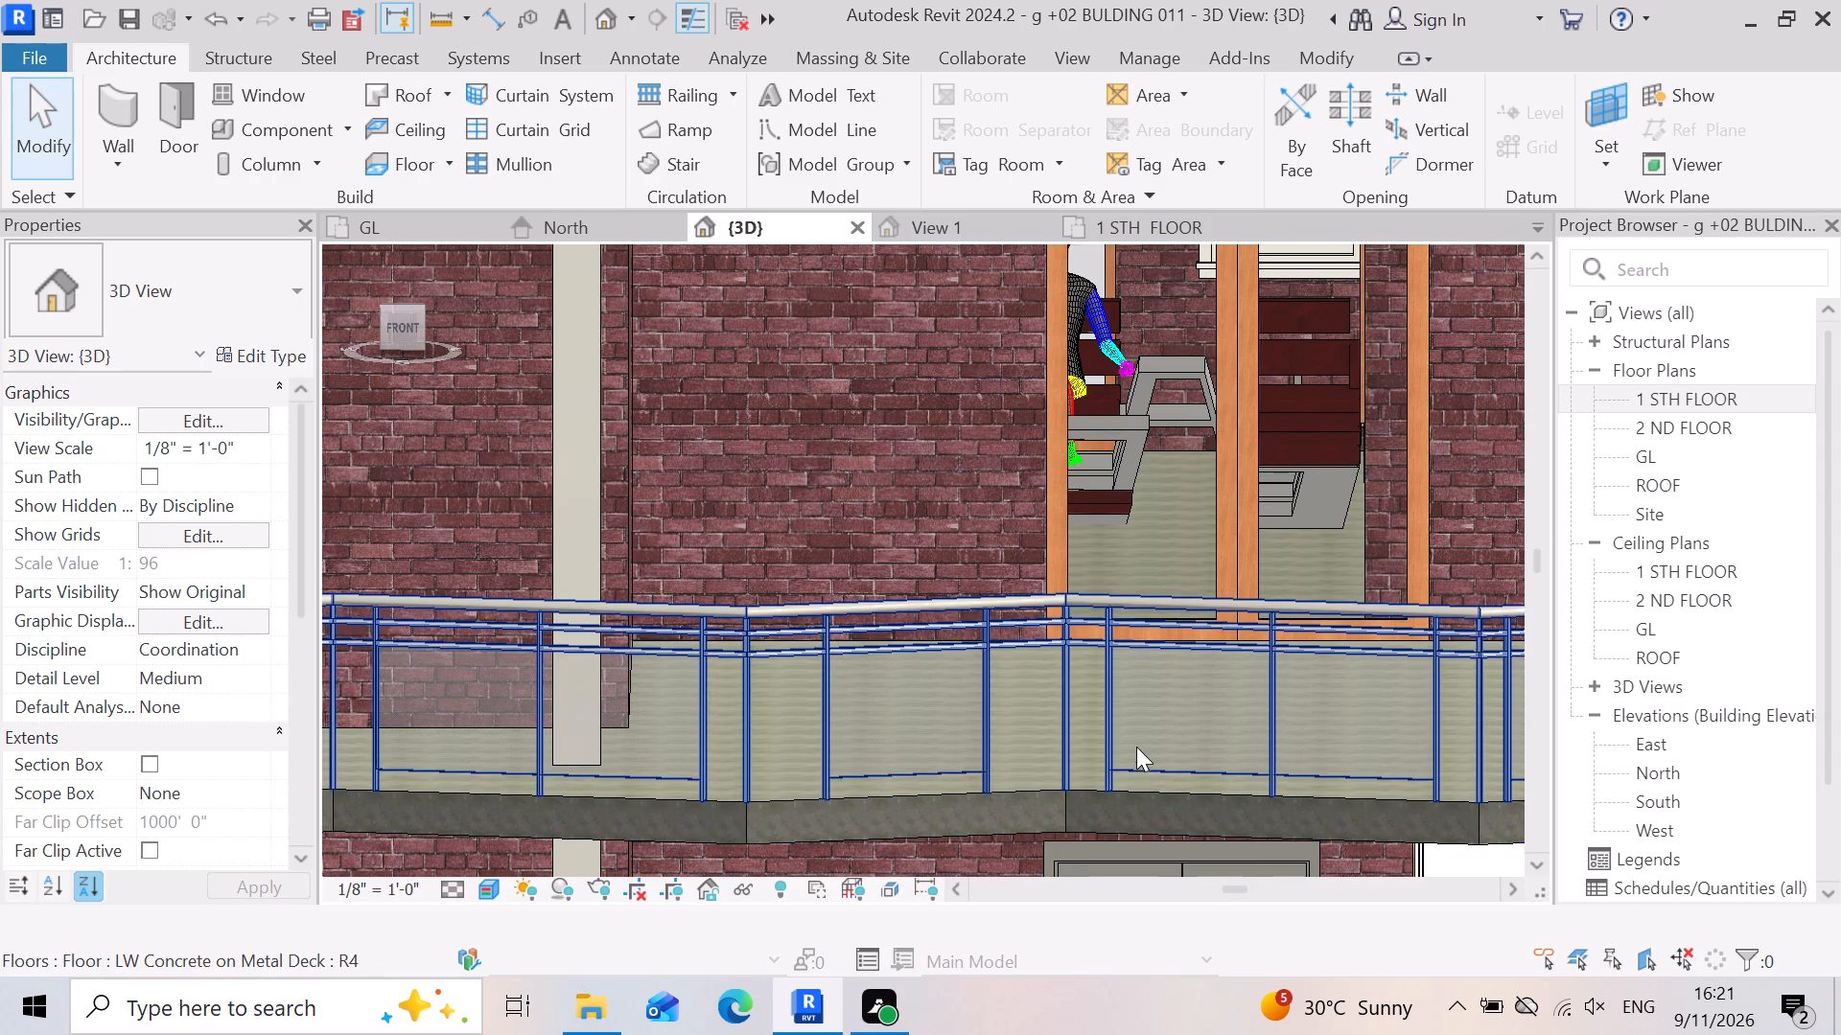
scroll(1136, 737, "down", 3)
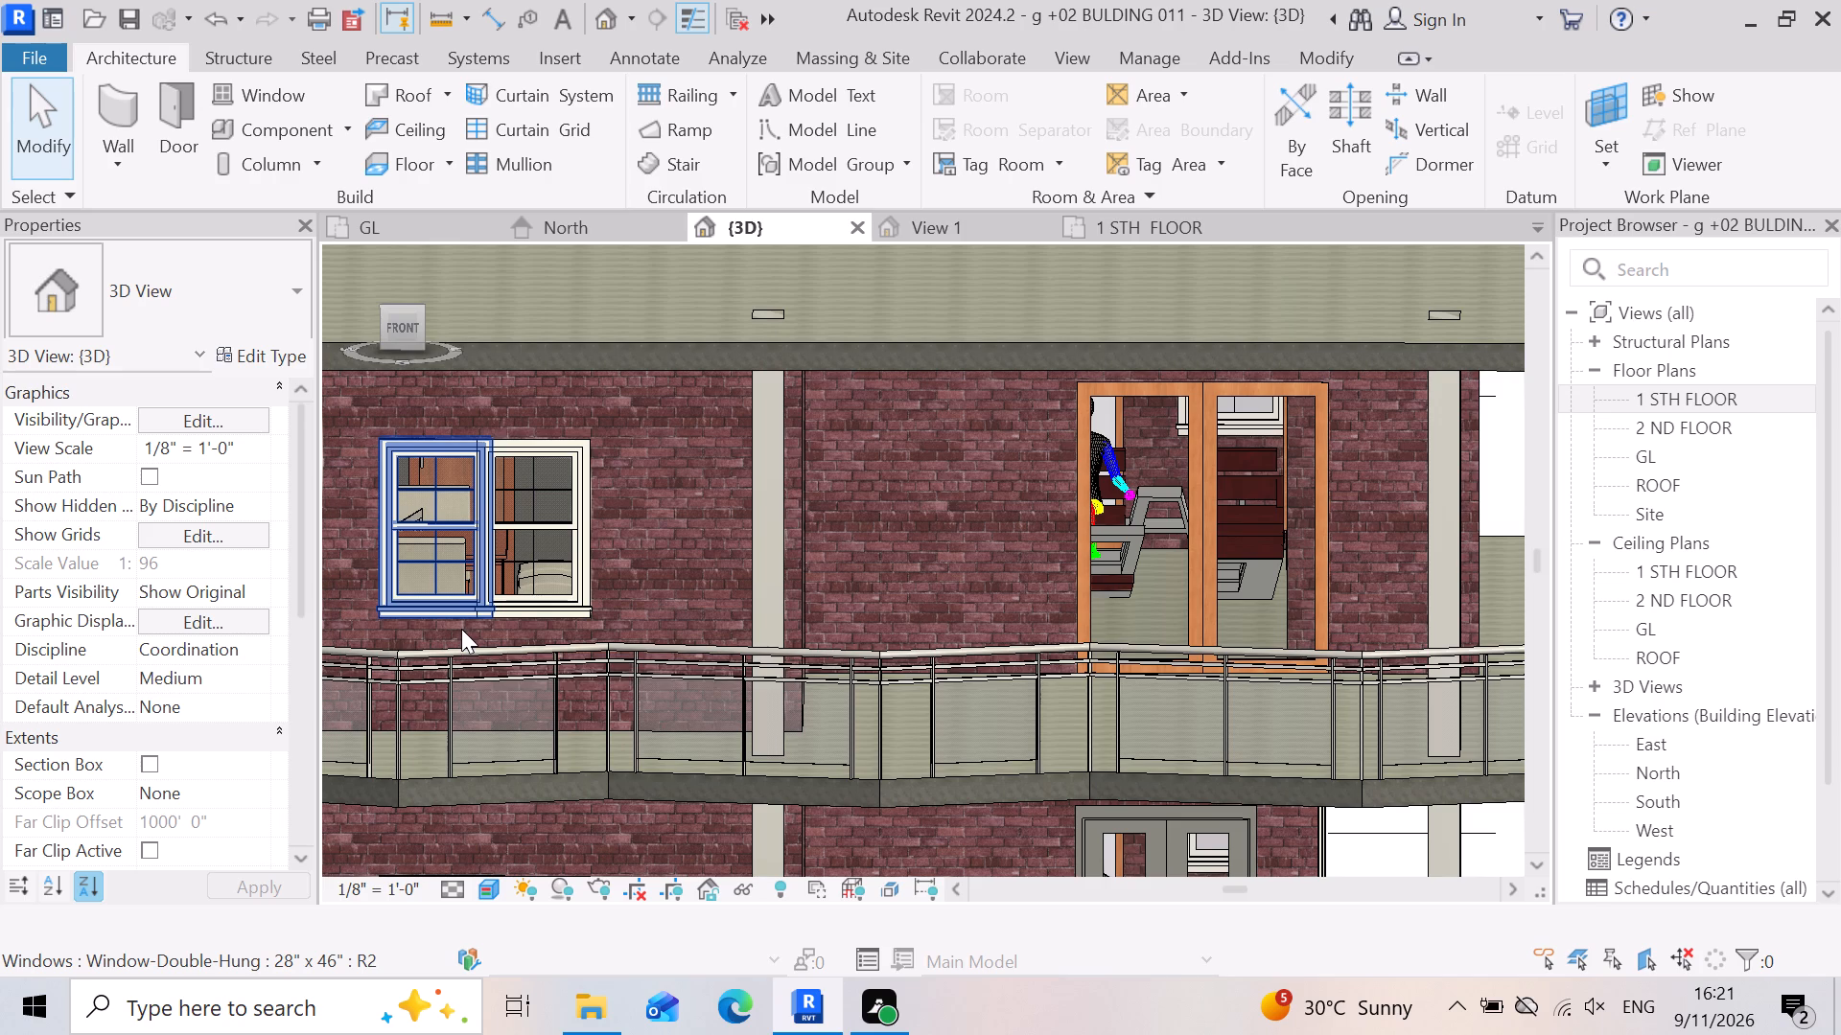
scroll(905, 655, "down", 3)
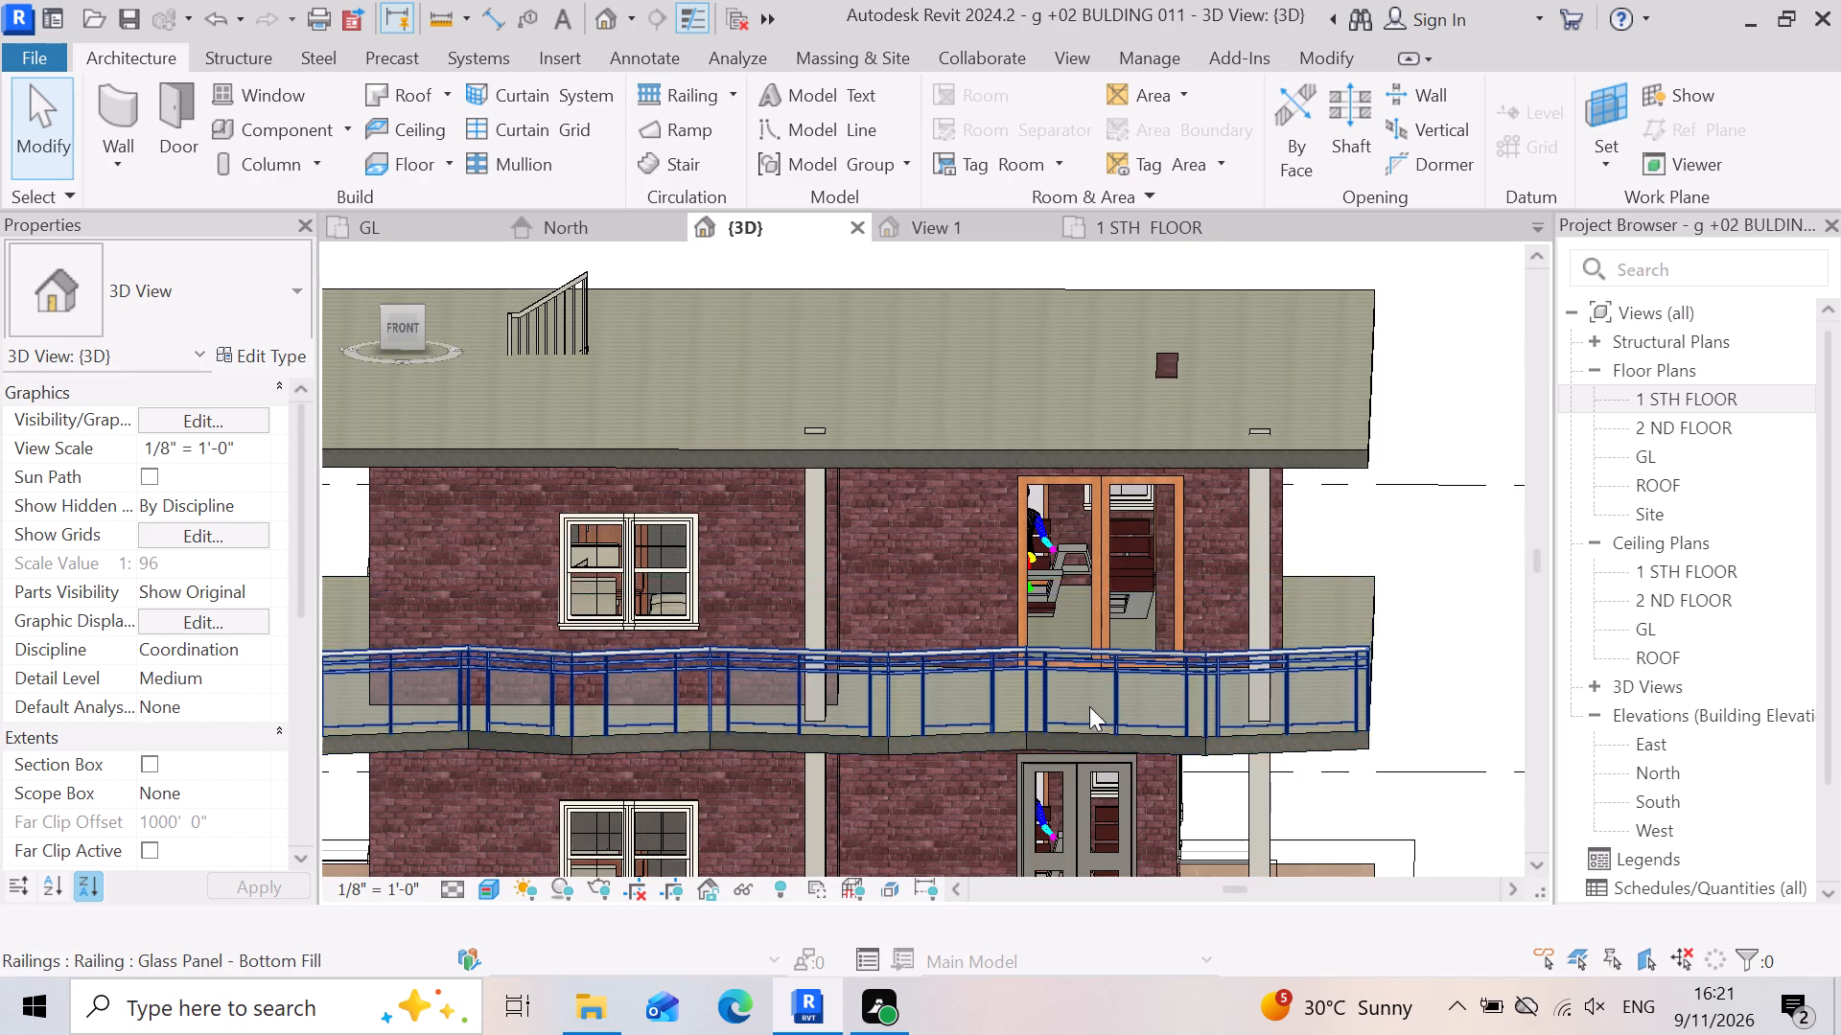
scroll(1179, 693, "down", 3)
scroll(491, 807, "up", 2)
scroll(721, 651, "up", 6)
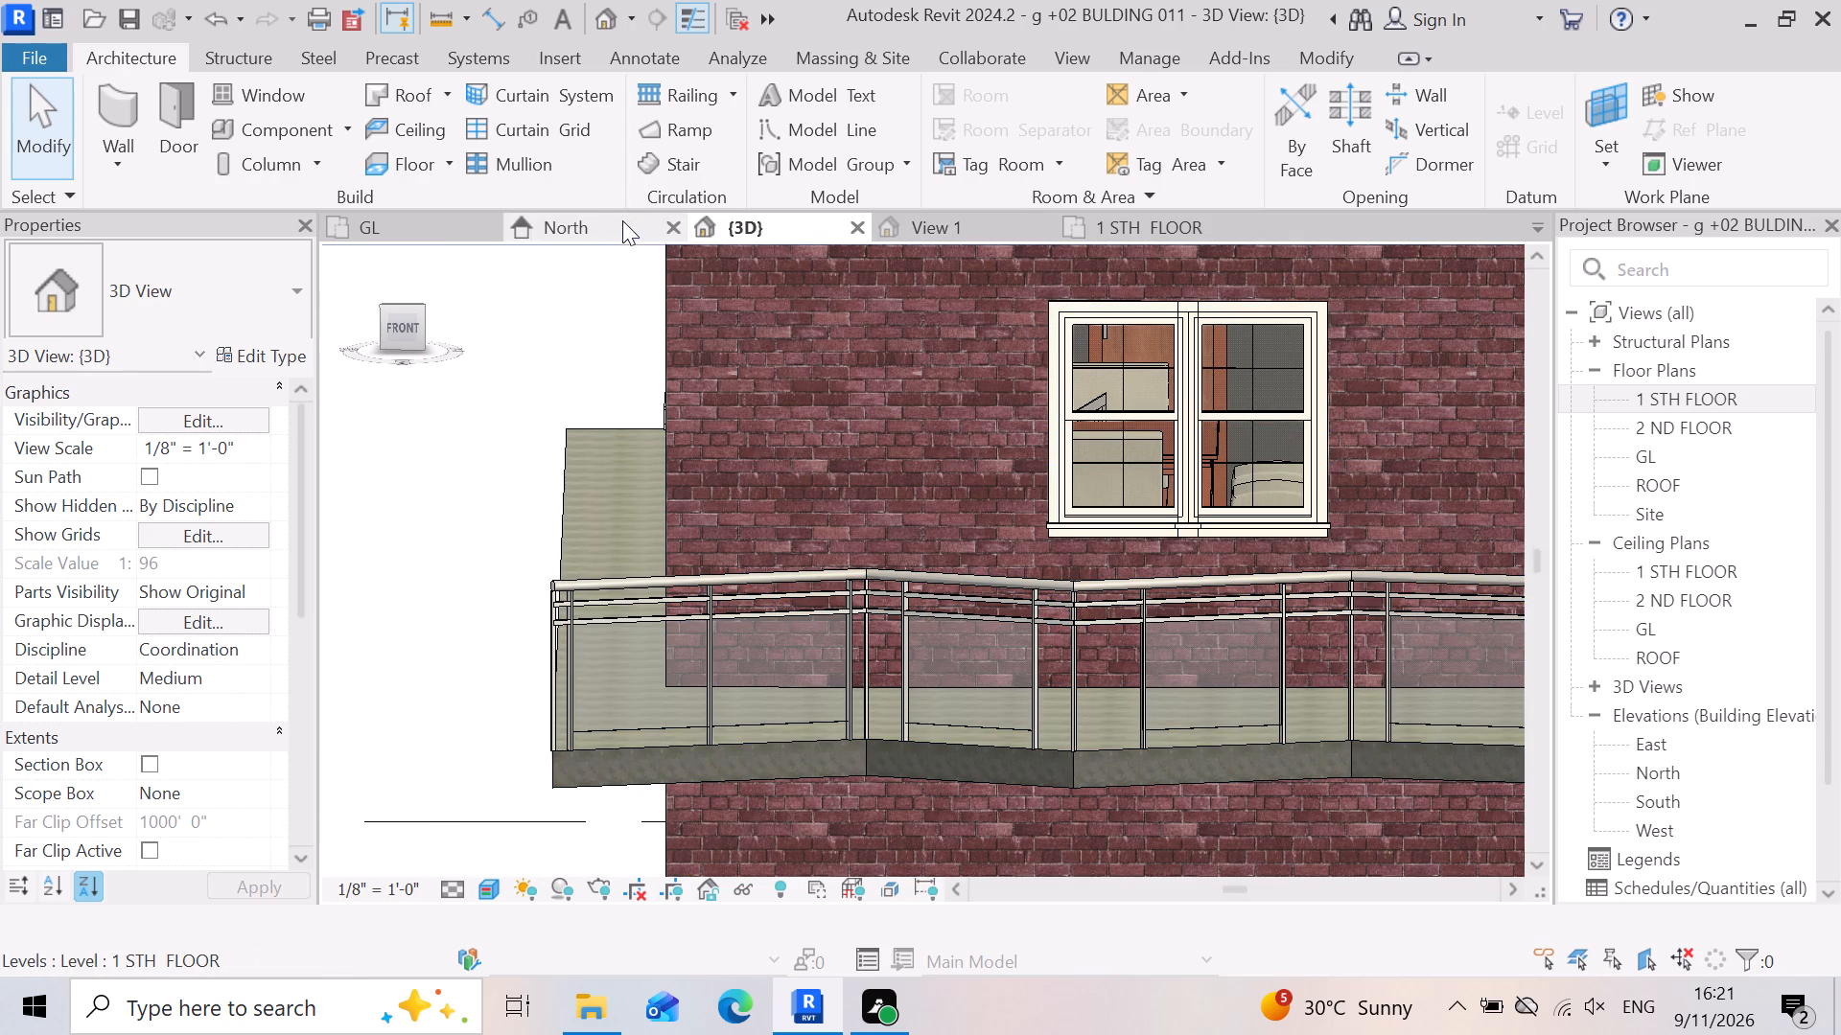
scroll(529, 635, "down", 5)
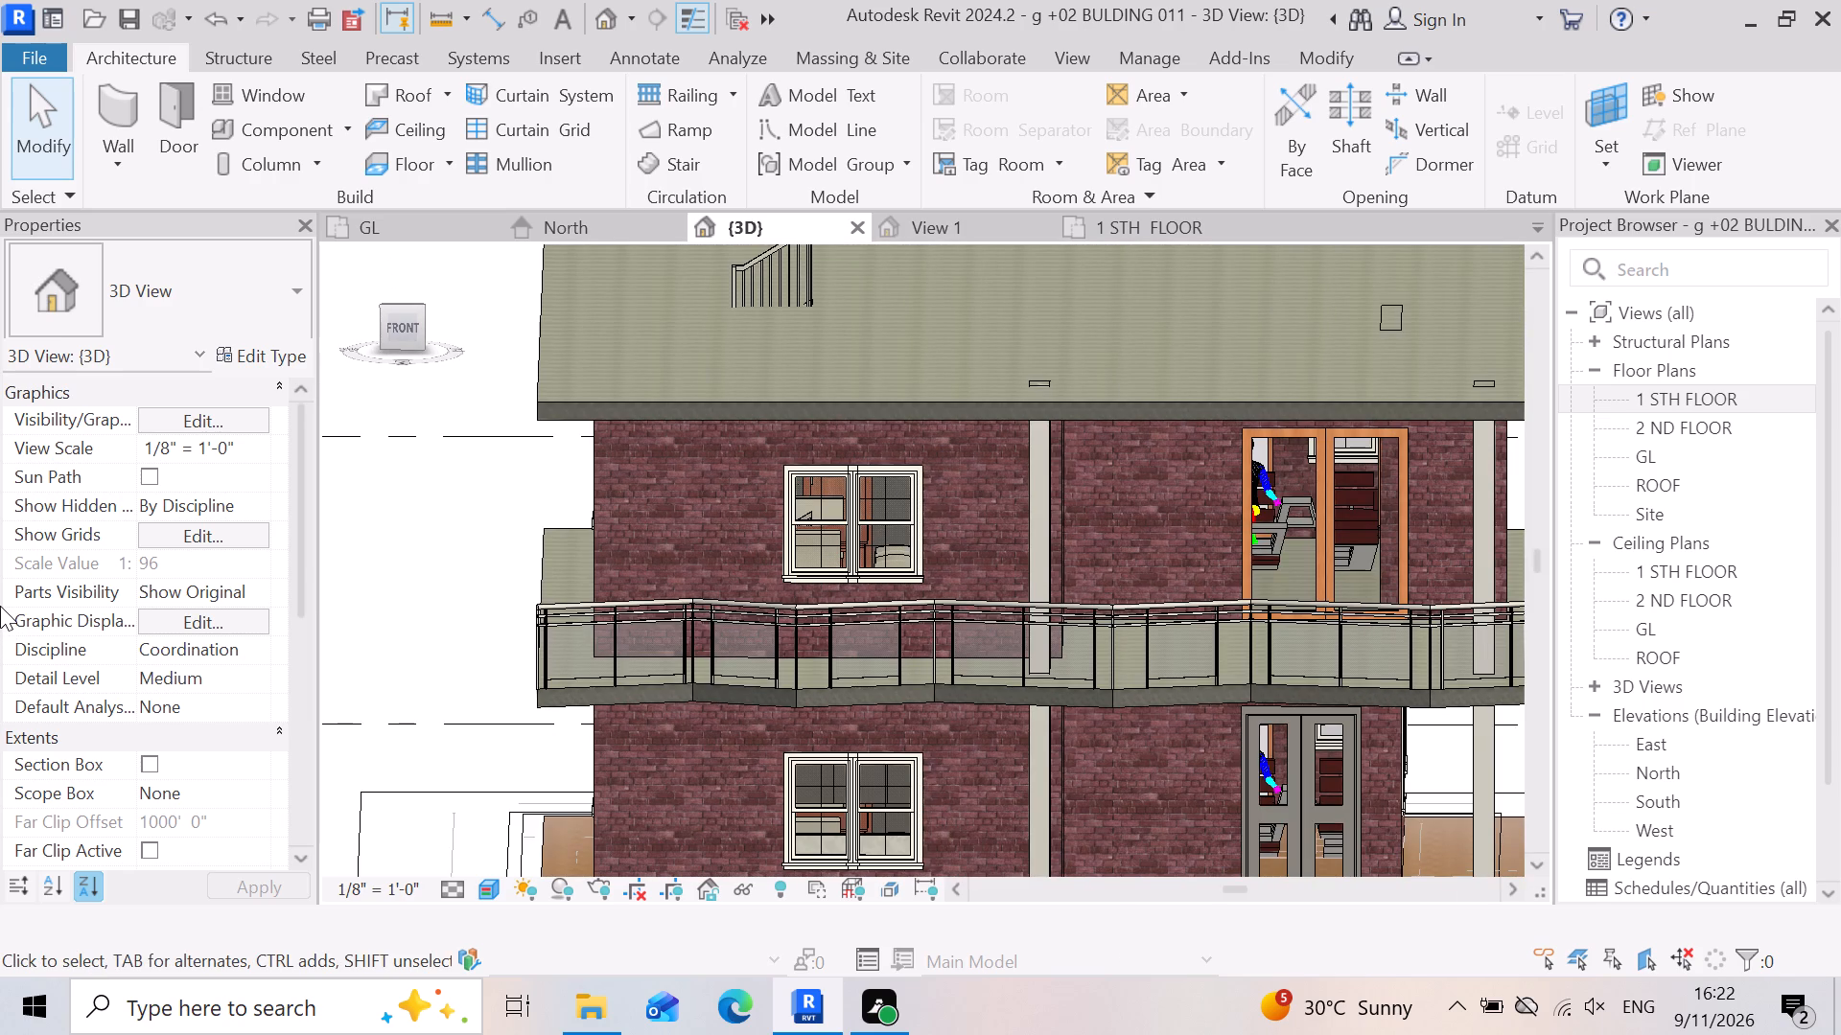
scroll(890, 731, "up", 3)
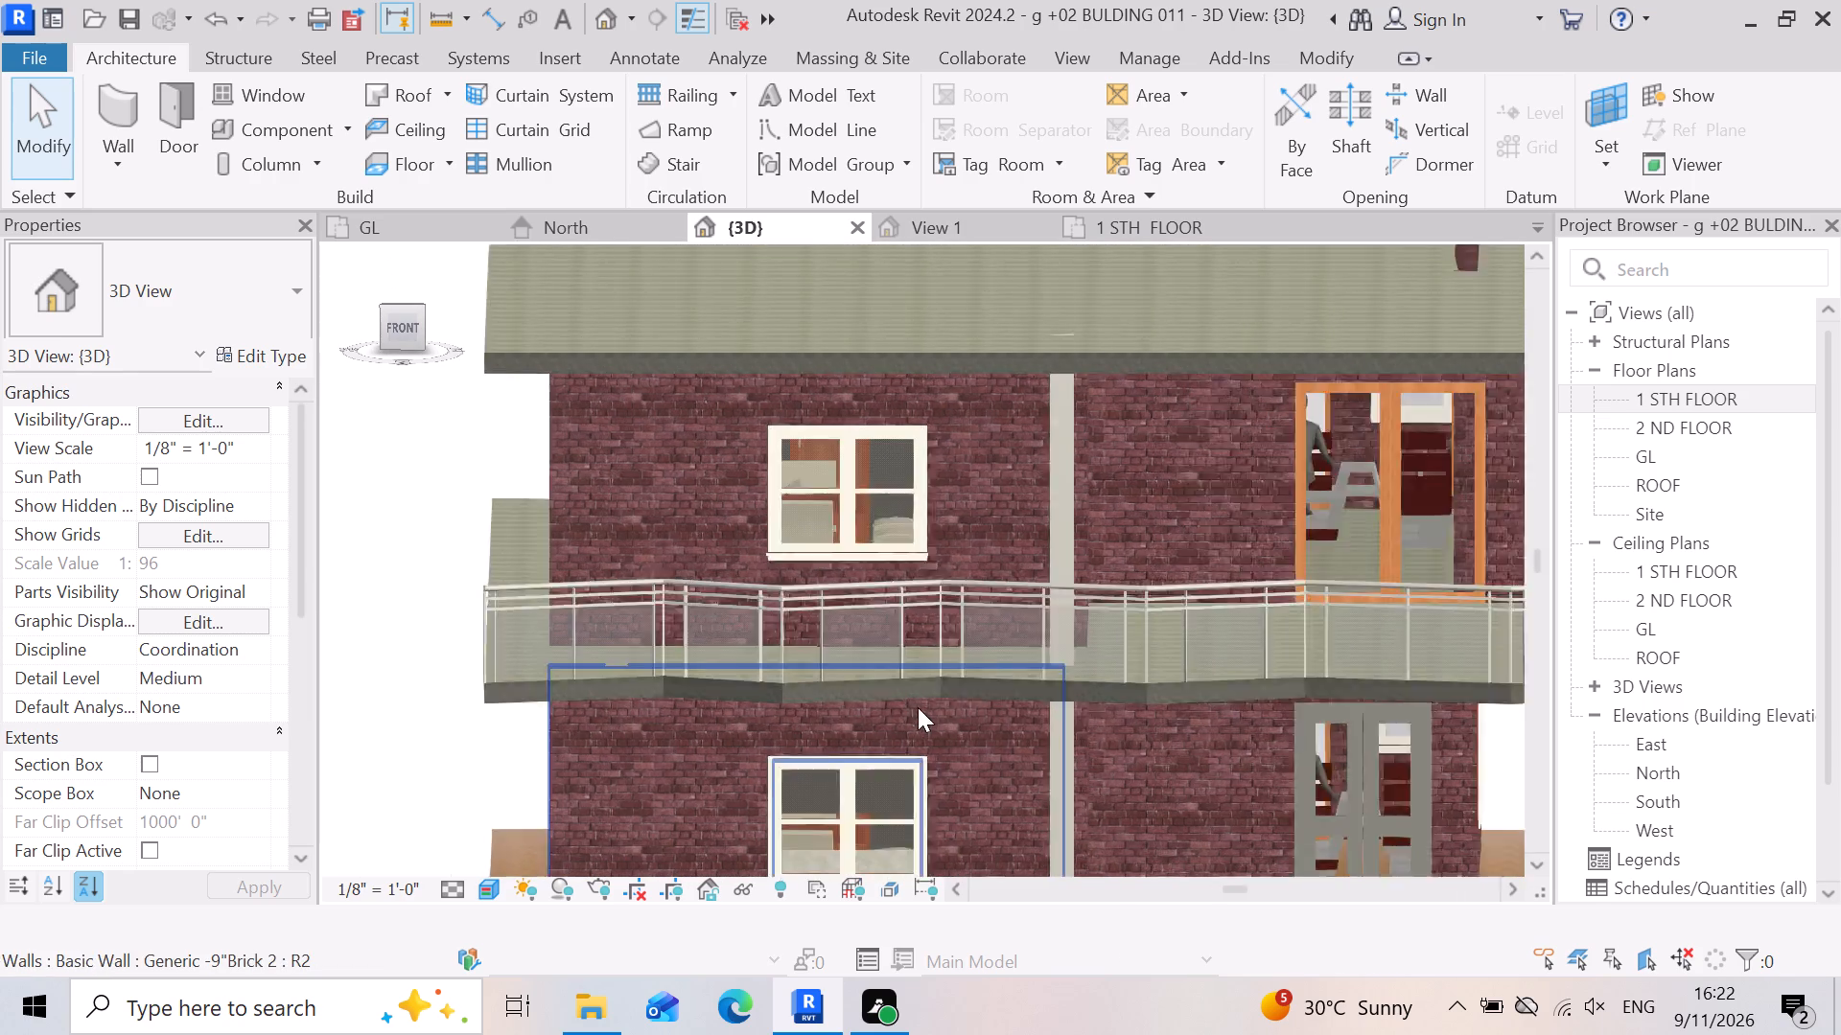
scroll(918, 707, "up", 3)
scroll(1038, 616, "down", 12)
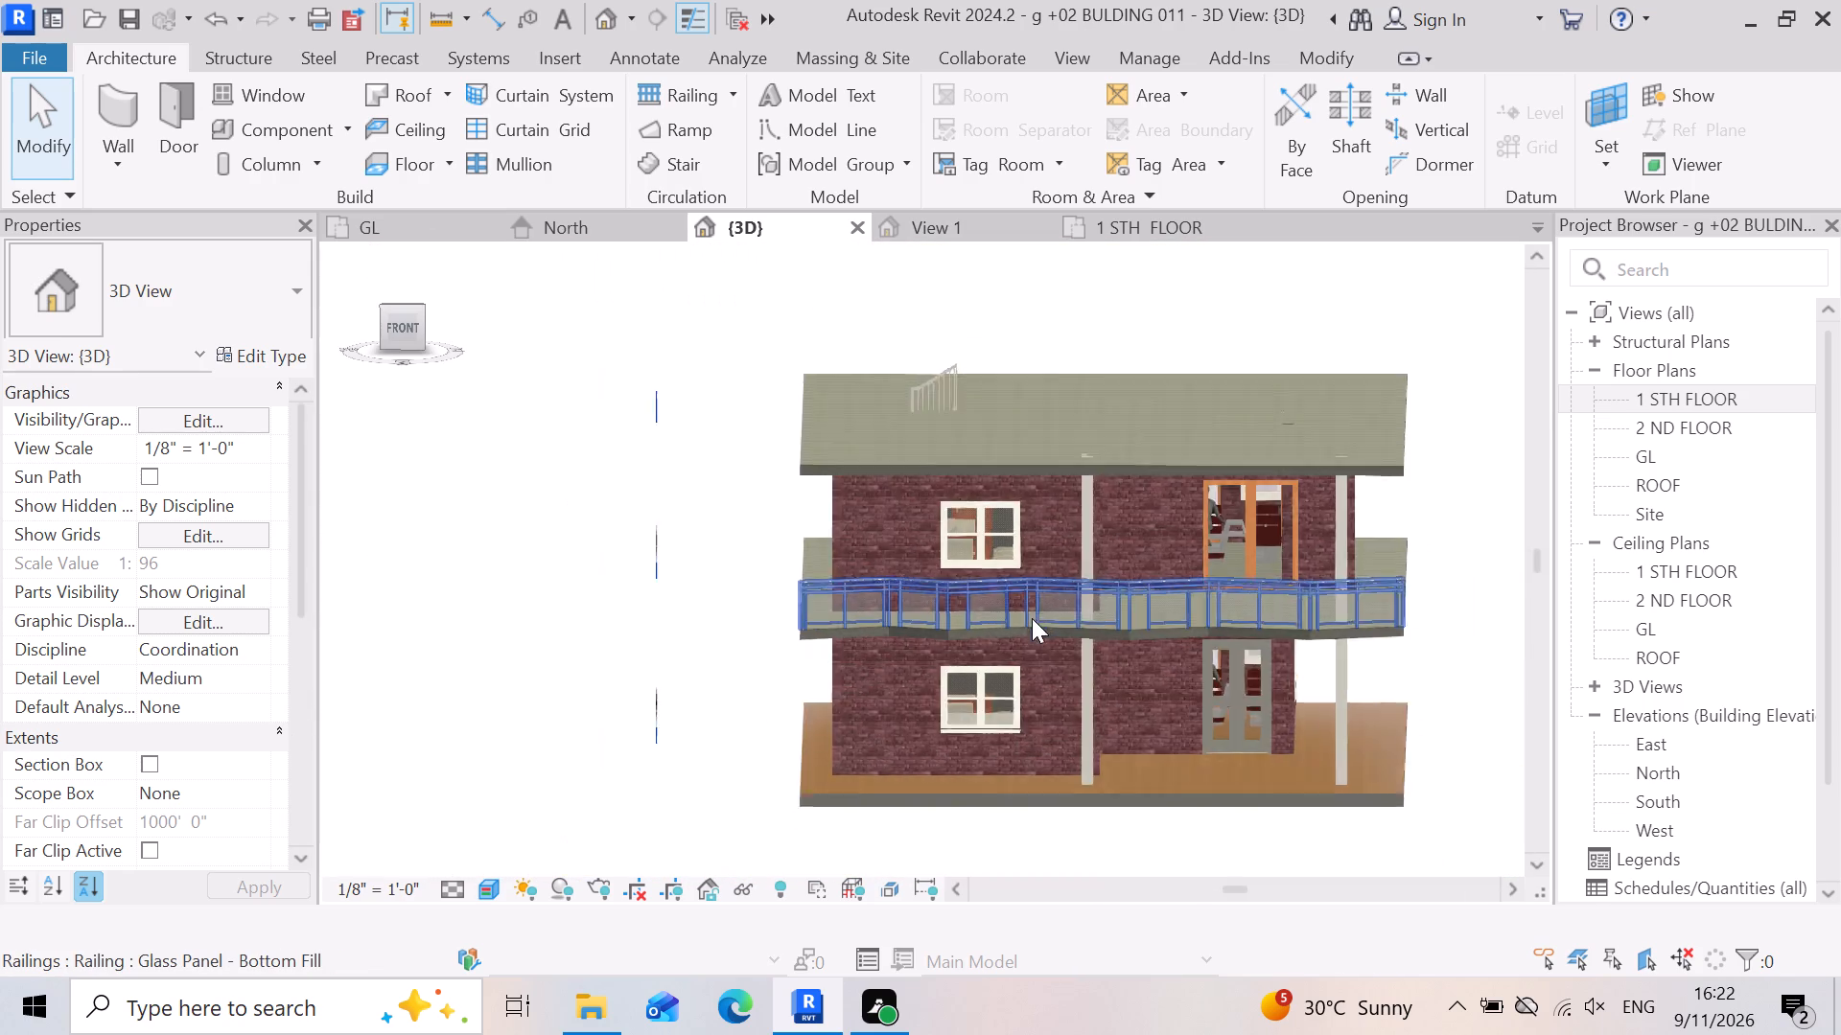
scroll(1032, 618, "down", 1)
scroll(1007, 731, "up", 7)
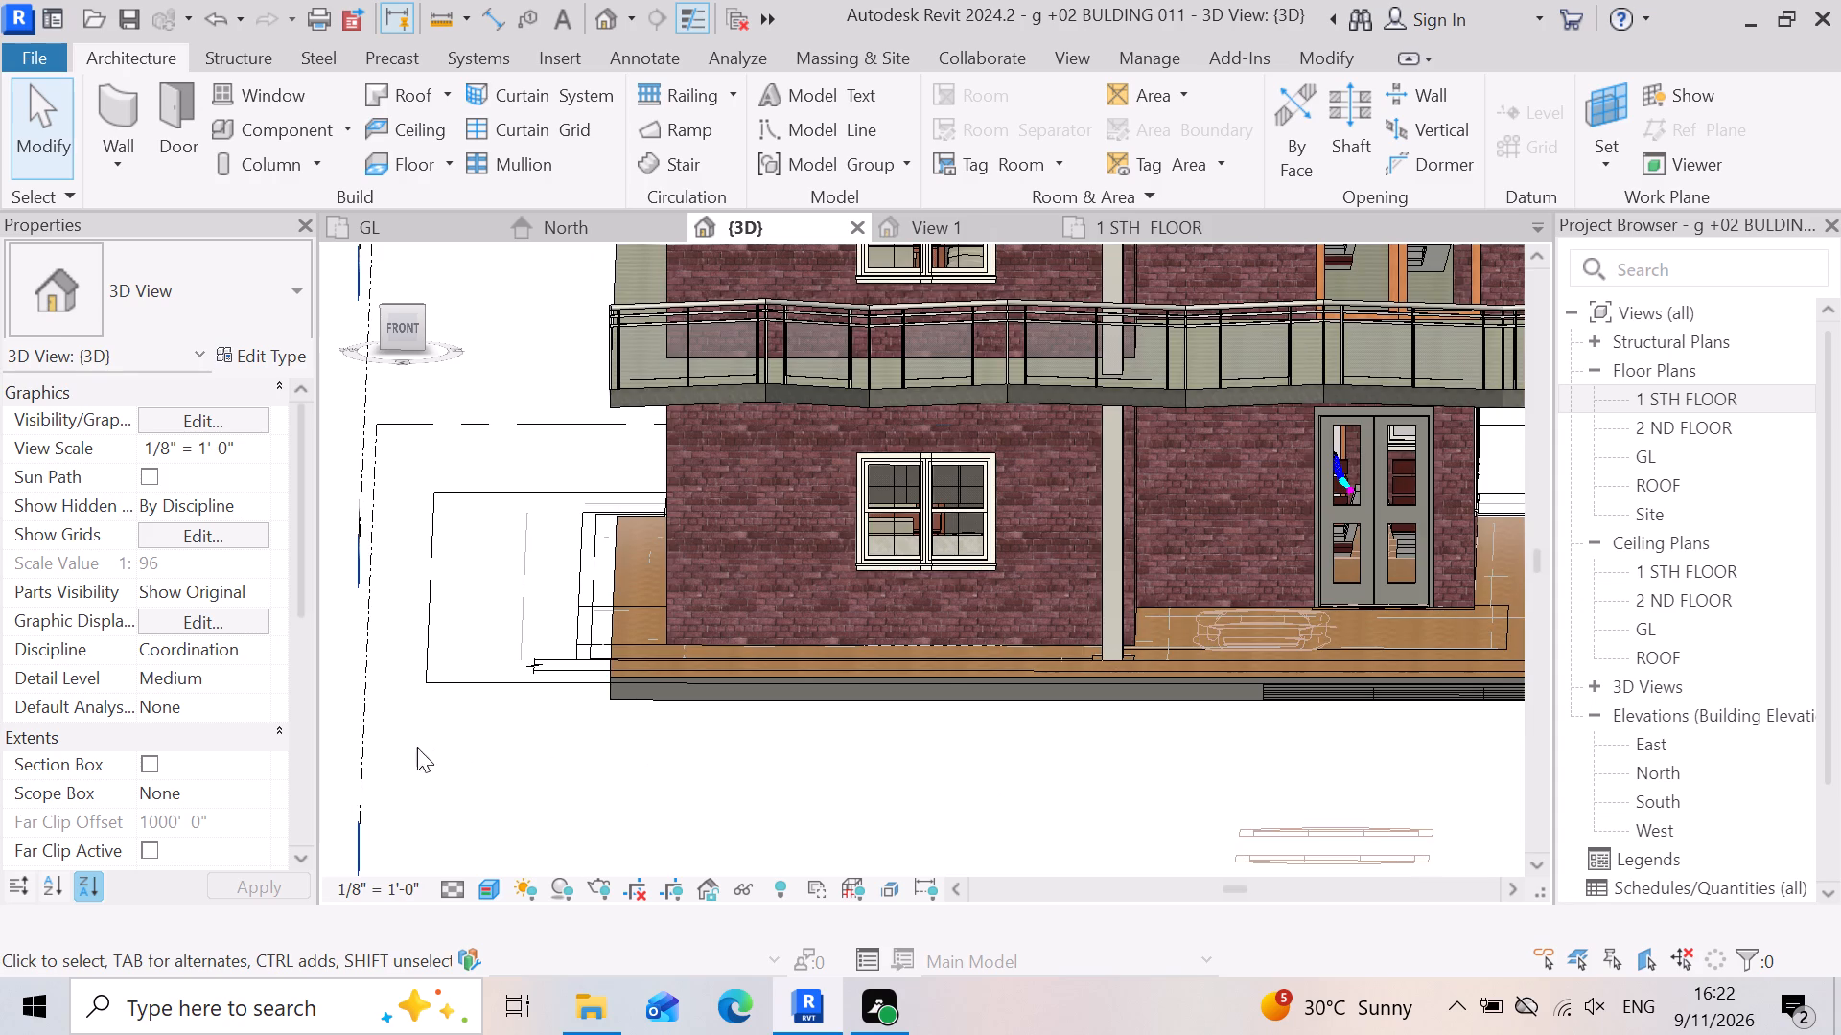
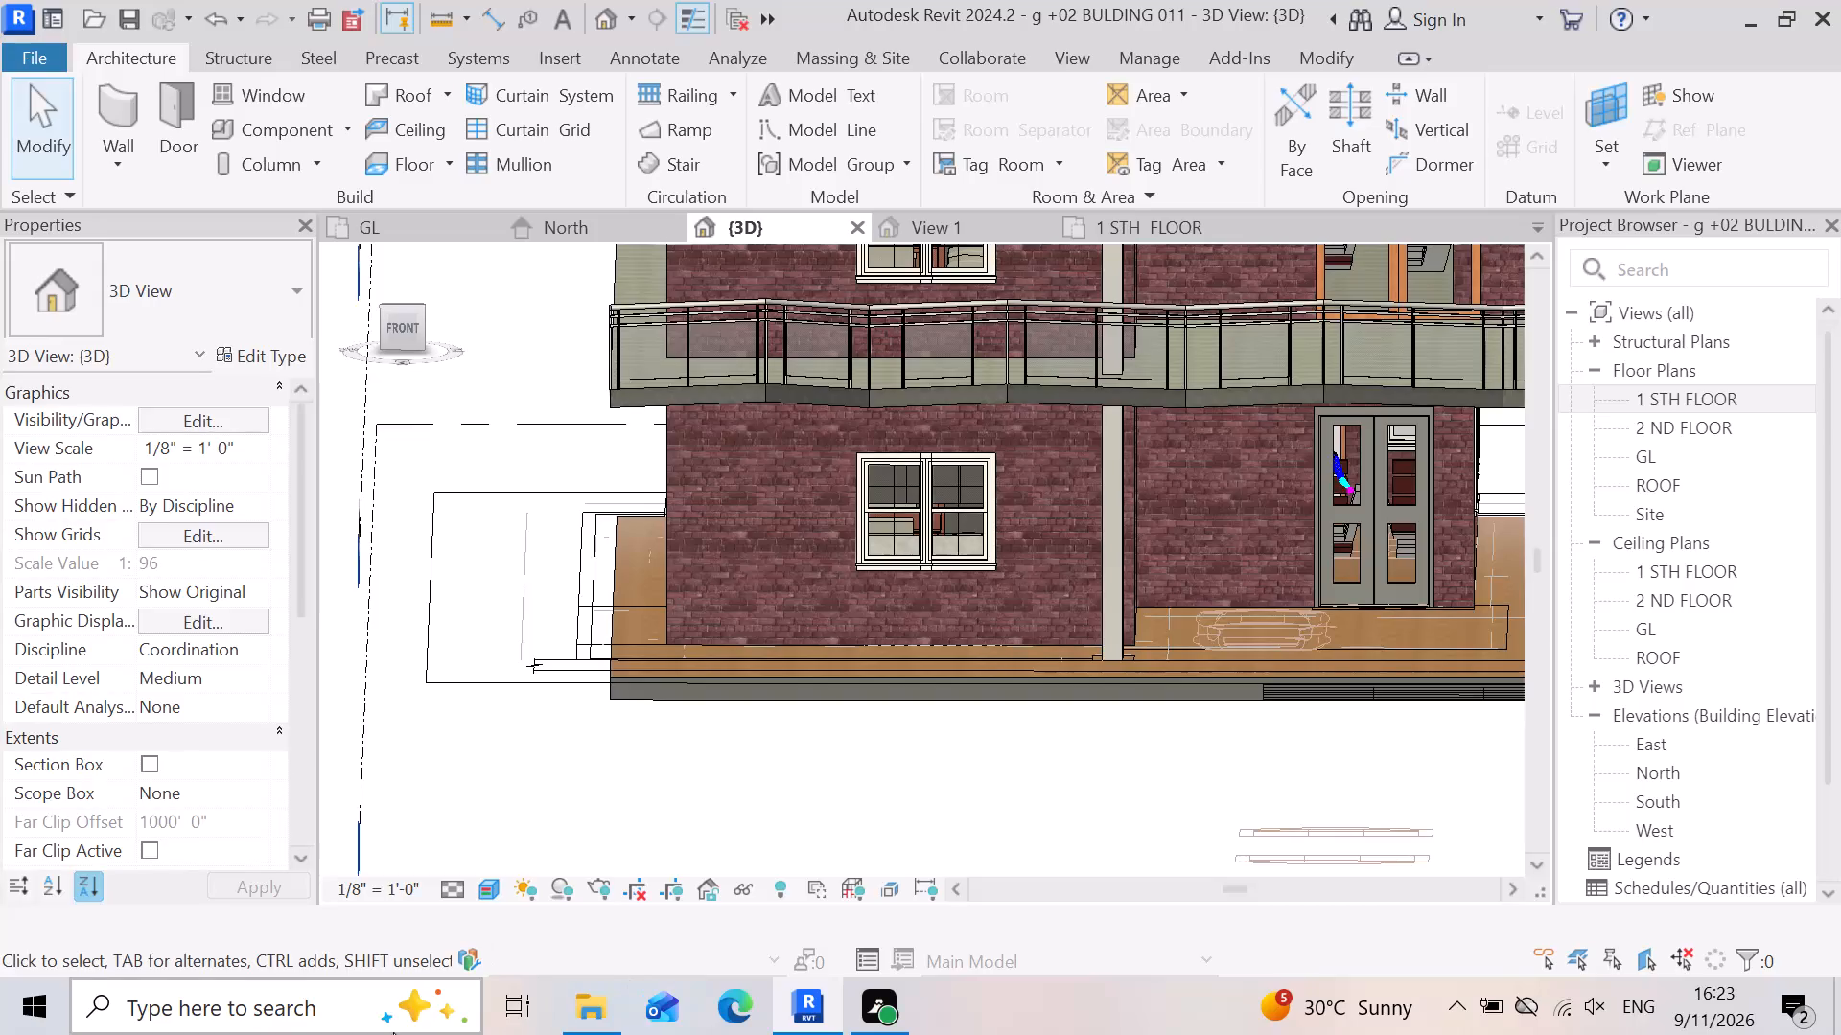
Examine the building in the 3D view from the front around to its side, checking the ground-floor base, first-floor slab edge and railing.
scroll(886, 784, "up", 3)
scroll(1047, 640, "up", 2)
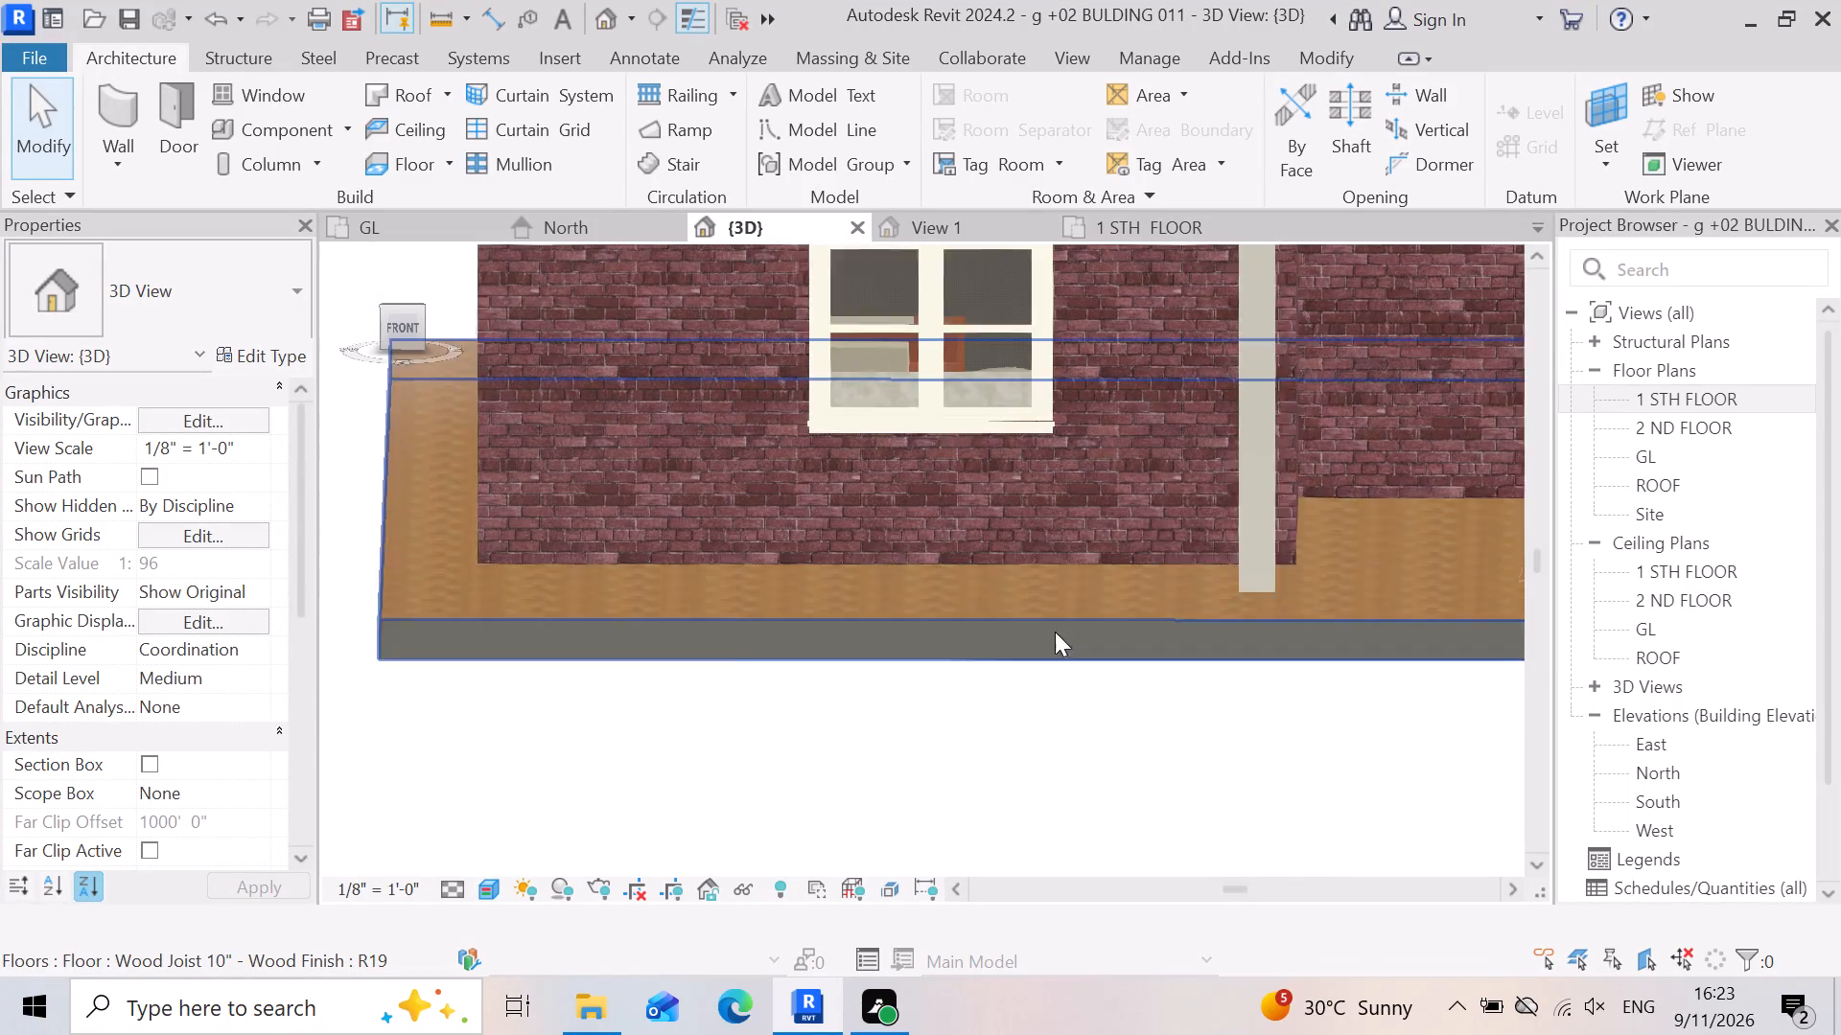
scroll(1055, 632, "up", 1)
scroll(611, 620, "up", 3)
scroll(709, 586, "up", 1)
scroll(1071, 721, "down", 8)
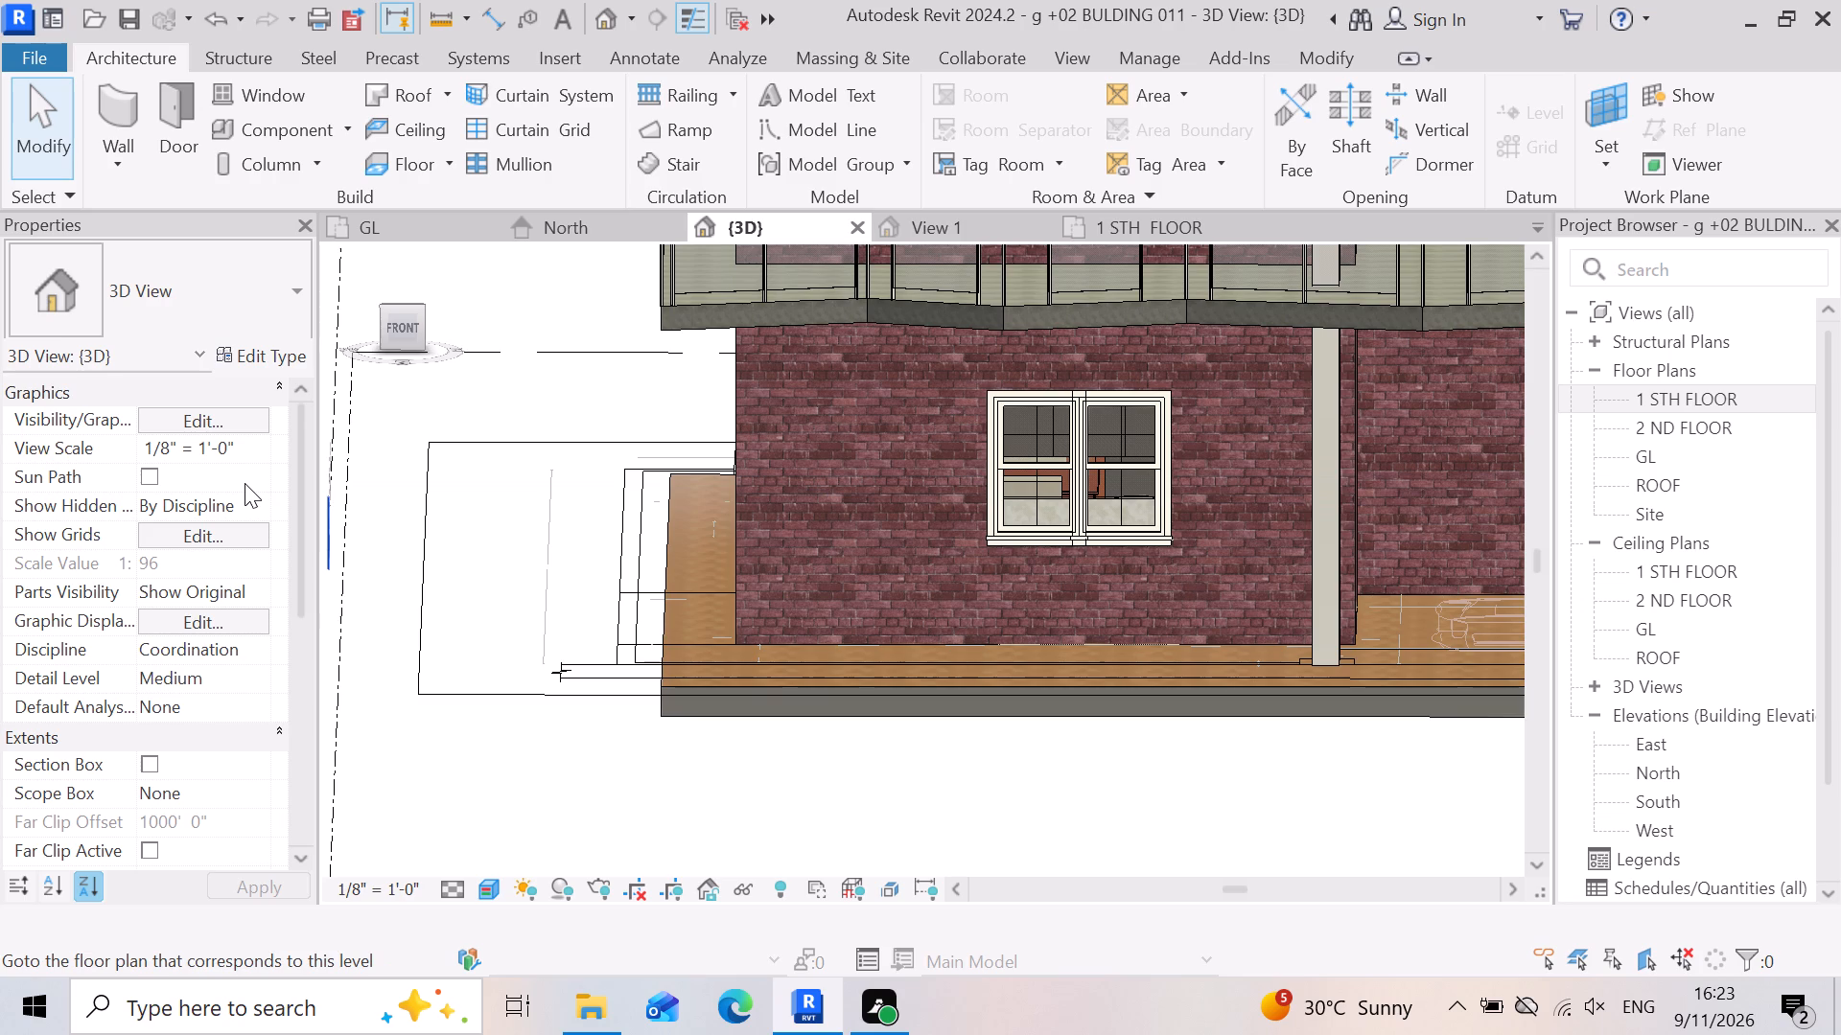
scroll(915, 682, "down", 2)
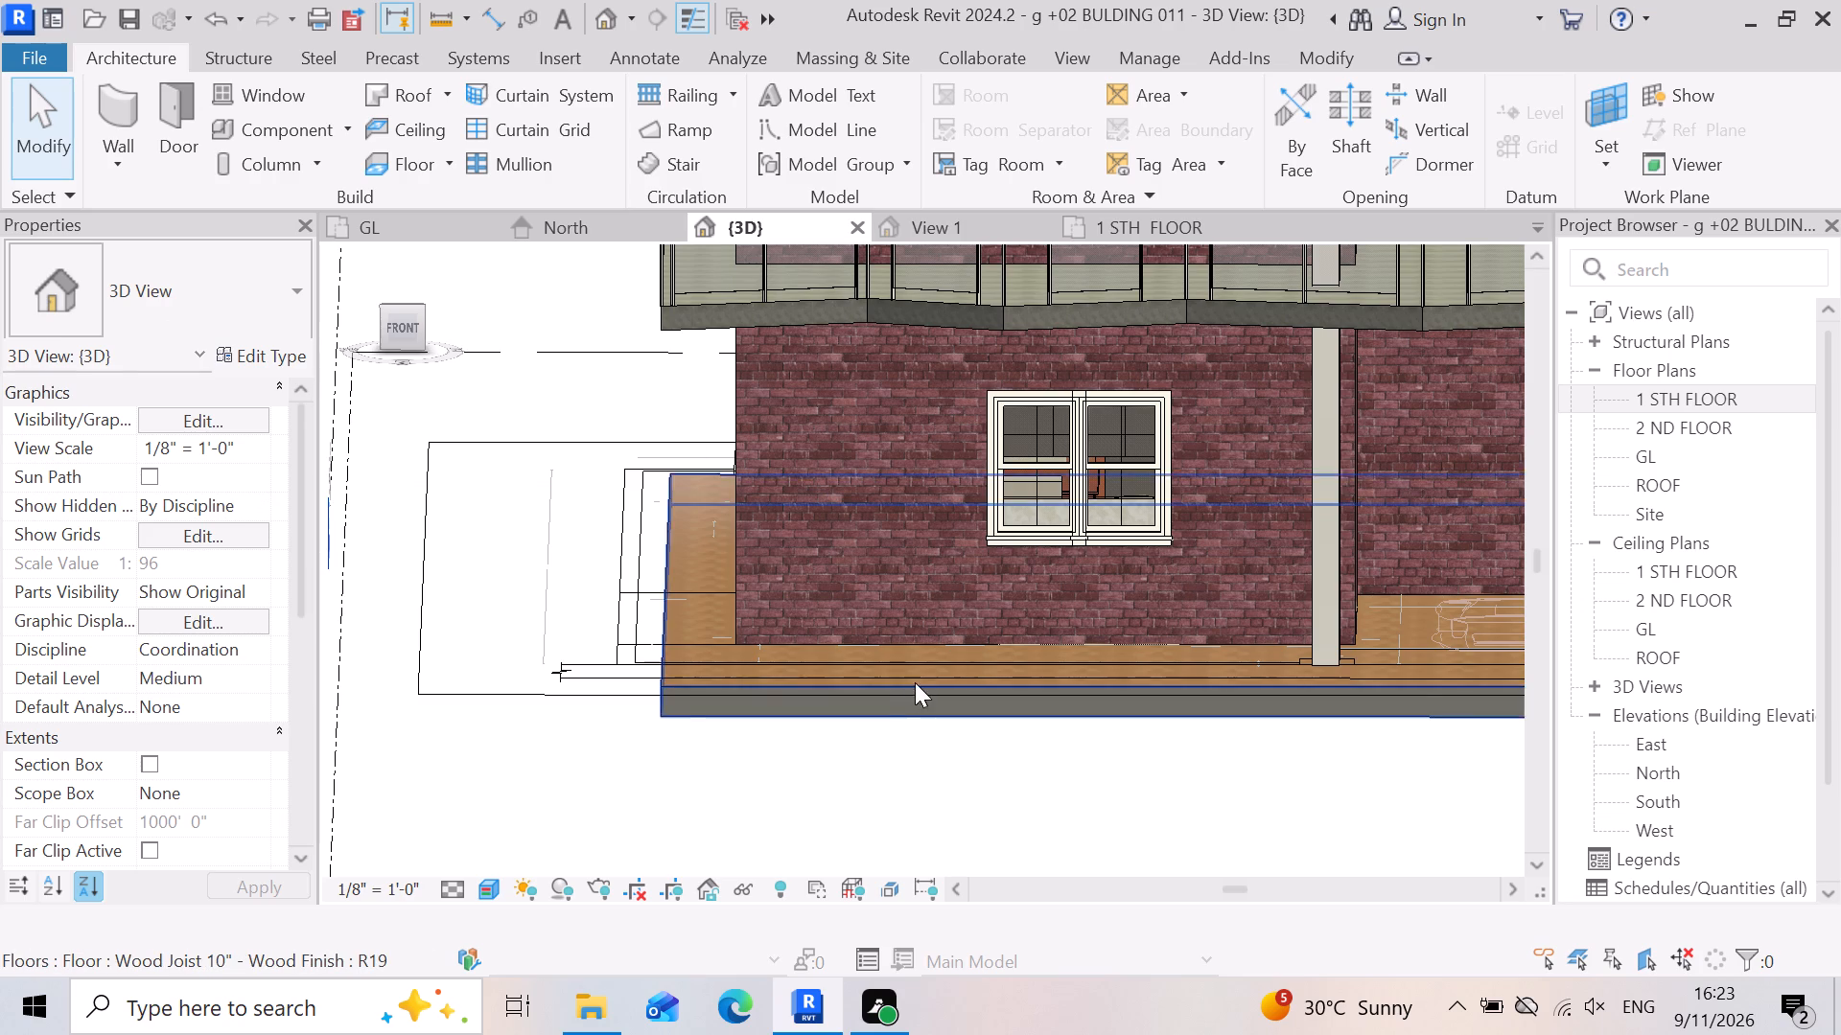
scroll(915, 682, "down", 5)
middle_click_drag(1029, 675, 1030, 656, "shift")
right_click_drag(1029, 665, 1030, 656, "shift")
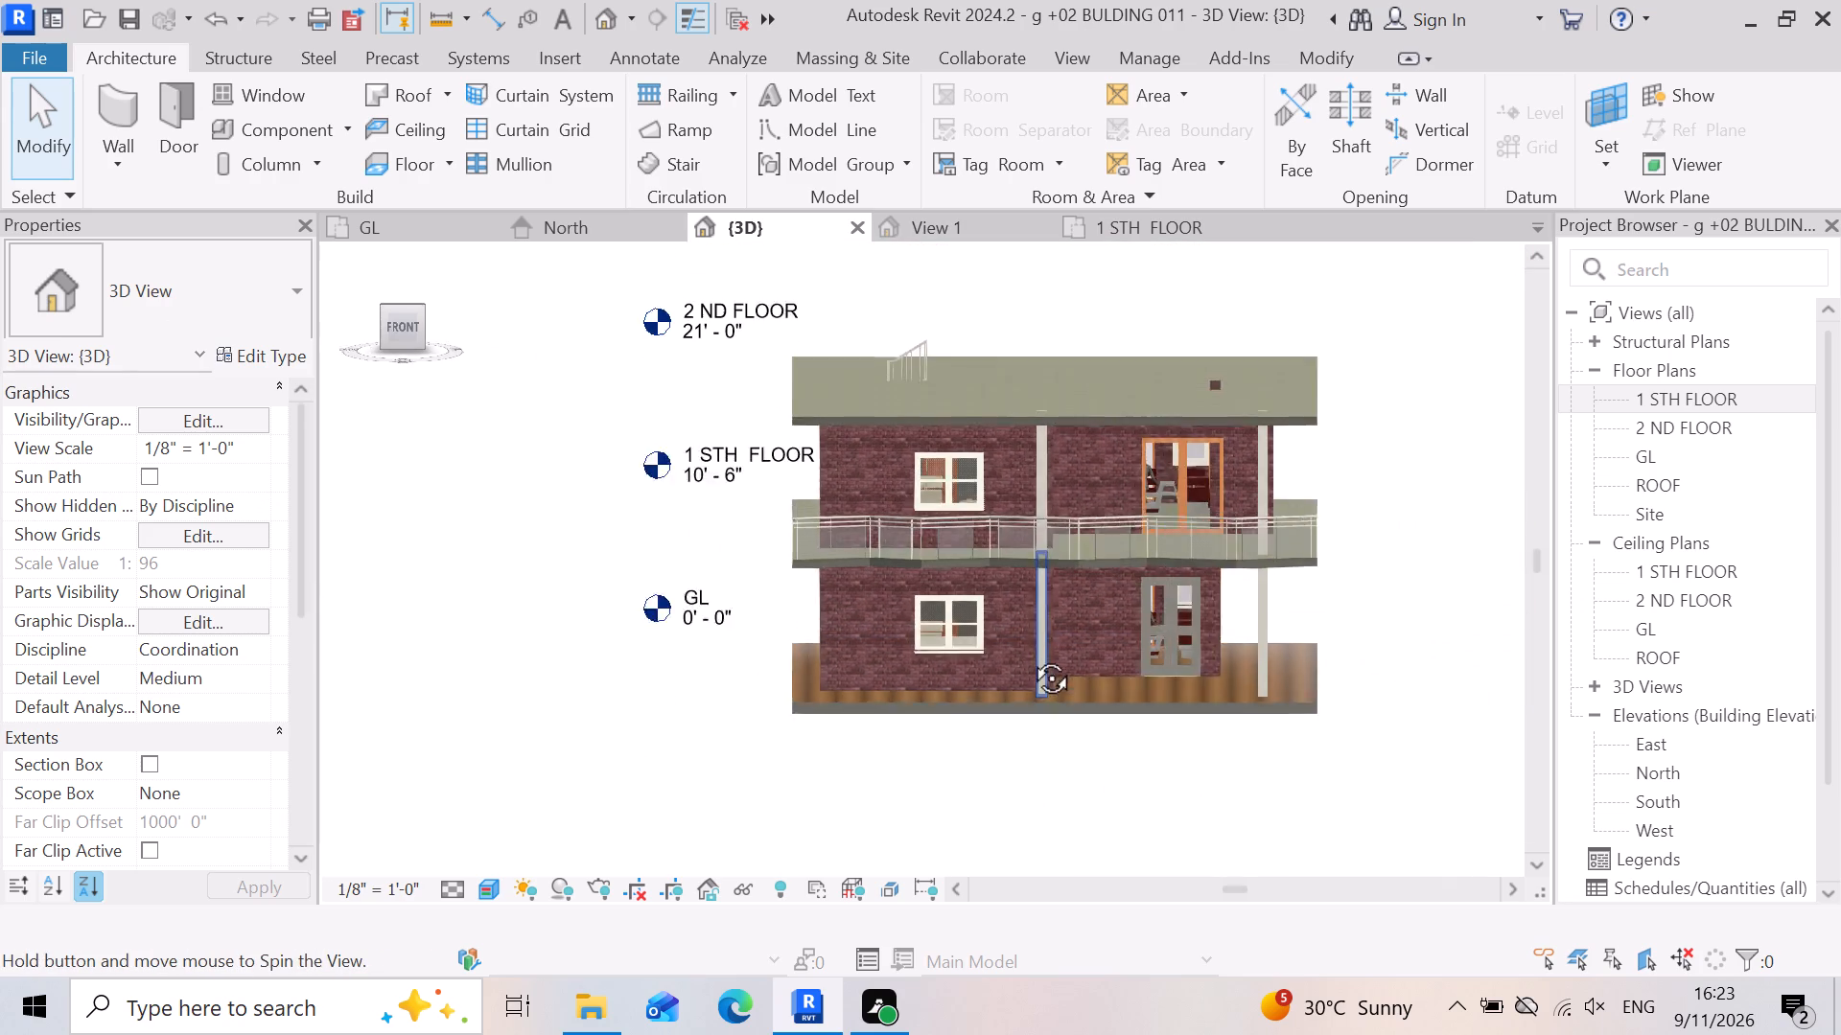
middle_click_drag(1030, 656, 1030, 640, "shift")
right_click_drag(1030, 656, 1178, 640, "shift")
middle_click(1177, 640, "shift")
middle_click_drag(1183, 642, 1196, 645, "shift")
scroll(1026, 729, "up", 3)
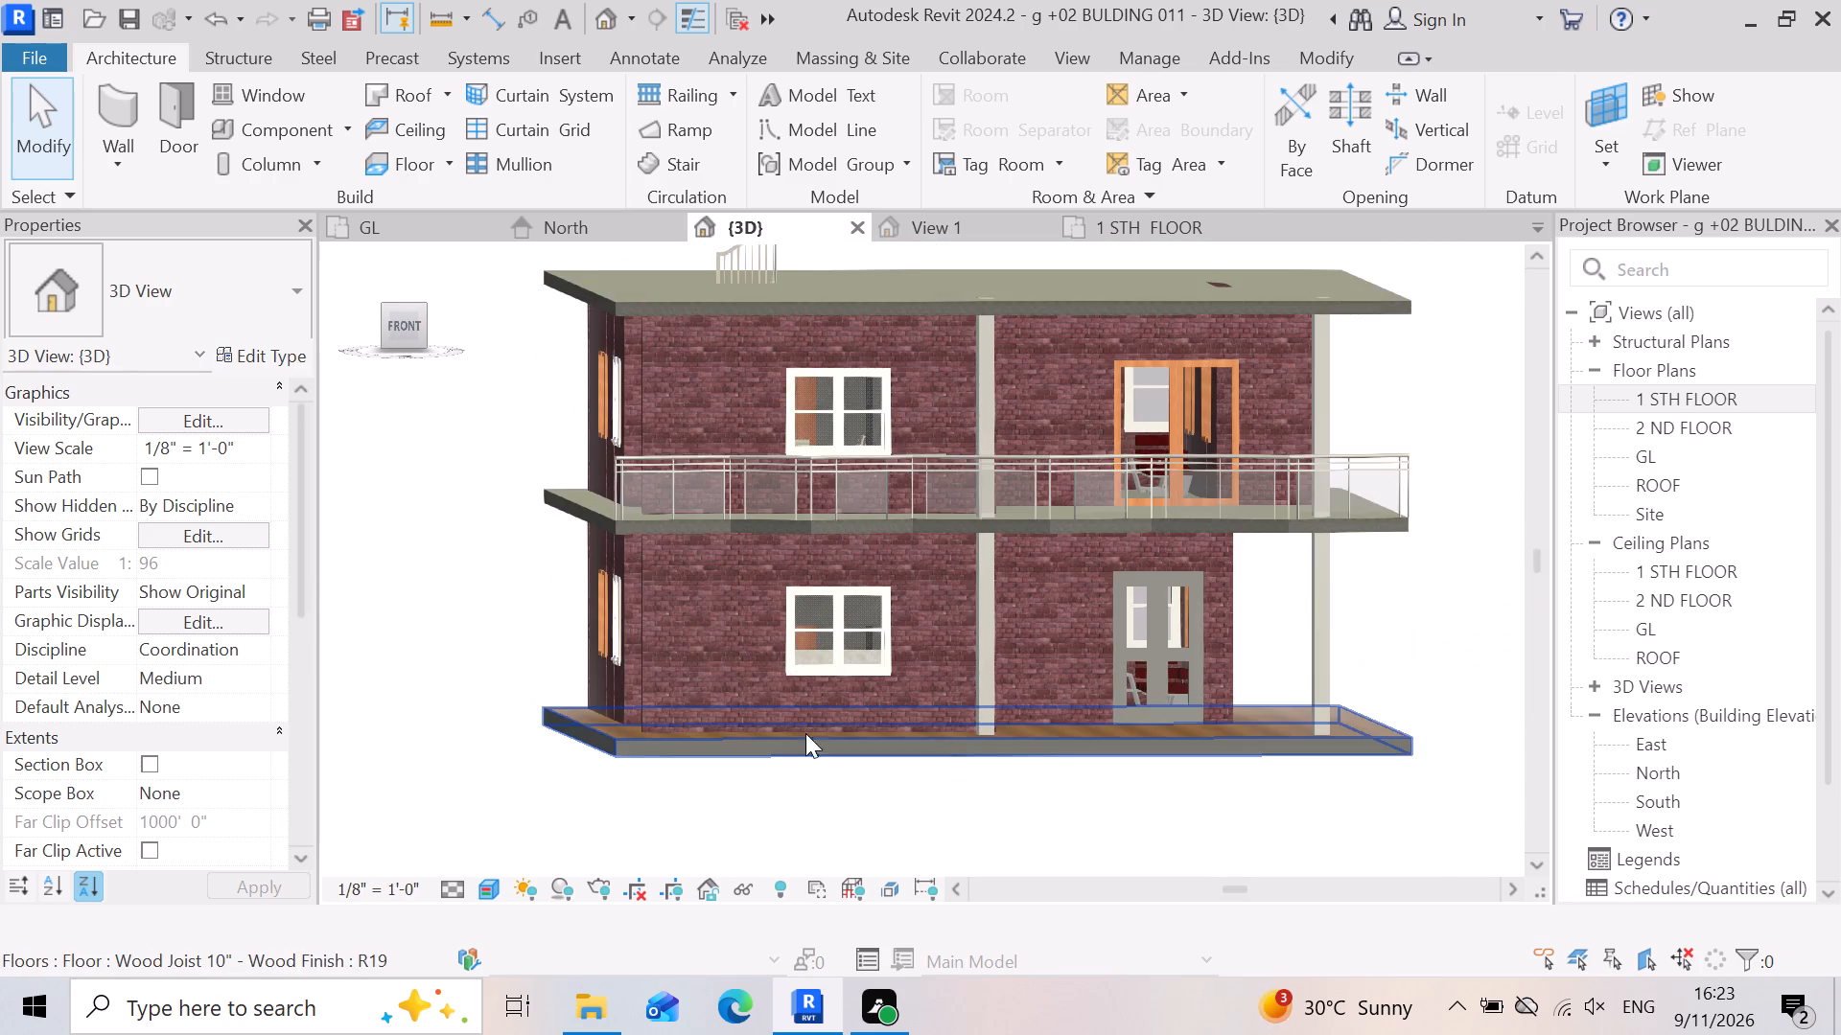
scroll(584, 640, "up", 3)
scroll(998, 712, "down", 3)
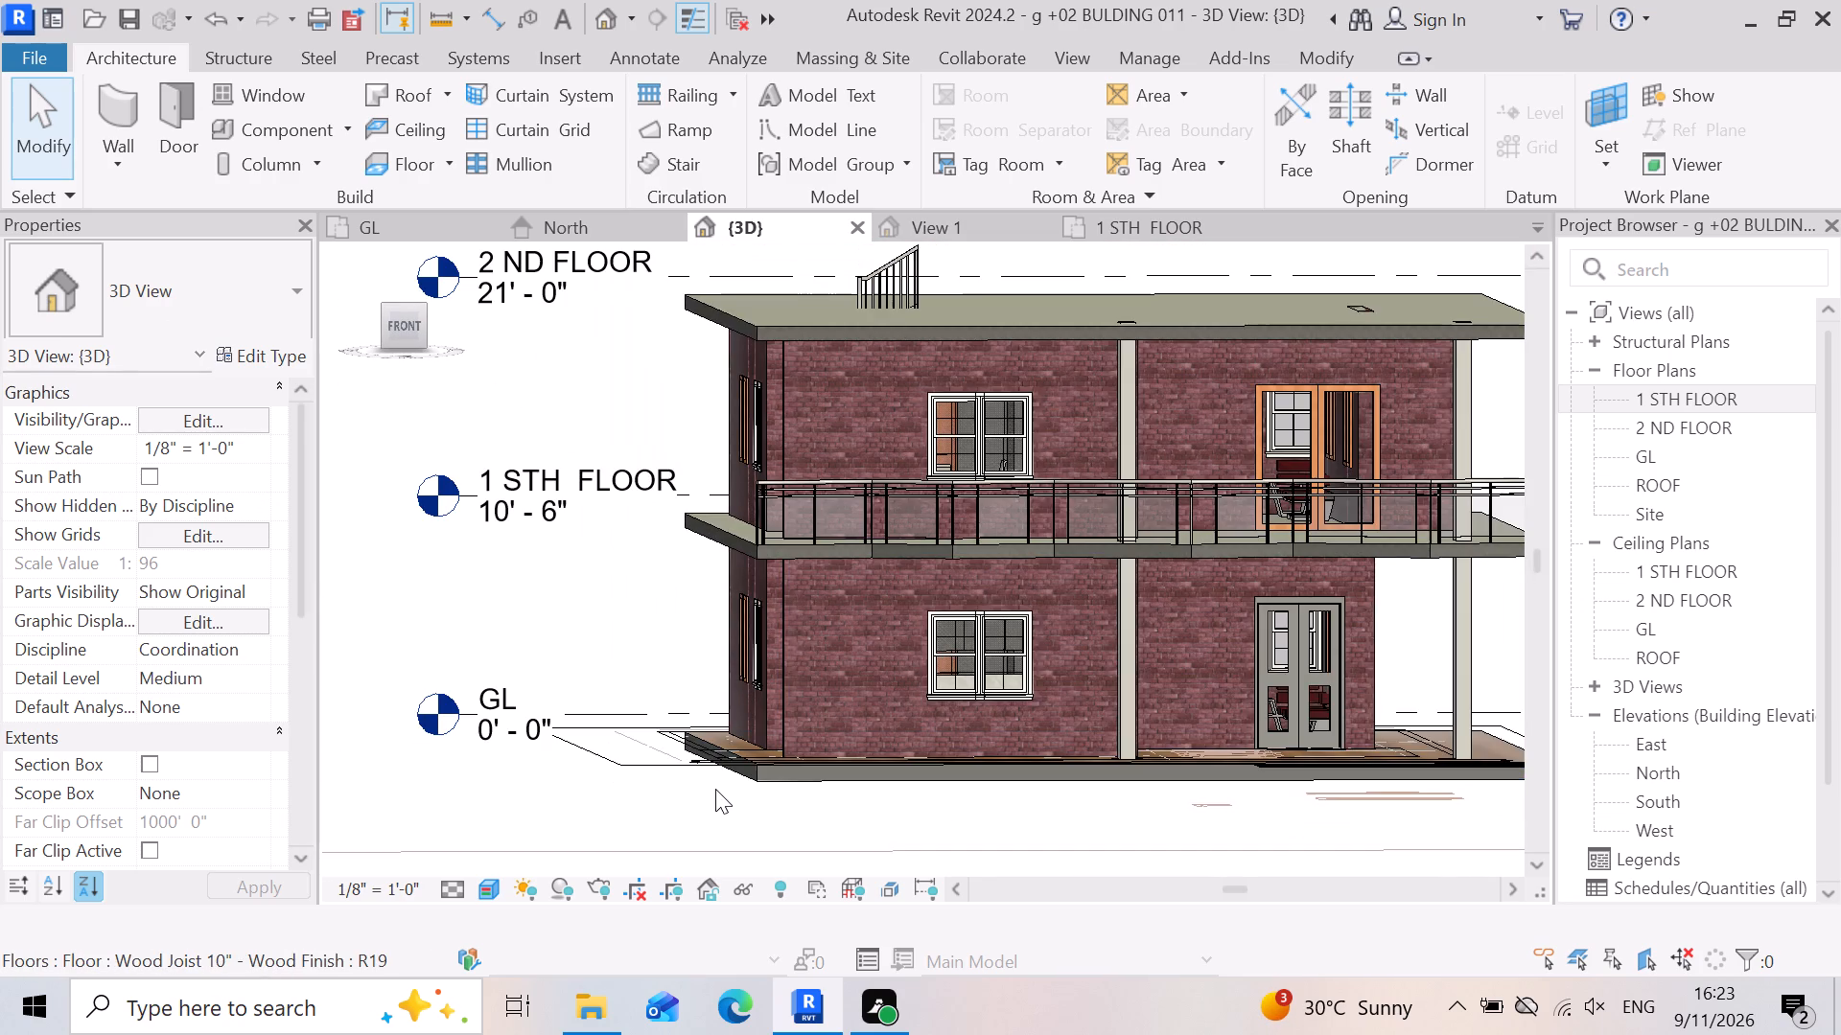
middle_click_drag(713, 785, 708, 767, "shift")
middle_click_drag(710, 766, 812, 785, "shift")
right_click_drag(717, 764, 813, 785, "shift")
scroll(1187, 723, "down", 3)
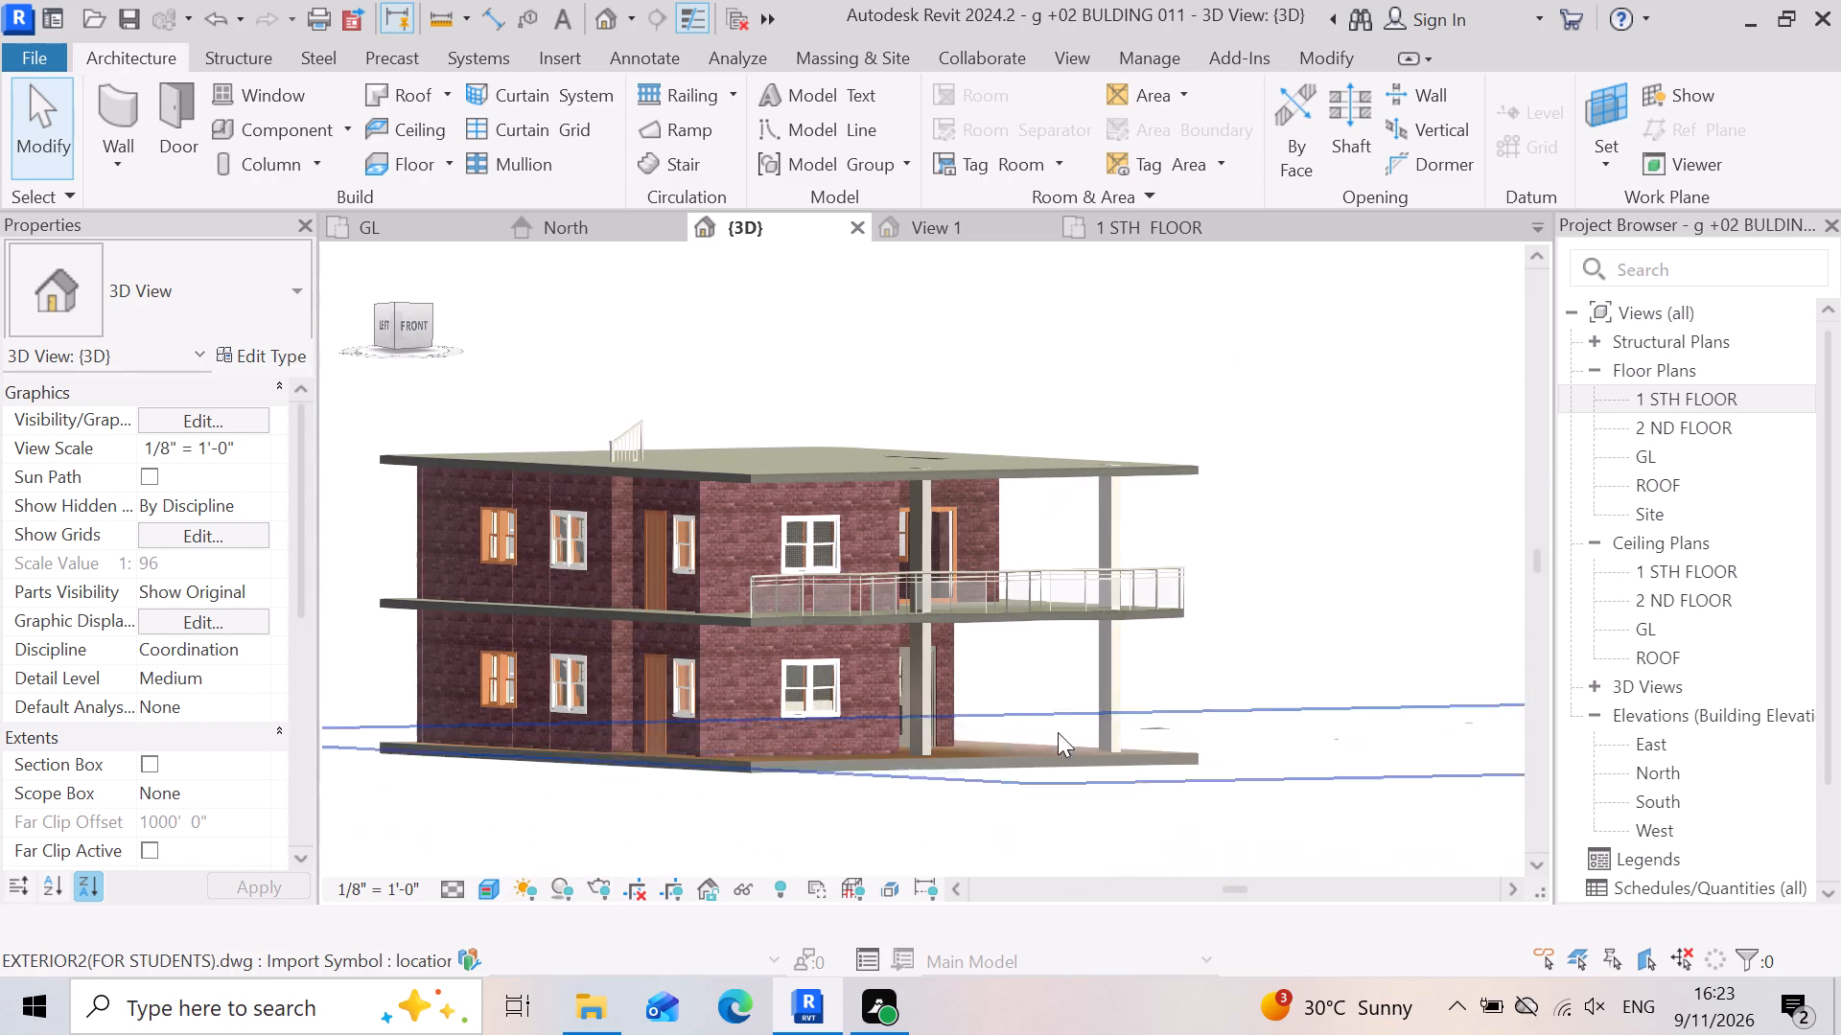
scroll(618, 673, "up", 6)
scroll(1195, 668, "down", 4)
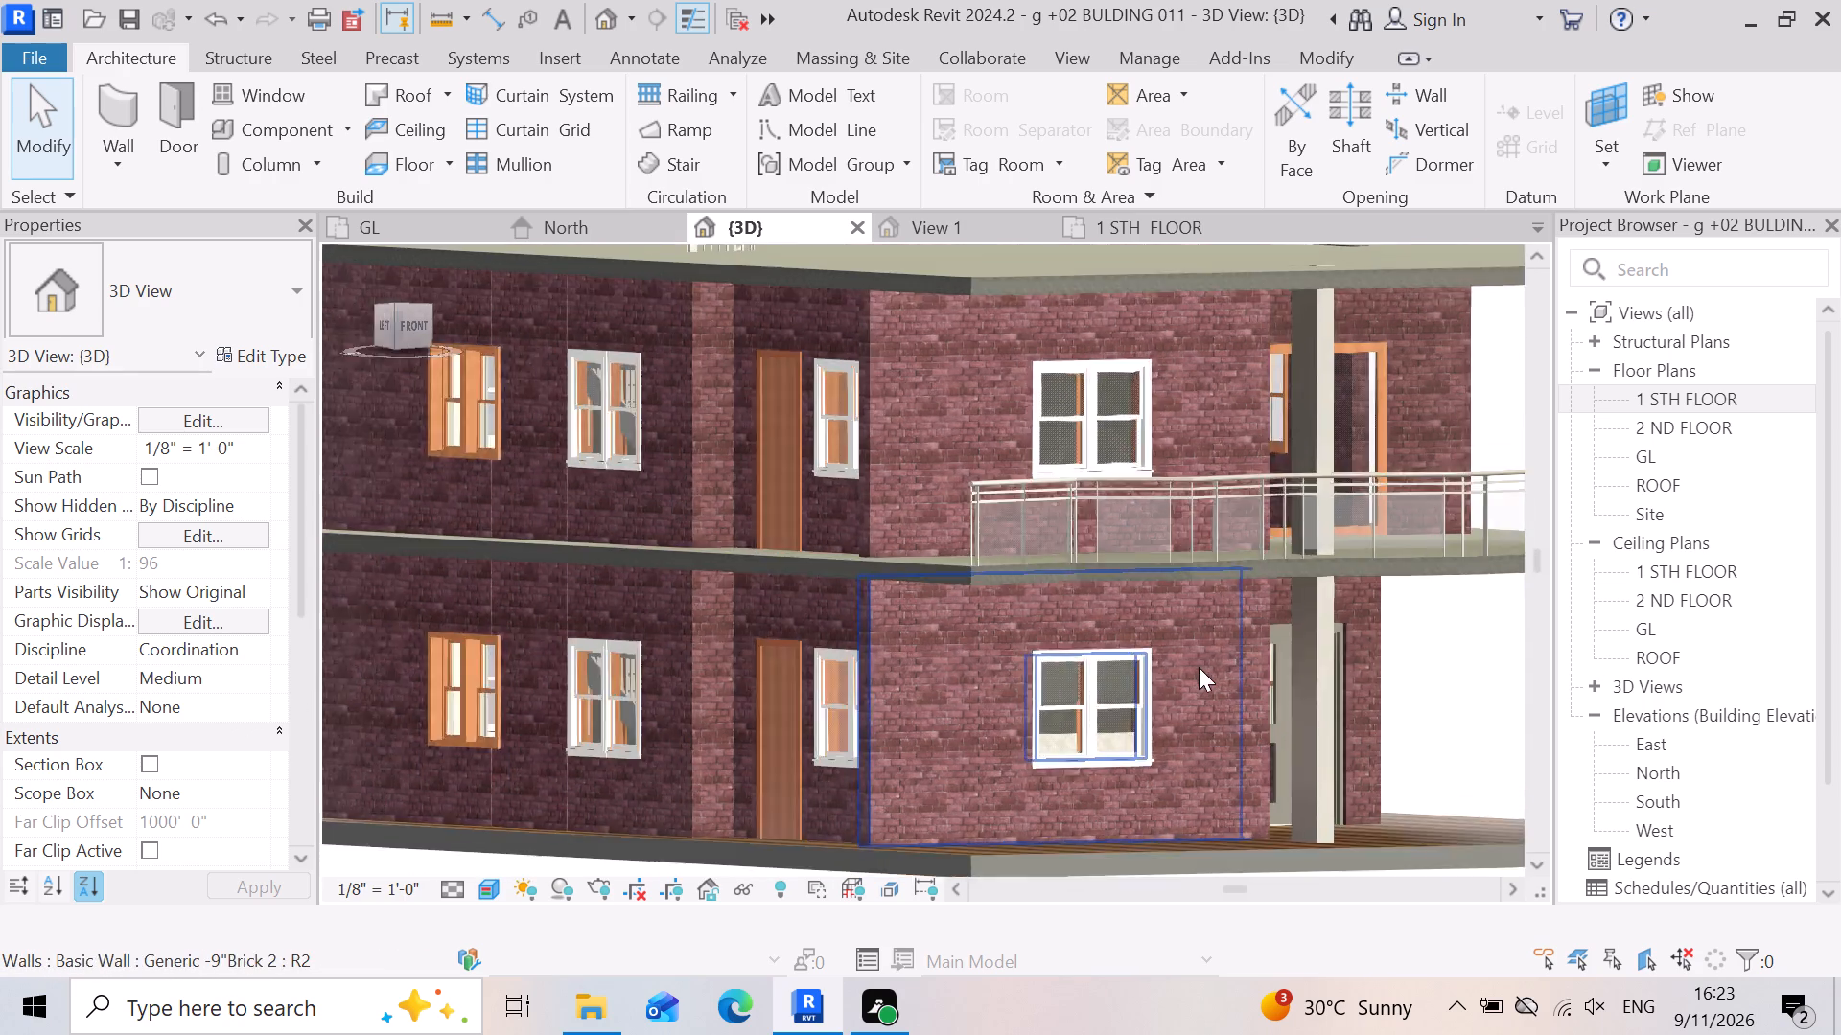
right_click_drag(624, 792, 677, 799, "shift")
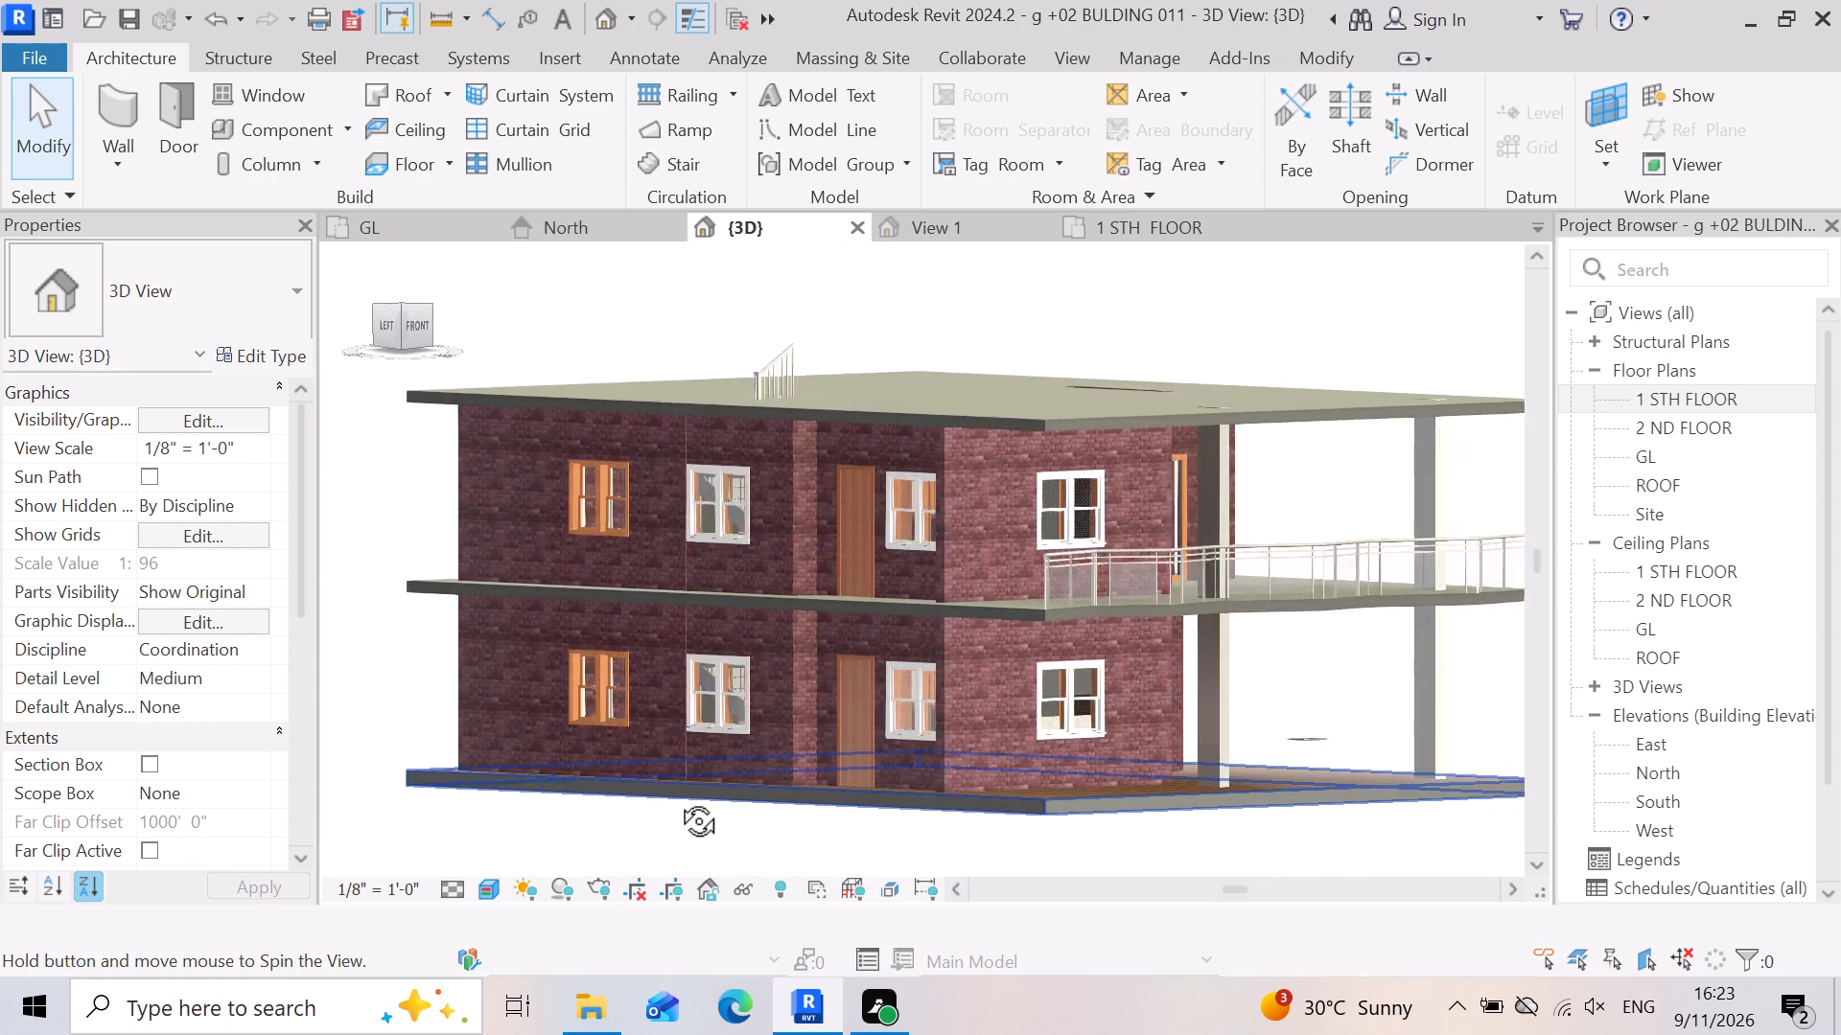
right_click_drag(677, 799, 809, 822, "shift")
middle_click(809, 822, "shift")
scroll(1177, 737, "up", 6)
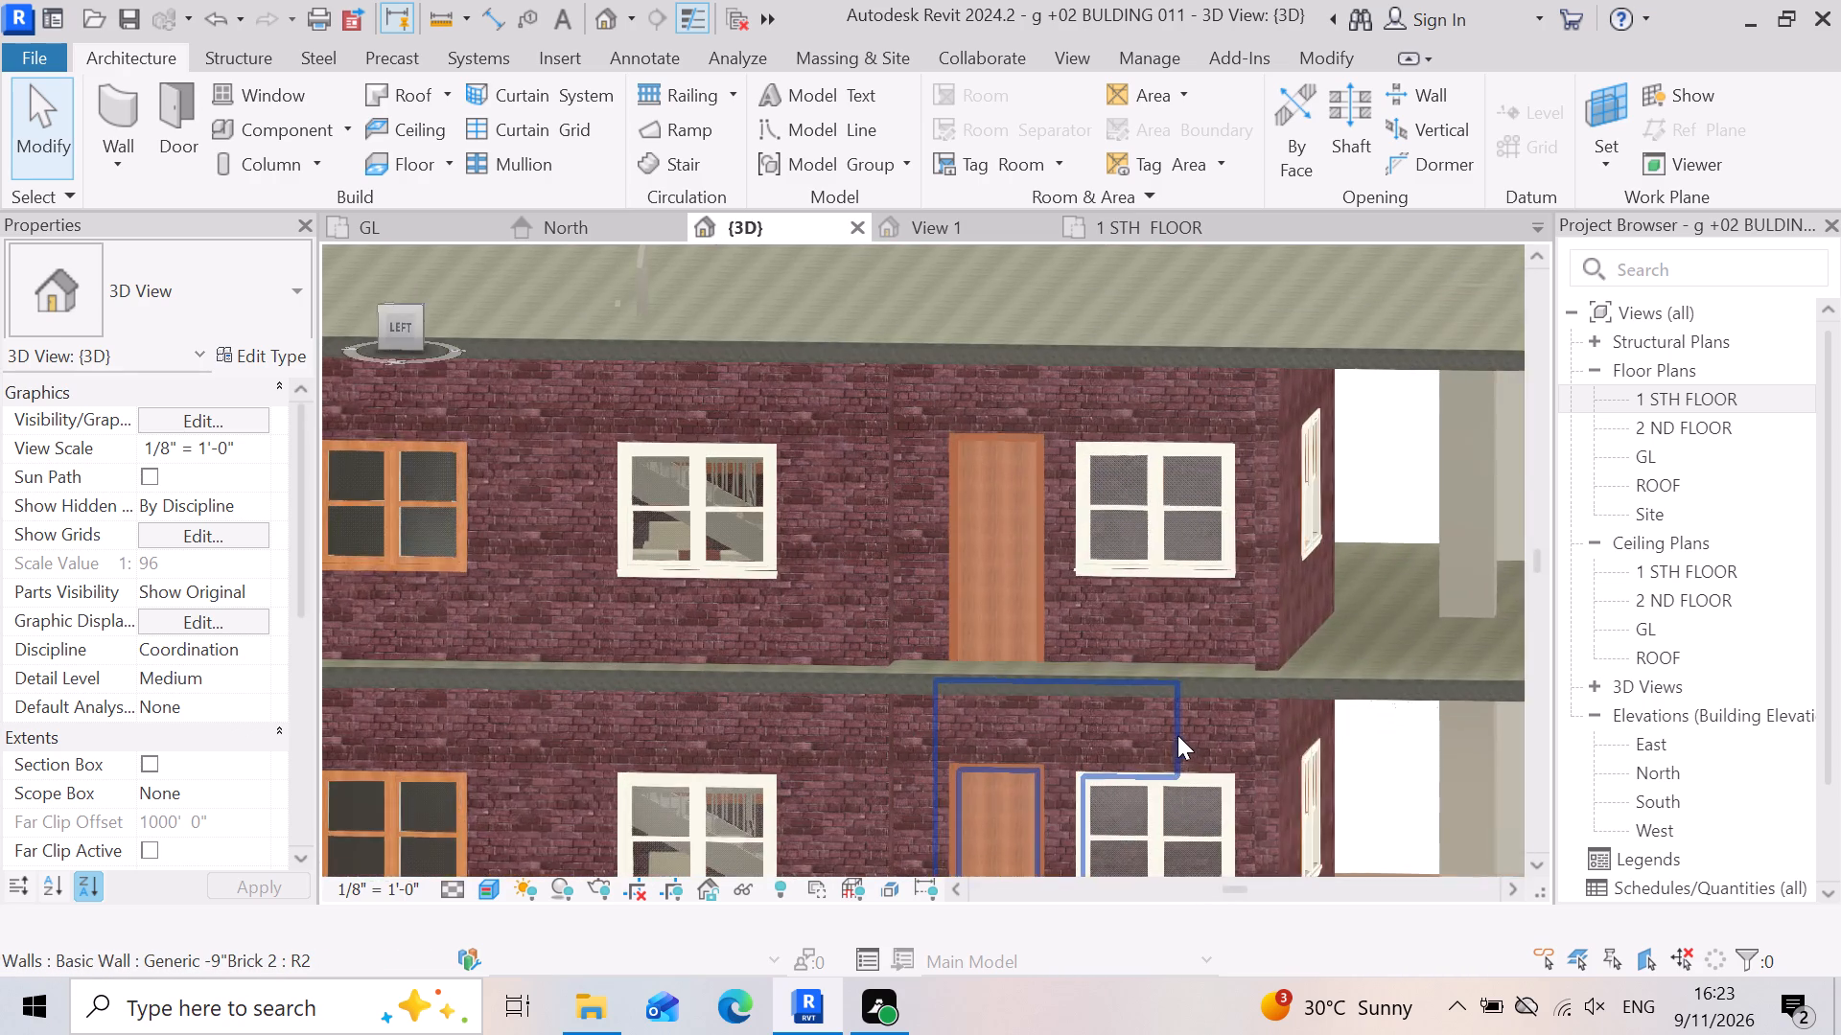
Open the first-floor slab's boundary sketch for editing in the 1 STH FLOOR plan.
left_click(1220, 669)
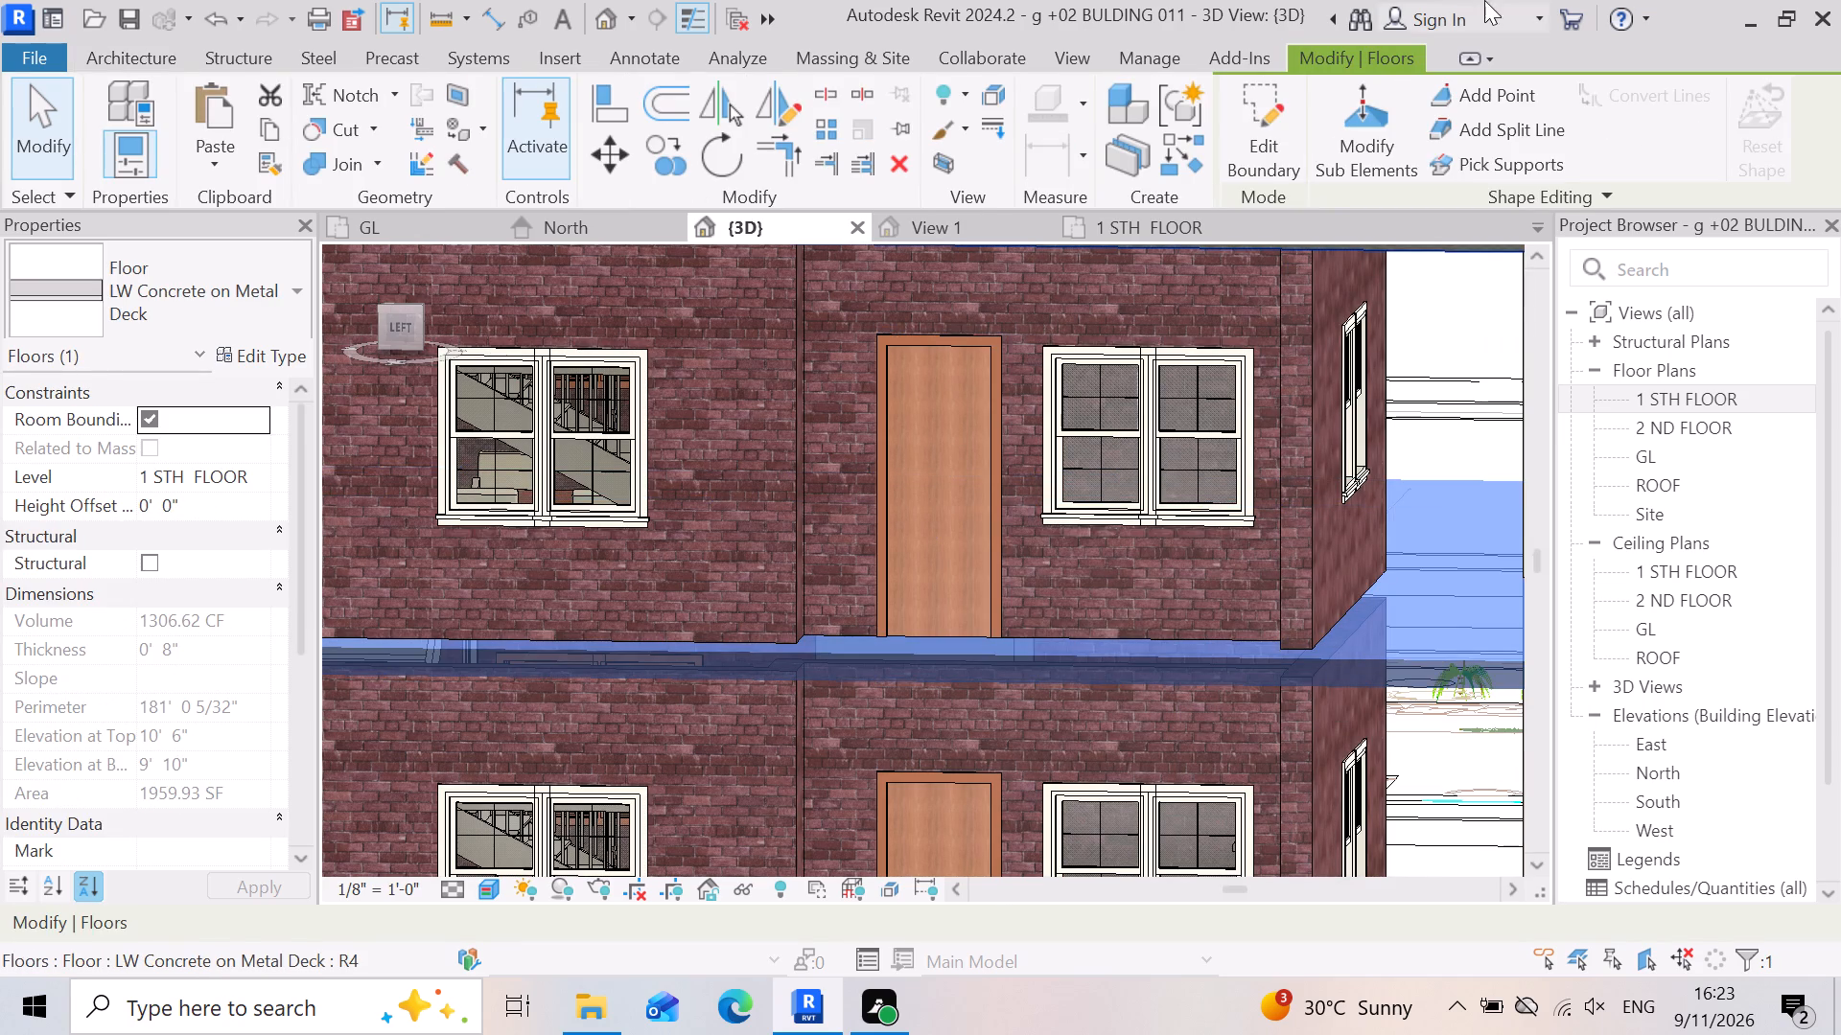
left_click(1272, 126)
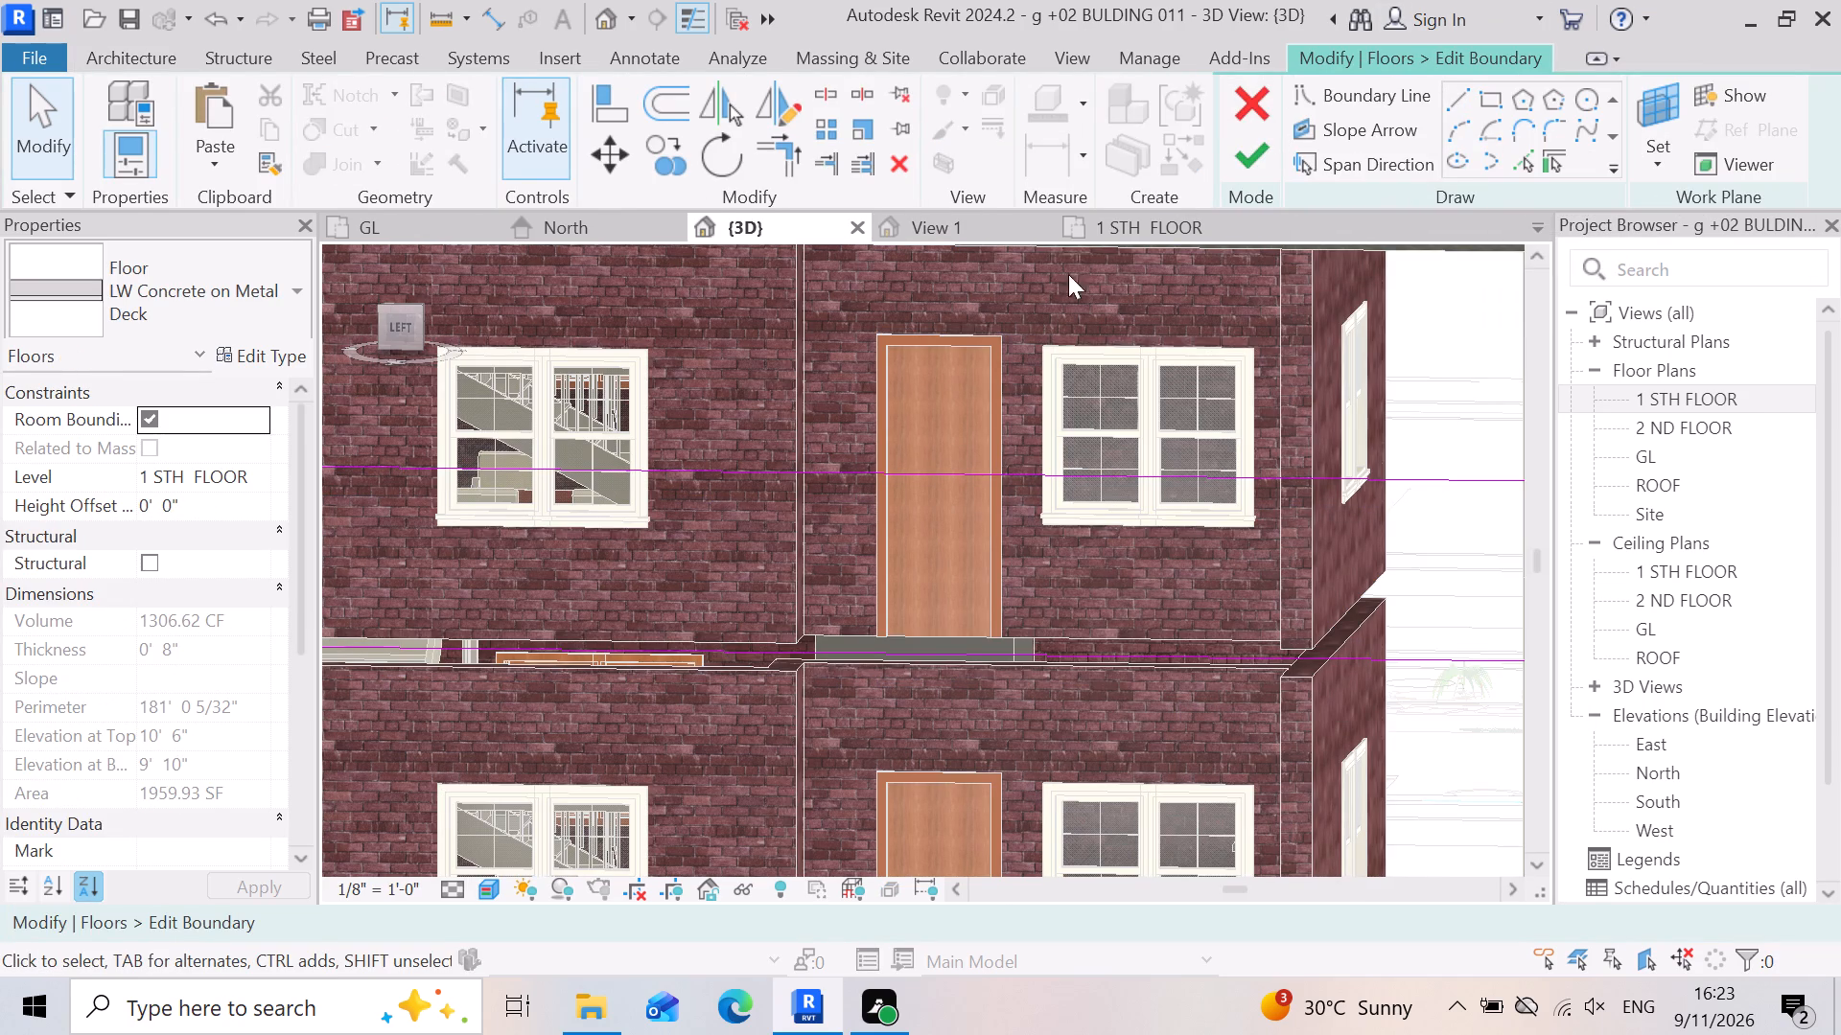
double_click(1684, 399)
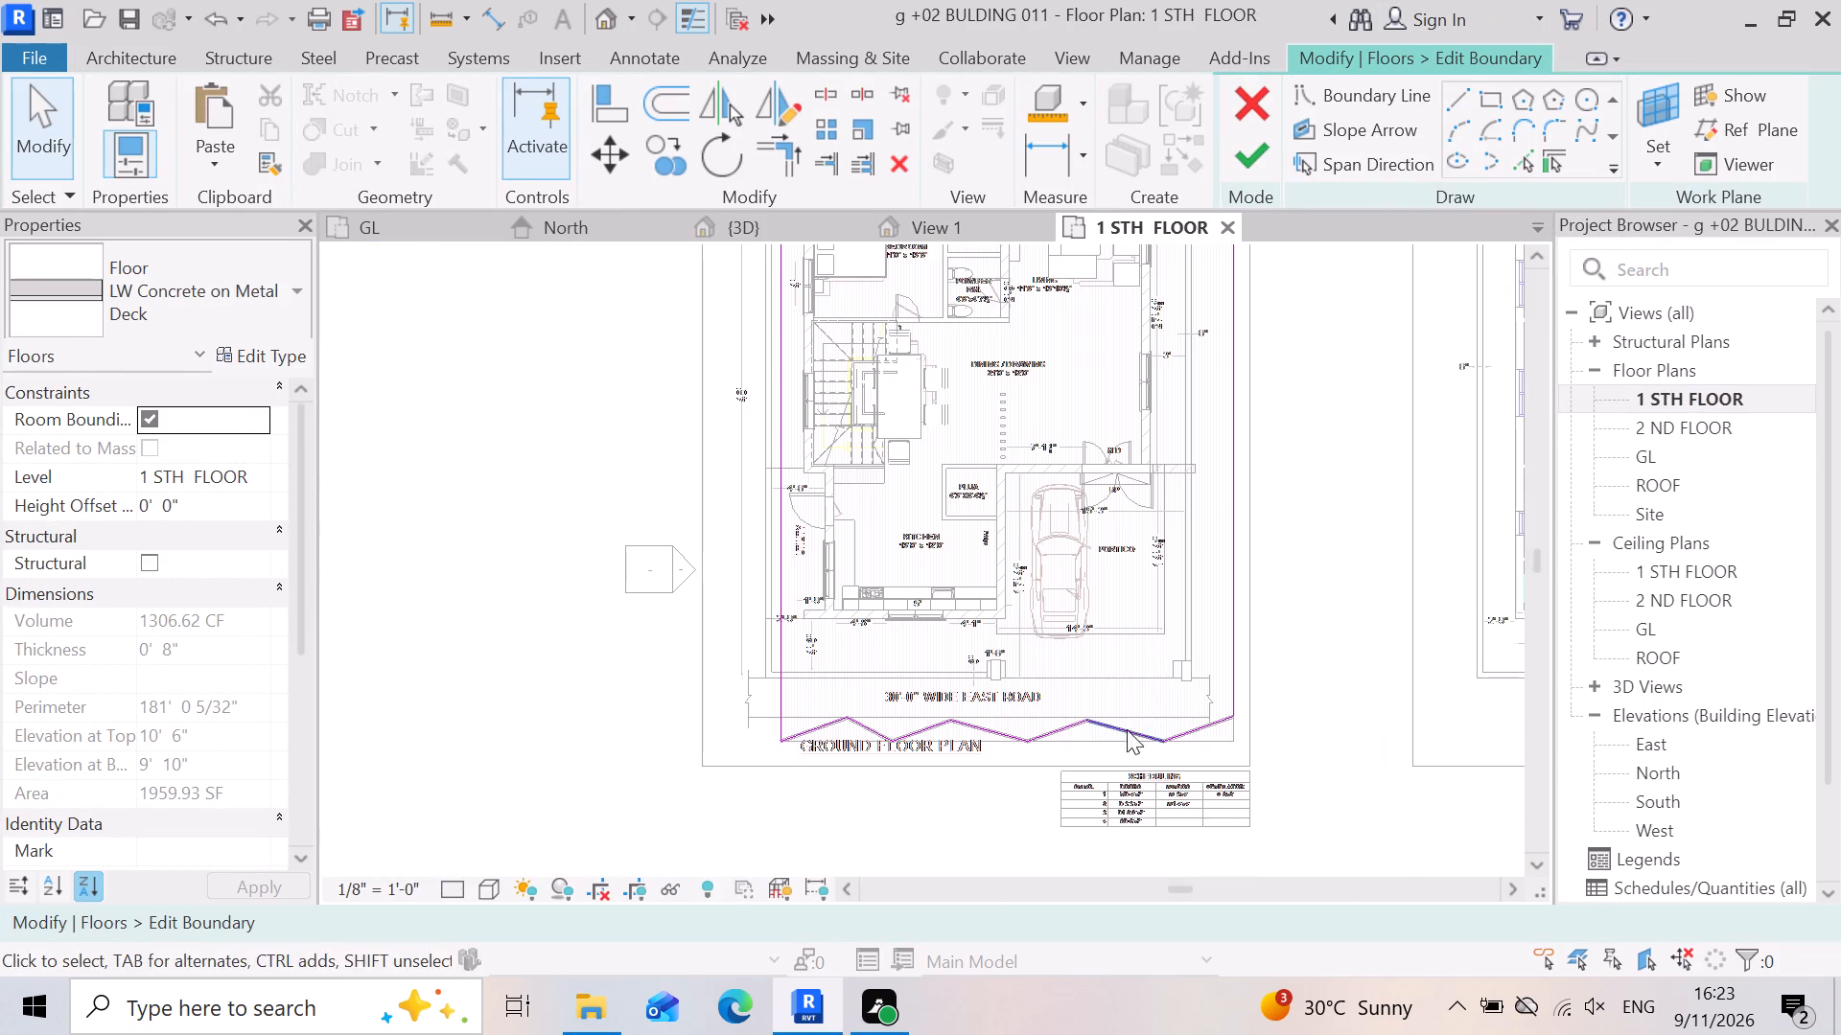
Delete the straight boundary line along the slab's rear edge, opposite the zigzag front edge.
scroll(1250, 815, "down", 4)
scroll(1223, 465, "up", 7)
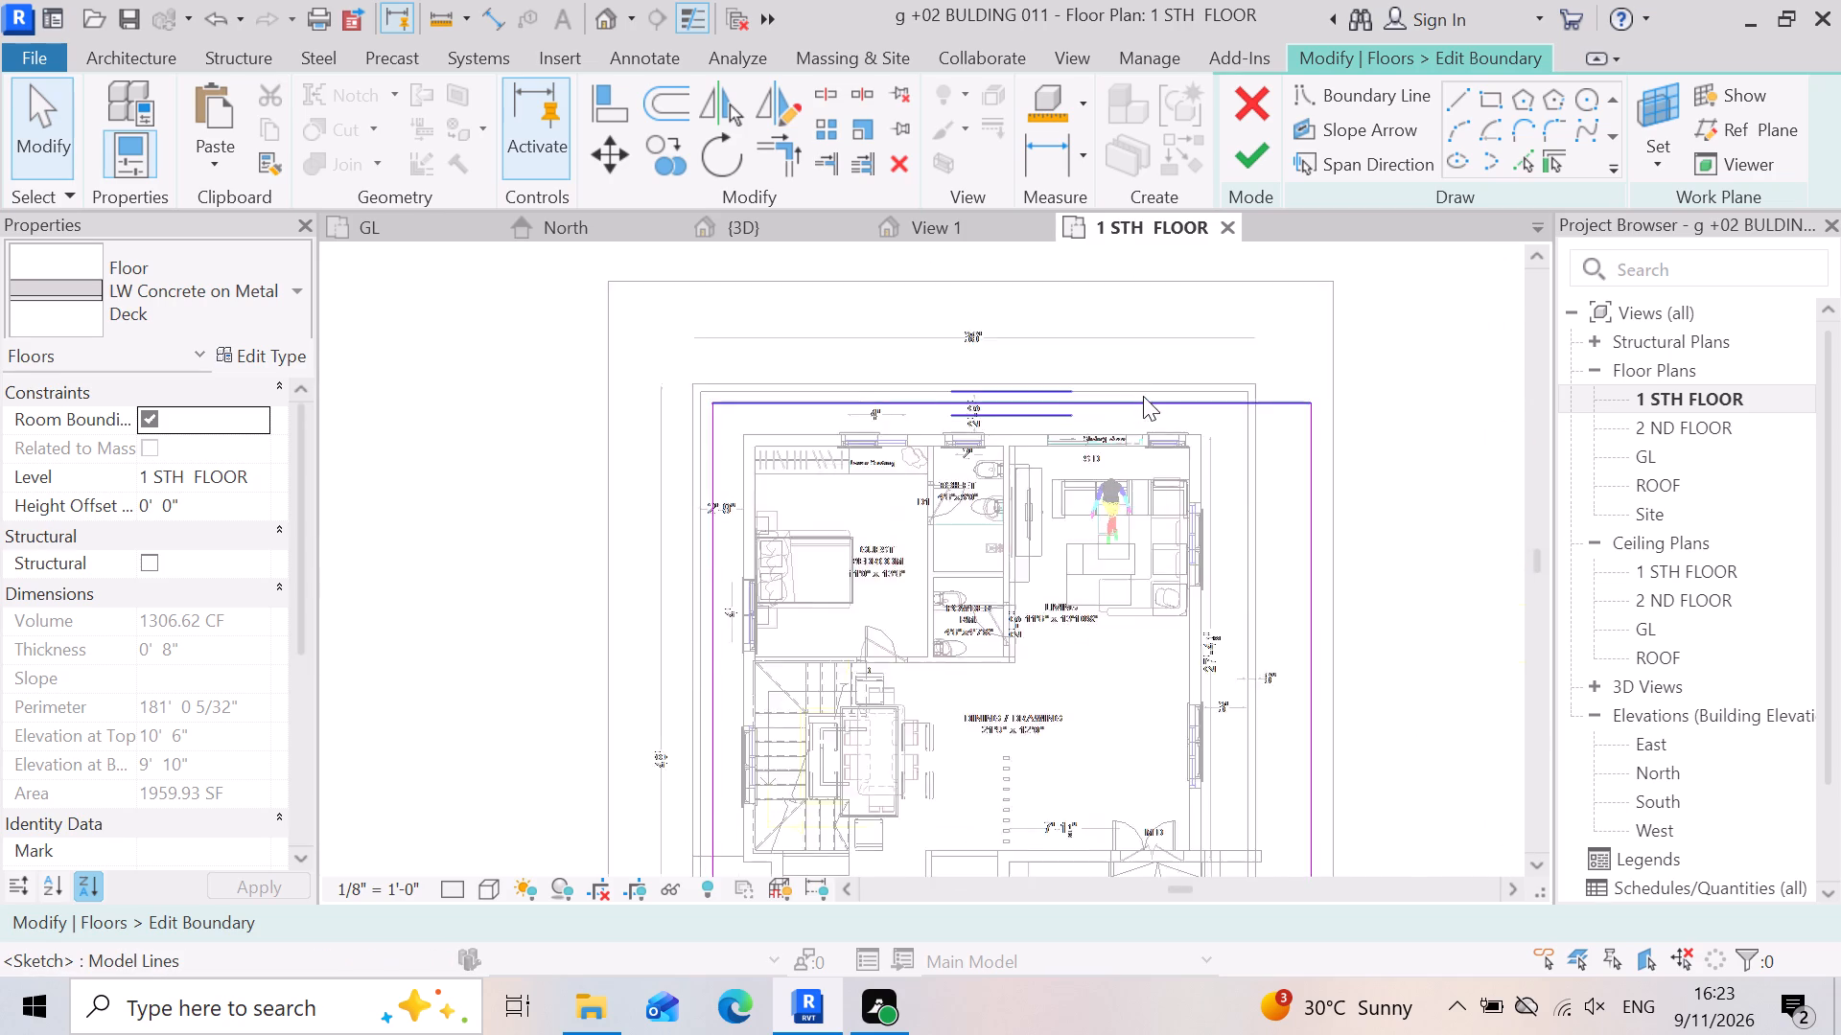
scroll(1143, 396, "up", 2)
scroll(944, 496, "down", 3)
scroll(578, 454, "up", 8)
scroll(784, 438, "up", 4)
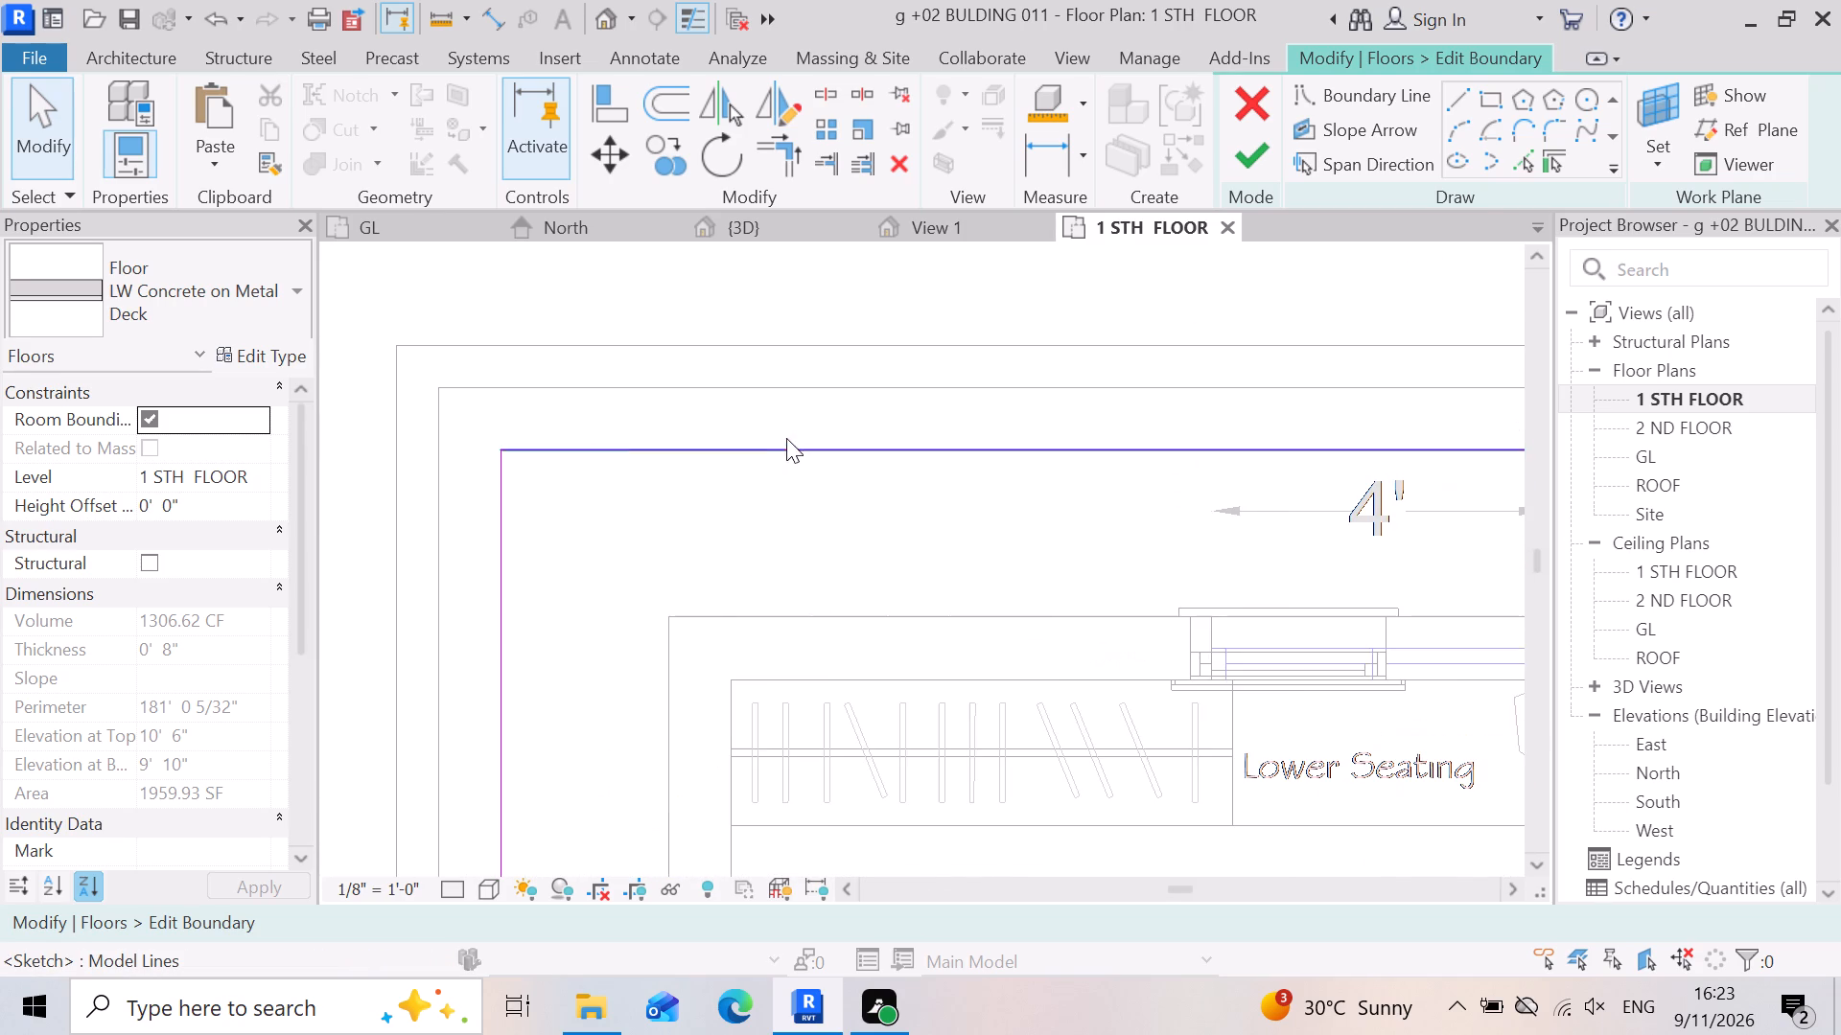
left_click(702, 454)
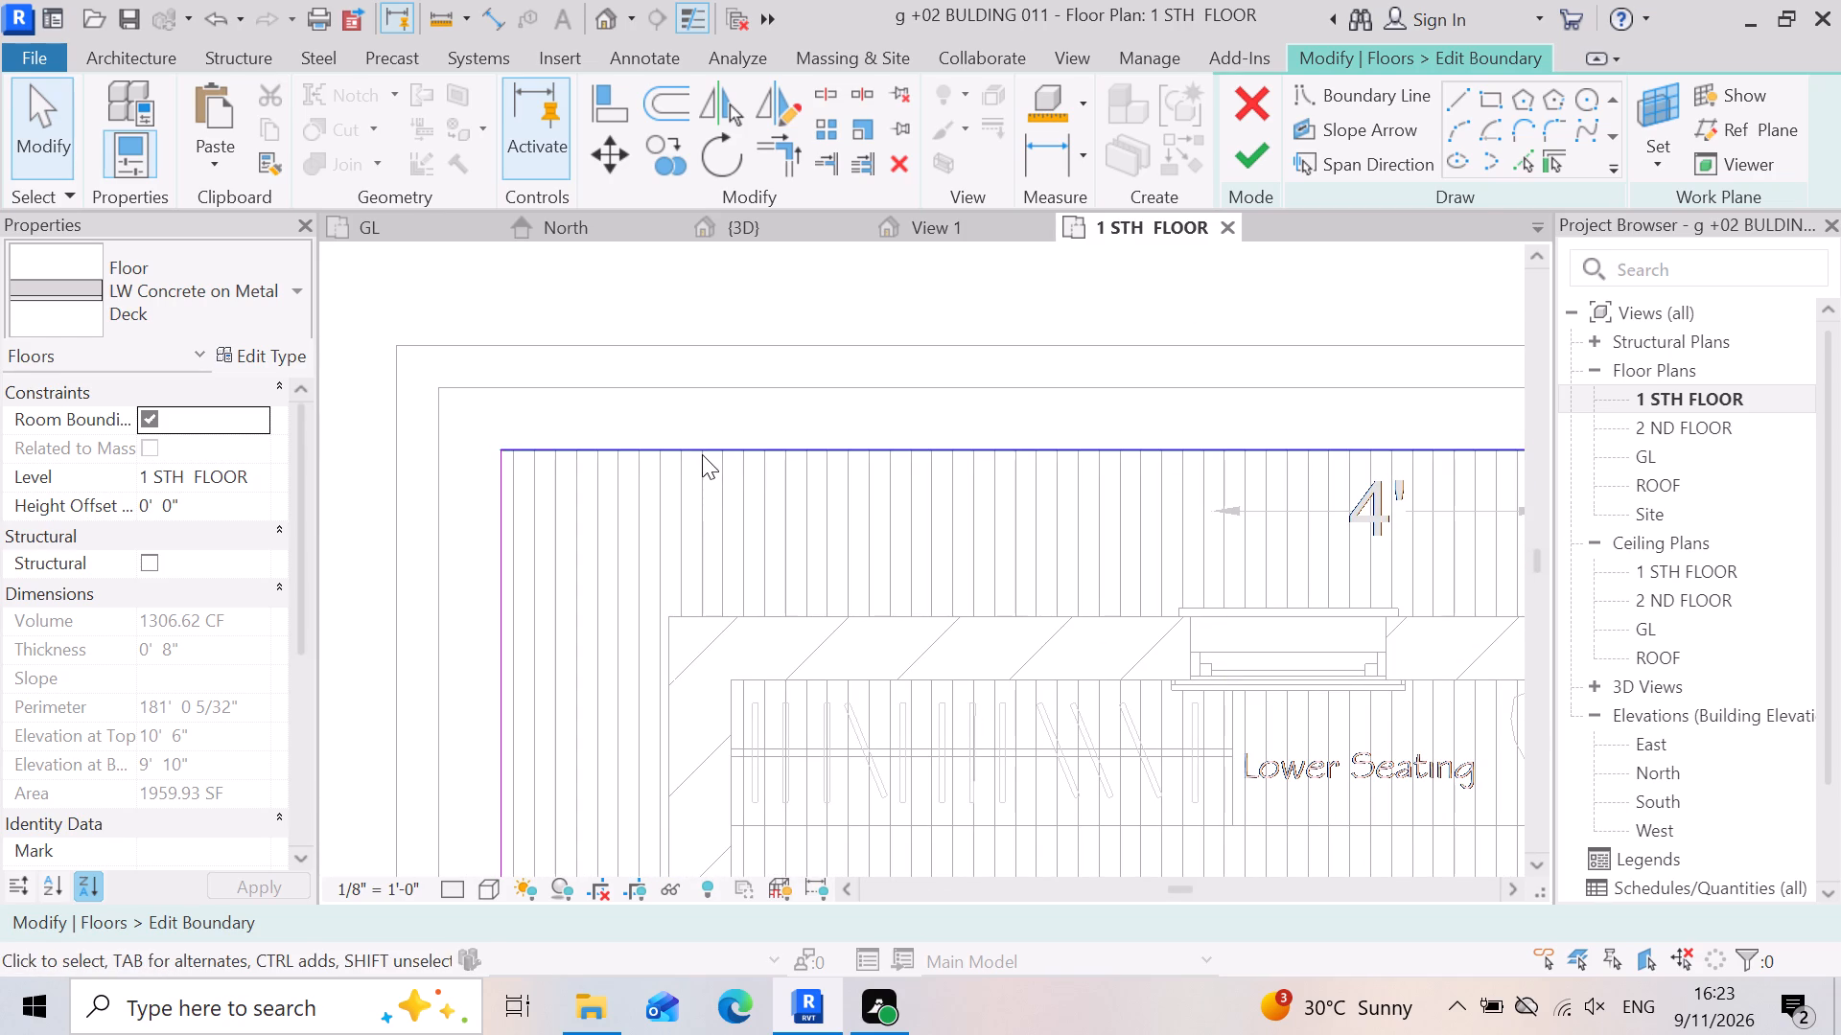
scroll(387, 593, "down", 7)
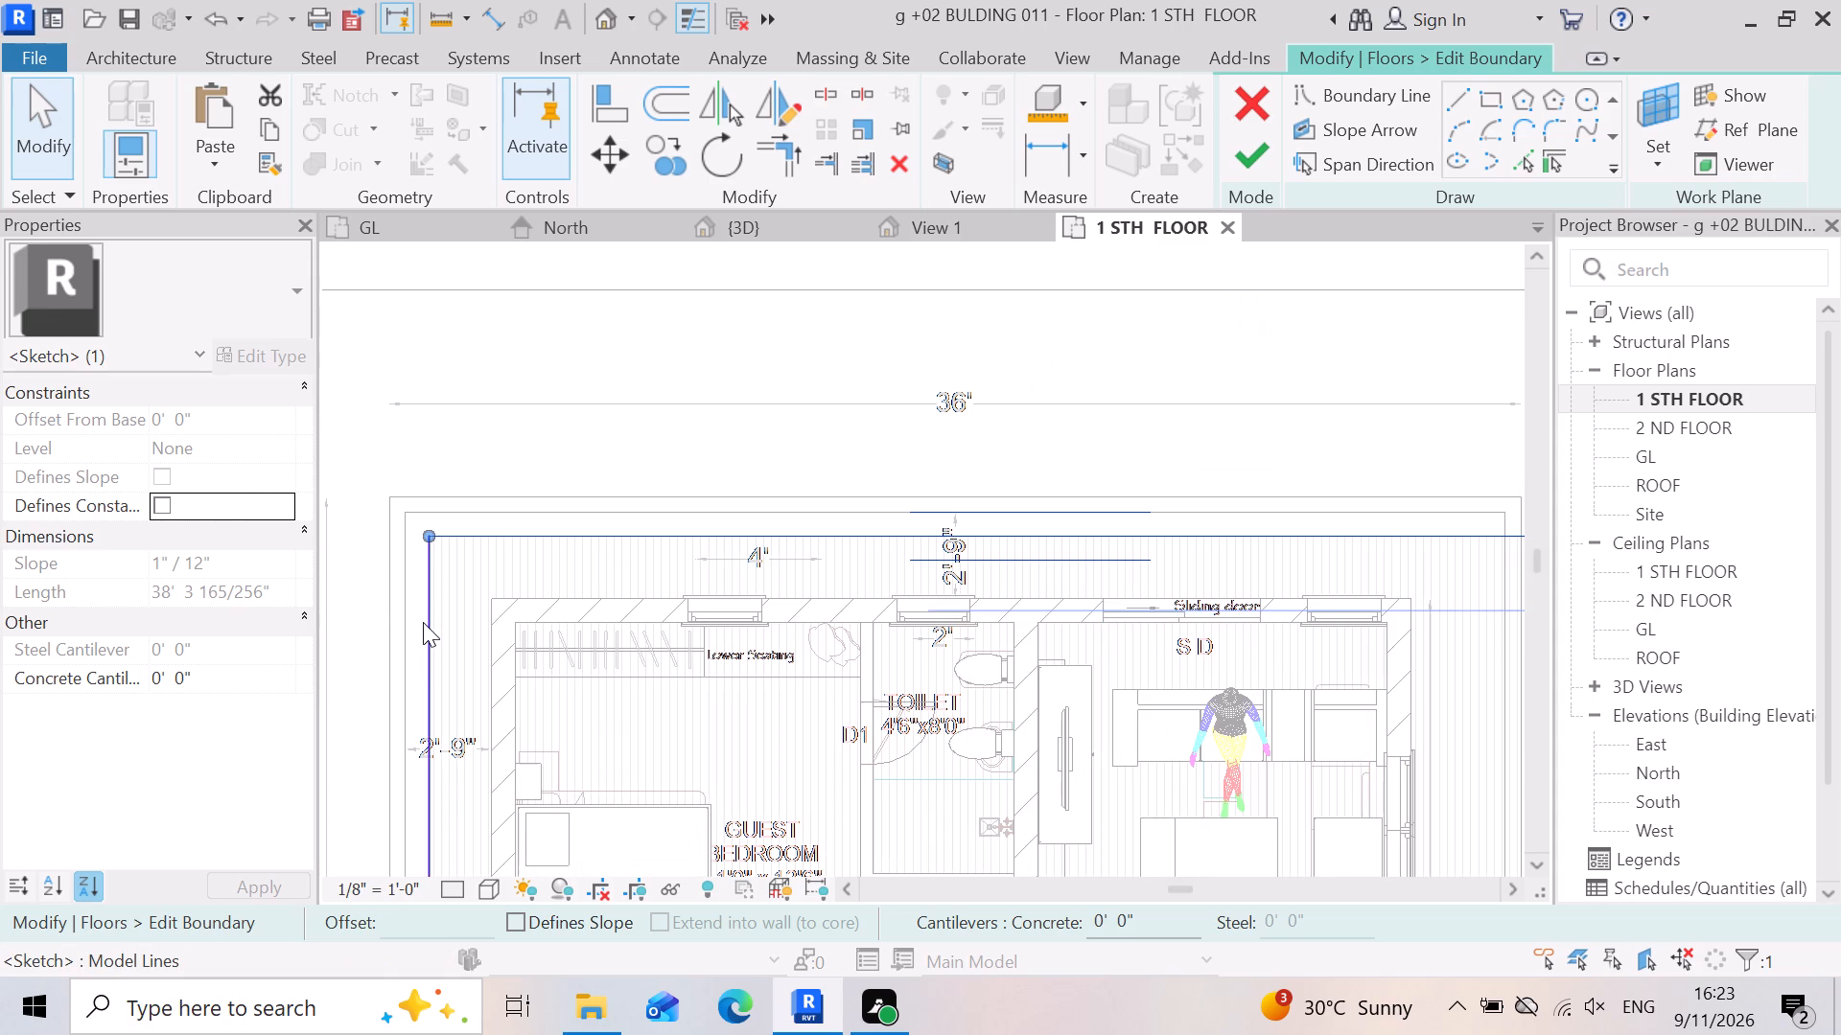
key("Delete")
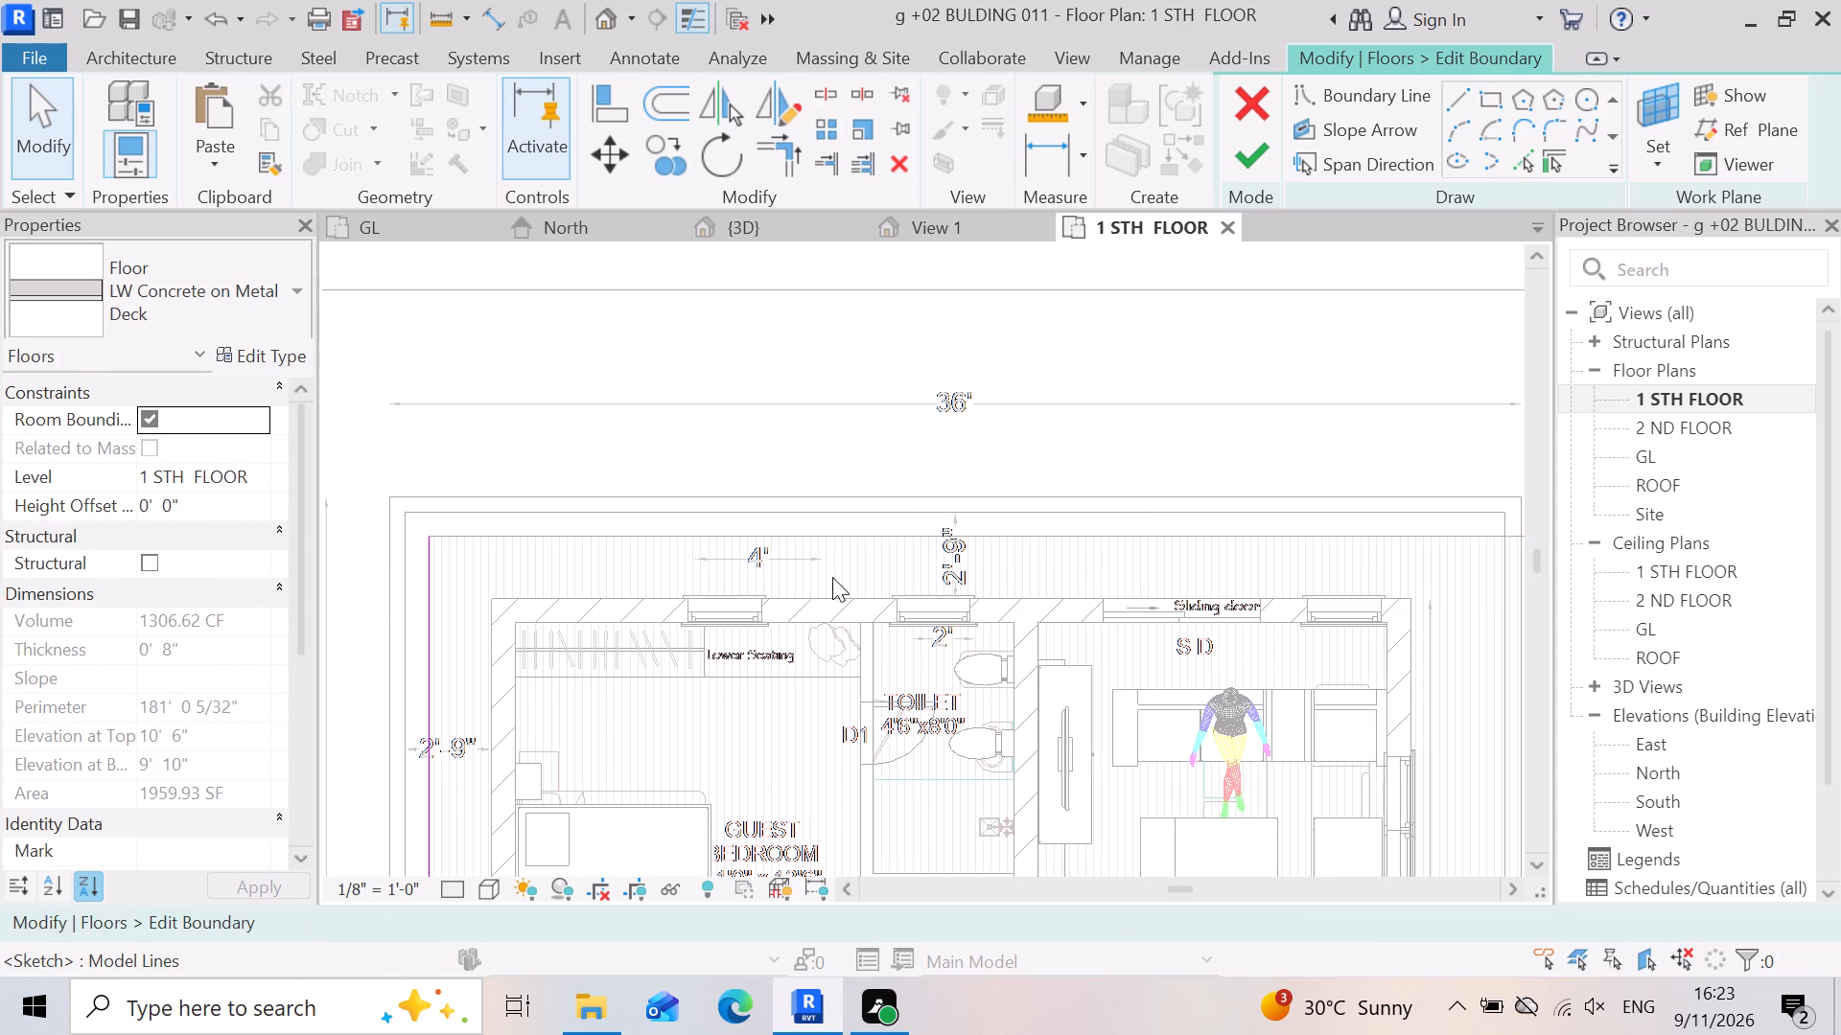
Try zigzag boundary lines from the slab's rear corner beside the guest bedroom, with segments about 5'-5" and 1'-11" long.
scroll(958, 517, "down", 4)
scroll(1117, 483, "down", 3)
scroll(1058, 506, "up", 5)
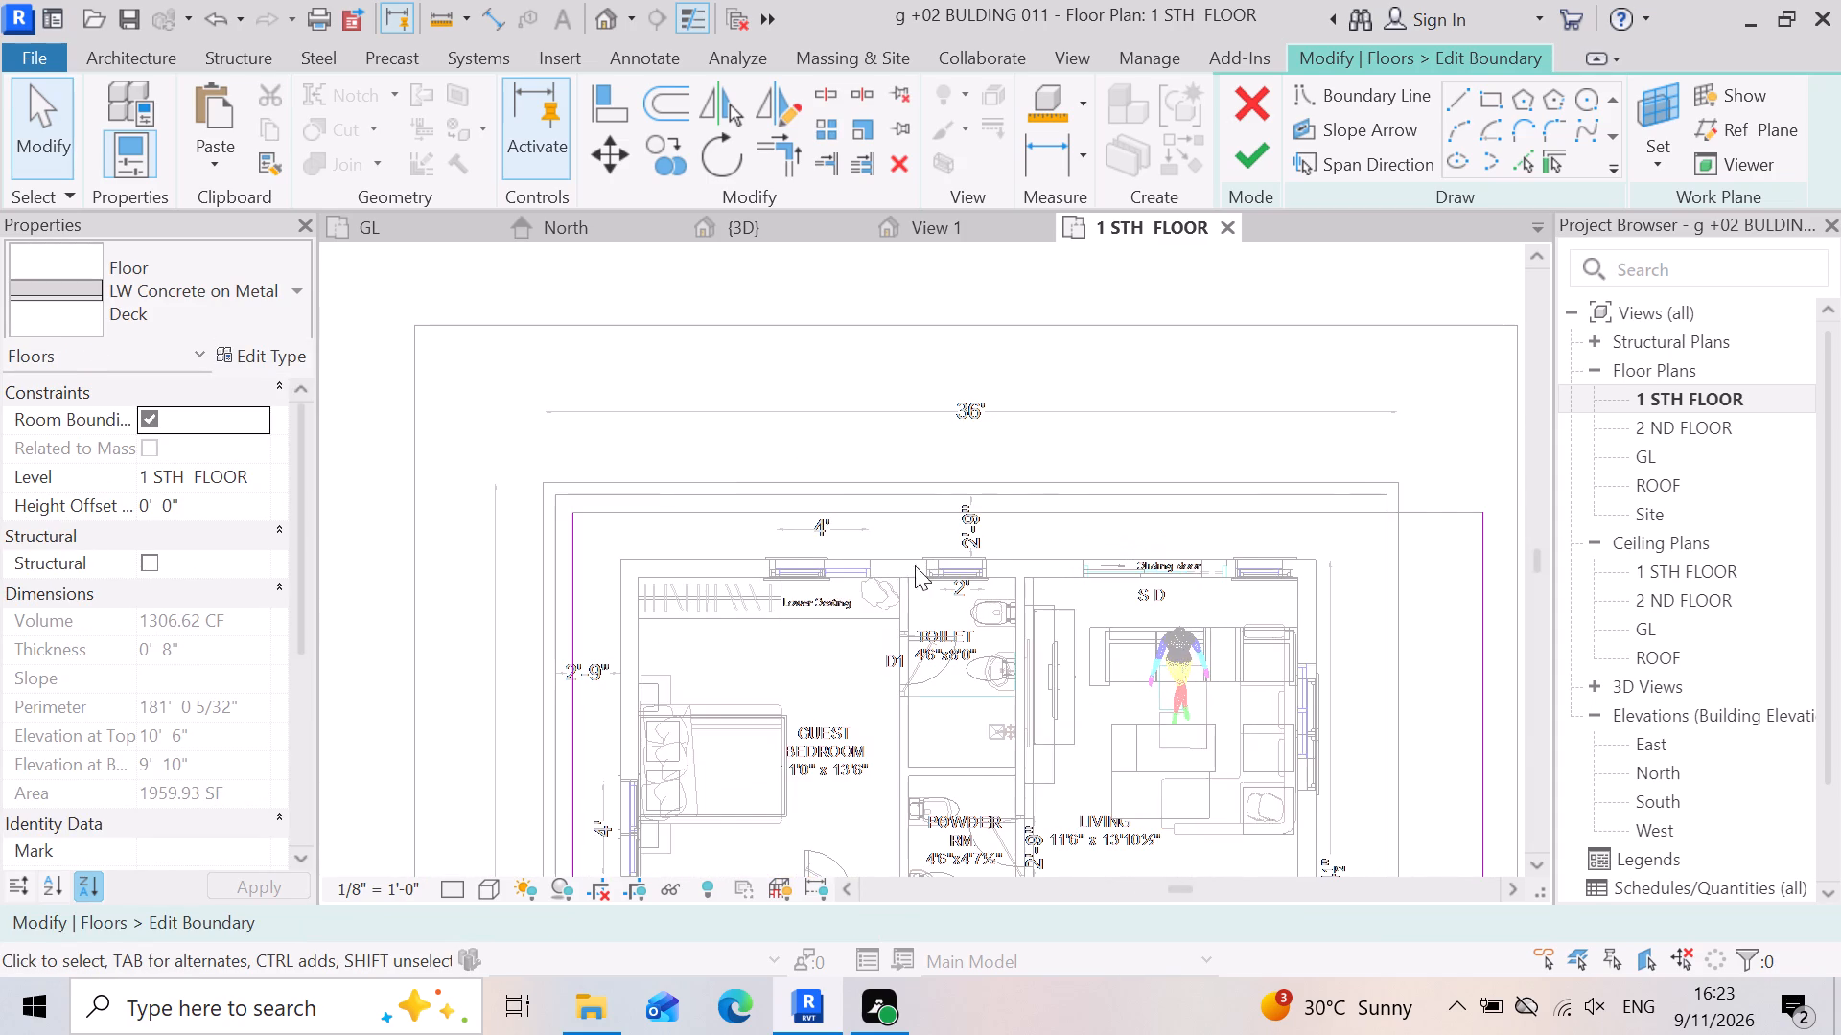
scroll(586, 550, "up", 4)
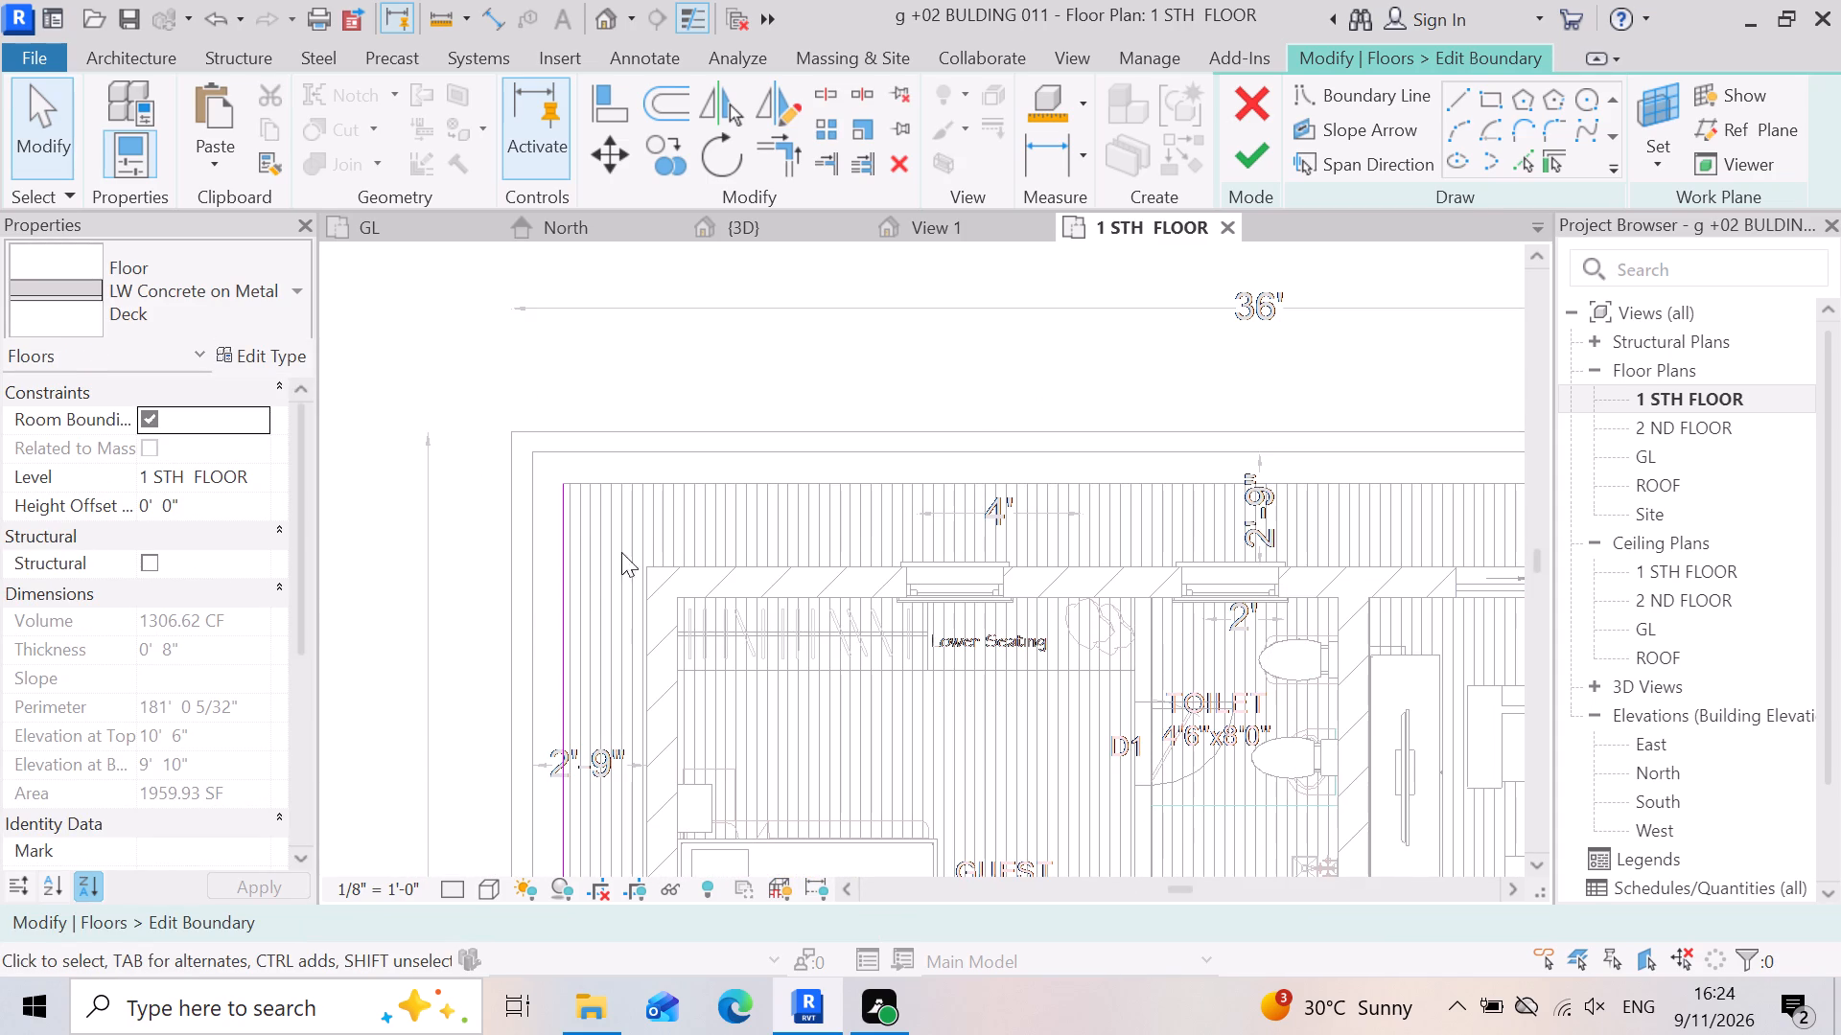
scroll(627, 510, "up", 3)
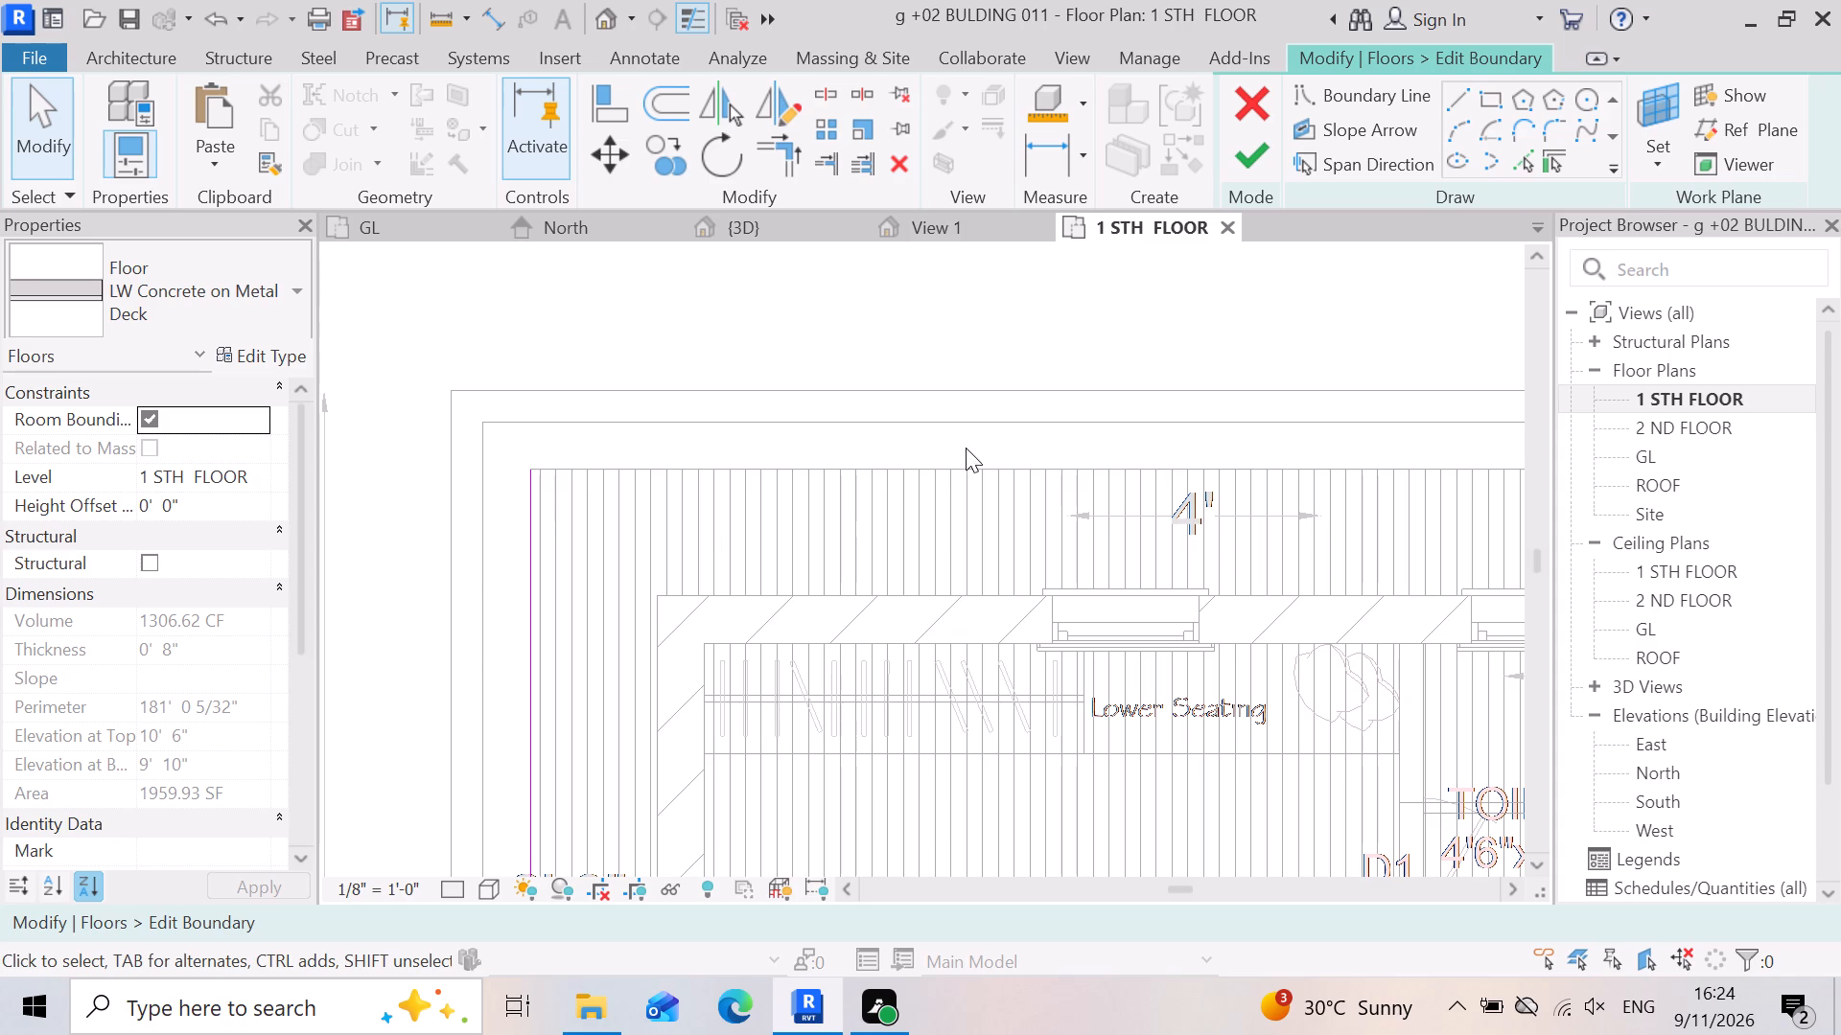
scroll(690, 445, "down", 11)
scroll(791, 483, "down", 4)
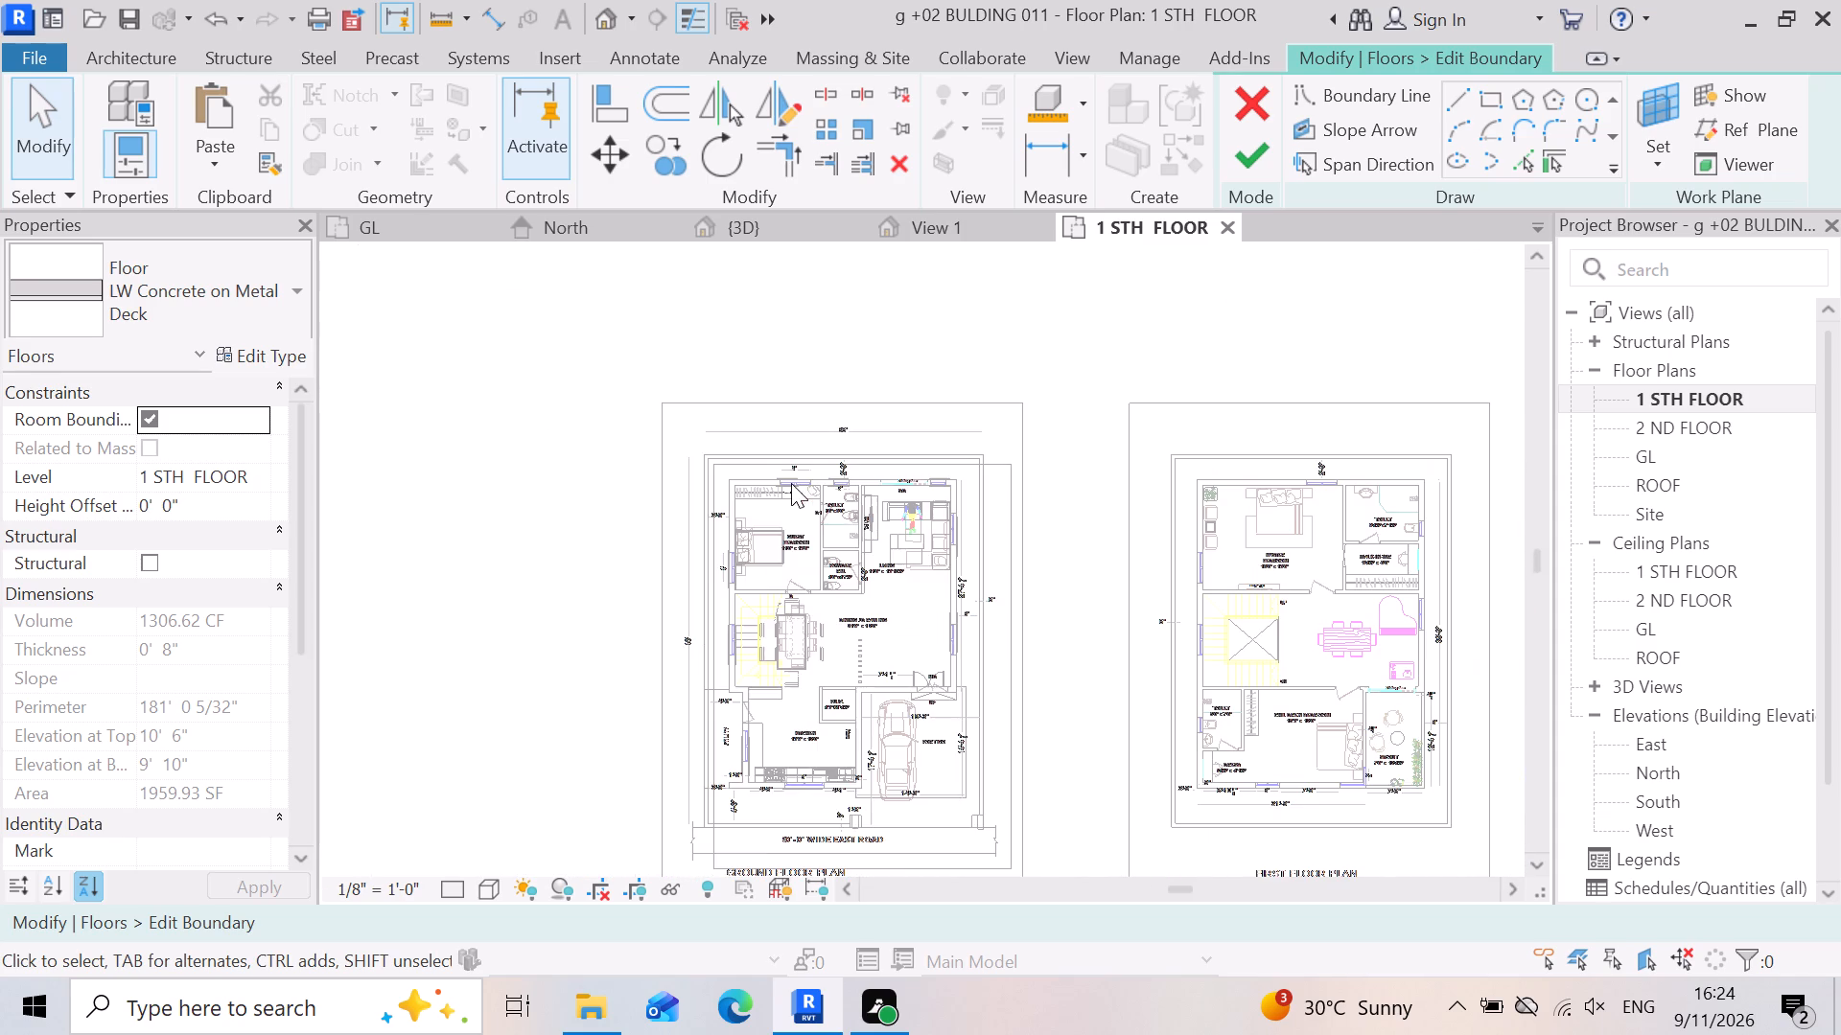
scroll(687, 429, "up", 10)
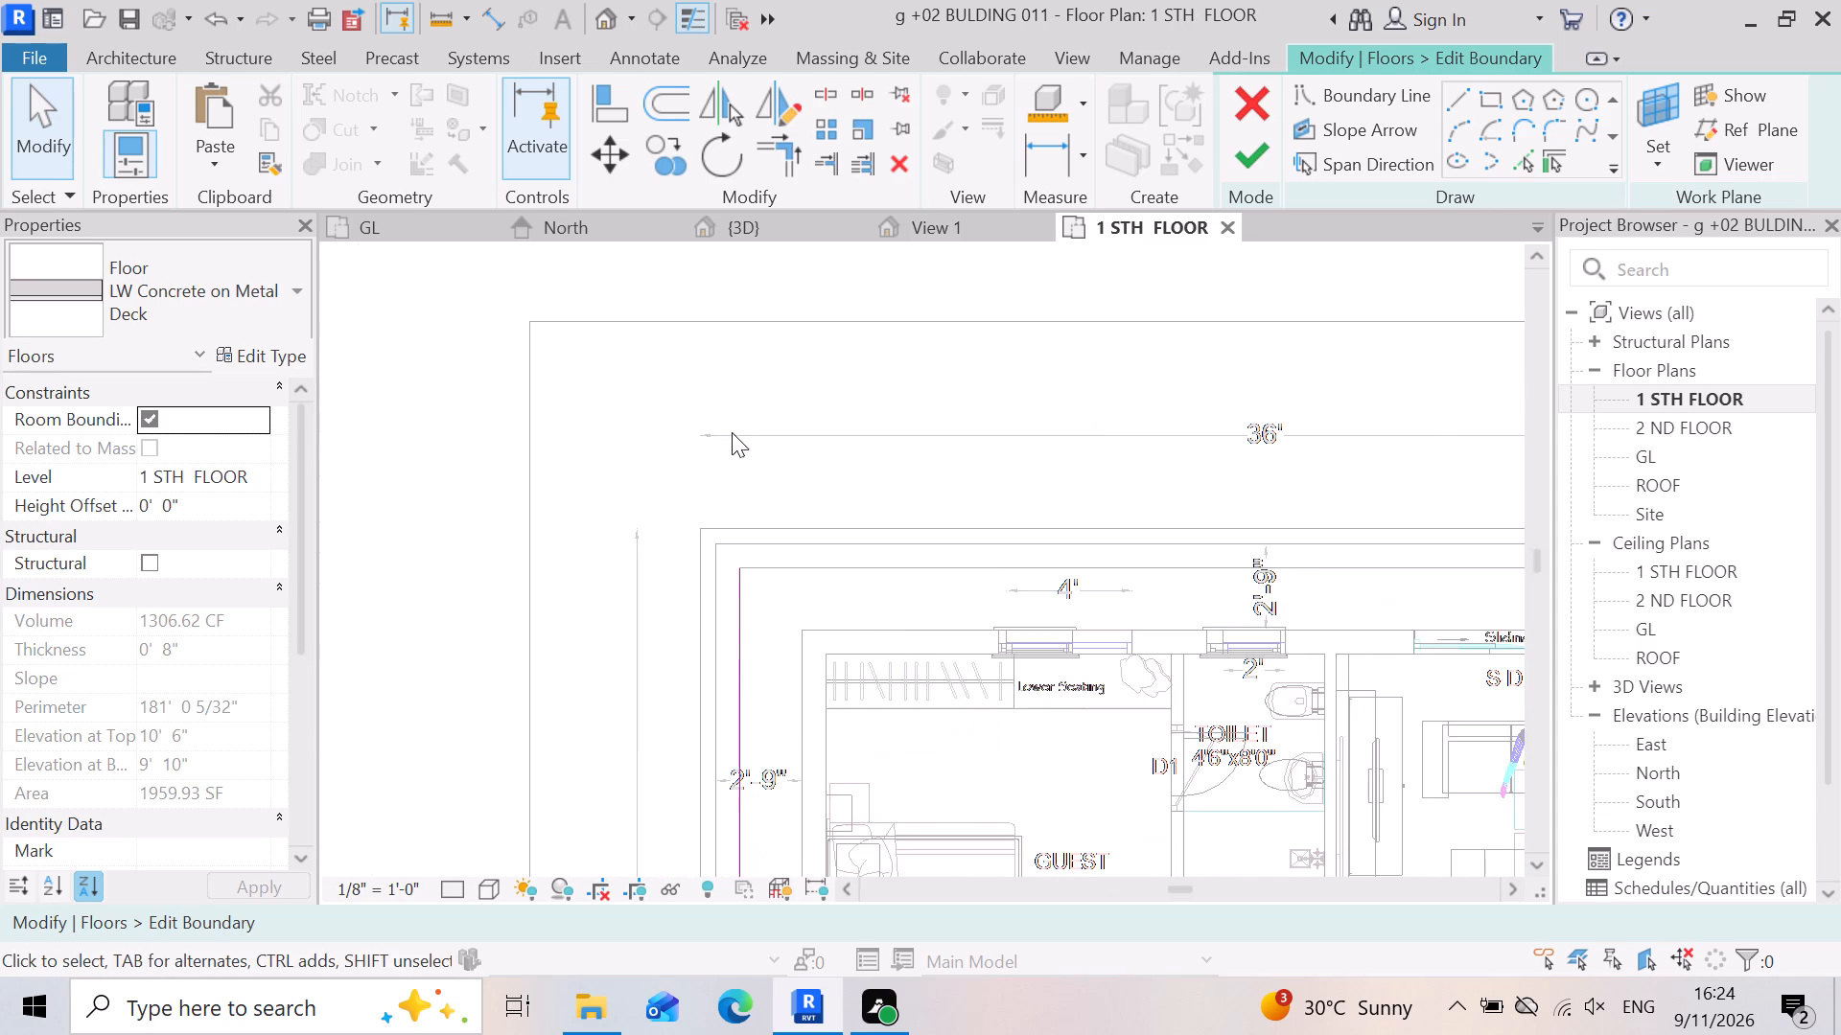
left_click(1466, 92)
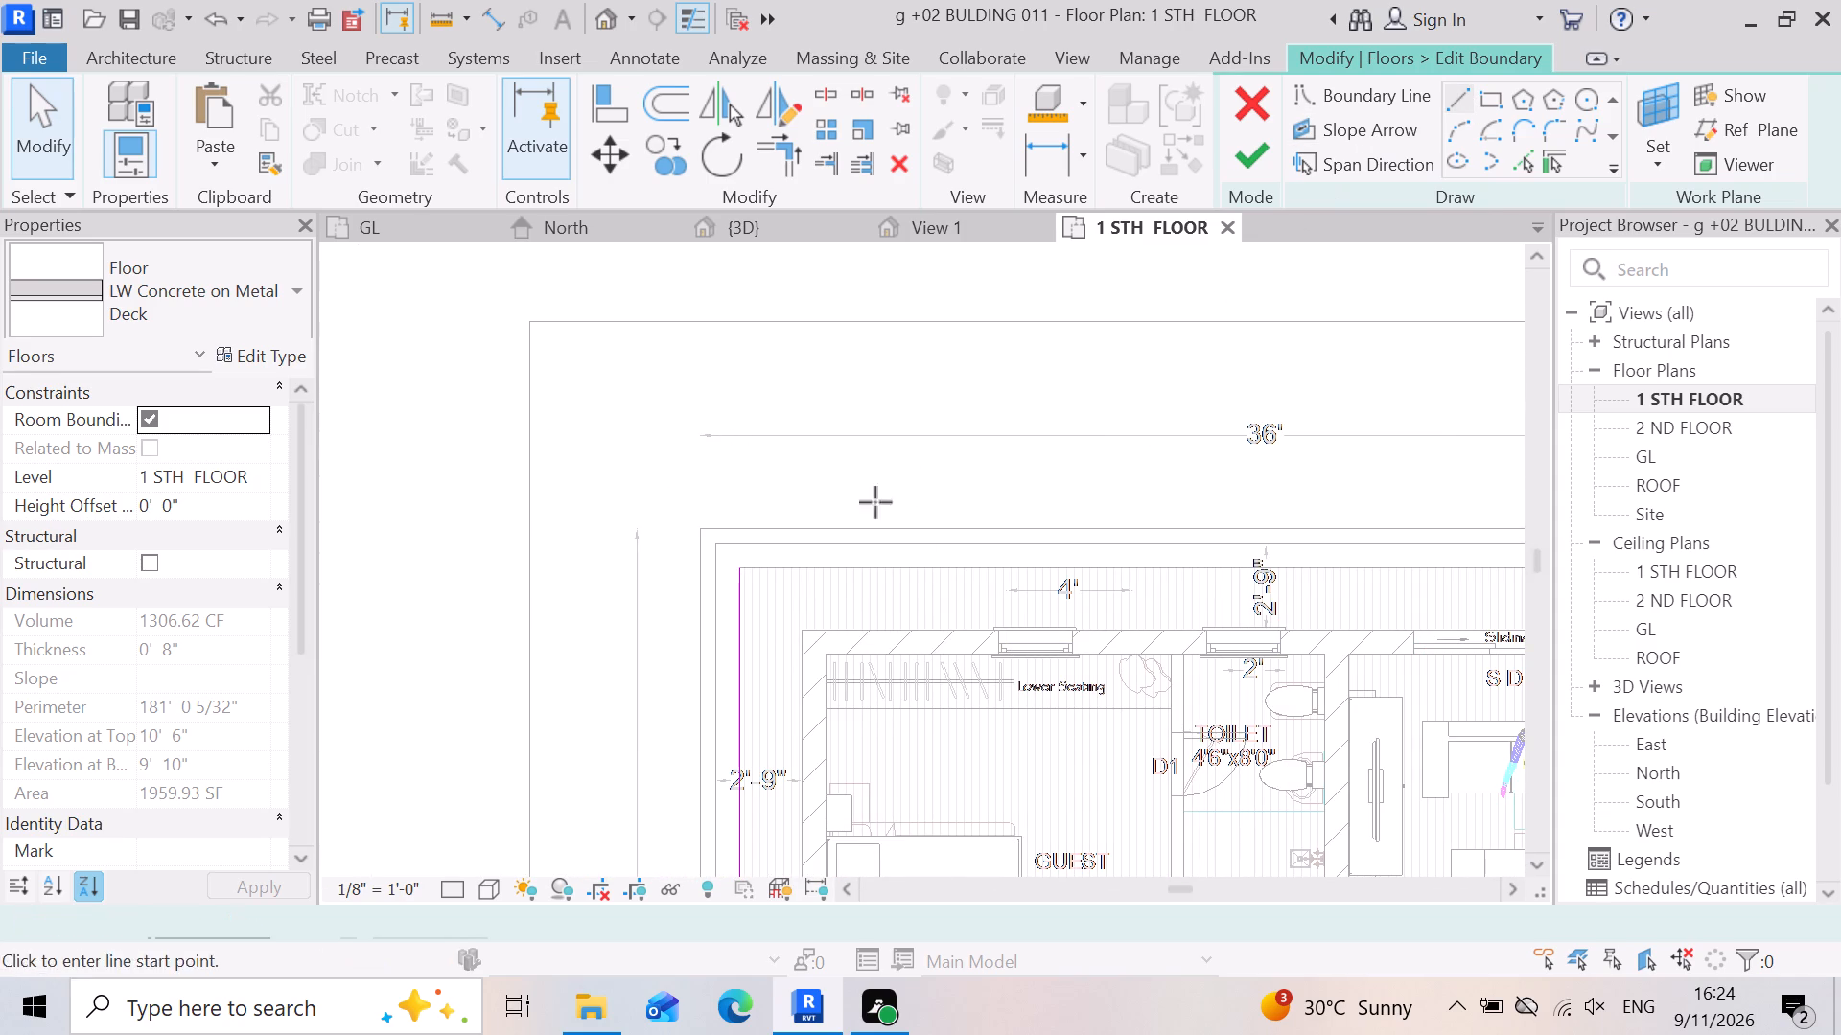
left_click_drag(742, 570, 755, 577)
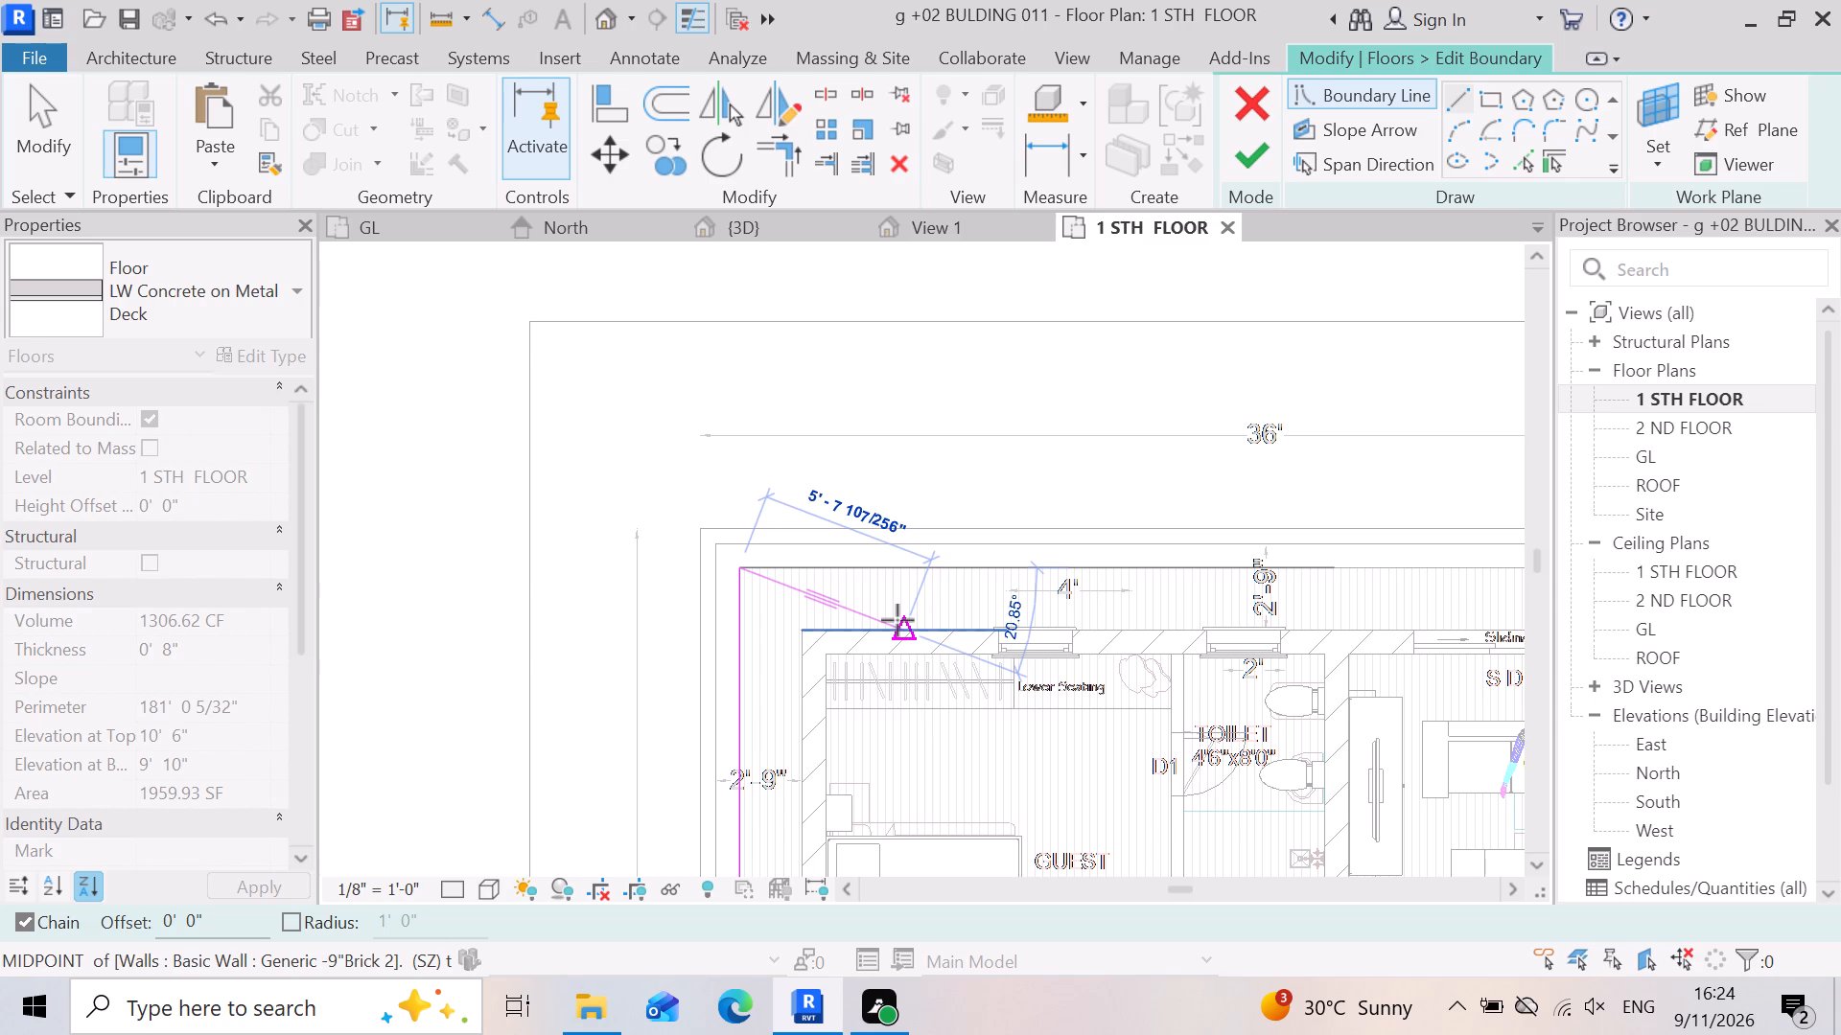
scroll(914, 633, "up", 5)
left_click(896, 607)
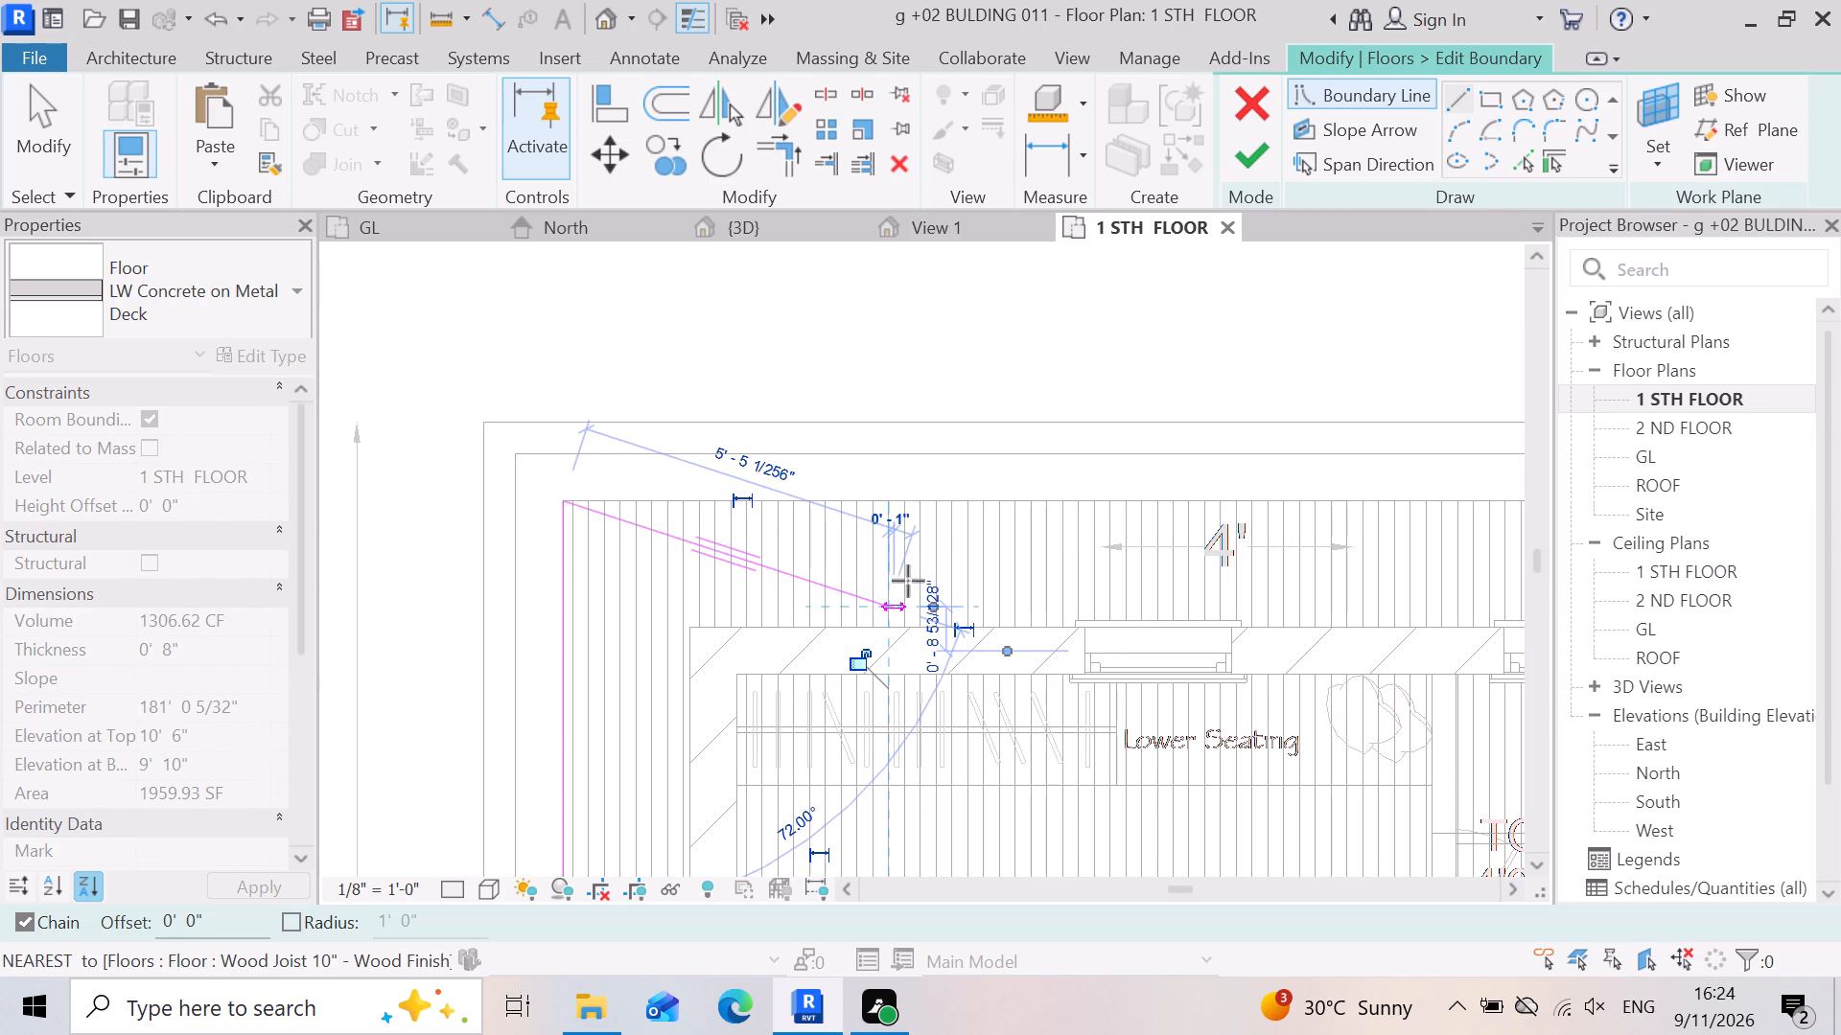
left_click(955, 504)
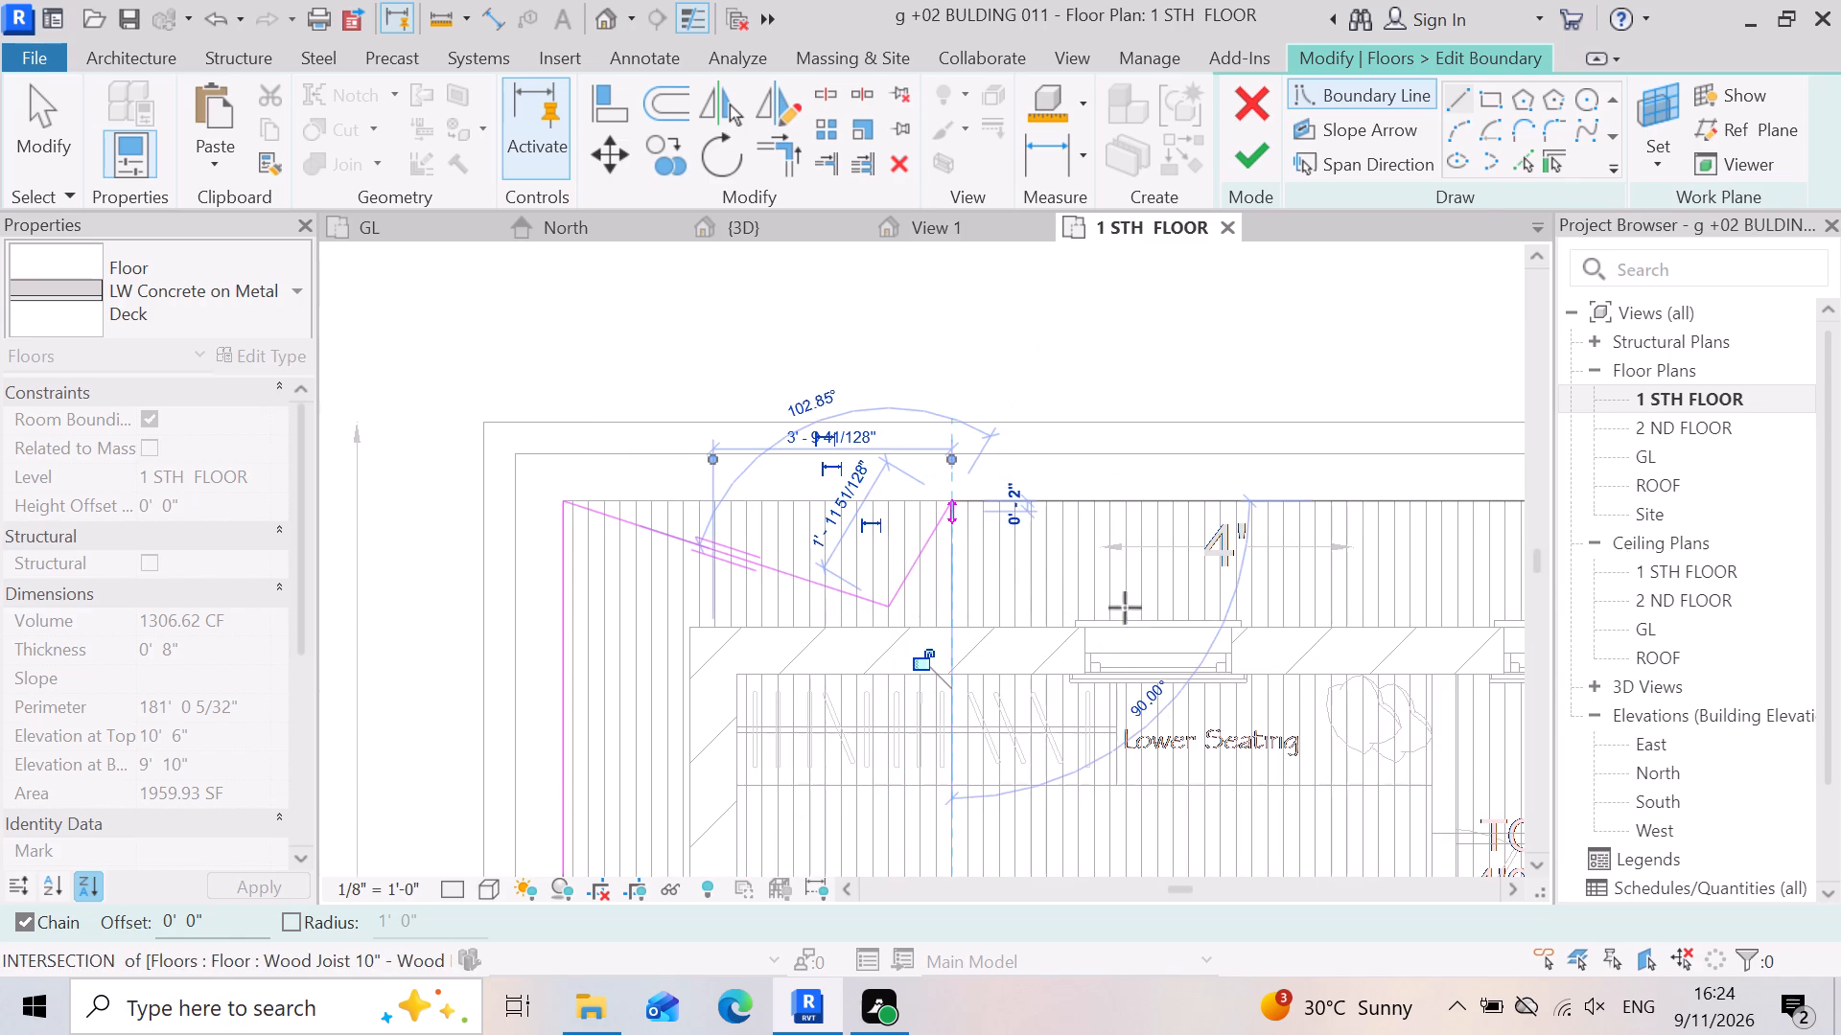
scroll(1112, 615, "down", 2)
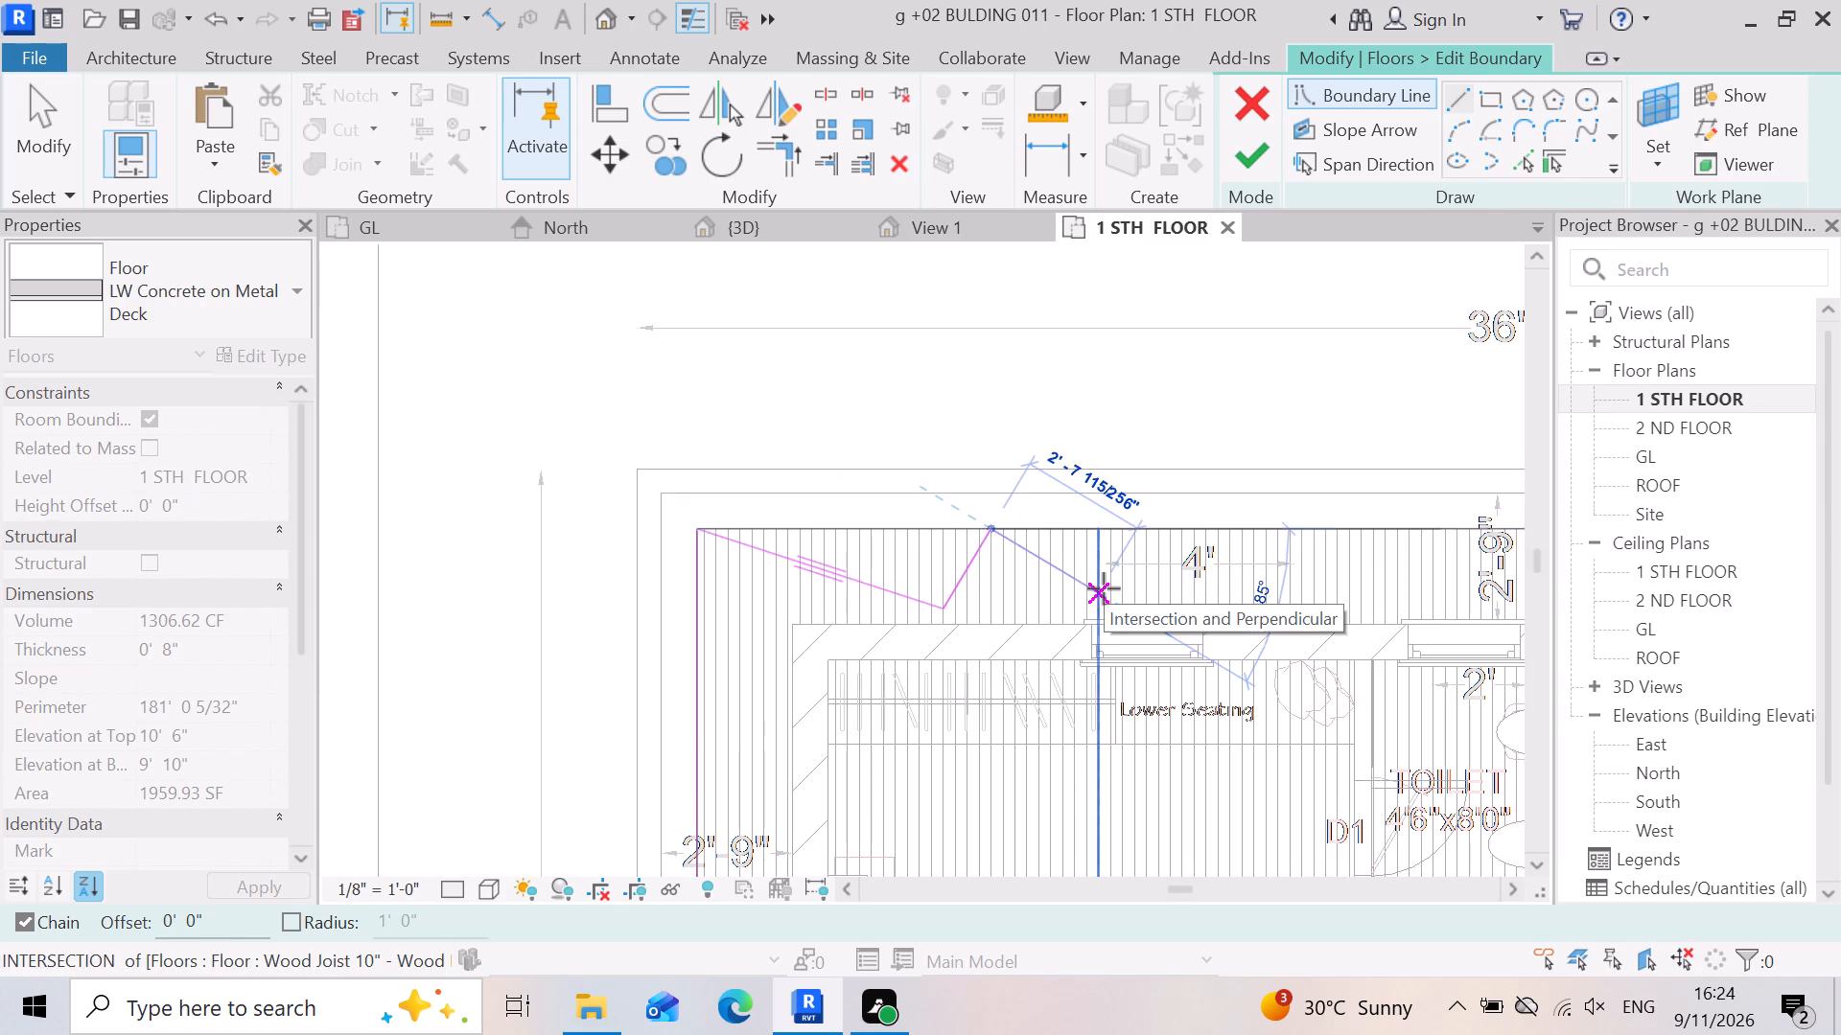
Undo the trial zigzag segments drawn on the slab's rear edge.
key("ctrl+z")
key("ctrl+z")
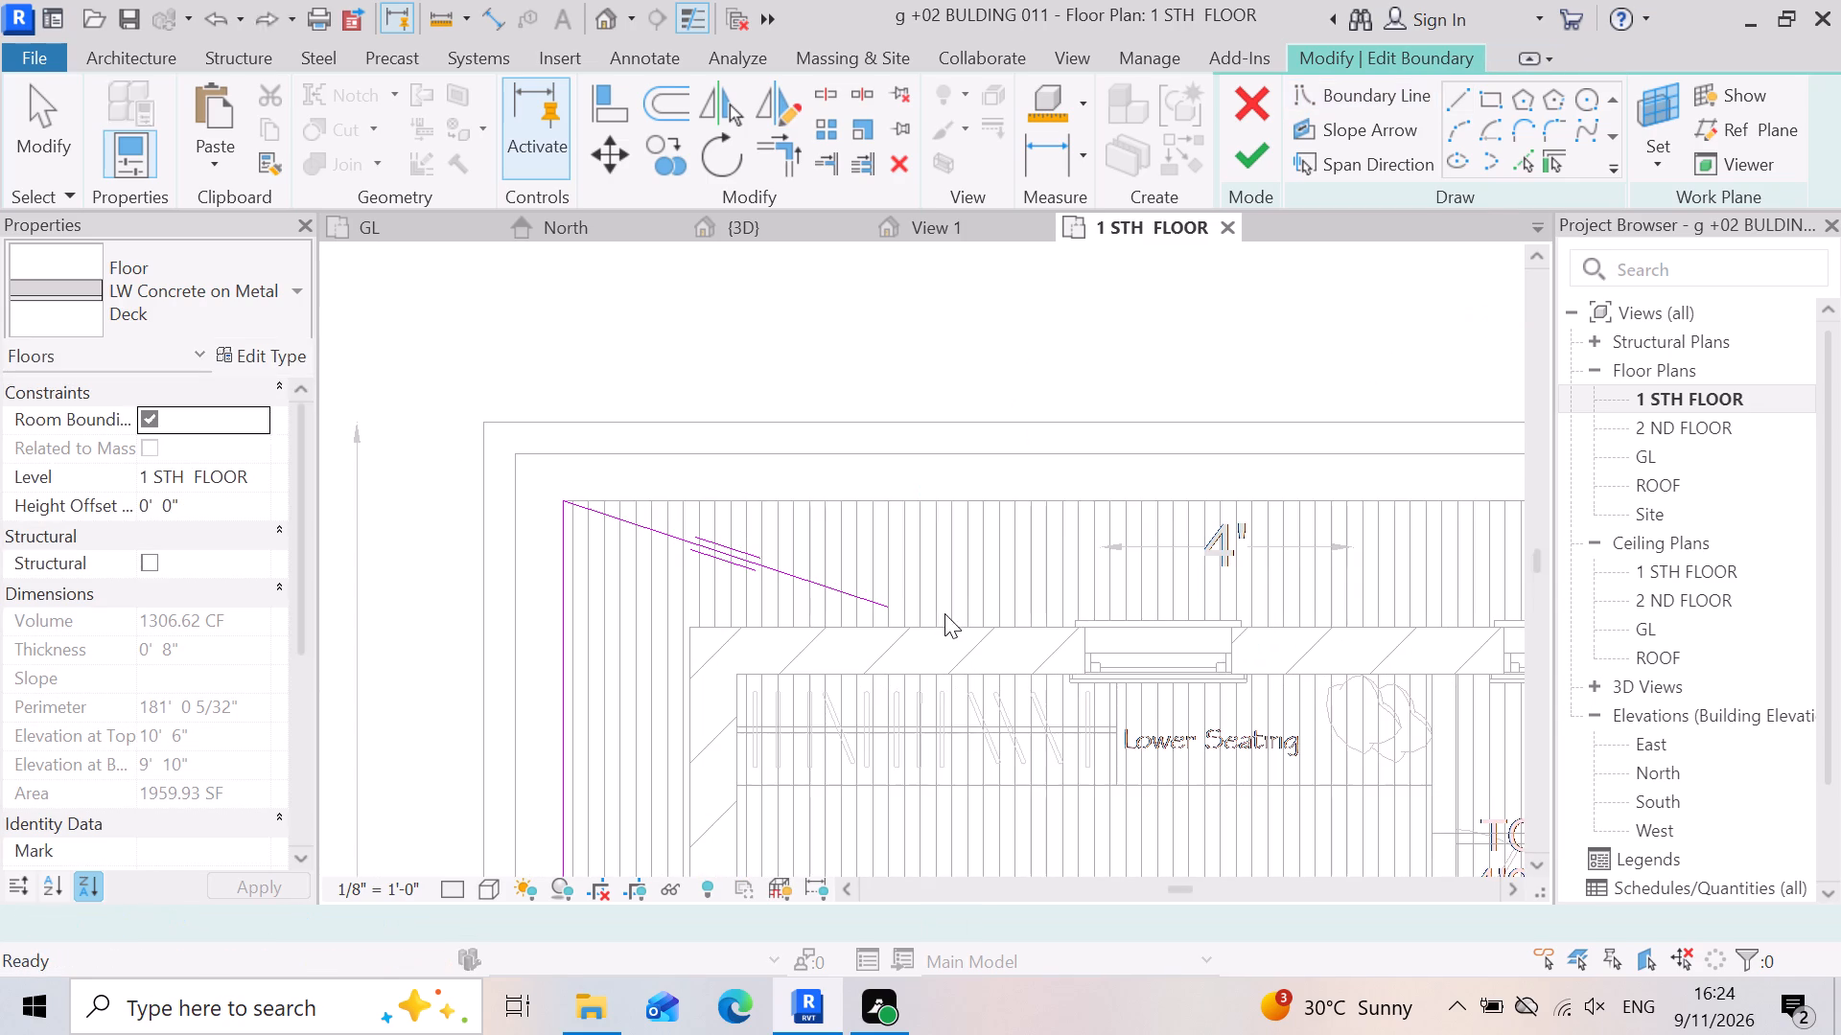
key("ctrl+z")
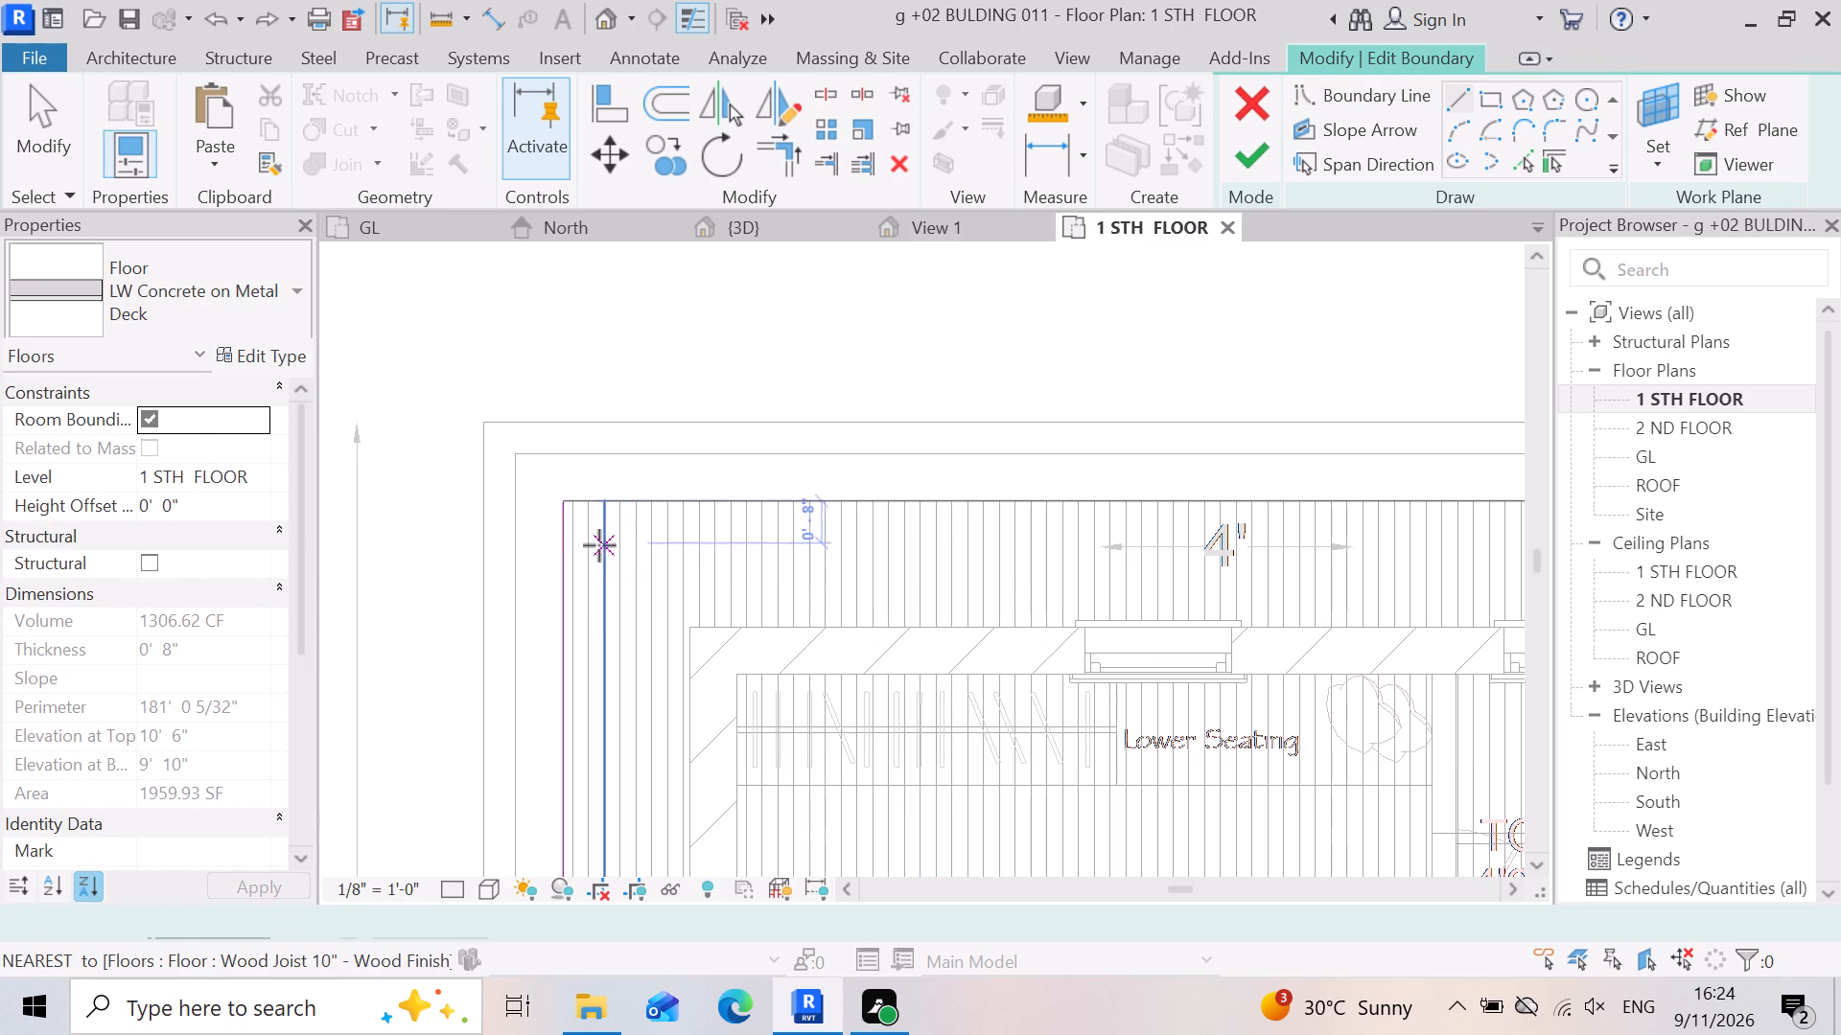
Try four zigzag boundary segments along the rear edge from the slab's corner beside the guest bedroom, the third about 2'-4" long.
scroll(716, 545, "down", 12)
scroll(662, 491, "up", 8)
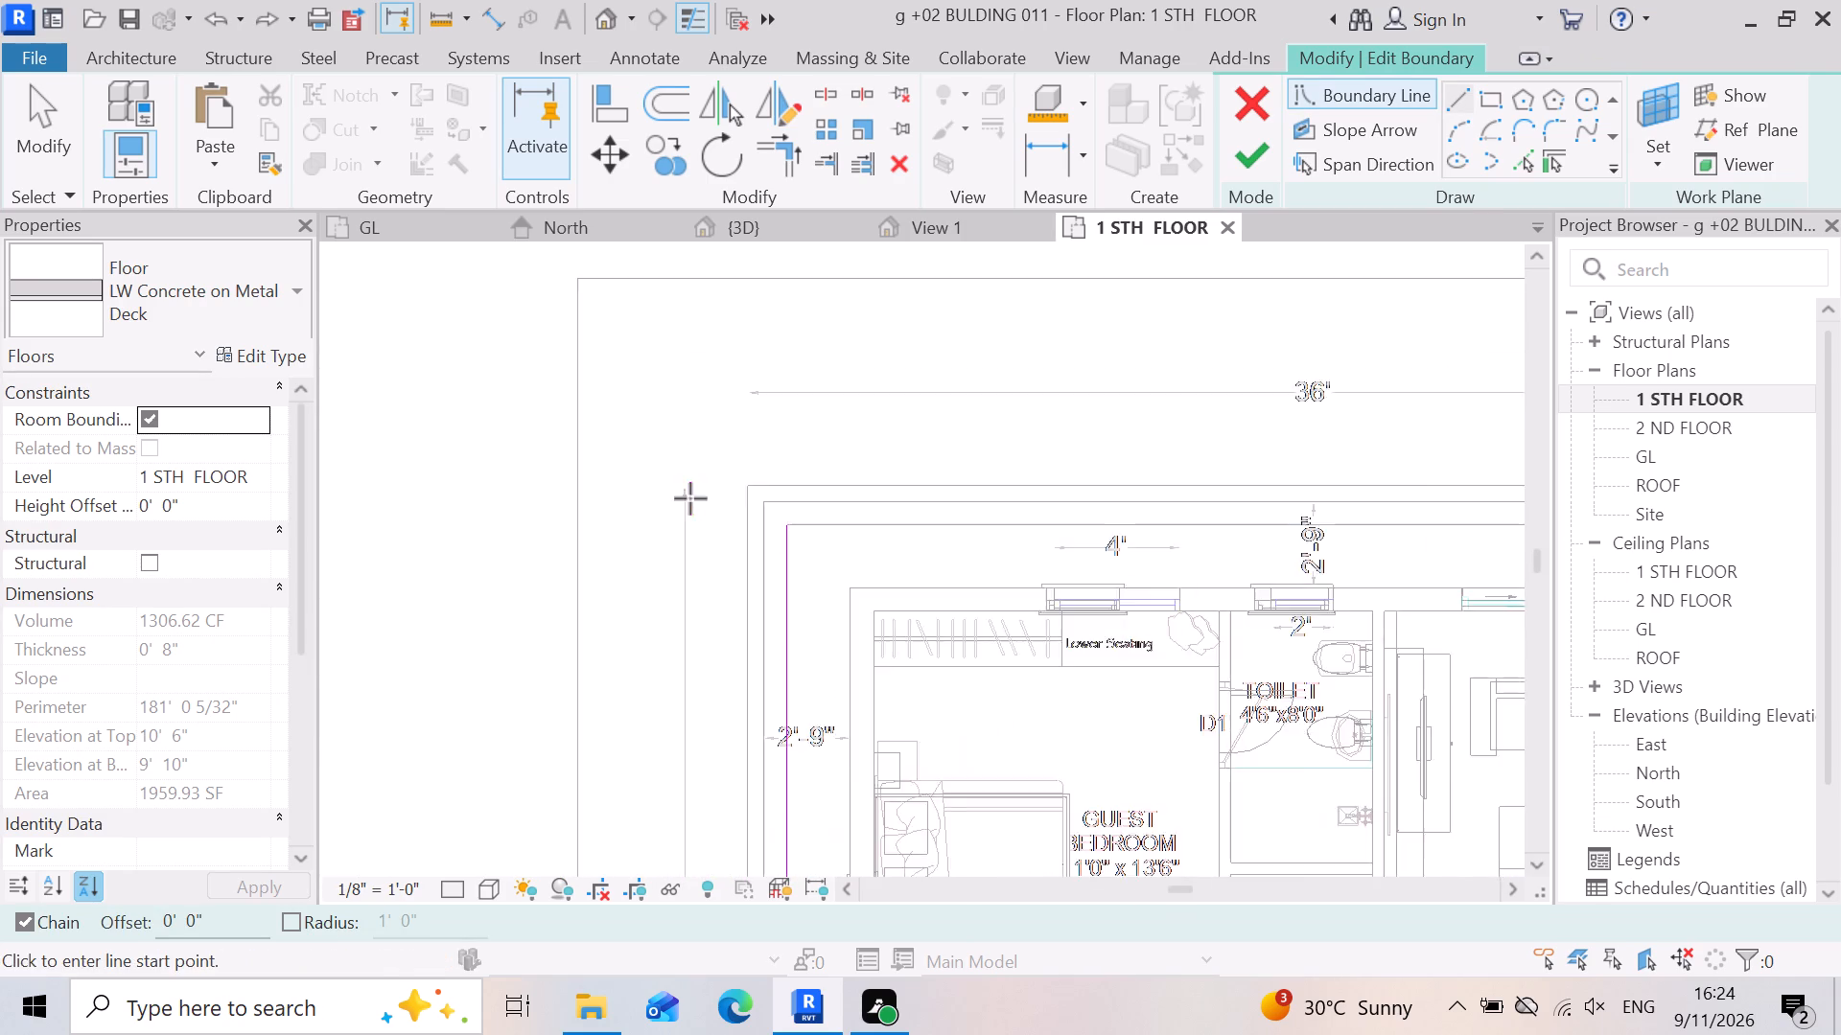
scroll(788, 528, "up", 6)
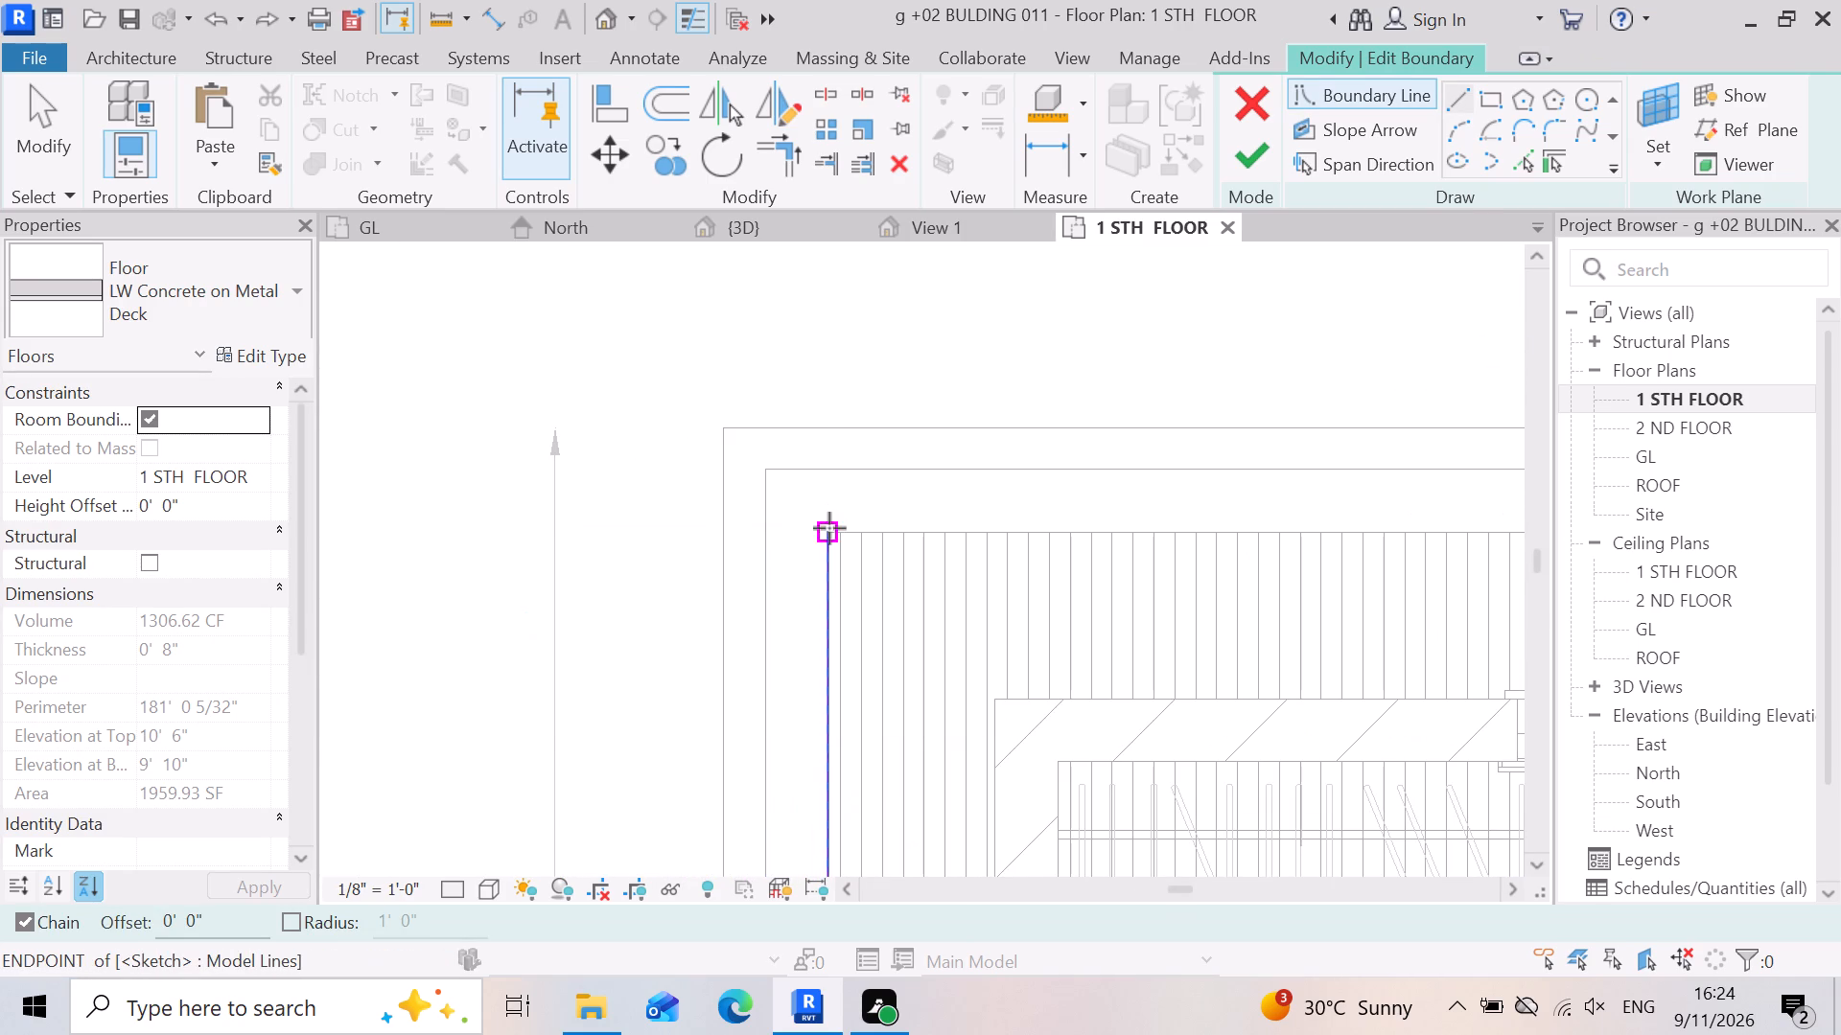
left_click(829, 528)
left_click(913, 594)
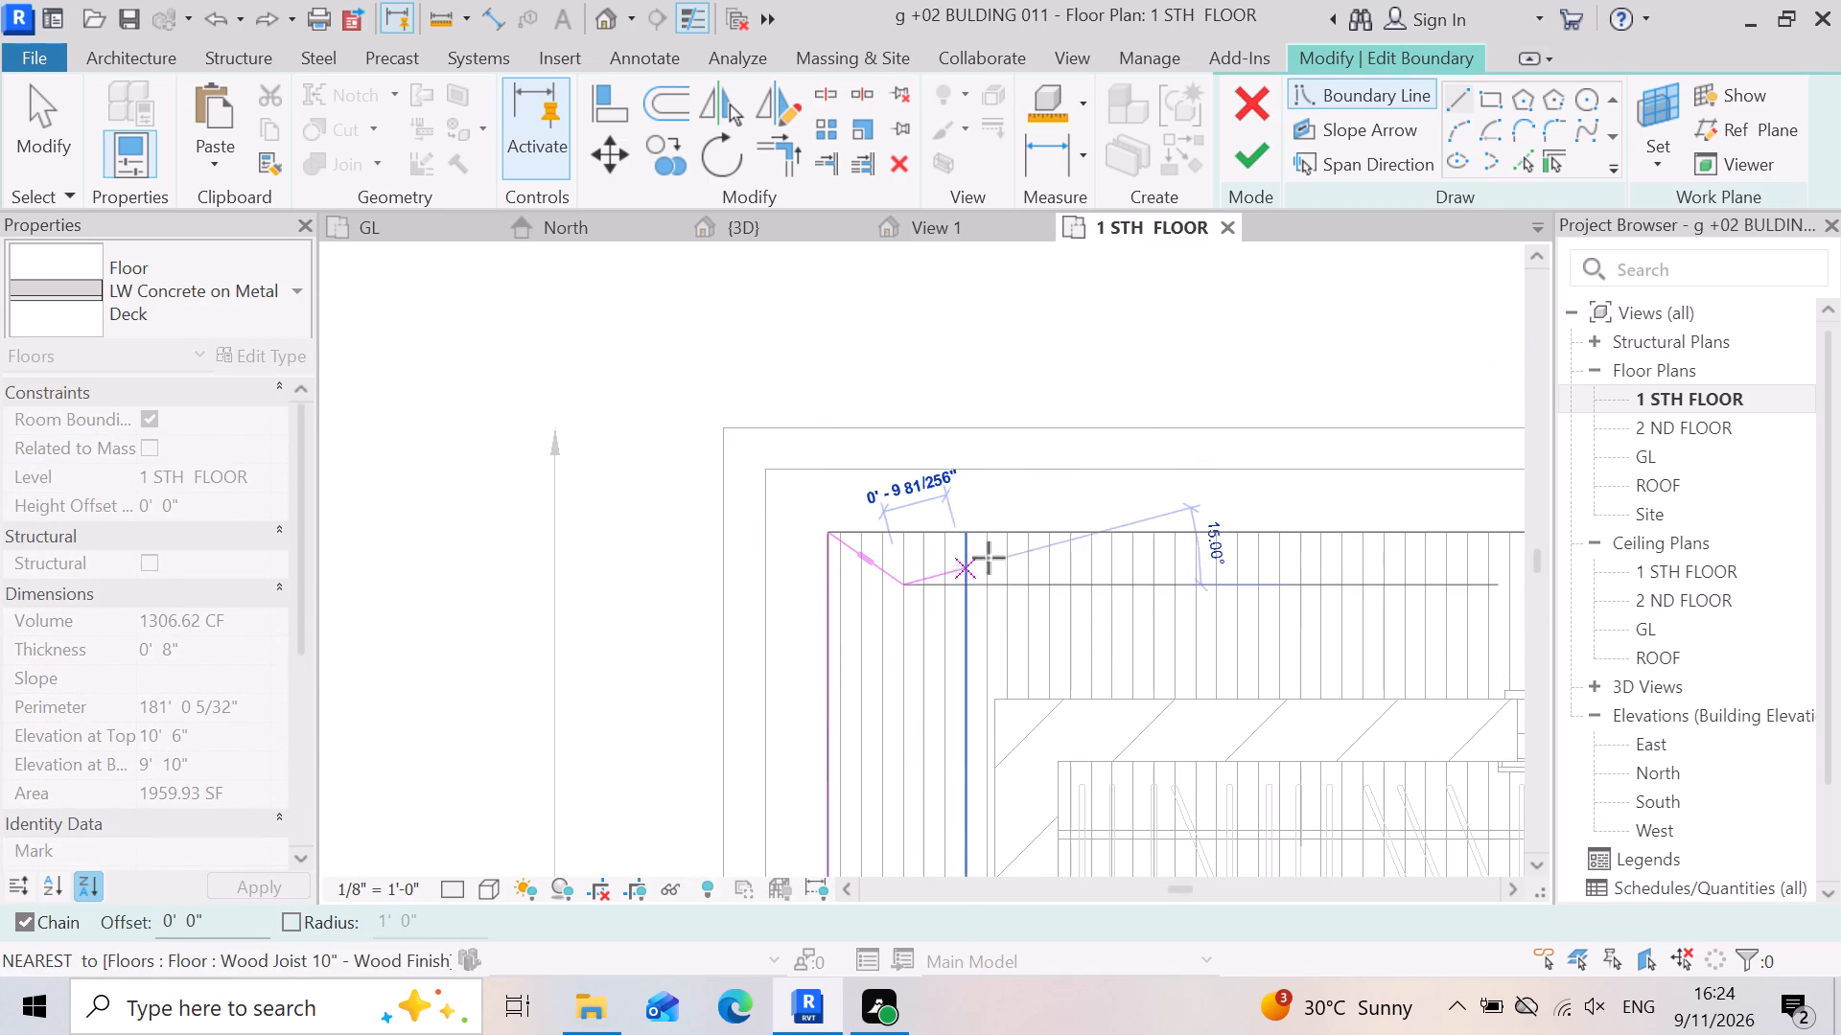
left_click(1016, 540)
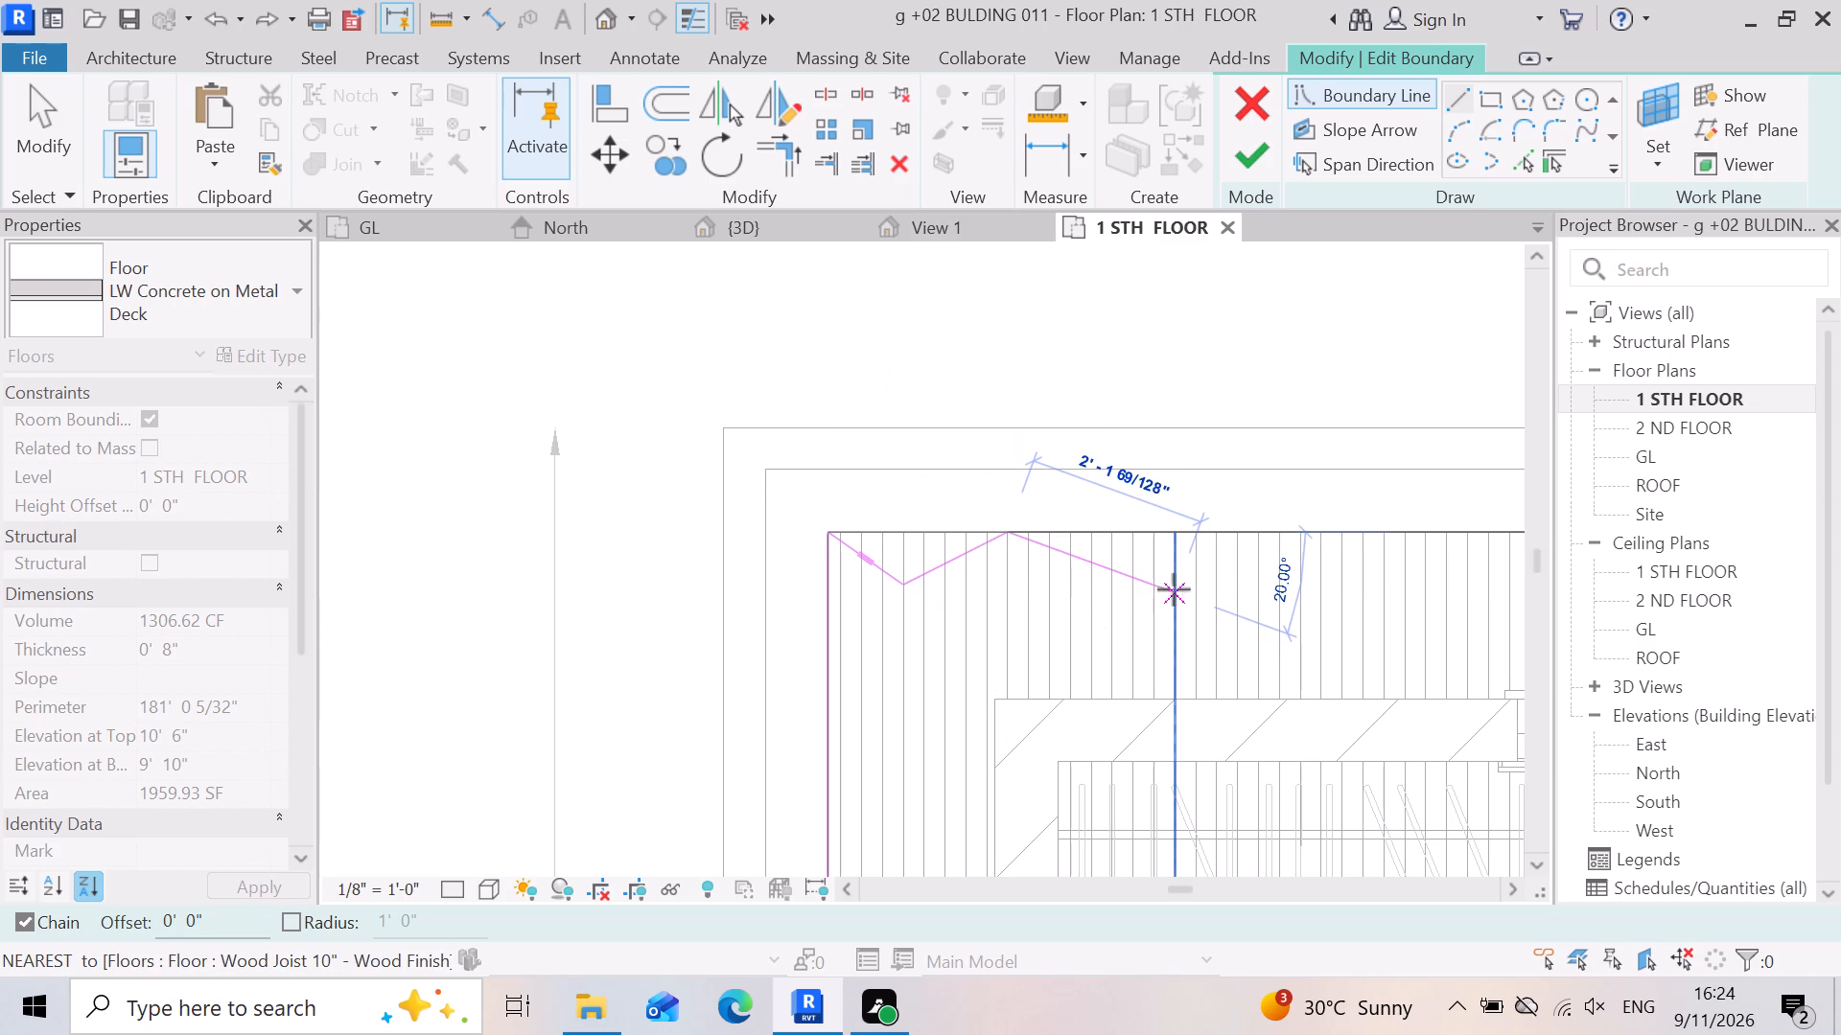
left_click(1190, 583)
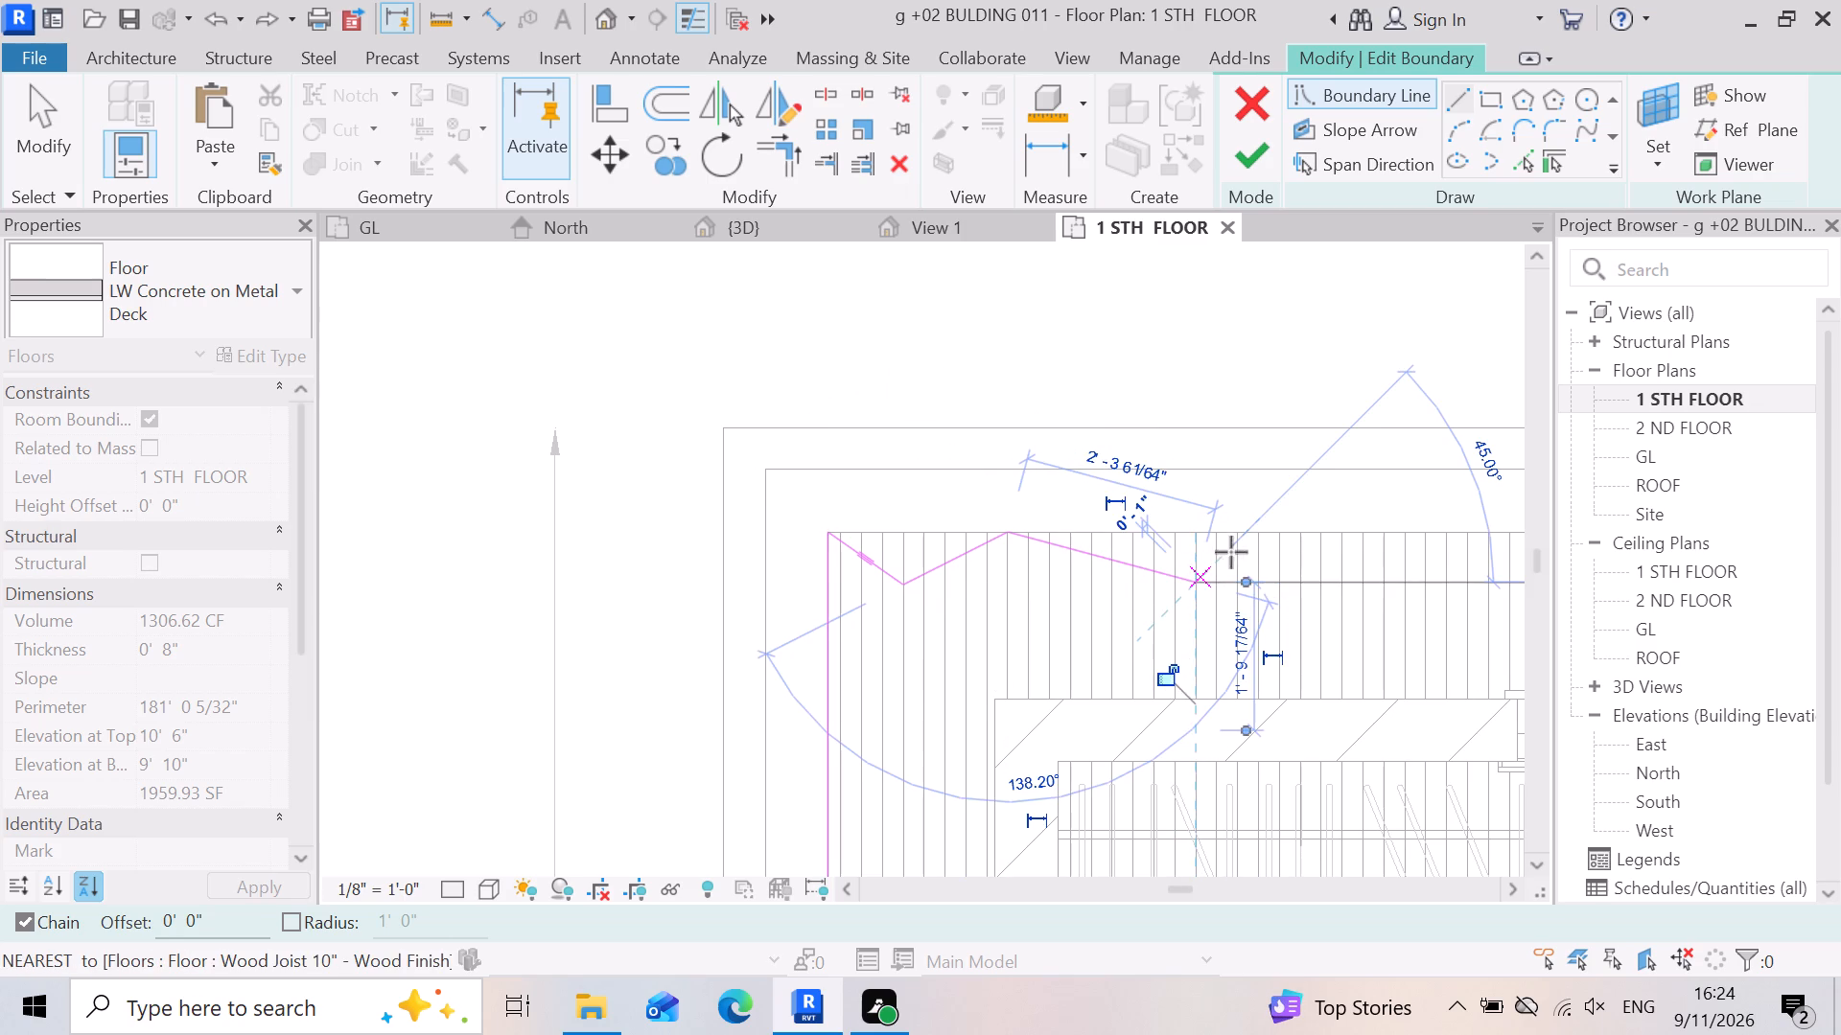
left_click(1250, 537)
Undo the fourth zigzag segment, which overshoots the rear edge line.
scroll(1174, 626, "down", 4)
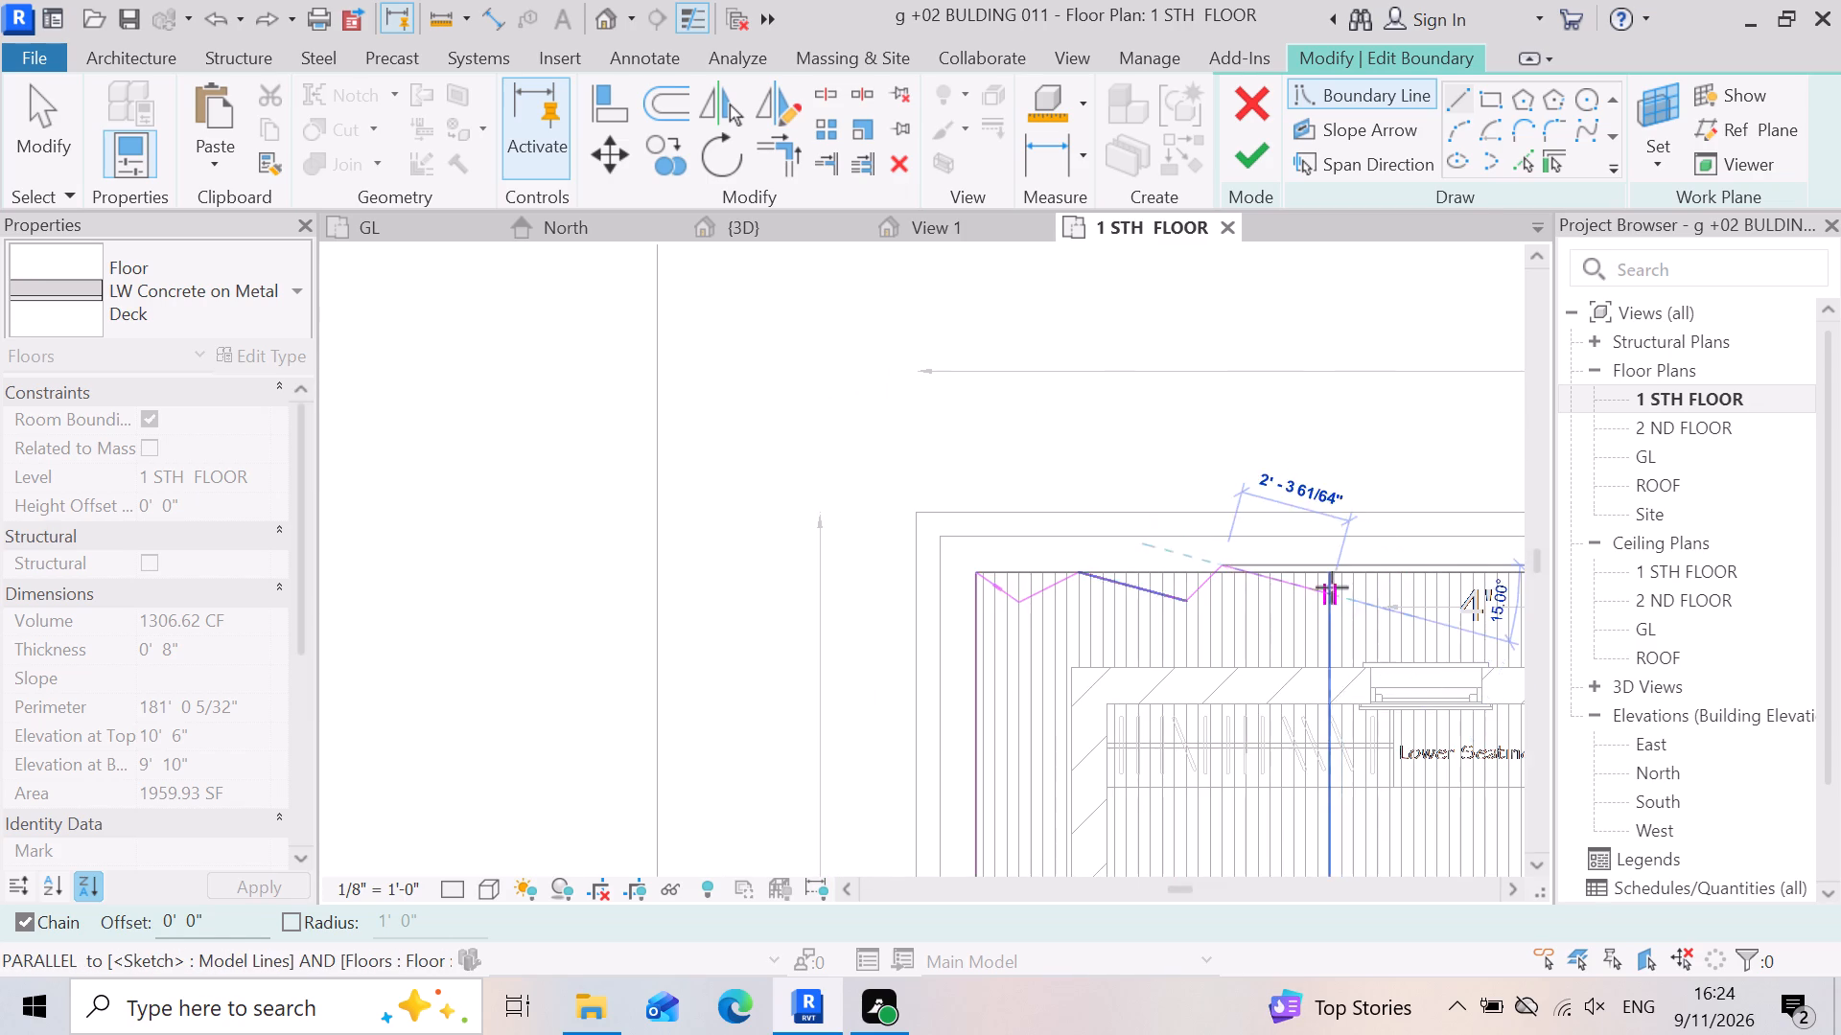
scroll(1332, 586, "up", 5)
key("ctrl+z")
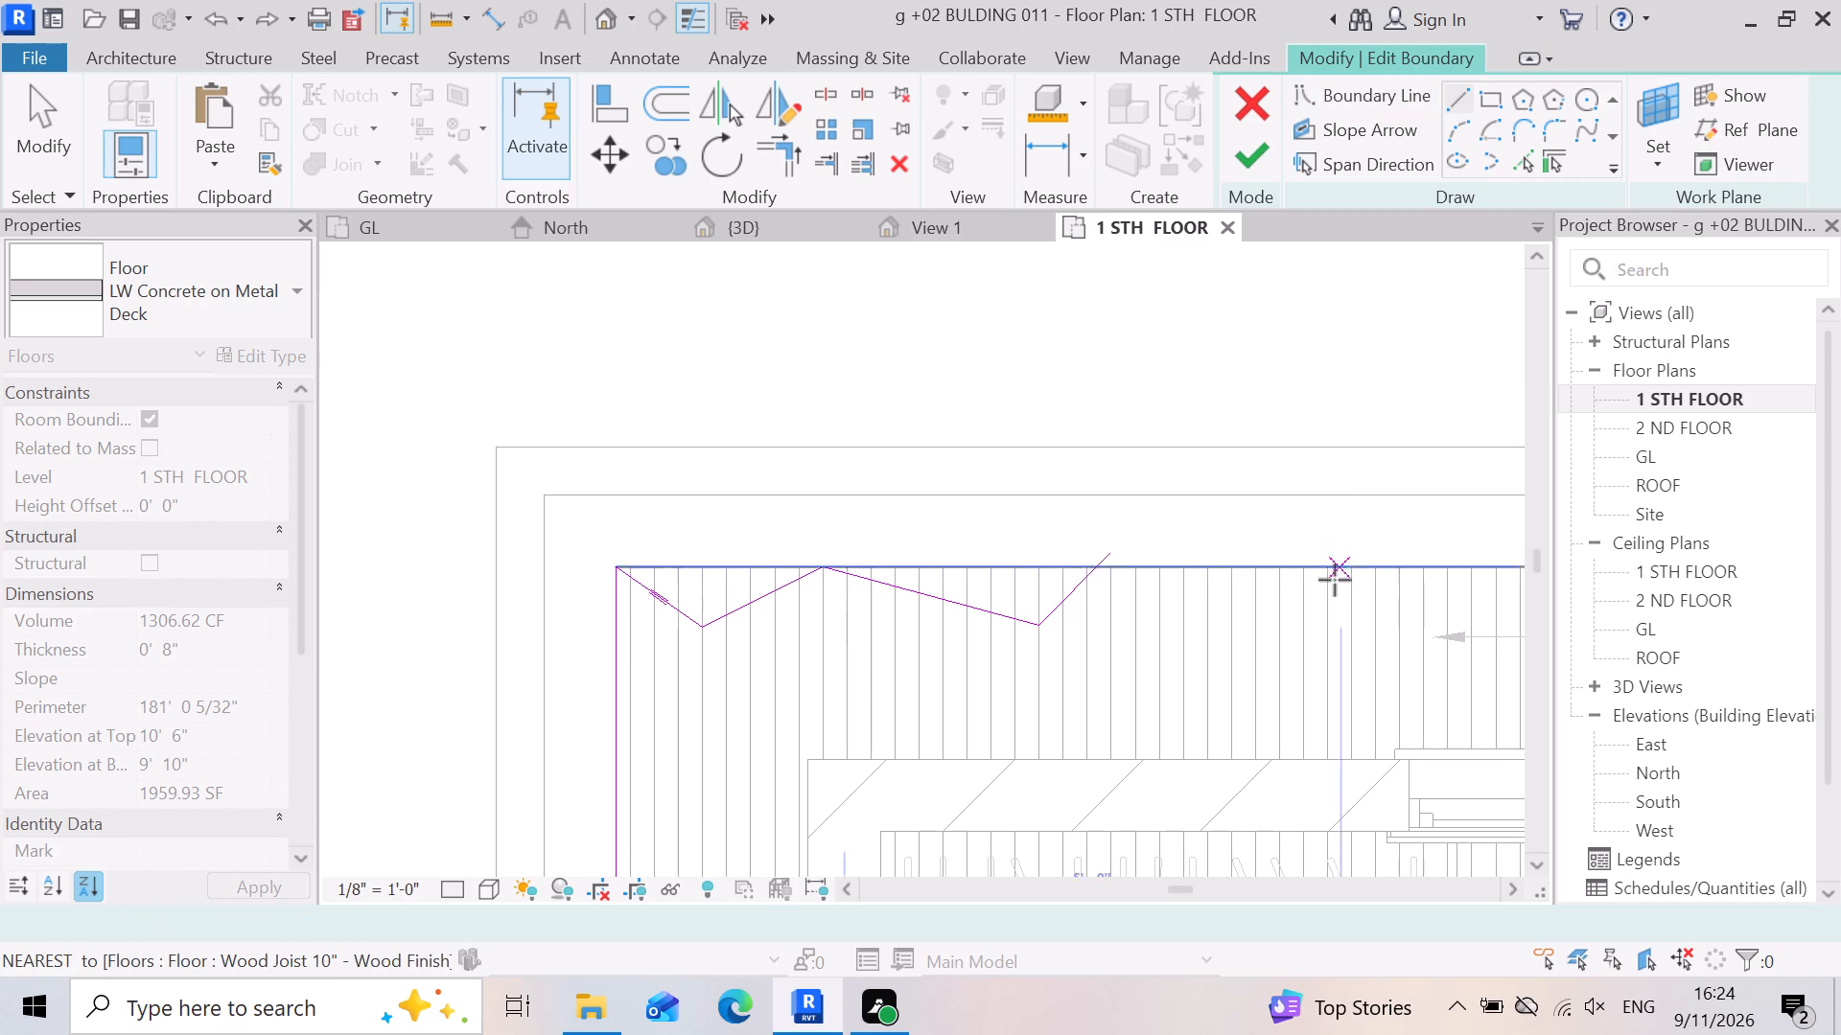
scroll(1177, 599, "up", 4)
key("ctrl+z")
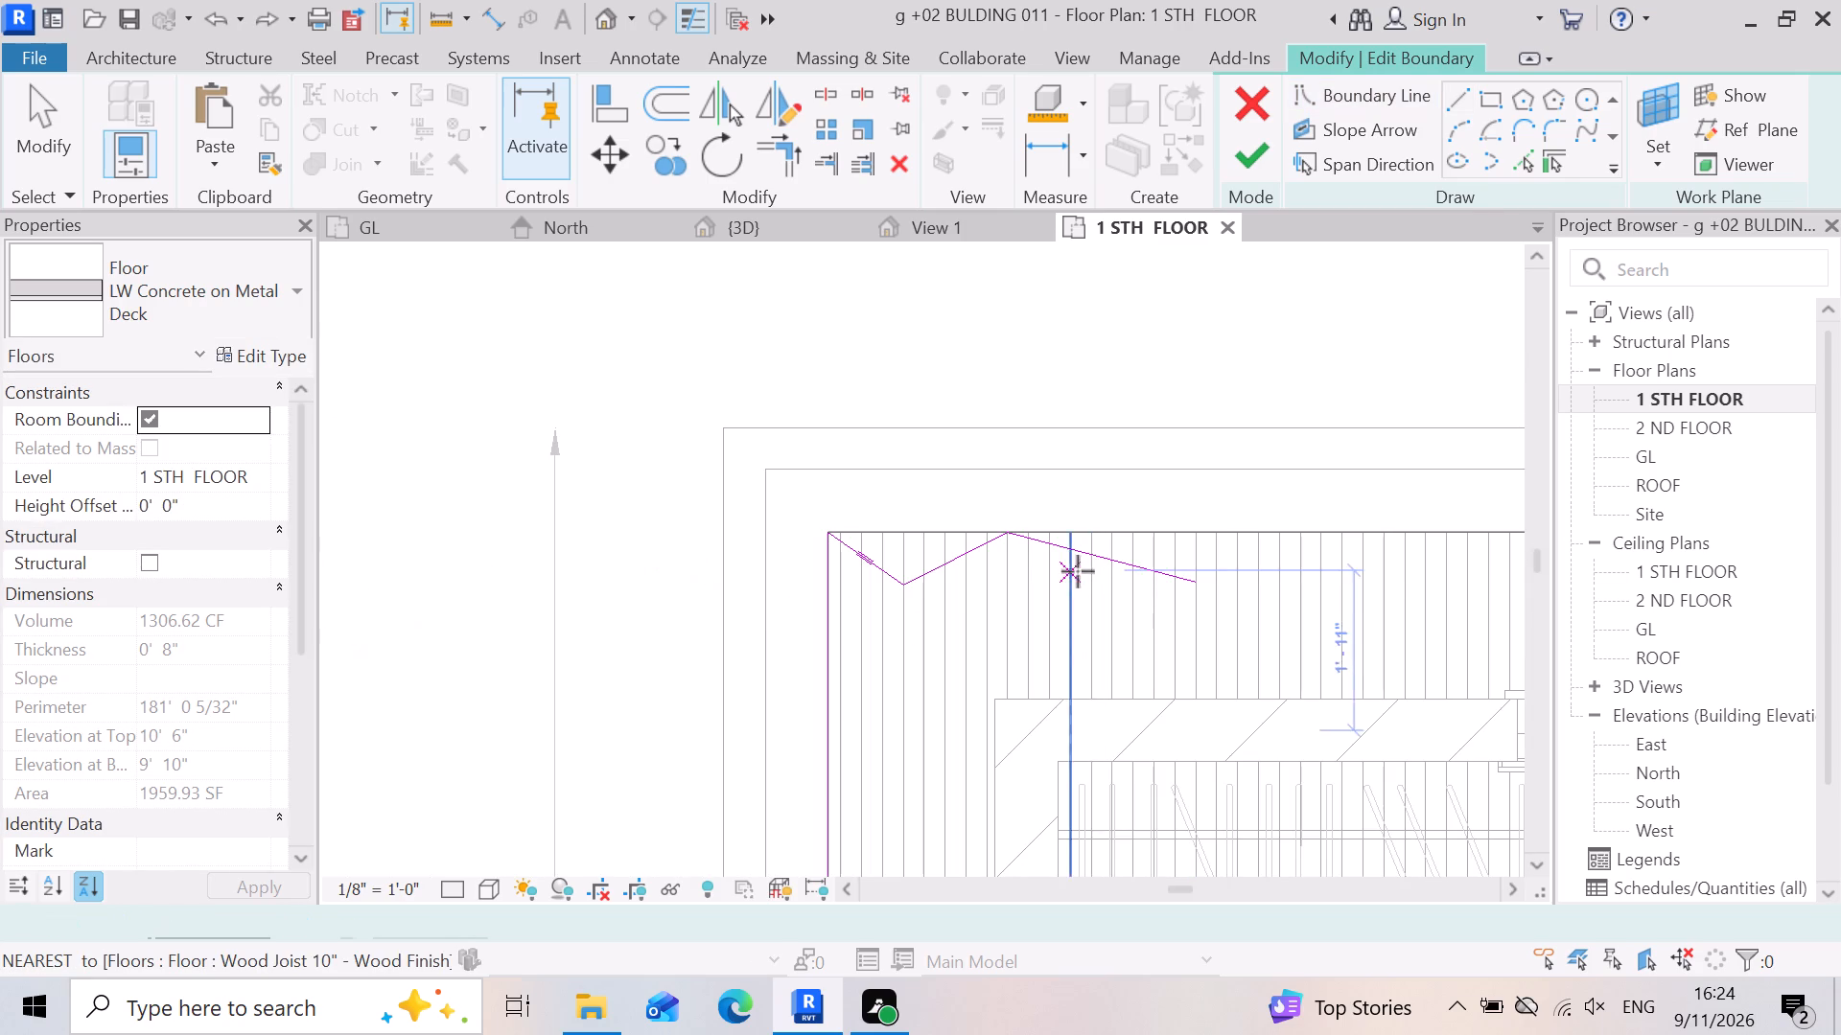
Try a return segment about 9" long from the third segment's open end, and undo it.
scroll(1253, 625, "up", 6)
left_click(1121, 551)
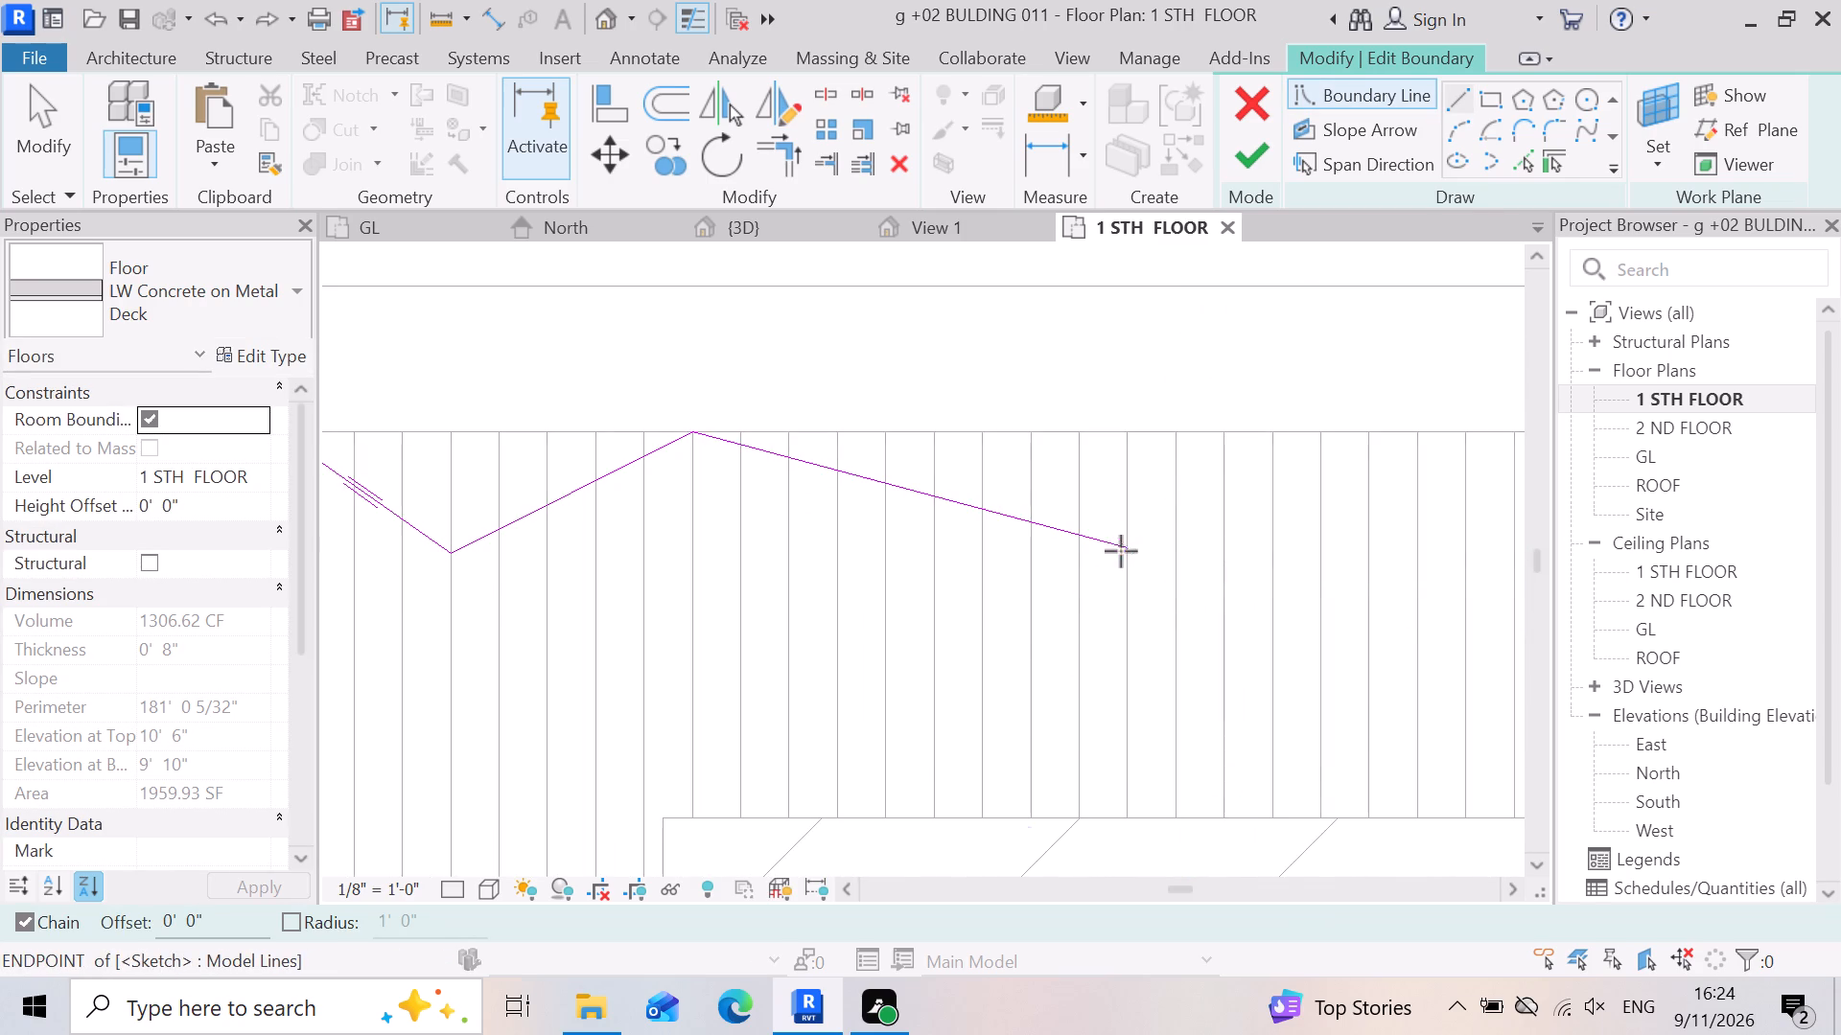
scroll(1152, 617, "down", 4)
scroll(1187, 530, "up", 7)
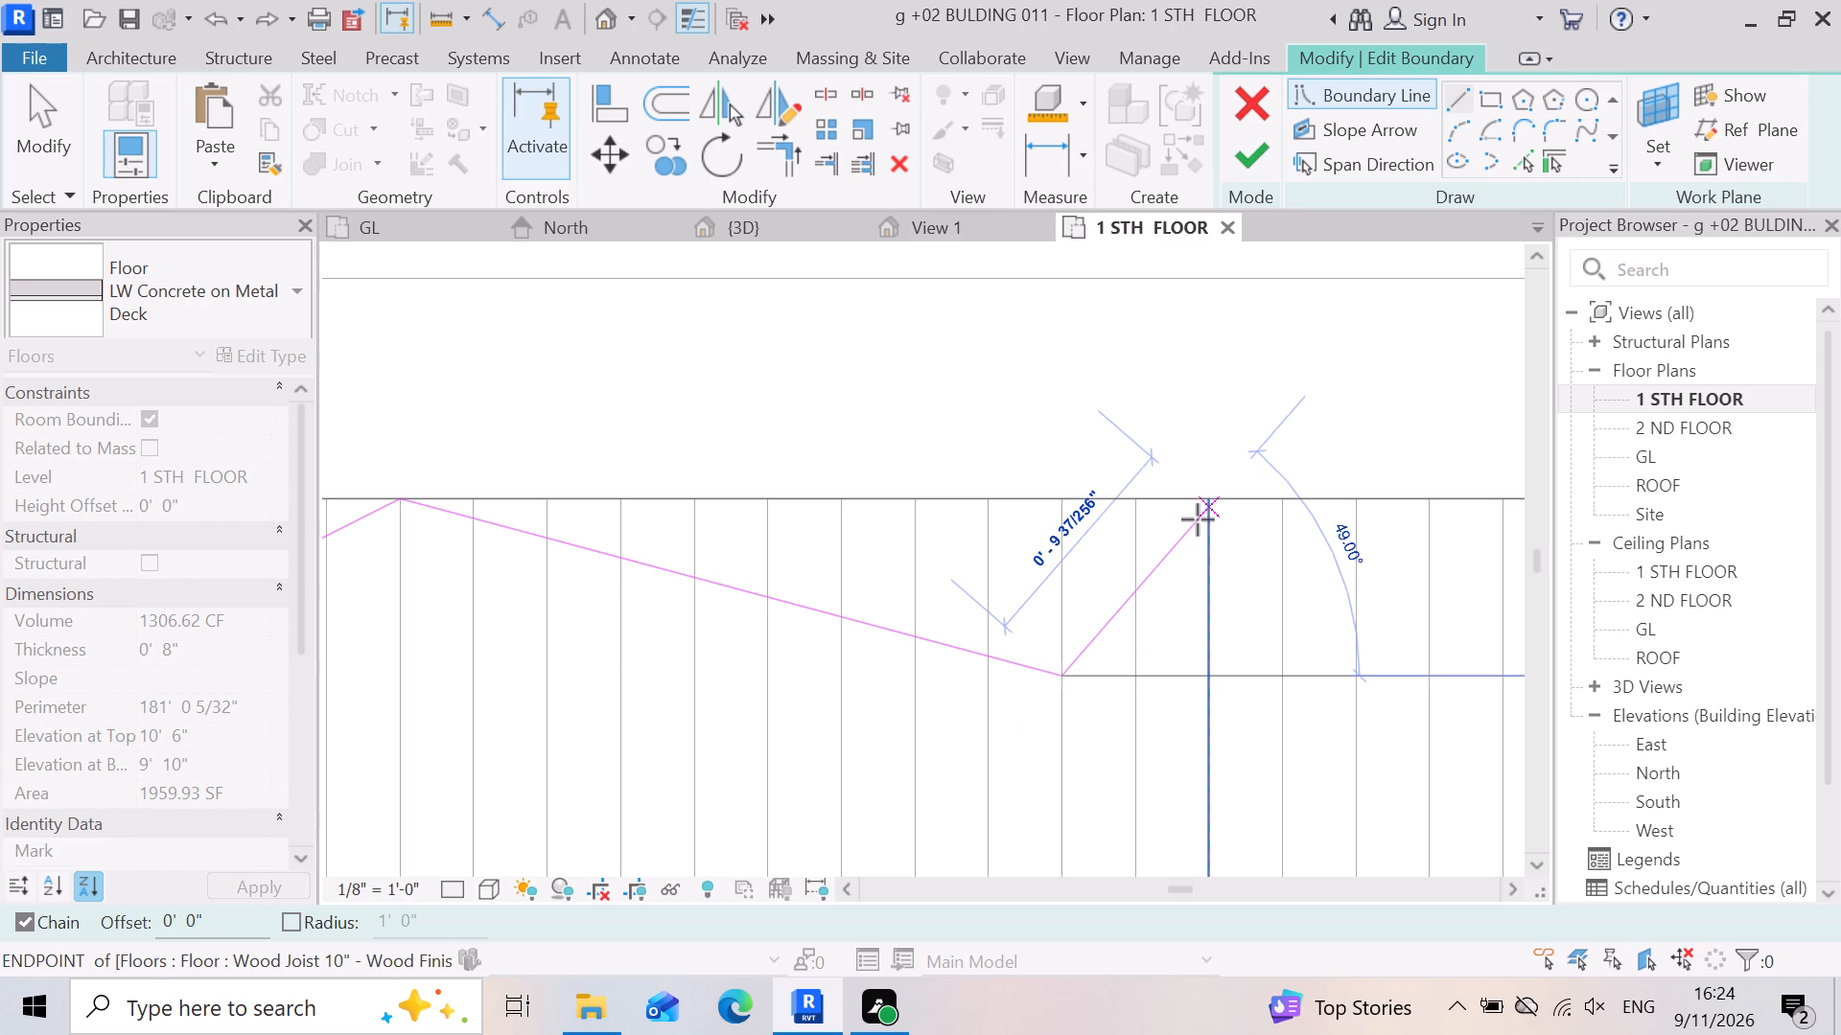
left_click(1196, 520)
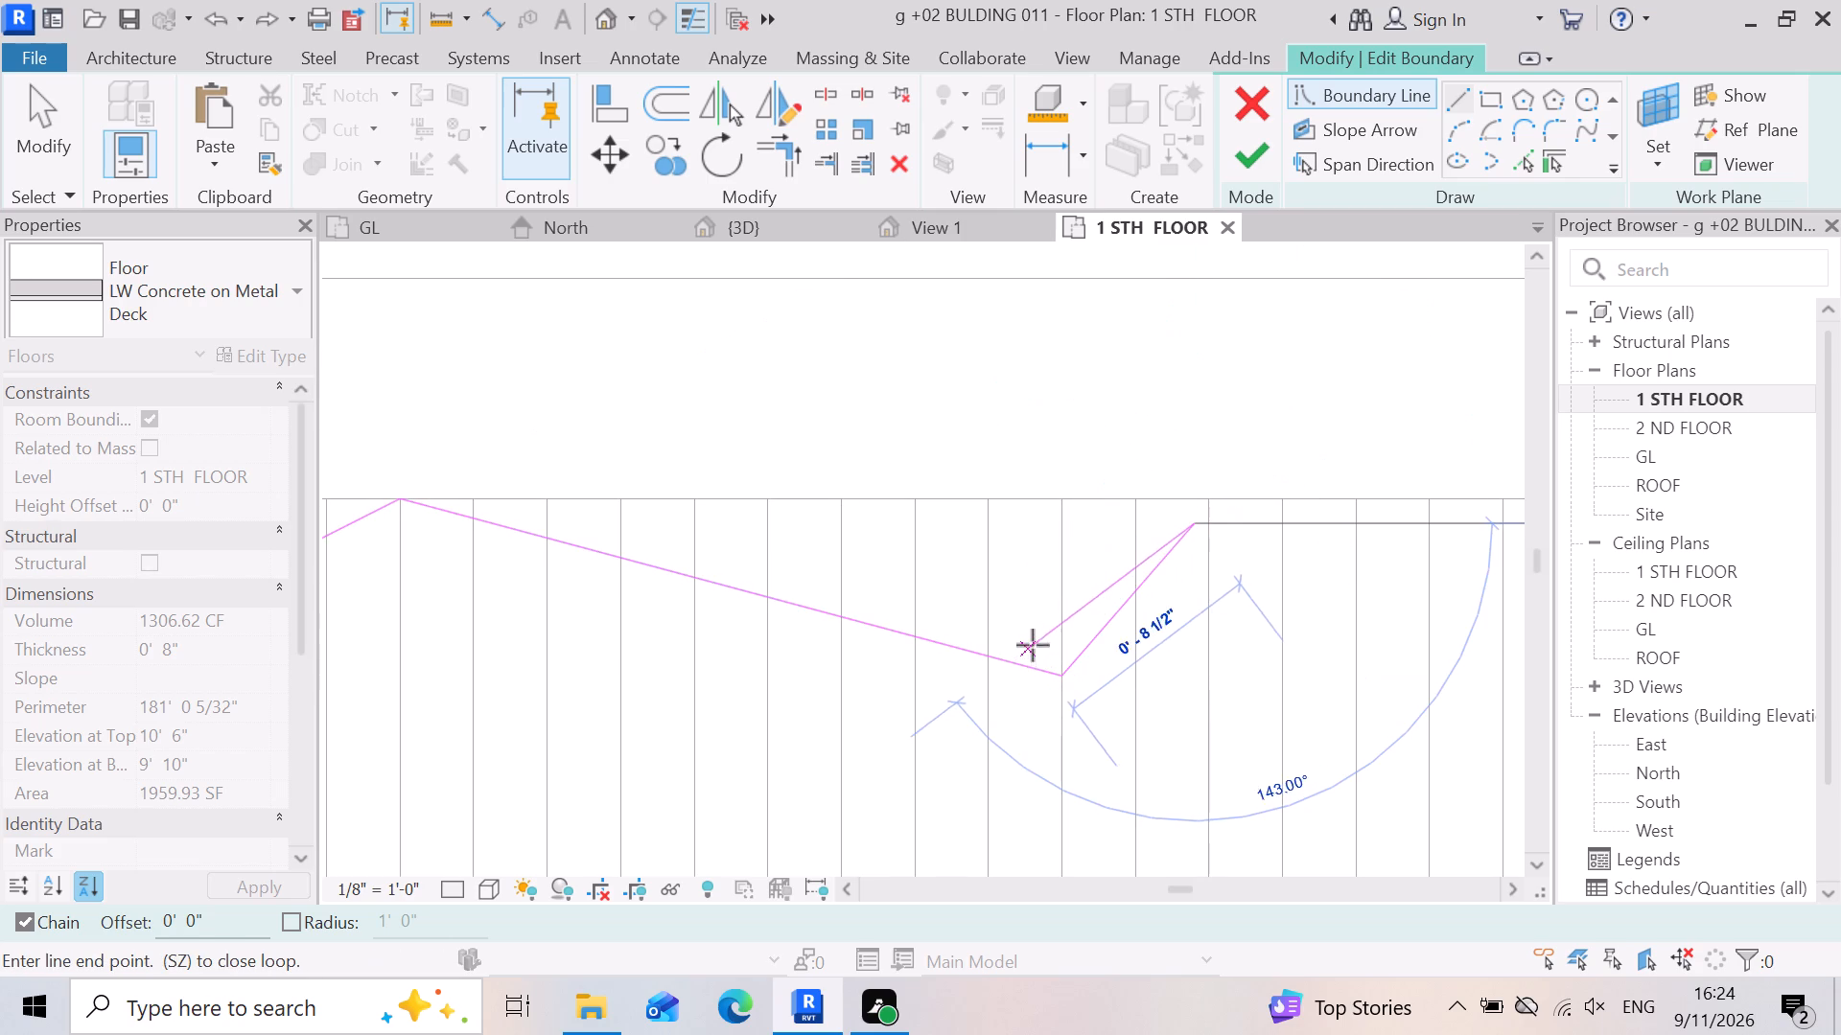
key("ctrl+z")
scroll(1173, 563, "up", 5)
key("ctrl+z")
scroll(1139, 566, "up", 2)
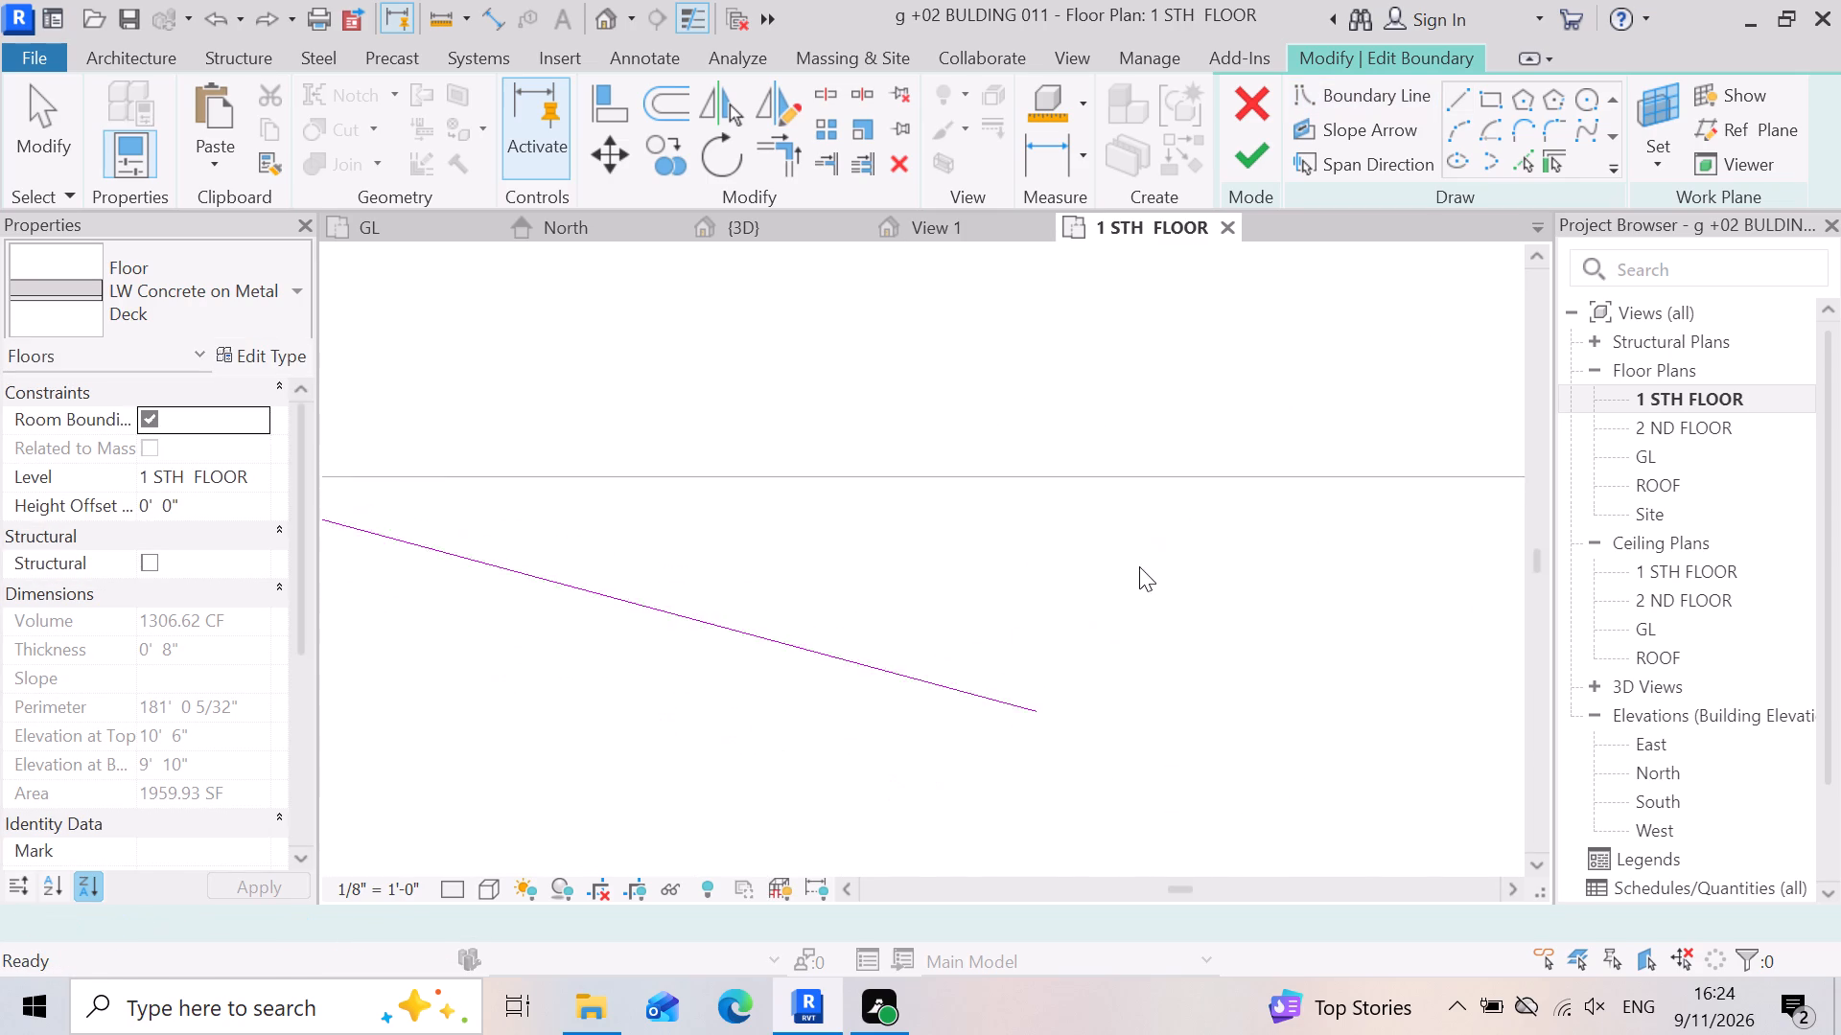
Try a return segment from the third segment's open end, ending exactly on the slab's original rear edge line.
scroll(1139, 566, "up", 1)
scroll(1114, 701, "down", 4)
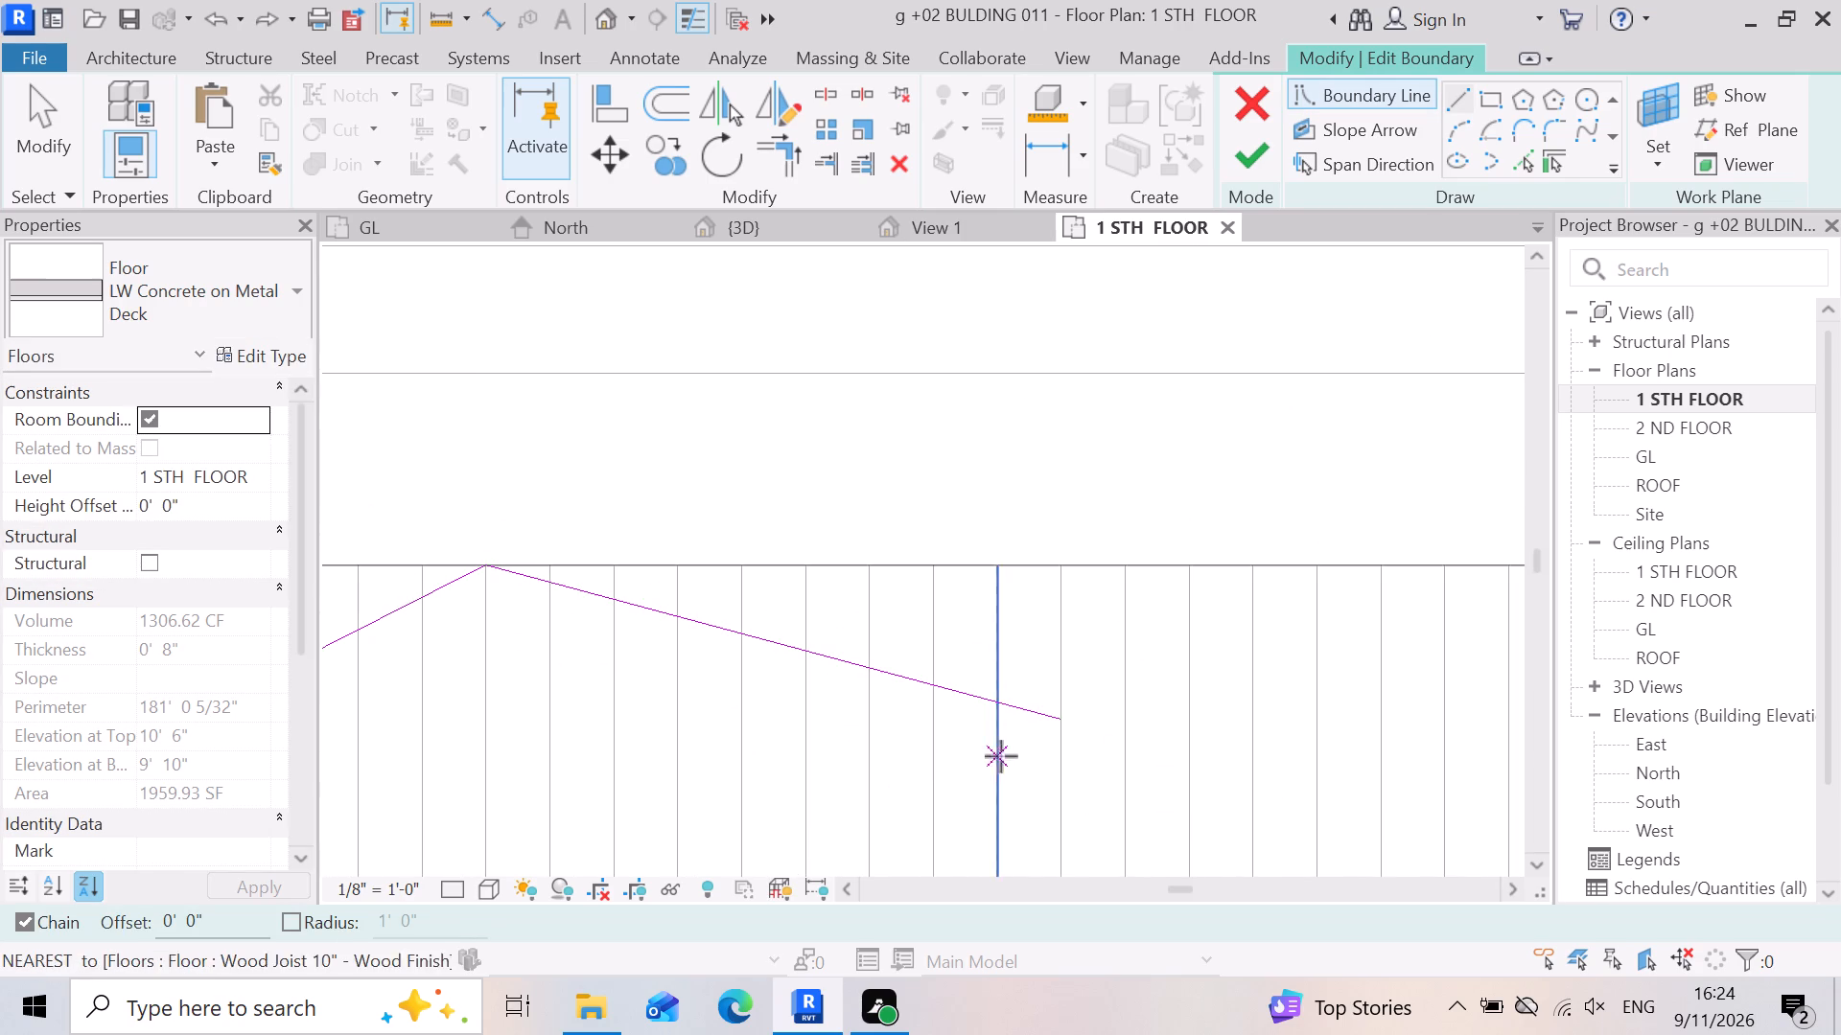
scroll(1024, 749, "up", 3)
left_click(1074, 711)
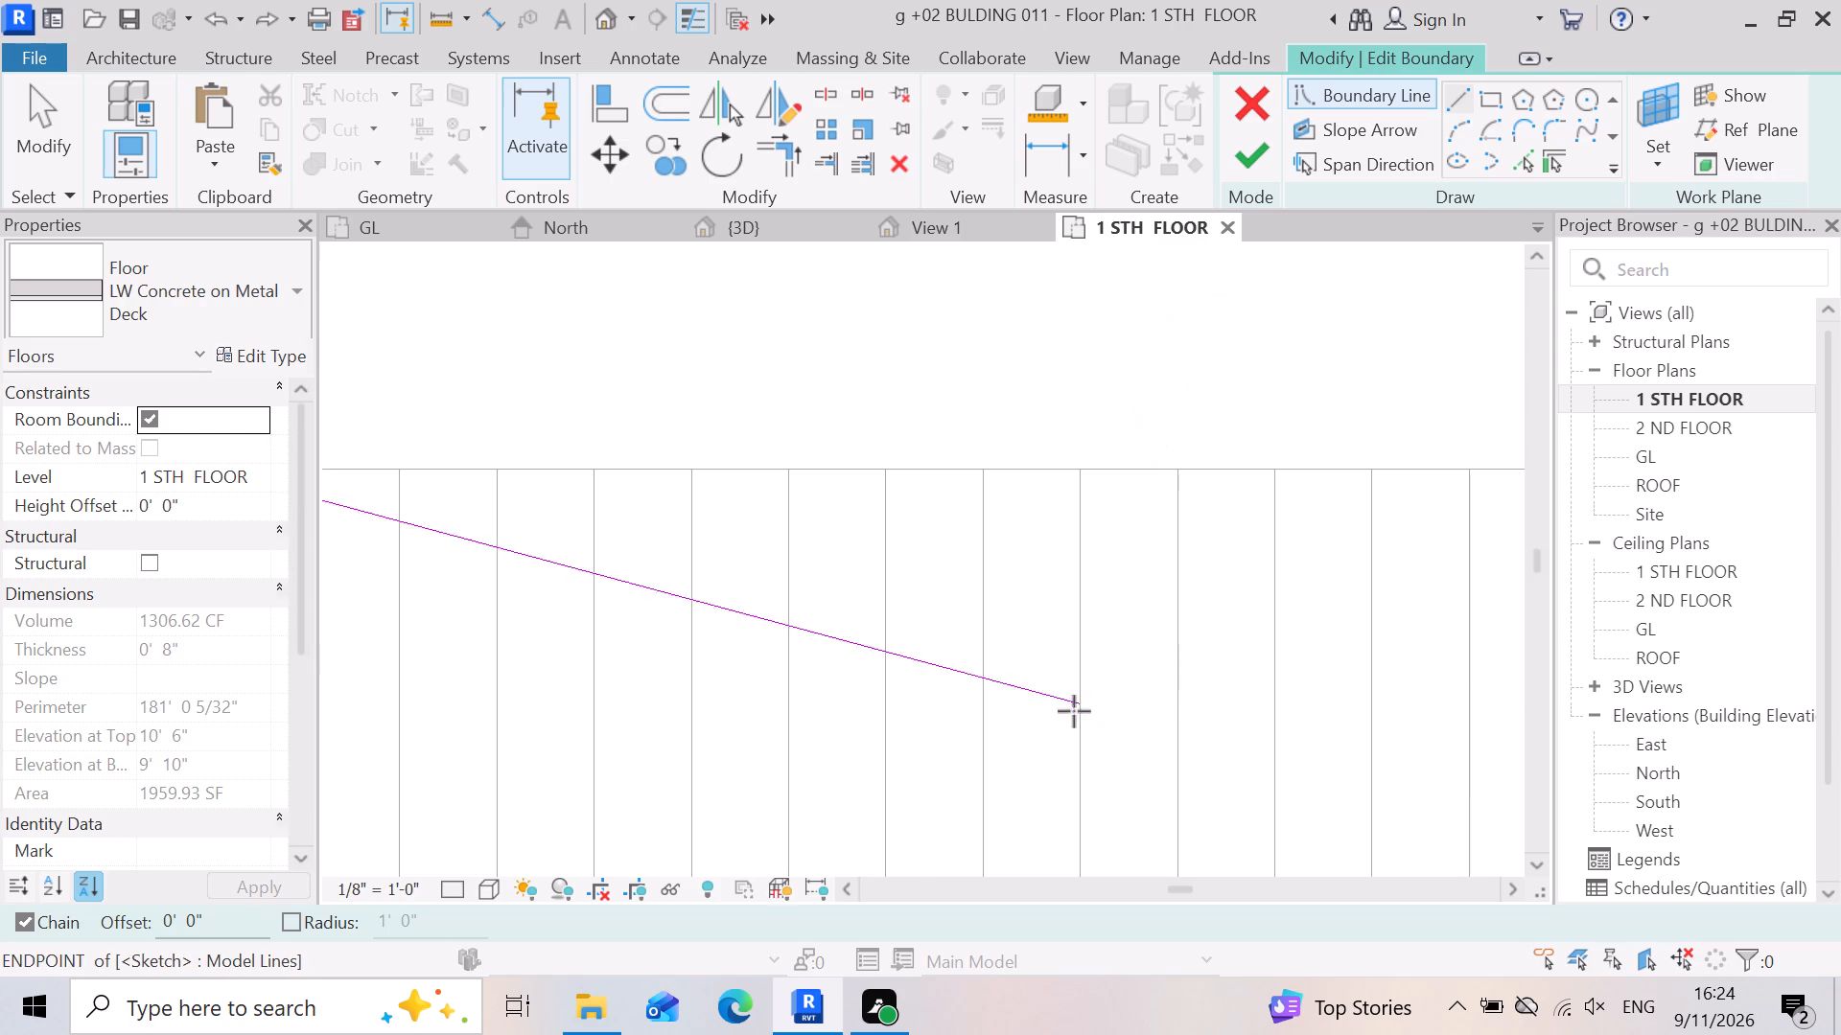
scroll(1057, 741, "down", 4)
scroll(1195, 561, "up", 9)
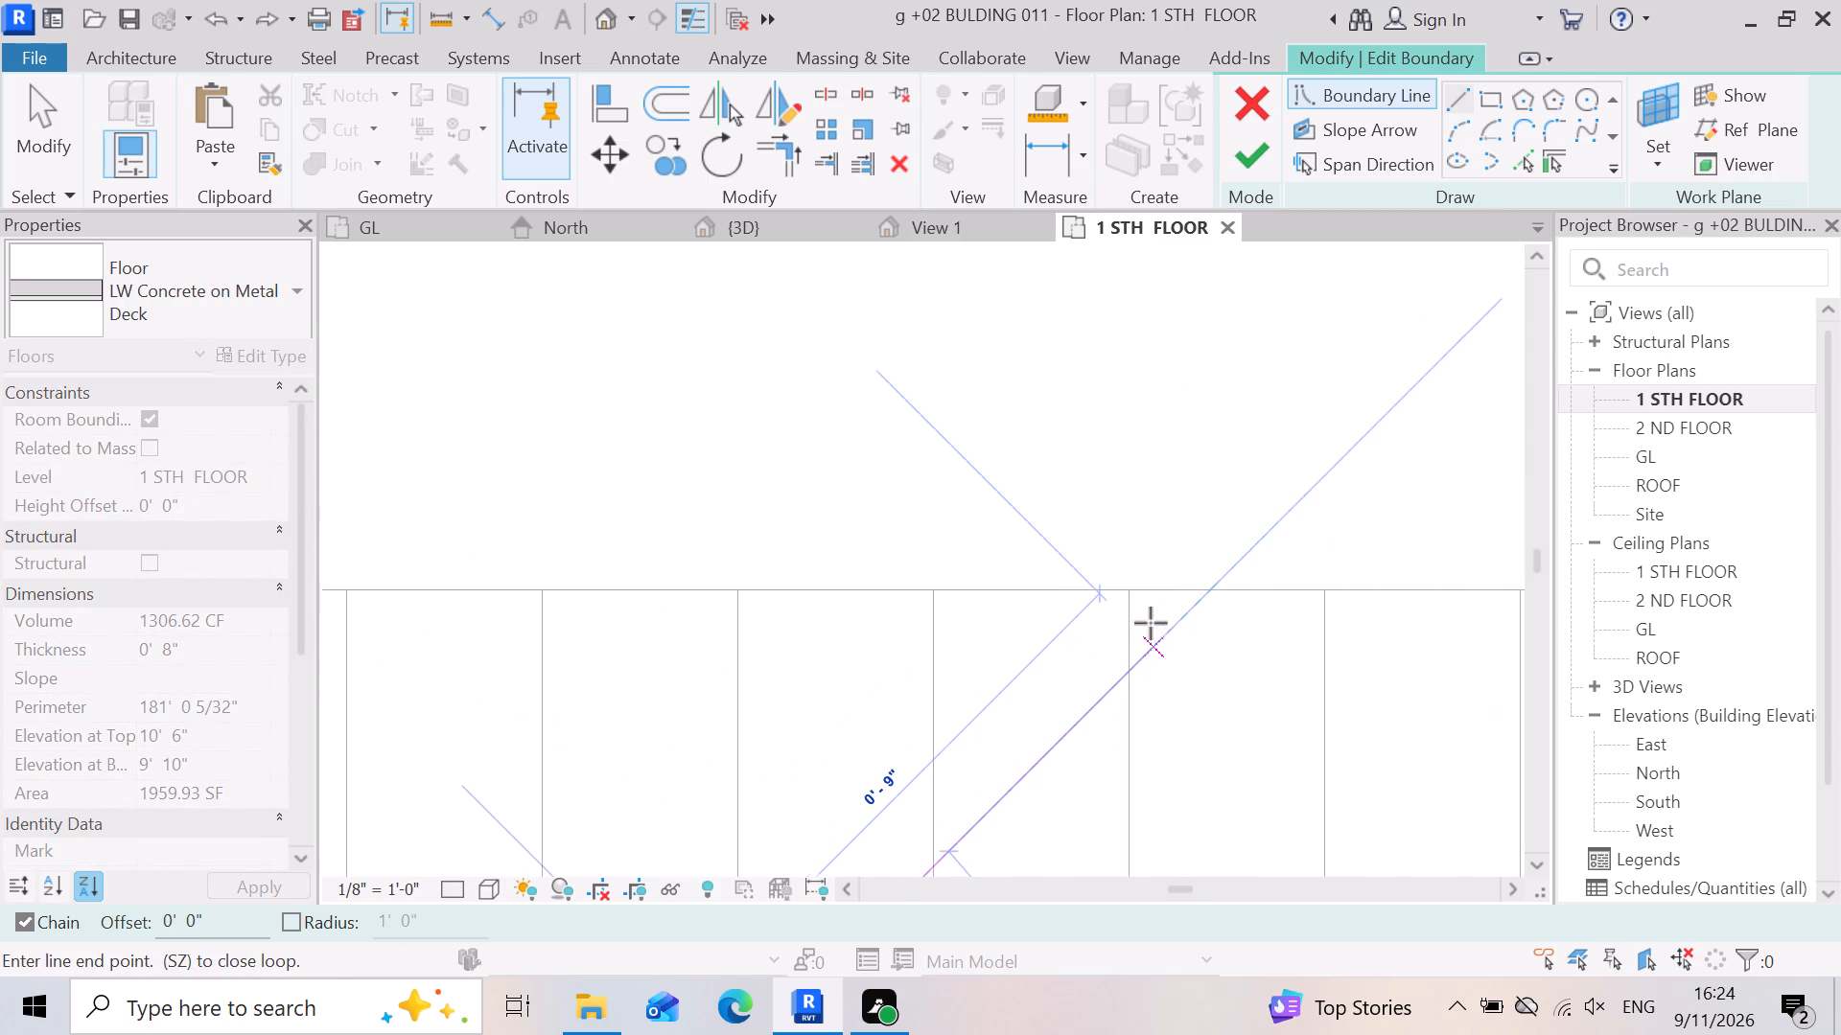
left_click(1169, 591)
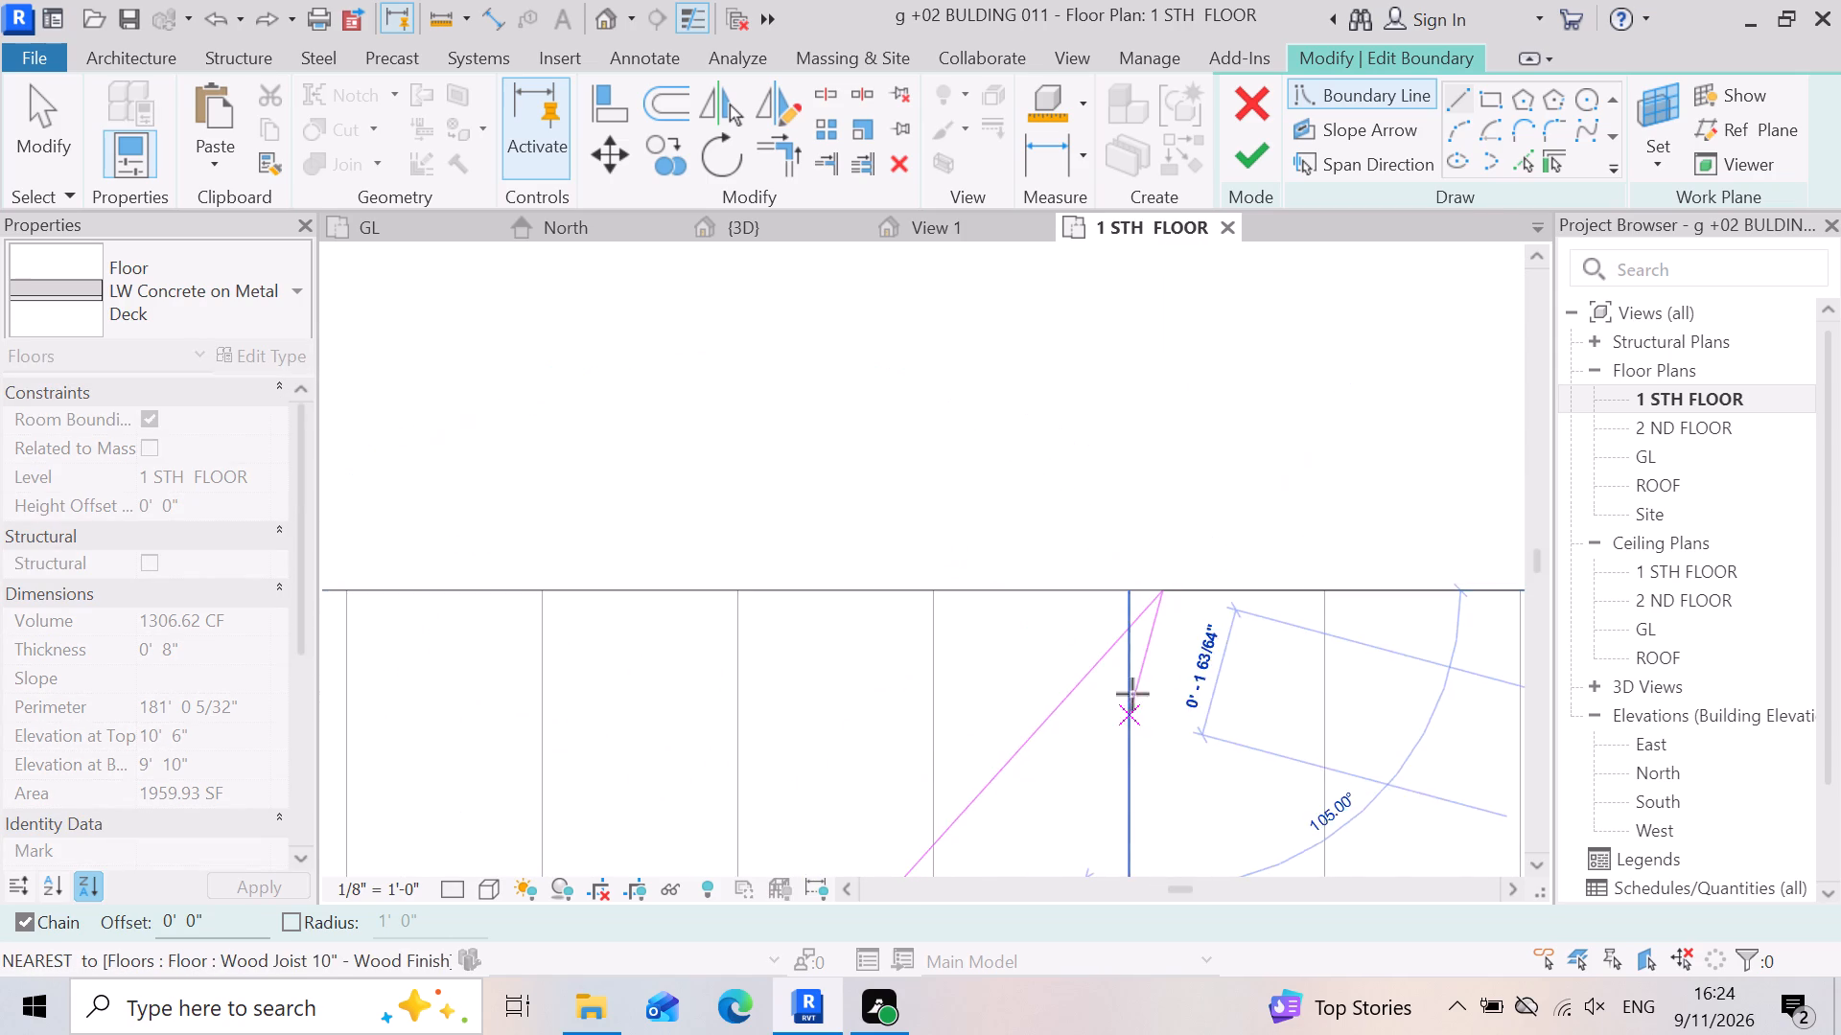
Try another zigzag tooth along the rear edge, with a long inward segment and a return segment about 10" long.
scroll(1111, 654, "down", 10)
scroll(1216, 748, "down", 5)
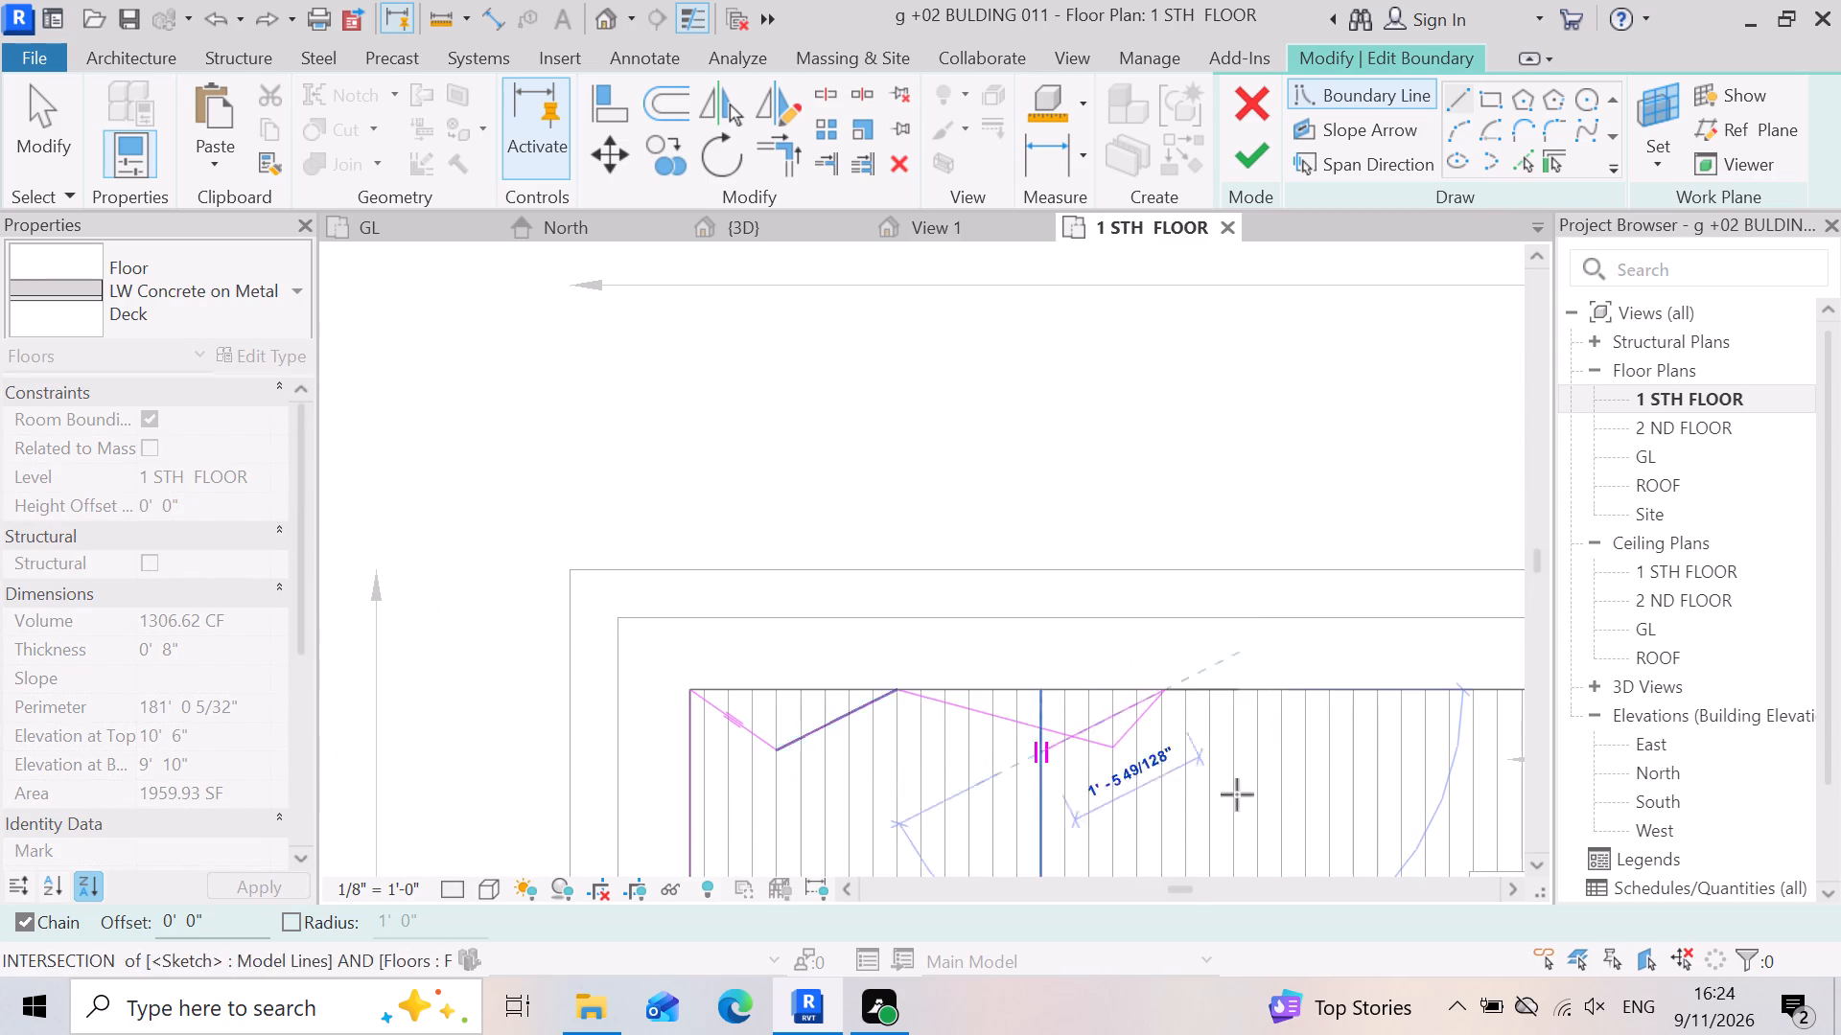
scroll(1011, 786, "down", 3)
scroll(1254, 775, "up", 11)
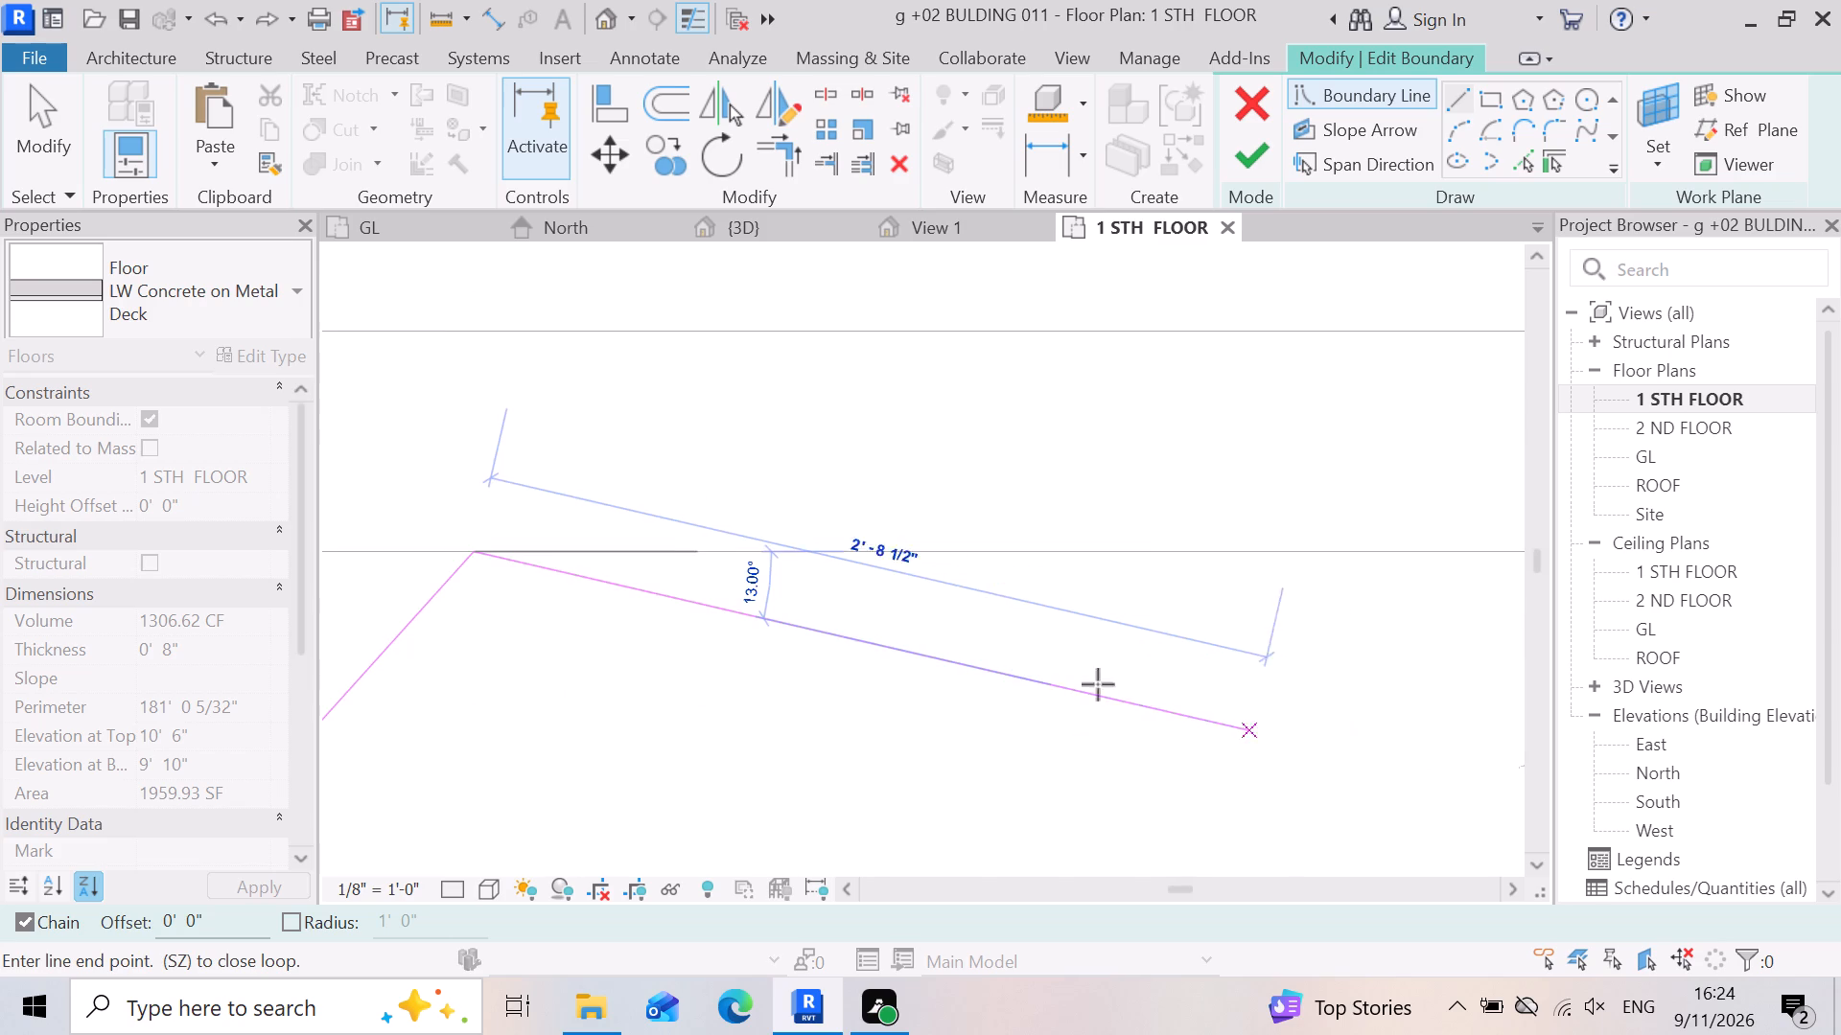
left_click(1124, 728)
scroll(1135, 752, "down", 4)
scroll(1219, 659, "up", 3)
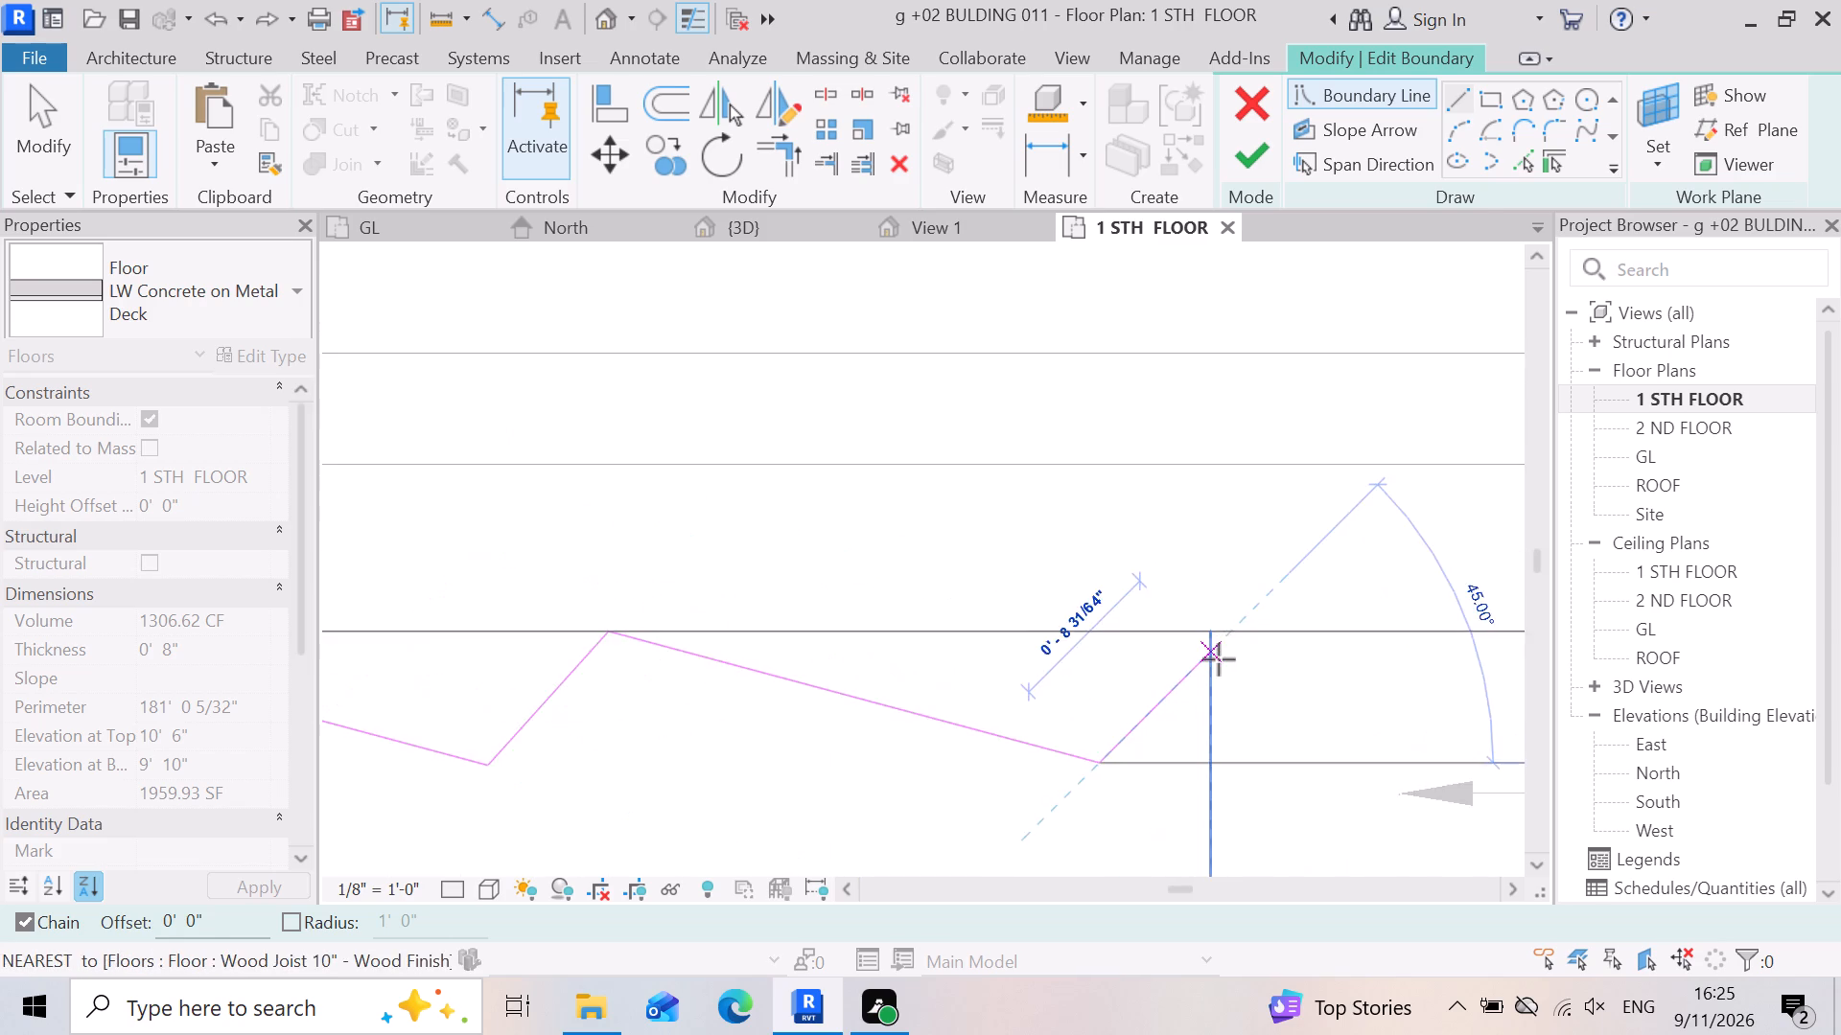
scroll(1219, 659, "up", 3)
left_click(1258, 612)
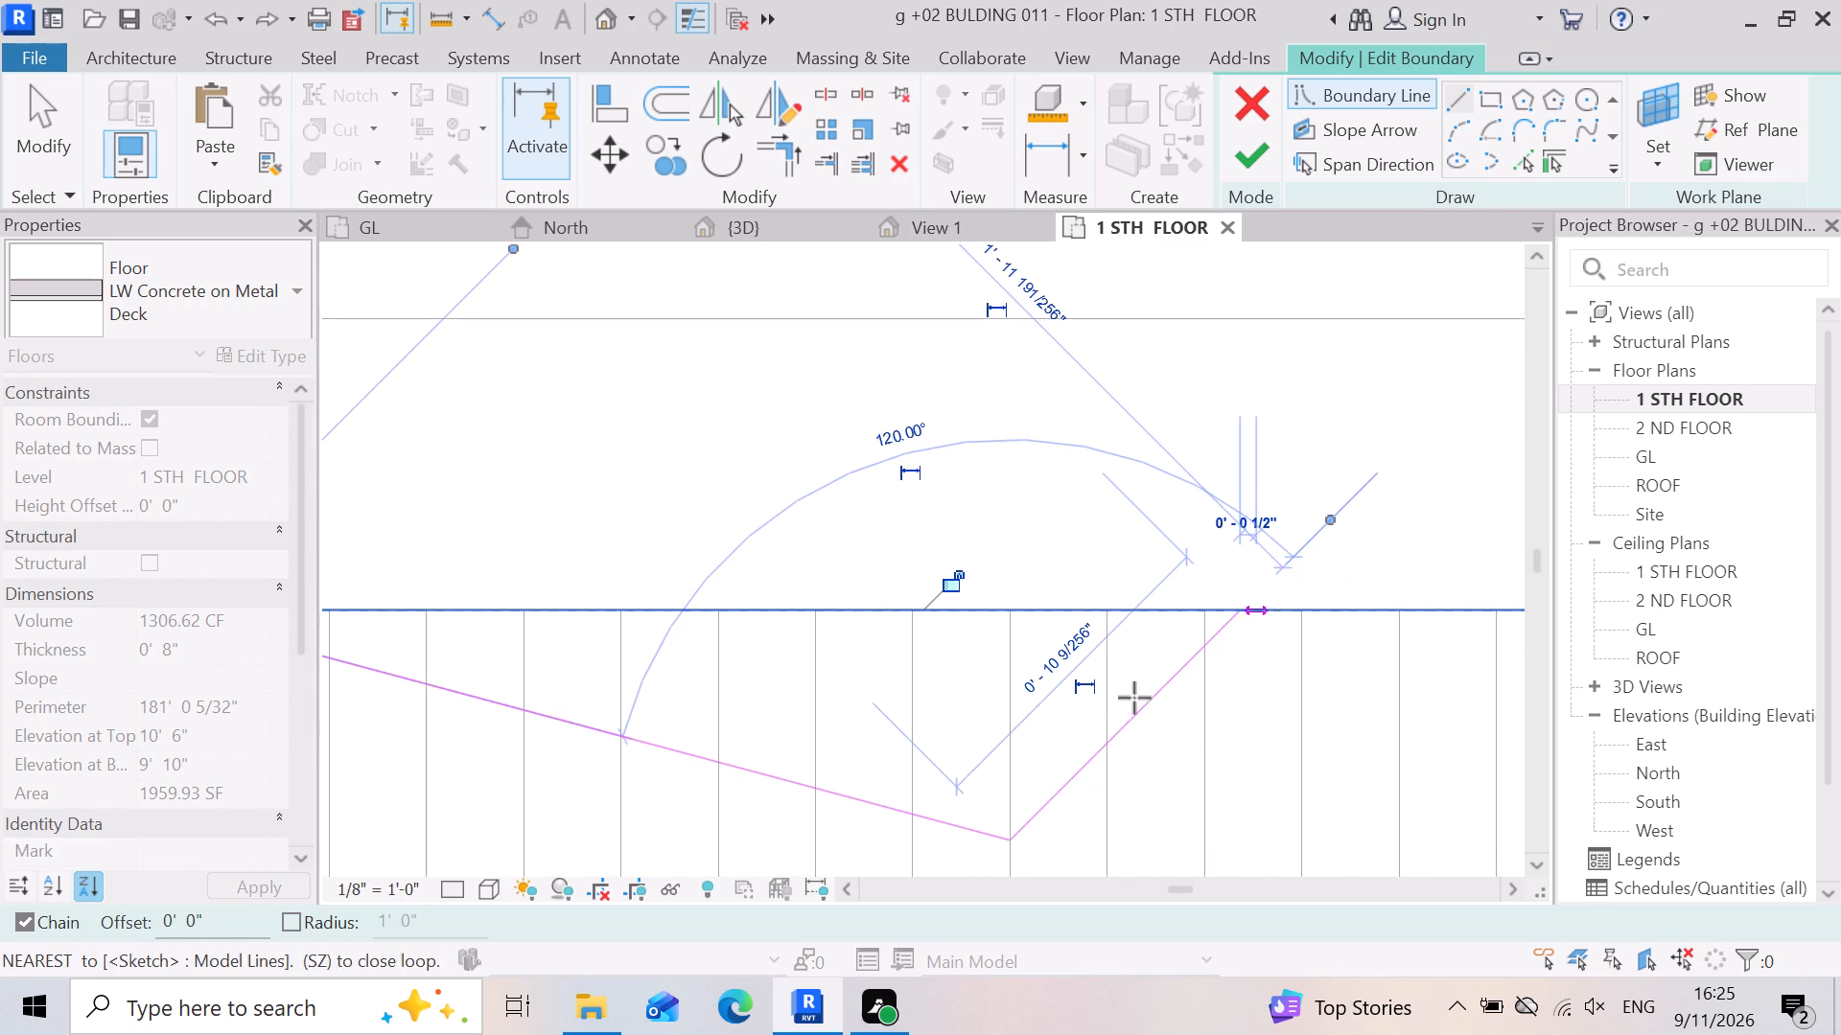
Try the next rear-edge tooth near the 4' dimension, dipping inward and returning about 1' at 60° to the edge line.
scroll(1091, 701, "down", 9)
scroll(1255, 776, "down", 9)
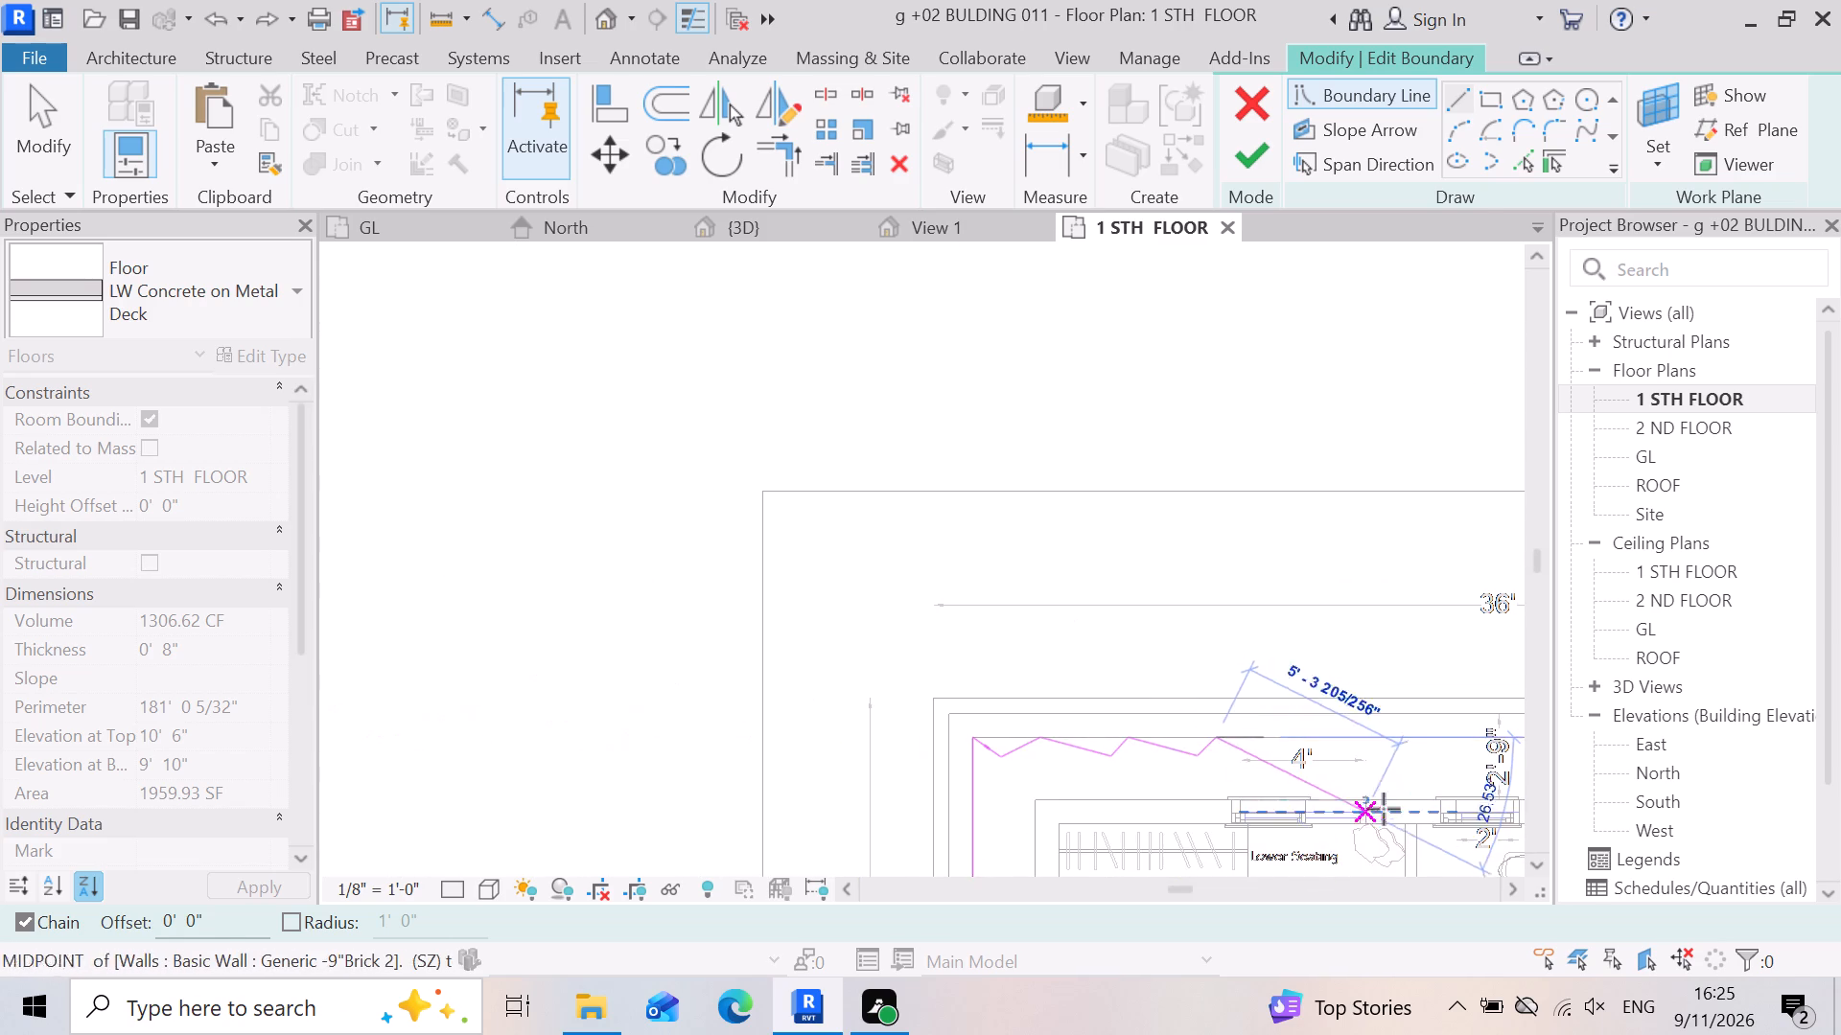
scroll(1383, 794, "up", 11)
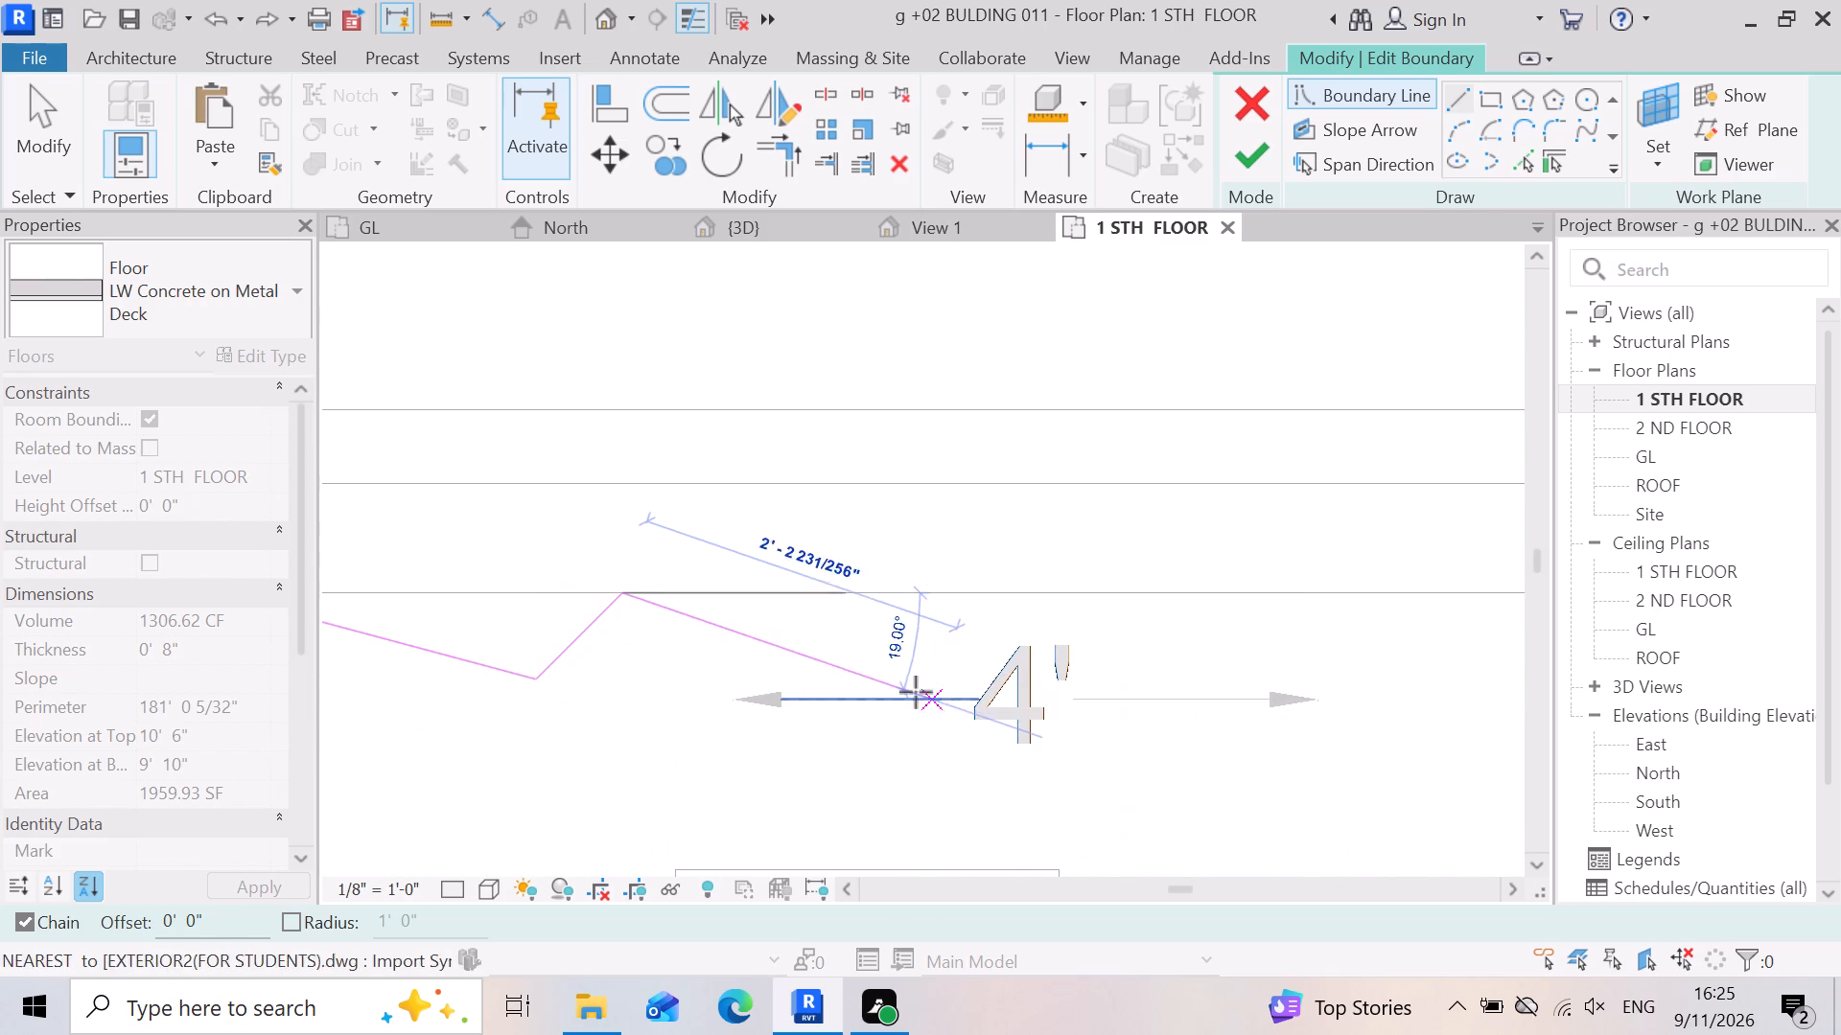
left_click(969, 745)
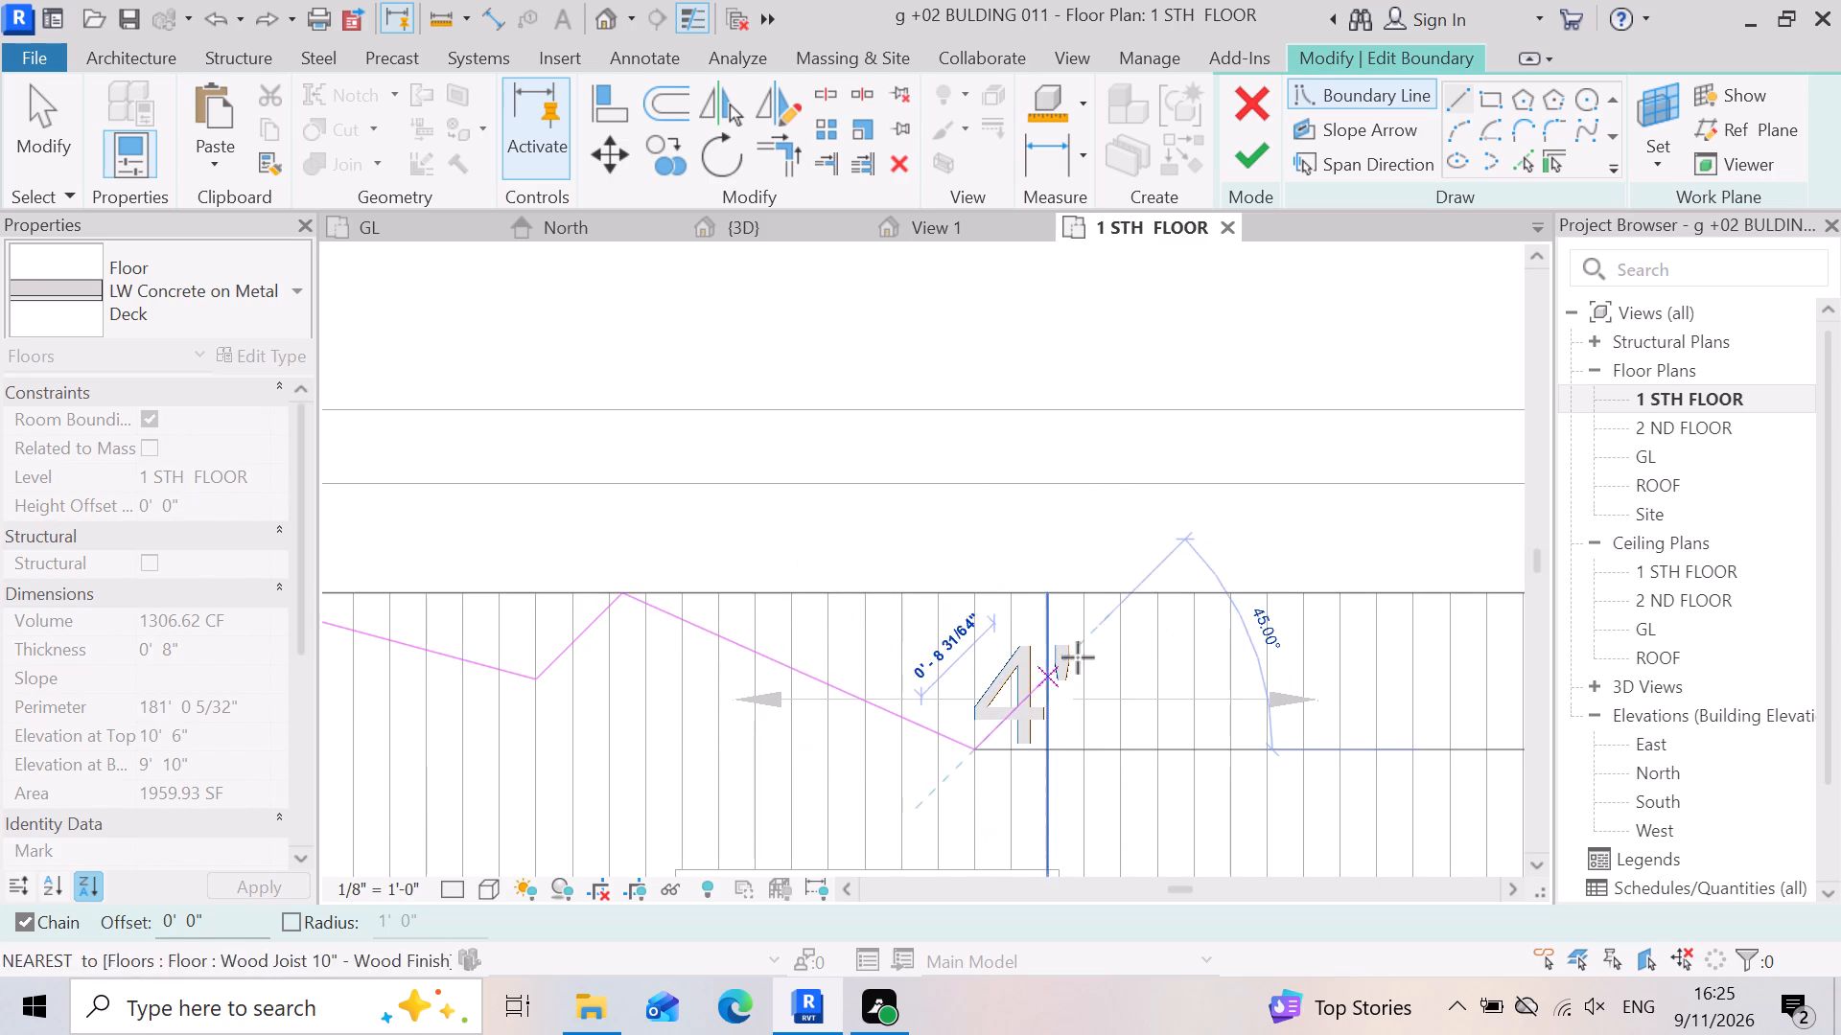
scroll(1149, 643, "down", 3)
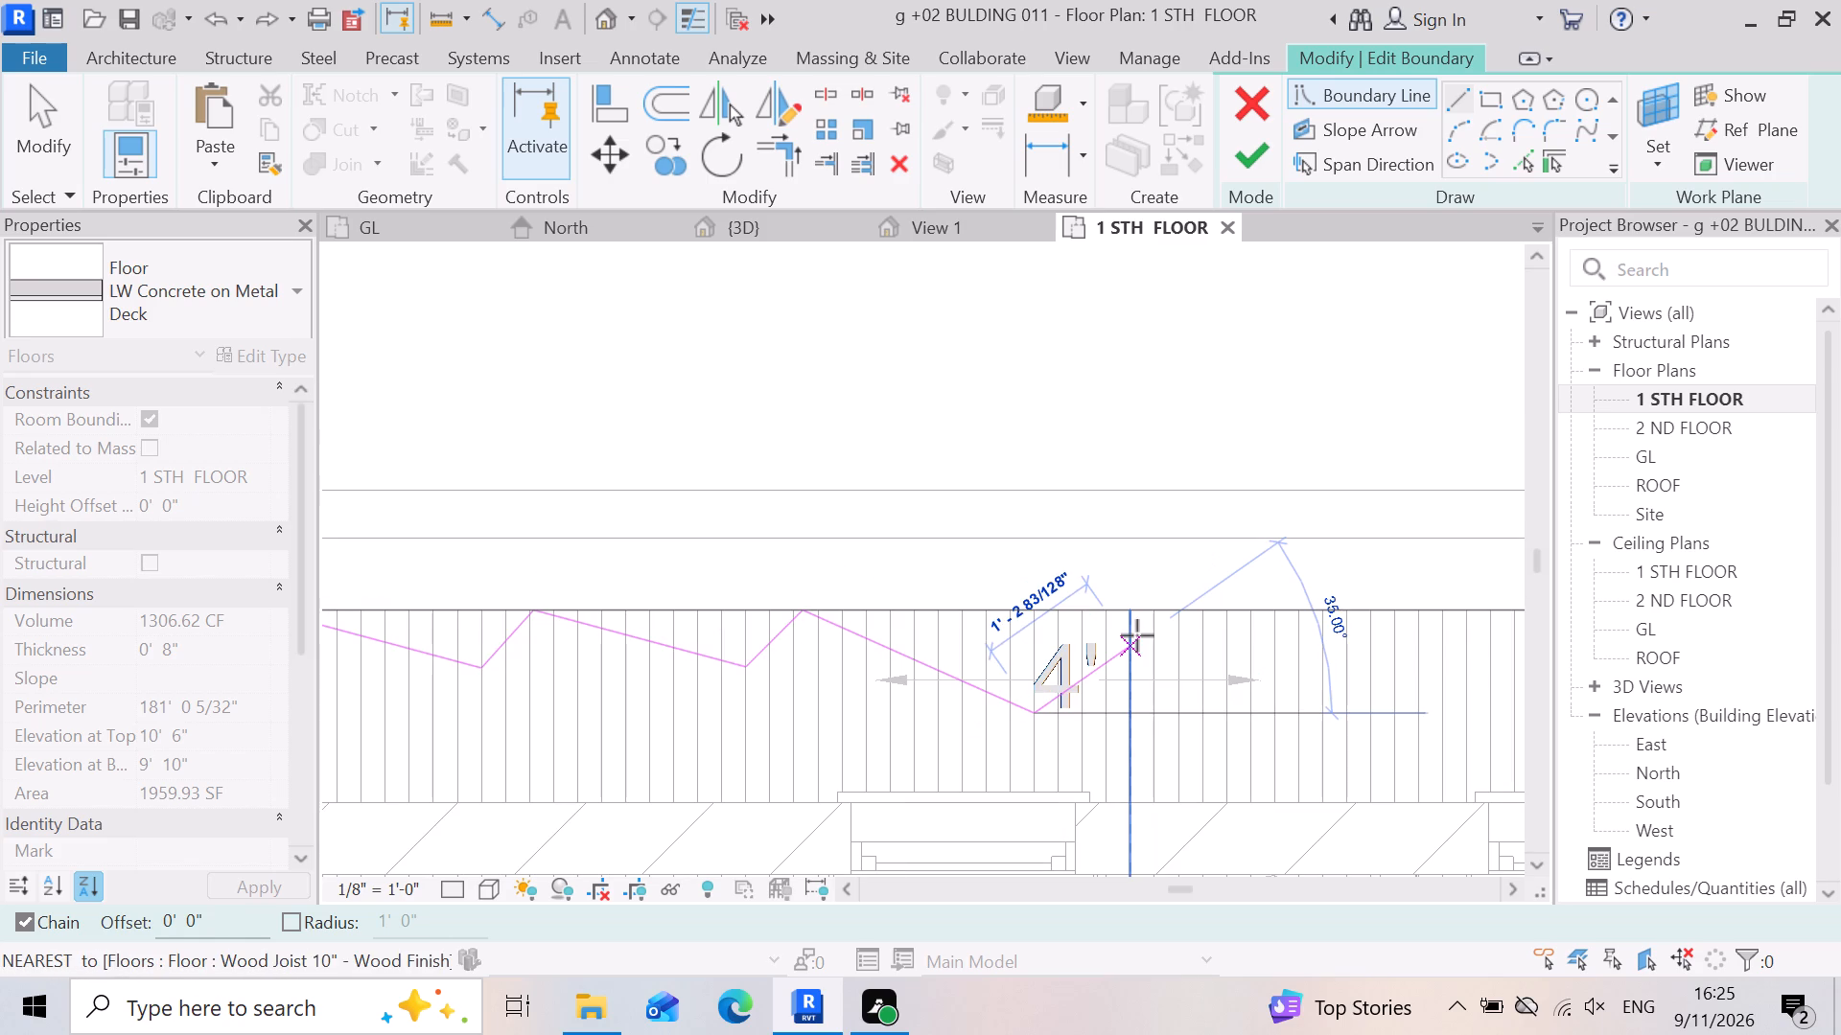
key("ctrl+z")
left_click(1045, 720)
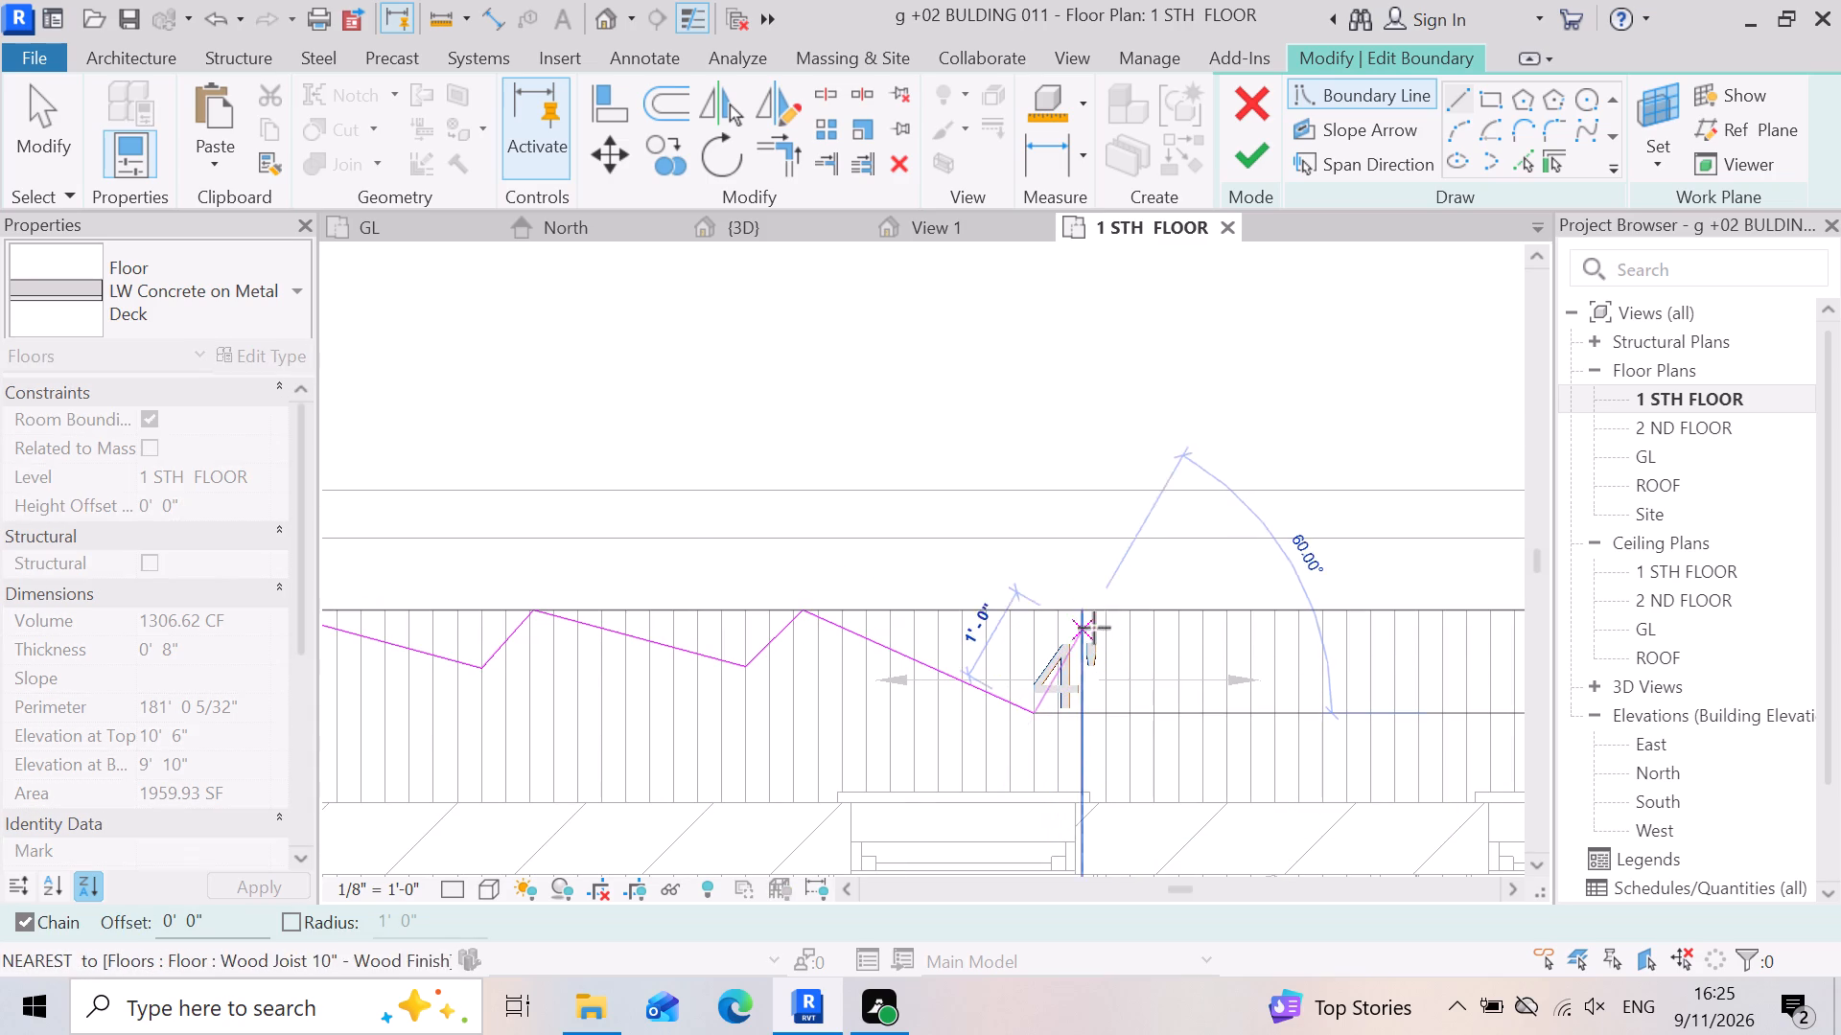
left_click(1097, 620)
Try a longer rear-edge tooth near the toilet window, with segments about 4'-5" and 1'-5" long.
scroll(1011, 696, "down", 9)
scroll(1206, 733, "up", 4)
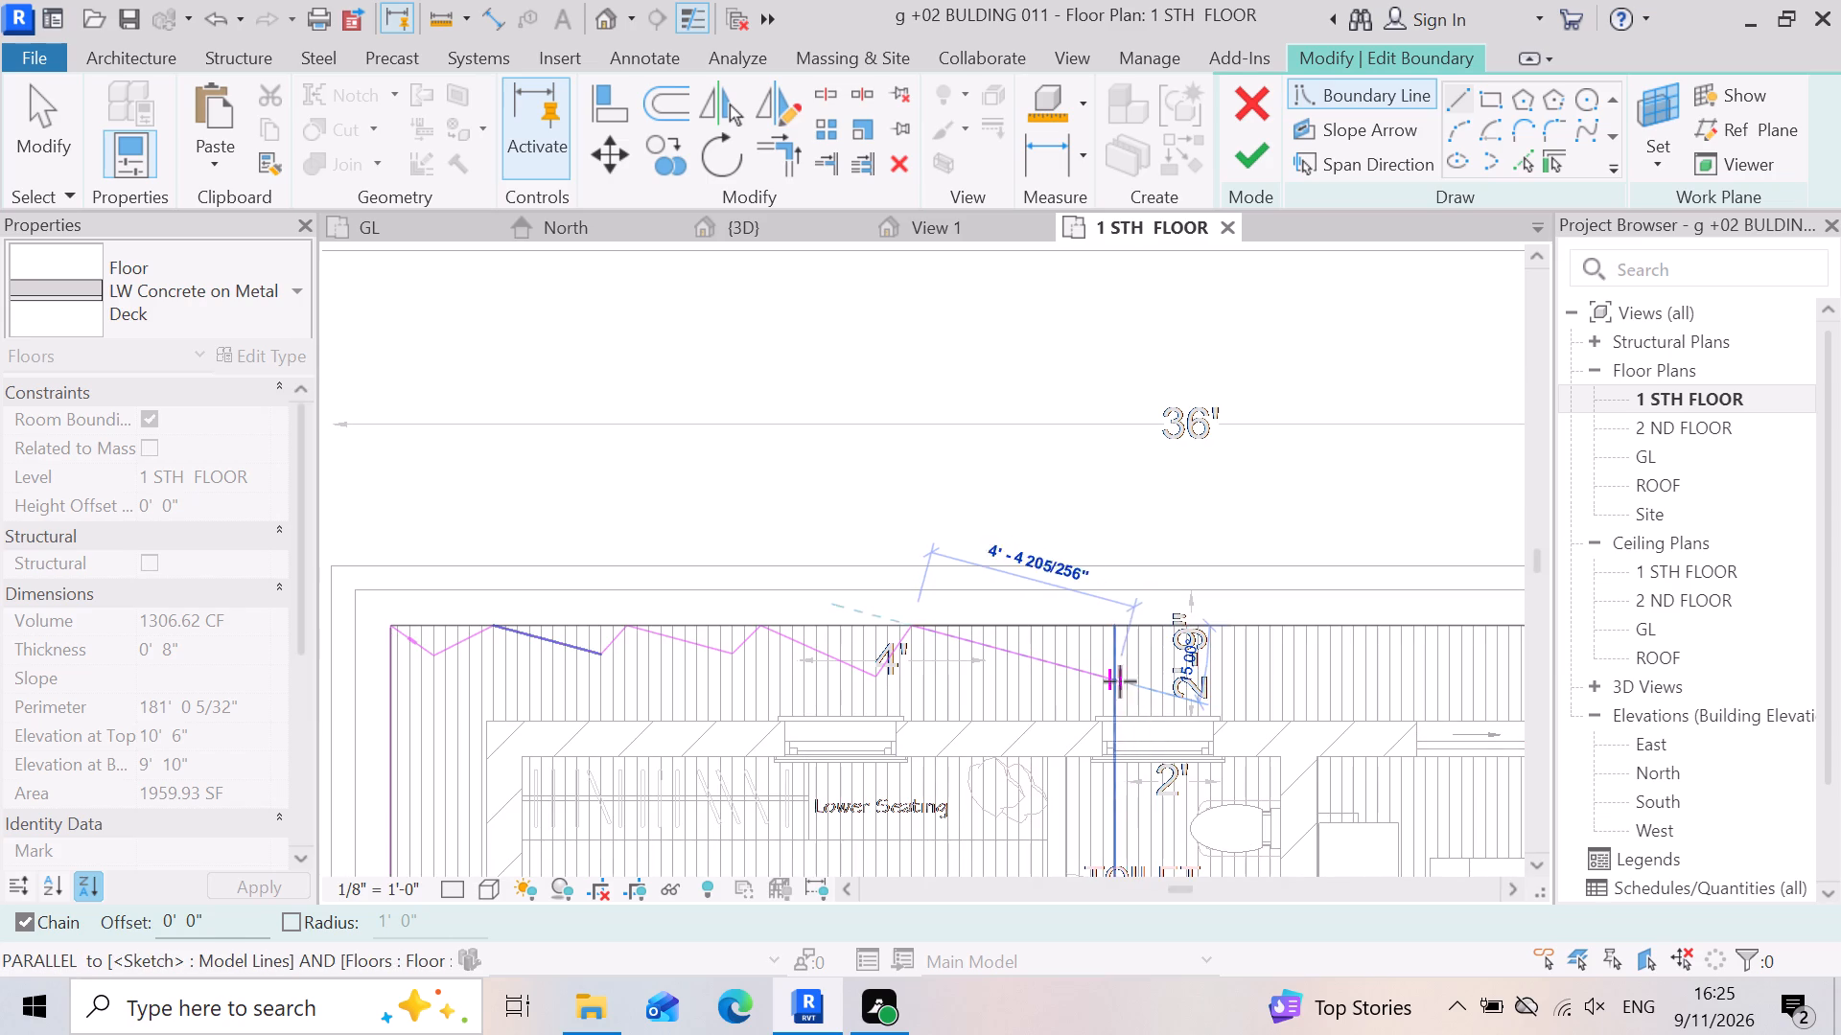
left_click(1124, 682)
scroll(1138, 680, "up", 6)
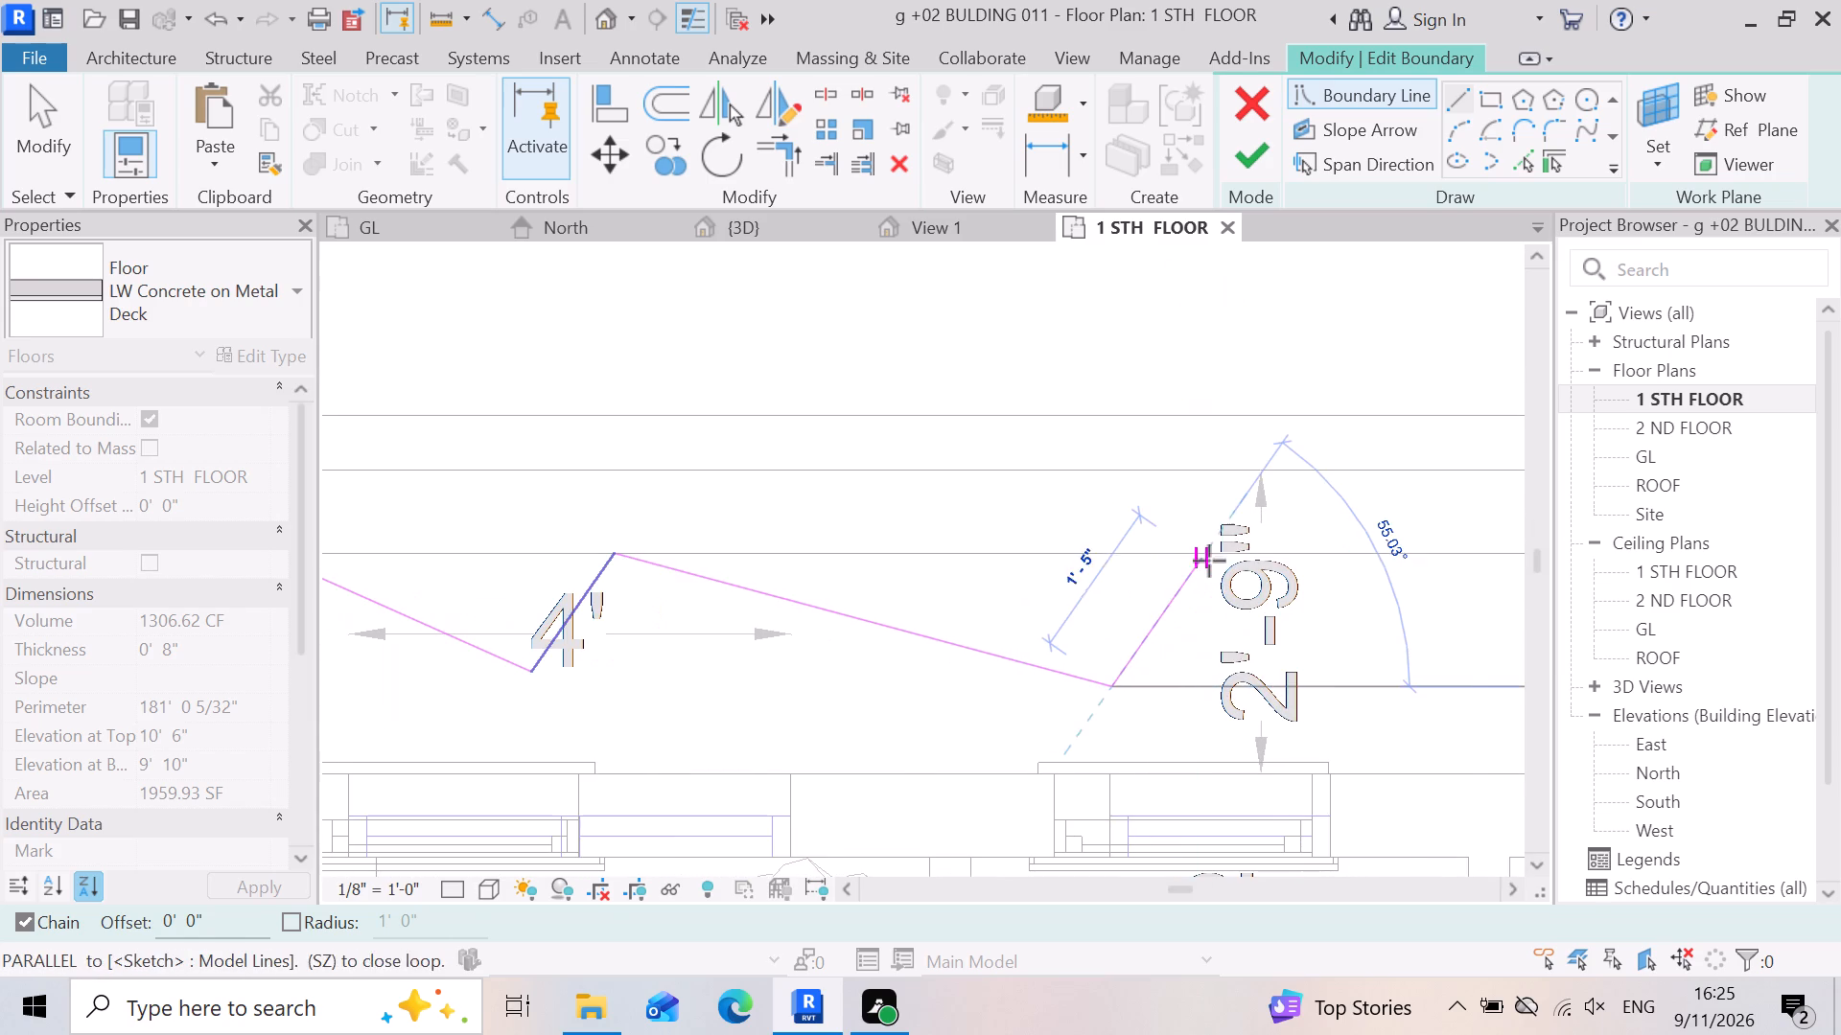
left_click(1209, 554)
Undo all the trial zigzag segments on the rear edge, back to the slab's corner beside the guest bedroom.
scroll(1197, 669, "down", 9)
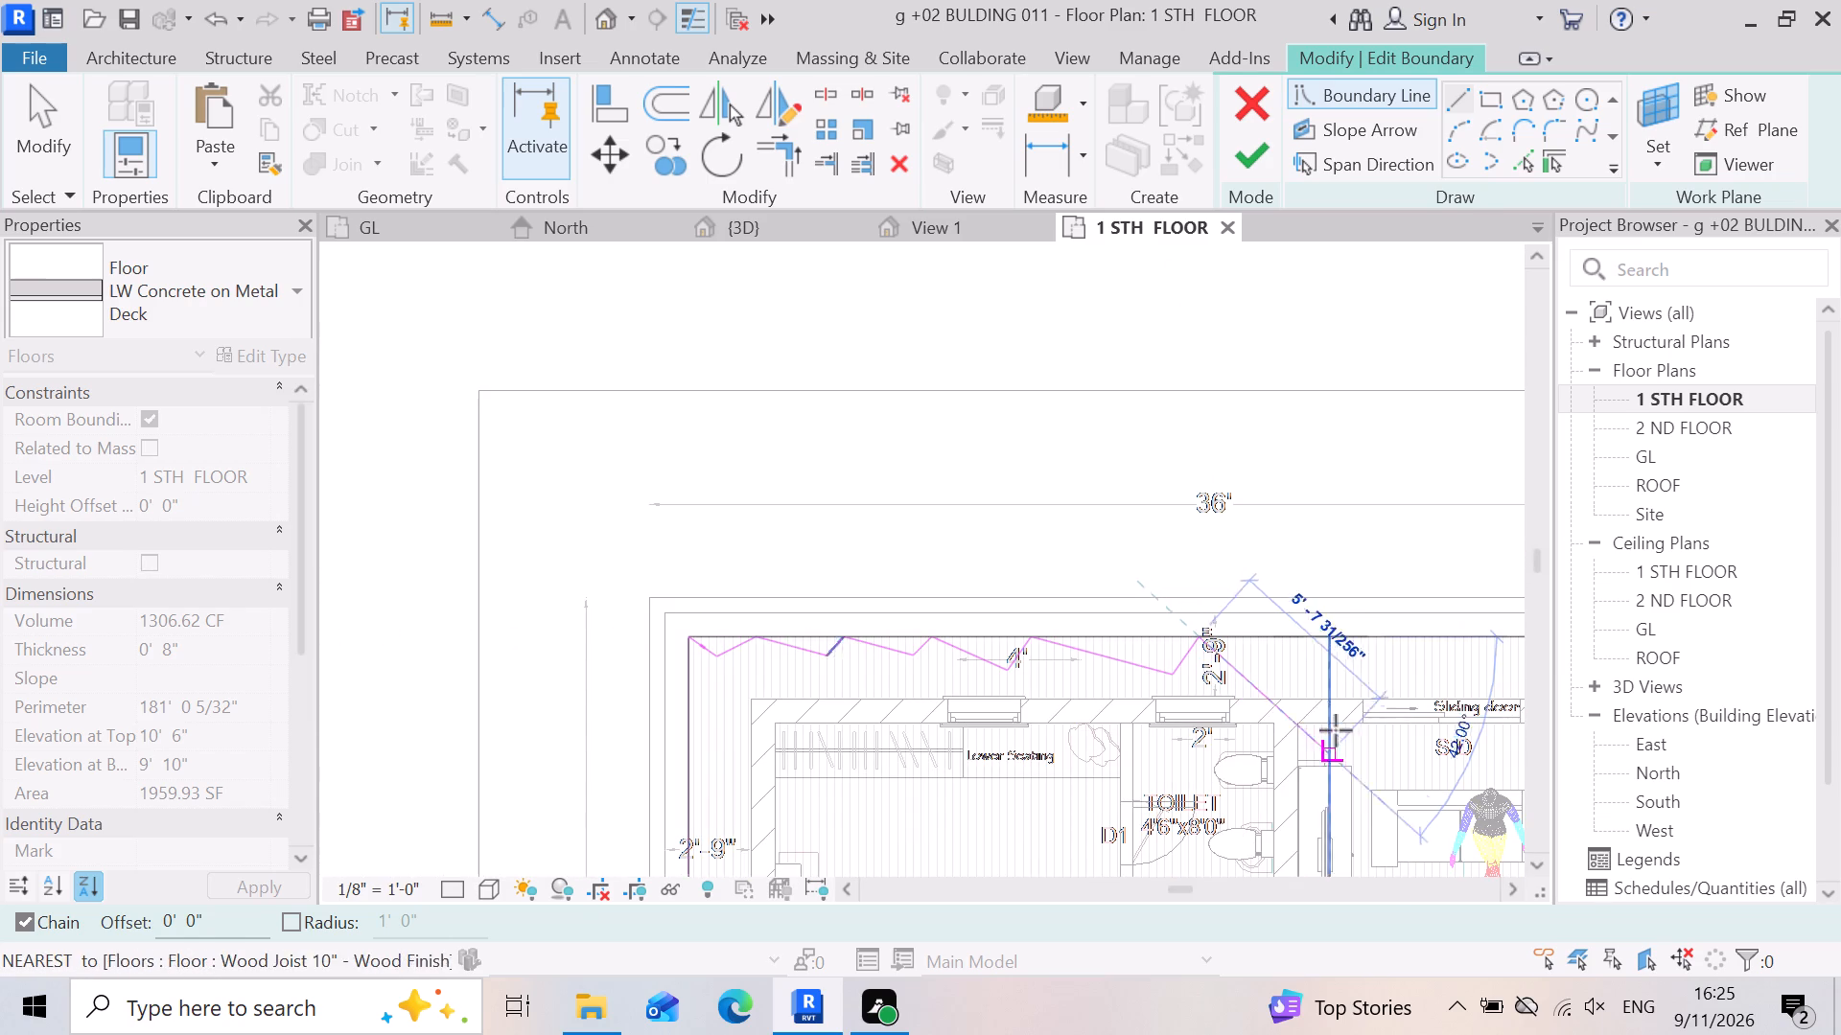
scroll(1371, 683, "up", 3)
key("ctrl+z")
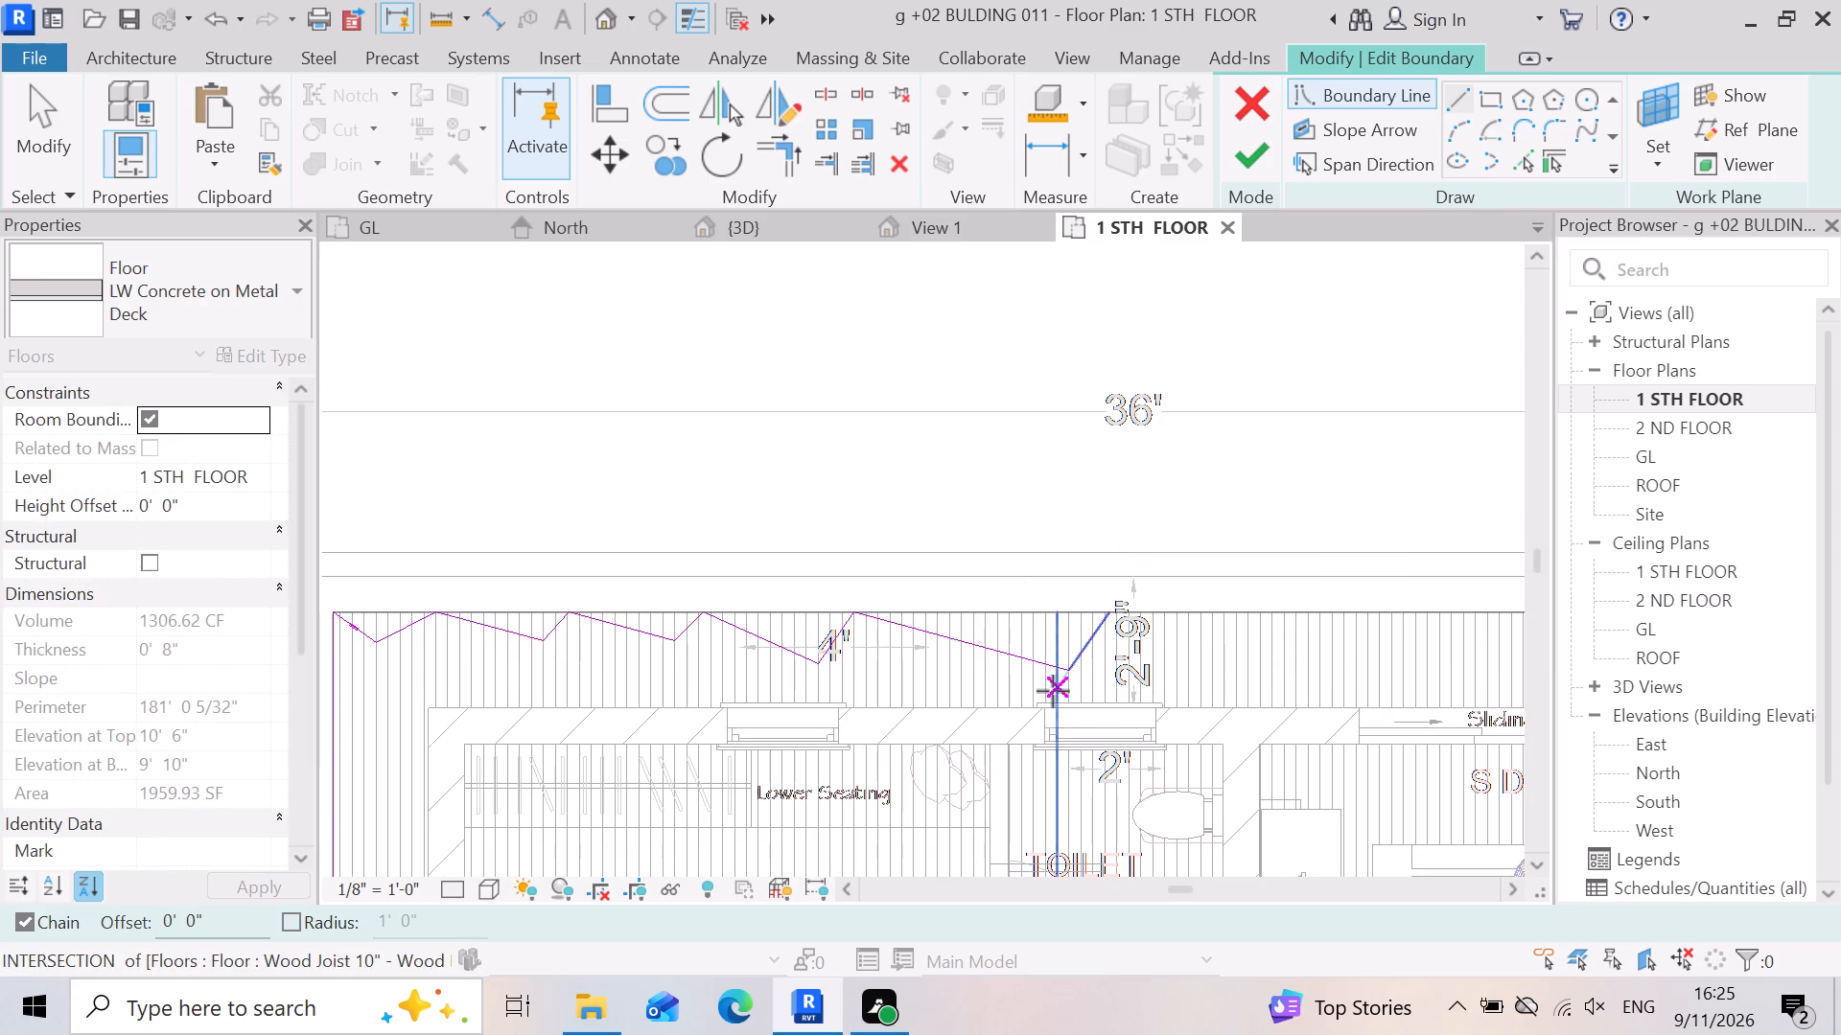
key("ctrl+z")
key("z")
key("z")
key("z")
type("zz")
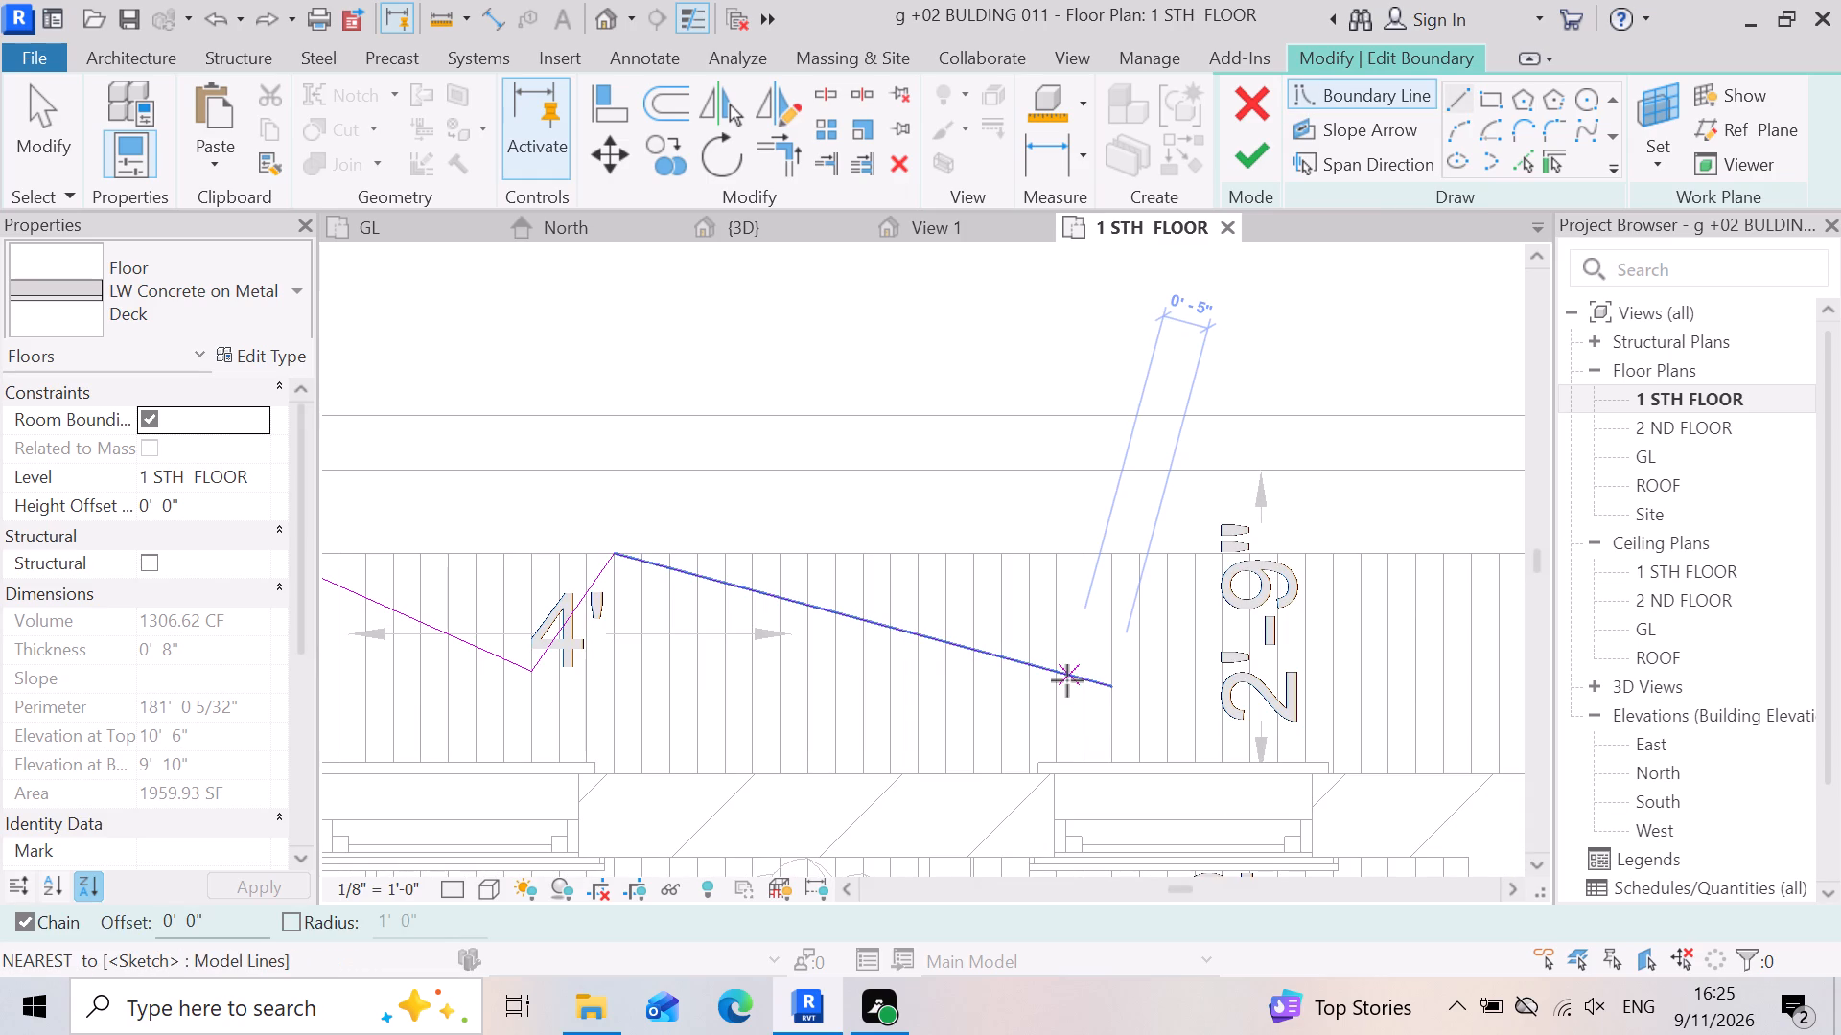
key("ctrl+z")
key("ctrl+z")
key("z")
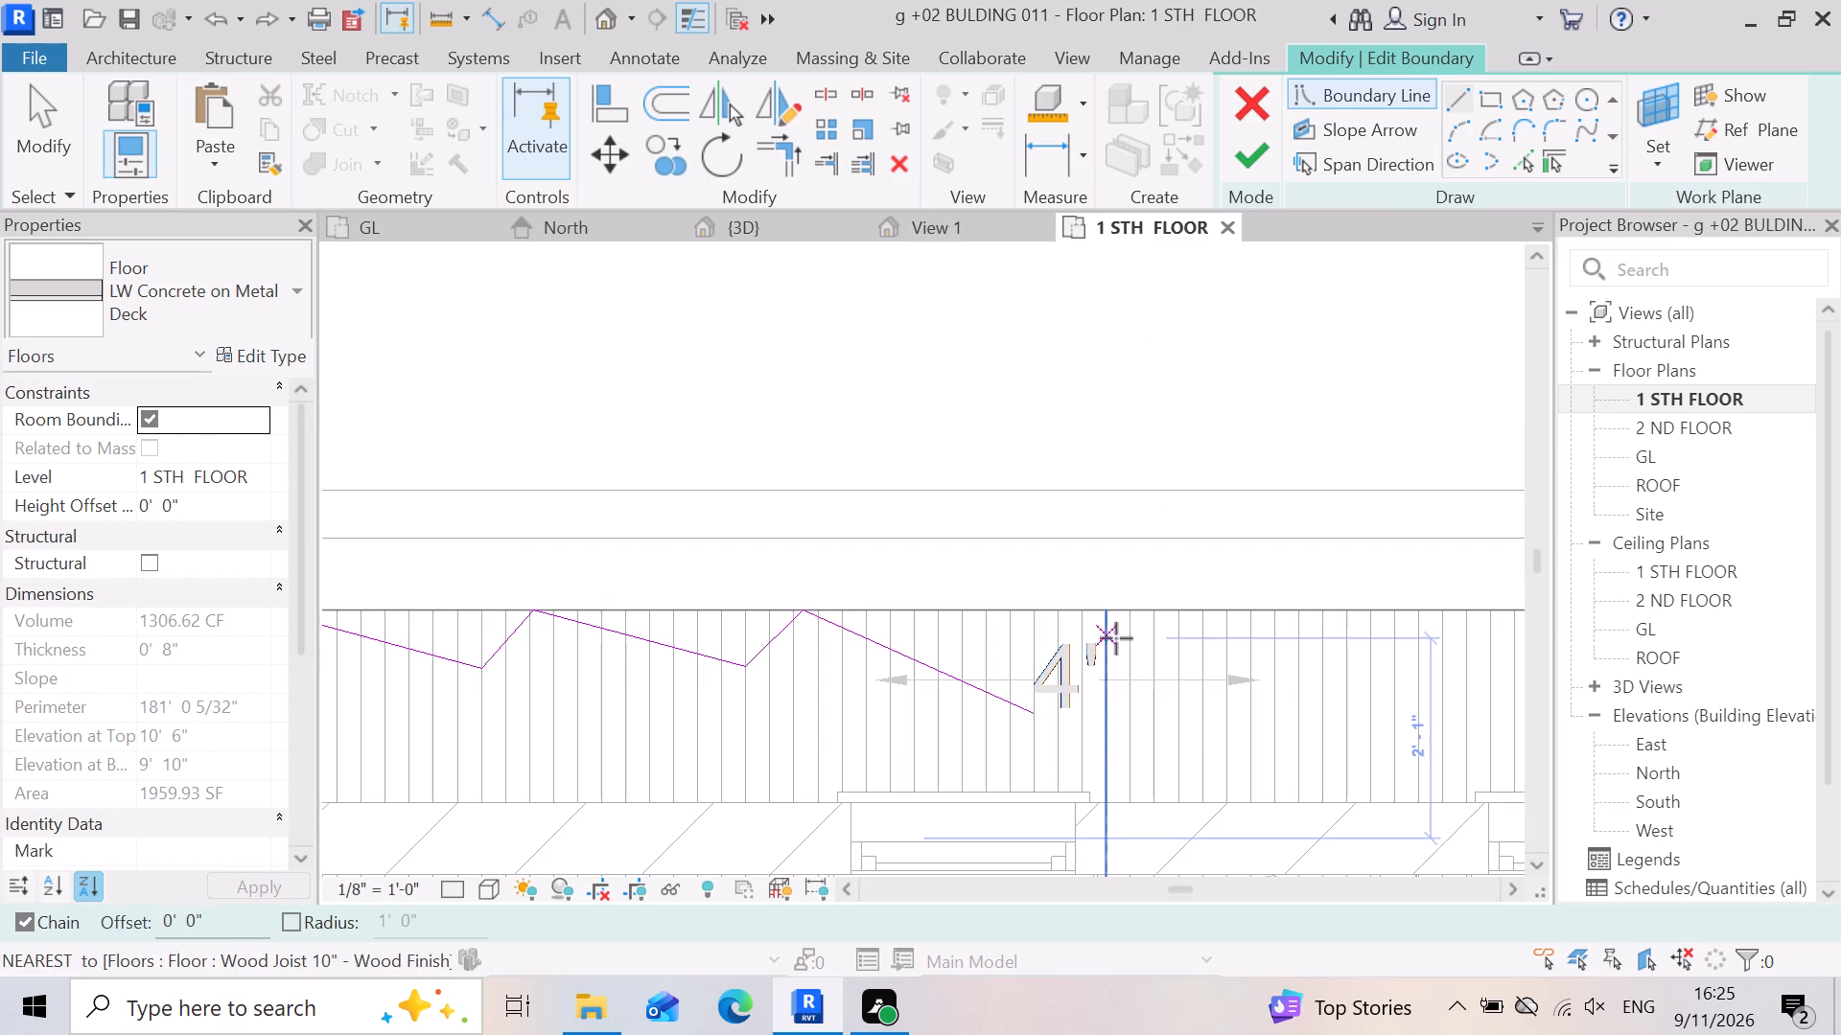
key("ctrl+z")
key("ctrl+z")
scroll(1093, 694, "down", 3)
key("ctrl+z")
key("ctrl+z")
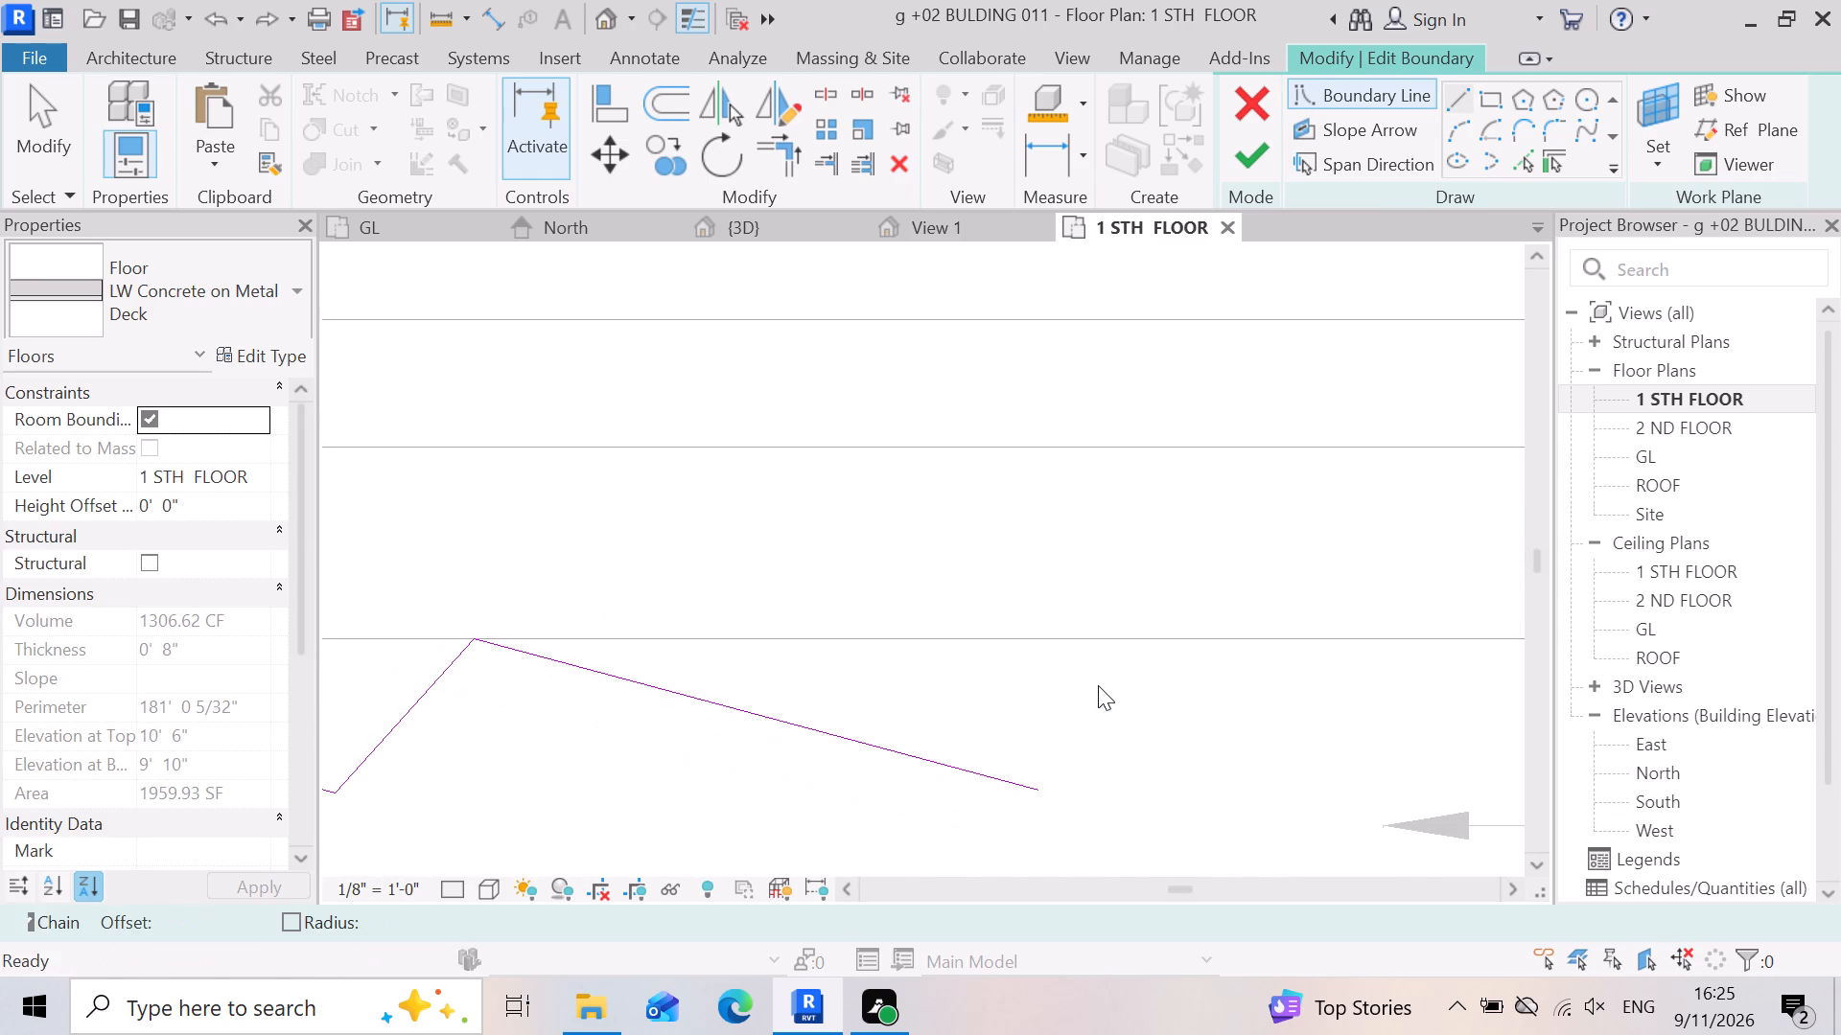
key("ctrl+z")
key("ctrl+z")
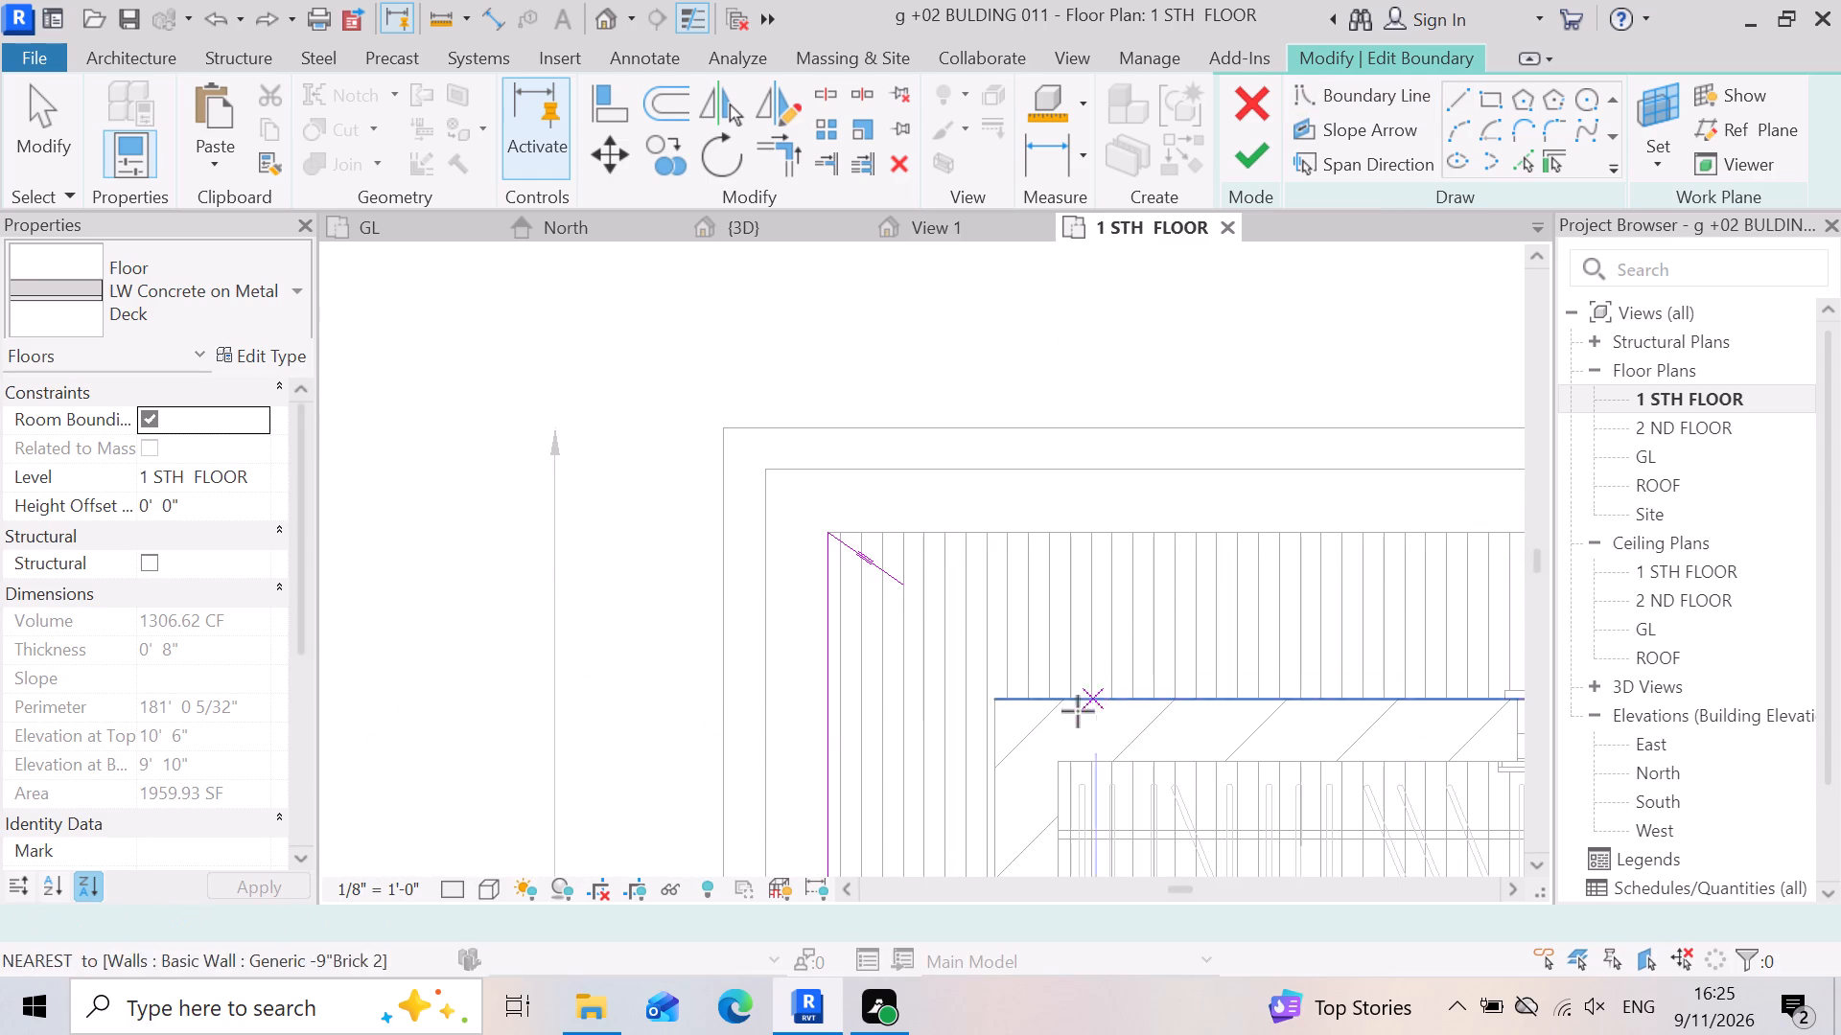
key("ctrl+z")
Sketch the rear edge's first two outward zigzag teeth from the slab's corner, with outward segments about 1'-1" and 1'-6" long.
scroll(834, 535, "up", 3)
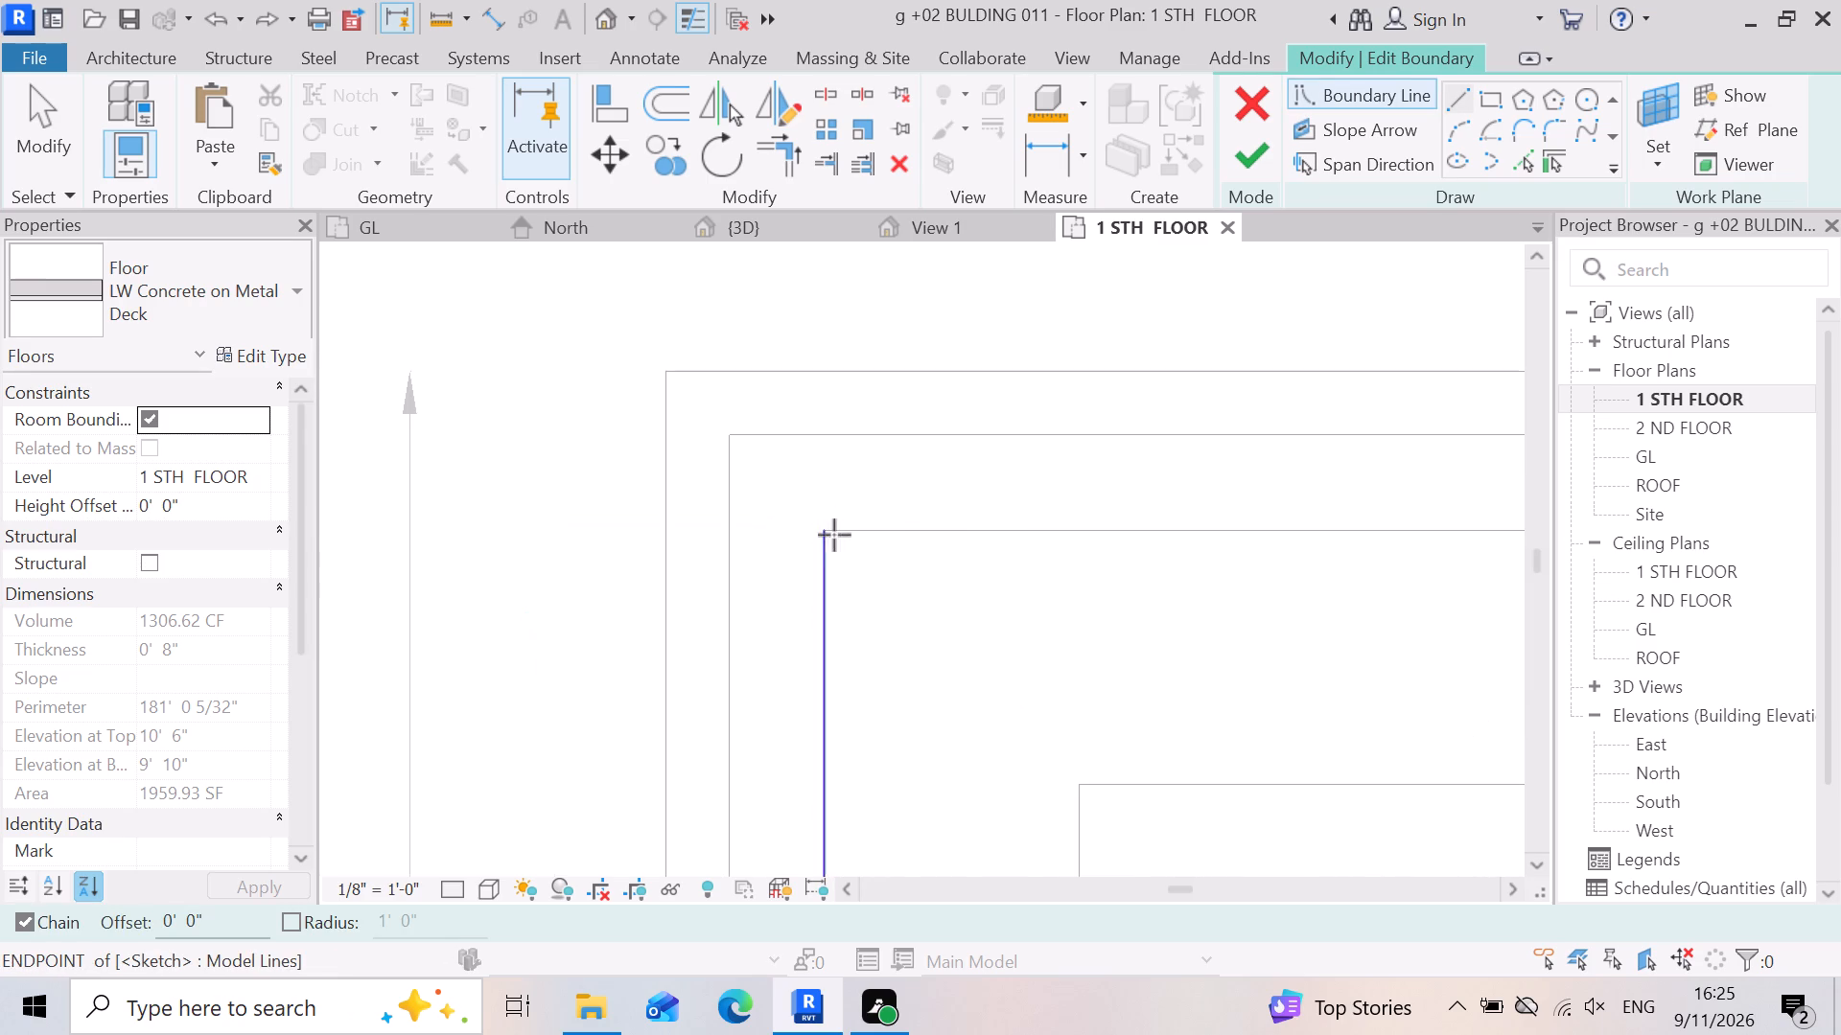
left_click(826, 533)
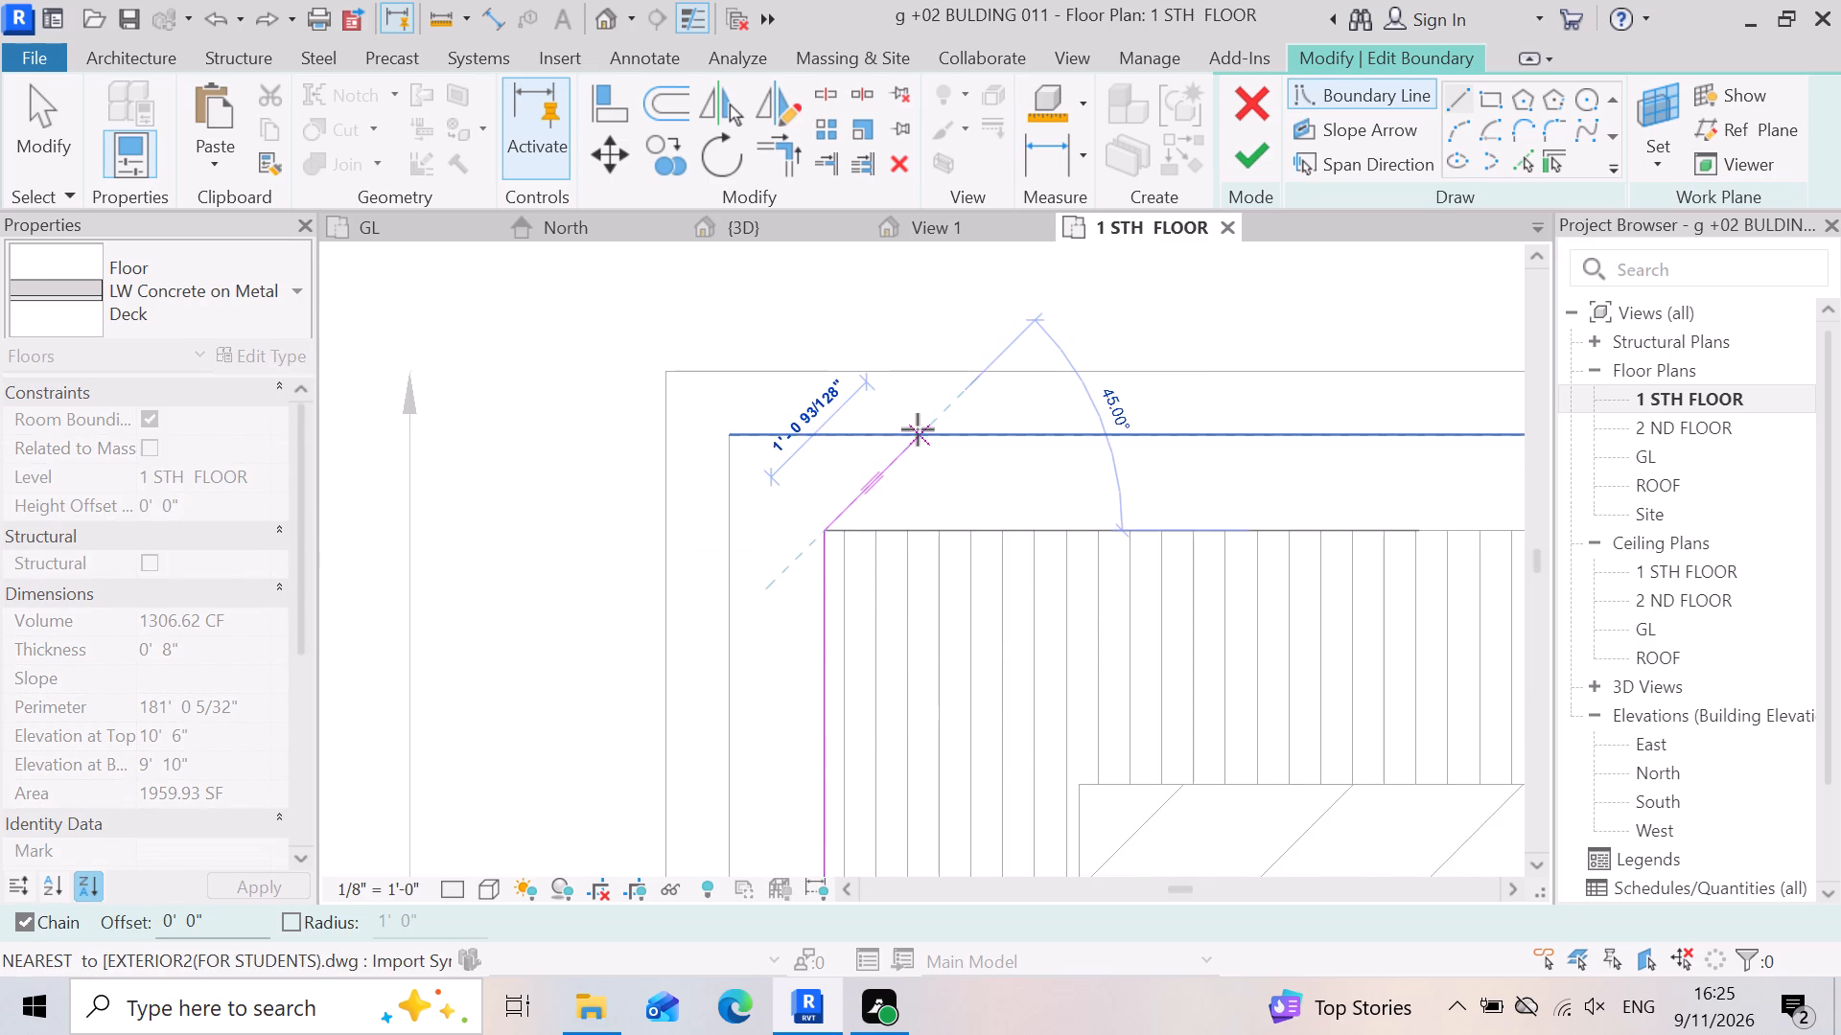
left_click(918, 429)
left_click(1082, 536)
scroll(1082, 546, "down", 4)
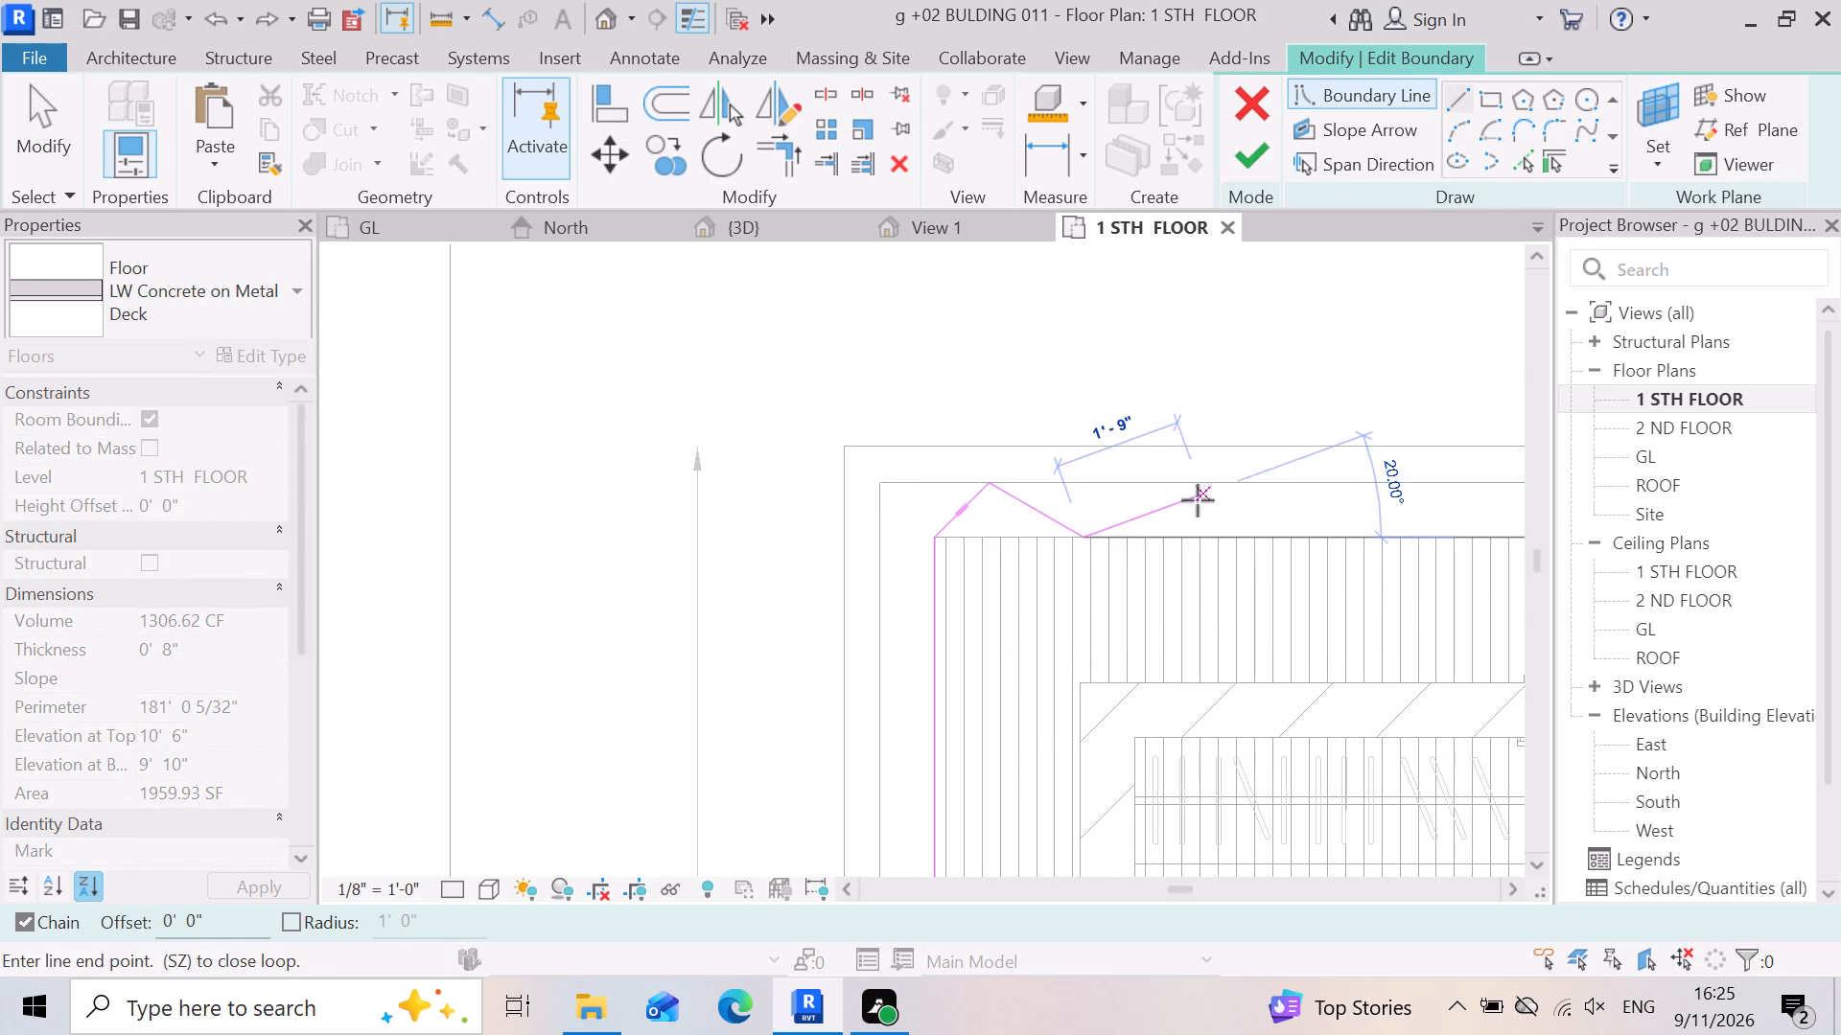
scroll(1172, 522, "up", 4)
left_click(1177, 460)
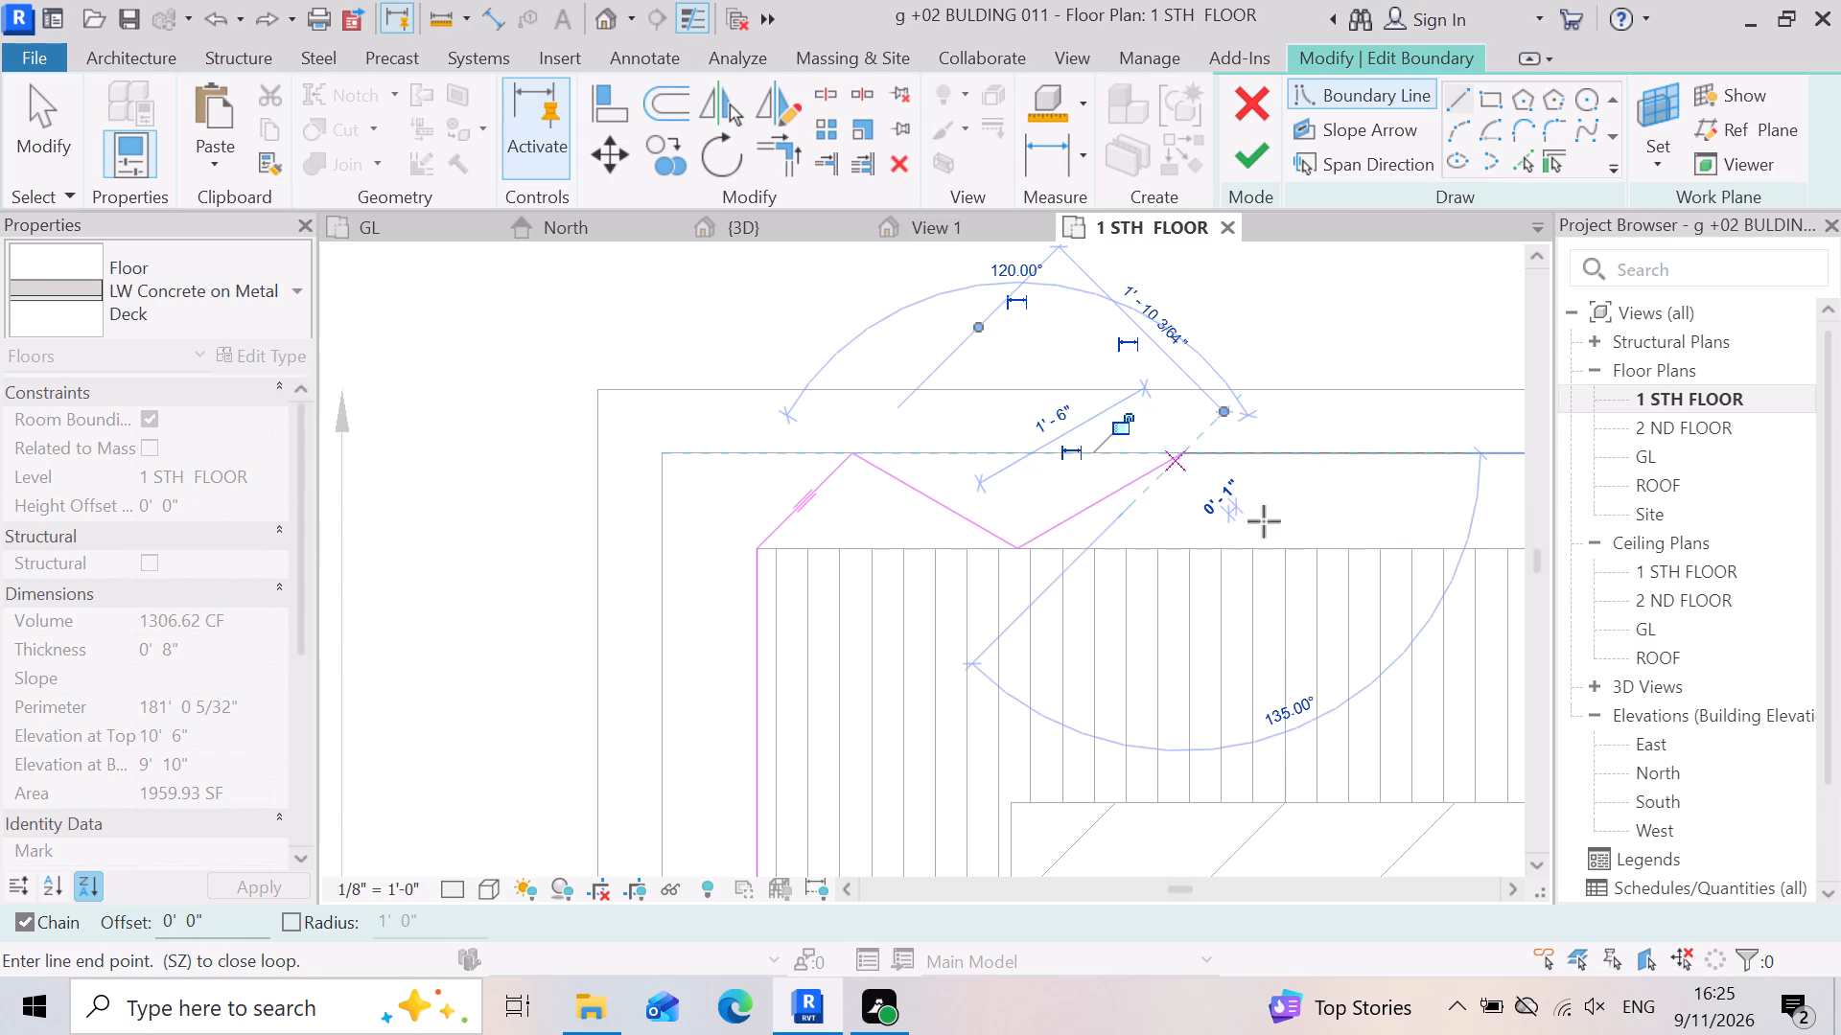
left_click(1294, 551)
Add two more outward teeth toward the 4' dimension, the first with segments about 1'-4" and 1'-10", the second returning about 1'.
scroll(1218, 641, "down", 5)
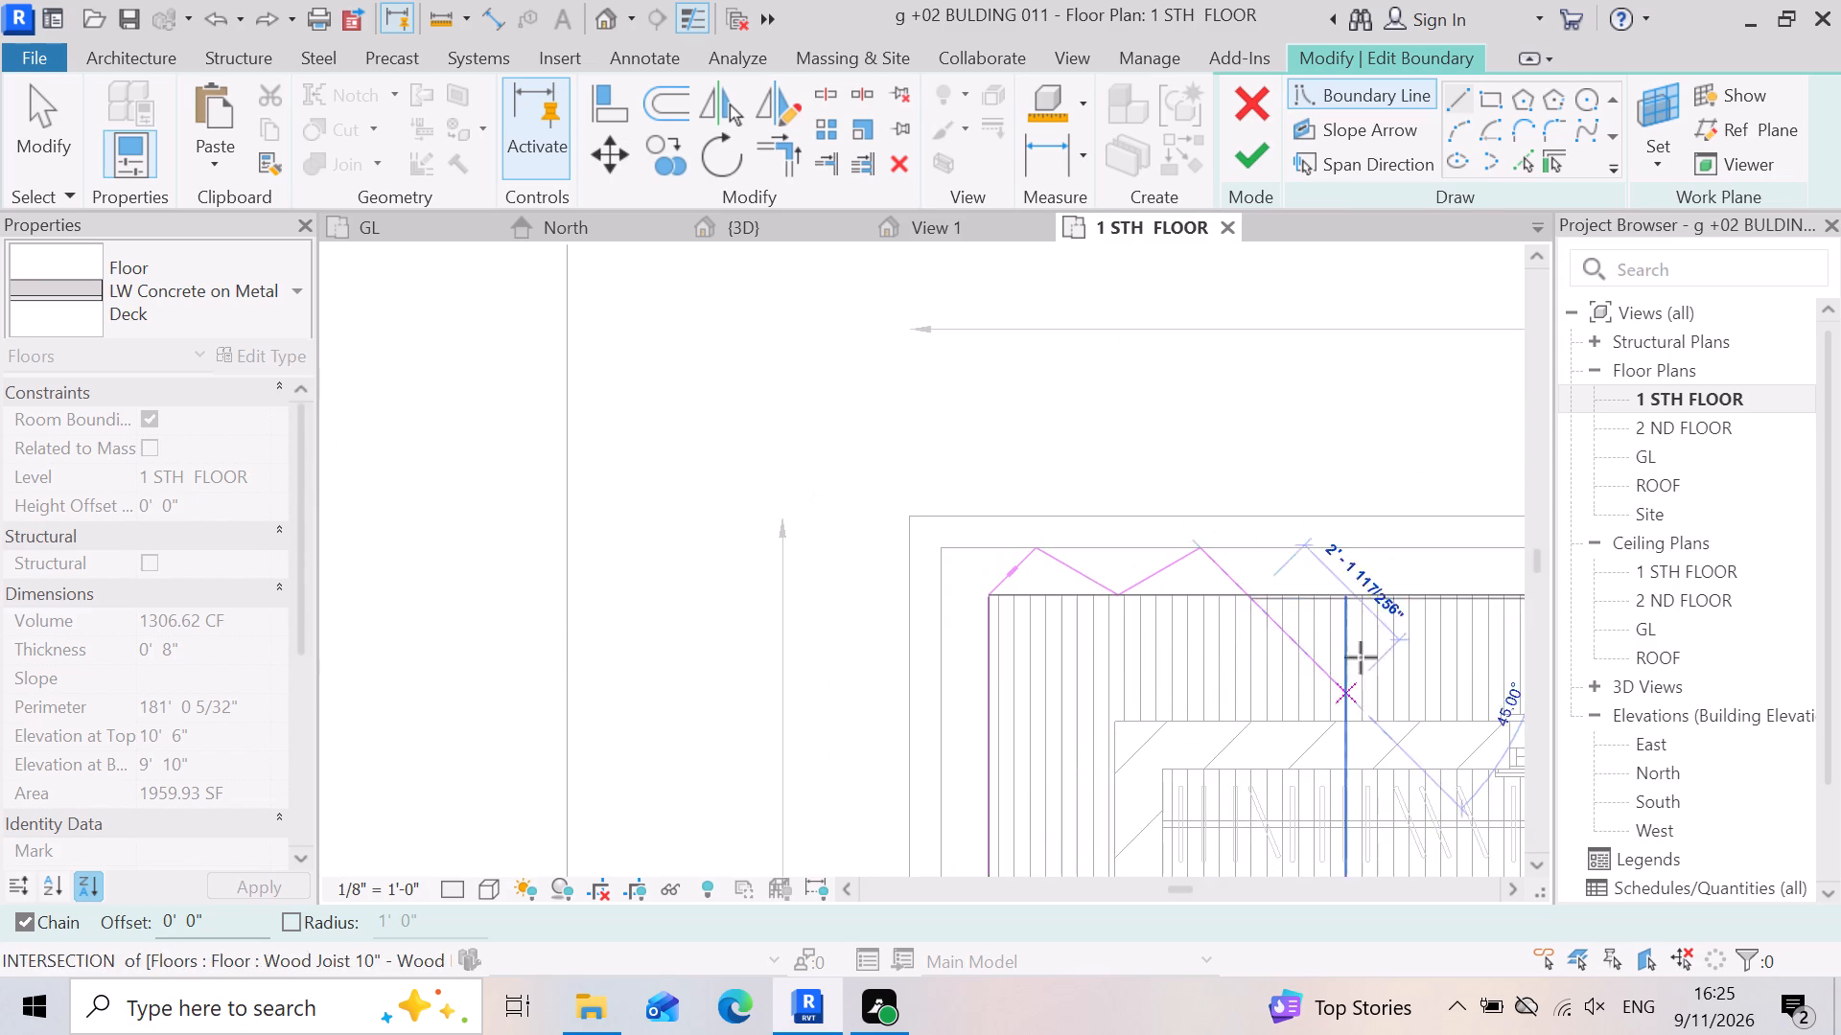
scroll(1334, 601, "up", 7)
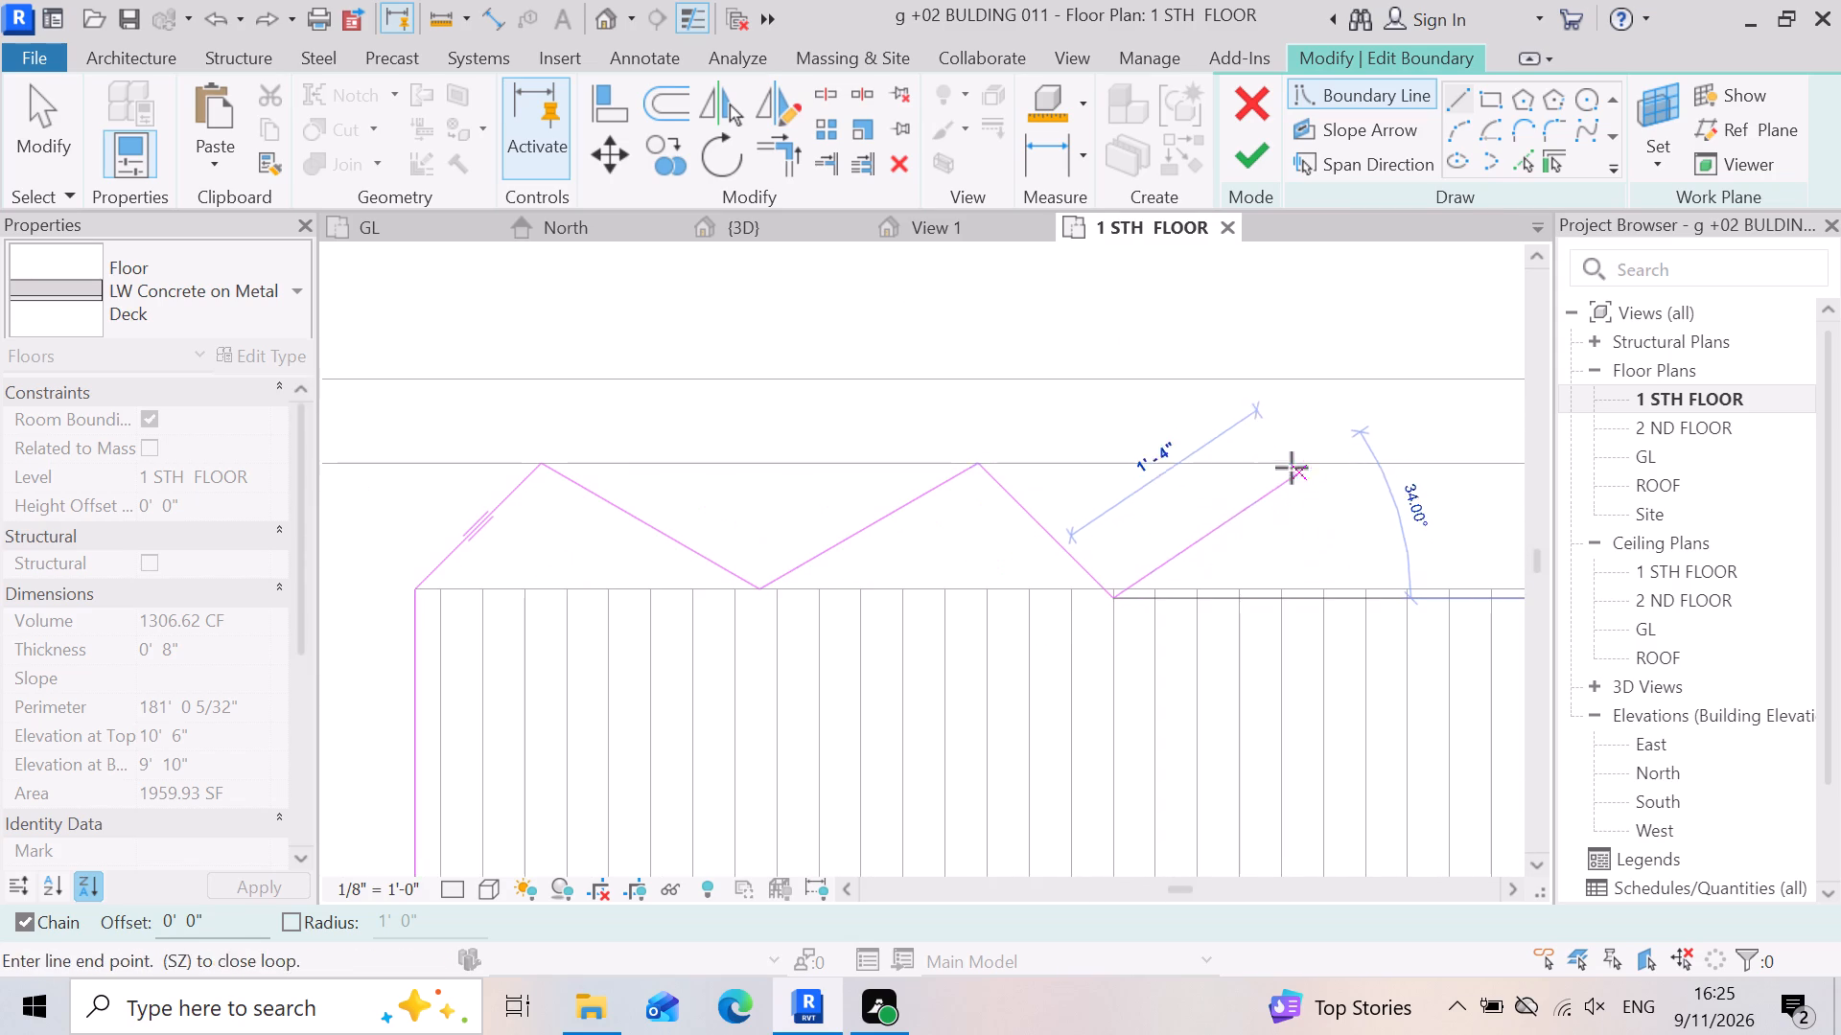
left_click(1292, 467)
scroll(1282, 603, "down", 7)
scroll(1045, 667, "down", 5)
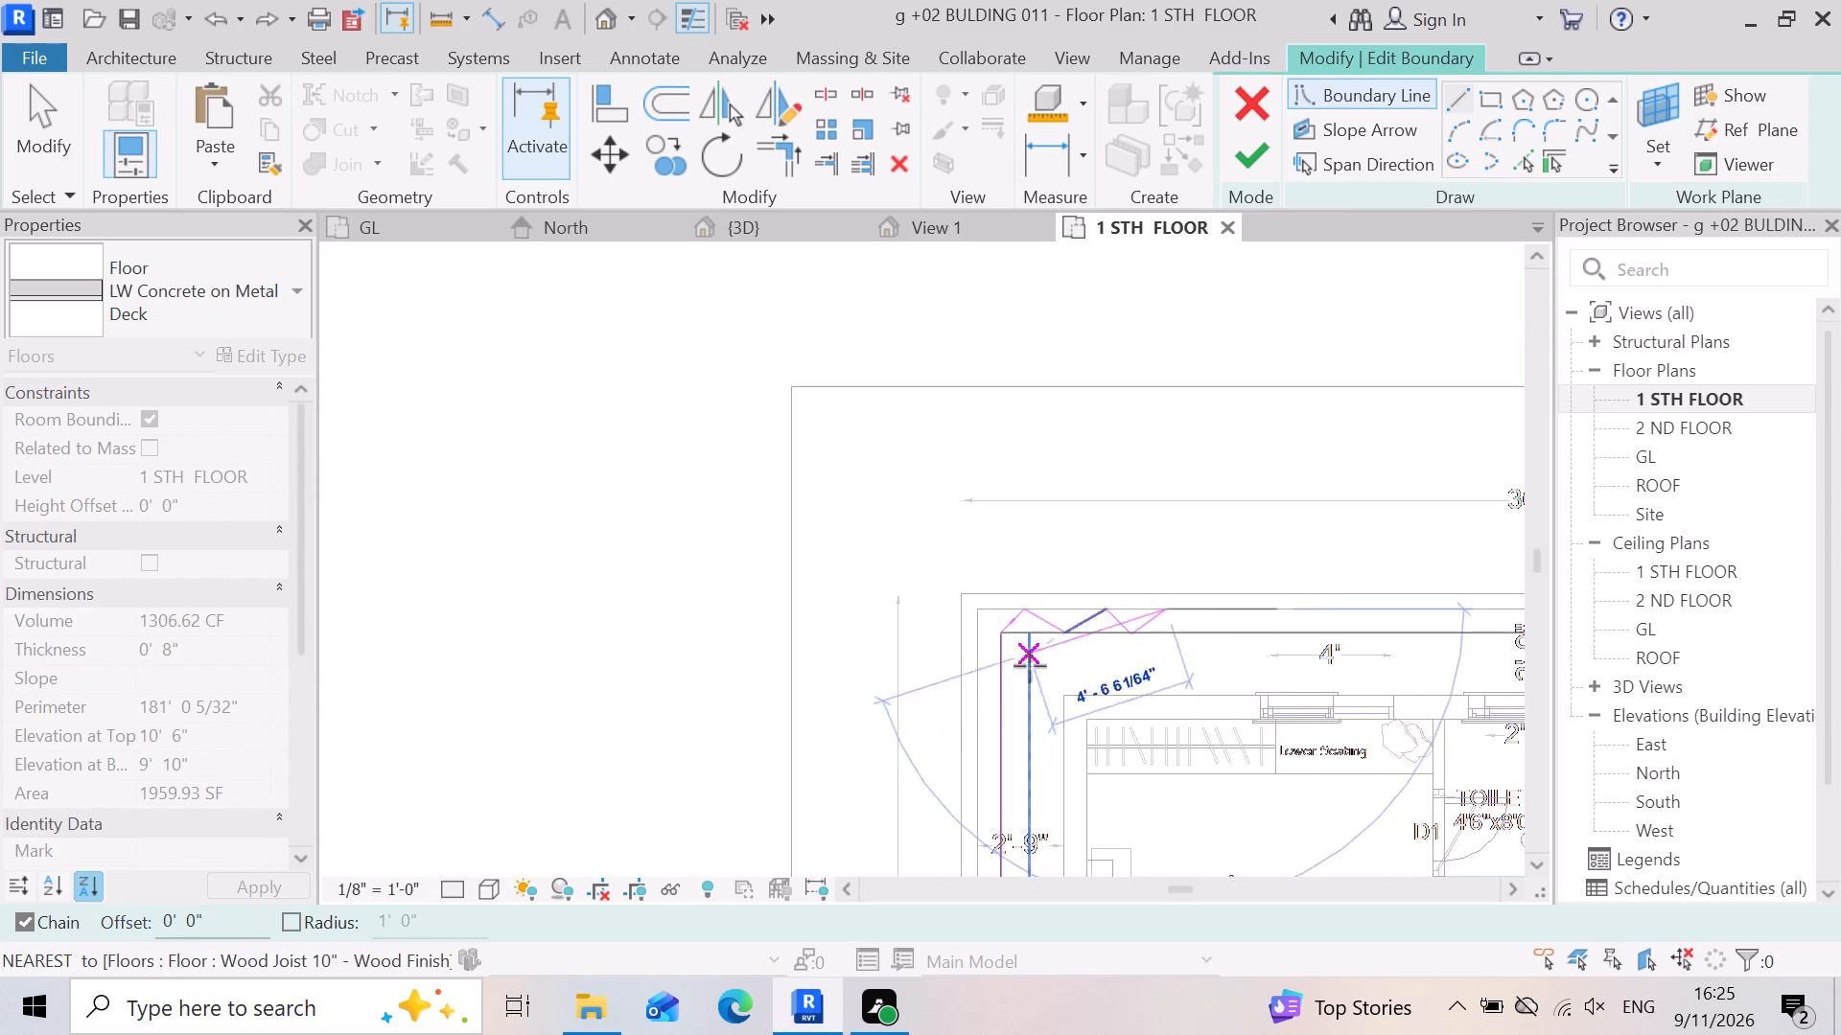
scroll(1315, 647, "up", 8)
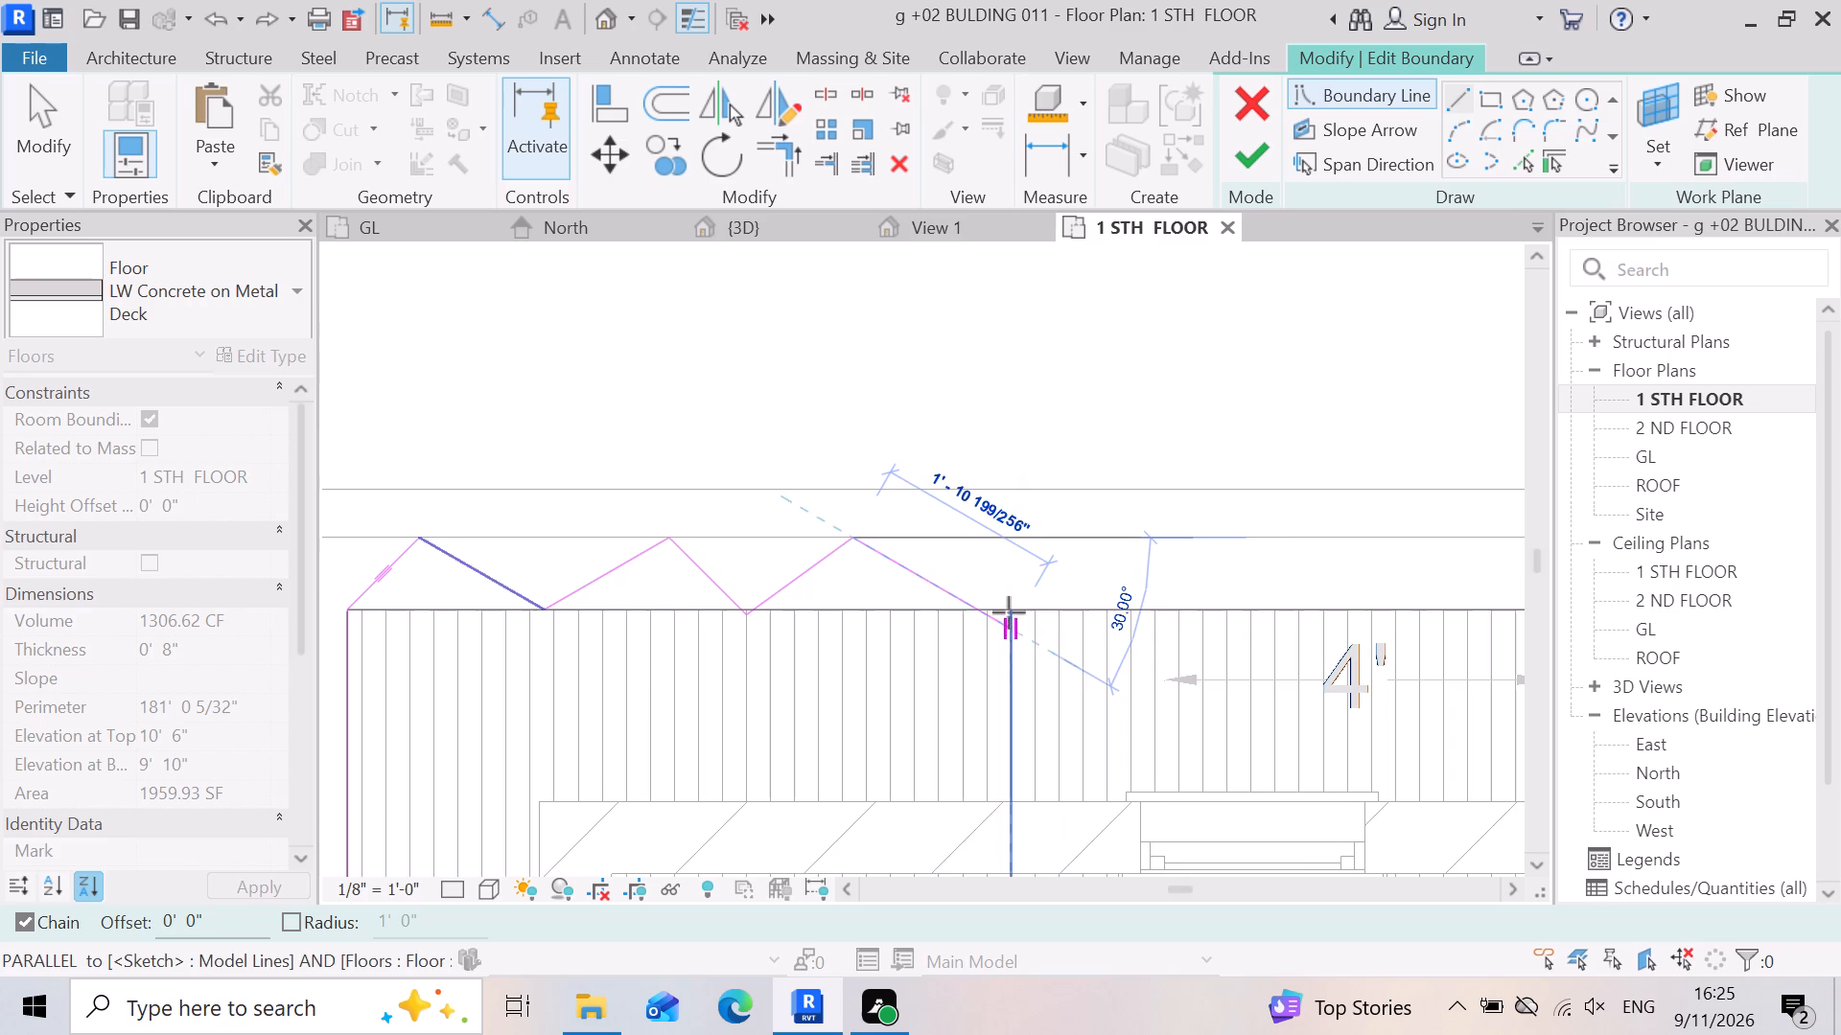
left_click(1009, 605)
scroll(987, 677, "down", 4)
scroll(1224, 614, "up", 6)
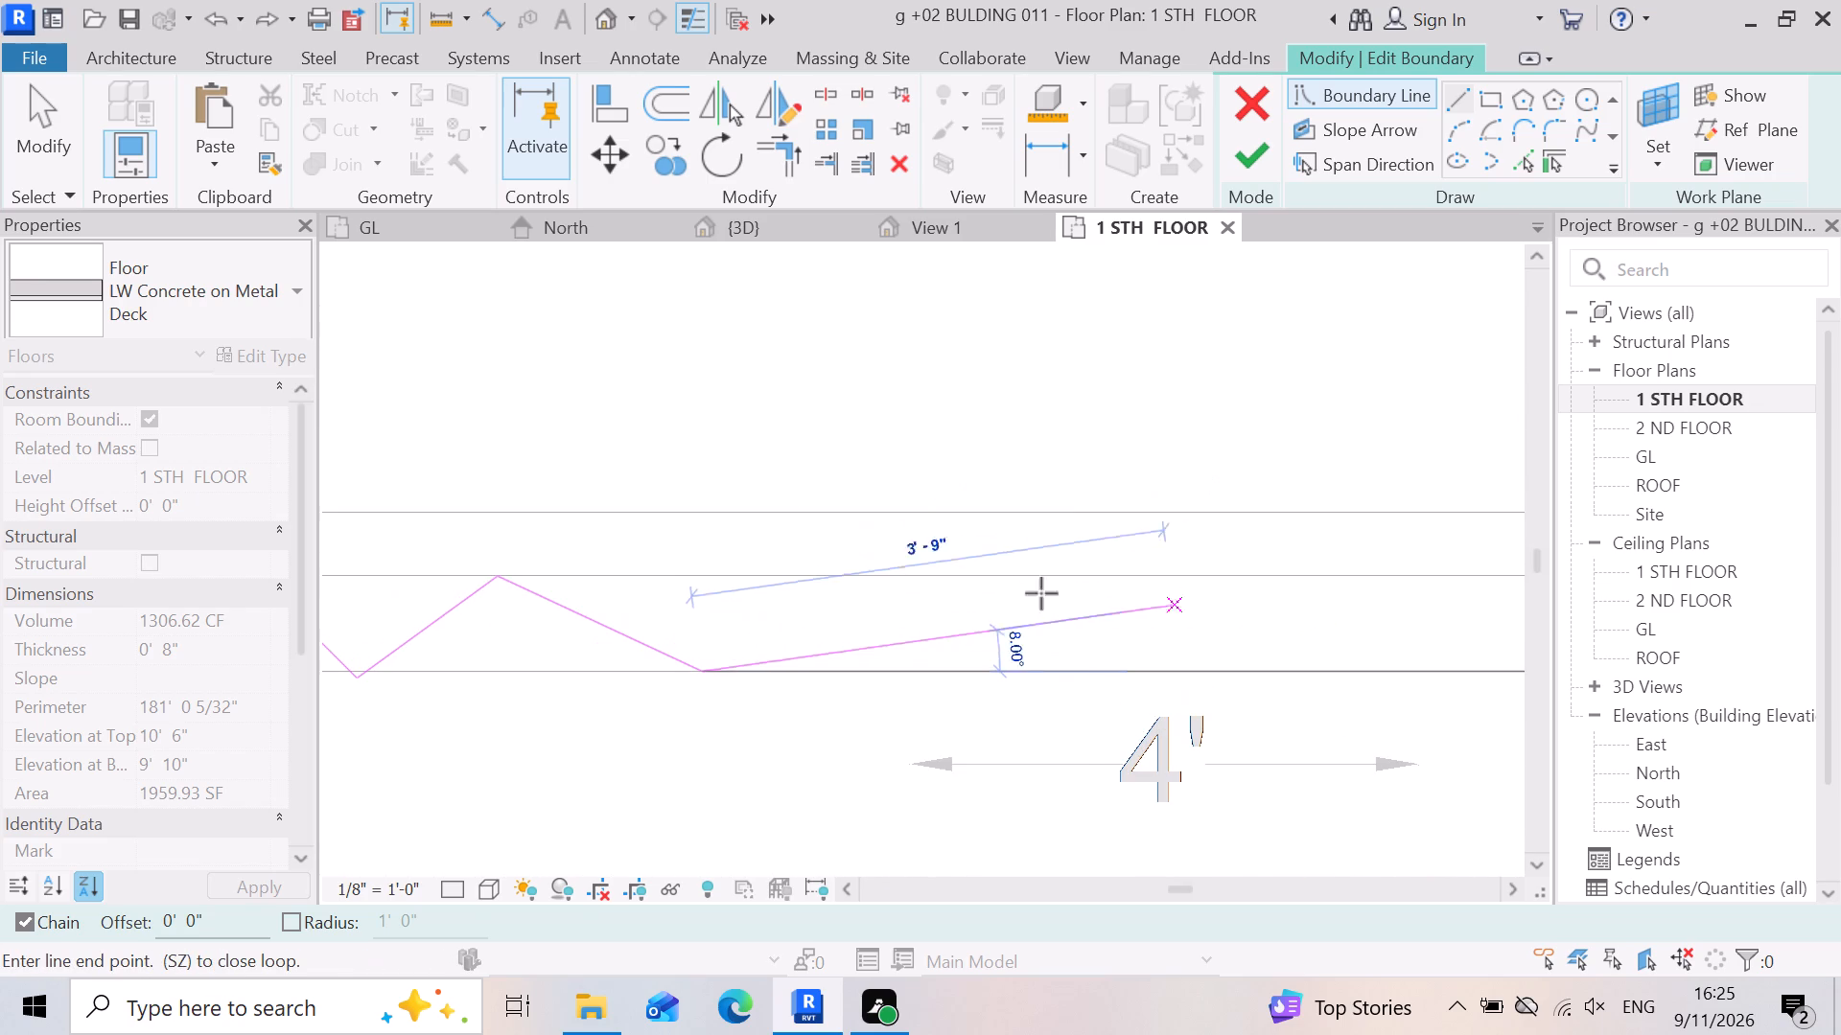
left_click(944, 574)
scroll(952, 627, "down", 4)
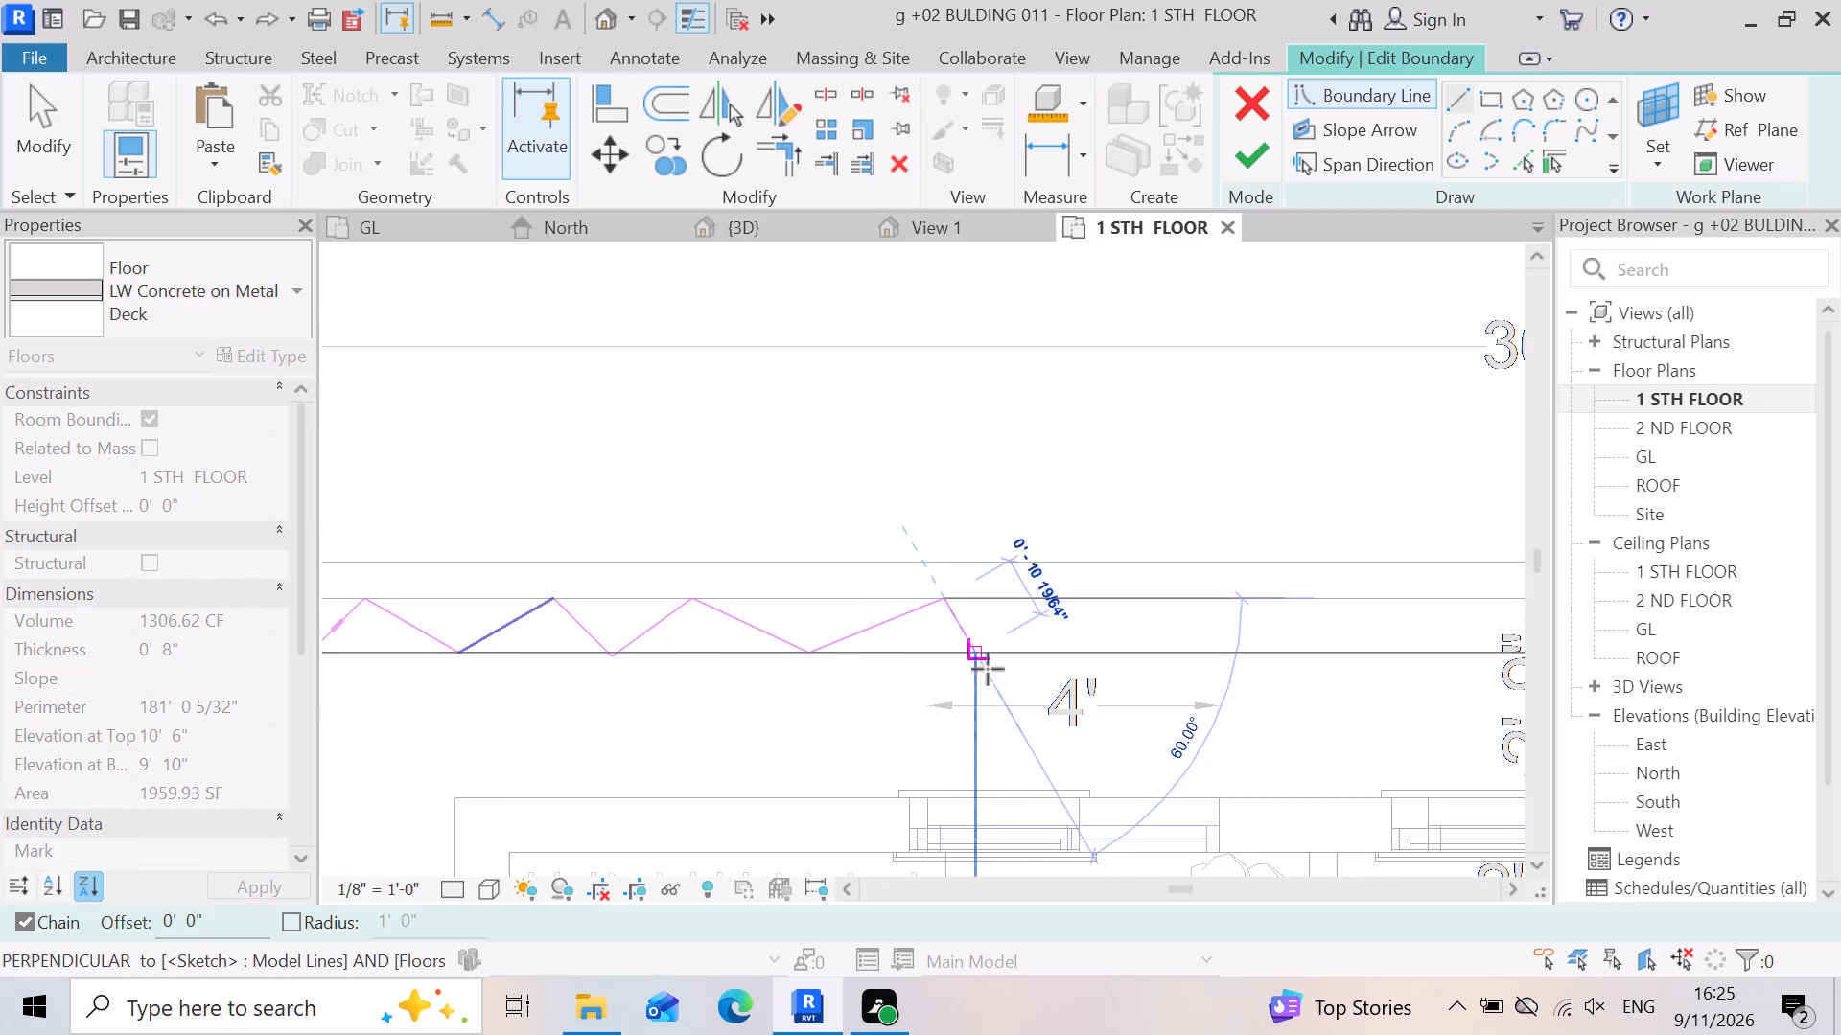
scroll(1002, 679, "up", 7)
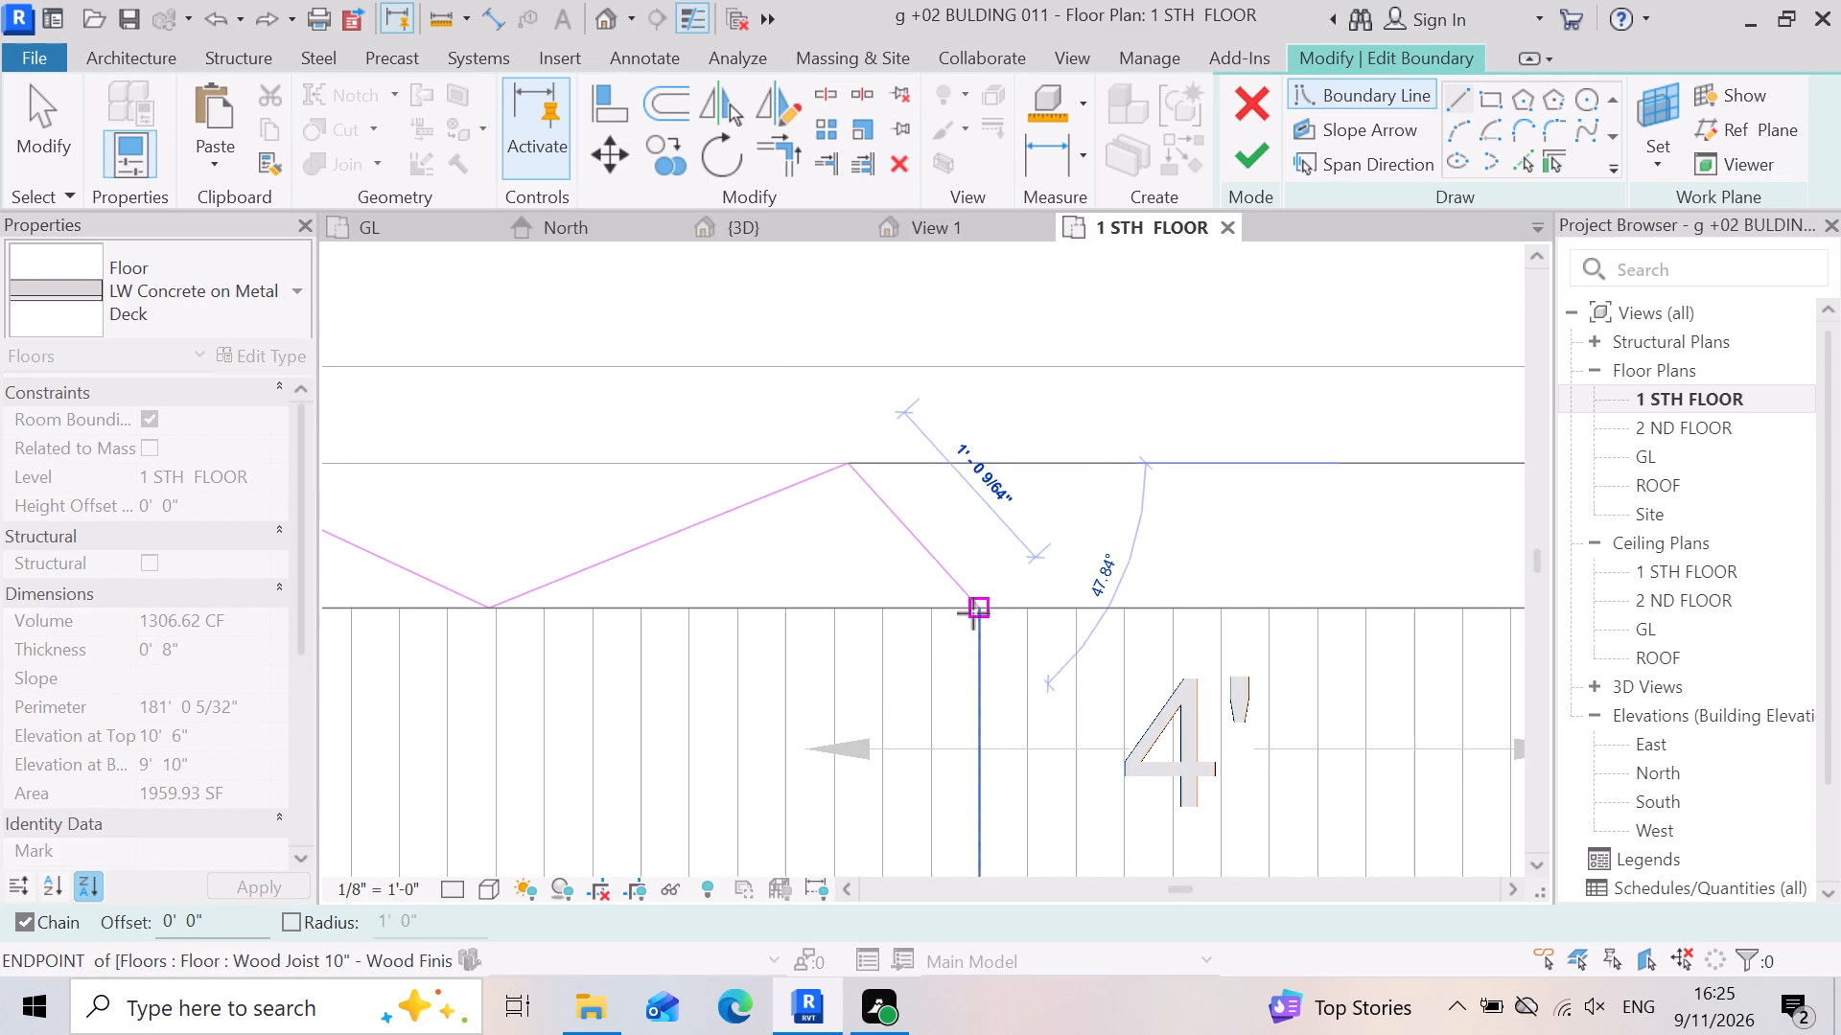
left_click(973, 613)
Add three outward teeth above and past the 4' dimension, the last one's outward segment about 1'-5" long at 31°.
scroll(955, 655, "down", 4)
scroll(1099, 558, "up", 3)
left_click(1116, 538)
scroll(1181, 657, "up", 3)
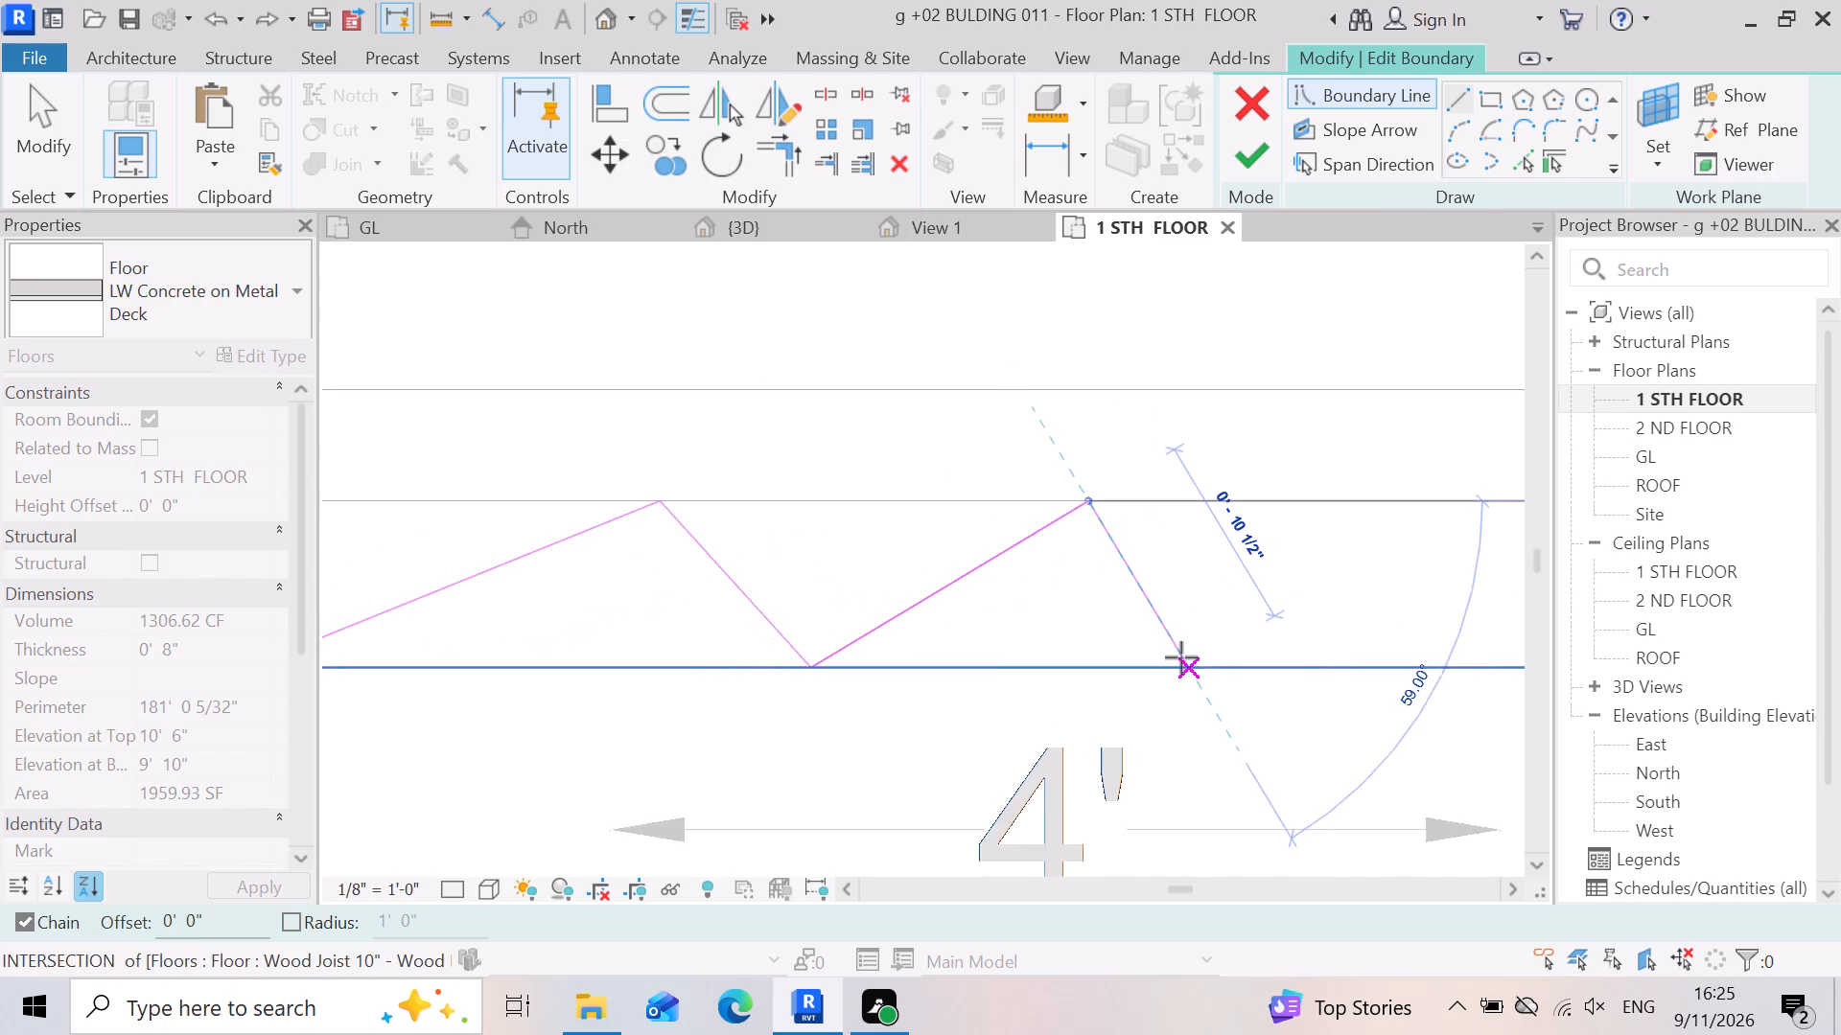
scroll(1181, 657, "up", 3)
left_click(1213, 680)
scroll(1187, 685, "down", 10)
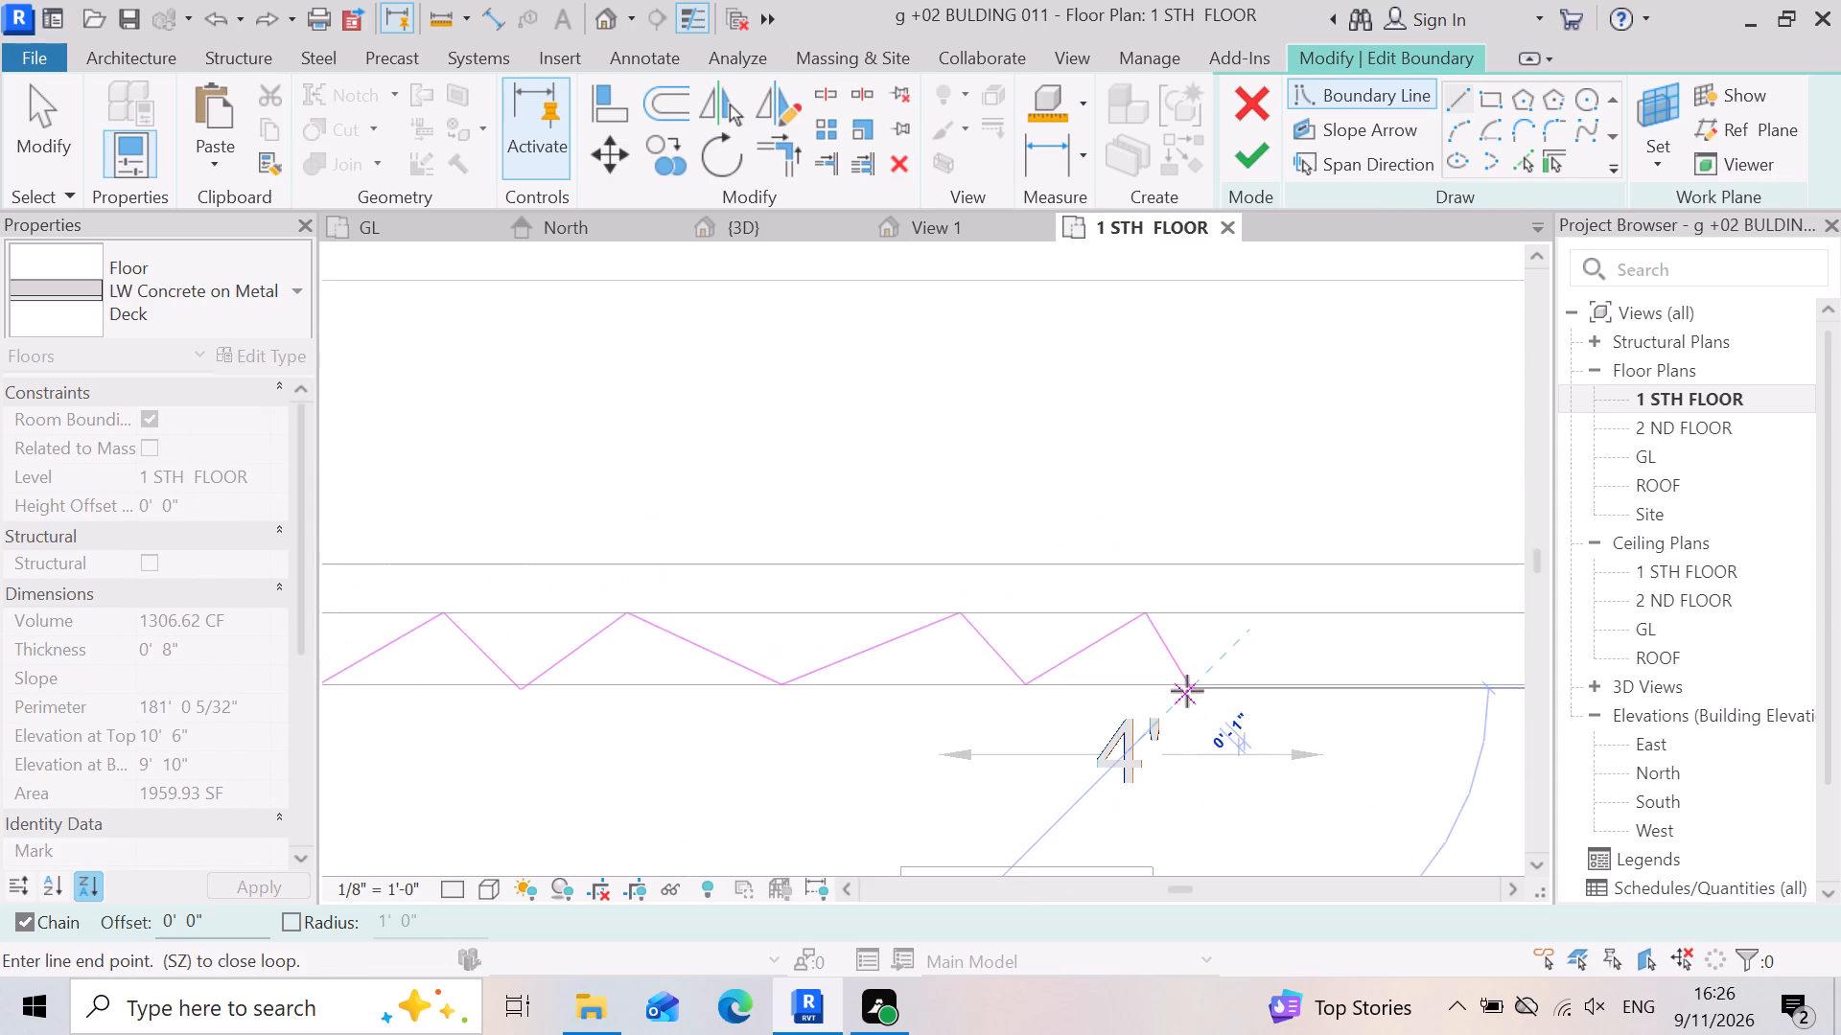
scroll(1365, 718, "up", 7)
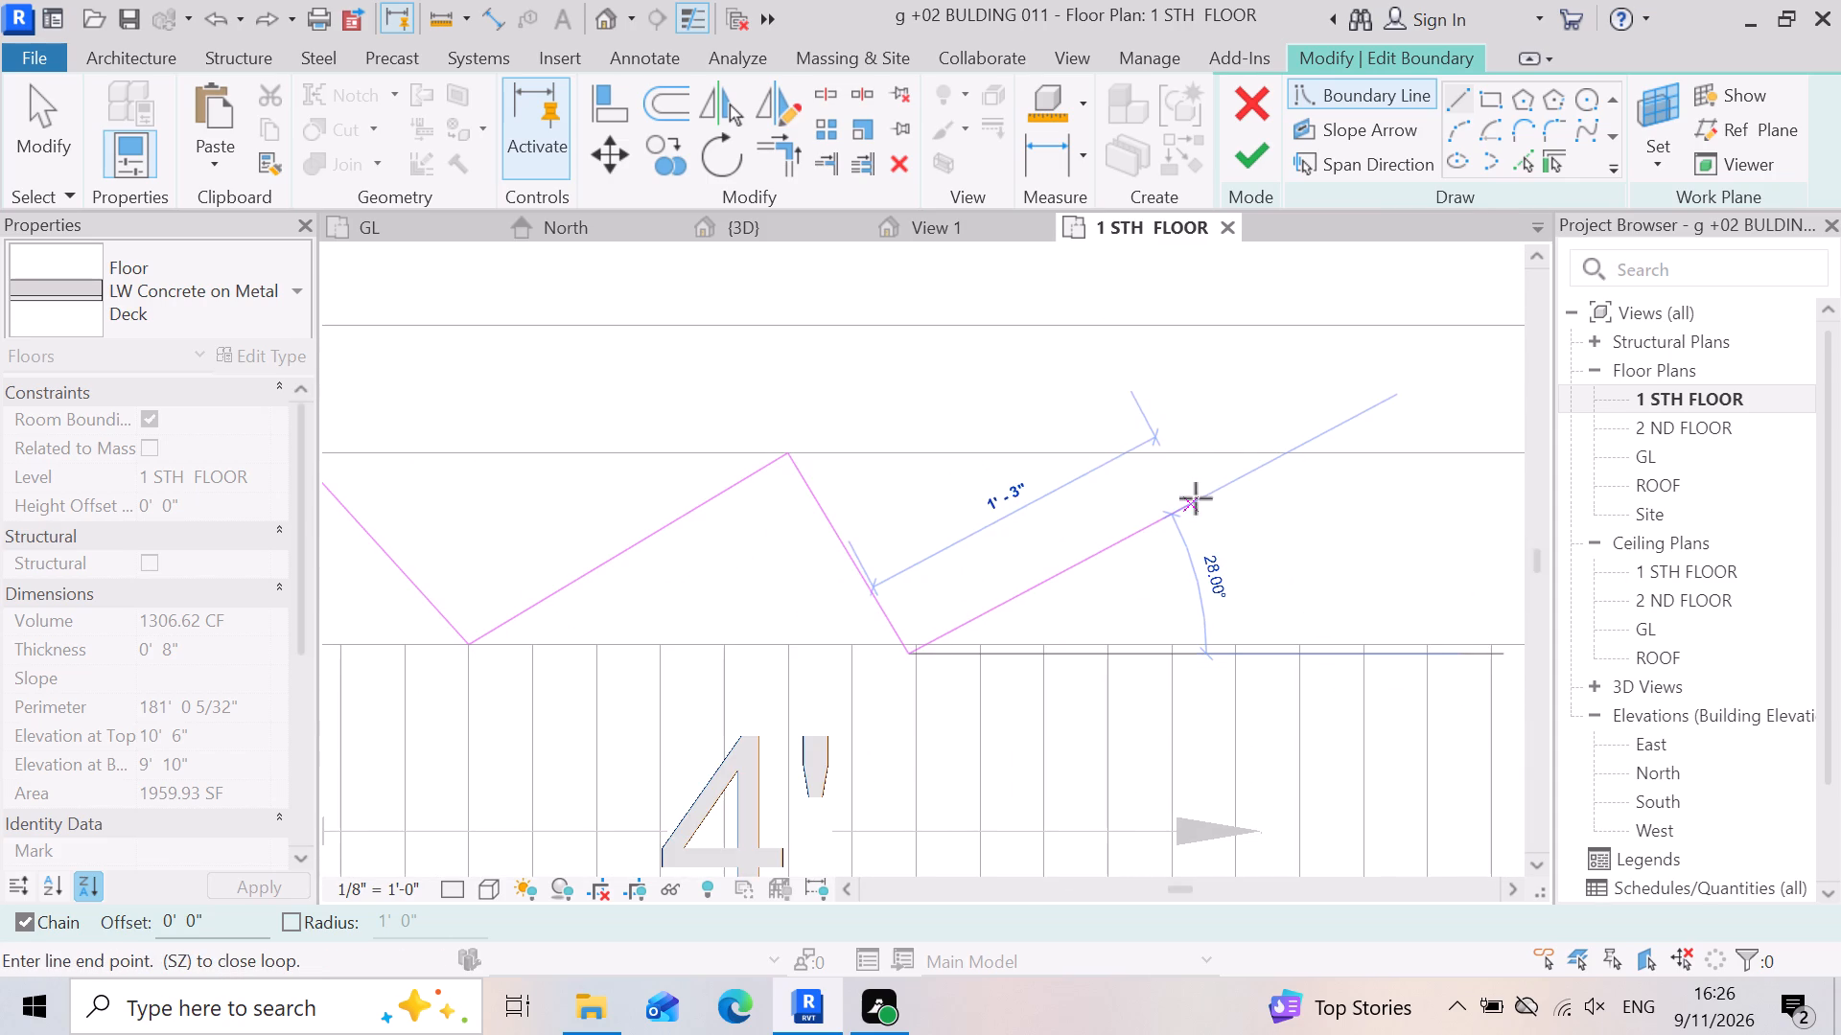
left_click(1229, 448)
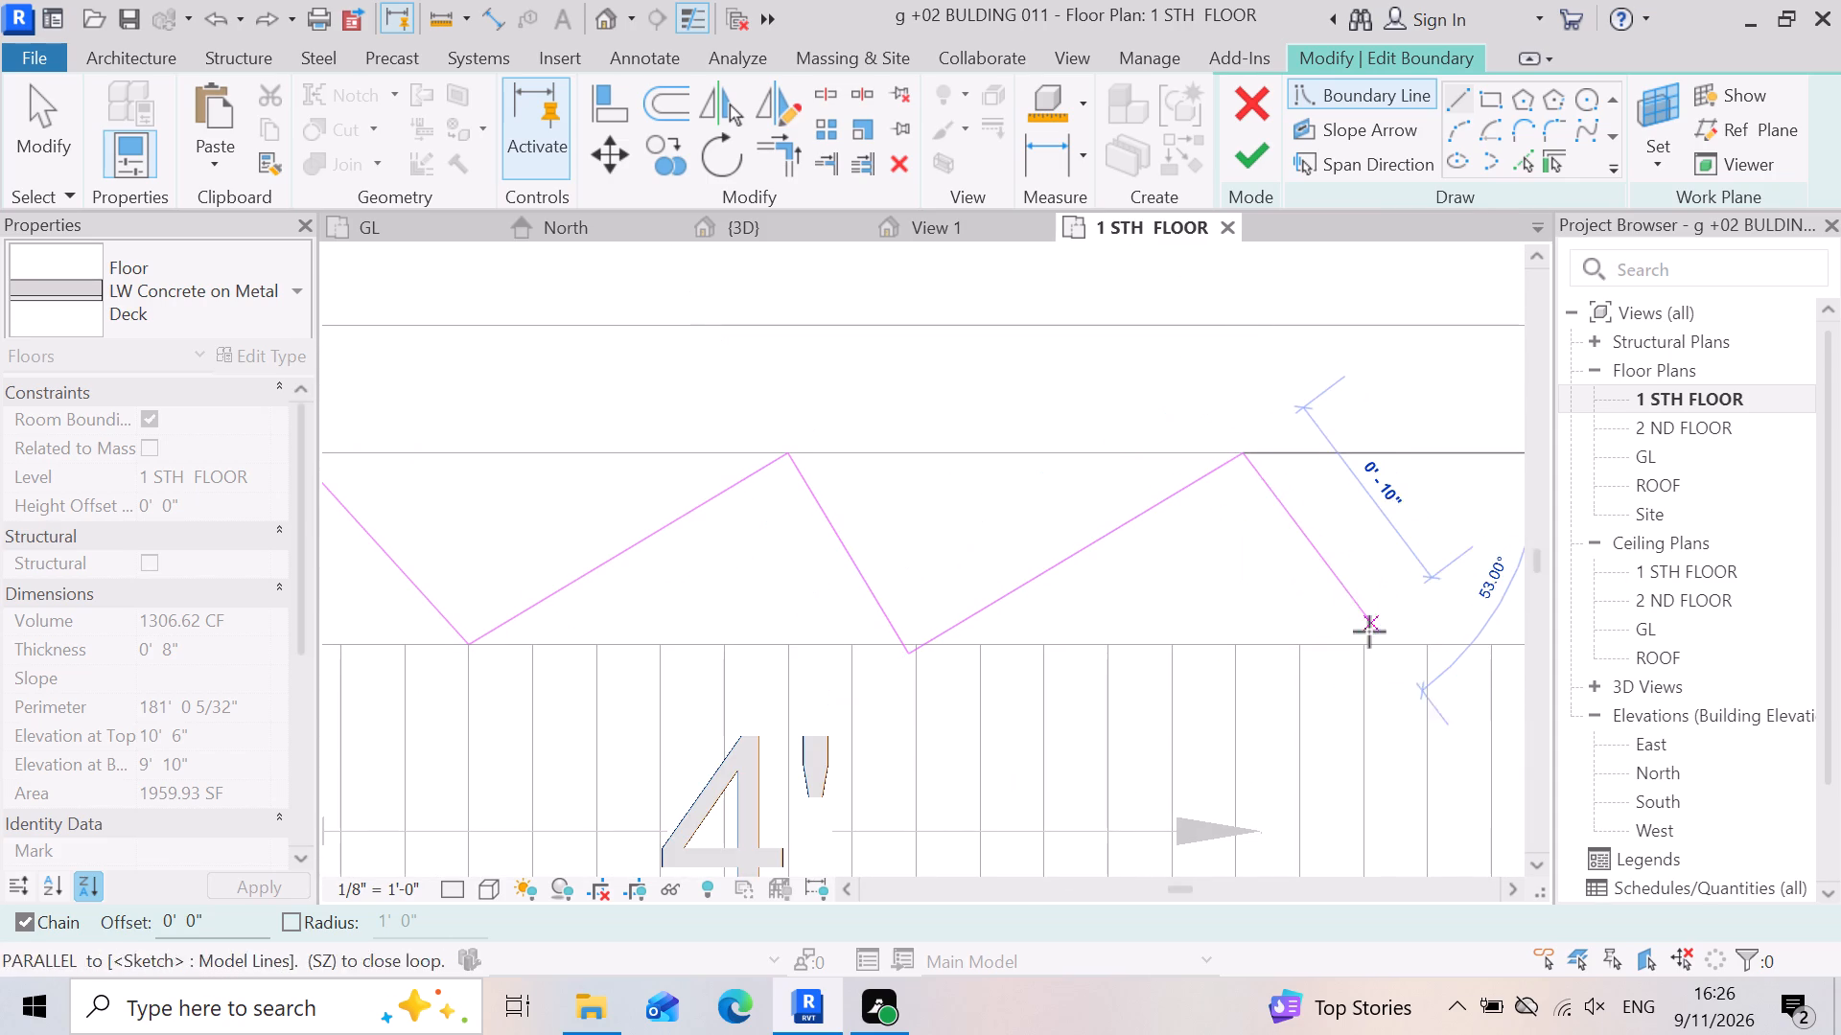
left_click(1368, 641)
scroll(1105, 729, "down", 10)
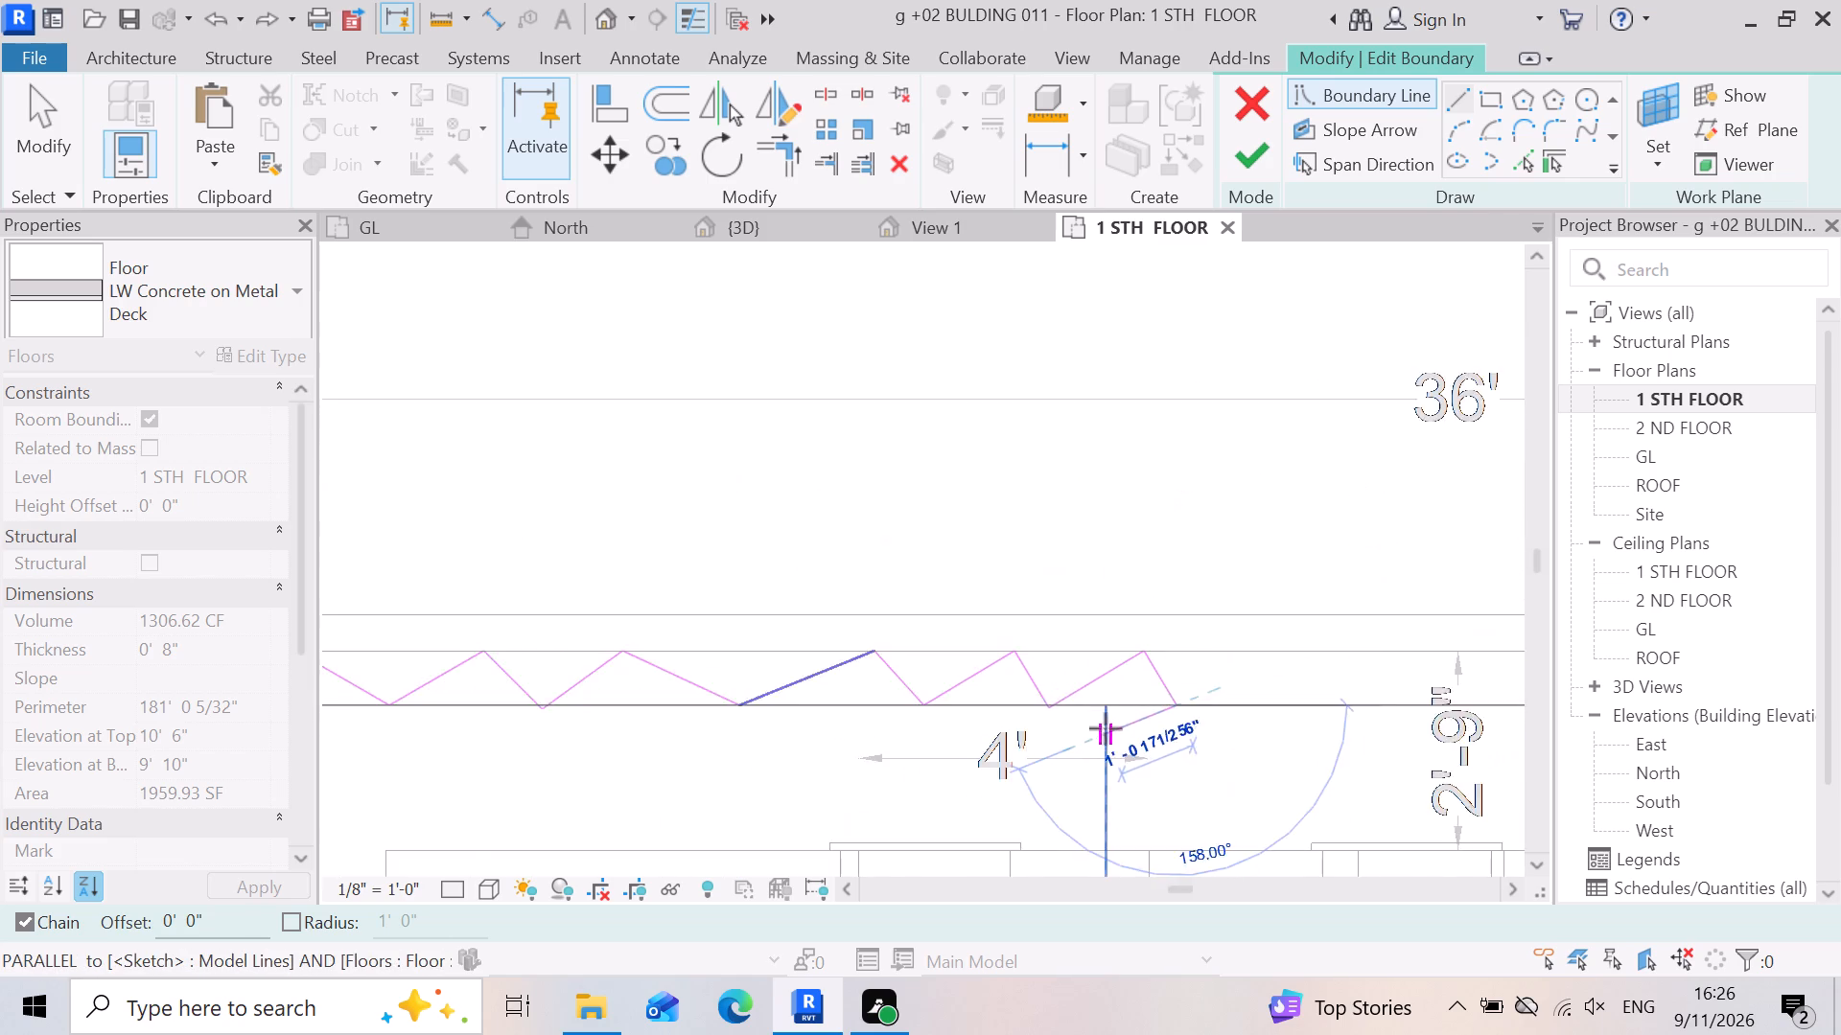
scroll(1253, 754, "up", 8)
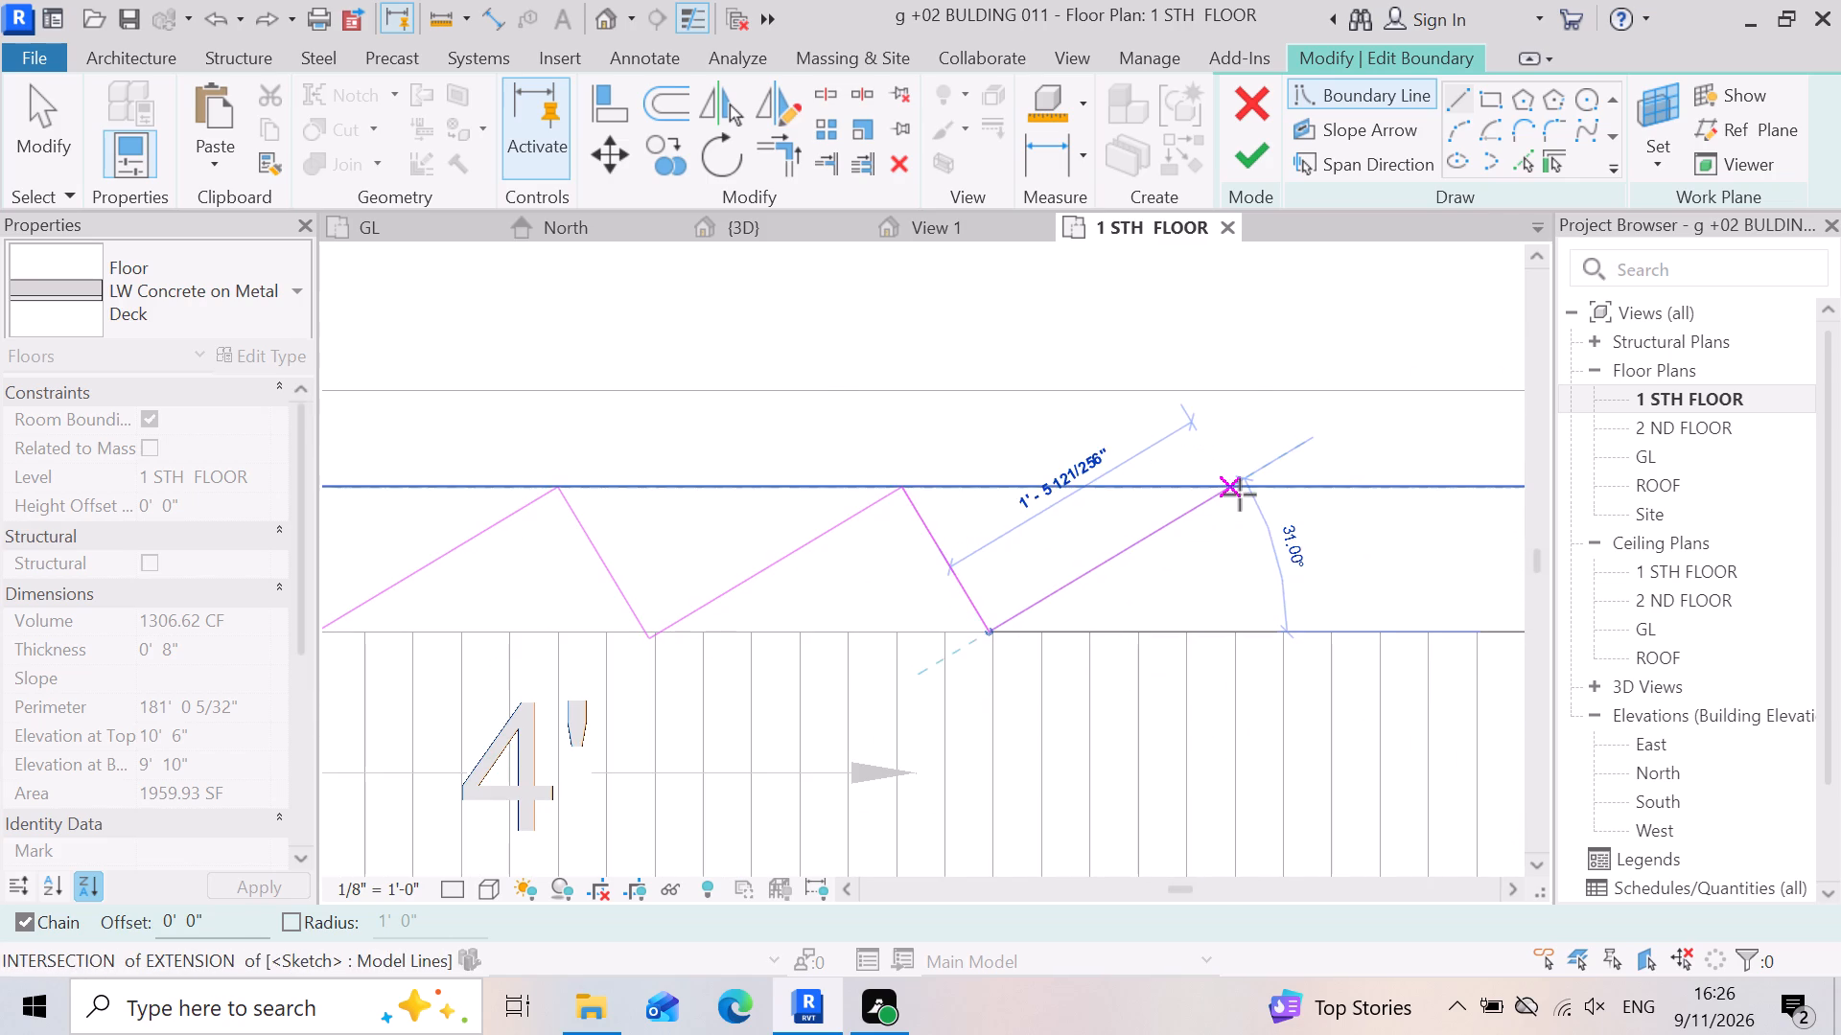
left_click(1240, 494)
left_click(1377, 635)
Add three outward teeth from the 2'-9" dimension toward the sliding door, the first with segments about 2' and 1'-6" long.
scroll(1309, 647, "down", 10)
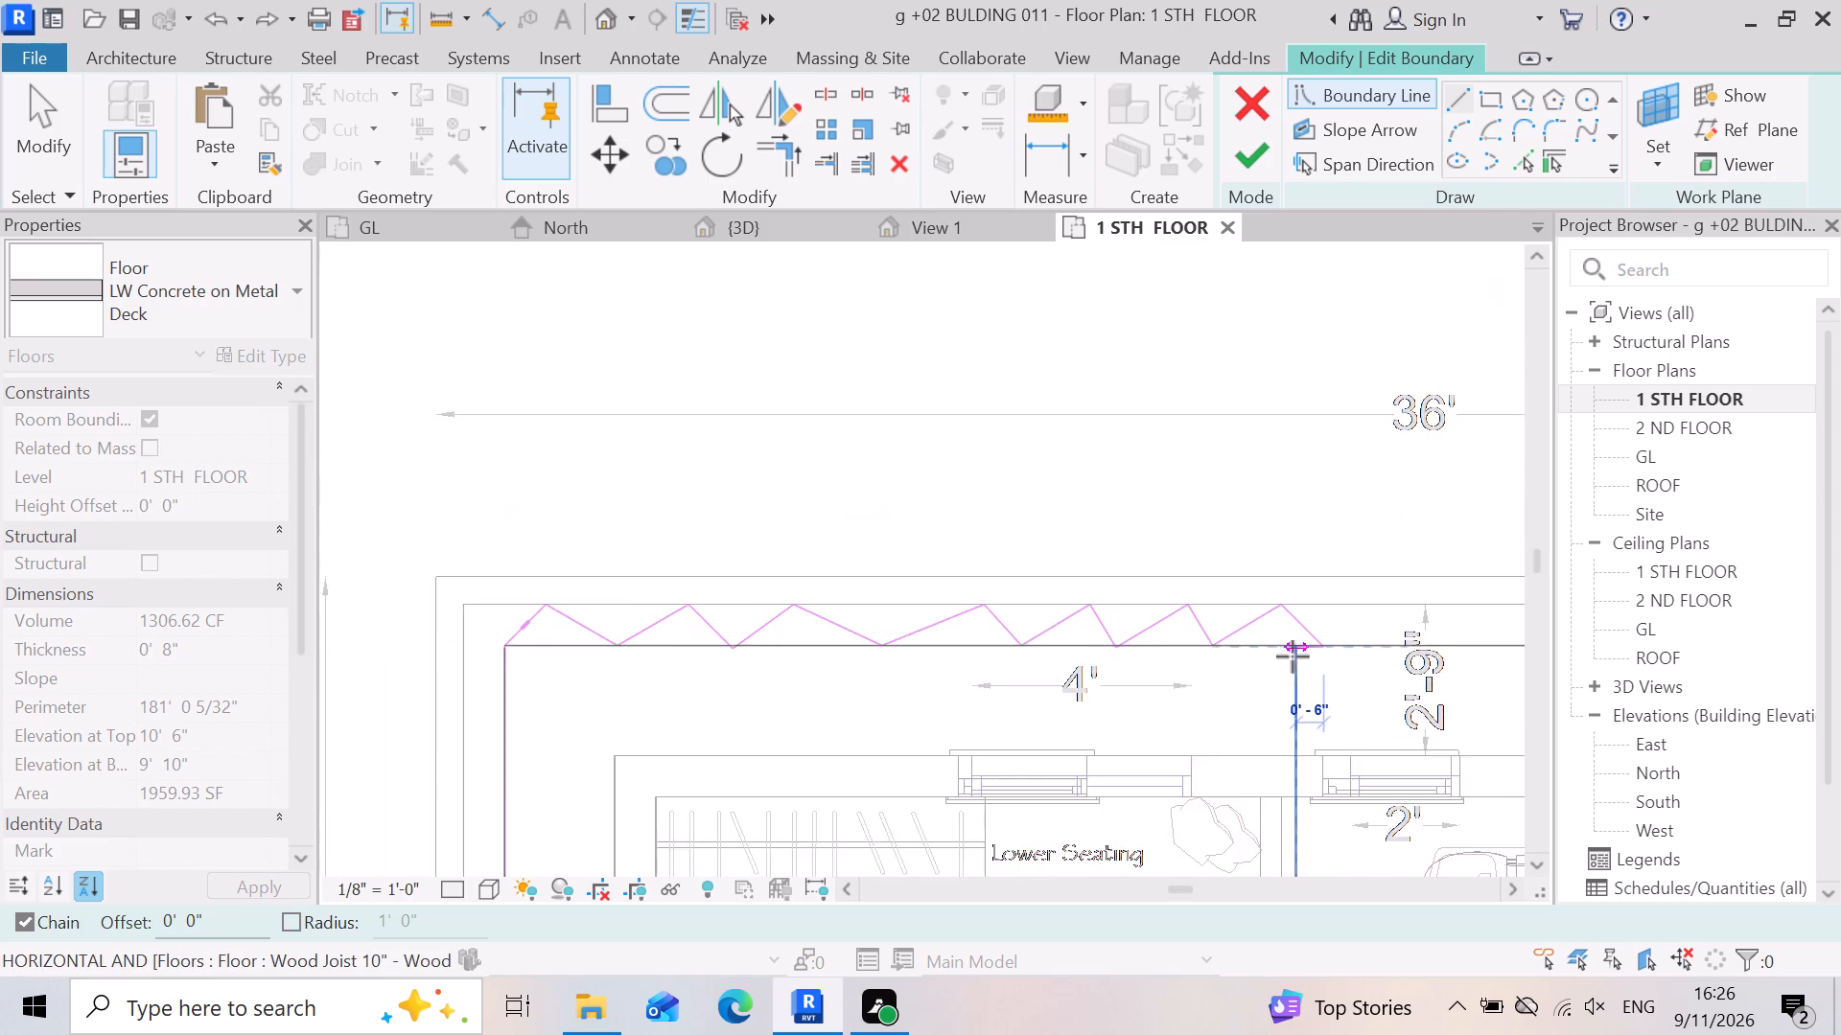
scroll(1293, 656, "down", 2)
scroll(1251, 734, "down", 9)
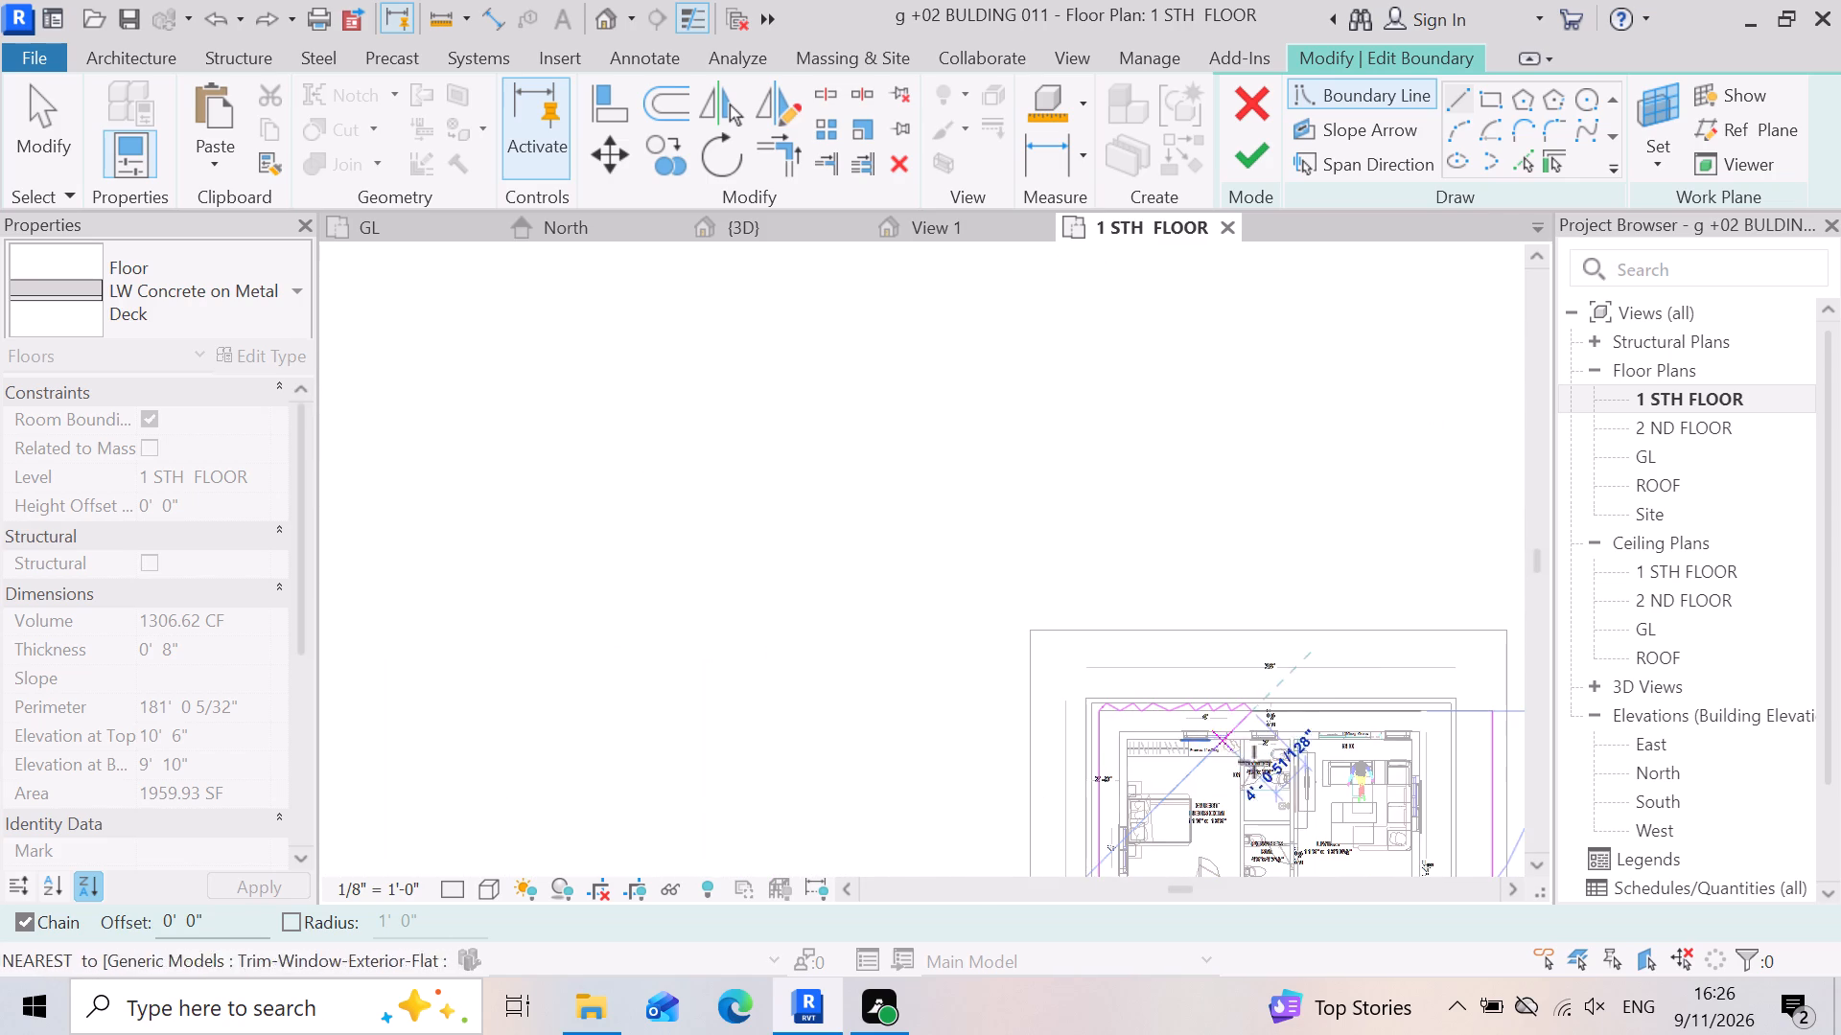
scroll(1438, 762, "up", 11)
scroll(1069, 693, "up", 2)
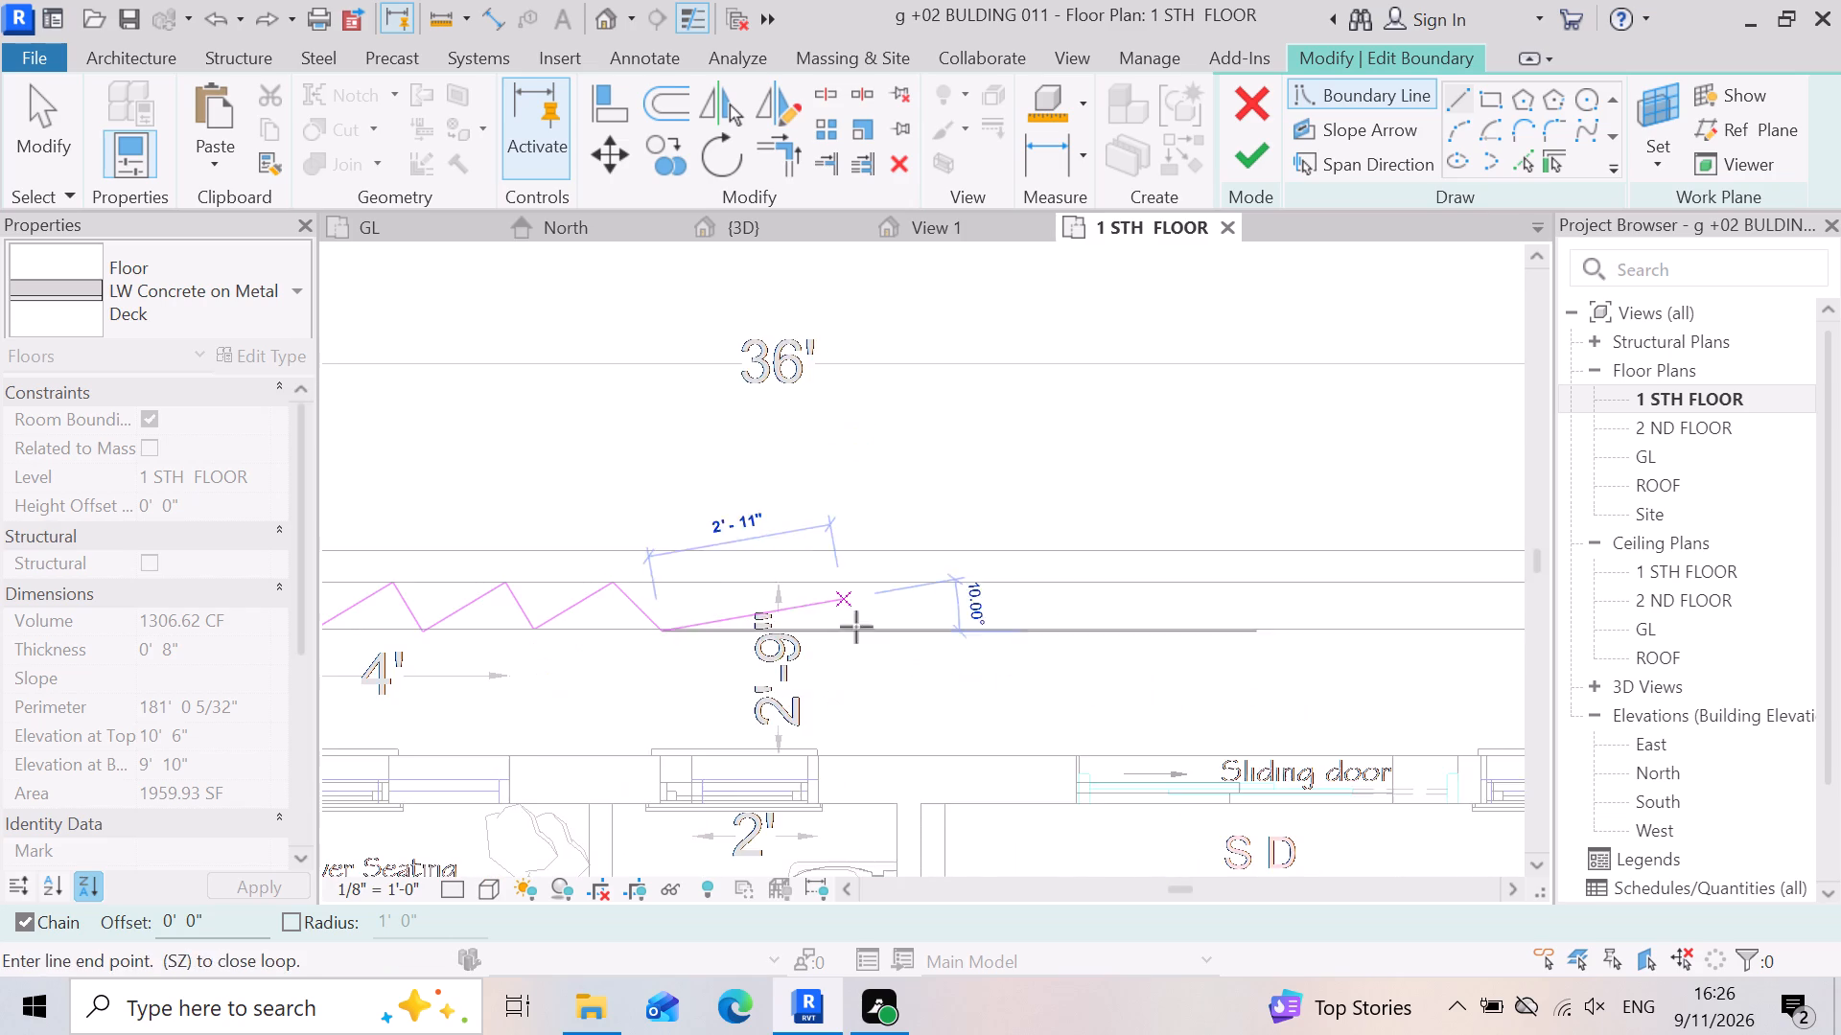
scroll(864, 662, "up", 3)
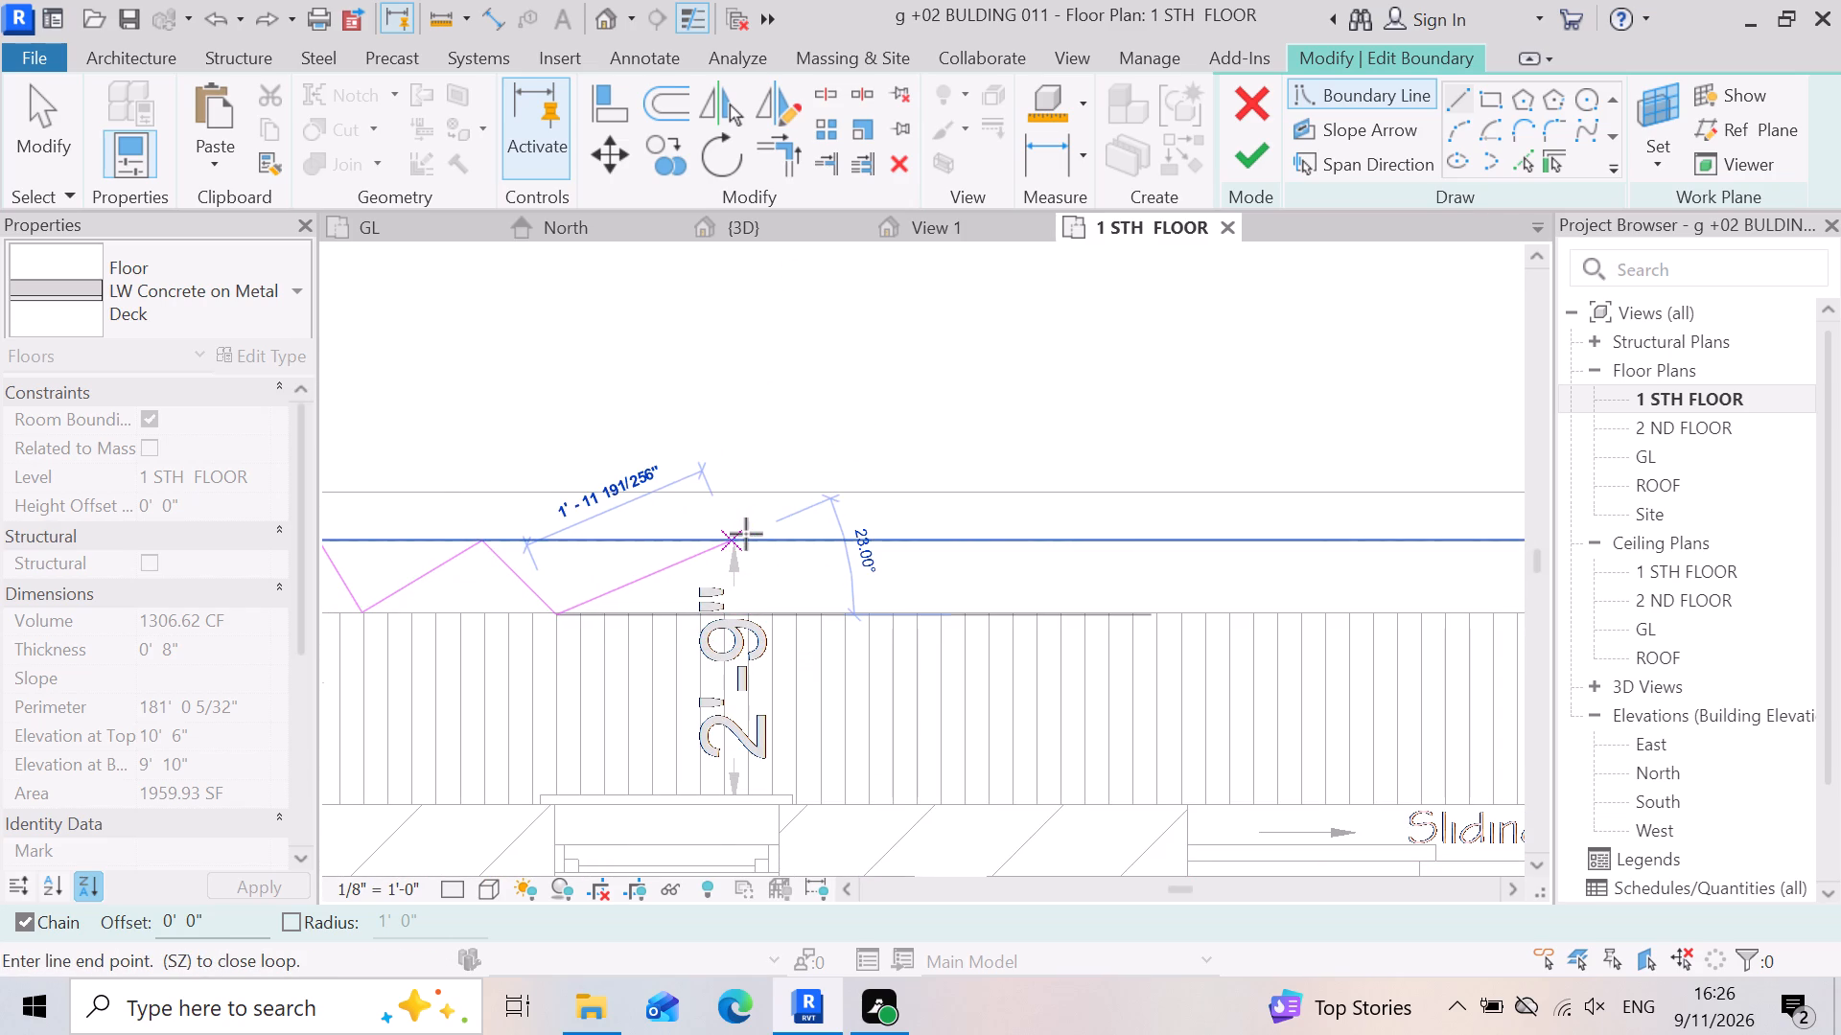
left_click(746, 534)
left_click(857, 609)
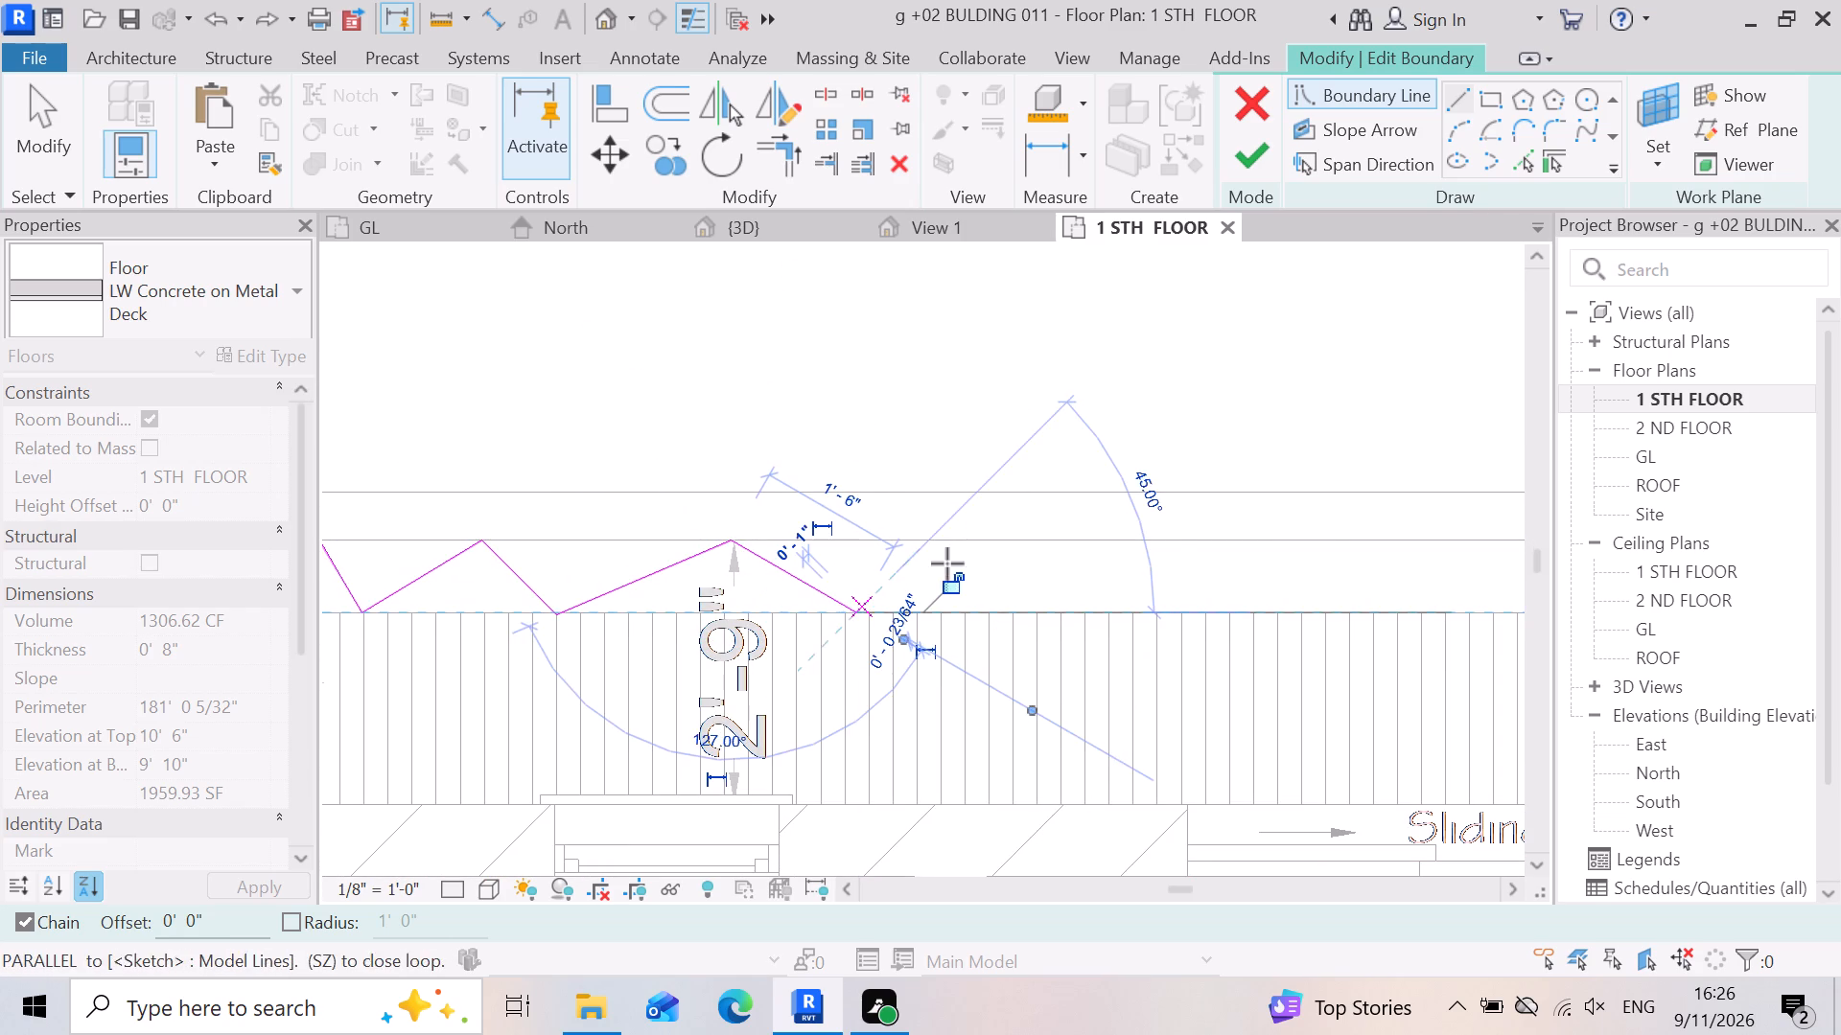
left_click(977, 547)
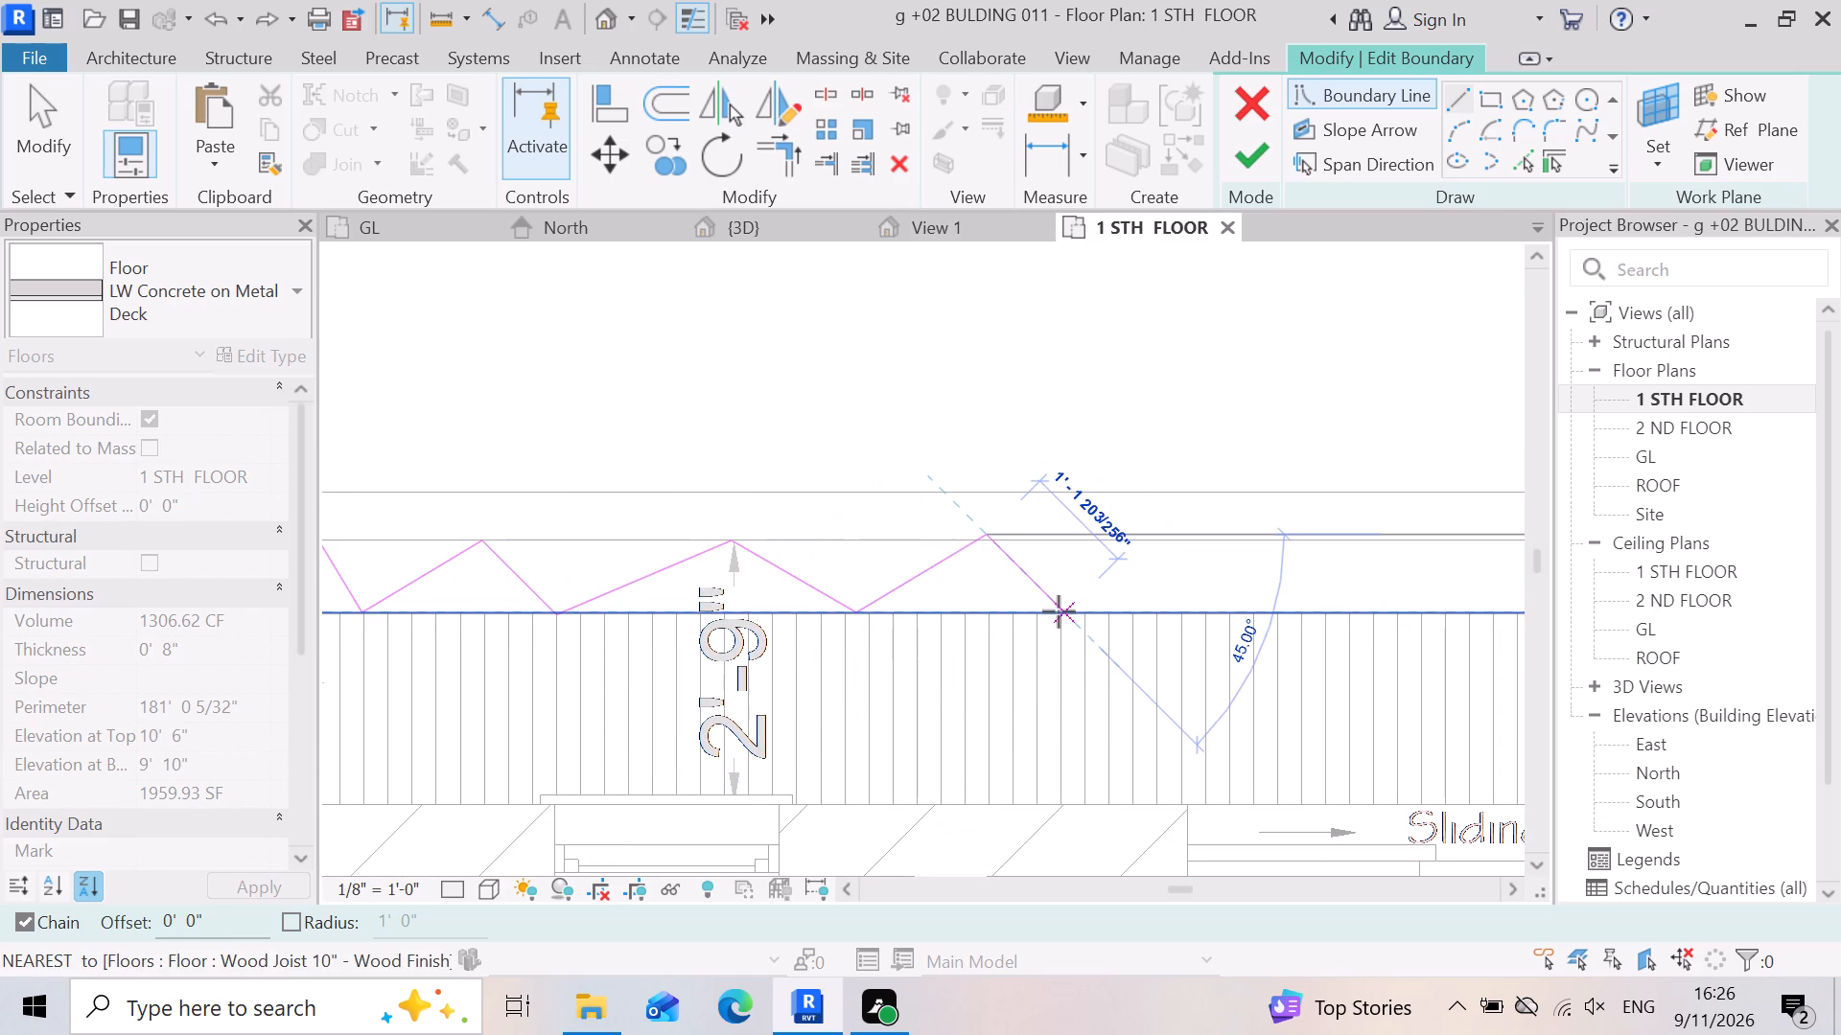
left_click(1059, 611)
left_click(1167, 537)
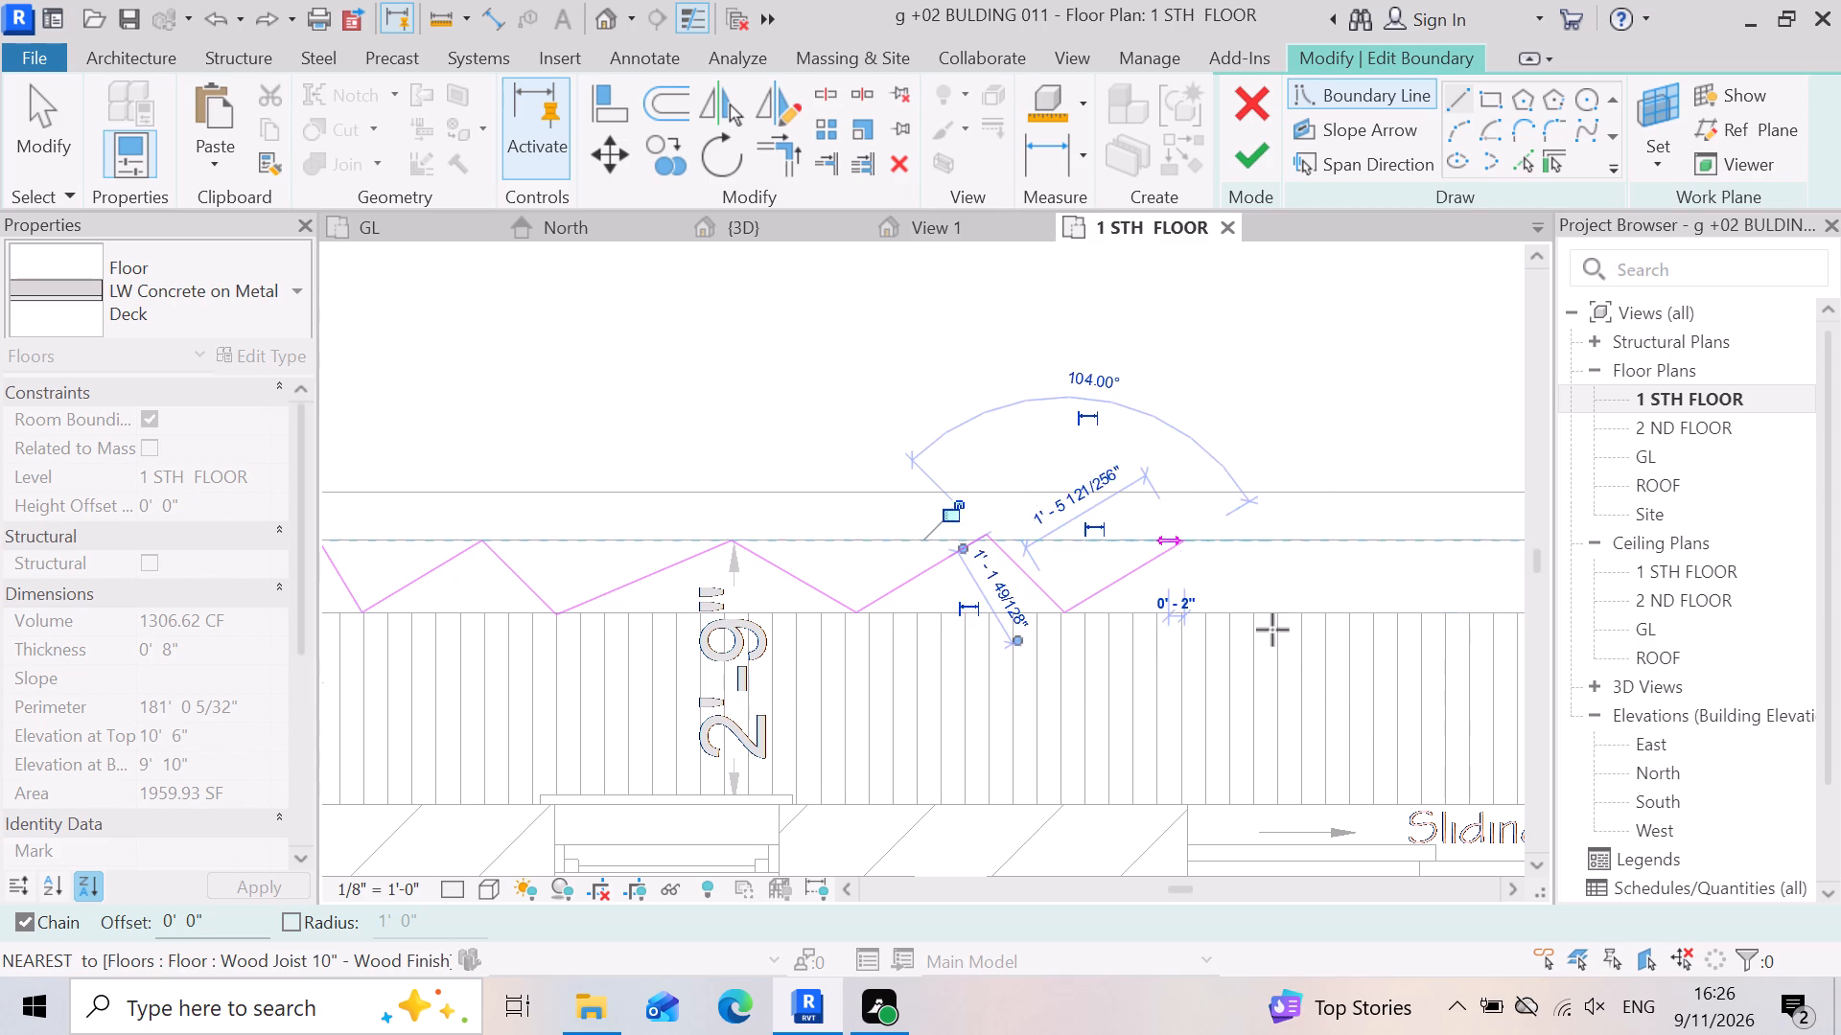
left_click(1259, 612)
Add two outward teeth along the rear edge above the sliding door, the second one's outward segment about 1'-3" long at 36°.
scroll(1186, 694, "down", 5)
scroll(1373, 659, "up", 4)
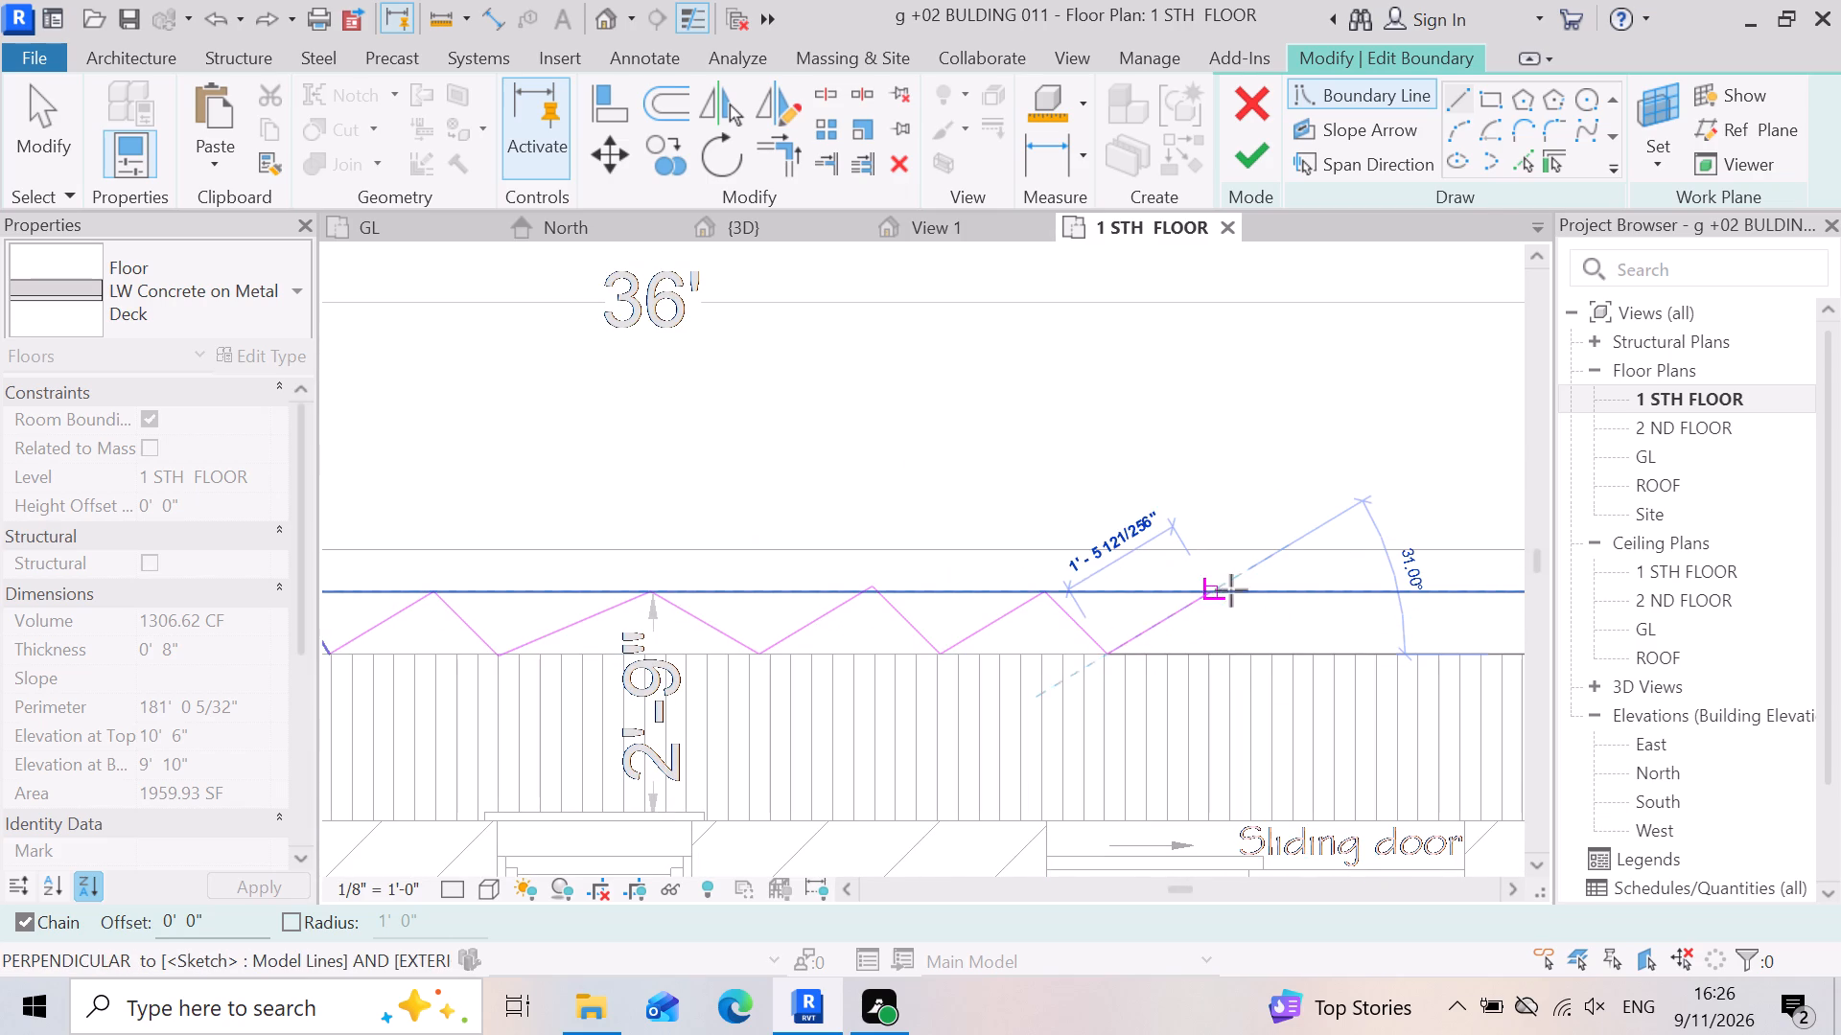
left_click(1238, 589)
scroll(1340, 662, "up", 7)
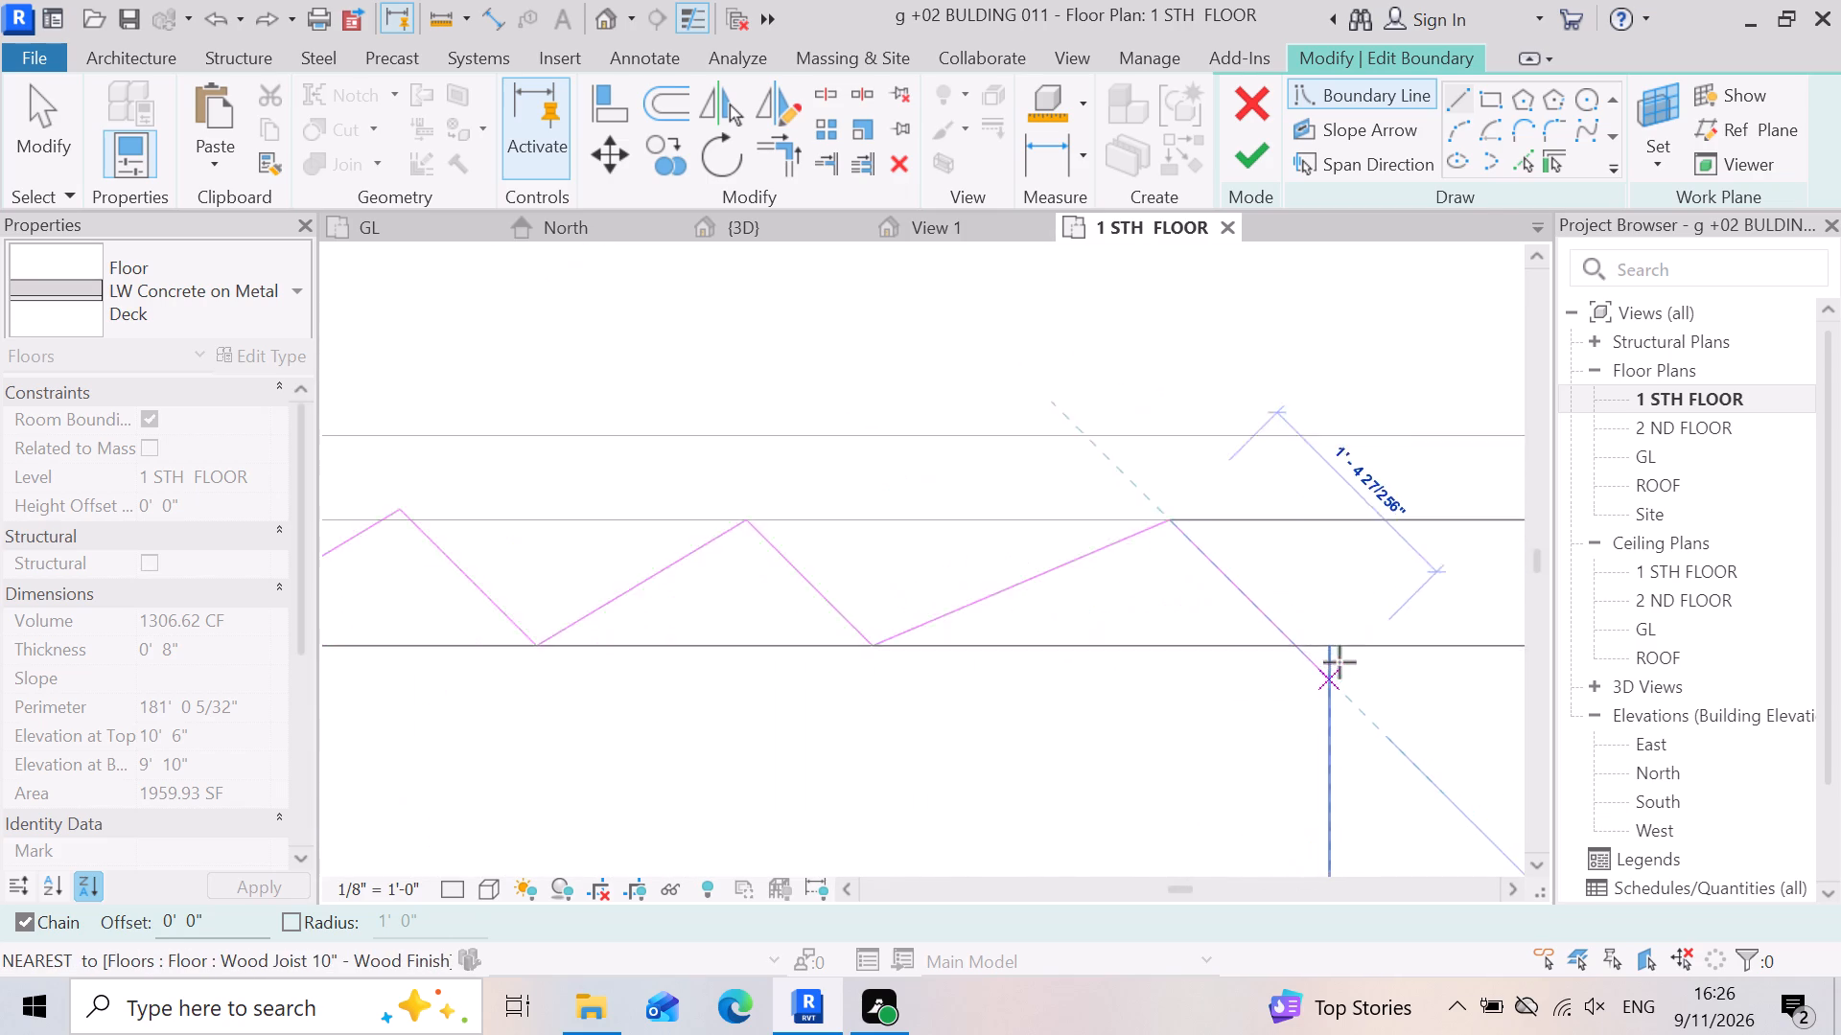
left_click(1340, 638)
scroll(1154, 717, "down", 8)
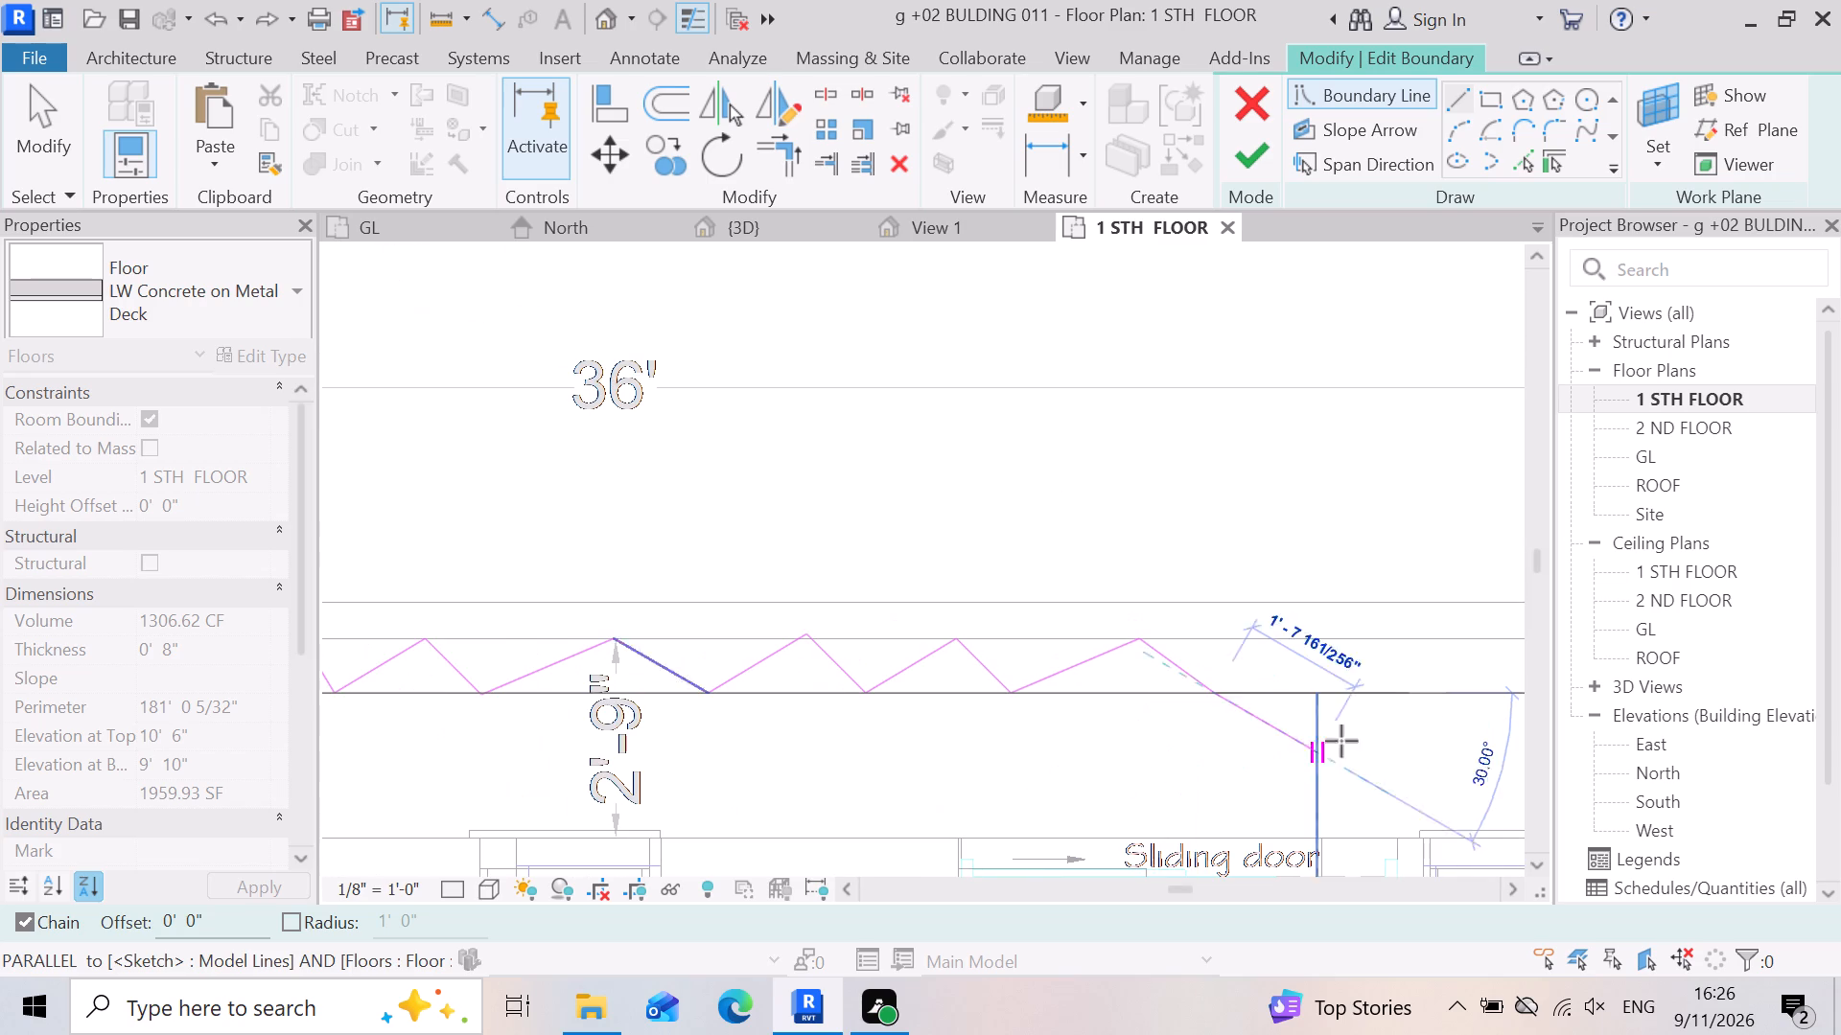
scroll(1348, 741, "up", 11)
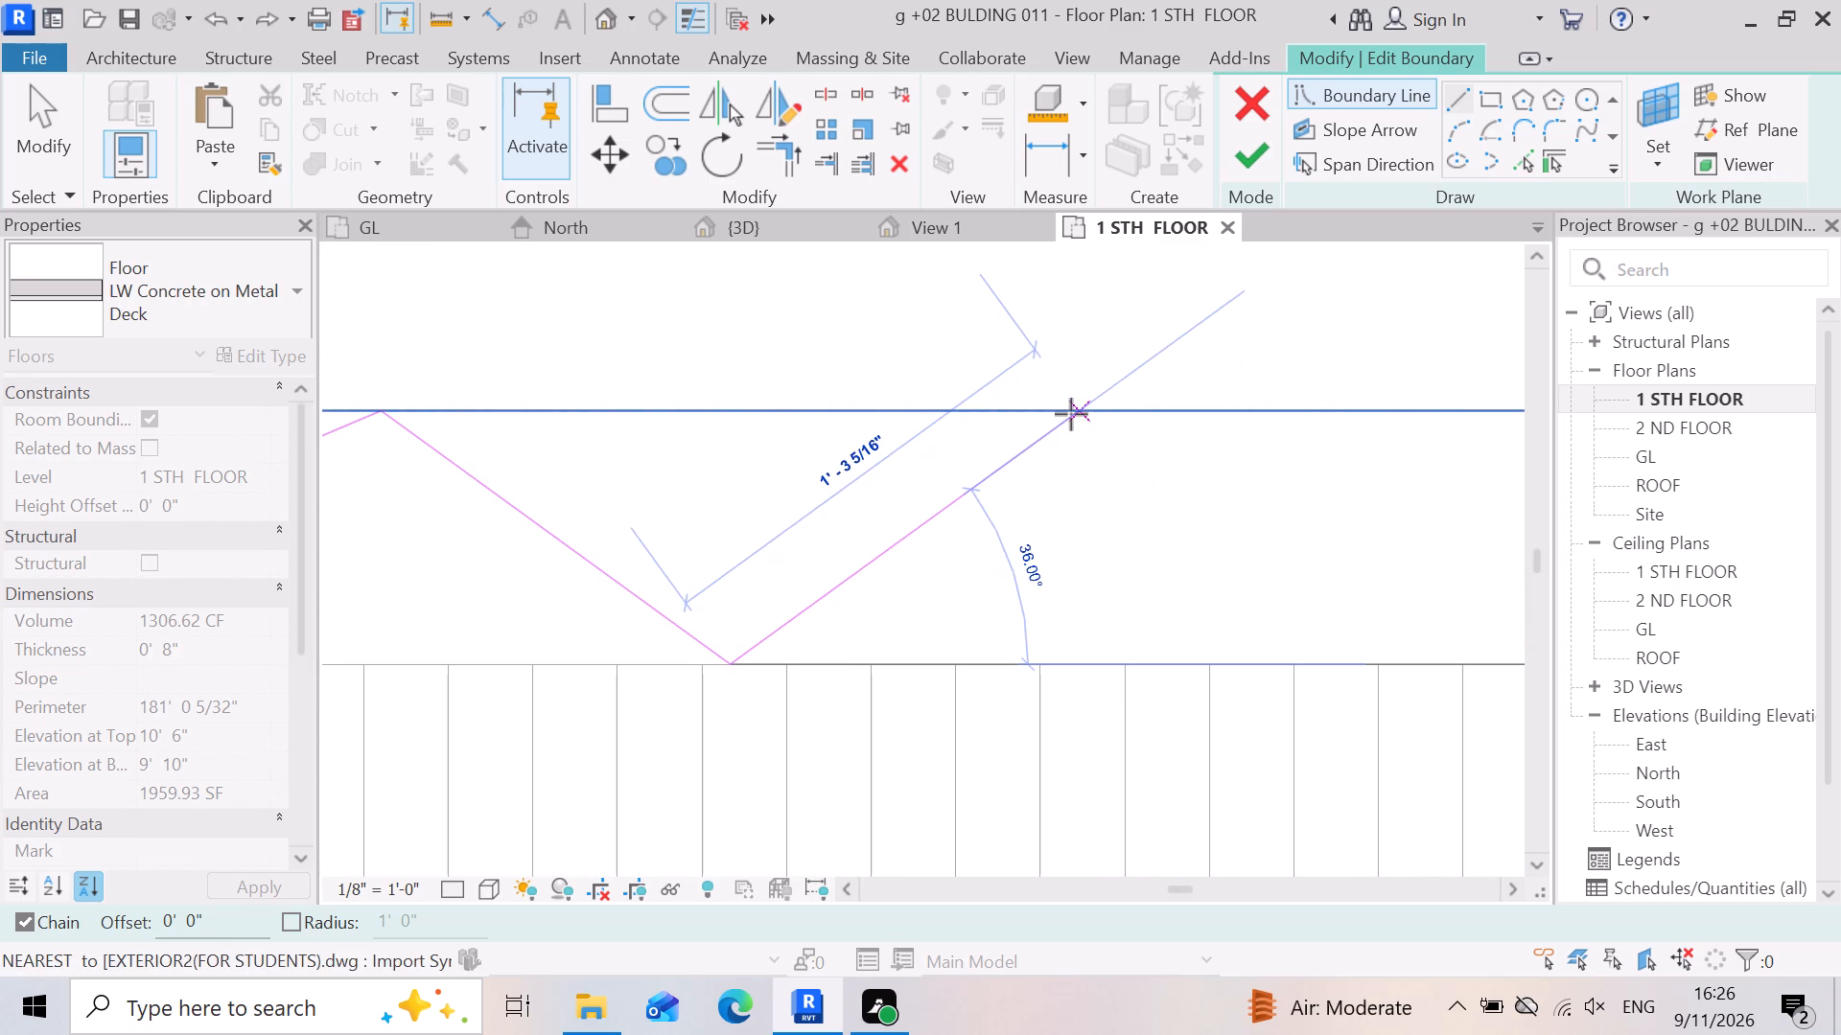
left_click(1071, 414)
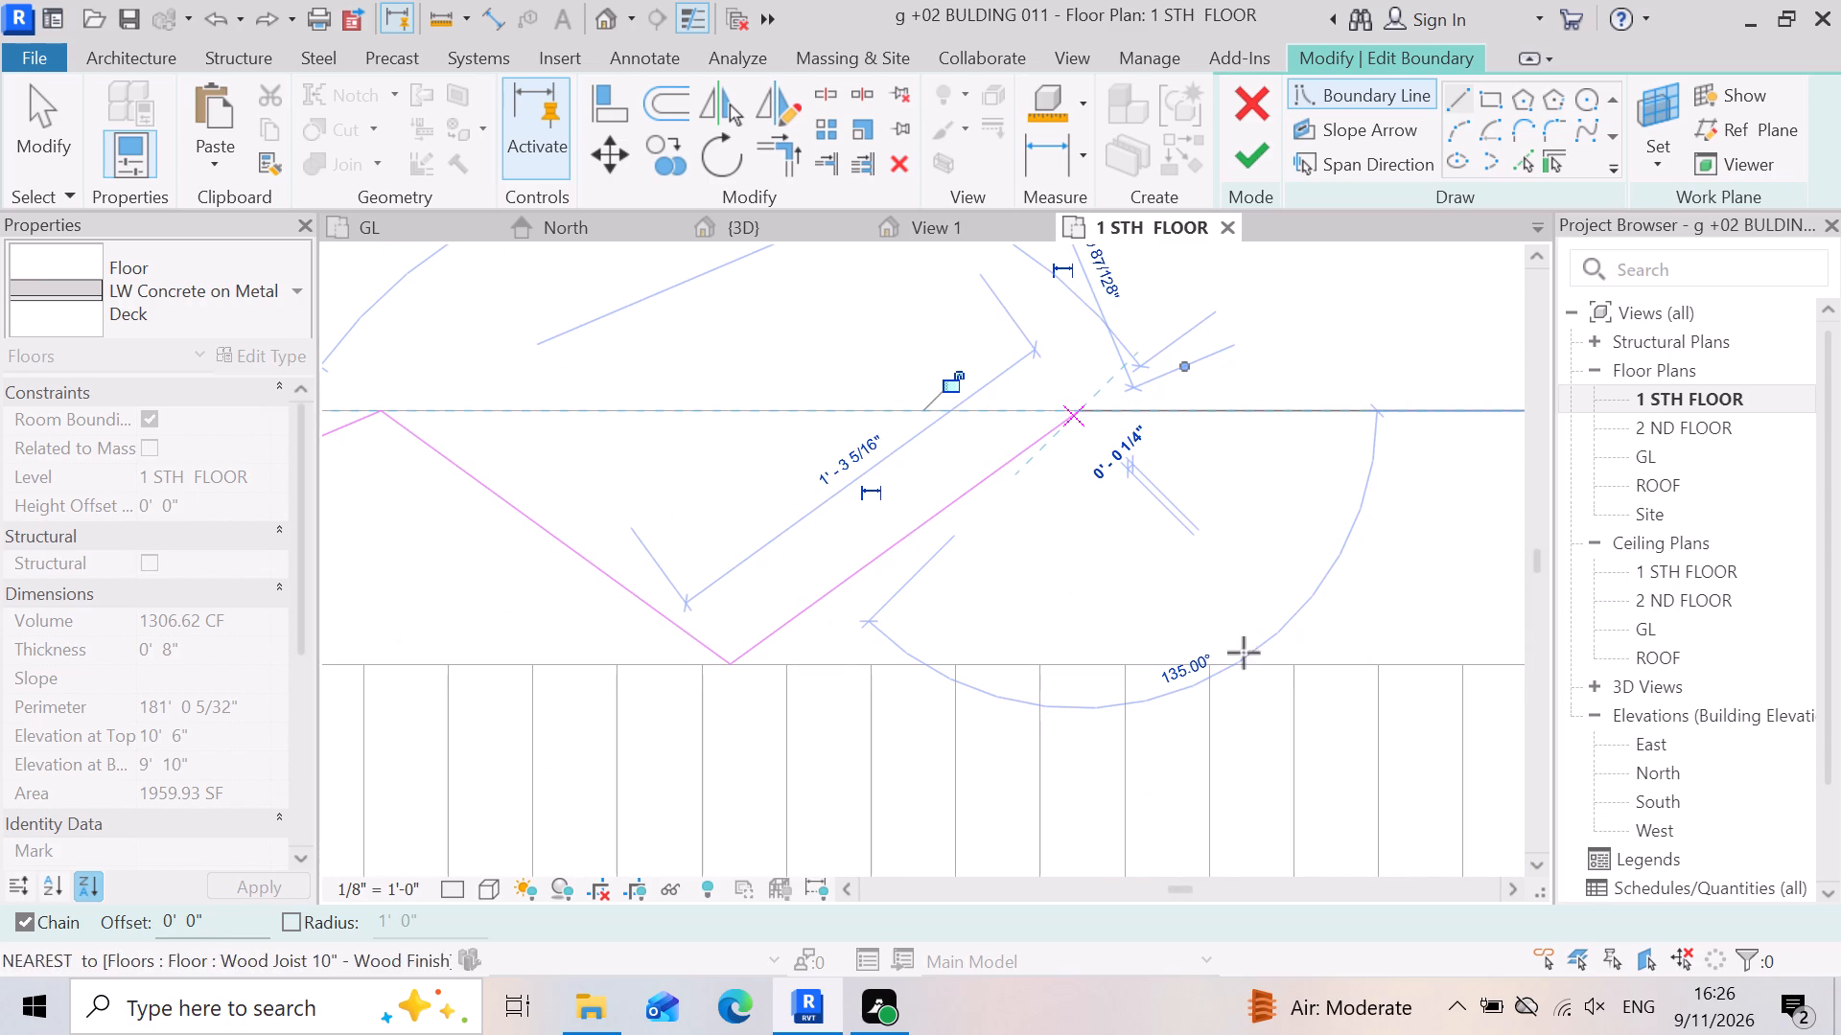
scroll(1236, 666, "up", 3)
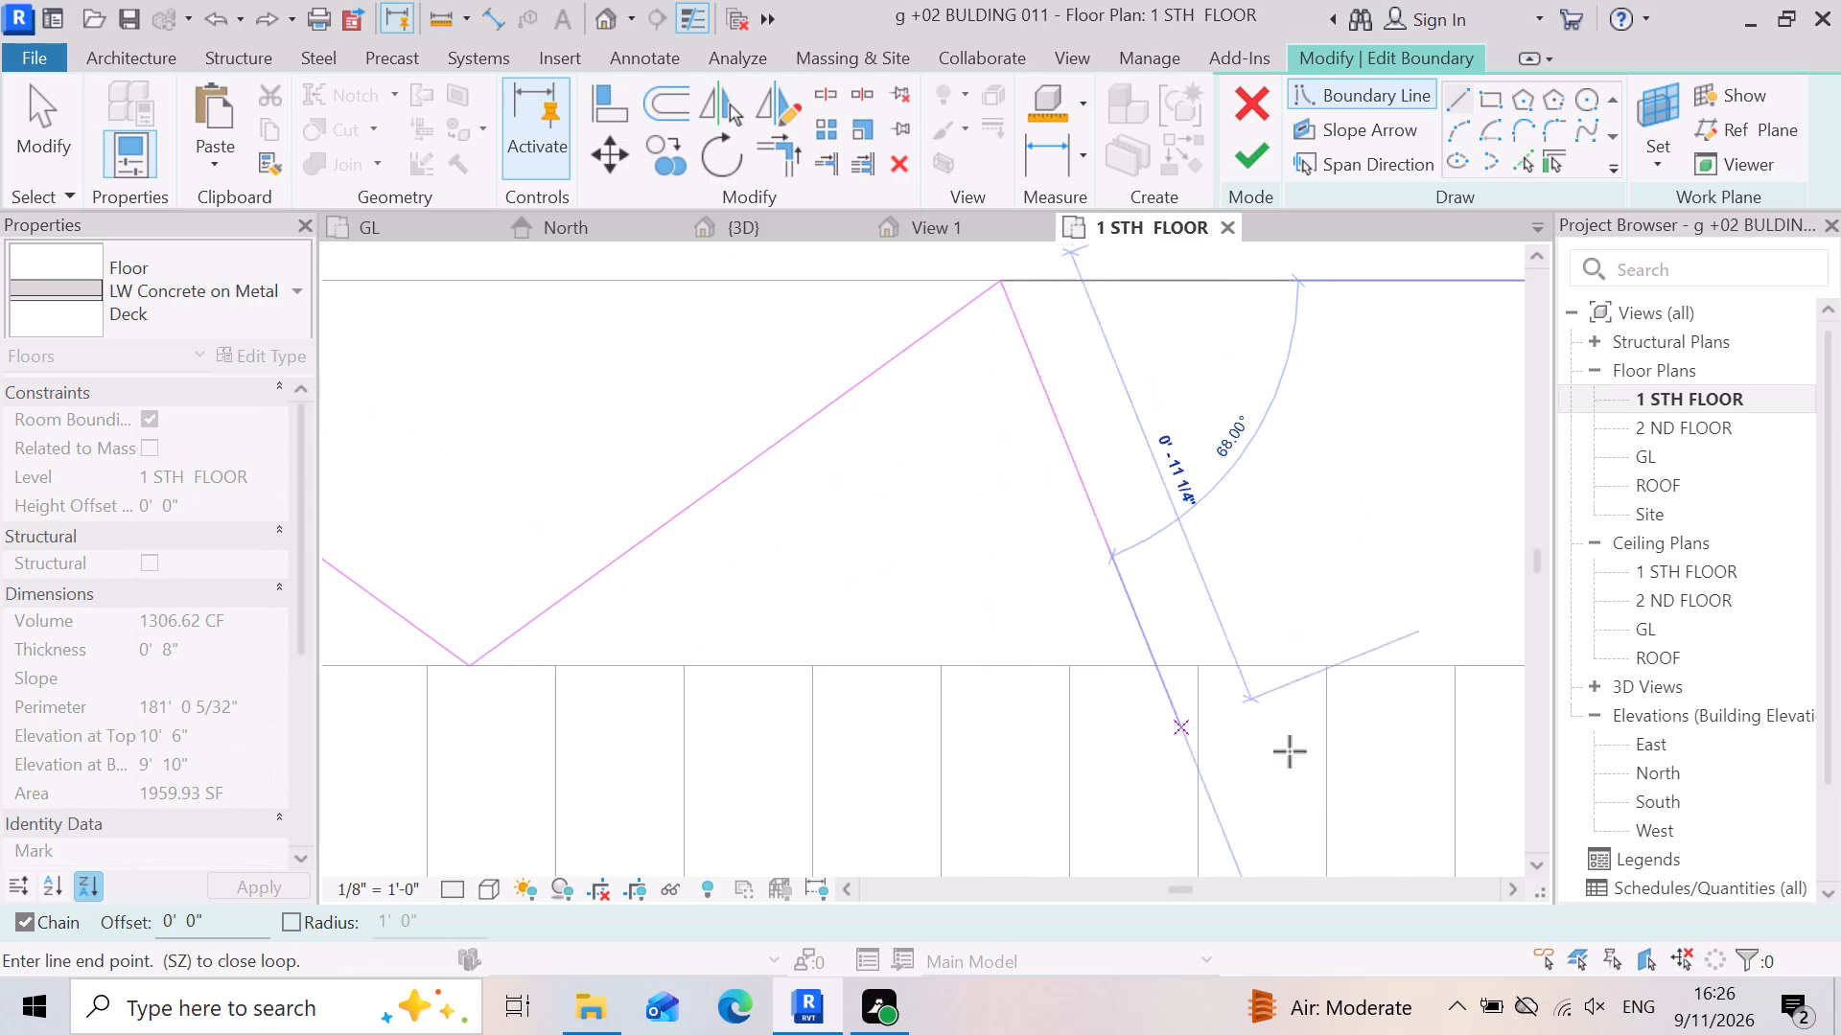
left_click(1210, 659)
Add two outward teeth along the rear edge past the sliding door, their outward segments at 45° and about 1'-1" long.
scroll(1144, 711, "down", 9)
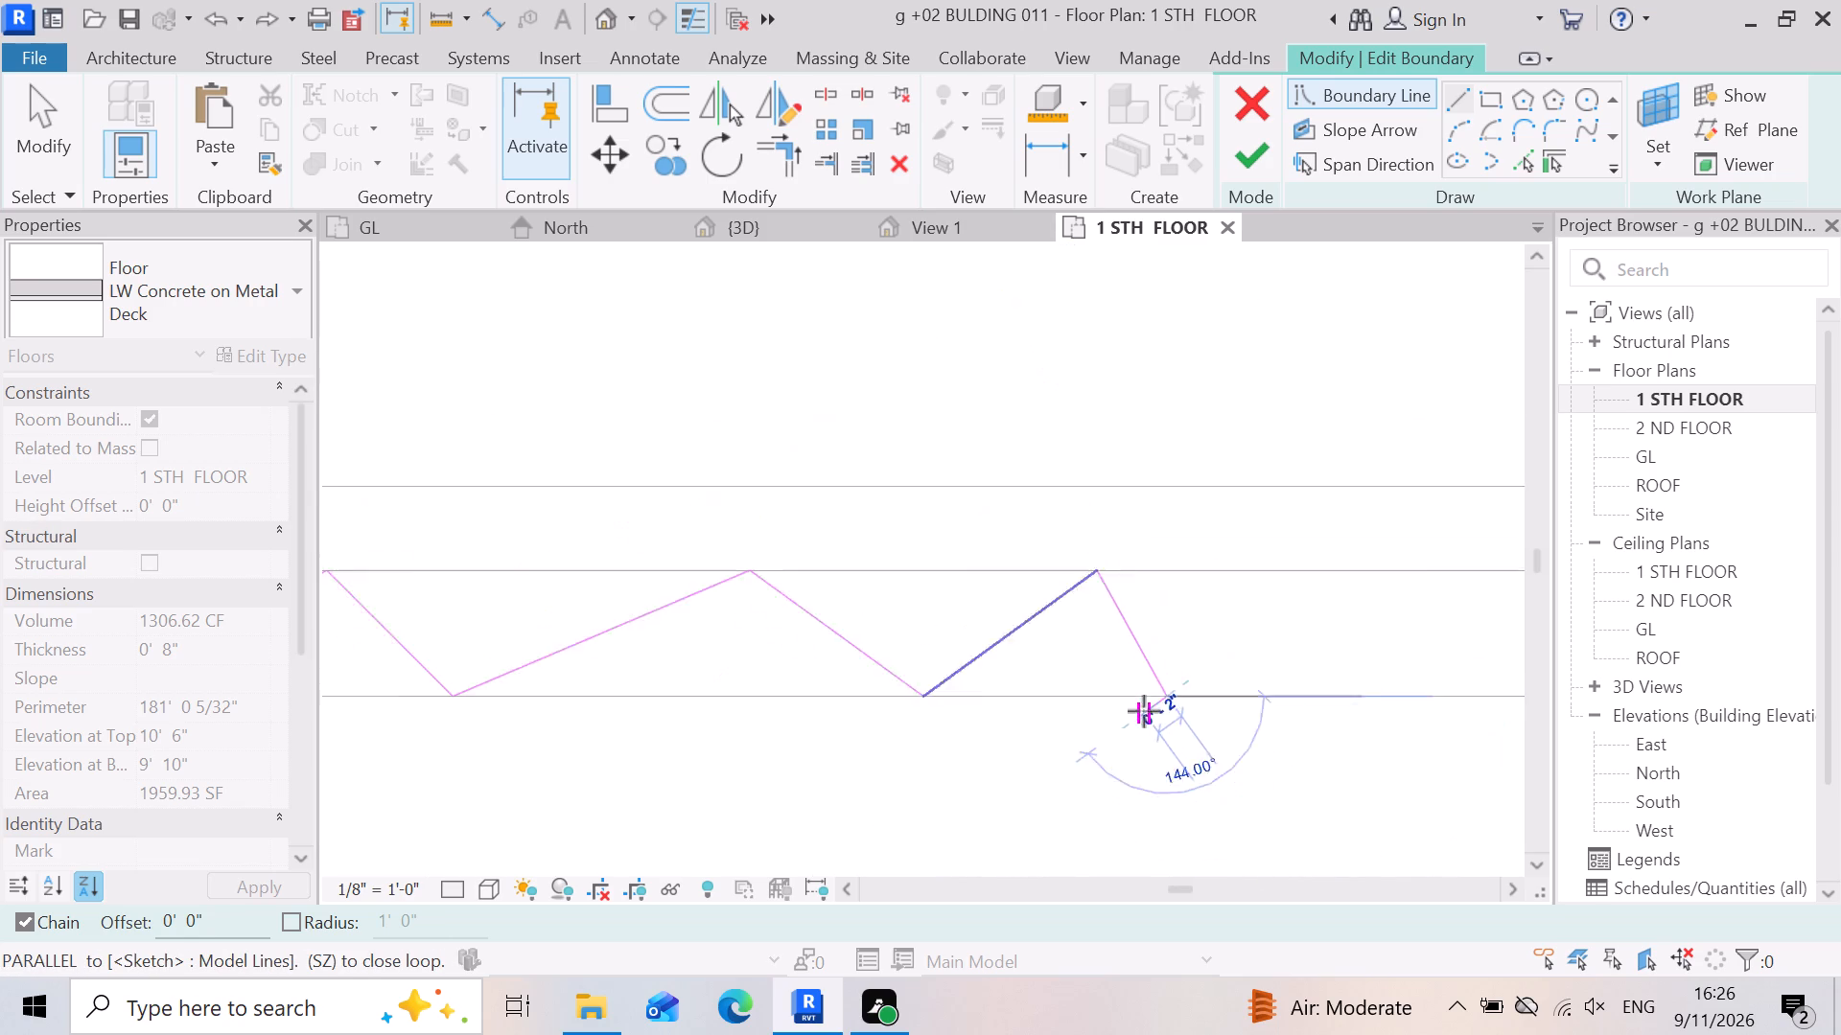
scroll(1144, 711, "down", 1)
scroll(1030, 769, "down", 4)
scroll(1321, 750, "up", 7)
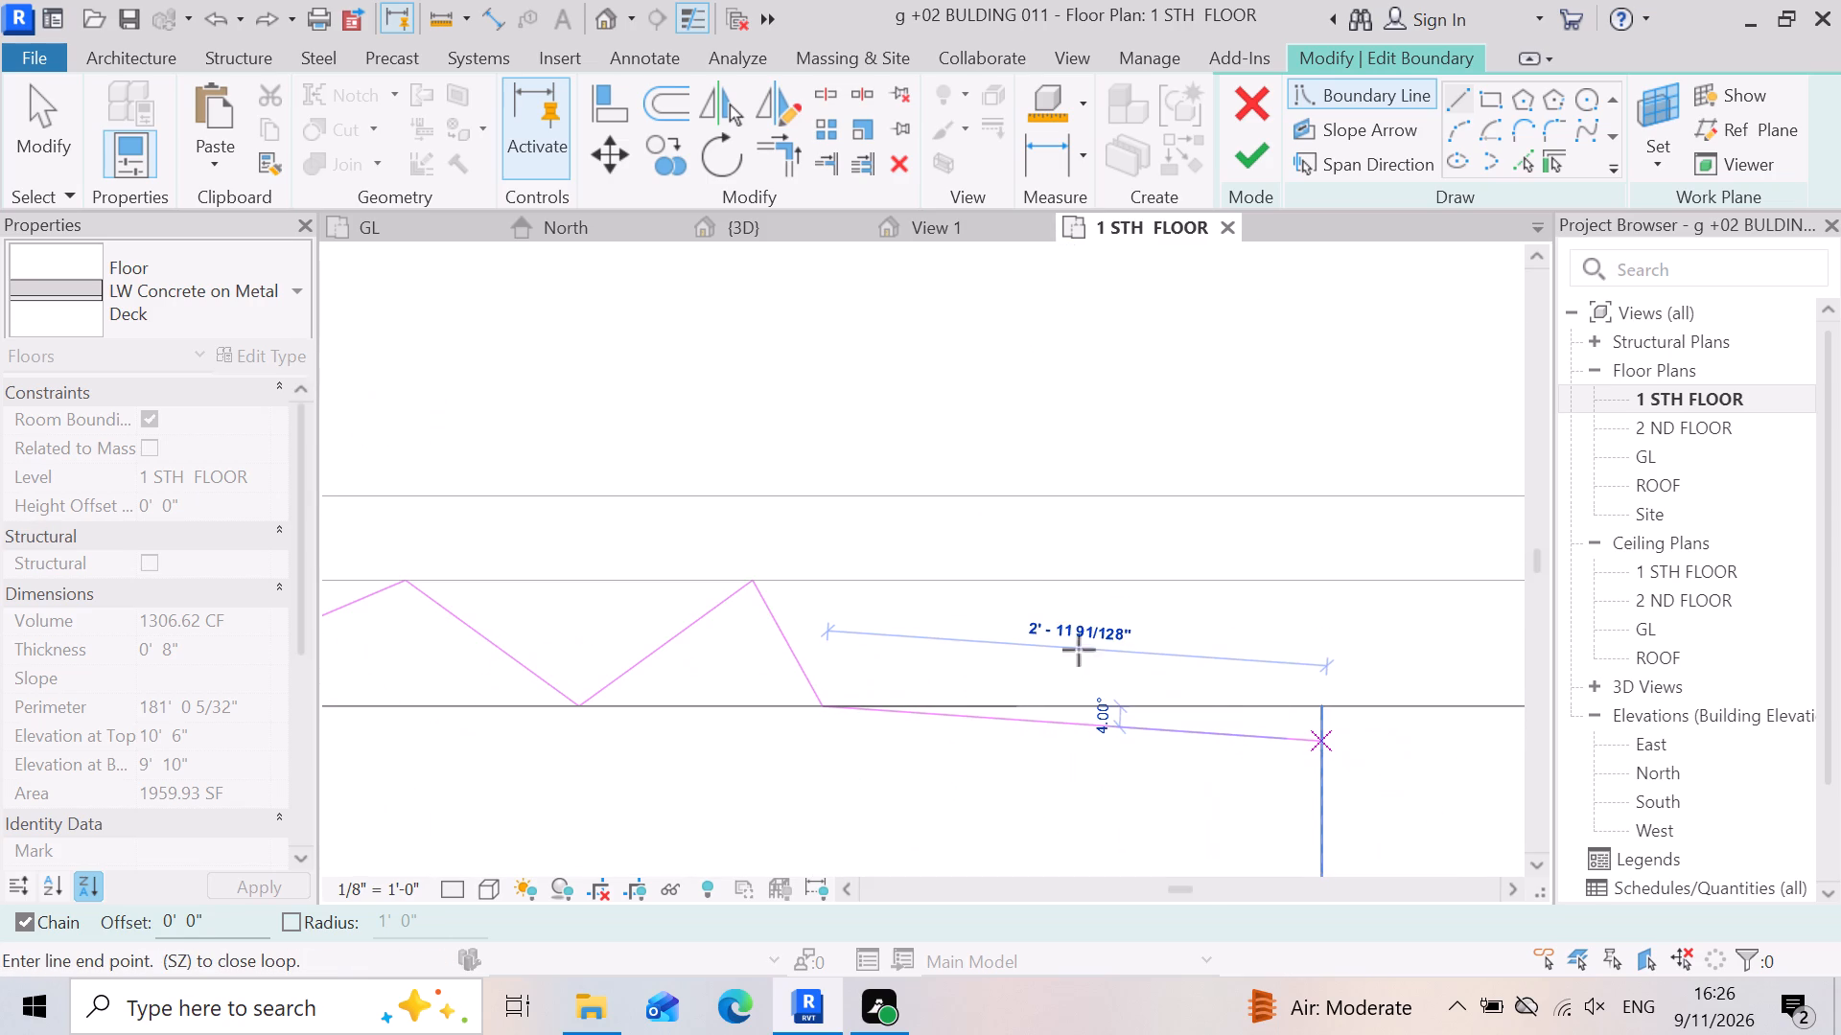
scroll(1203, 628, "up", 3)
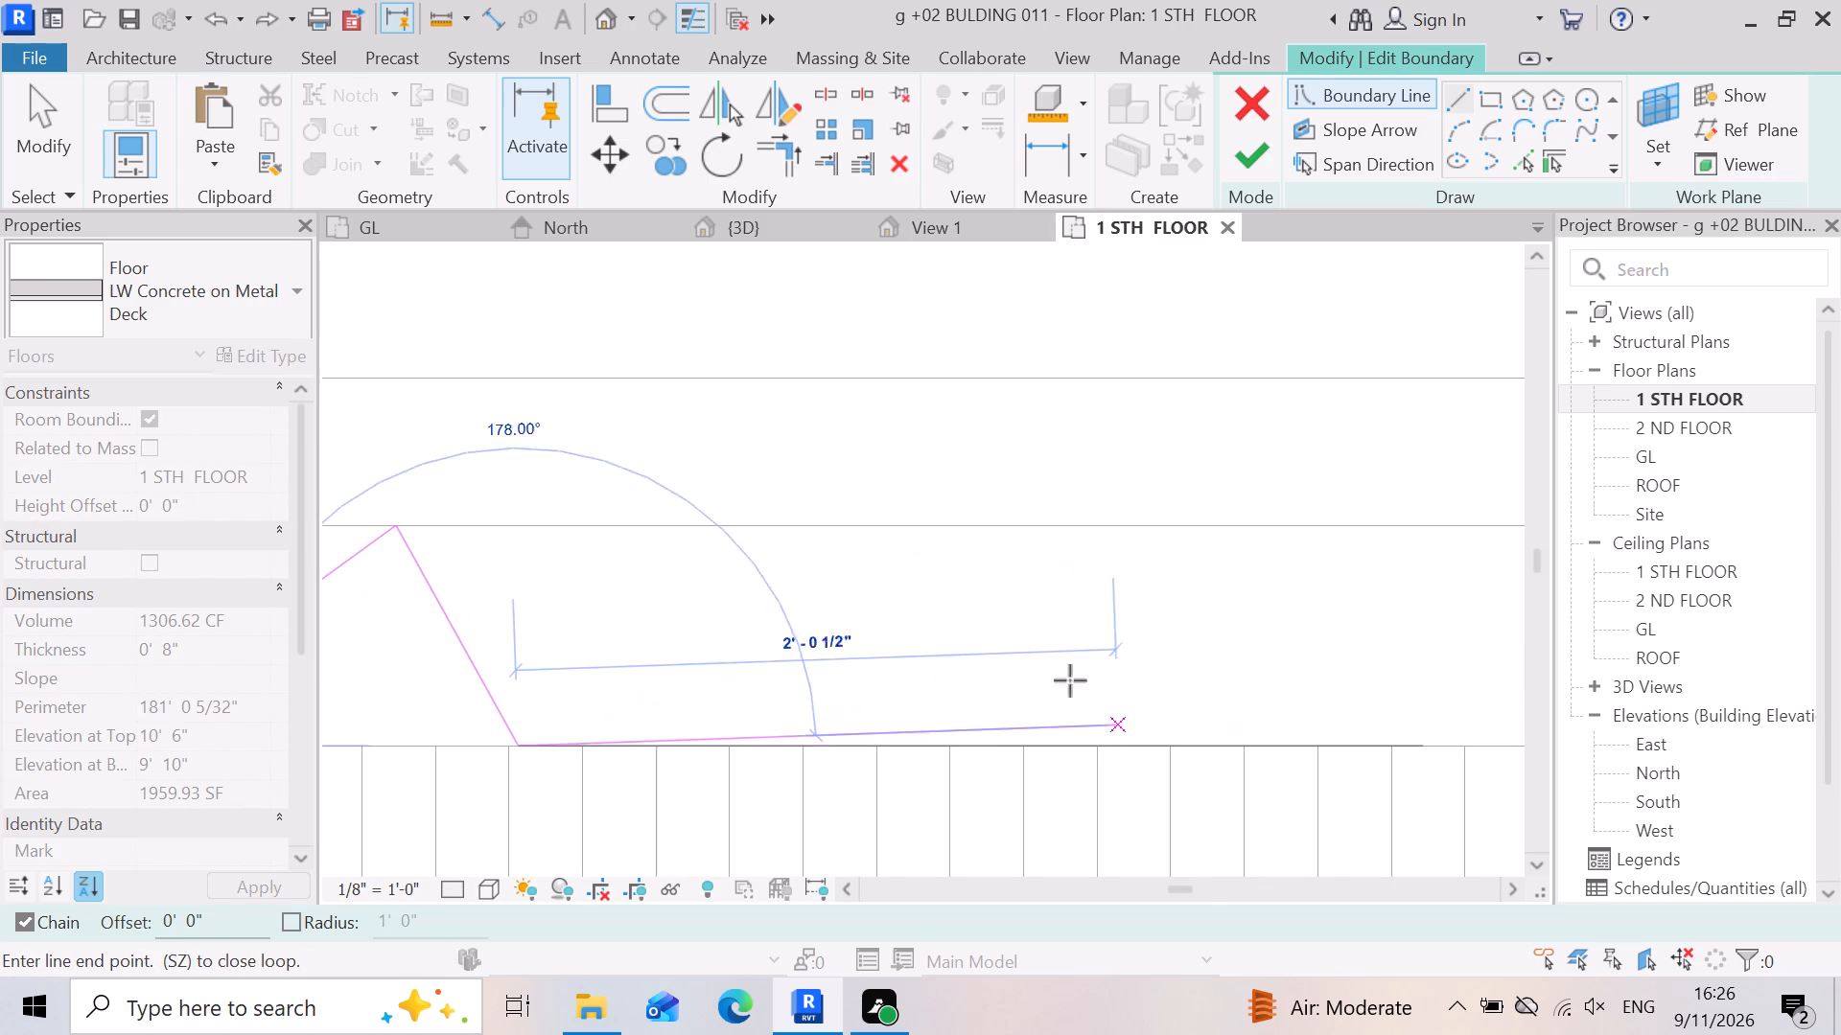
left_click(752, 529)
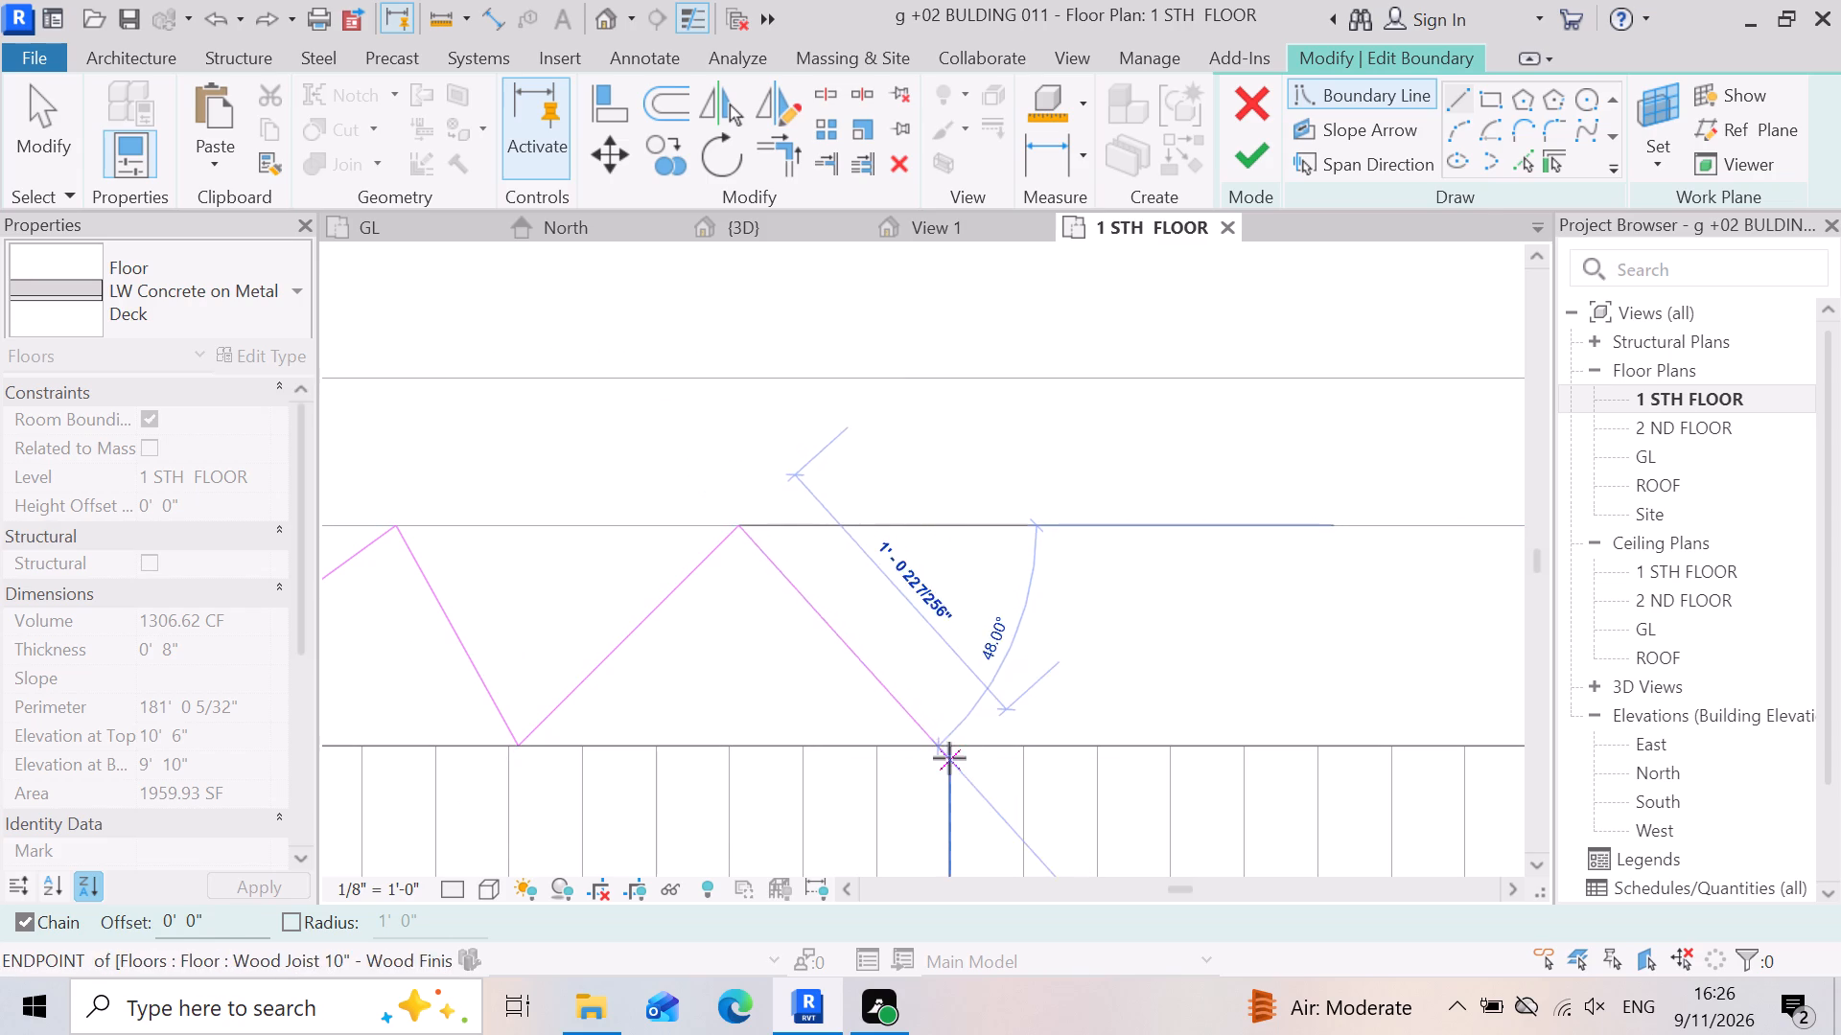
left_click(949, 758)
scroll(861, 791, "down", 4)
scroll(1045, 774, "up", 3)
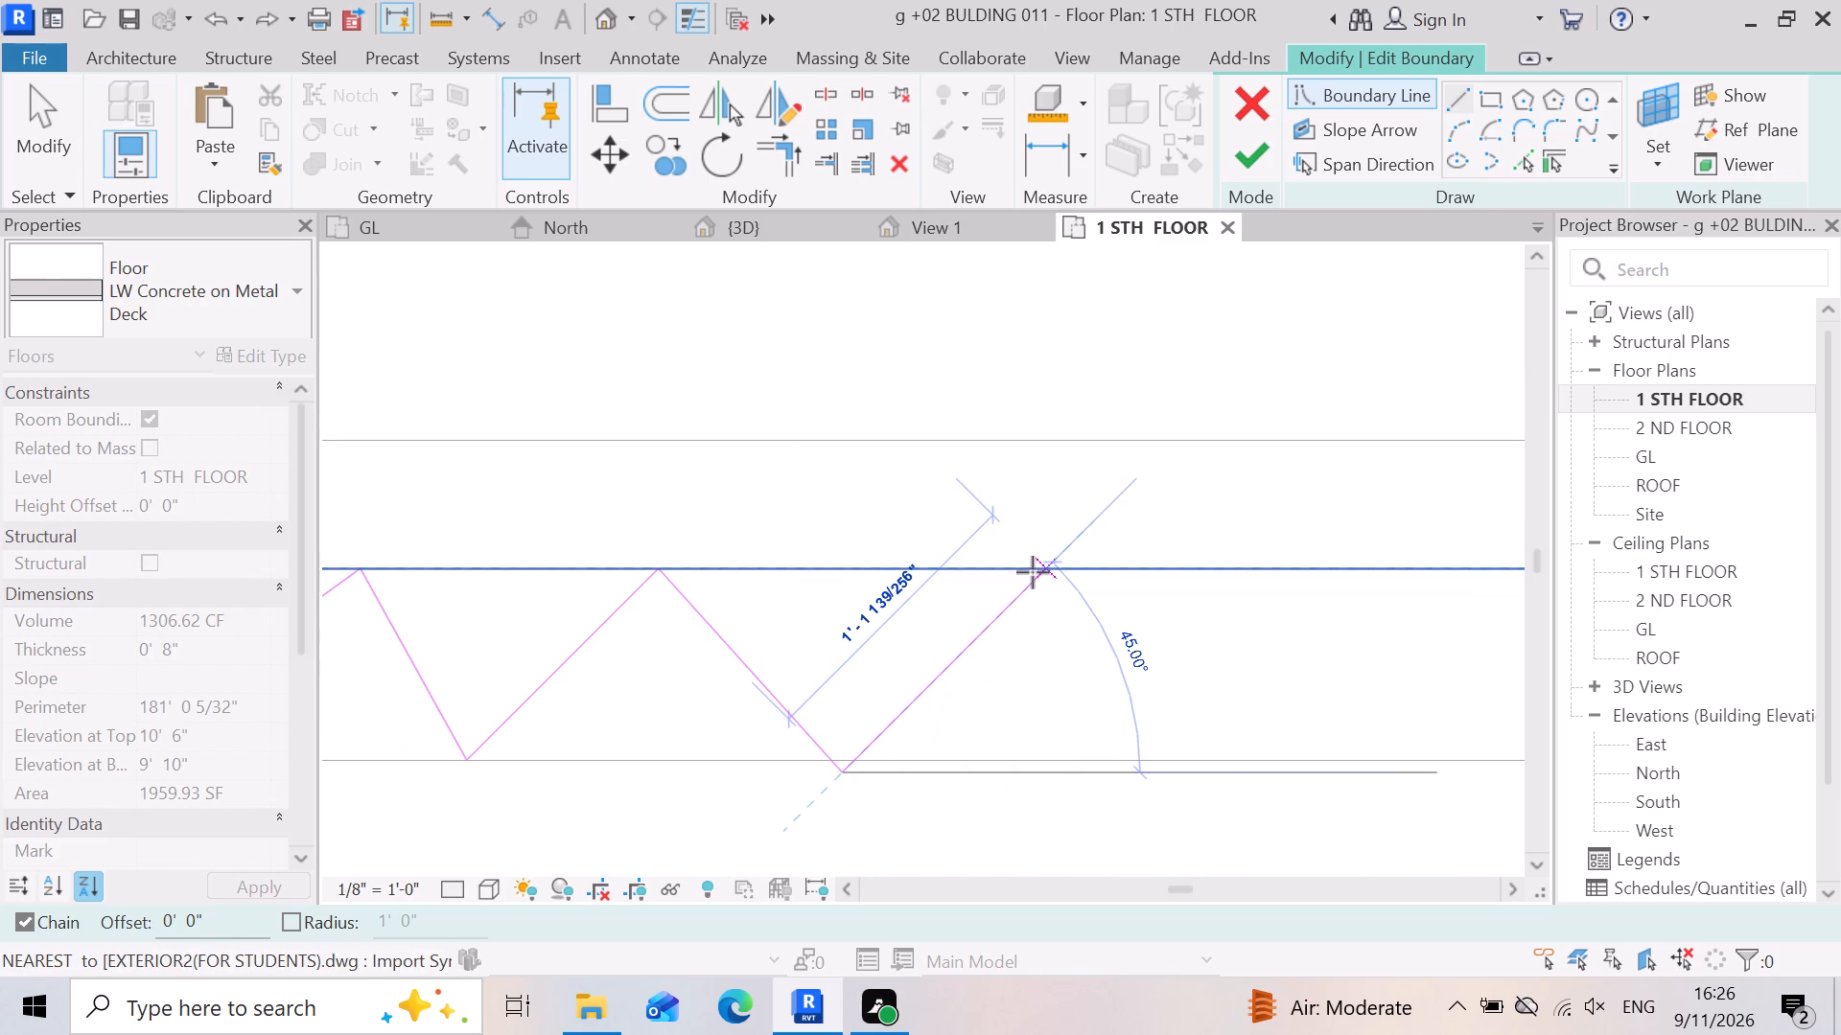
left_click(1042, 566)
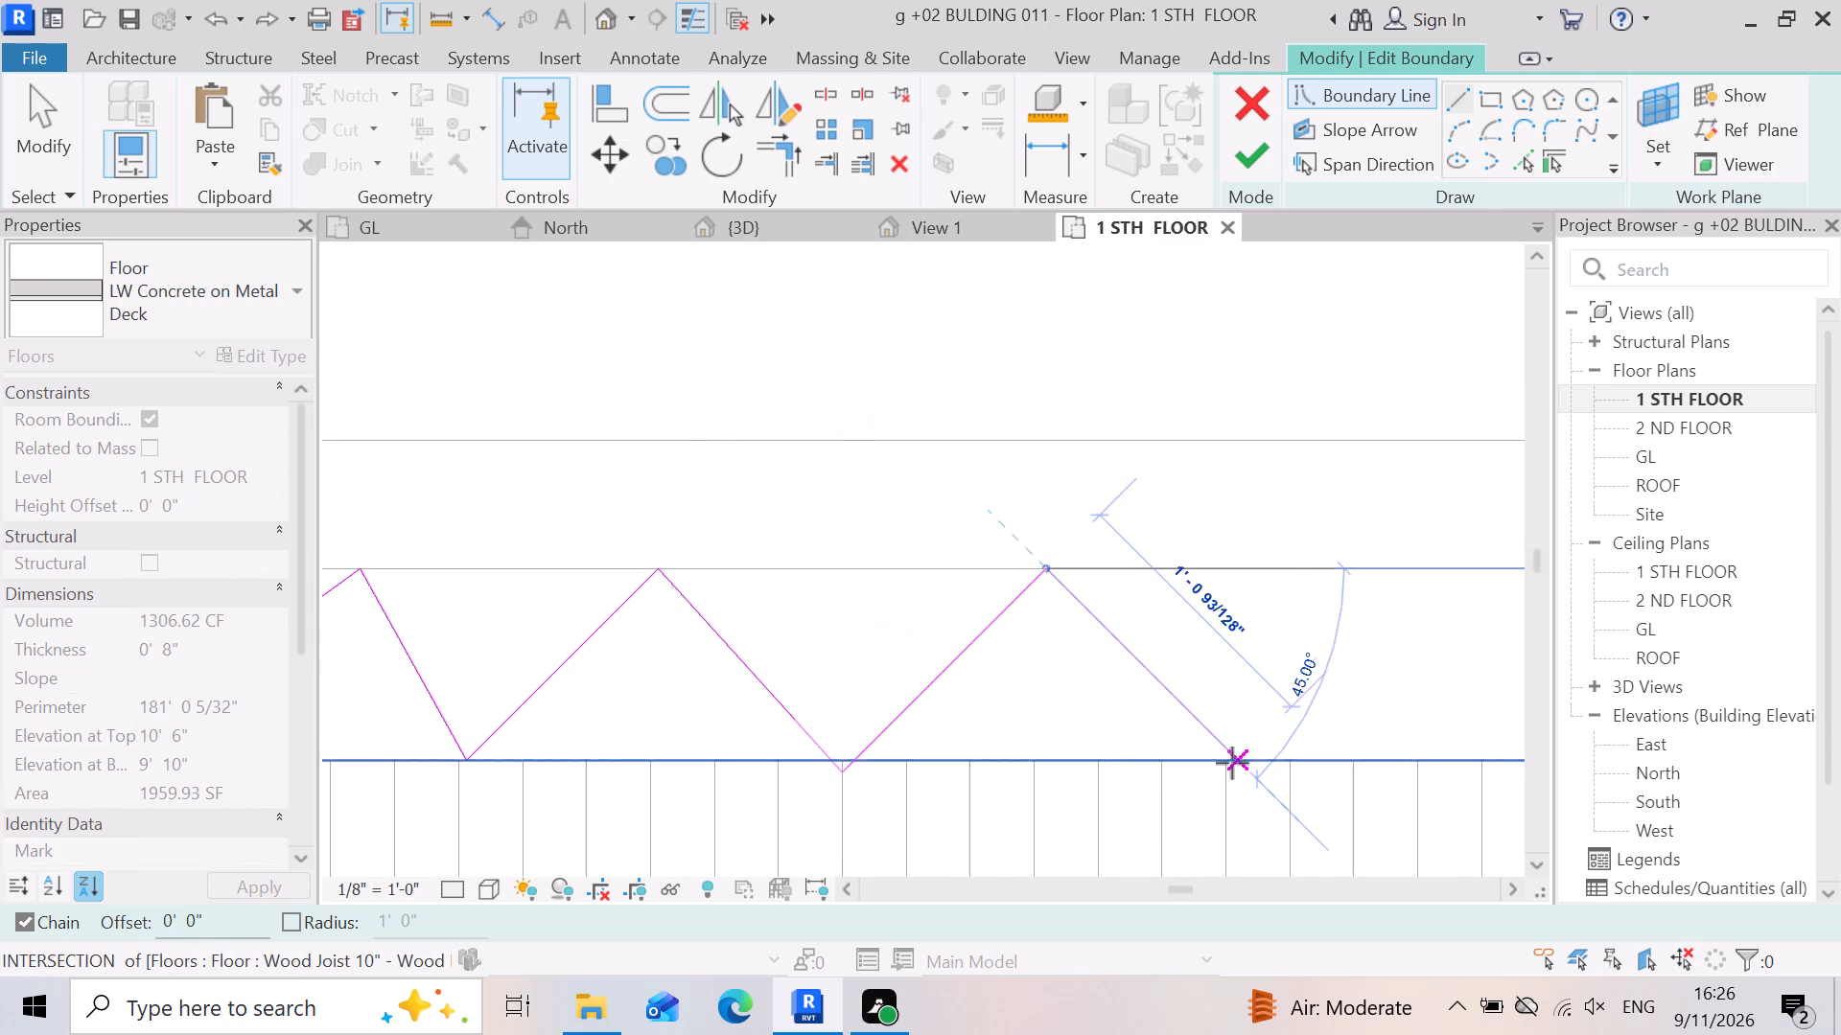
scroll(1212, 793, "up", 4)
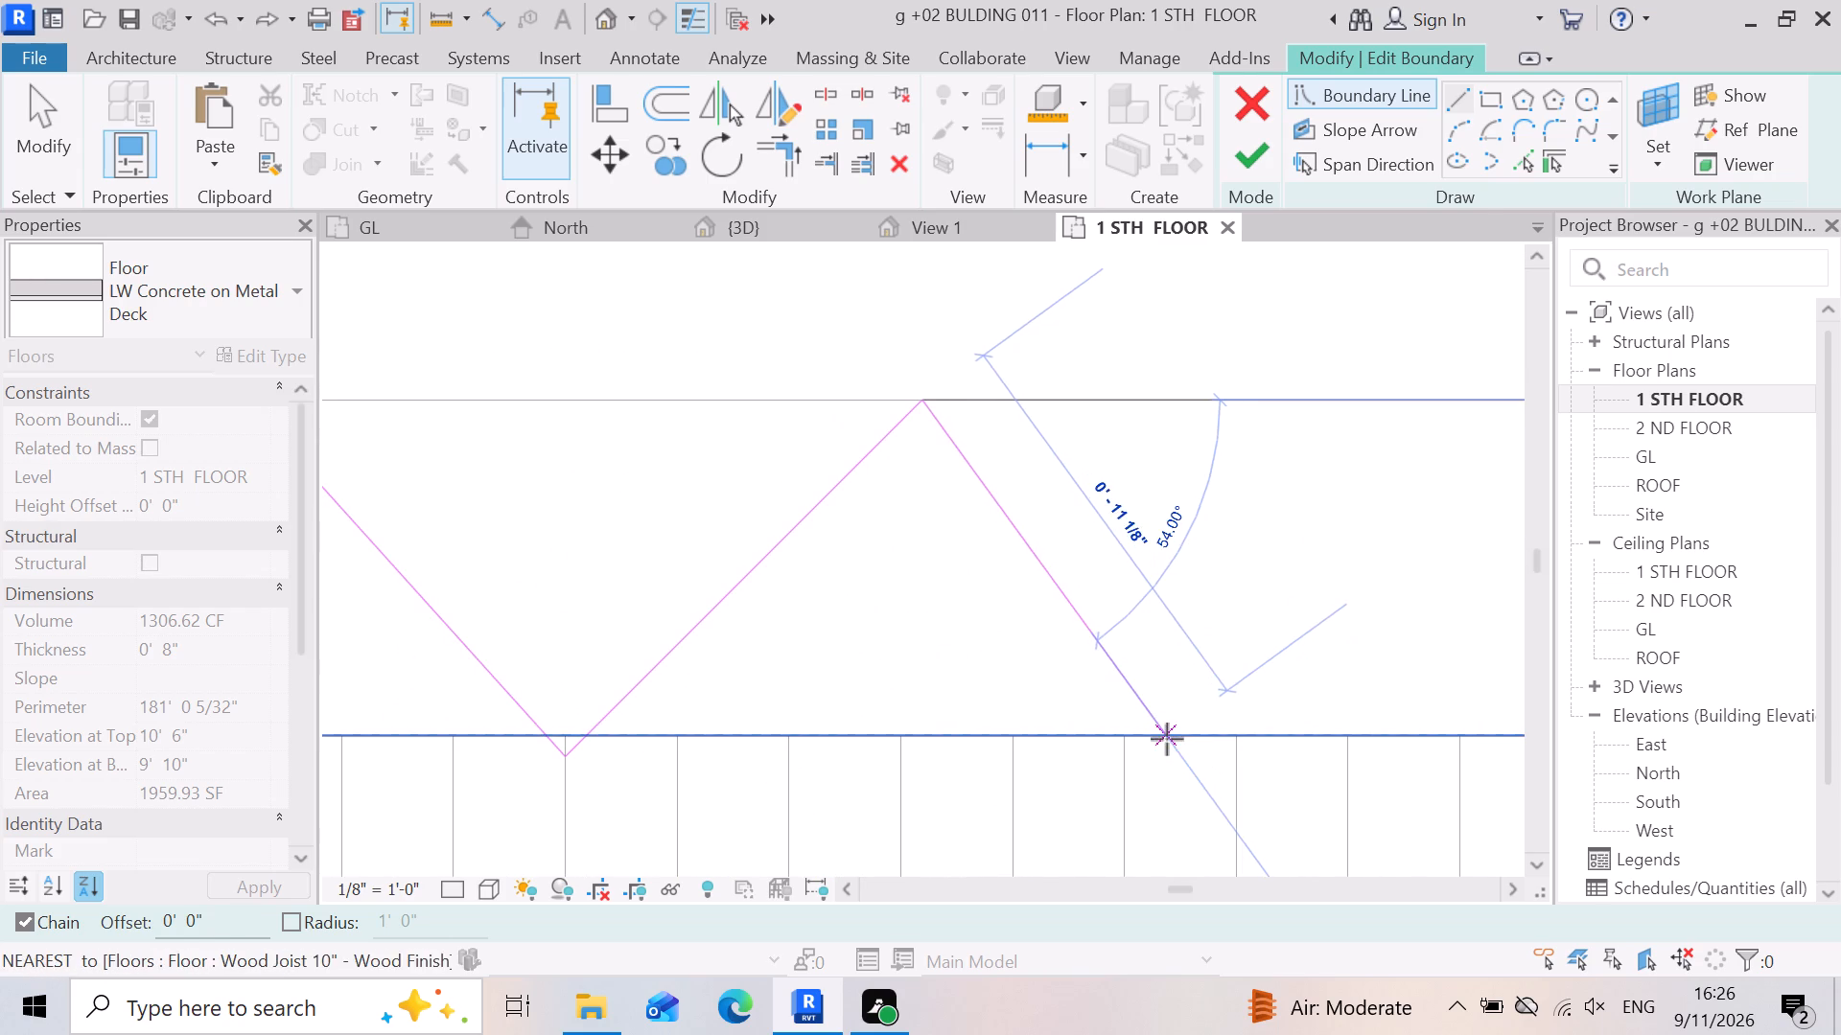
left_click(1167, 739)
Add two final outward teeth toward the slab's rear corner, the first with segments about 1'-1" and 2' long, ending the line chain.
scroll(1026, 769, "down", 4)
left_click(1302, 558)
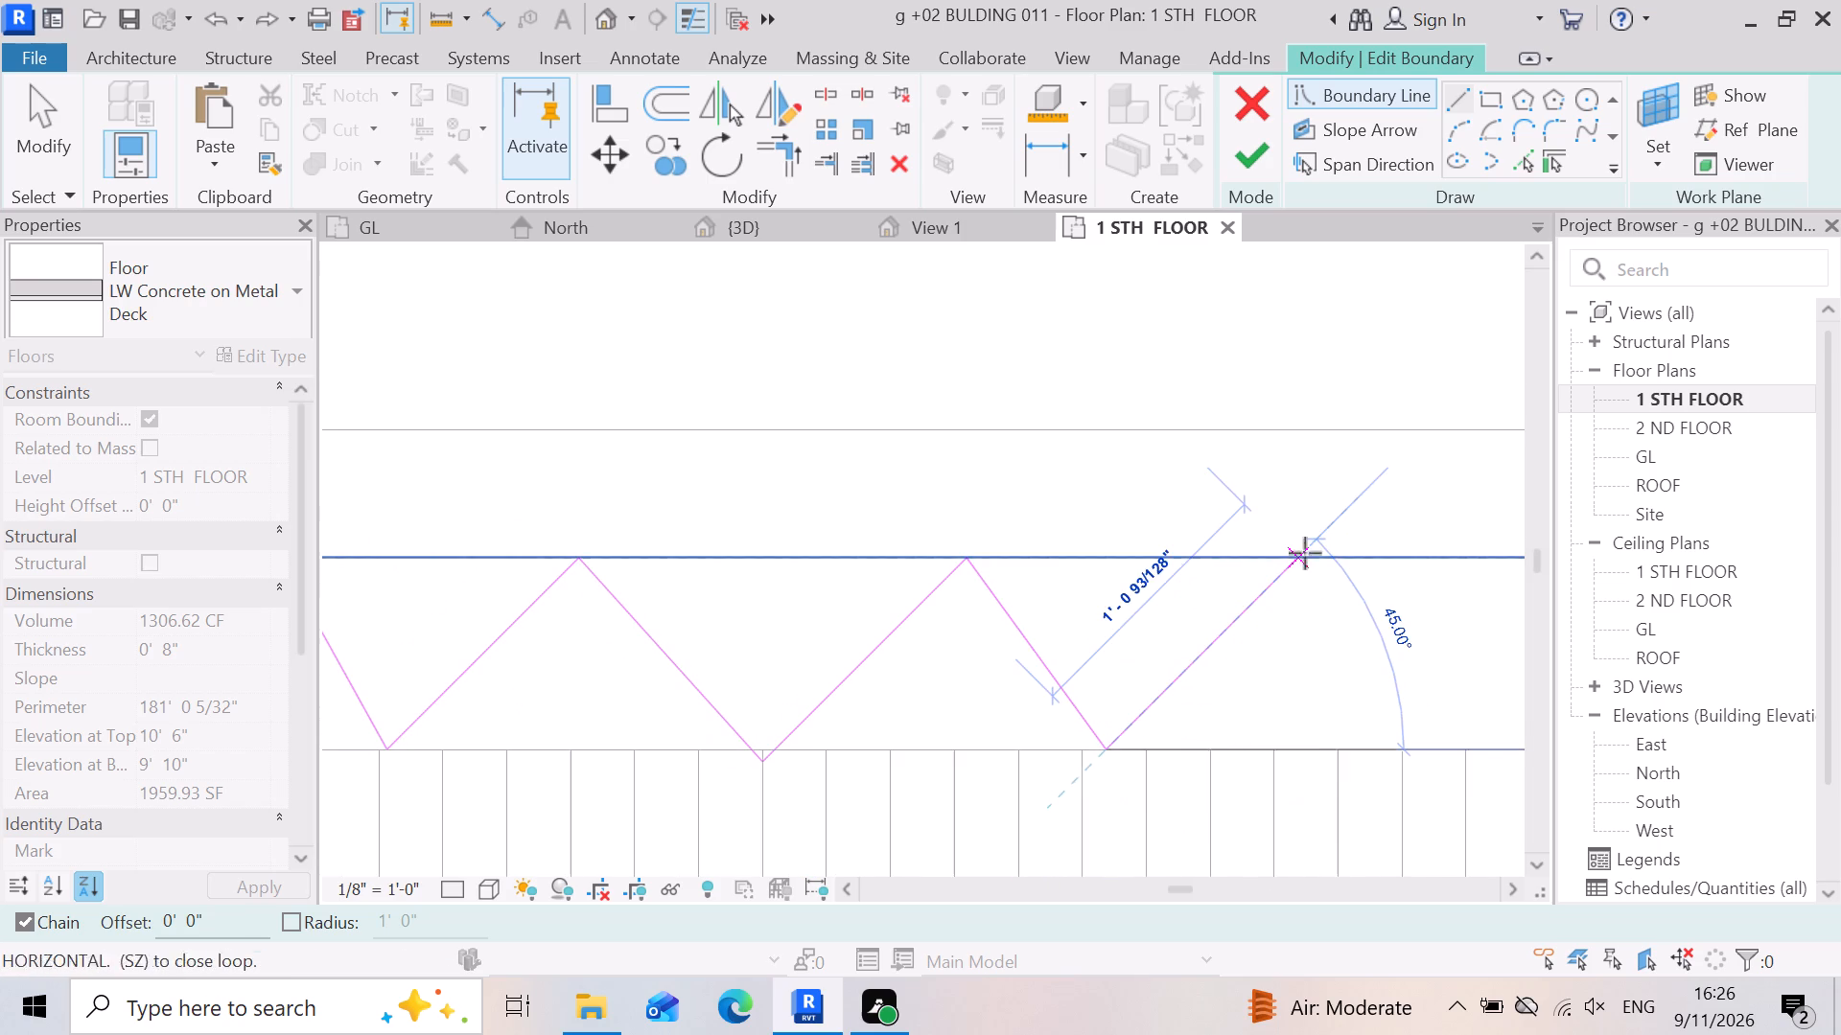
scroll(1254, 658, "down", 9)
scroll(1401, 711, "up", 7)
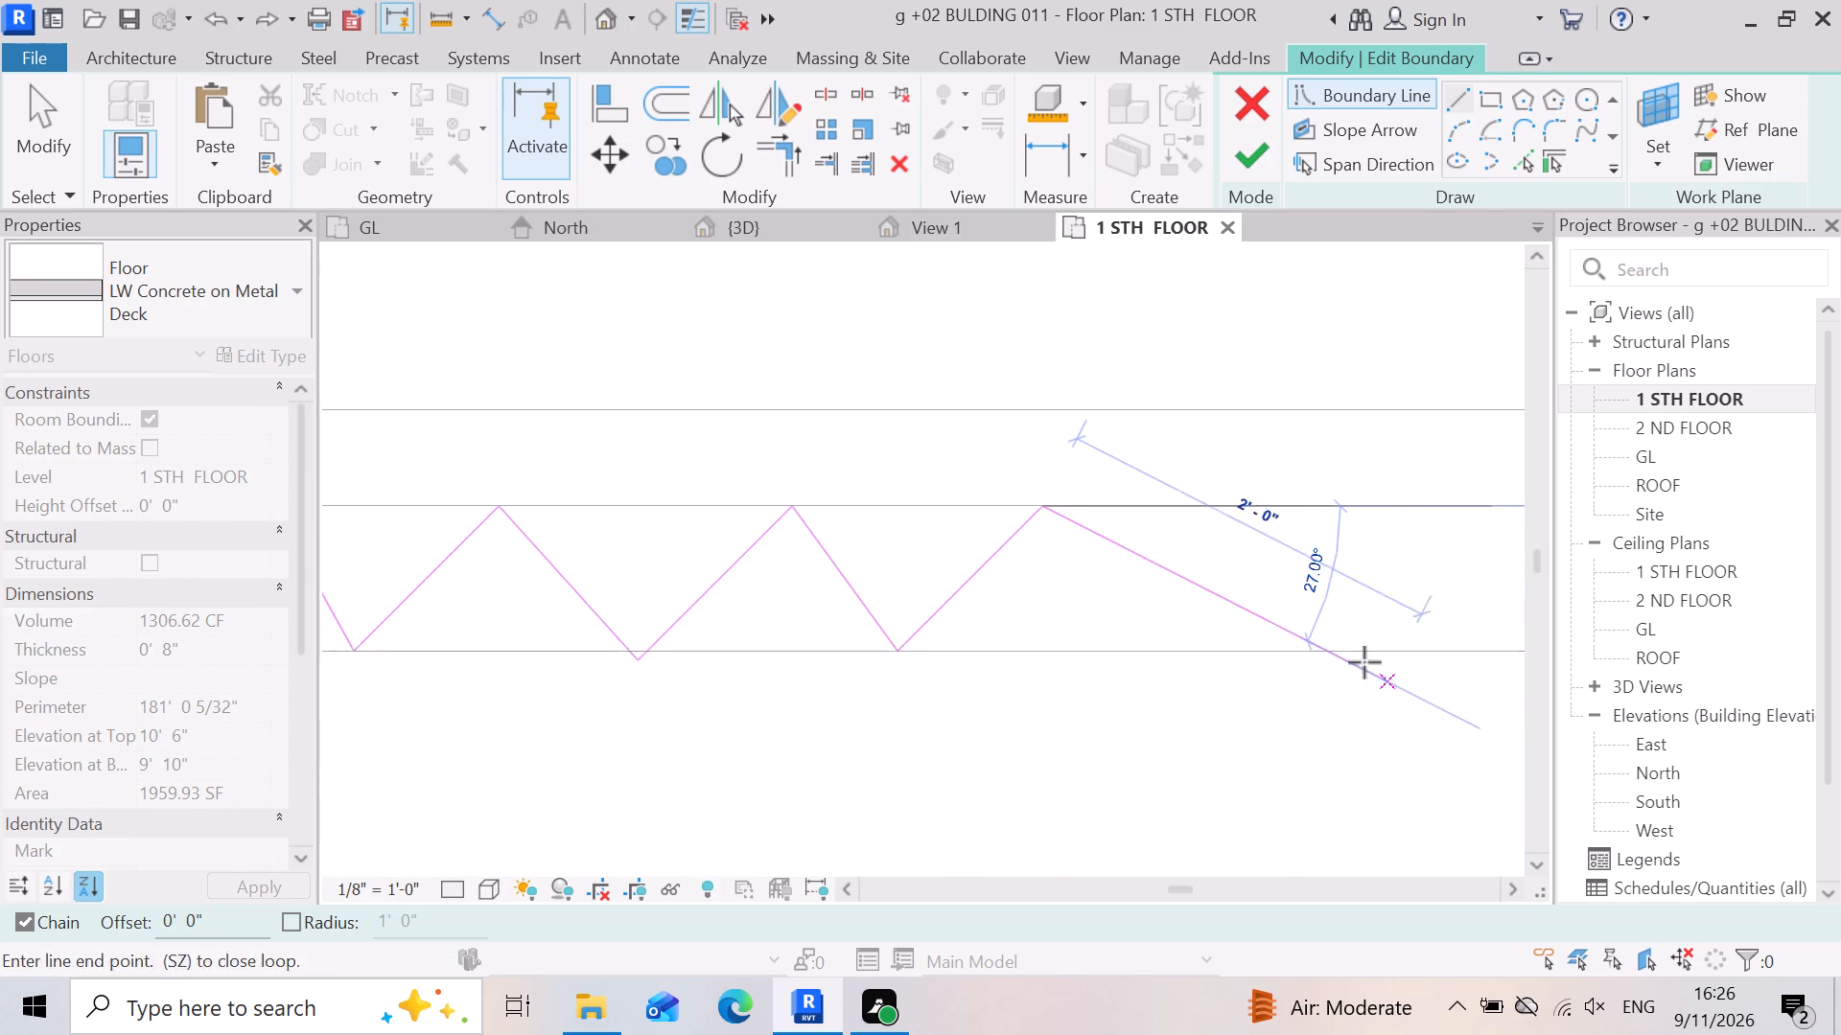
left_click(1407, 648)
scroll(1221, 732, "down", 10)
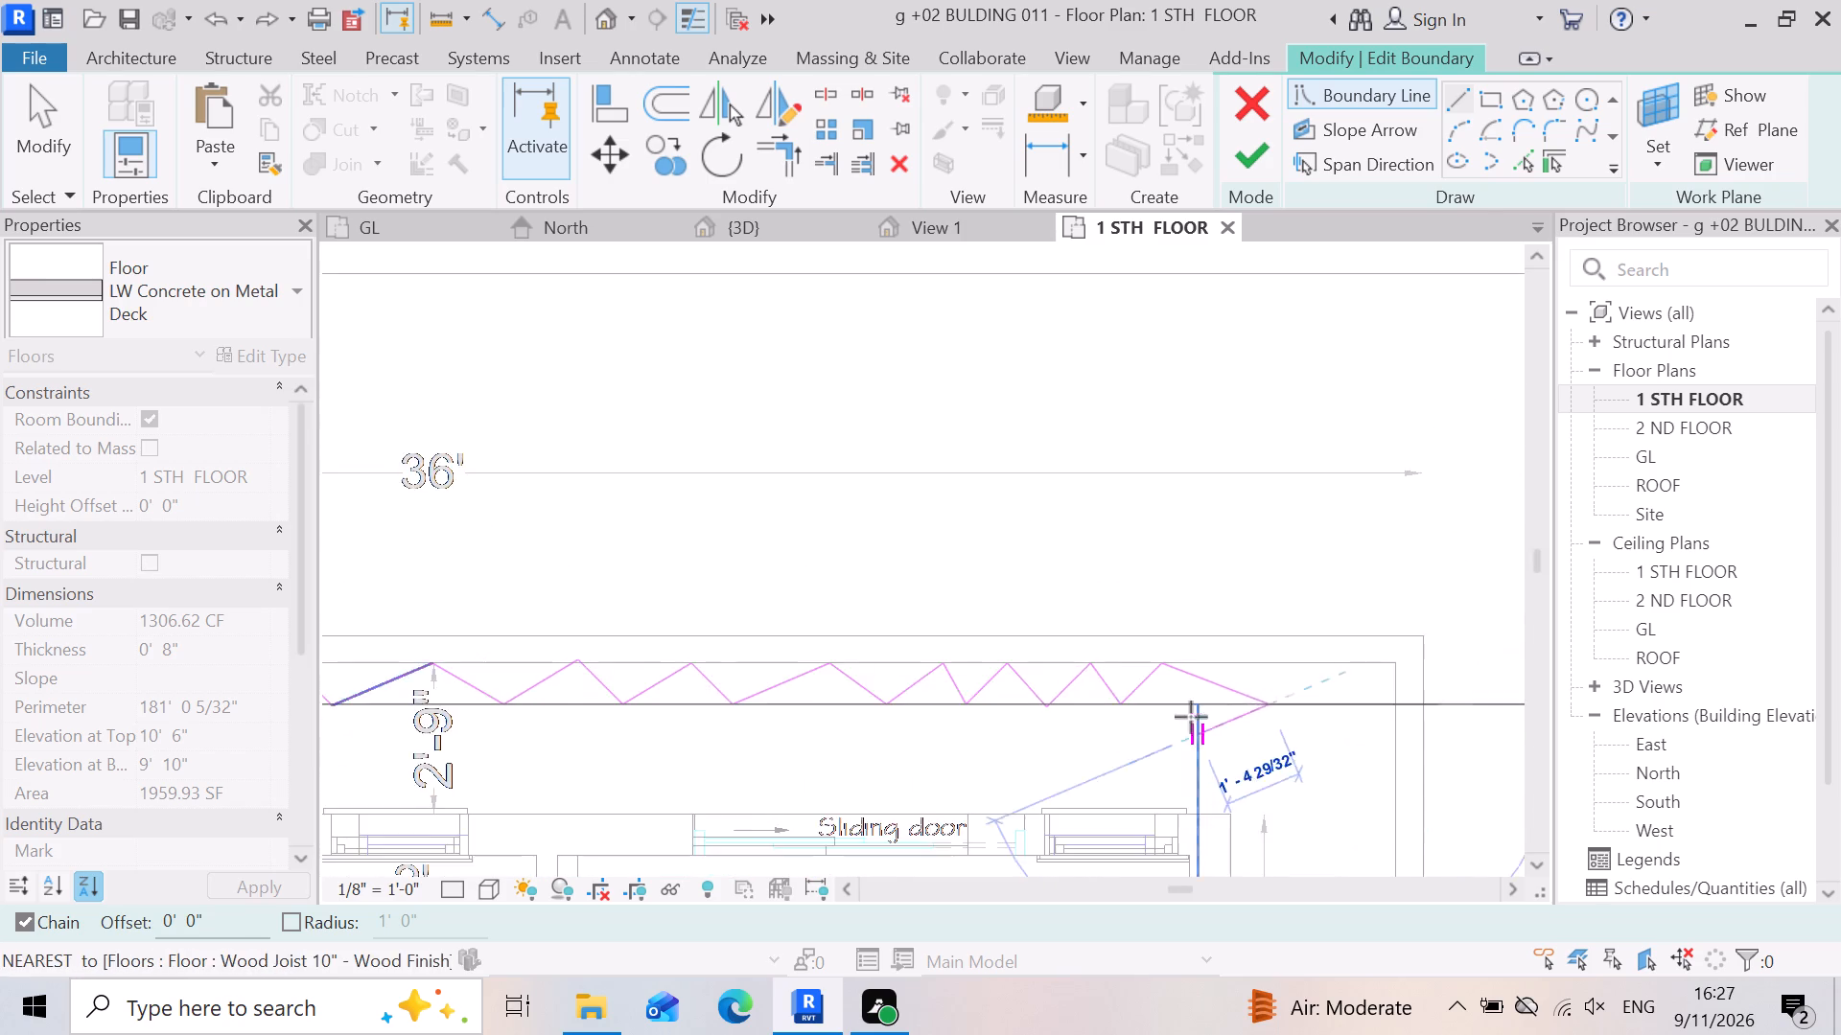
scroll(1191, 717, "down", 3)
scroll(1363, 758, "up", 3)
scroll(1215, 718, "up", 4)
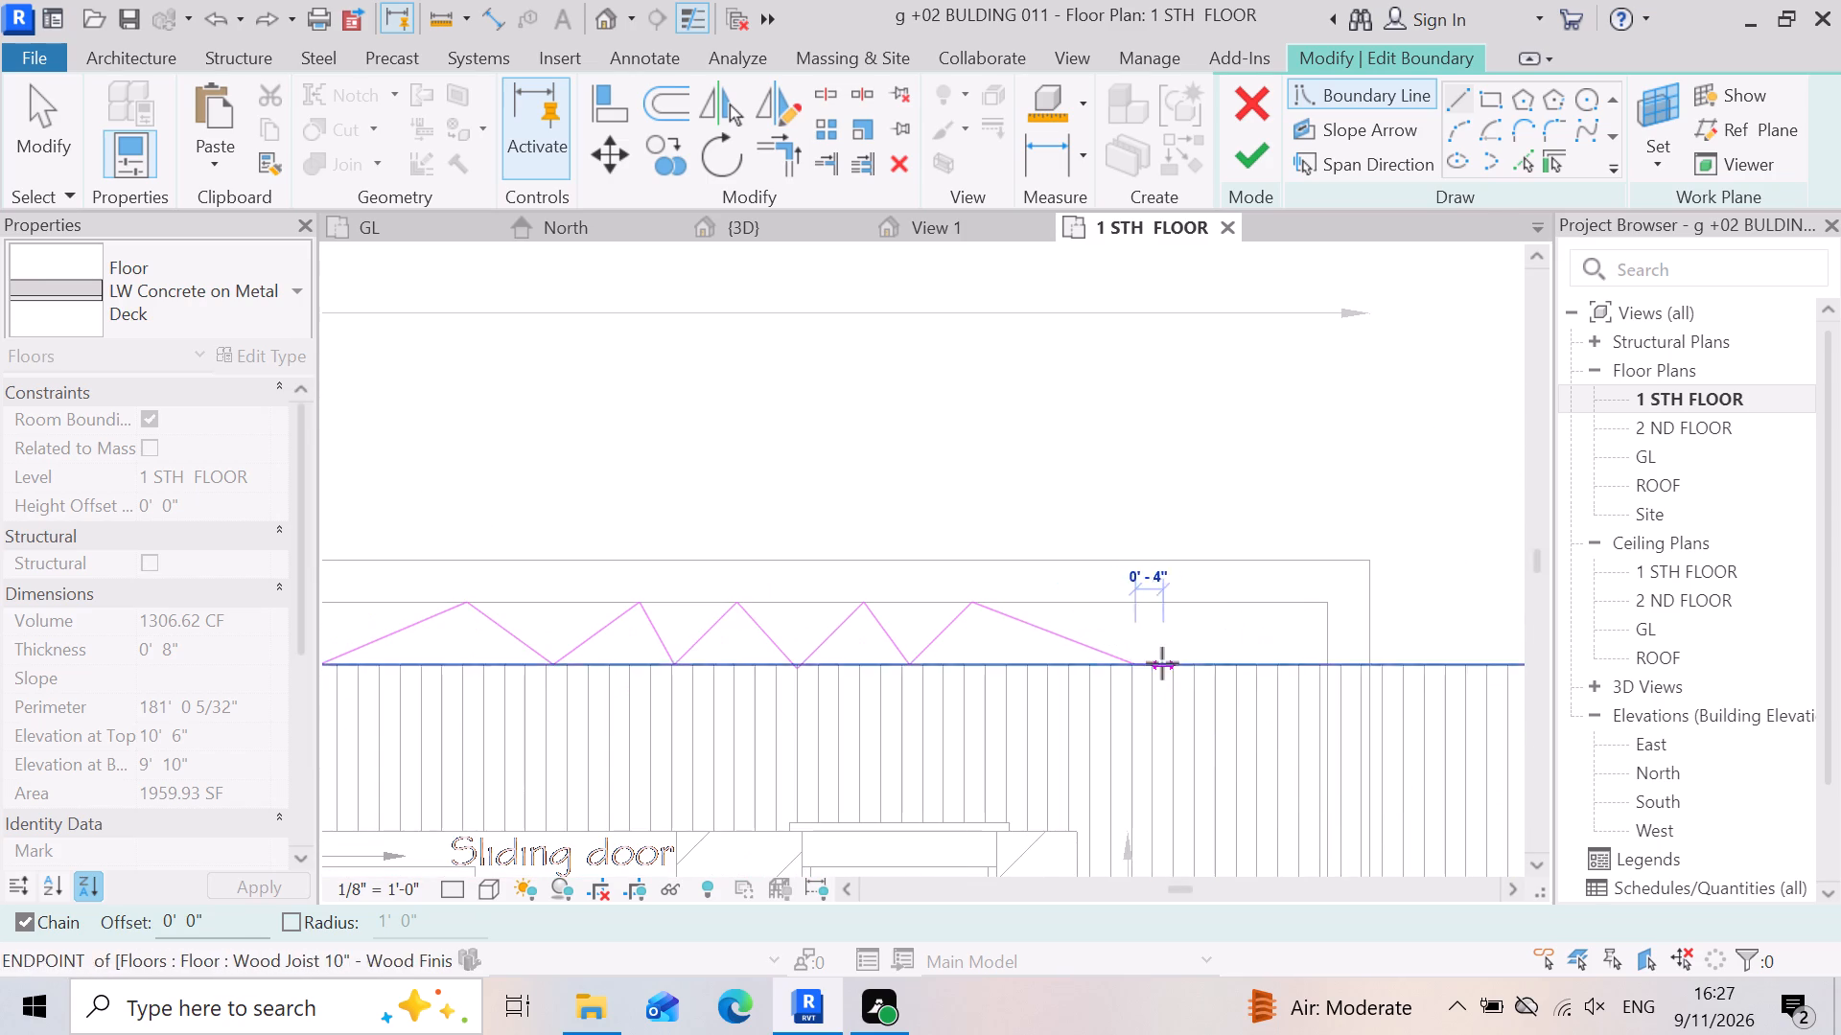
scroll(1162, 663, "up", 4)
left_click(1252, 557)
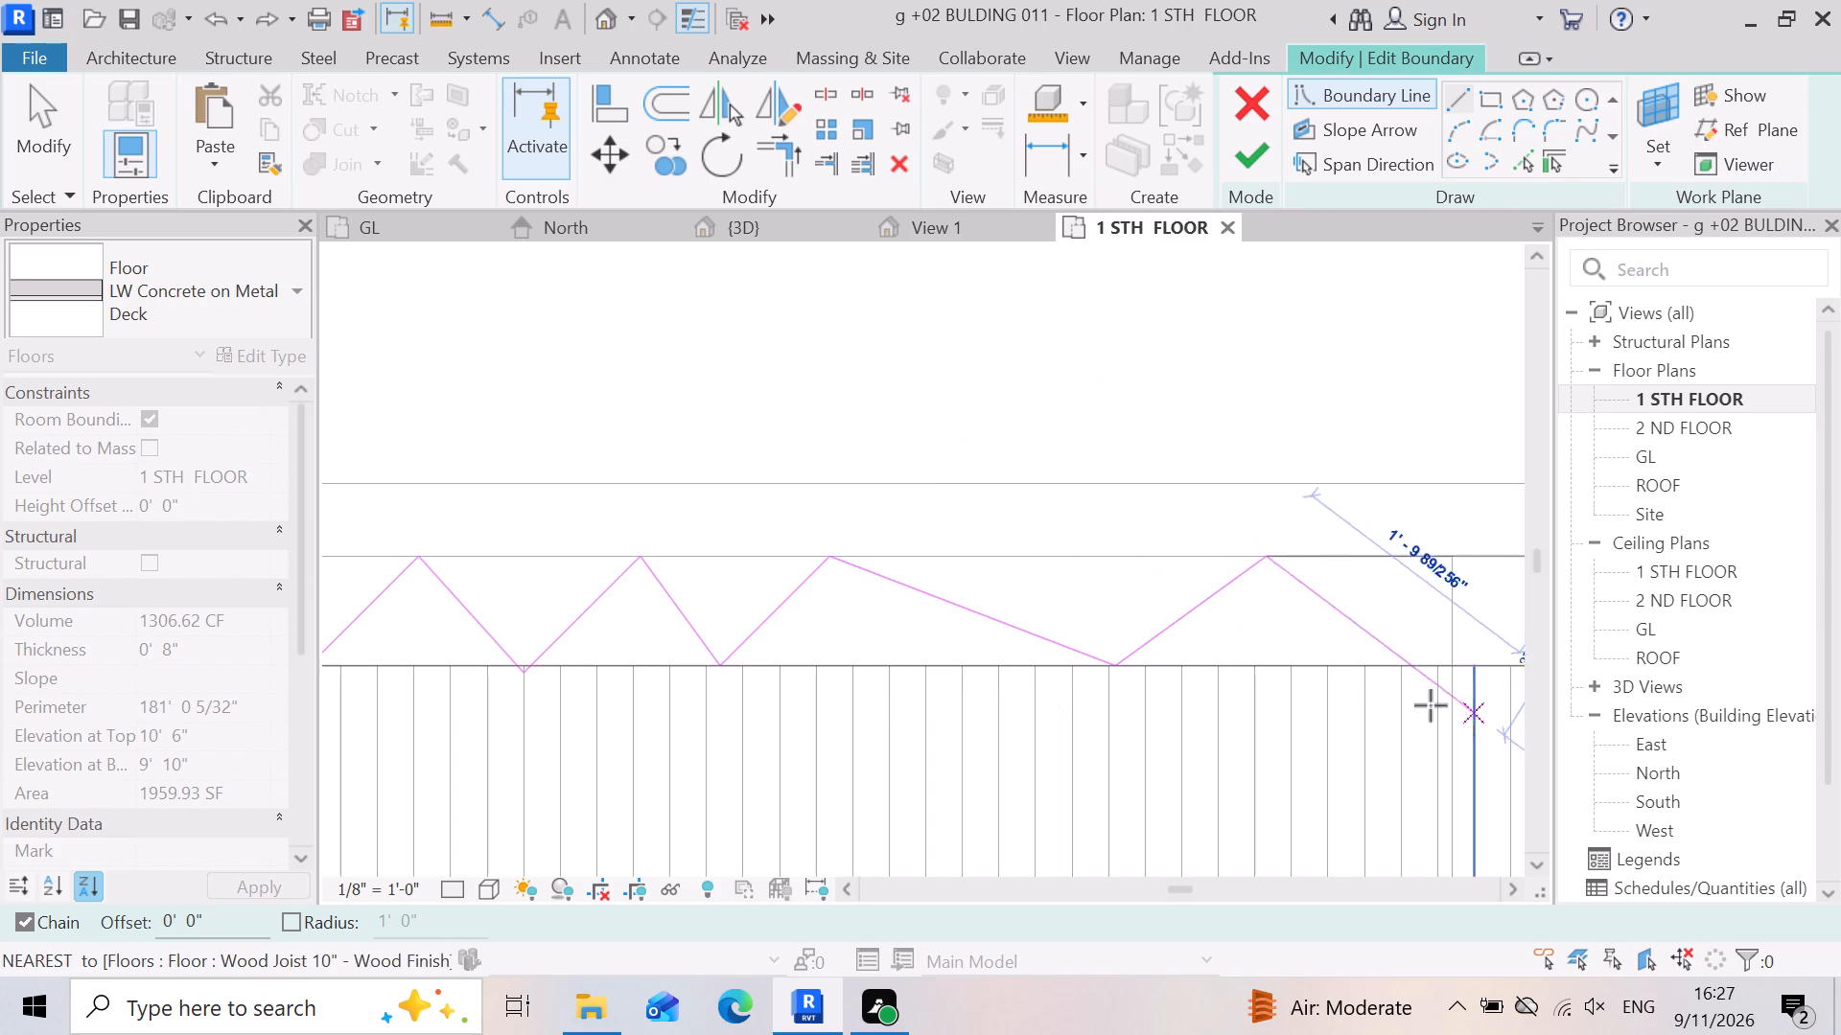
scroll(1358, 675, "down", 15)
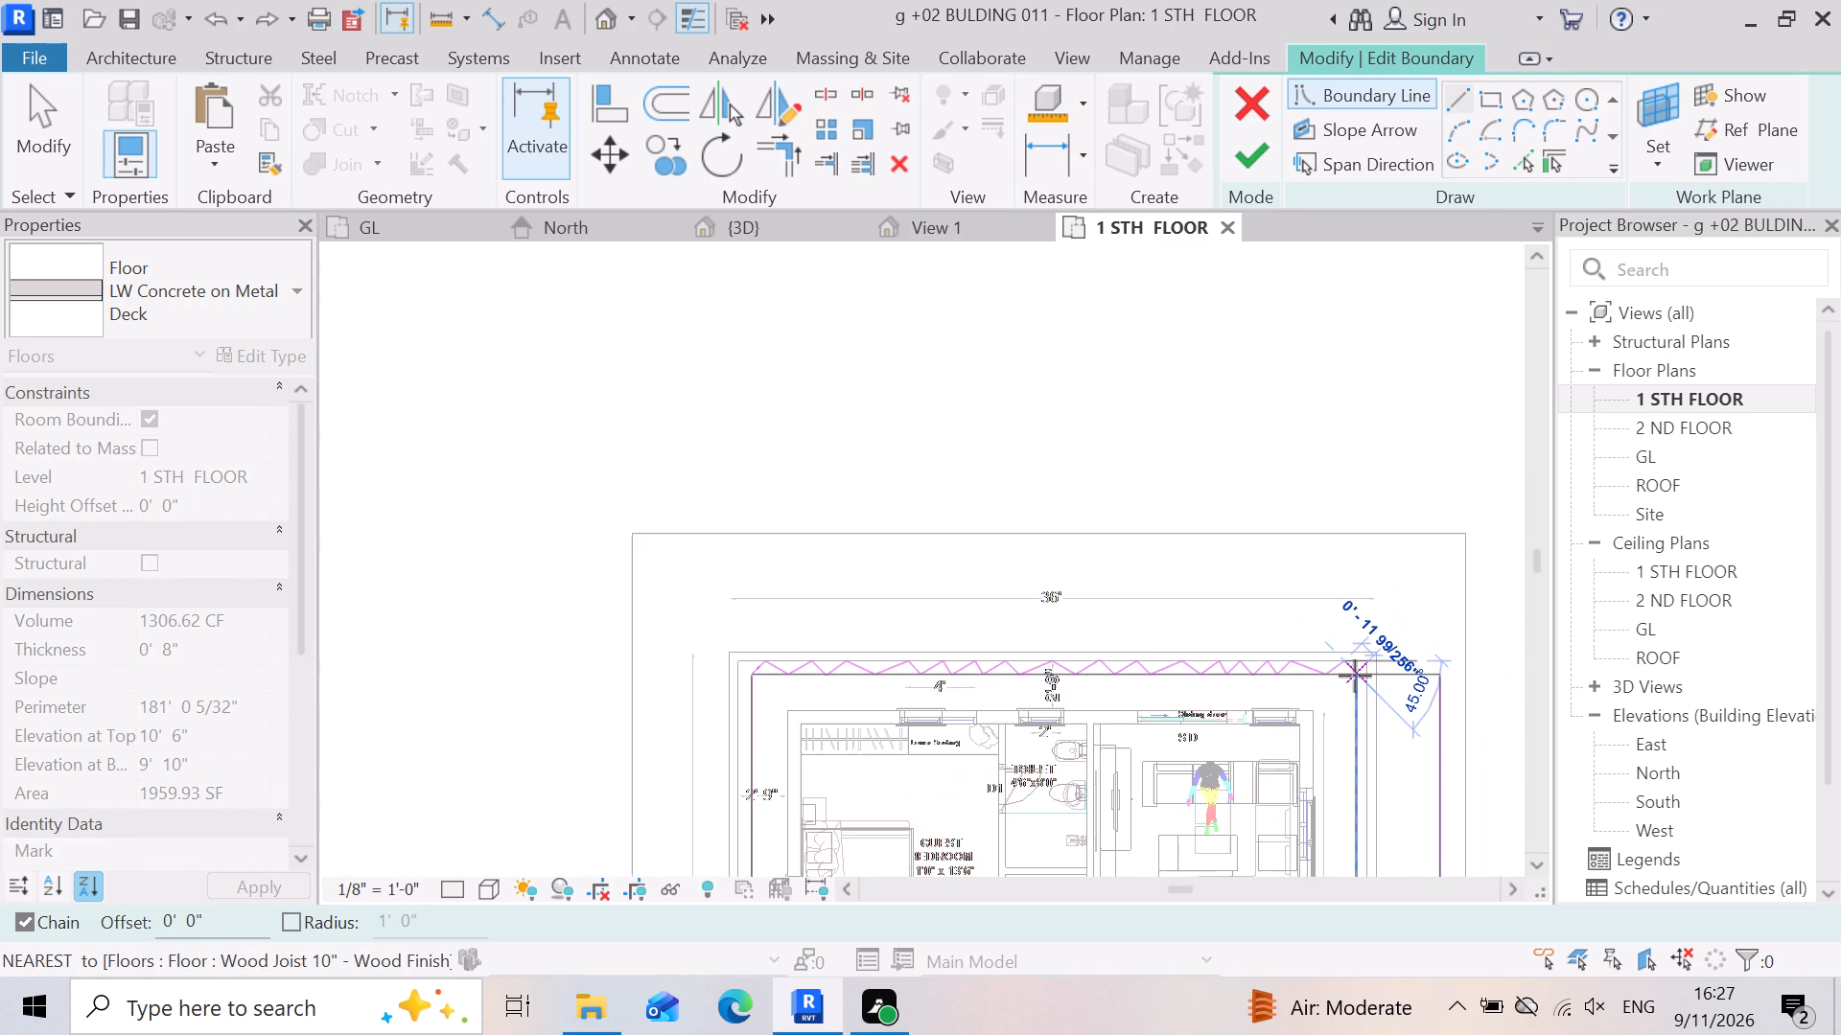
scroll(1403, 688, "down", 1)
scroll(1446, 695, "up", 7)
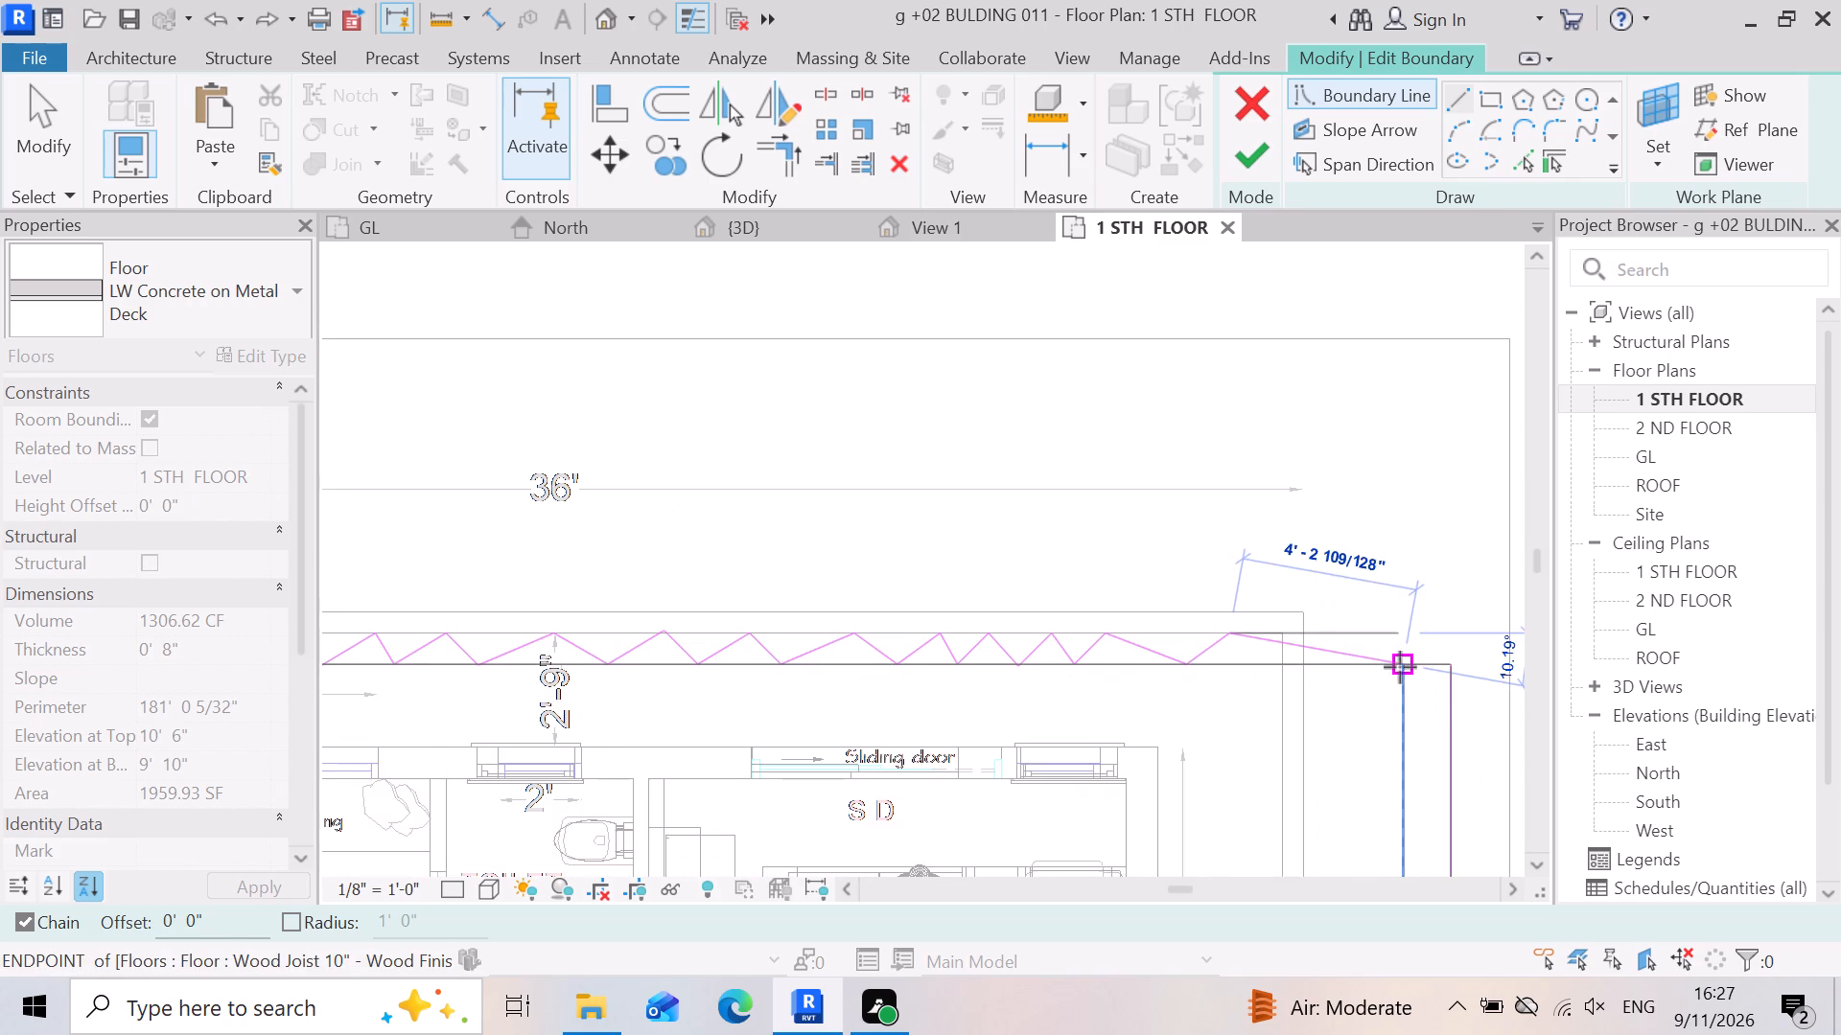
scroll(1327, 683, "up", 3)
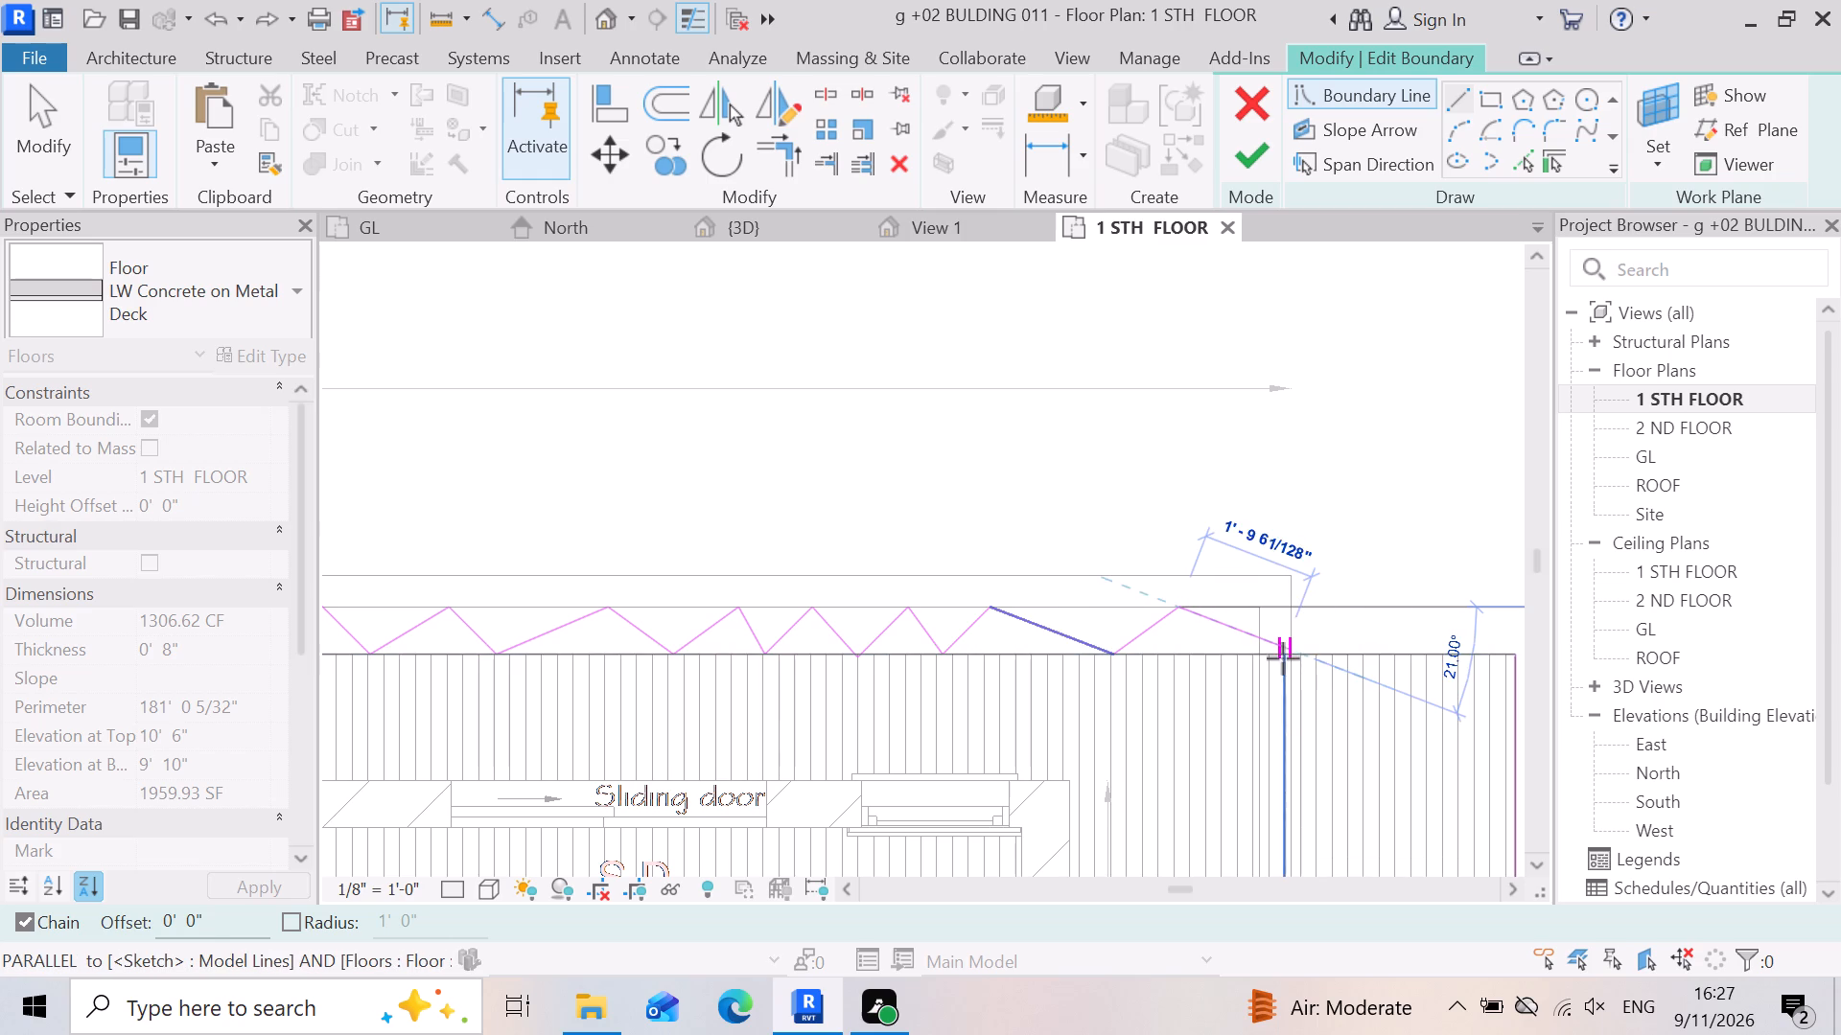
left_click(1293, 654)
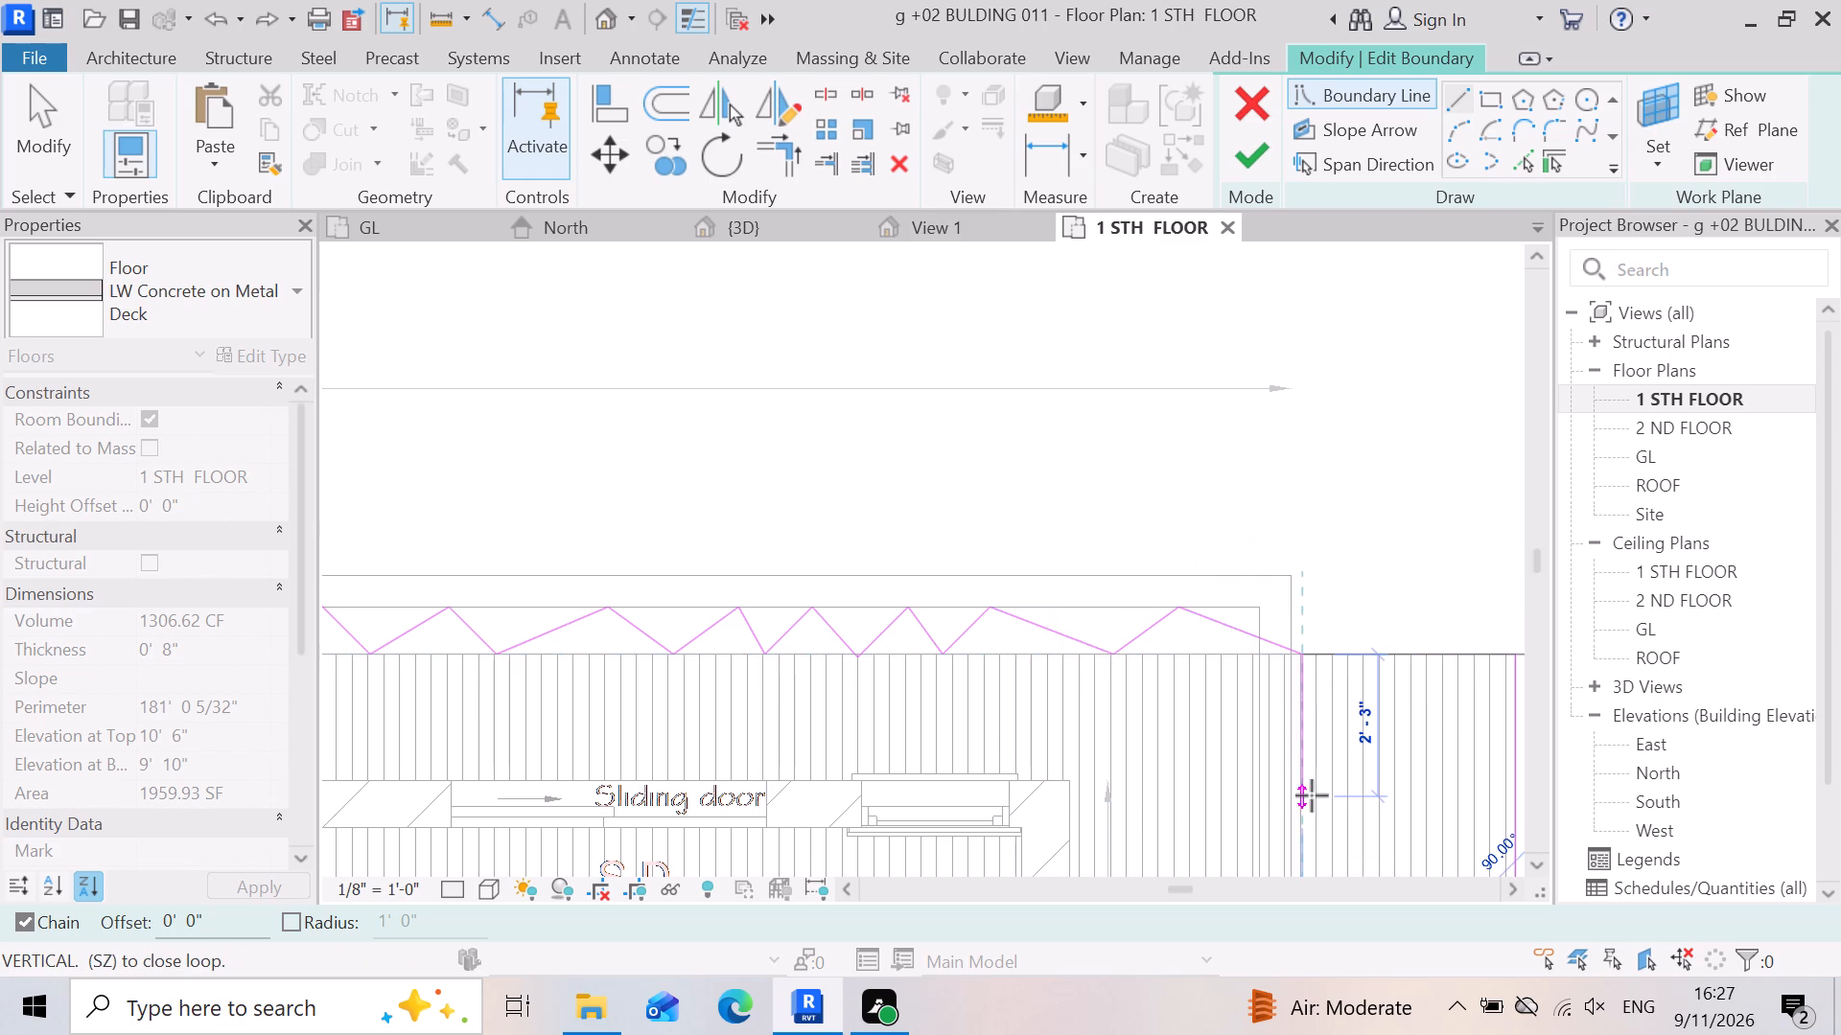
key("Escape")
Close the boundary loop with a straight horizontal line from the last tooth's end to the slab's rear corner.
scroll(1466, 694, "up", 7)
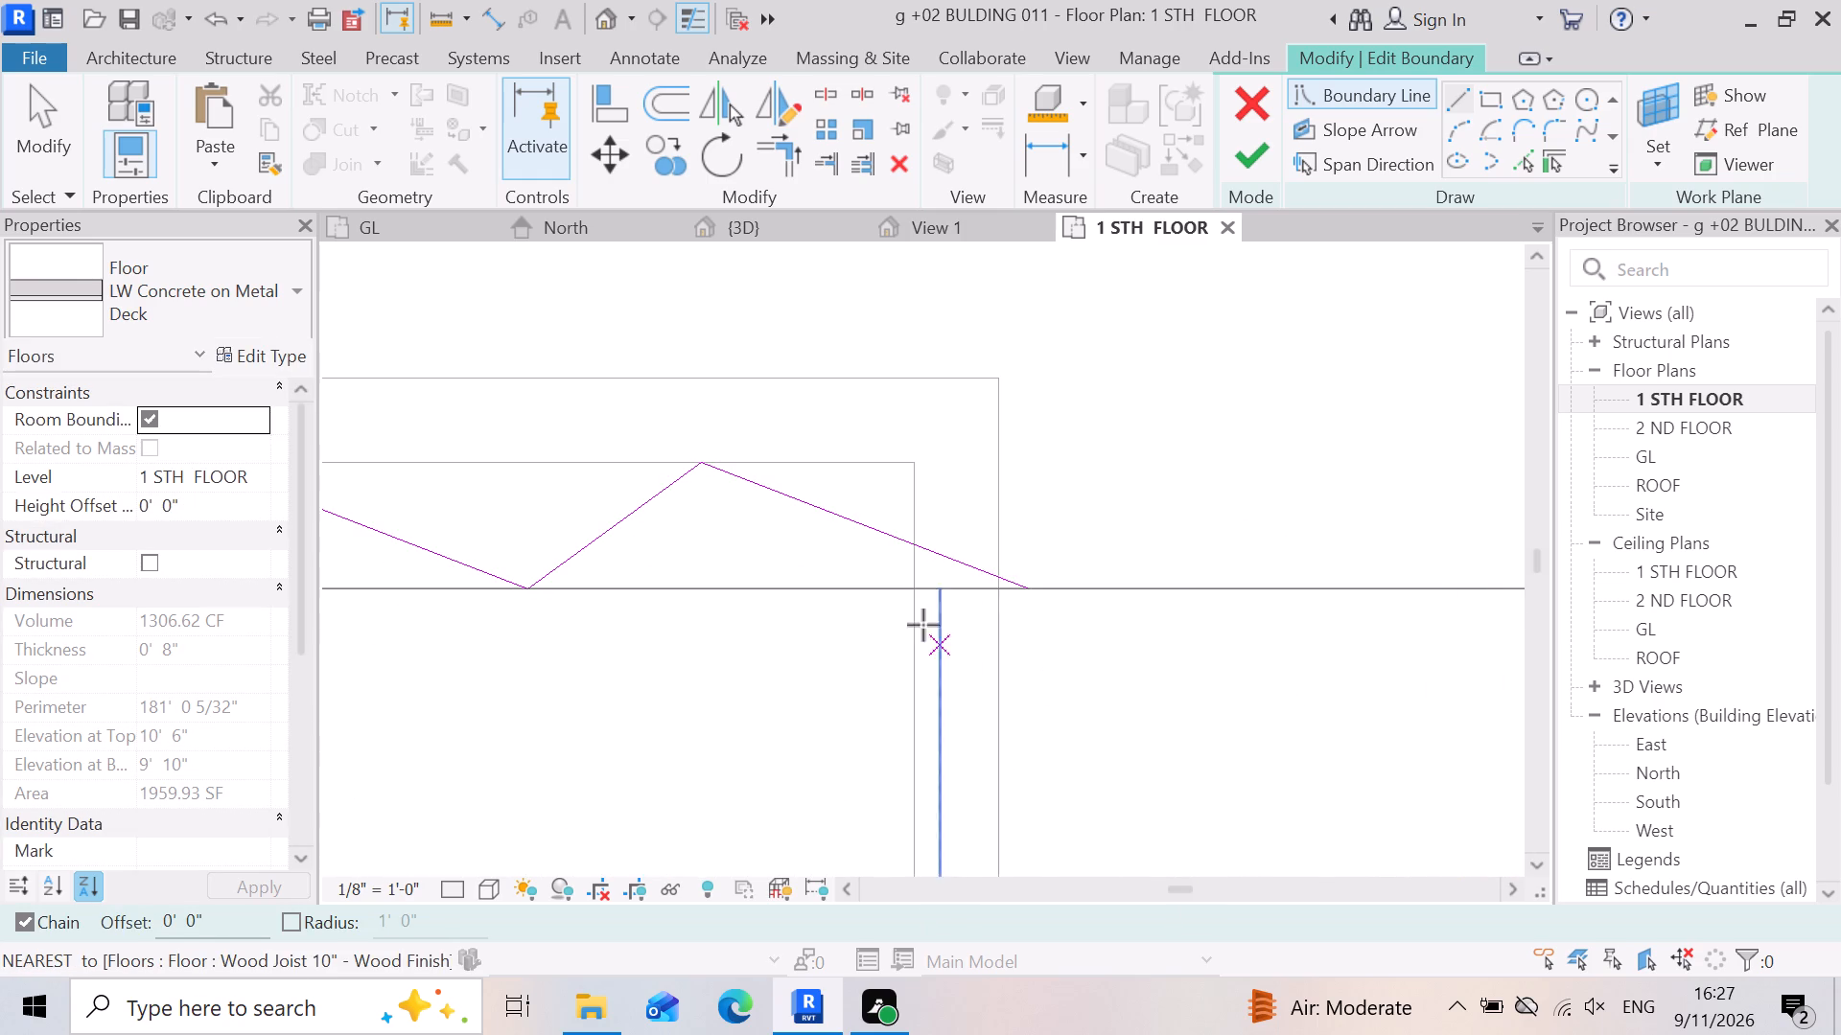
left_click(1030, 595)
scroll(998, 605, "down", 8)
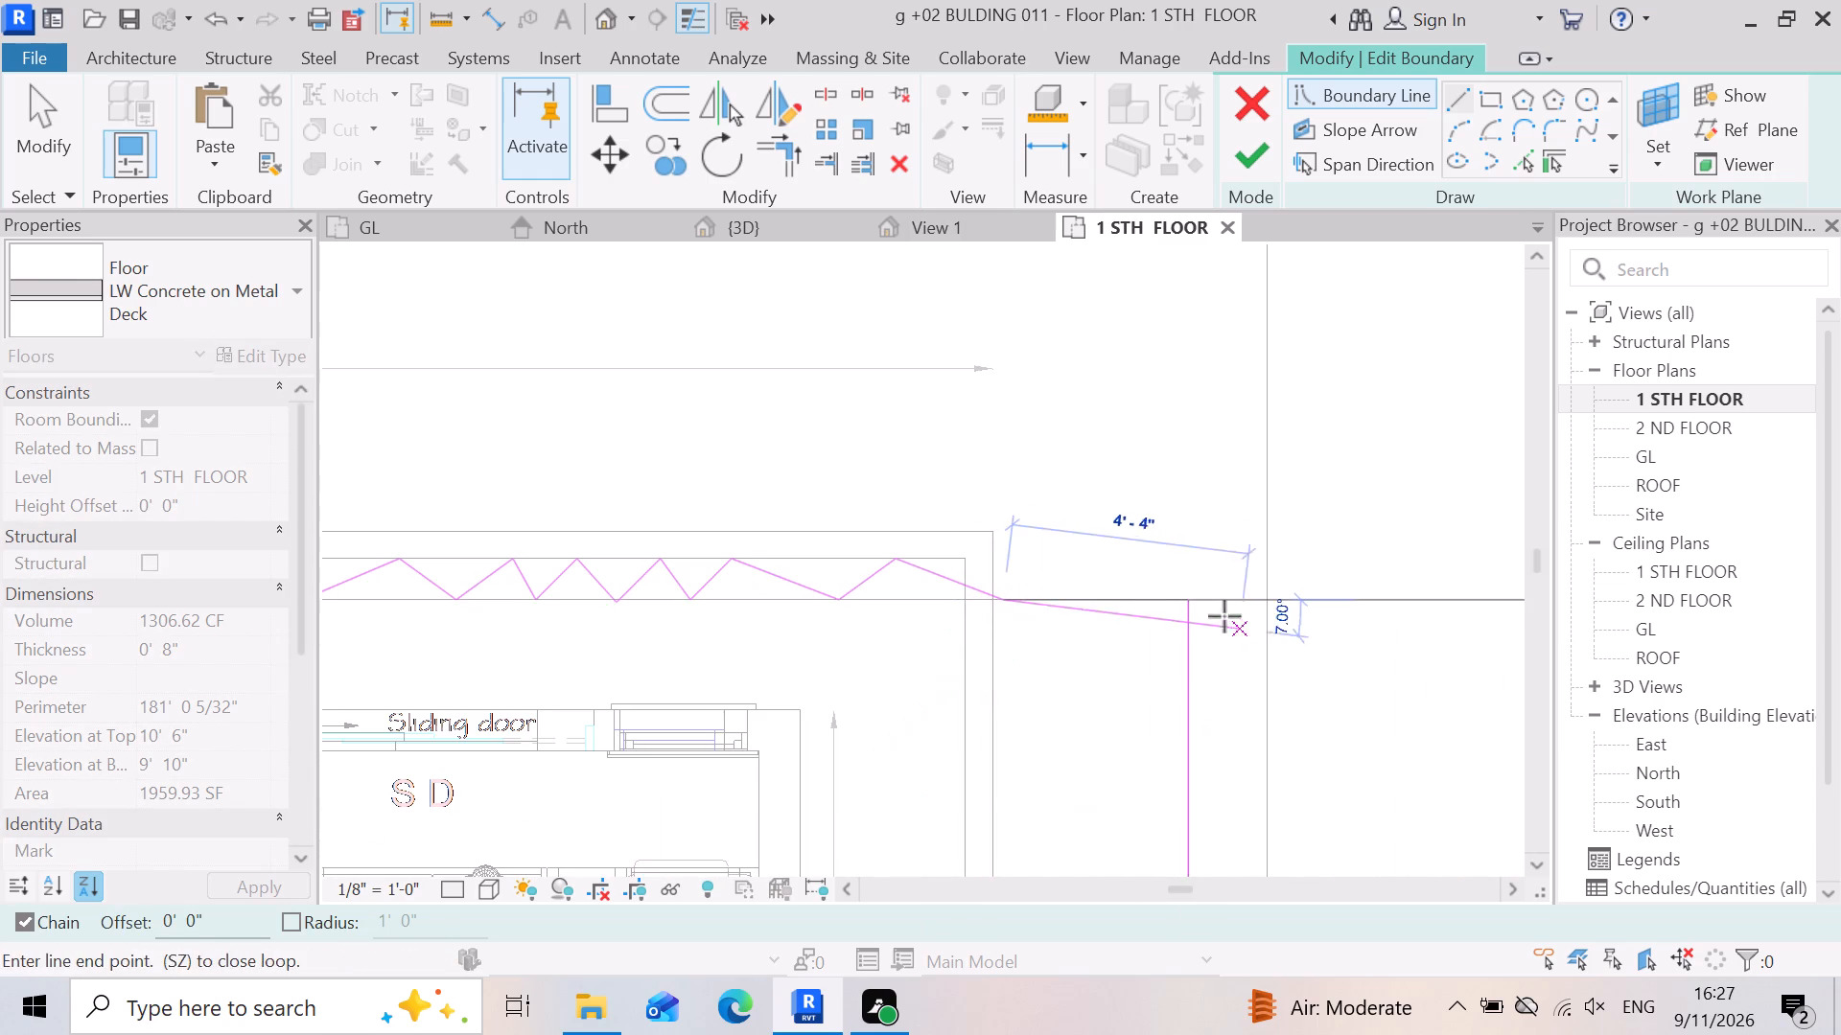
scroll(1223, 614, "up", 7)
left_click(1134, 601)
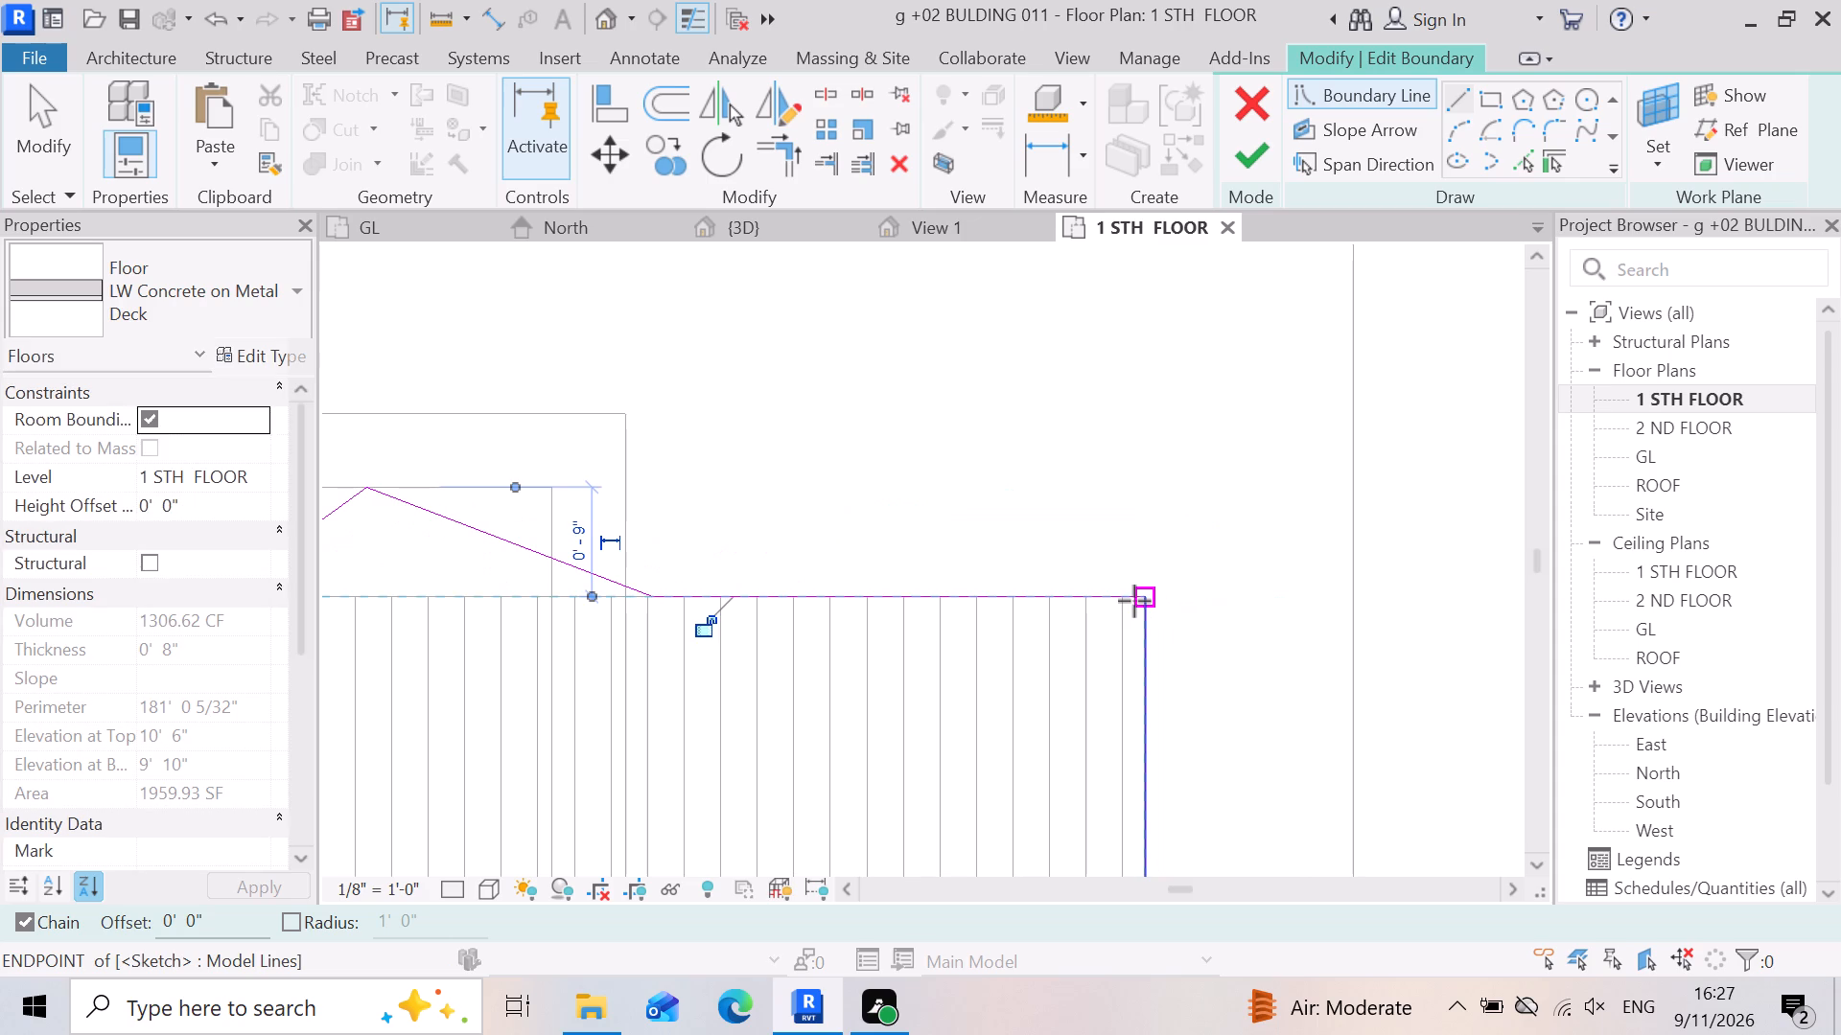
Finish the floor boundary edit without saving the project, attaching the walls that reach this level to the slab's bottom.
left_click(1251, 154)
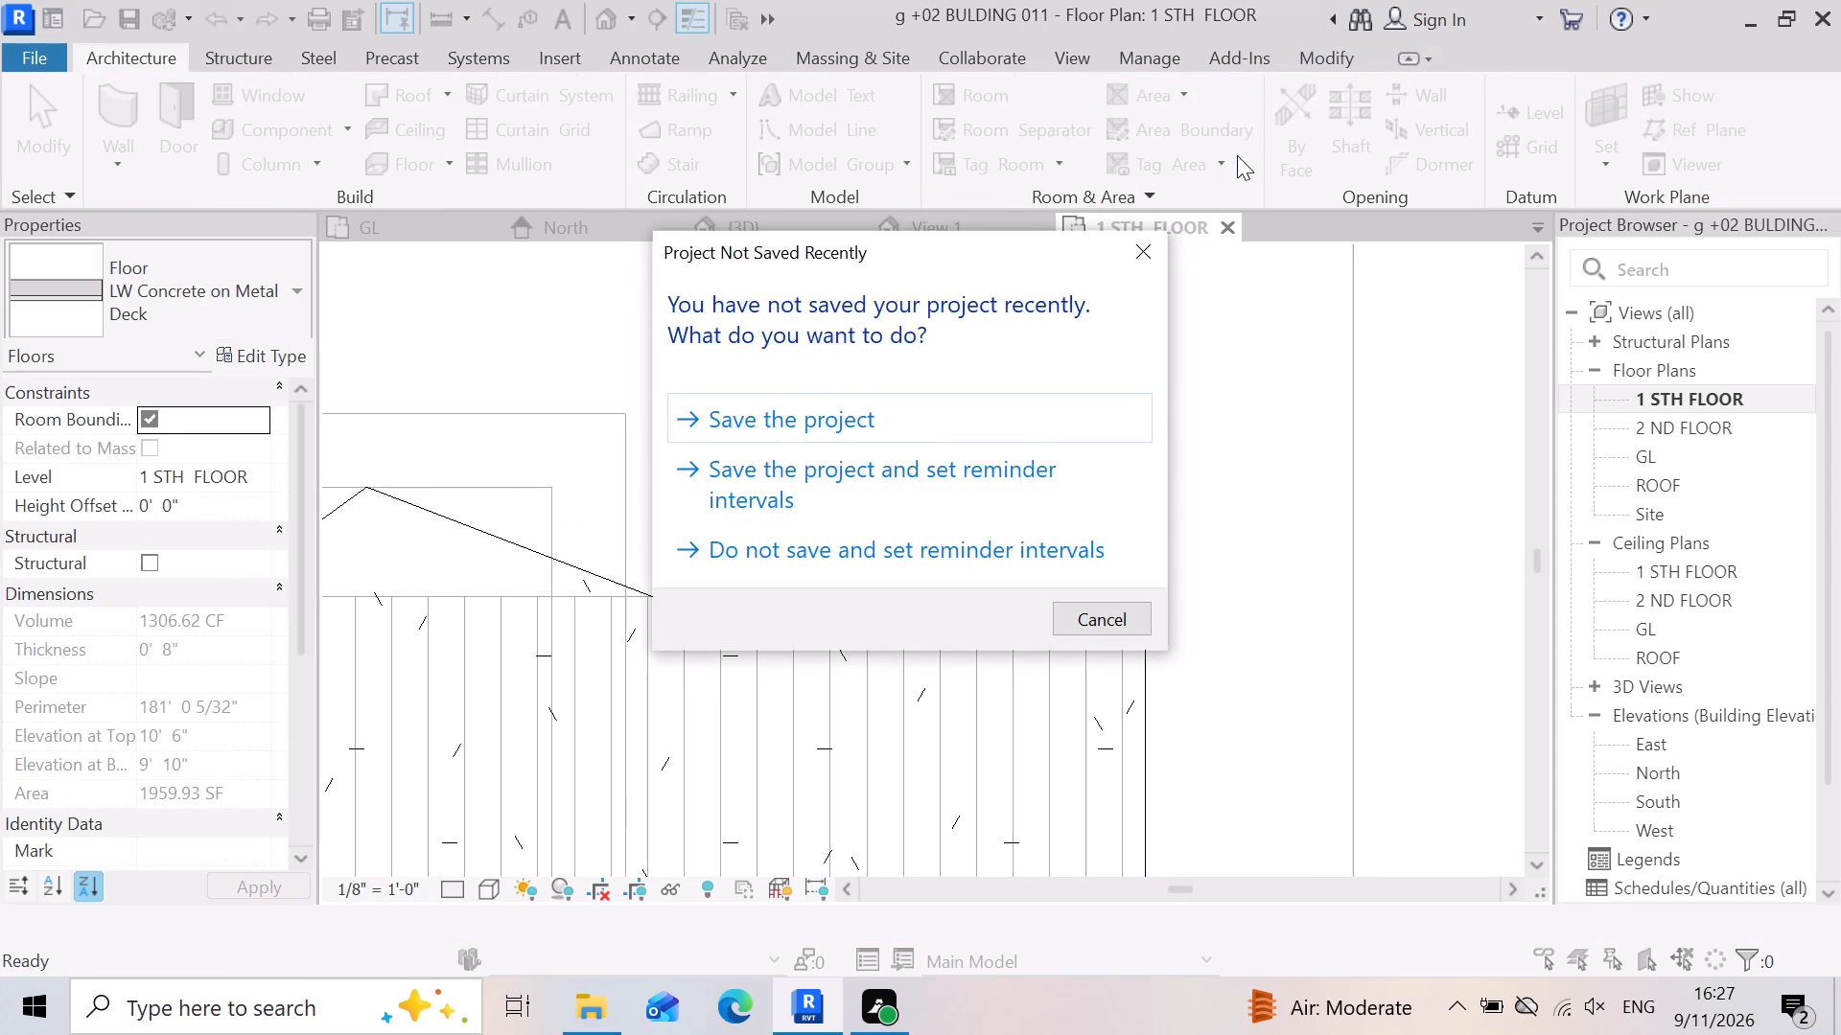
left_click(1135, 247)
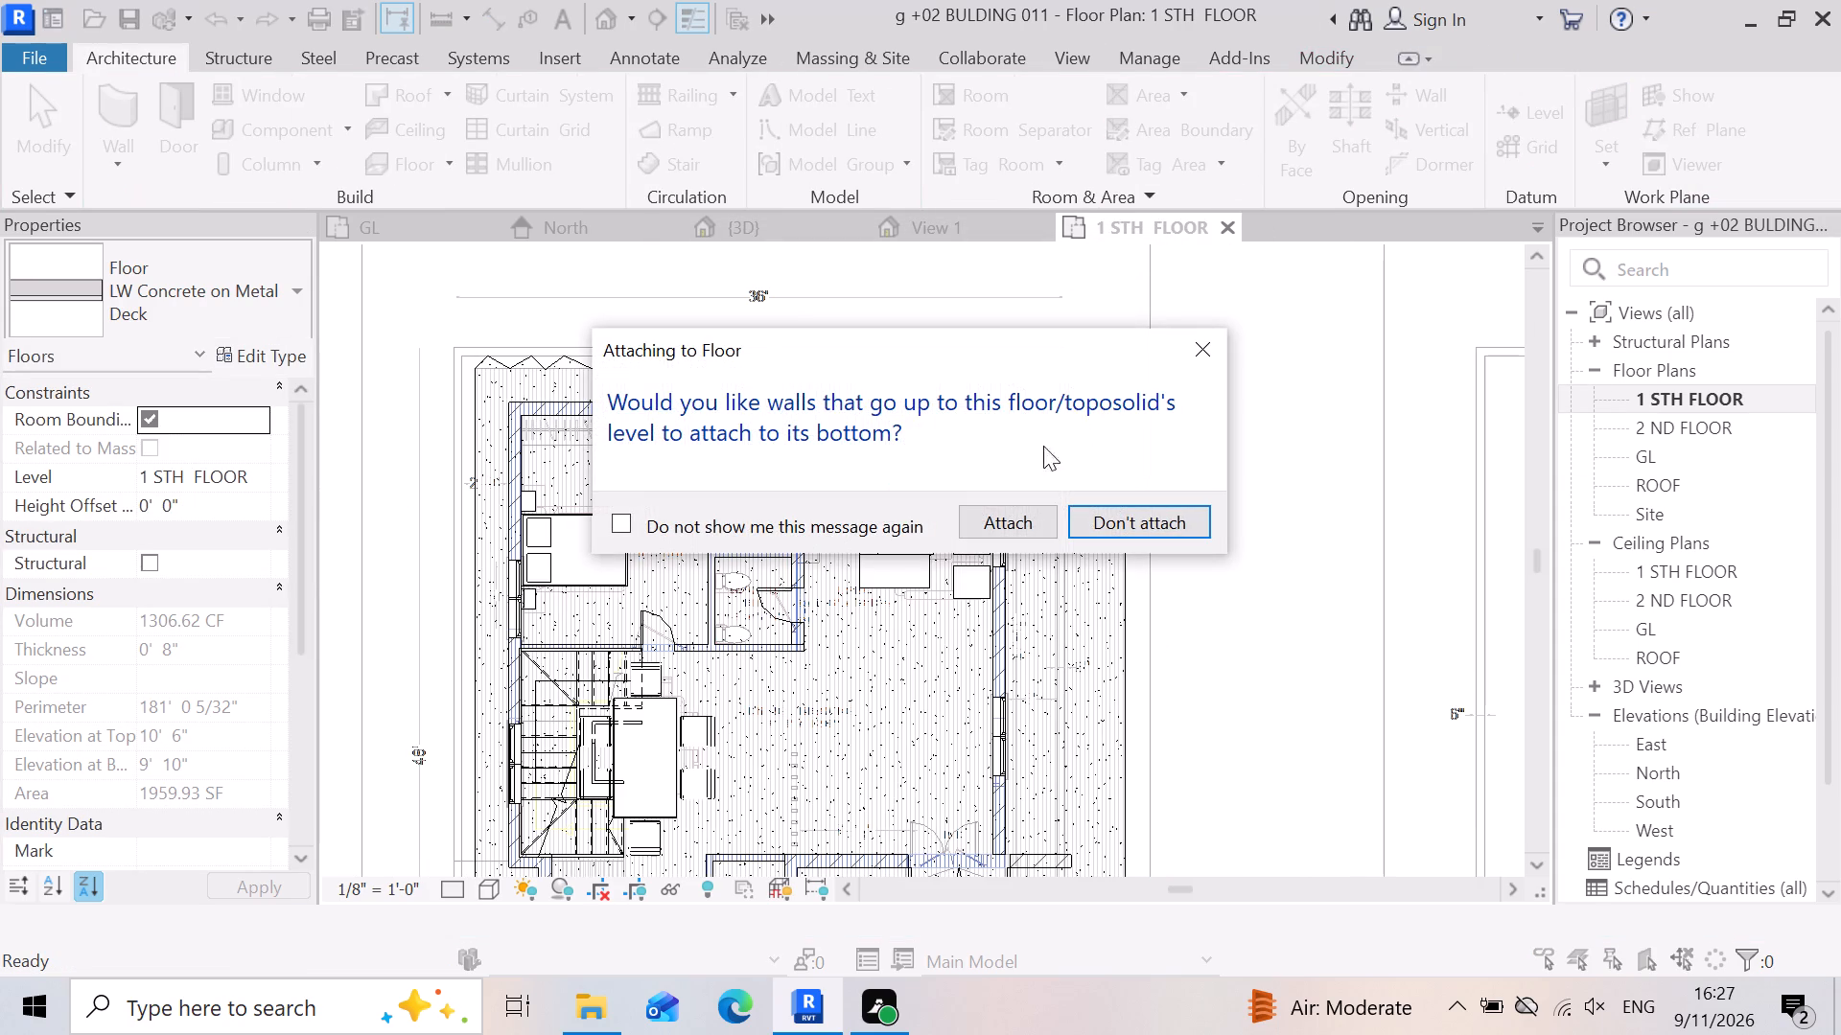
left_click(1006, 517)
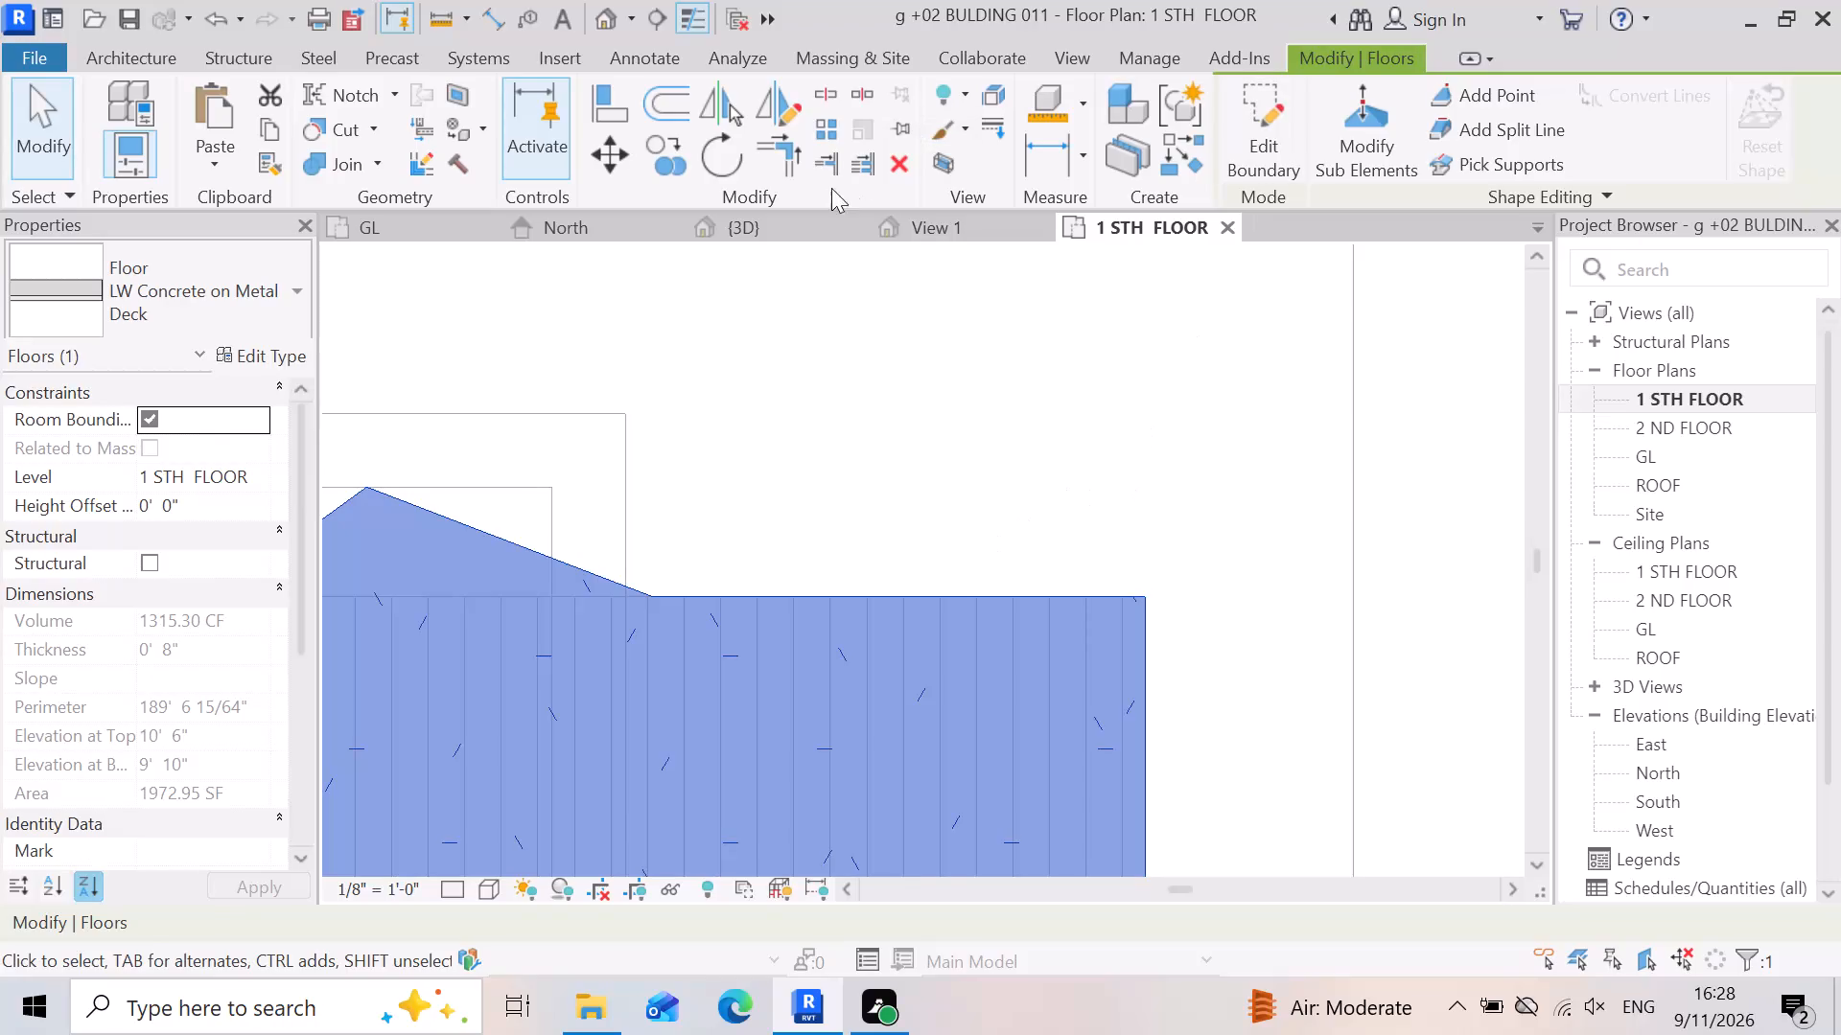
Examine the slab's zigzag rear edge in the {3D} view, from the side and close up along its teeth.
left_click(790, 224)
scroll(1211, 902, "down", 4)
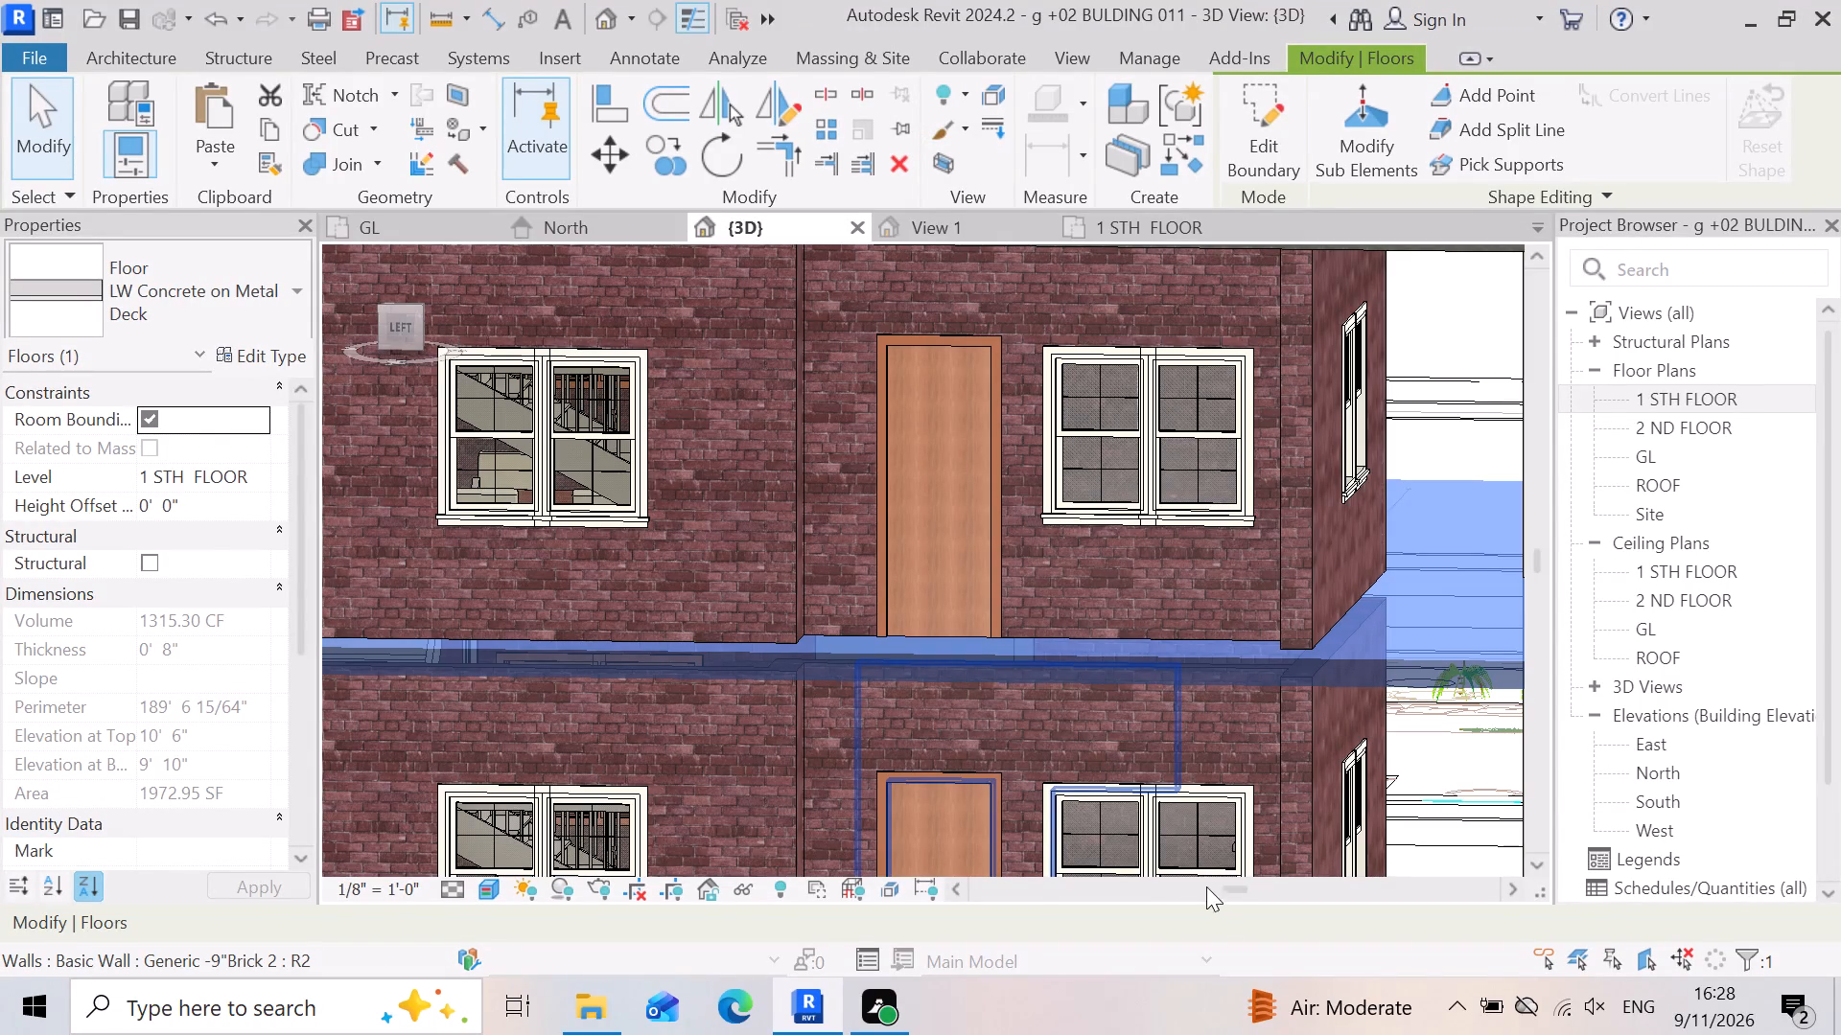
scroll(1045, 723, "down", 4)
scroll(1156, 720, "down", 4)
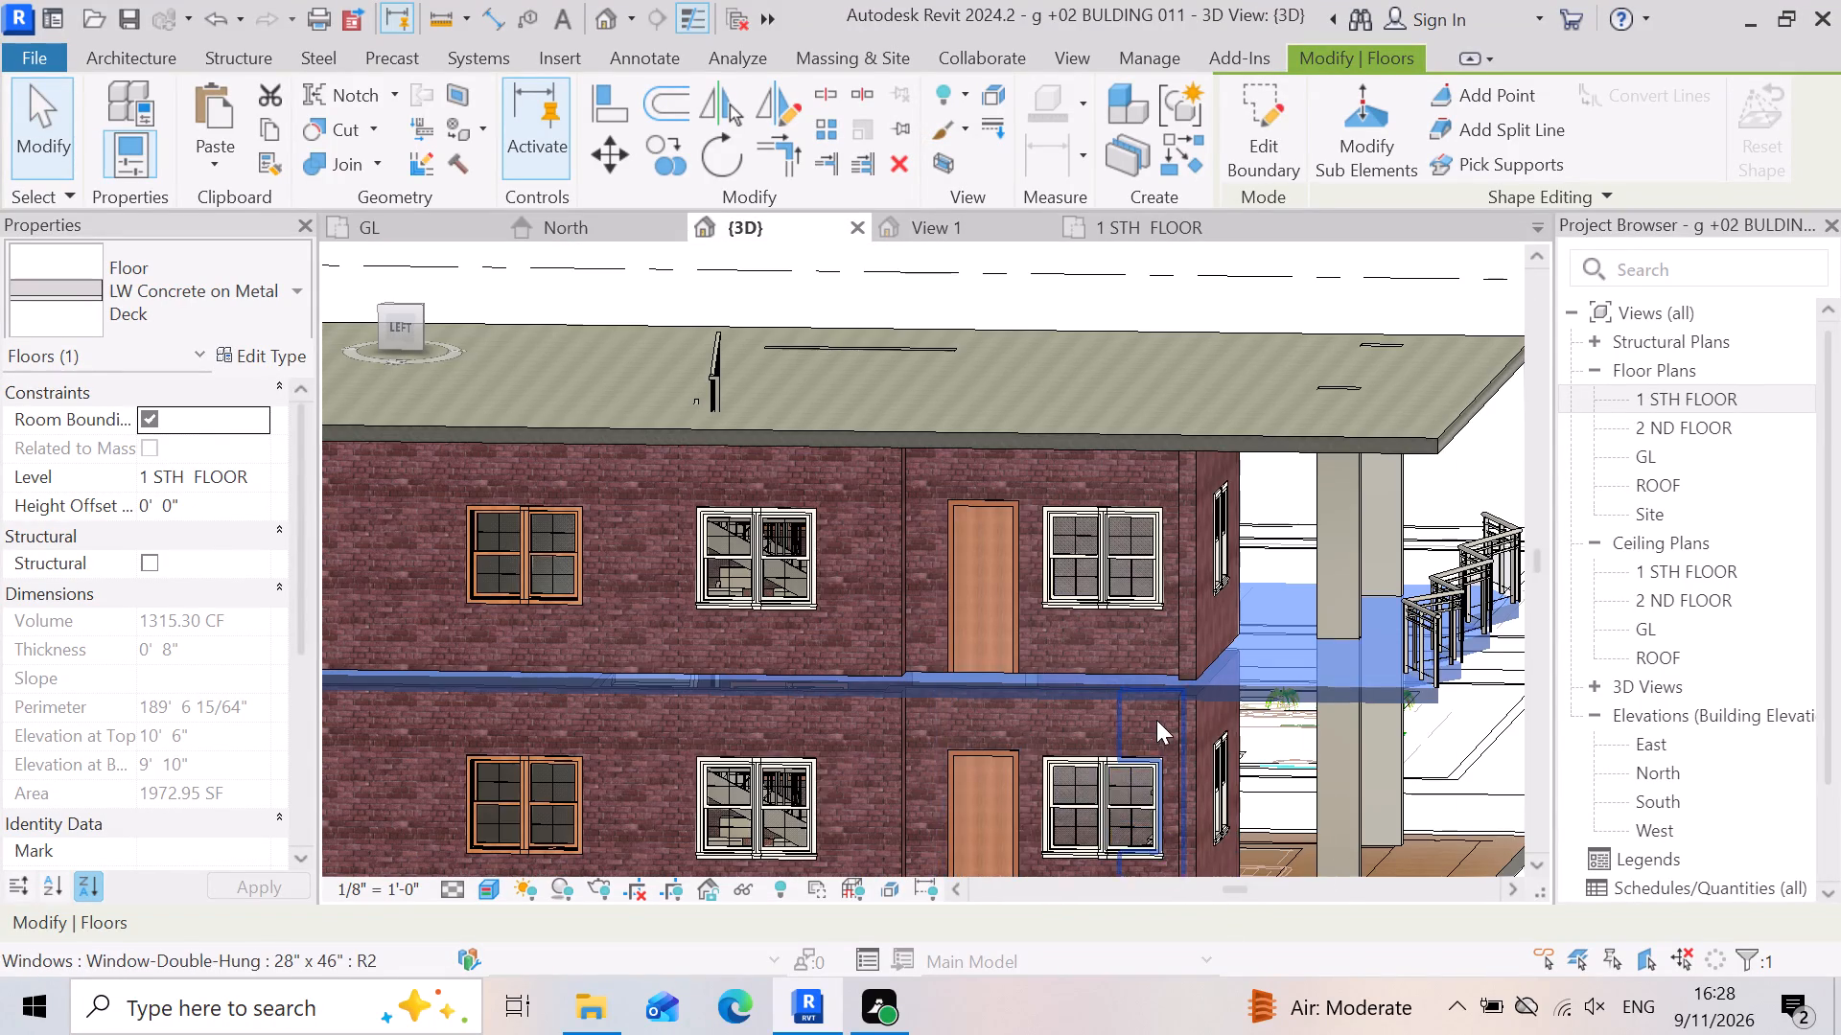
left_click(1470, 770)
scroll(727, 875, "up", 1)
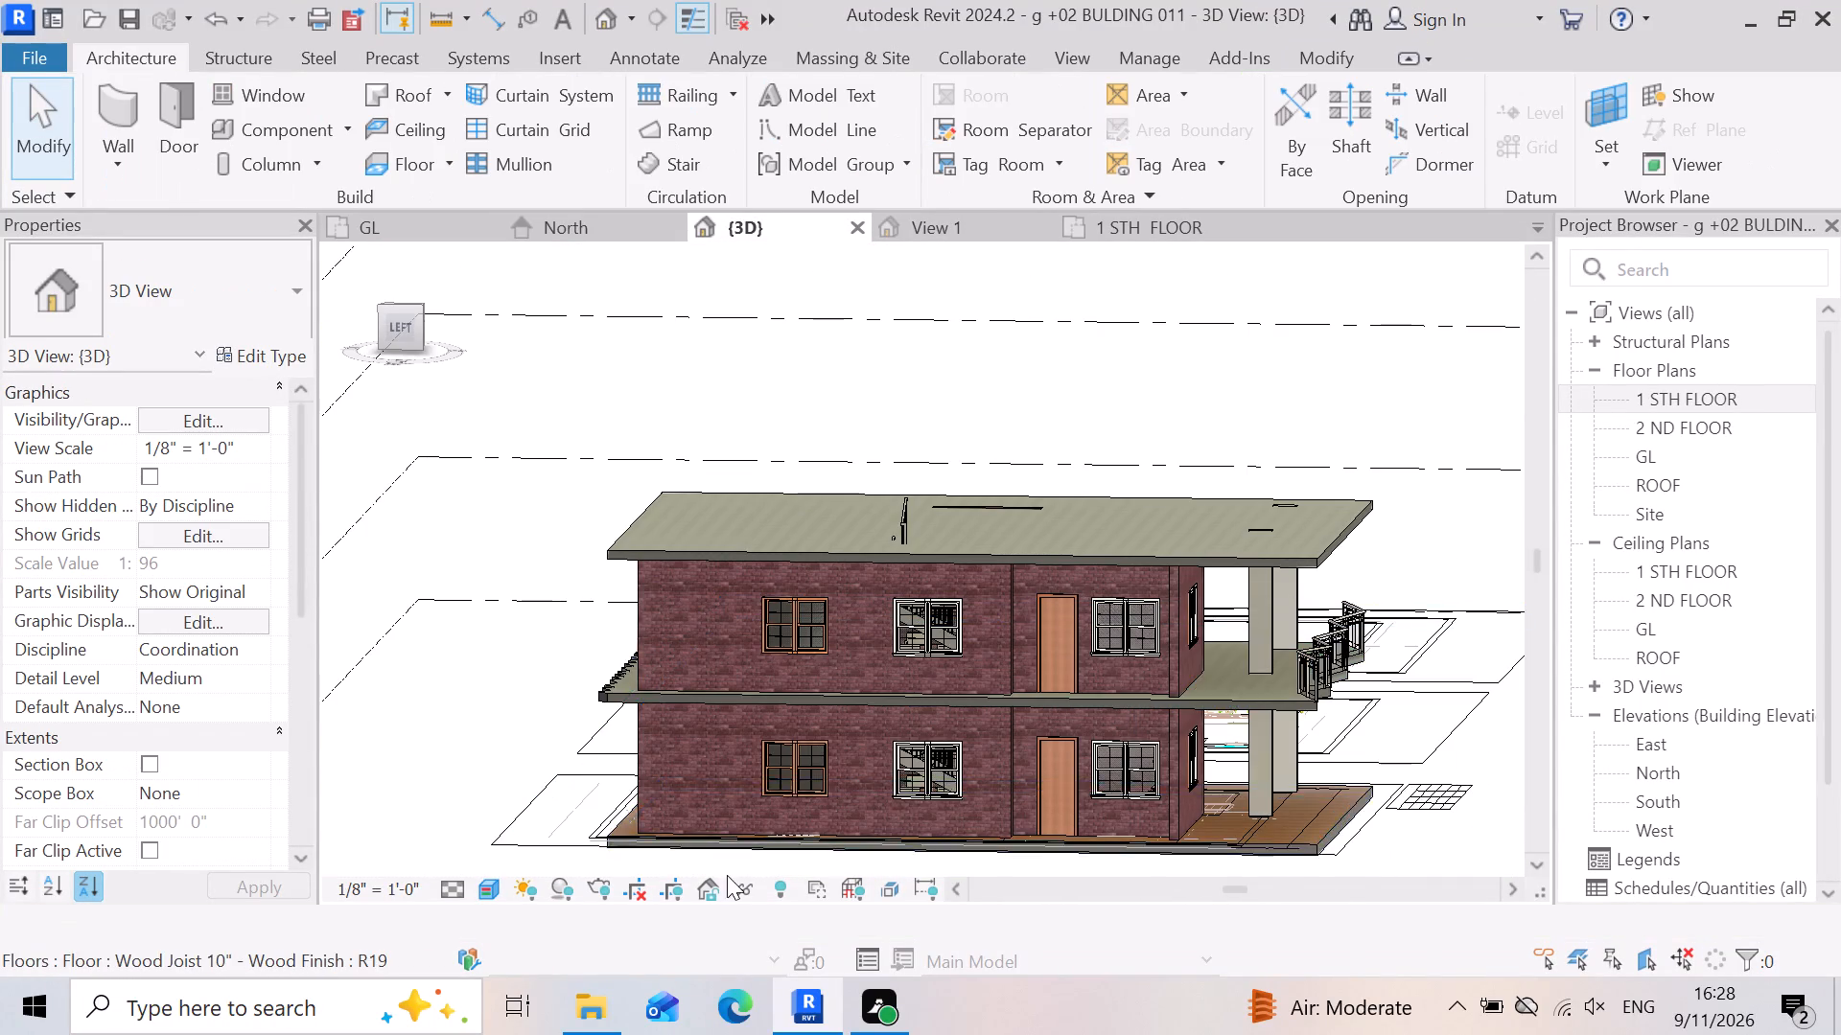
scroll(727, 875, "up", 7)
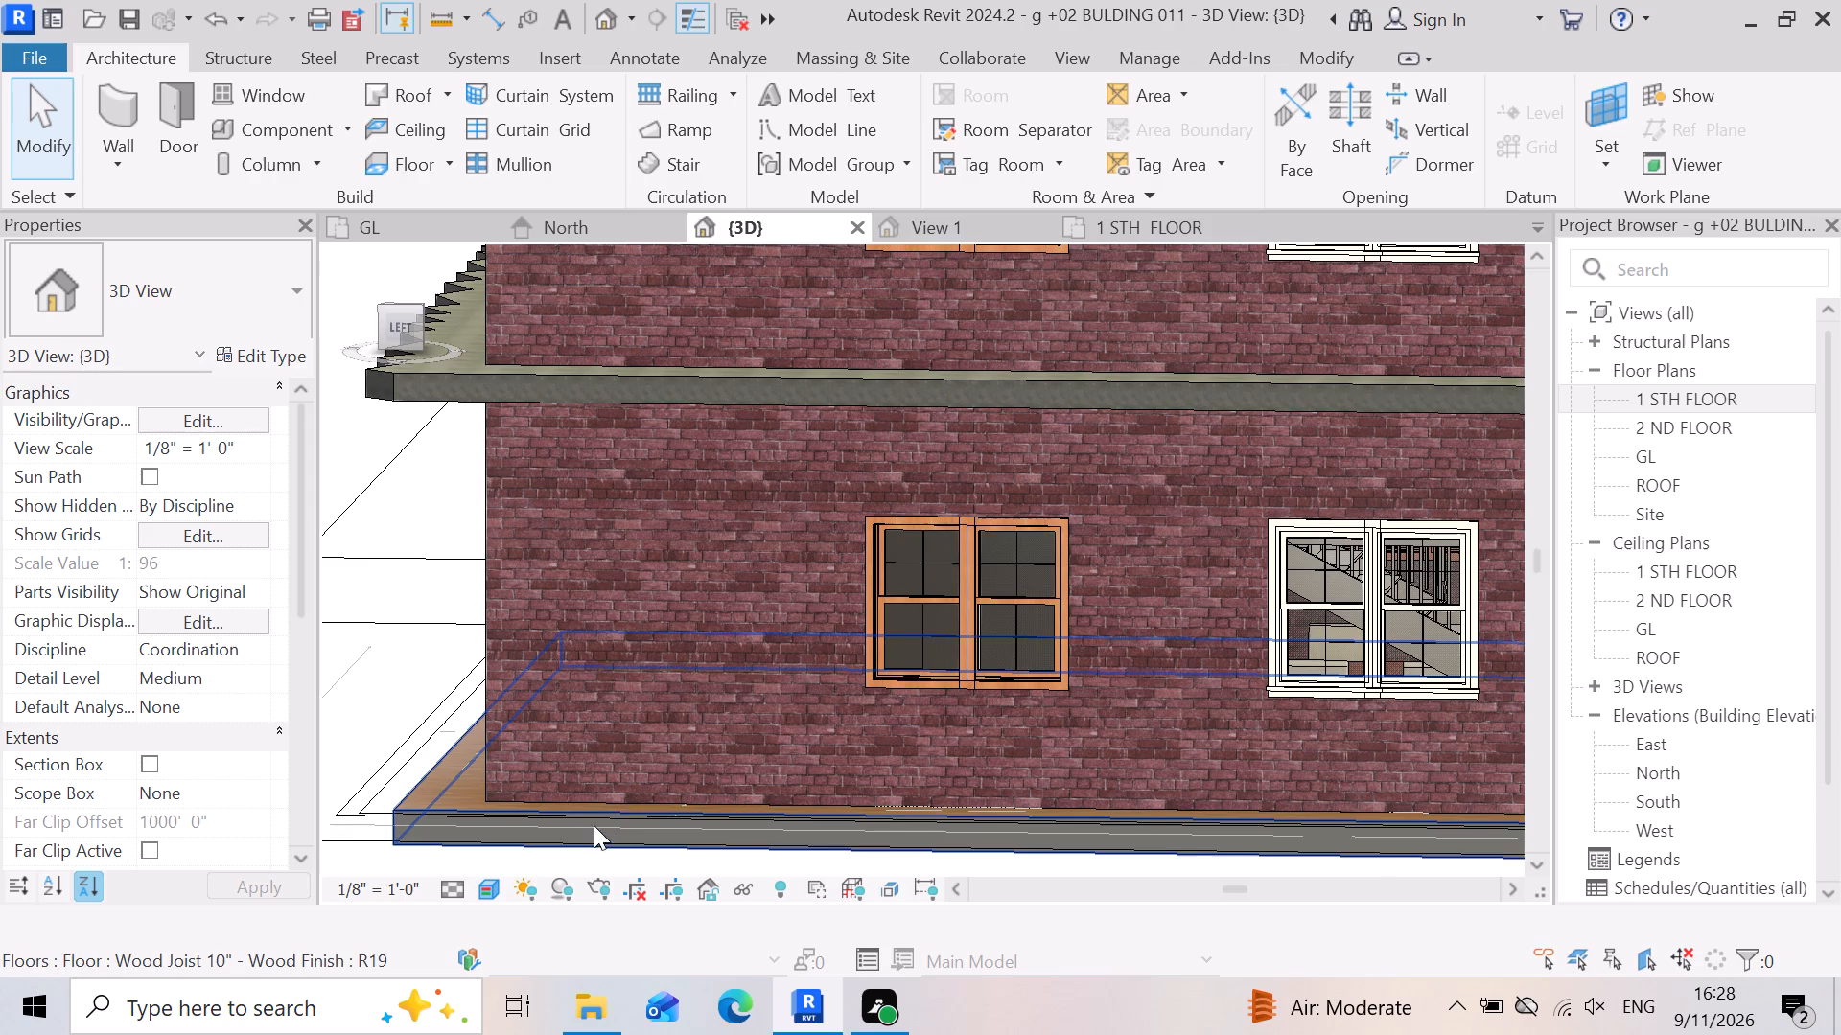
right_click_drag(523, 781, 616, 809, "shift")
middle_click_drag(521, 777, 631, 816, "shift")
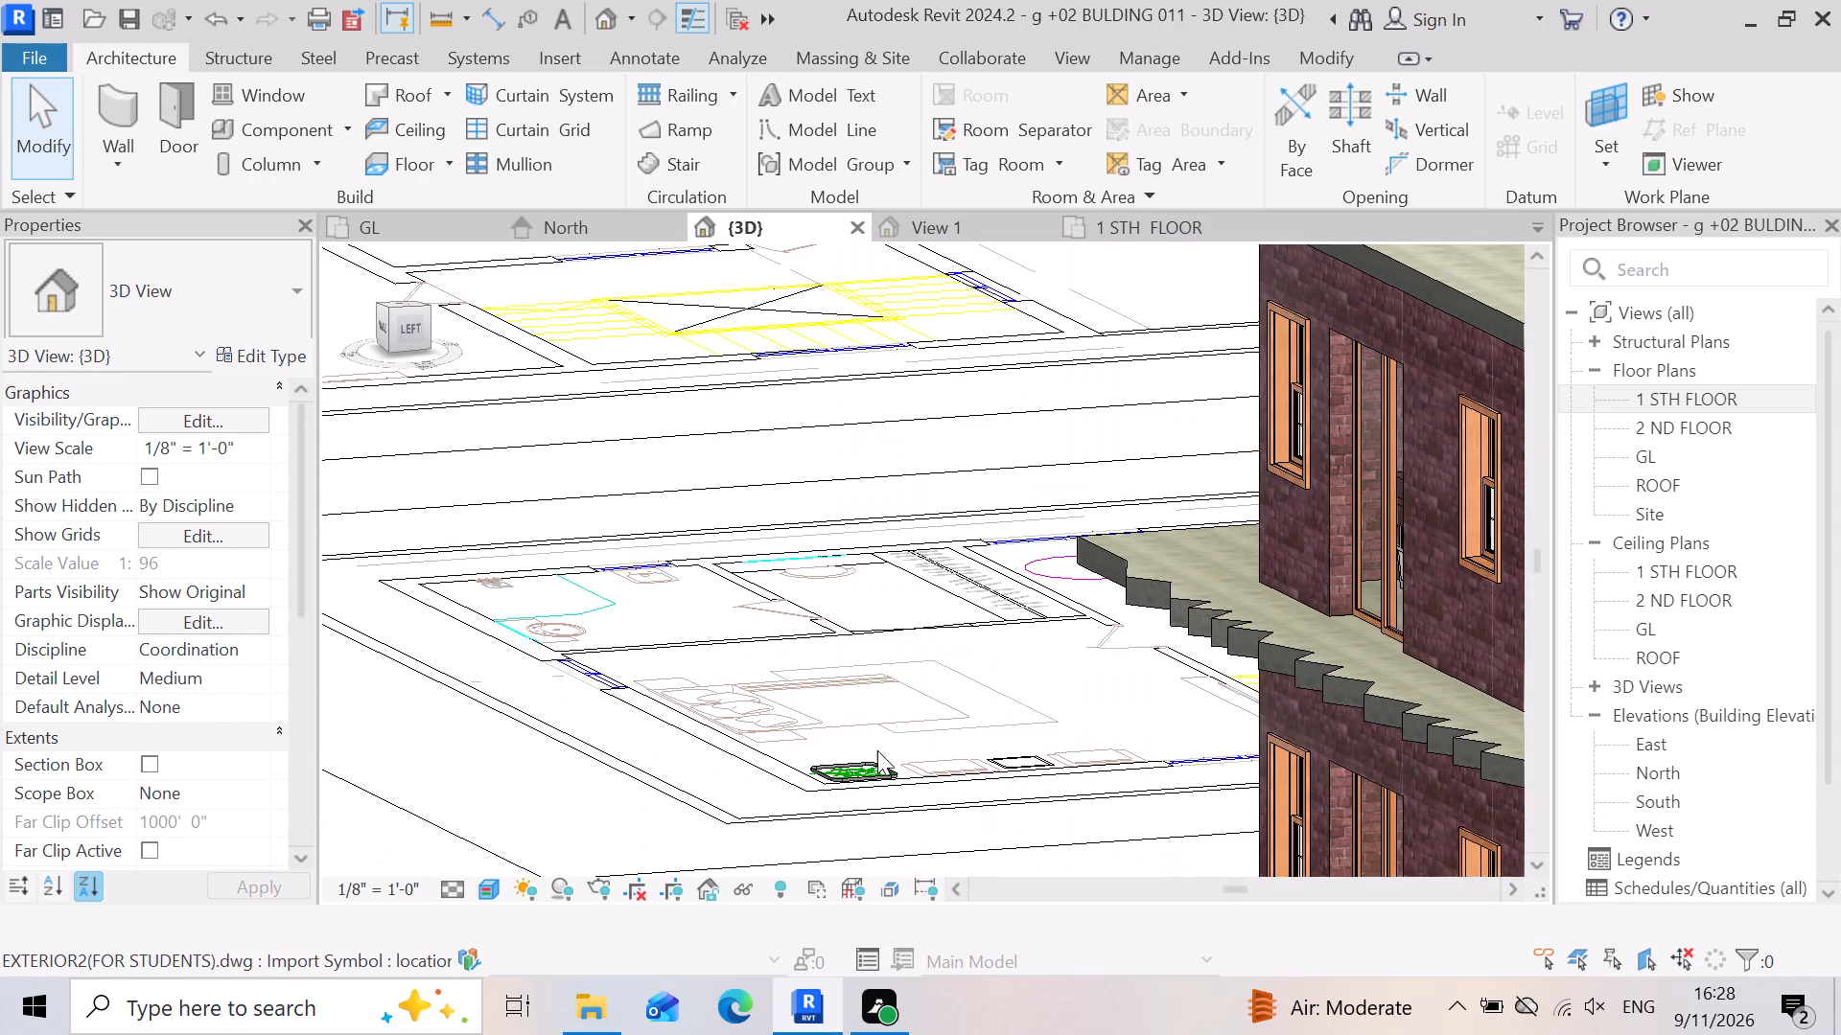
scroll(893, 753, "up", 4)
scroll(476, 632, "down", 4)
scroll(828, 629, "down", 2)
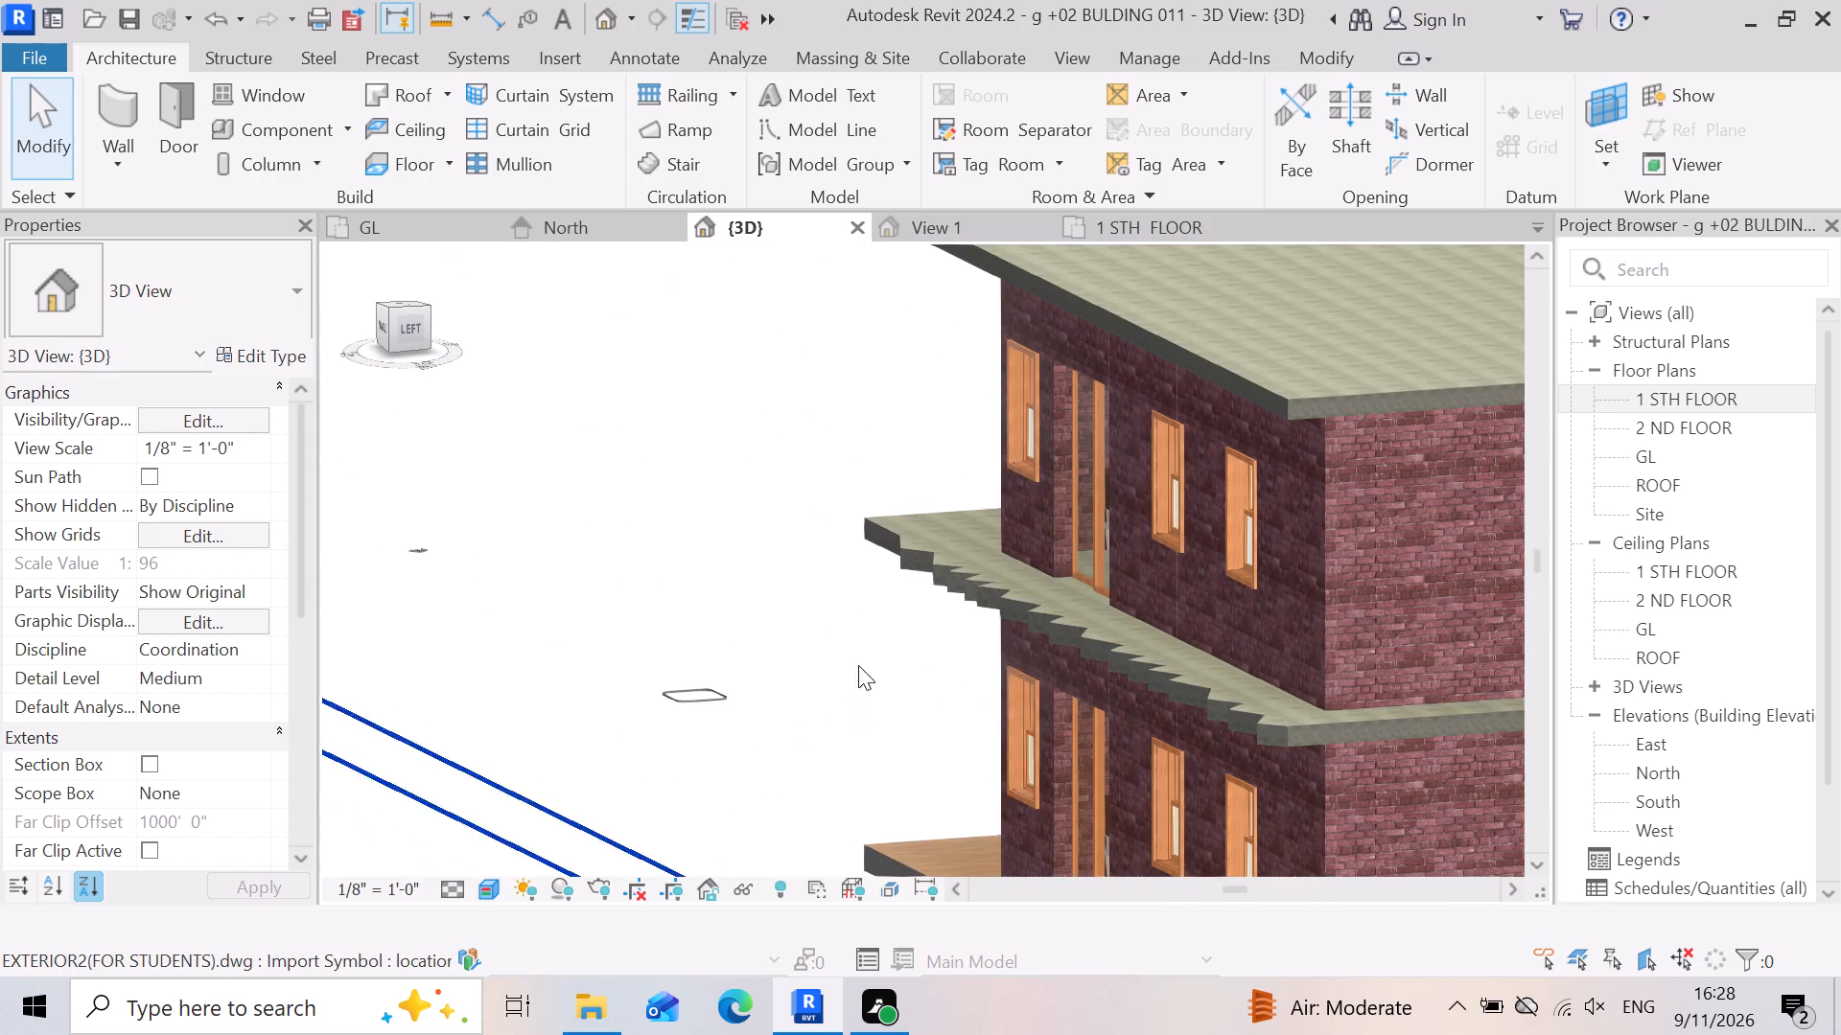
scroll(1299, 843, "up", 4)
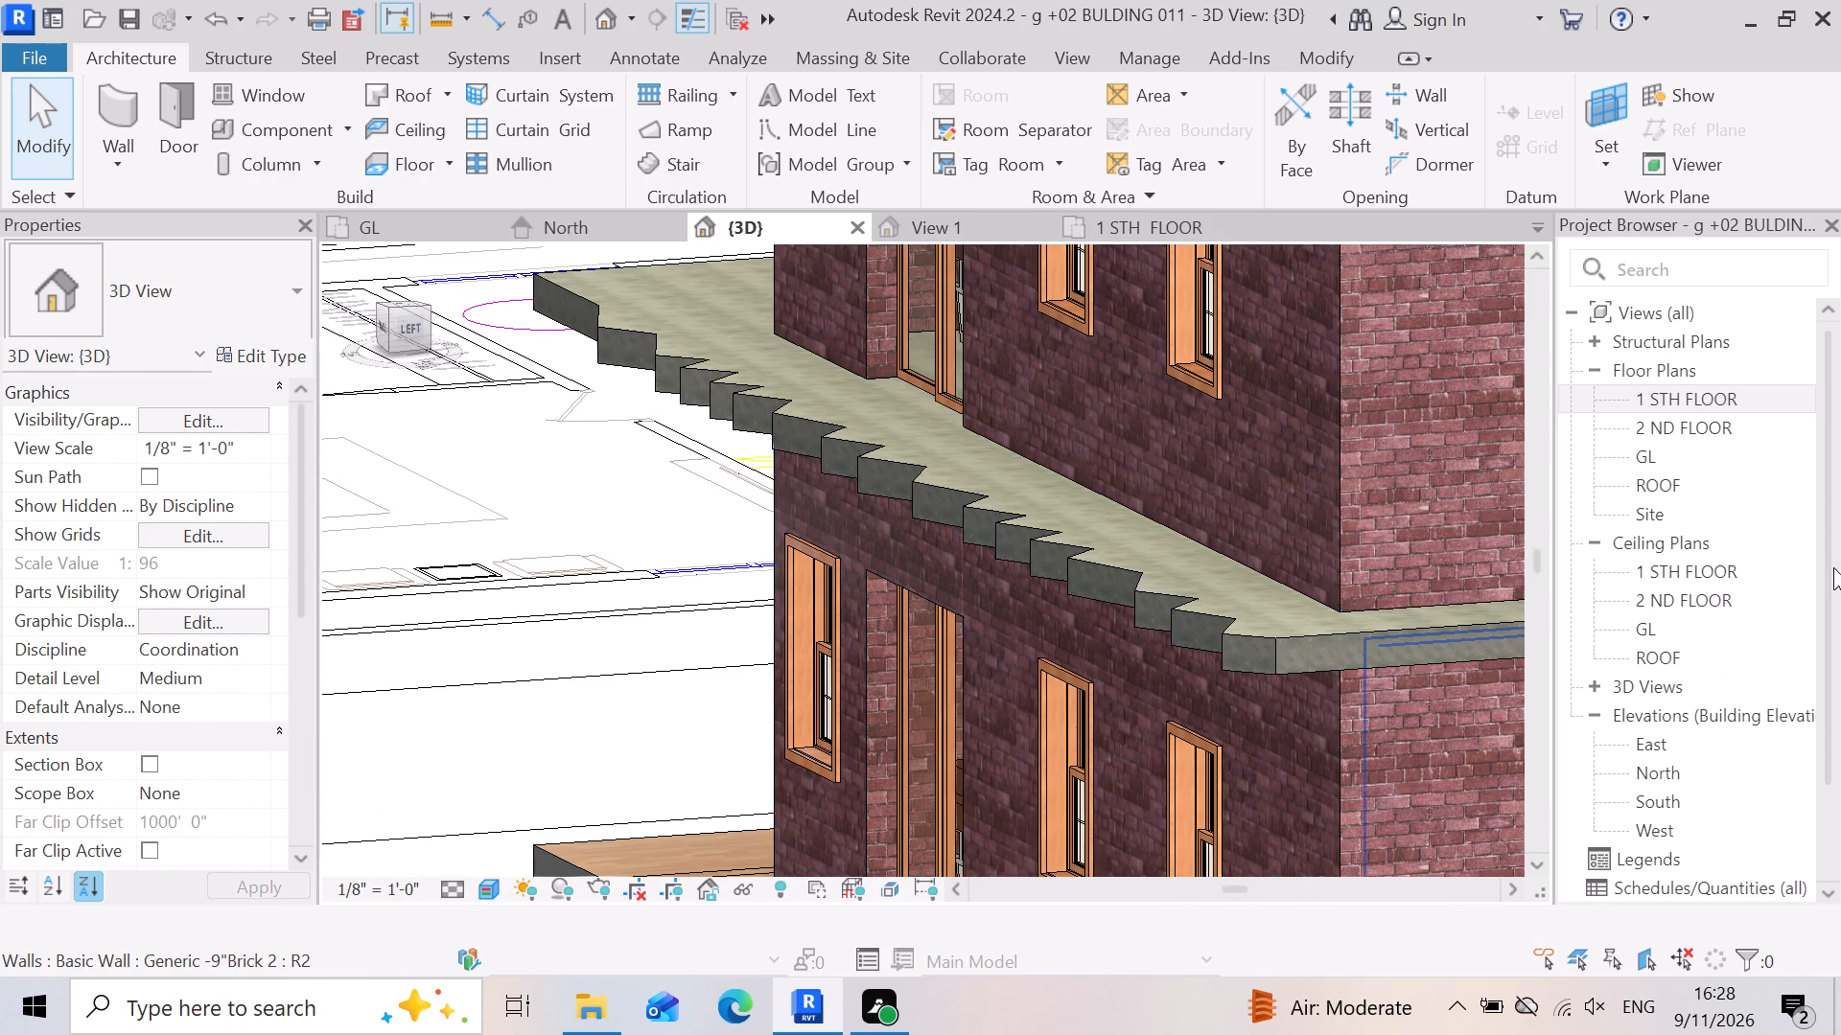
scroll(1664, 510, "up", 3)
scroll(1264, 680, "up", 6)
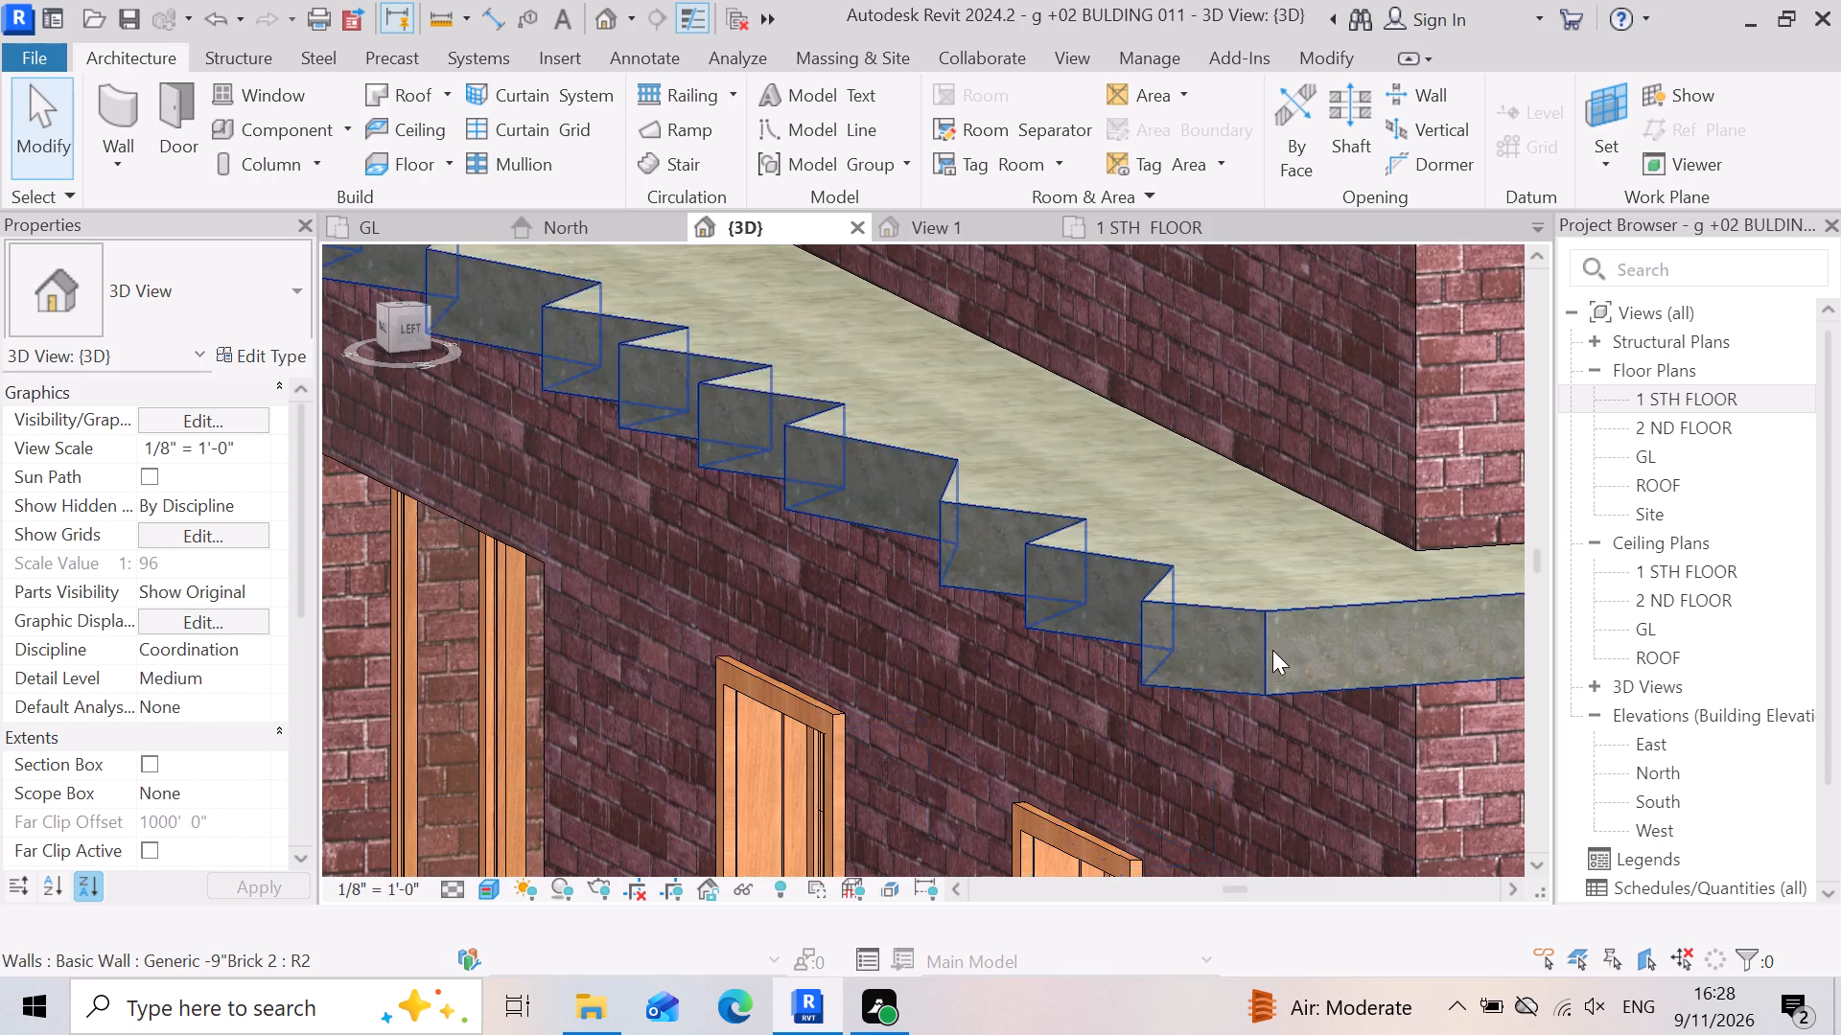
scroll(1276, 647, "up", 4)
scroll(1090, 806, "down", 6)
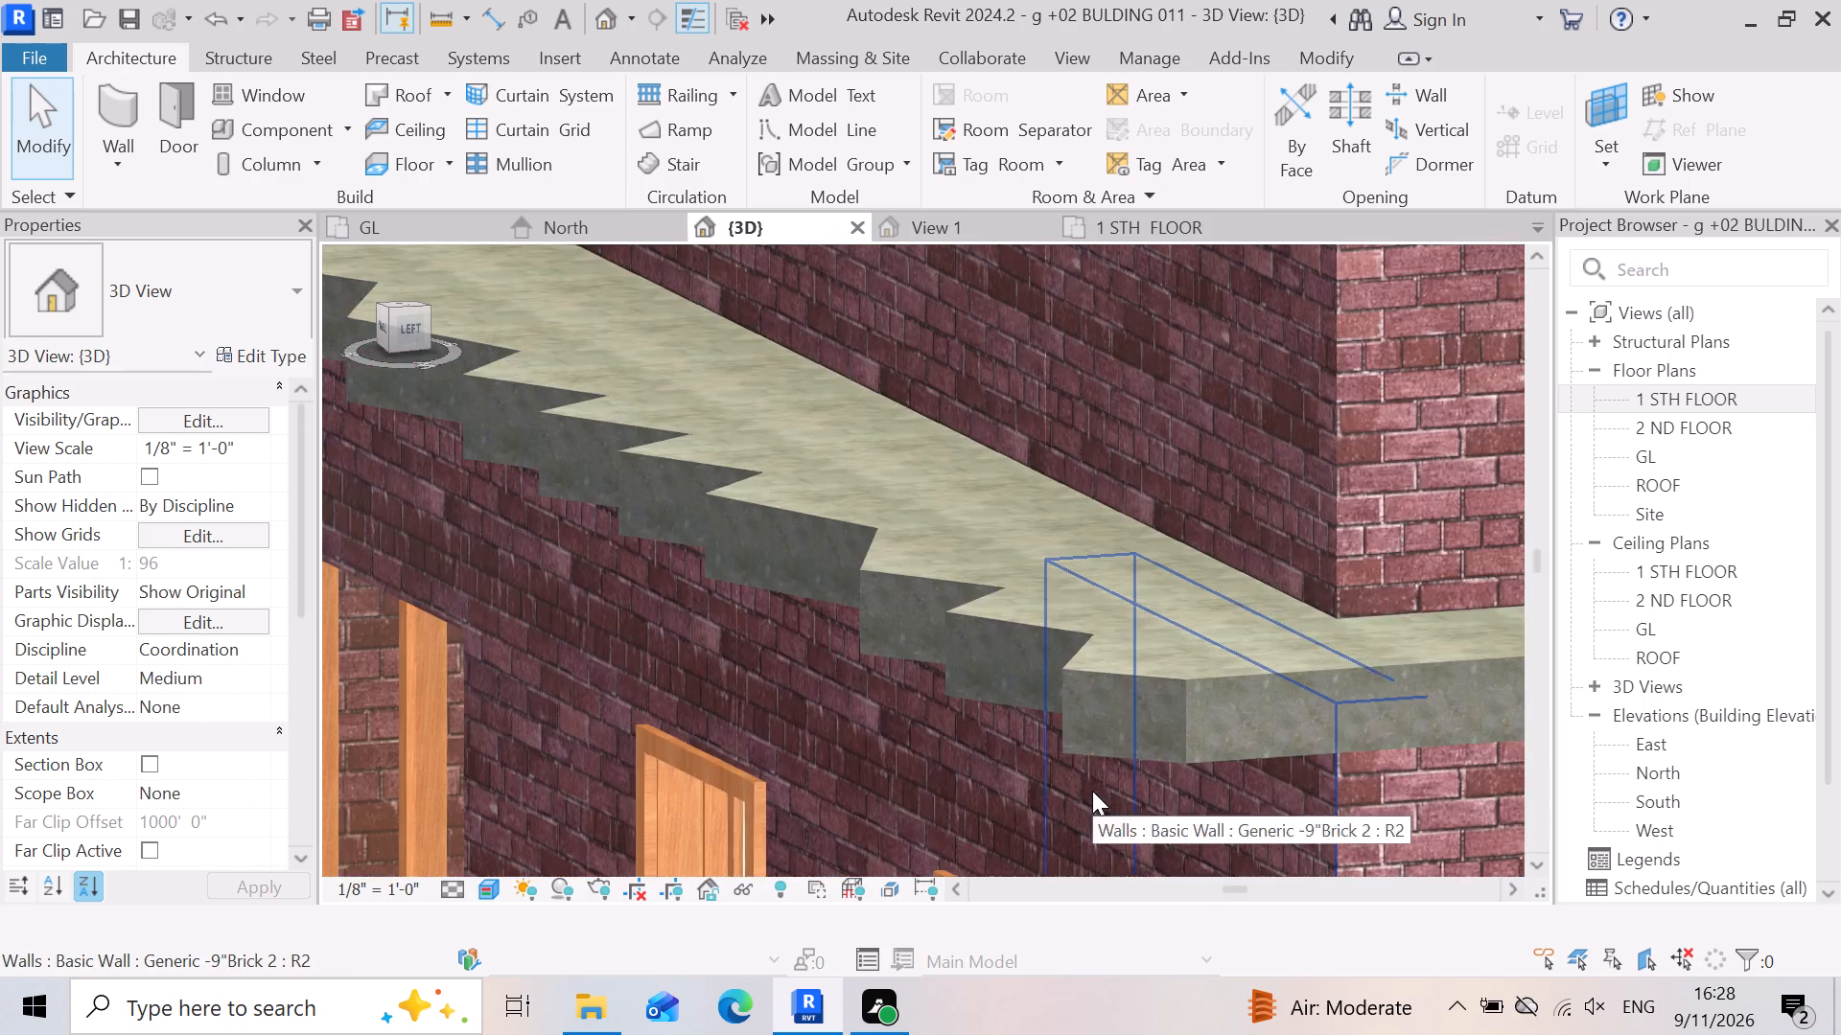
scroll(1092, 791, "down", 2)
scroll(927, 766, "down", 3)
scroll(1181, 755, "up", 3)
scroll(1145, 767, "down", 4)
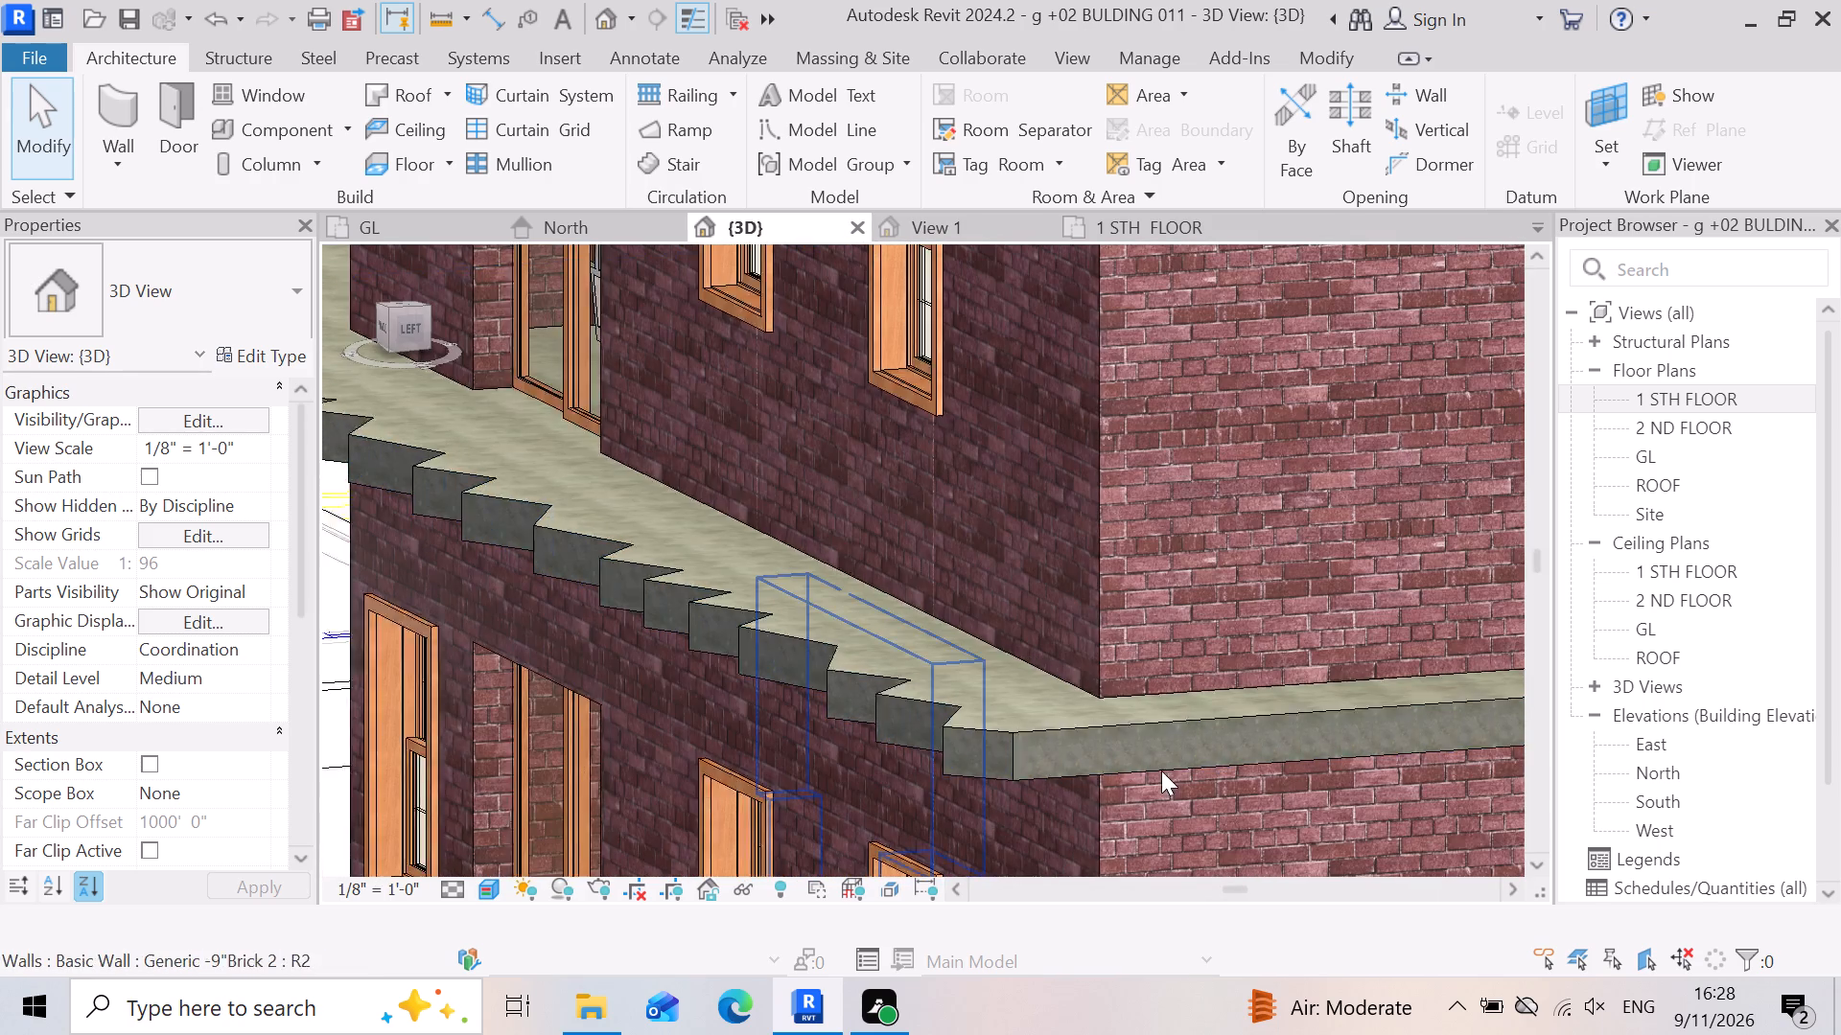
scroll(900, 638, "up", 9)
scroll(899, 630, "down", 4)
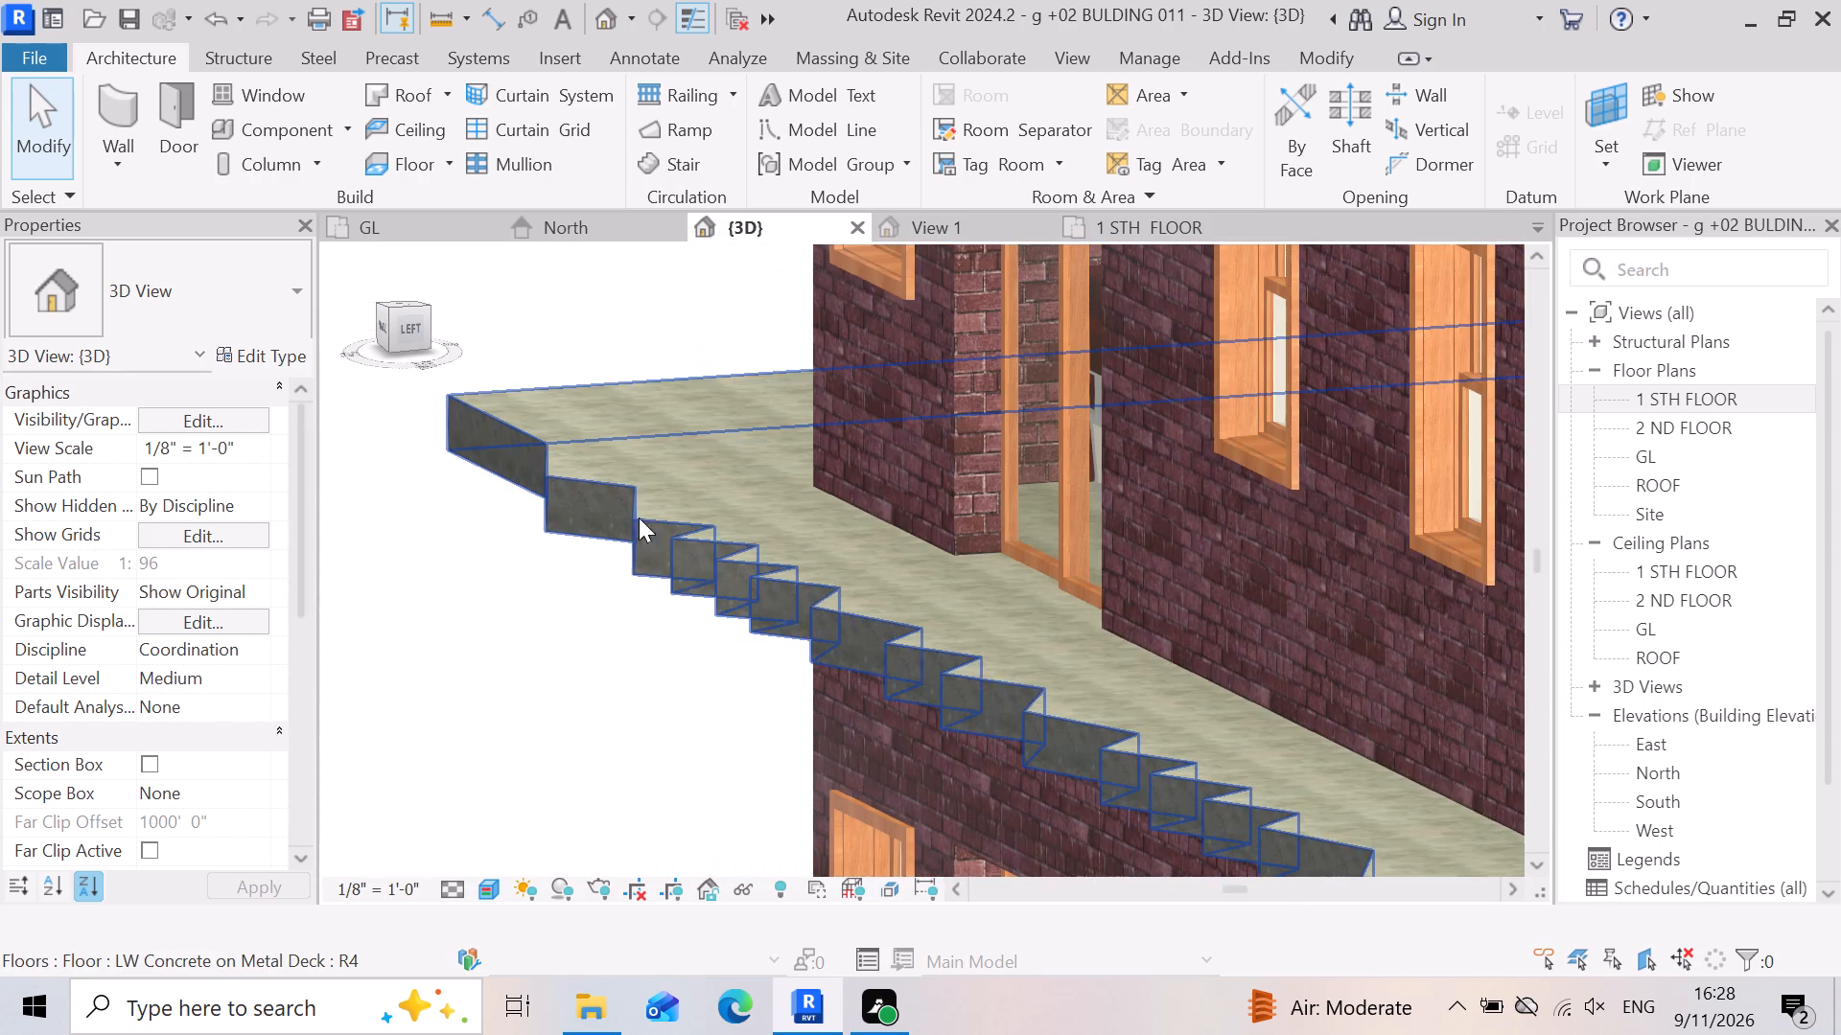
scroll(411, 414, "up", 9)
scroll(470, 585, "down", 4)
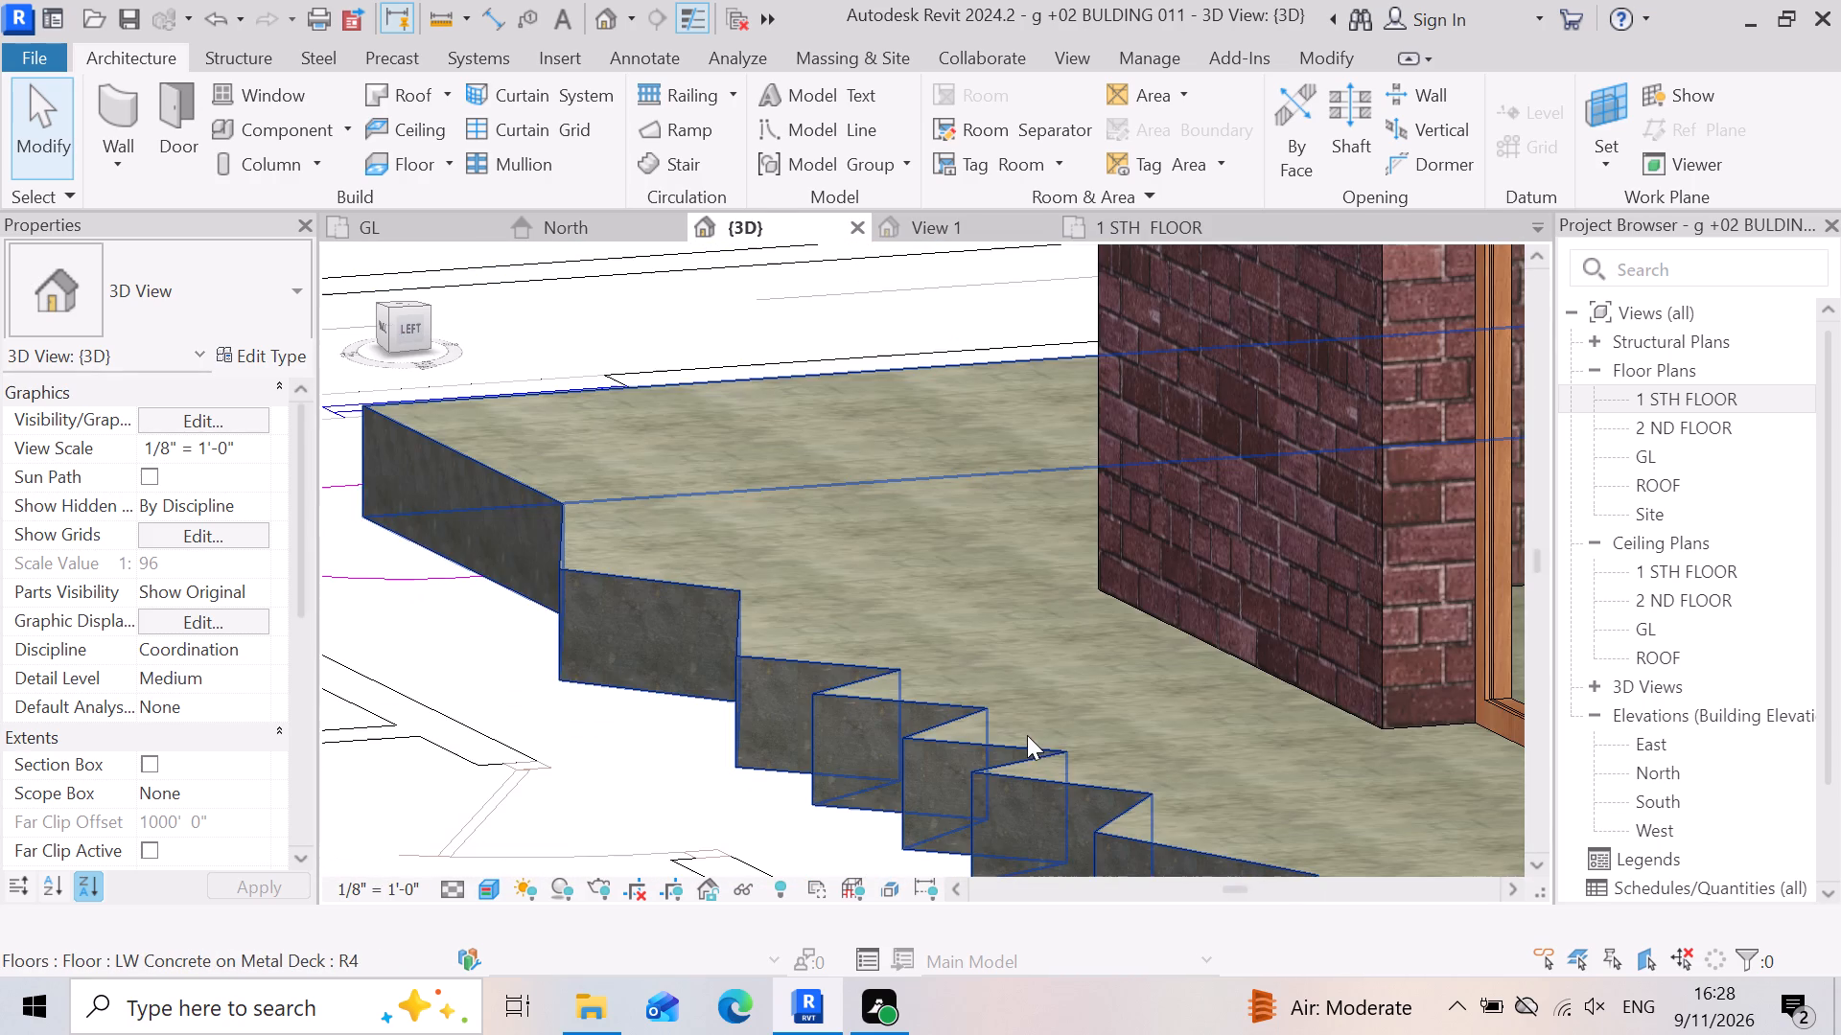
scroll(895, 608, "down", 9)
scroll(745, 556, "down", 4)
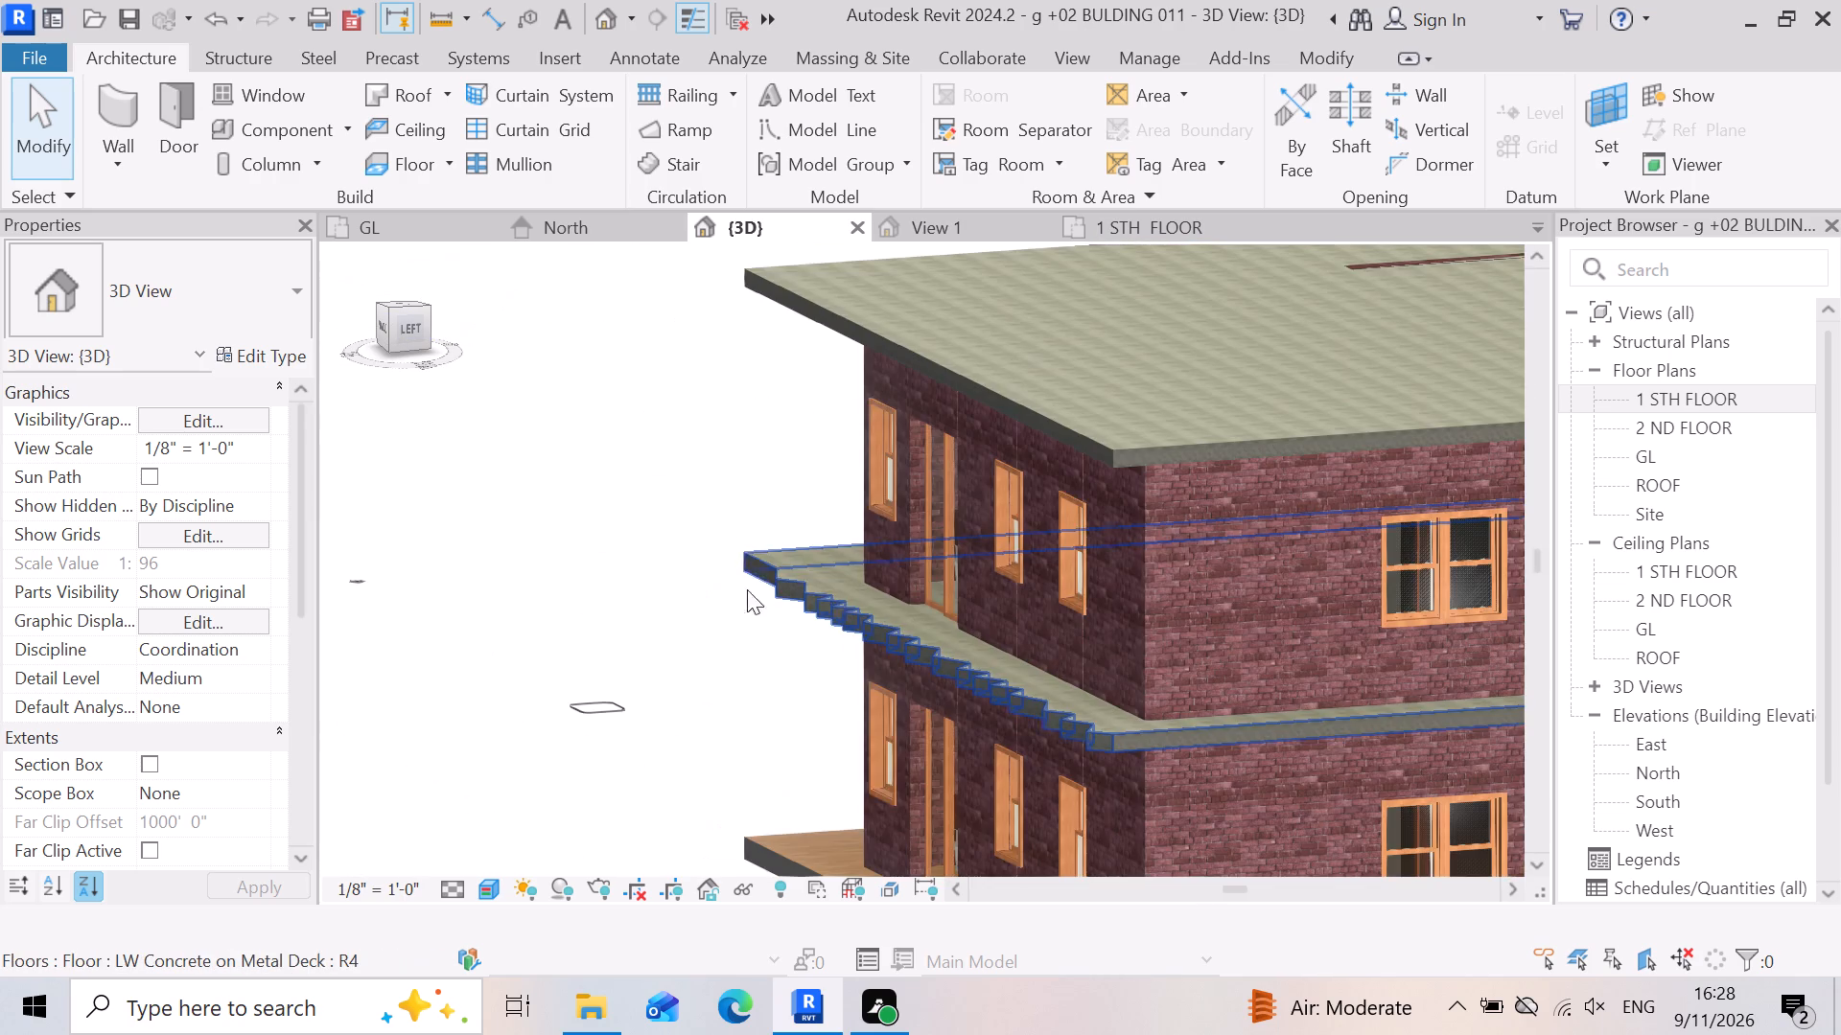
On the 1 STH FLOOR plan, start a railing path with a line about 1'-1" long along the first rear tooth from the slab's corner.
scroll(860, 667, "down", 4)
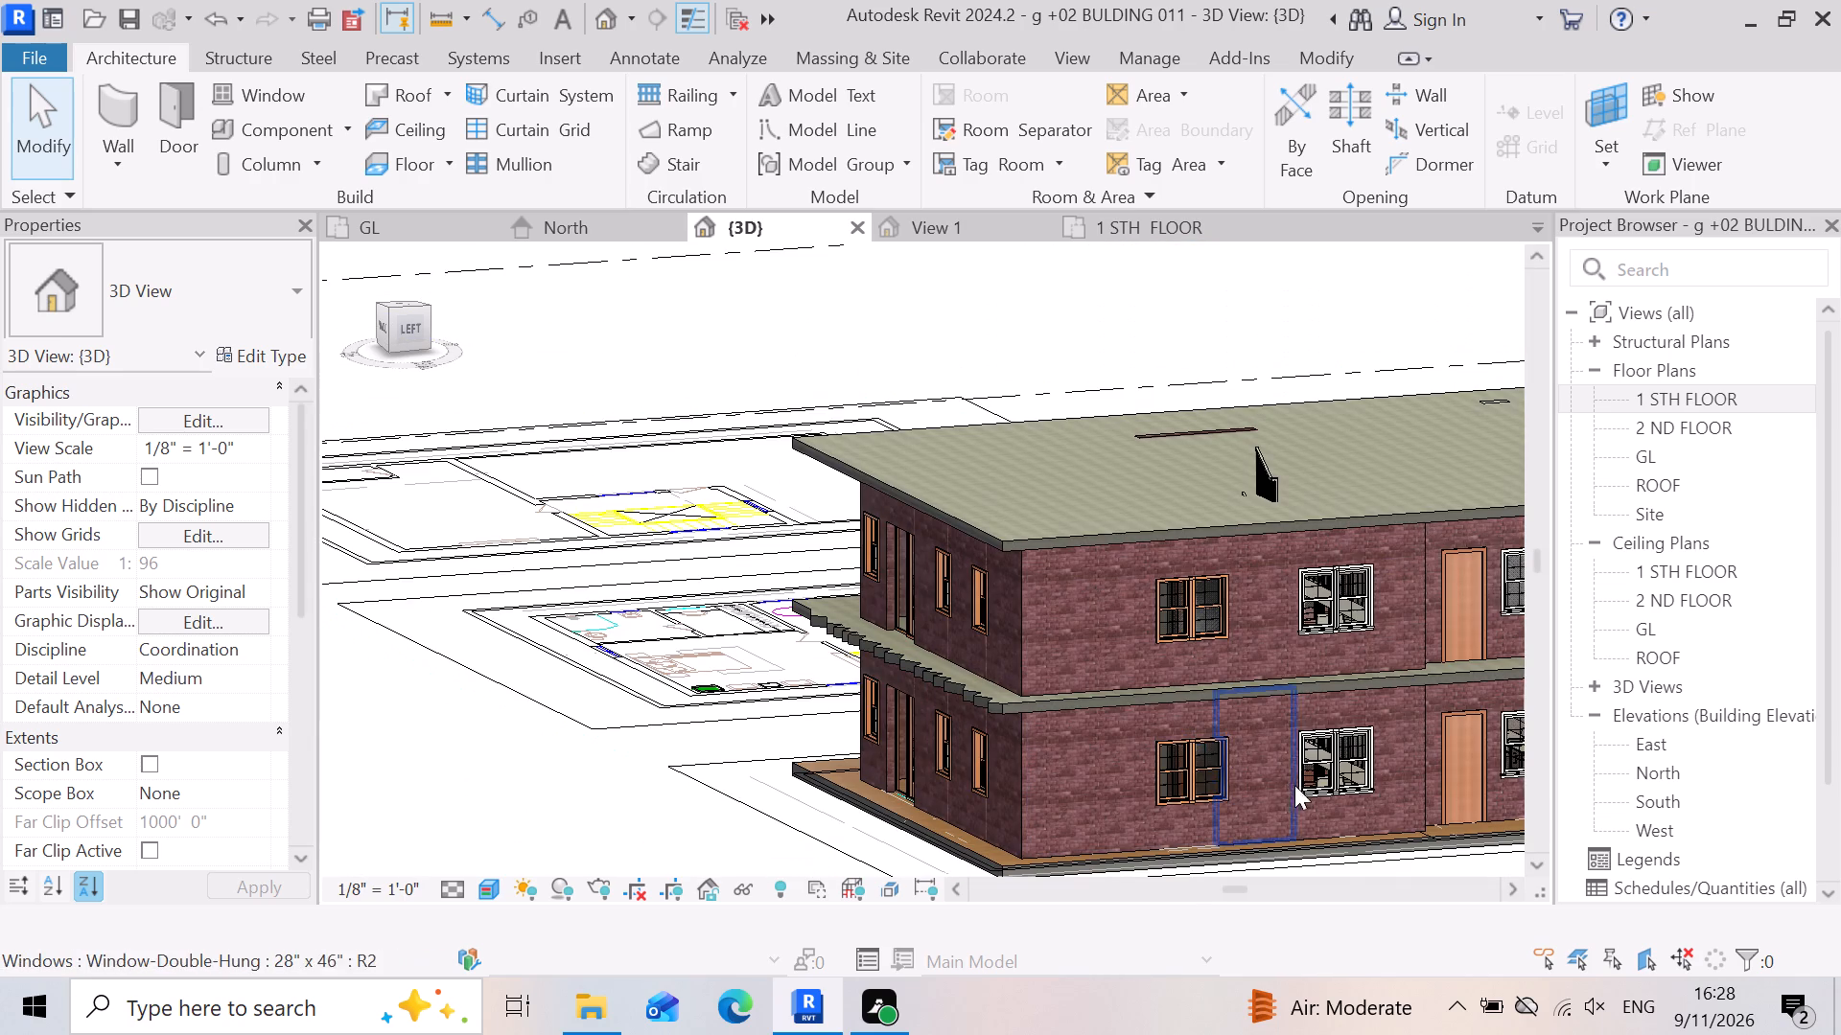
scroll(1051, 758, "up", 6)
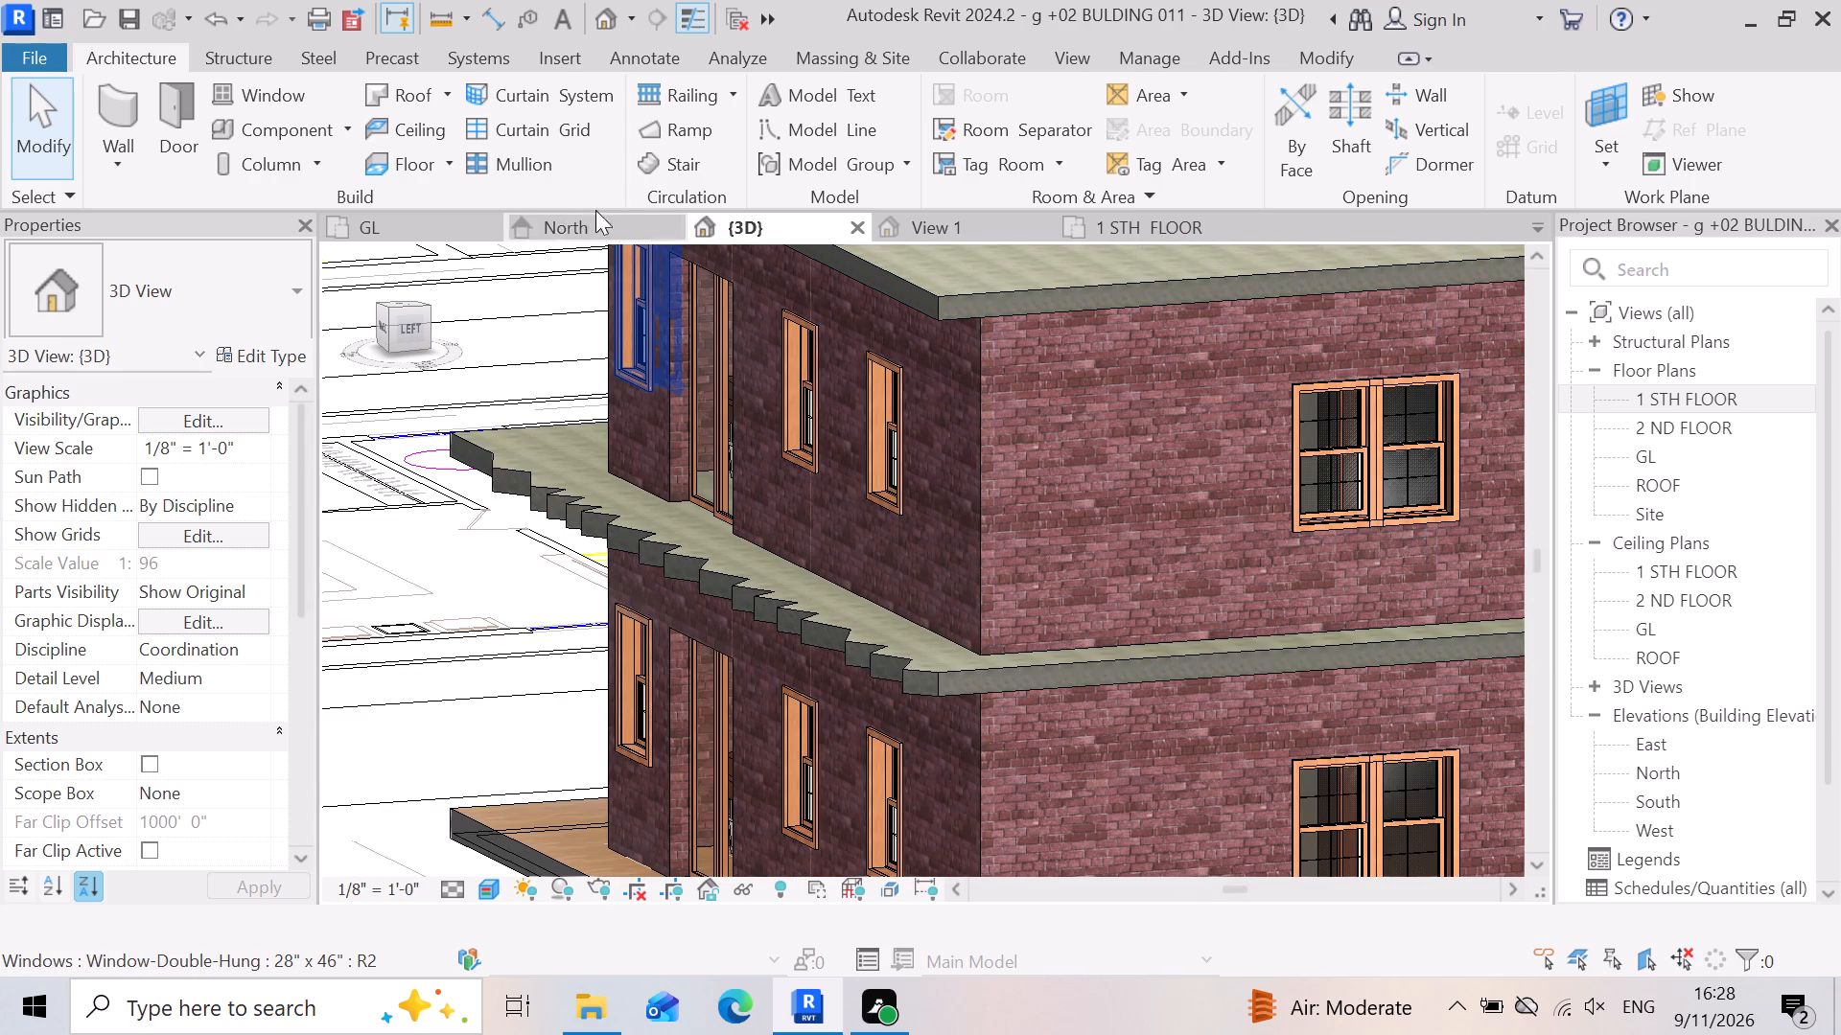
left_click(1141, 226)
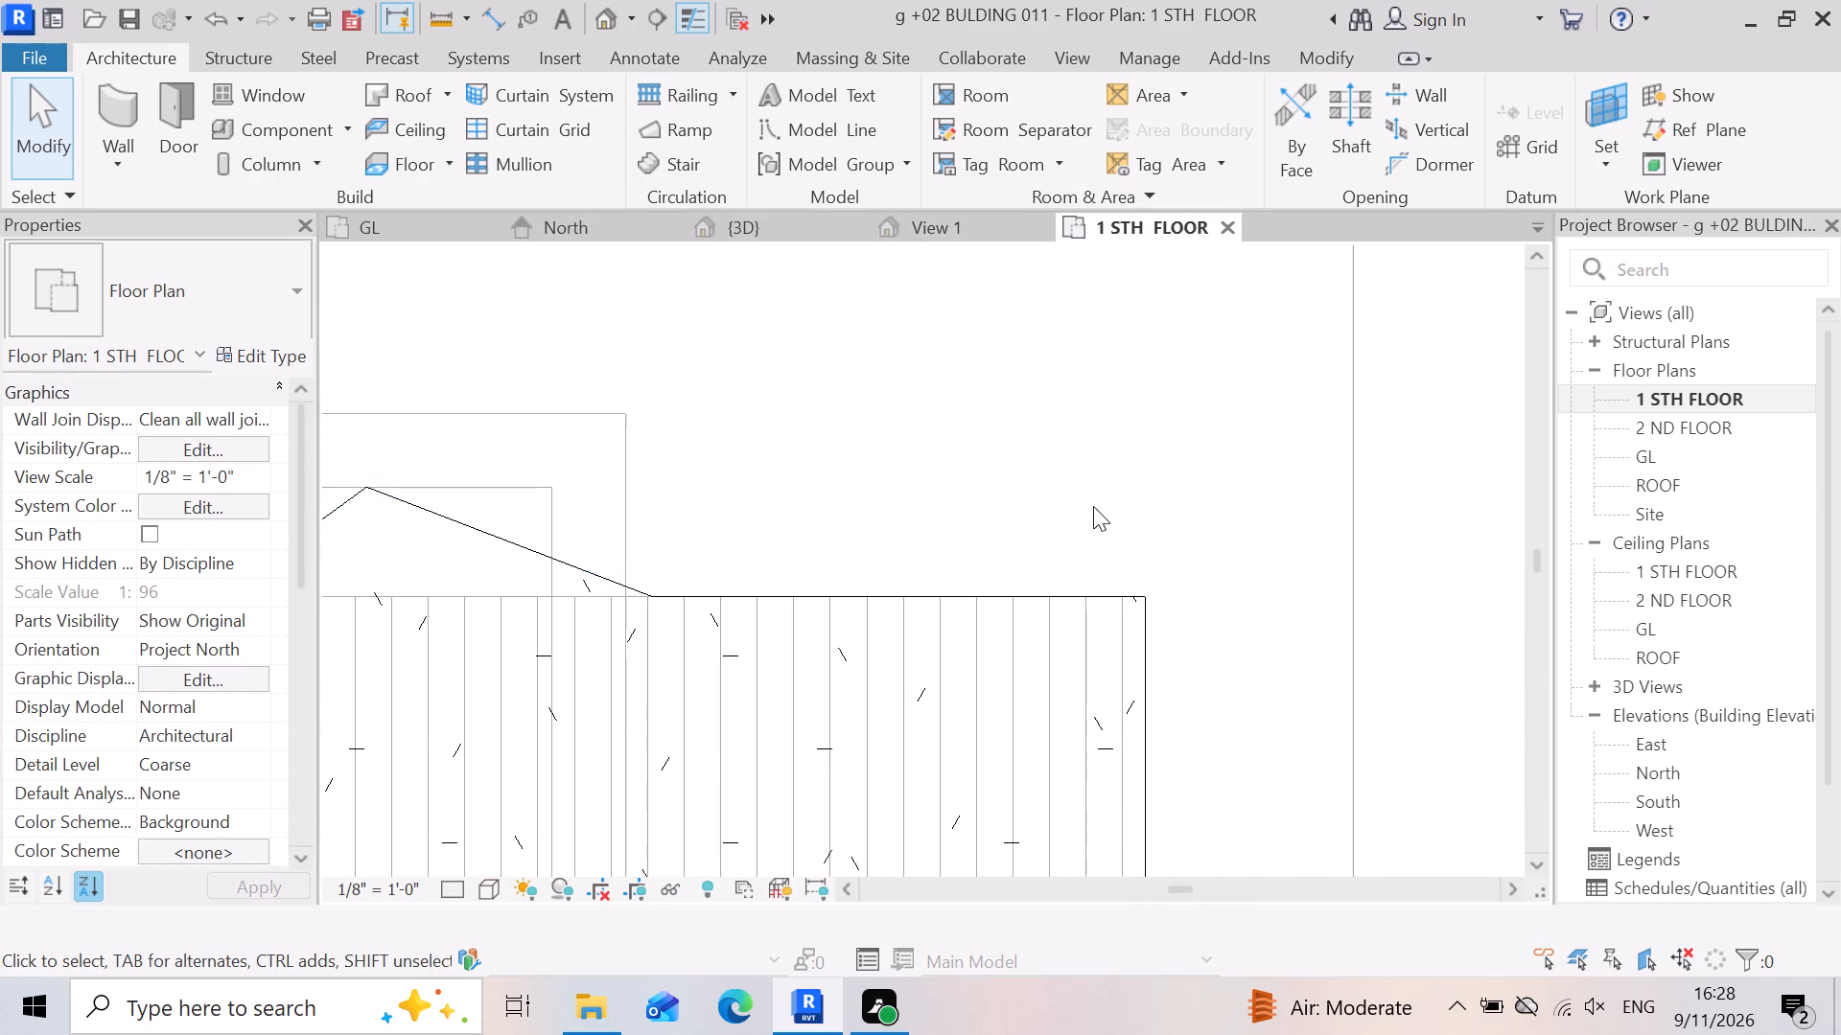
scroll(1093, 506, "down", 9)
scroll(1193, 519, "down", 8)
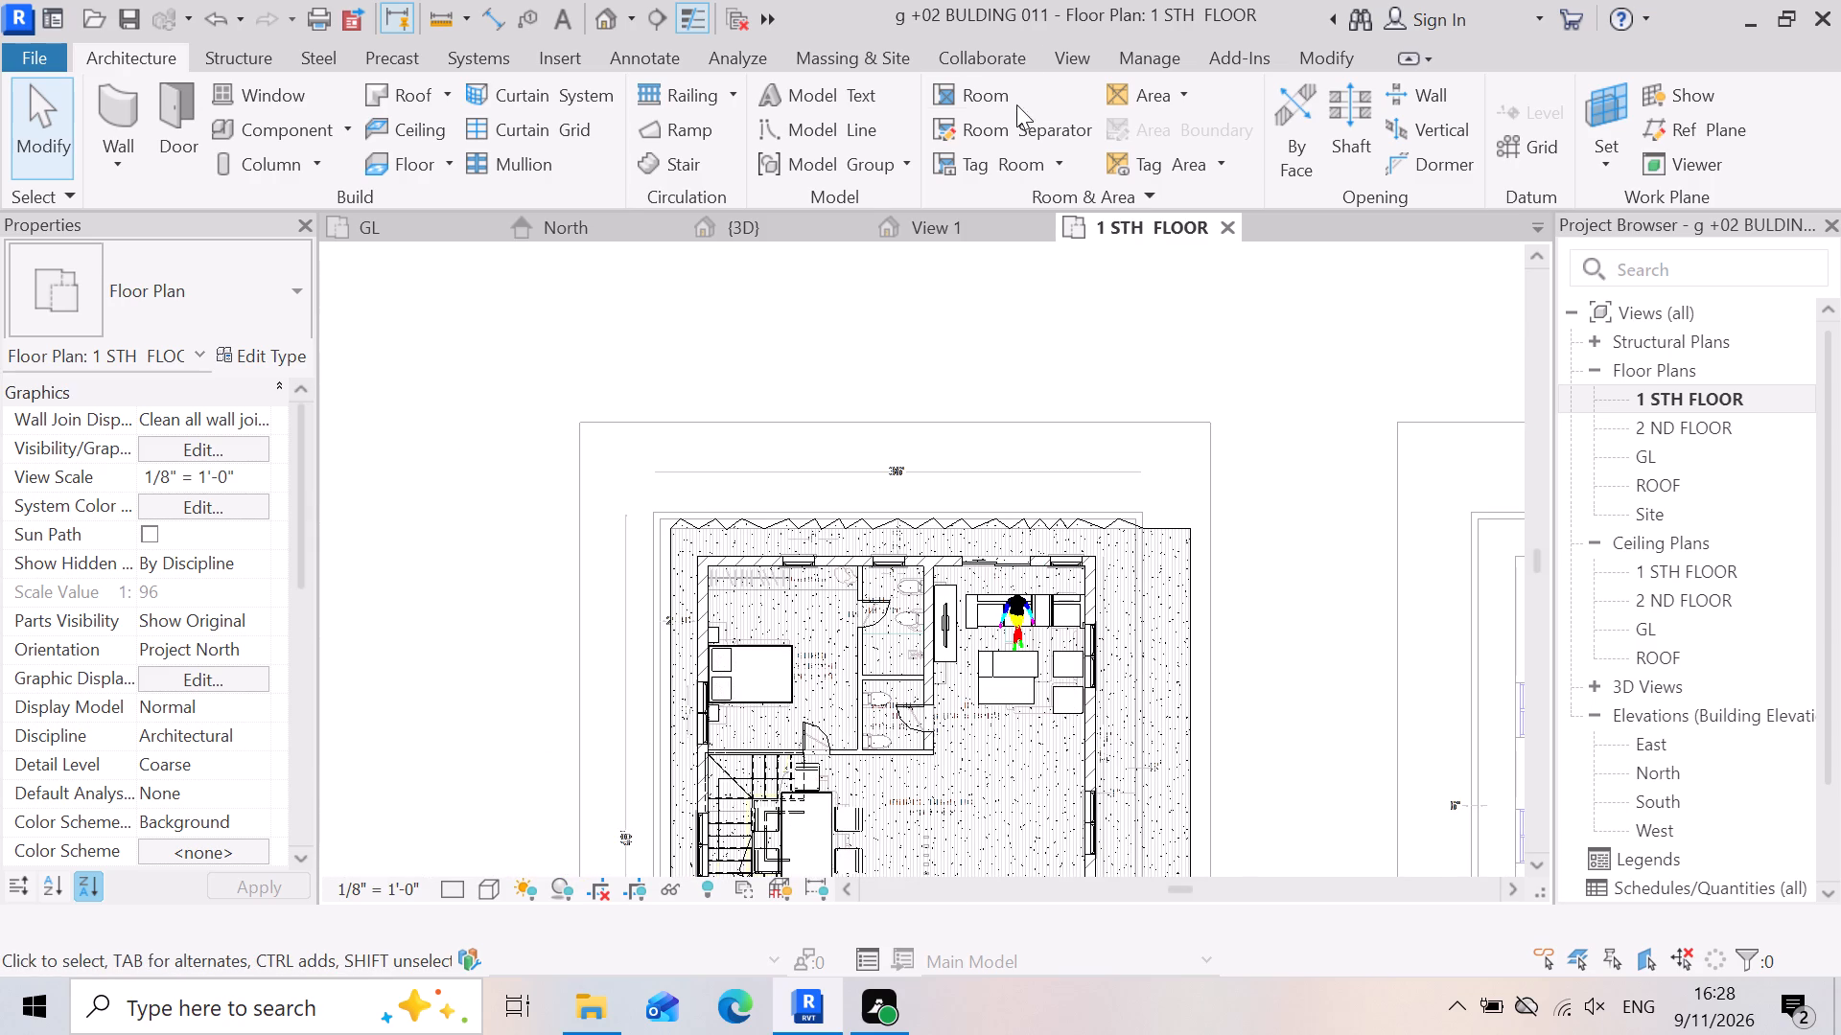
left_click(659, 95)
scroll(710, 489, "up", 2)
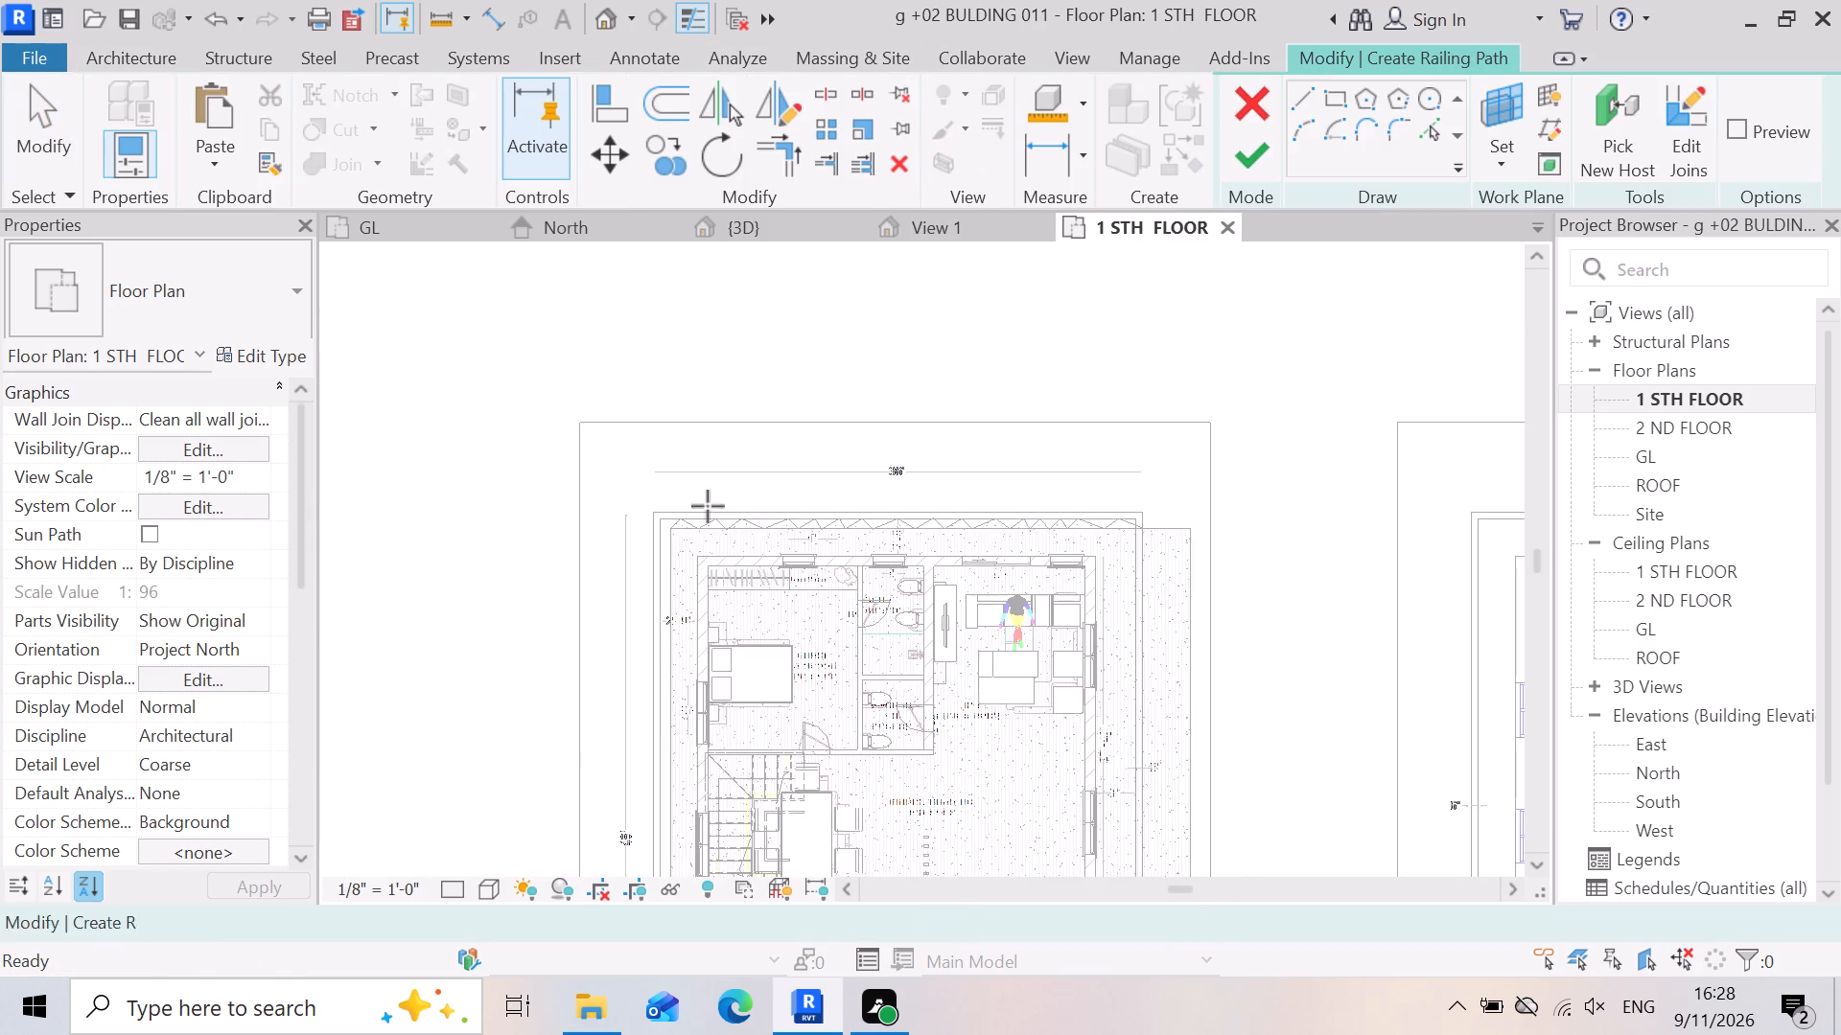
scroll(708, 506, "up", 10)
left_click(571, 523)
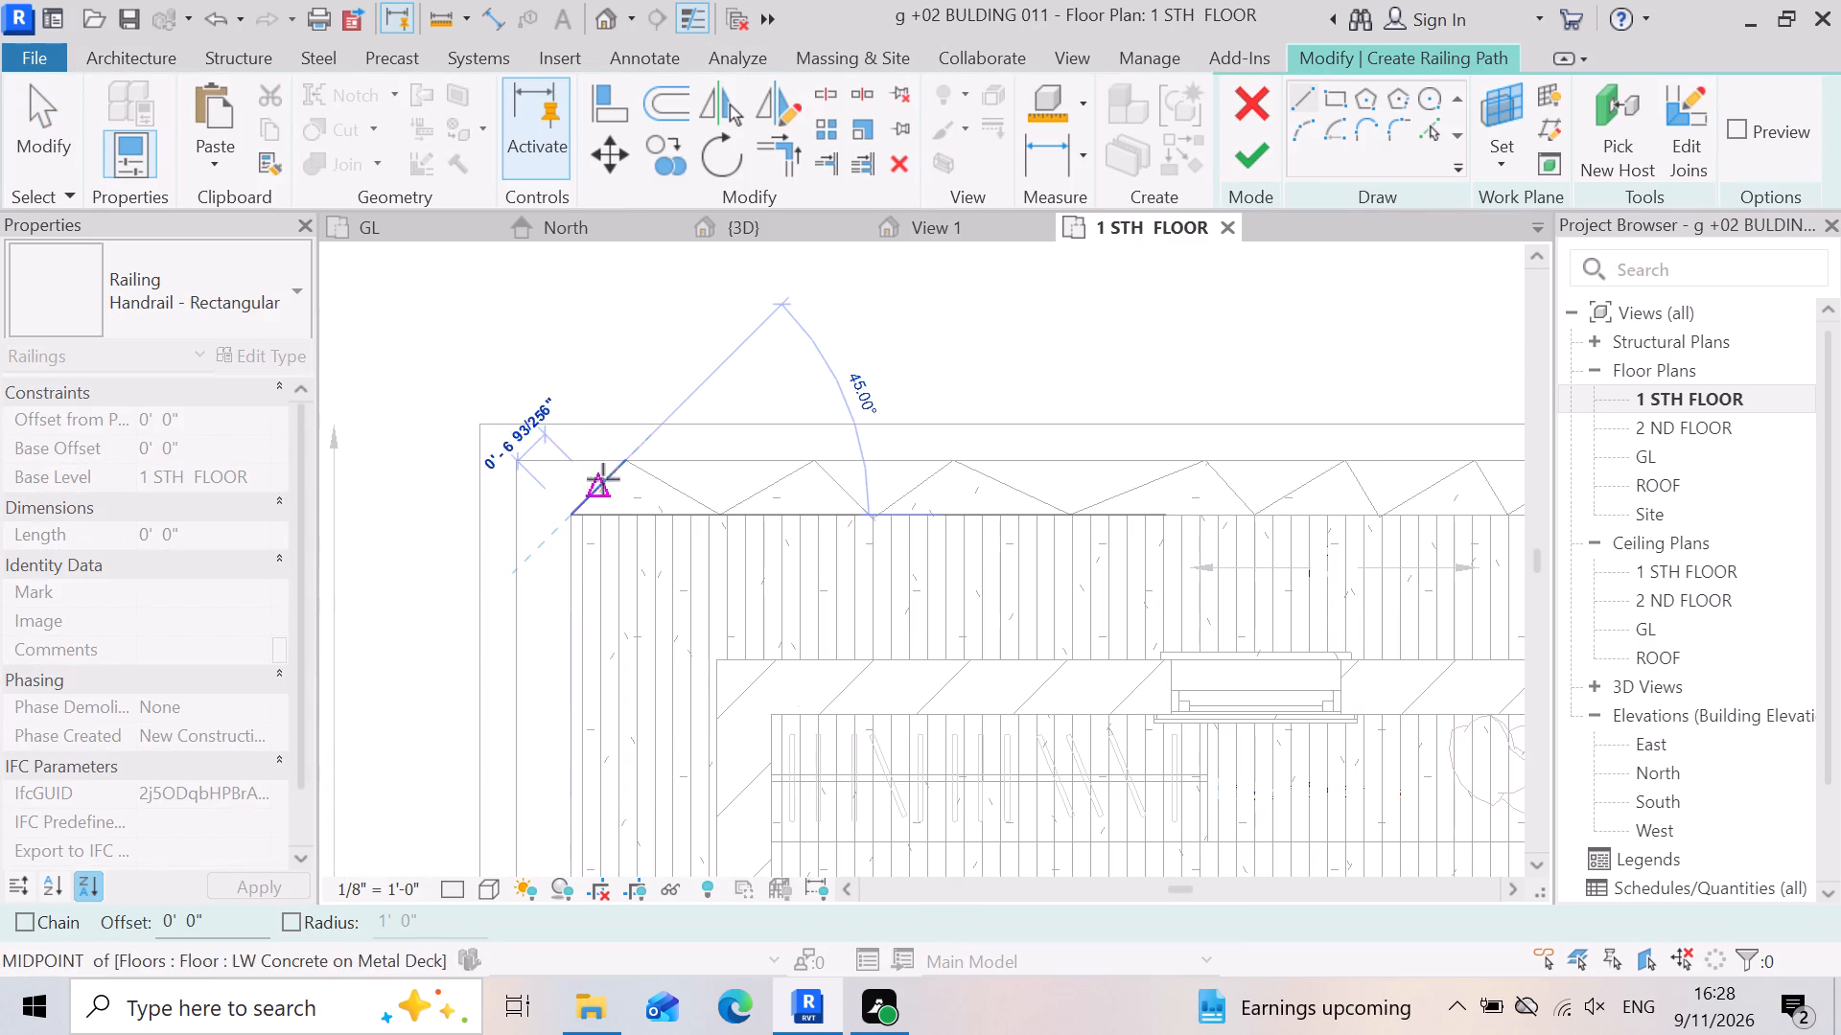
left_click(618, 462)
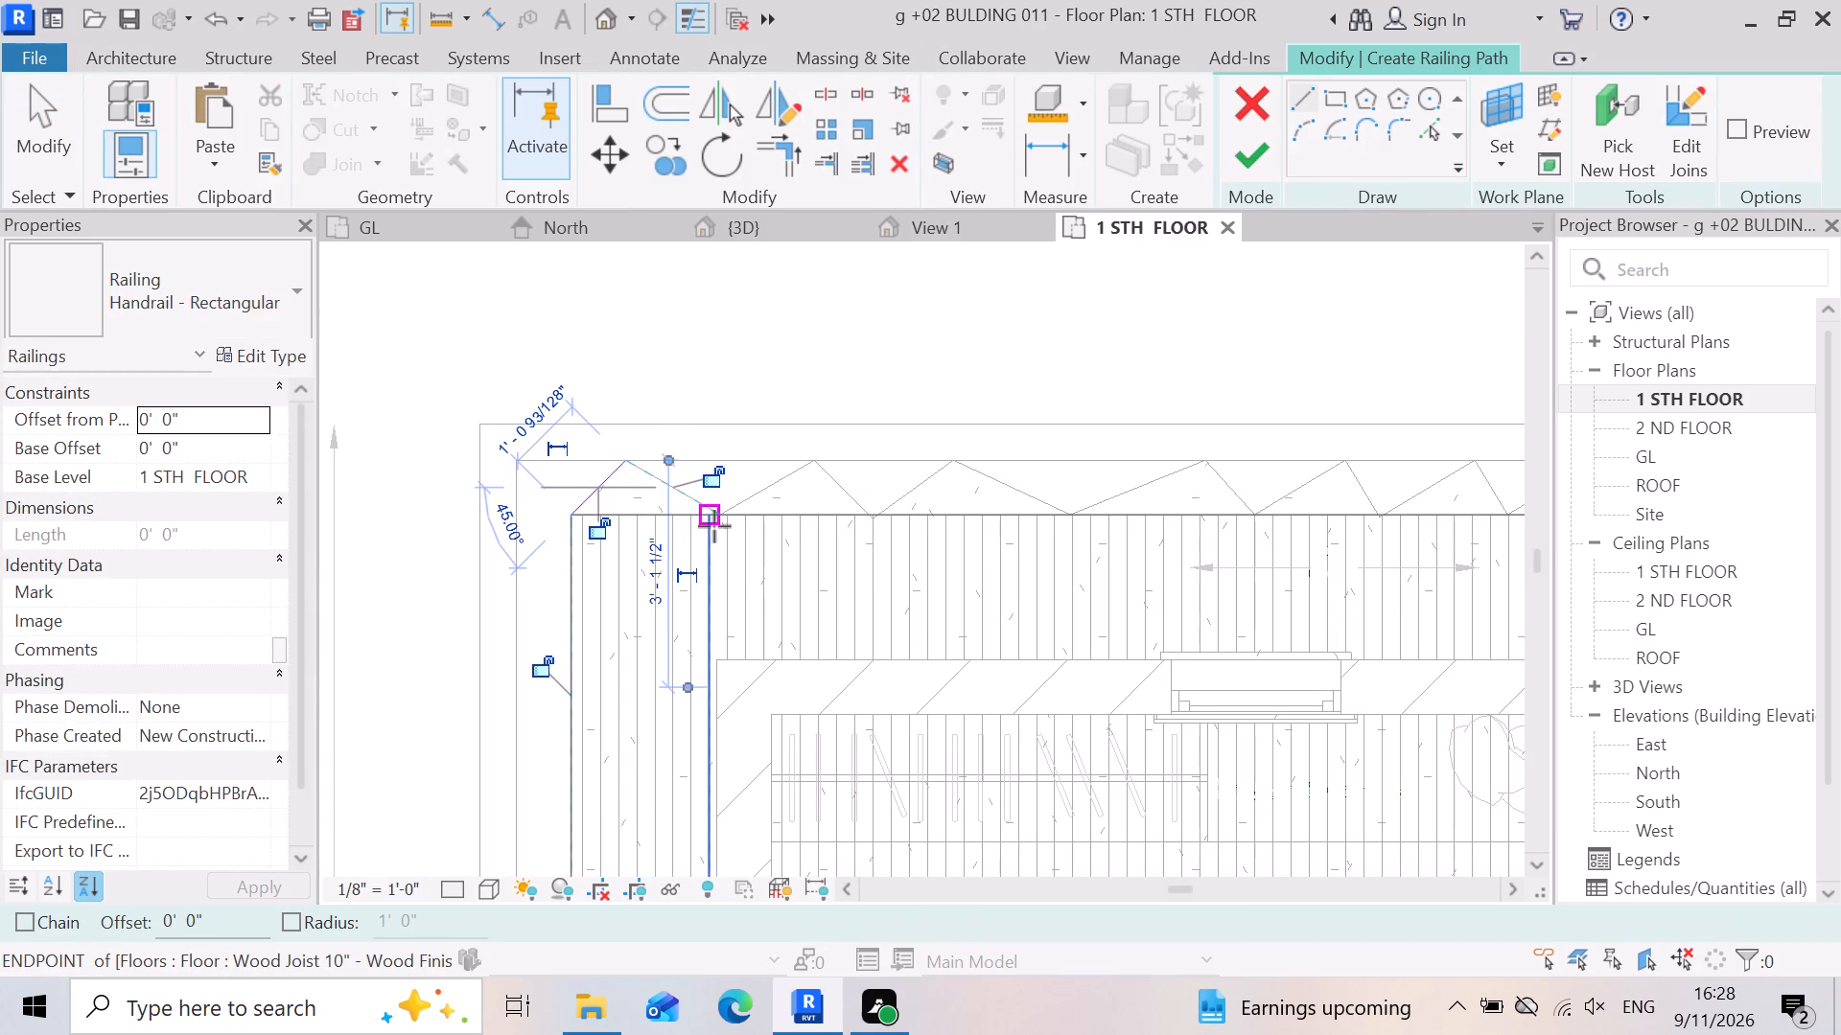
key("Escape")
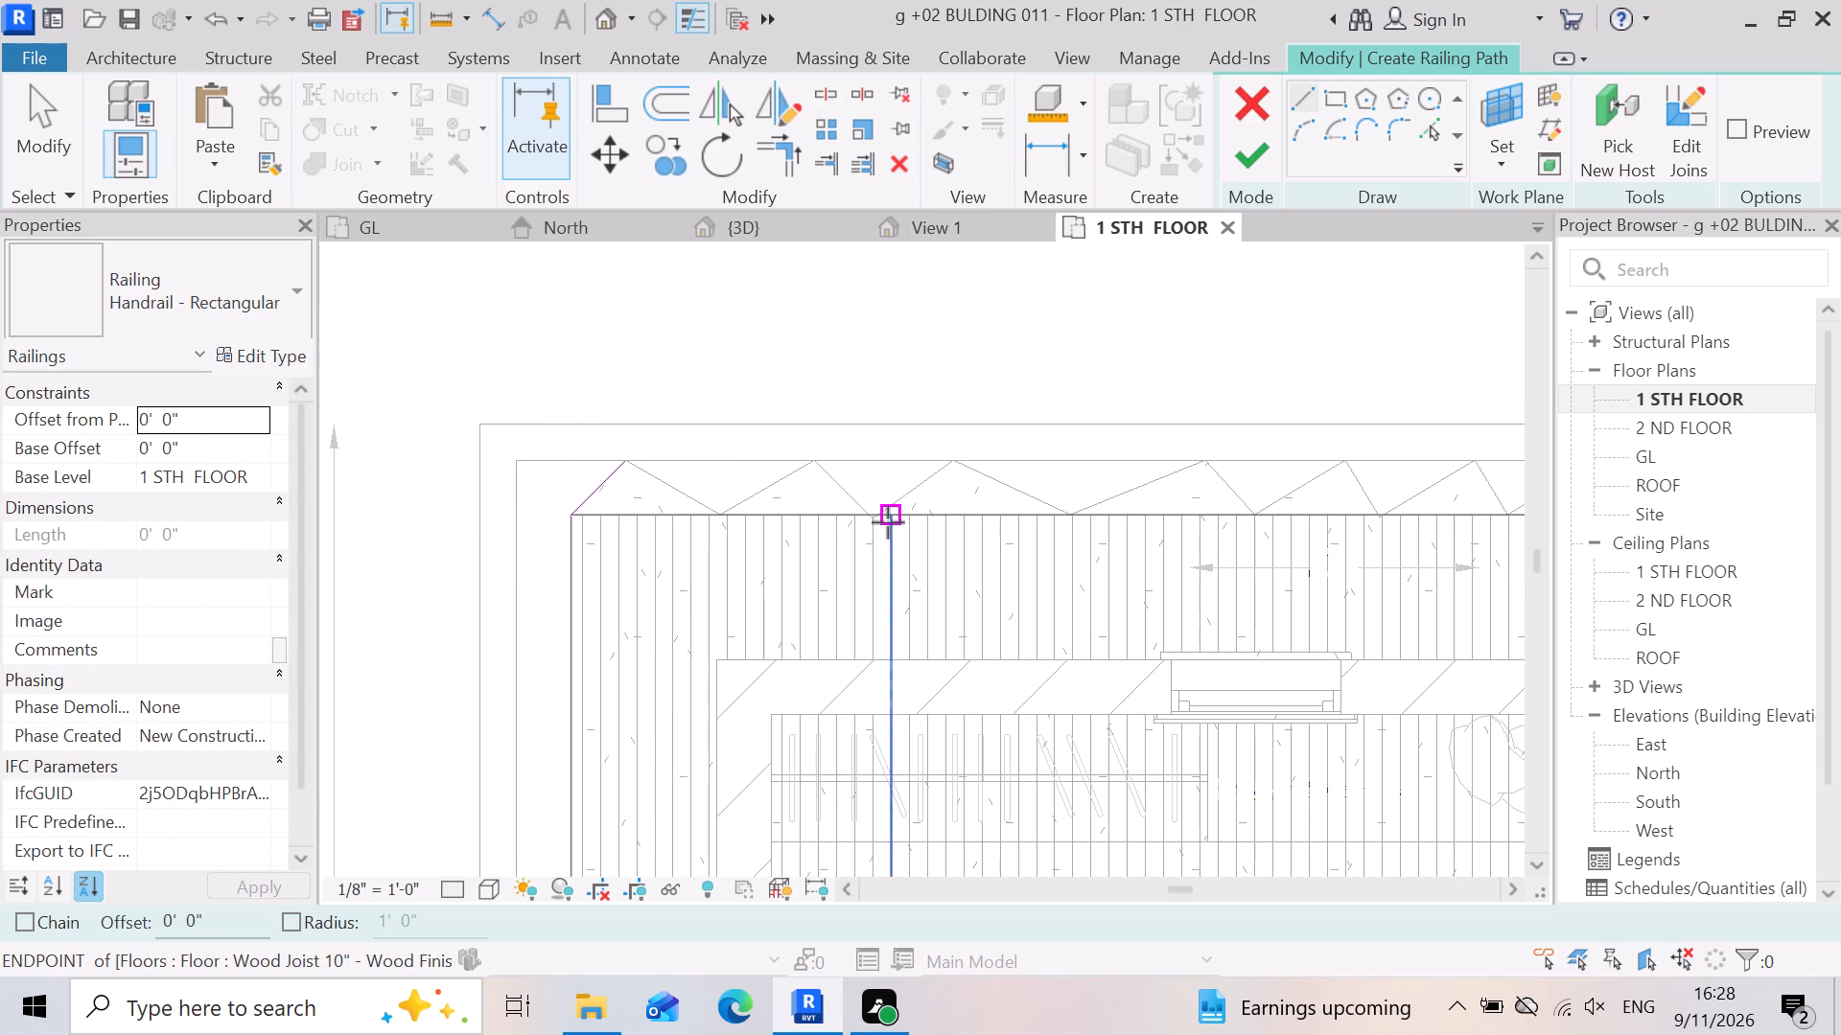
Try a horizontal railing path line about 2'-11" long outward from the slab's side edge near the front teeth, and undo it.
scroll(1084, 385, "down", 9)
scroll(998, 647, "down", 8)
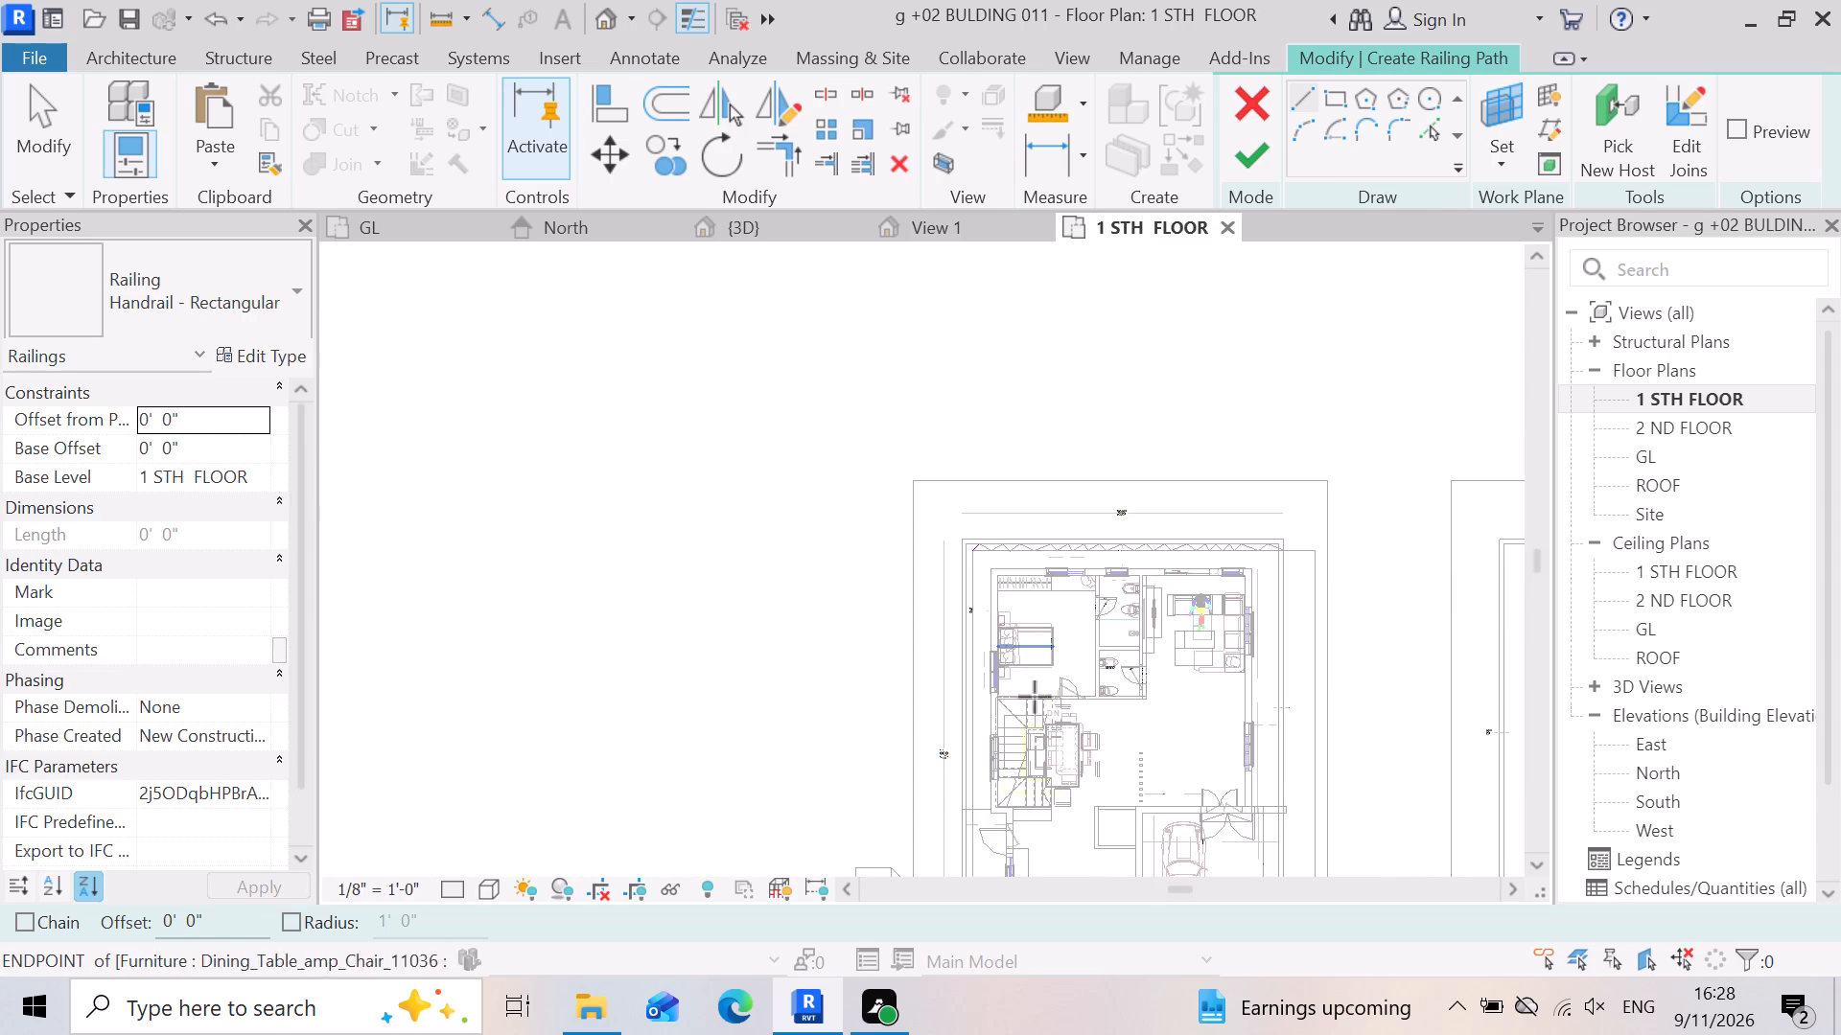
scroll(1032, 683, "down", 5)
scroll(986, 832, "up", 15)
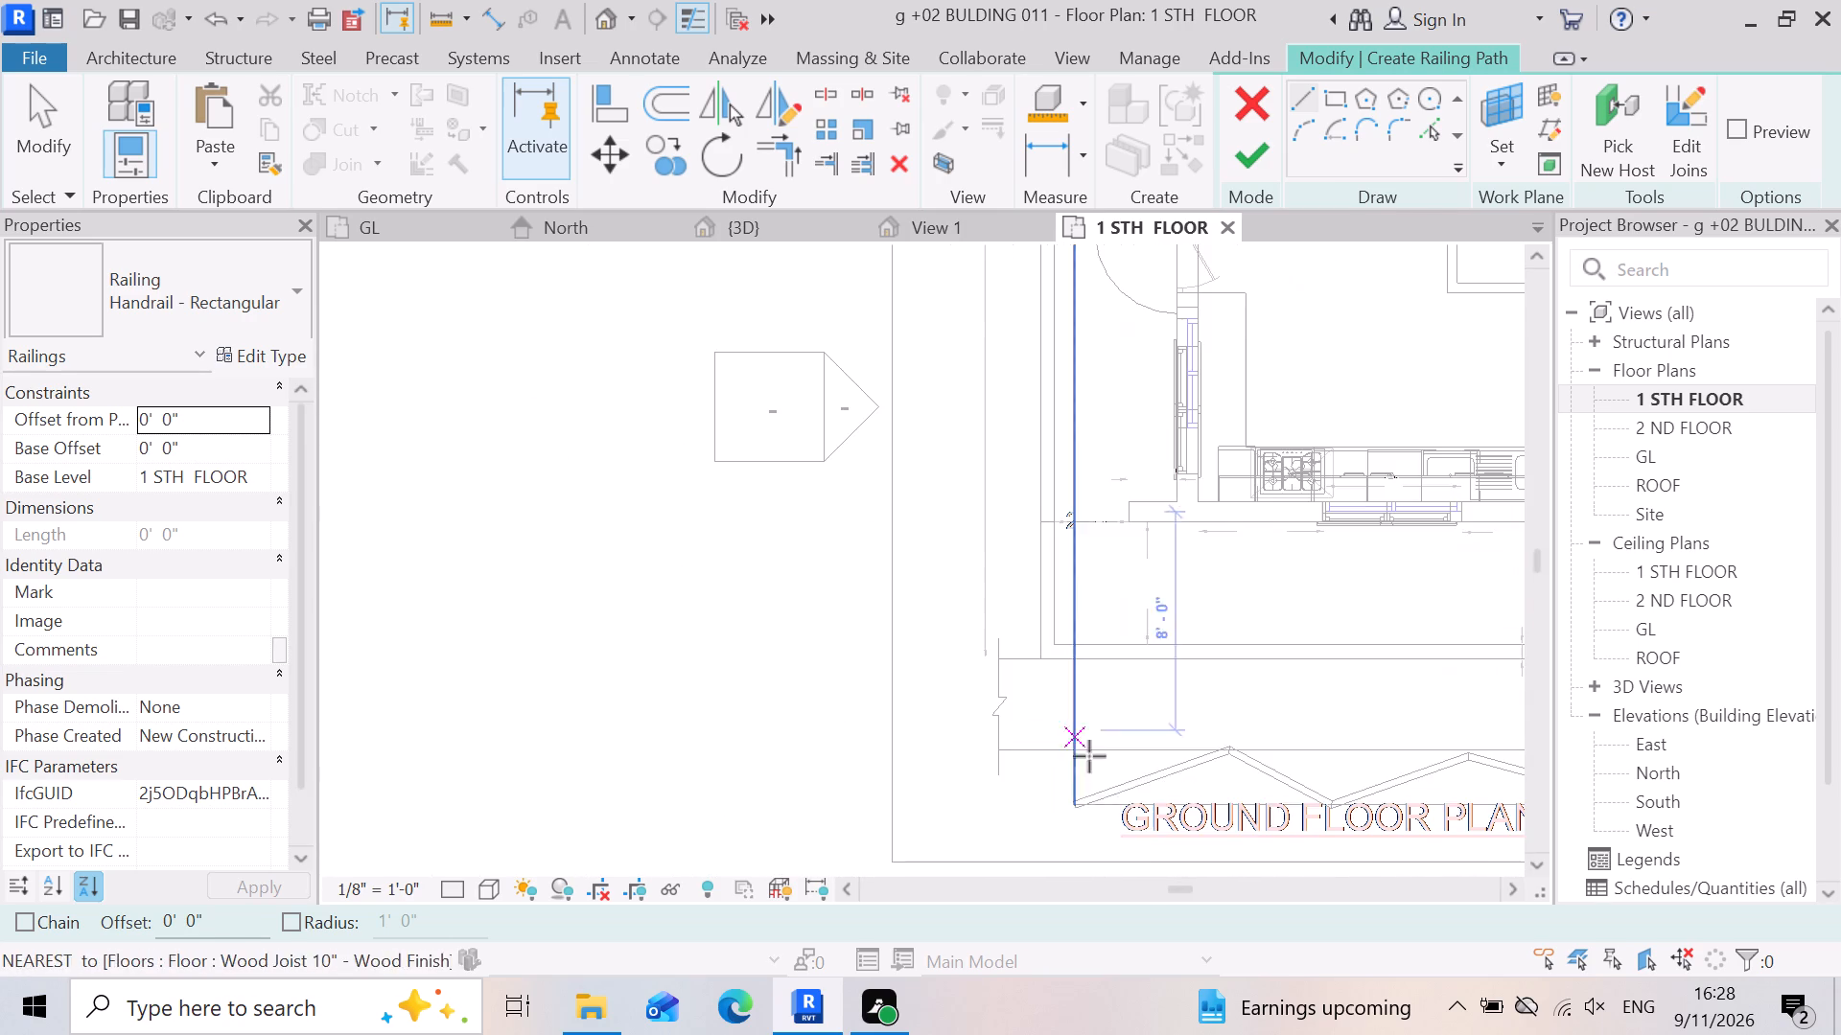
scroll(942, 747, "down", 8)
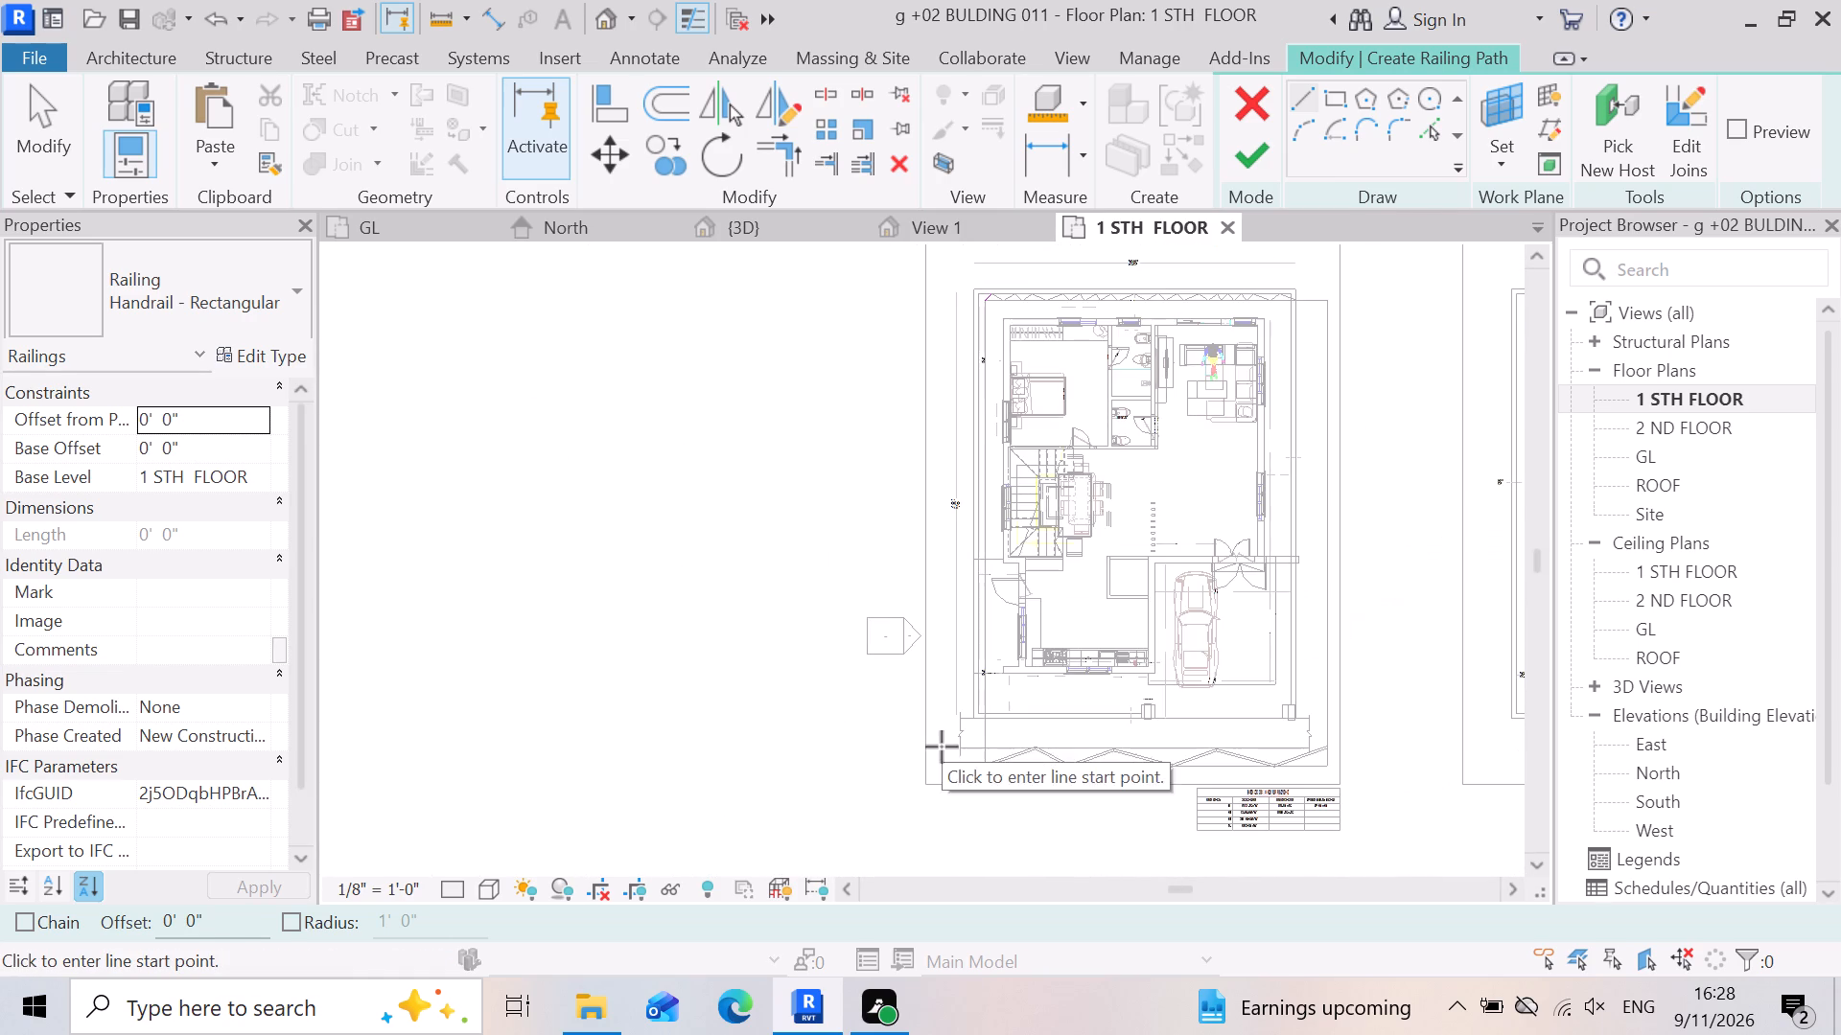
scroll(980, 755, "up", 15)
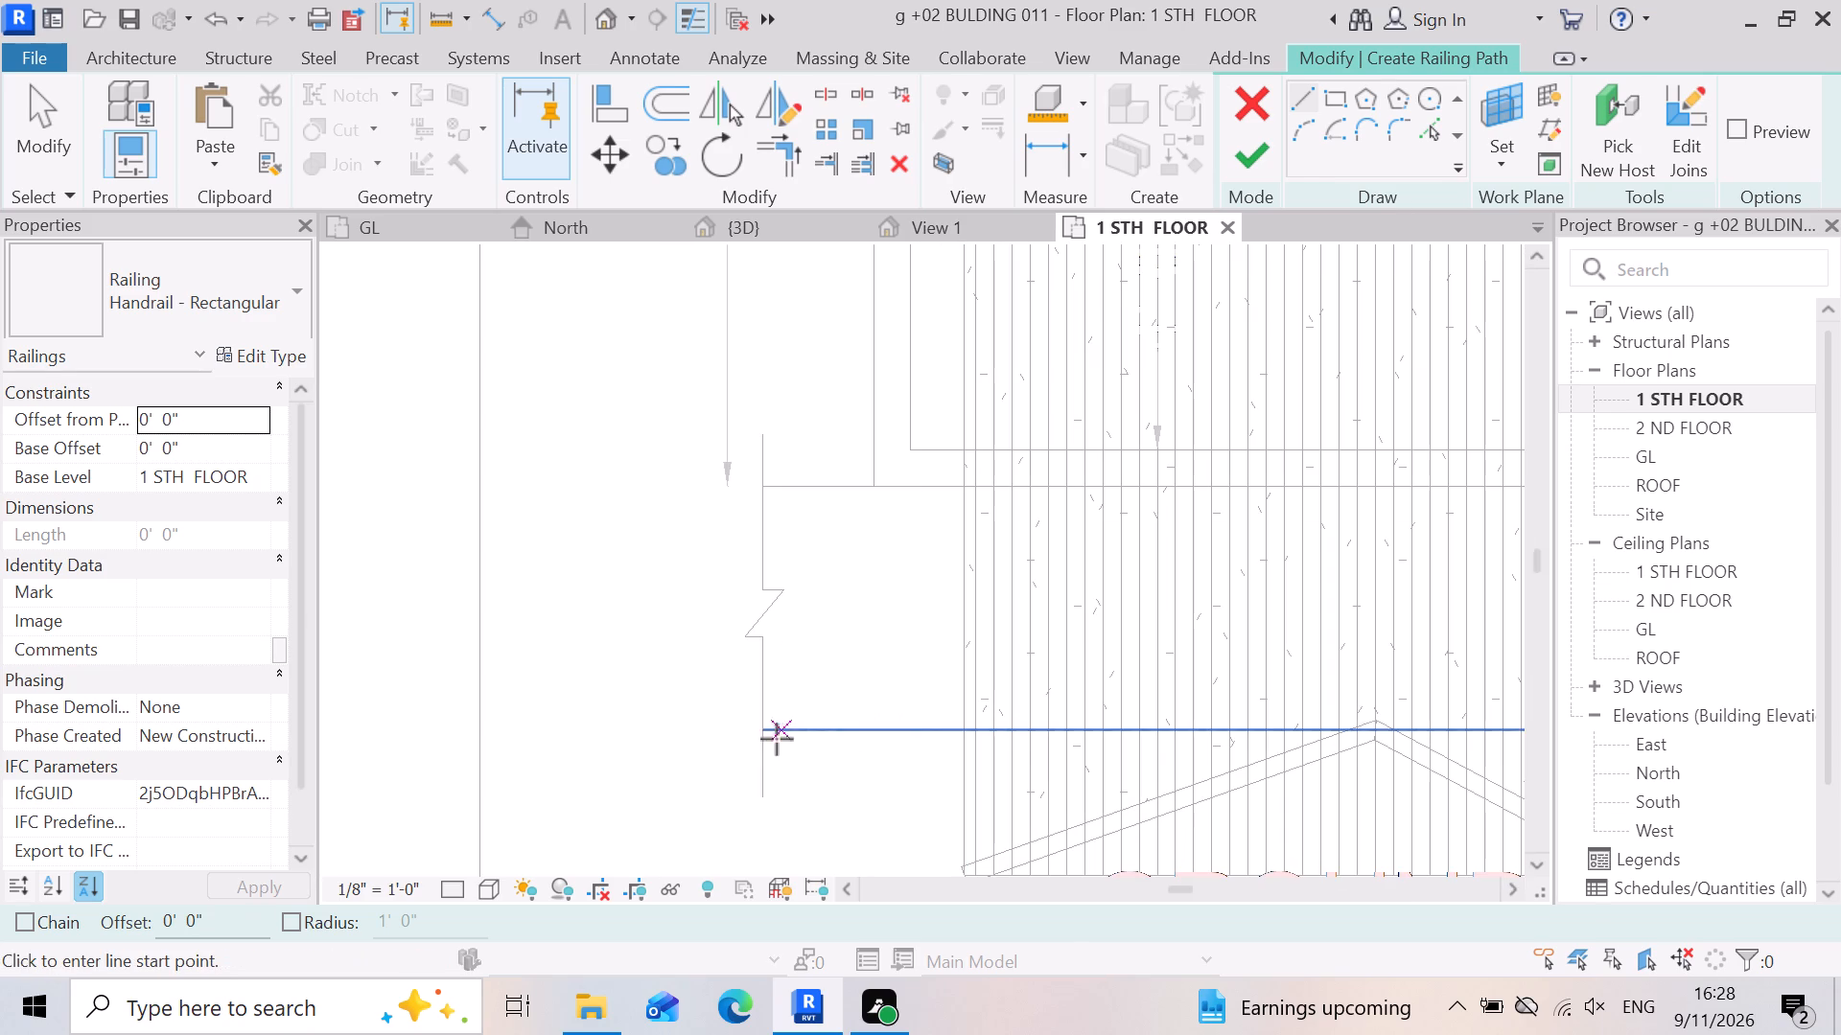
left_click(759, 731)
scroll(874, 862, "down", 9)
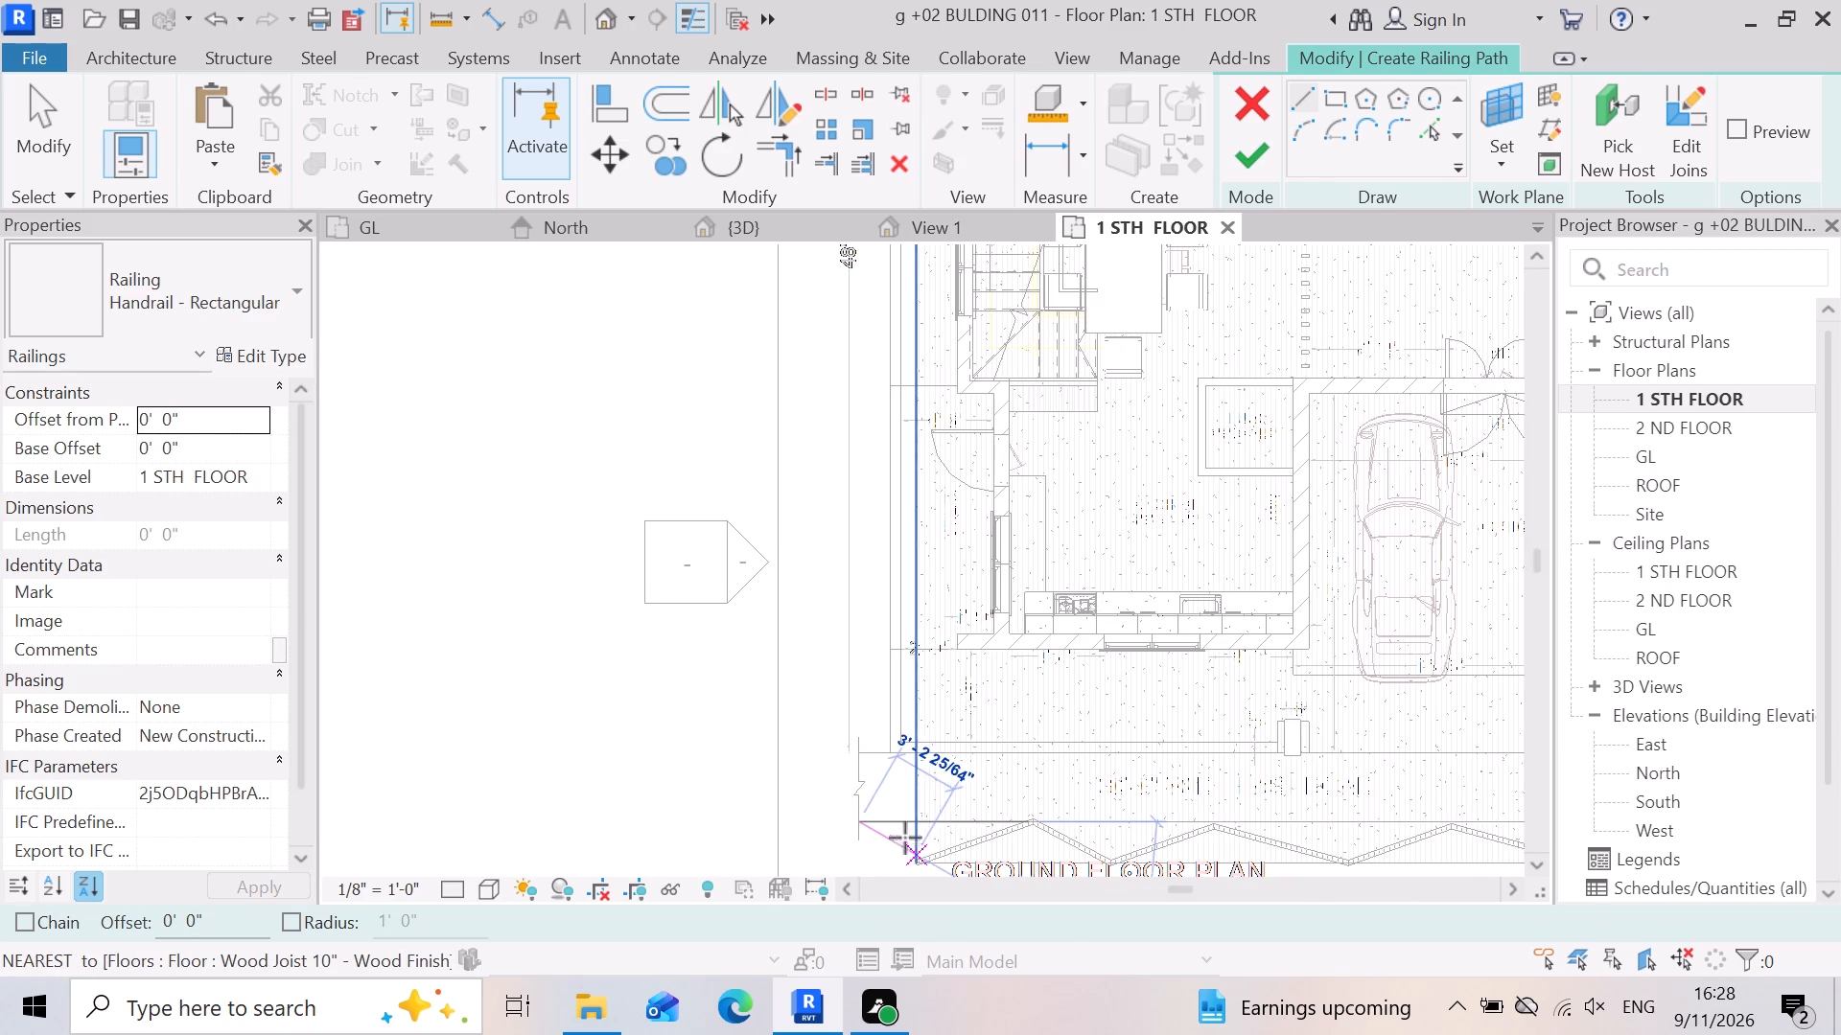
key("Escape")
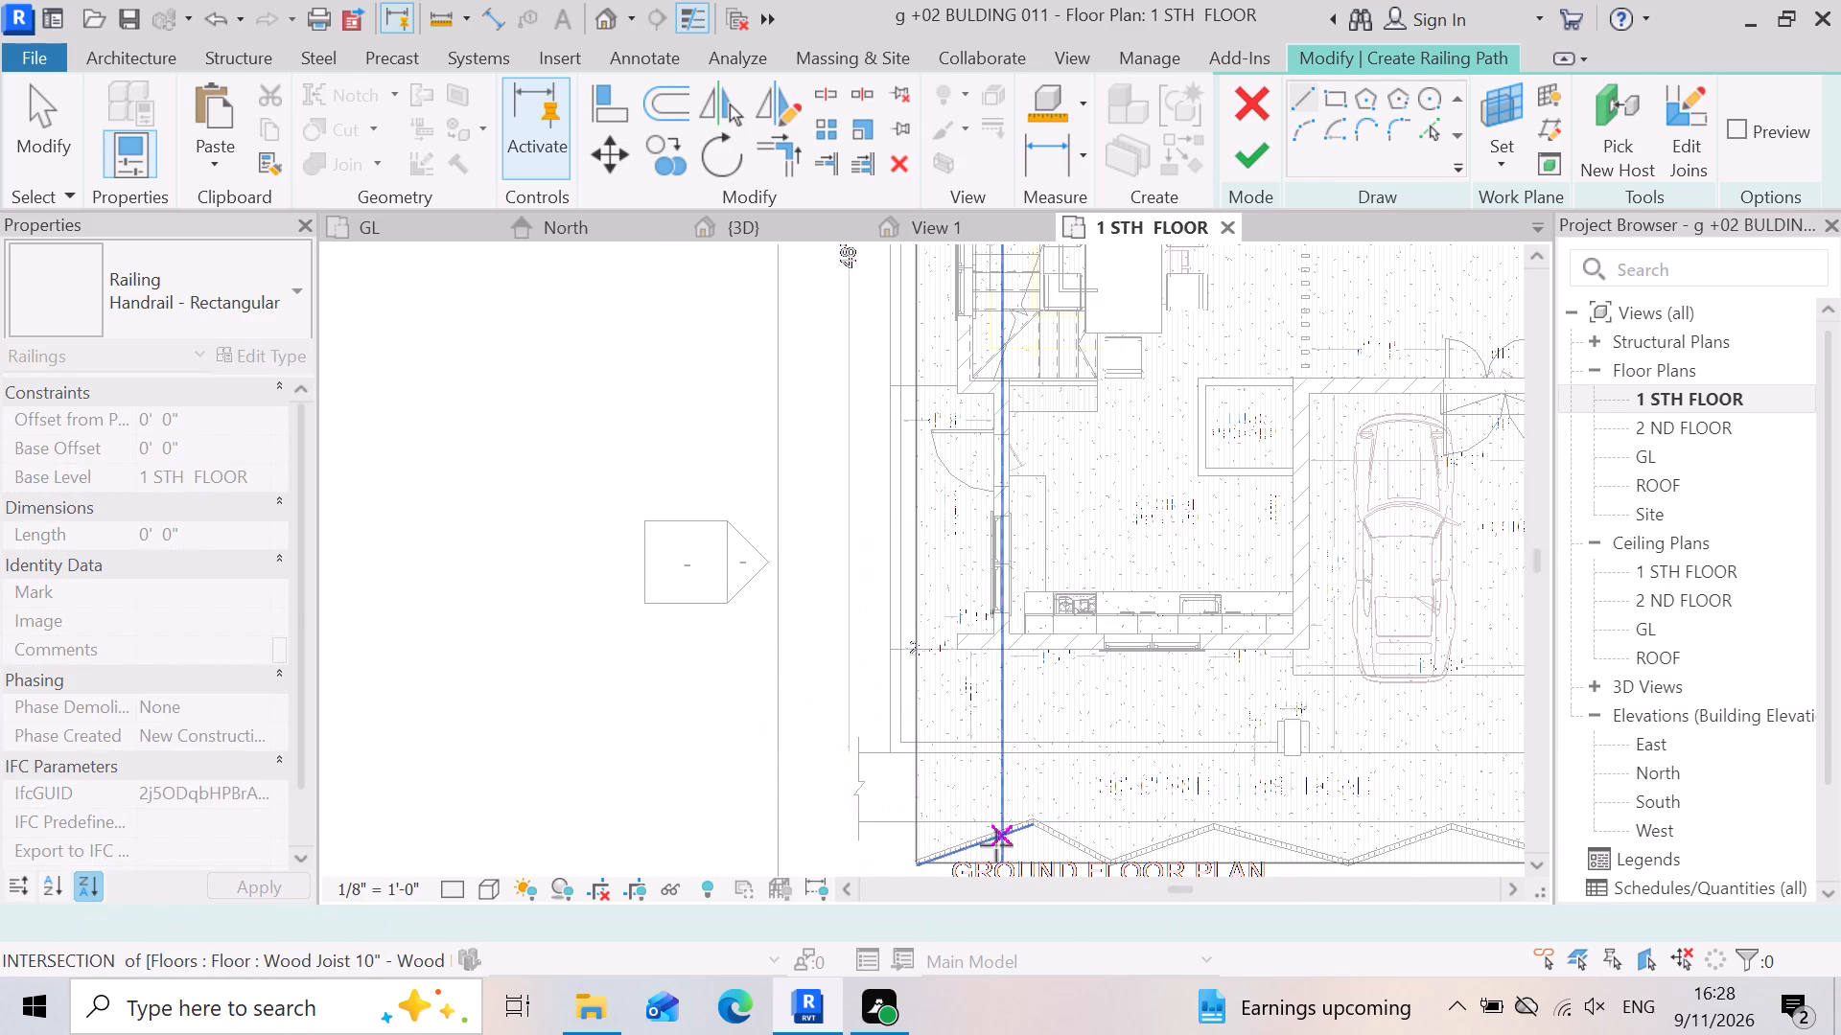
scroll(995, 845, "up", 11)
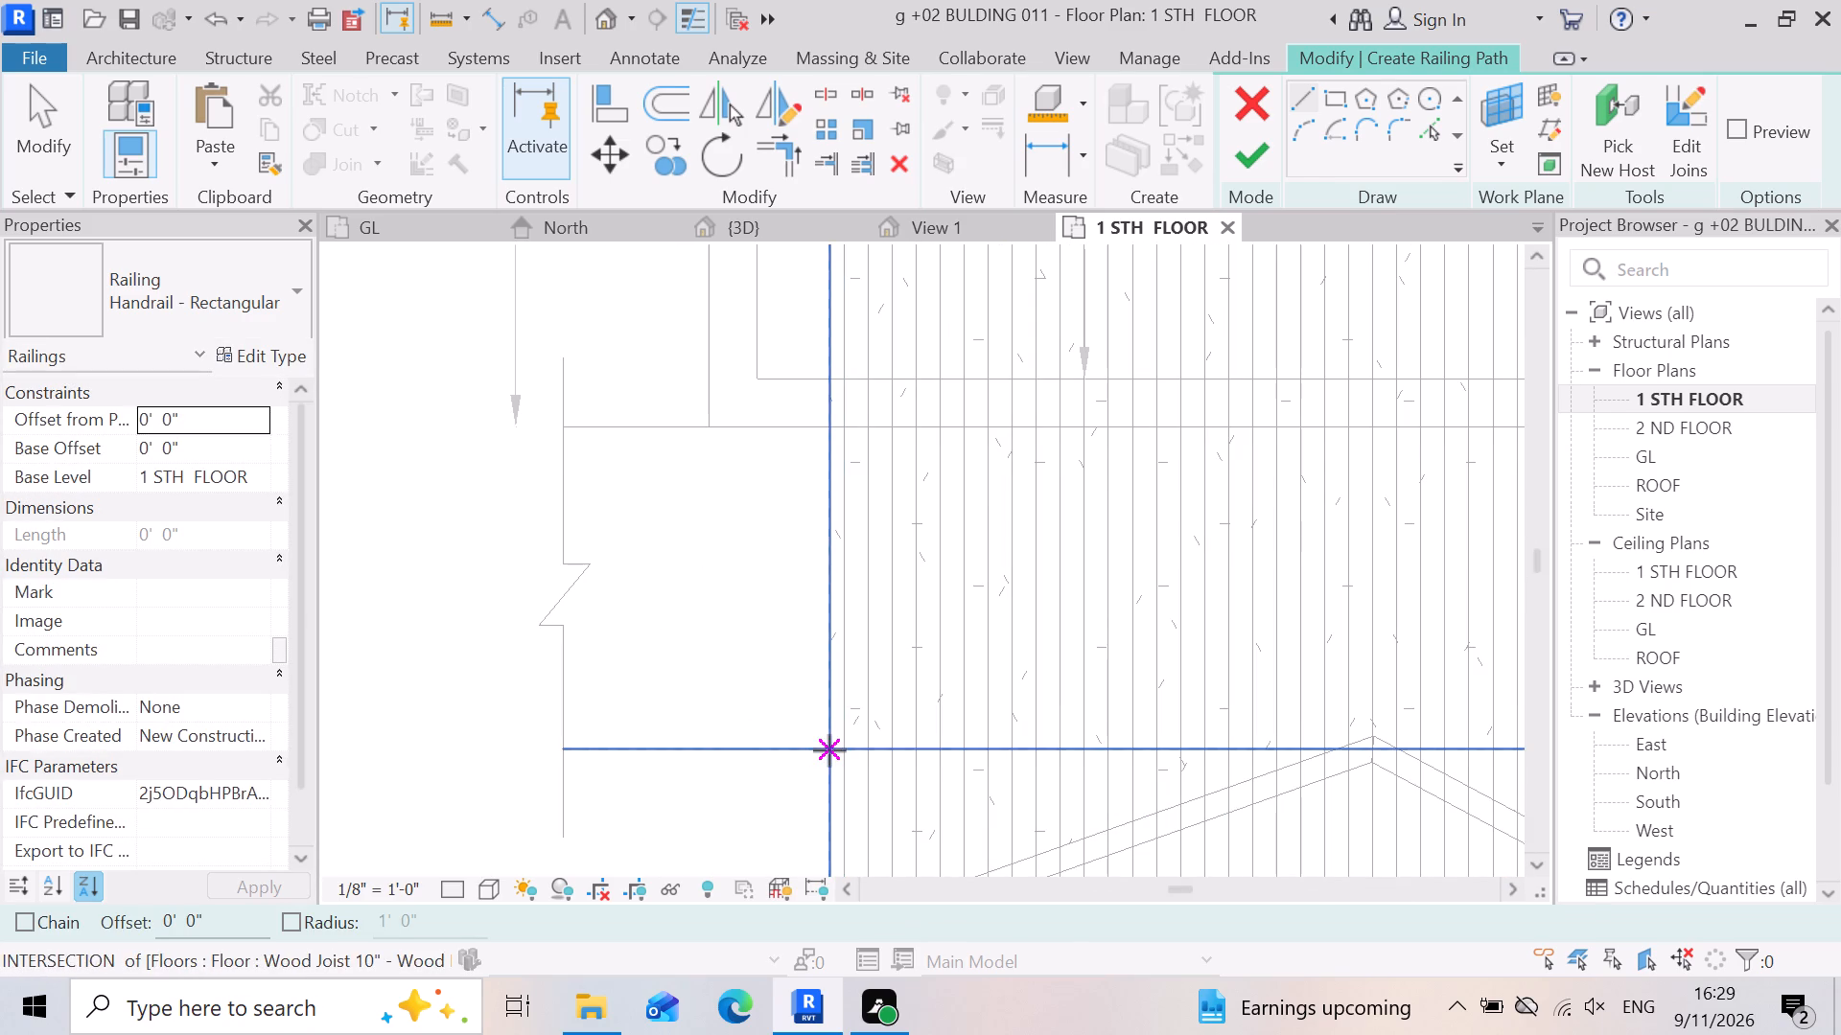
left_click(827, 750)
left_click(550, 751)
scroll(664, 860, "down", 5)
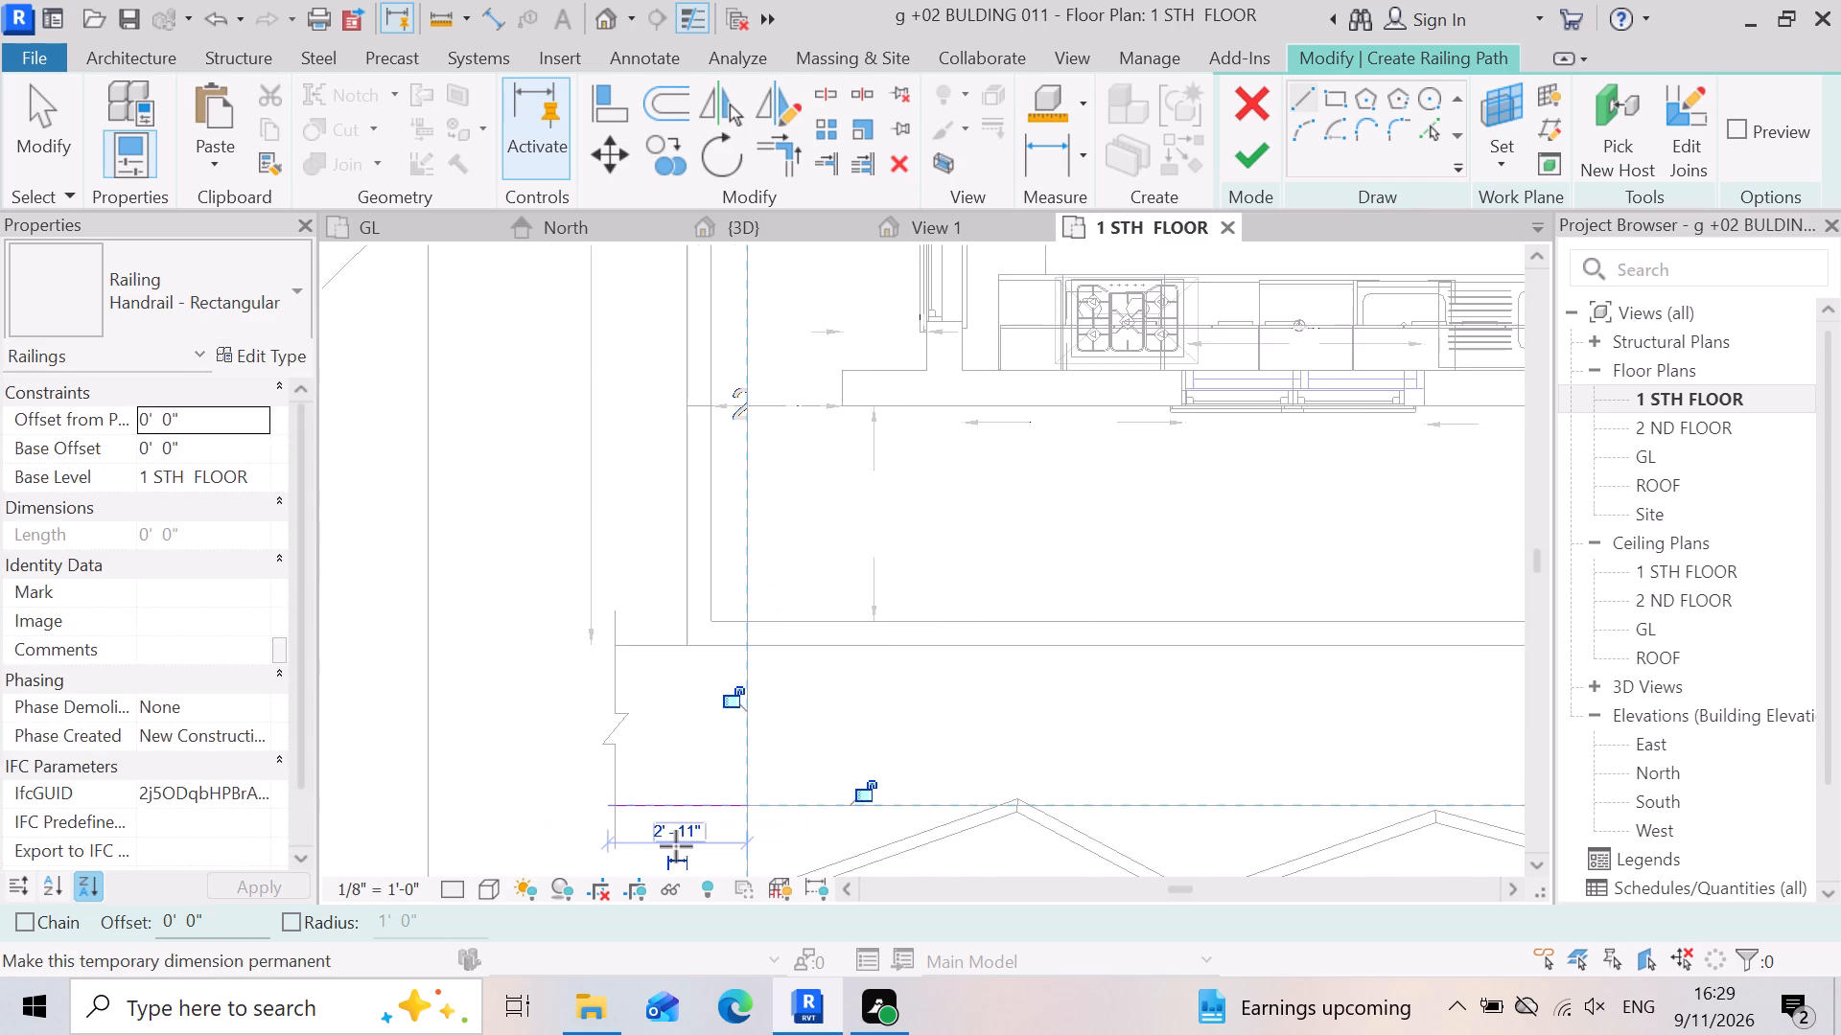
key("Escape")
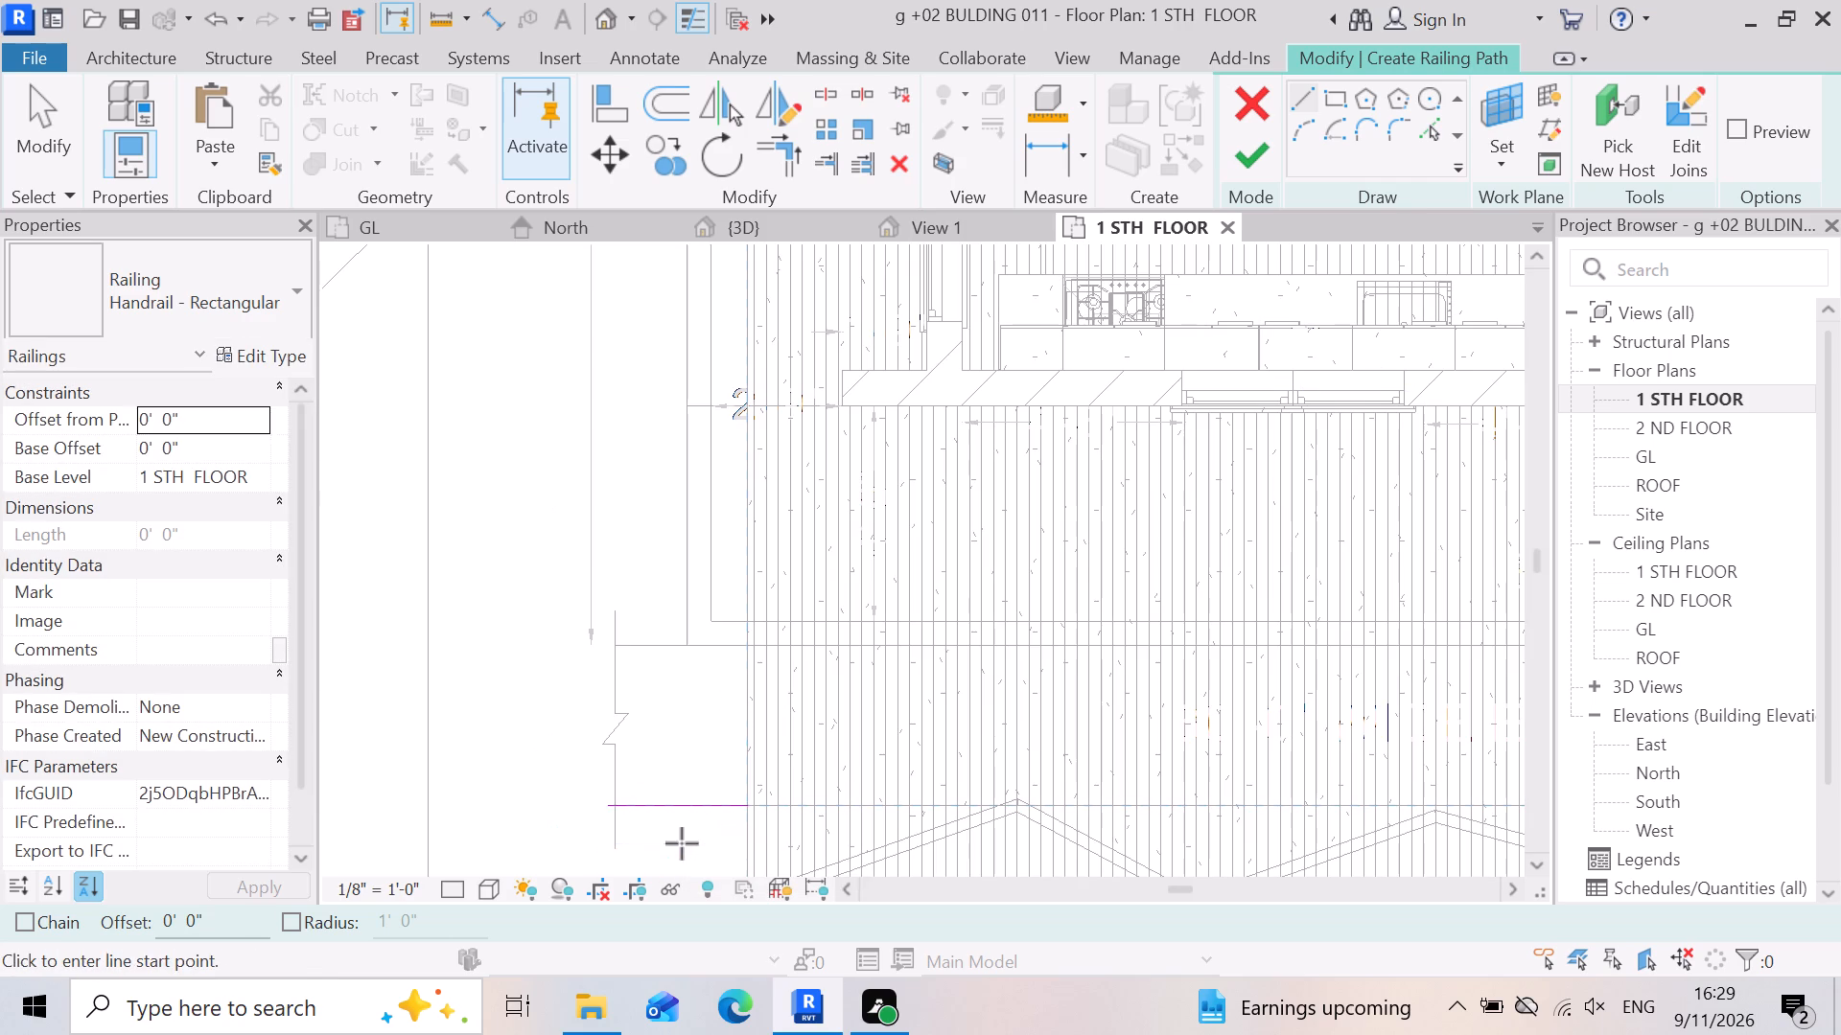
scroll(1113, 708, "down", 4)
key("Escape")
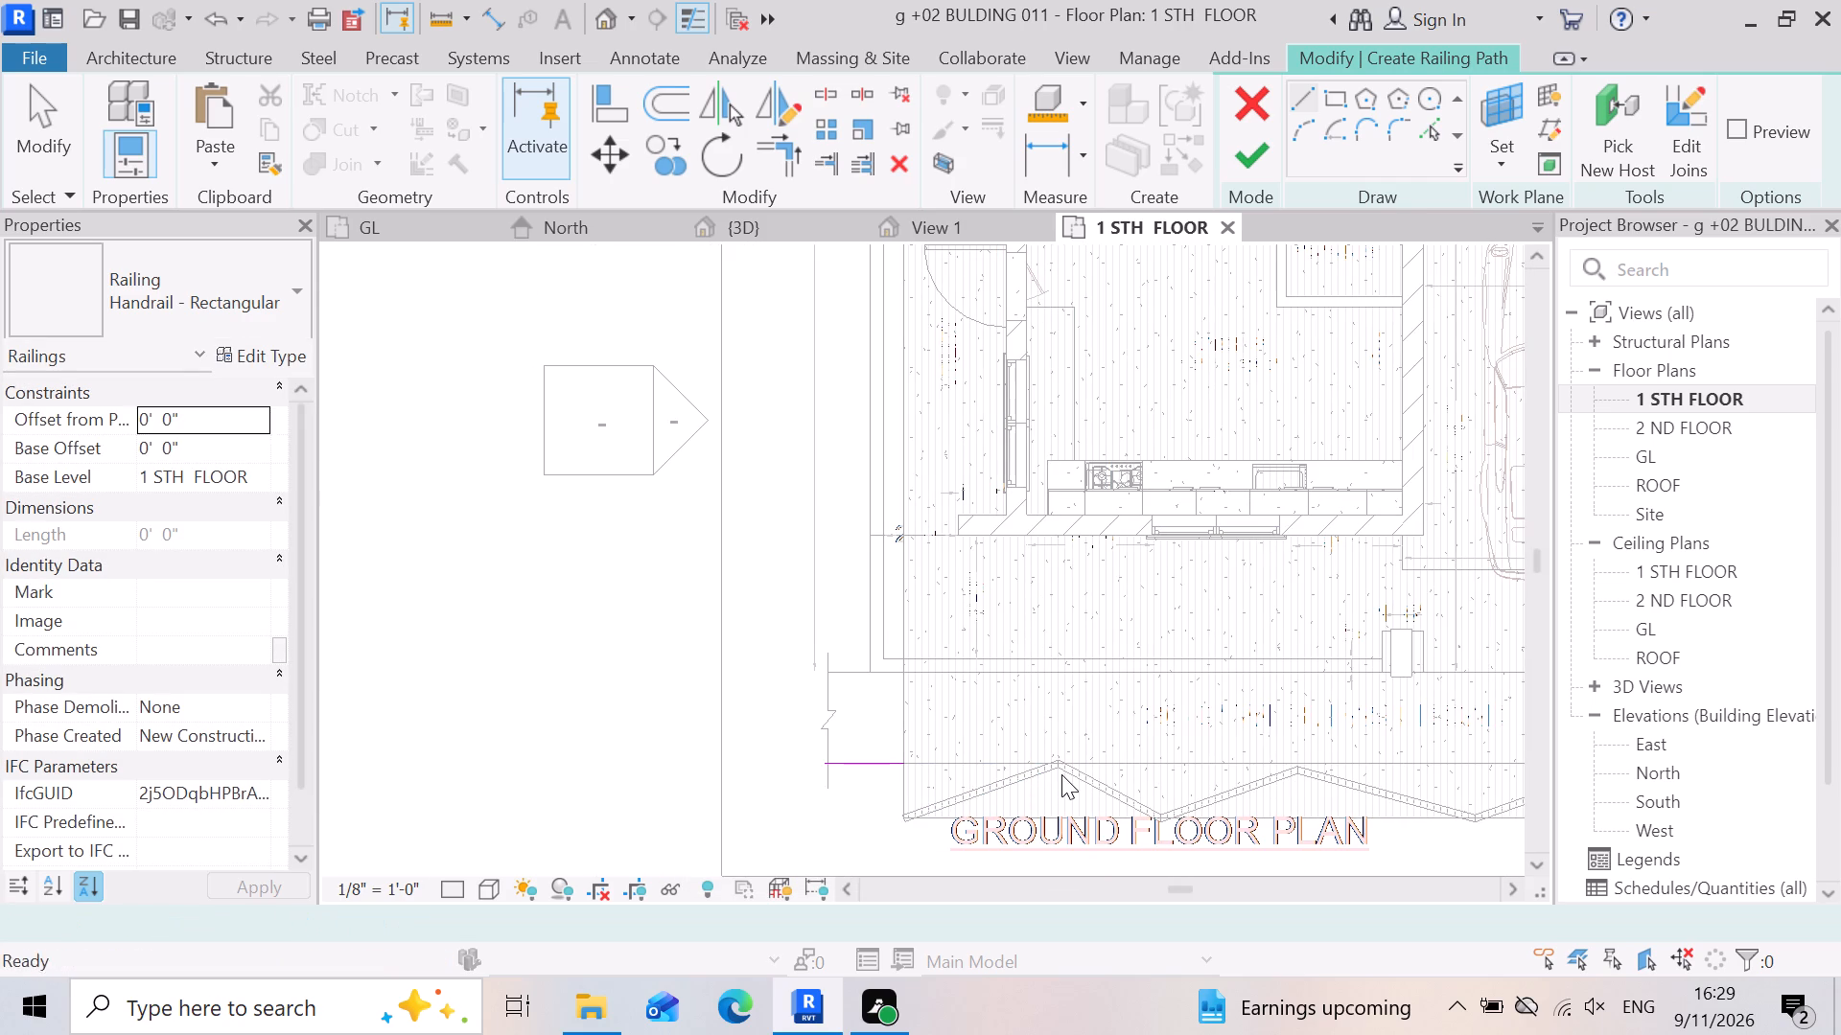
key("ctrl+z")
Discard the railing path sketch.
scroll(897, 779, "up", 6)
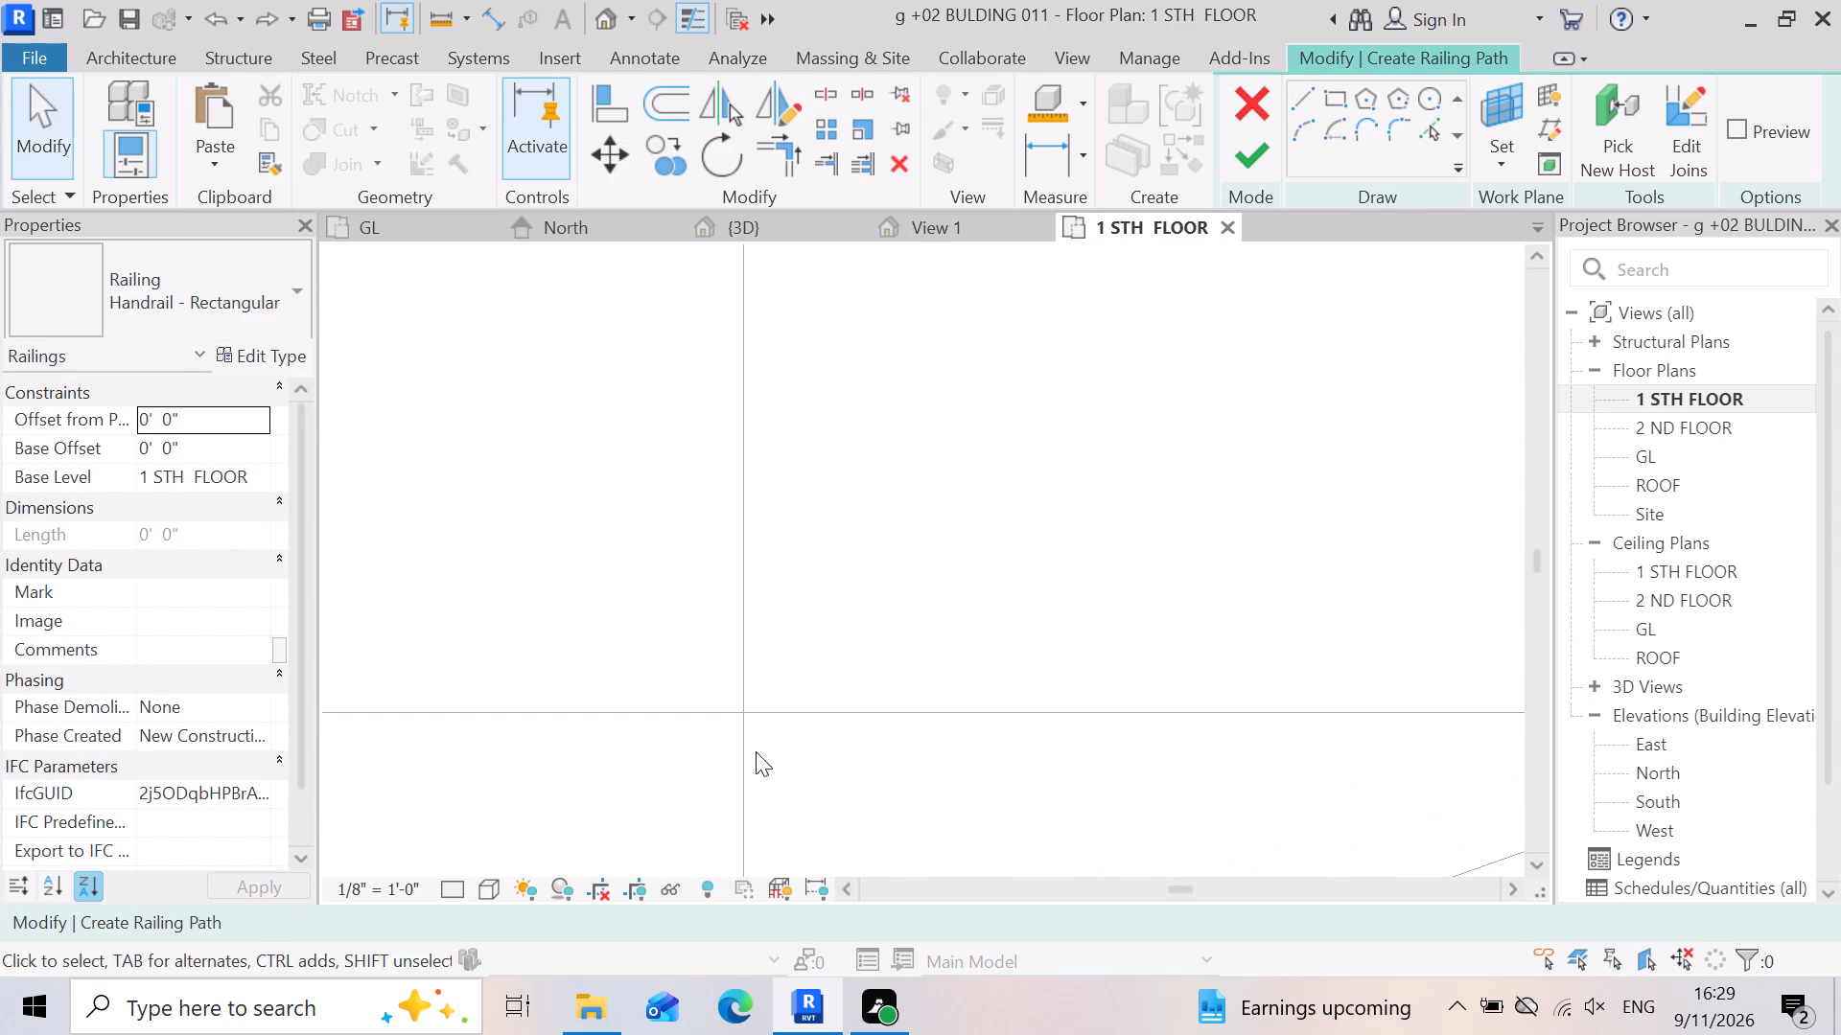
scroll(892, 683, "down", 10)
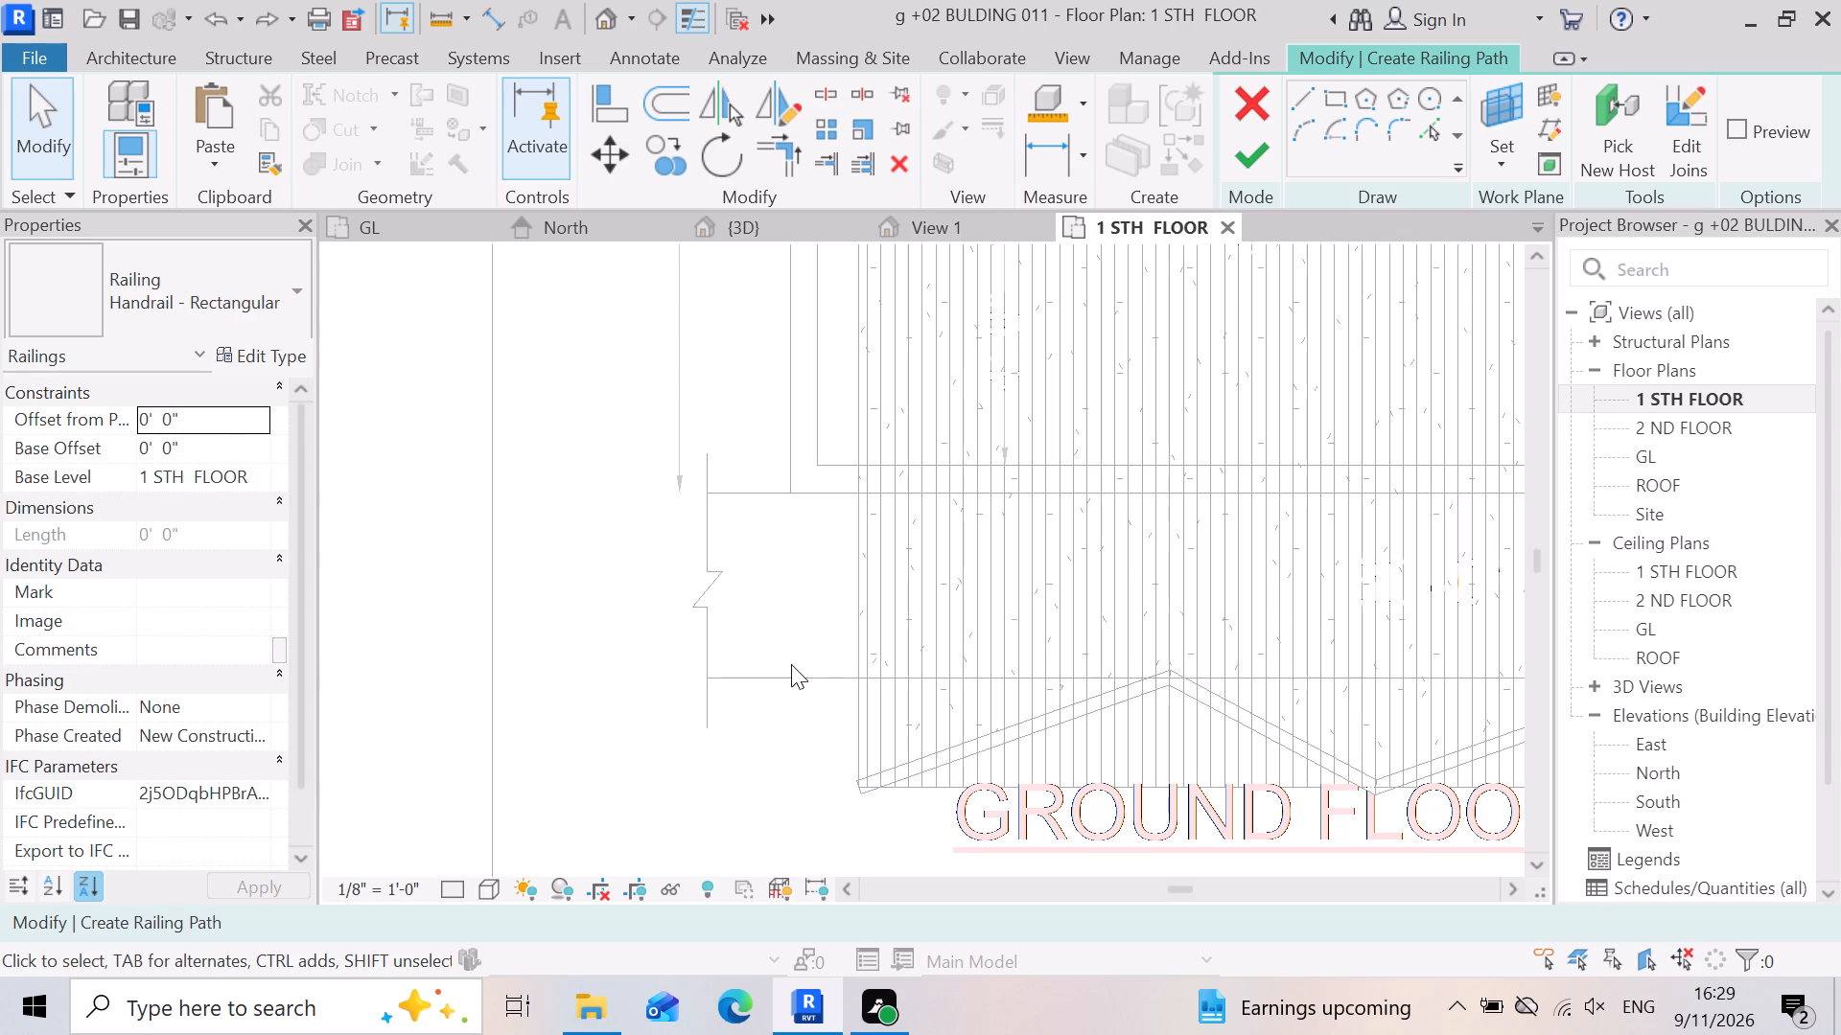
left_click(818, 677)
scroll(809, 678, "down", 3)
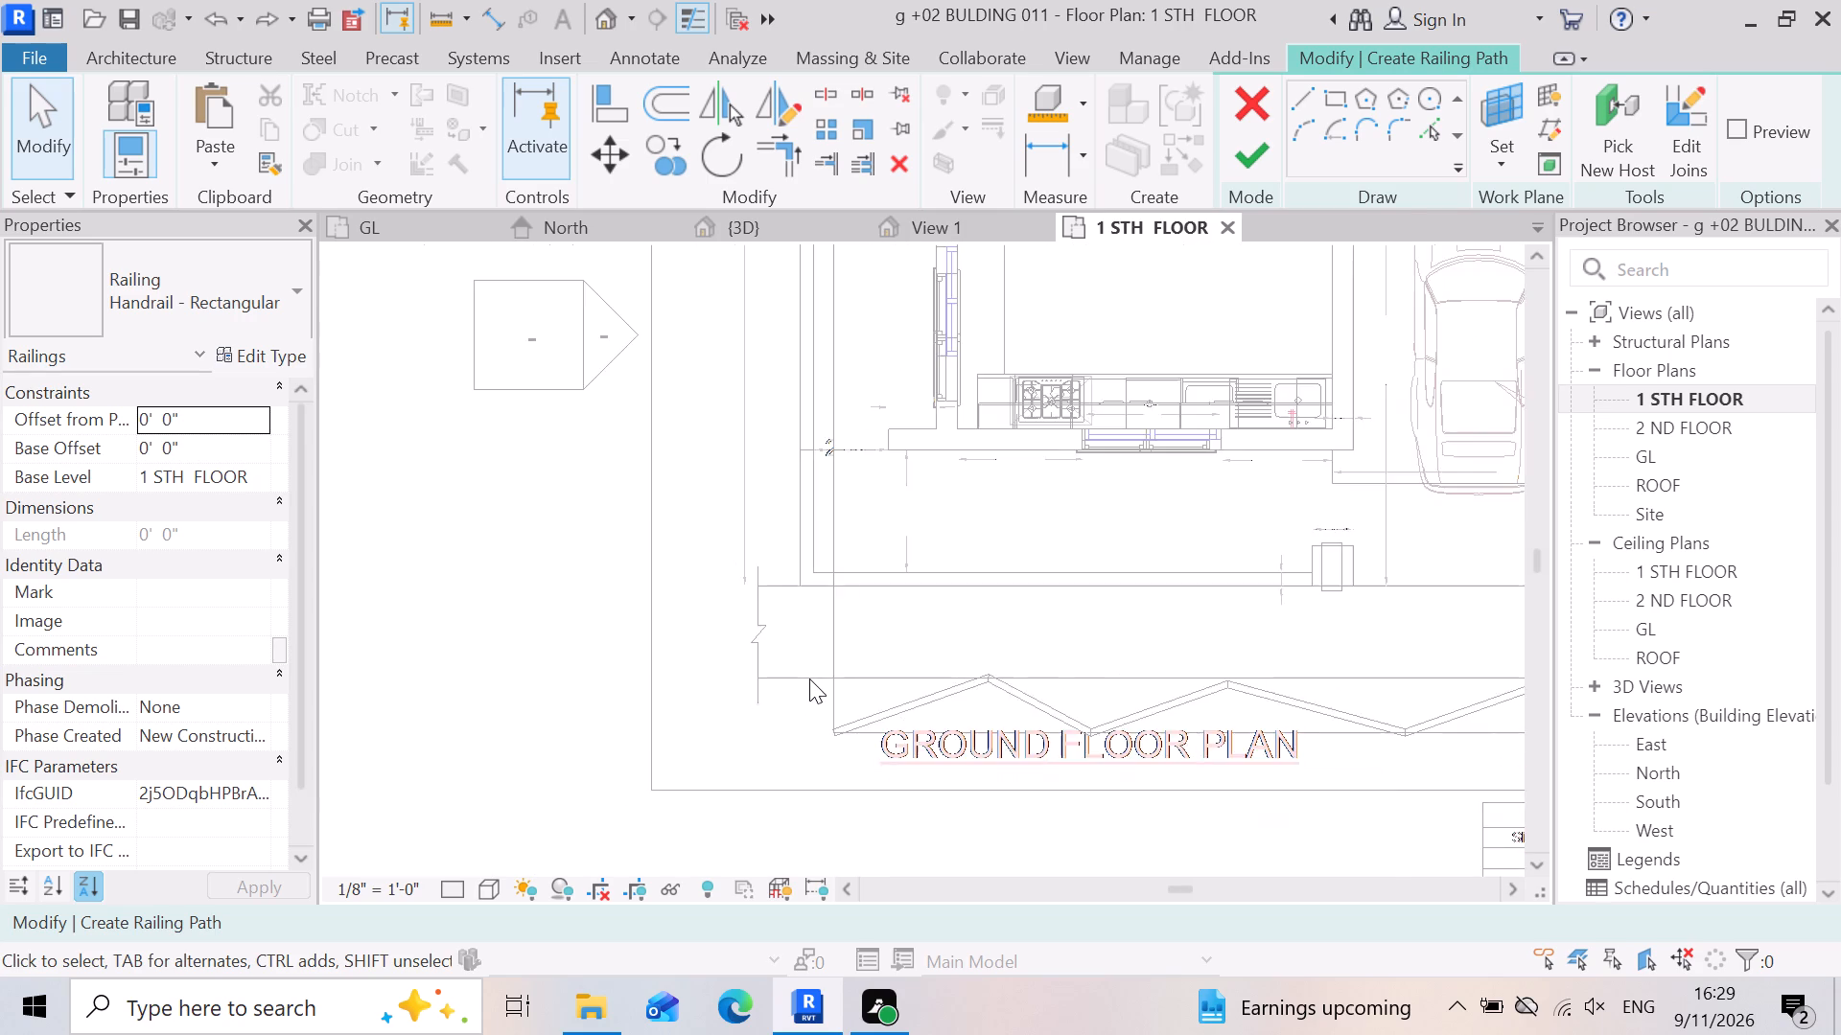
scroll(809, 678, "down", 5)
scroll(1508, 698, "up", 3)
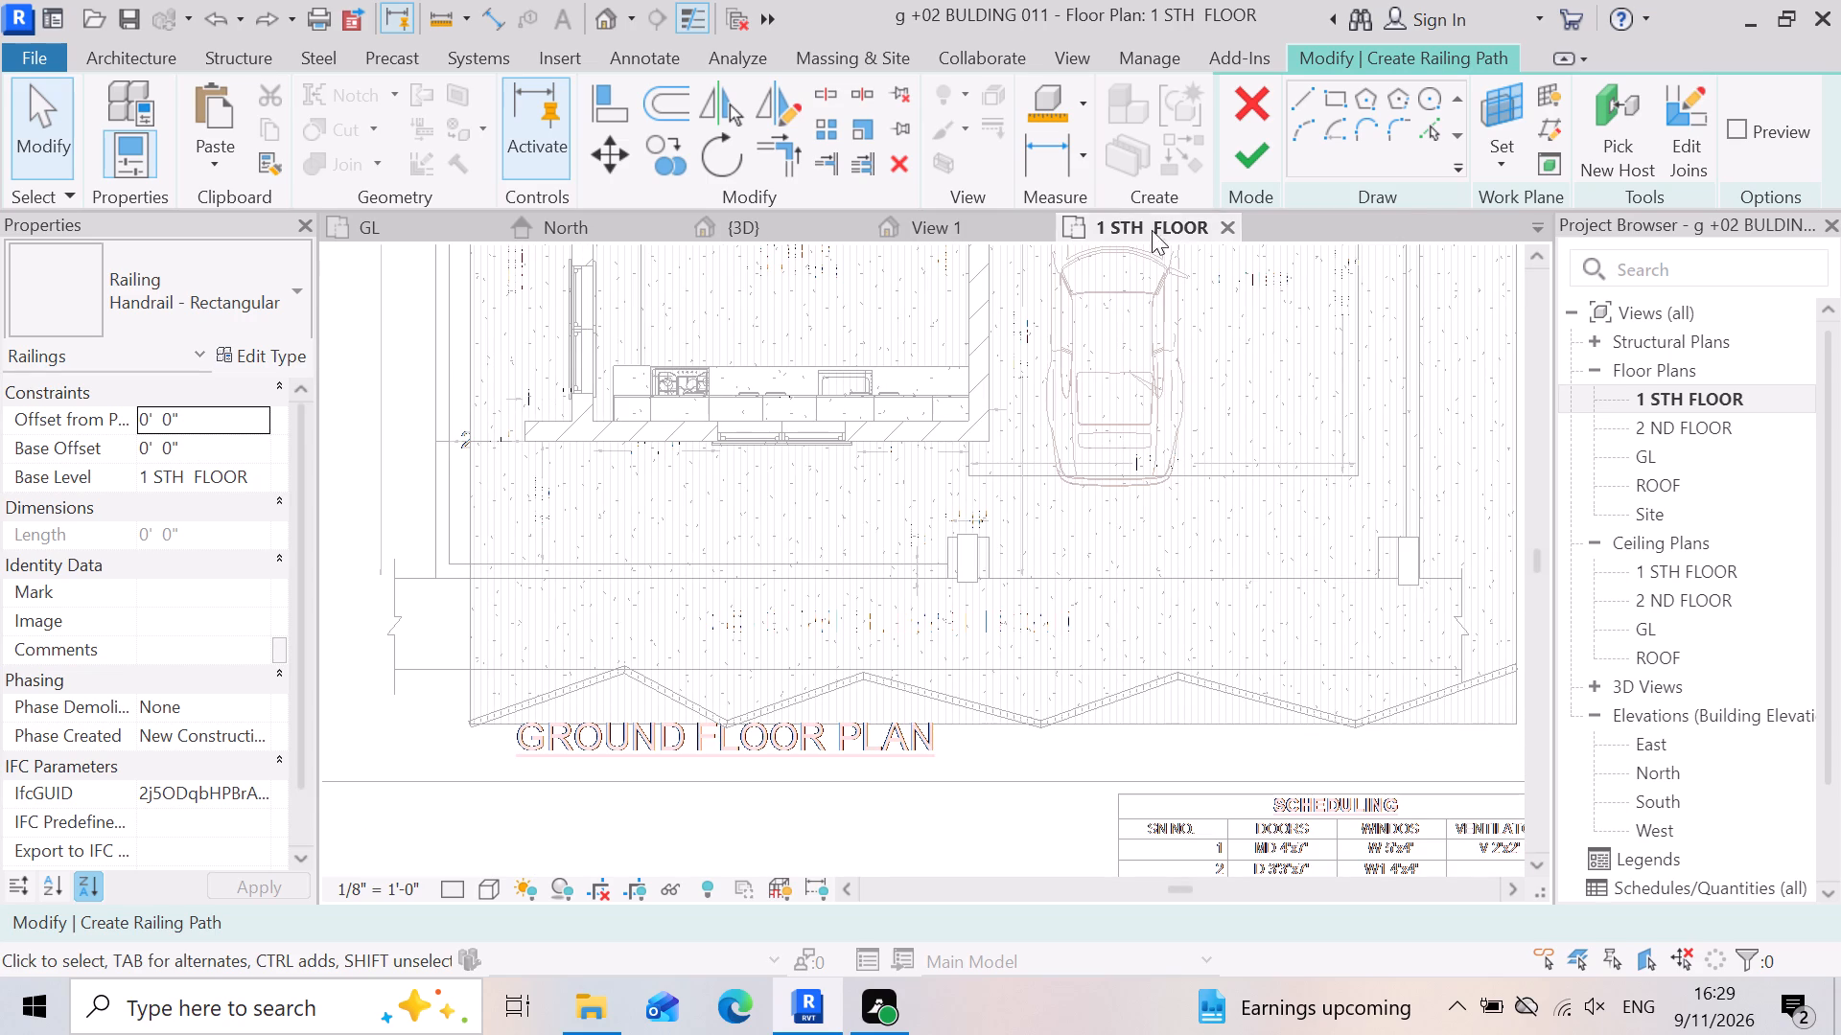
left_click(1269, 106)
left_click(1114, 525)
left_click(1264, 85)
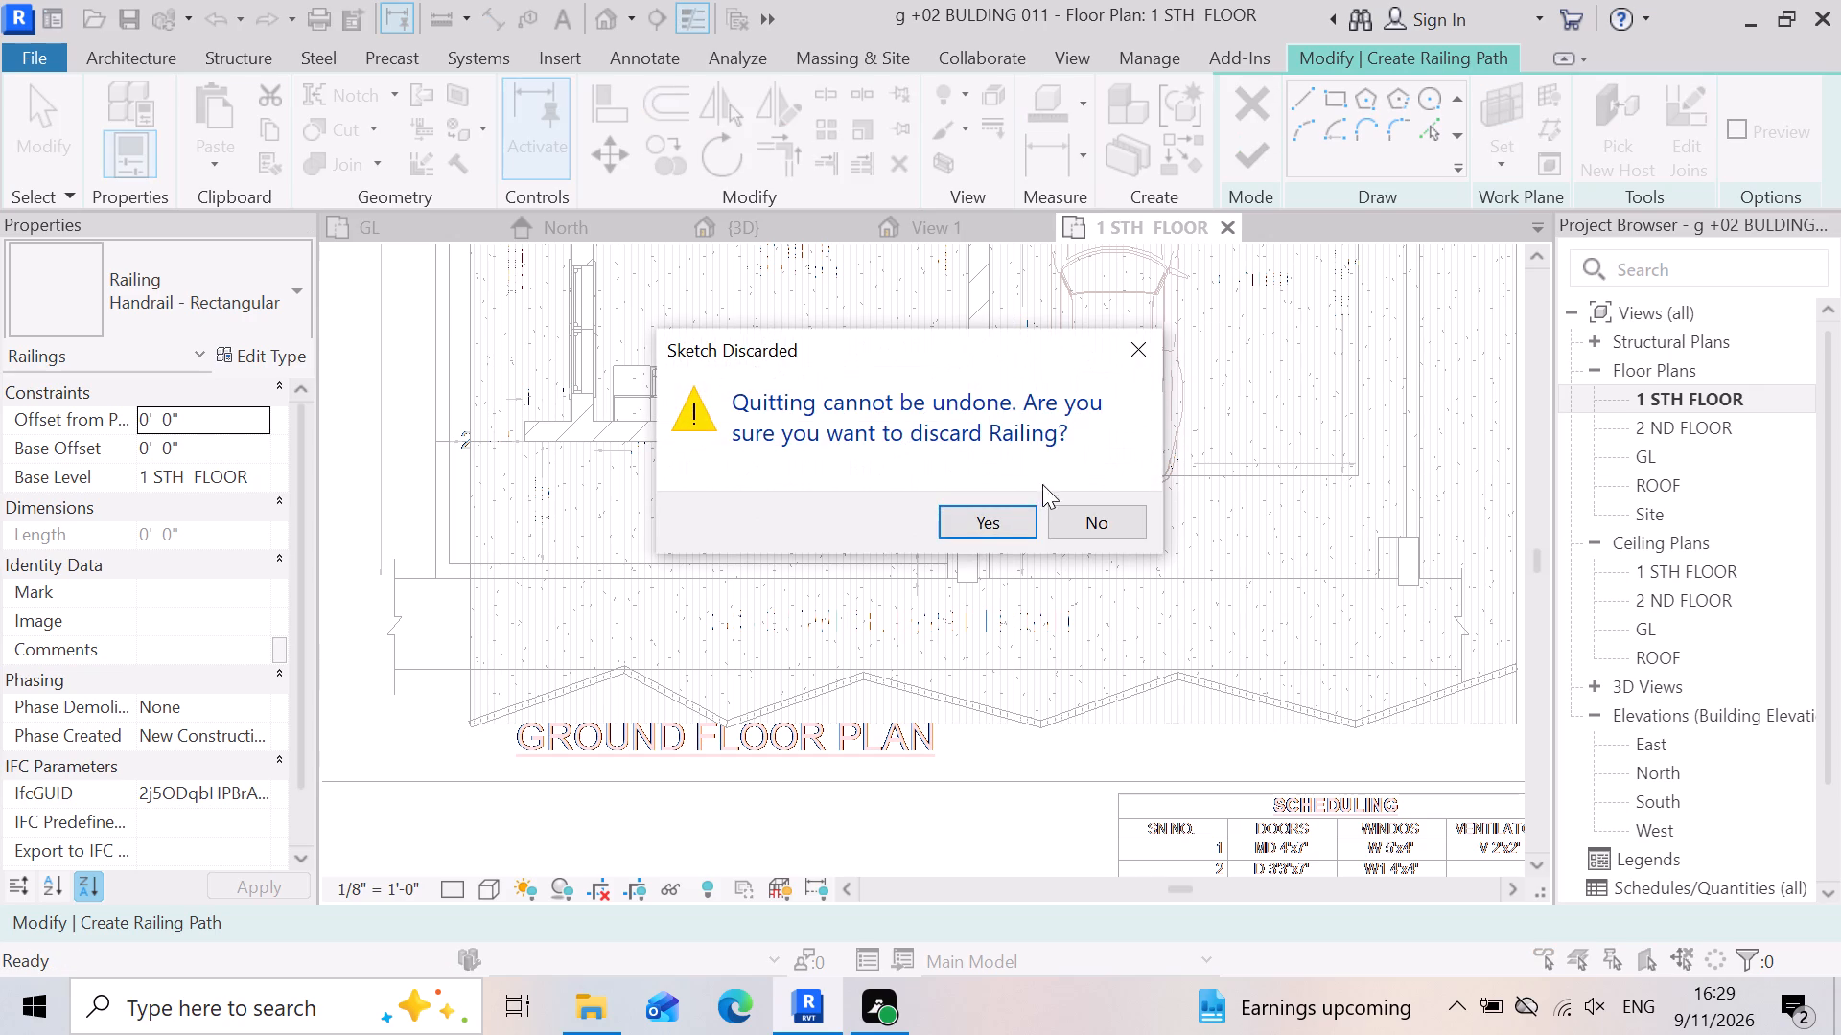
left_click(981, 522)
Start a new railing path on the 1 STH FLOOR plan with a vertical line along the slab's side edge, from front corner to rear corner.
scroll(1093, 439, "down", 4)
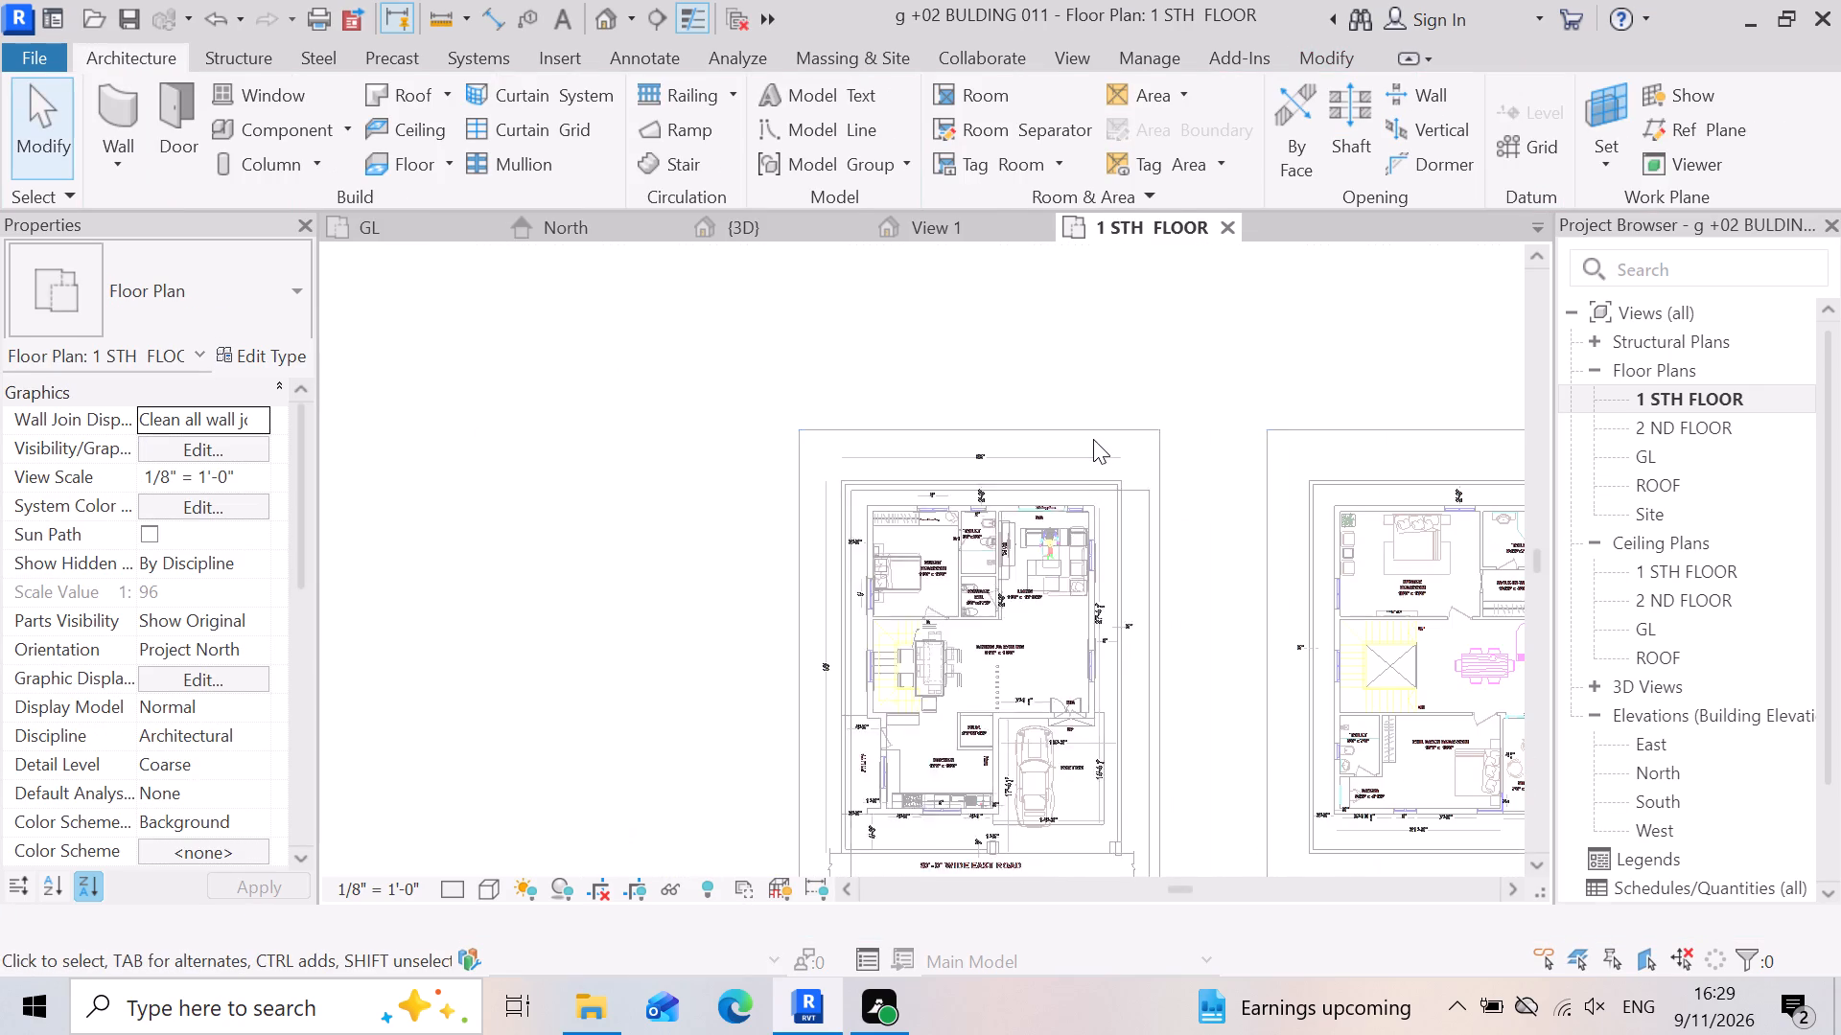
scroll(984, 569, "down", 4)
scroll(894, 783, "up", 7)
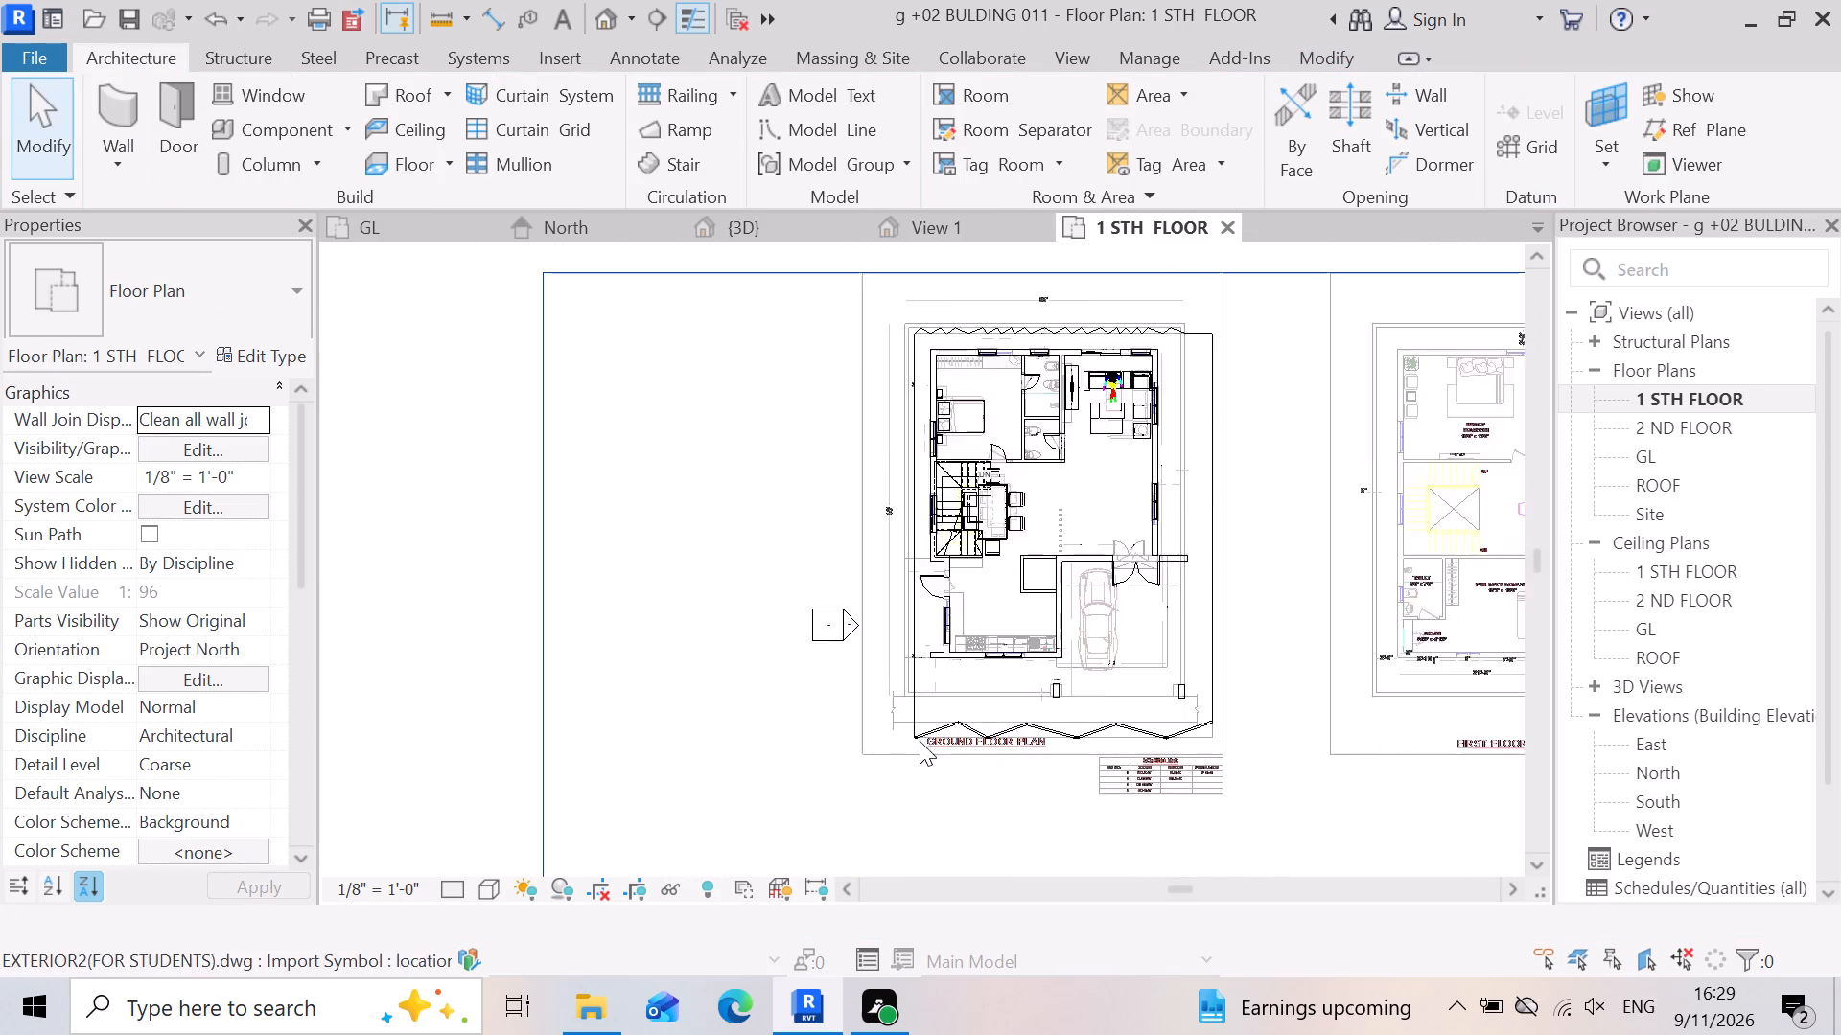
scroll(920, 741, "up", 9)
scroll(866, 770, "down", 4)
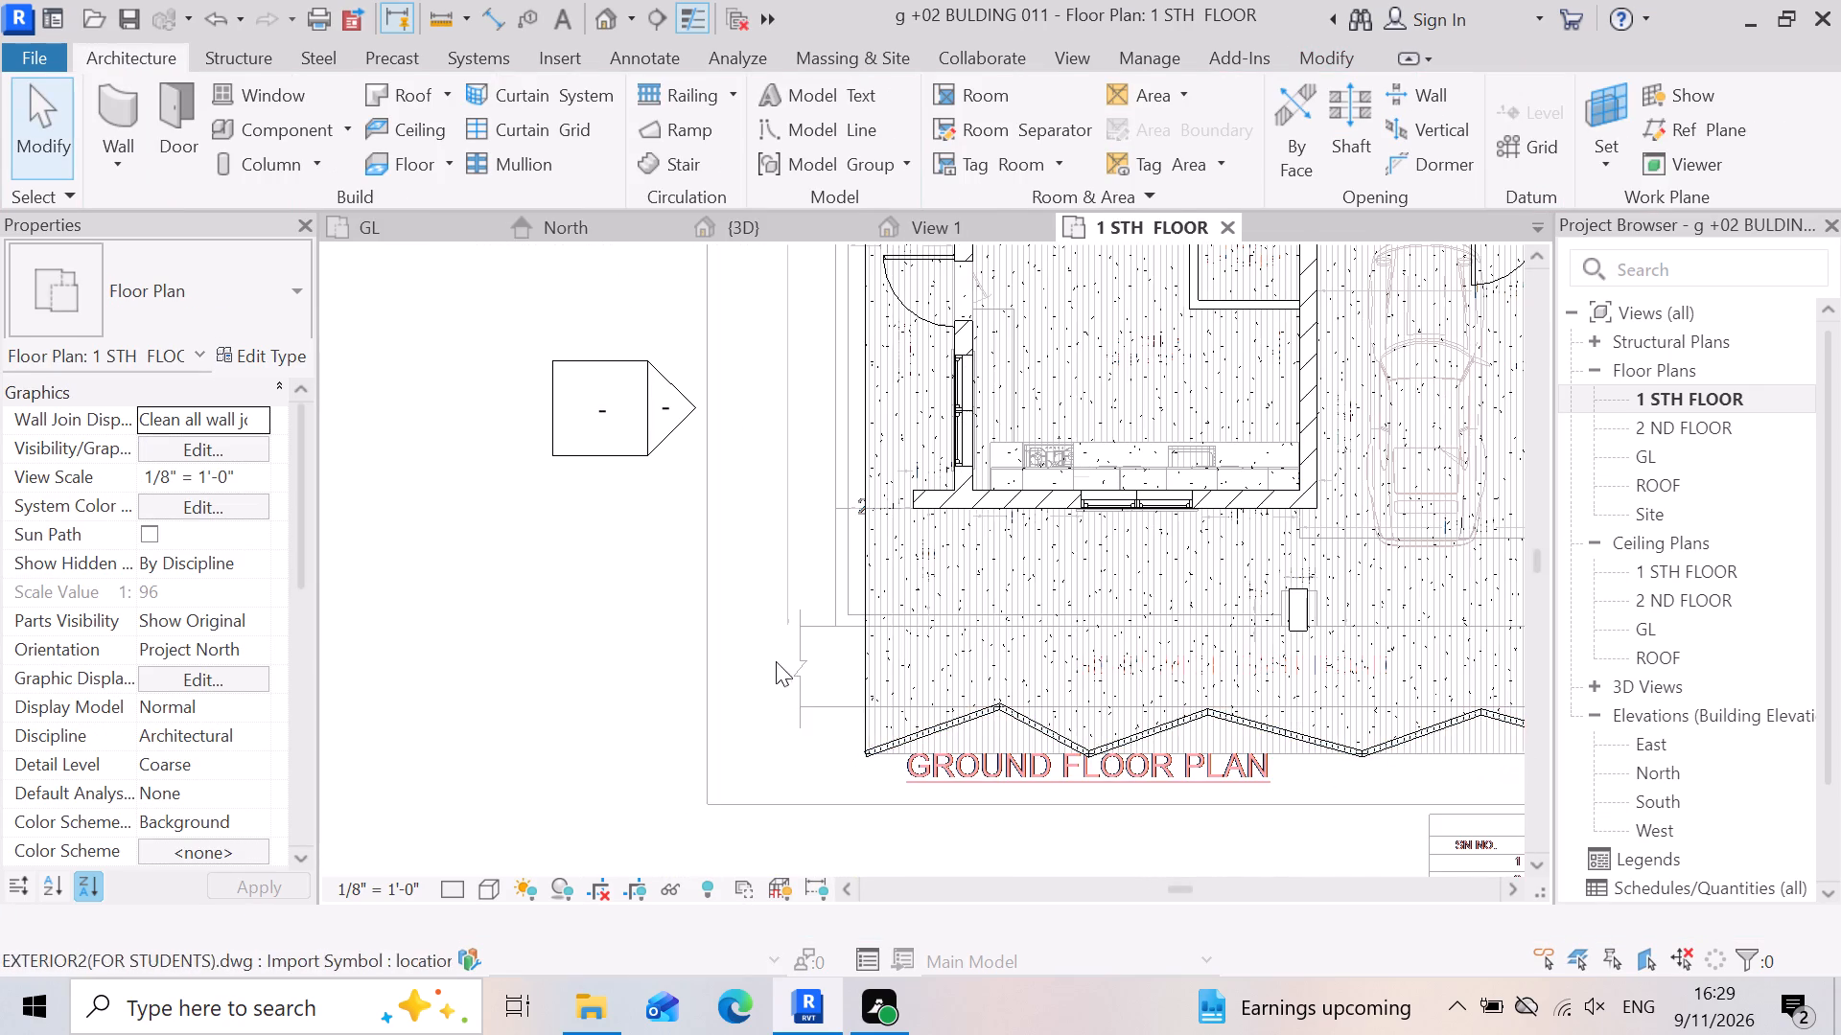
left_click(654, 87)
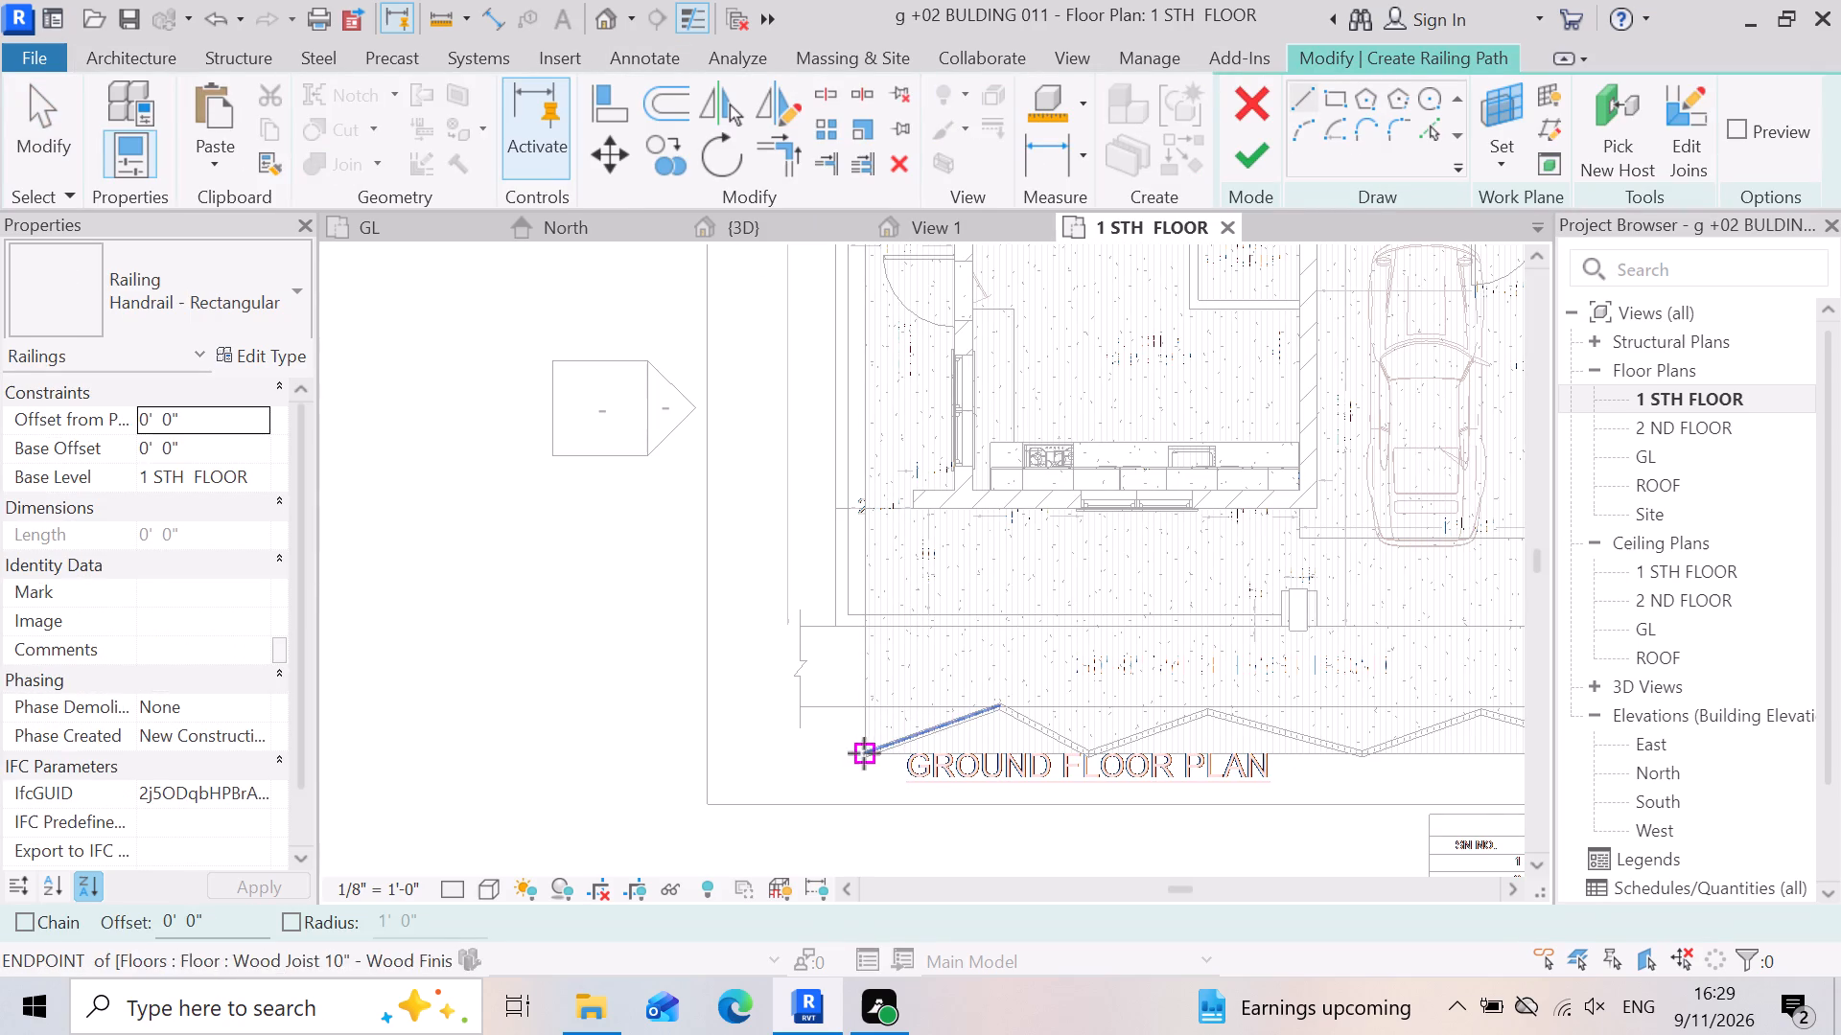
left_click(864, 752)
scroll(920, 862, "down", 9)
scroll(896, 402, "up", 1)
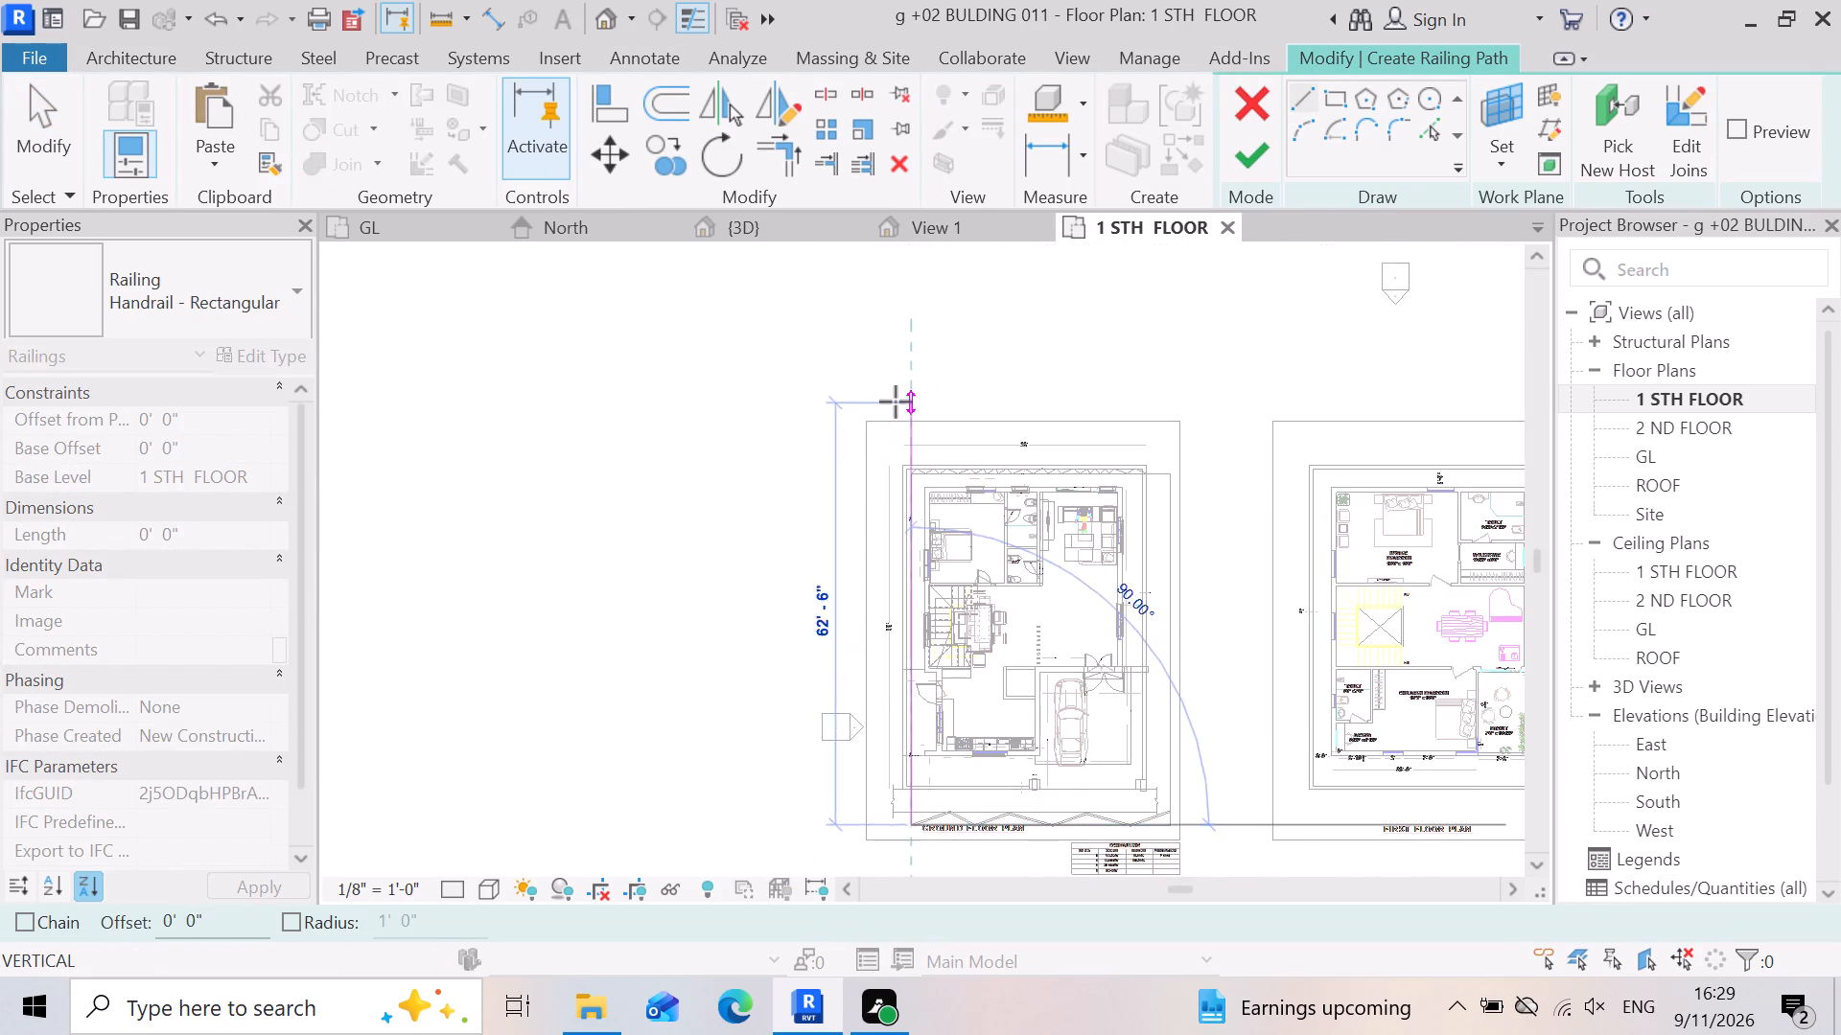
scroll(896, 402, "up", 5)
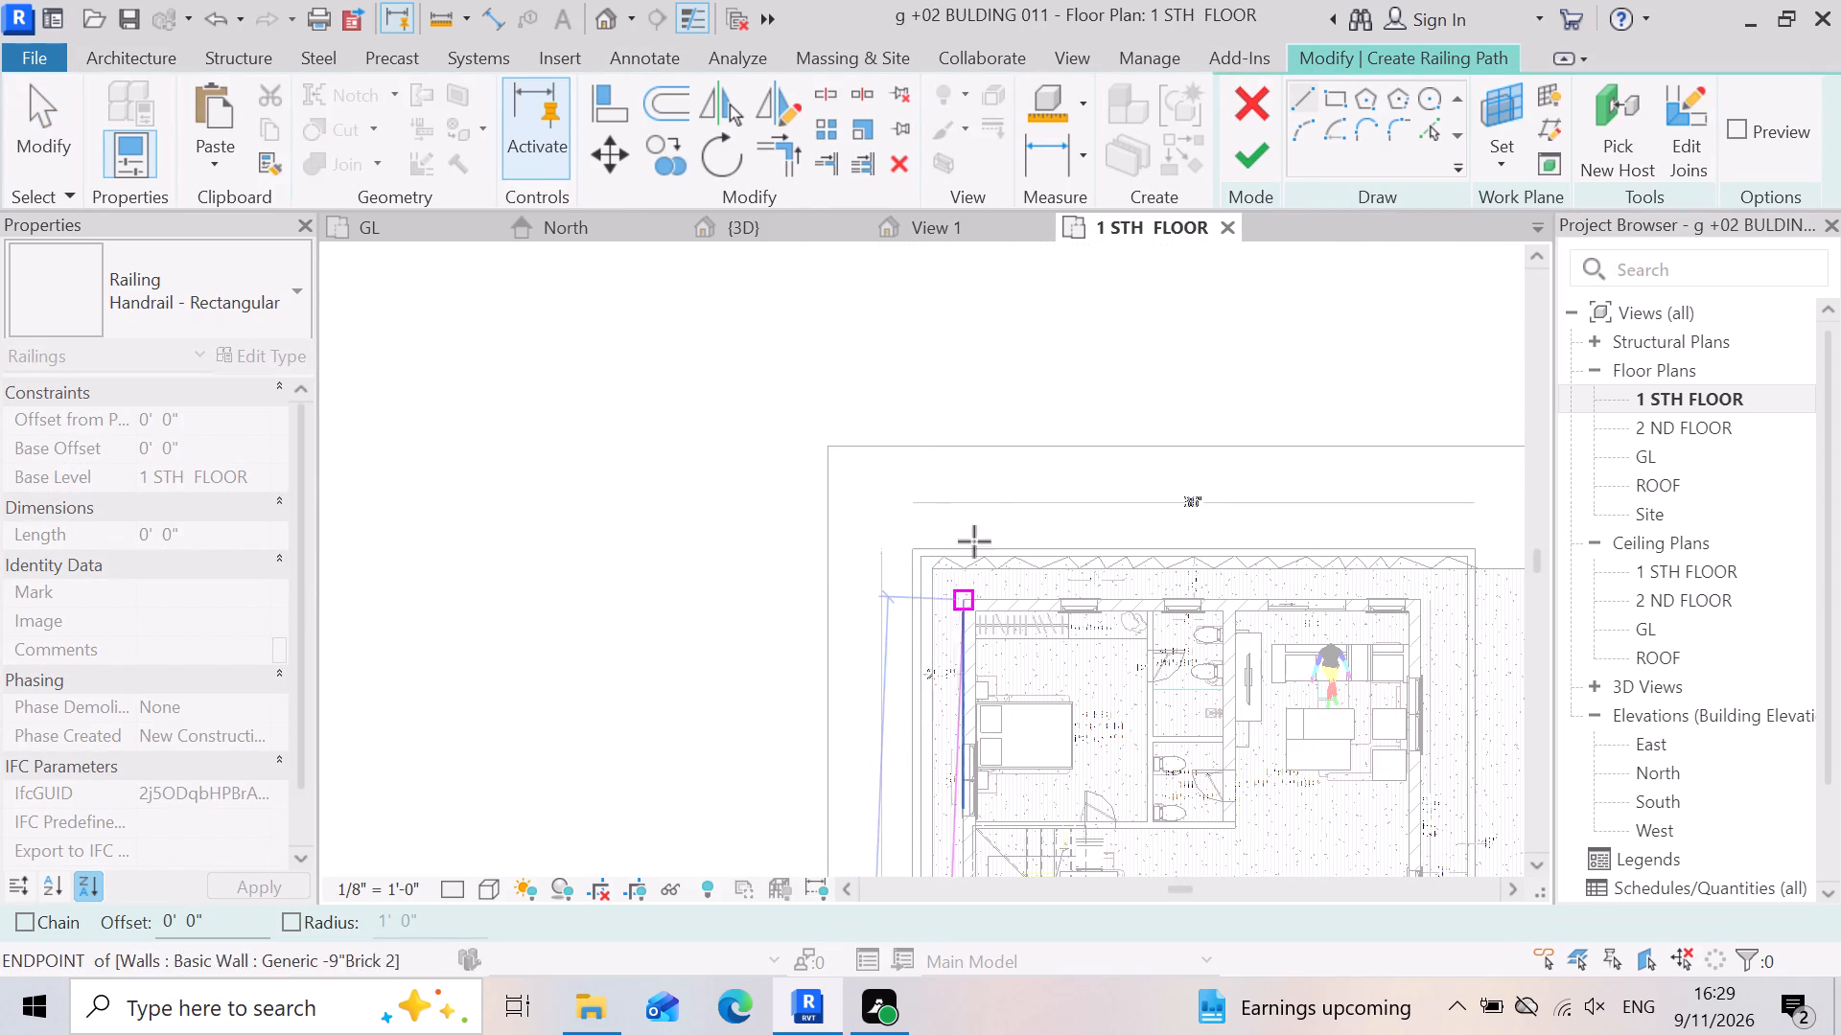
scroll(951, 508, "down", 8)
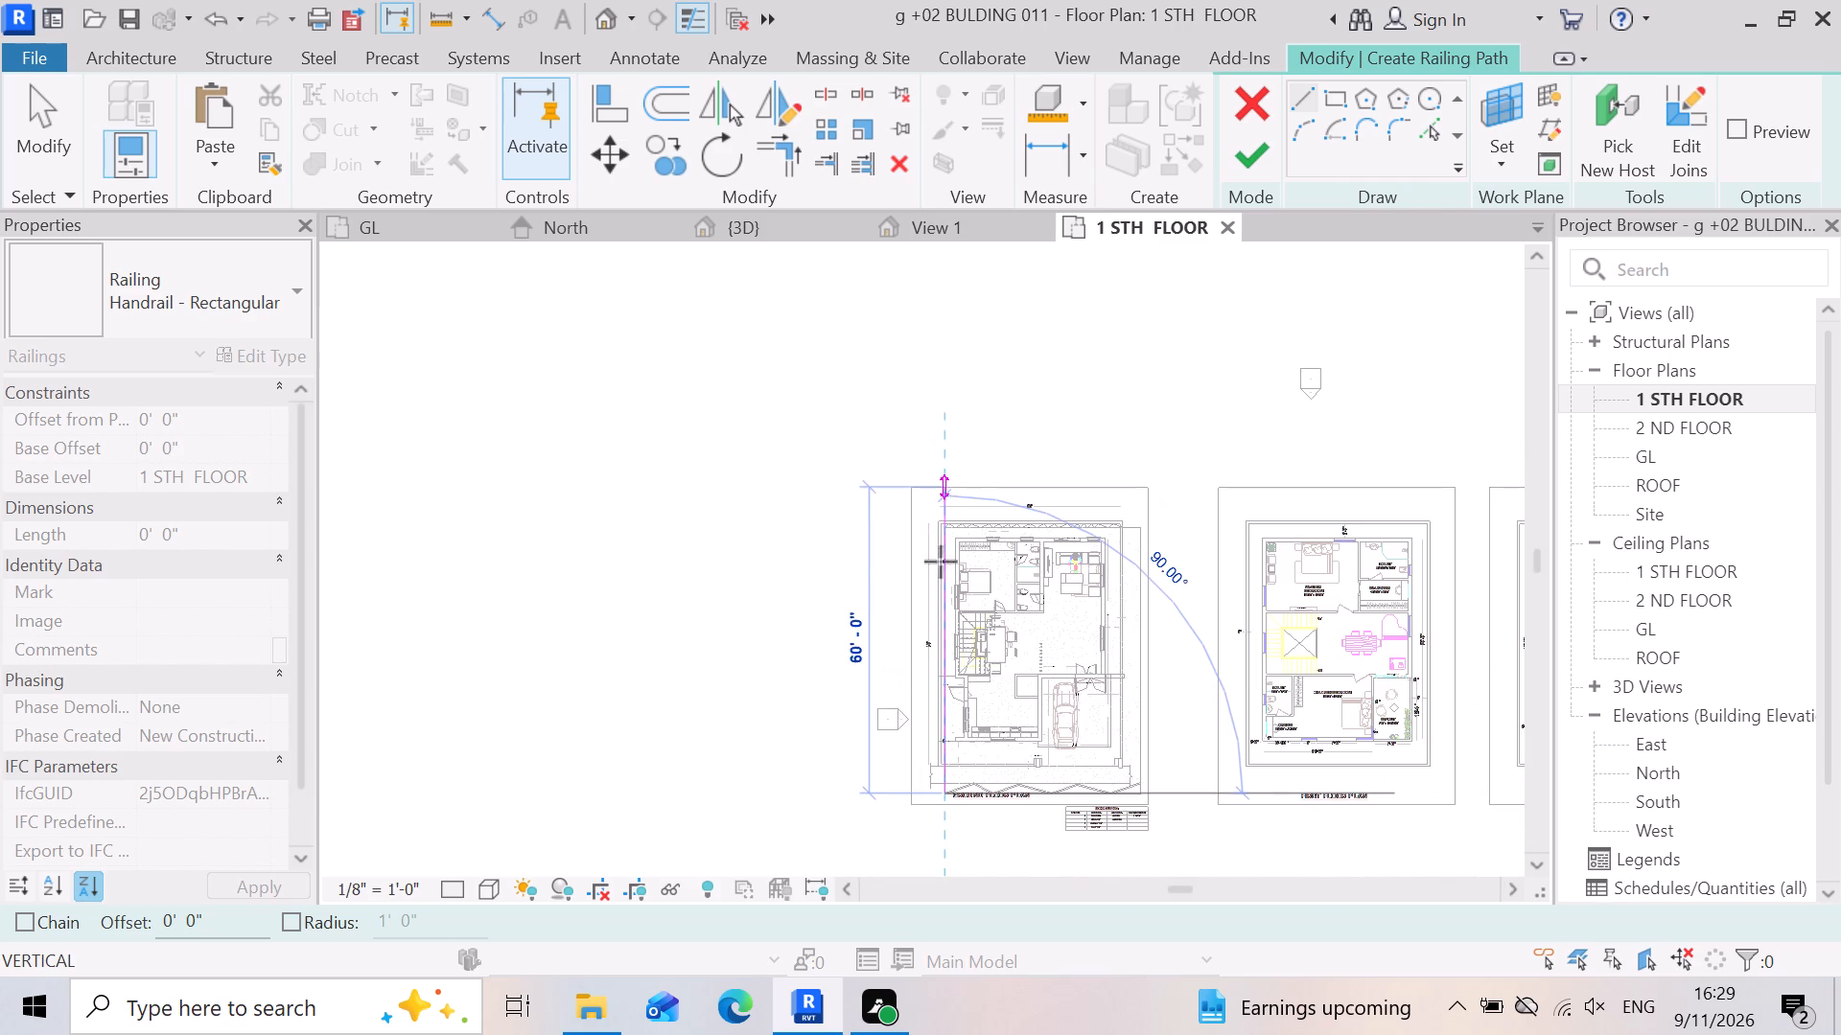
scroll(968, 872, "up", 17)
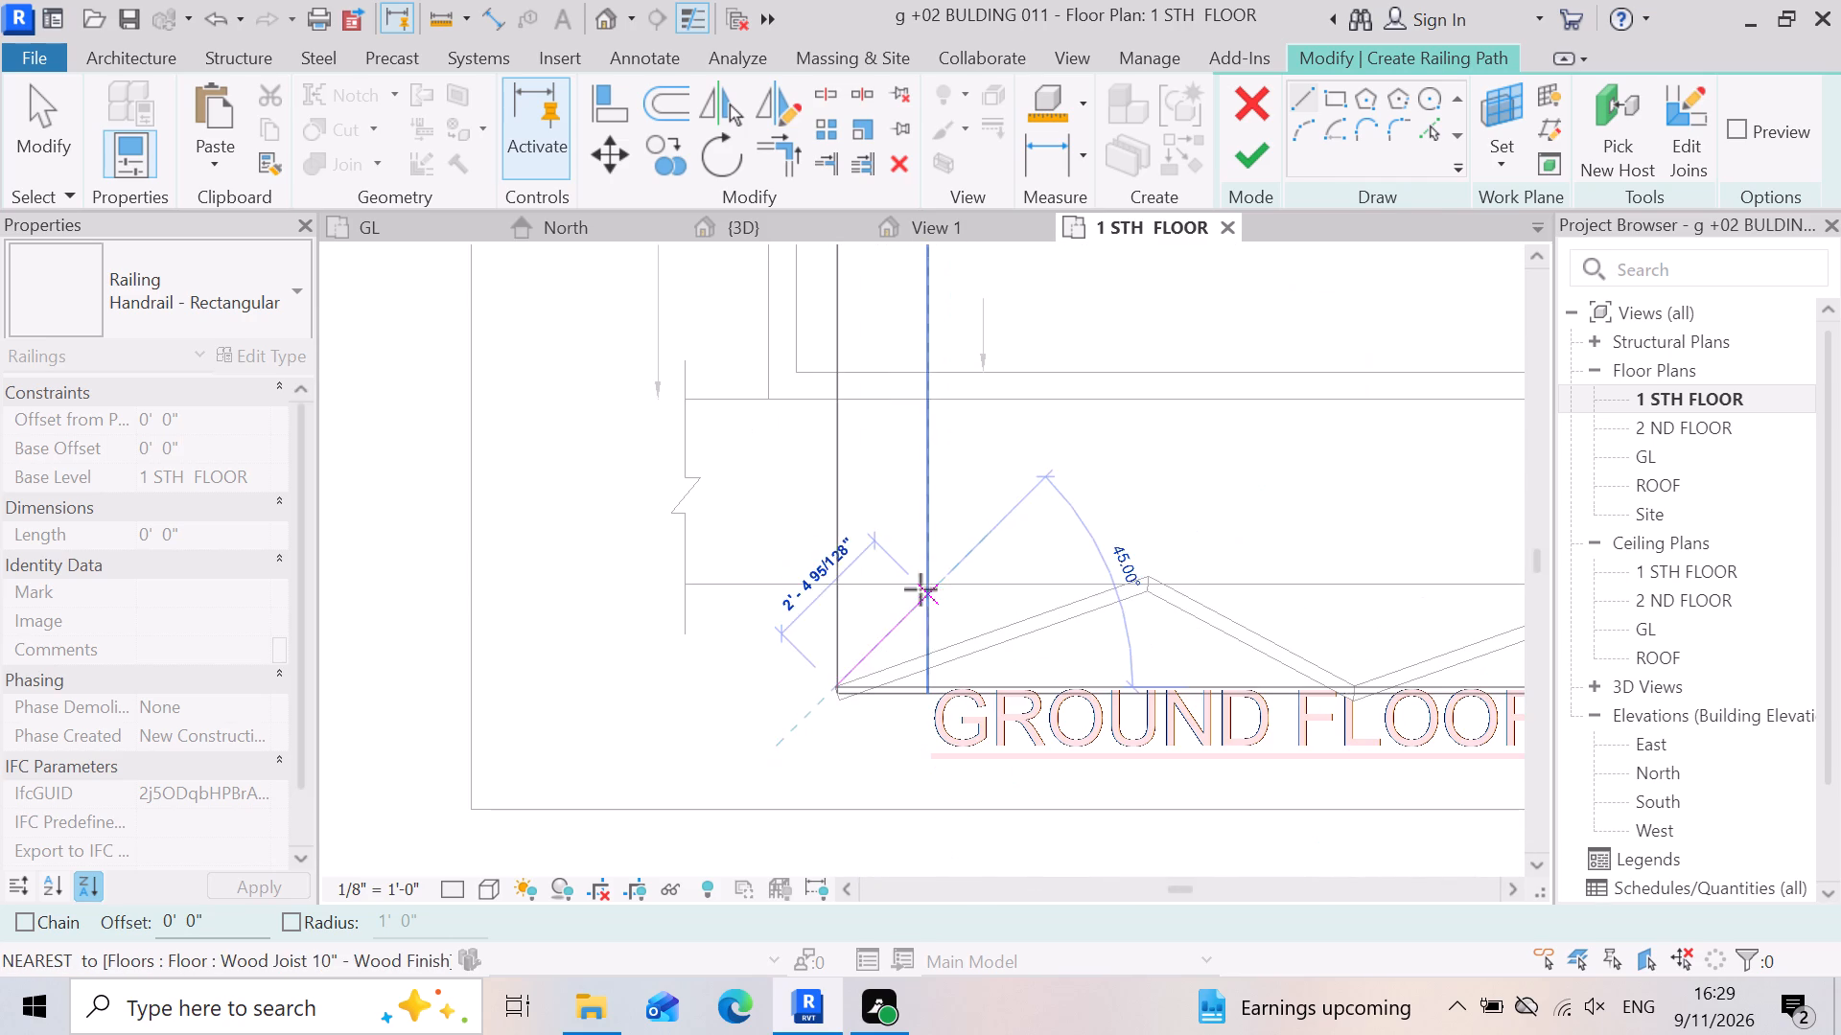
scroll(866, 884, "down", 8)
scroll(1001, 916, "down", 4)
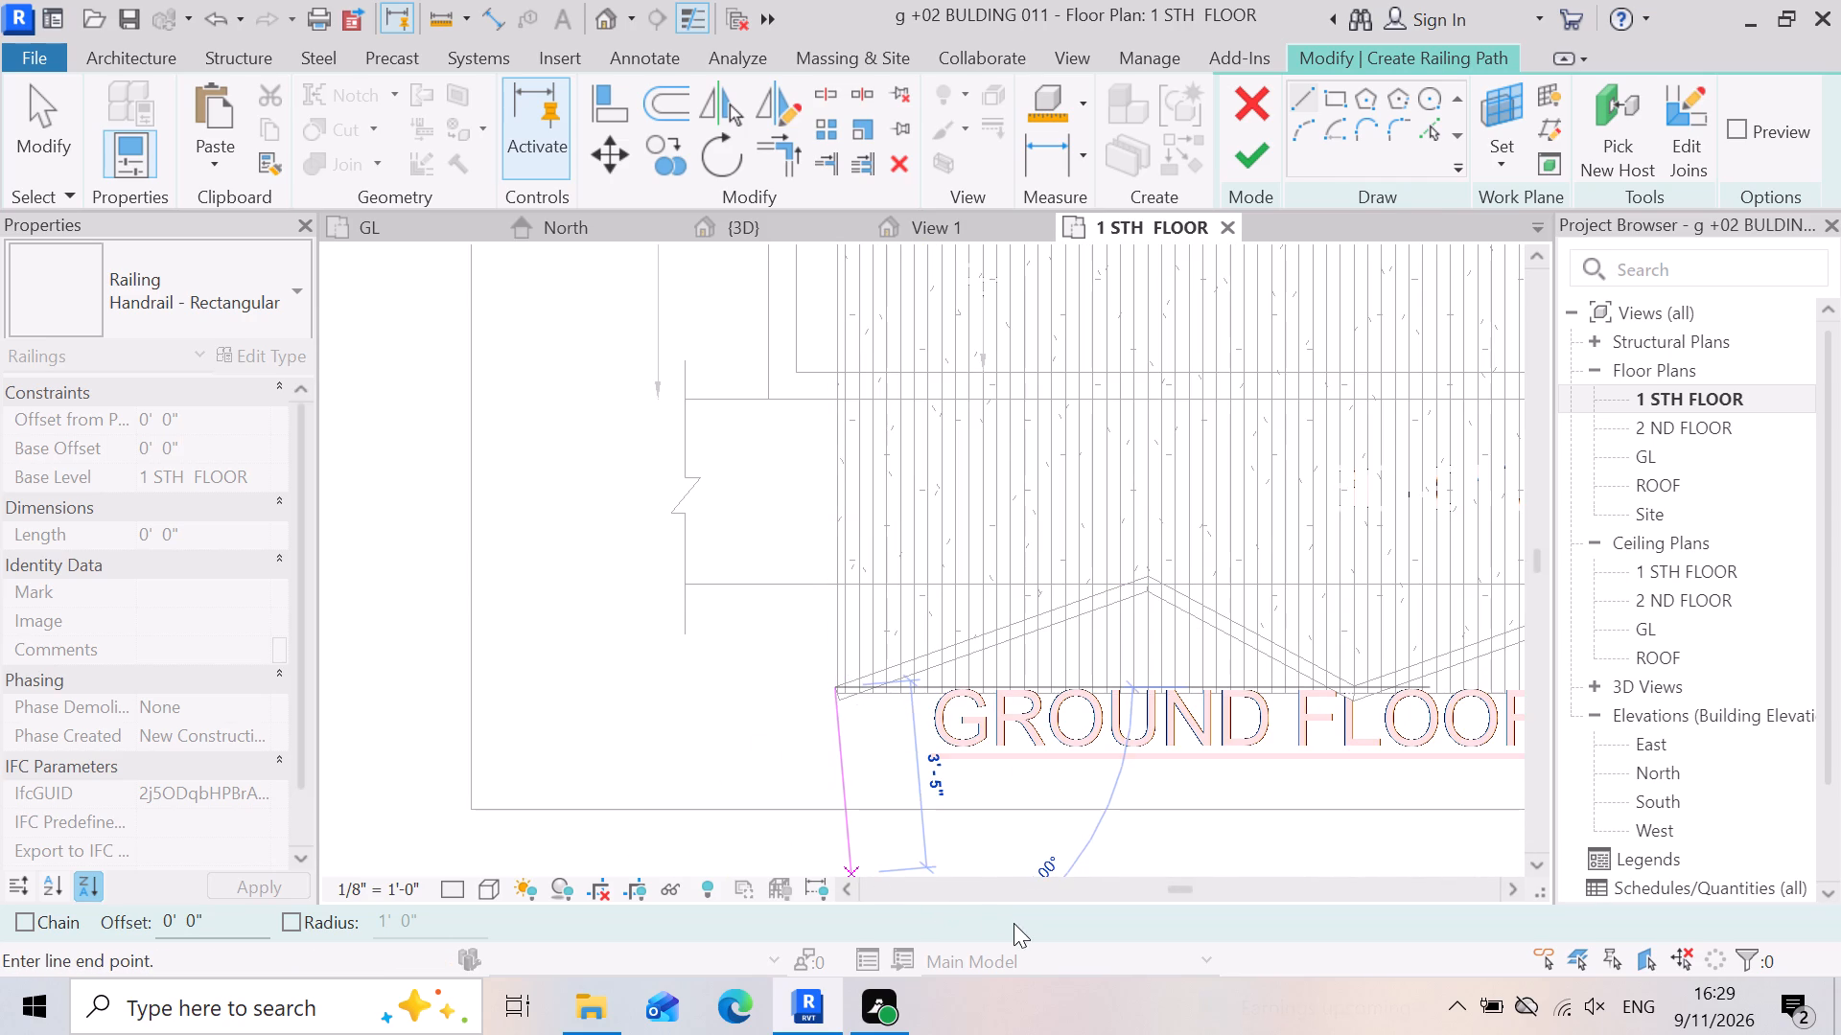
scroll(904, 738, "down", 10)
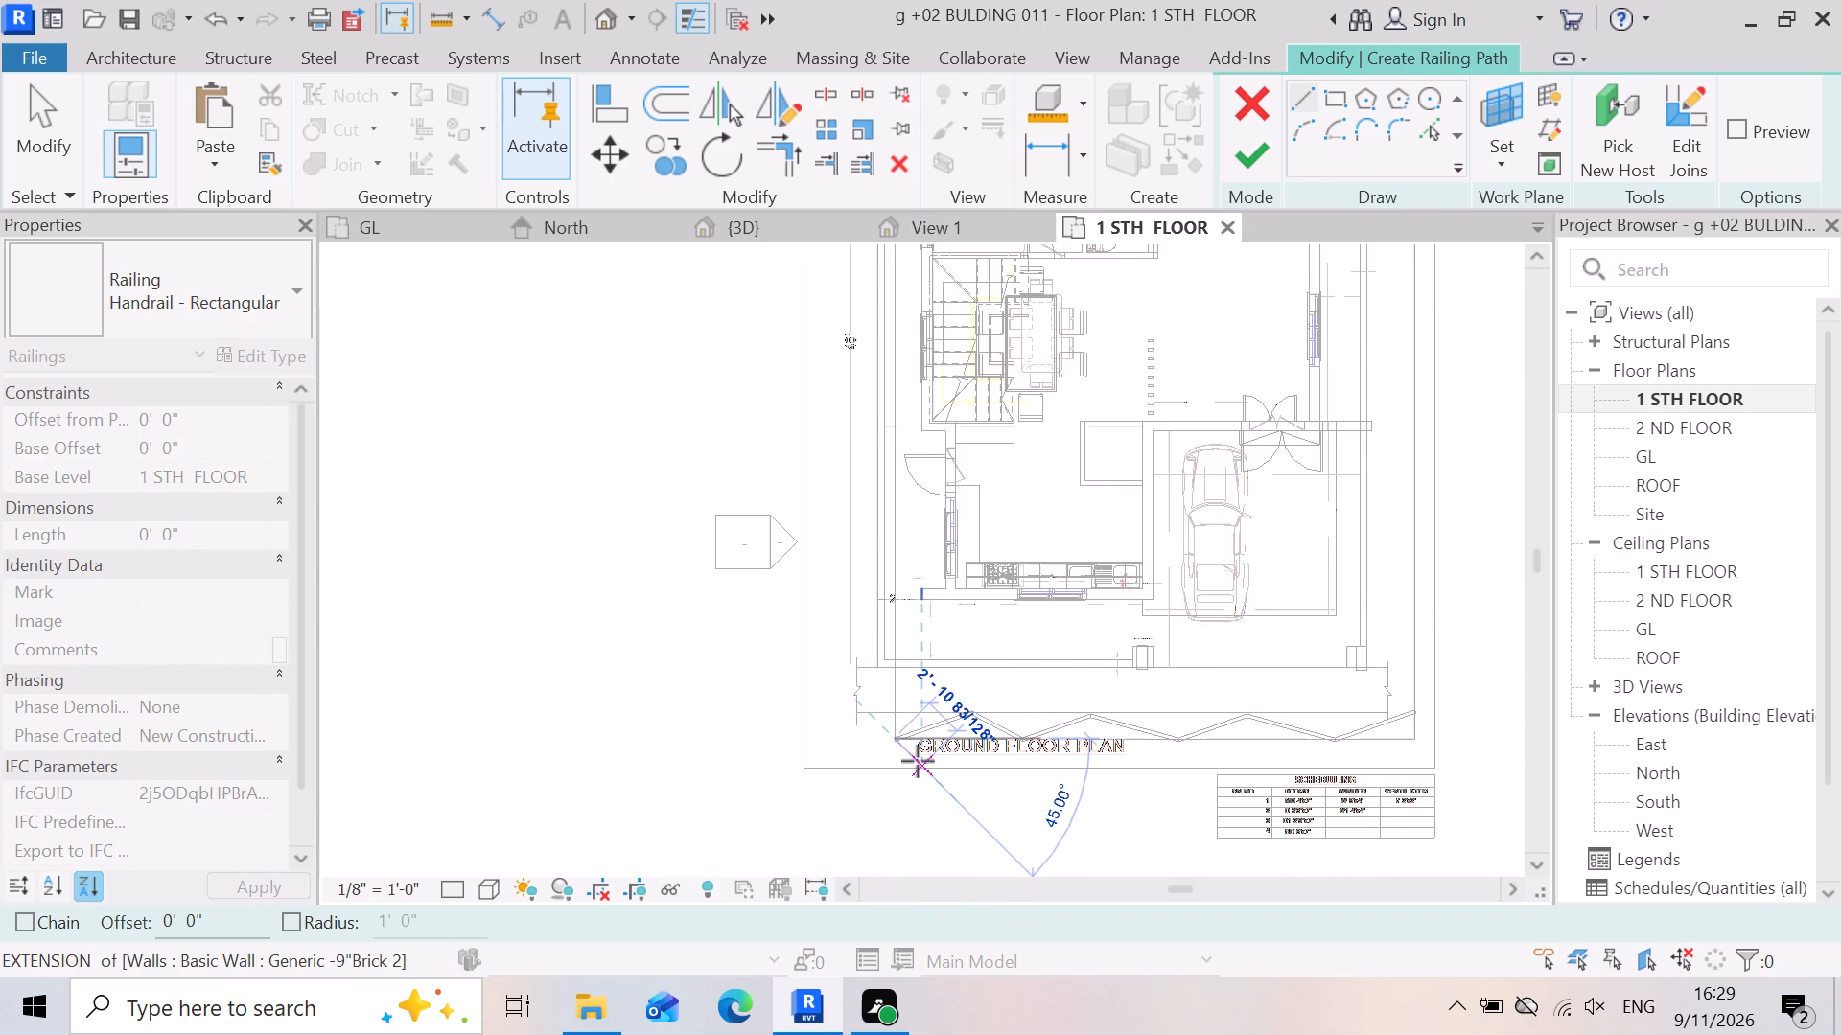
scroll(985, 746, "down", 4)
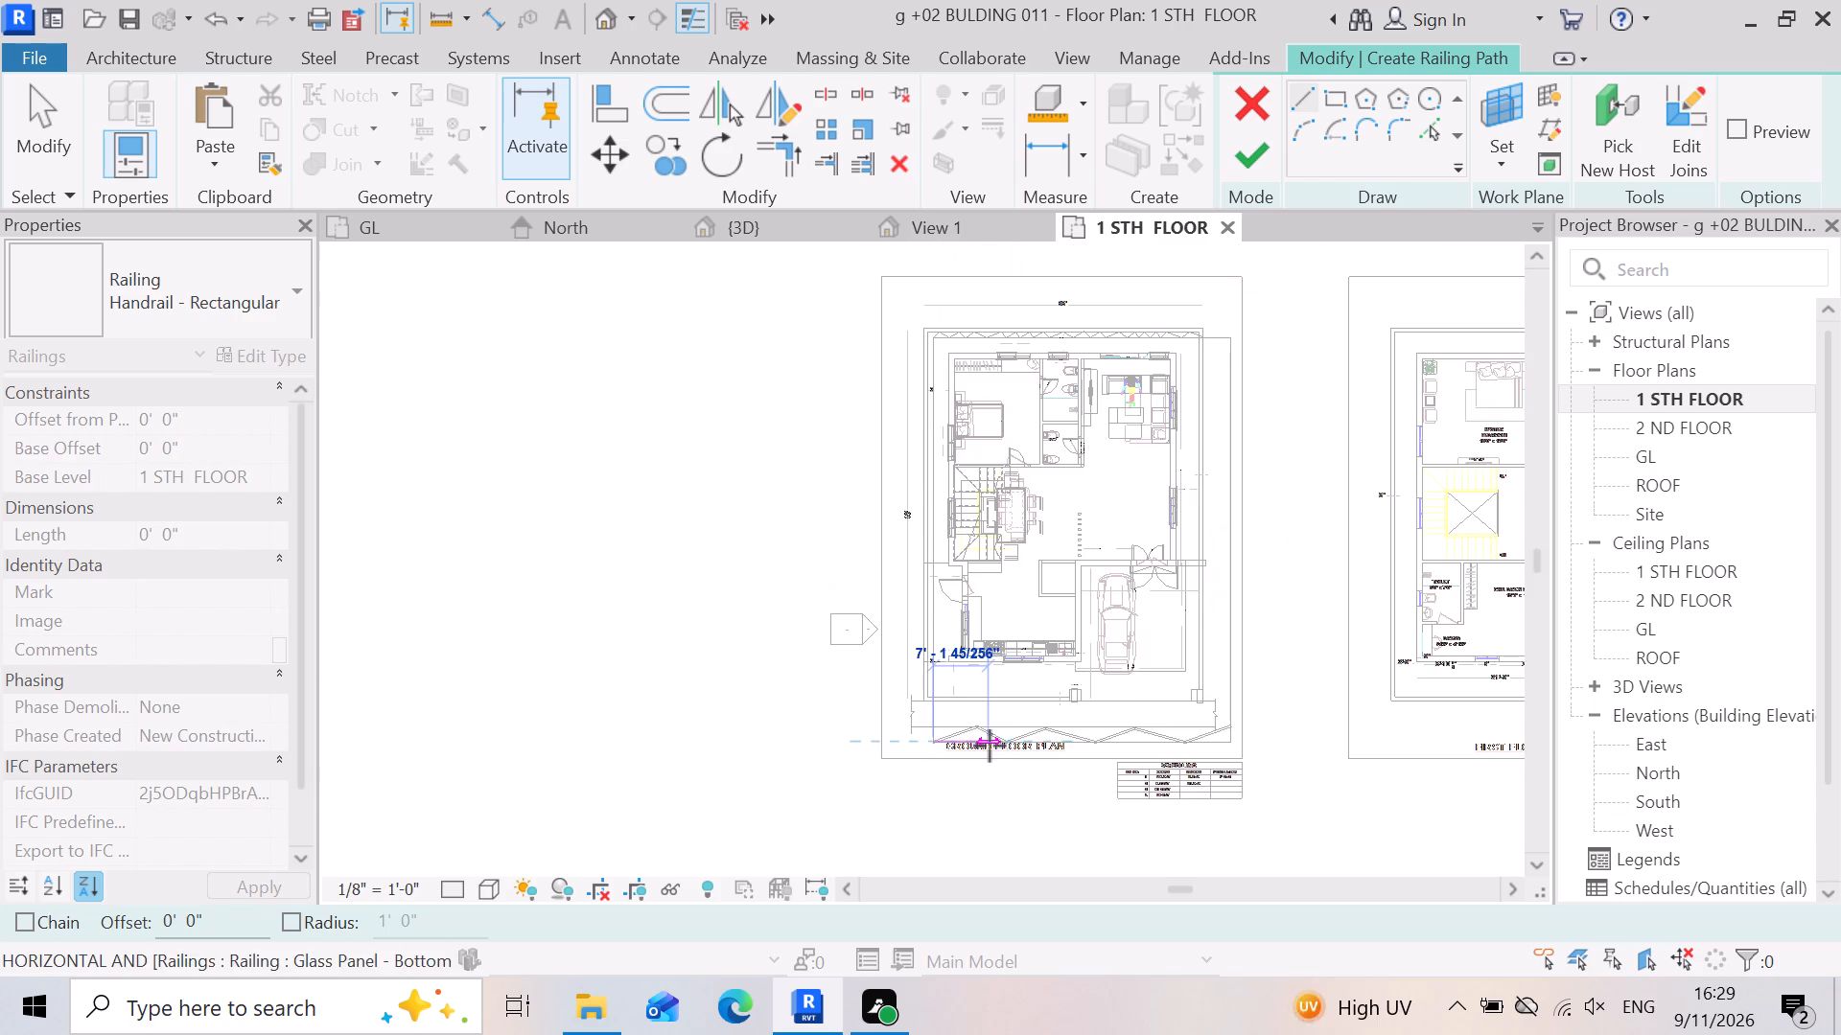
scroll(932, 336, "up", 10)
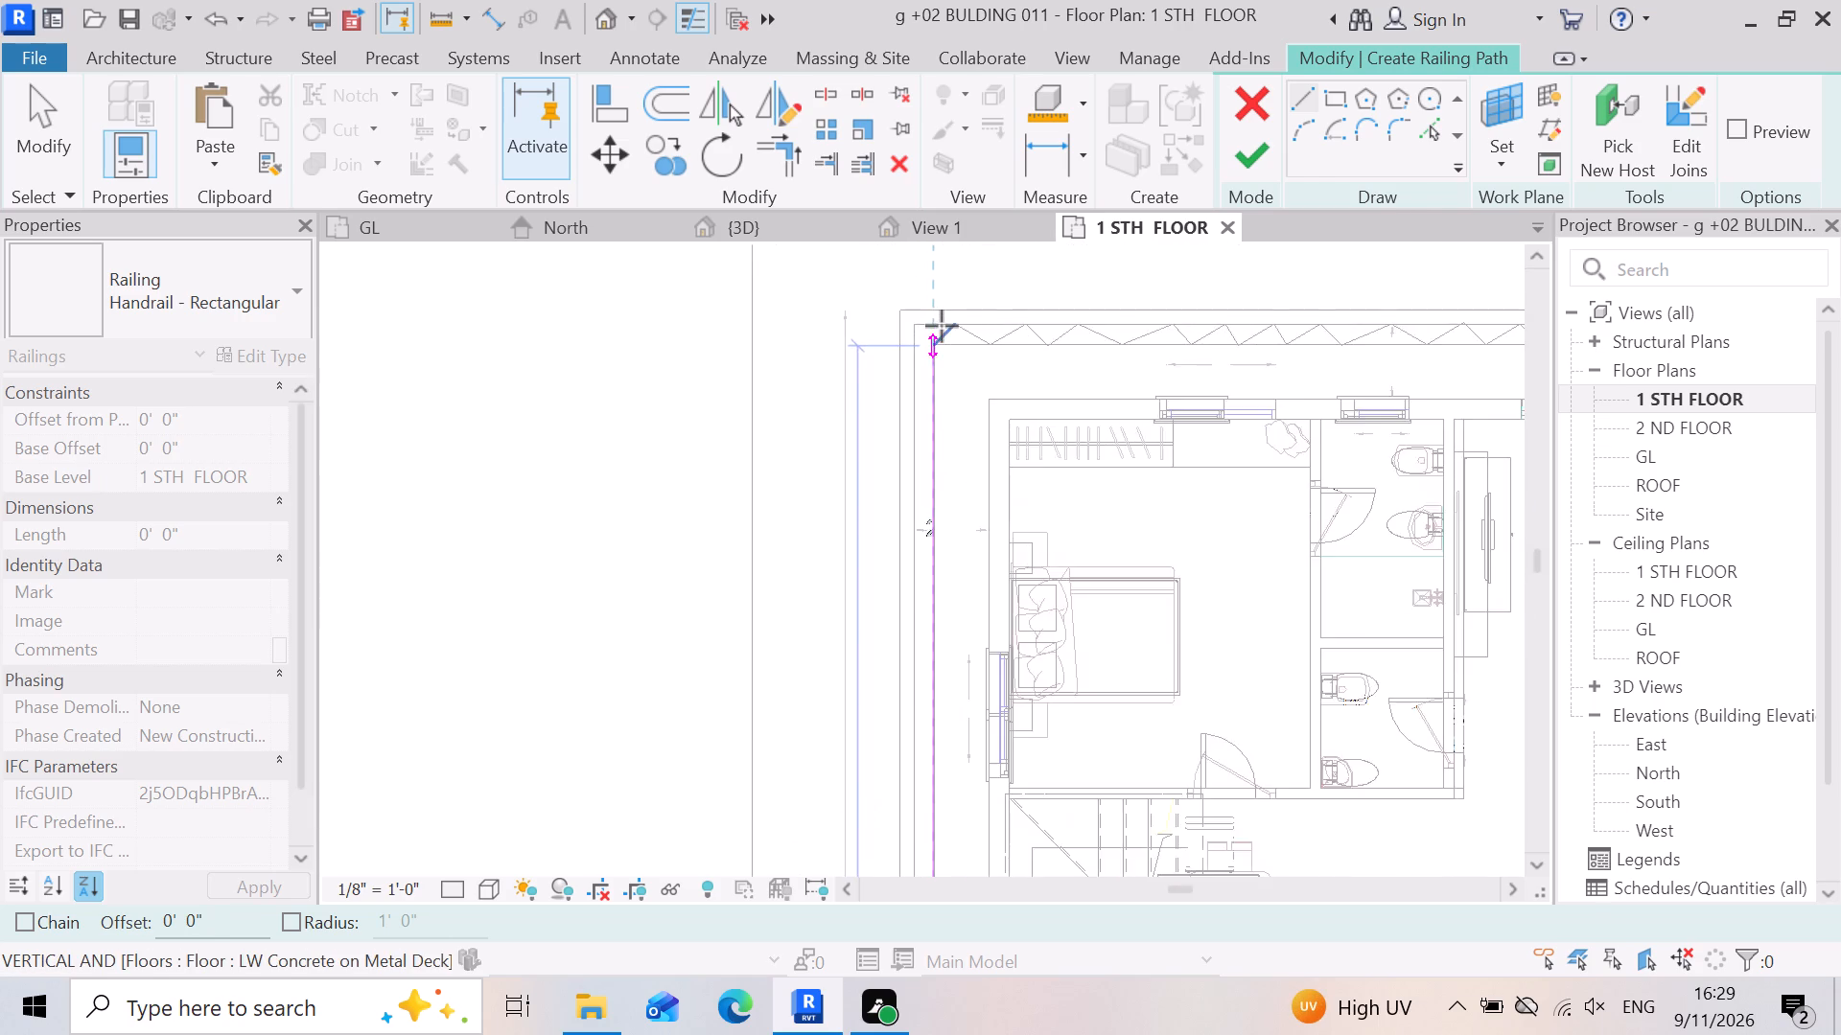
scroll(942, 326, "up", 7)
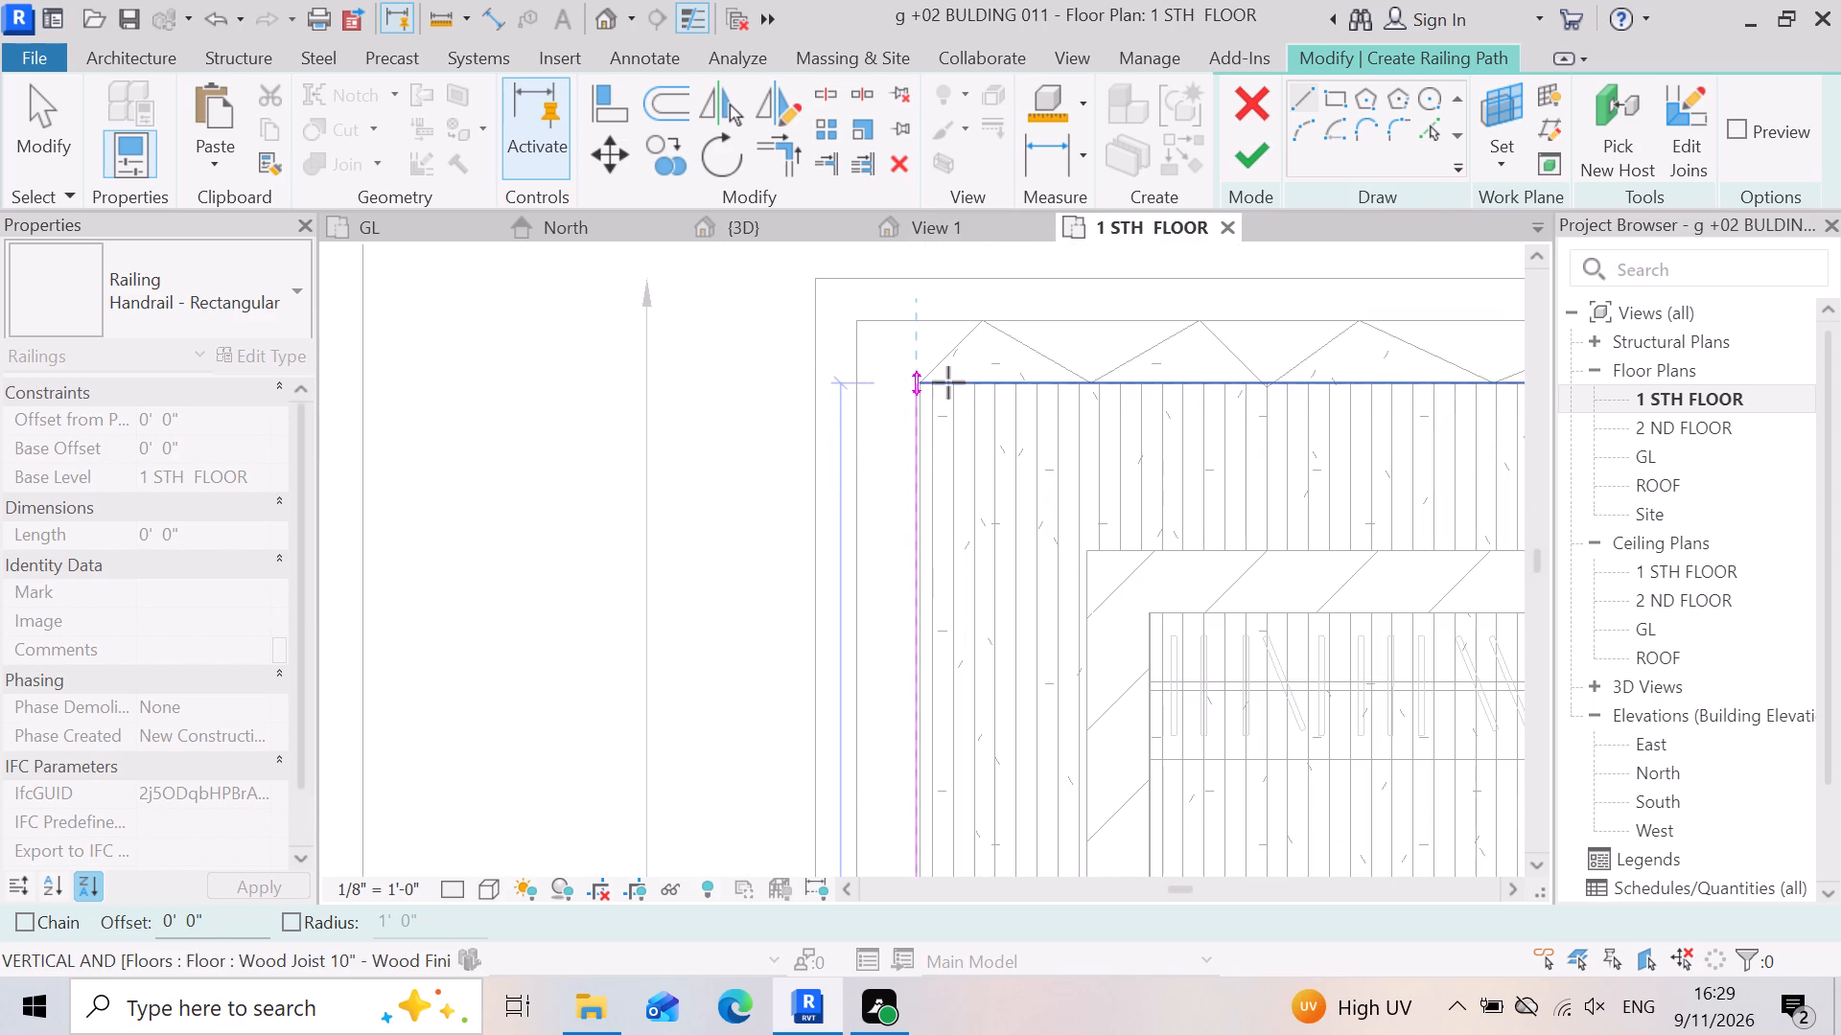
left_click(950, 383)
Trace the first rear tooth from the slab's corner with railing path lines about 1'-1" to its peak and 1'-6" to the first notch.
left_click(921, 387)
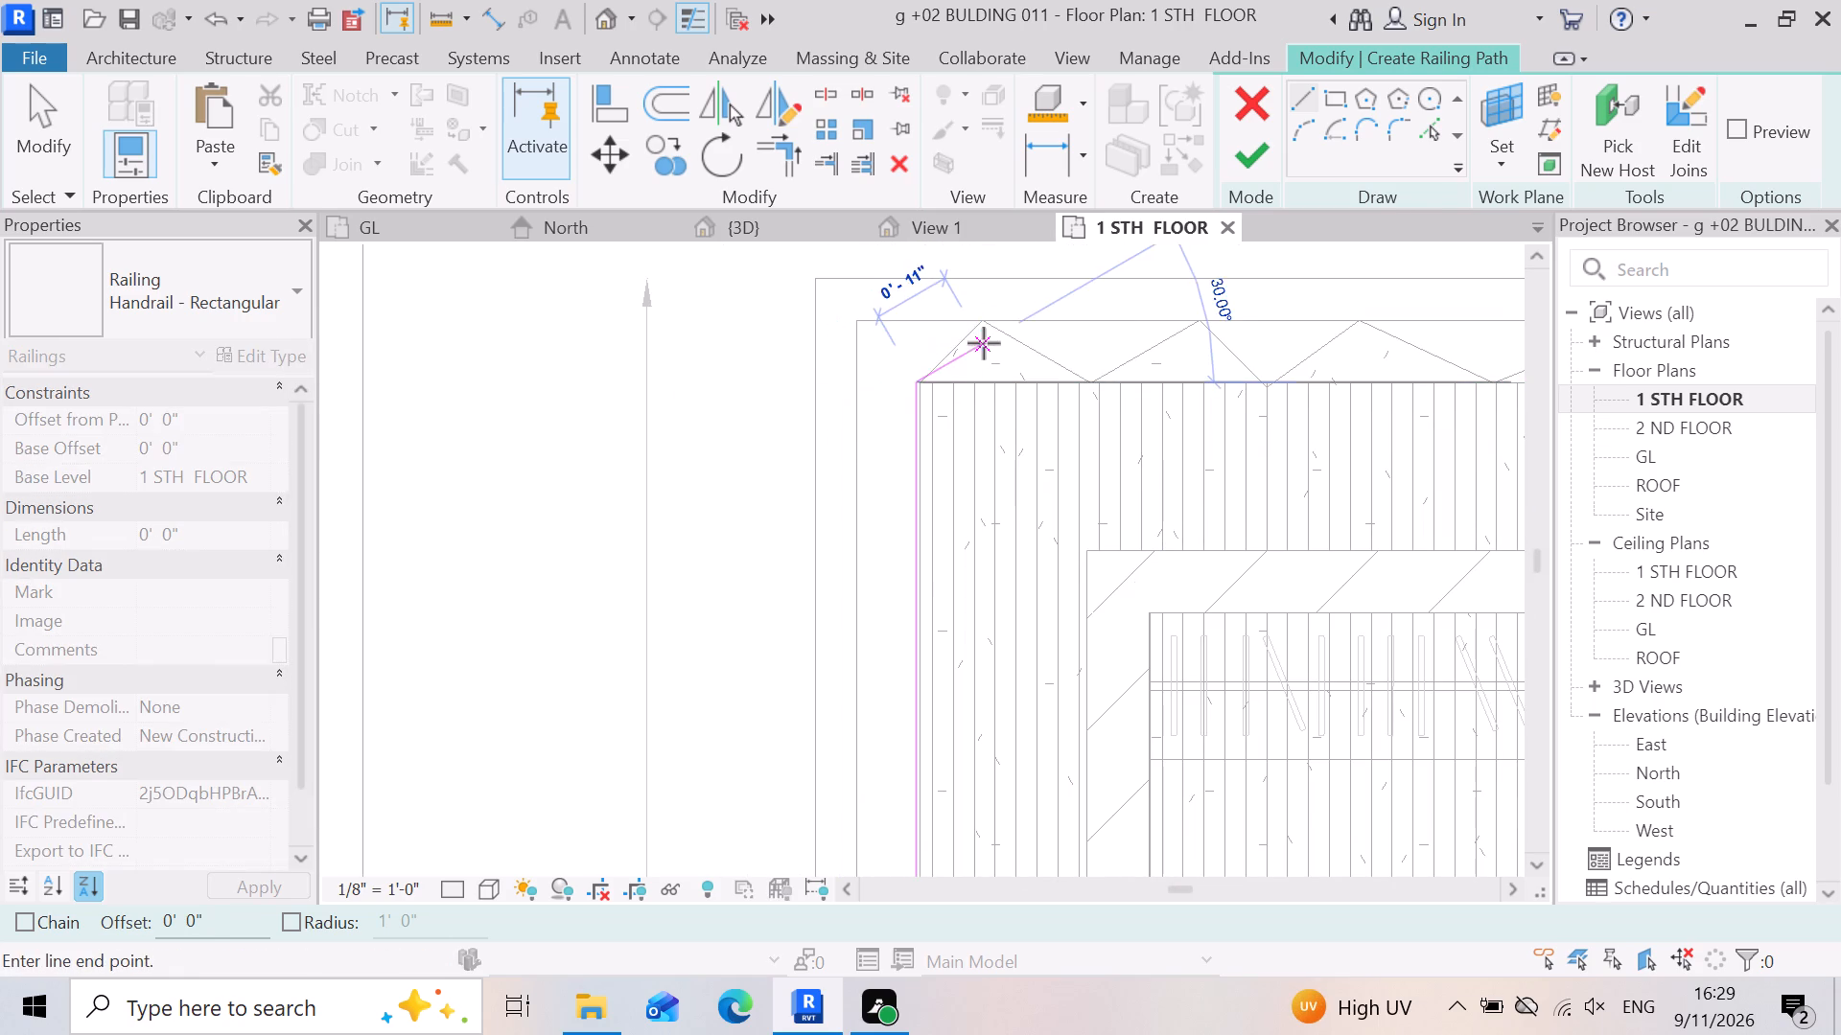
scroll(976, 343, "up", 3)
left_click(986, 308)
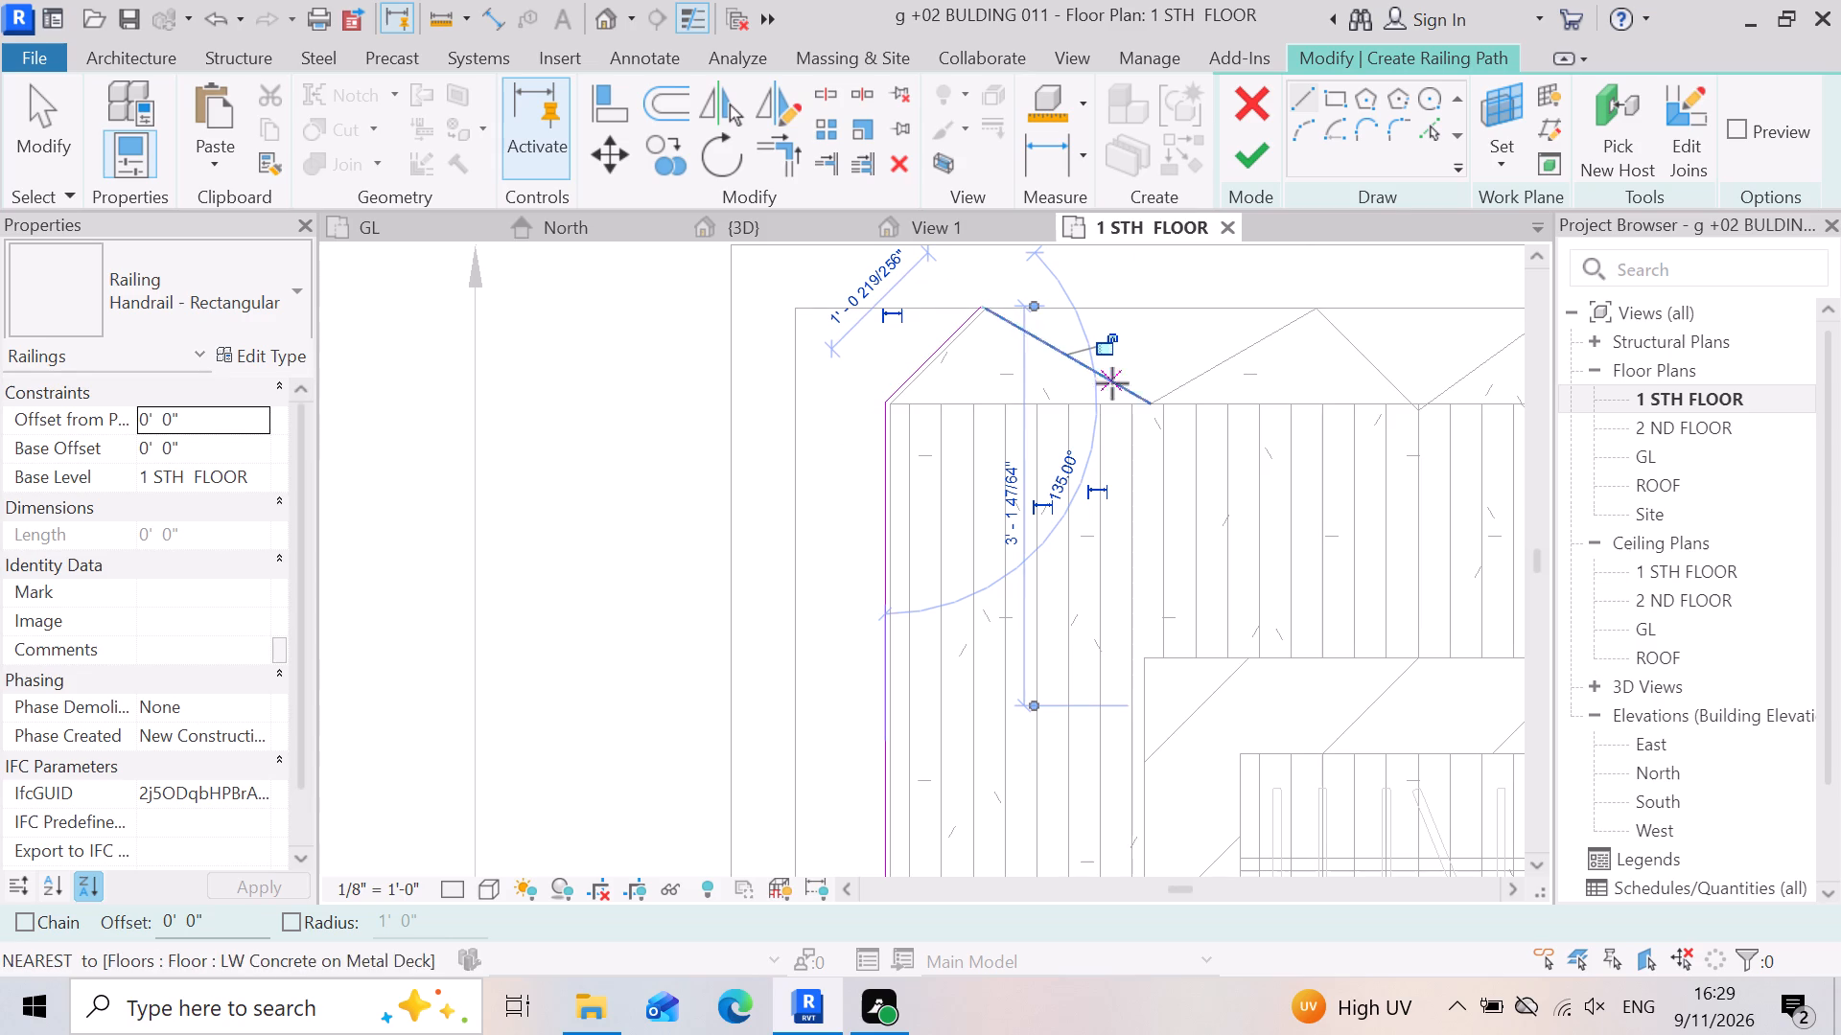
left_click(1144, 408)
scroll(1063, 467, "down", 4)
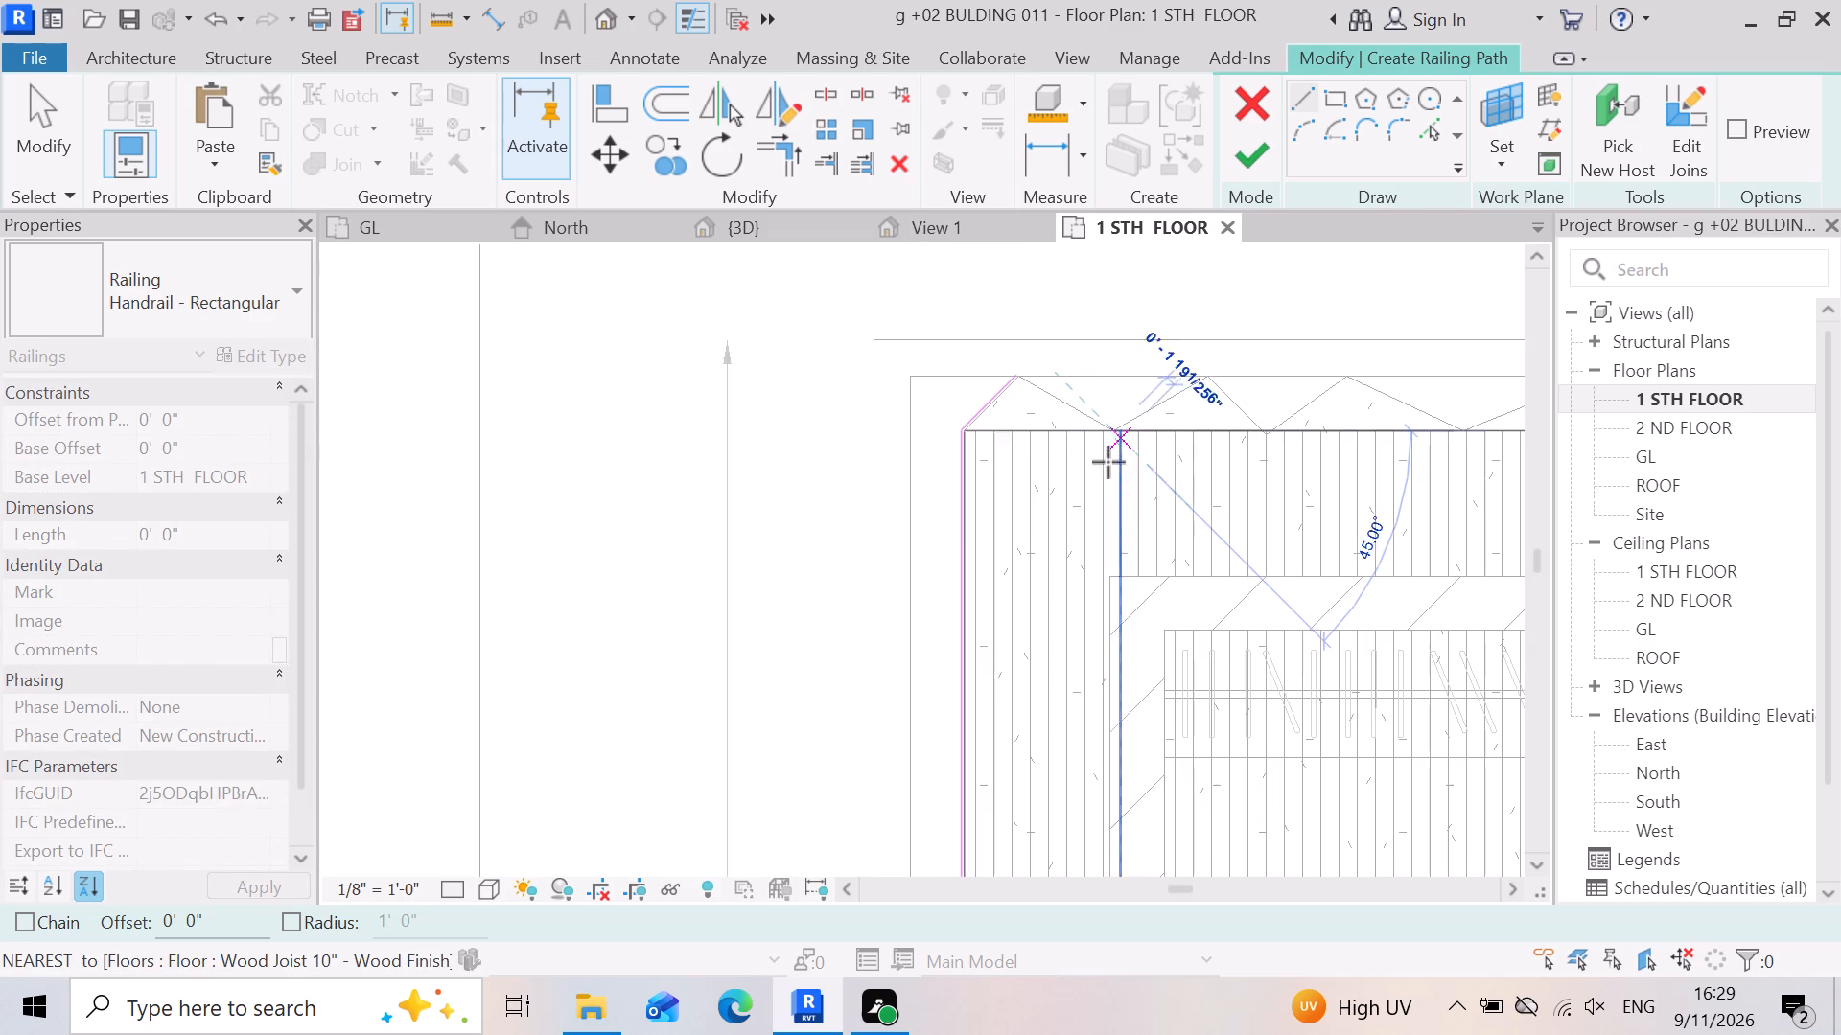
key("Escape")
scroll(1008, 340, "up", 8)
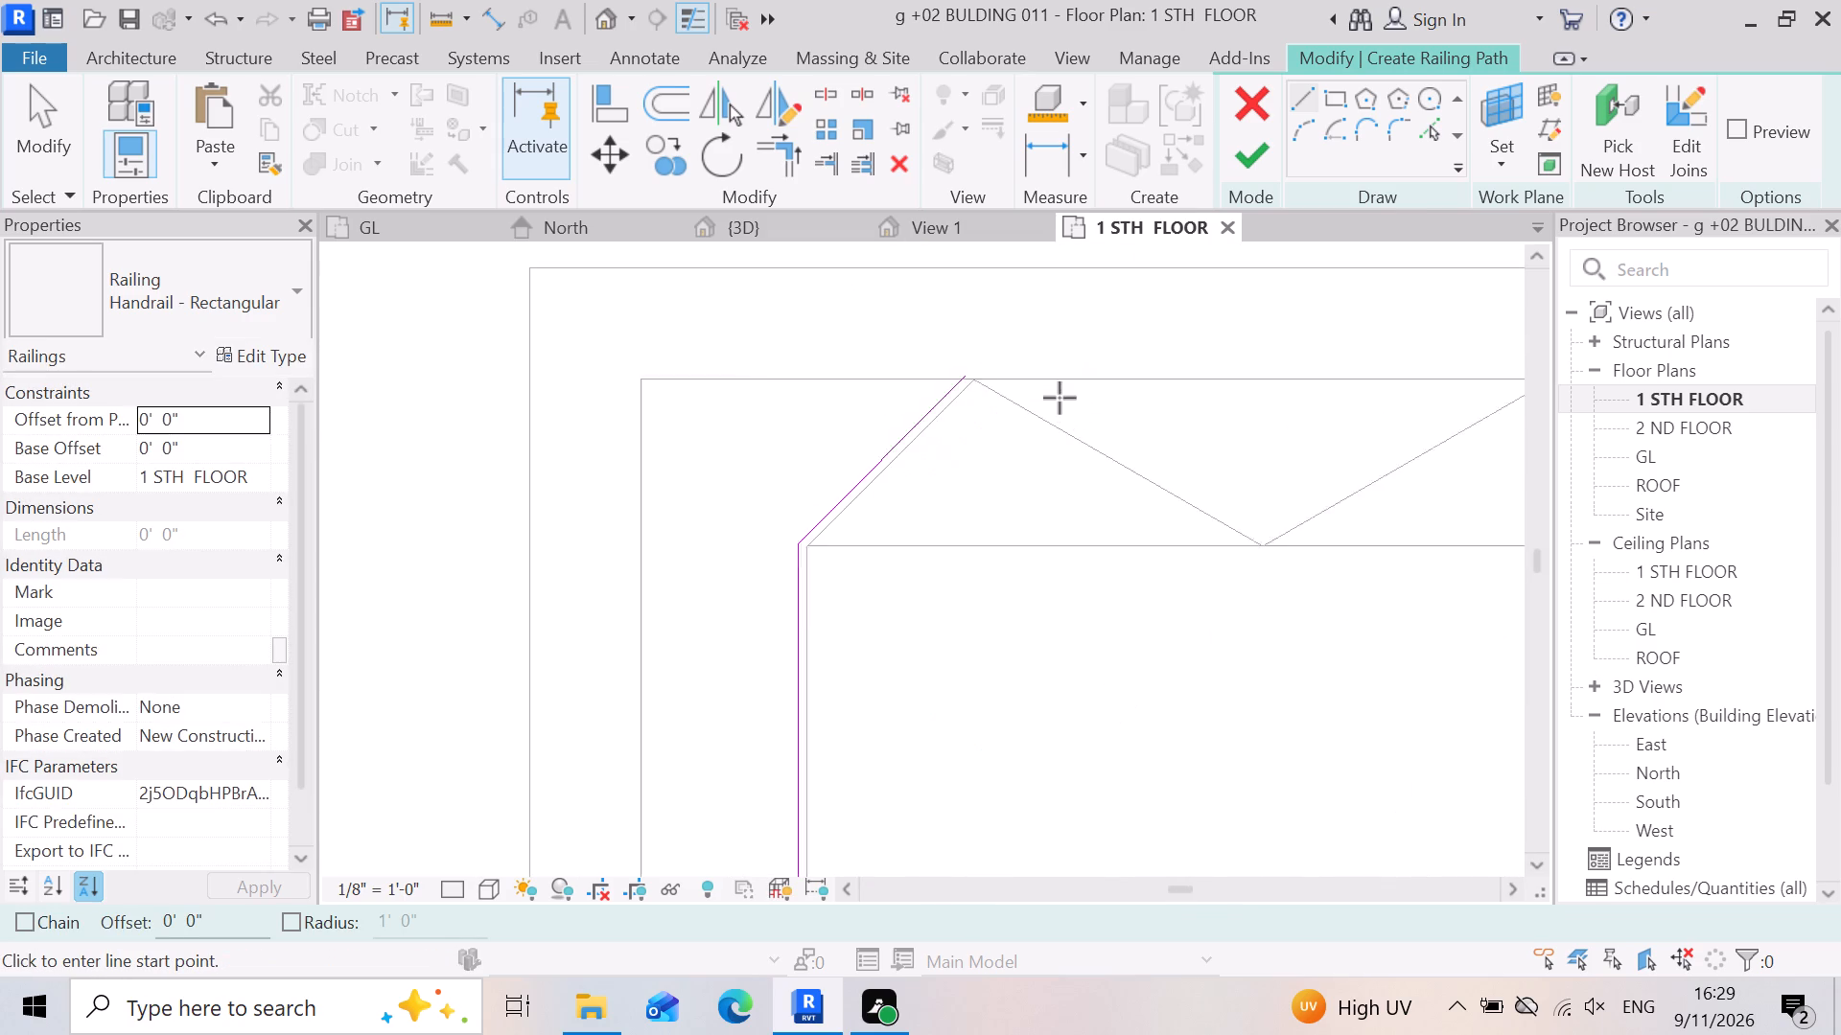
scroll(1060, 398, "up", 5)
left_click(869, 355)
scroll(1058, 525, "down", 3)
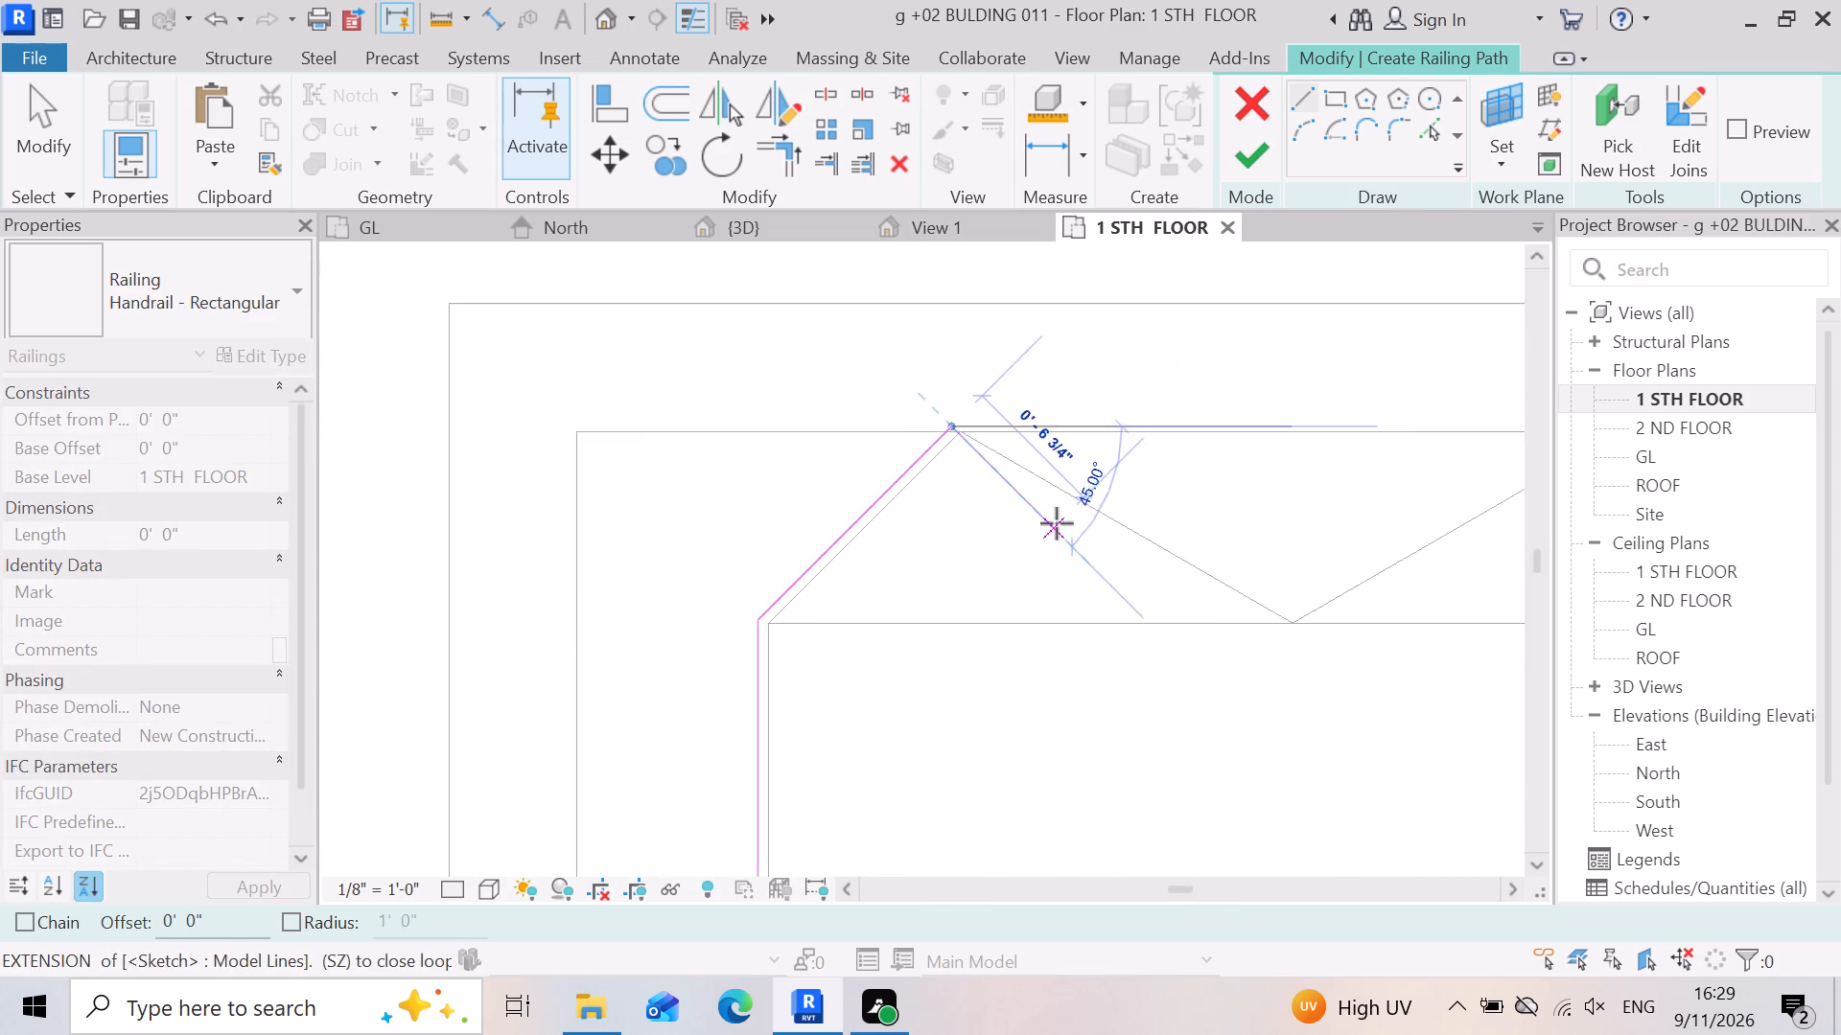
scroll(1057, 523, "down", 5)
scroll(1145, 572, "up", 3)
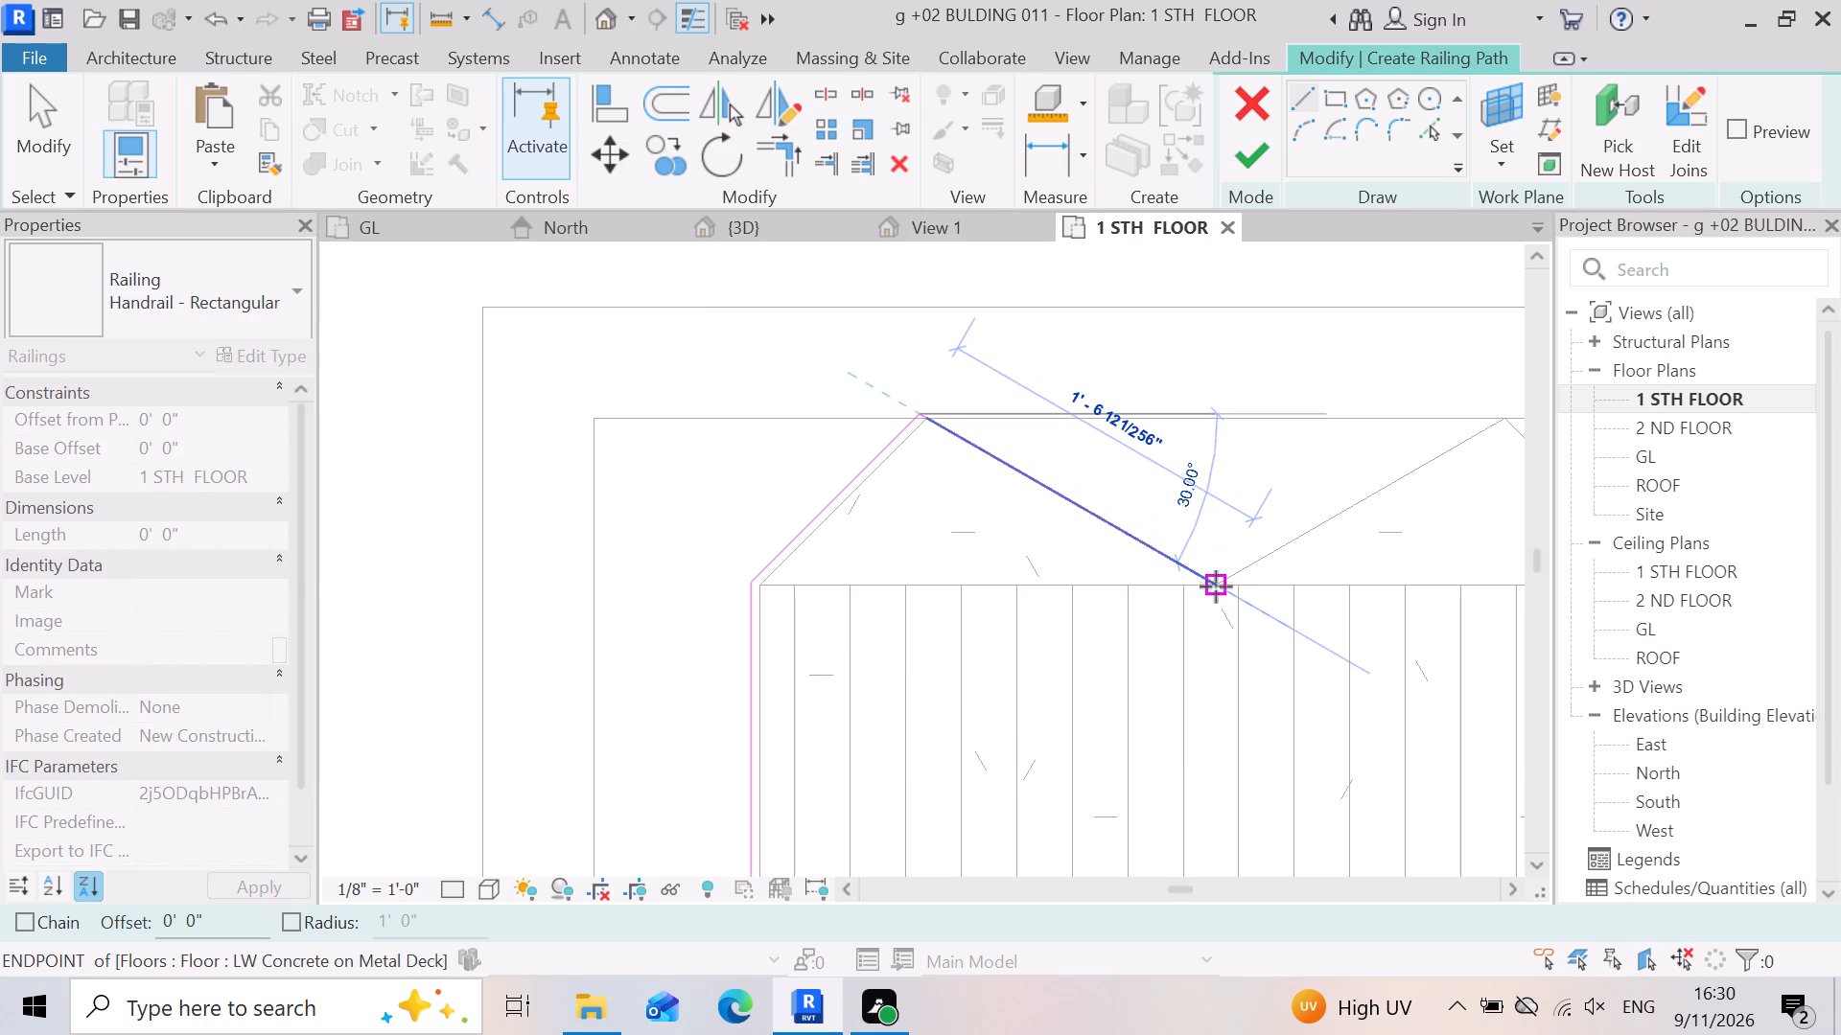
left_click(1216, 586)
Trace the second rear tooth with railing path lines about 1'-6" to its peak and 1'-2" down to the second notch.
left_click(1217, 592)
scroll(1194, 590, "down", 4)
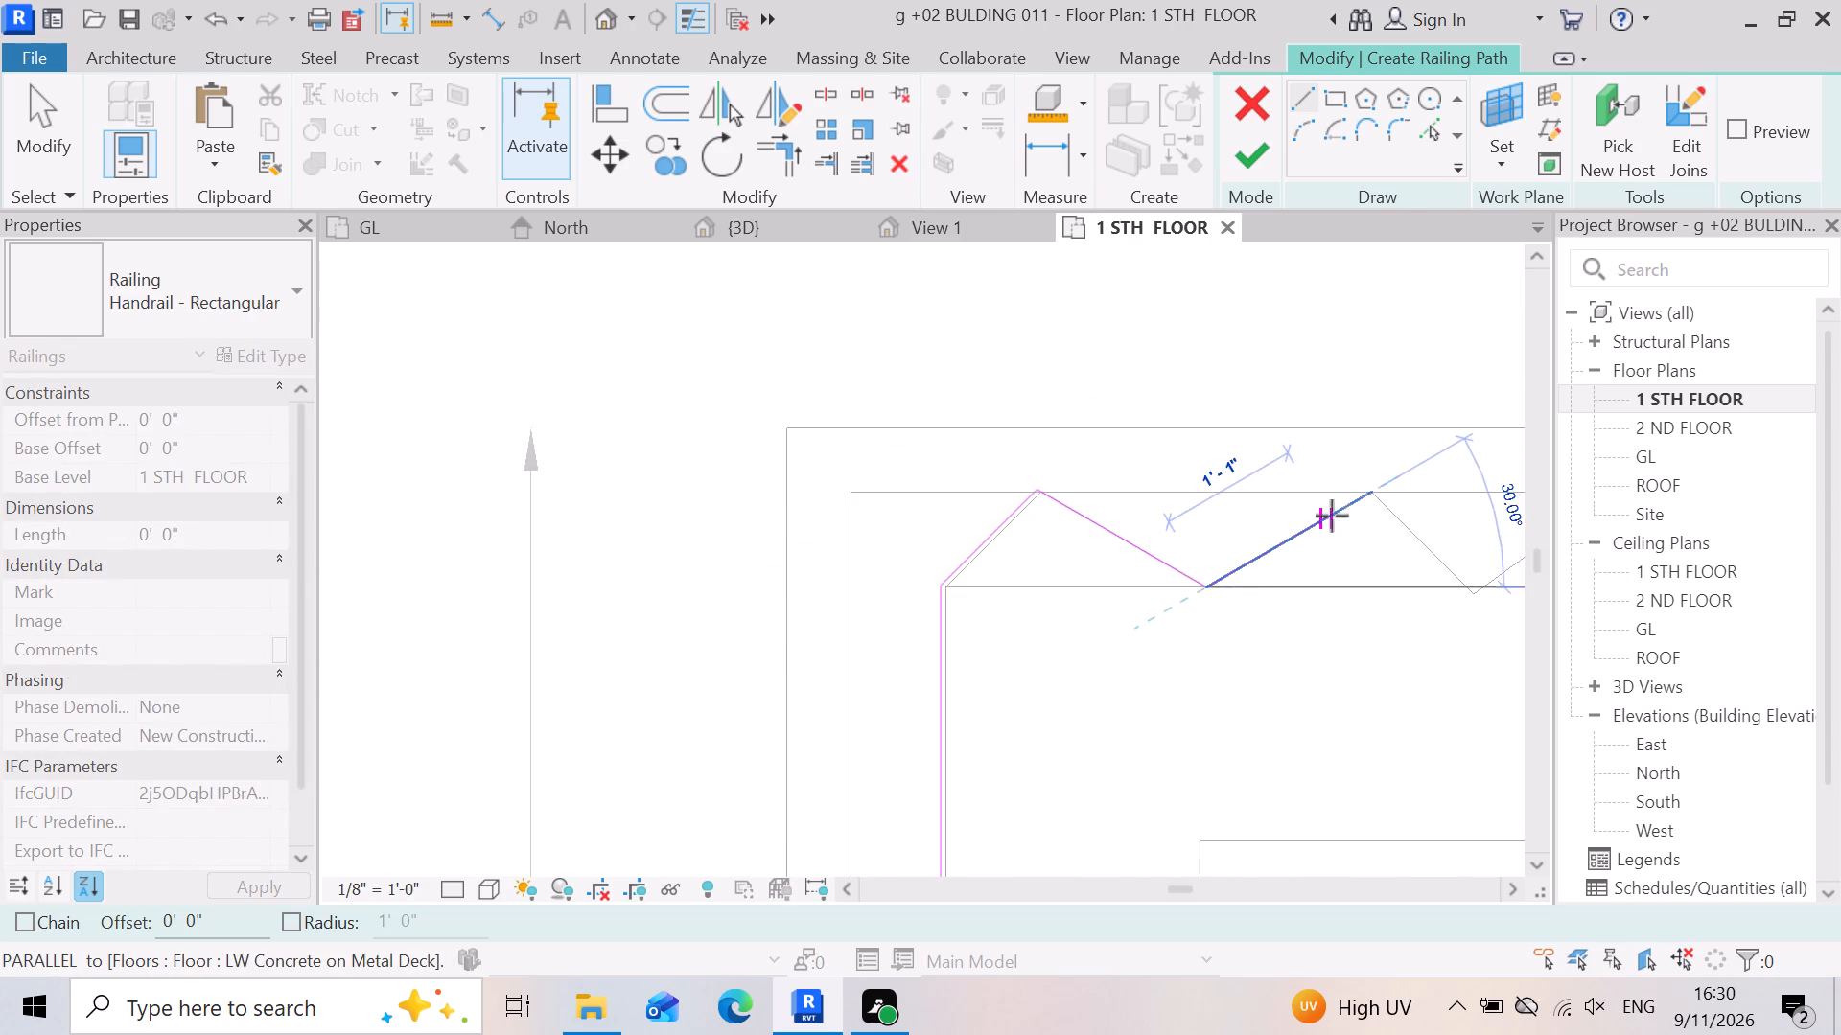
scroll(1334, 516, "up", 4)
left_click(1398, 478)
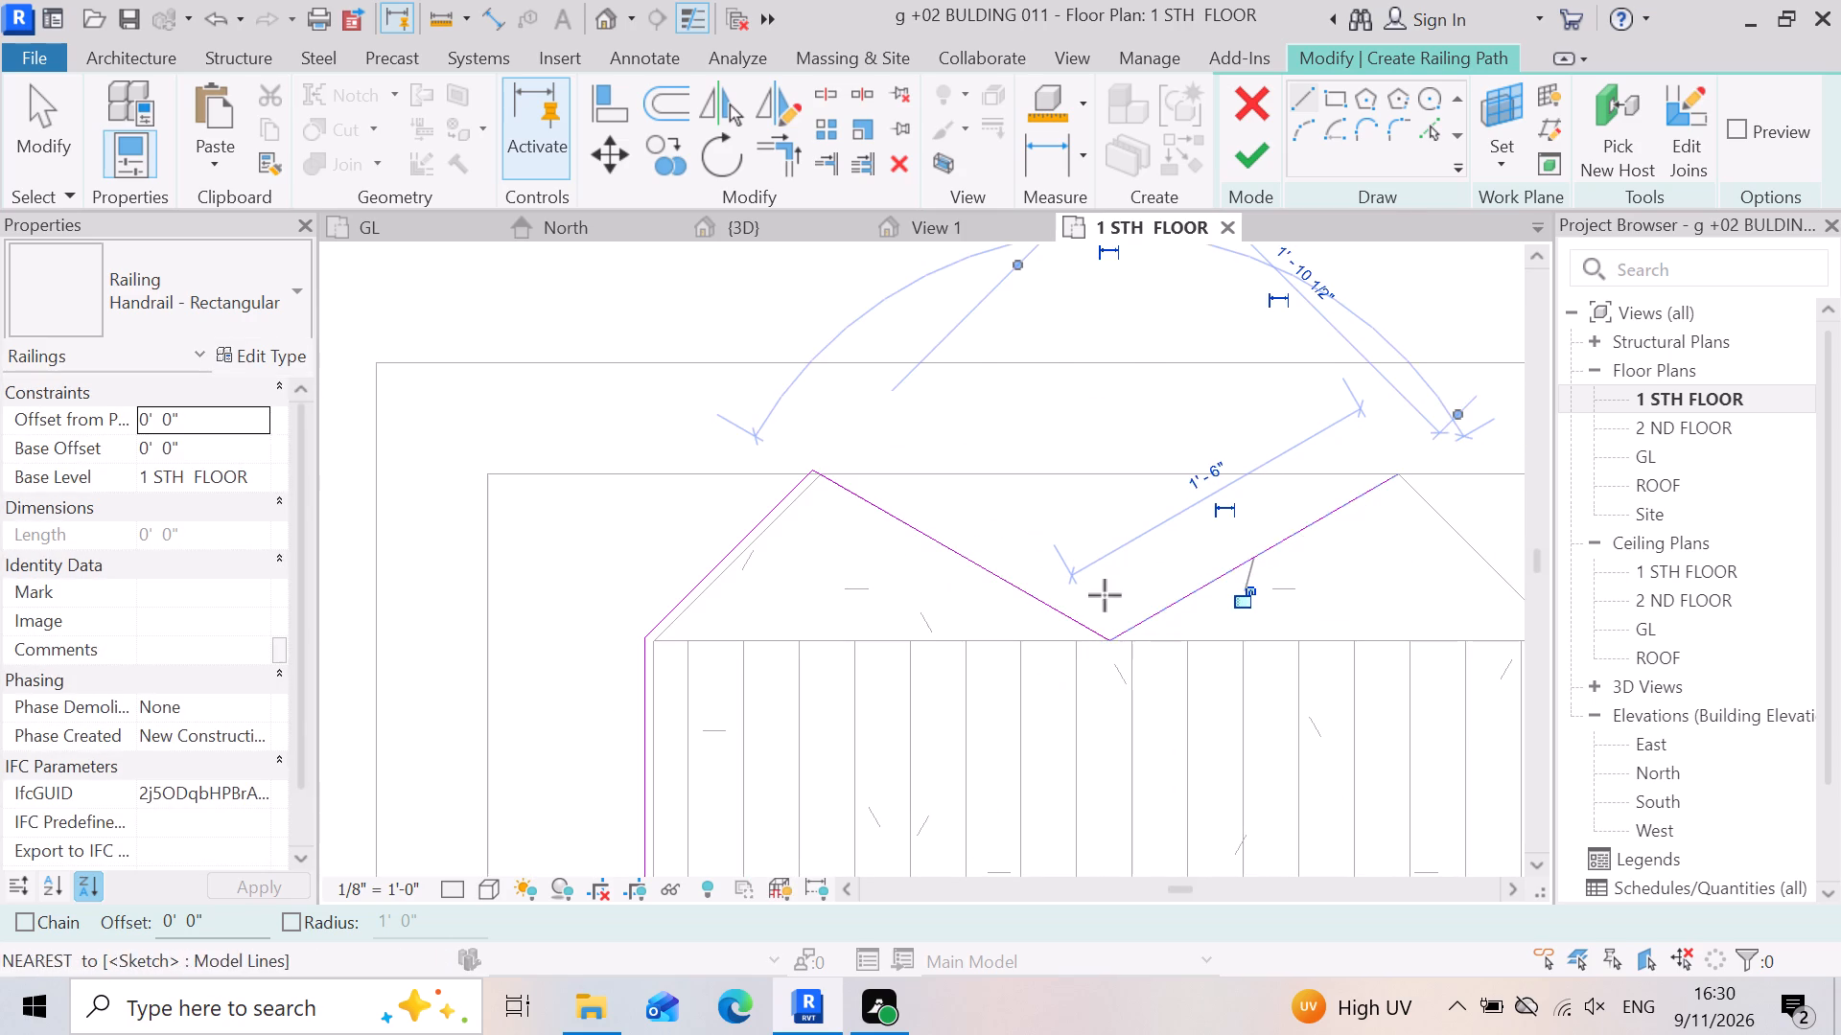
scroll(1100, 595, "down", 8)
scroll(1219, 589, "up", 7)
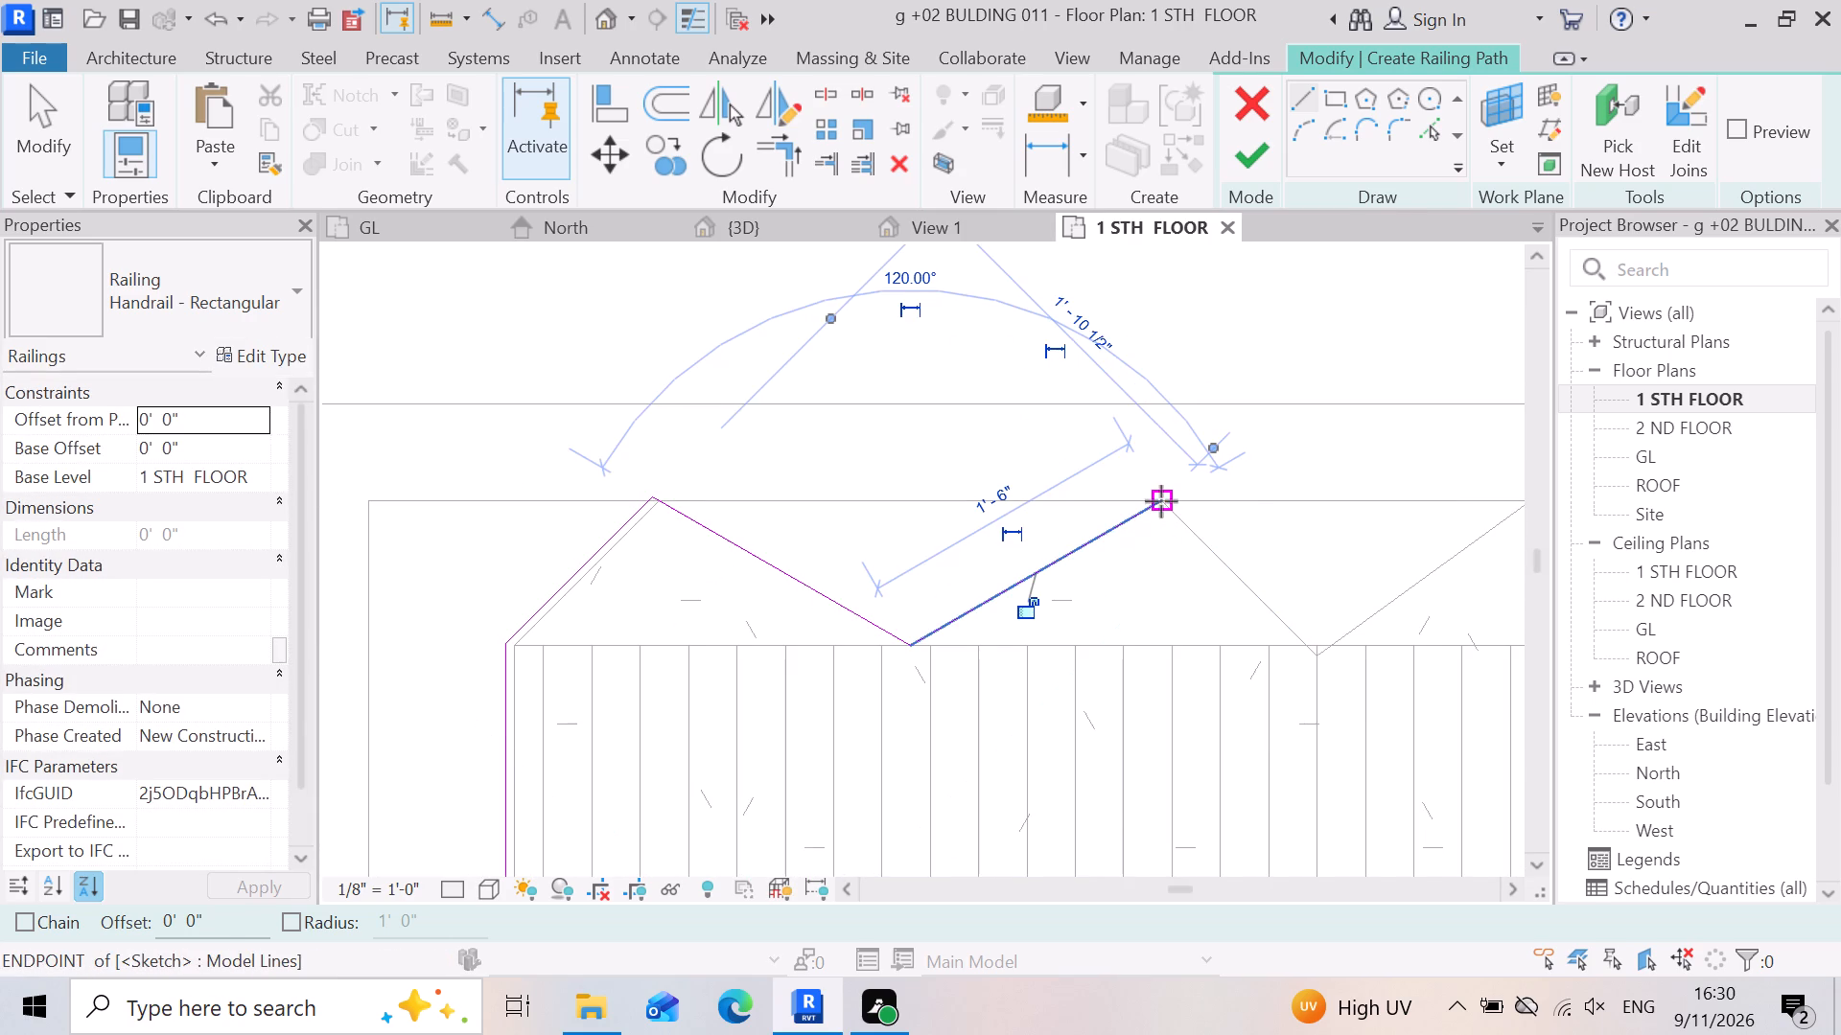
left_click(1161, 501)
left_click(1316, 655)
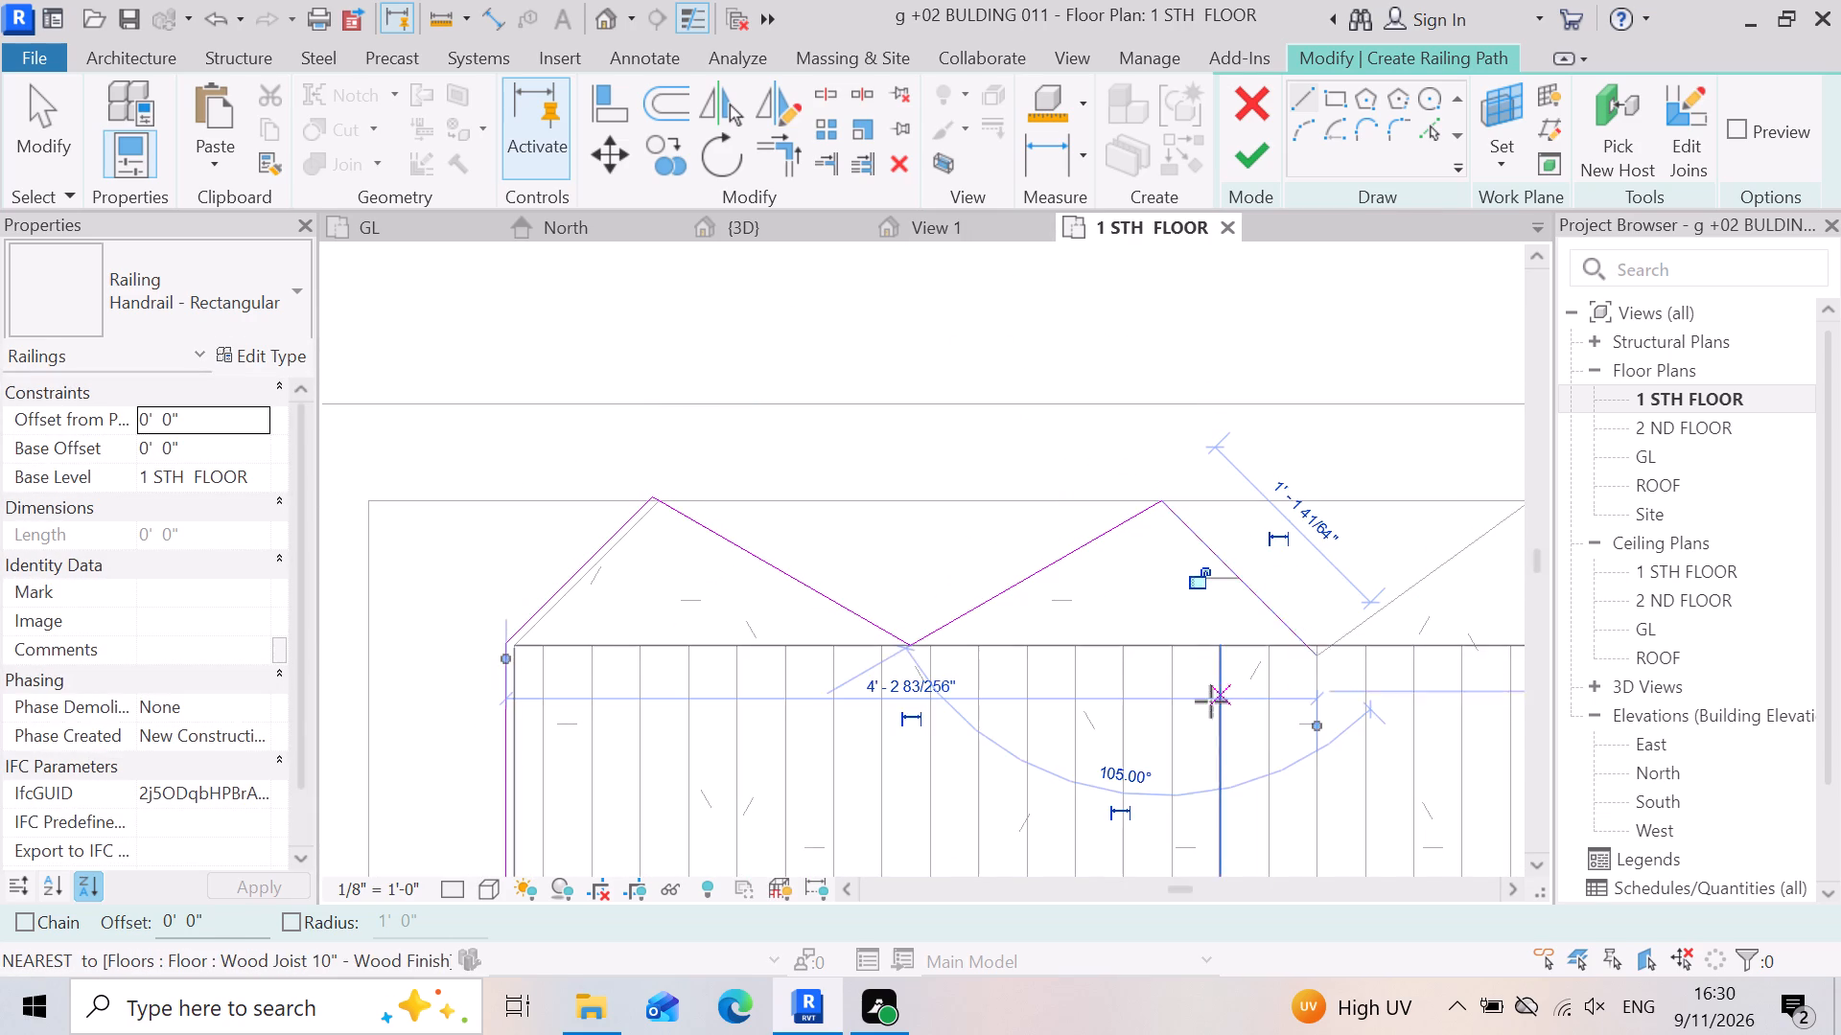
Trace the third rear tooth with railing path lines about 1'-4" to its peak and 1'-9" down to the third notch.
scroll(1211, 701, "down", 4)
scroll(1354, 693, "up", 11)
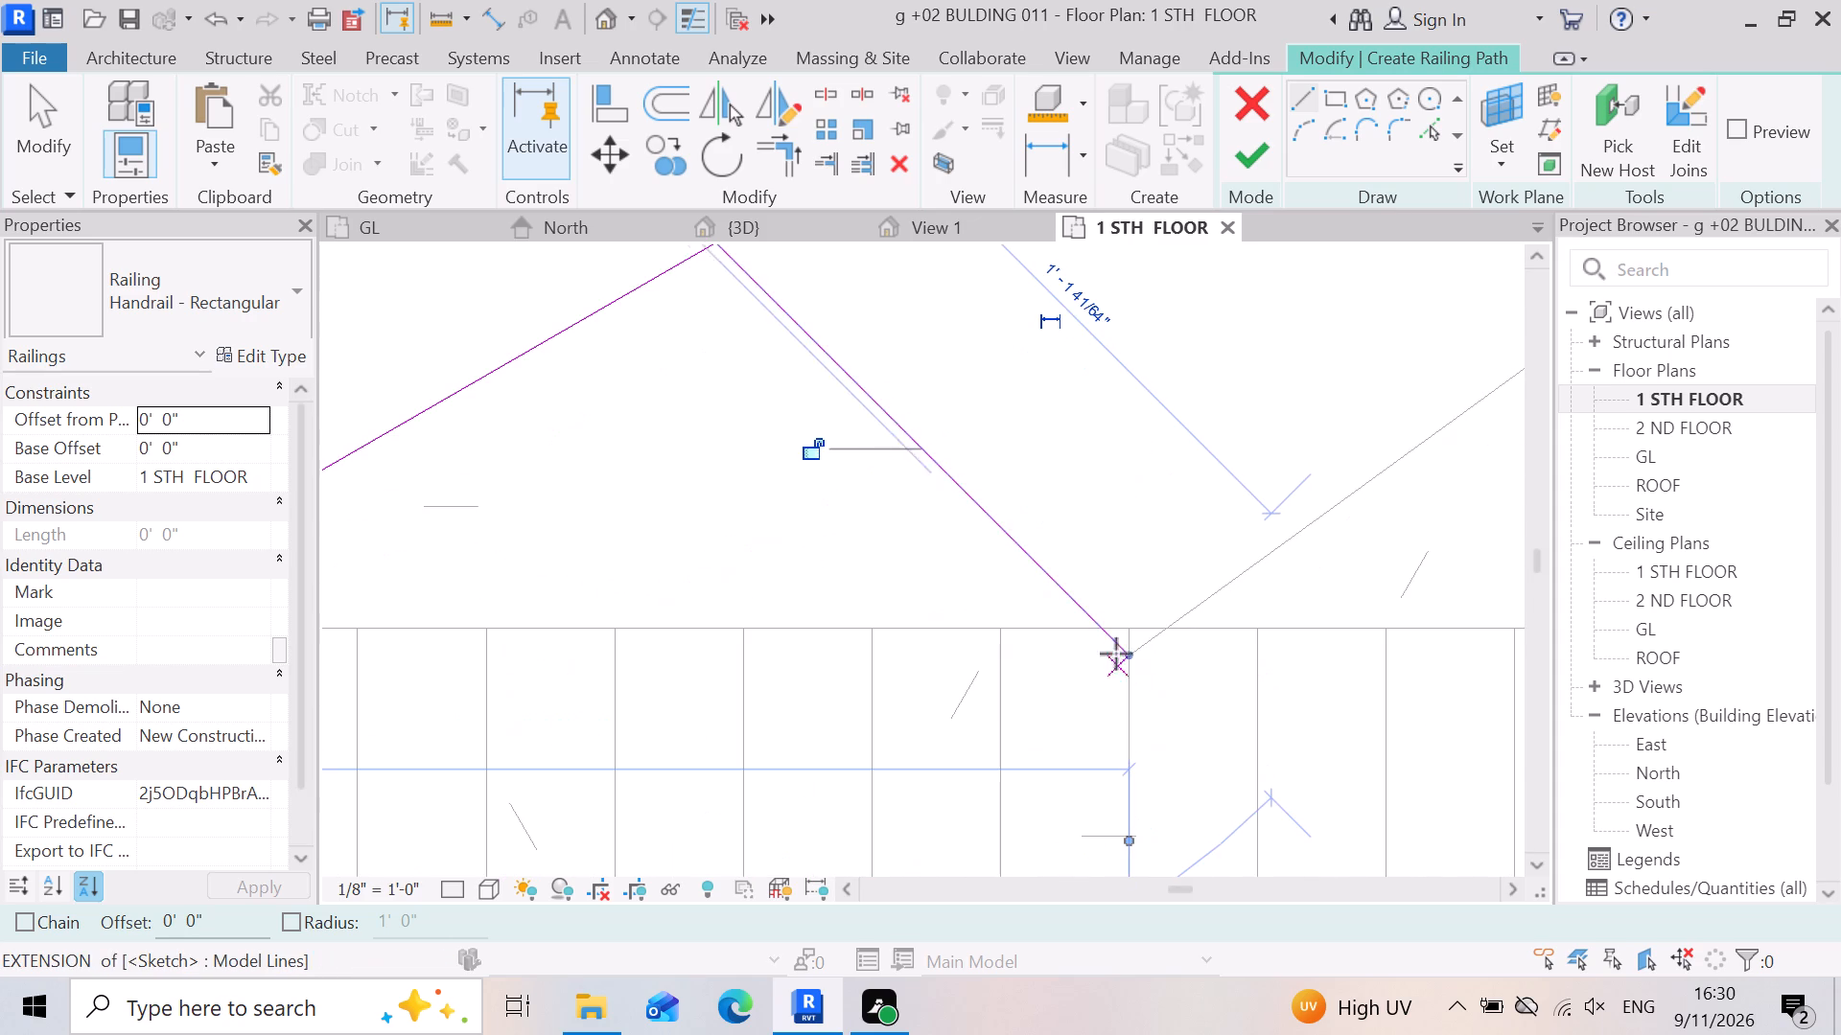
left_click(1124, 655)
scroll(1130, 697, "down", 8)
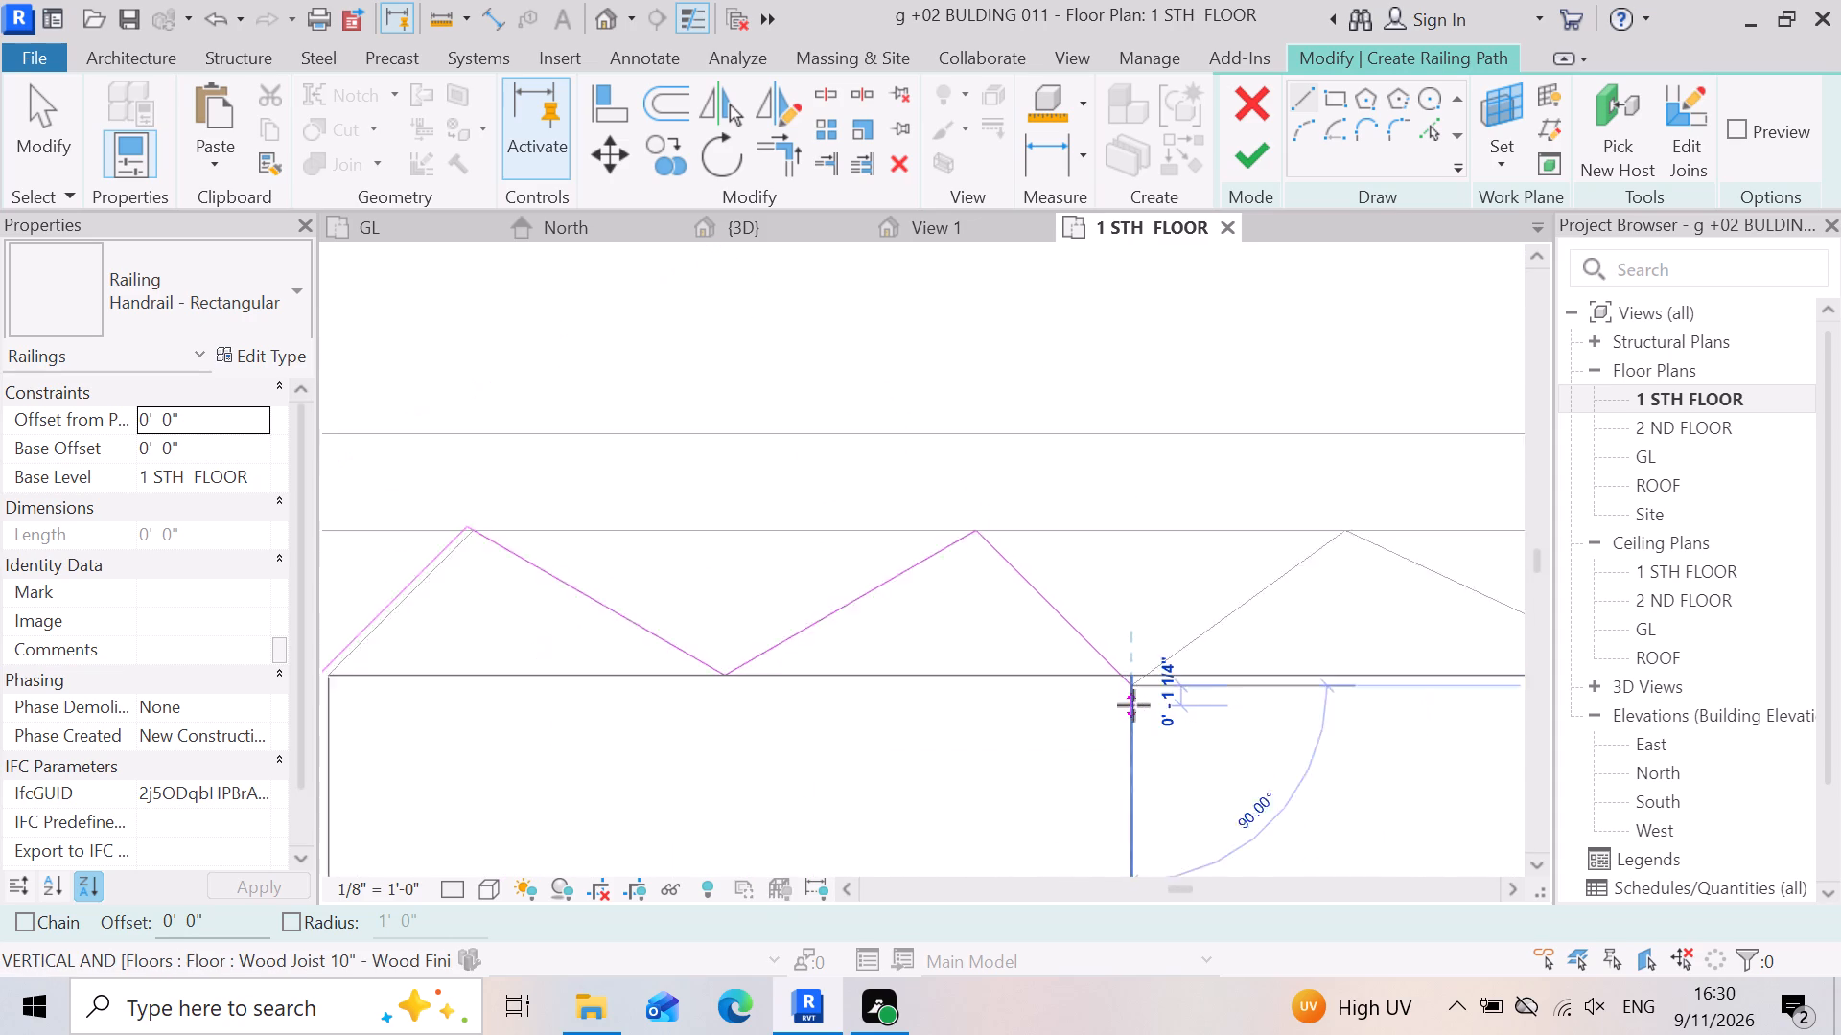
scroll(1310, 568, "up", 6)
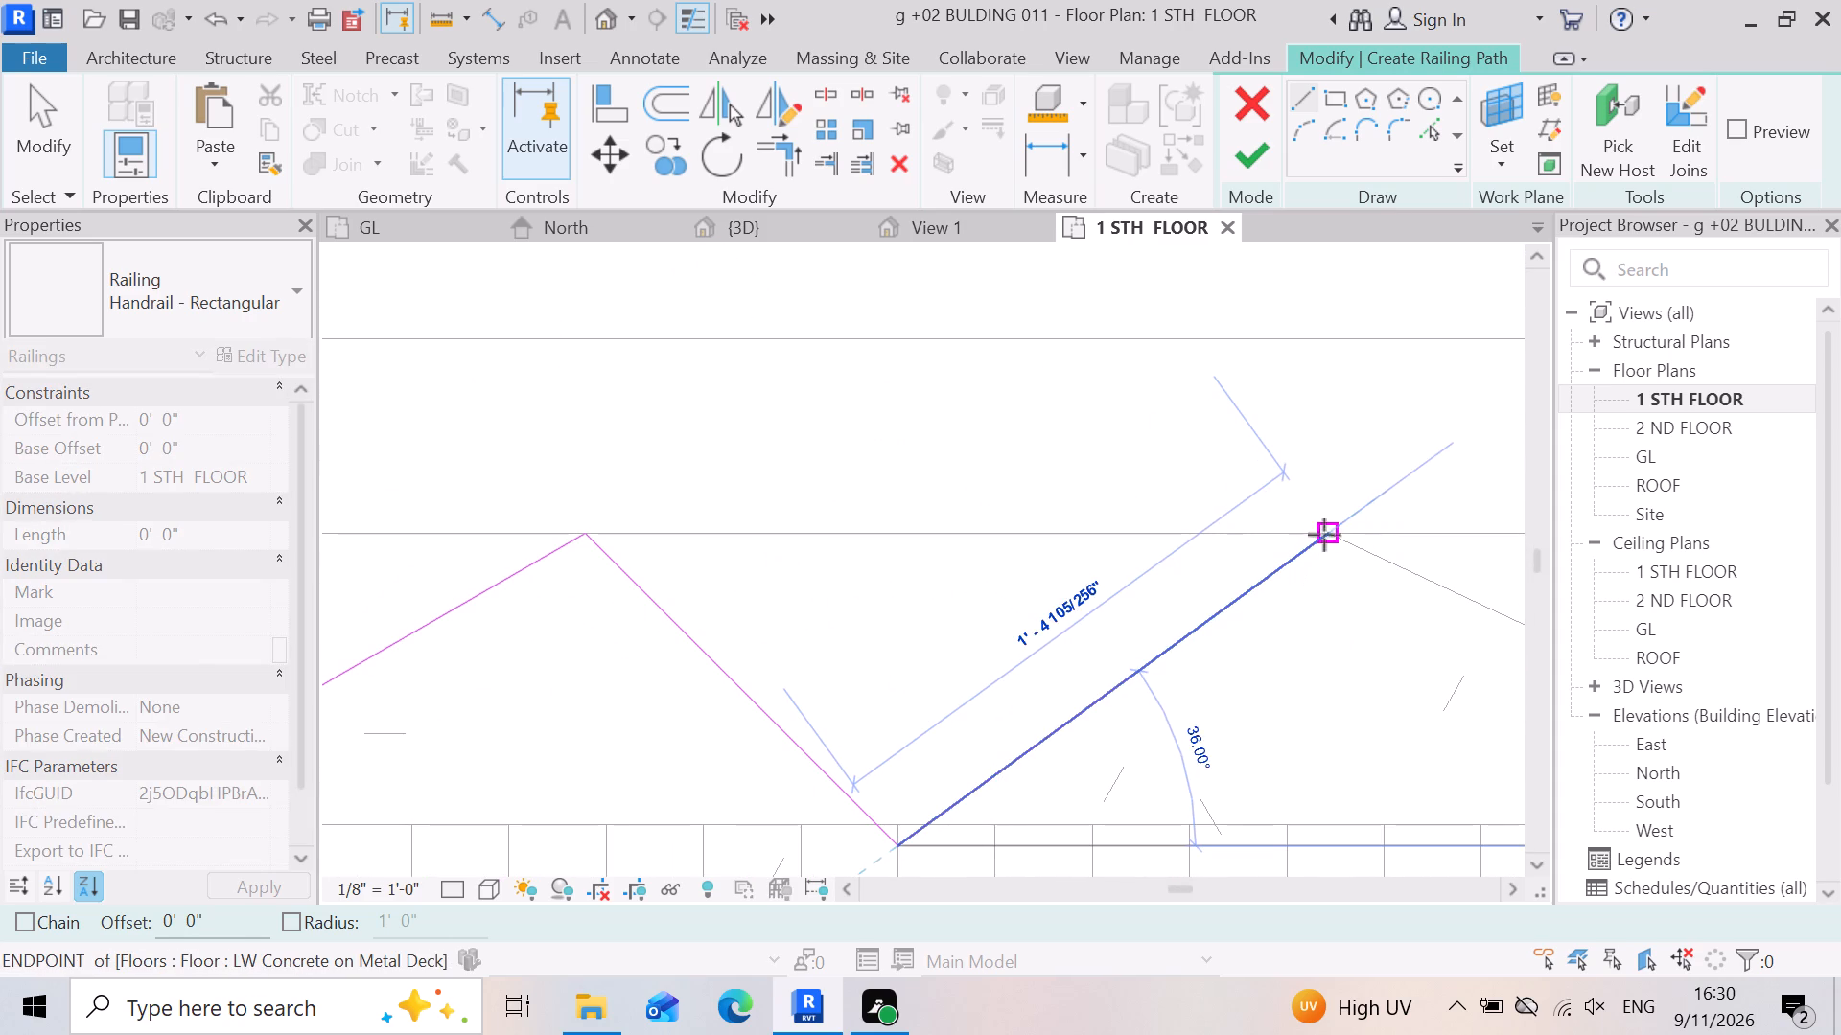
left_click(1328, 531)
scroll(1182, 676, "down", 4)
scroll(1317, 568, "up", 6)
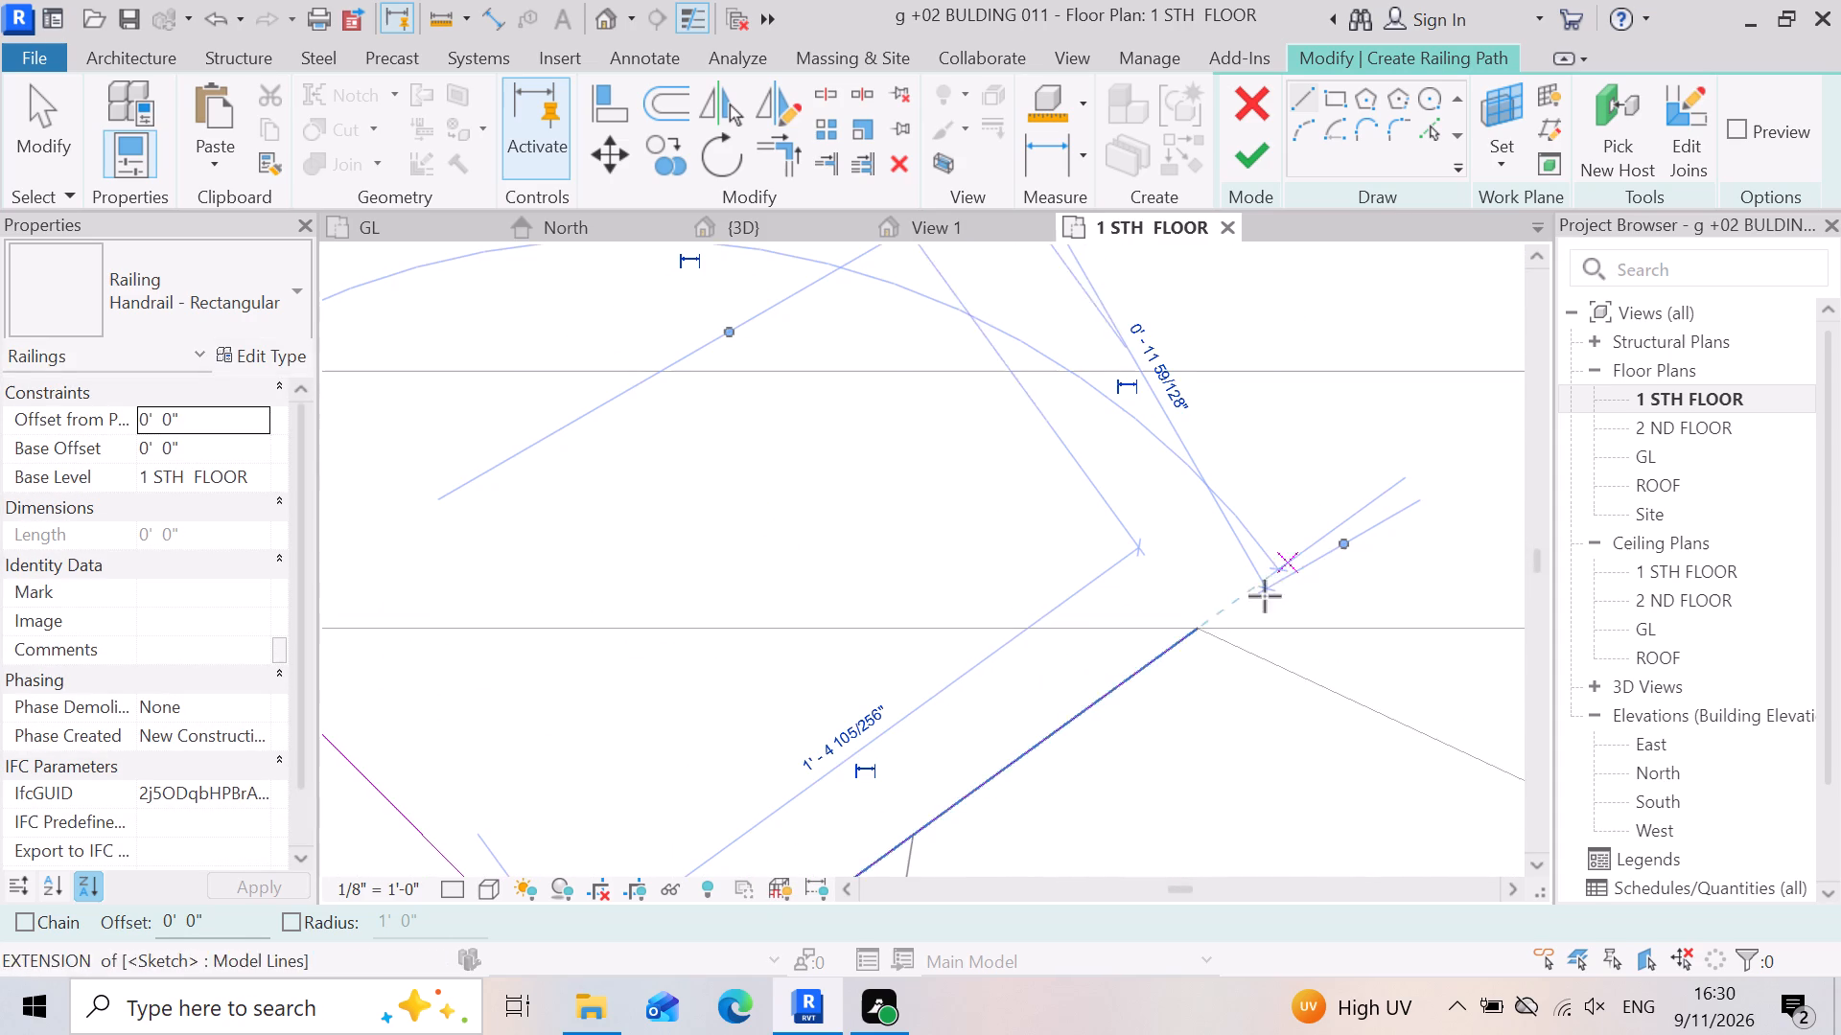
left_click(1192, 639)
scroll(1100, 698, "down", 9)
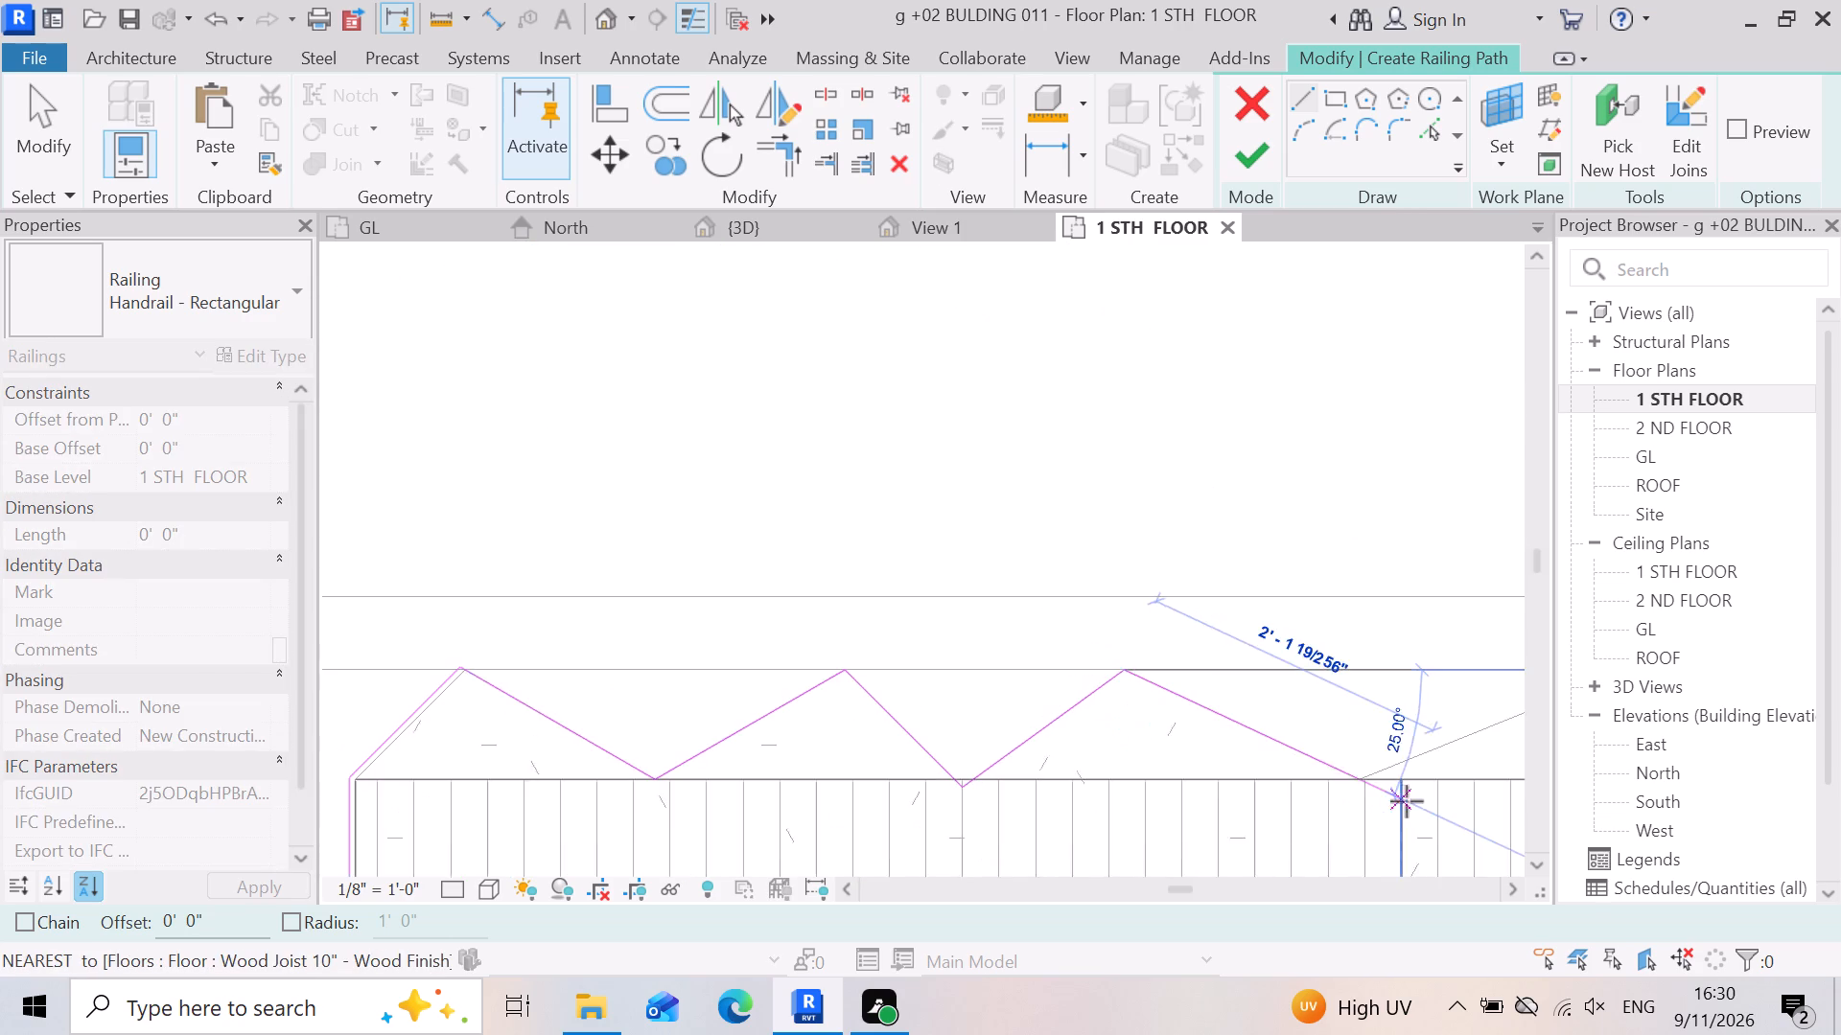
scroll(1407, 801, "up", 7)
left_click(1290, 743)
Trace the fourth rear tooth with railing path lines about 2'-0" to its peak and 1'-0" down to the fourth notch.
scroll(1111, 803, "down", 2)
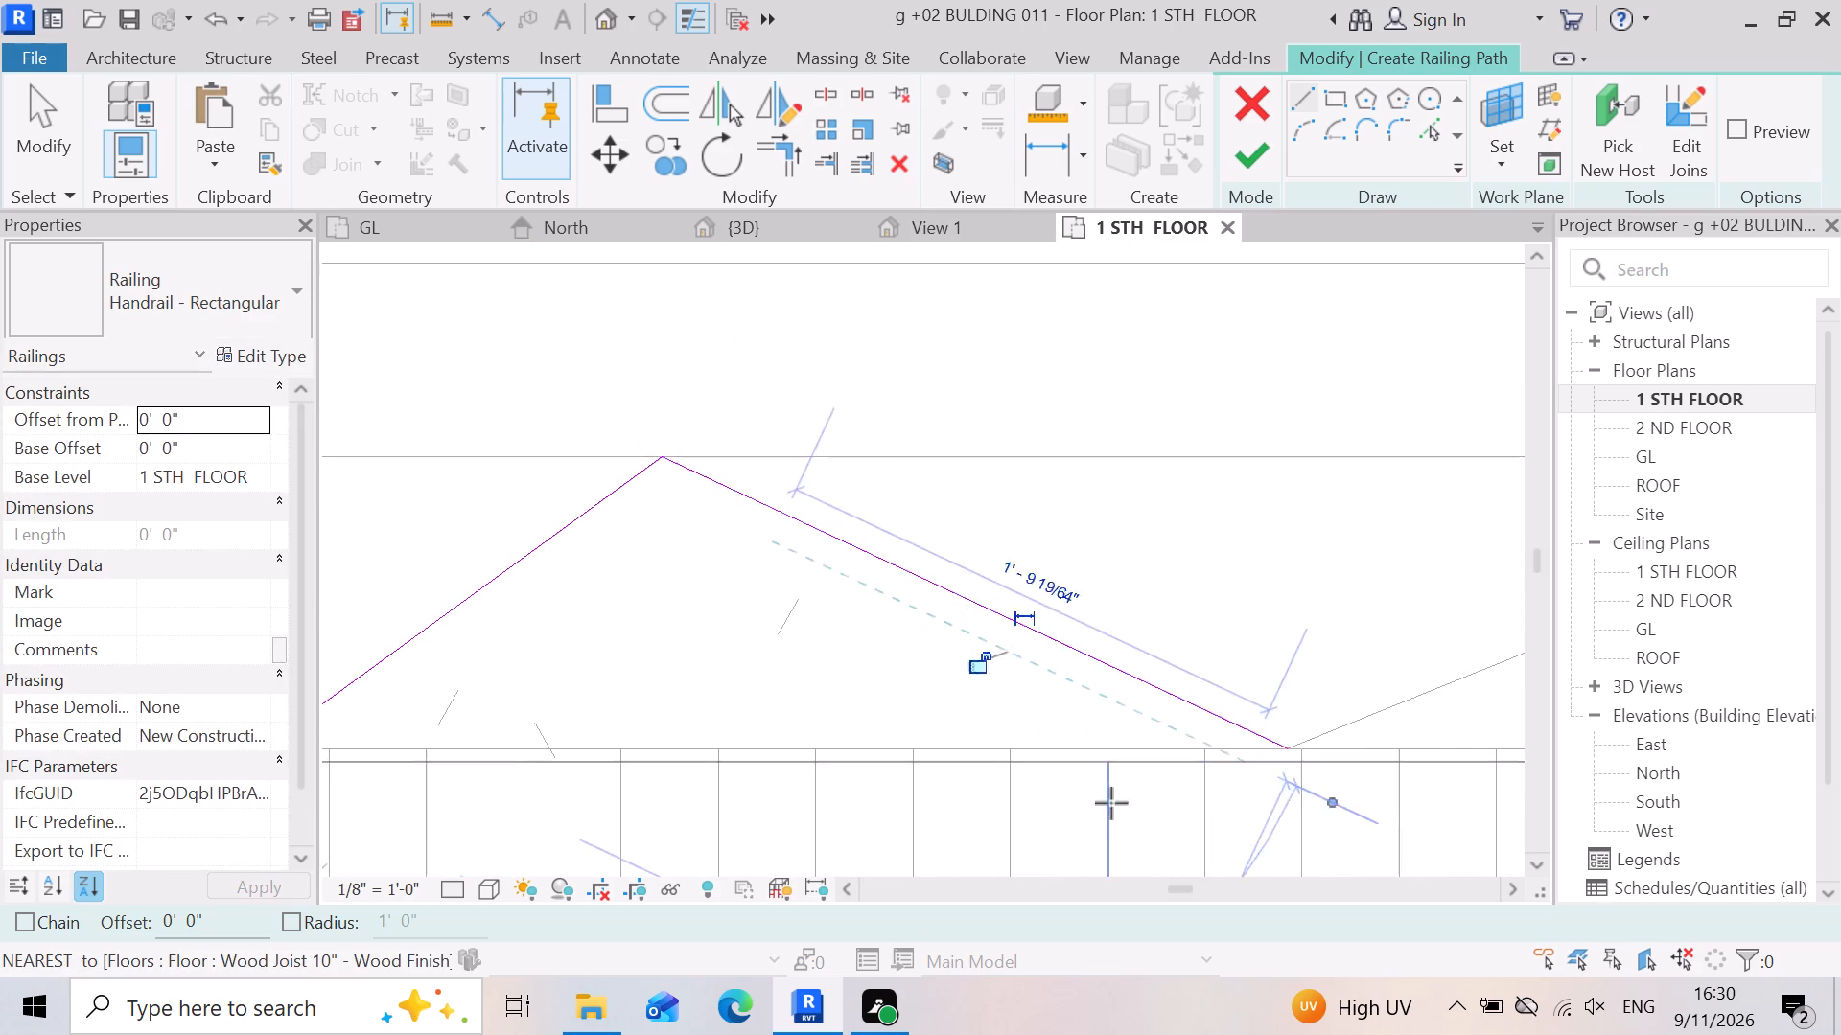
scroll(1111, 803, "down", 5)
scroll(1236, 797, "up", 4)
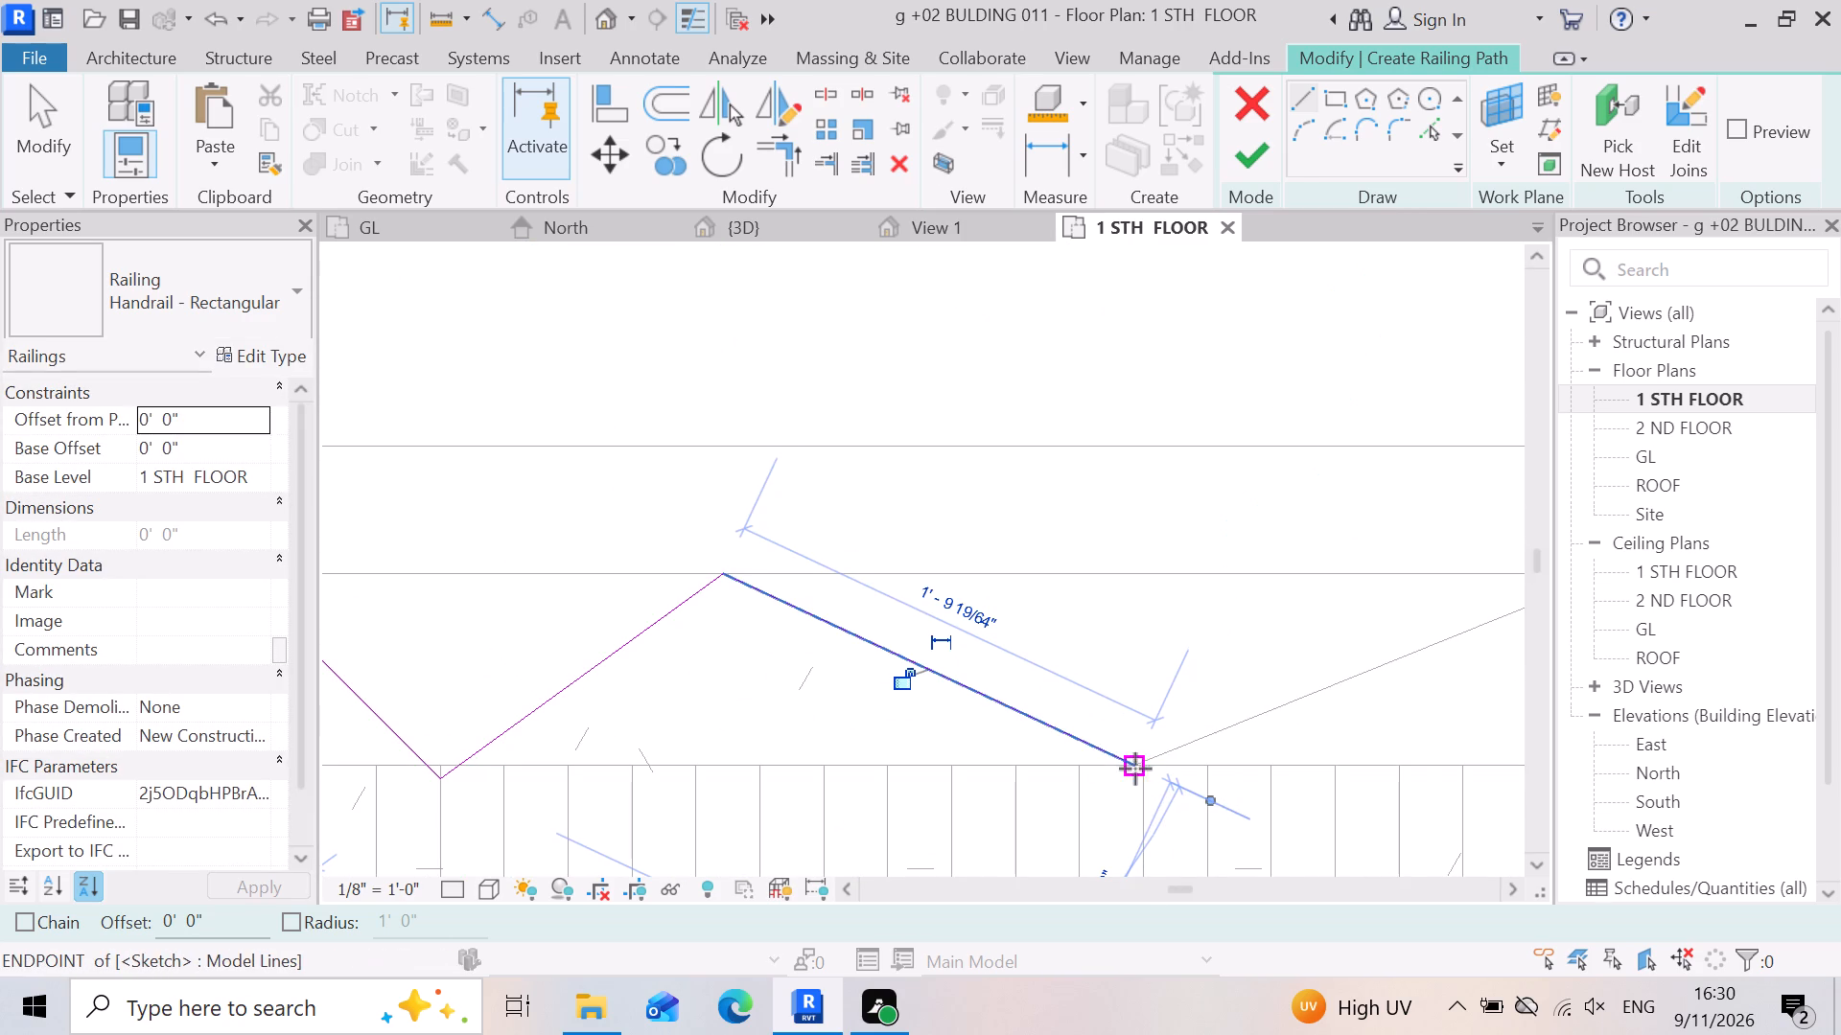
left_click(1136, 769)
scroll(1066, 818, "down", 4)
scroll(1486, 668, "up", 6)
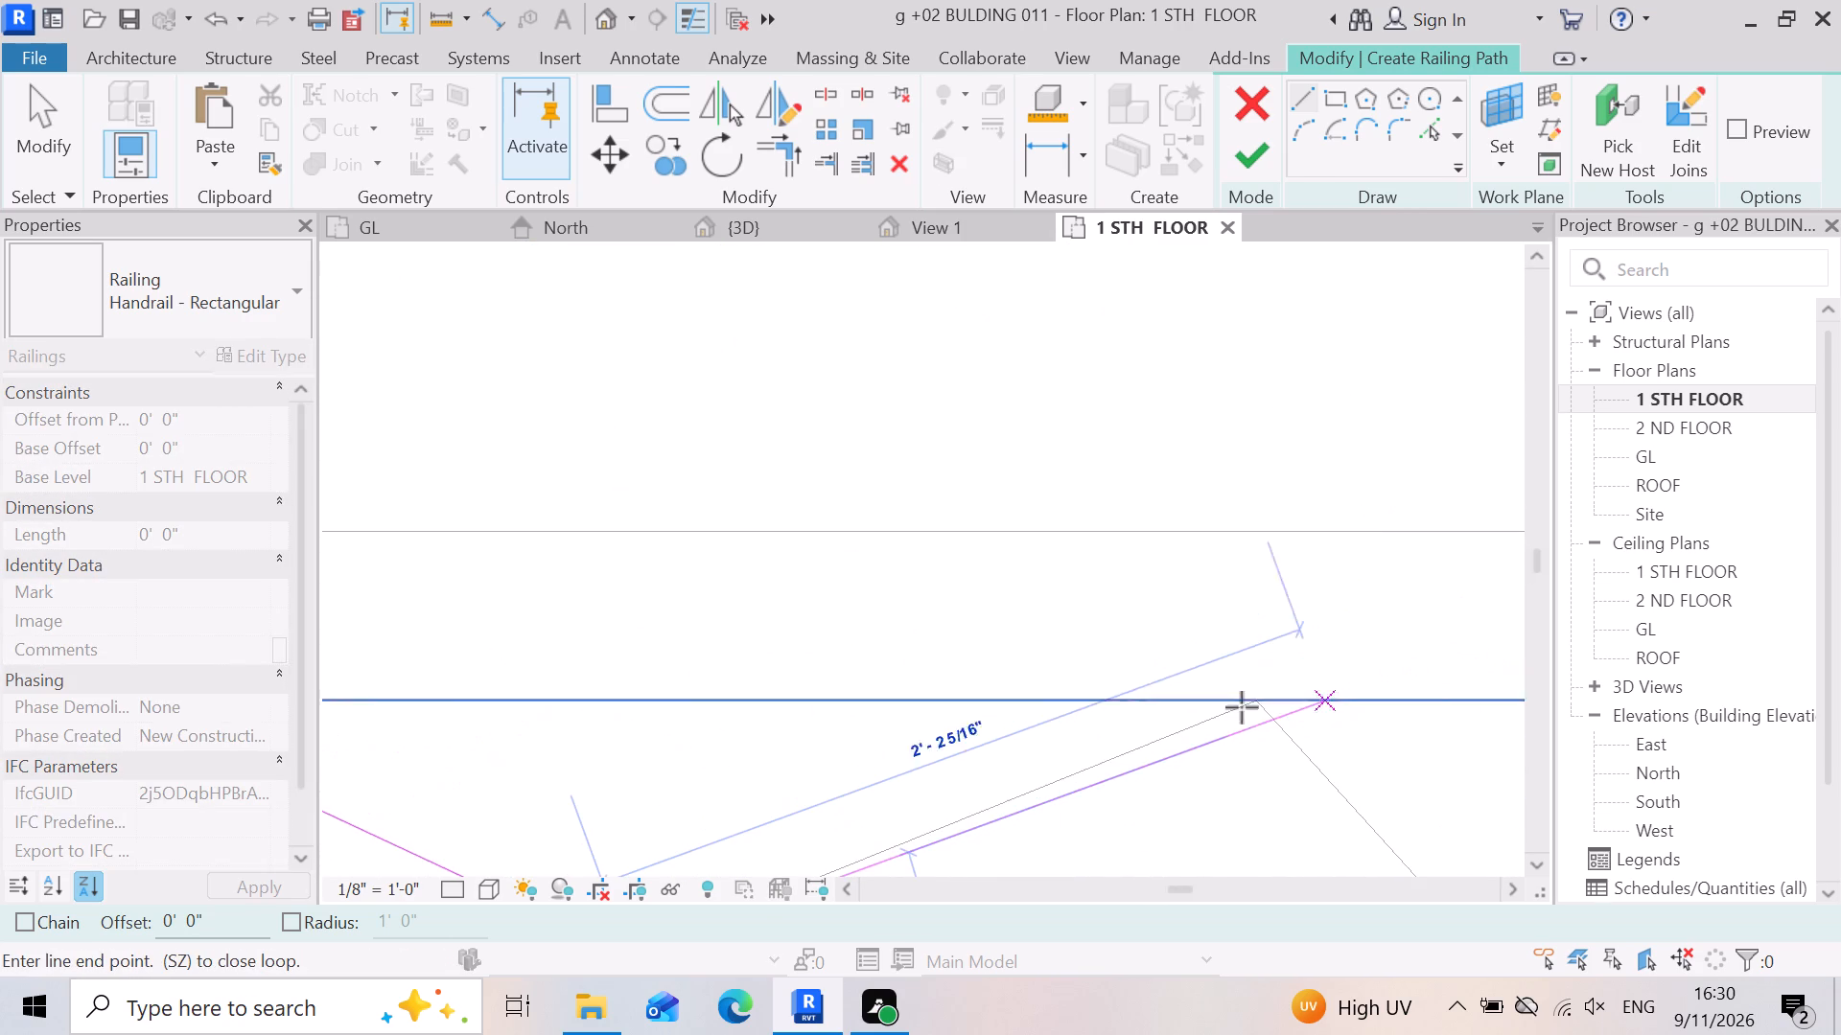
left_click(1260, 705)
left_click(1258, 704)
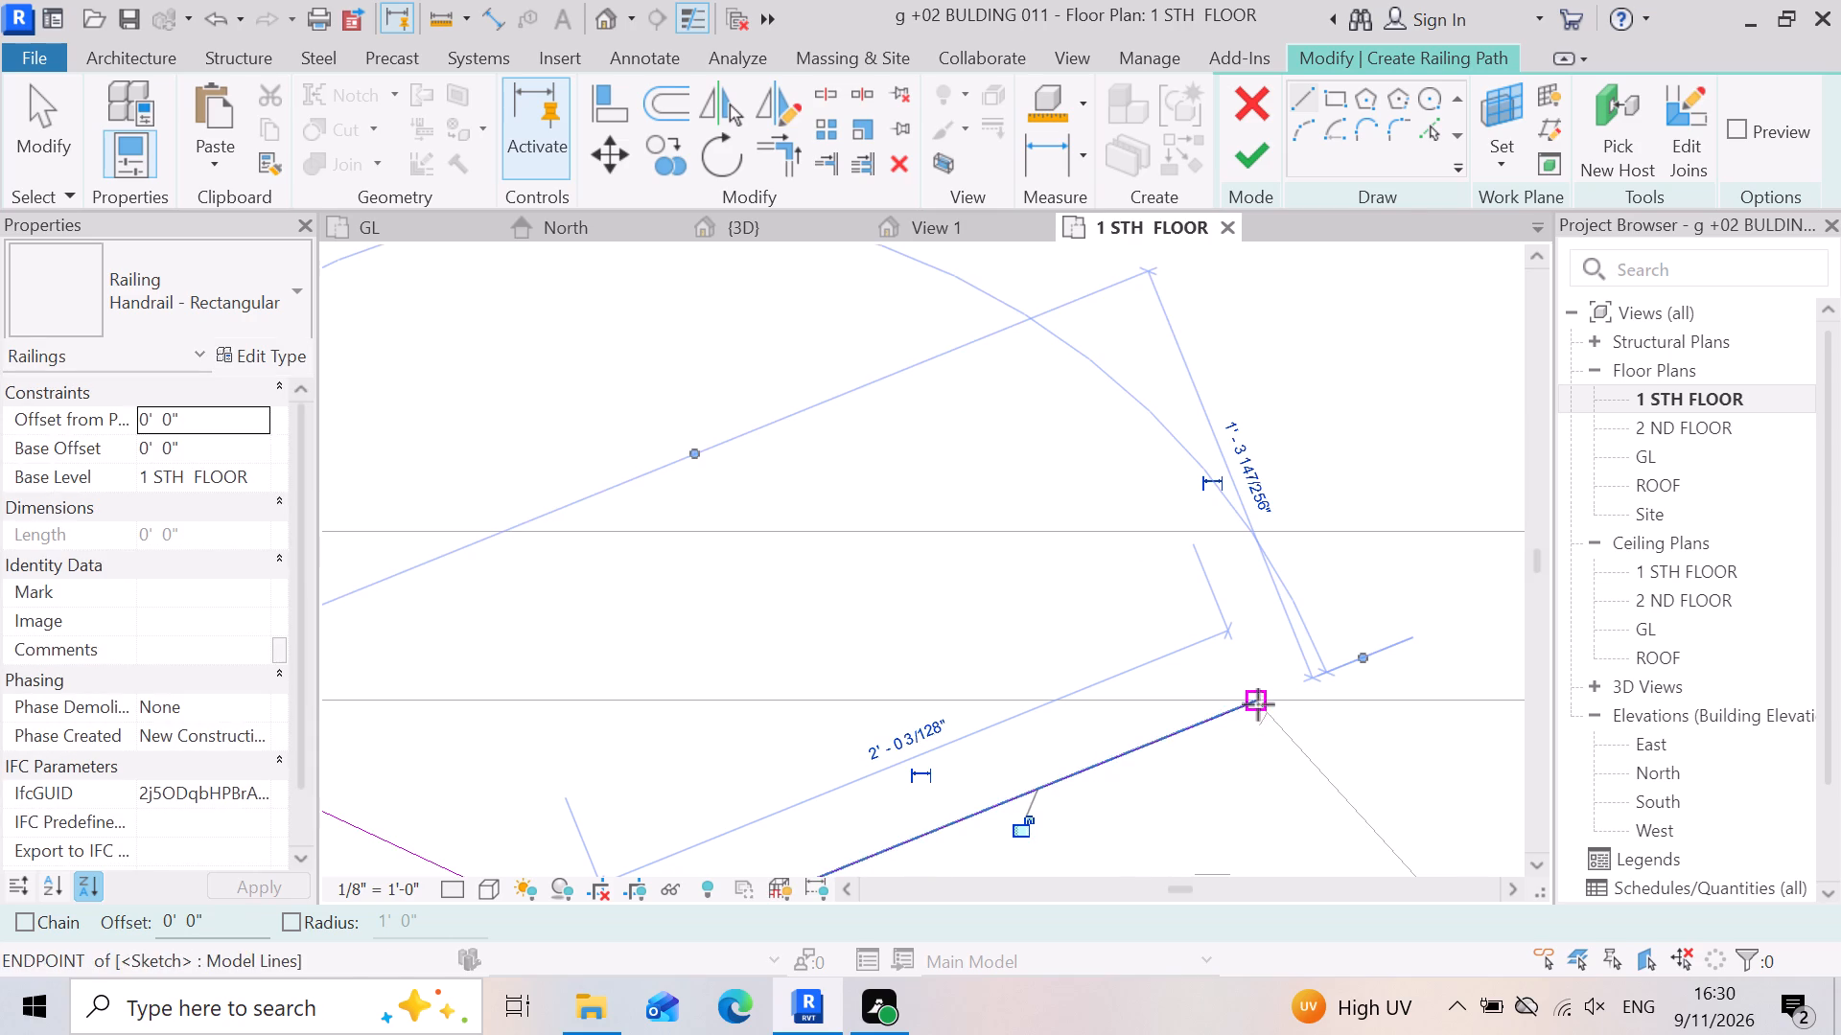
scroll(1203, 718, "down", 10)
scroll(1311, 799, "up", 10)
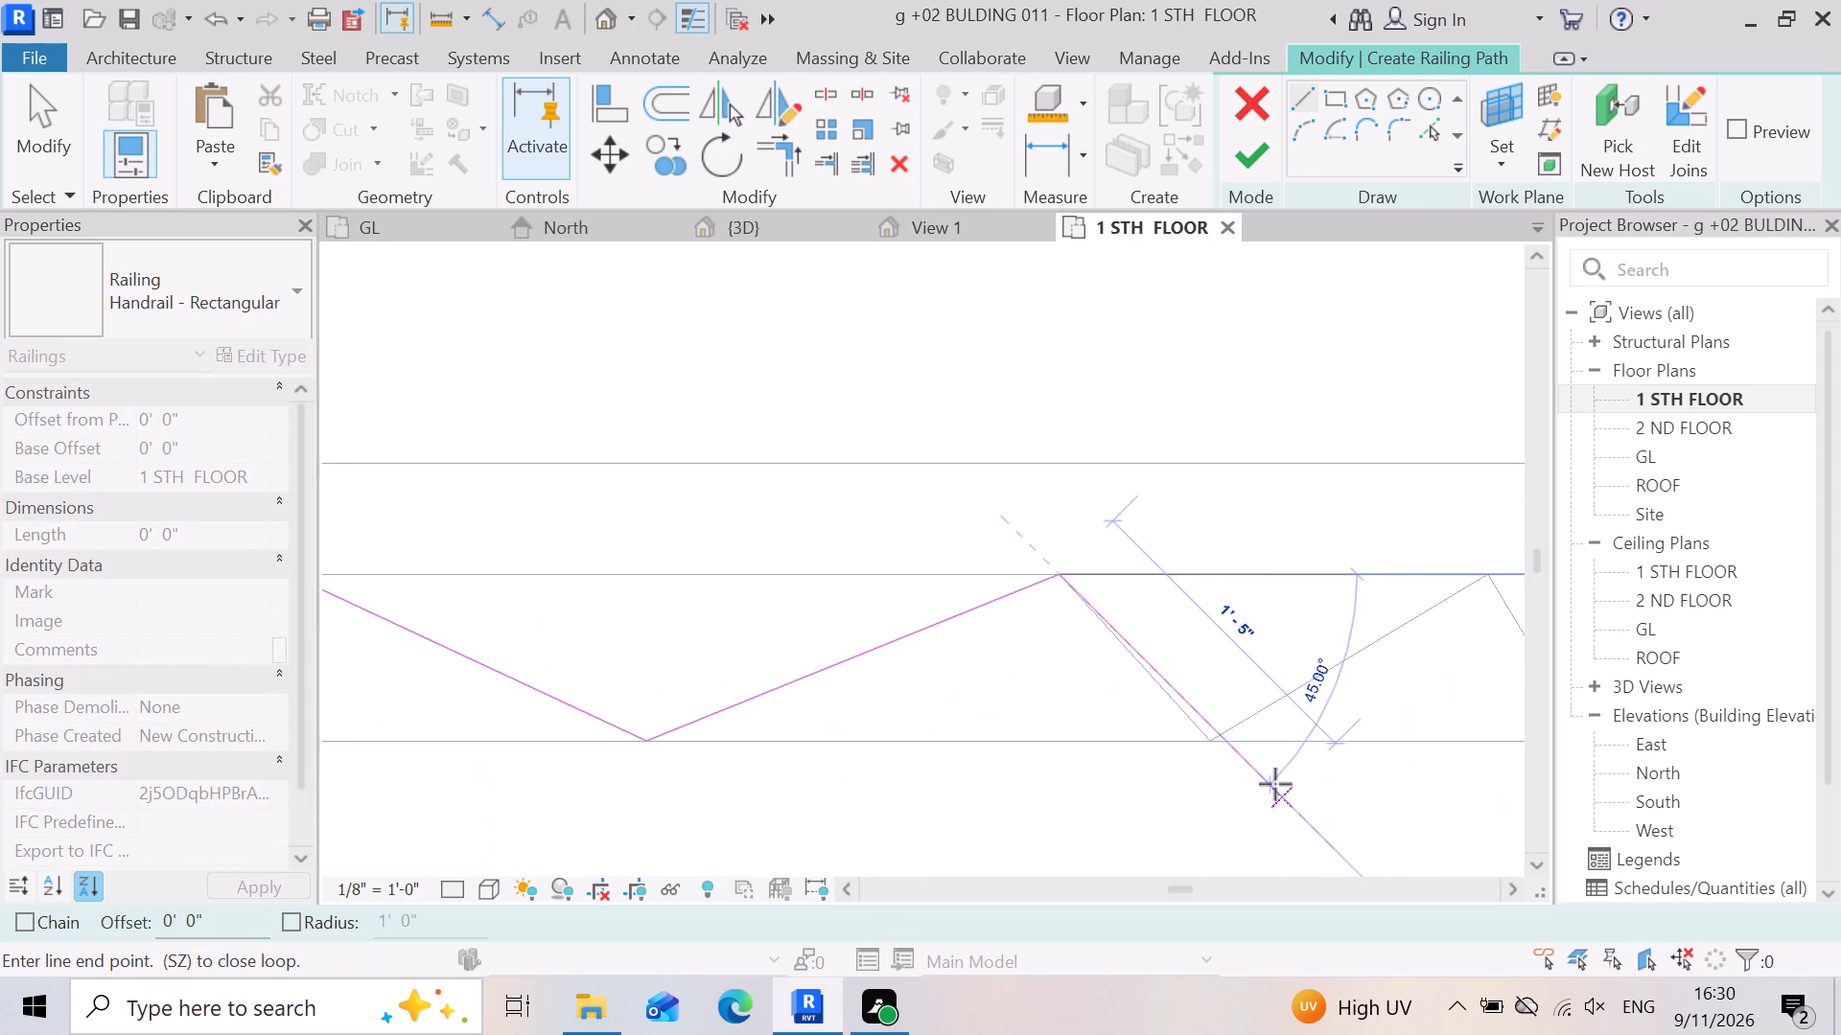
scroll(1275, 784, "up", 1)
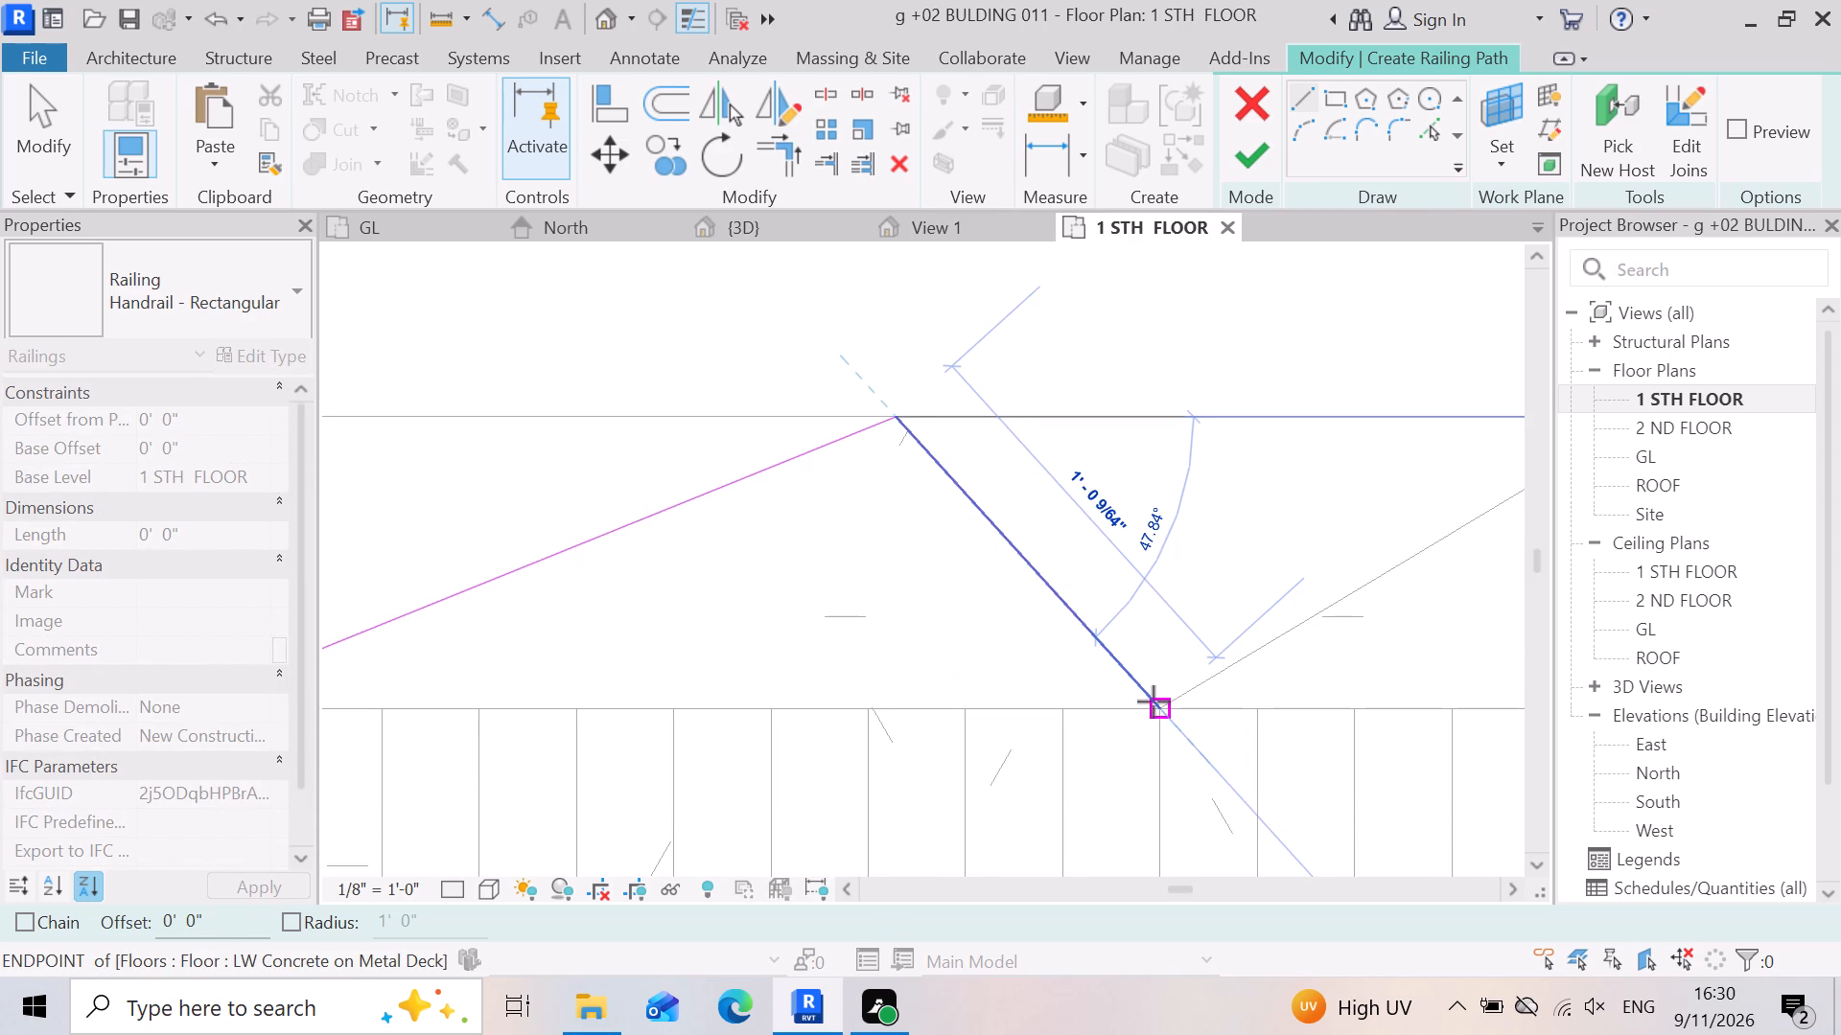
left_click(1154, 701)
Trace the fifth rear tooth with railing path lines about 1'-5" to its peak and 0'-11" down to the fifth notch.
left_click(1155, 709)
scroll(1104, 787, "down", 4)
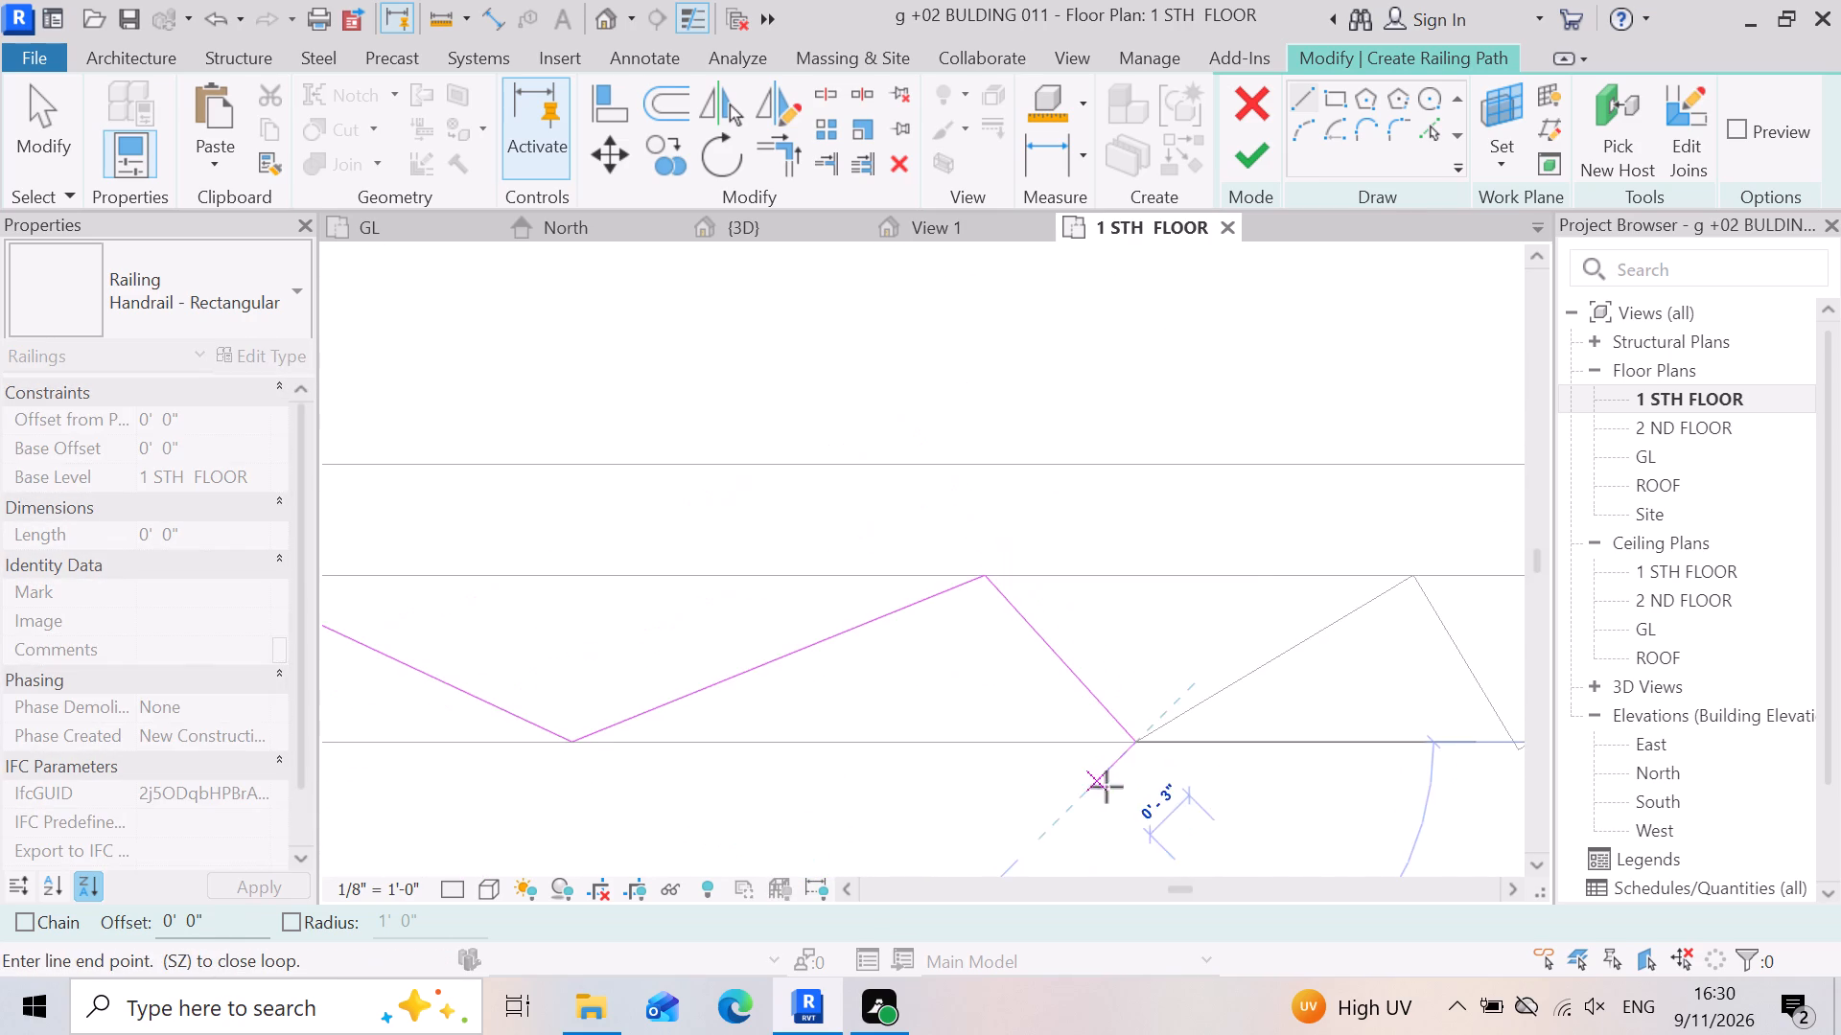
scroll(1354, 593, "up", 7)
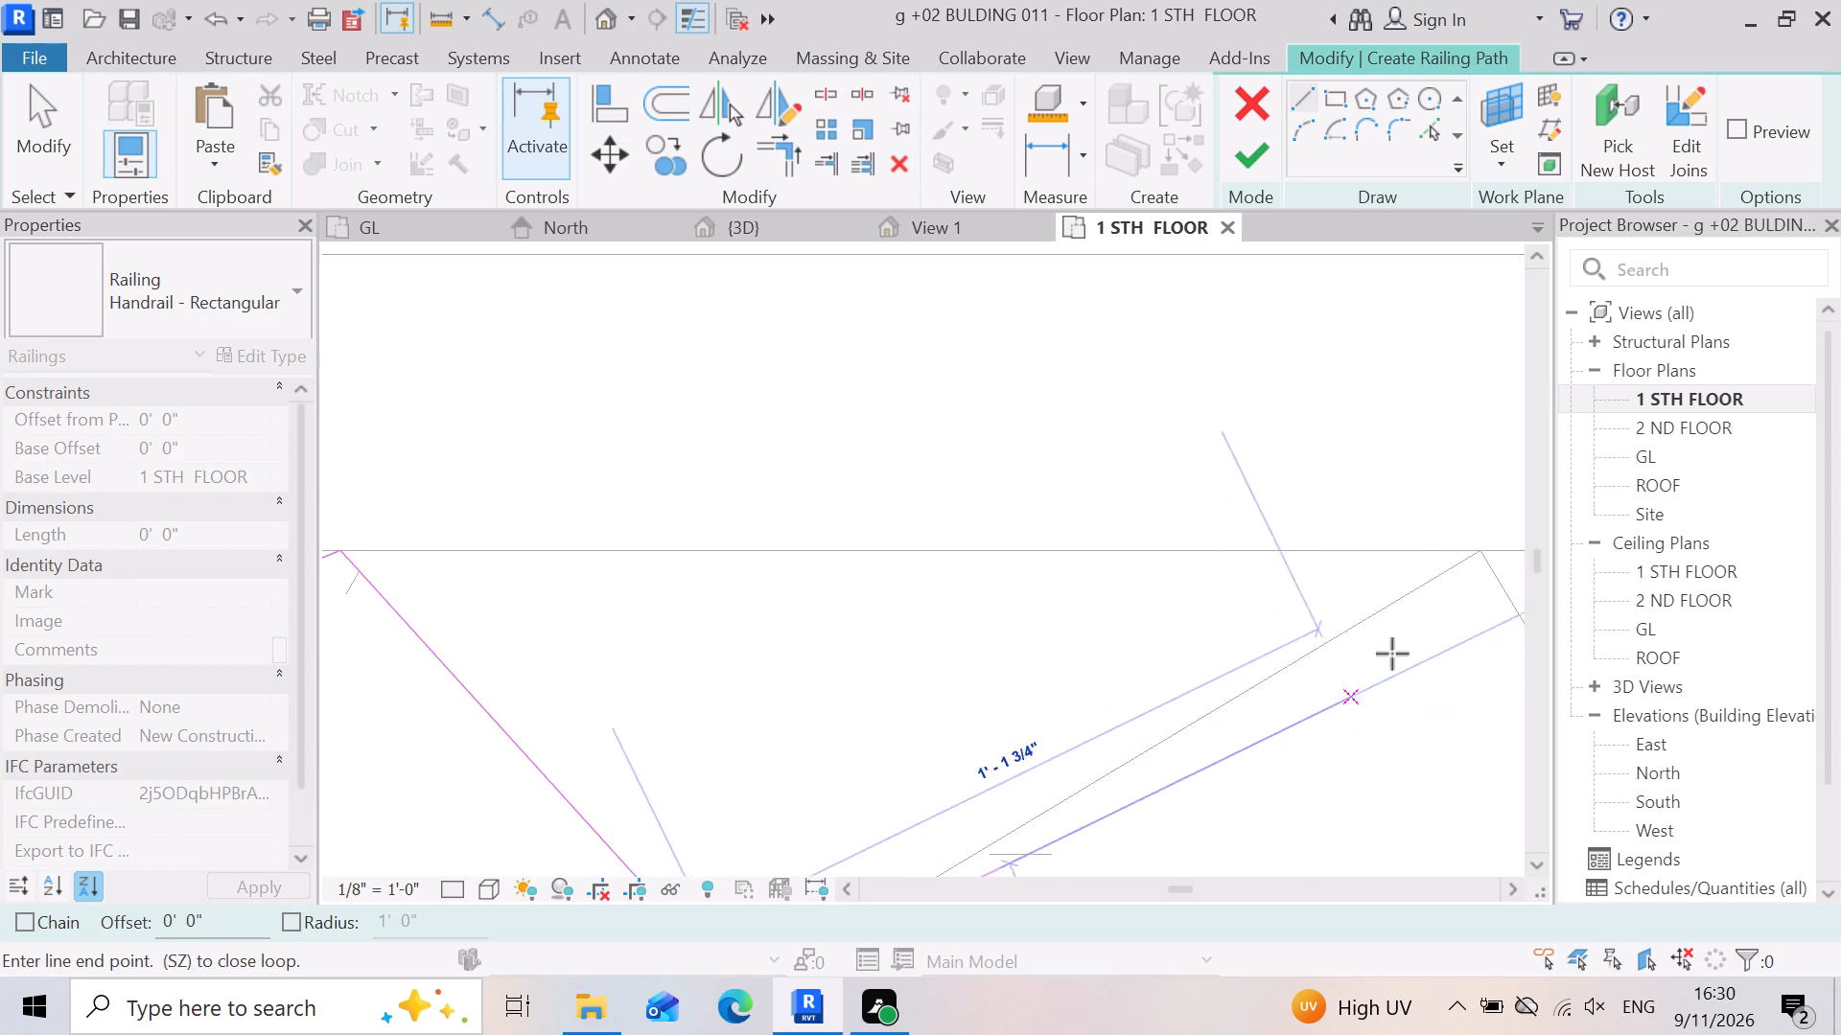
scroll(1406, 626, "down", 2)
scroll(1307, 635, "down", 4)
scroll(1445, 631, "up", 6)
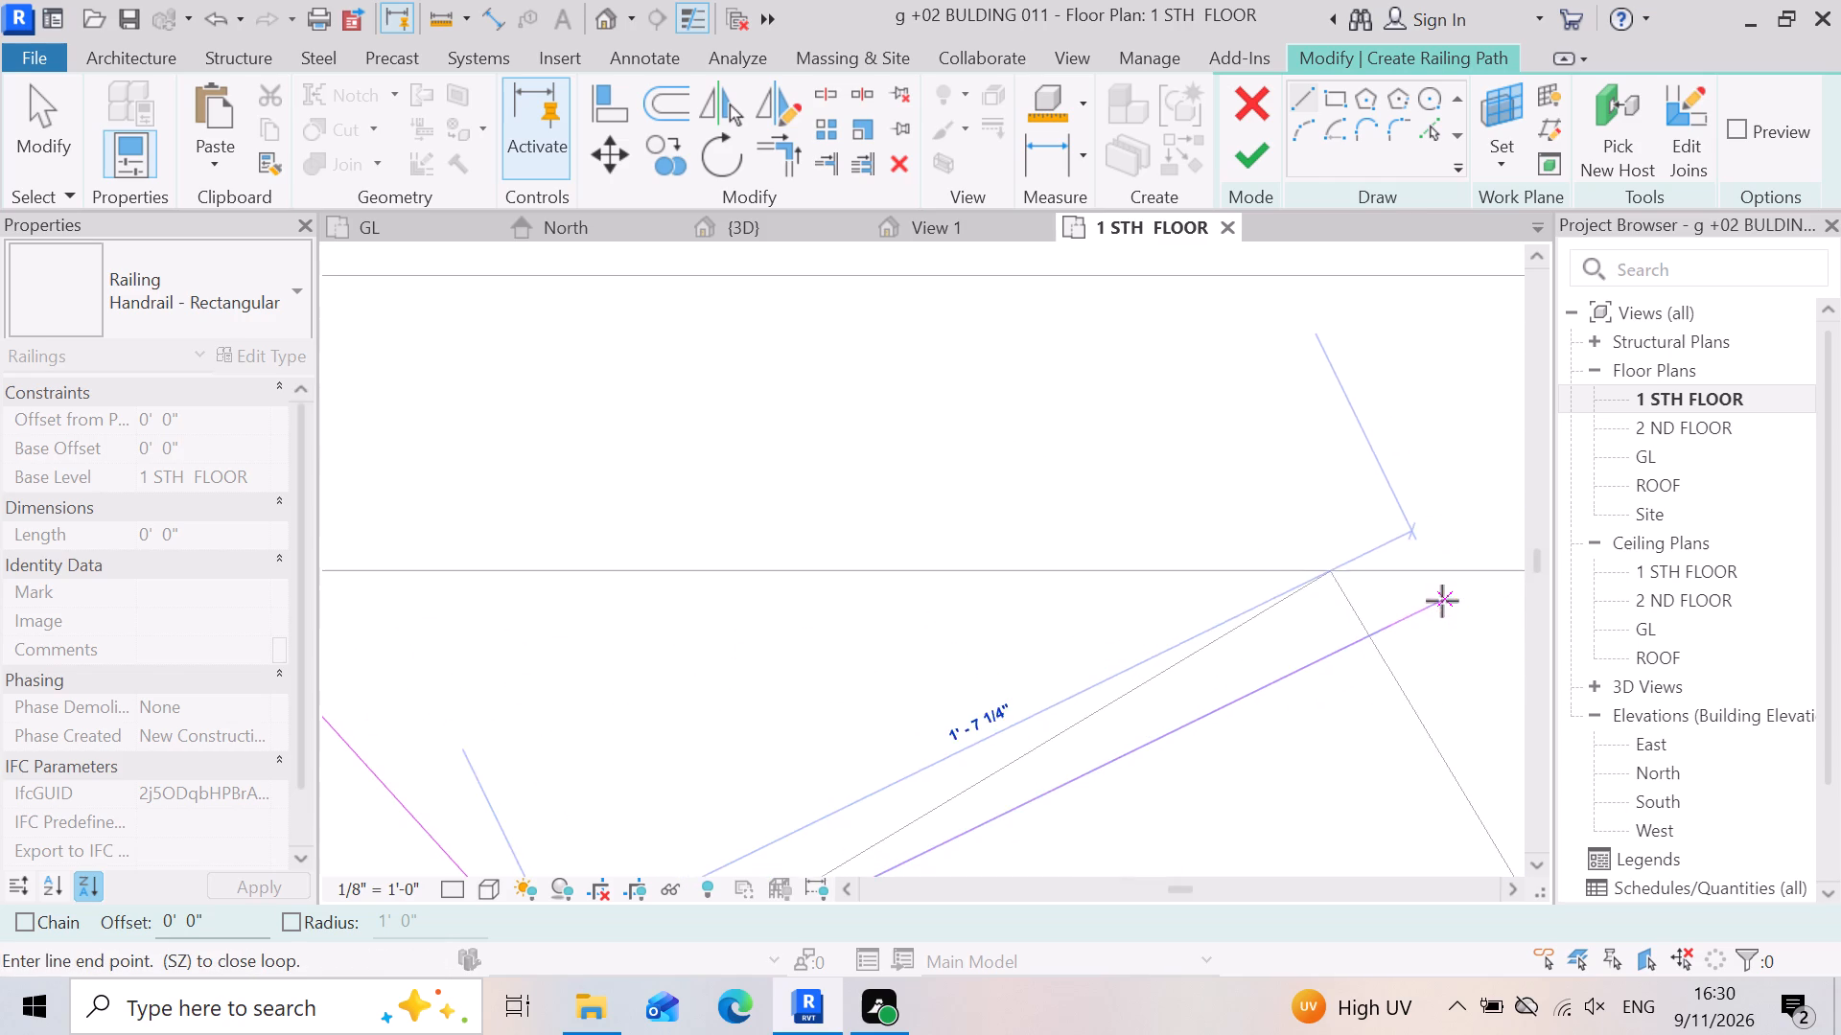
left_click(1332, 576)
scroll(1242, 591, "down", 5)
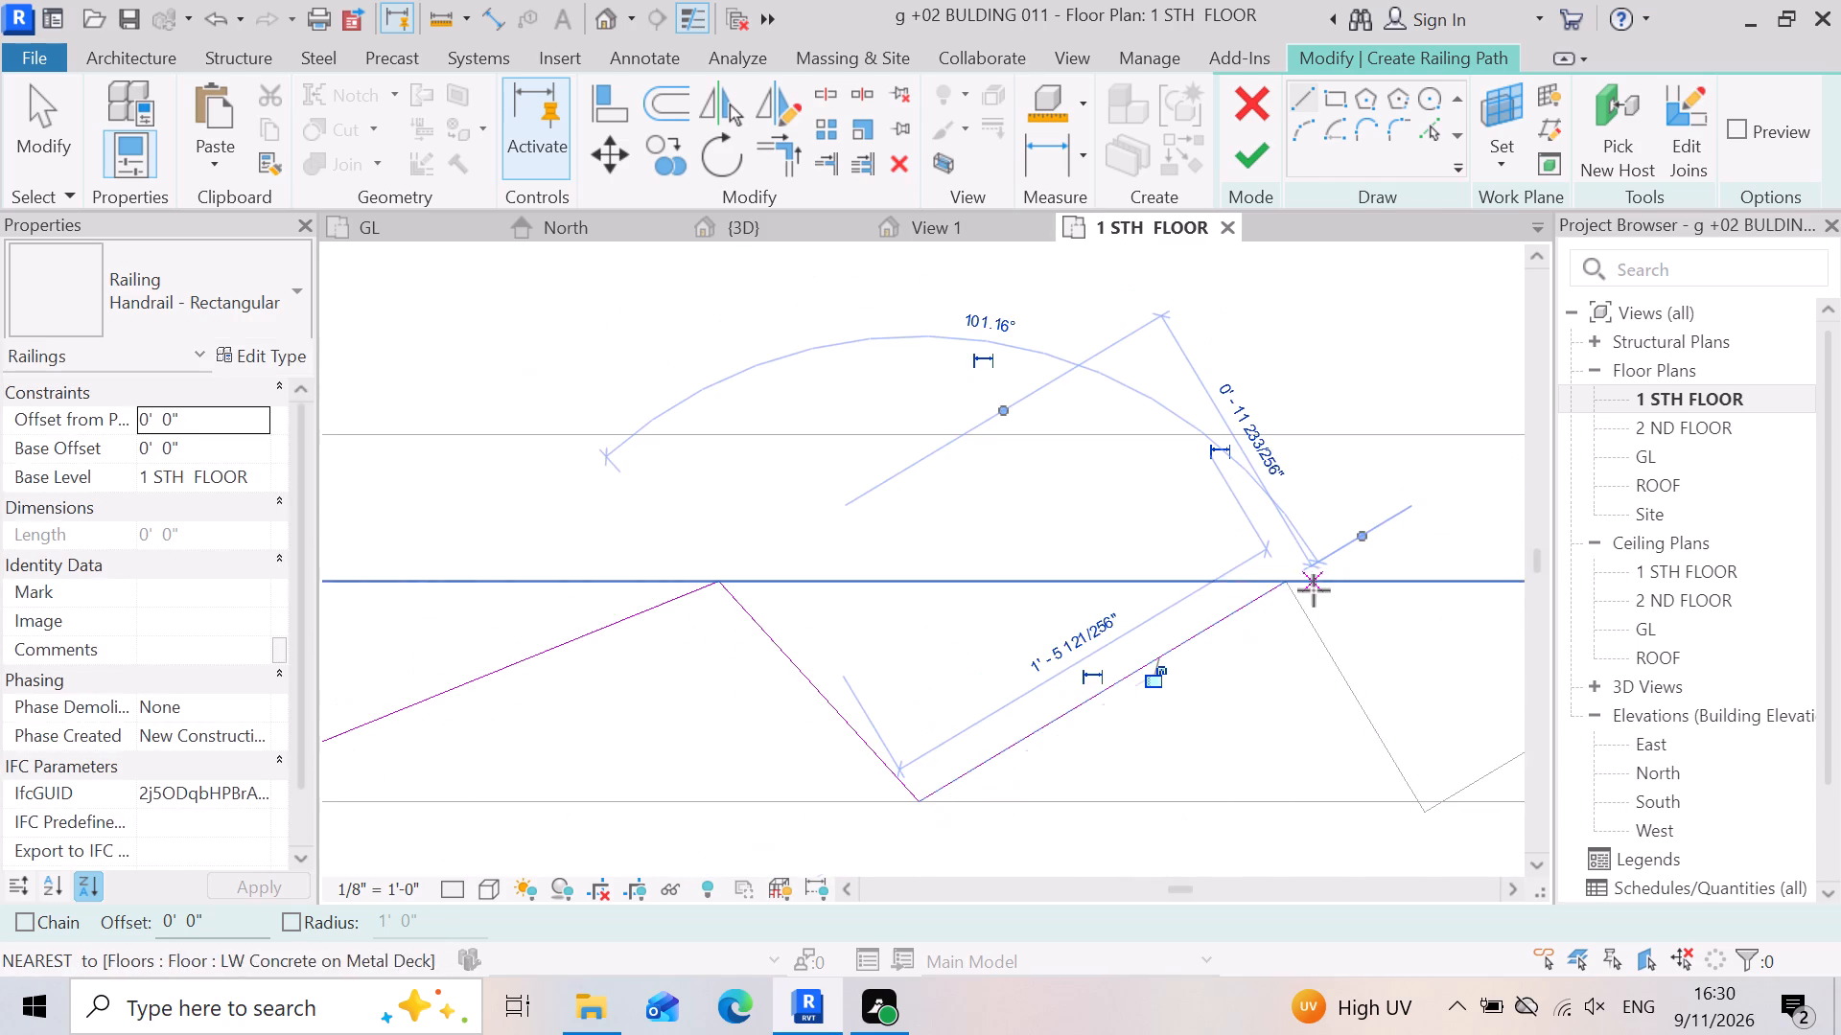
scroll(1314, 590, "up", 4)
left_click(1256, 570)
scroll(1241, 559, "down", 10)
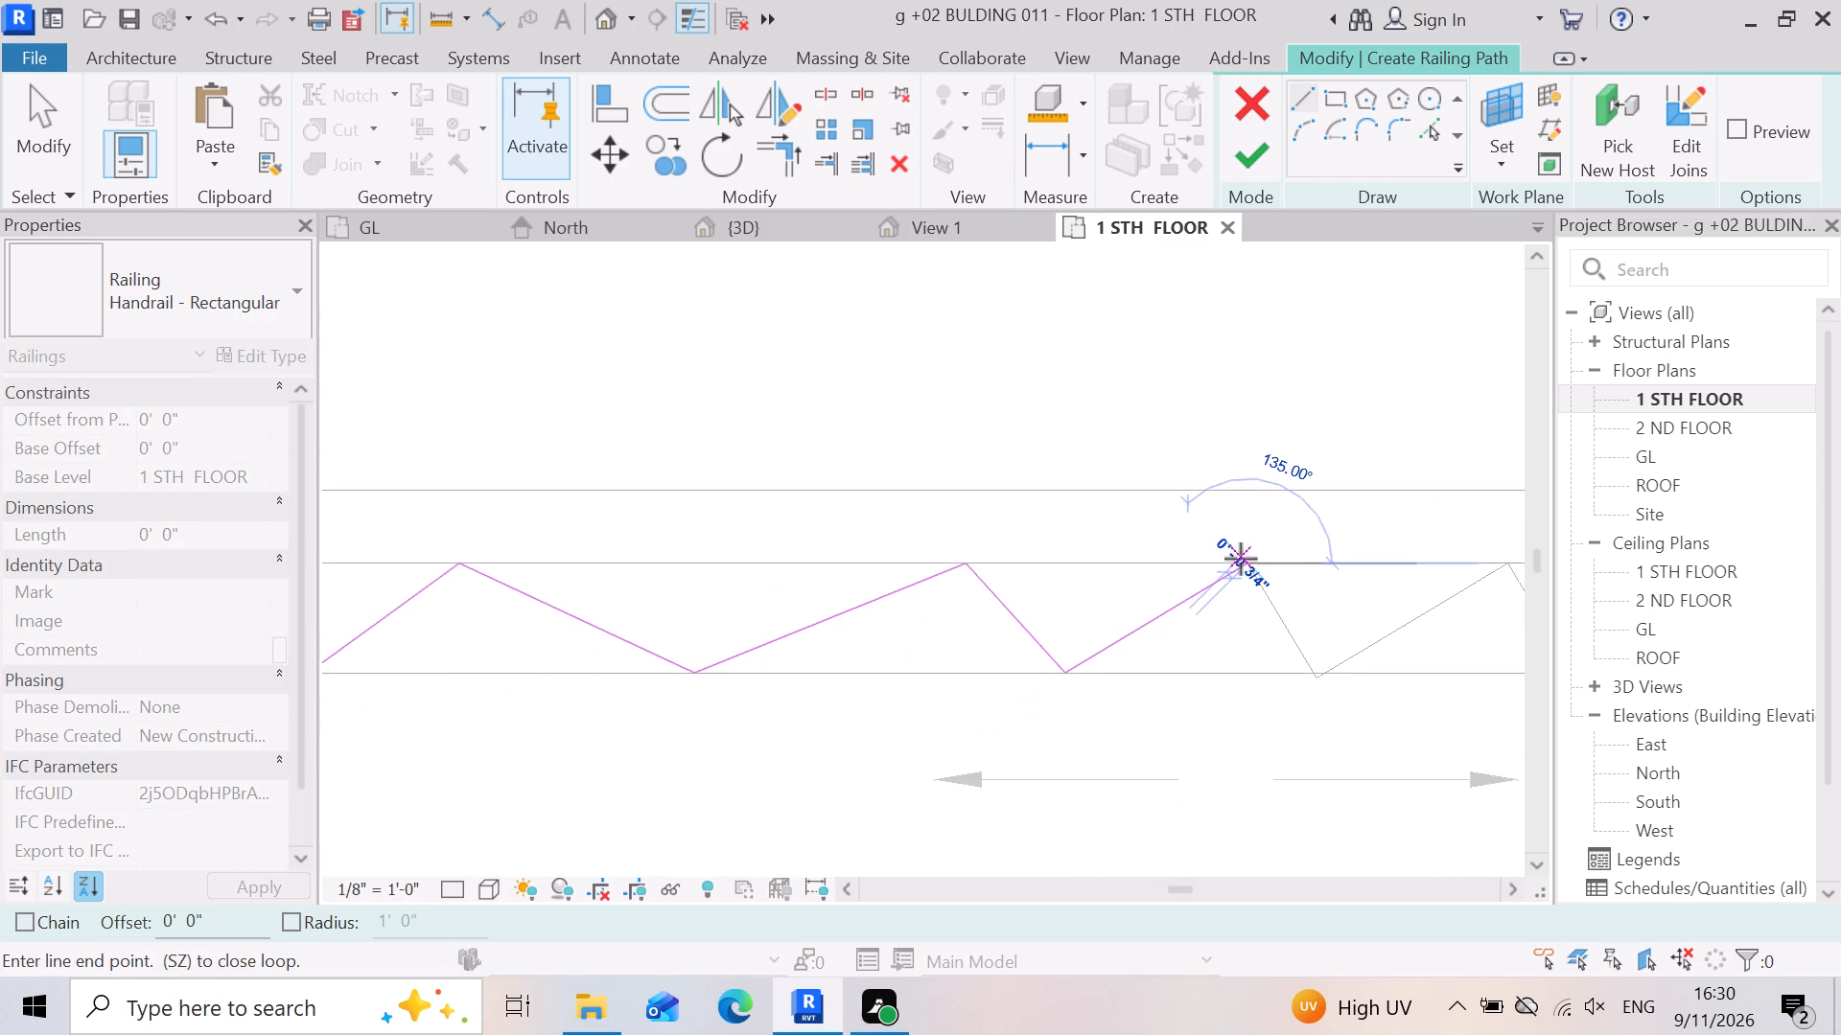
scroll(1332, 684, "up", 12)
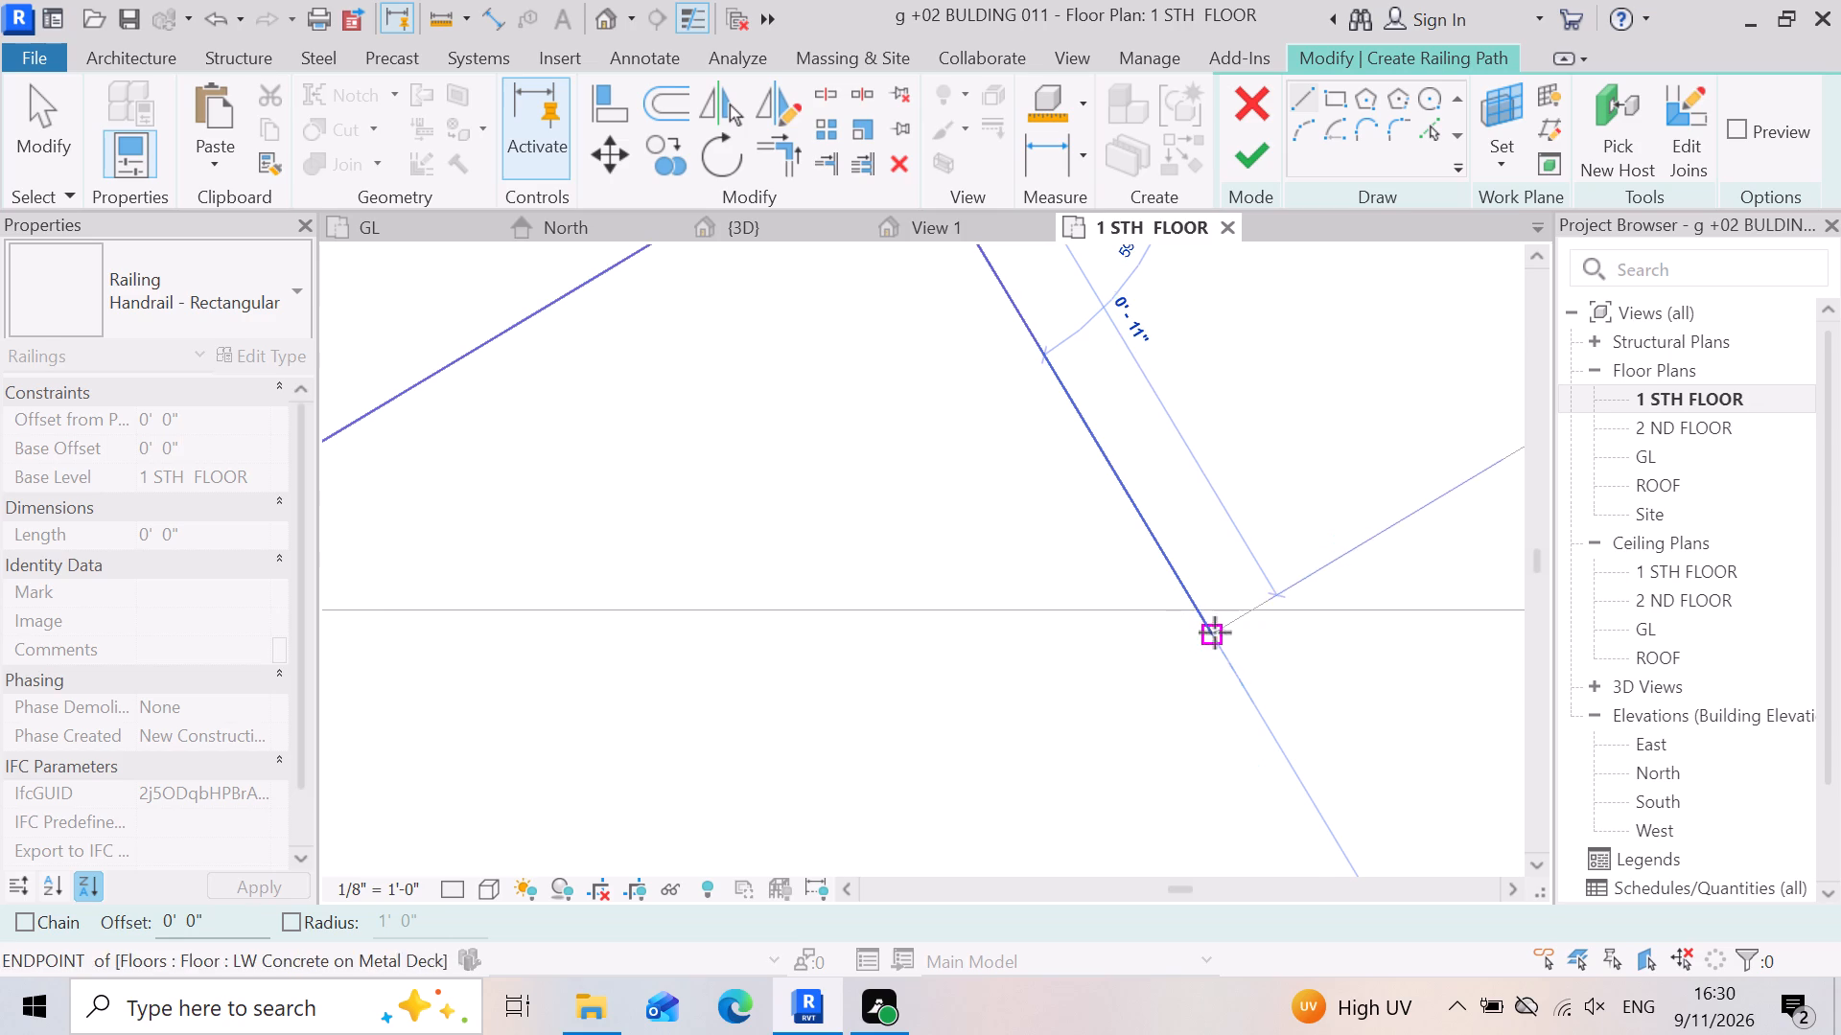
left_click(1214, 628)
Trace the sixth rear tooth with railing path lines about 1'-6" to its peak and 0'-10 1/2" down to the sixth notch.
scroll(1190, 638, "down", 10)
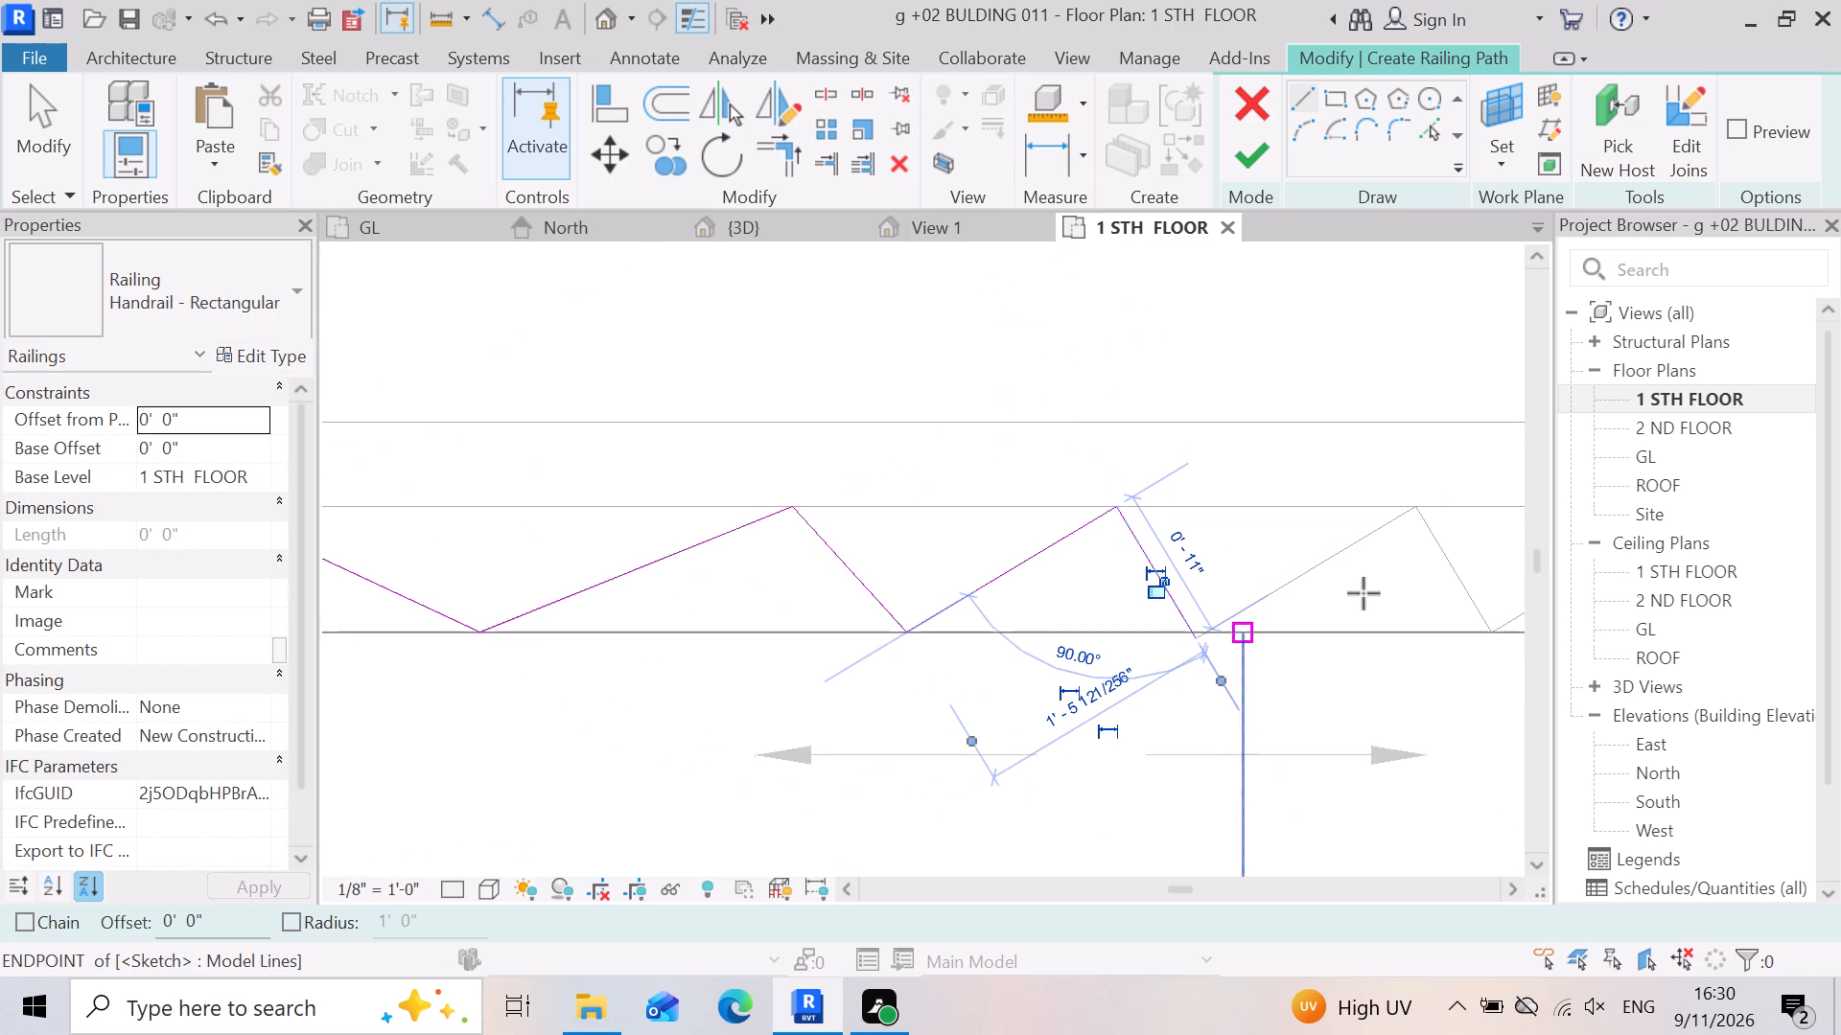
scroll(1416, 507, "up", 3)
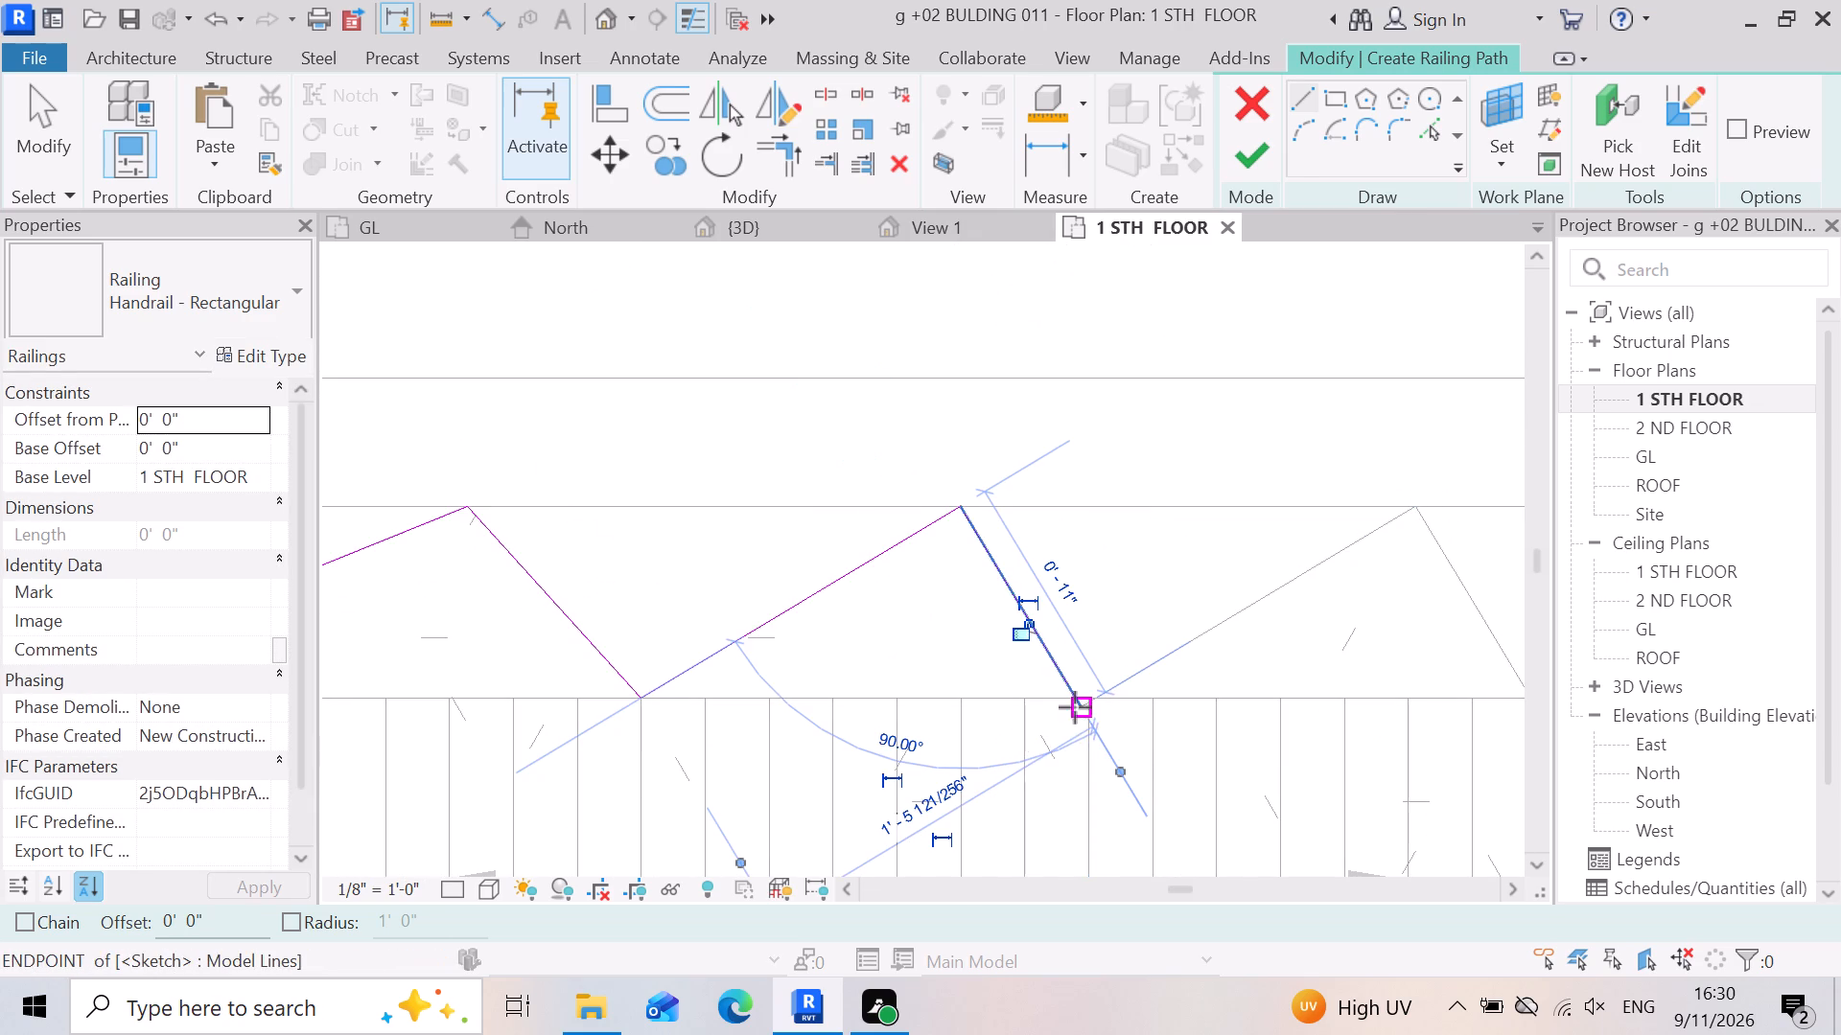
left_click(1075, 707)
scroll(1075, 711, "down", 4)
scroll(1413, 570, "up", 2)
scroll(1160, 621, "up", 4)
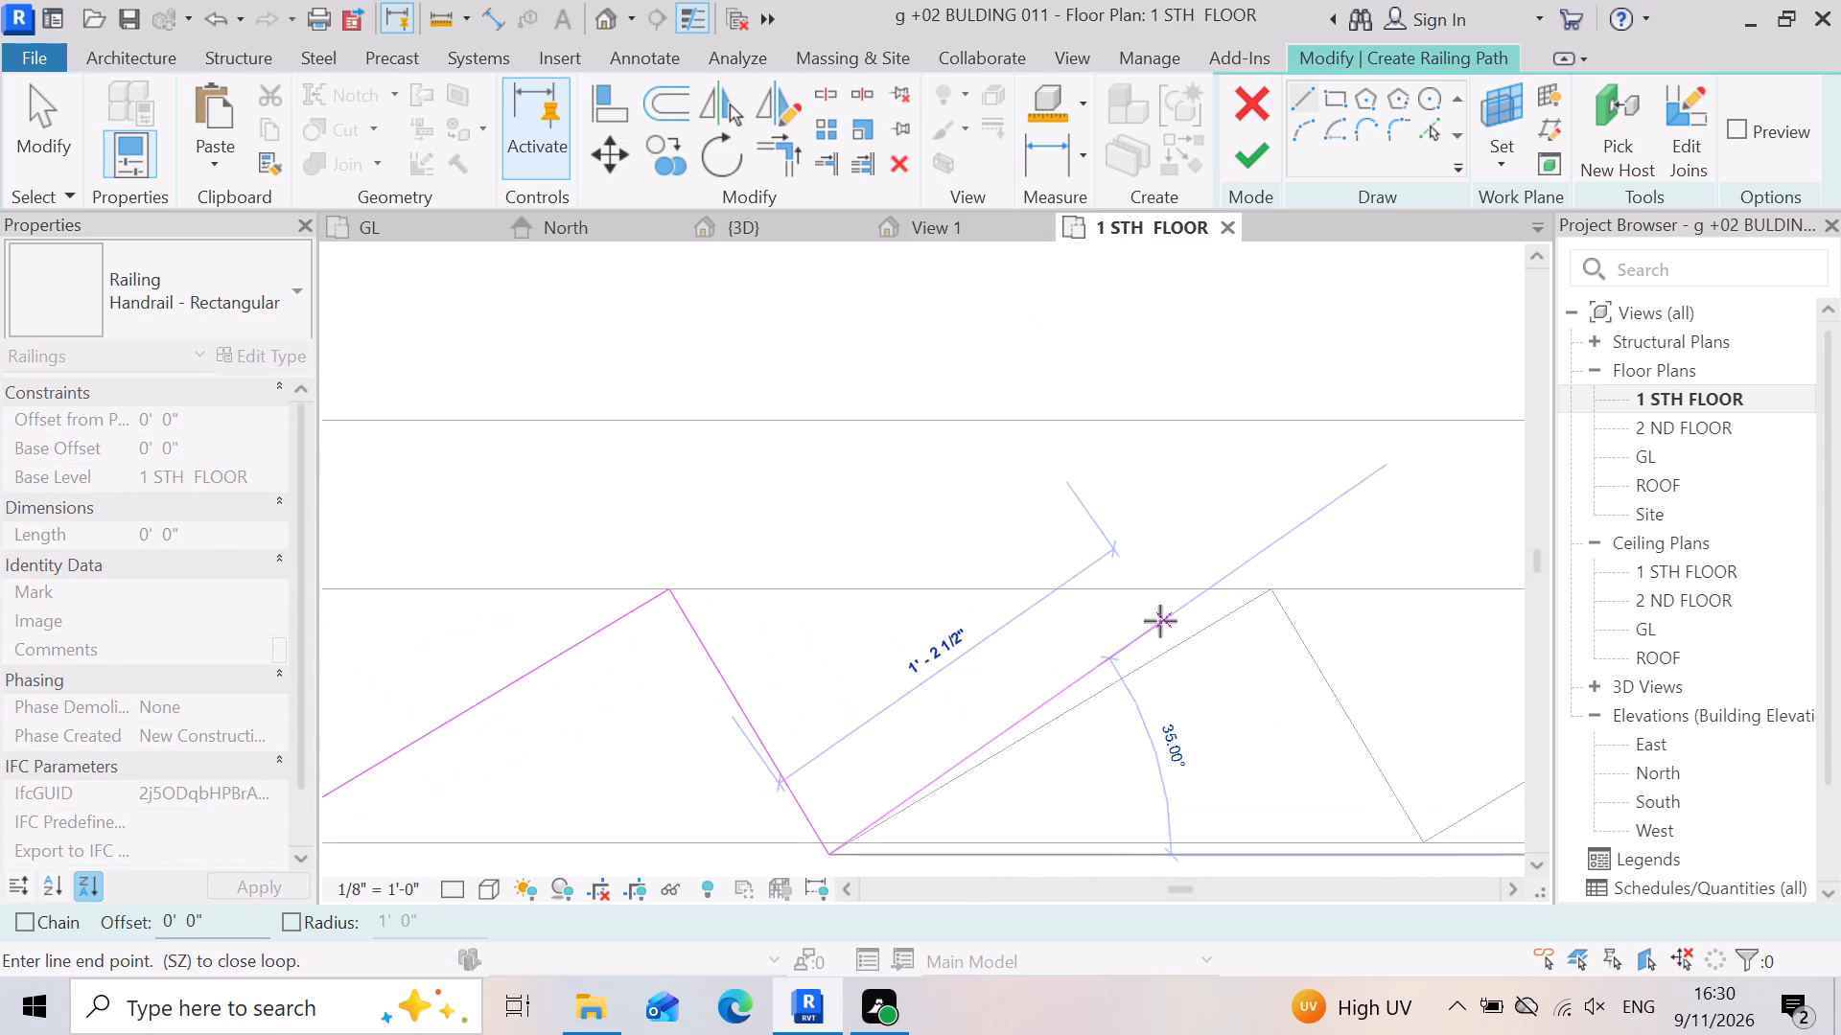
left_click(1269, 593)
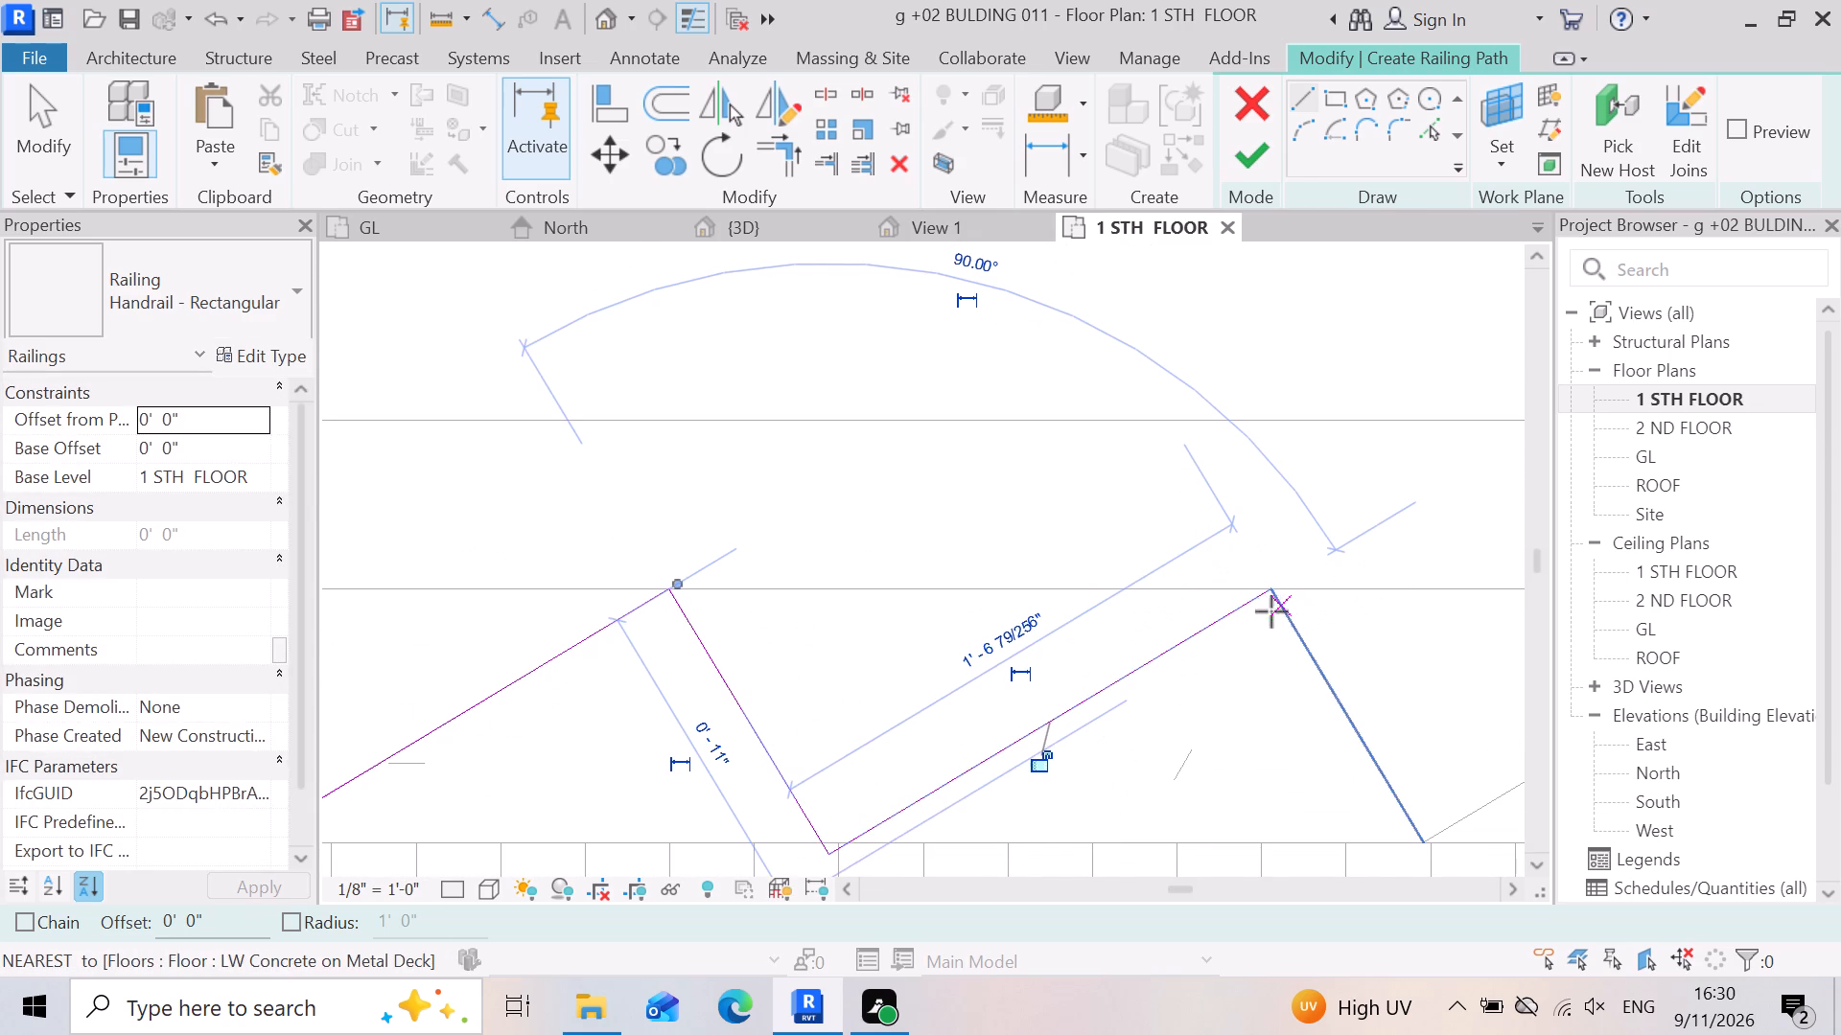
left_click(1272, 596)
scroll(1193, 644, "down", 10)
scroll(1304, 740, "up", 7)
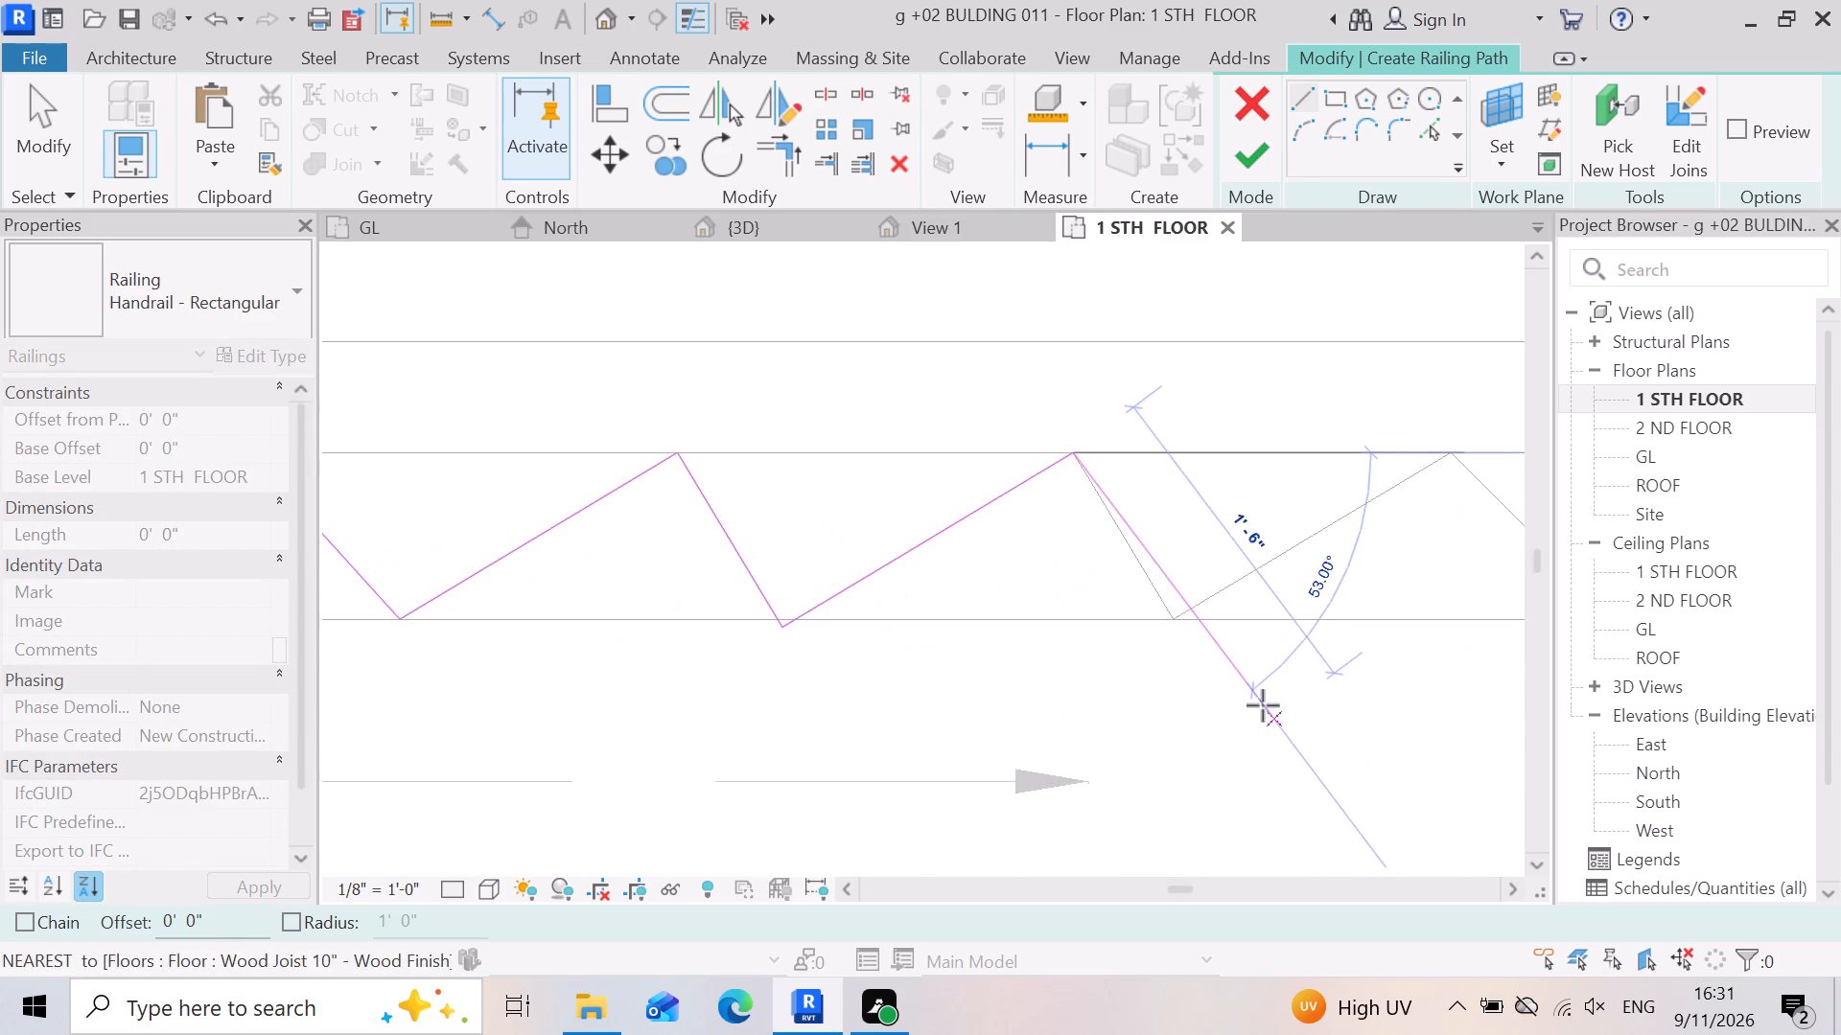
left_click(1177, 622)
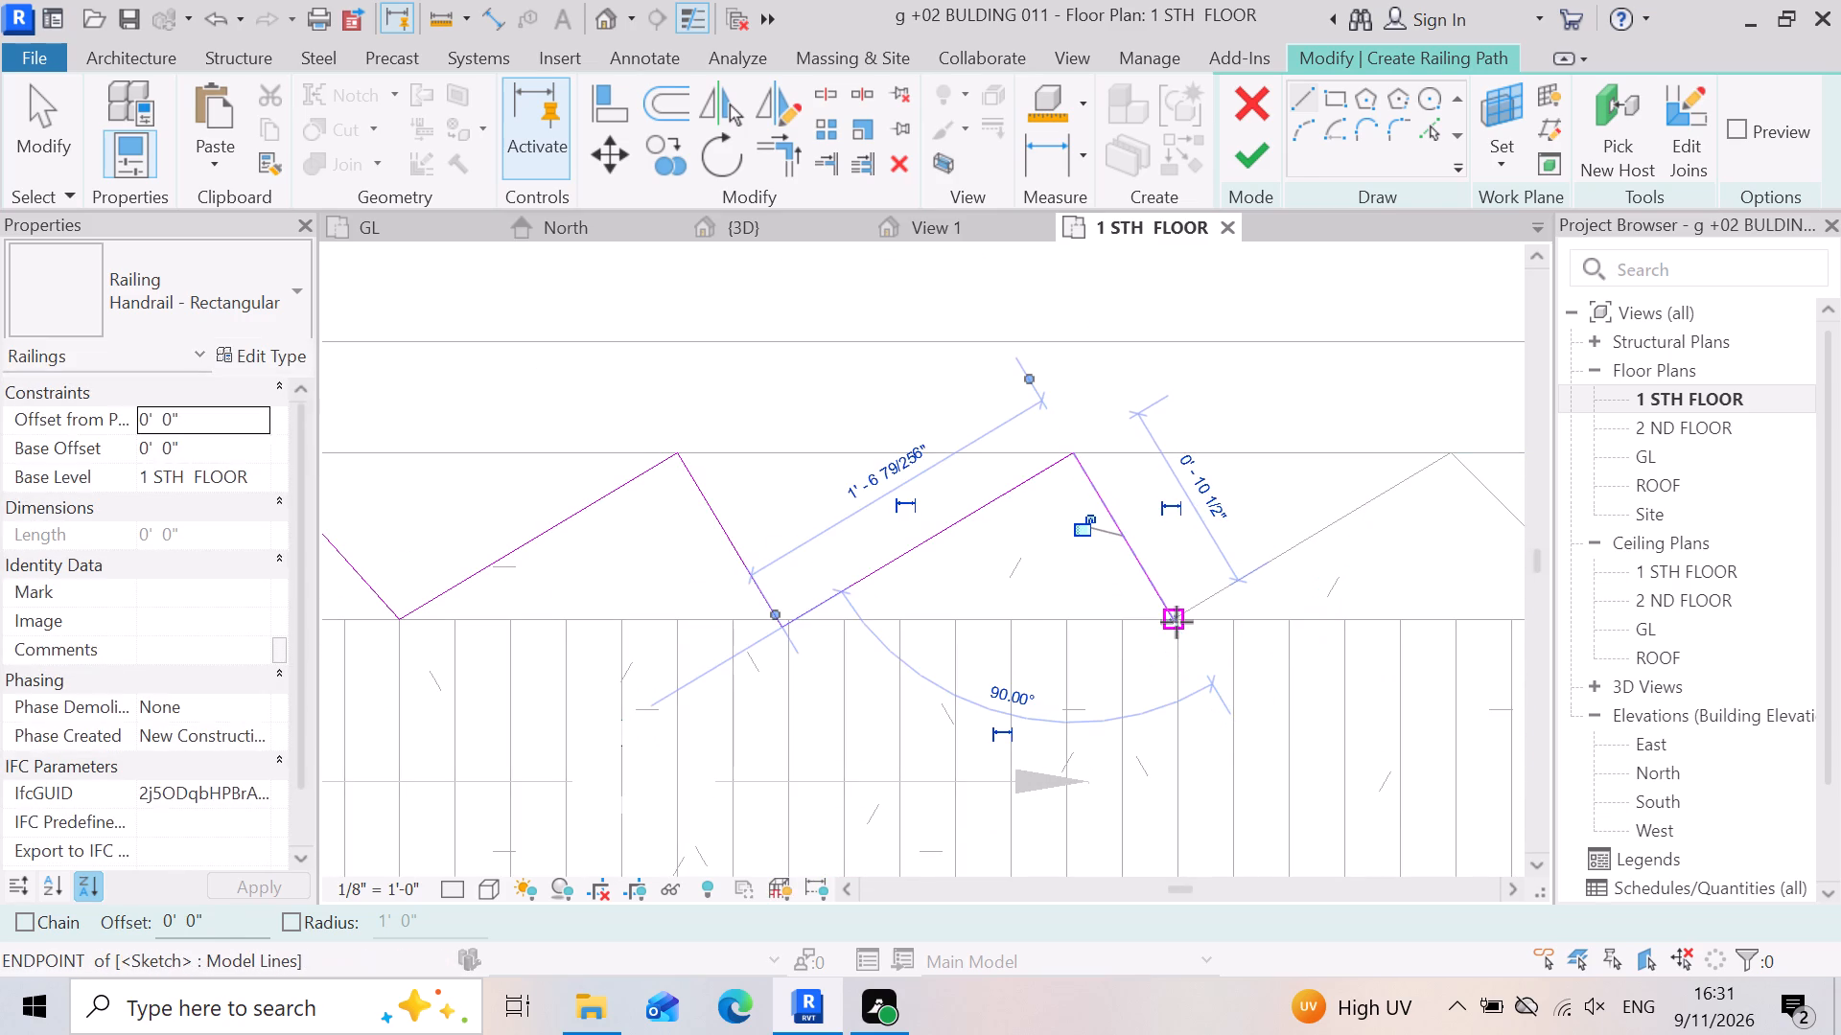
Trace the seventh rear tooth with railing path lines about 1'-5" to its peak and 1'-1" down to the seventh notch.
left_click(1177, 623)
scroll(1093, 678, "down", 4)
scroll(1331, 594, "up", 5)
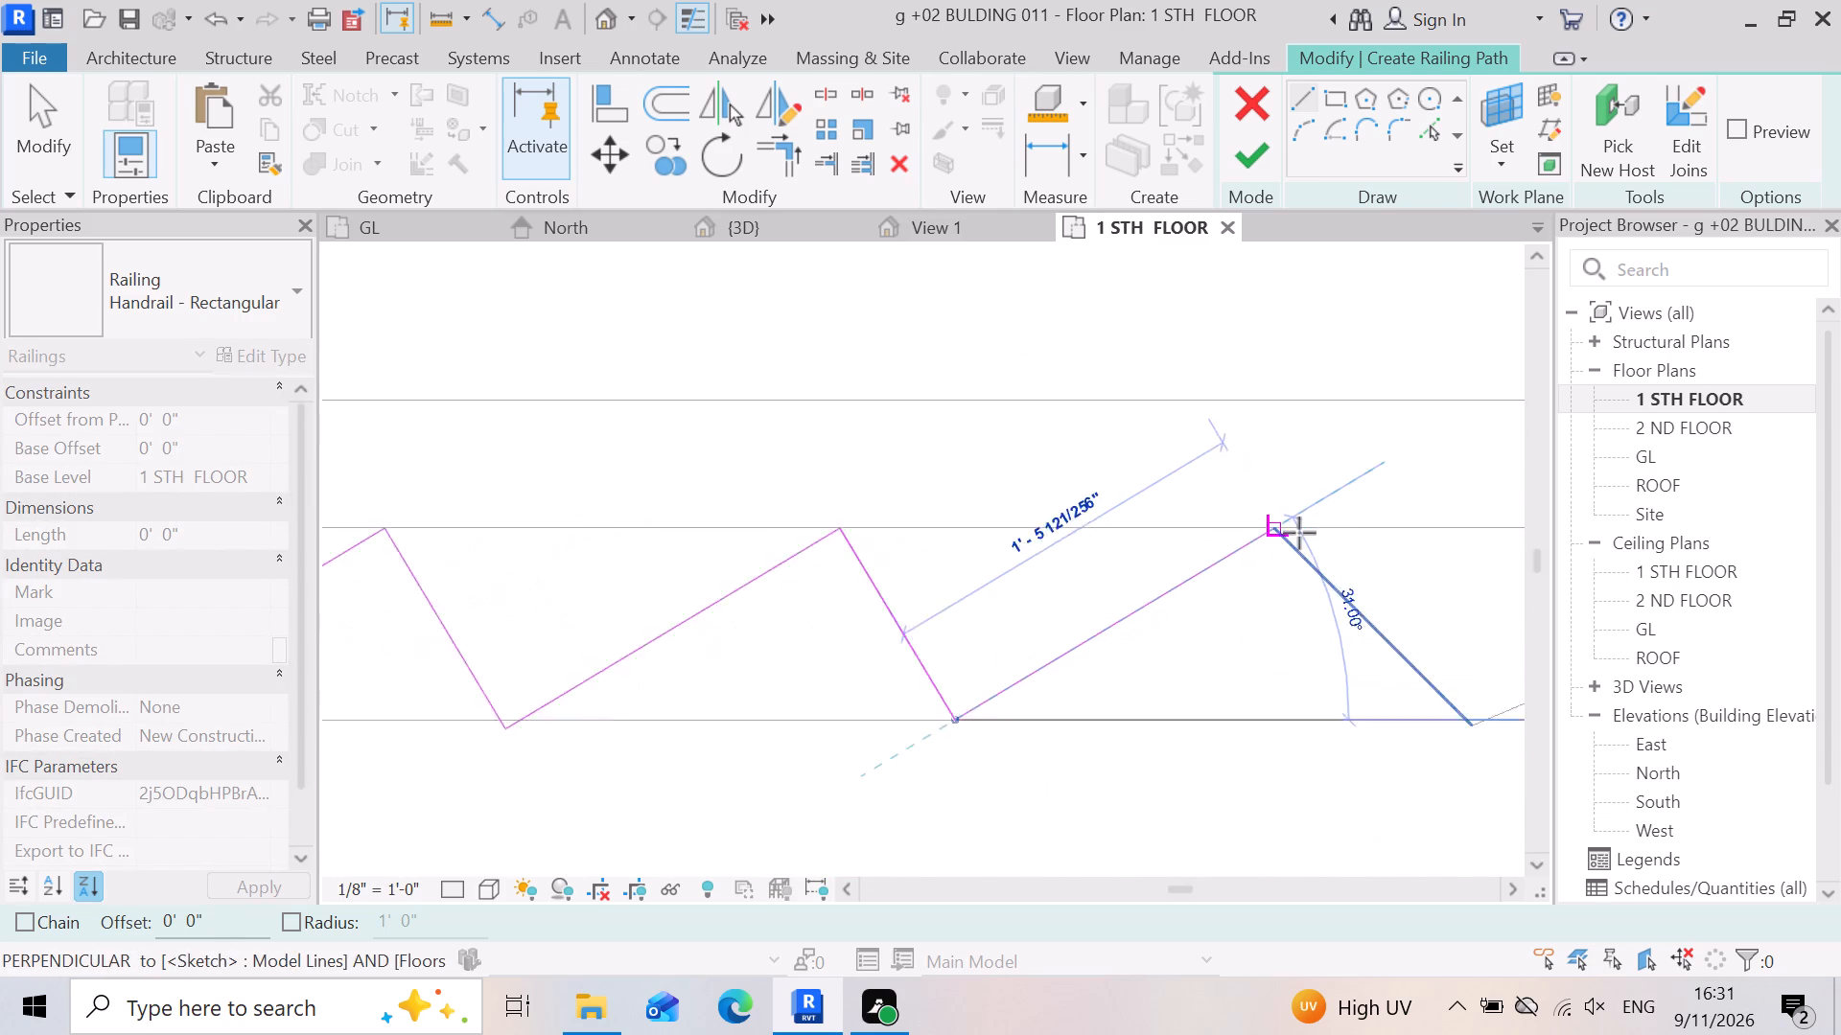
scroll(1299, 533, "up", 1)
left_click(1271, 536)
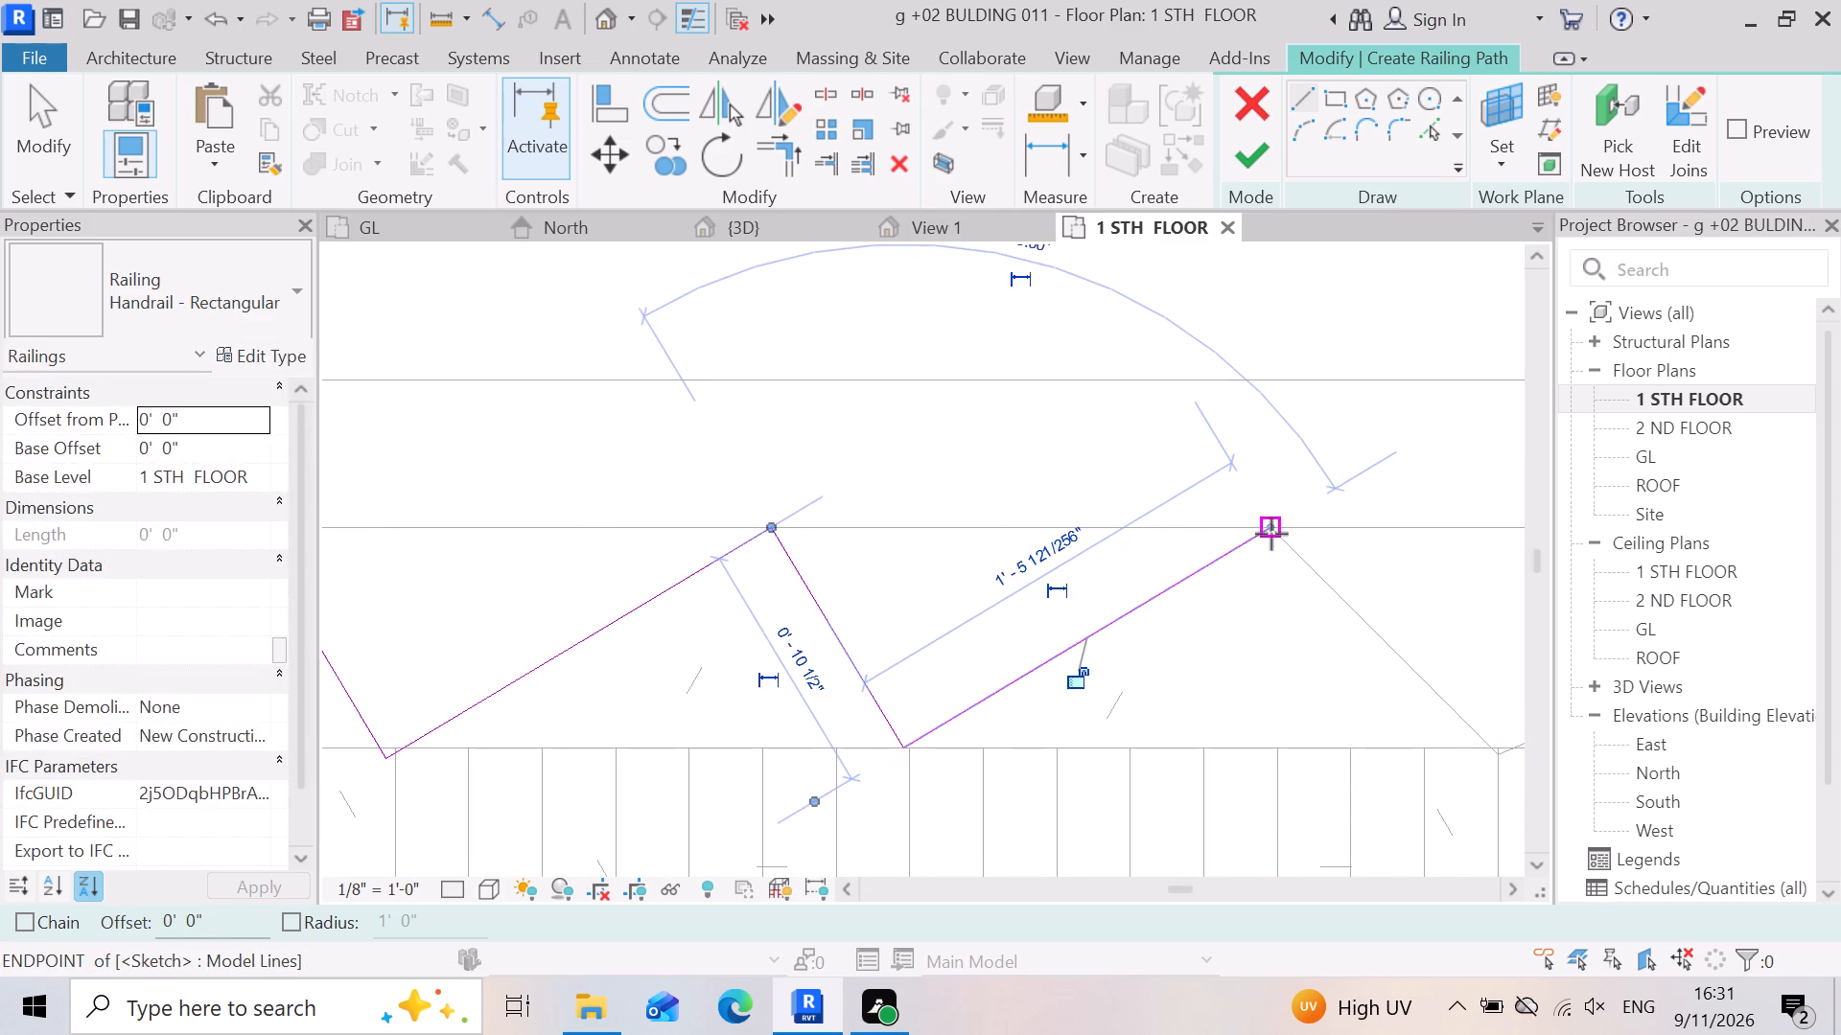
left_click(1271, 534)
scroll(1204, 642, "down", 9)
scroll(1300, 685, "up", 7)
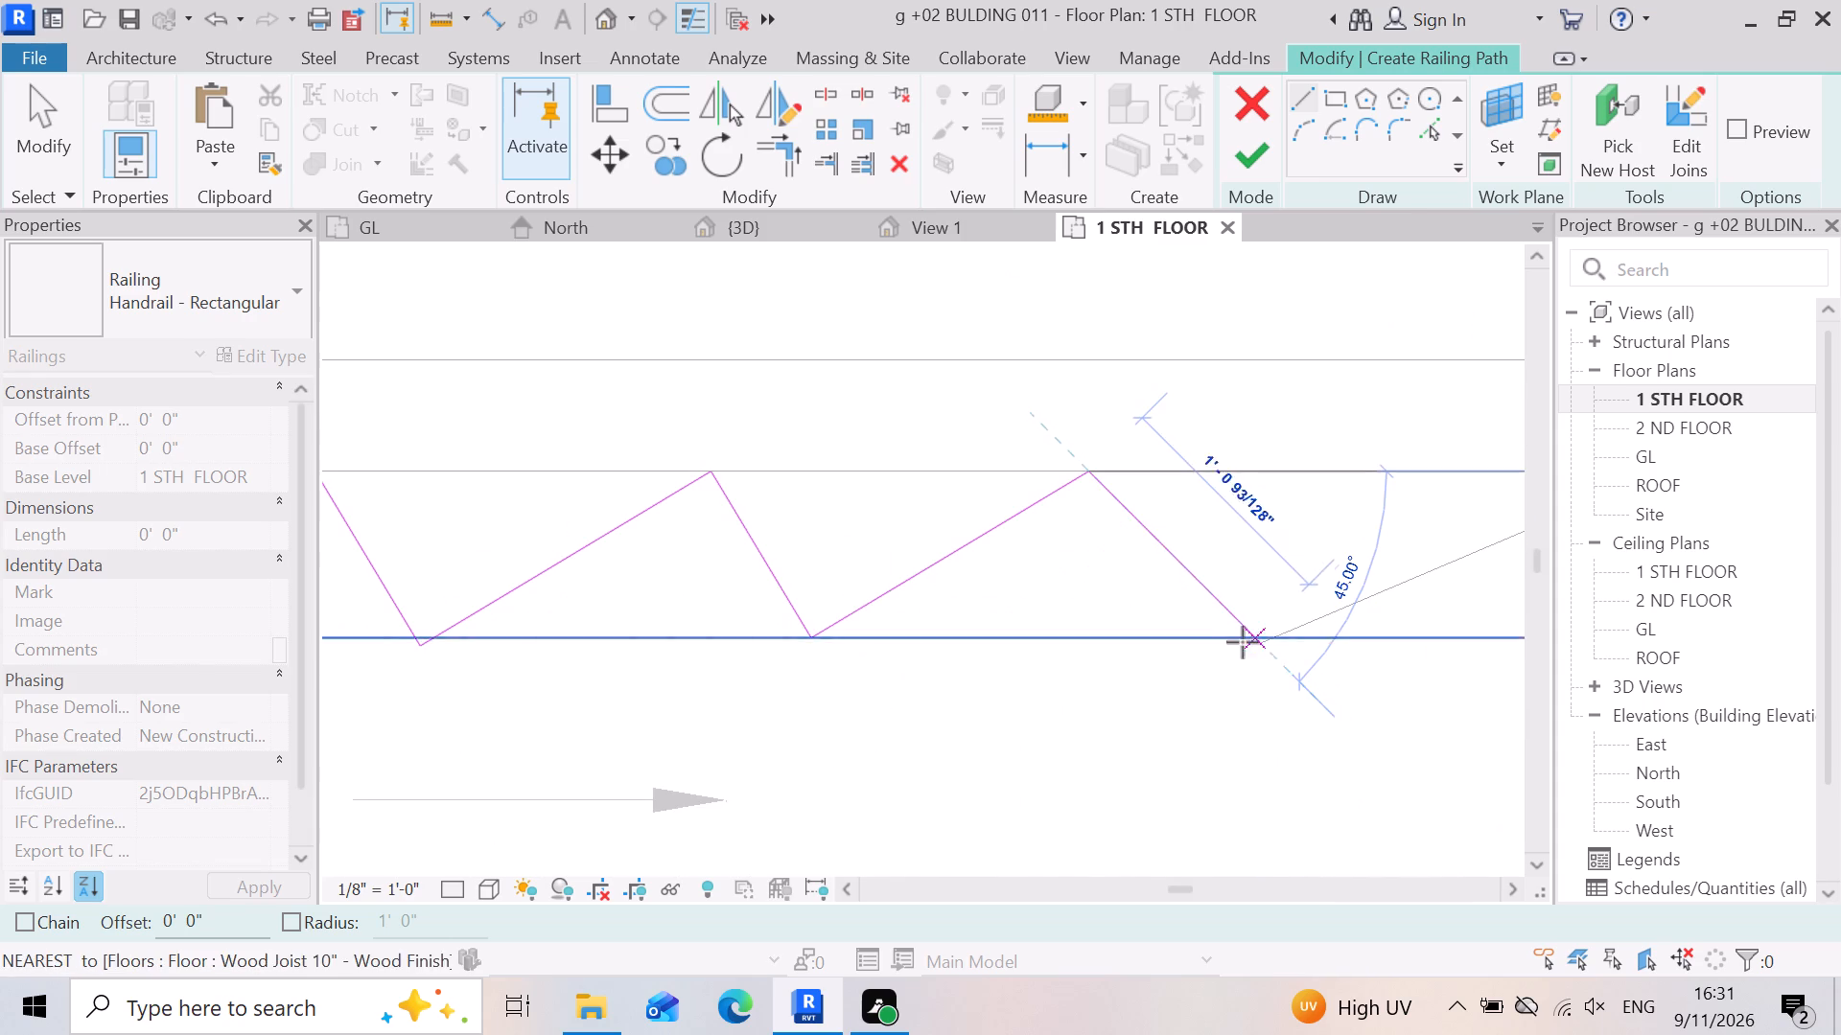
left_click(1267, 644)
Trace the eighth rear tooth with railing path lines about 2'-0" to its peak and 1'-6" down to the eighth notch.
scroll(1055, 695, "down", 4)
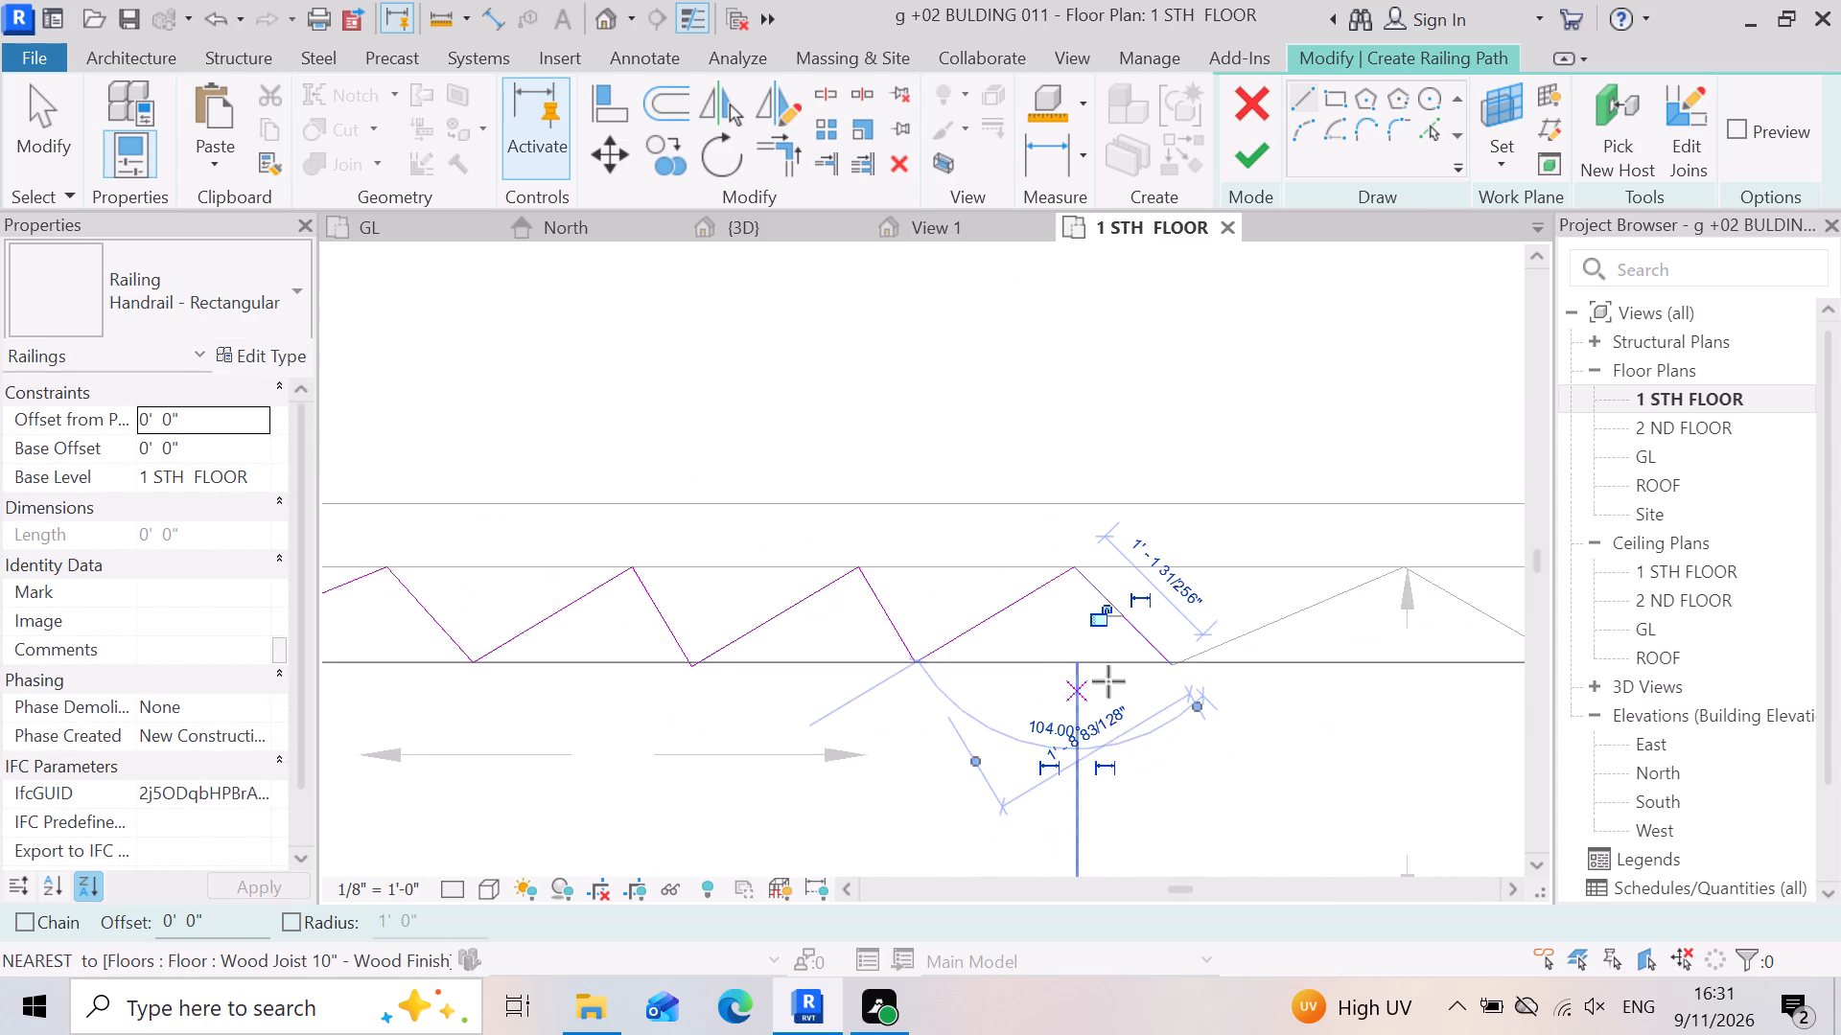
scroll(1202, 690, "up", 6)
left_click(1107, 633)
scroll(1052, 649, "down", 4)
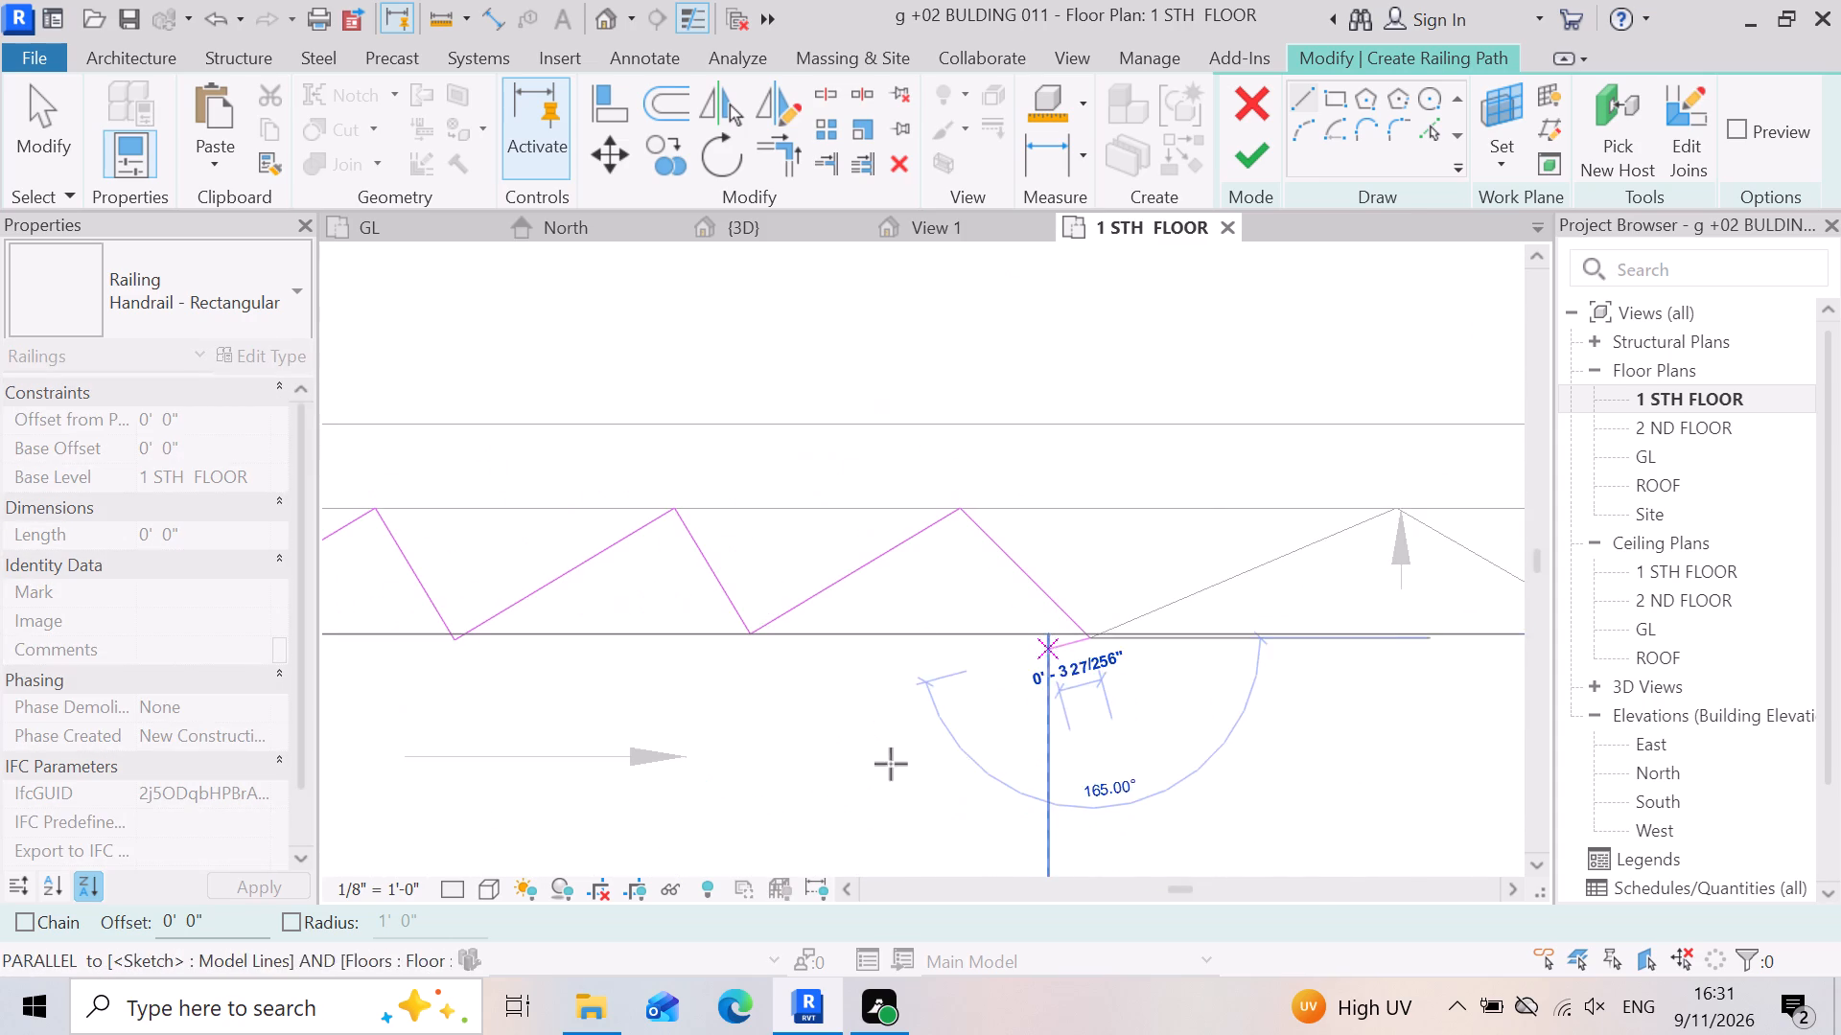
scroll(1418, 516, "up", 9)
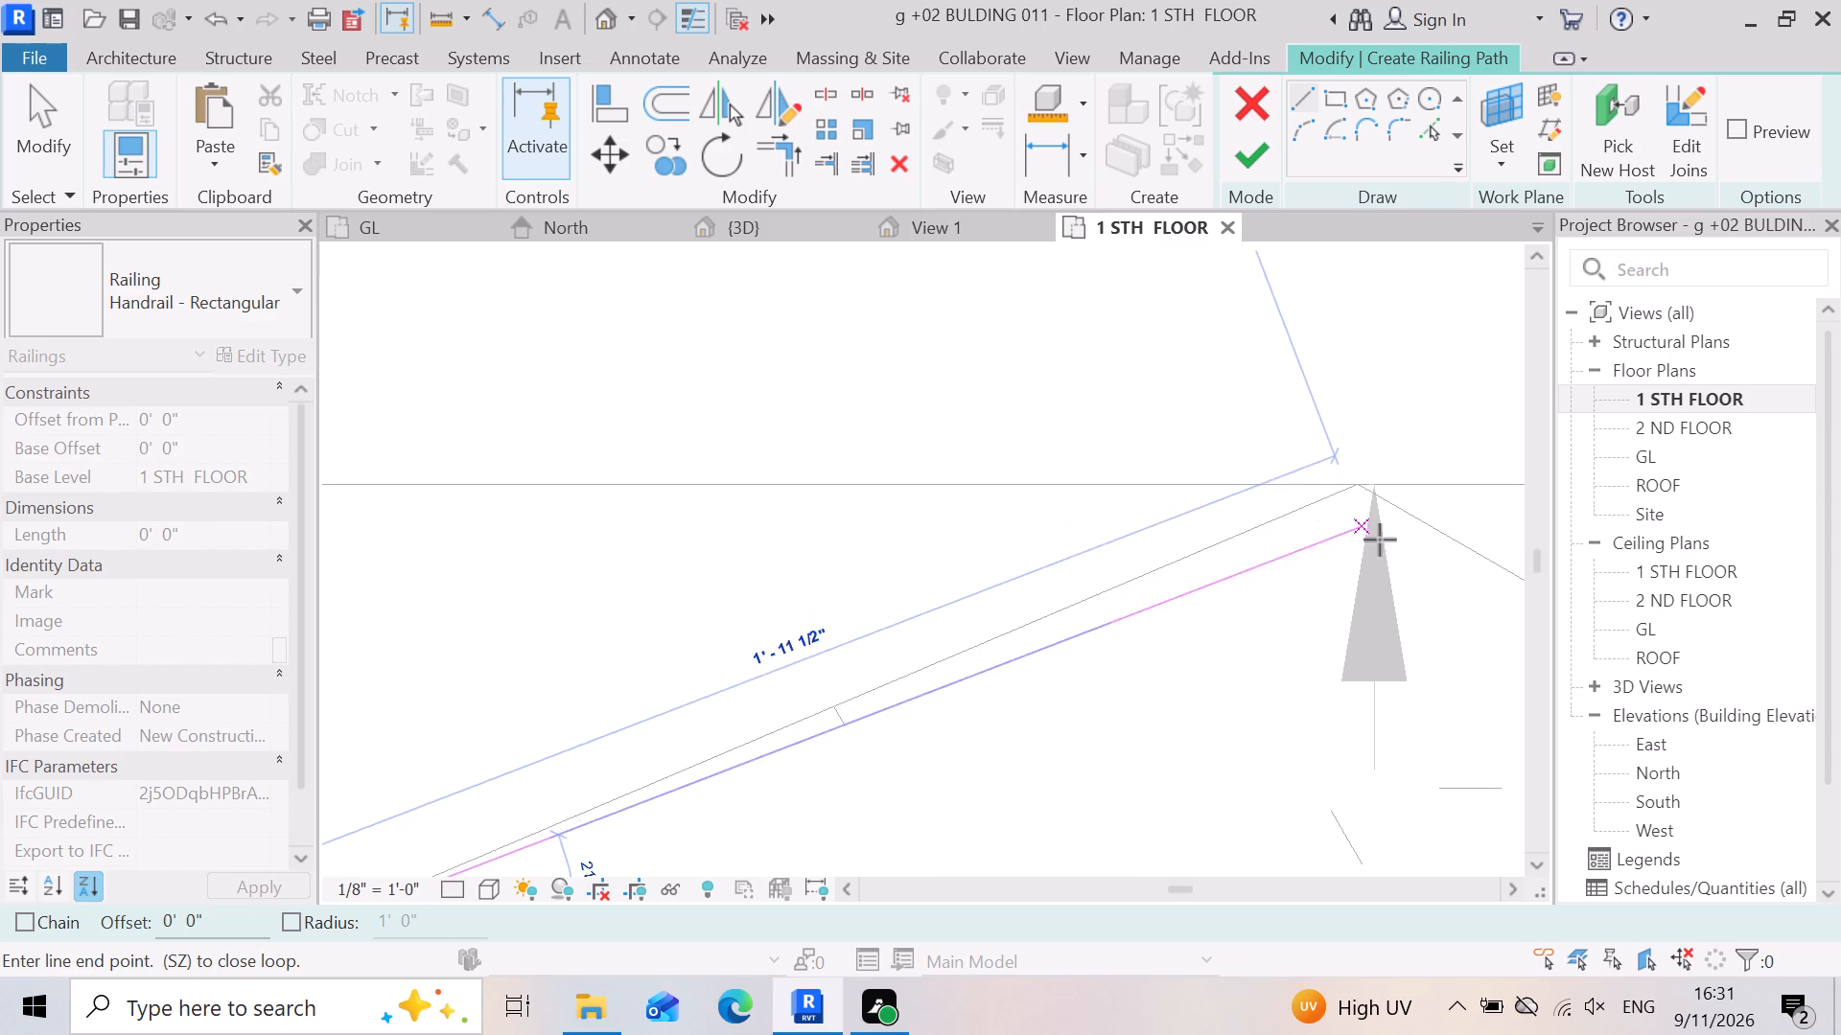
left_click(1354, 493)
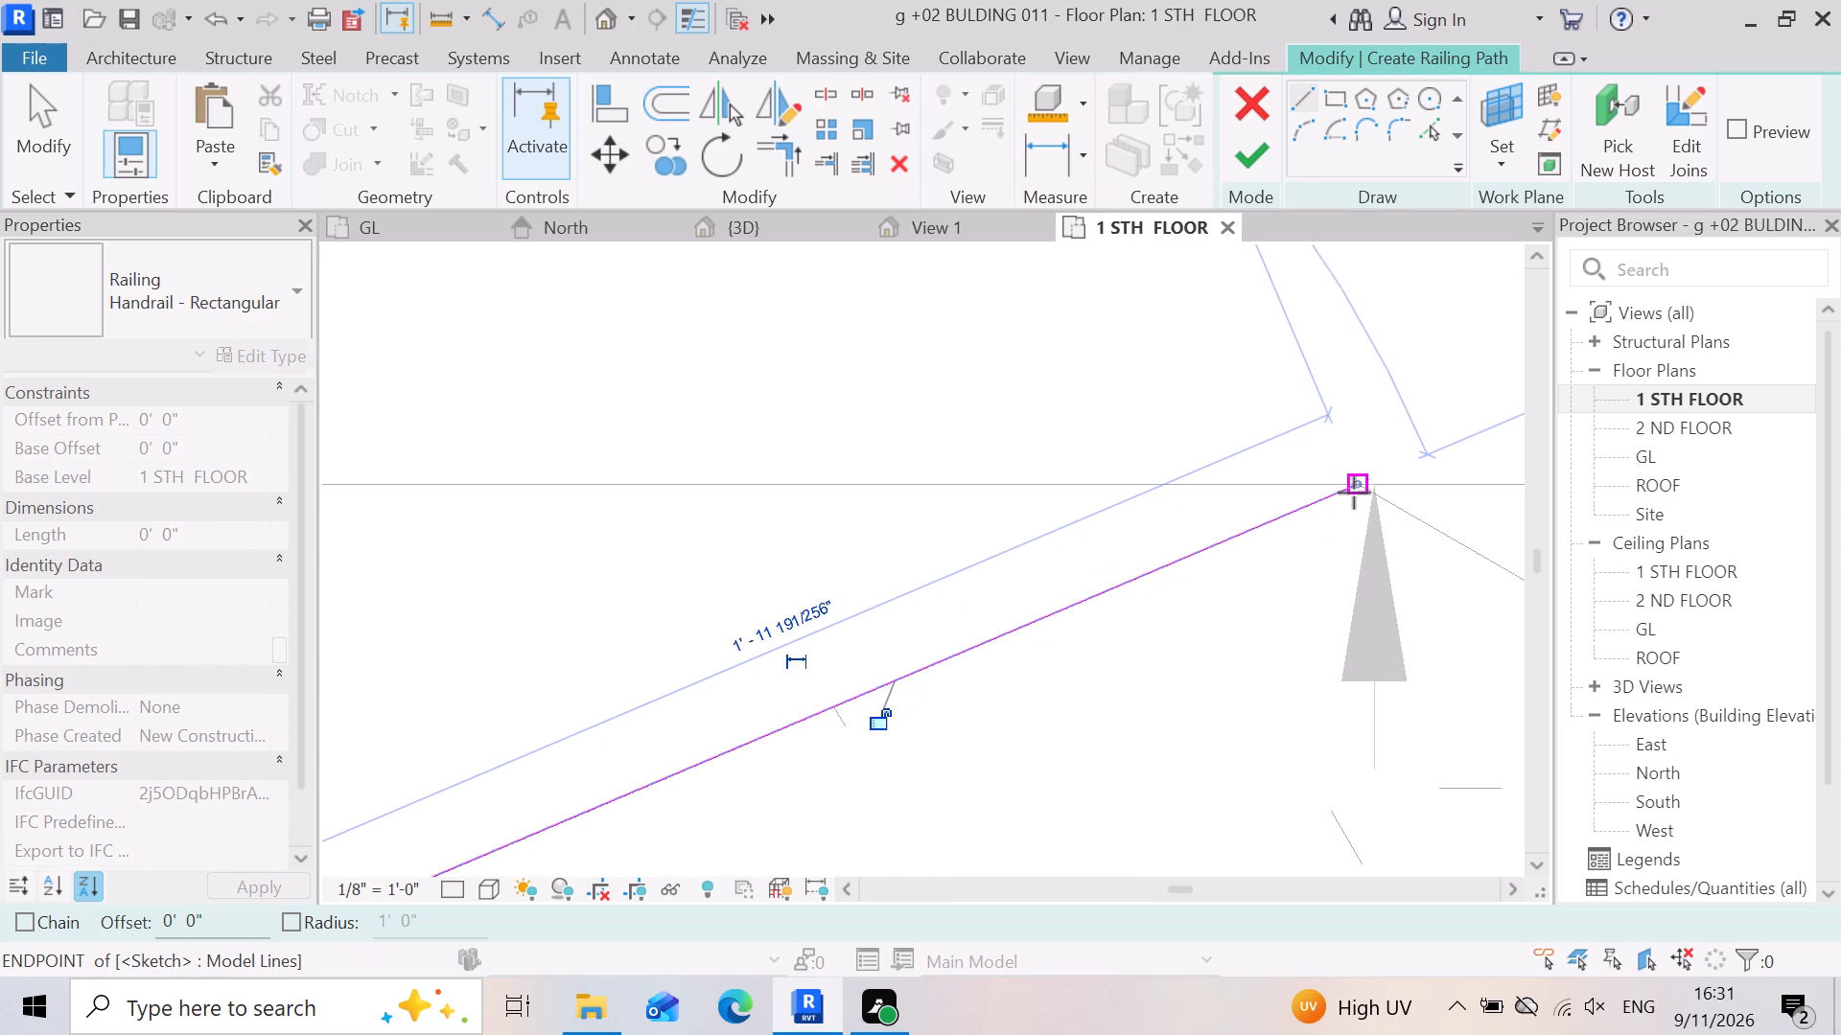
left_click(1354, 493)
scroll(835, 484, "down", 9)
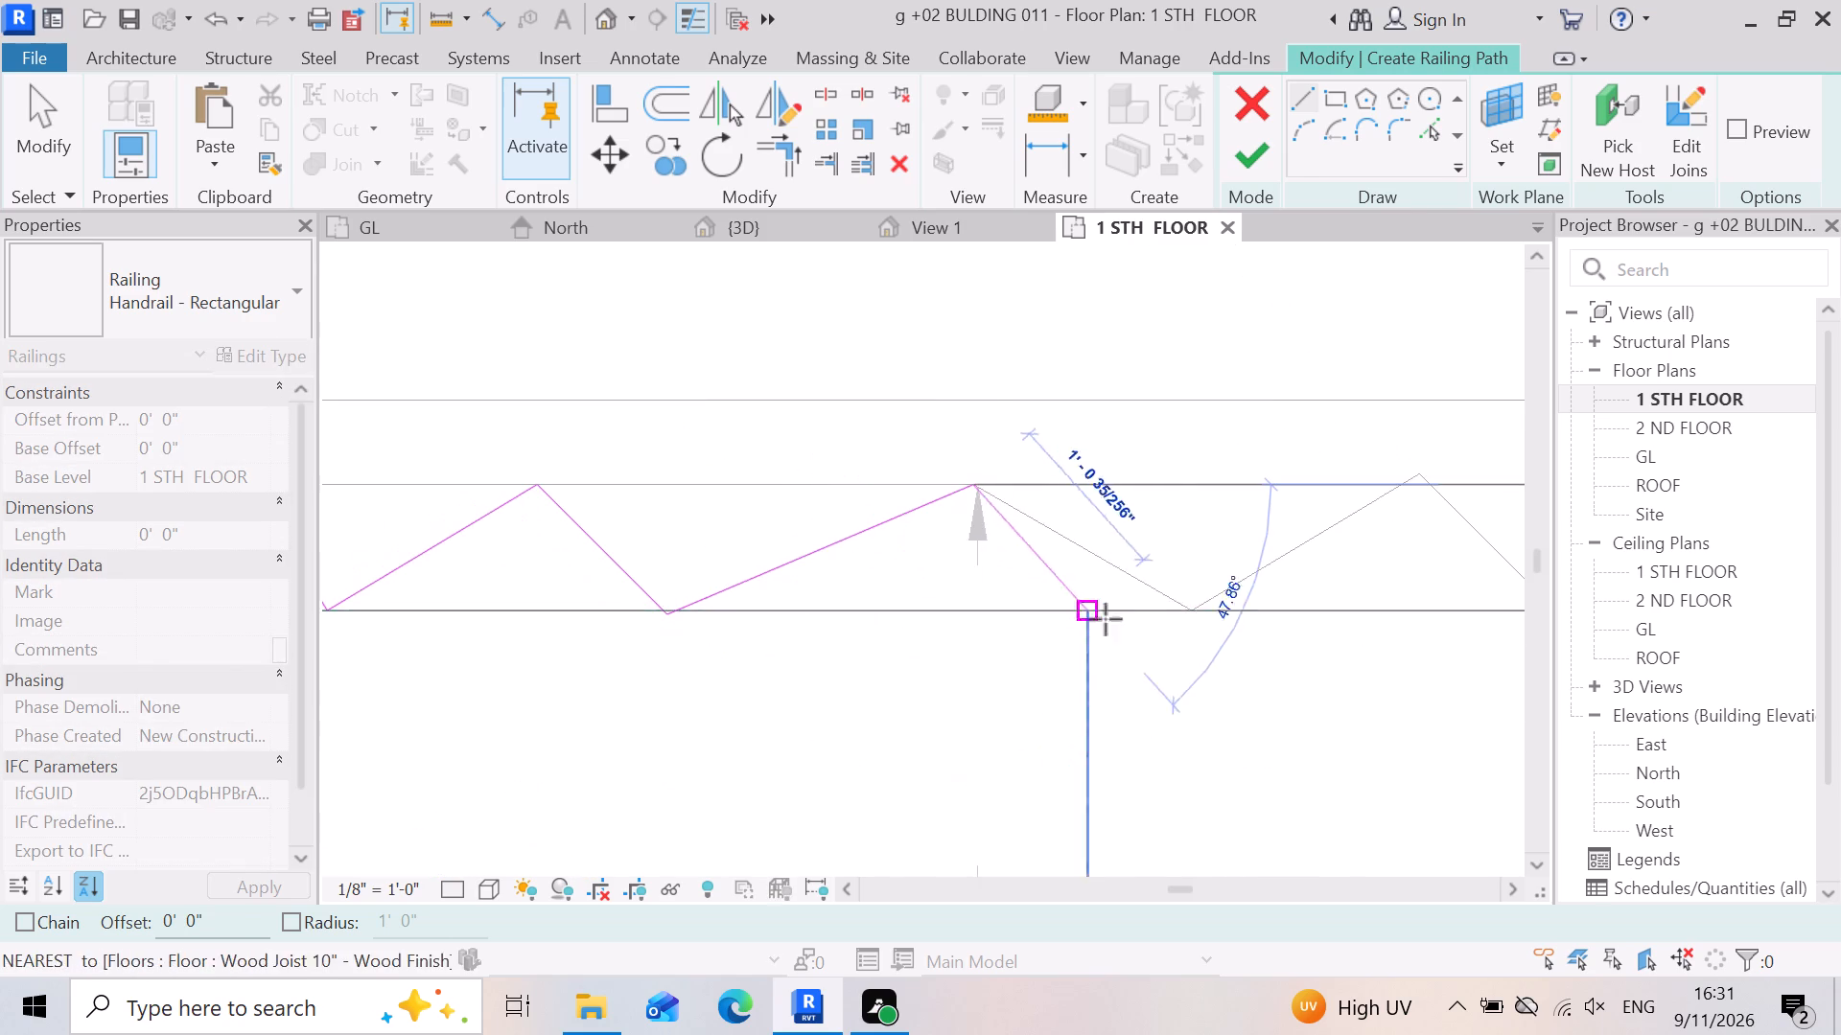
scroll(1147, 527, "up", 4)
scroll(1274, 665, "up", 6)
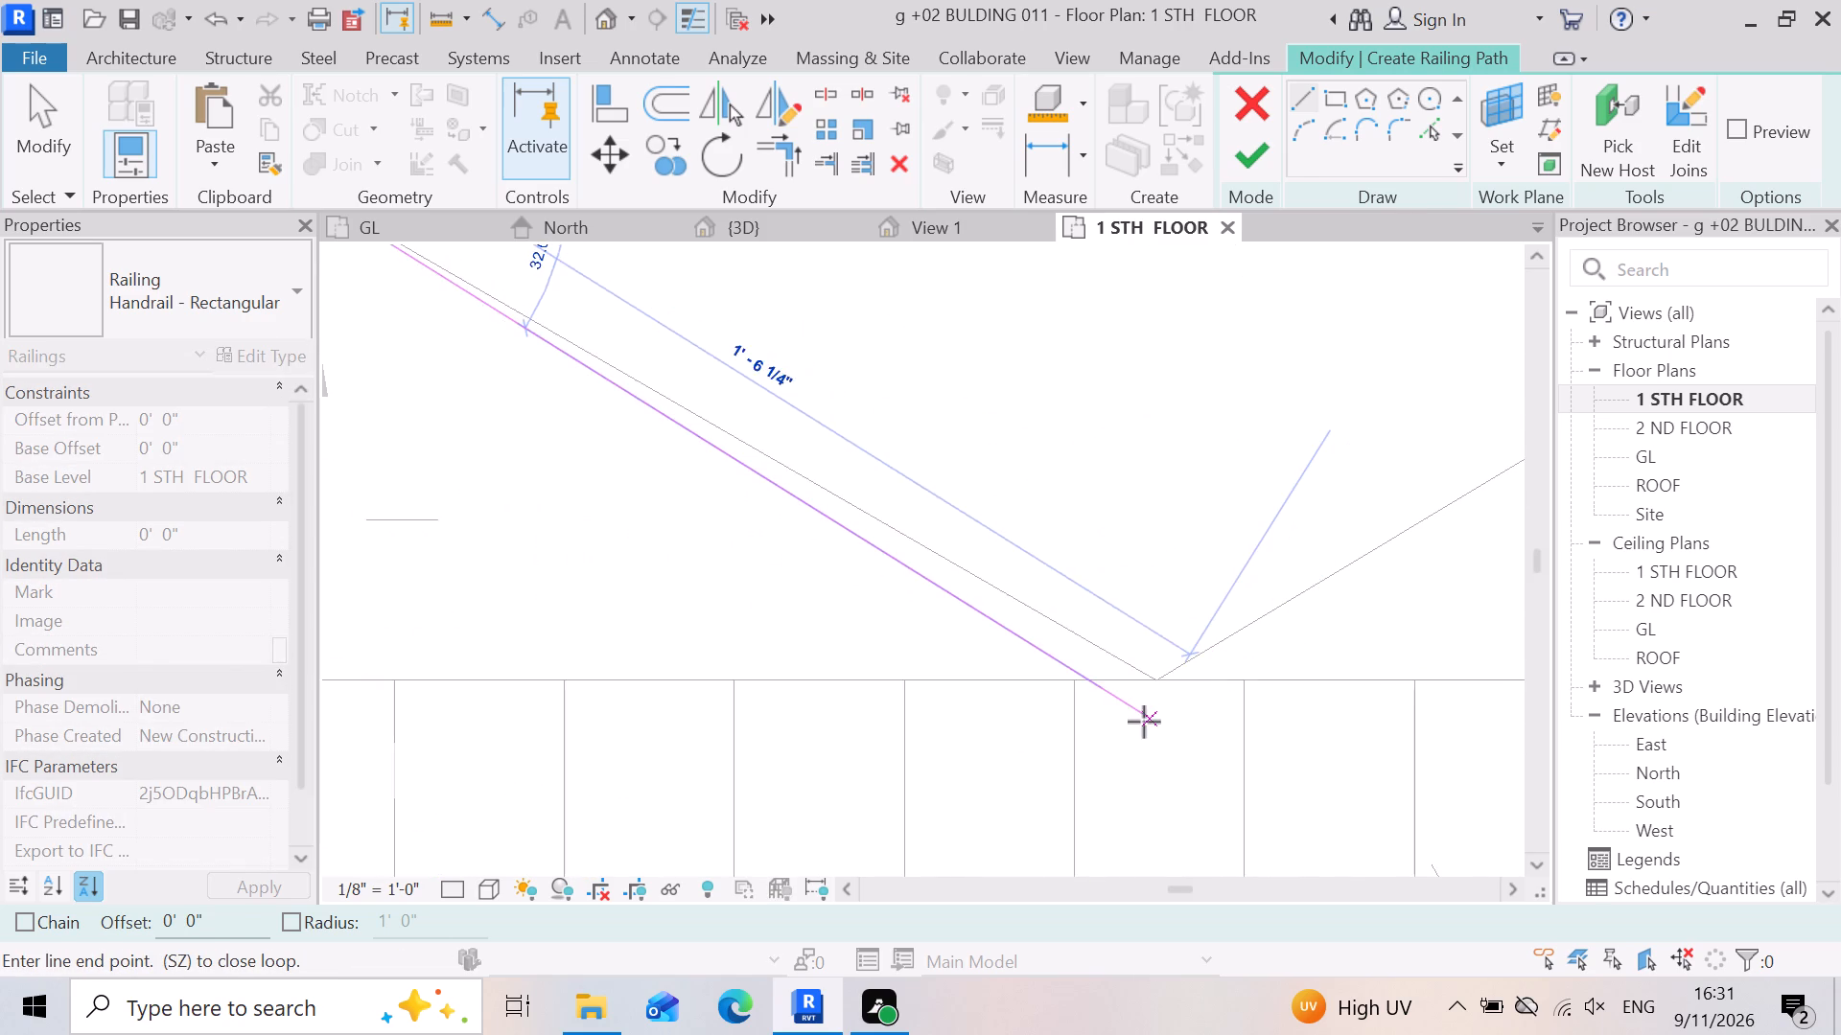
scroll(1144, 722, "up", 4)
left_click(1170, 649)
Trace the ninth rear tooth with railing path lines up to its peak and about 1'-2" down to the ninth notch.
left_click(1163, 655)
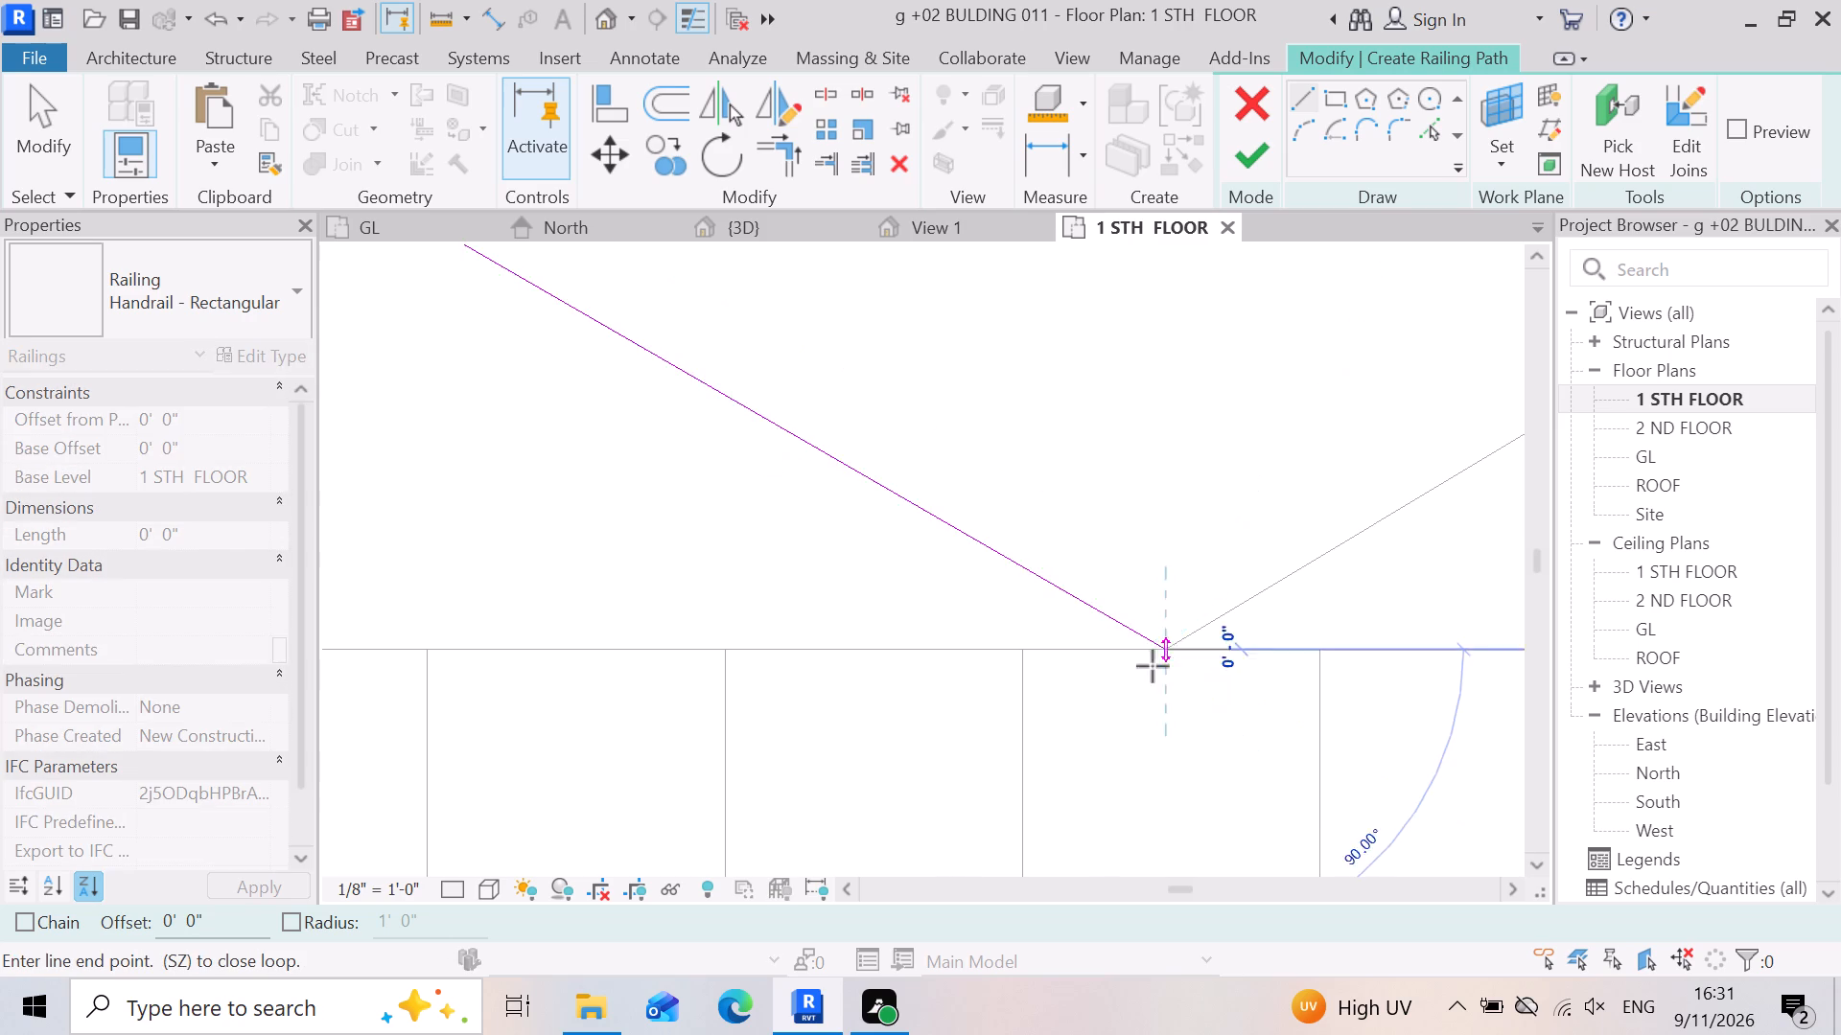
scroll(1103, 695, "down", 18)
scroll(1071, 680, "down", 8)
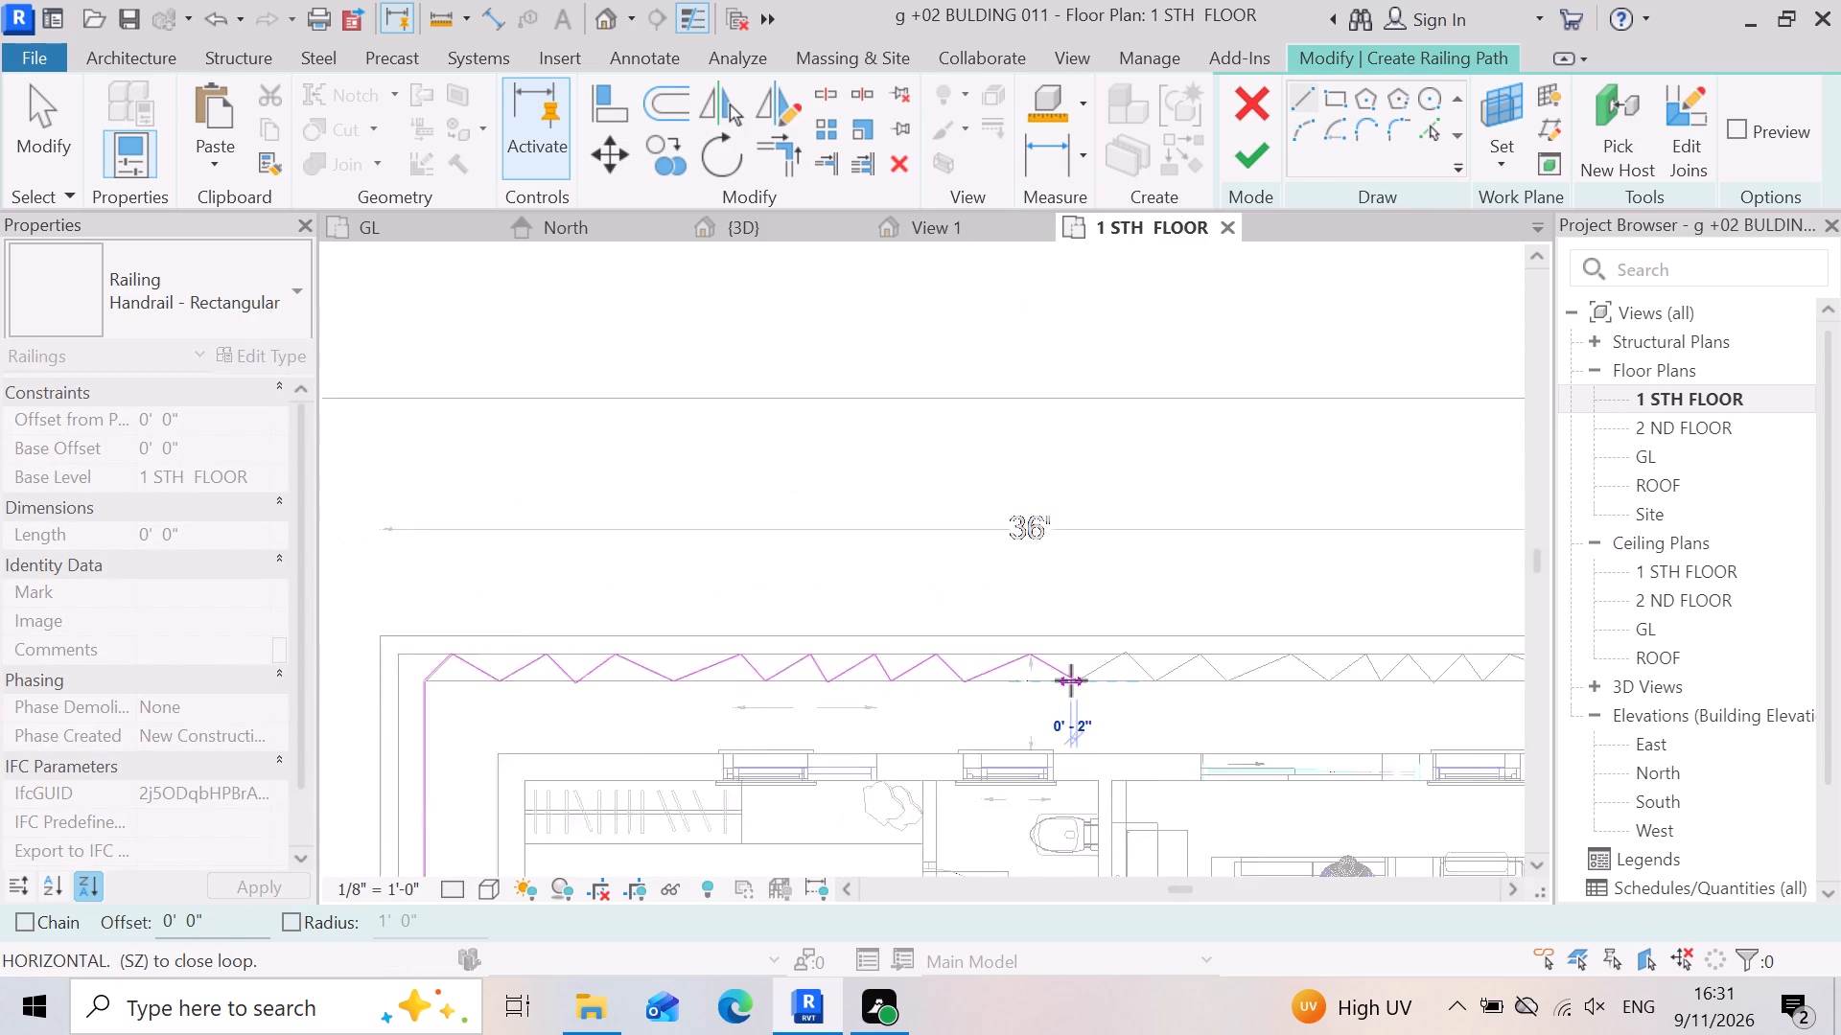
scroll(1071, 680, "down", 1)
scroll(1107, 672, "up", 15)
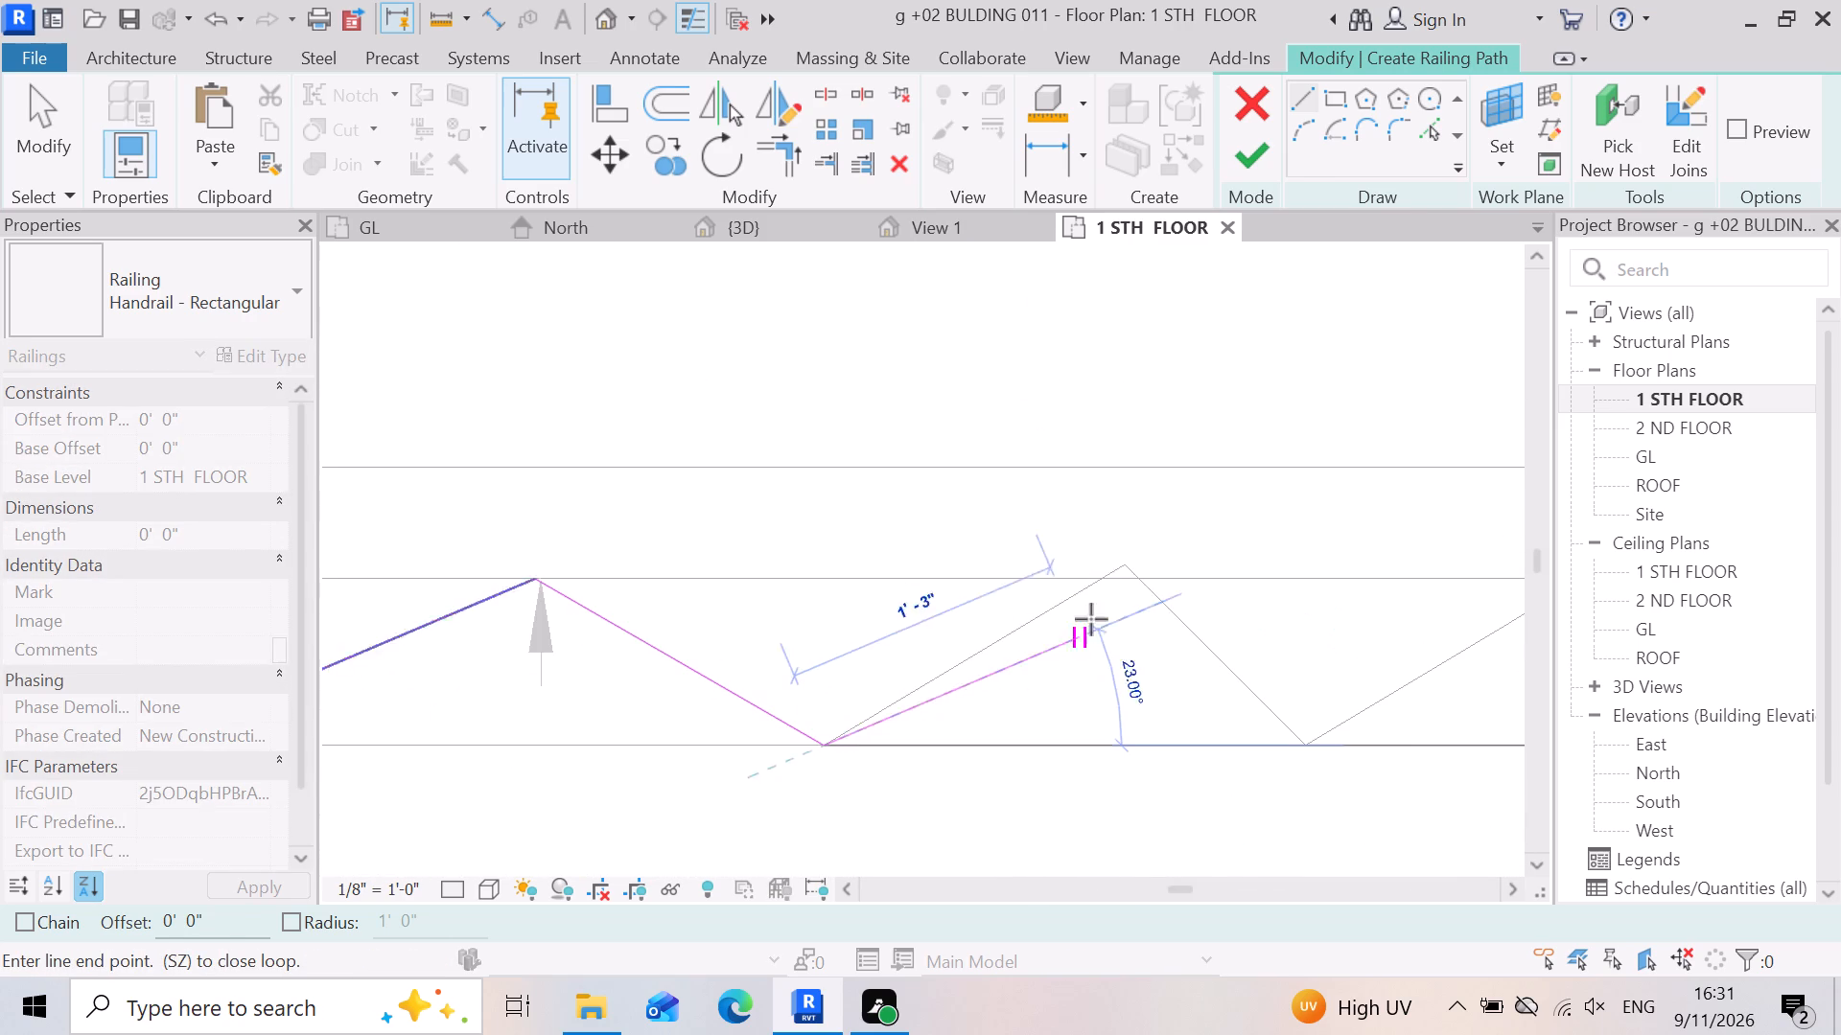
left_click(1126, 563)
left_click(1126, 563)
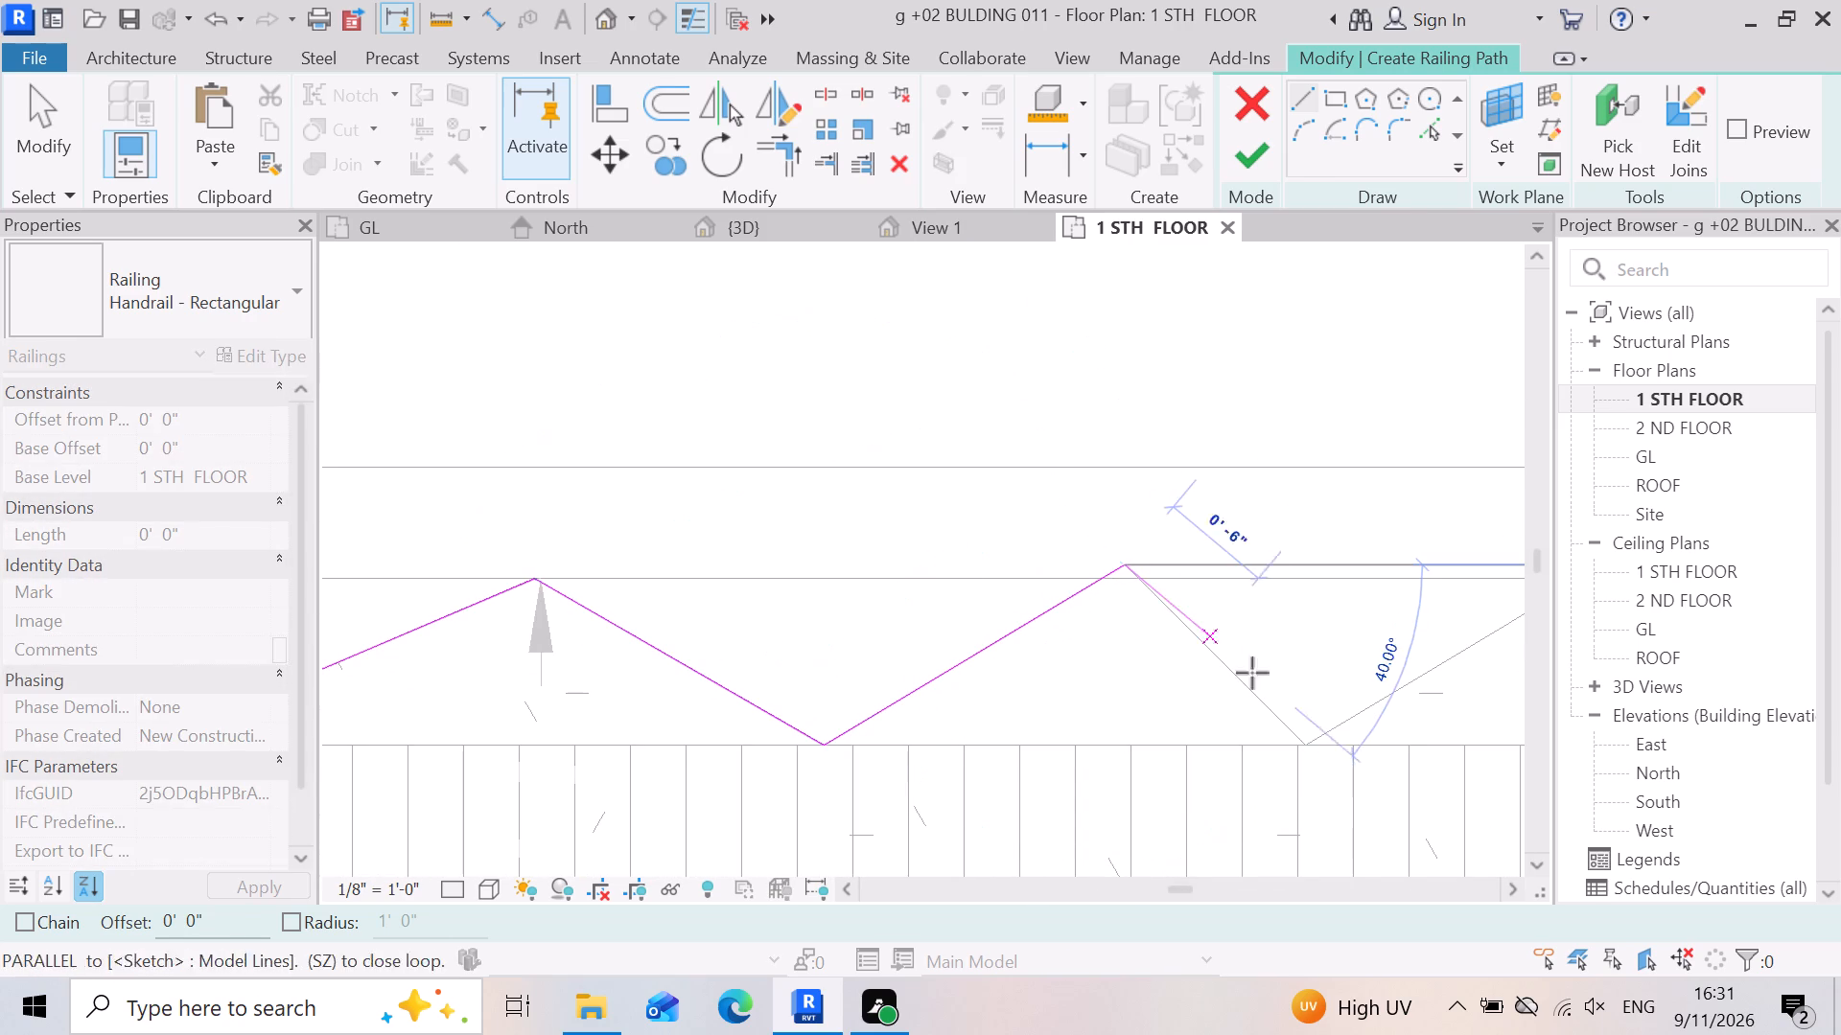
left_click(1305, 744)
Trace the tenth rear tooth with railing path lines about 1'-5" to its peak and down to the tenth notch.
scroll(1225, 758, "down", 5)
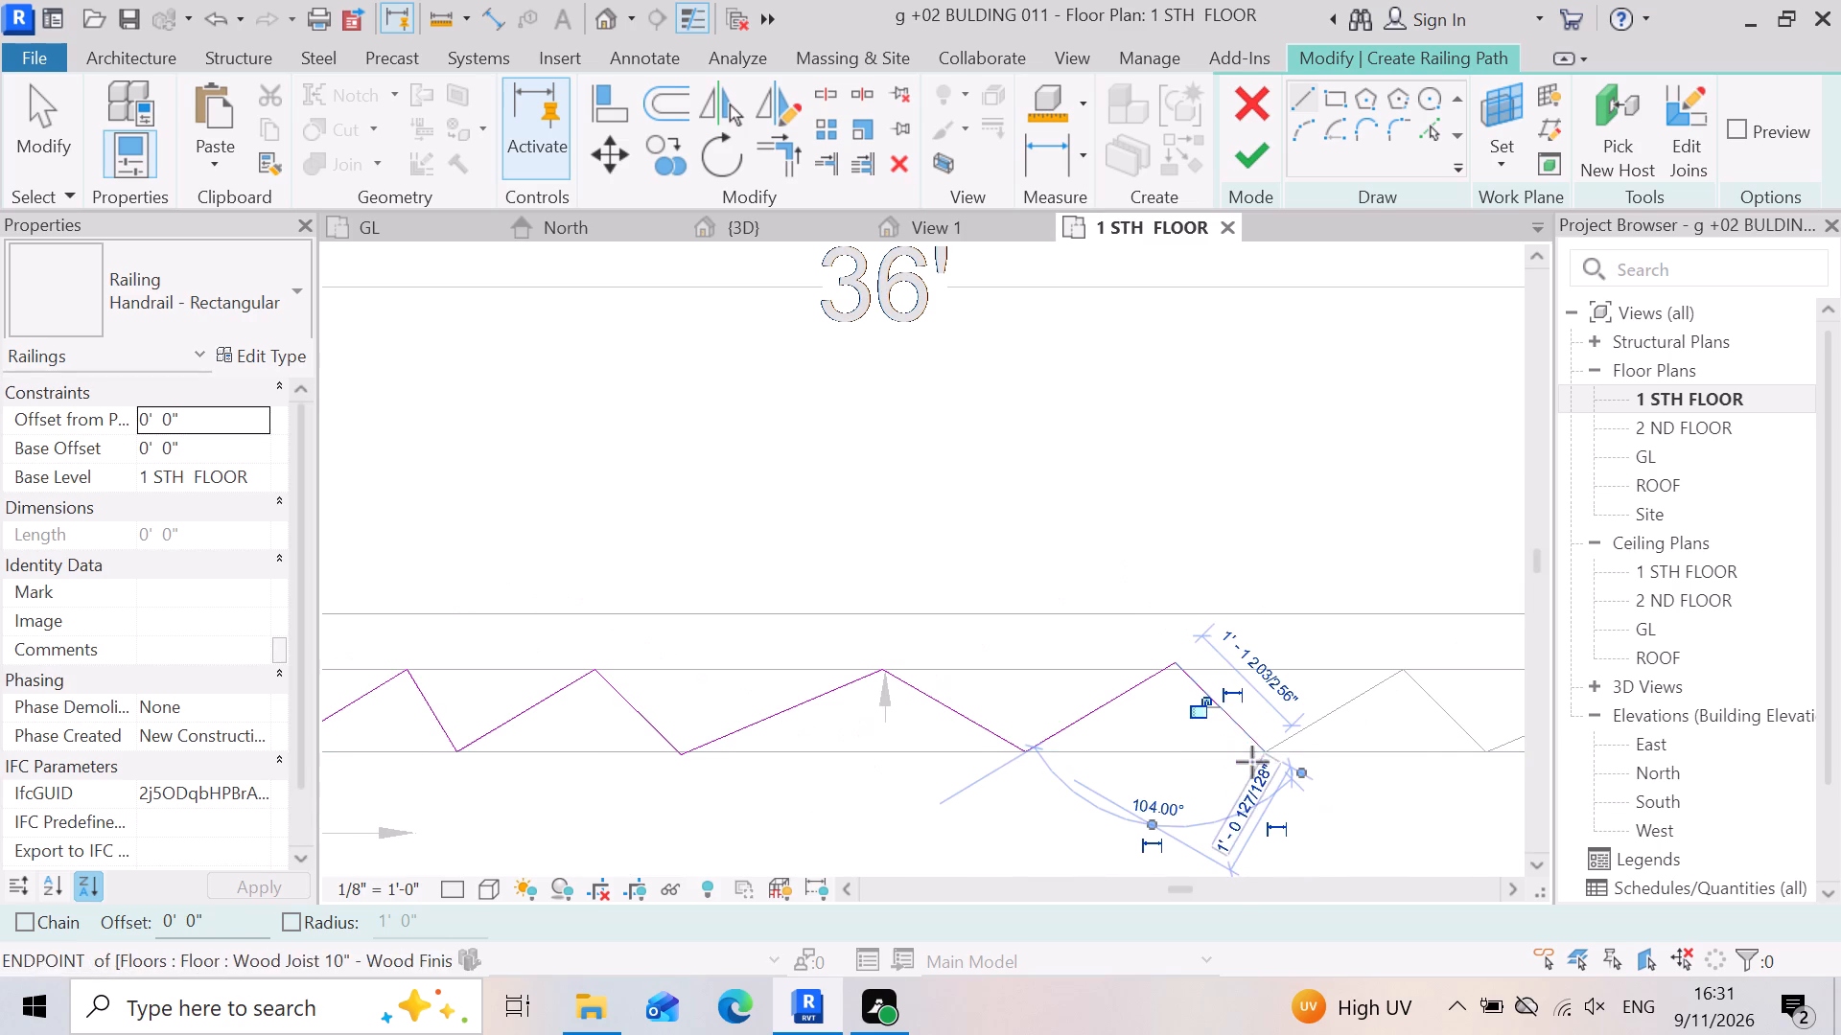
left_click(1255, 747)
scroll(1394, 681, "up", 6)
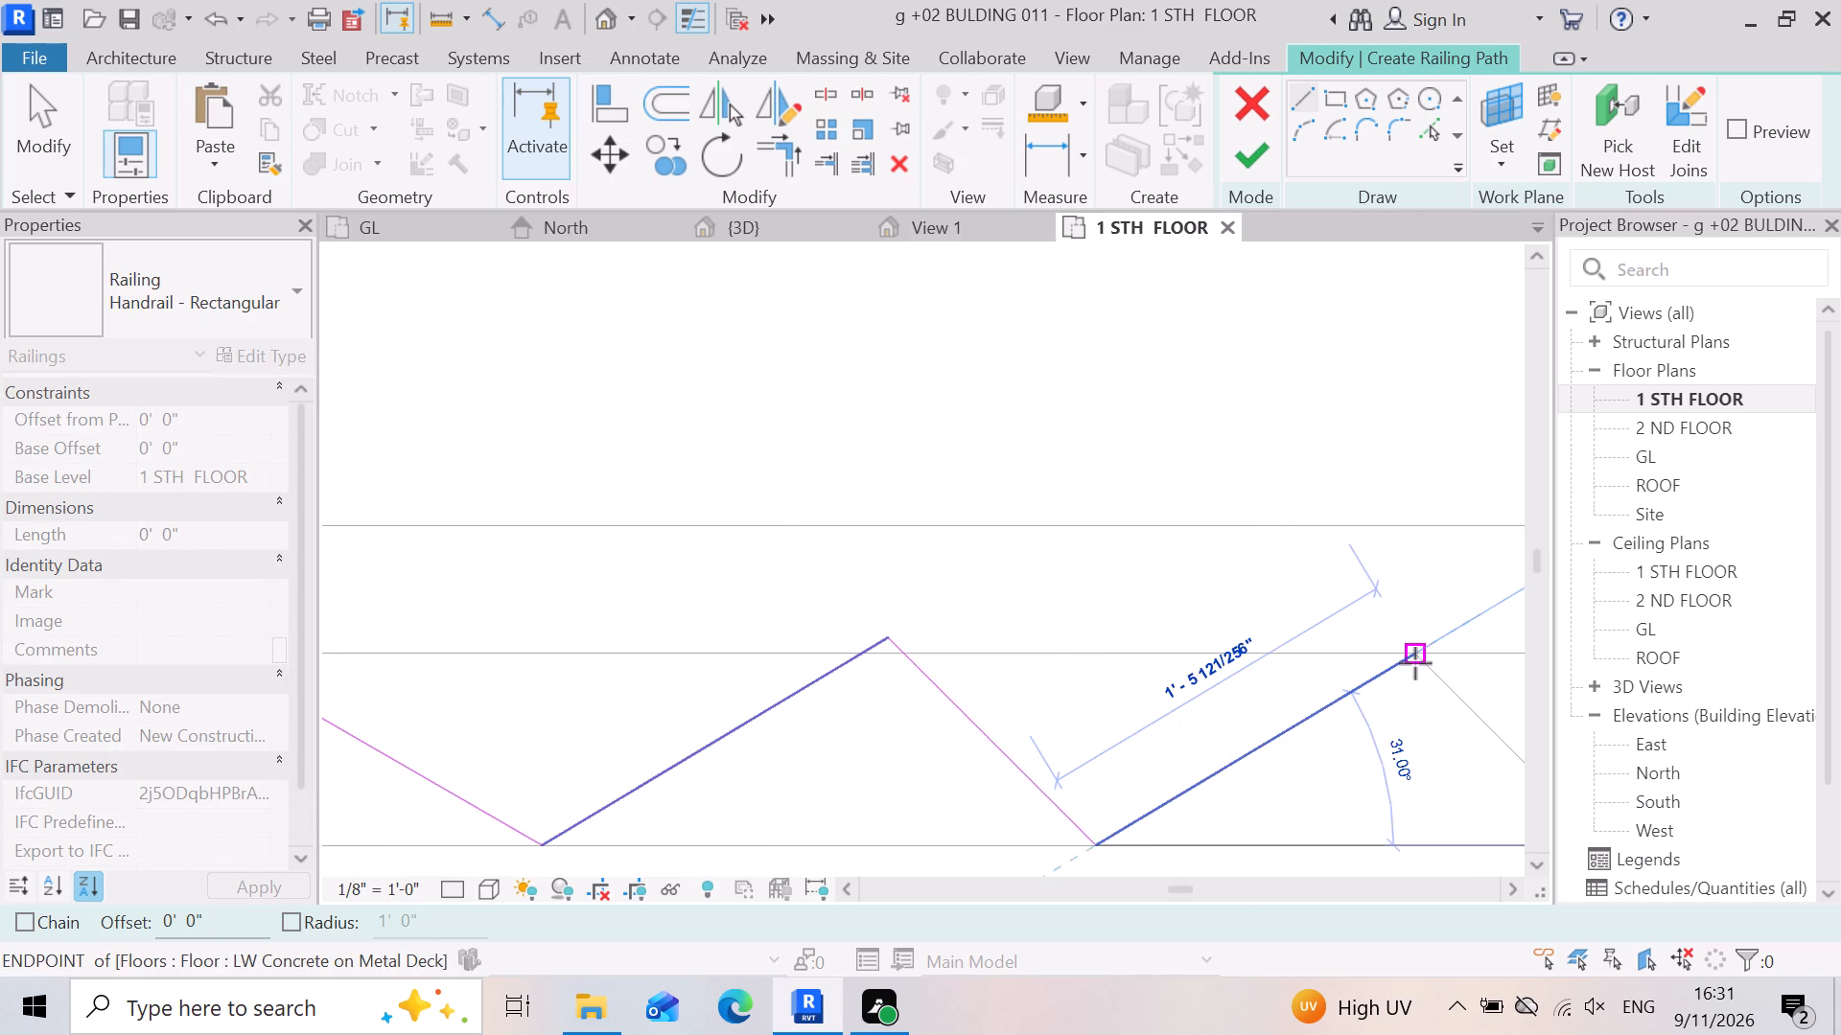
left_click(1415, 663)
left_click(1409, 653)
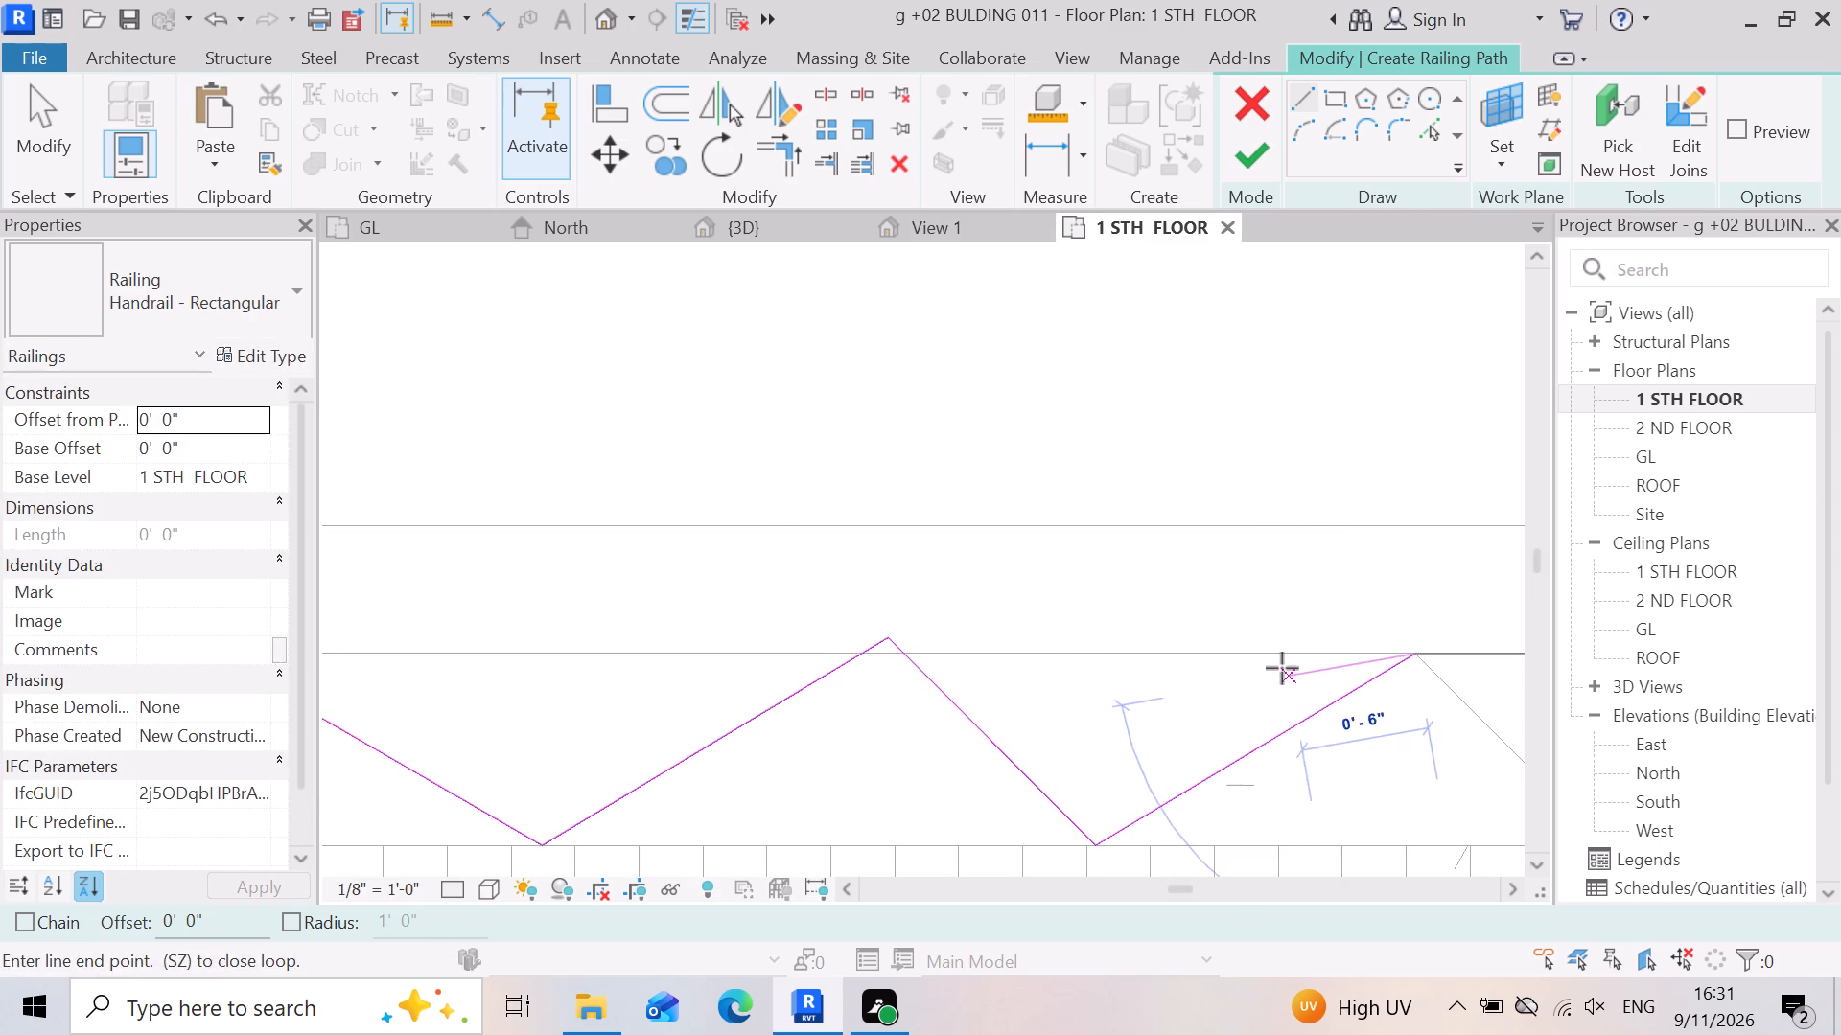
scroll(1282, 668, "down", 9)
scroll(1468, 819, "up", 7)
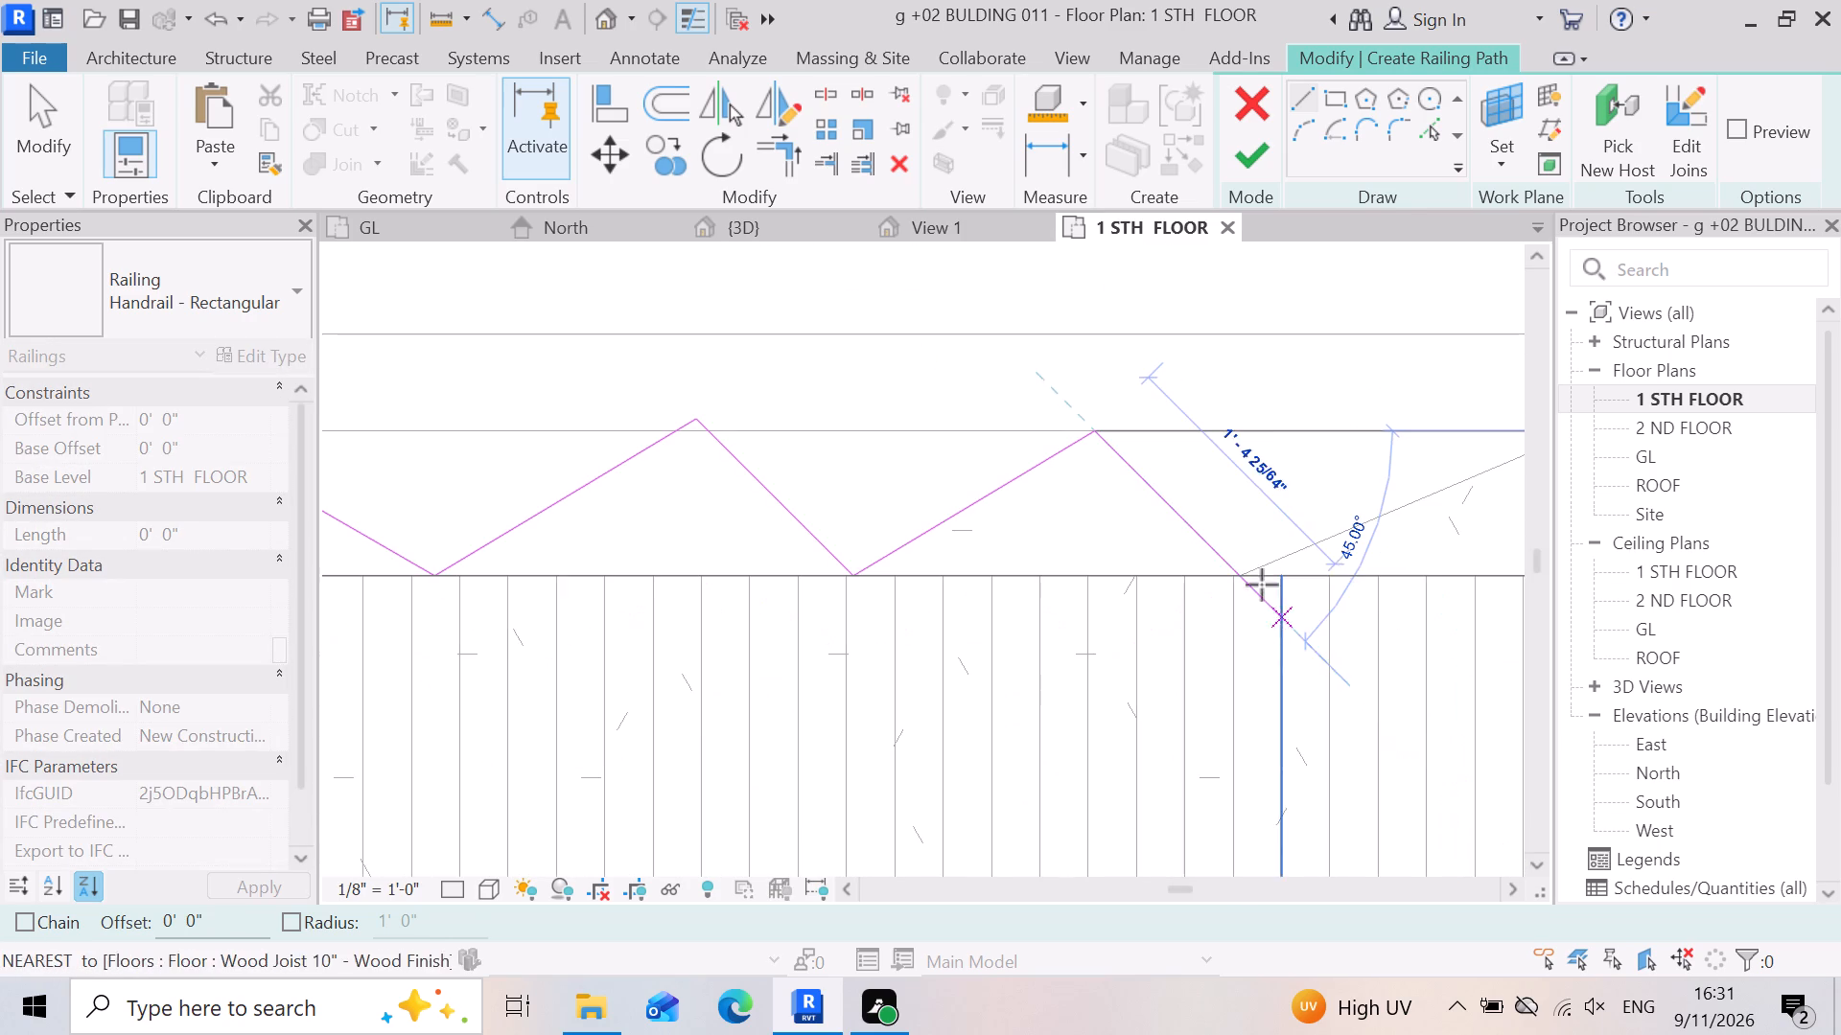
left_click(1238, 581)
Trace the eleventh rear tooth with railing path lines about 1'-11" to its peak and down to the eleventh notch.
left_click(1238, 581)
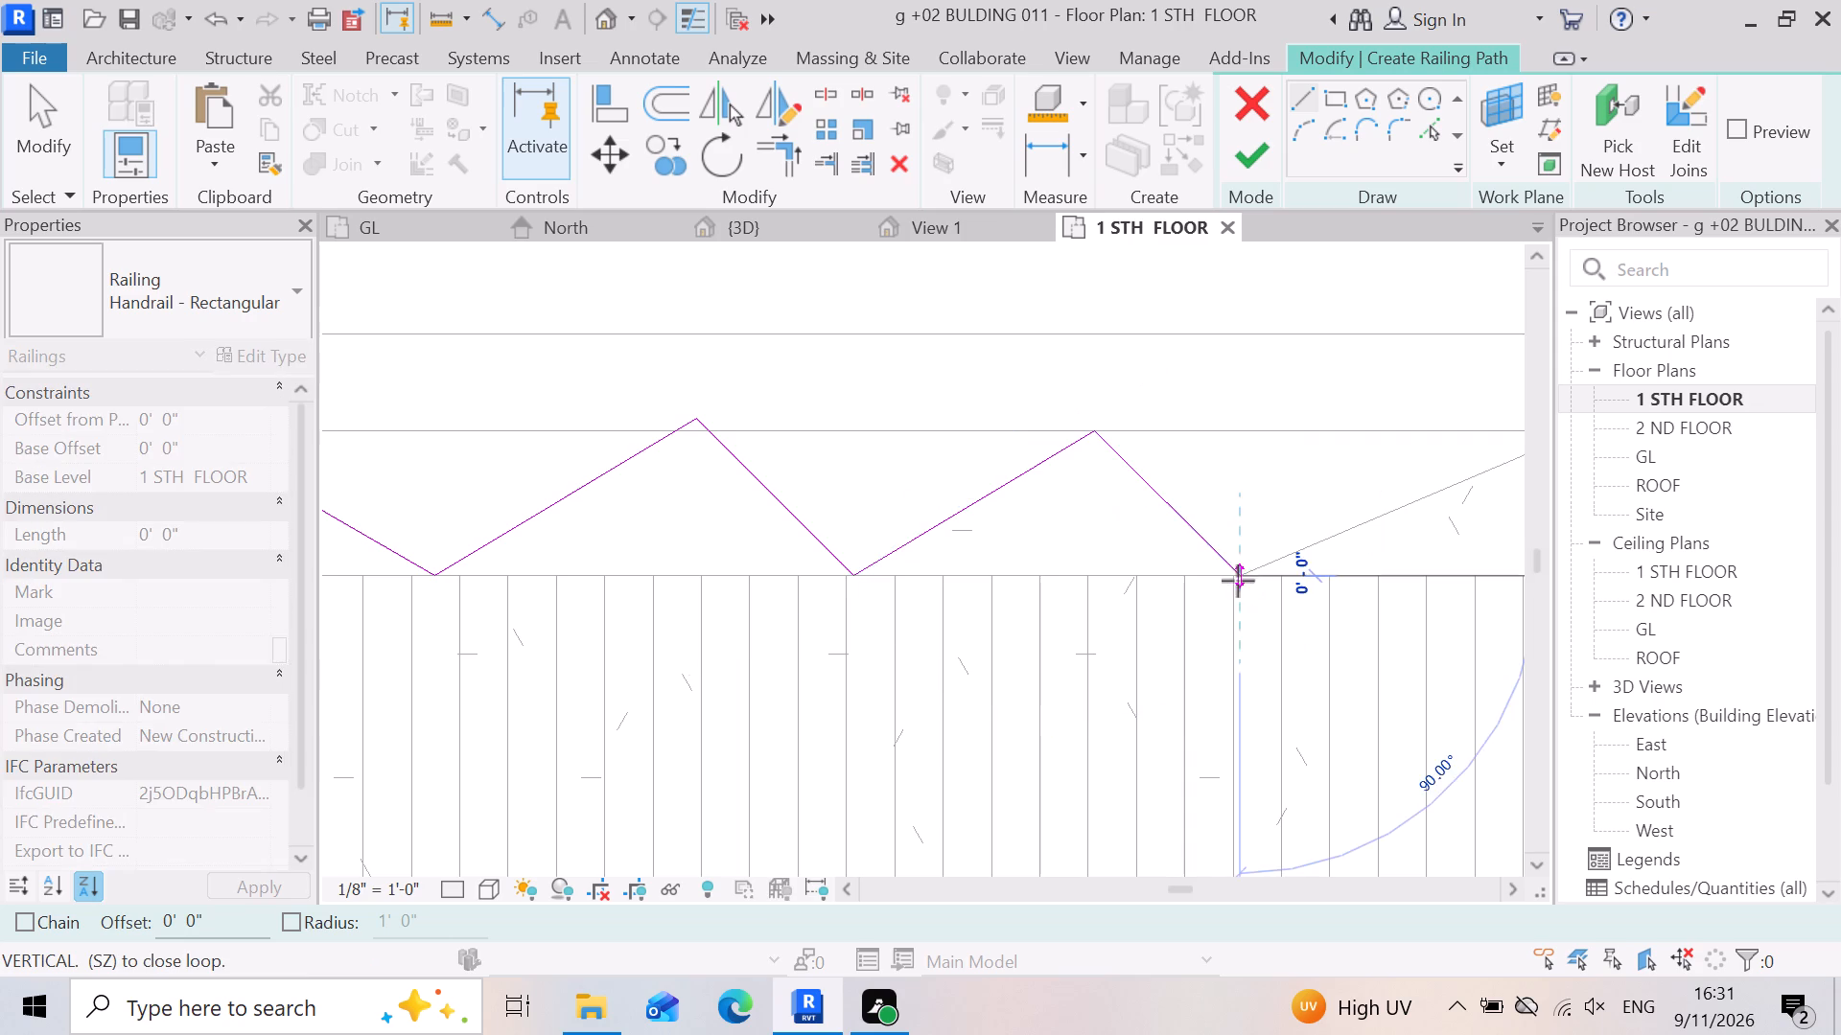
scroll(1209, 601, "down", 4)
scroll(1465, 481, "up", 9)
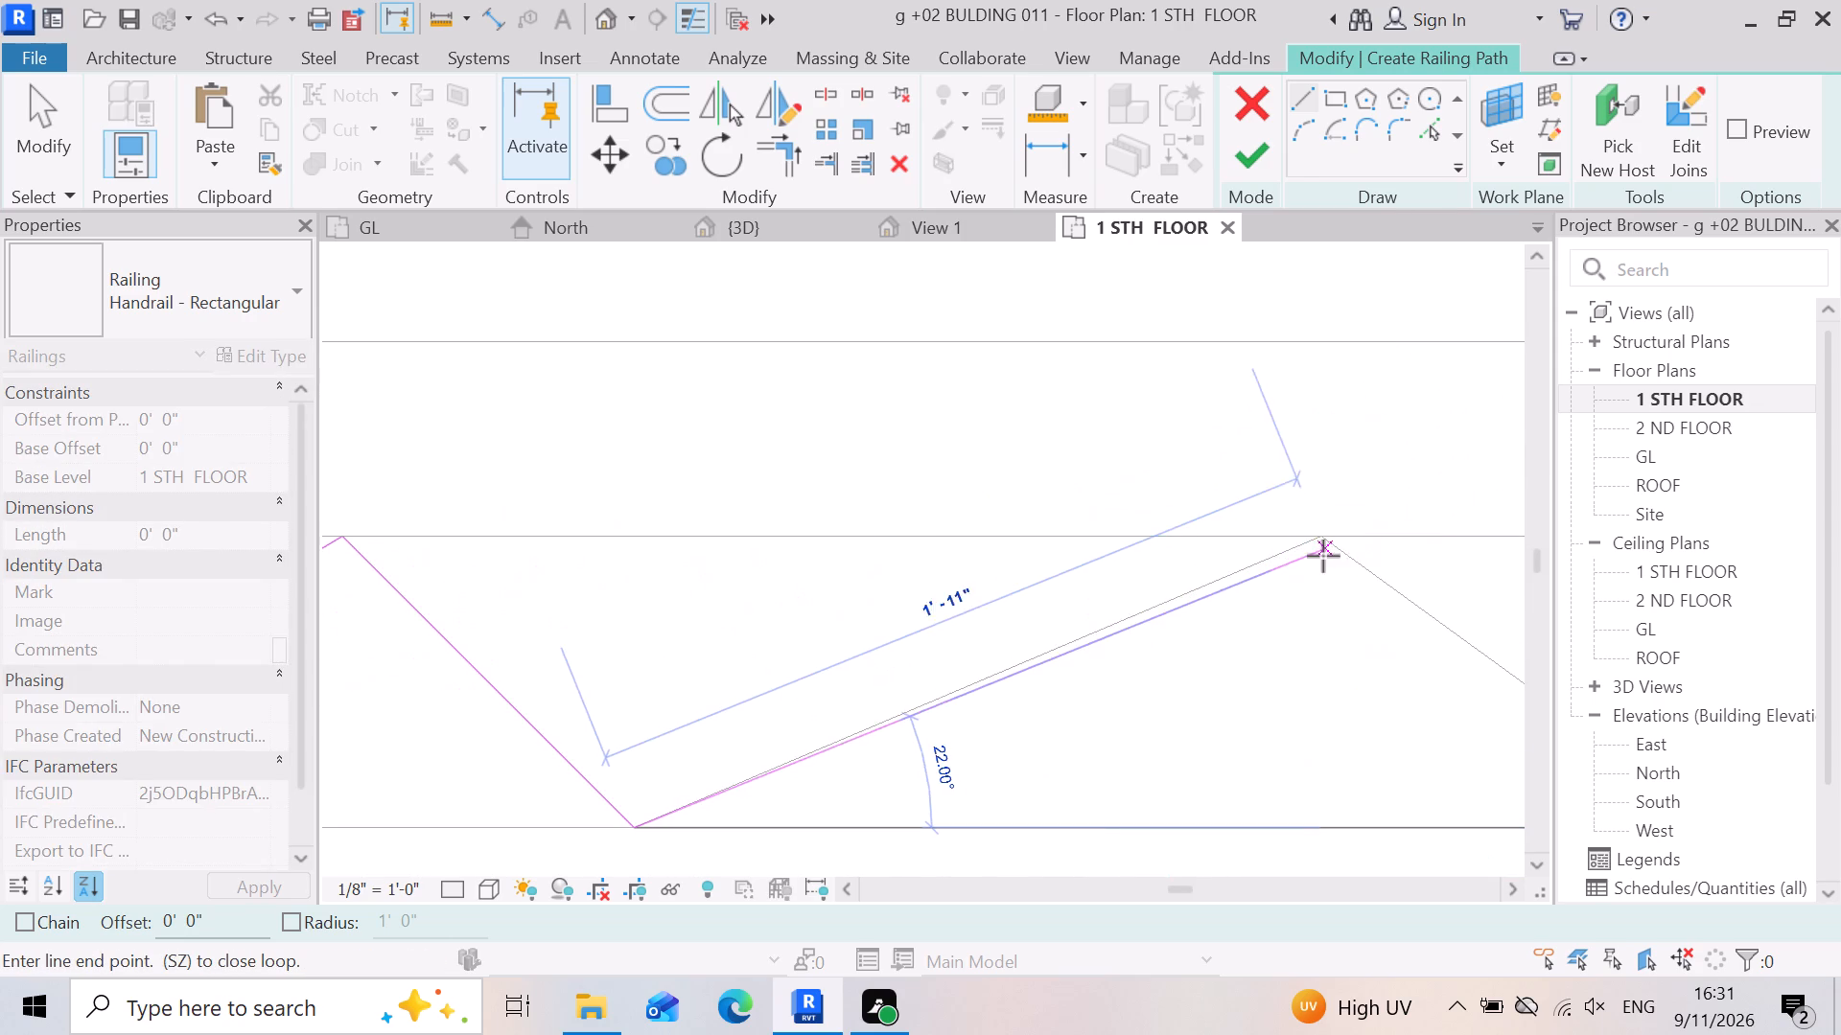
double_click(1319, 541)
scroll(1166, 618, "down", 3)
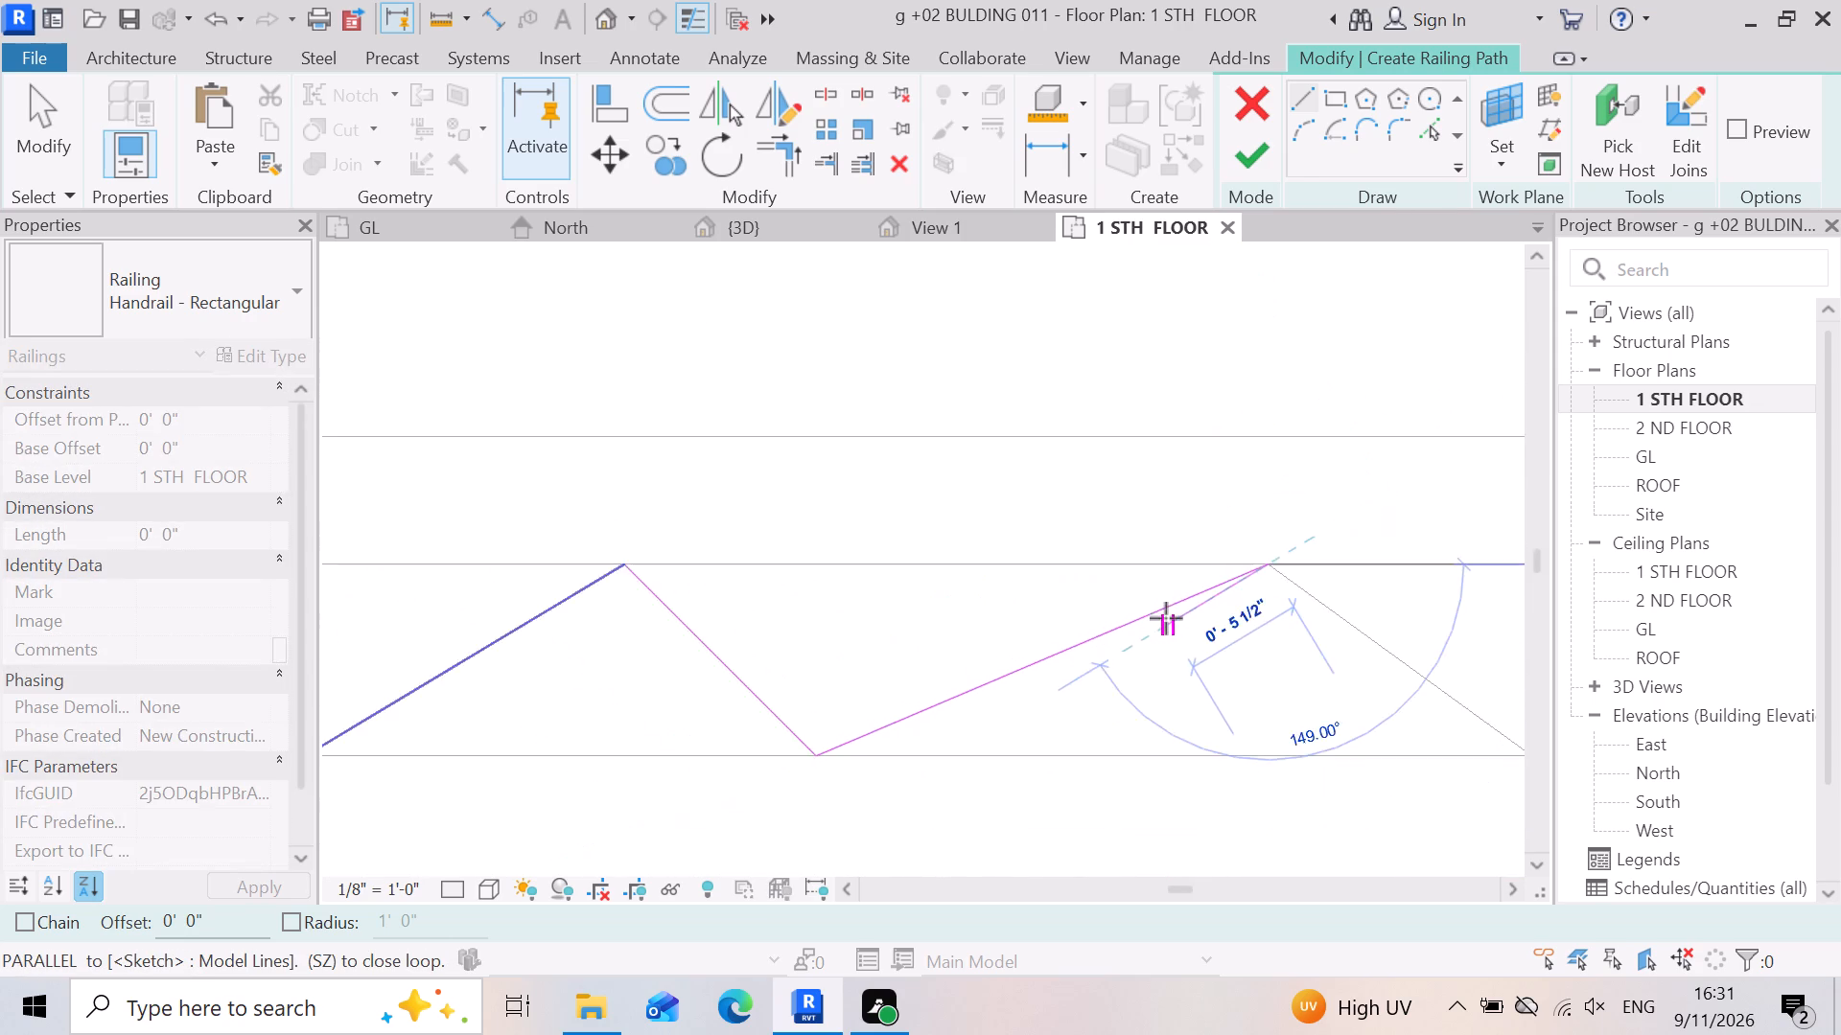
scroll(1166, 618, "down", 5)
scroll(1173, 627, "up", 3)
scroll(1433, 690, "up", 4)
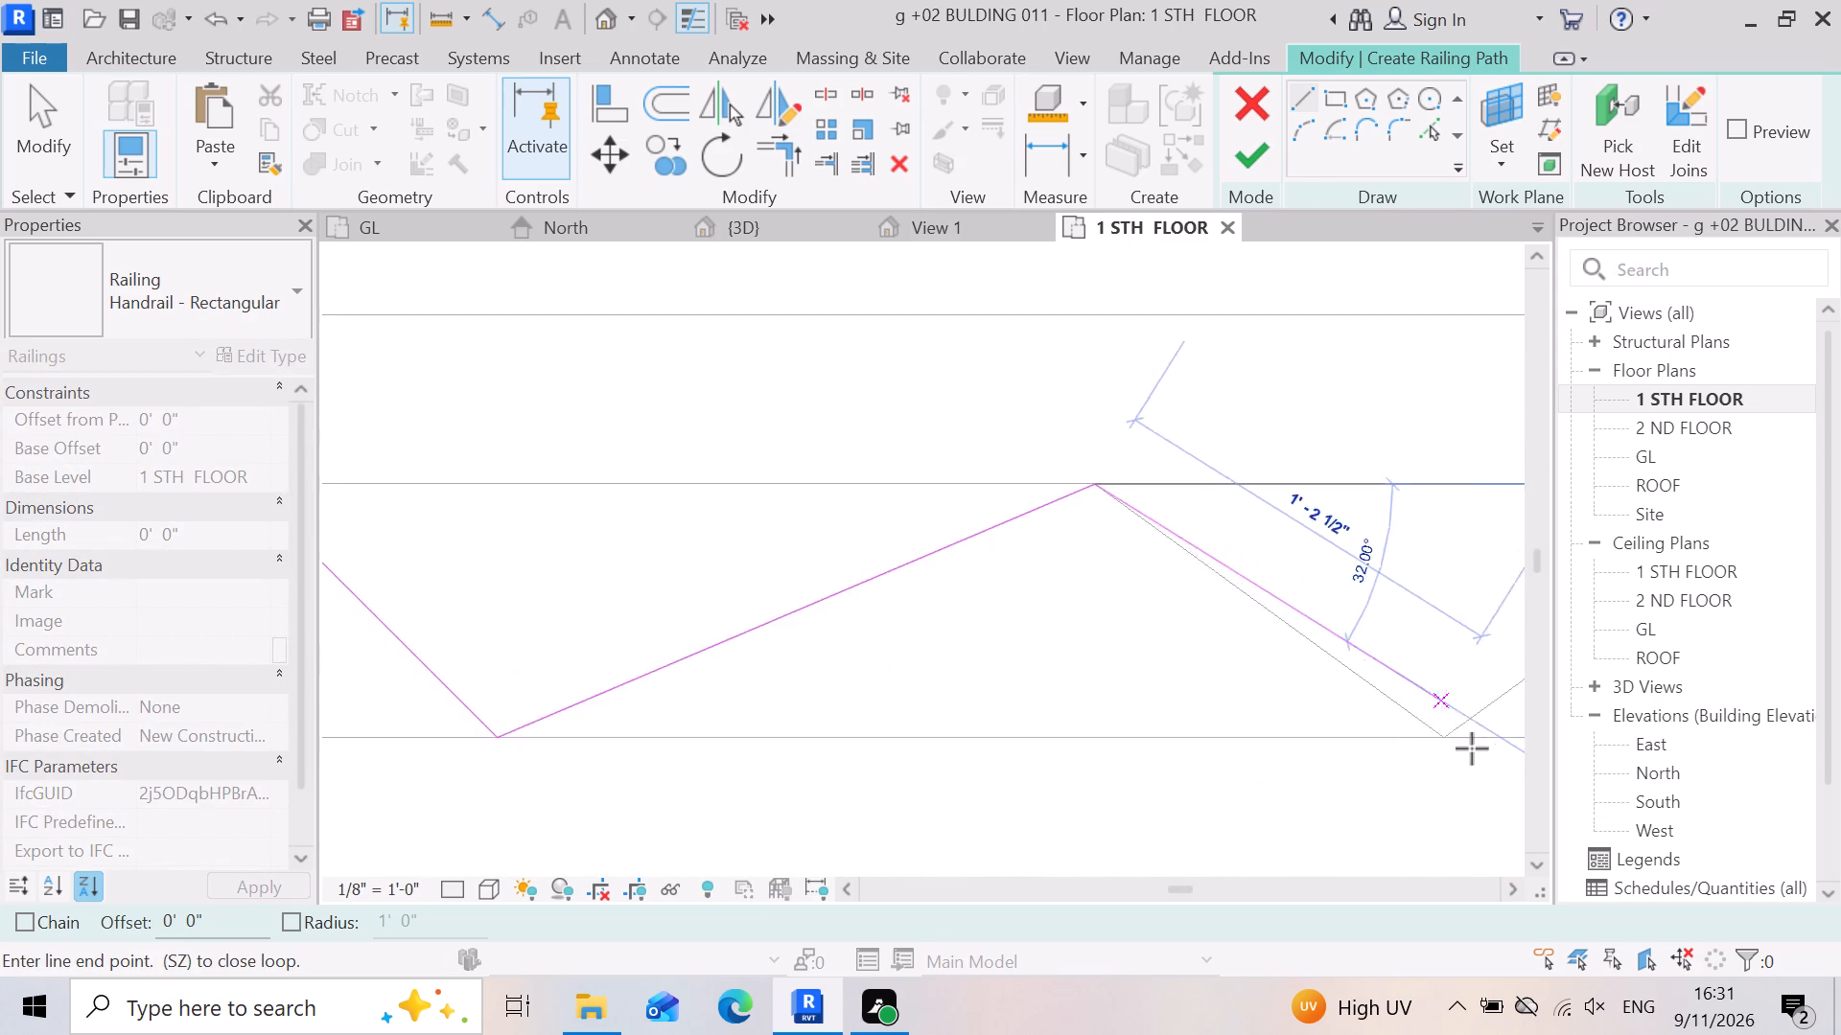
scroll(1472, 748, "up", 9)
double_click(1381, 711)
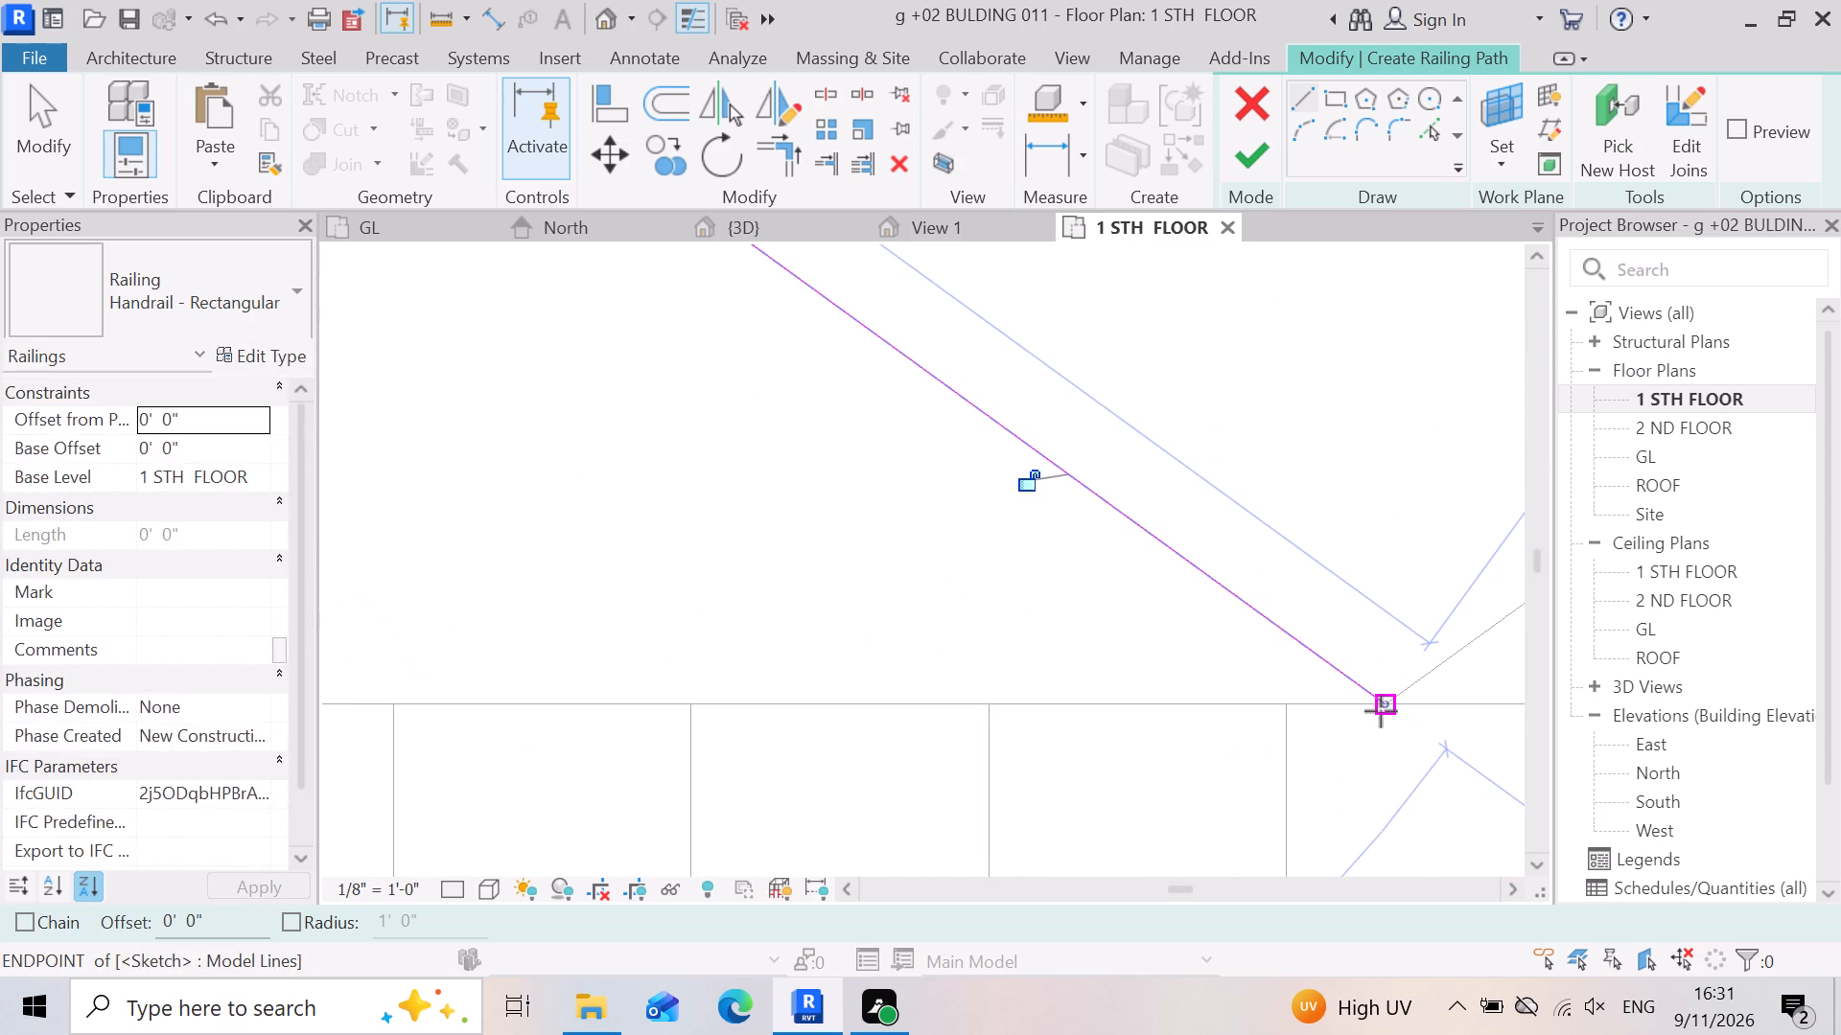
Trace the twelfth rear tooth with railing path lines up to its peak and about 0'-10" down to the twelfth notch.
scroll(1219, 738, "down", 13)
scroll(1420, 625, "up", 3)
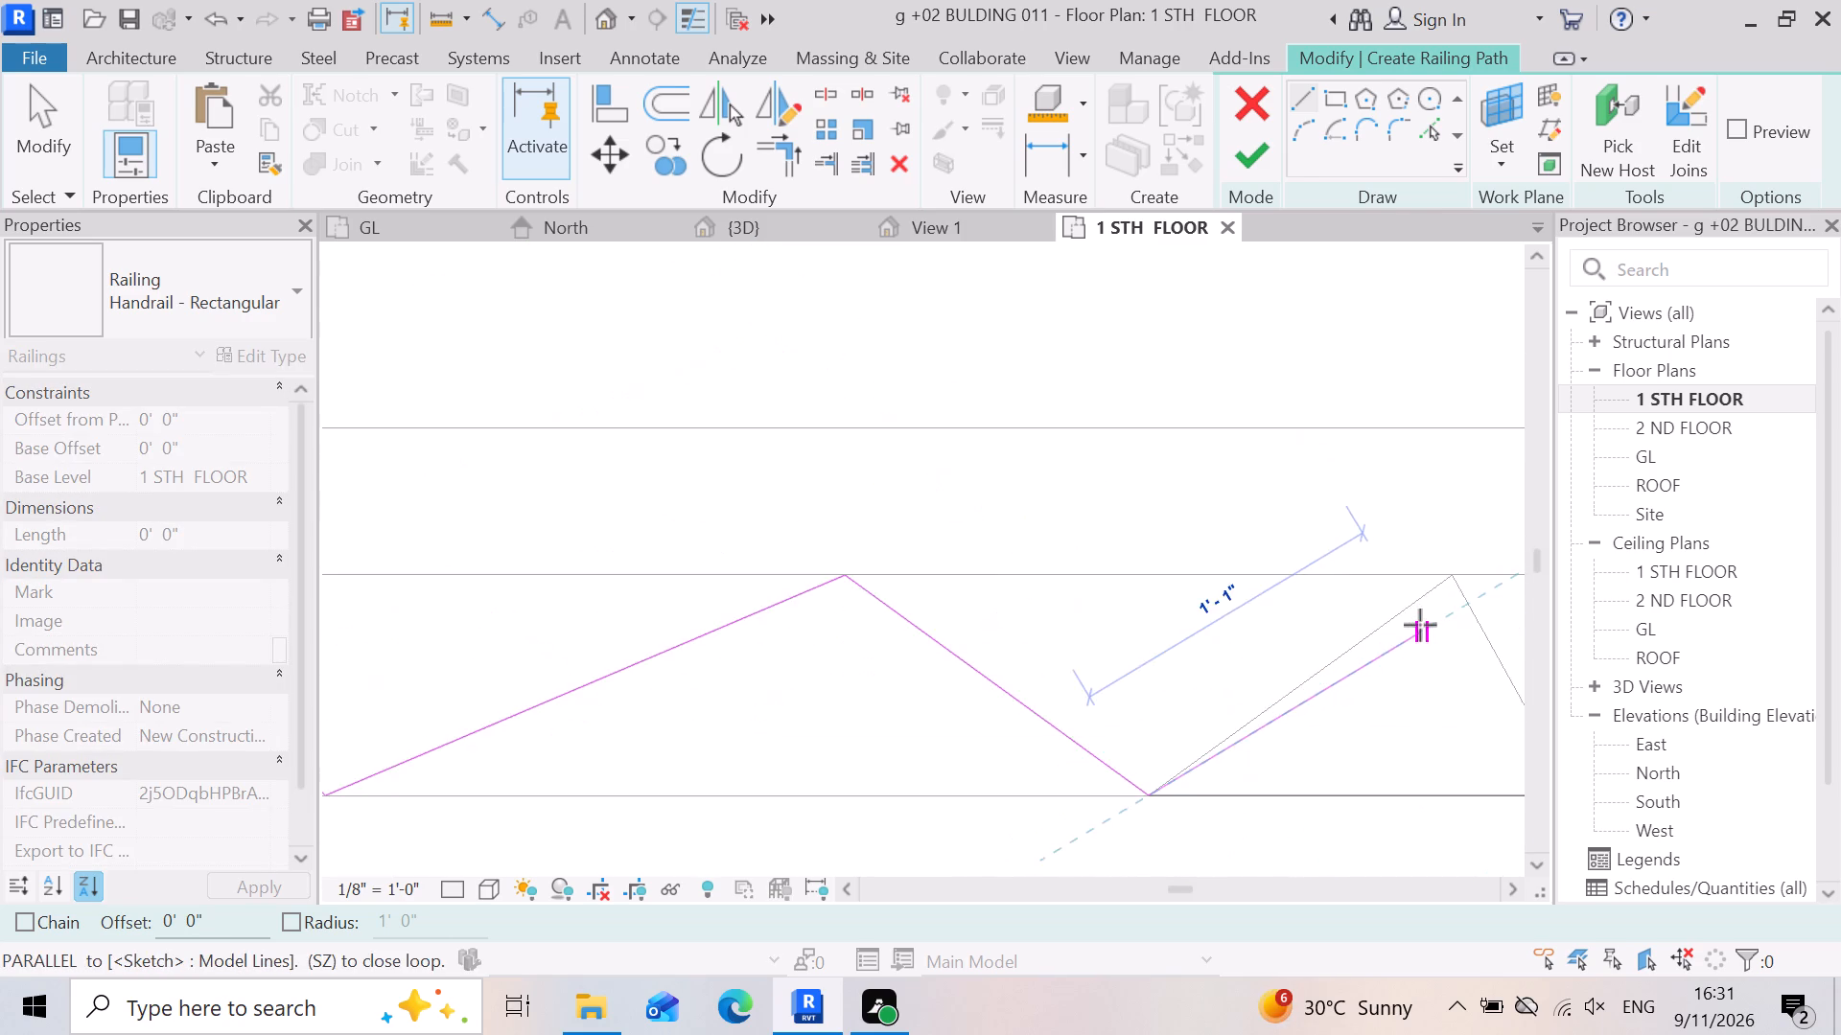
scroll(1420, 625, "up", 6)
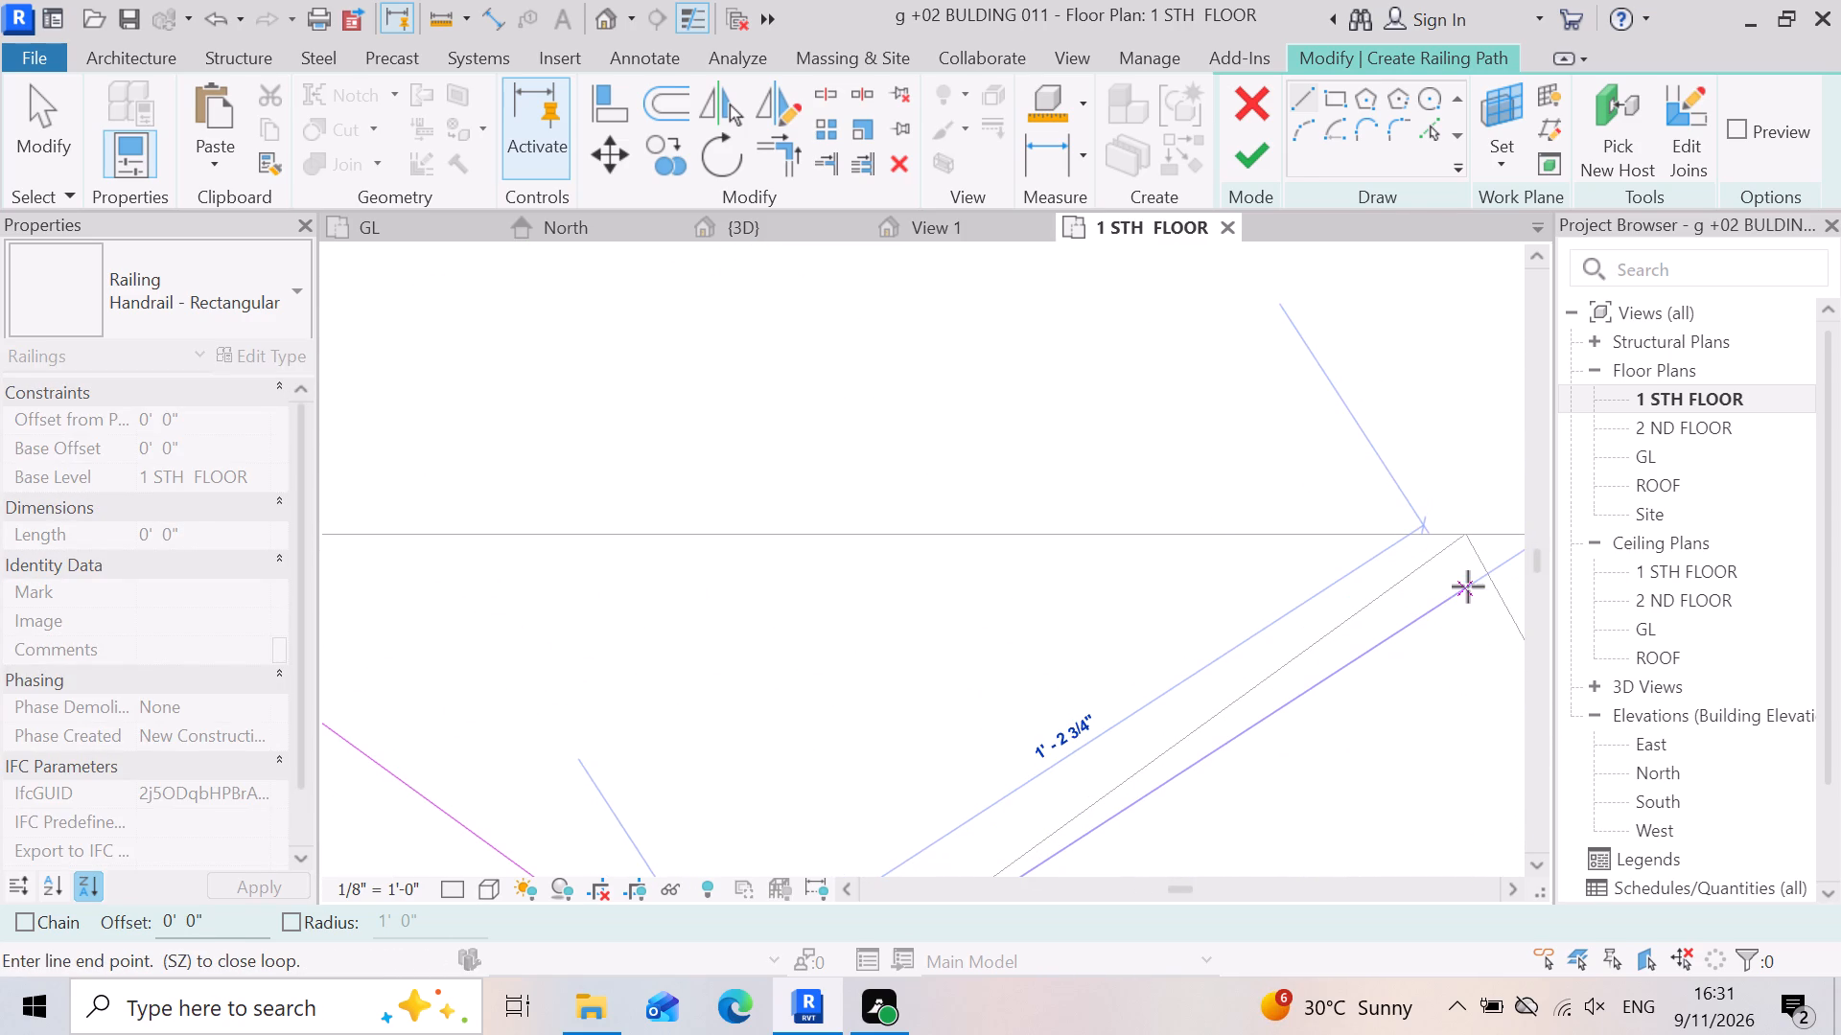
scroll(1452, 535, "up", 6)
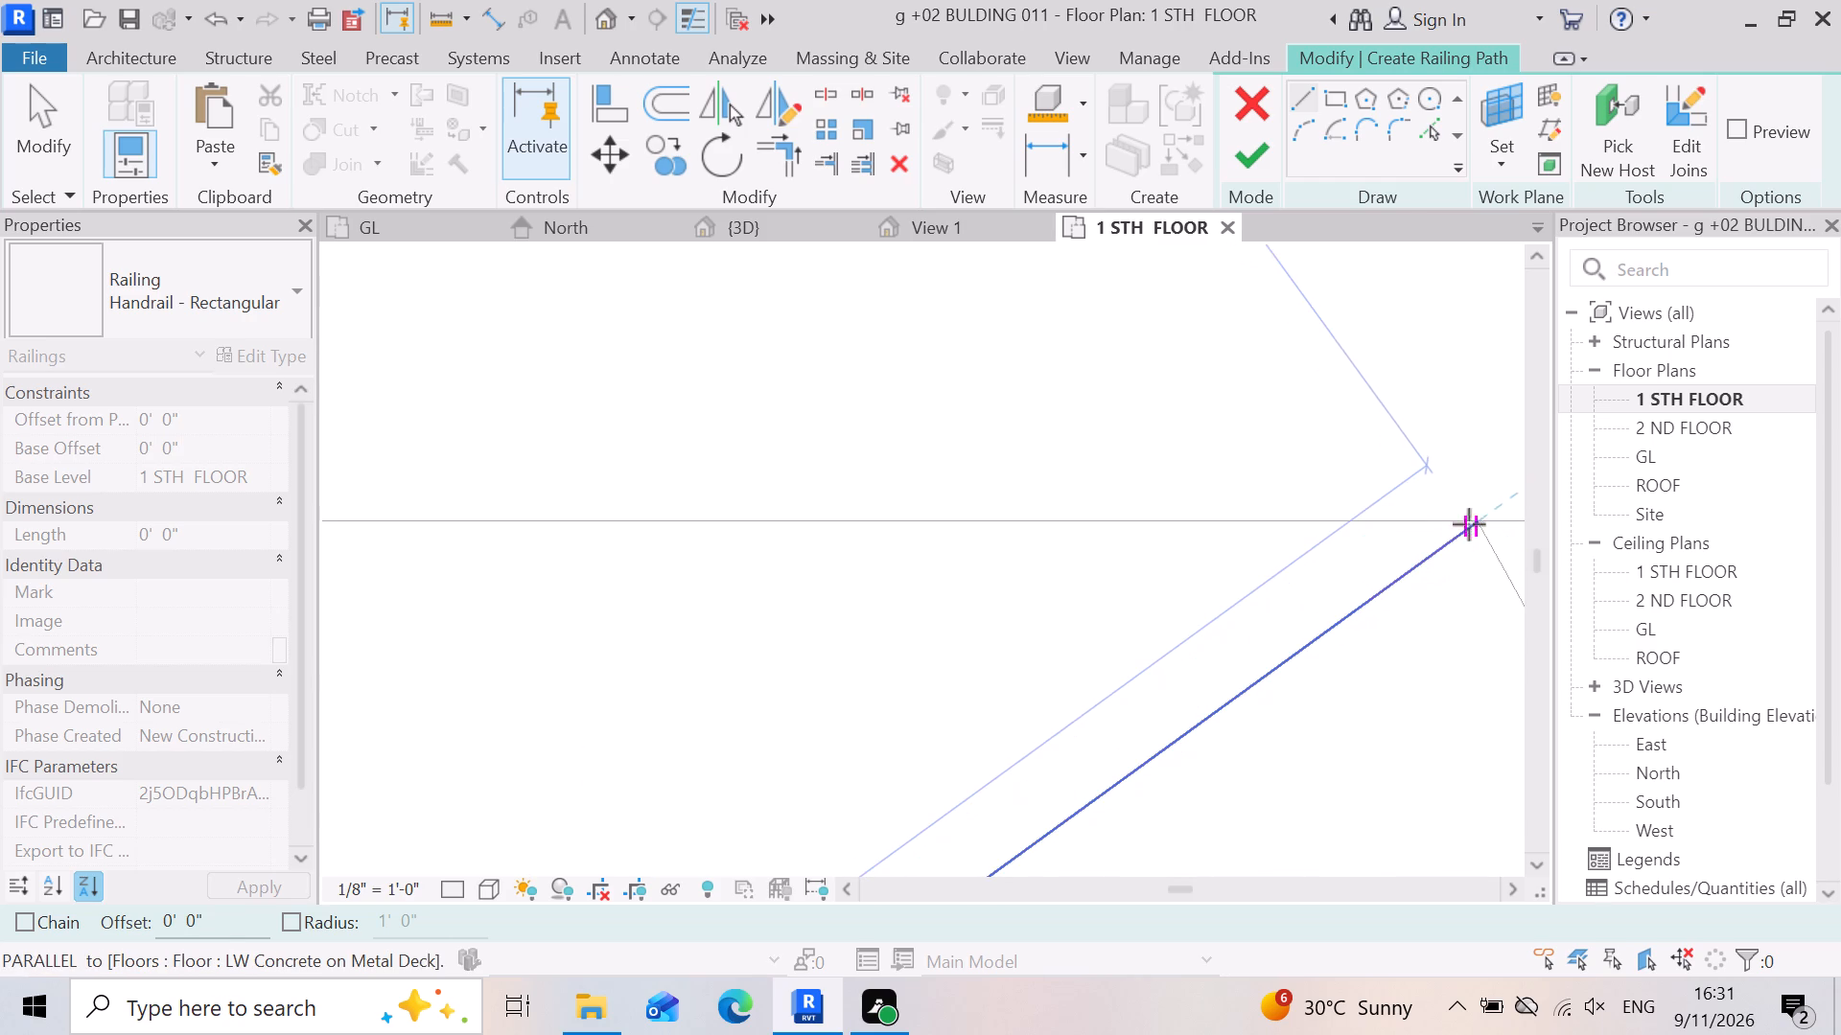
double_click(1479, 517)
scroll(1028, 553, "down", 10)
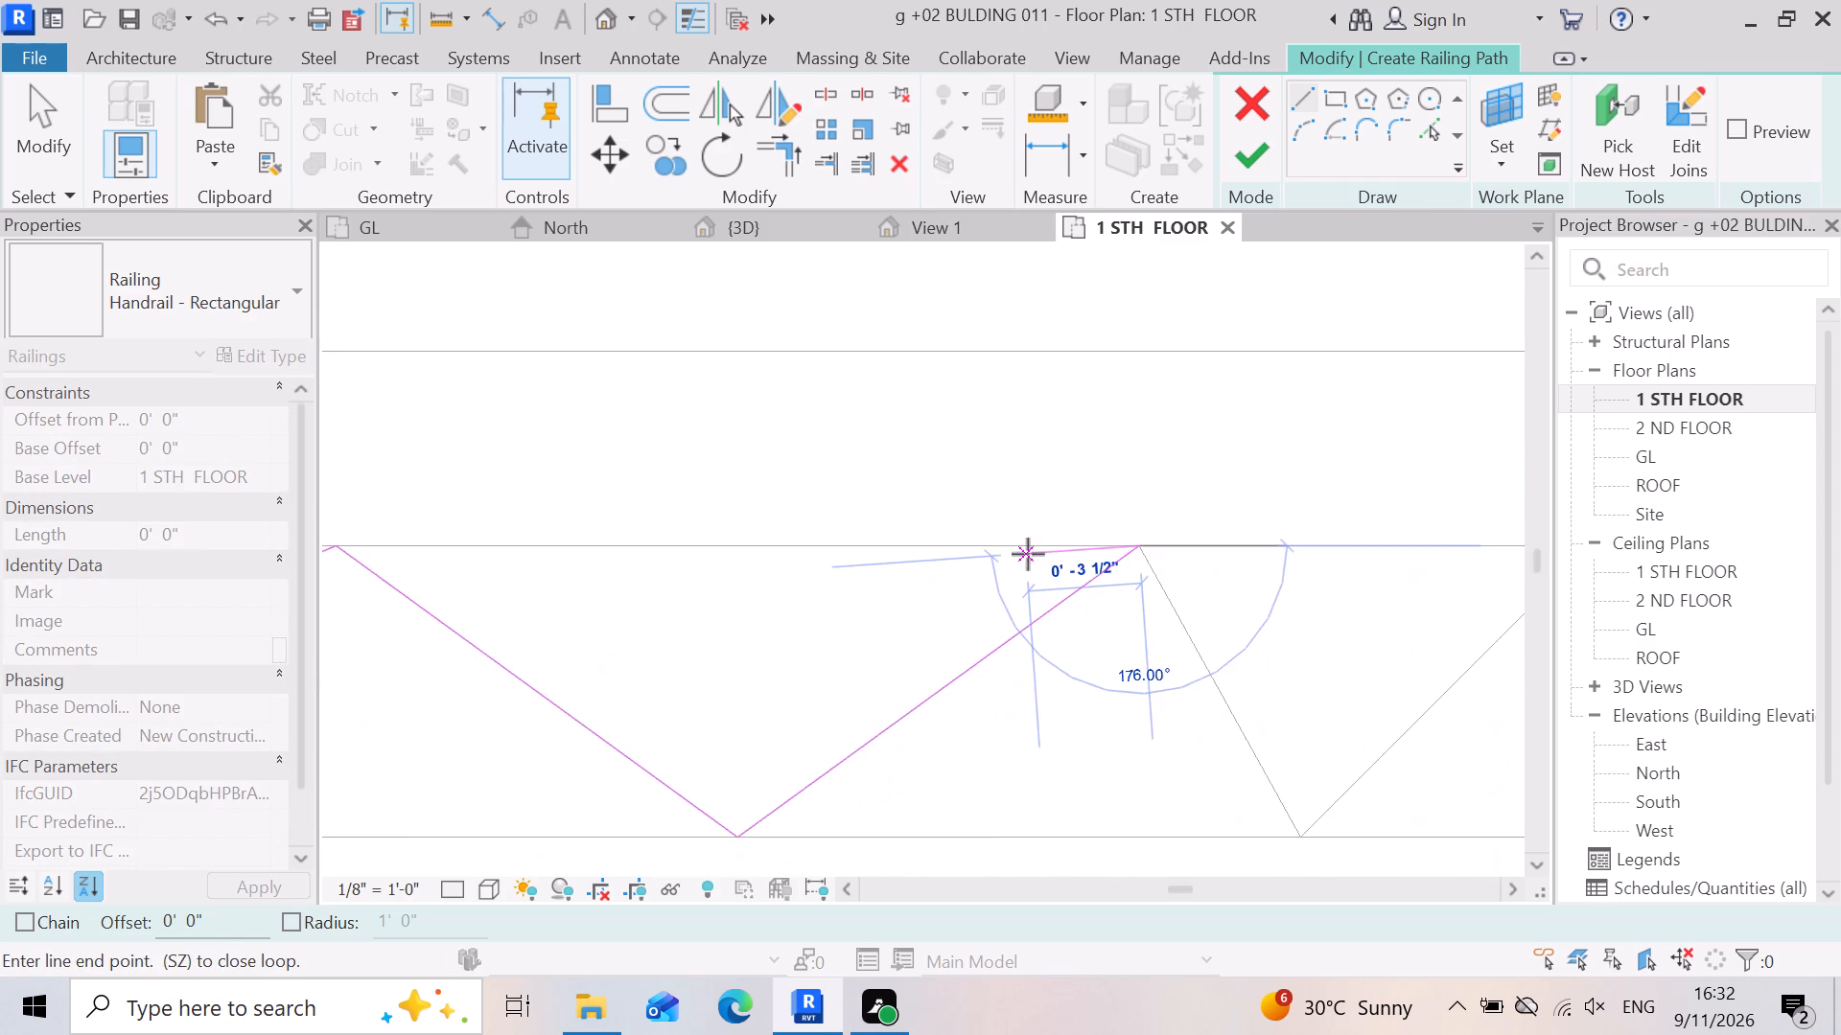
scroll(1028, 554, "down", 3)
scroll(1229, 741, "up", 6)
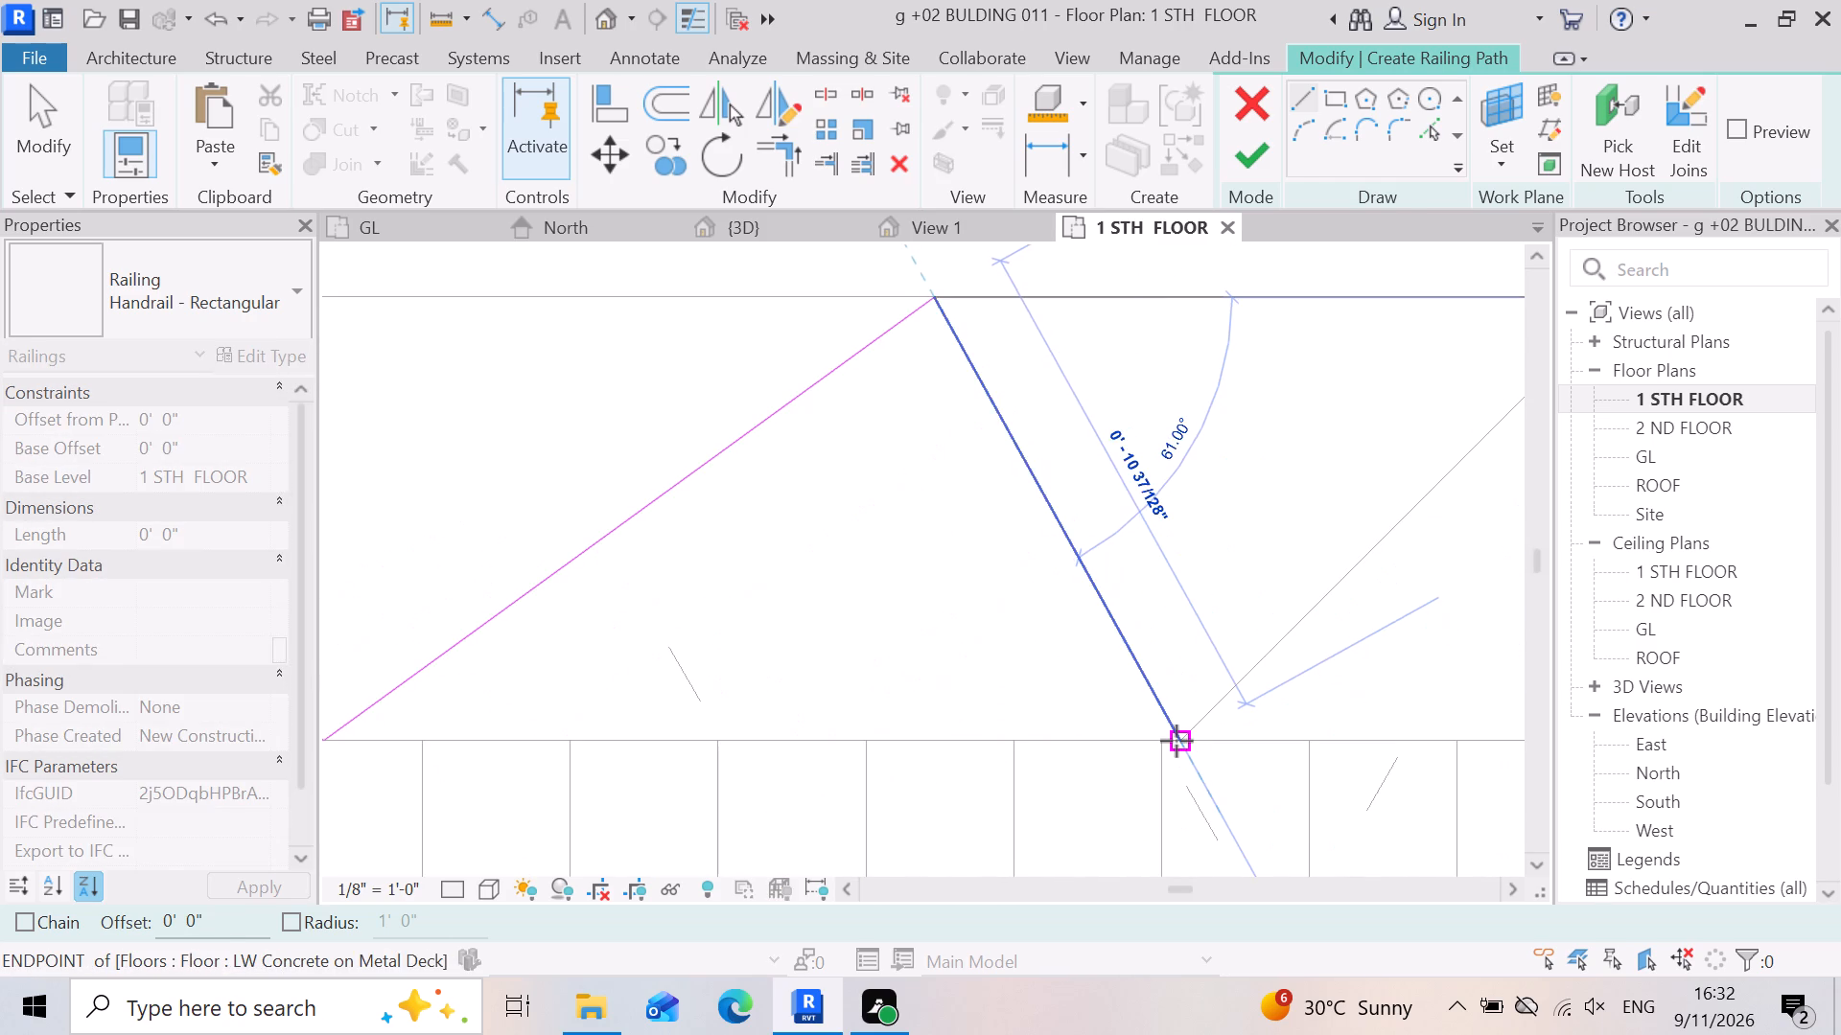
double_click(1177, 741)
Trace the thirteenth rear tooth with railing path lines about 1'-1" to its peak and down to the thirteenth notch.
scroll(1146, 753, "down", 4)
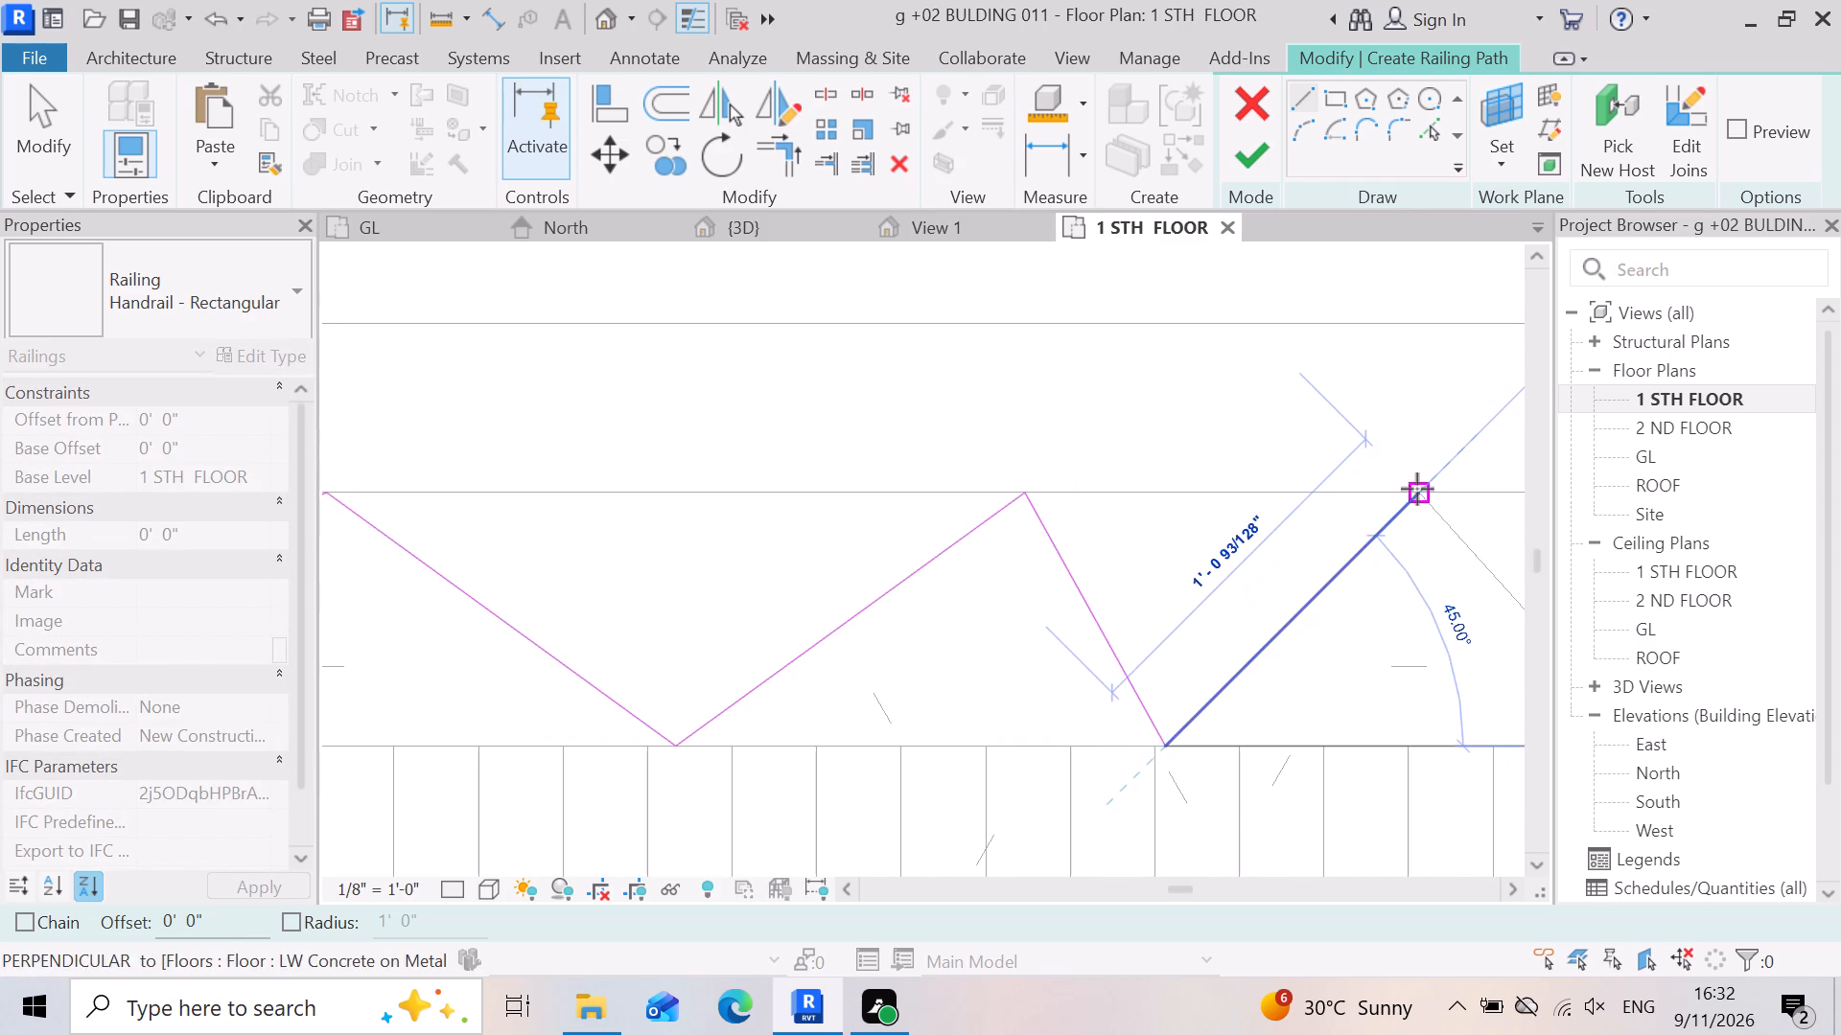
left_click(1417, 489)
left_click(1417, 489)
scroll(1230, 618, "down", 10)
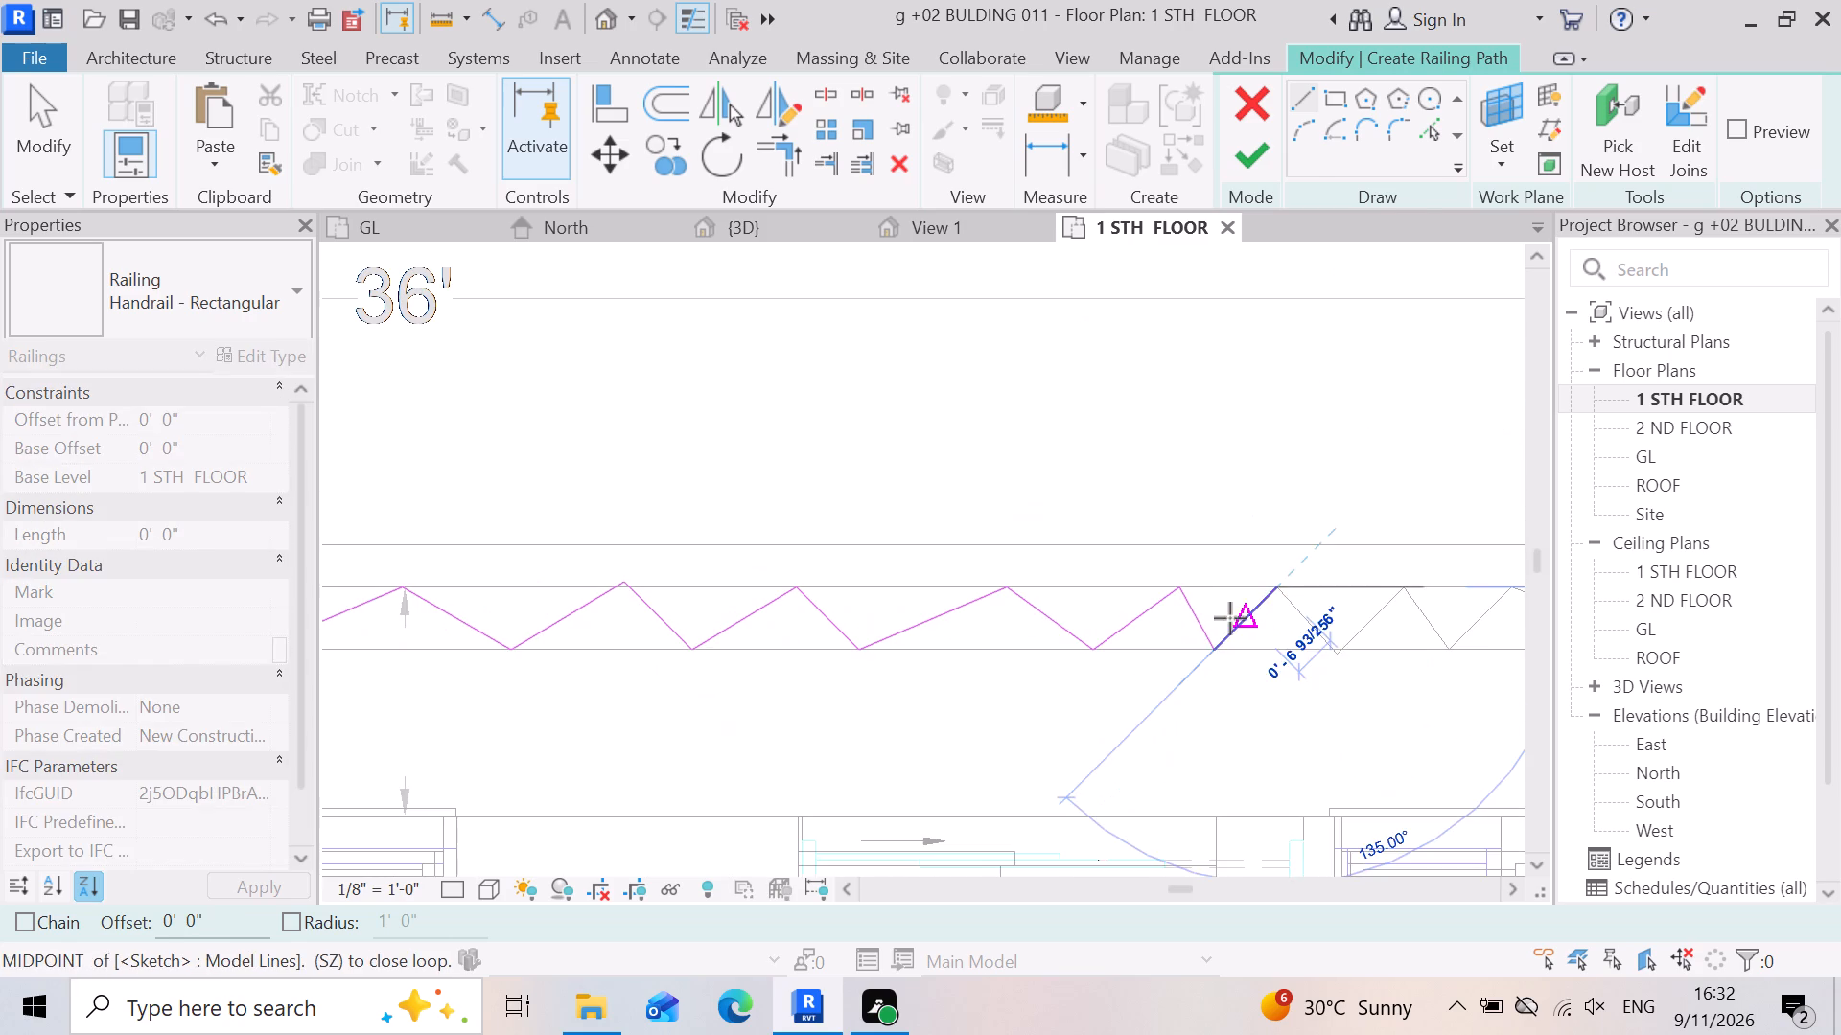
scroll(1336, 670, "up", 7)
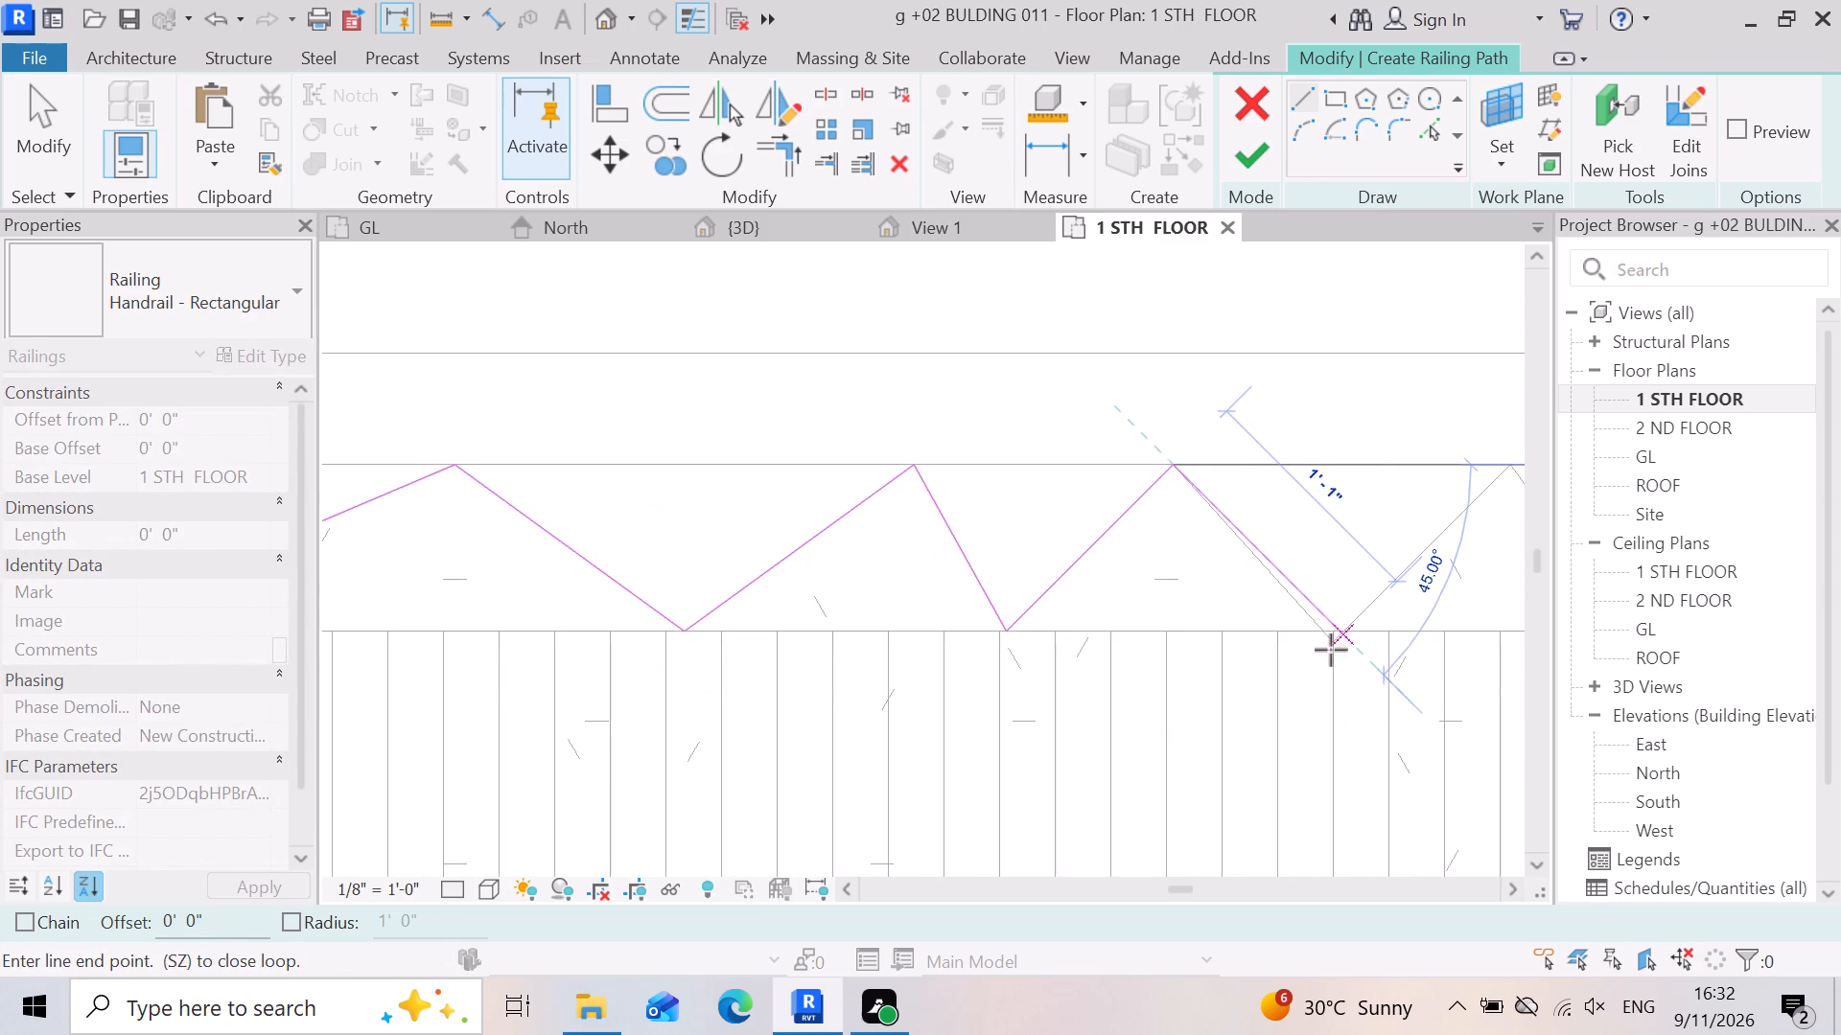
double_click(1331, 652)
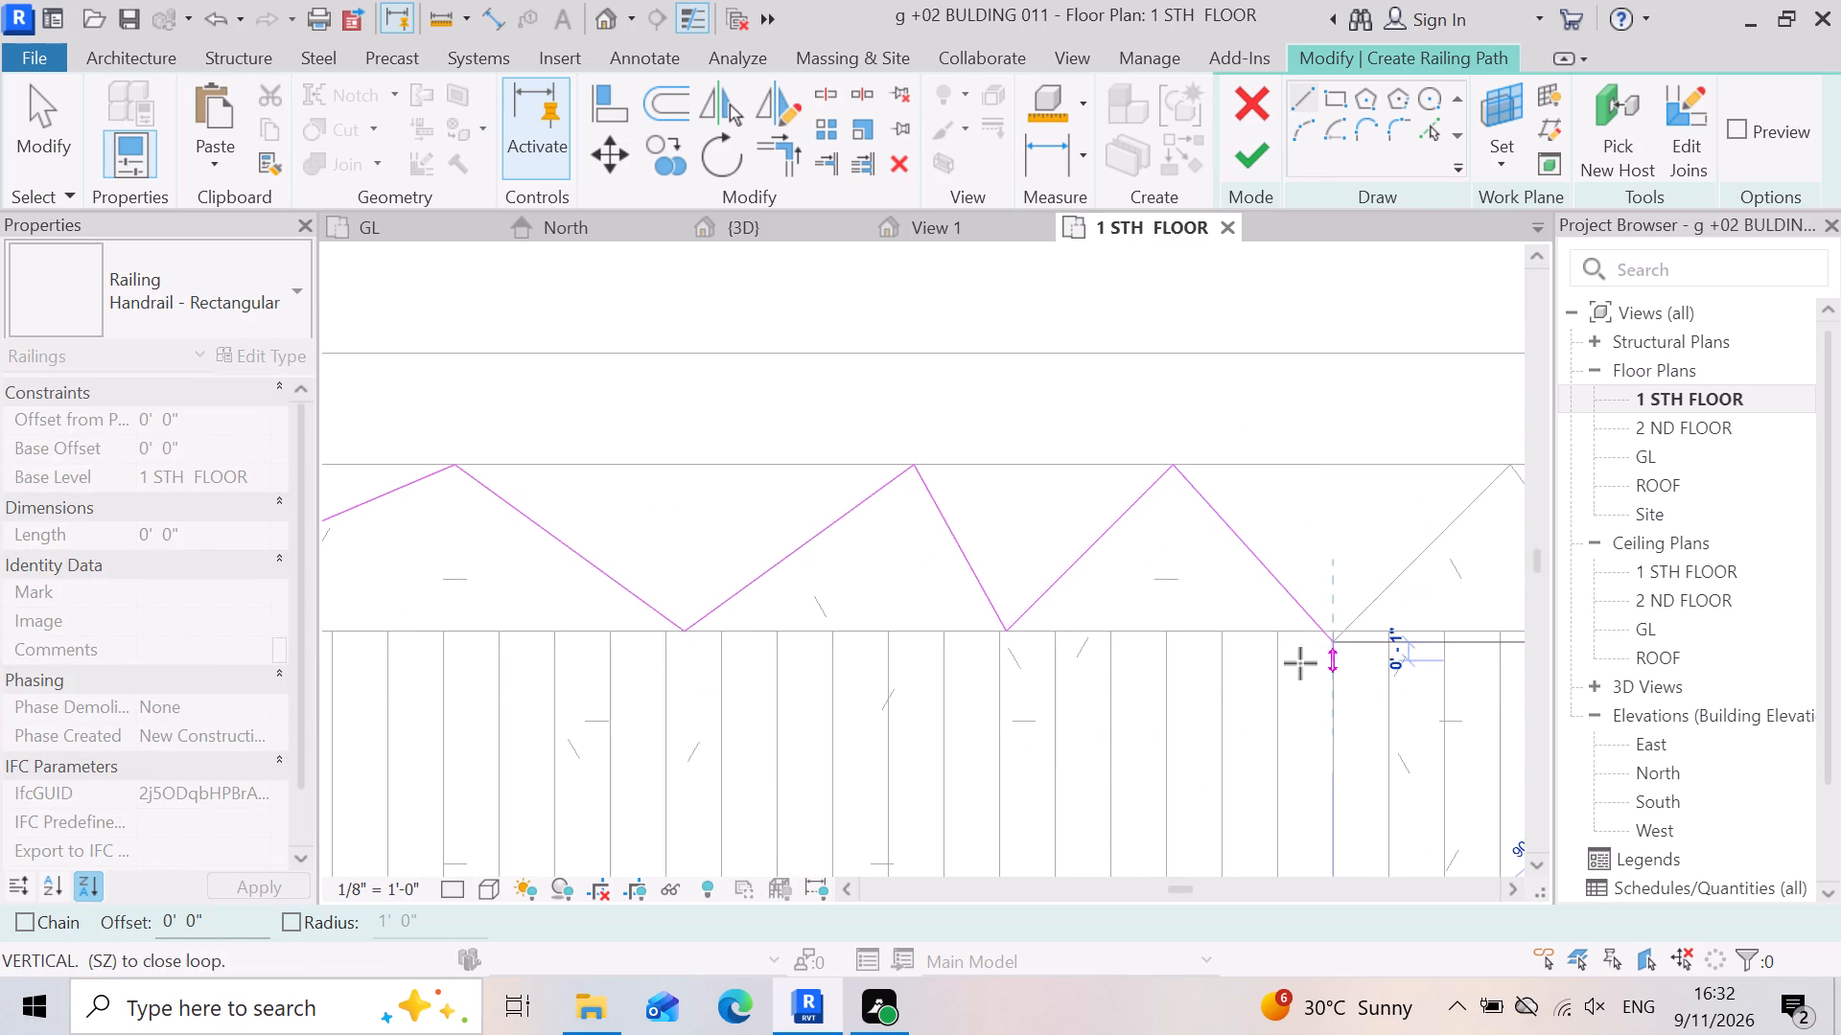
Trace the fourteenth rear tooth with railing path lines about 1'-1 1/2" to its peak and down to the fourteenth notch.
scroll(1271, 680, "down", 4)
scroll(1412, 563, "up", 3)
left_click(1400, 558)
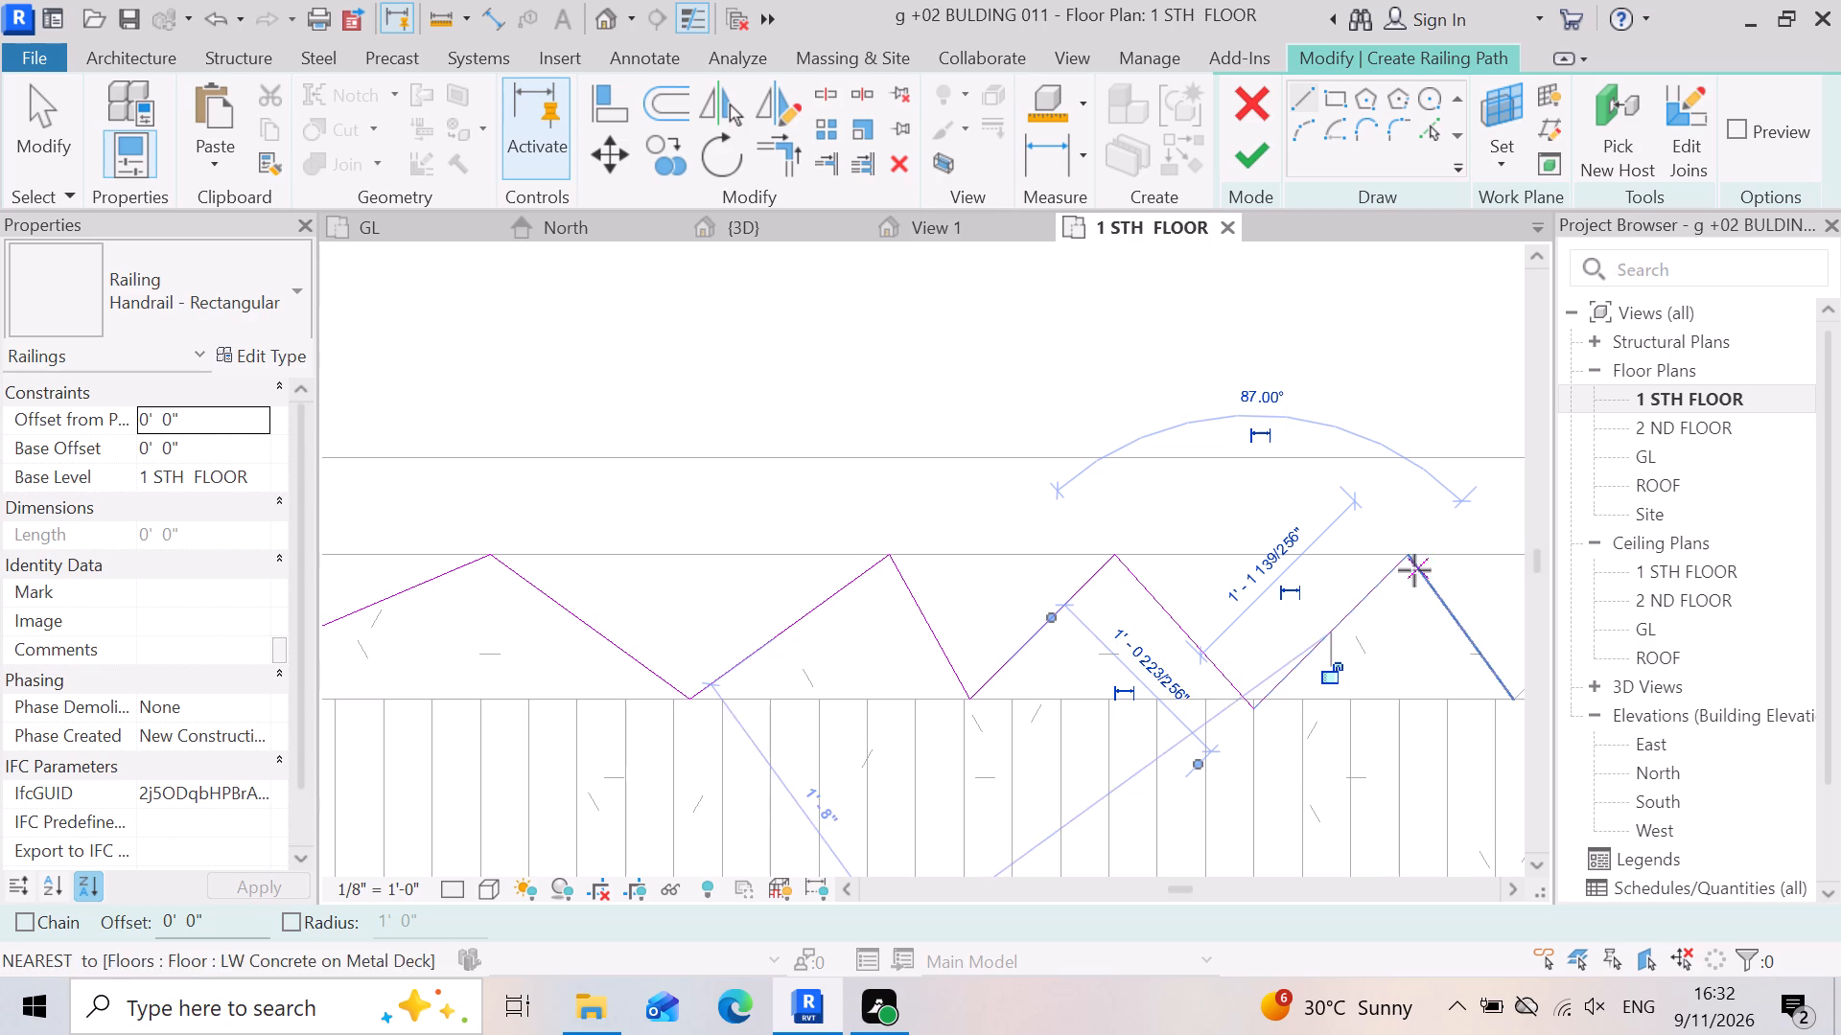
left_click(1396, 548)
scroll(1124, 640, "down", 4)
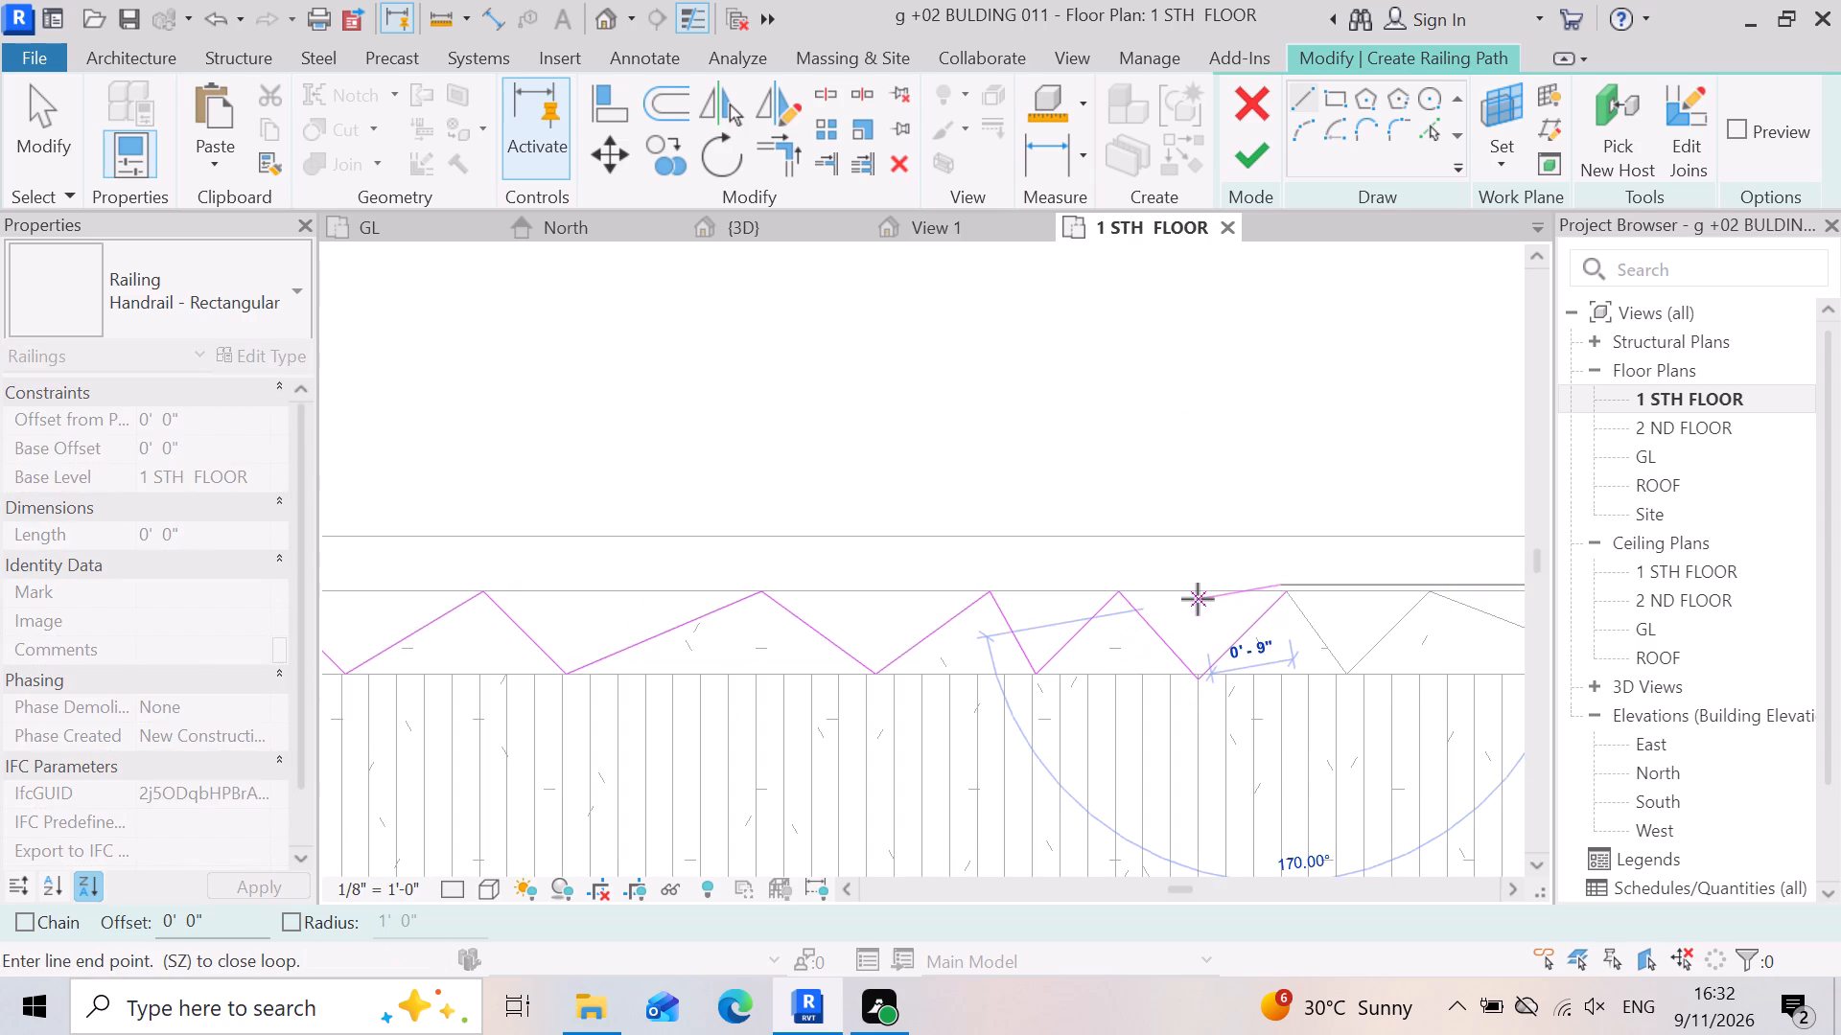
key("Escape")
scroll(1349, 597, "up", 6)
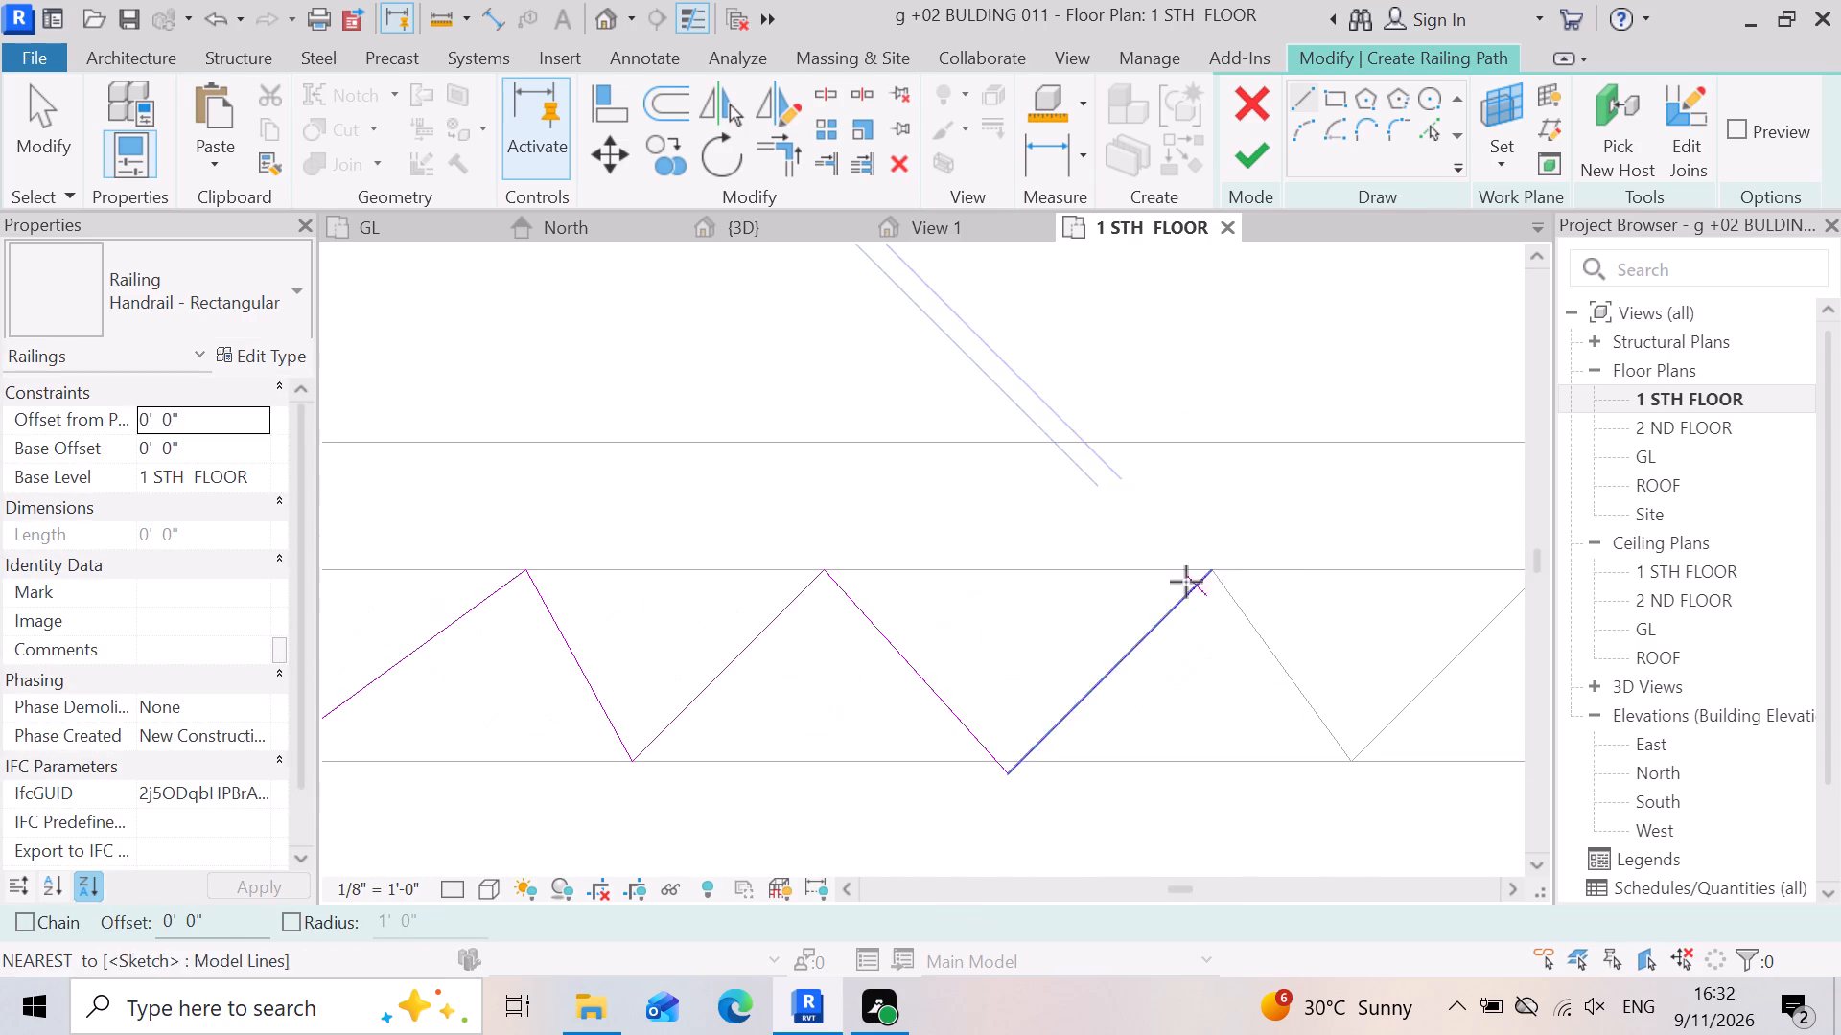
left_click(1202, 569)
scroll(1086, 620, "down", 4)
scroll(1257, 697, "up", 2)
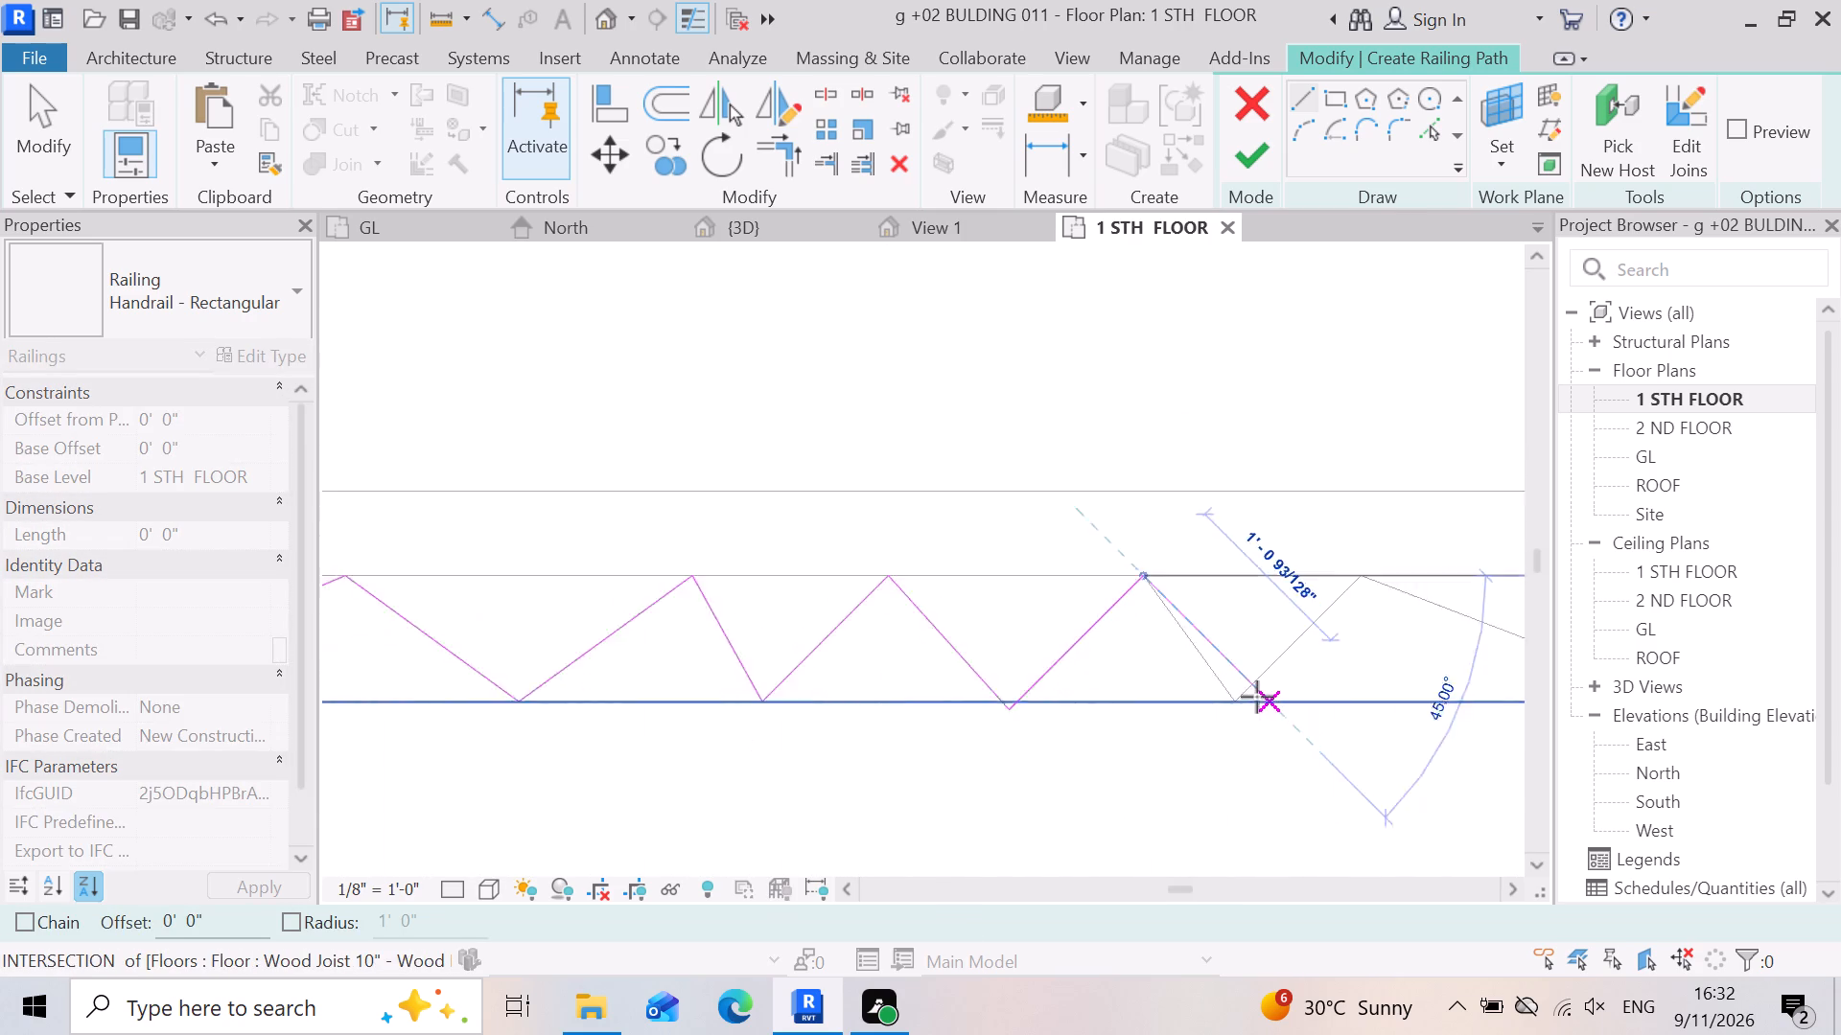
scroll(1257, 697, "up", 5)
double_click(1206, 709)
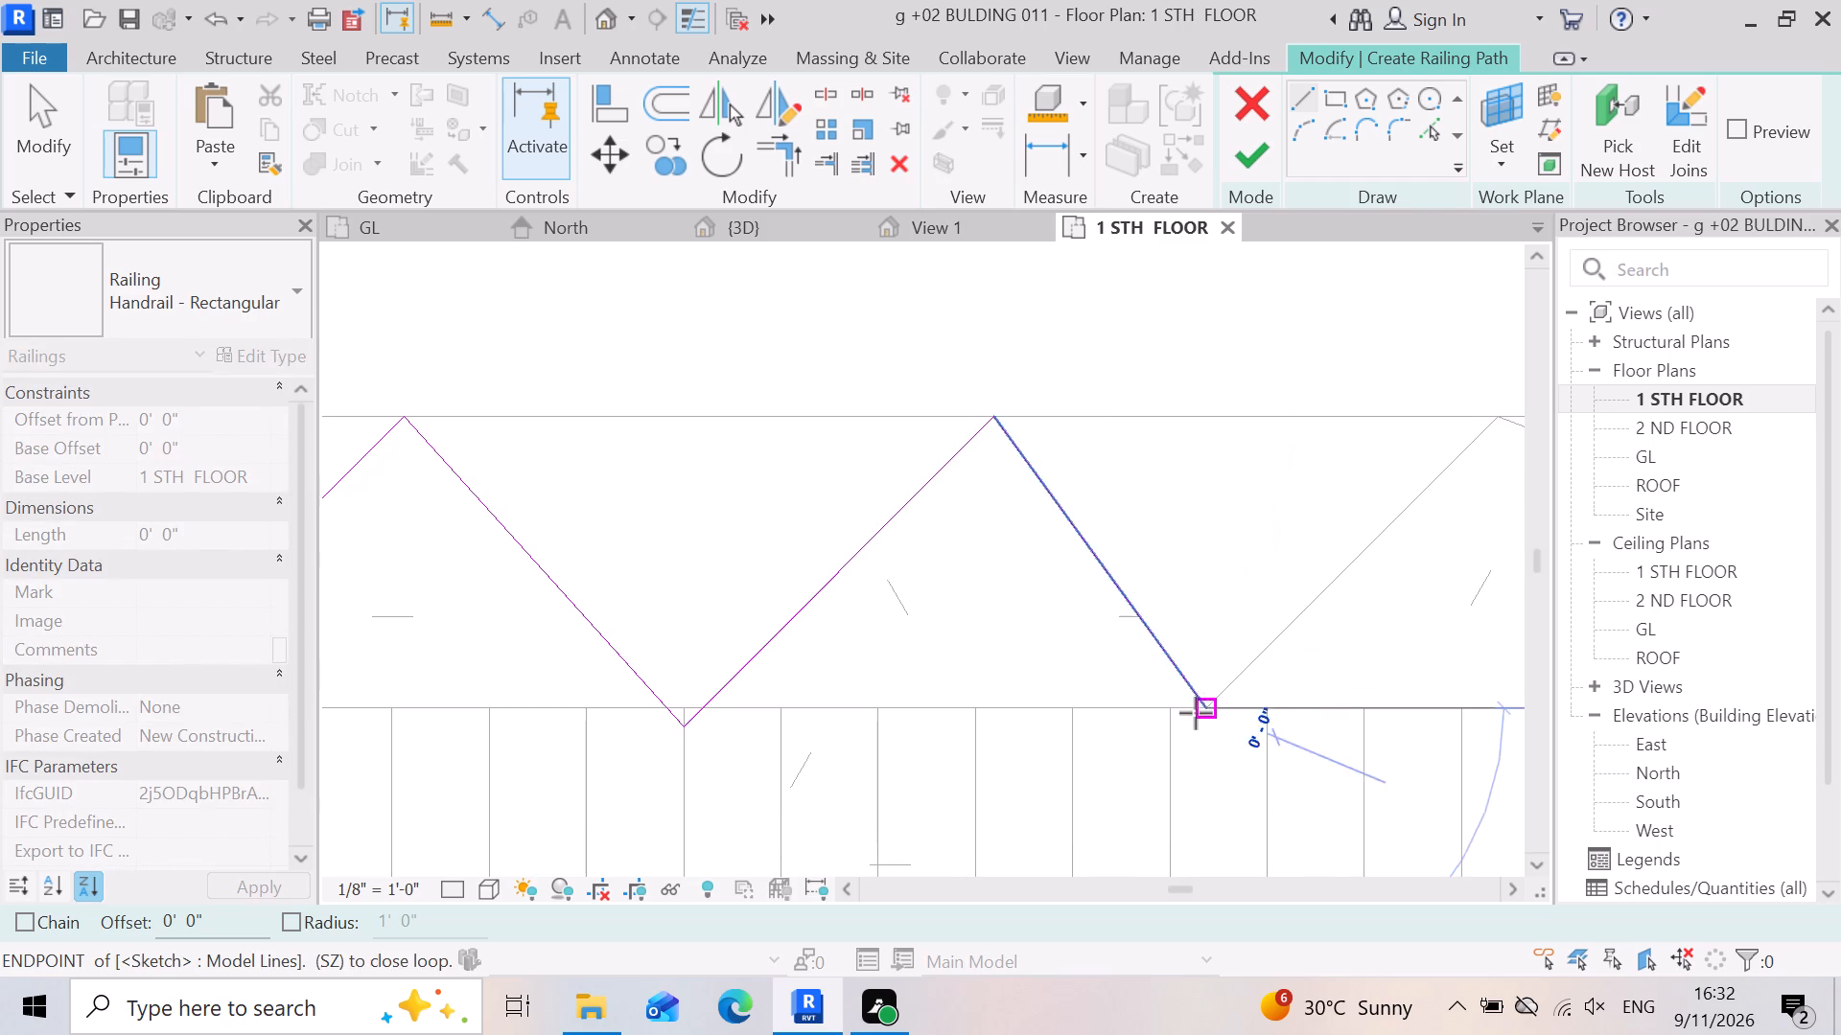
Trace the fifteenth rear tooth with railing path lines about 1'-1" to its peak and 2'-1" down to the fifteenth notch.
scroll(1195, 714, "down", 4)
left_click(1363, 555)
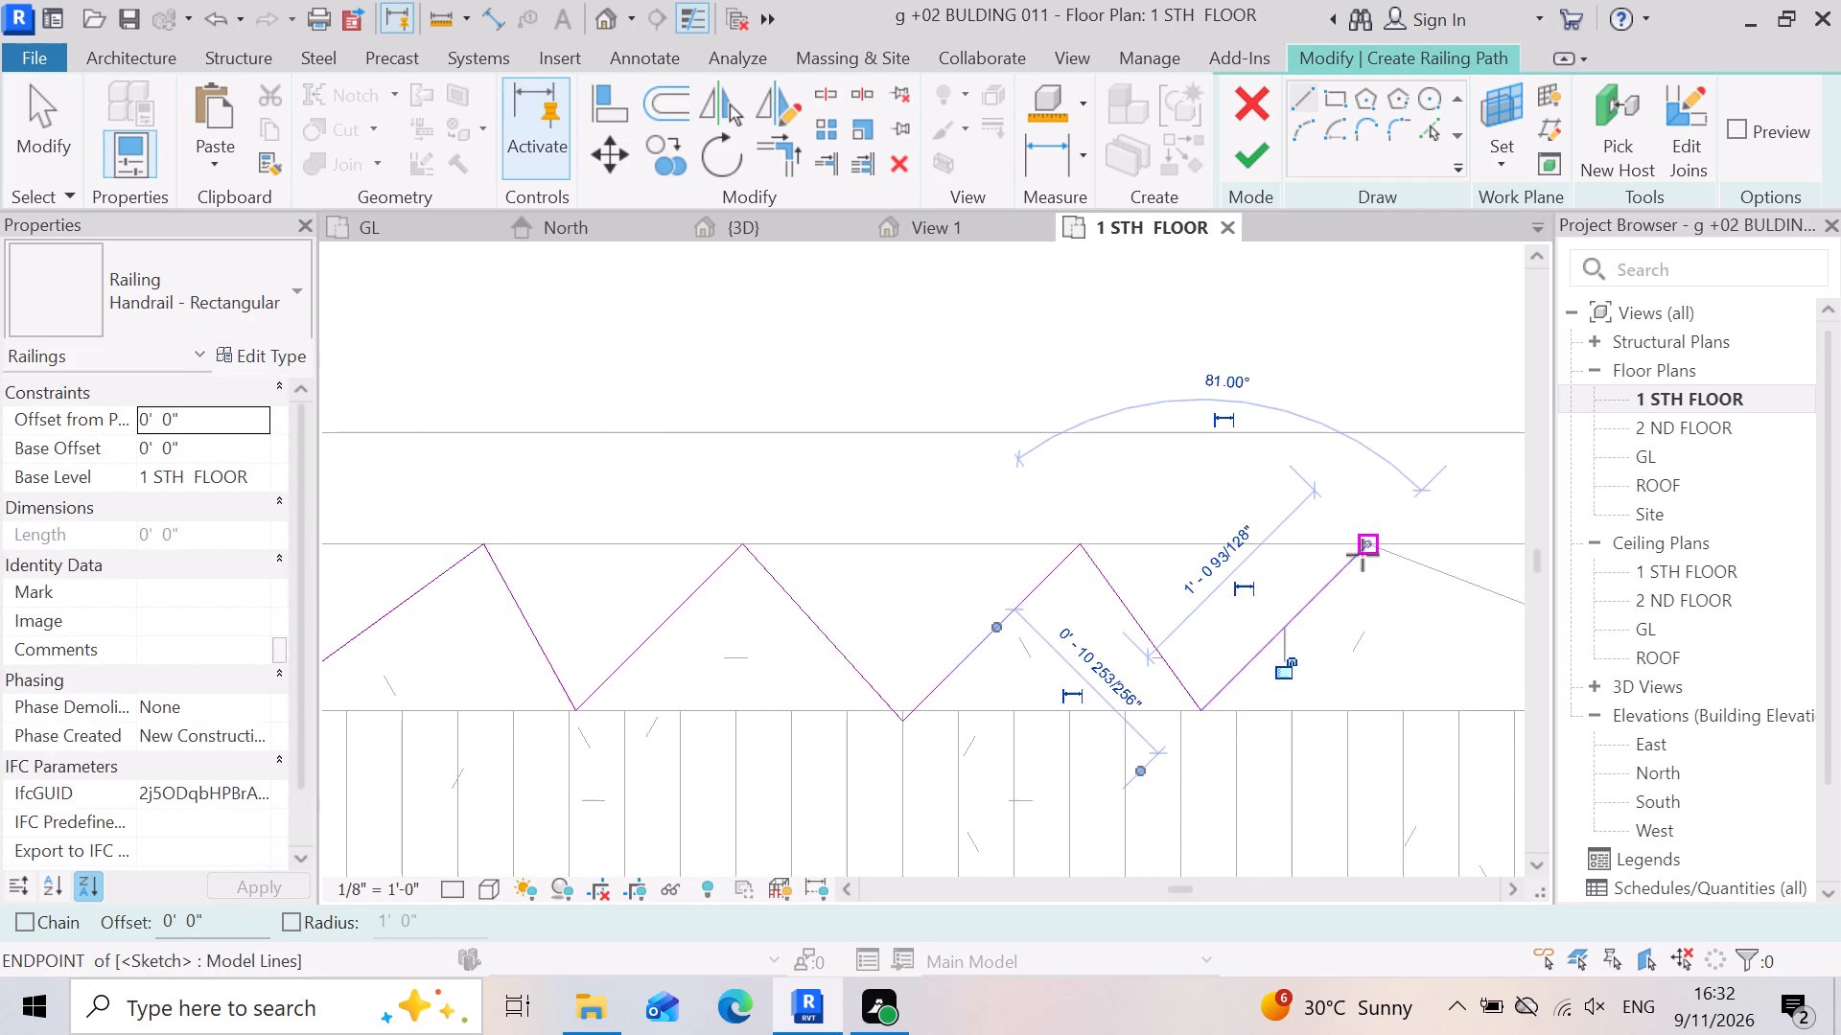
scroll(1082, 719, "down", 5)
scroll(1290, 615, "up", 8)
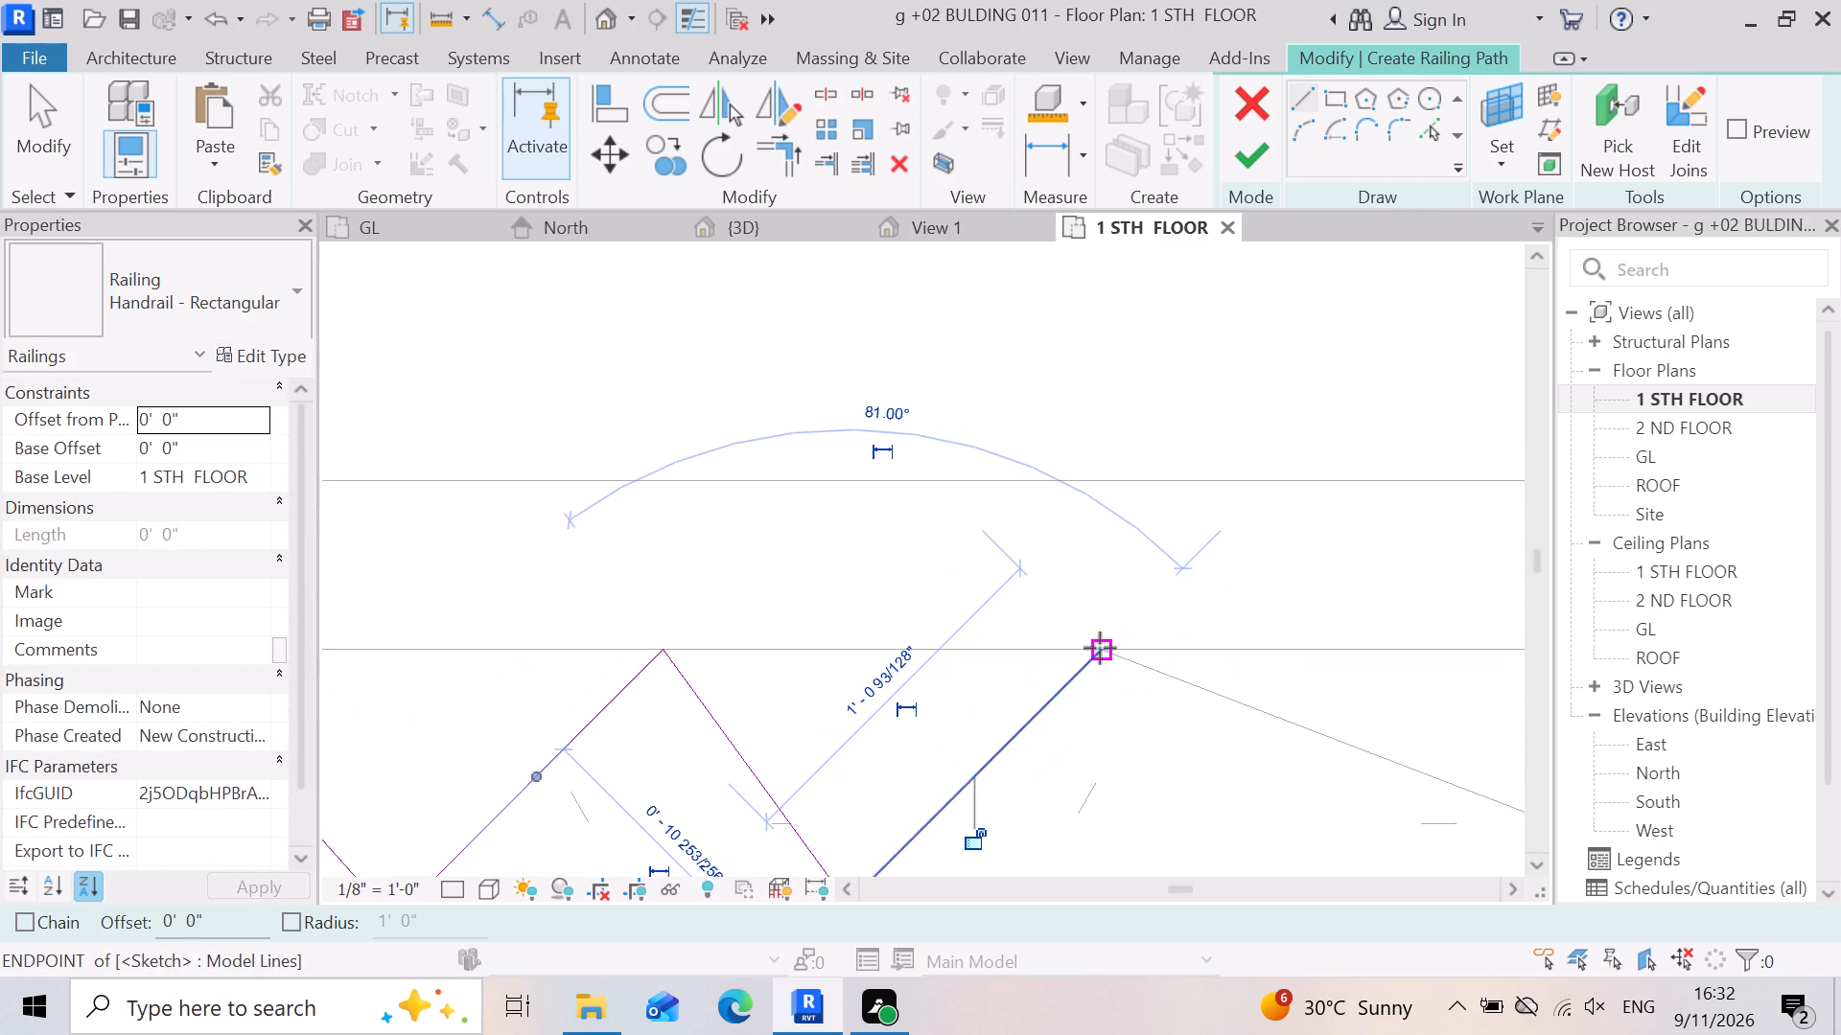
left_click(1100, 648)
scroll(1038, 669, "down", 4)
scroll(1463, 781, "up", 4)
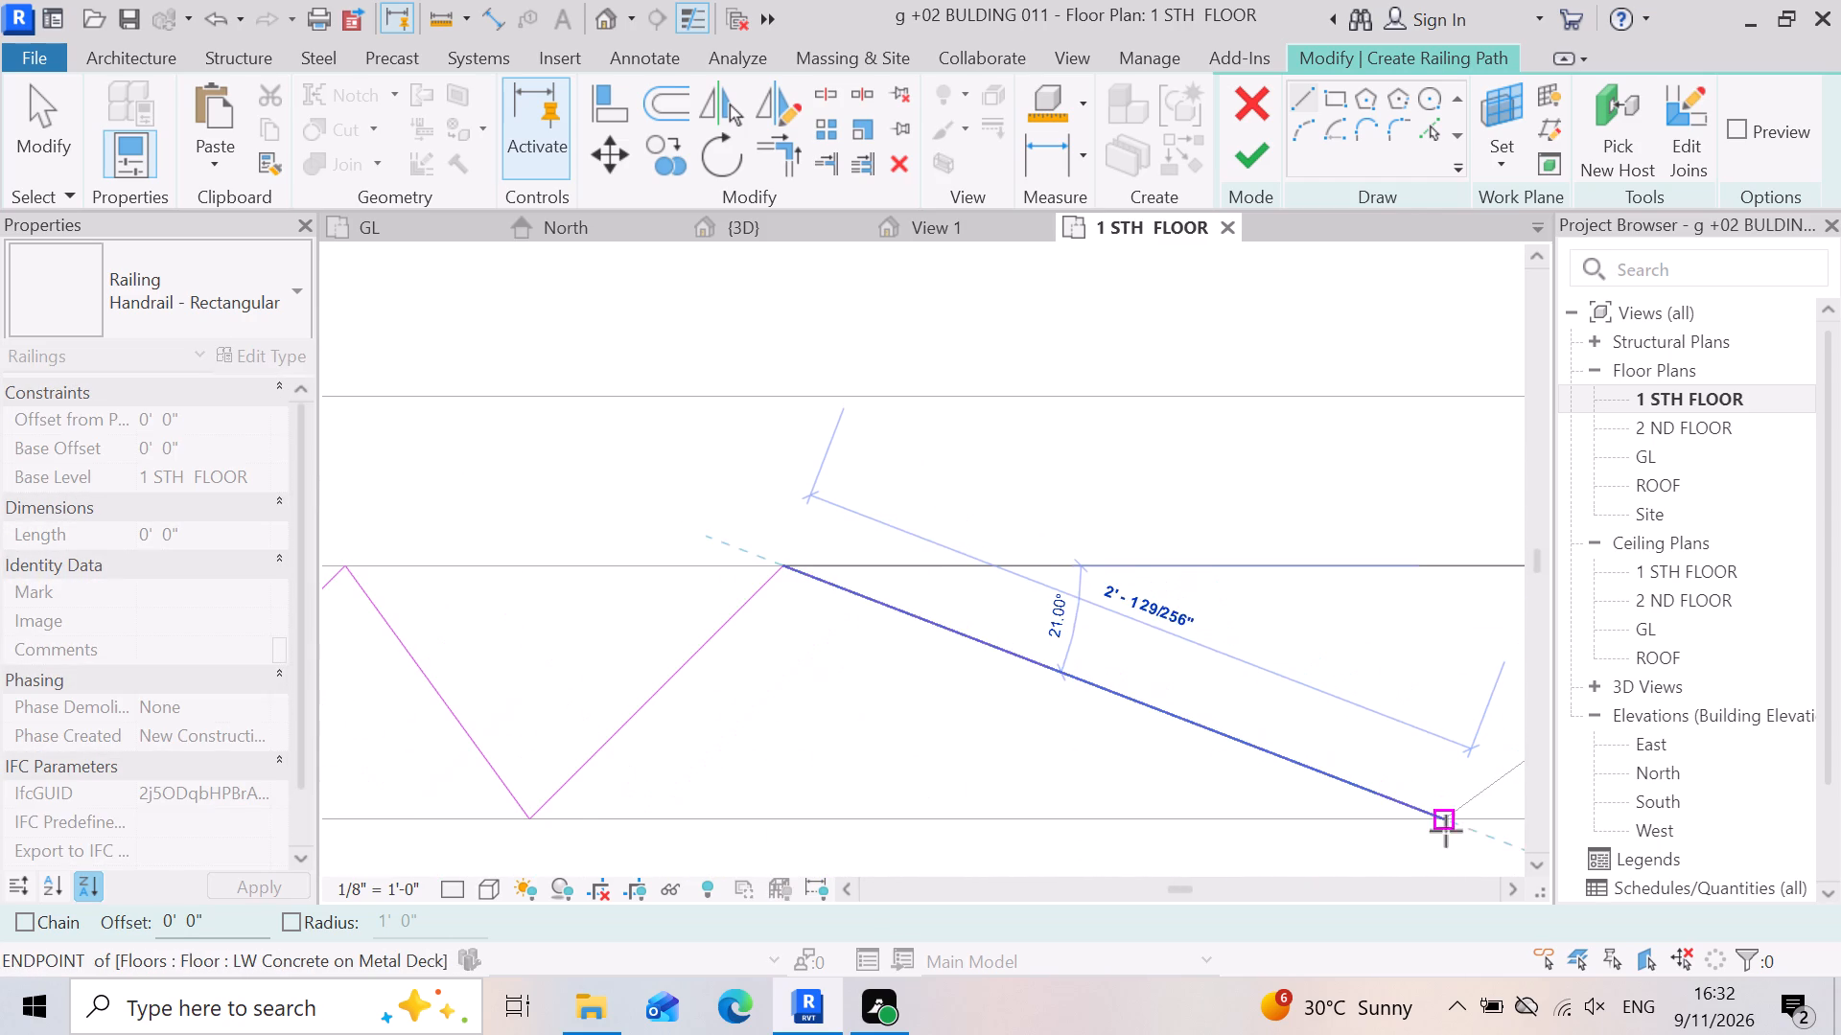
left_click(1446, 813)
Trace the last rear tooth with path lines about 1'-3" up and 2'-1" down to the straight slab edge, and finish the railing.
scroll(1364, 814, "down", 5)
left_click(1396, 816)
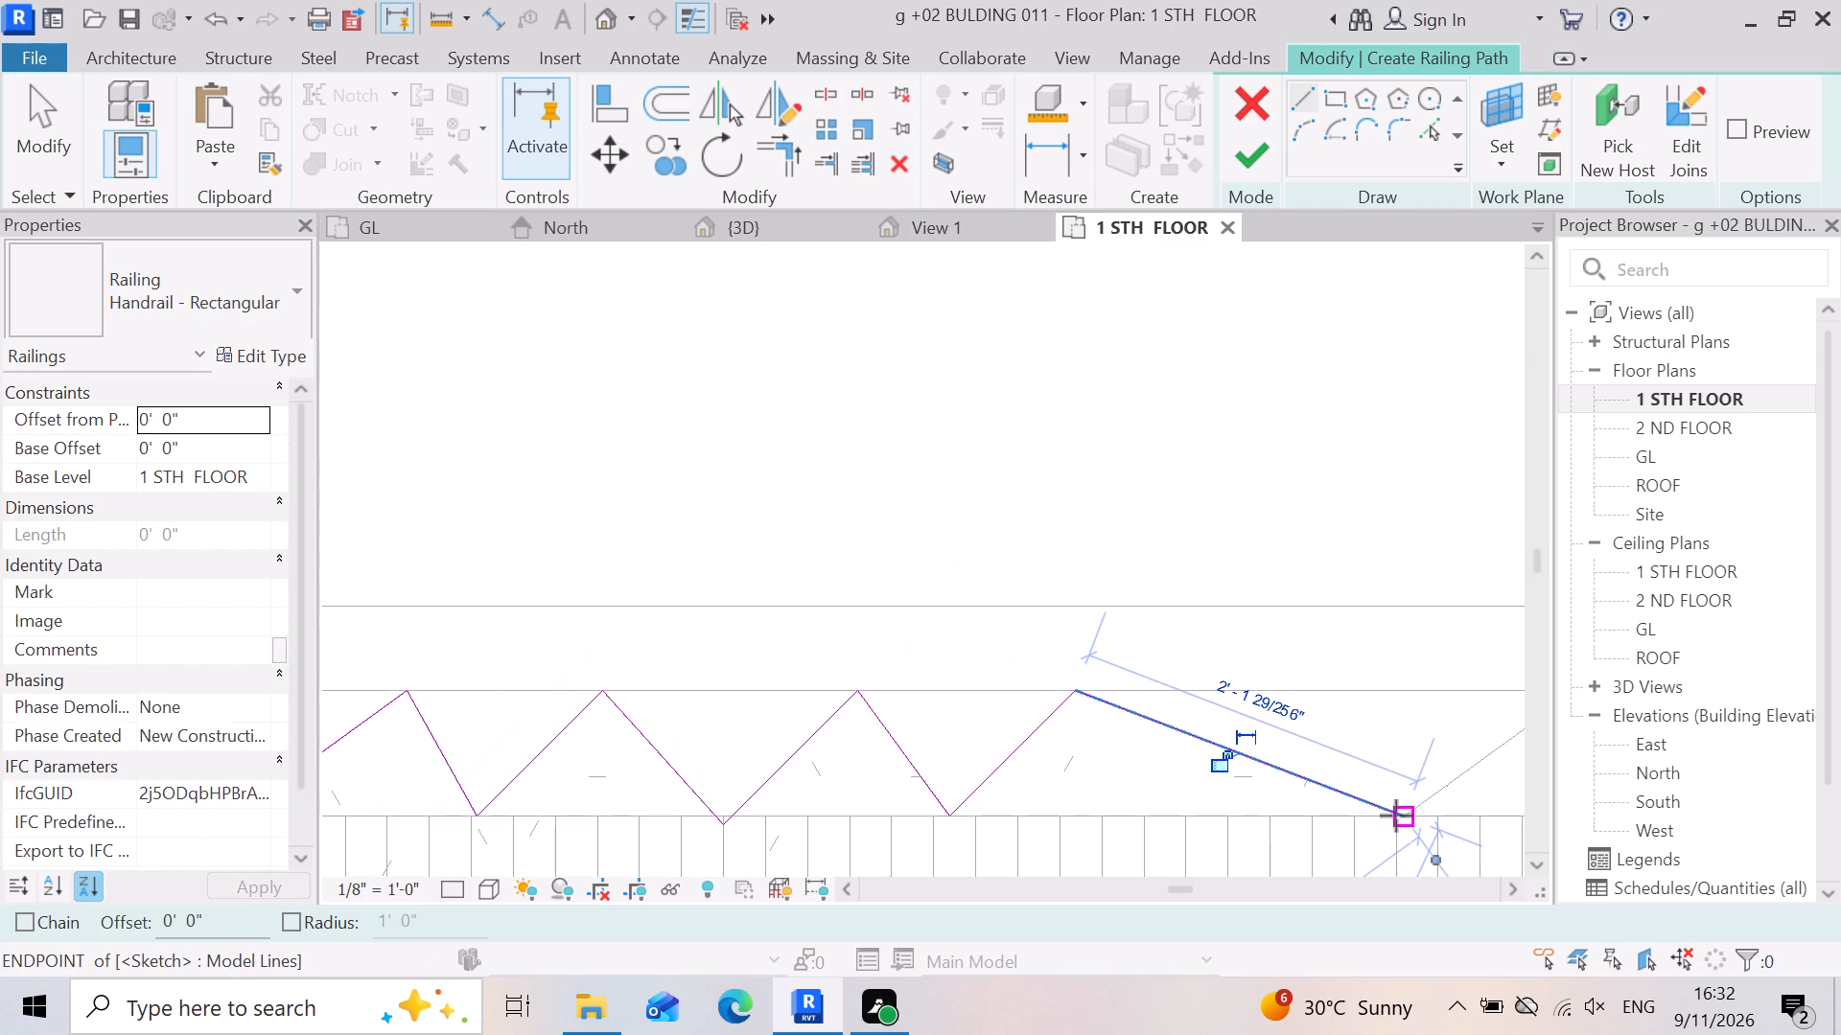
scroll(1318, 803, "down", 5)
scroll(1448, 756, "up", 11)
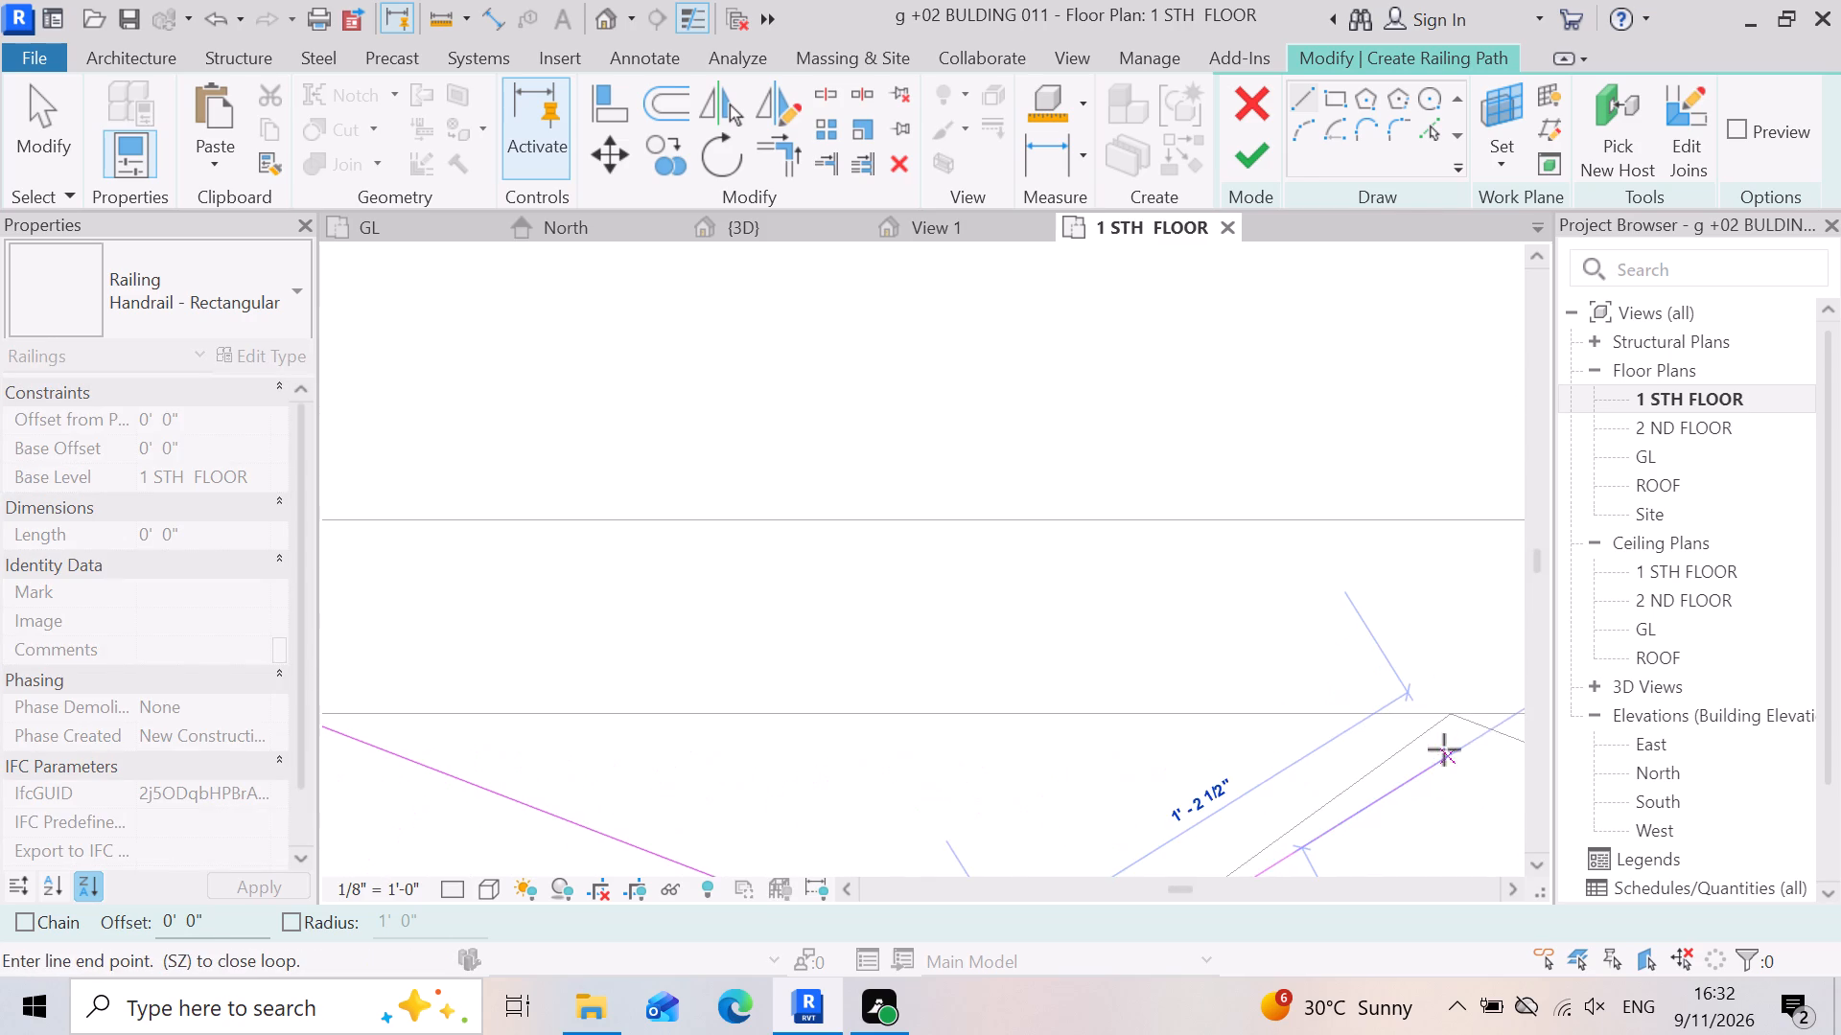
left_click(1446, 709)
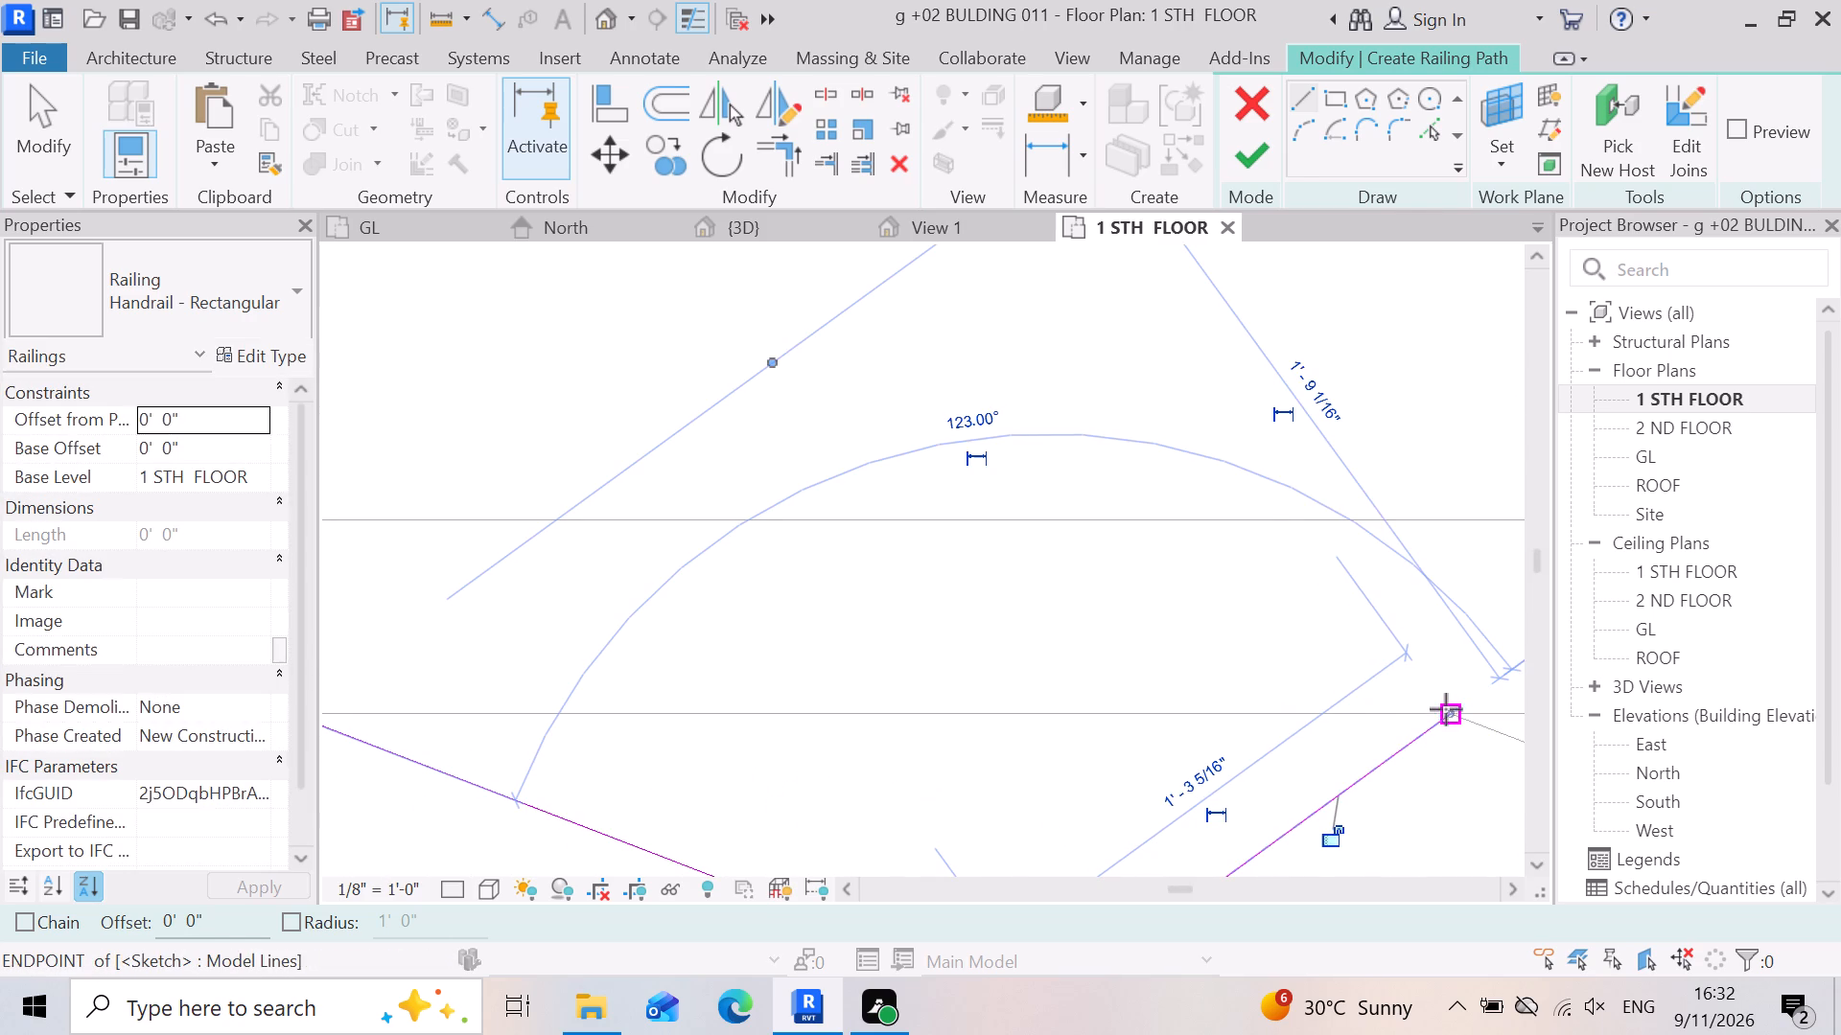
left_click(1443, 714)
scroll(1275, 719, "down", 10)
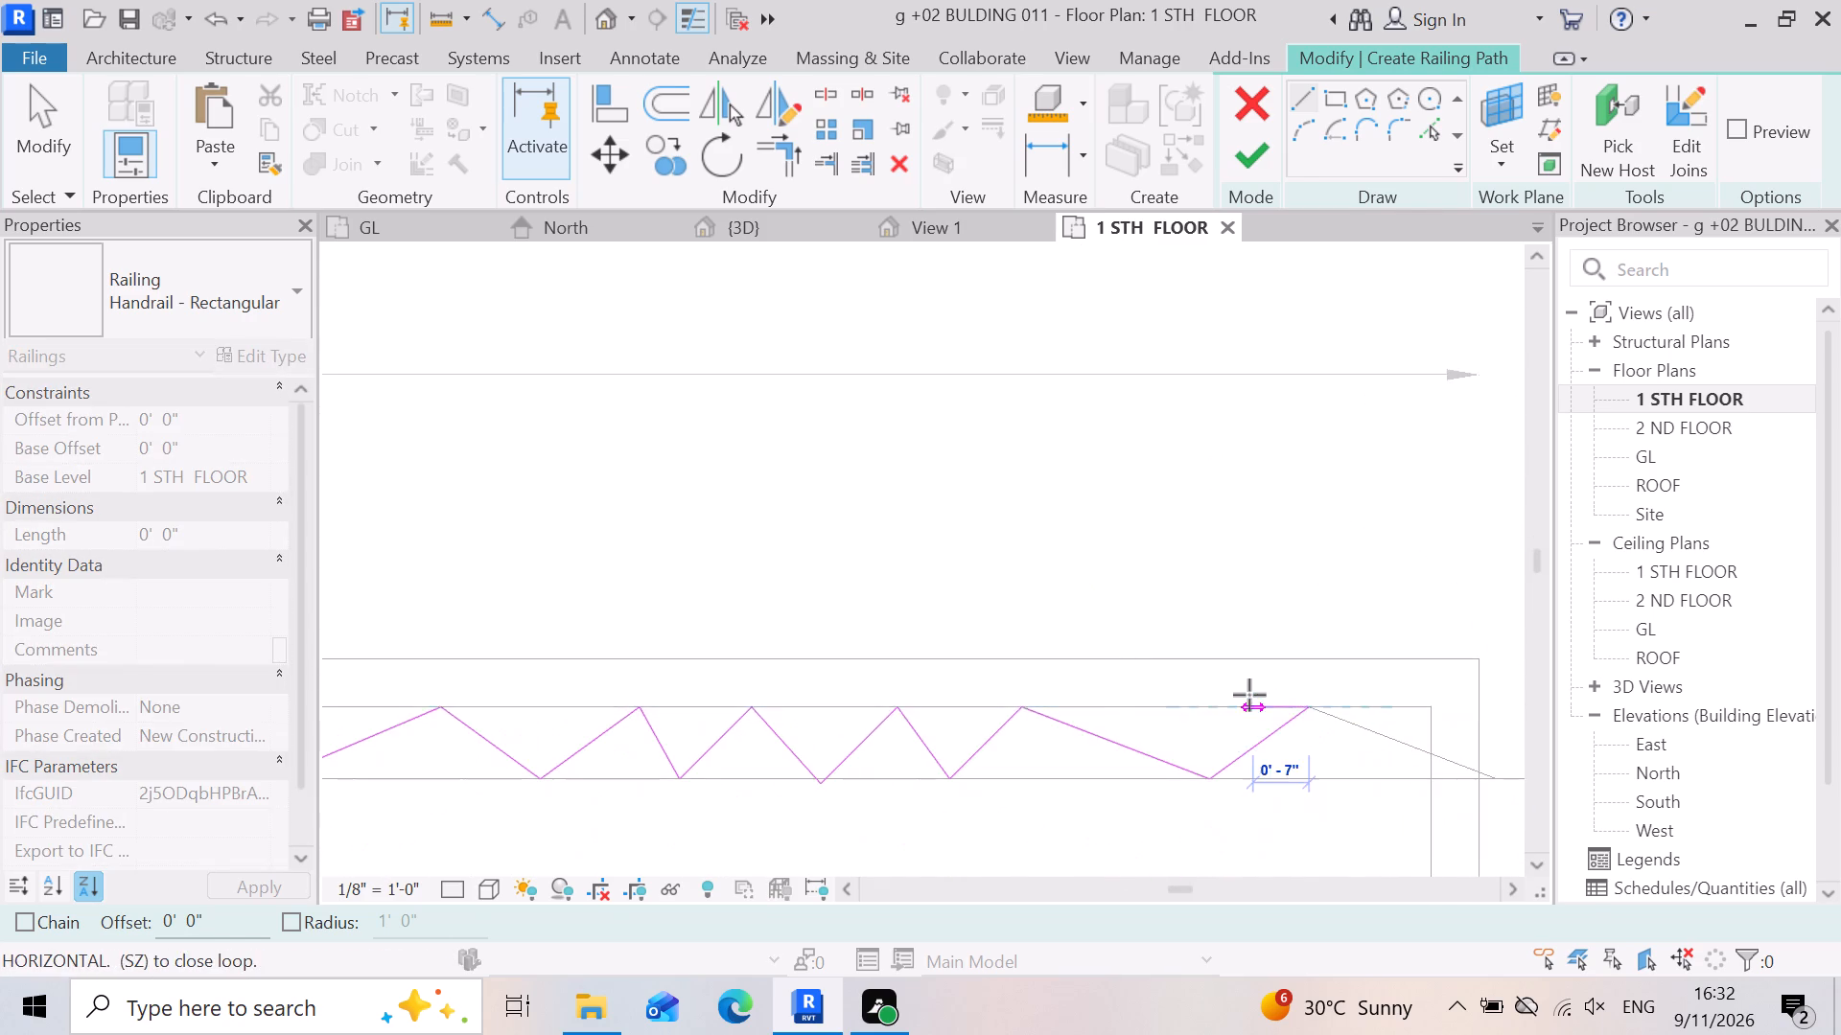
scroll(1249, 695, "down", 4)
scroll(1394, 752, "up", 4)
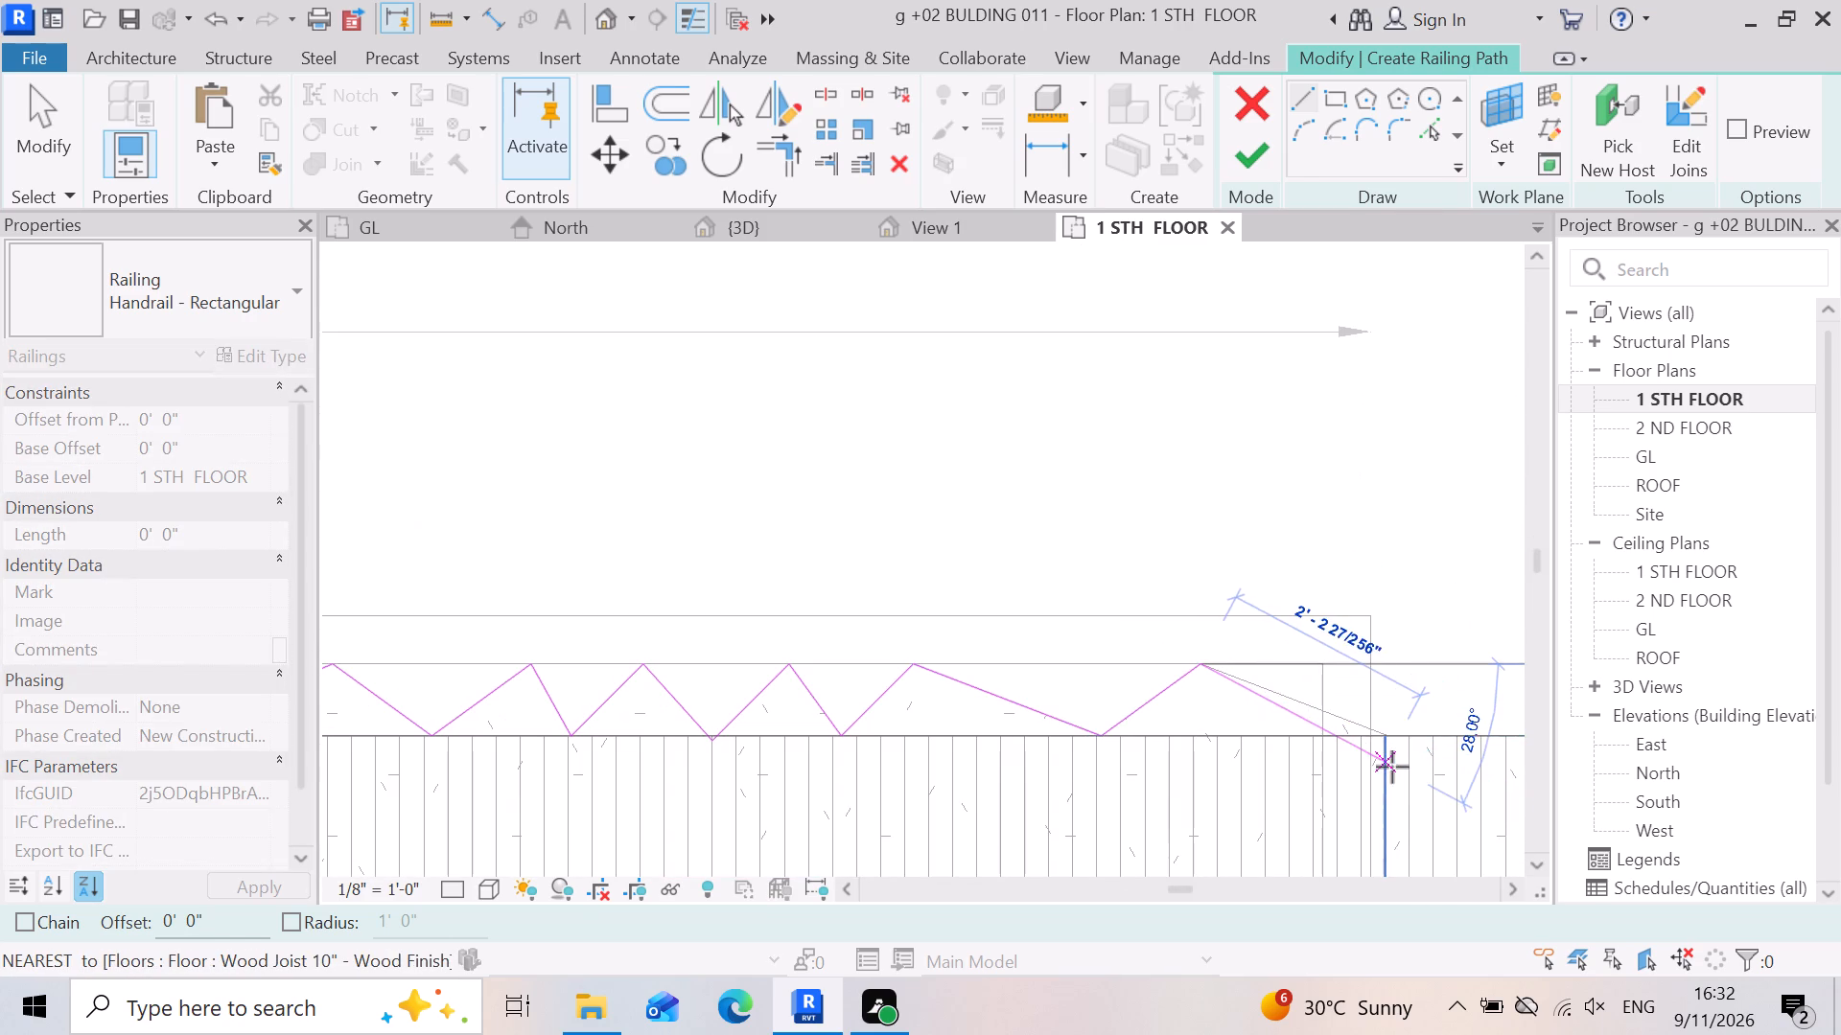
left_click(1386, 739)
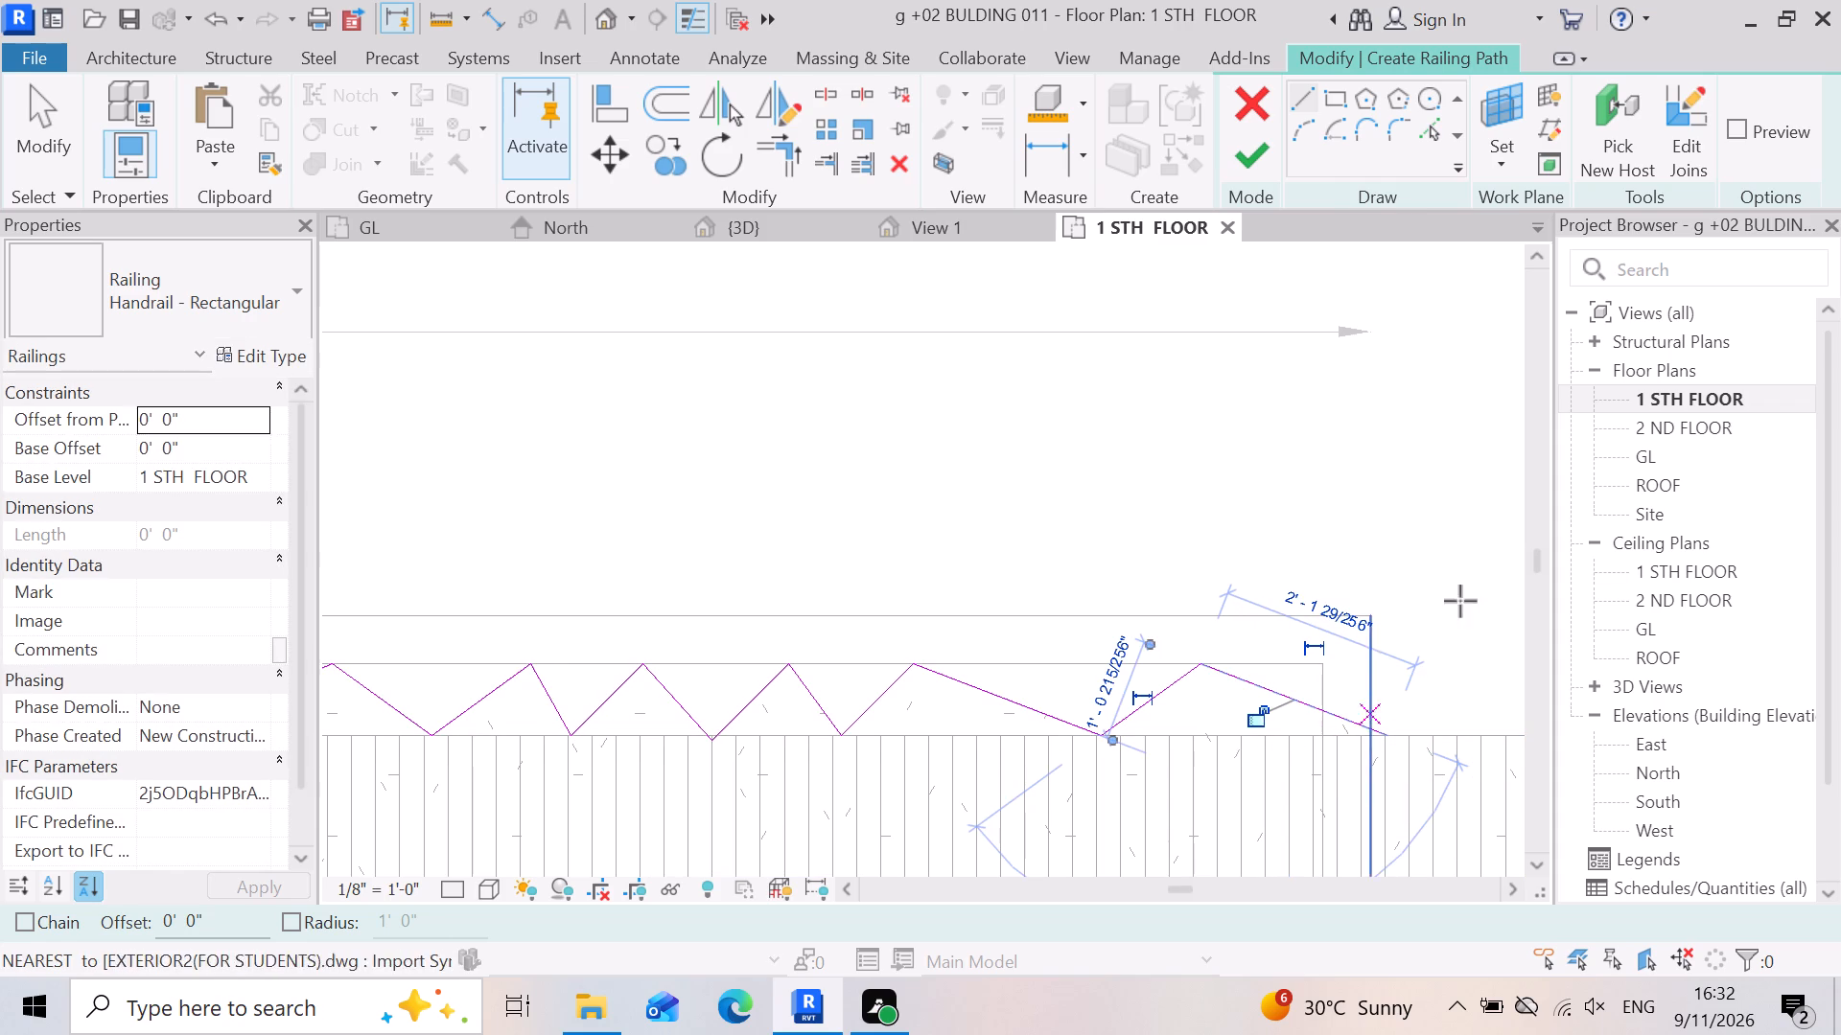
left_click(1246, 160)
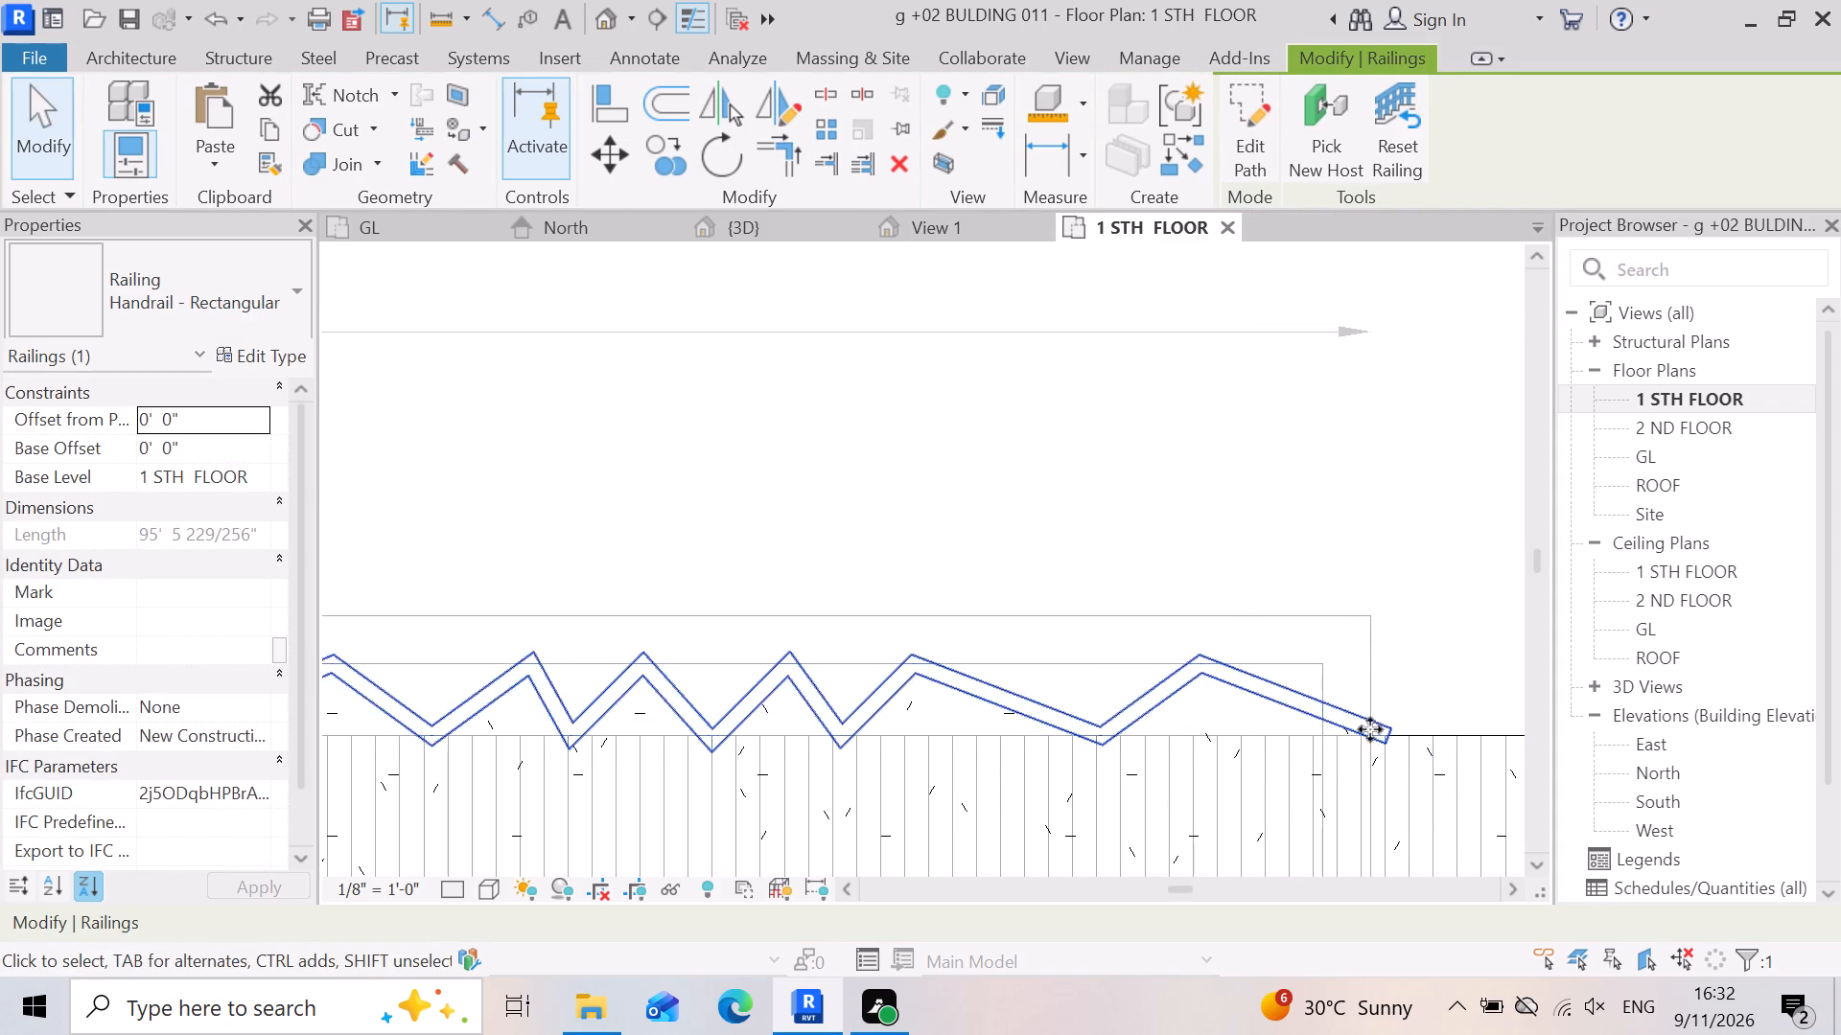
Create a separate Handrail - Rectangular railing about 3'-4" long on the straight rear edge, from the zigzag railing's end to the slab corner.
scroll(1133, 705, "down", 12)
scroll(1274, 760, "up", 10)
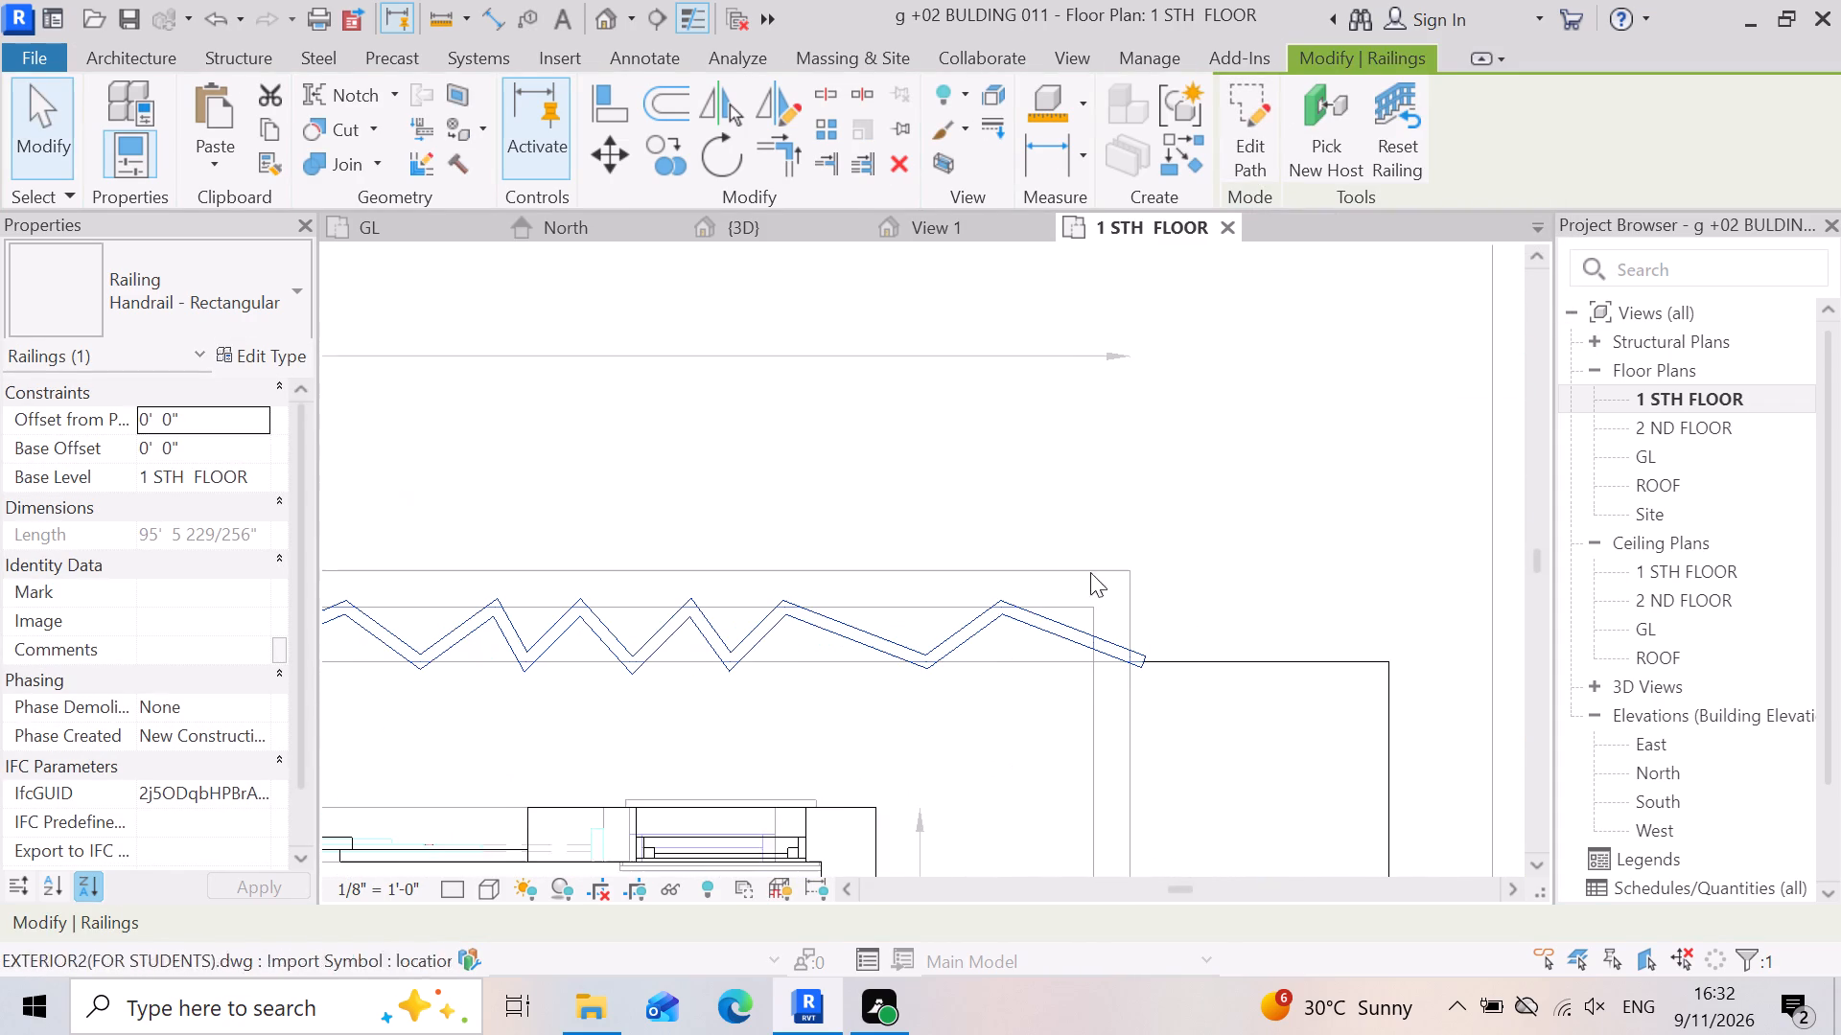
left_click(141, 64)
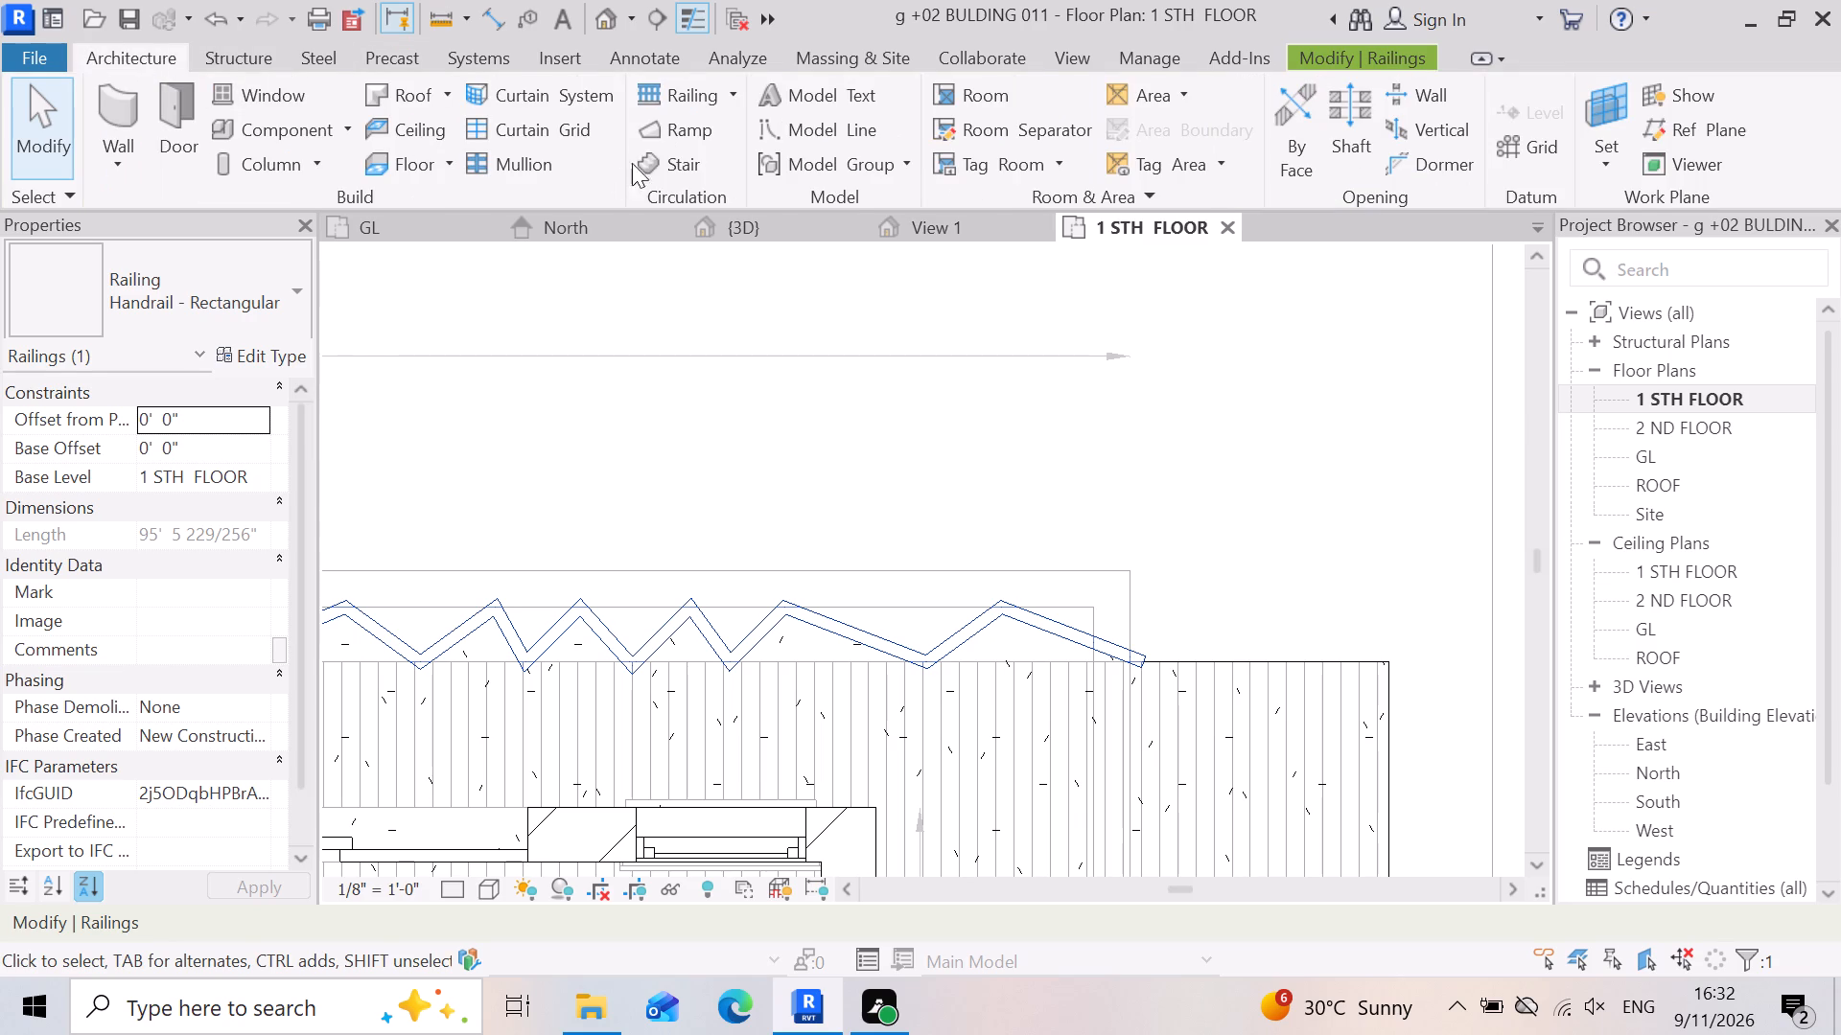
left_click(664, 92)
scroll(1209, 634, "up", 7)
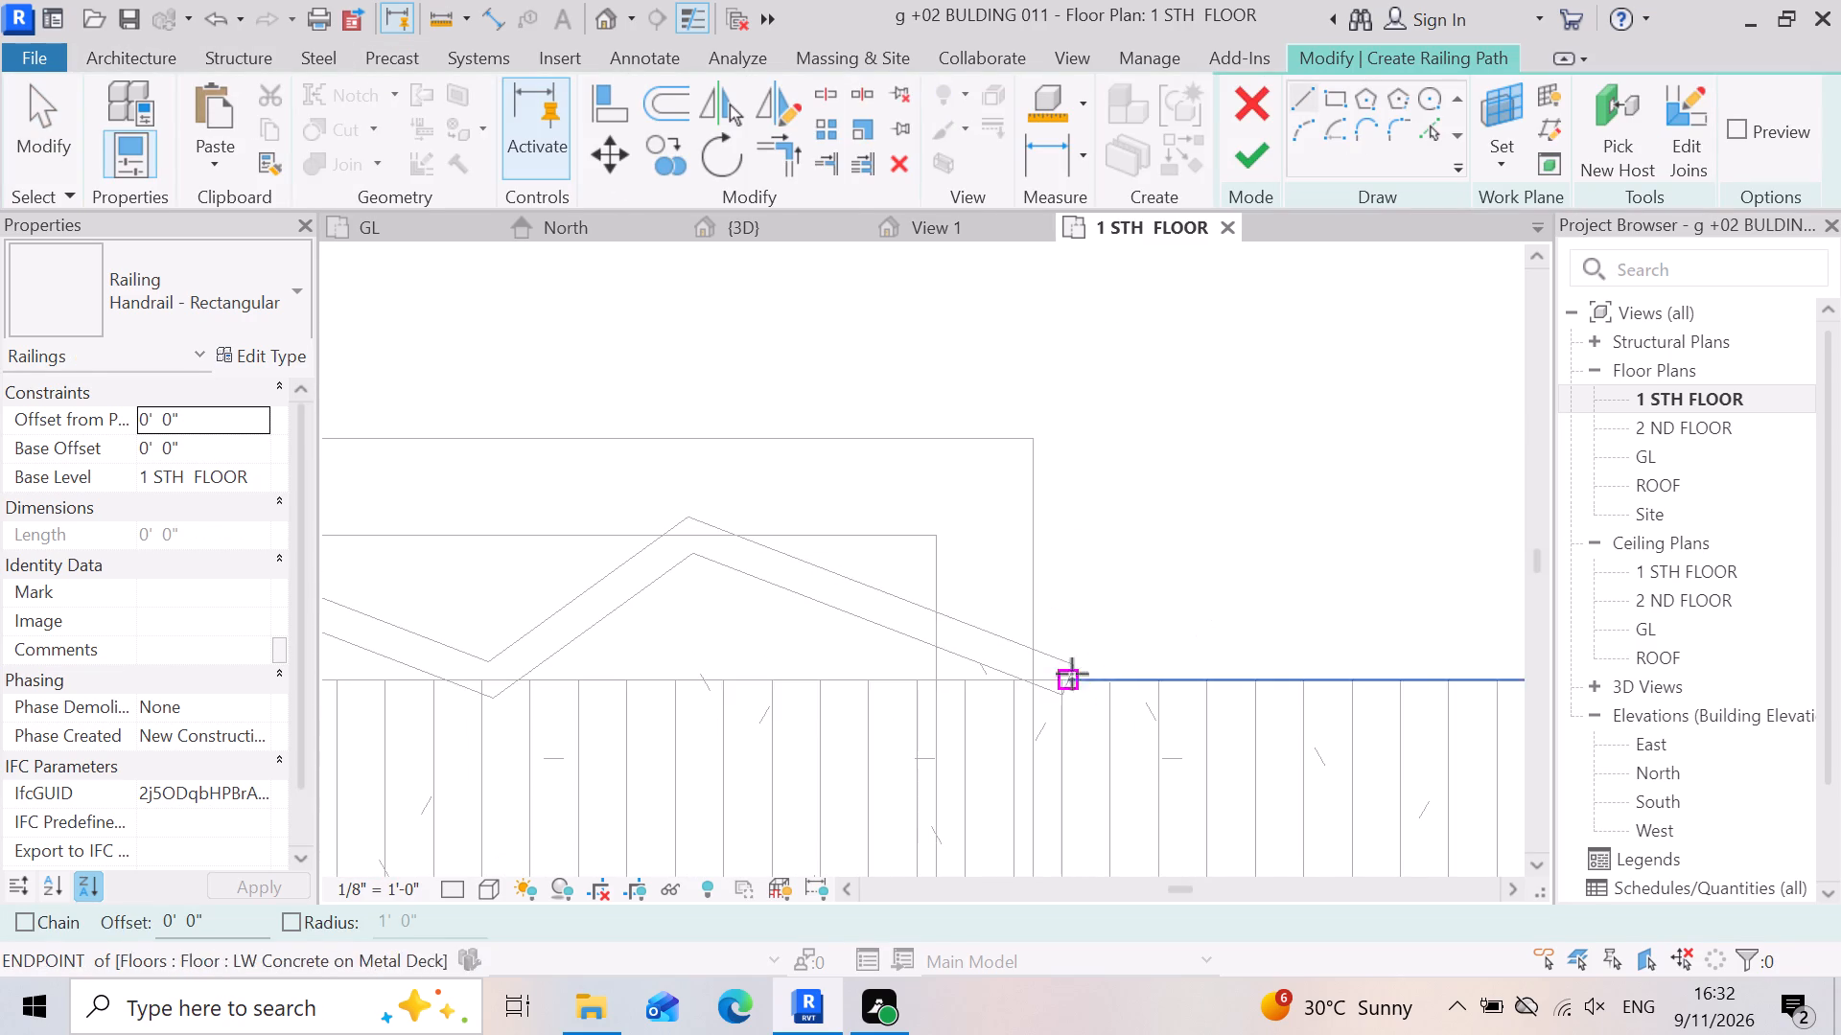
left_click(1069, 670)
scroll(1005, 717, "down", 4)
key("Escape")
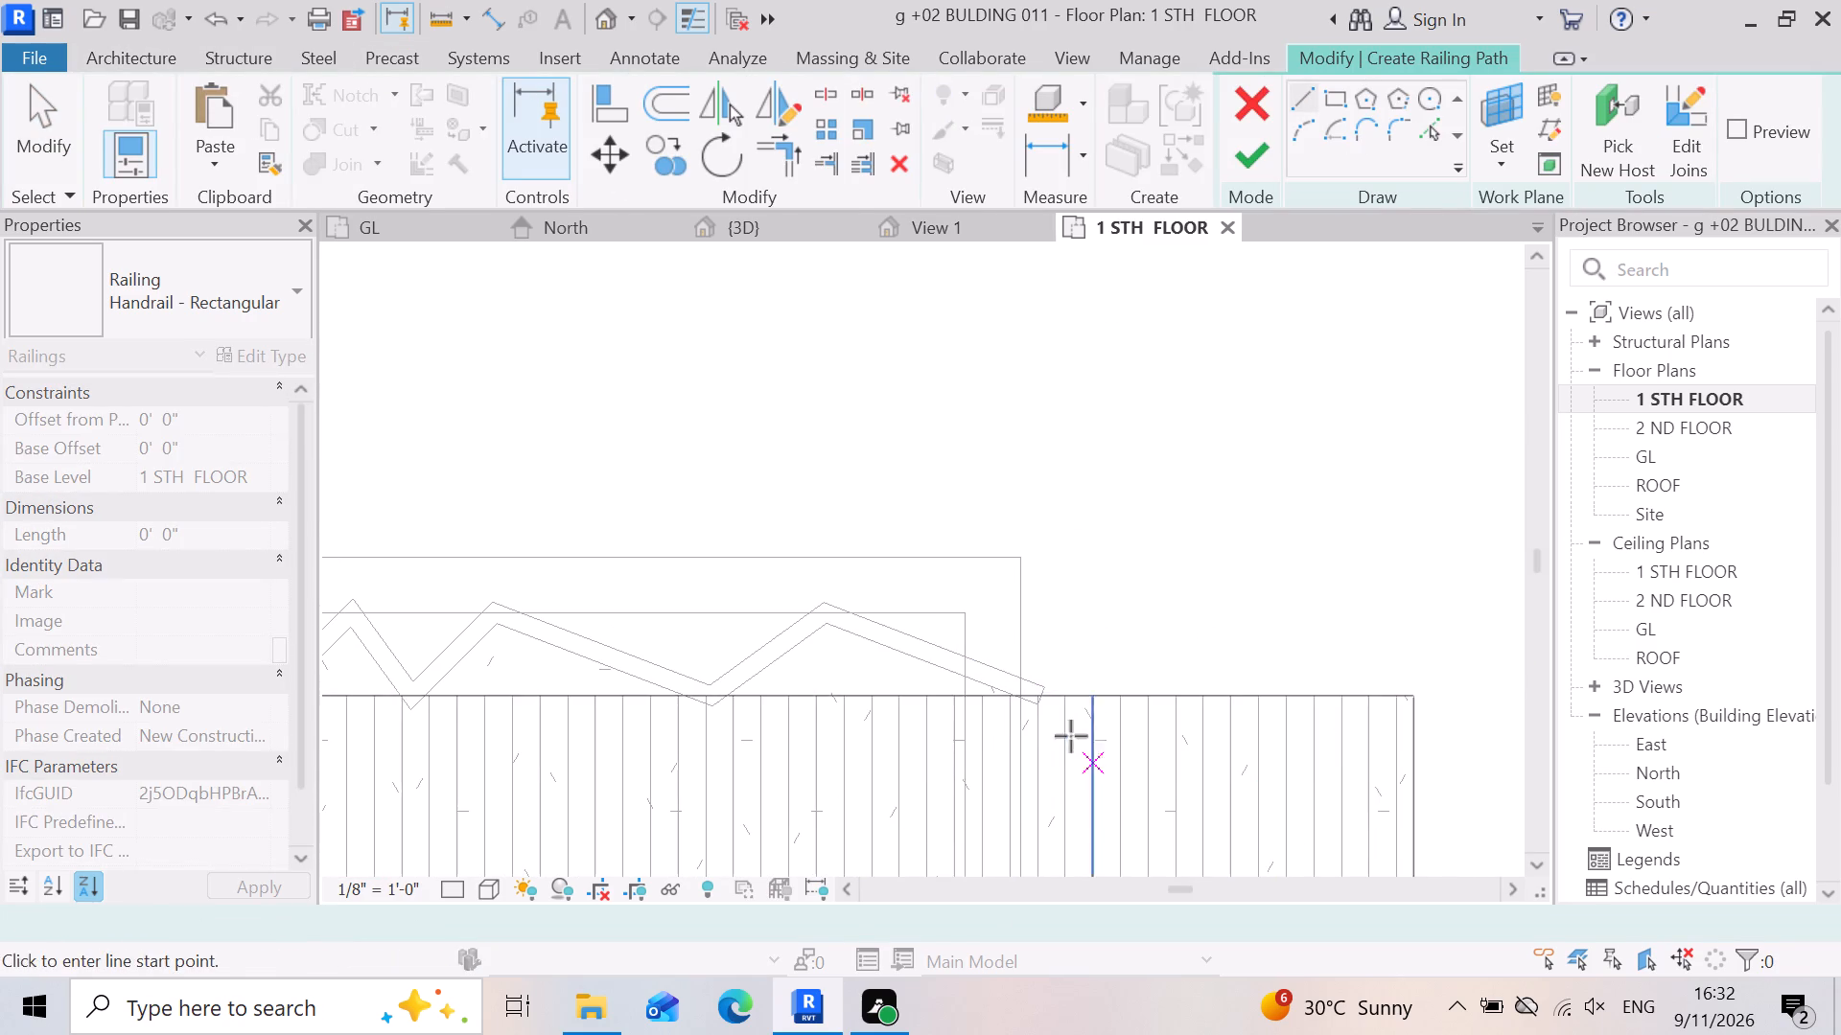
scroll(1070, 734, "up", 7)
left_click(987, 650)
scroll(963, 659, "down", 5)
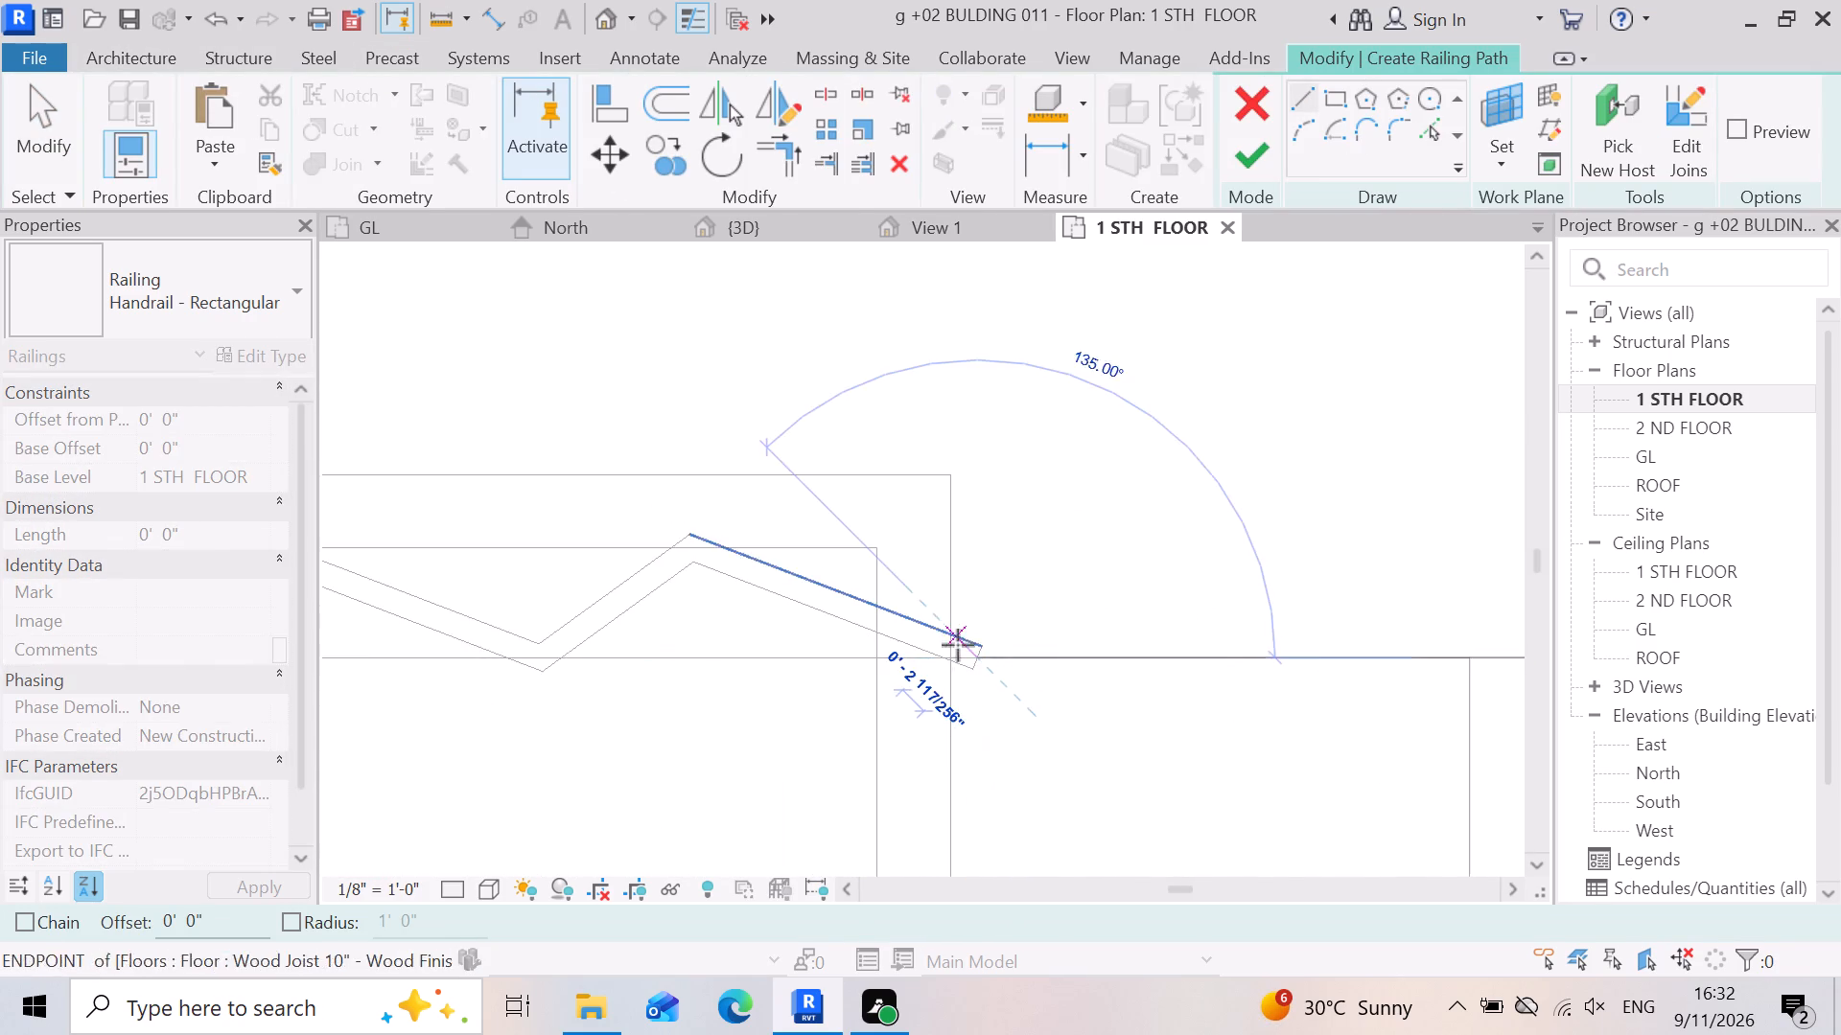
scroll(958, 645, "down", 5)
scroll(1207, 649, "up", 7)
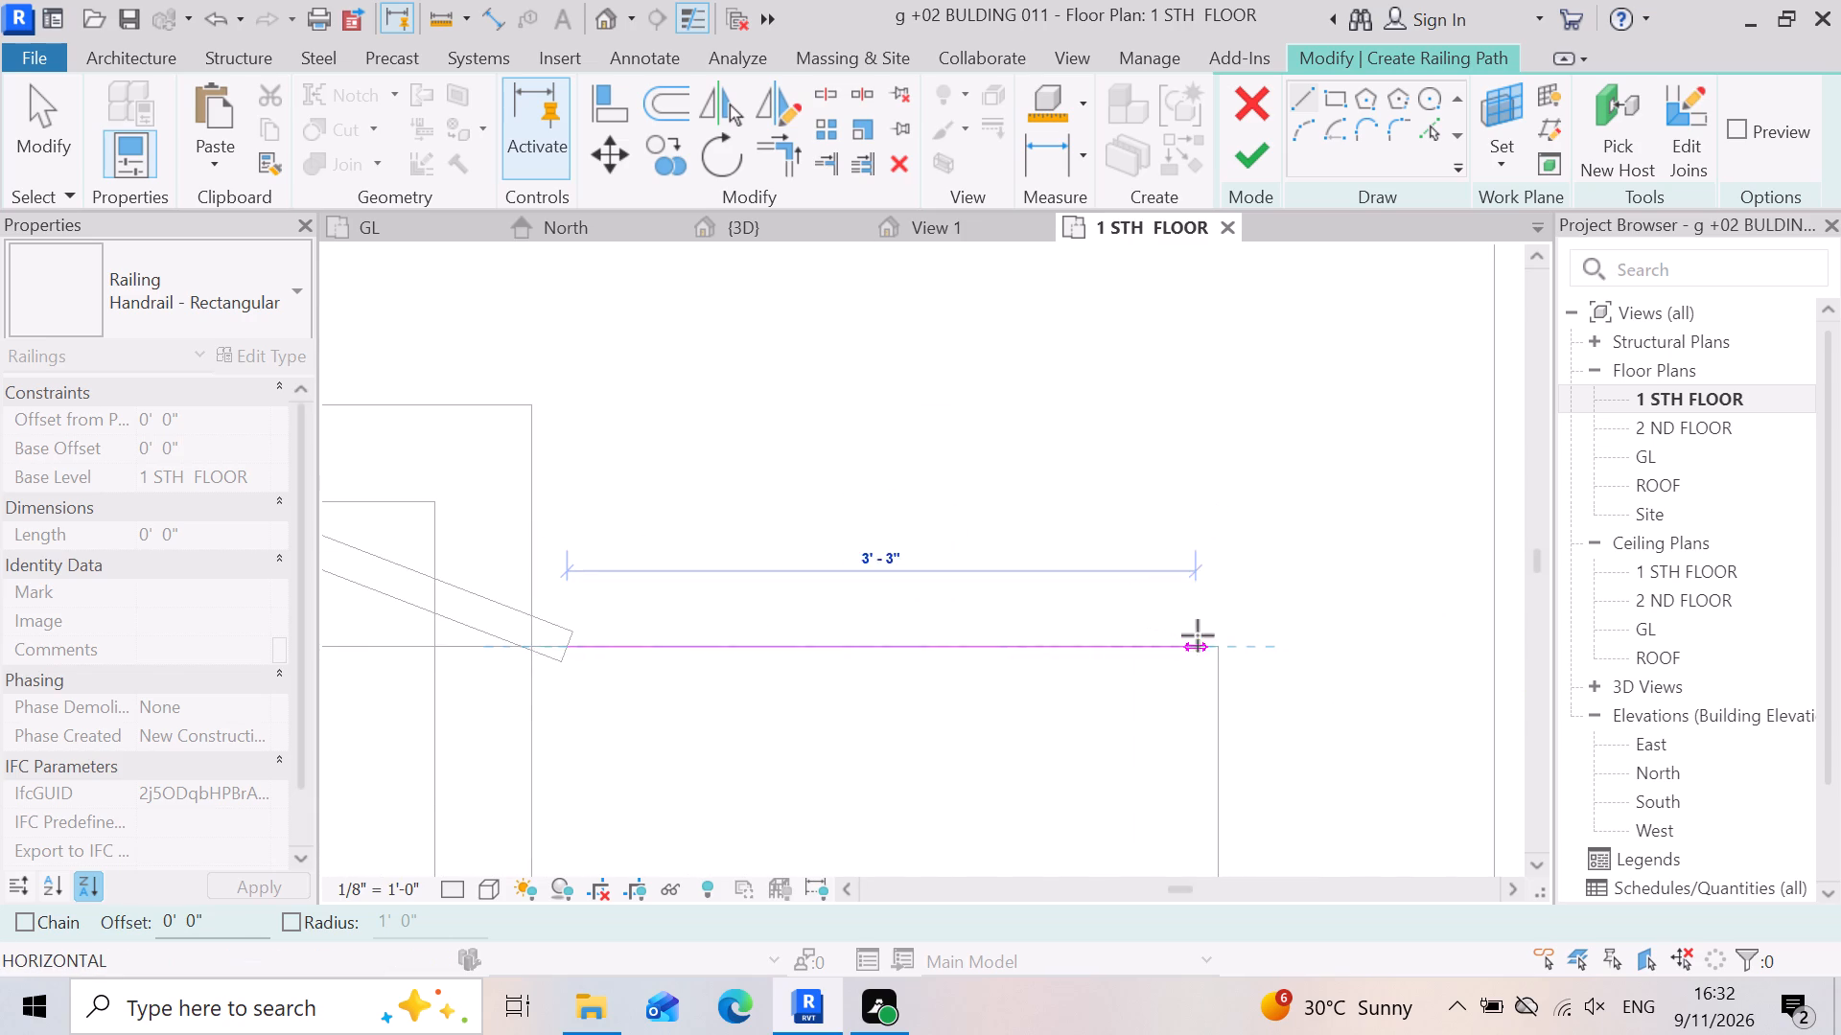
left_click(1213, 637)
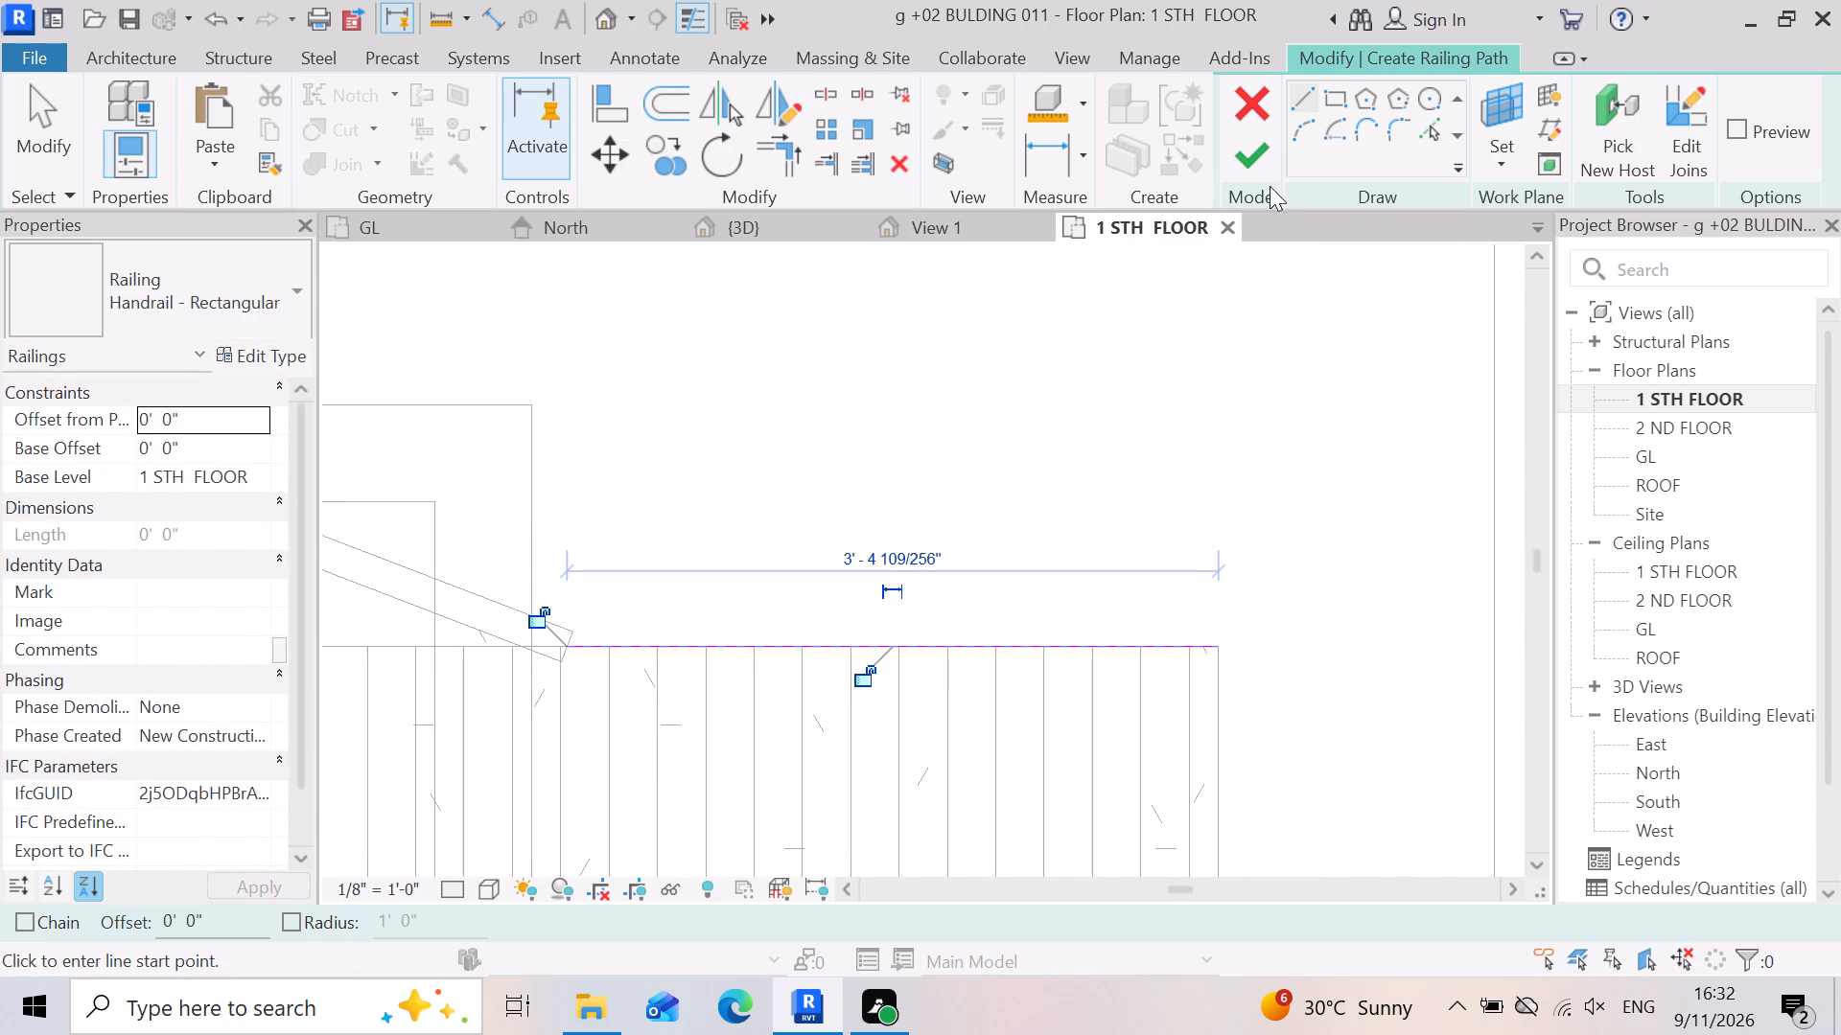
left_click(1251, 164)
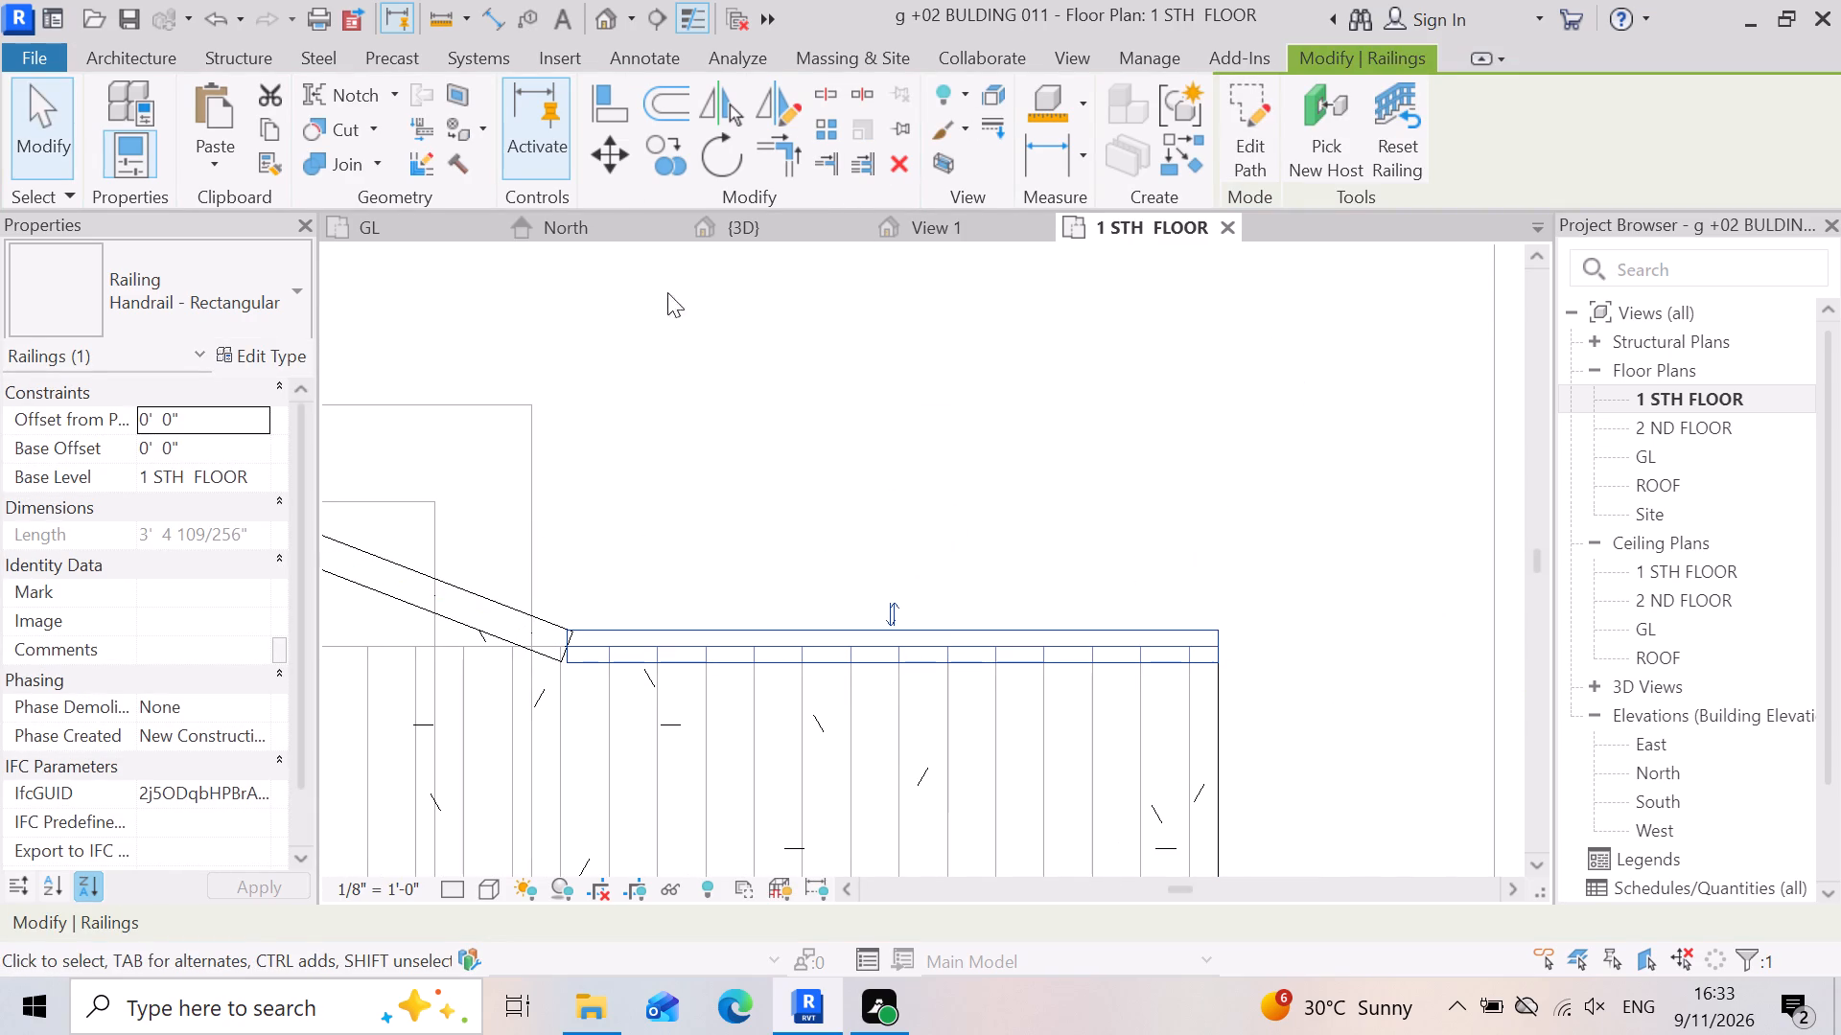
Examine the rear railings and the open slab edge on the building's right side in the 3D view.
left_click(777, 220)
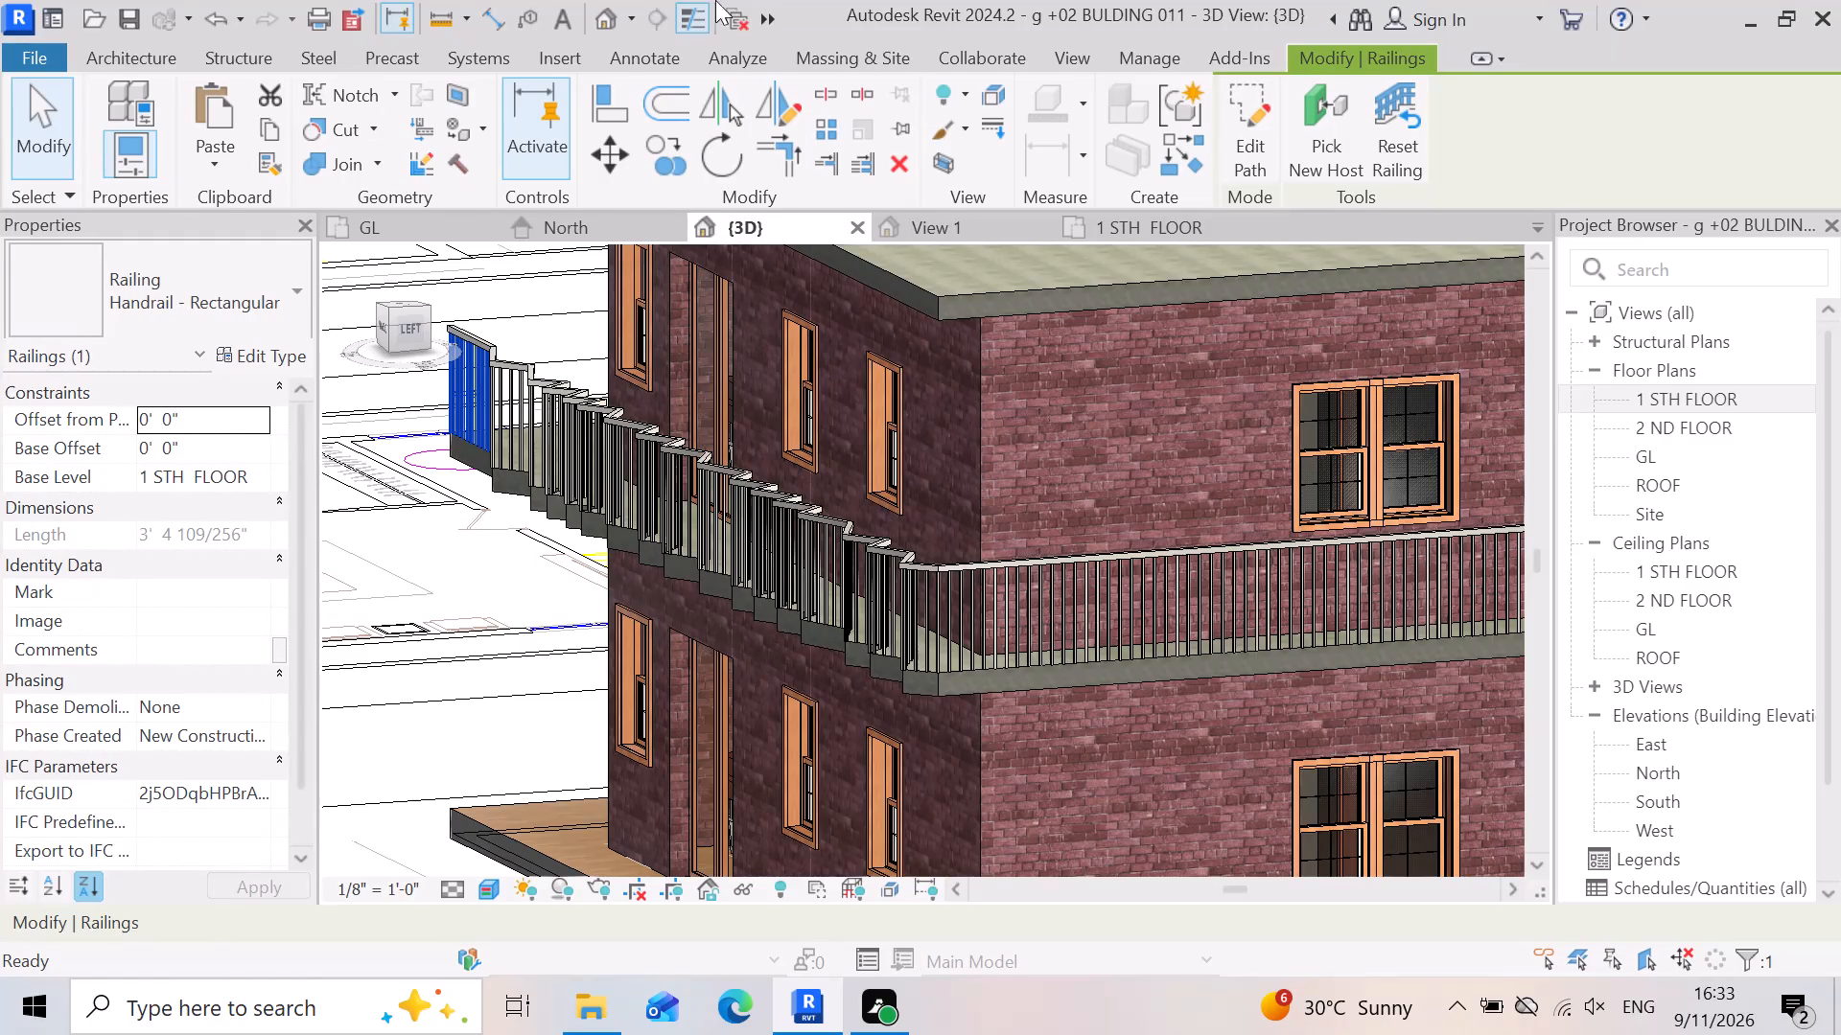
scroll(861, 717, "up", 7)
scroll(912, 621, "up", 3)
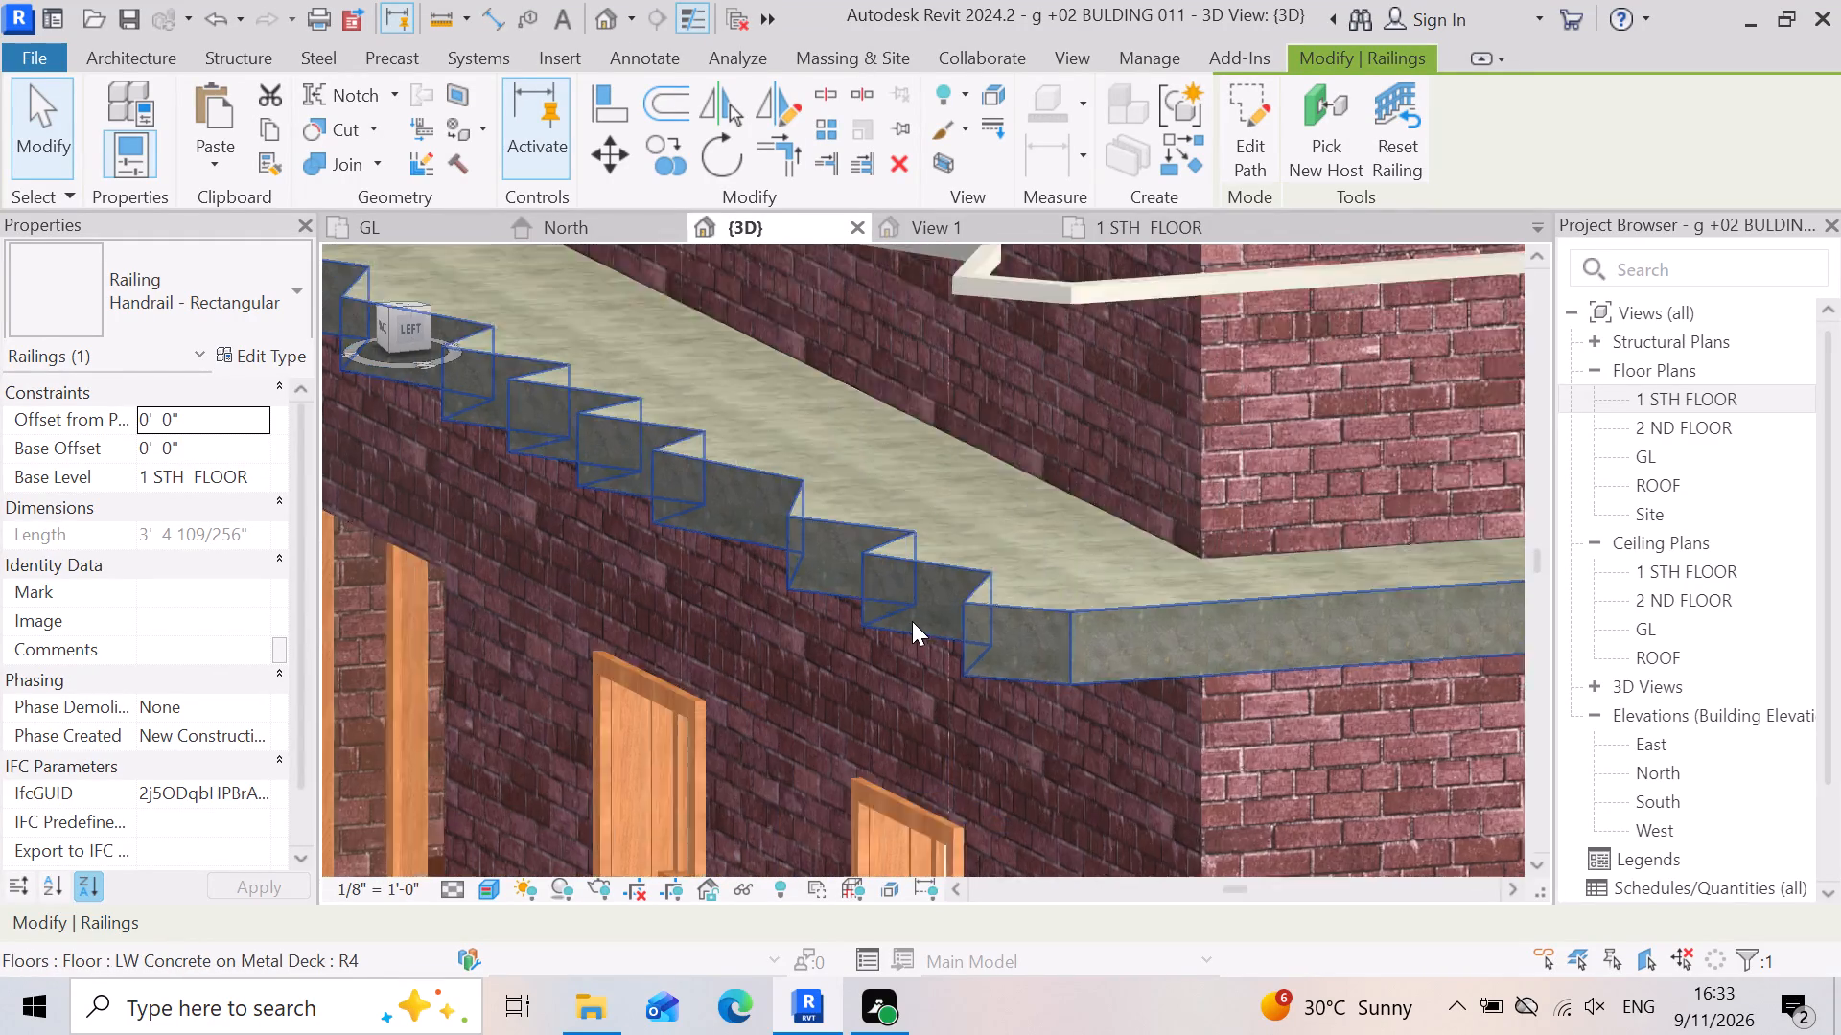
scroll(1077, 817, "down", 8)
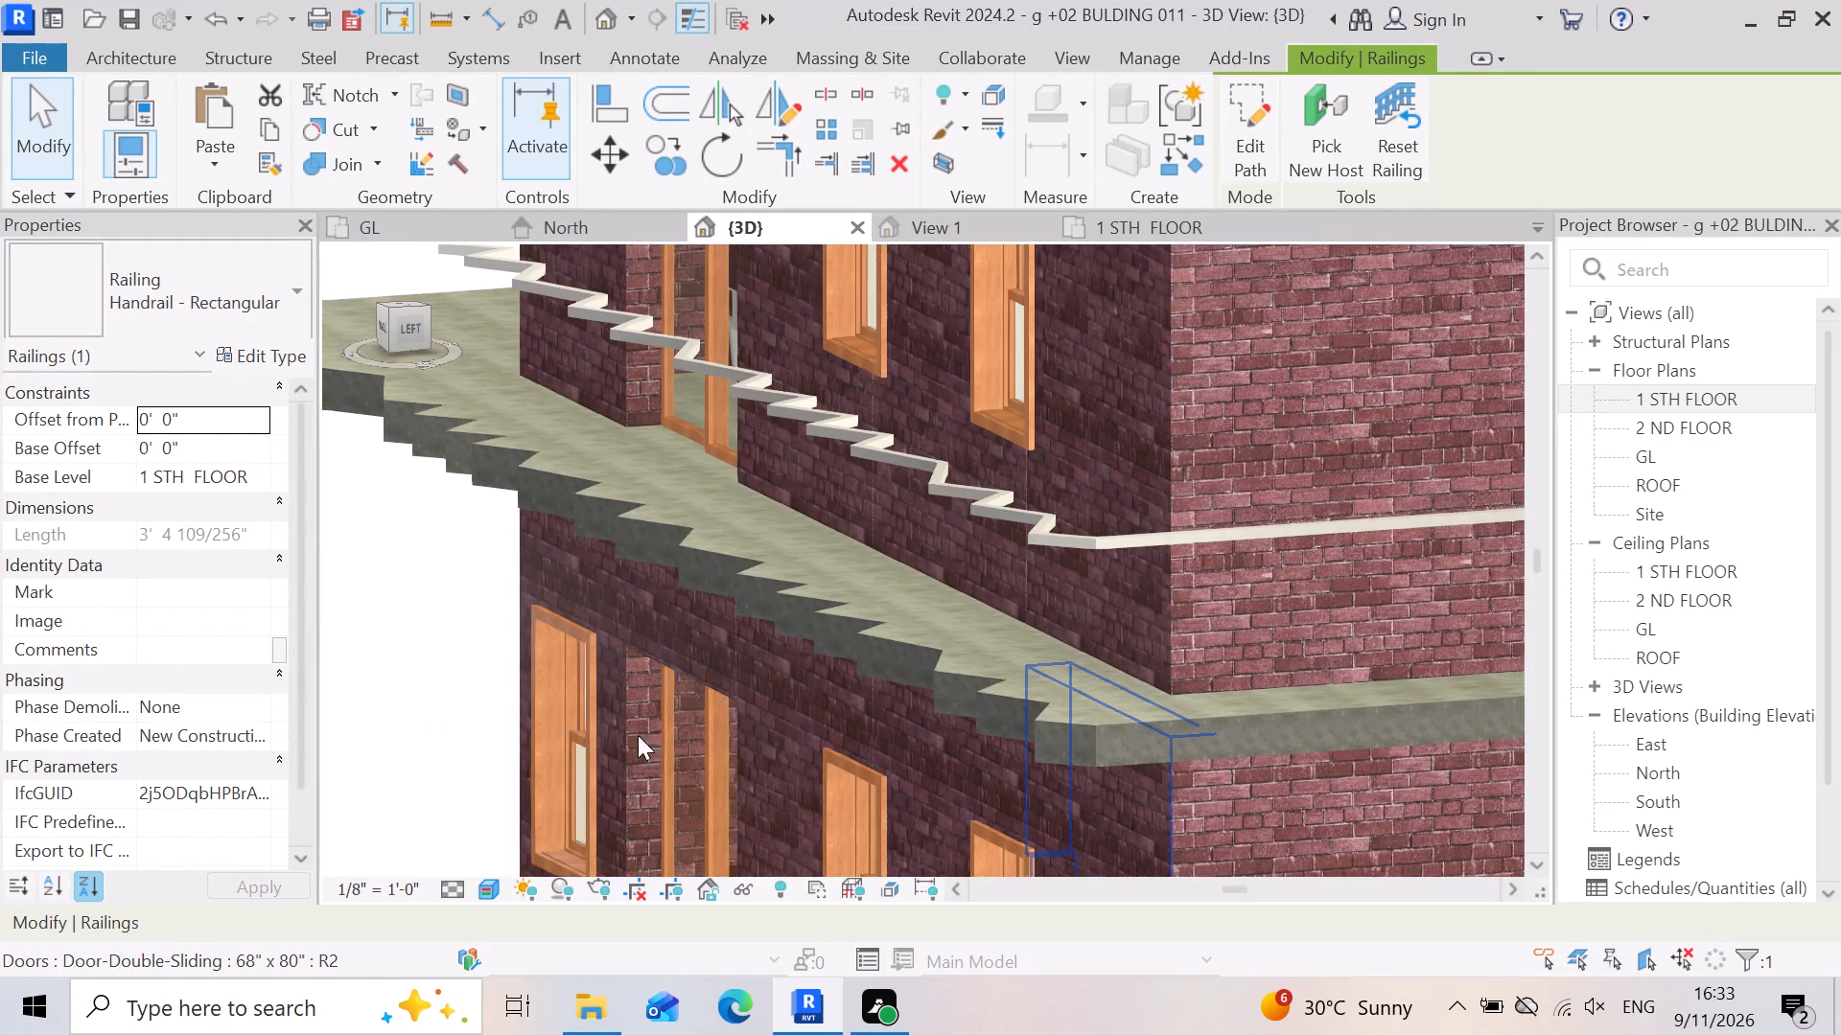
key("Escape")
scroll(802, 437, "up", 3)
scroll(834, 586, "down", 4)
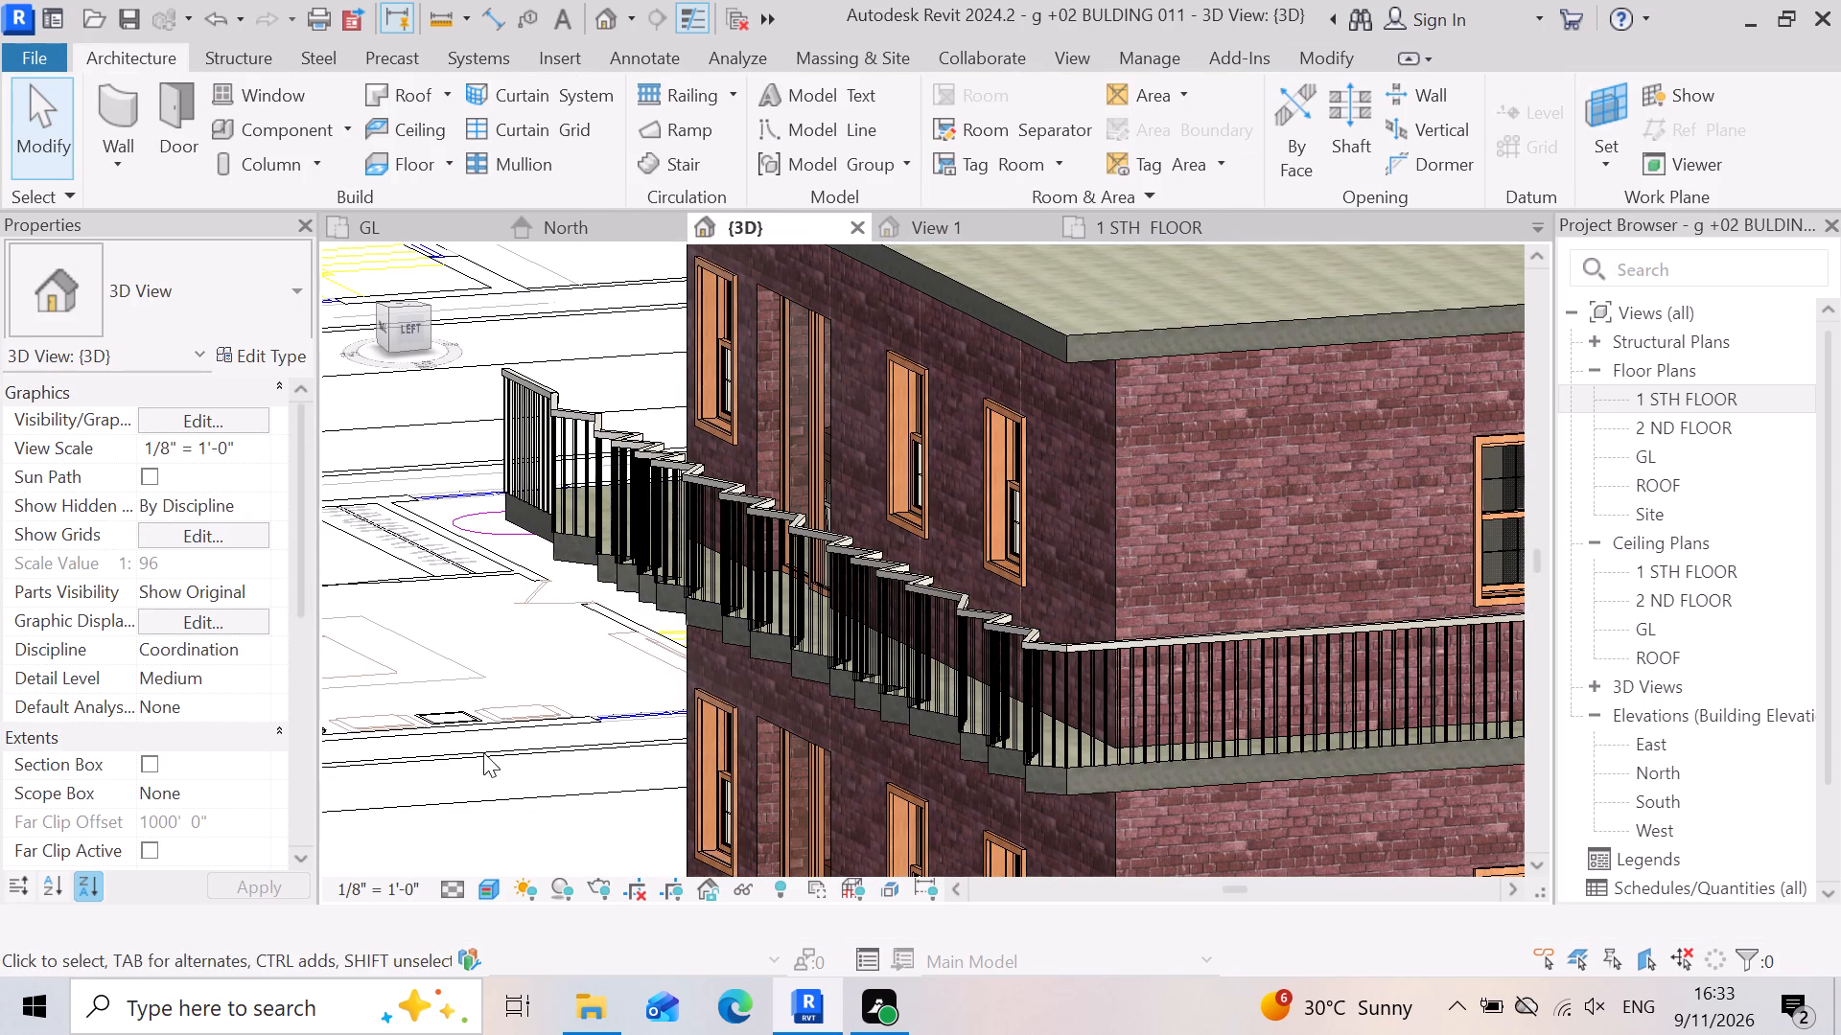
middle_click_drag(515, 628, 576, 639, "shift")
scroll(476, 584, "down", 5)
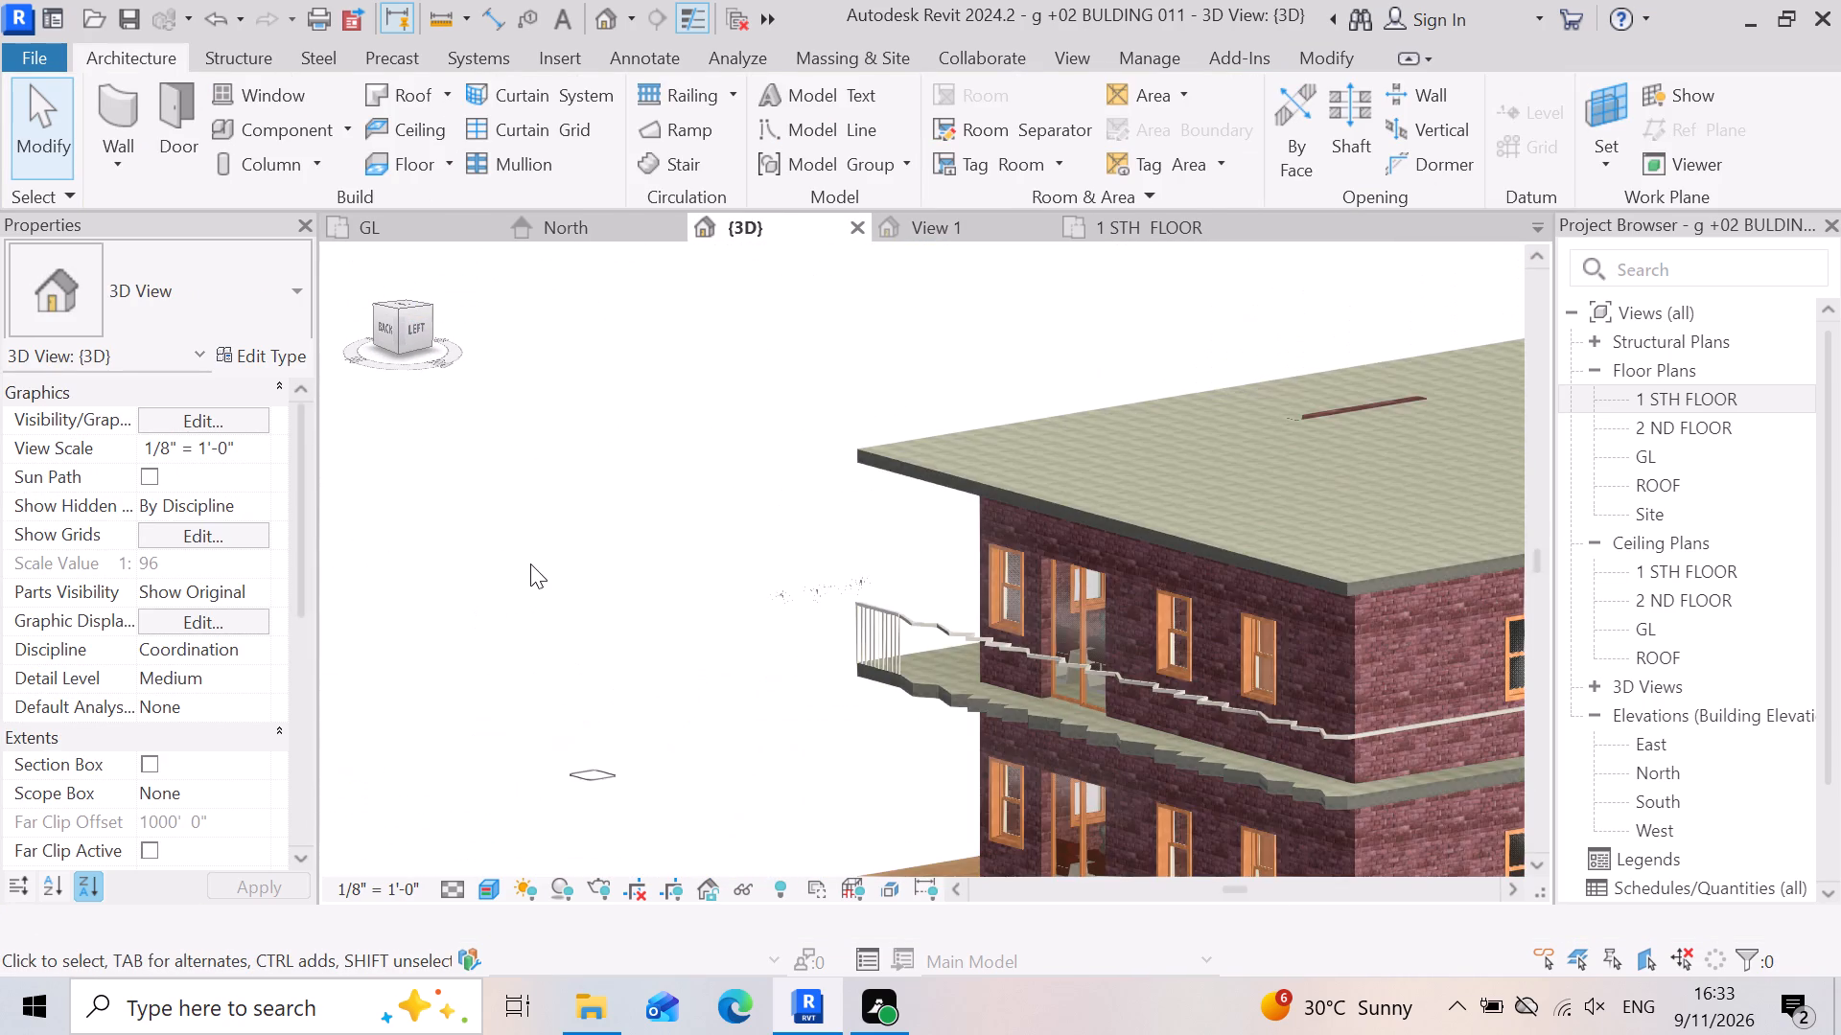
scroll(530, 563, "down", 4)
scroll(1248, 729, "up", 3)
scroll(928, 778, "down", 3)
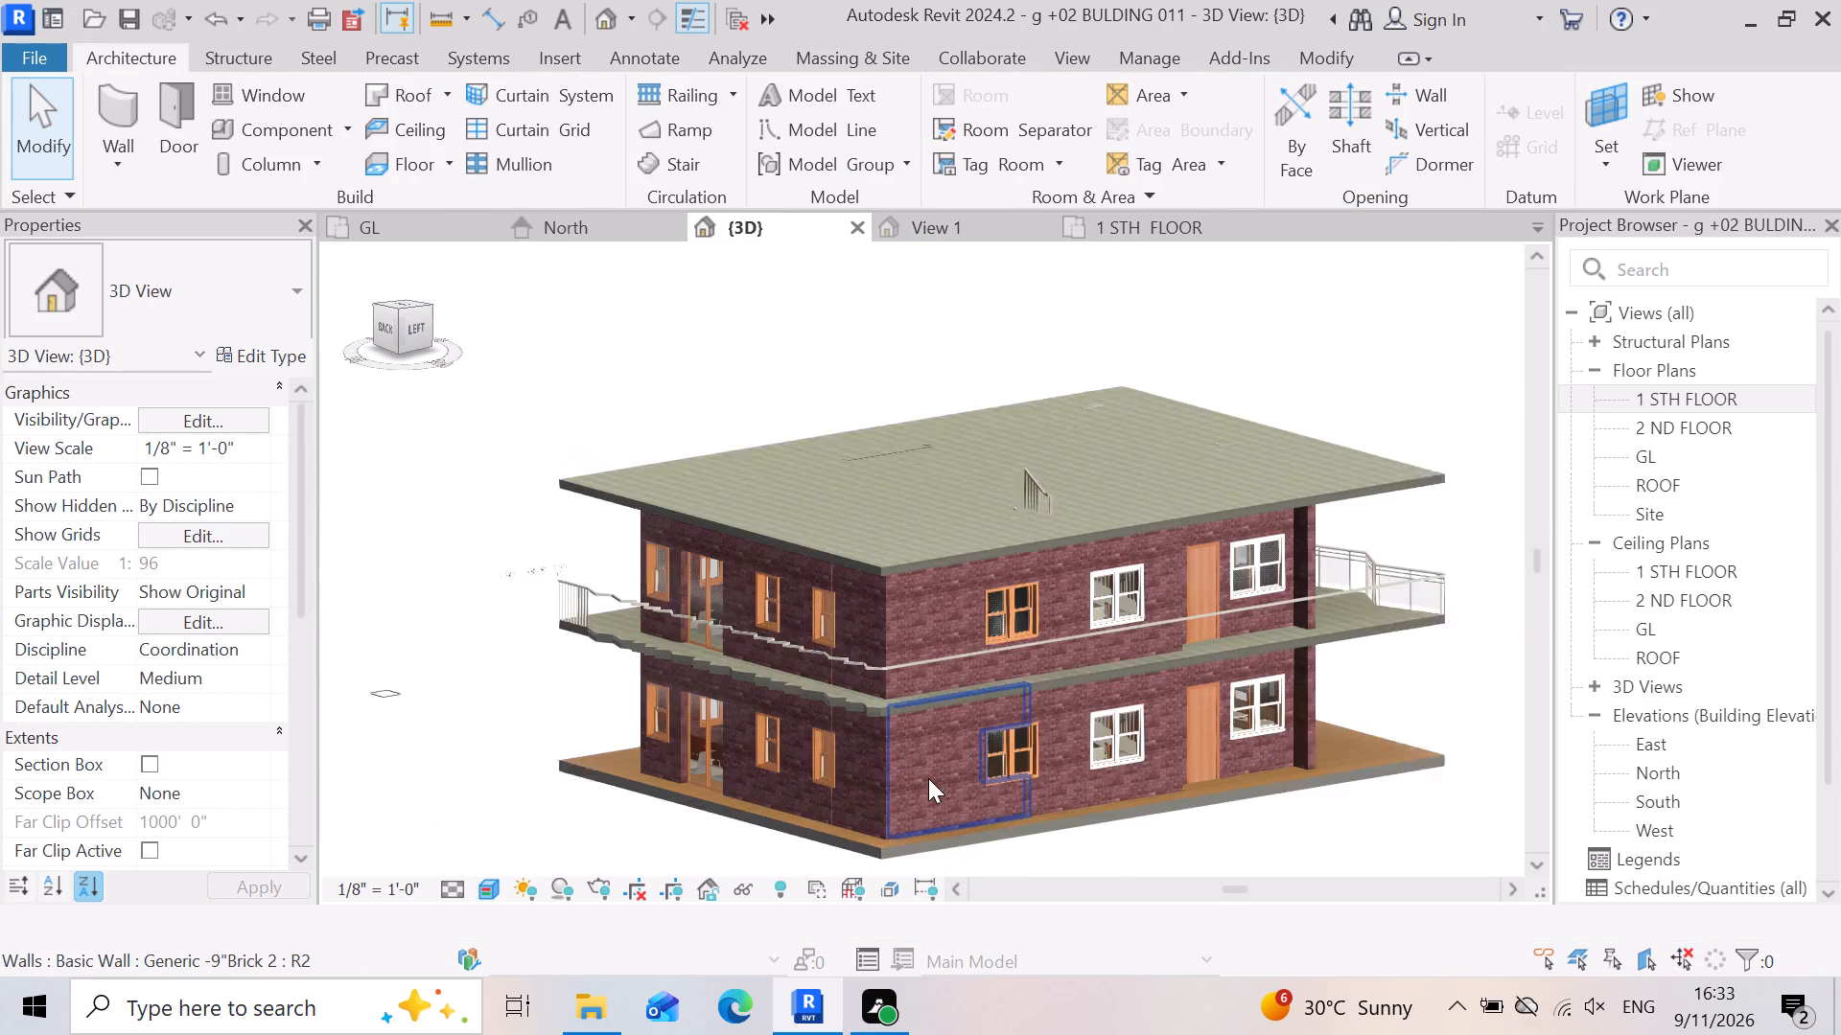
right_click_drag(643, 791, 735, 800, "shift")
middle_click_drag(643, 791, 735, 800, "shift")
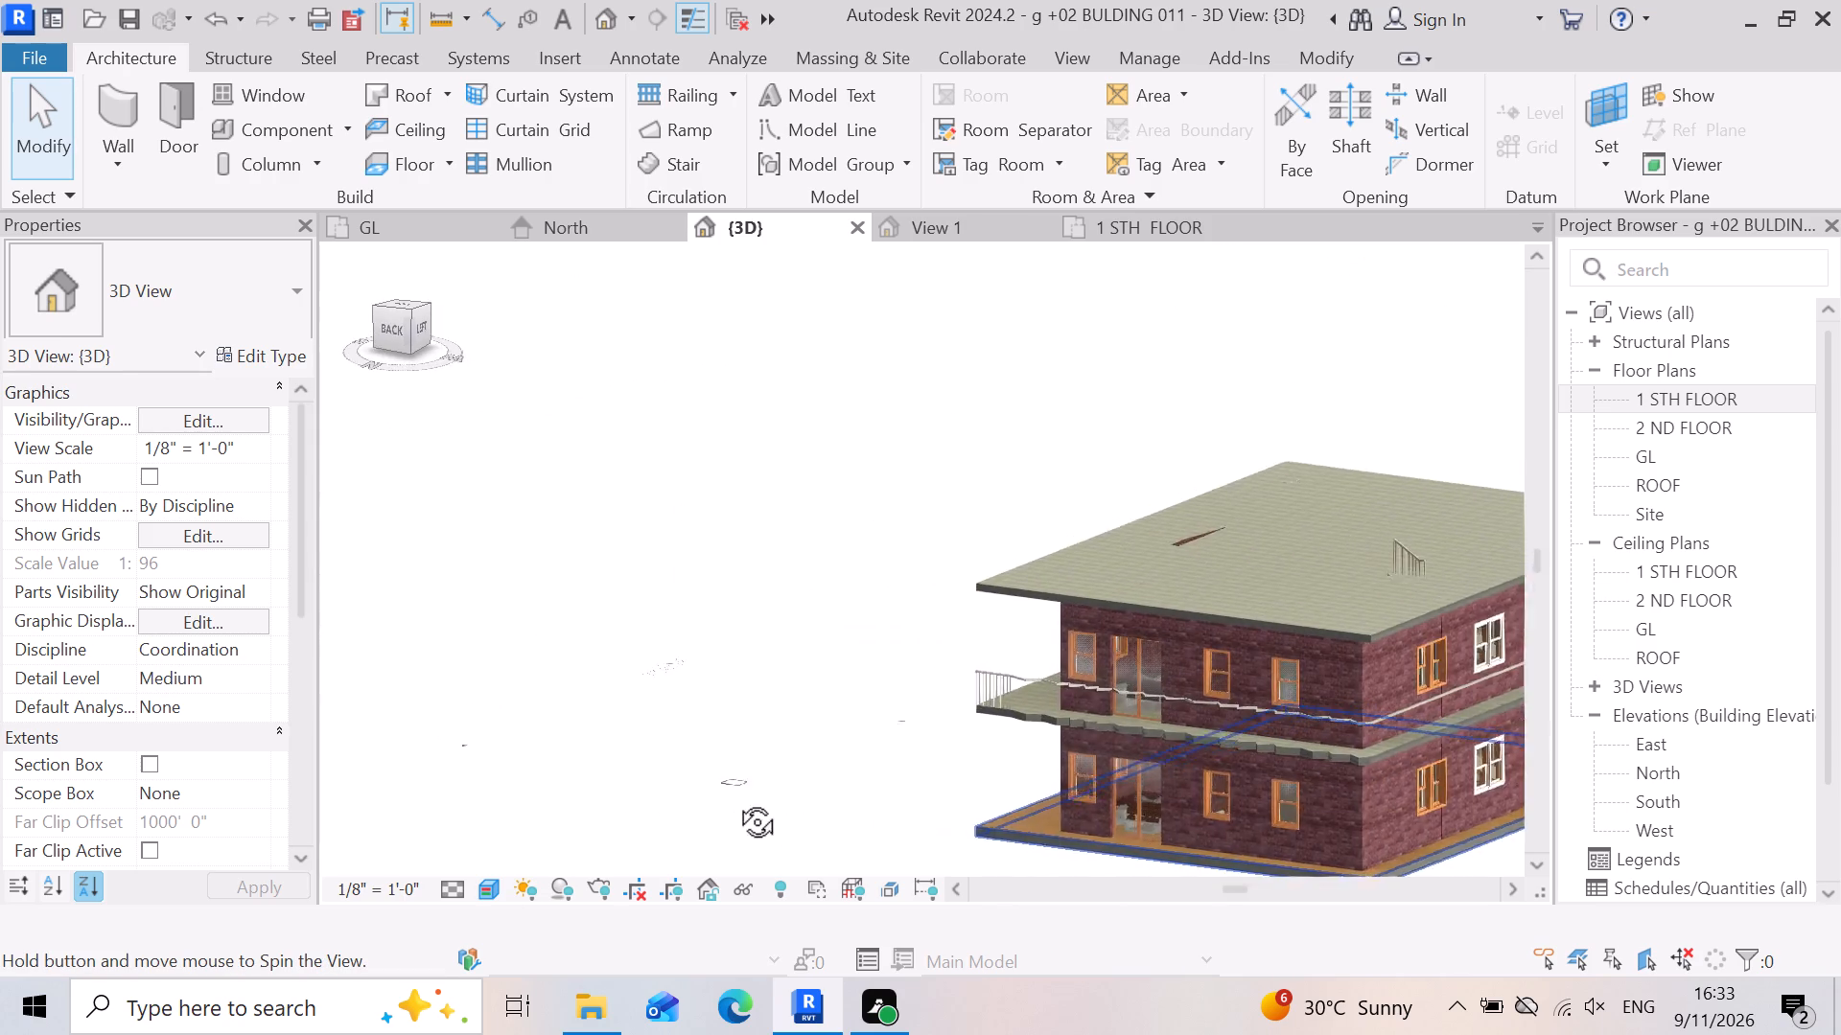
middle_click_drag(735, 800, 741, 802, "shift")
right_click_drag(735, 800, 742, 802, "shift")
scroll(549, 638, "down", 4)
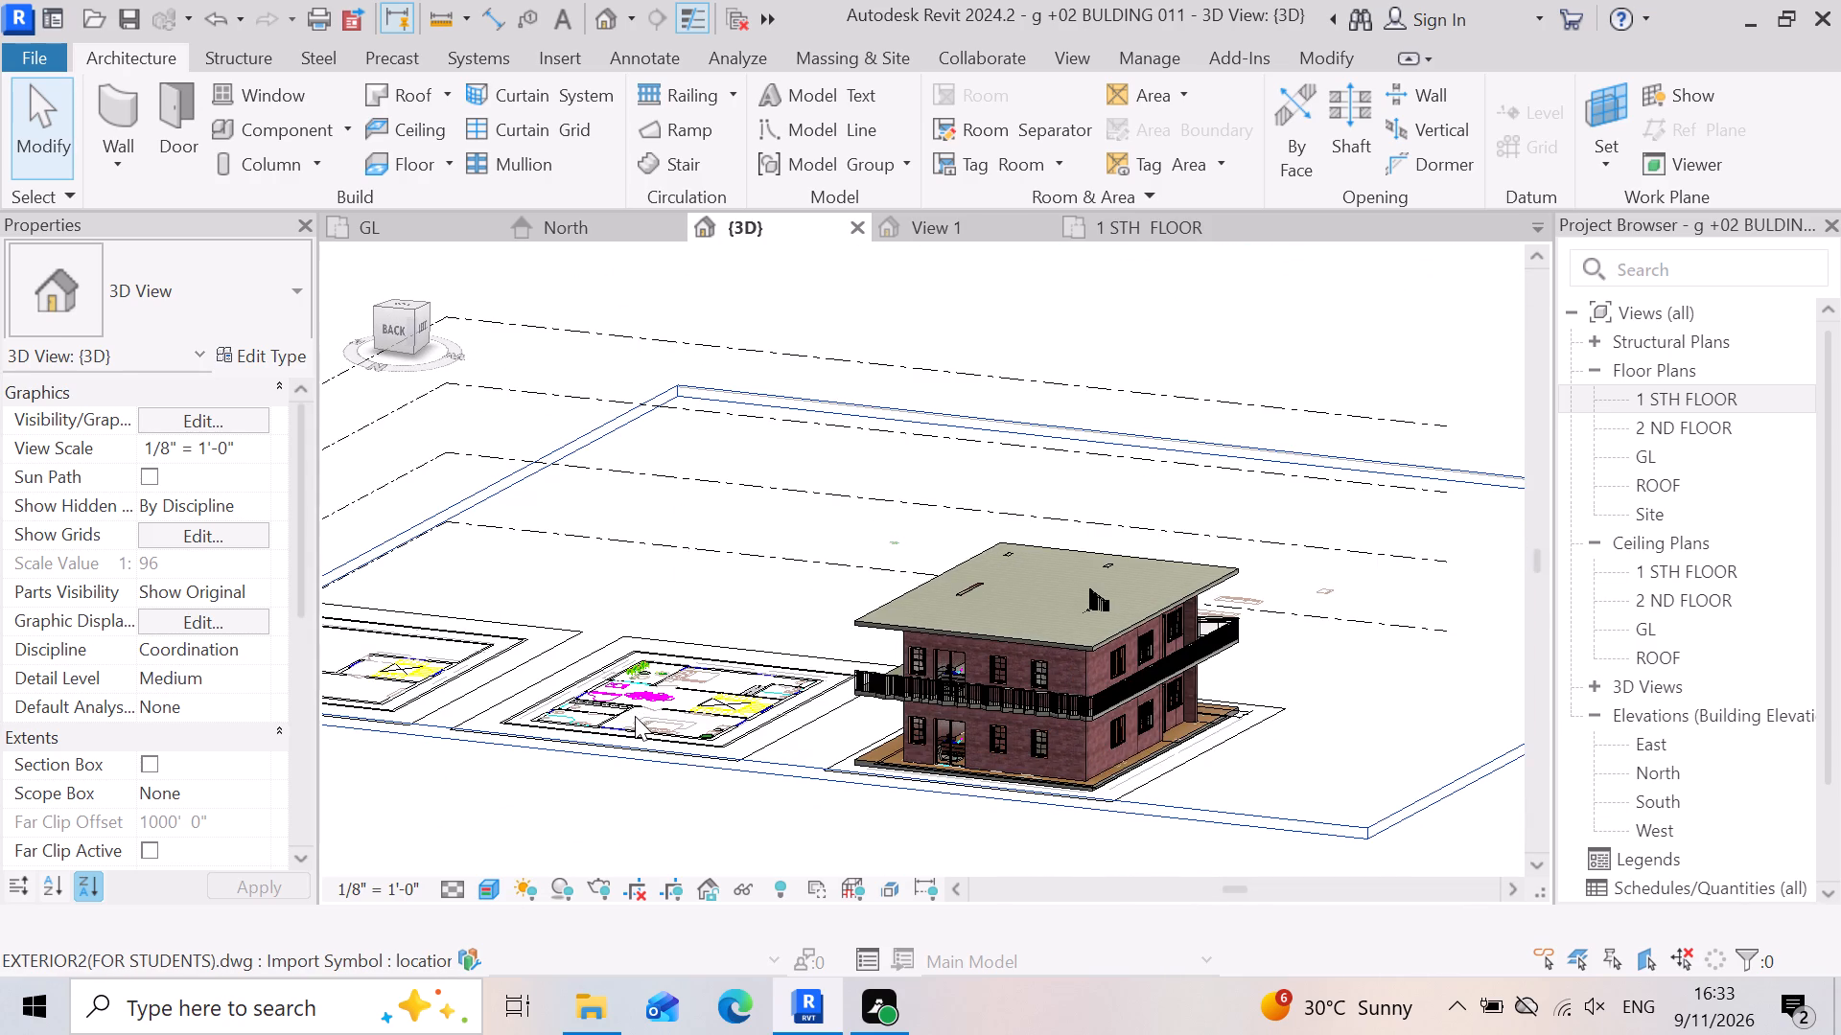
middle_click_drag(636, 715, 847, 789, "shift")
right_click_drag(636, 715, 847, 789, "shift")
scroll(592, 690, "down", 2)
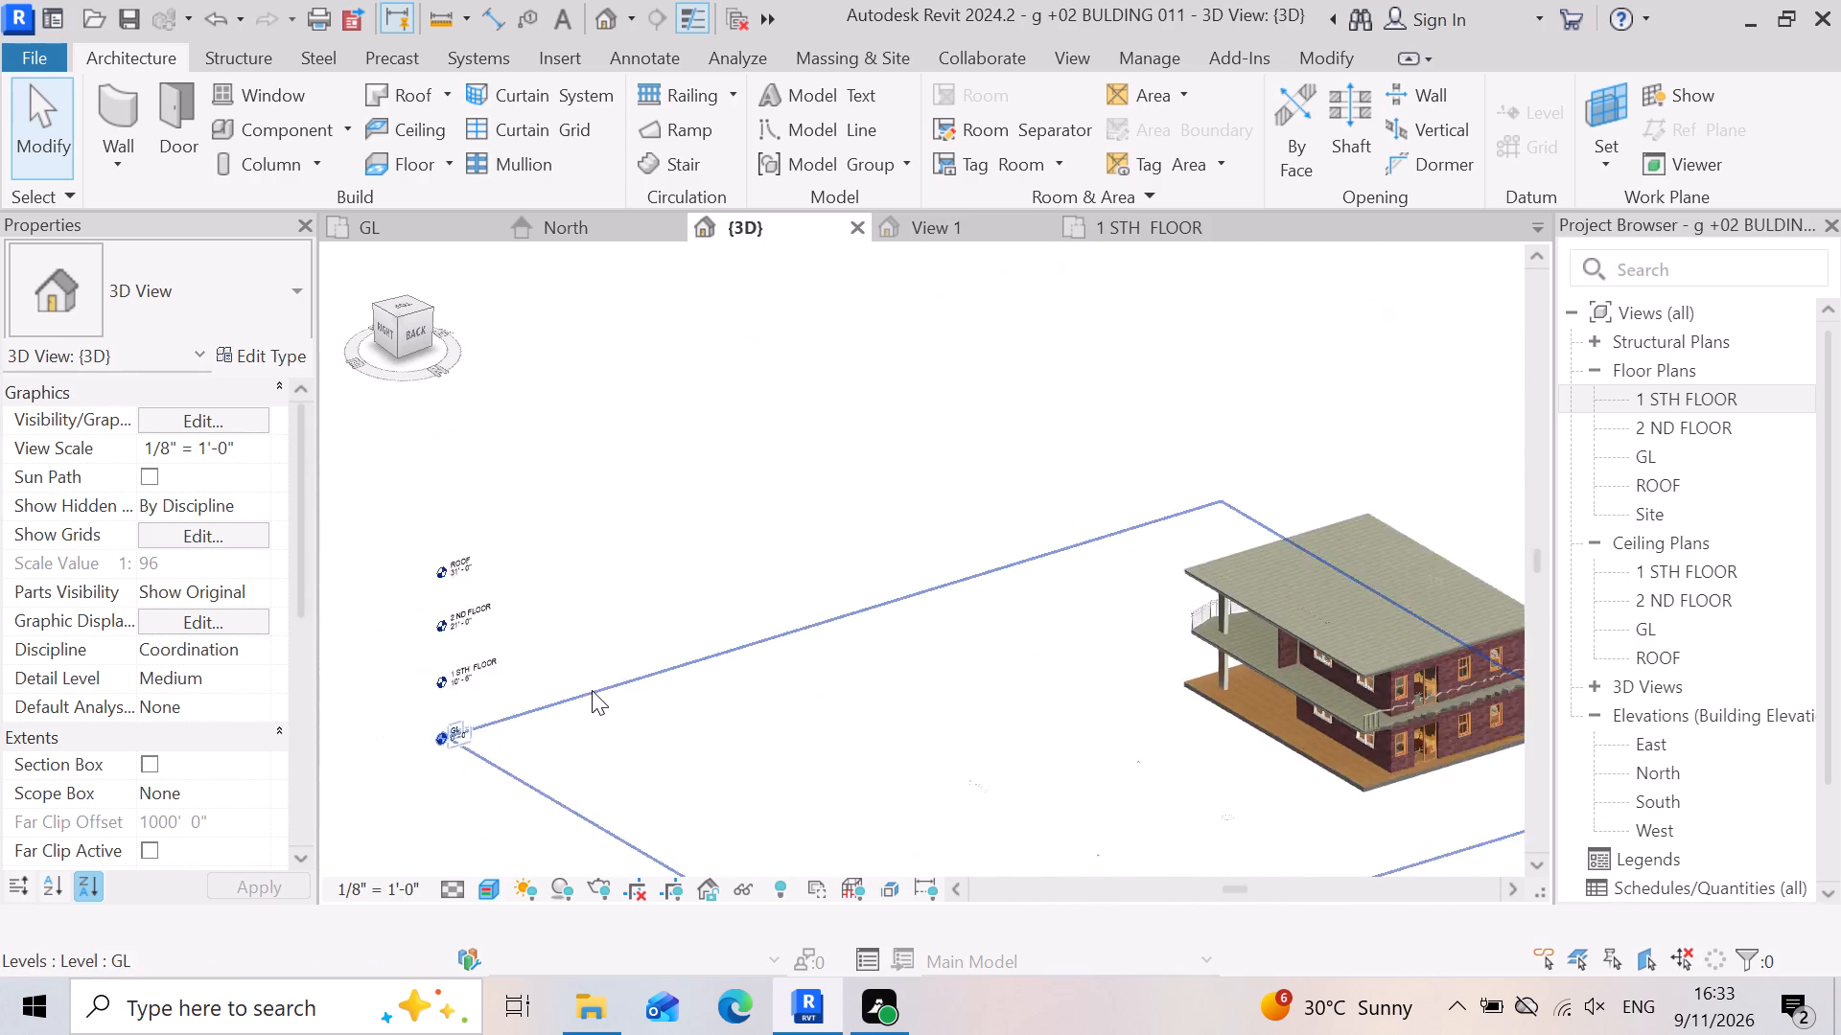
scroll(592, 690, "down", 1)
scroll(1223, 829, "up", 2, "shift")
middle_click_drag(1223, 827, 1319, 738, "shift")
right_click_drag(1232, 802, 1341, 727, "shift")
scroll(1324, 628, "up", 12)
scroll(1014, 770, "down", 3)
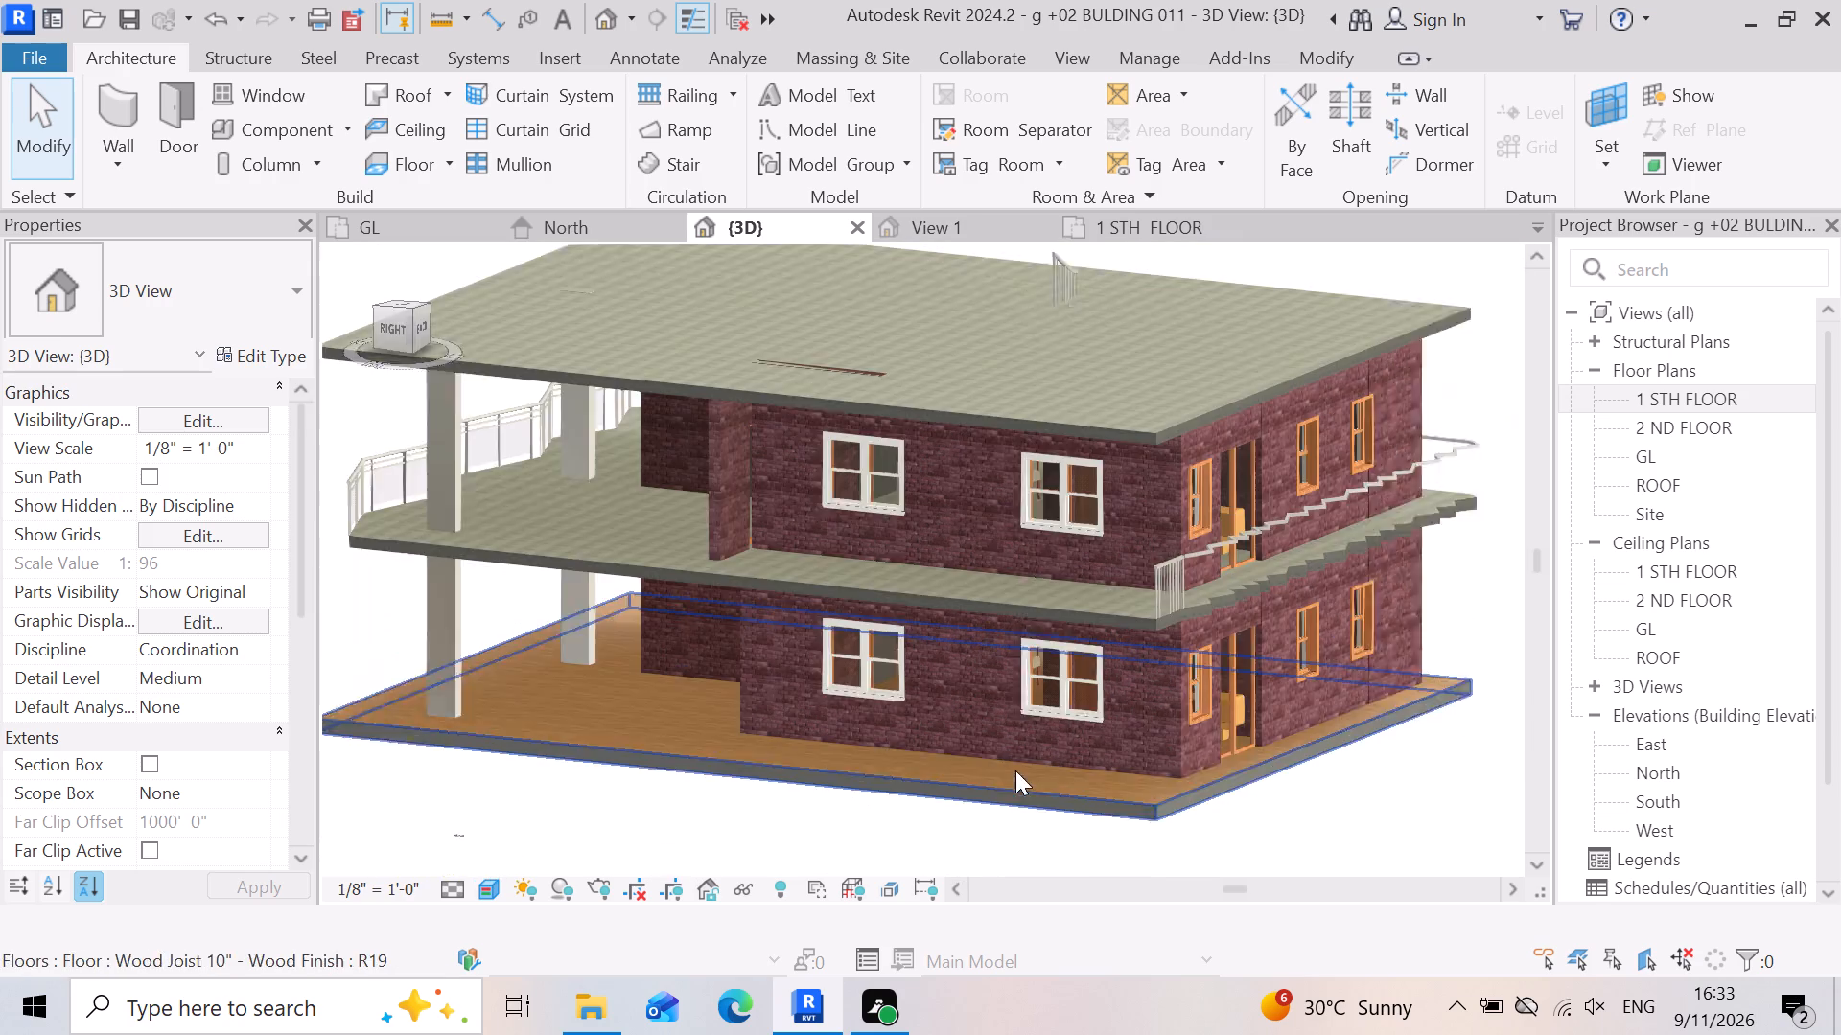
middle_click_drag(737, 908, 784, 917, "shift")
right_click_drag(744, 907, 787, 918, "shift")
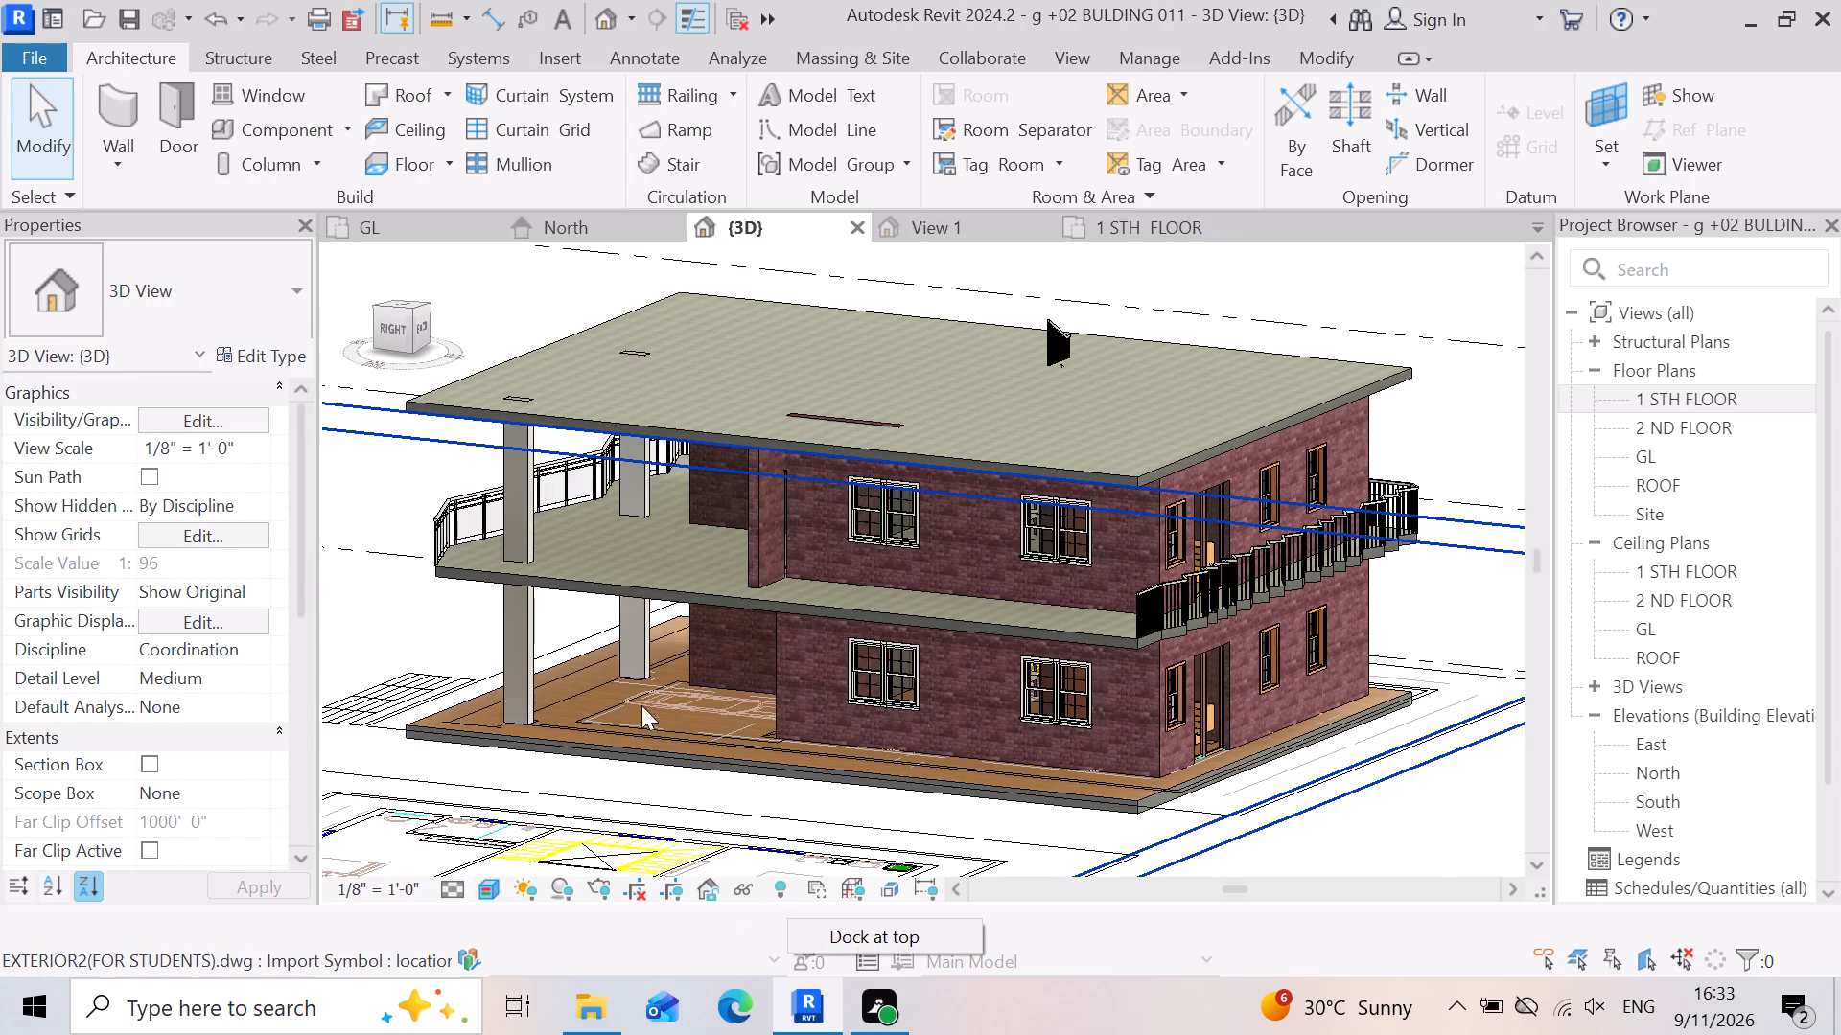
scroll(641, 684, "down", 3)
right_click_drag(664, 760, 753, 791, "shift")
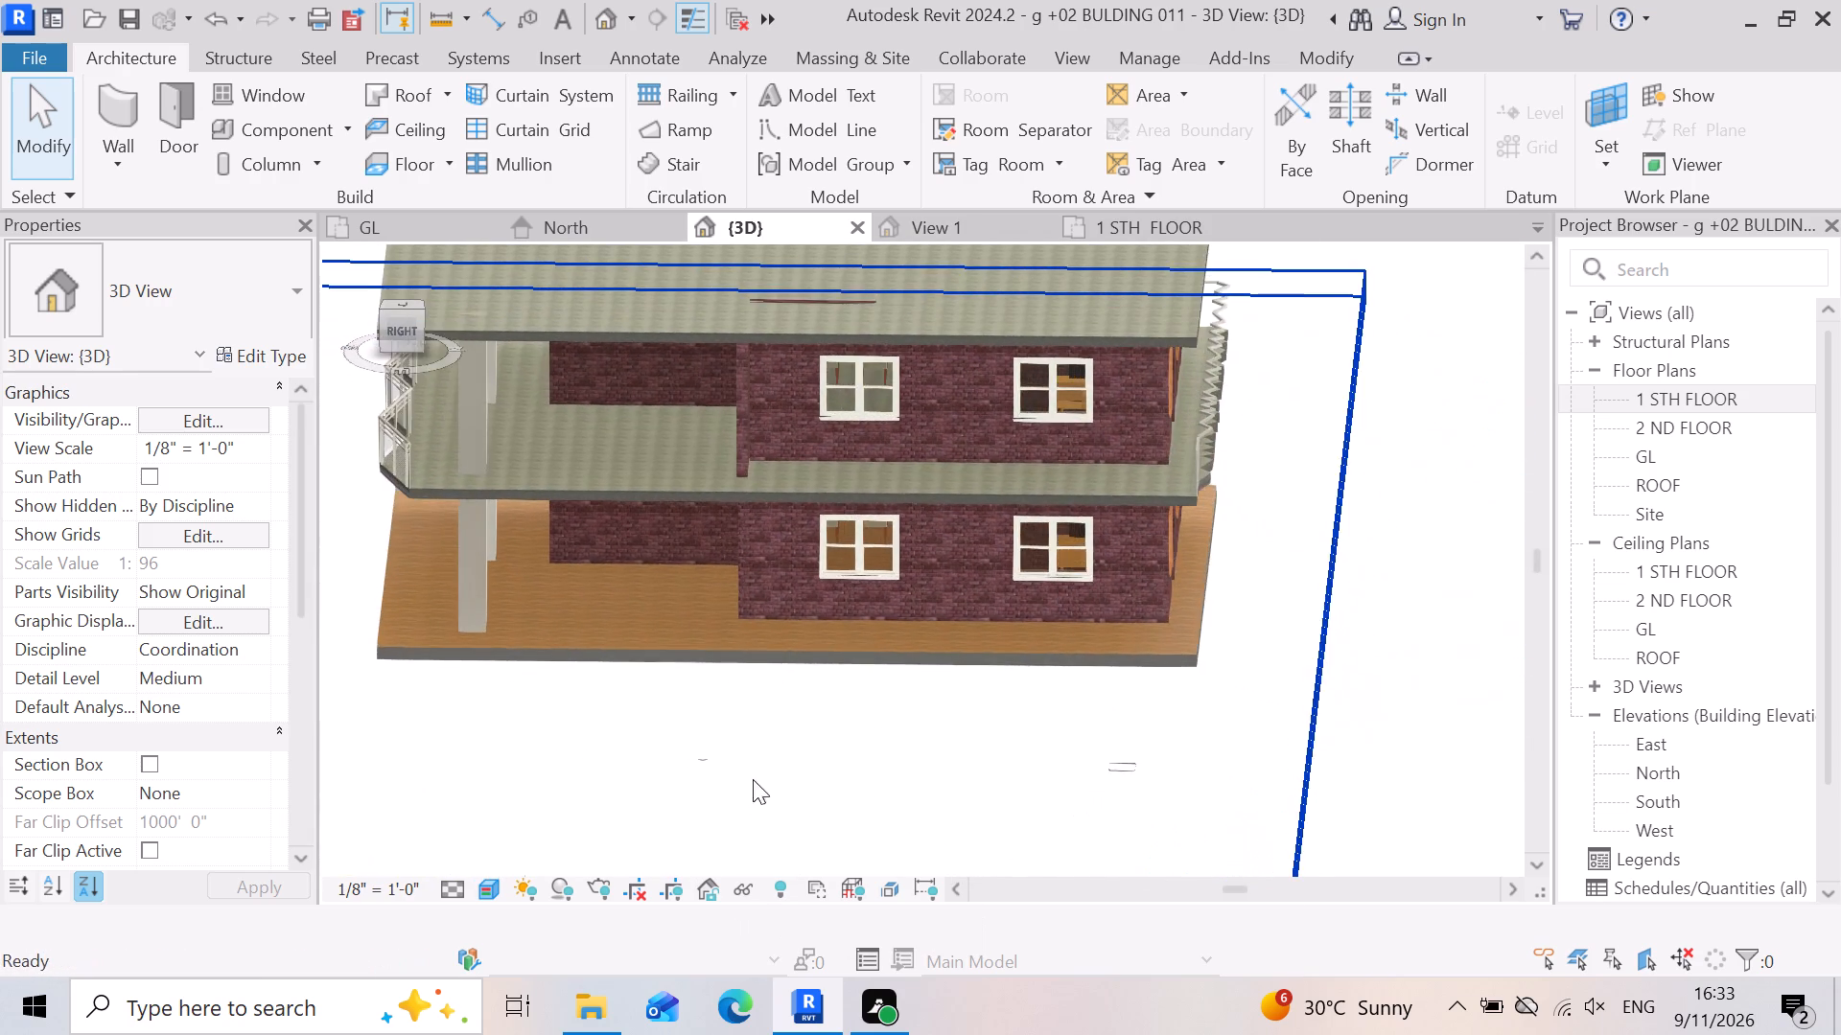
Create a straight Handrail - Rectangular railing about 50'-1" long on the 1 STH FLOOR slab's right side edge, from rear corner to front zigzag railing.
left_click(1132, 219)
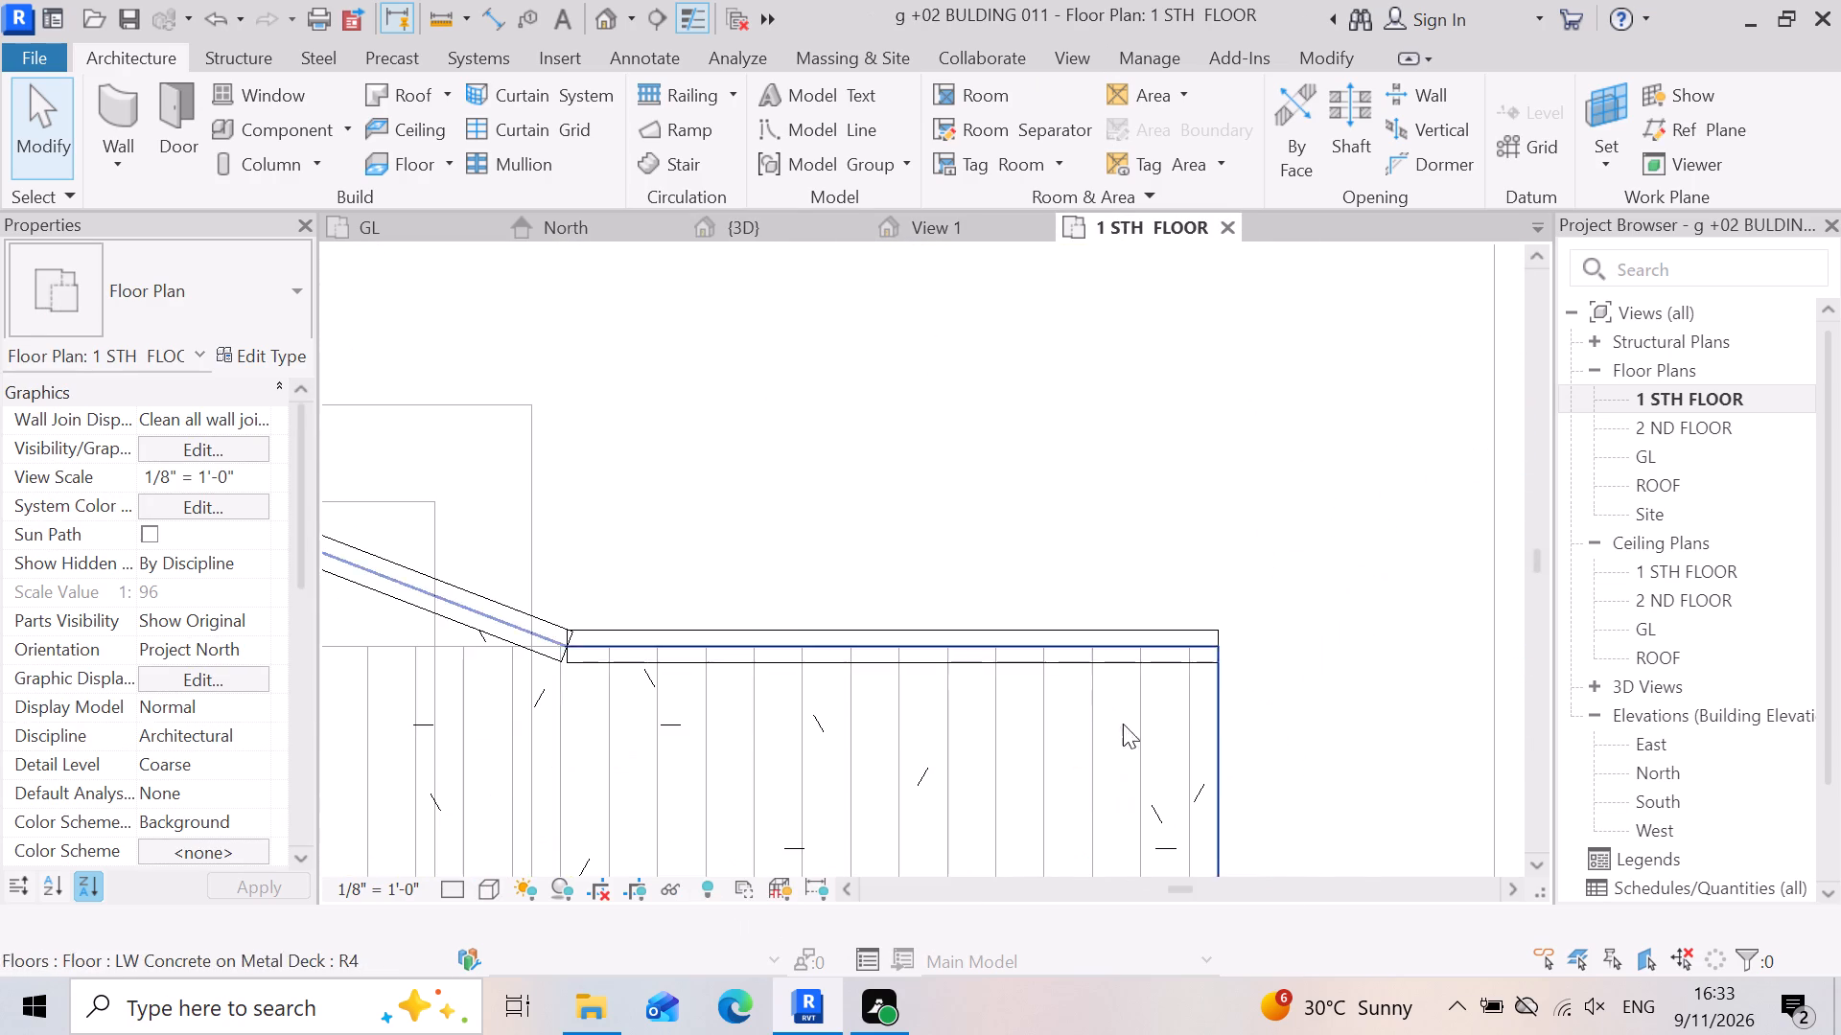
scroll(1192, 527, "down", 20)
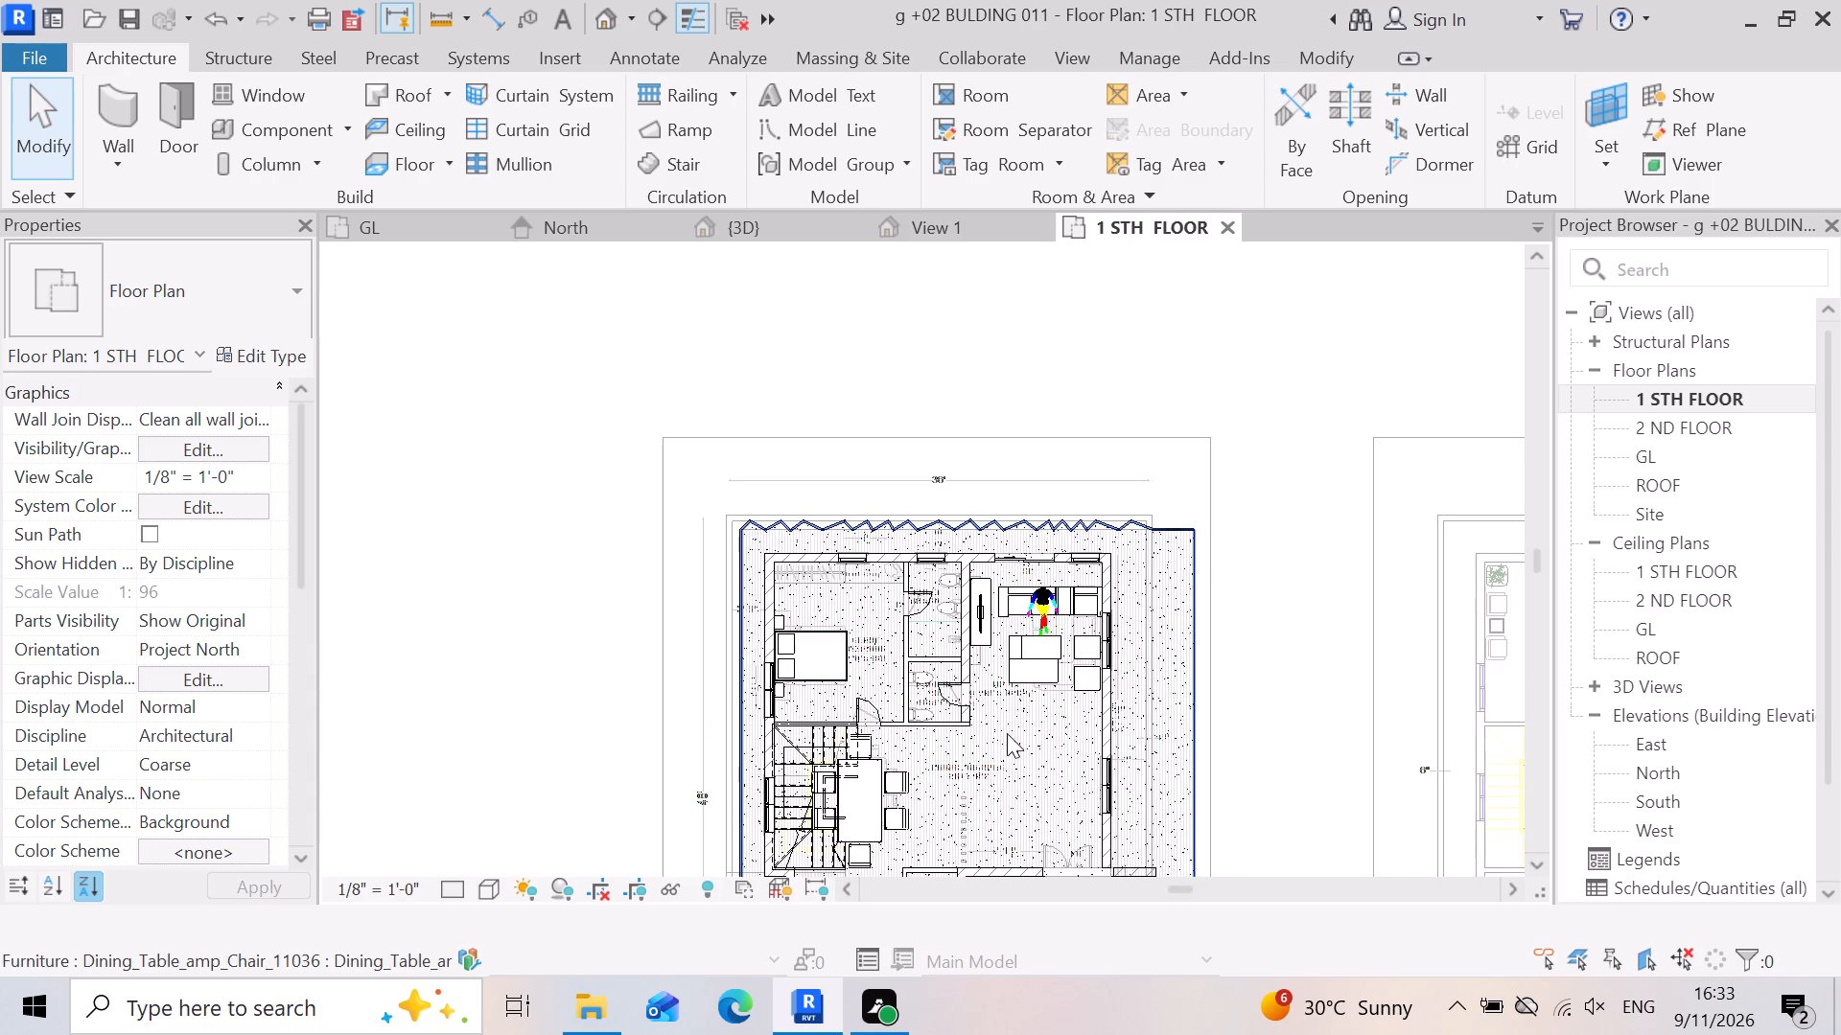
scroll(911, 674, "up", 11)
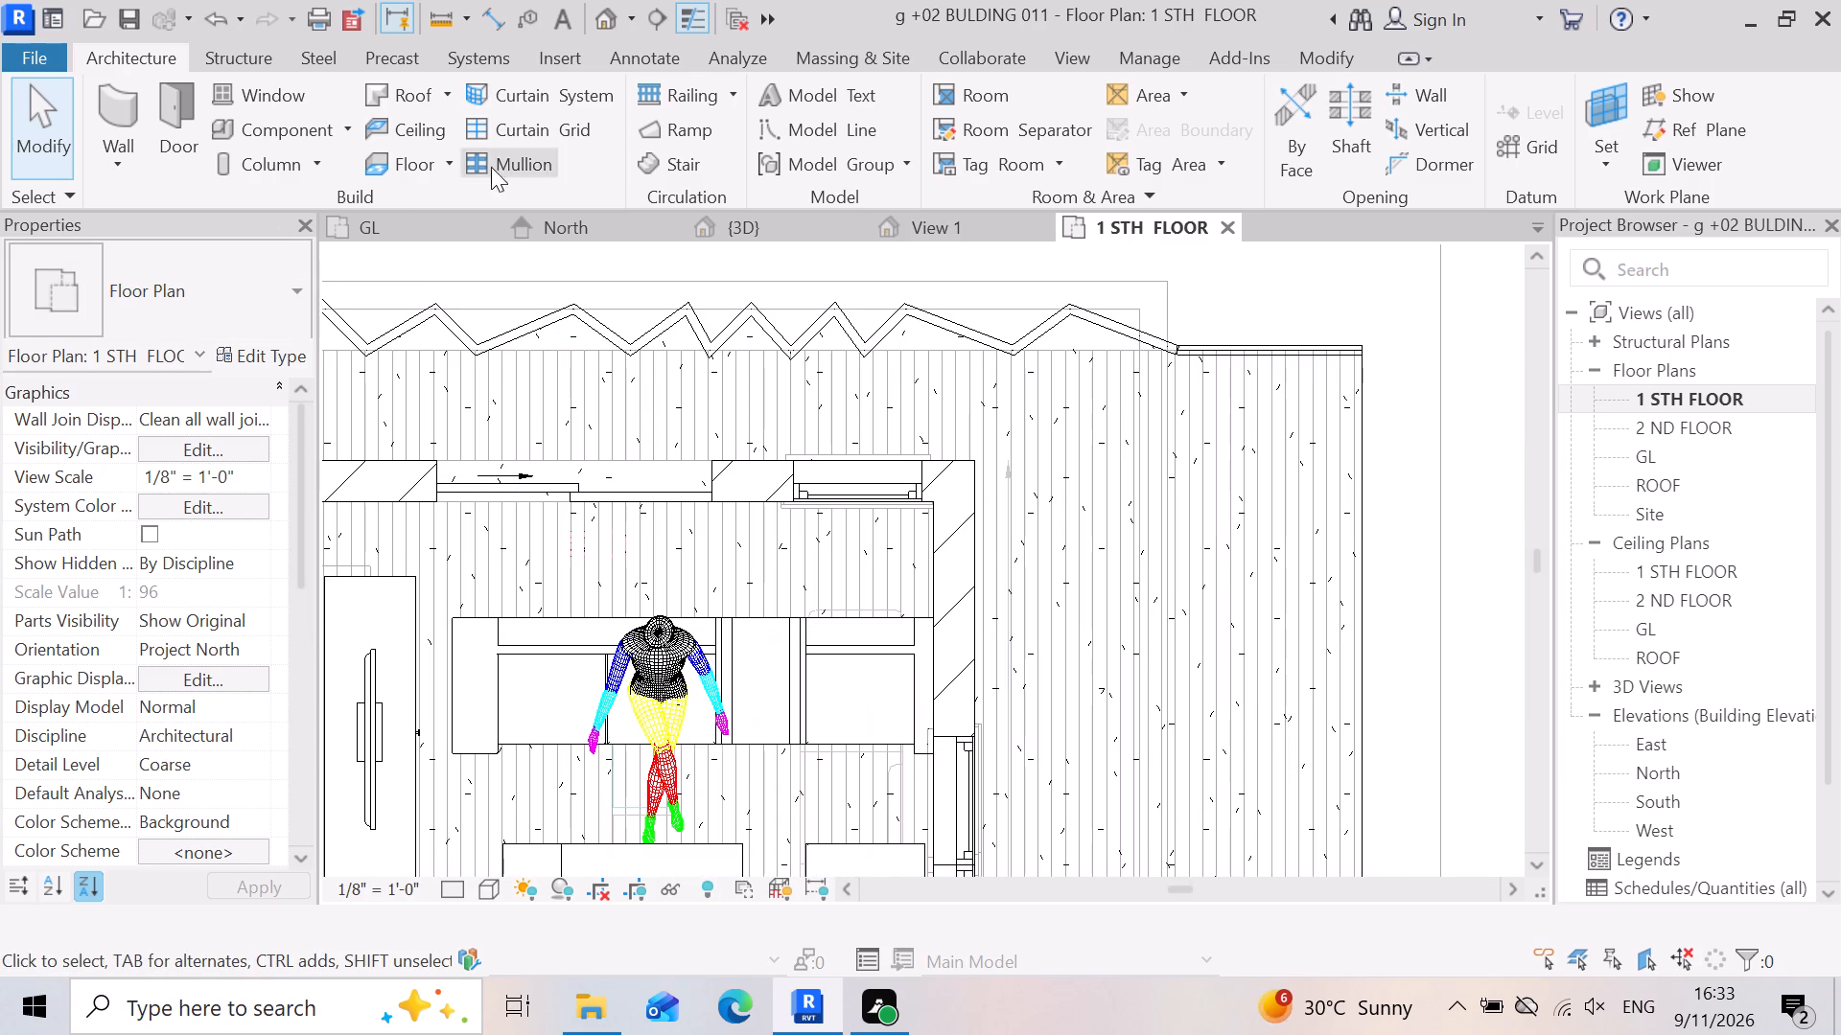
left_click(673, 83)
scroll(1392, 402, "up", 5)
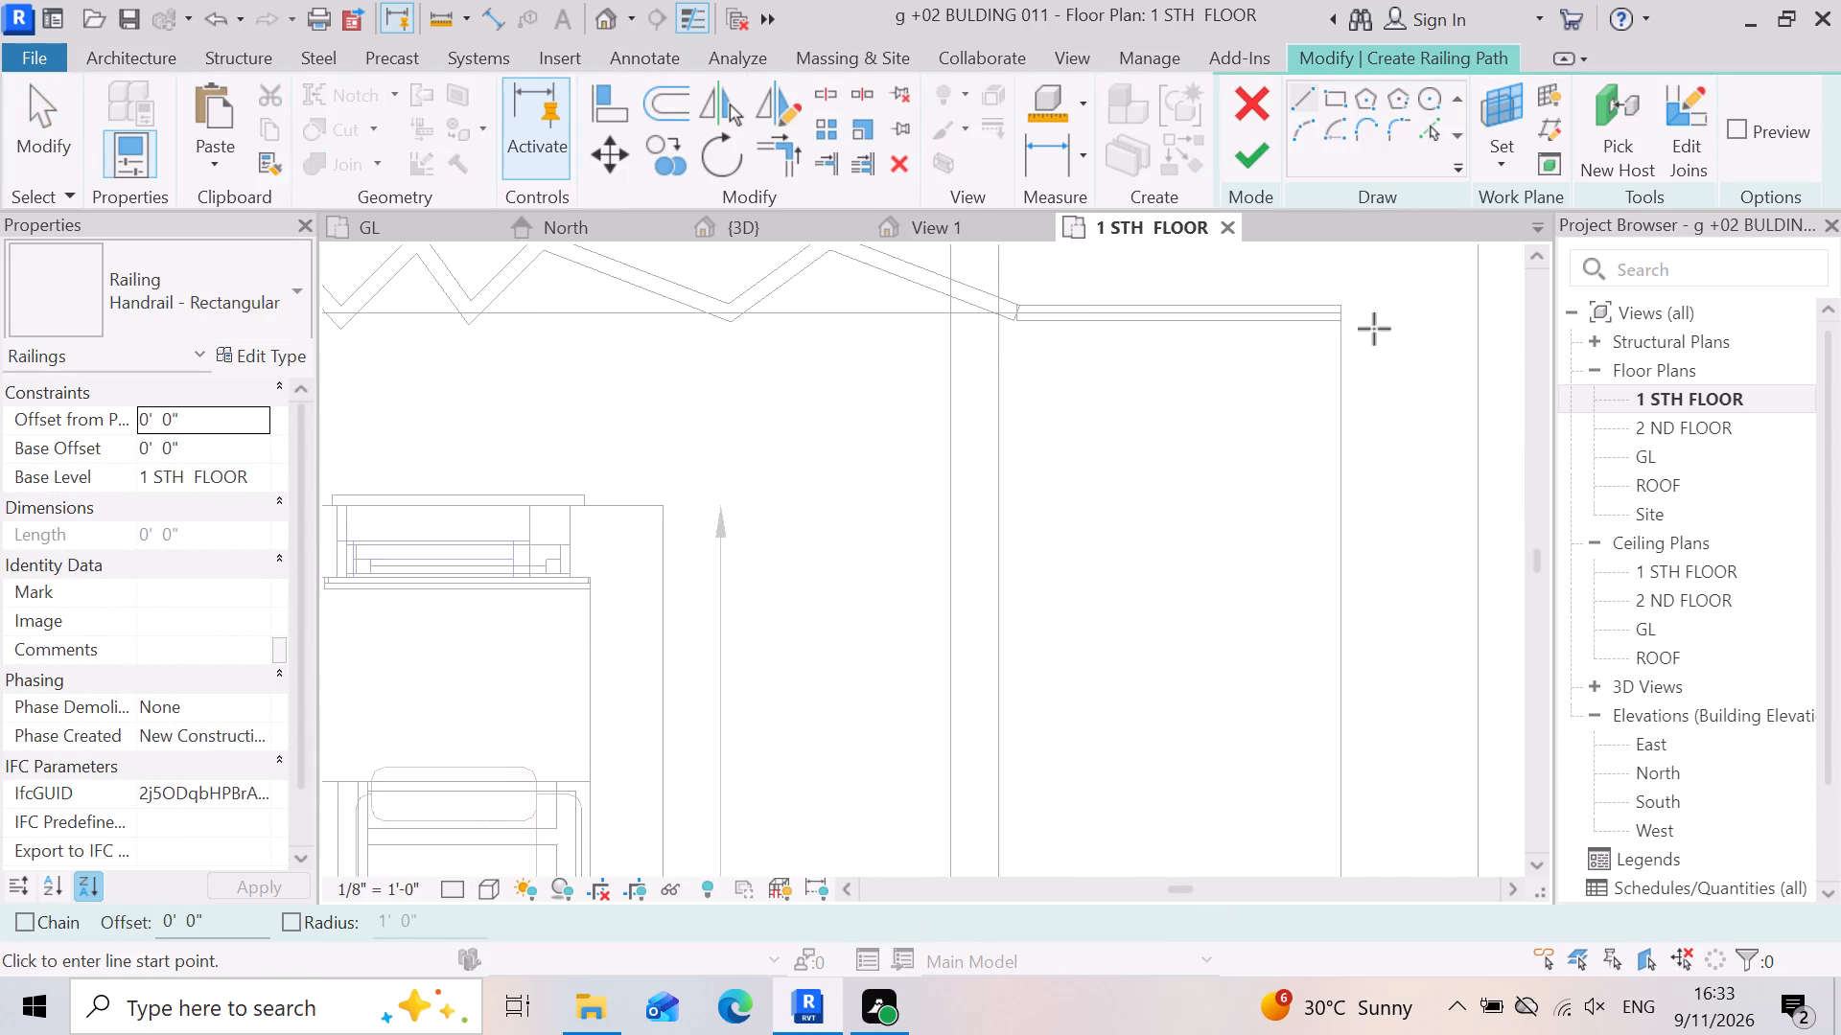
scroll(1374, 329, "up", 1)
left_click(1327, 318)
scroll(1300, 380, "down", 8)
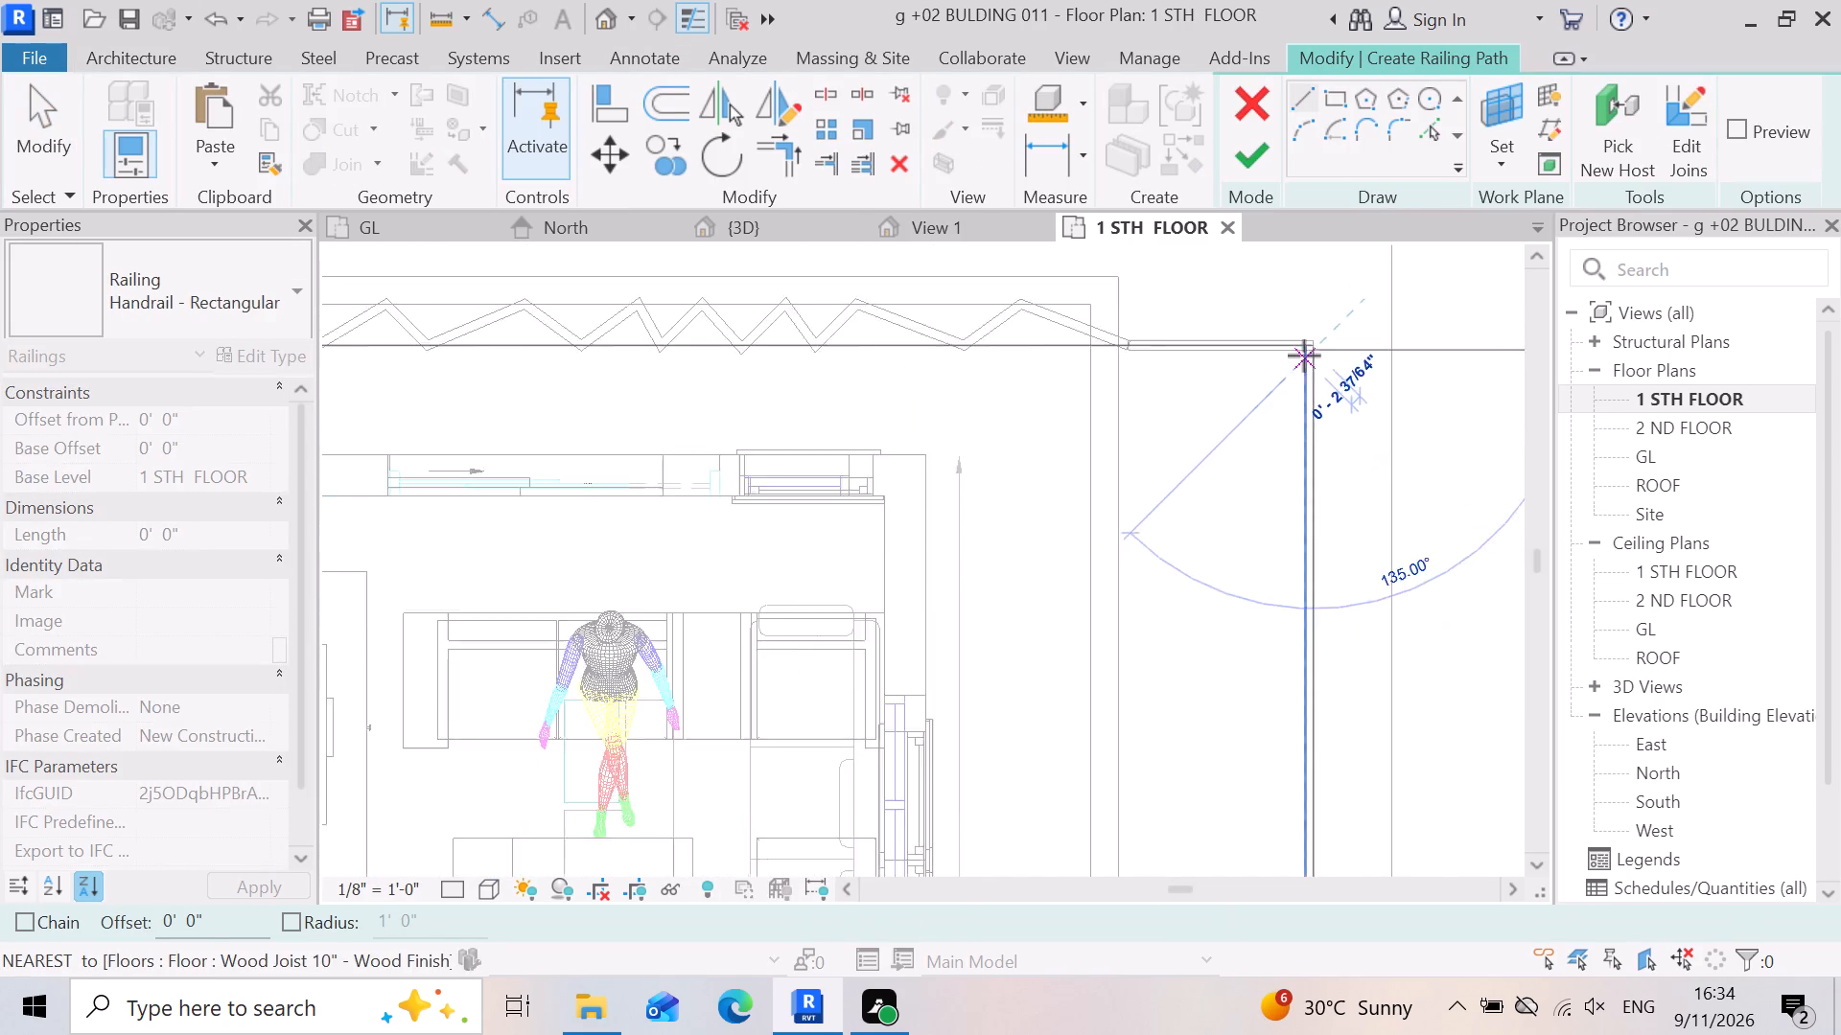
scroll(1304, 356, "down", 12)
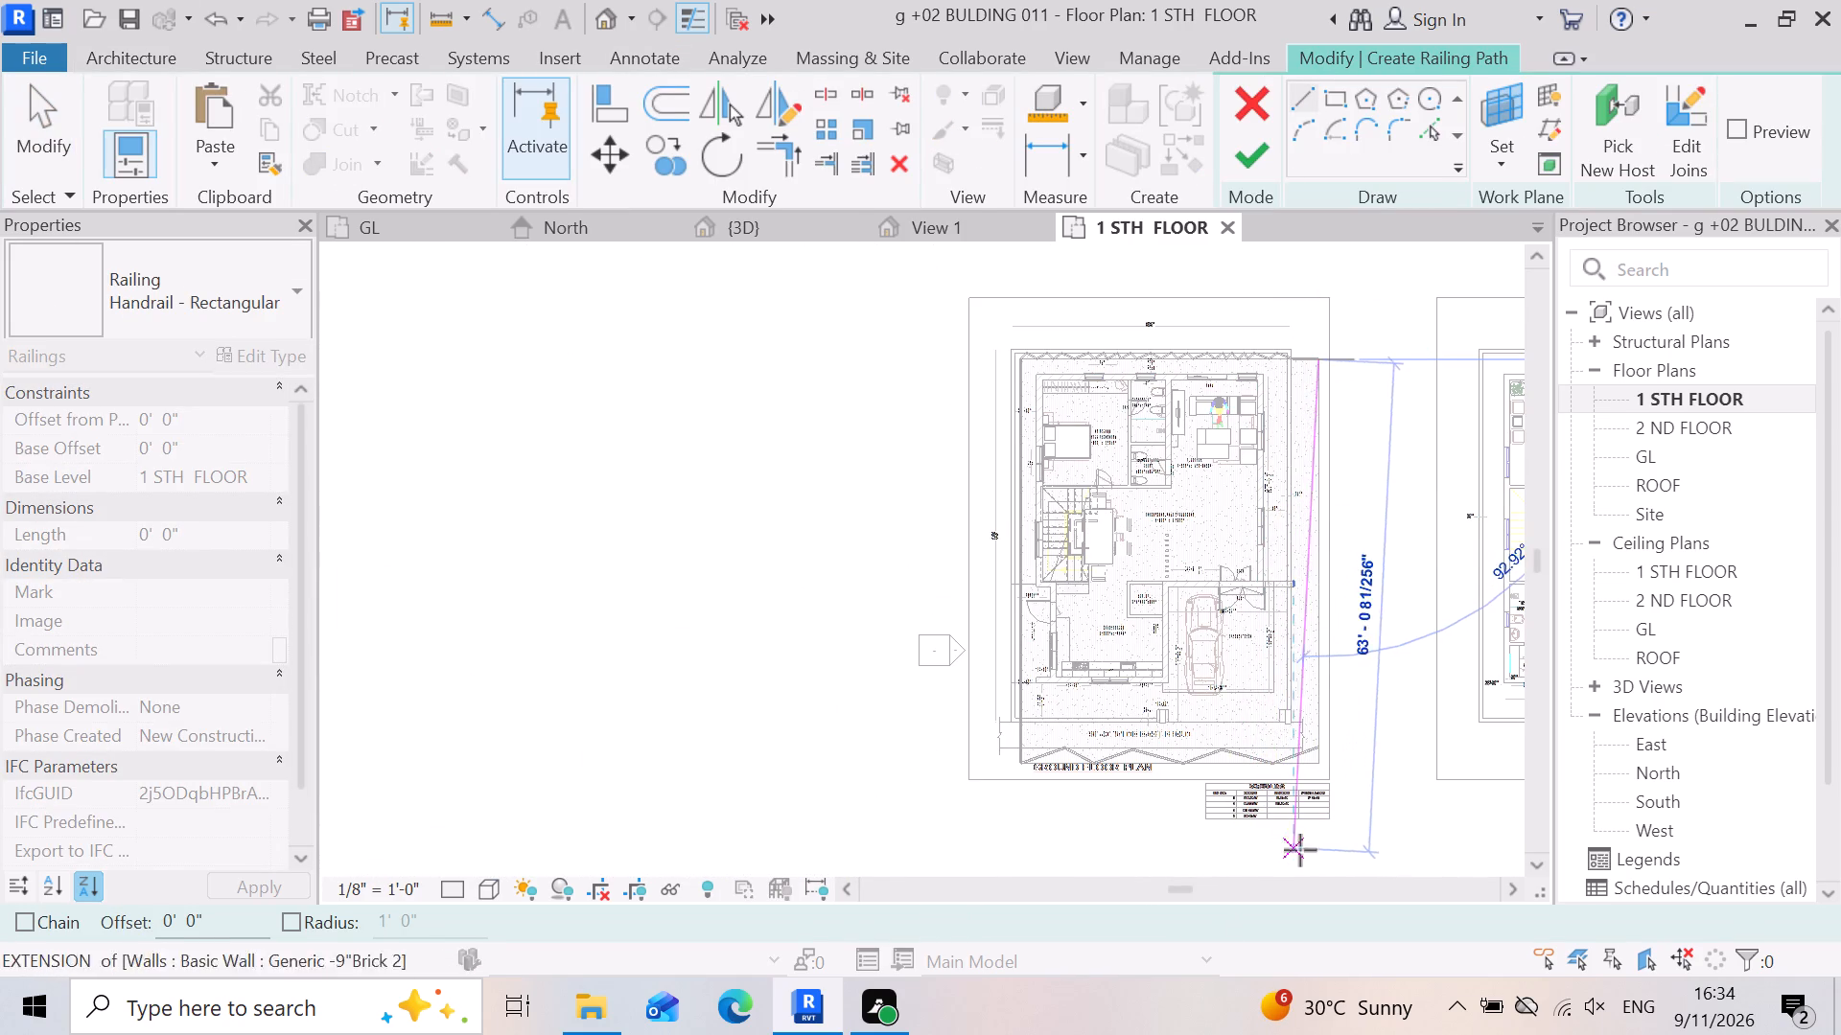
scroll(1324, 809, "up", 11)
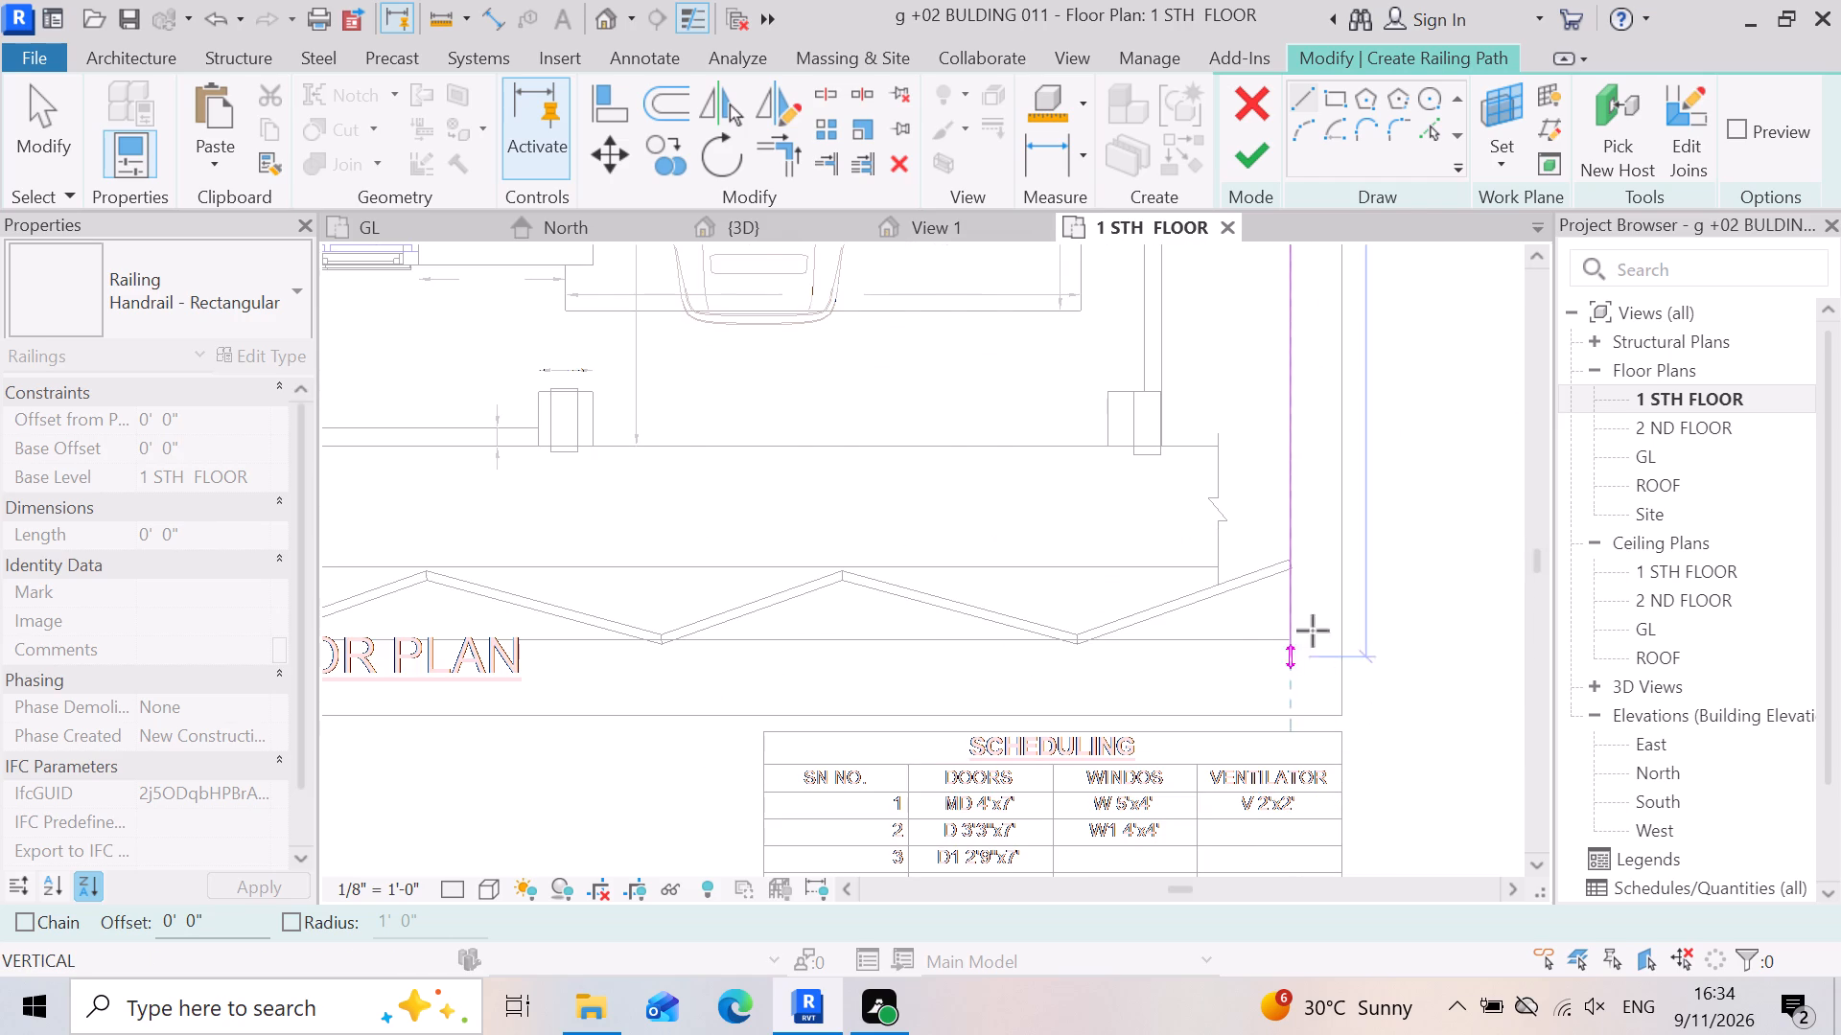
scroll(1293, 577, "up", 8)
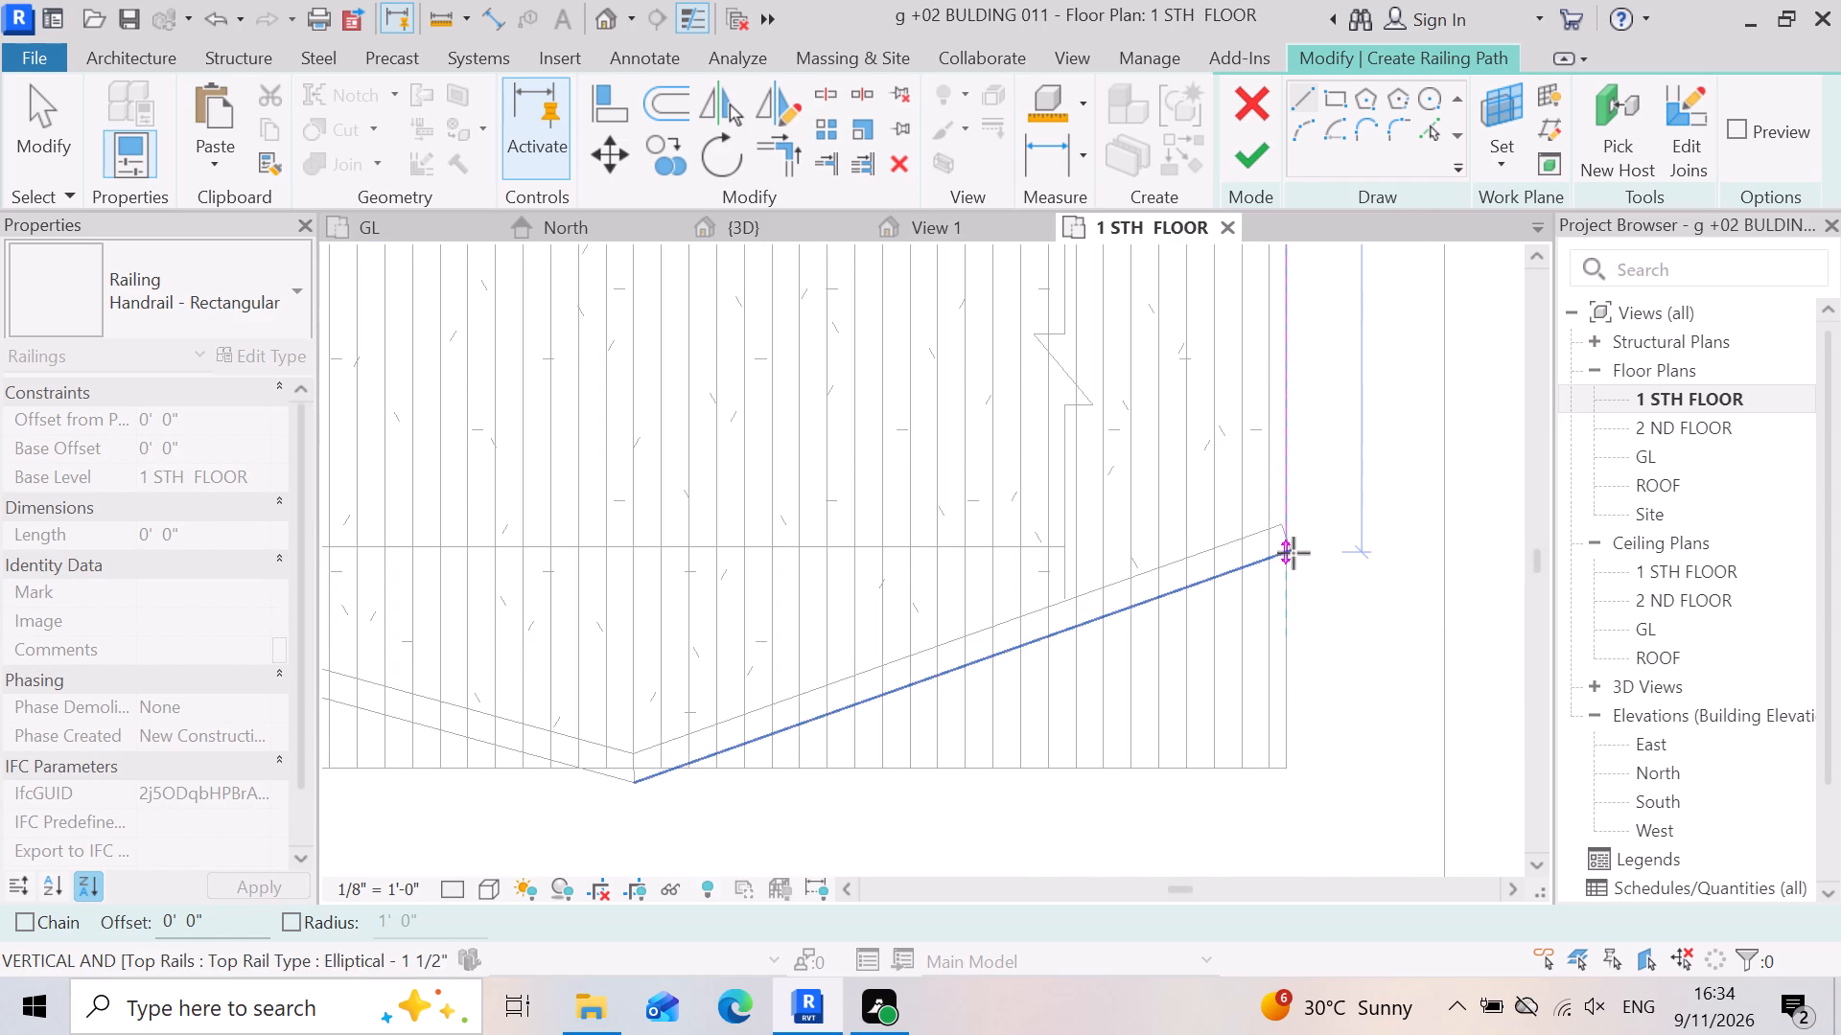
left_click(1293, 553)
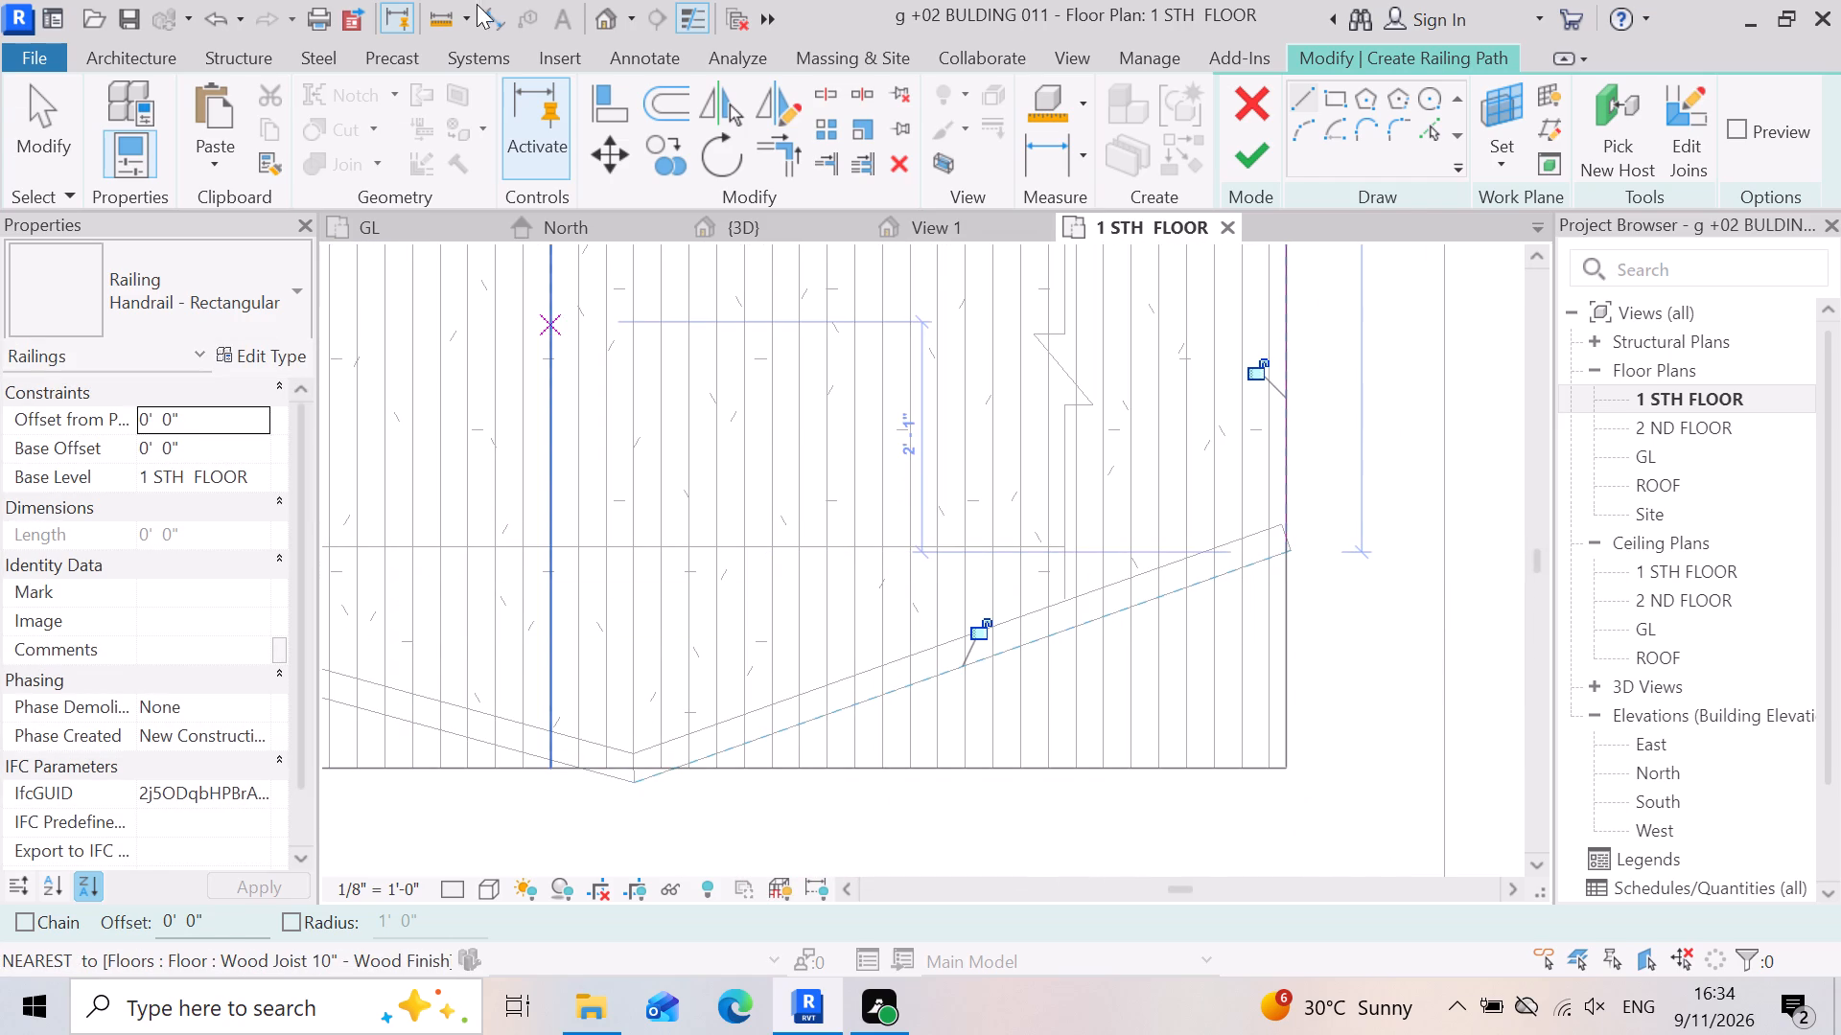
left_click(1241, 149)
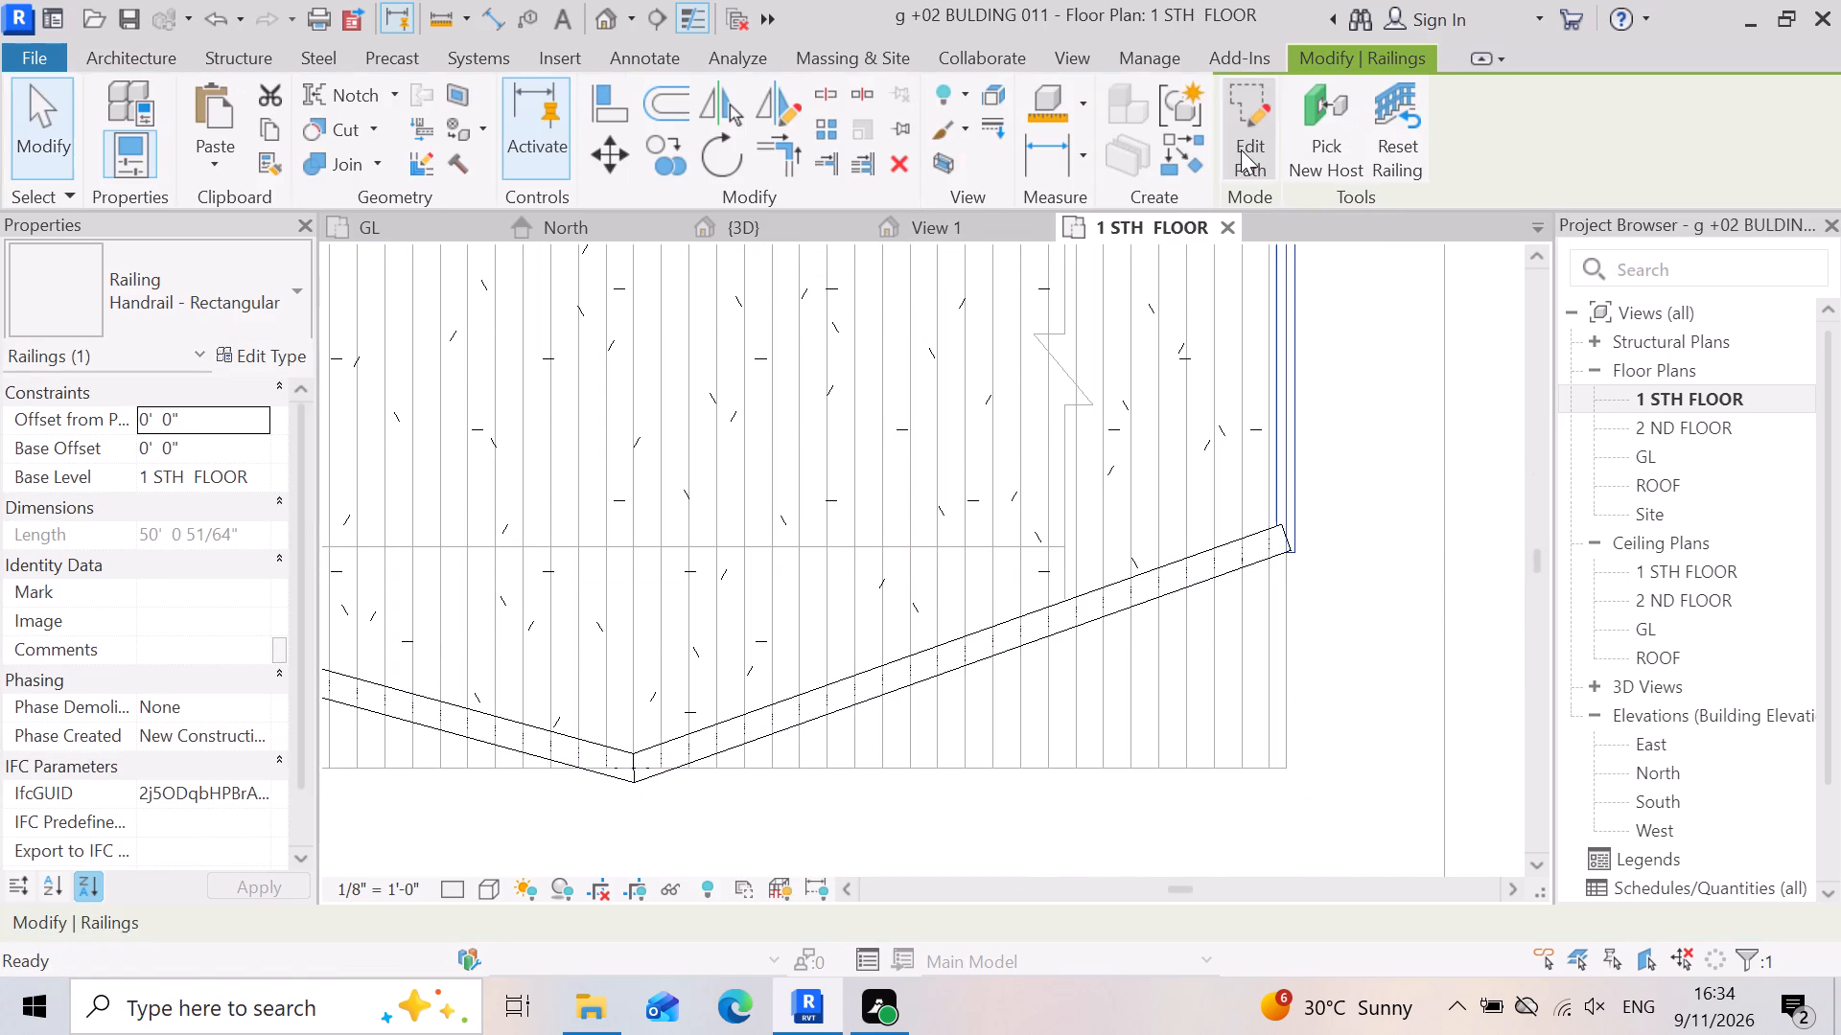
scroll(1072, 1003, "down", 4)
scroll(1036, 844, "down", 5)
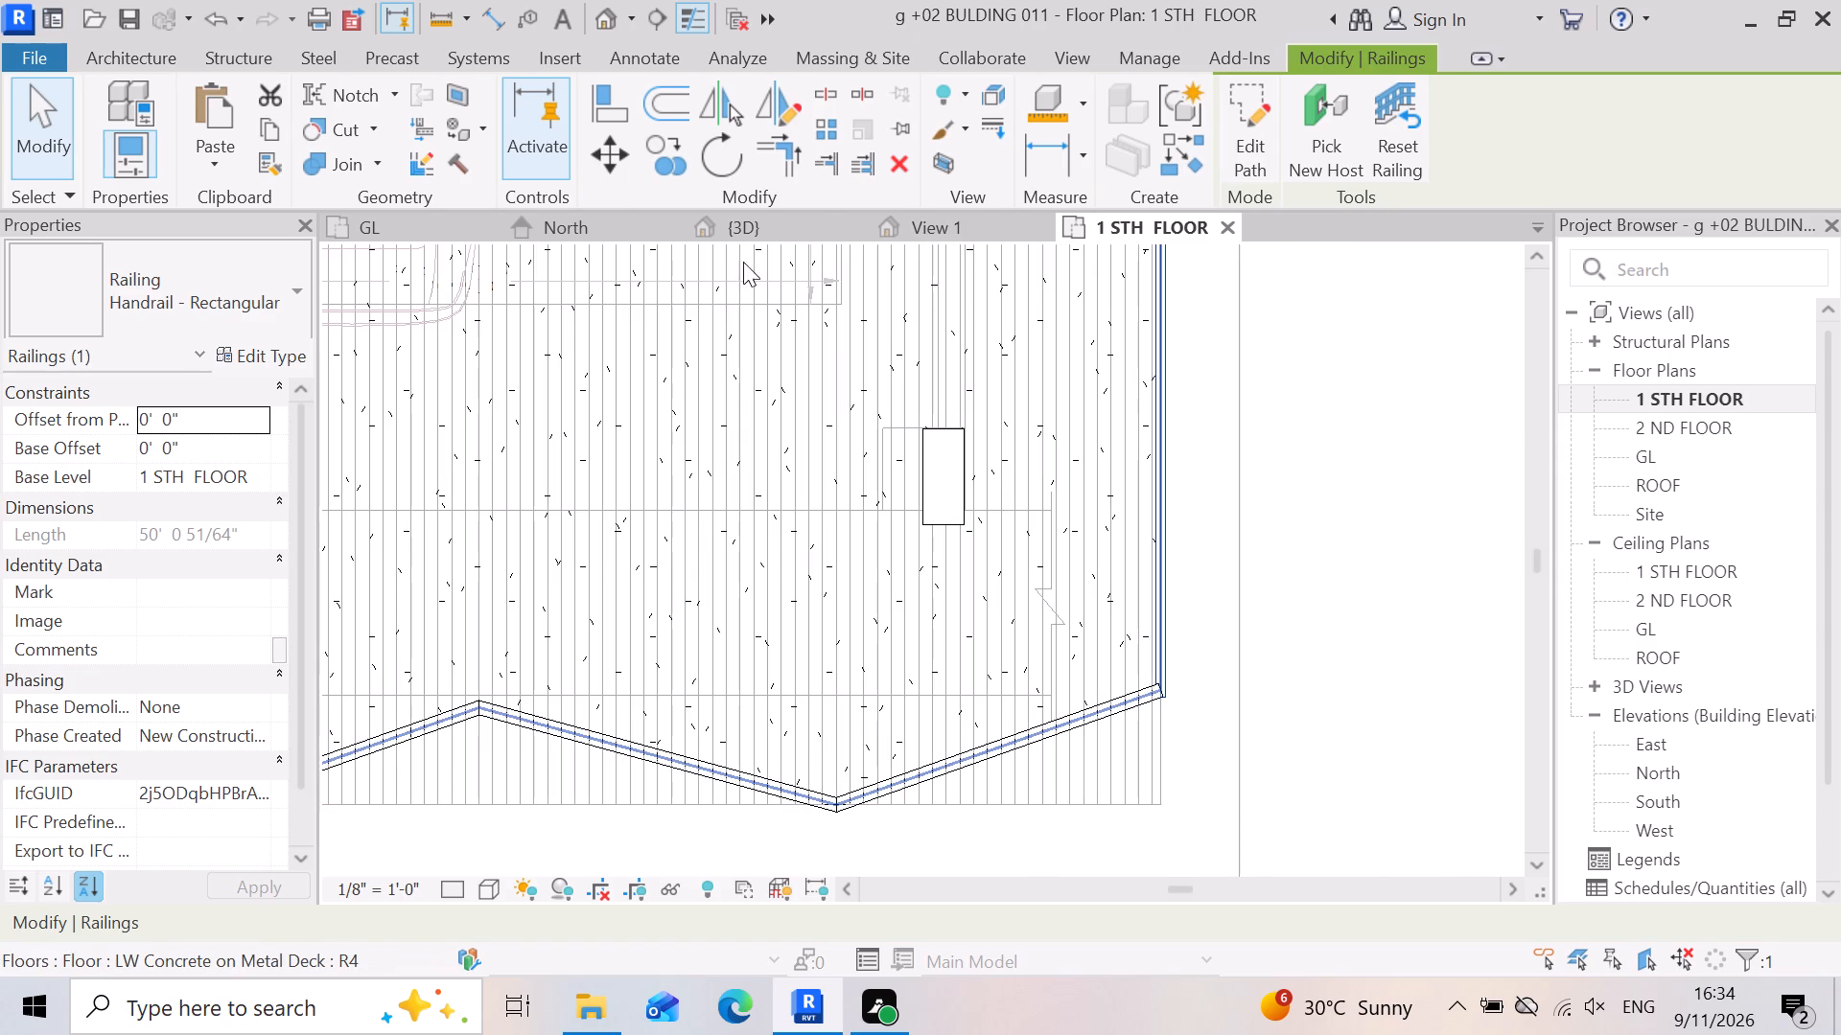
Inspect the long right-side railing and its rear corner in the 3D view.
left_click(767, 220)
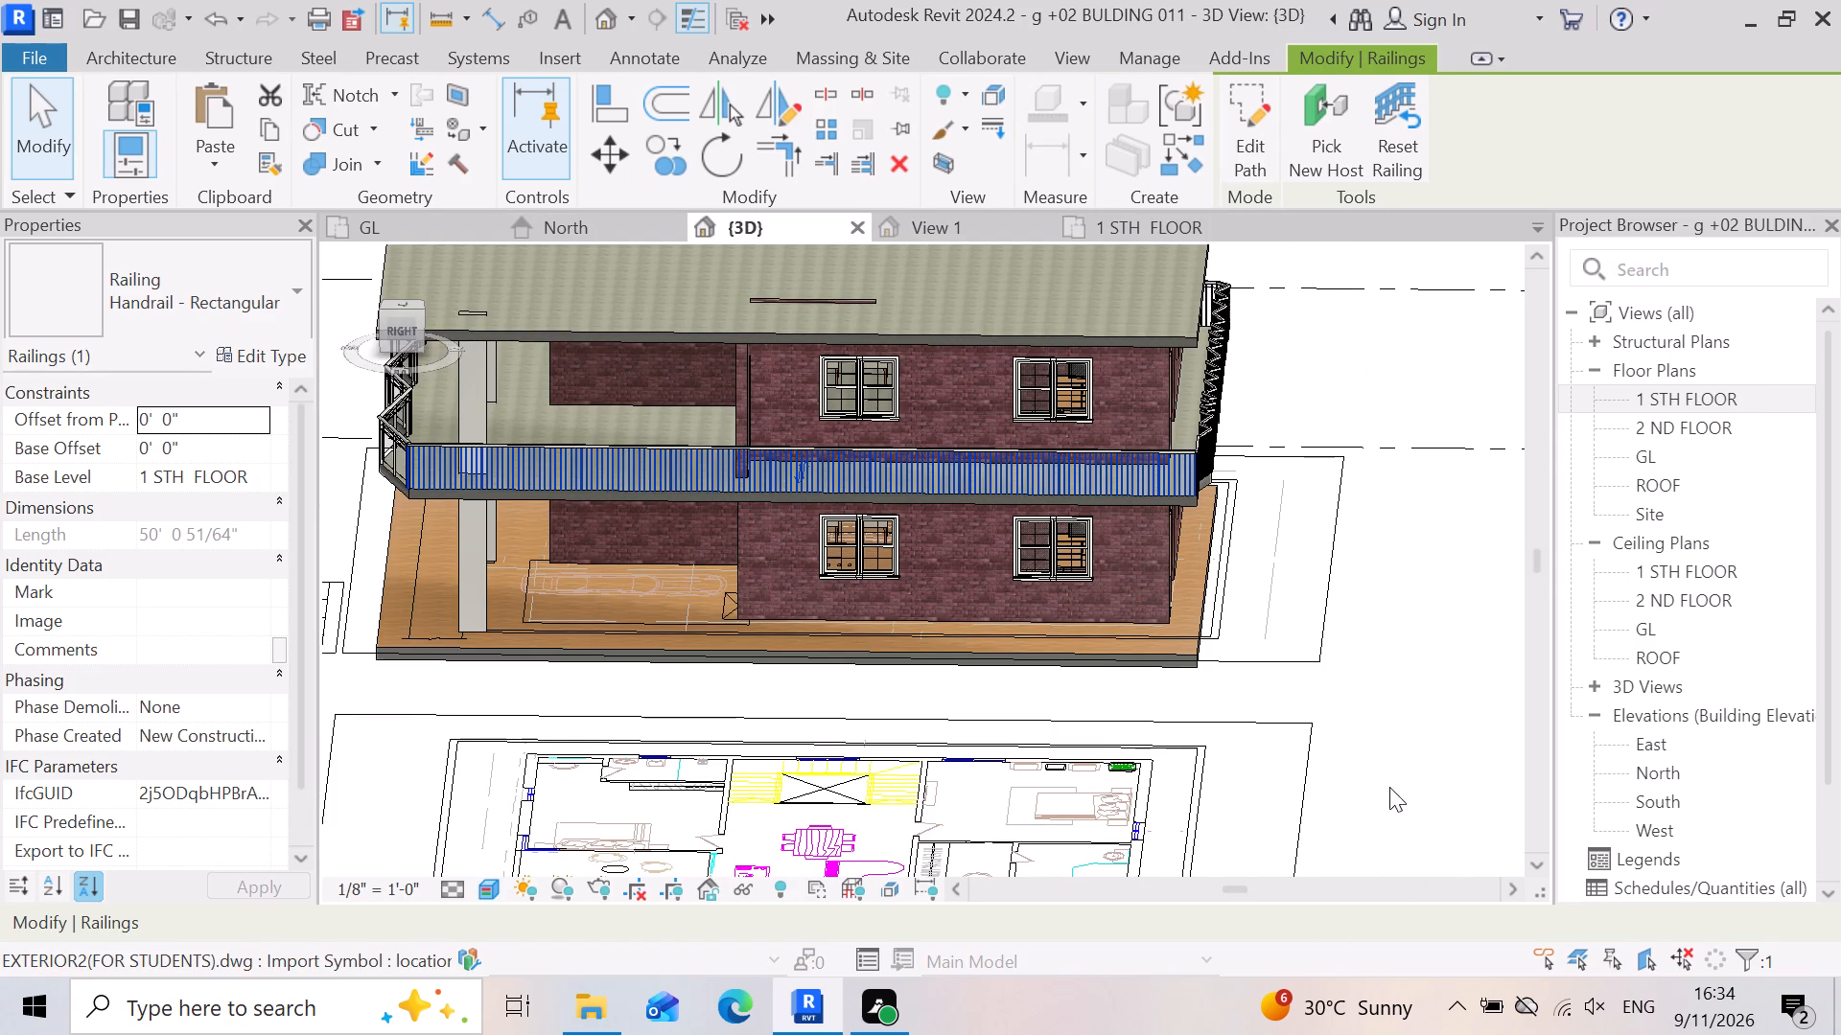
left_click(1393, 762)
scroll(1191, 519, "up", 6)
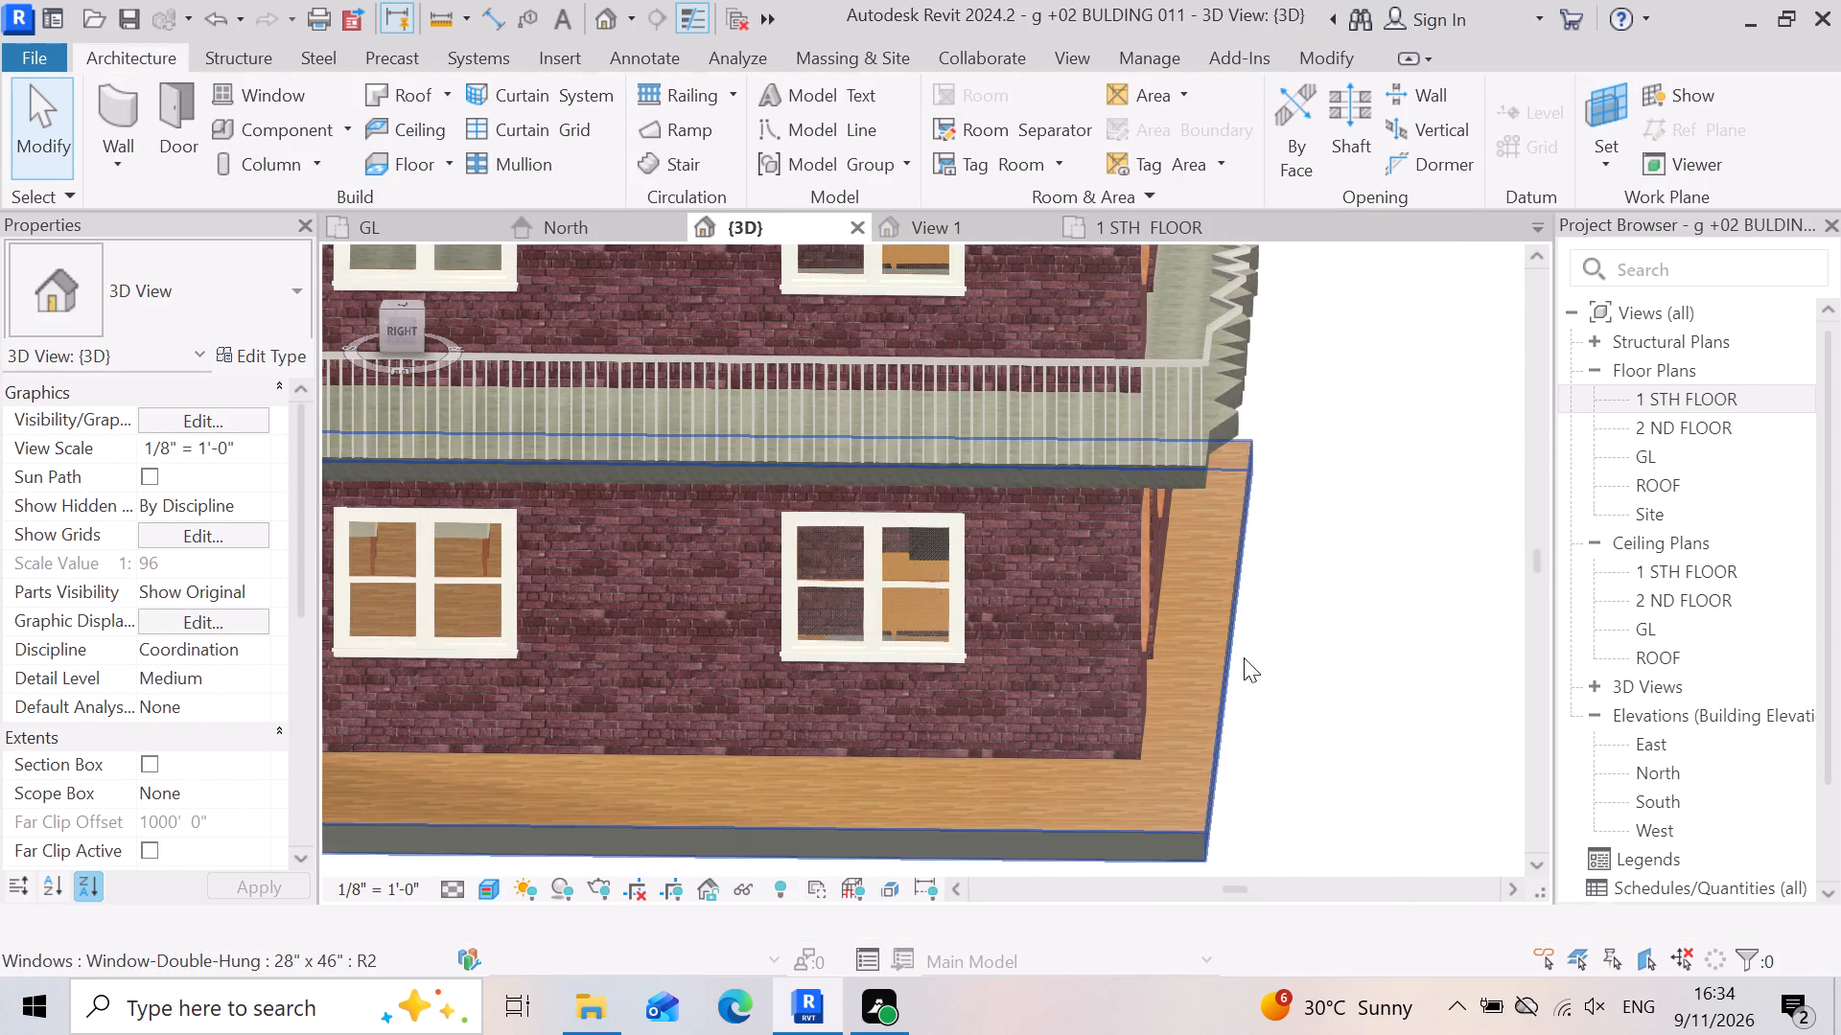
scroll(1302, 846, "down", 3)
scroll(1080, 738, "down", 4)
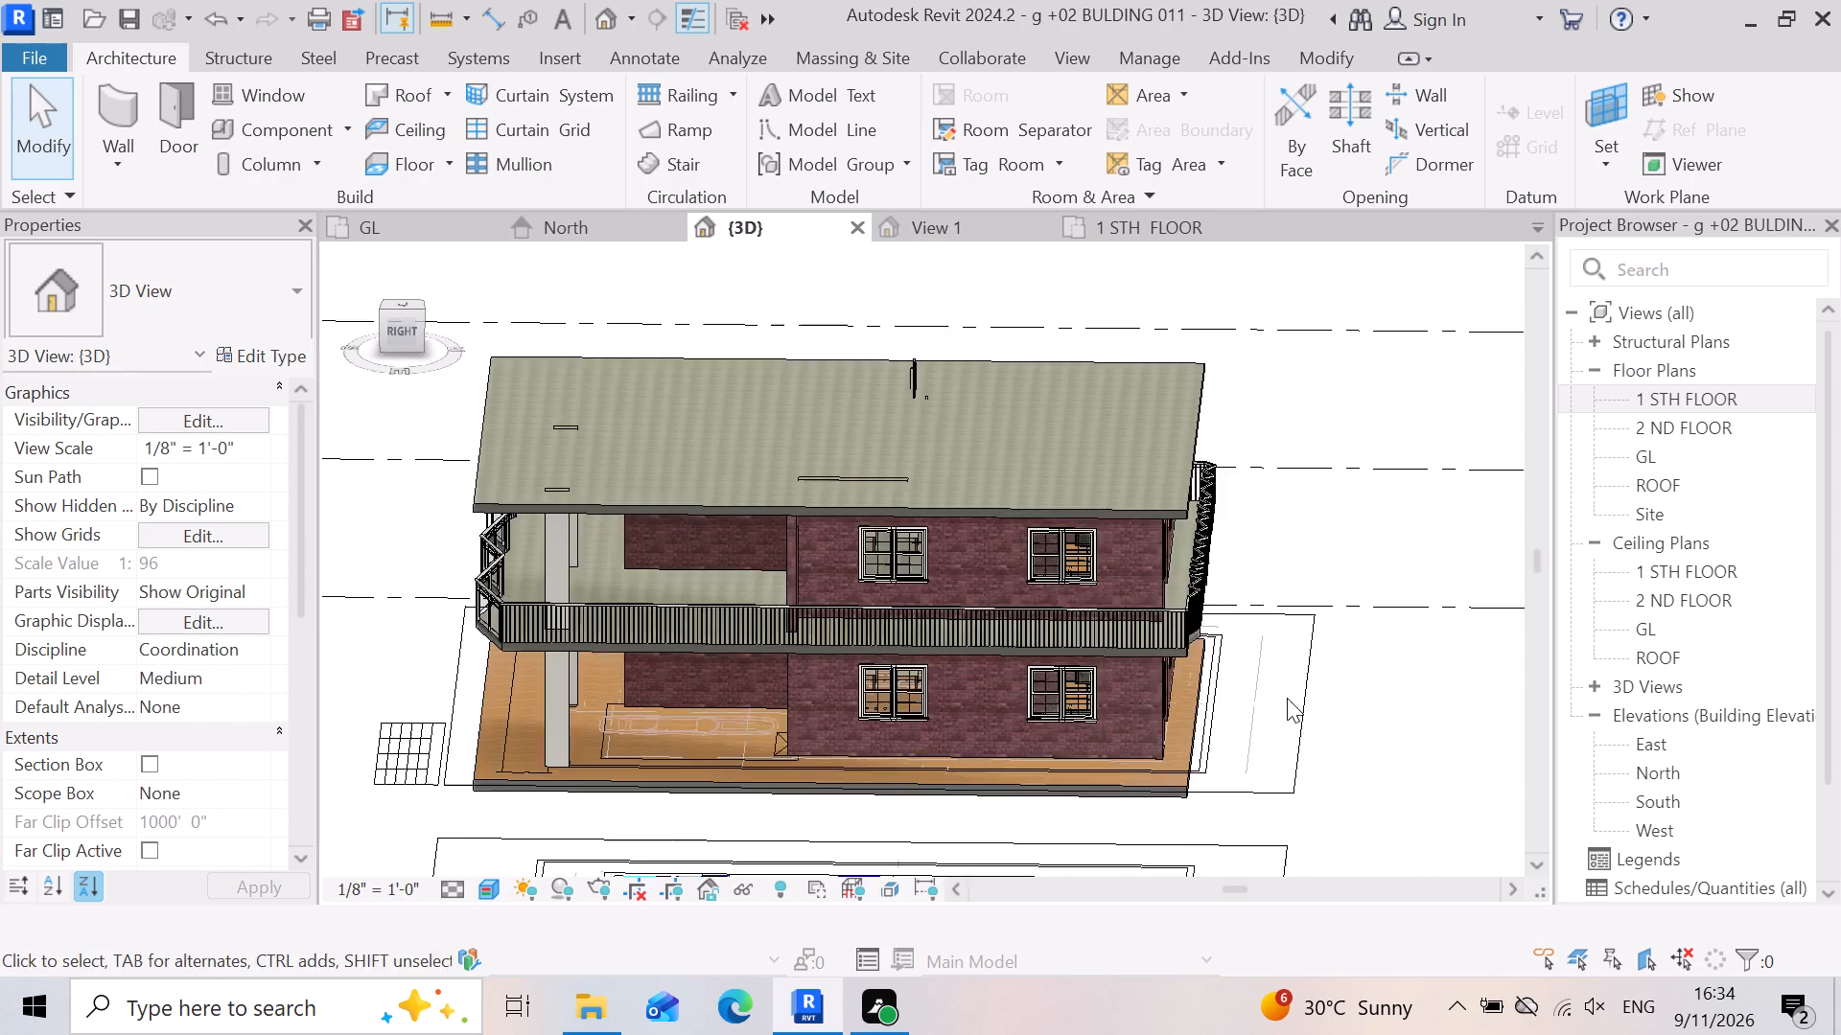
scroll(1289, 696, "down", 3)
scroll(906, 759, "up", 3)
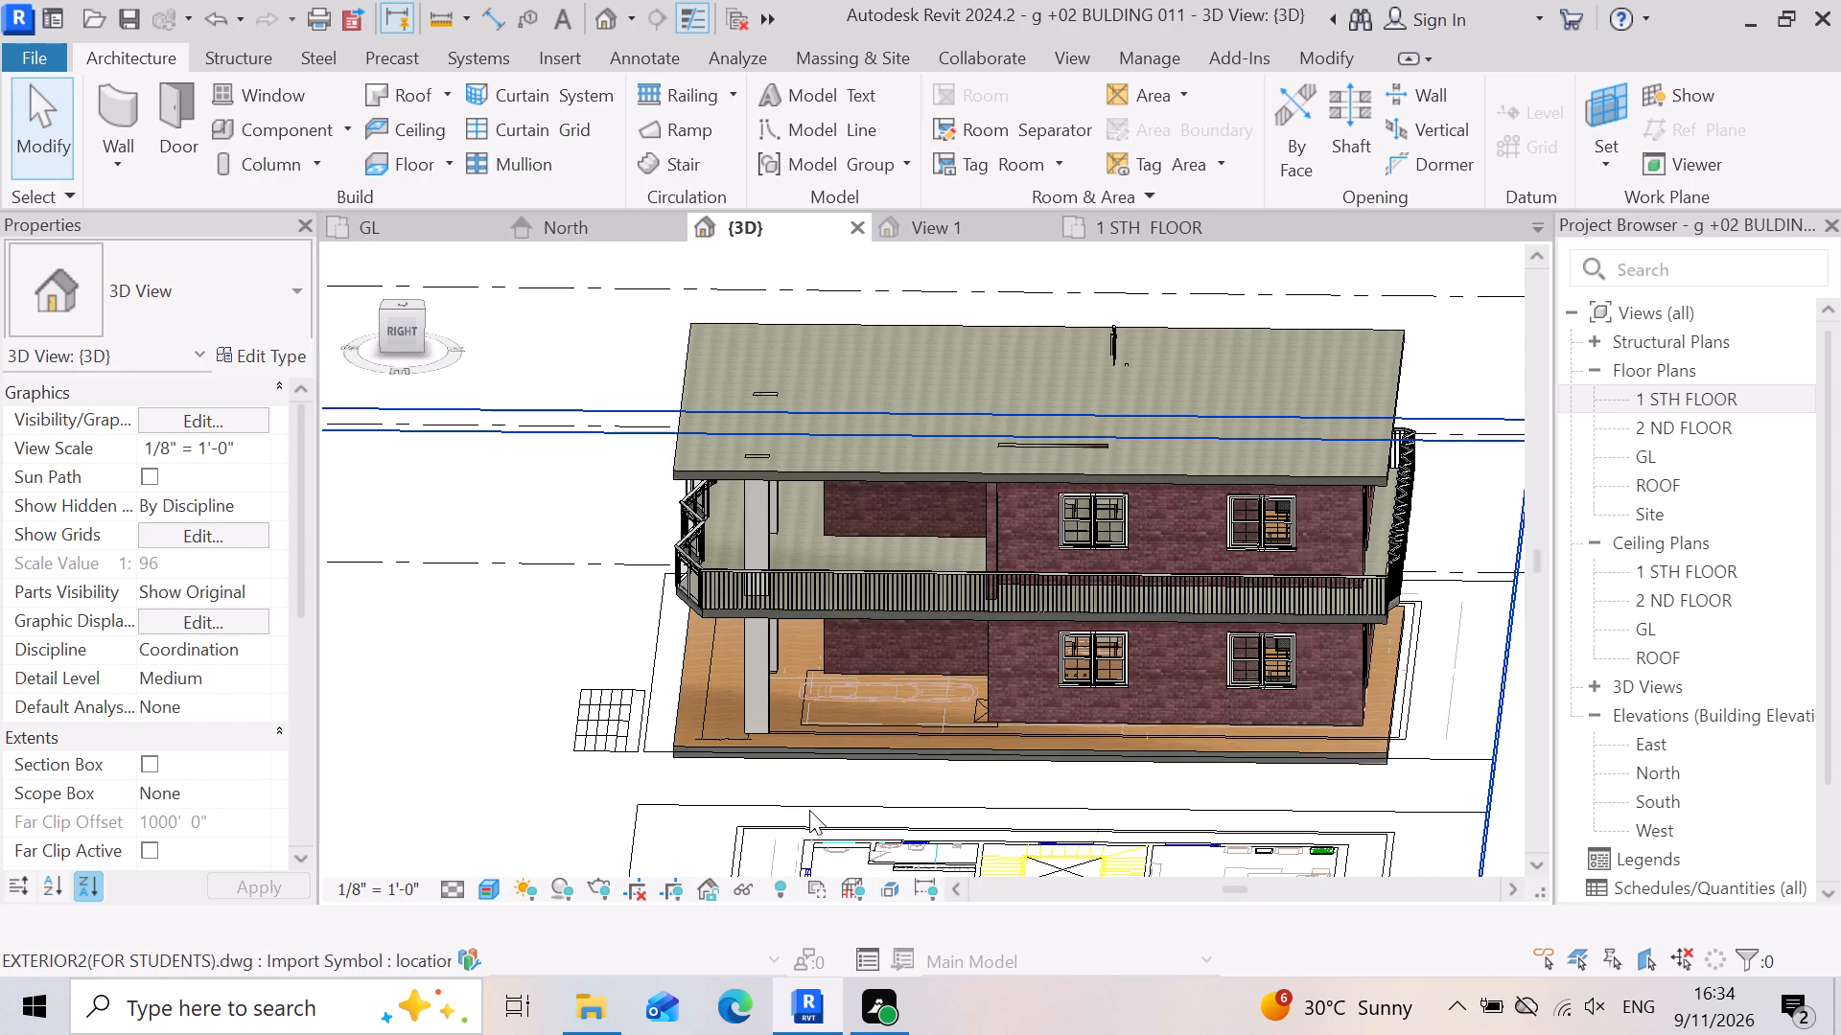
Examine the front facade in 3D, checking the glass-panel railing and where it meets the side railings at both corners.
middle_click_drag(788, 756, 1008, 744, "shift")
right_click_drag(807, 737, 1008, 744, "shift")
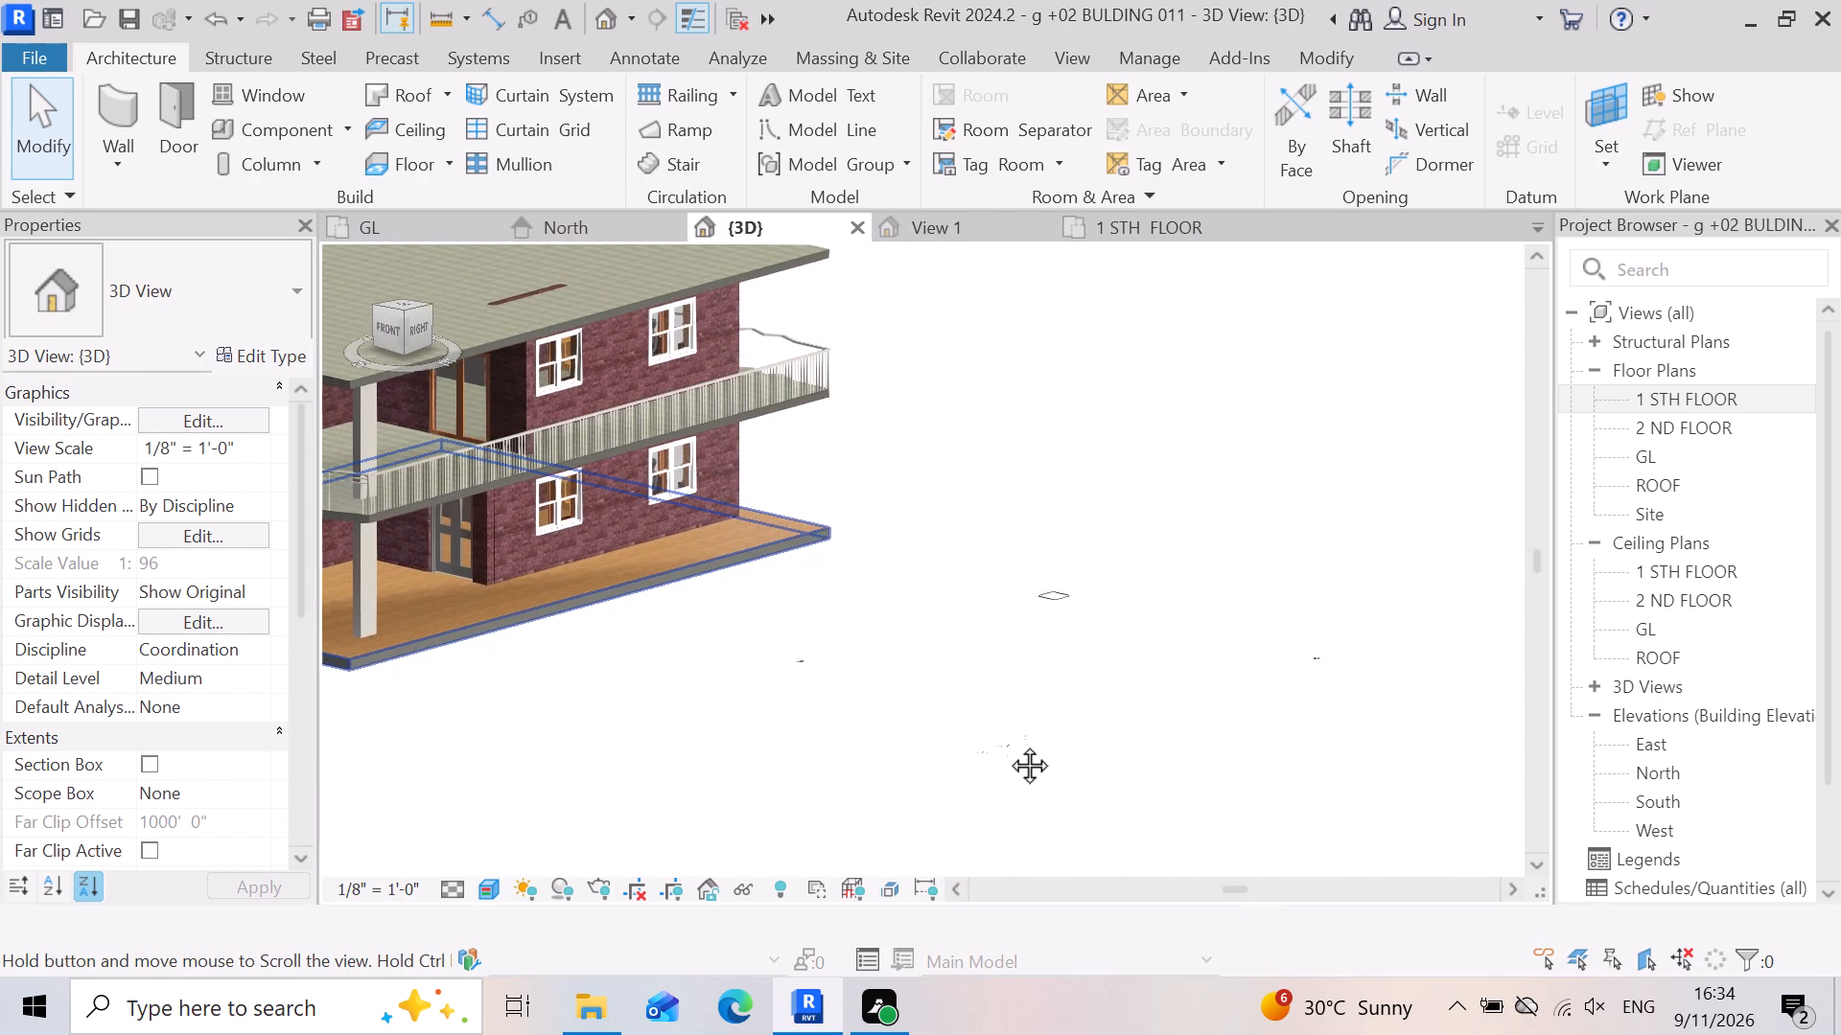
middle_click_drag(1008, 744, 1040, 747, "shift")
right_click_drag(1008, 744, 1040, 747, "shift")
scroll(1140, 727, "down", 6)
middle_click_drag(634, 806, 661, 759, "shift")
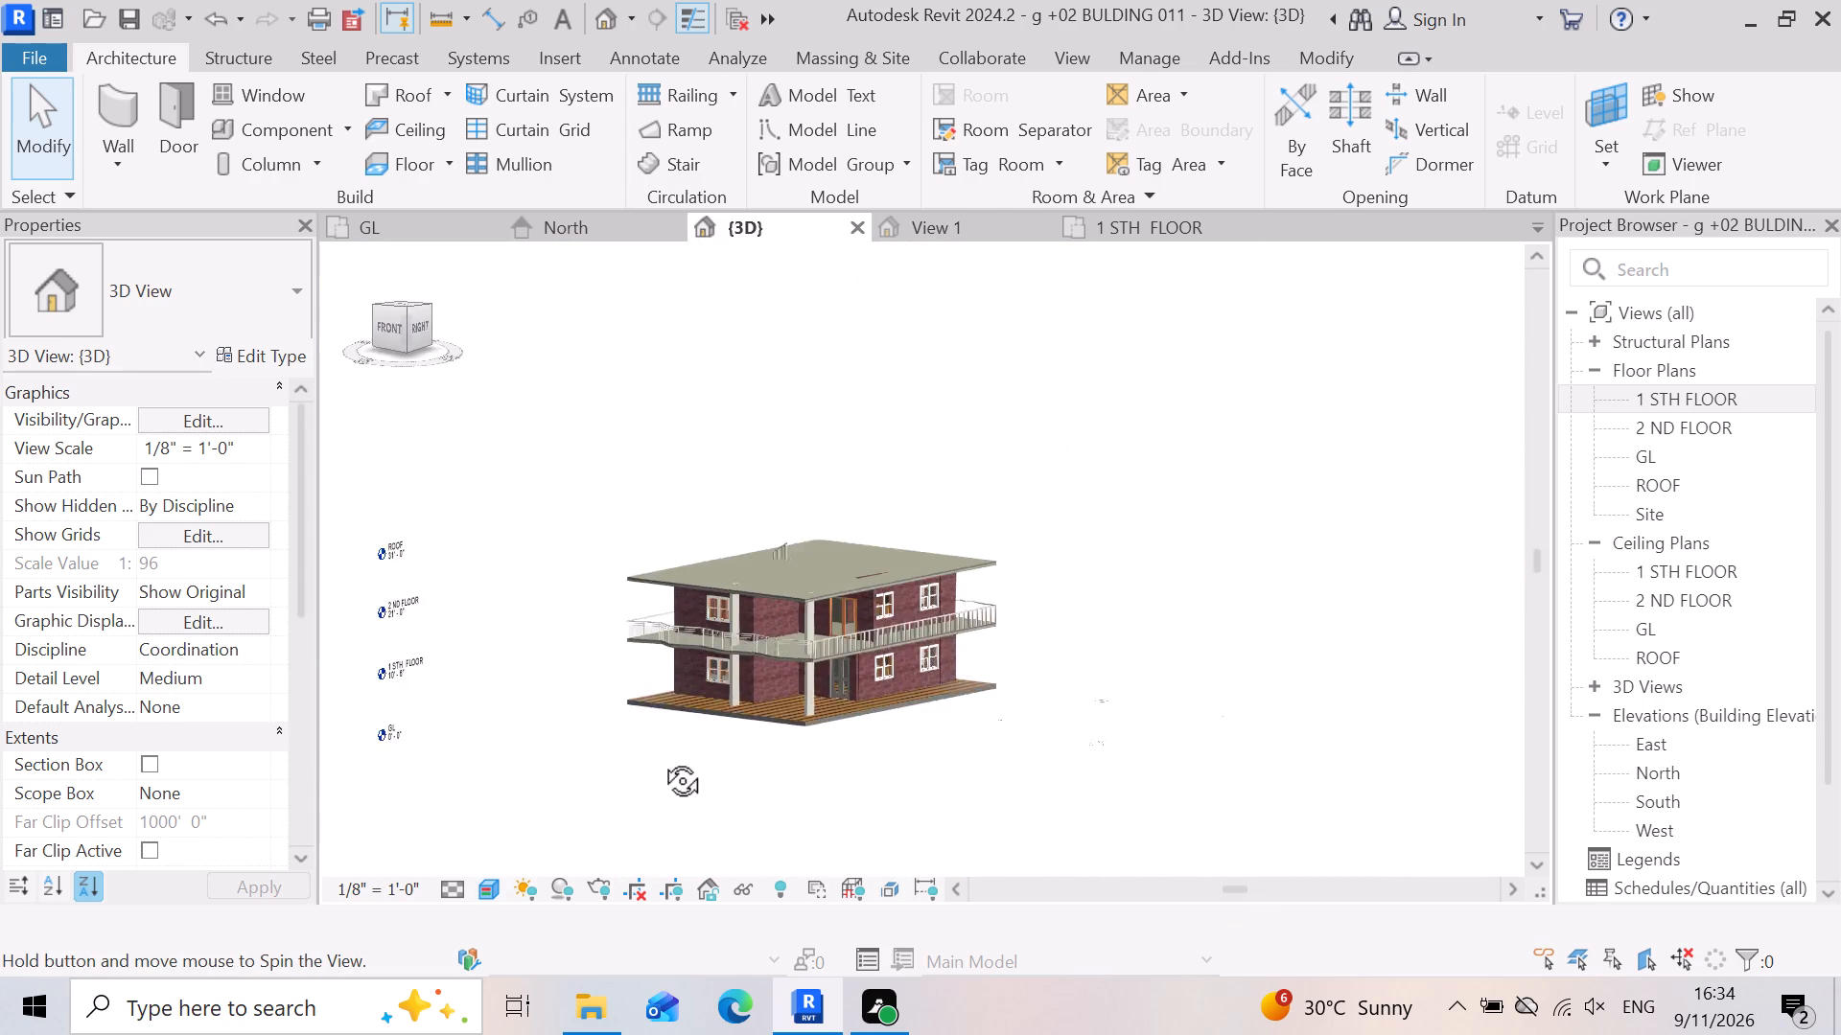
middle_click_drag(661, 759, 757, 794, "shift")
scroll(404, 733, "up", 7)
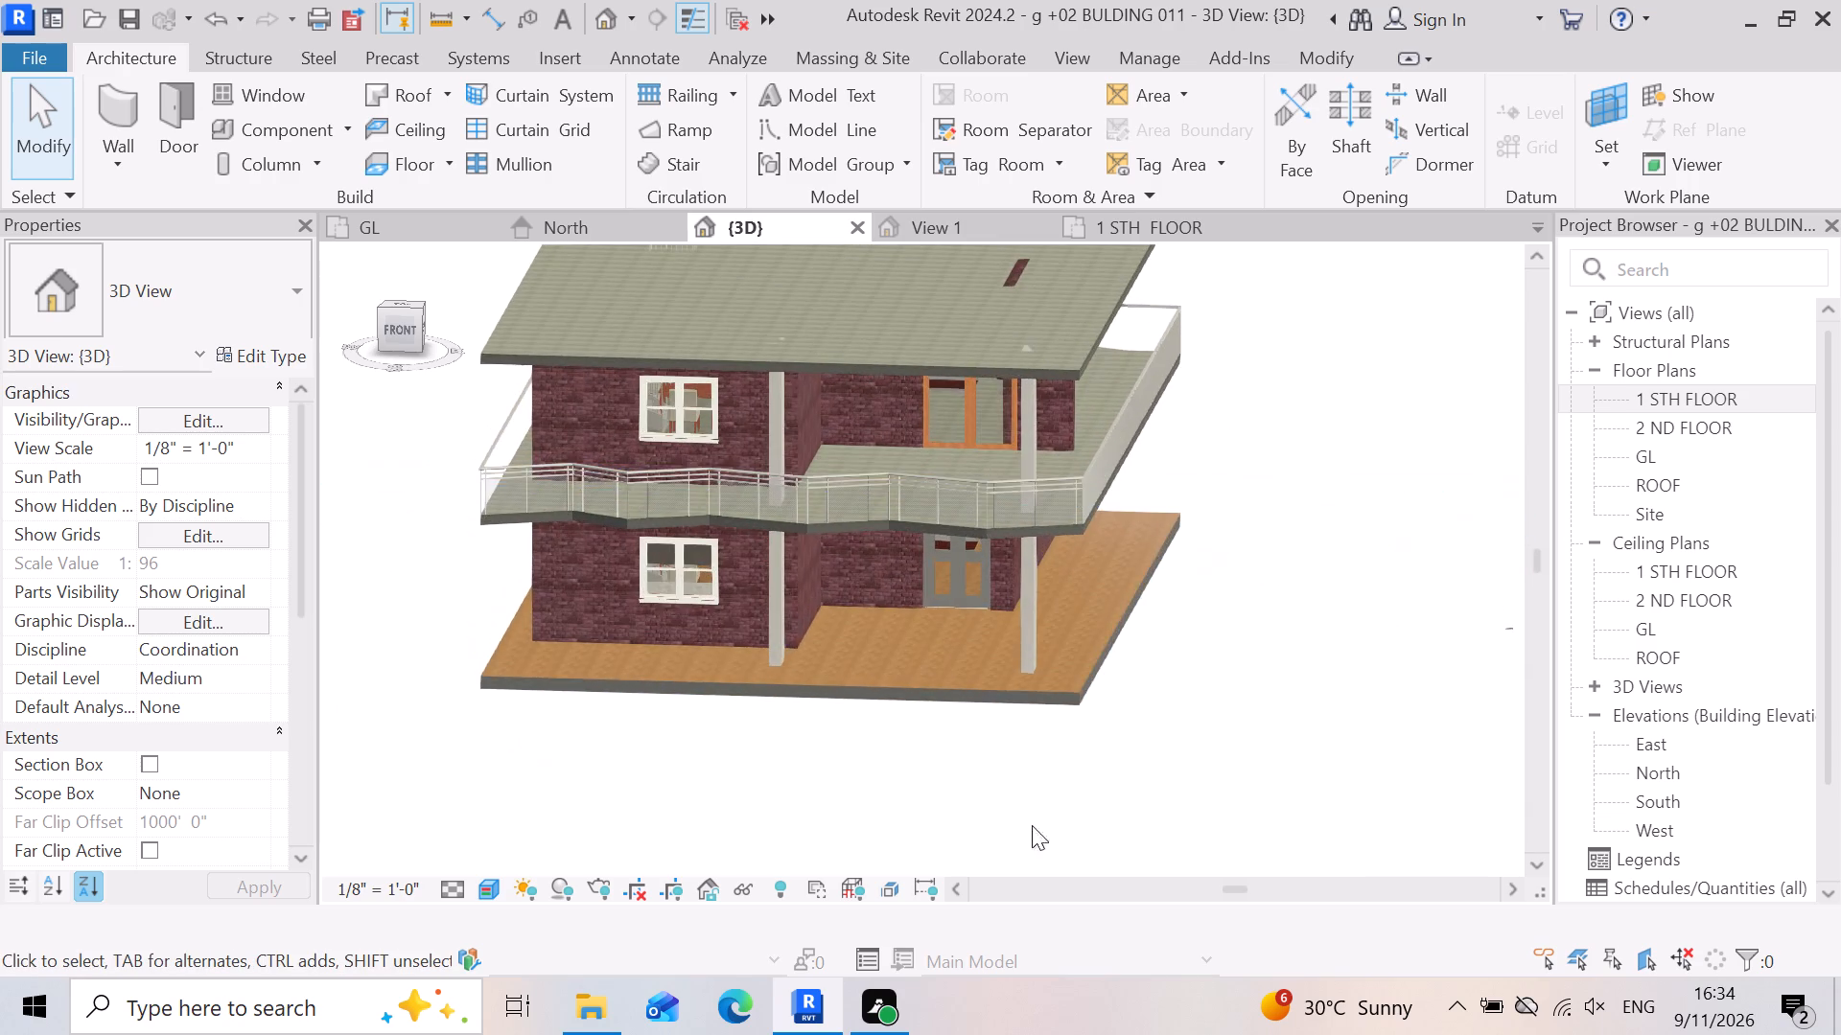
scroll(1119, 818, "down", 4)
middle_click_drag(761, 816, 797, 739, "shift")
right_click_drag(764, 799, 797, 739, "shift")
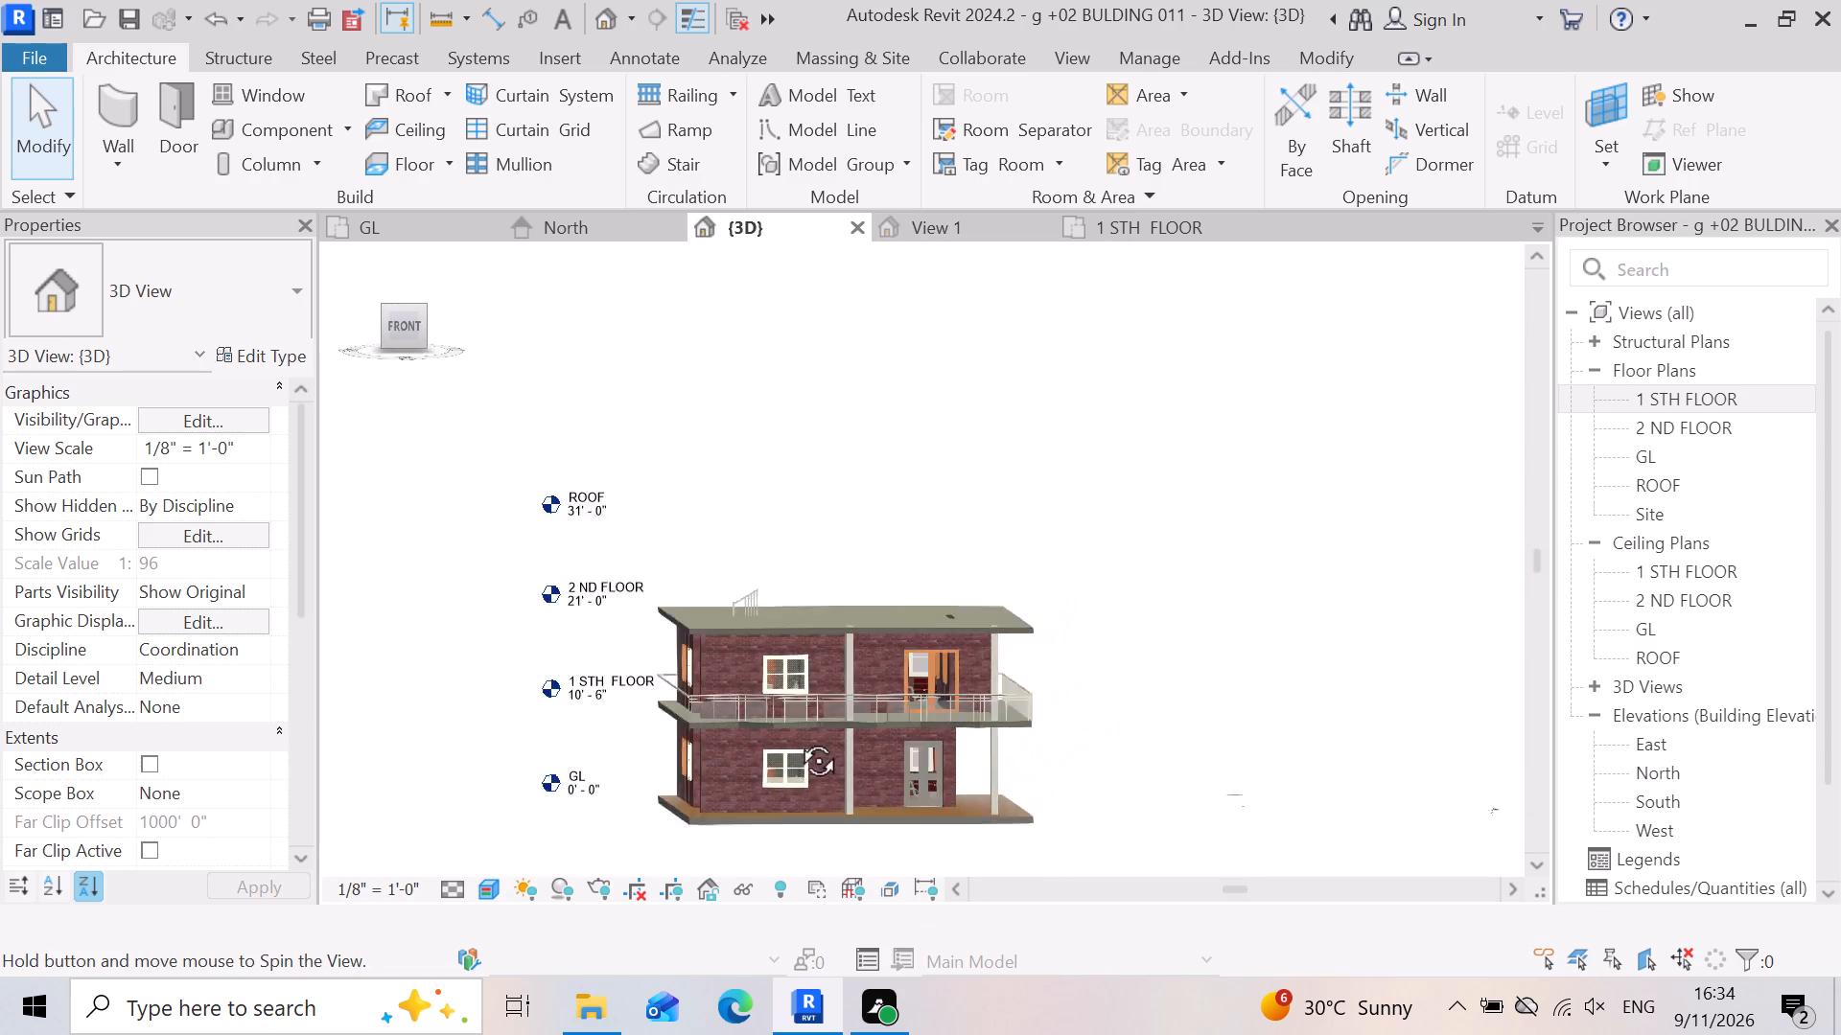
middle_click_drag(797, 739, 777, 726, "shift")
right_click_drag(797, 739, 777, 726, "shift")
scroll(910, 787, "up", 4)
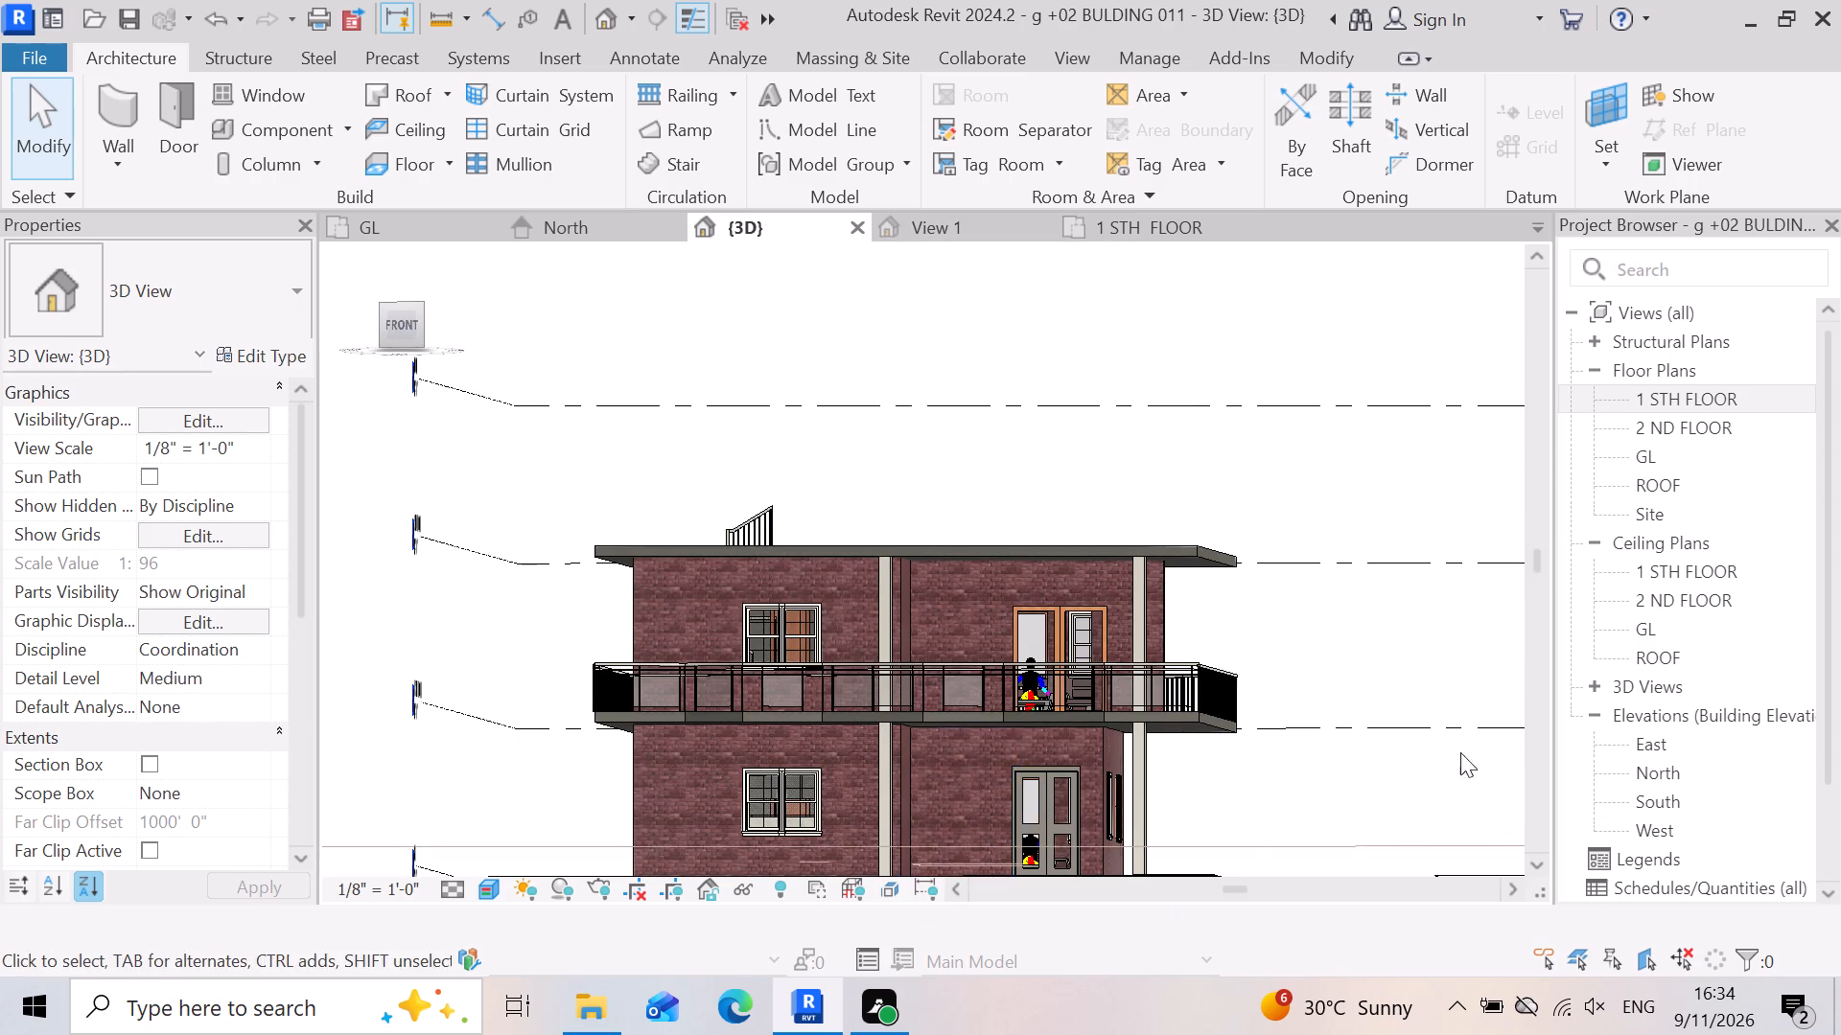
scroll(1468, 729, "up", 3)
scroll(1280, 691, "up", 4)
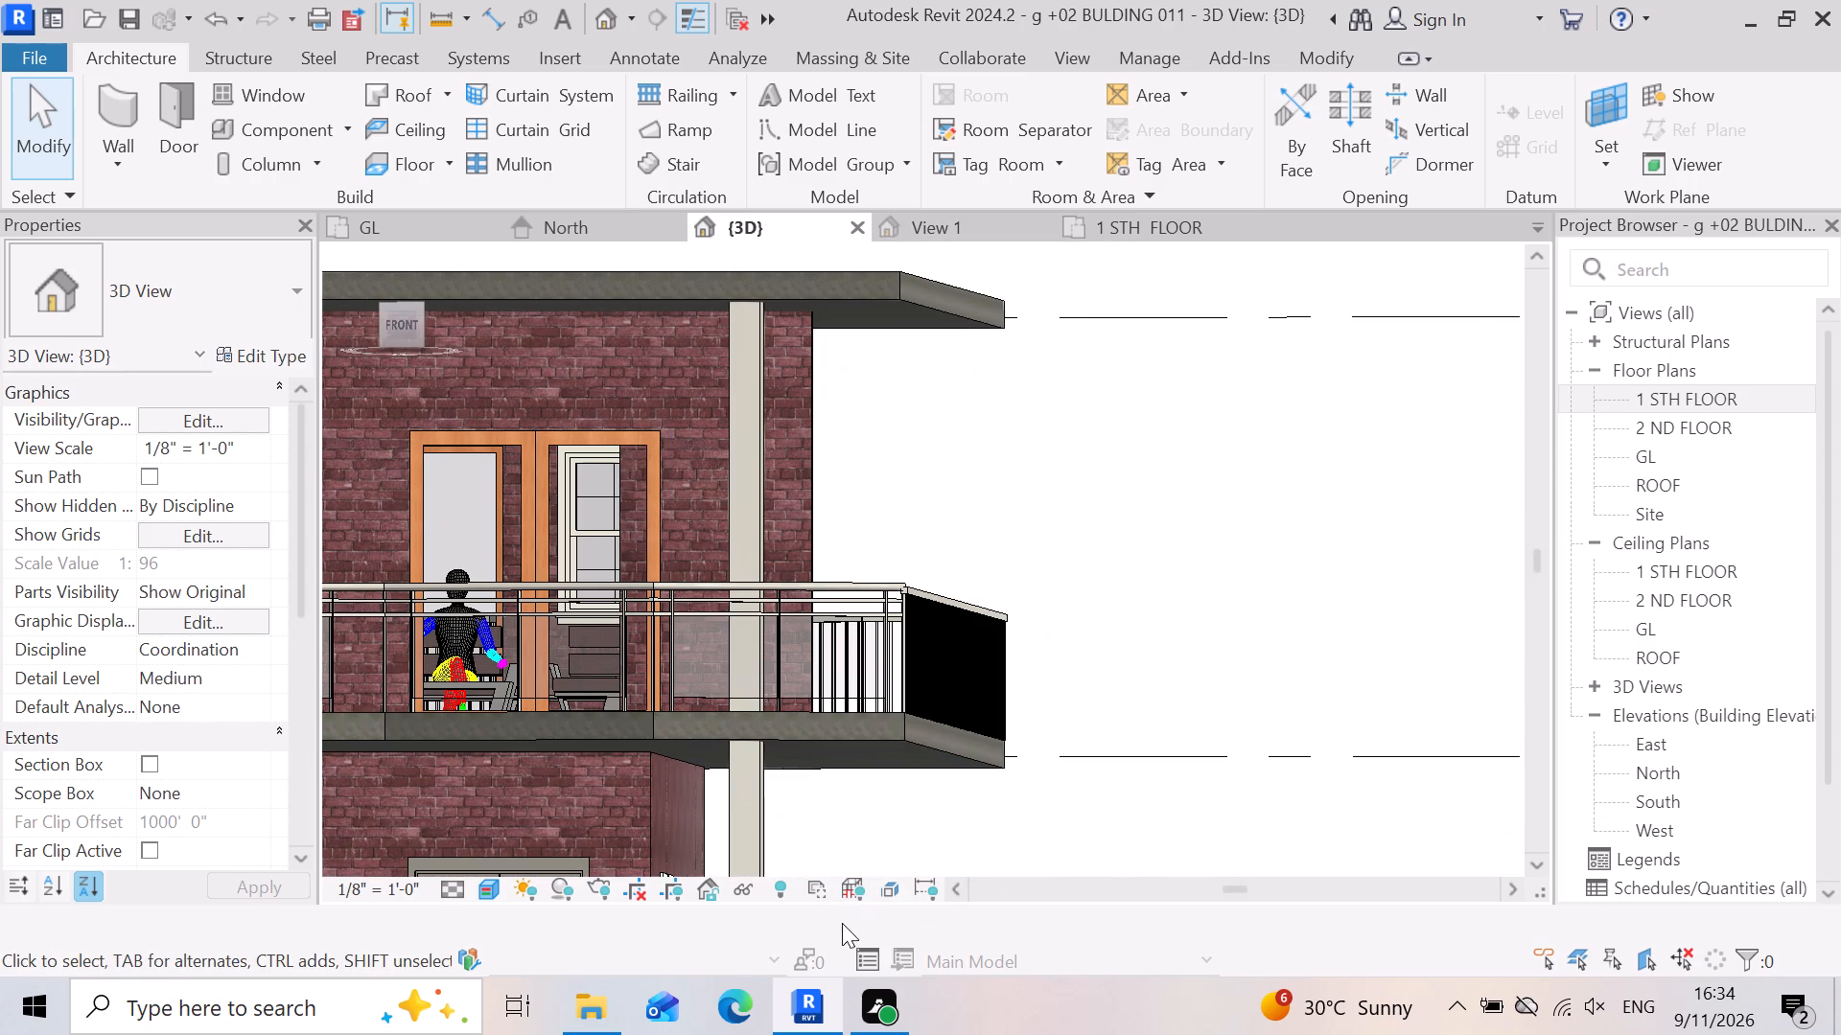
scroll(1005, 715, "up", 6)
scroll(1039, 778, "down", 9)
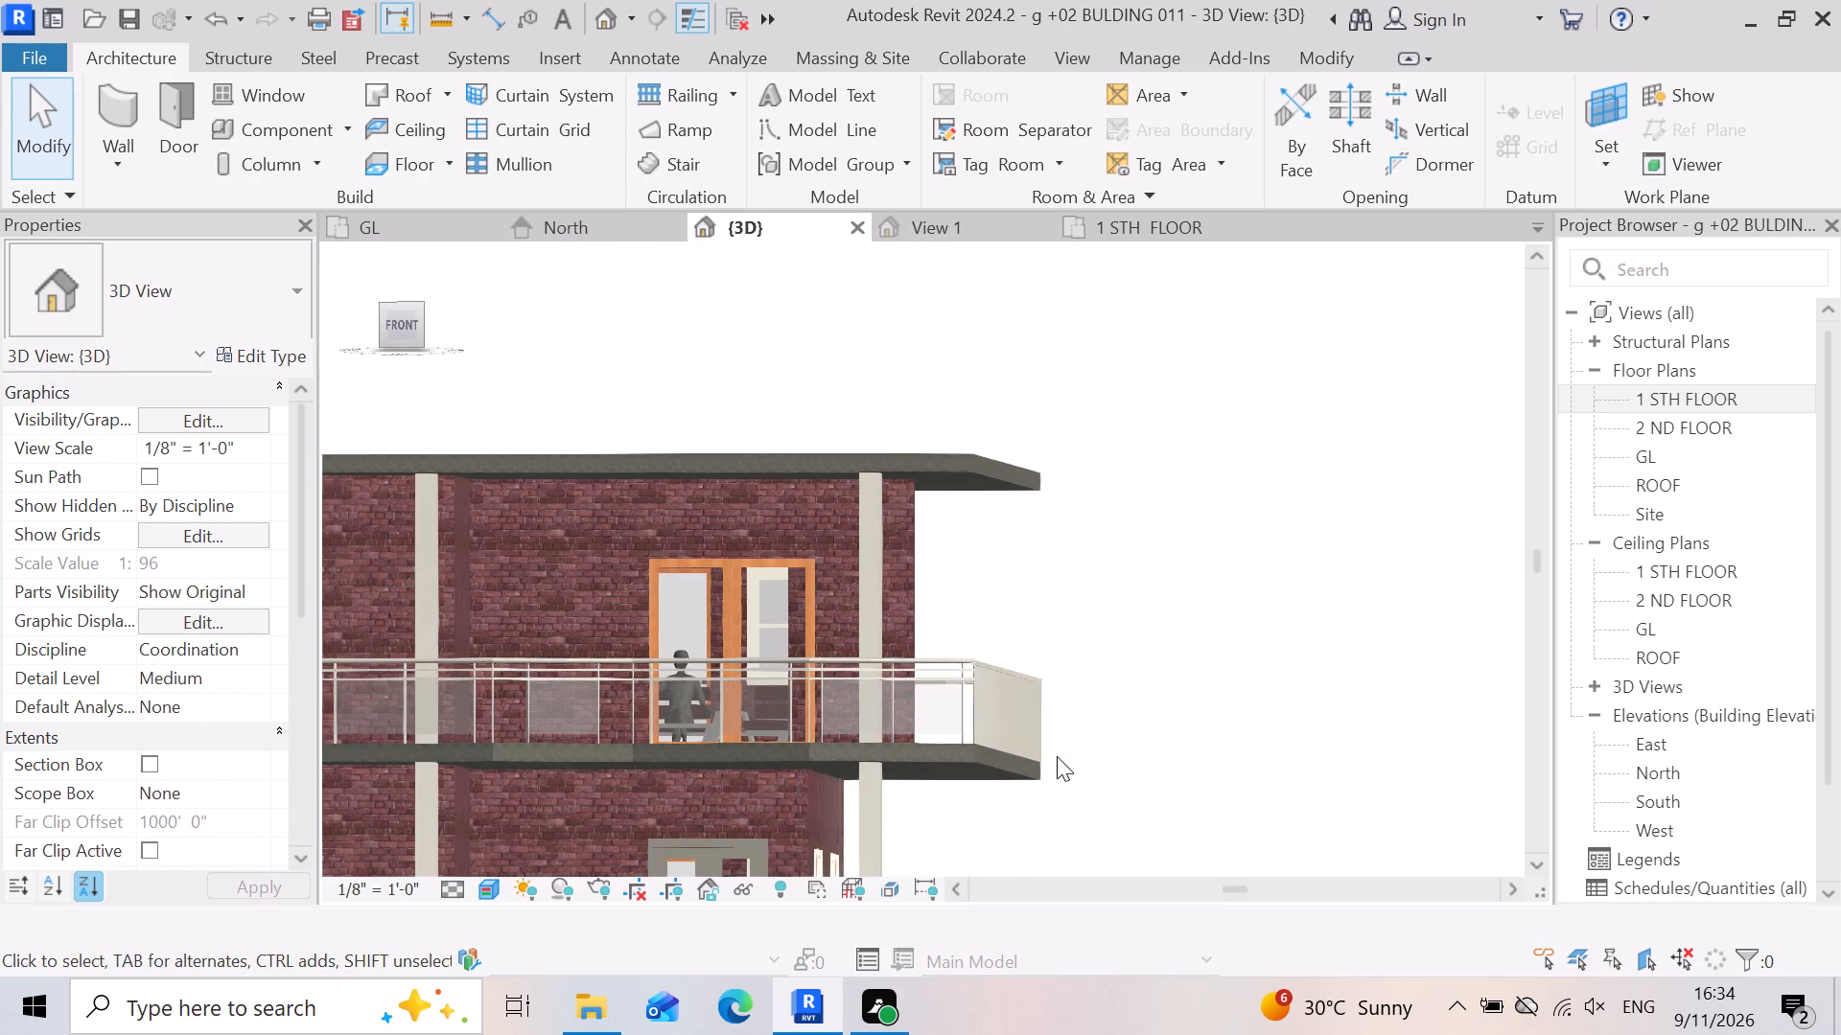
scroll(1125, 768, "down", 8)
scroll(806, 797, "up", 12)
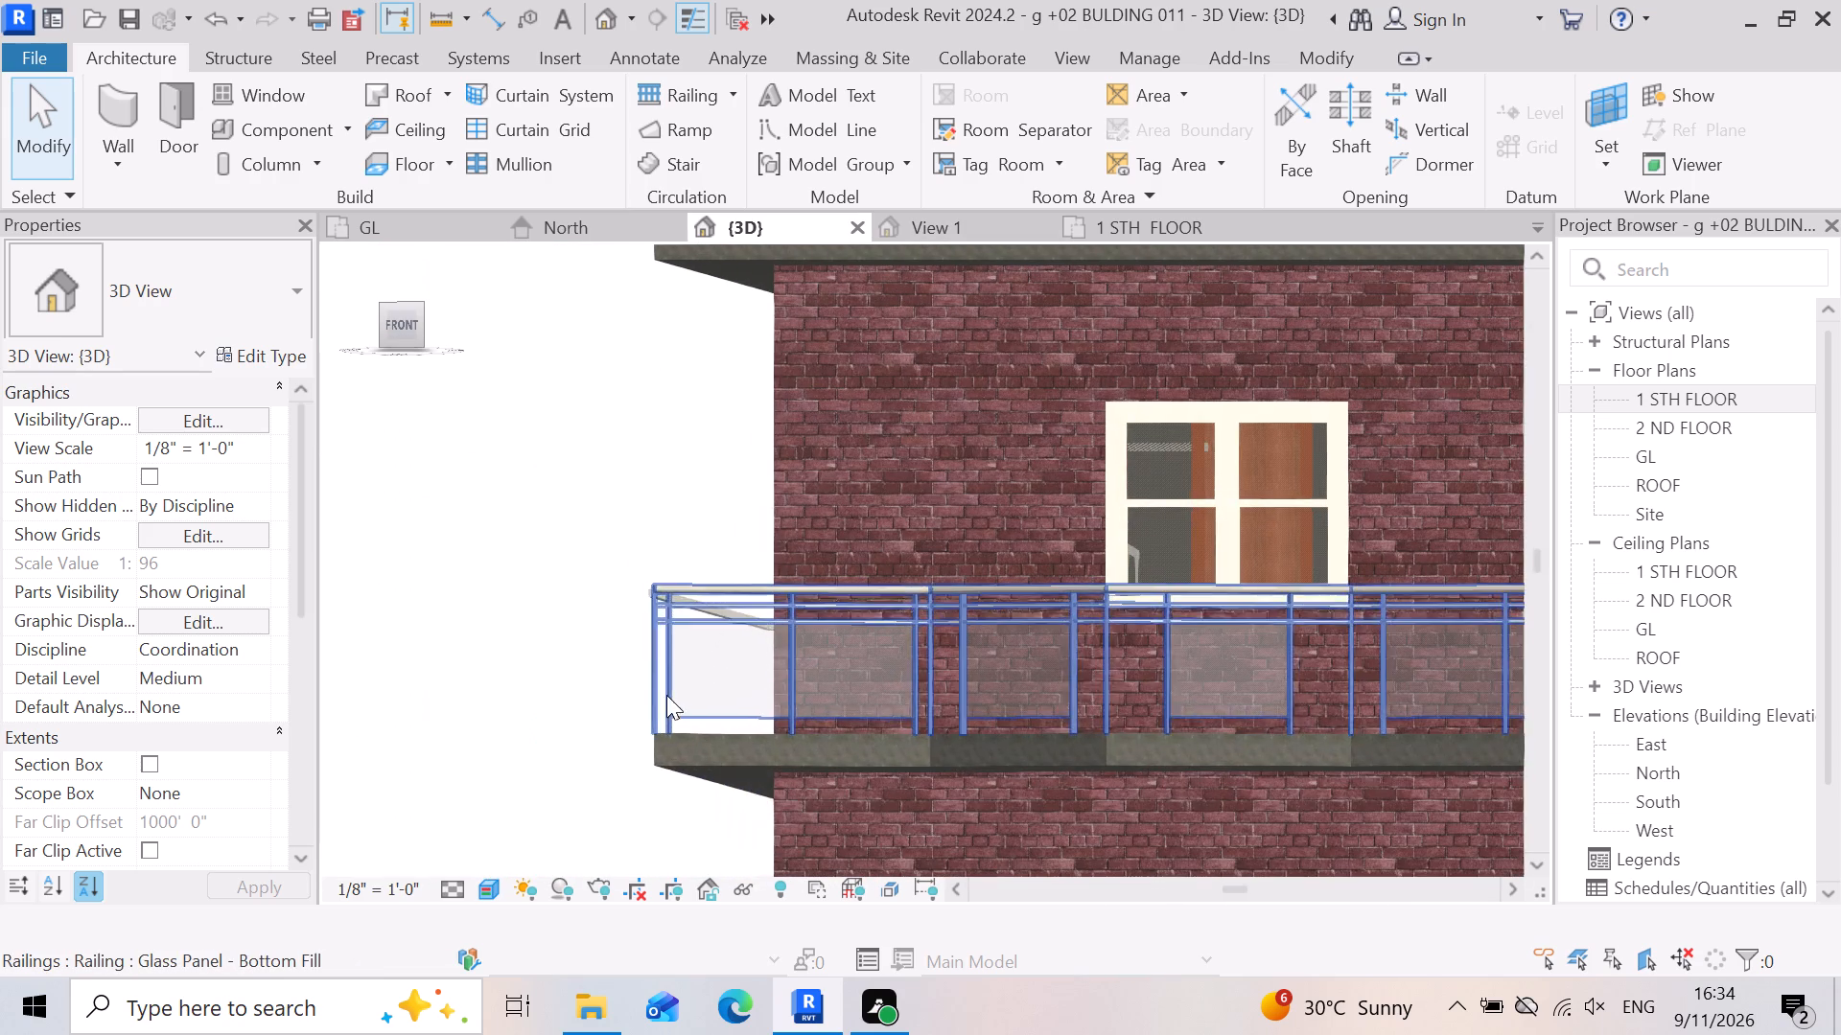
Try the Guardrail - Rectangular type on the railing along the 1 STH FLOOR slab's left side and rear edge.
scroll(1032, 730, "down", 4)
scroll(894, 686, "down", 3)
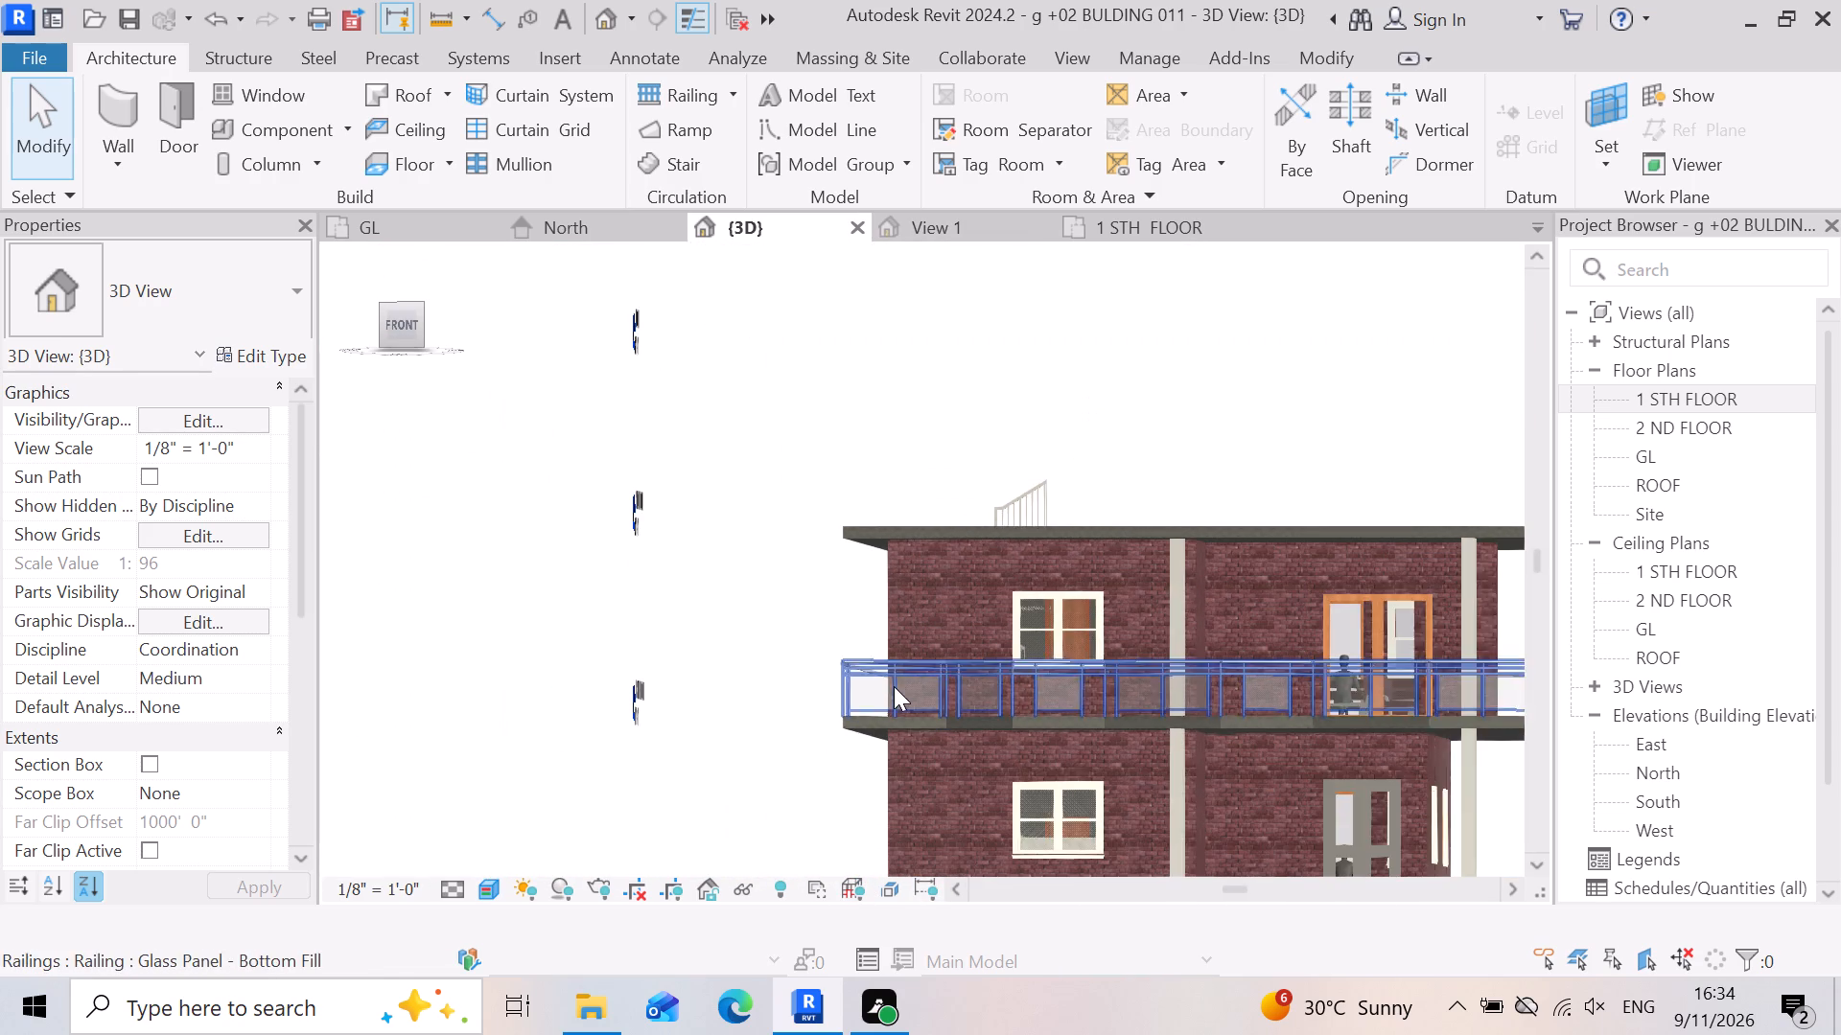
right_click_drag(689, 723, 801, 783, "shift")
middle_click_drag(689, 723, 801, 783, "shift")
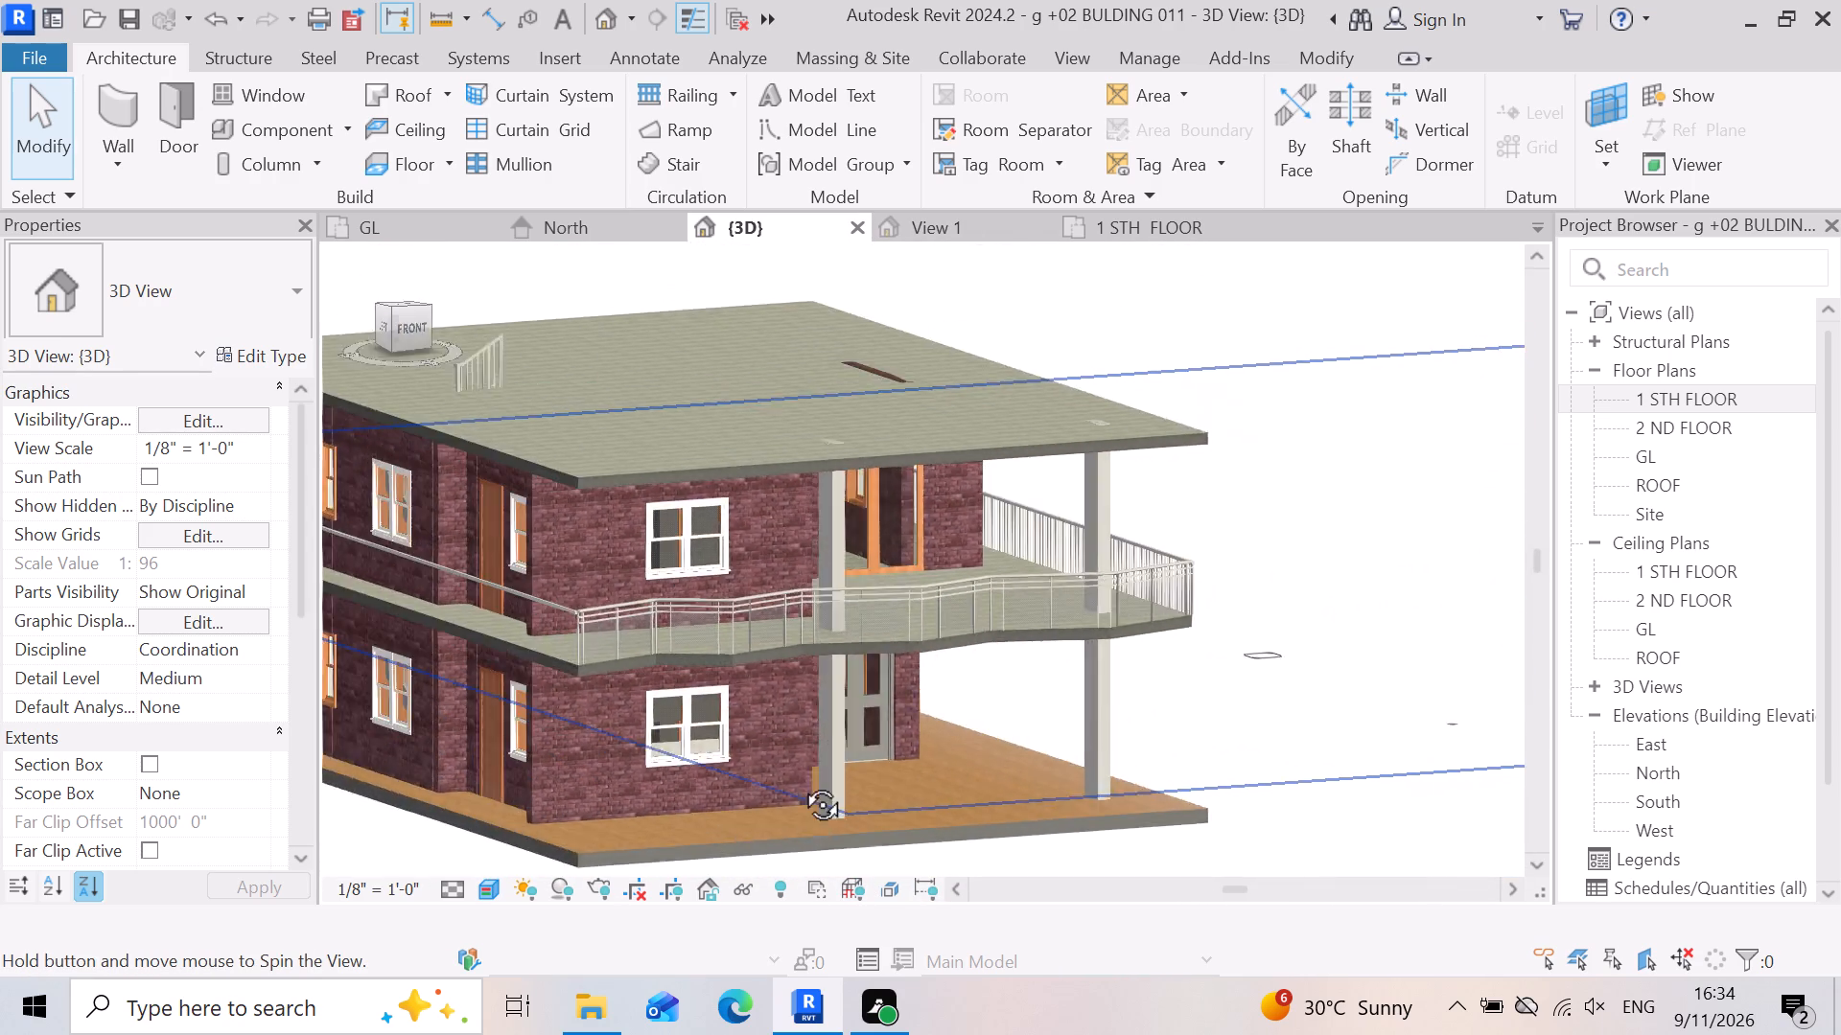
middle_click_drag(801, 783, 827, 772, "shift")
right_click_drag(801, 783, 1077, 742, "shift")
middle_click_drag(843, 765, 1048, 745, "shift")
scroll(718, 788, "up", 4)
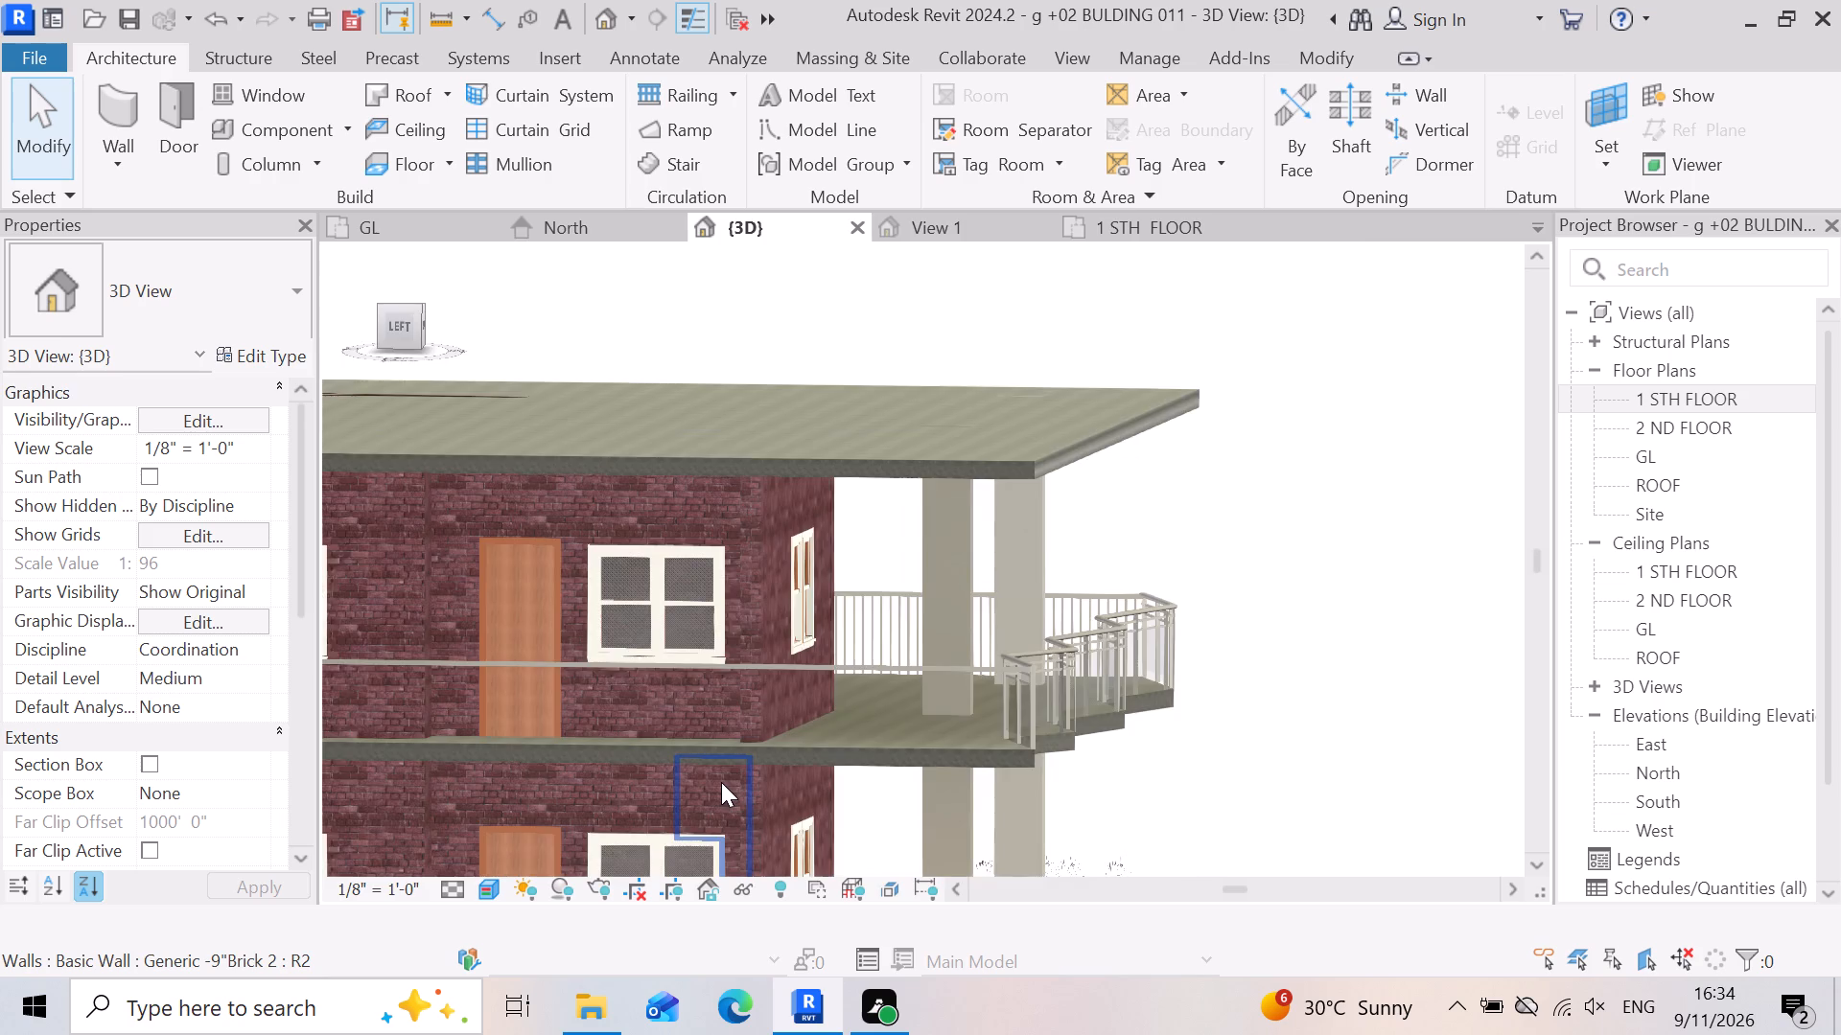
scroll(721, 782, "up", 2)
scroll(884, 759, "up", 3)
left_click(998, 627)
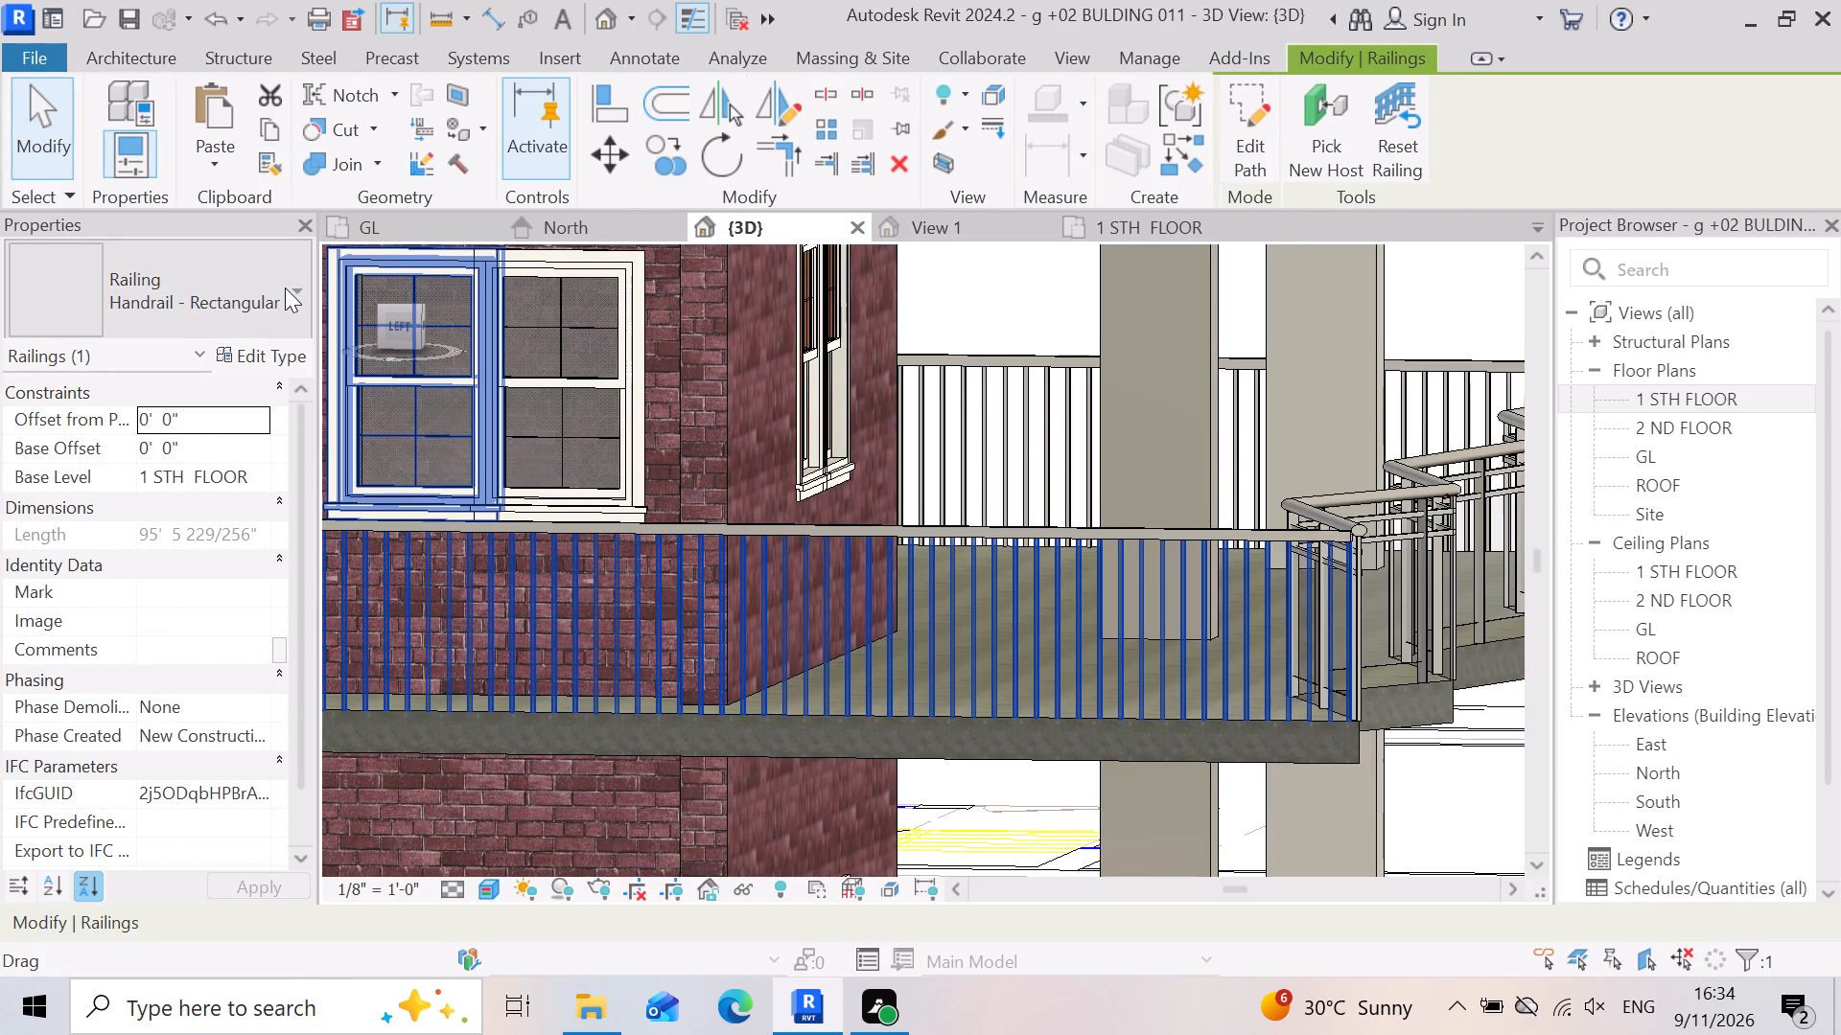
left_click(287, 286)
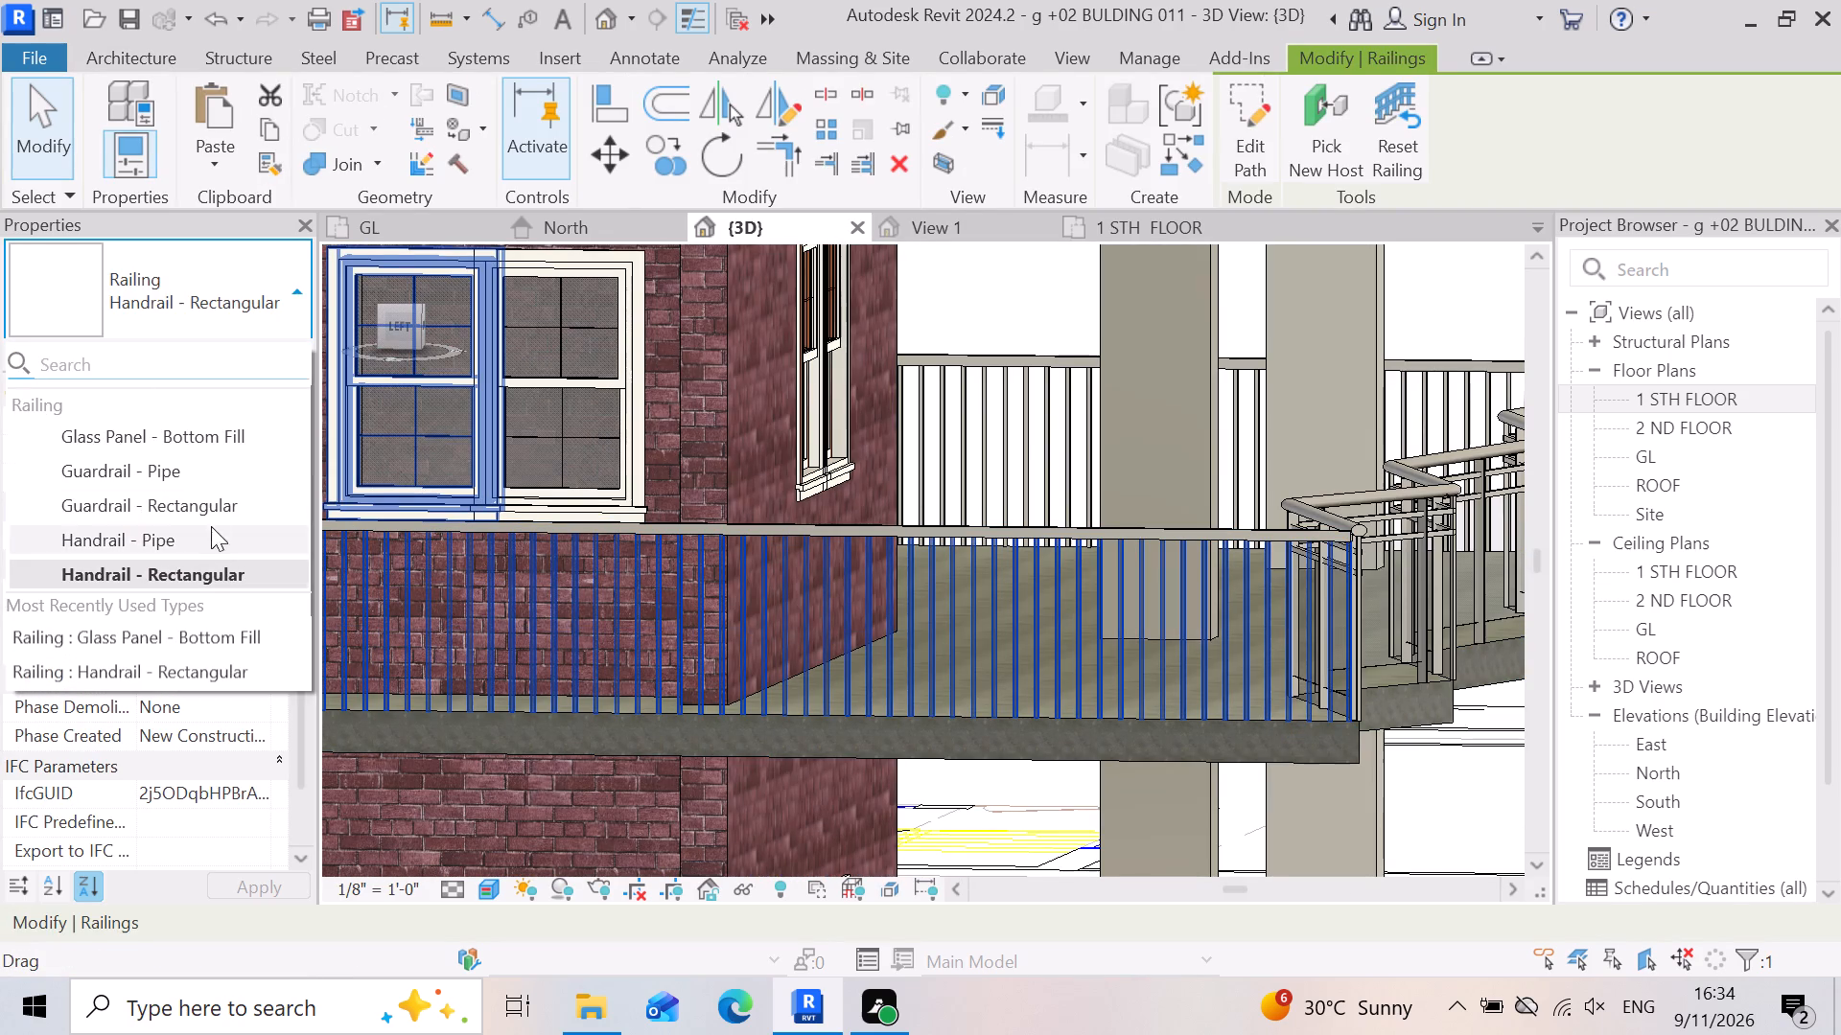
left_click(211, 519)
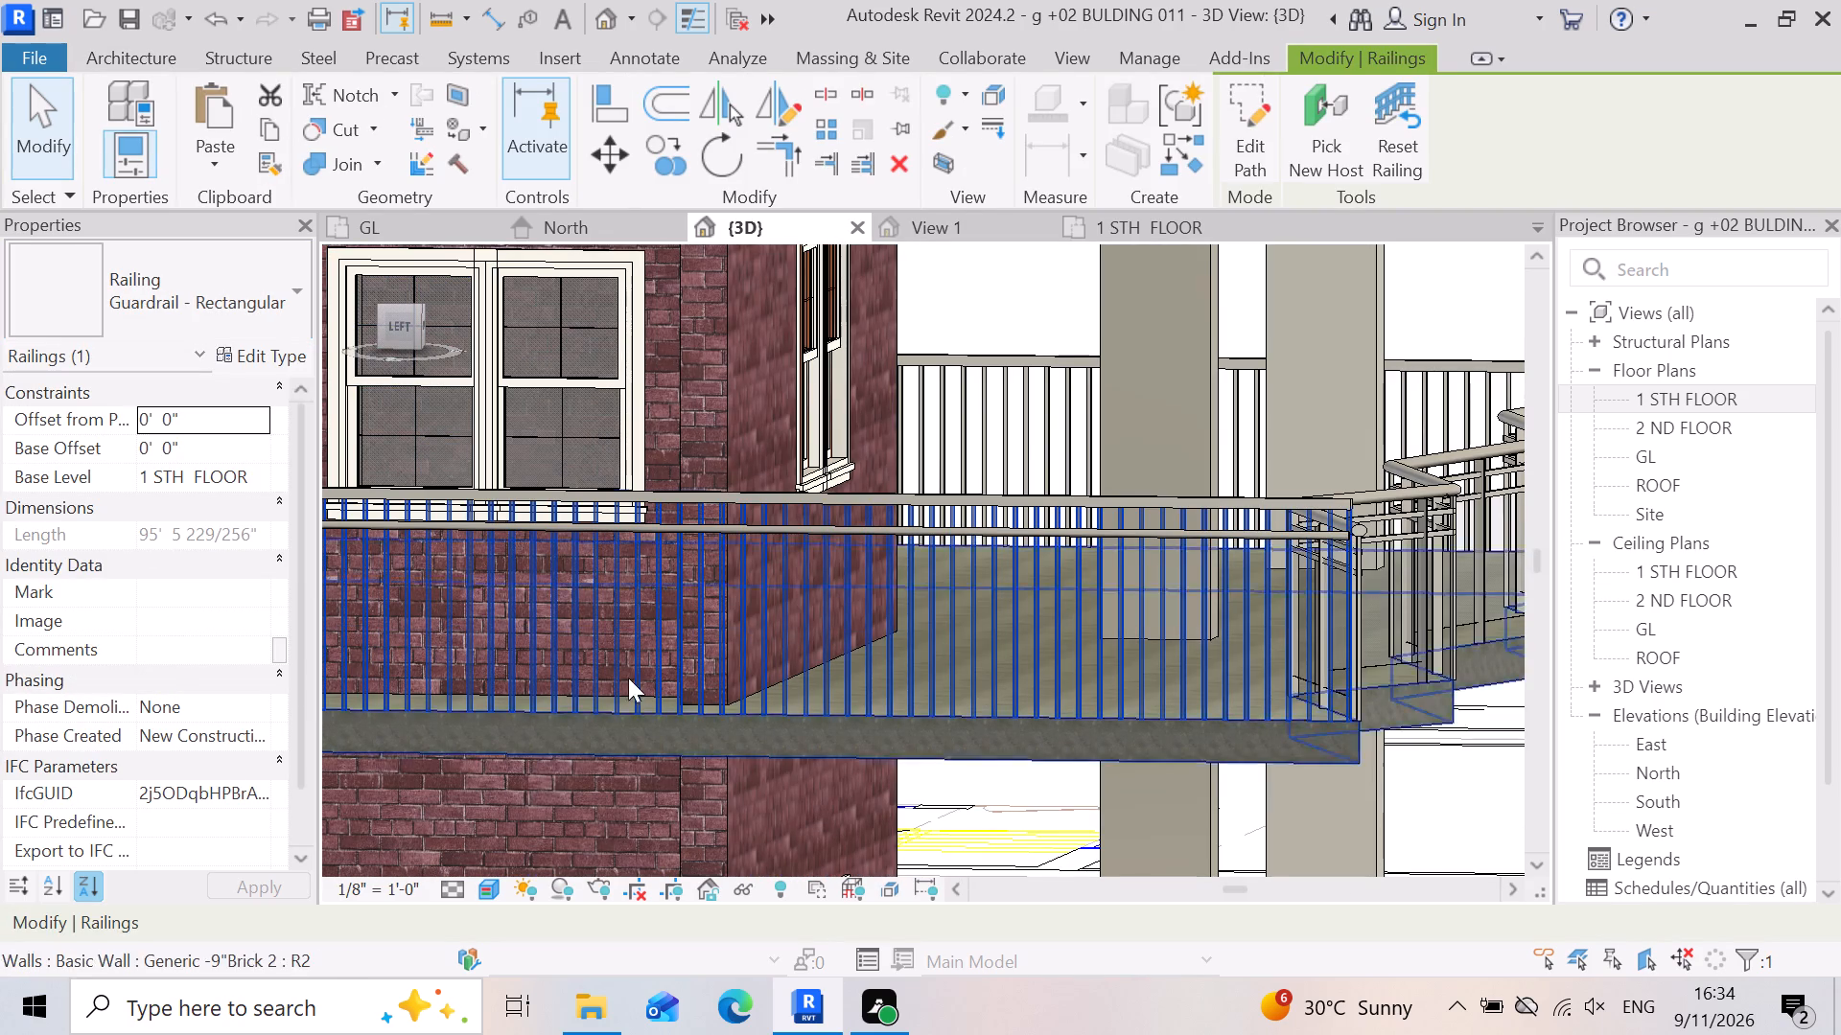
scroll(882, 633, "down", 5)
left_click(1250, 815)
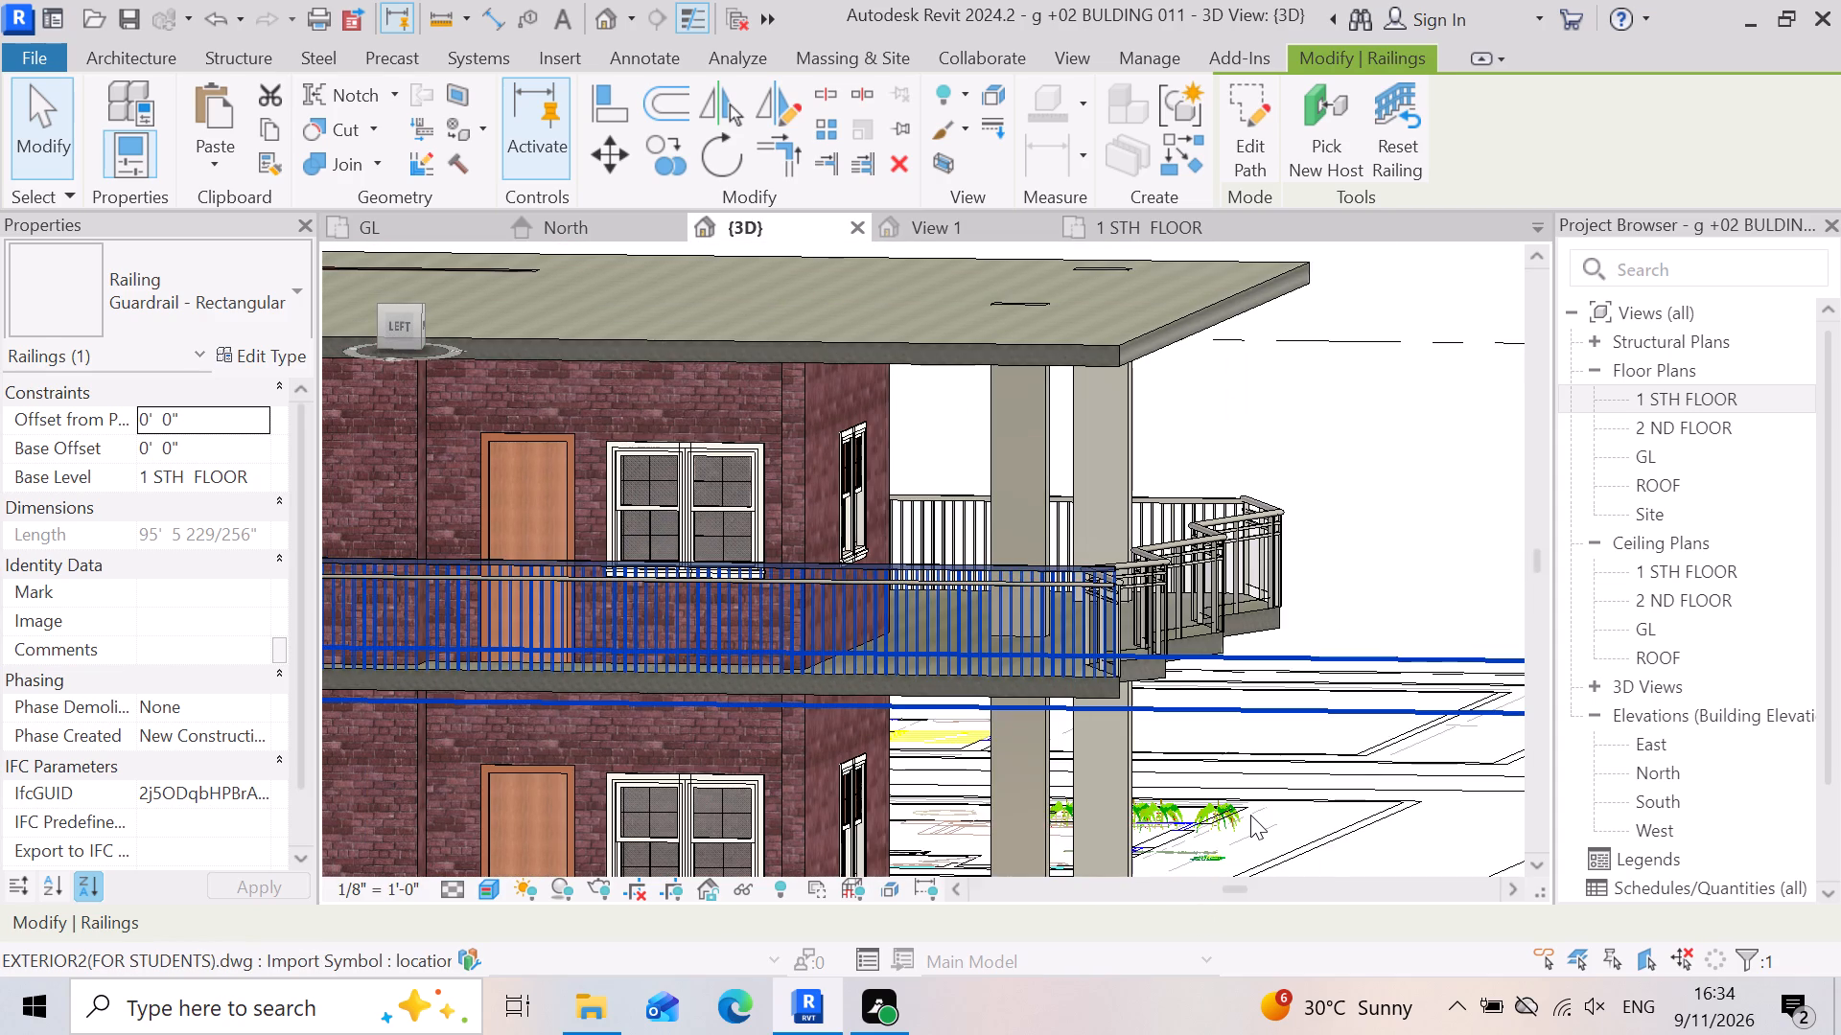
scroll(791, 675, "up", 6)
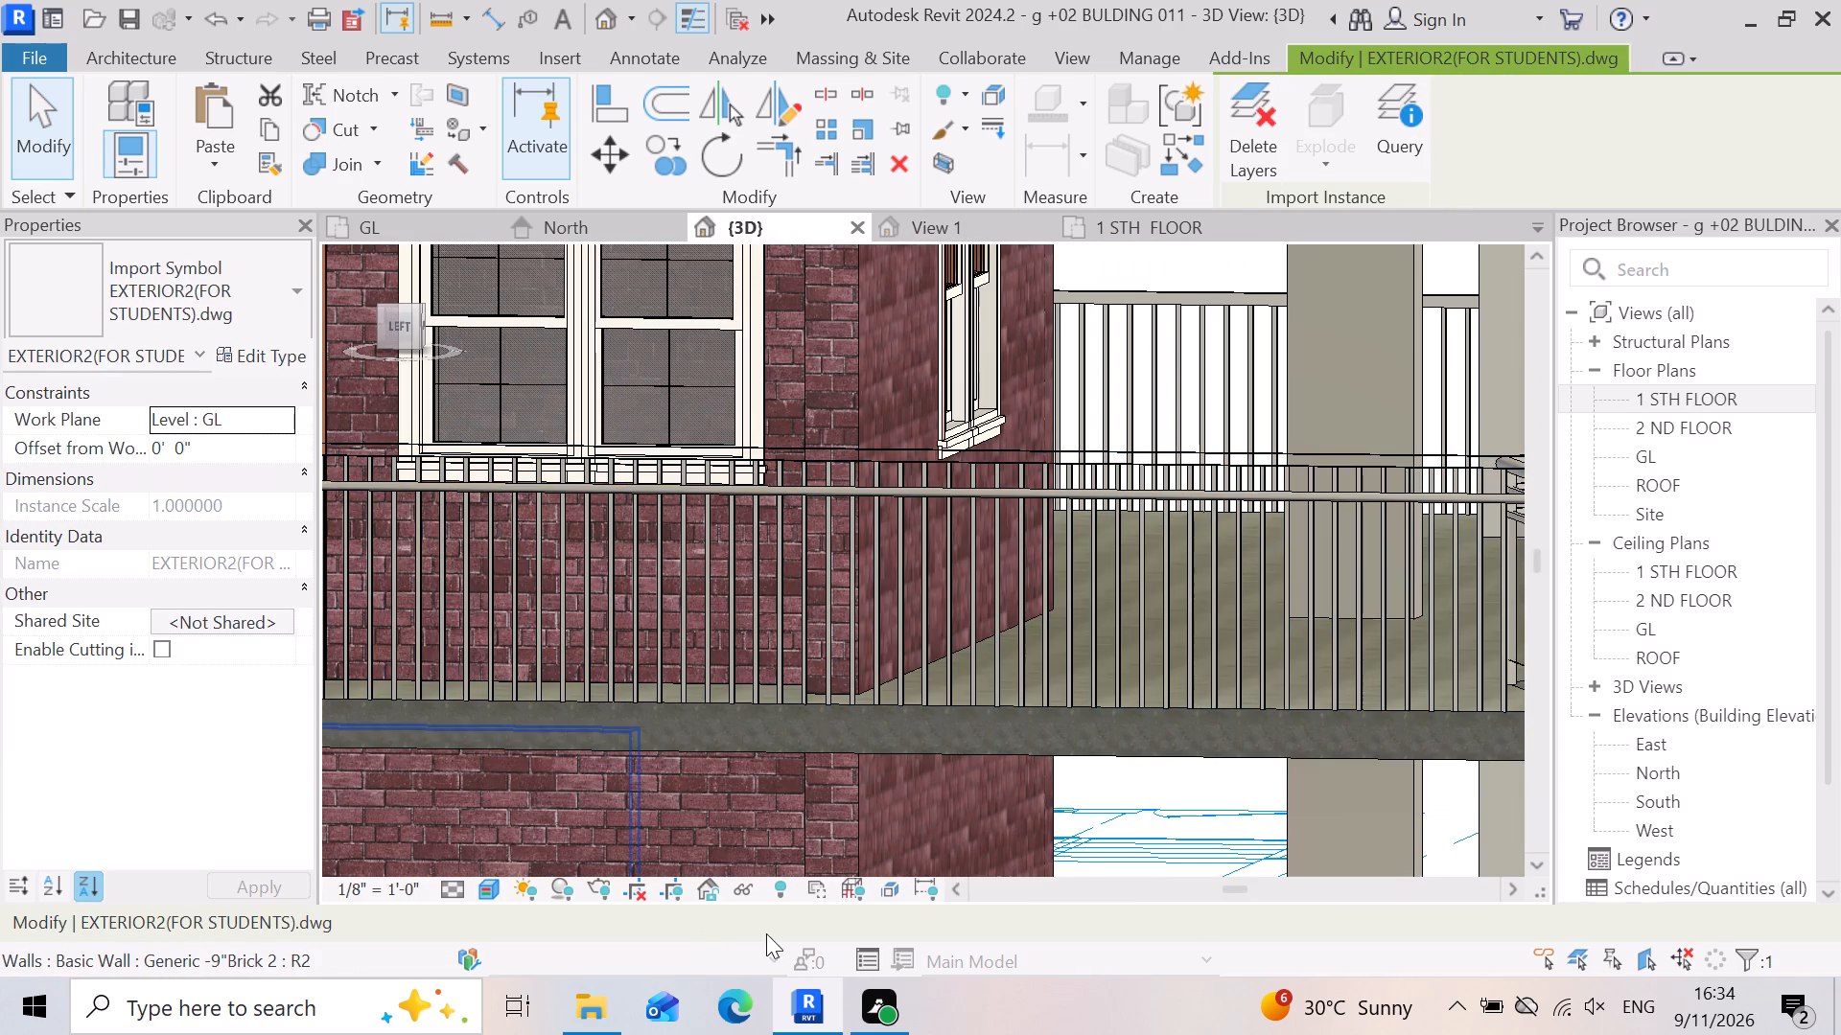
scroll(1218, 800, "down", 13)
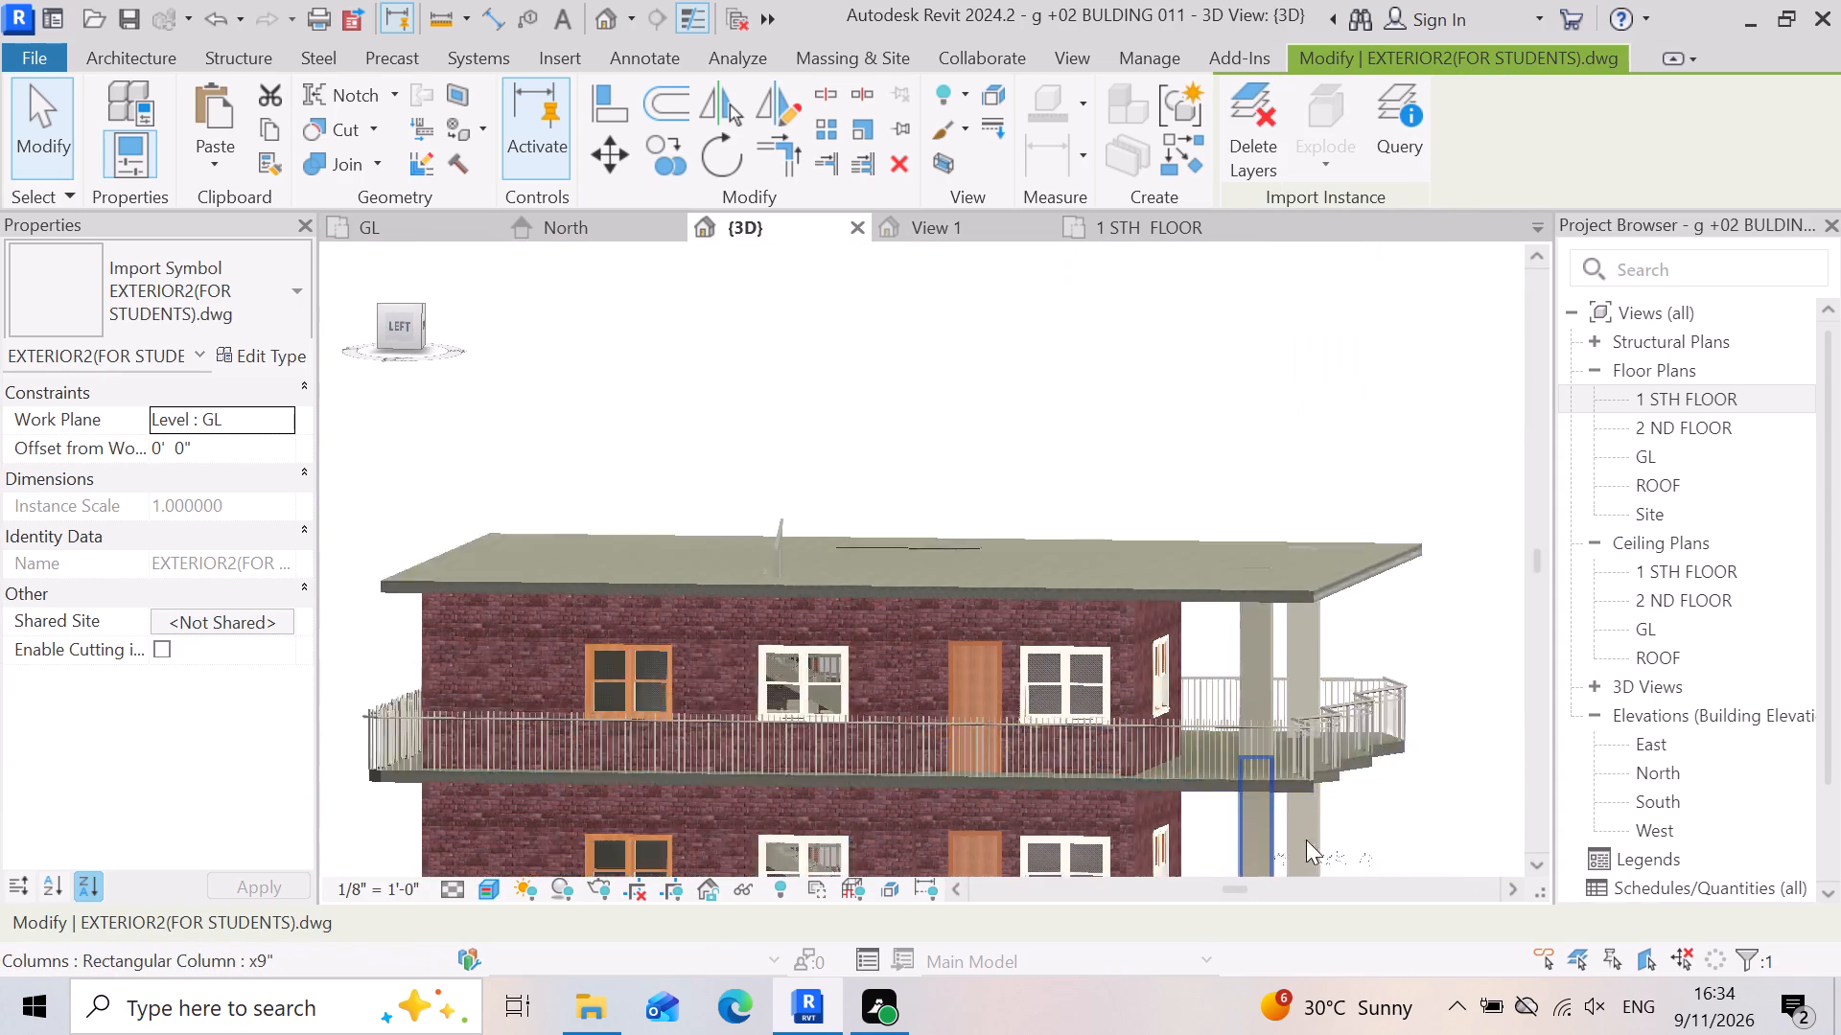
Change the railing along the slab's left side and rear edge to the Glass Panel - Bottom Fill type.
scroll(754, 844, "up", 14)
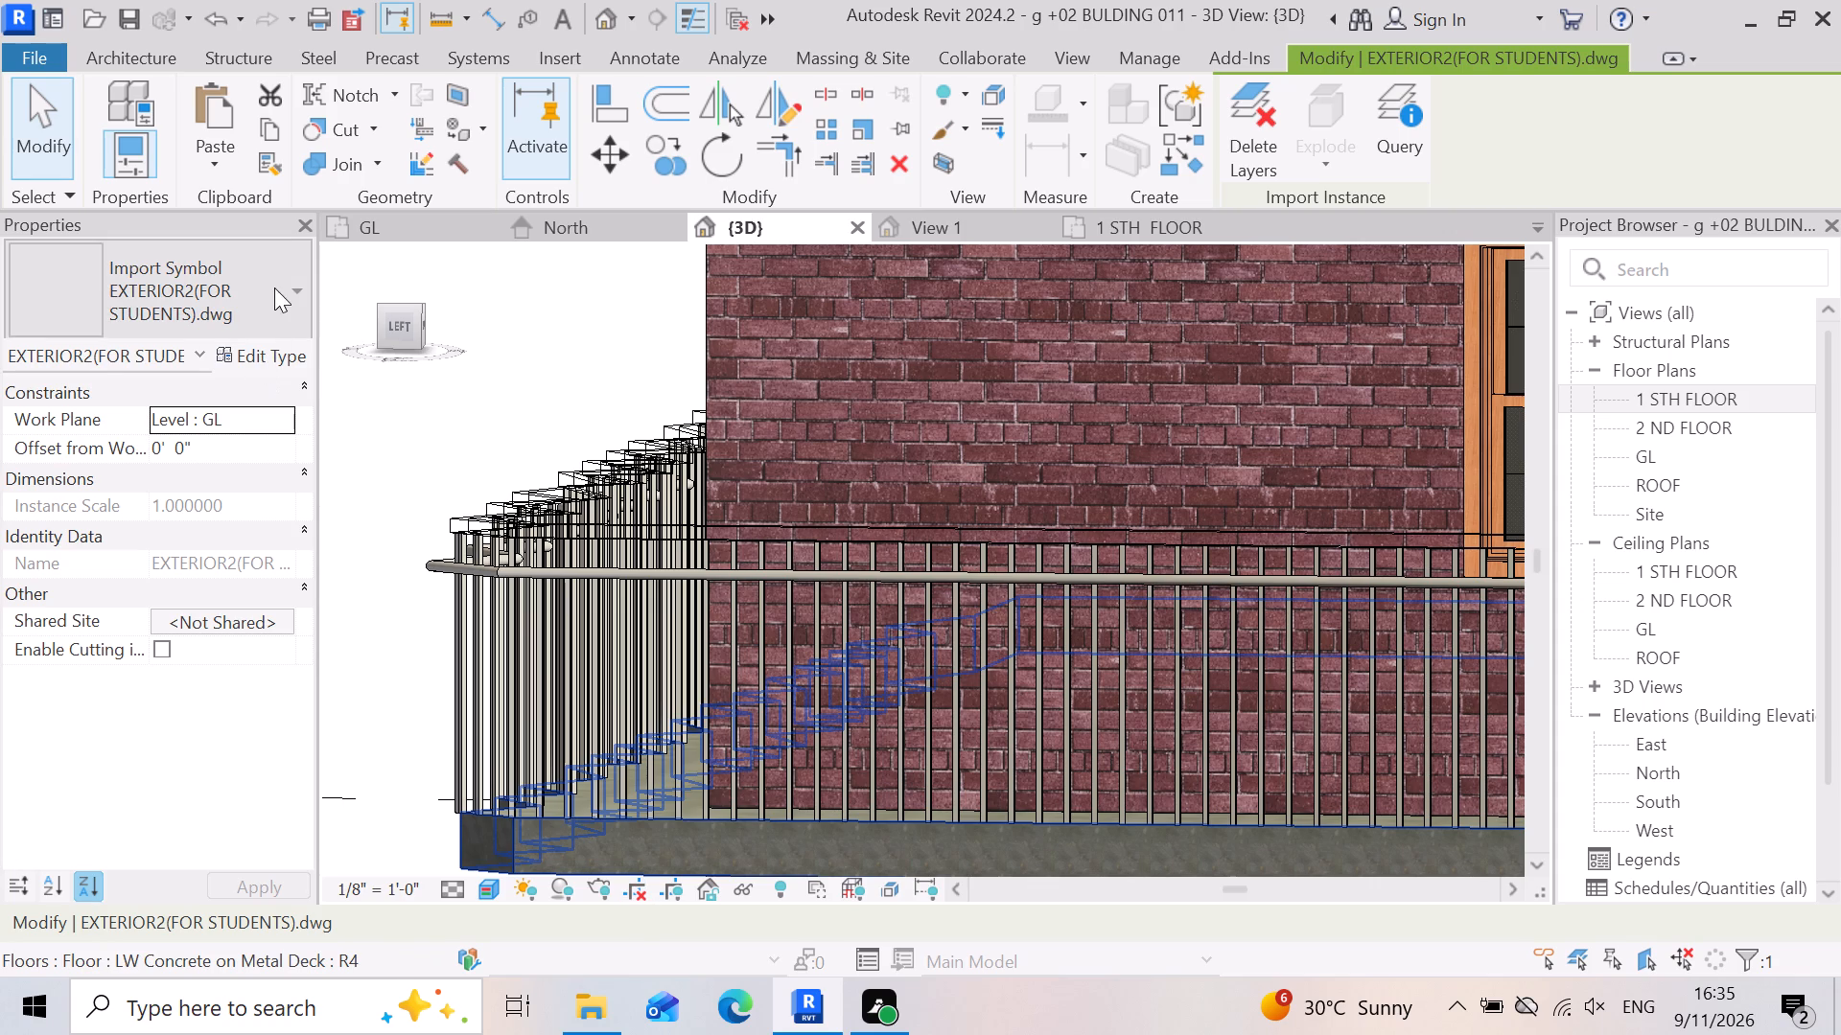
left_click(920, 744)
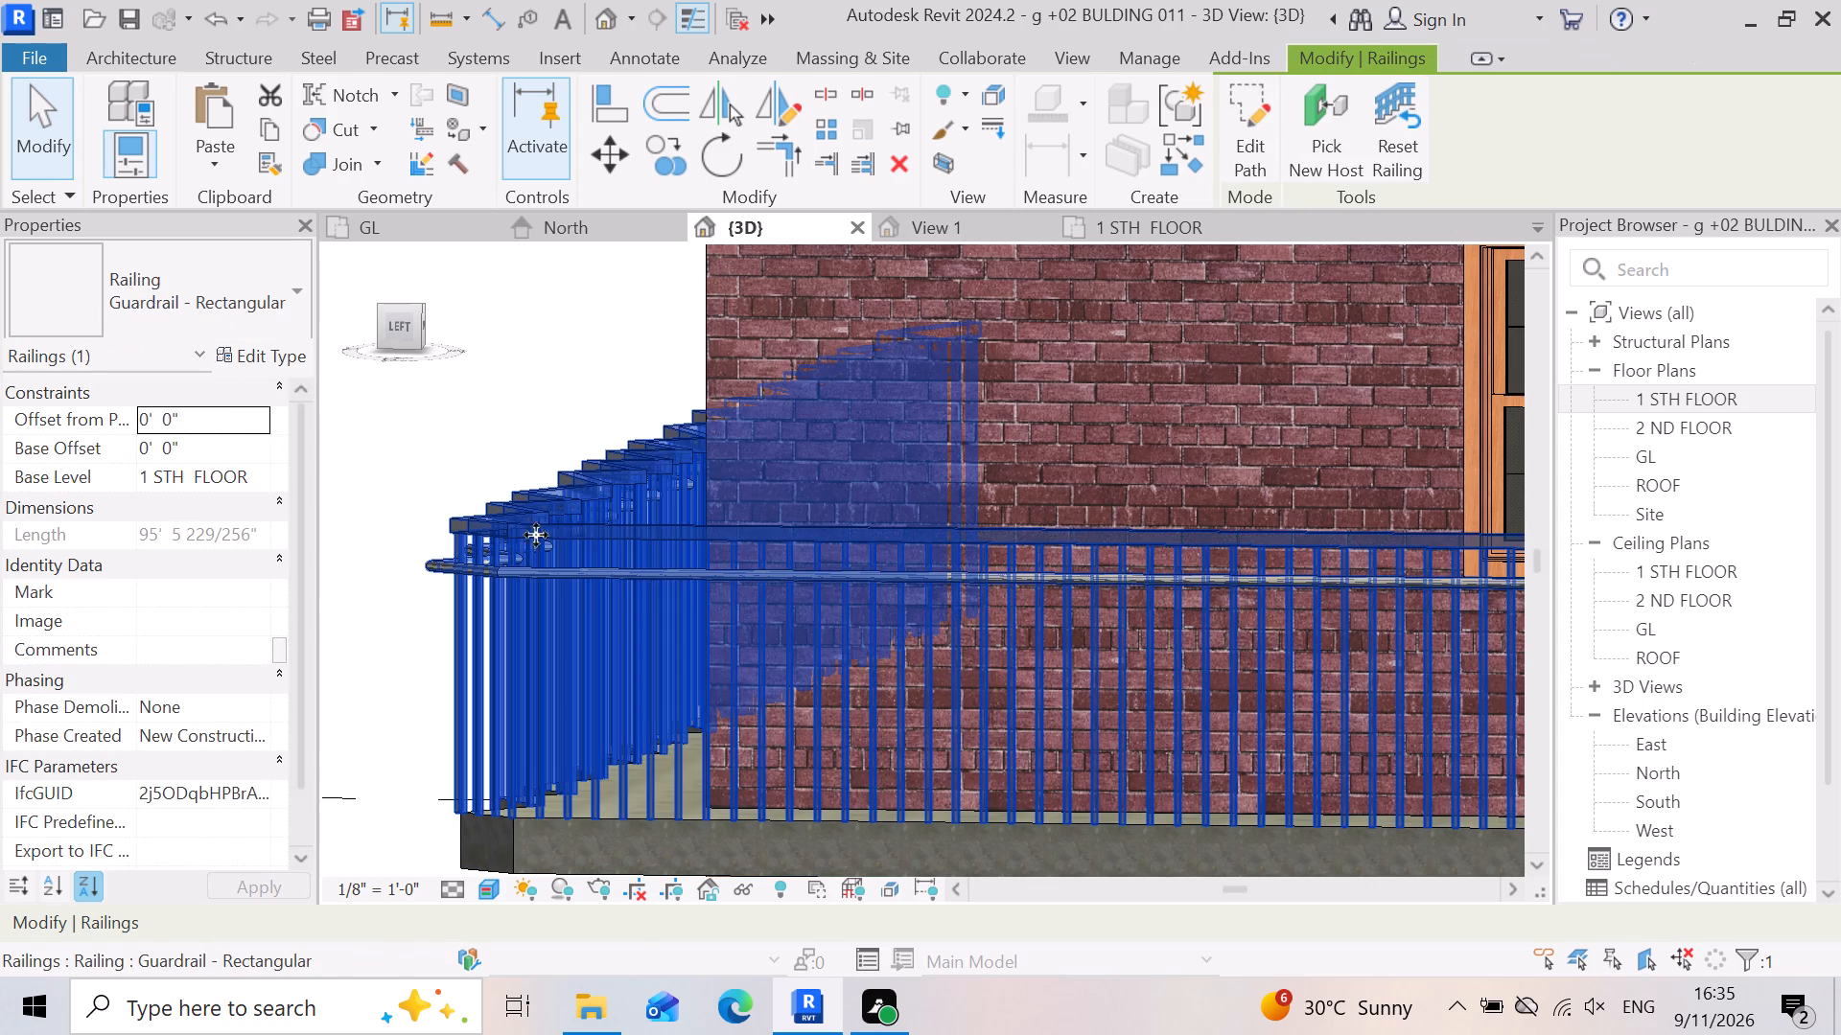
left_click(295, 286)
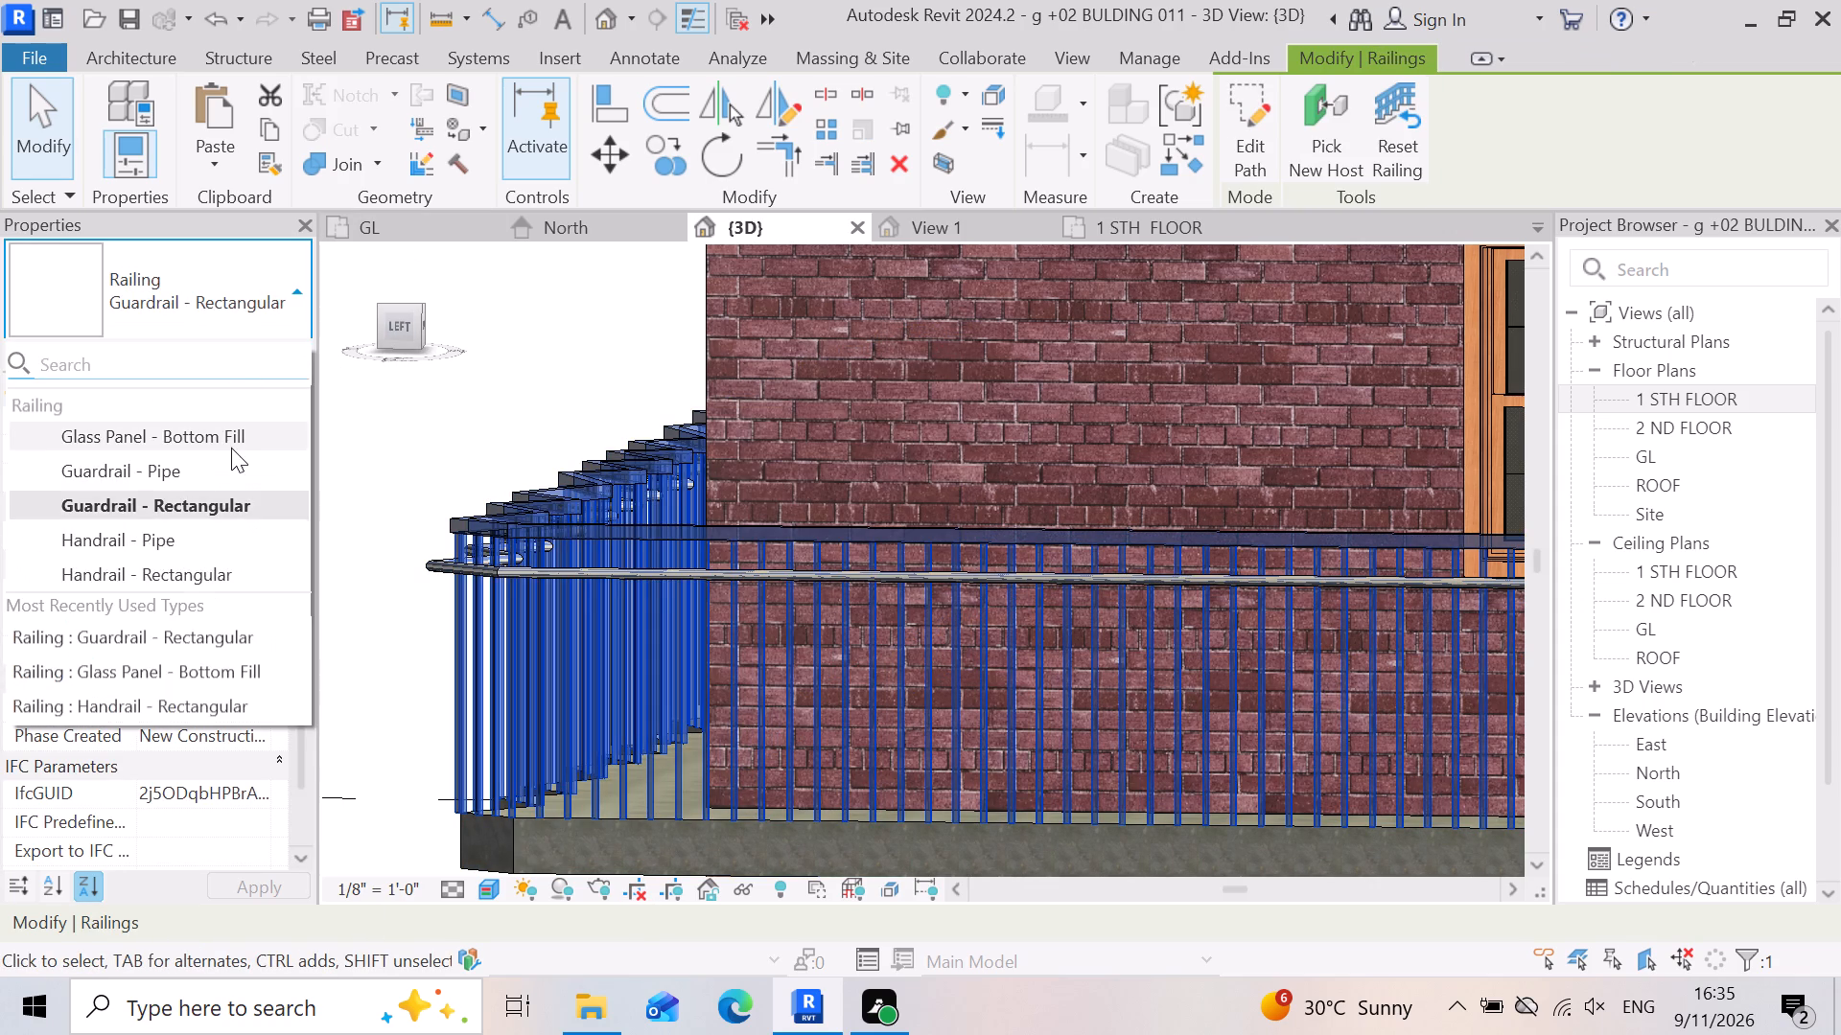
left_click(237, 447)
scroll(786, 448, "down", 4)
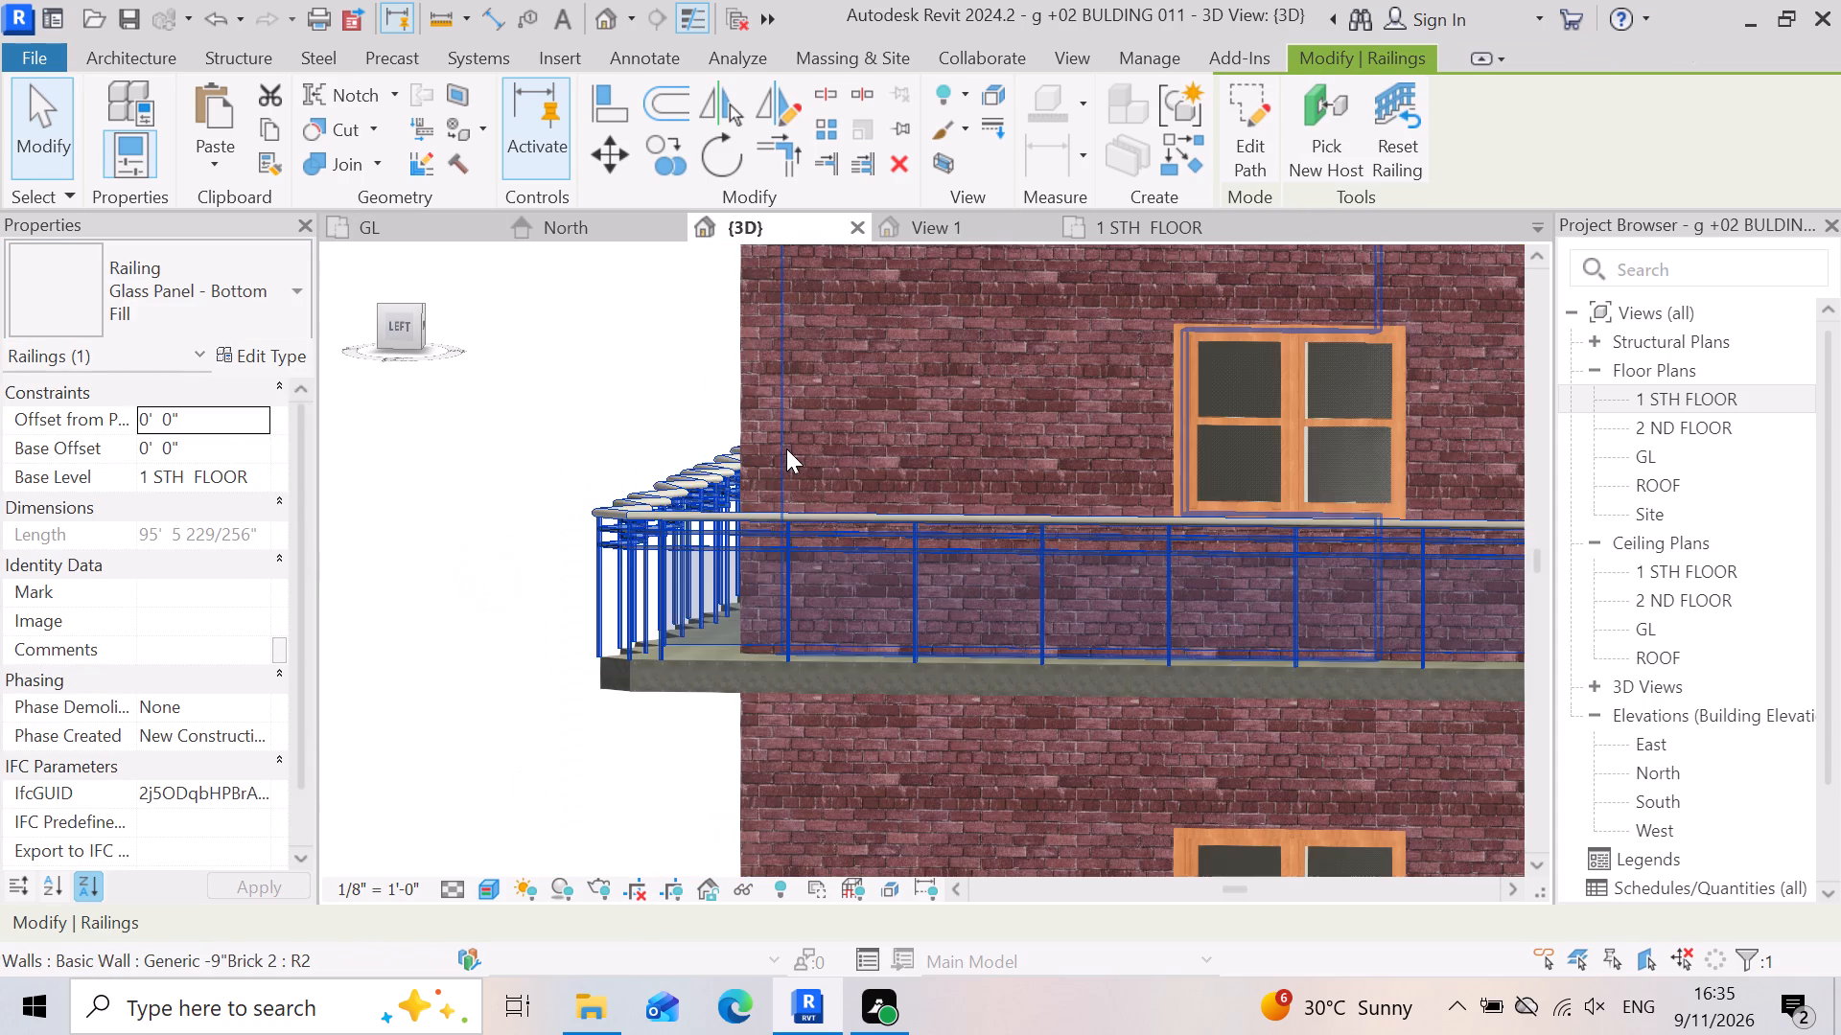
scroll(1118, 689, "down", 6)
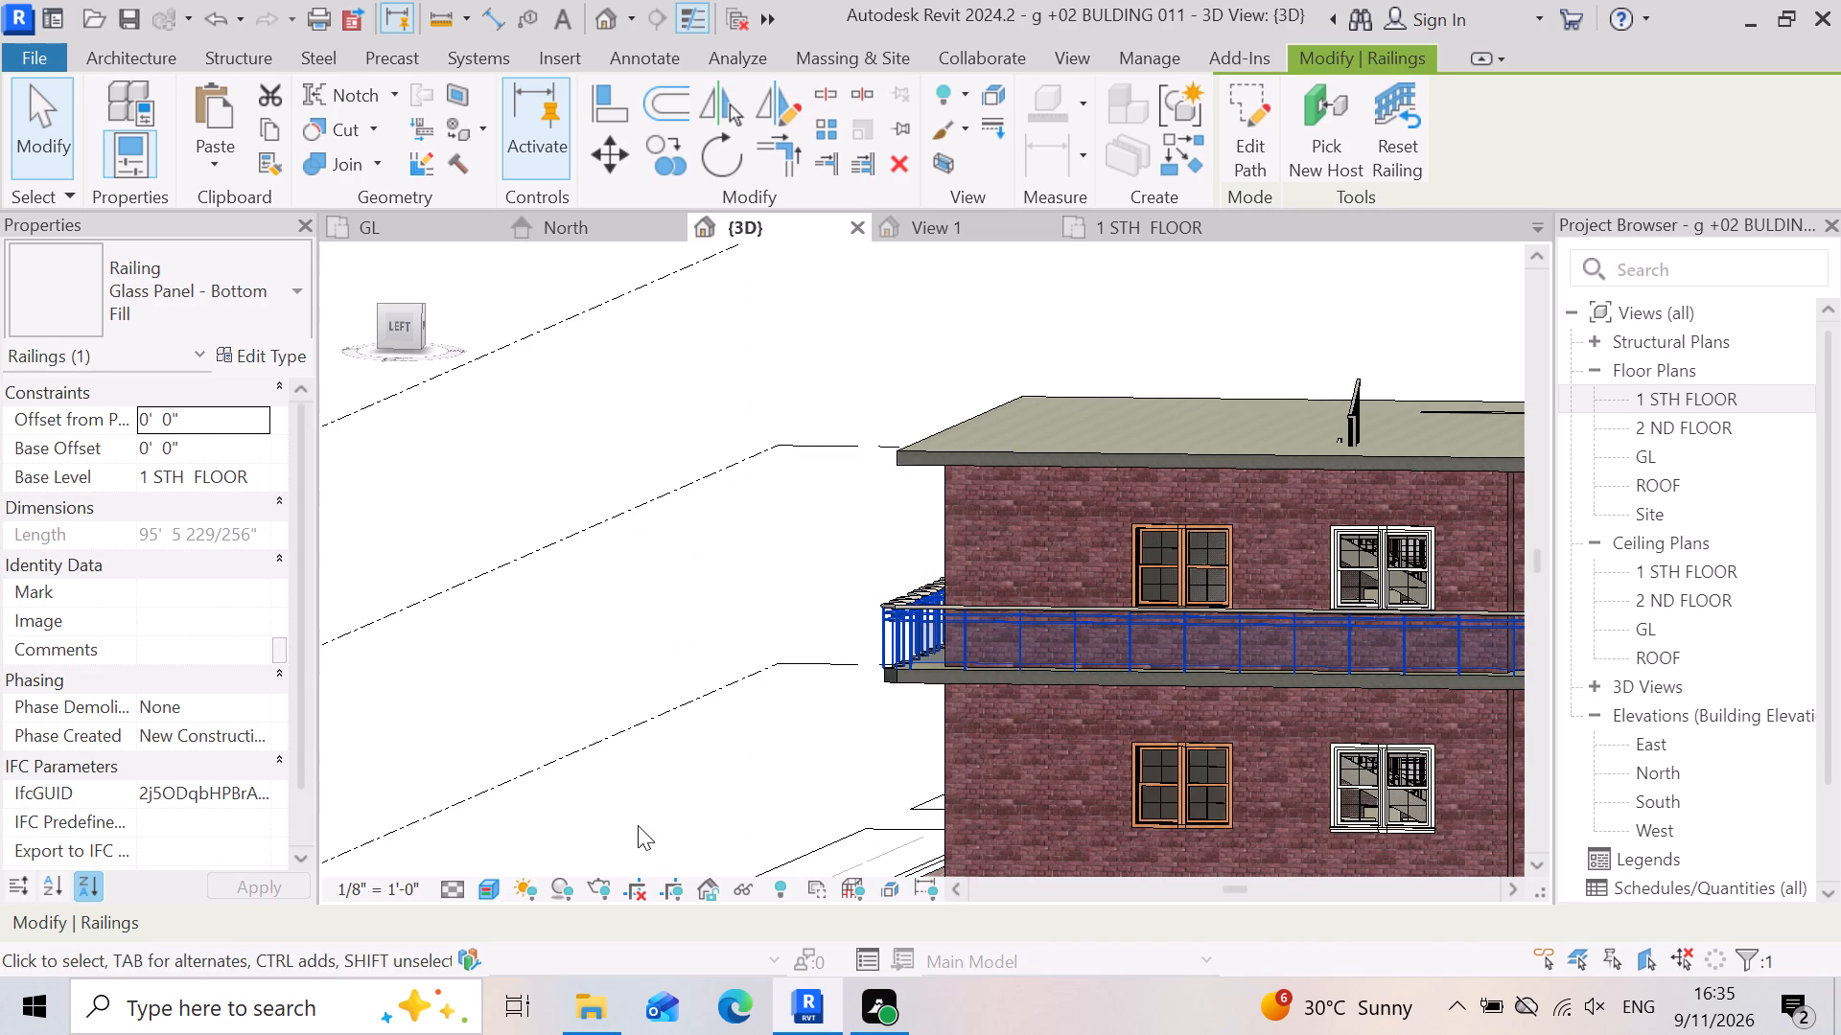
left_click(638, 825)
Examine the left-side railing in 3D, checking its front end and how it turns the rear corner into the zigzag edge.
scroll(1226, 698, "up", 6)
scroll(618, 560, "down", 3)
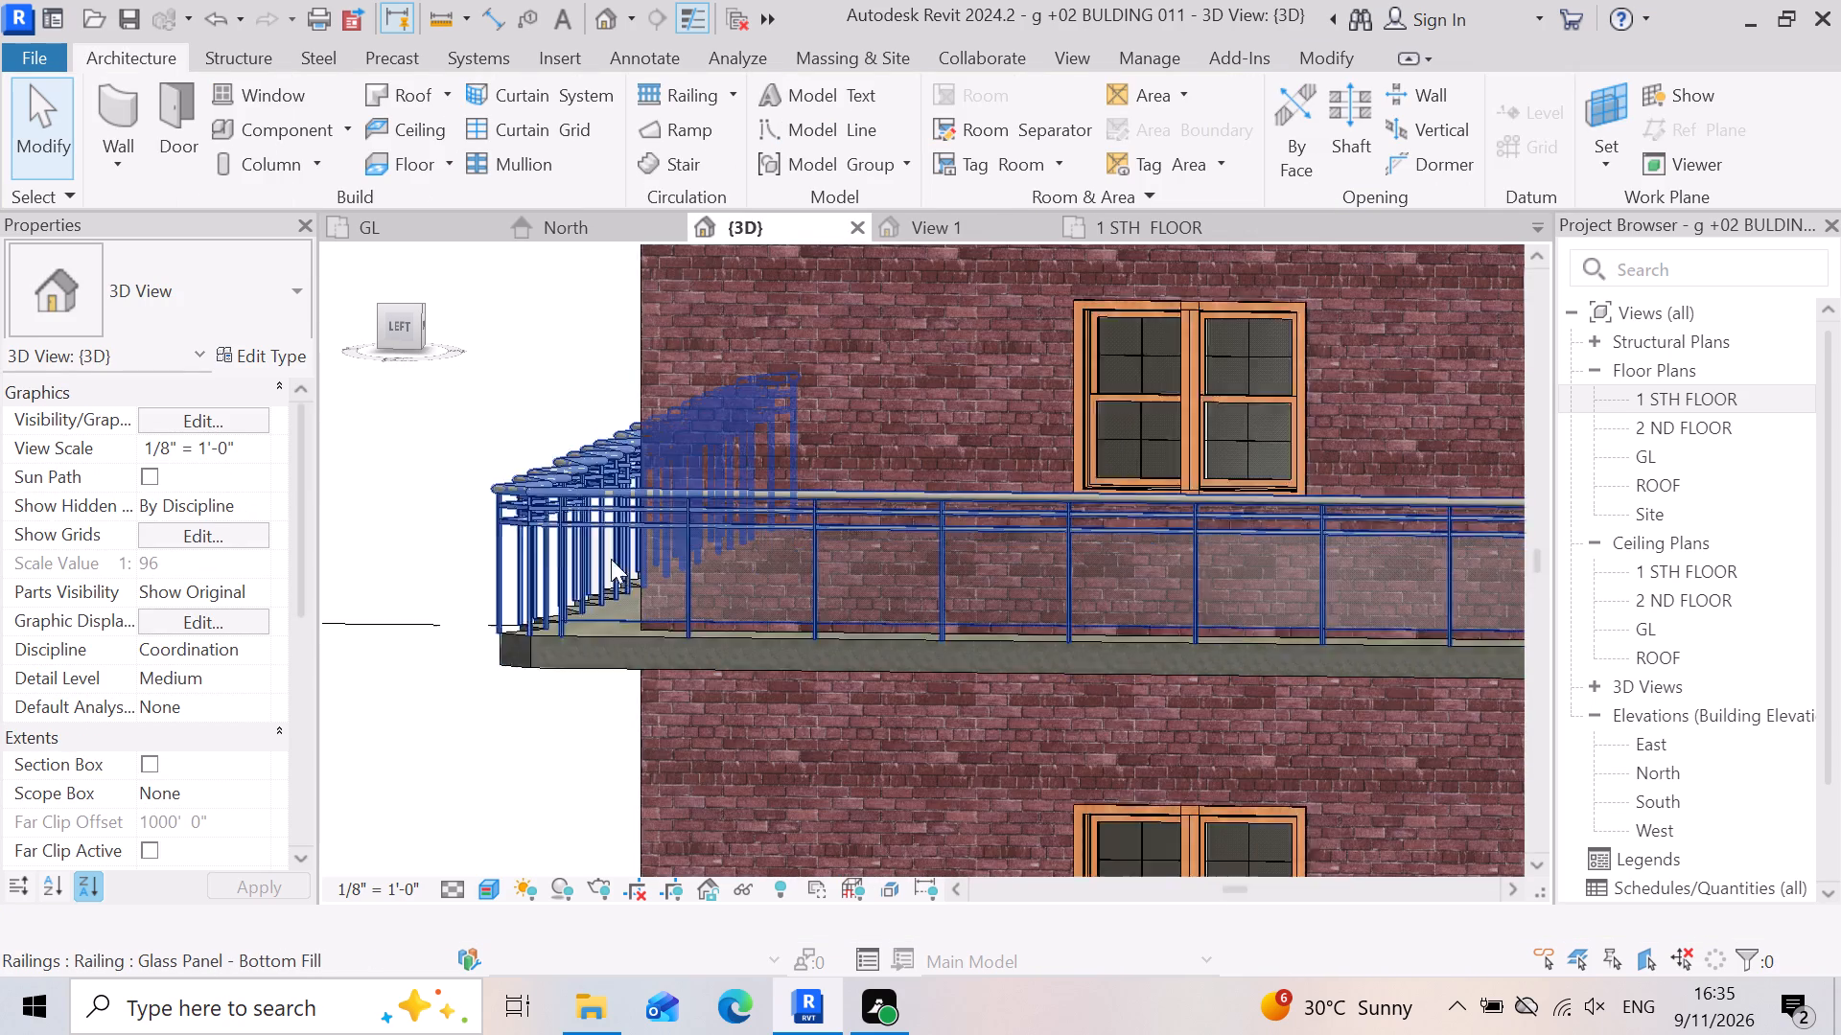
scroll(611, 559, "down", 4)
scroll(1572, 672, "up", 3)
scroll(1111, 596, "down", 3)
scroll(1417, 630, "up", 2)
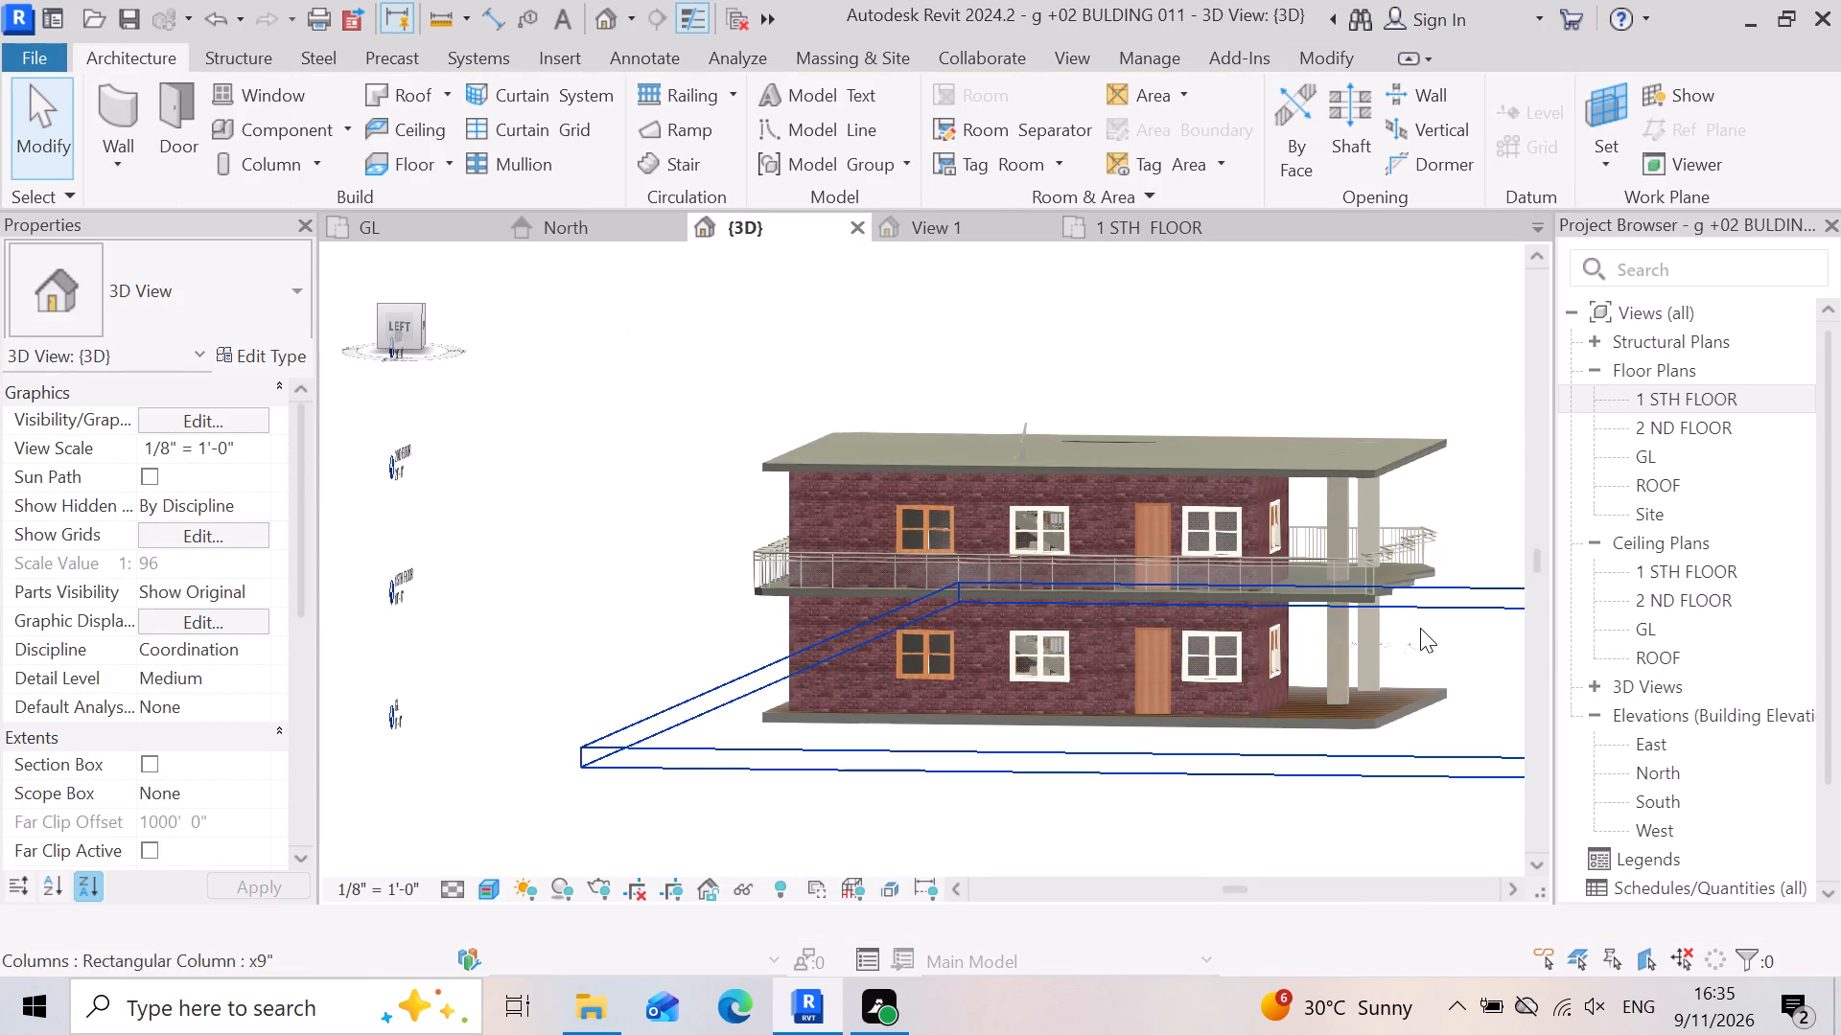
scroll(1420, 628, "up", 7)
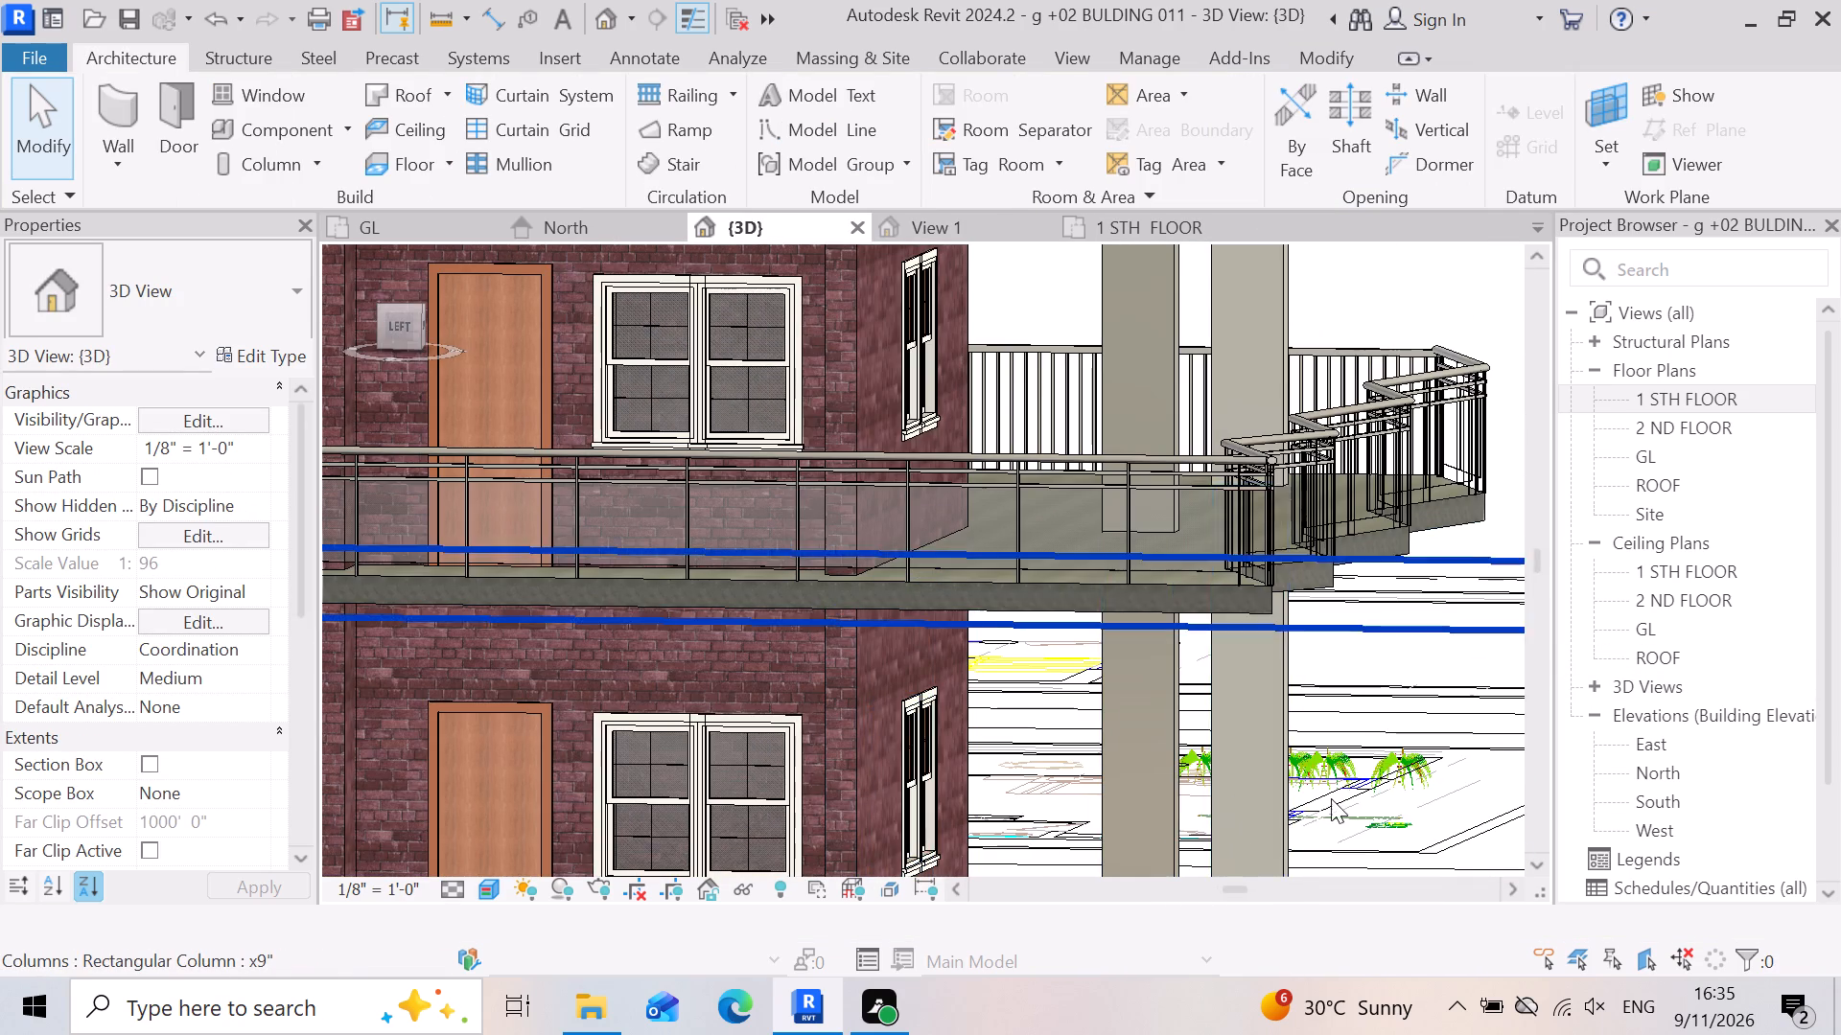
scroll(1332, 798, "down", 7)
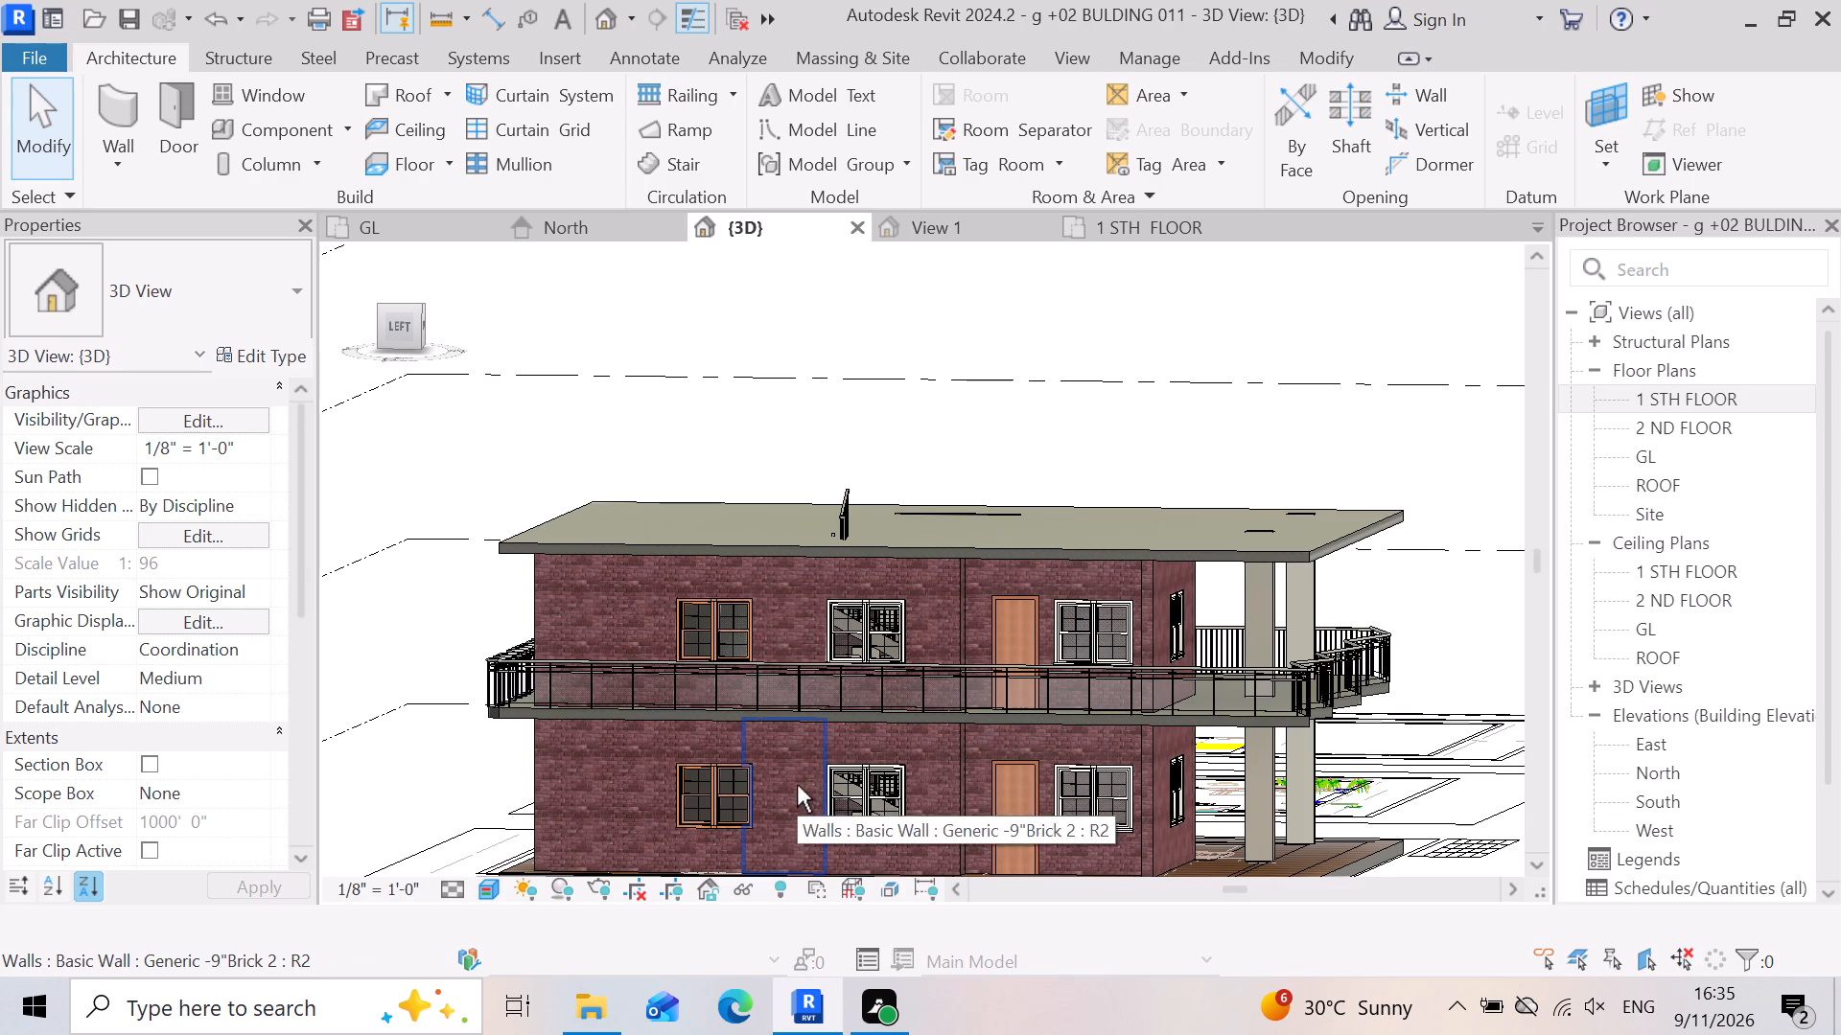
right_click_drag(799, 780, 978, 833, "shift")
middle_click_drag(799, 779, 978, 833, "shift")
scroll(827, 676, "down", 6)
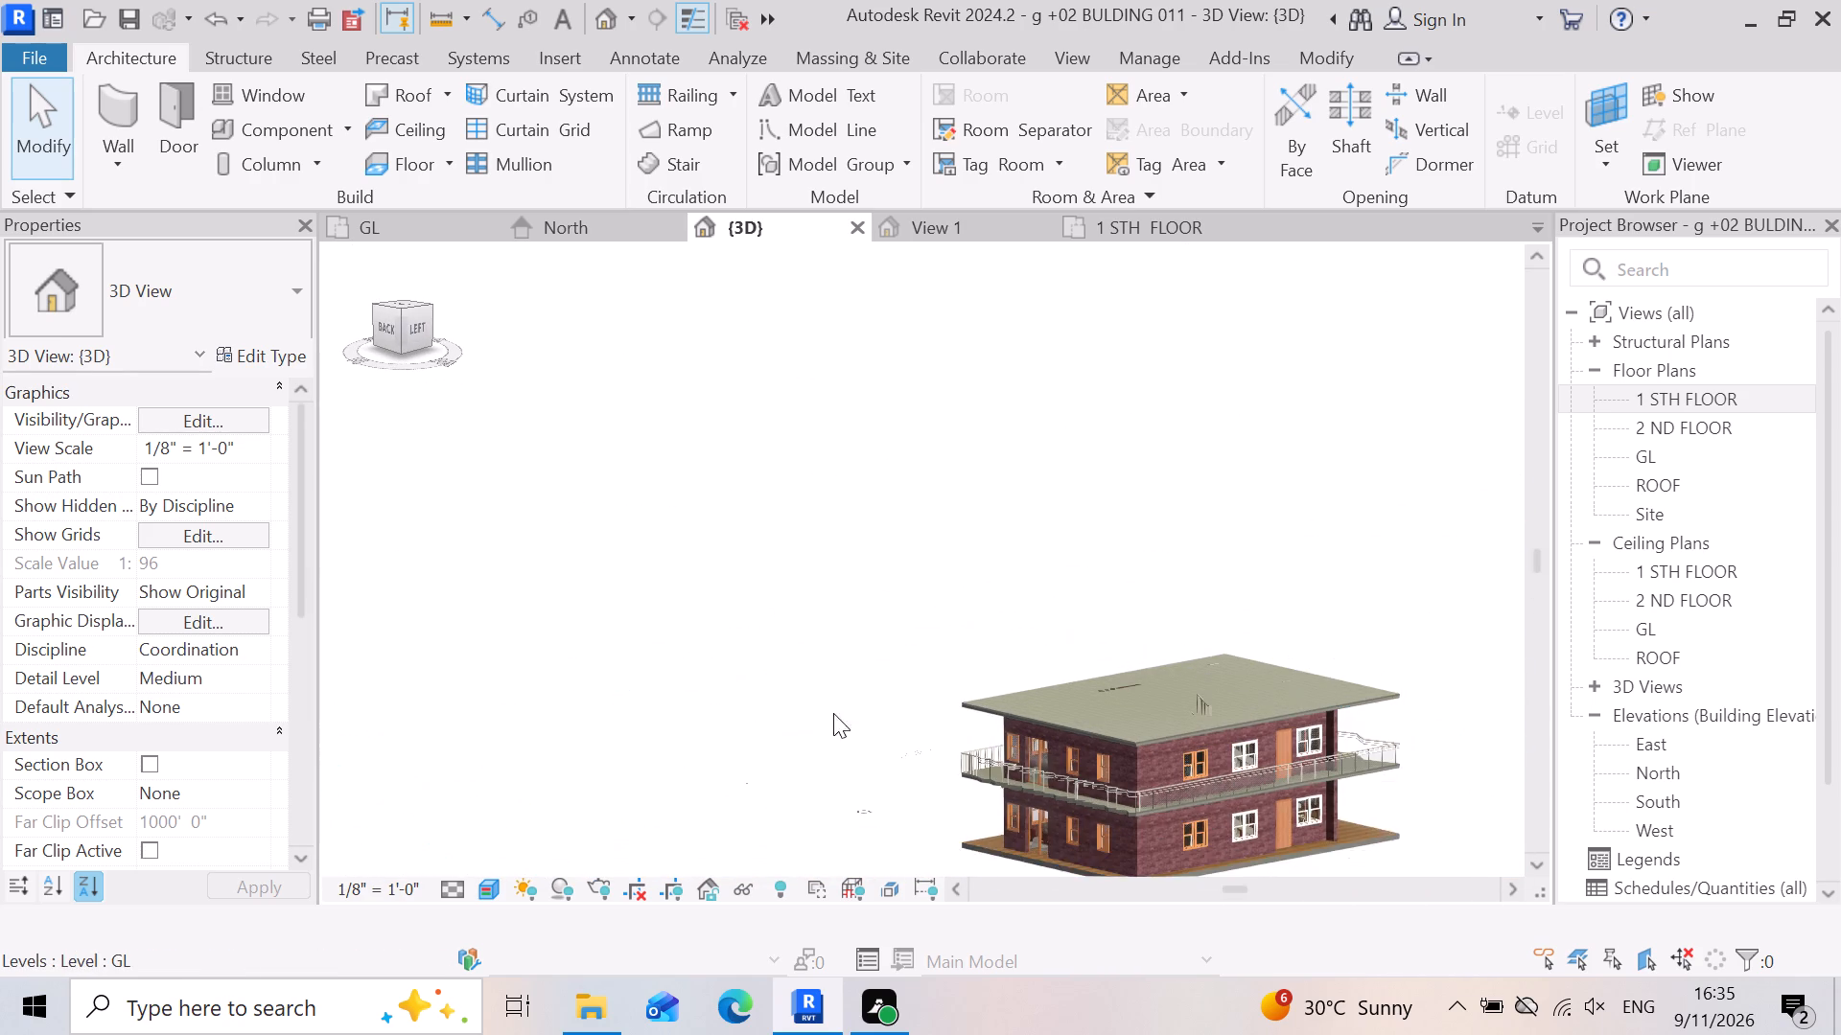
scroll(1233, 845, "up", 17)
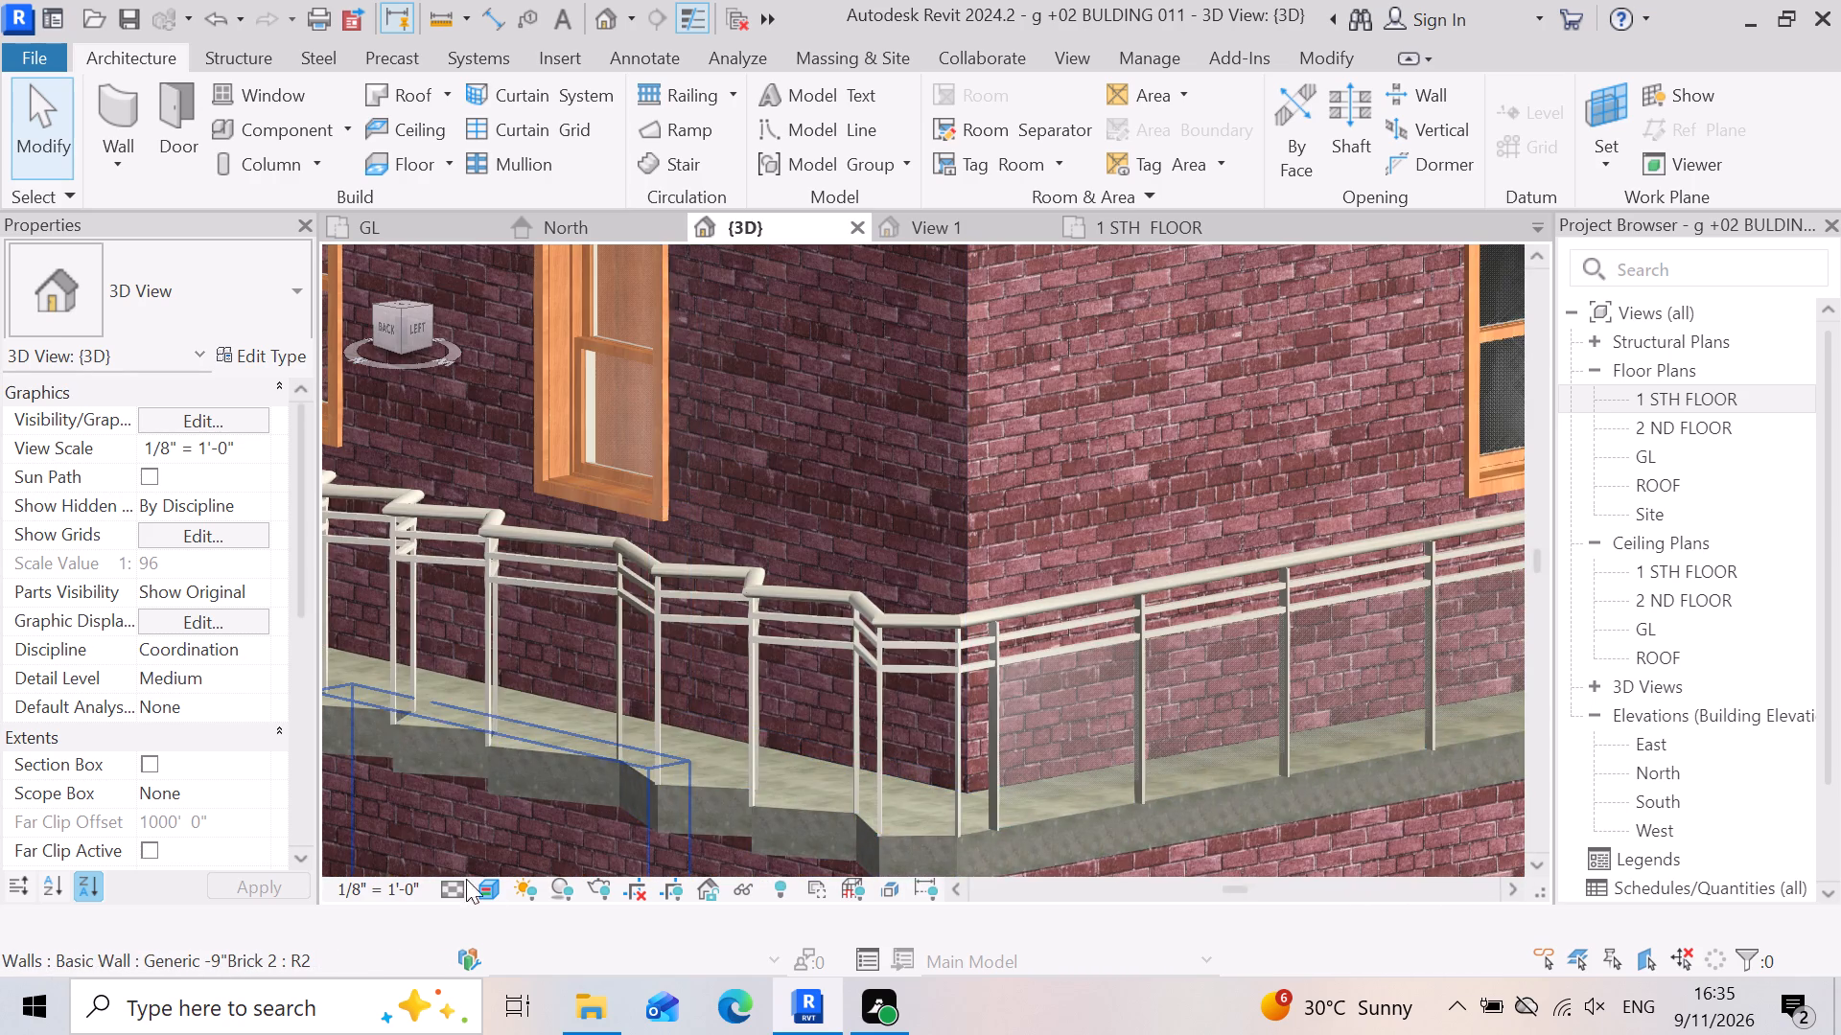
scroll(695, 790, "up", 3)
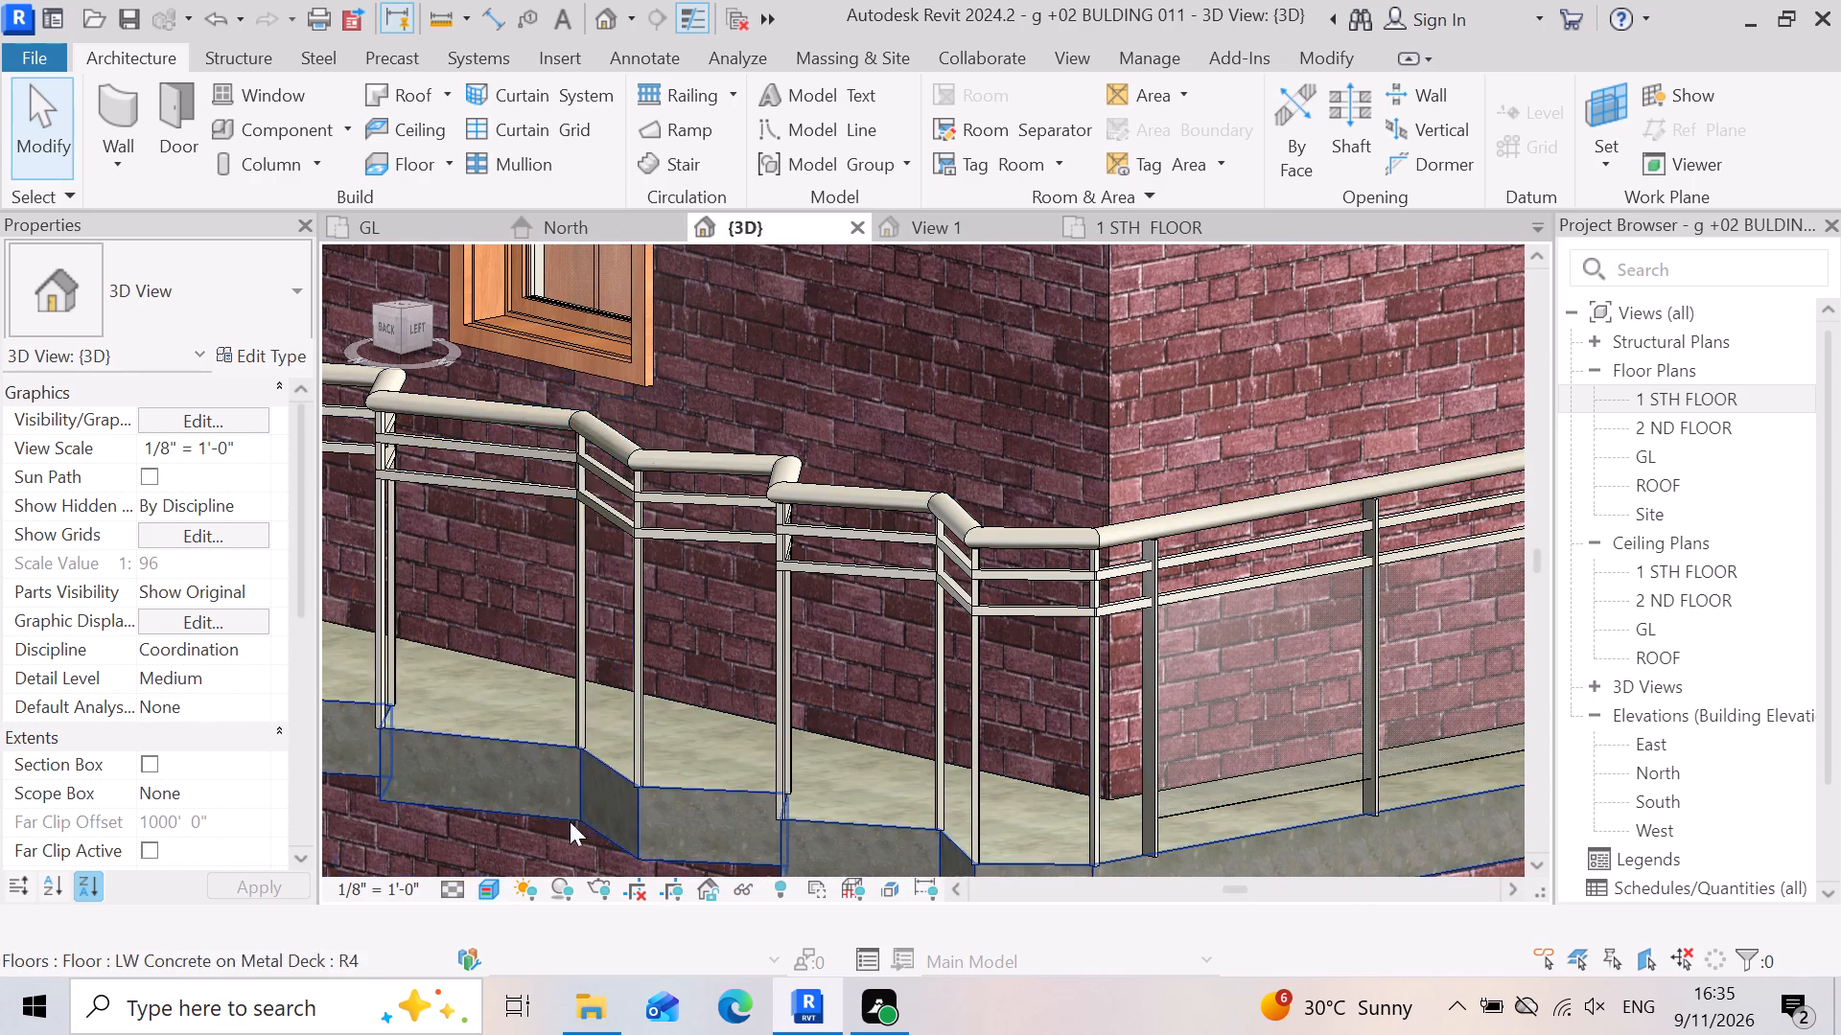
scroll(1087, 786, "down", 16)
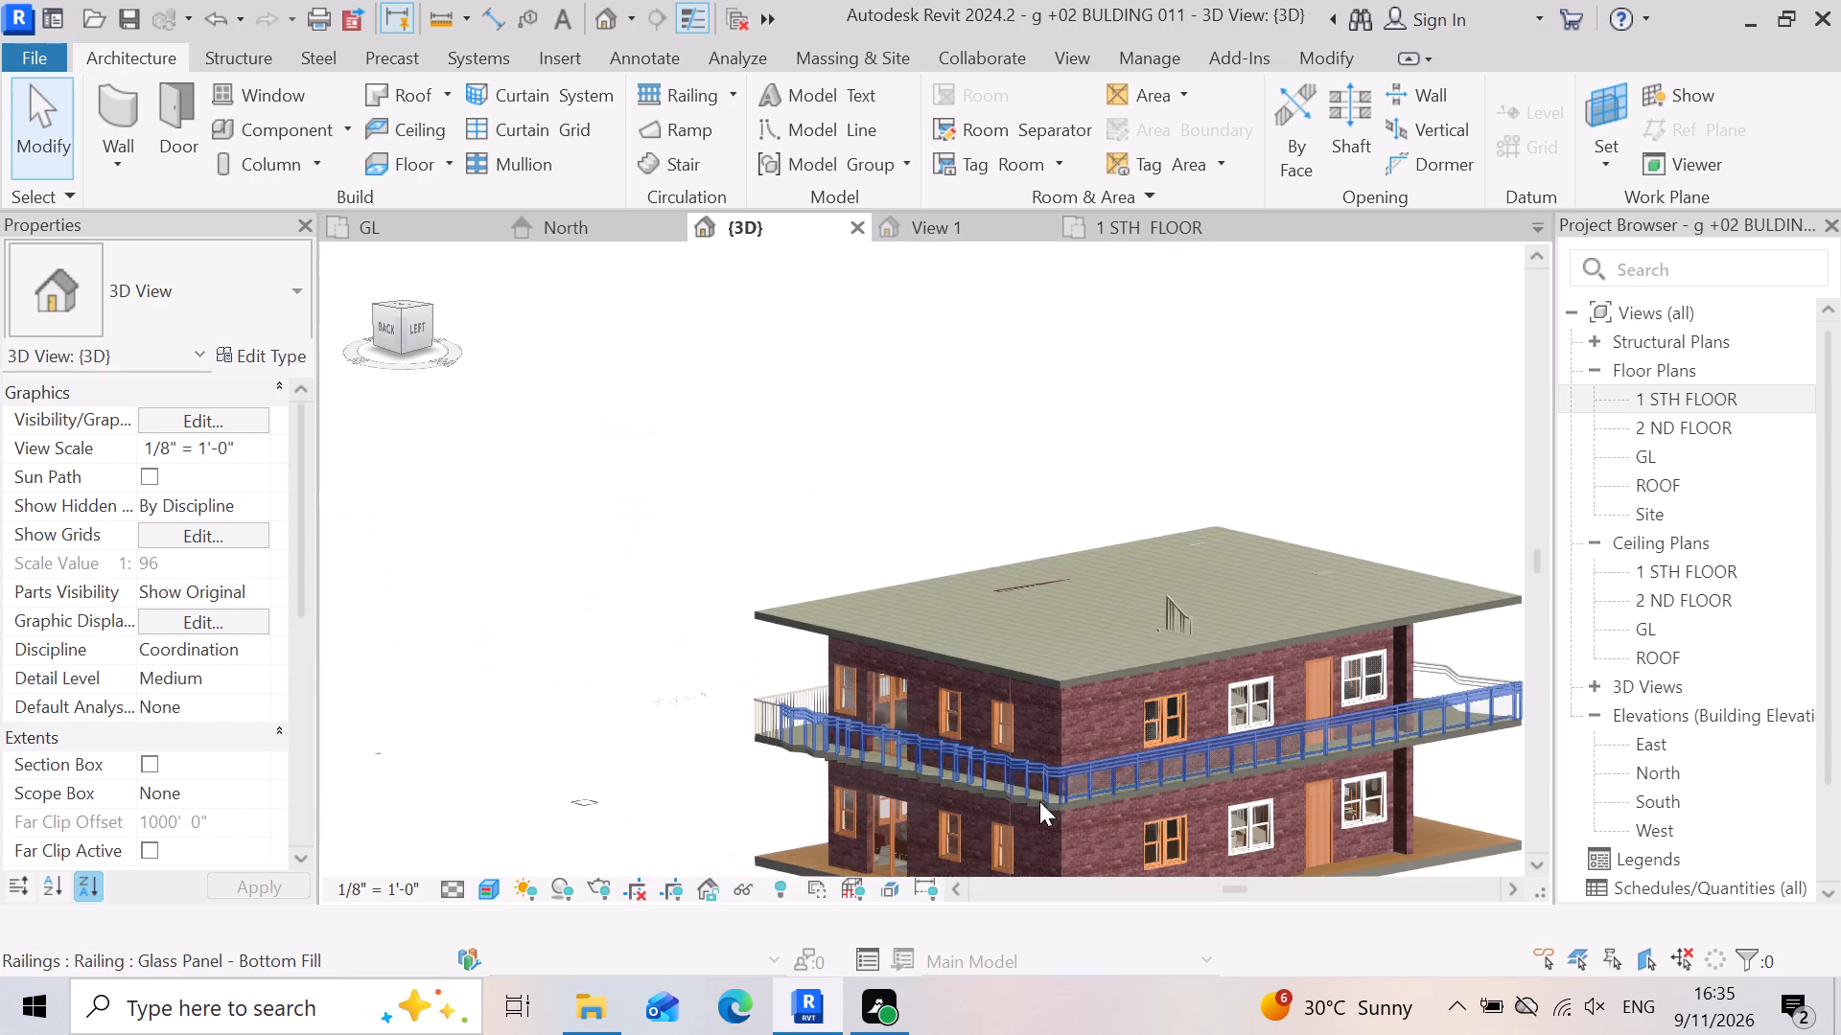
Change the short railing at the slab's right rear corner to the Glass Panel - Bottom Fill type.
right_click_drag(597, 677, 649, 759, "shift")
scroll(620, 645, "down", 8)
middle_click_drag(662, 818, 759, 795)
right_click_drag(662, 818, 759, 795, "shift")
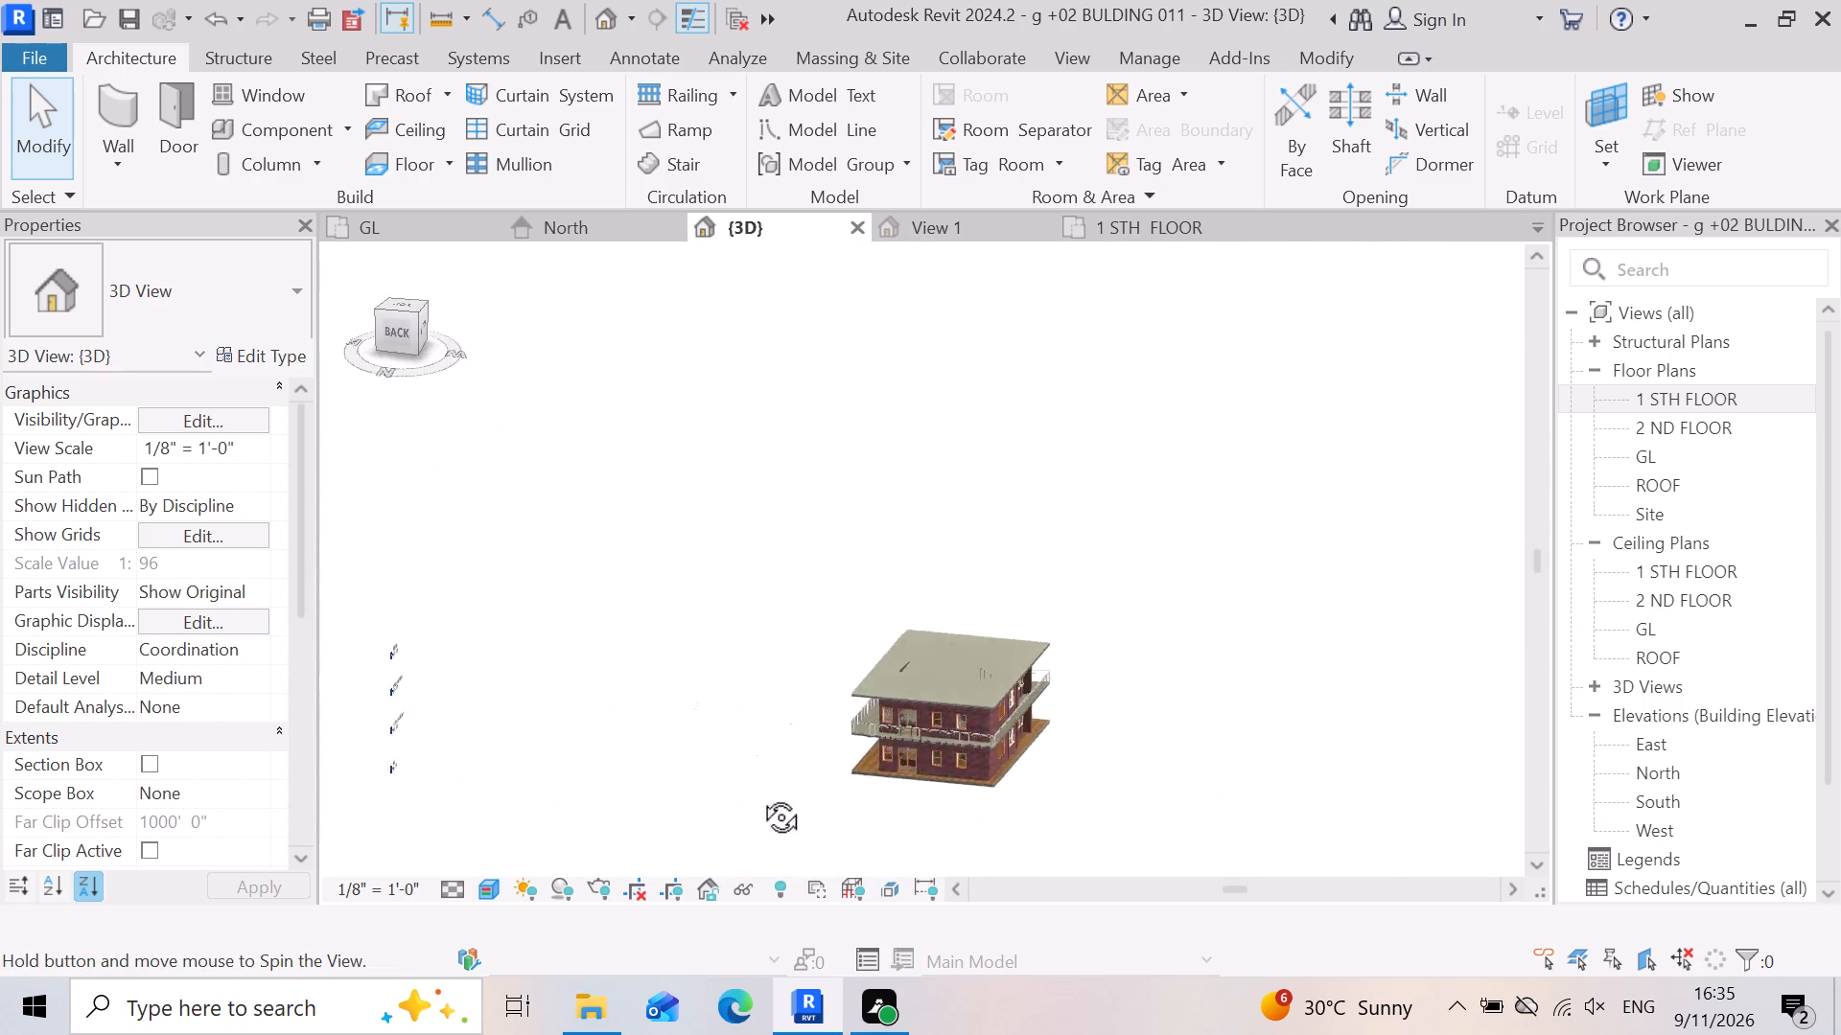
right_click_drag(759, 795, 1028, 805, "shift")
middle_click_drag(759, 795, 1028, 805)
scroll(1310, 580, "up", 10)
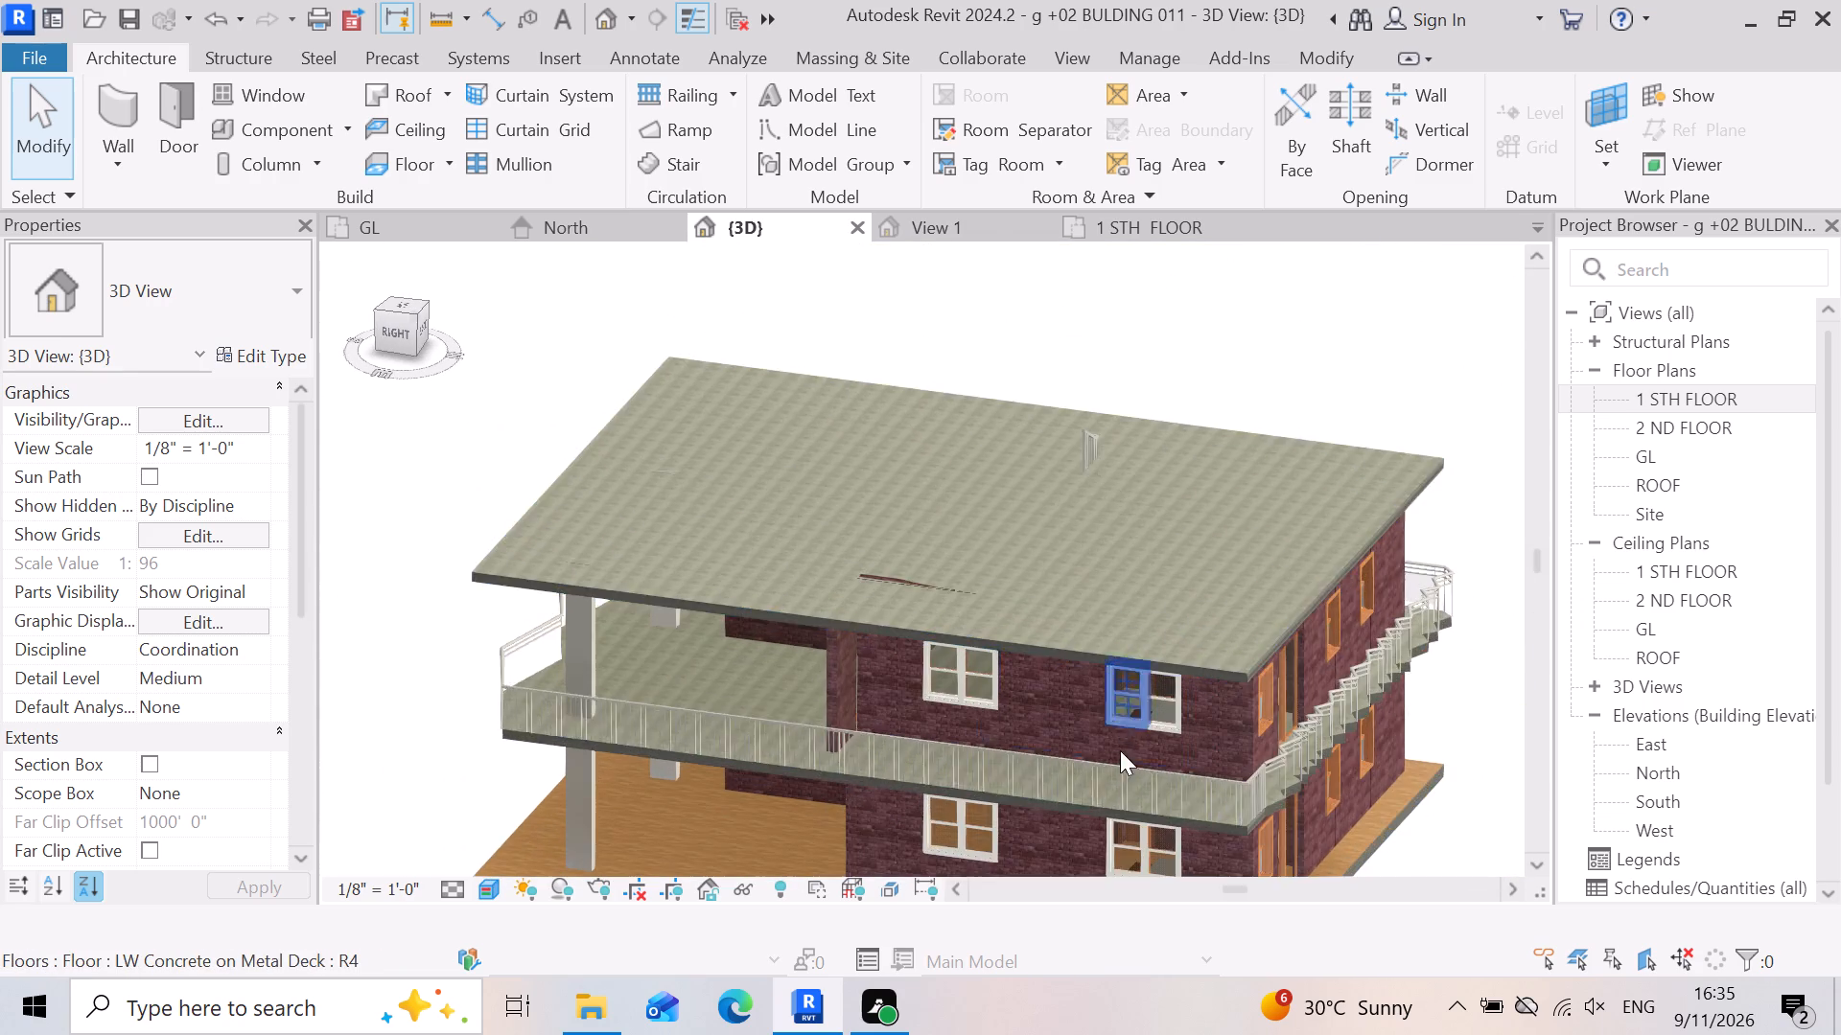
scroll(1119, 812, "up", 5)
scroll(1037, 890, "up", 3)
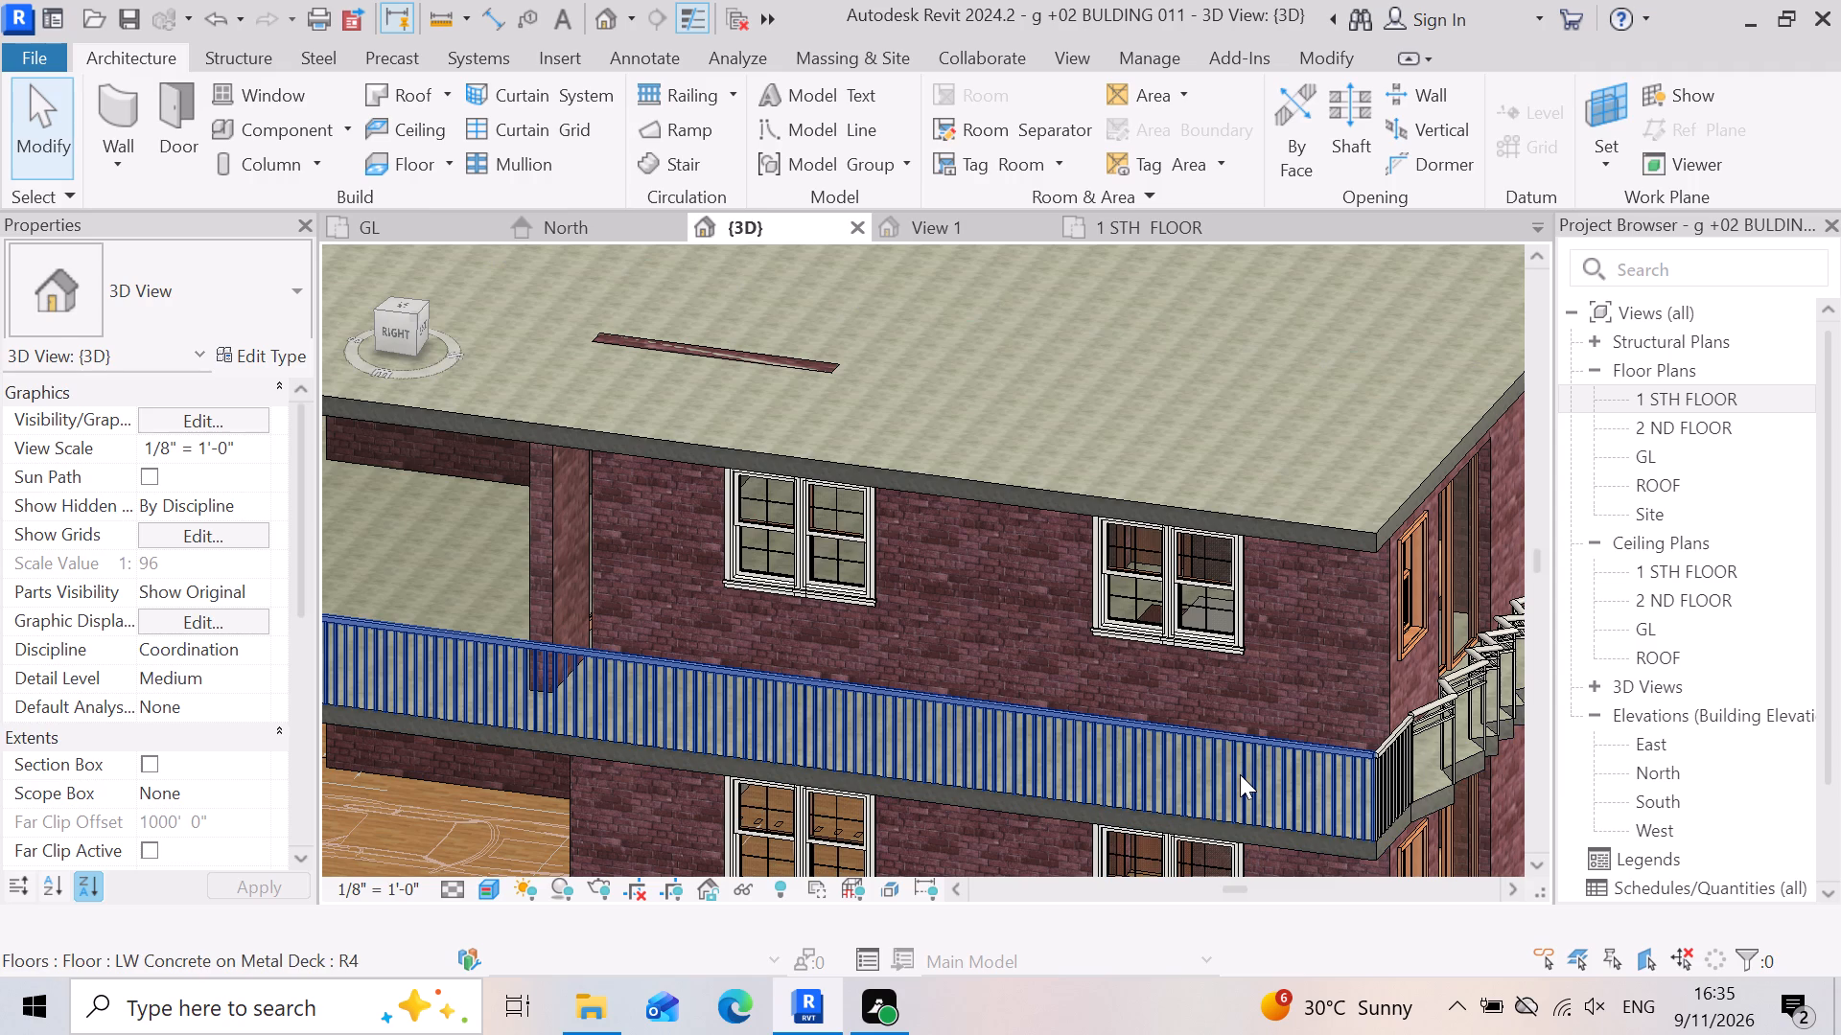
left_click(1240, 774)
scroll(1474, 859, "up", 10)
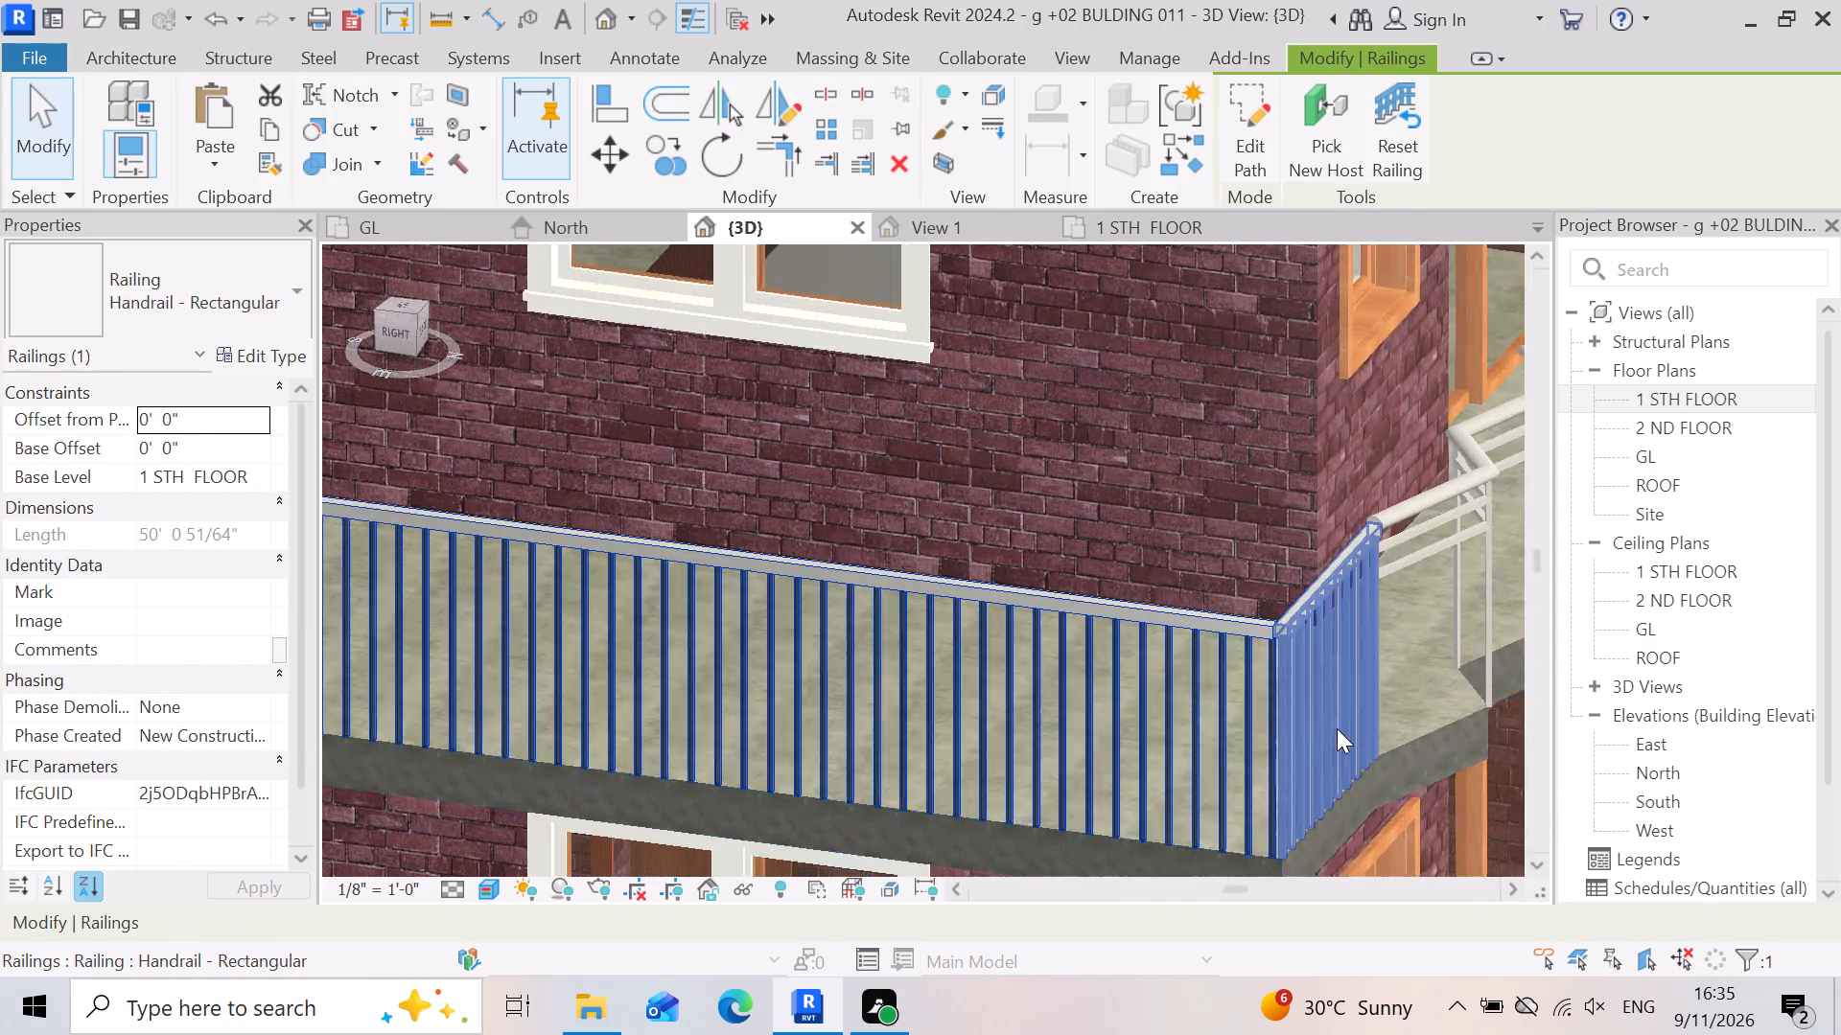
left_click(1353, 713)
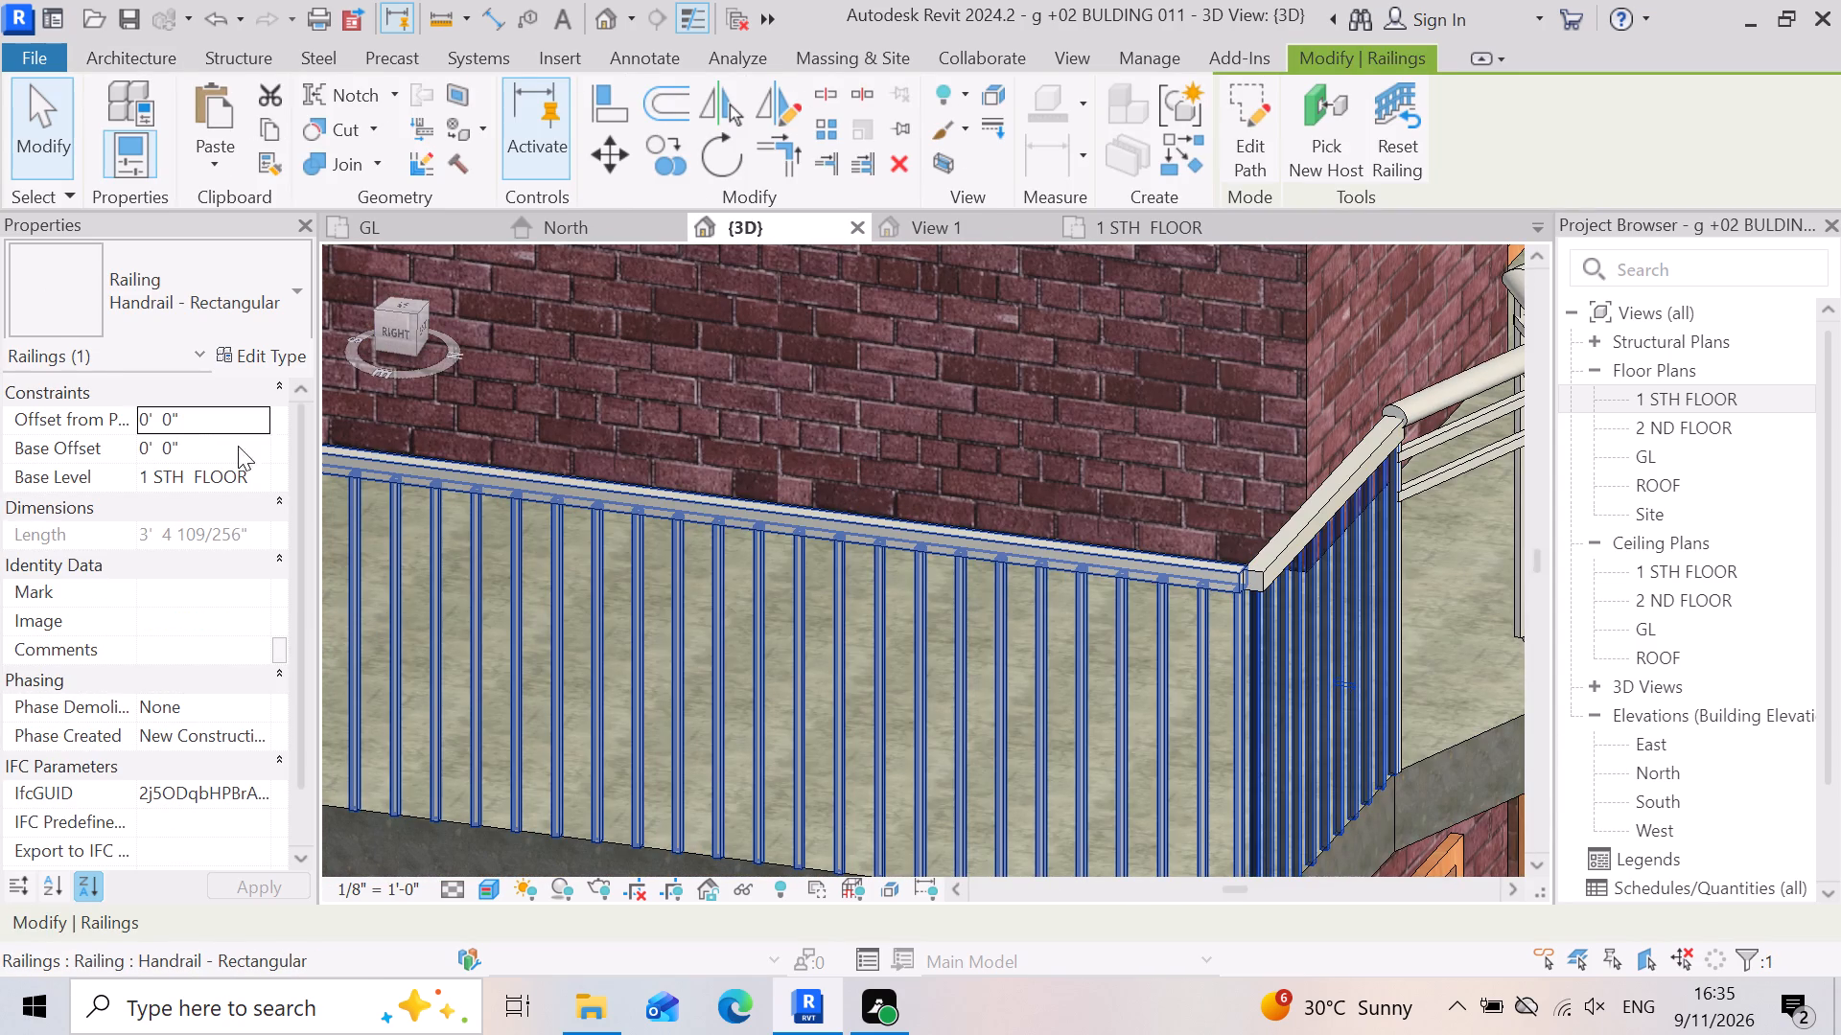
left_click(290, 299)
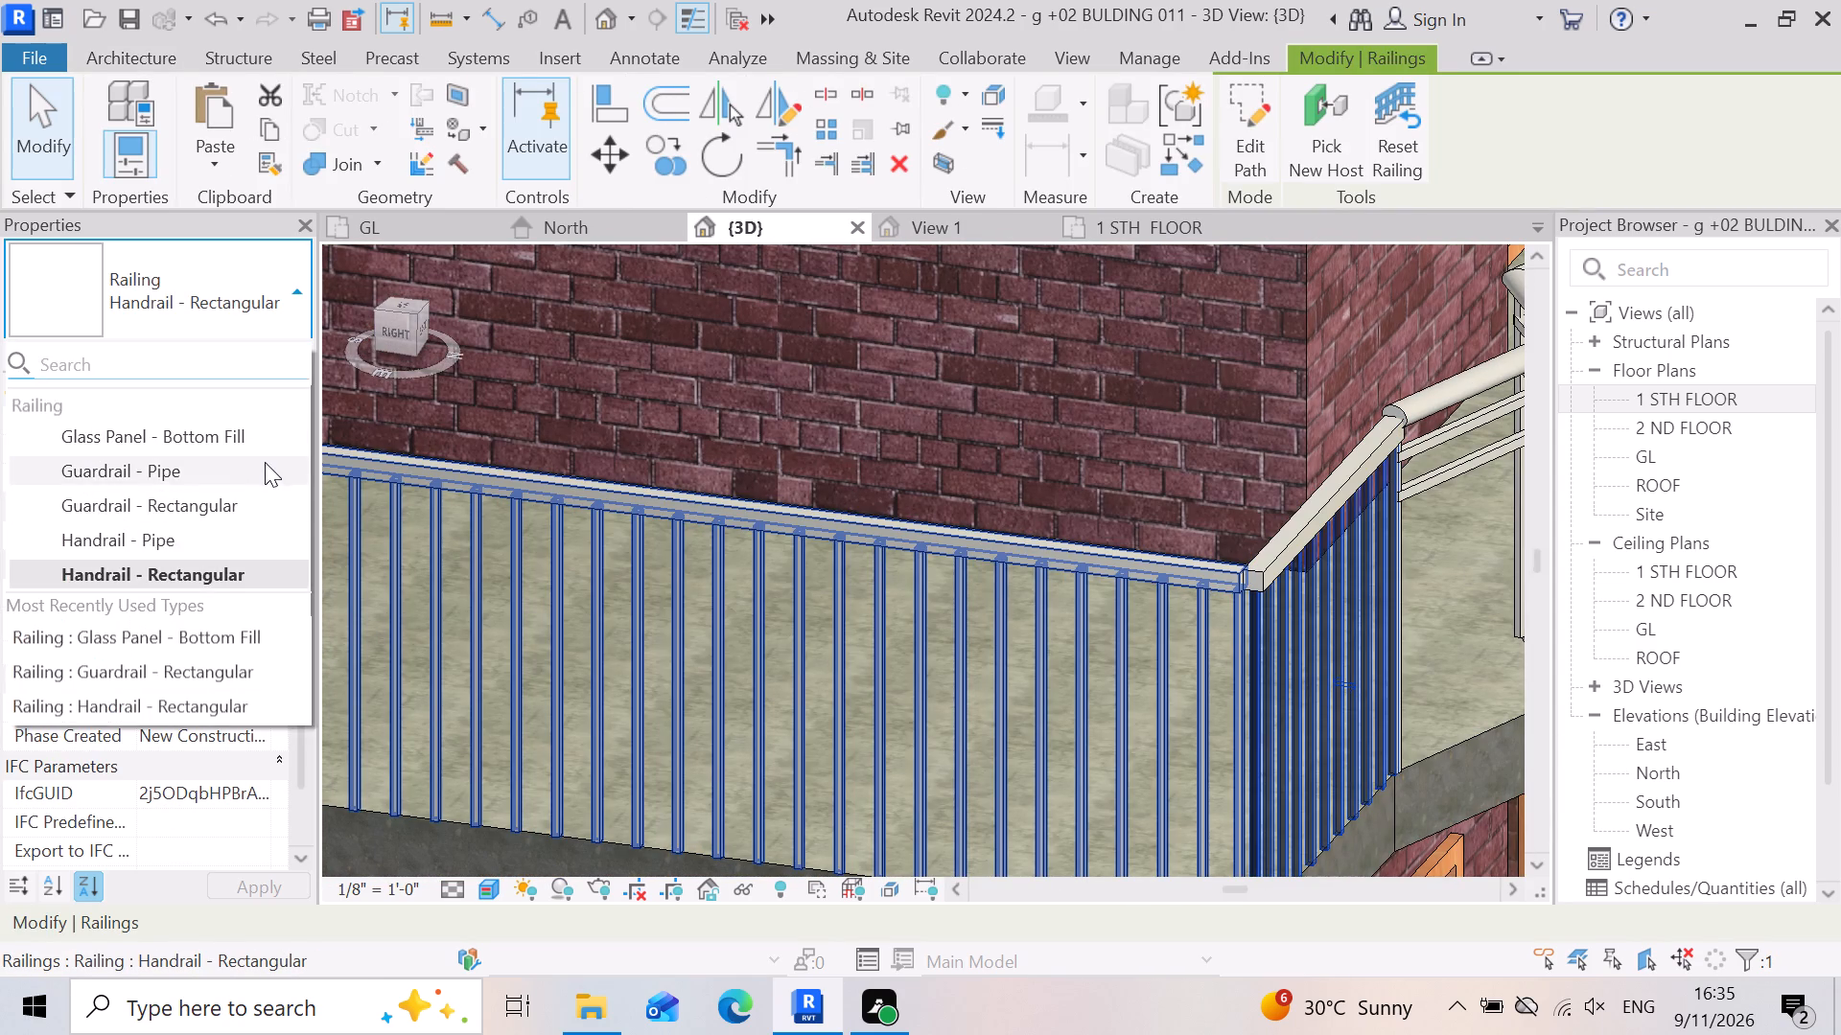
left_click(257, 434)
Change the long straight railing on the slab's right side to the Glass Panel - Bottom Fill type and check its rear corner.
scroll(1032, 618, "down", 4)
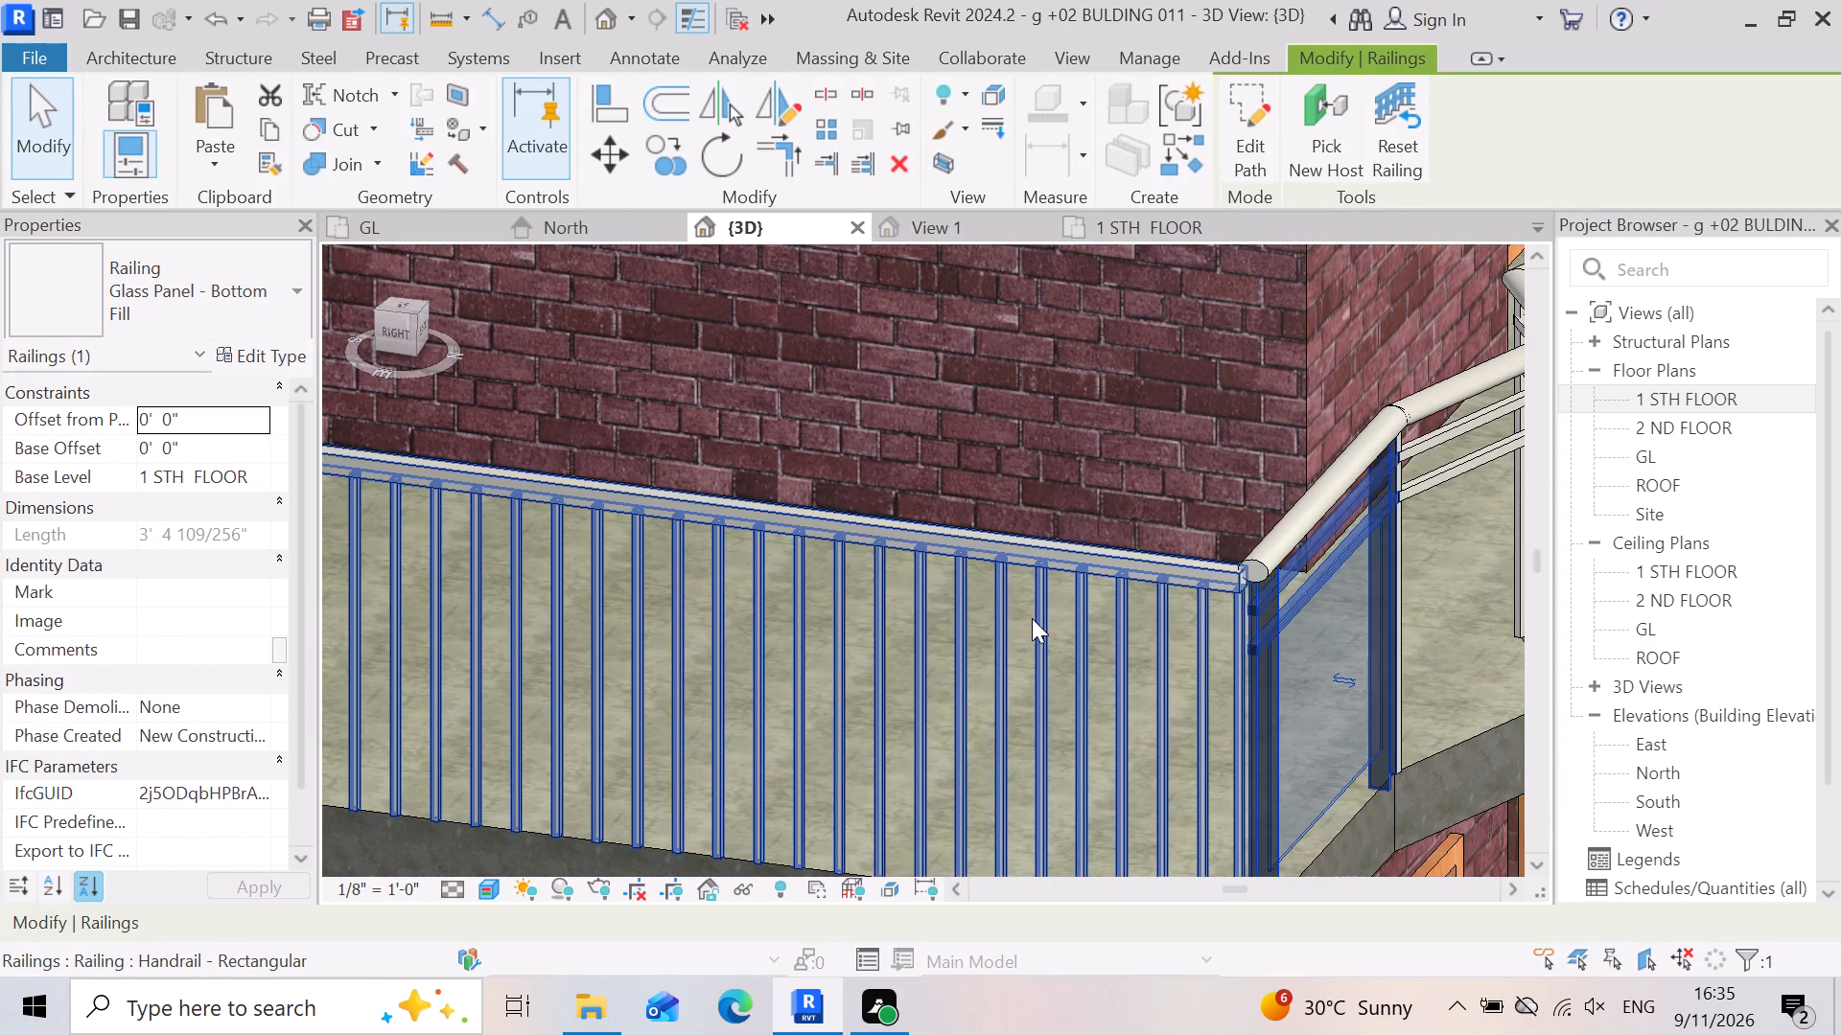
left_click(995, 674)
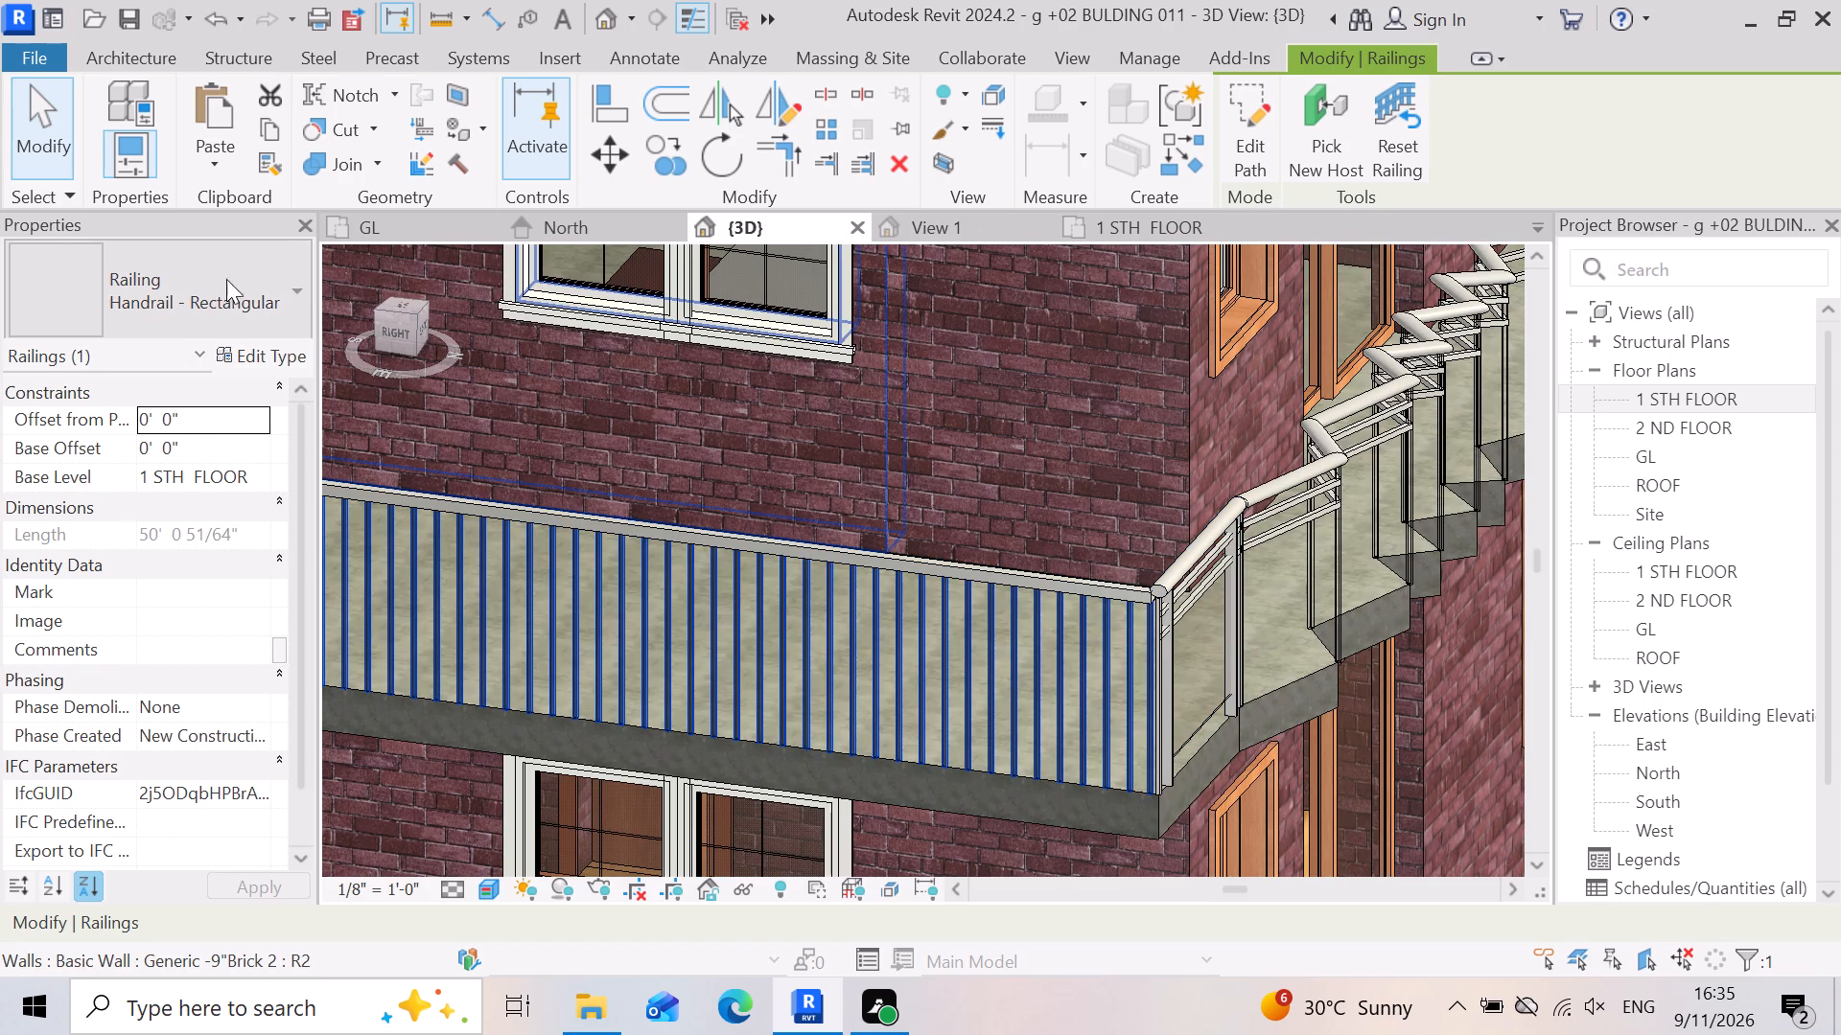
left_click(298, 289)
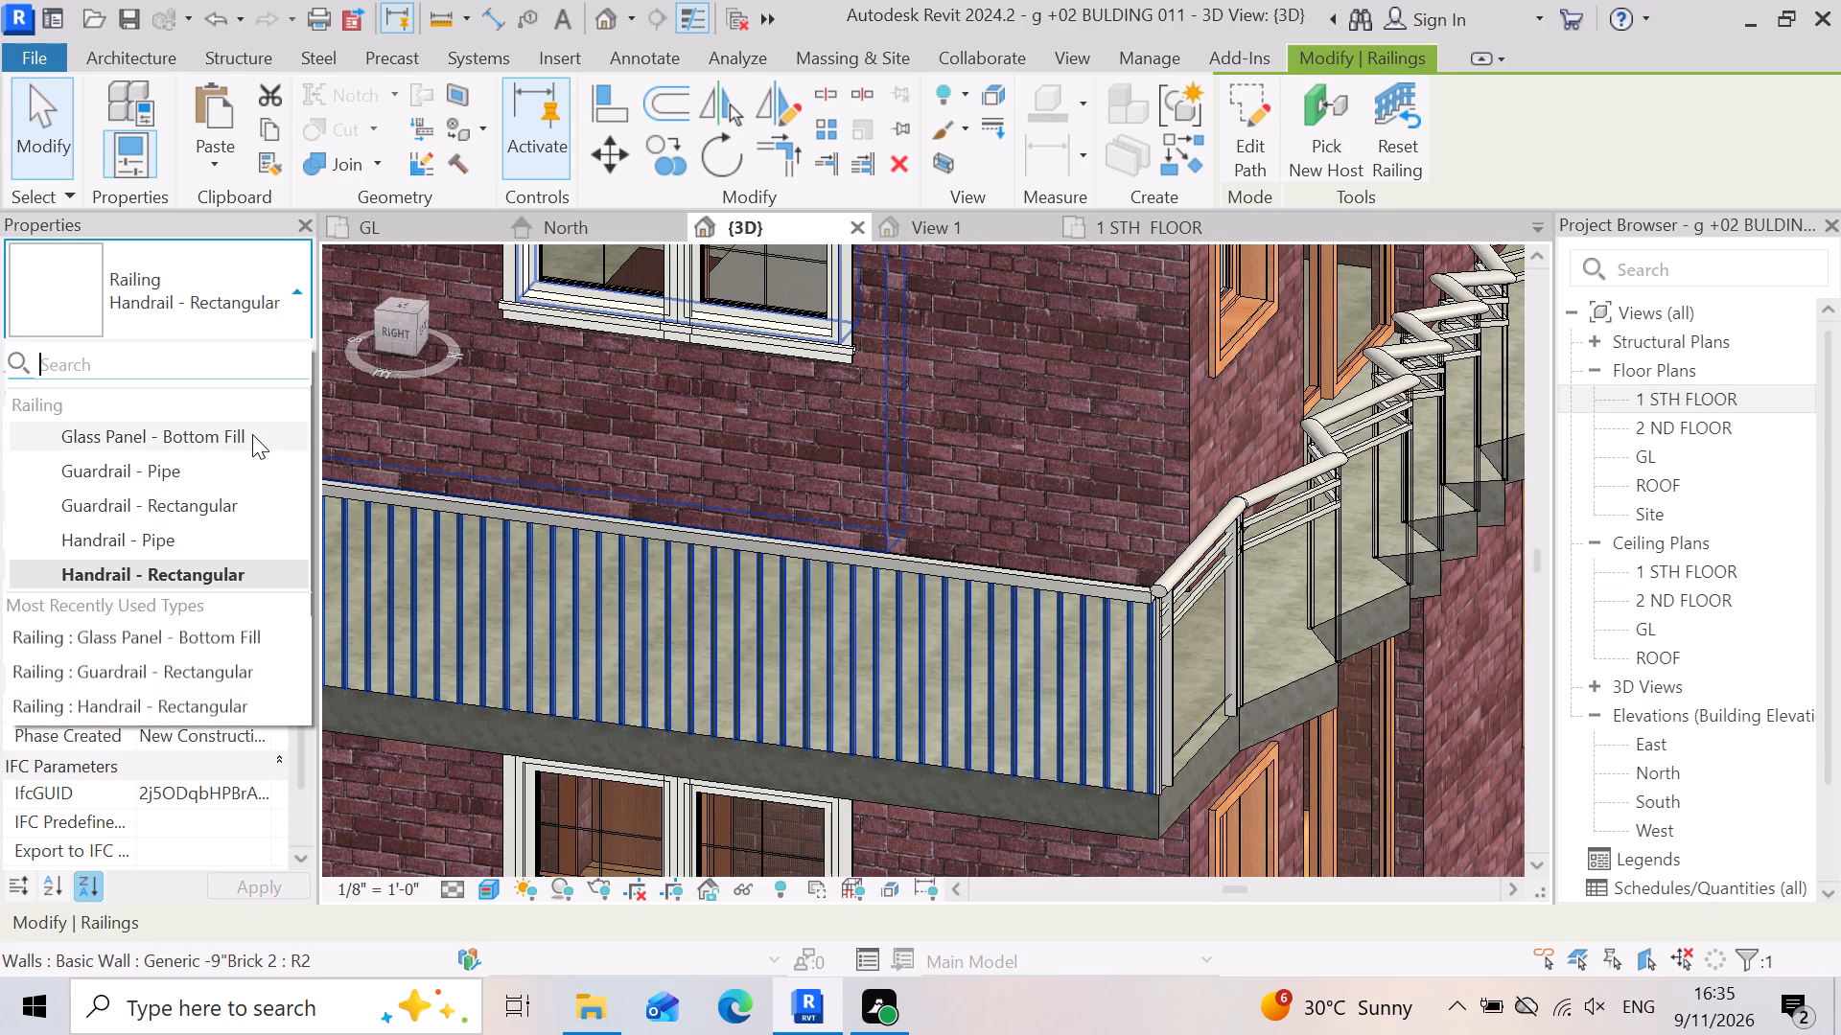
left_click(252, 433)
scroll(1179, 639, "down", 6)
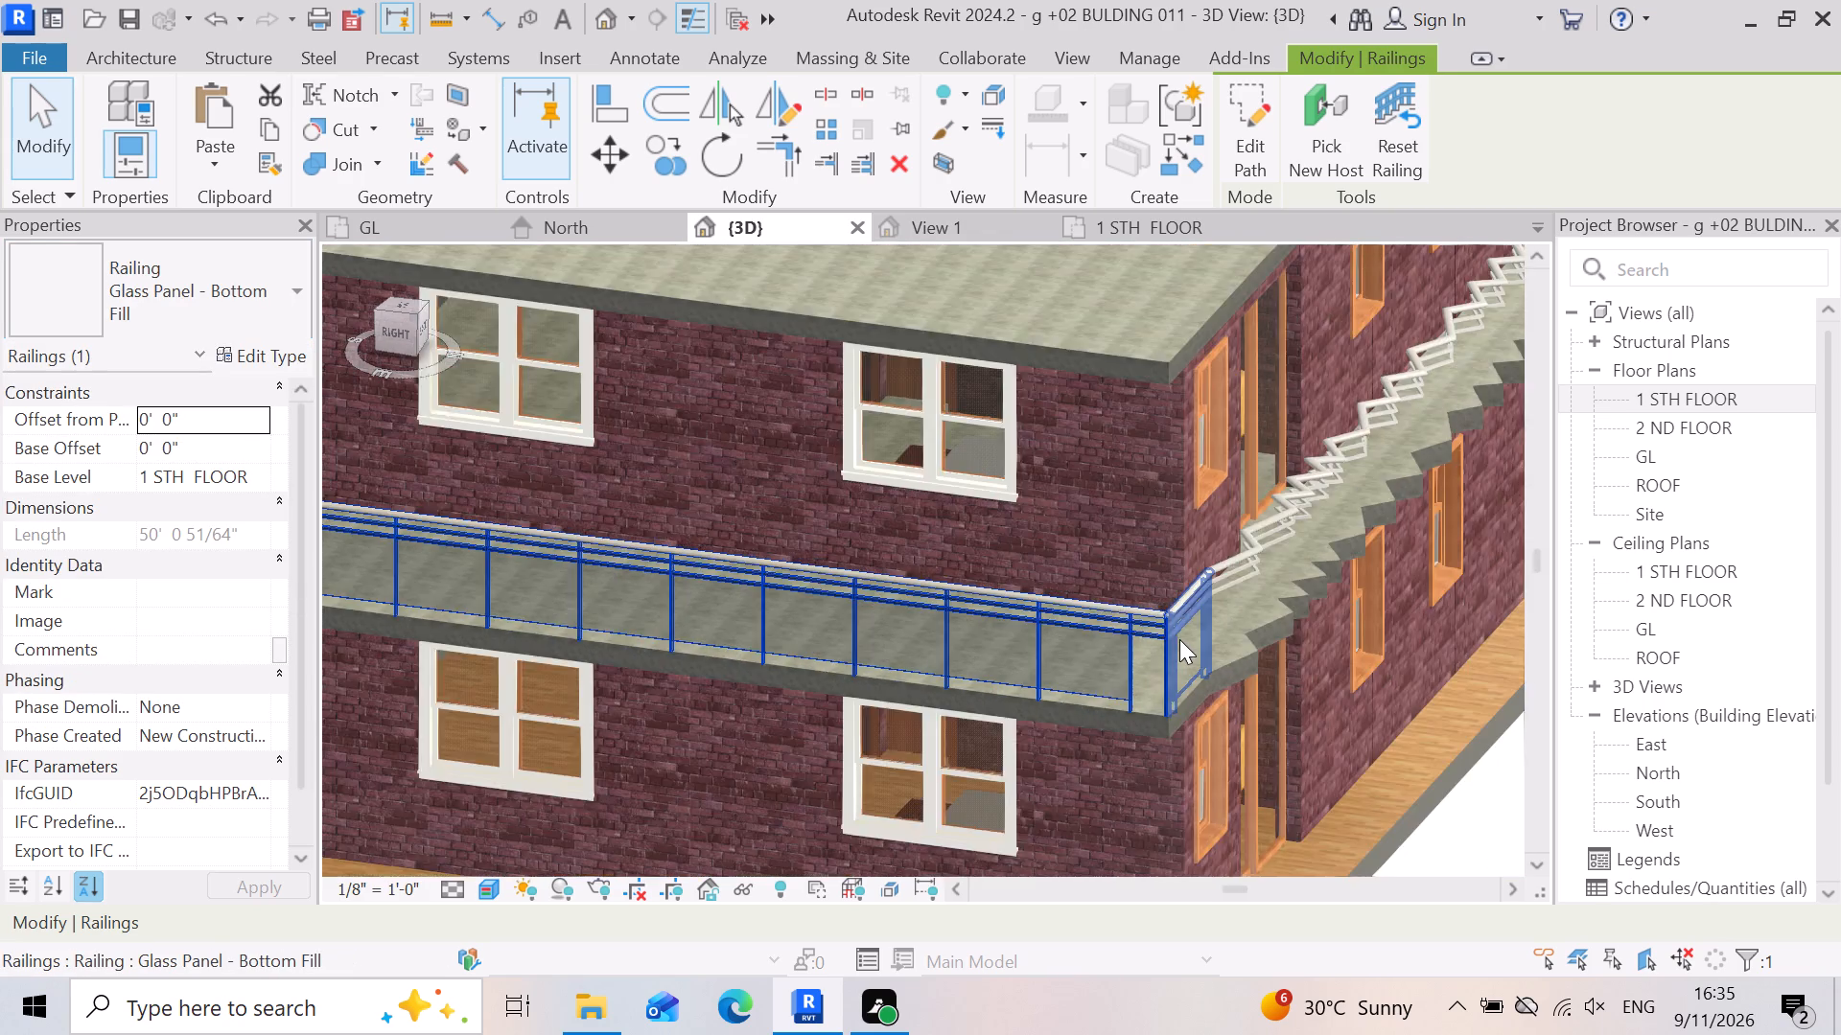
scroll(1179, 639, "down", 10)
left_click(1389, 775)
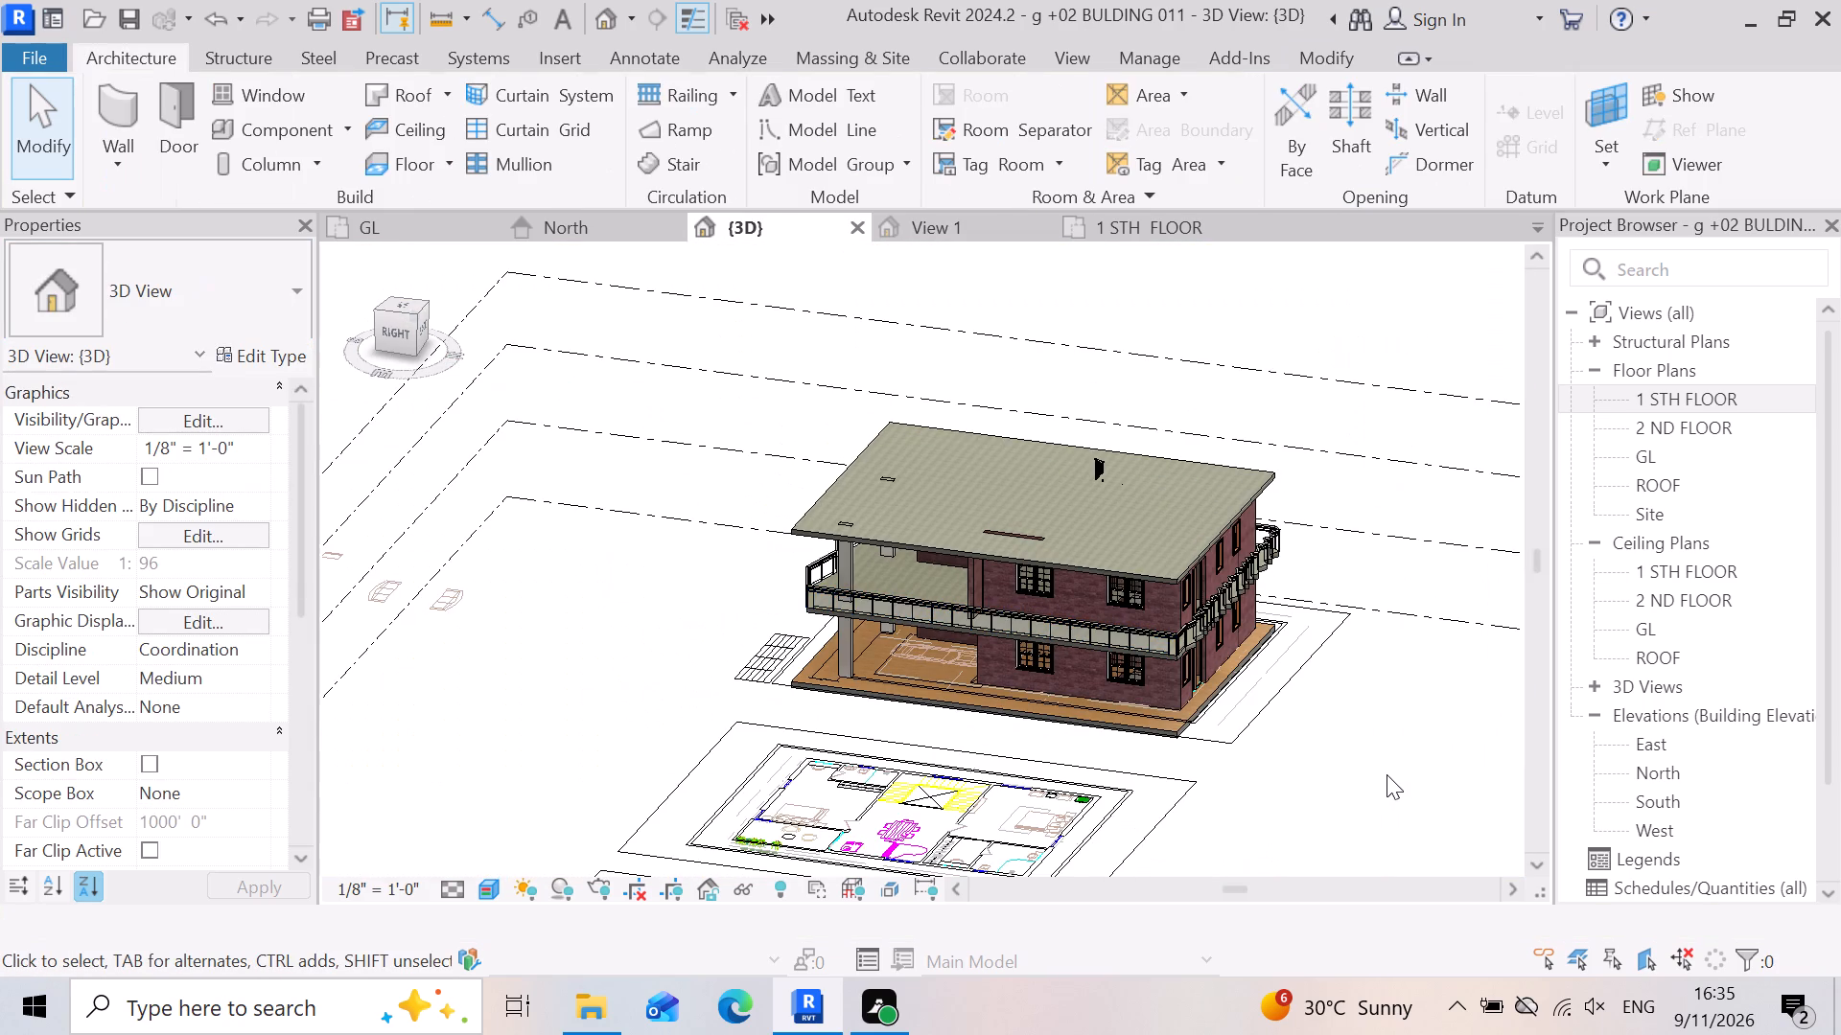
scroll(1380, 731, "up", 3)
scroll(1070, 621, "up", 3)
scroll(1194, 591, "up", 9)
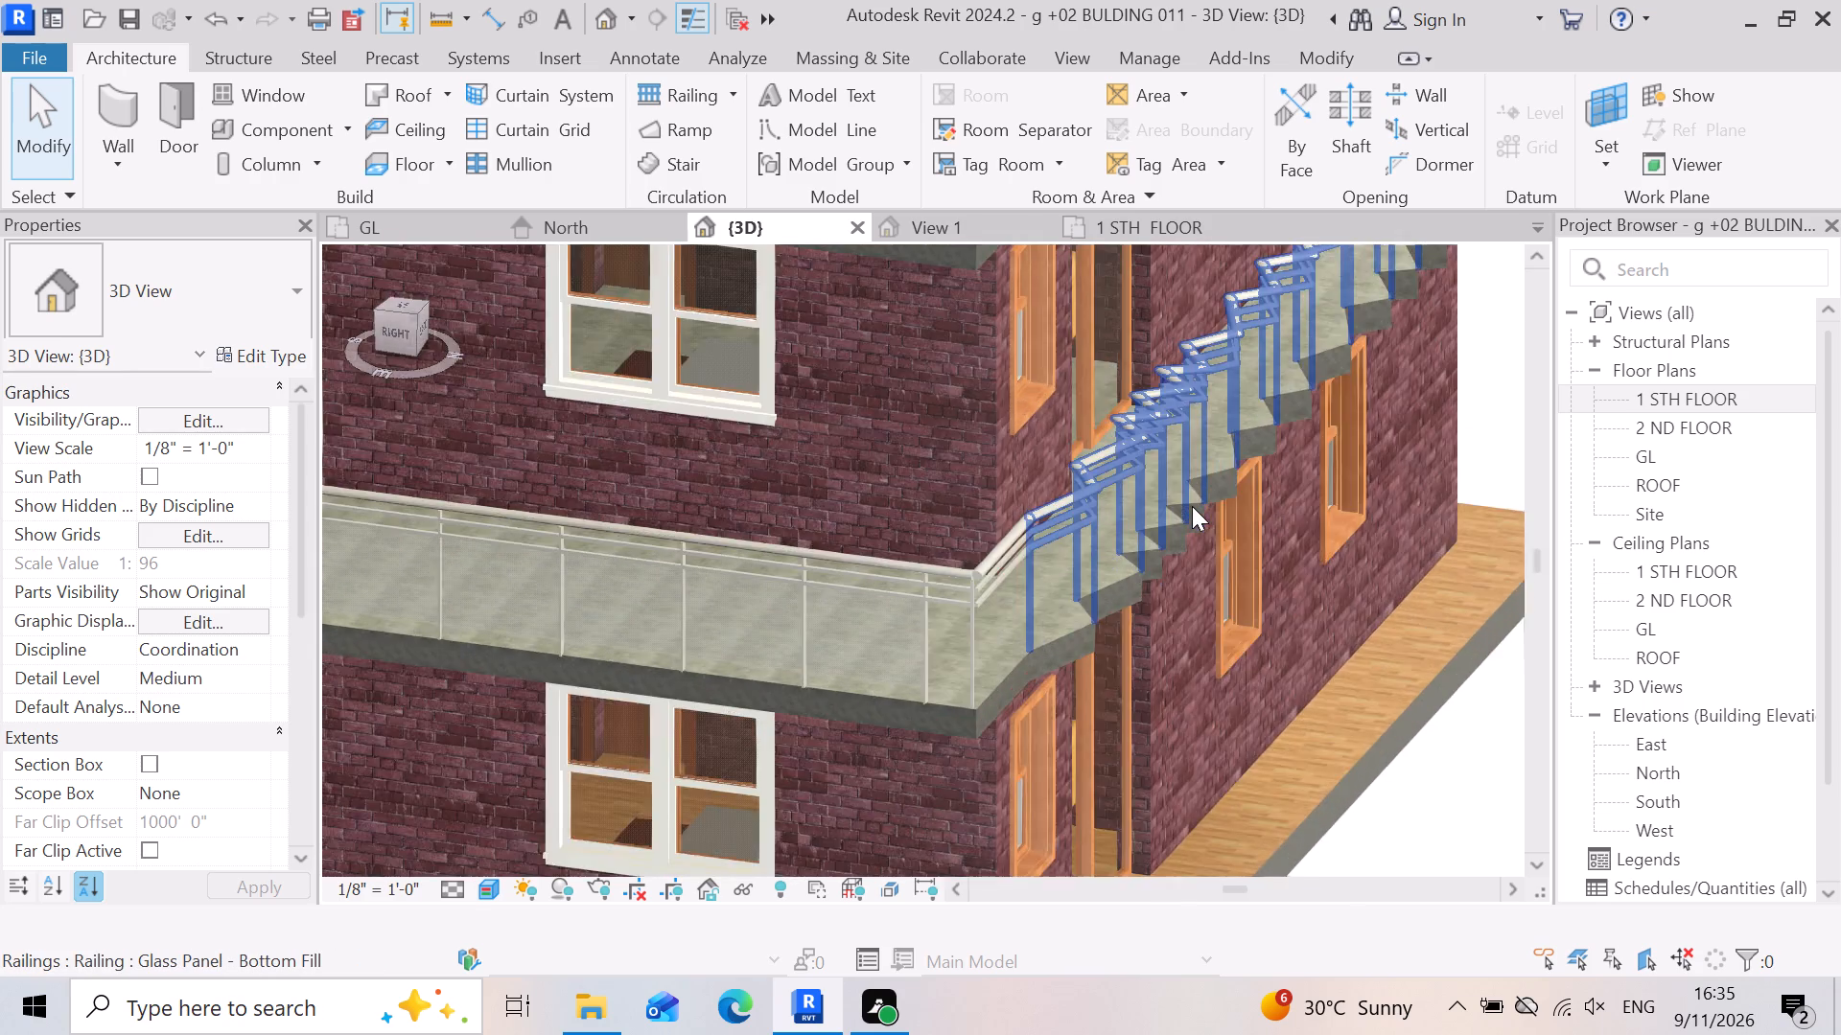
scroll(1192, 506, "up", 2)
scroll(1273, 653, "down", 4)
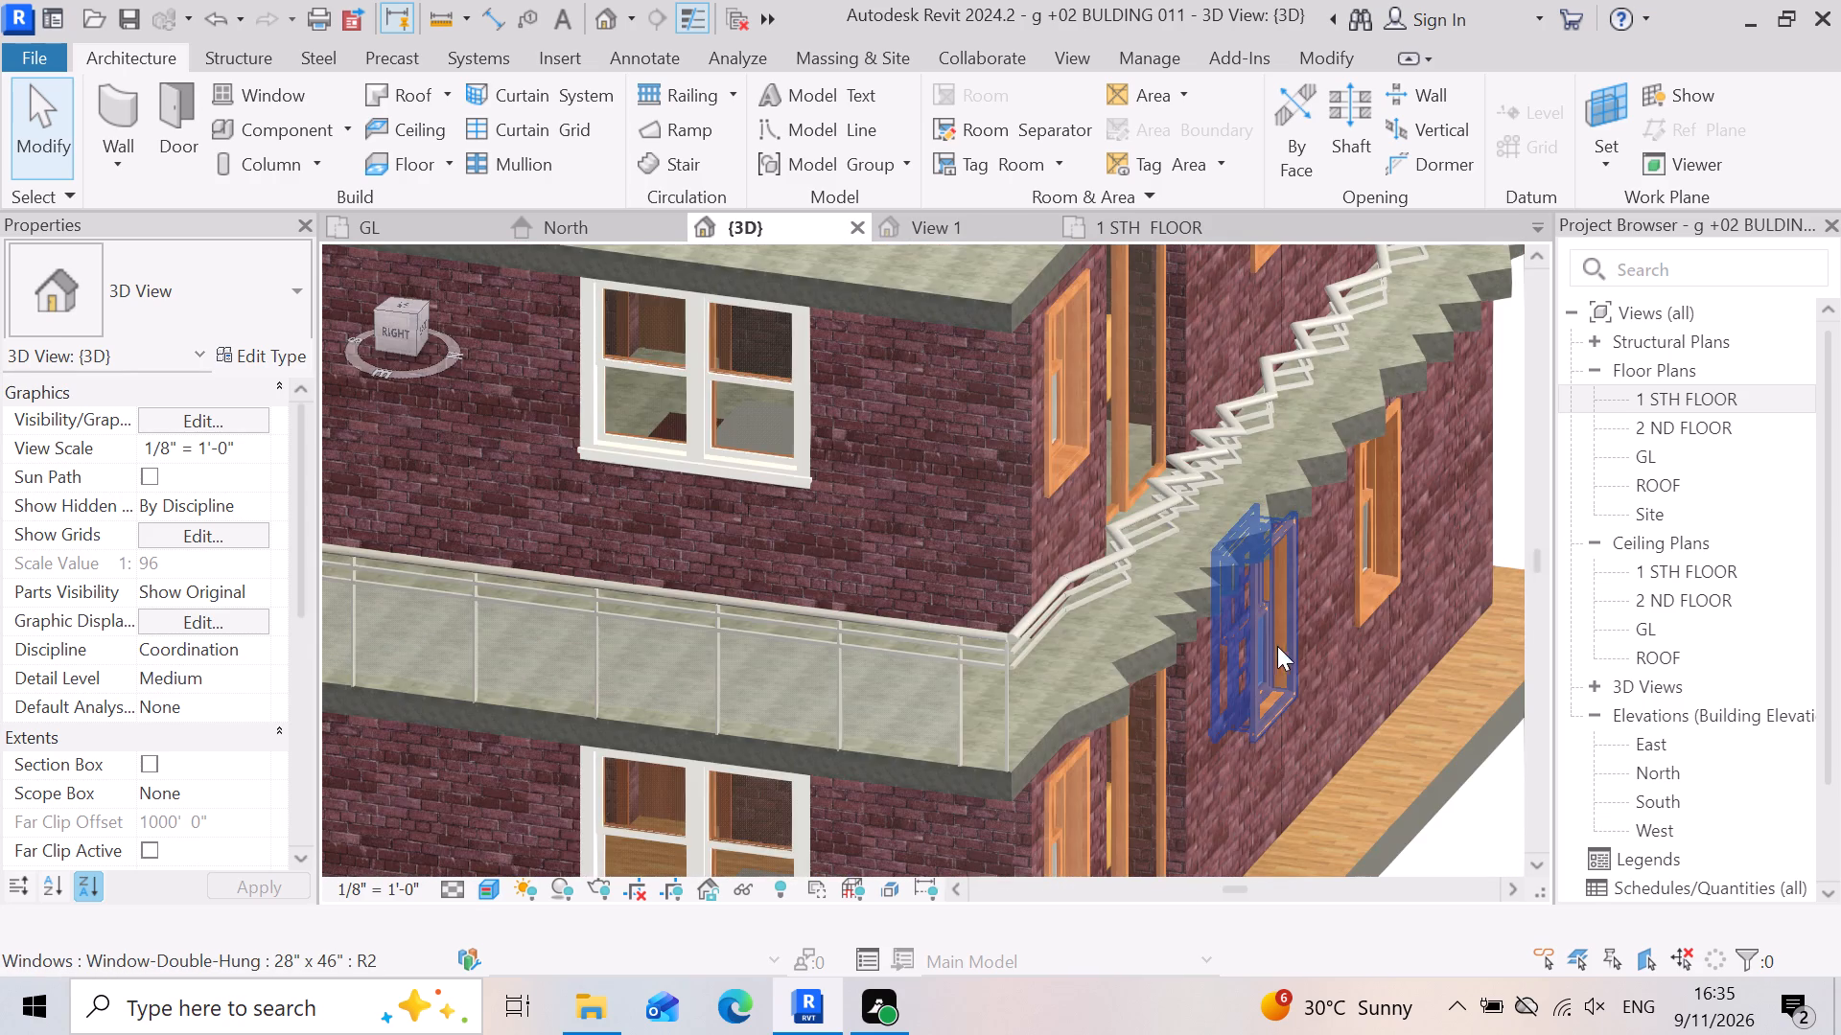
Examine the 1 STH FLOOR slab's railings in 3D around the rear zigzag edge and on towards the building's left side.
scroll(1163, 586, "down", 4)
right_click_drag(1398, 828, 1335, 807, "shift")
middle_click_drag(1398, 828, 1335, 807, "shift")
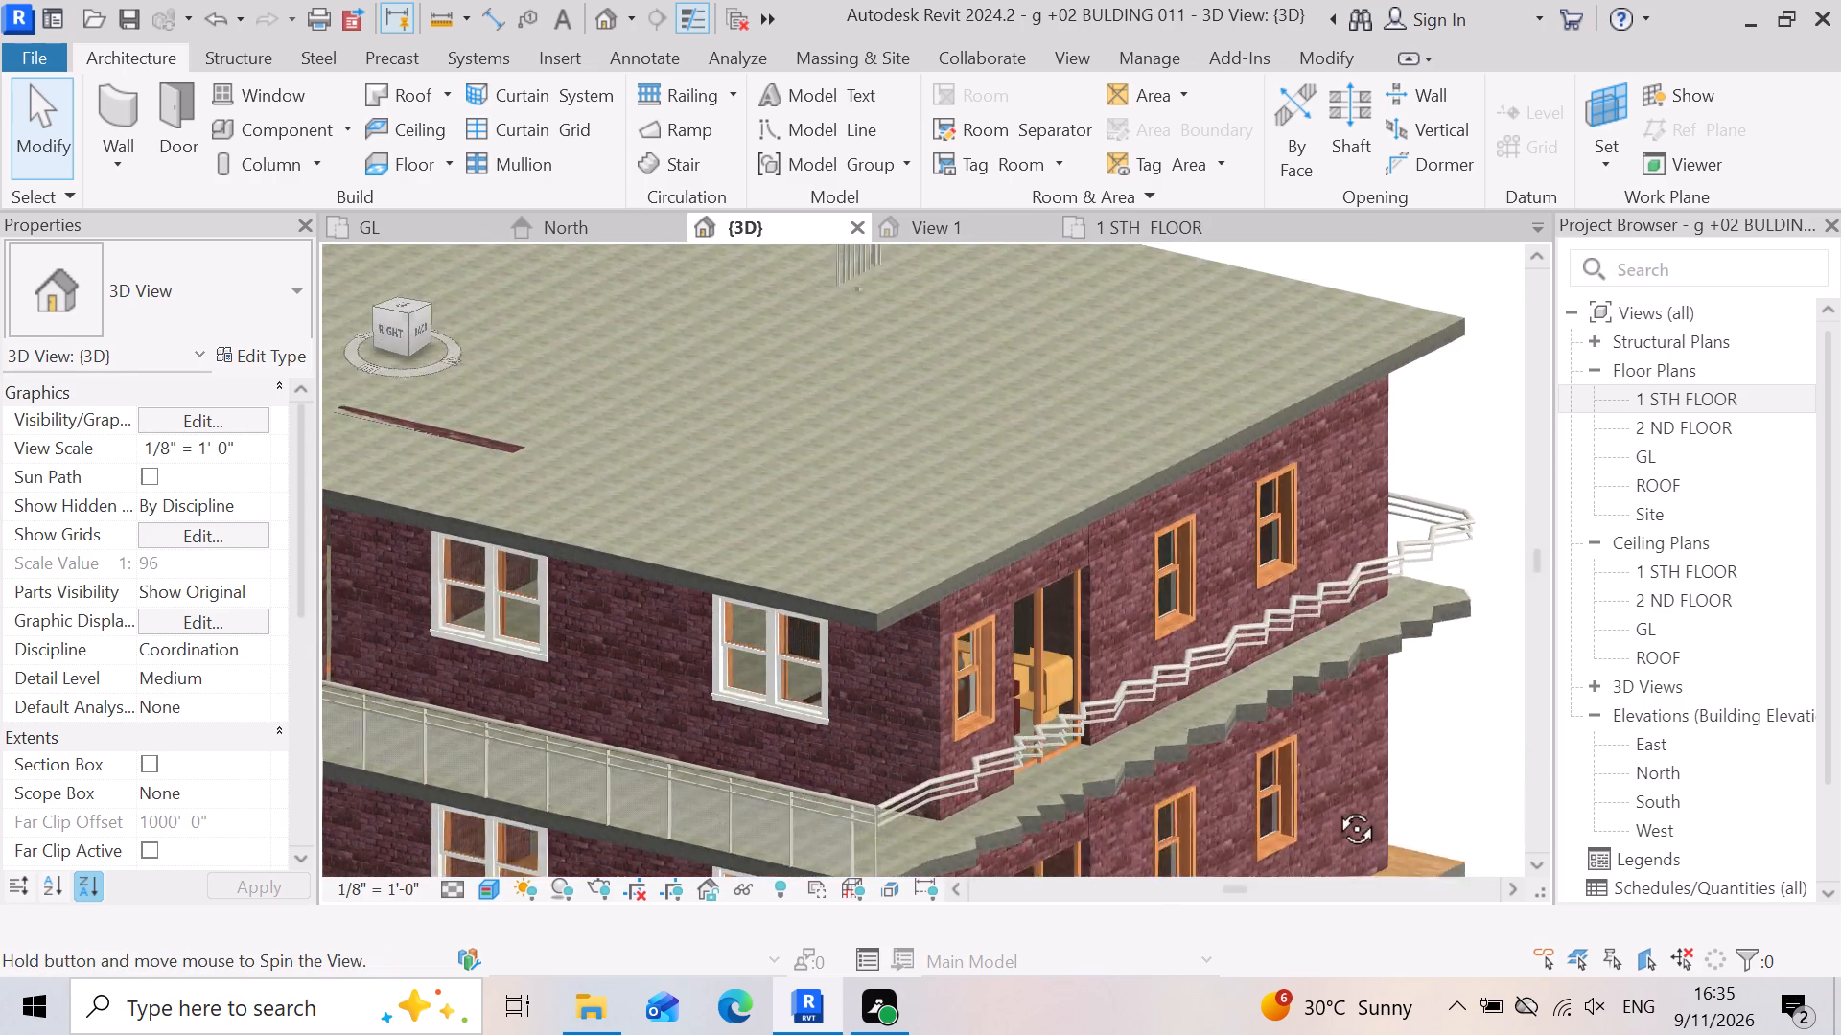
middle_click_drag(1335, 807, 1100, 732, "shift")
right_click_drag(1335, 807, 1100, 732, "shift")
scroll(1175, 622, "down", 8)
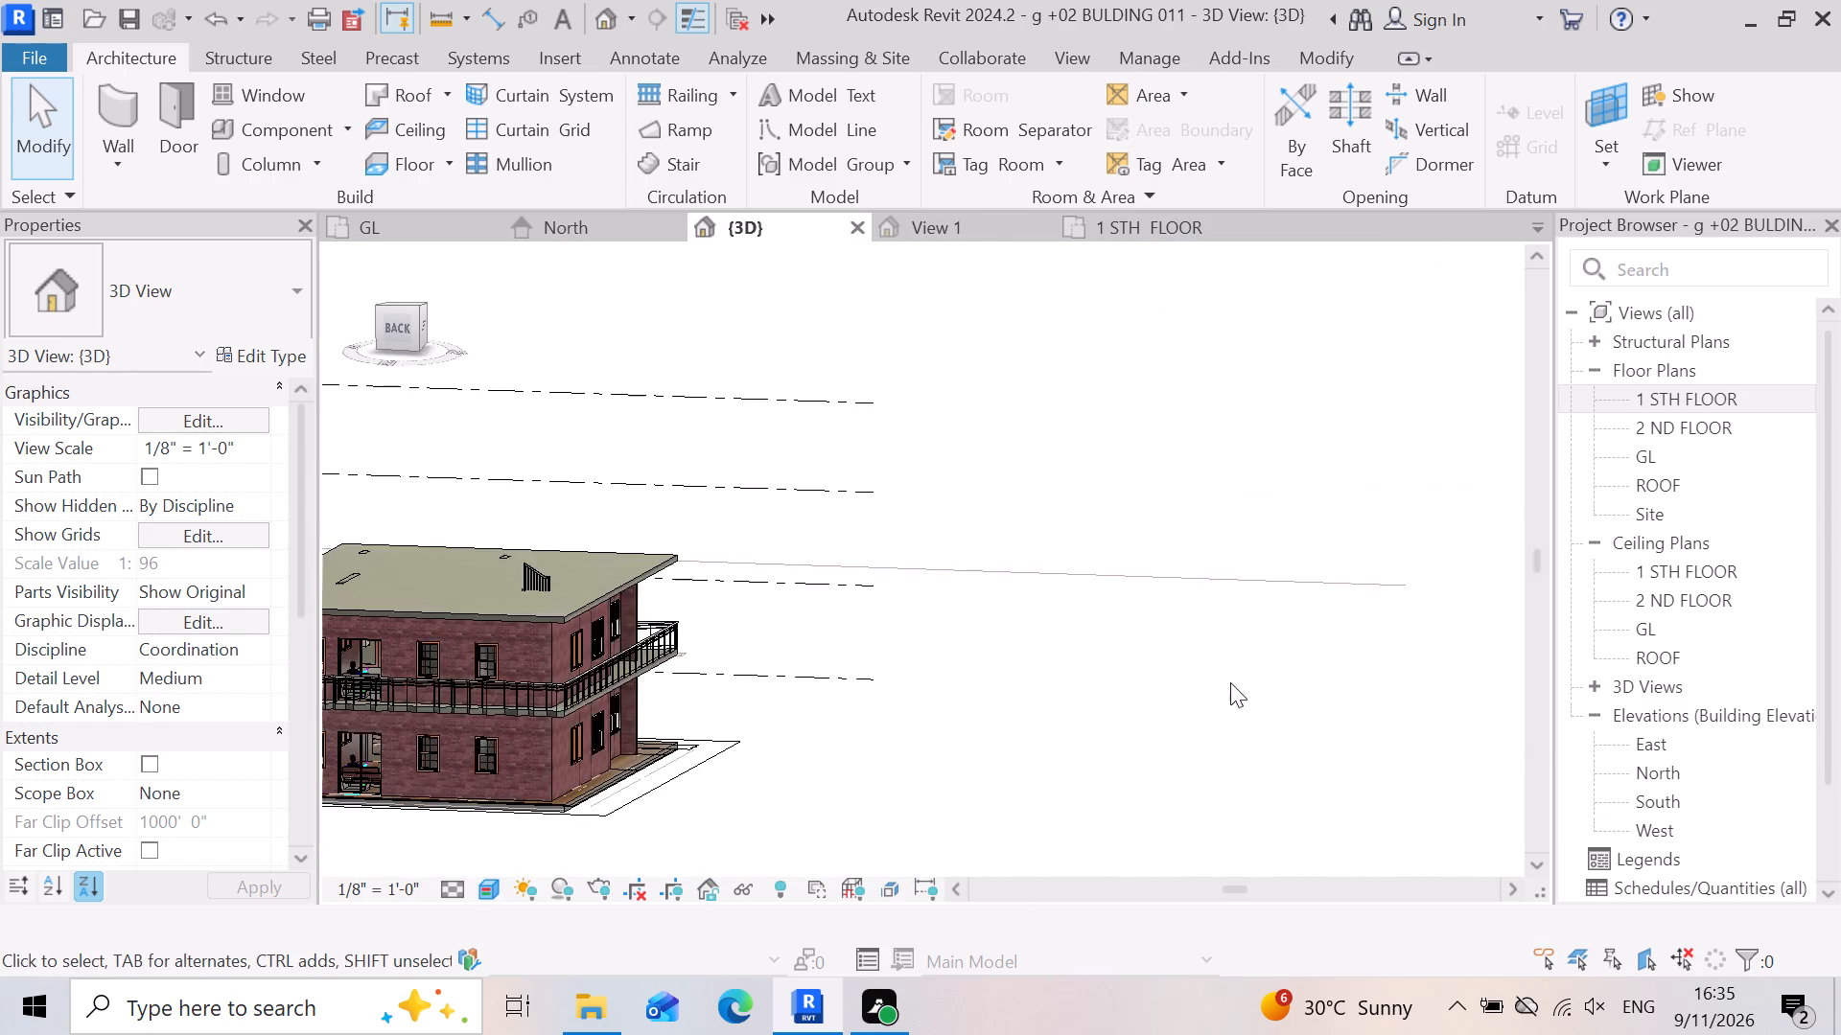
scroll(1250, 677, "down", 3)
middle_click_drag(681, 775, 622, 711, "shift")
right_click_drag(680, 757, 622, 711, "shift")
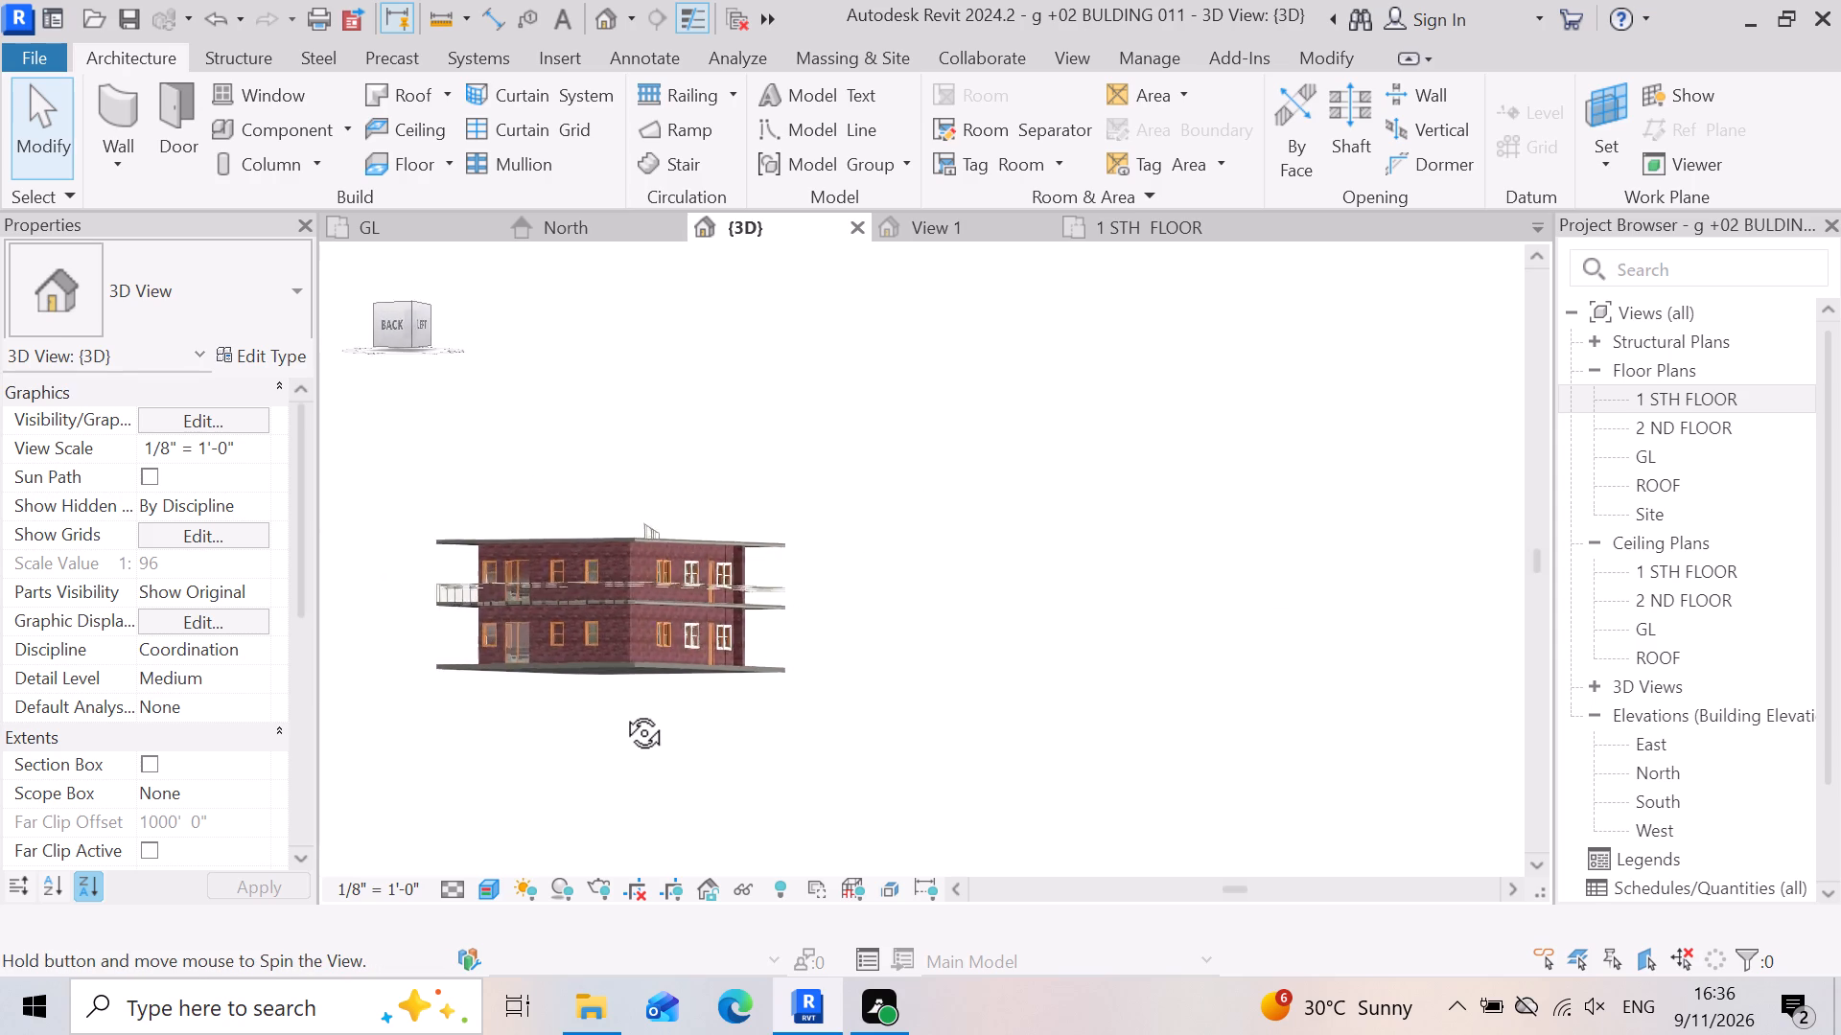
middle_click_drag(622, 711, 523, 695, "shift")
right_click_drag(622, 711, 523, 695, "shift")
scroll(1443, 678, "down", 3)
right_click_drag(1300, 623, 1263, 683, "shift")
middle_click_drag(1300, 623, 1263, 683, "shift")
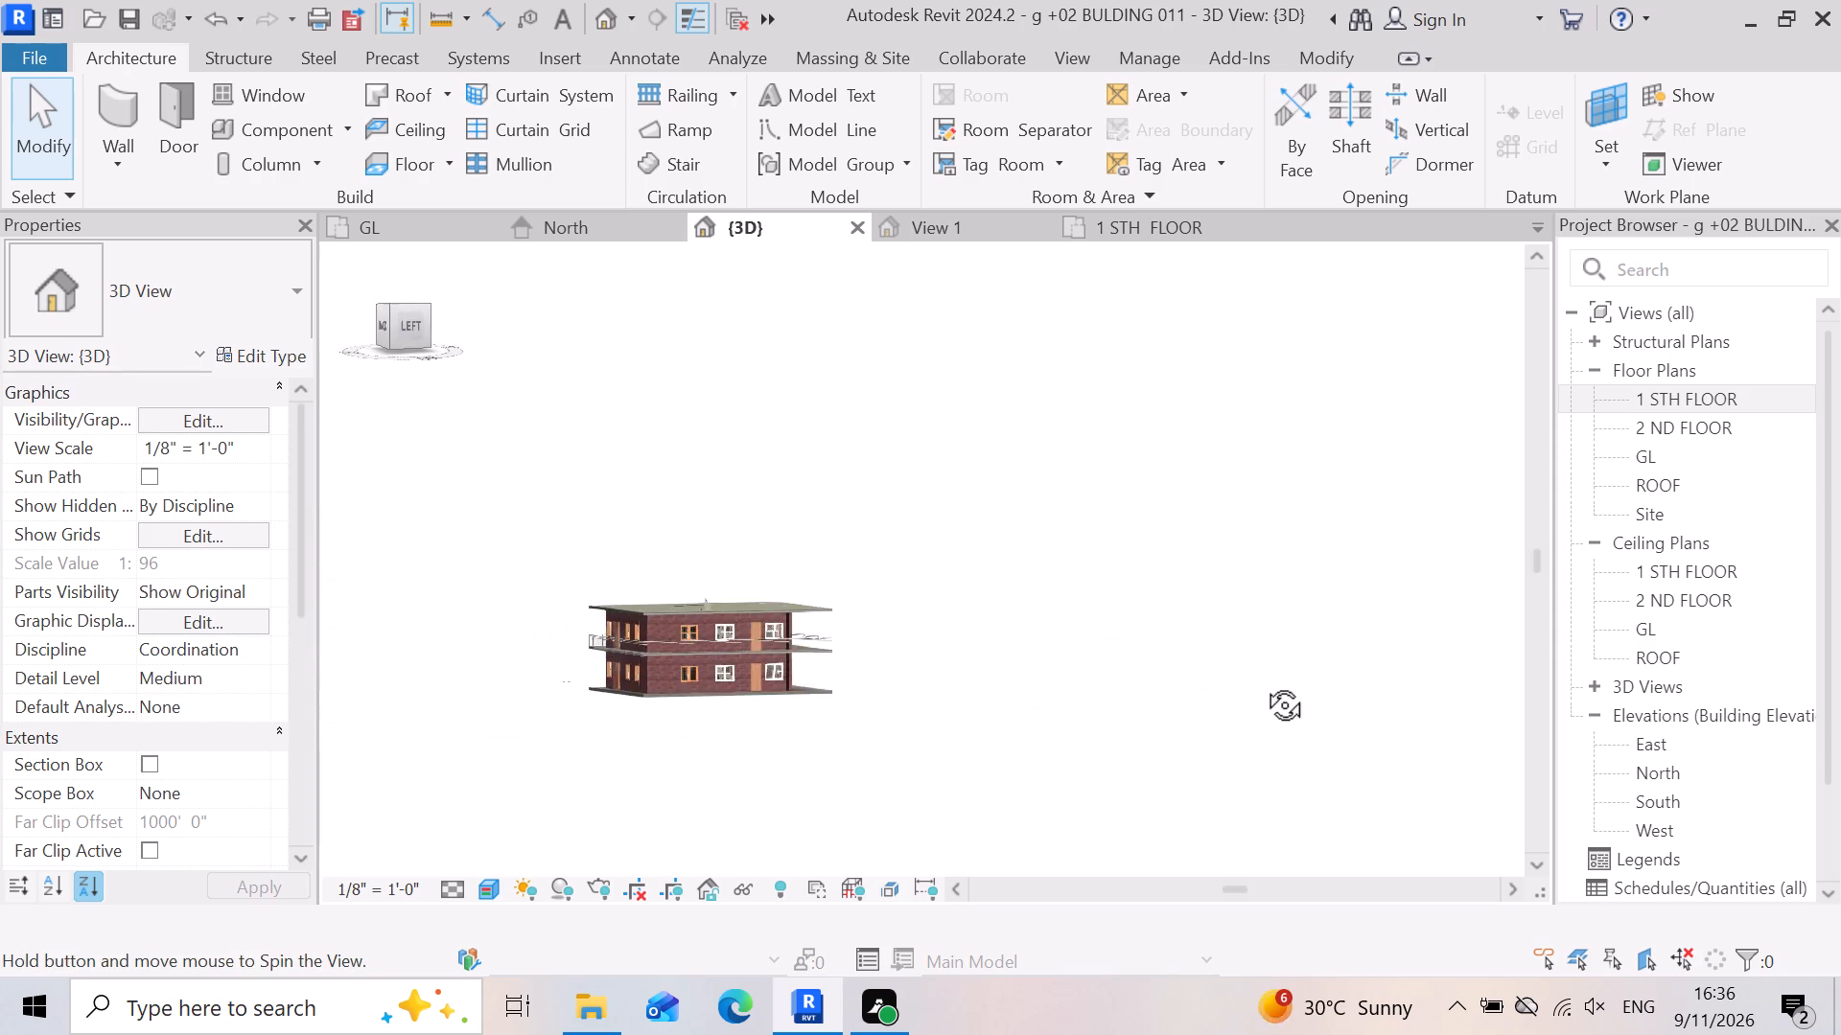
middle_click_drag(1263, 683, 1262, 725, "shift")
right_click_drag(1263, 683, 1261, 725, "shift")
Inspect the glass-panel railing along the slab's left side up close and check how far the selected railing extends.
scroll(652, 726, "up", 14)
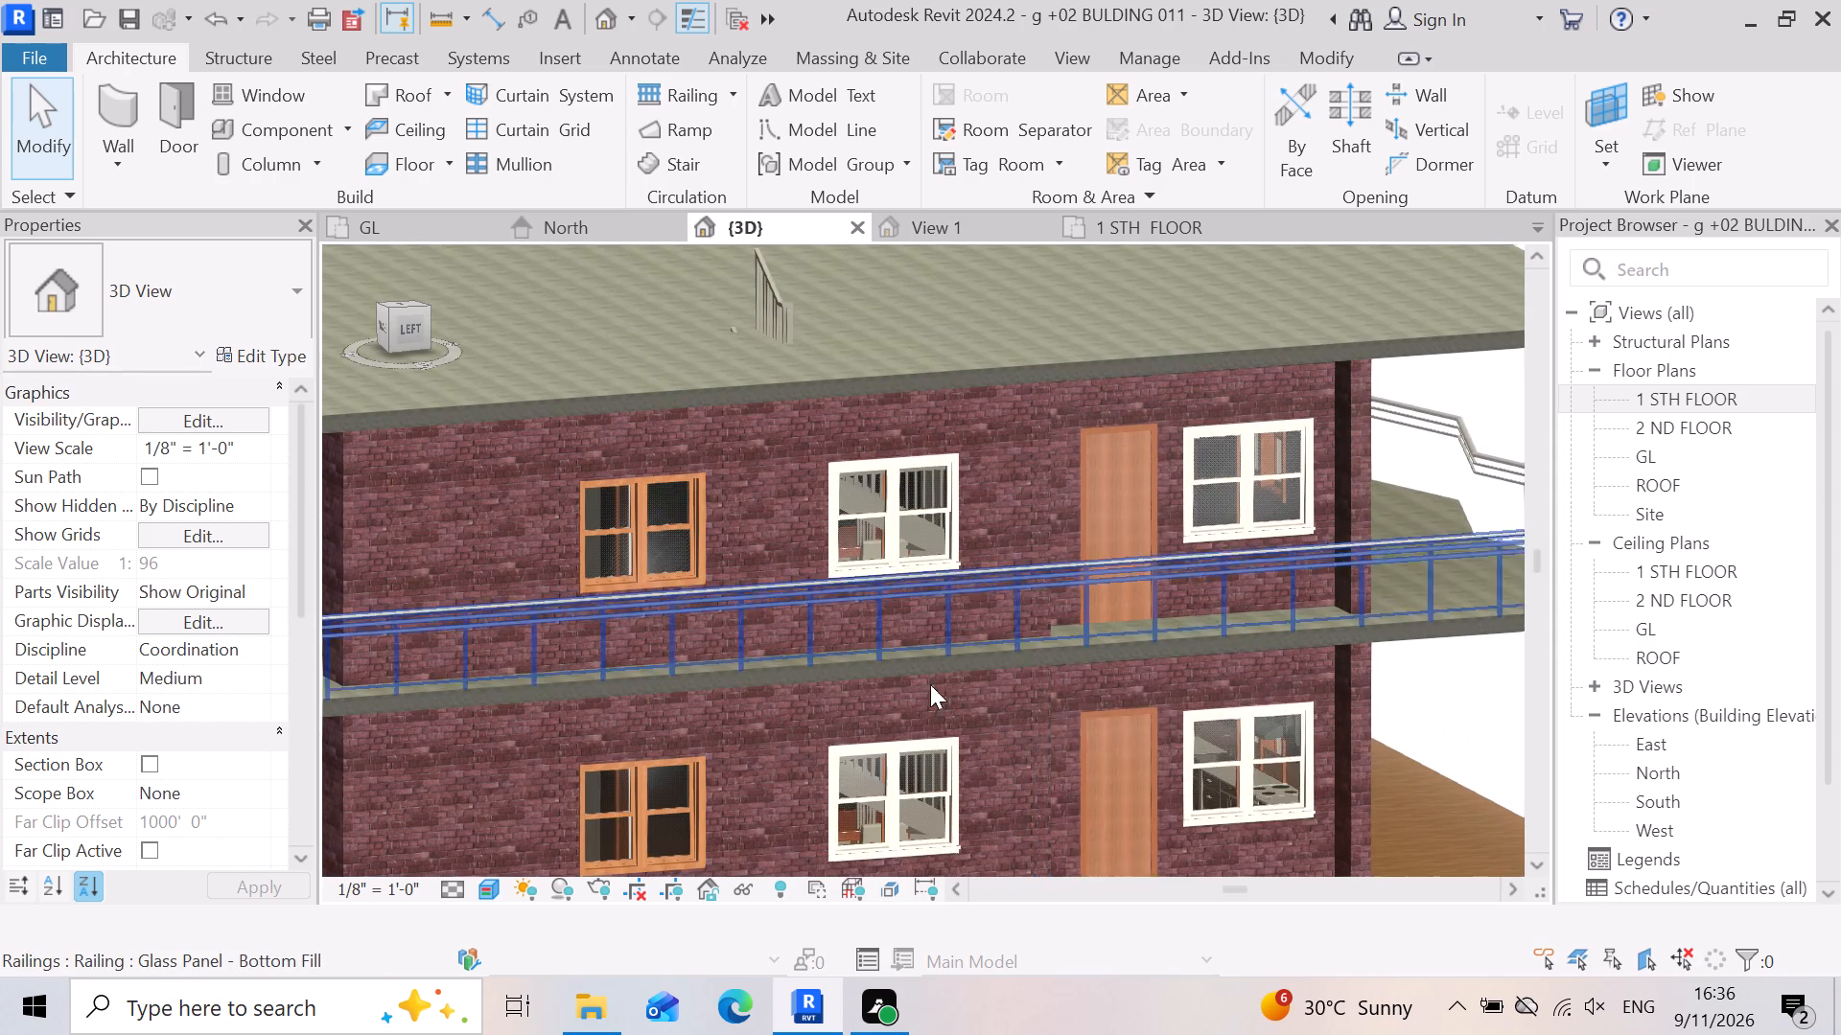
scroll(1141, 728, "up", 6)
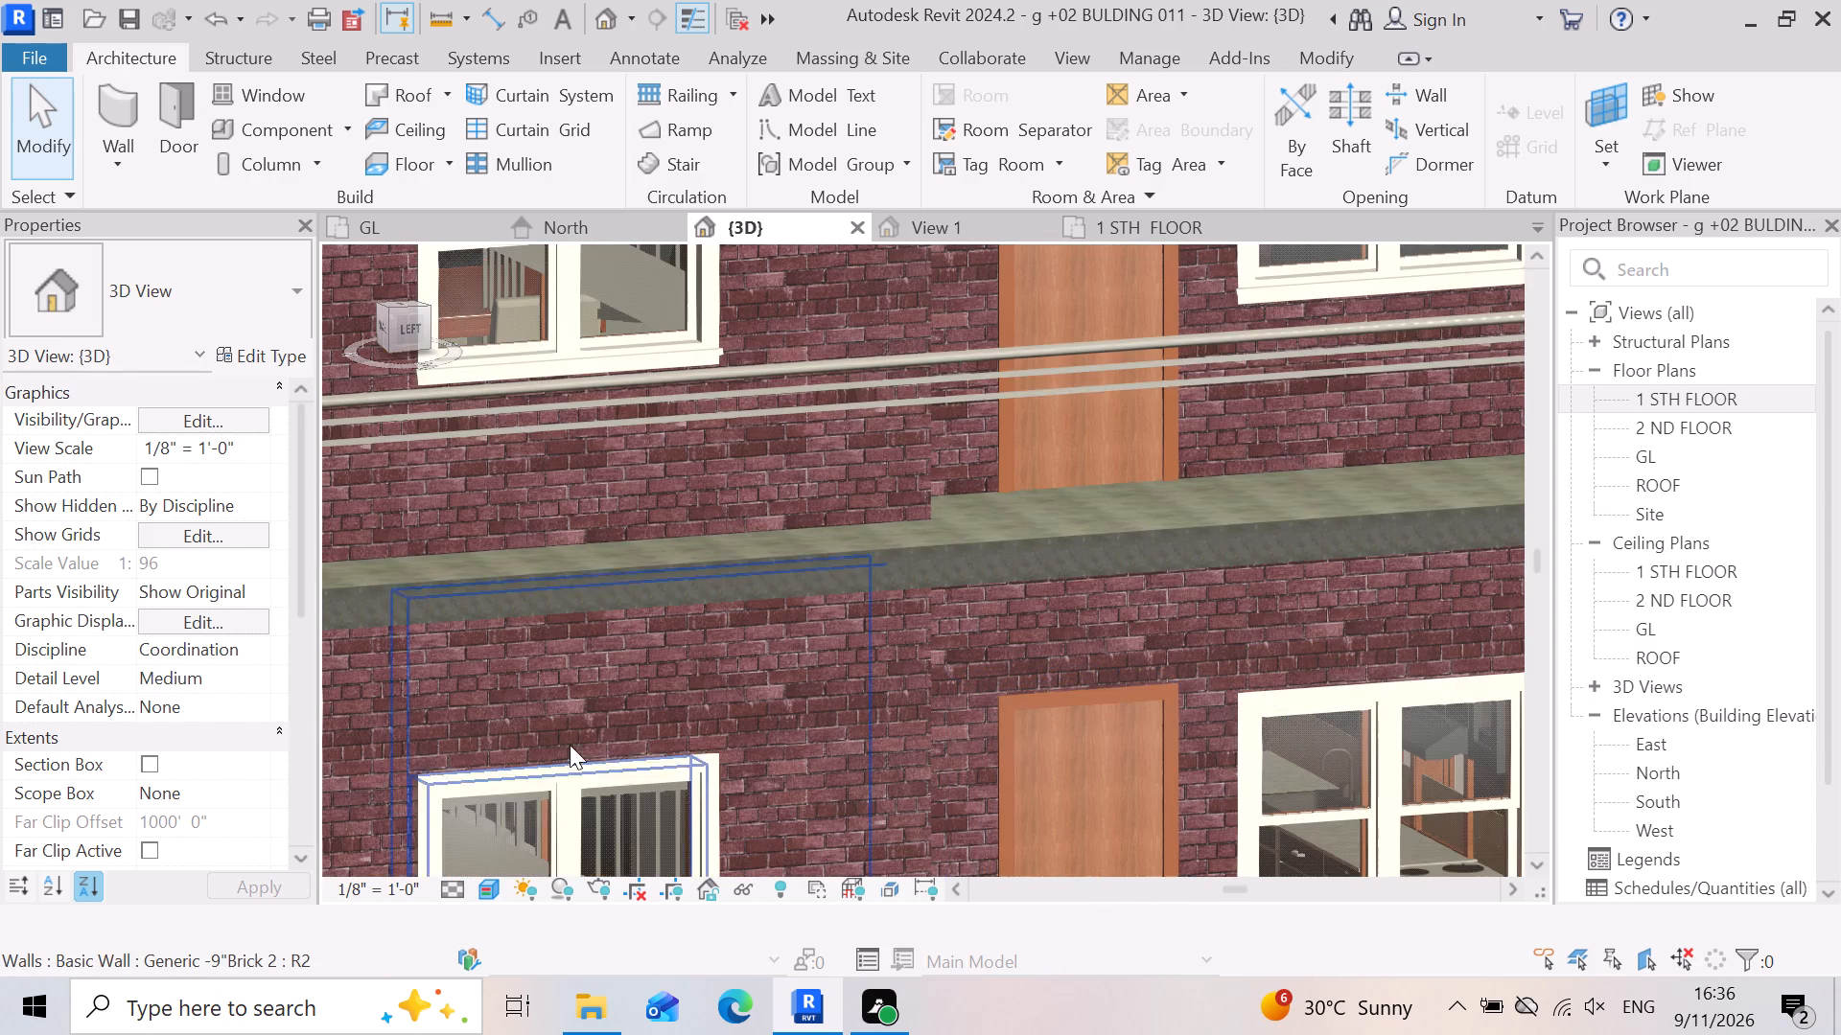
scroll(1083, 508, "up", 4)
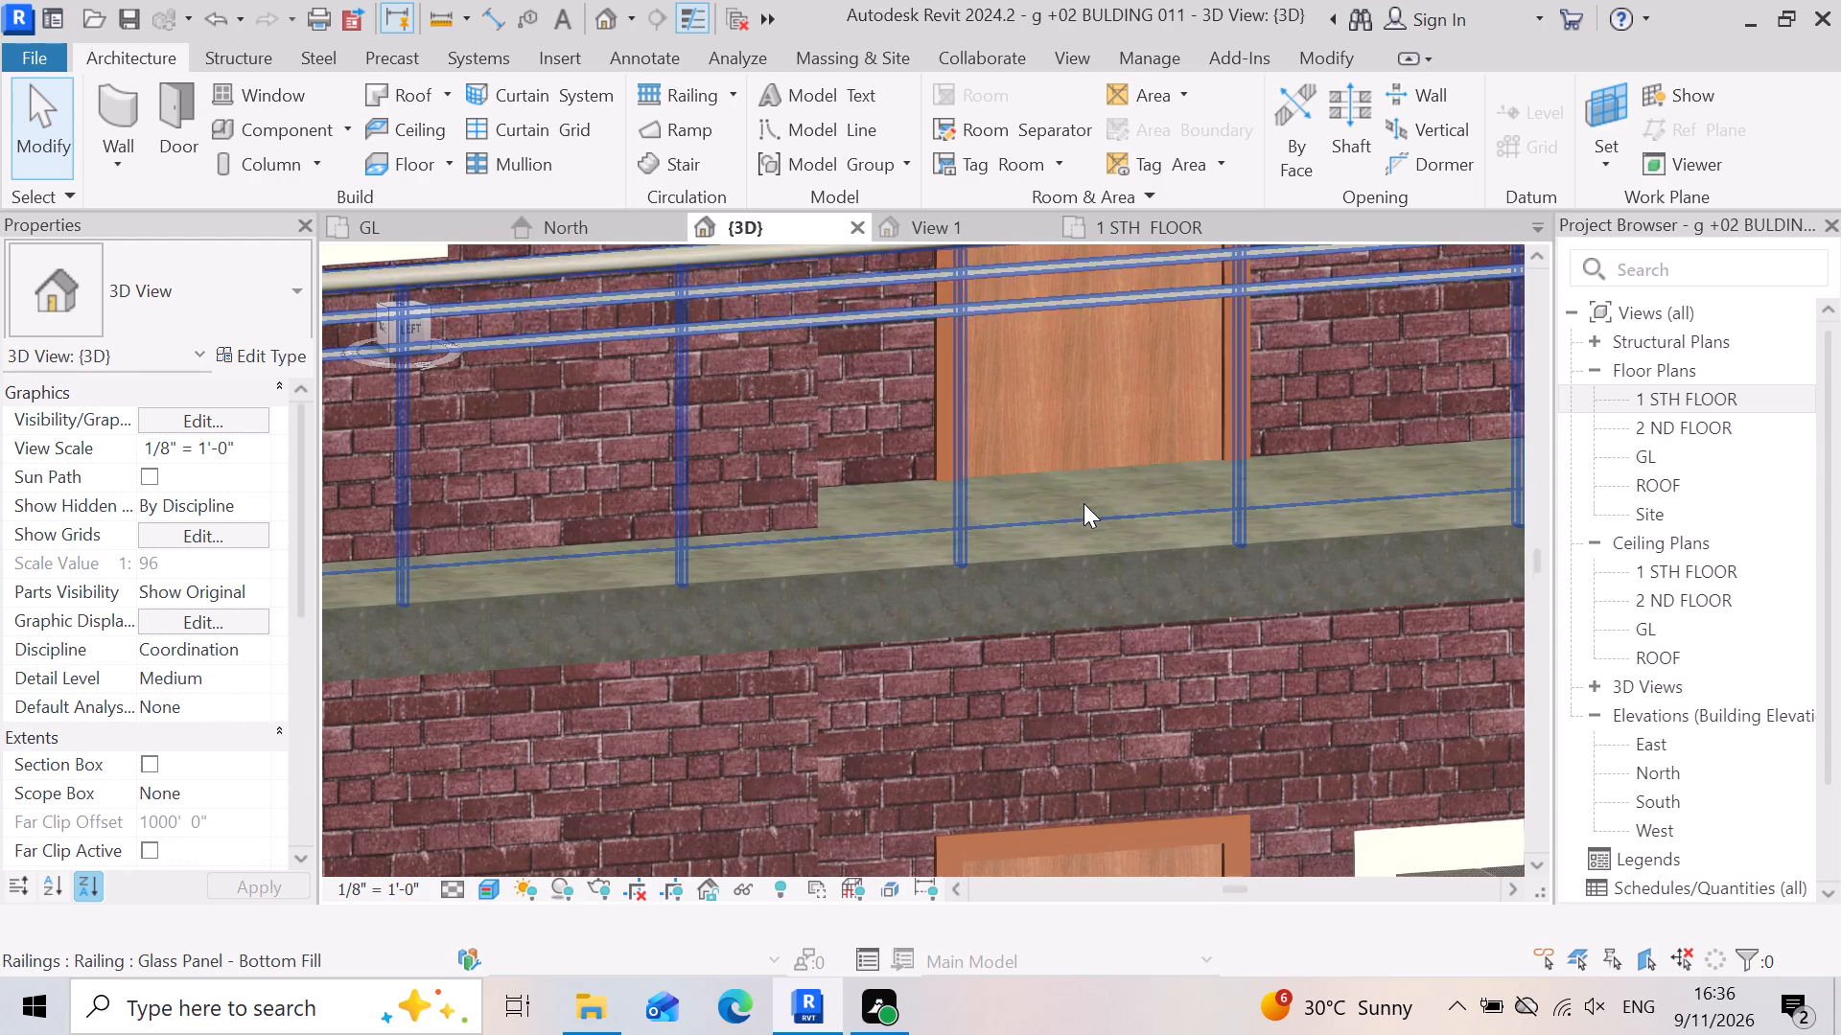
left_click(1084, 503)
scroll(1105, 506, "down", 9)
scroll(1017, 638, "down", 3)
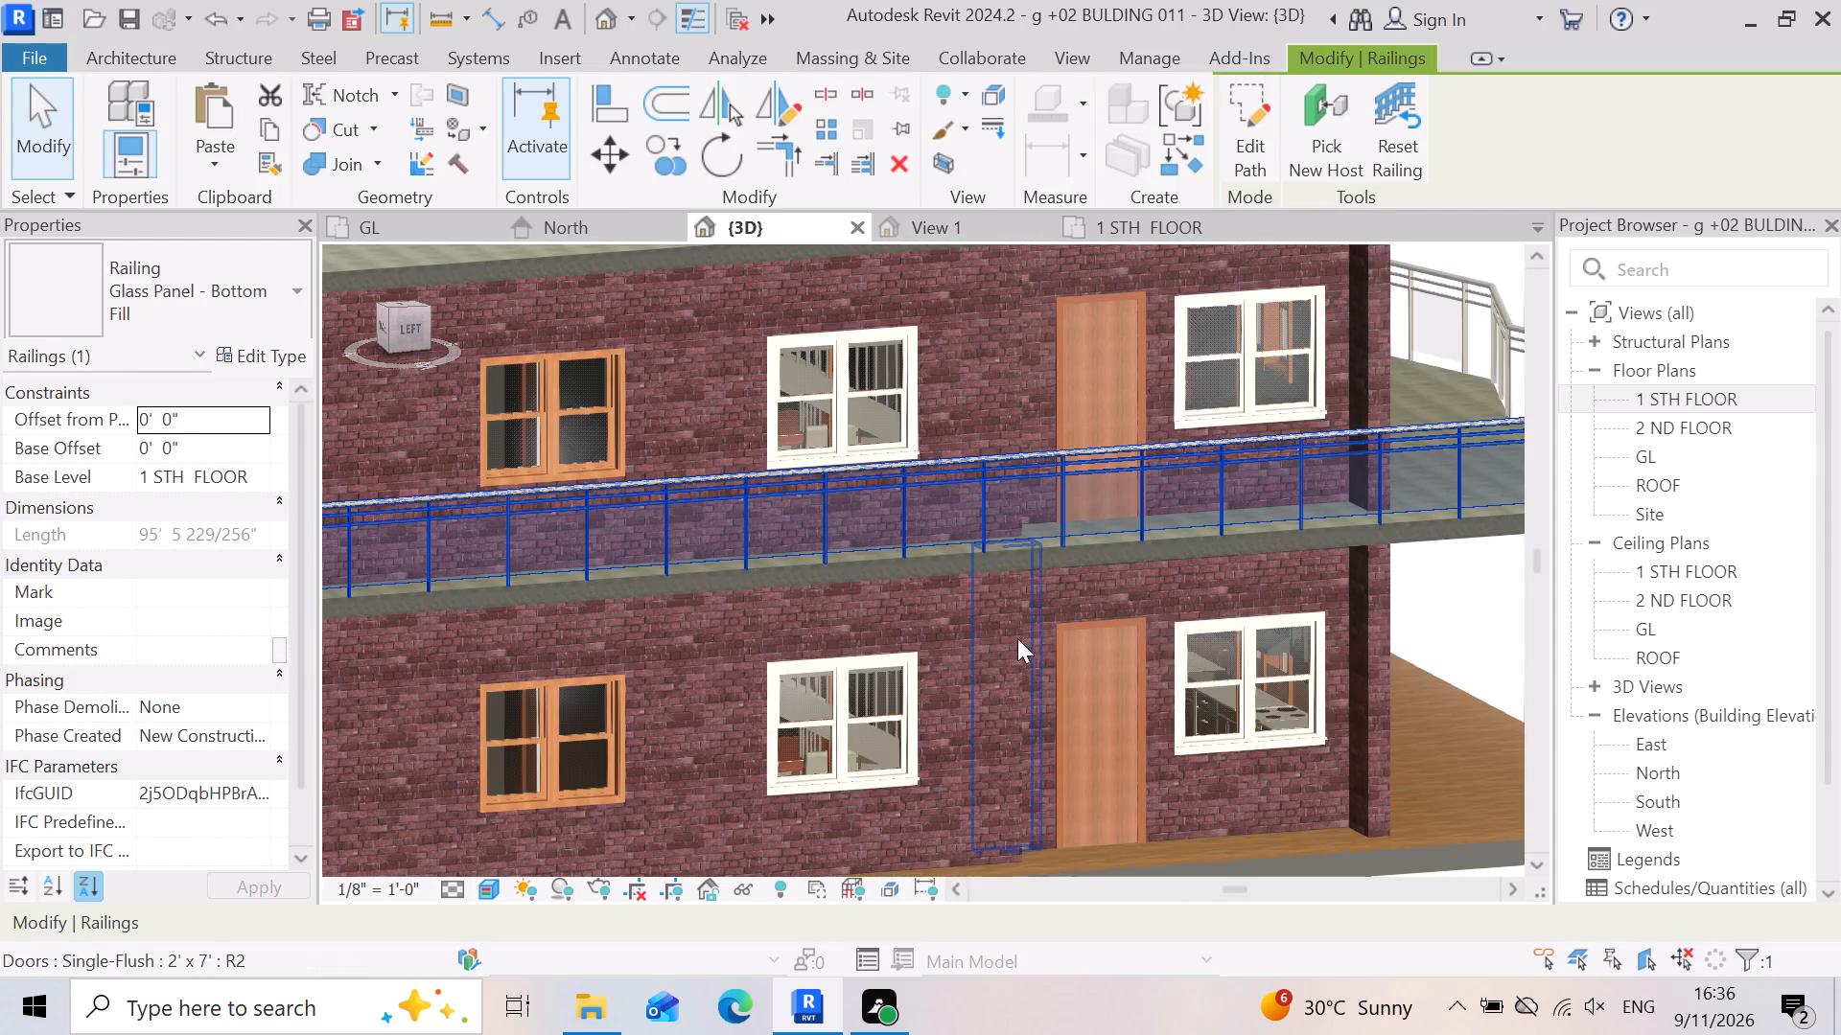
scroll(1017, 638, "down", 1)
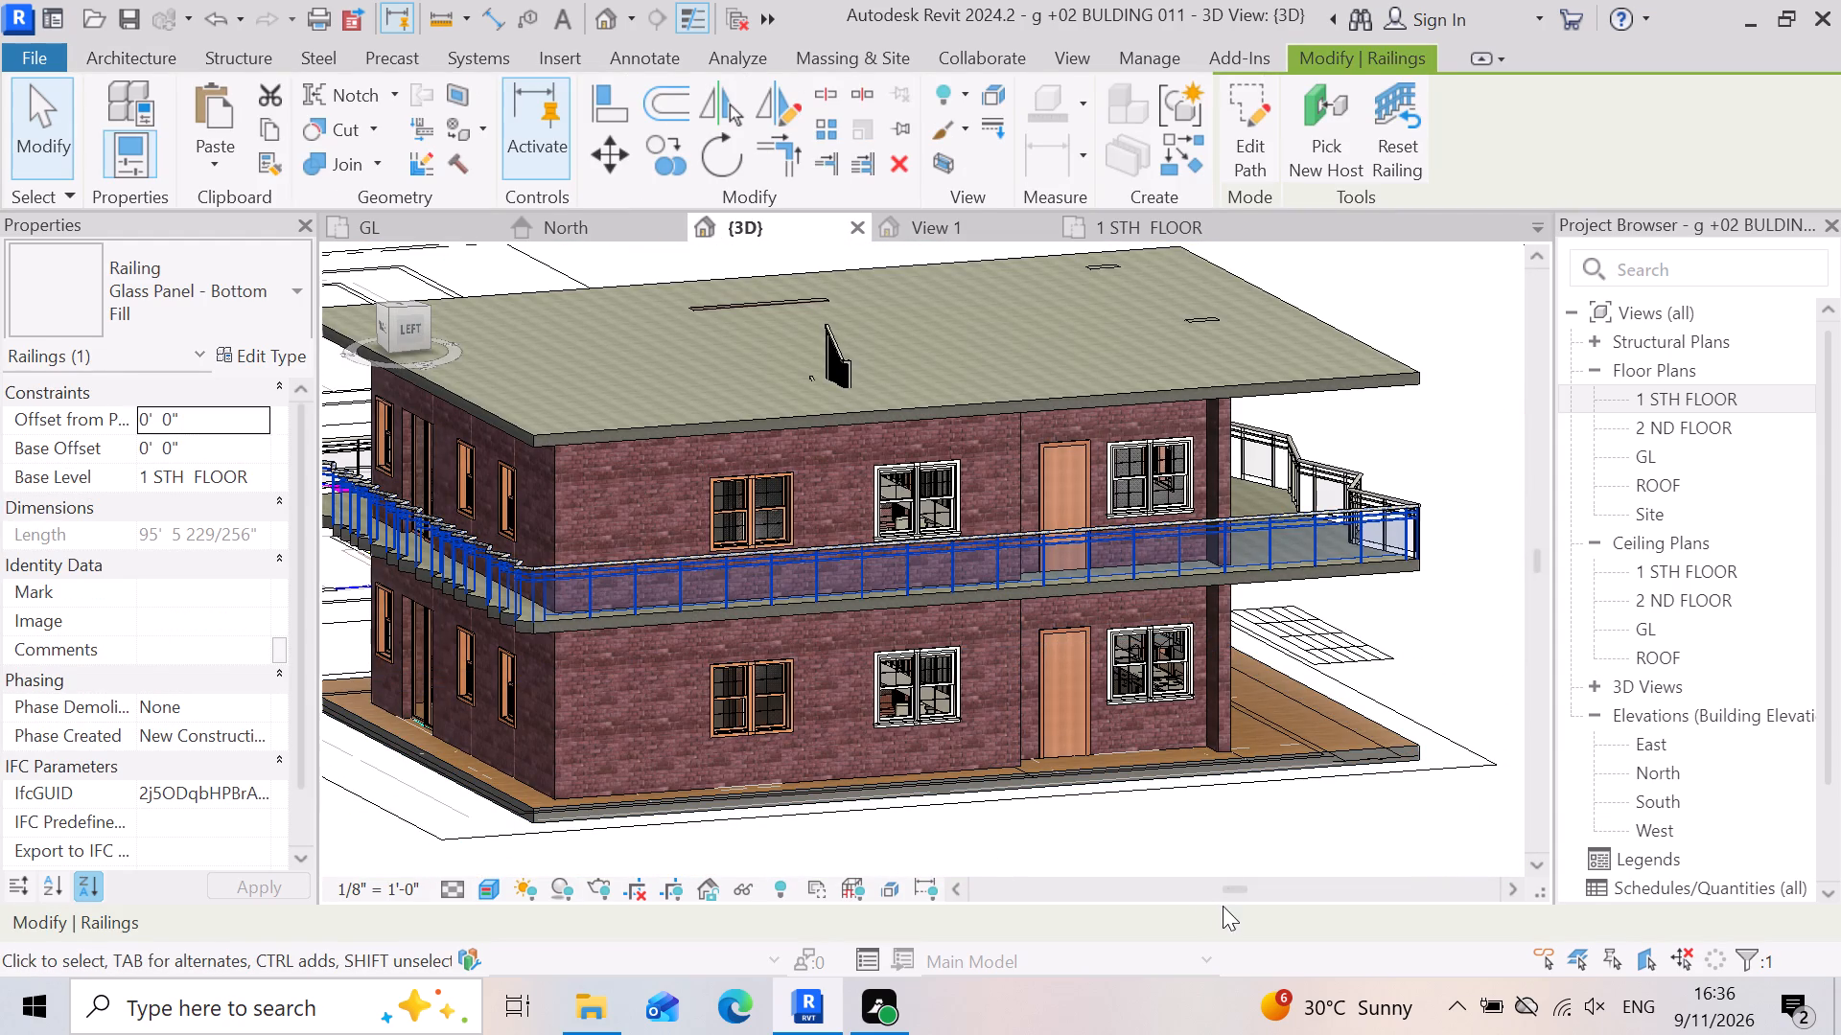
left_click(1213, 851)
scroll(786, 646, "up", 3)
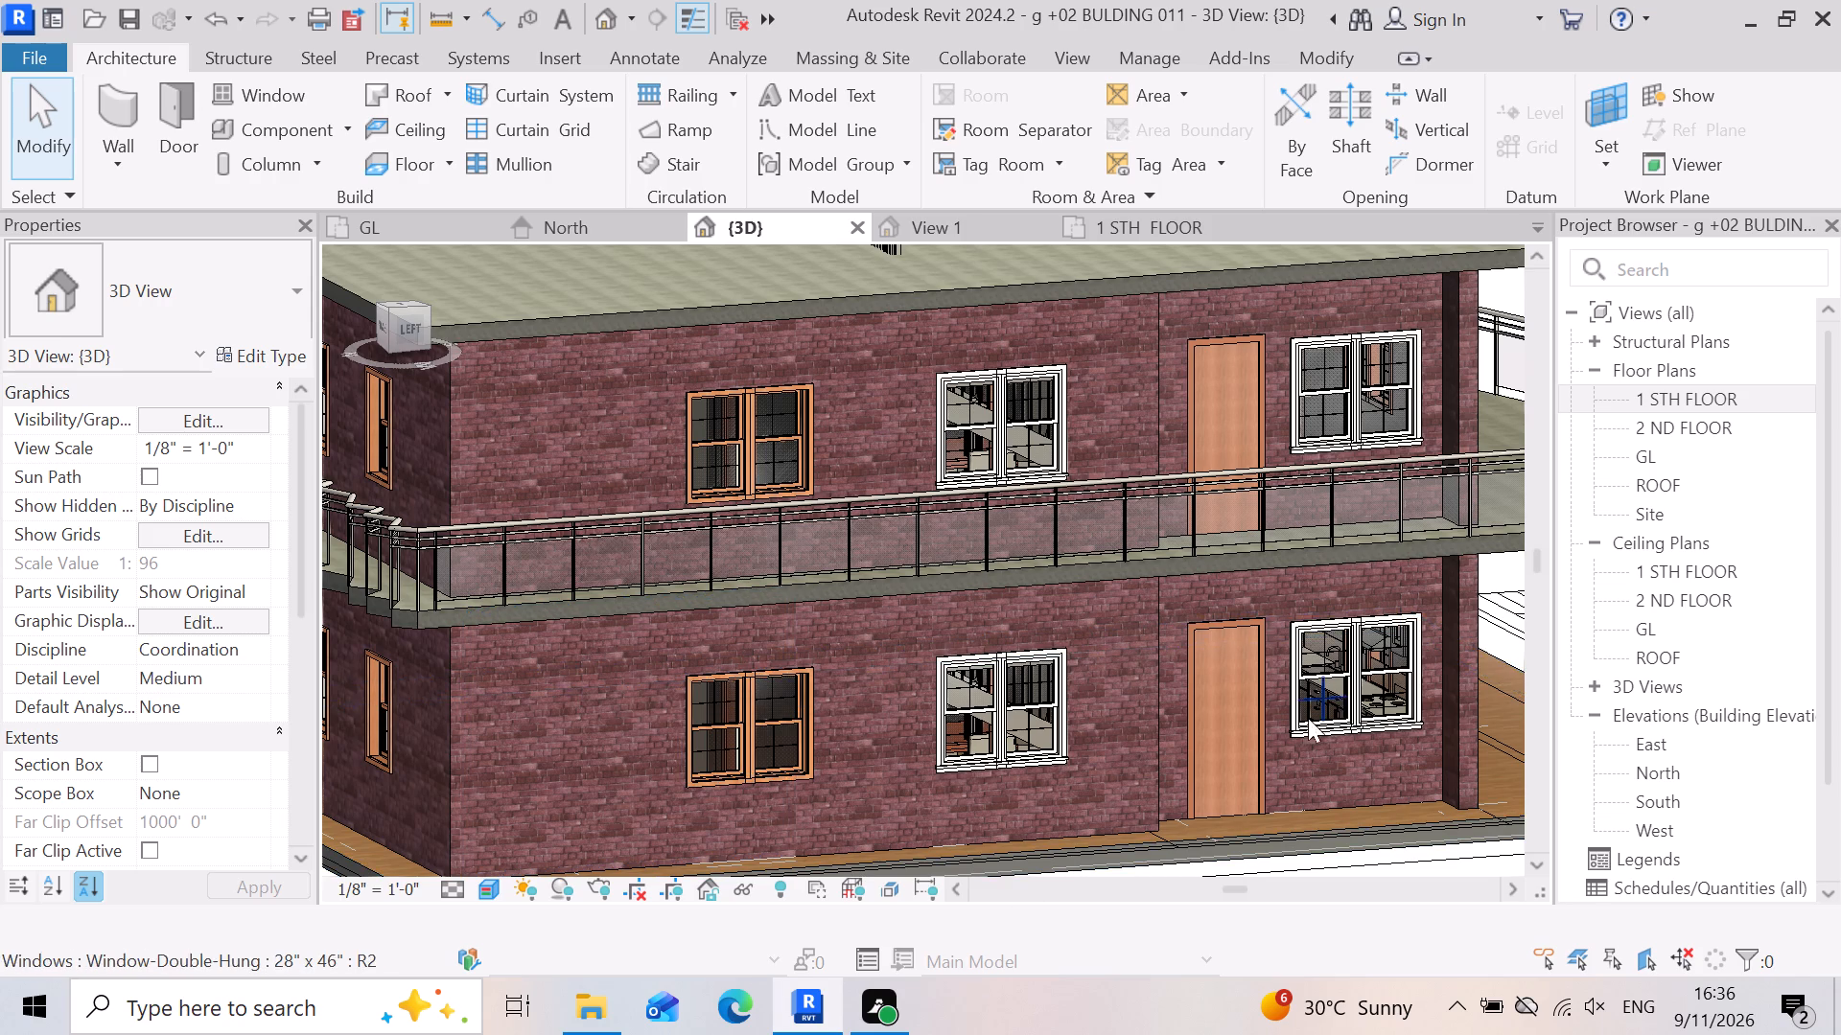
scroll(1274, 744, "up", 4)
scroll(1064, 815, "down", 4)
scroll(1181, 749, "down", 2)
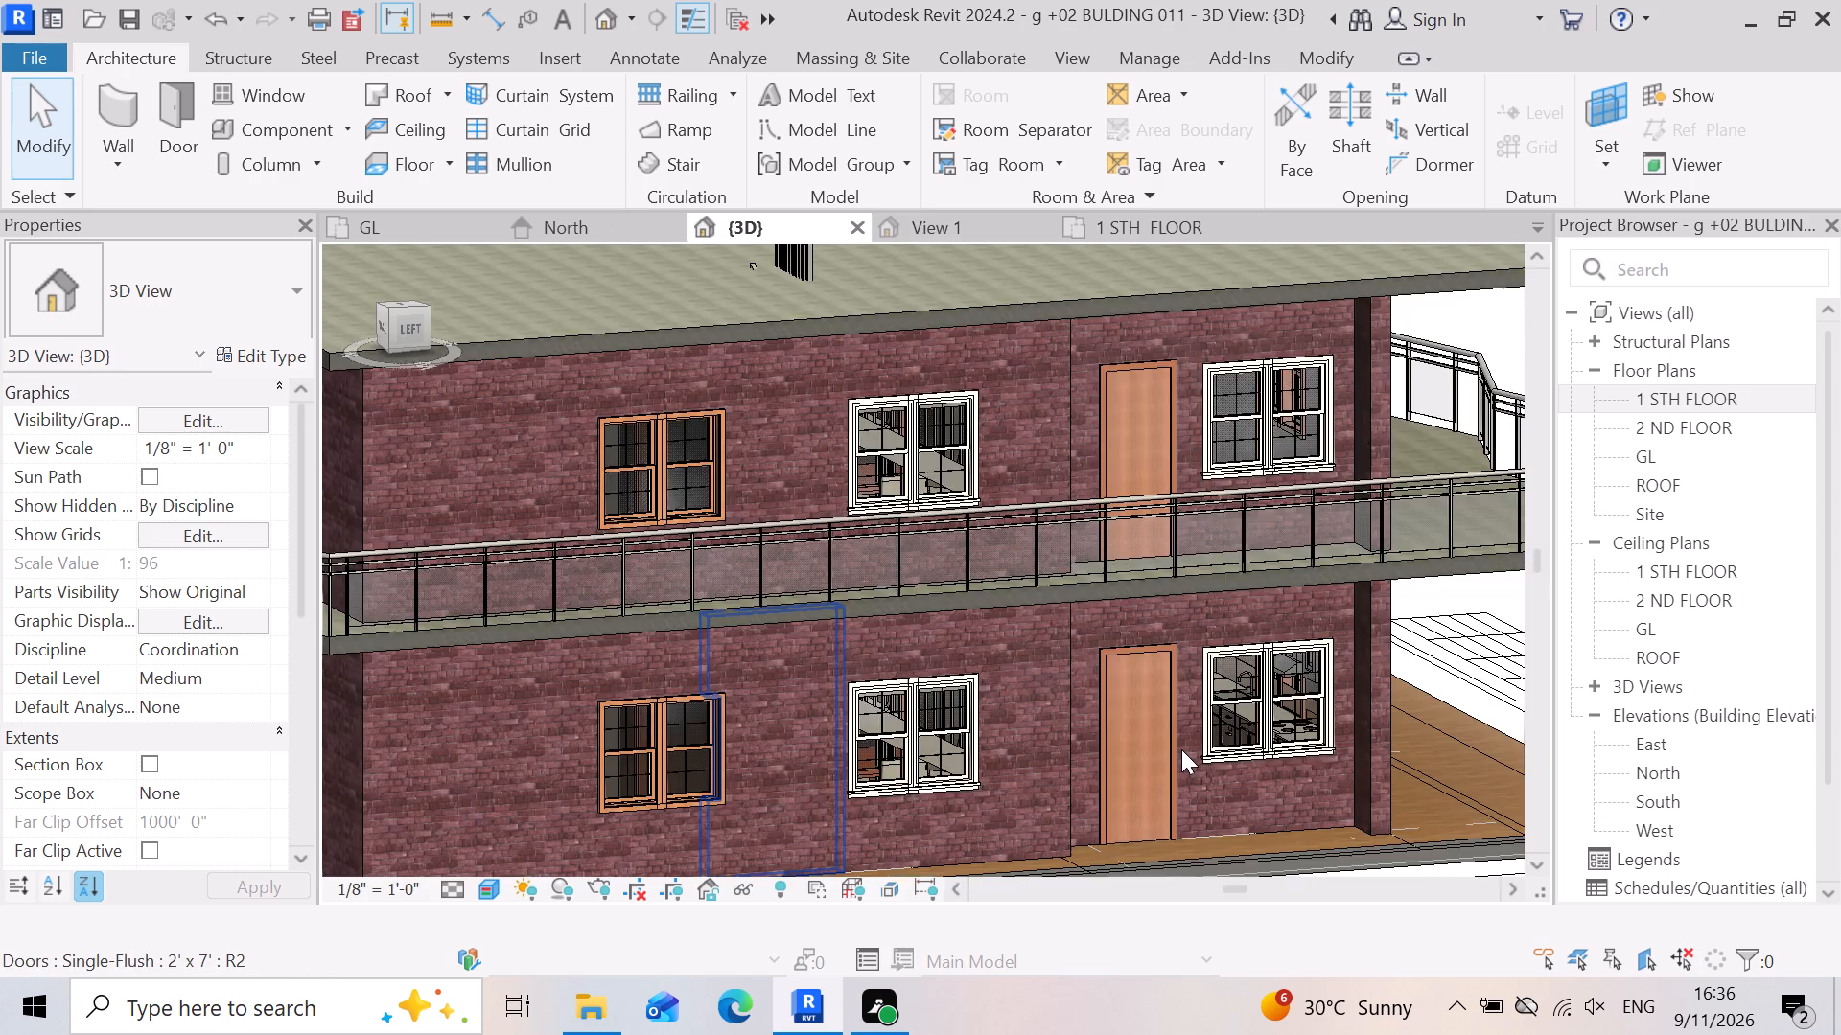
scroll(1181, 749, "down", 1)
scroll(1016, 498, "up", 3)
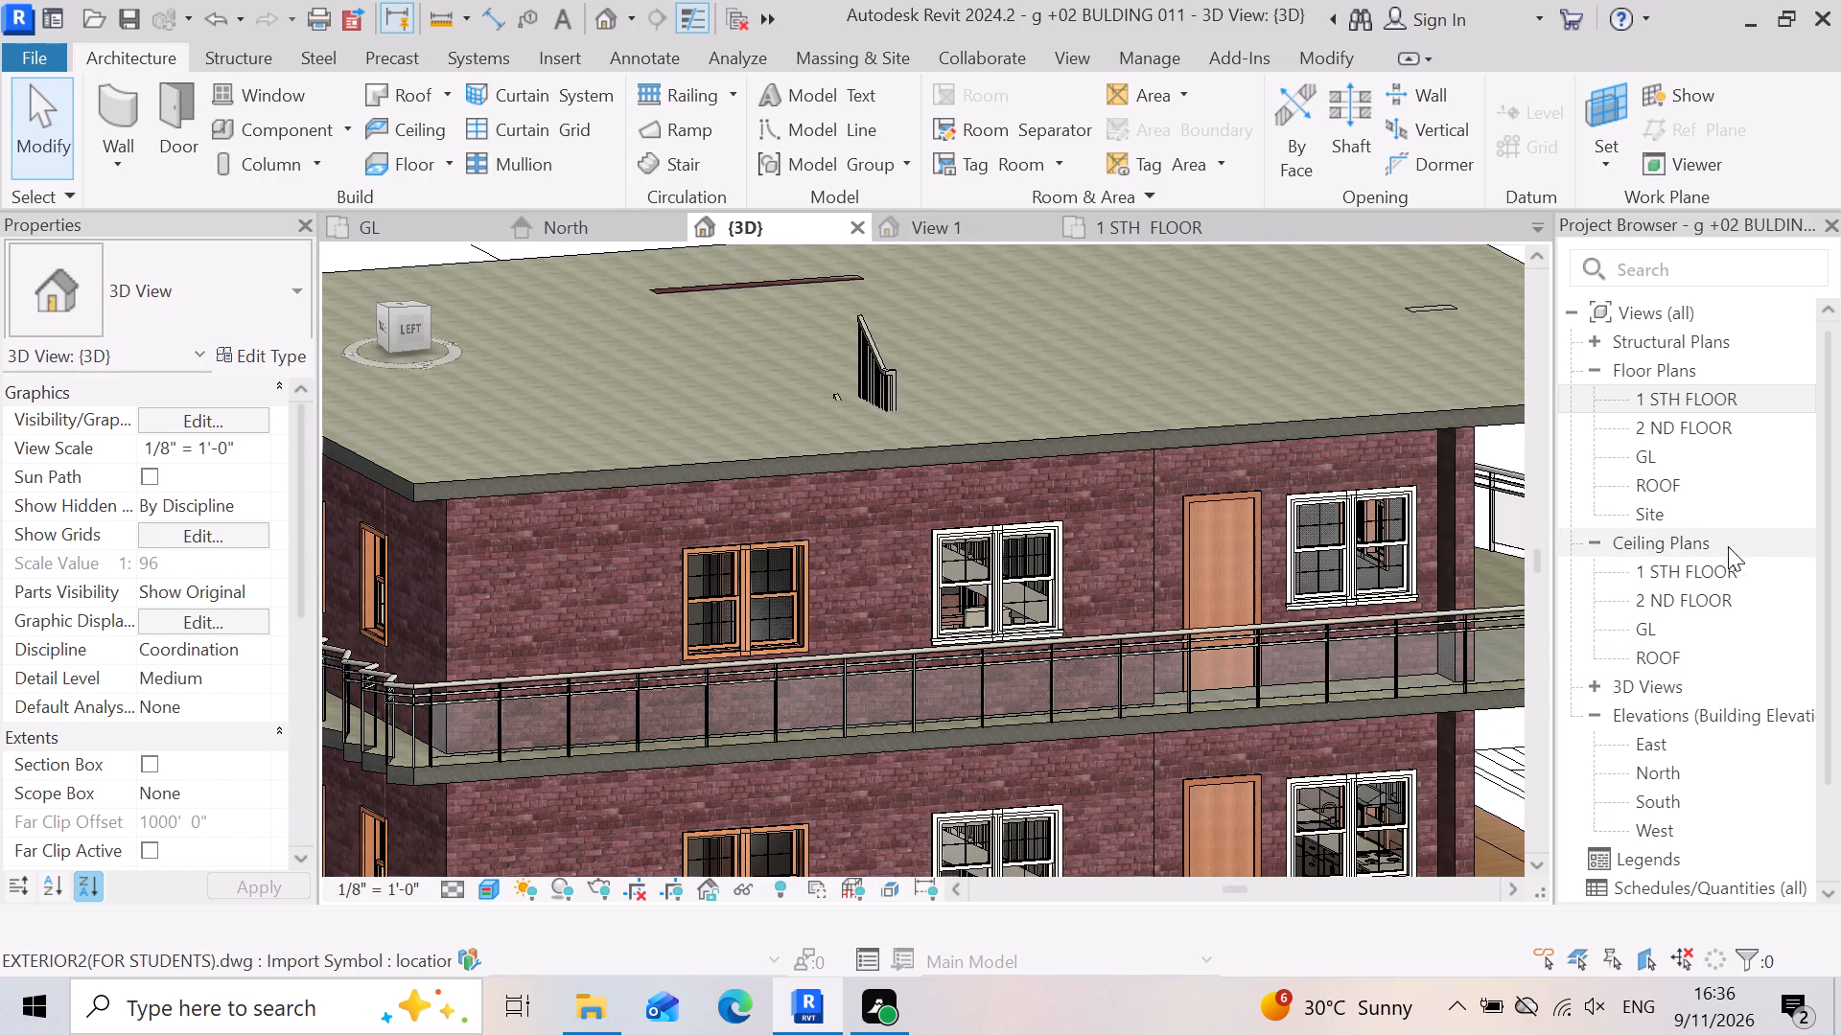
In the North elevation, select the upper-storey elements, filter them to Columns only, and paste copies aligned to the 2 ND FLOOR level.
double_click(1704, 775)
scroll(1115, 680, "up", 4)
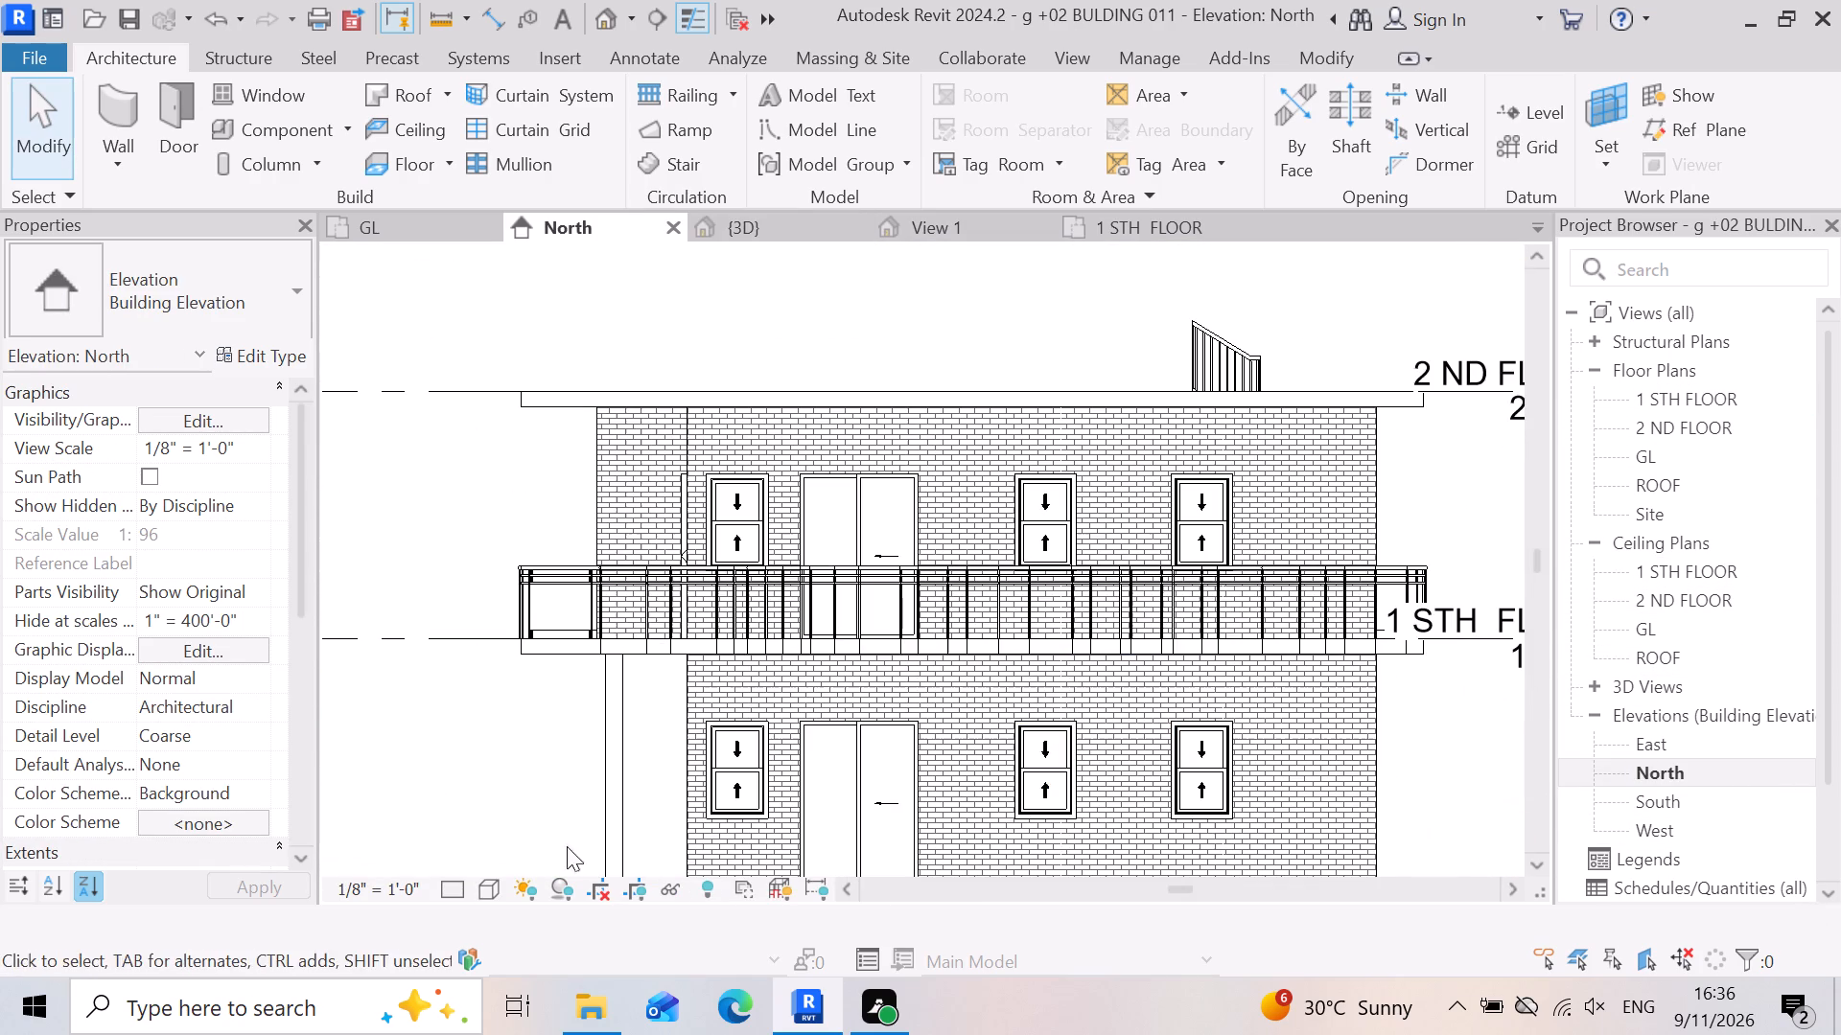
scroll(1422, 539, "down", 3)
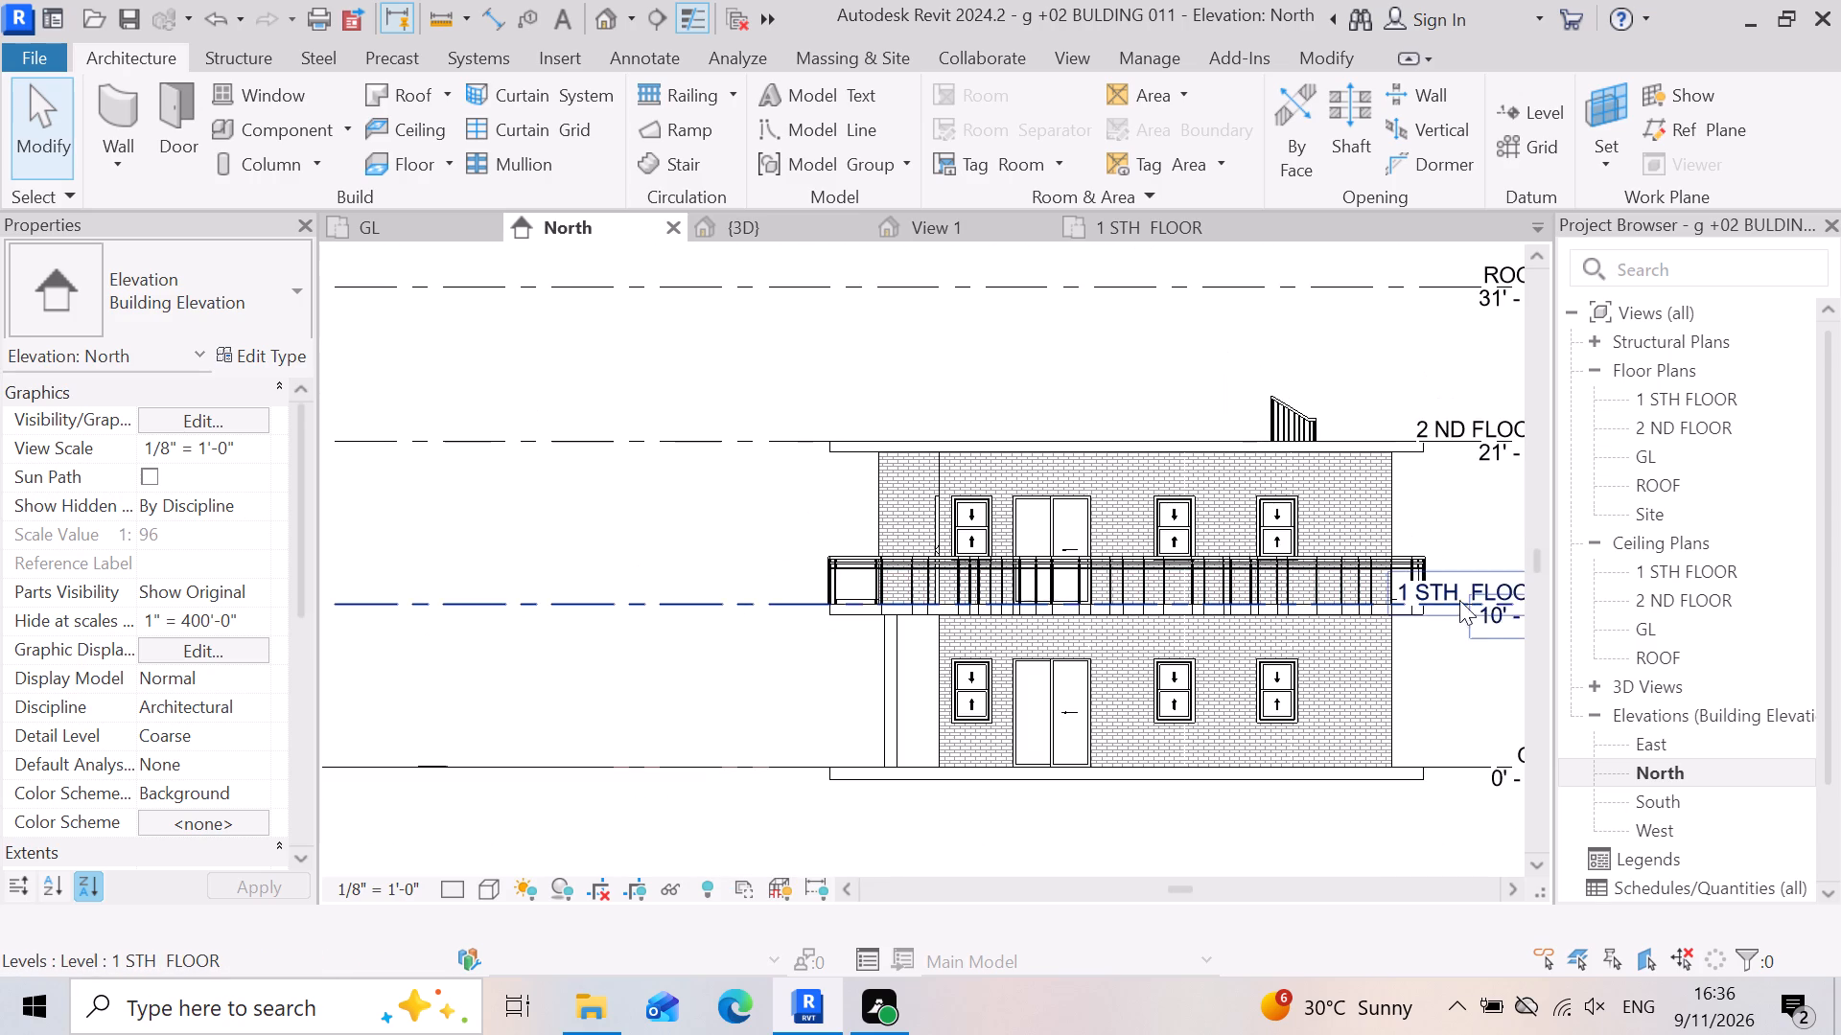
left_click(1466, 543)
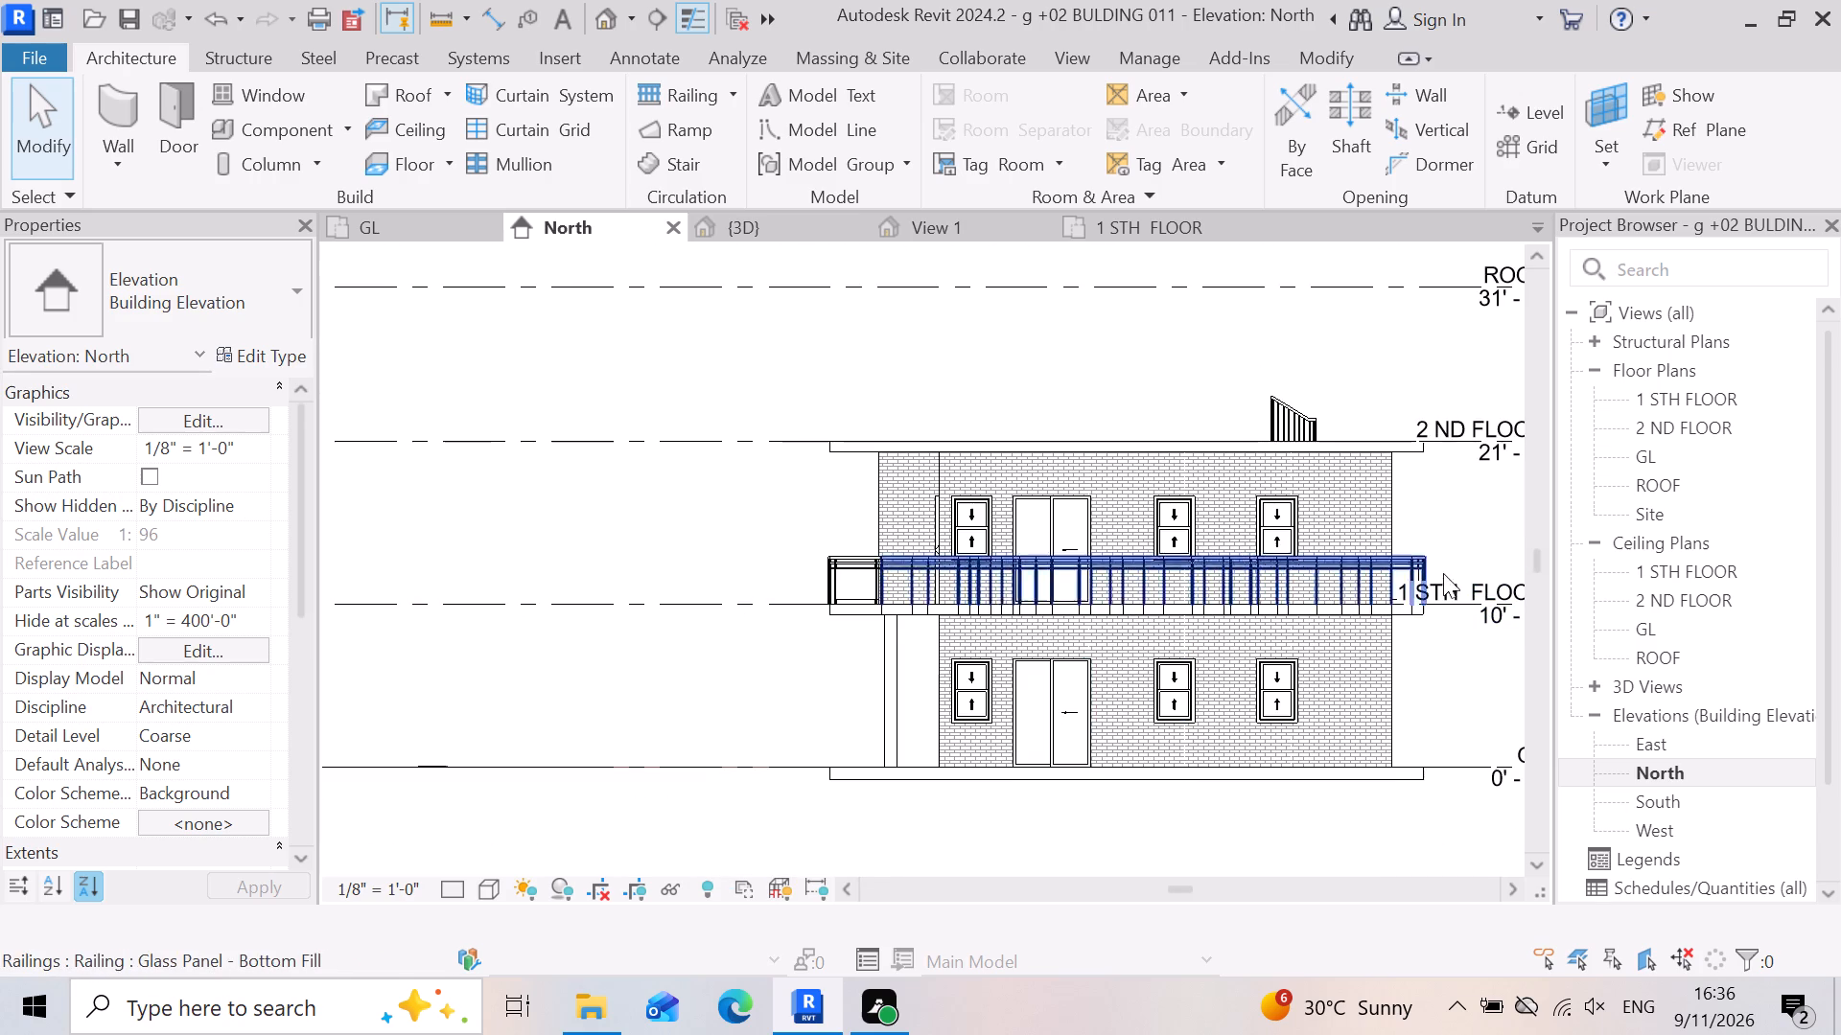
left_click_drag(1452, 515, 1025, 503)
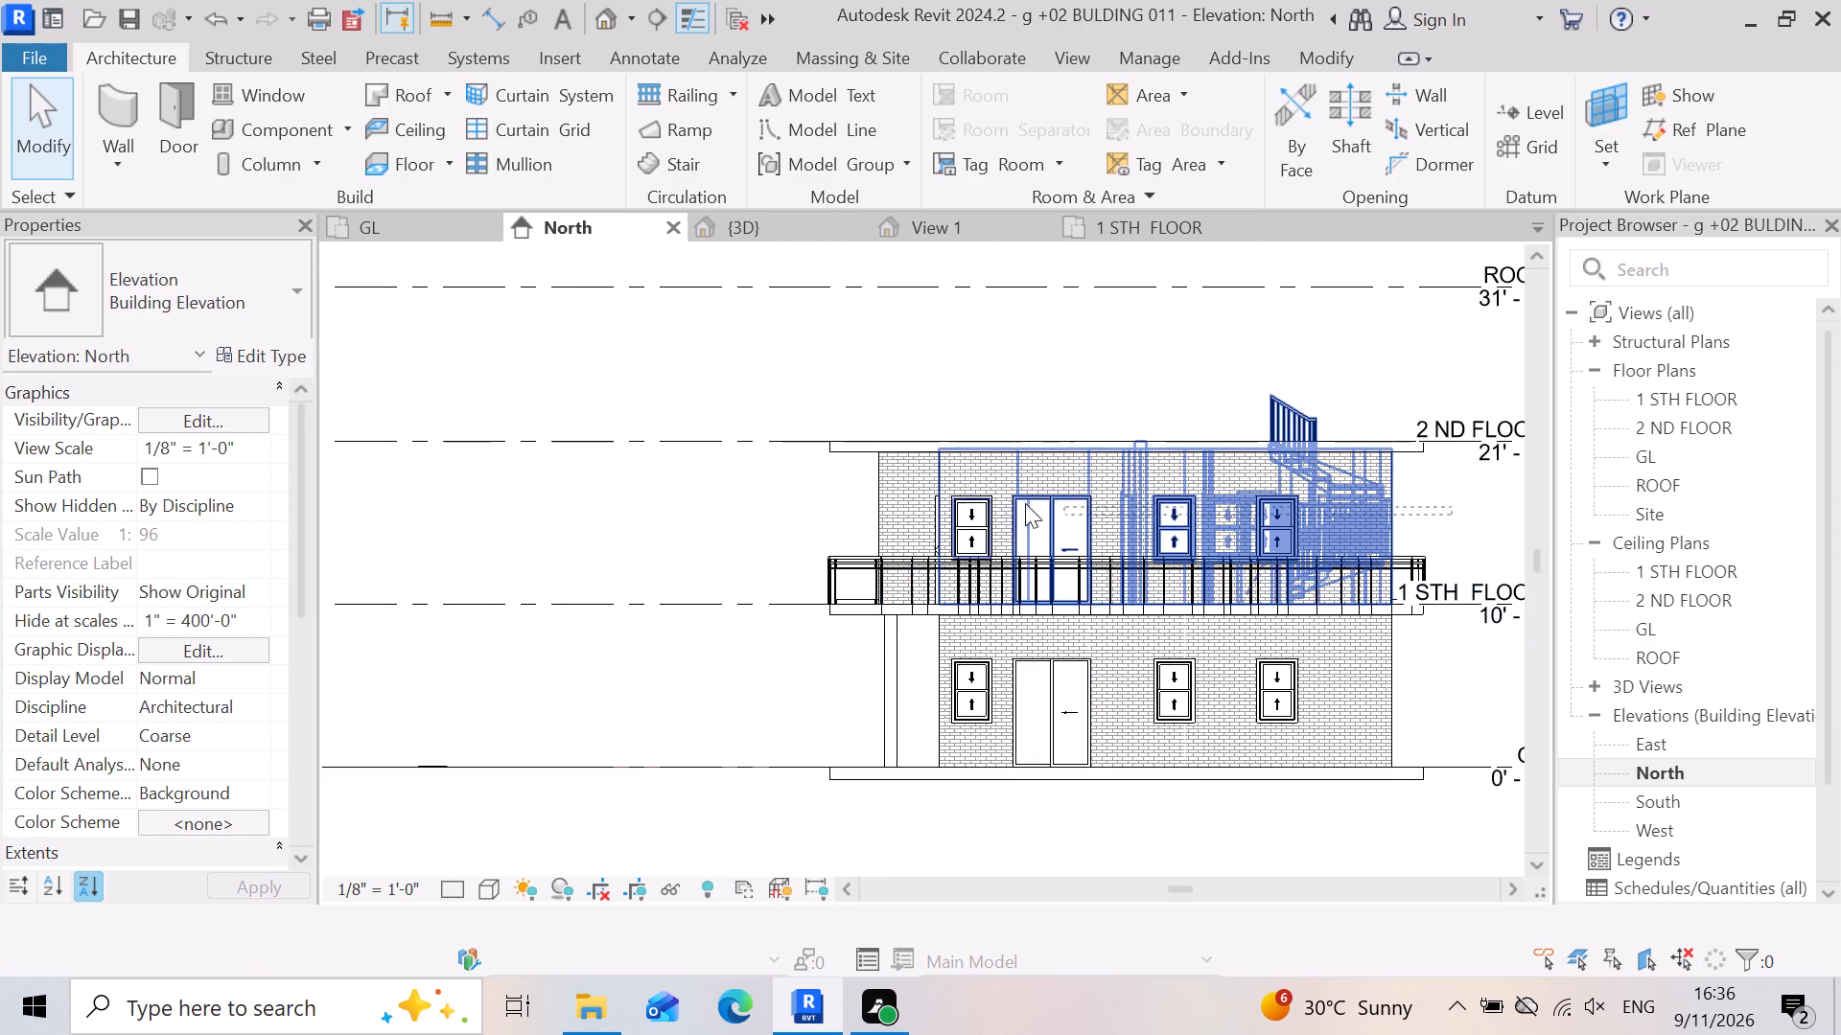
left_click_drag(1025, 503, 663, 482)
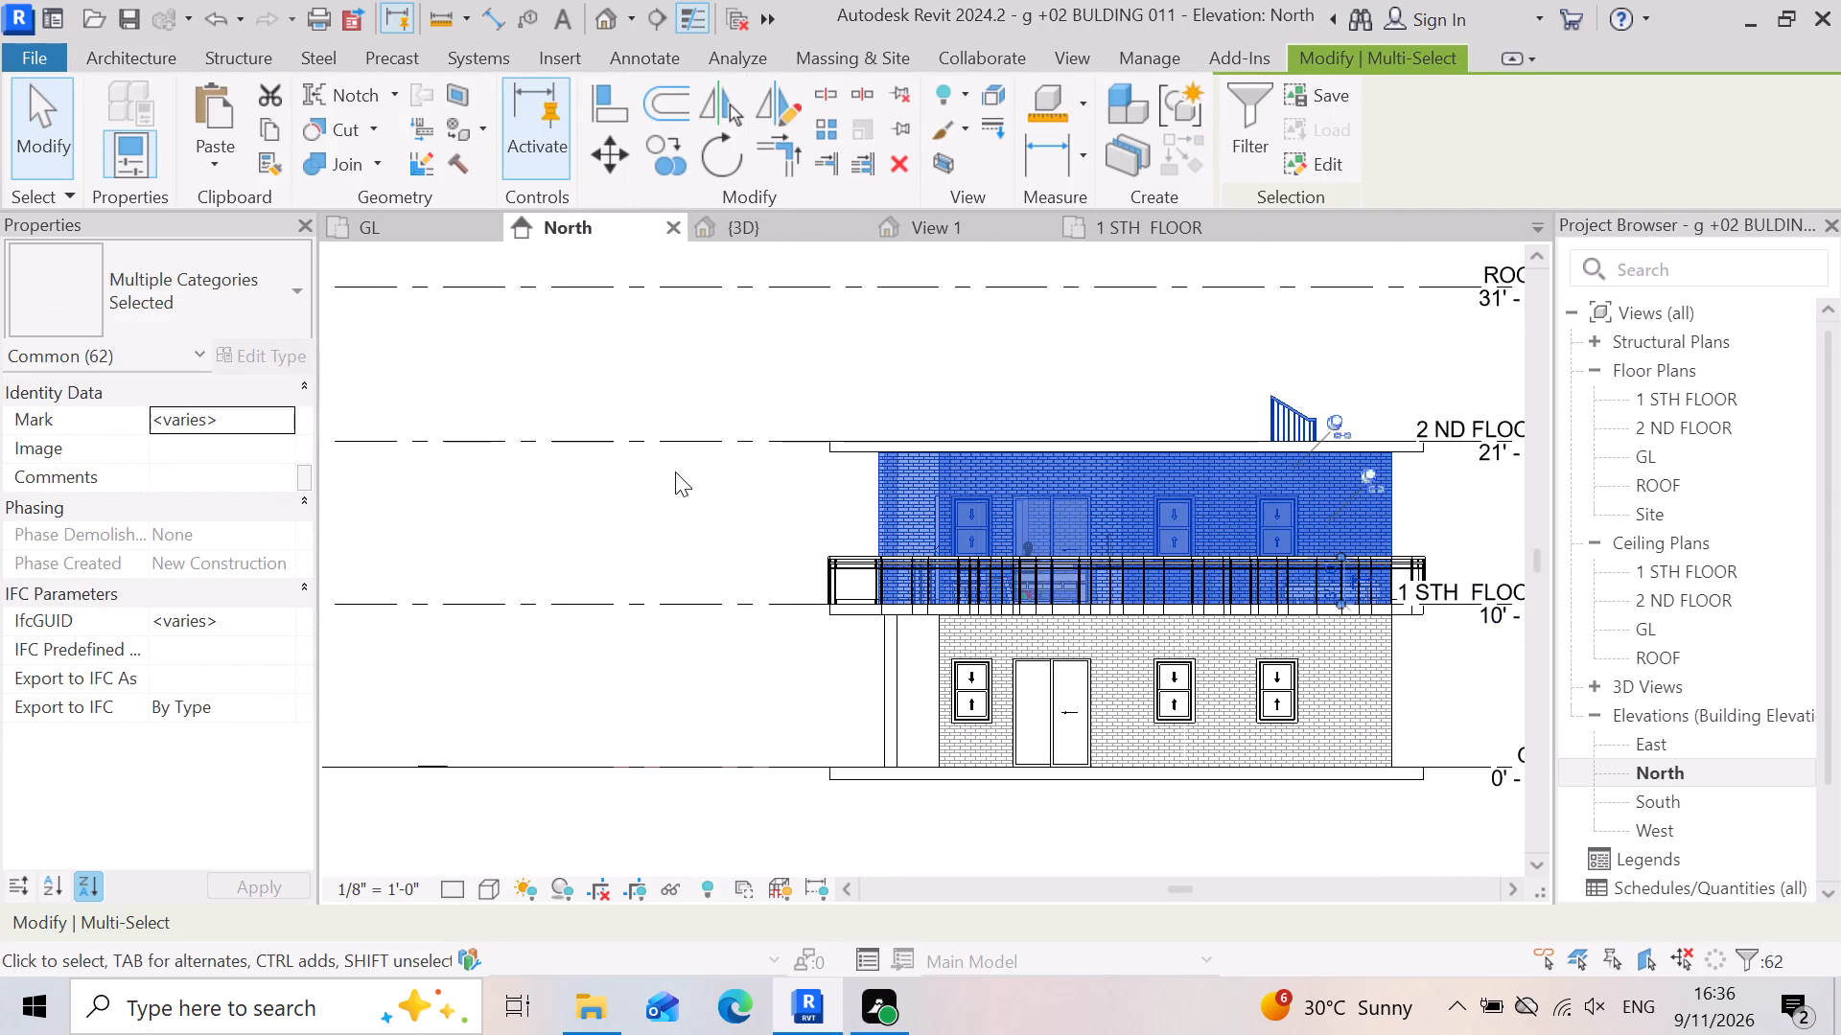
left_click(1223, 103)
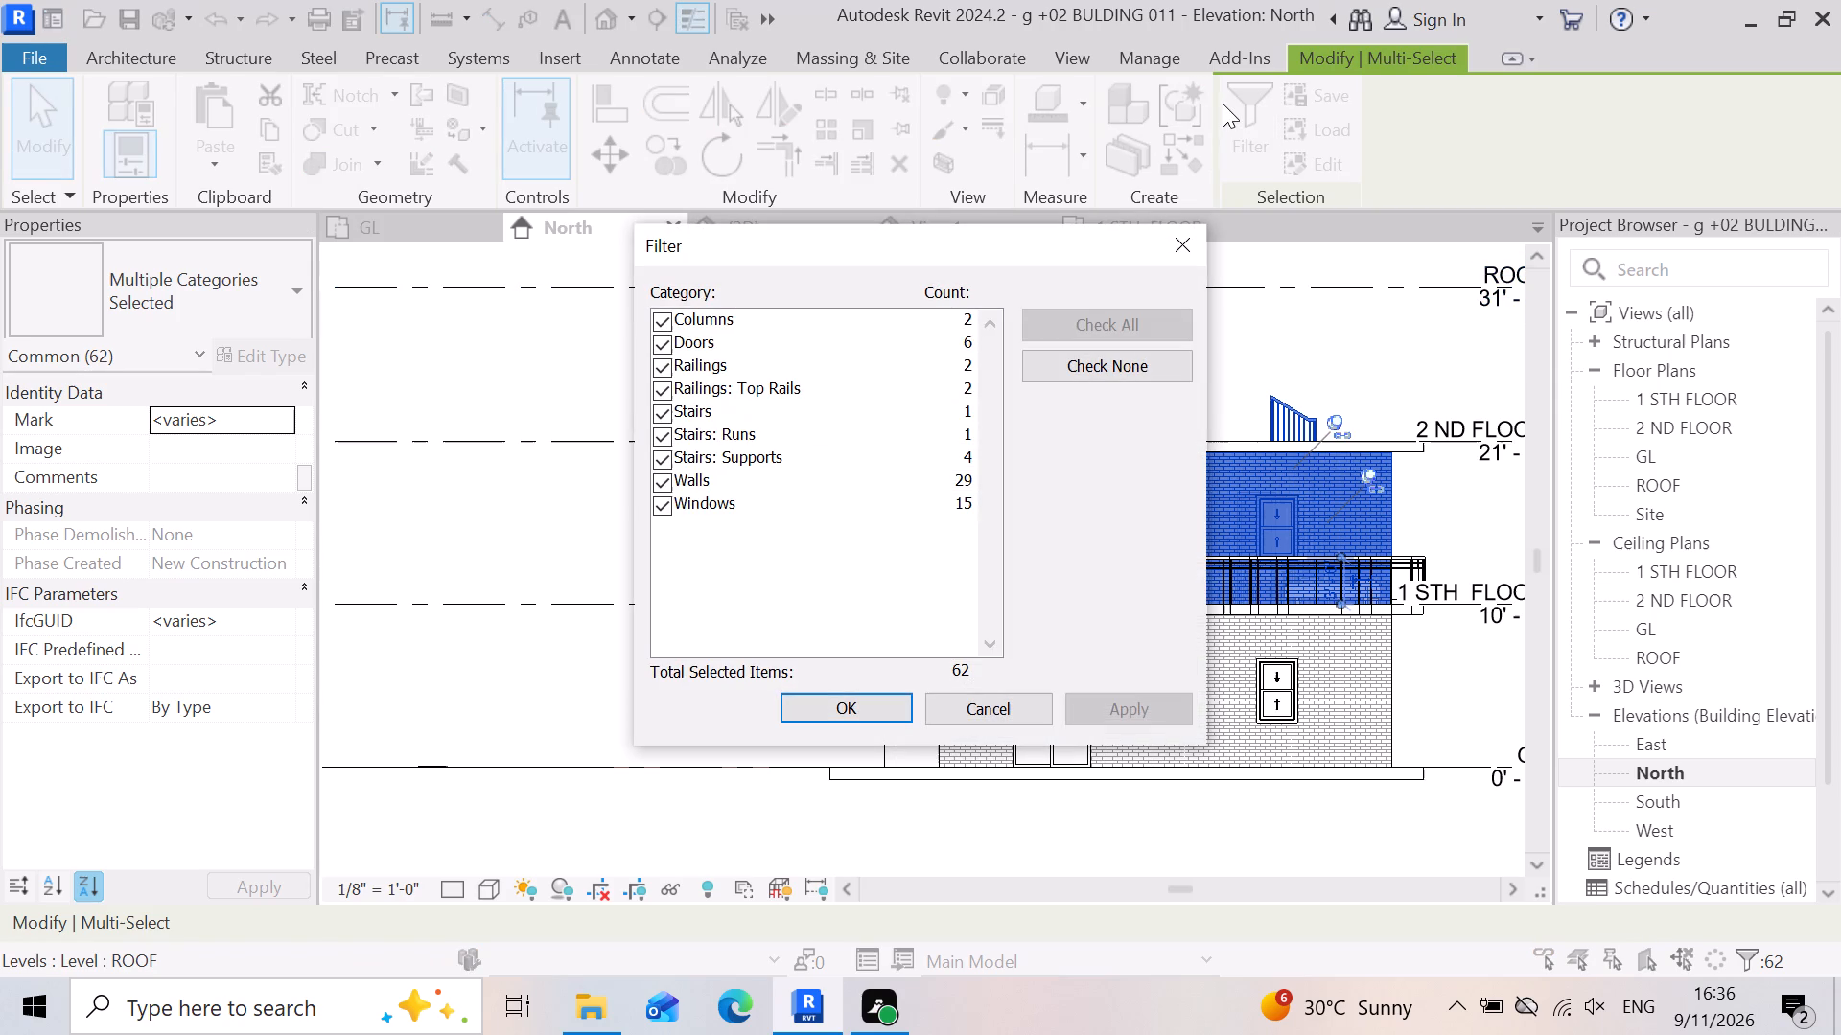
left_click(1064, 367)
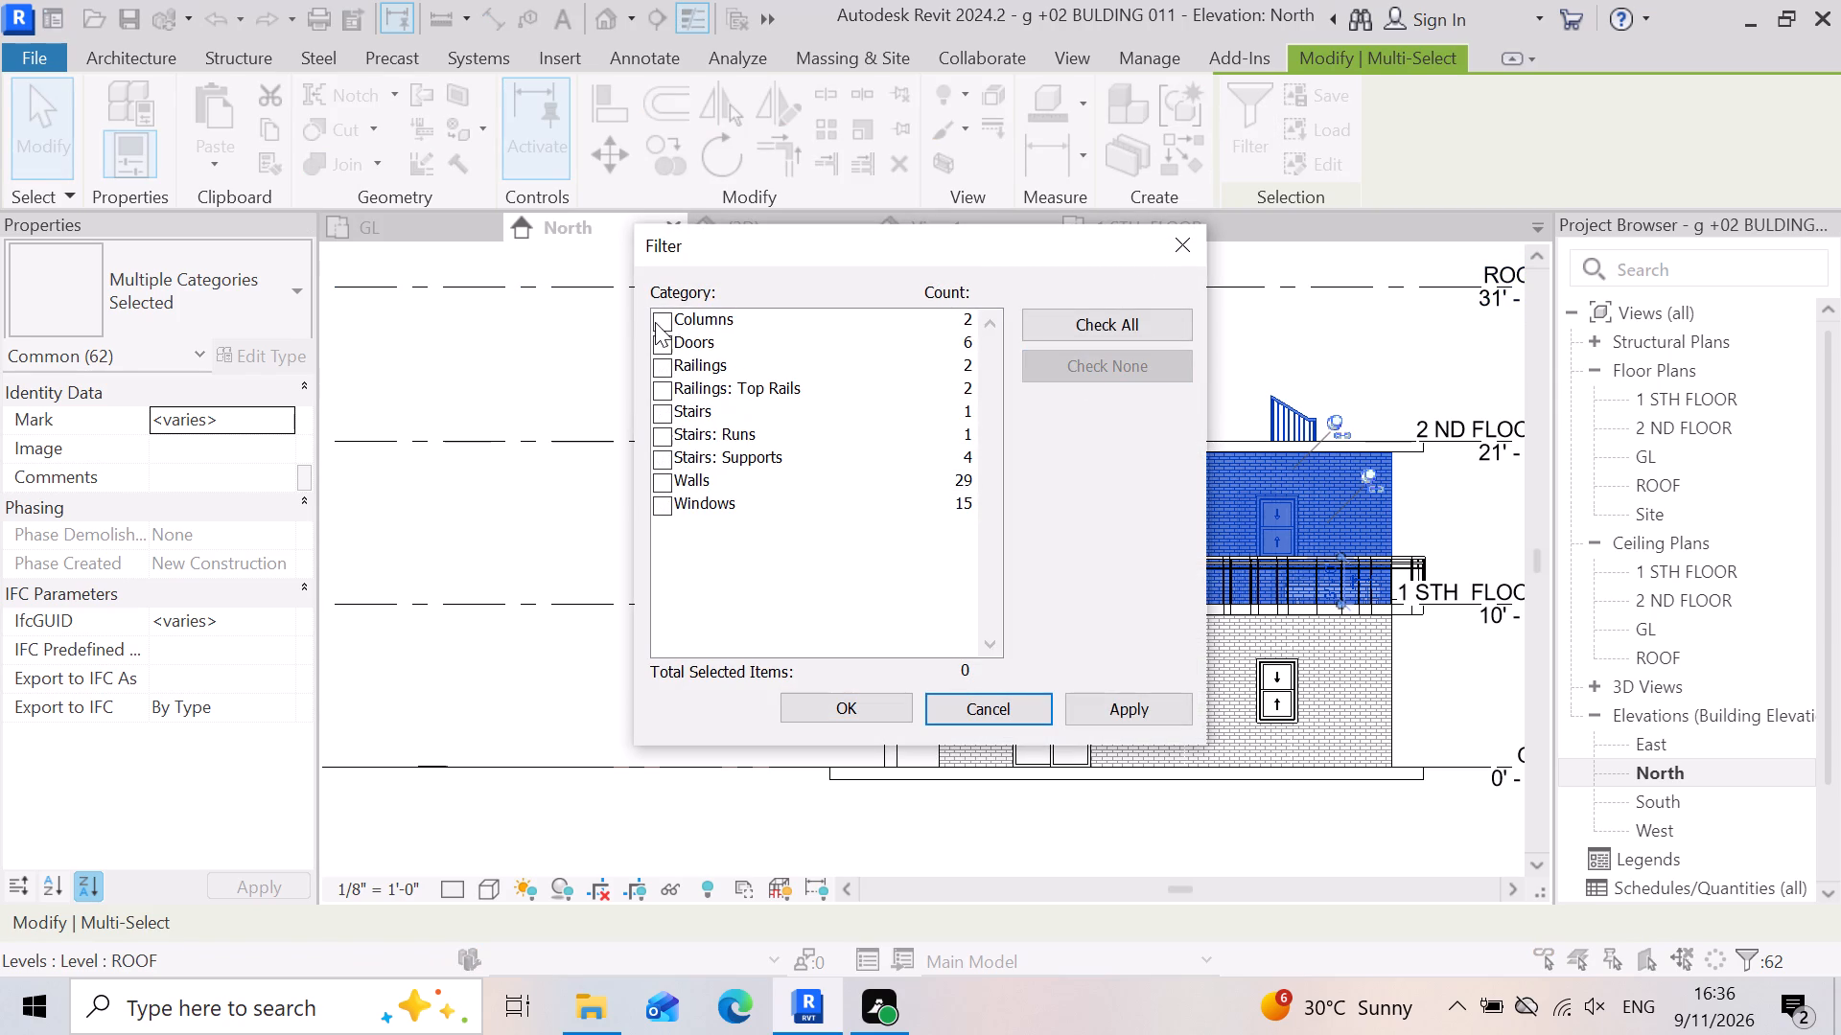
left_click(655, 322)
left_click(1107, 718)
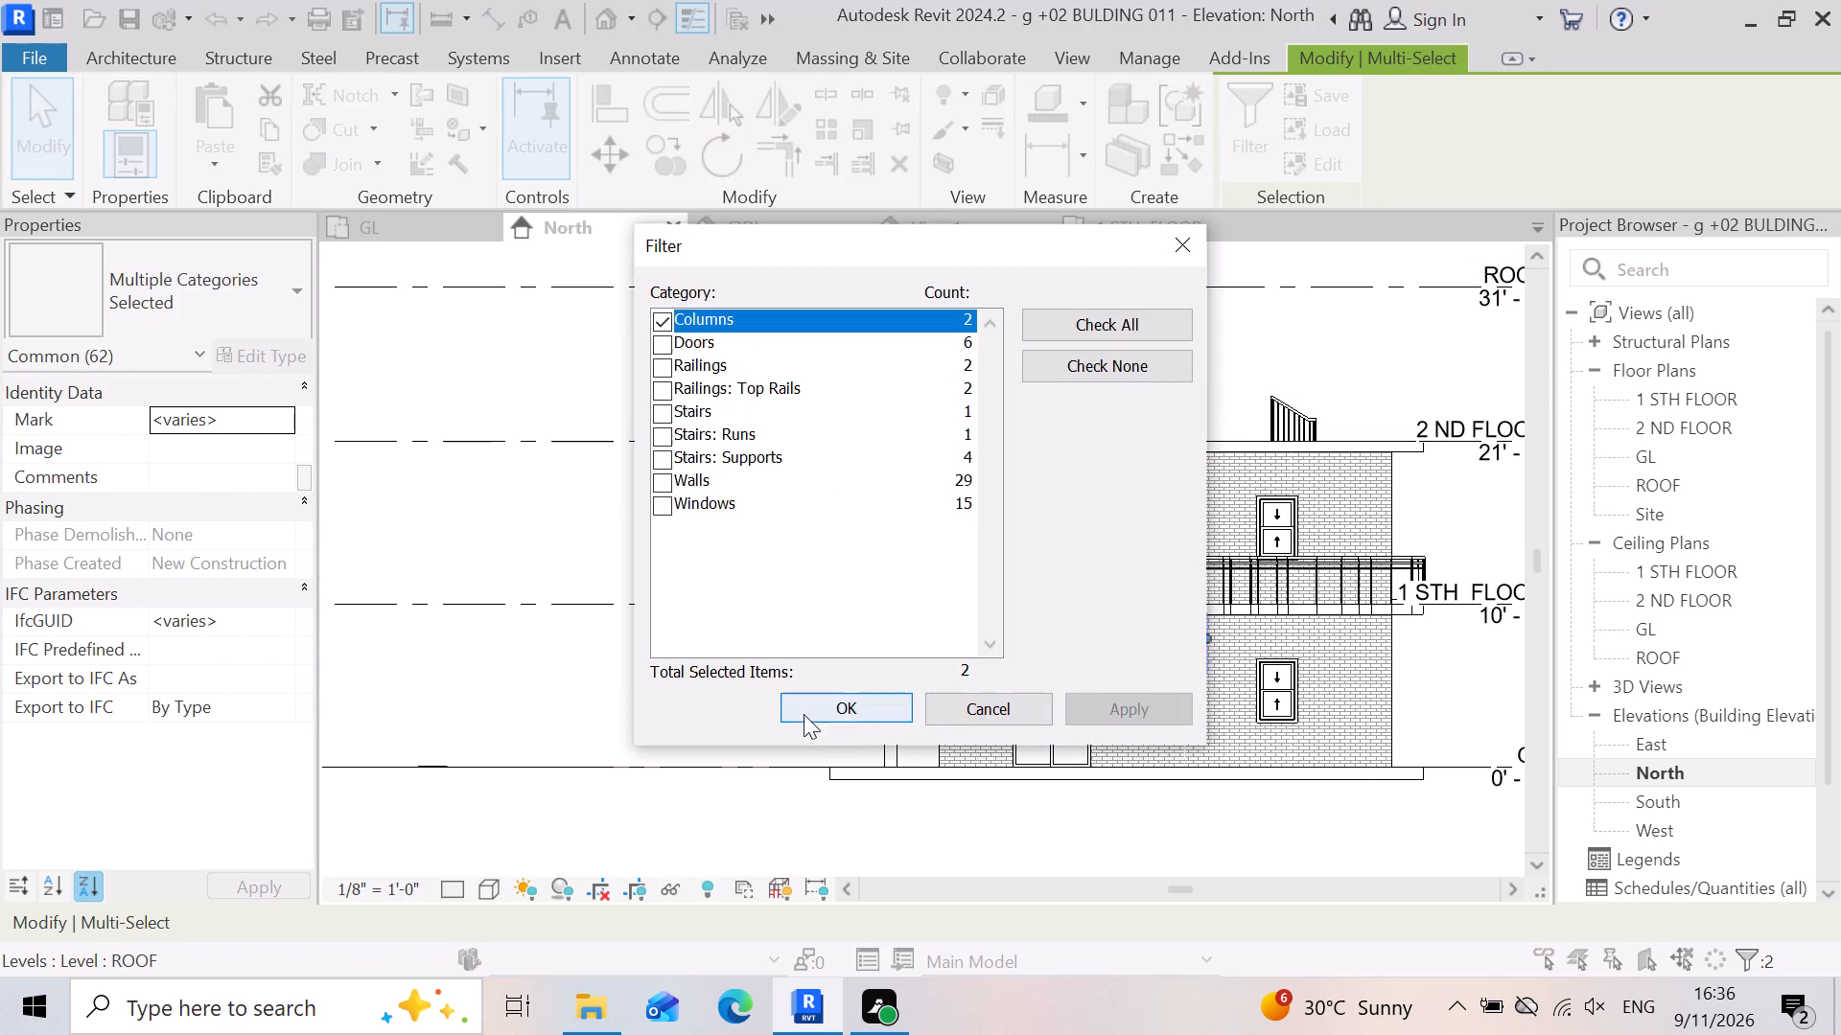
left_click(856, 705)
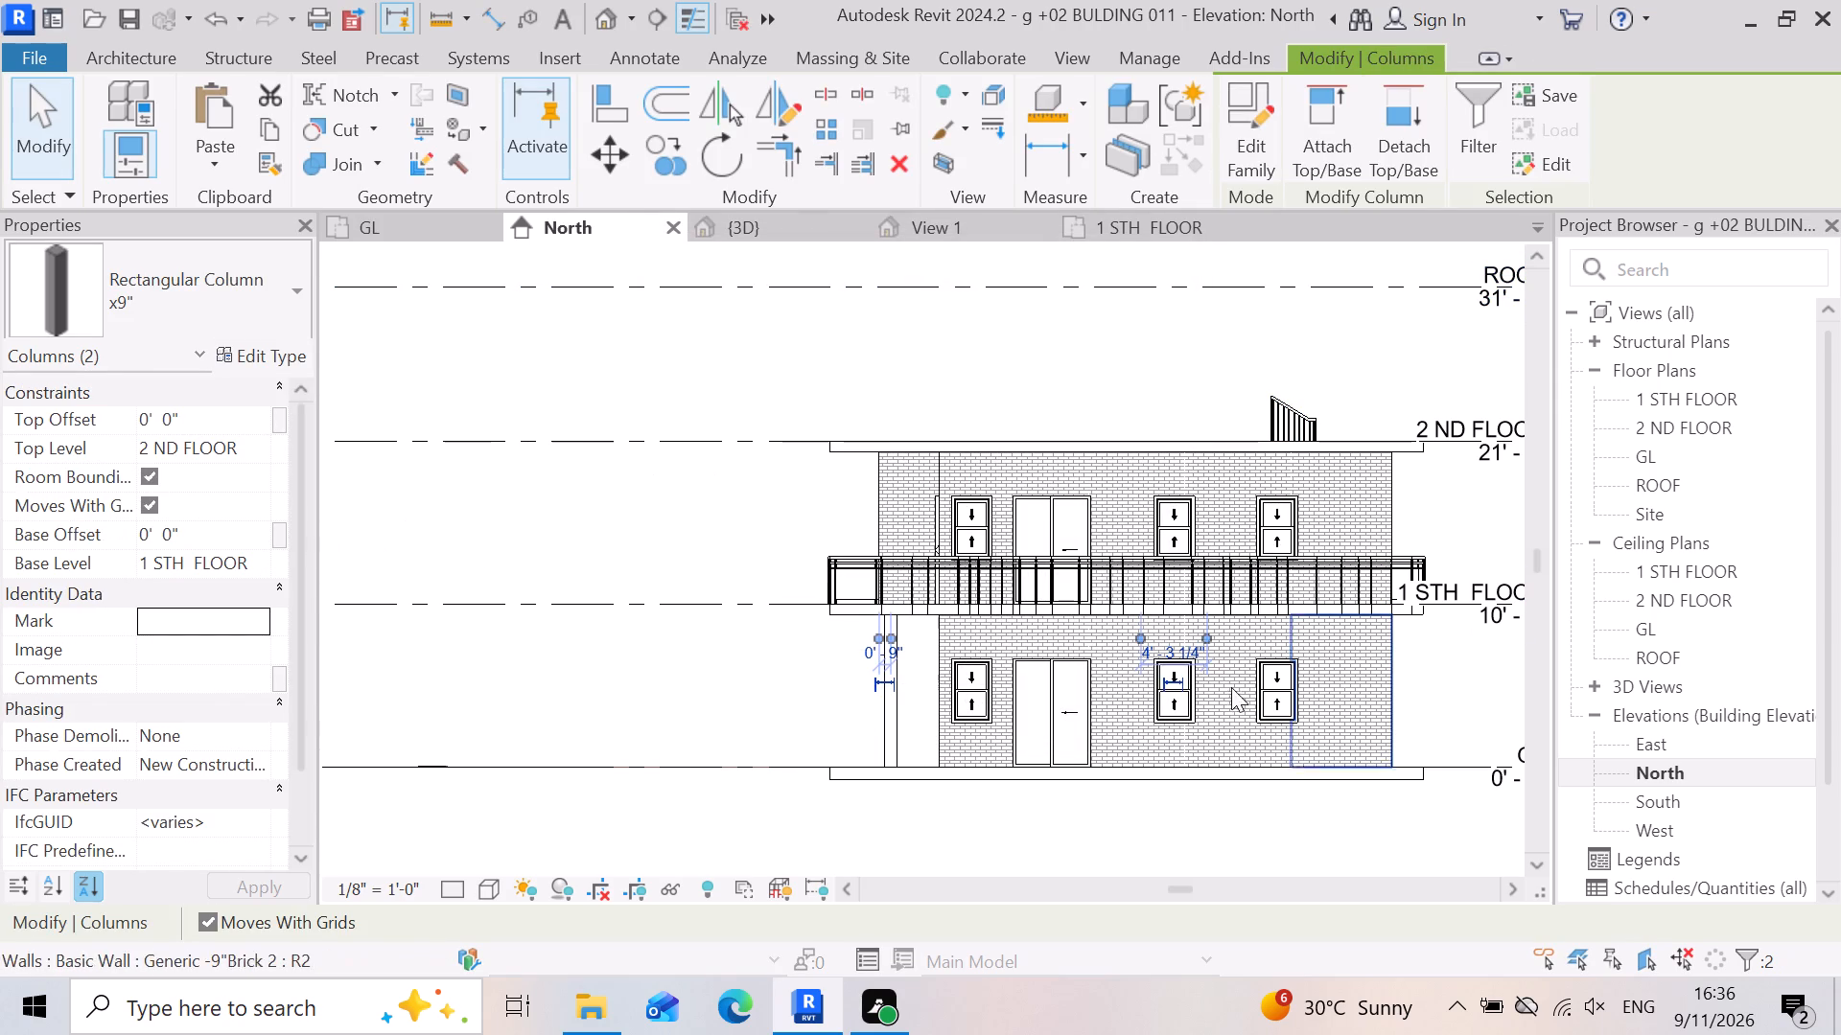
left_click(261, 128)
left_click(205, 180)
left_click(234, 233)
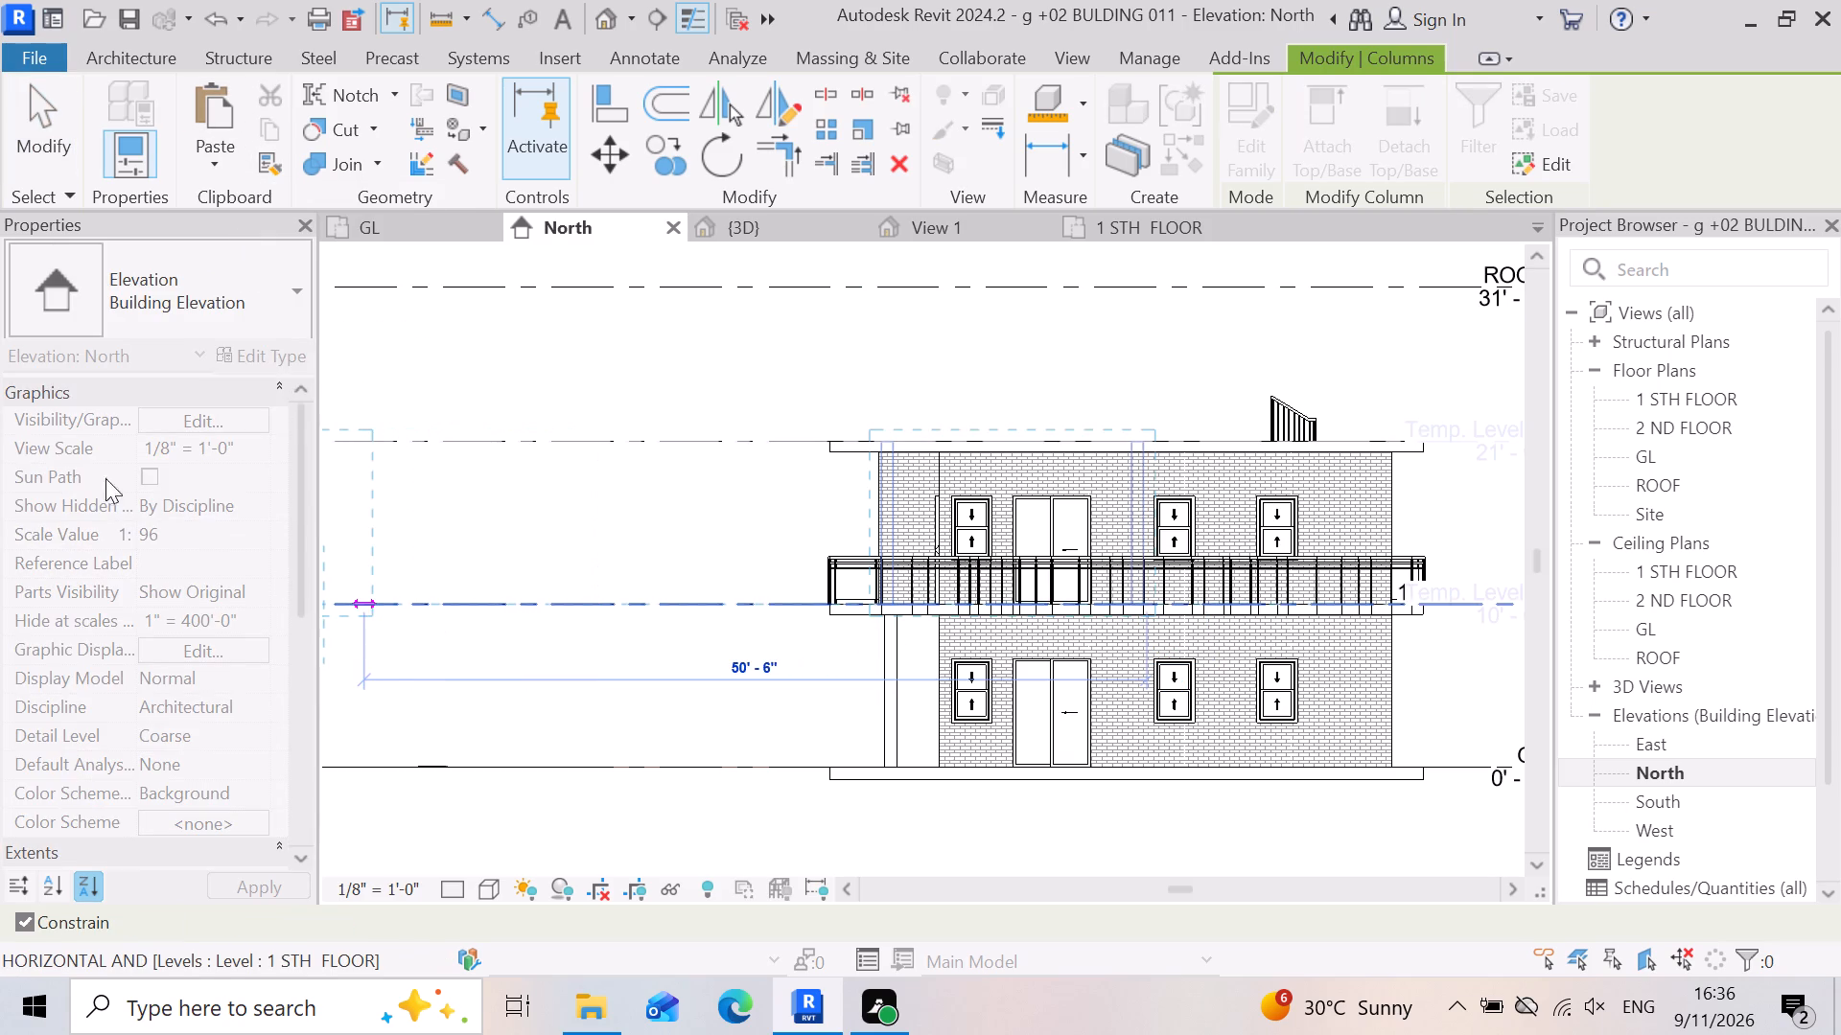
left_click(220, 157)
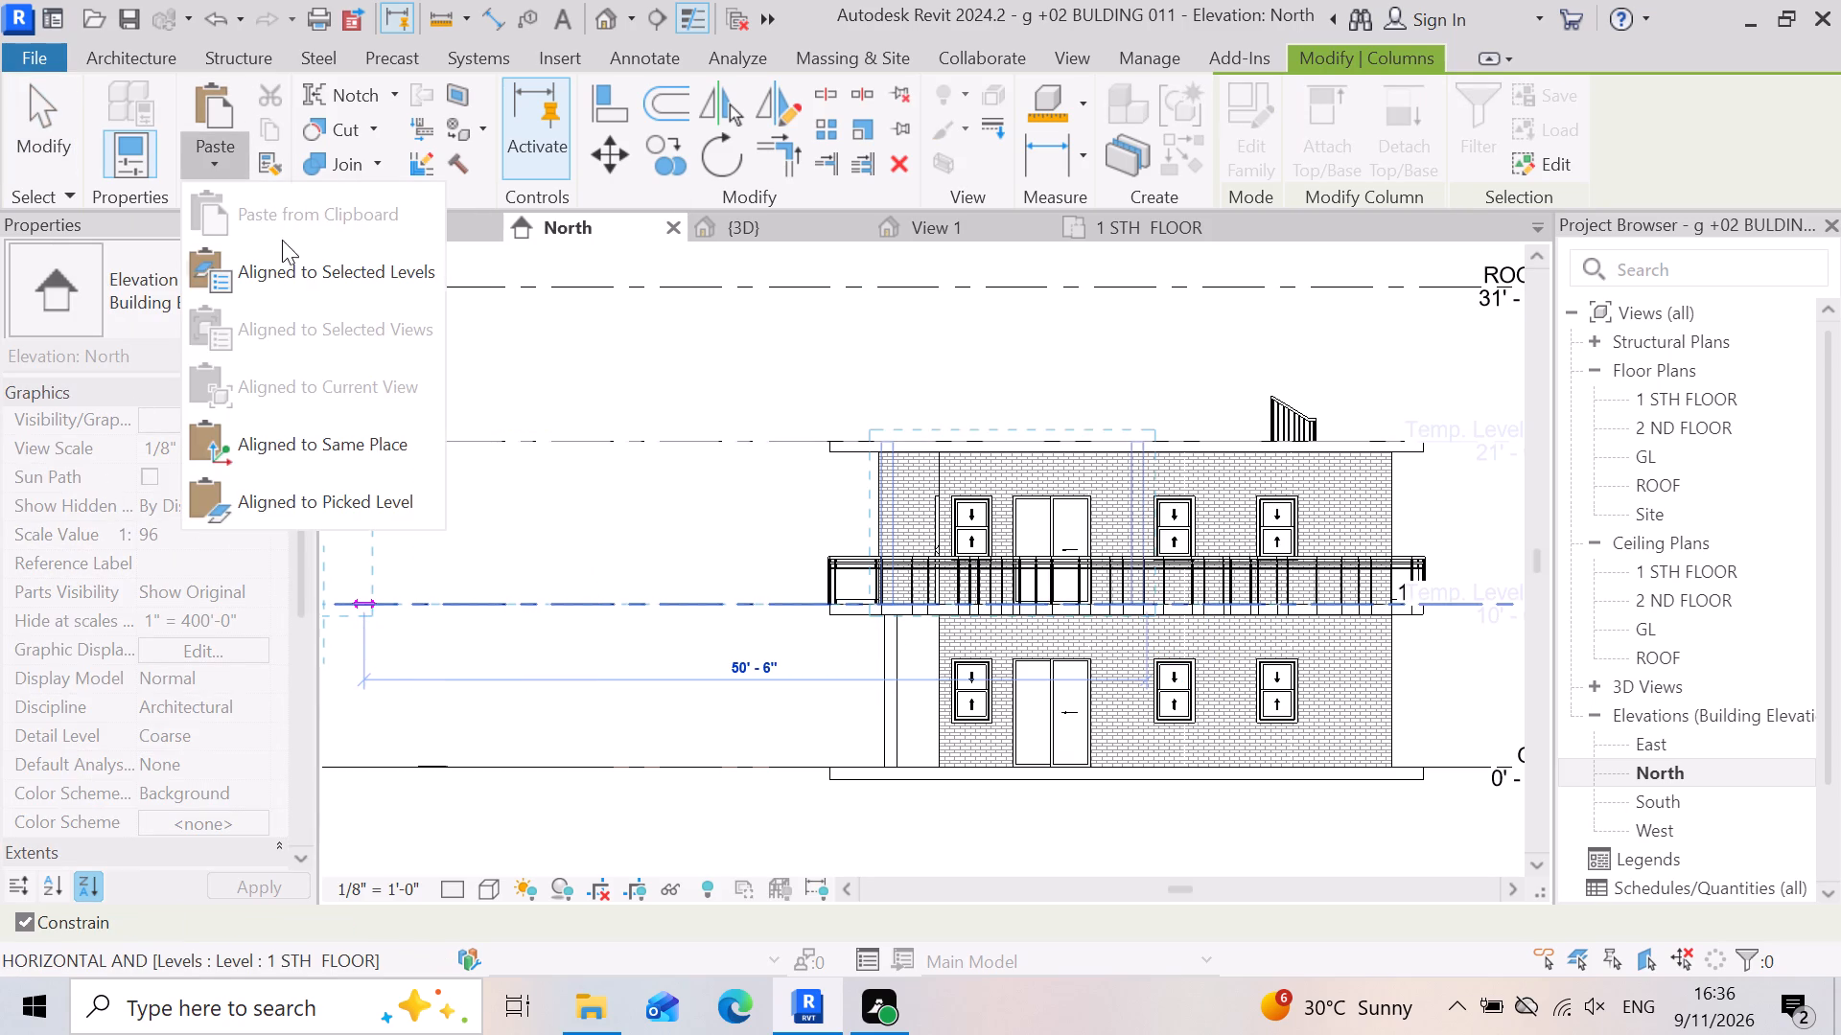
left_click(288, 253)
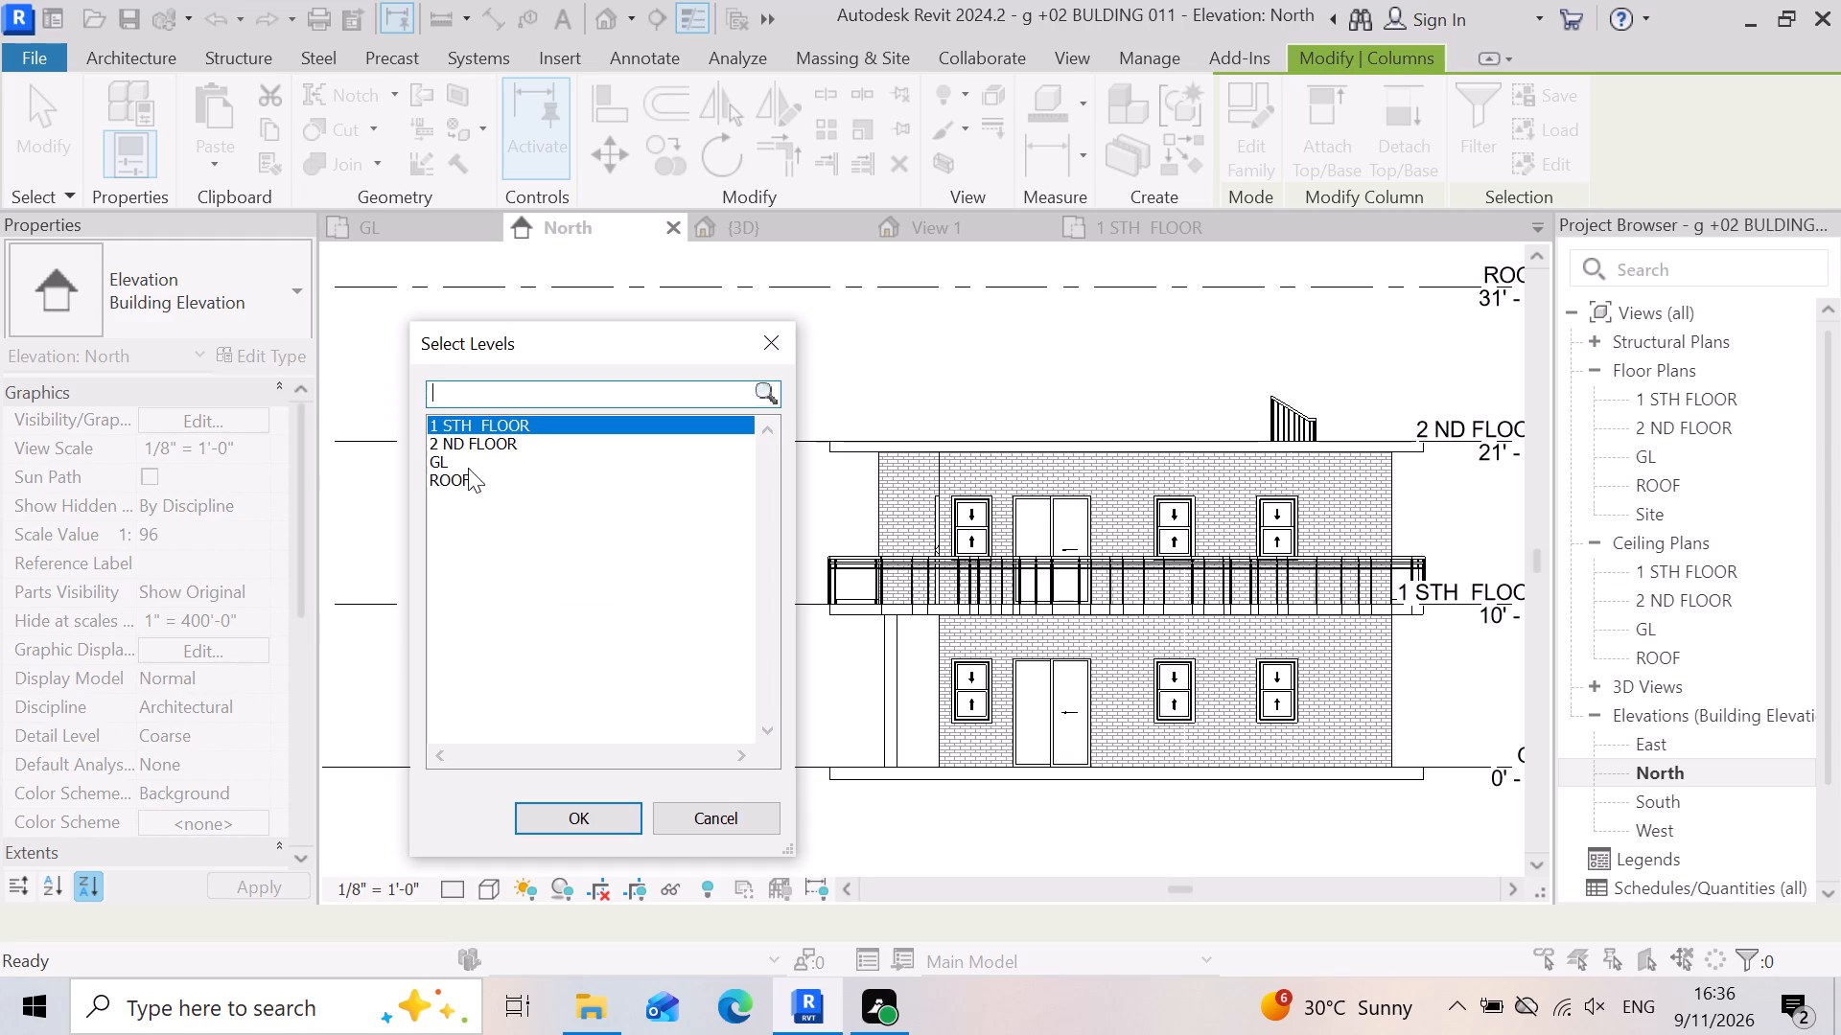
left_click(497, 444)
left_click(588, 818)
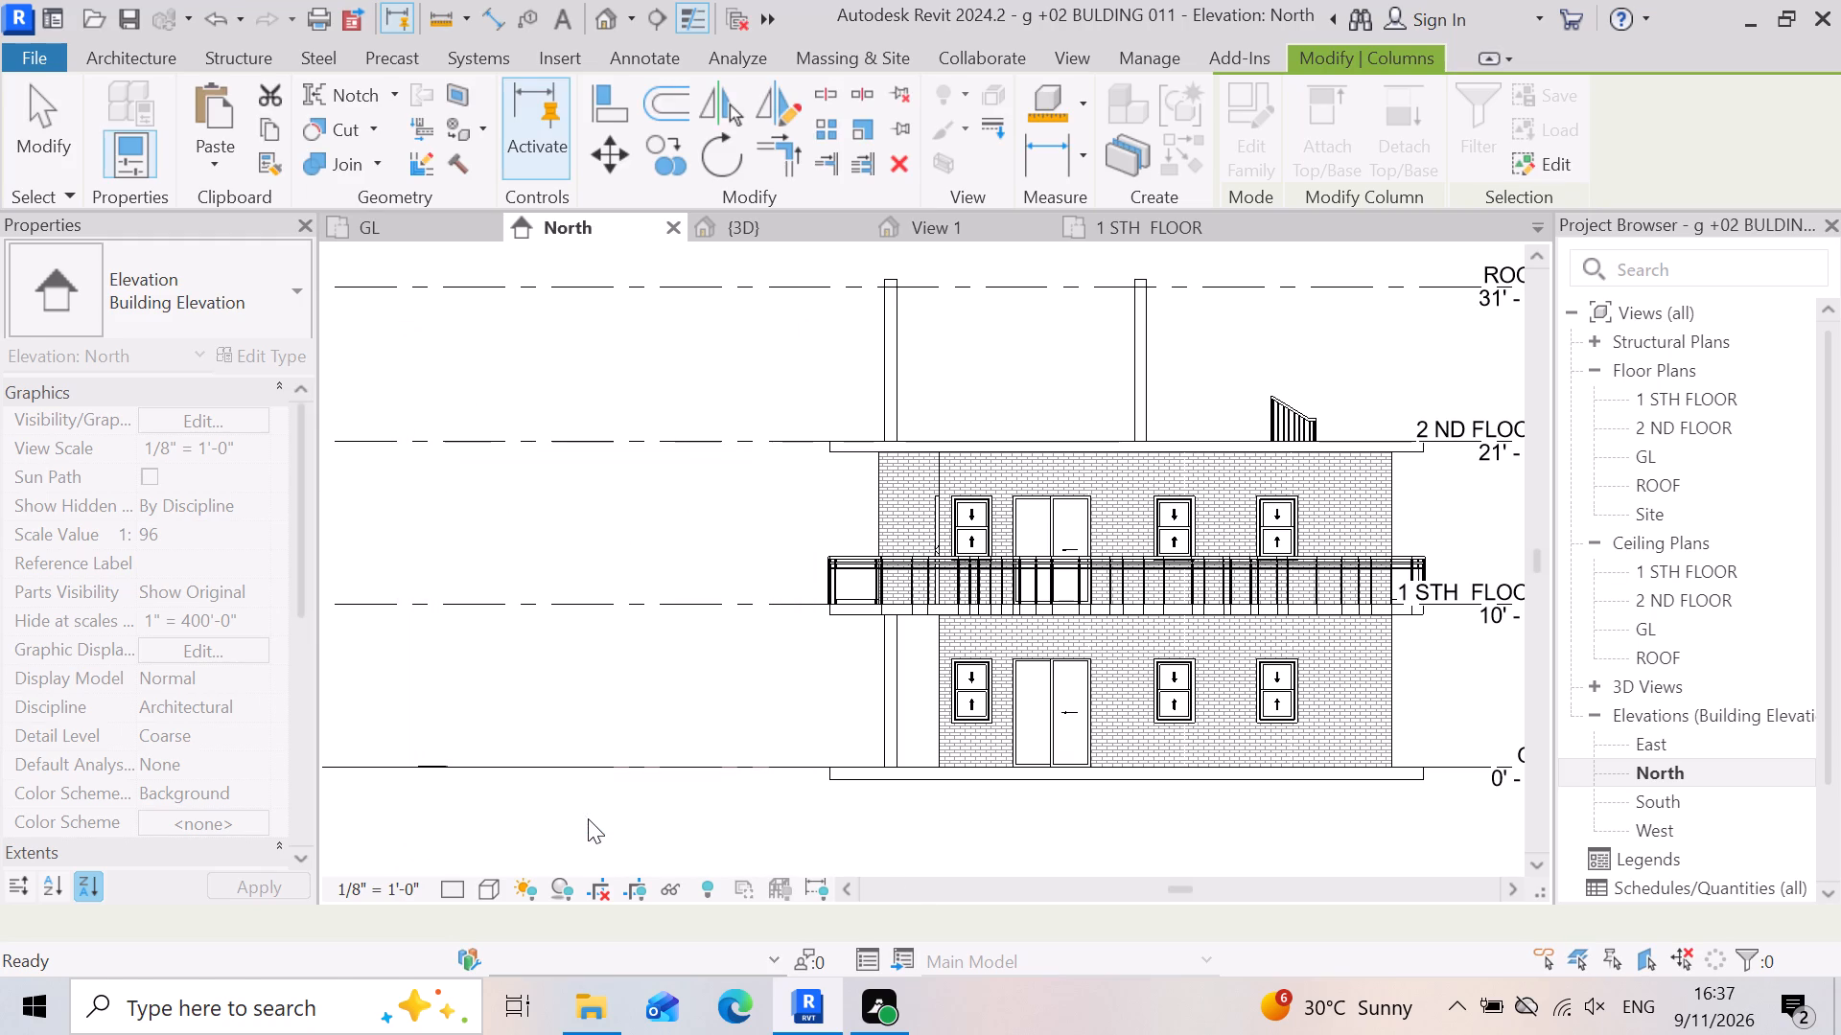
Set the ROOF level's elevation to 10' 6" in the North elevation.
scroll(1059, 886, "down", 3)
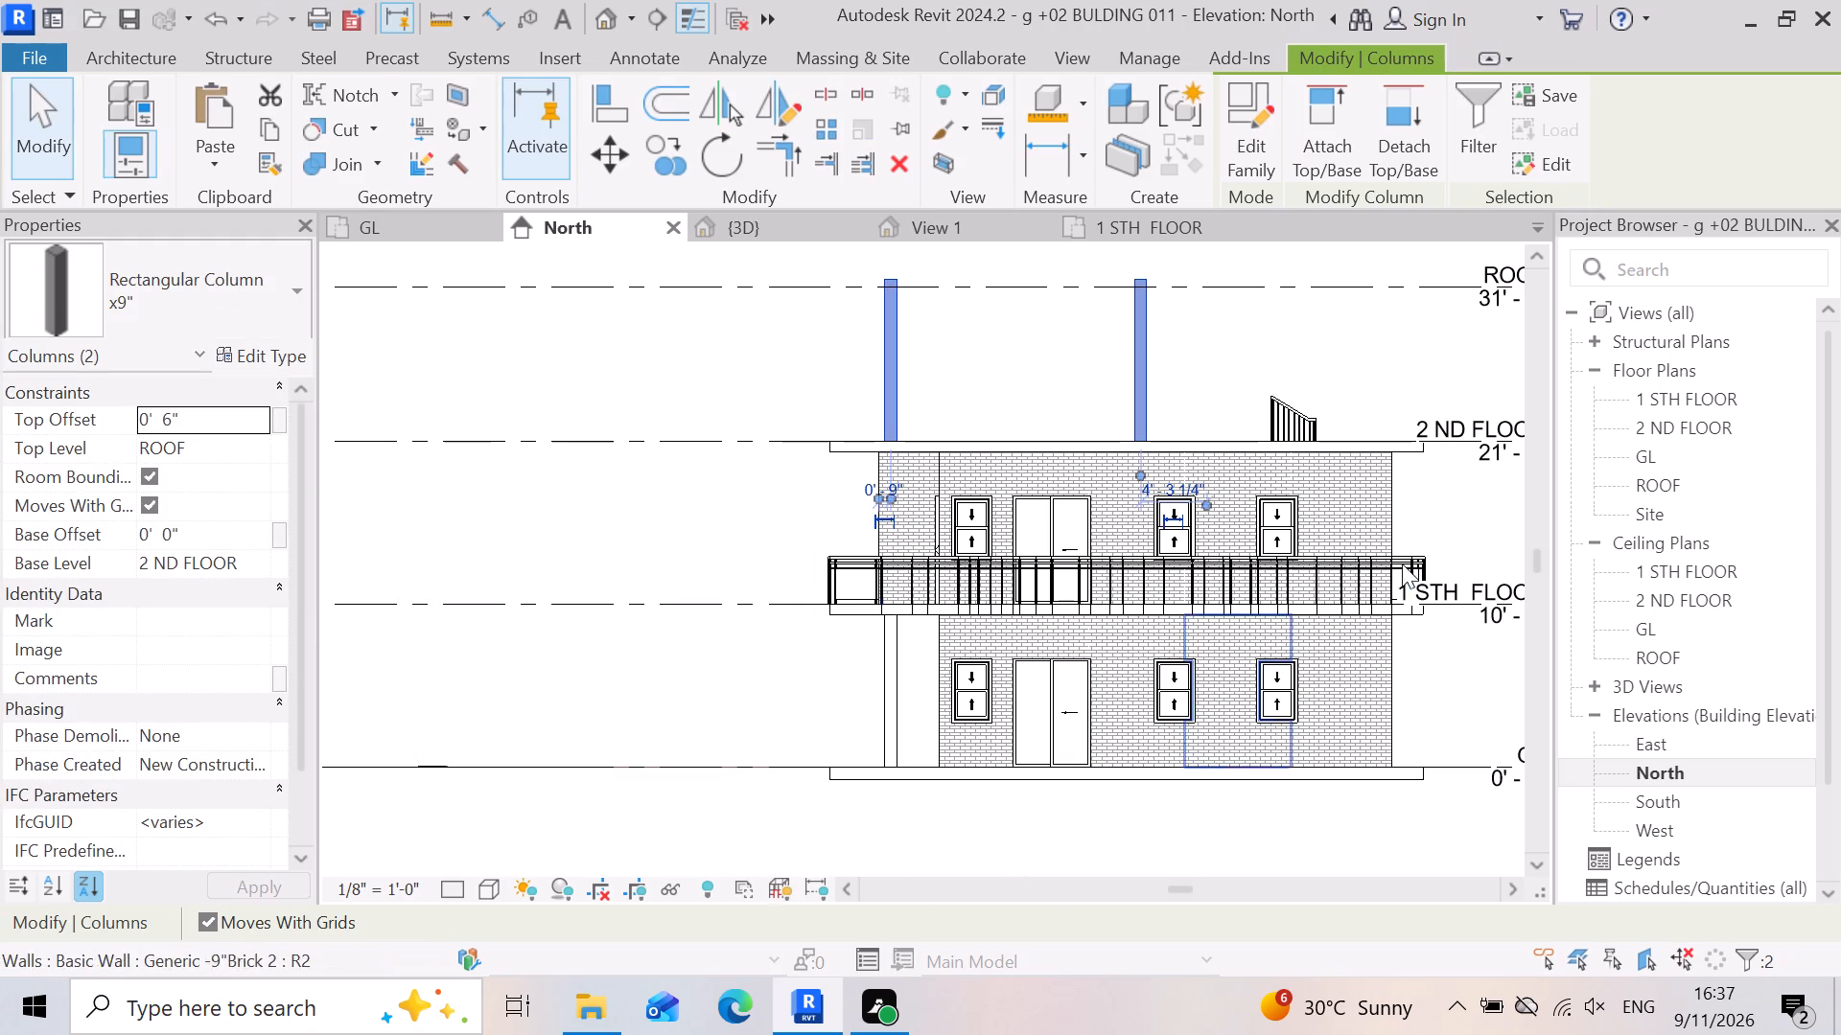
scroll(1015, 662, "down", 4)
scroll(1380, 546, "up", 4)
scroll(1187, 399, "up", 4)
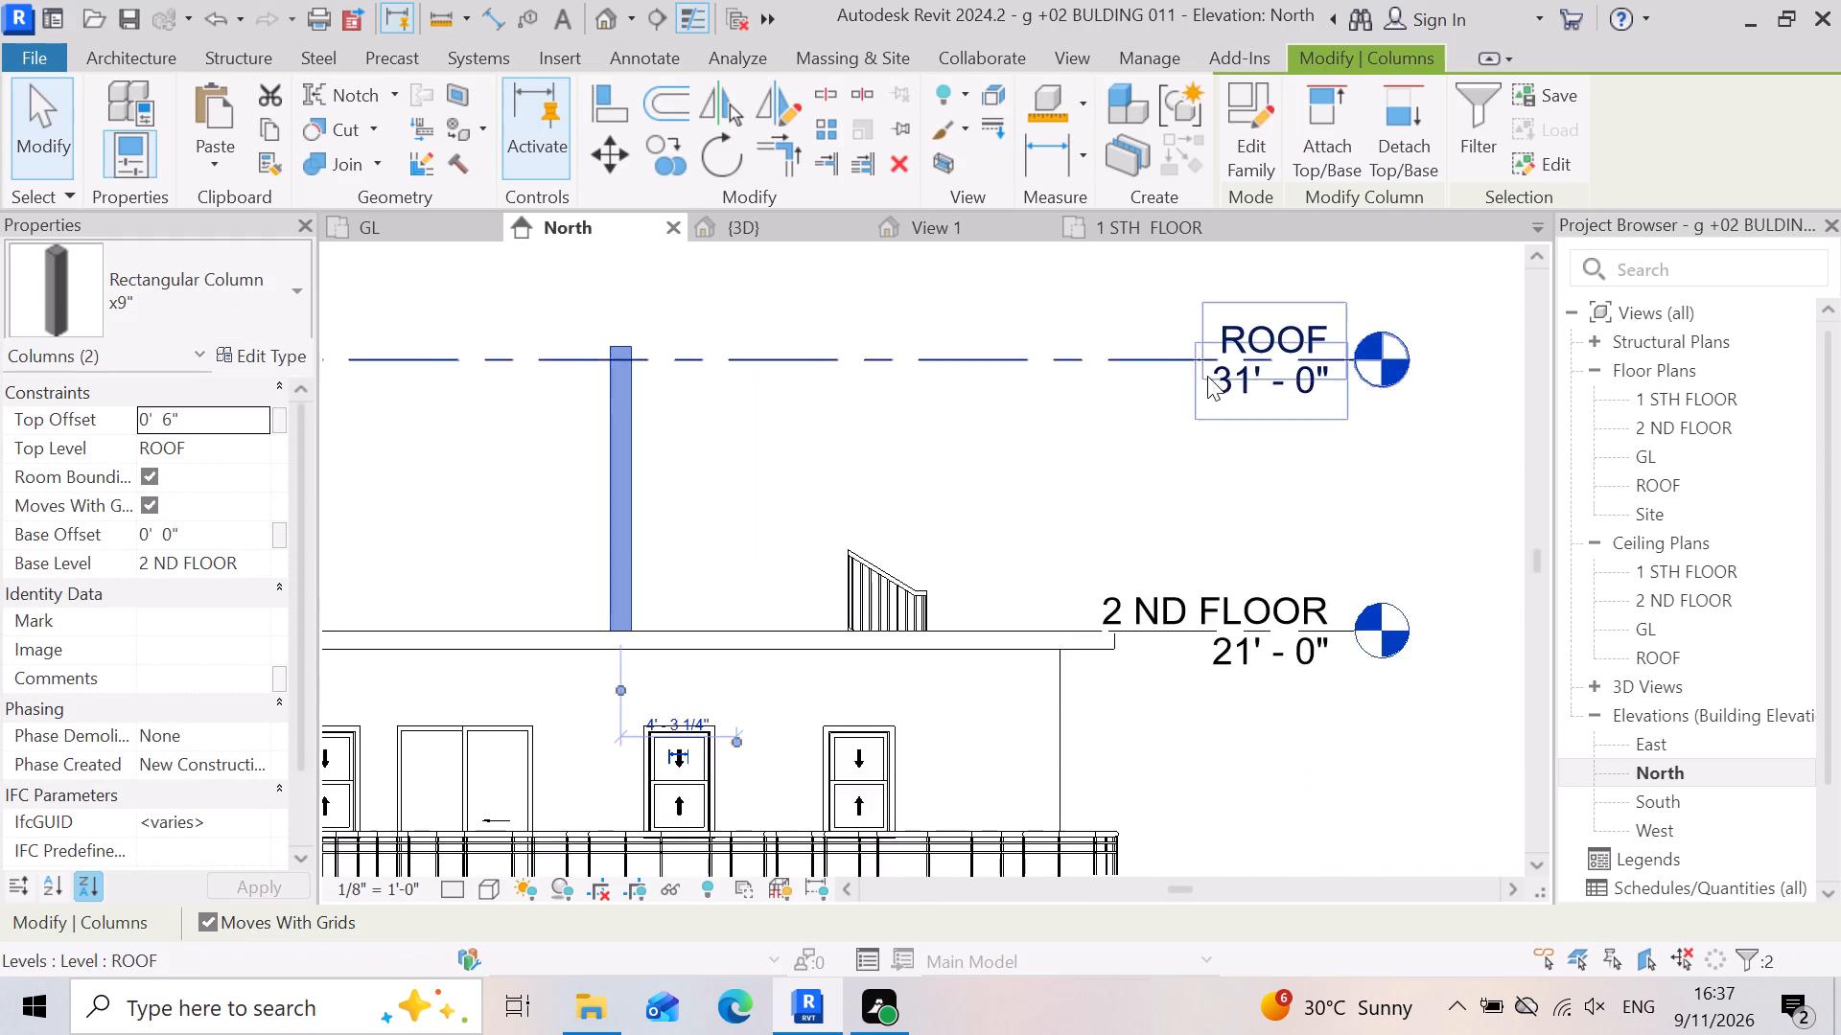
scroll(1245, 363, "up", 3)
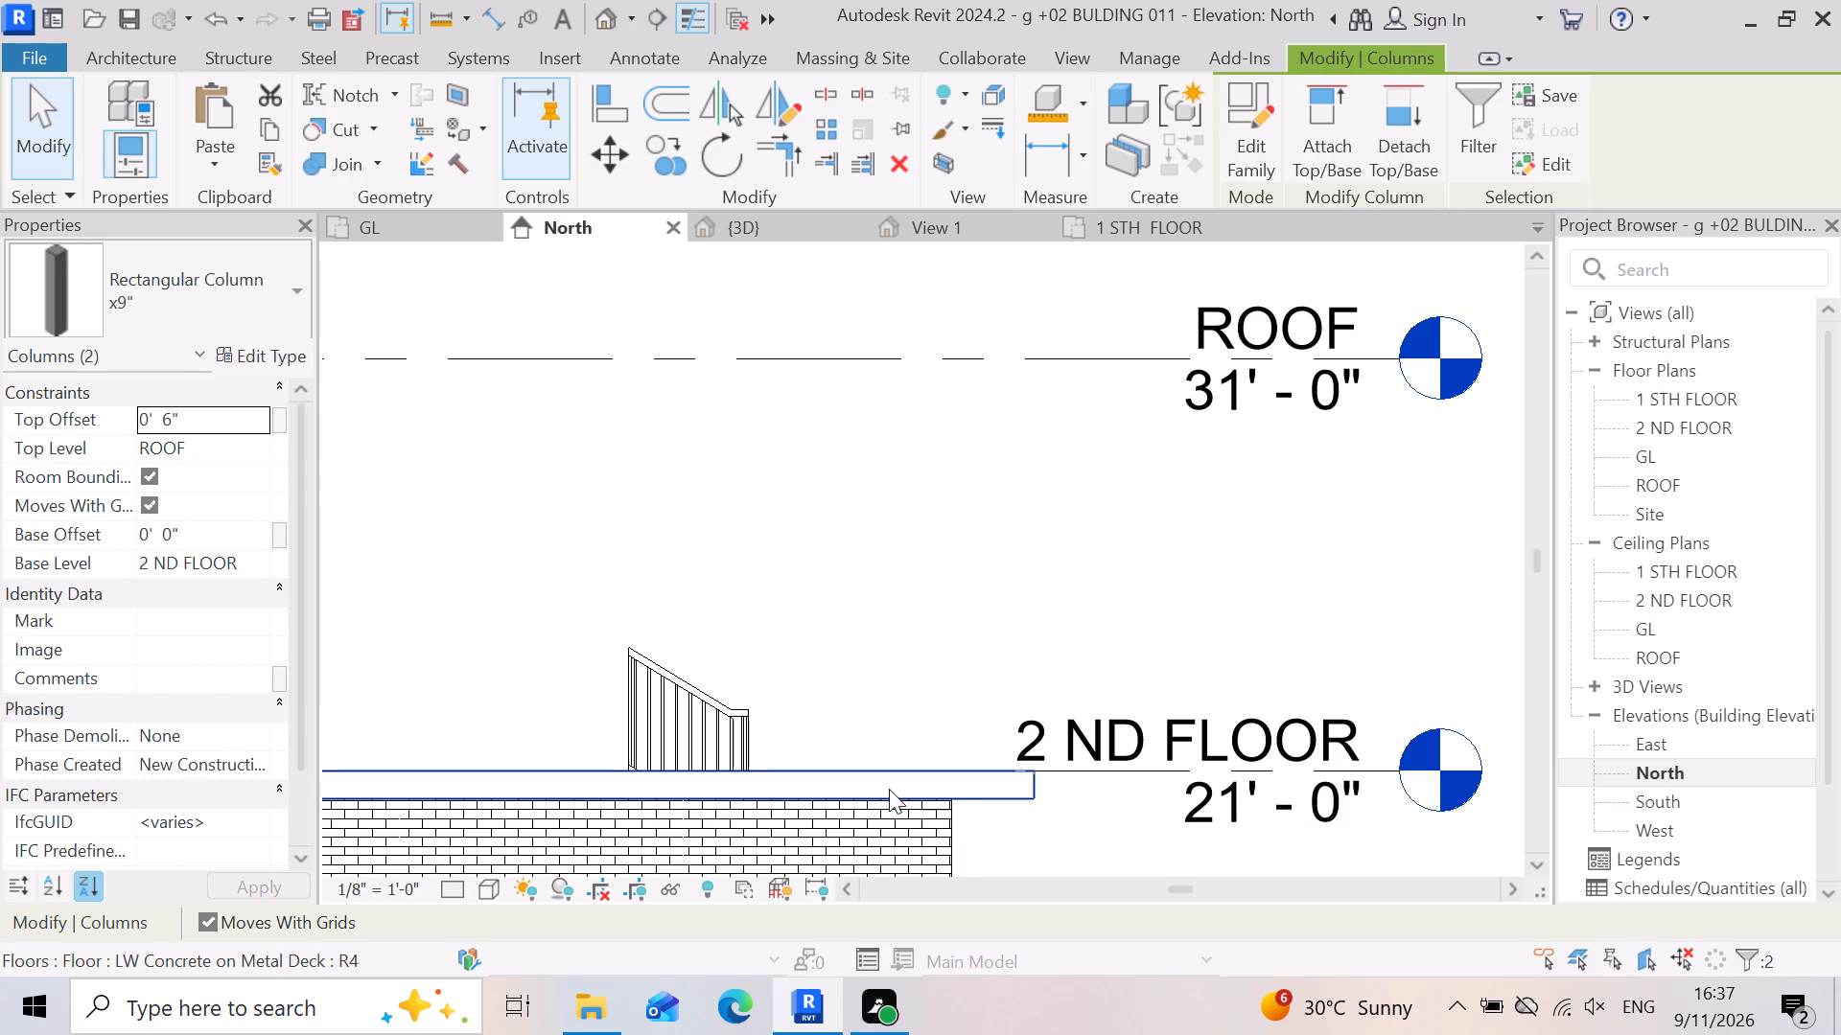
scroll(1365, 650, "down", 4)
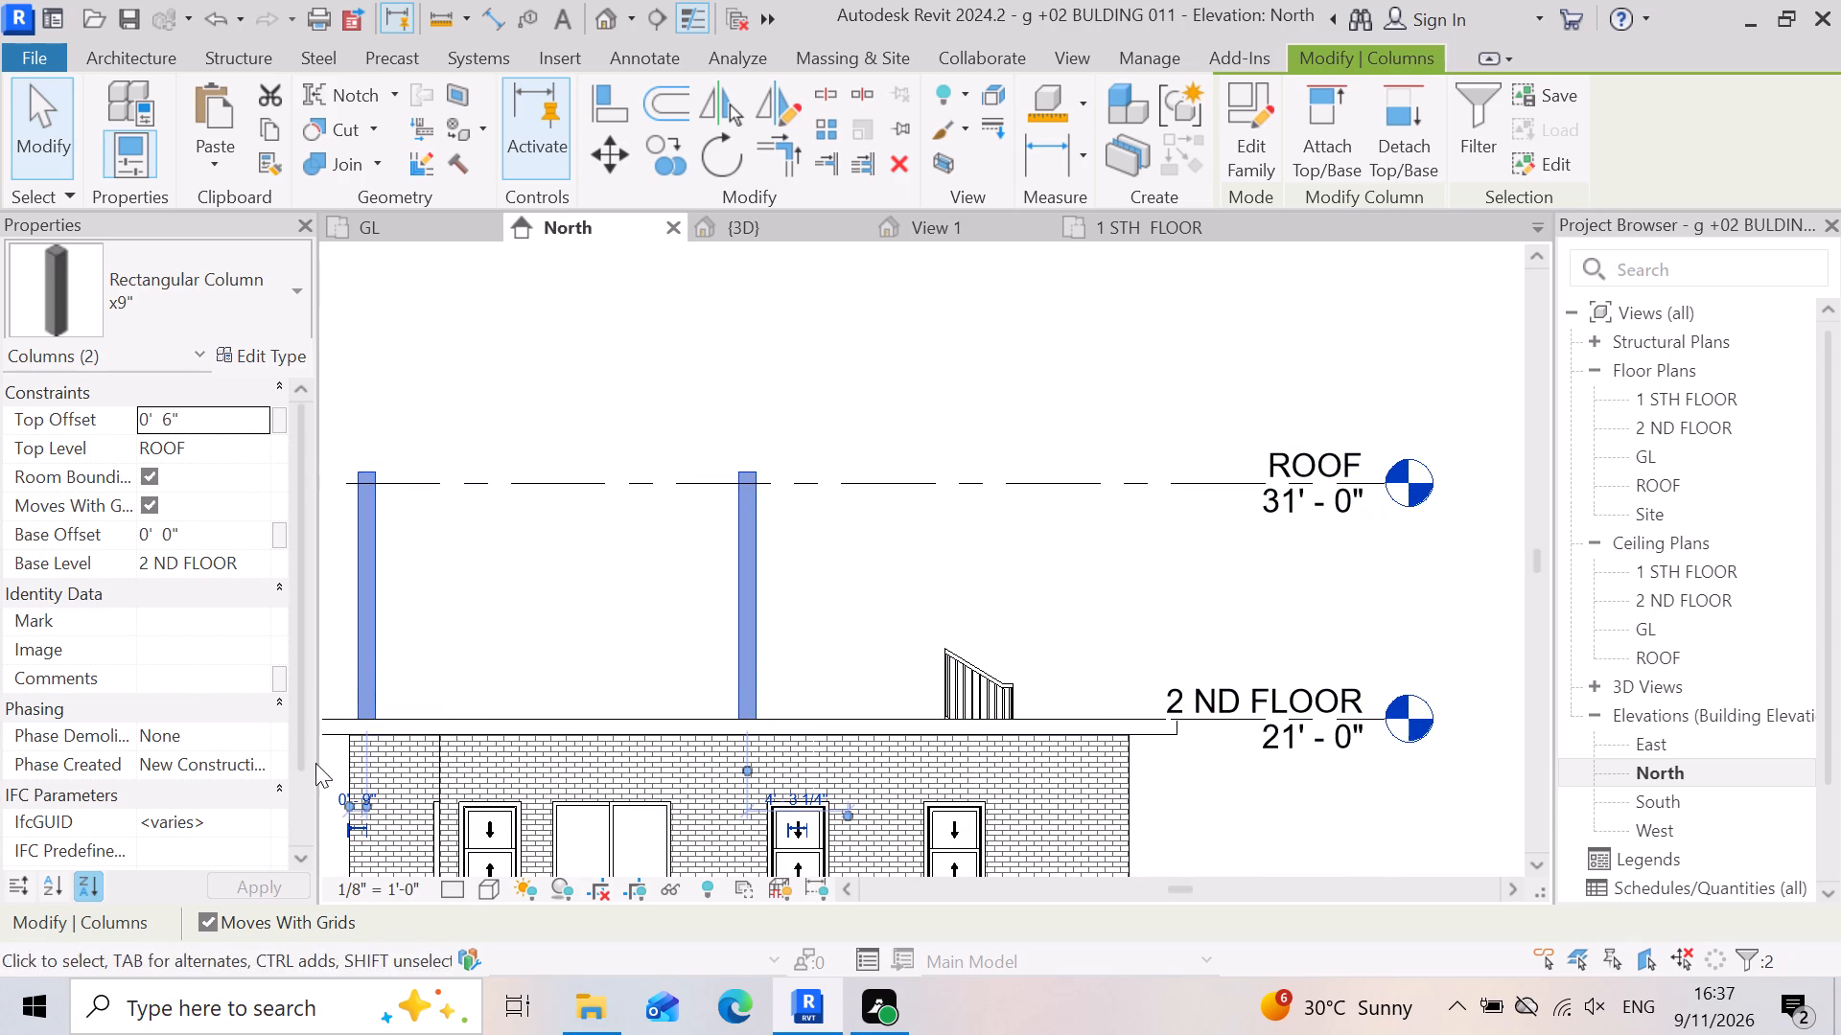
key("Escape")
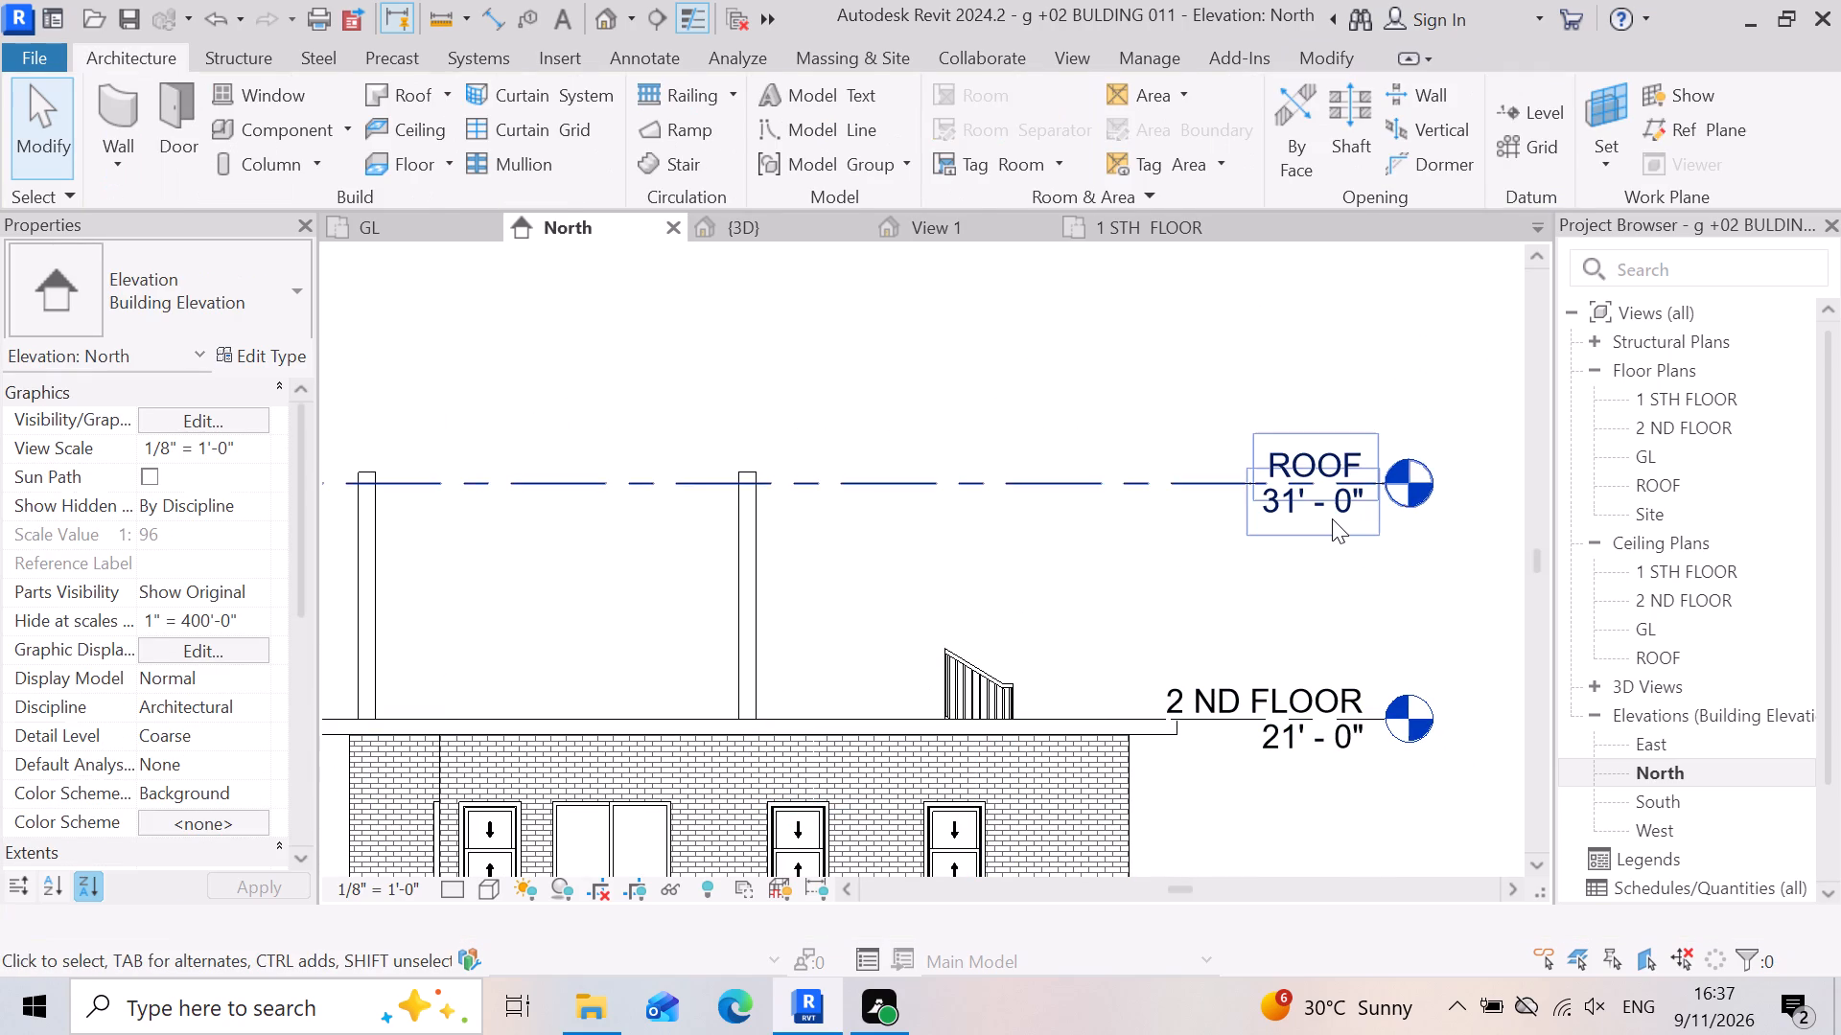
left_click(1332, 518)
left_click(1360, 508)
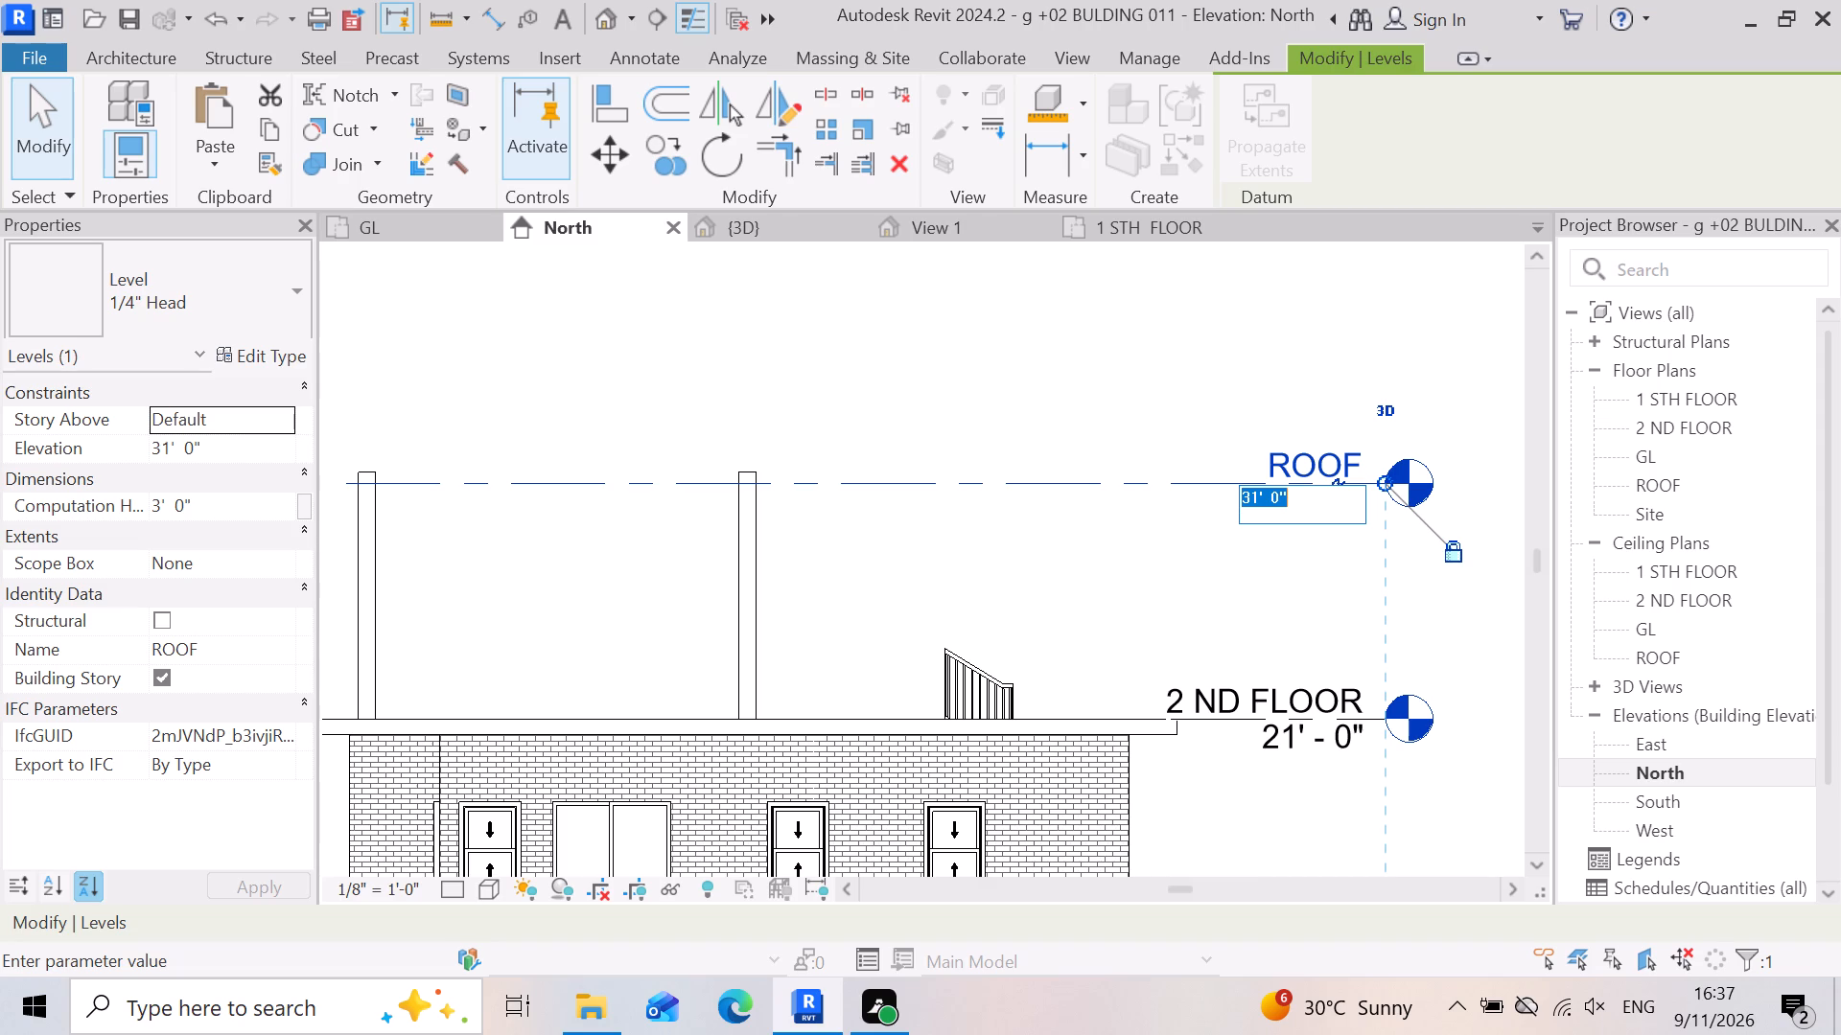
key("1")
key("0")
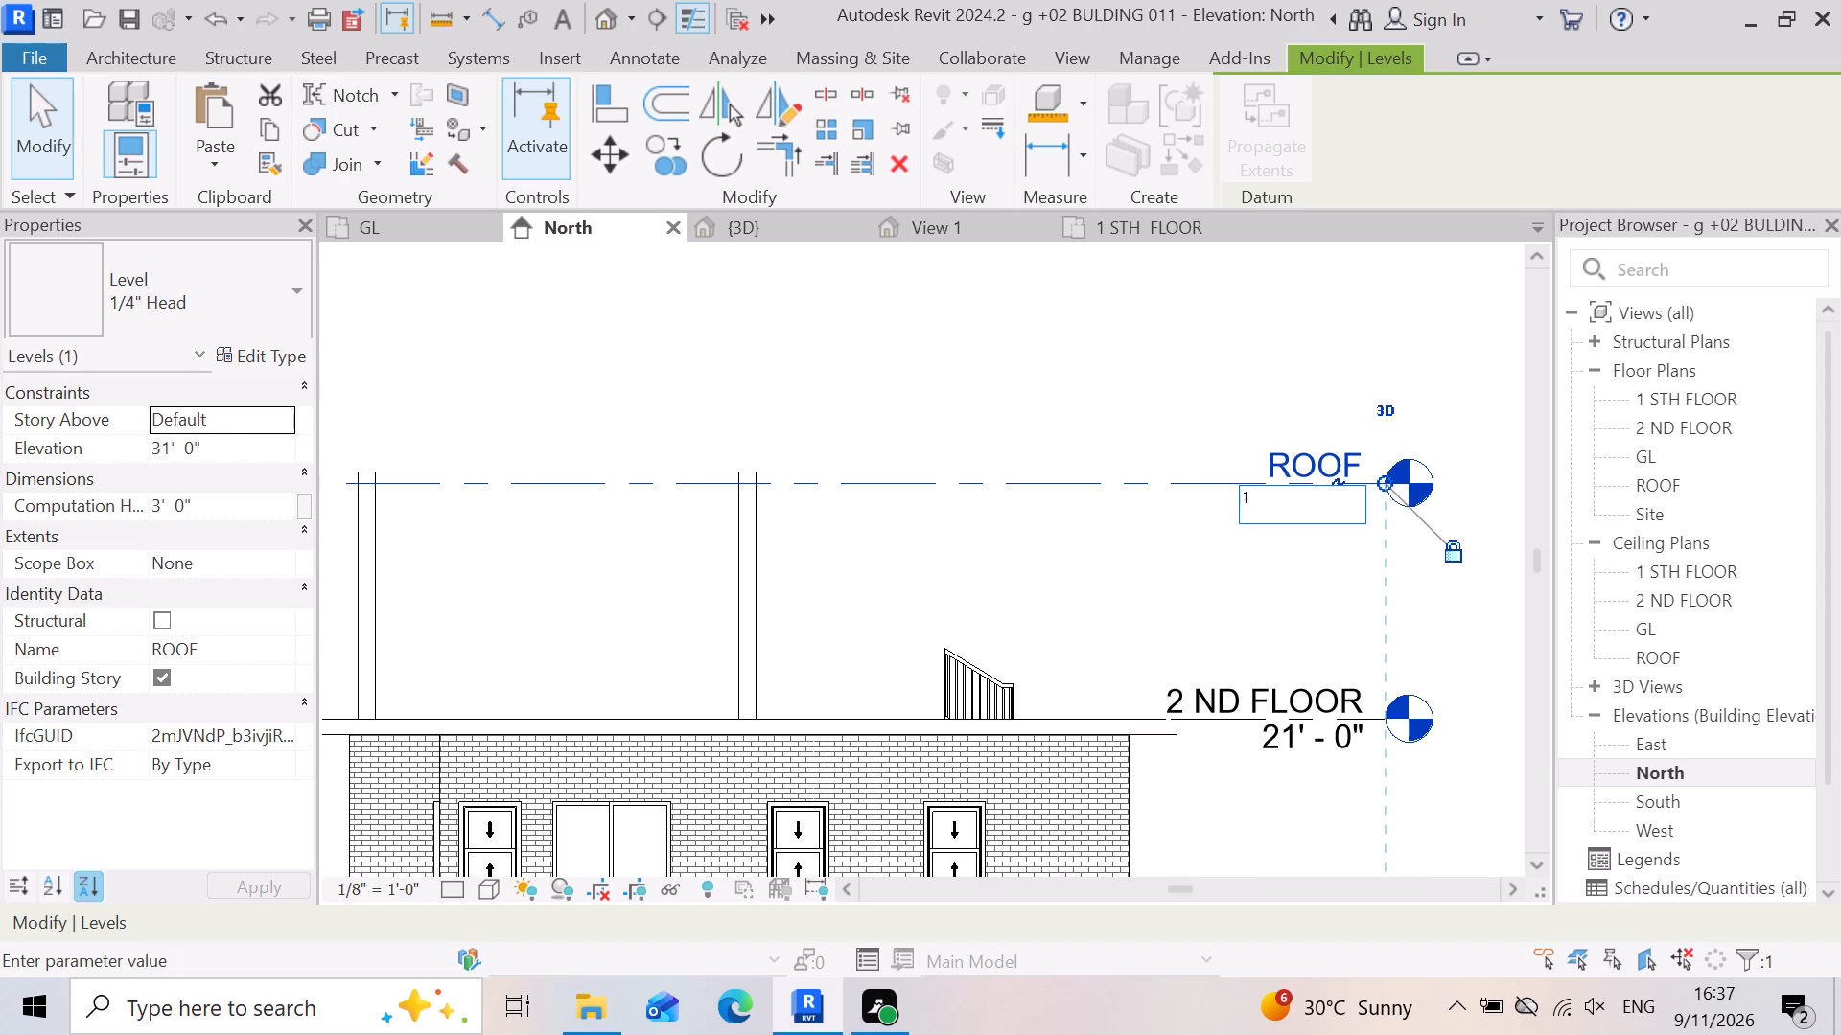
key("apostrophe")
key("6")
key("shift+quotedbl")
key("Return")
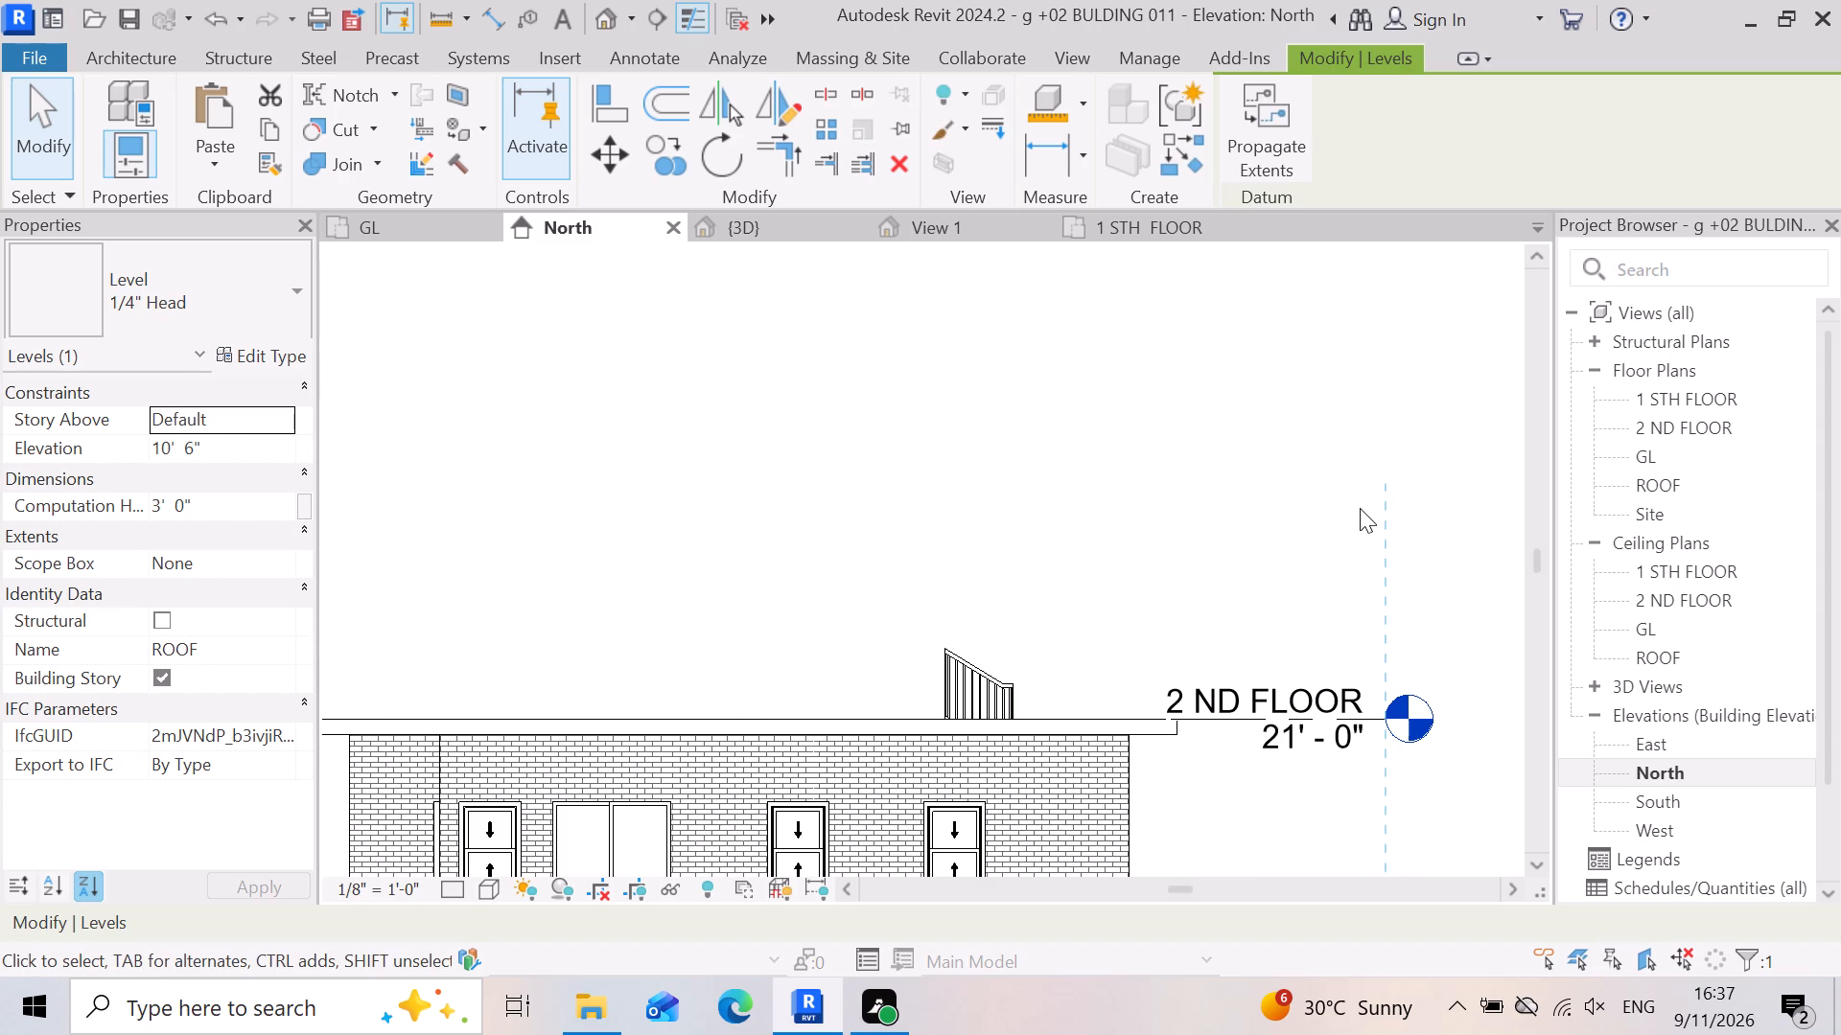
scroll(1335, 808, "down", 9)
scroll(975, 675, "down", 5)
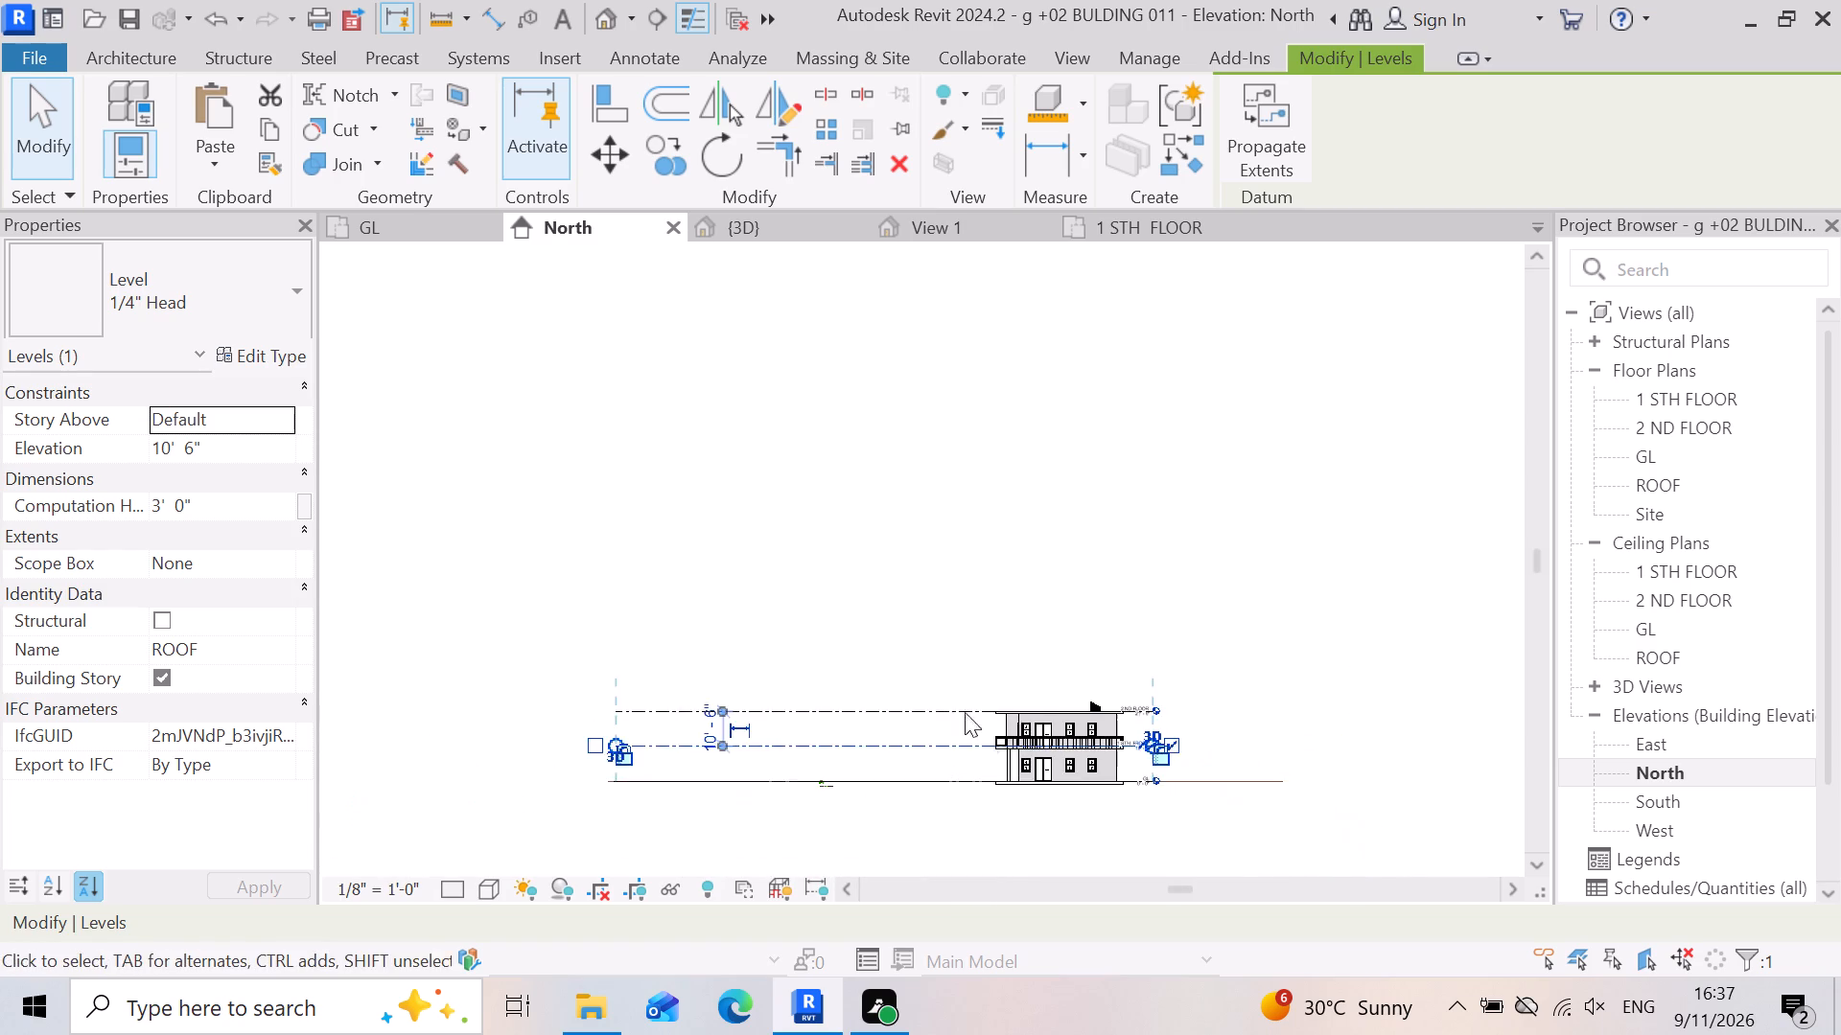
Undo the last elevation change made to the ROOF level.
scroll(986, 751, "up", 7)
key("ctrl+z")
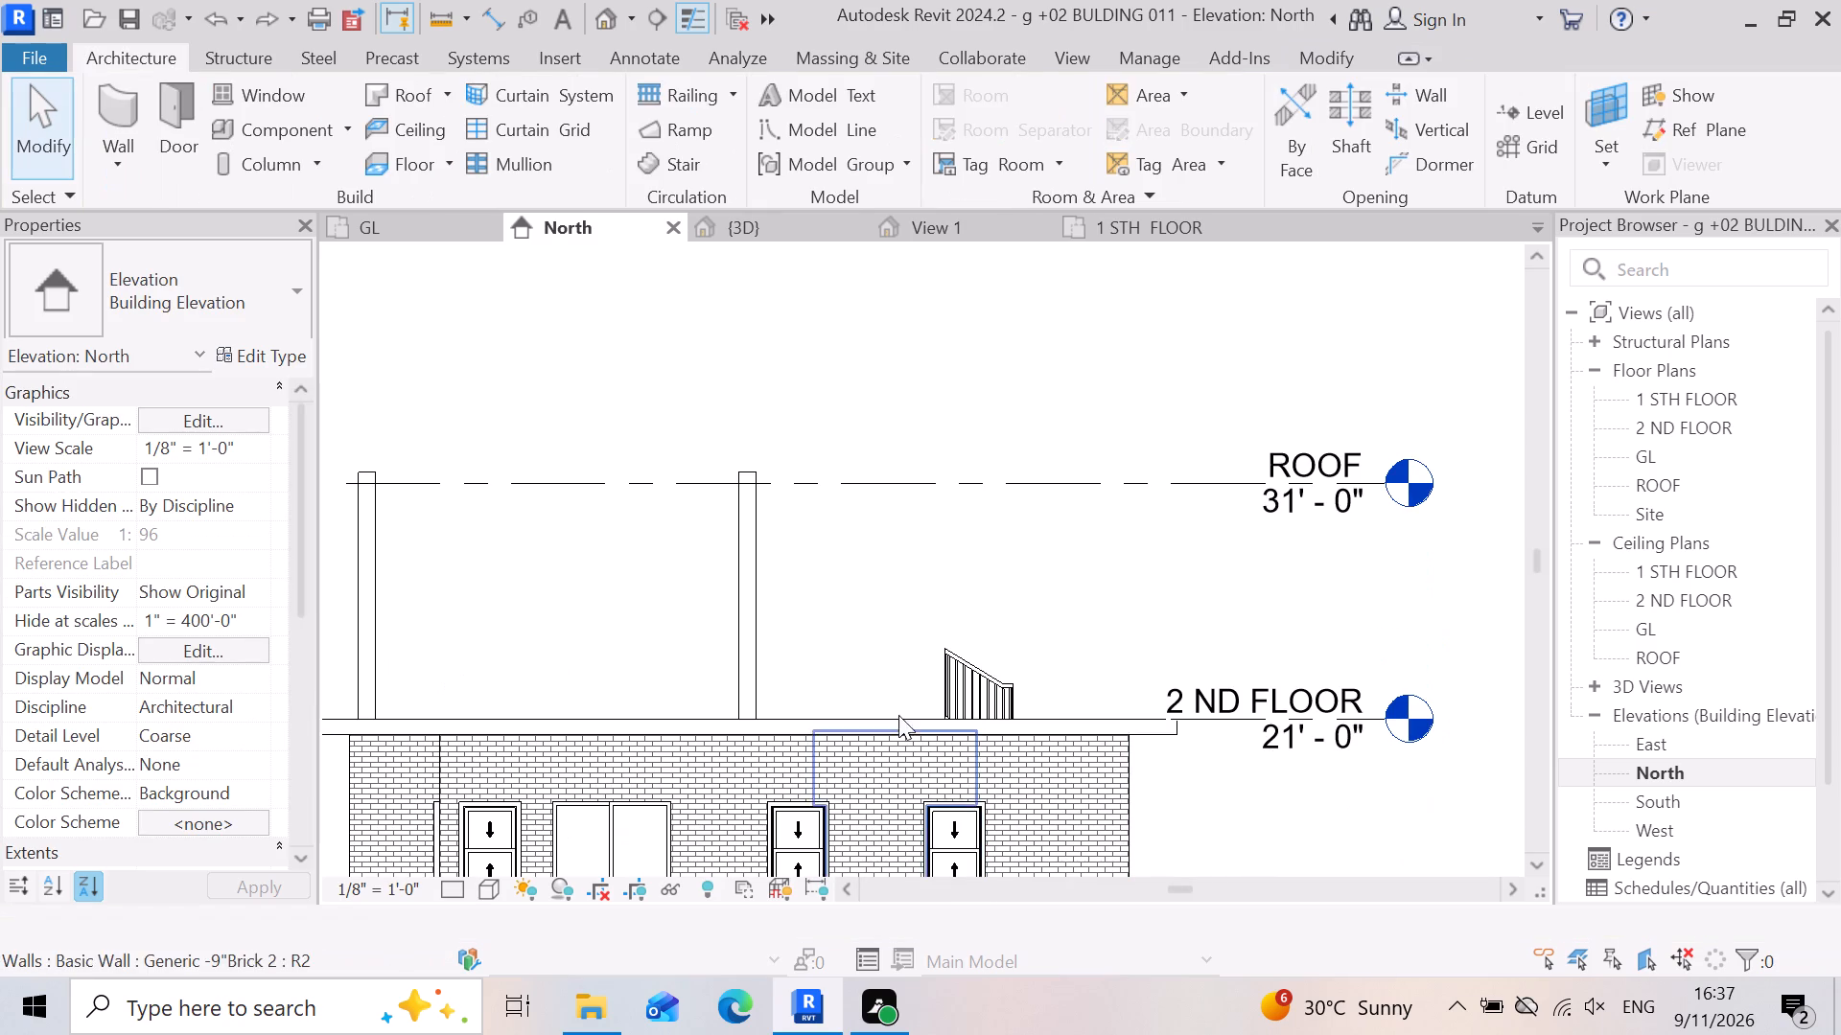
Delete the ROOF level together with its associated plan views and dependent elements.
left_click(1137, 489)
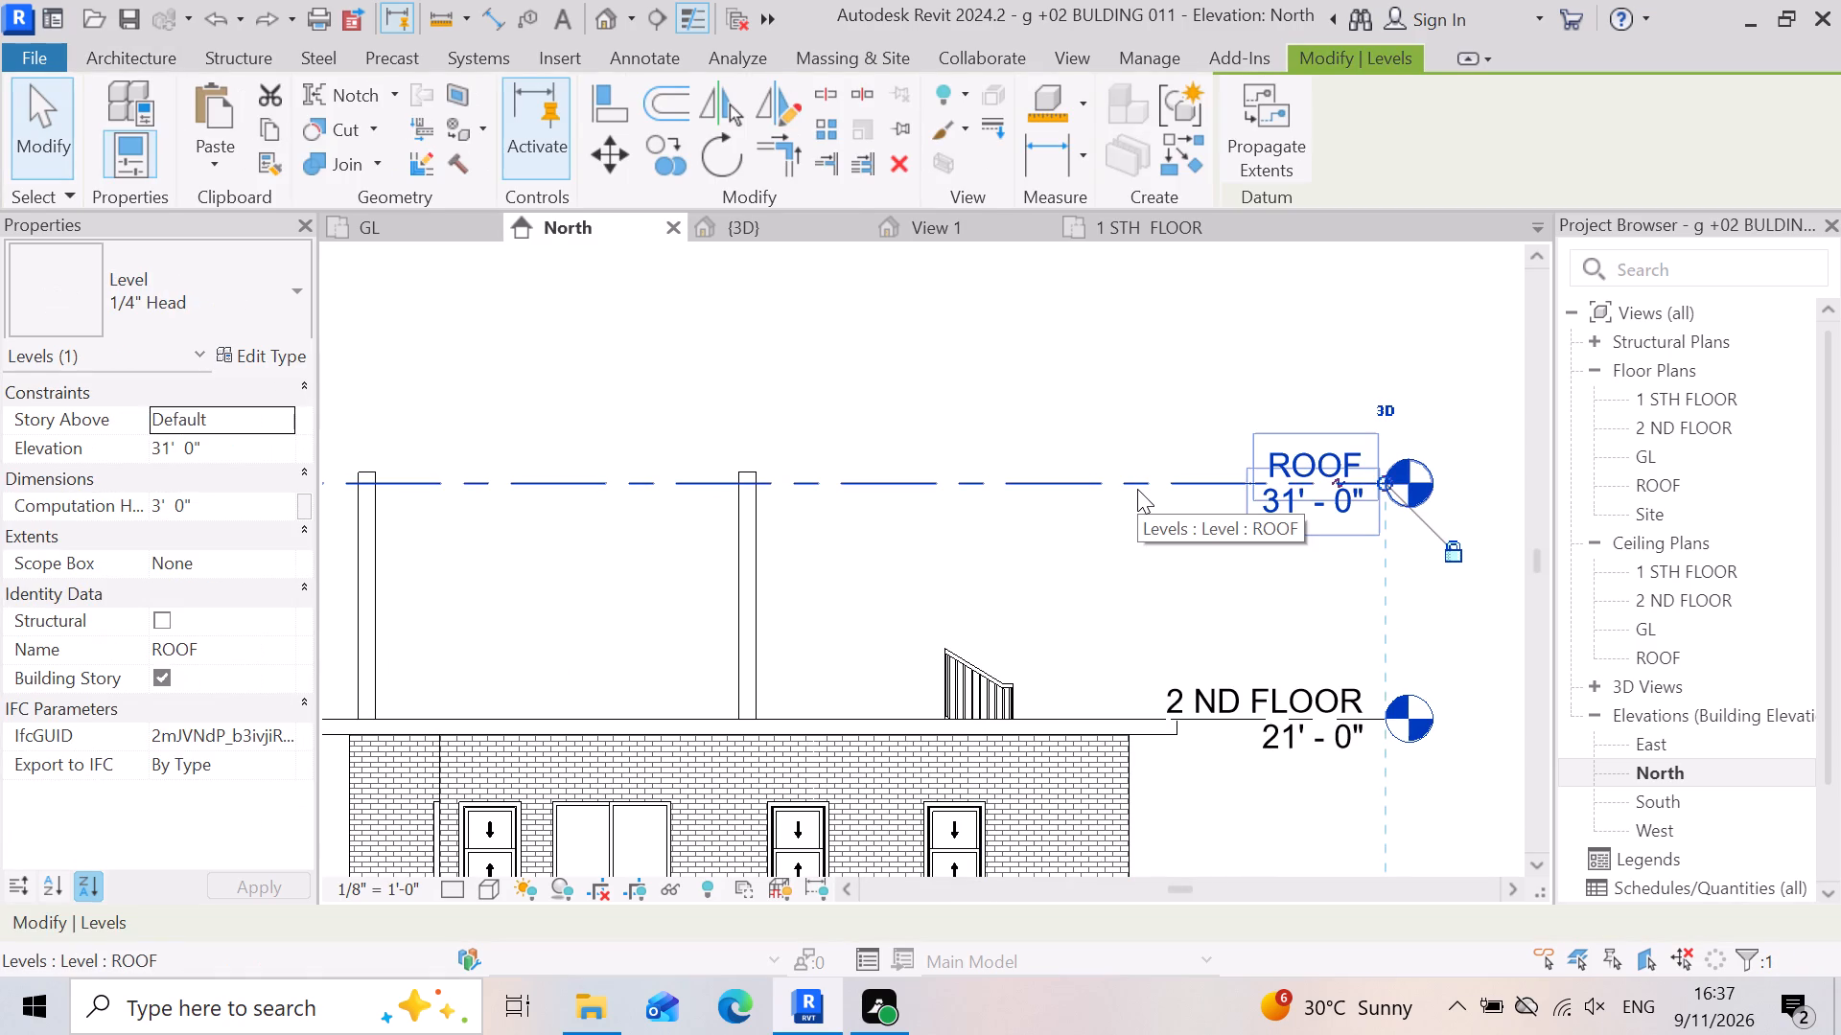
key("Delete")
left_click(1049, 614)
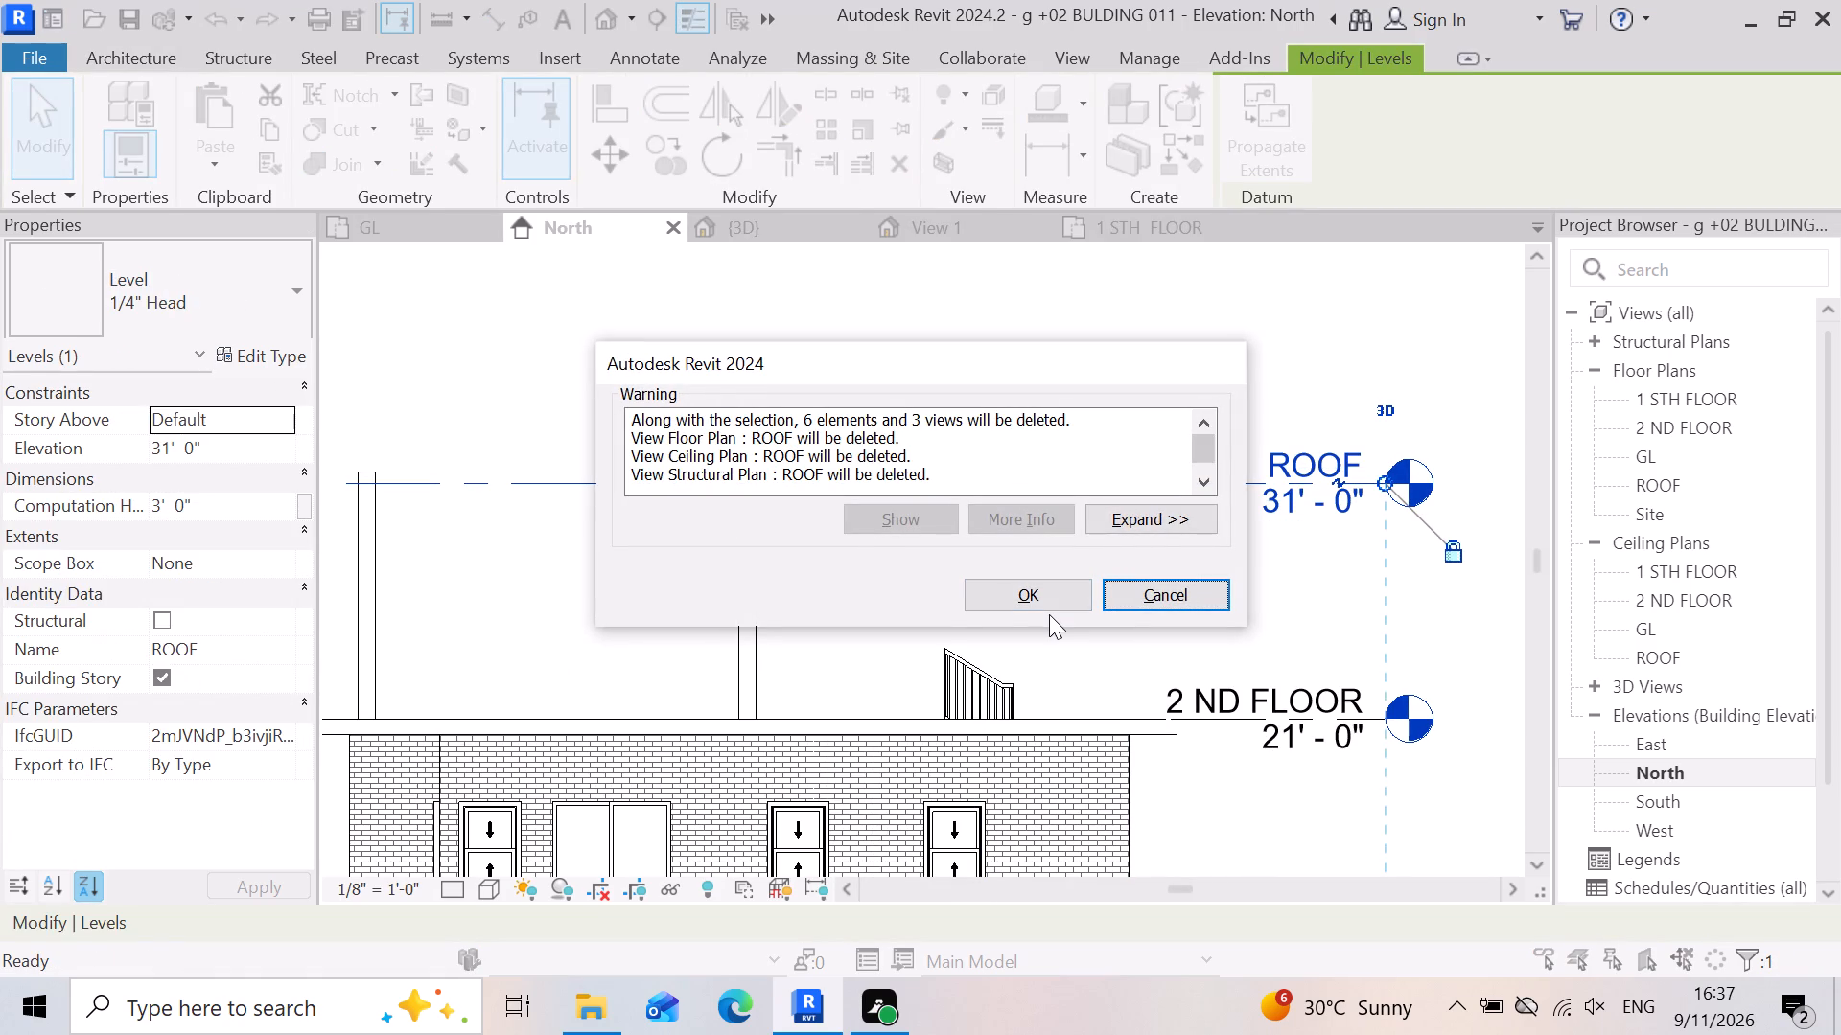
left_click(1025, 585)
Start a new level in the North elevation using Pick Lines, with an offset of 10' 6".
scroll(1111, 545, "down", 2)
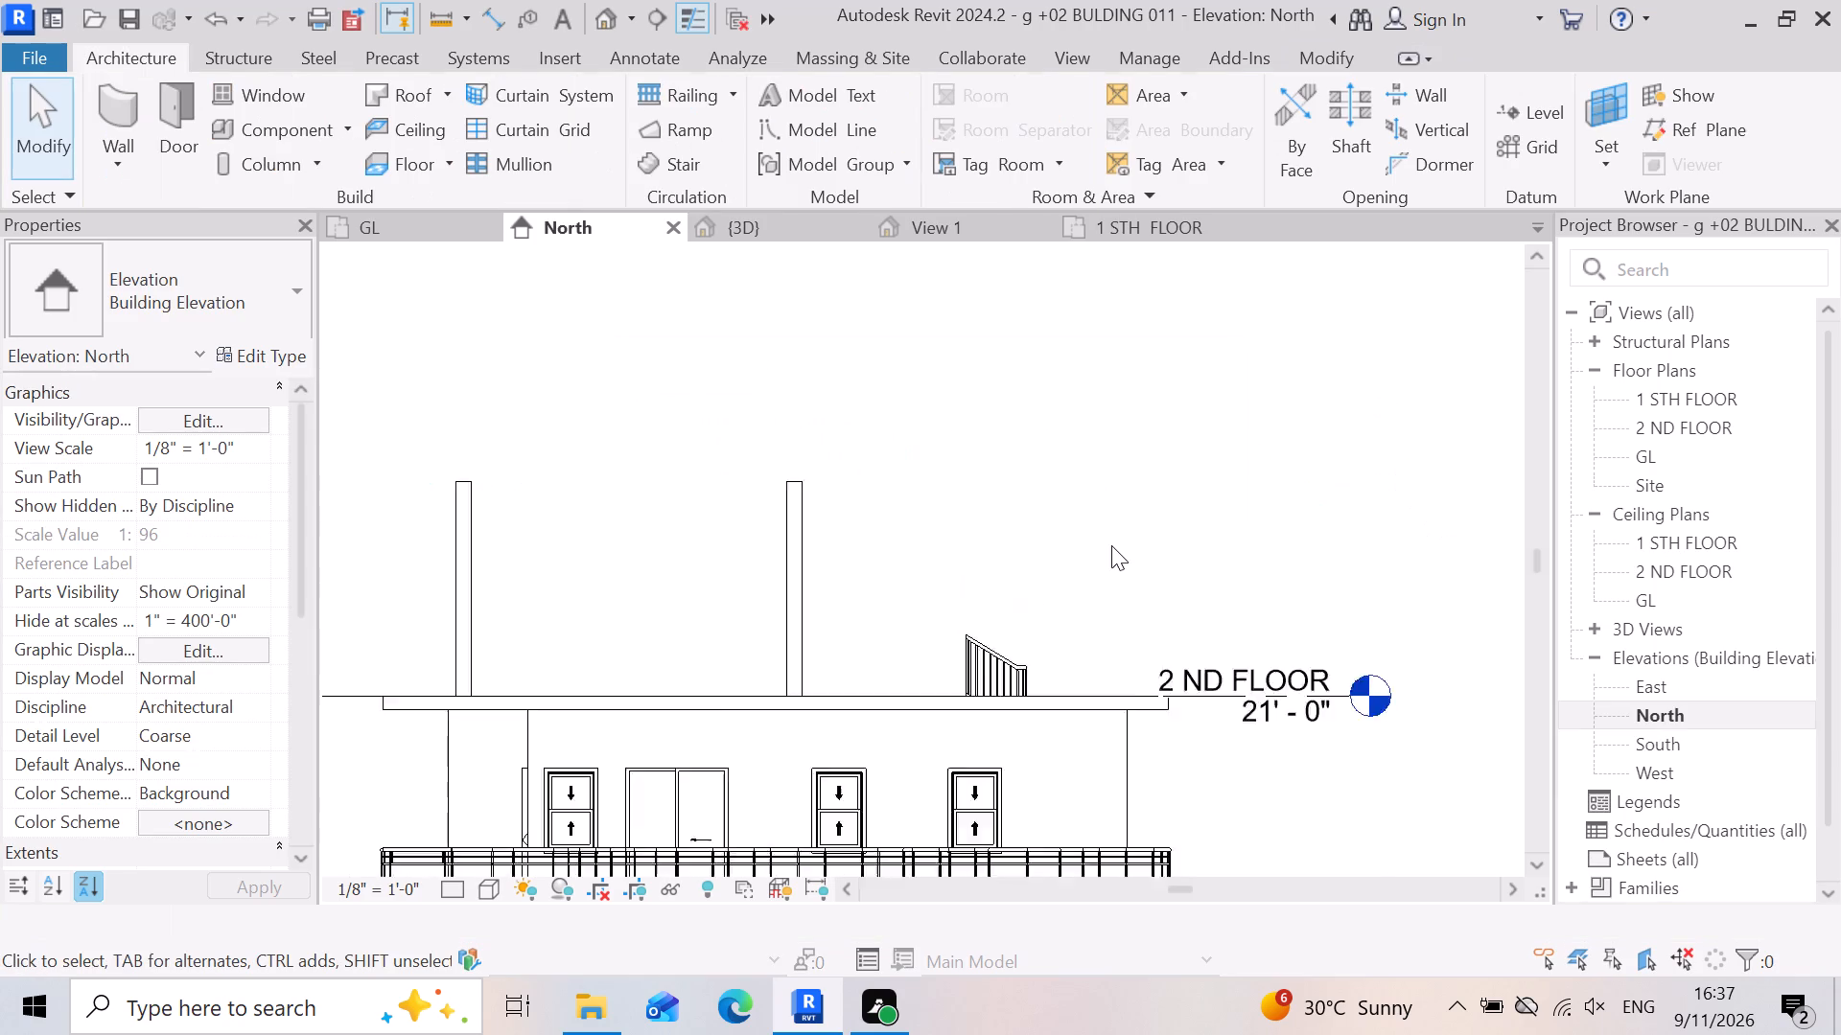
scroll(1111, 545, "down", 2)
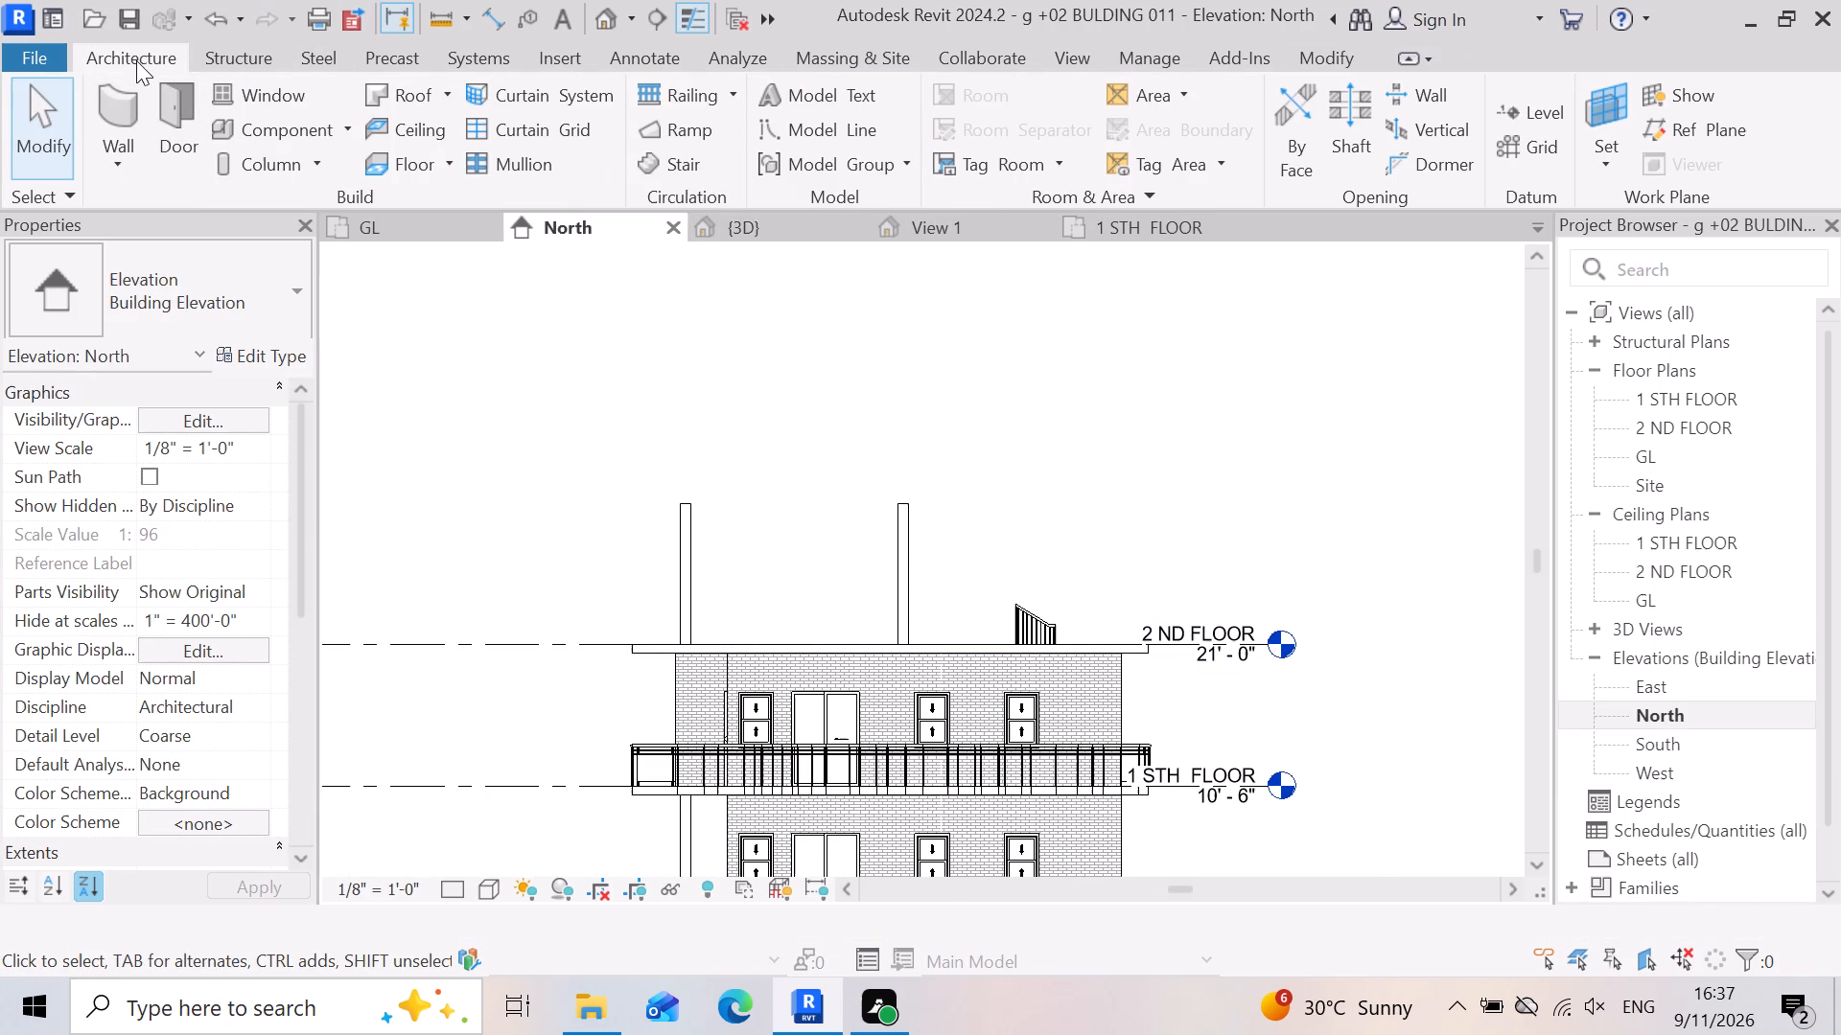
double_click(1525, 115)
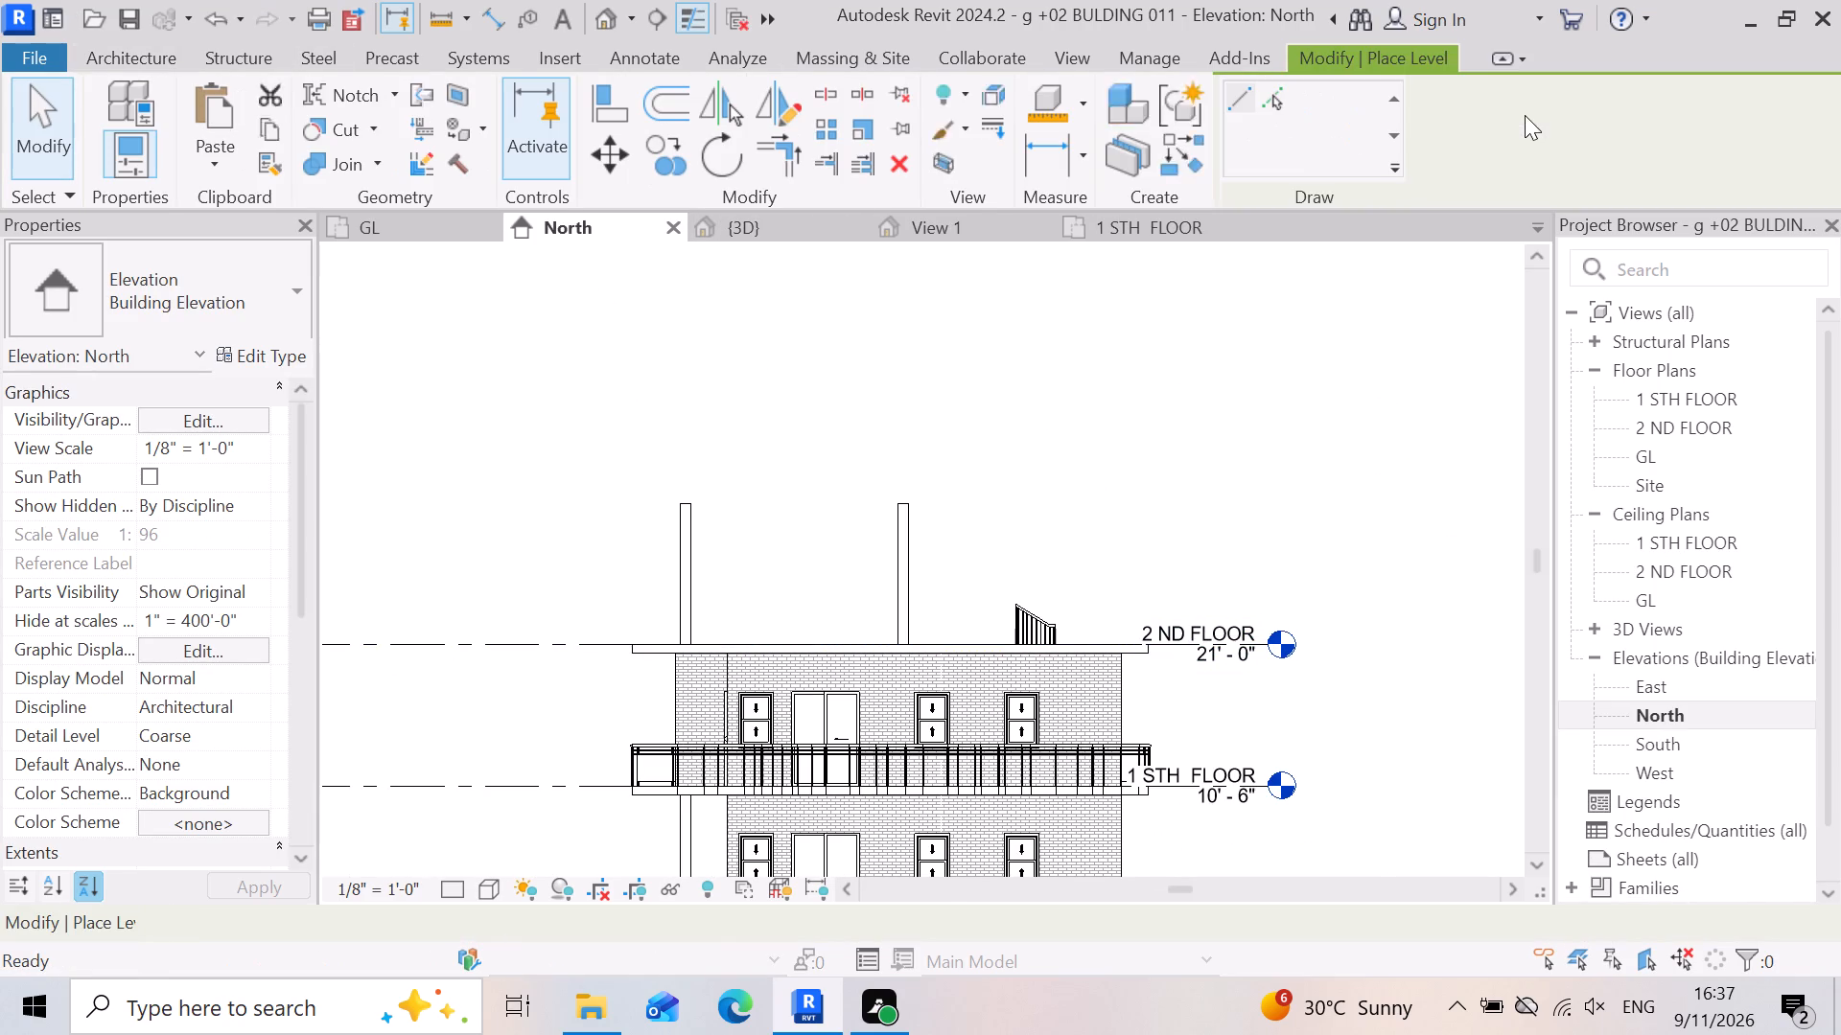
left_click(1272, 103)
left_click_drag(679, 925, 605, 916)
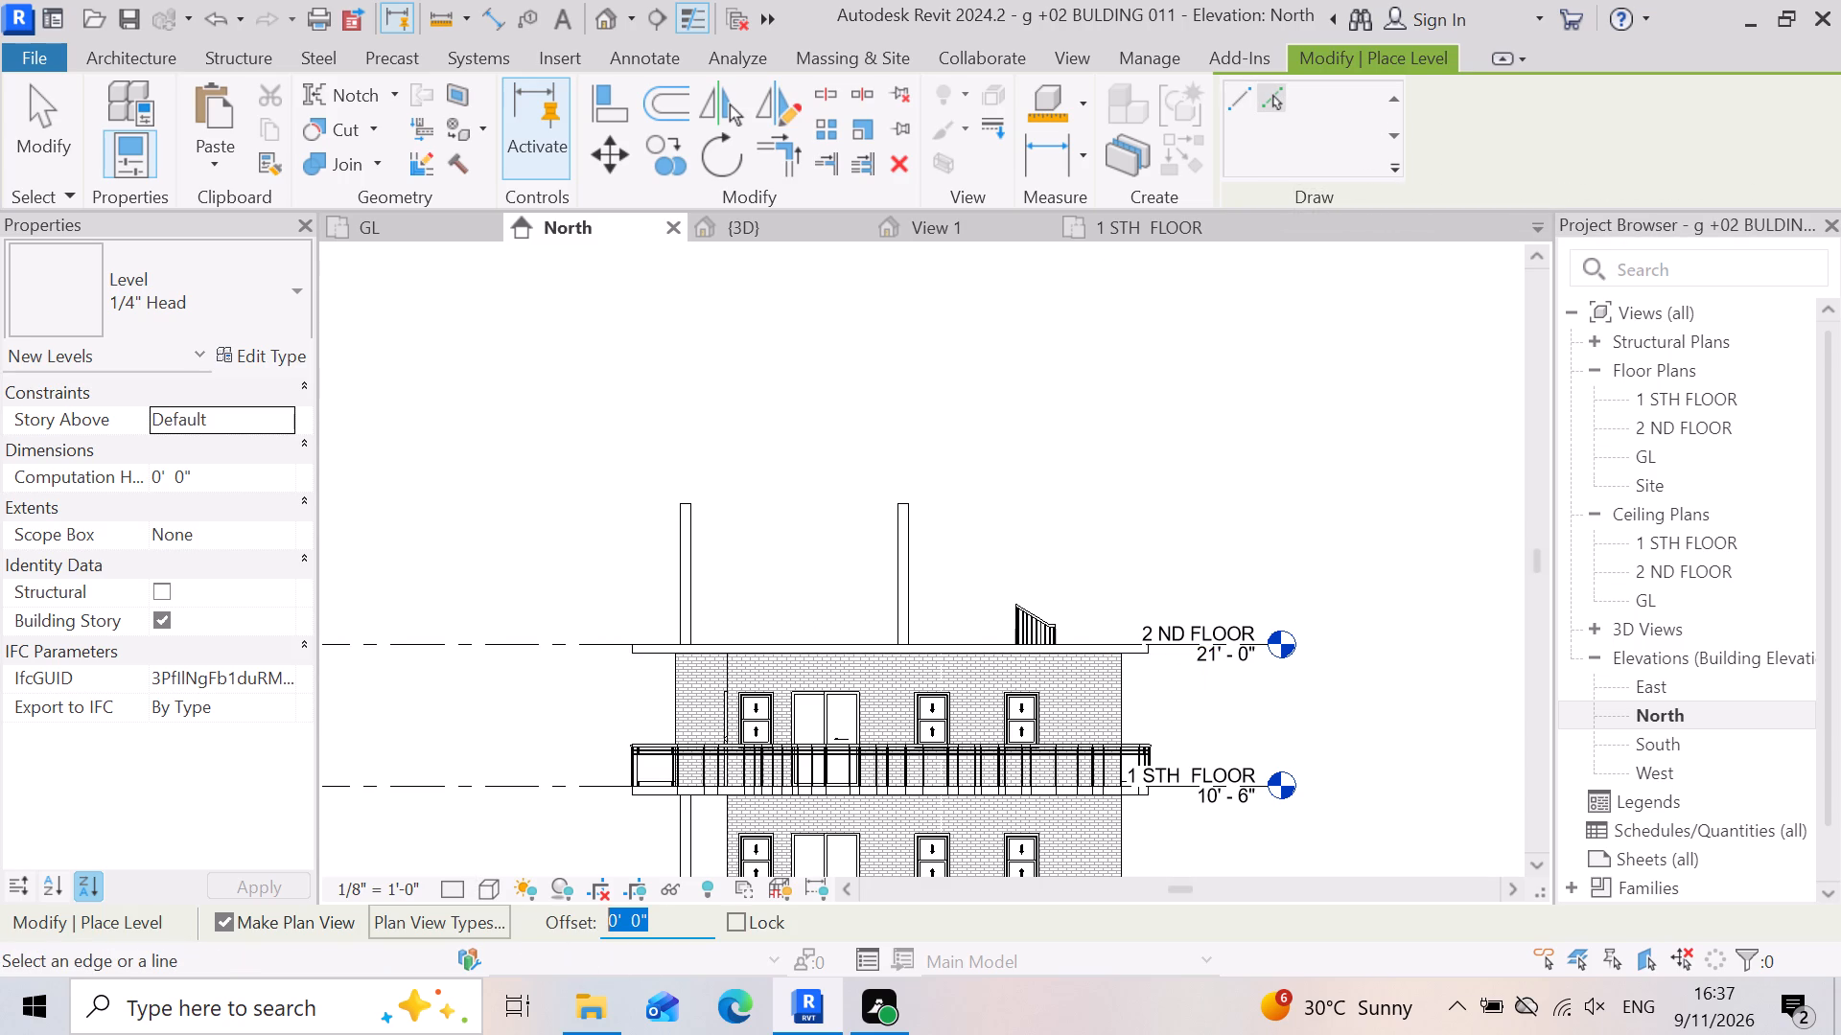
left_click_drag(605, 916, 547, 925)
type("10")
type("'6")
key("shift+quotedbl")
key("Return")
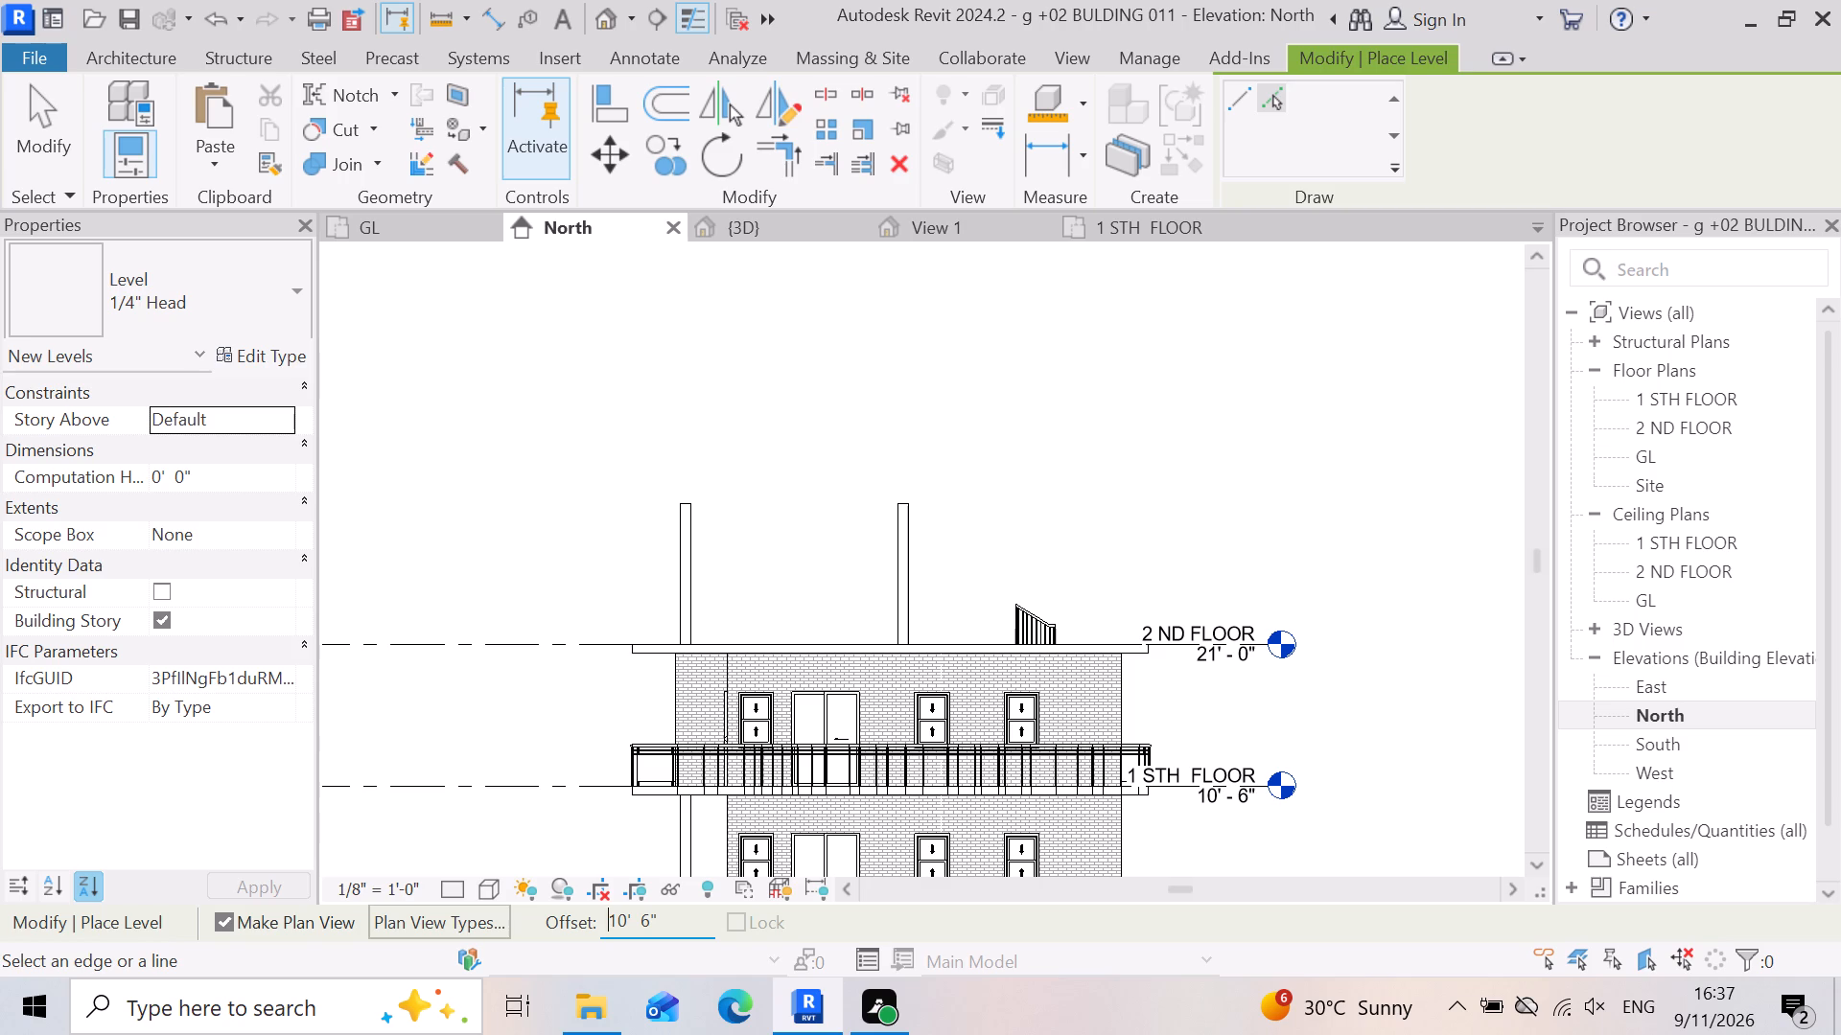
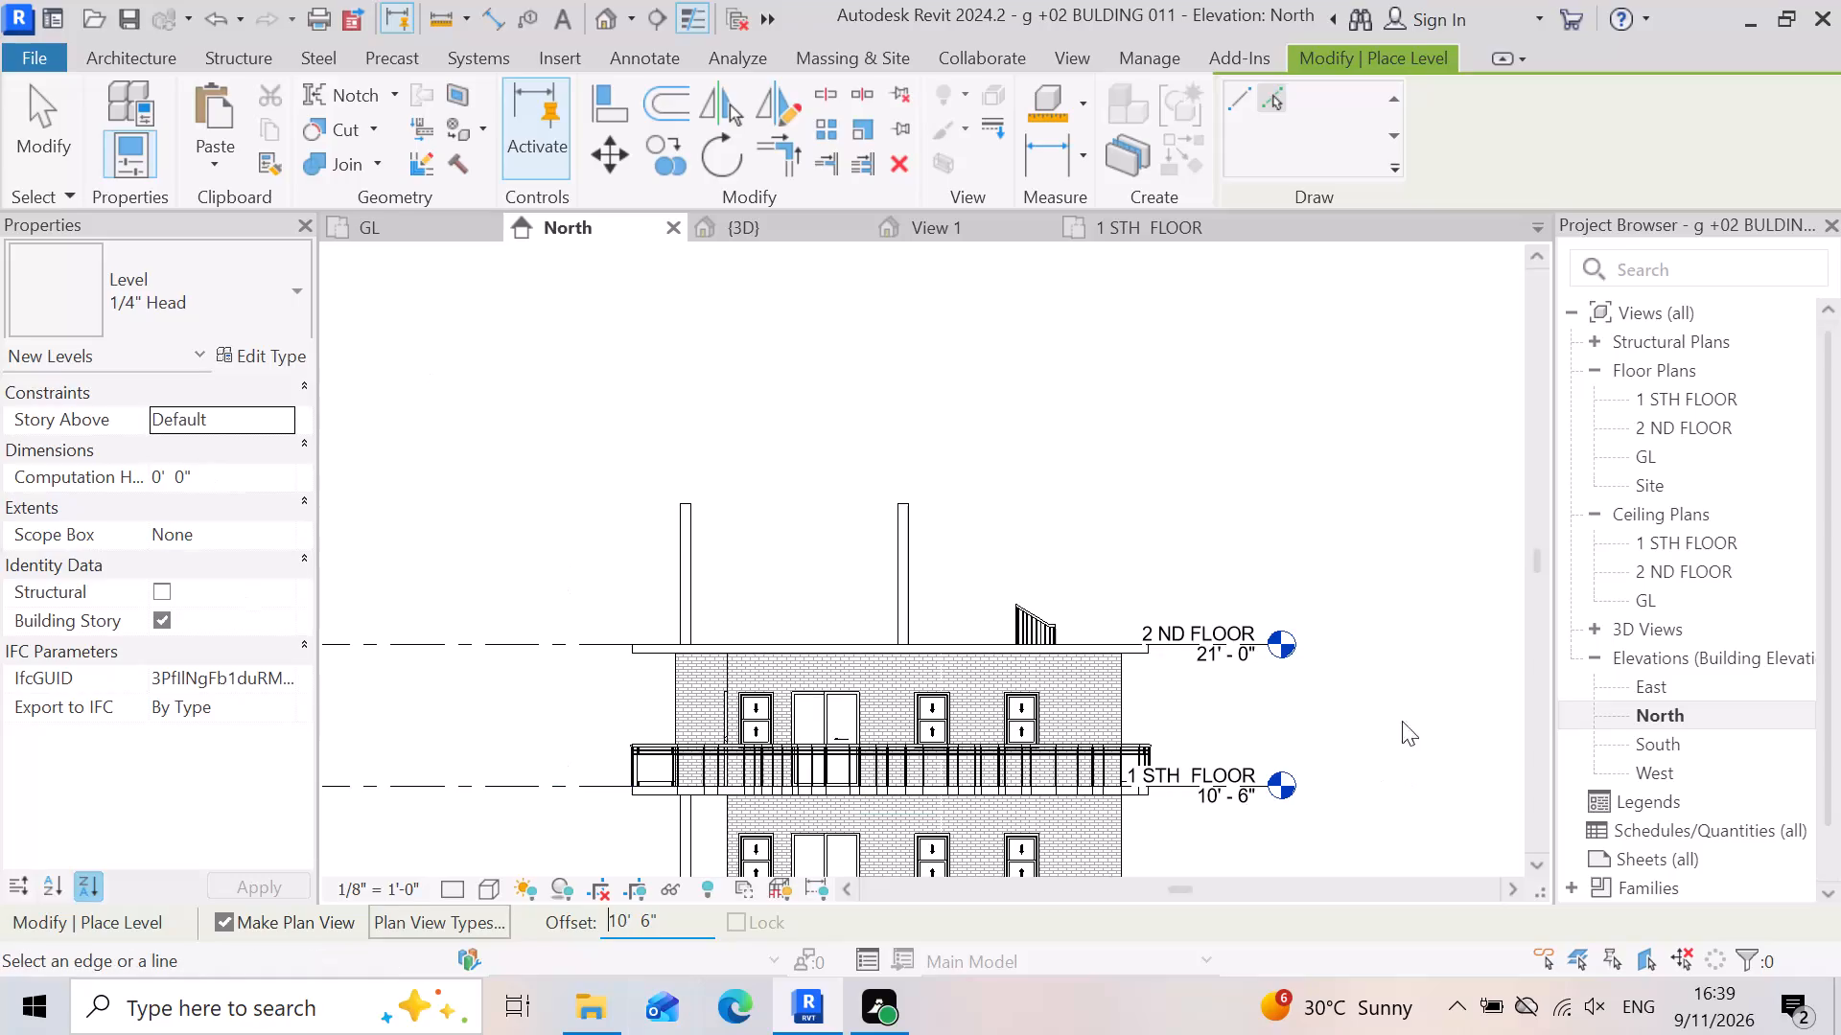
Switch to the {3D} view and examine the two-storey building from the left side around to the front, including balcony railings and columns.
scroll(1293, 595, "down", 4)
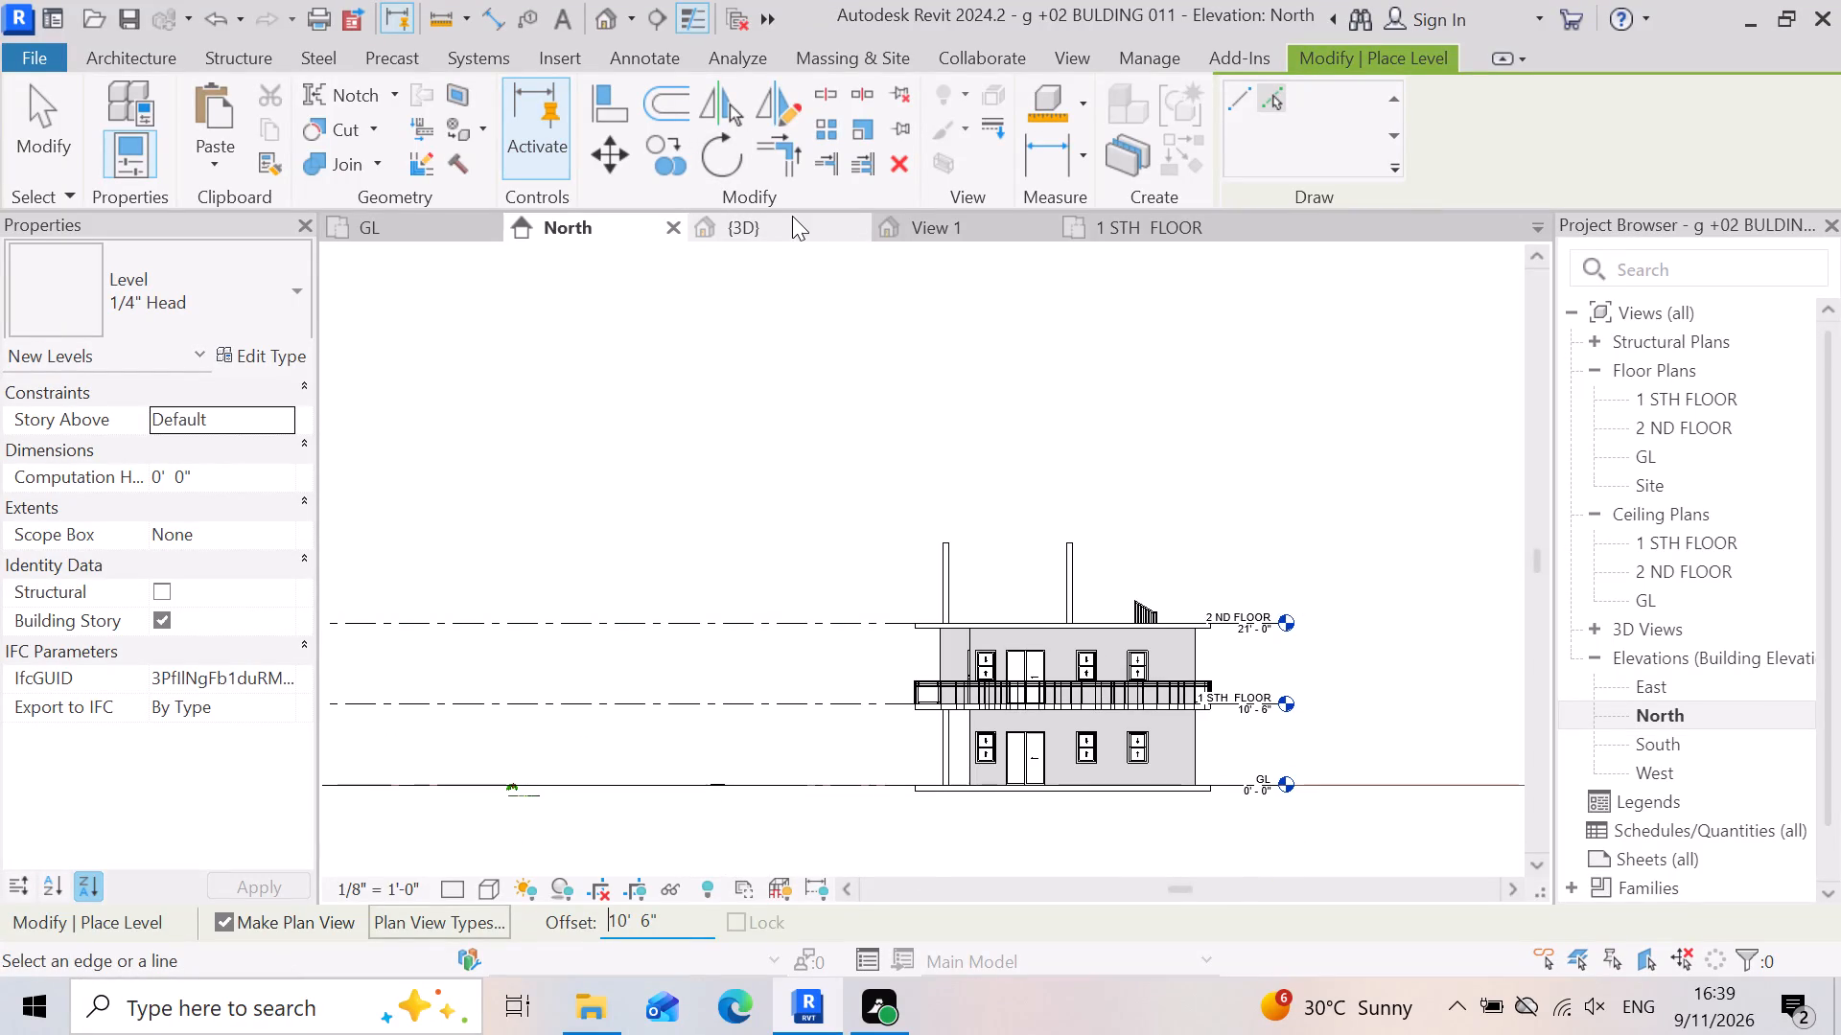
left_click(792, 216)
scroll(934, 658, "down", 3)
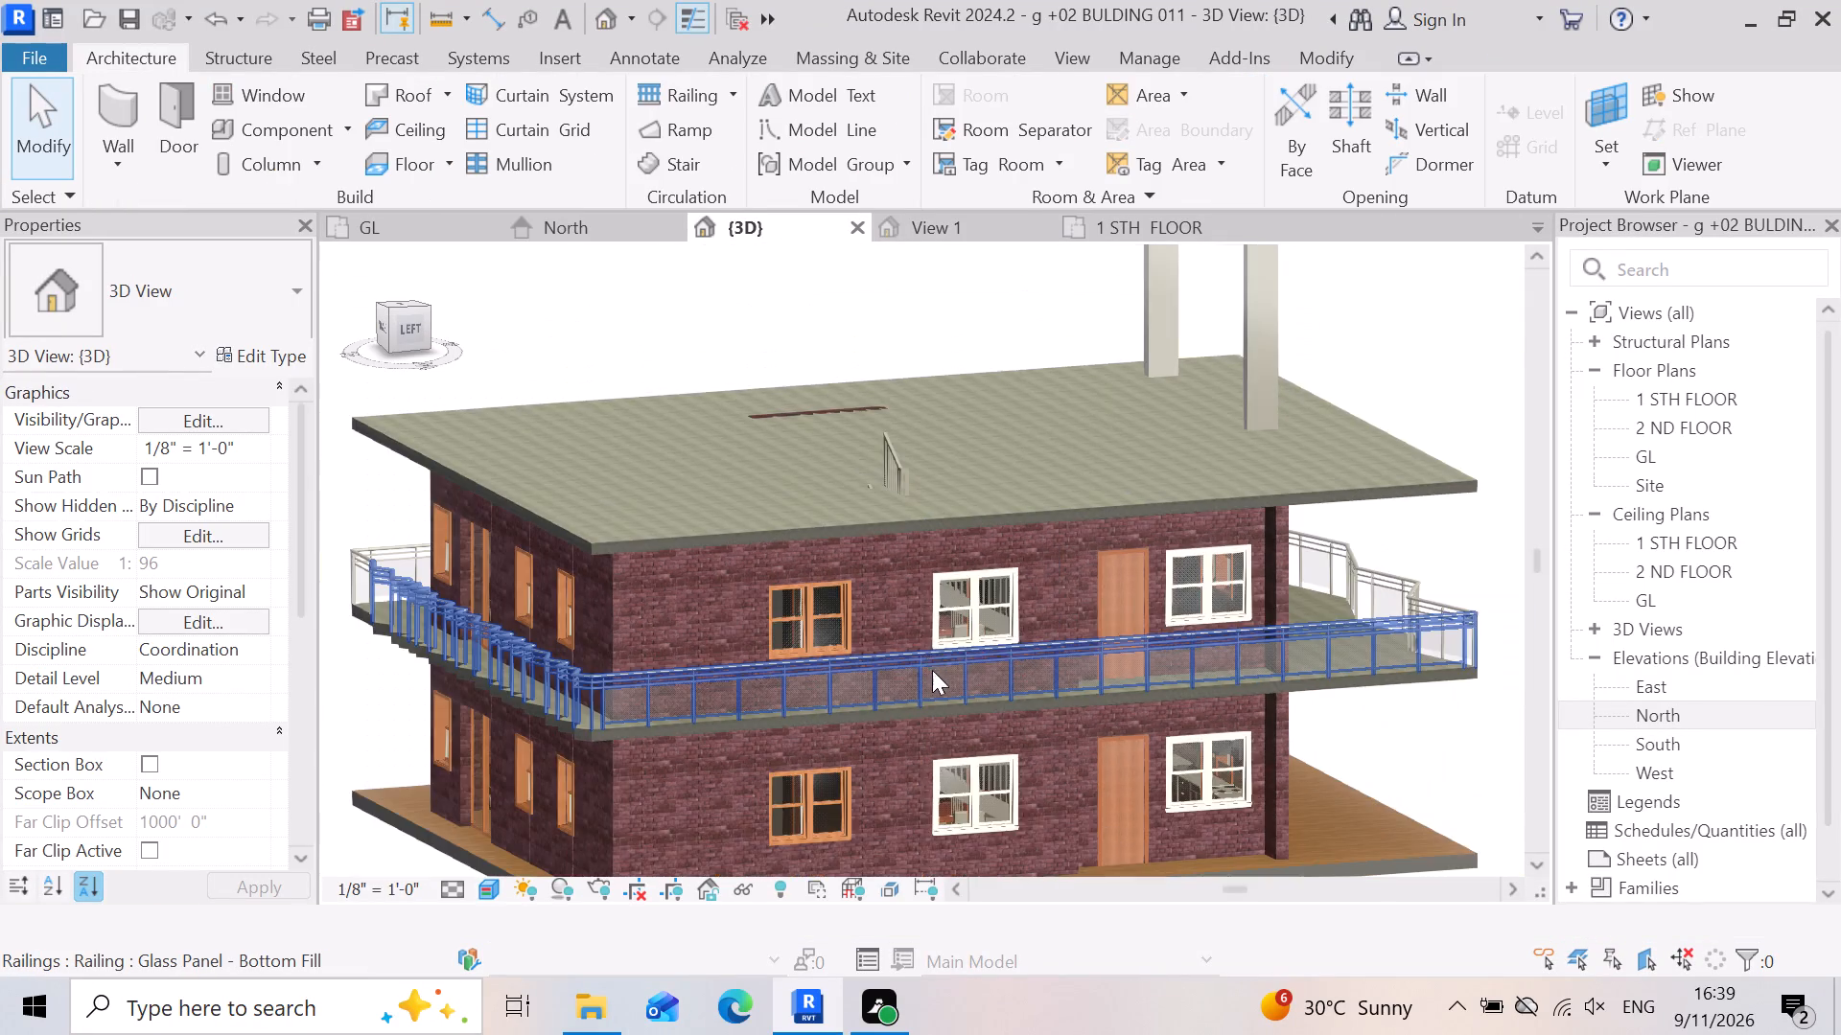
scroll(999, 630, "down", 3)
scroll(745, 713, "up", 6)
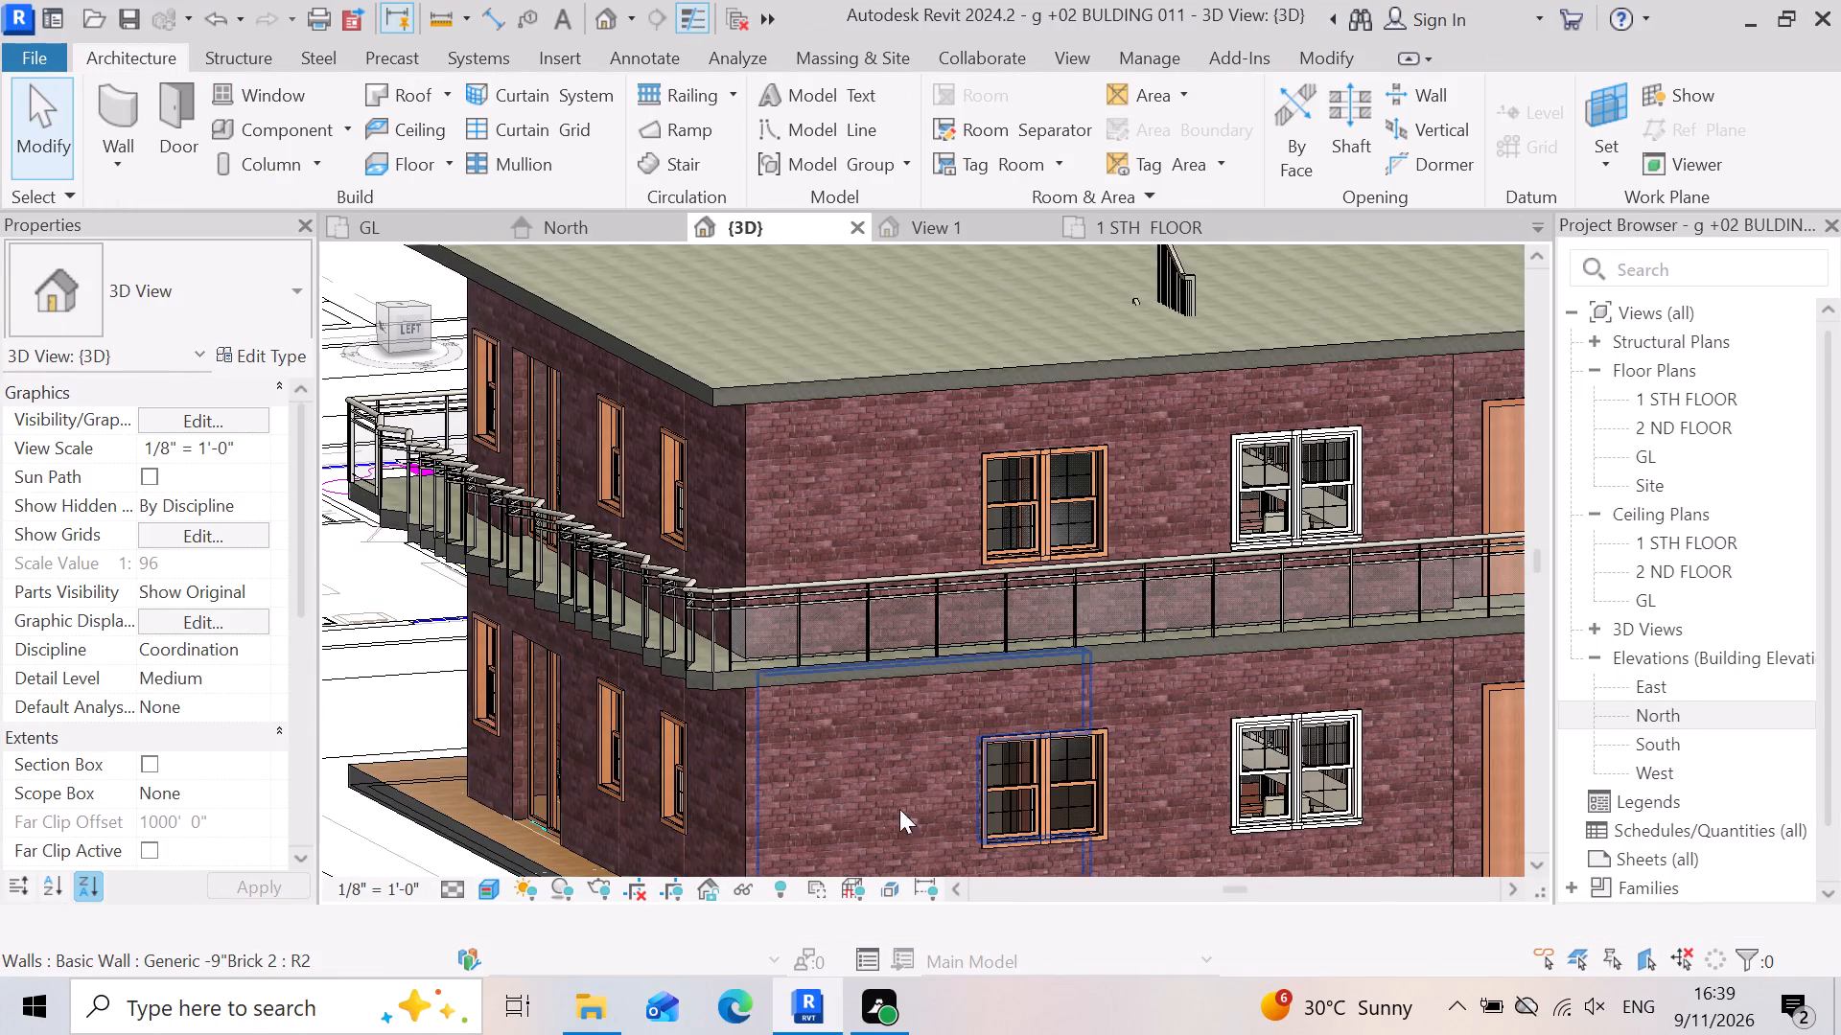
scroll(933, 798, "up", 4)
scroll(1121, 723, "down", 4)
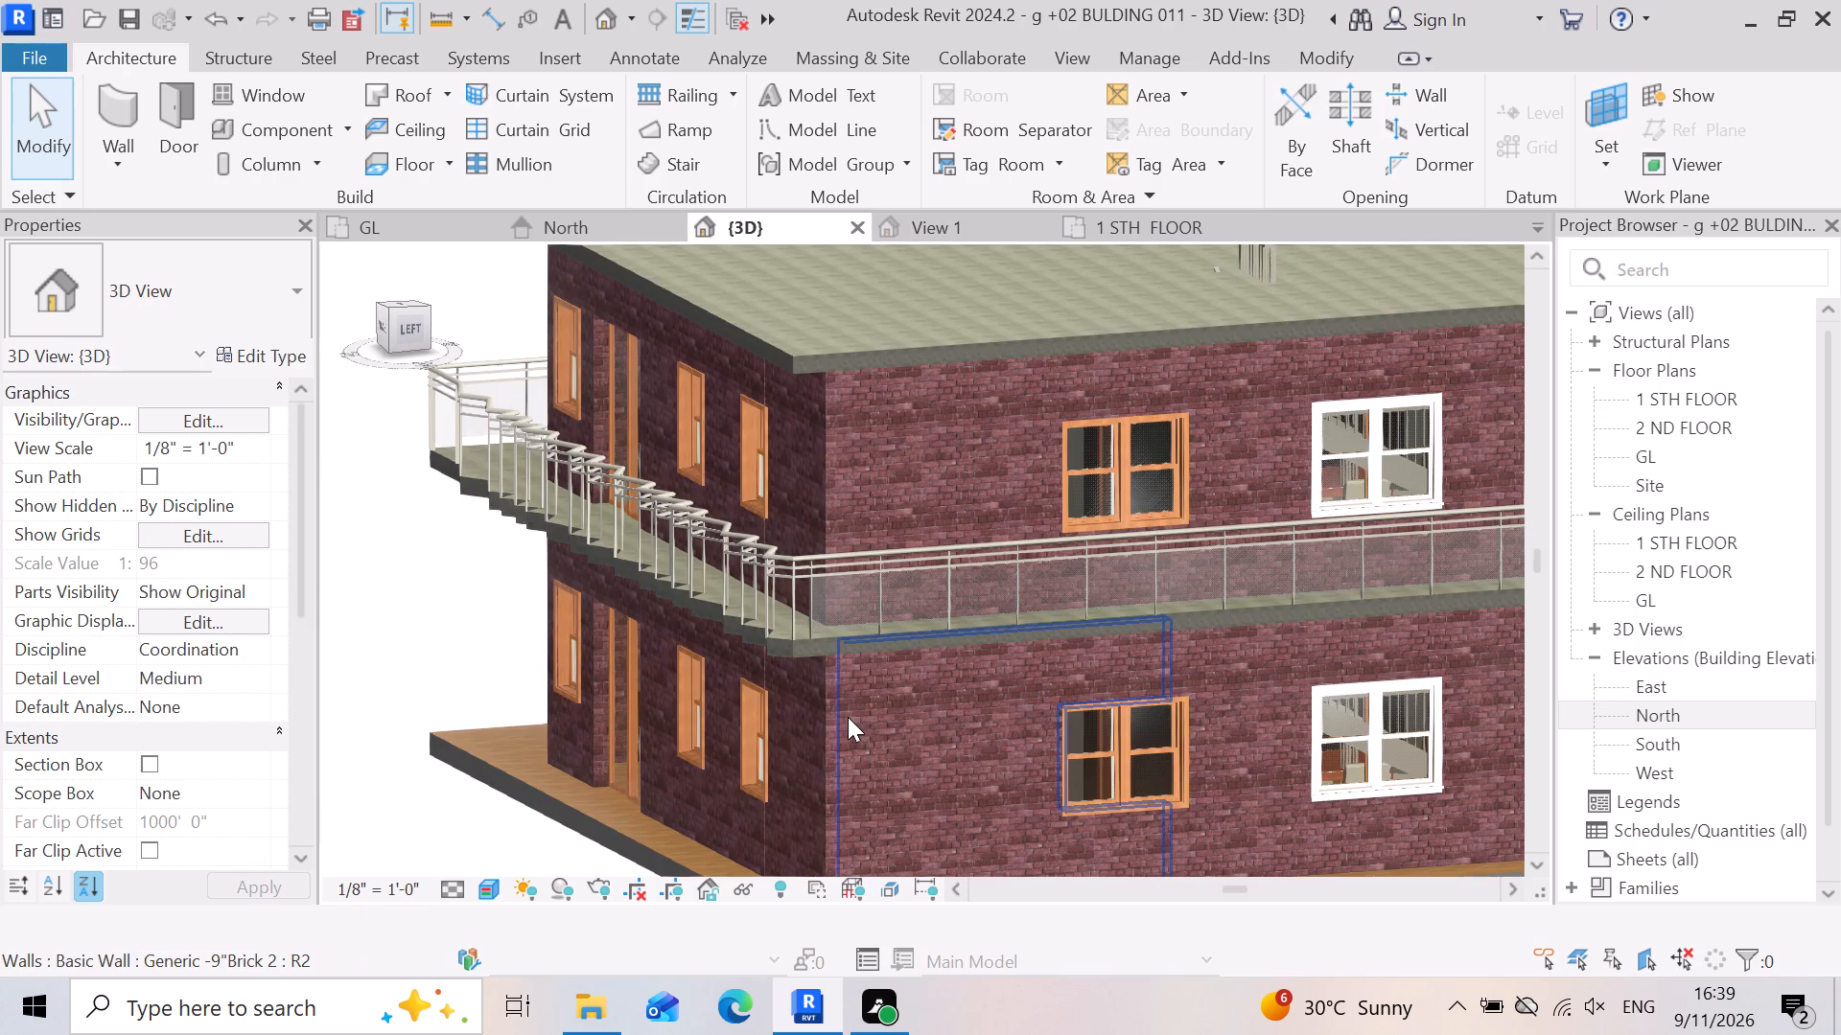
scroll(997, 680, "down", 2)
scroll(1201, 680, "down", 1)
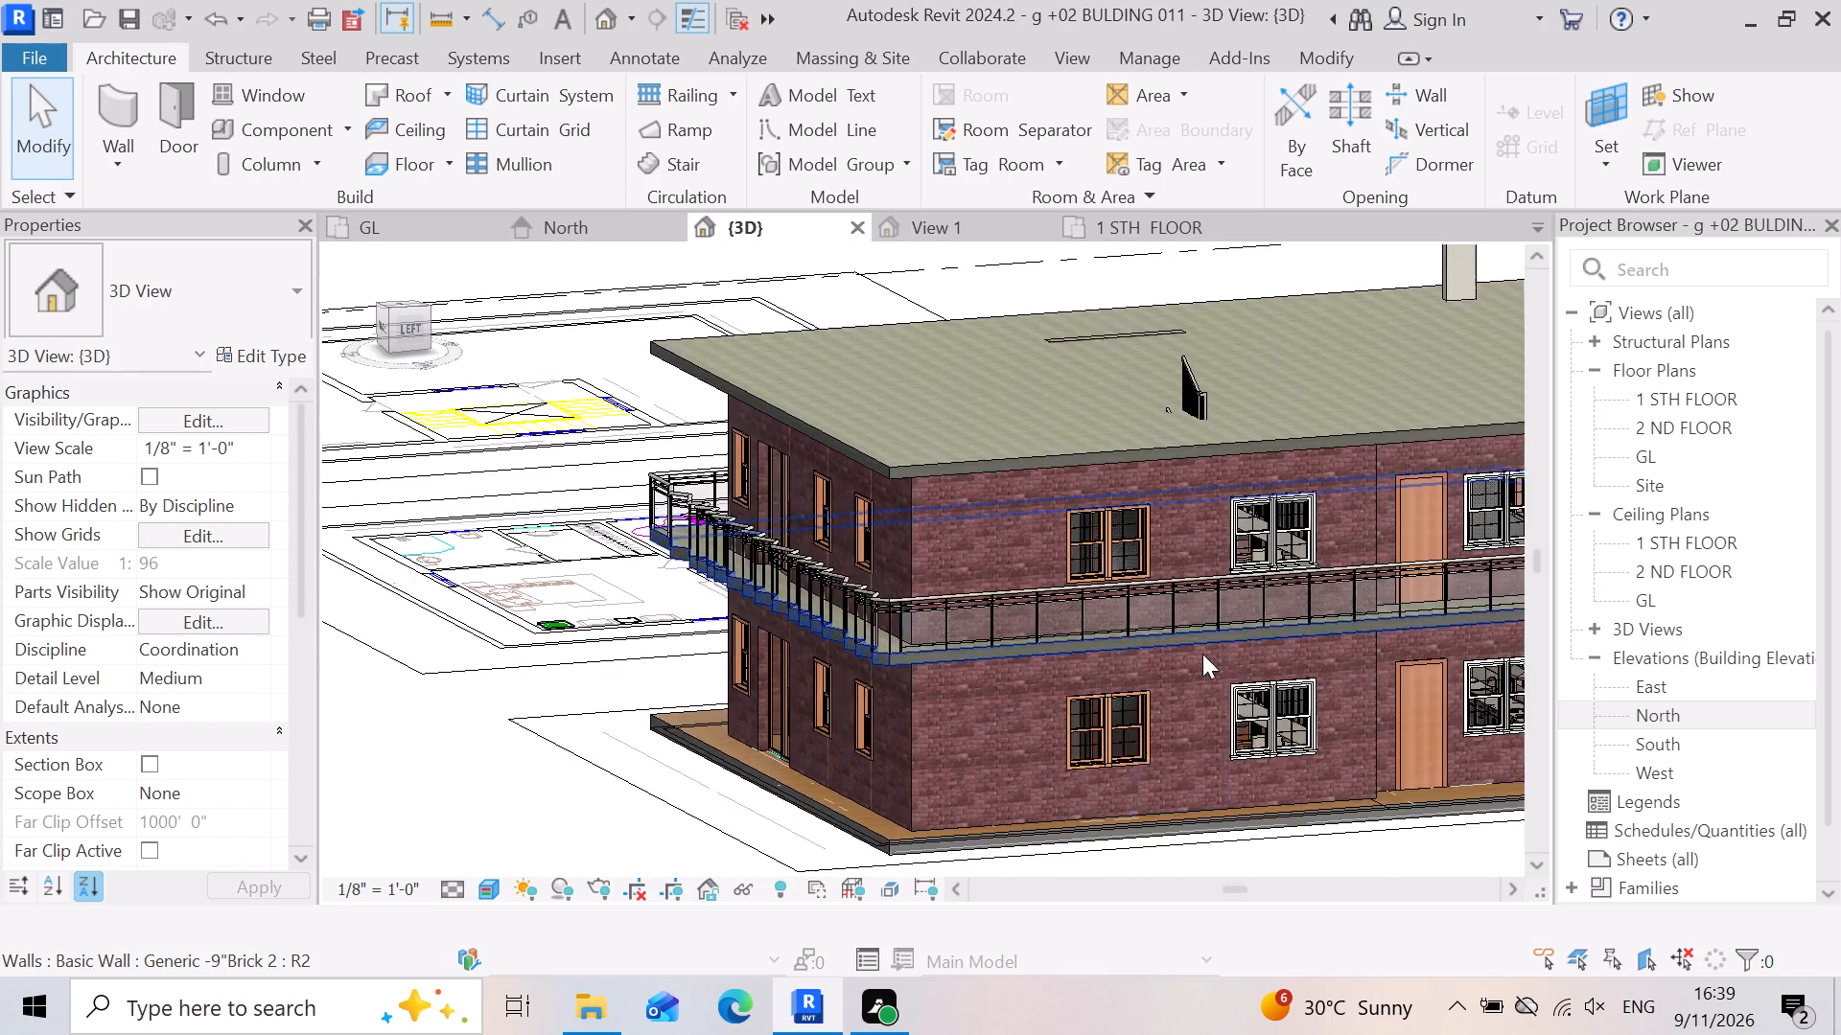
scroll(1202, 654, "down", 2)
scroll(1011, 724, "down", 3)
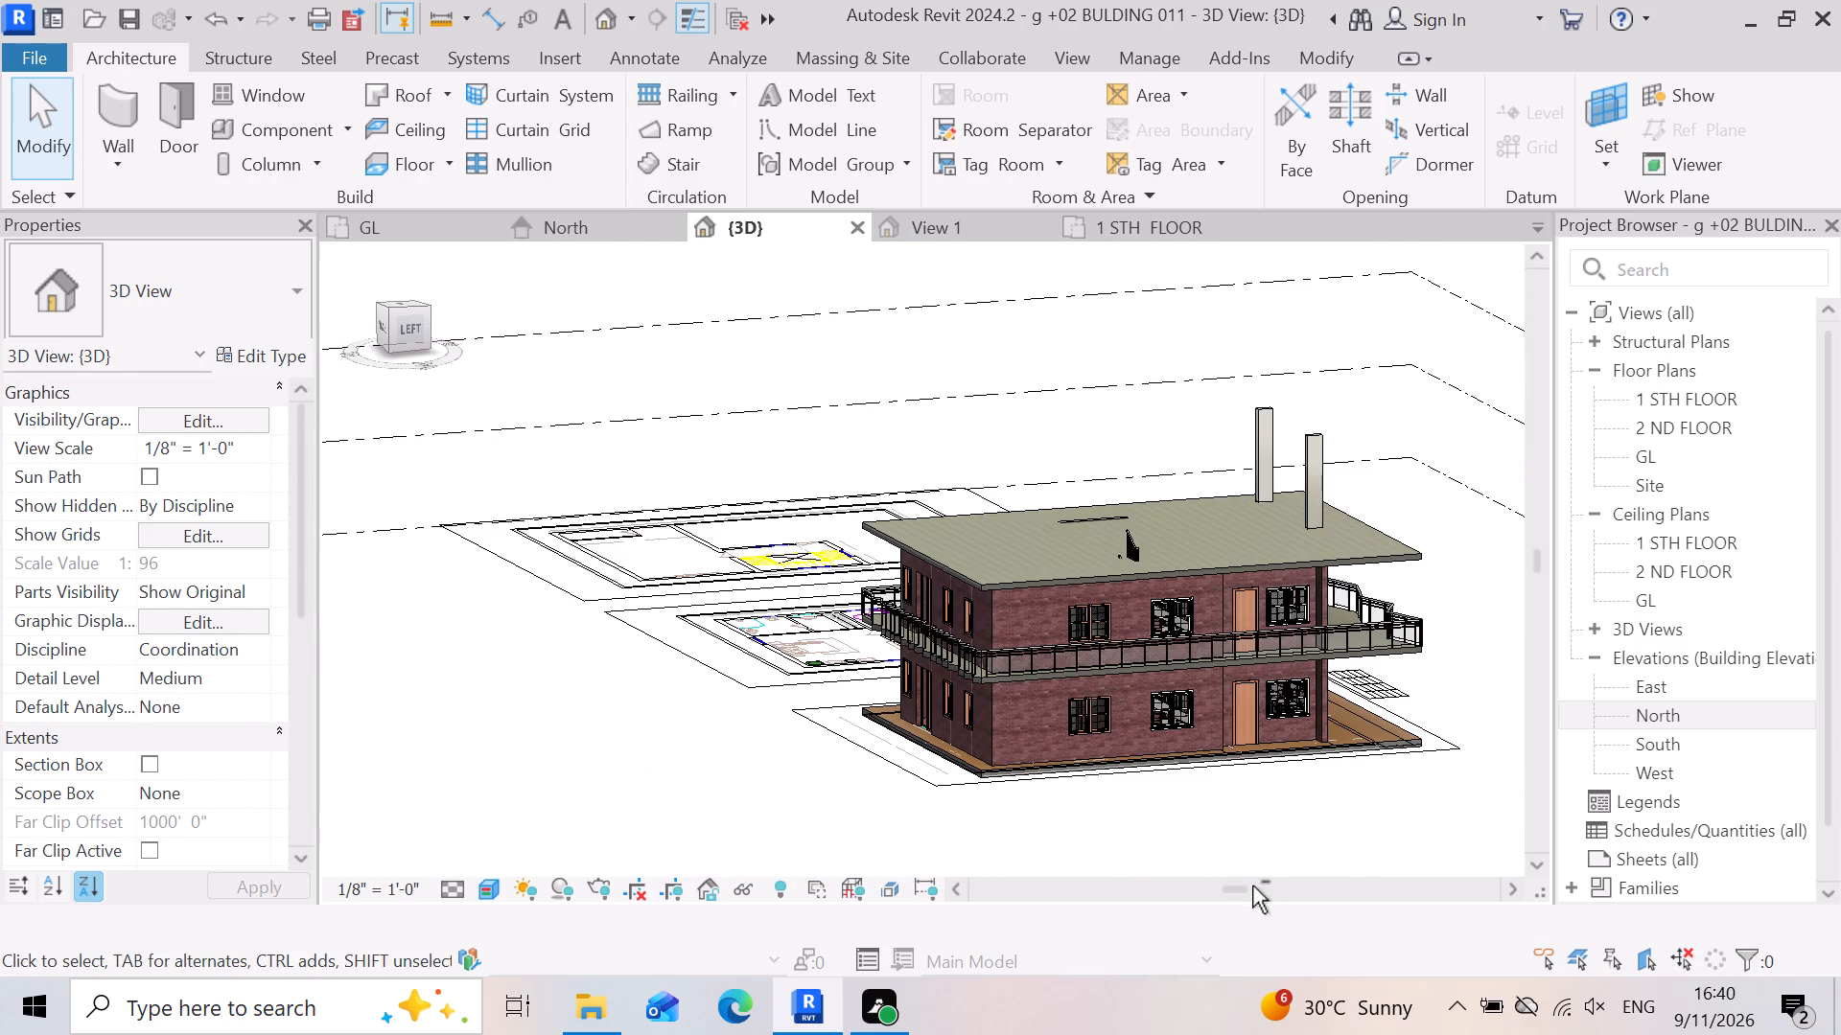
middle_click(1252, 885, "shift")
middle_click_drag(1252, 885, 1238, 876, "shift")
right_click_drag(1252, 885, 1211, 843, "shift")
scroll(1172, 752, "down", 2)
right_click_drag(1148, 813, 1093, 781)
middle_click_drag(1133, 805, 1093, 781, "shift")
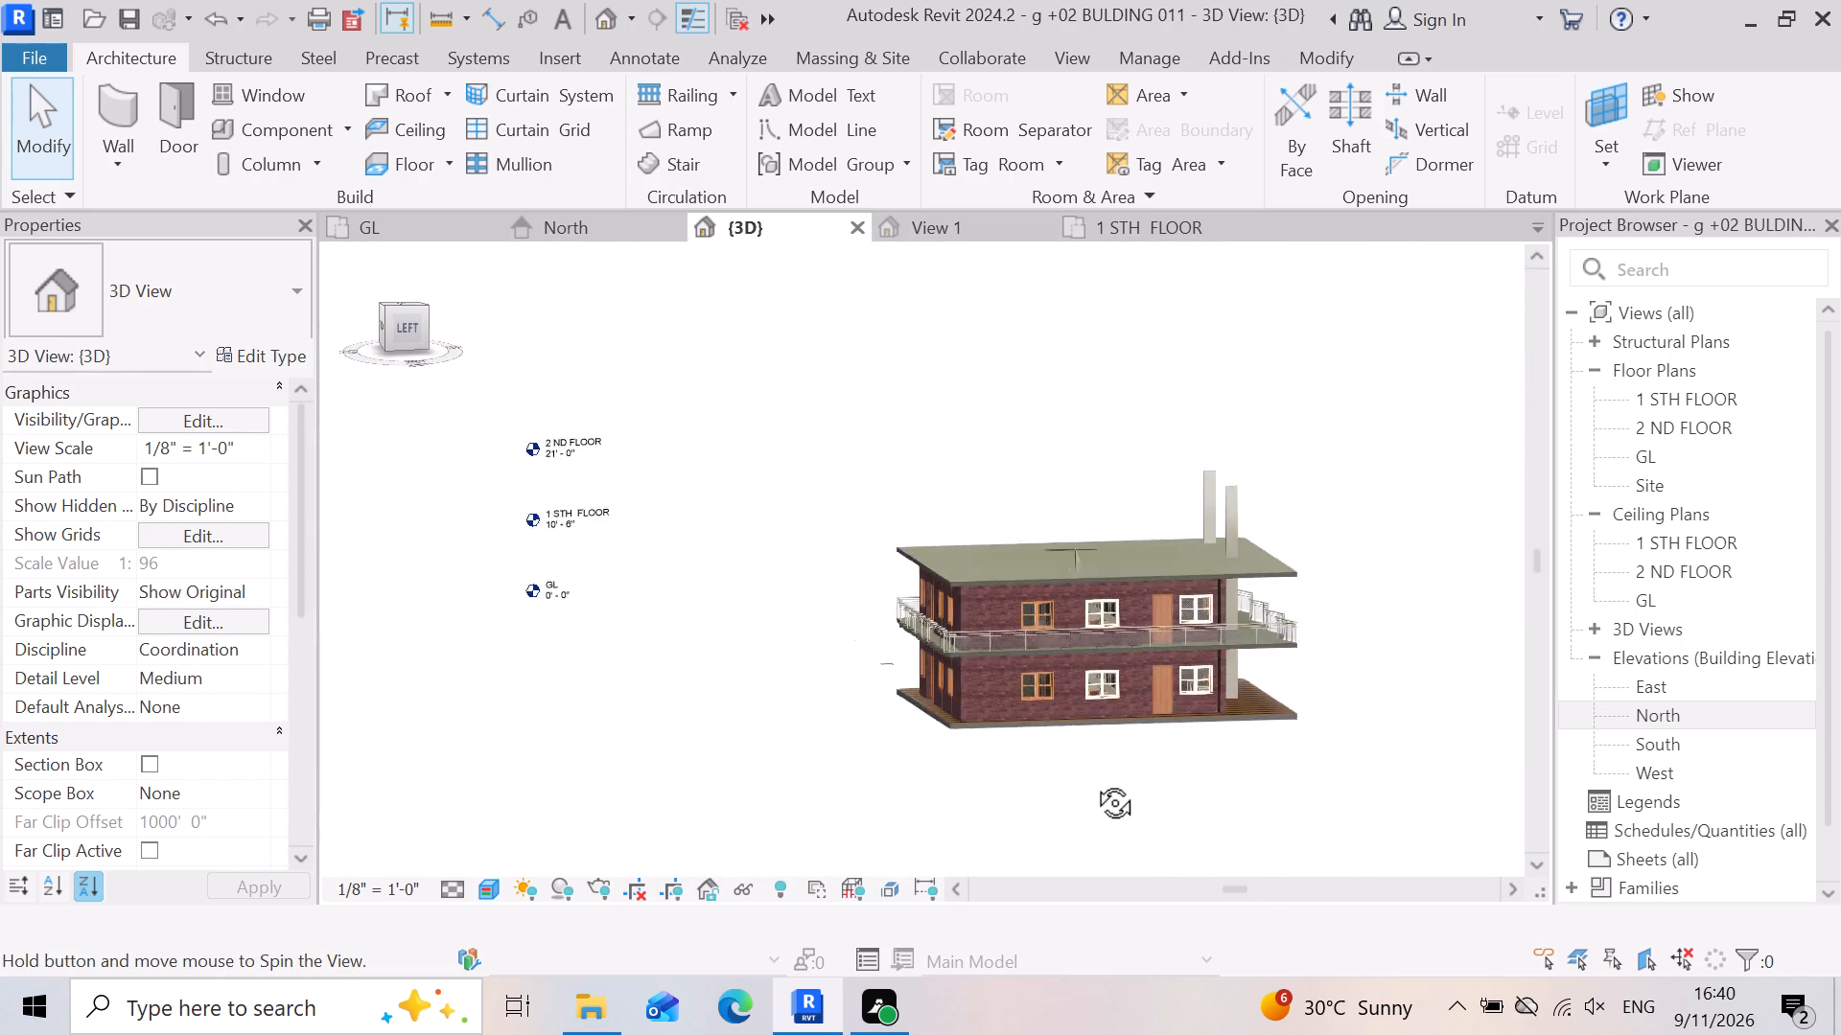
middle_click_drag(1093, 781, 783, 806, "shift")
right_click_drag(1093, 781, 784, 802)
scroll(1403, 558, "up", 5)
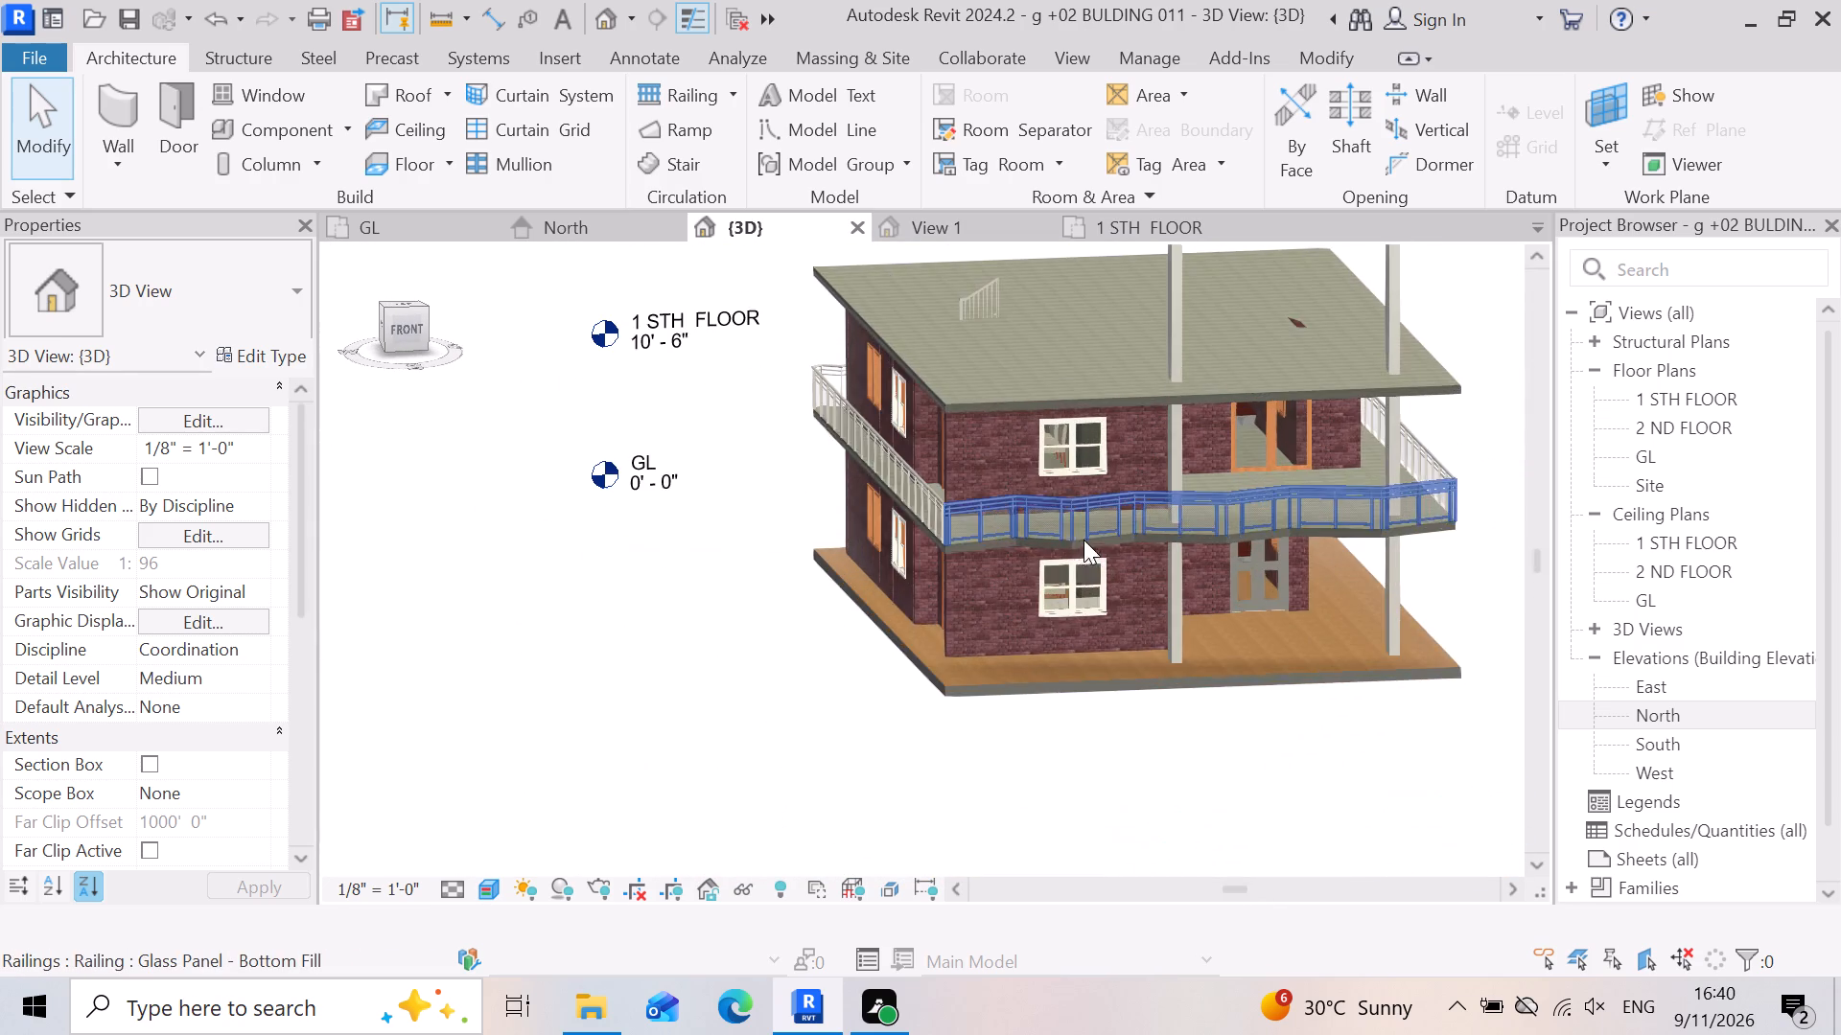
scroll(1297, 579, "up", 3)
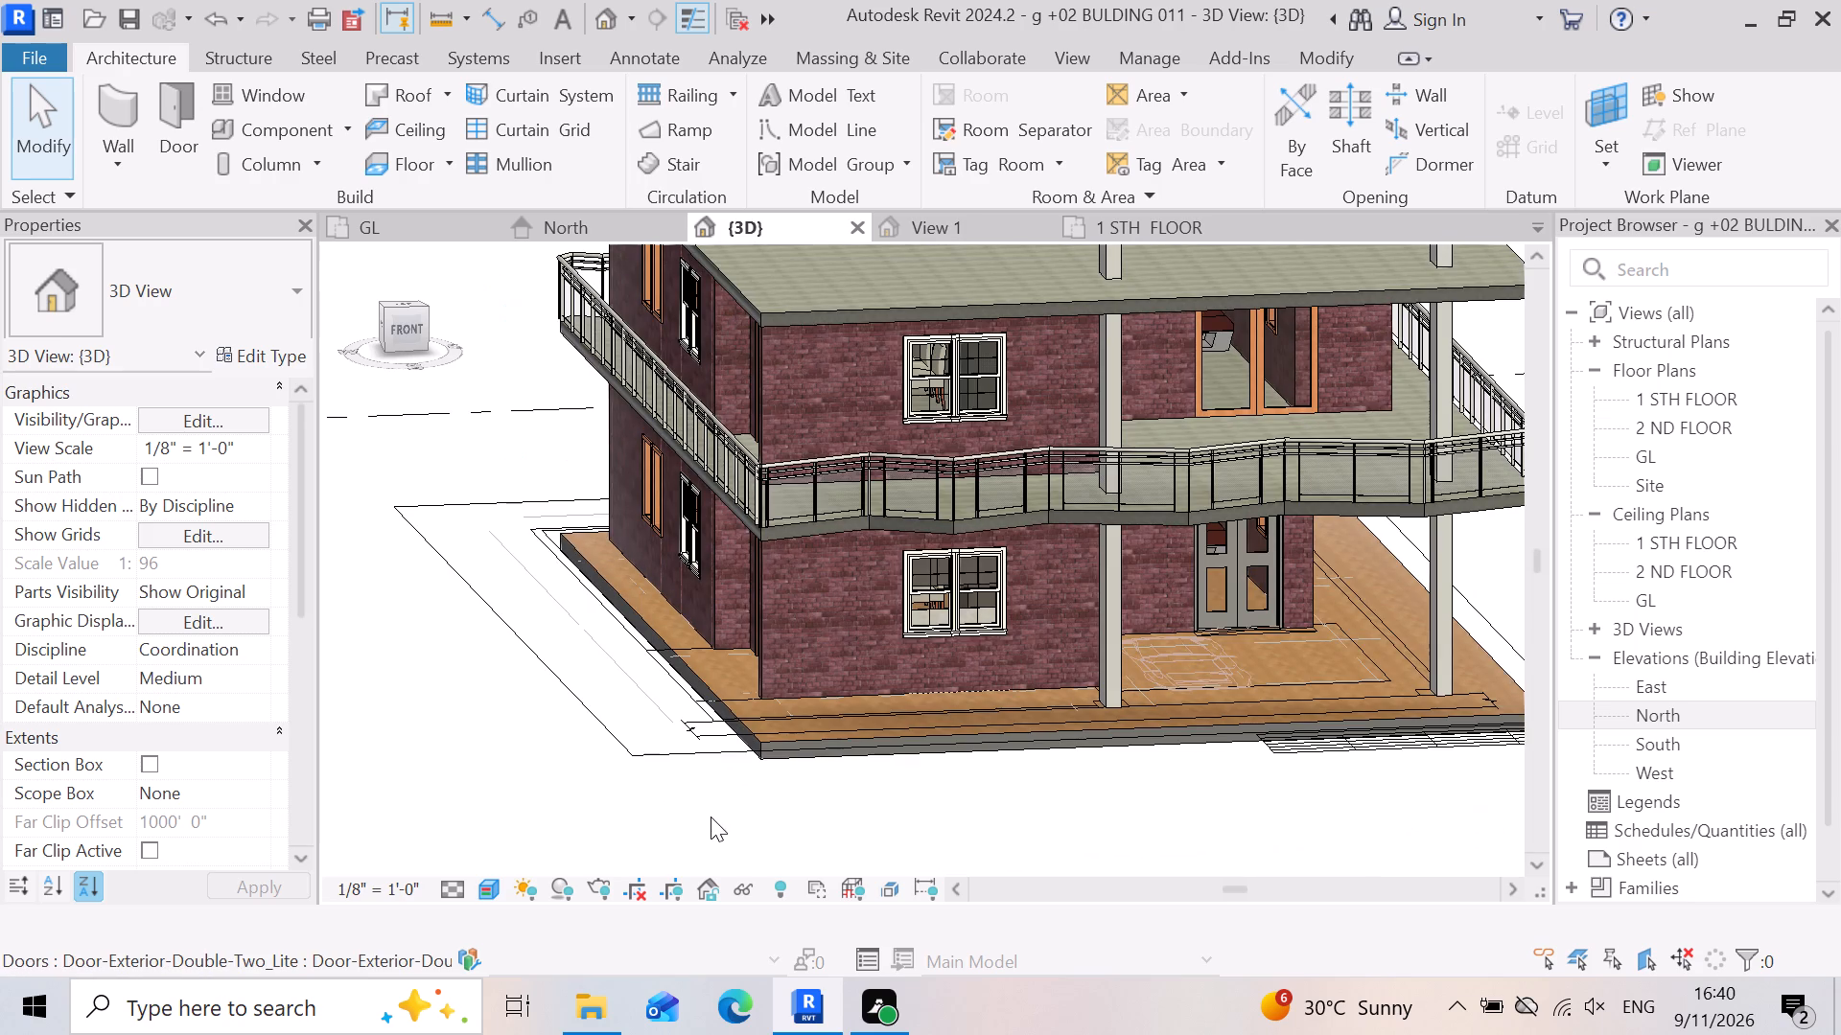
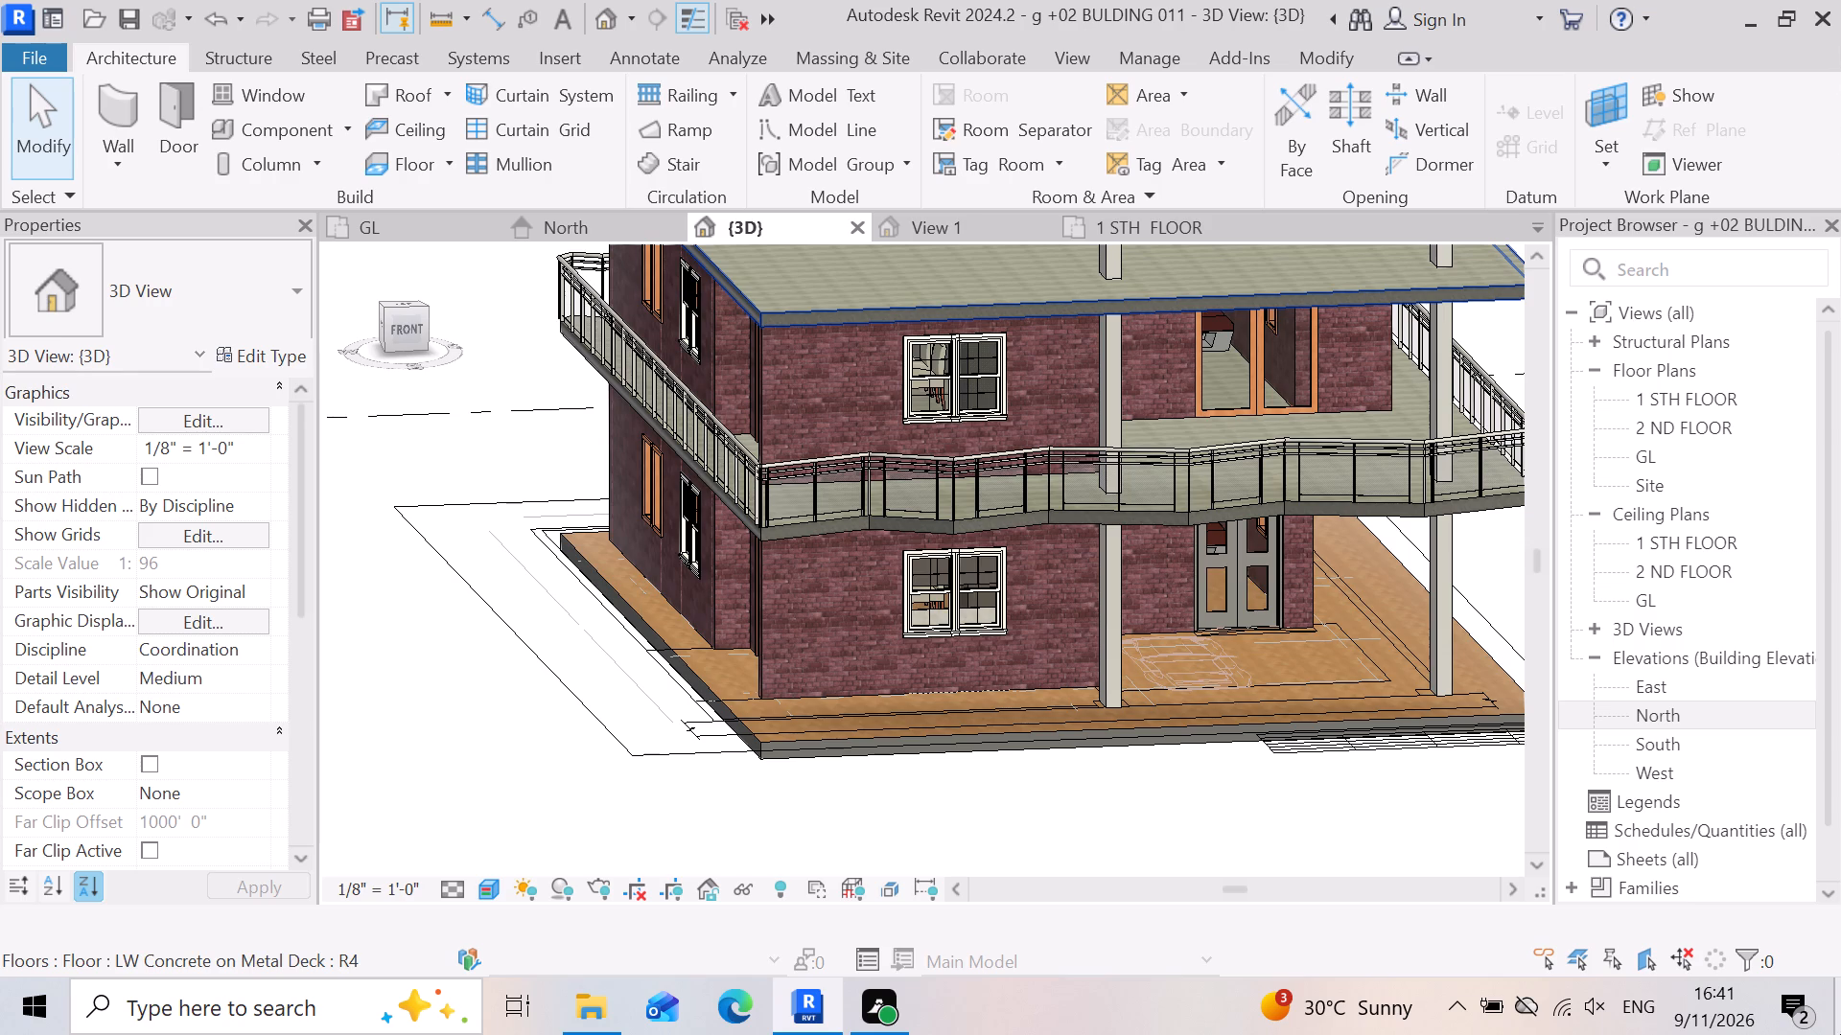
Inspect the 1 STH FLOOR slab that forms the front balcony, checking its type, level and extent around the building.
scroll(1417, 520, "up", 10)
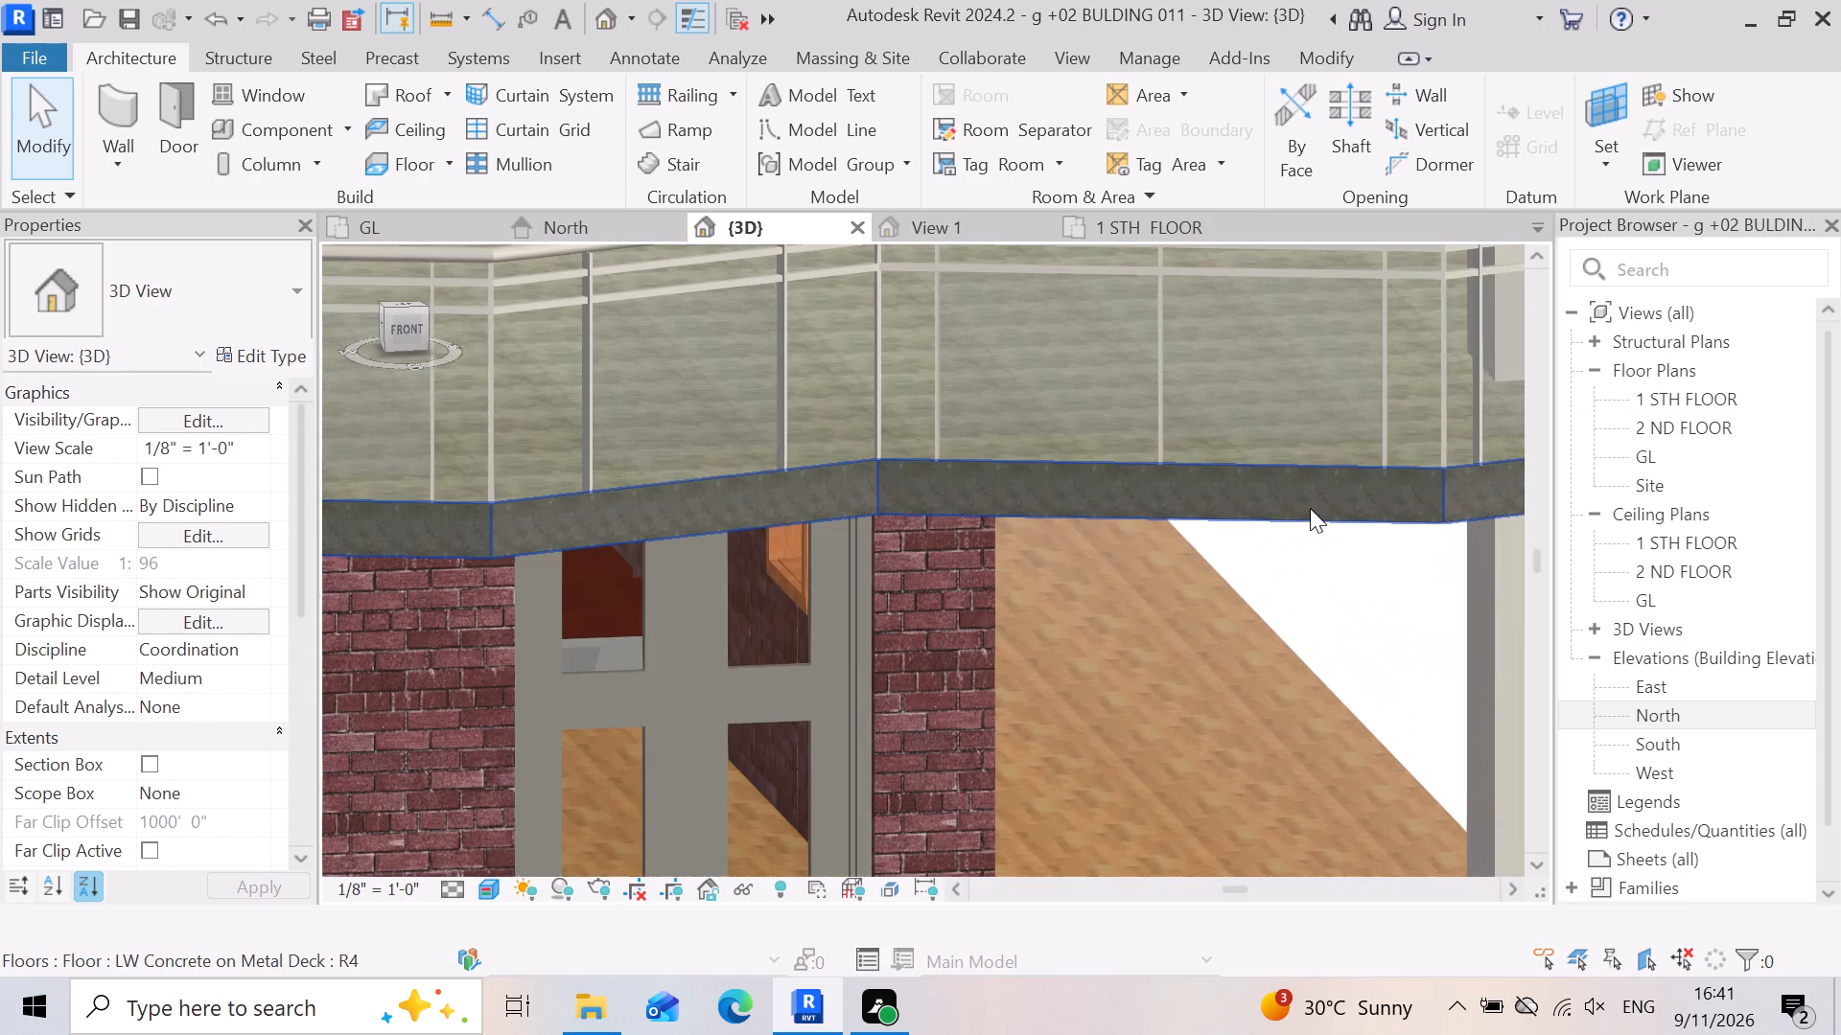
left_click(1315, 503)
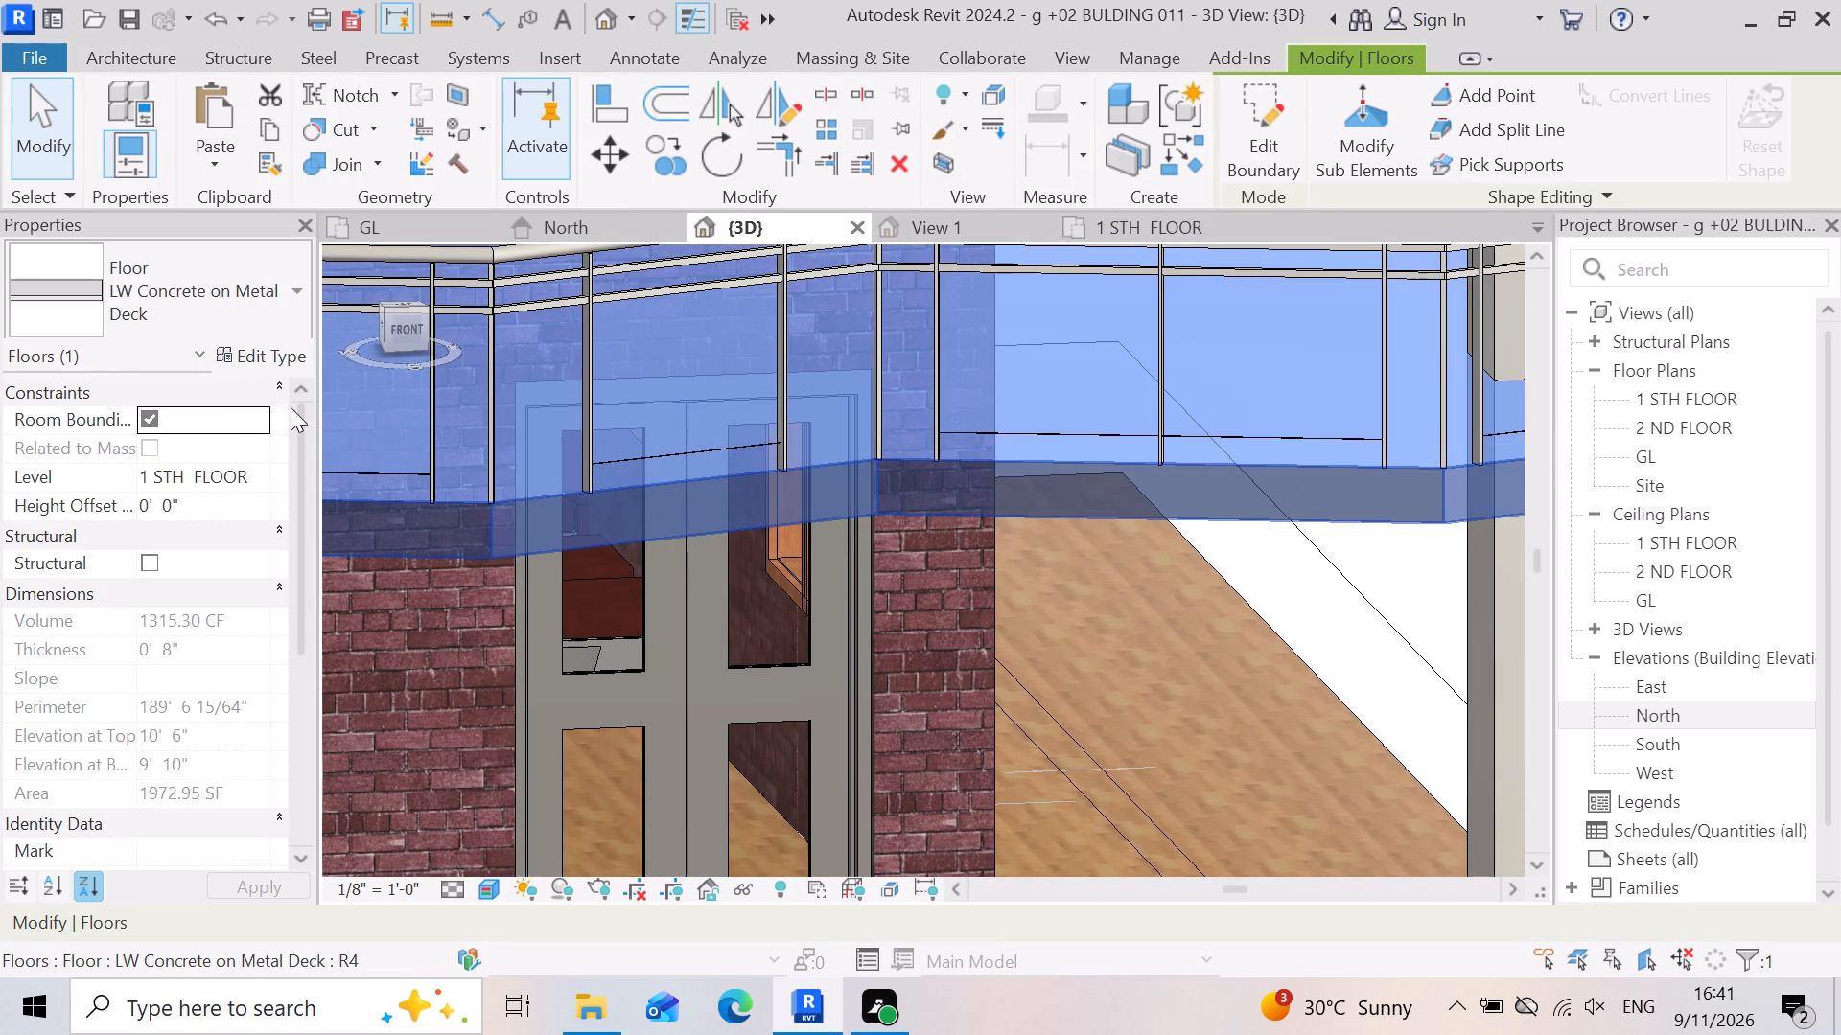
scroll(1223, 478, "down", 13)
left_click(1433, 592)
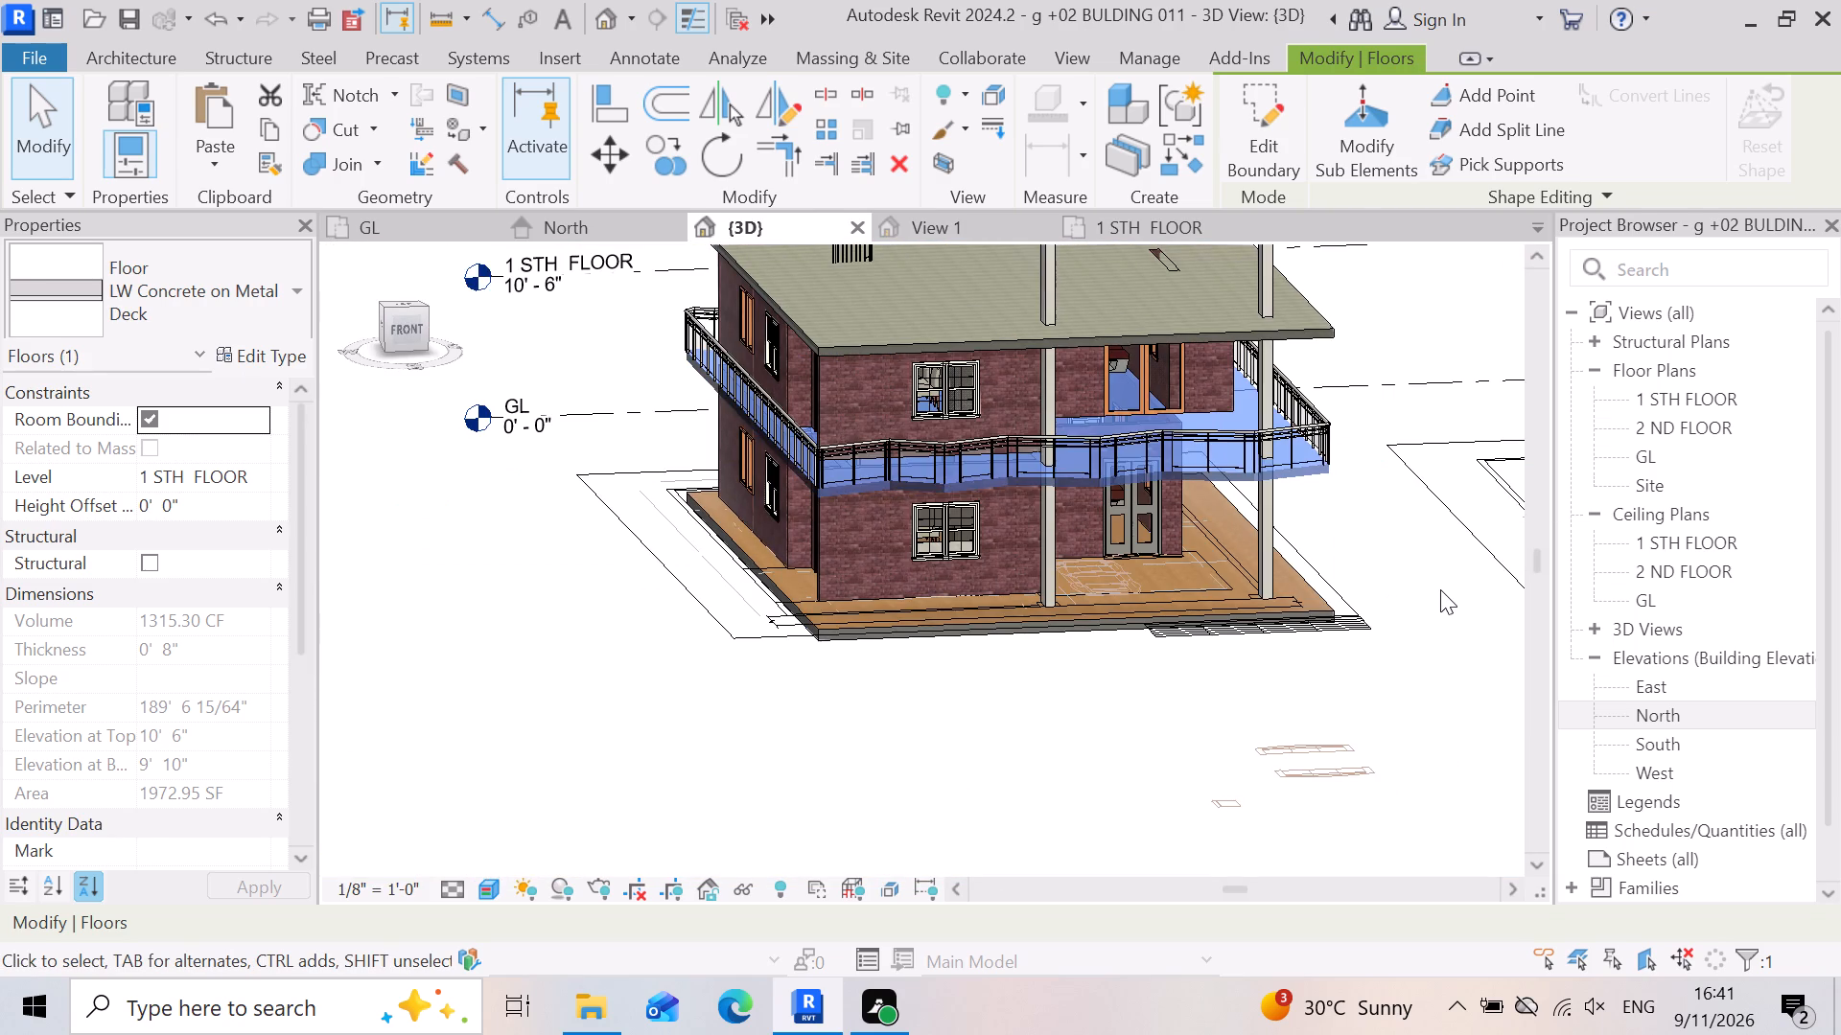
scroll(1246, 396, "up", 4)
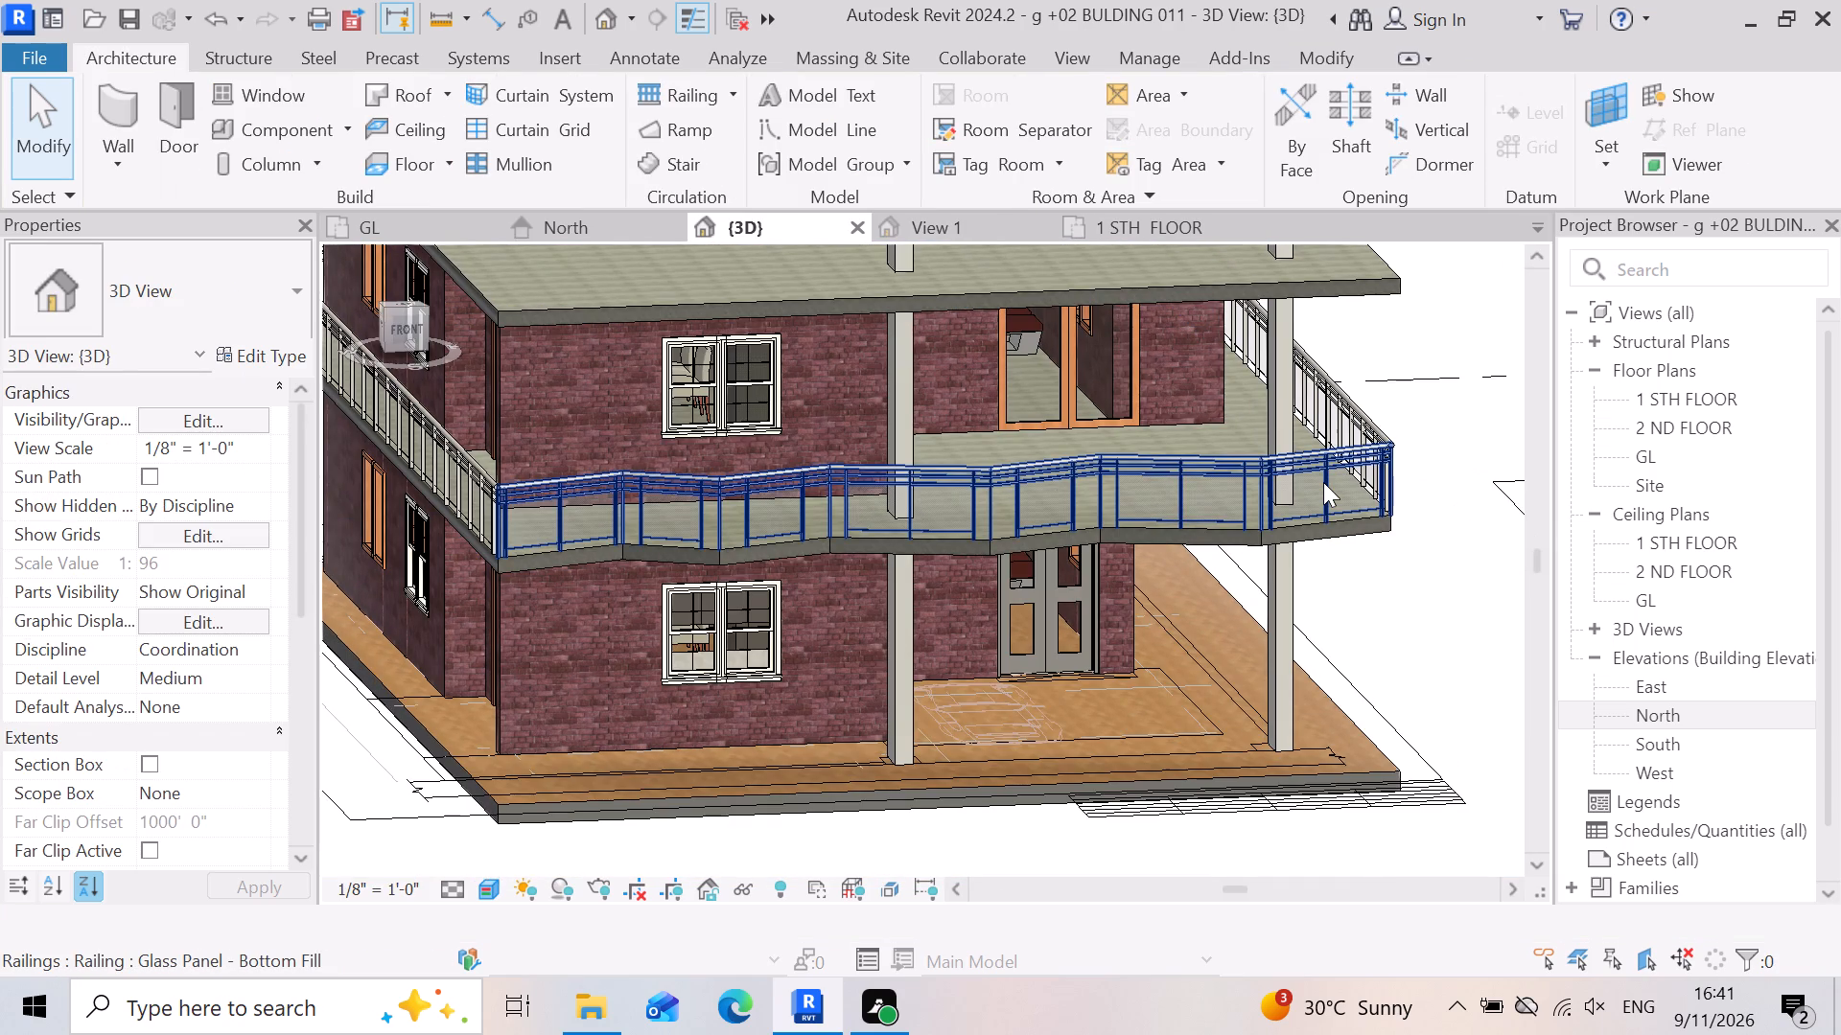
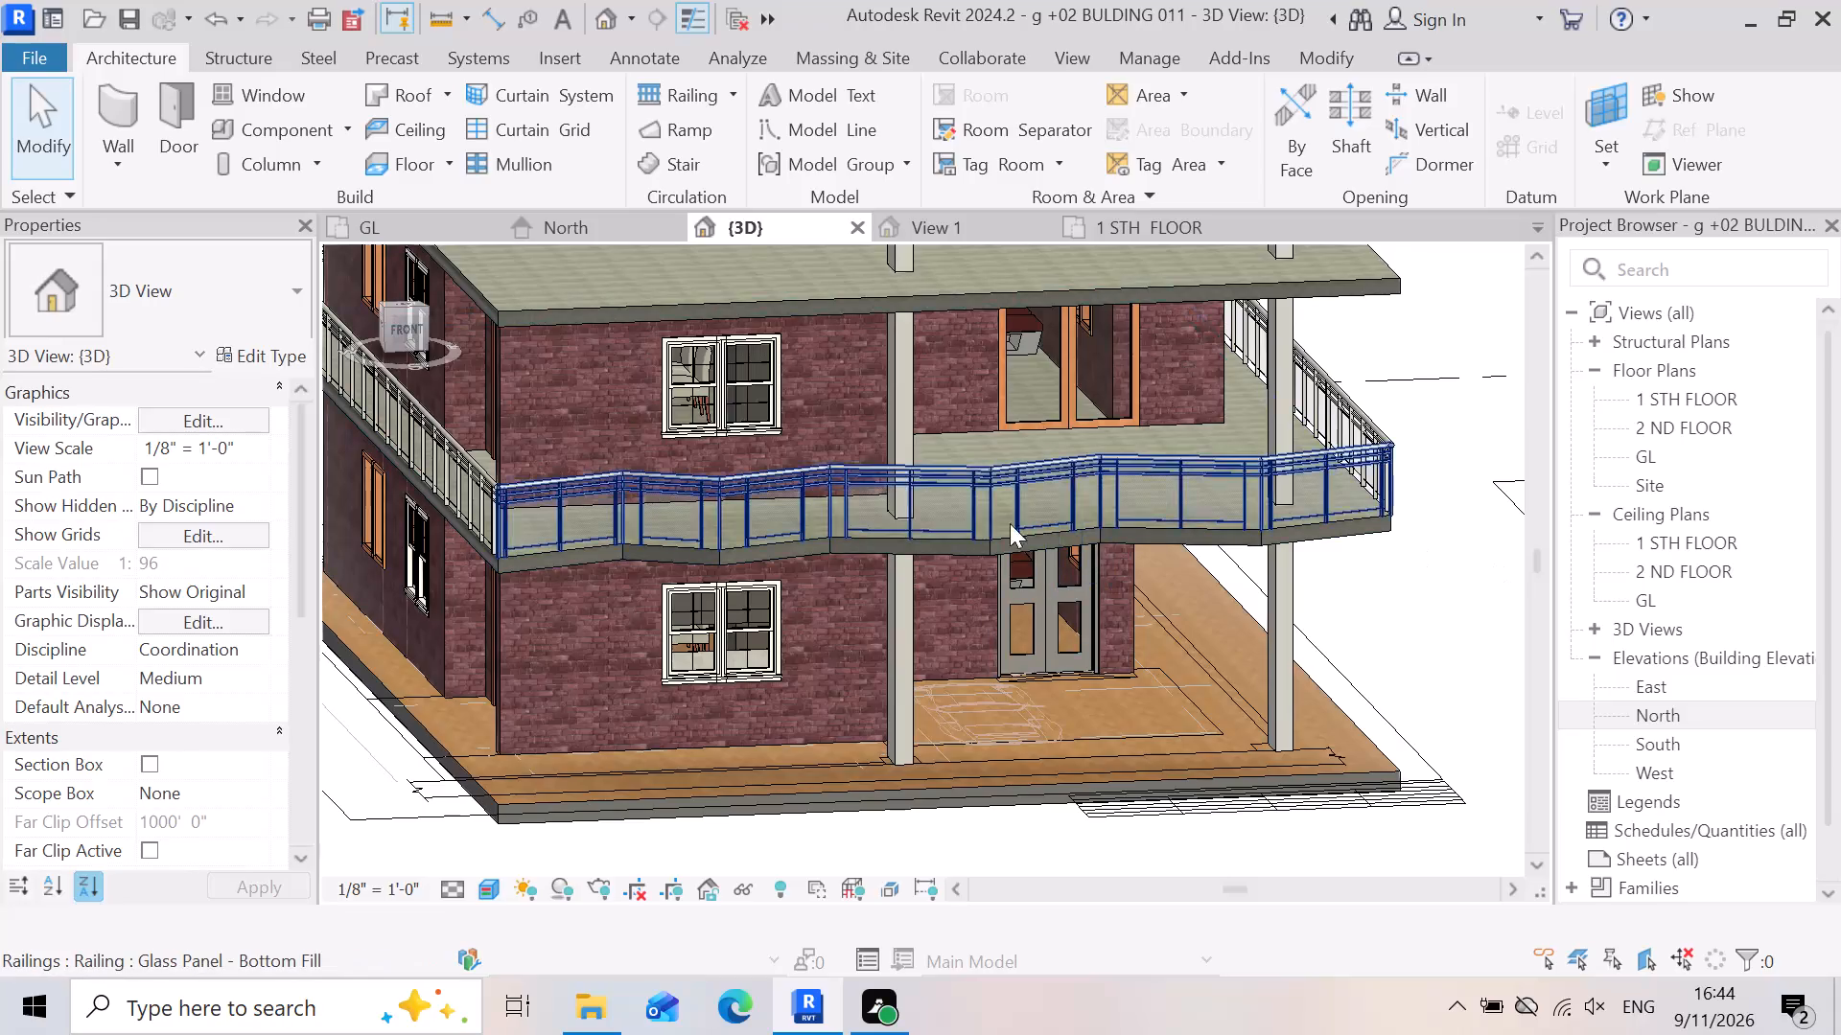
Examine the zigzag front edge of the 1 STH FLOOR balcony slab and its railing against the facade and columns.
scroll(1010, 523, "up", 13)
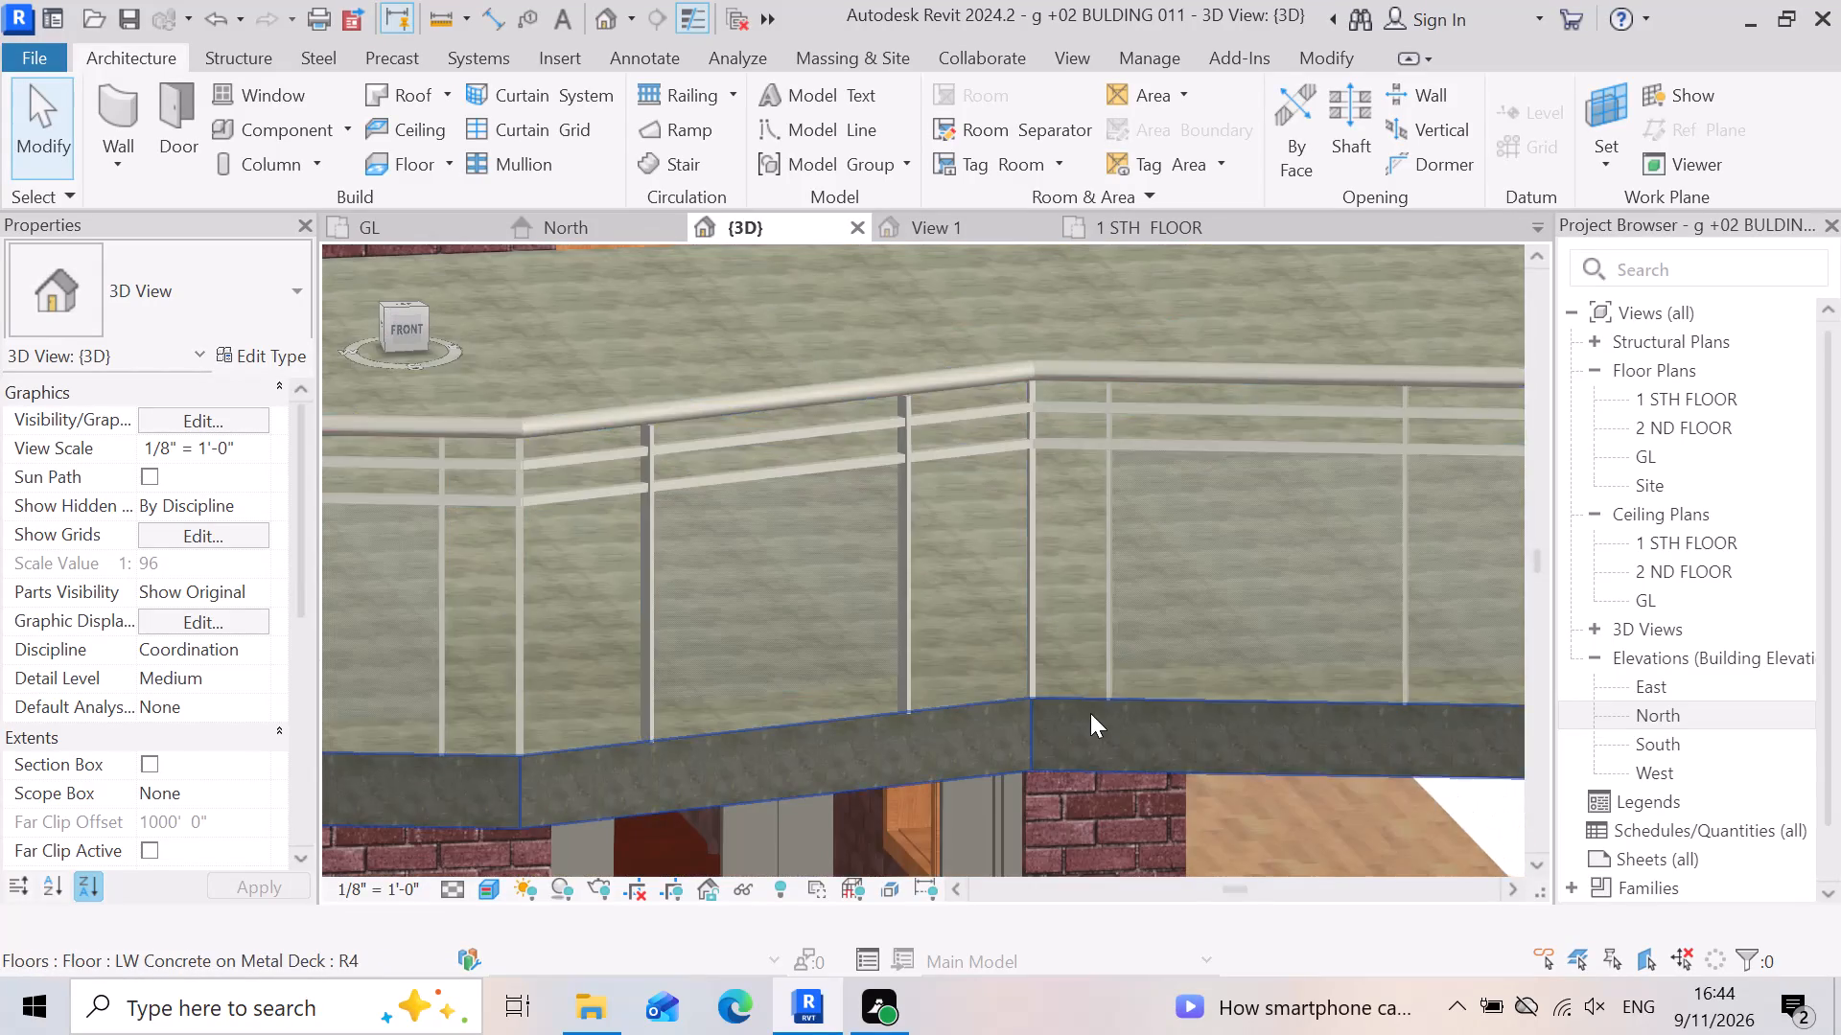
scroll(1283, 571, "down", 7)
scroll(1184, 562, "down", 4)
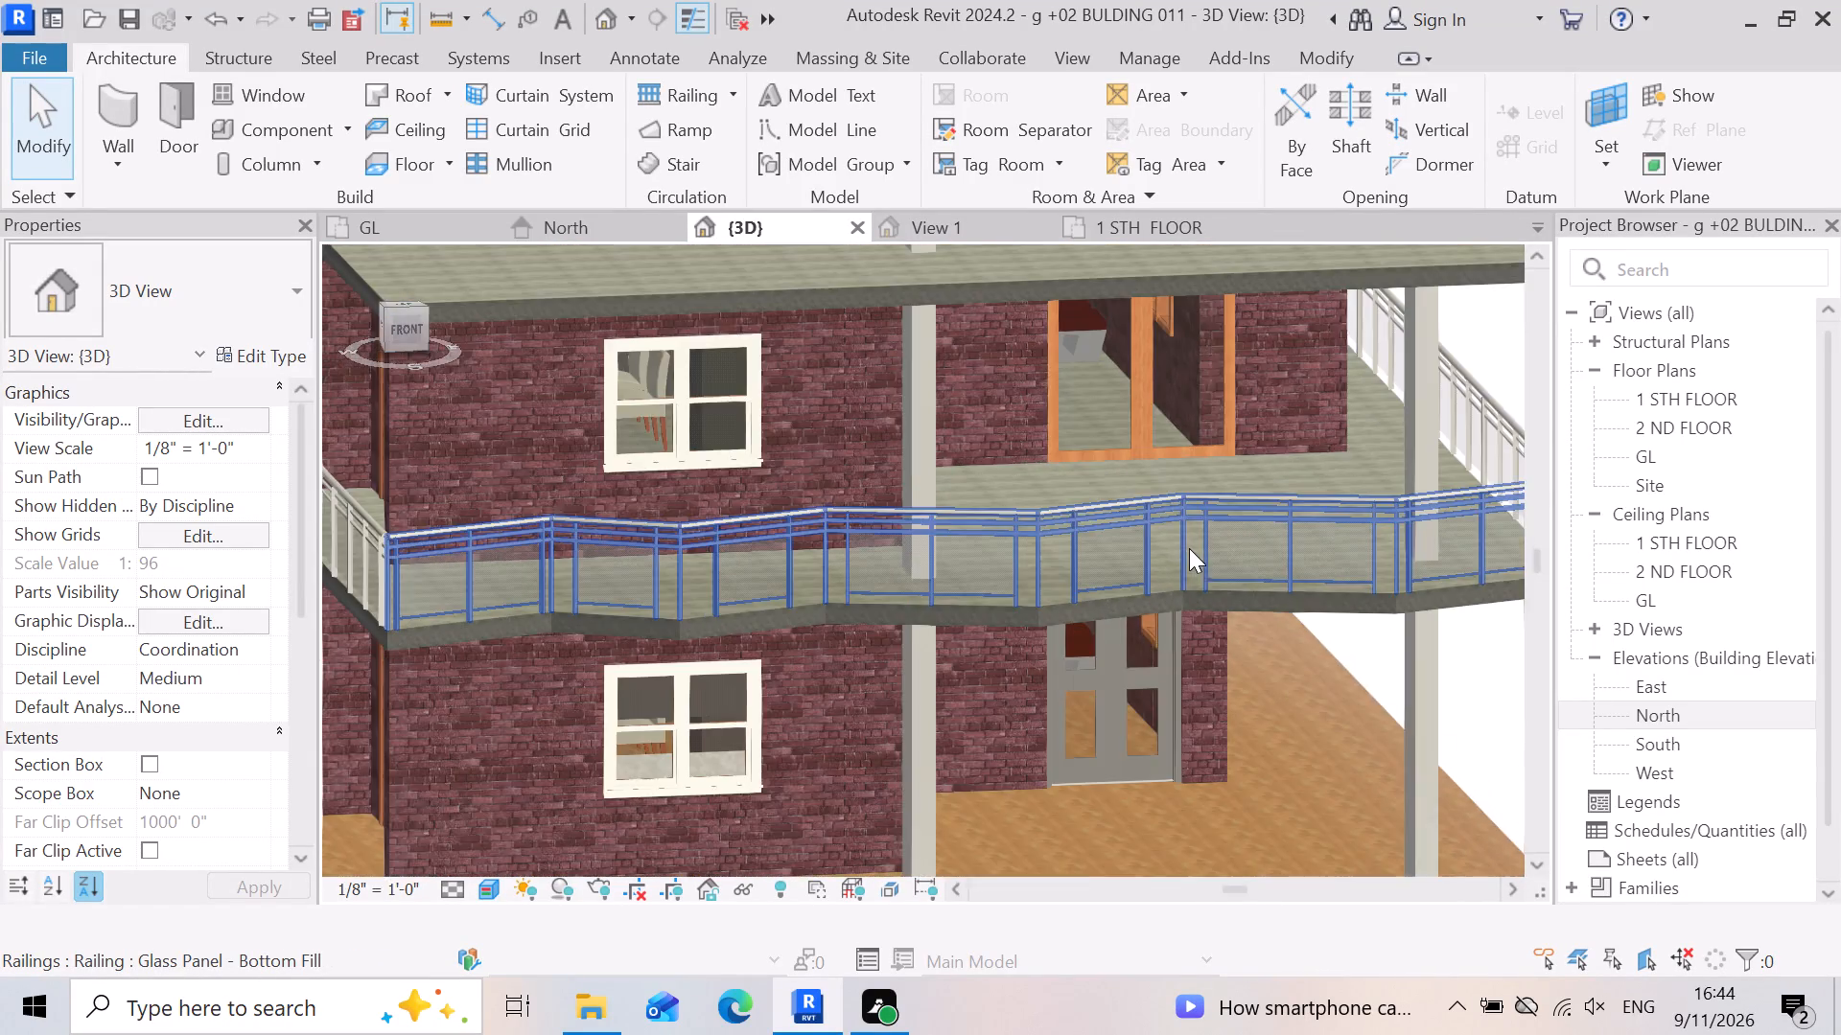
scroll(1189, 548, "down", 2)
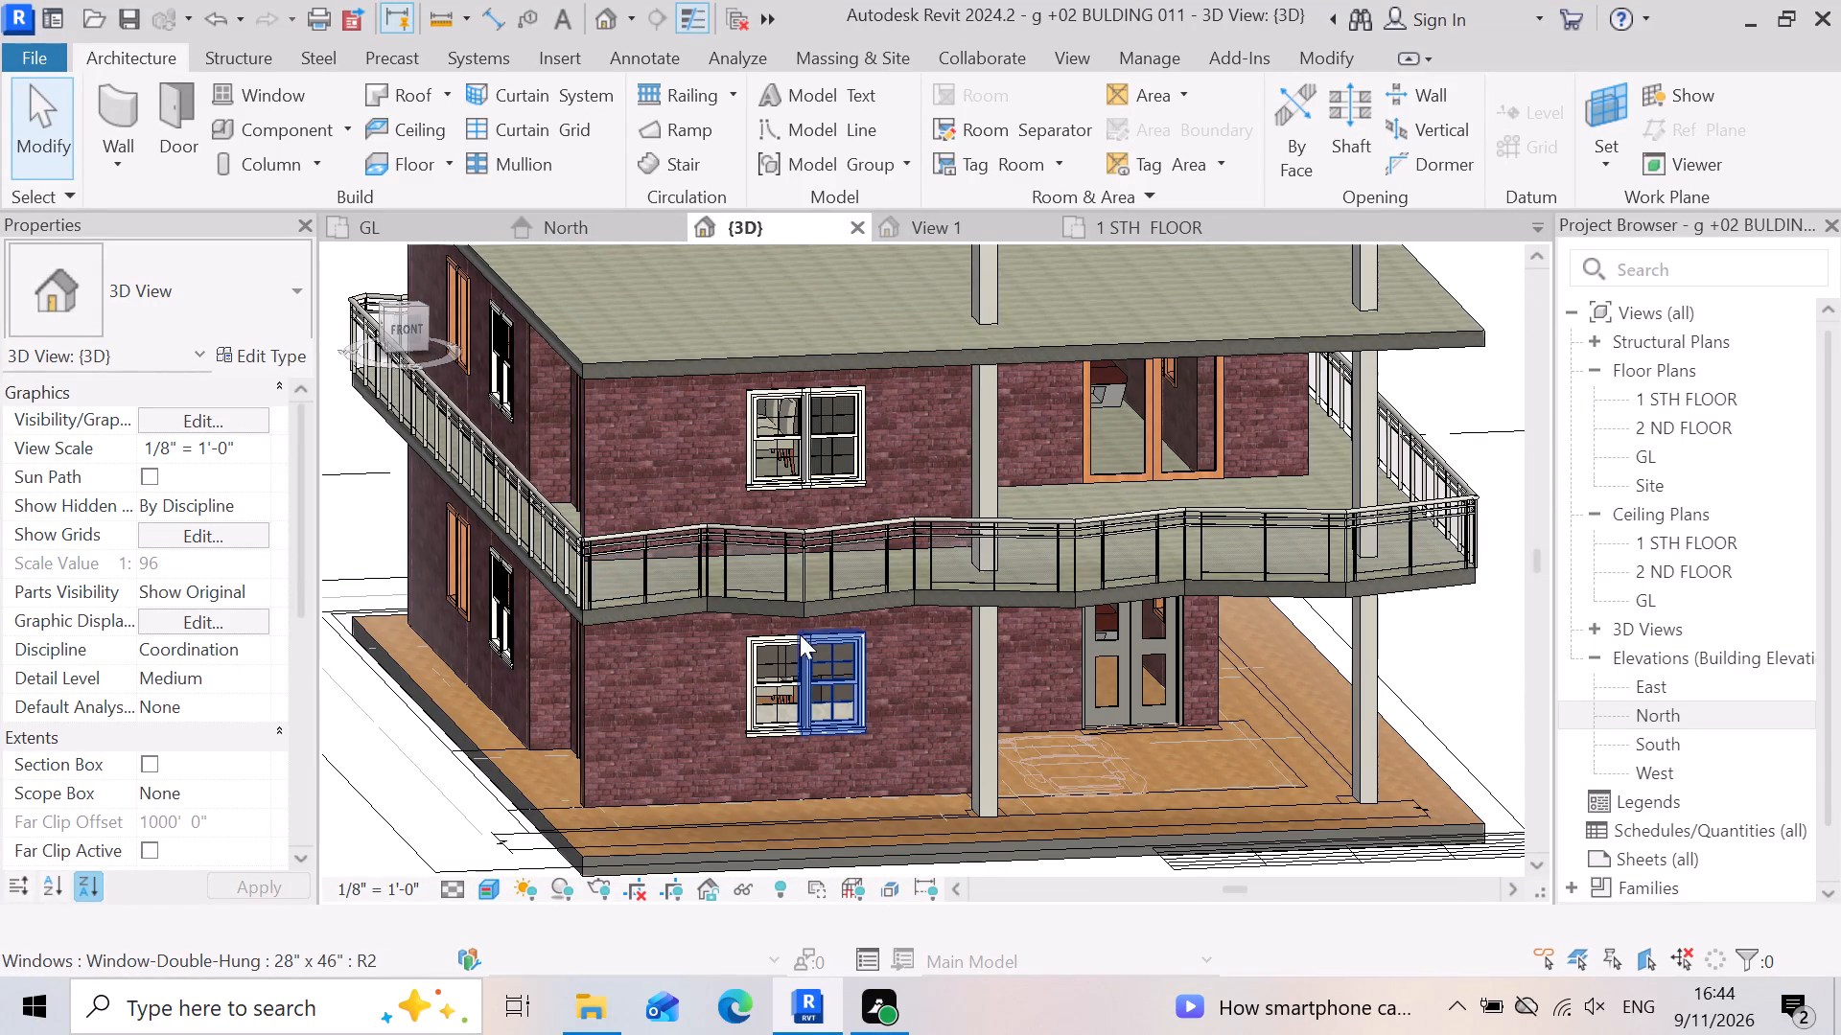
scroll(567, 577, "up", 3)
scroll(715, 639, "up", 3)
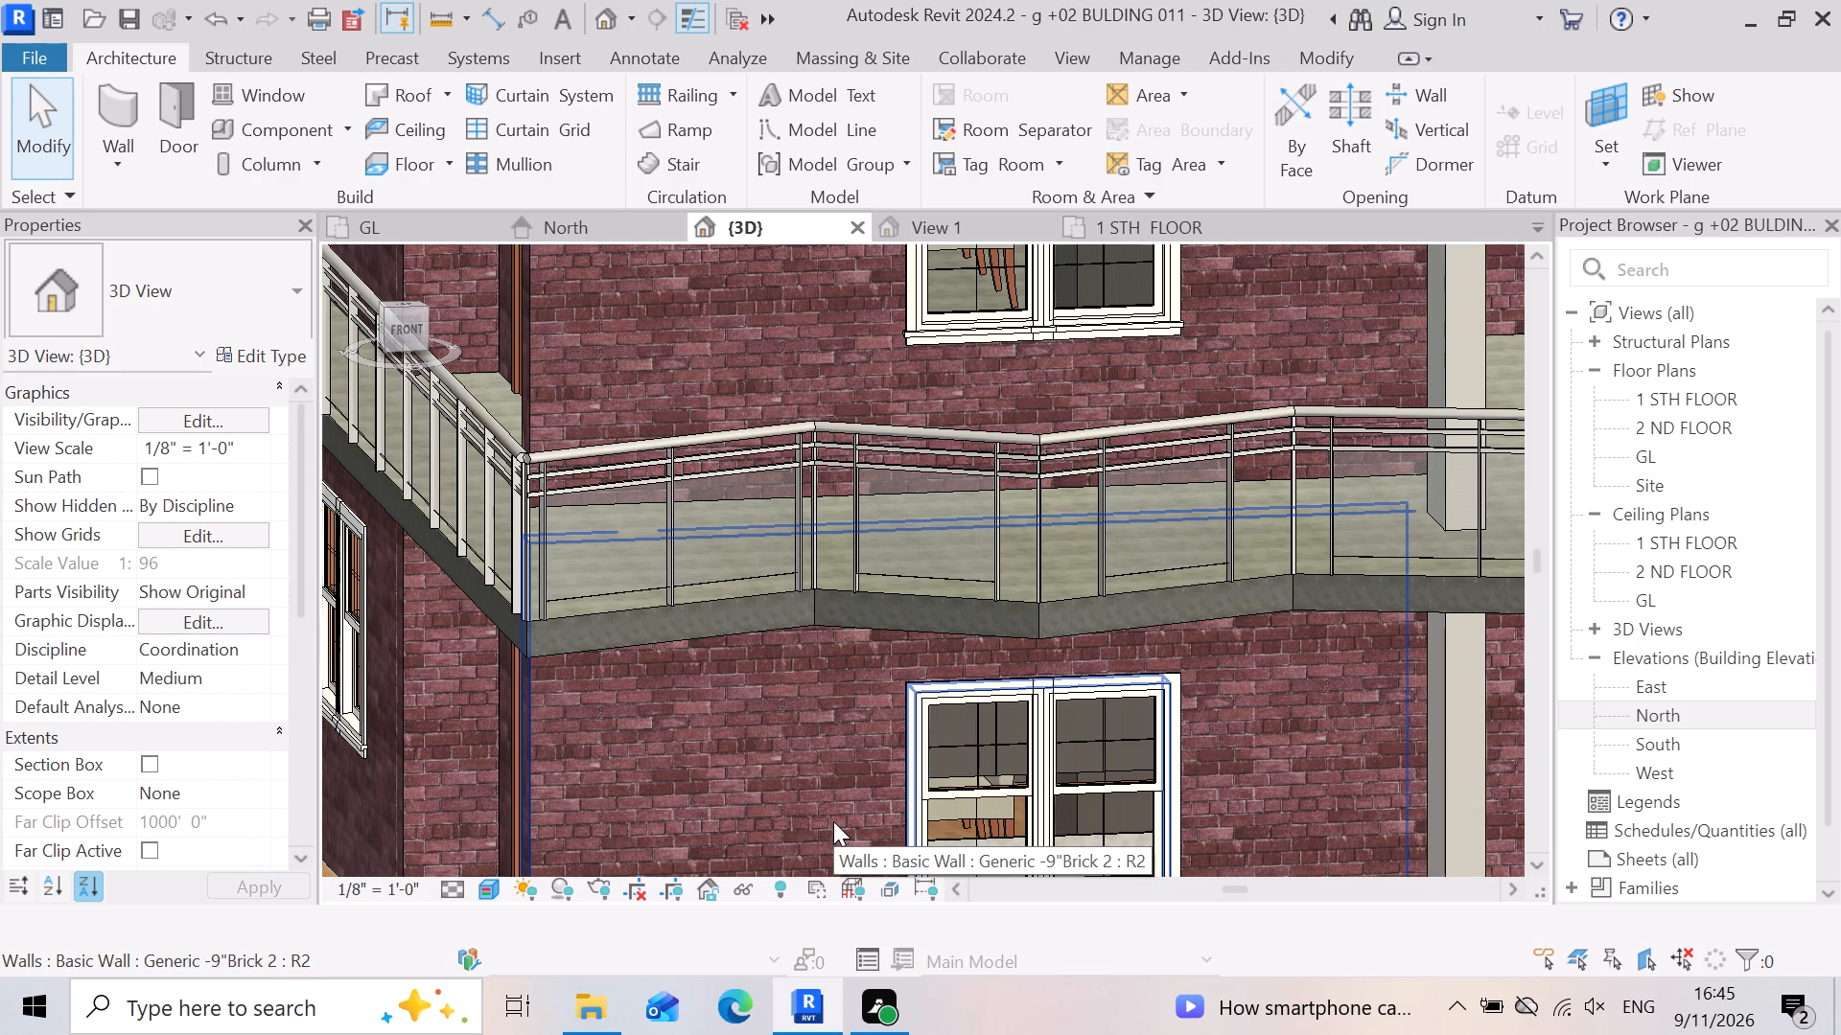
scroll(894, 721, "up", 1)
scroll(1331, 600, "down", 3)
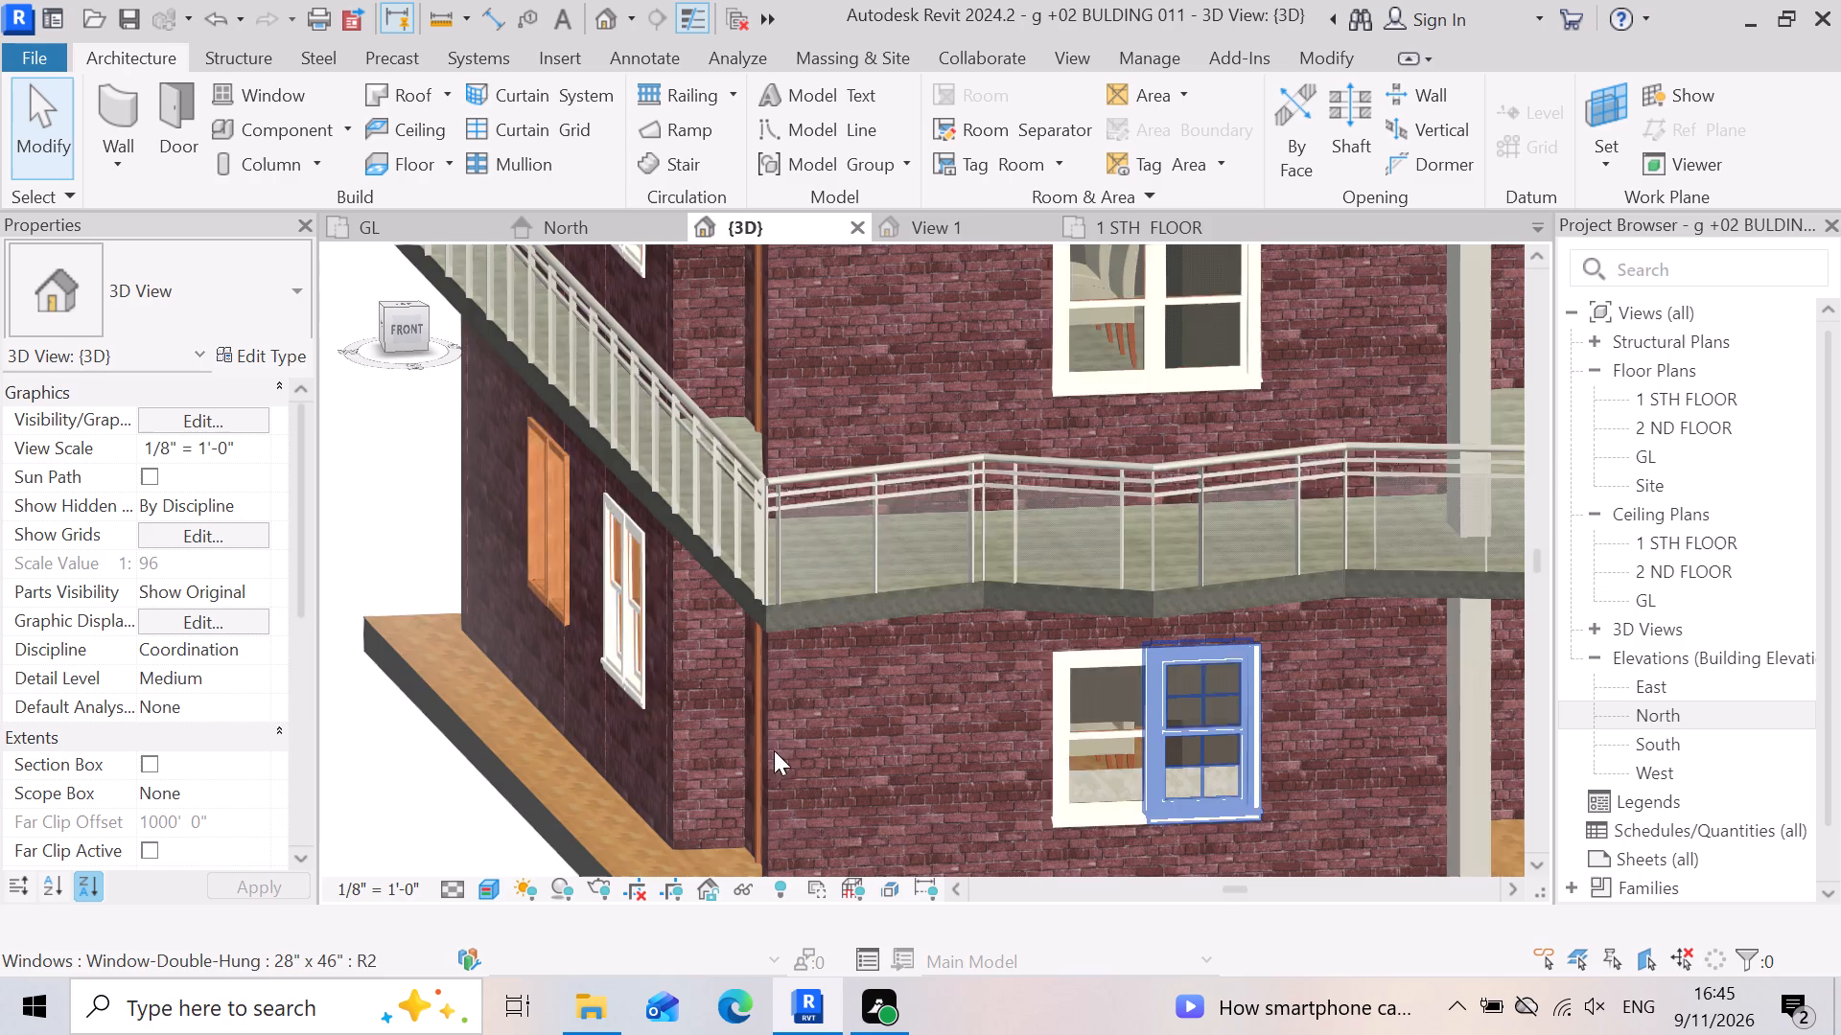
scroll(768, 757, "down", 2)
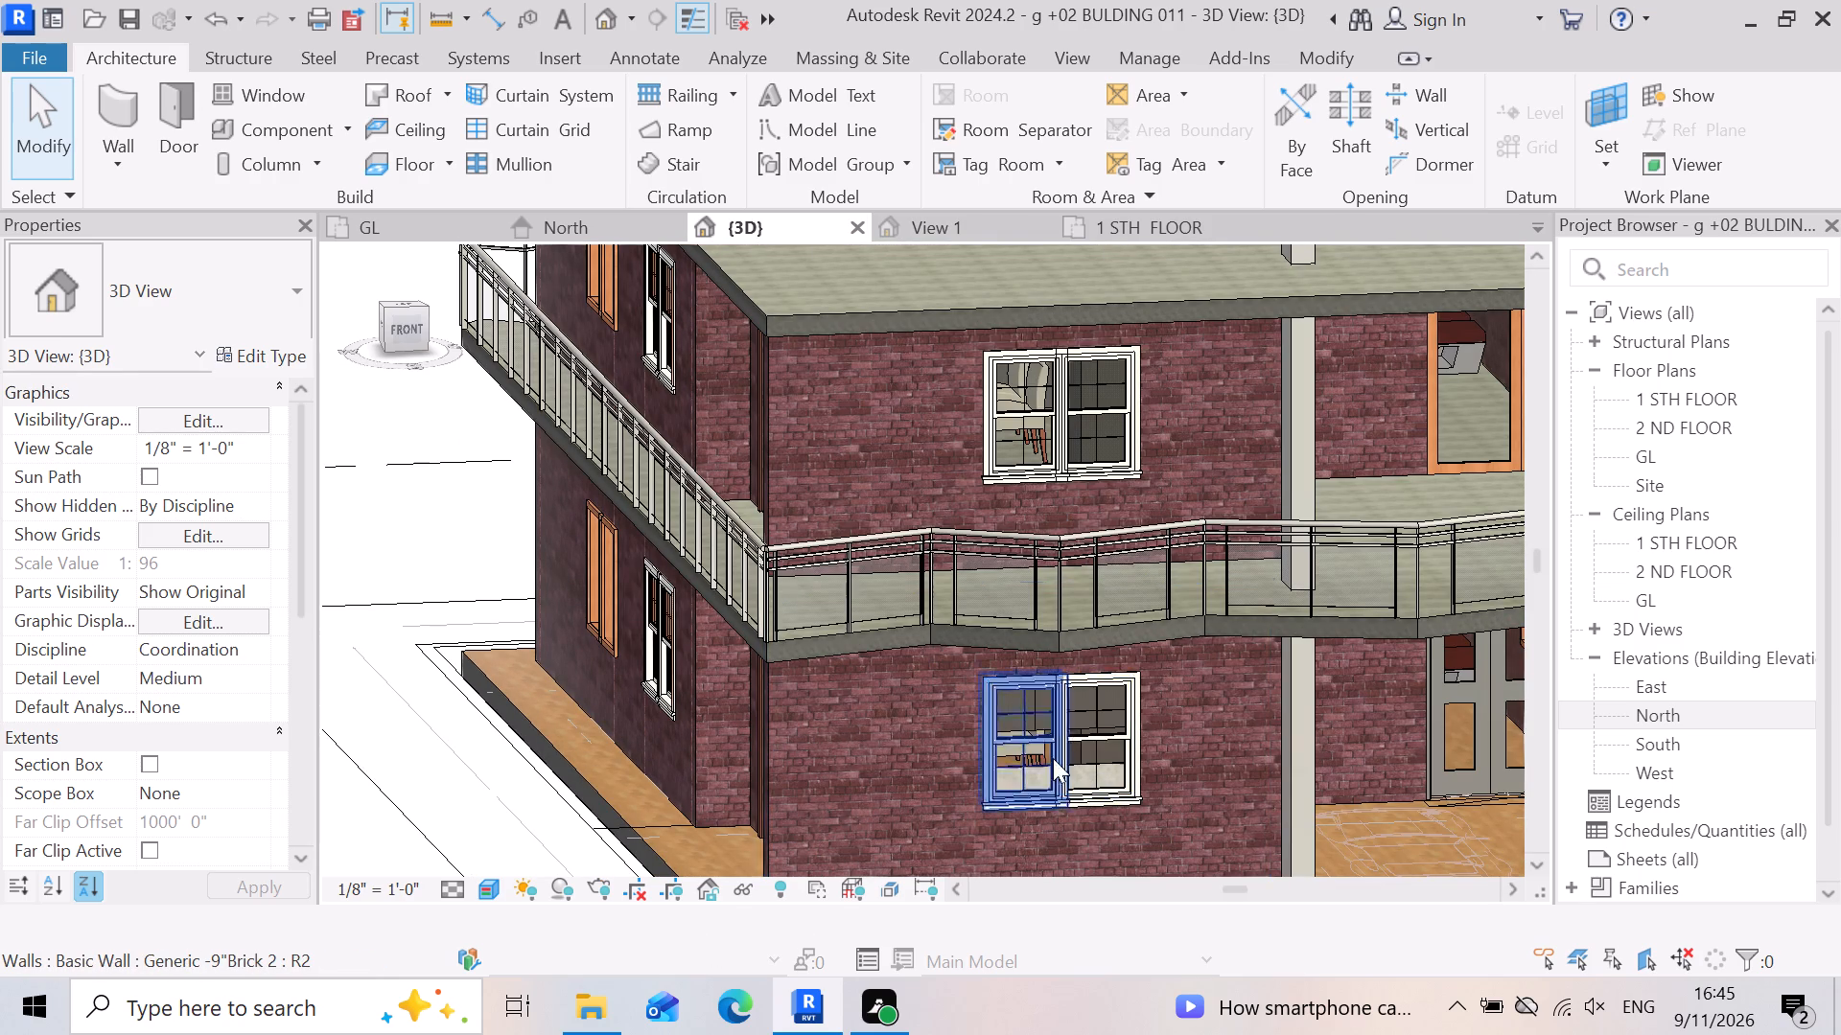
scroll(555, 632, "down", 4)
scroll(1367, 704, "up", 3)
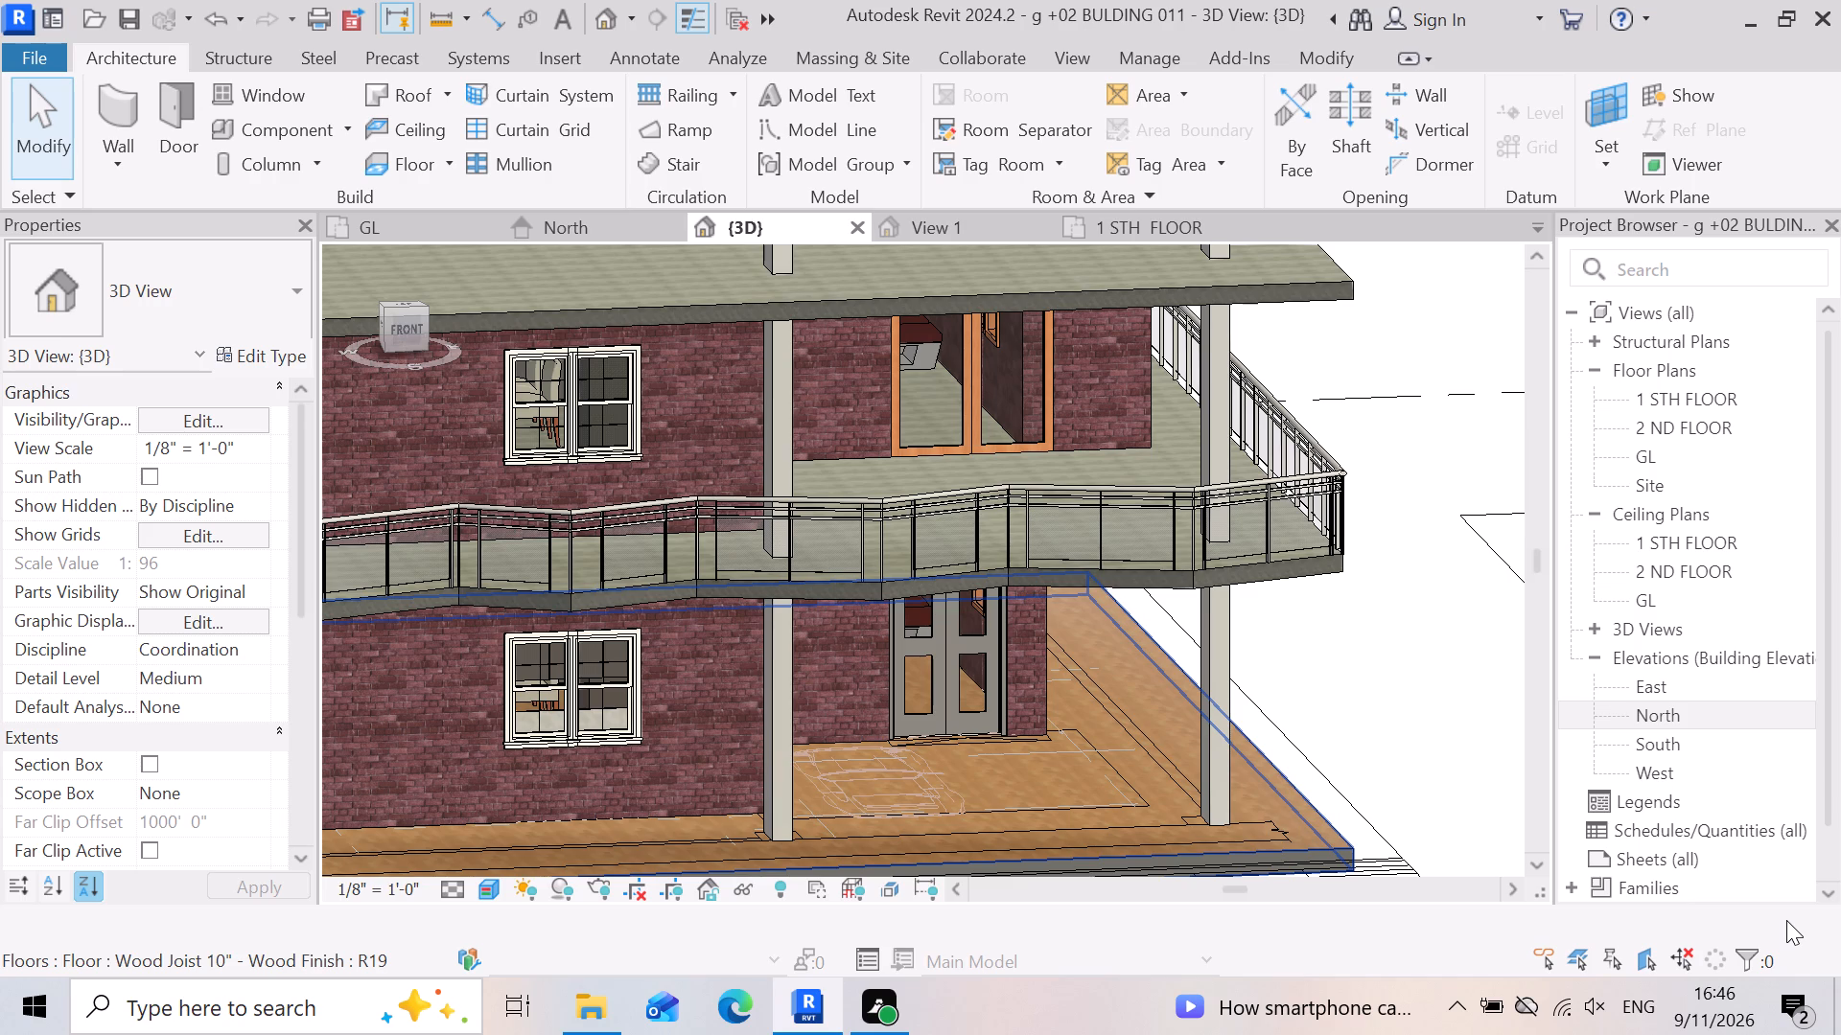
scroll(1241, 708, "down", 4)
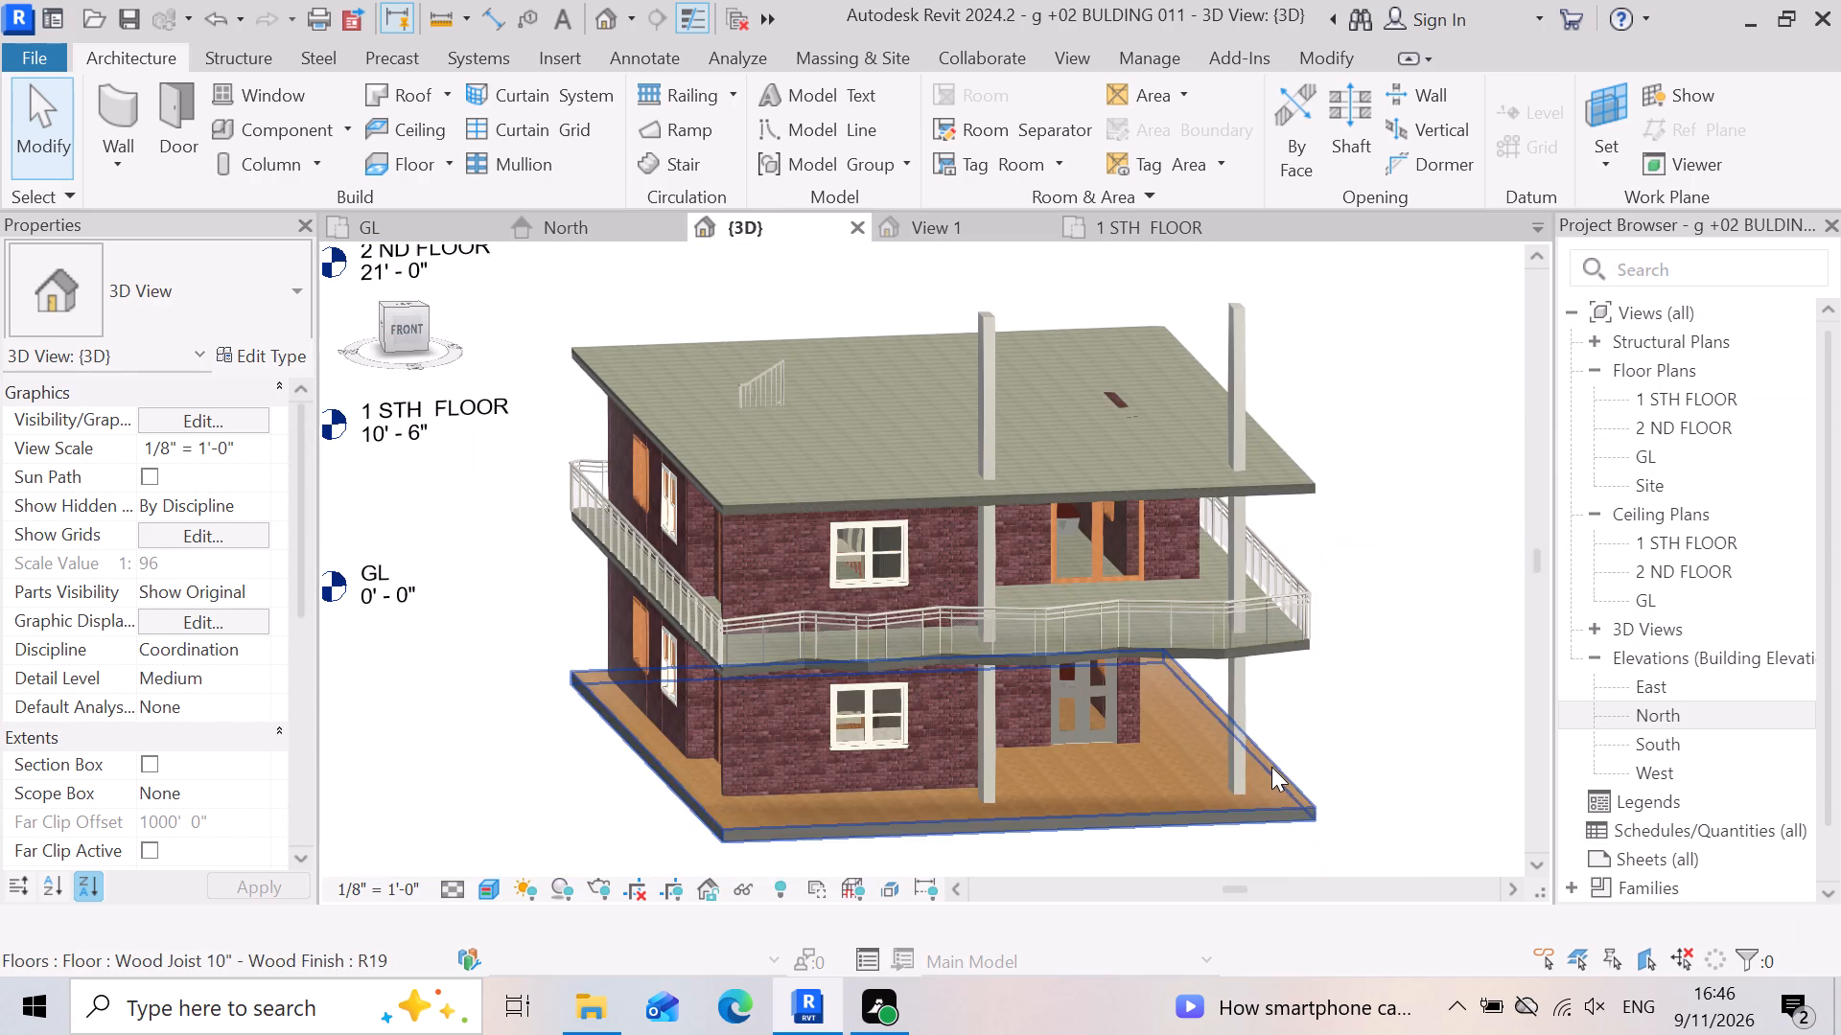
scroll(869, 651, "up", 3)
scroll(1072, 674, "up", 3)
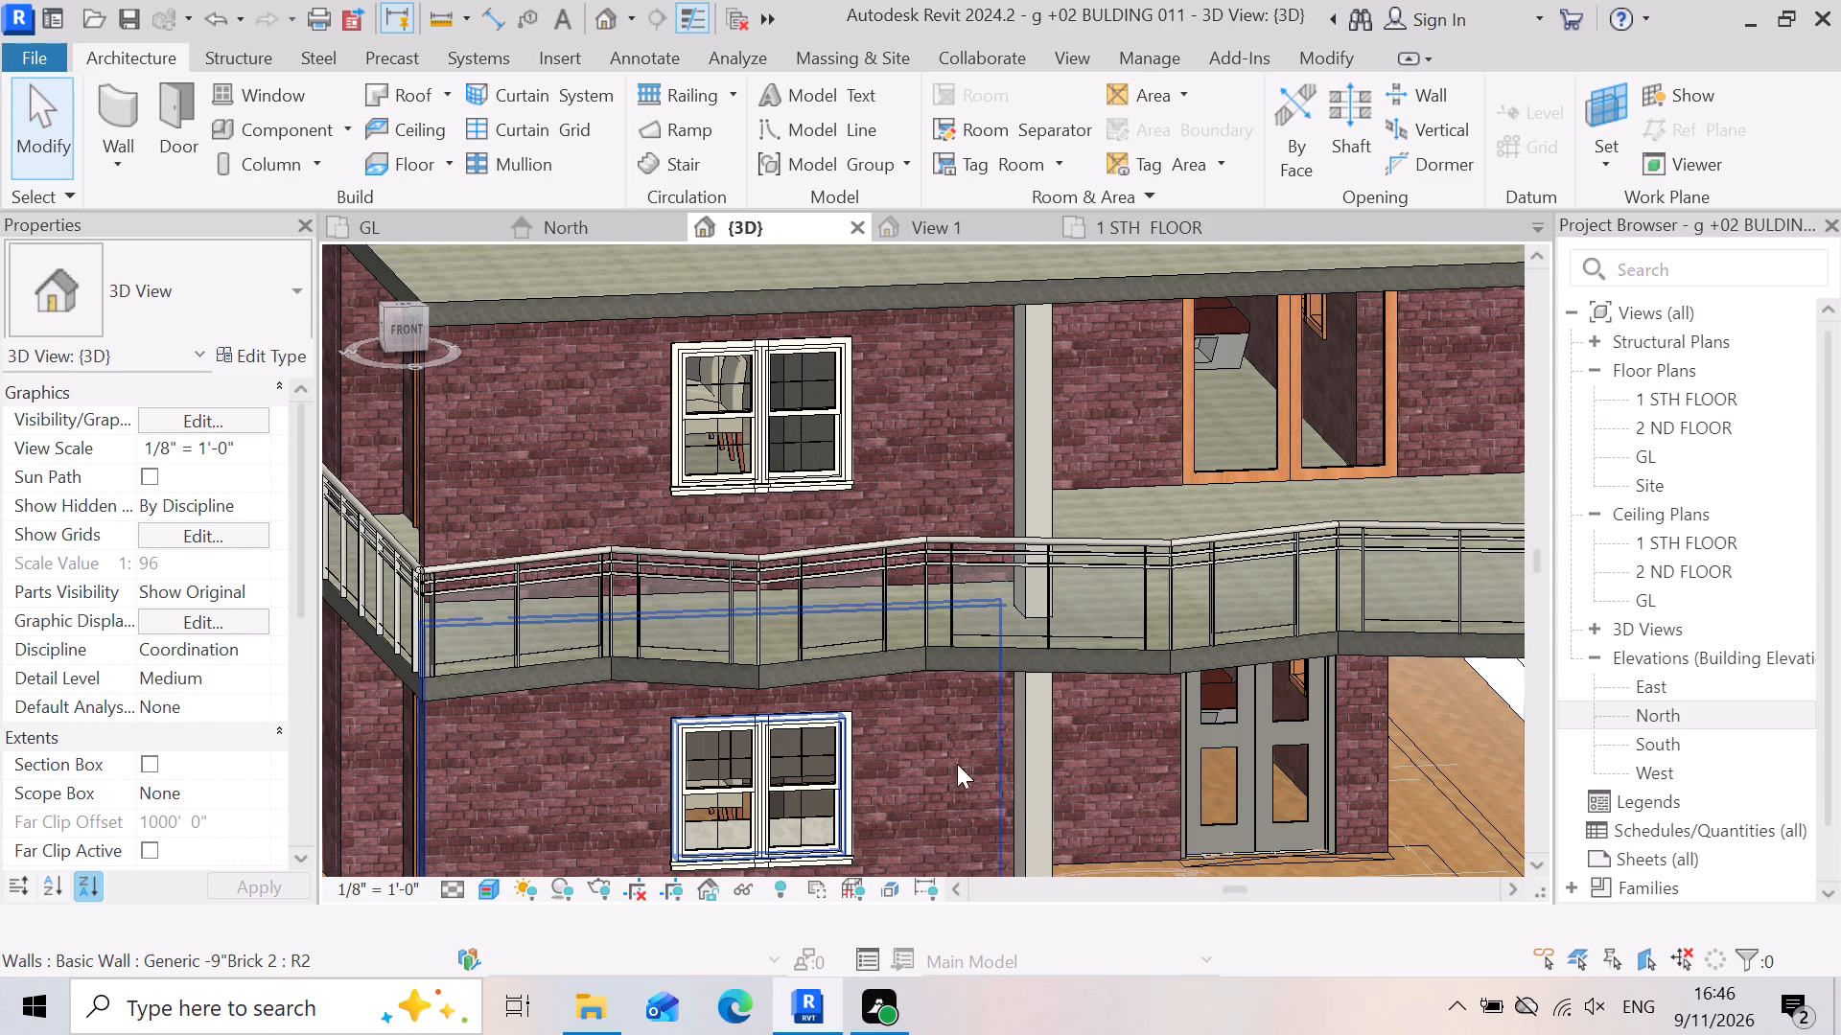
scroll(935, 690, "up", 2)
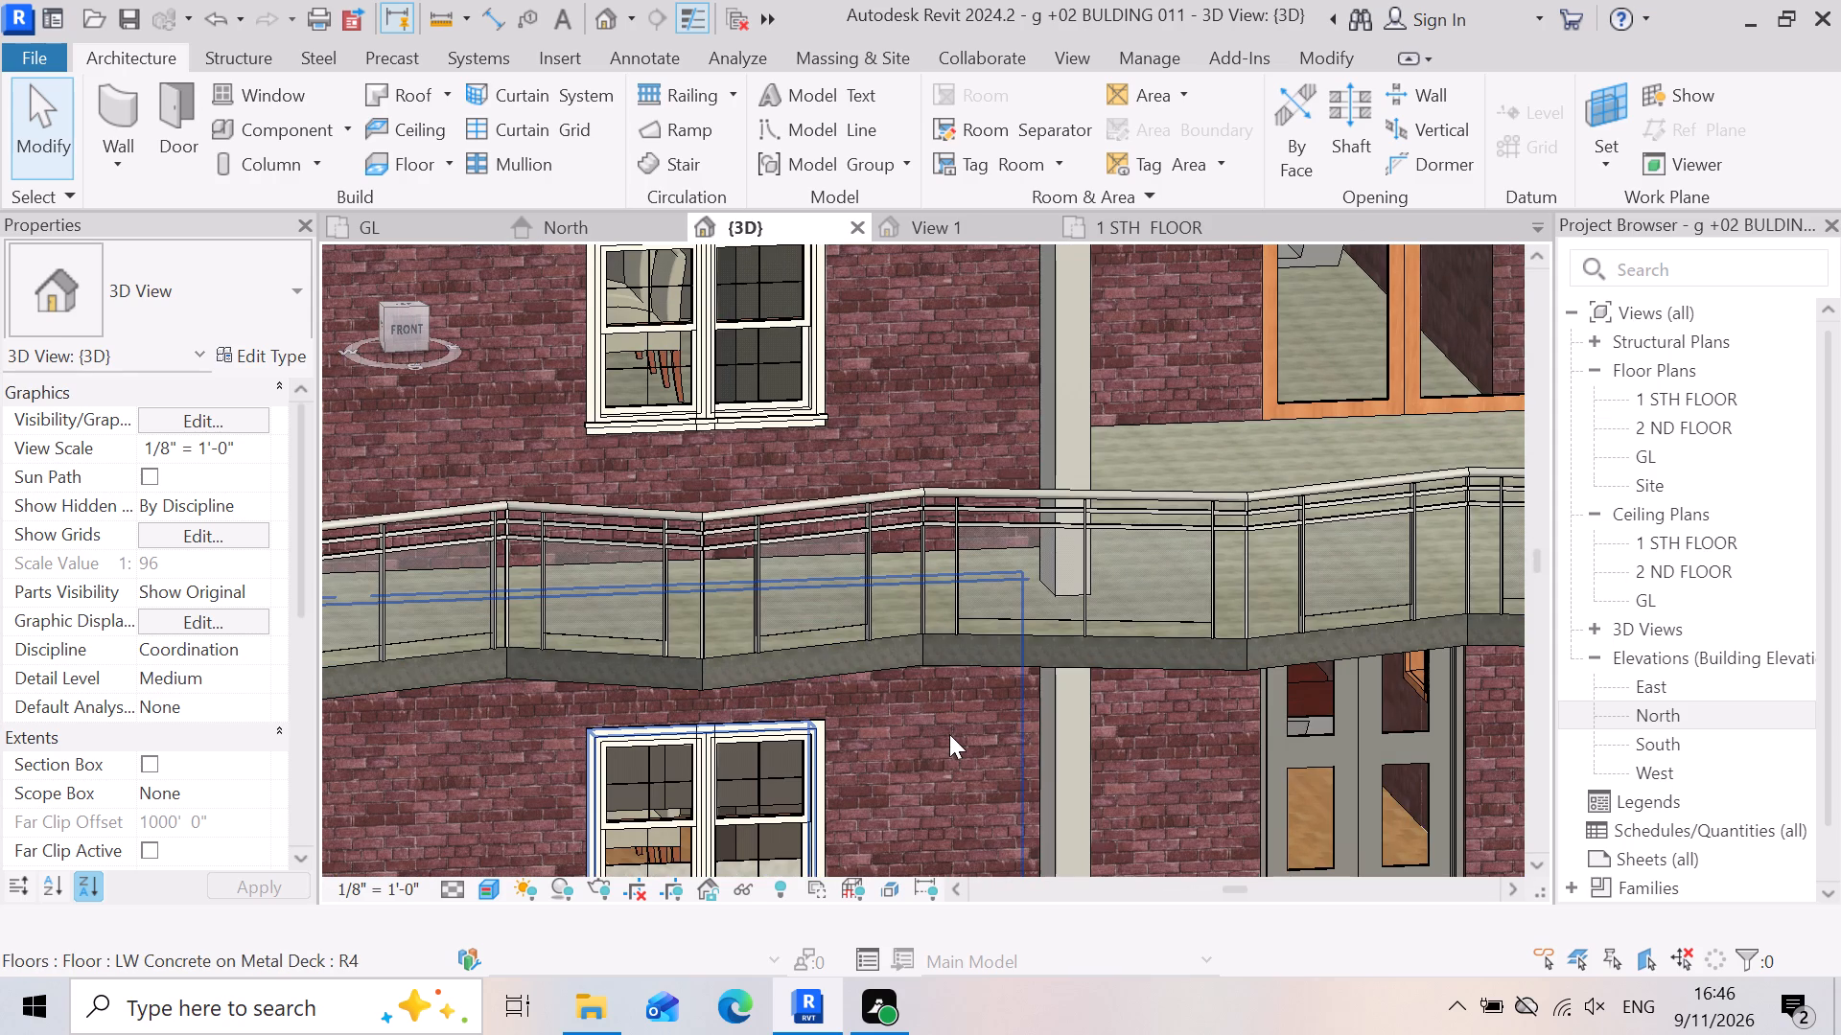
scroll(1103, 655, "down", 2)
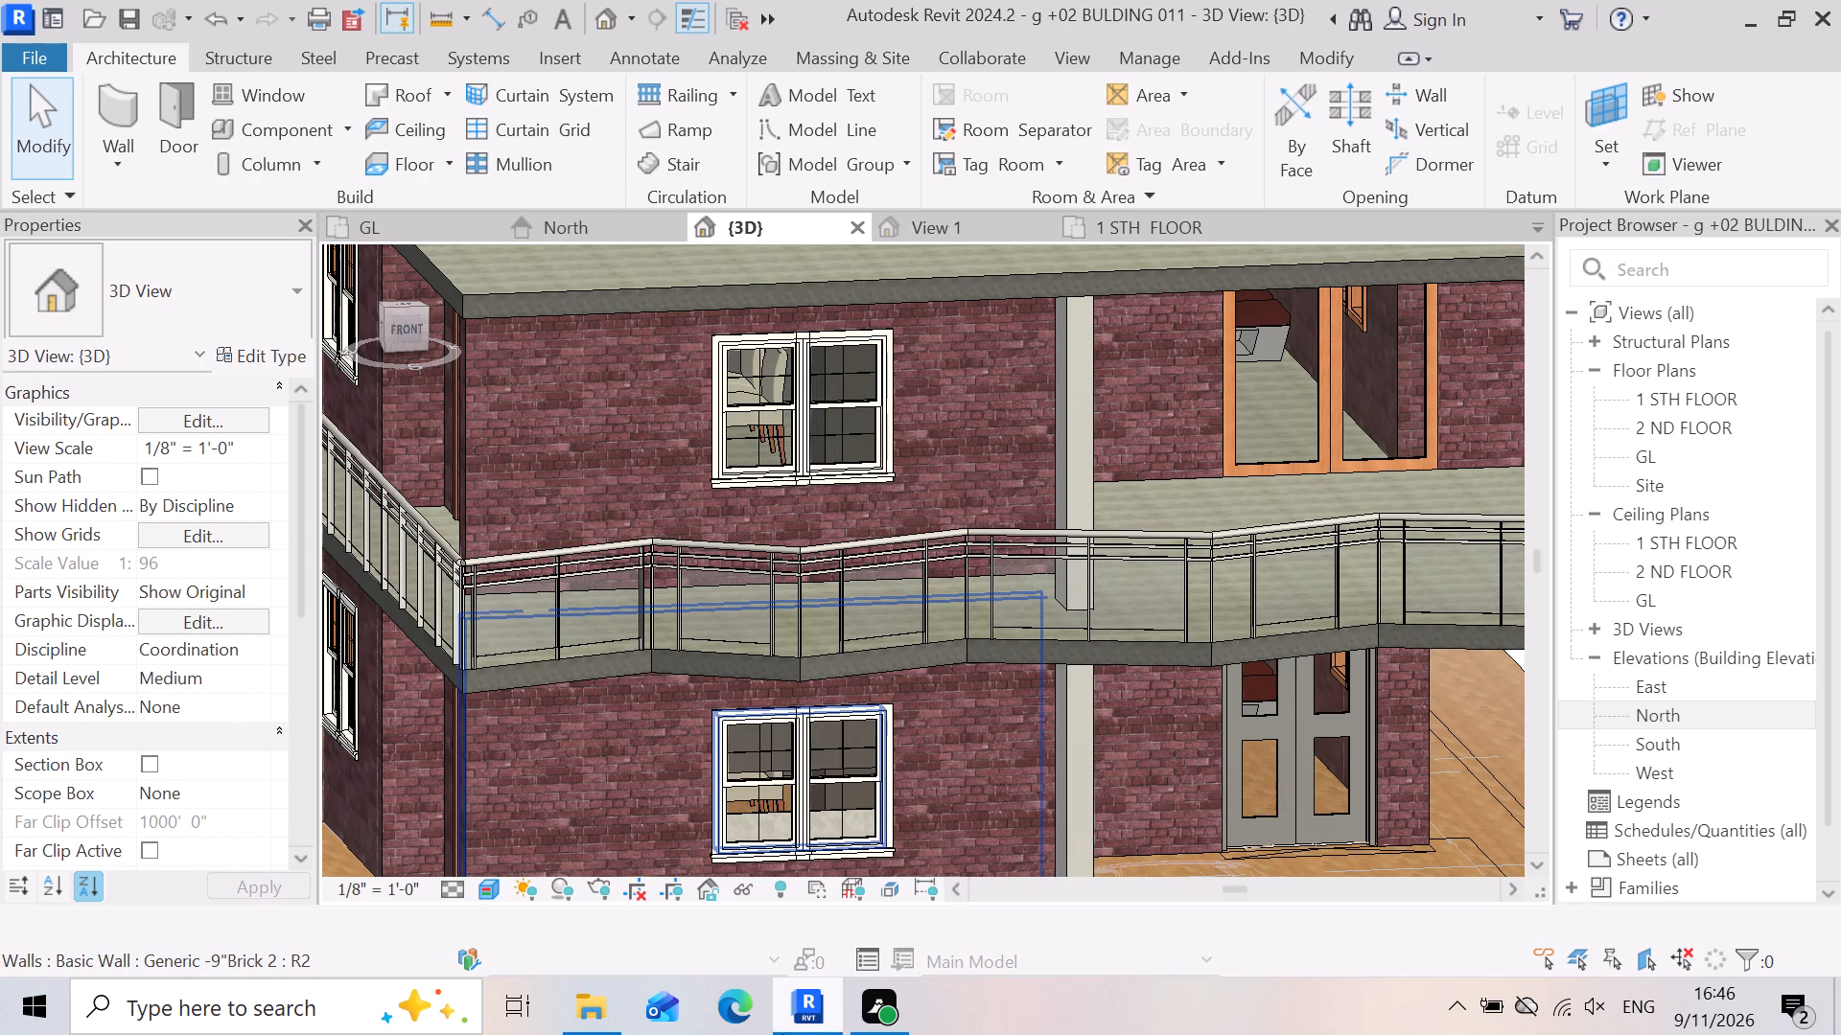
scroll(795, 996, "down", 2)
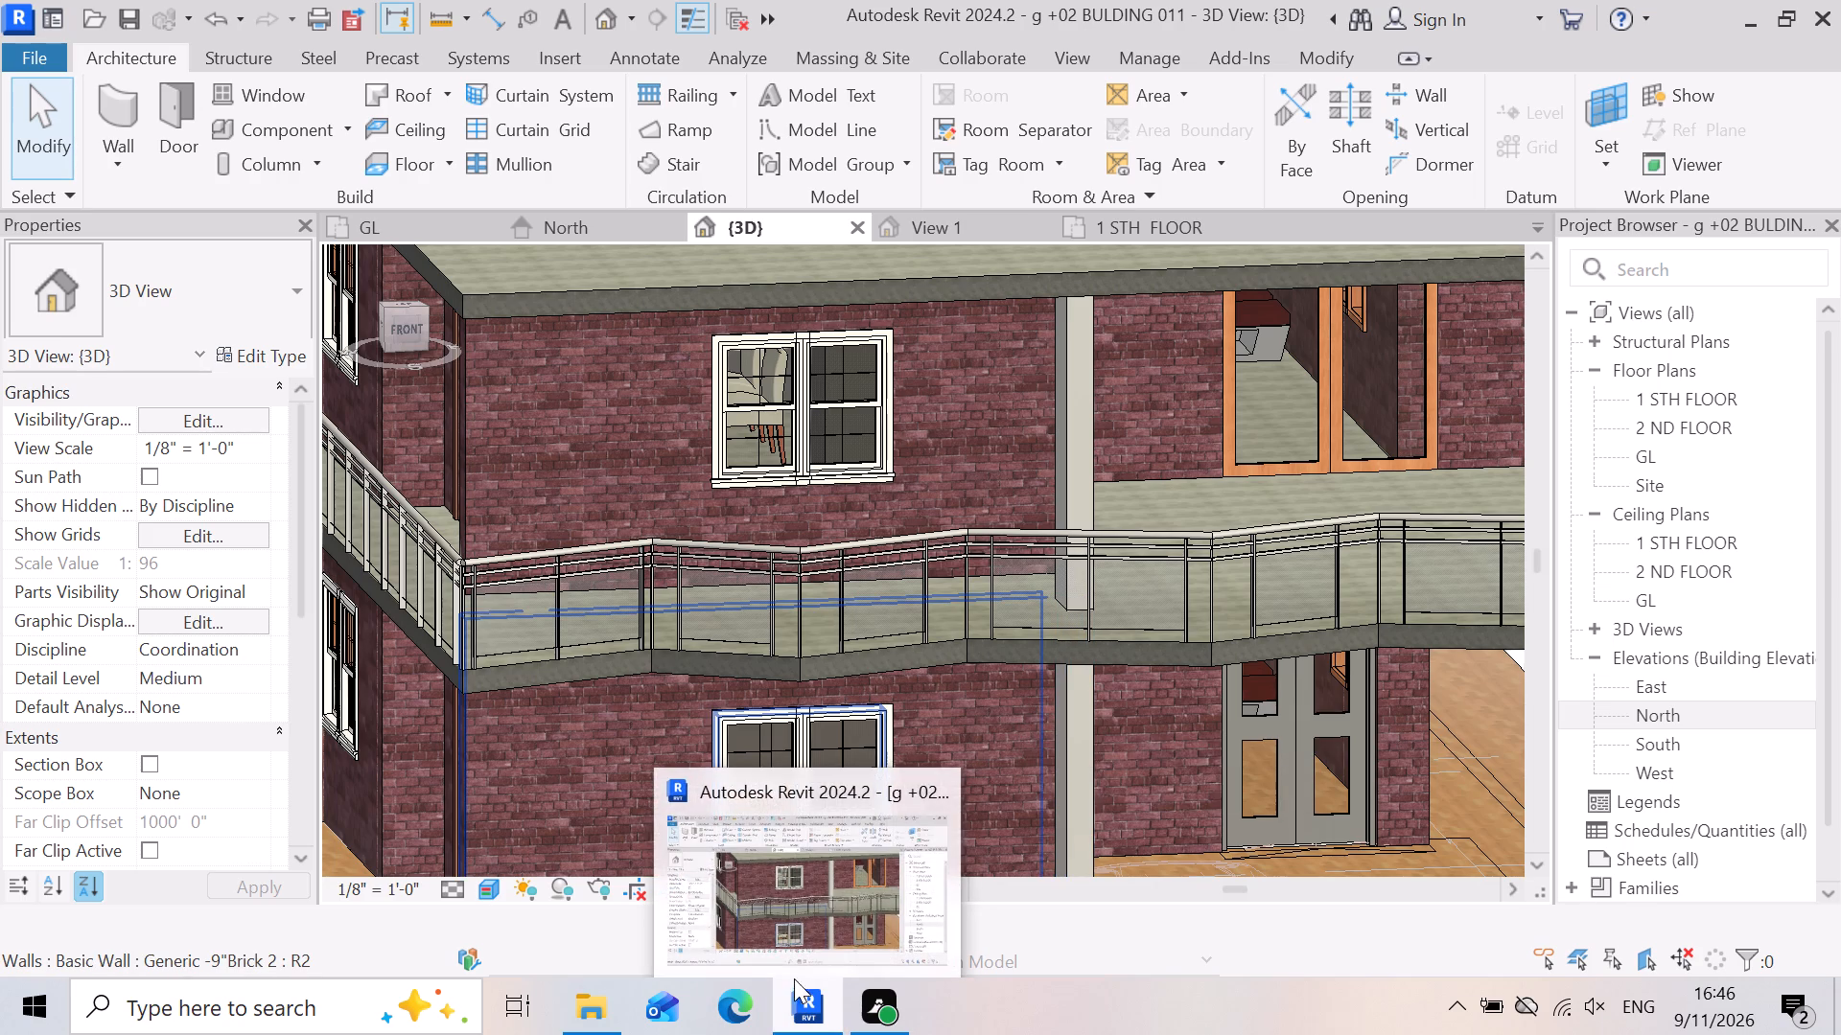
scroll(822, 958, "down", 2)
scroll(1103, 727, "up", 2)
scroll(975, 631, "down", 1)
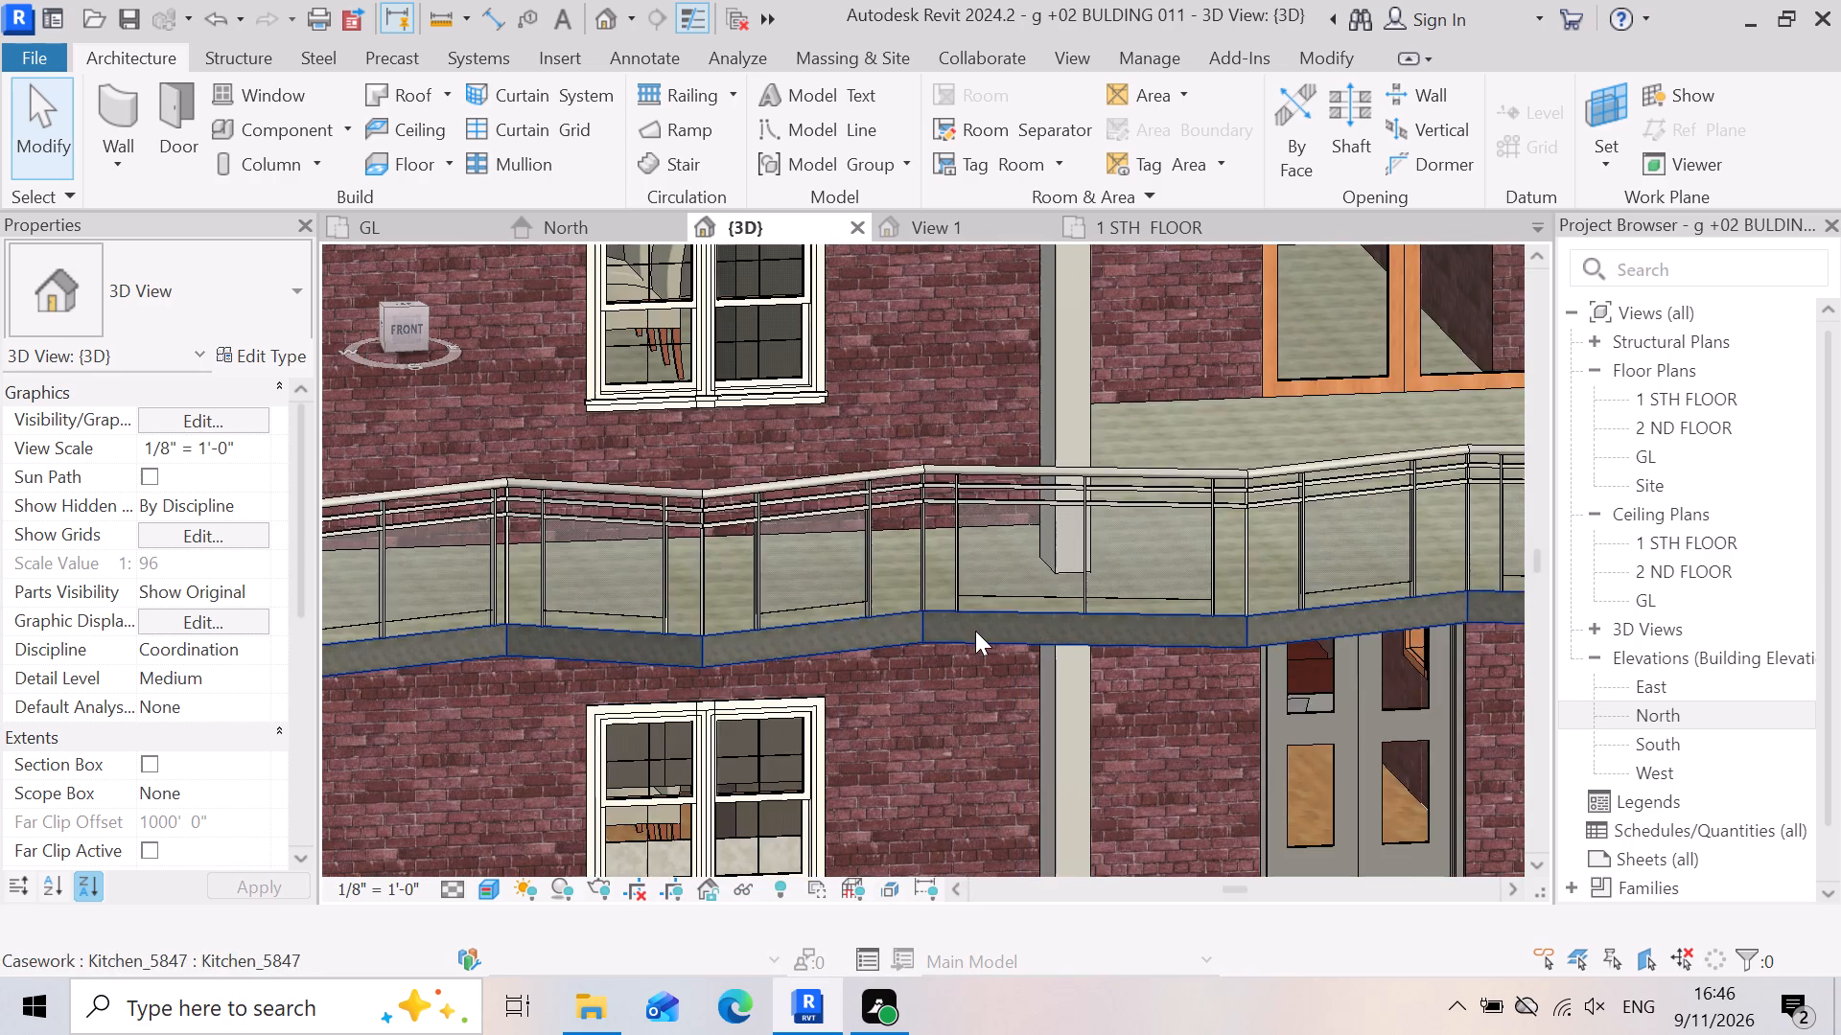
scroll(975, 631, "down", 1)
scroll(878, 674, "down", 2)
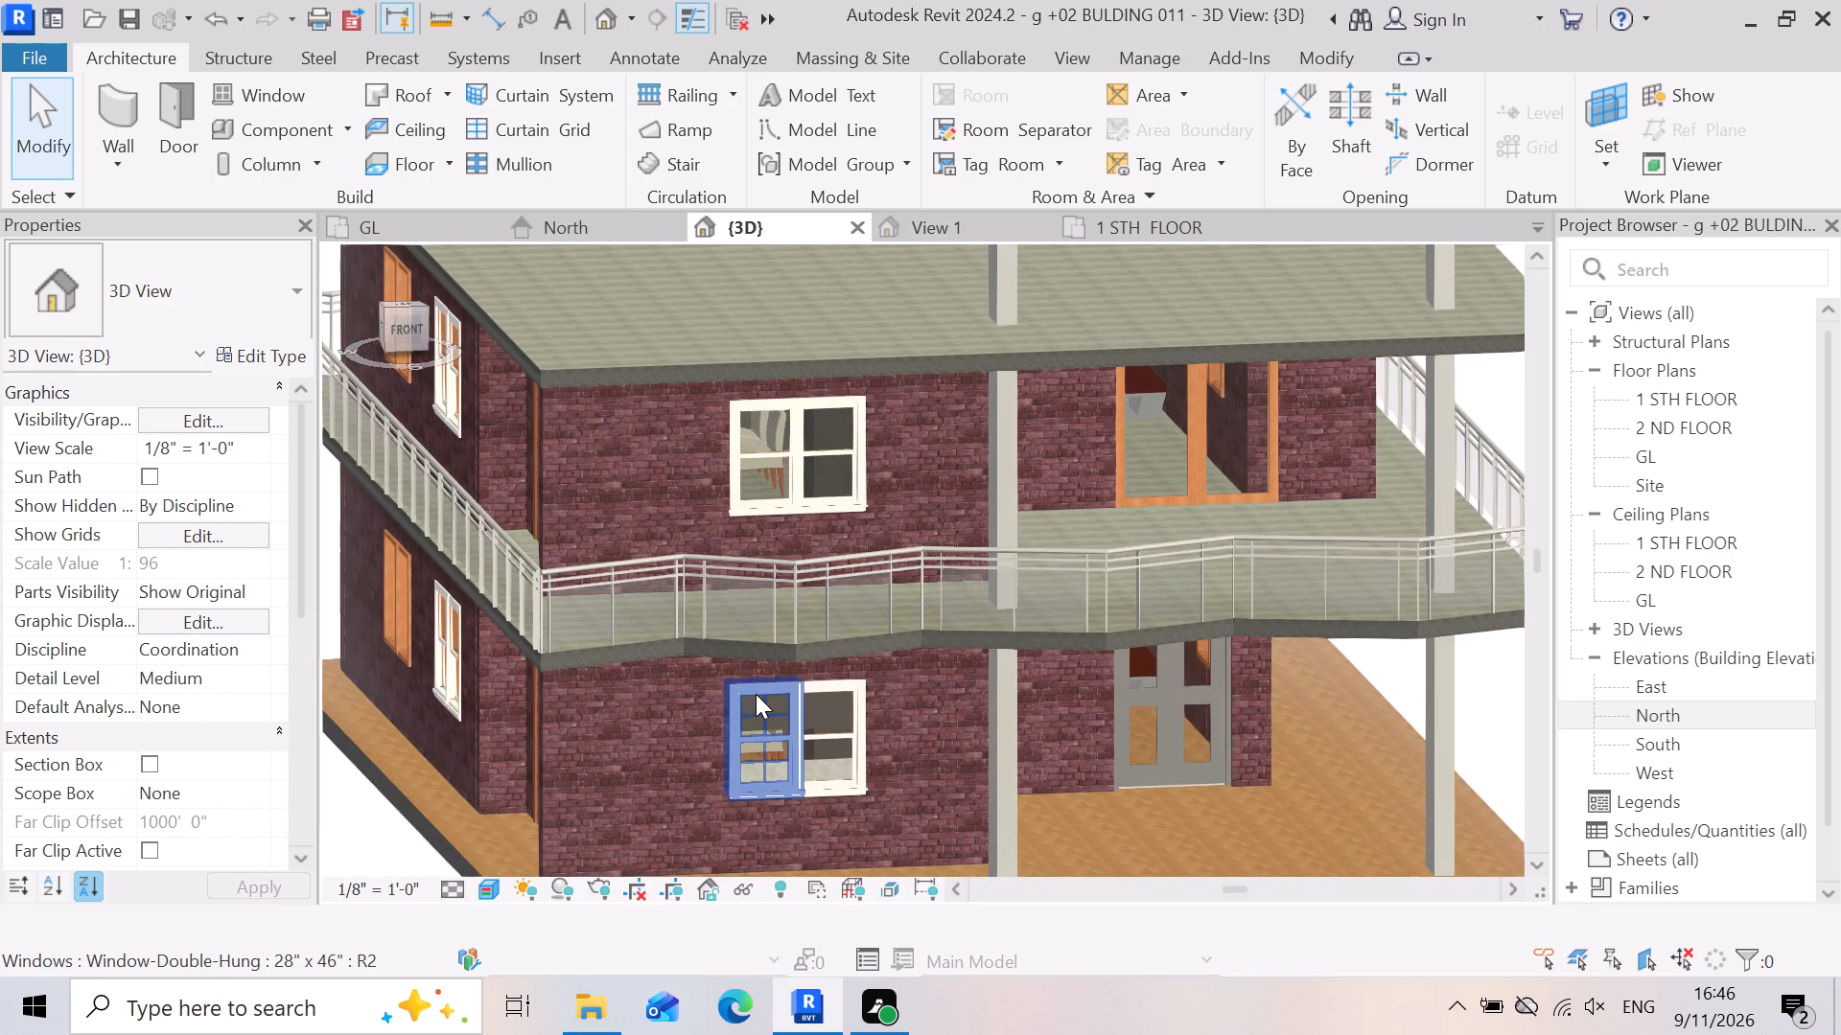
scroll(933, 713, "up", 2)
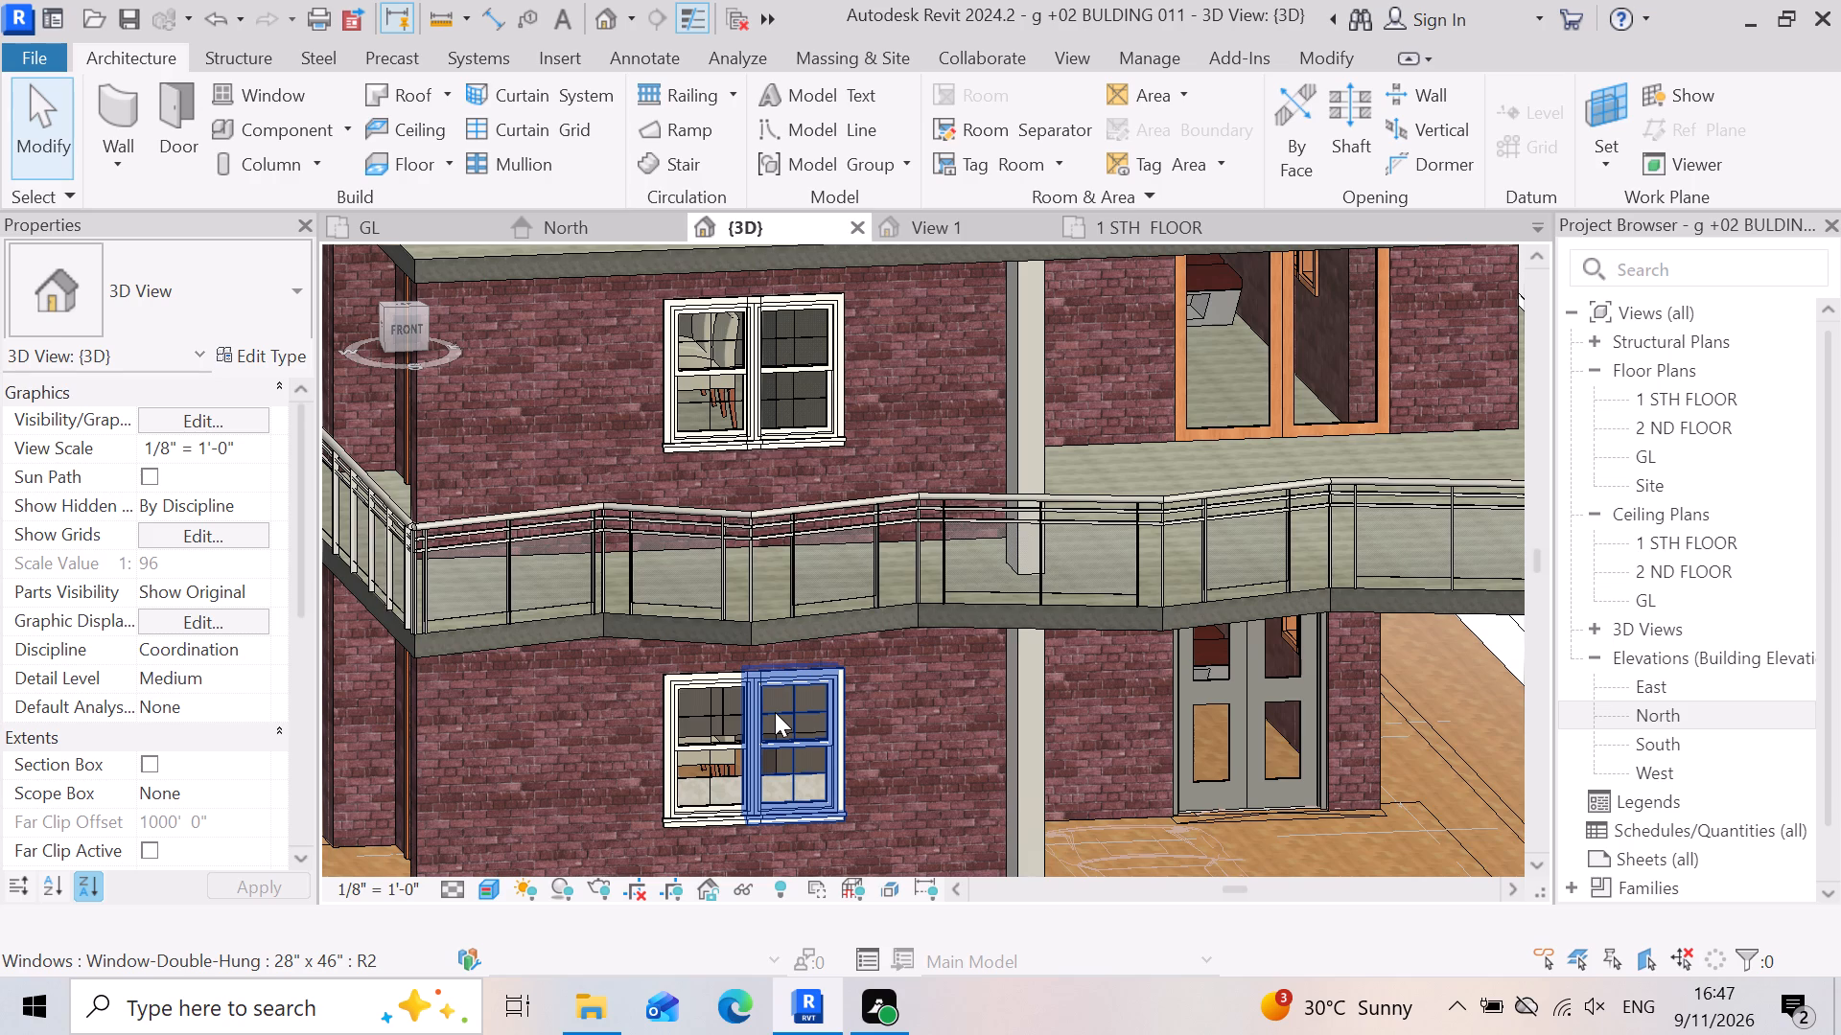
right_click_drag(775, 712, 1555, 1034)
Edit the boundary of the 1 STH FLOOR balcony slab, working in the 1 STH FLOOR plan.
scroll(1114, 659, "up", 4)
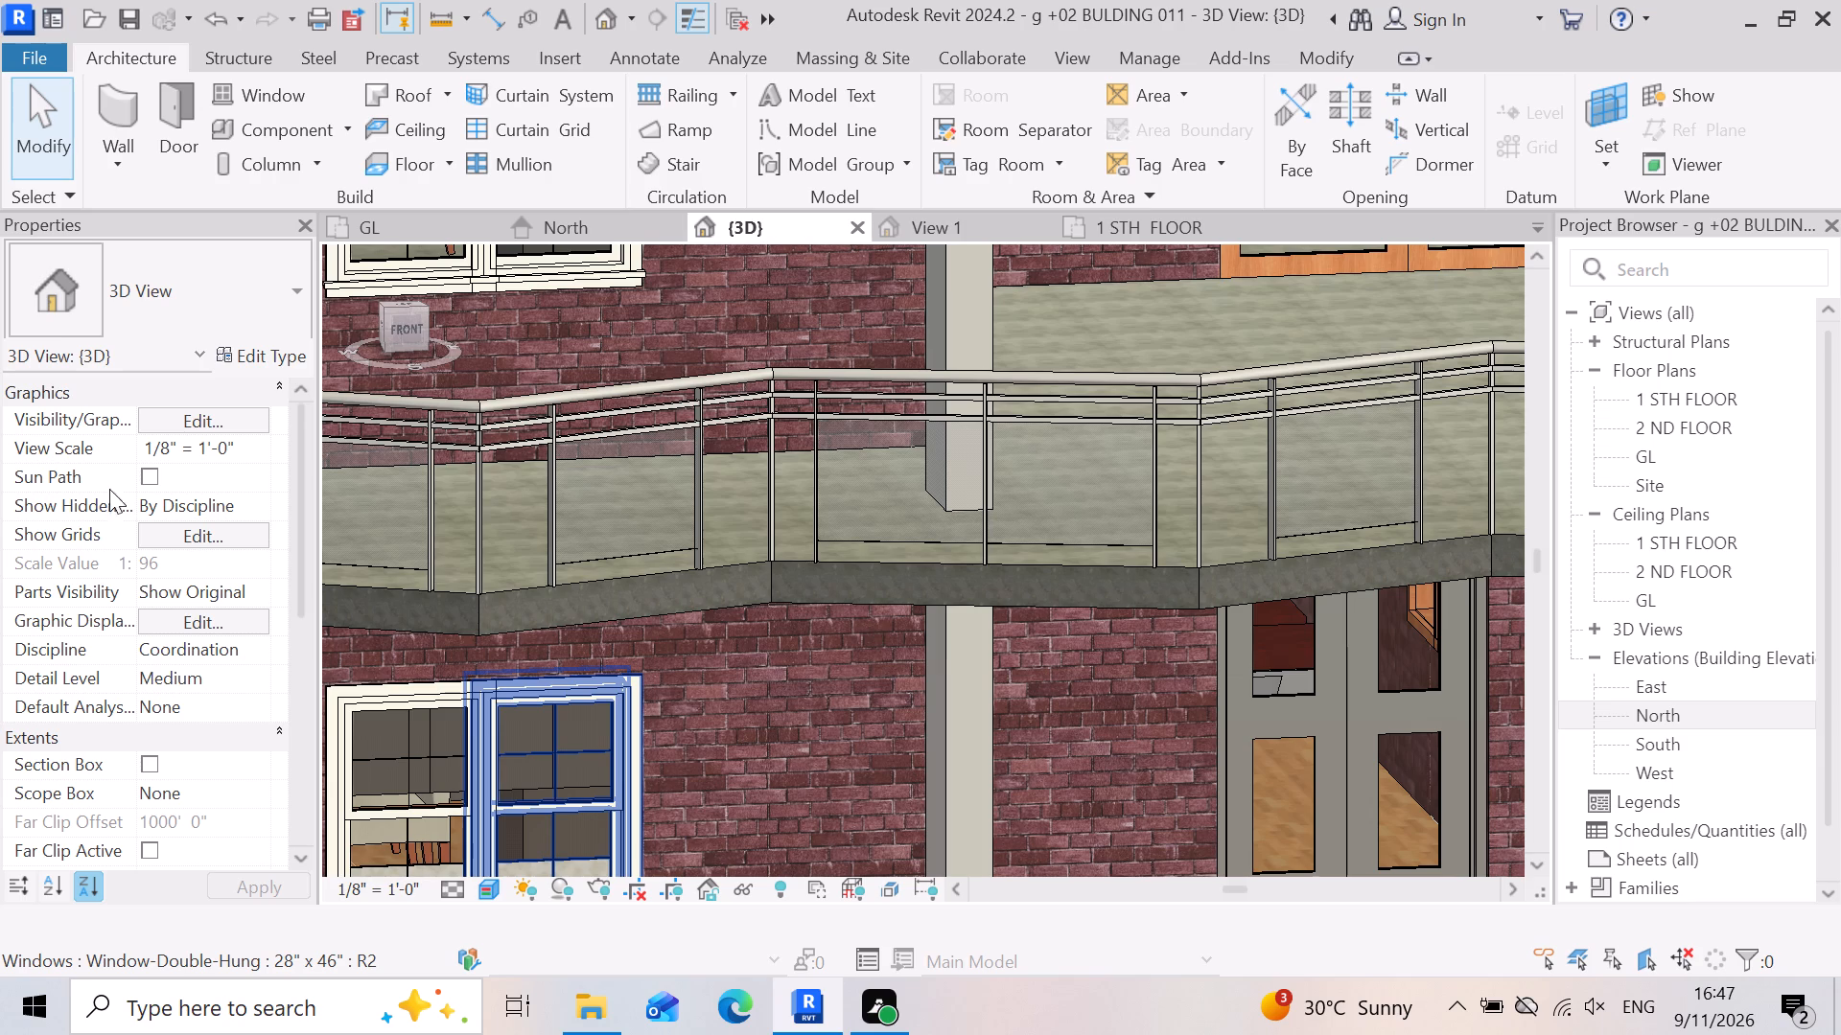
left_click(733, 589)
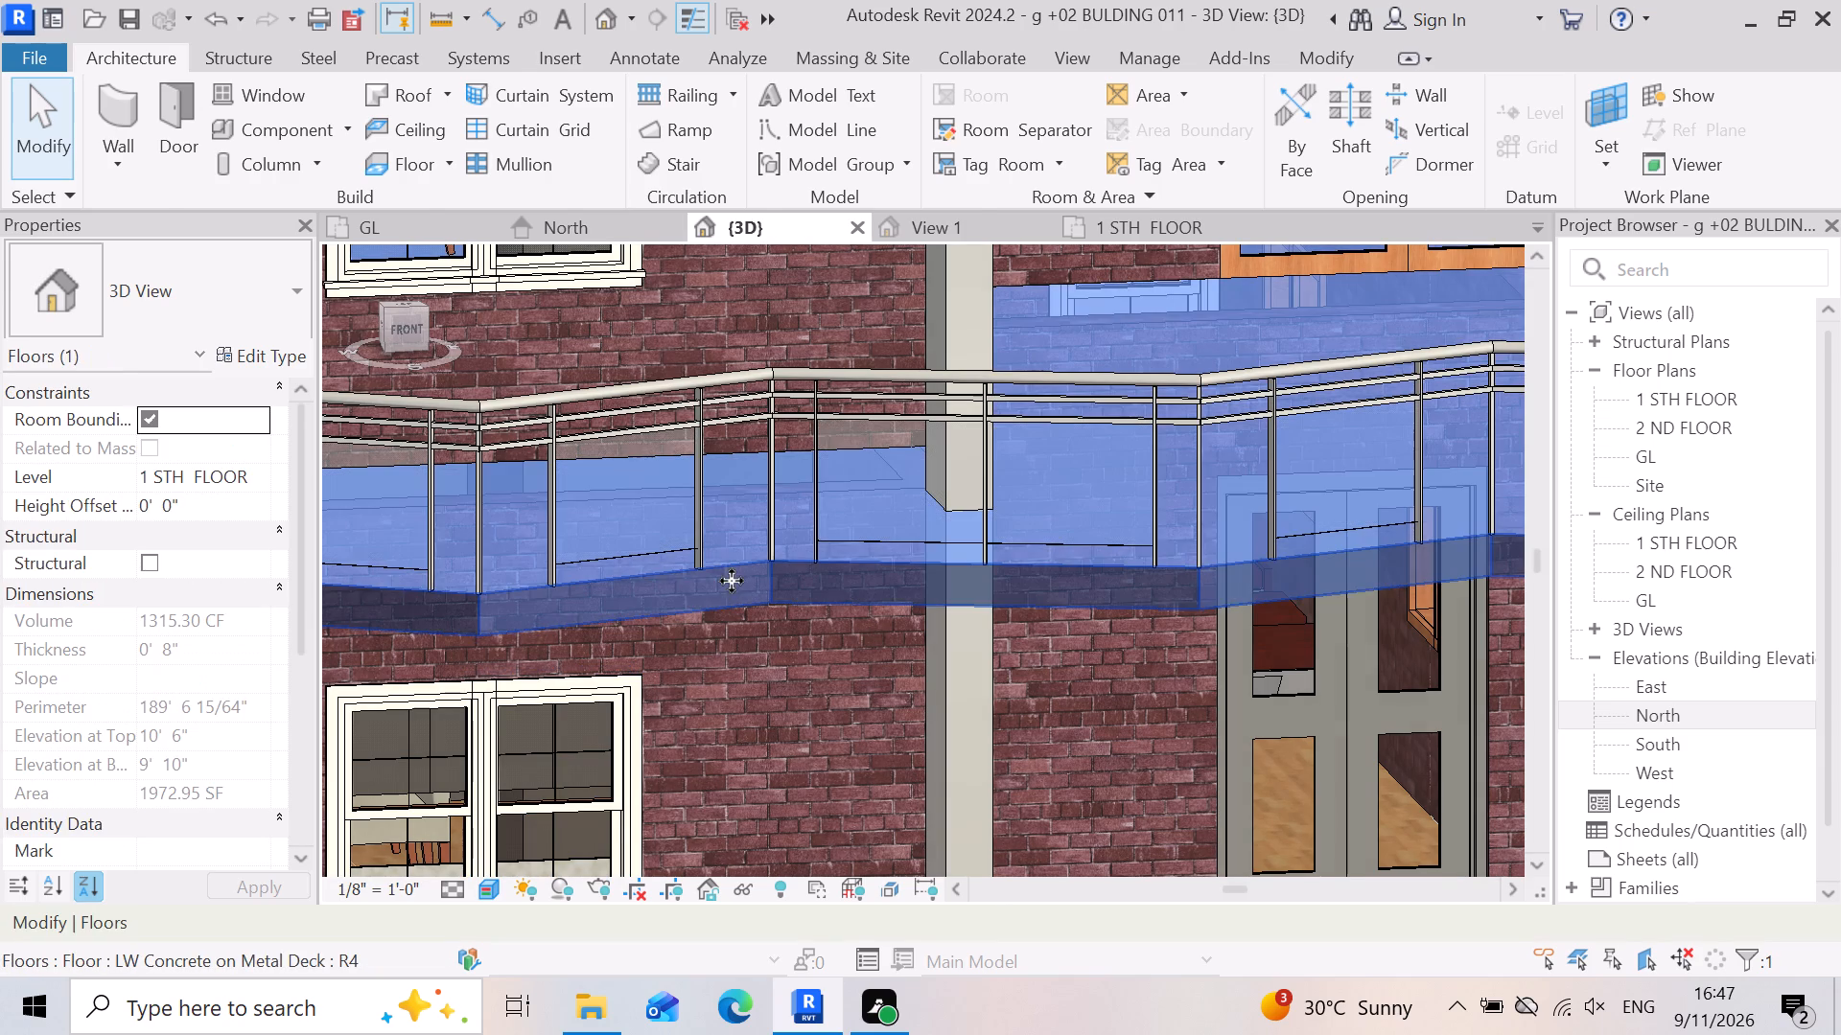
left_click(1288, 114)
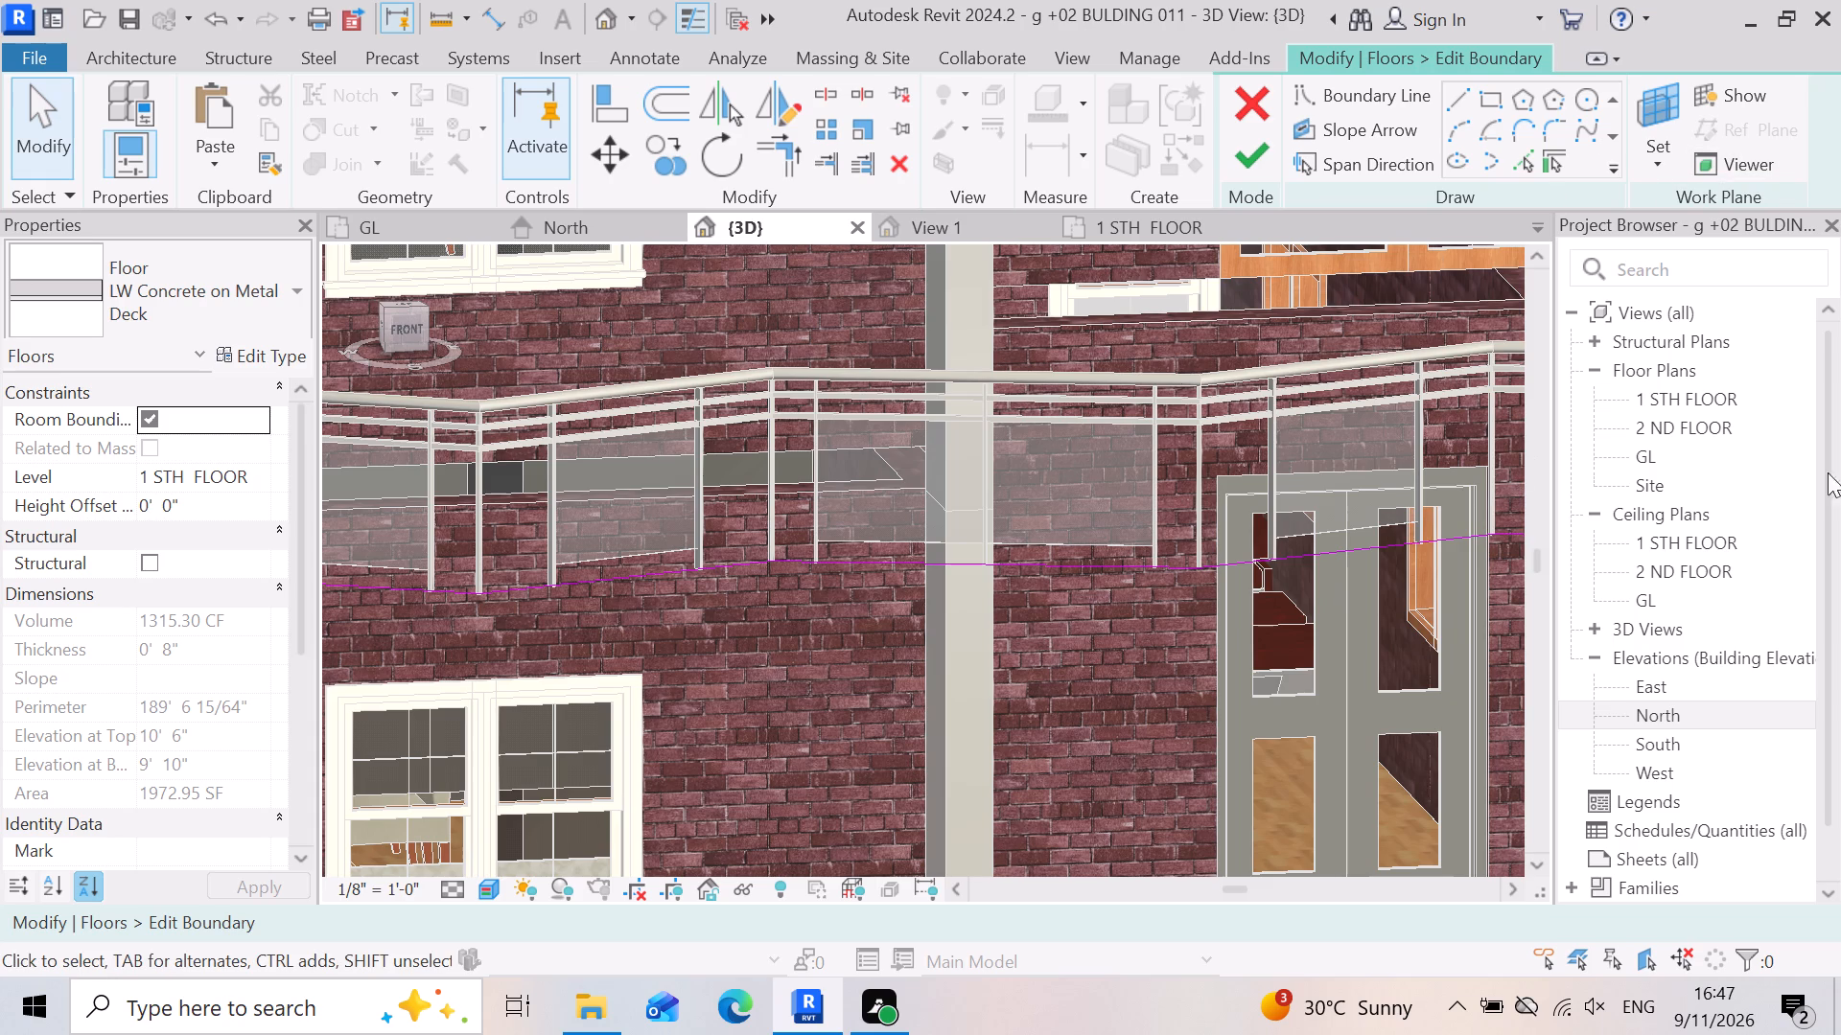
double_click(1701, 396)
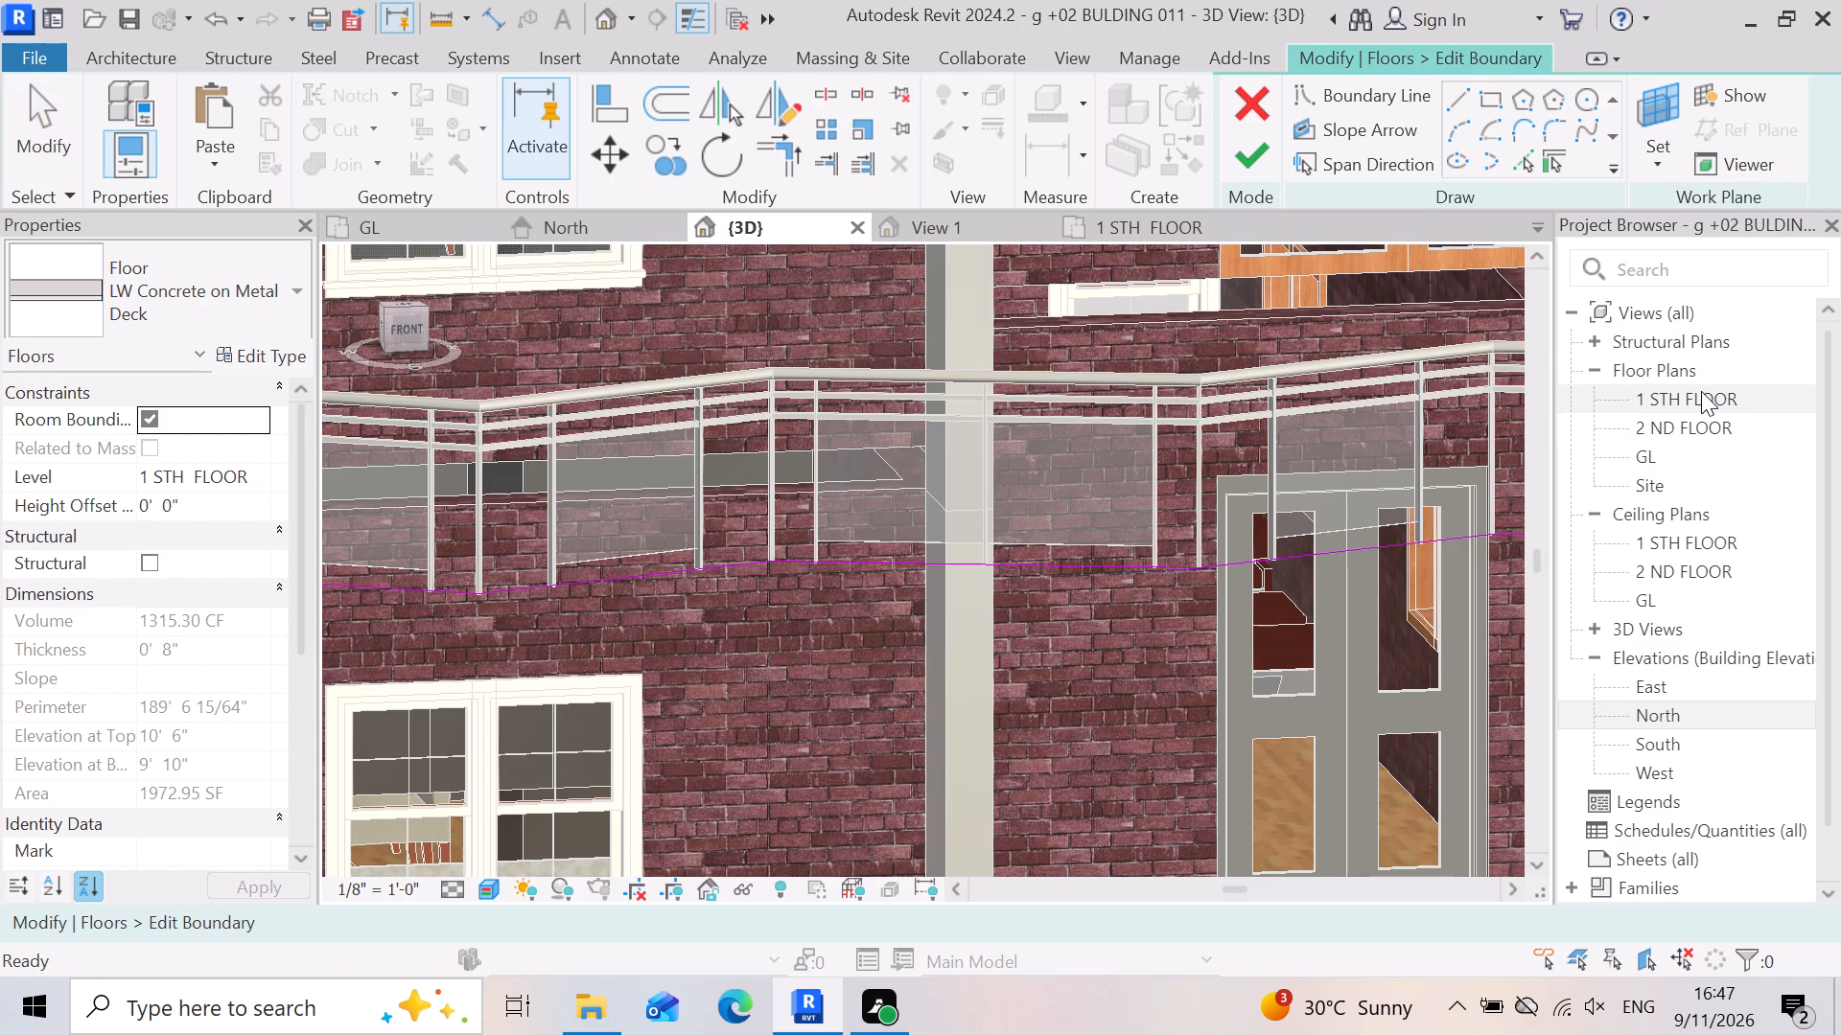
left_click(1700, 385)
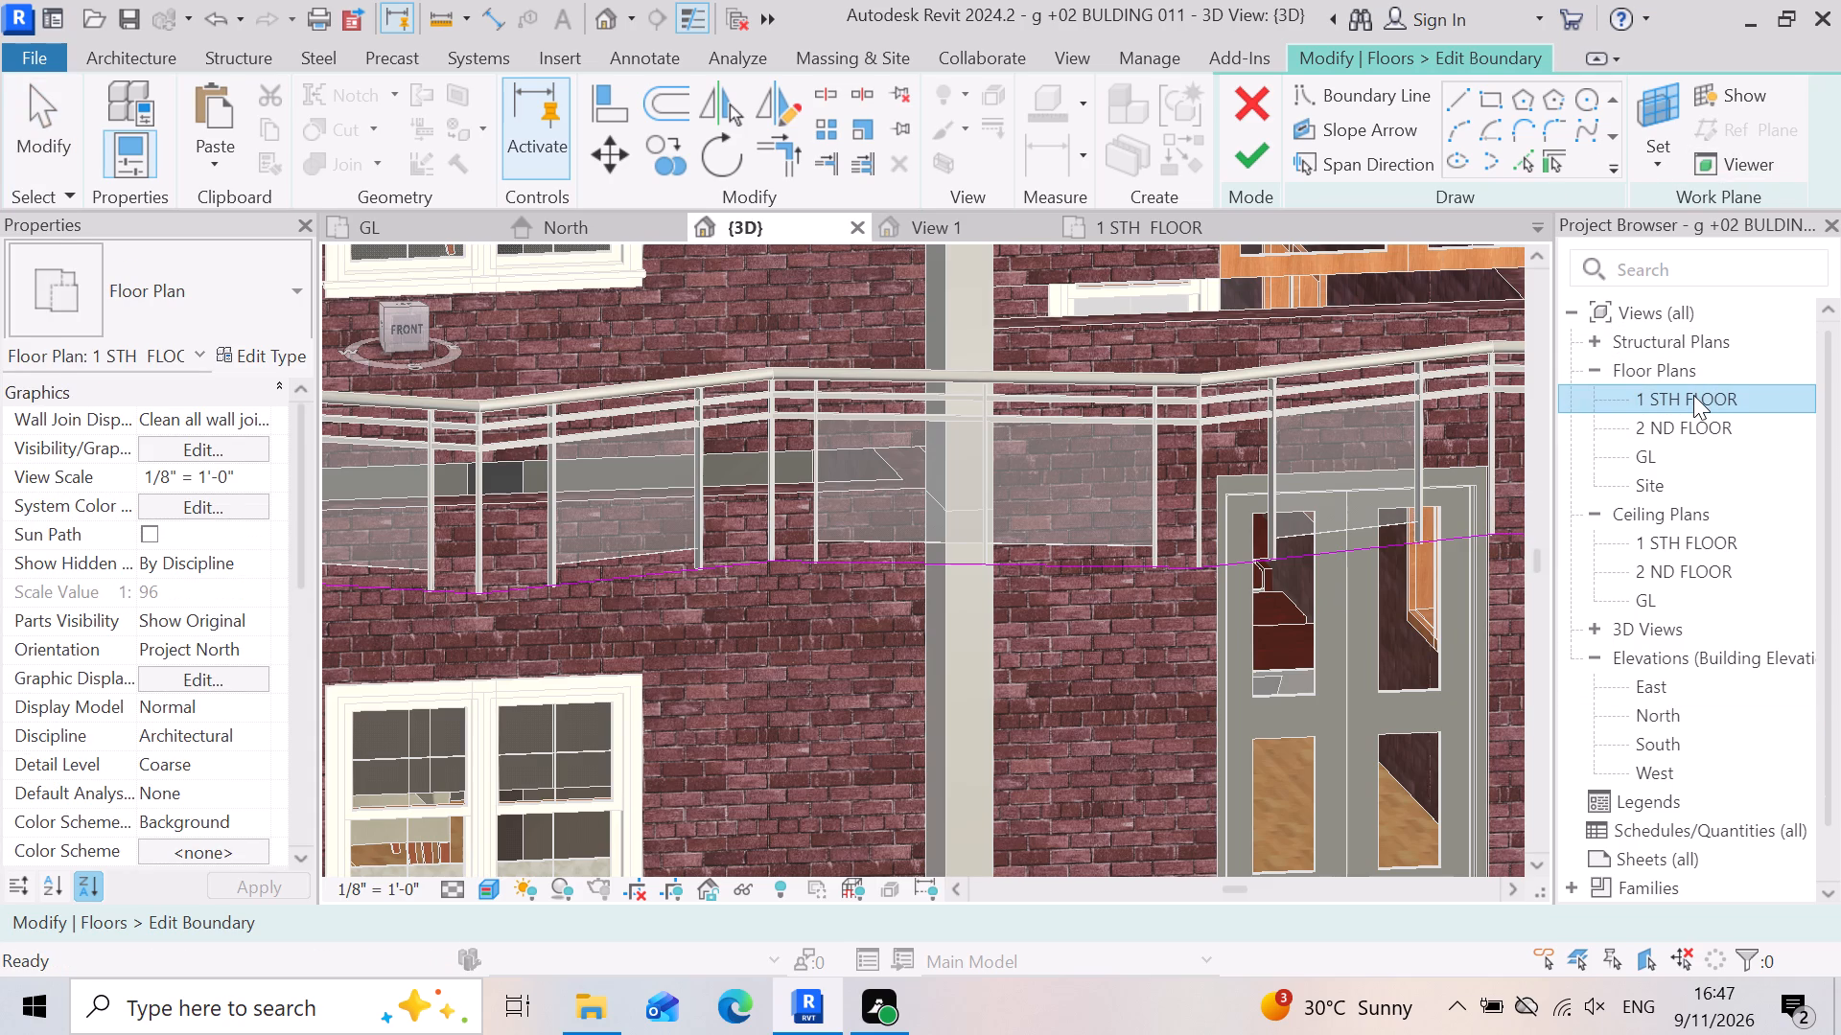
double_click(1693, 395)
Delete the third segment of the slab's zigzag front boundary, counted from the kitchen-side corner.
scroll(1309, 526, "down", 9)
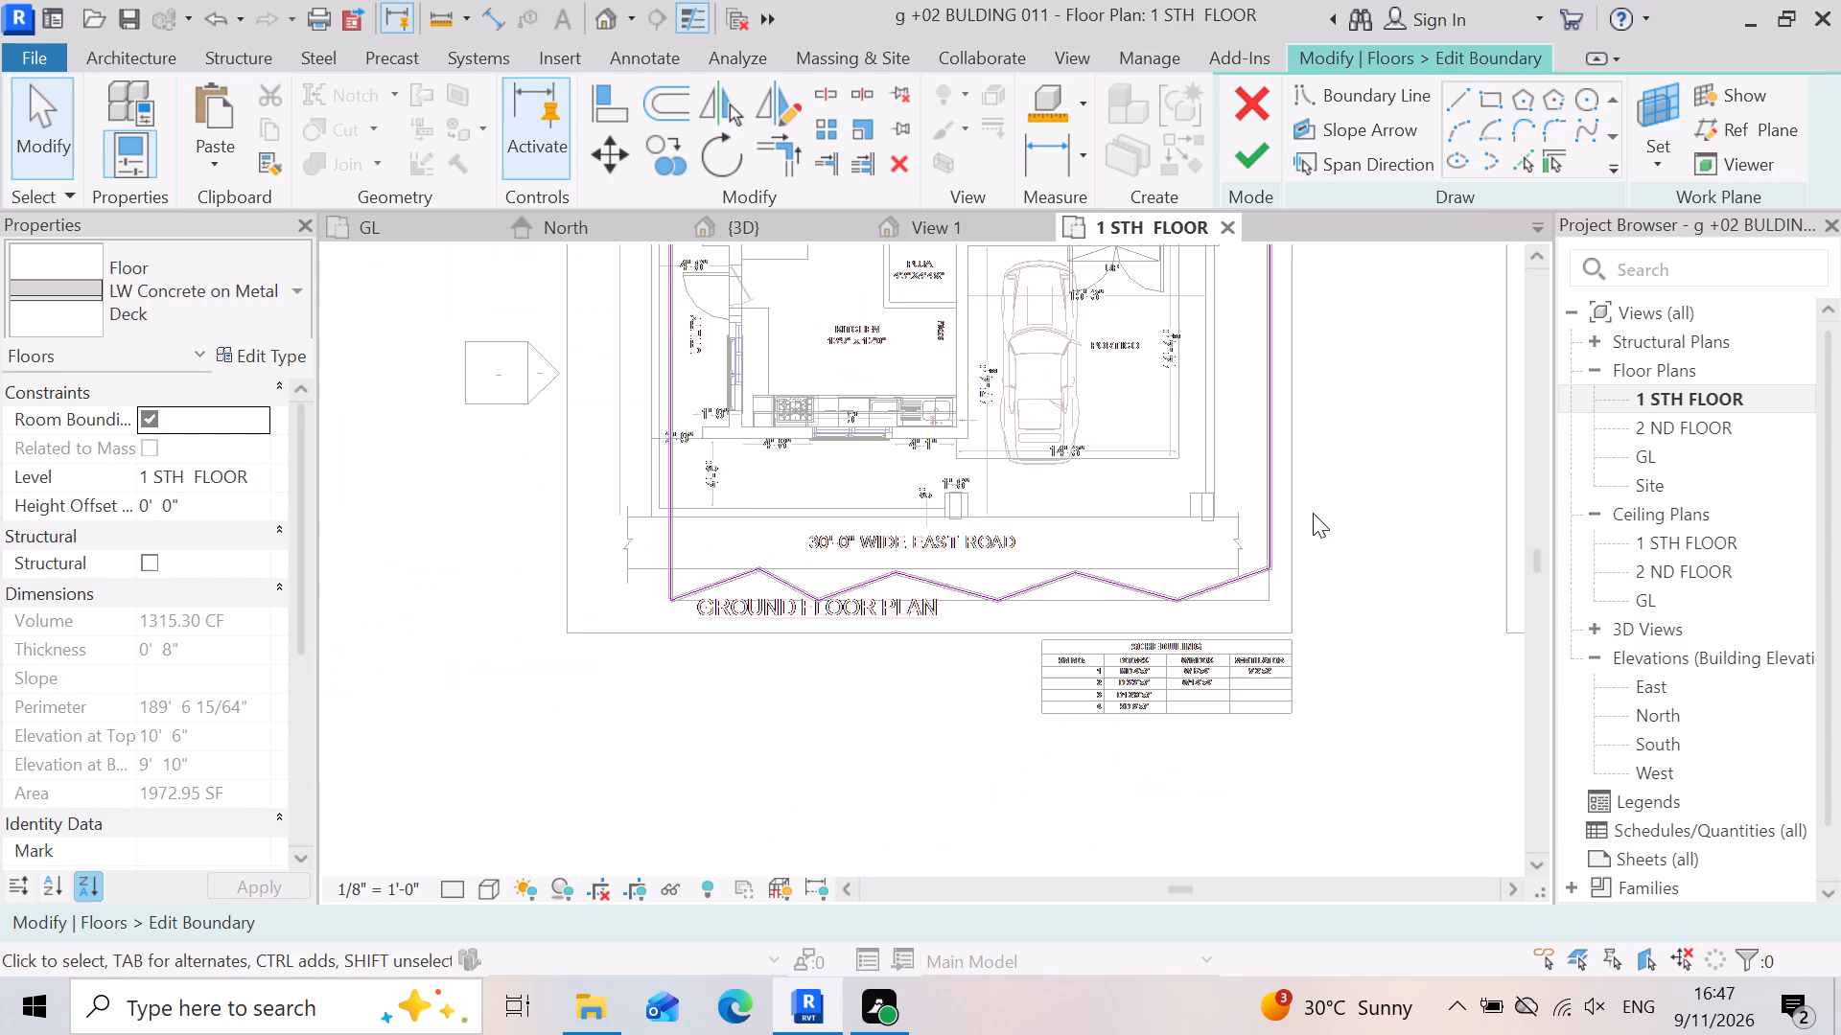
scroll(945, 613, "up", 6)
scroll(1034, 630, "down", 4)
scroll(1011, 624, "up", 3)
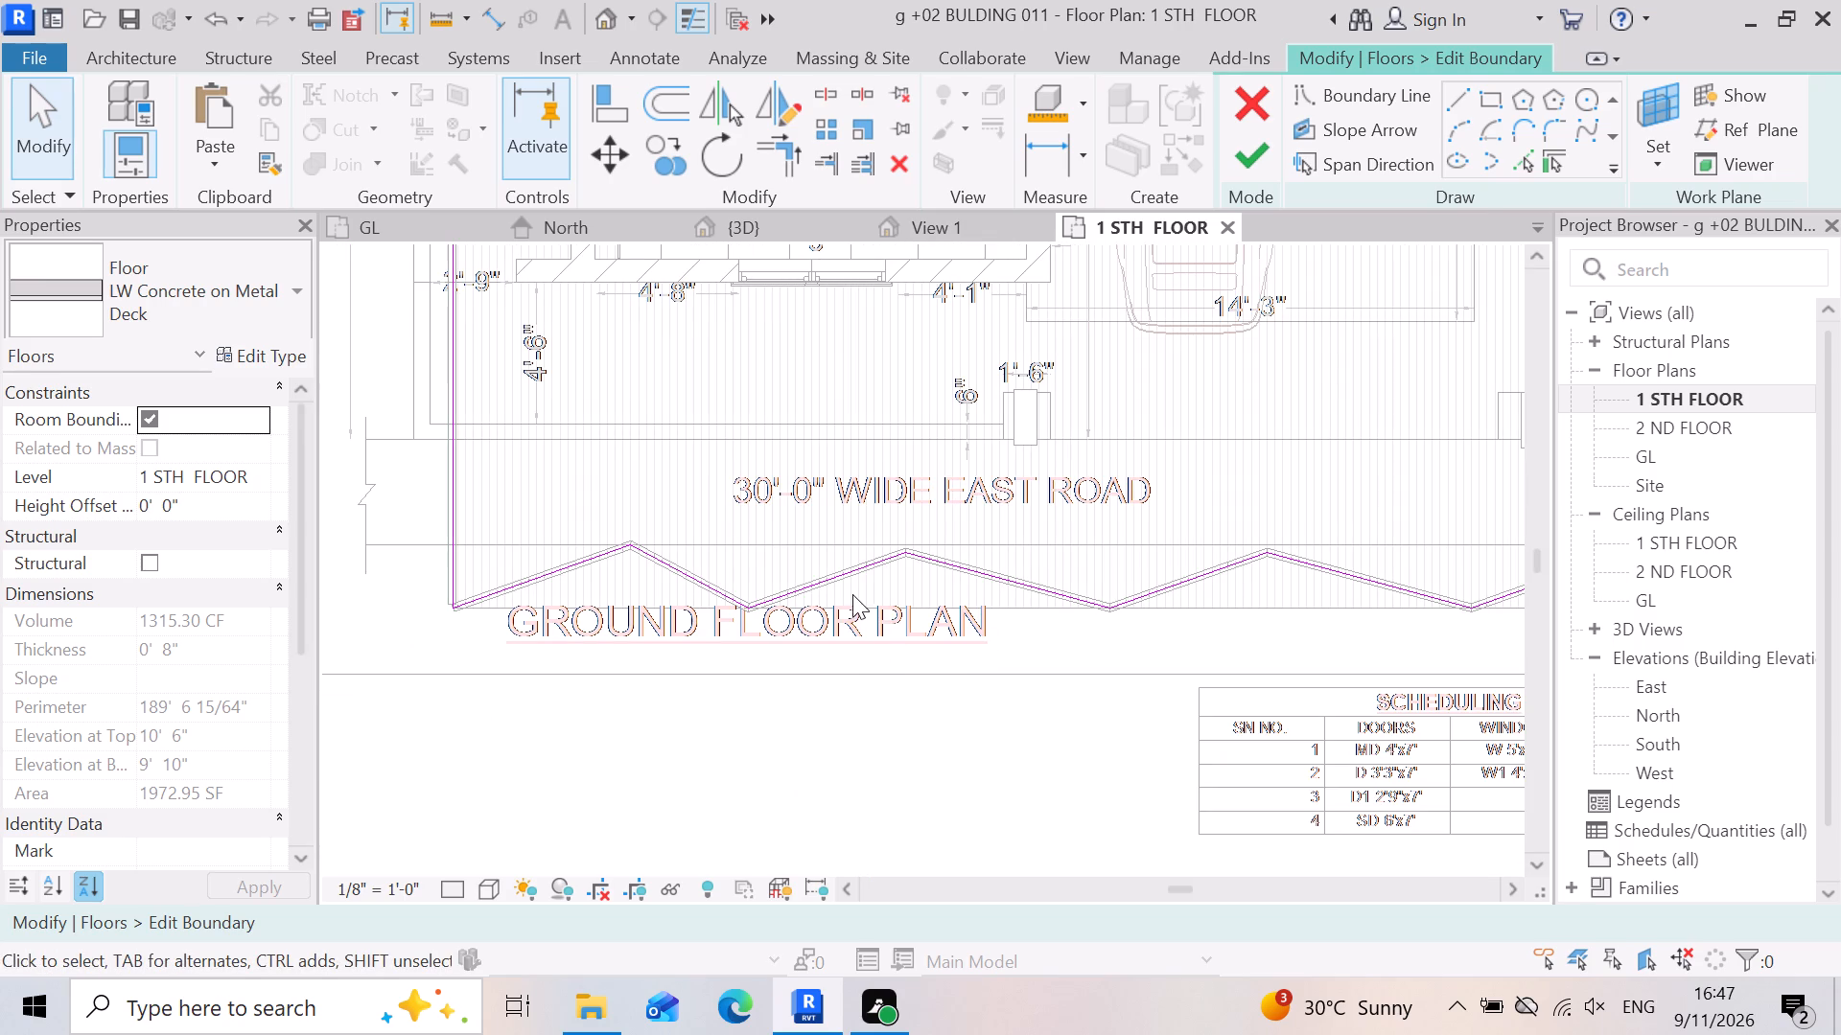
left_click(846, 589)
scroll(845, 589, "up", 4)
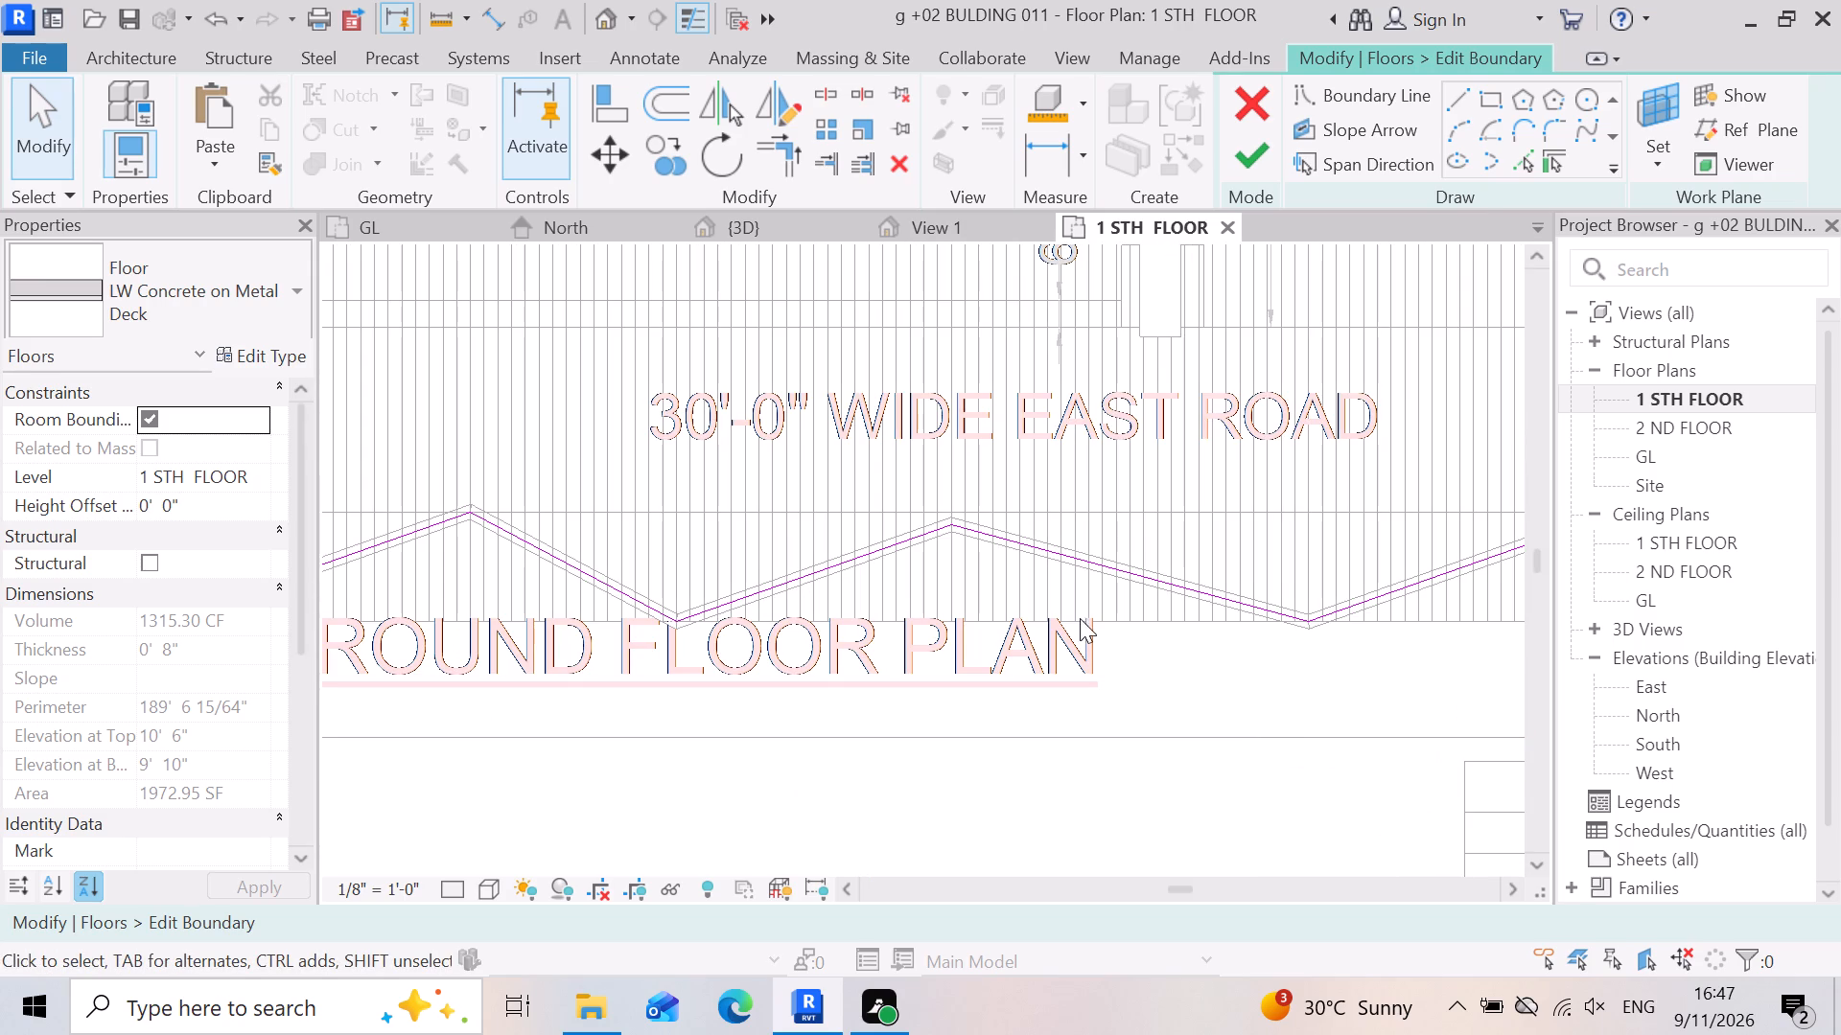
scroll(1177, 632, "down", 4)
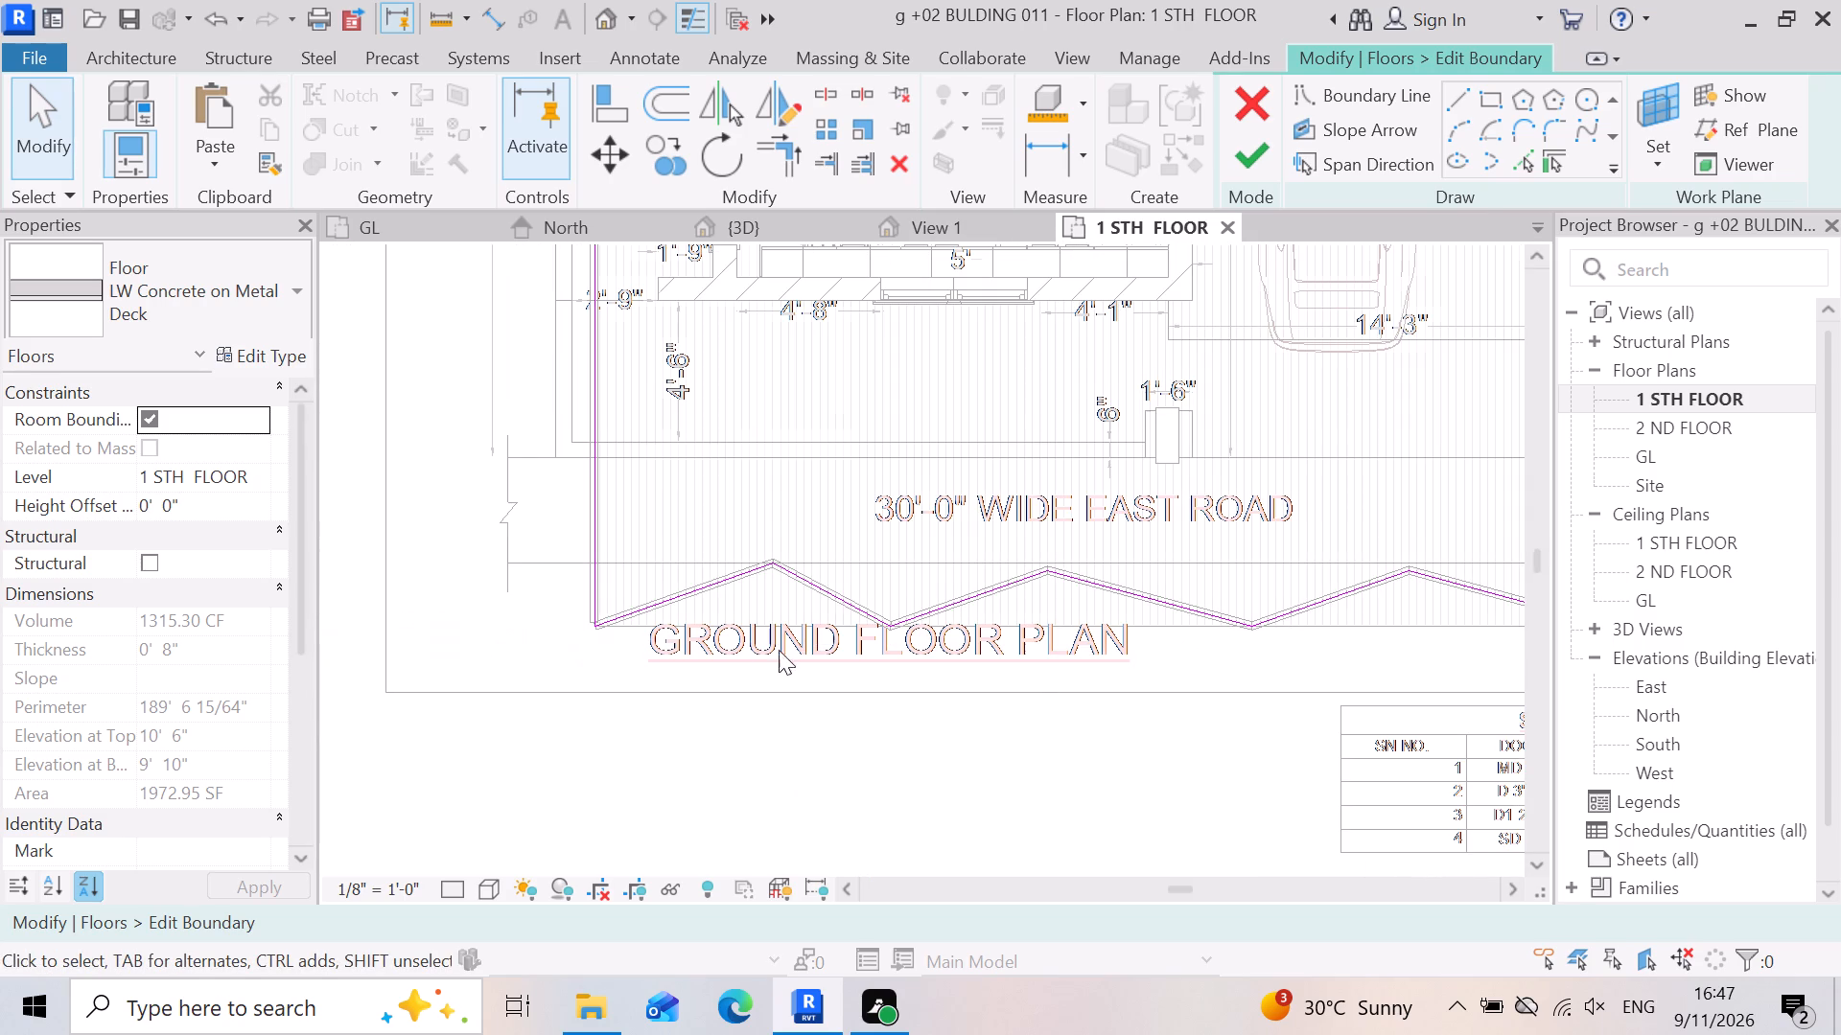
left_click(1027, 569)
scroll(1035, 608, "up", 2)
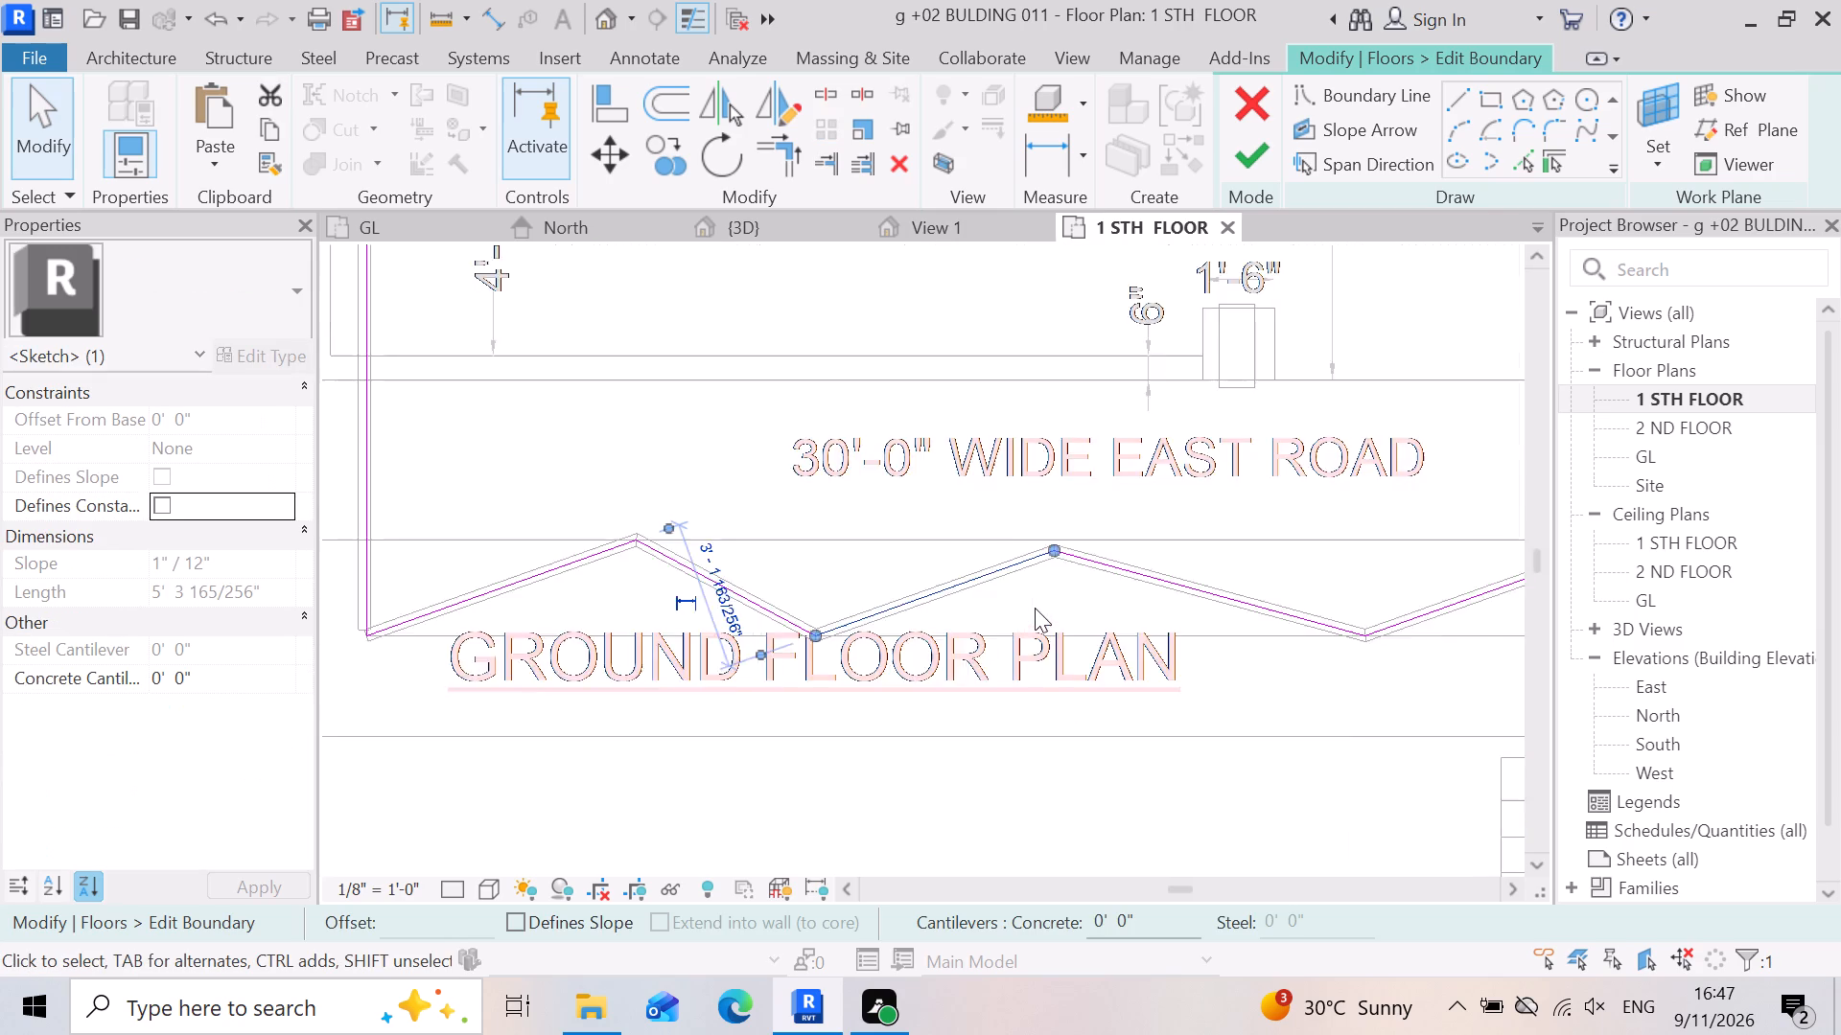
scroll(1035, 608, "up", 4)
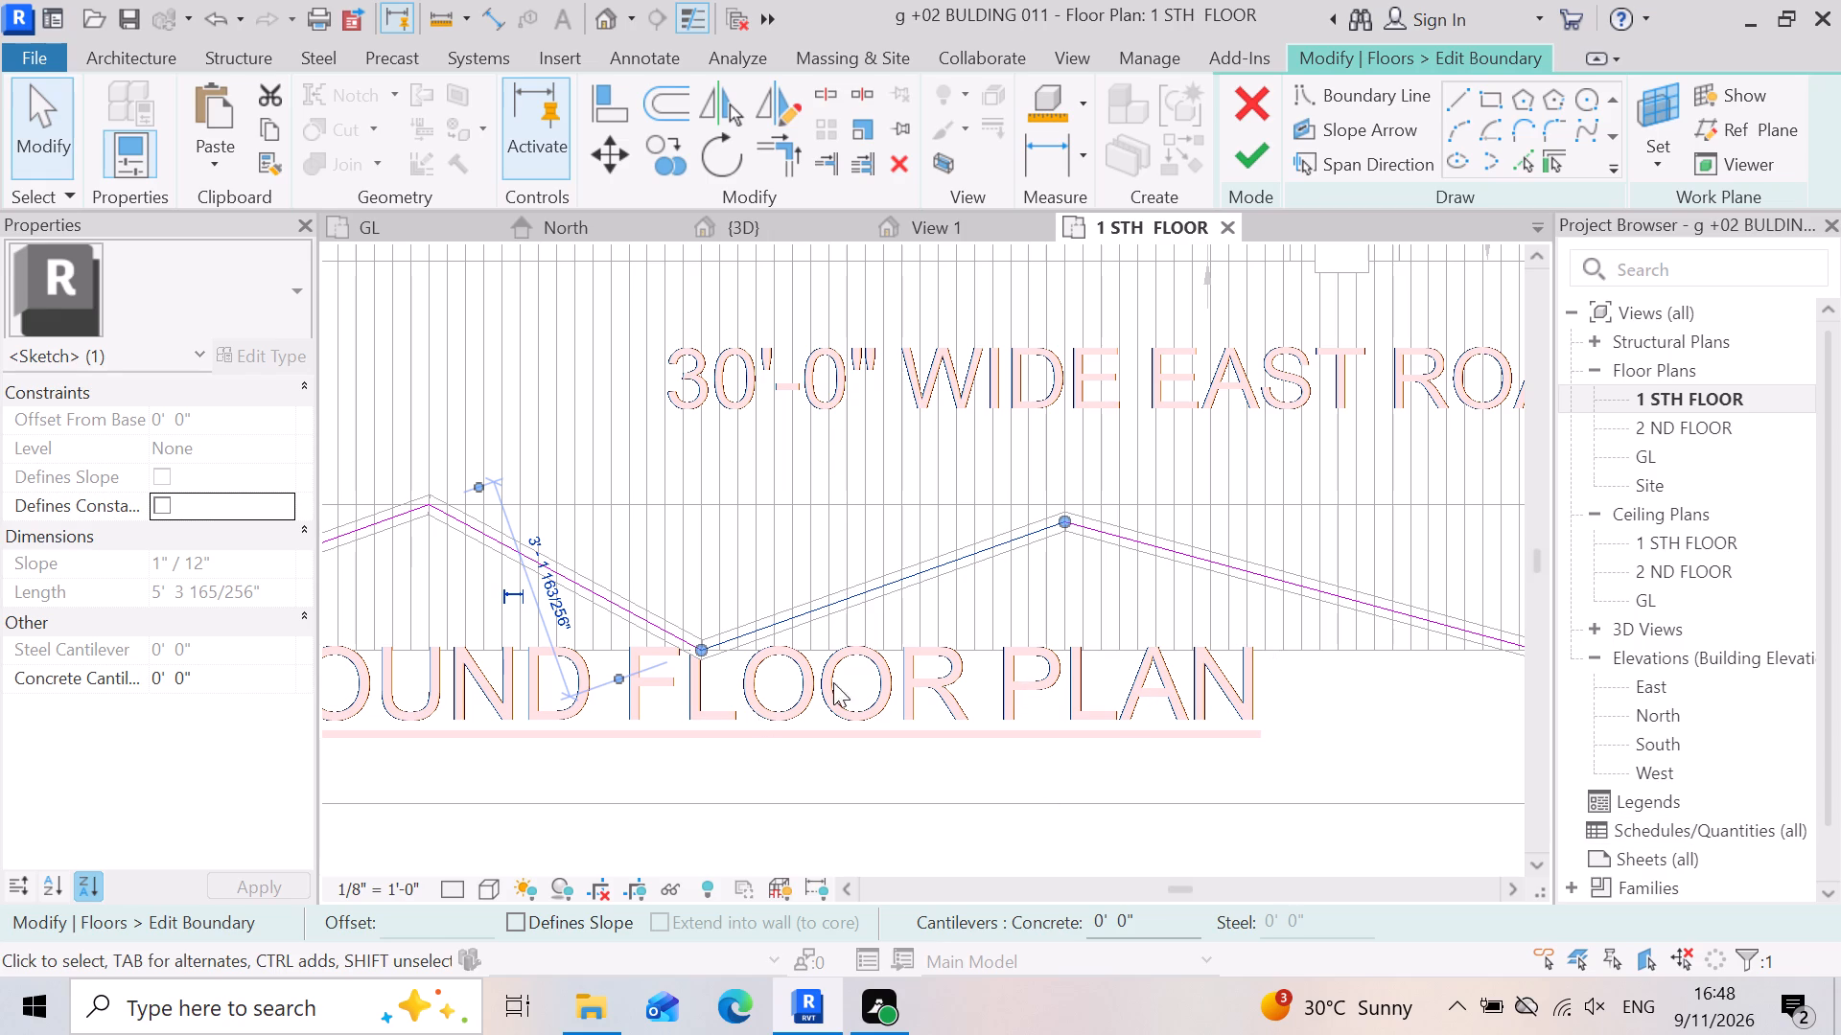
scroll(871, 664, "up", 4)
scroll(1147, 499, "up", 3)
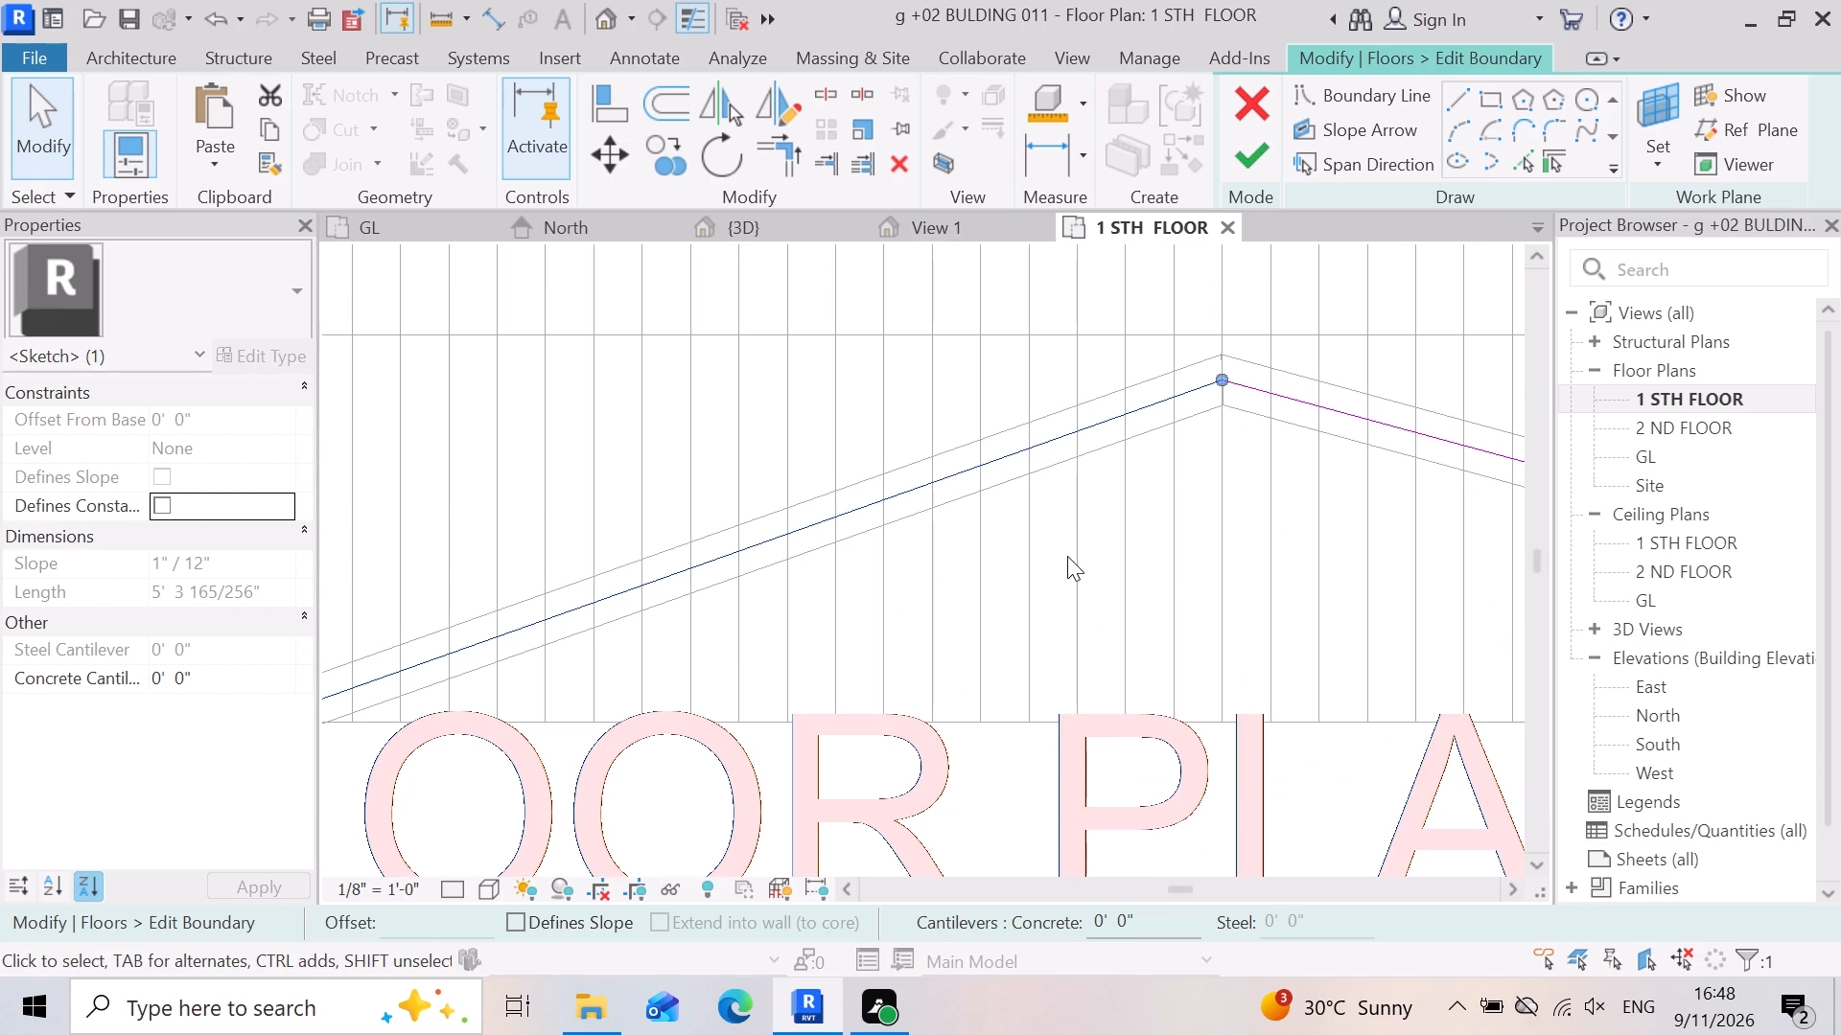
key("Delete")
Delete the two zigzag boundary segments between that gap and the slab's kitchen-side front corner.
scroll(1259, 437, "down", 4)
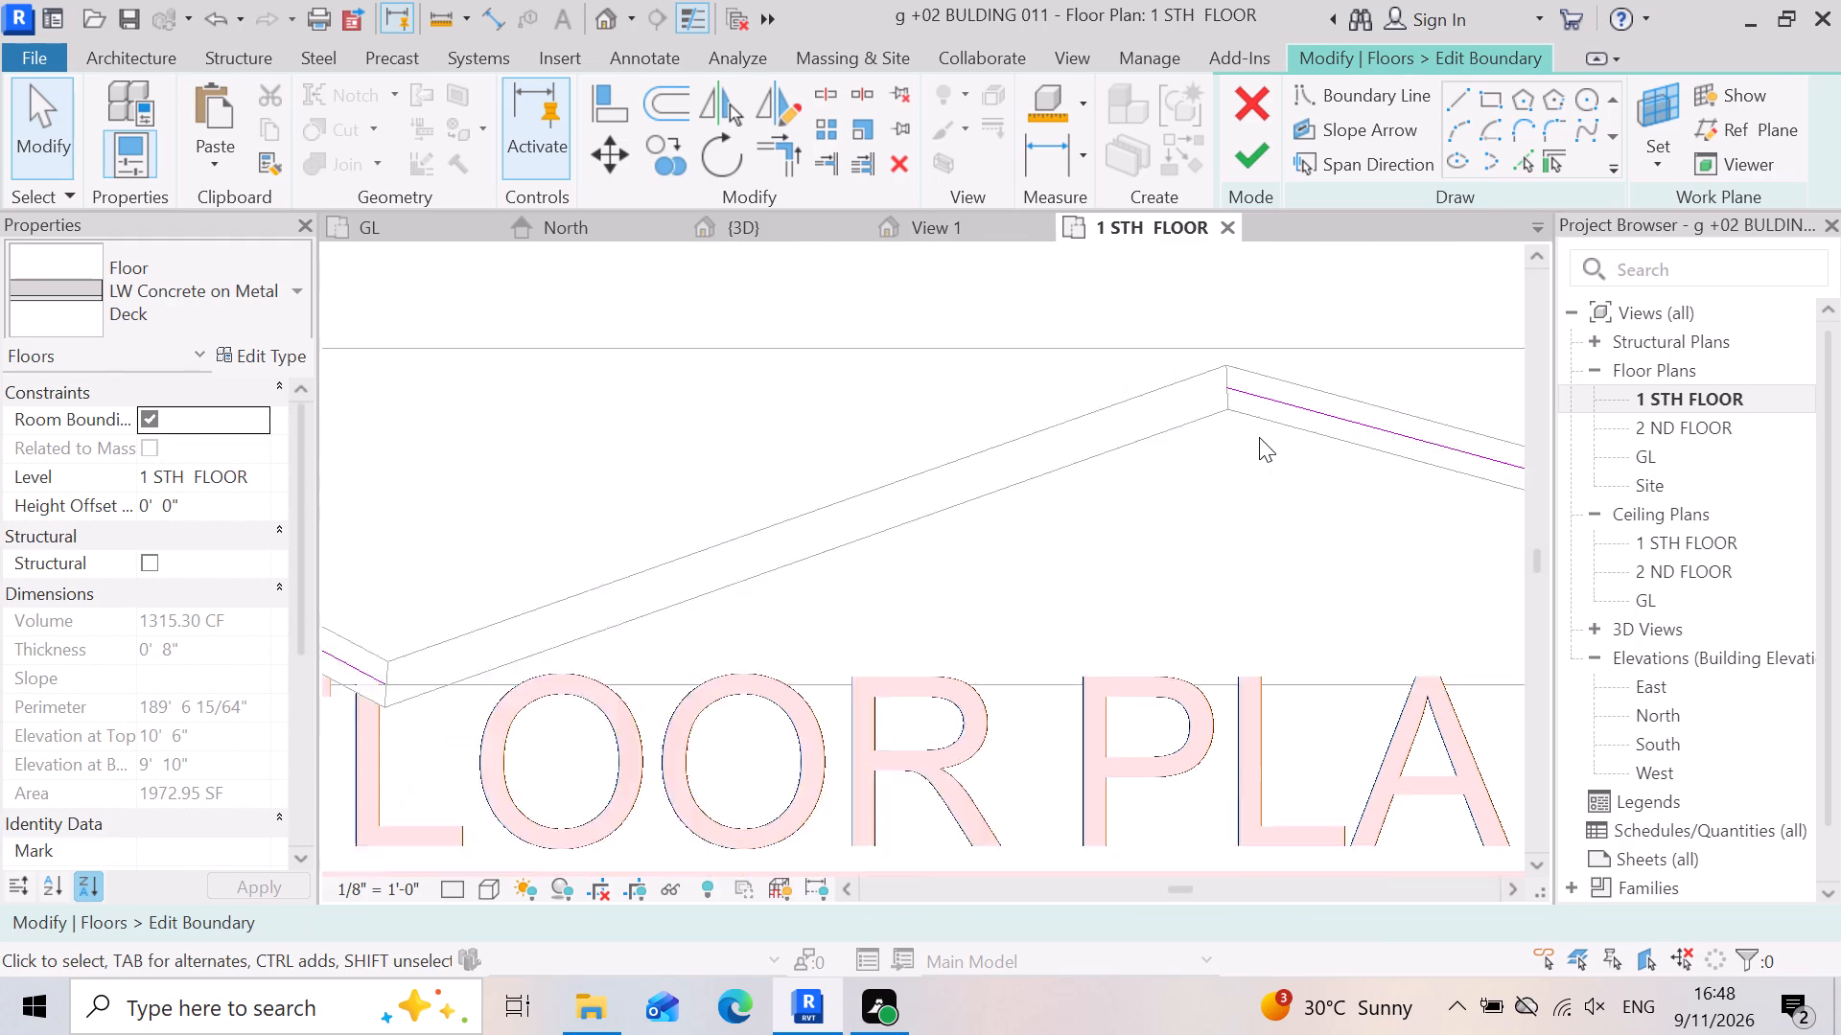
scroll(1259, 437, "down", 10)
scroll(1076, 470, "up", 4)
left_click(1108, 467)
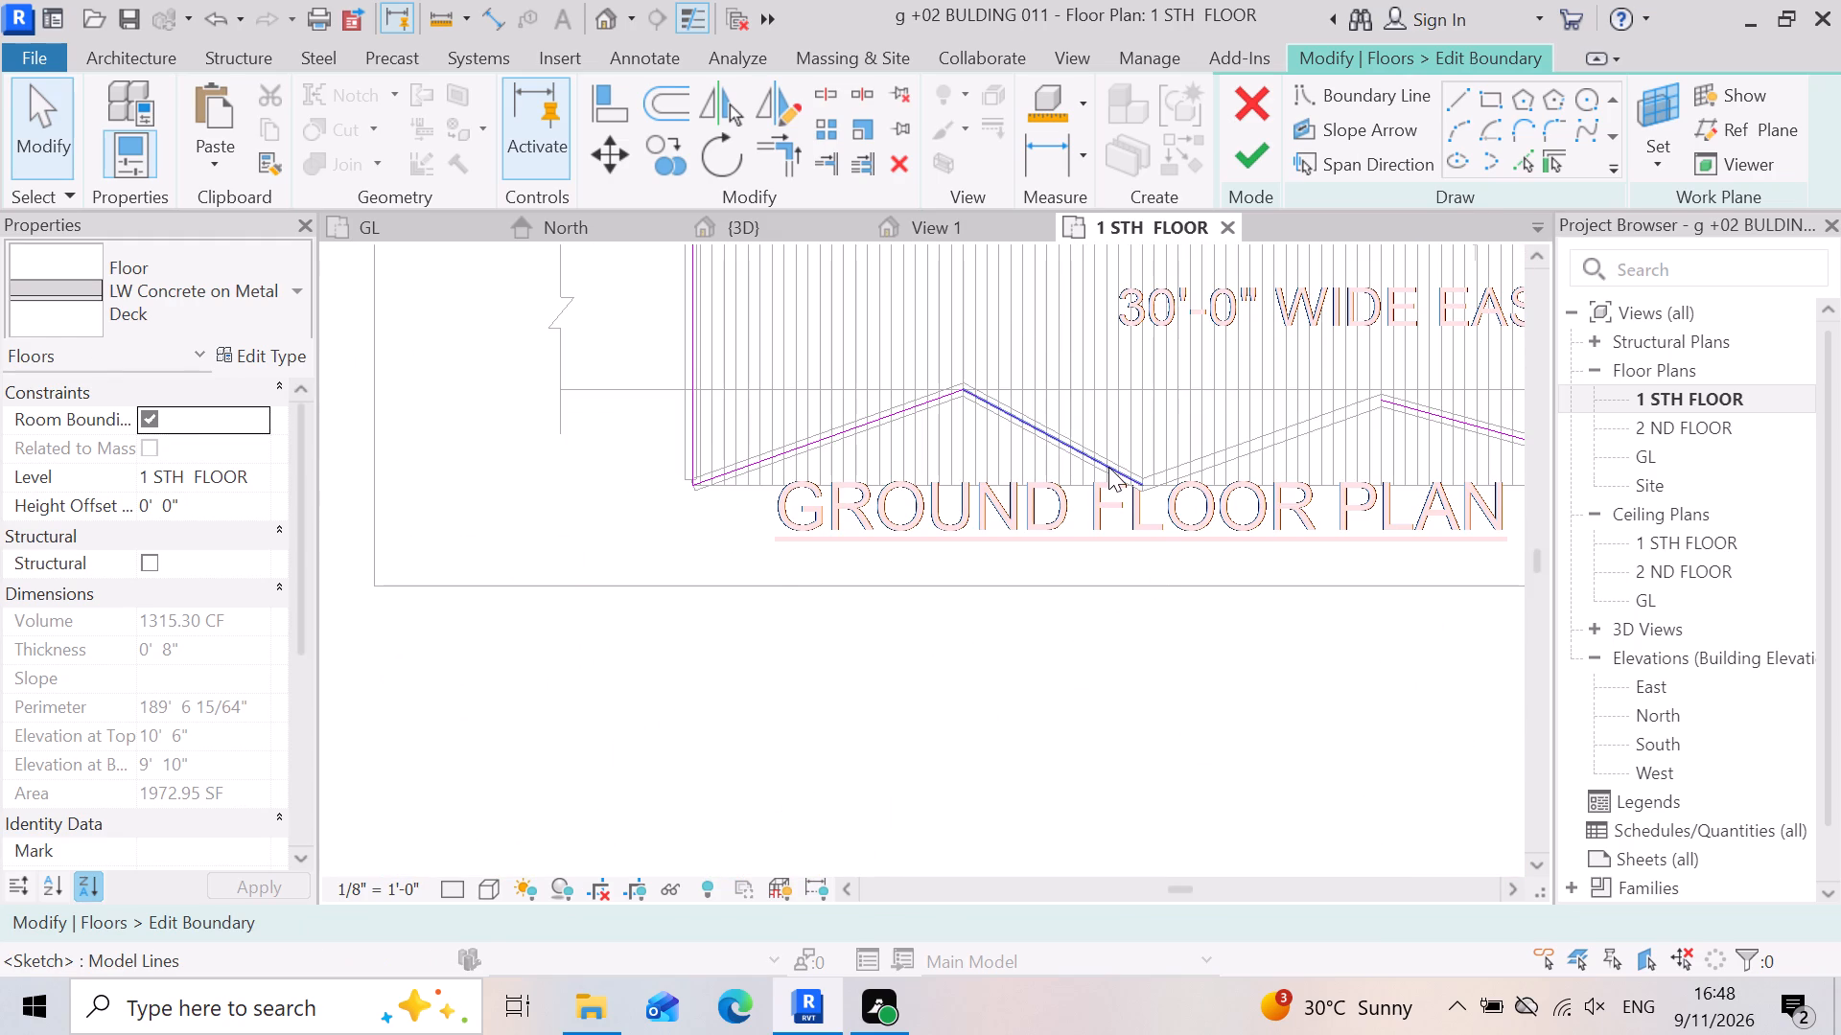
key("Delete")
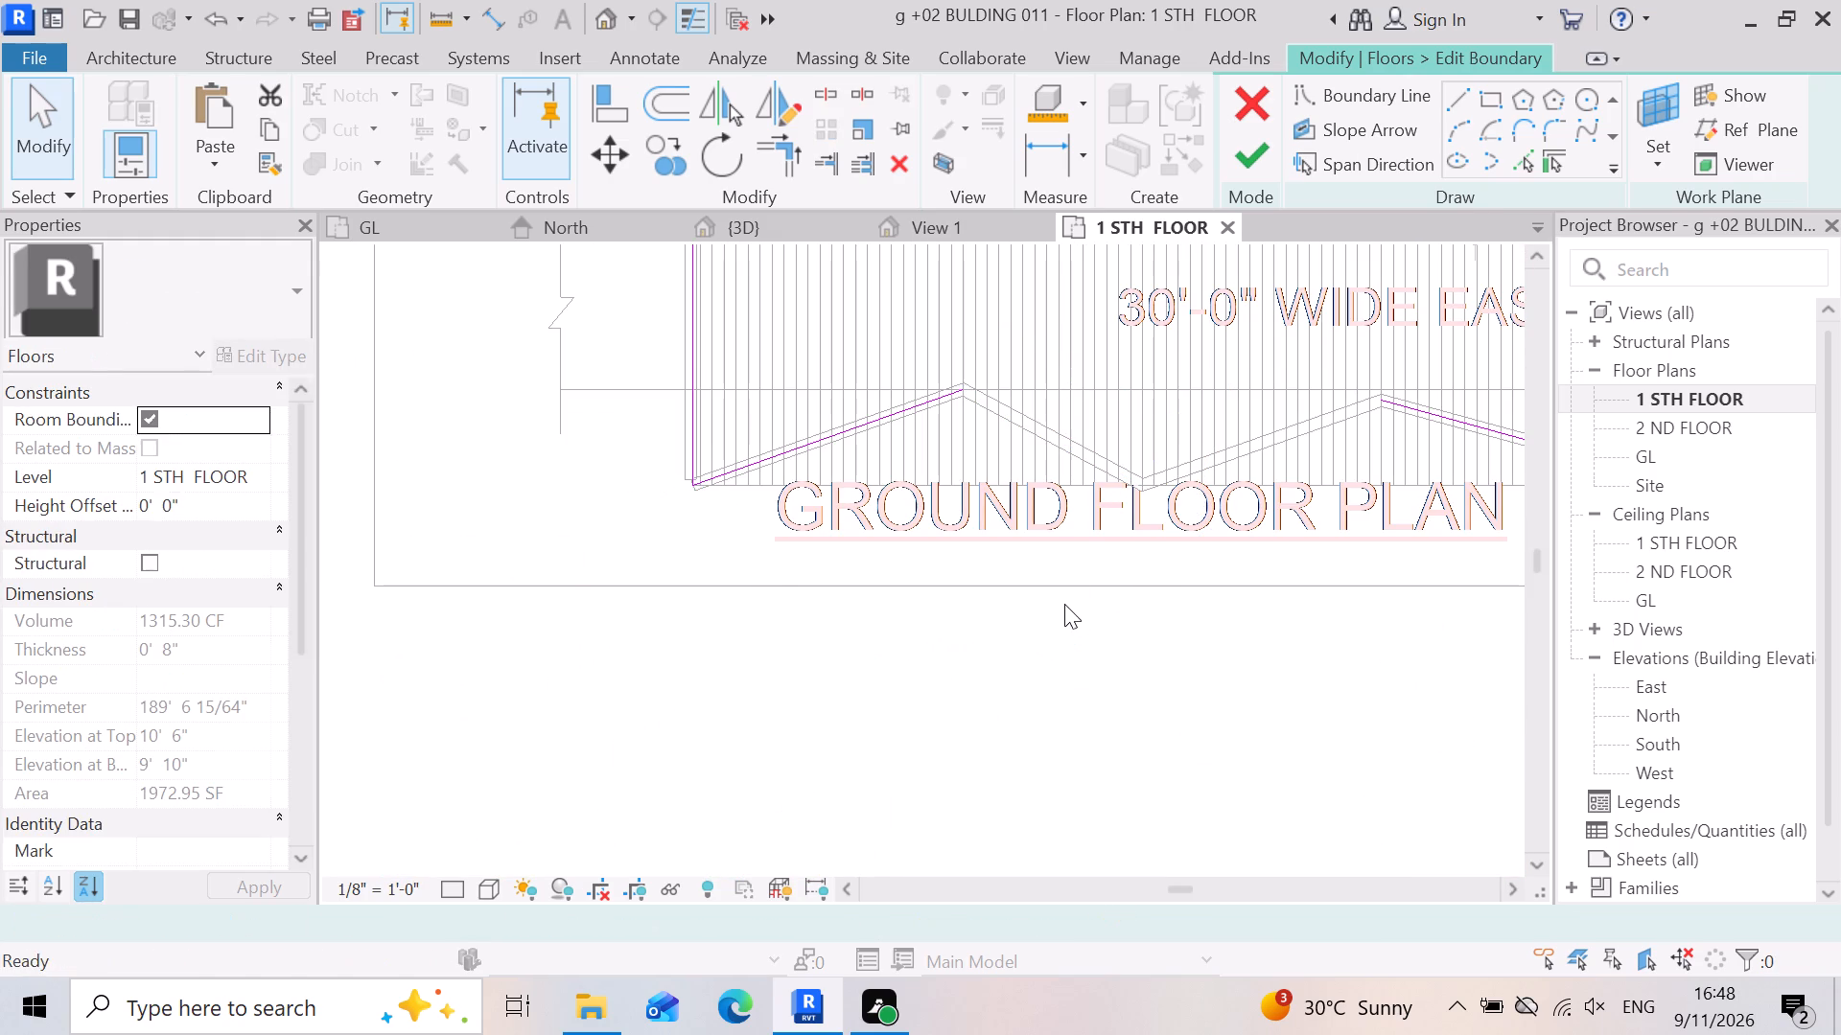
left_click(860, 428)
scroll(838, 517, "down", 3)
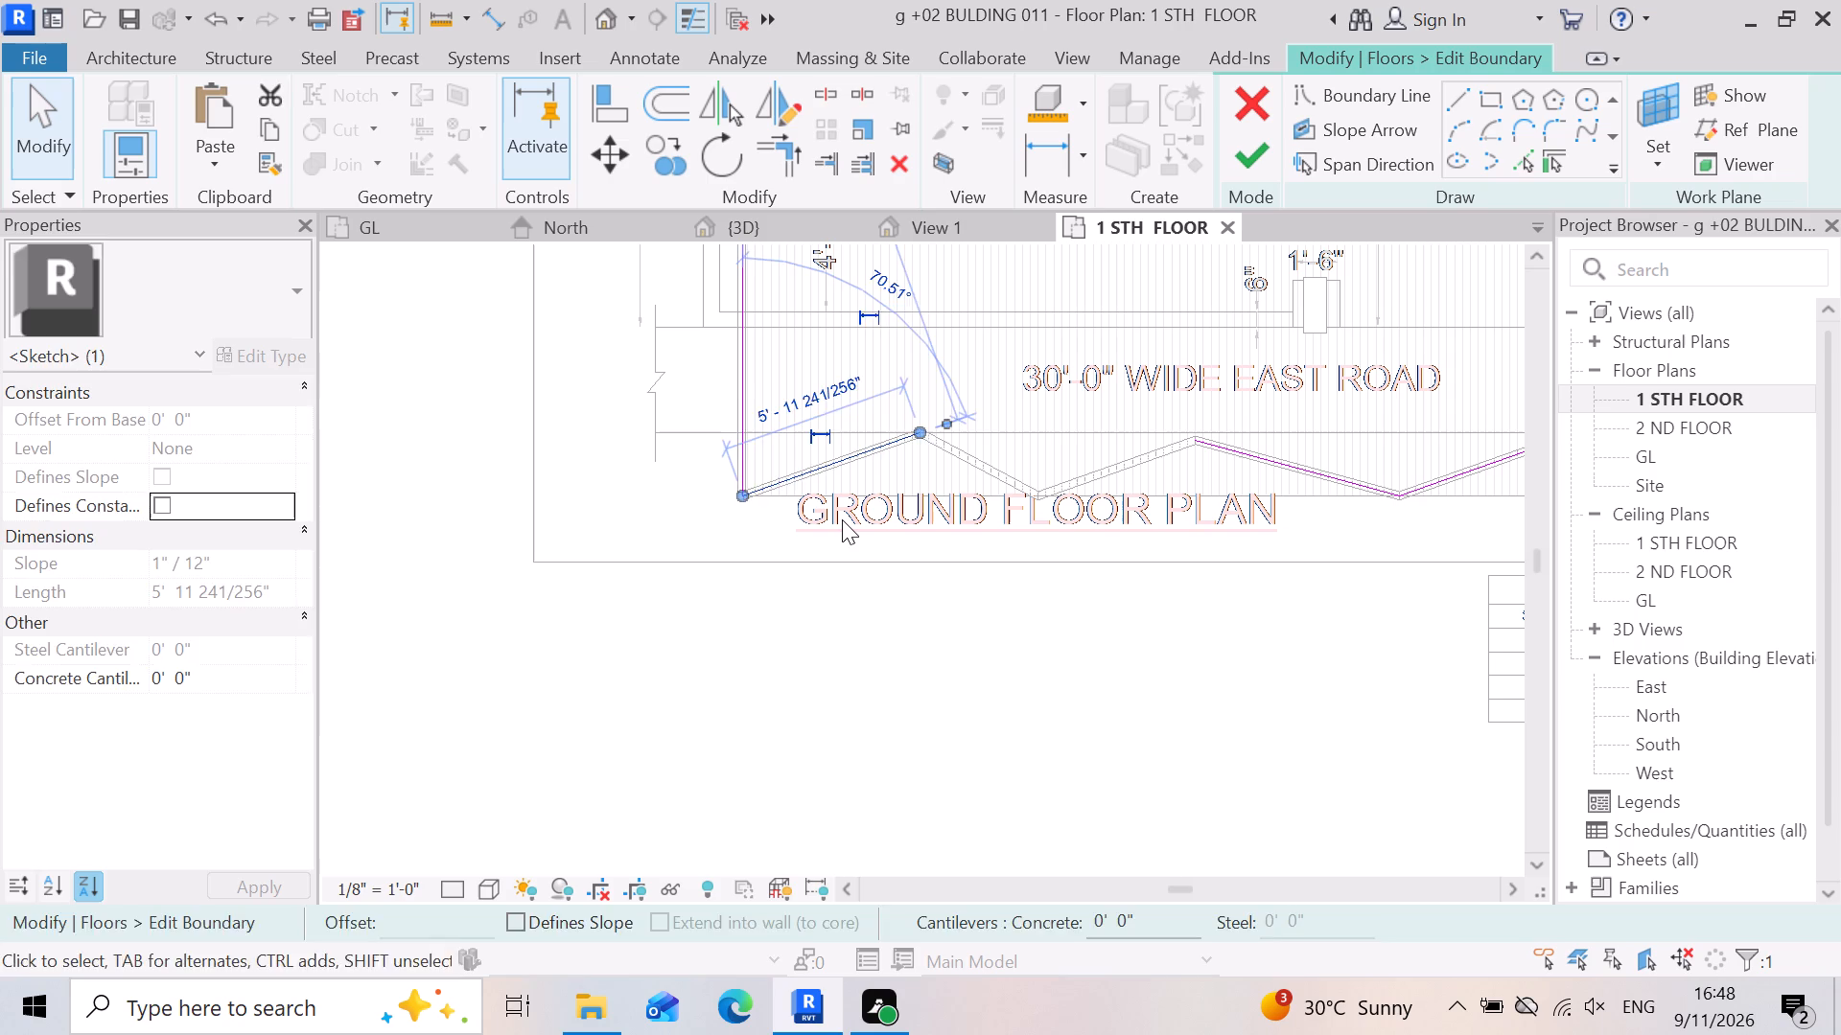
key("Delete")
Delete the fourth segment of the slab's zigzag front boundary, counted from the kitchen-side corner.
scroll(1135, 691, "down", 5)
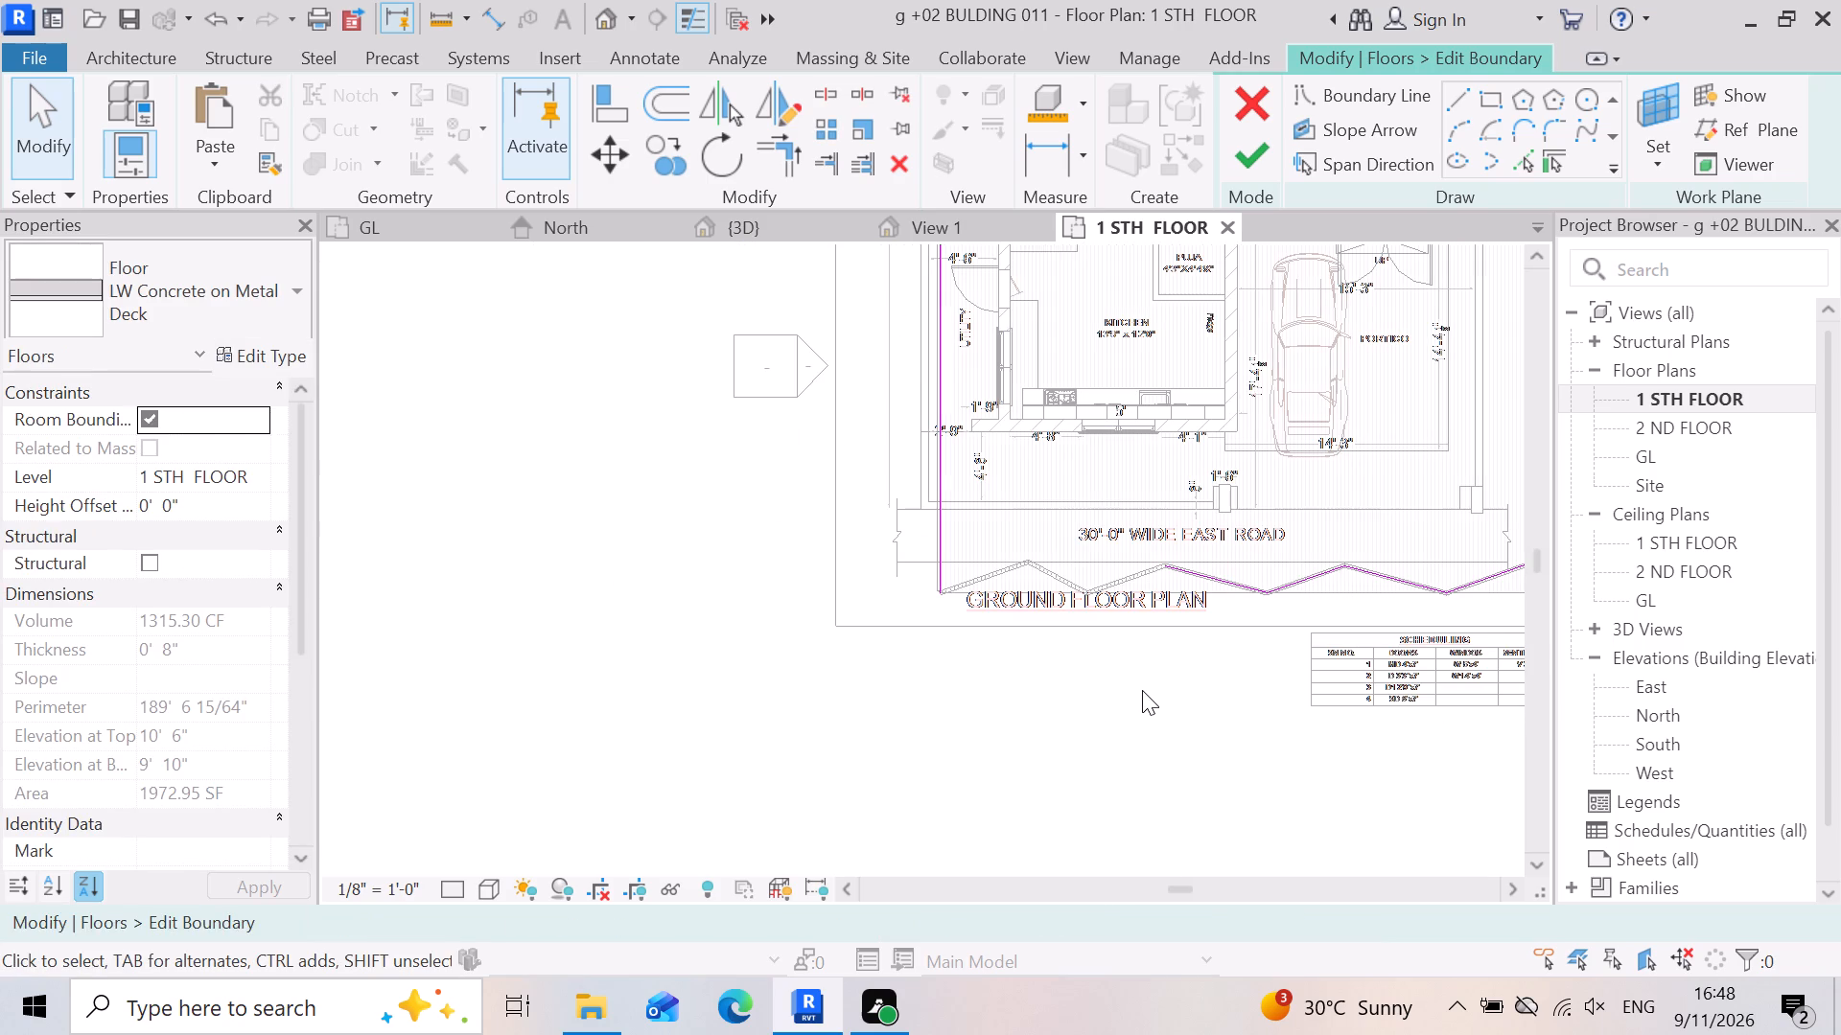
scroll(1160, 682, "down", 2)
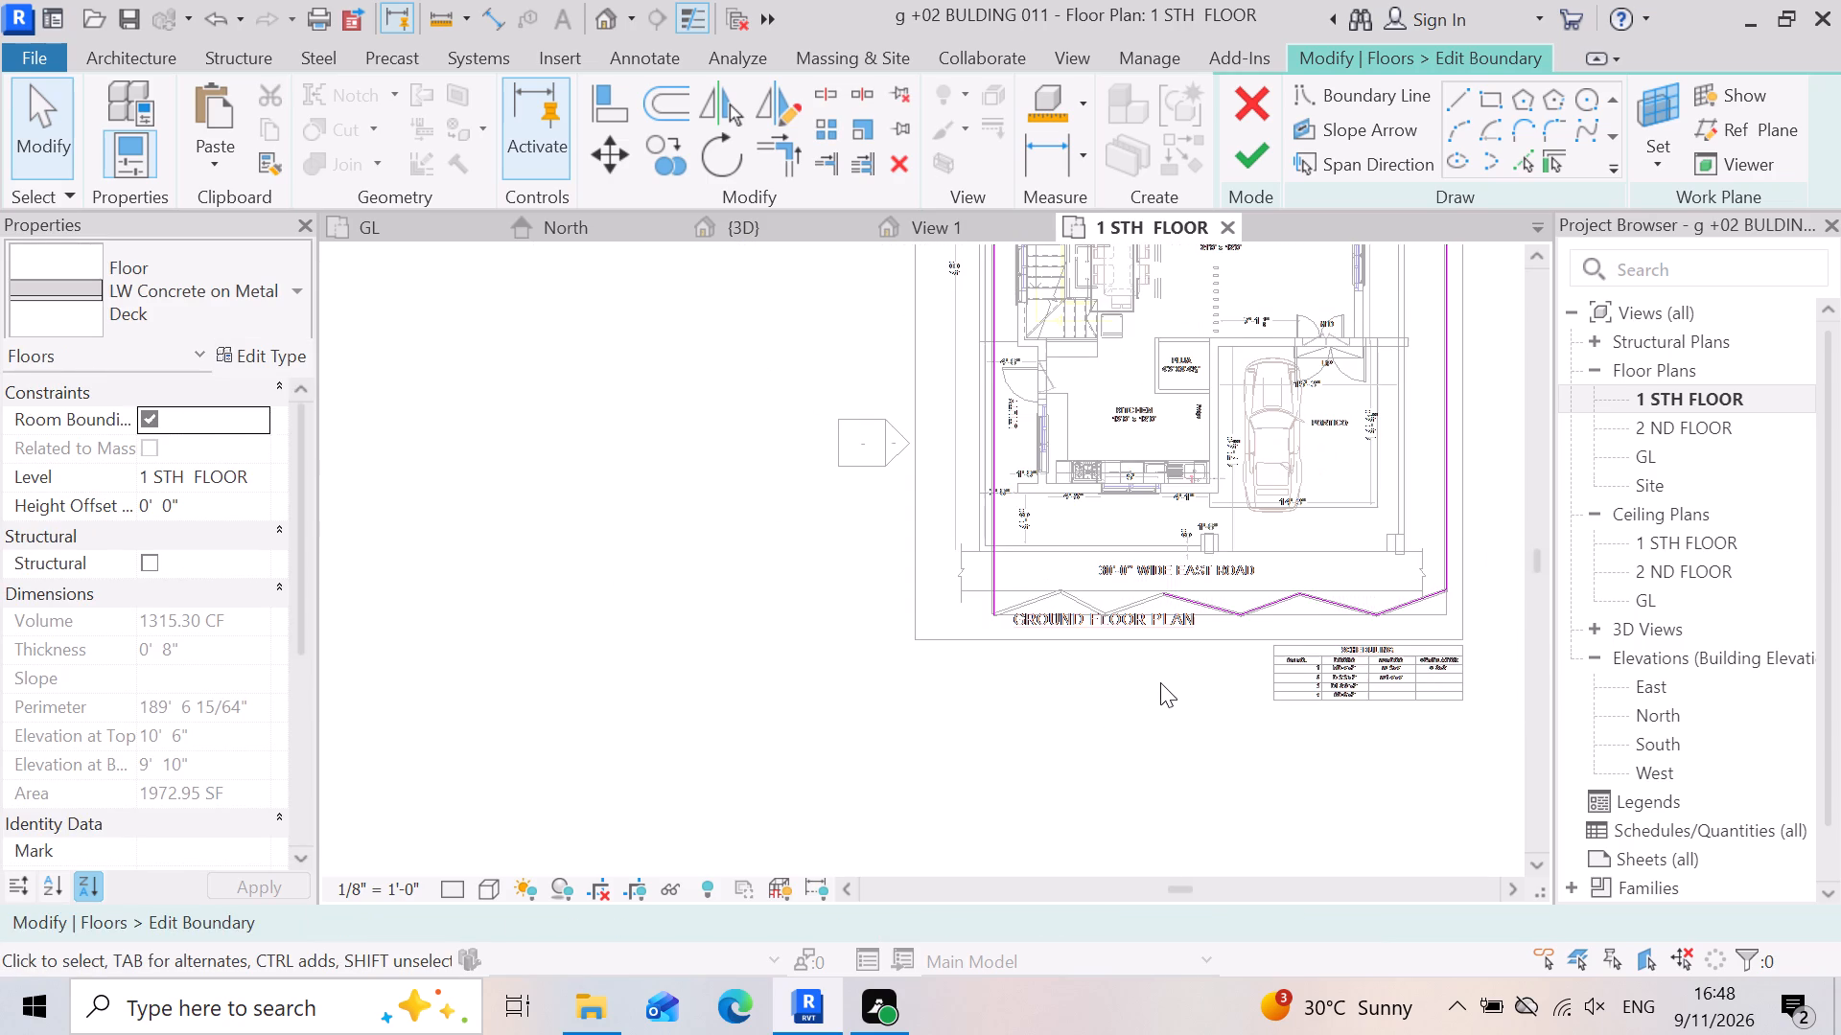
scroll(1231, 655, "up", 9)
scroll(1207, 609, "down", 6)
scroll(1216, 608, "up", 6)
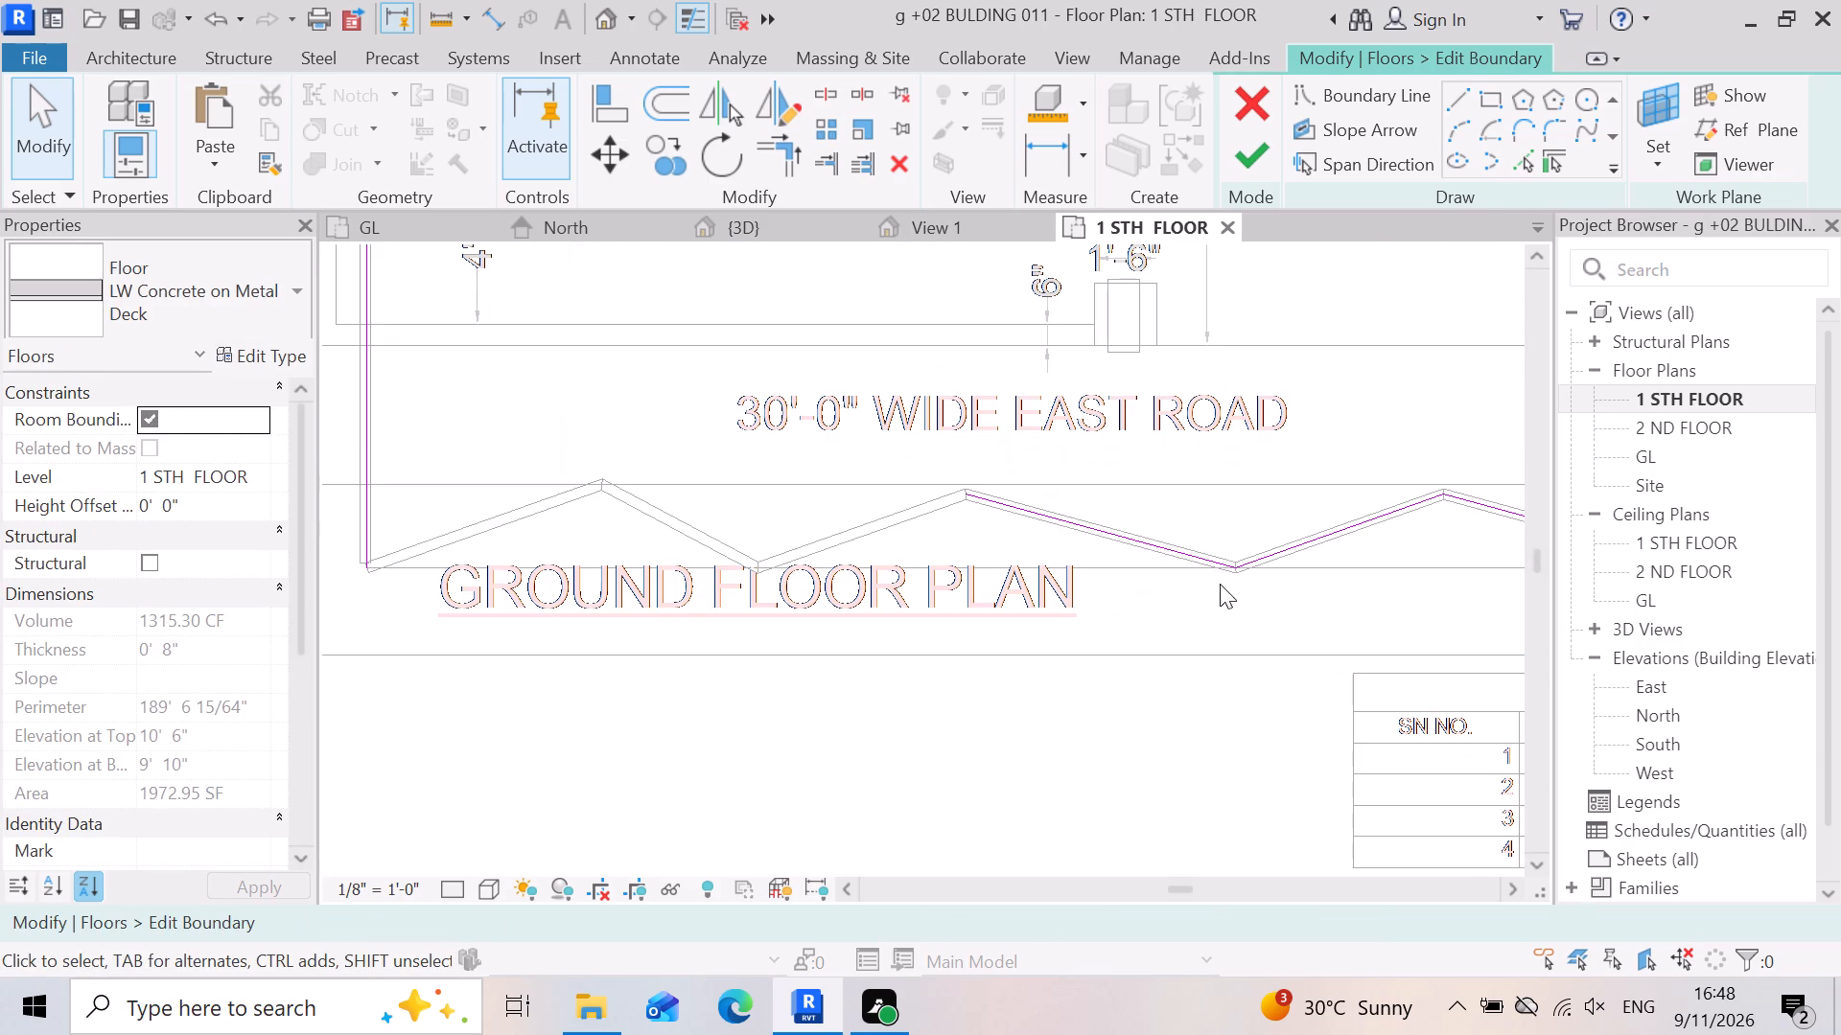
left_click(1217, 568)
key("Delete")
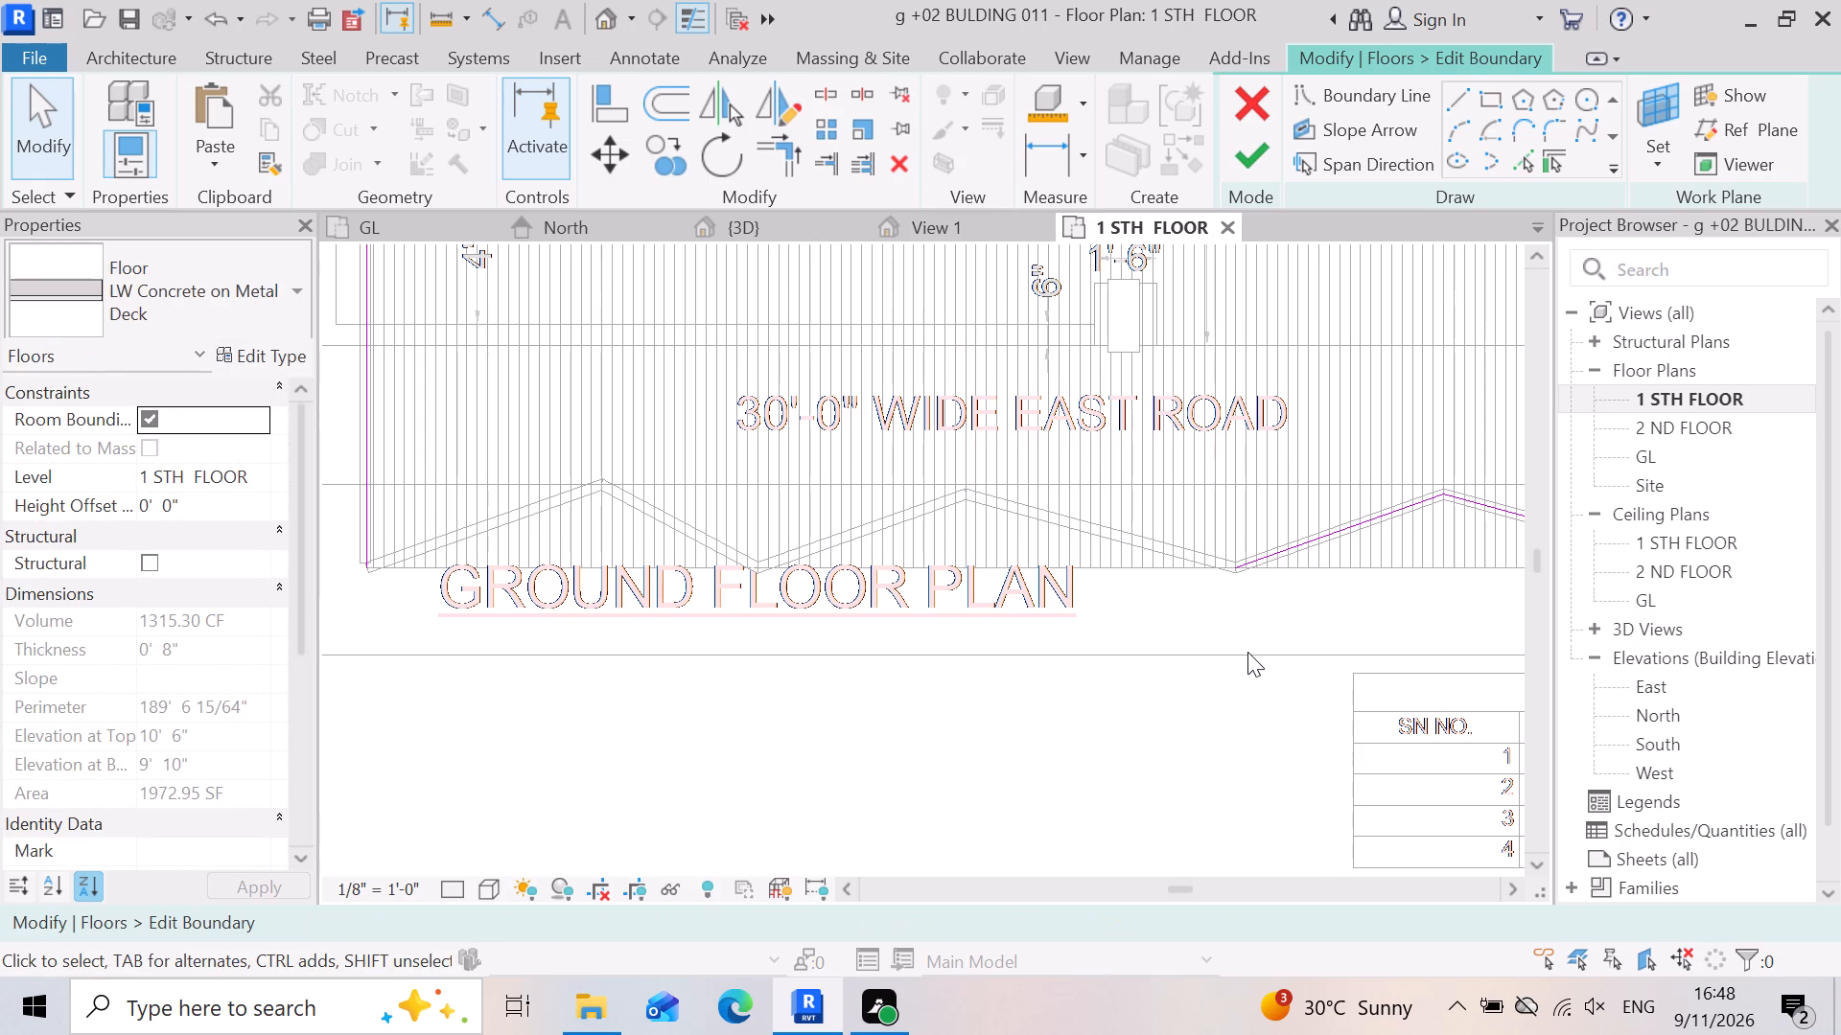
Draw a 2'-0" boundary line from the open zigzag vertex perpendicular to the front edge, towards the building.
scroll(1264, 511, "up", 6)
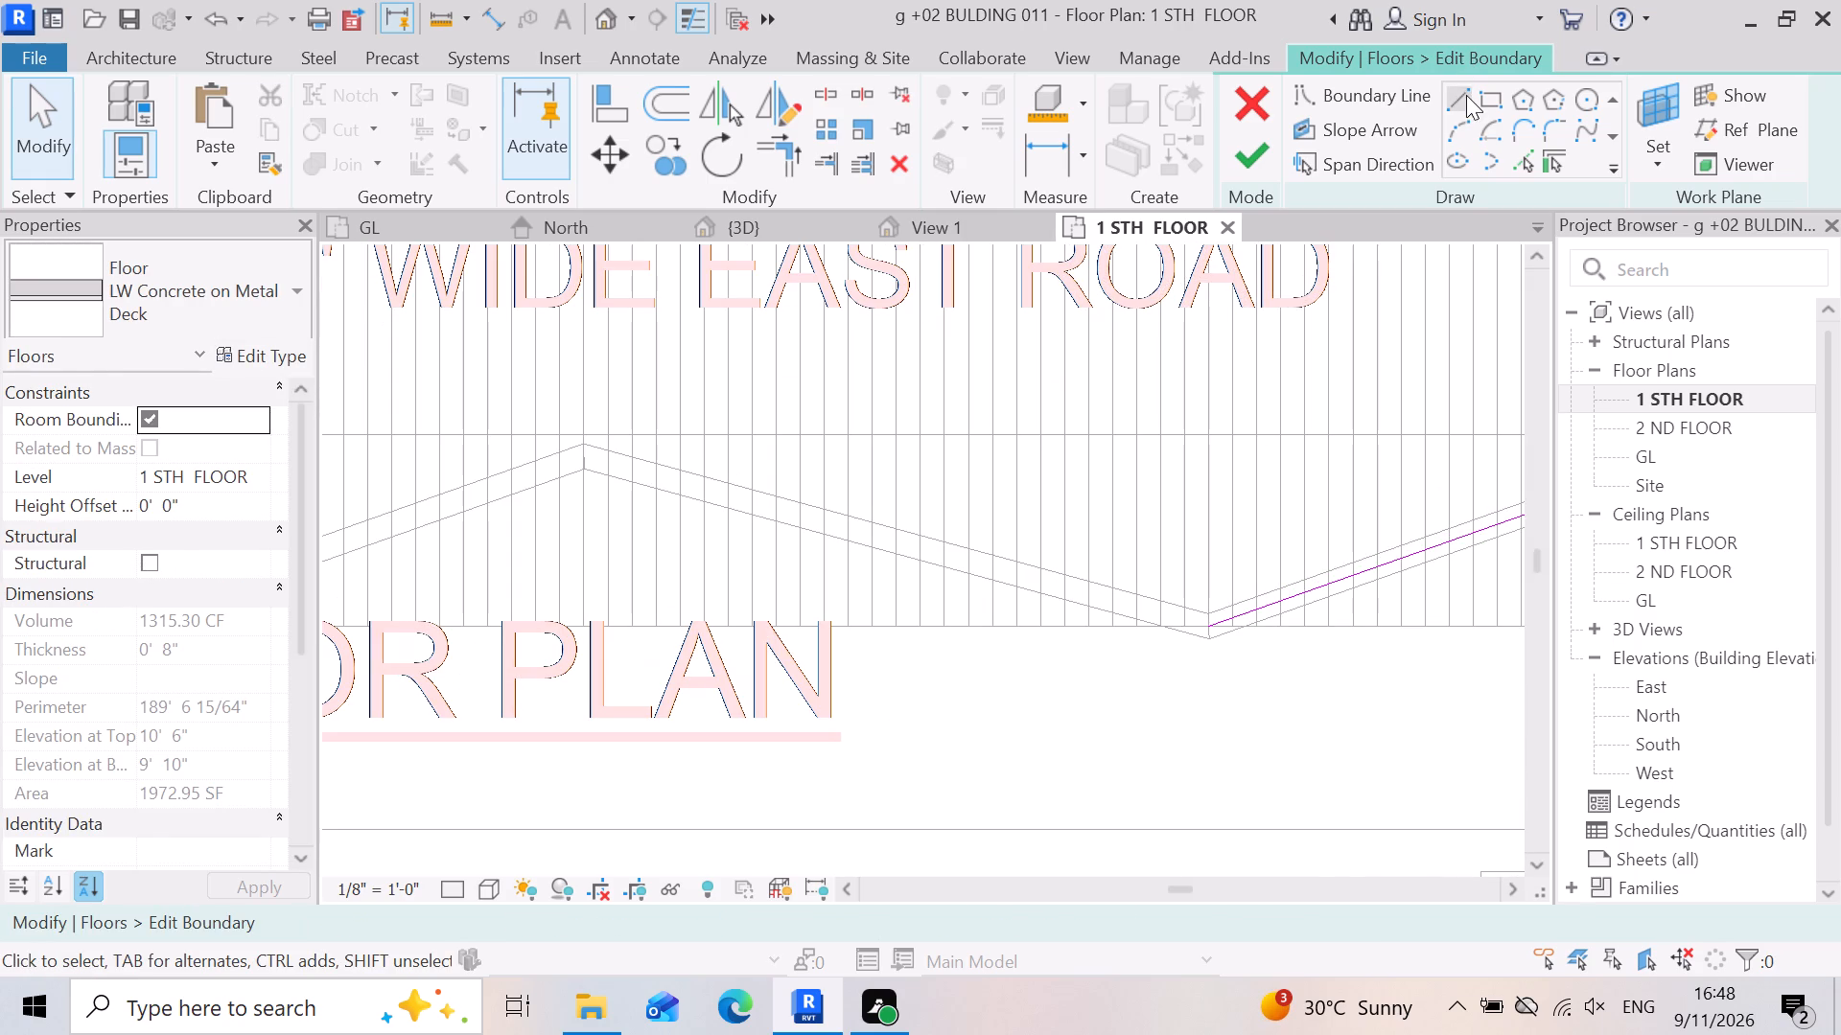
left_click(1466, 95)
scroll(1265, 662, "up", 3)
left_click(1182, 610)
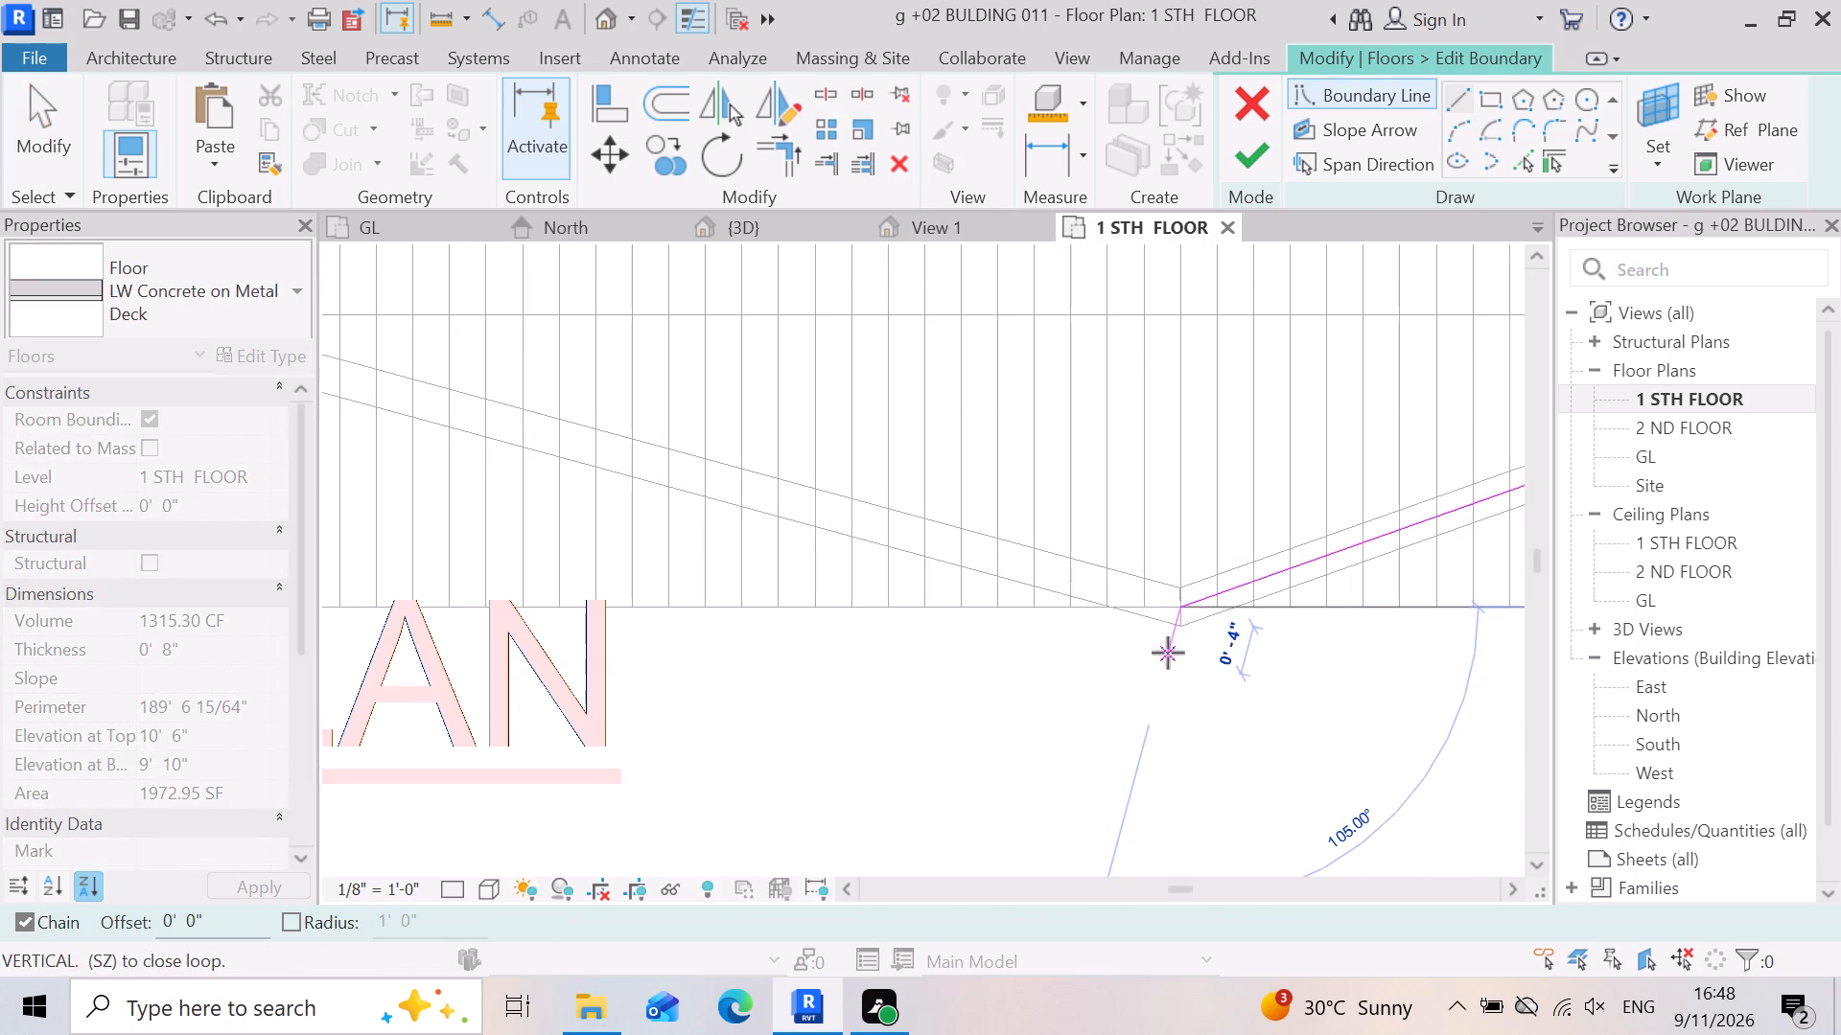
scroll(1166, 658, "down", 4)
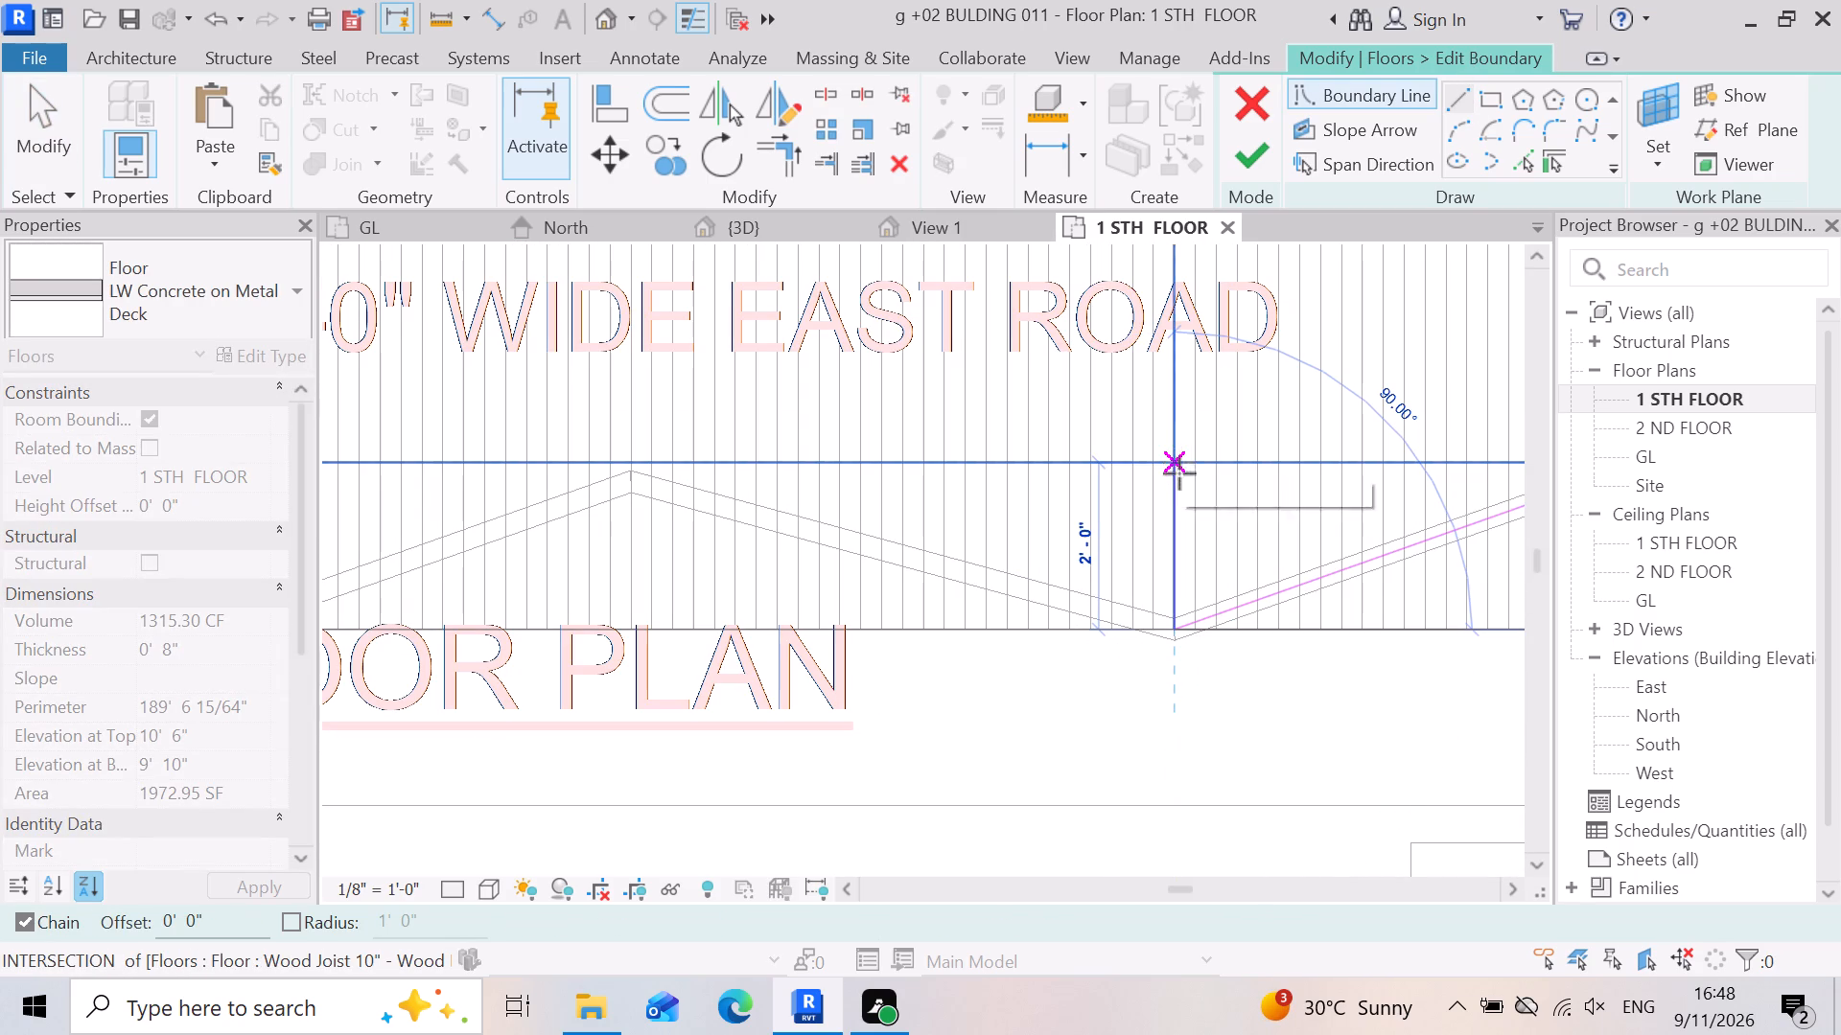
left_click(1182, 469)
scroll(1274, 557, "down", 5)
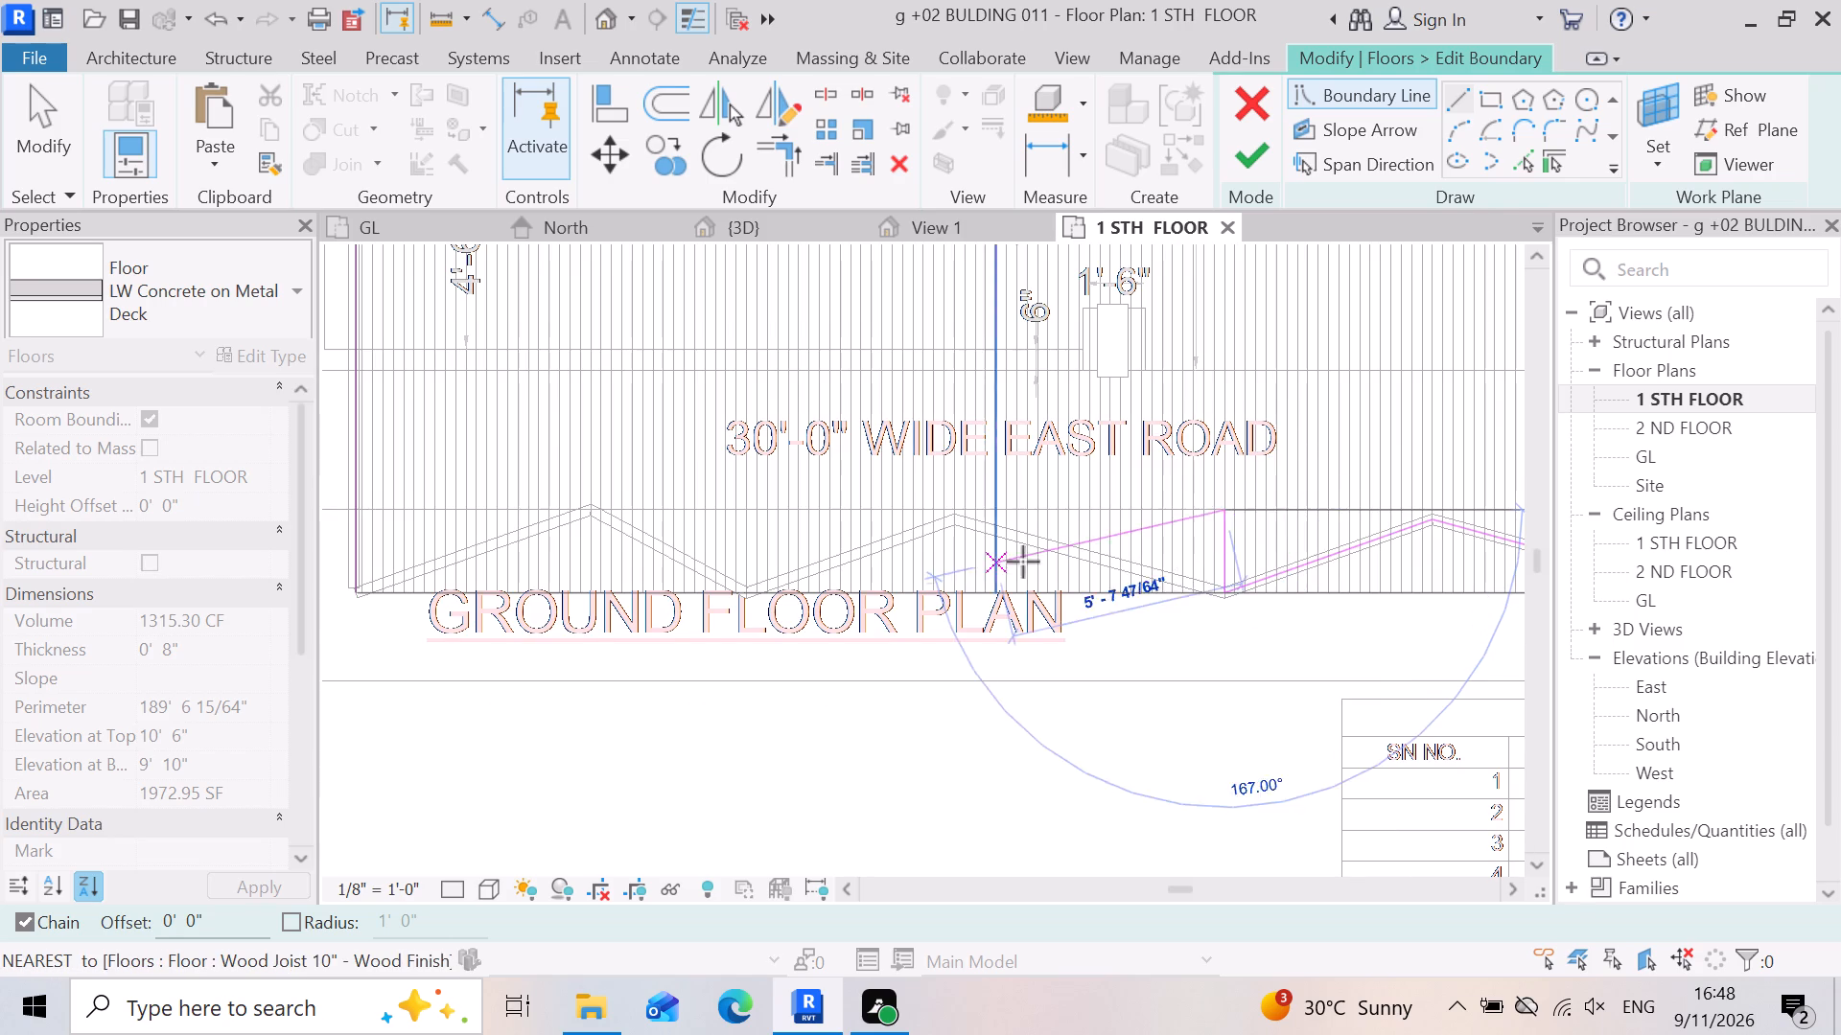
scroll(1206, 563, "down", 4)
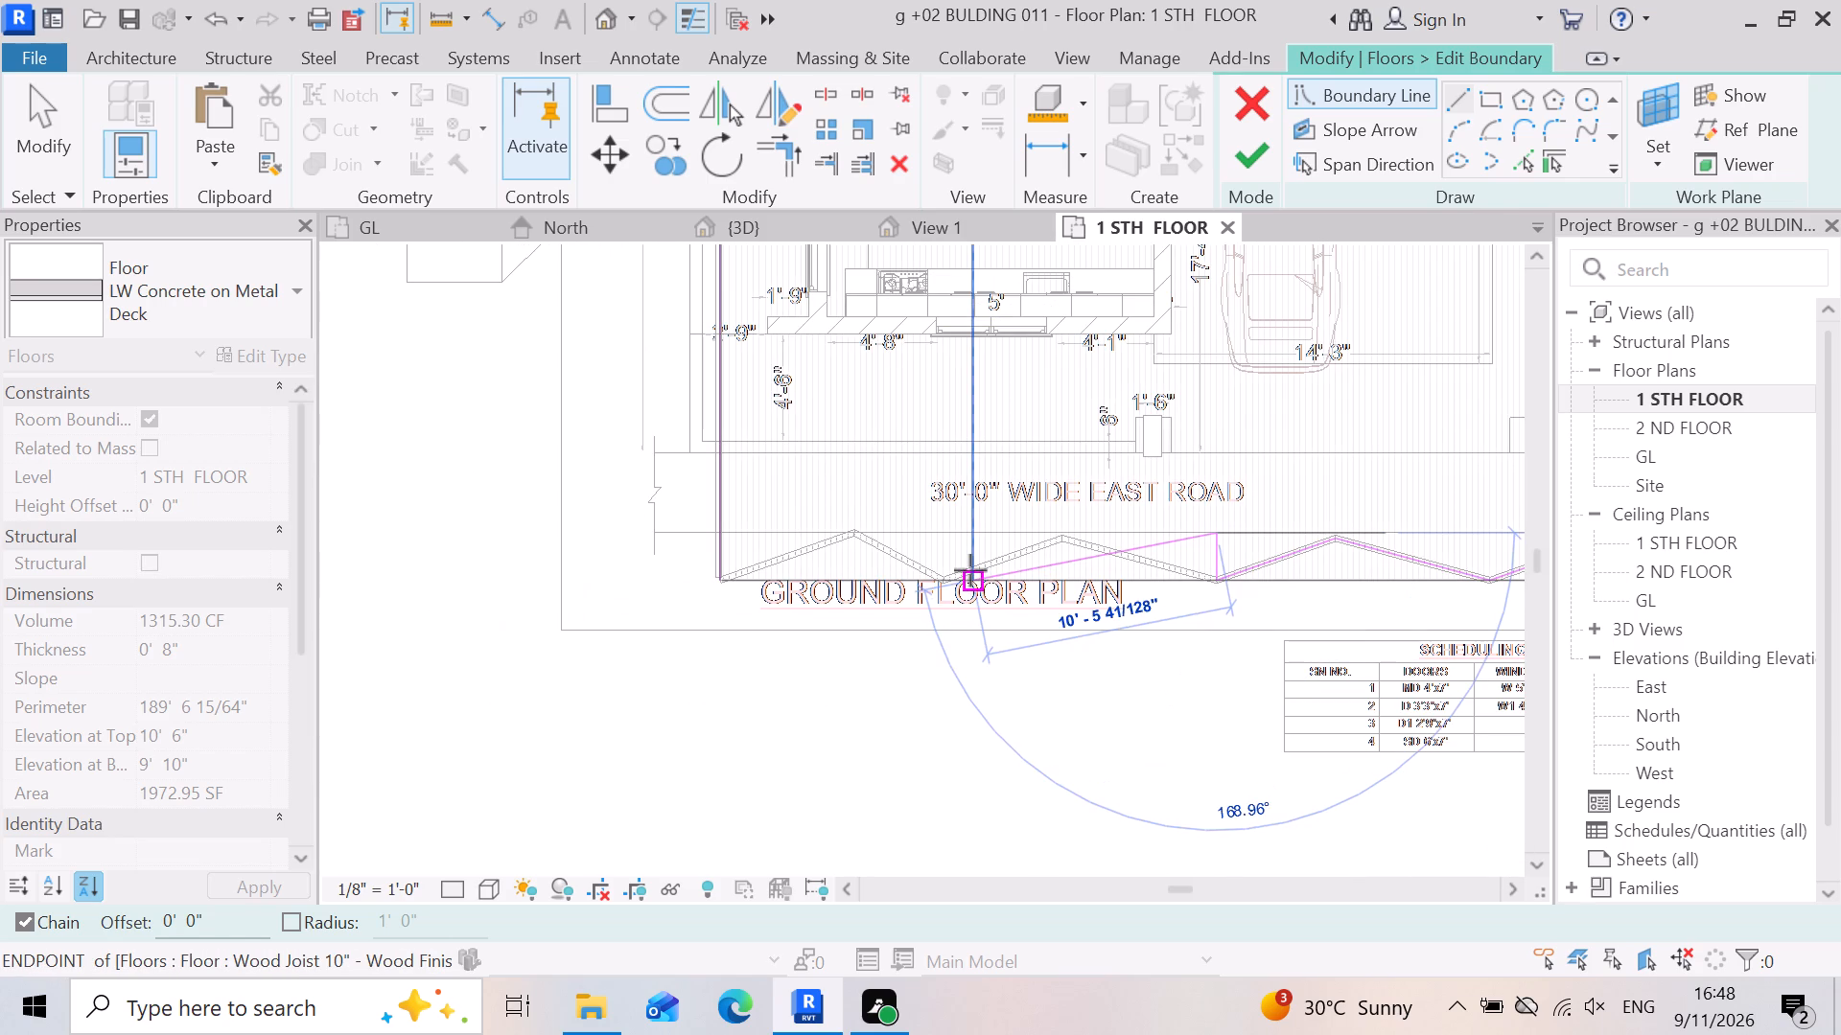
key("Escape")
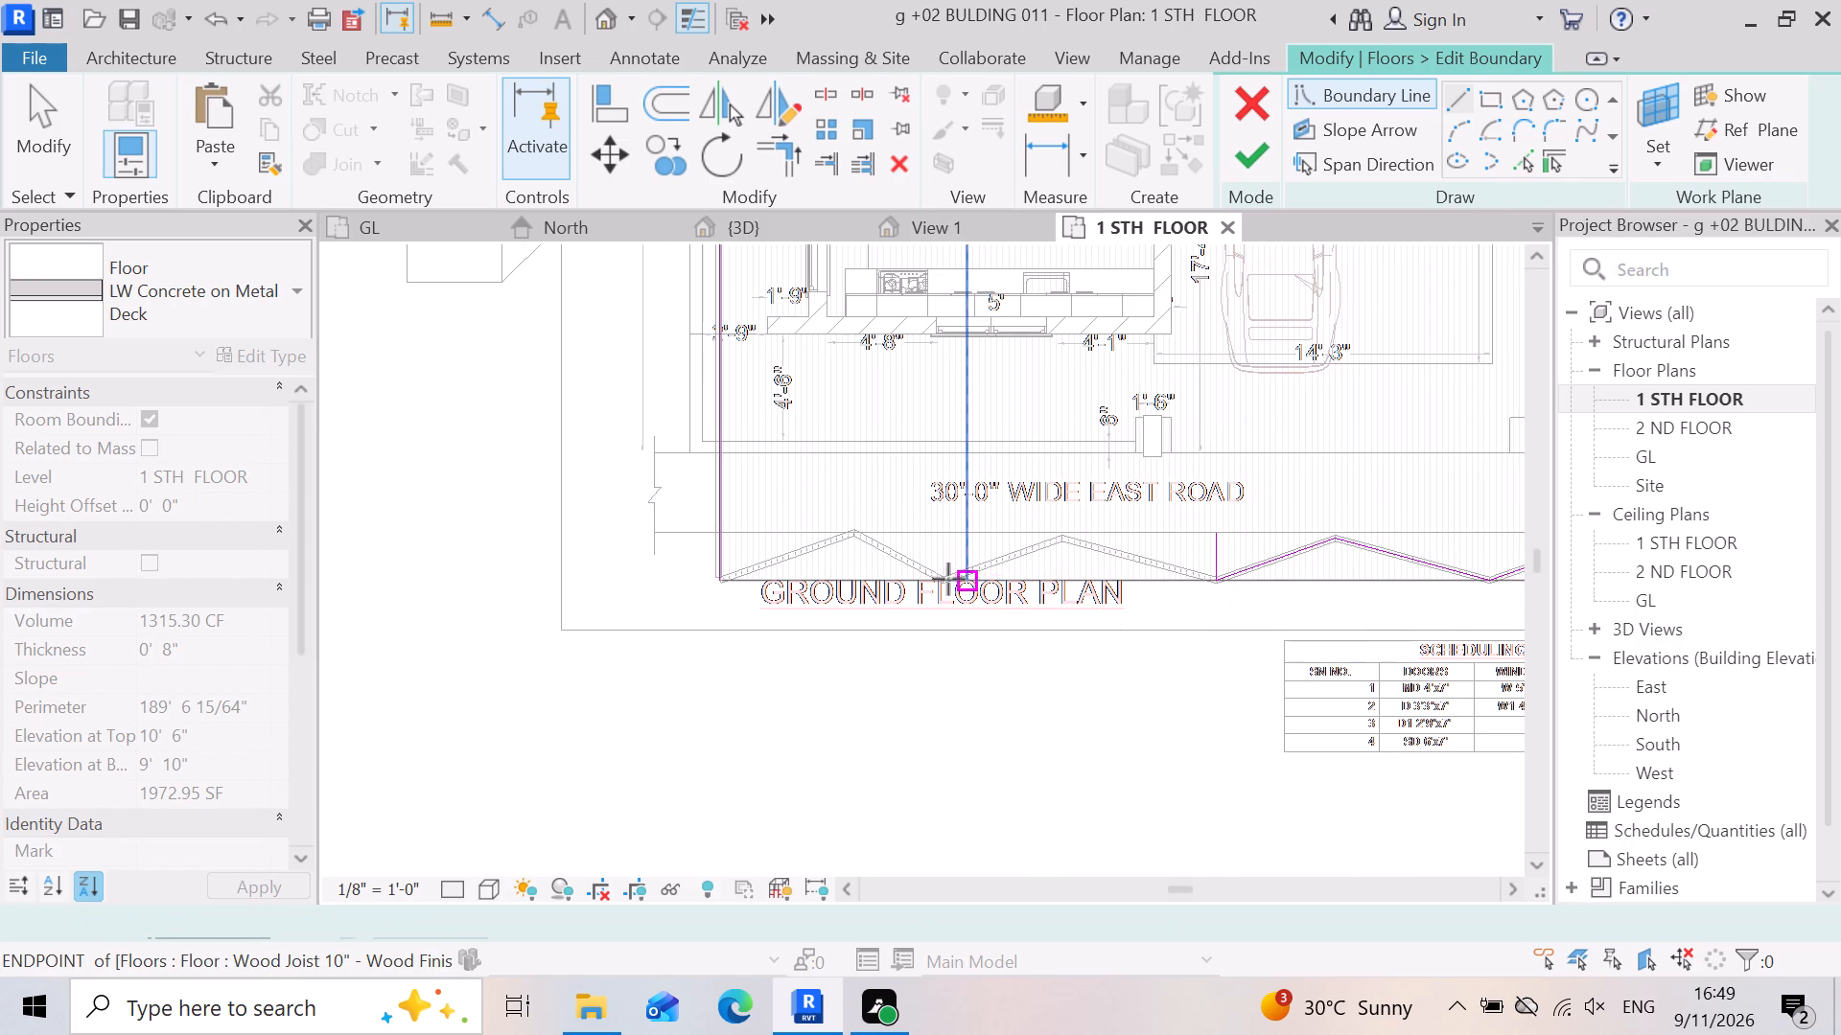
scroll(1262, 637, "up", 2)
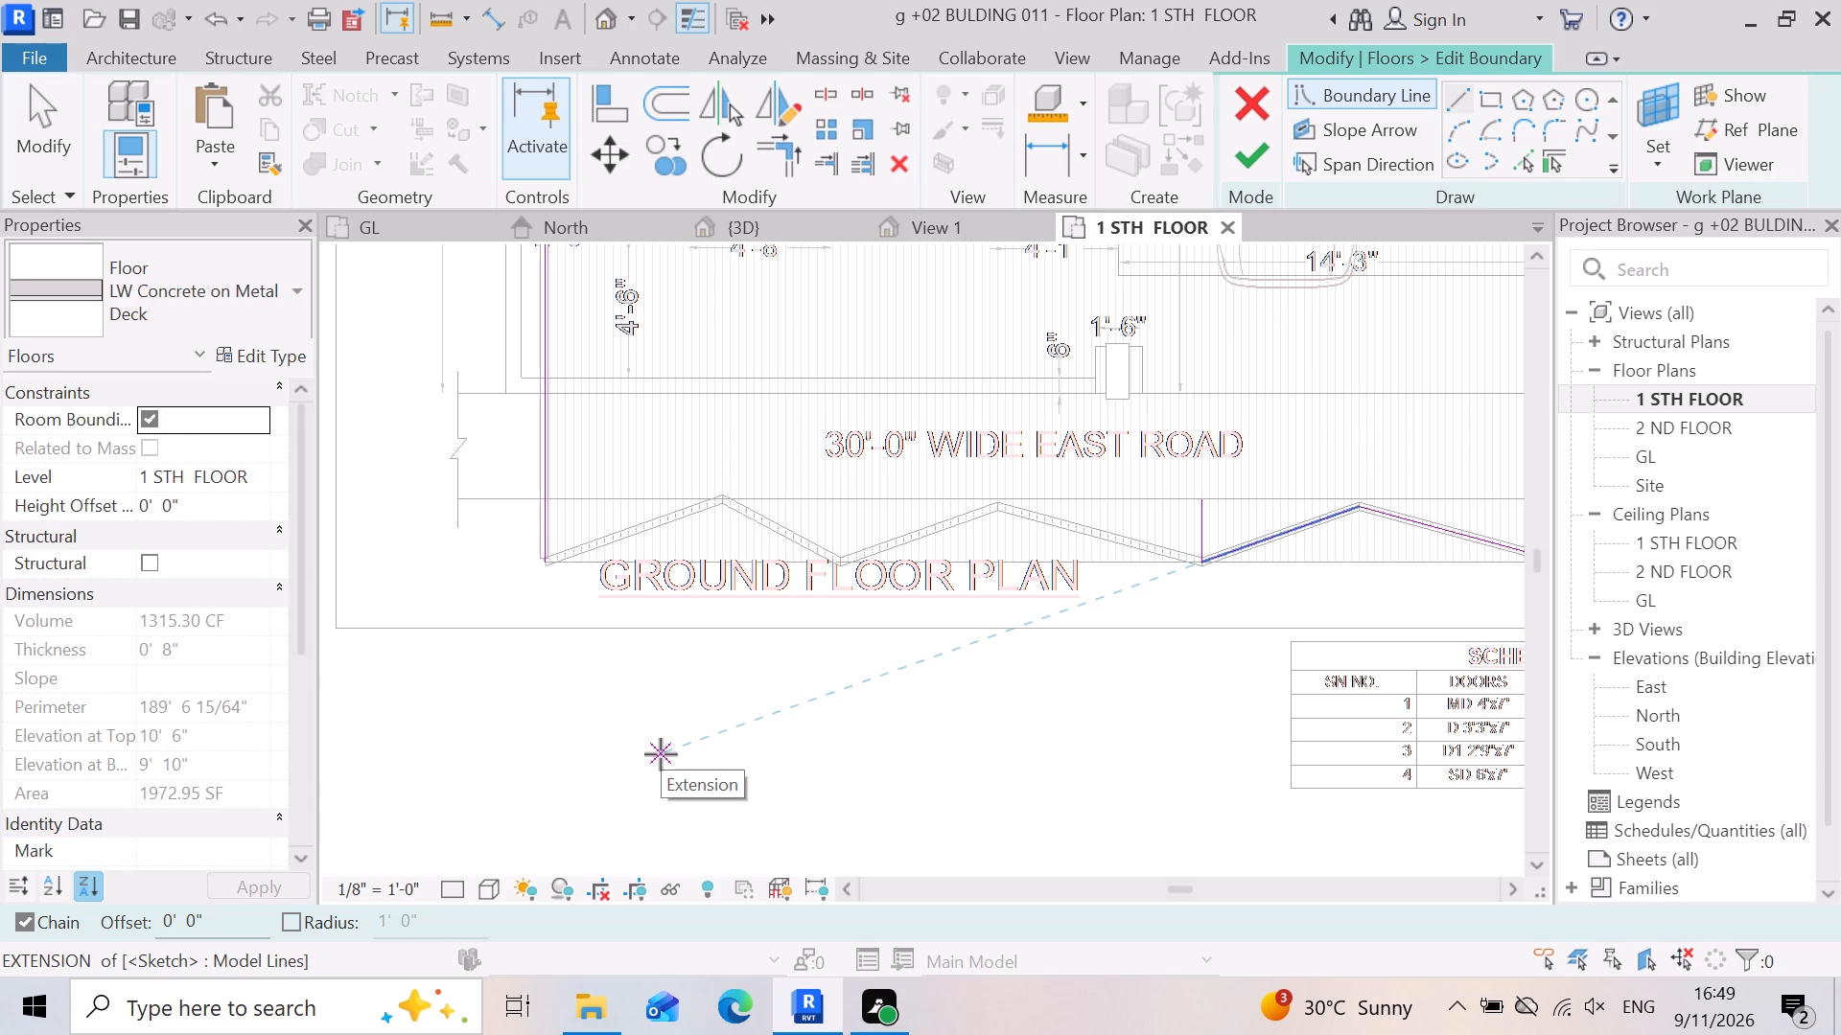
key("Escape")
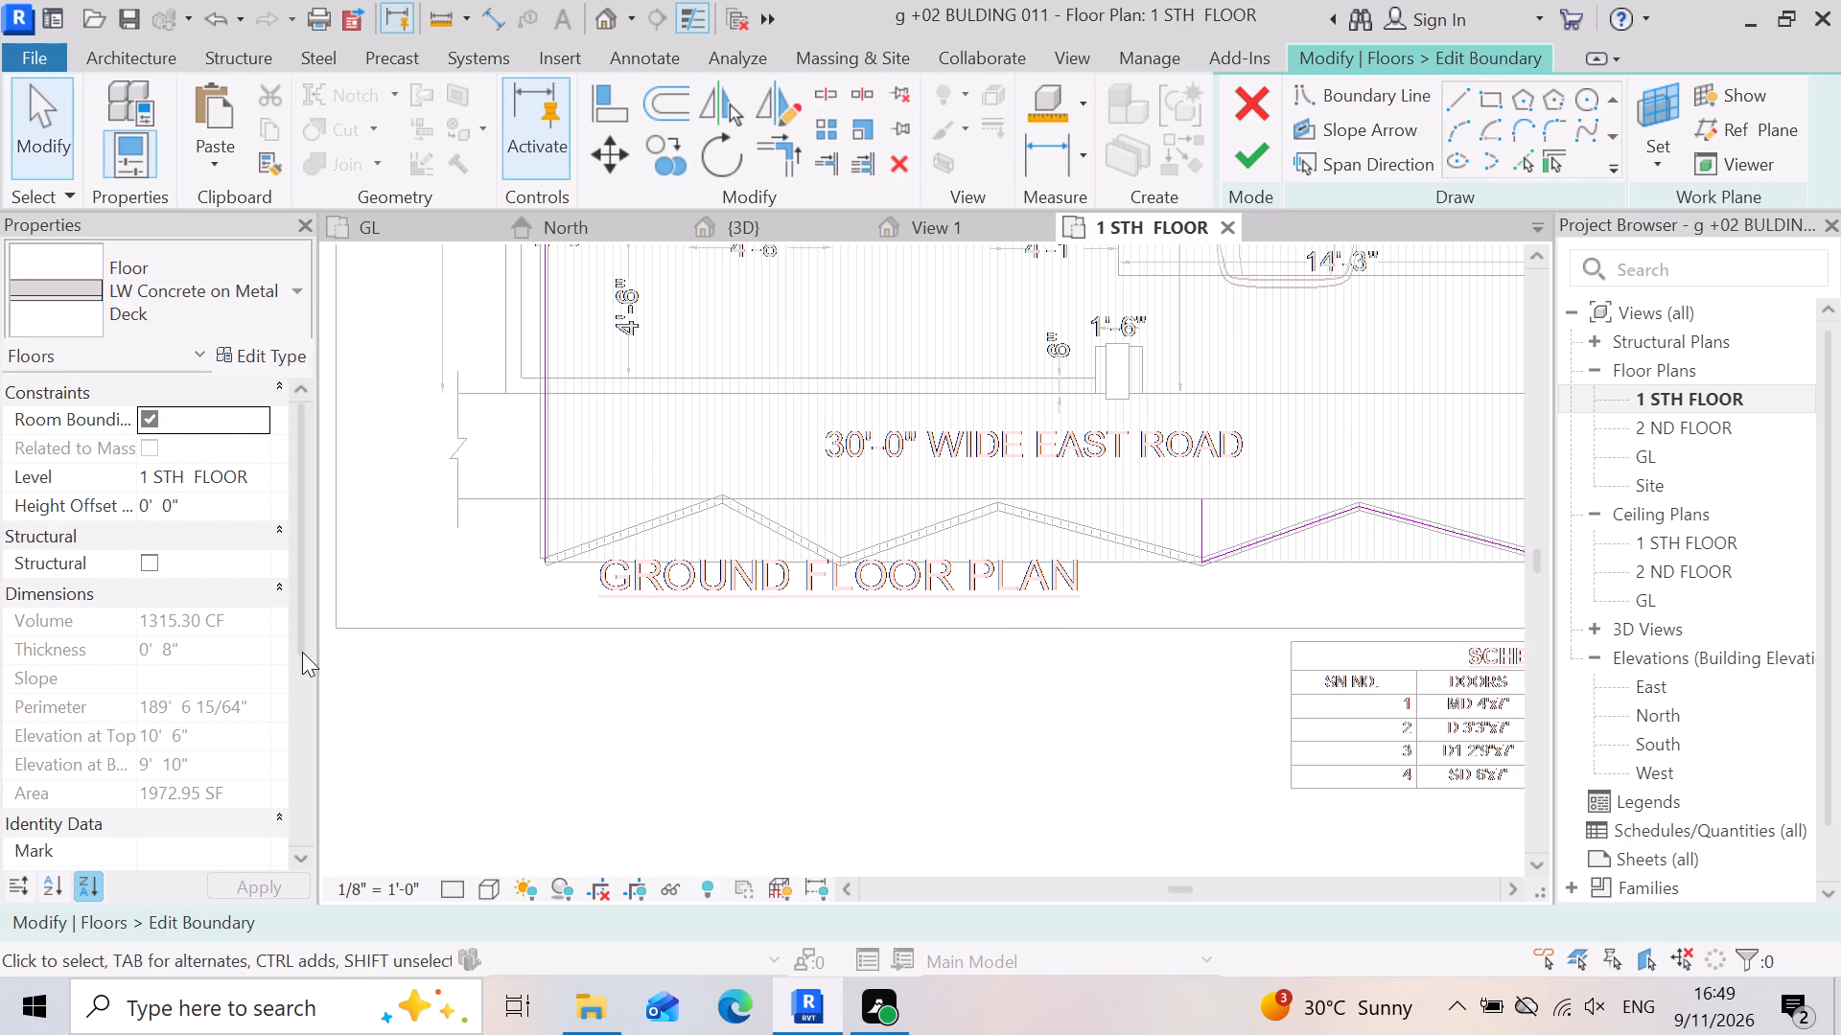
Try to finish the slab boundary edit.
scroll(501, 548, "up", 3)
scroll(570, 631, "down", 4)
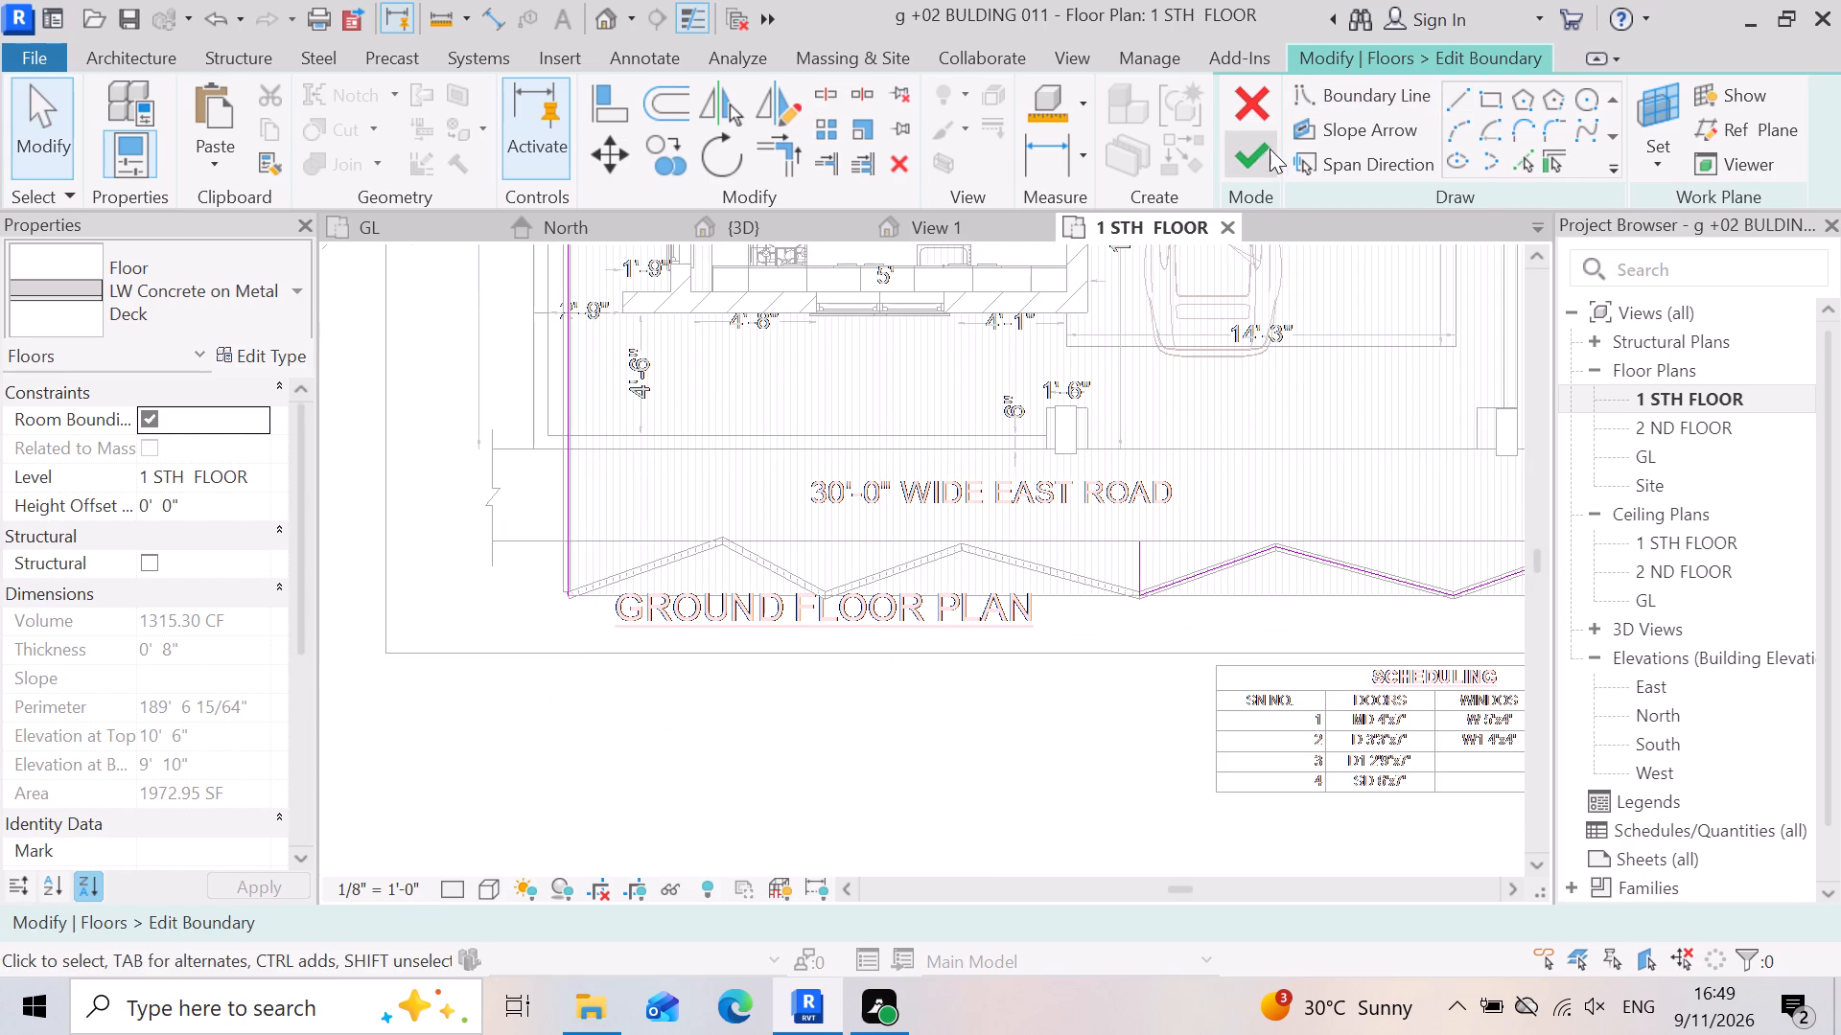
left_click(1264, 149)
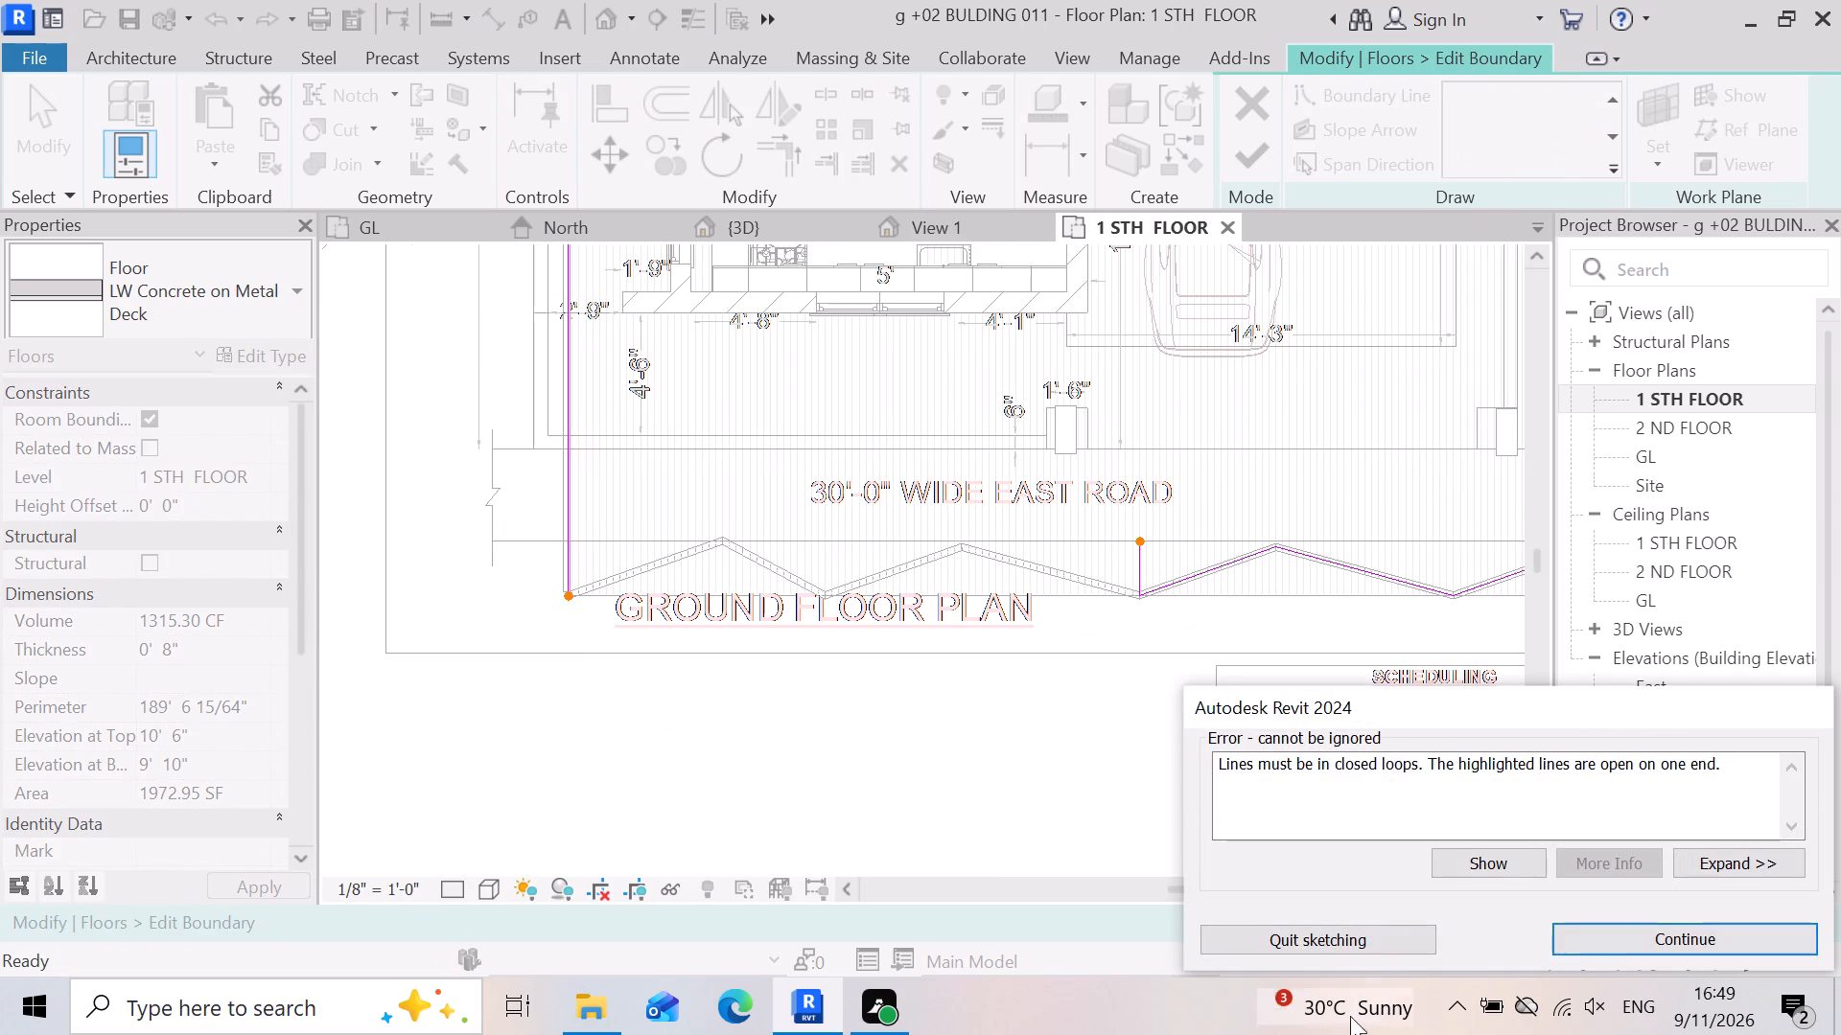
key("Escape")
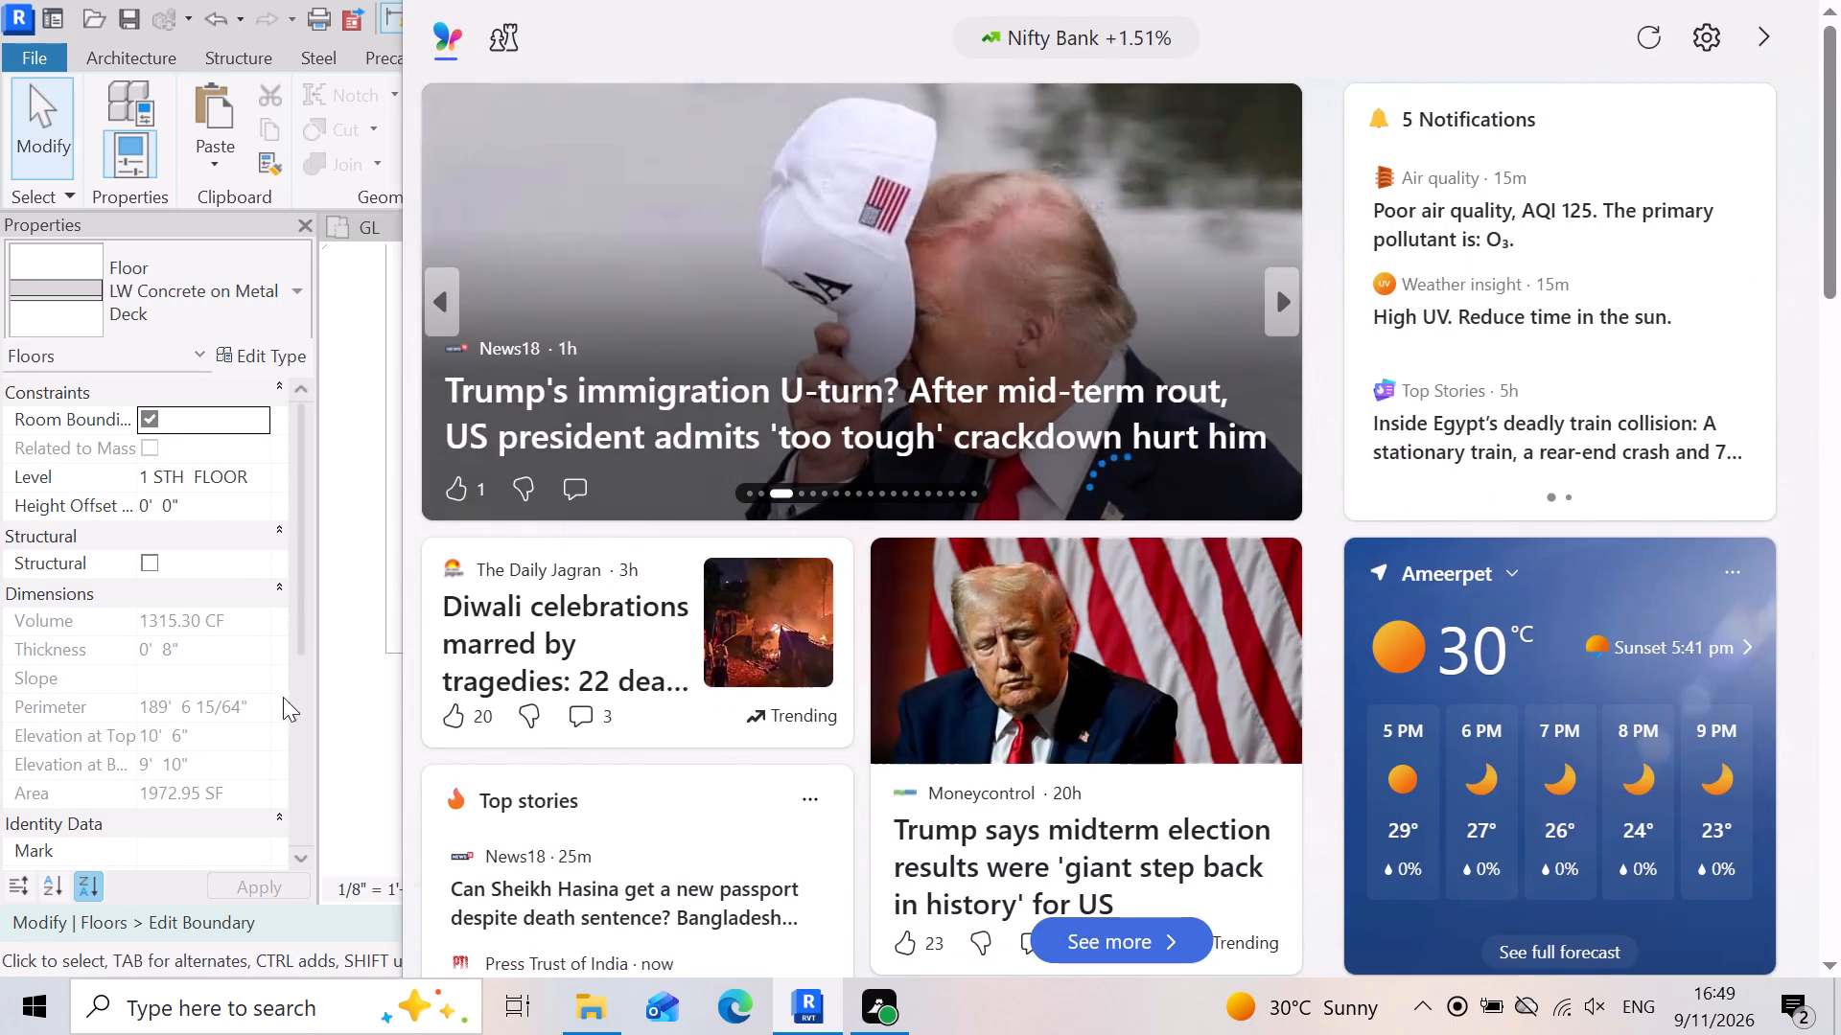
Draw a straight front boundary line, about 20'-11" long, from the short line's inner end to the kitchen-side slab boundary.
scroll(1207, 558, "up", 3)
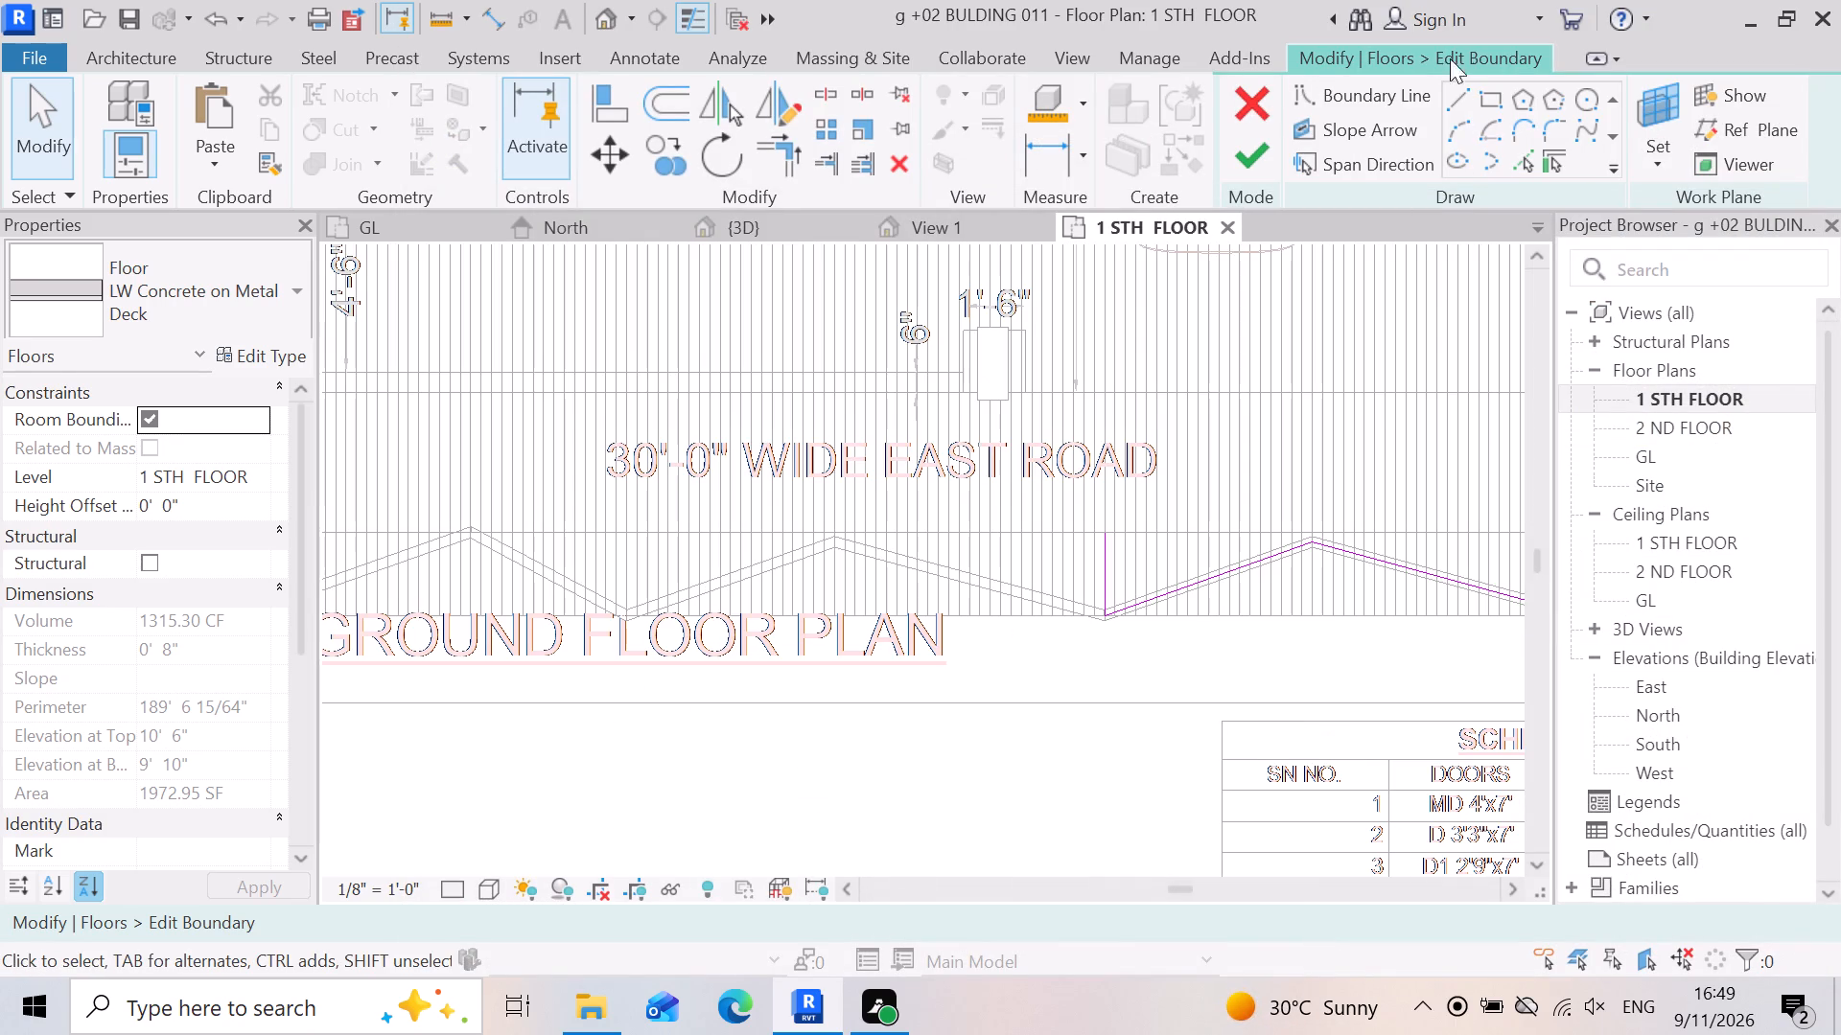
left_click(1452, 110)
scroll(1081, 537, "up", 4)
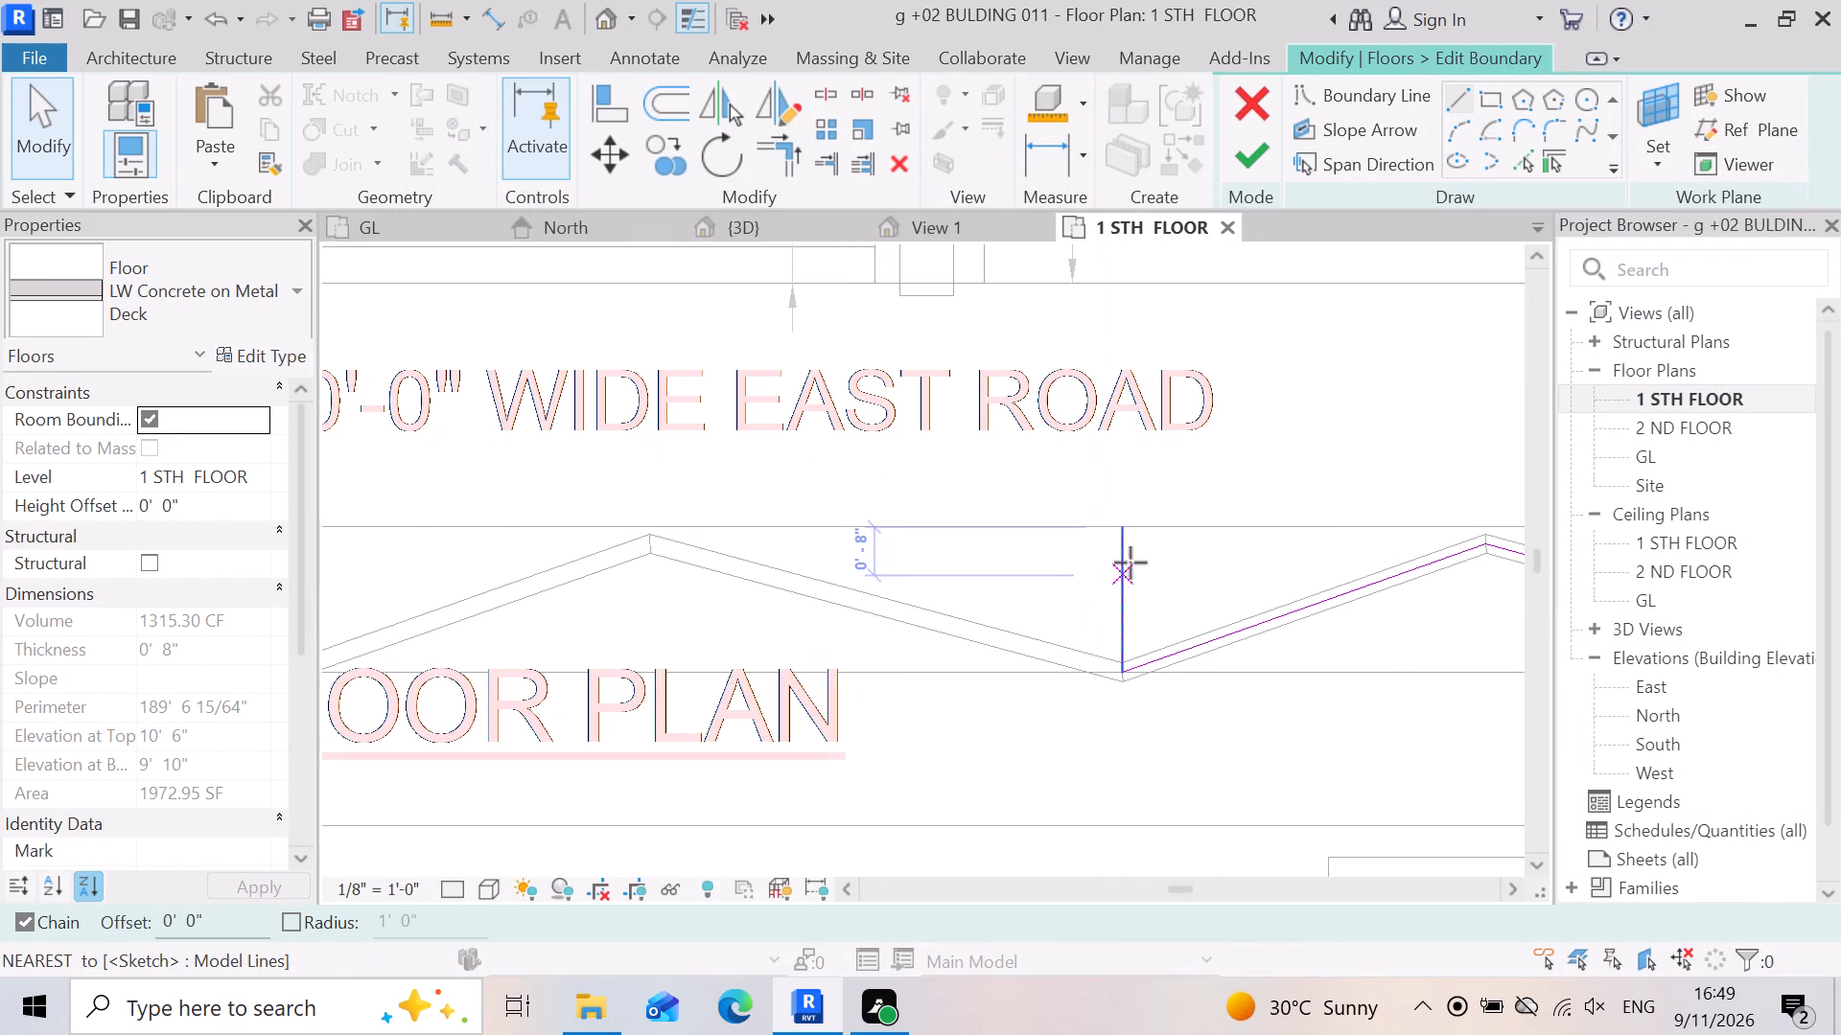
left_click(1121, 527)
scroll(1194, 634, "down", 5)
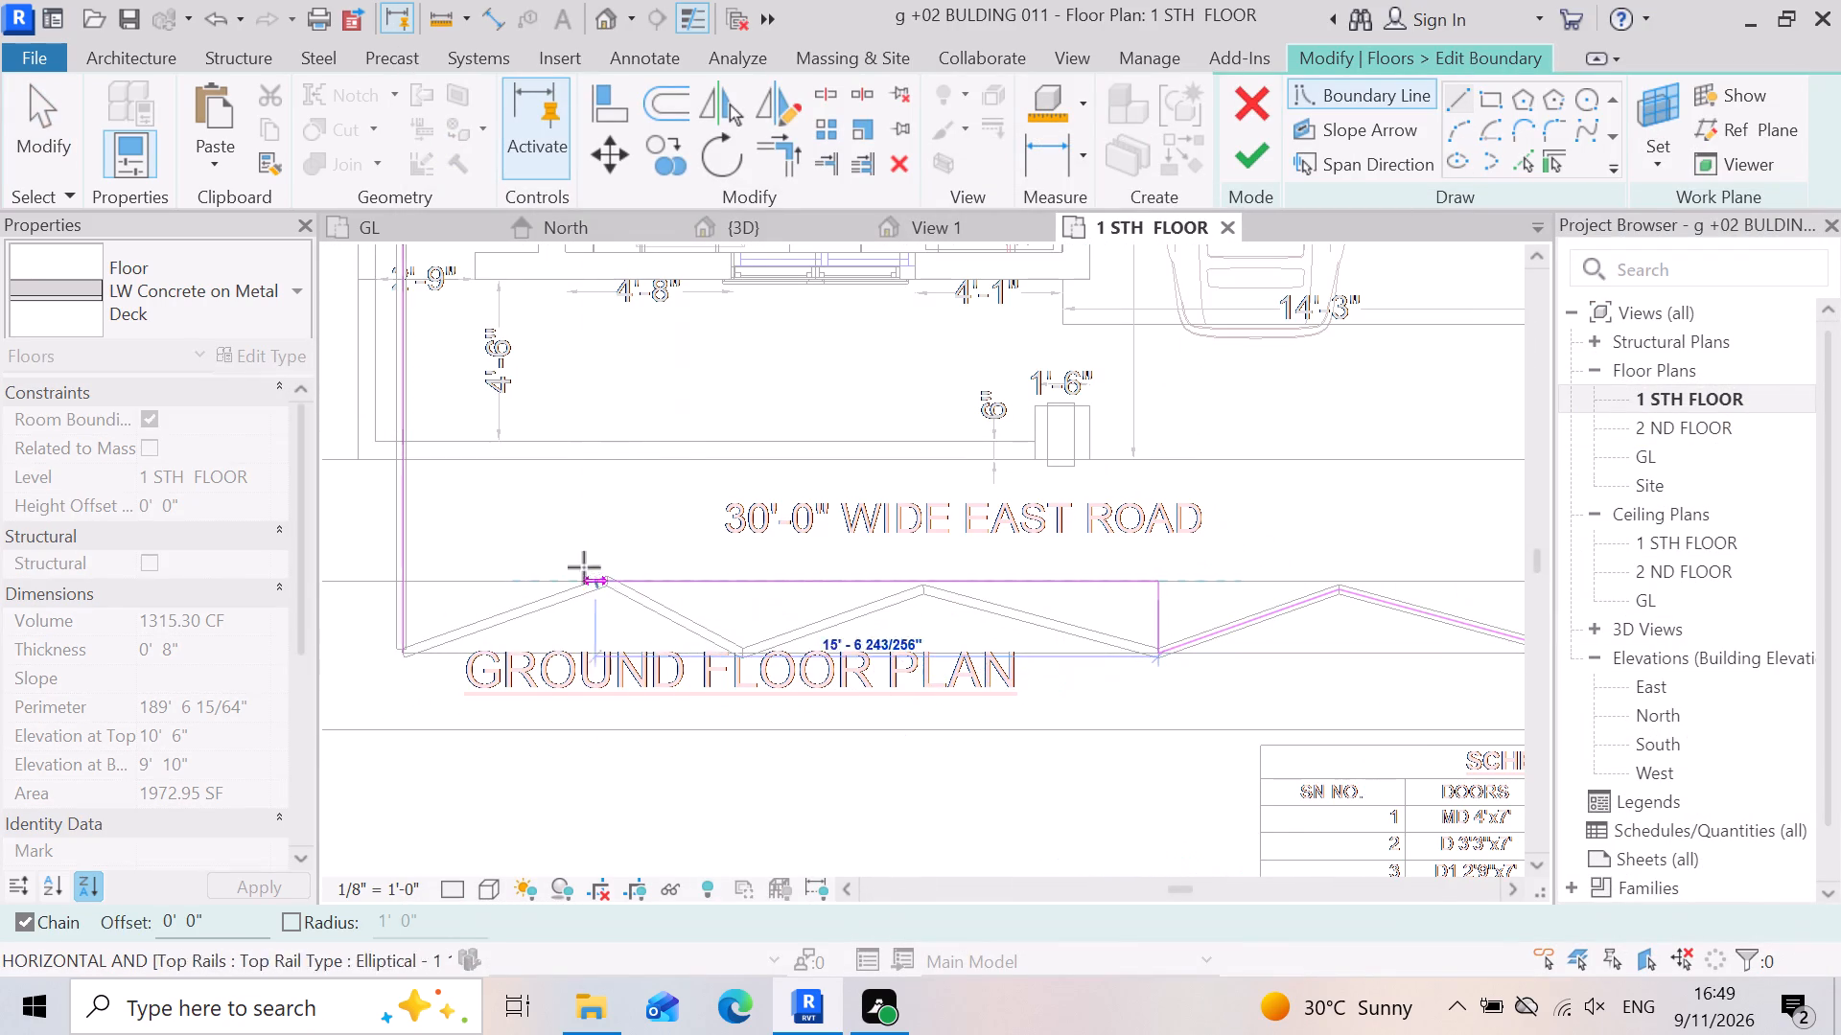
scroll(564, 569, "up", 3)
scroll(655, 638, "down", 4)
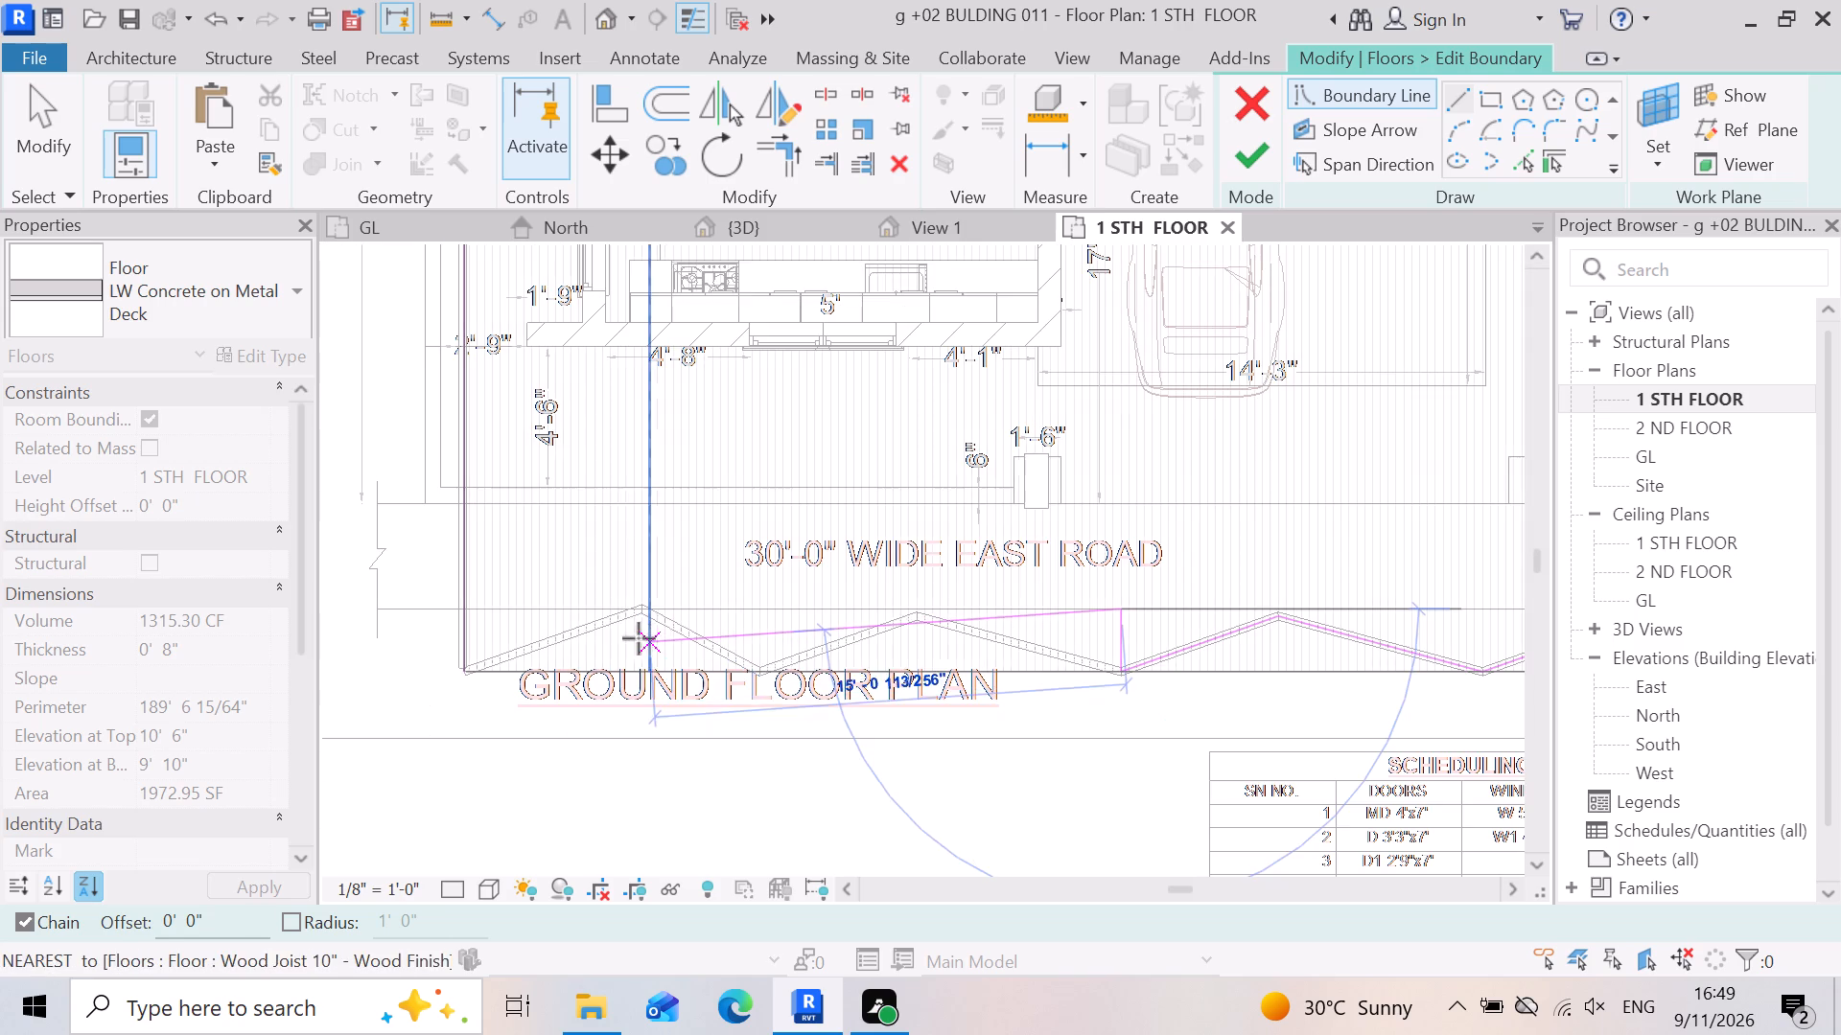
scroll(497, 608, "up", 6)
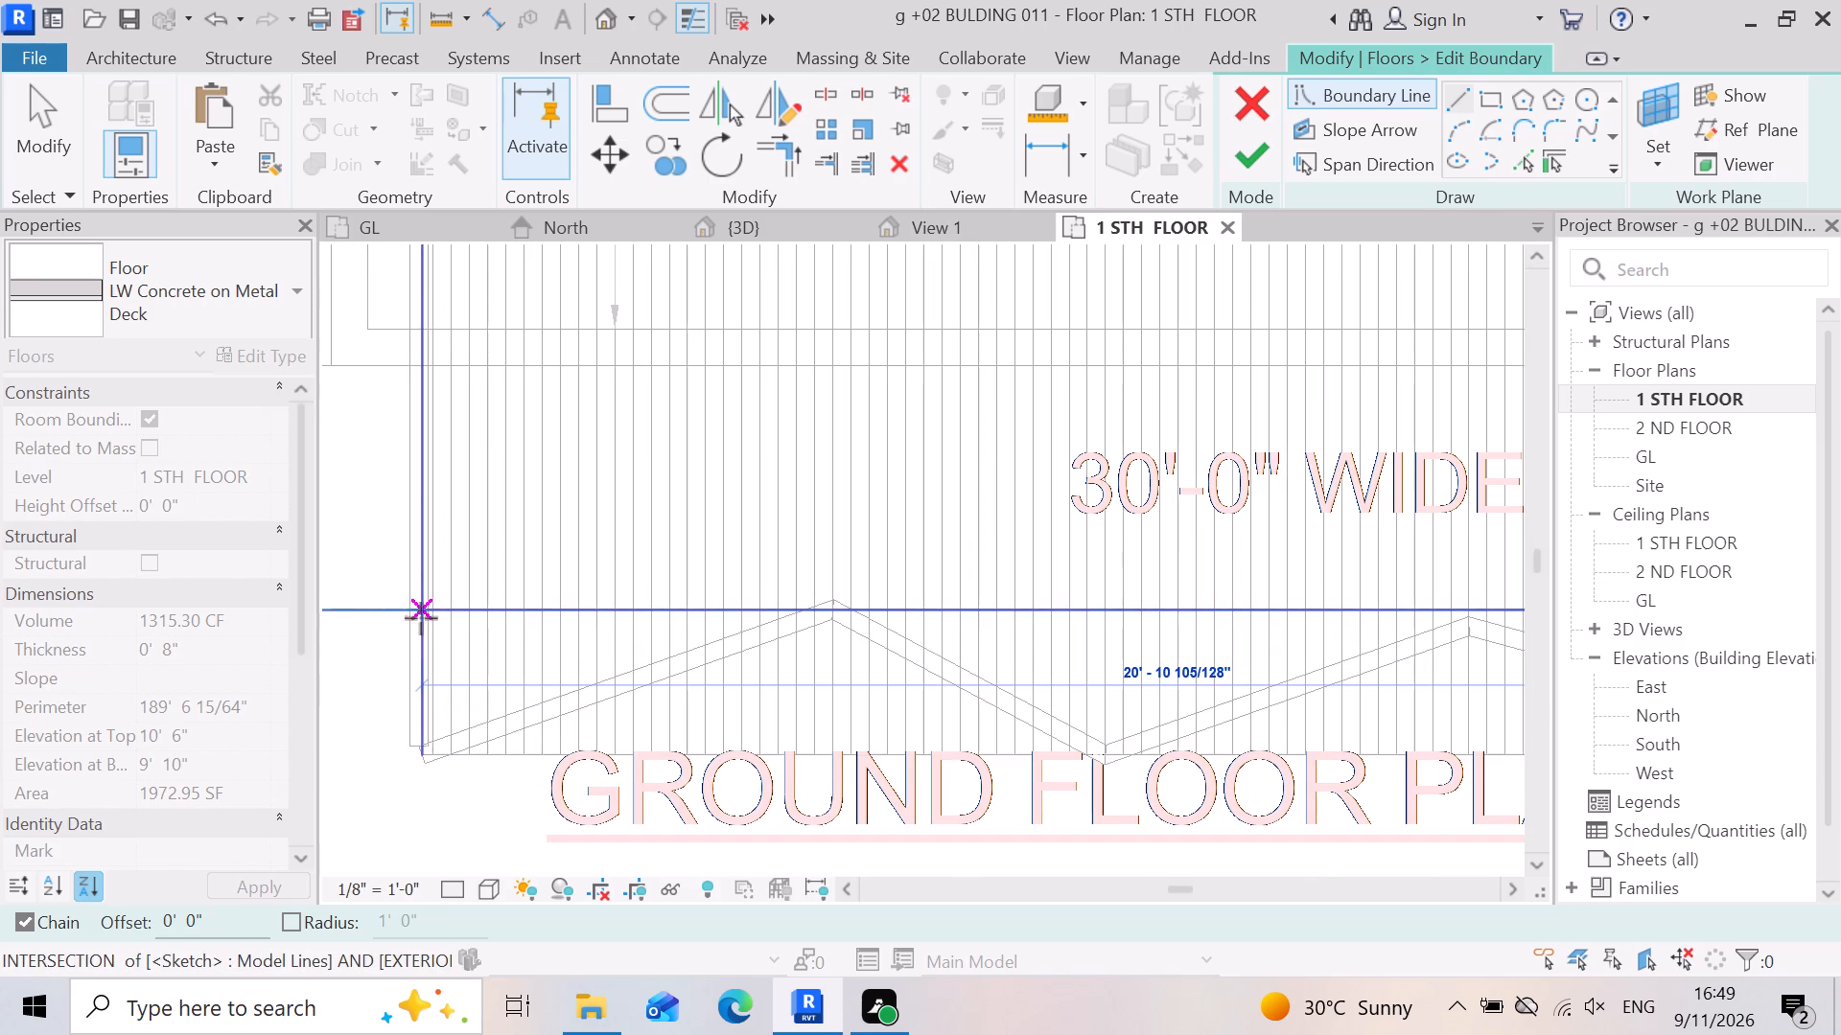
scroll(428, 618, "up", 5)
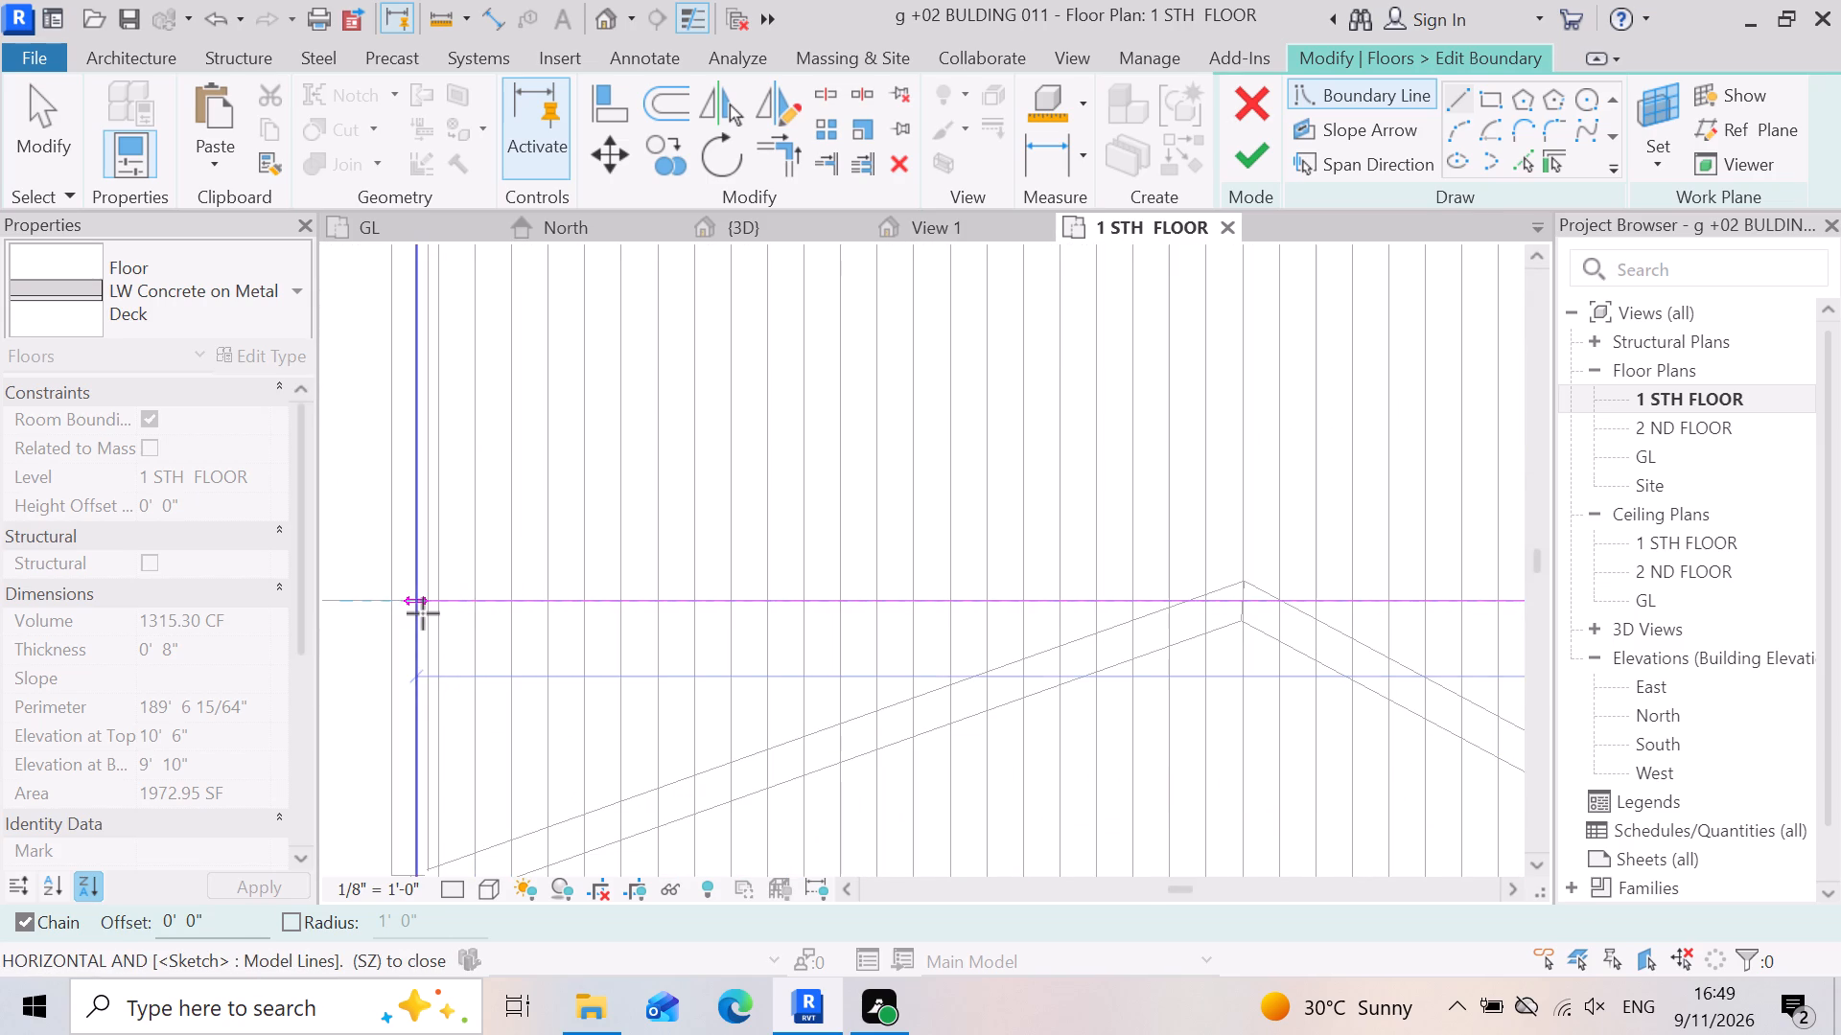
left_click(423, 613)
key("Escape")
scroll(703, 551, "down", 8)
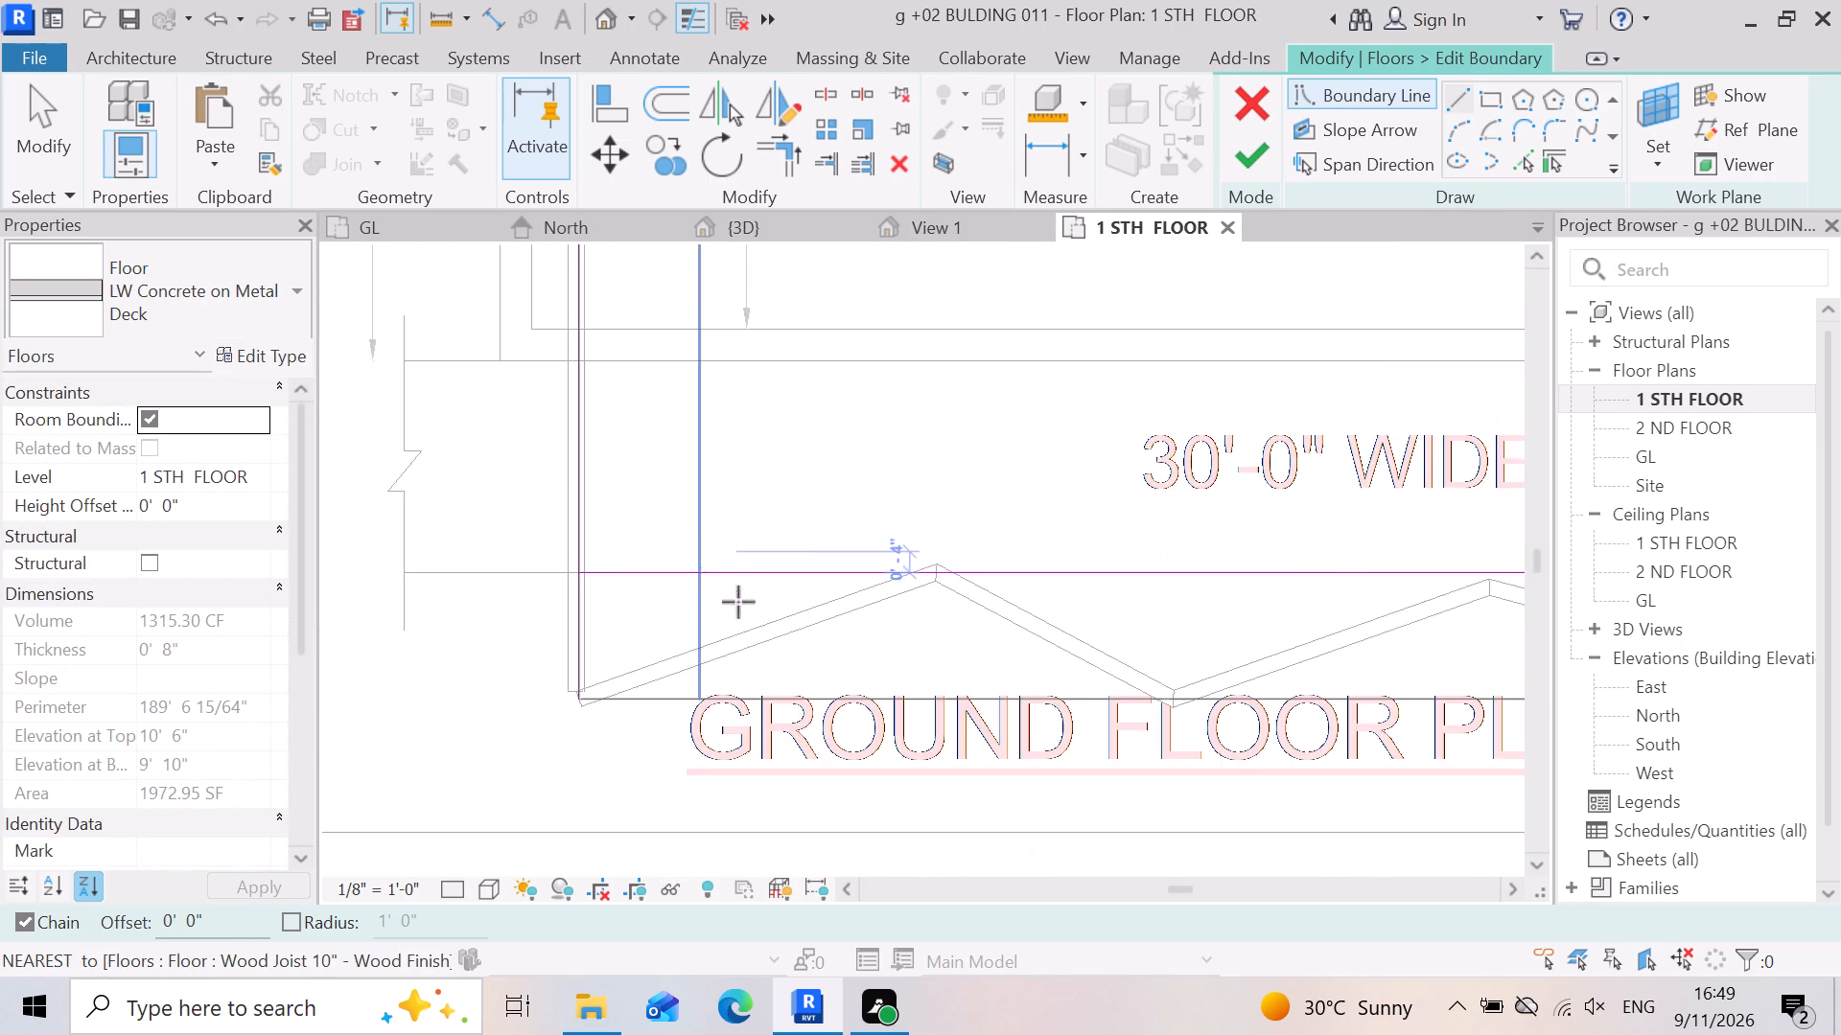
key("Escape")
Shorten the kitchen-side boundary line so its front end meets the new straight front boundary line.
scroll(607, 655, "up", 3)
left_click(613, 639)
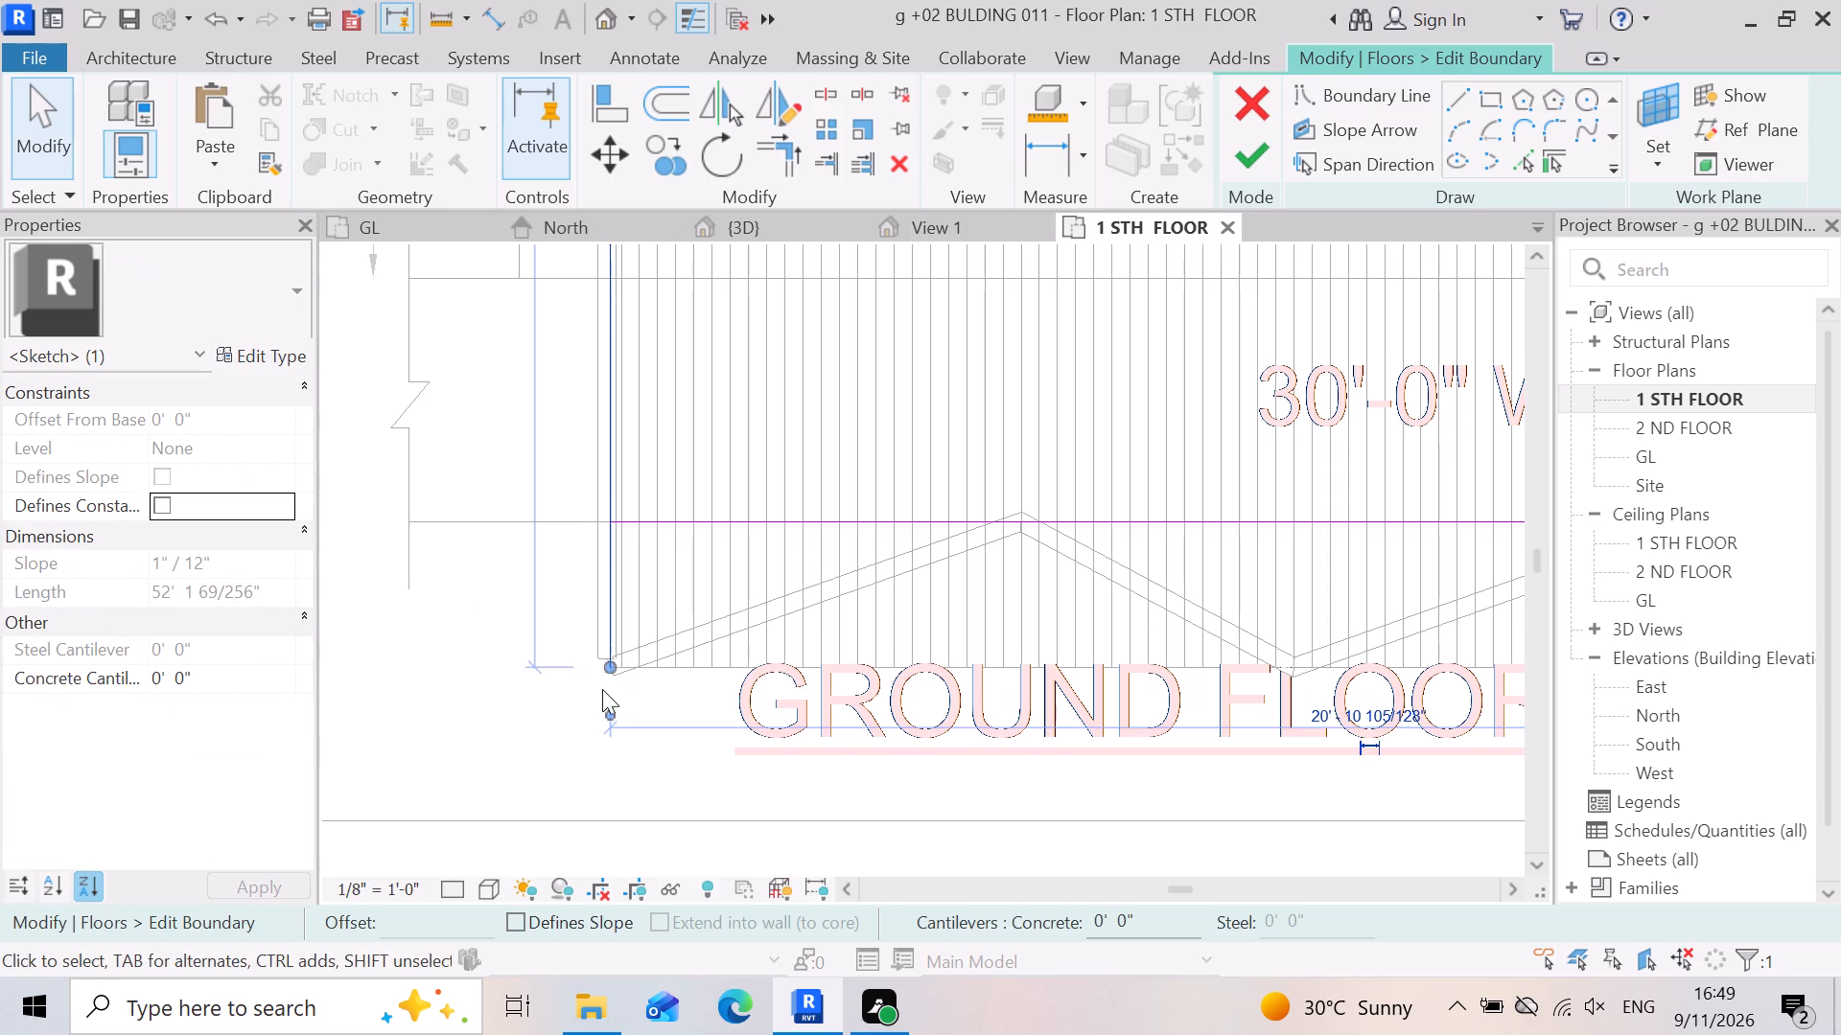
left_click_drag(609, 666, 615, 570)
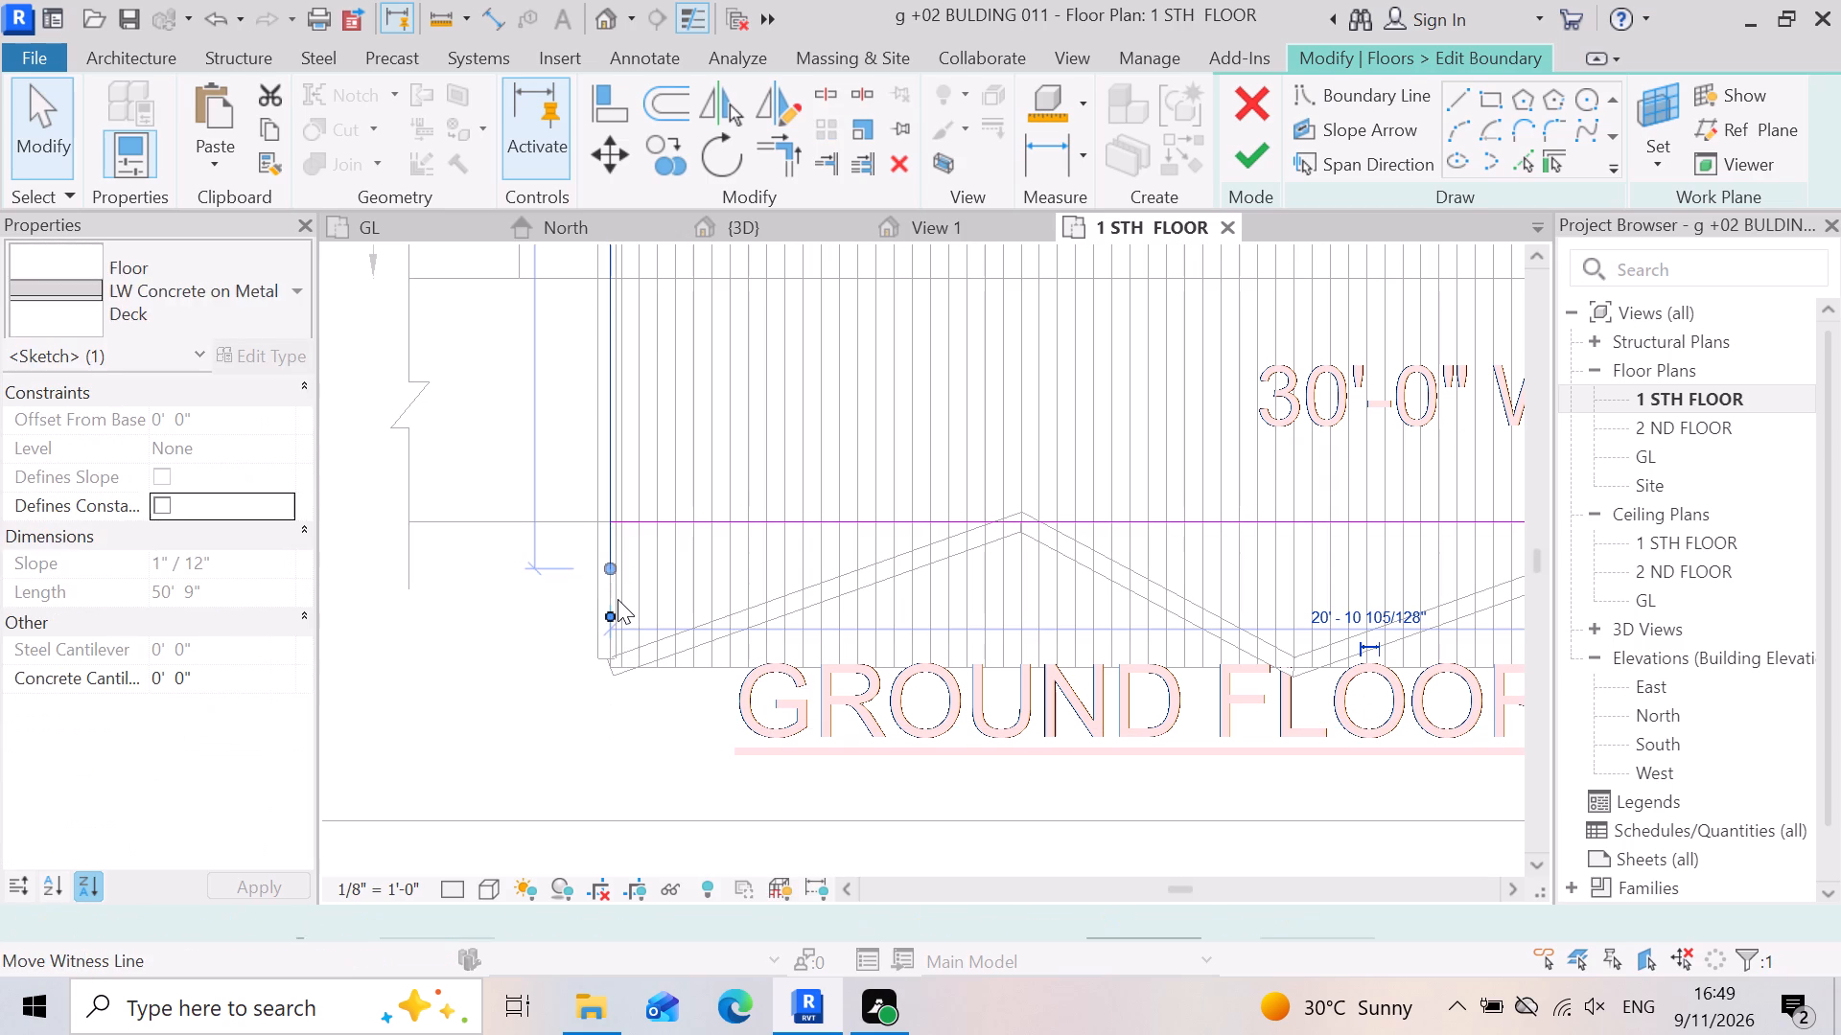
left_click_drag(605, 566, 615, 522)
left_click(615, 522)
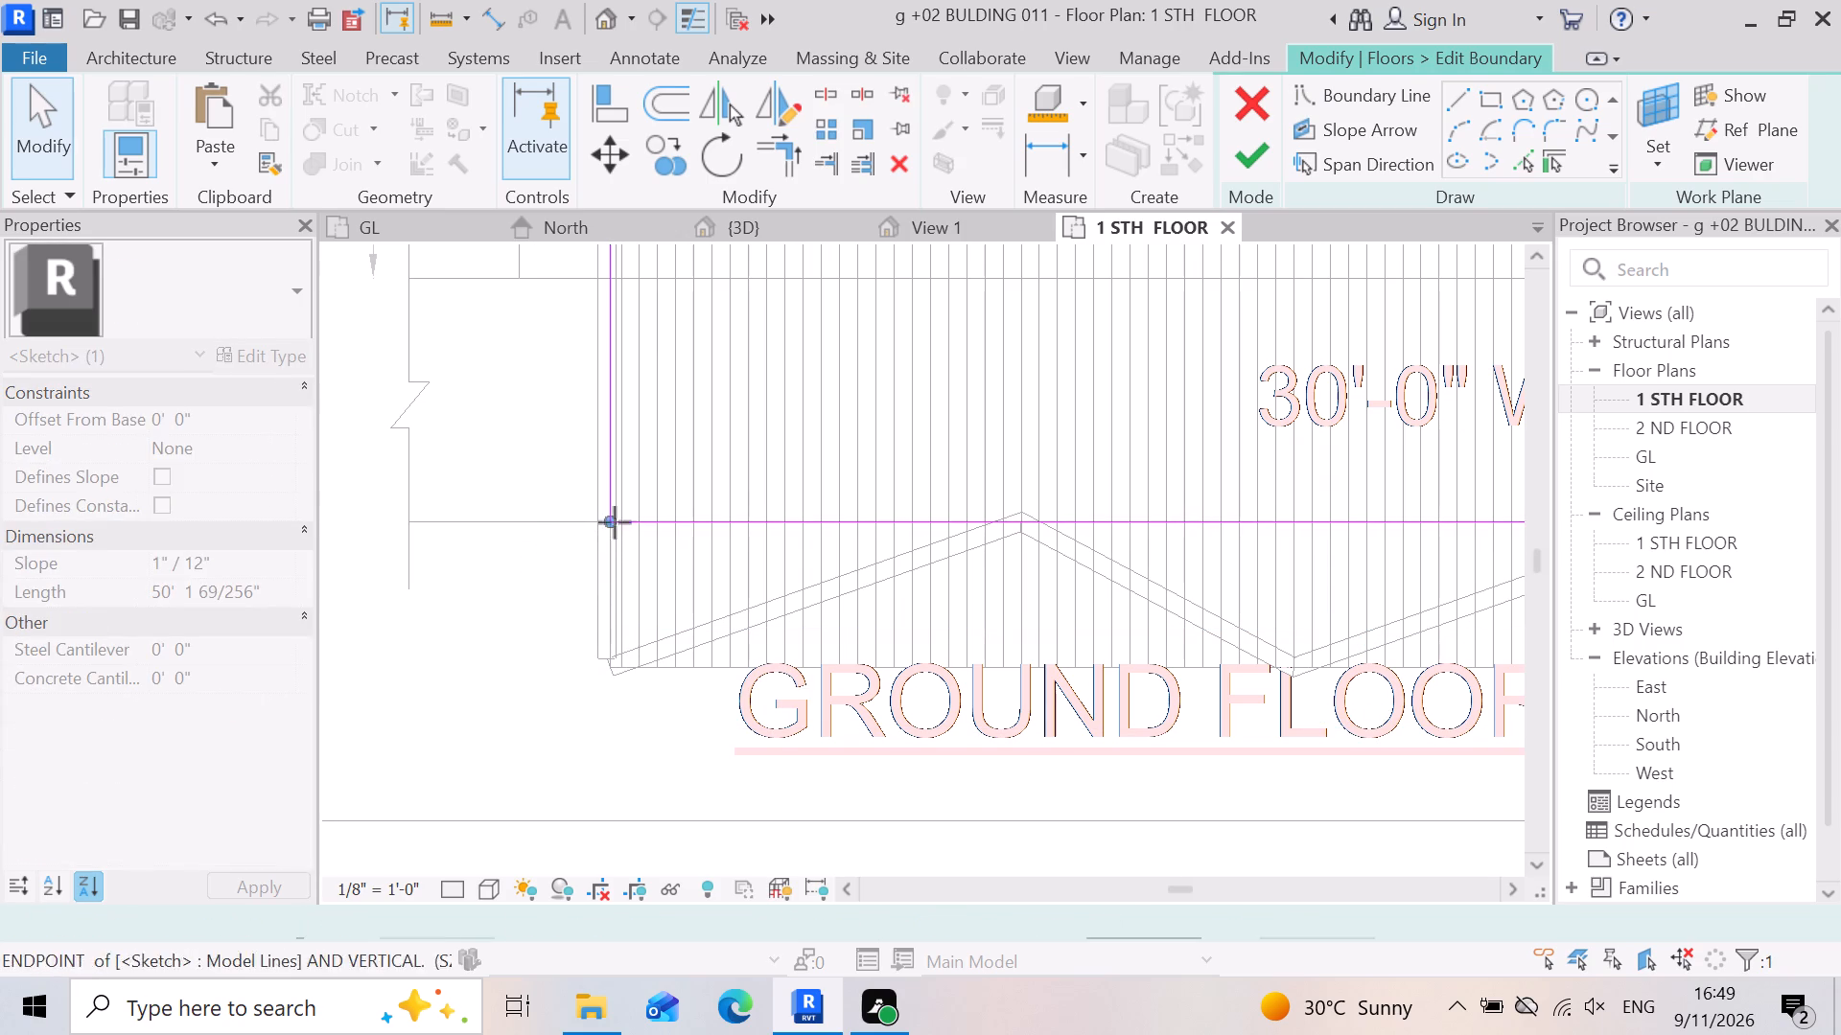
key("Escape")
Finish the slab boundary edit and attach the walls reaching this level to the floor's bottom.
scroll(609, 684, "down", 9)
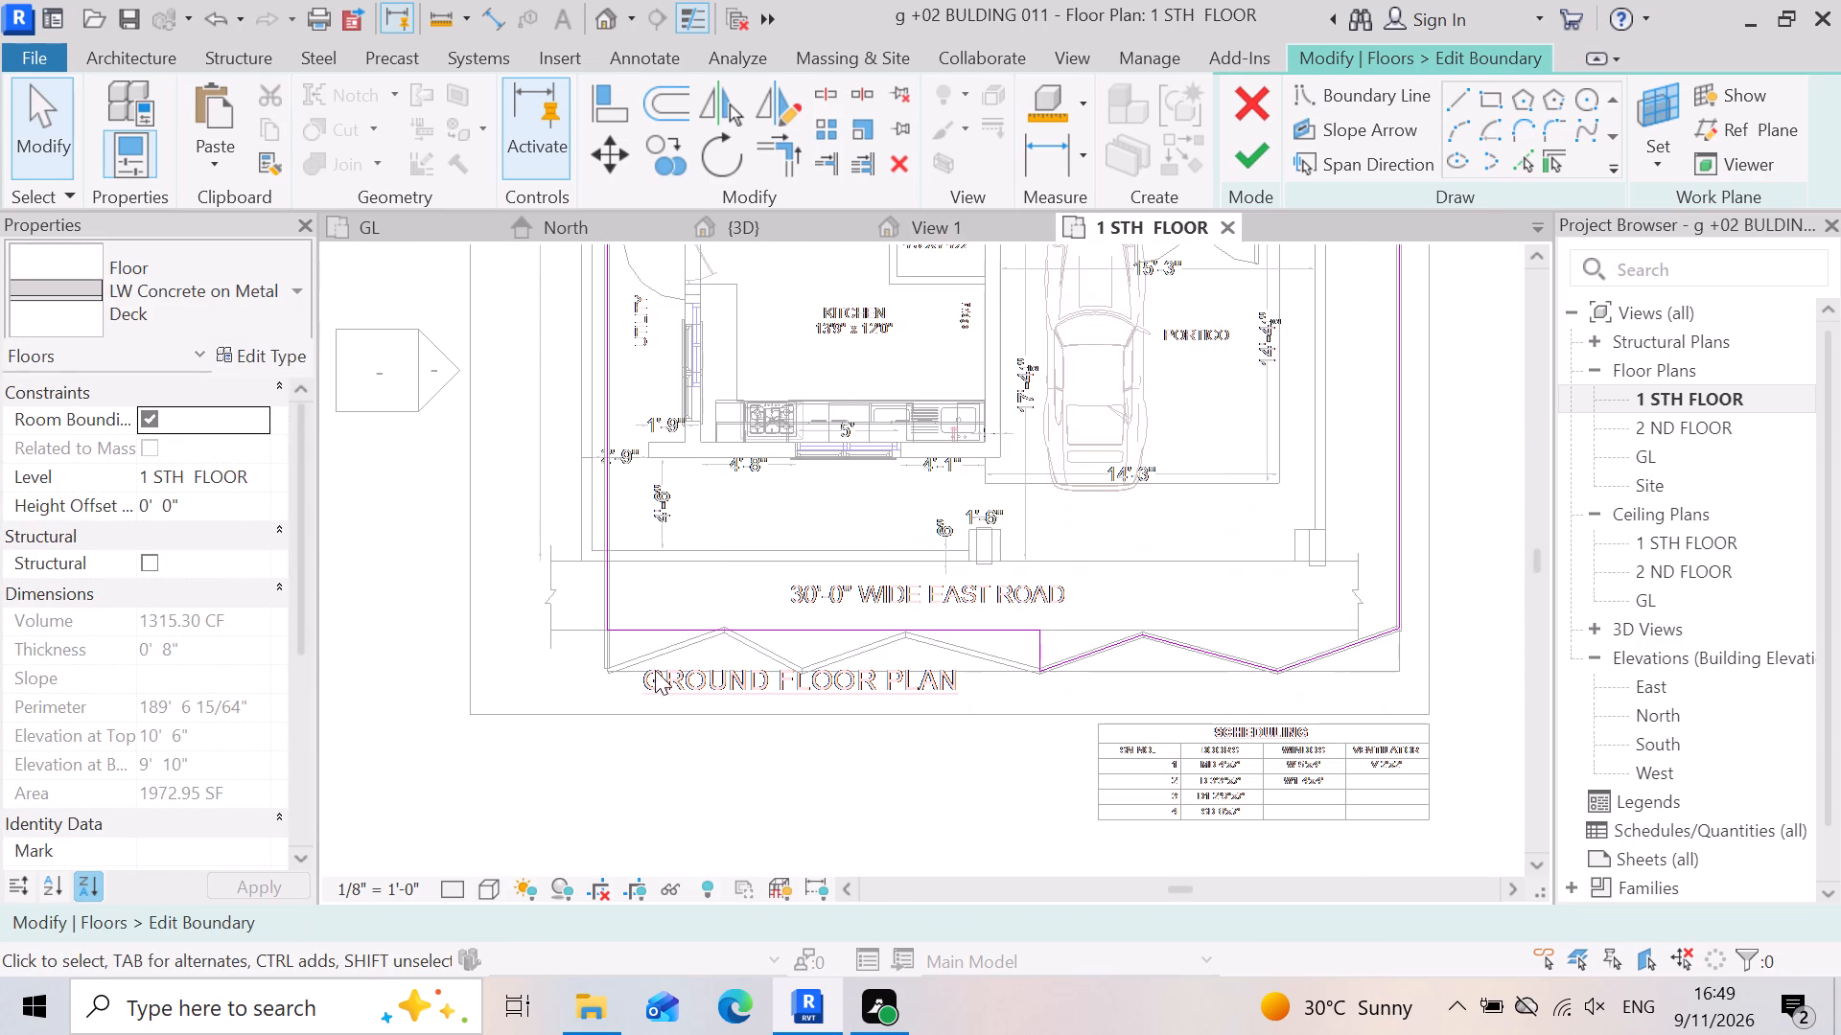
scroll(1121, 654, "up", 6)
scroll(704, 599, "down", 2)
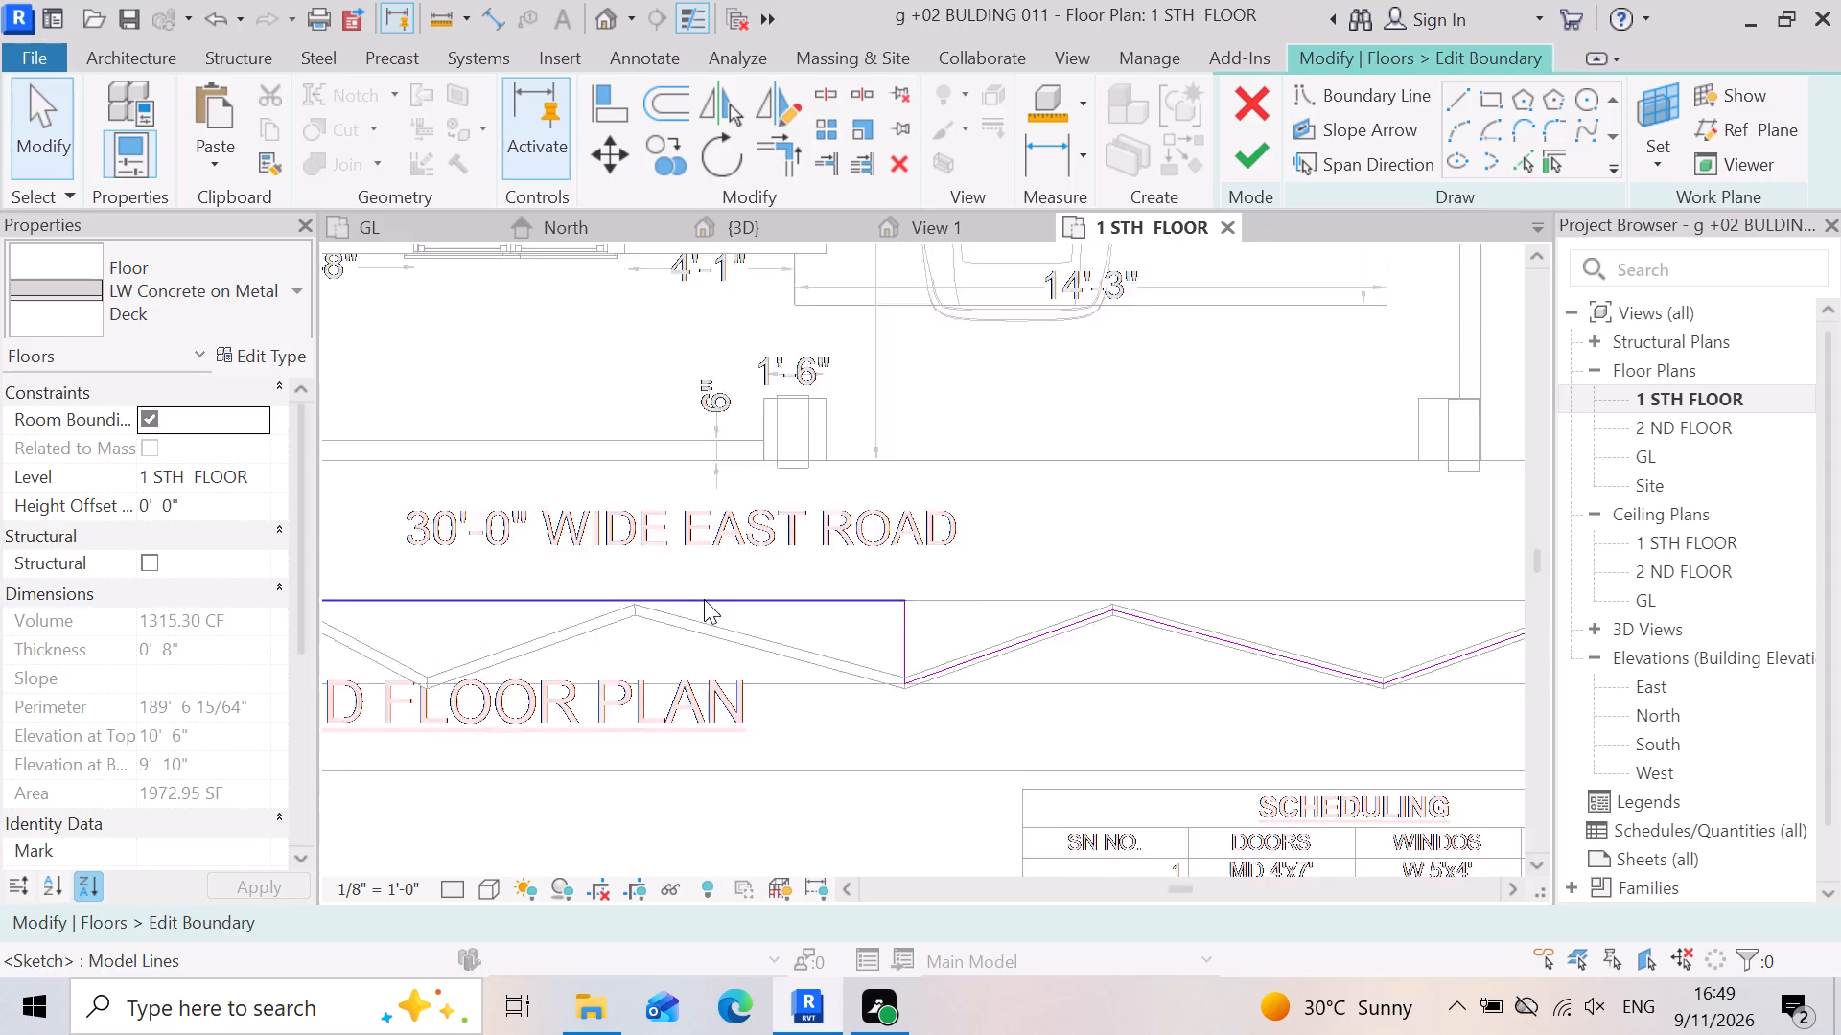
scroll(704, 599, "down", 5)
left_click(1244, 141)
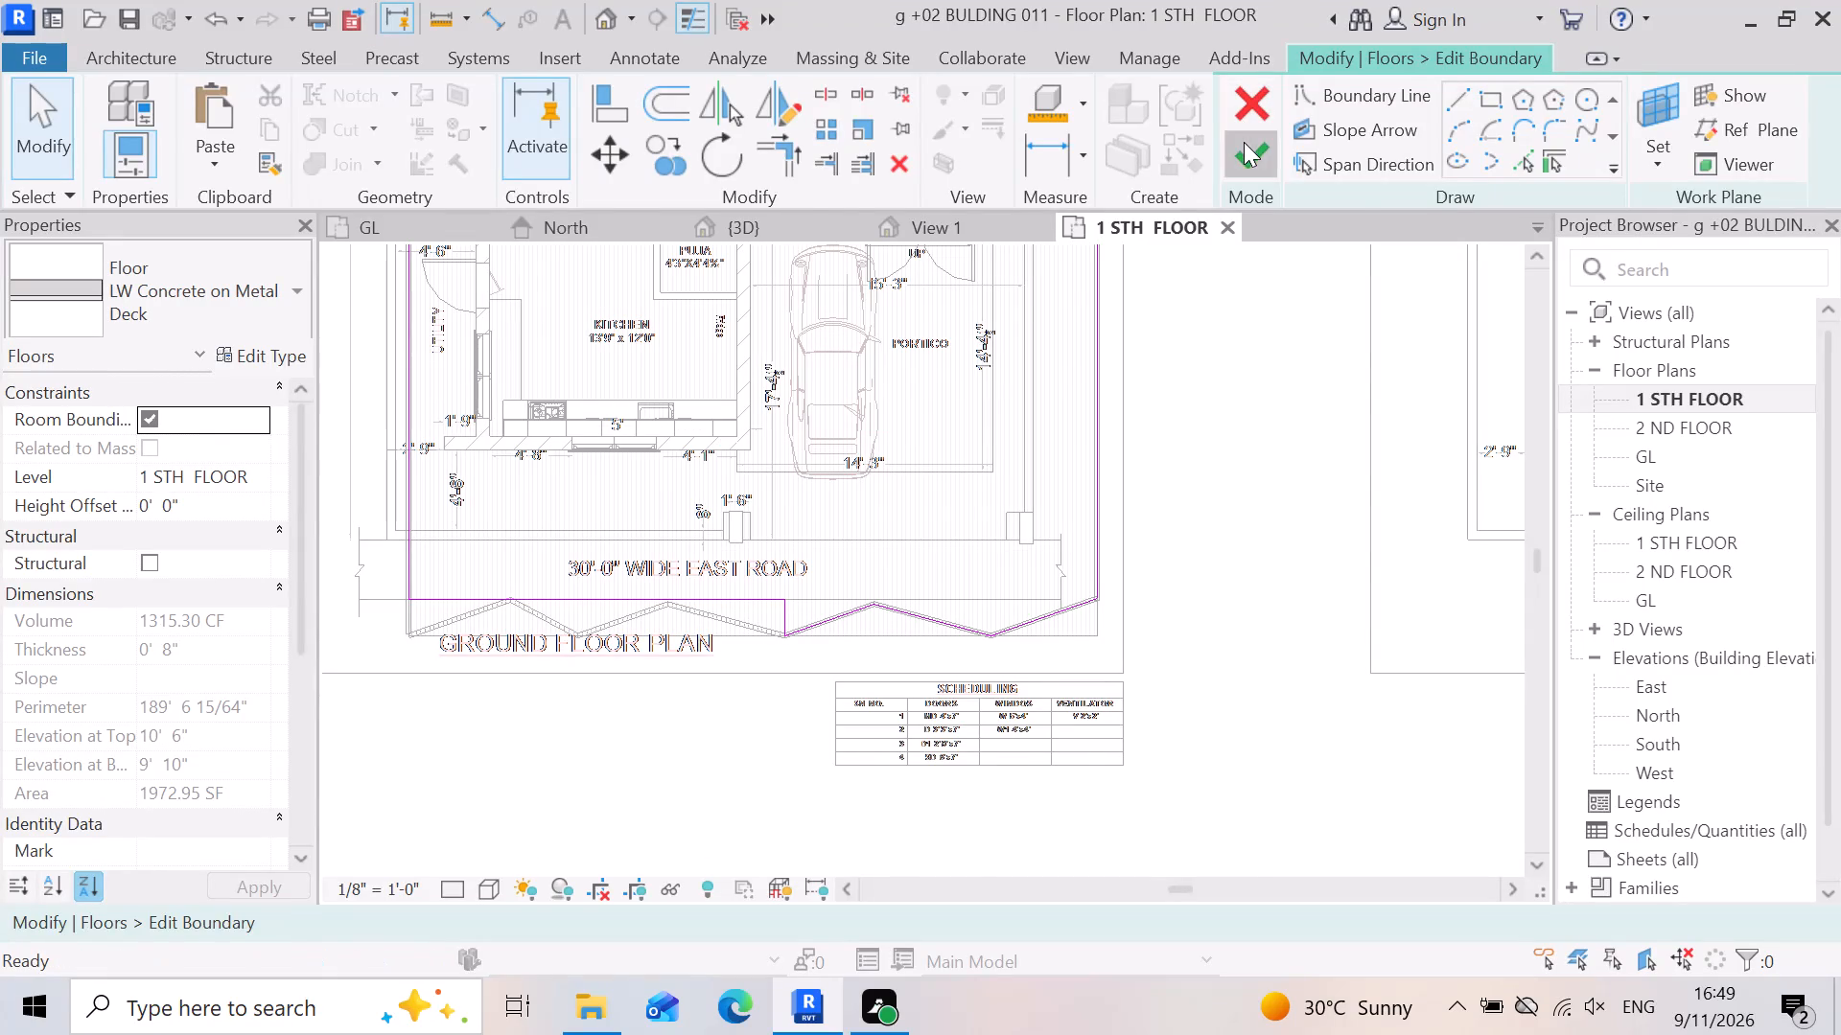
left_click(1027, 518)
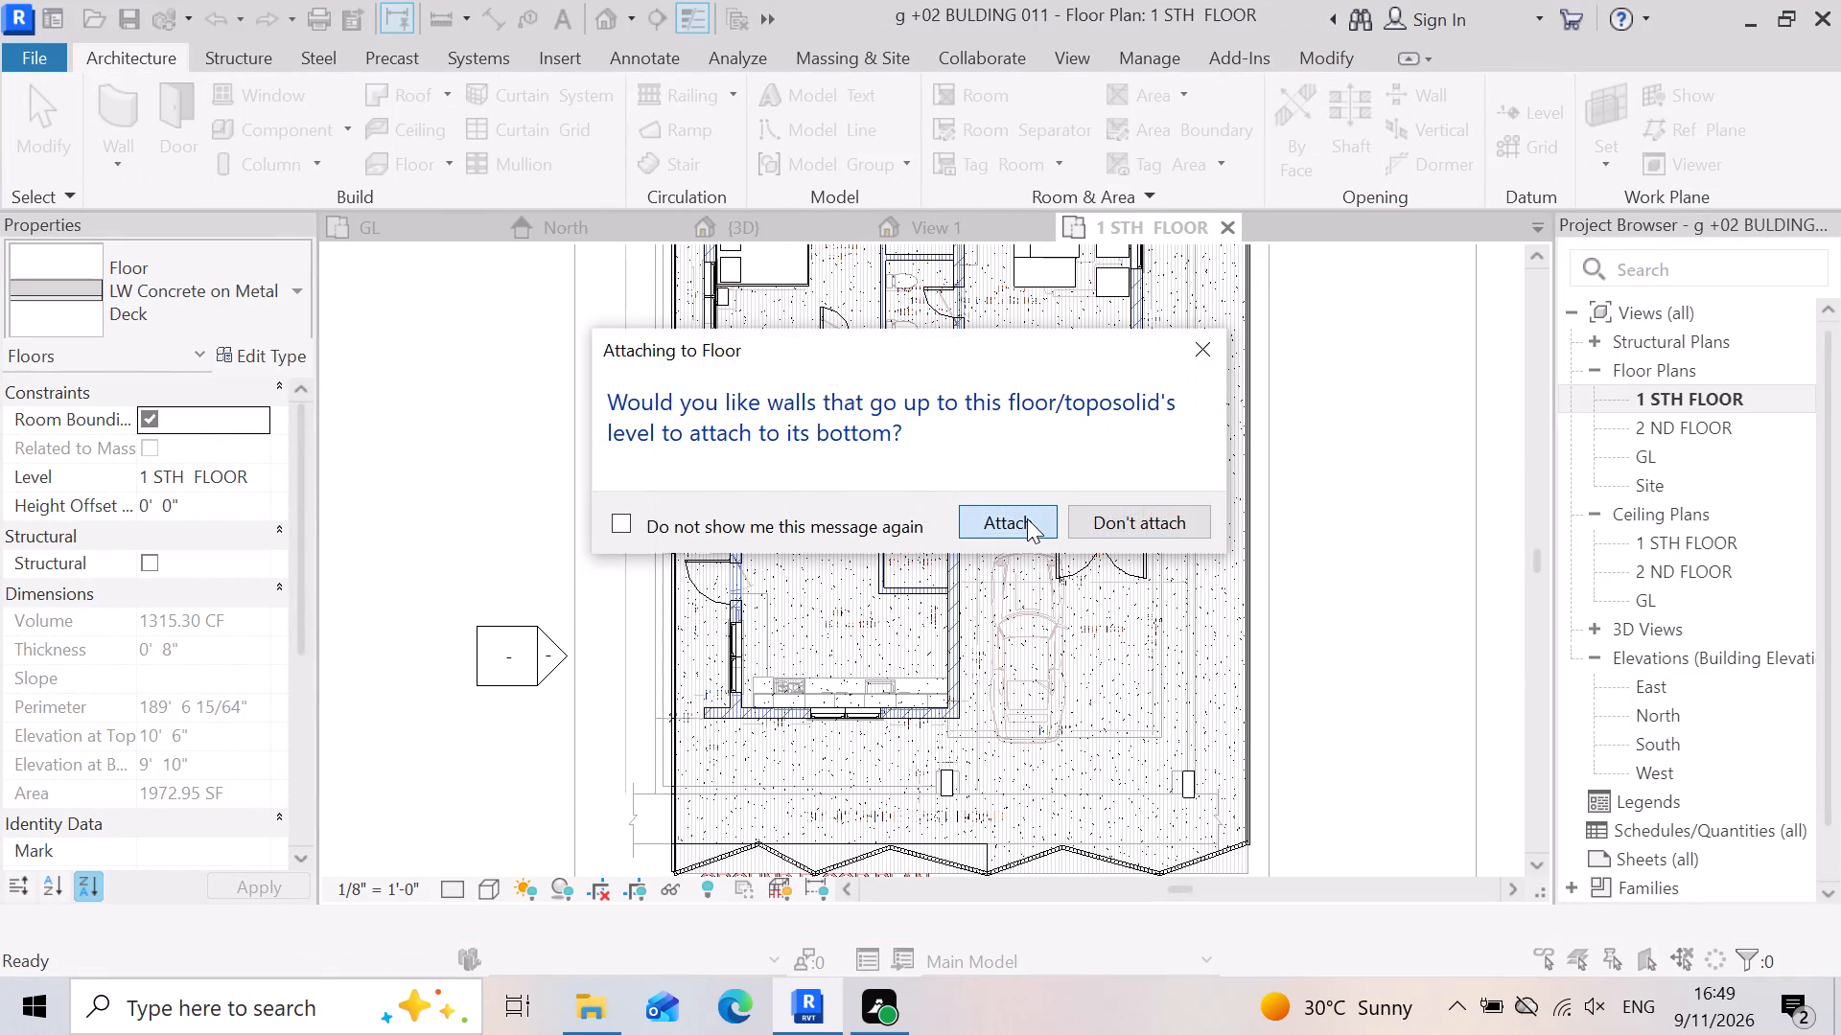
scroll(1206, 601, "down", 3)
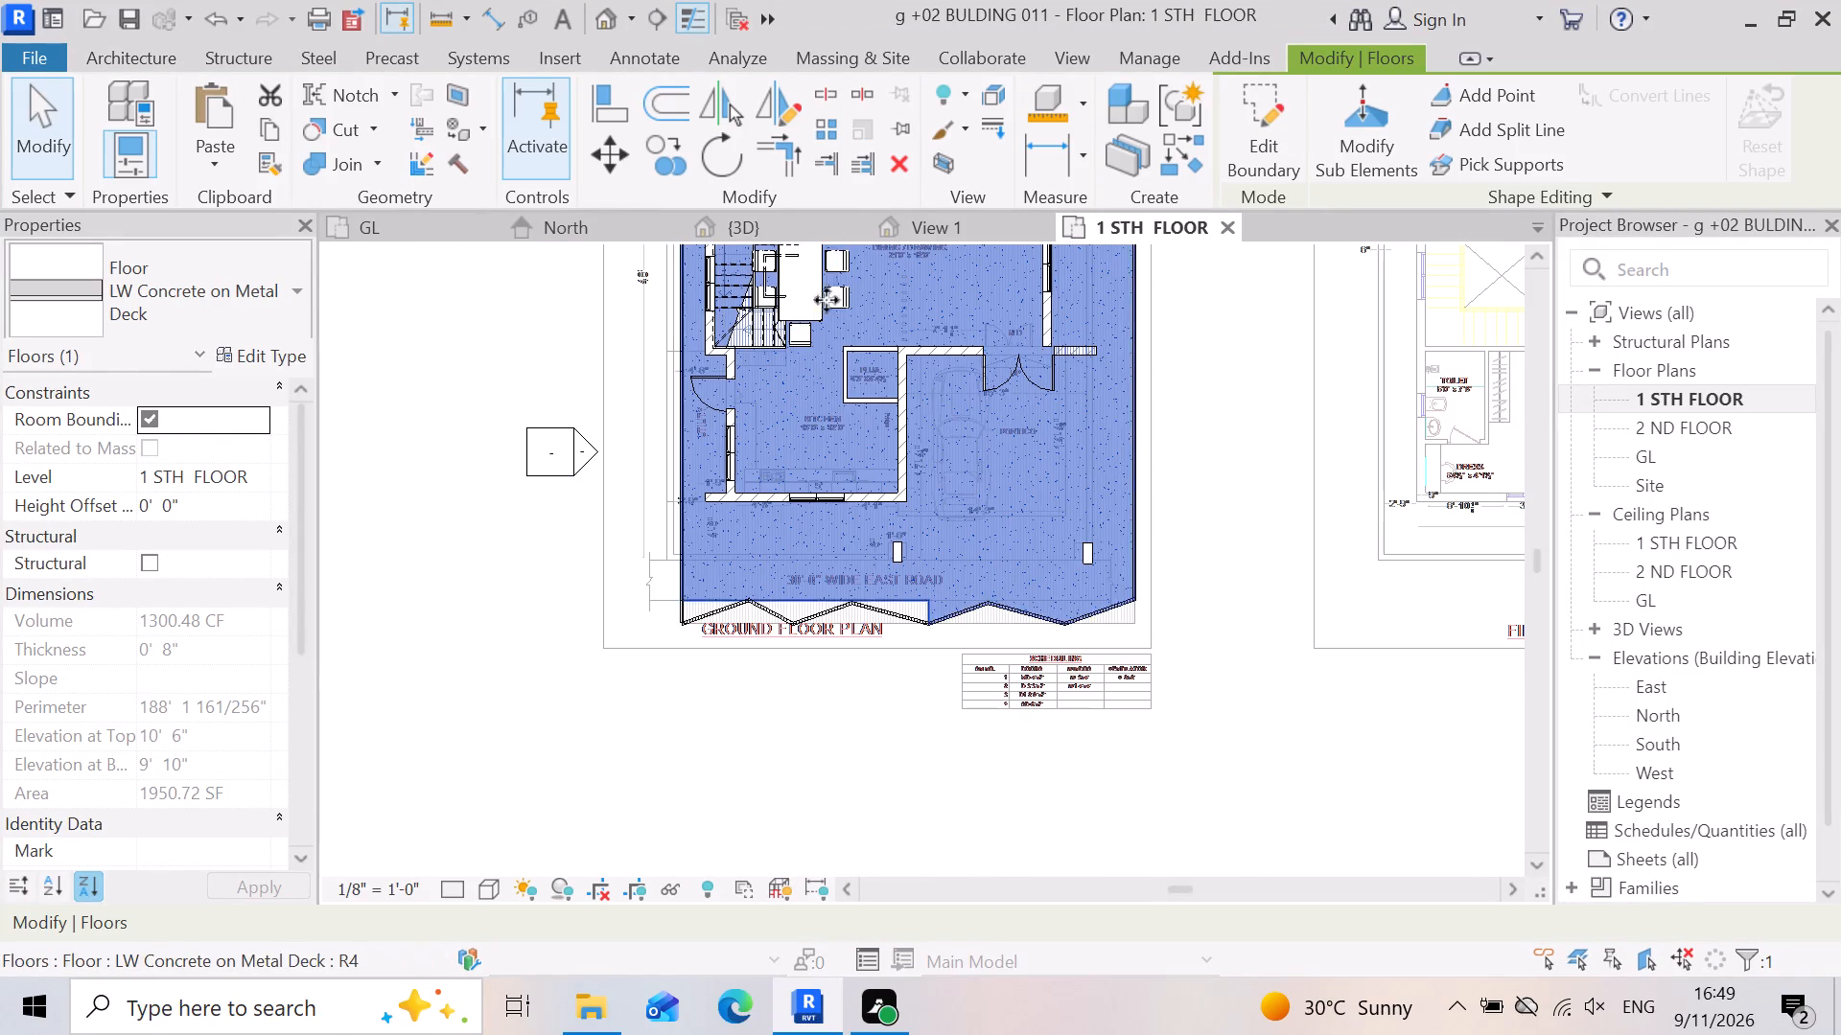
In the 3D view, delete the glass-panel railing along the front of the 1 STH FLOOR balcony.
left_click(777, 217)
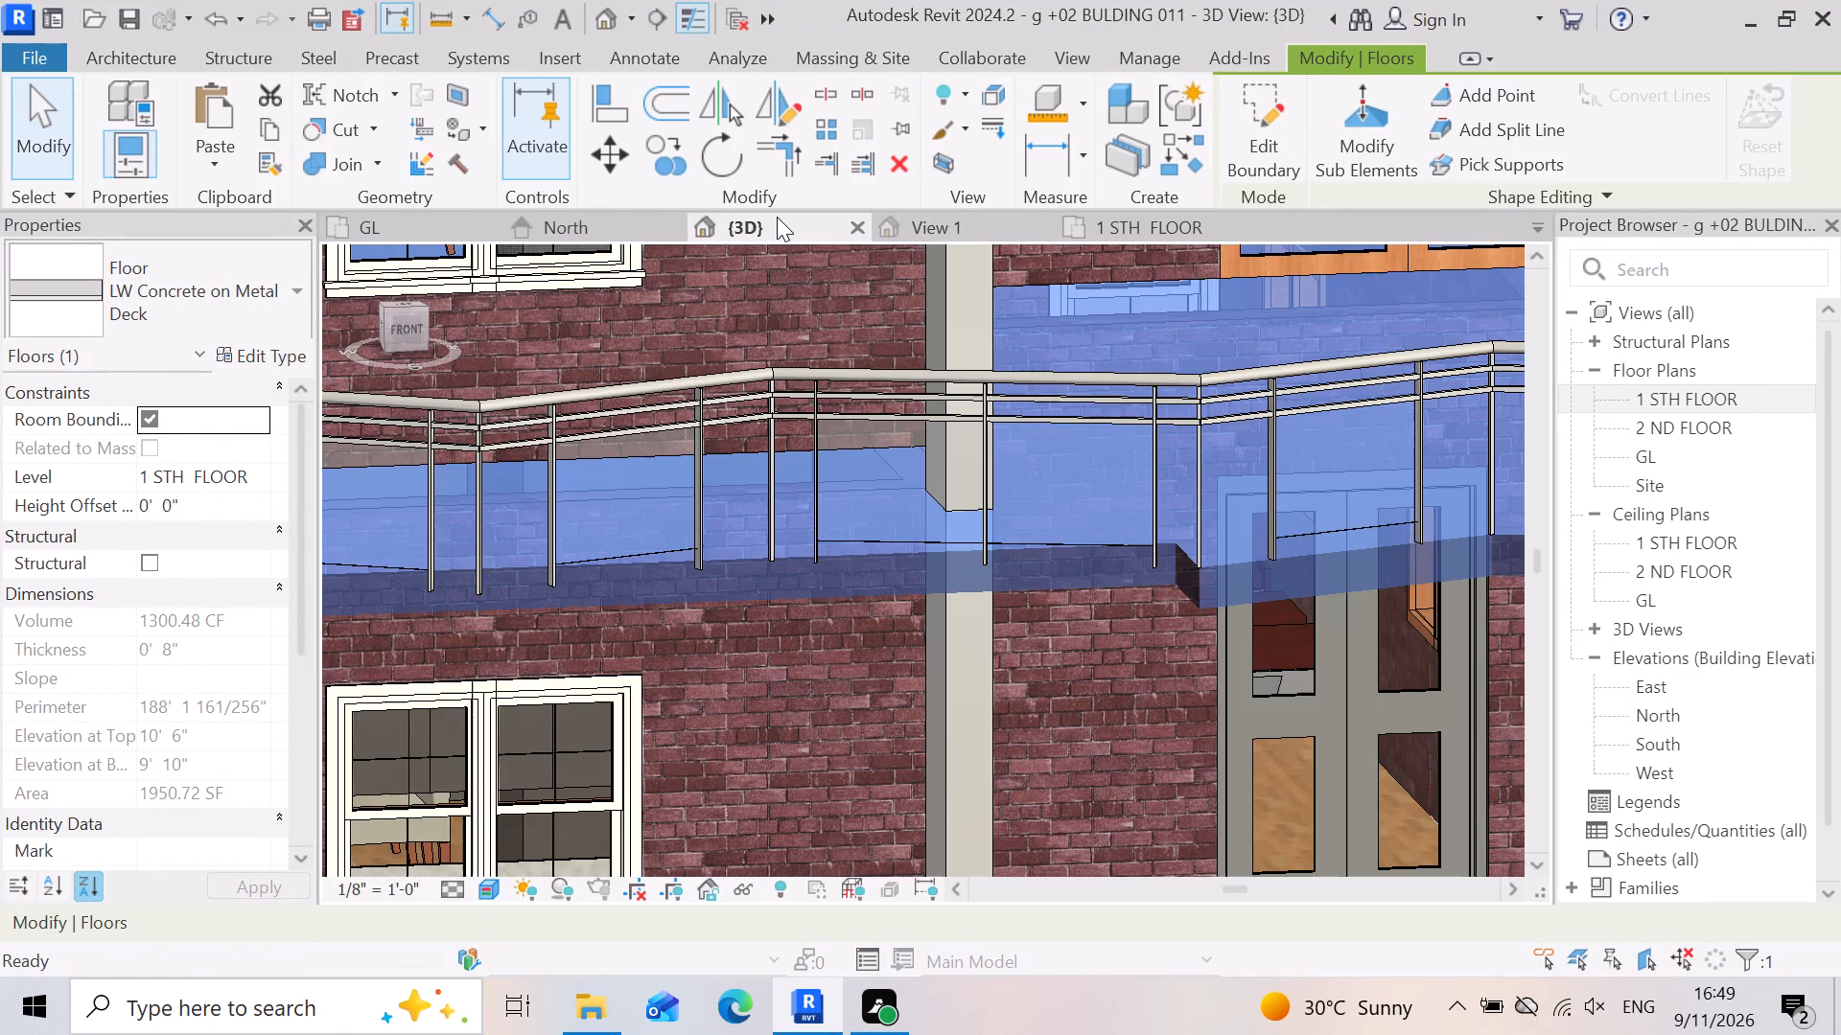
scroll(945, 528, "down", 9)
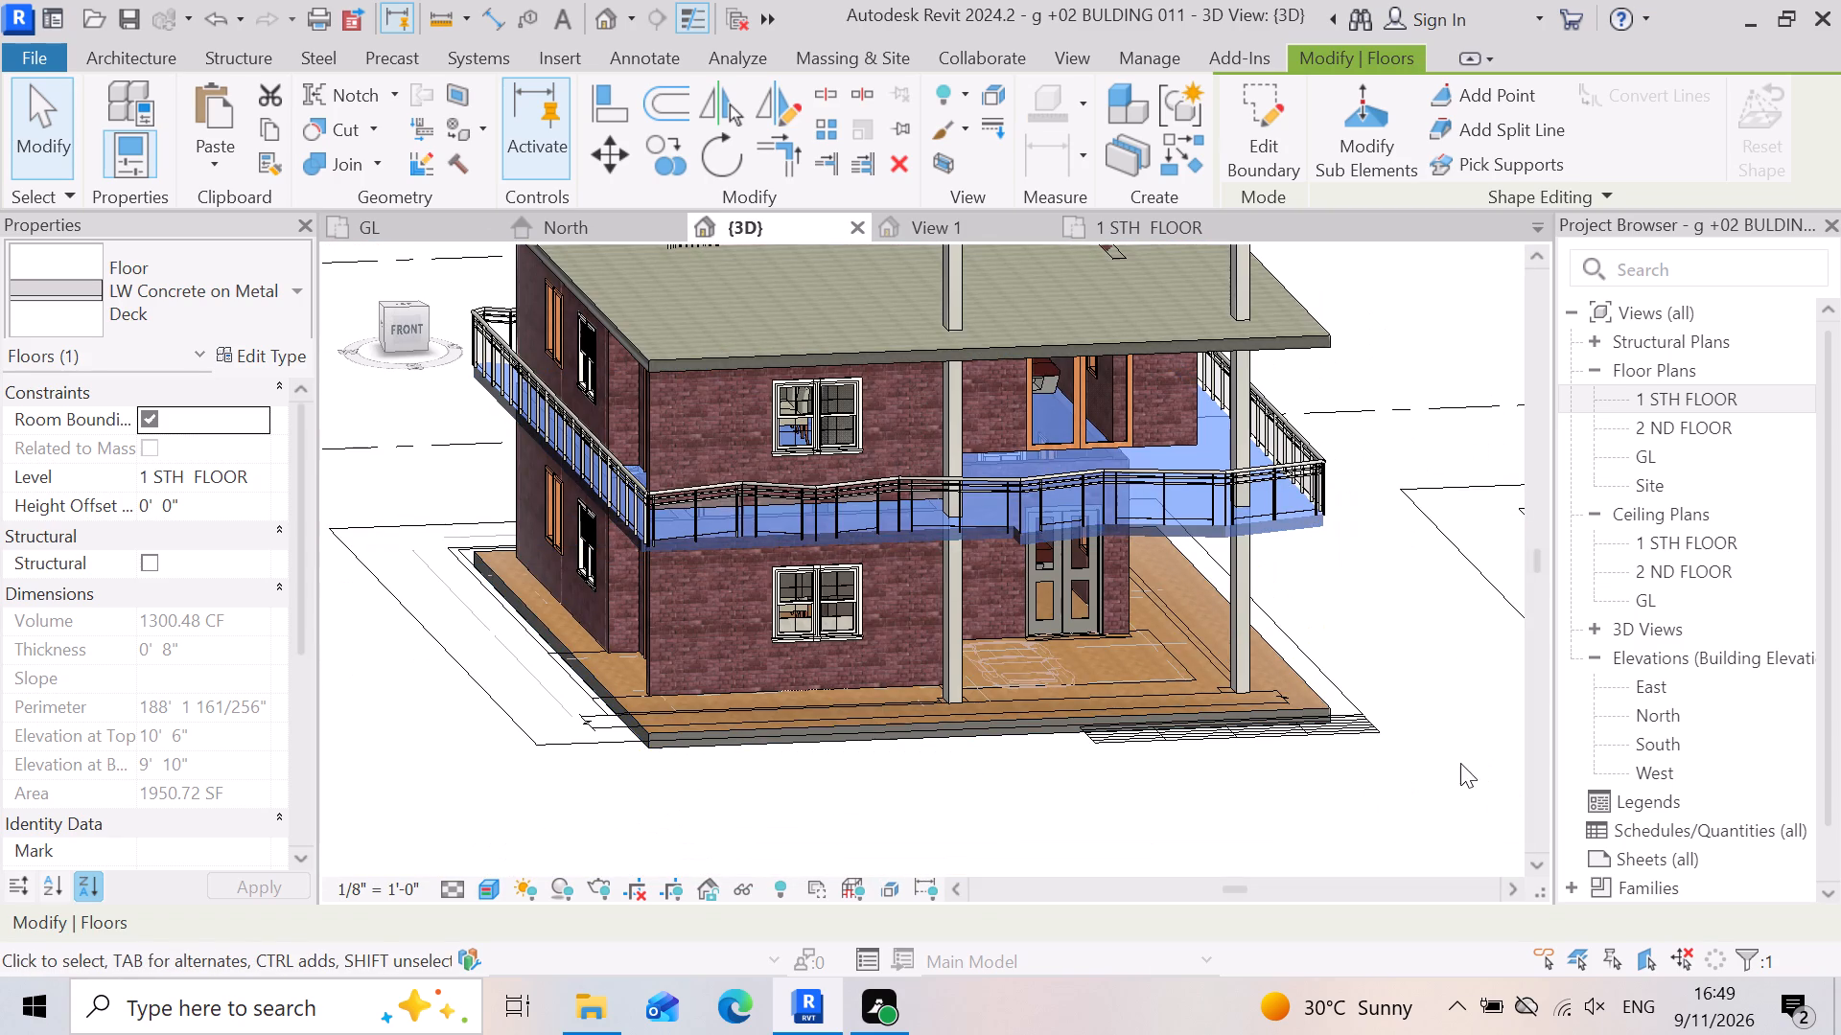
left_click(1456, 775)
scroll(979, 577, "up", 3)
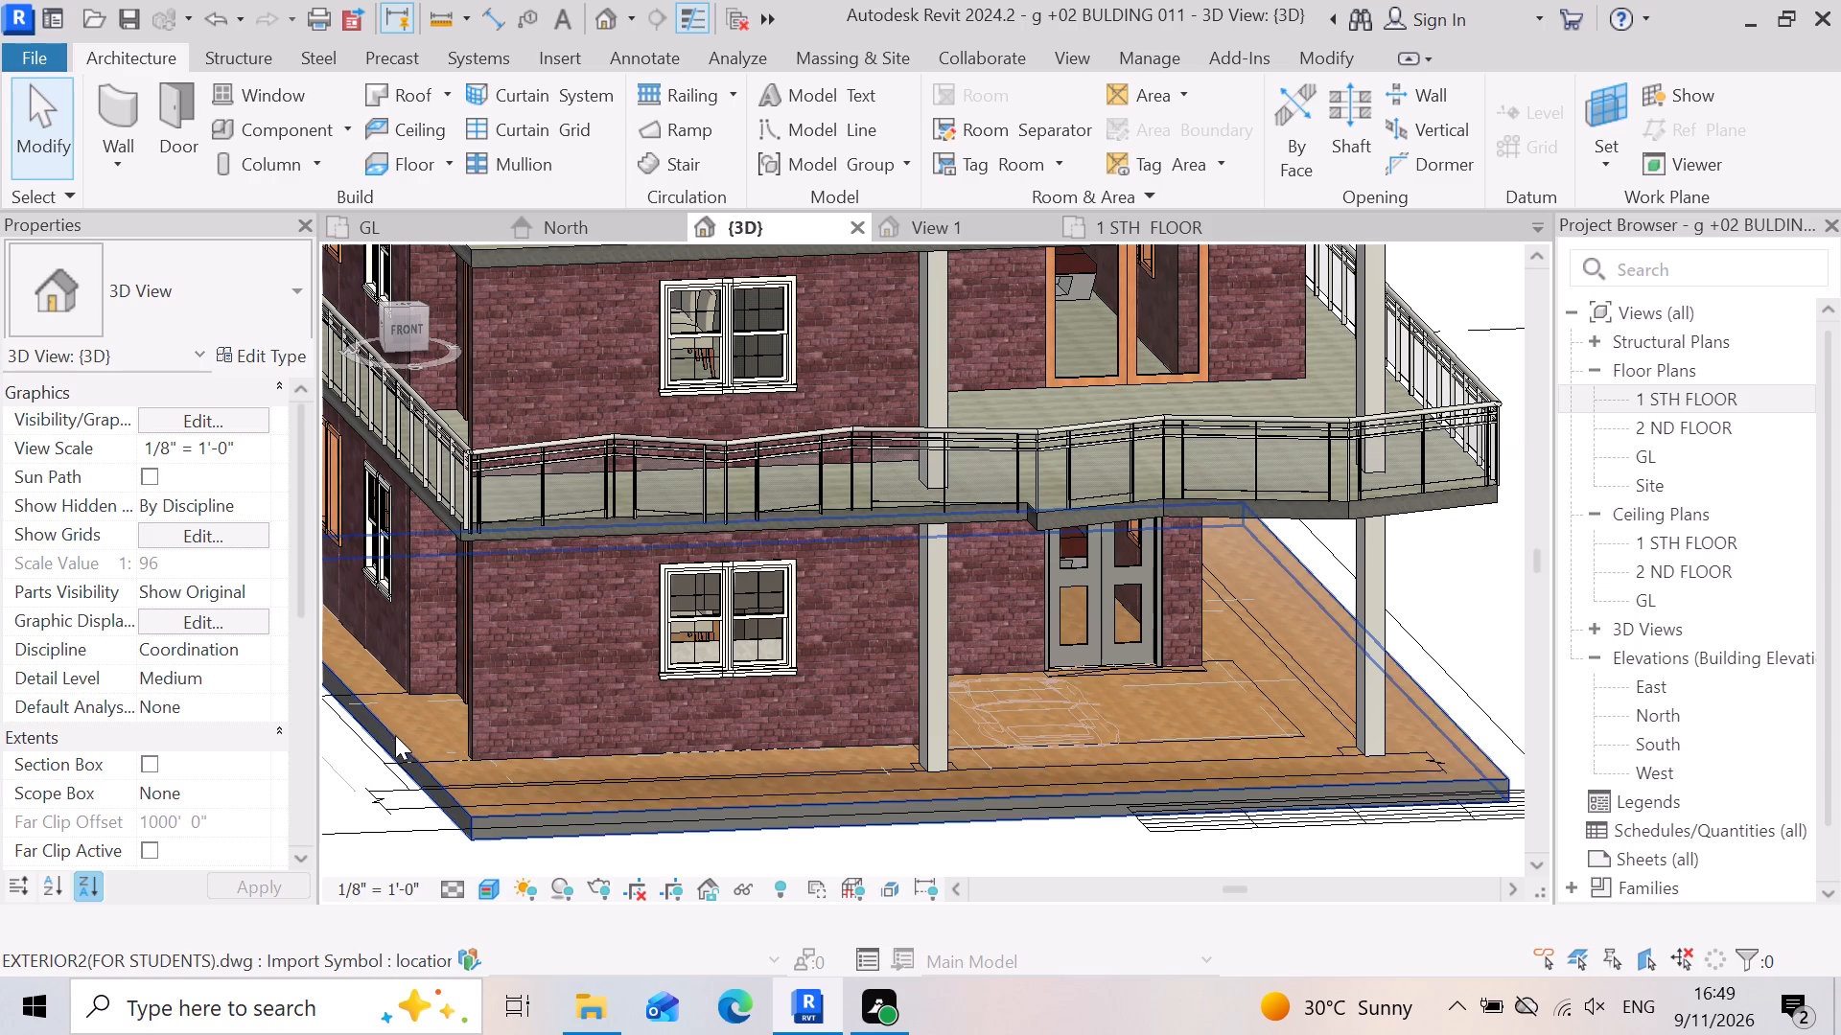
left_click(901, 510)
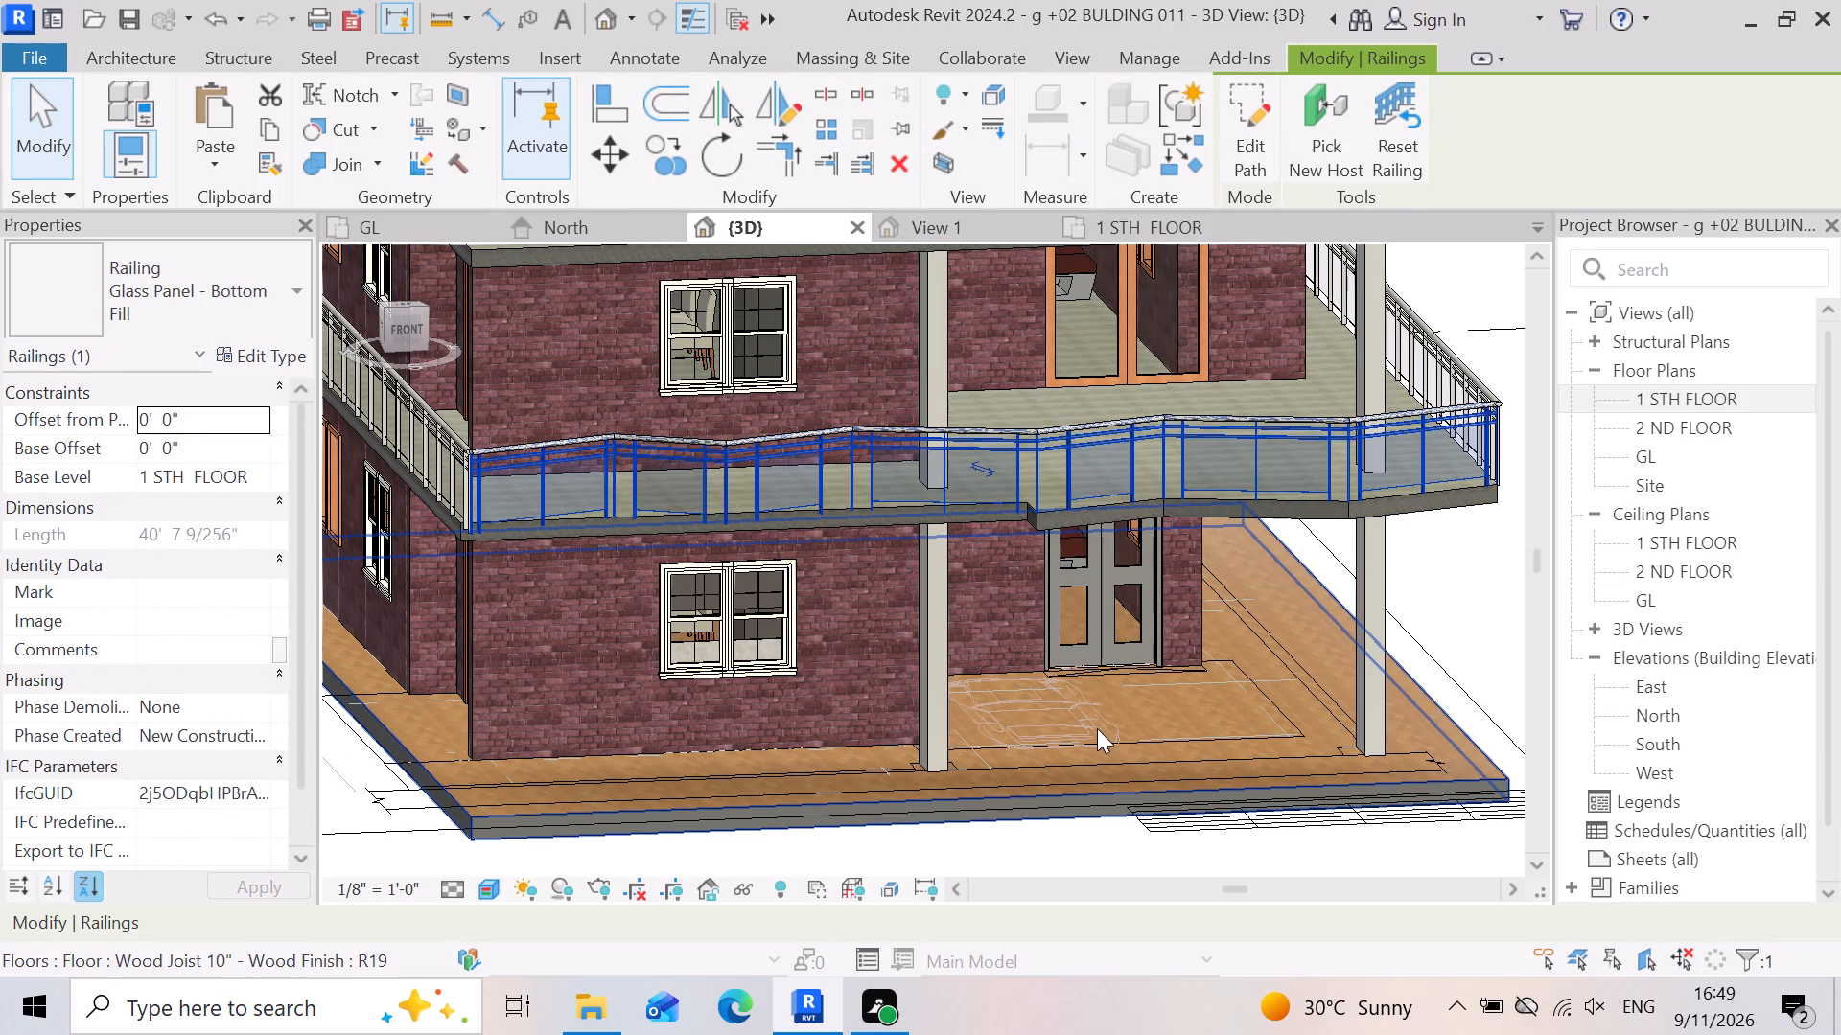
key("Escape")
left_click(880, 517)
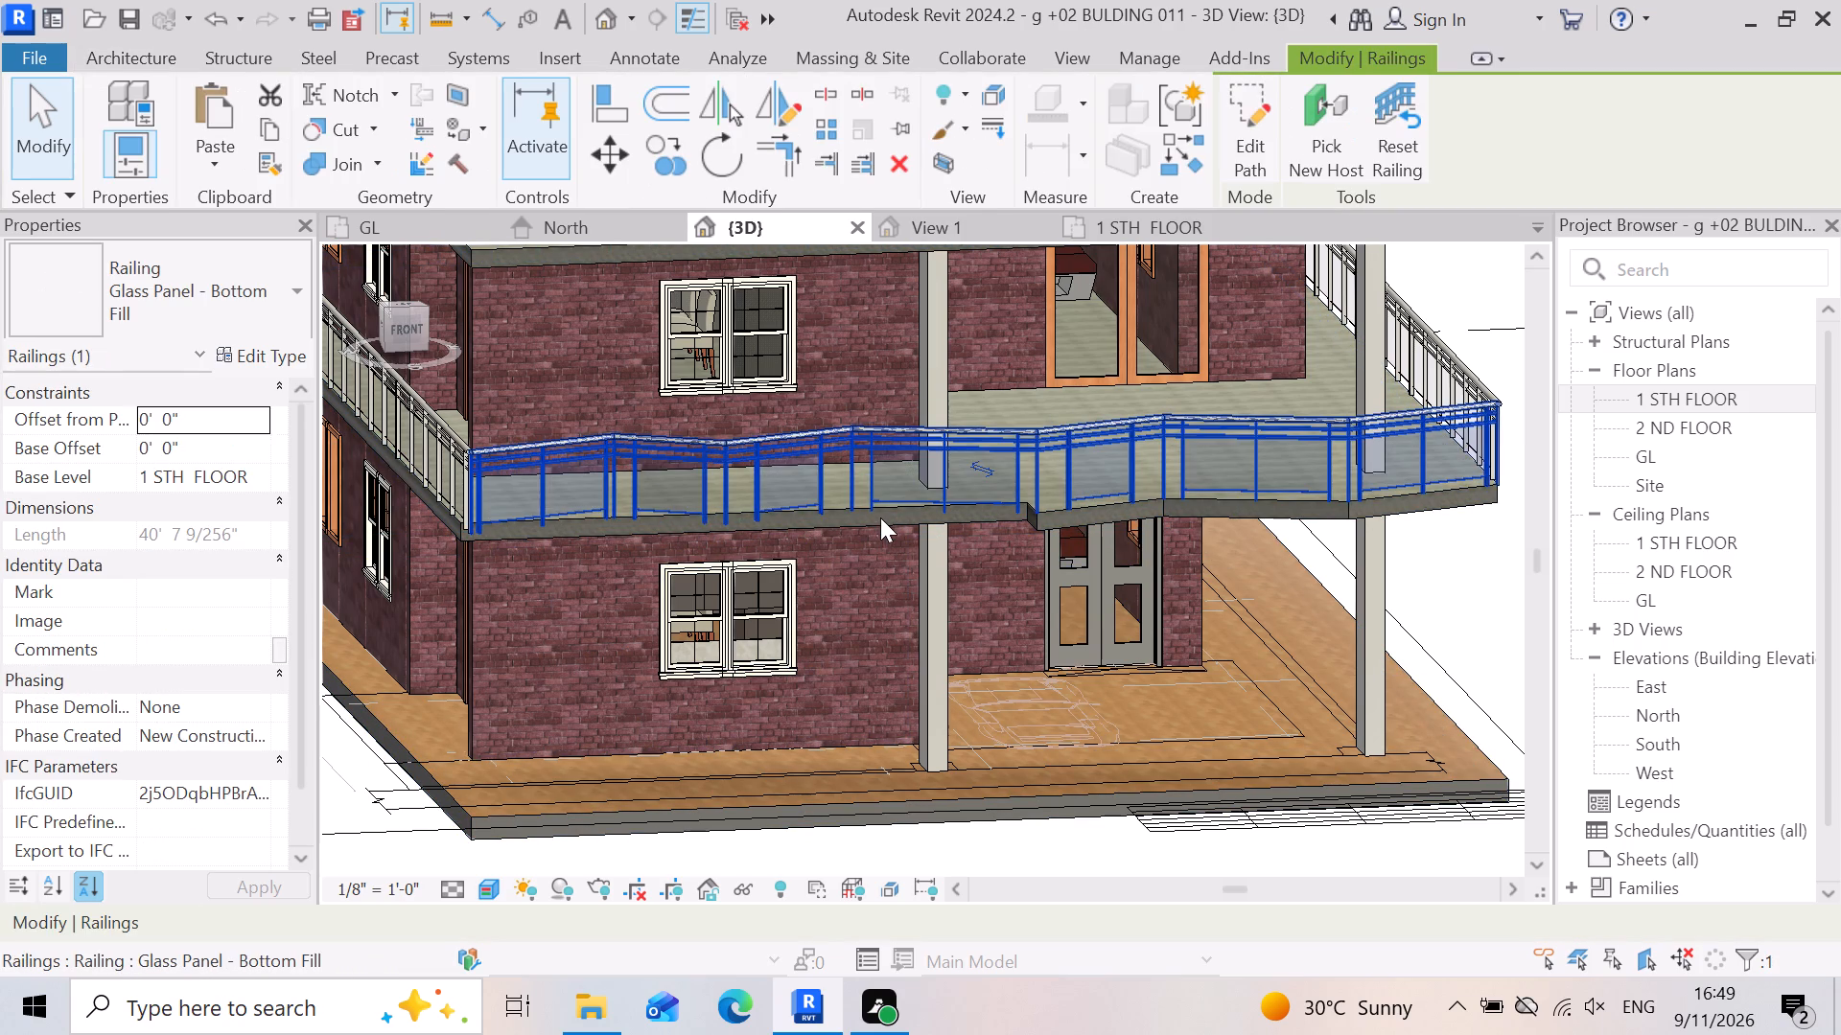
key("Escape")
scroll(1288, 546, "up", 3)
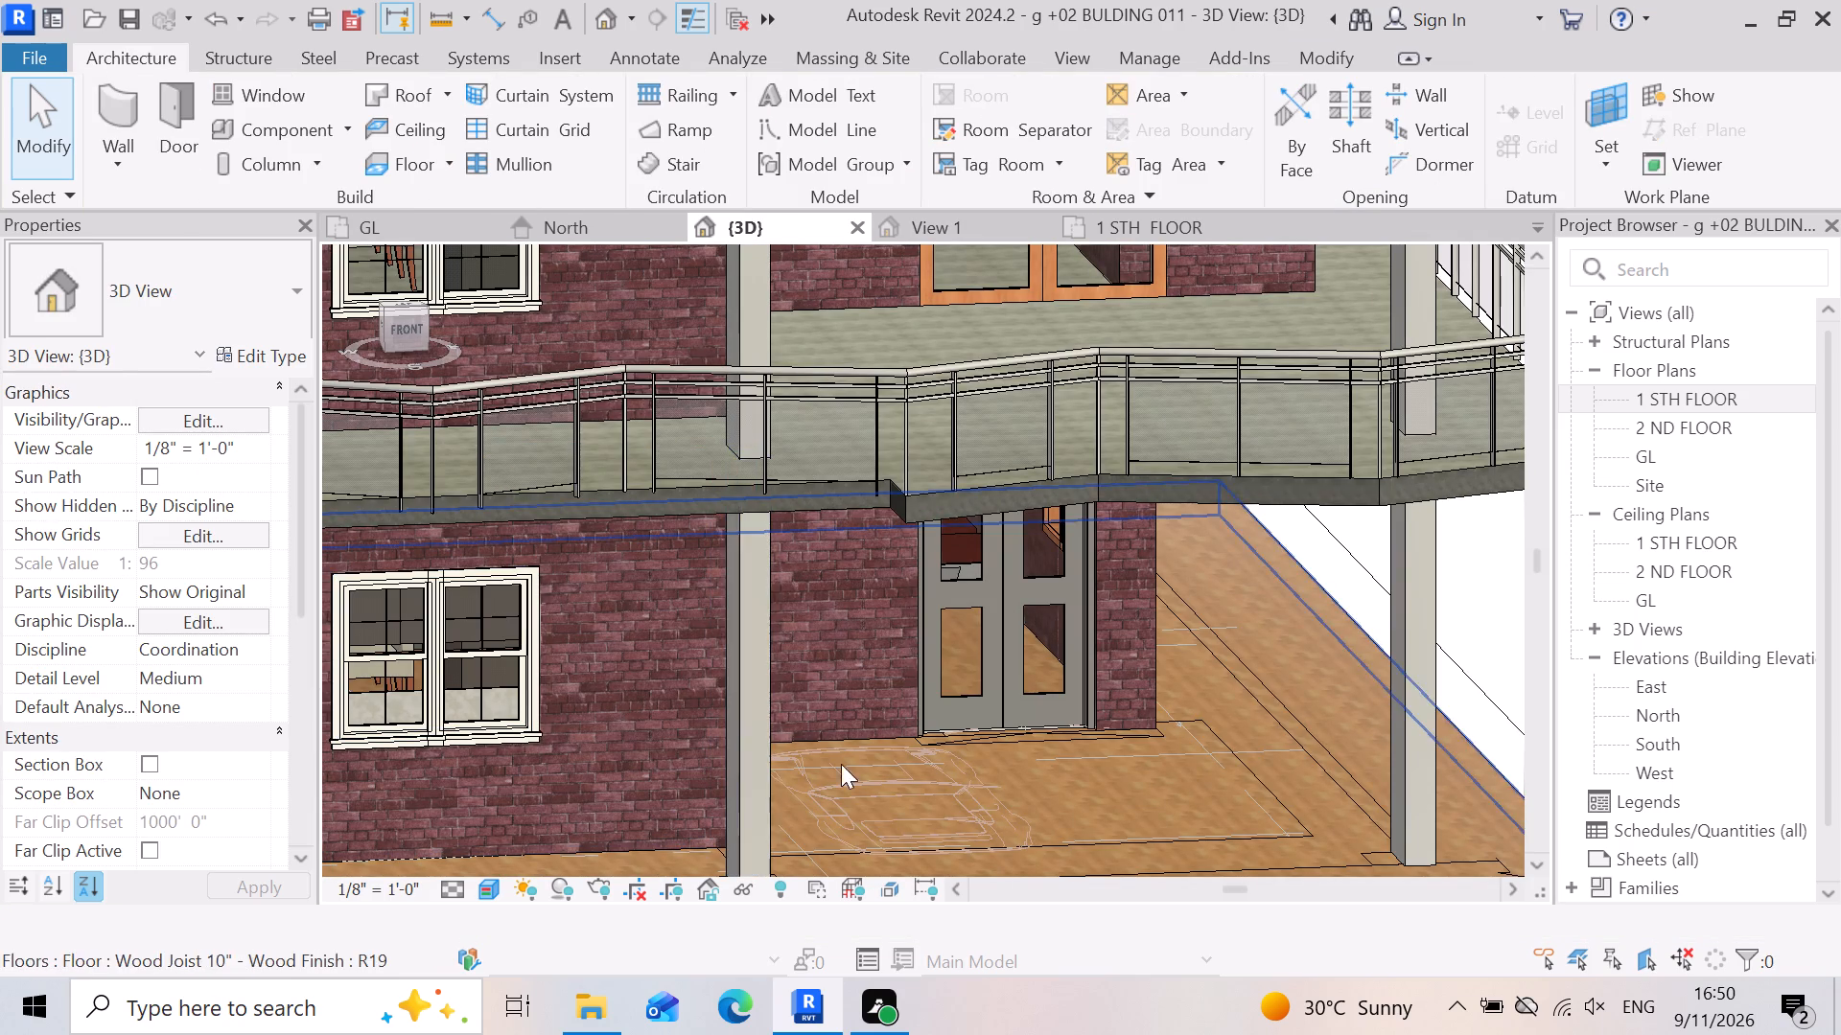
left_click(616, 437)
scroll(984, 724, "down", 2)
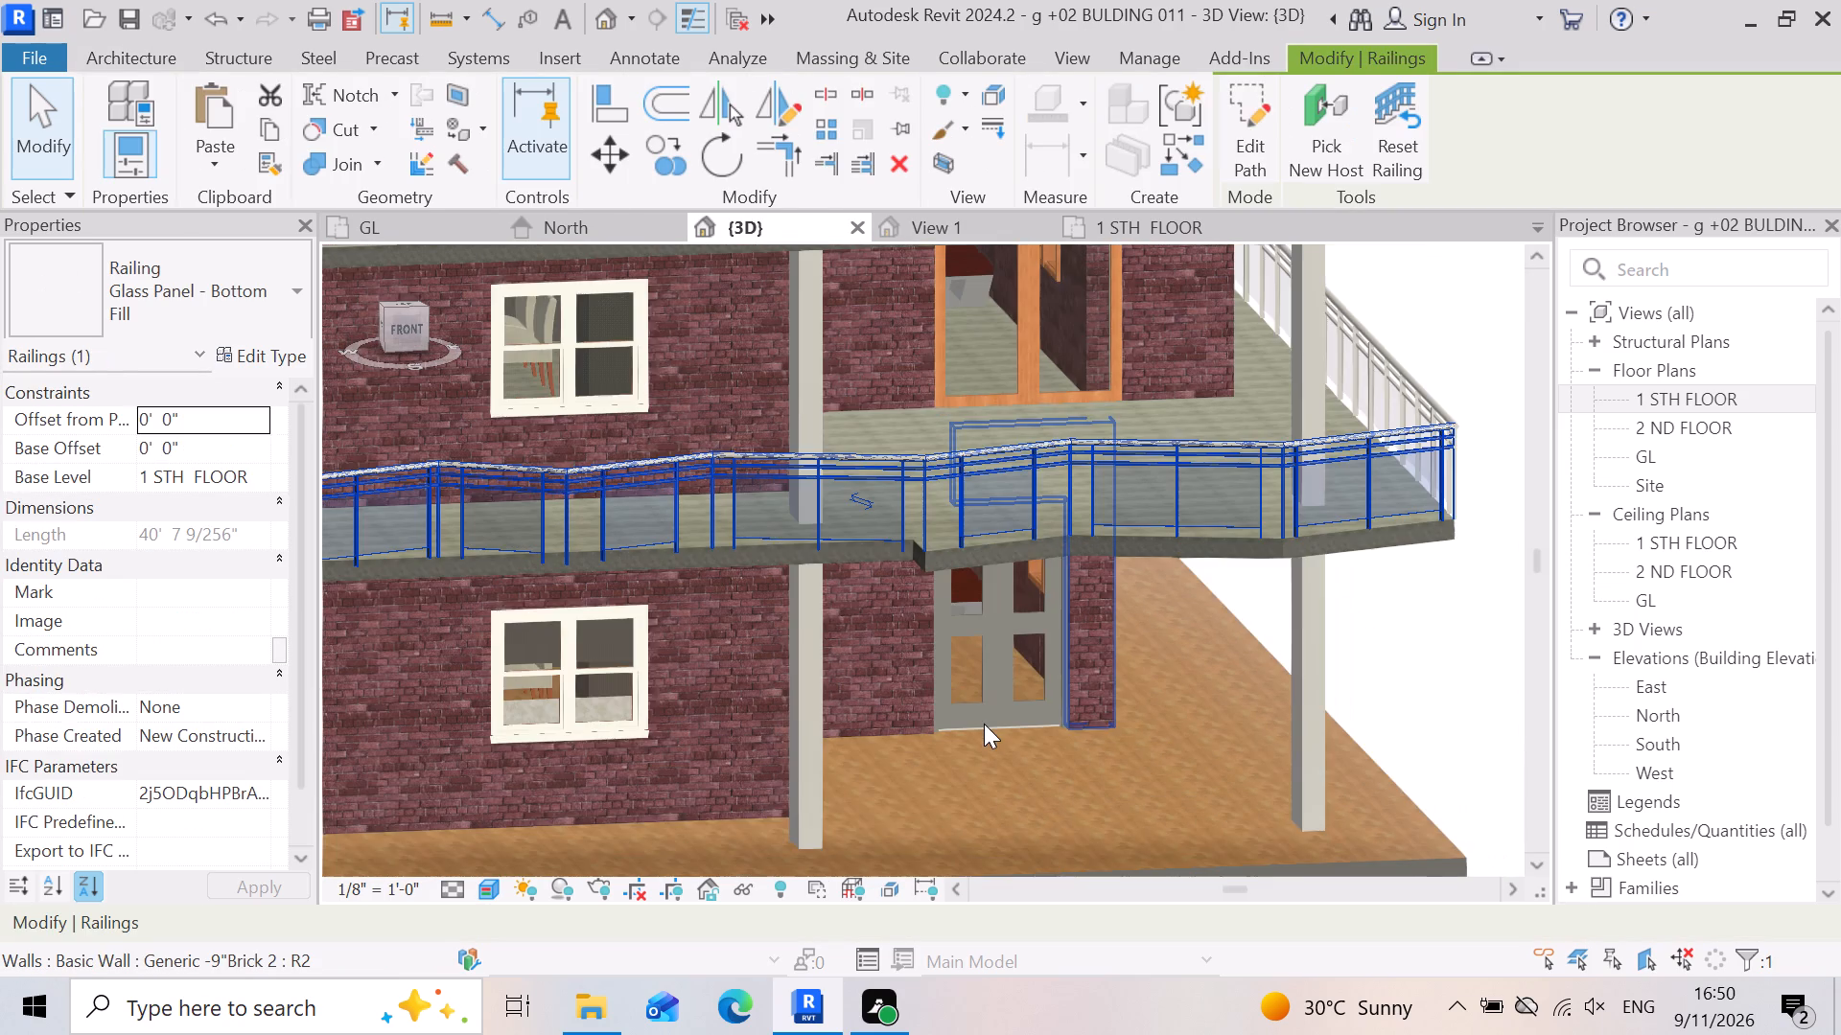
key("Delete")
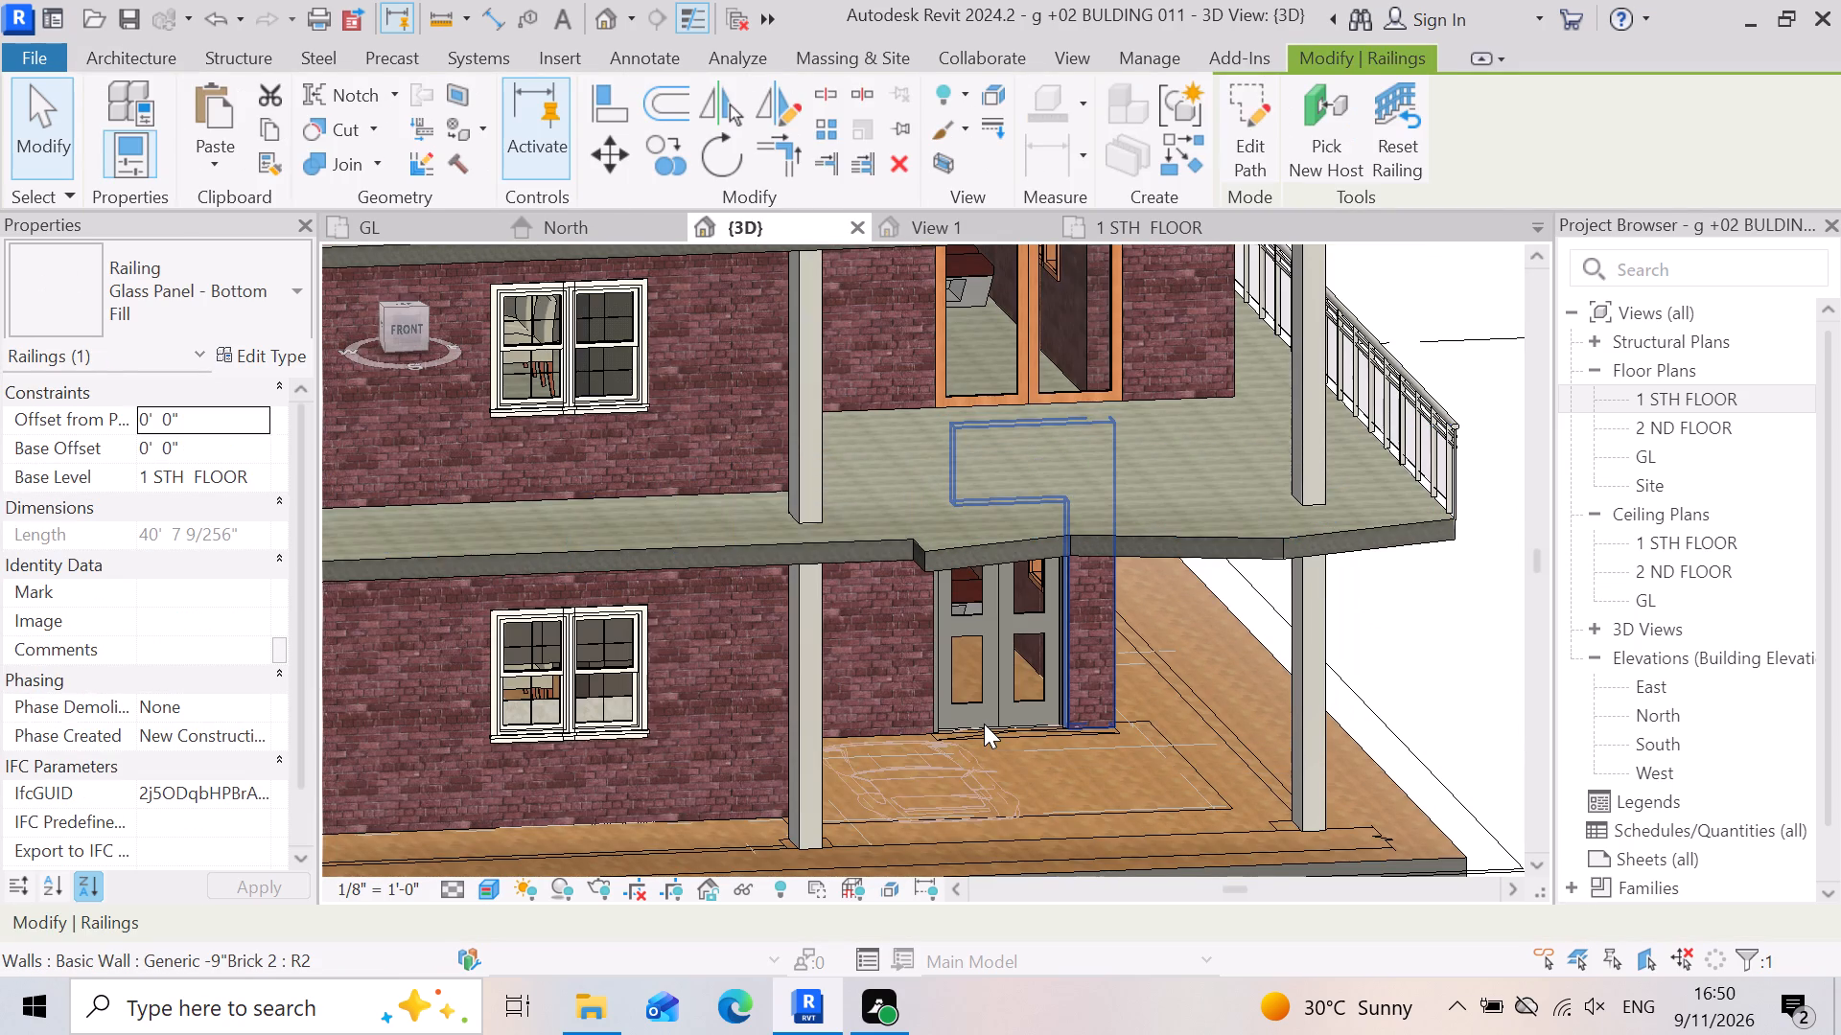
Reopen the 1 STH FLOOR slab's boundary for editing and delete the straight front boundary line on the kitchen side.
scroll(788, 504, "up", 2)
scroll(1077, 596, "down", 3)
left_click(603, 549)
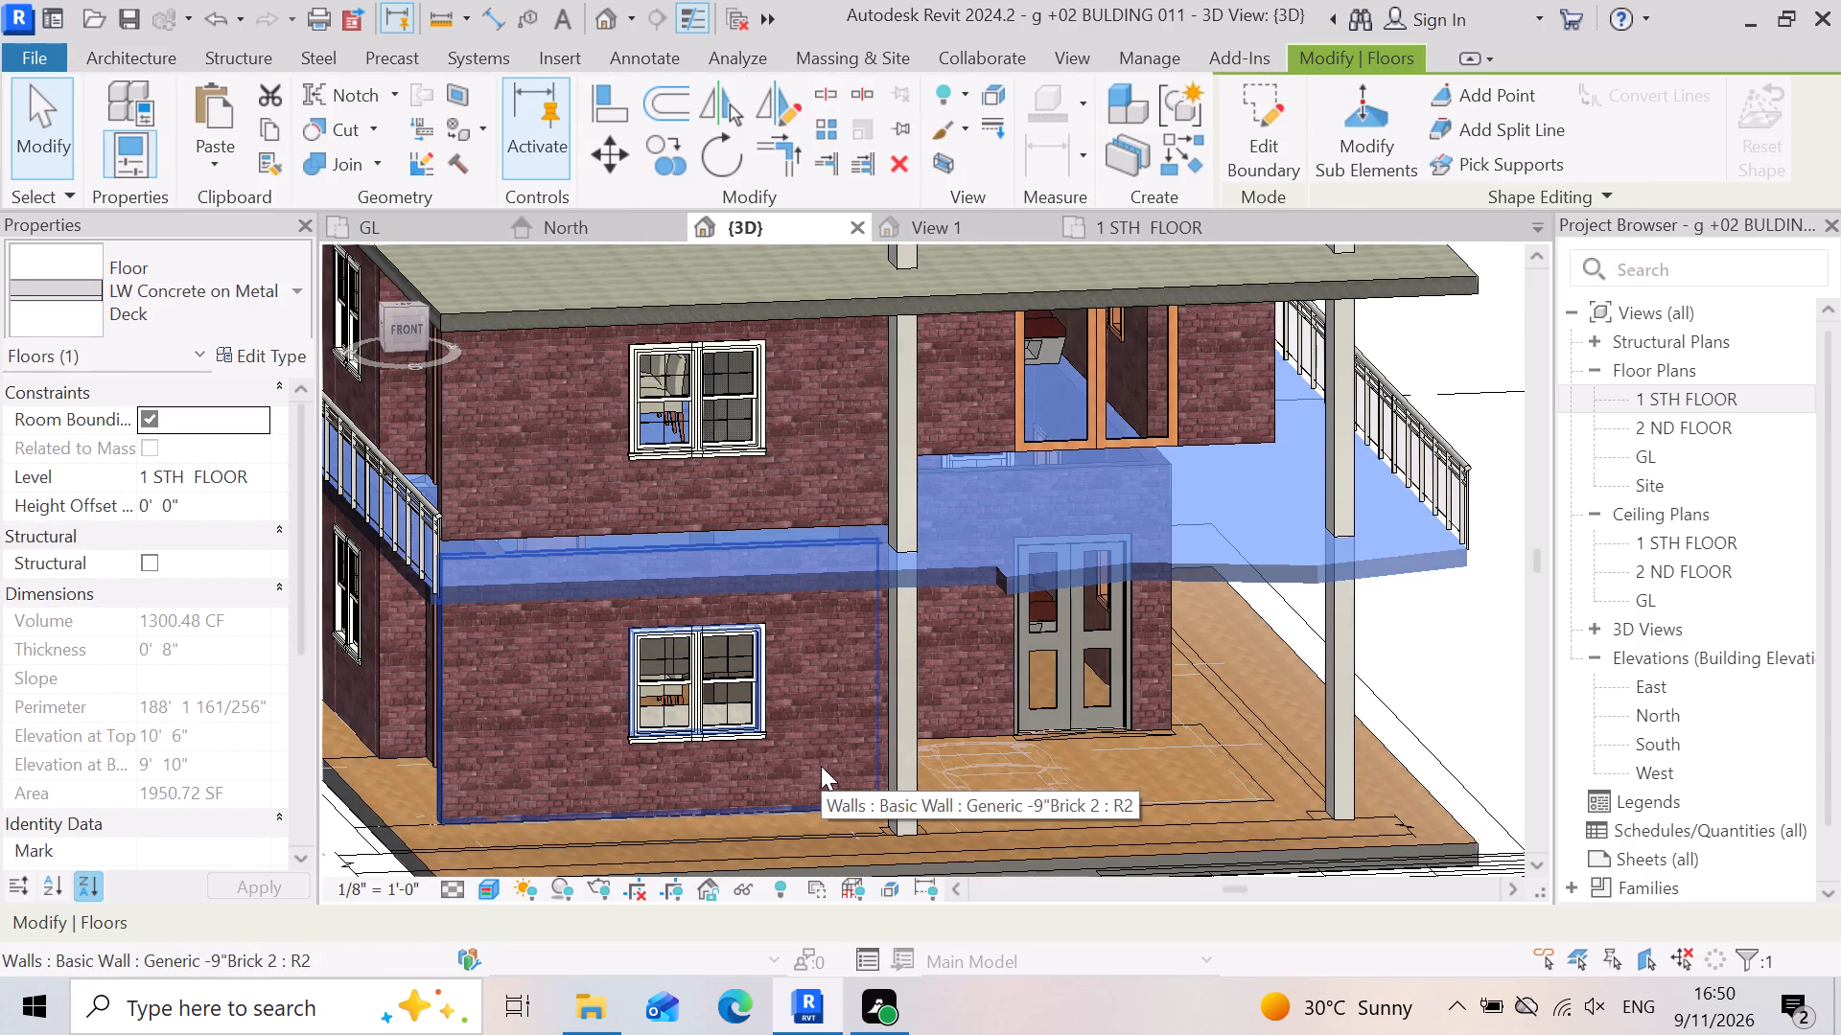
left_click(1273, 121)
scroll(641, 670, "up", 3)
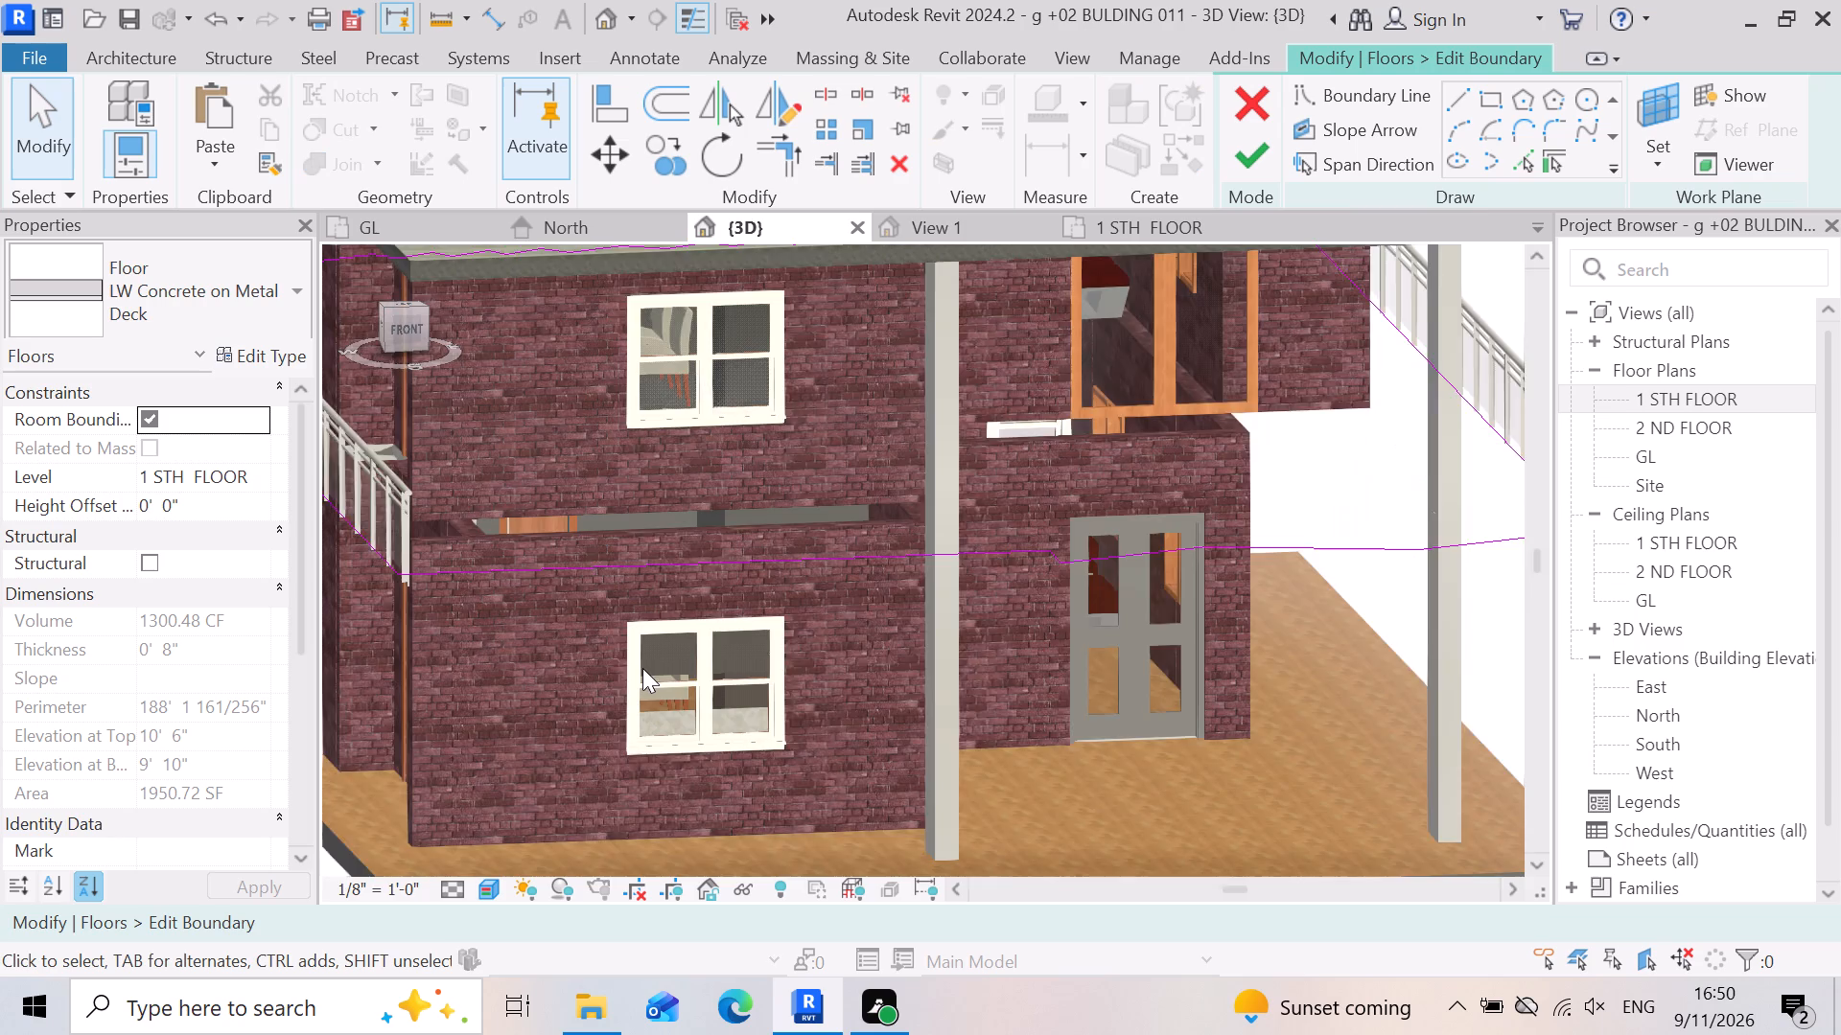
scroll(1033, 741, "down", 3)
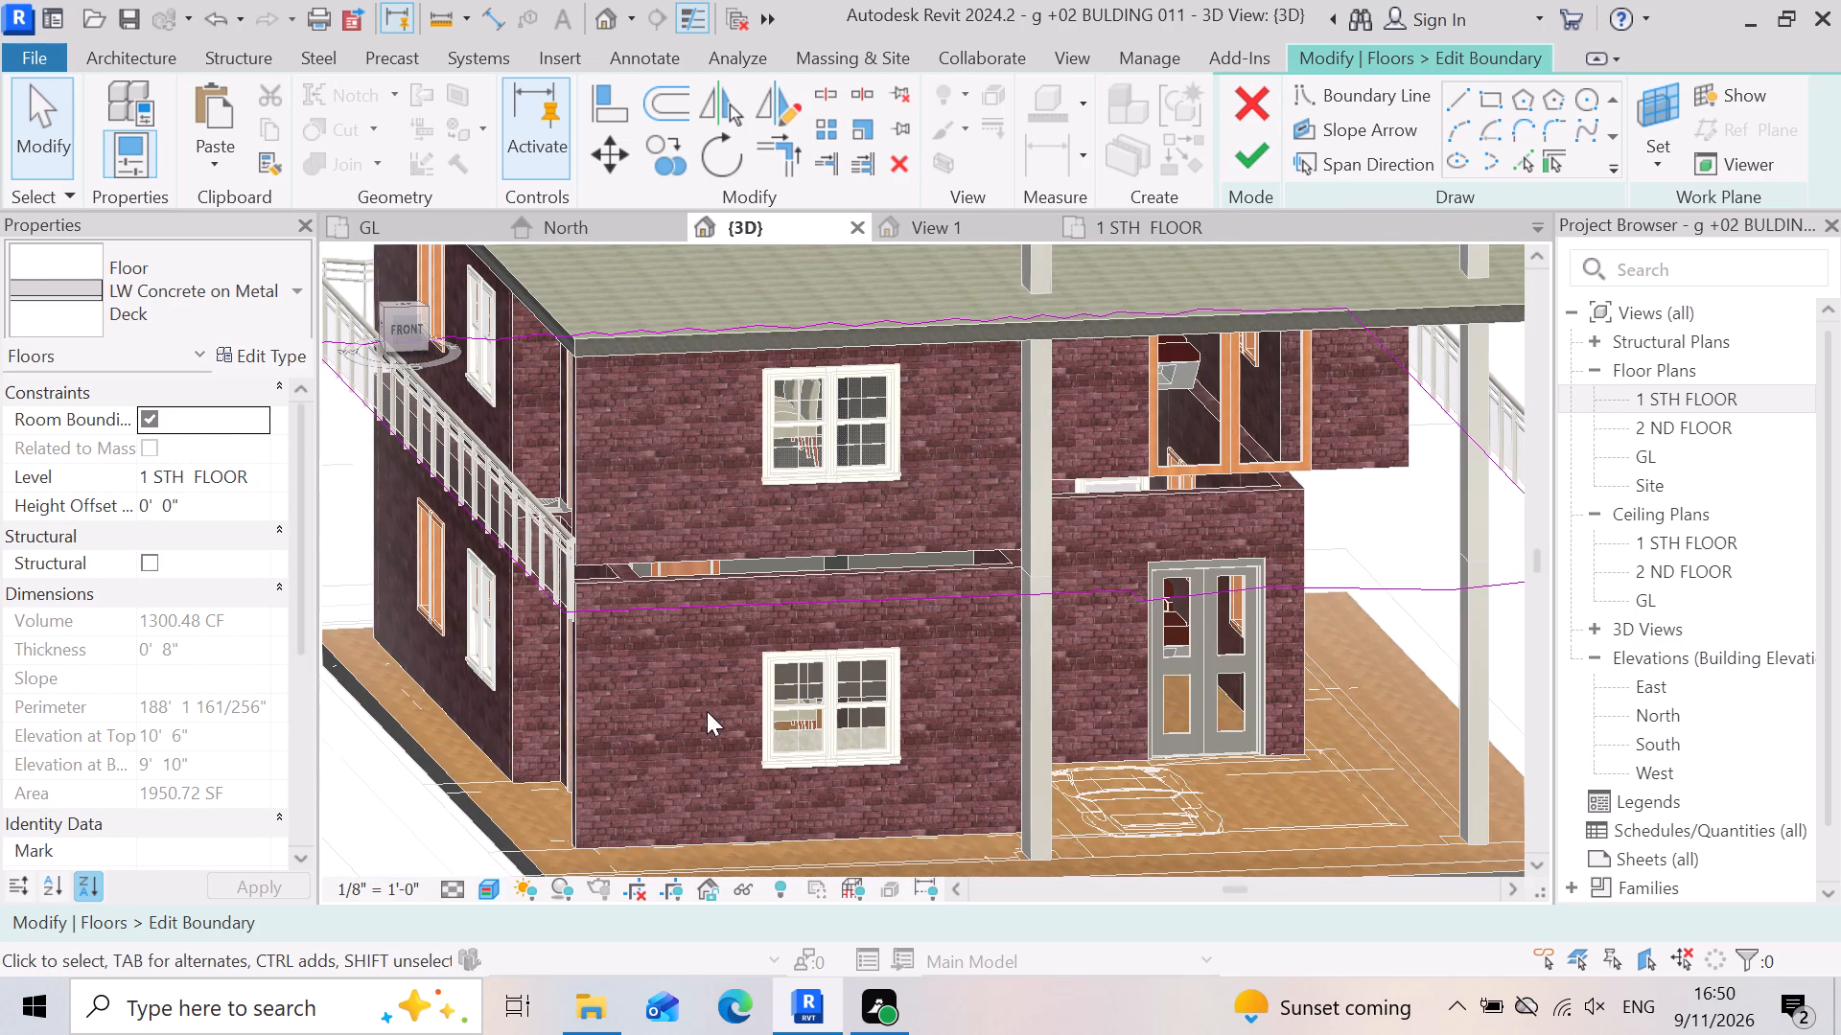
scroll(587, 656, "up", 3)
left_click(614, 587)
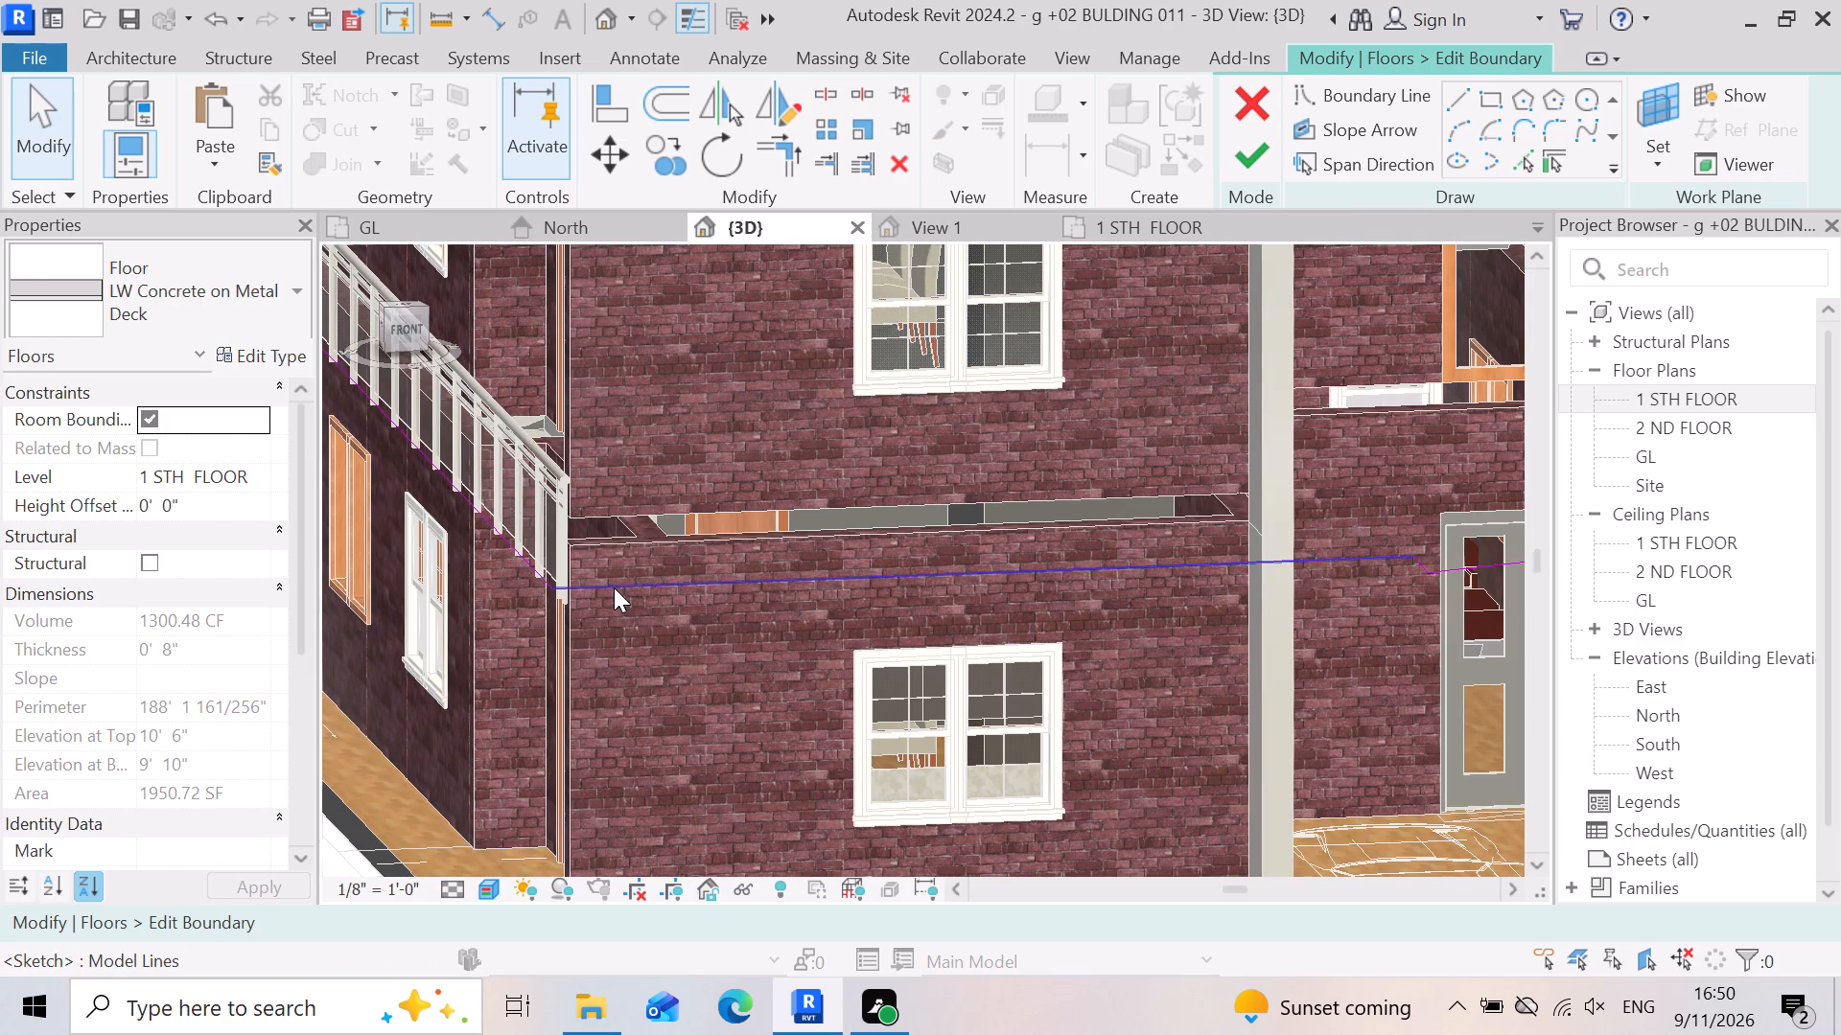
scroll(798, 605, "down", 4)
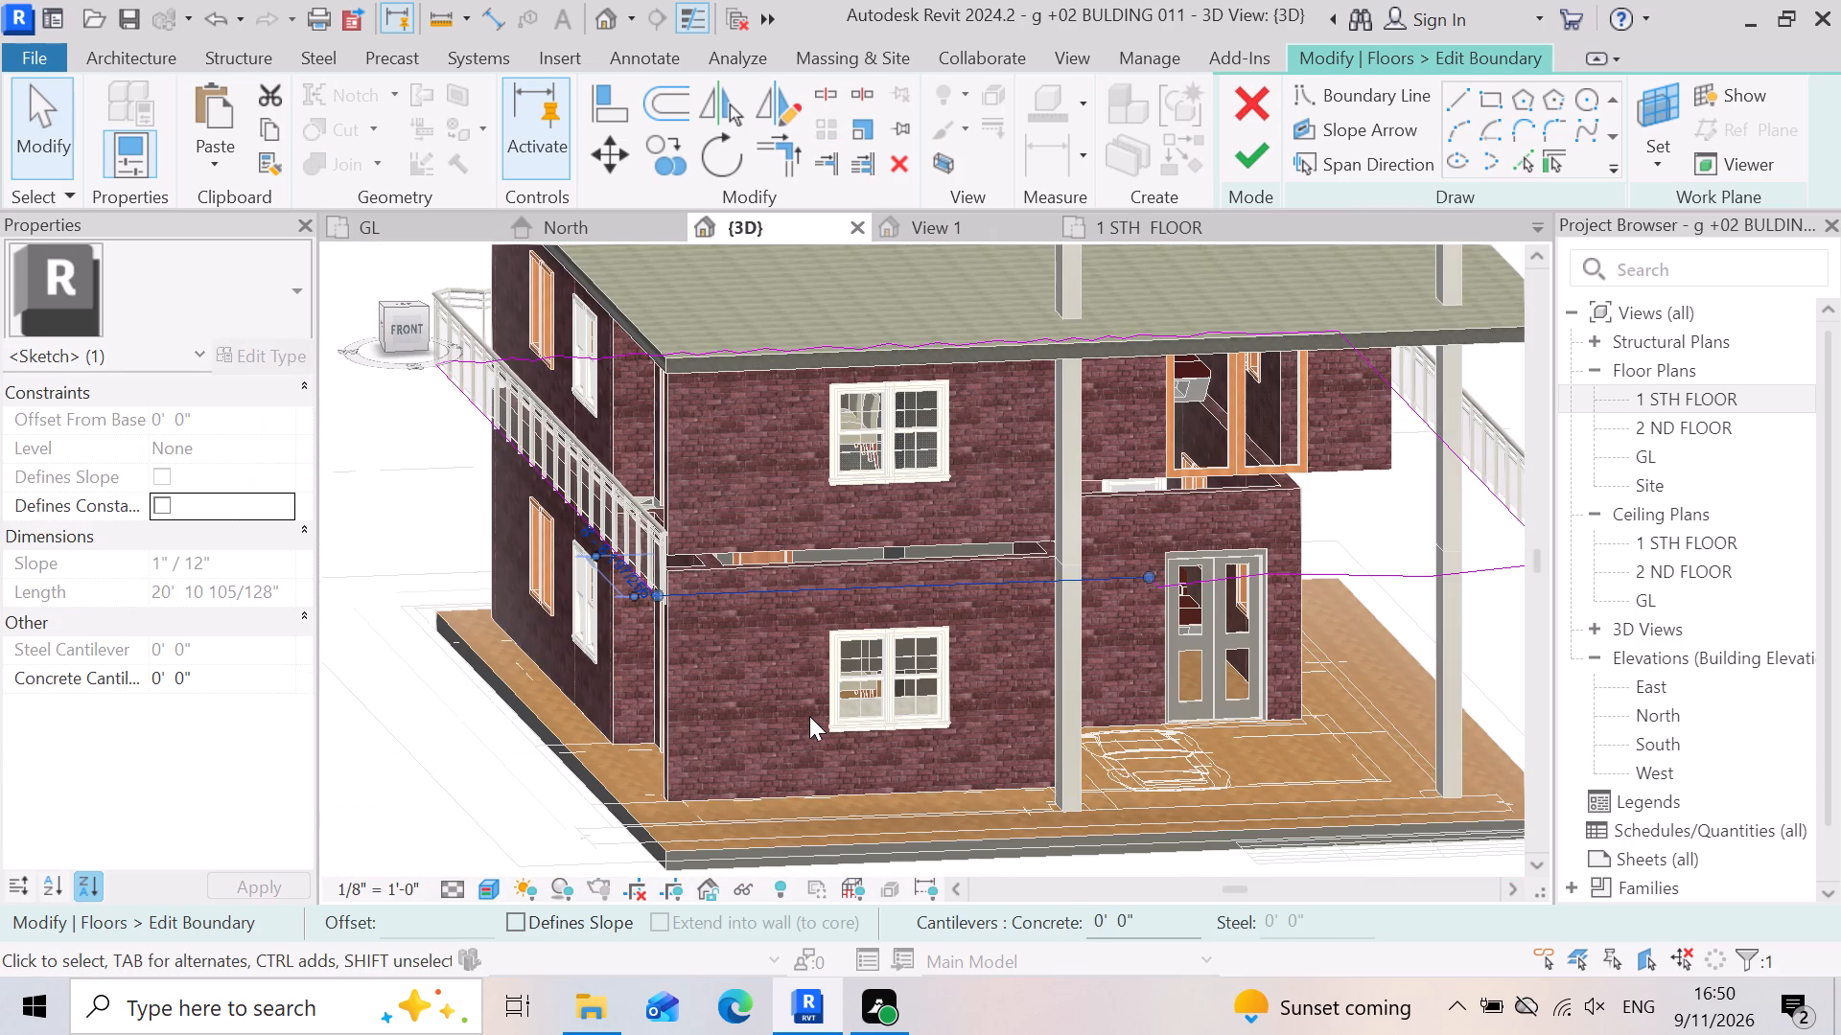
key("Delete")
Examine the open ends of the slab boundary between the kitchen-side corner and the entrance door.
scroll(713, 552, "up", 4)
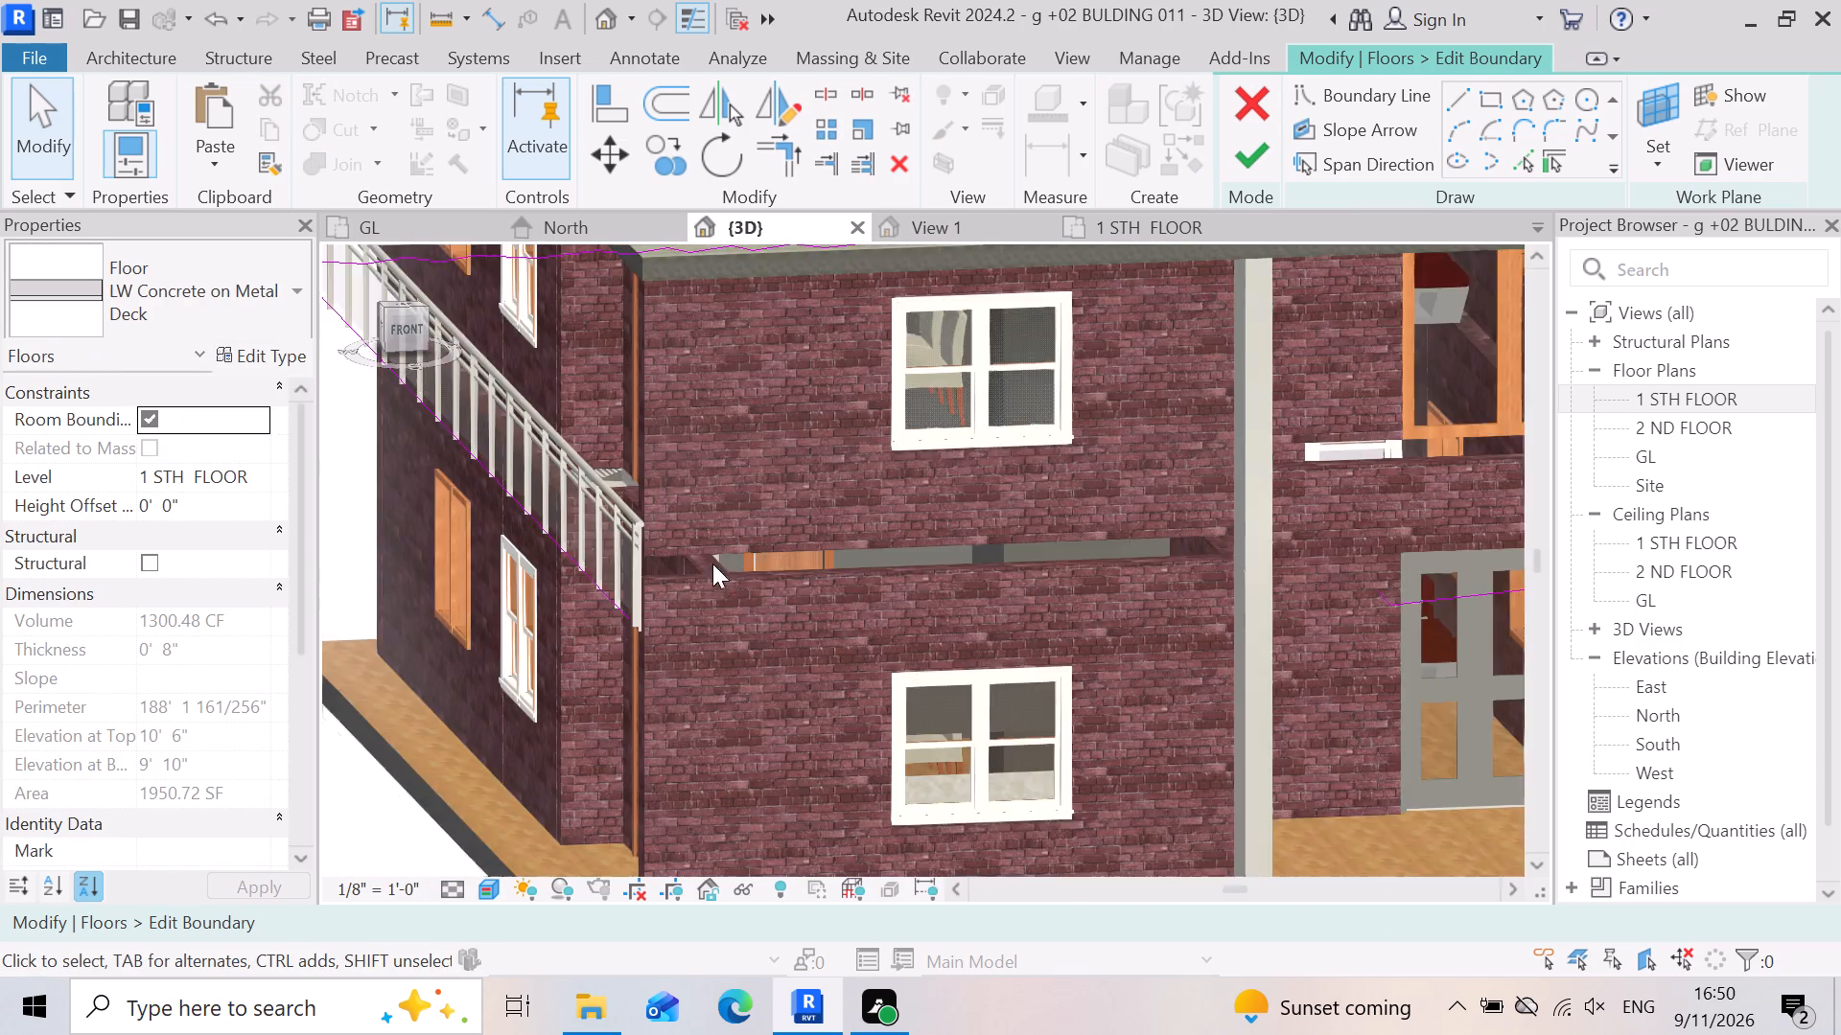
scroll(712, 563, "up", 3)
scroll(501, 739, "up", 3)
scroll(465, 659, "down", 4)
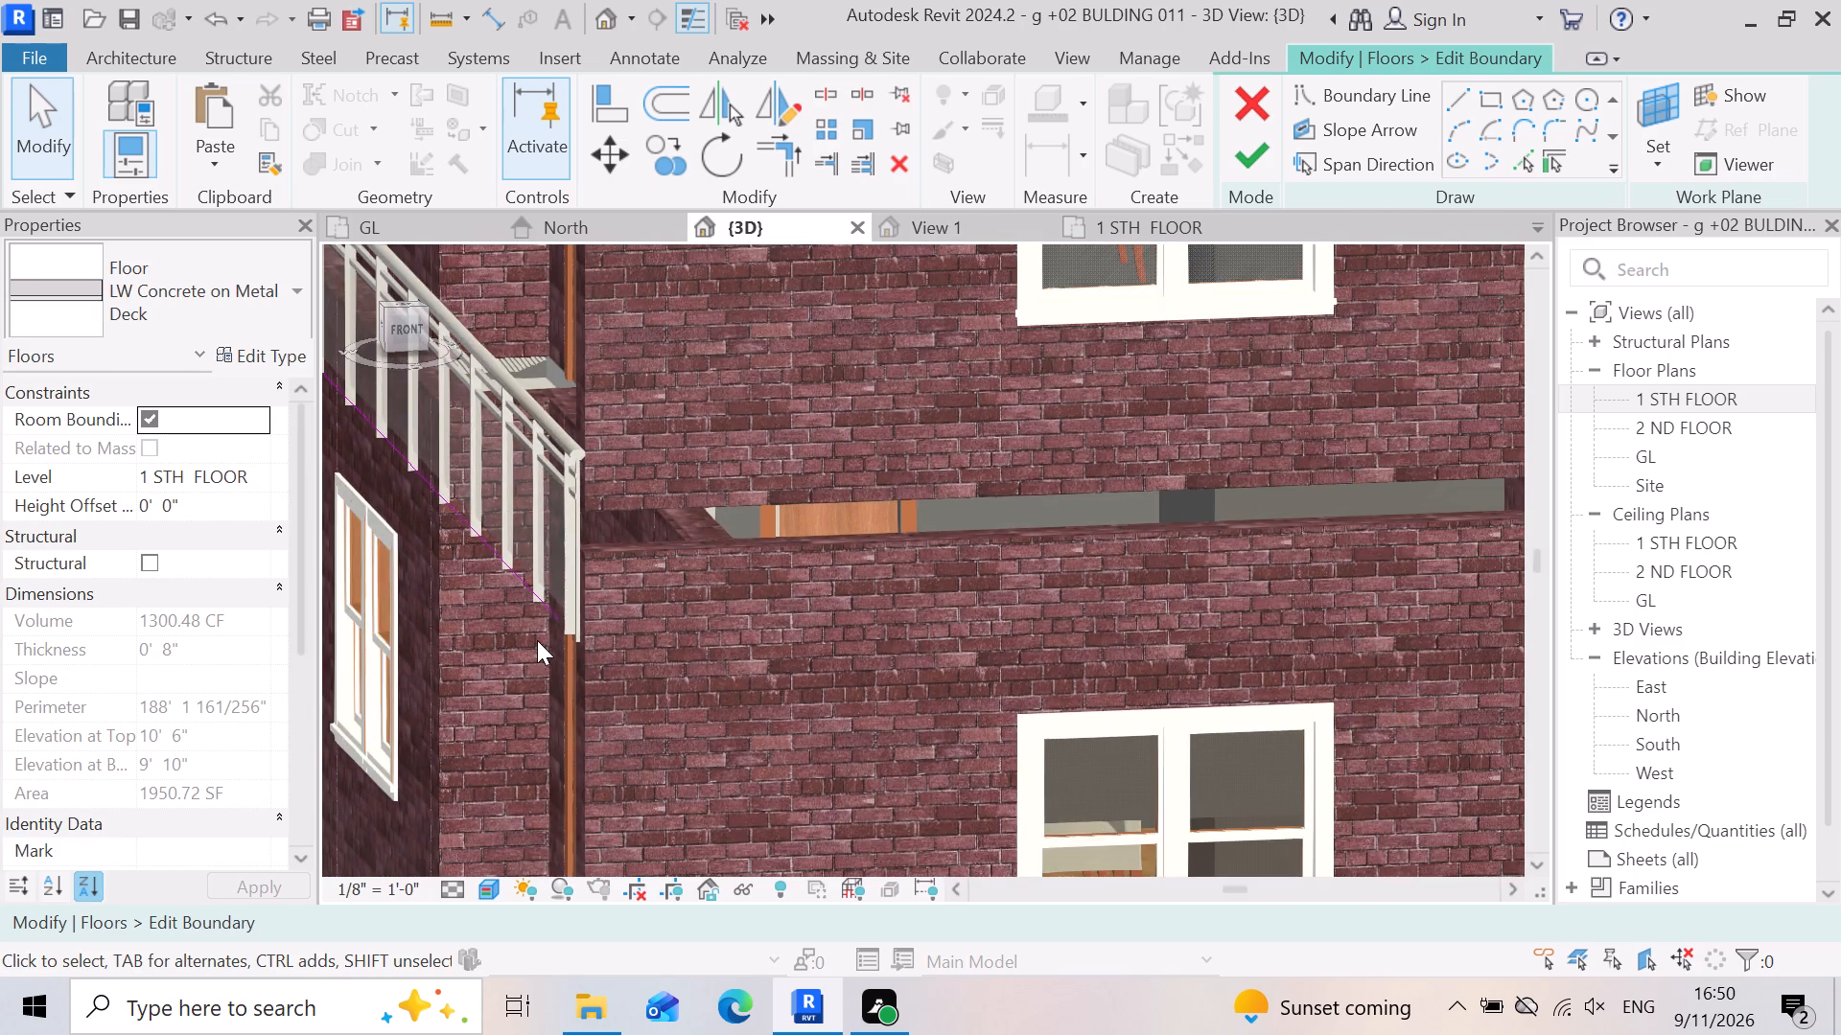
scroll(537, 640, "down", 5)
scroll(1110, 653, "up", 4)
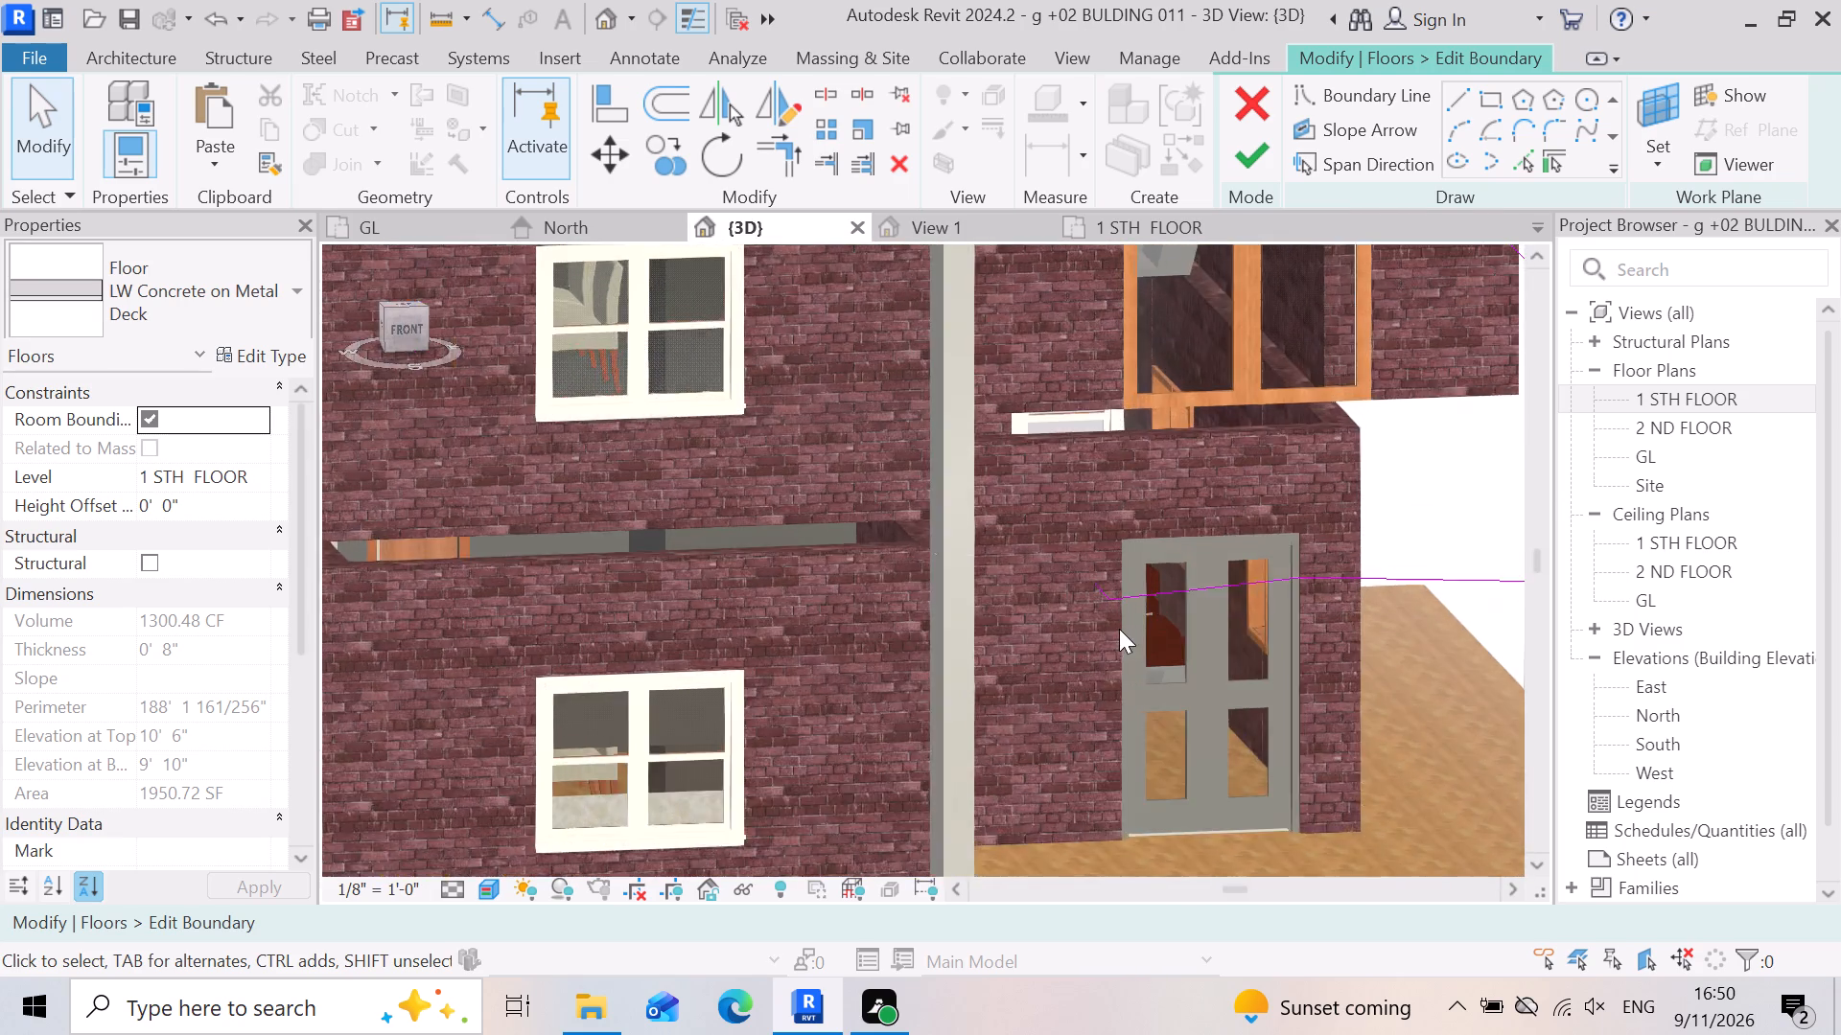
scroll(1119, 629, "up", 5)
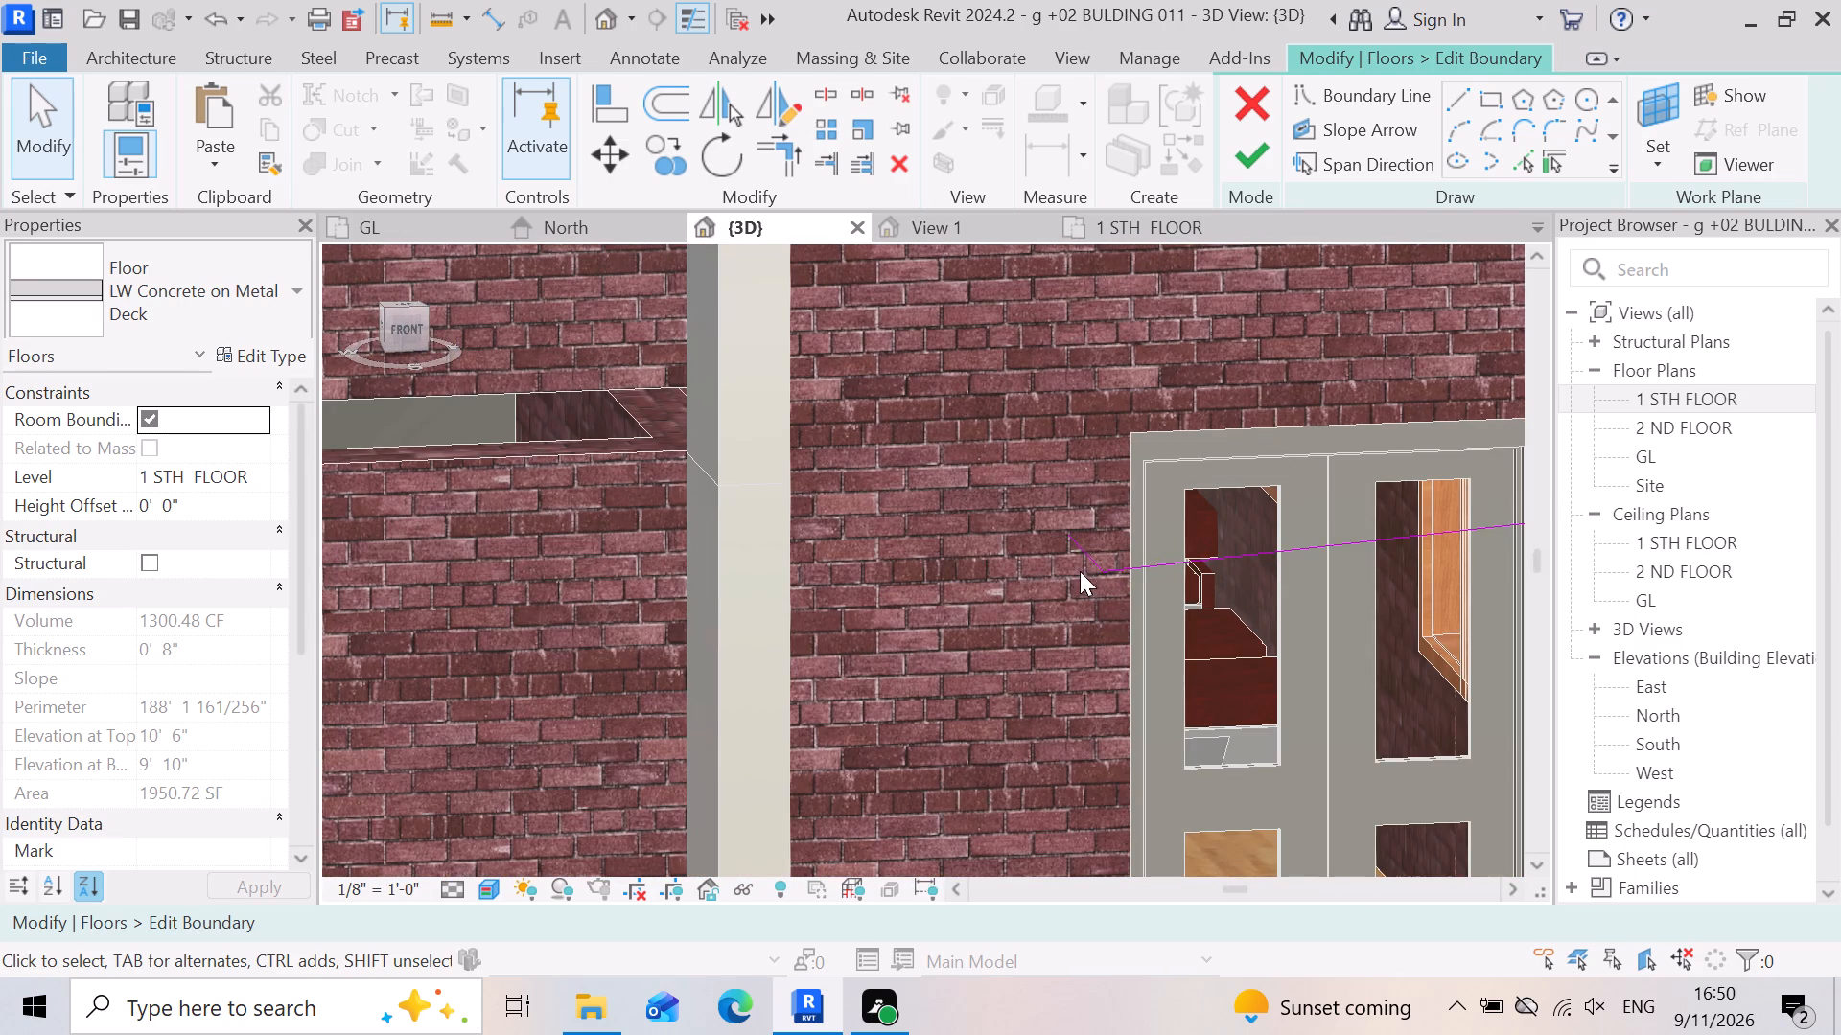
scroll(988, 557, "down", 4)
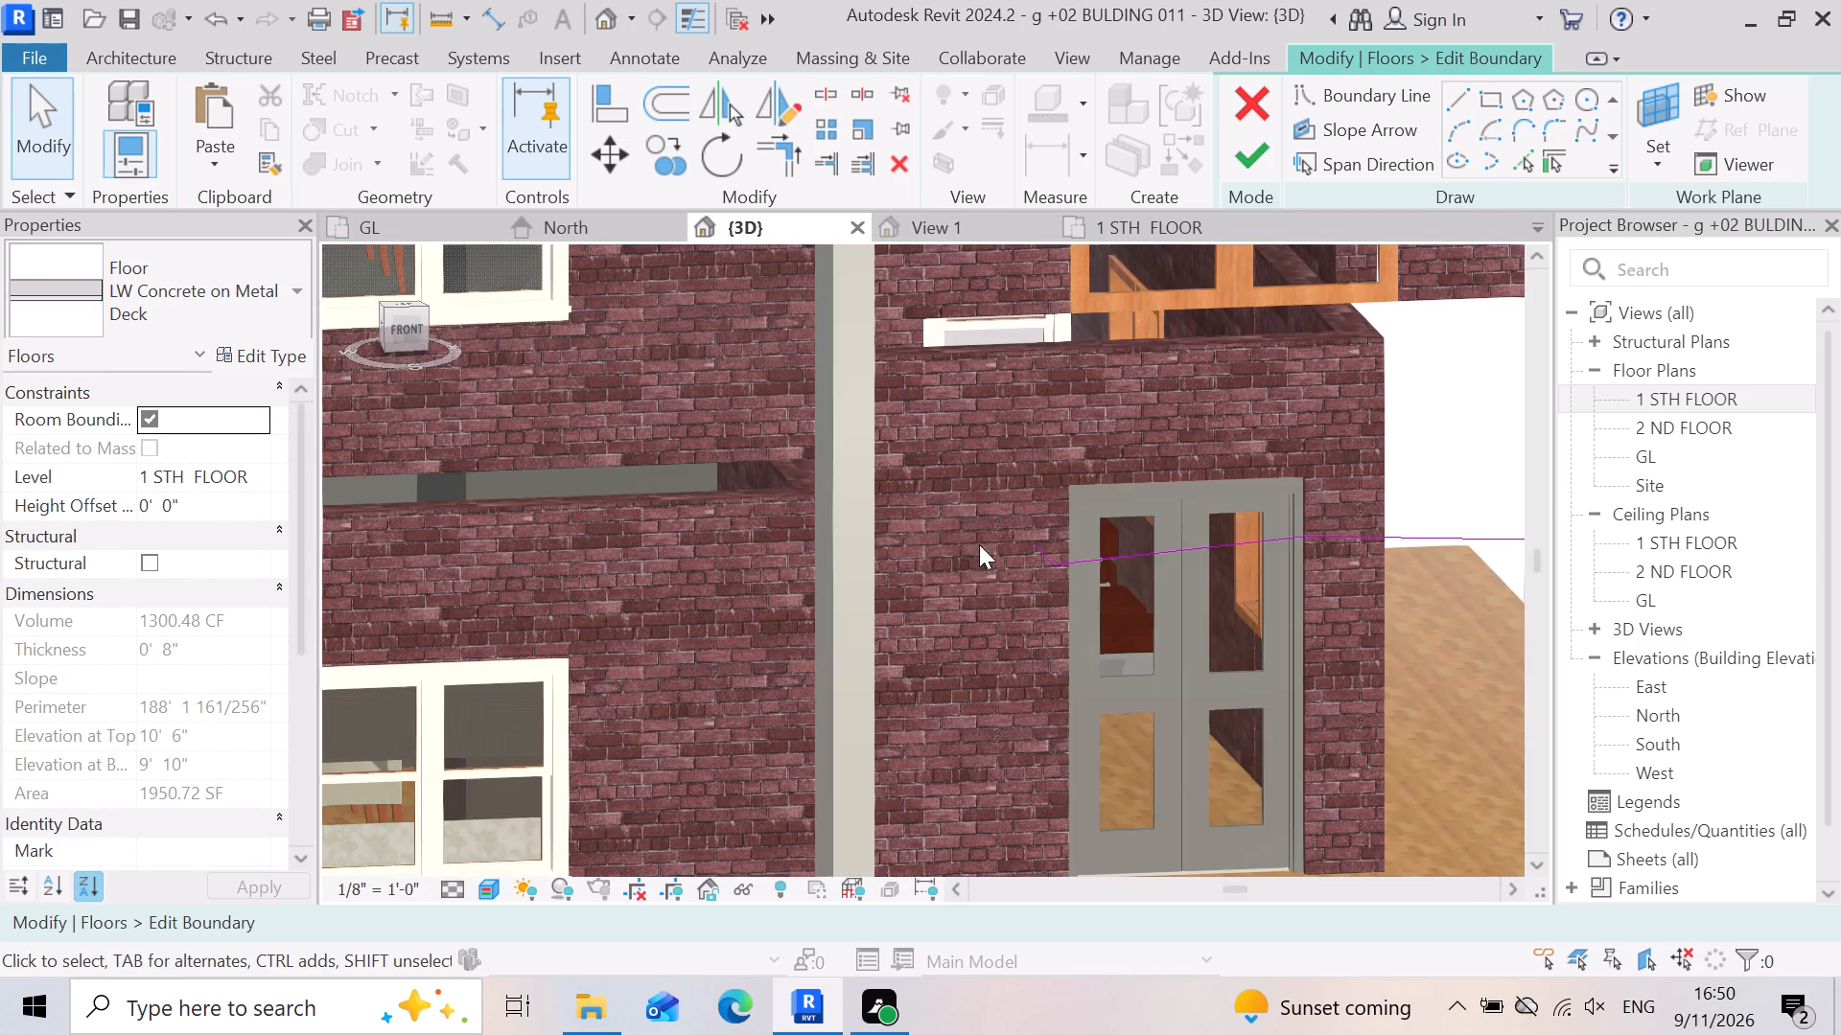
scroll(929, 507, "down", 7)
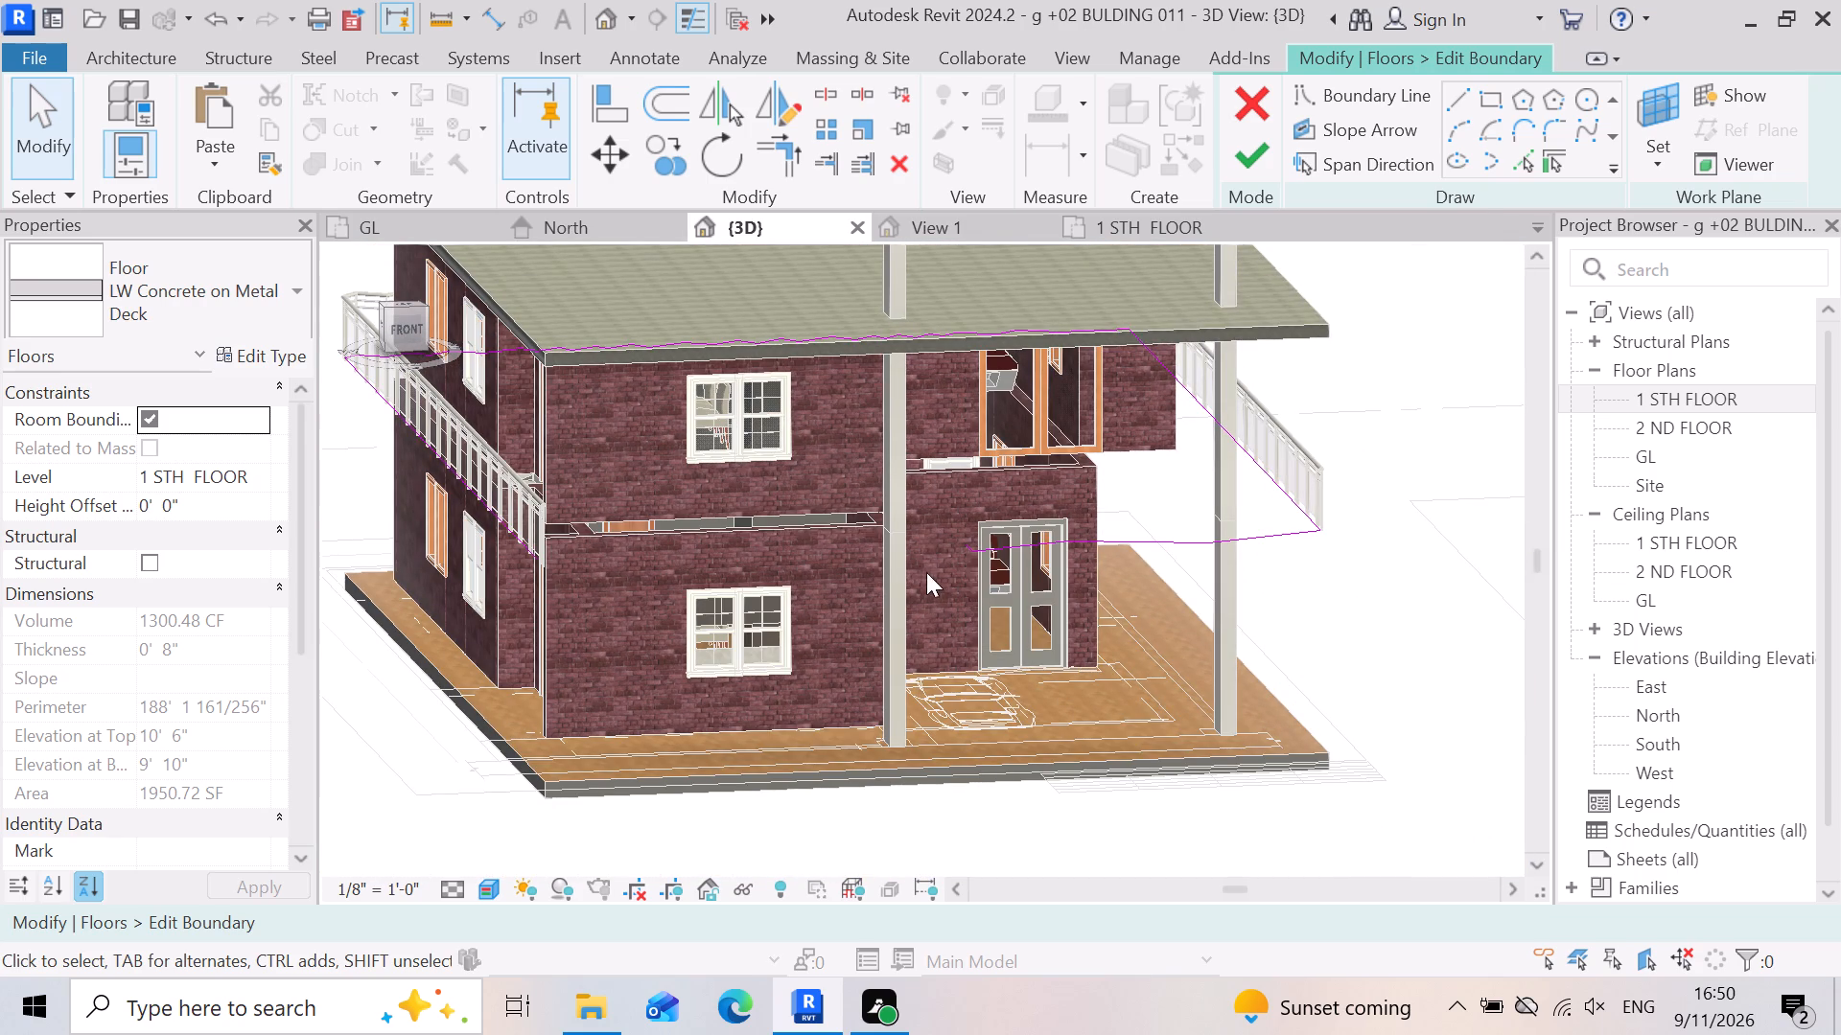
scroll(938, 578, "up", 6)
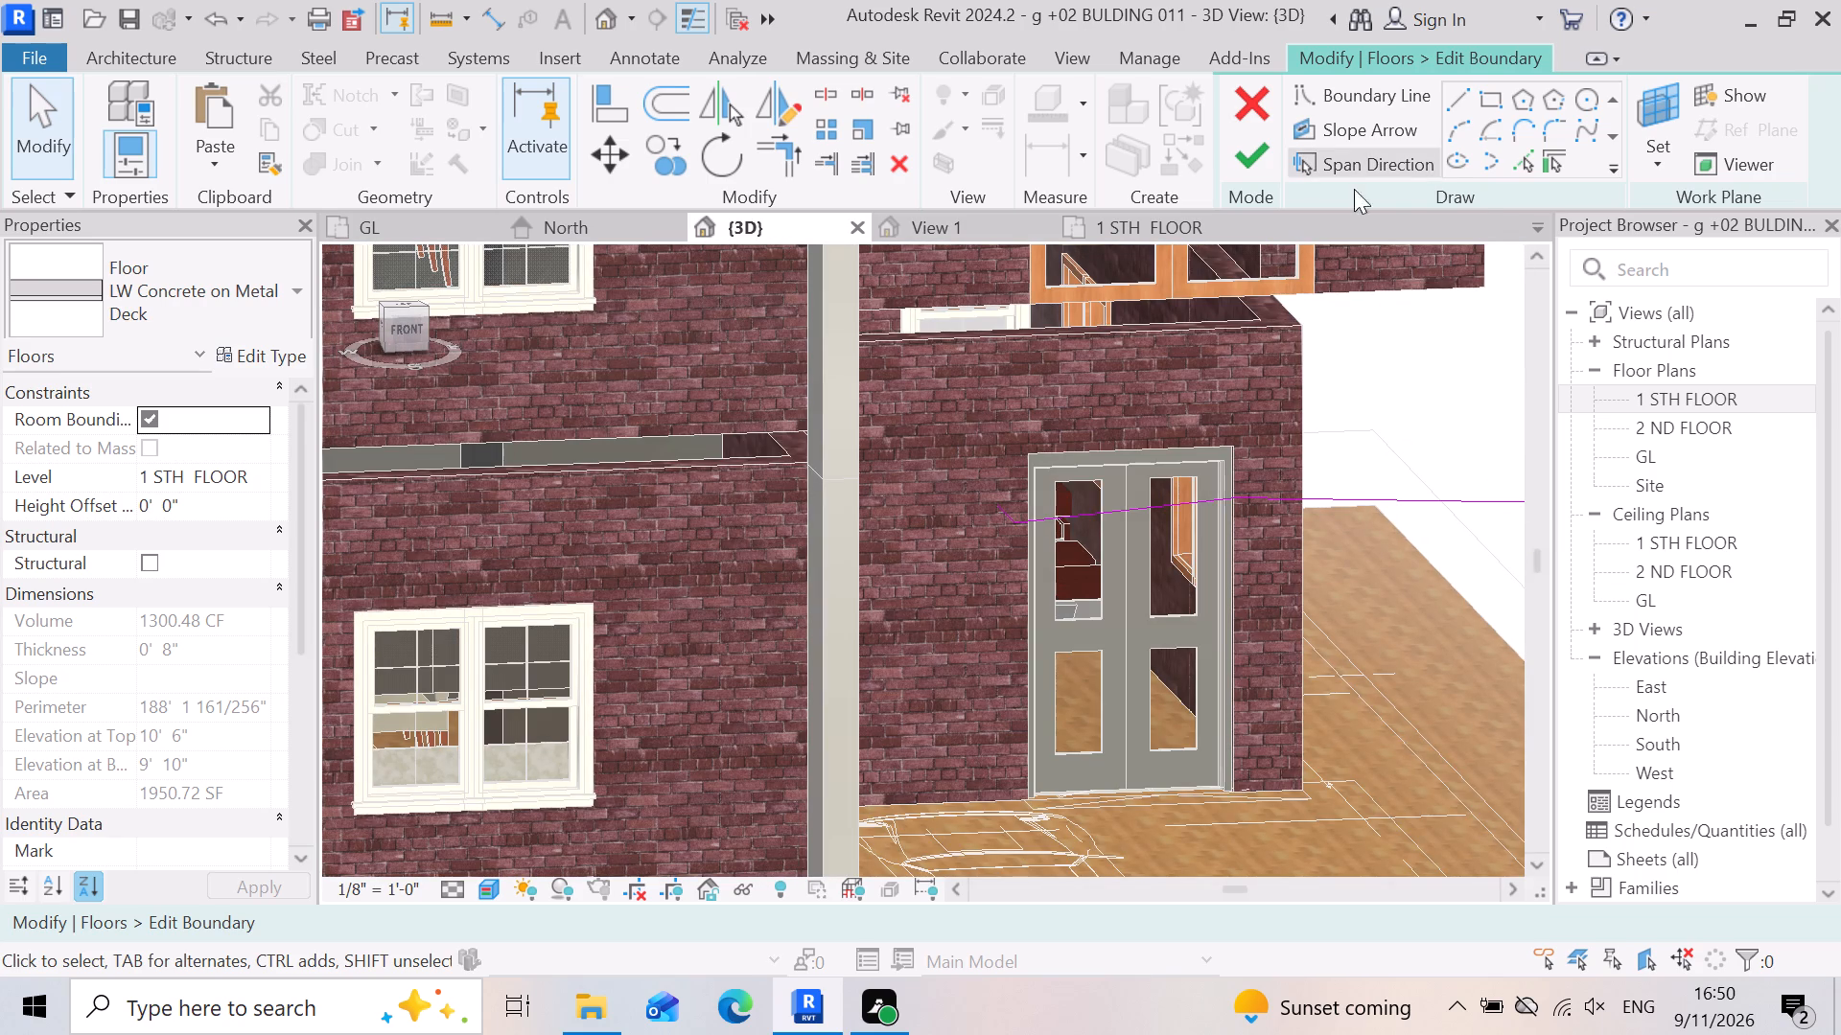
In the 1 STH FLOOR plan, draw a boundary line from the short return line's inner end back to the front edge of the columns.
double_click(1729, 400)
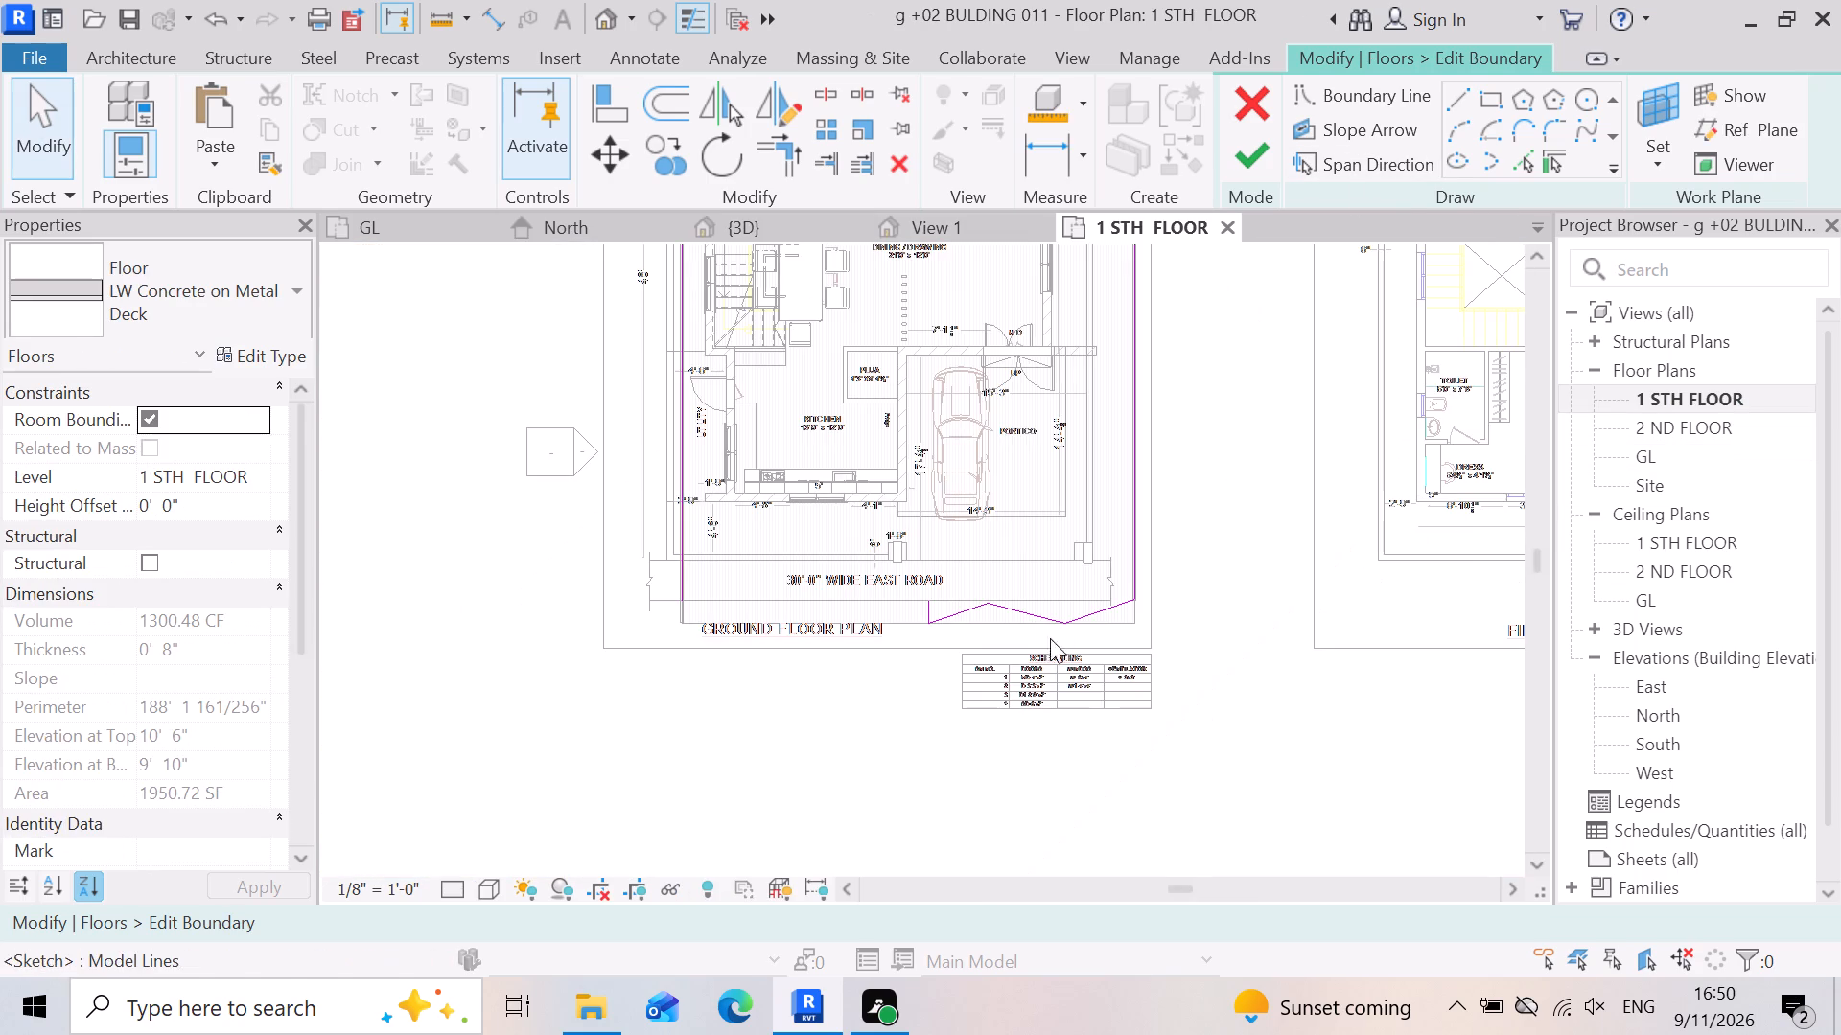
scroll(1042, 645, "up", 9)
scroll(1410, 628, "down", 6)
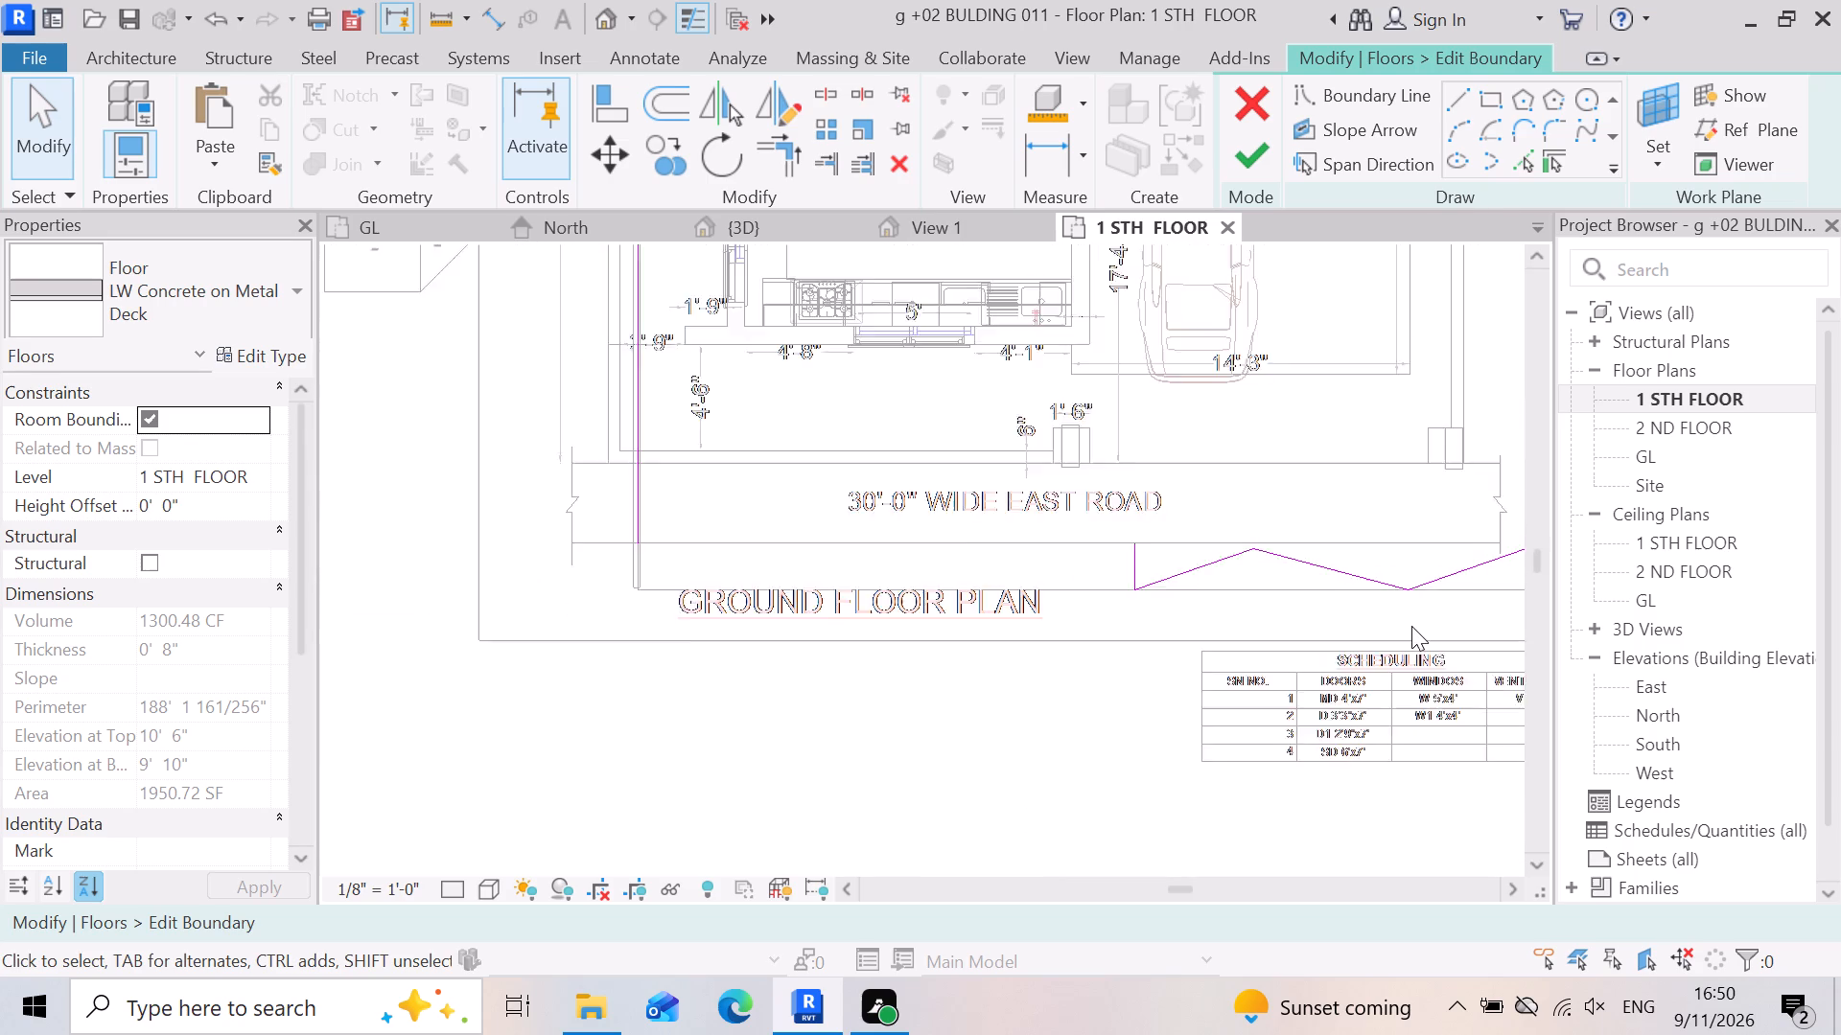
scroll(1226, 611, "up", 3)
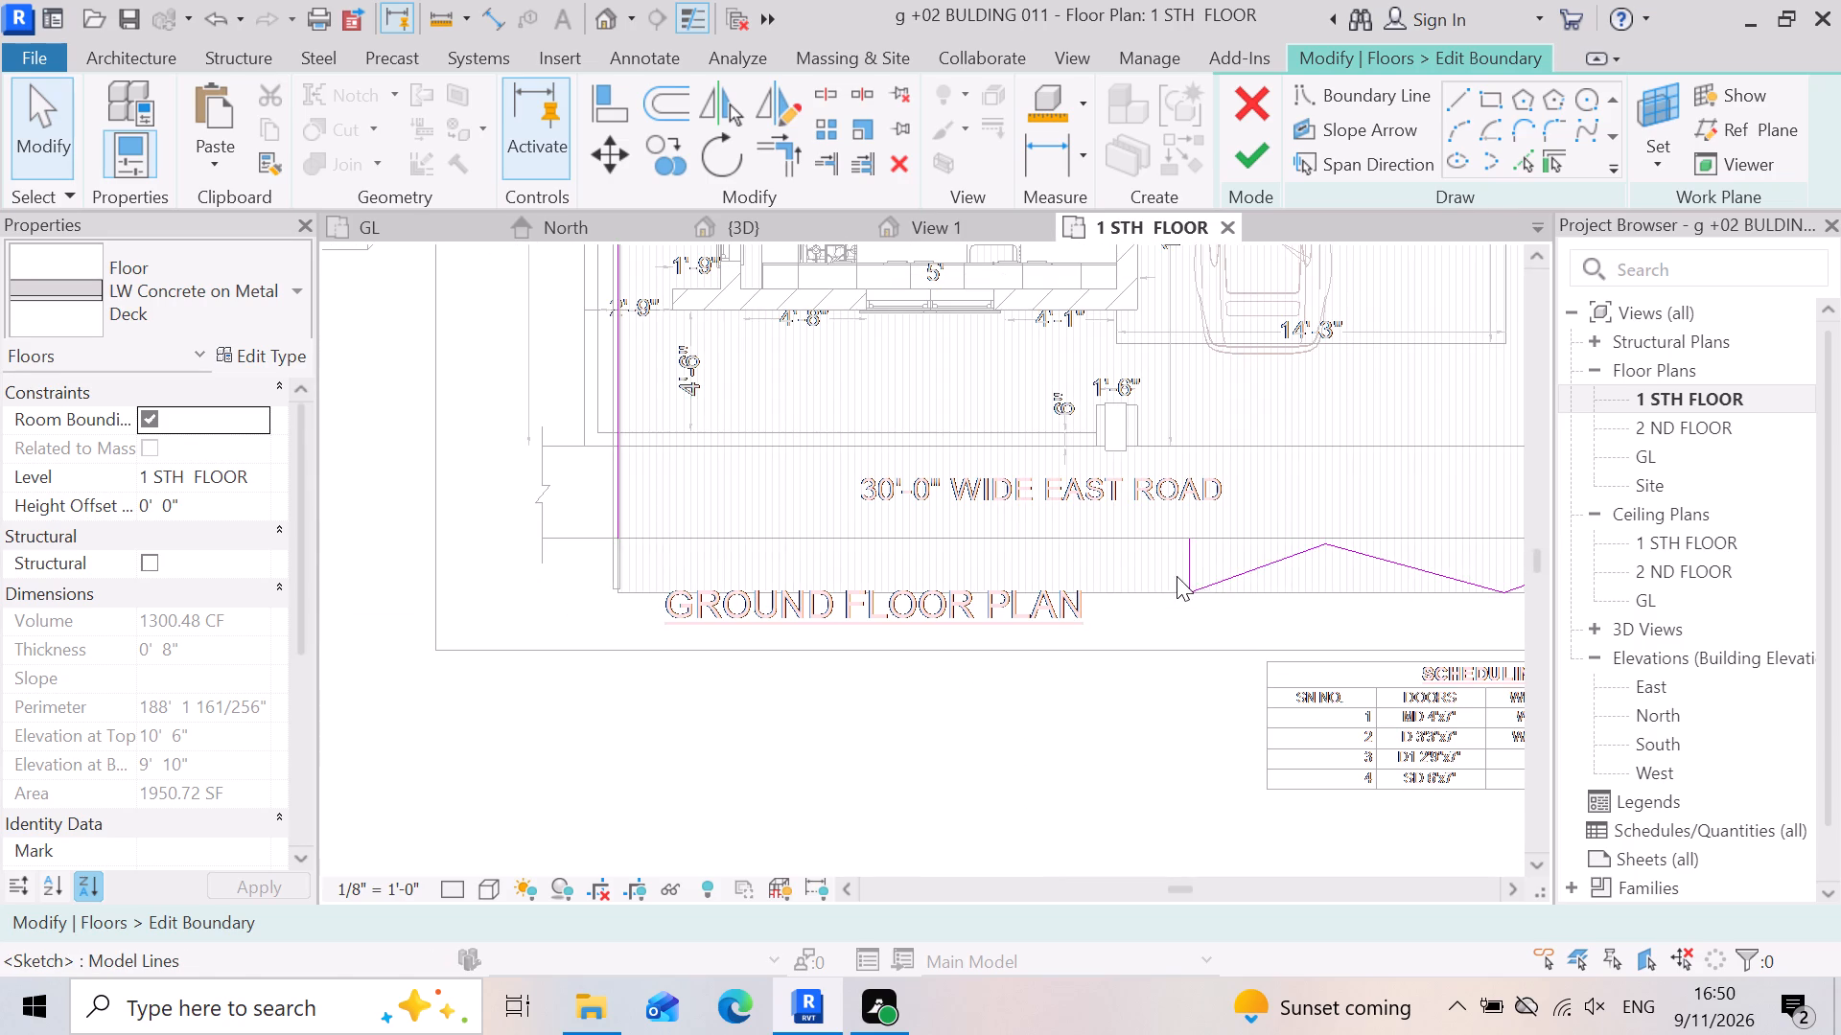
scroll(1177, 576, "down", 3)
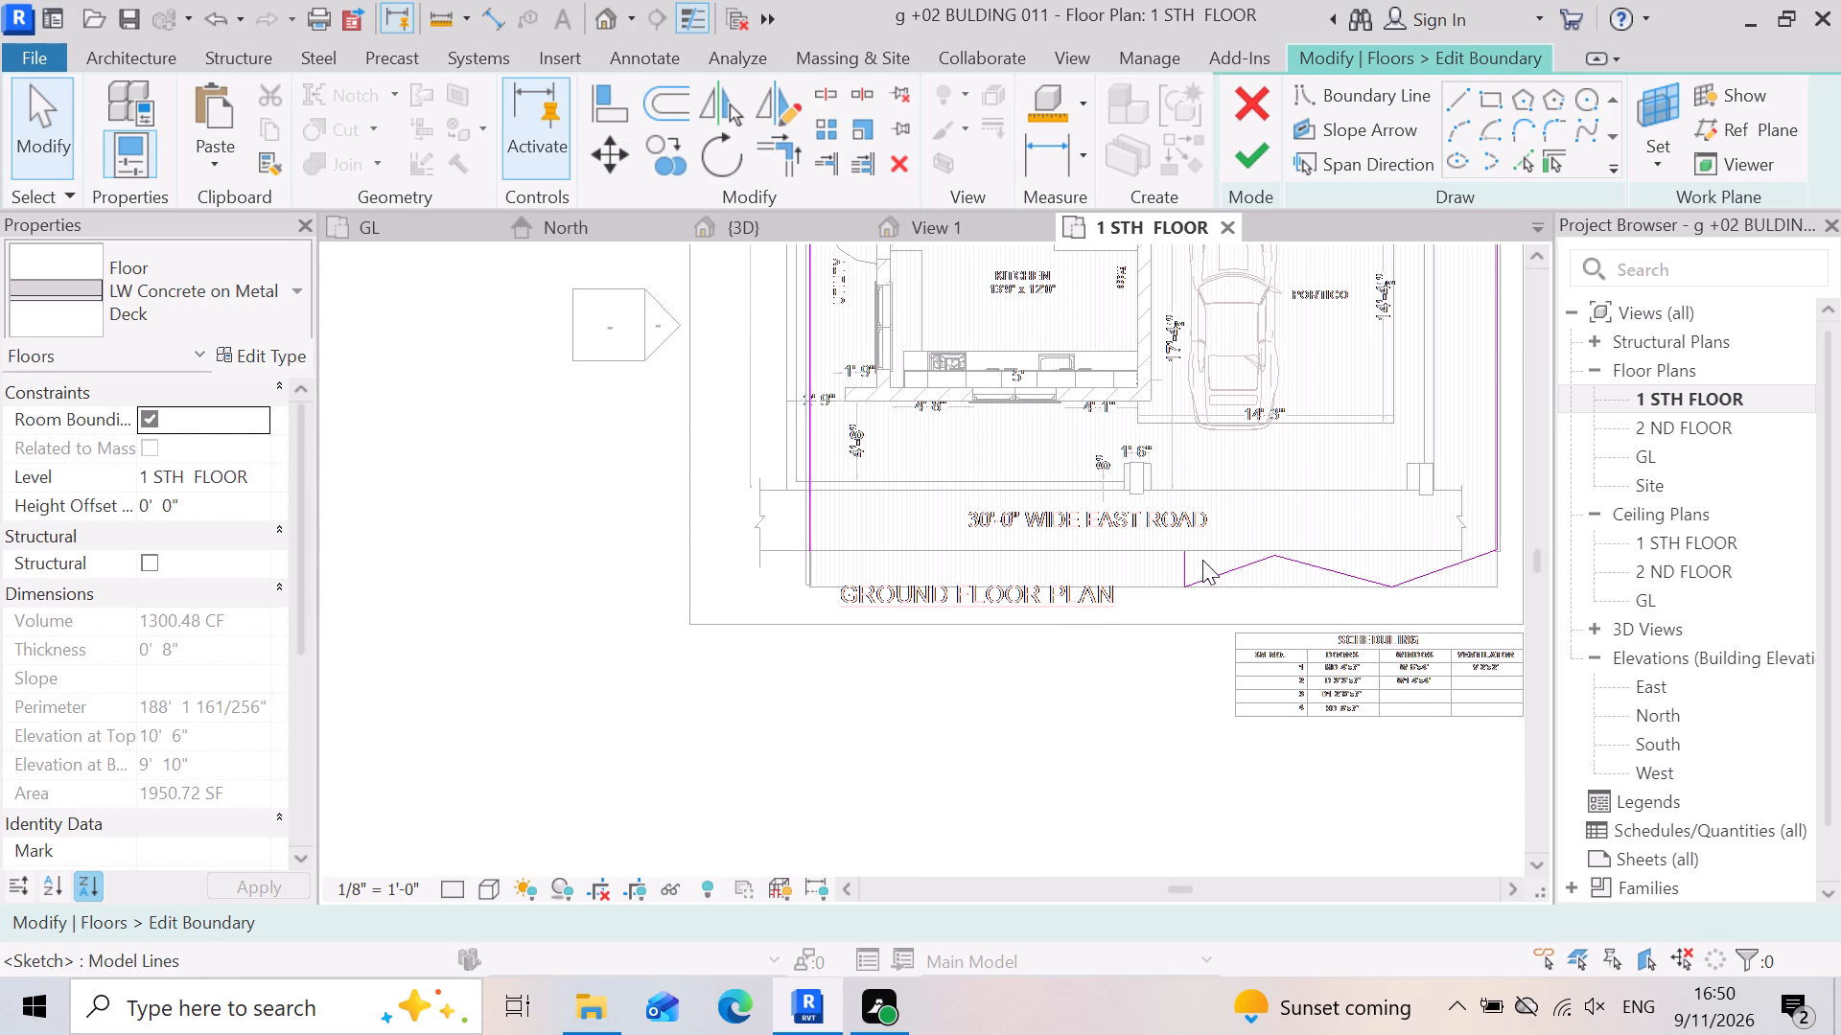
left_click(1186, 564)
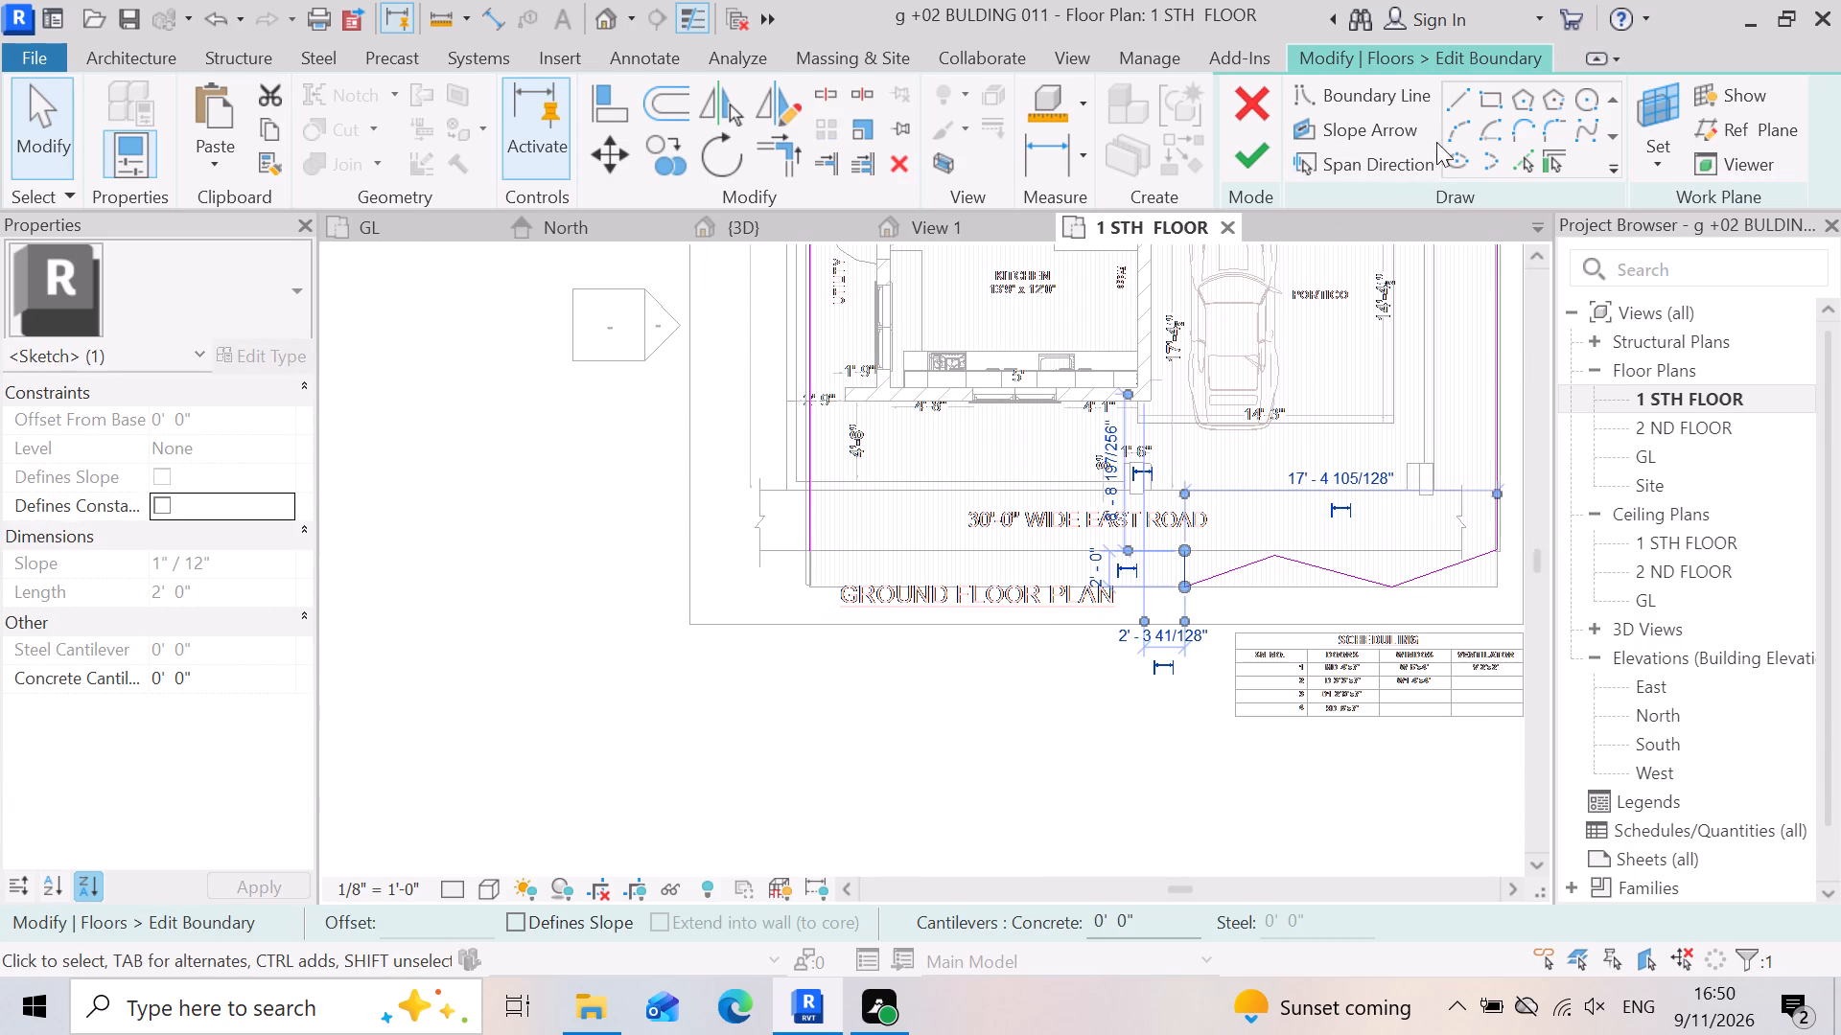
left_click(1452, 103)
scroll(1197, 581, "up", 3)
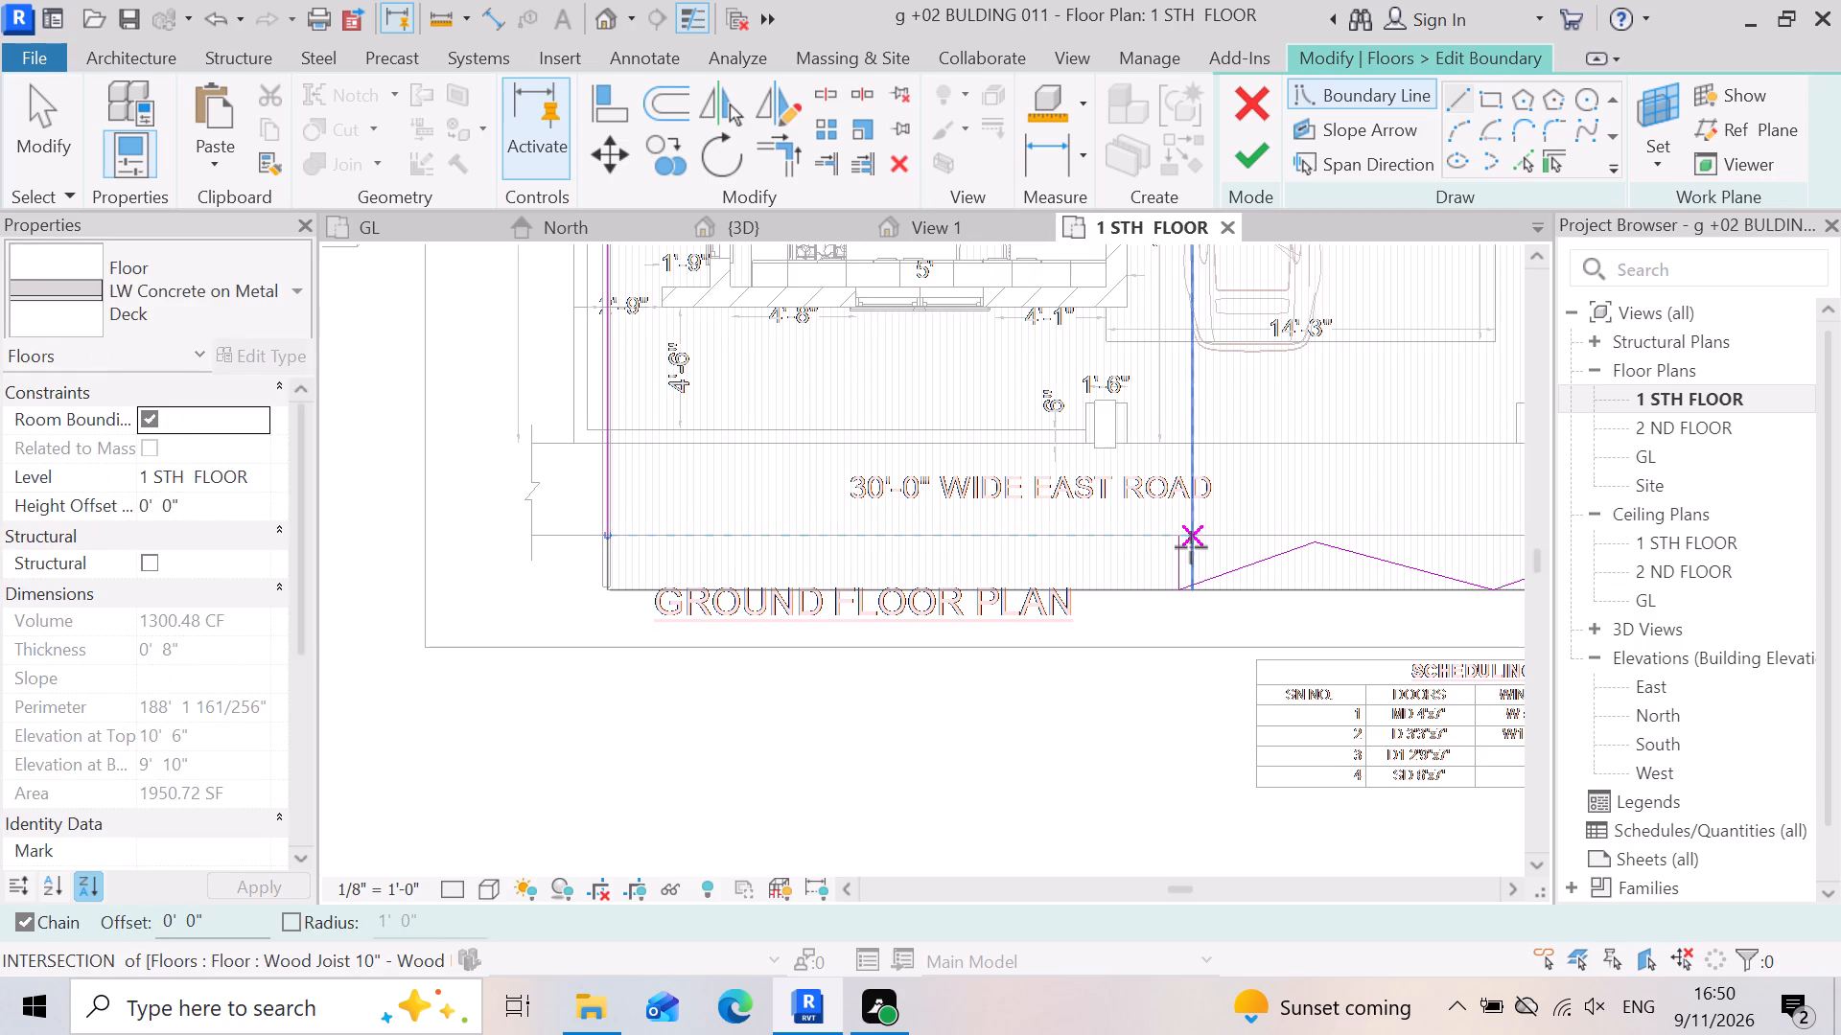
left_click(1176, 538)
scroll(1171, 583, "down", 2)
scroll(1162, 461, "up", 1)
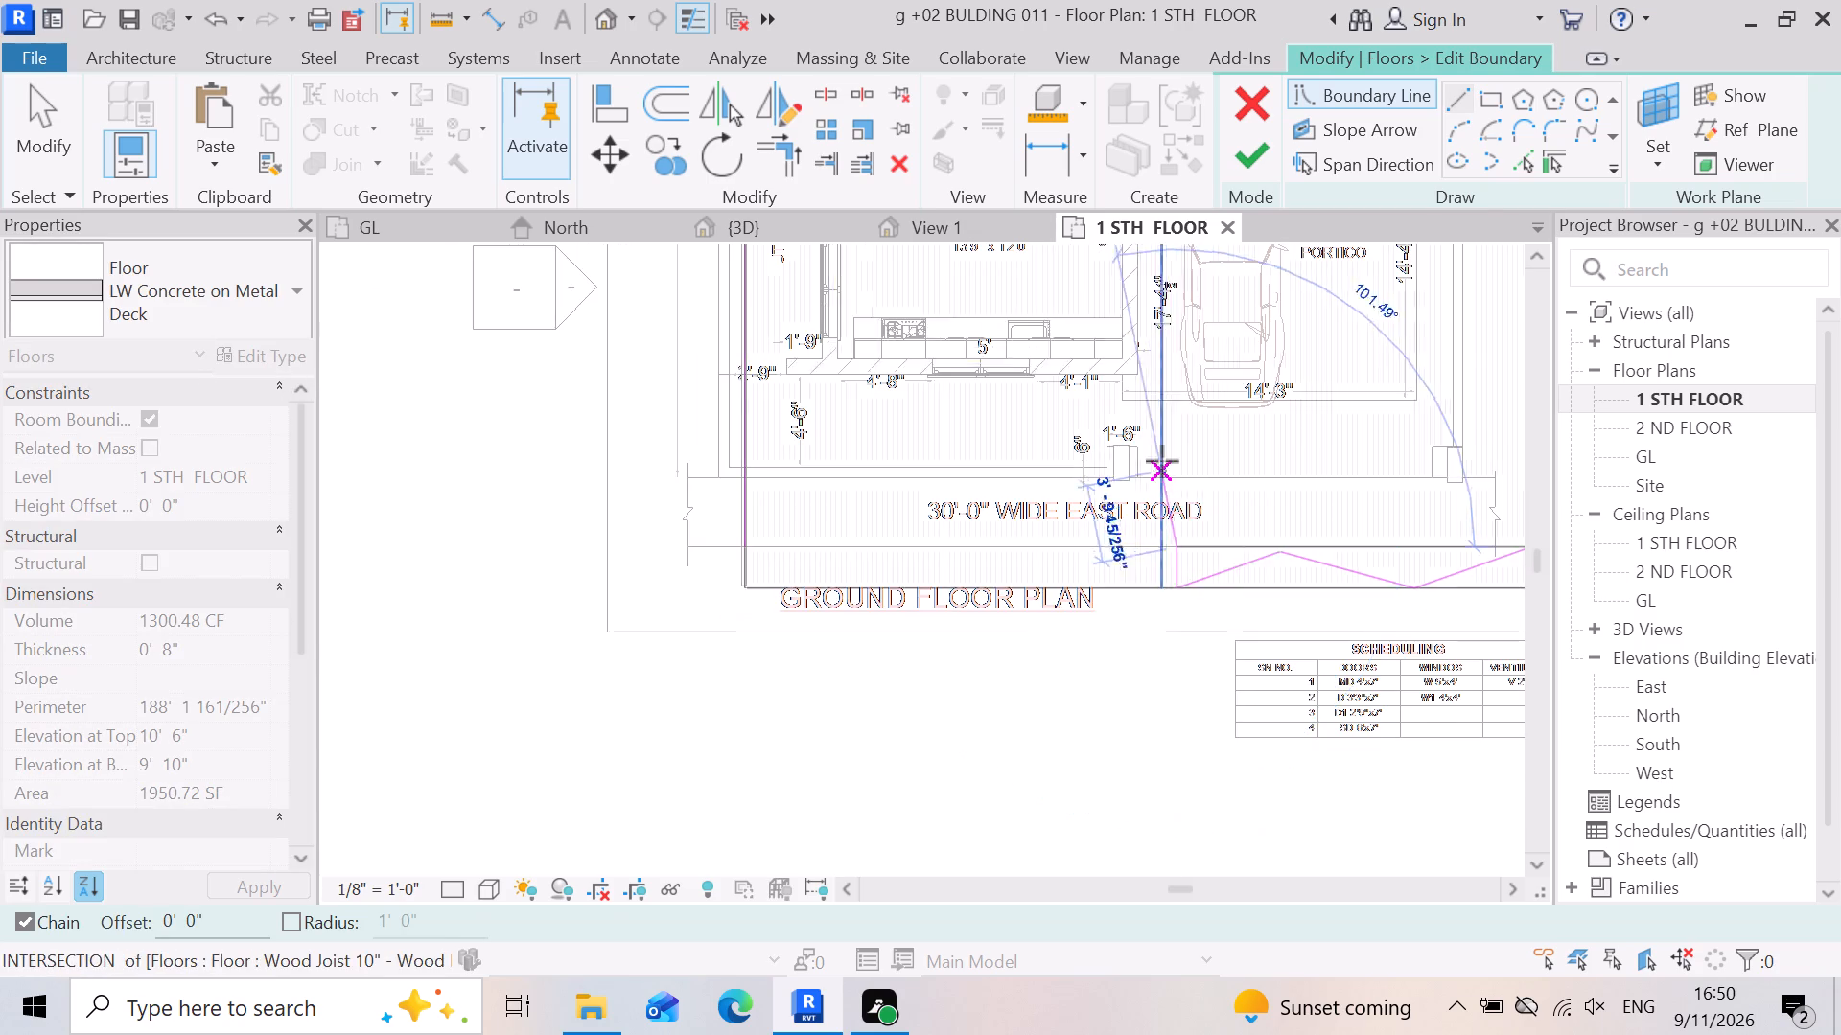
scroll(1162, 461, "up", 4)
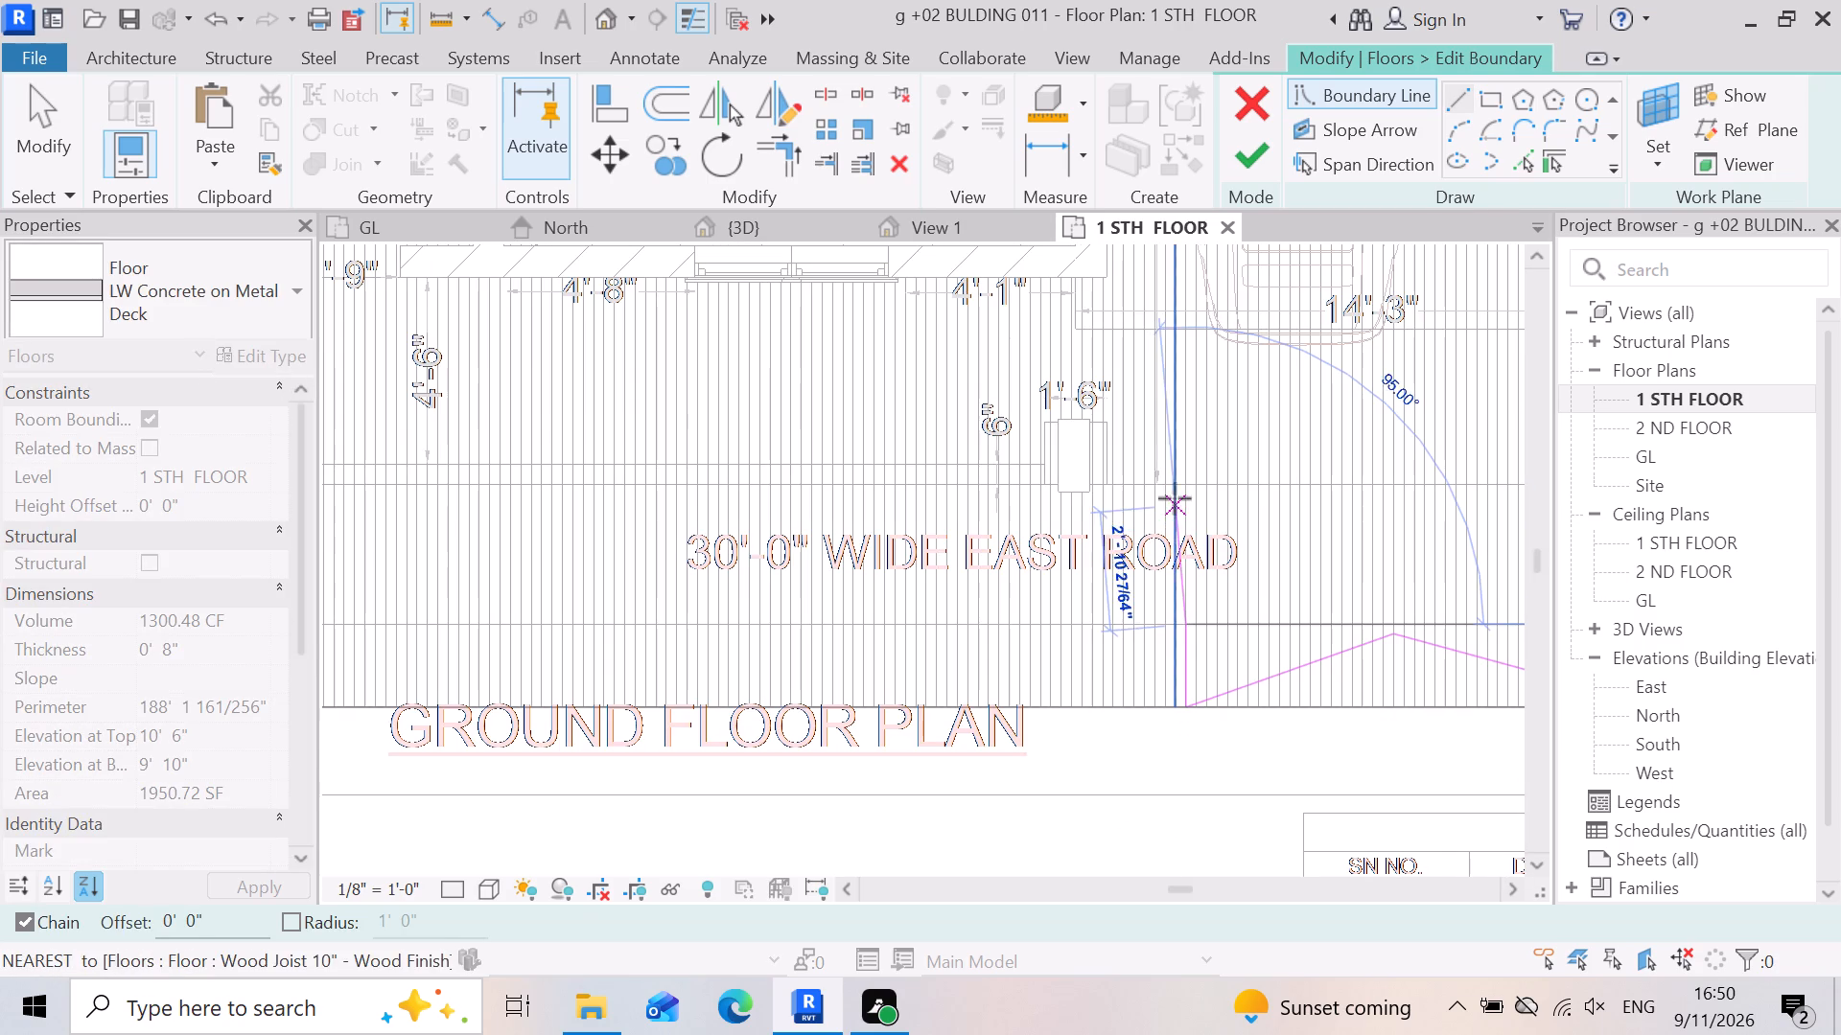
left_click(1177, 487)
Draw a straight front boundary line, about 20'-11" long, from the extended return line's inner end to the kitchen-side slab boundary.
scroll(1233, 525, "down", 4)
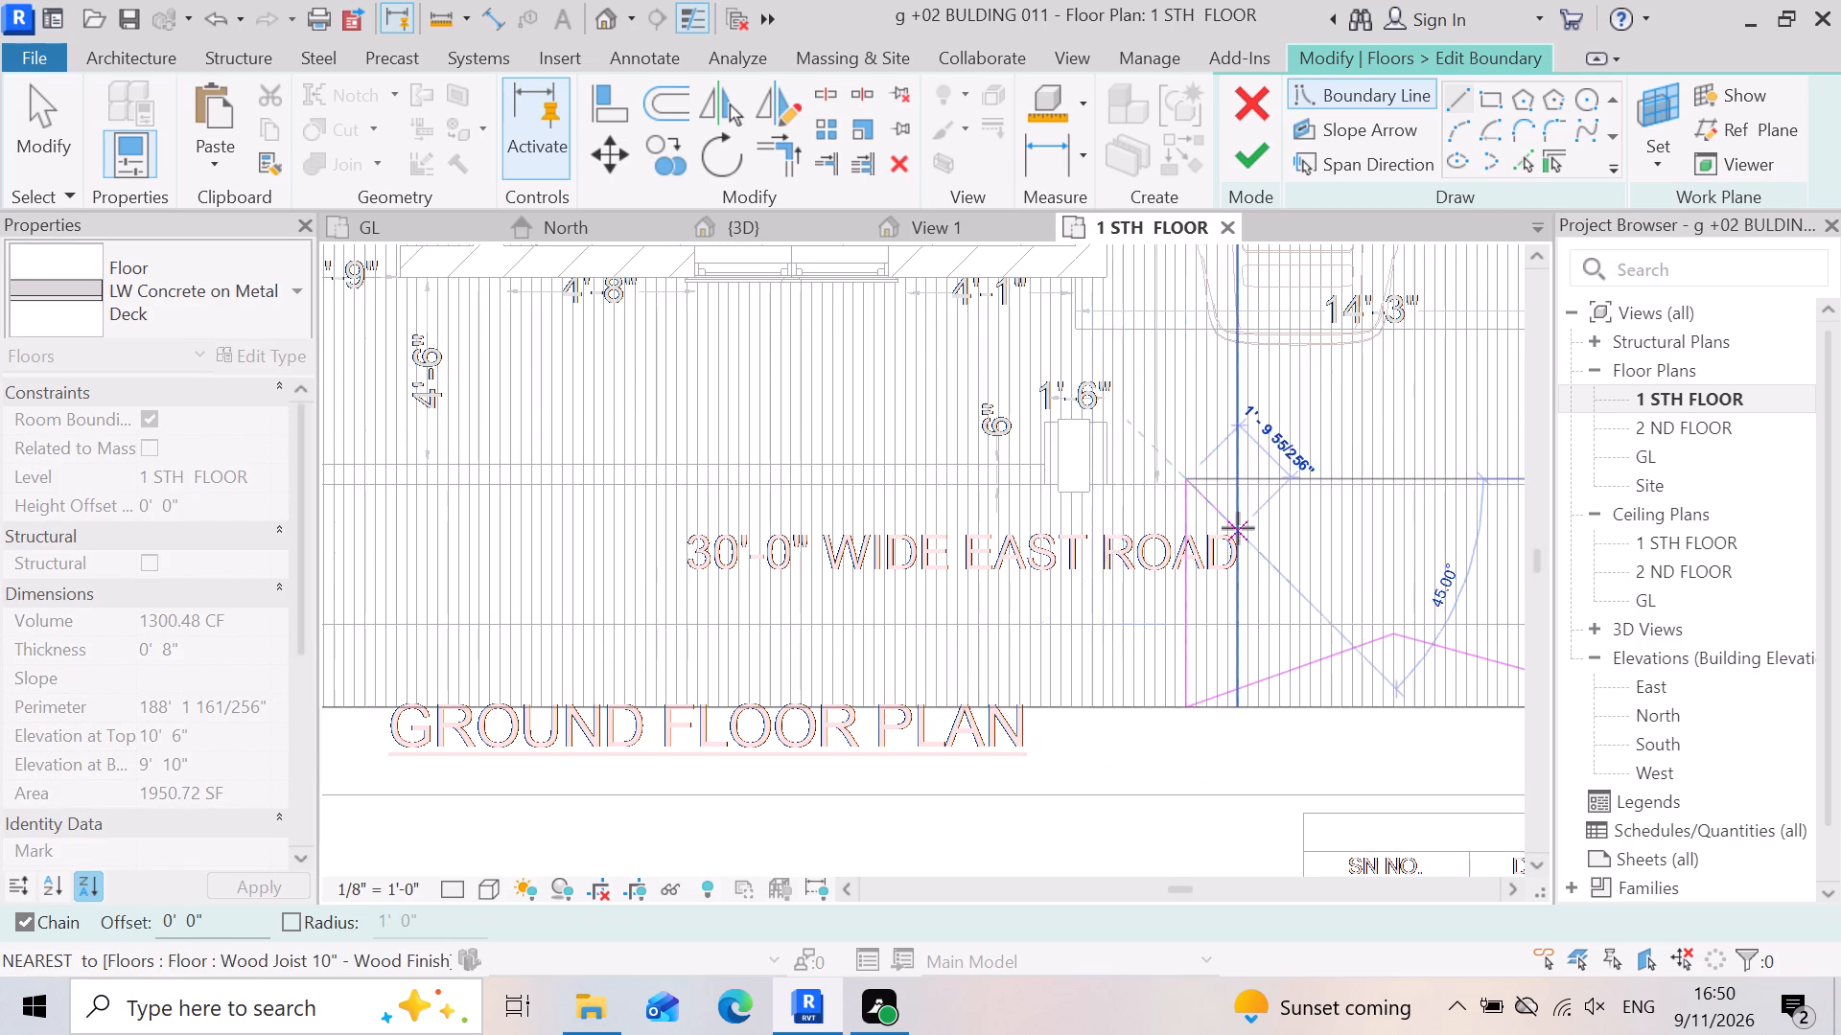
scroll(794, 515, "up", 3)
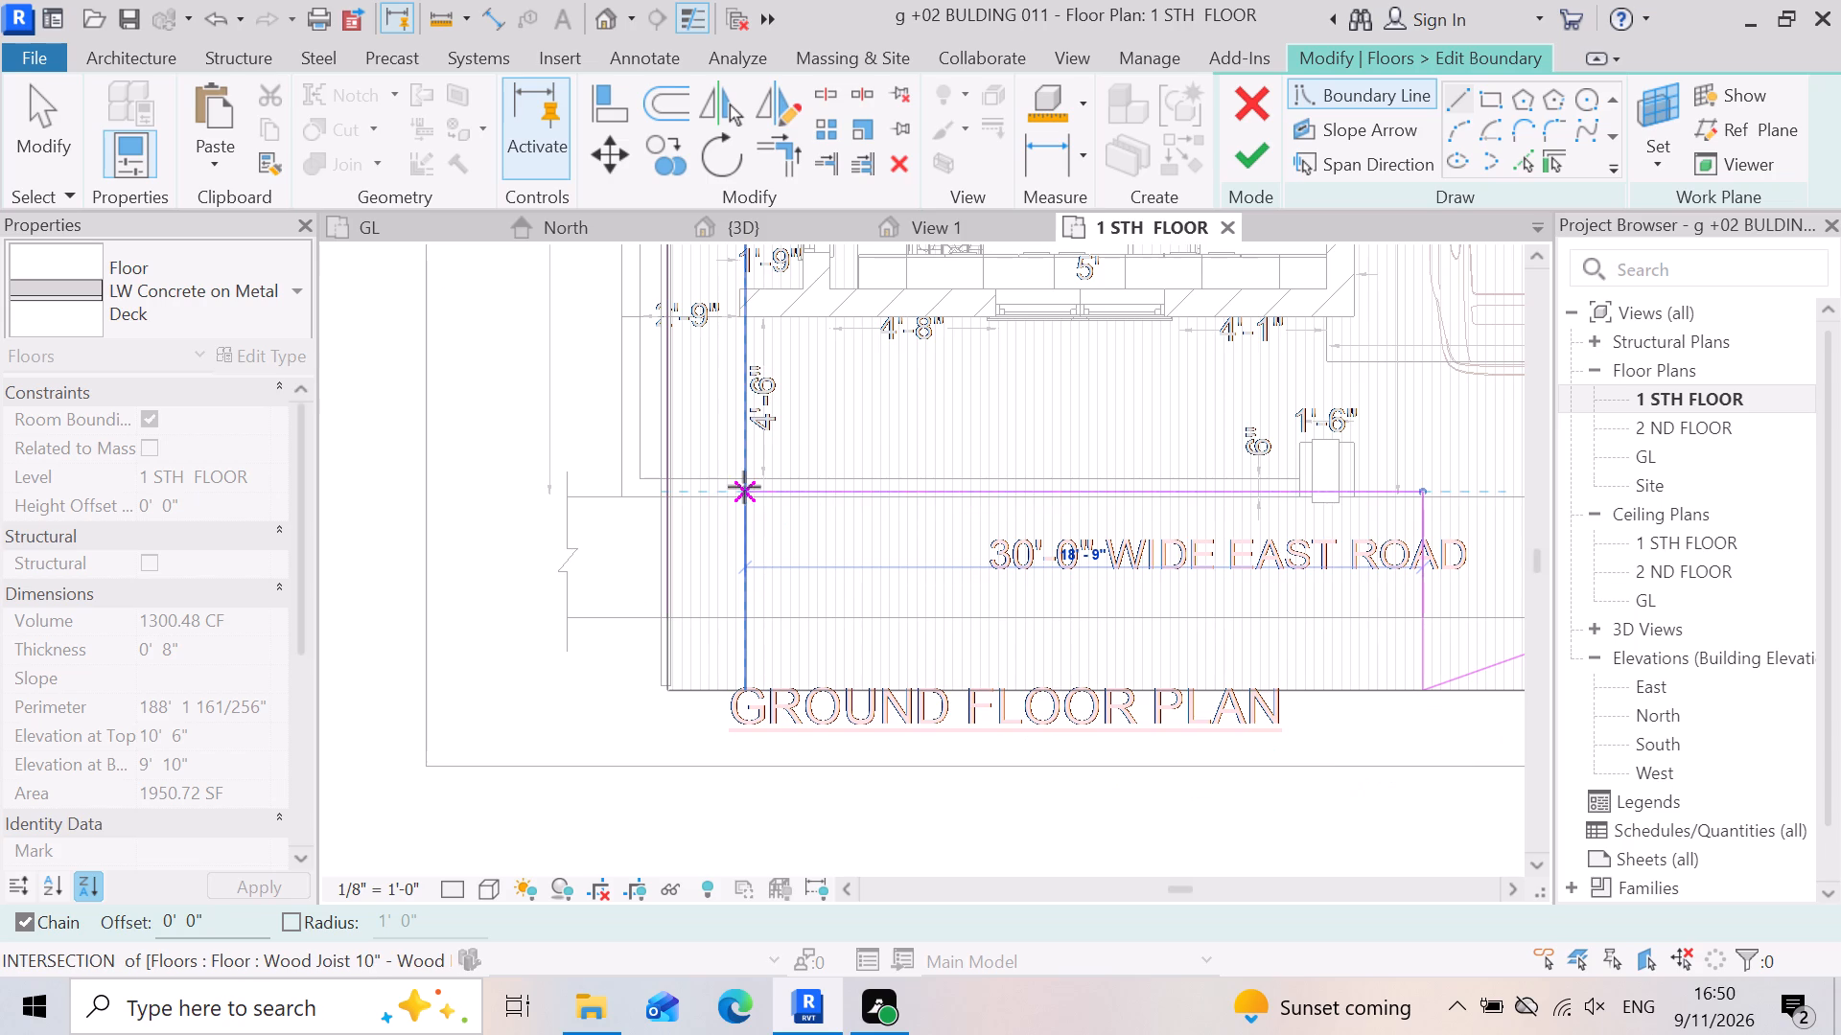
scroll(745, 487, "up", 3)
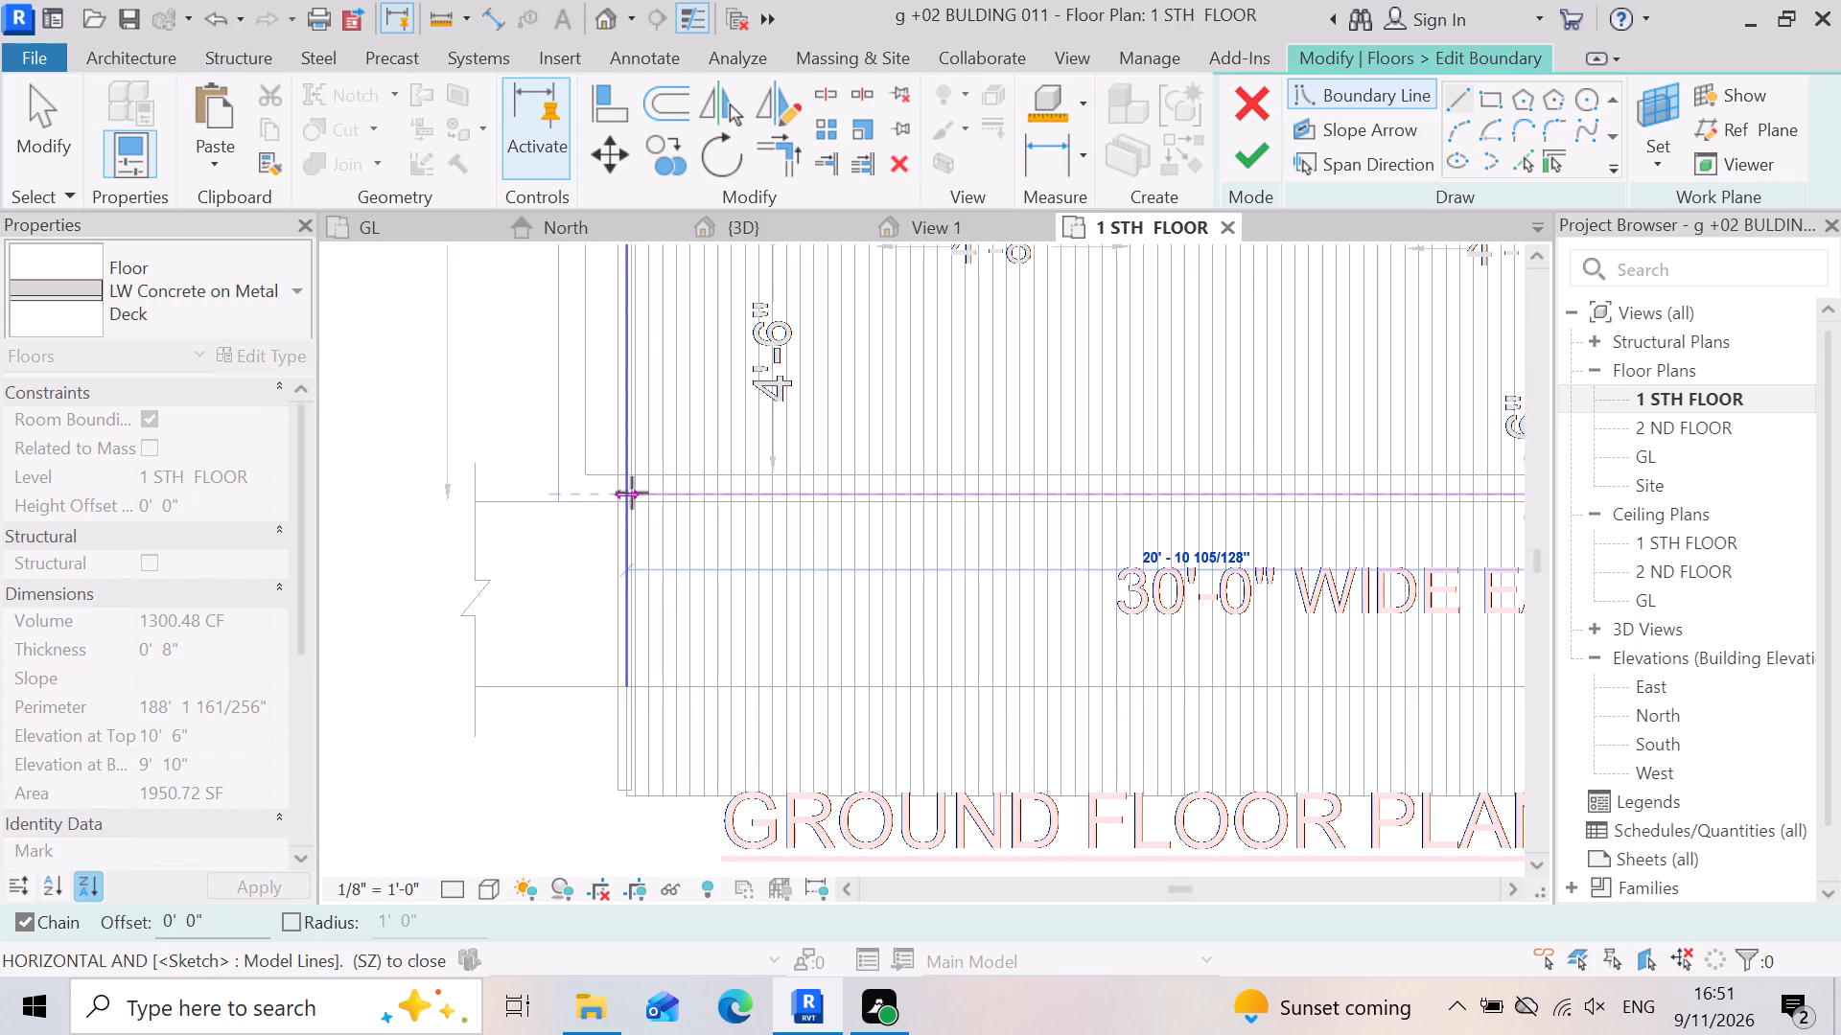
left_click(632, 493)
key("Escape")
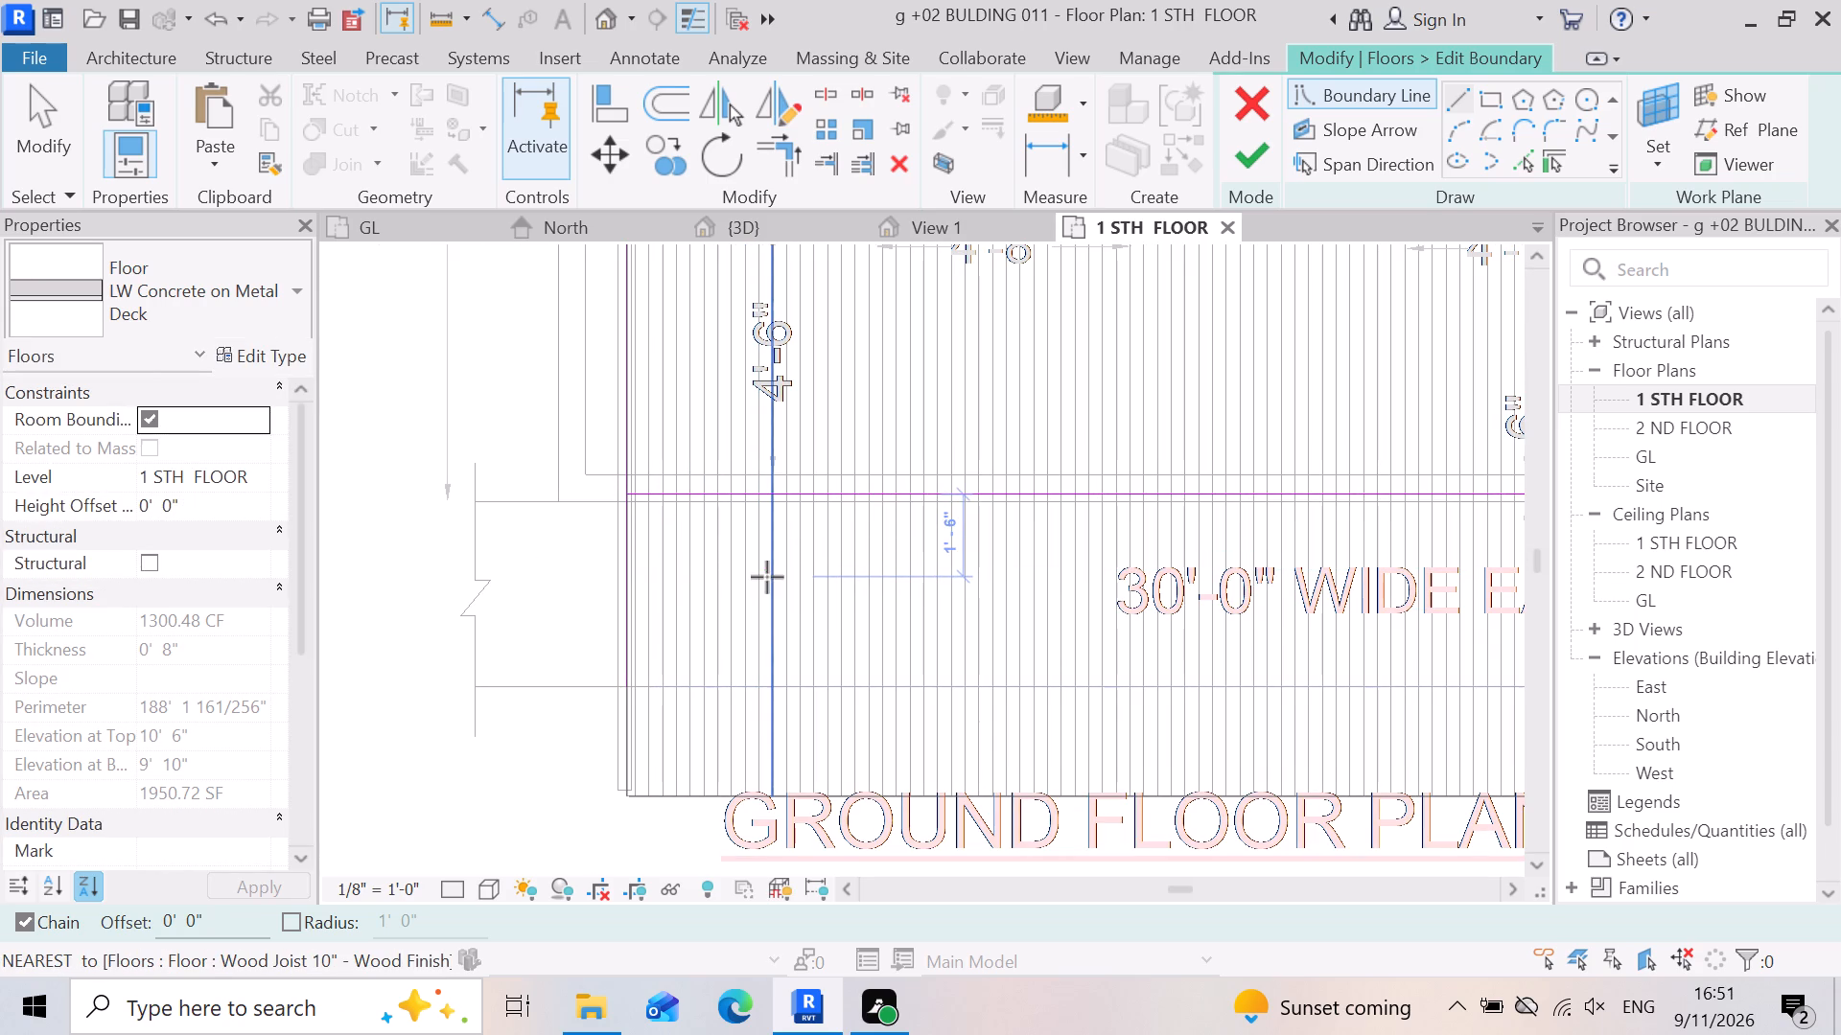
scroll(647, 495, "up", 3)
key("Escape")
Shorten the kitchen-side boundary line so its front end meets the new set-back front boundary line.
scroll(654, 487, "up", 3)
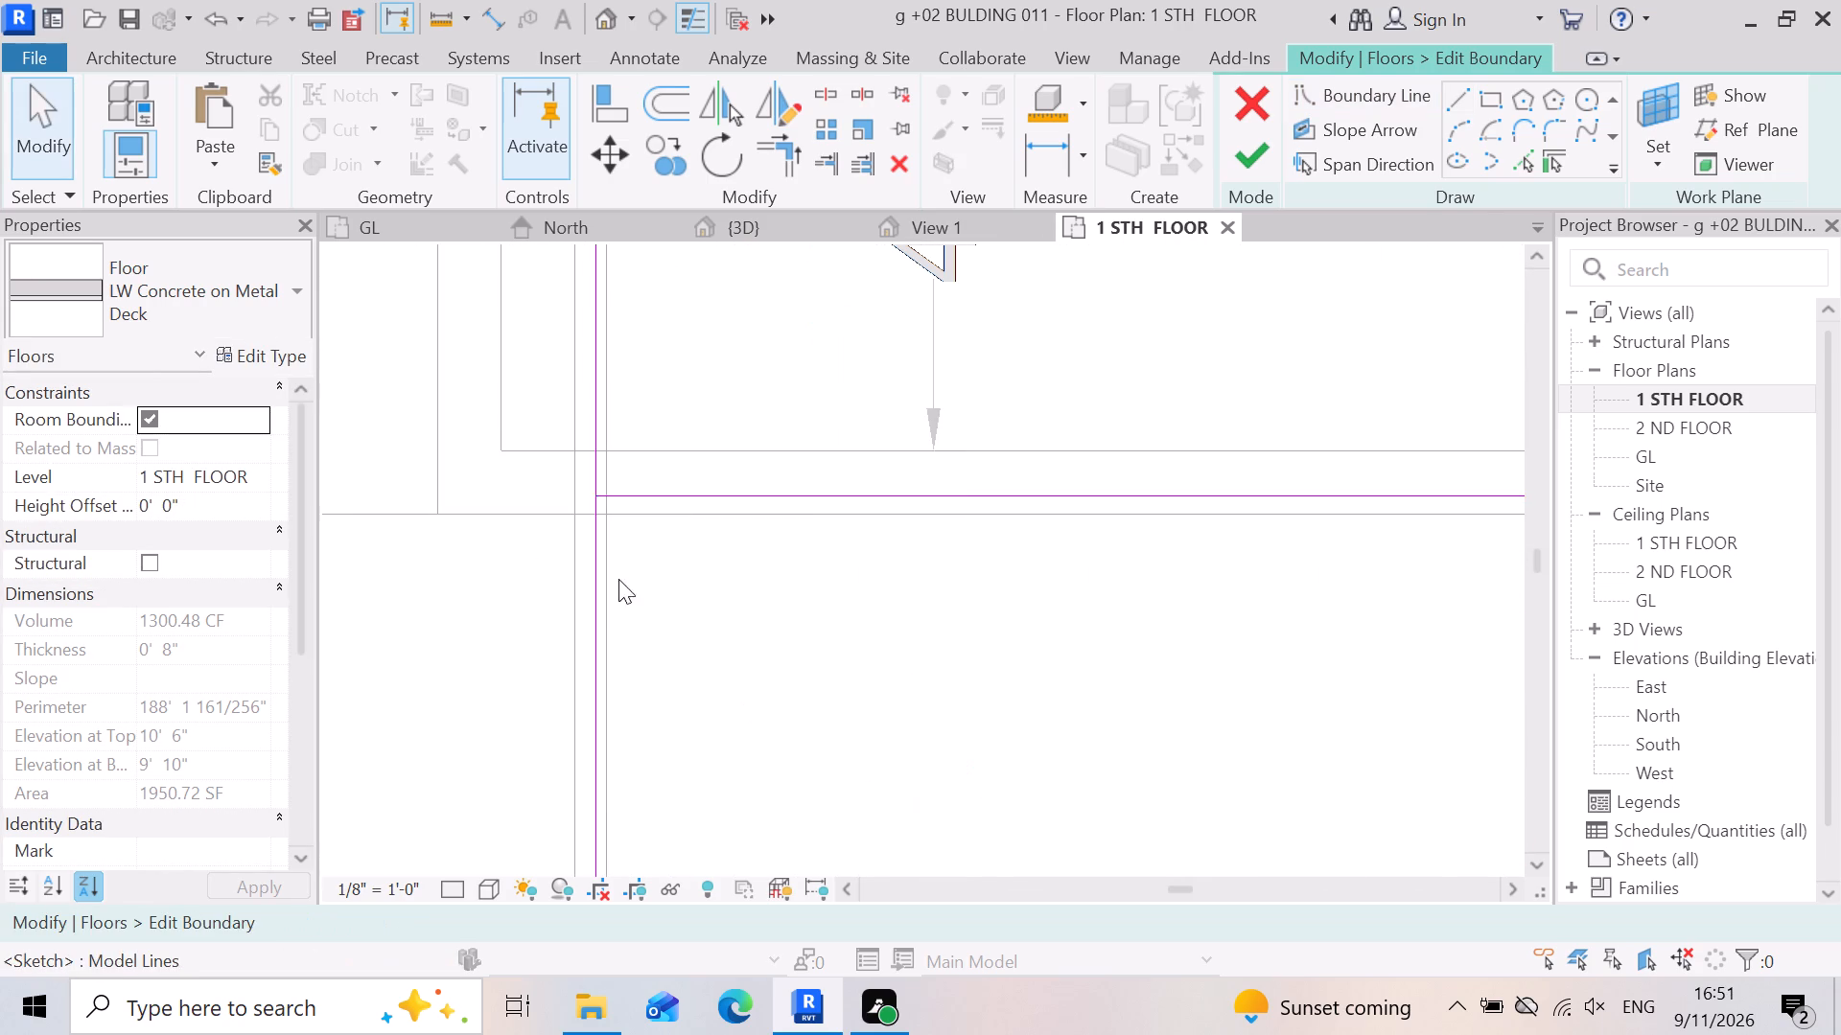
left_click(603, 614)
scroll(699, 542, "down", 9)
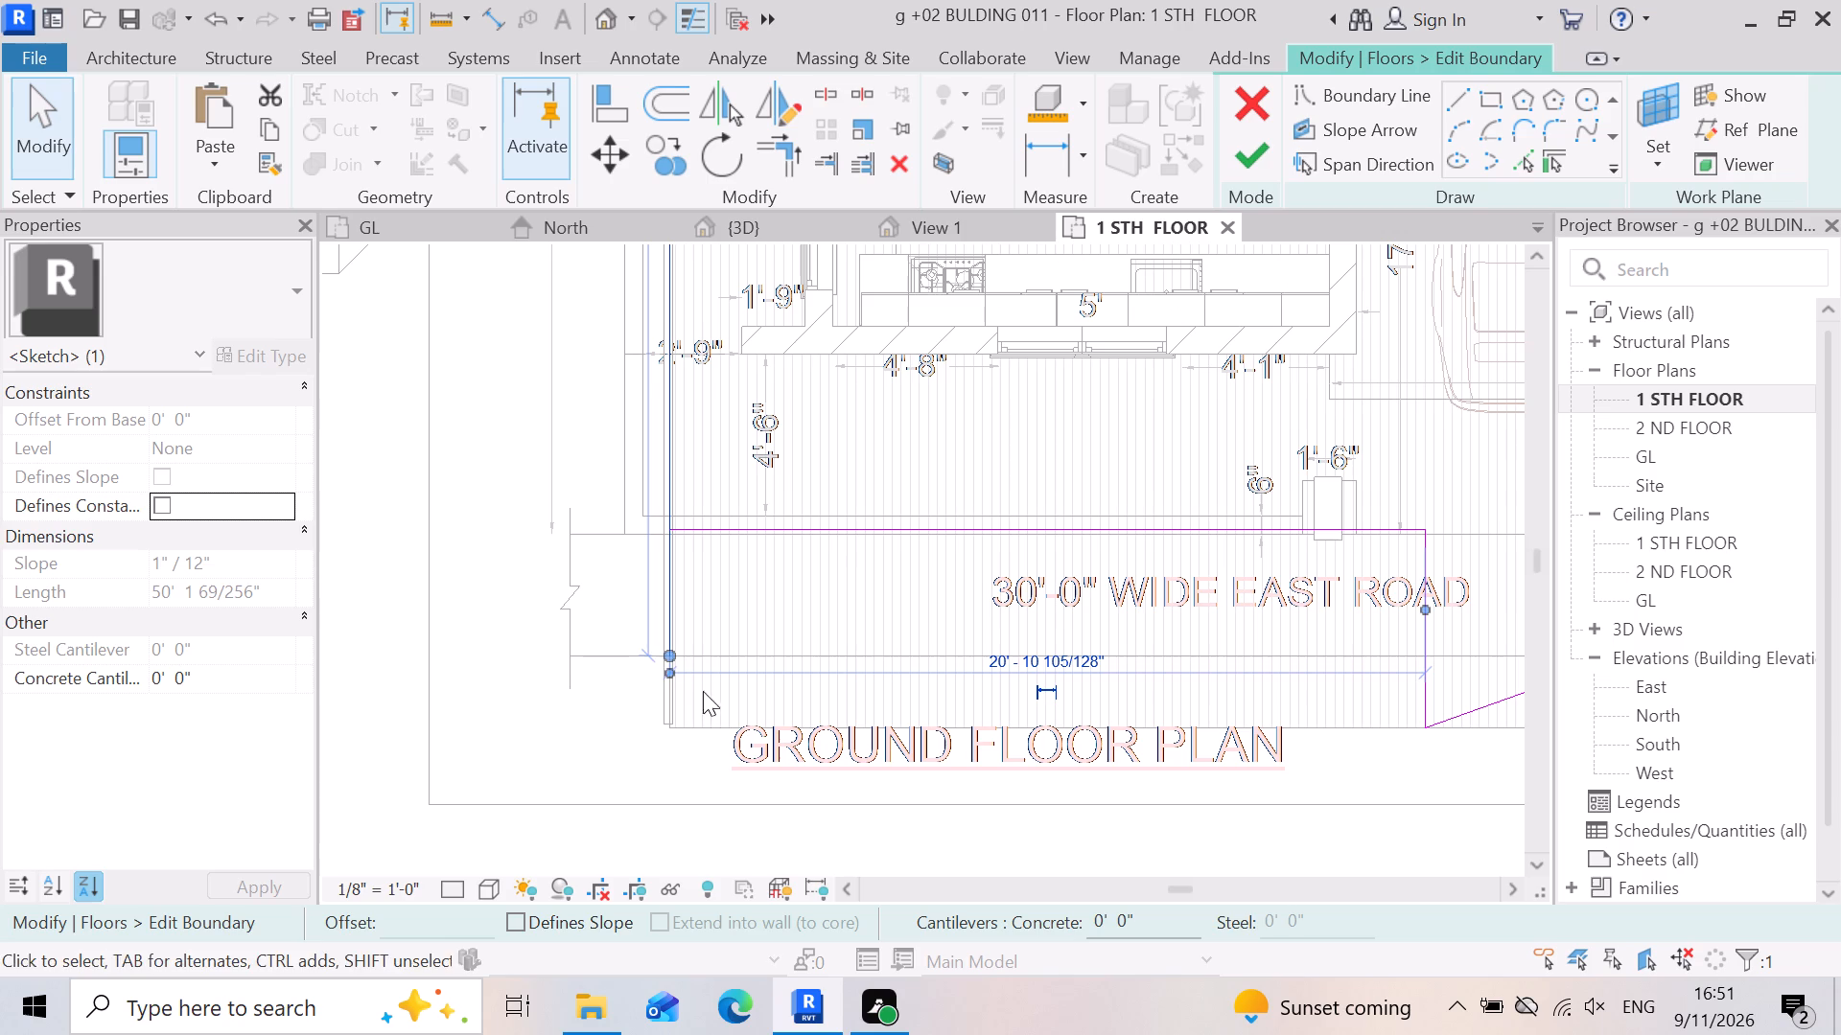
left_click_drag(674, 655, 674, 527)
key("Escape")
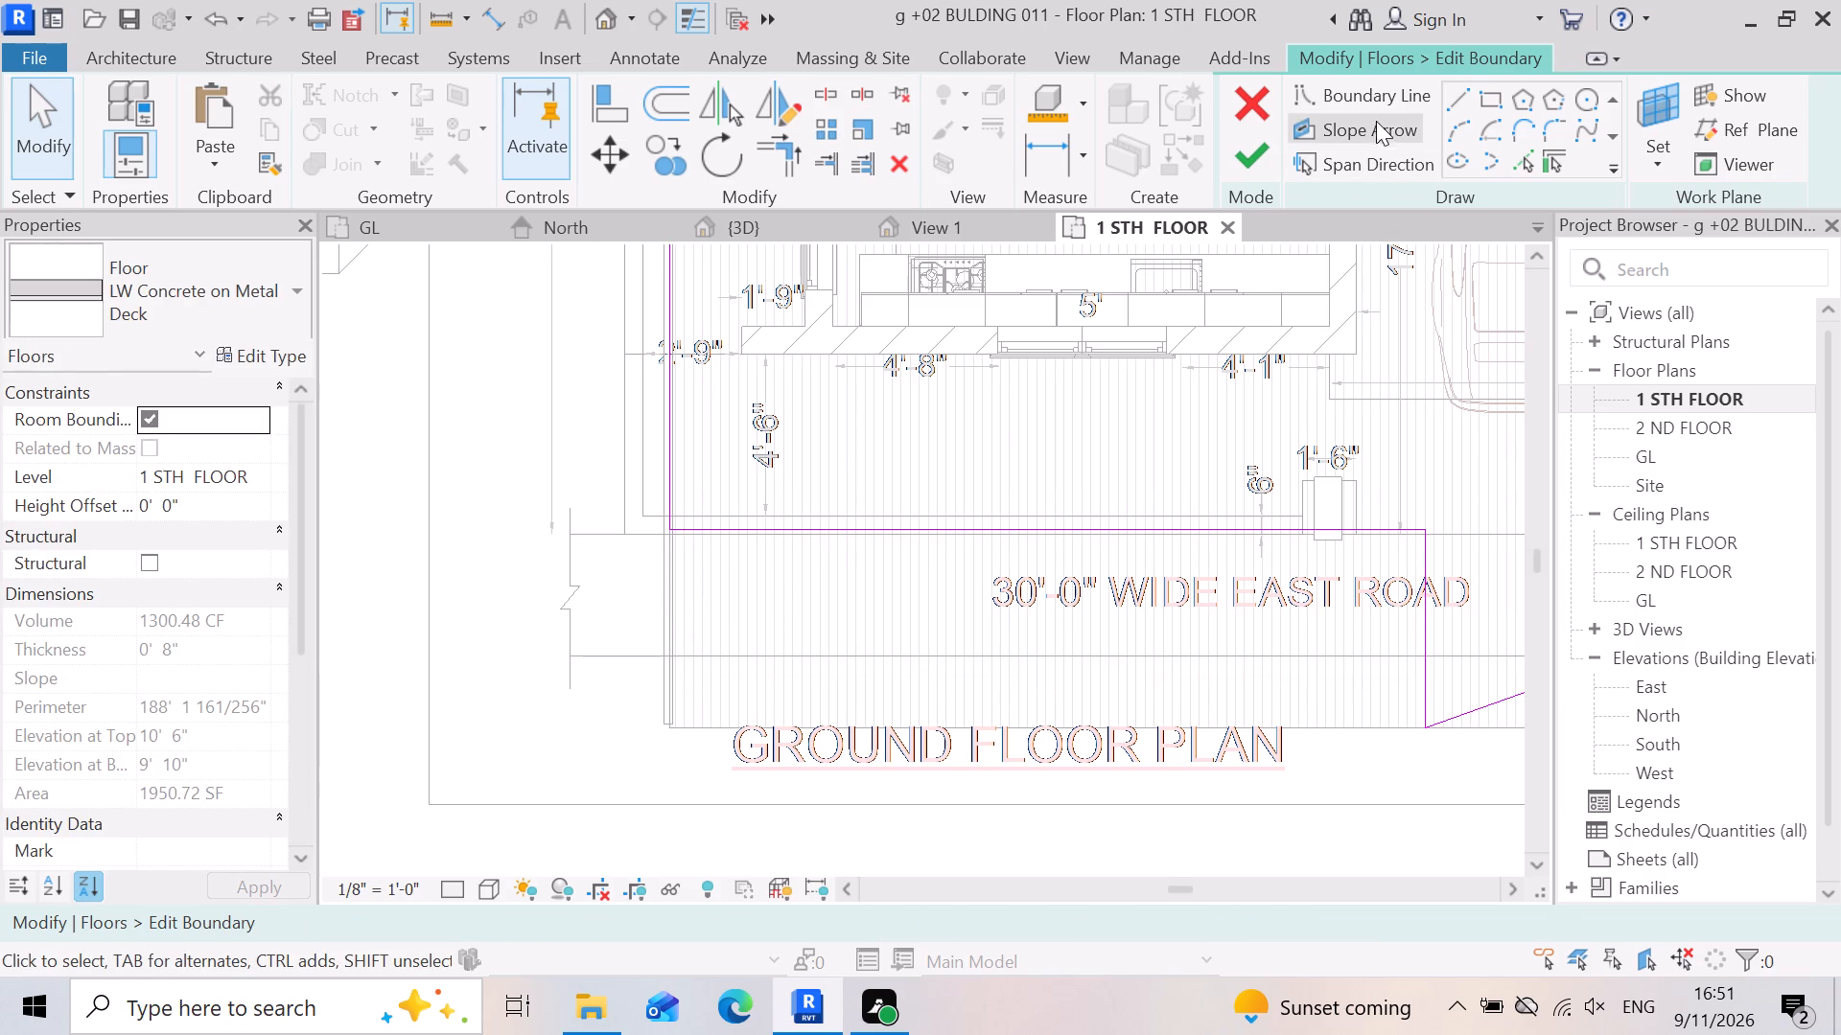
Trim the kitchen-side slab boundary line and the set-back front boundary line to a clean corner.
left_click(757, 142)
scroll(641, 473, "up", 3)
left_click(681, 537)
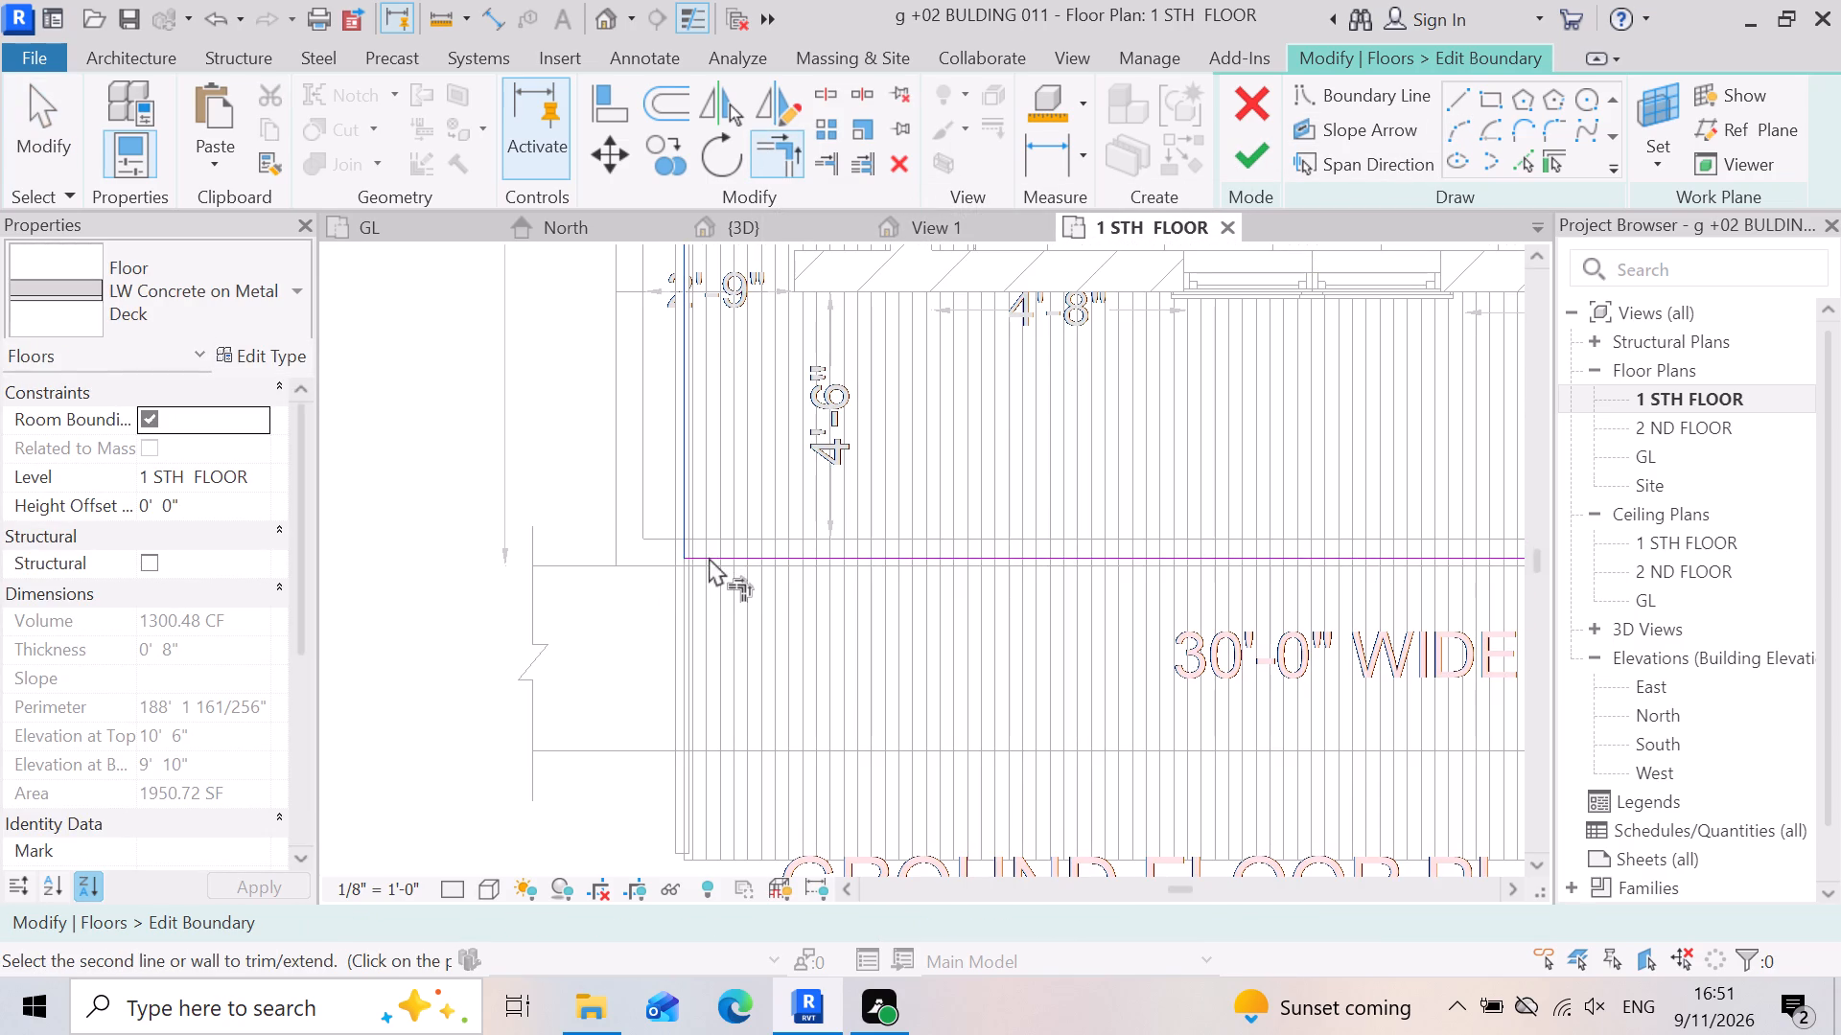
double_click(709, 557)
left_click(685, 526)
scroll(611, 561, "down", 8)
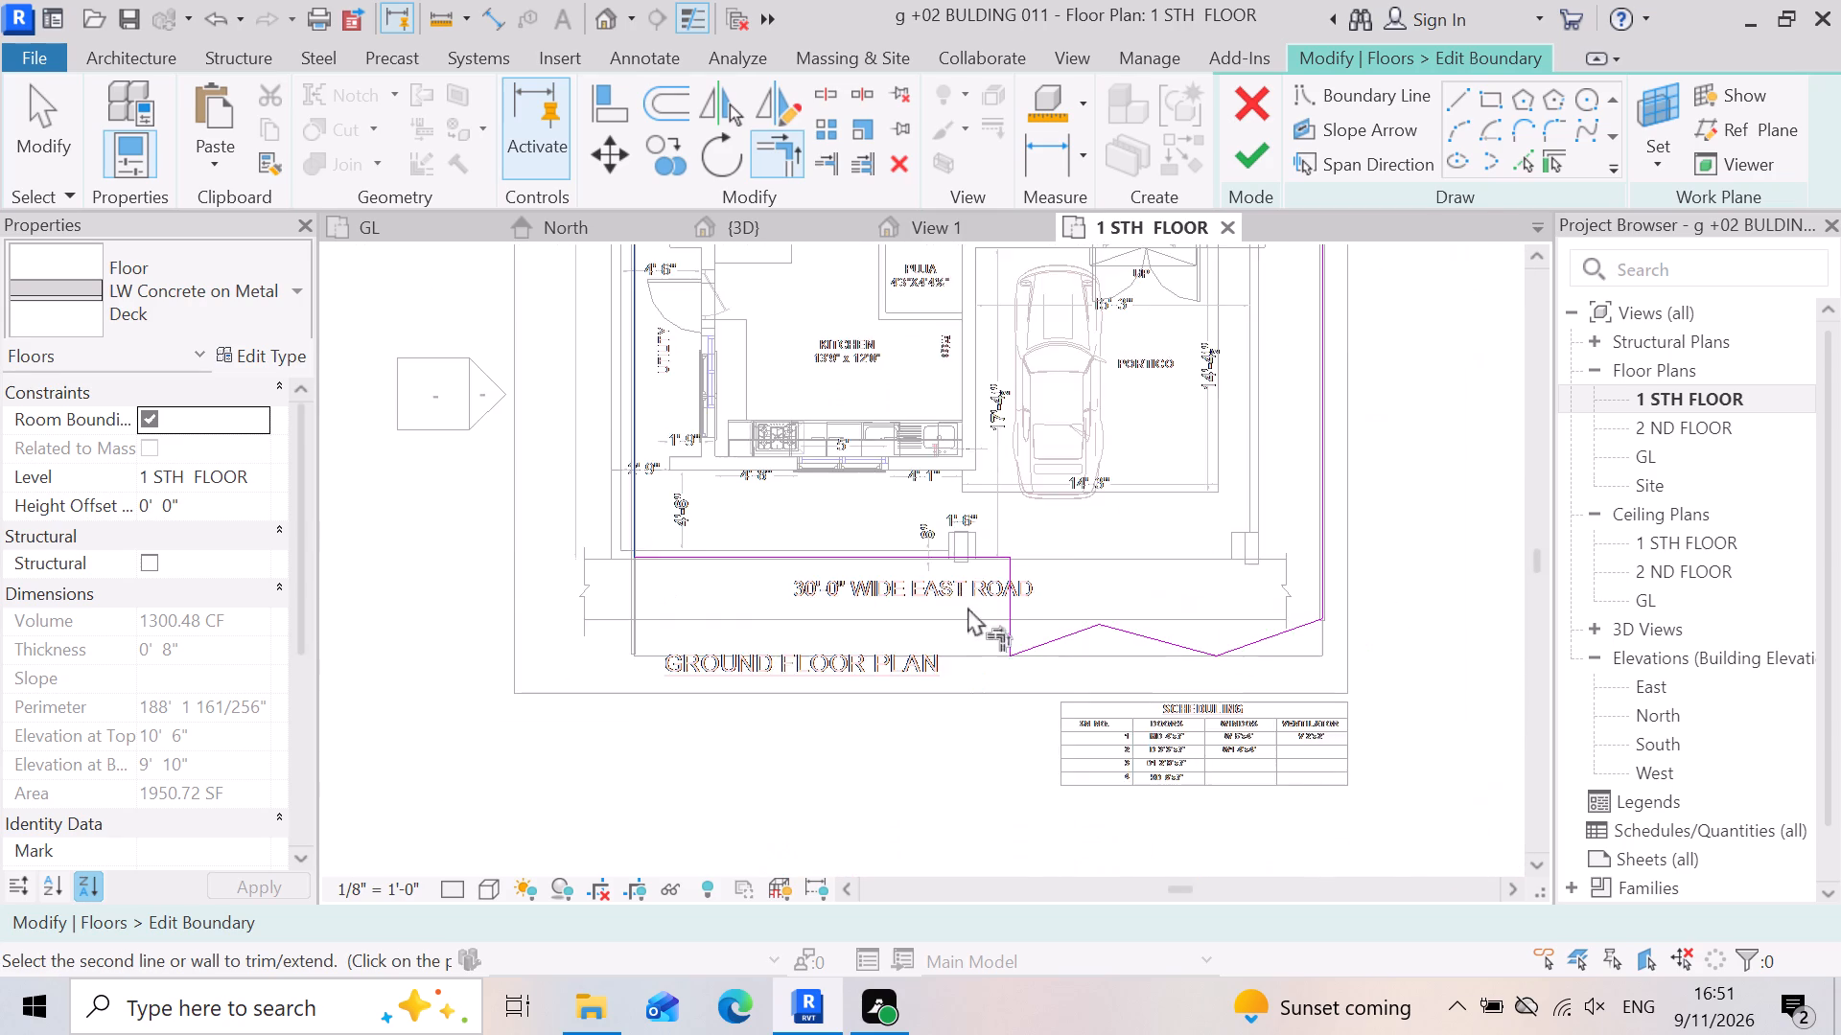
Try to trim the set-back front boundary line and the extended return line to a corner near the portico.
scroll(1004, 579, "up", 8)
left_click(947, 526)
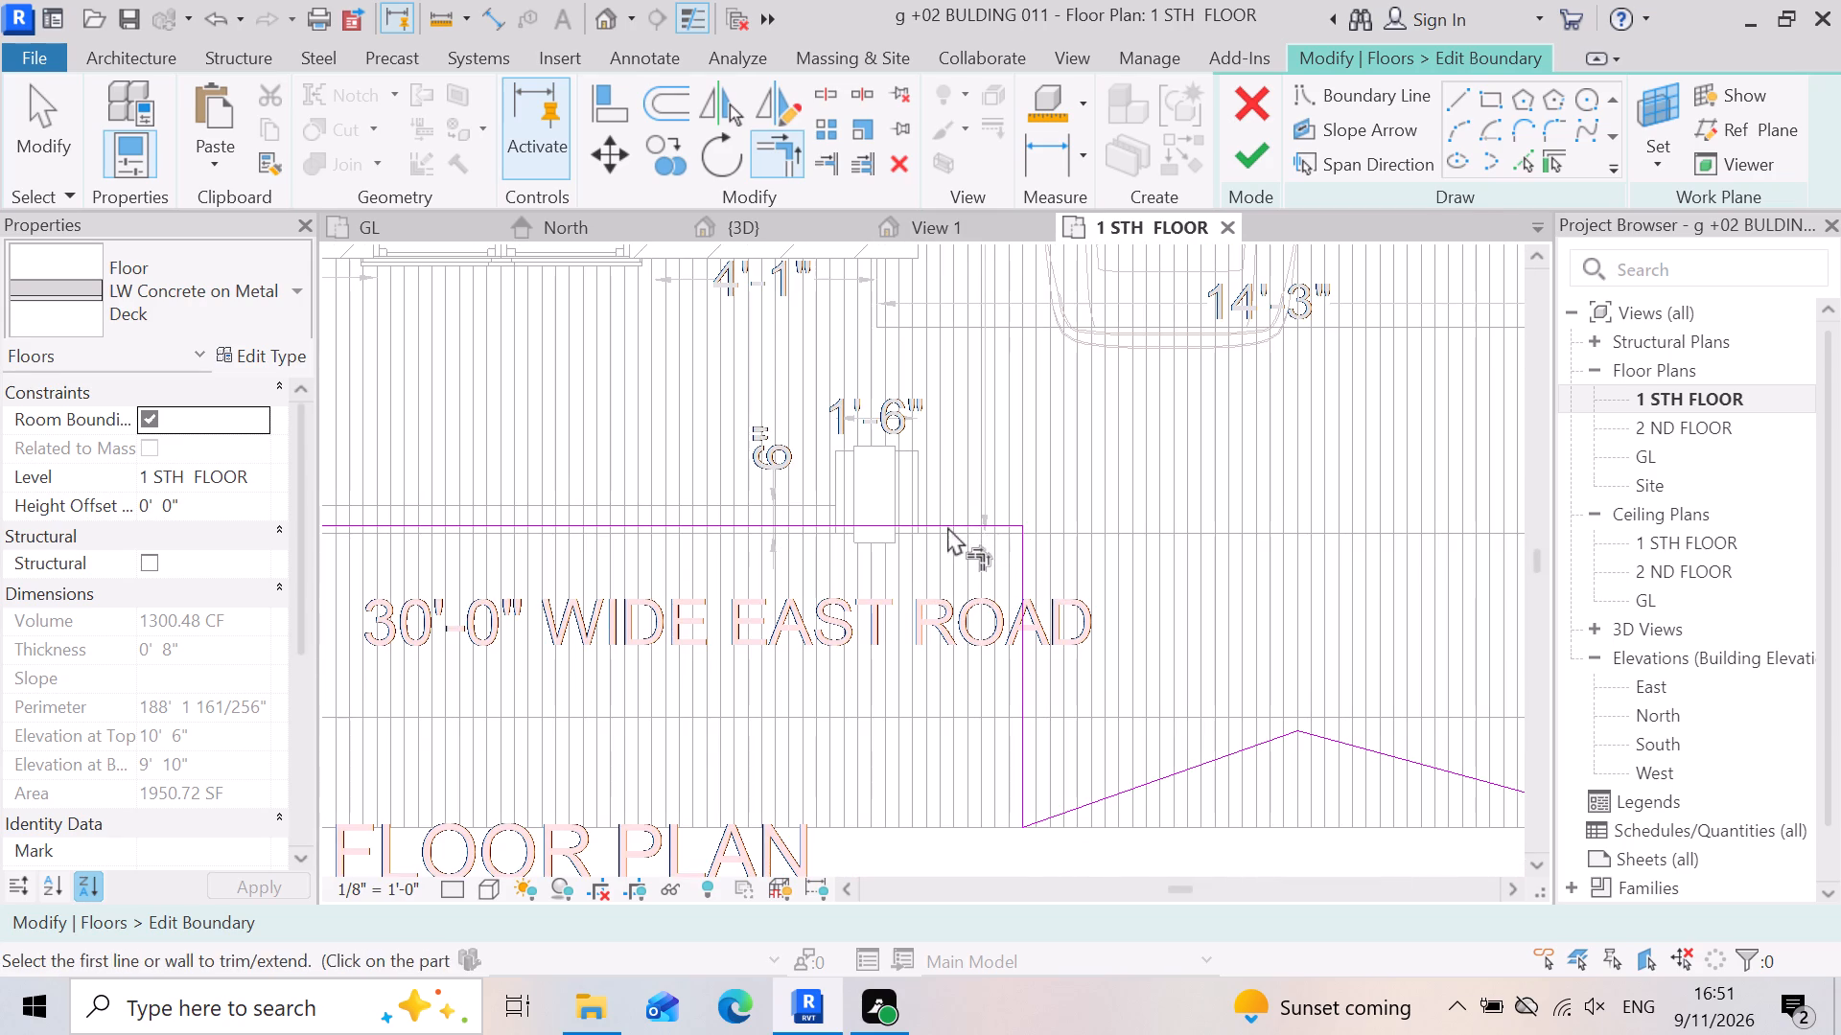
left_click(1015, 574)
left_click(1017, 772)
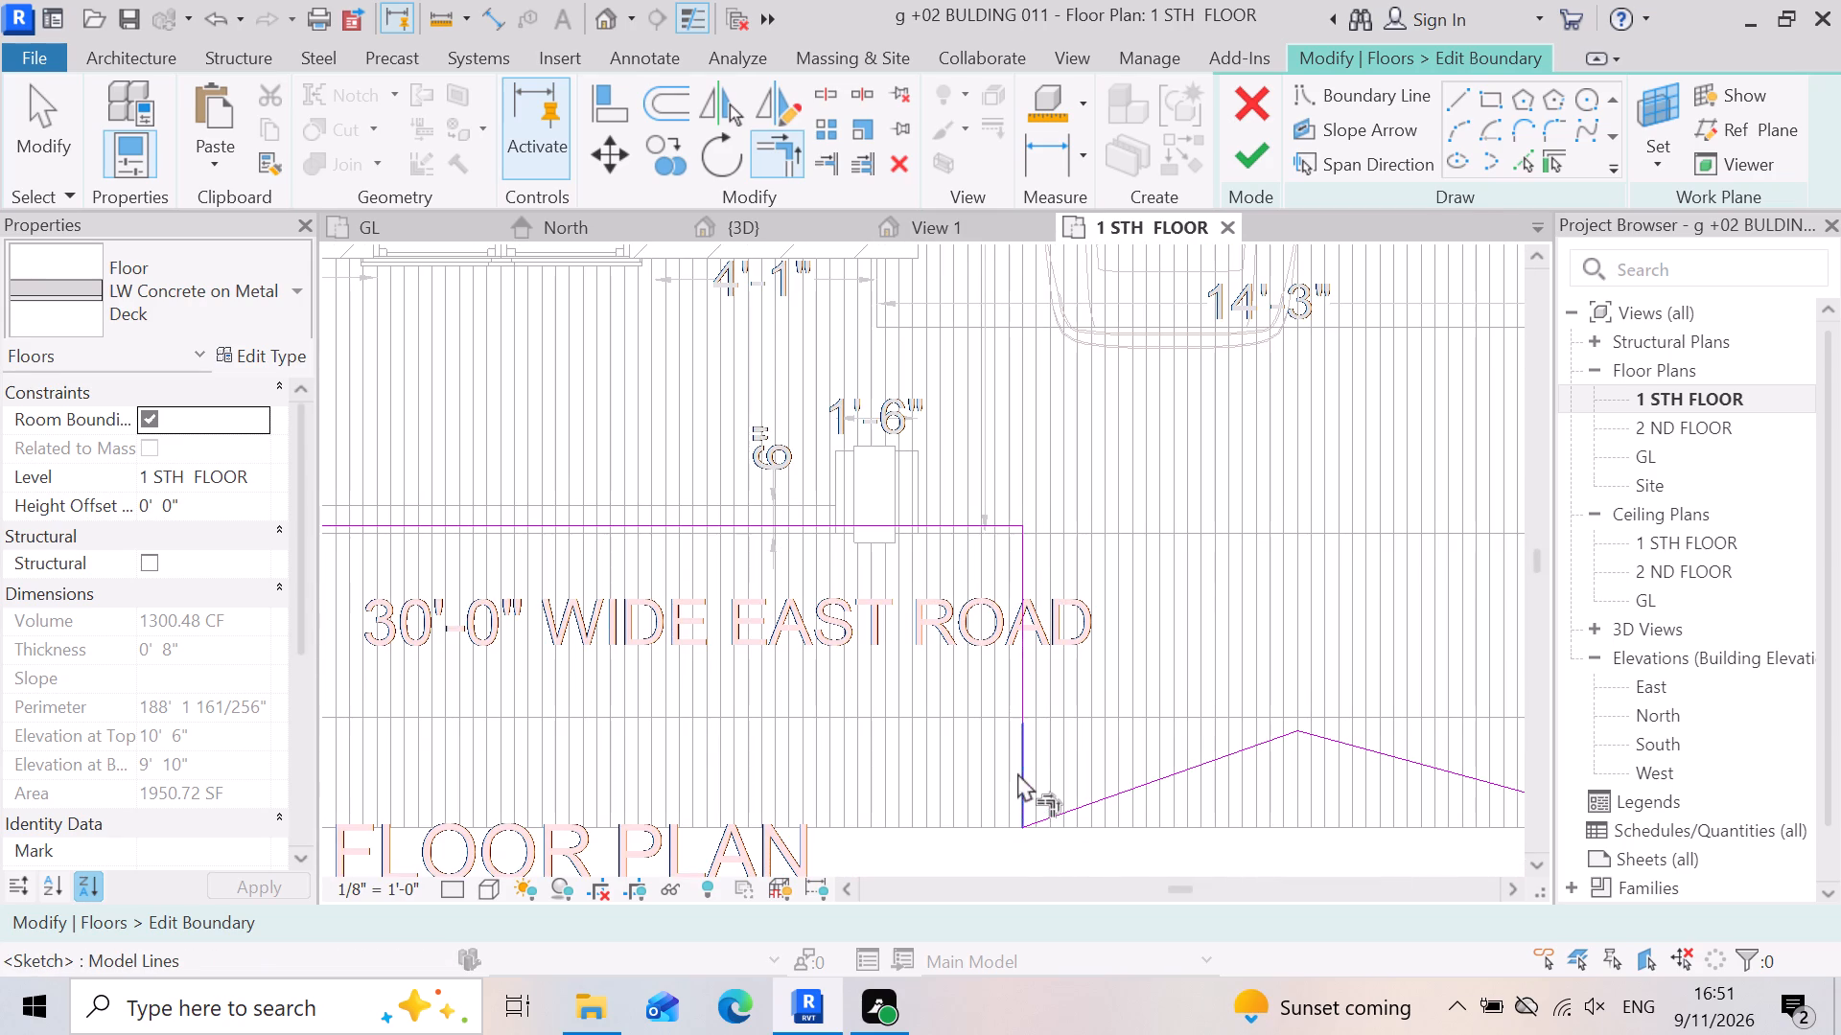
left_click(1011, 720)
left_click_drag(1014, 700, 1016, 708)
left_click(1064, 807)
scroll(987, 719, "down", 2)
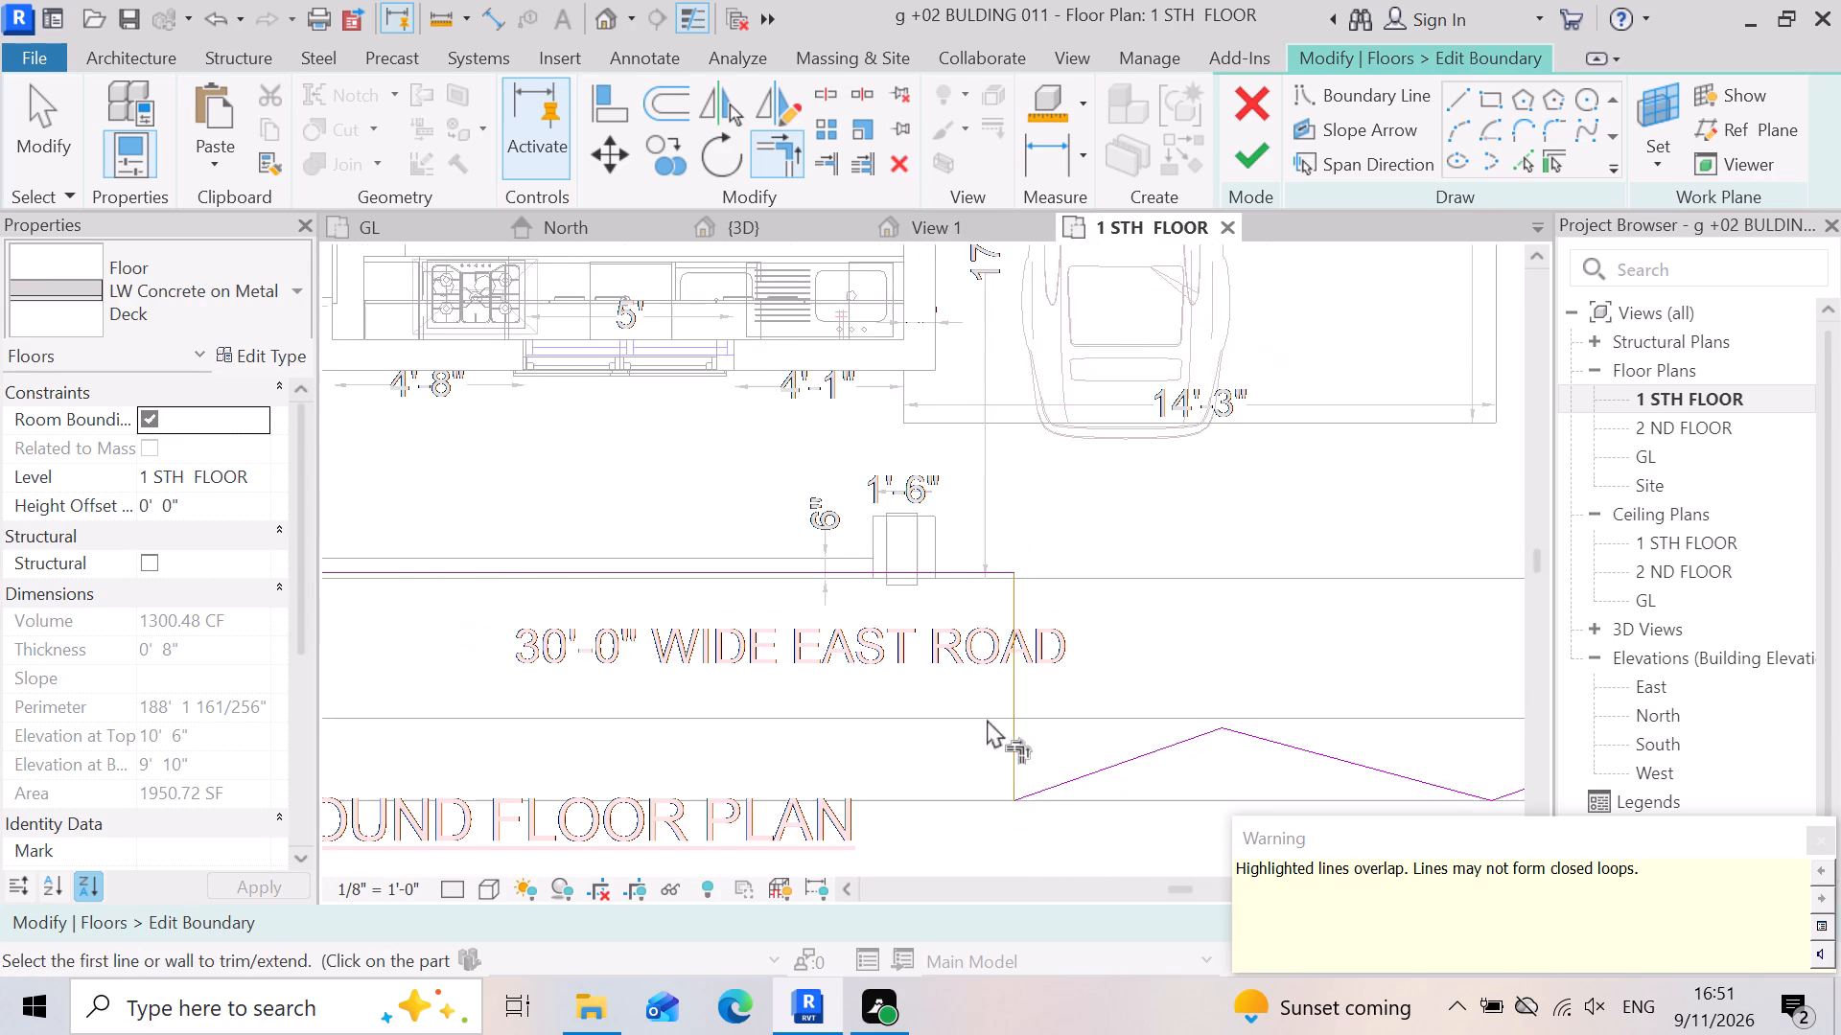
Undo the recent slab boundary edits, back through the corner trims, the straight front line and the return line extension.
key("ctrl+z")
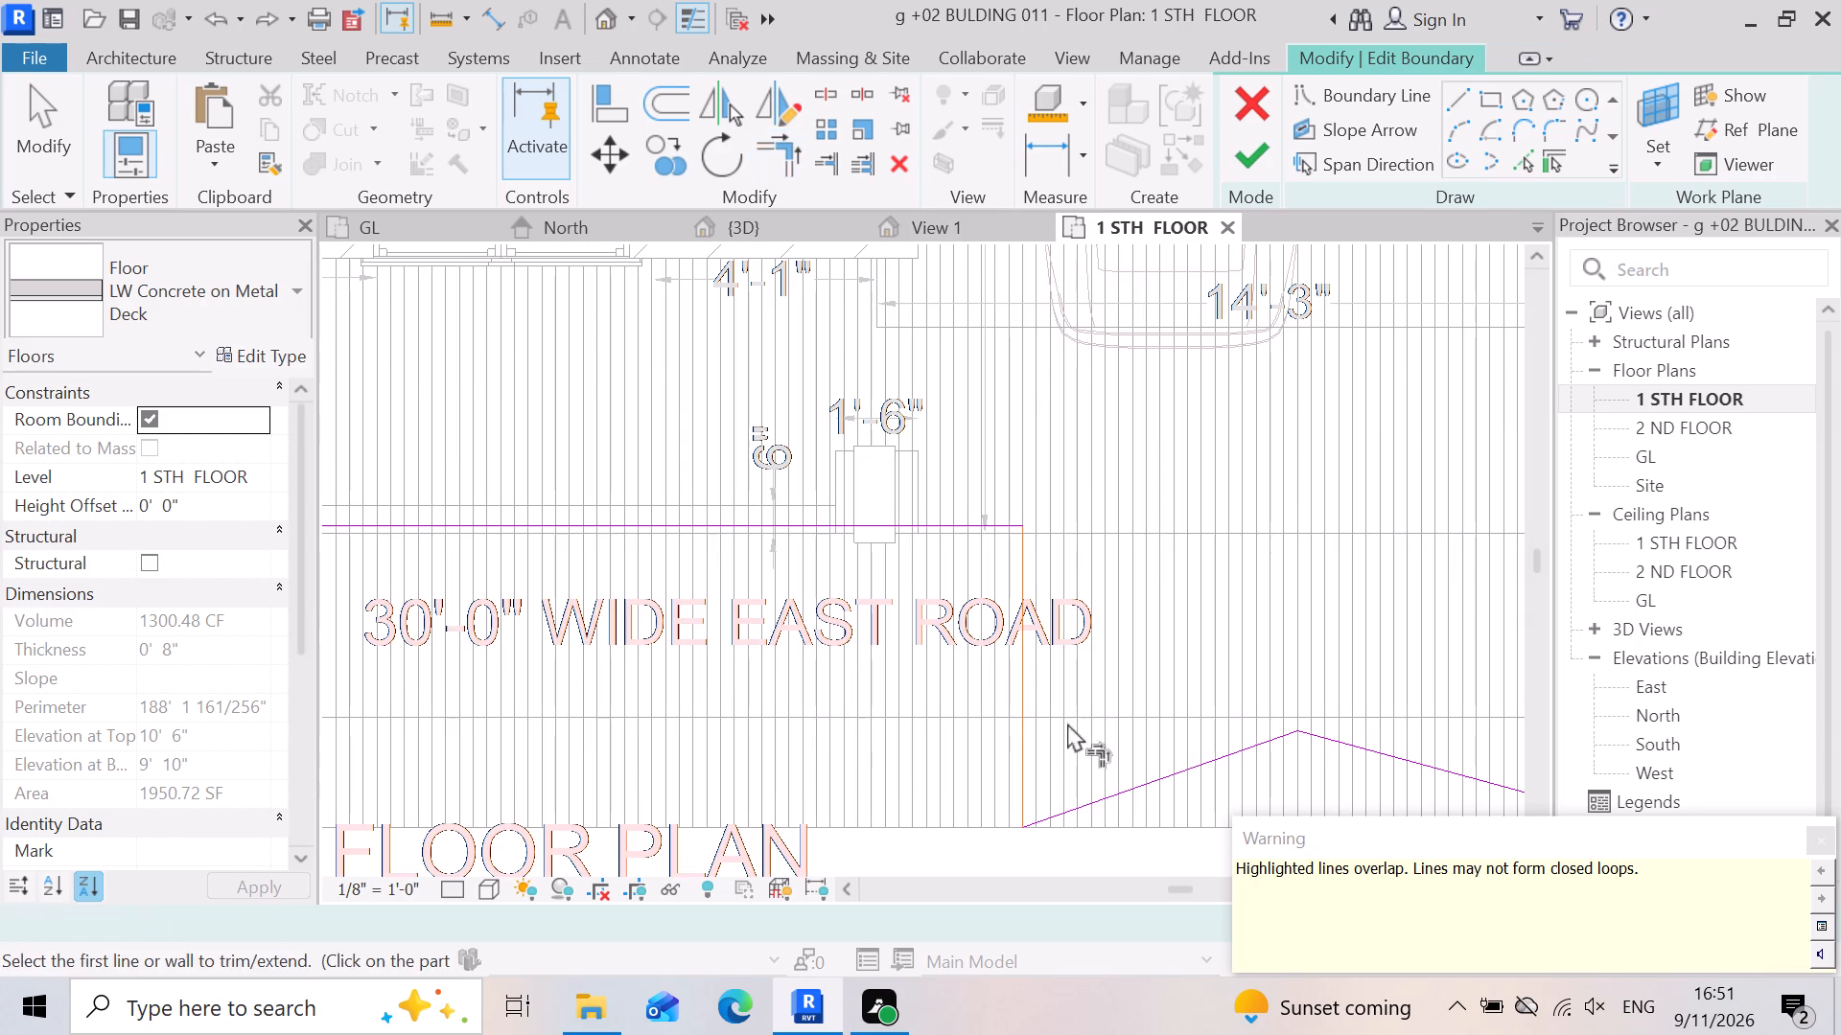
key("ctrl+z")
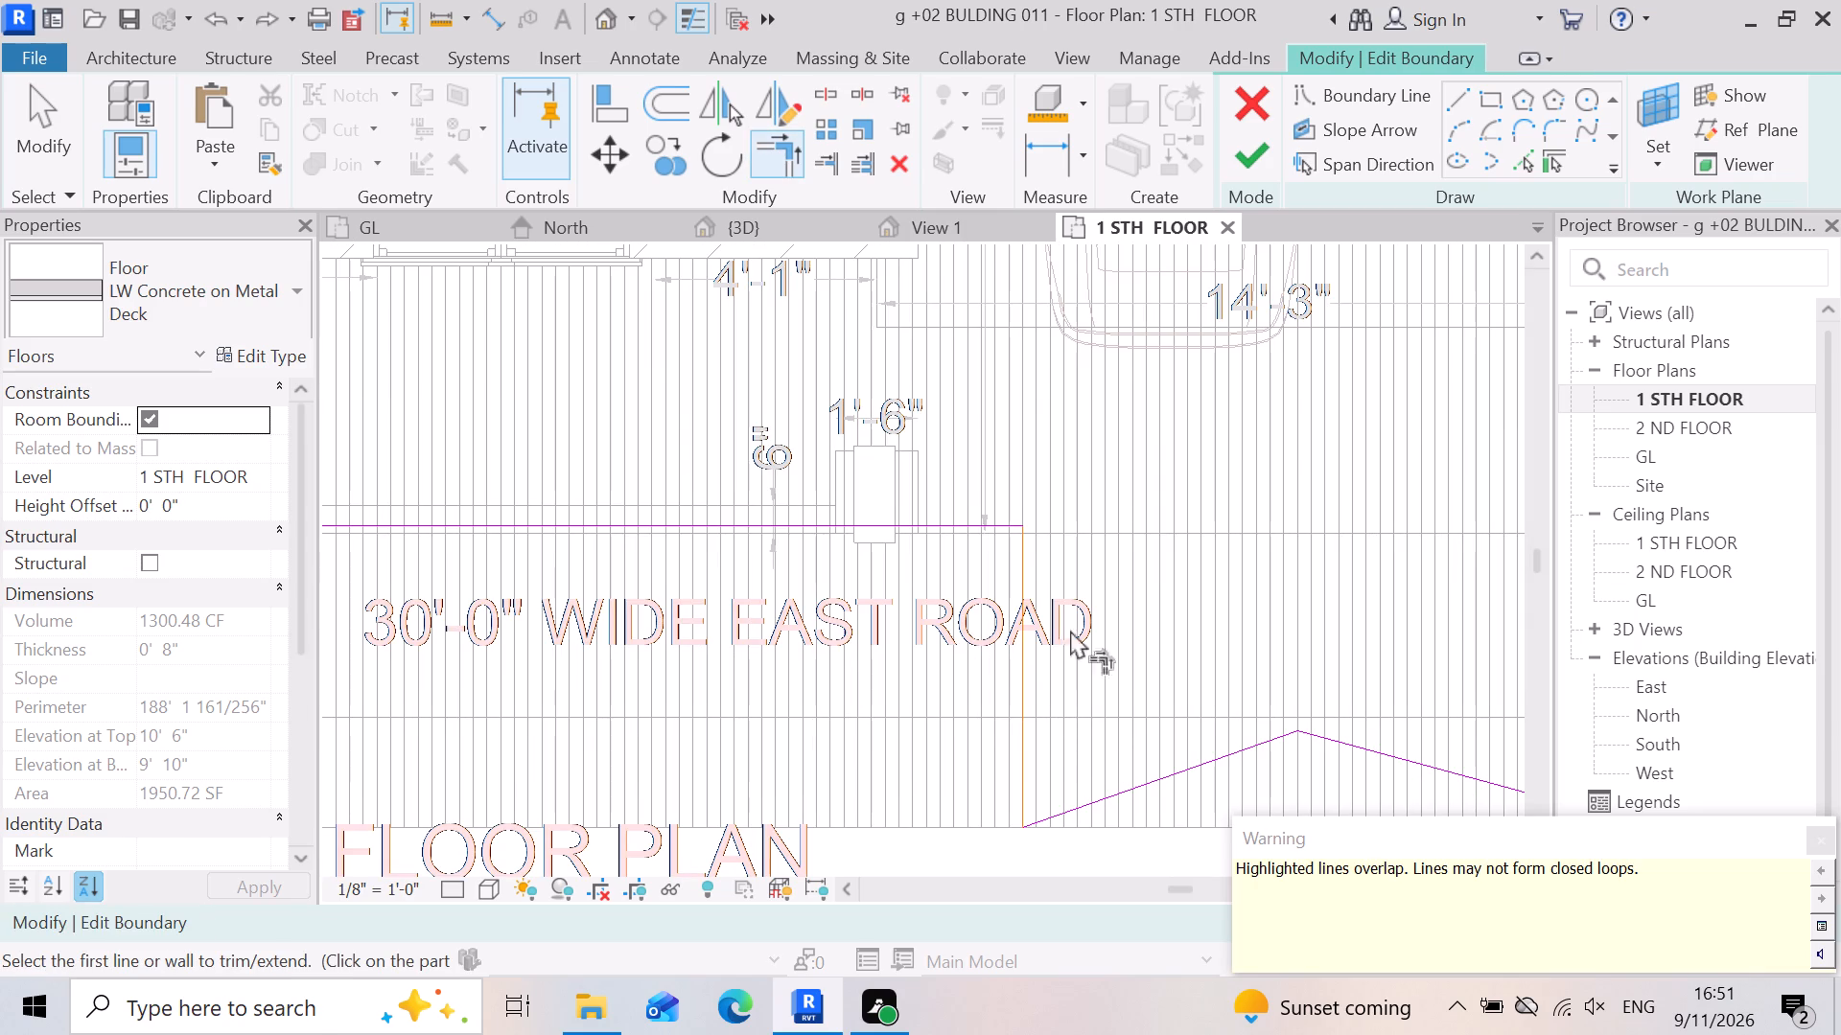
key("ctrl+z")
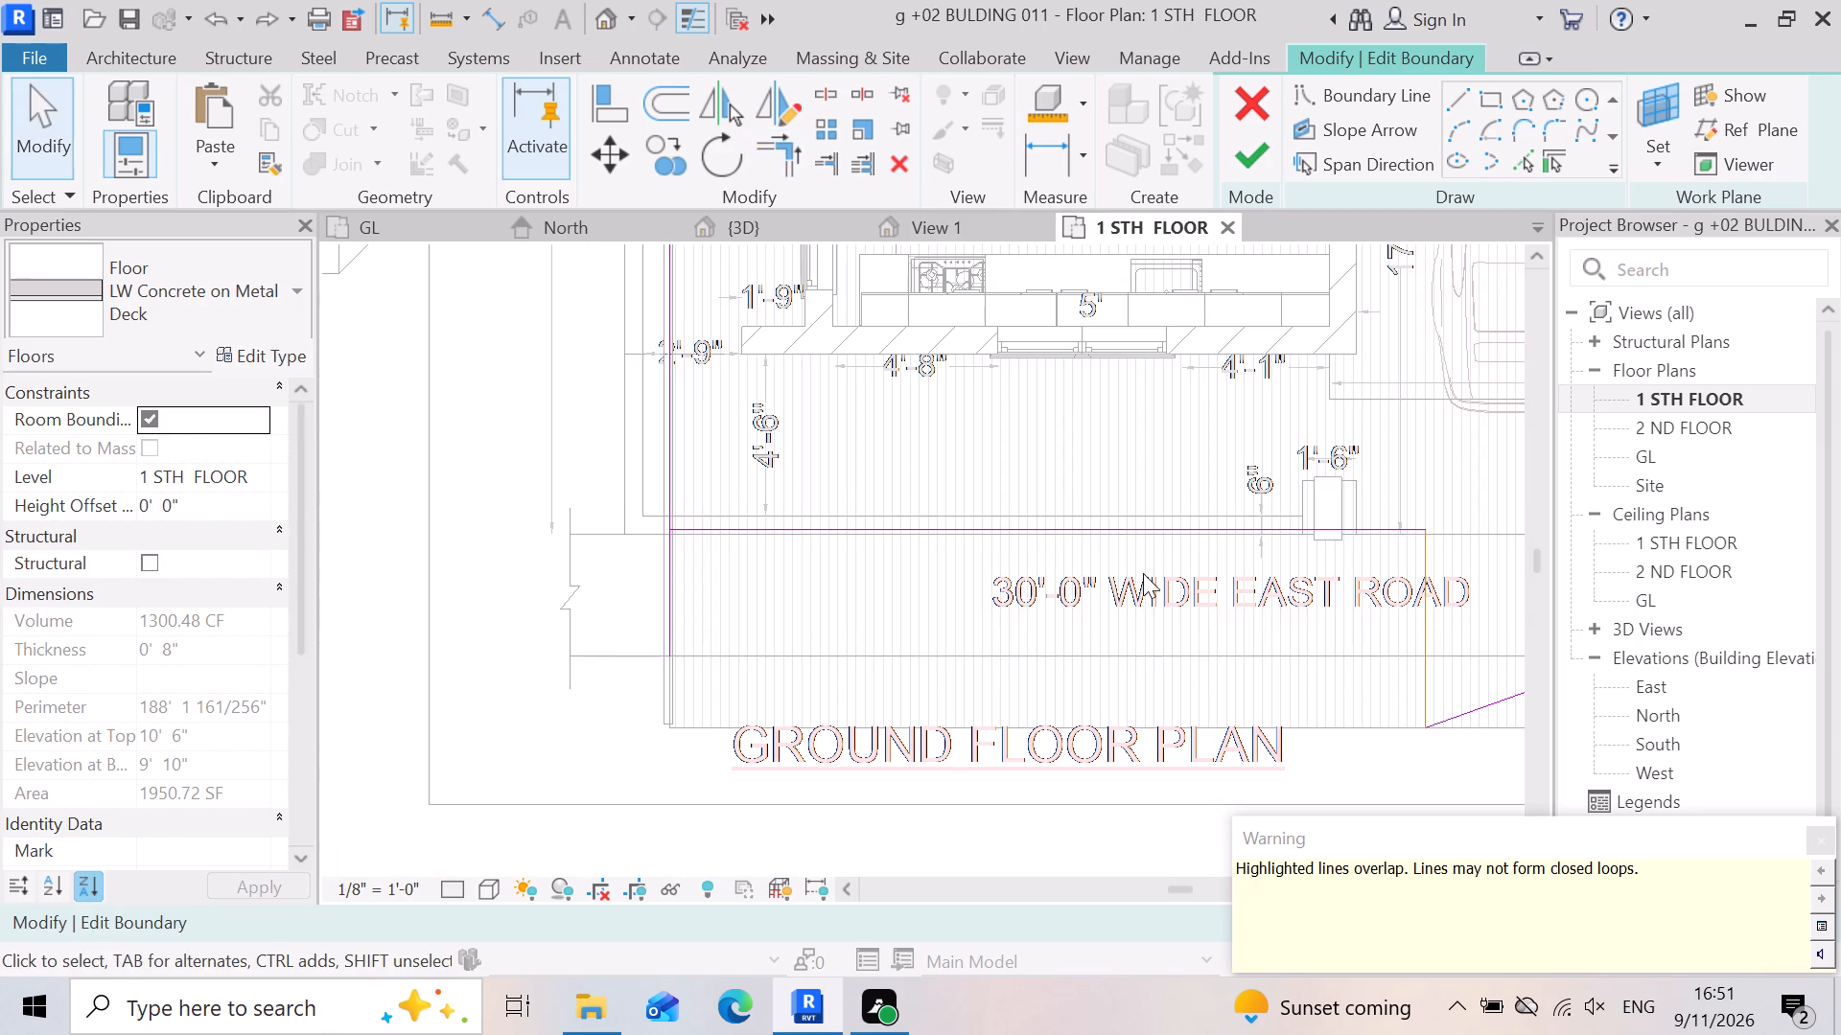
scroll(1146, 589, "down", 4)
key("ctrl+z")
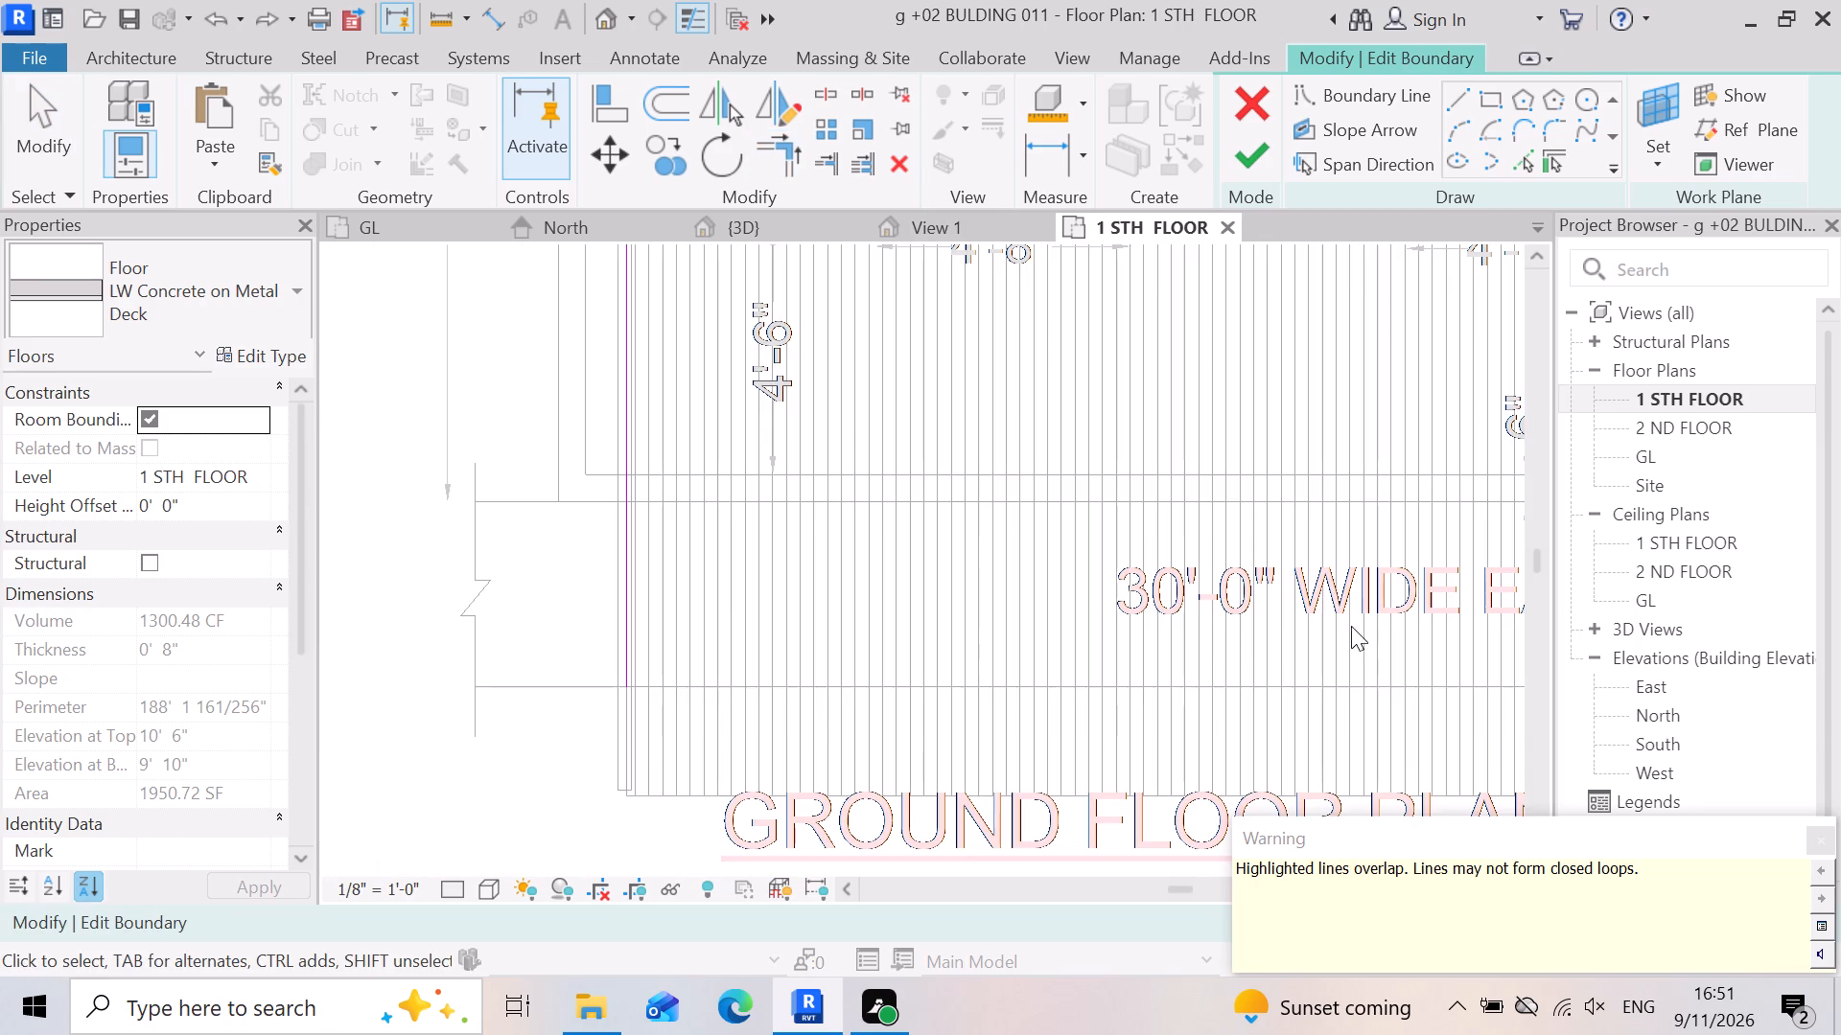
scroll(1054, 600, "down", 8)
key("ctrl+z")
key("z")
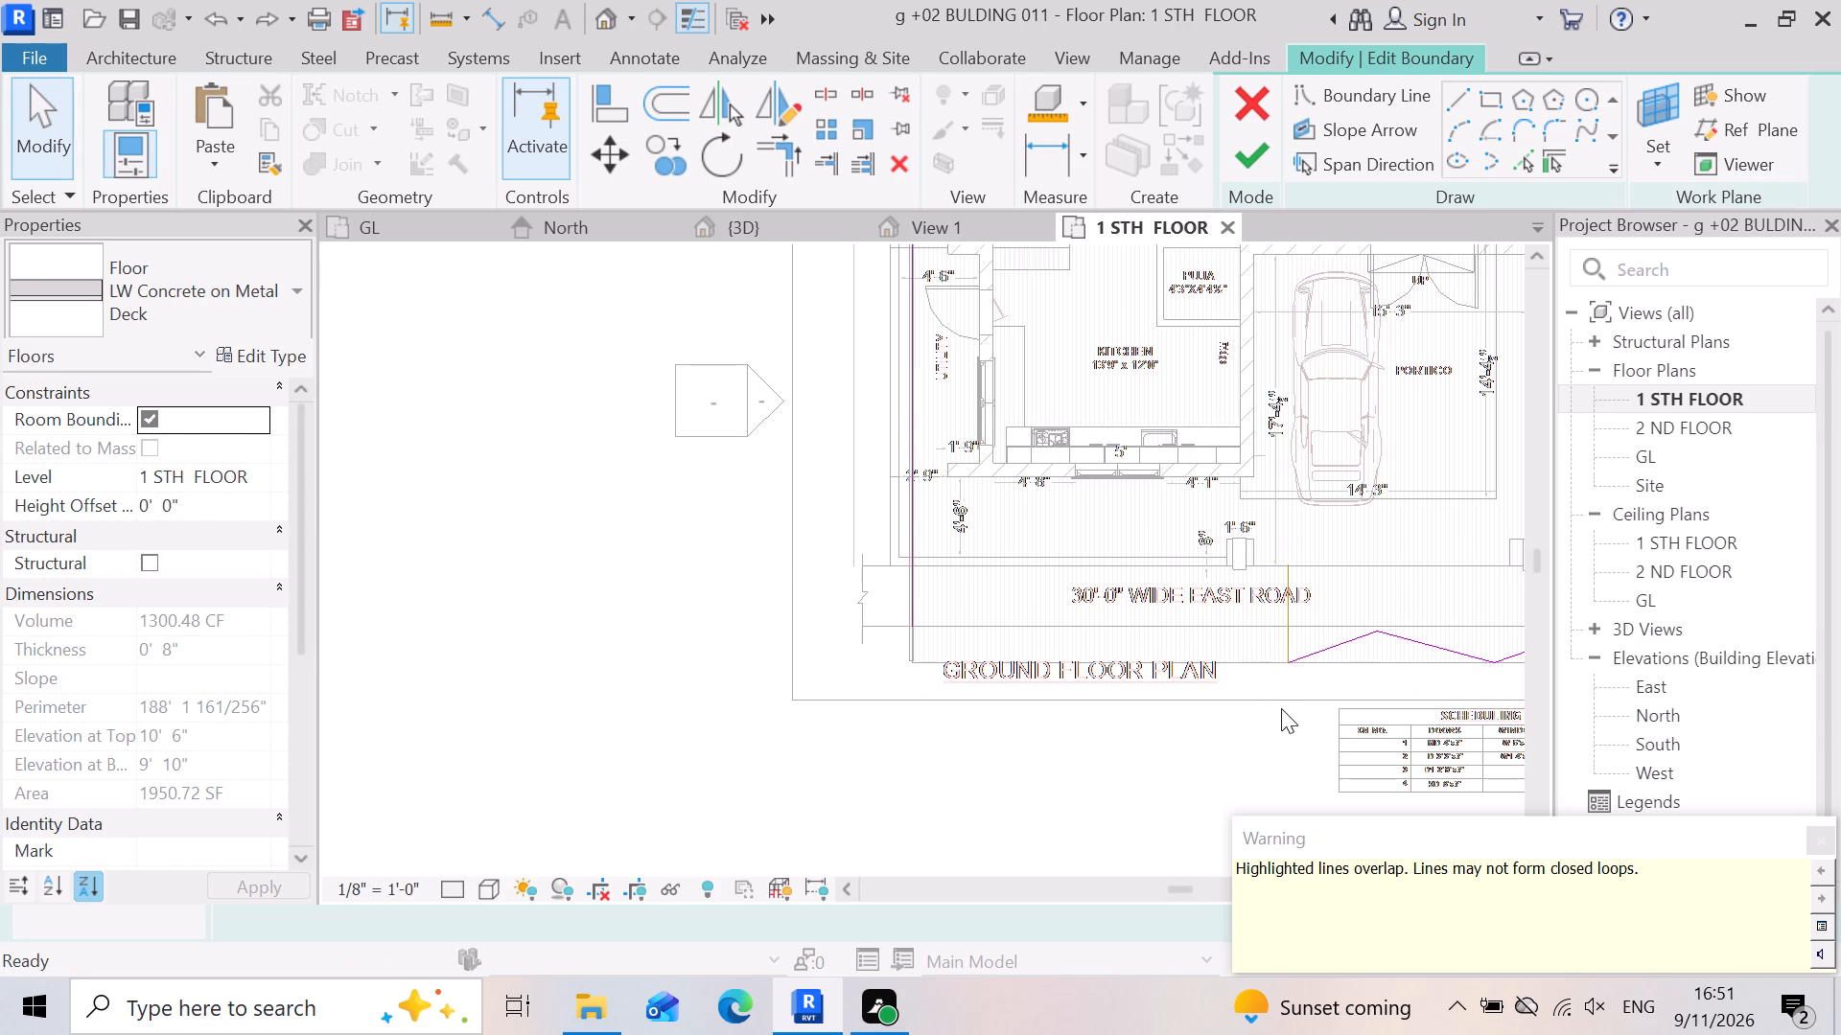
scroll(1239, 624, "up", 3)
scroll(1223, 612, "down", 9)
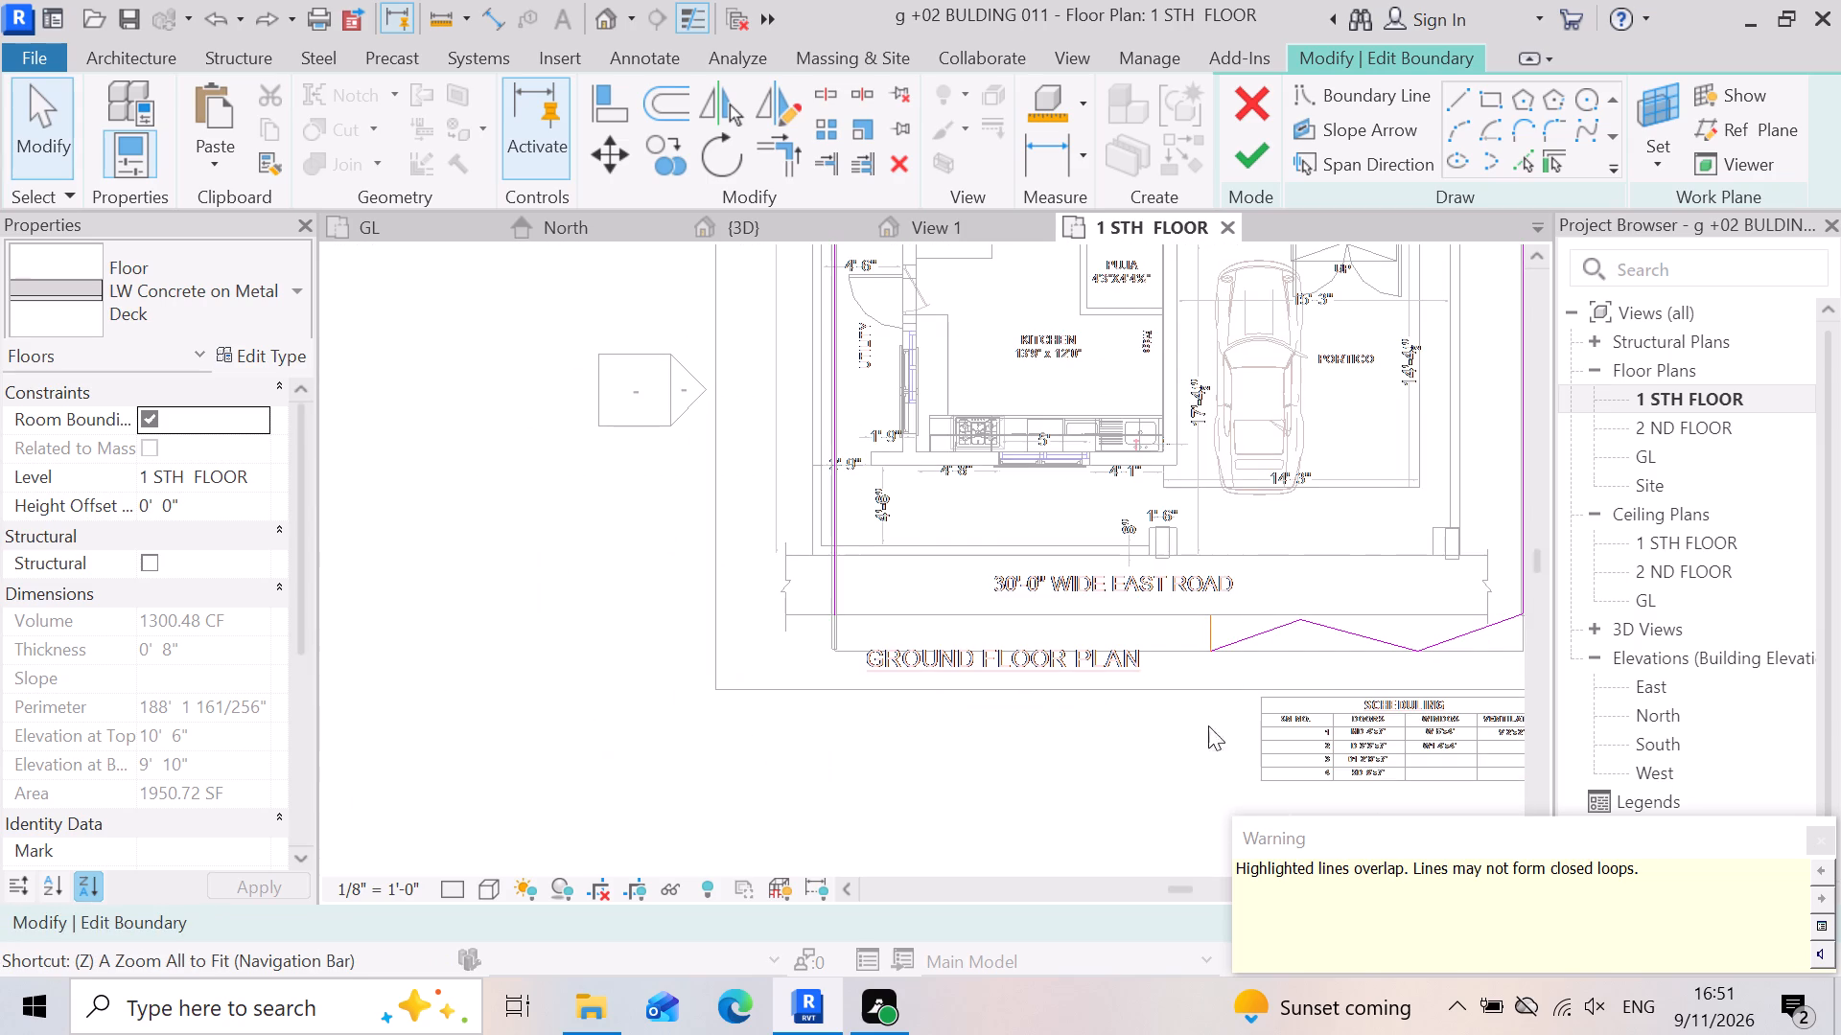
key("Escape")
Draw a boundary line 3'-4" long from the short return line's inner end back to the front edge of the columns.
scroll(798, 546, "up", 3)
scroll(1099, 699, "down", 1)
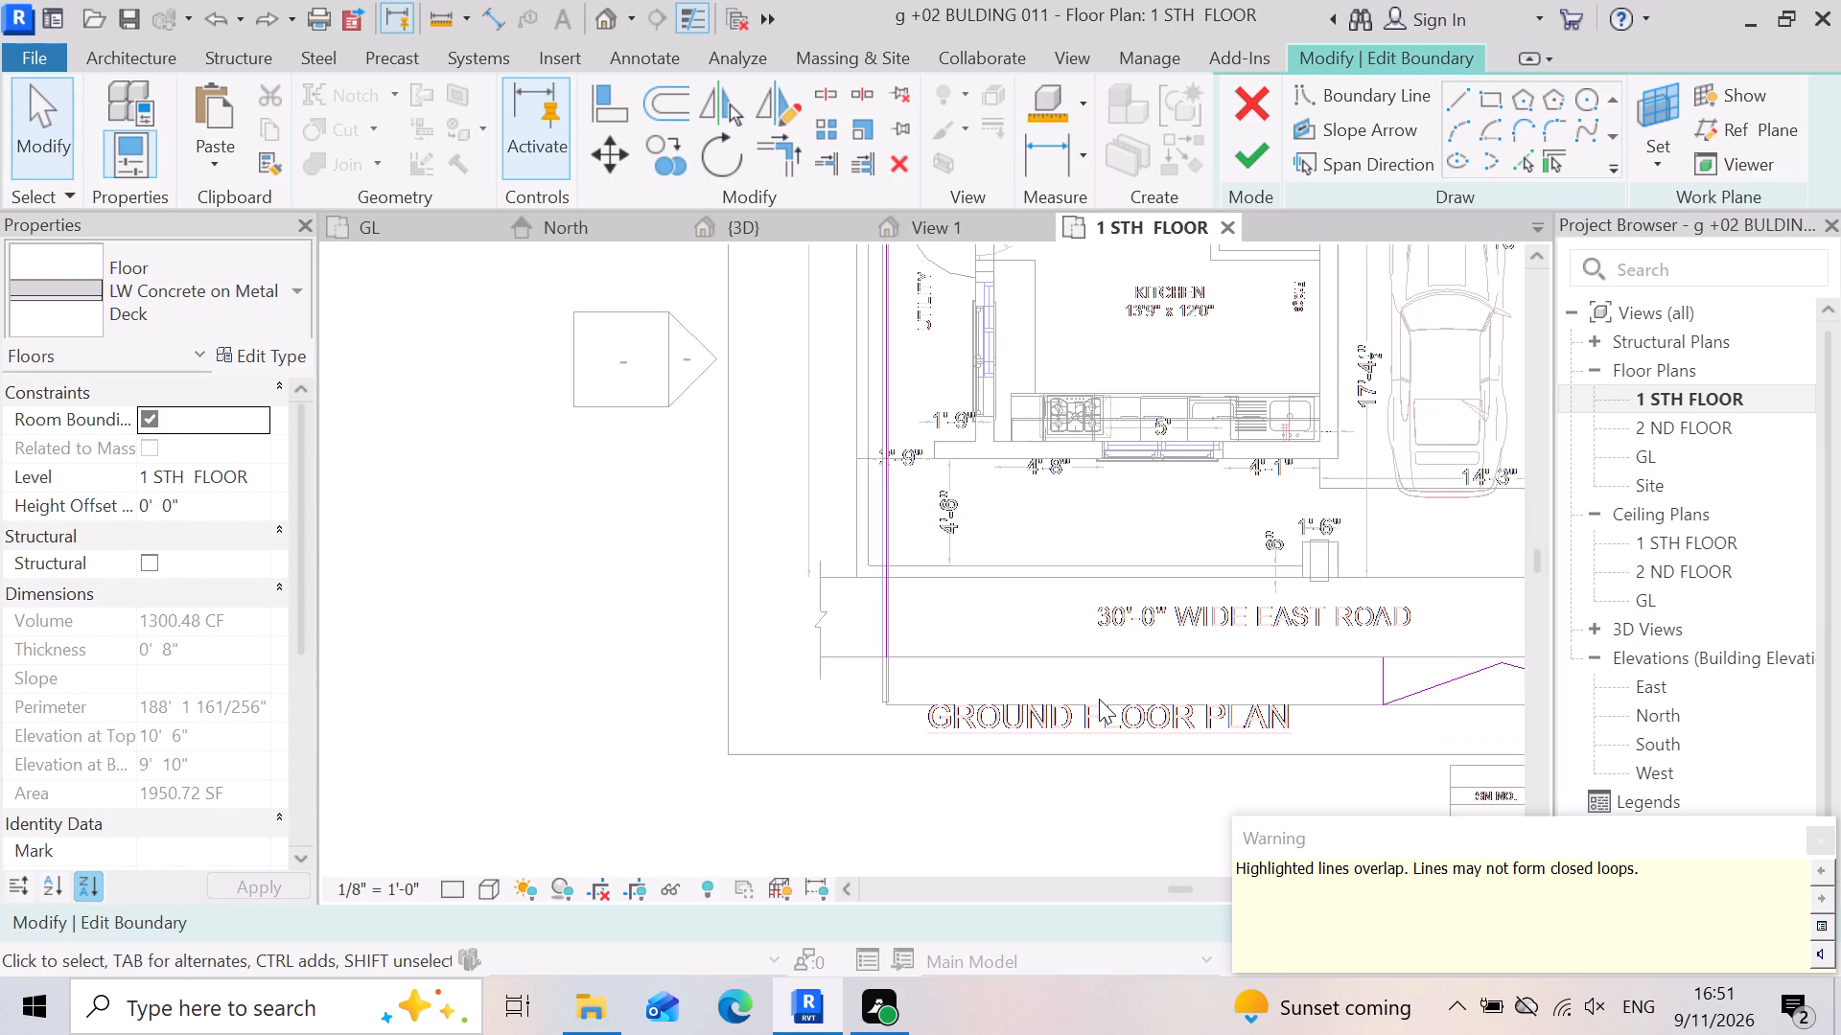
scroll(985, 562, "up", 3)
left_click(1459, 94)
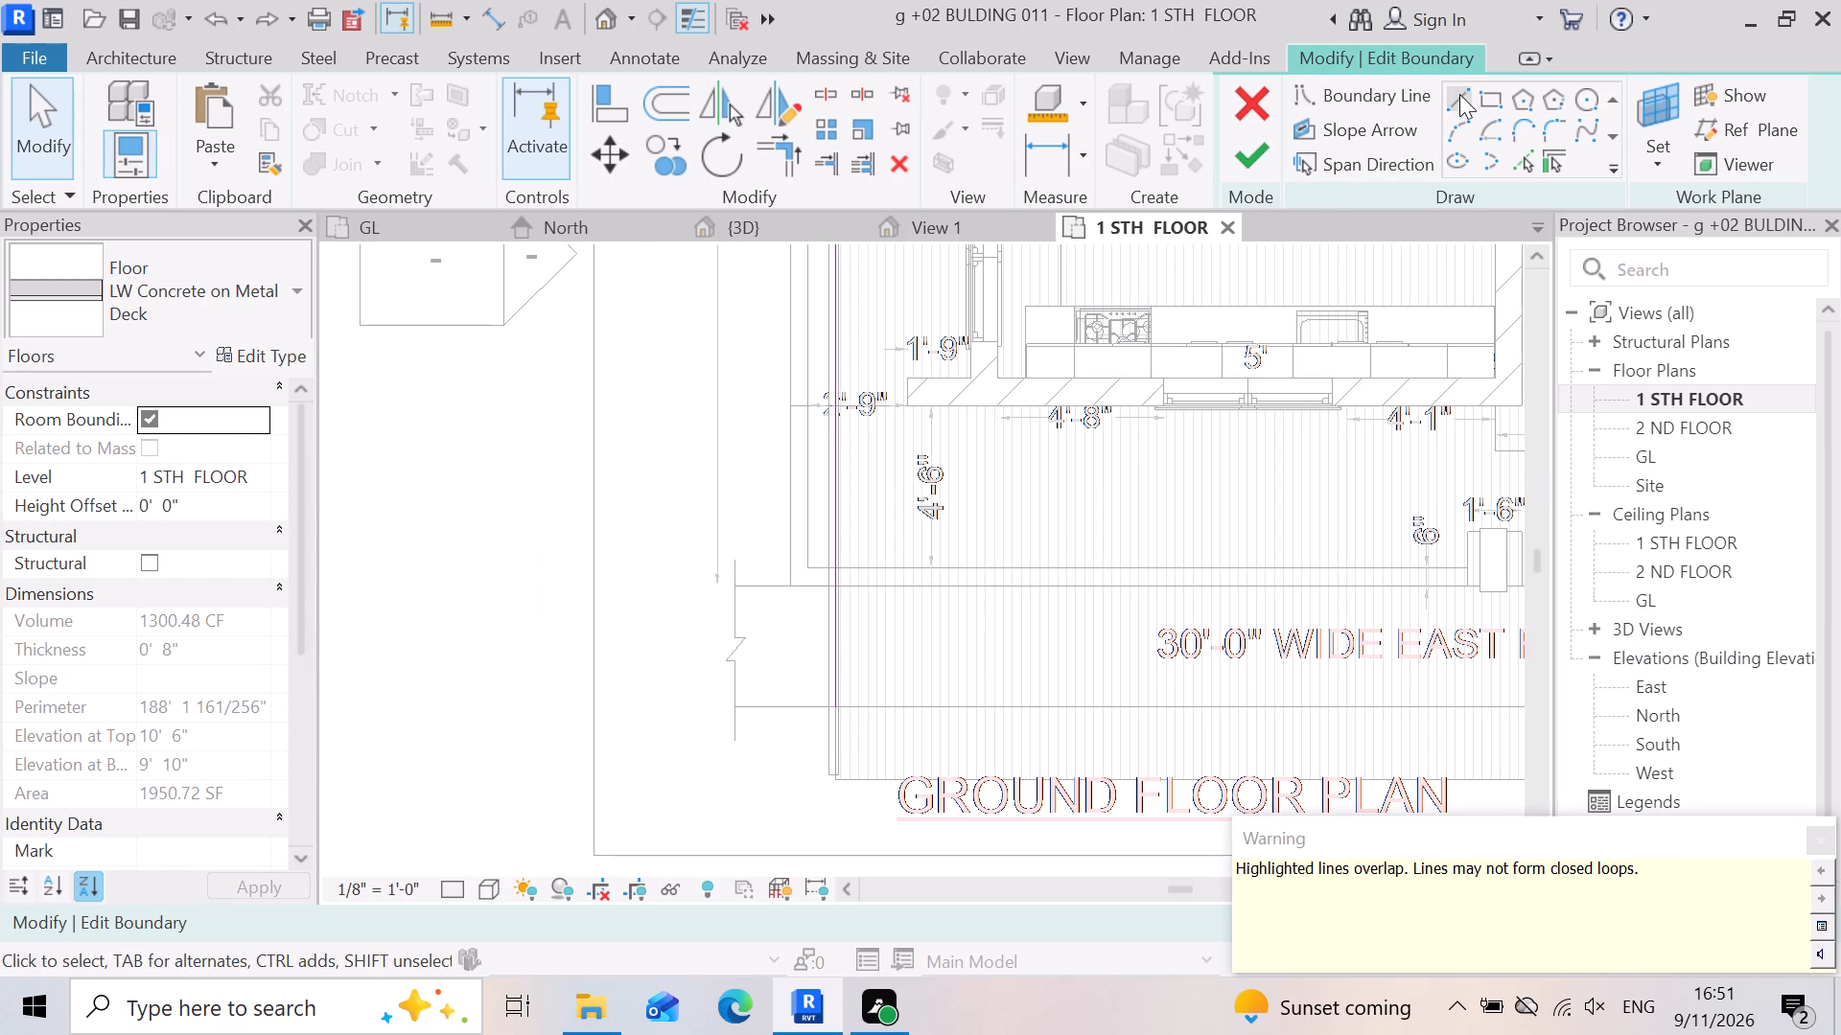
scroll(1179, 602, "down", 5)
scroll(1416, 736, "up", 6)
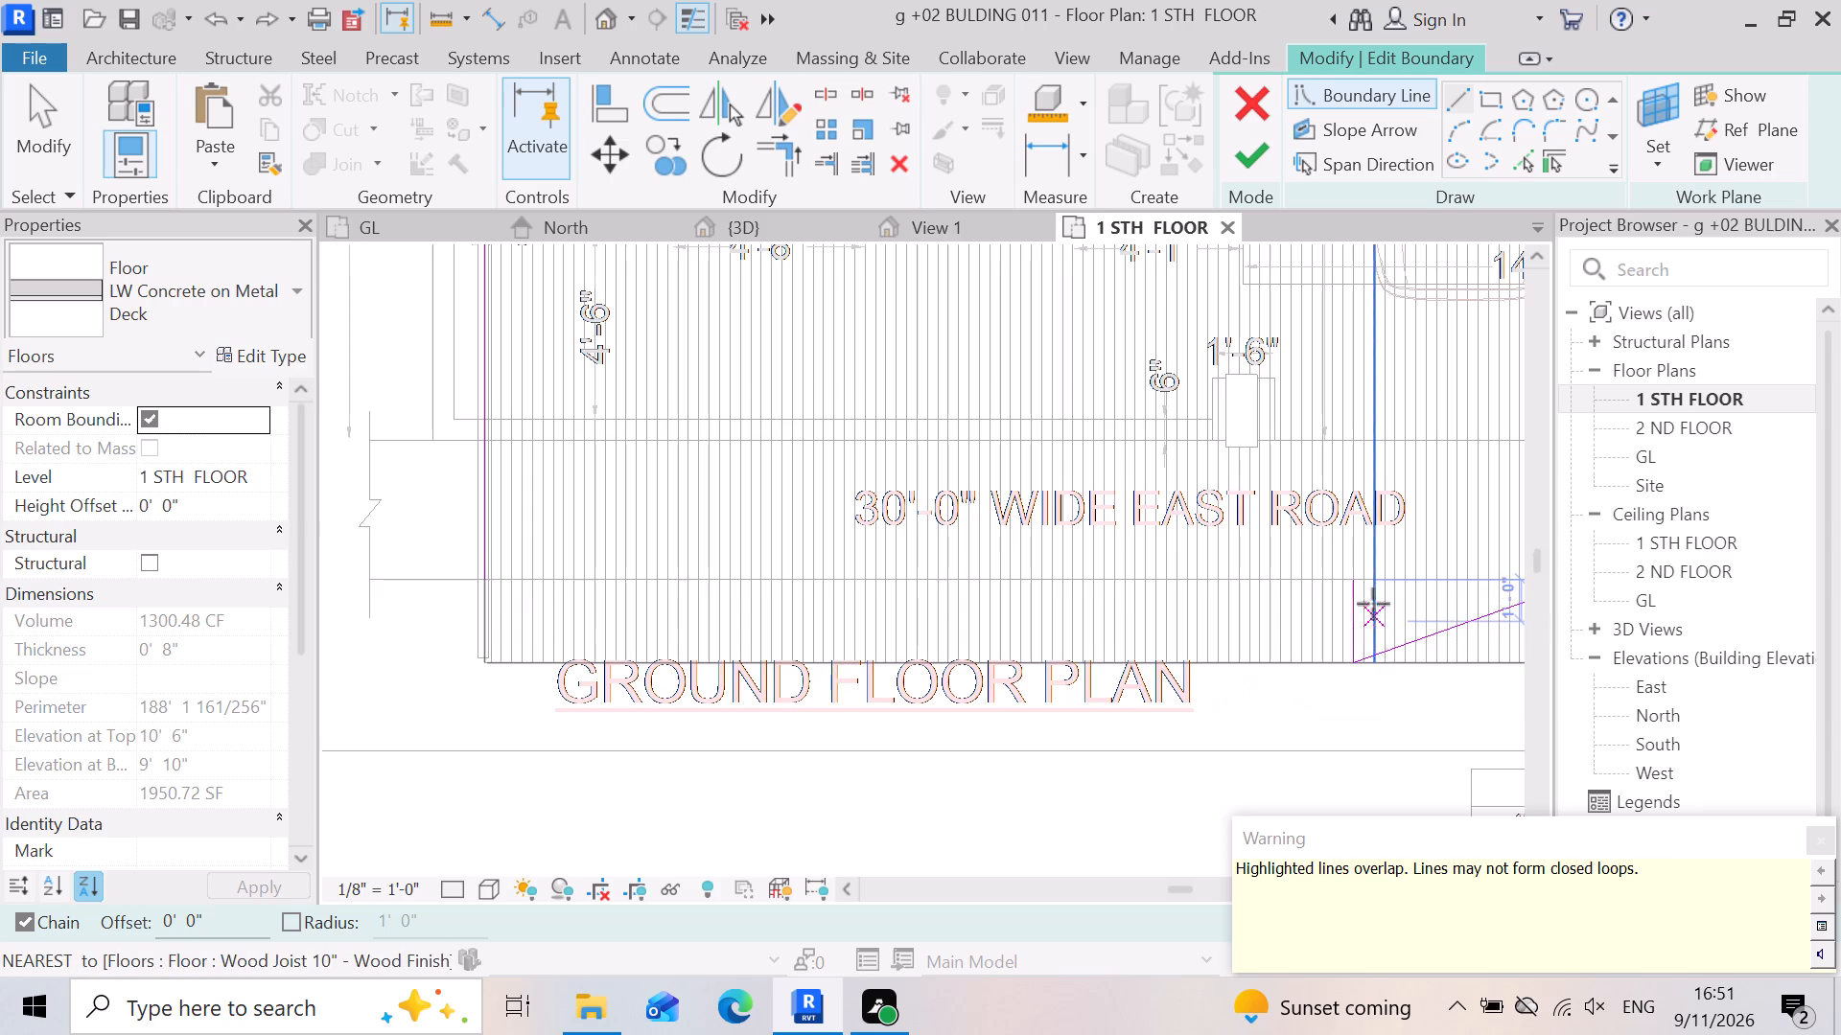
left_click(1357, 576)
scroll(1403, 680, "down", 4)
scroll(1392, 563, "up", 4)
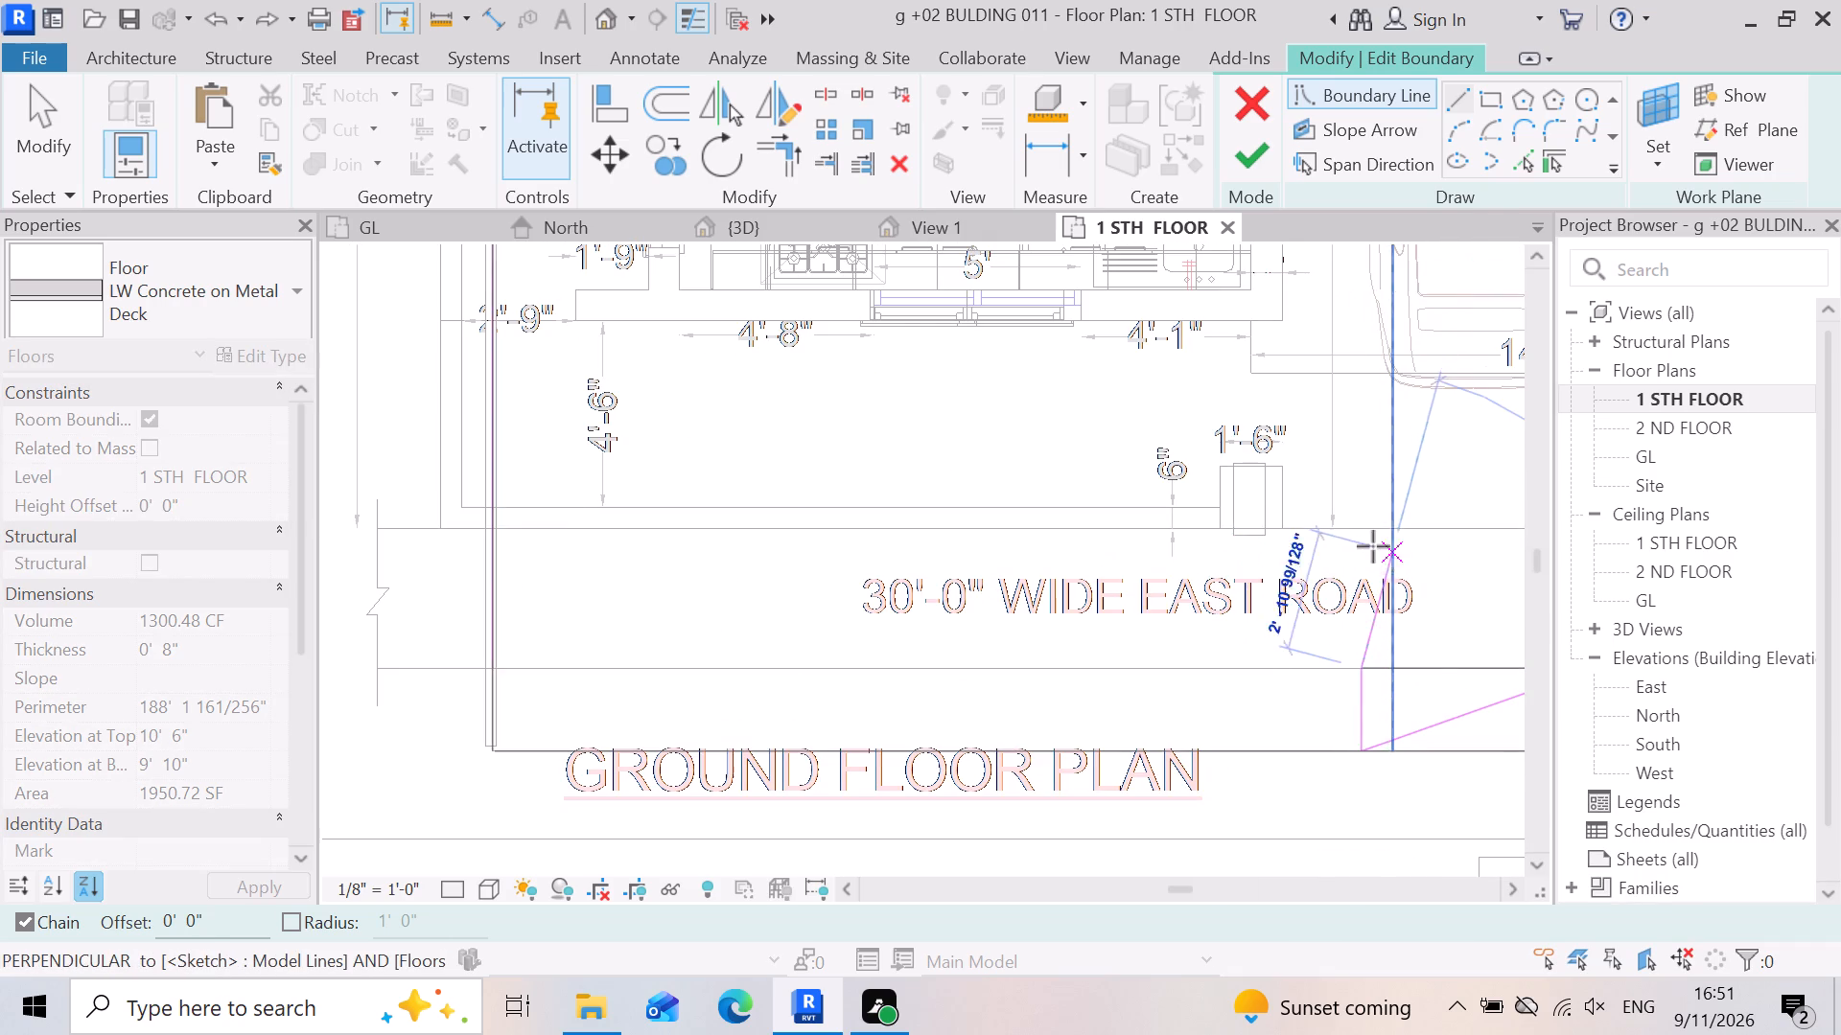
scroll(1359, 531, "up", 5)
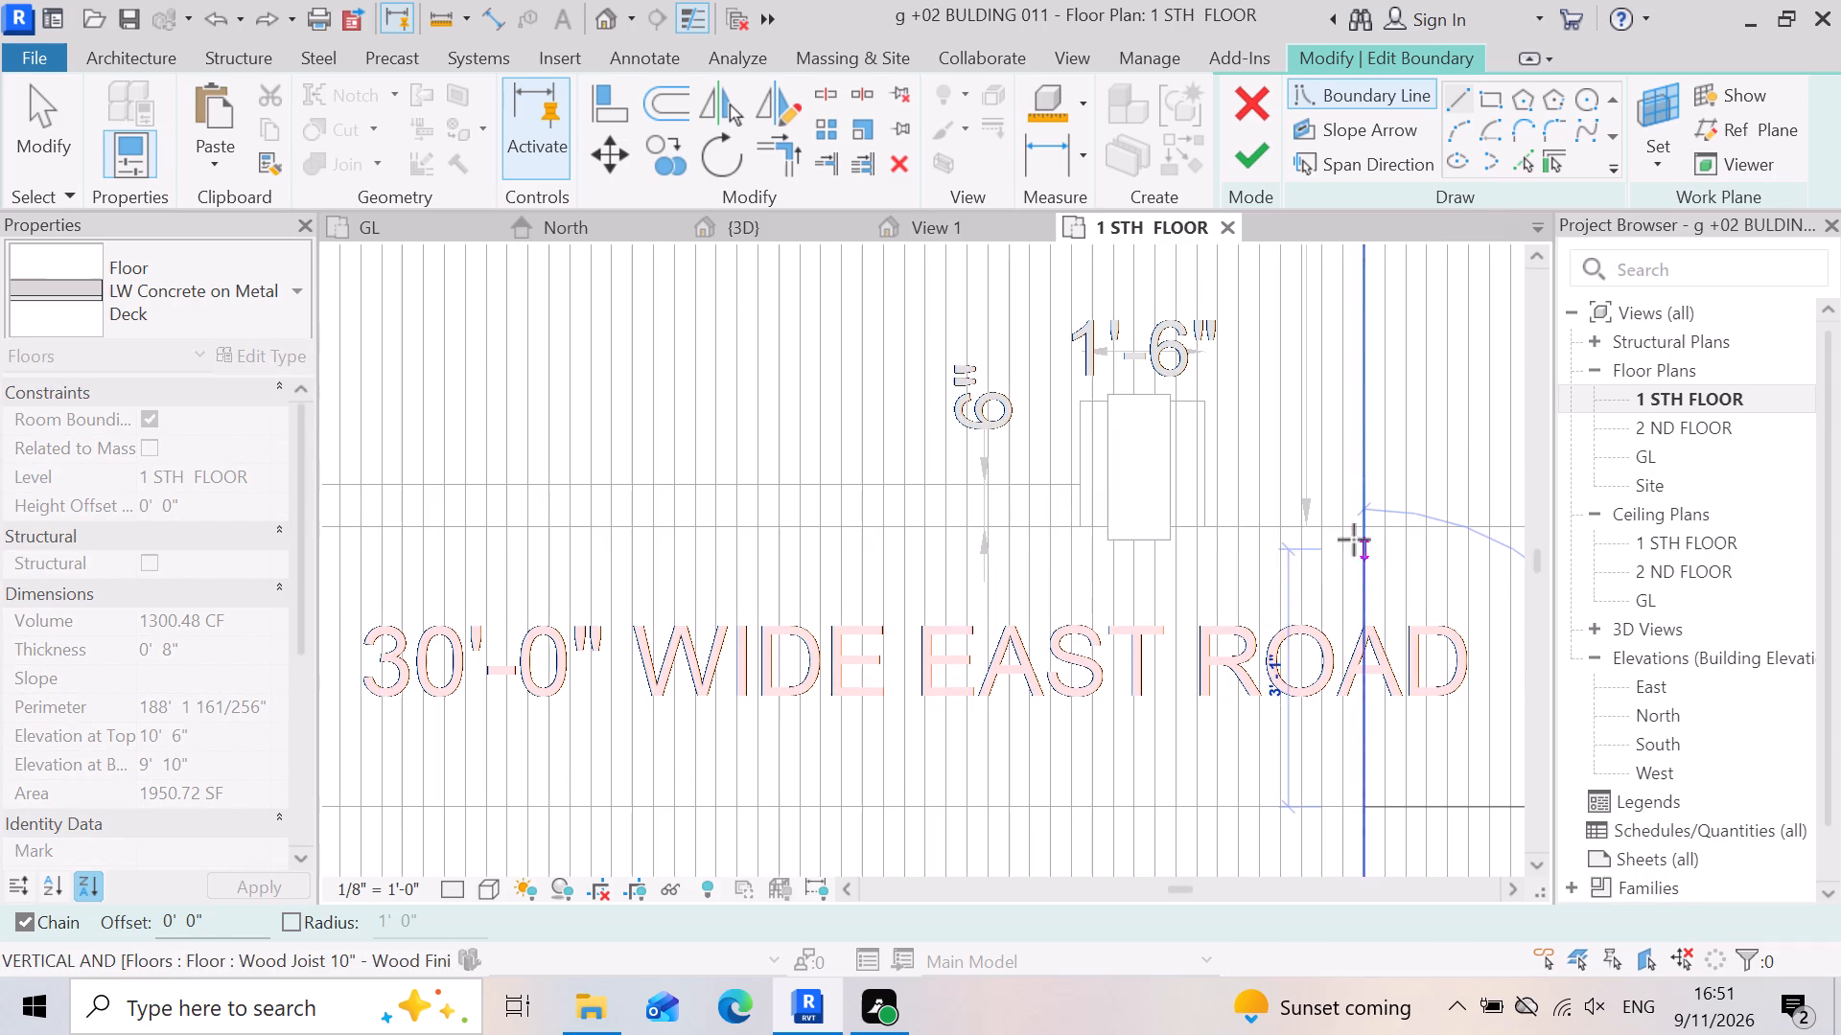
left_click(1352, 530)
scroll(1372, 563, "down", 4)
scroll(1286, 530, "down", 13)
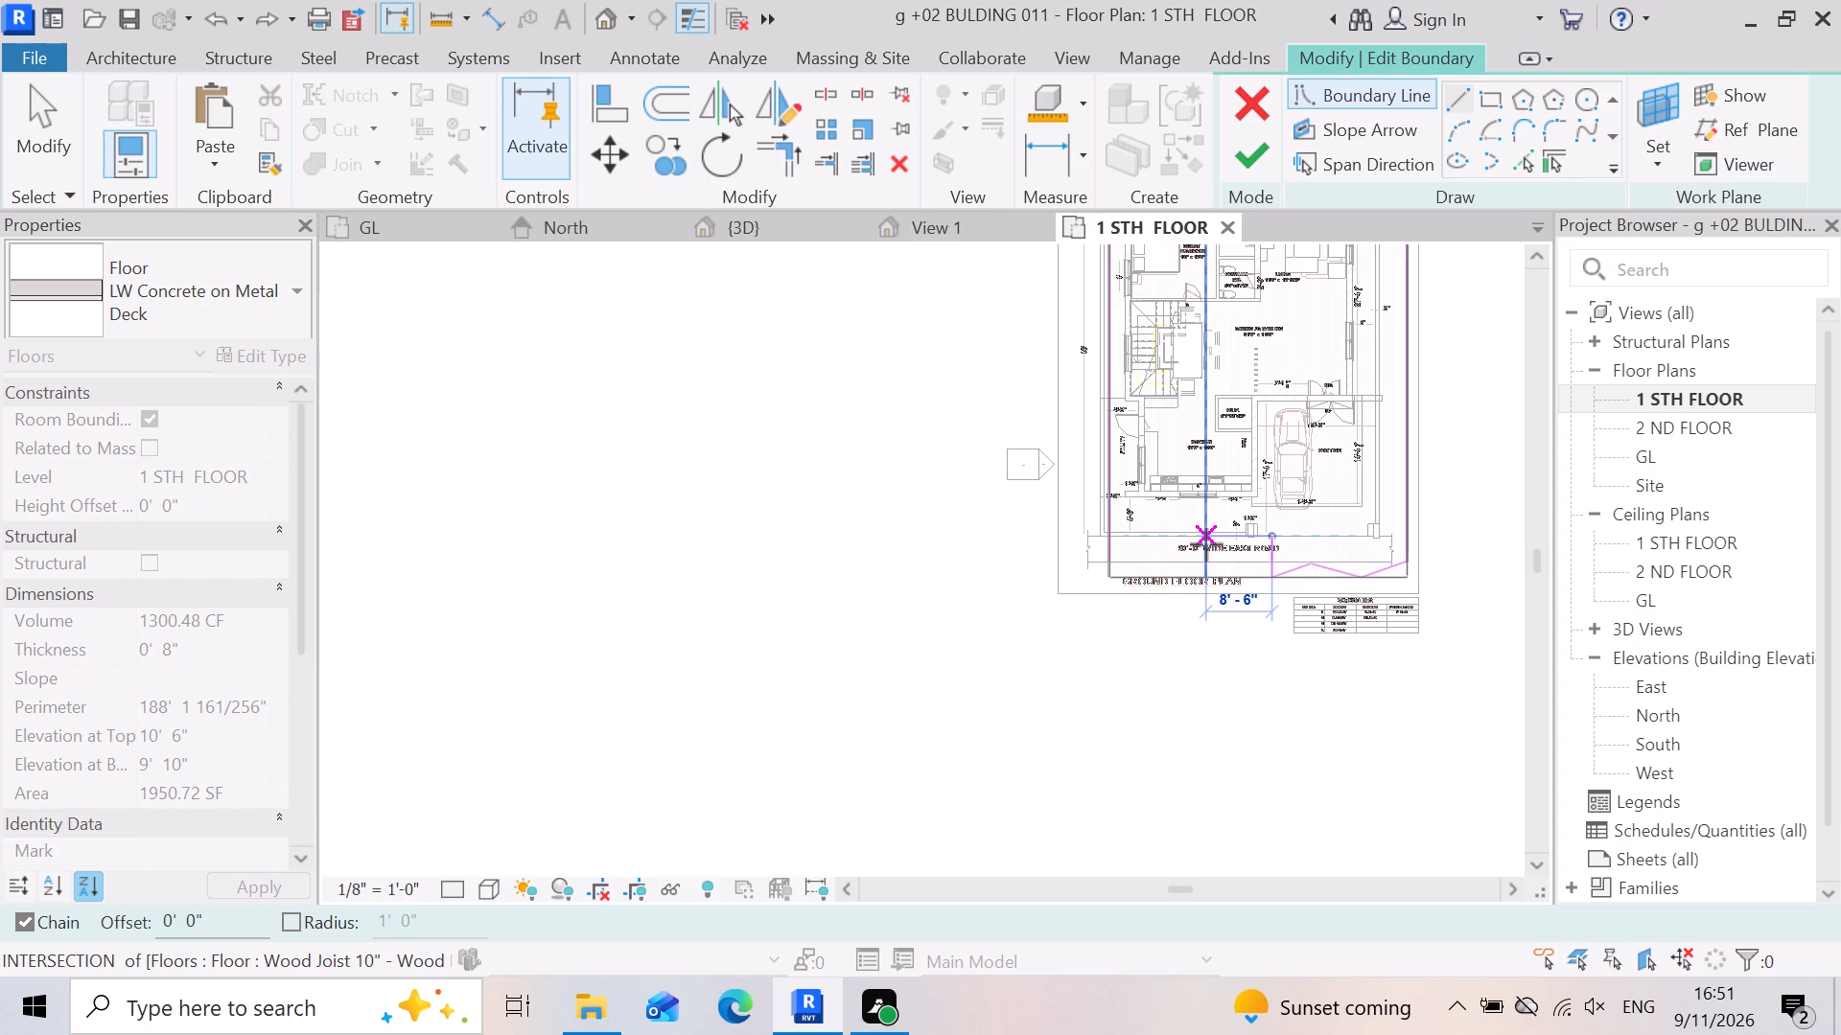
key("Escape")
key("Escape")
Delete the short return line and its 3'-4" extension from the slab boundary sketch.
scroll(1293, 584, "up", 1)
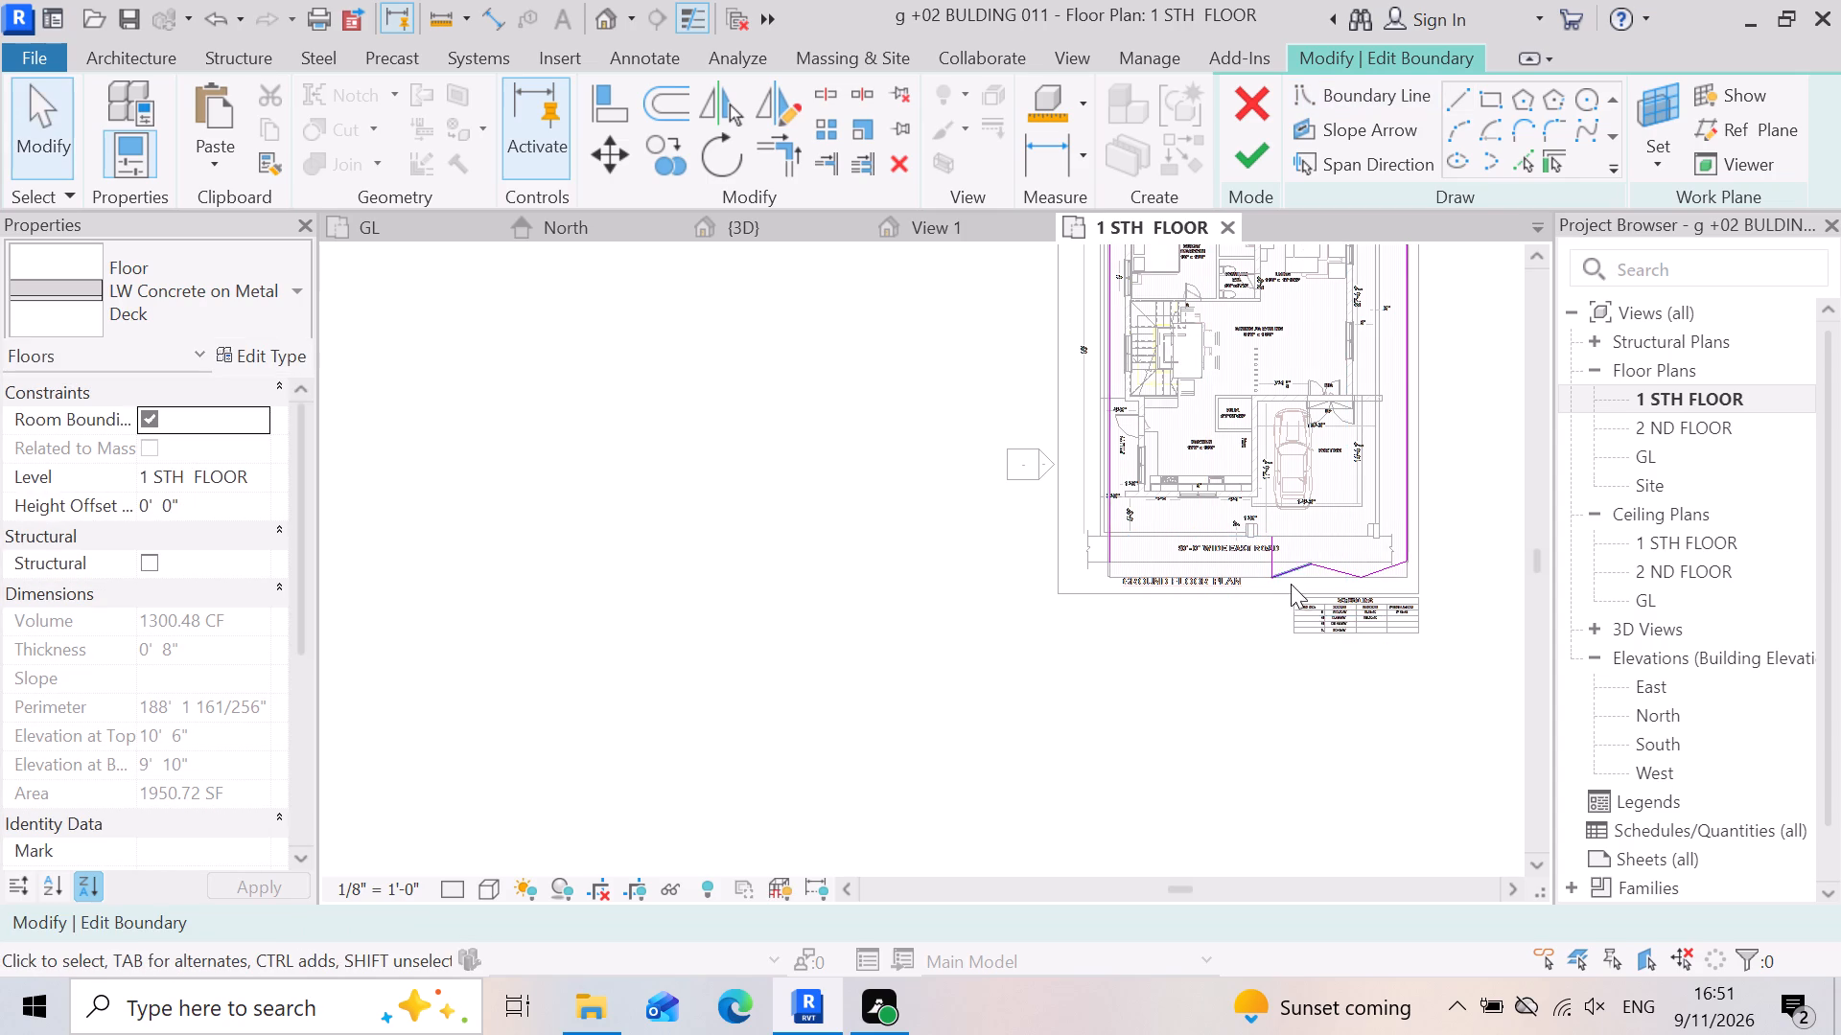
scroll(1291, 584, "up", 5)
left_click(1251, 537)
key("Escape")
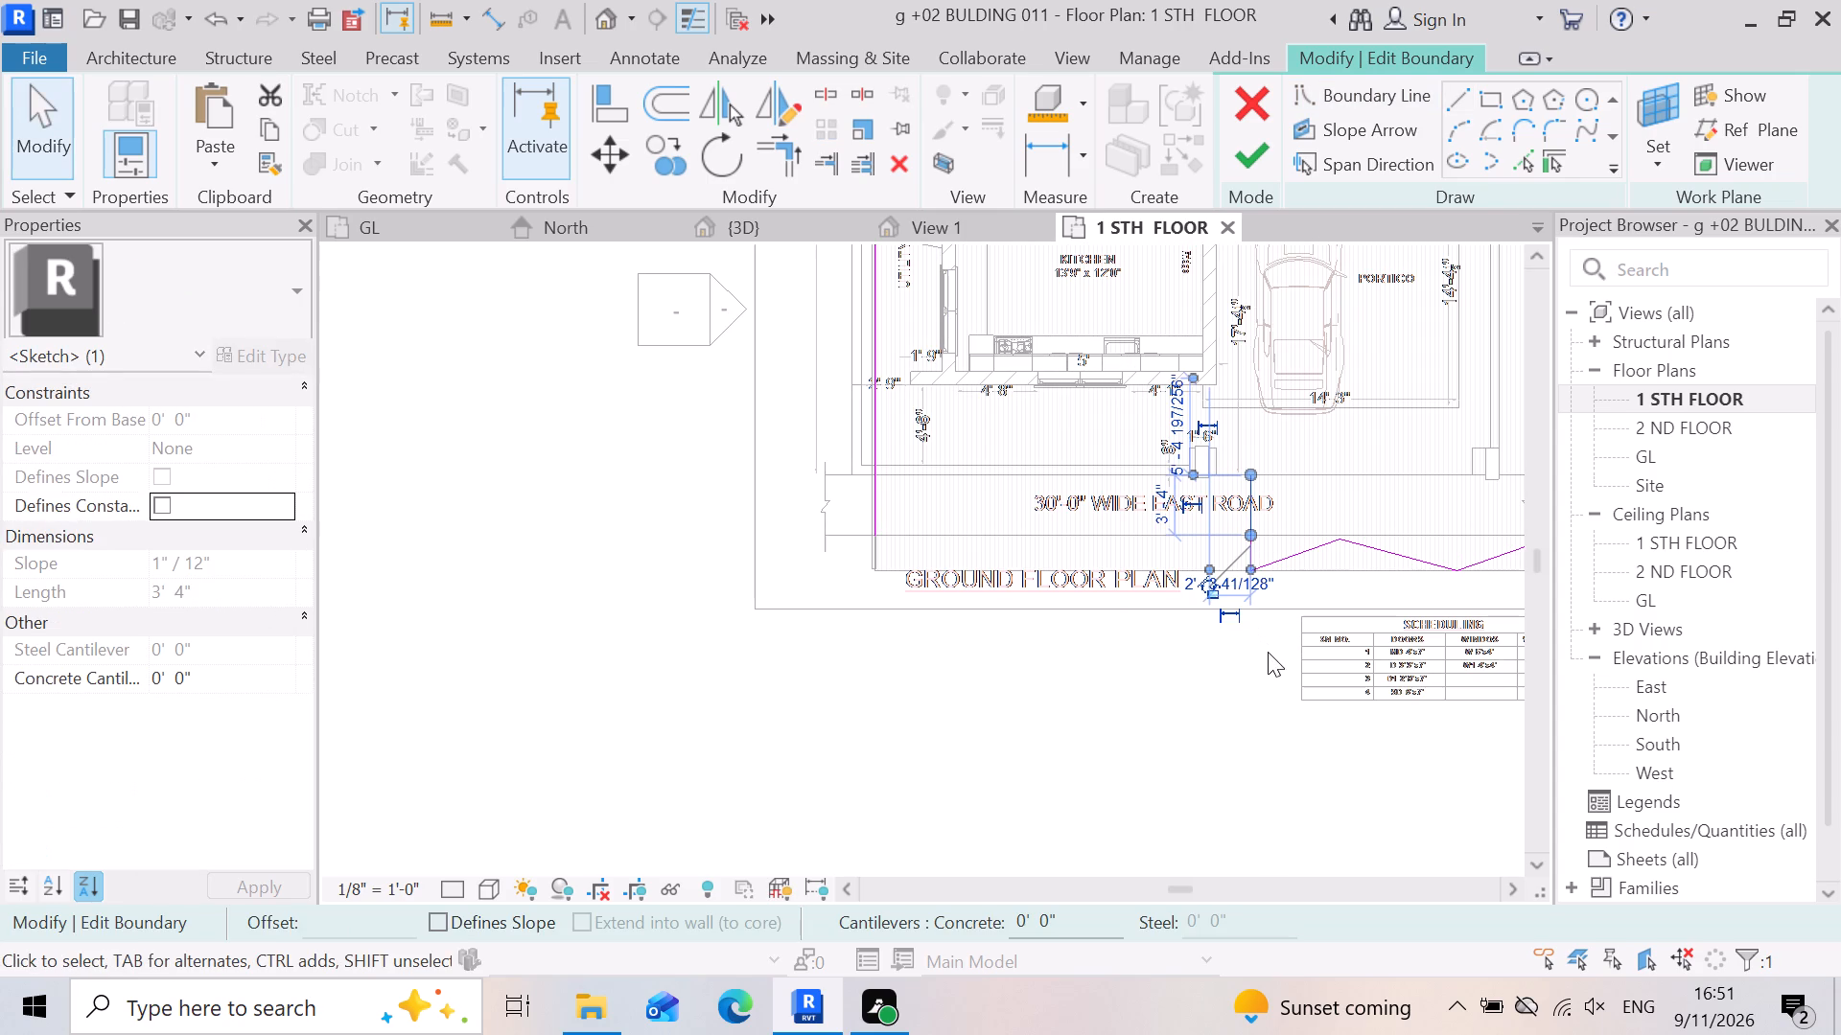
left_click(1247, 544)
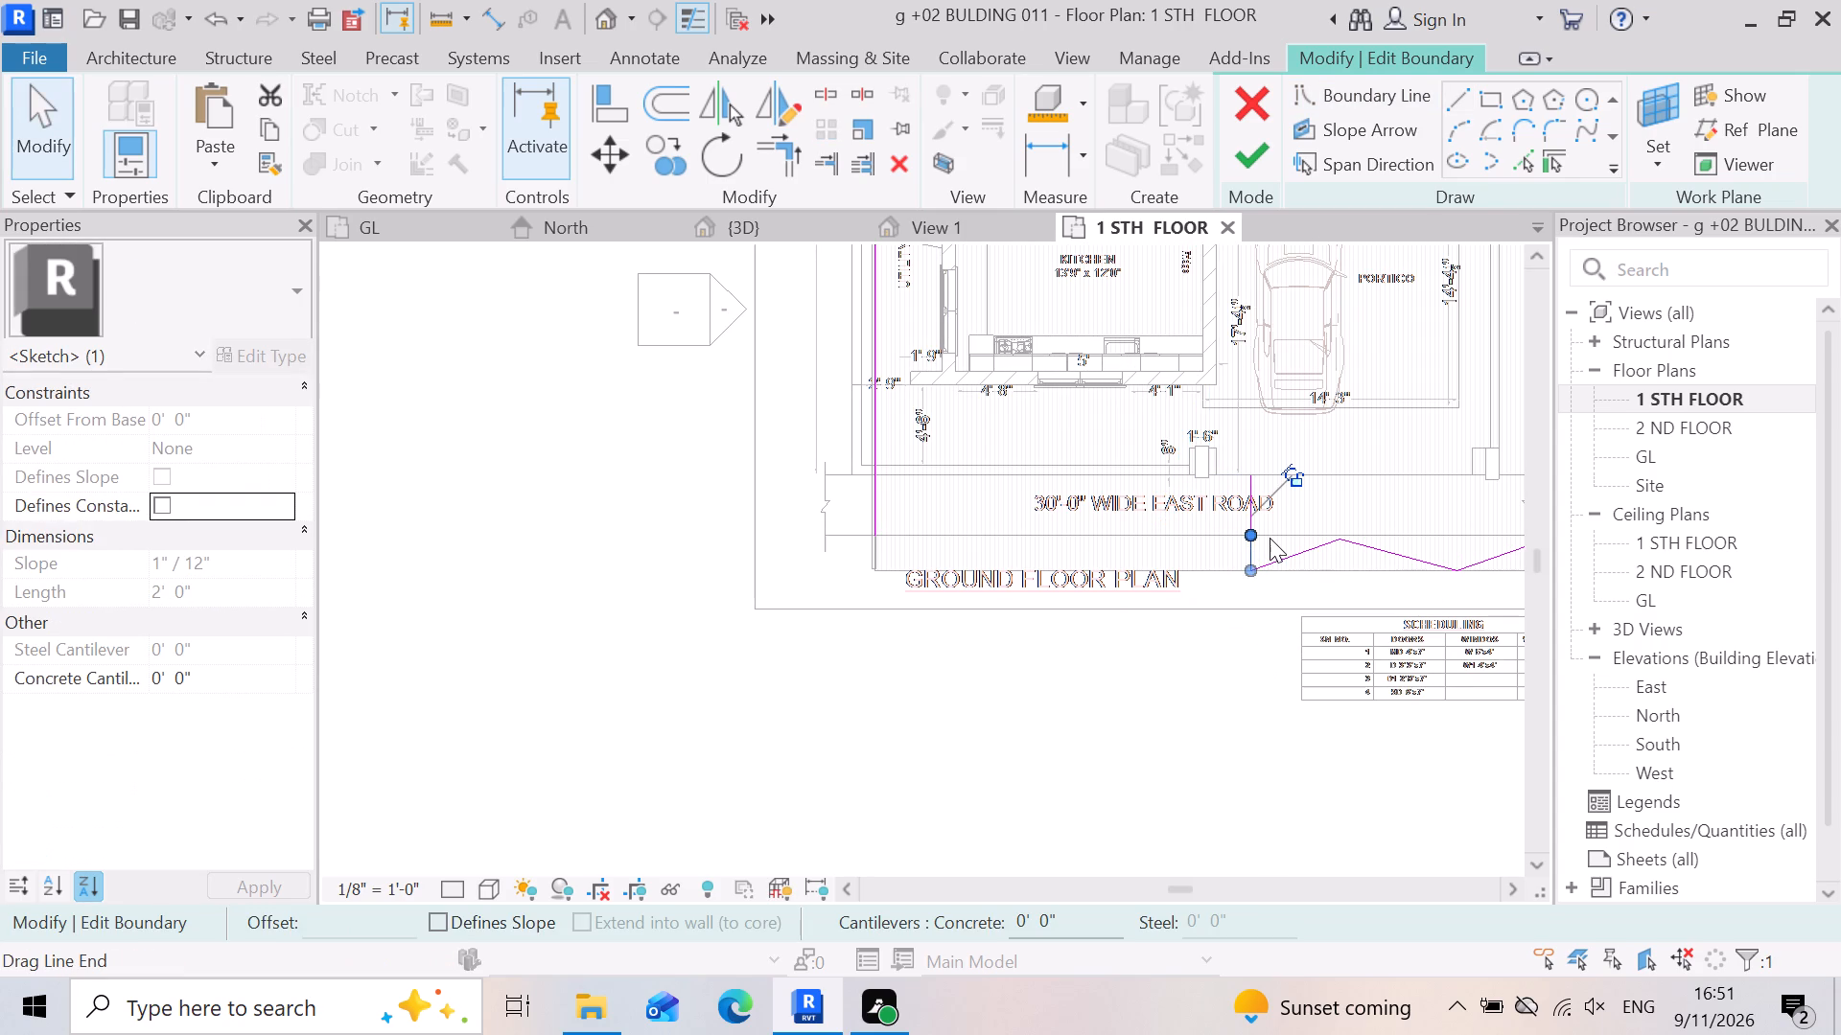
key("Delete")
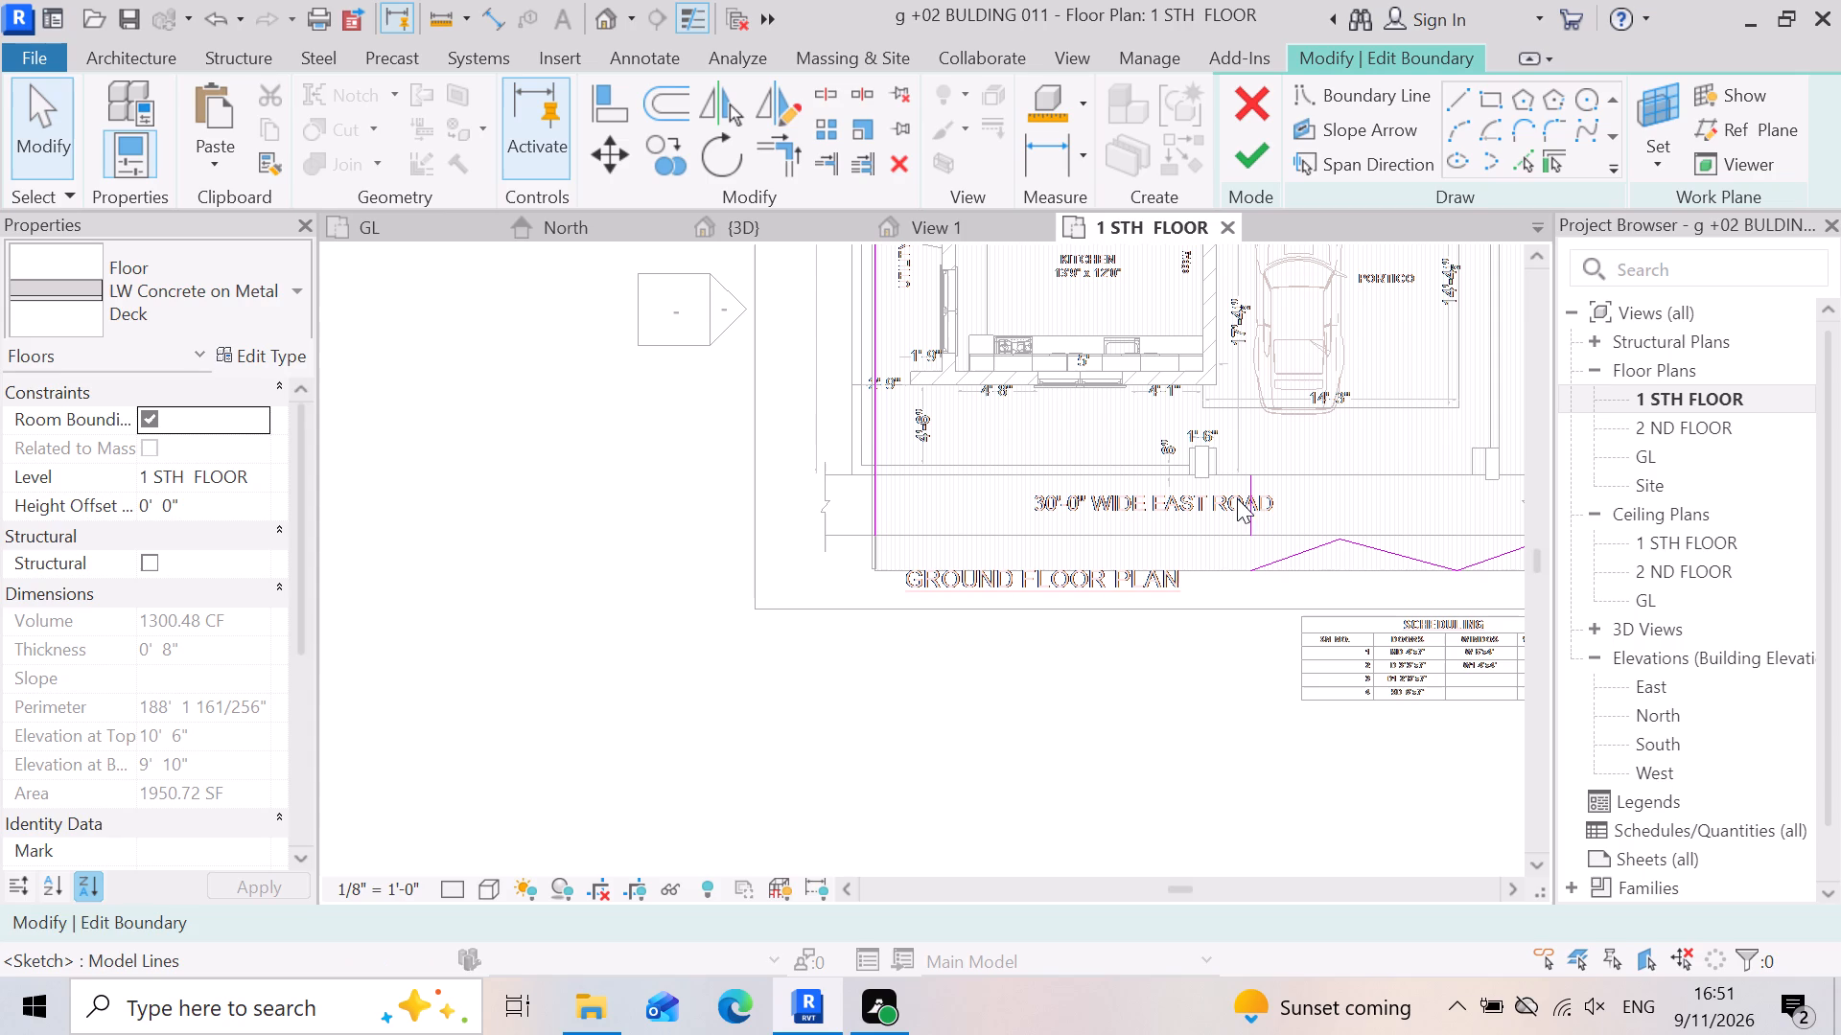
left_click(1254, 512)
key("Delete")
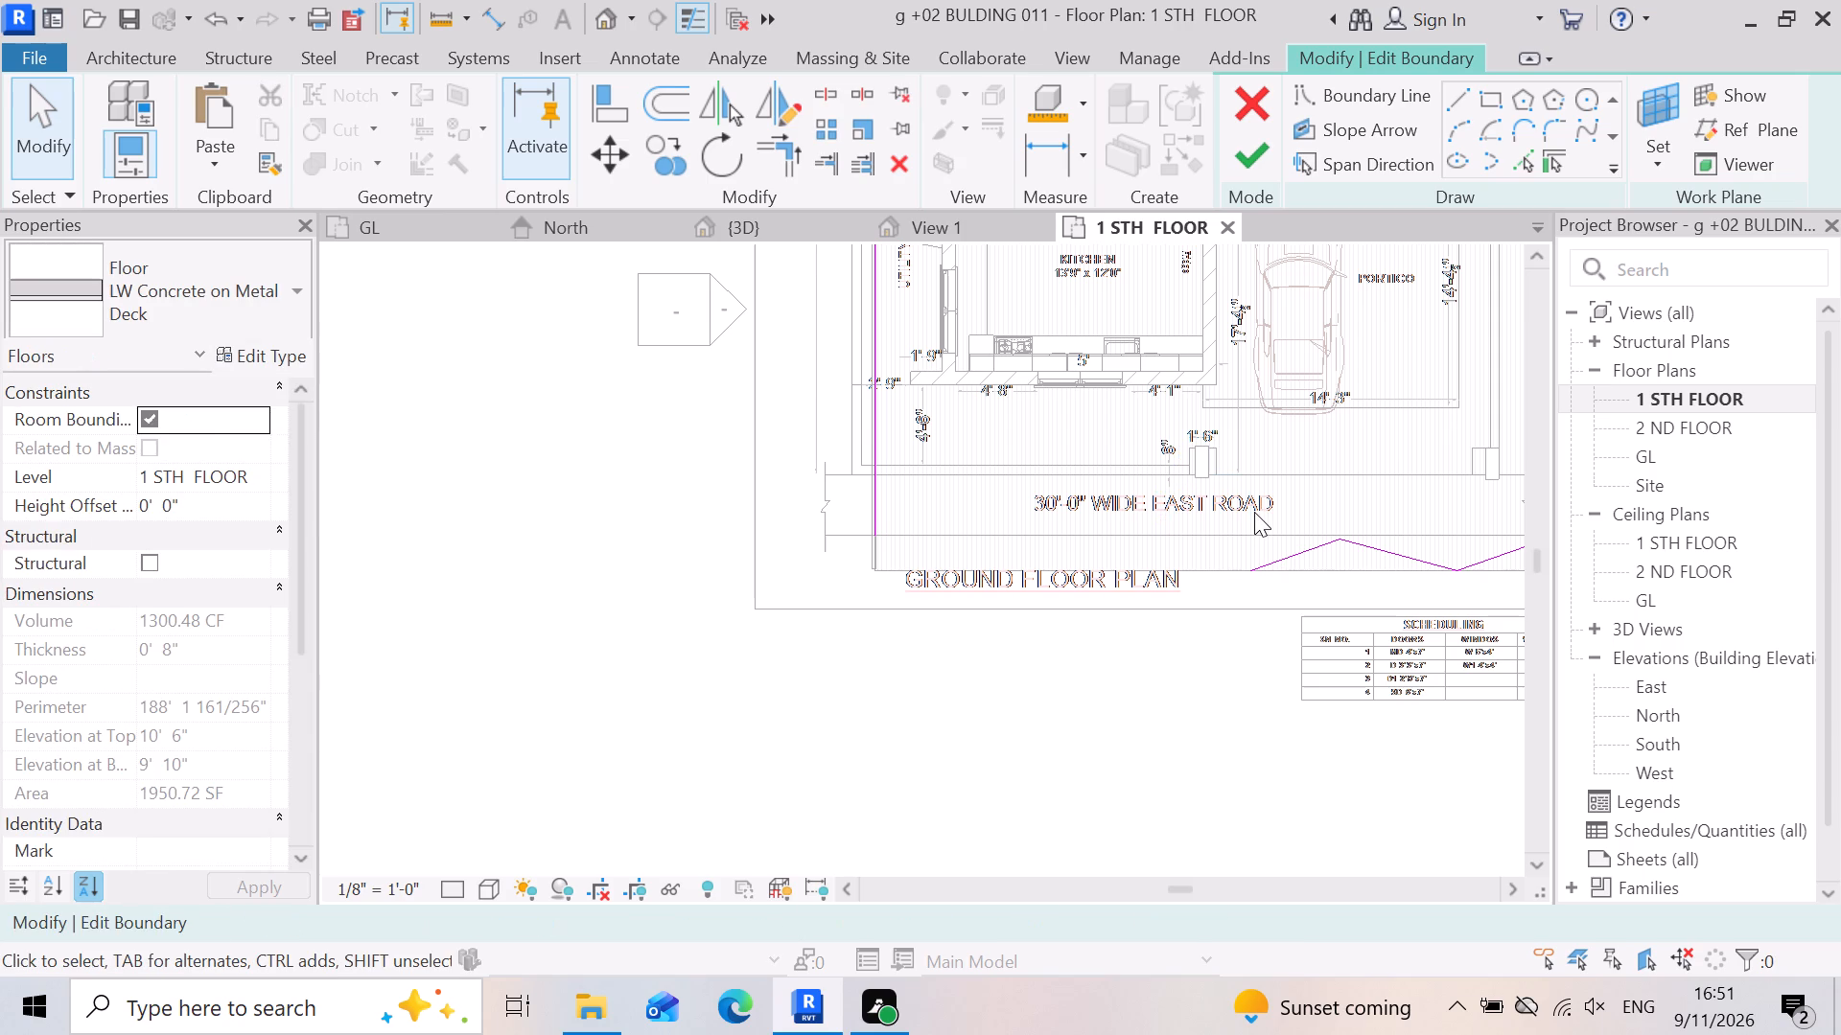
Draw an angled boundary line, about 6'-0", from the zigzag's open end to the column, continuing straight across to the kitchen-side boundary.
left_click(1456, 96)
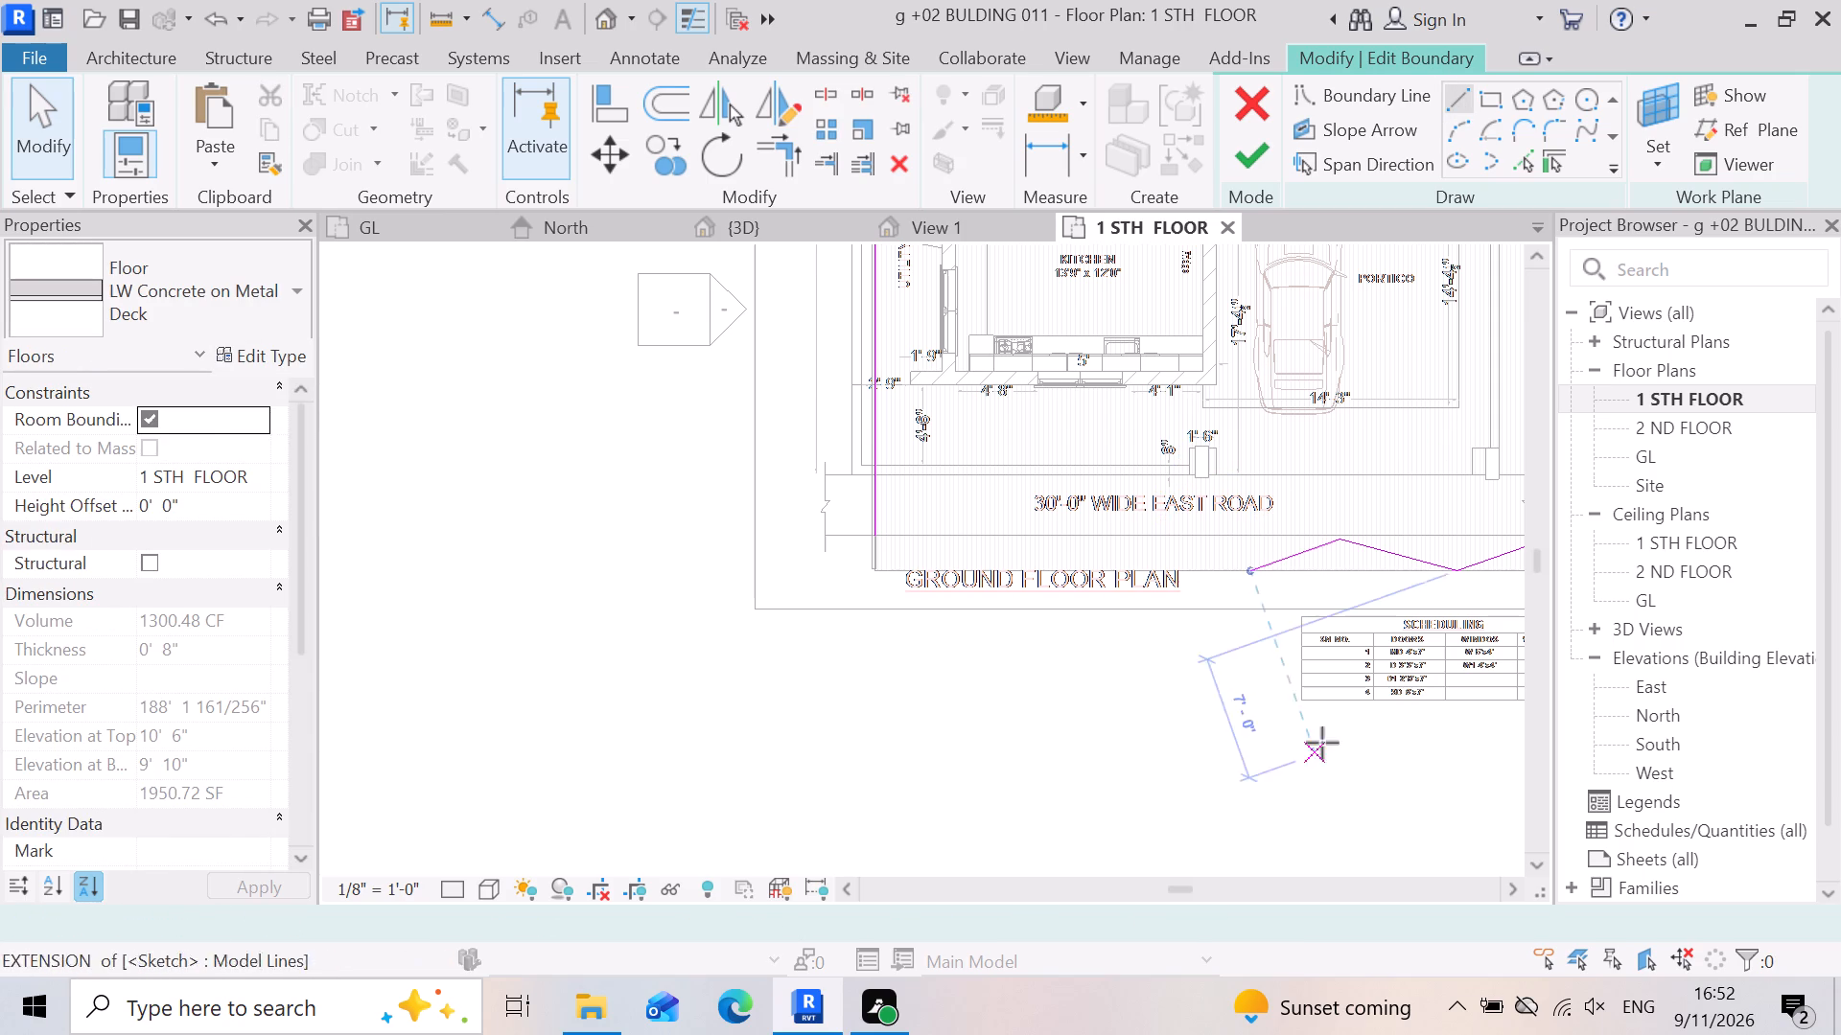
left_click(1247, 571)
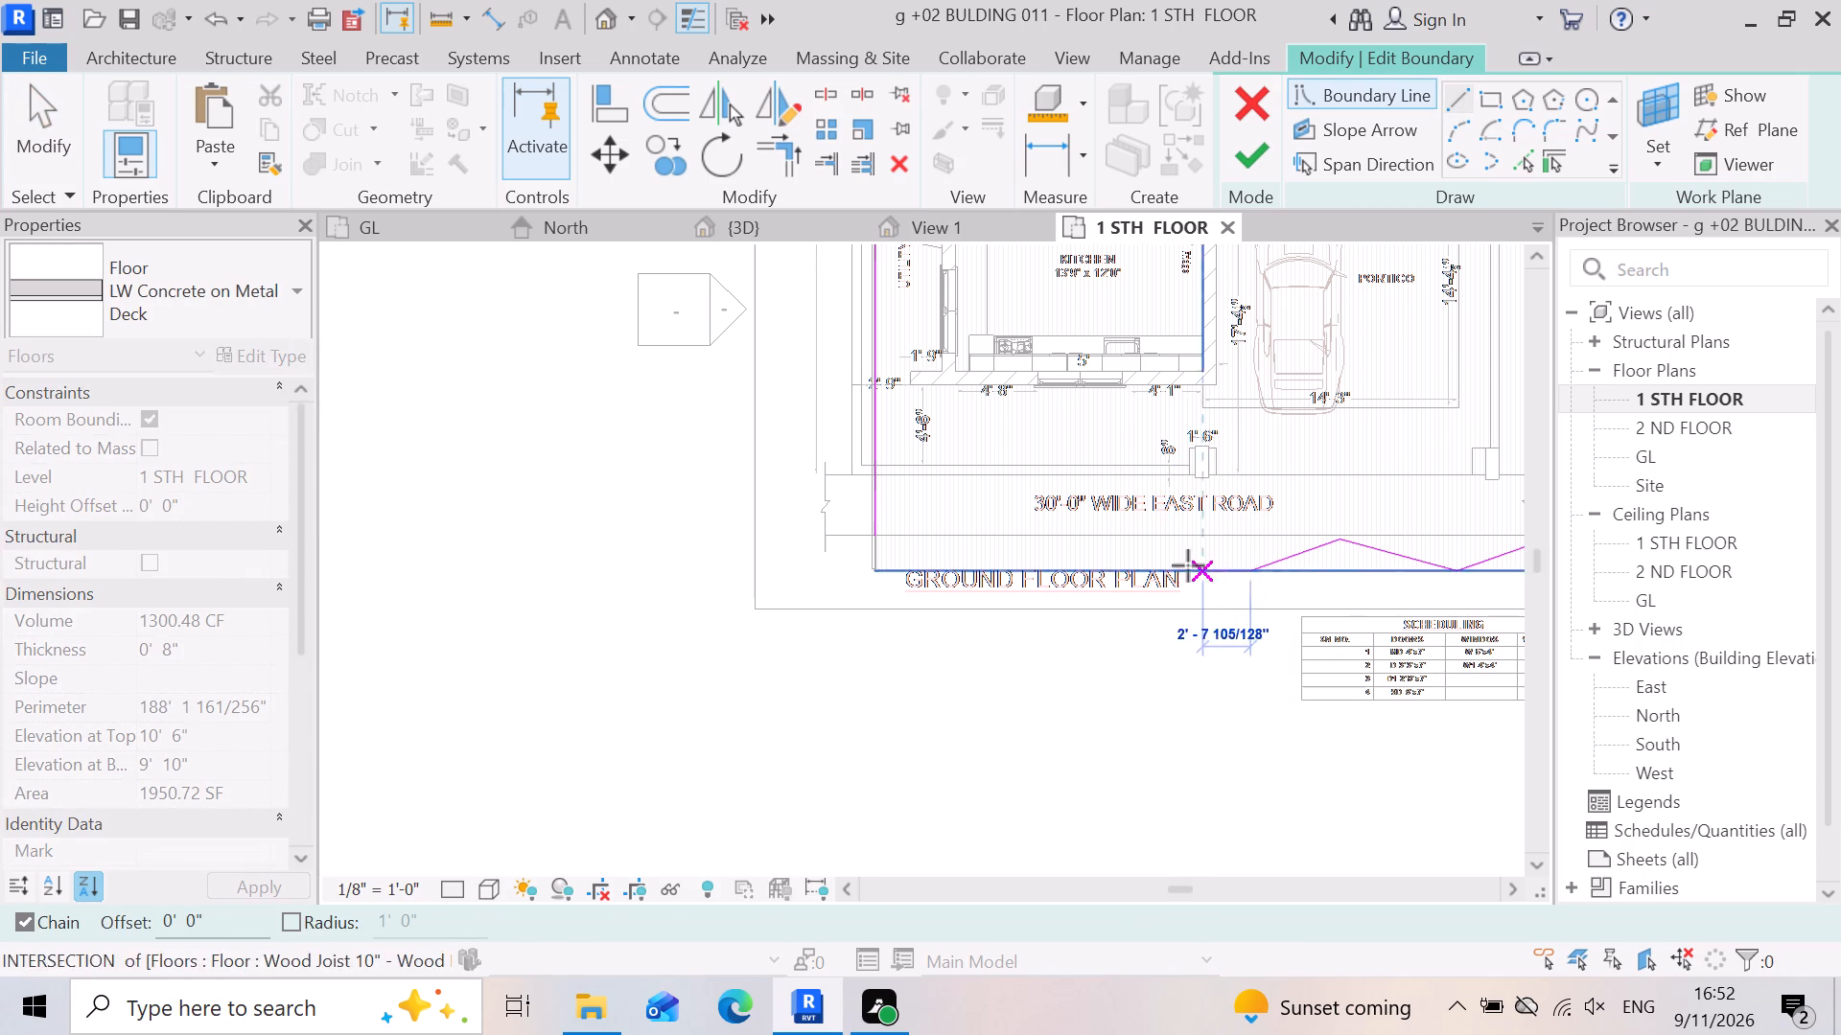
left_click(1191, 474)
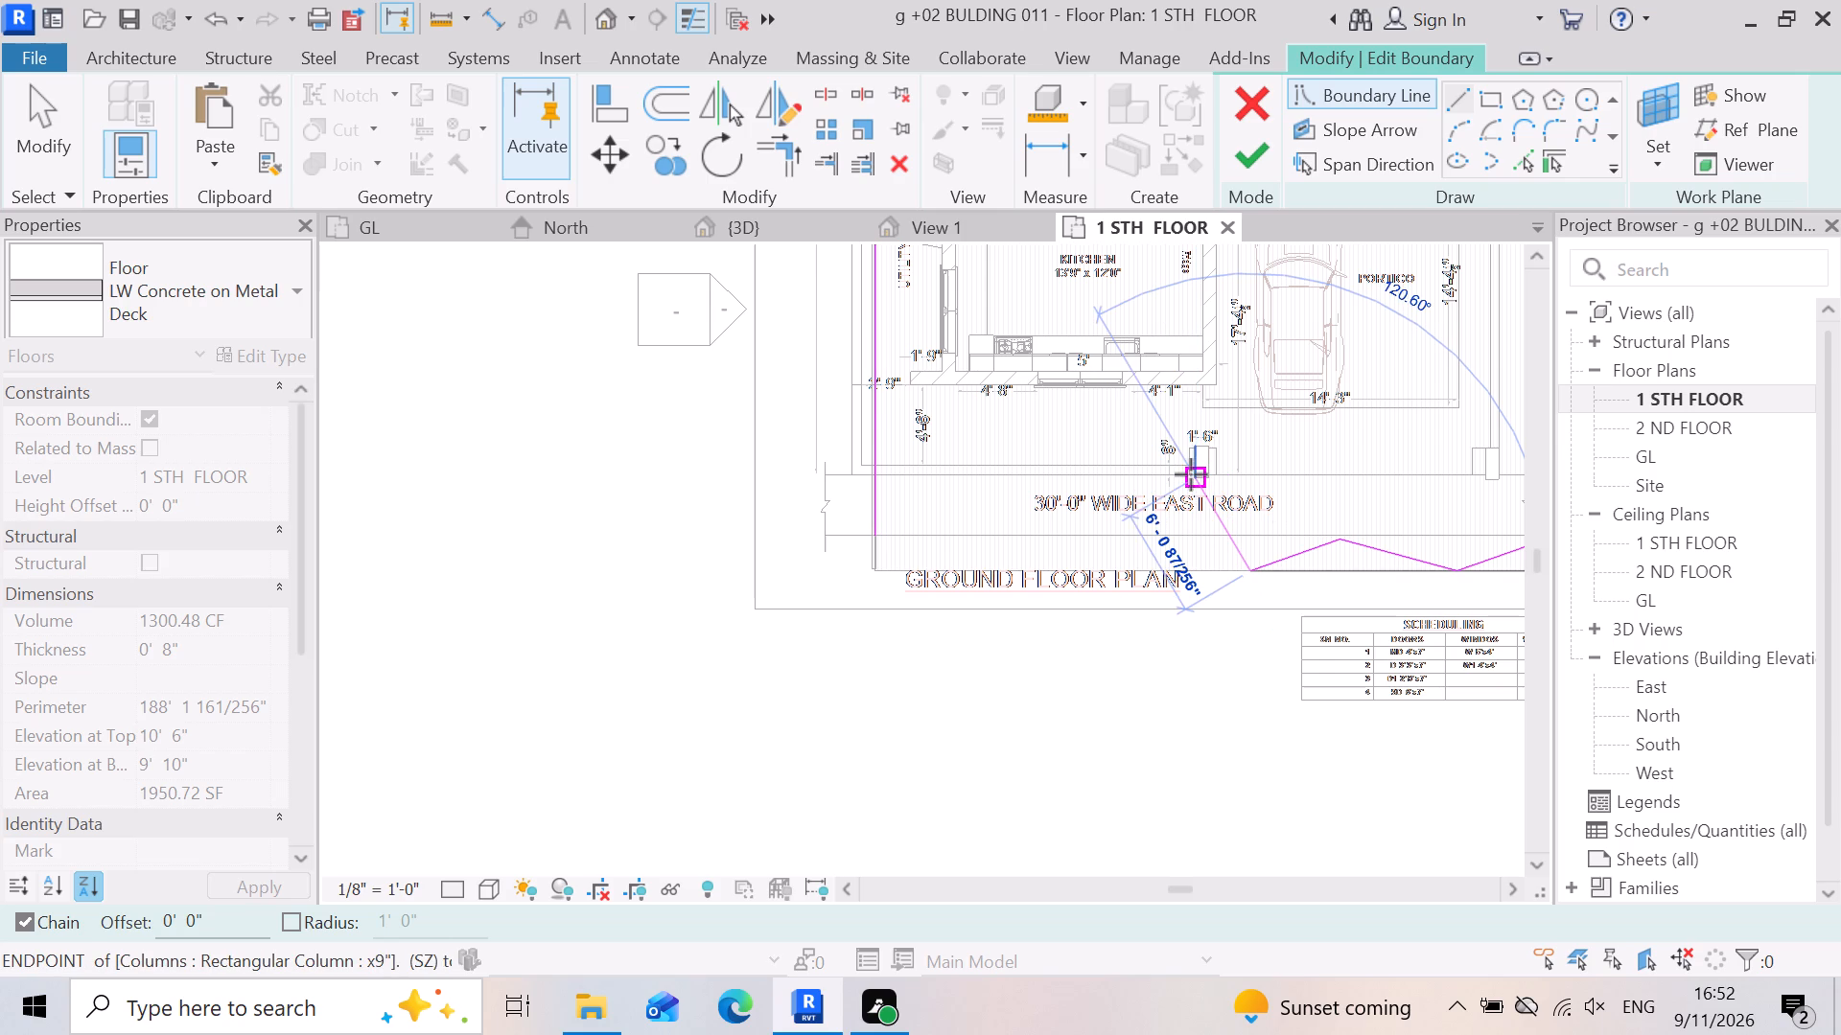
scroll(1343, 612, "down", 3)
scroll(1105, 534, "up", 4)
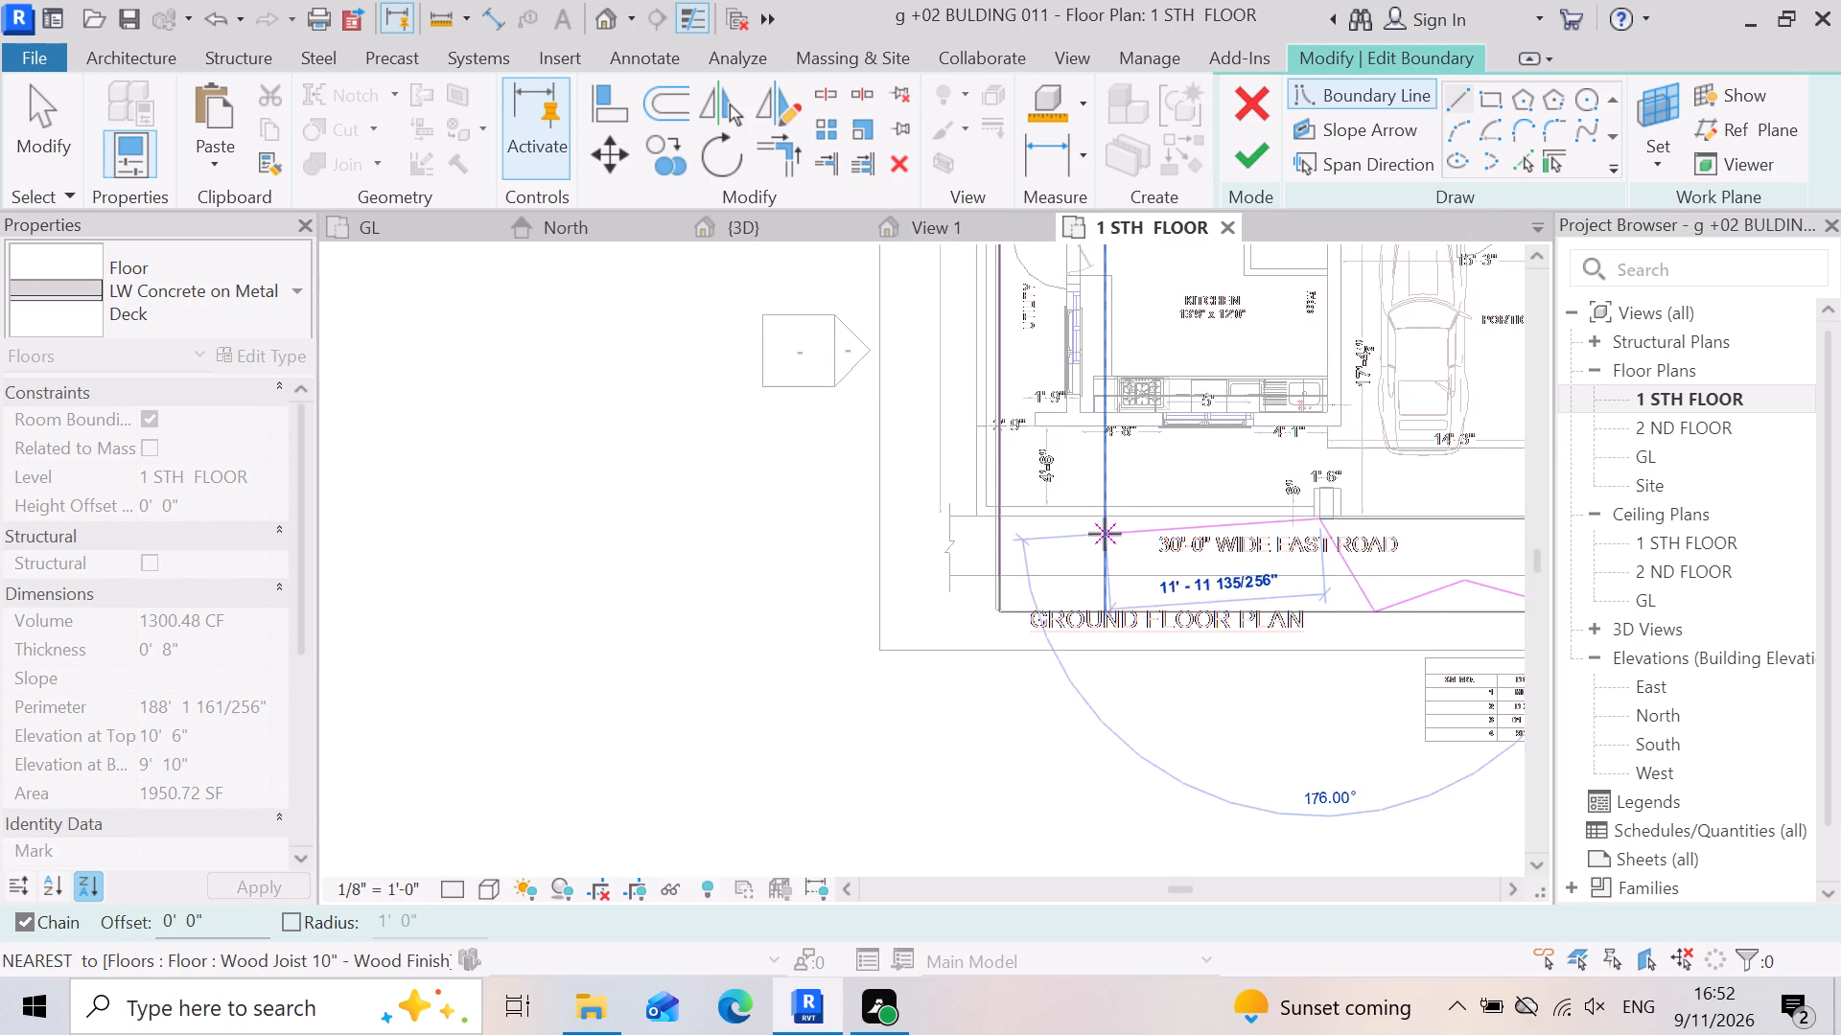
scroll(1105, 534, "up", 2)
scroll(990, 527, "up", 7)
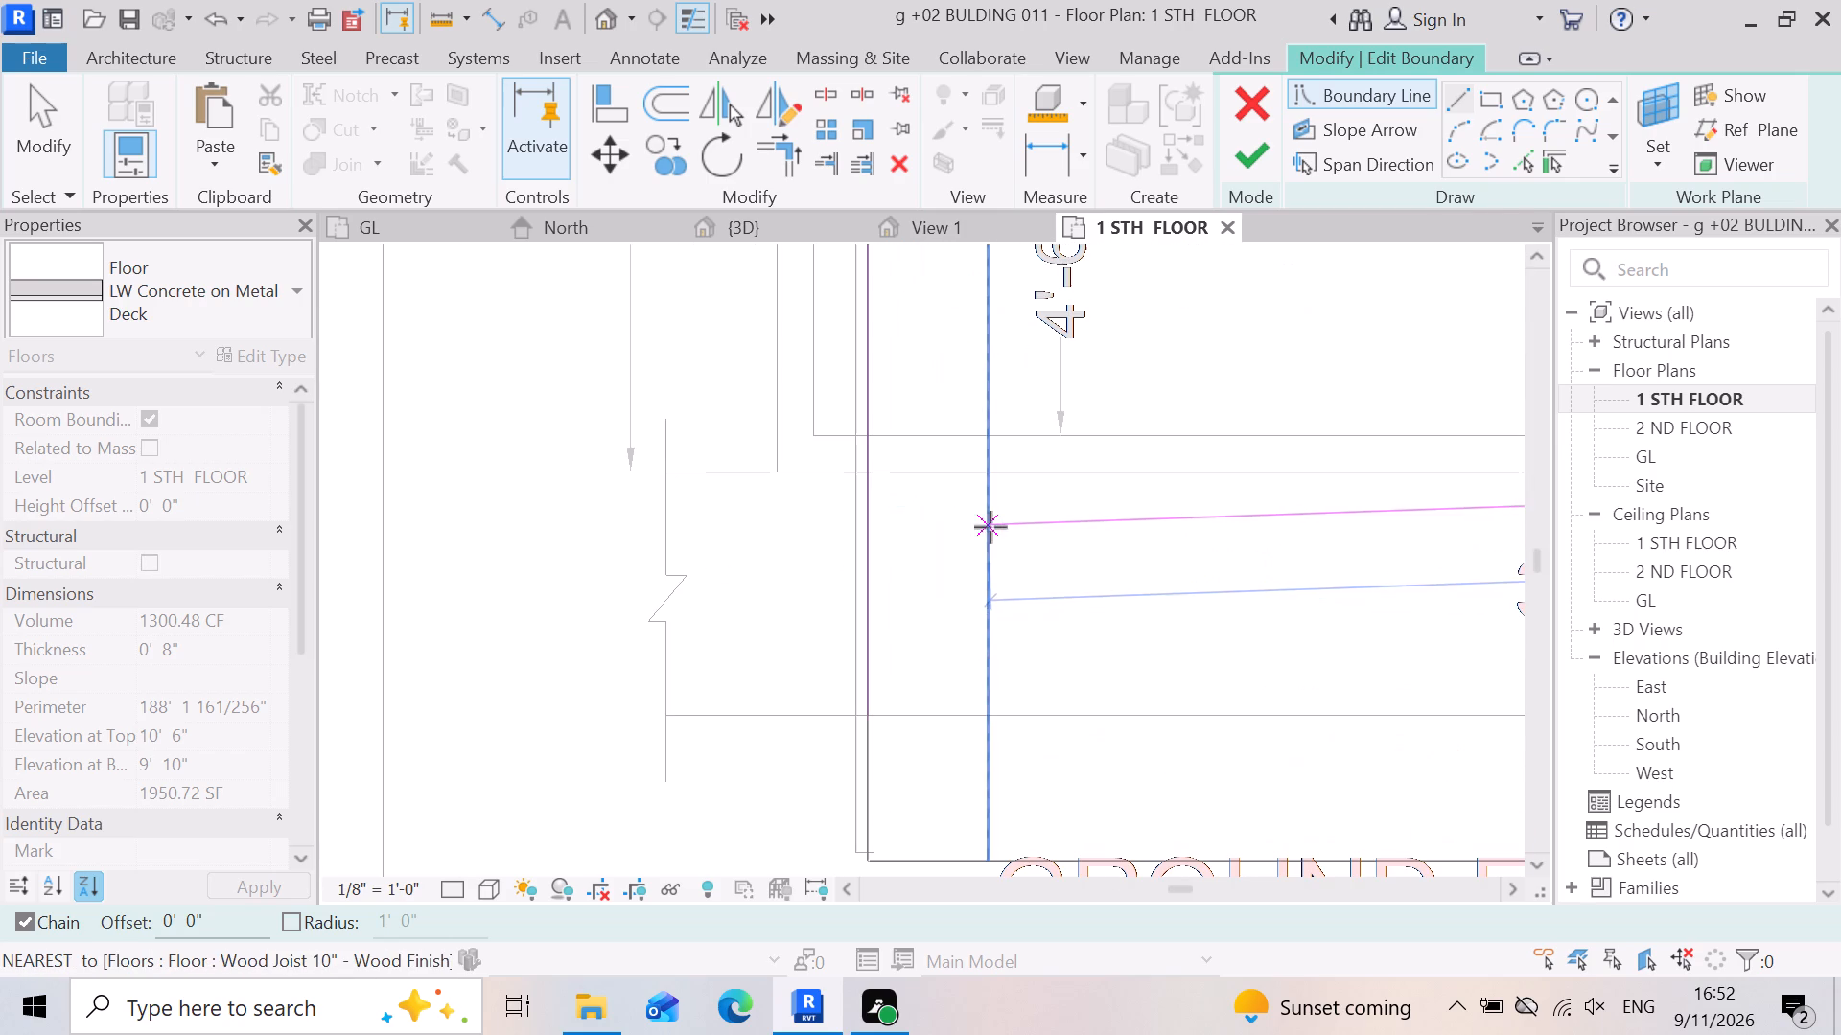
scroll(882, 478, "up", 6)
left_click(843, 502)
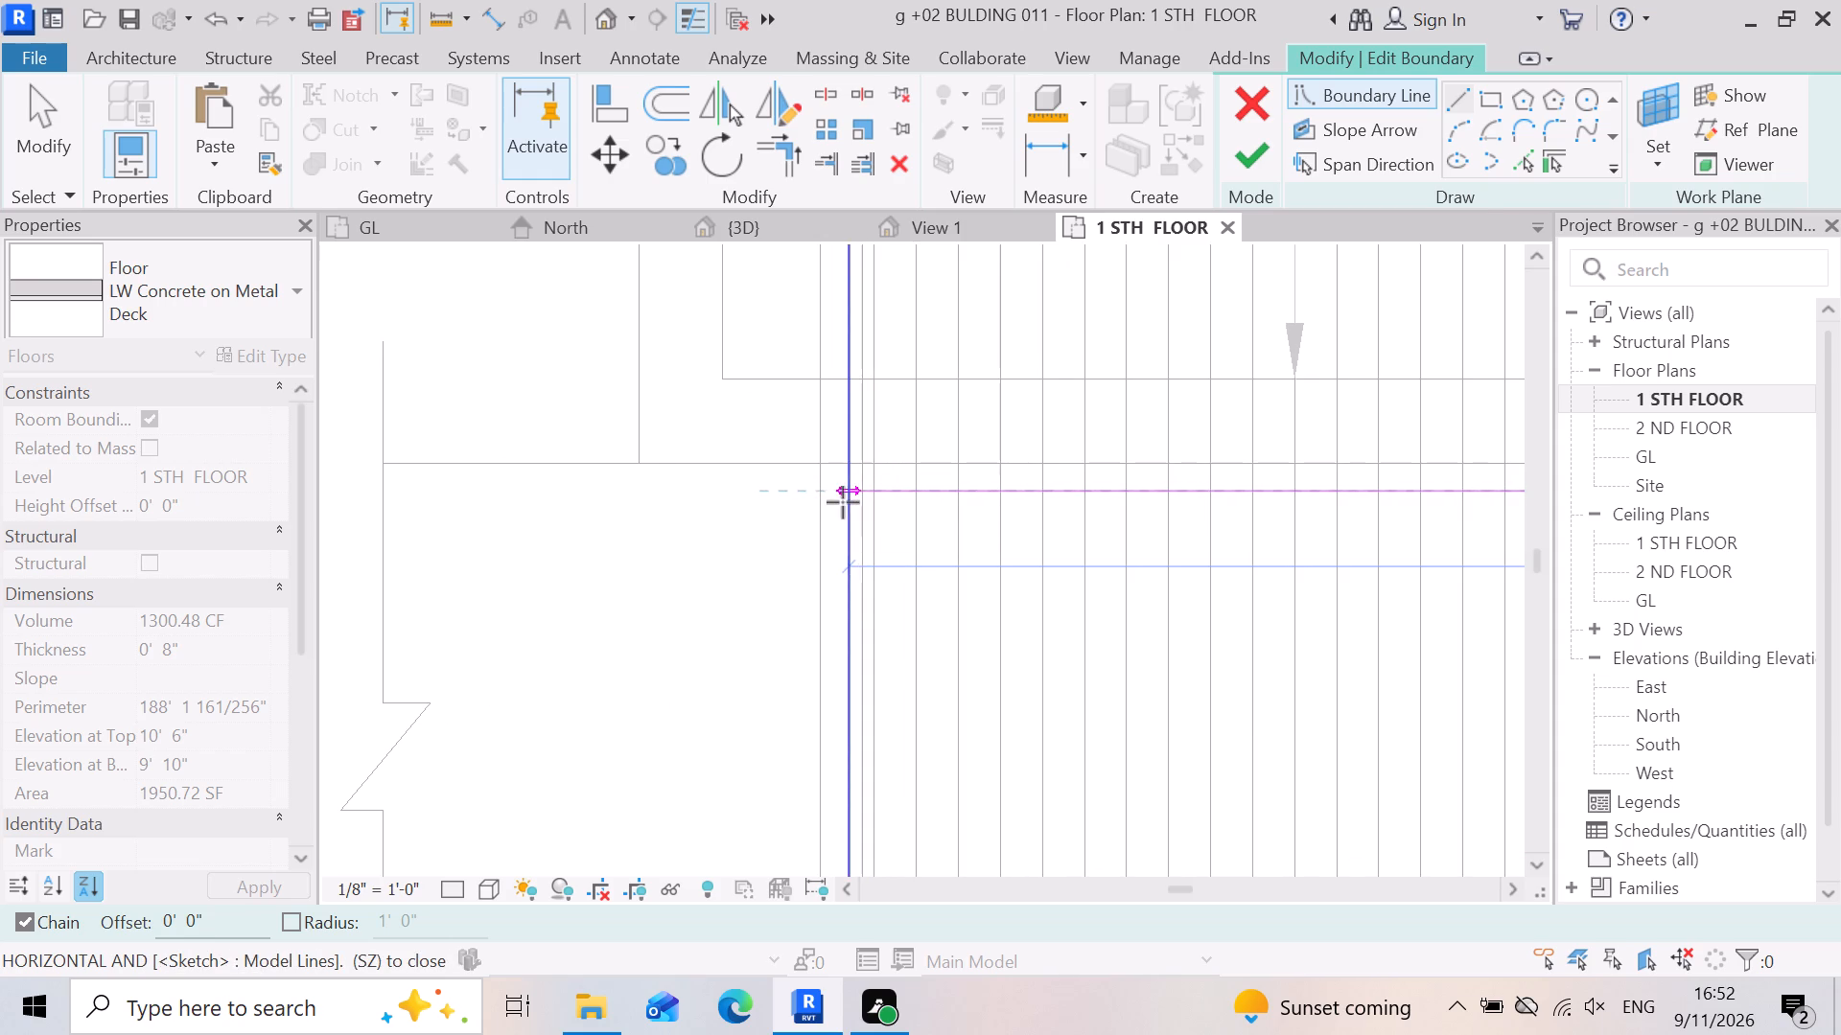
key("Escape")
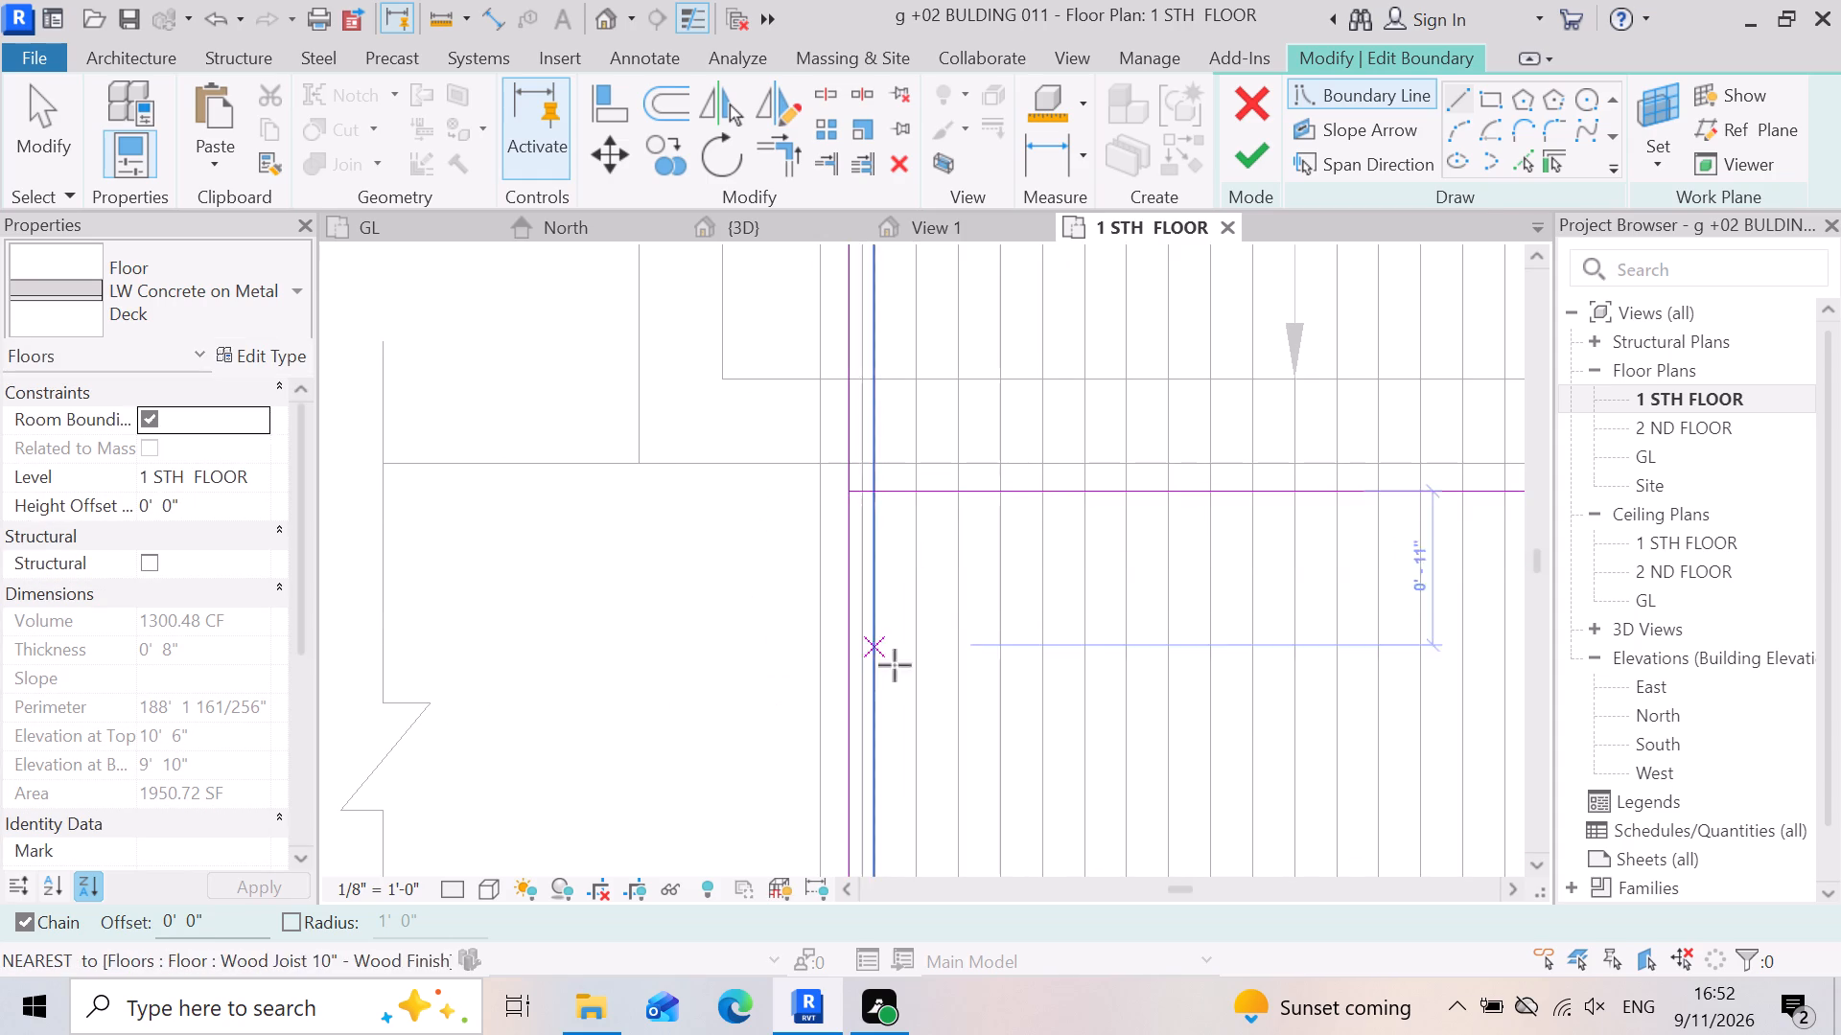
key("Escape")
Shorten the kitchen-side boundary line to 46'-11" so its front end meets the new straight front boundary line.
left_click(854, 681)
scroll(936, 594, "down", 10)
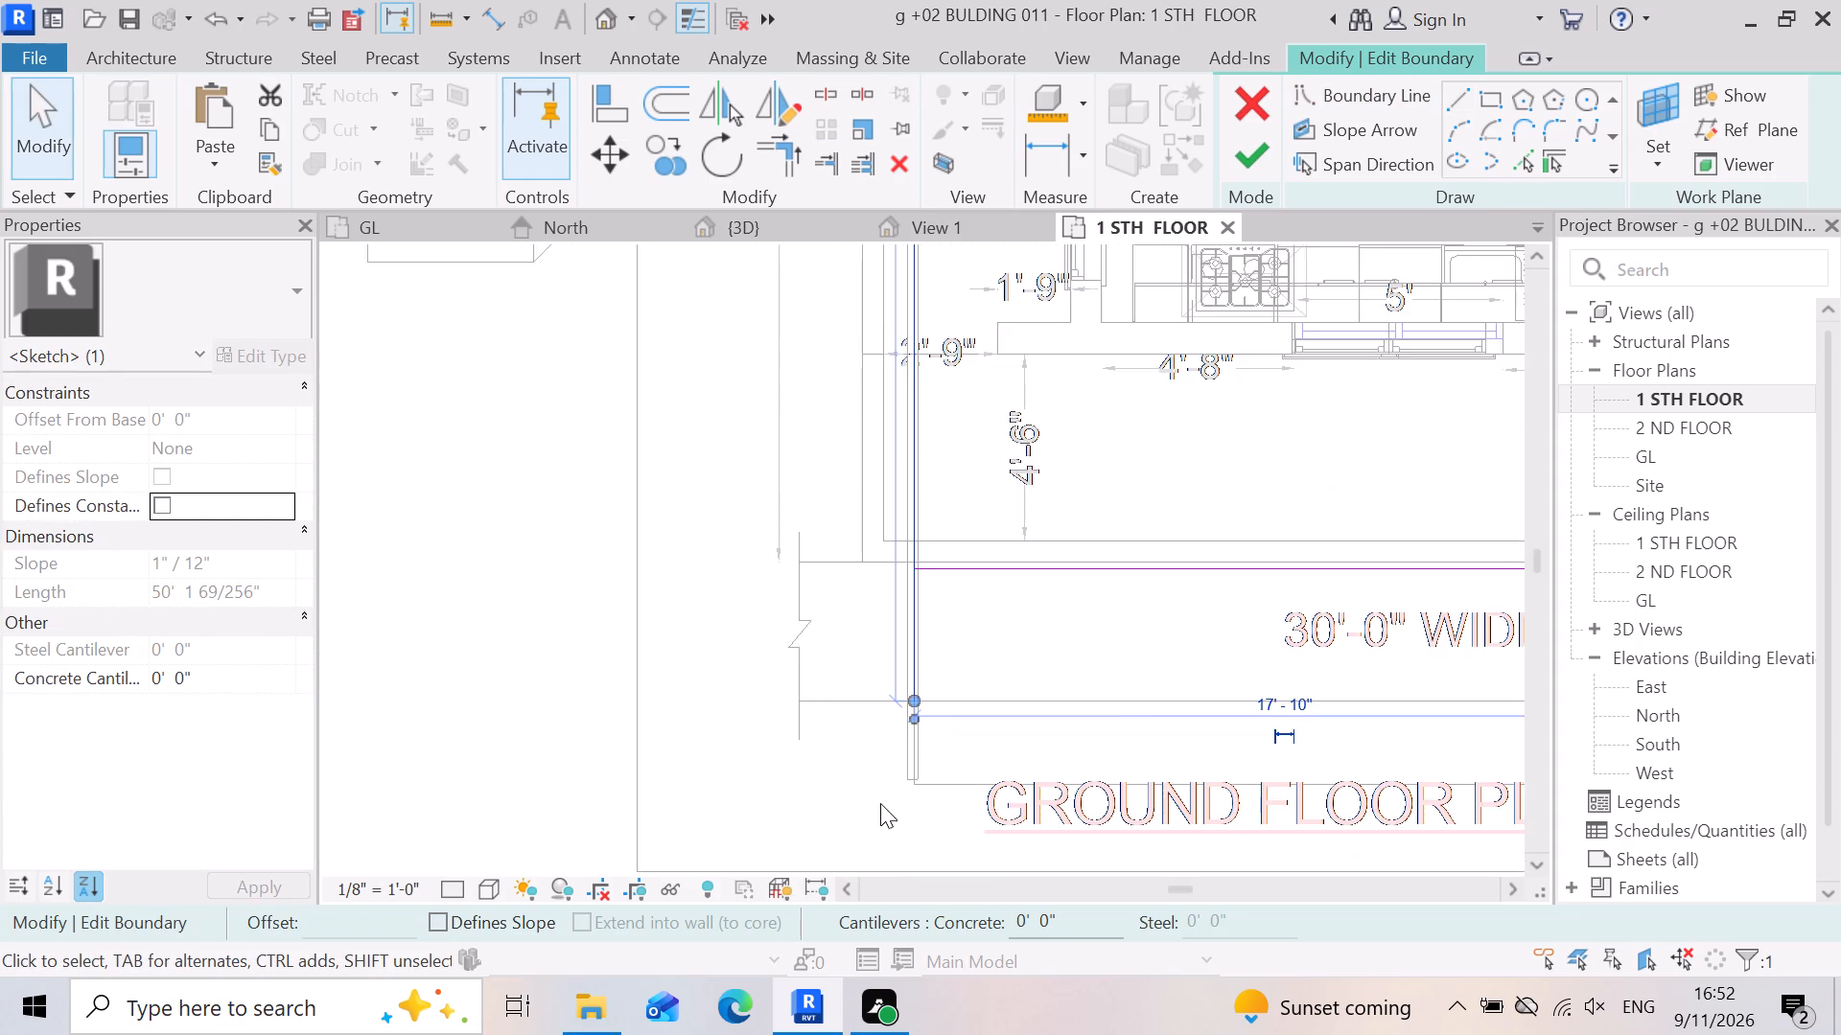
scroll(880, 792, "up", 4)
left_click_drag(943, 635, 950, 638)
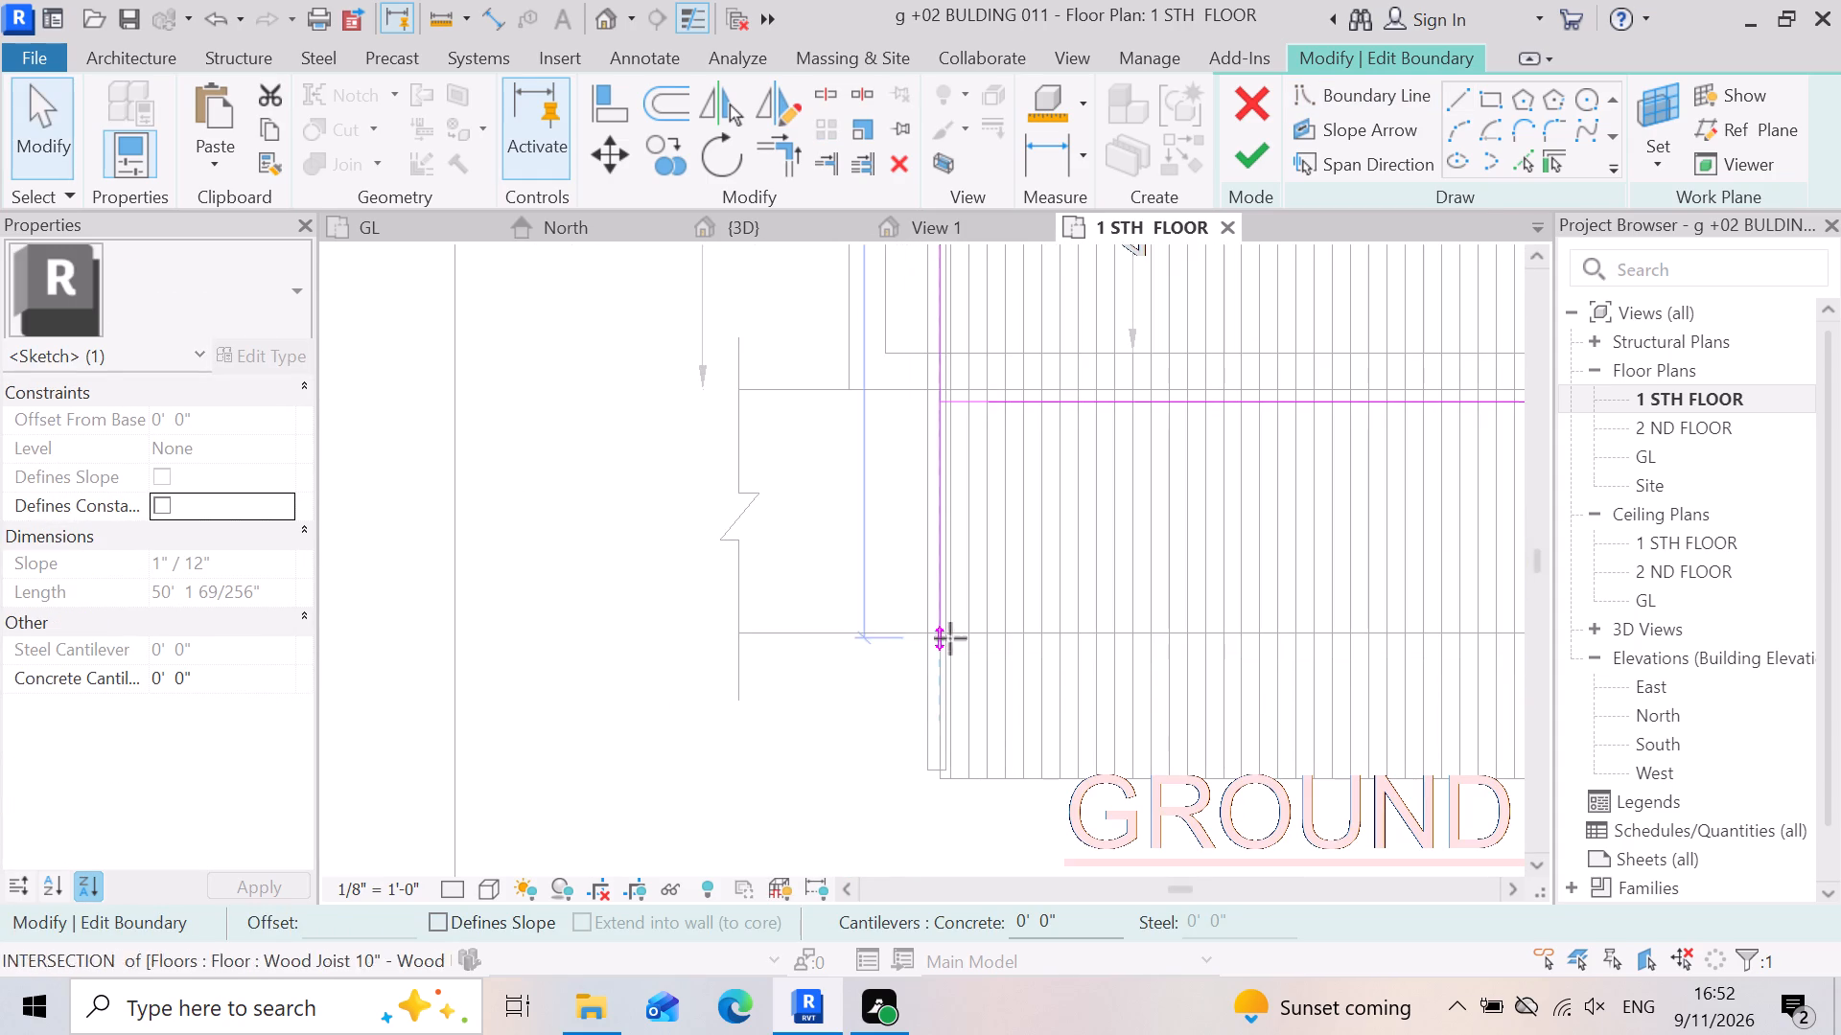
left_click_drag(950, 638, 938, 464)
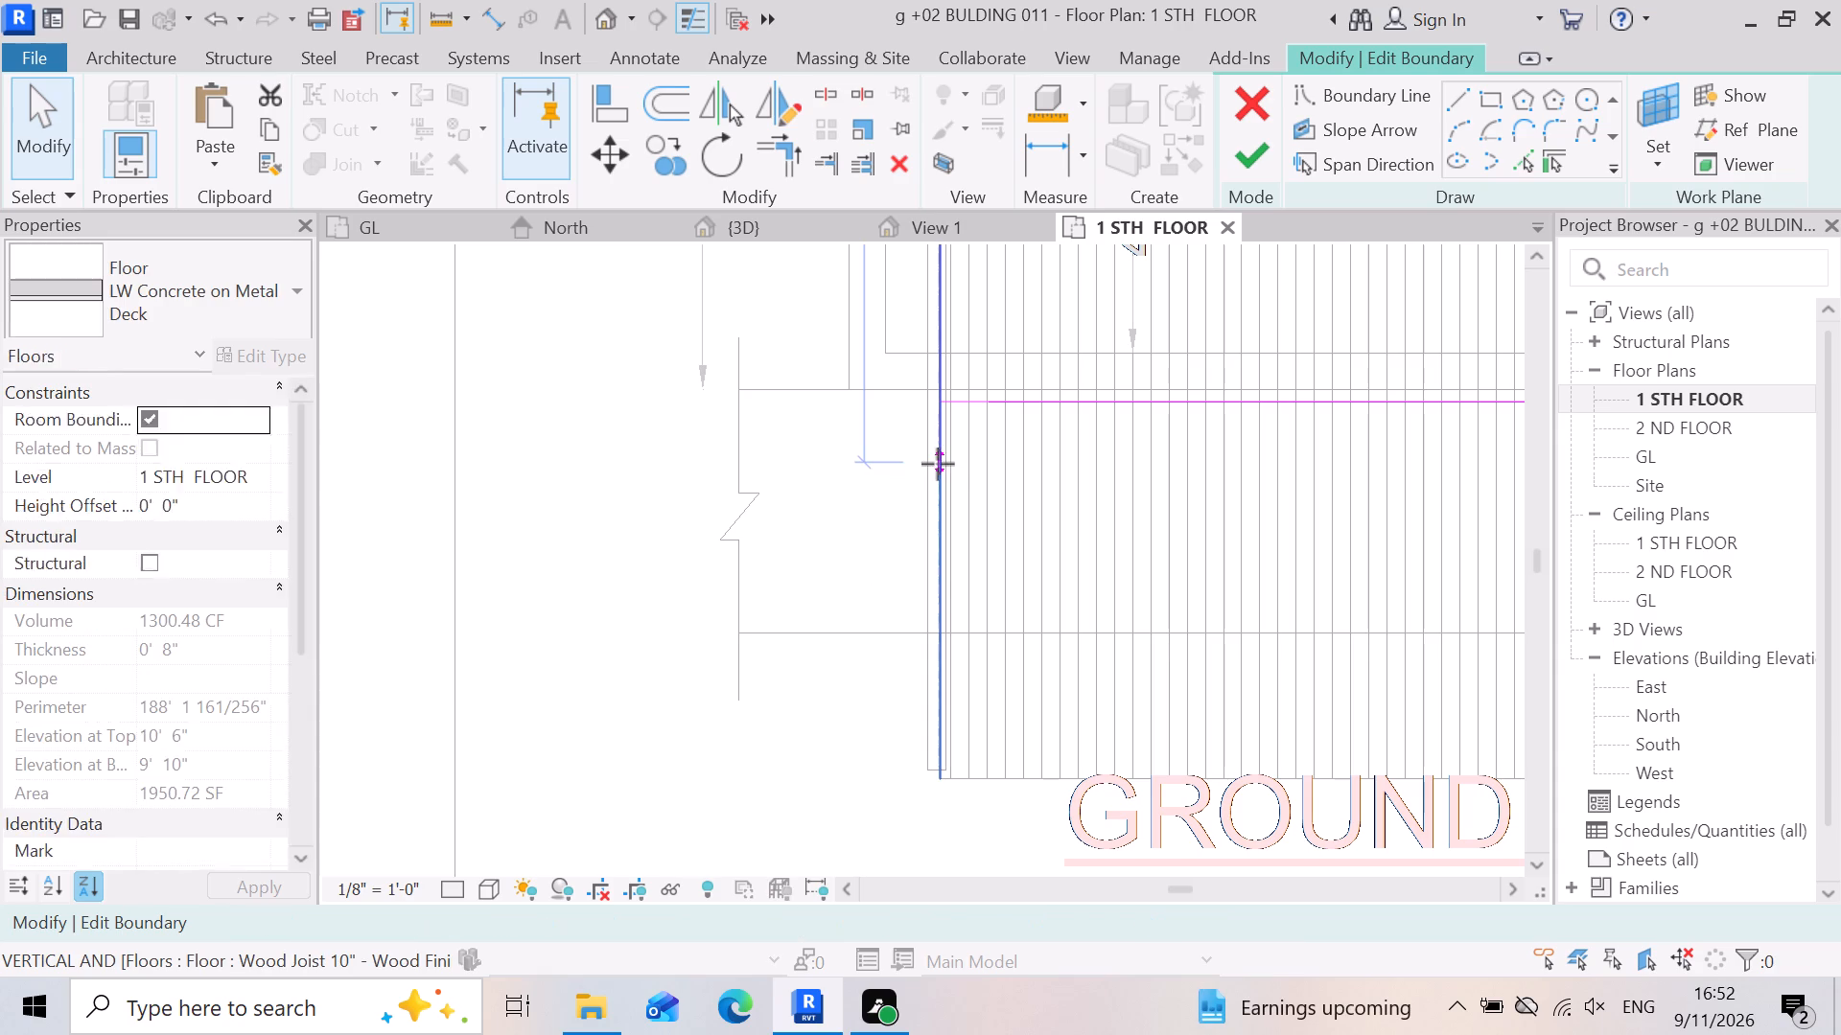
left_click_drag(938, 464, 939, 402)
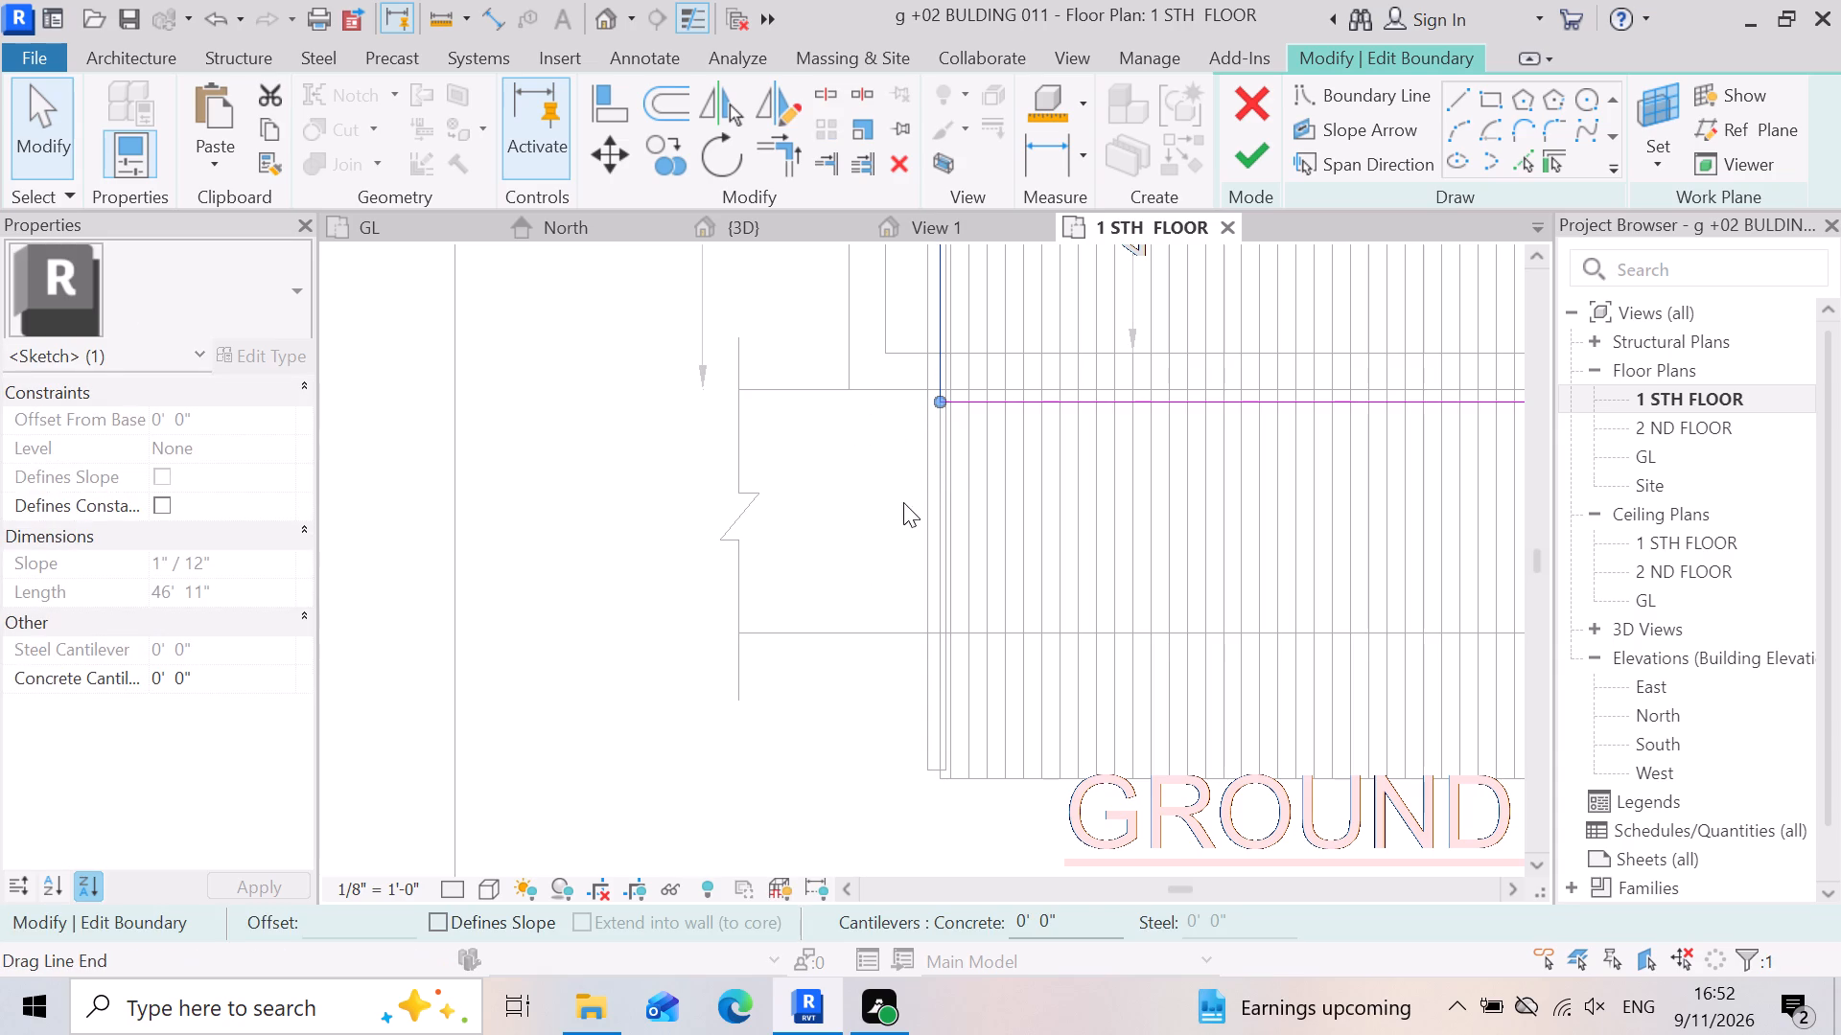
key("Escape")
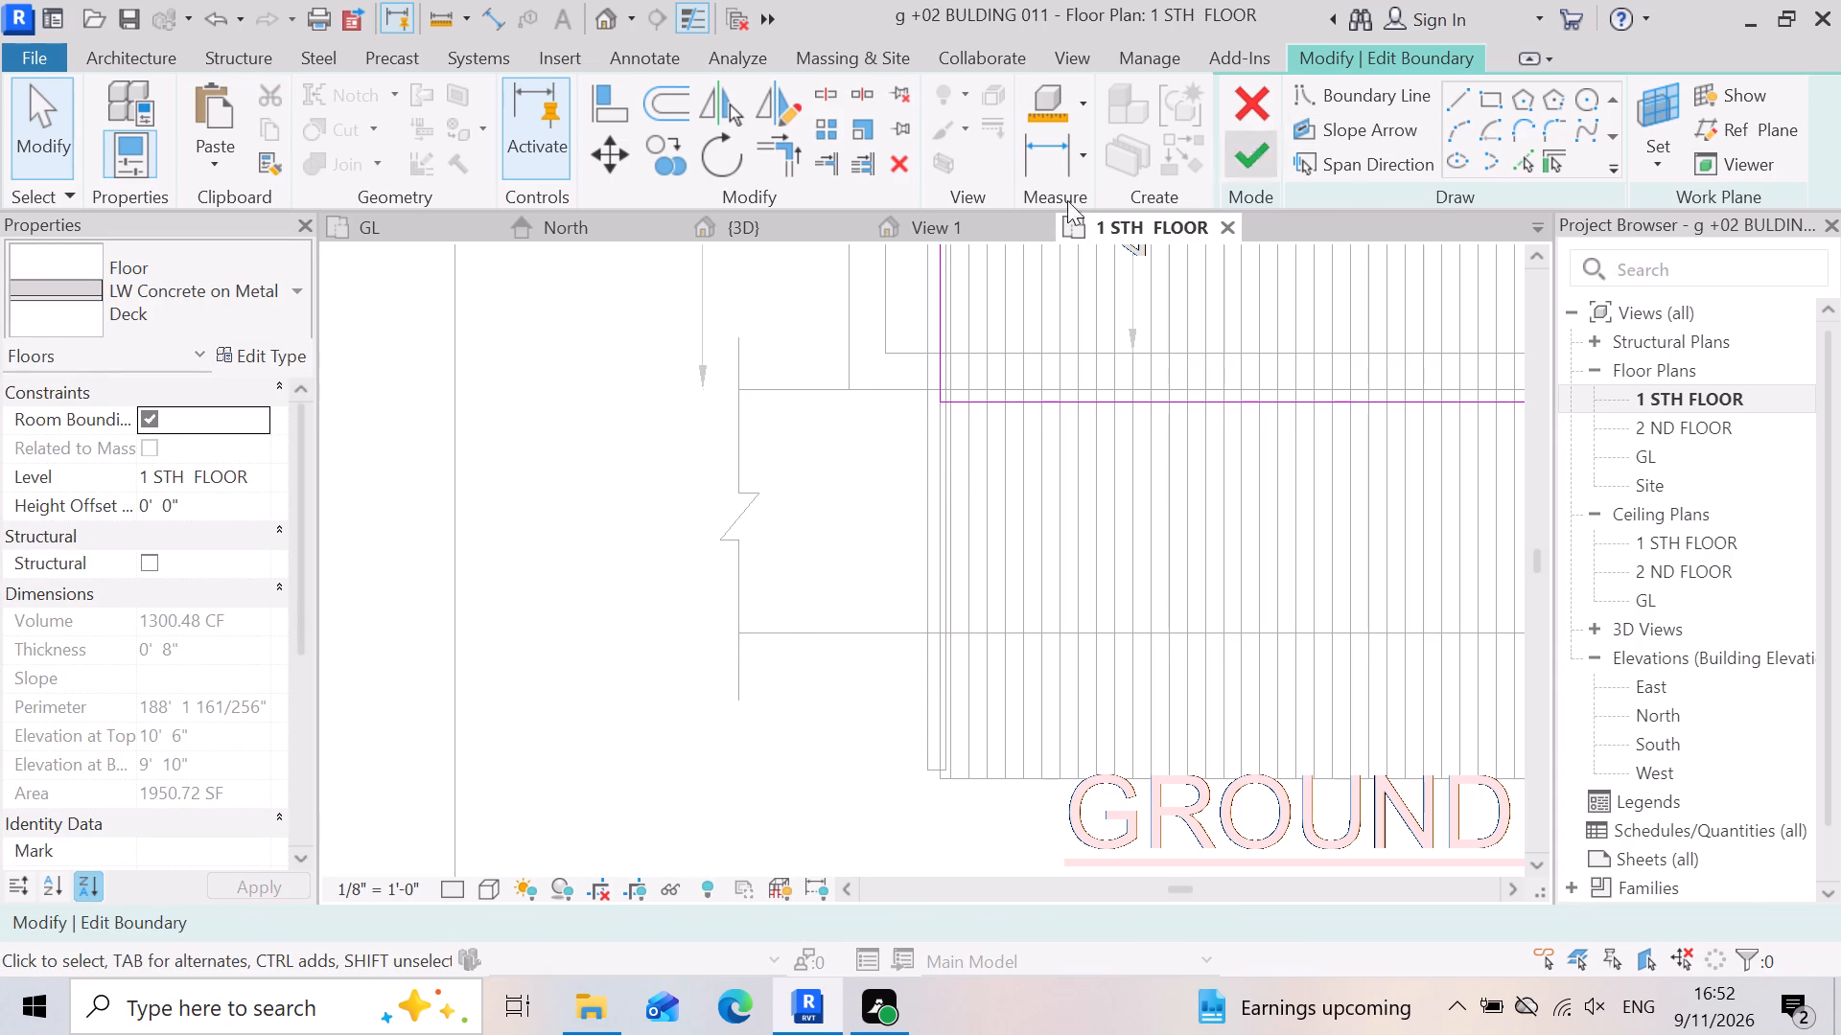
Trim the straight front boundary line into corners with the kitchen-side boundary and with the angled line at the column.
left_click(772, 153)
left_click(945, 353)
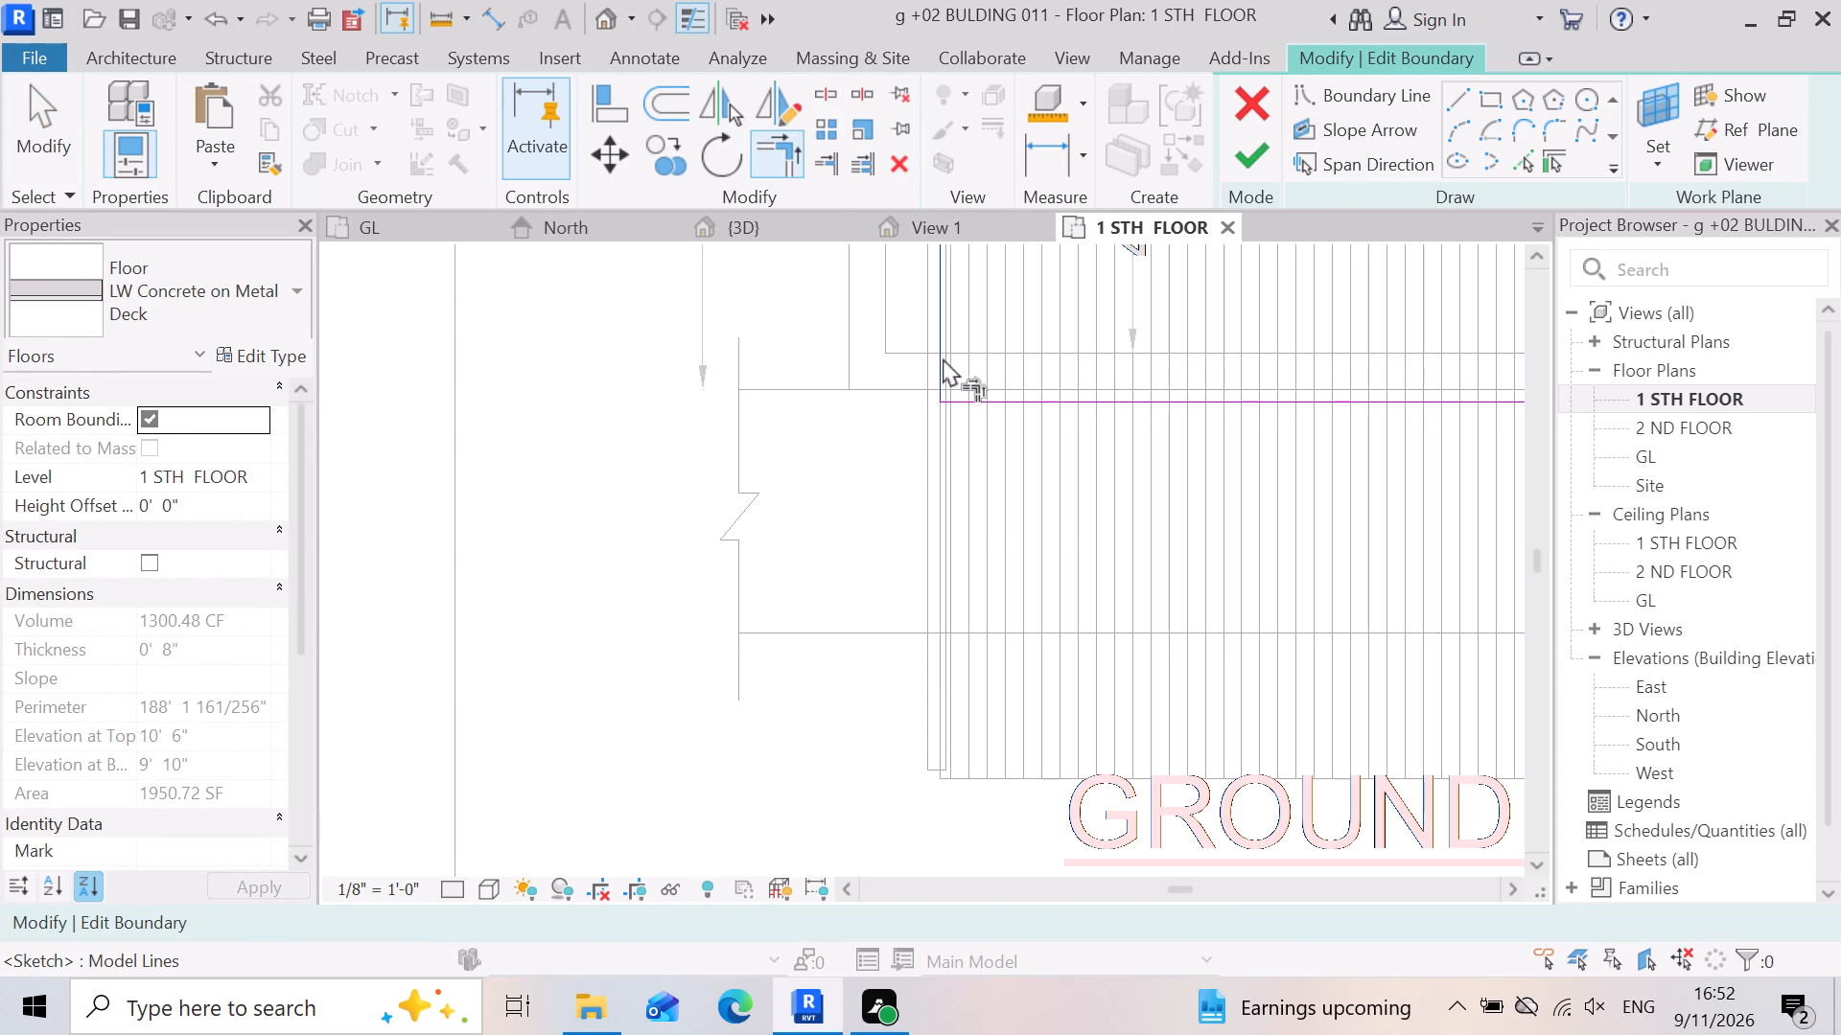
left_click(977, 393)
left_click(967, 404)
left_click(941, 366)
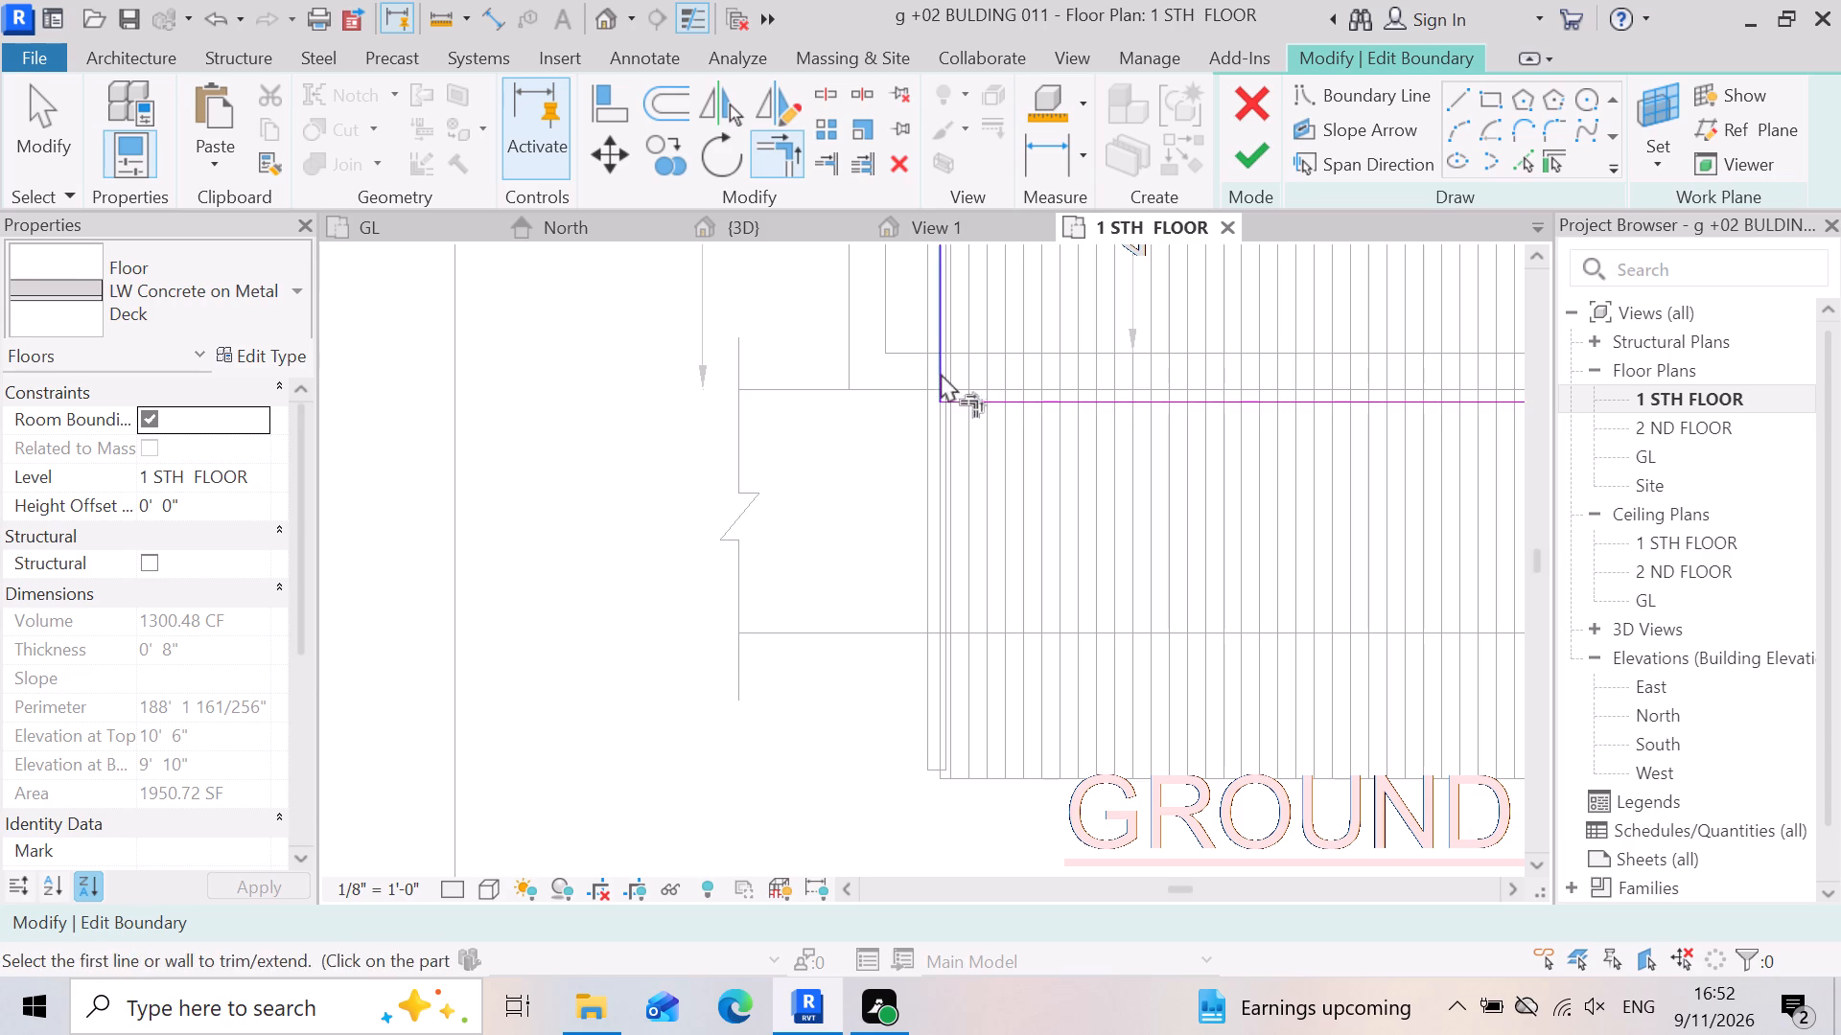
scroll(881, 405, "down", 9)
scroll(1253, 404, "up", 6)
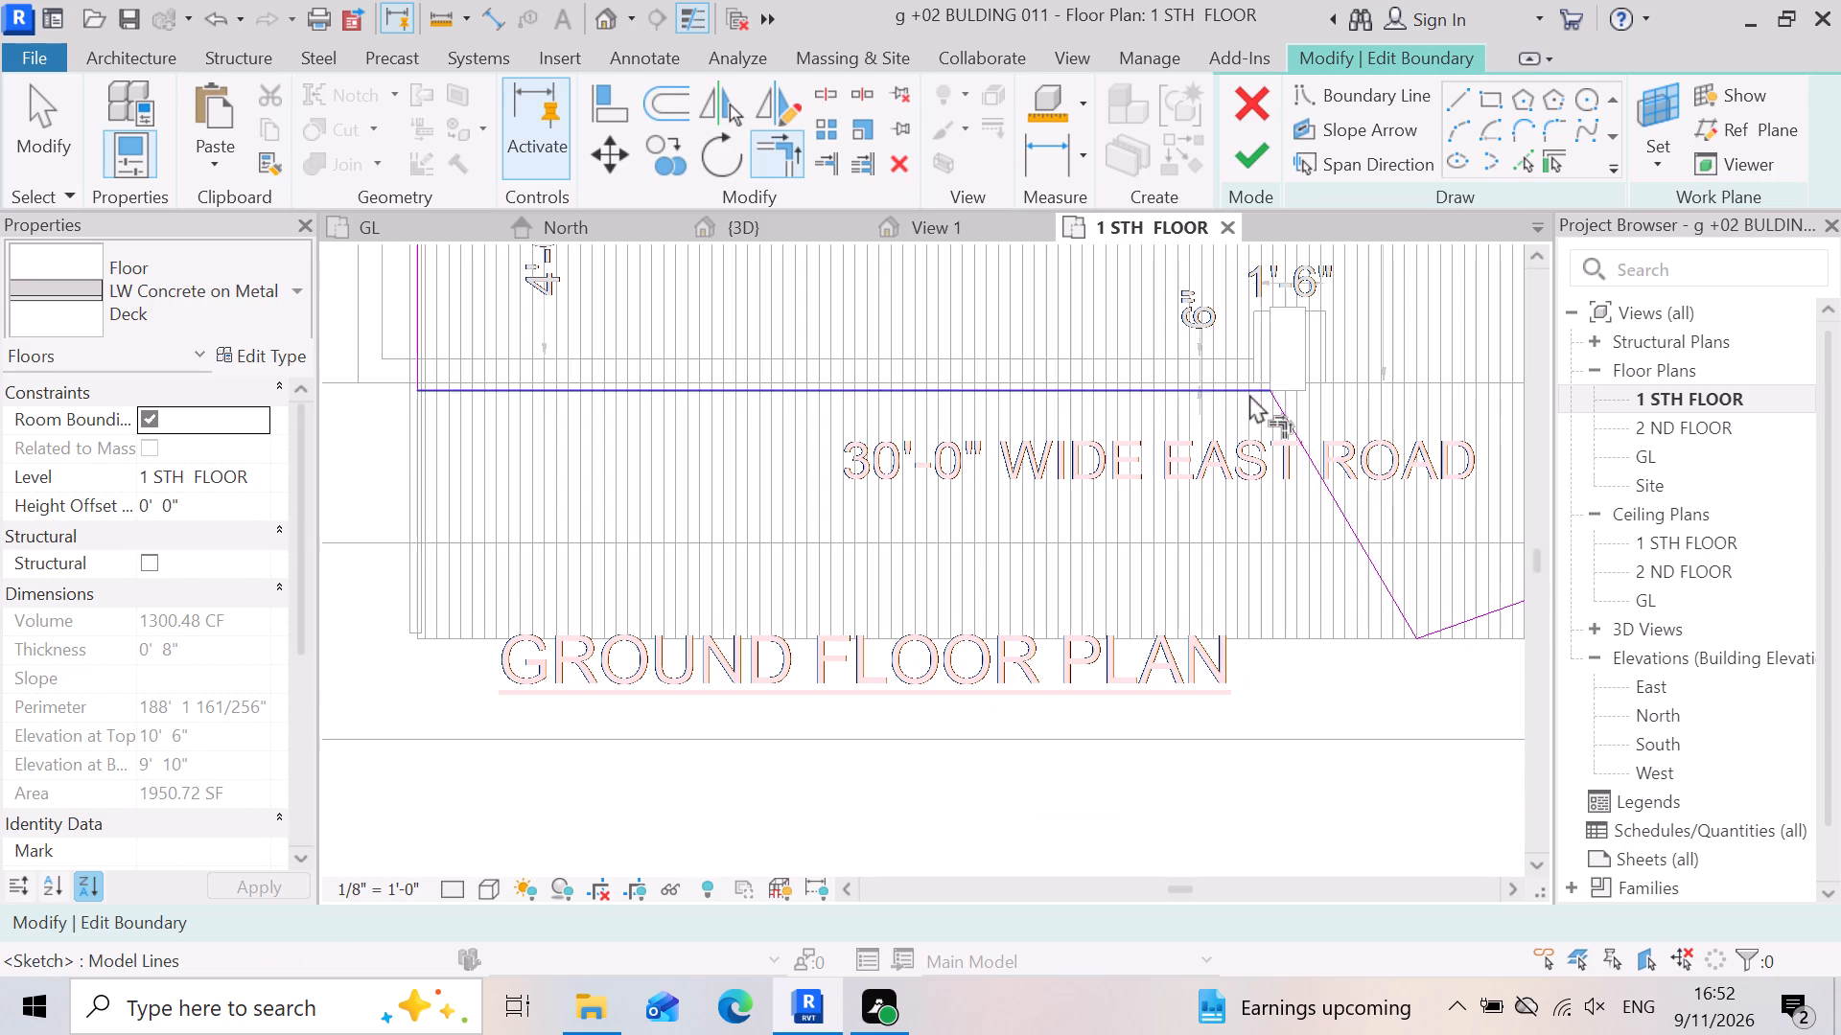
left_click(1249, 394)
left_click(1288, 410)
Finish the 1 STH FLOOR slab boundary edit, attaching the walls below to the slab's bottom.
left_click(1249, 160)
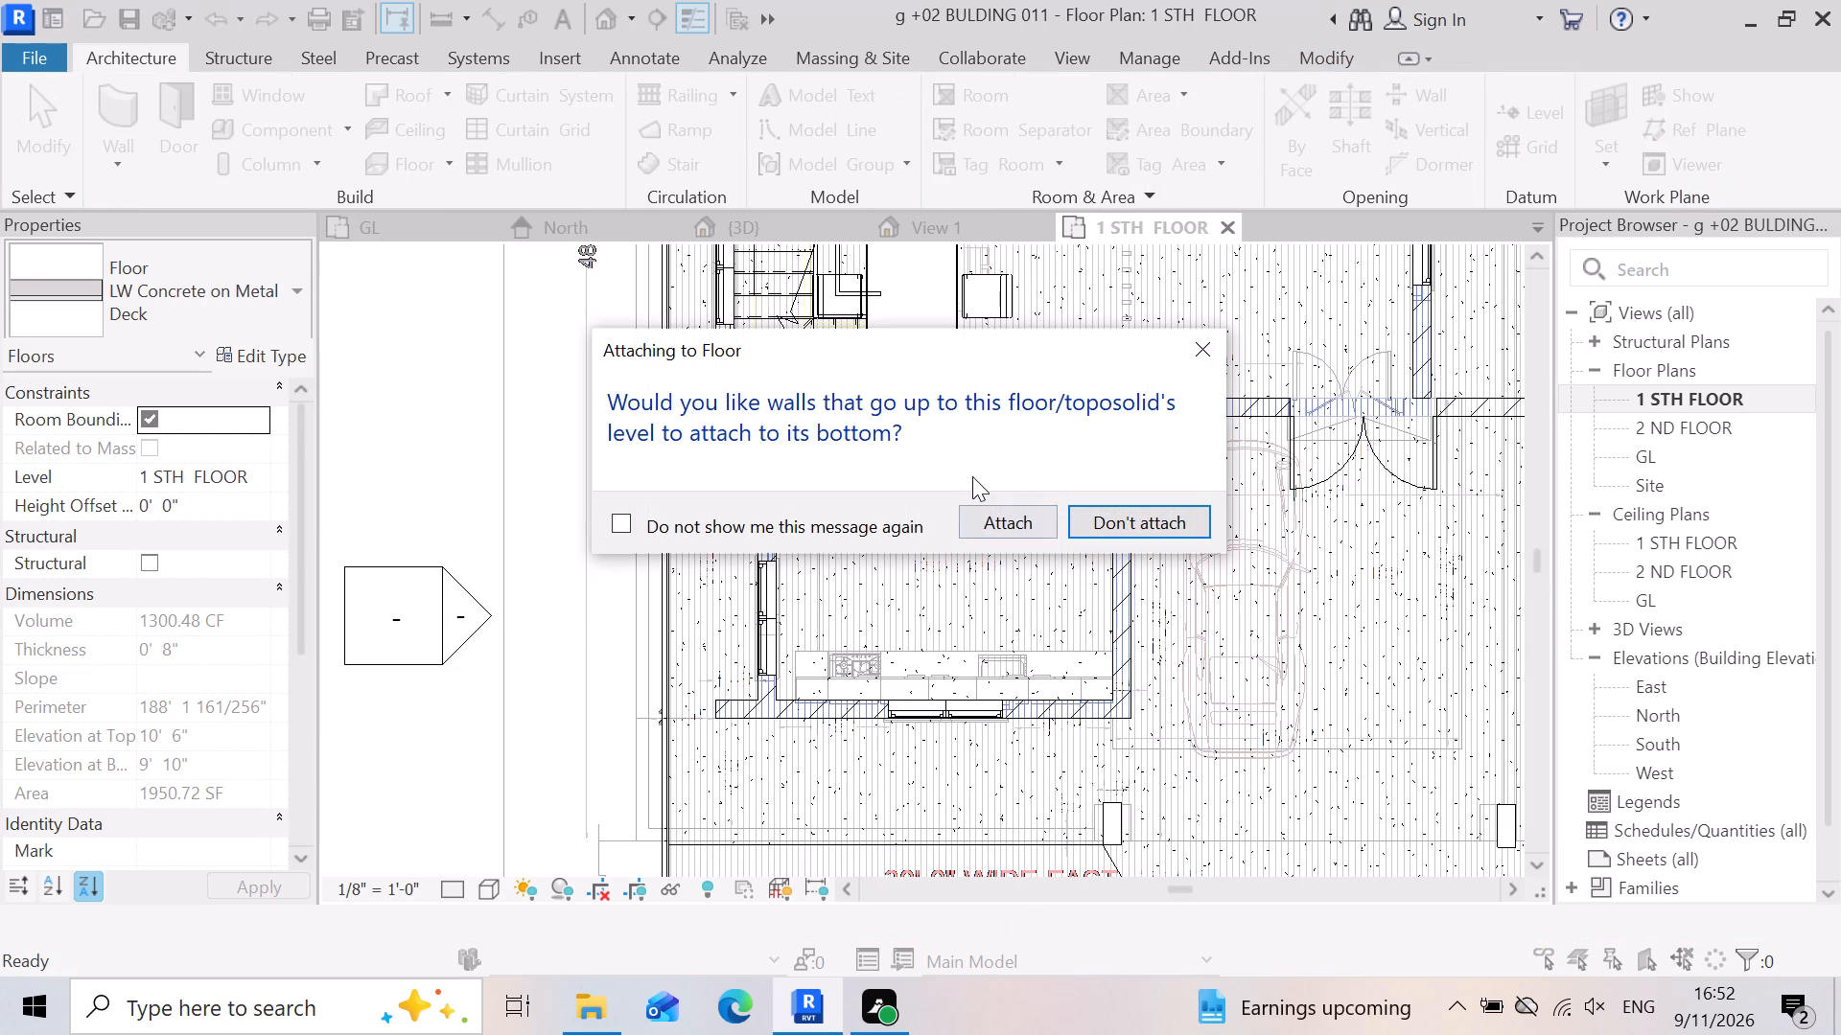
left_click(989, 514)
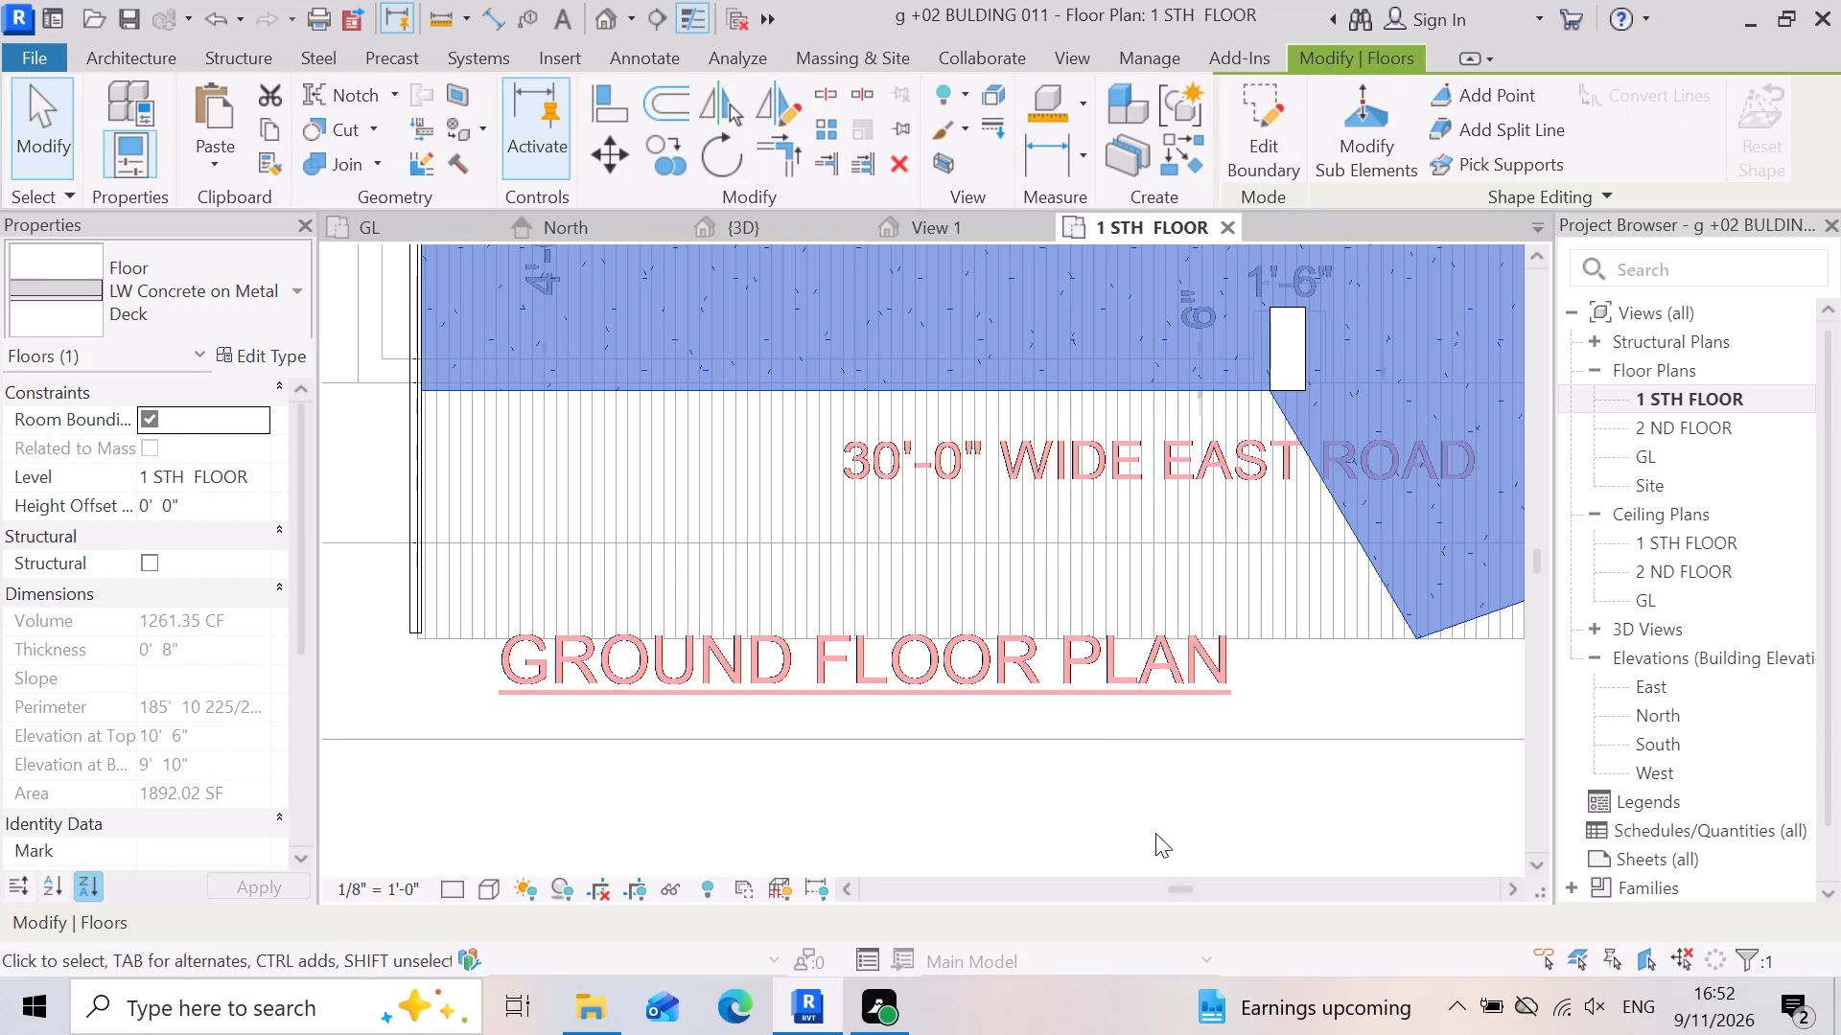
In the 3D view, reopen the 1 STH FLOOR slab's boundary and delete the straight kitchen-side front line.
scroll(1214, 747, "down", 5)
left_click(781, 225)
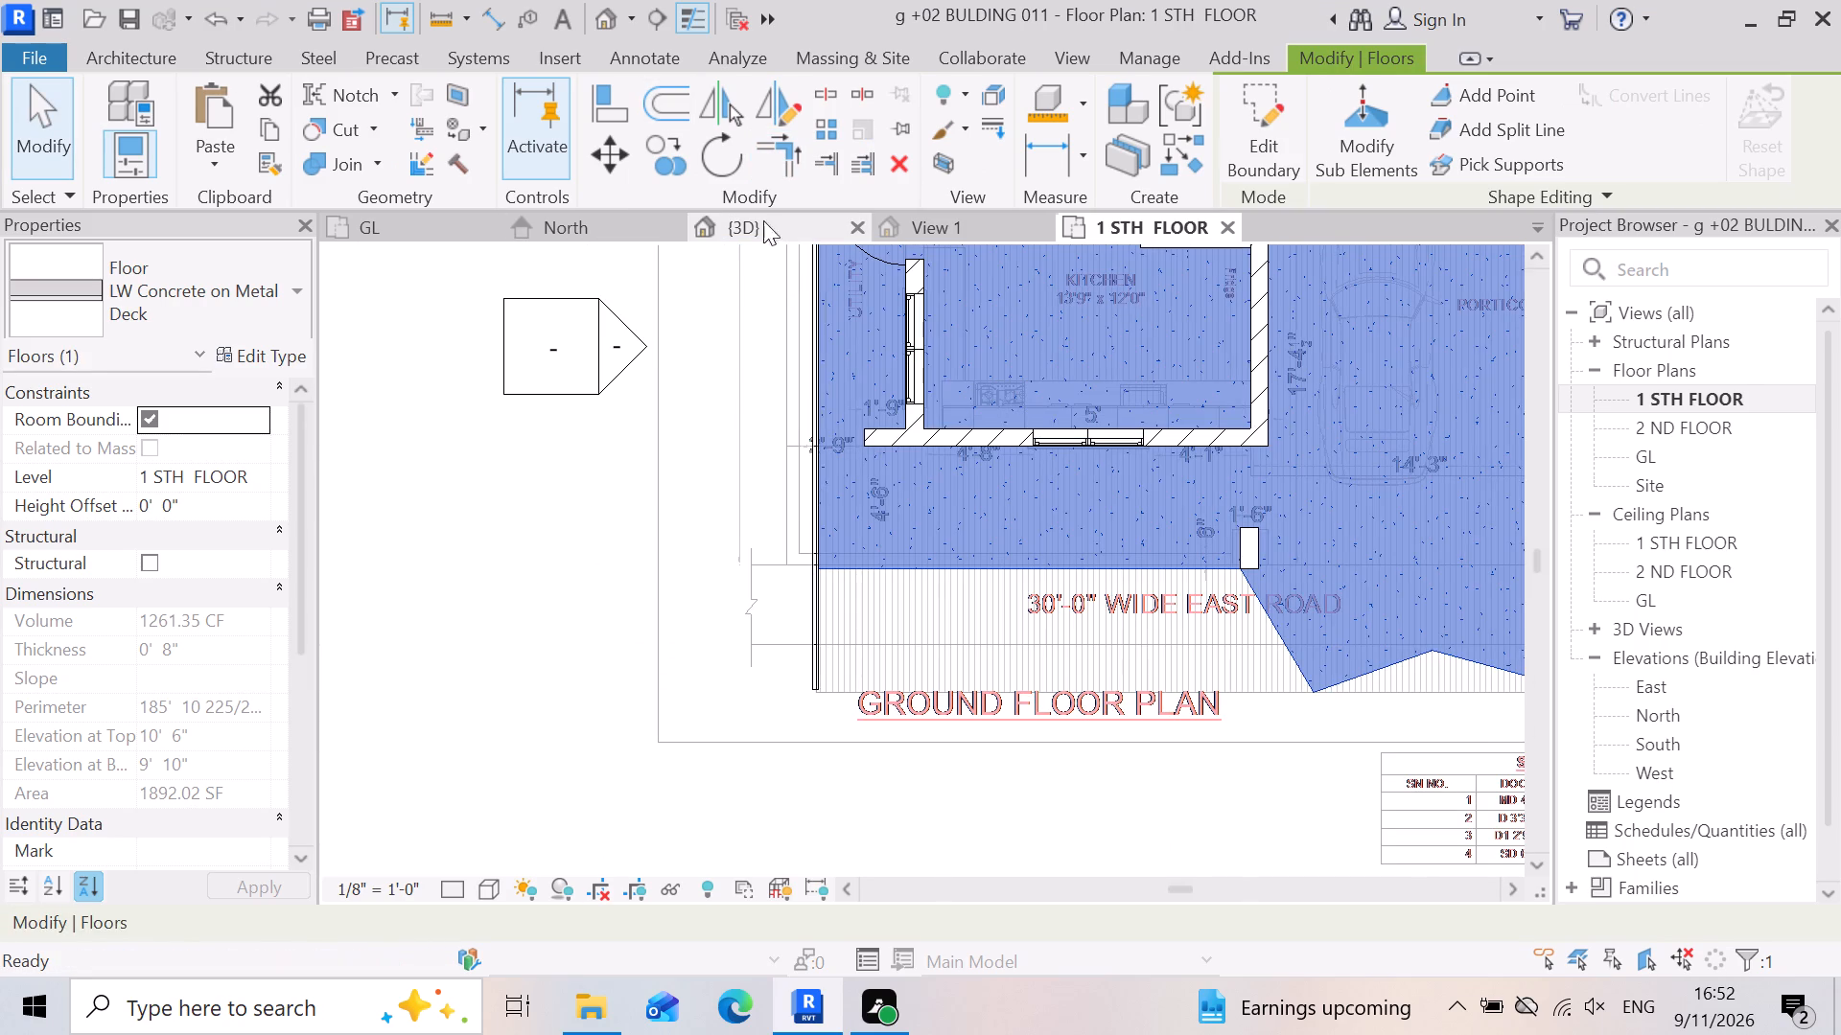
scroll(839, 364, "down", 5)
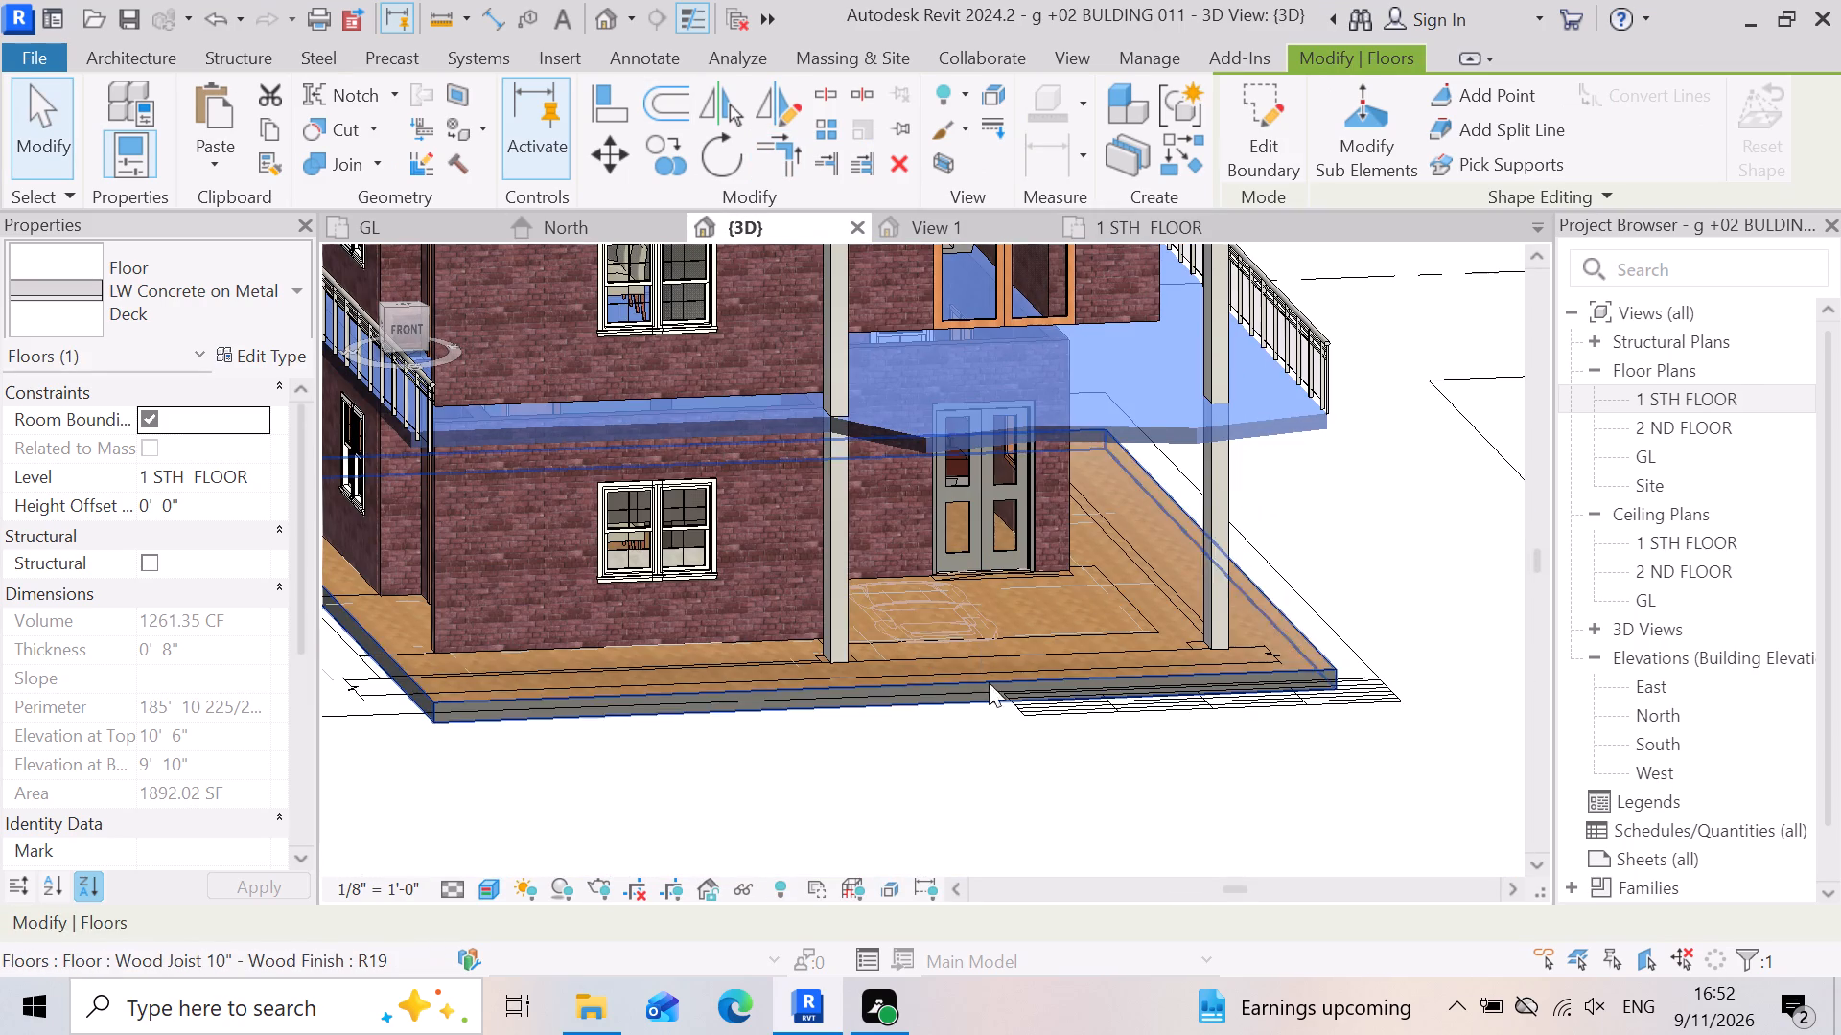
key("Escape")
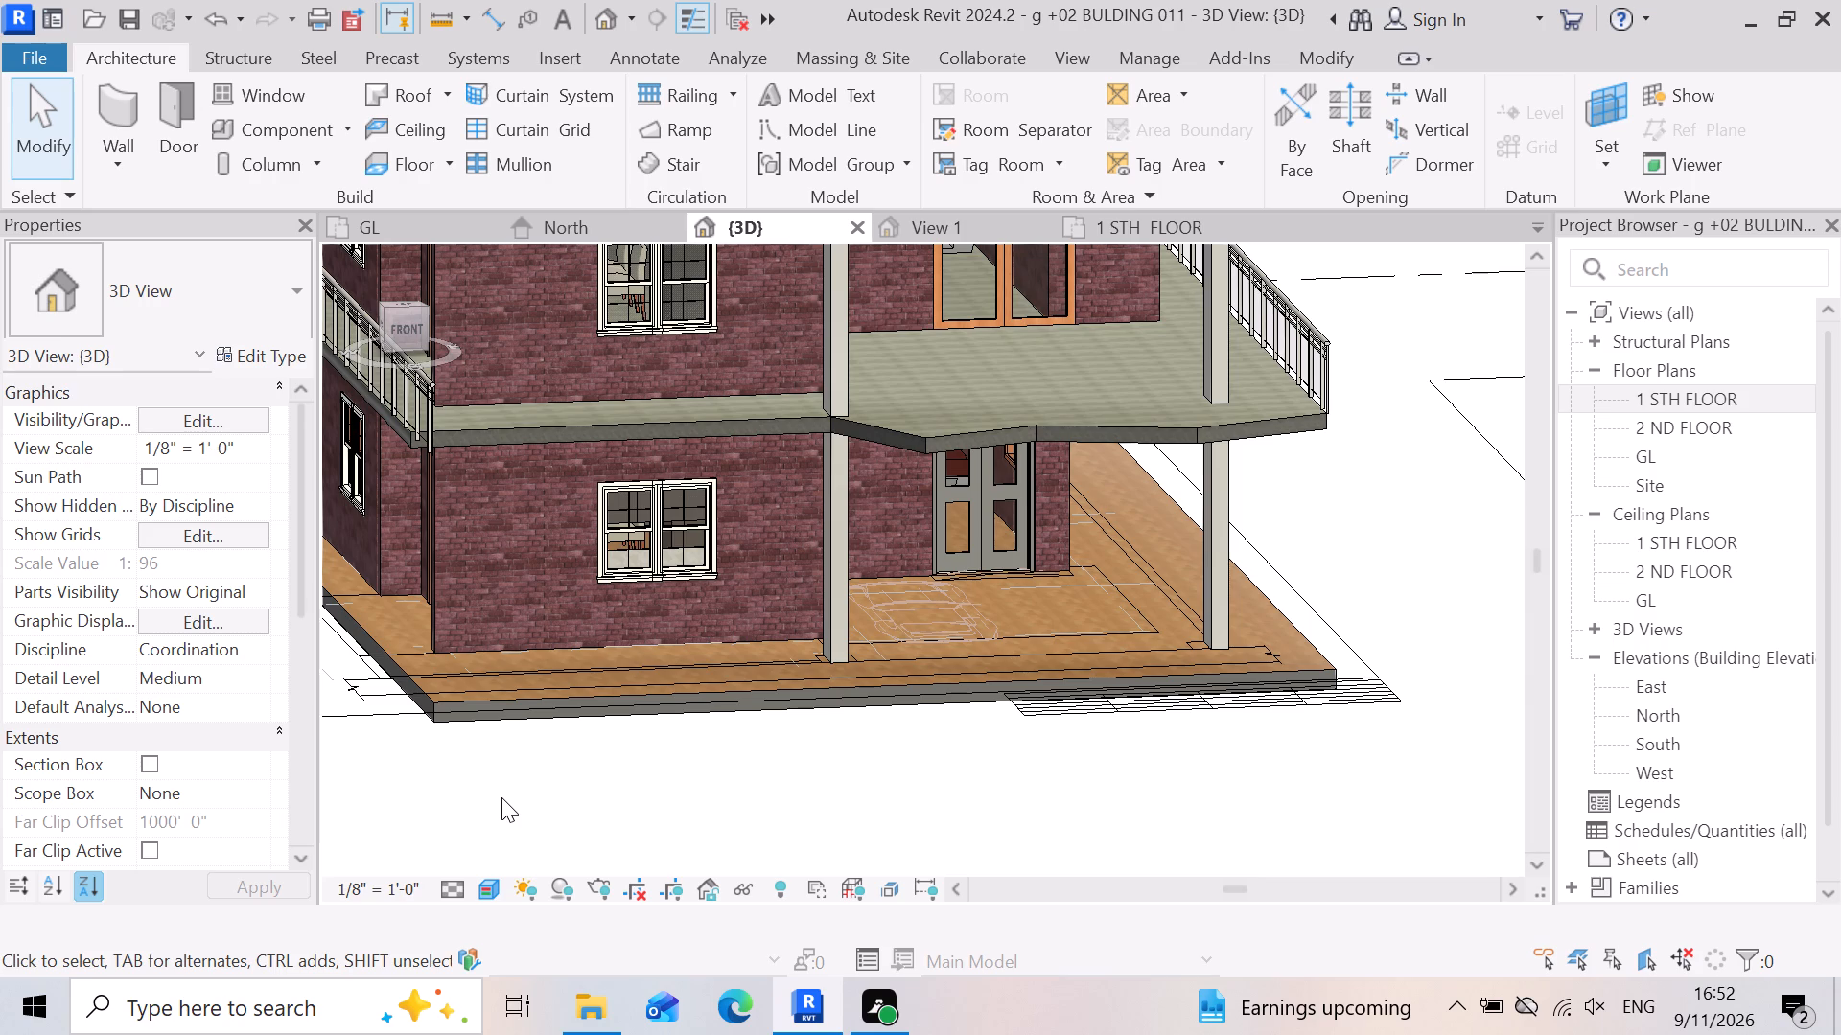
scroll(909, 496, "up", 3)
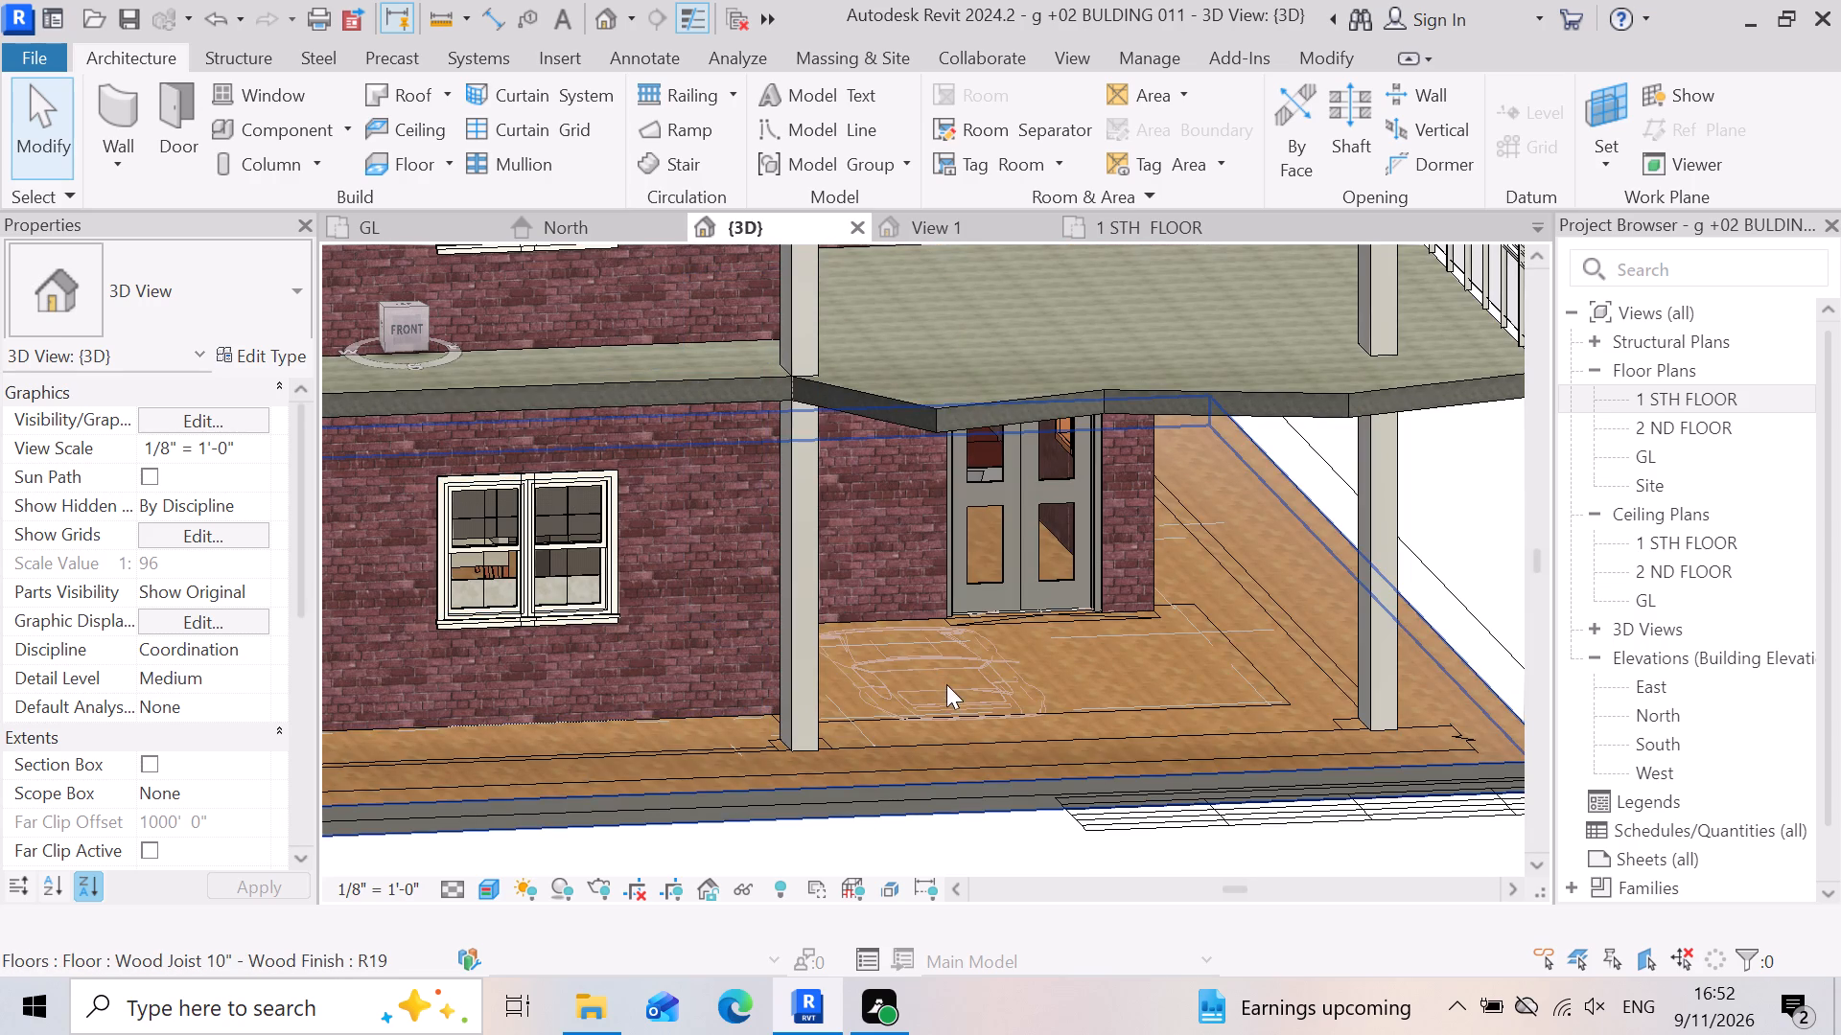
scroll(1032, 598, "down", 3)
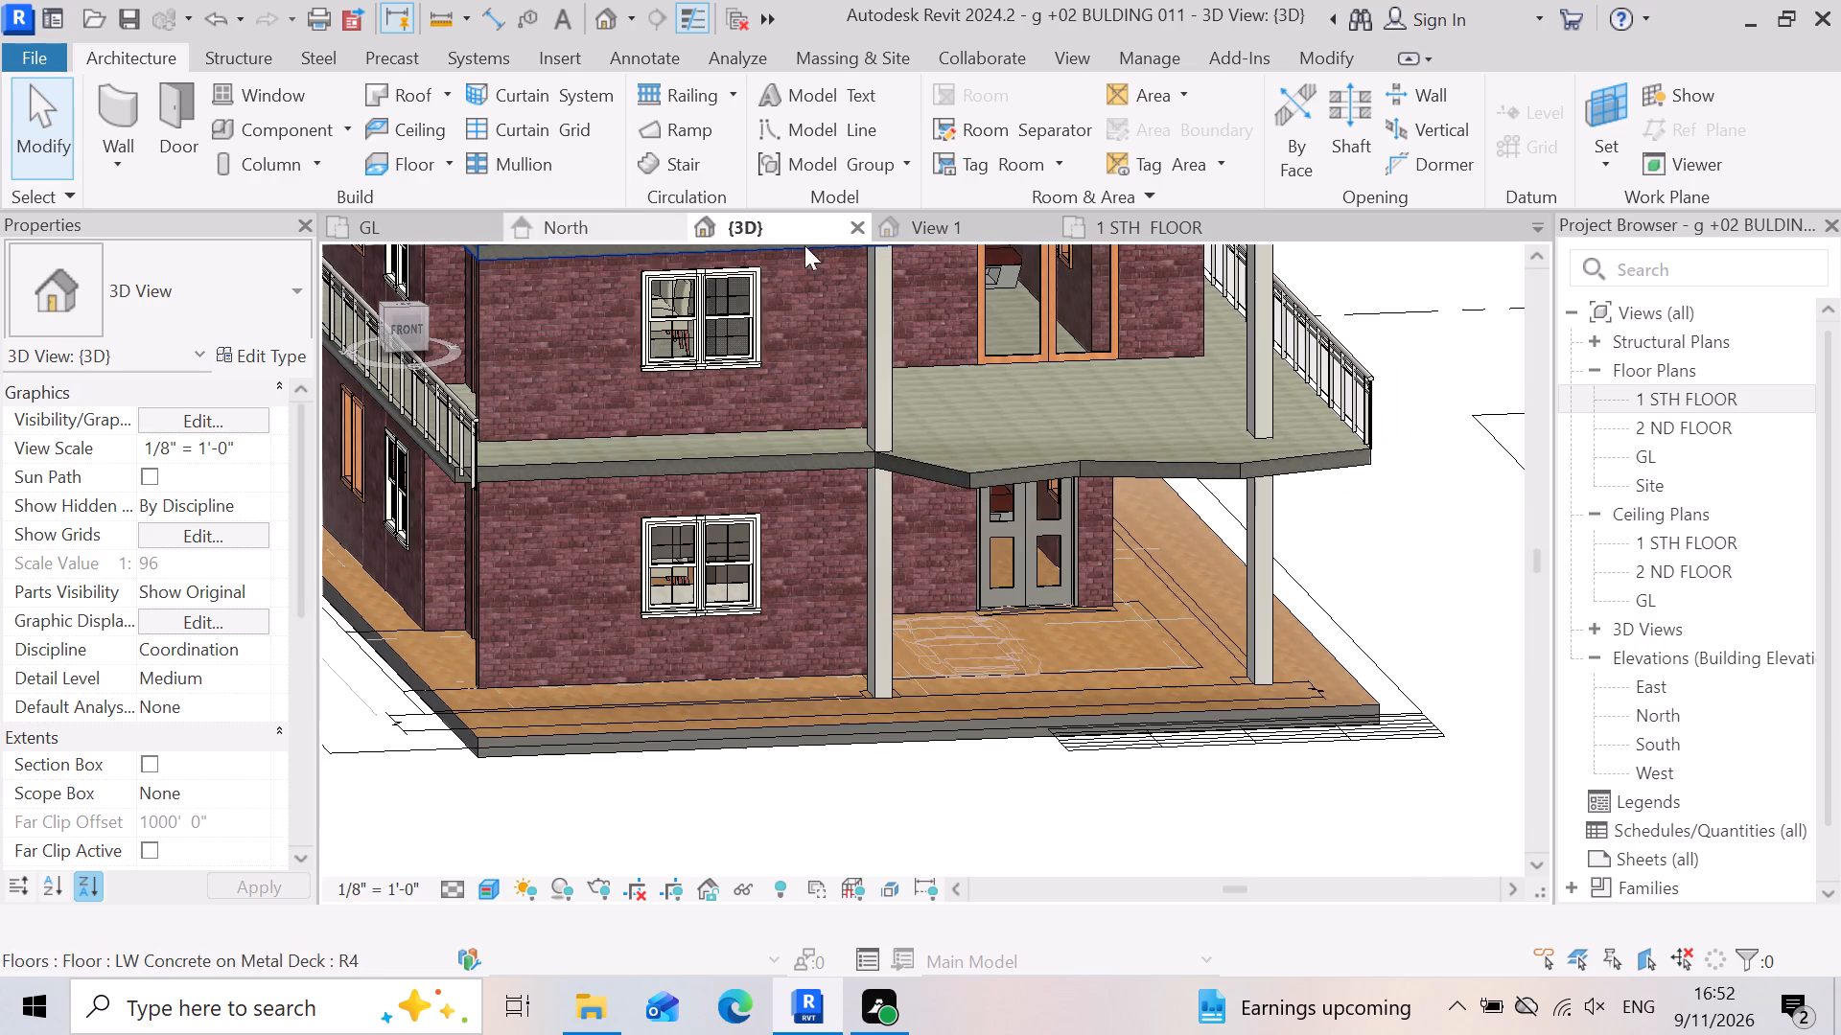
left_click(775, 461)
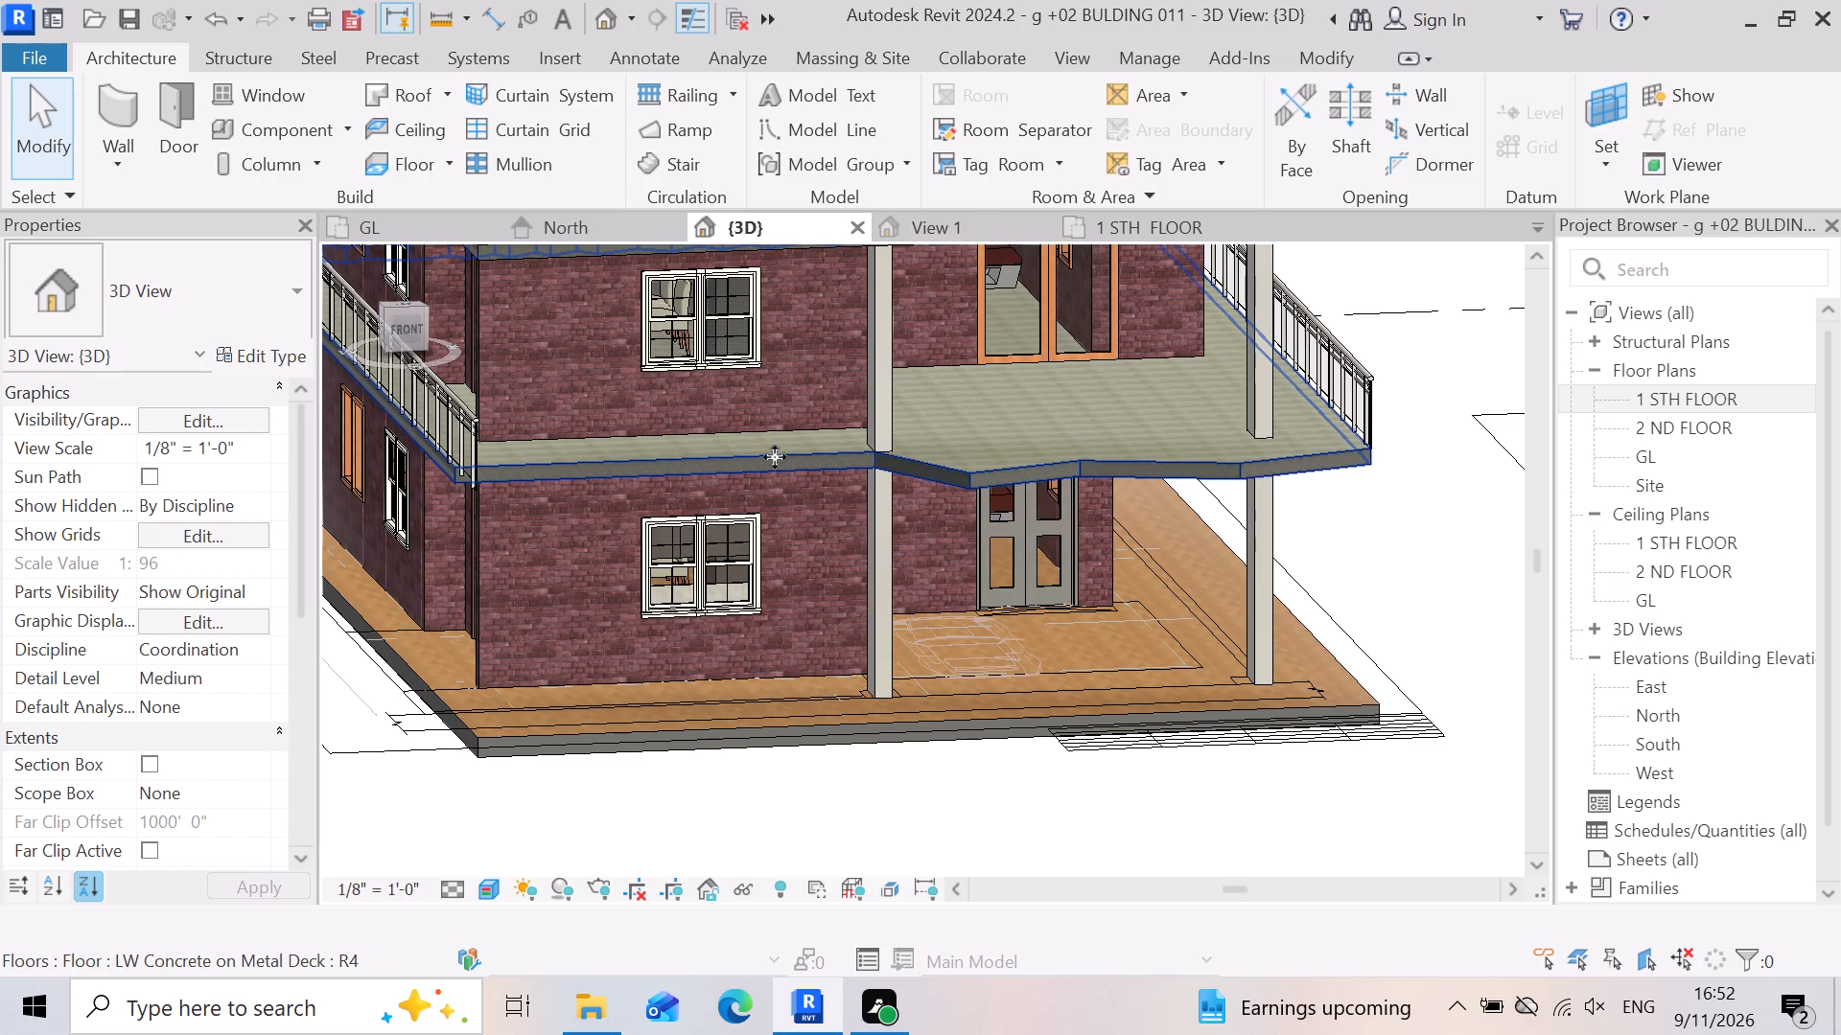
left_click(1254, 104)
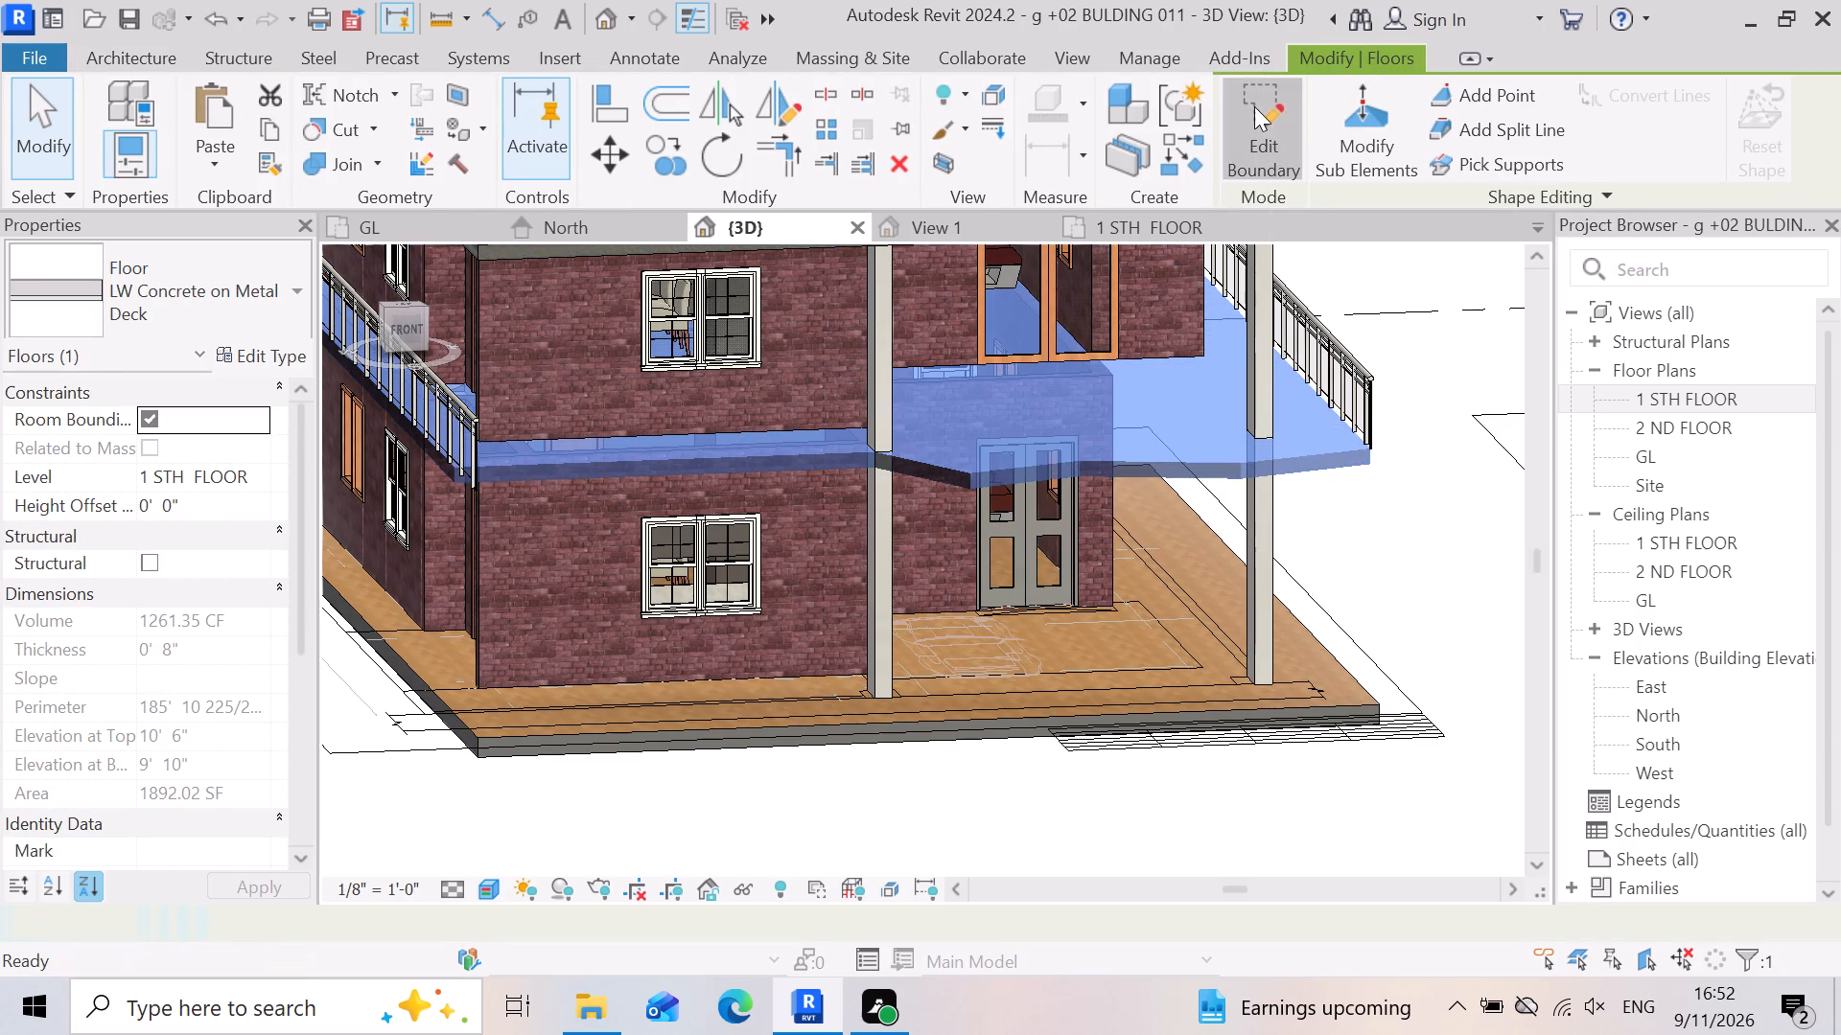
scroll(745, 506, "up", 3)
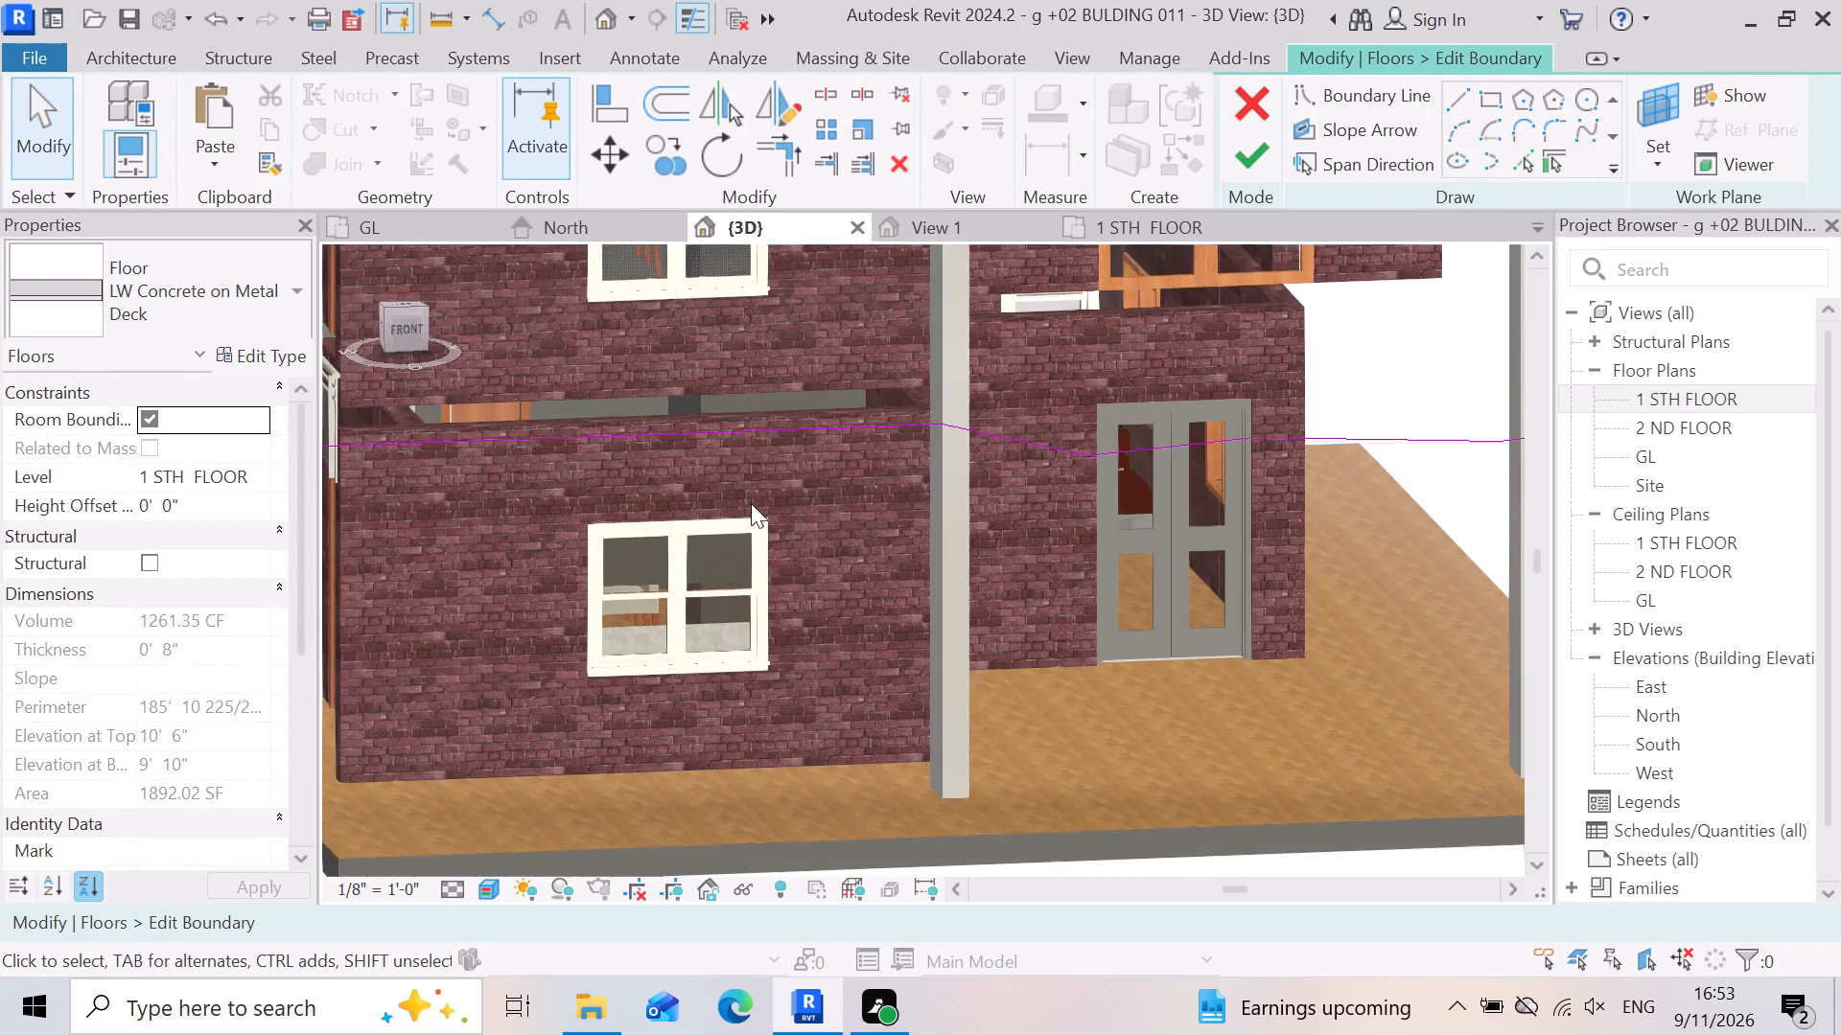
scroll(751, 503, "up", 2)
scroll(1018, 408, "up", 7)
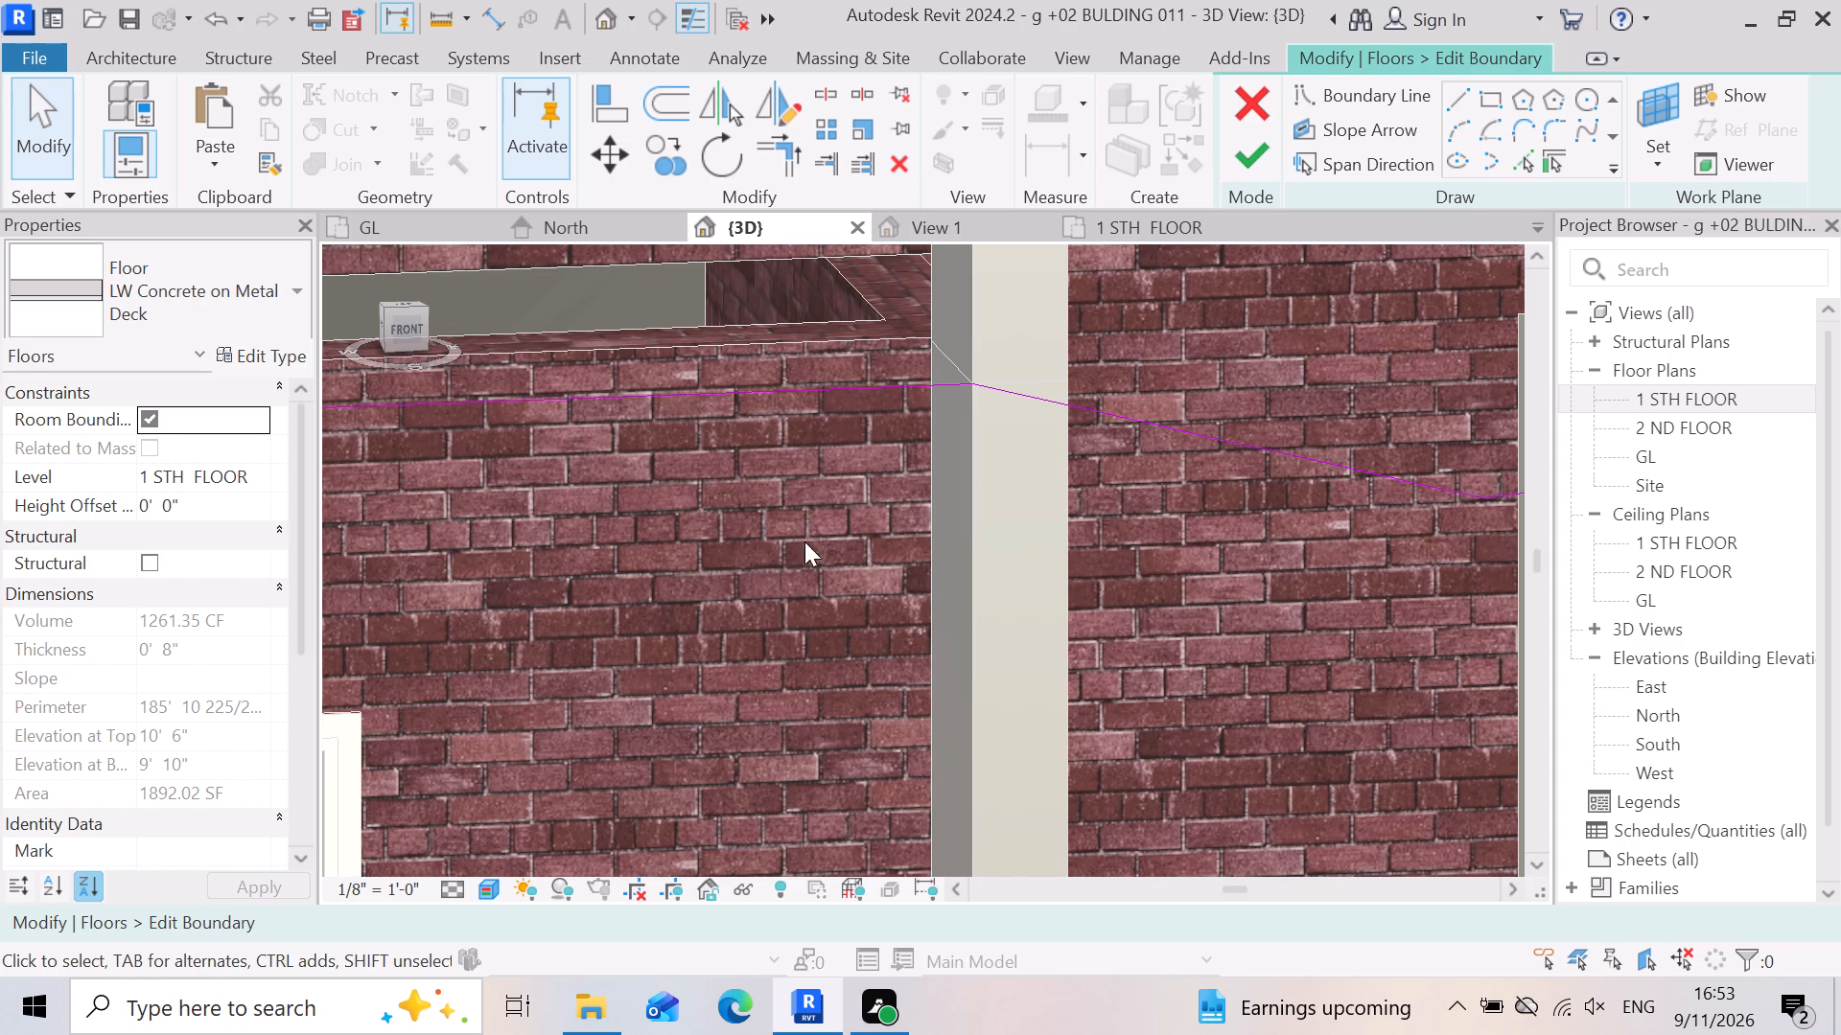
left_click(841, 396)
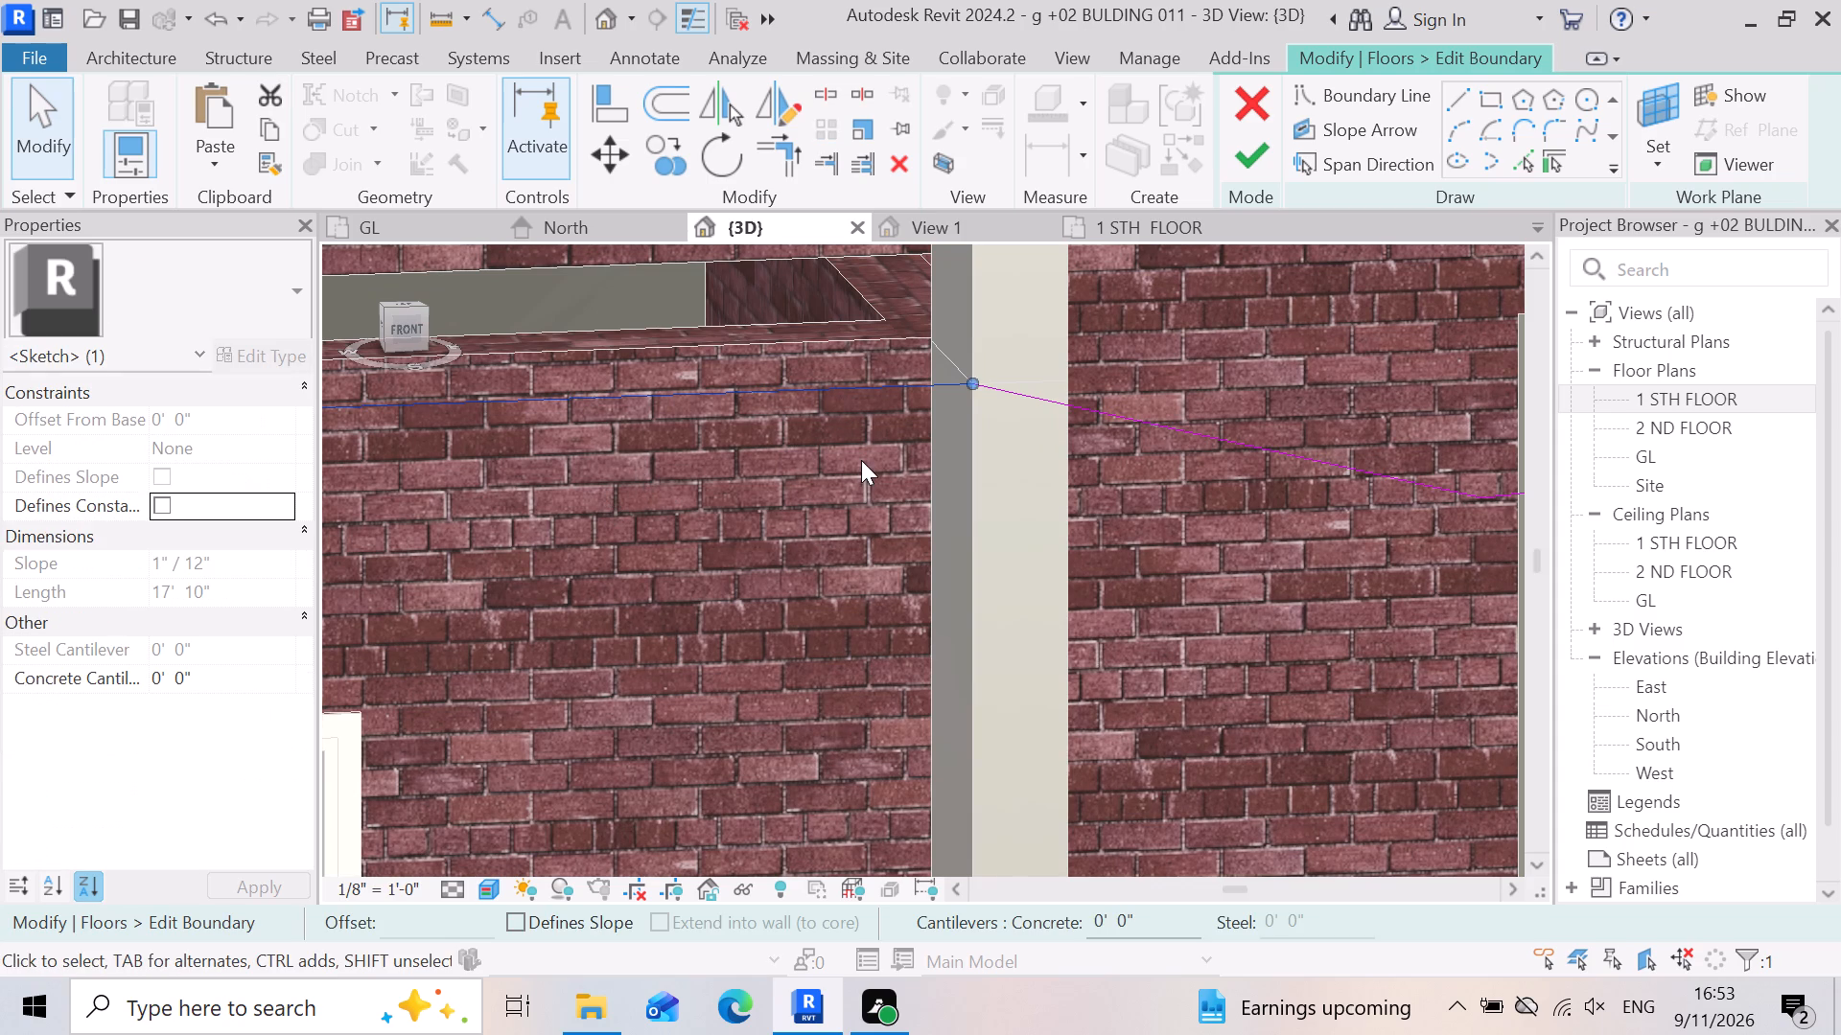
key("Delete")
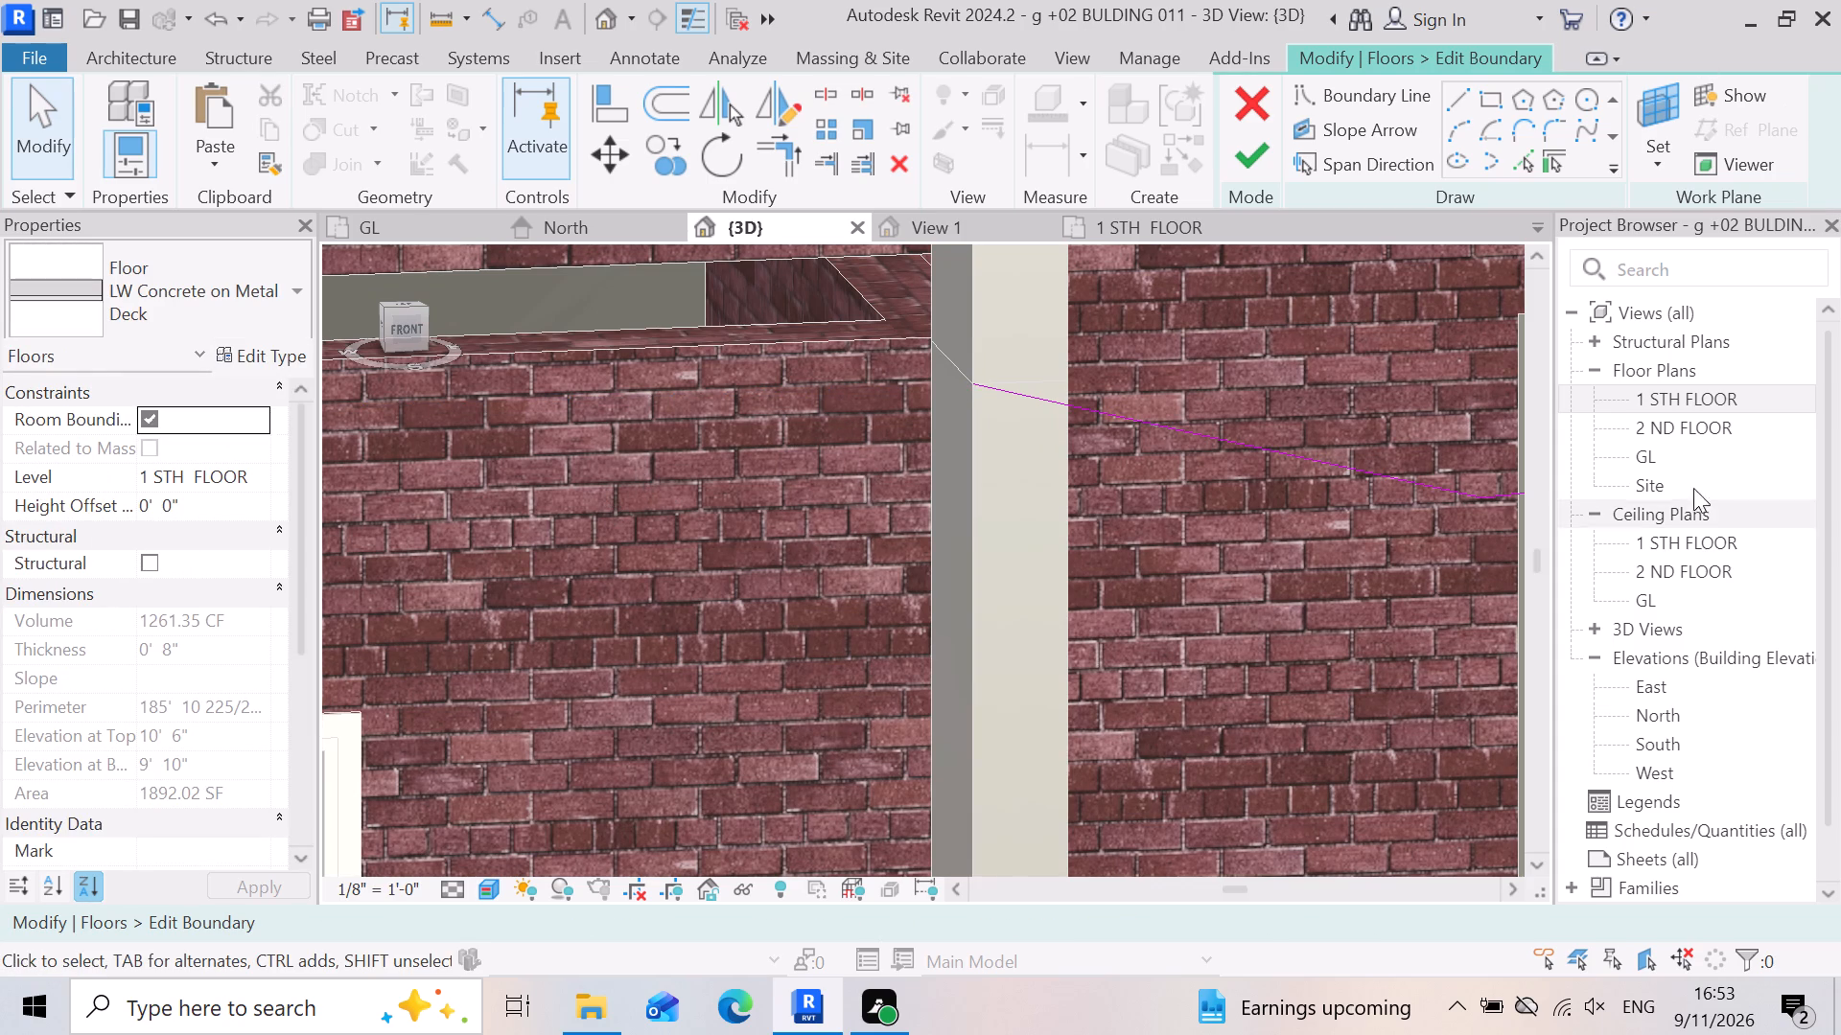
In the 1 STH FLOOR plan, stretch the angled boundary line past the column to the kitchen front wall's outer face, about 11'-9" long.
double_click(1697, 408)
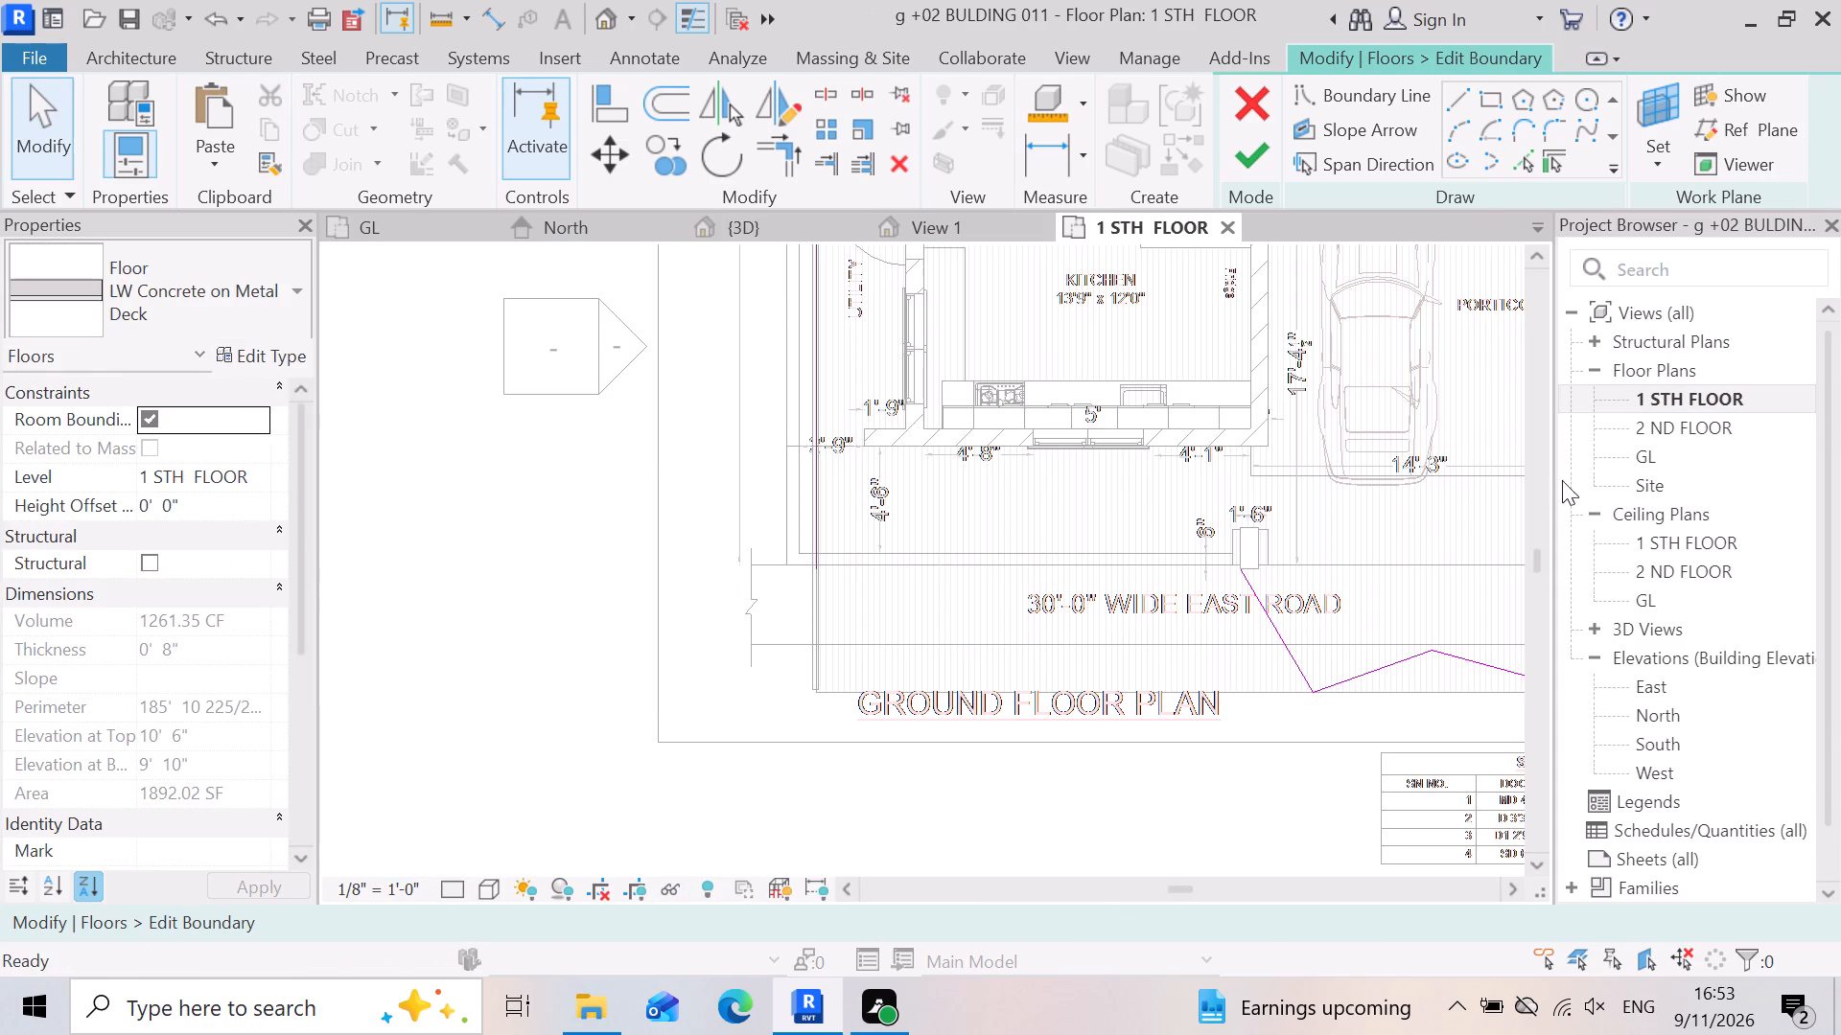
scroll(1221, 617, "up", 3)
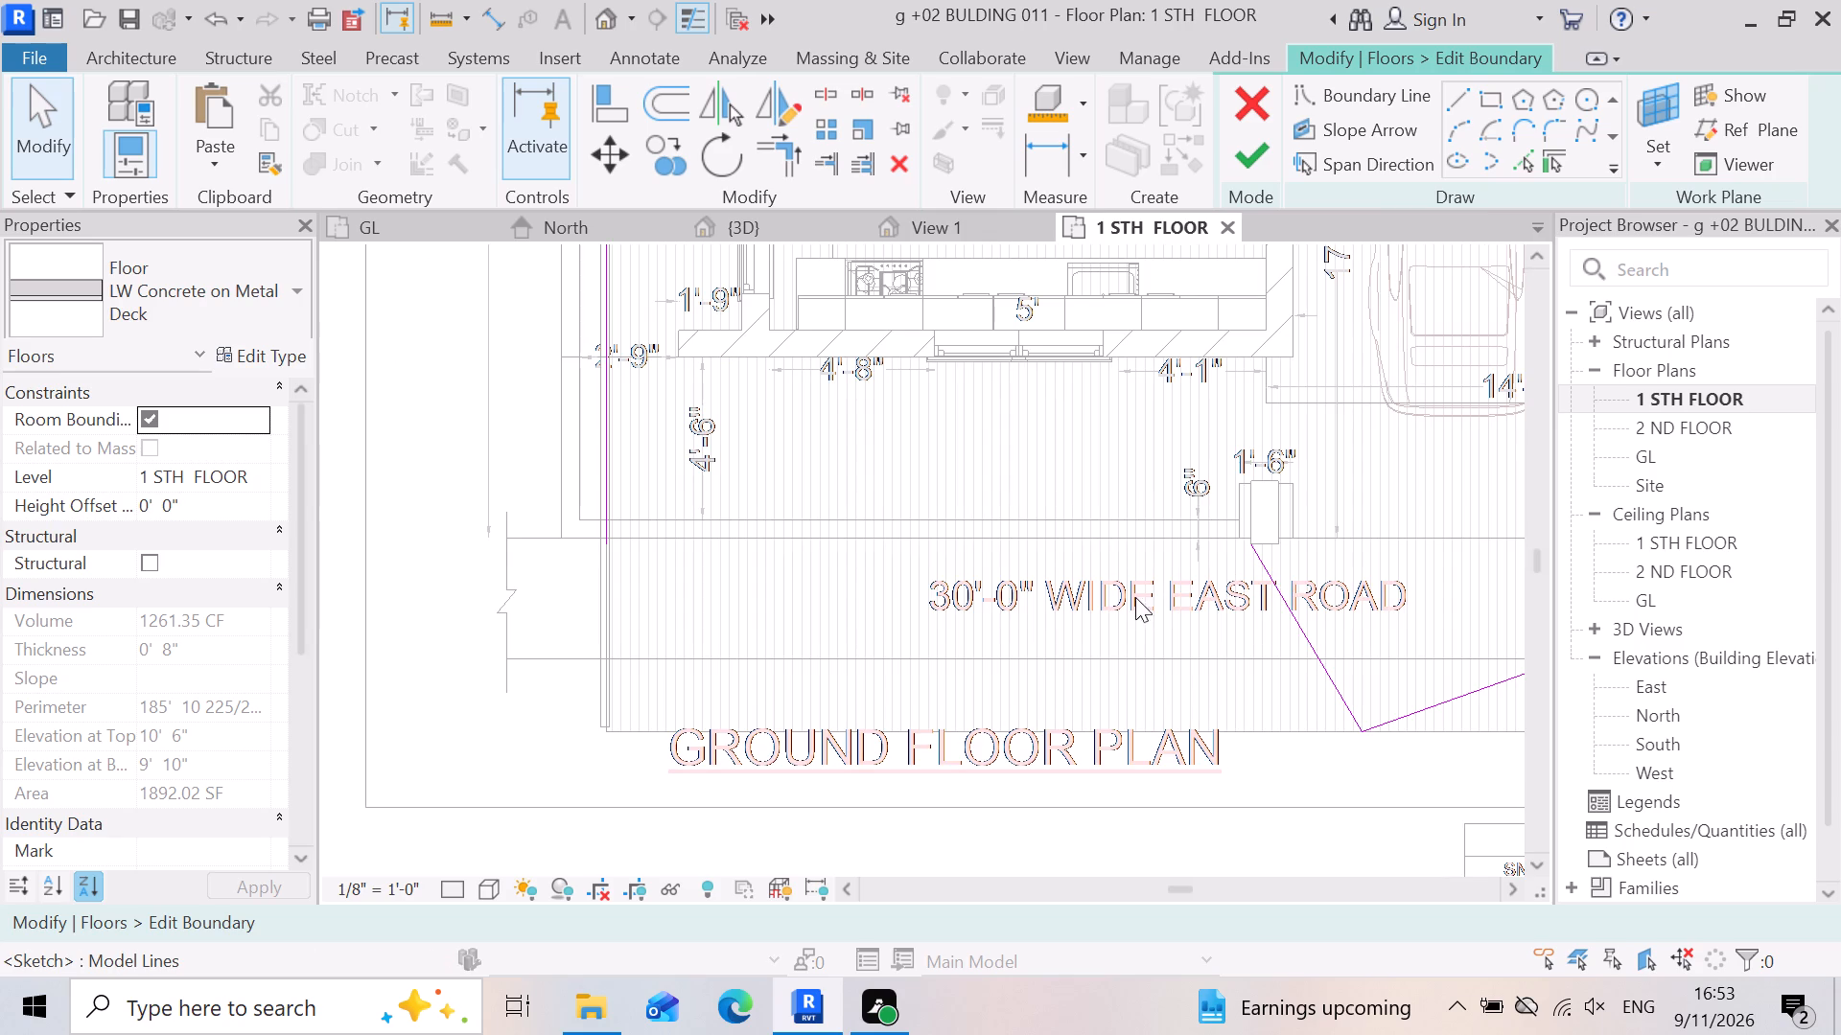
left_click(1257, 547)
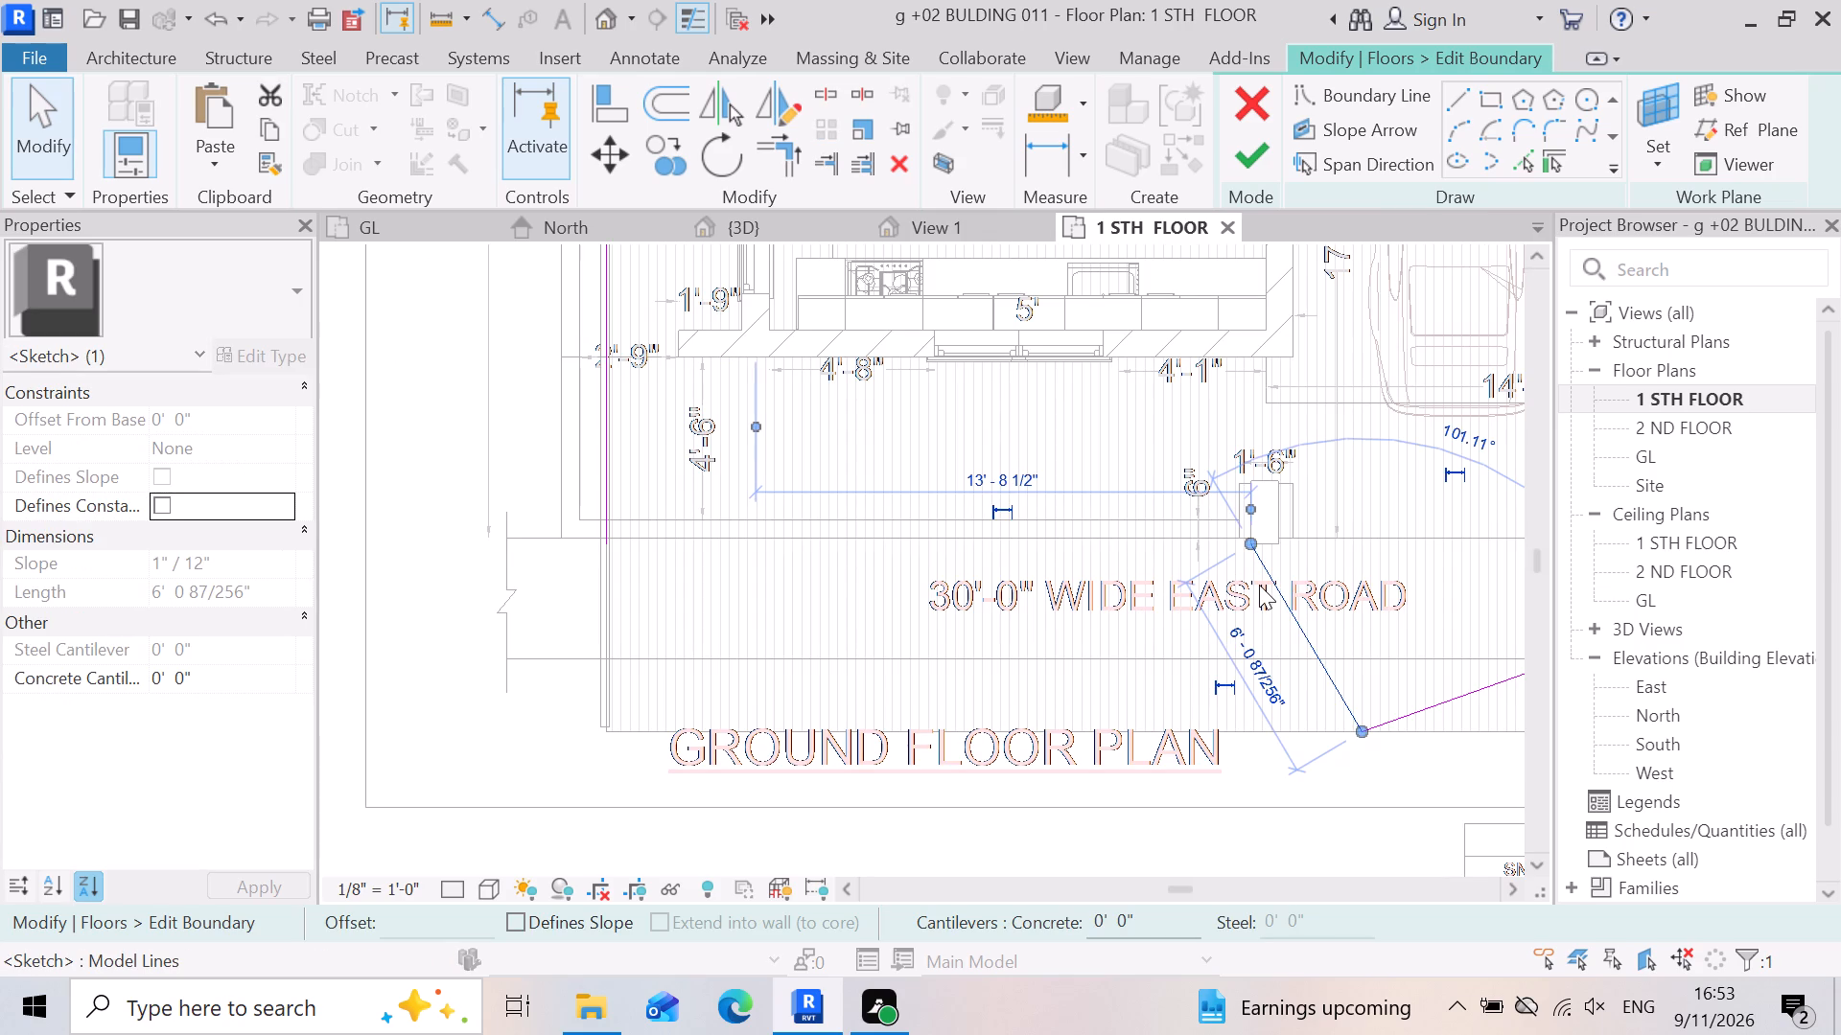
left_click_drag(1247, 545, 1217, 502)
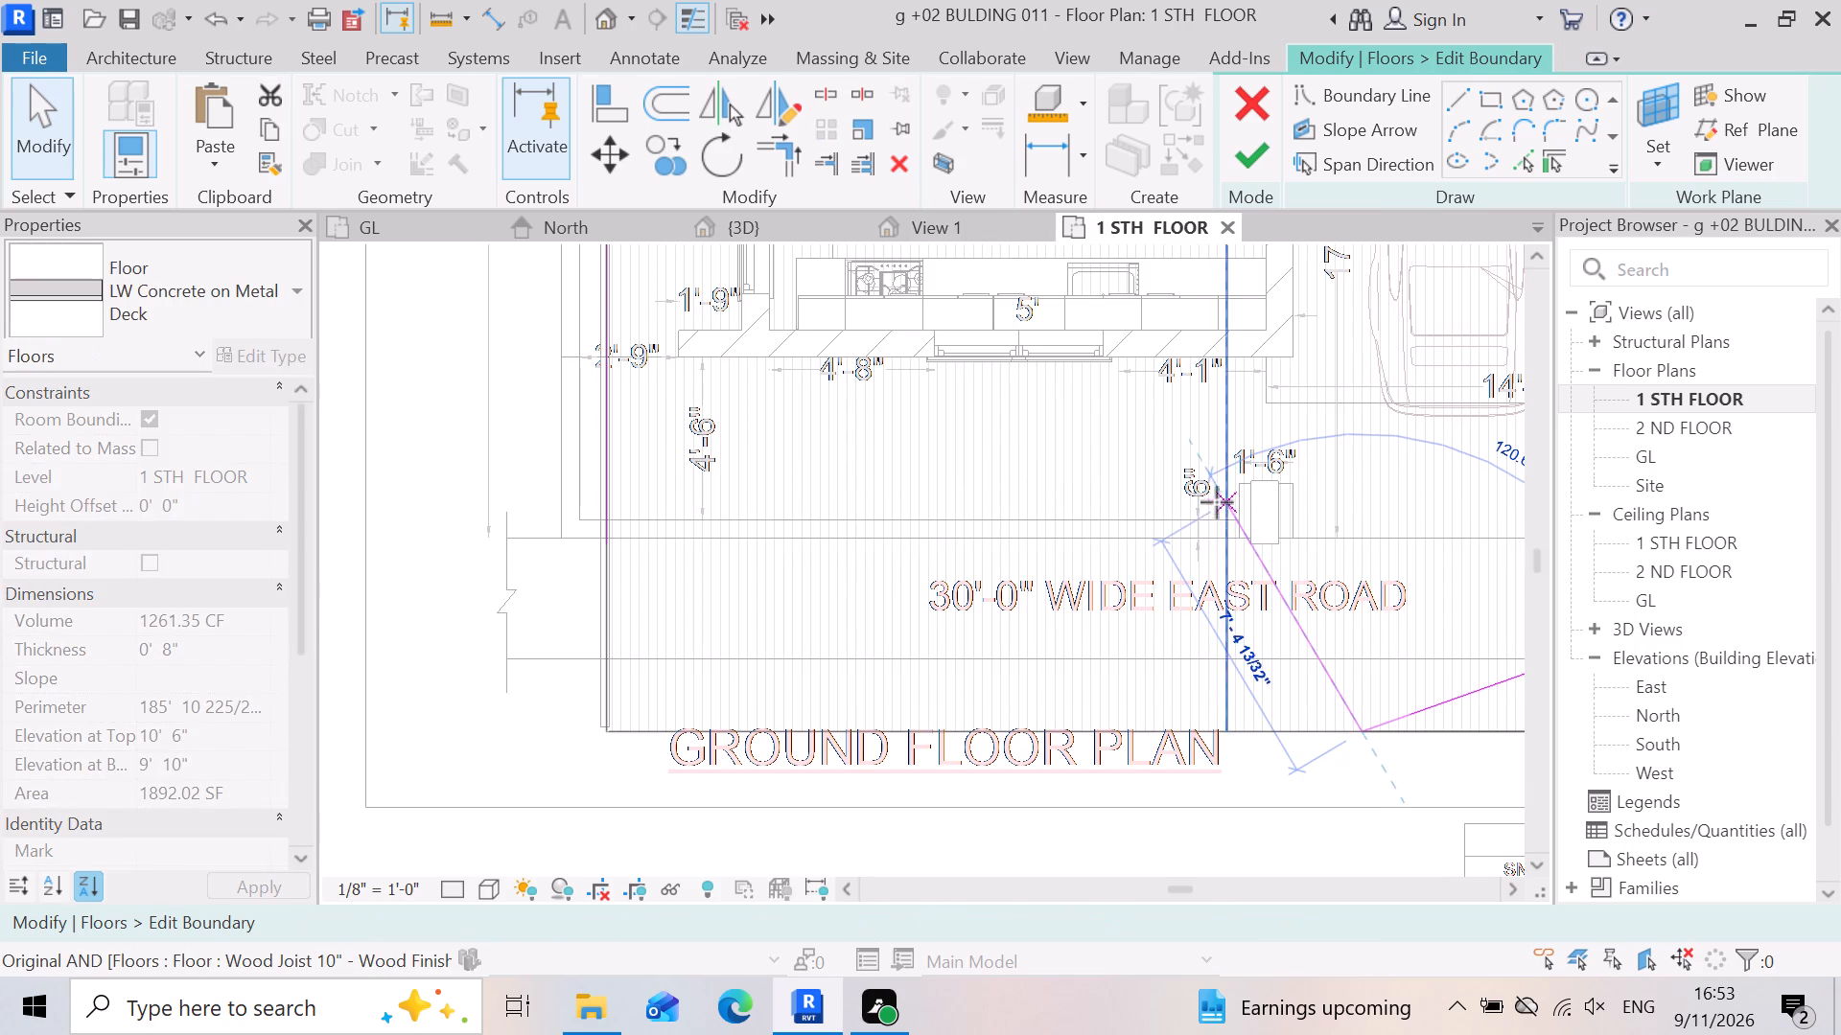
left_click_drag(1217, 502, 1167, 407)
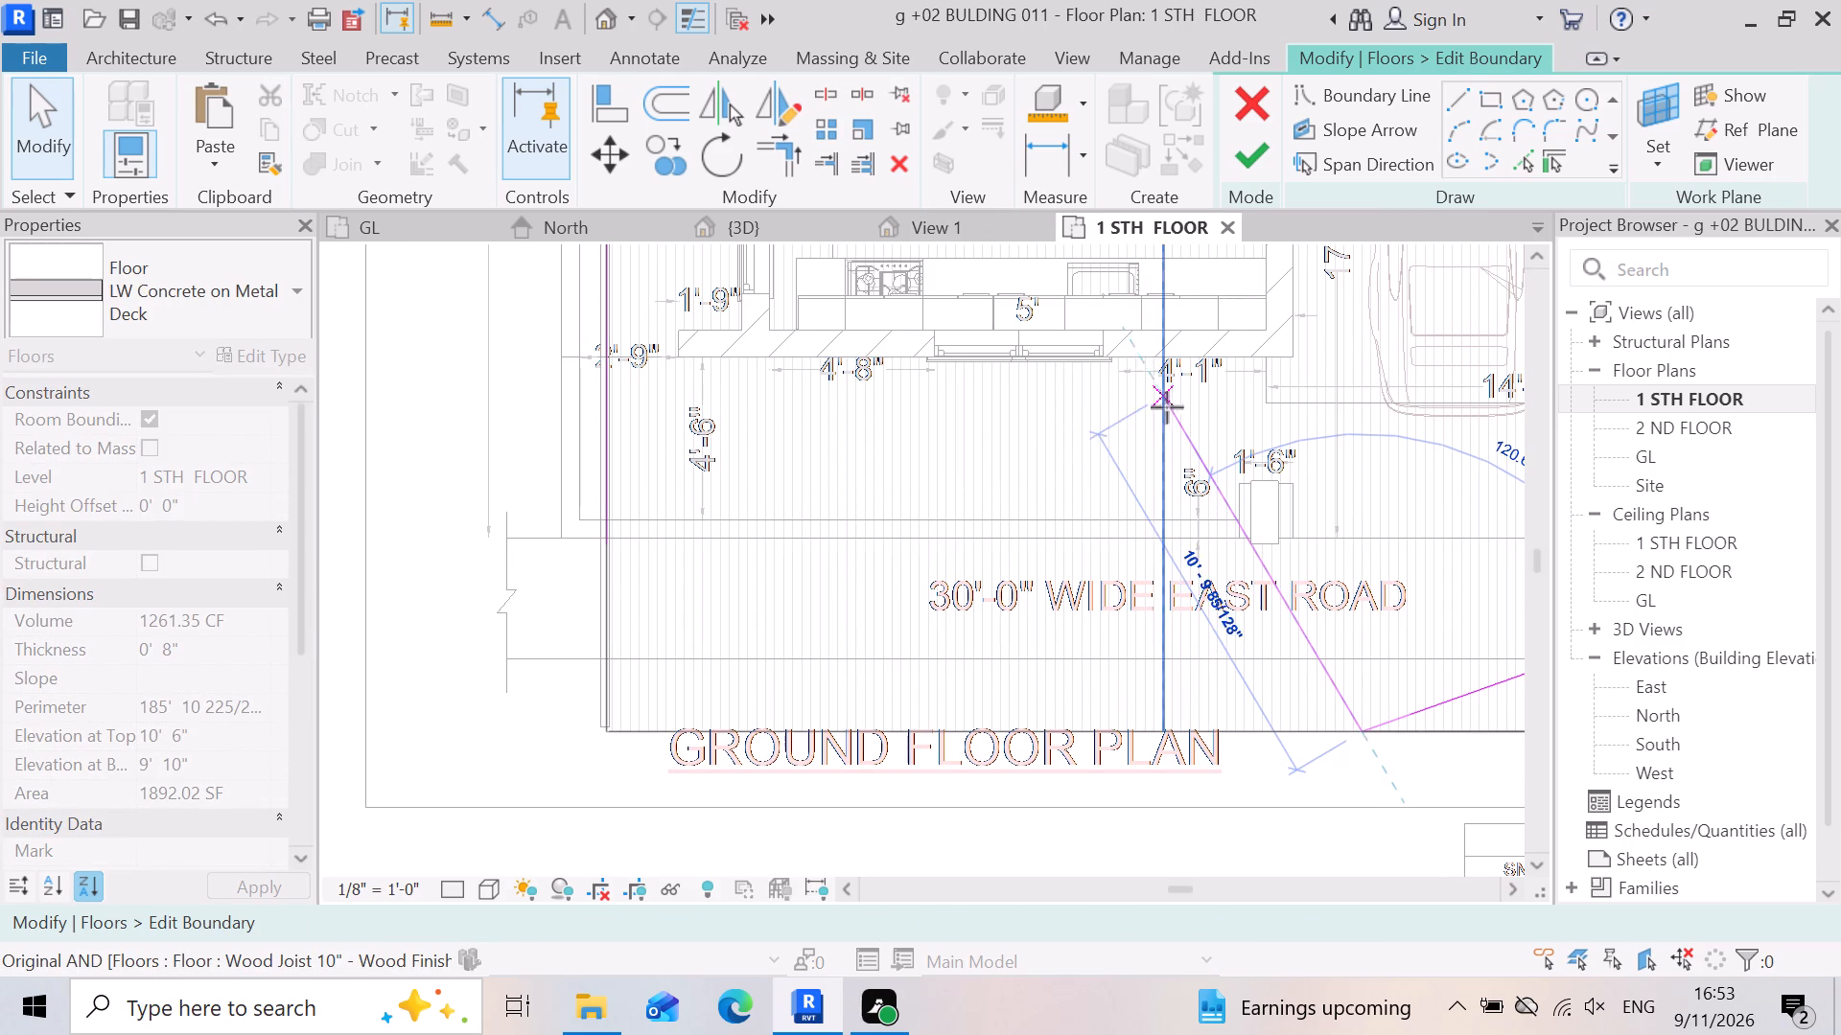
left_click_drag(1167, 407, 1159, 356)
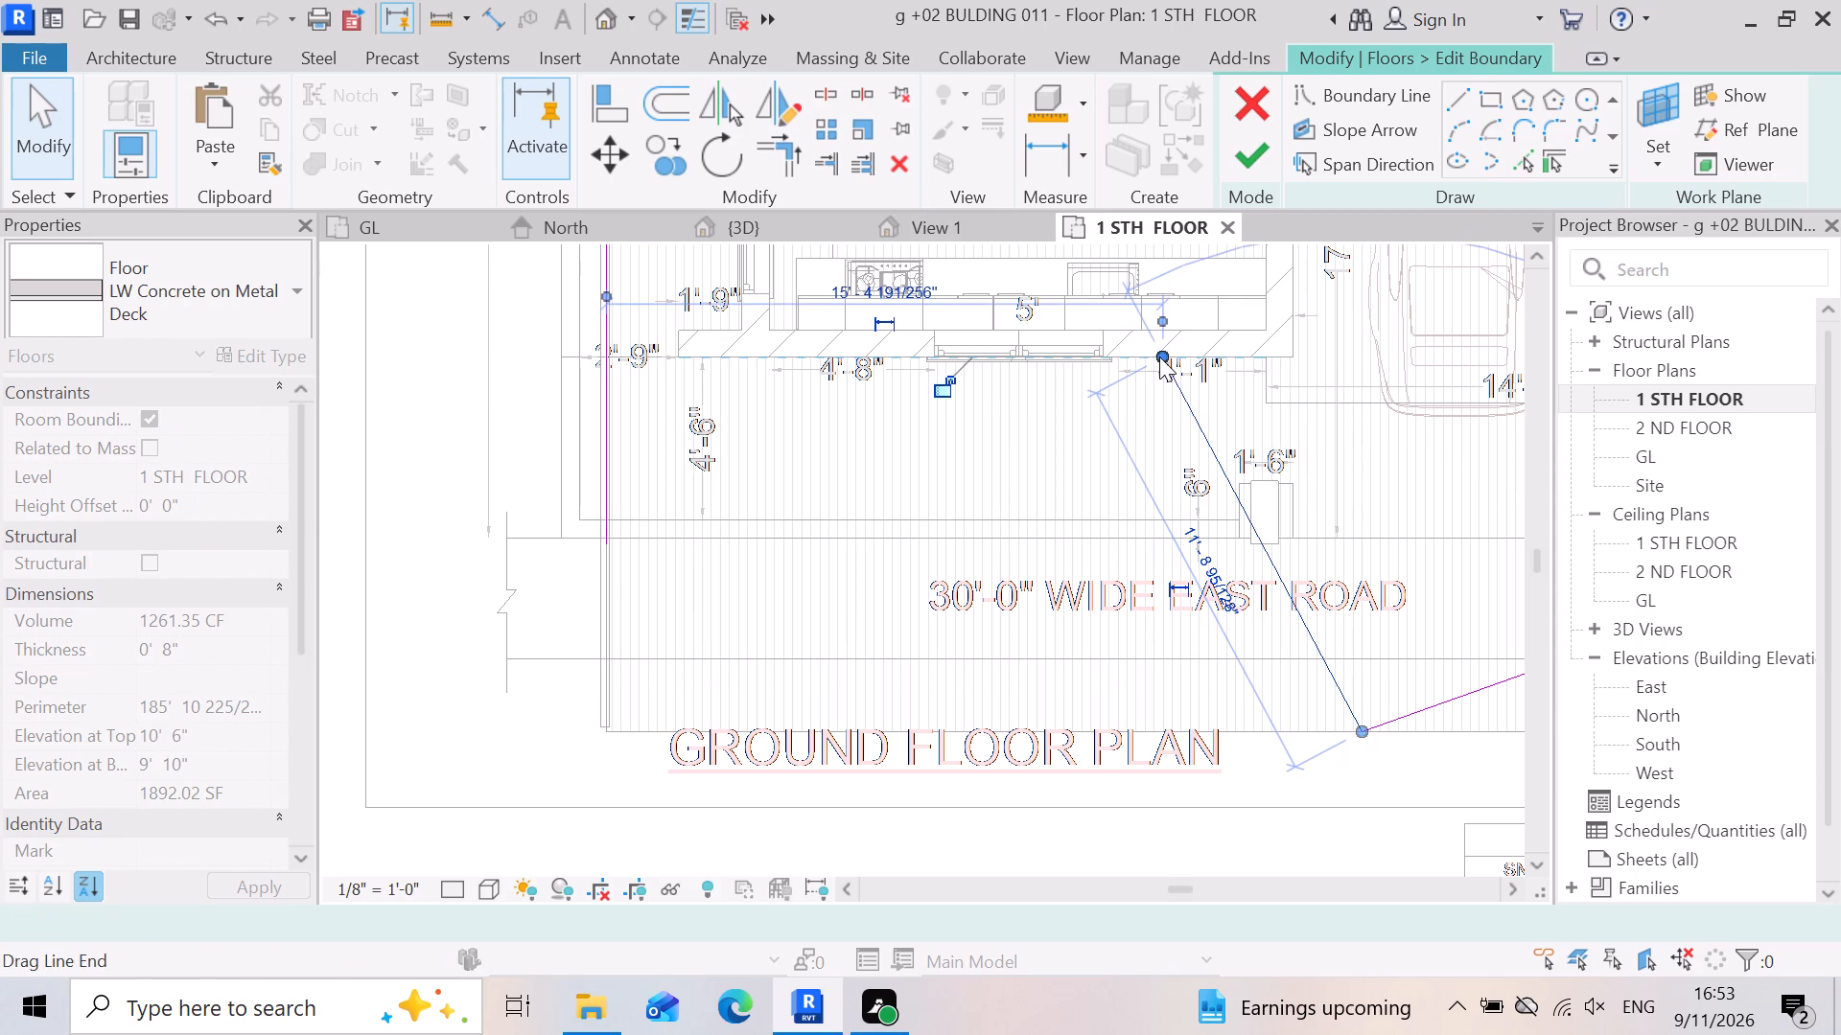
key("Escape")
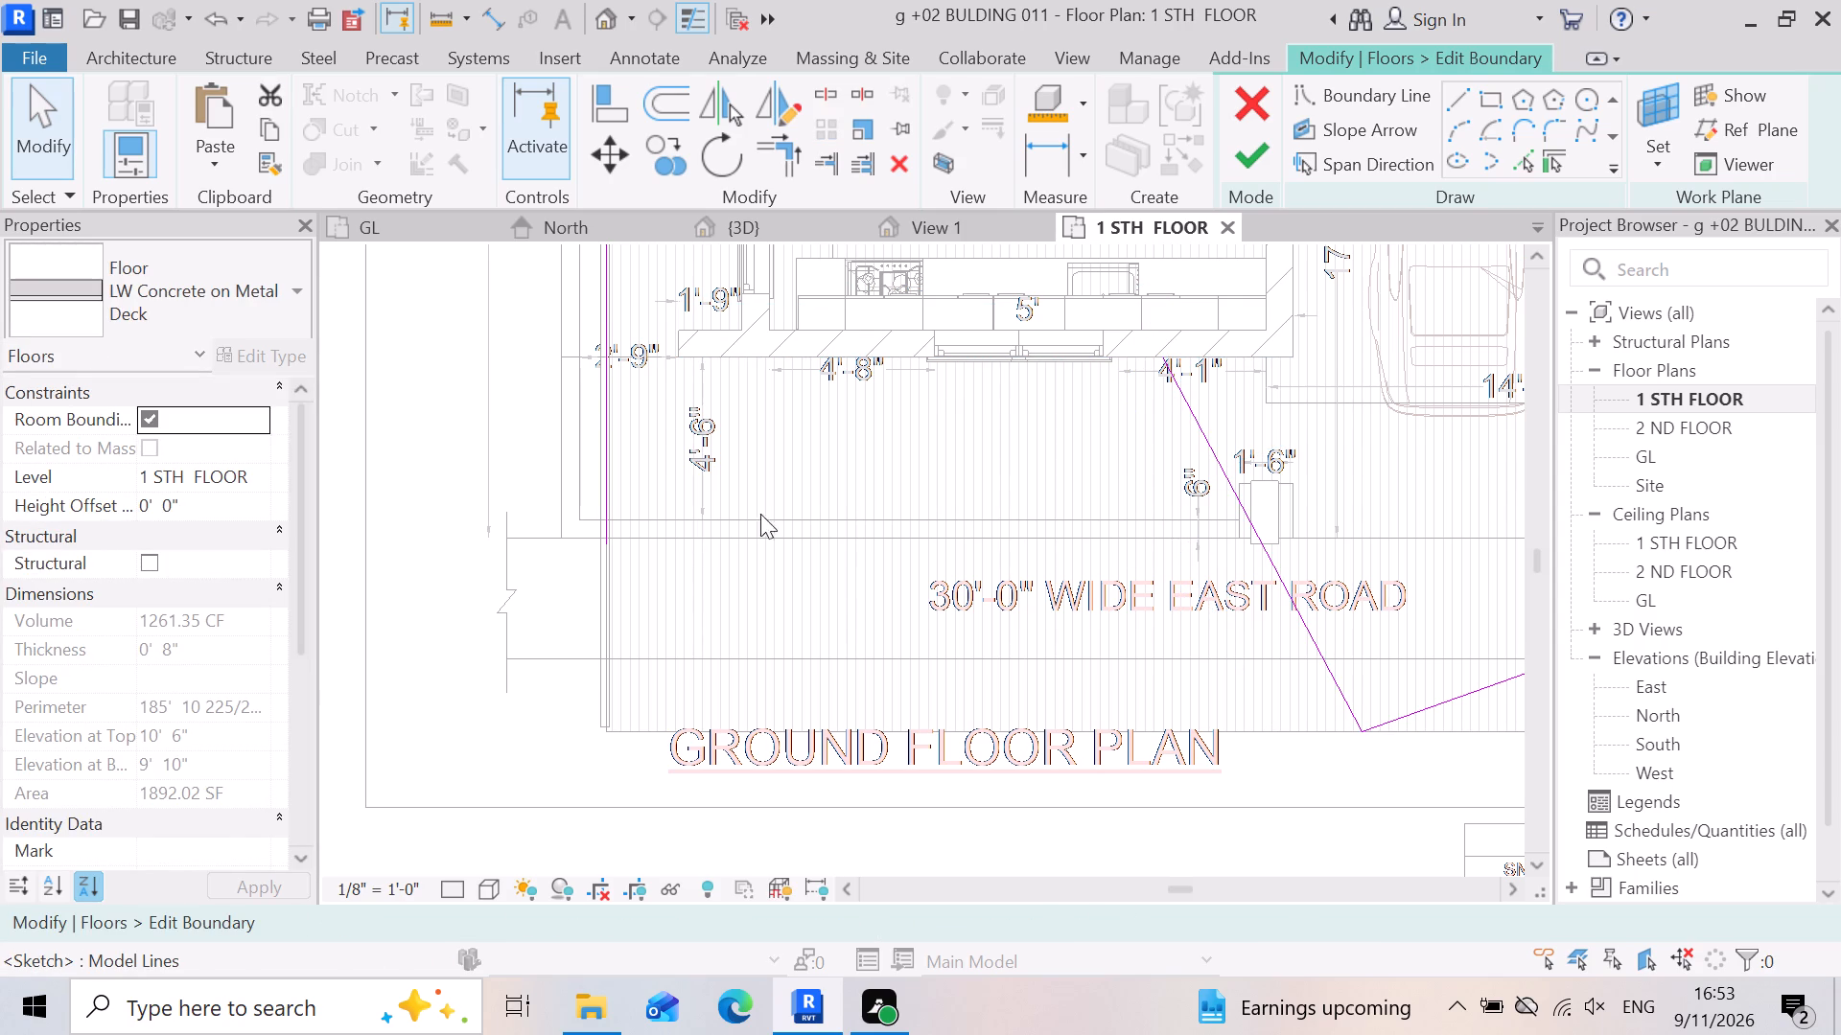
Draw a straight boundary line about 15'-5" long from the angled line's end along the kitchen front wall to the kitchen-side boundary.
left_click(1467, 104)
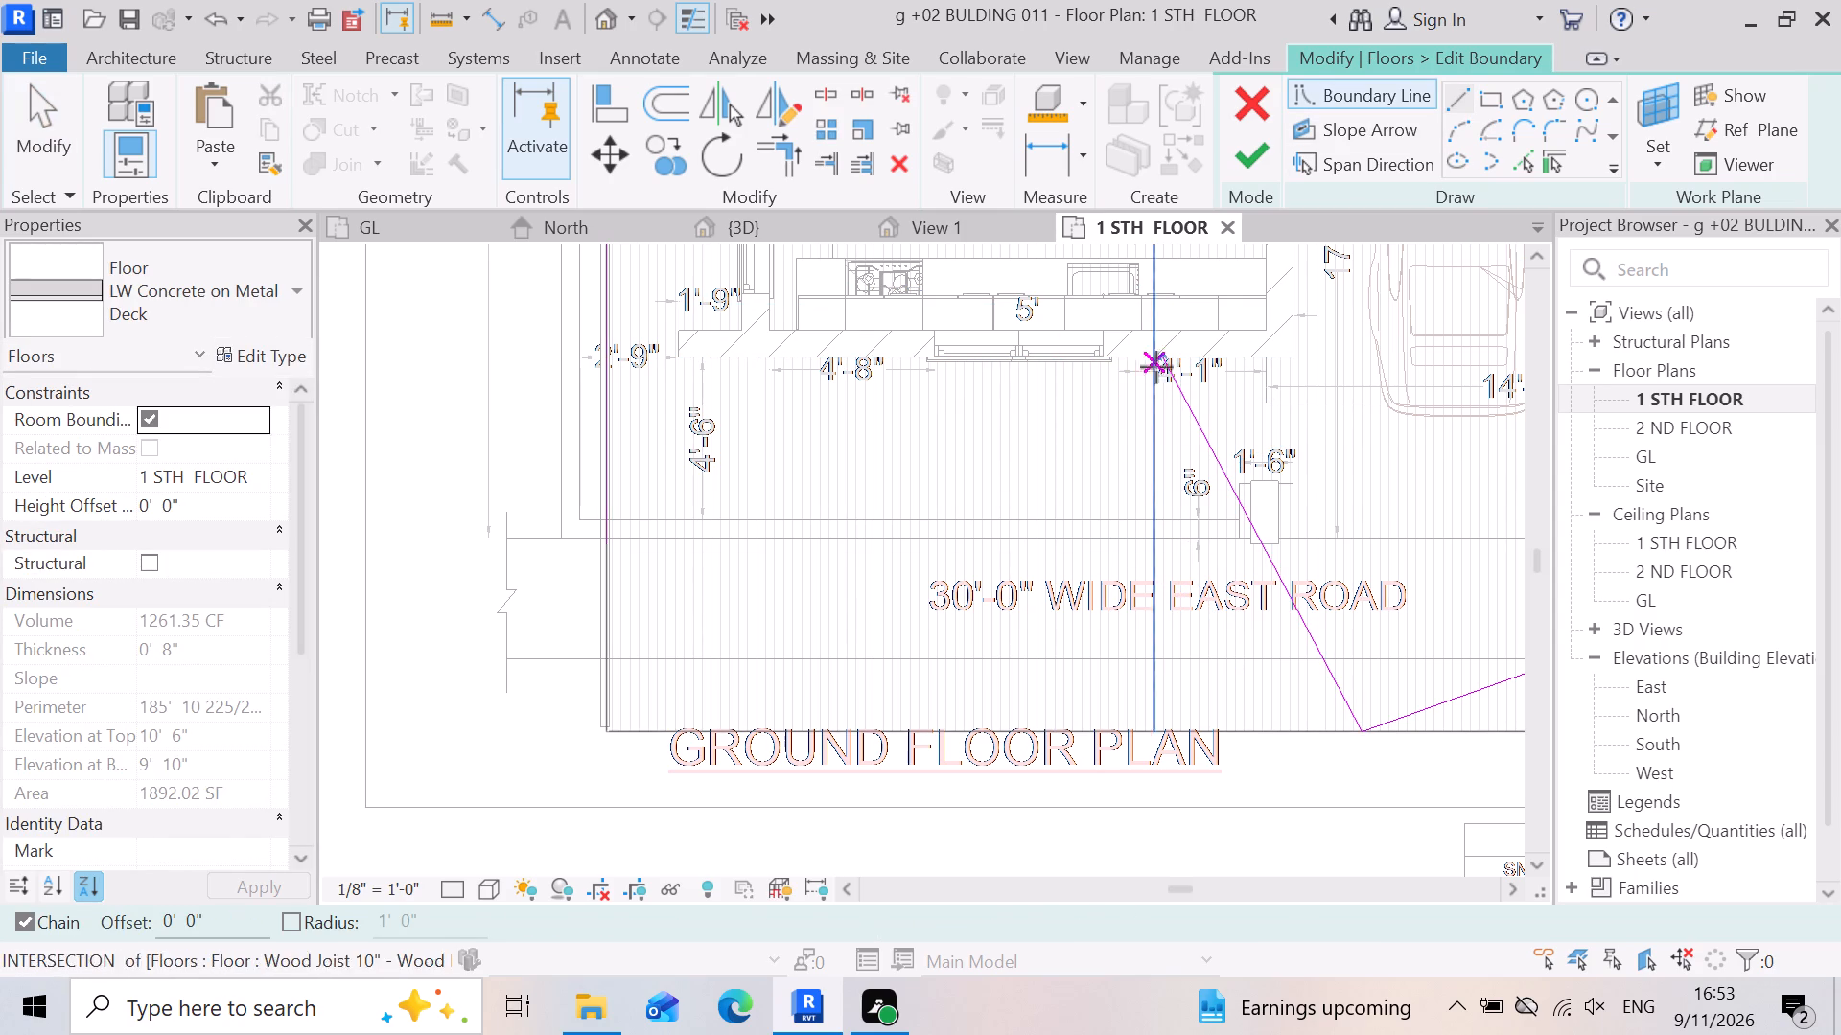
left_click(1160, 357)
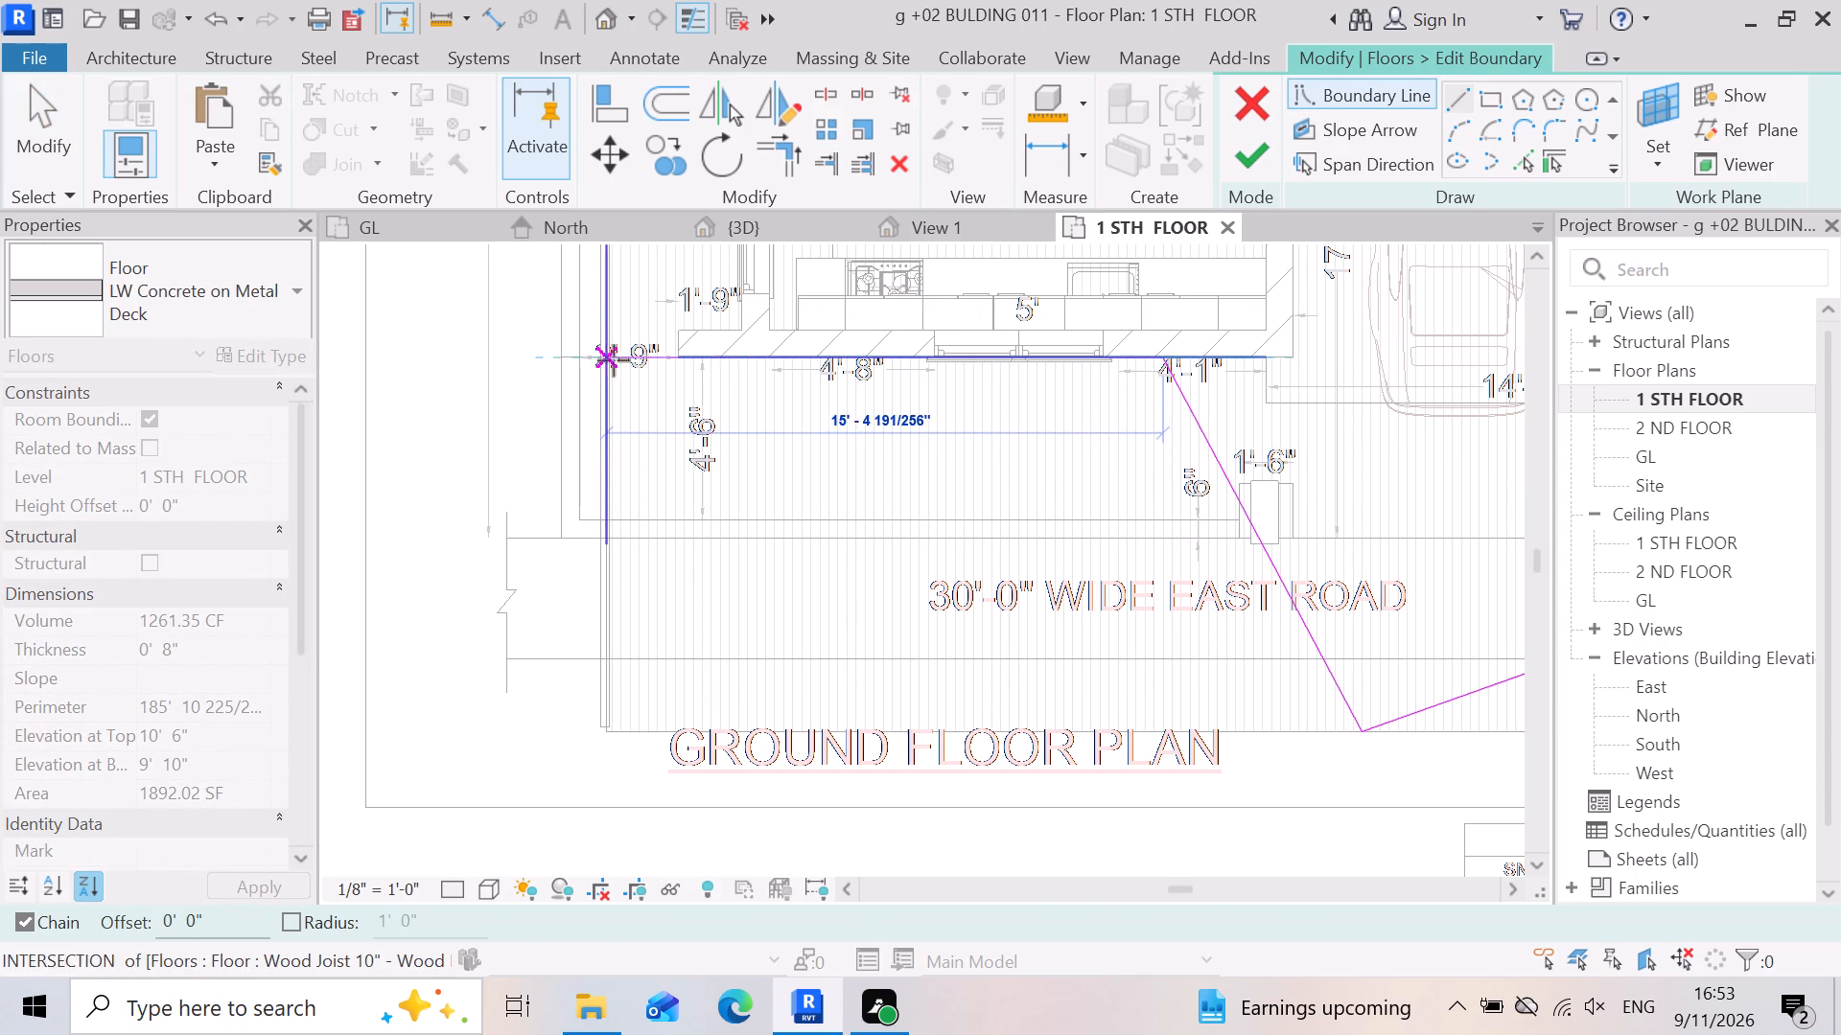
left_click(606, 360)
scroll(551, 369, "up", 3)
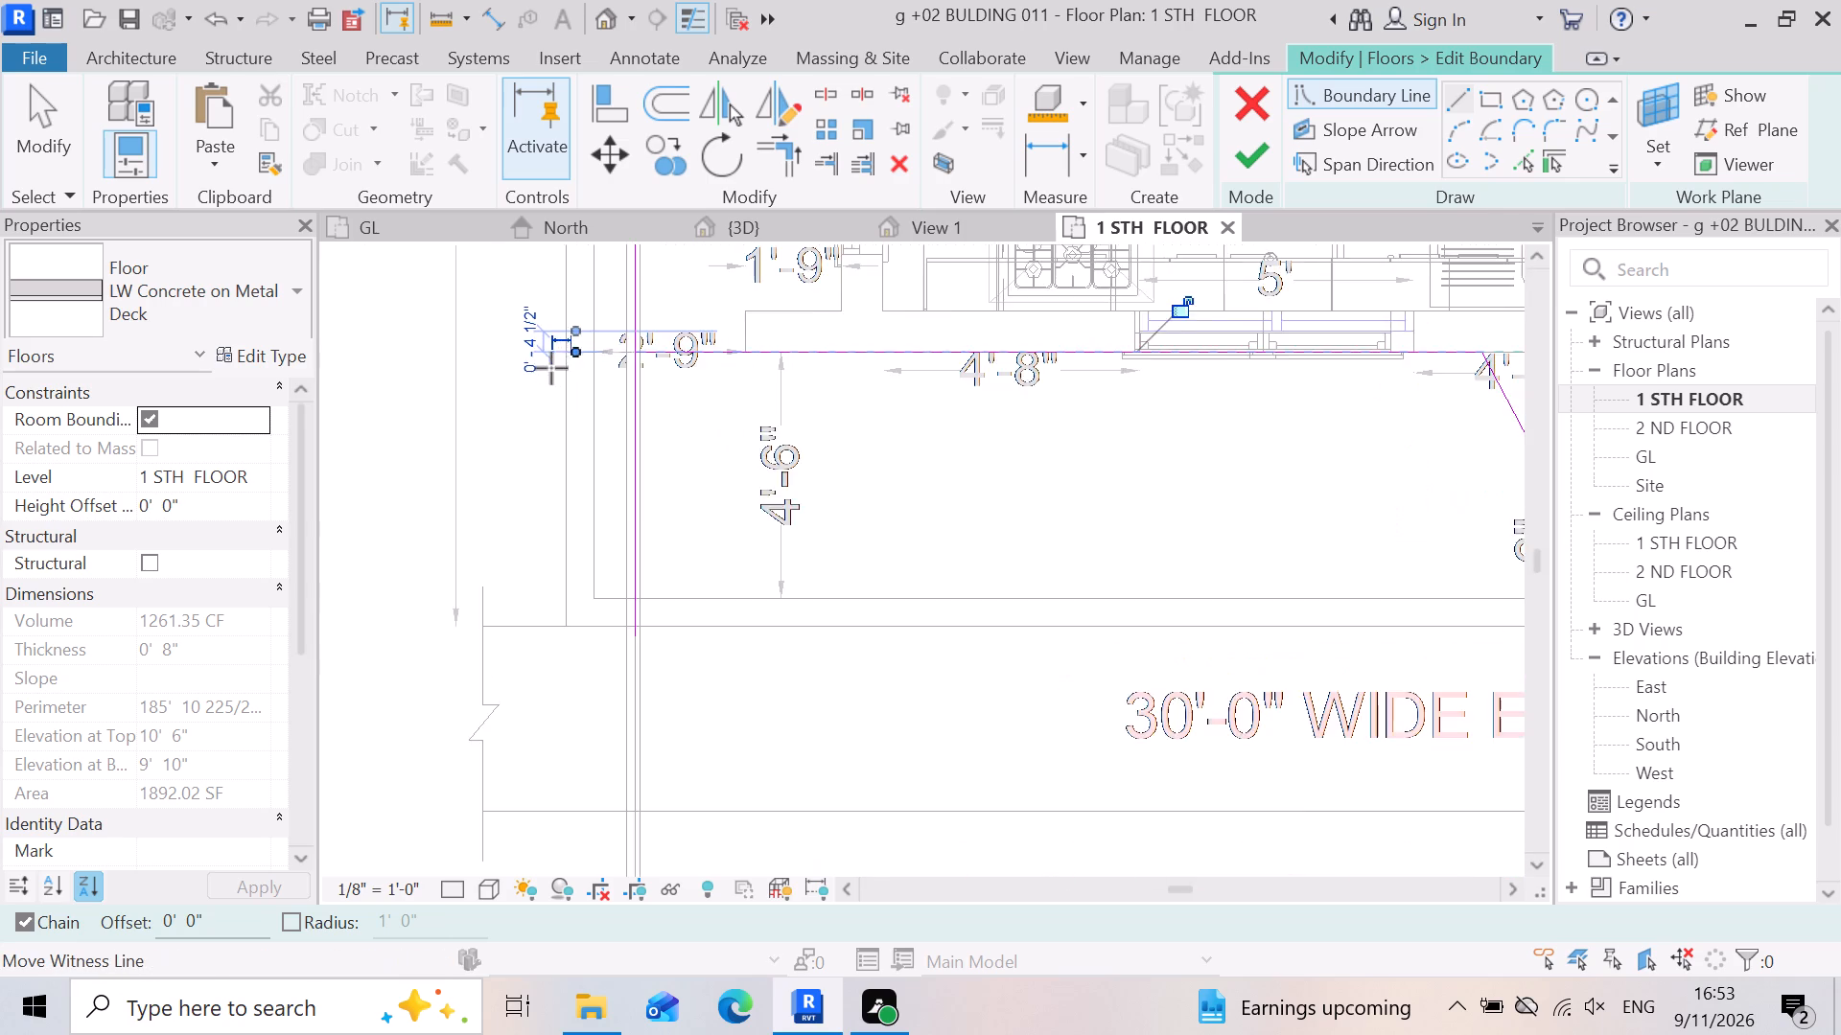
scroll(551, 368, "up", 2)
key("Escape")
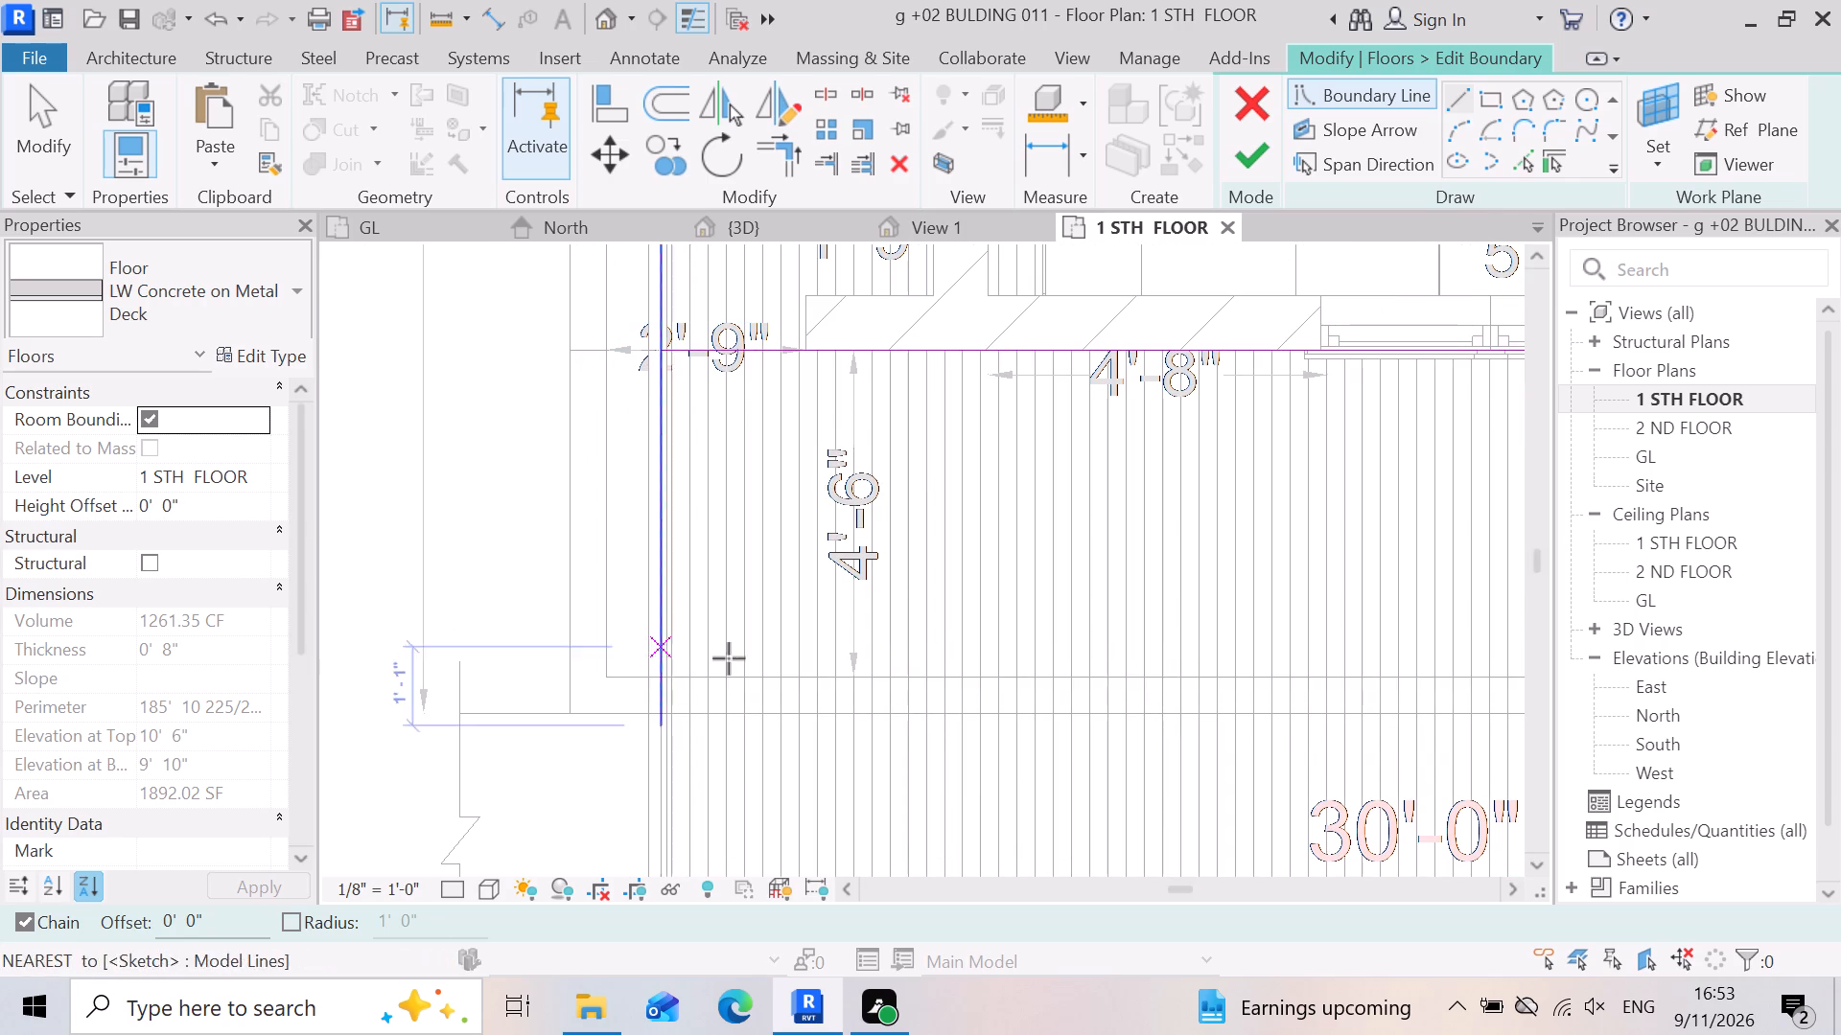
key("Escape")
Shorten the kitchen-side boundary line so its front end meets the new line along the kitchen front wall.
left_click(643, 619)
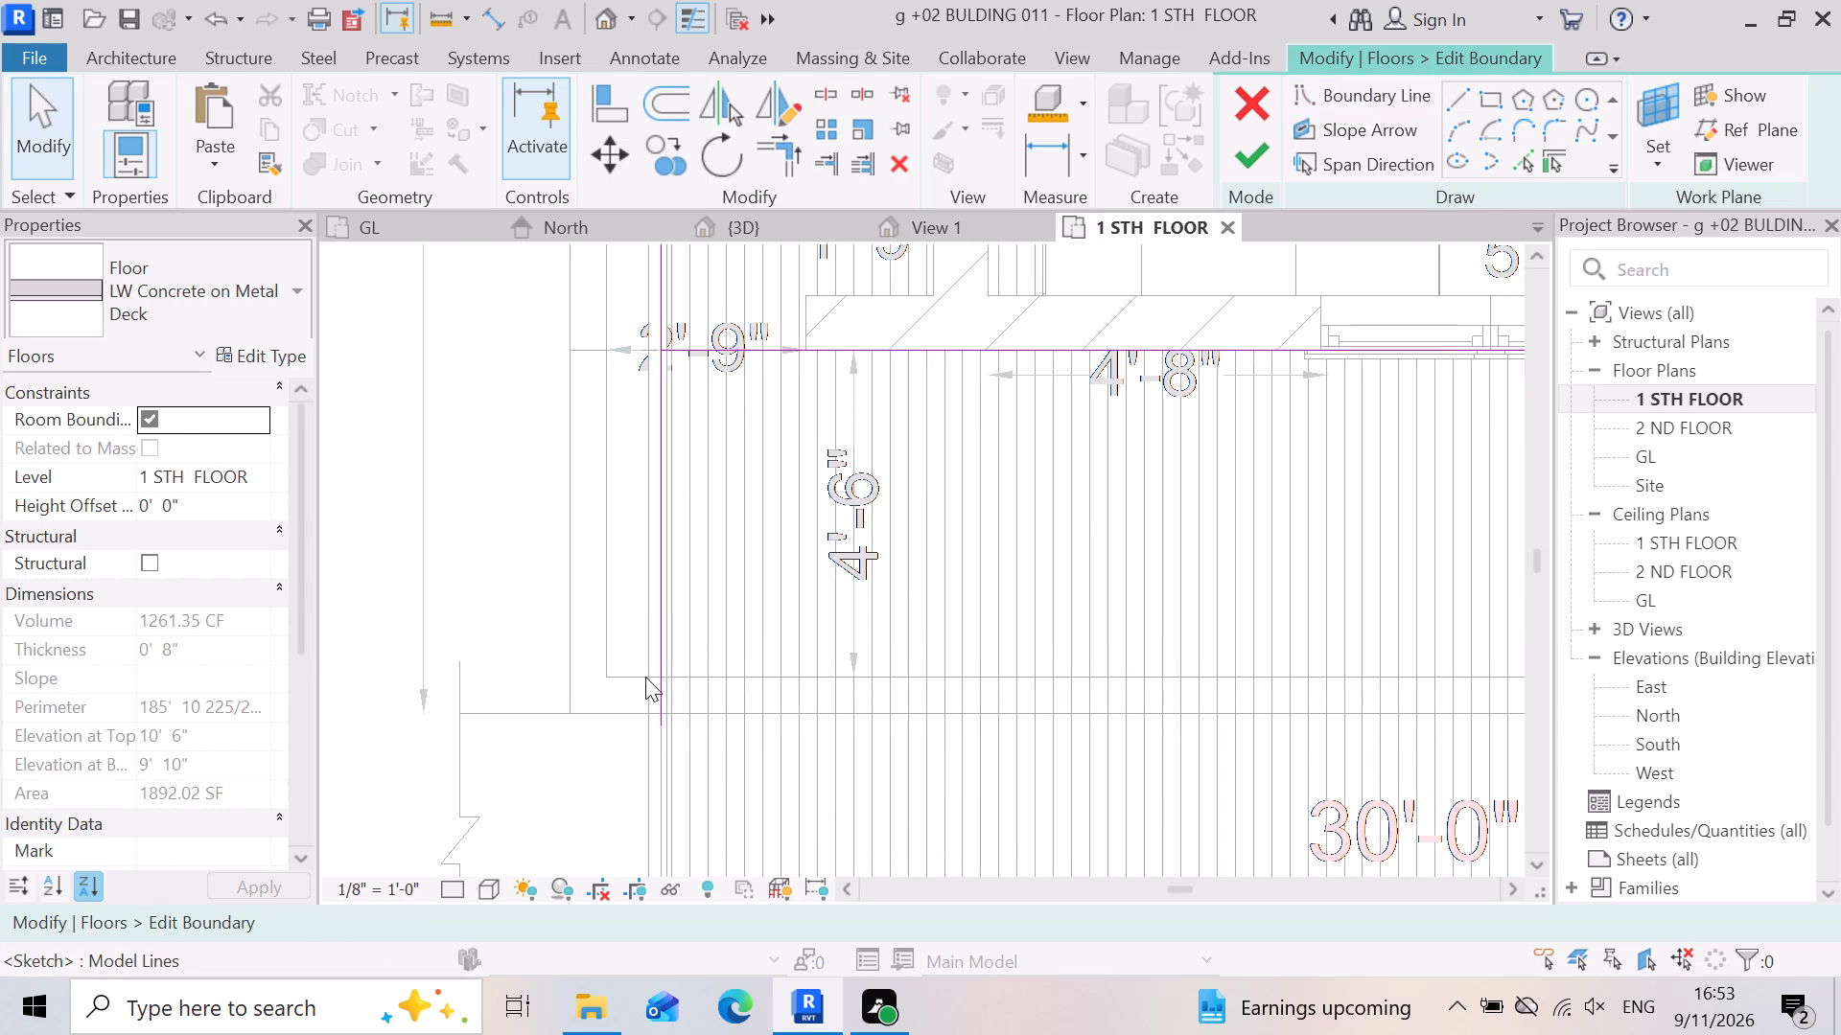
left_click(652, 677)
left_click_drag(656, 719, 662, 569)
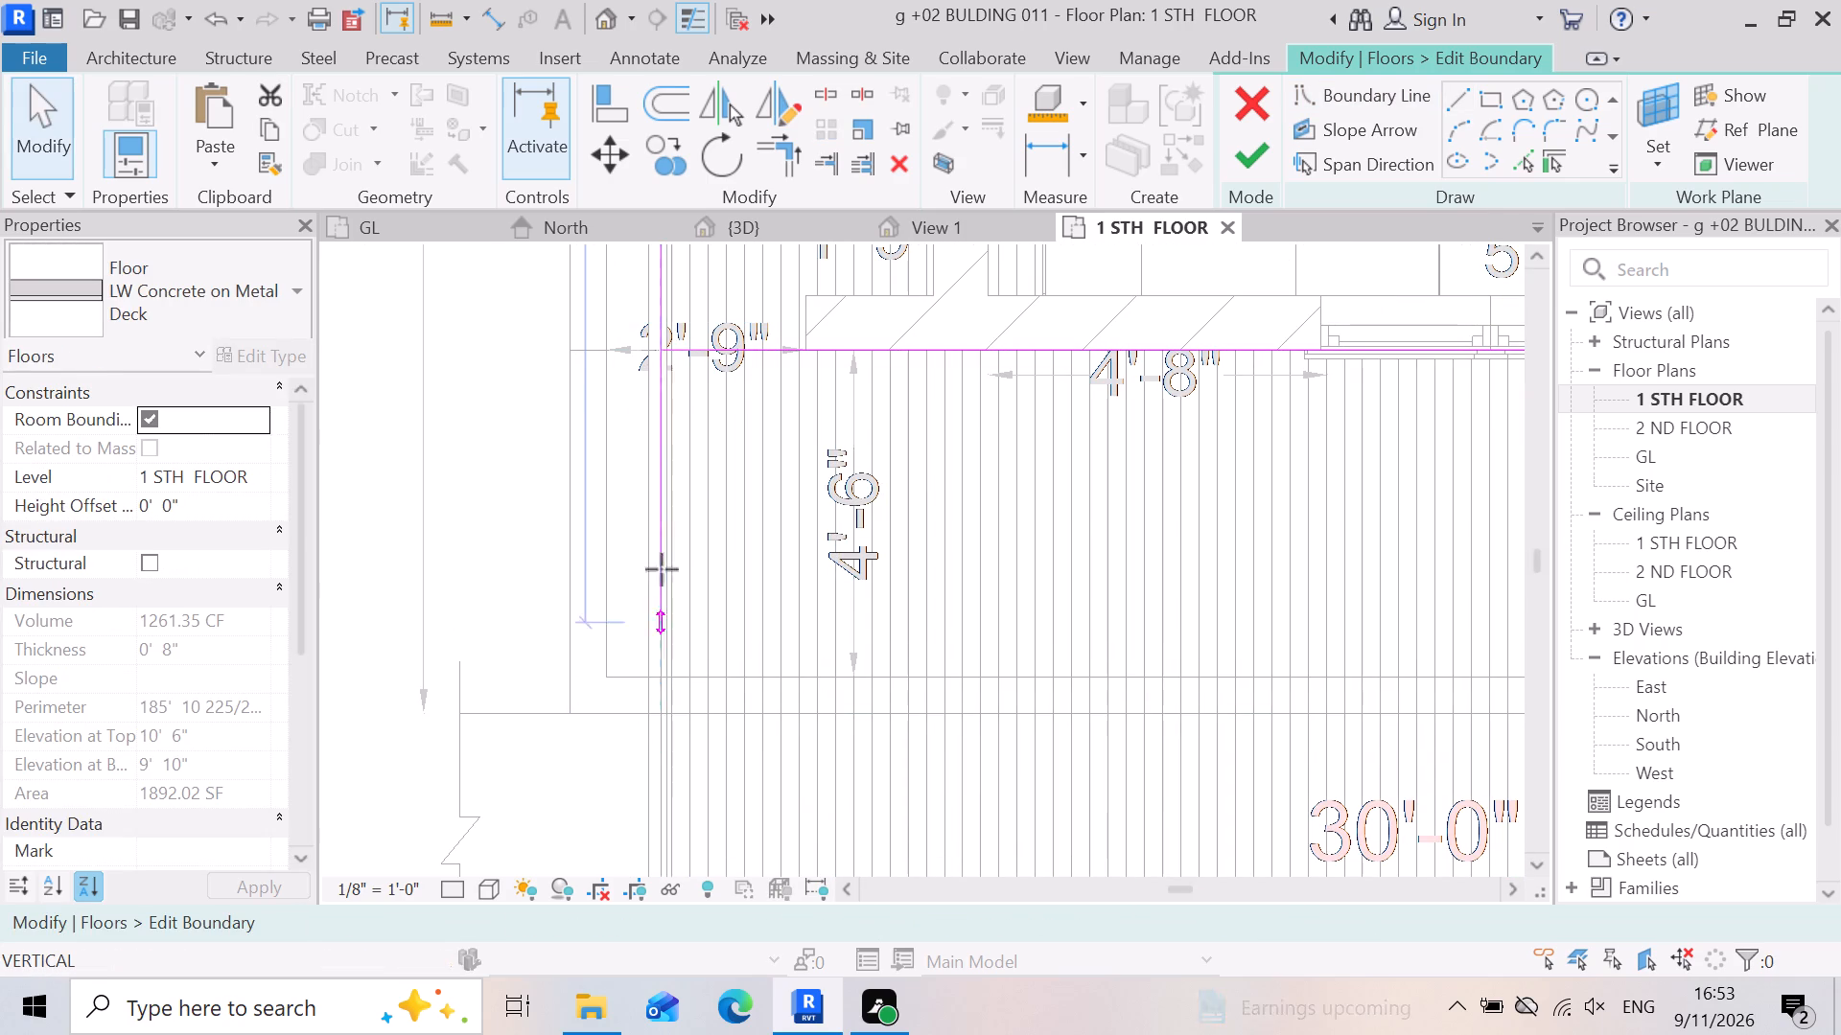
left_click_drag(662, 569, 690, 339)
left_click(690, 339)
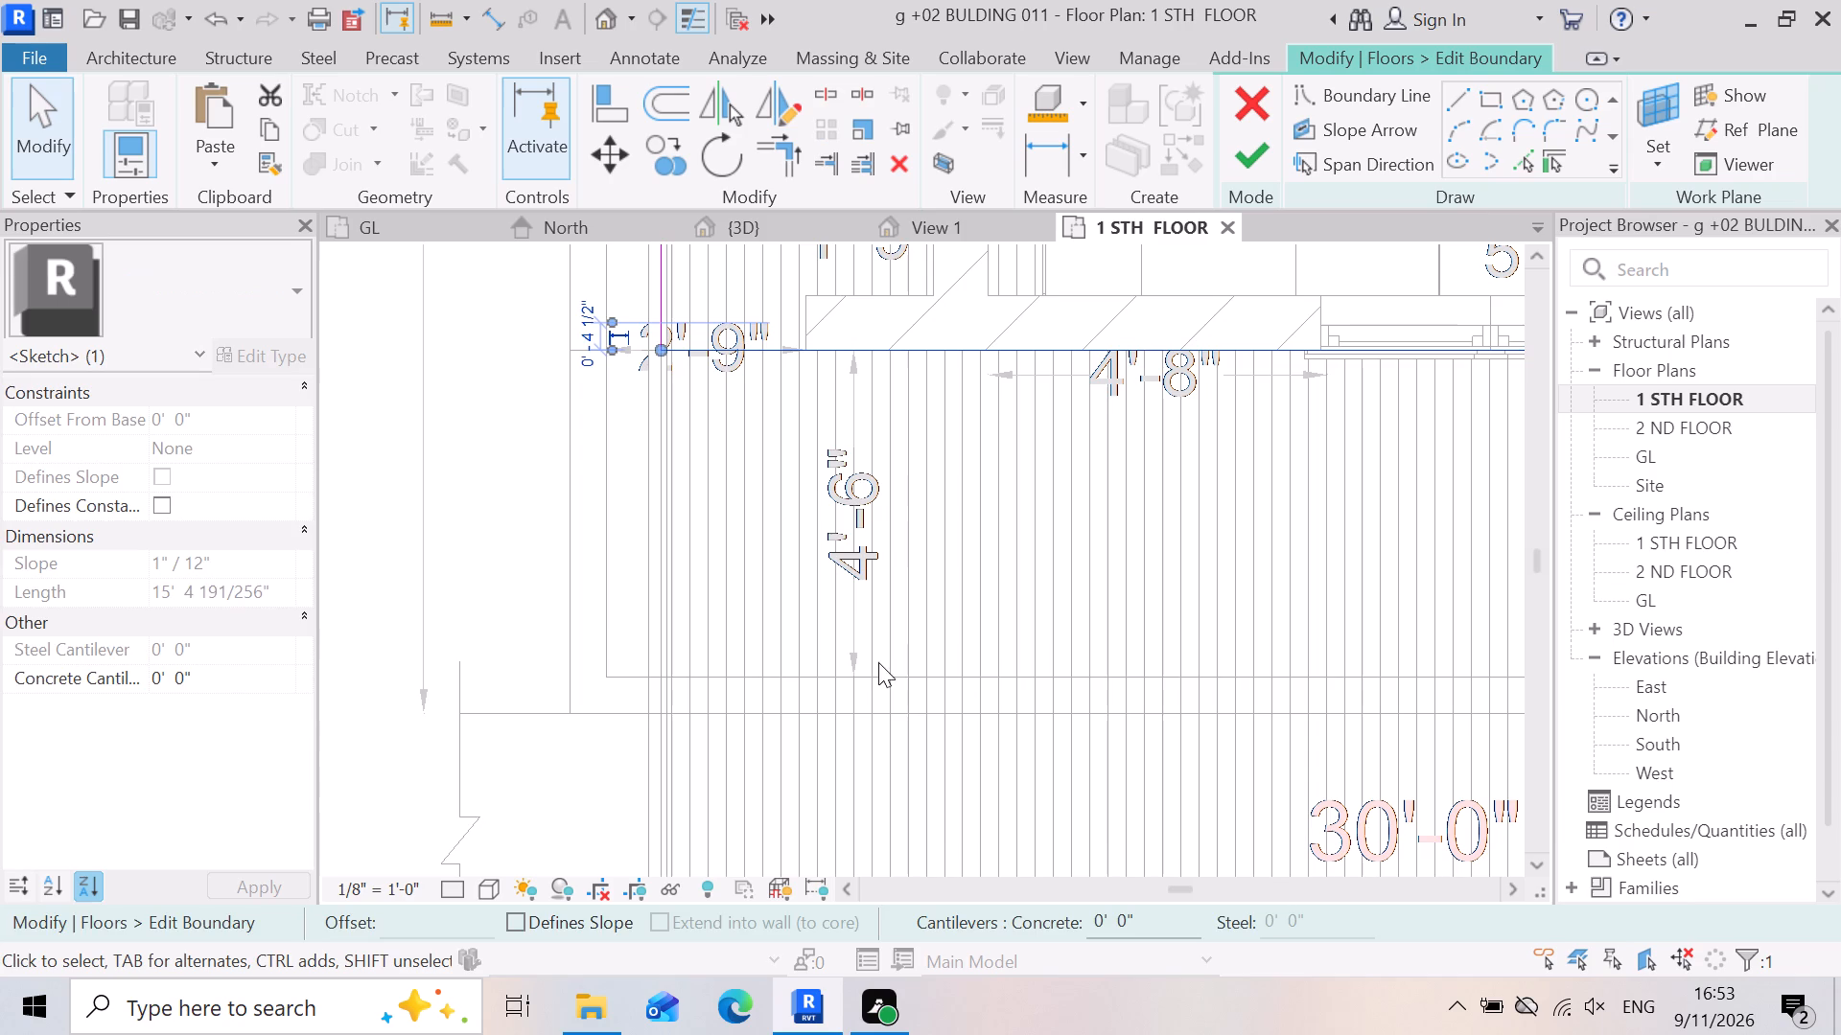
key("Escape")
Trim the angled boundary line and the new kitchen front line to a corner.
scroll(809, 632, "down", 4)
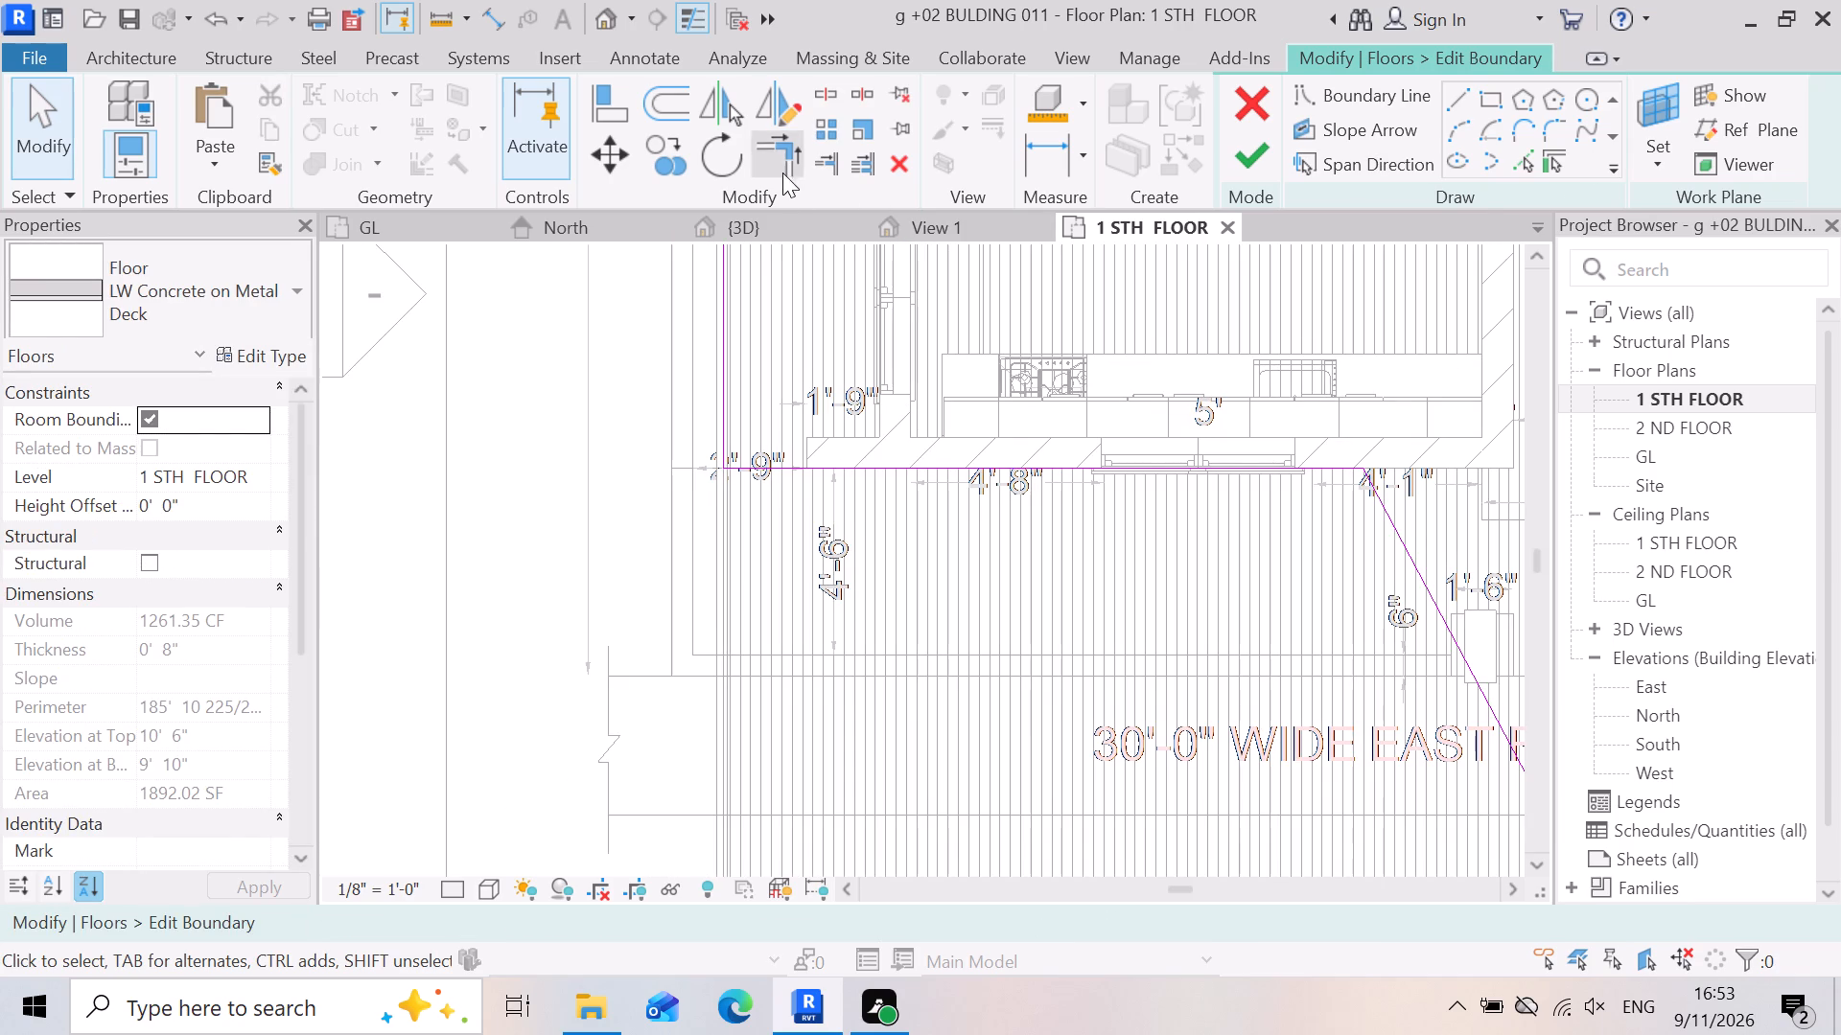
left_click(782, 165)
left_click(840, 446)
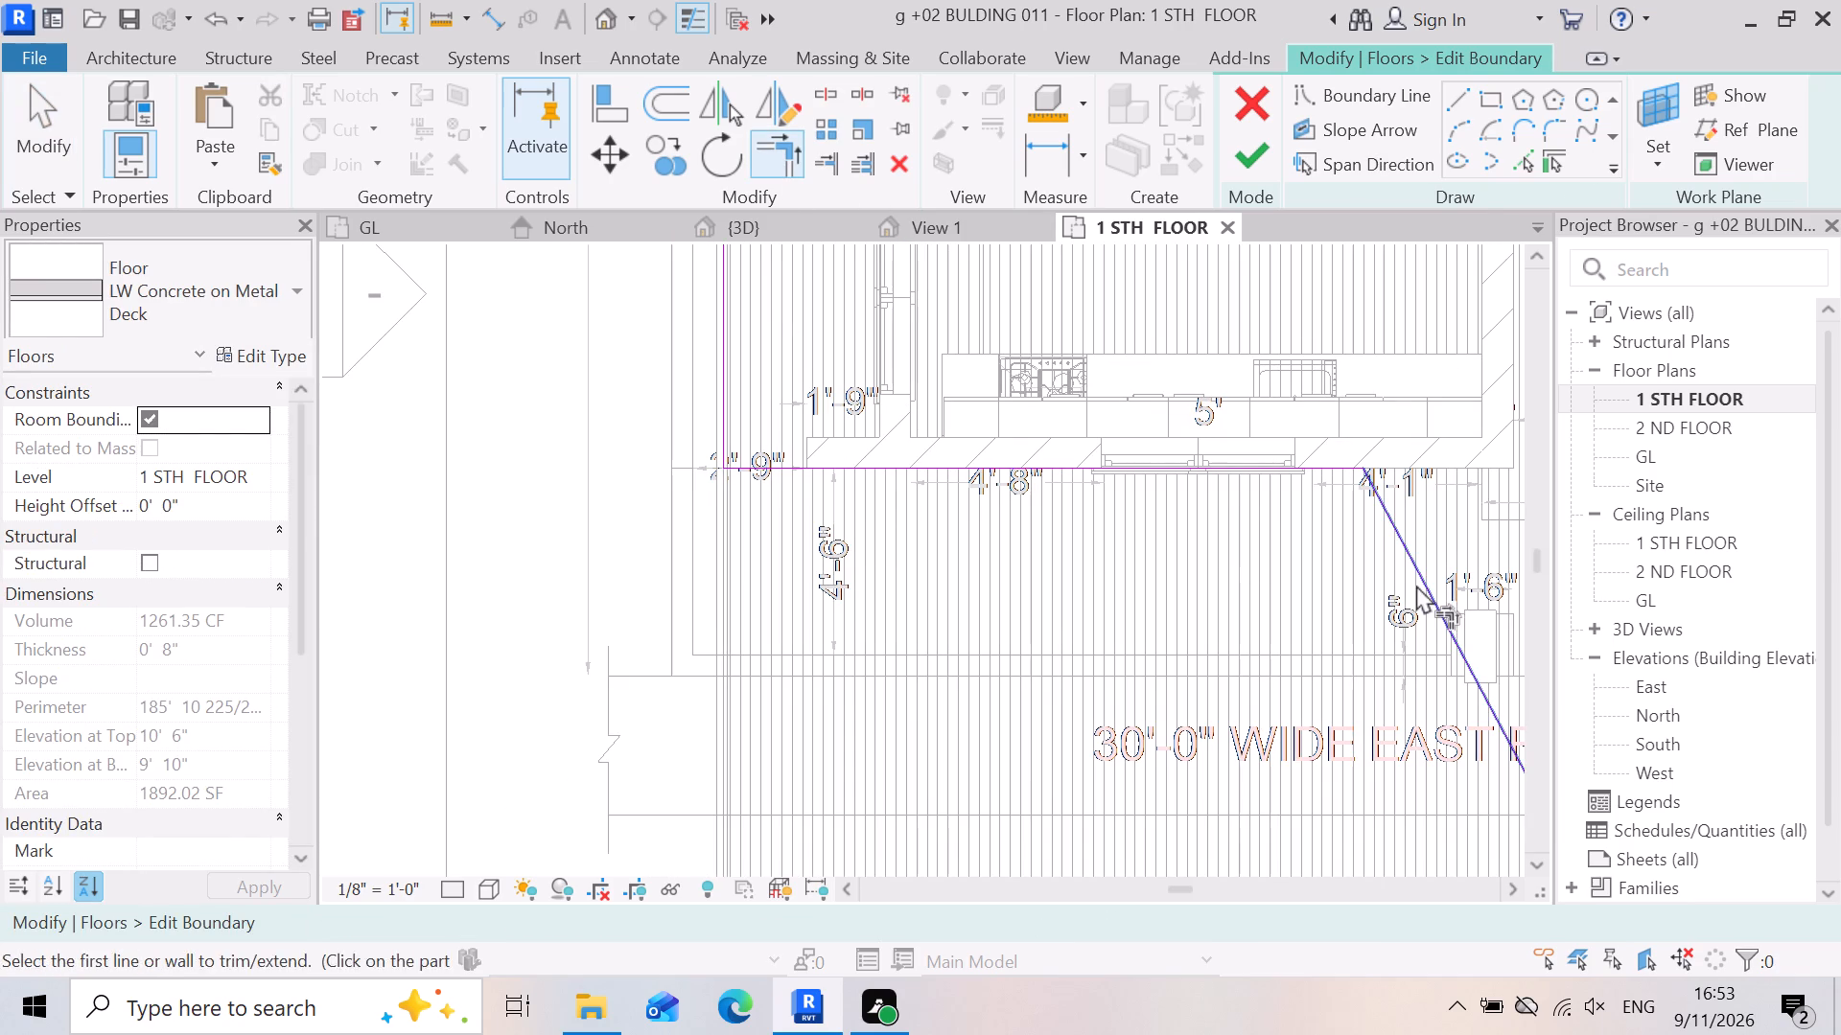
left_click(1416, 585)
left_click(1240, 465)
Finish the slab boundary edit with the walls attached to its bottom, and view the reshaped slab in 3D.
left_click(1225, 156)
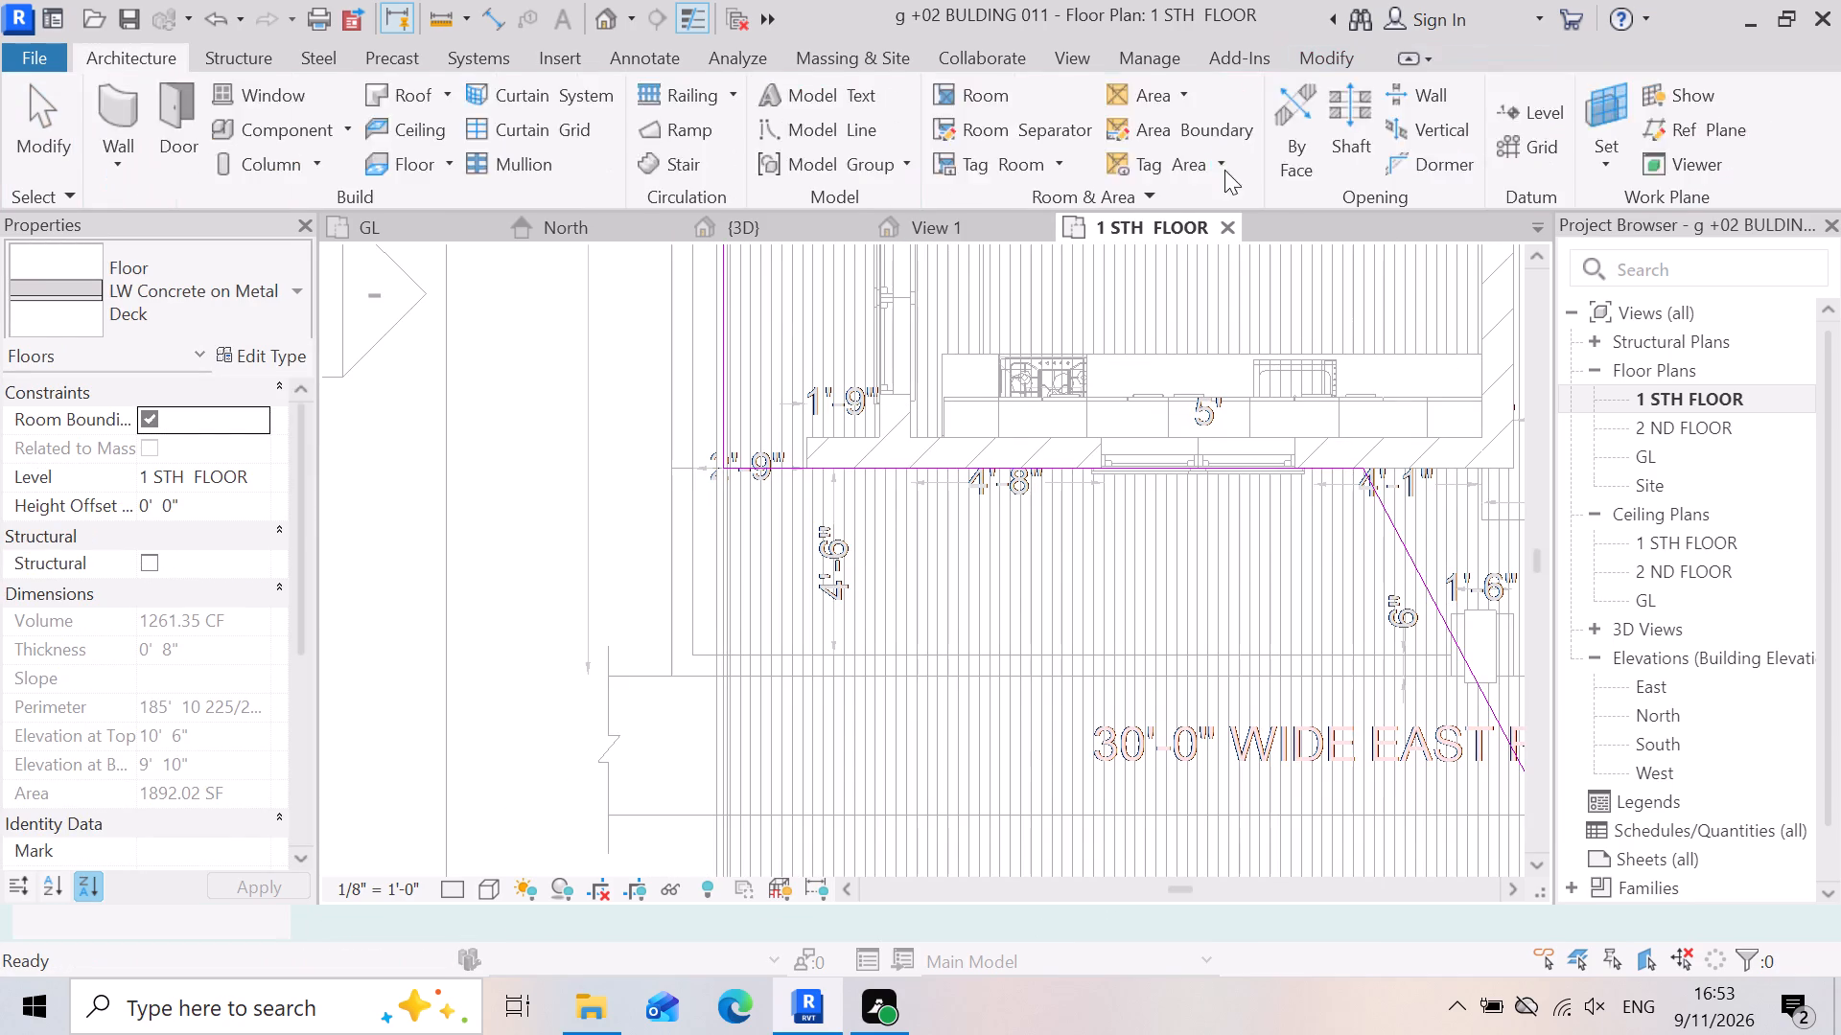
left_click(1022, 526)
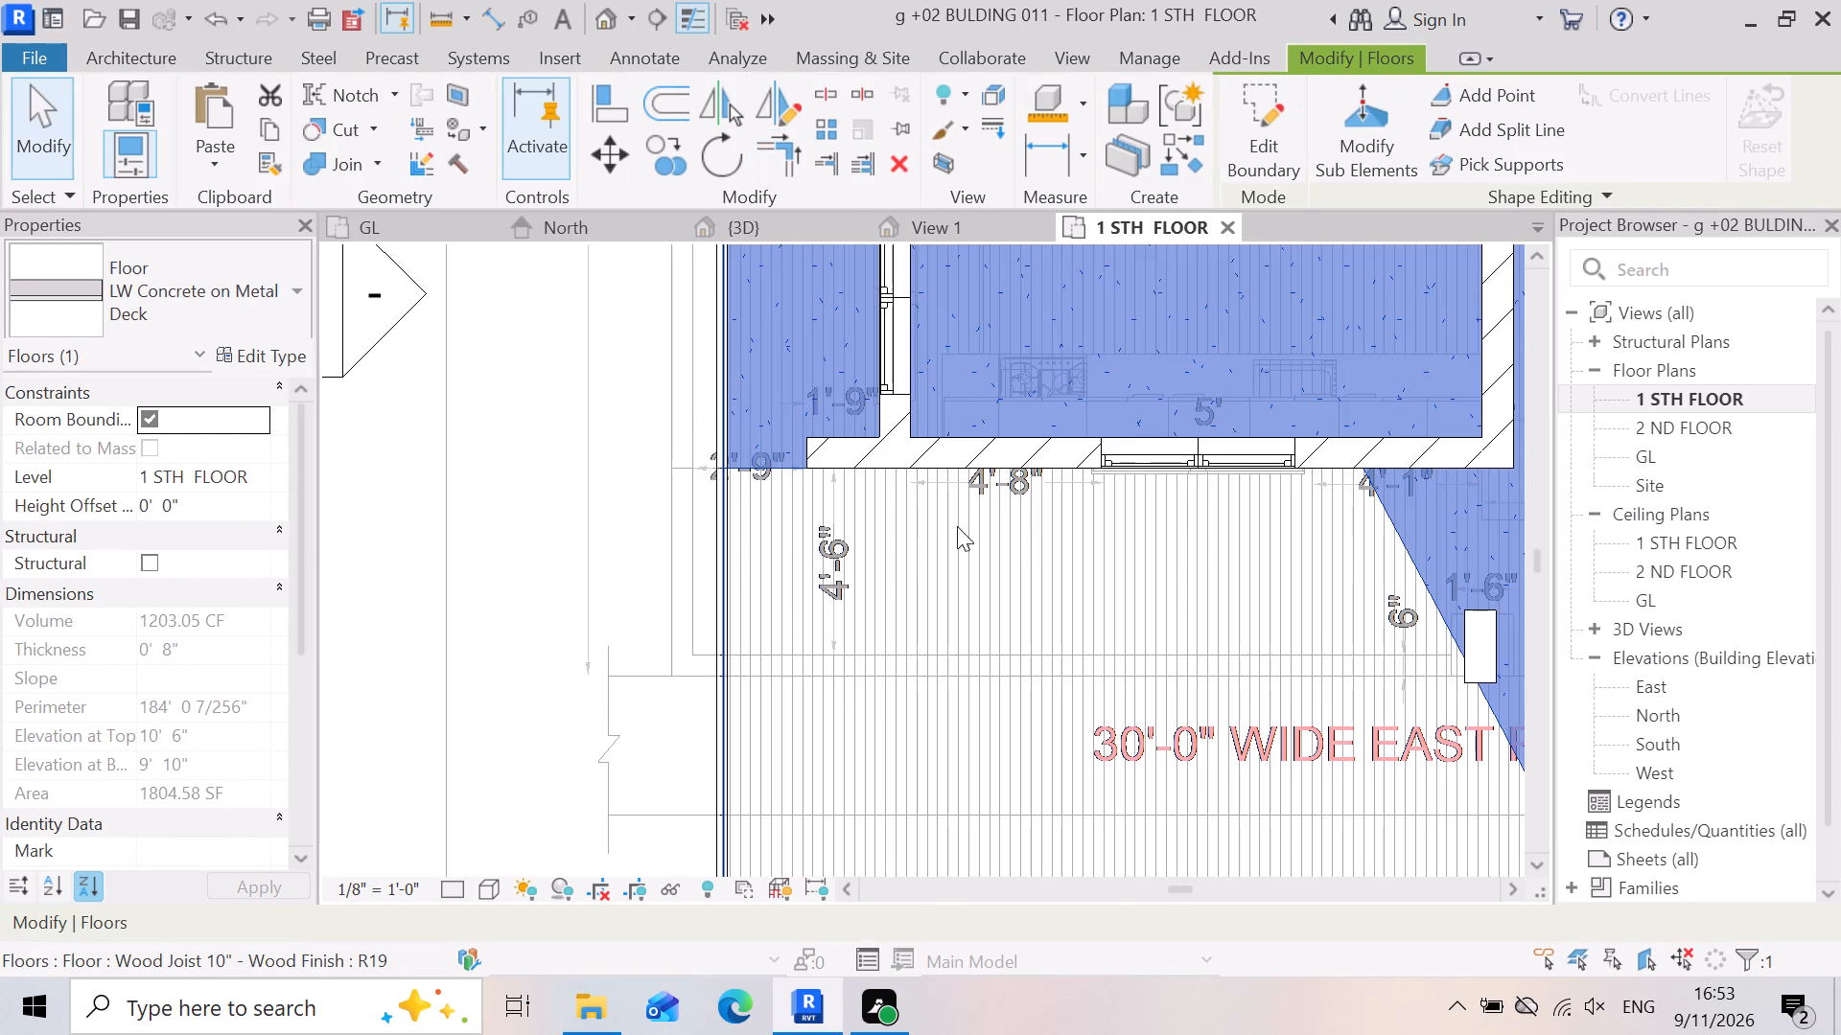
scroll(741, 537, "down", 4)
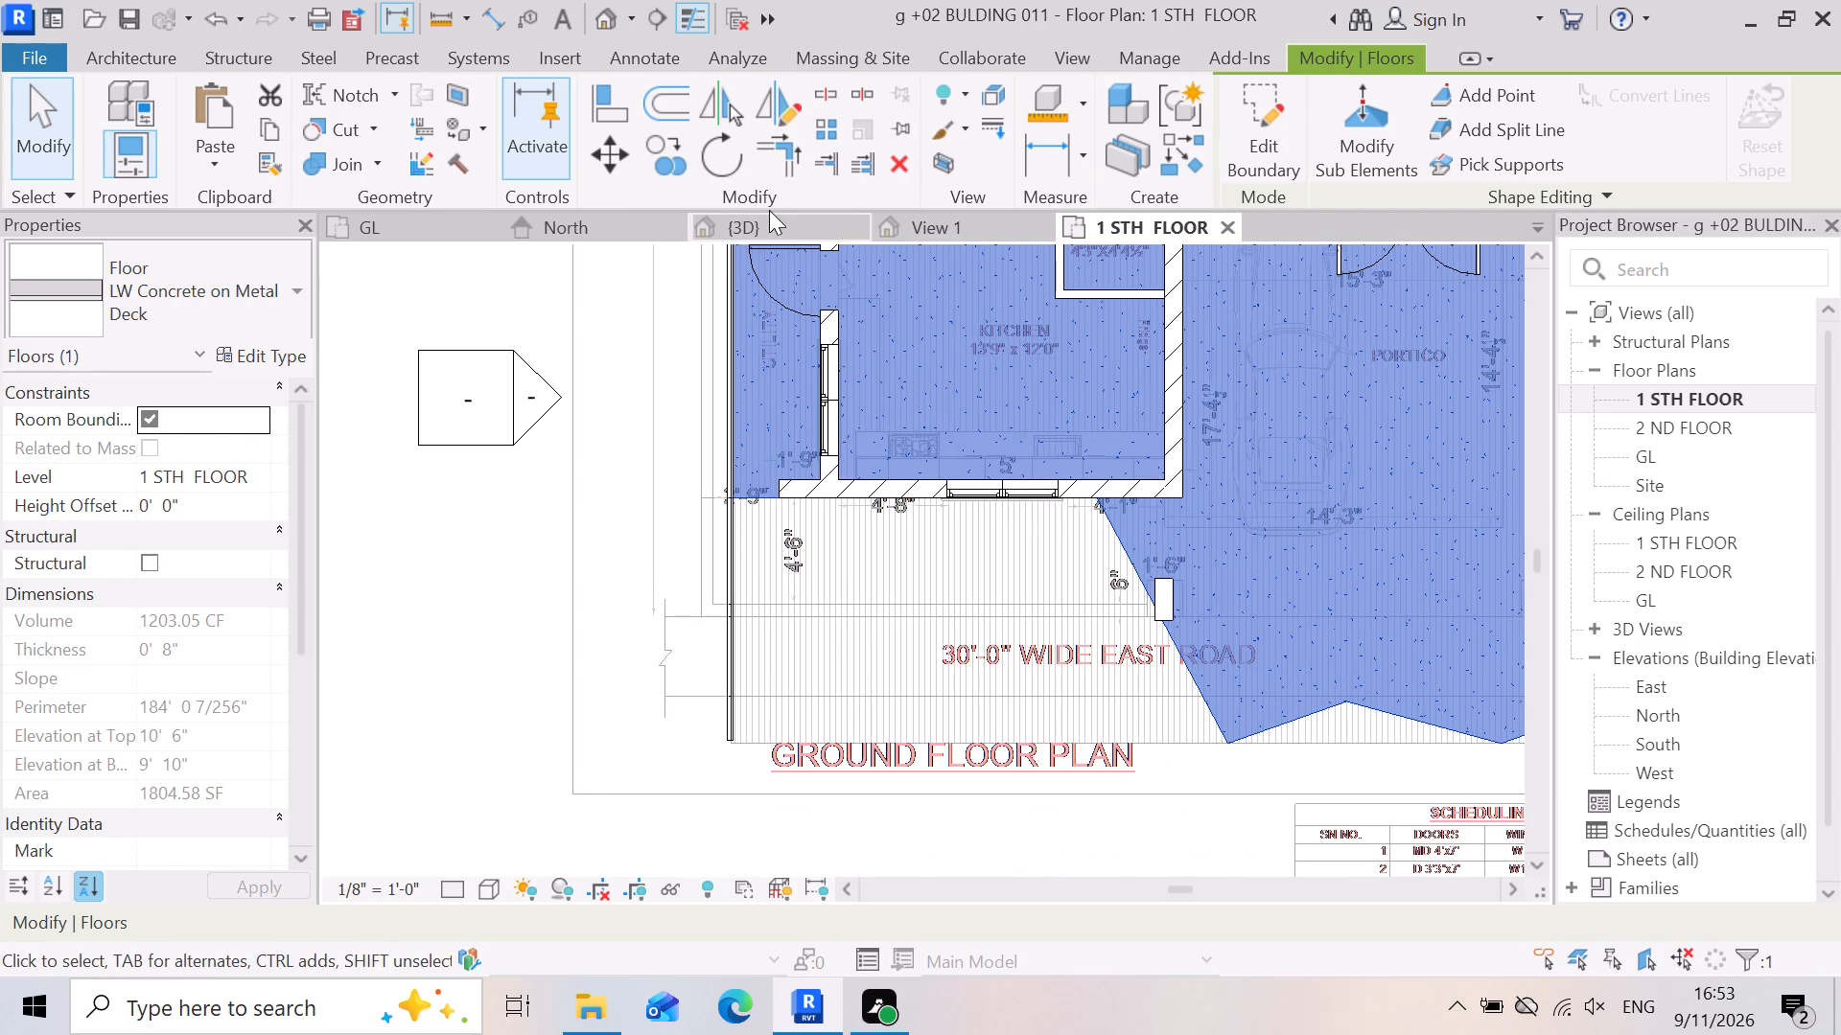
left_click(774, 209)
left_click(772, 240)
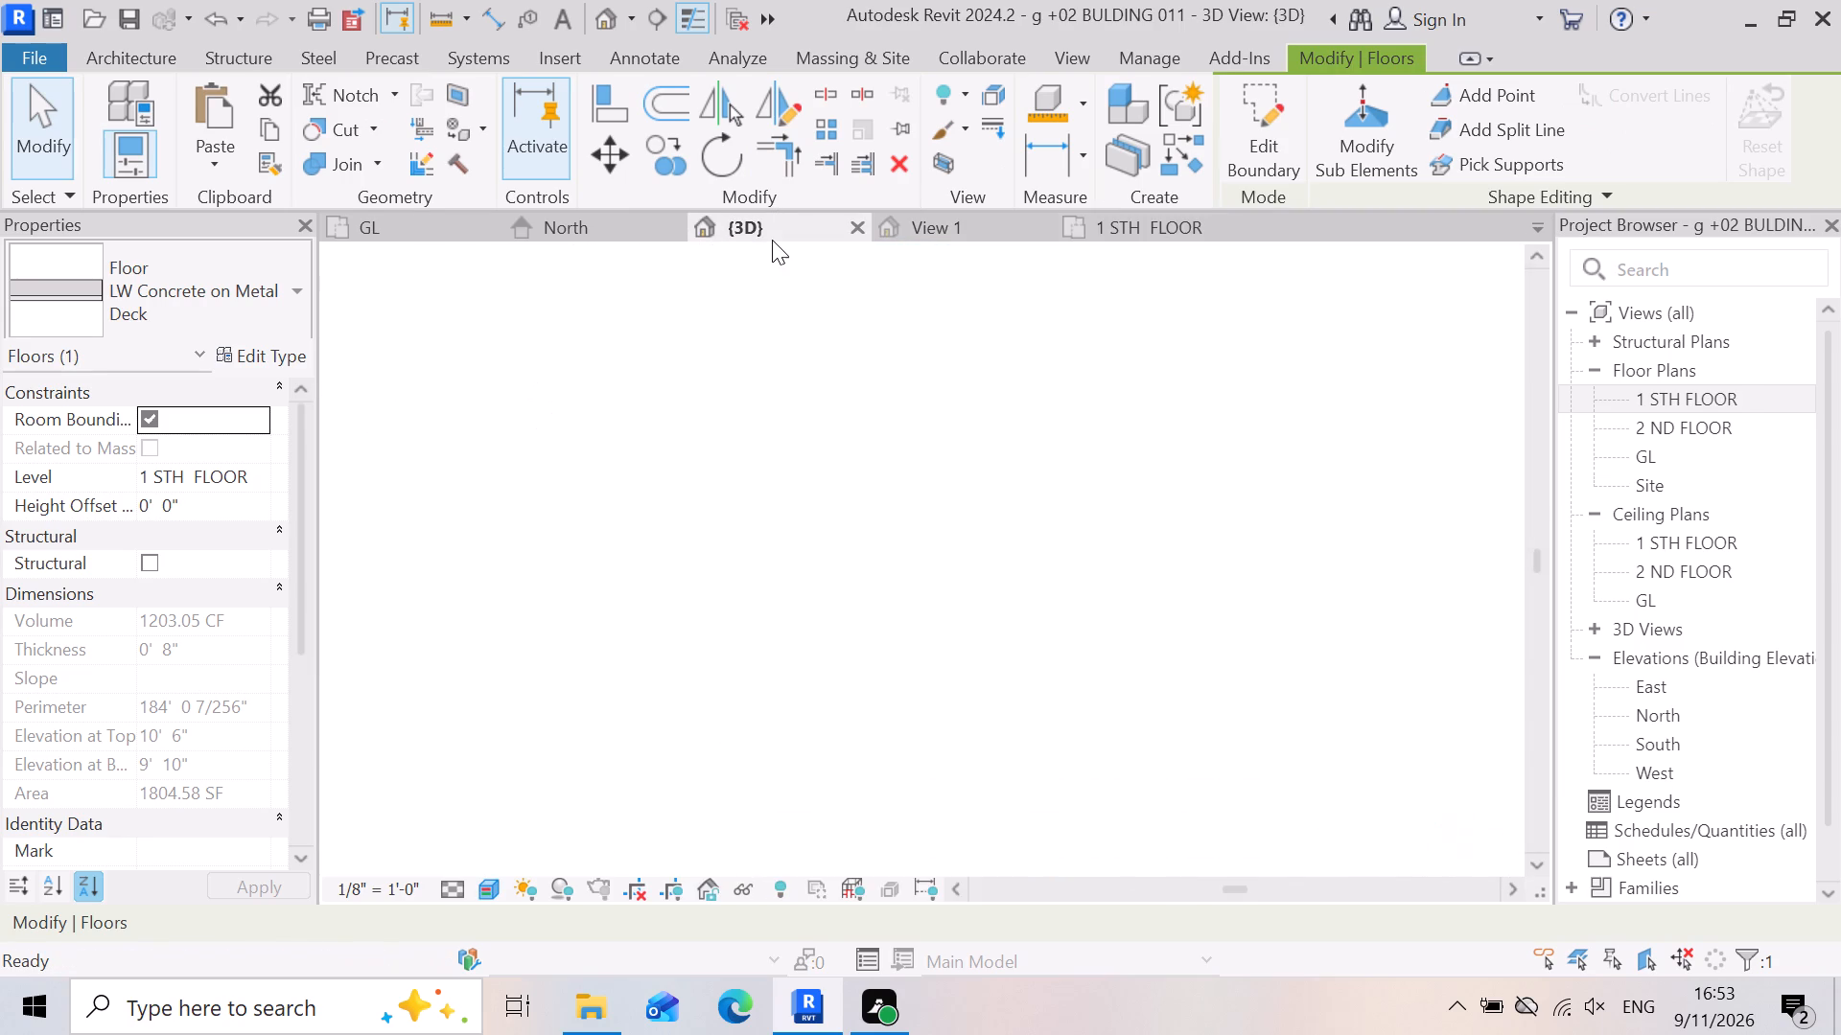
scroll(1003, 395, "down", 10)
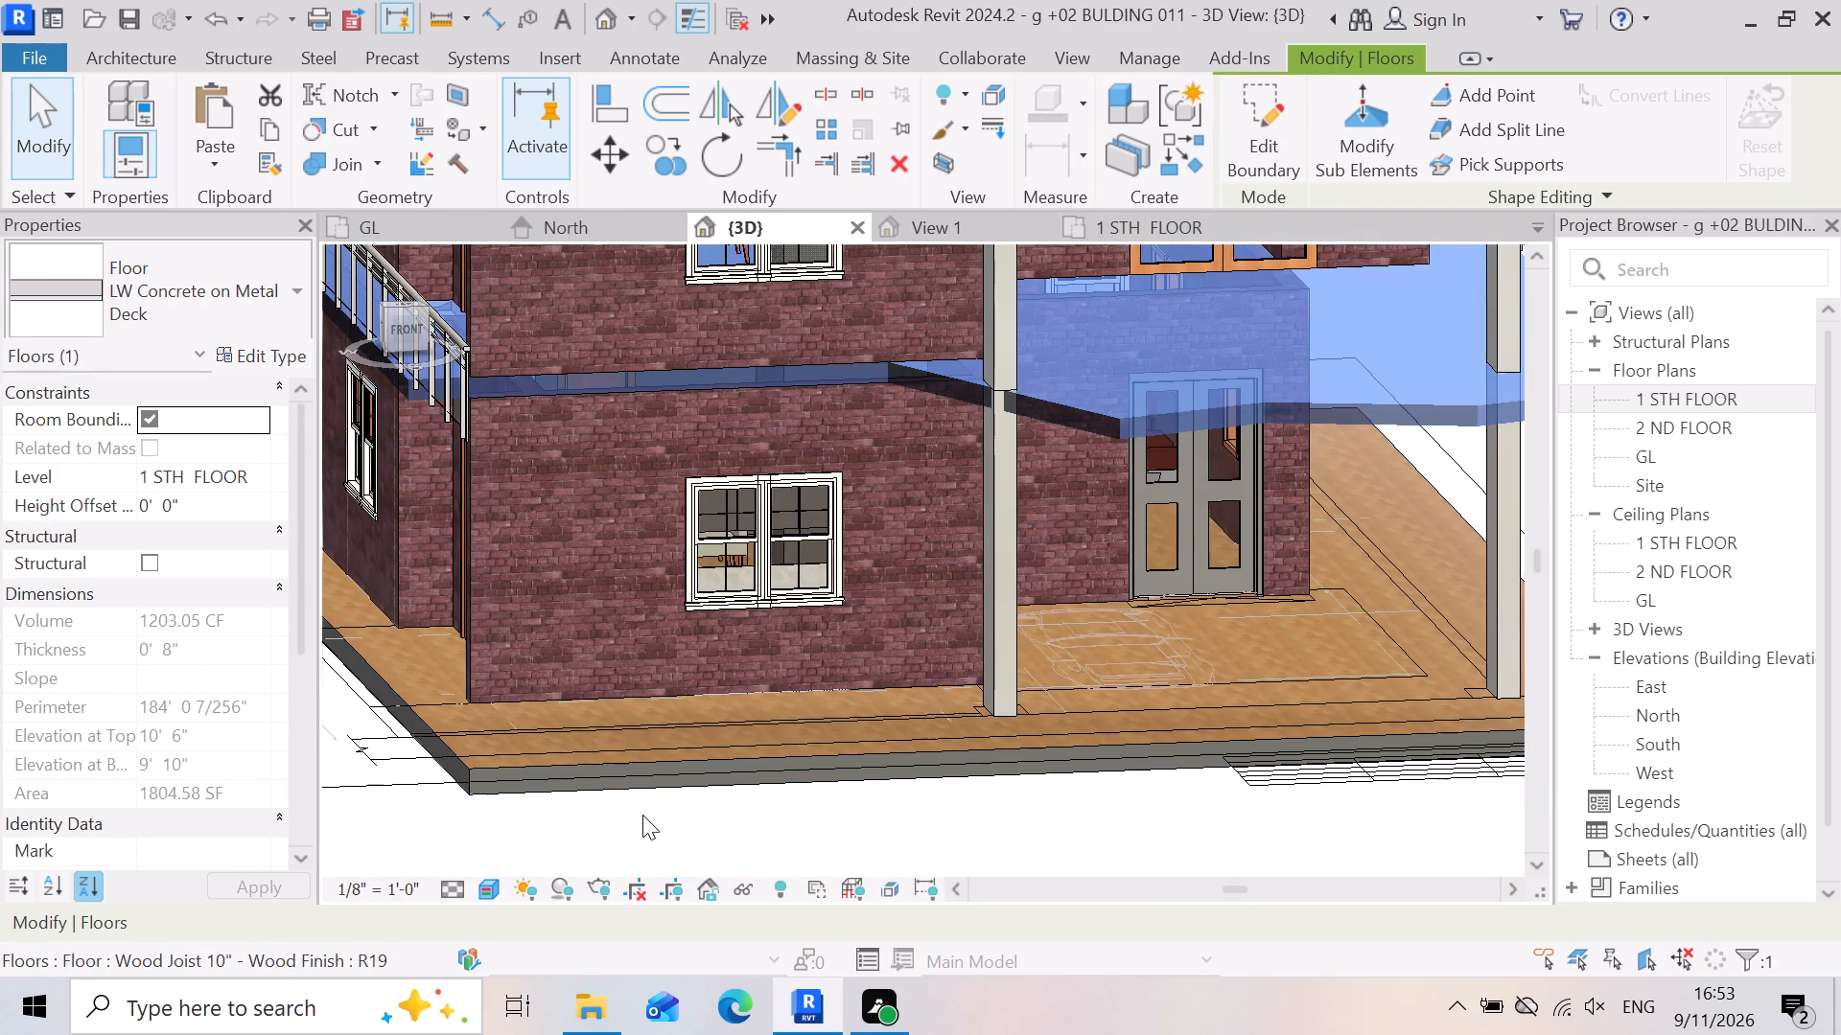
key("Escape")
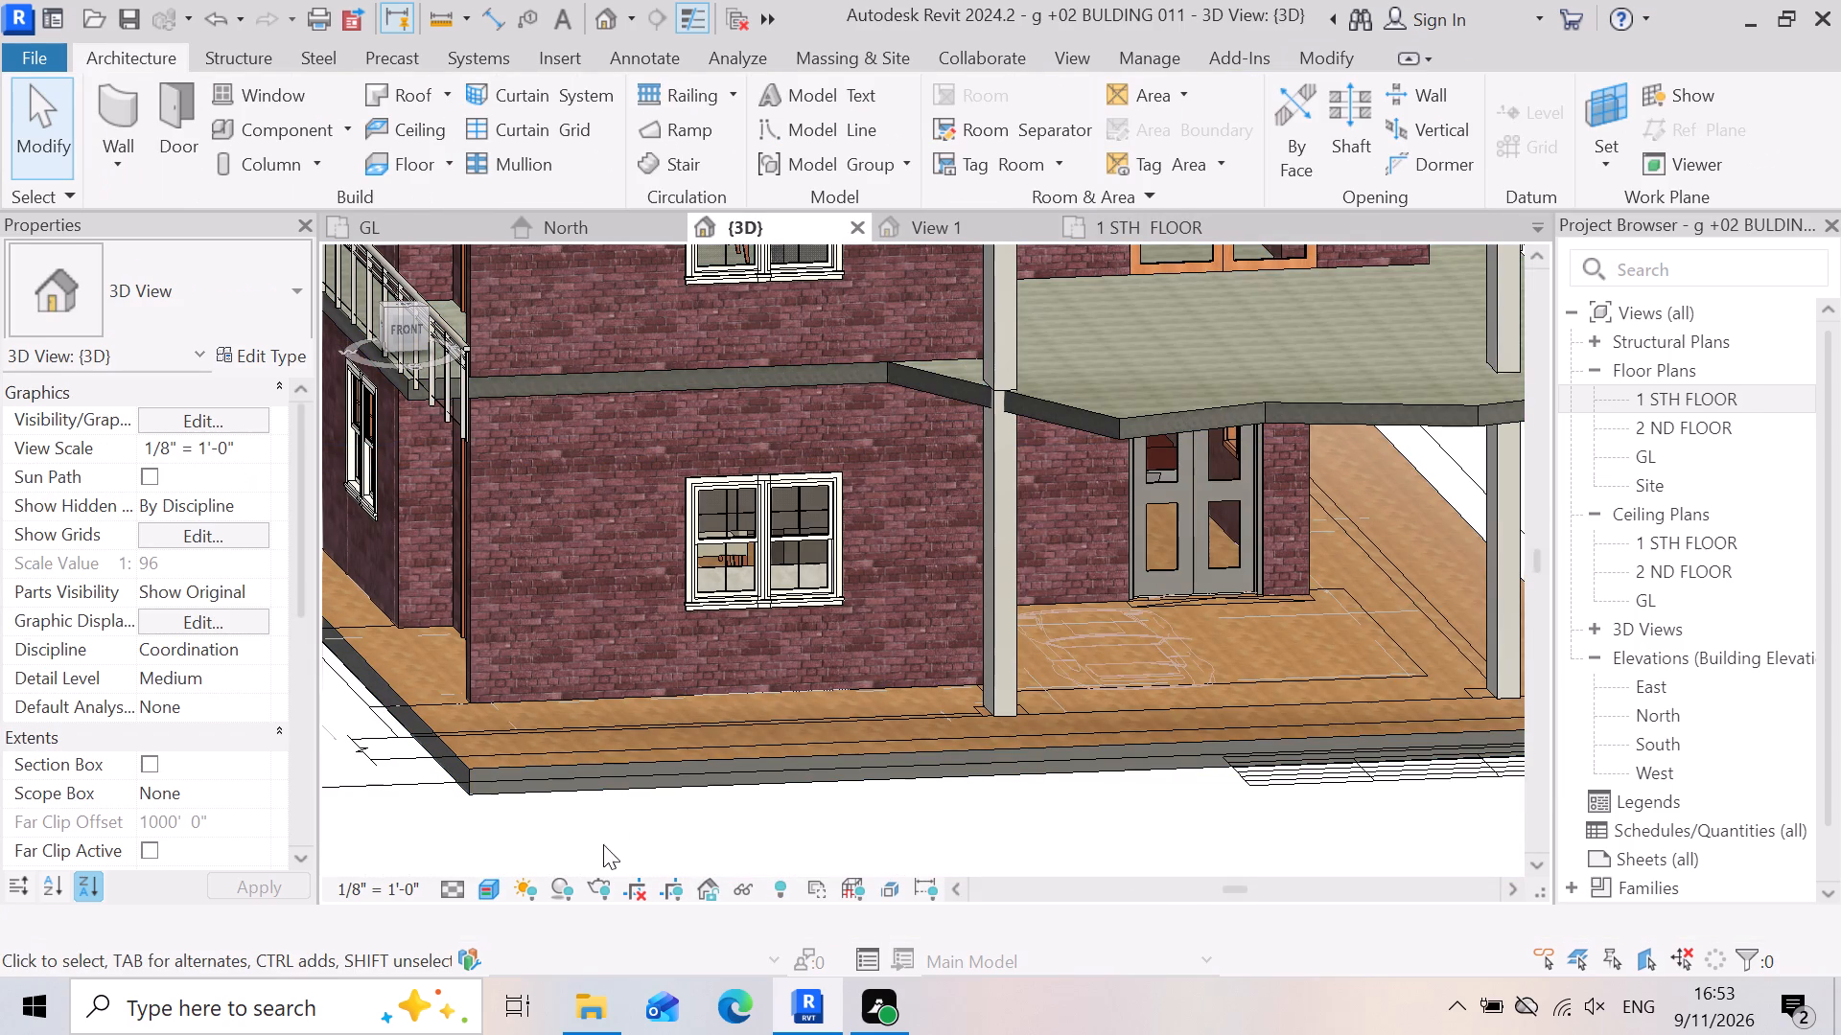
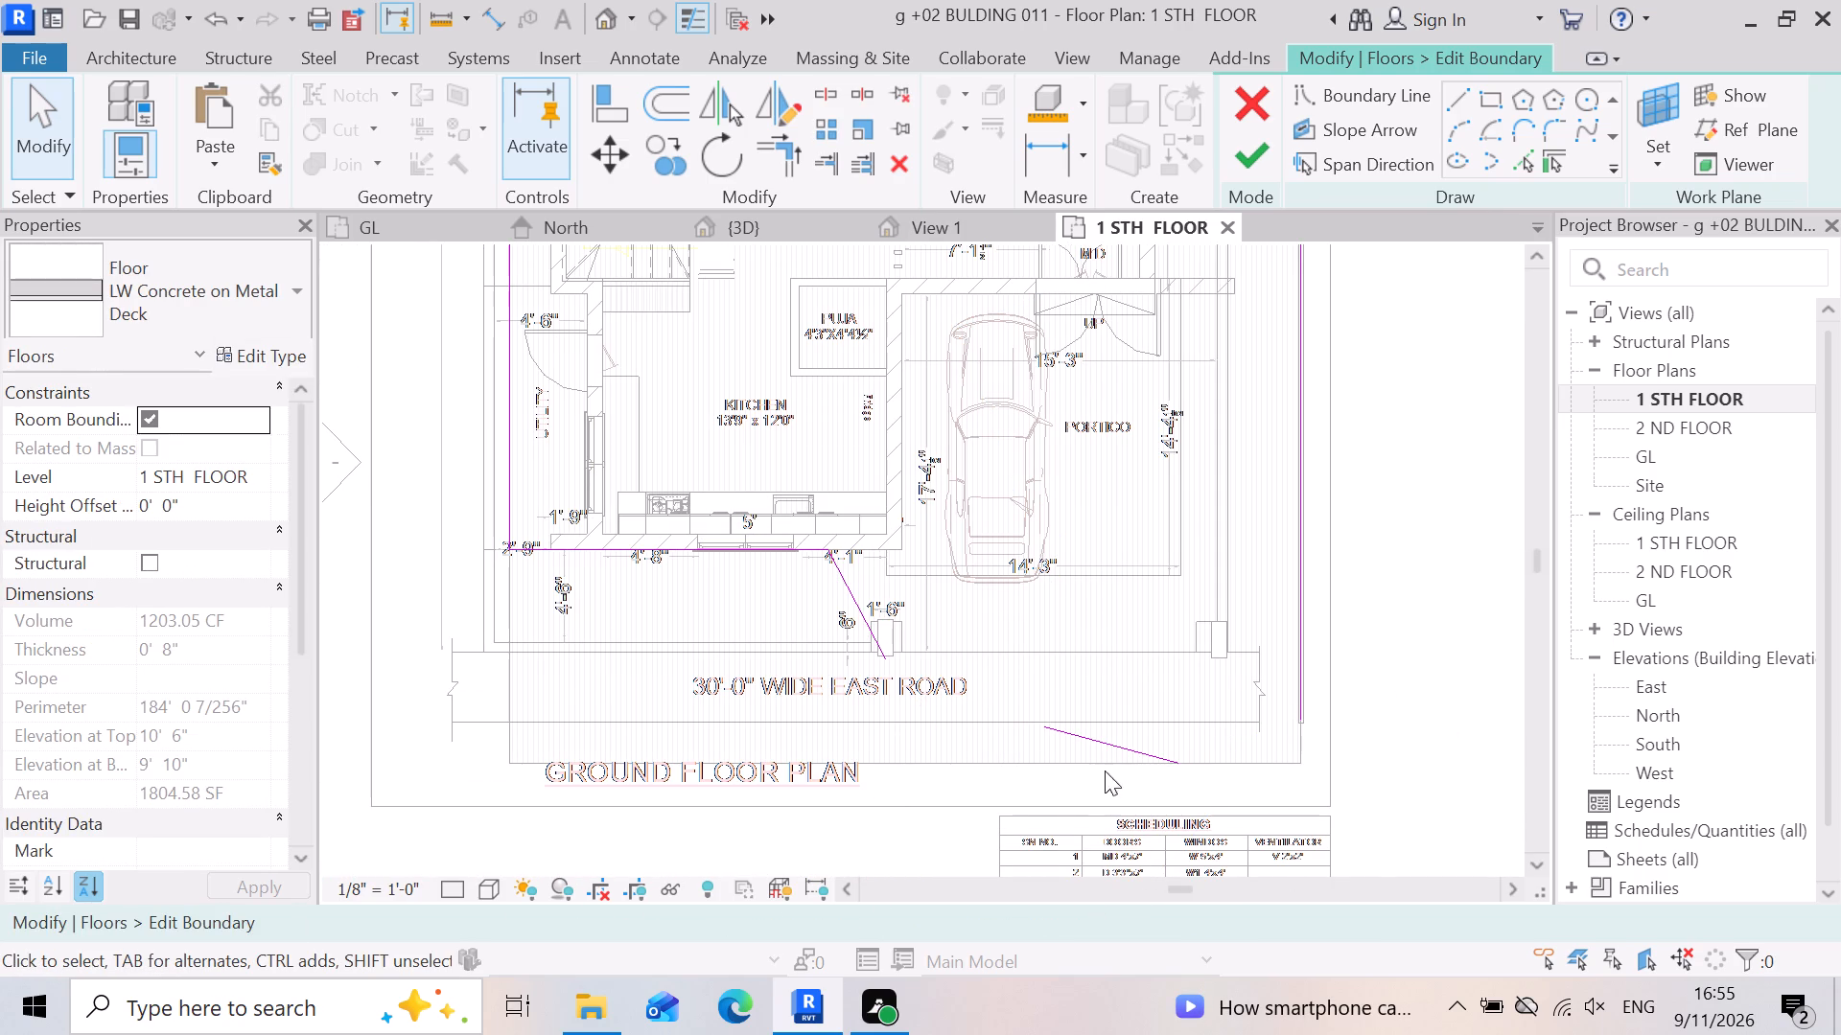
Delete the leftover slanted boundary line at the road in front of the portico.
left_click(1113, 745)
key("Delete")
Draw a five-segment zigzag boundary chain from the angled line's end at the front column across the portico front to the portico-side boundary.
left_click(1463, 92)
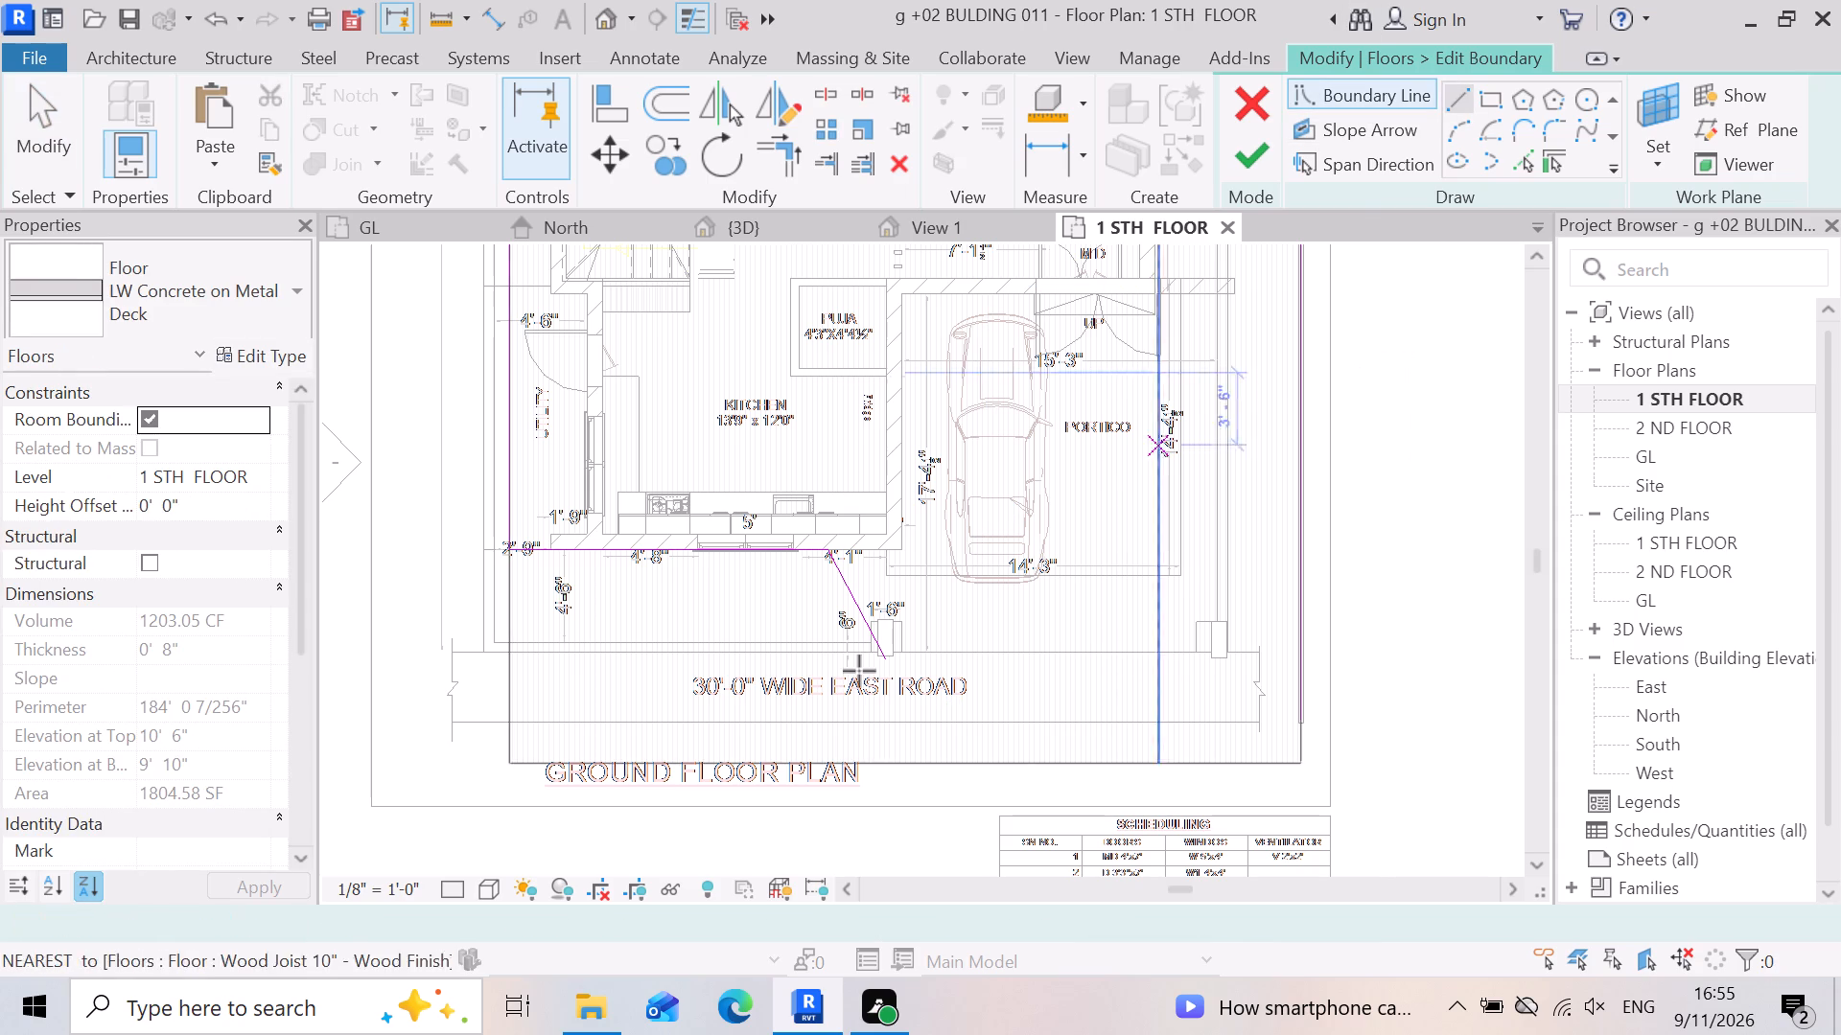
scroll(873, 658, "up", 3)
left_click(889, 658)
scroll(883, 665, "down", 3)
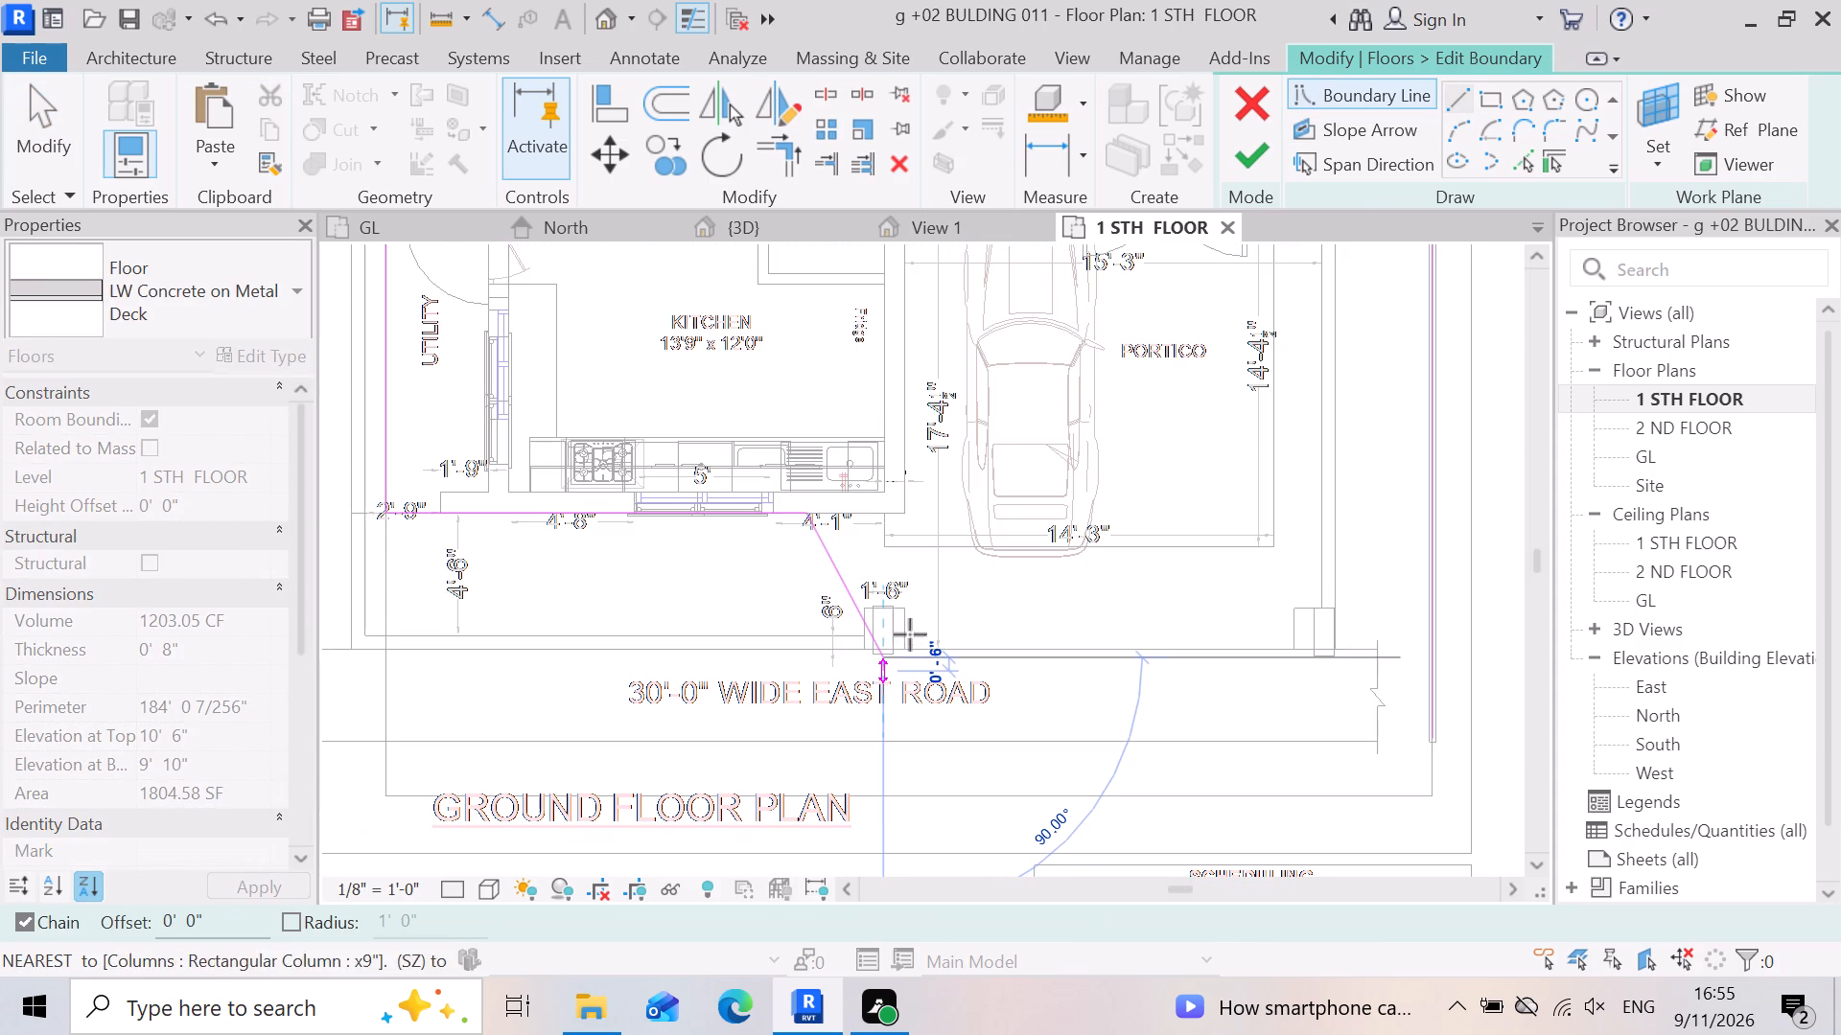
scroll(945, 587, "up", 3)
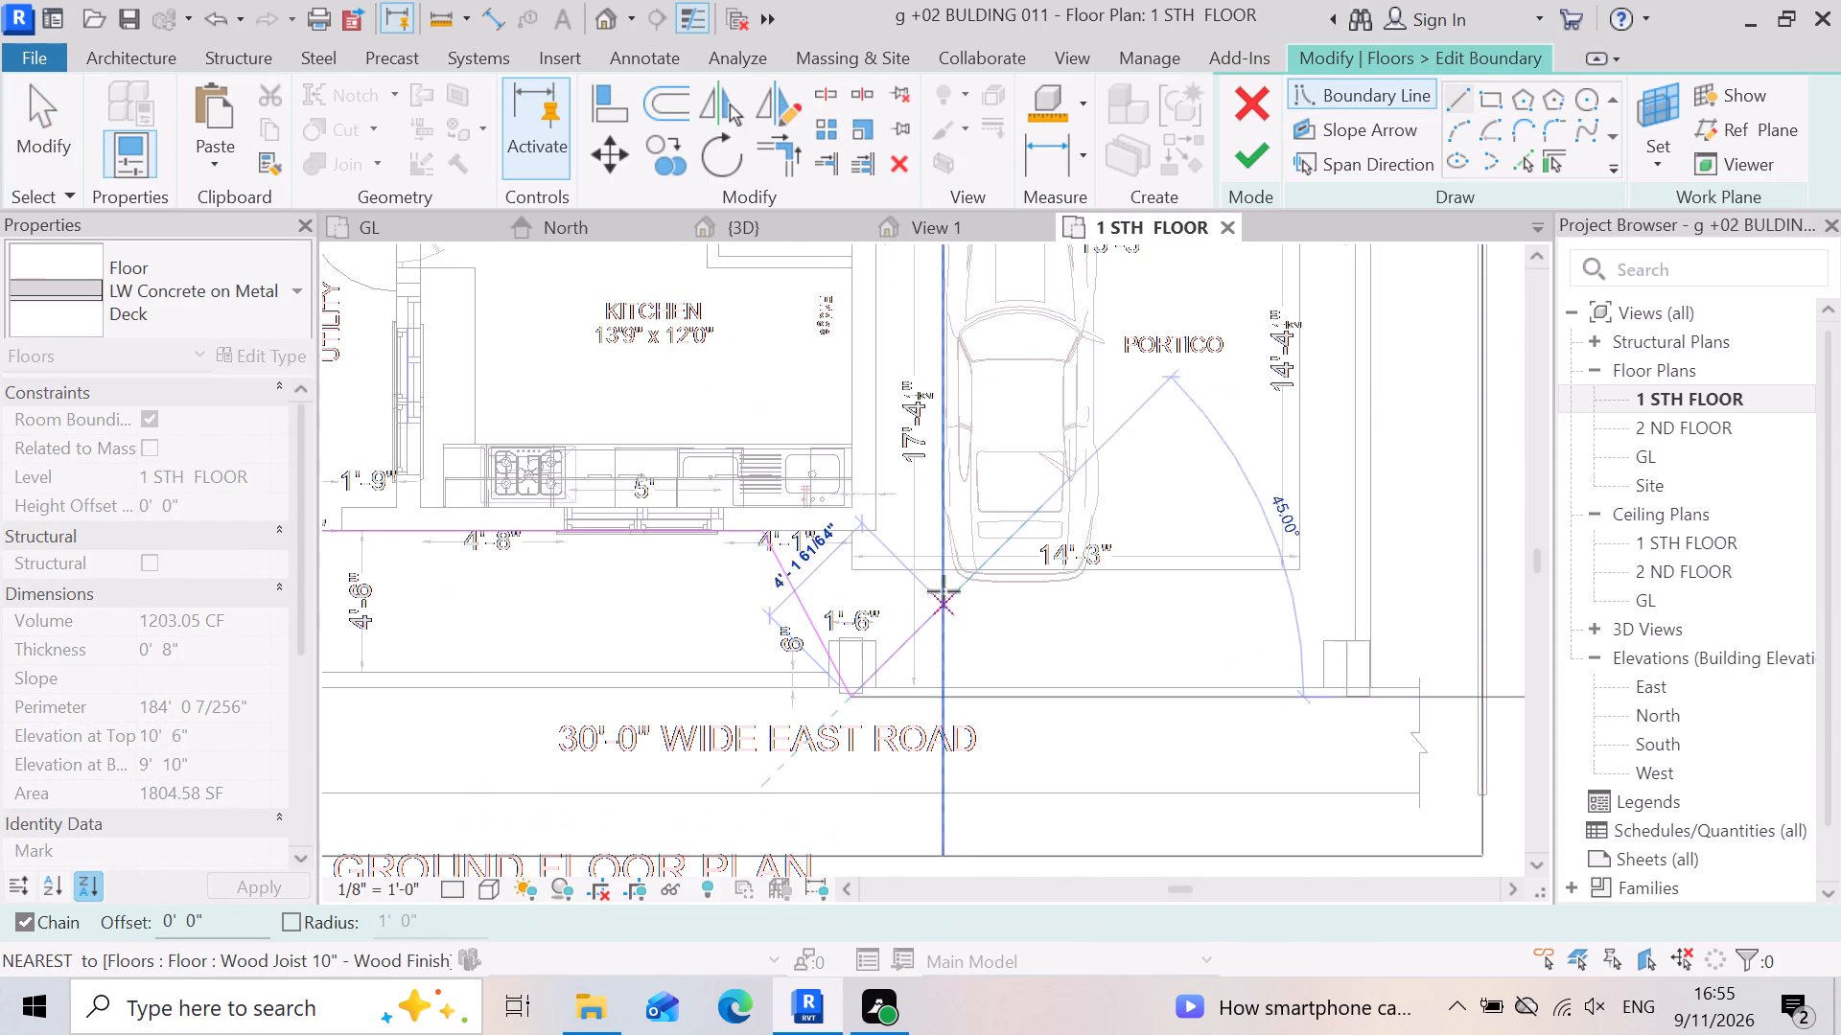
left_click(948, 576)
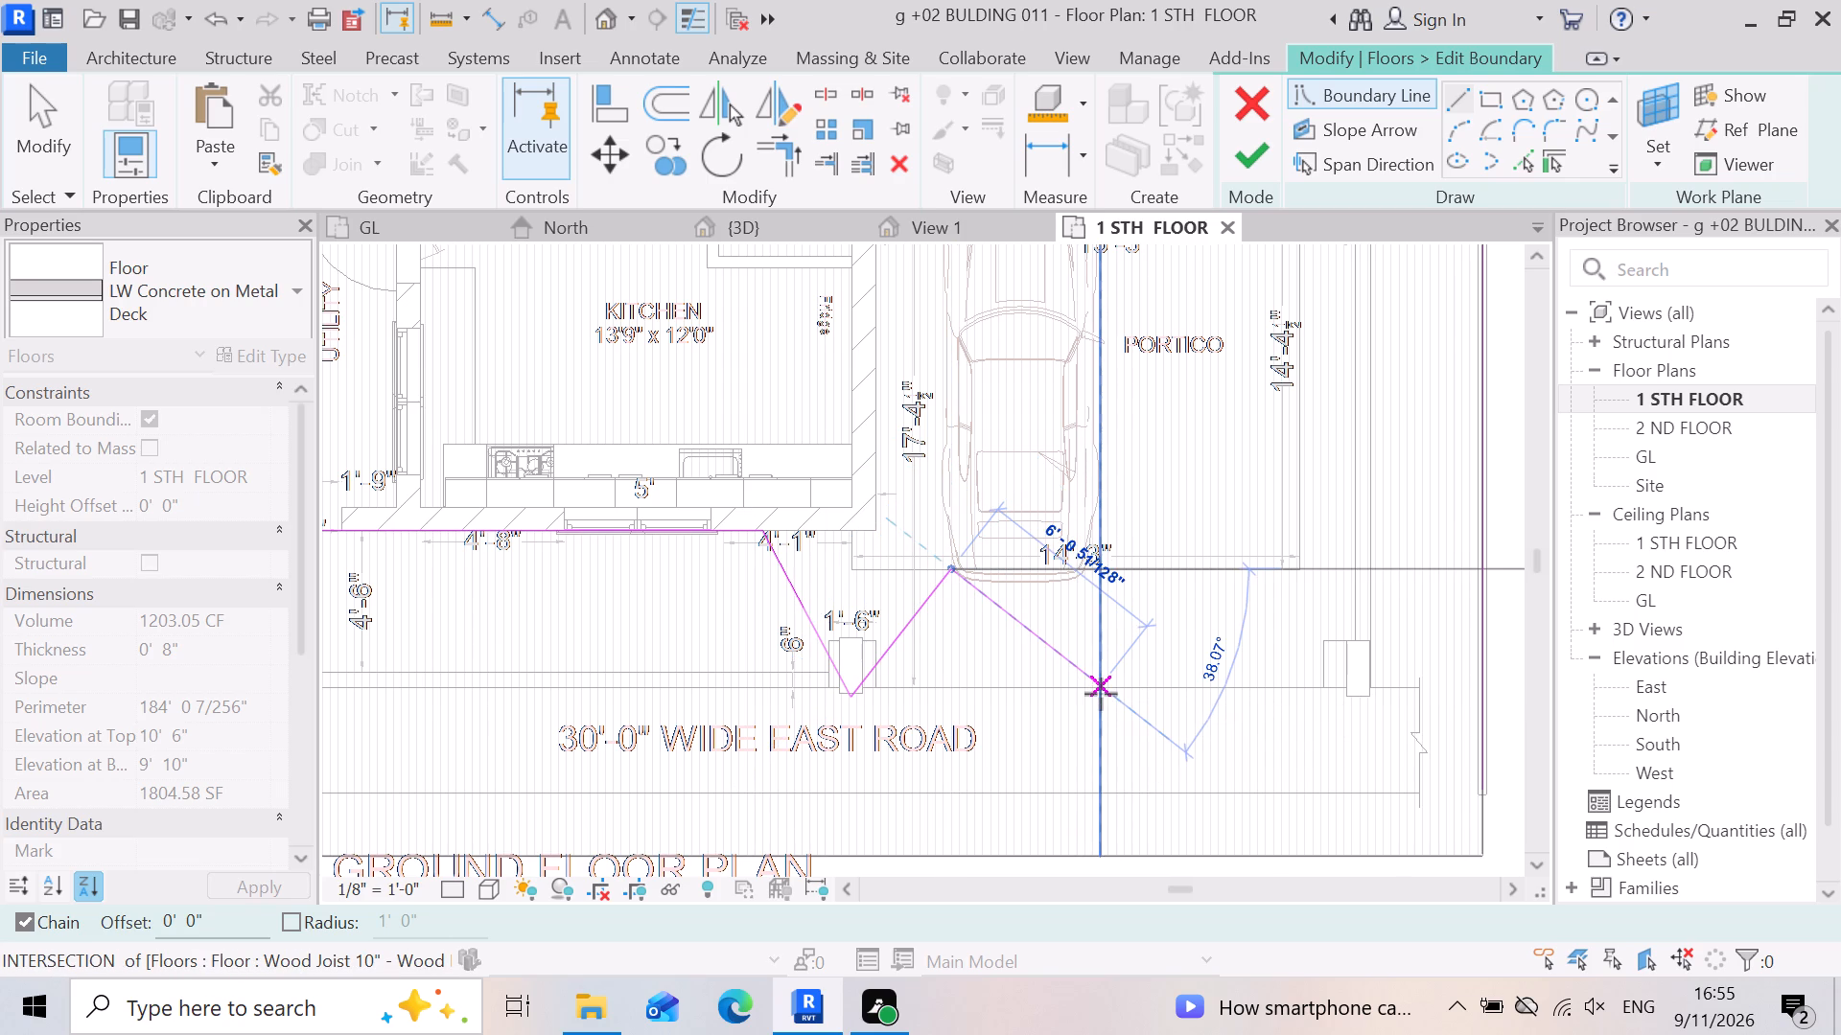
left_click(1101, 694)
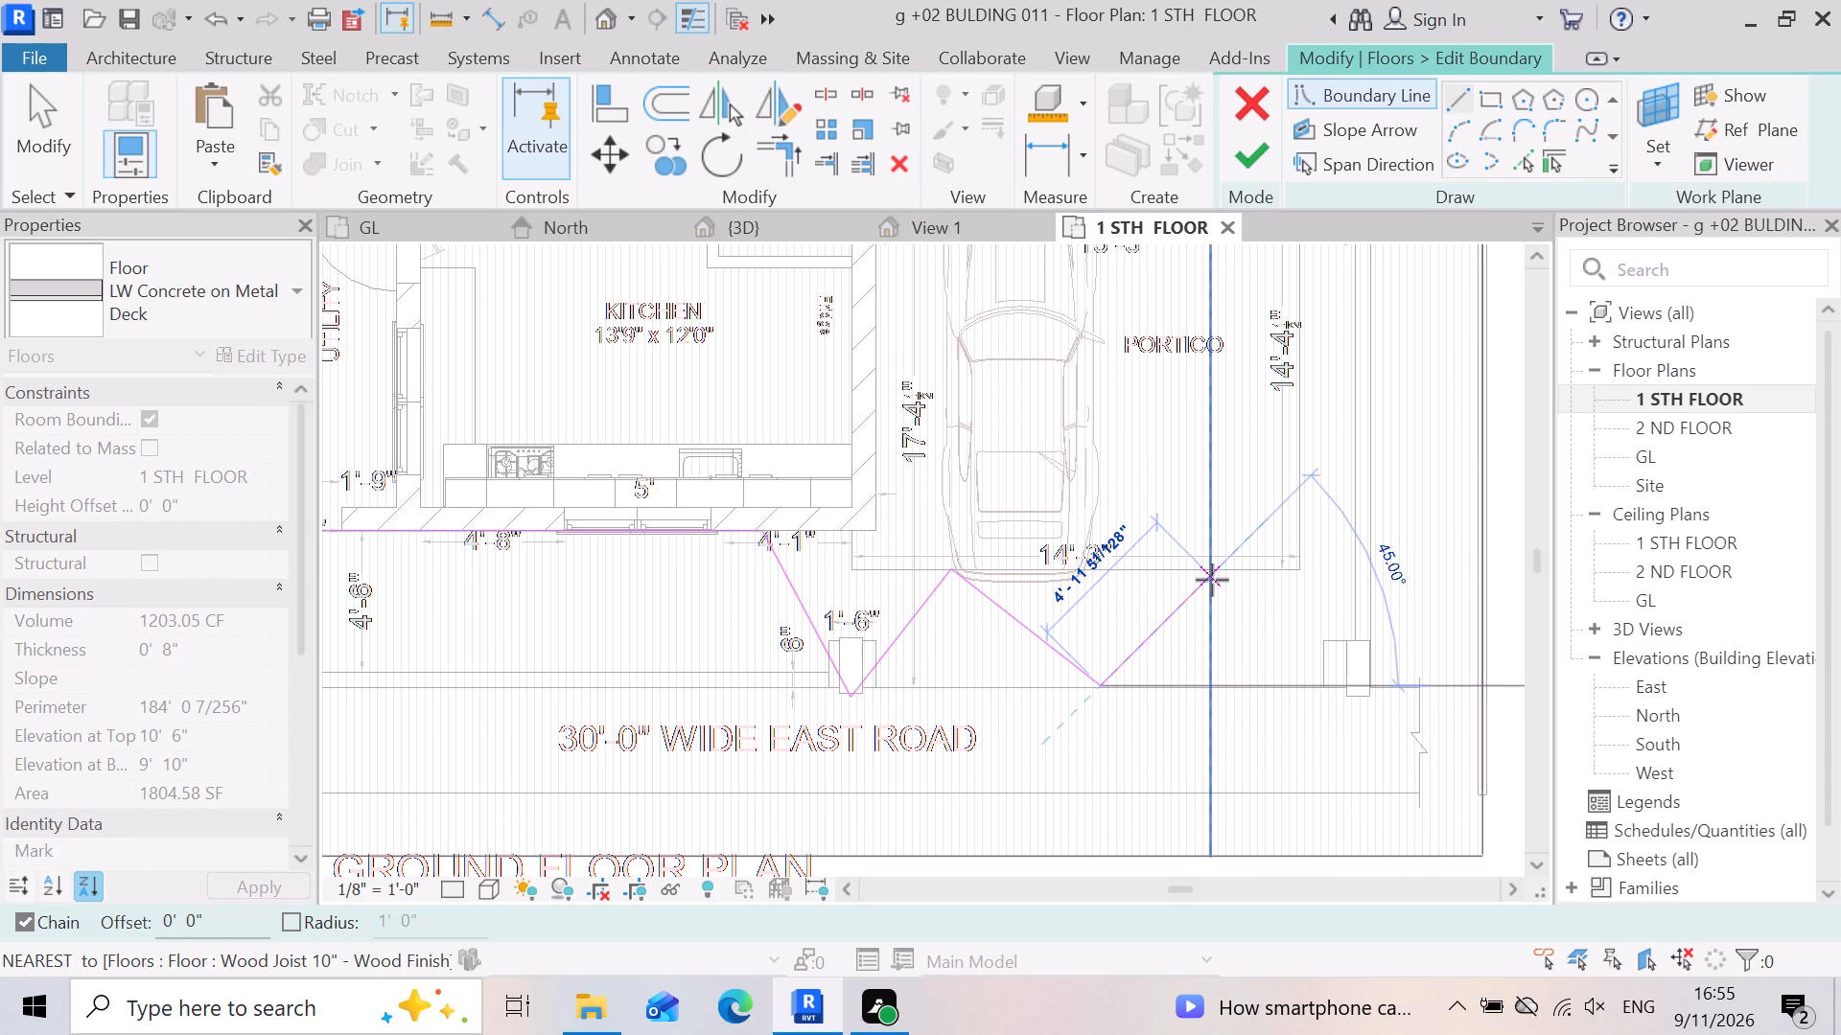
left_click(1212, 580)
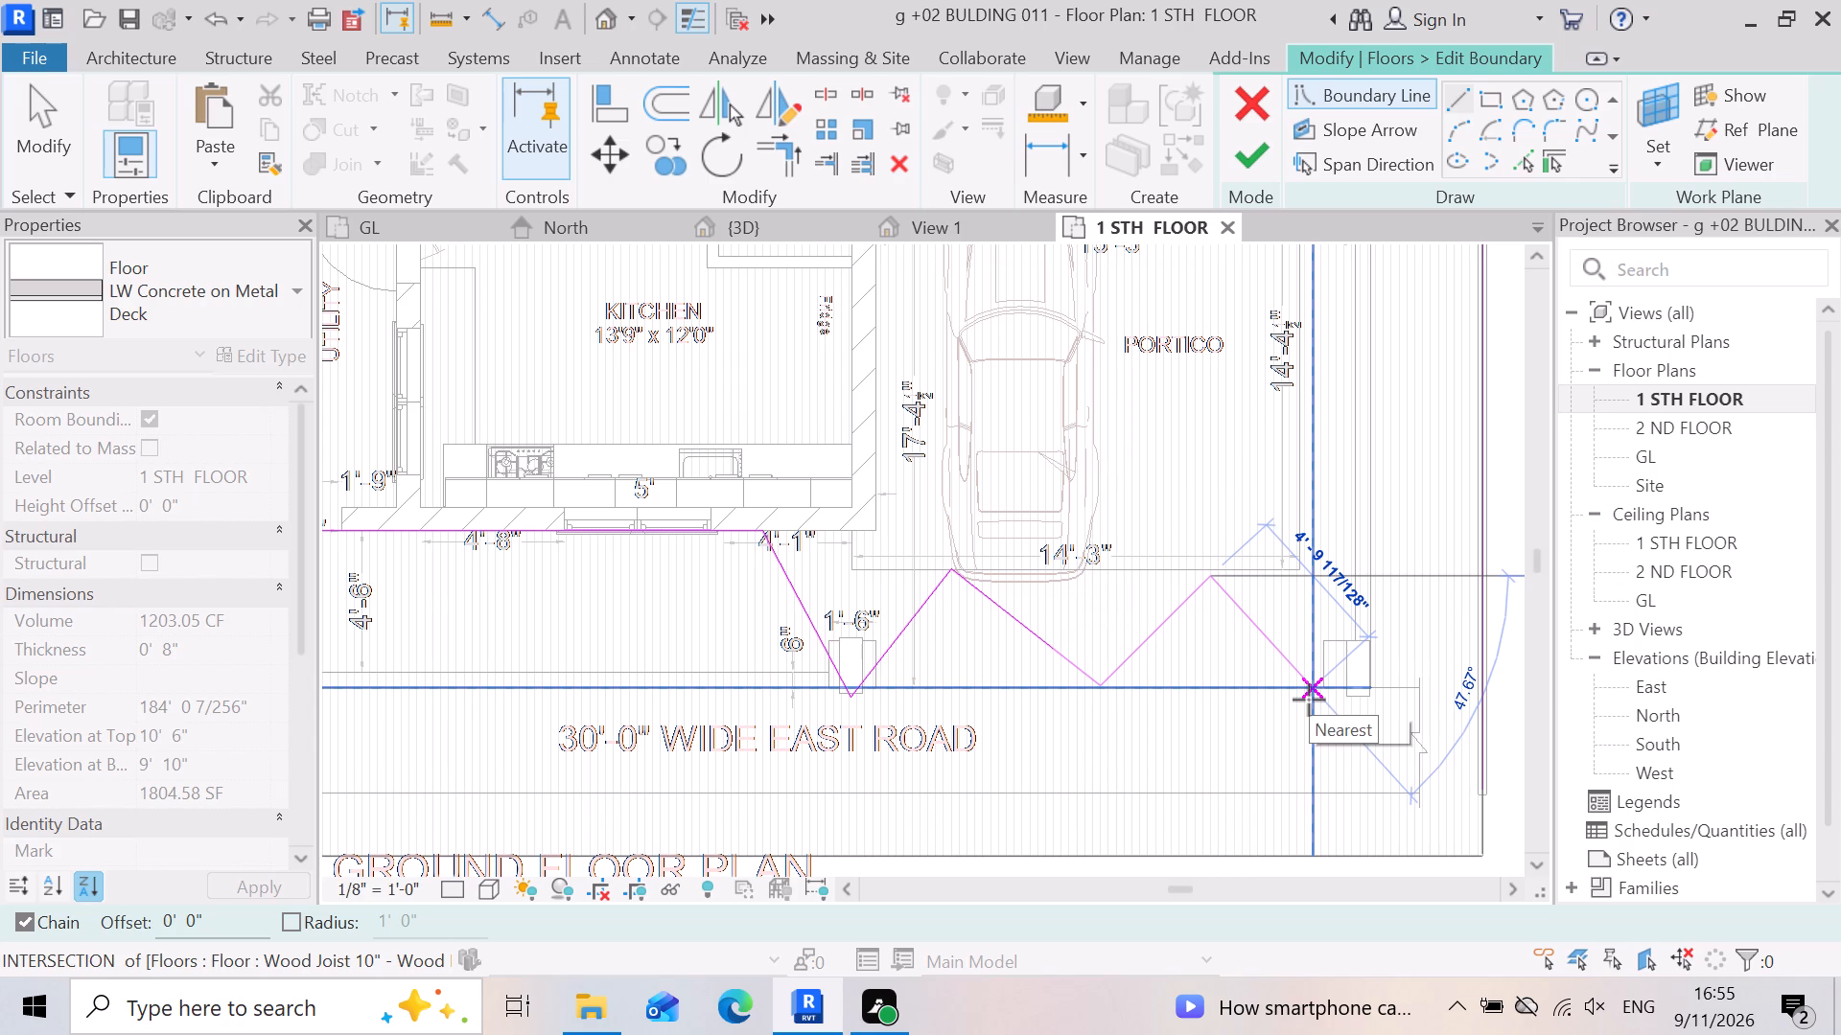
left_click(1309, 700)
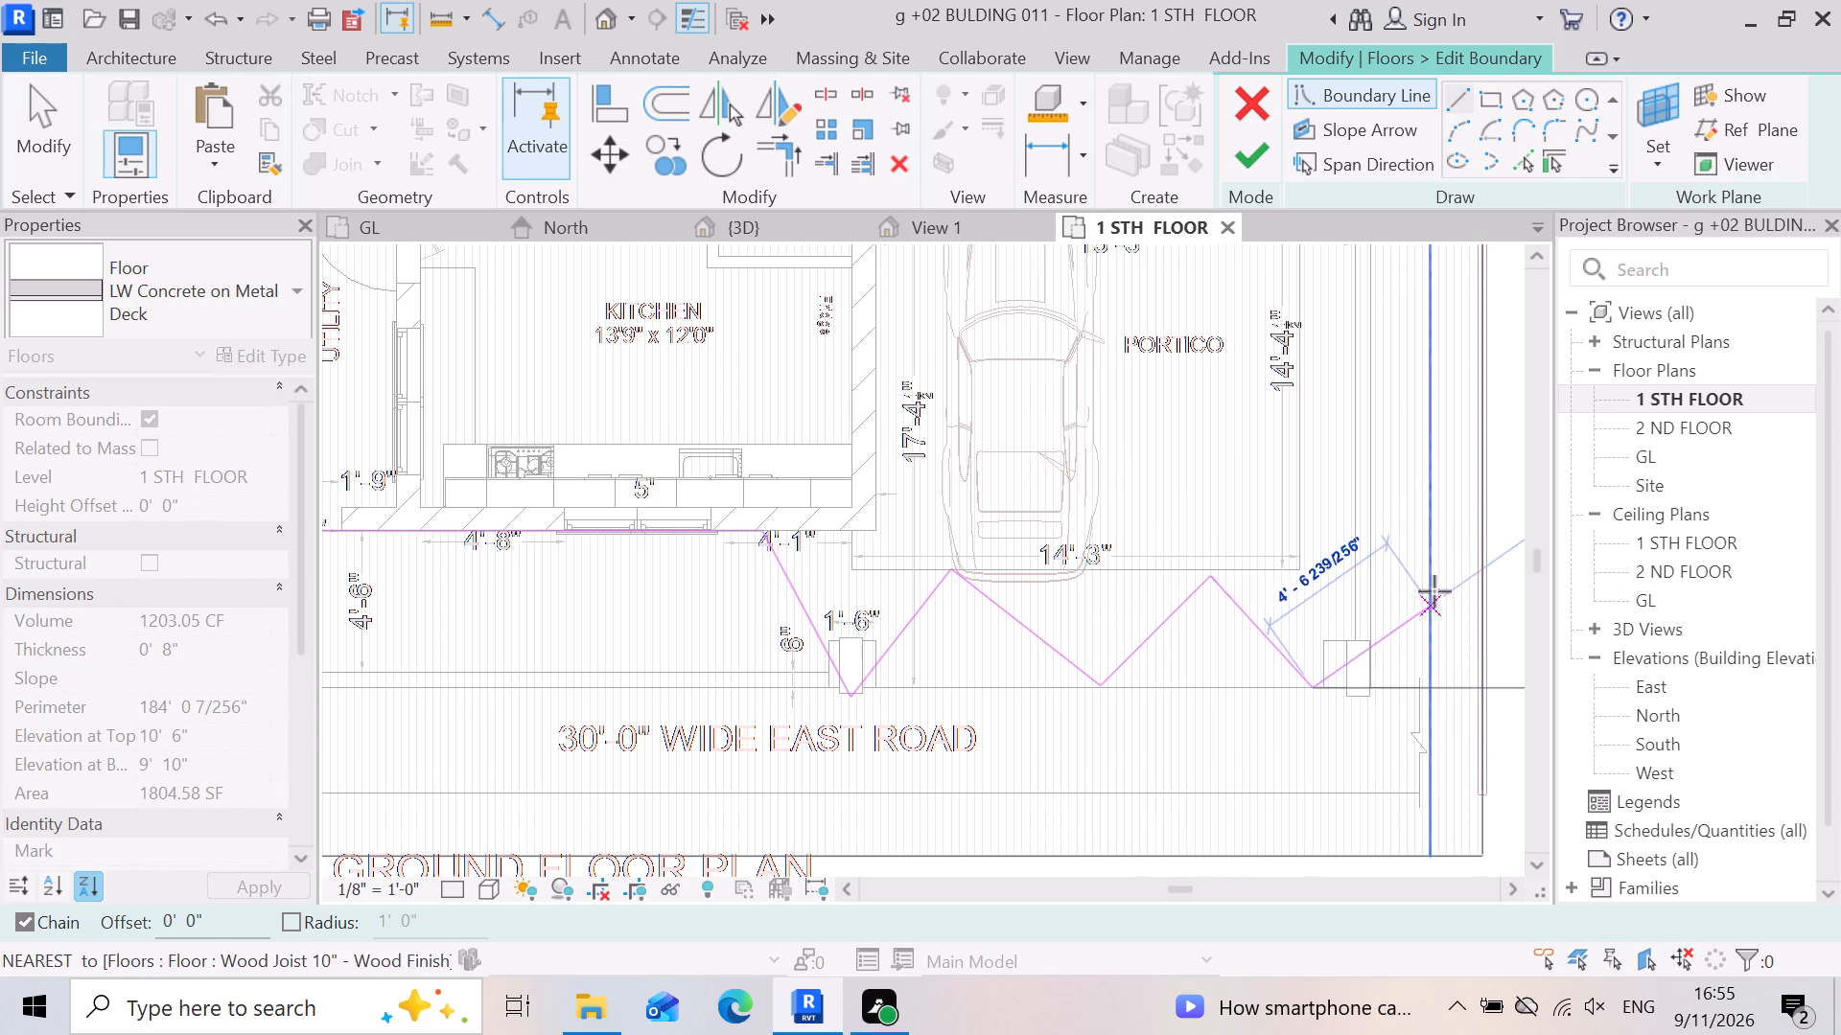
left_click(1483, 515)
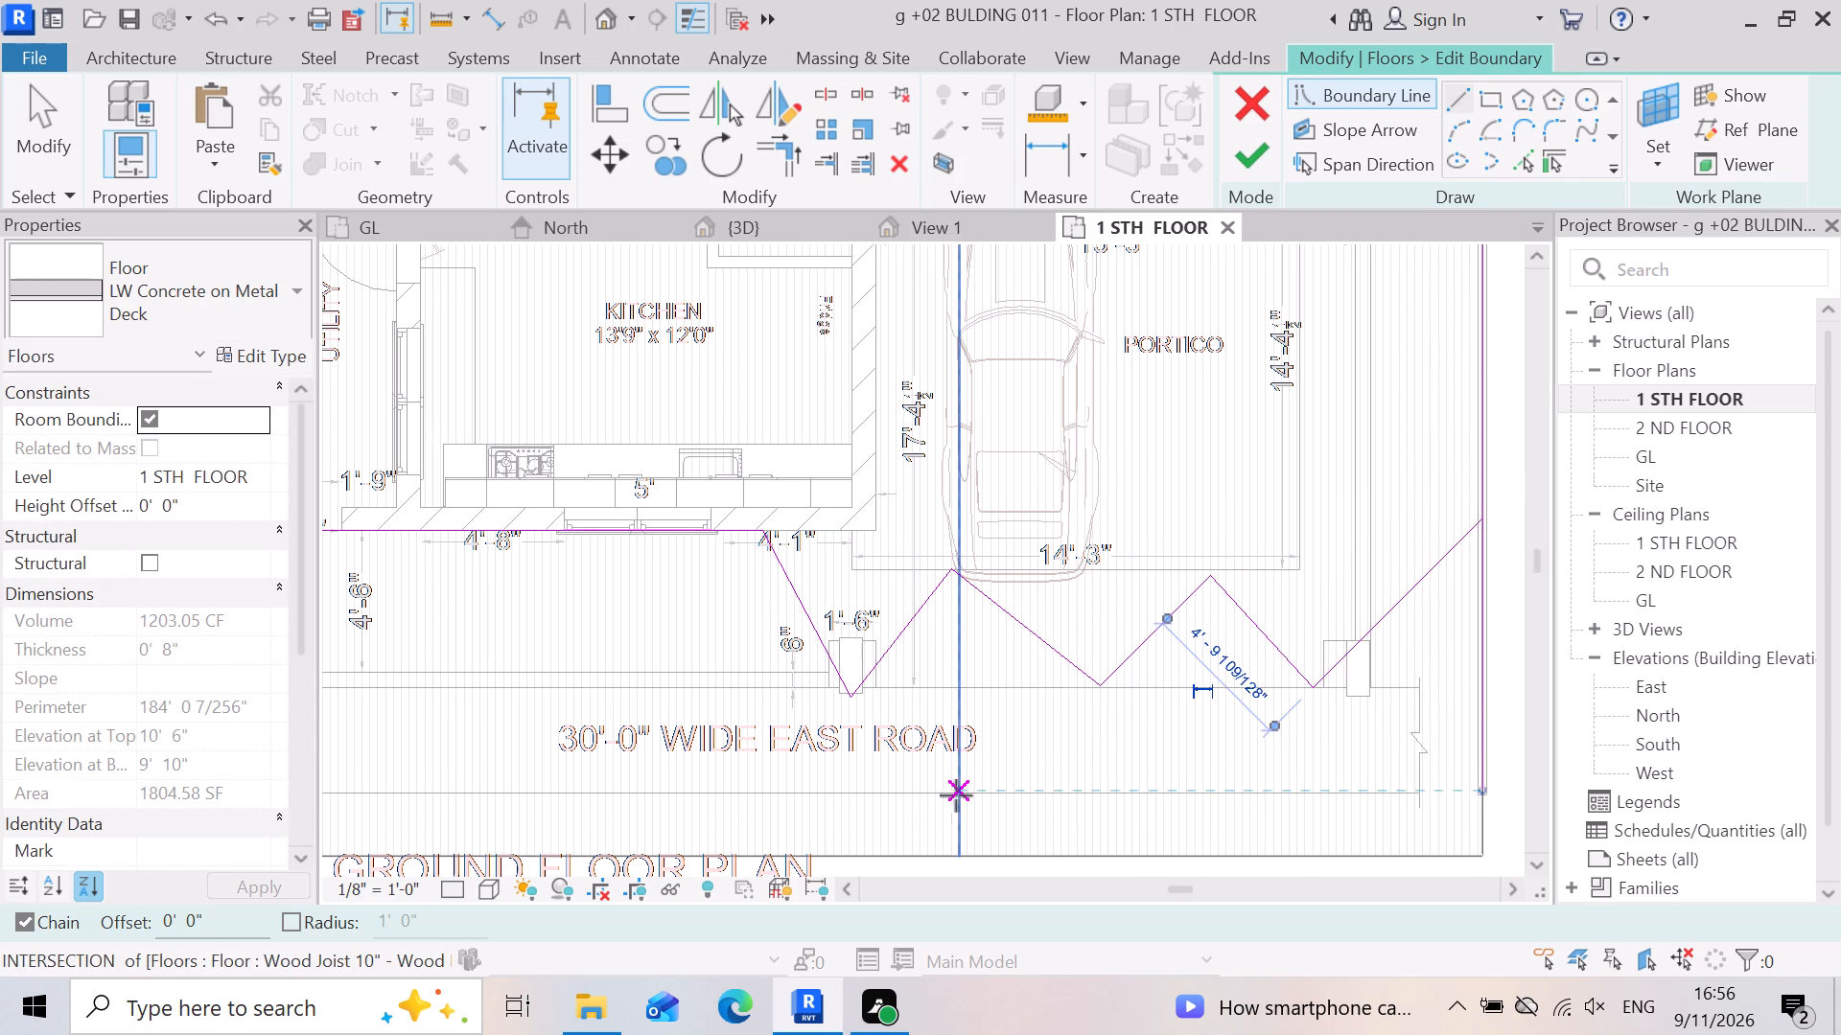
key("Escape")
scroll(588, 686, "down", 1)
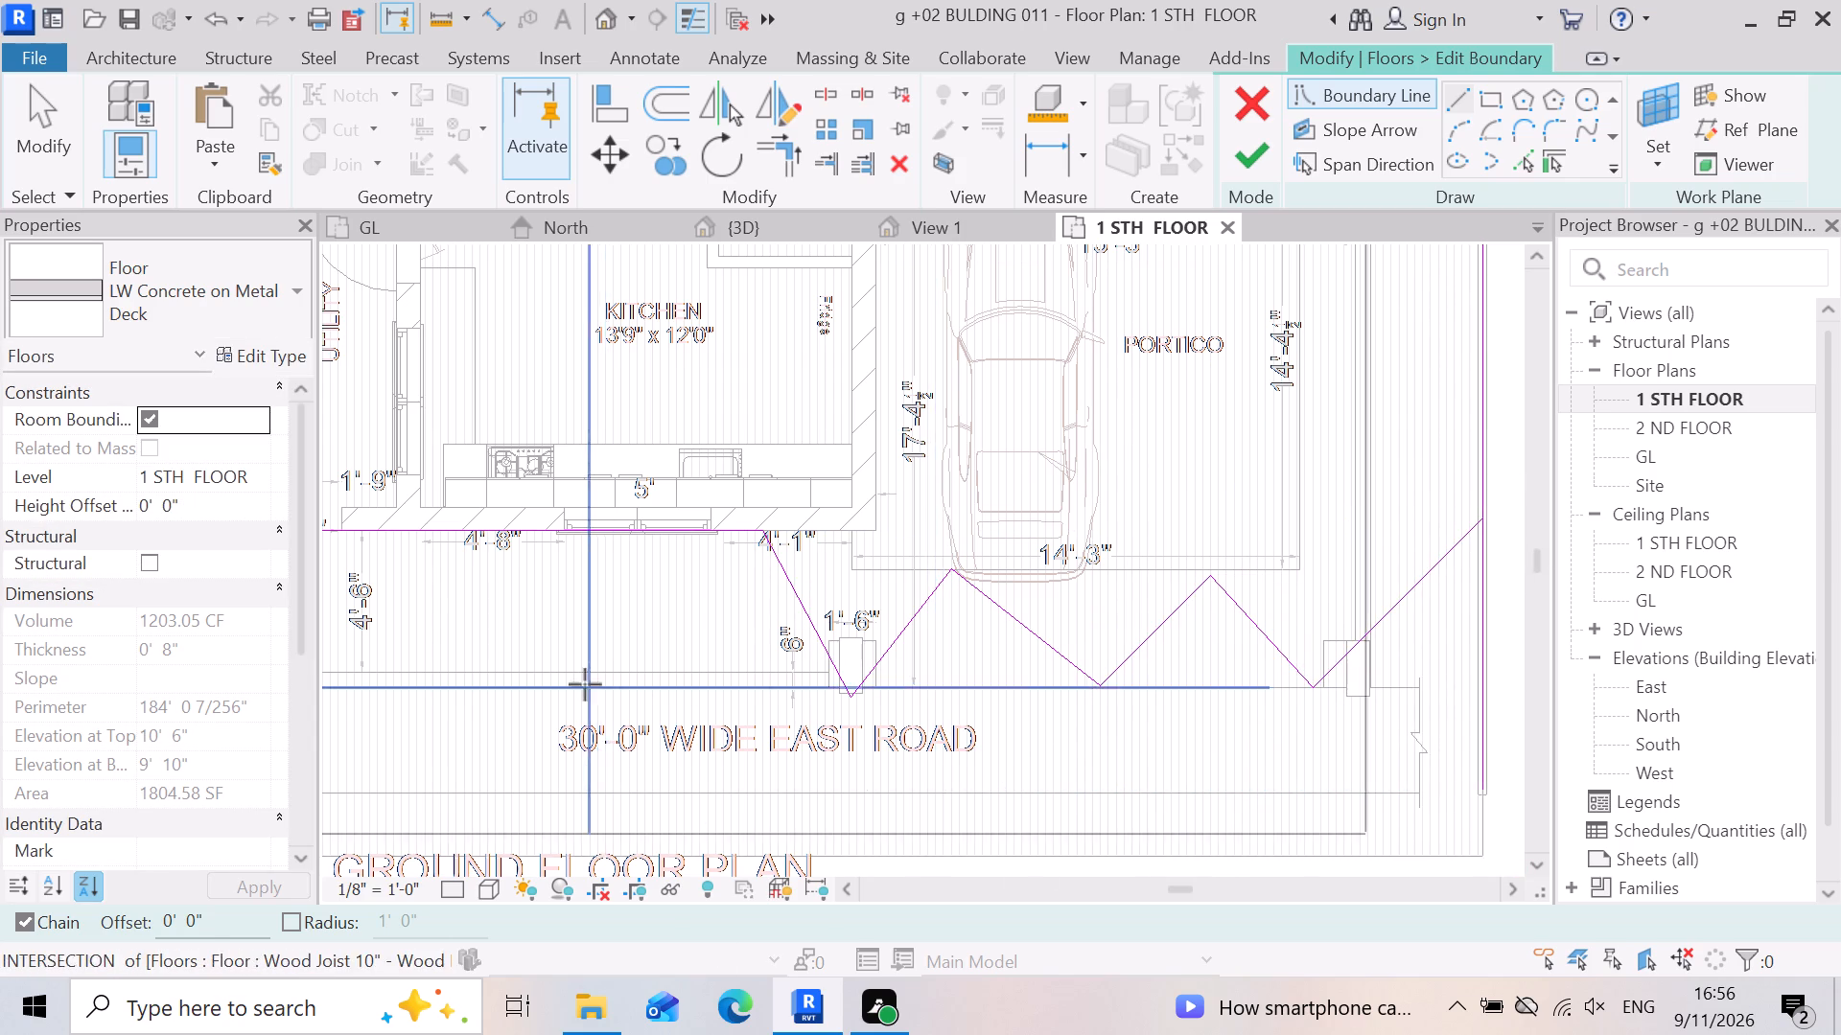
scroll(585, 684, "down", 3)
scroll(1090, 755, "up", 3)
key("Escape")
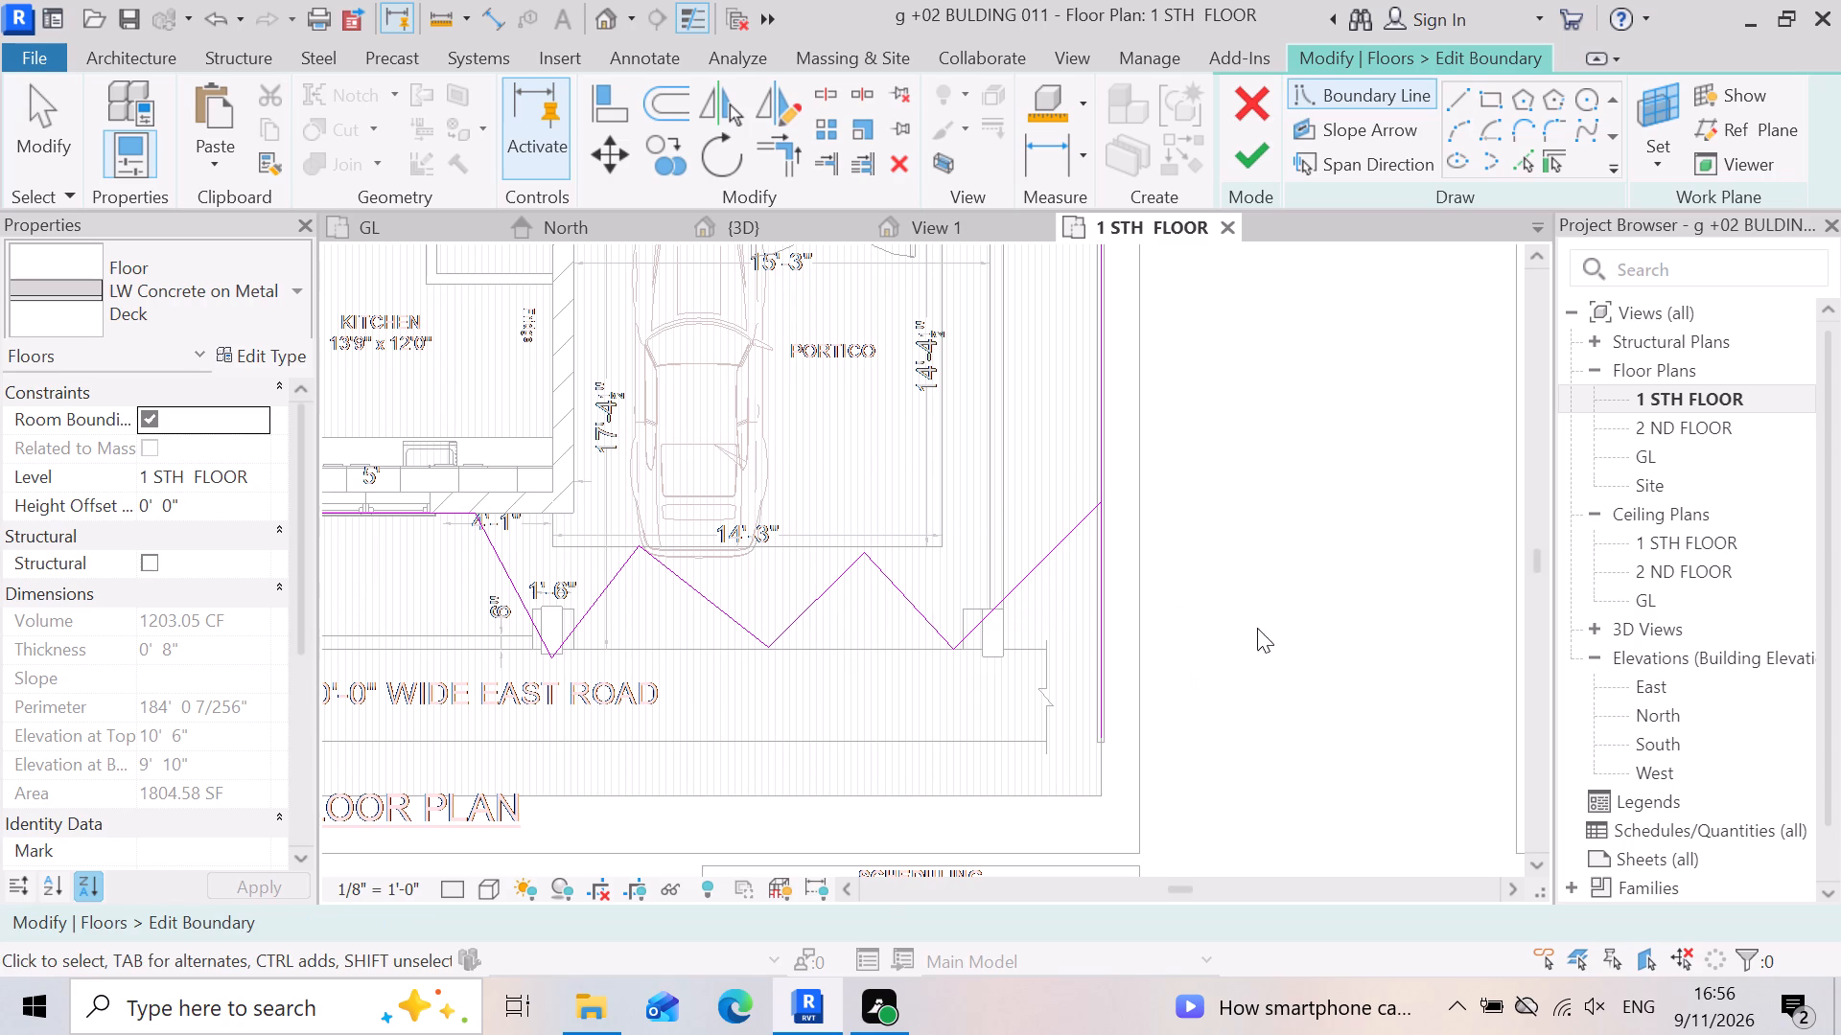
Shorten the portico-side boundary line so its front end meets the end of the zigzag.
left_click(1109, 570)
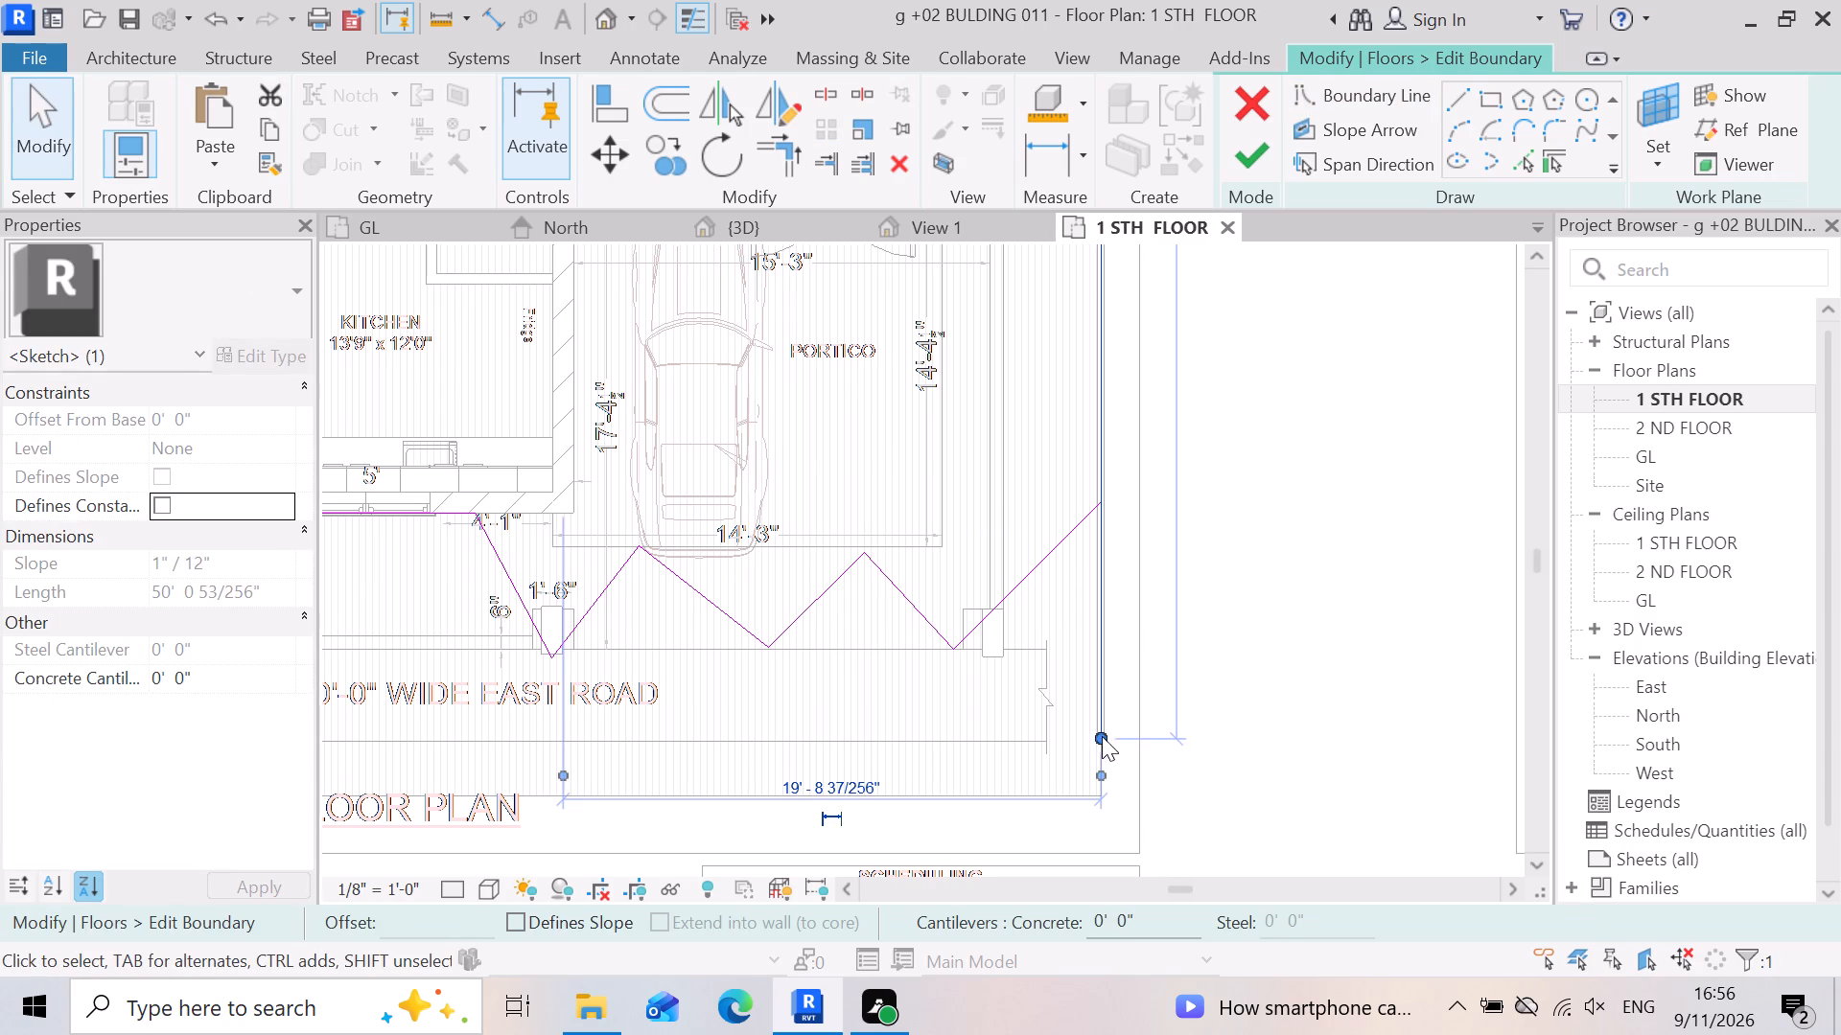
left_click_drag(1102, 736, 1097, 517)
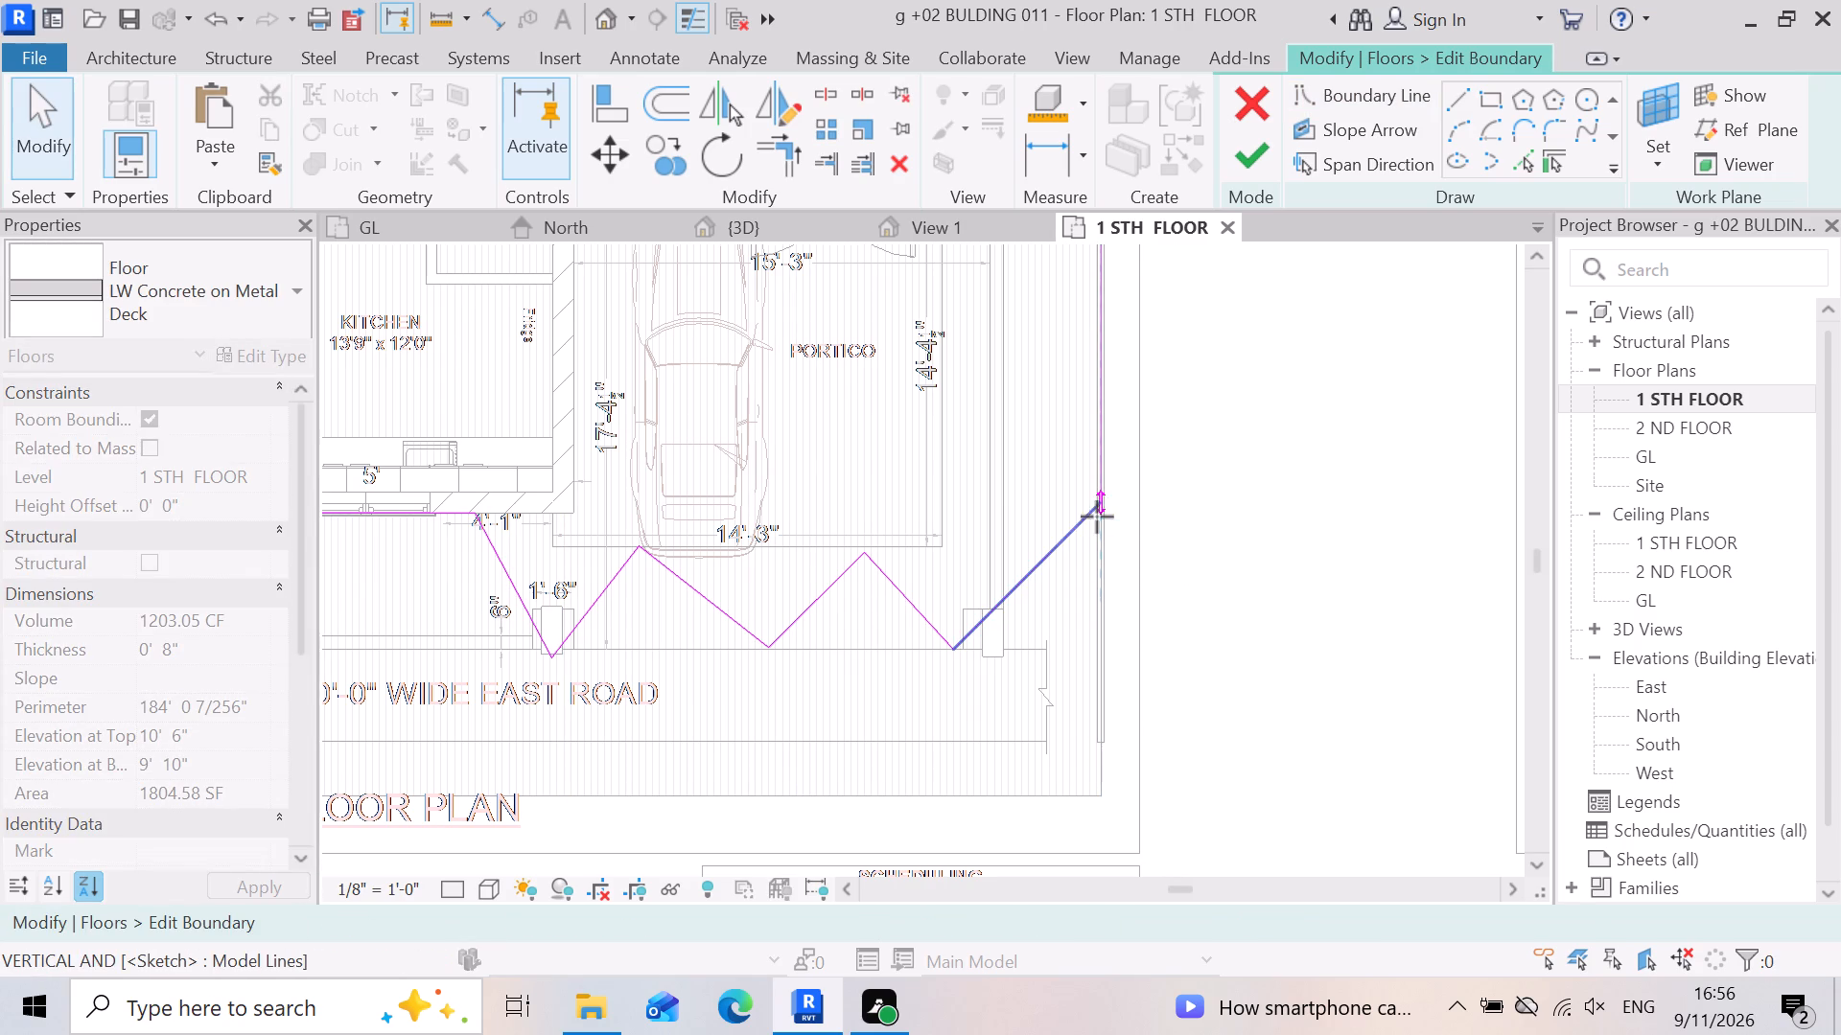
left_click_drag(1097, 517, 1097, 509)
key("Escape")
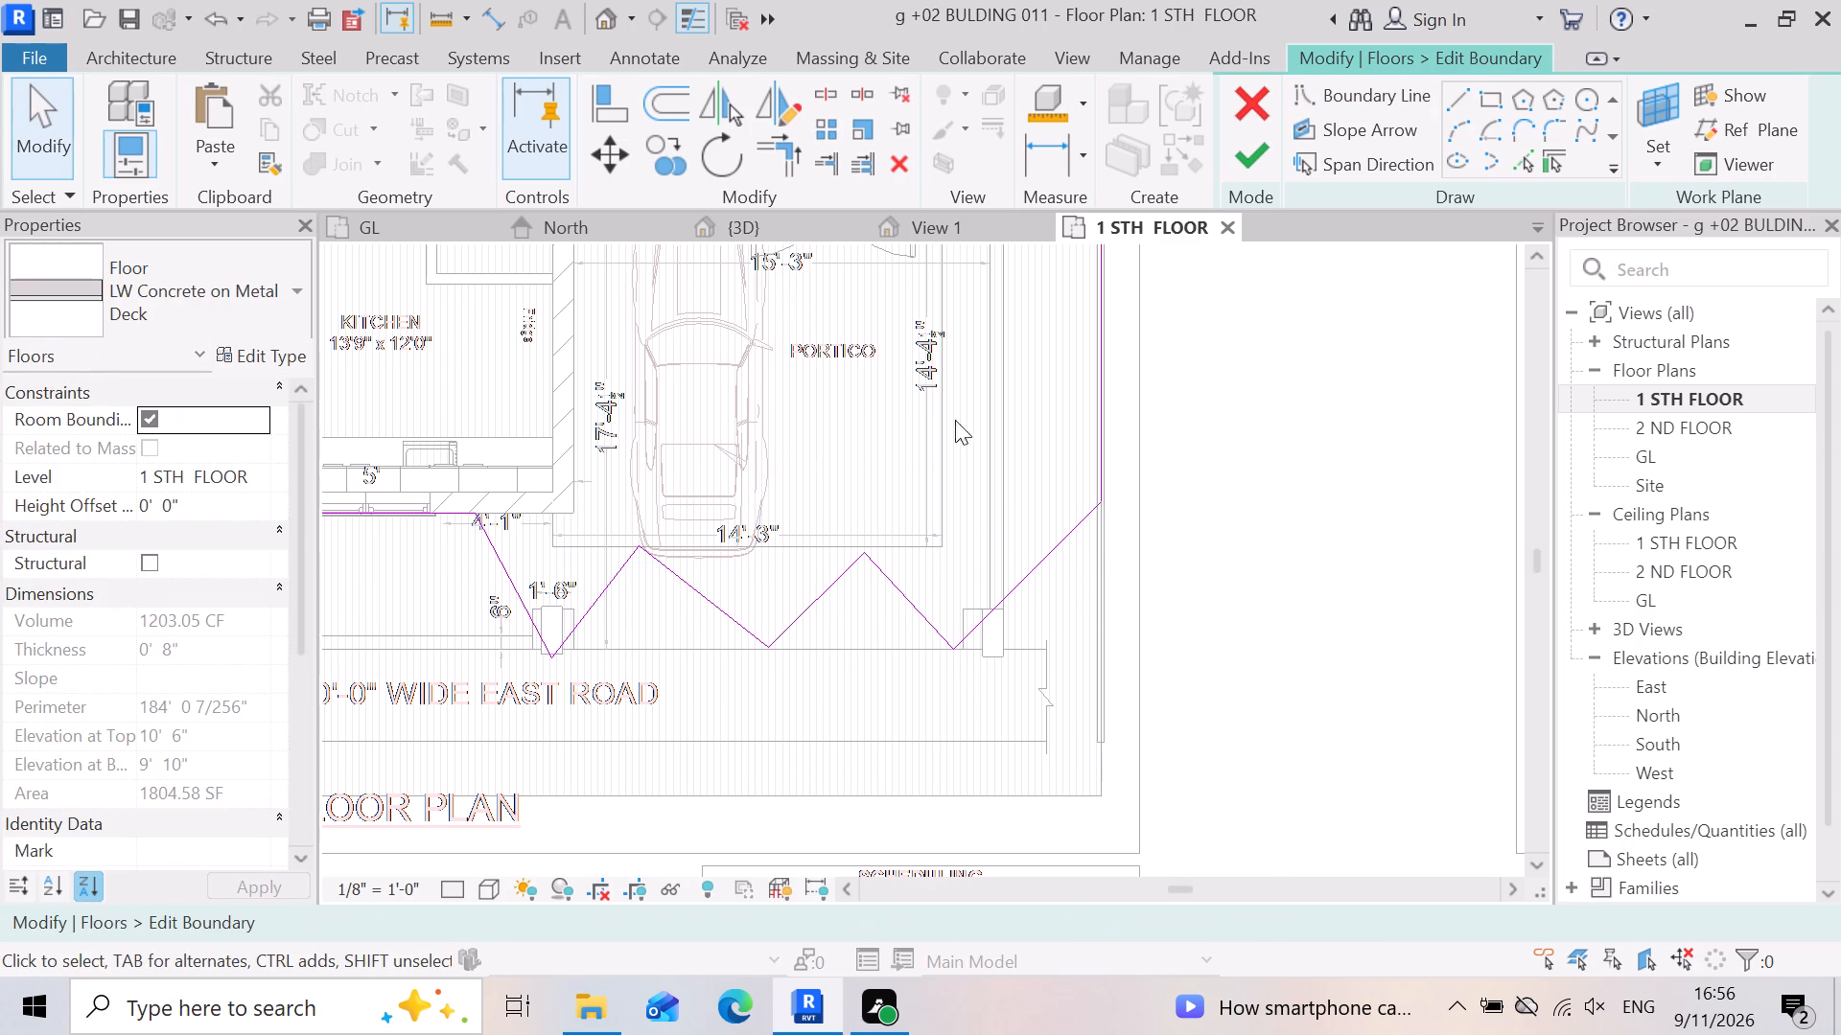
Trim the last zigzag line and the portico-side boundary line to a corner.
left_click(789, 169)
left_click(1042, 568)
double_click(1099, 480)
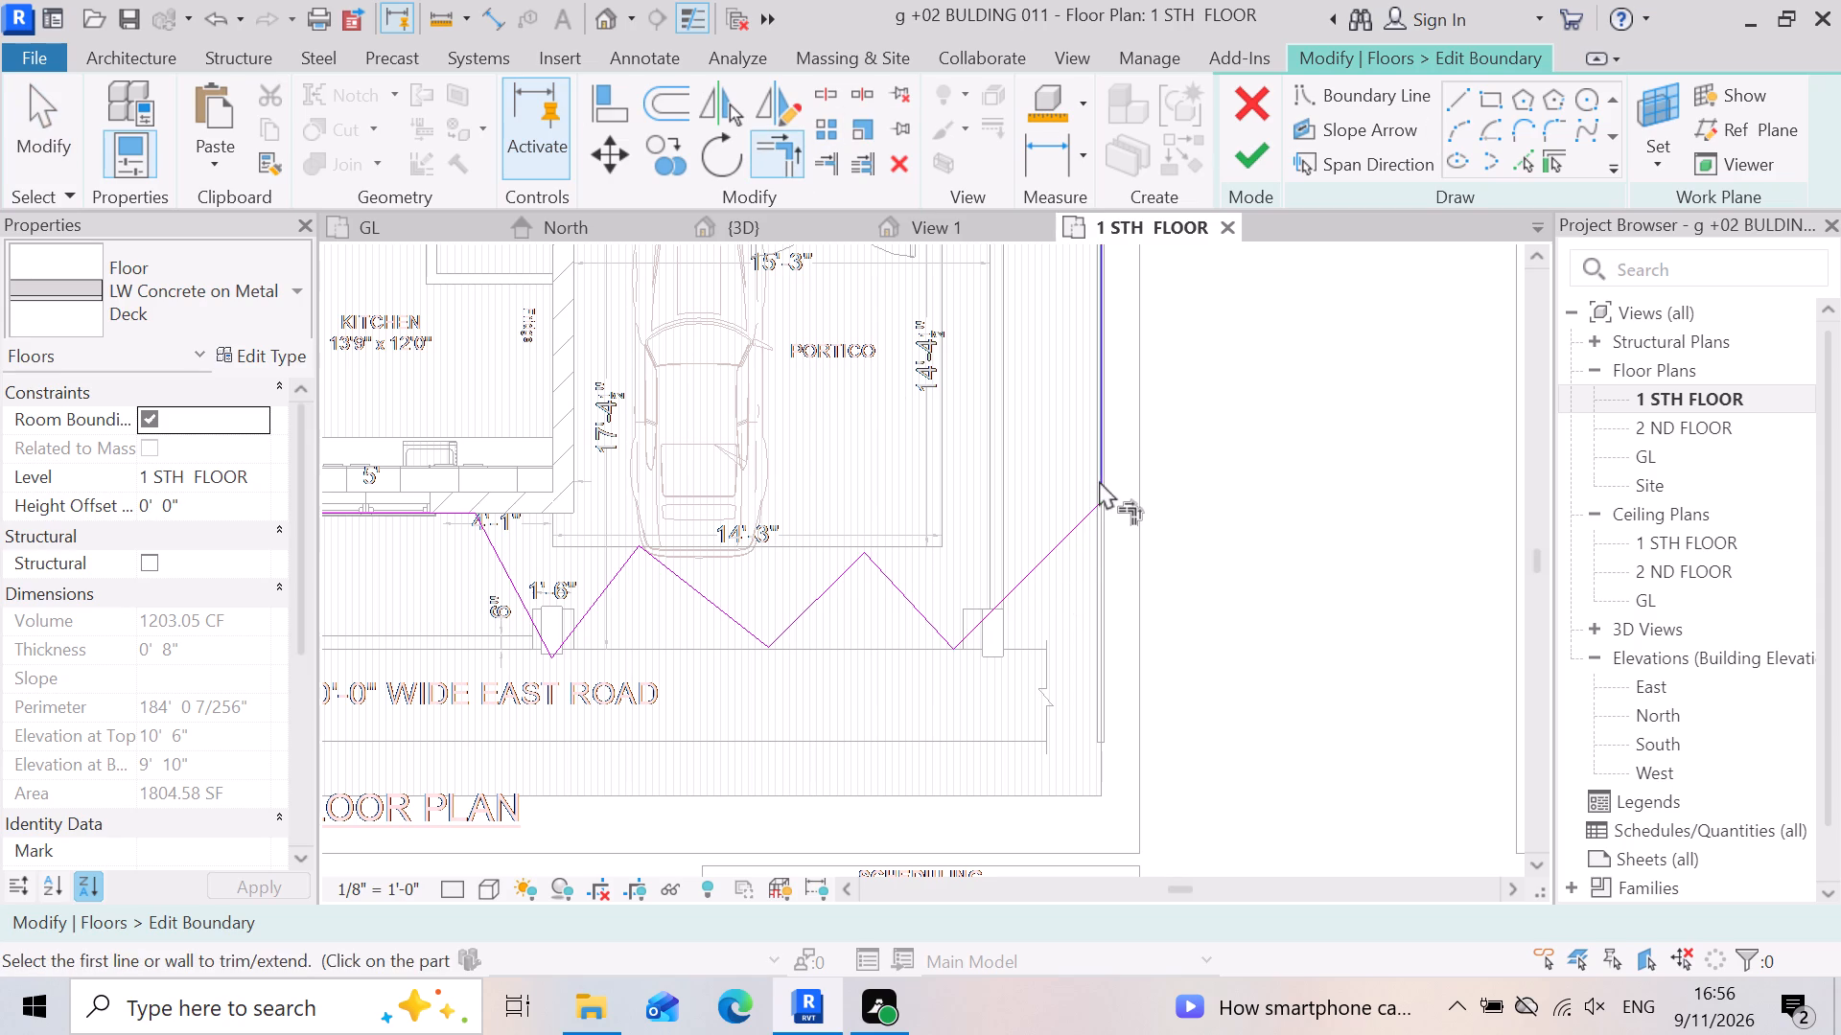
left_click(1077, 525)
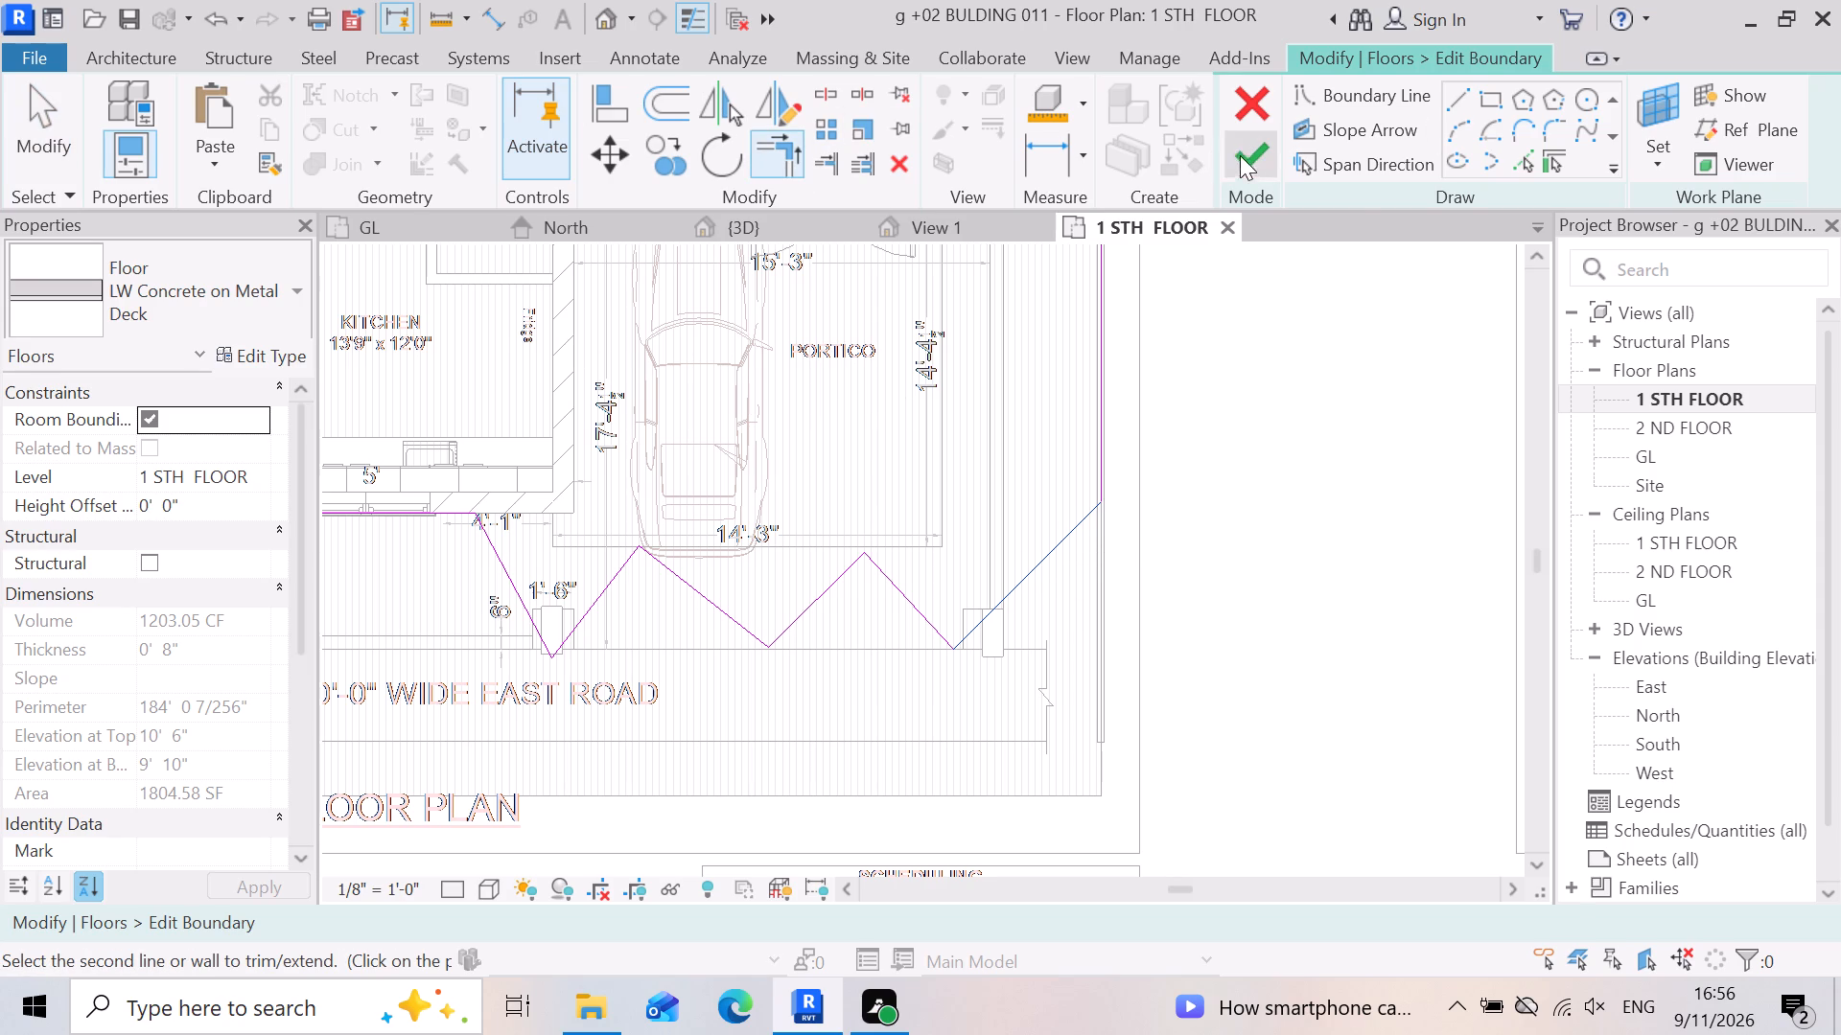
Finish the slab boundary edit with the walls attached to its bottom, and view the zigzag-fronted slab in 3D.
left_click(1249, 162)
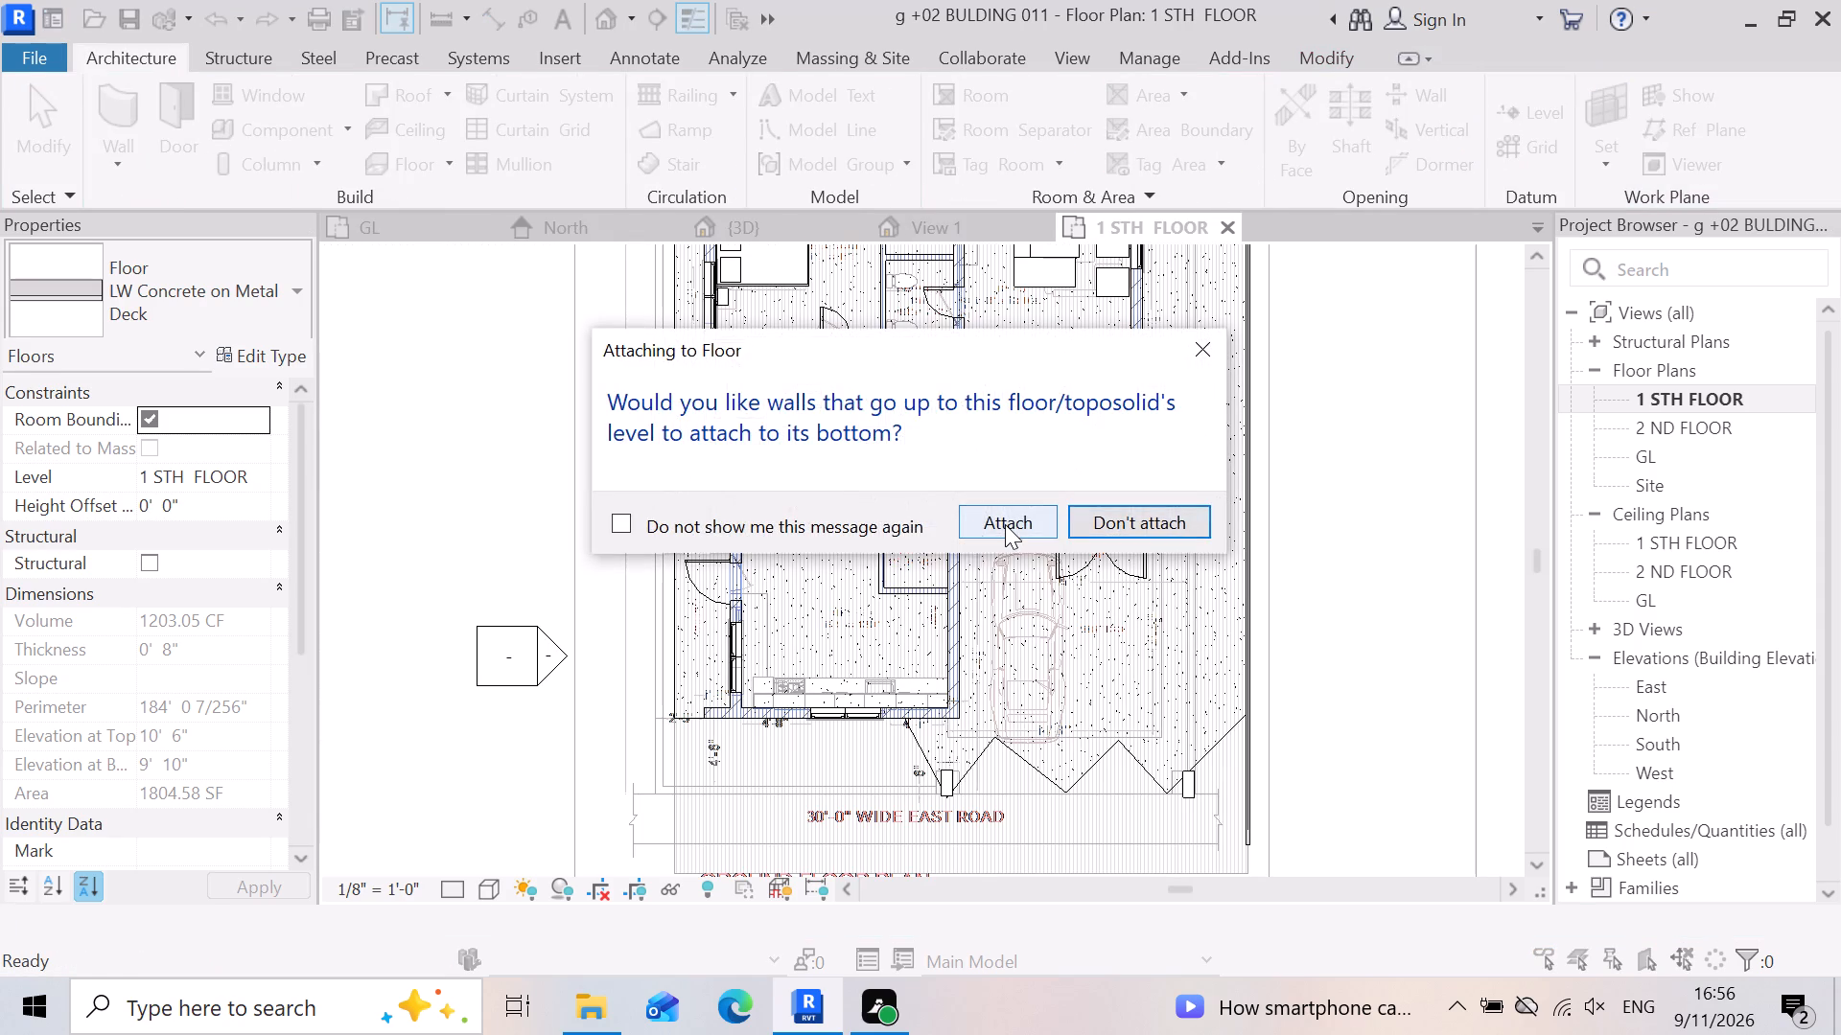
left_click(1005, 524)
scroll(1105, 657, "down", 4)
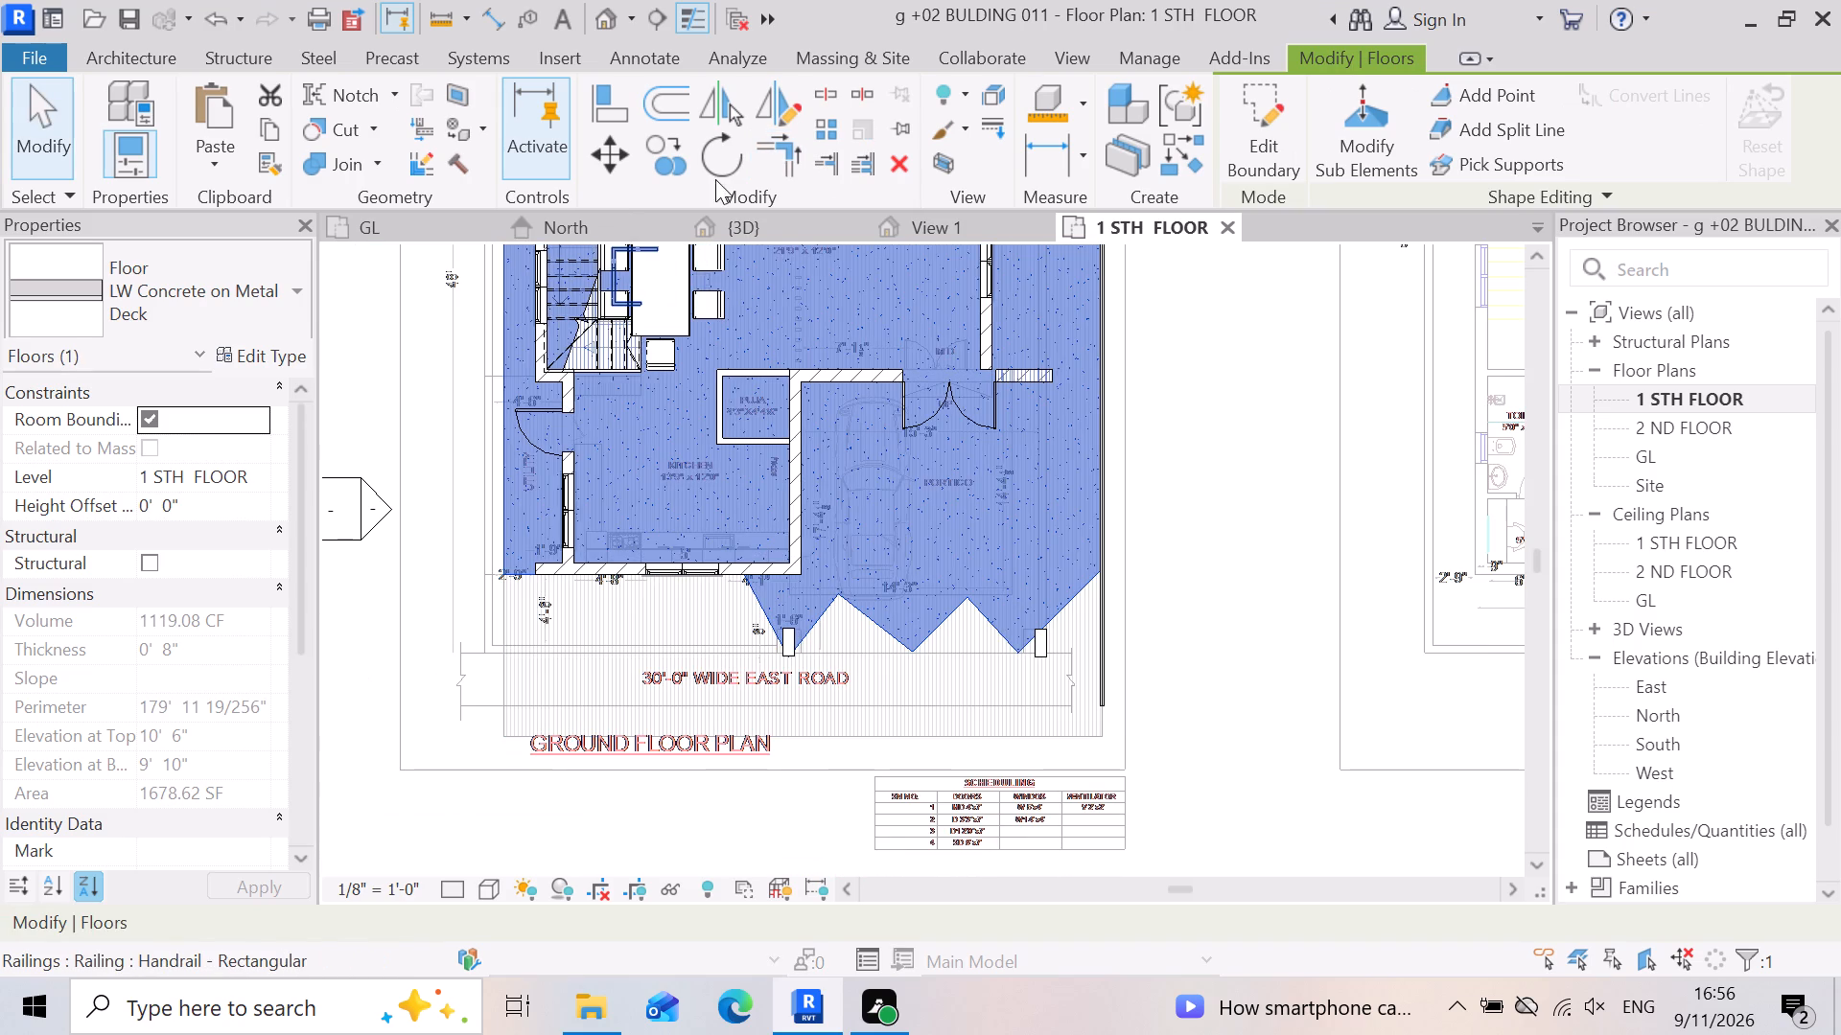
left_click(787, 236)
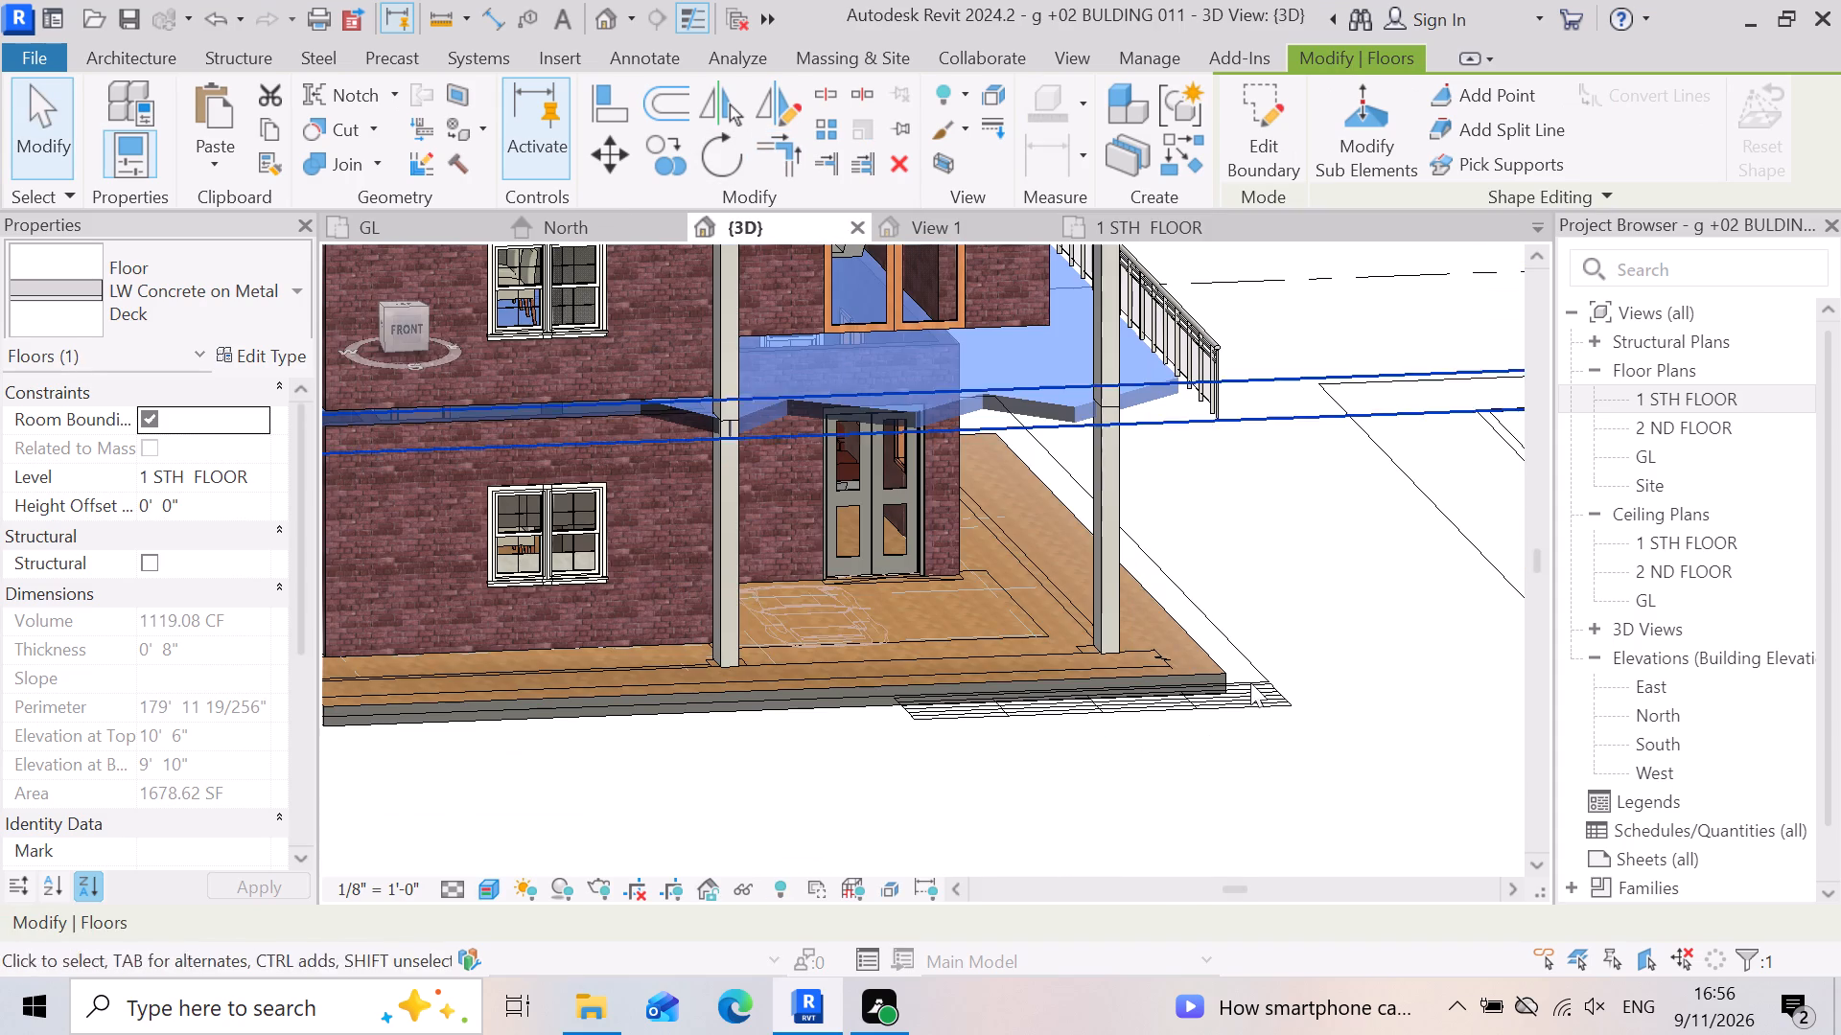
left_click(1332, 573)
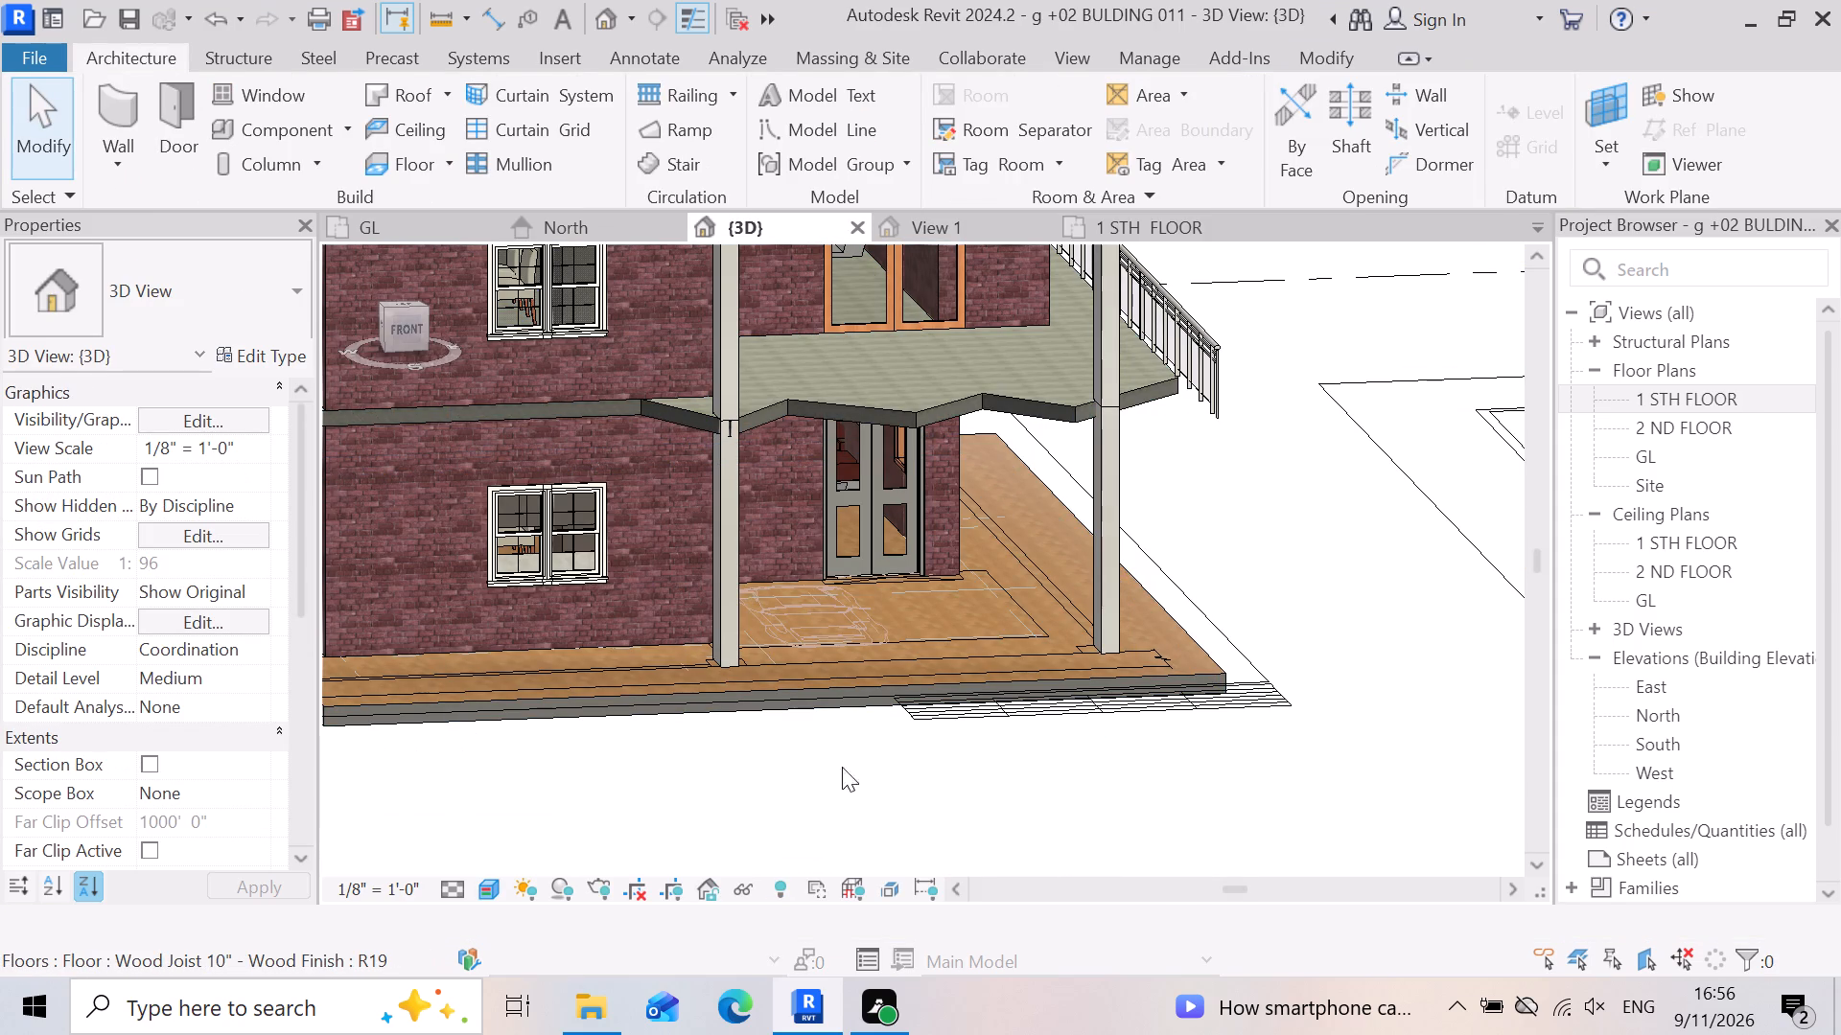
Delete the Glass Panel - Bottom Fill railing along the portico side of the 1 STH FLOOR slab.
scroll(917, 811, "down", 3)
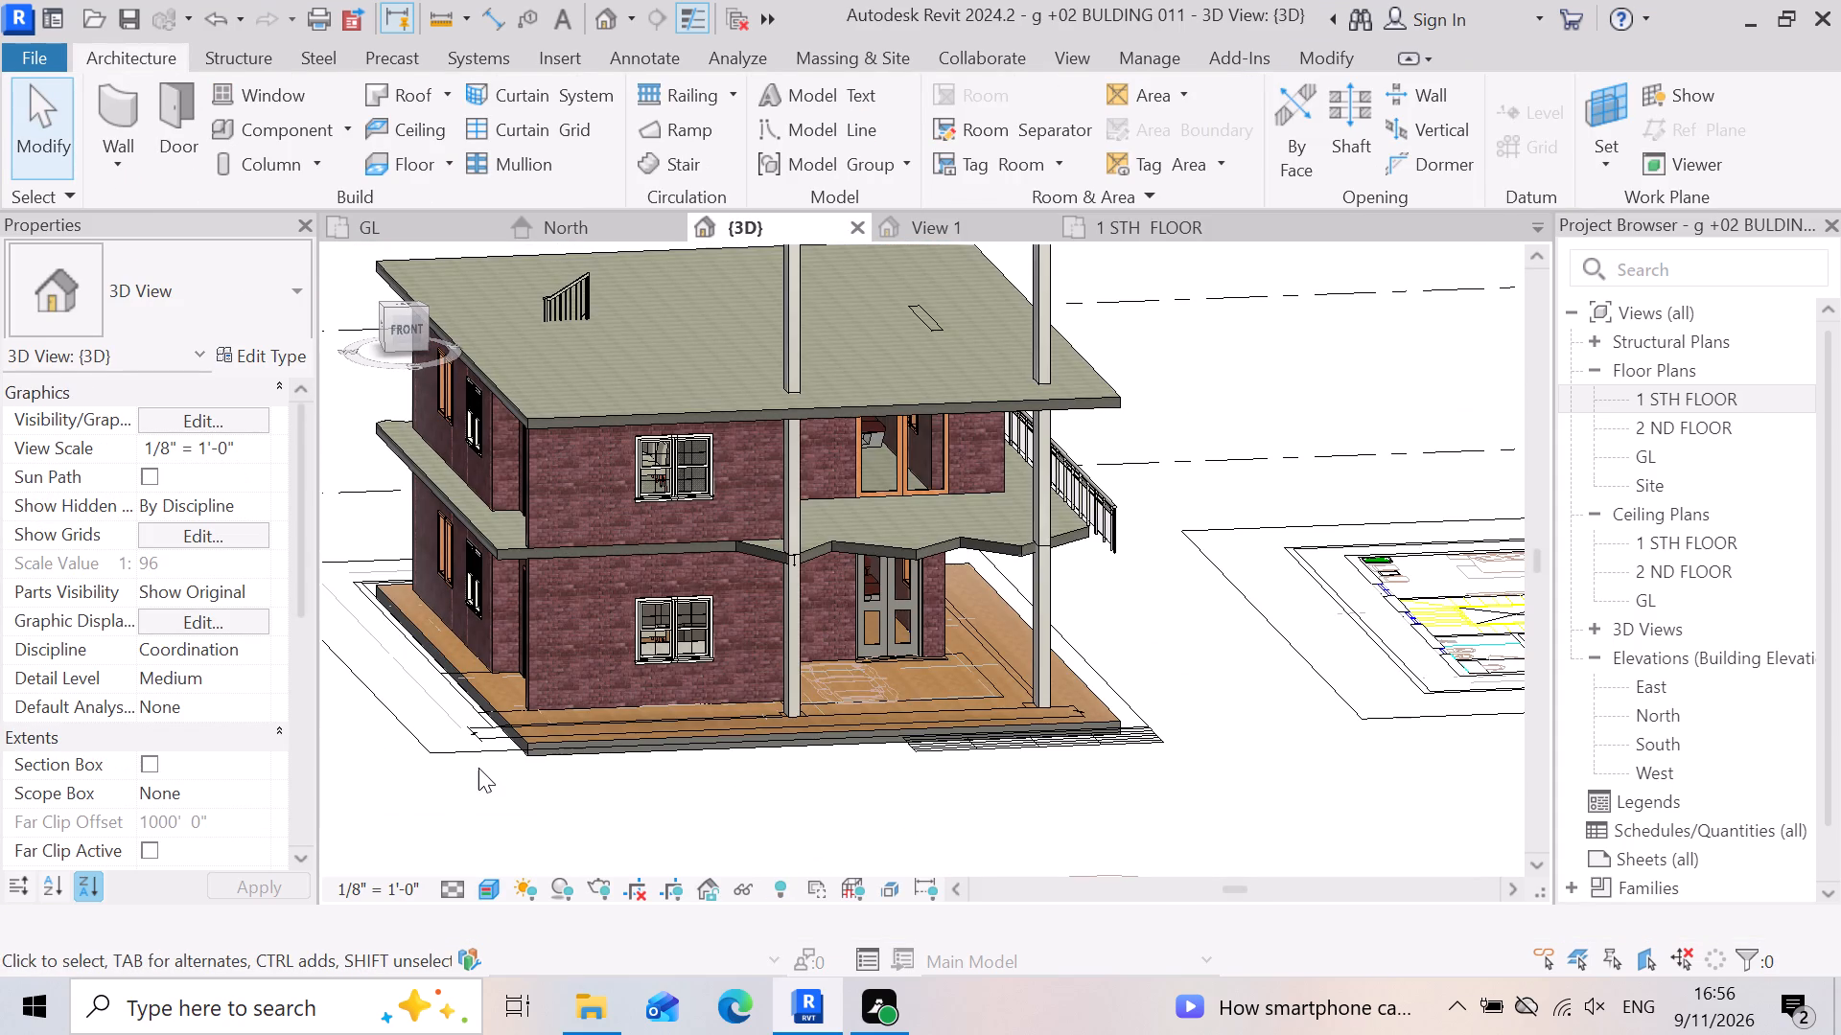
scroll(827, 741, "up", 2)
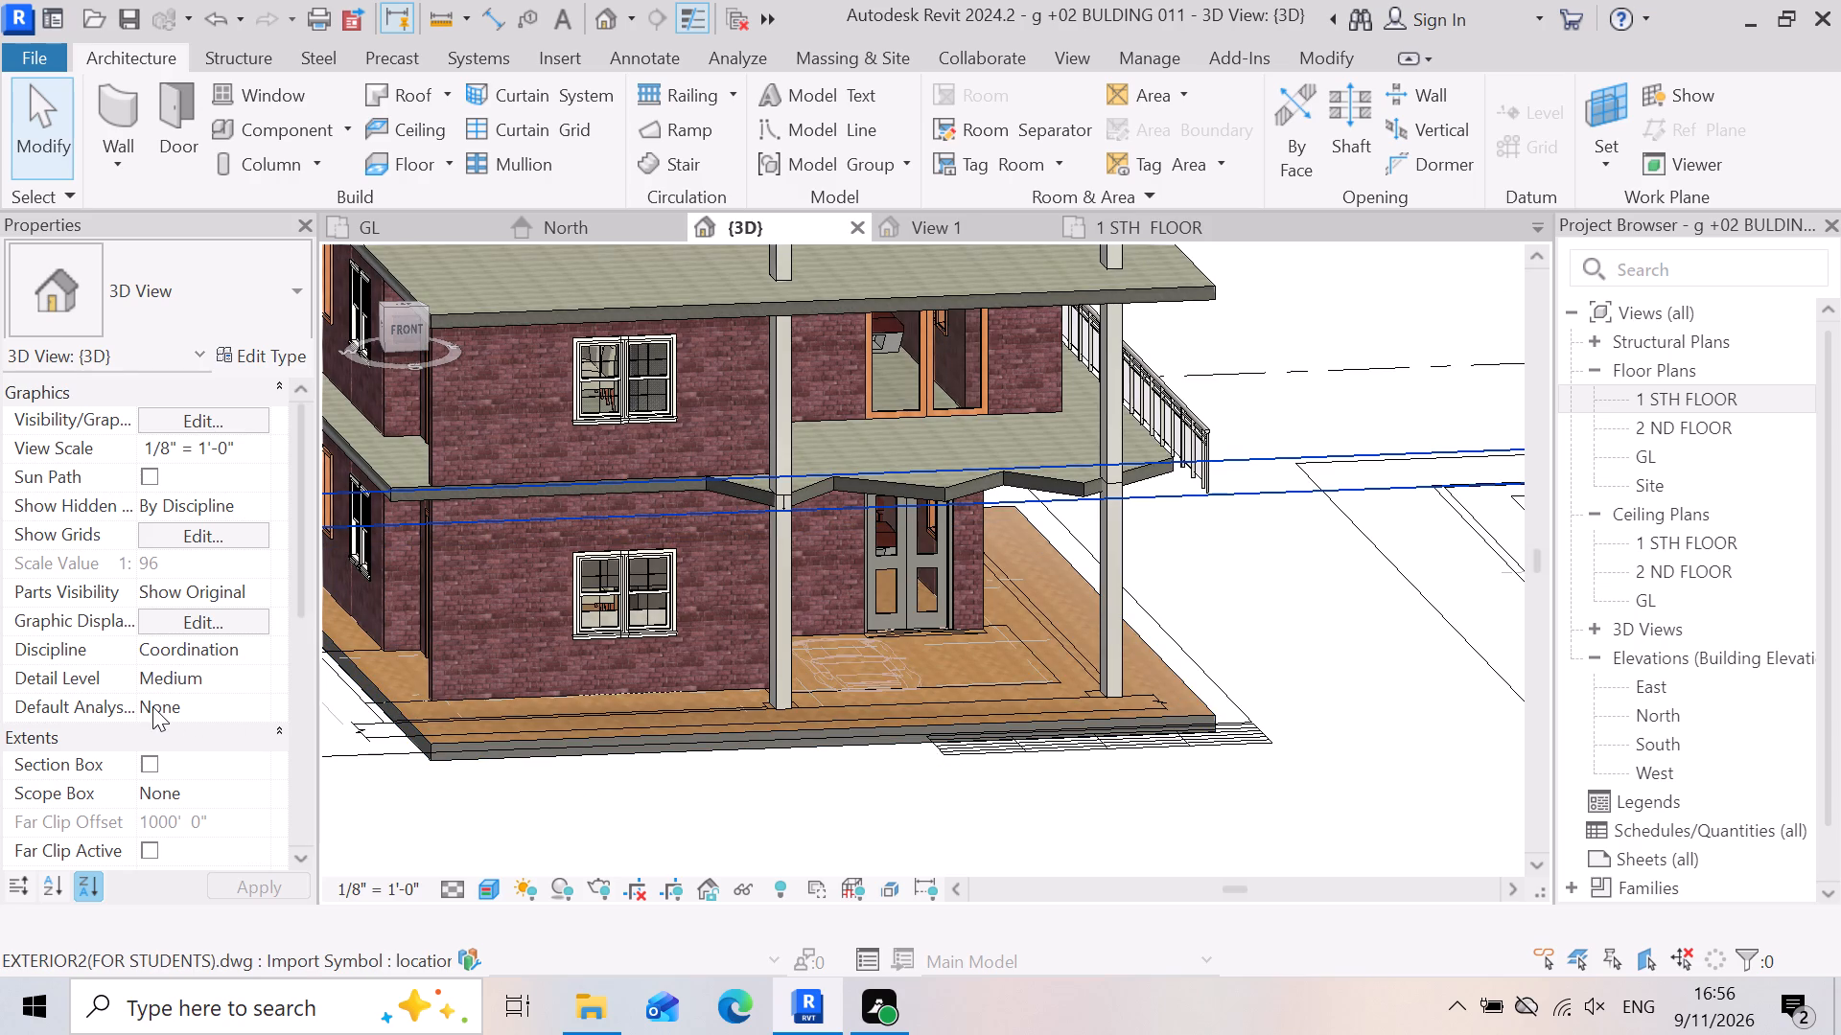
scroll(793, 581, "up", 3)
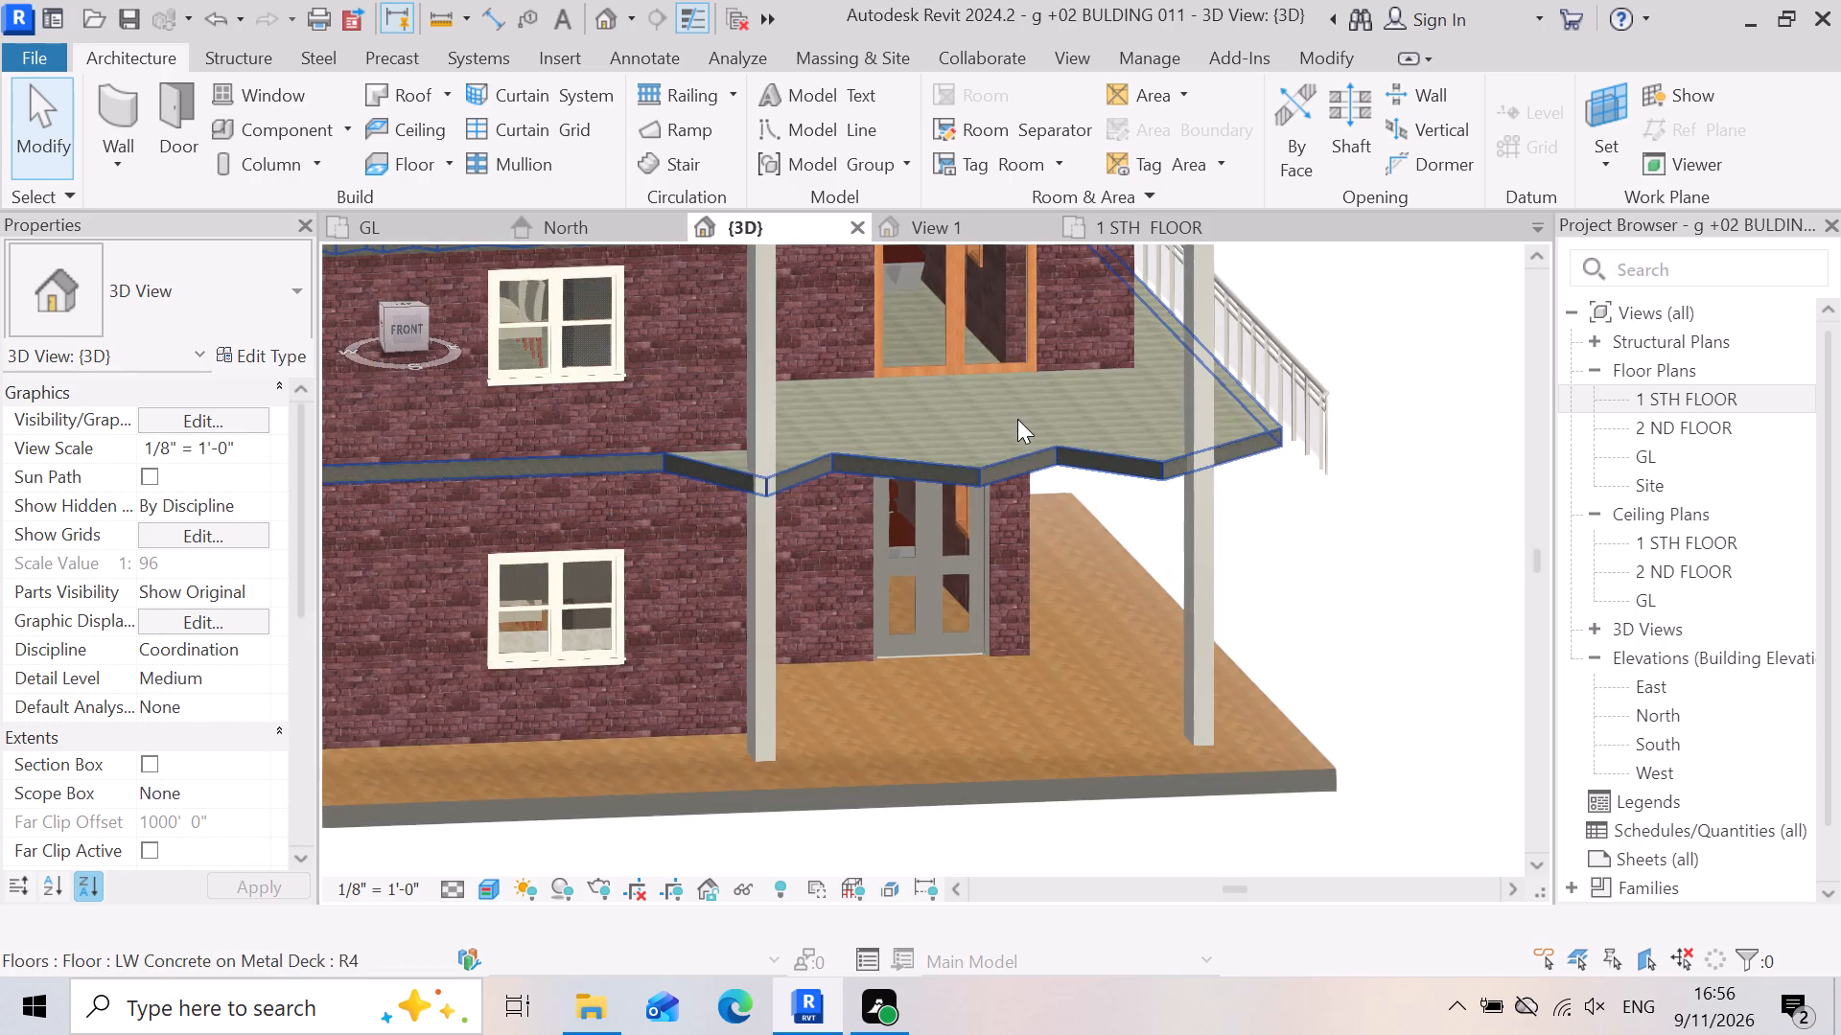
scroll(1017, 419, "up", 2)
scroll(528, 701, "down", 3)
left_click(1172, 526)
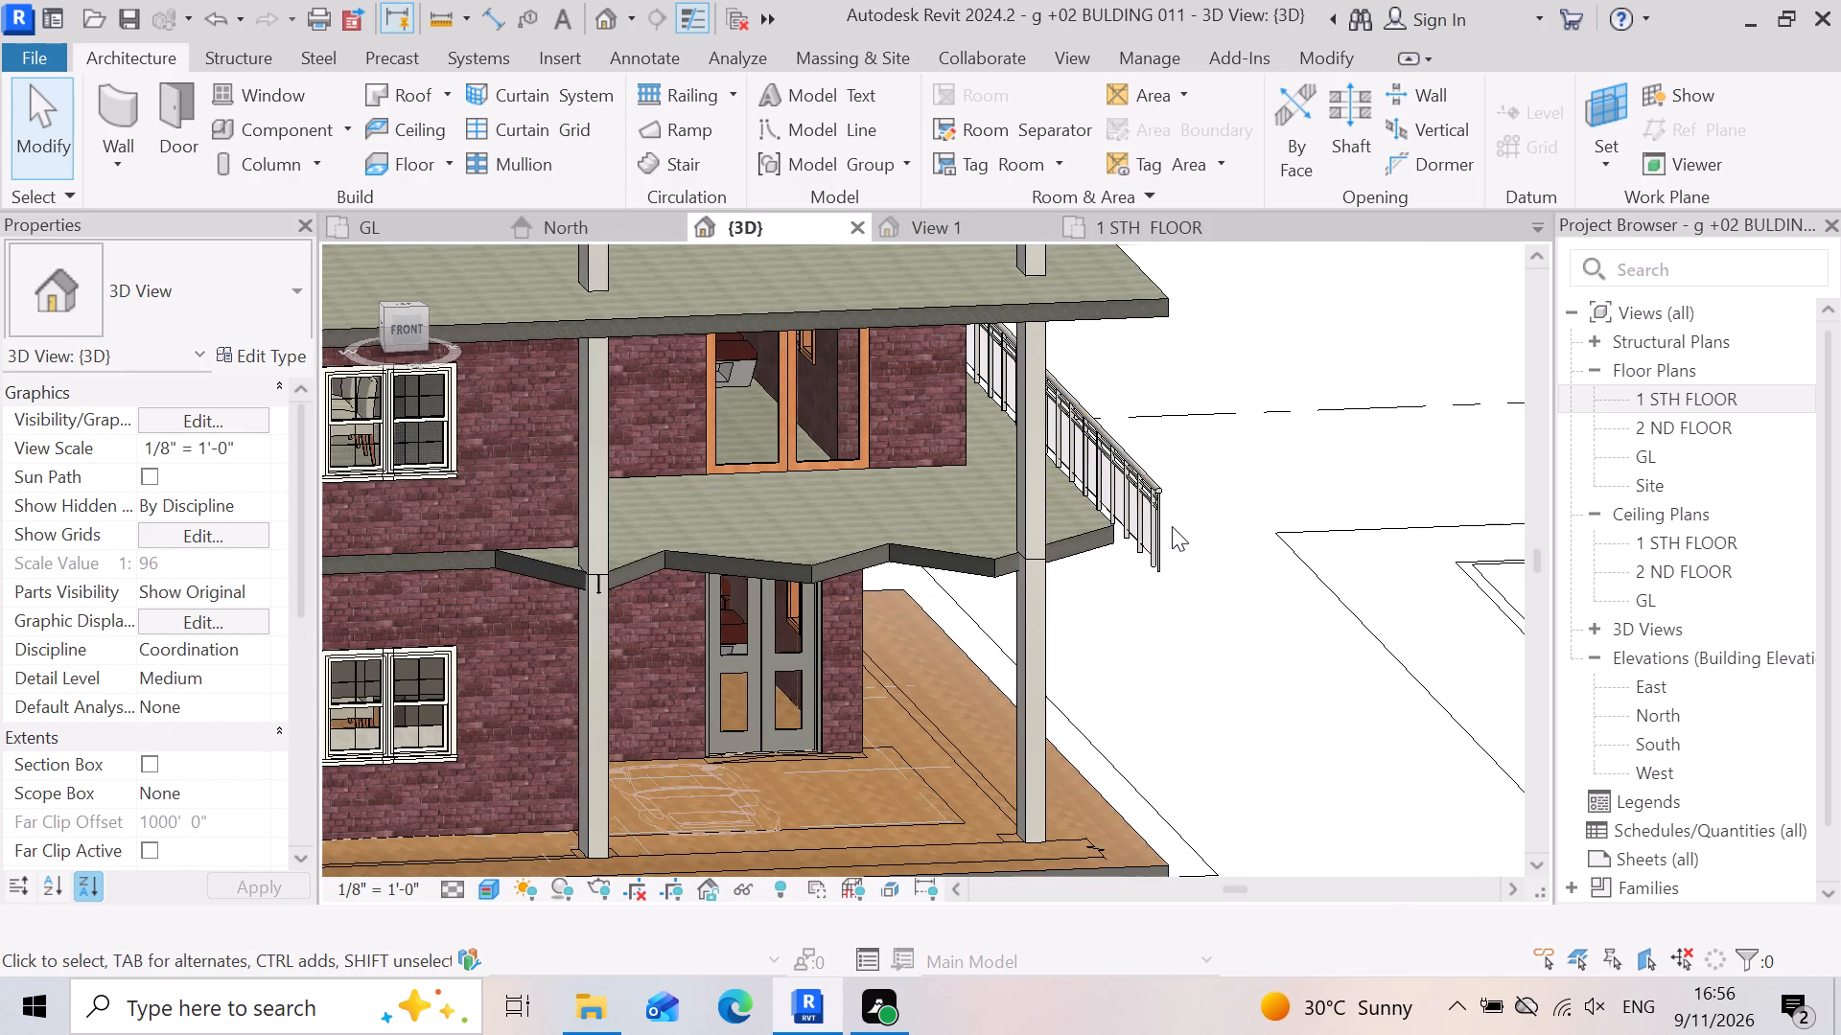
left_click(1164, 525)
key("Delete")
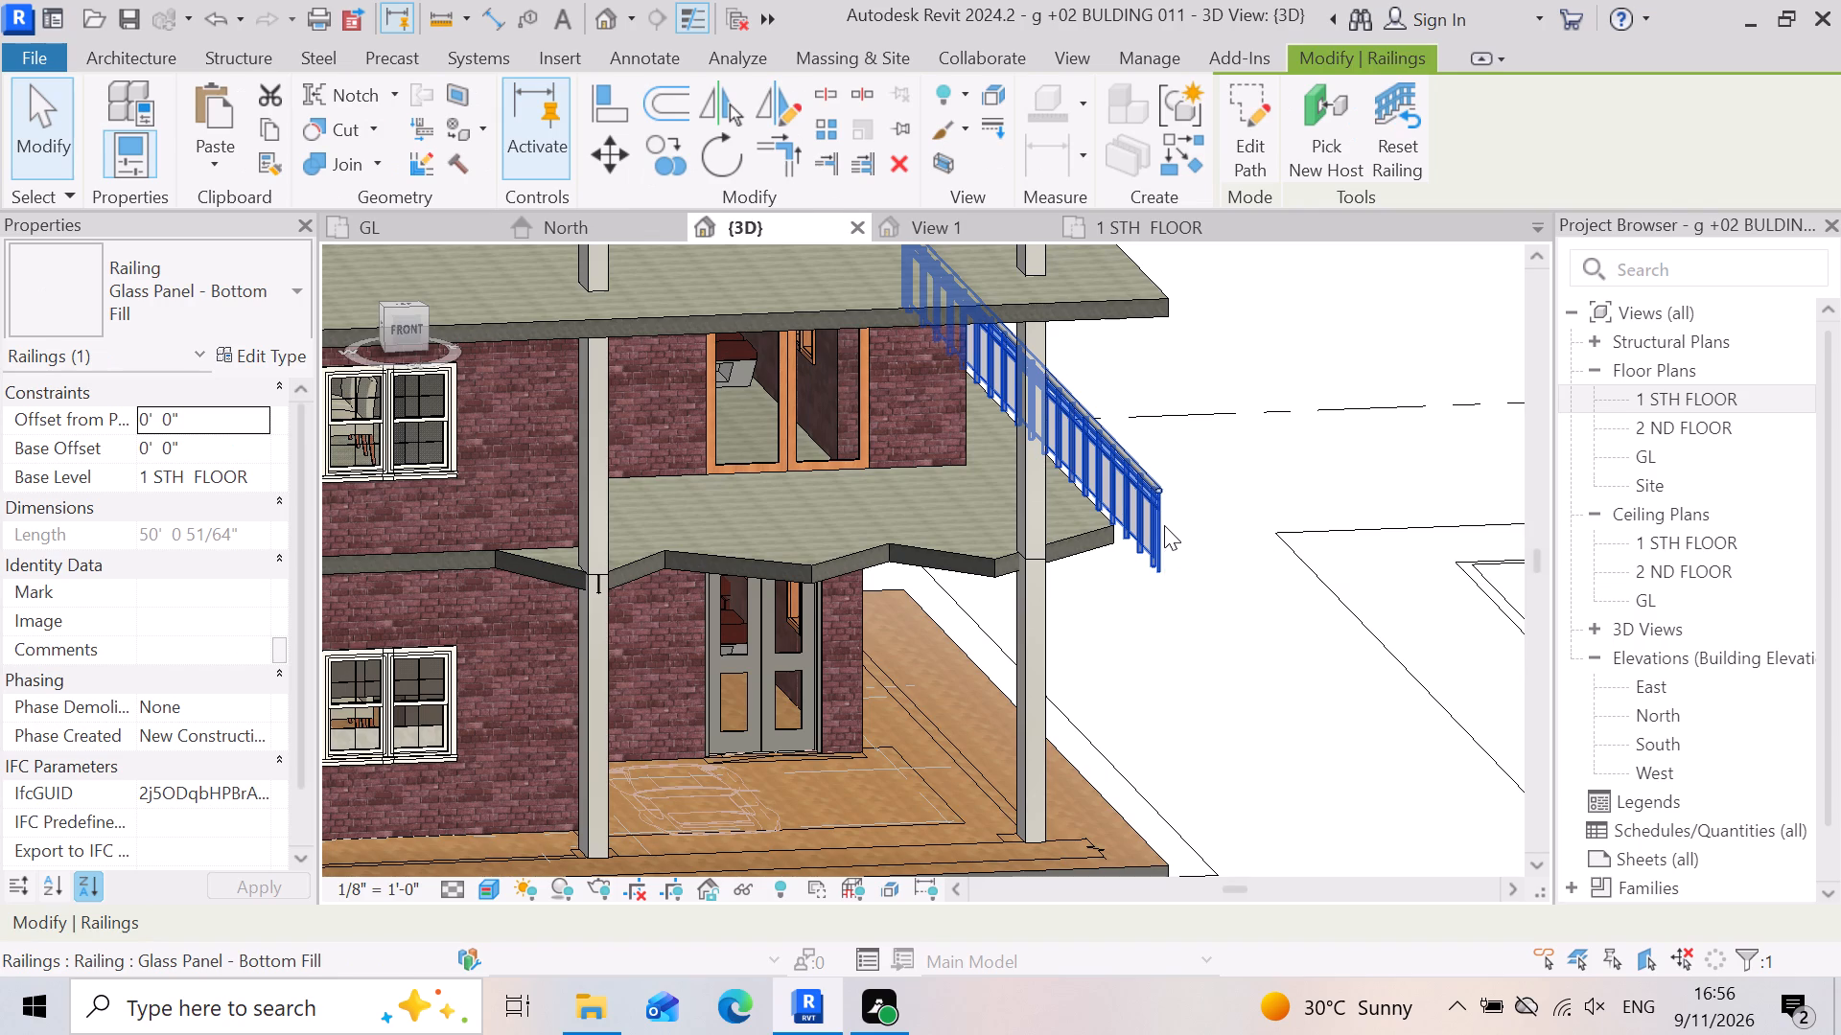
Examine the slab's zigzag front edge, the portico columns and the front elevation in 3D.
scroll(435, 598, "up", 3)
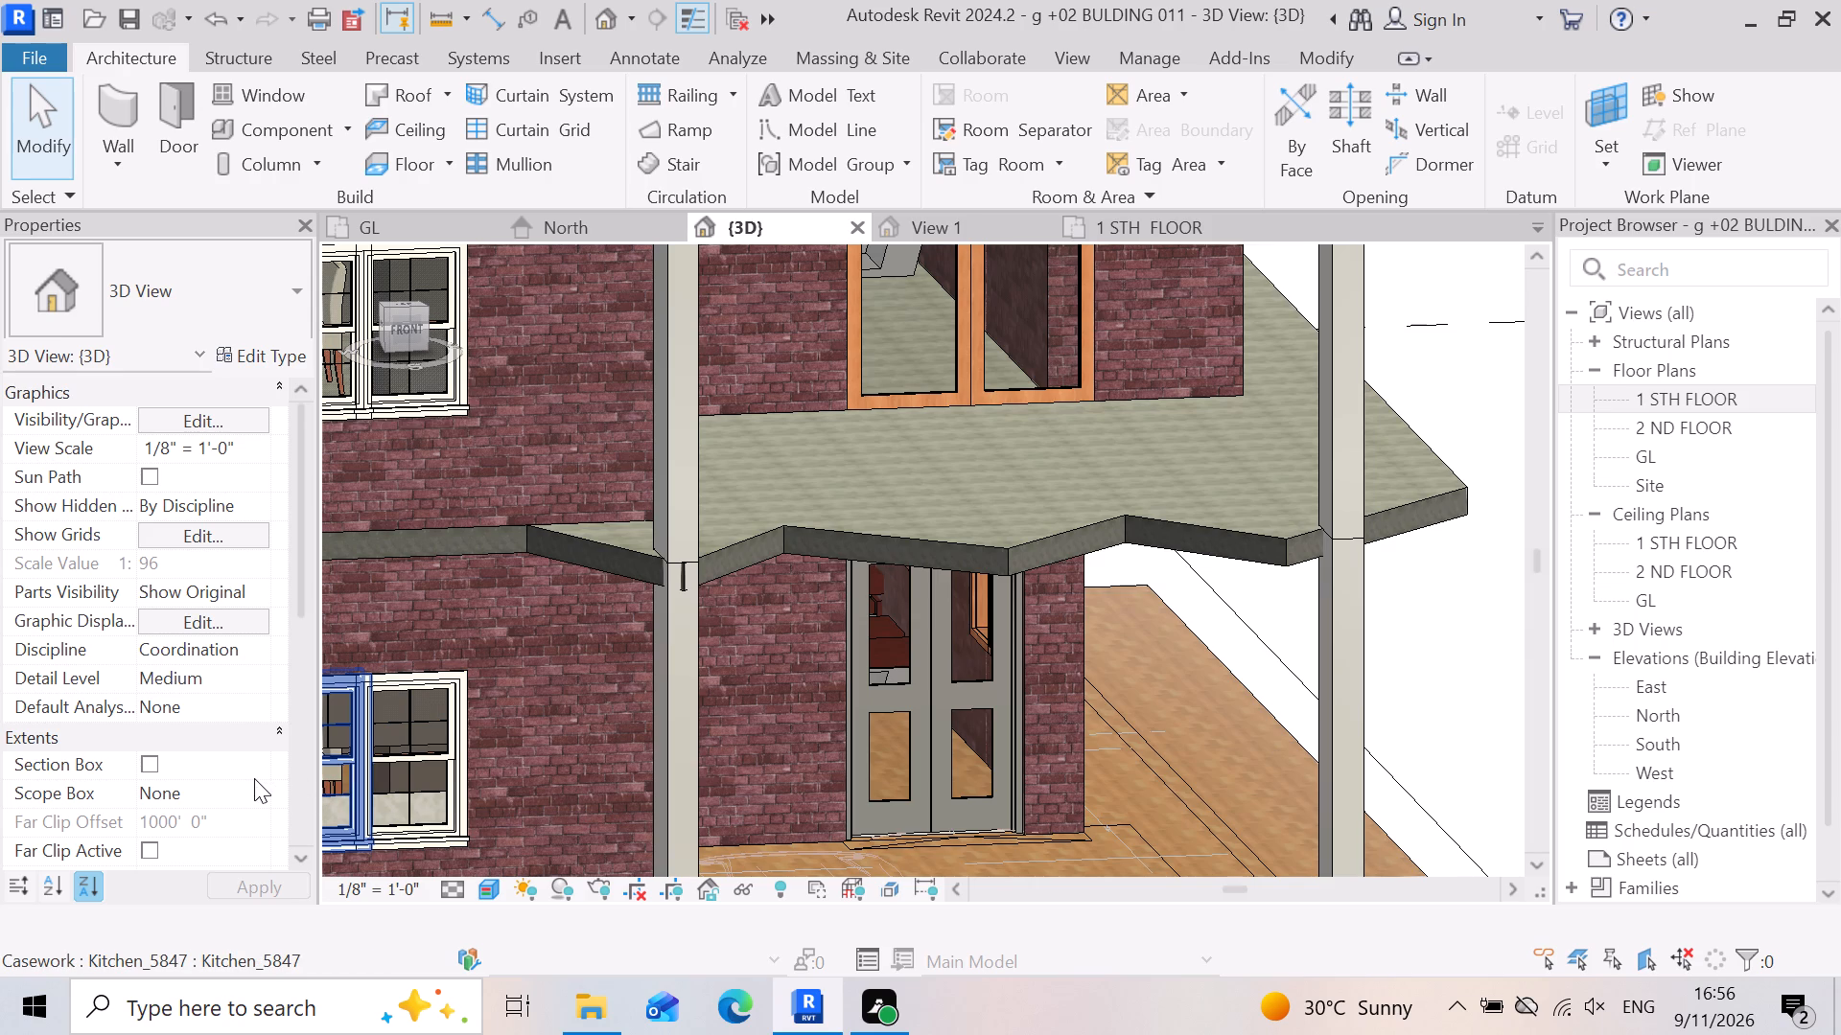
scroll(920, 615, "down", 7)
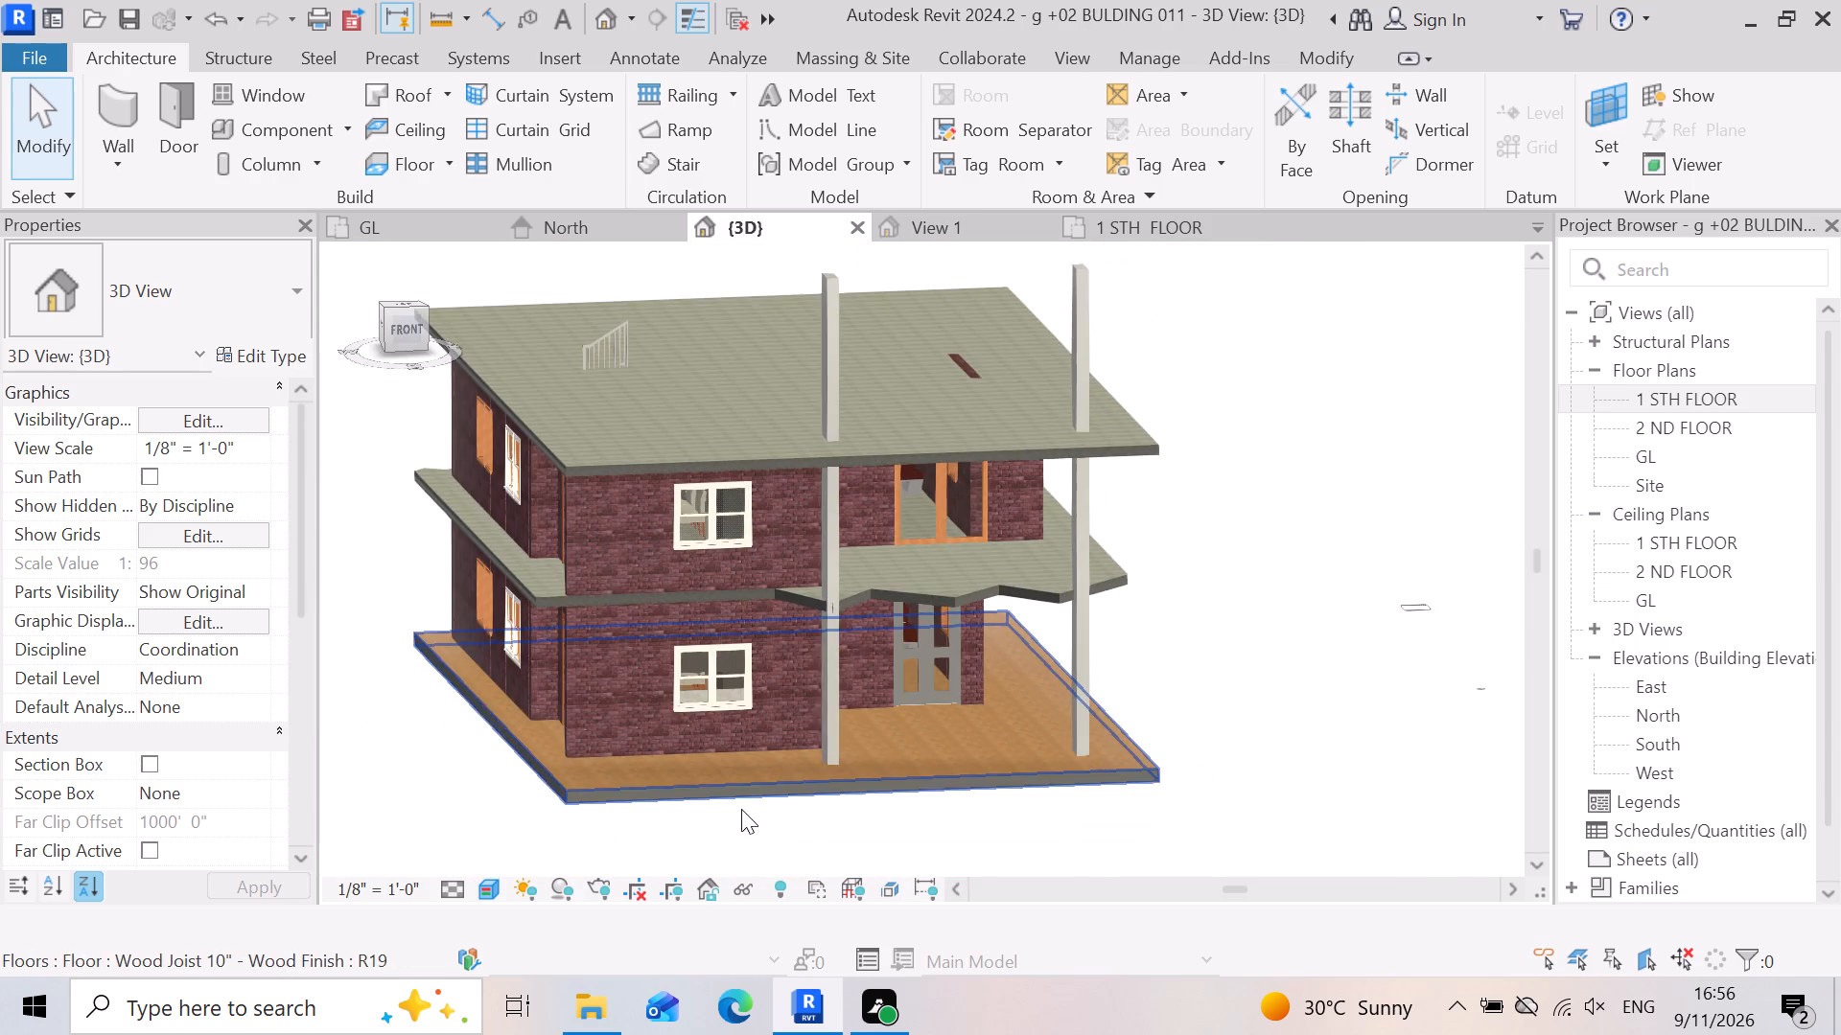
middle_click_drag(630, 796, 601, 733, "shift")
right_click_drag(615, 770, 601, 731, "shift")
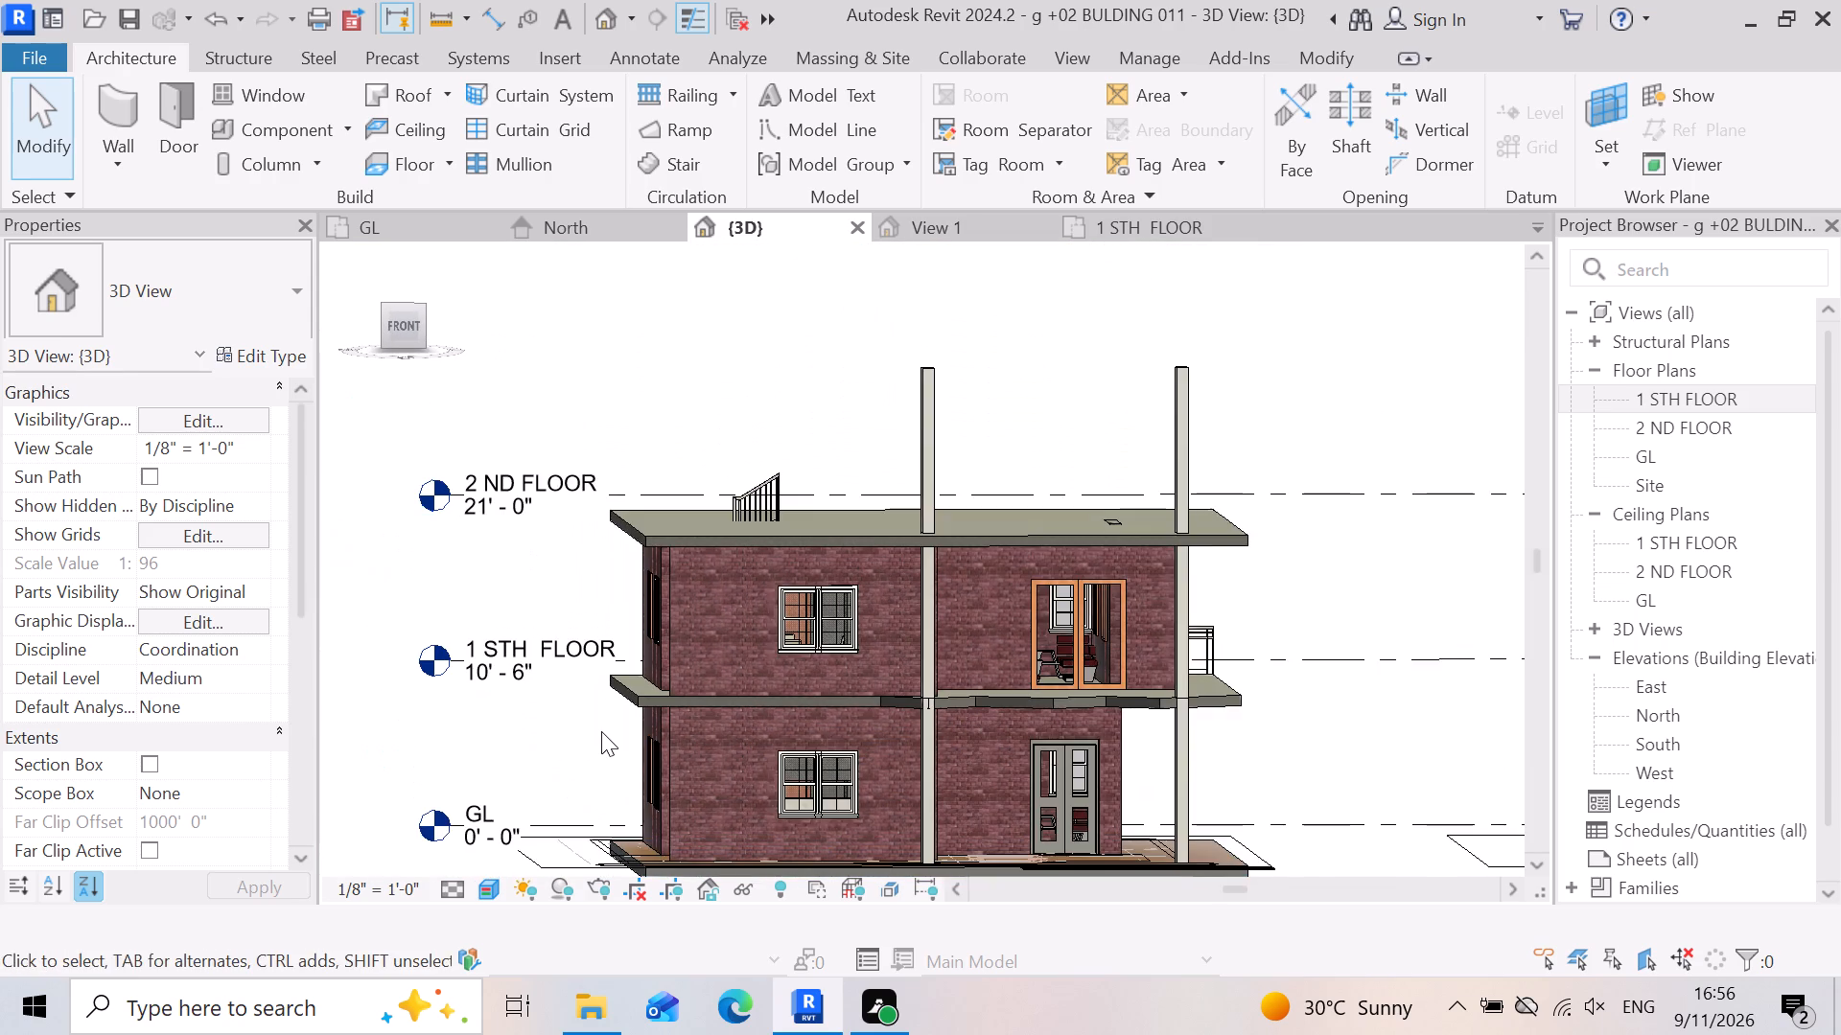
scroll(676, 737, "up", 3)
scroll(1285, 697, "up", 3)
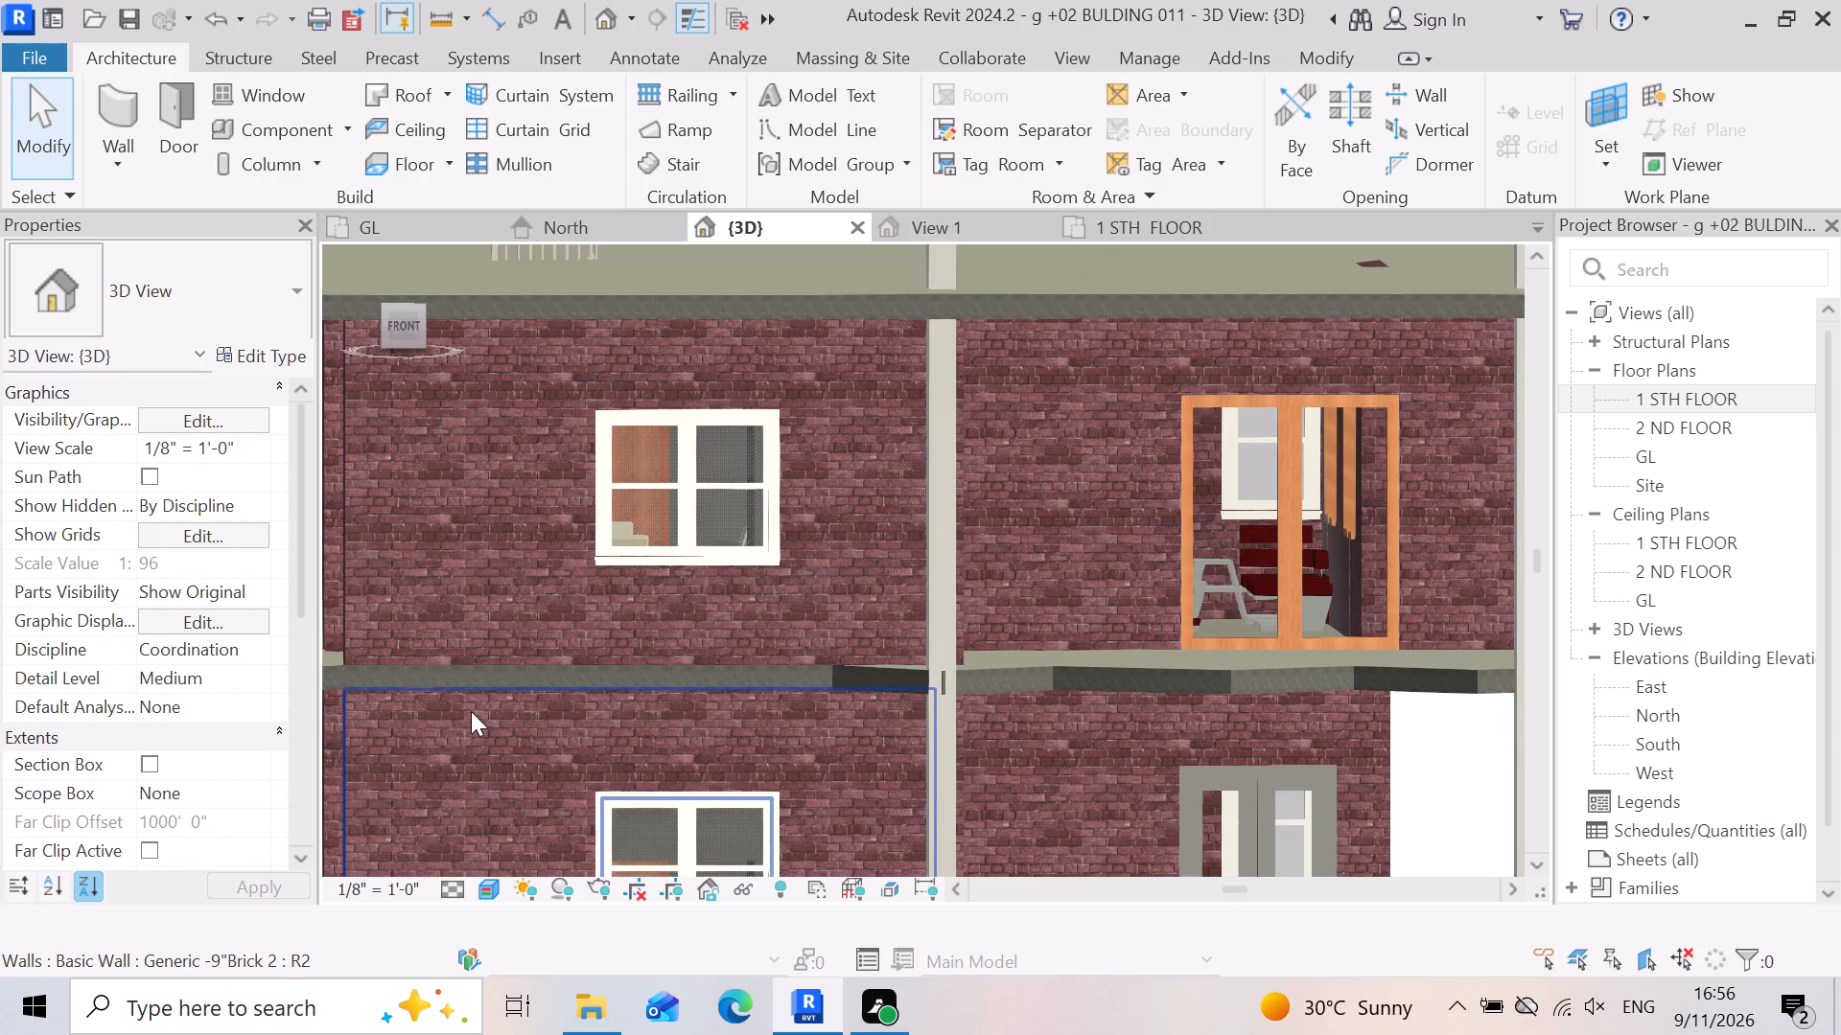
middle_click_drag(878, 467, 879, 524, "shift")
right_click_drag(878, 470, 879, 524, "shift")
scroll(913, 416, "up", 3)
scroll(811, 794, "down", 3)
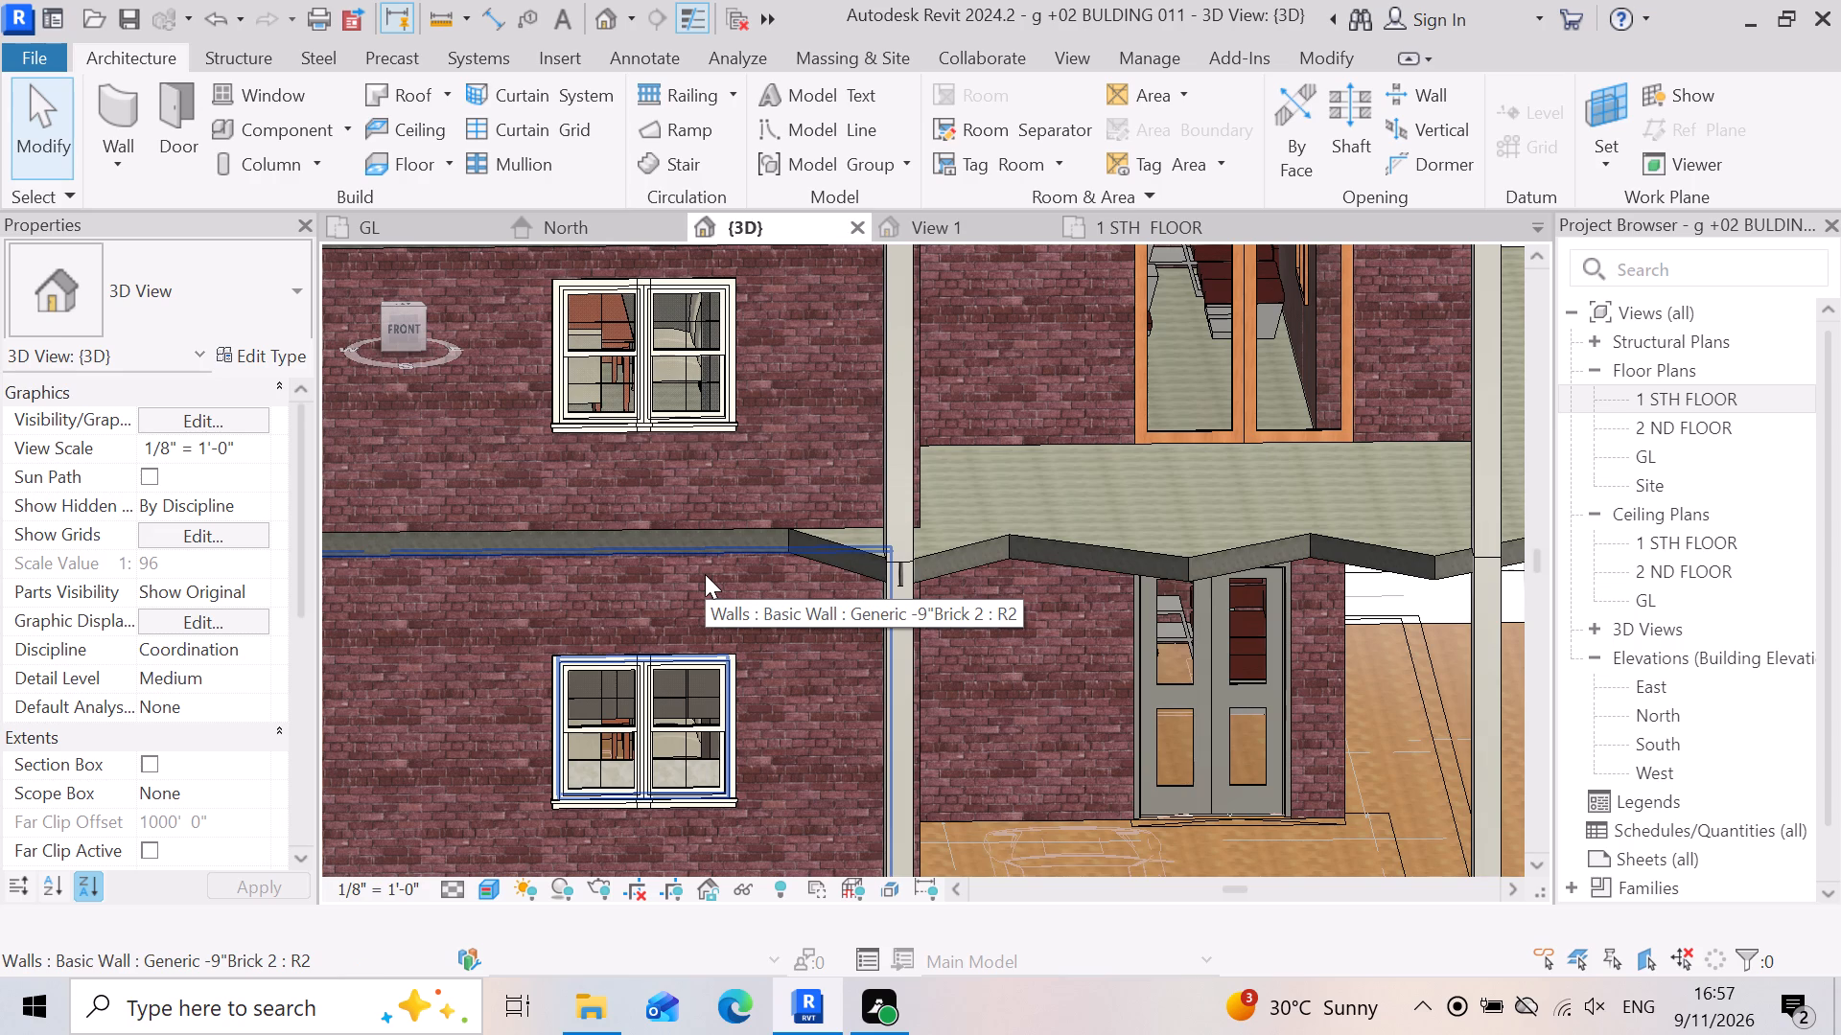
Open the LW Concrete on Metal Deck slab's boundary for editing in the 1 STH FLOOR plan.
scroll(1288, 678, "up", 3)
left_click(765, 498)
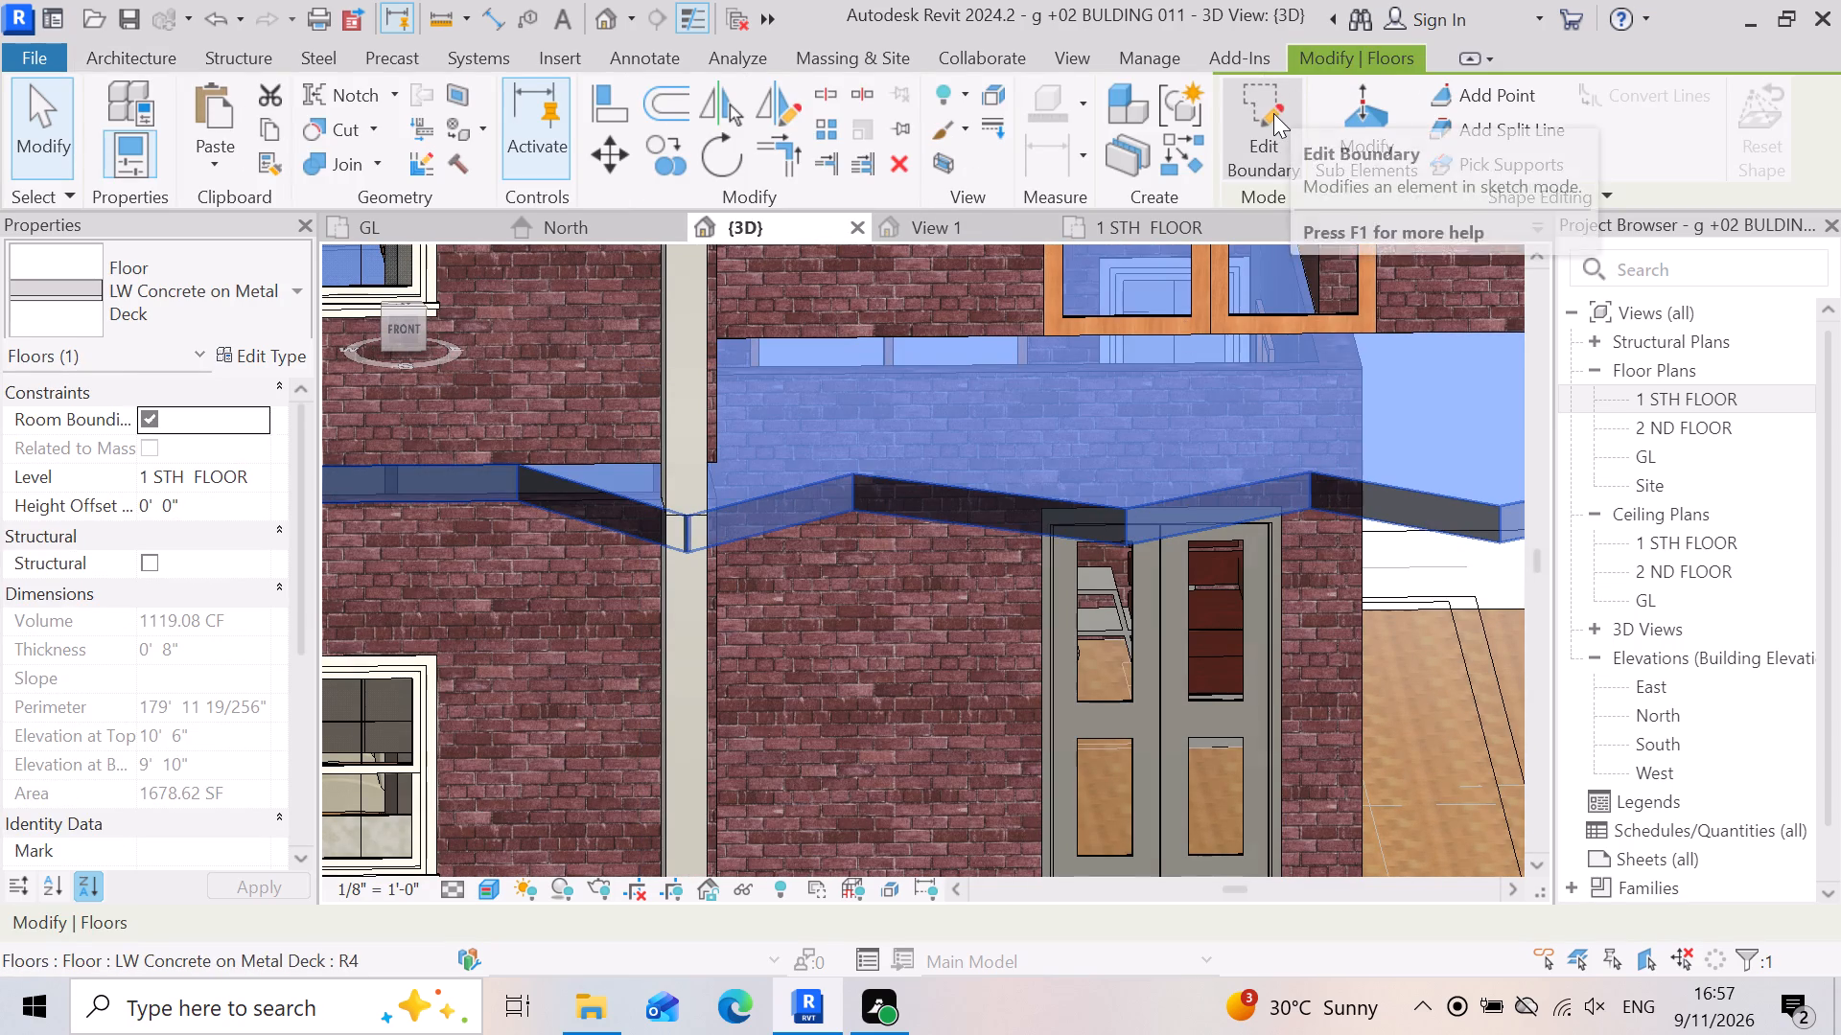
left_click(1273, 113)
left_click(1740, 397)
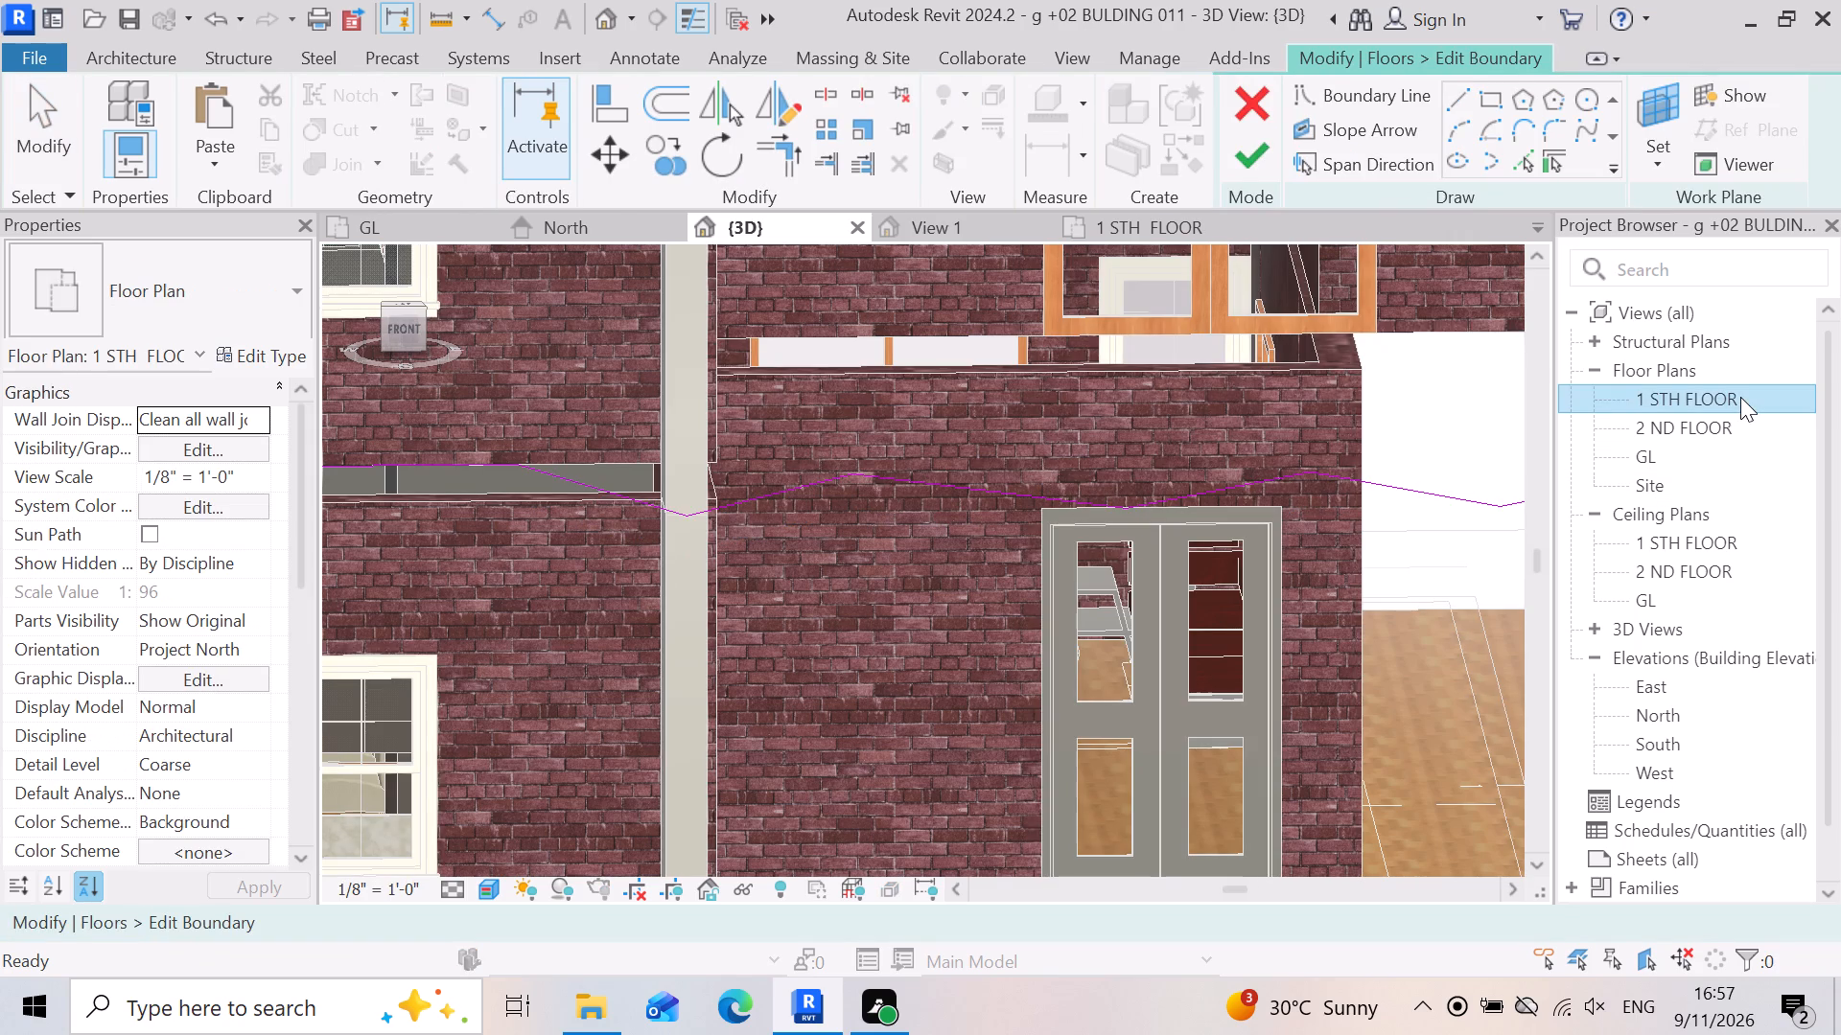
double_click(1742, 399)
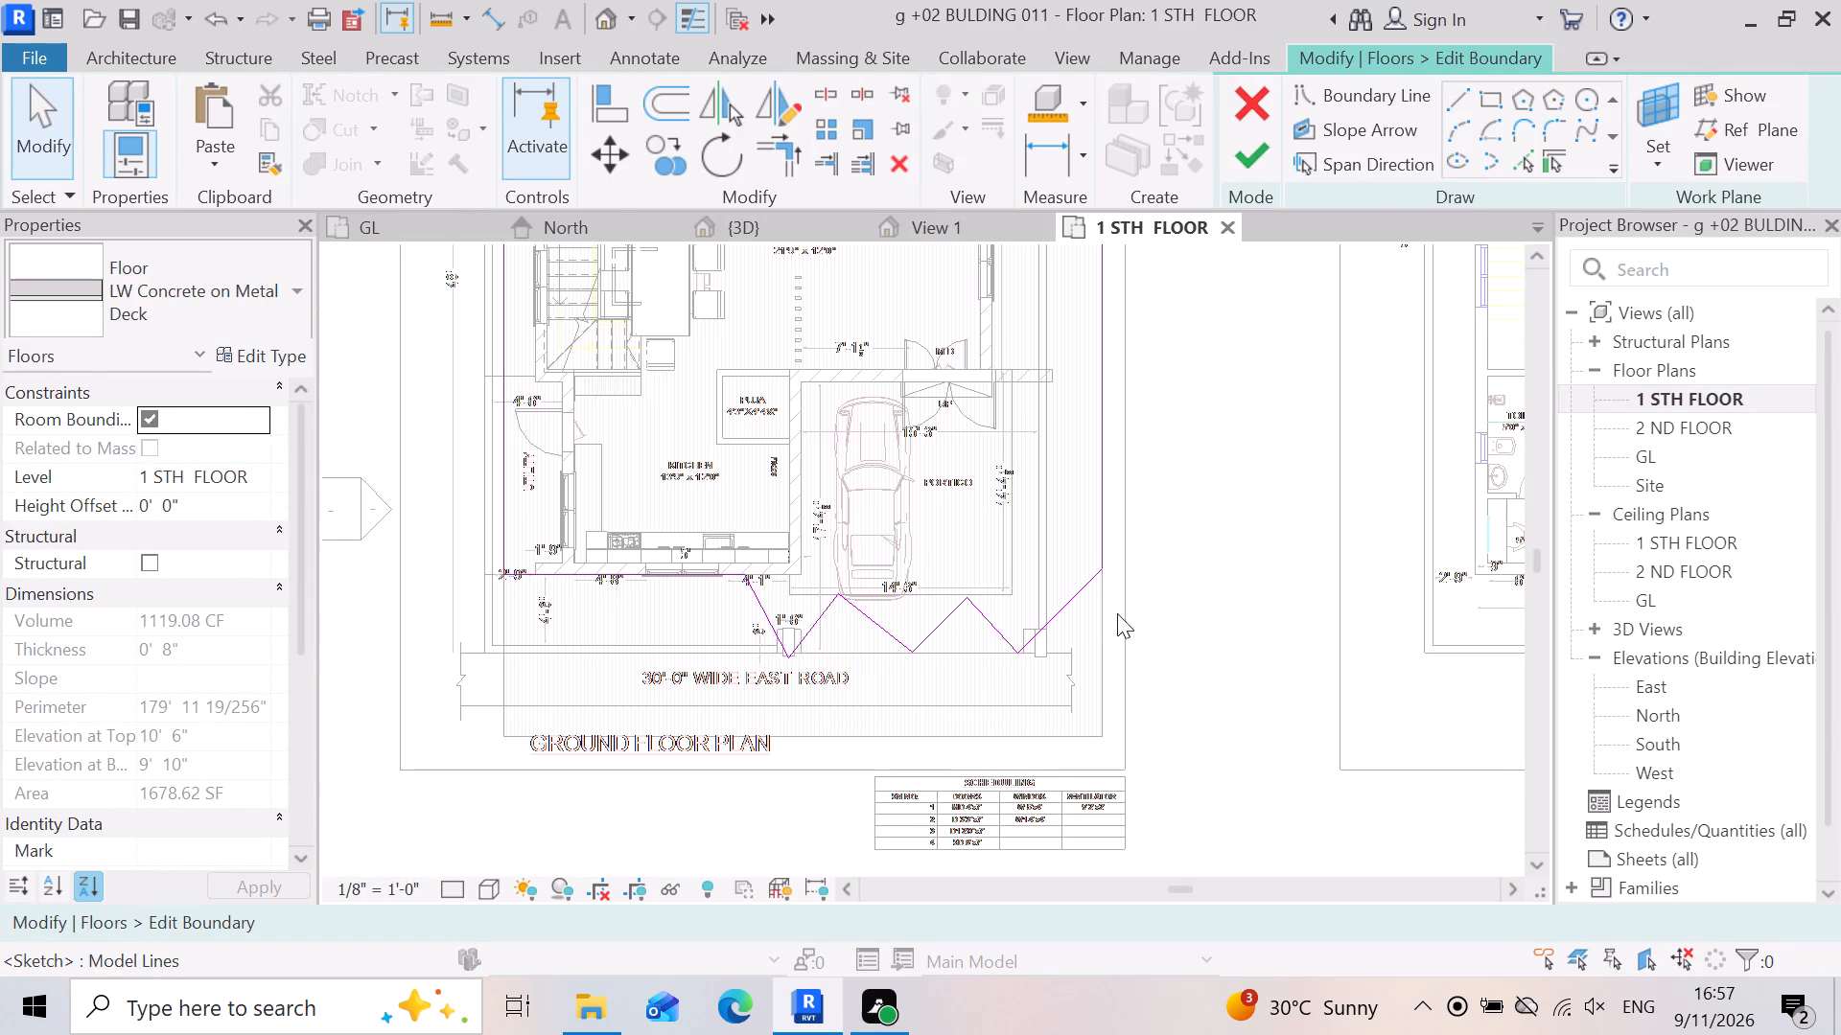
Delete the sloping boundary line between the kitchen's front edge and the first zigzag point at the portico column.
scroll(1179, 595, "down", 3)
scroll(884, 627, "up", 5)
scroll(1095, 700, "up", 2)
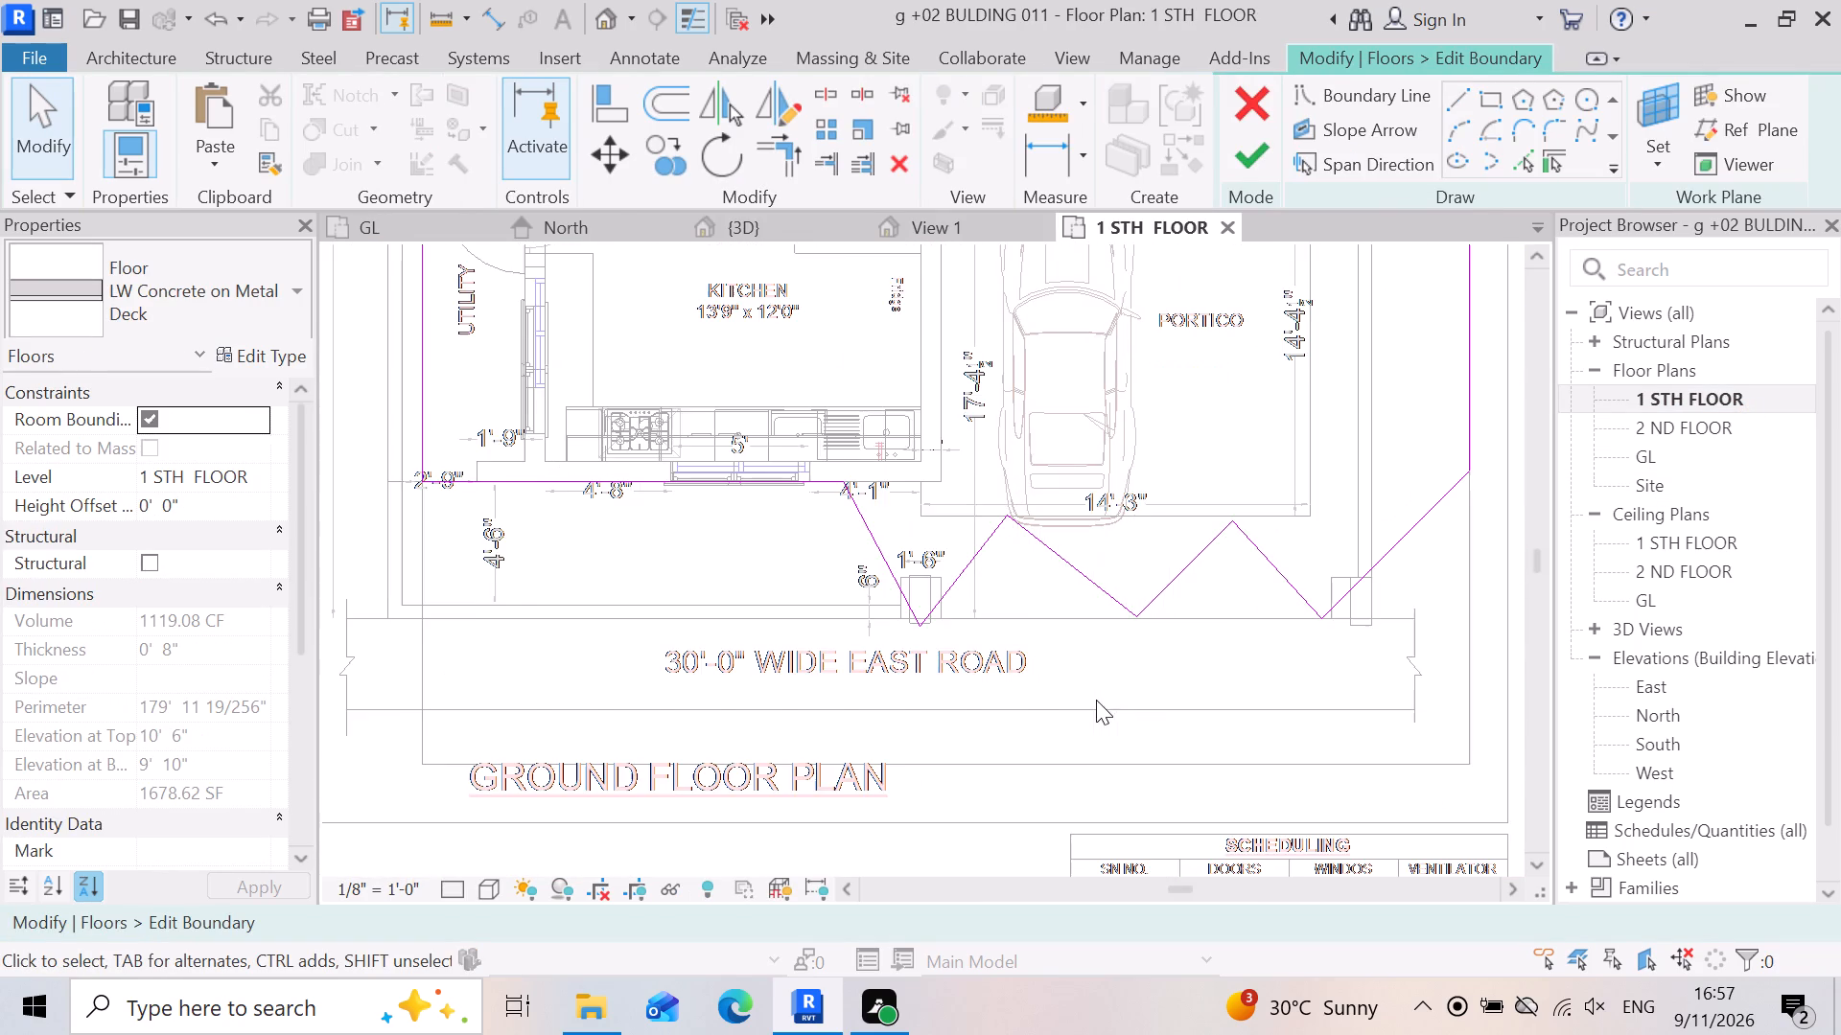
scroll(963, 632, "down", 2)
scroll(1272, 741, "down", 4)
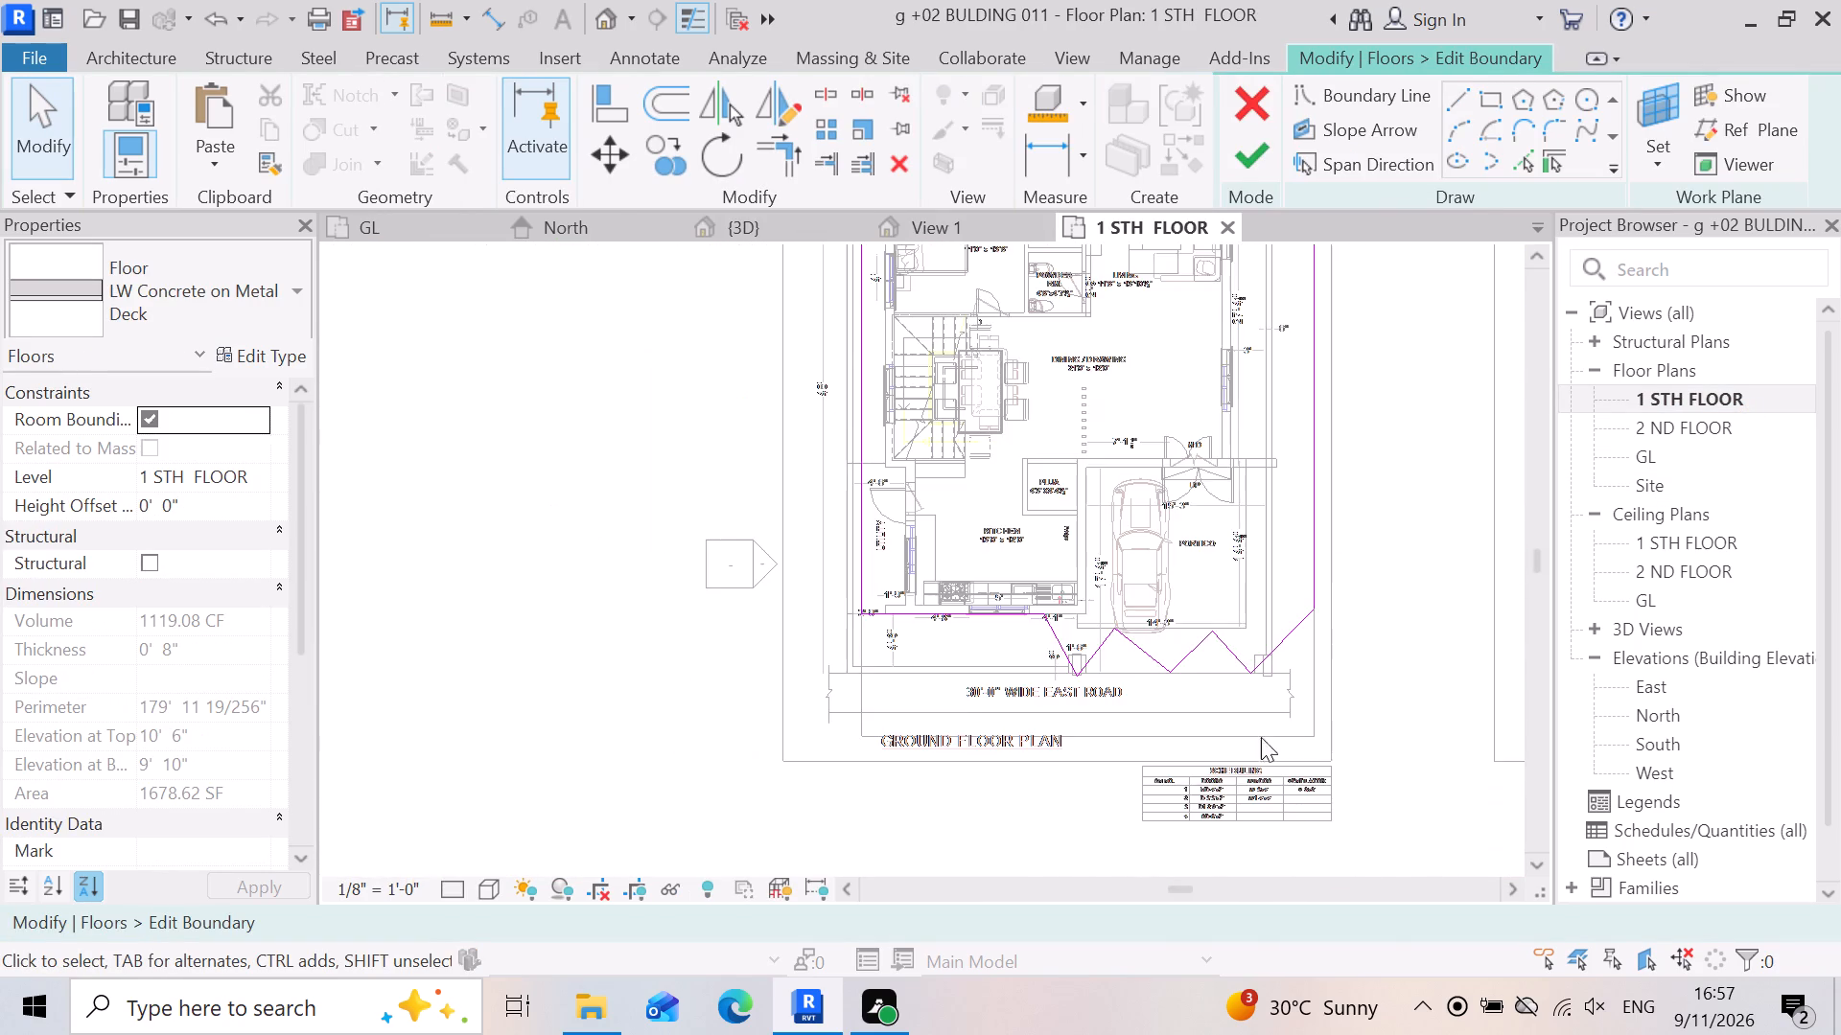
scroll(1215, 708, "up", 9)
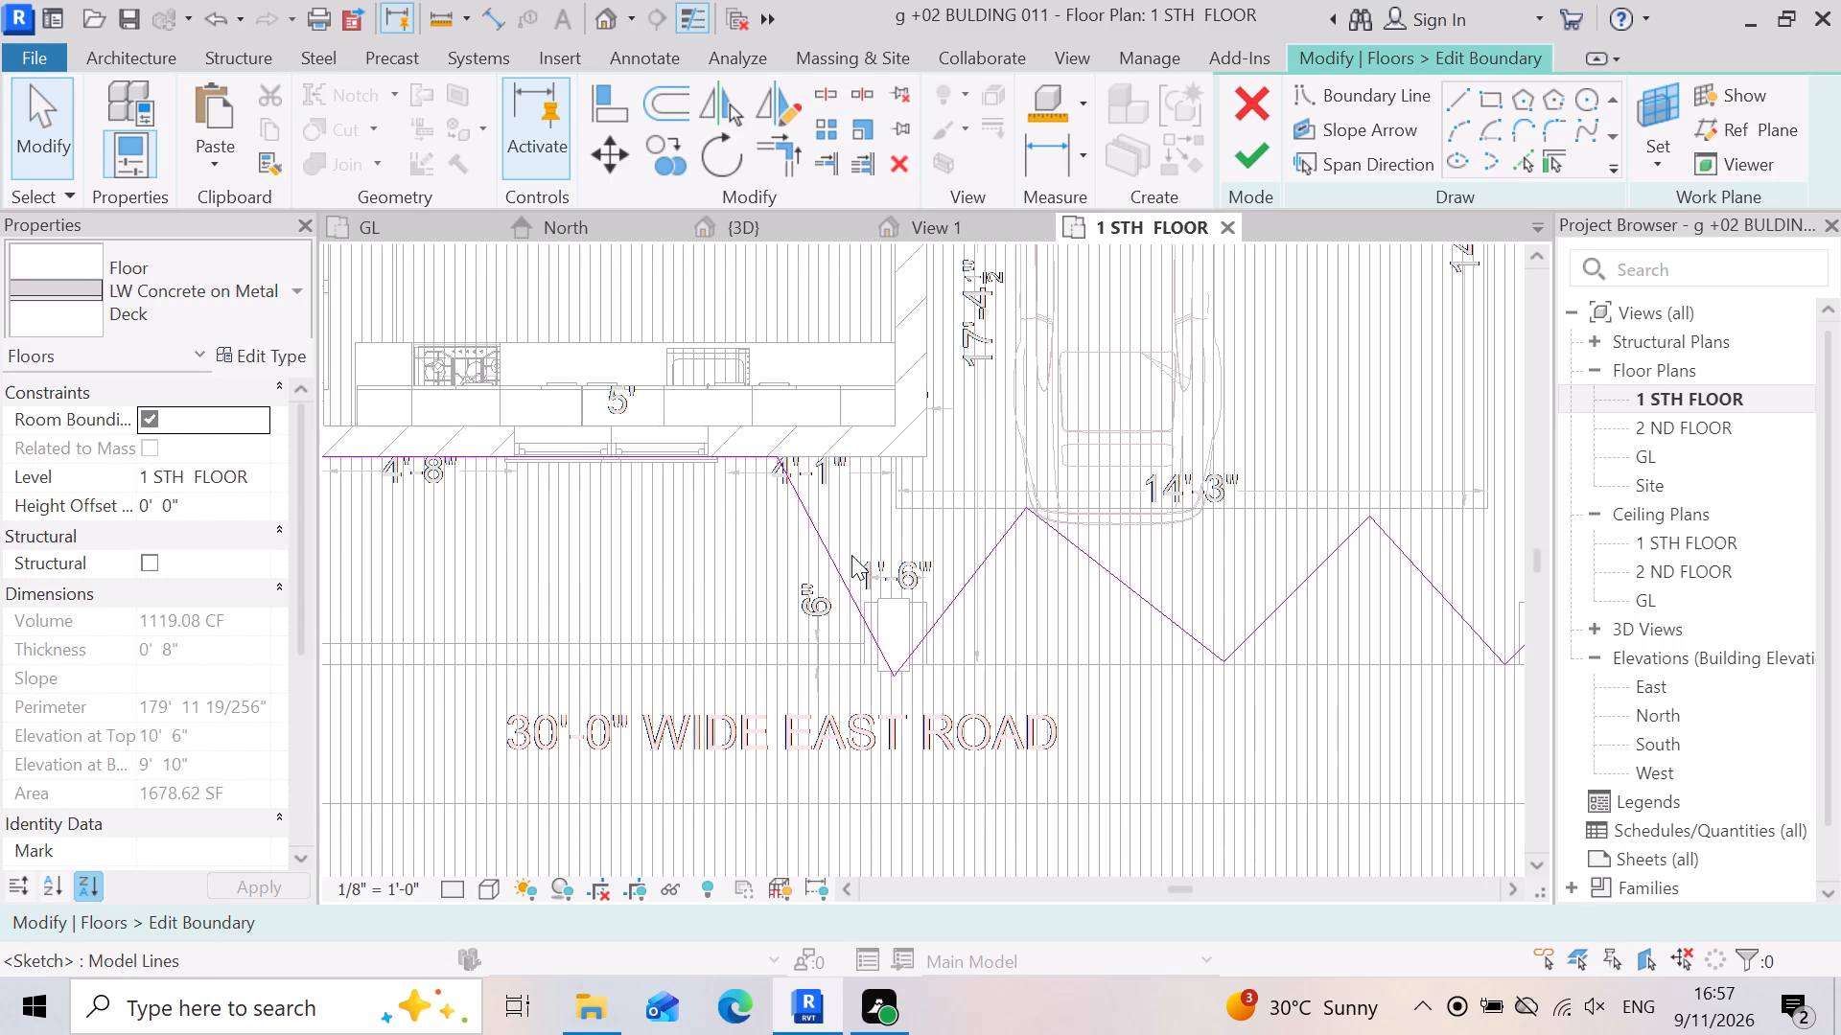
left_click(836, 544)
key("Delete")
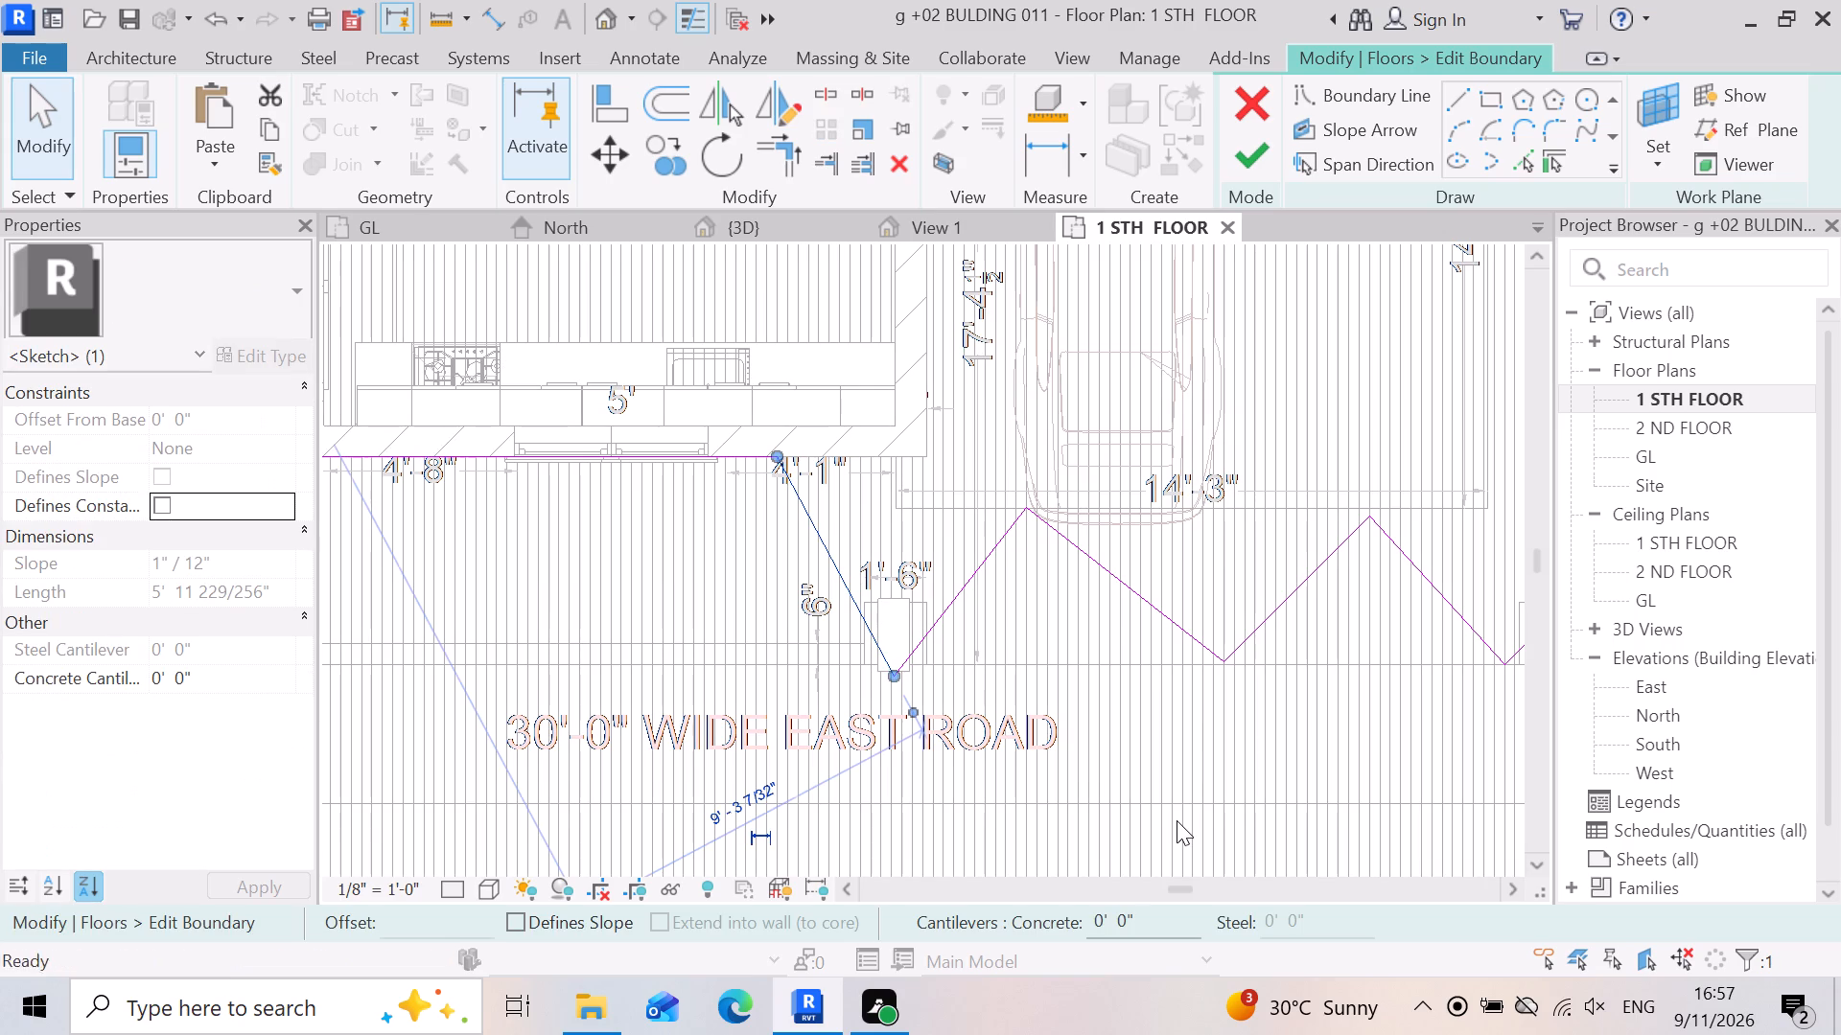
Extend the boundary line along the kitchen front to the wall's outer corner by the portico, making it 19' 0" long.
scroll(926, 471, "up", 4)
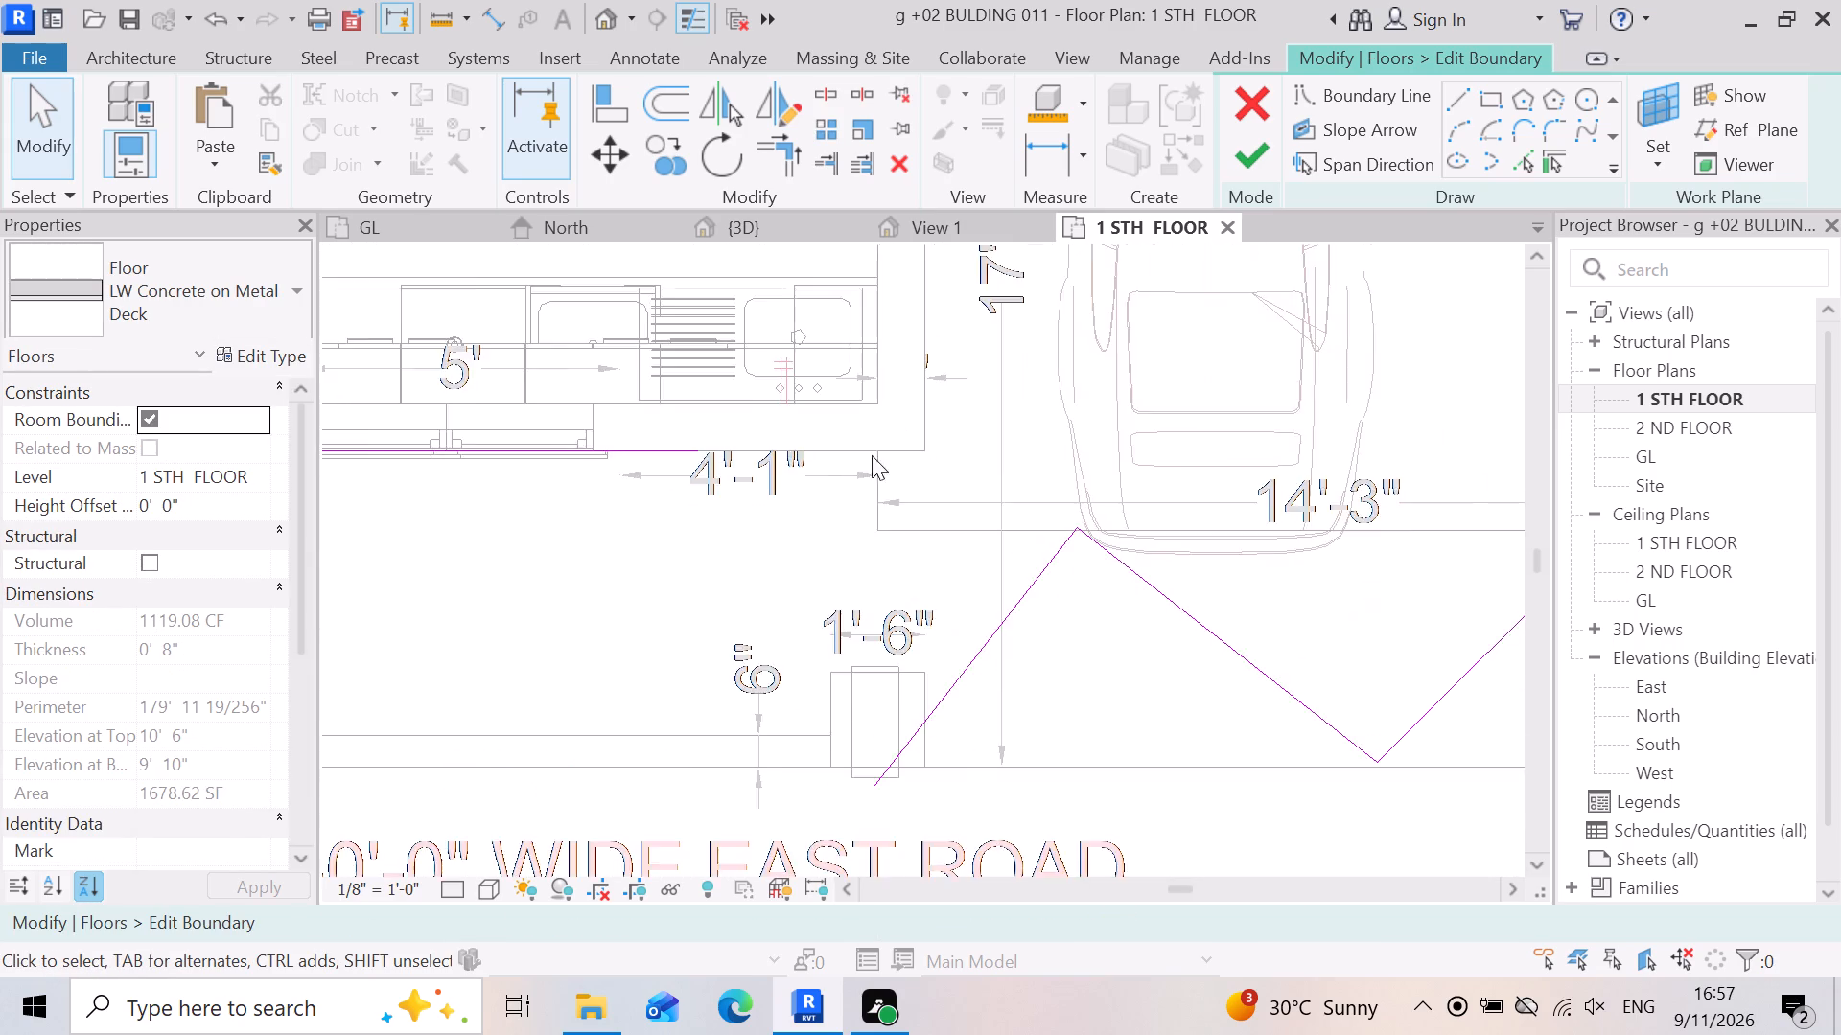
scroll(872, 455, "up", 2)
scroll(597, 480, "down", 3)
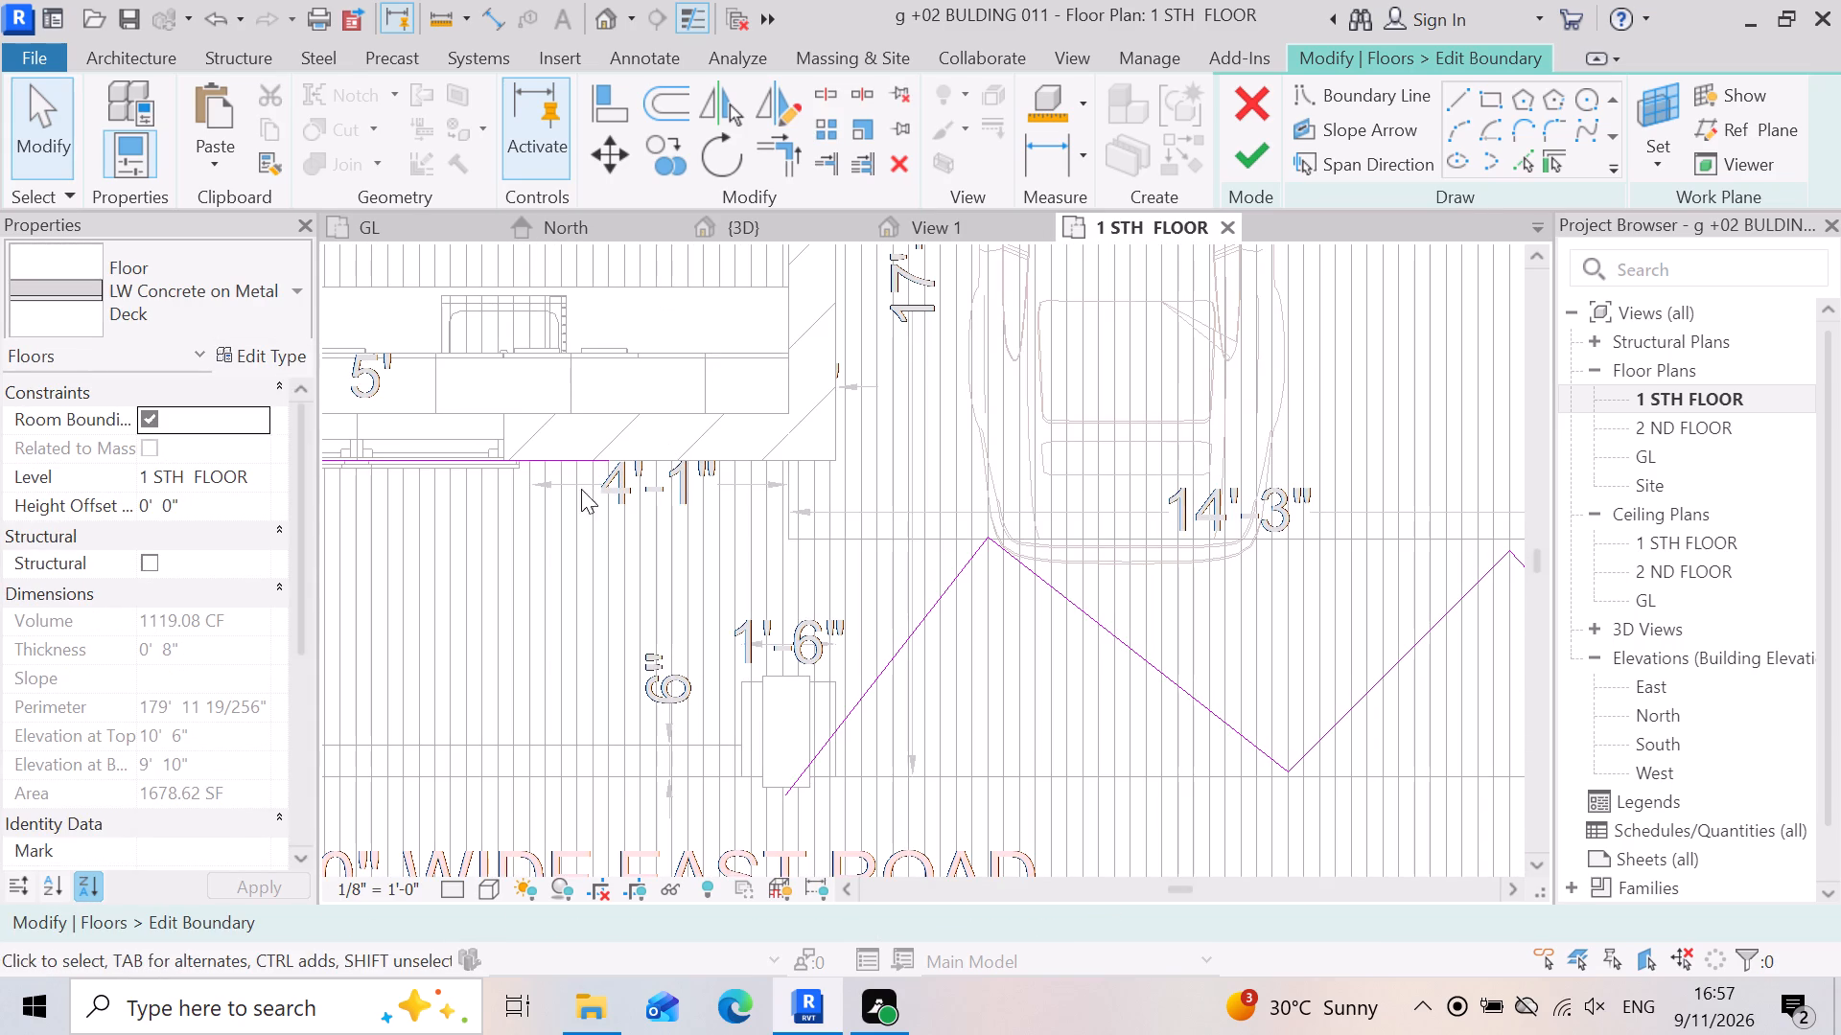
left_click(591, 465)
scroll(636, 503, "up", 4)
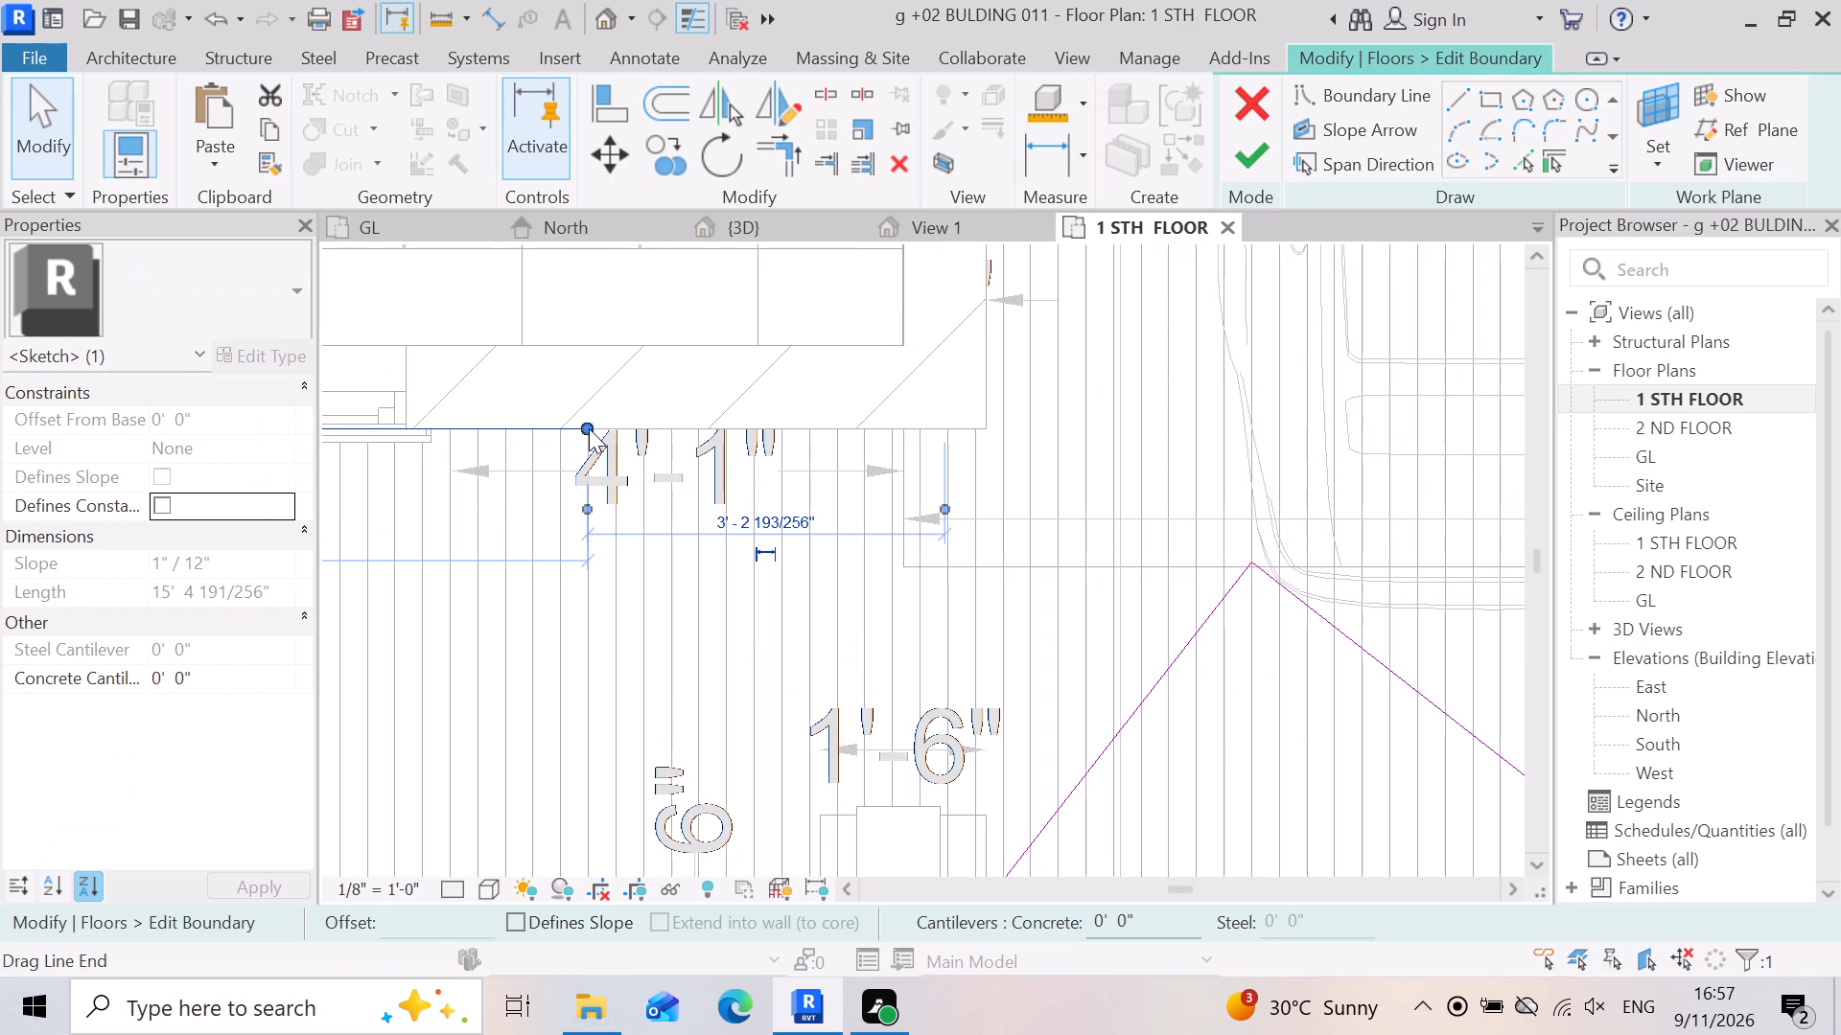
left_click_drag(586, 426, 982, 446)
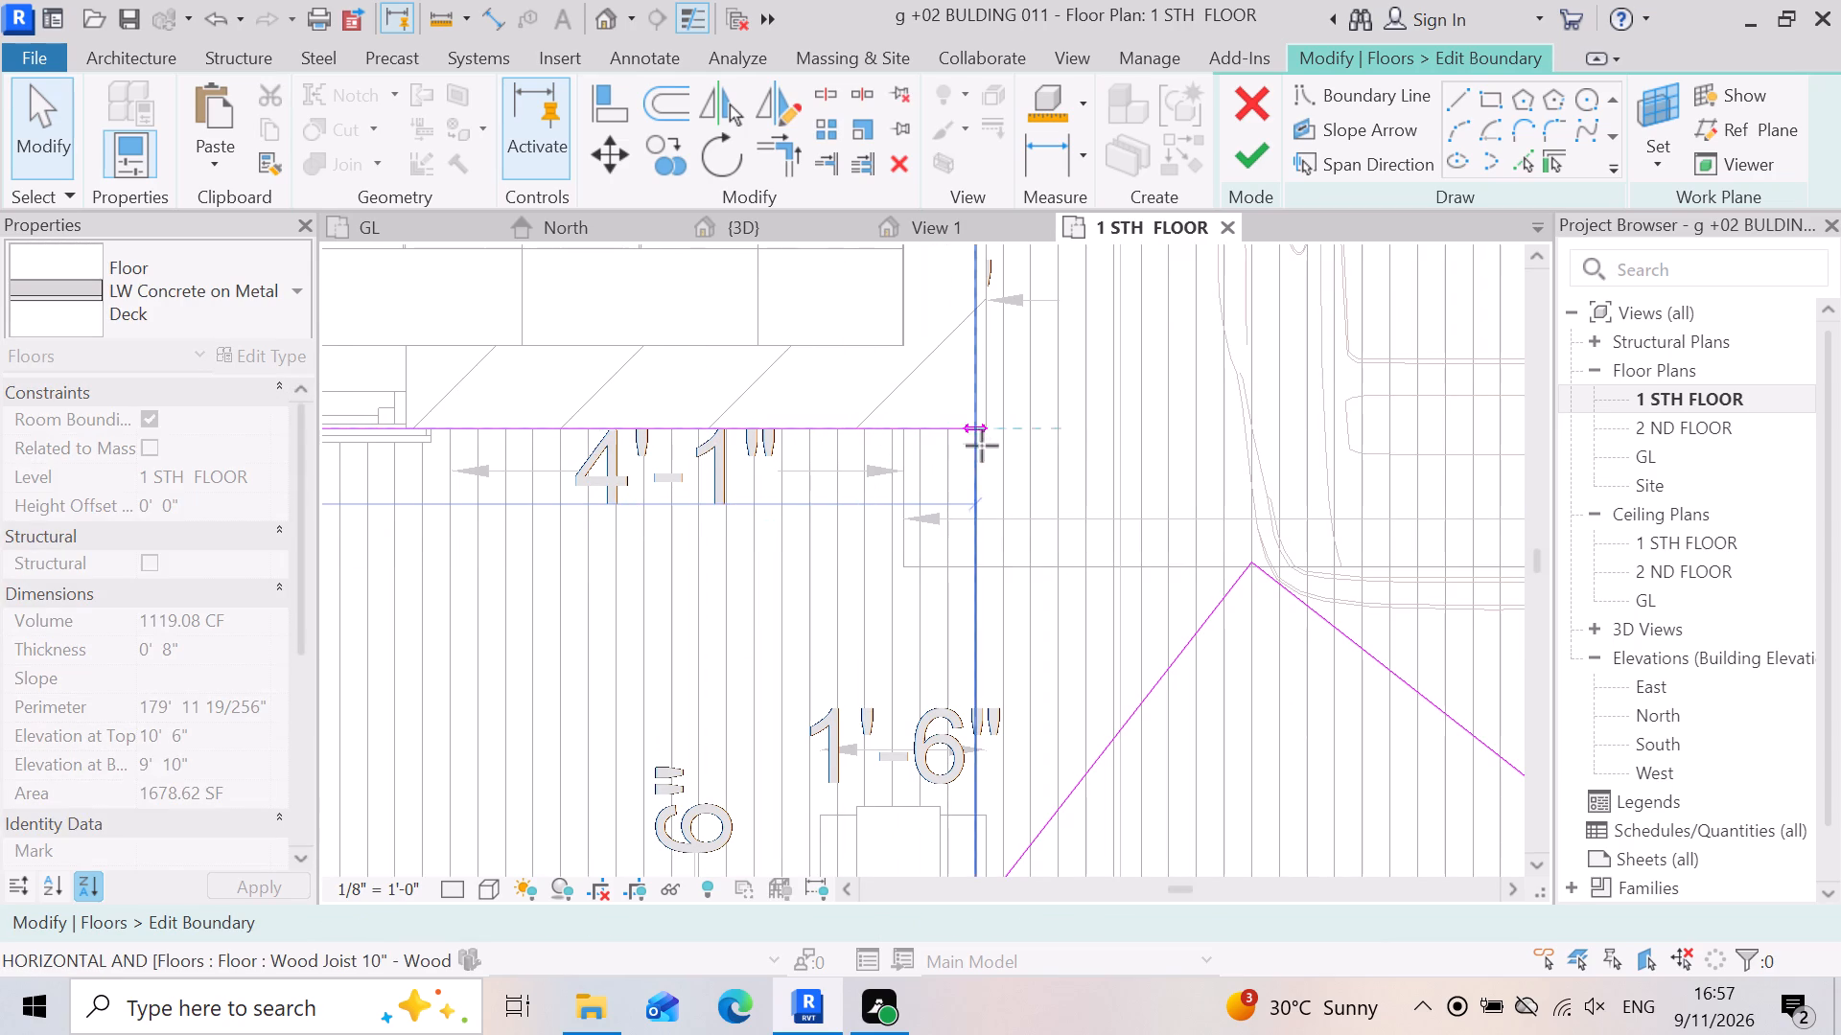
left_click_drag(982, 446, 963, 447)
scroll(967, 446, "up", 4)
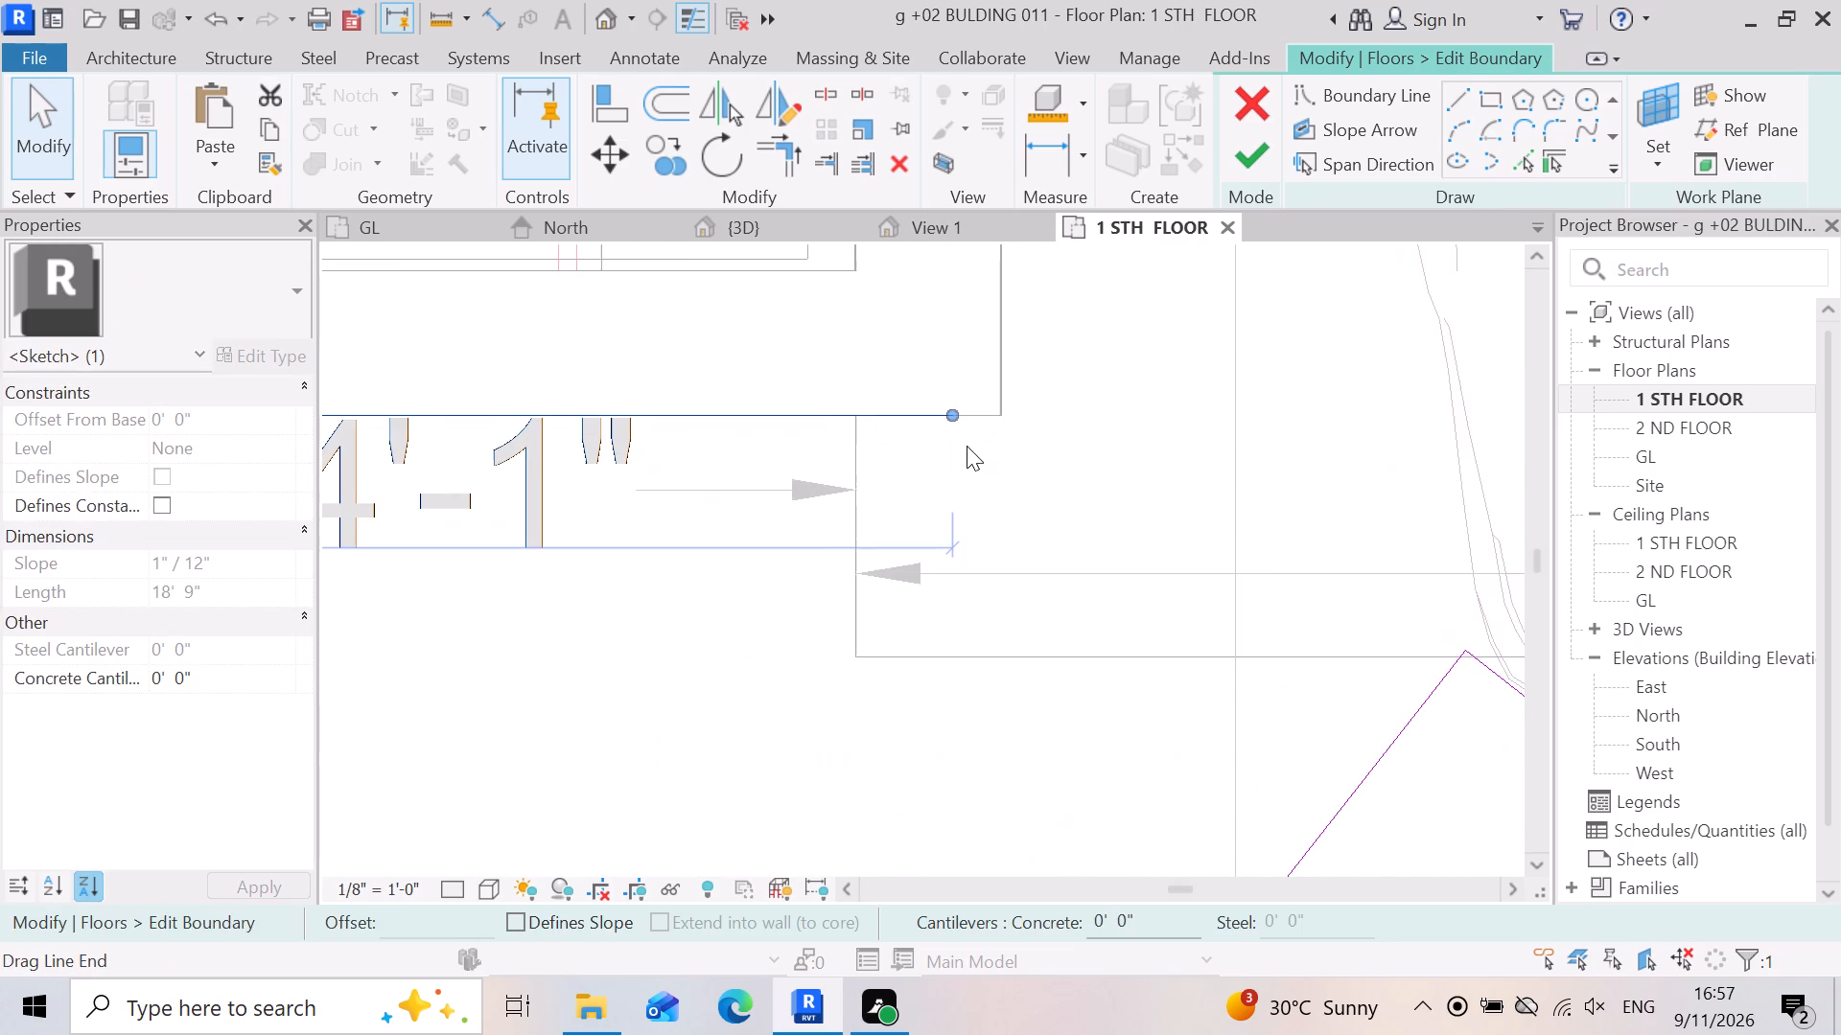
left_click_drag(951, 411, 982, 411)
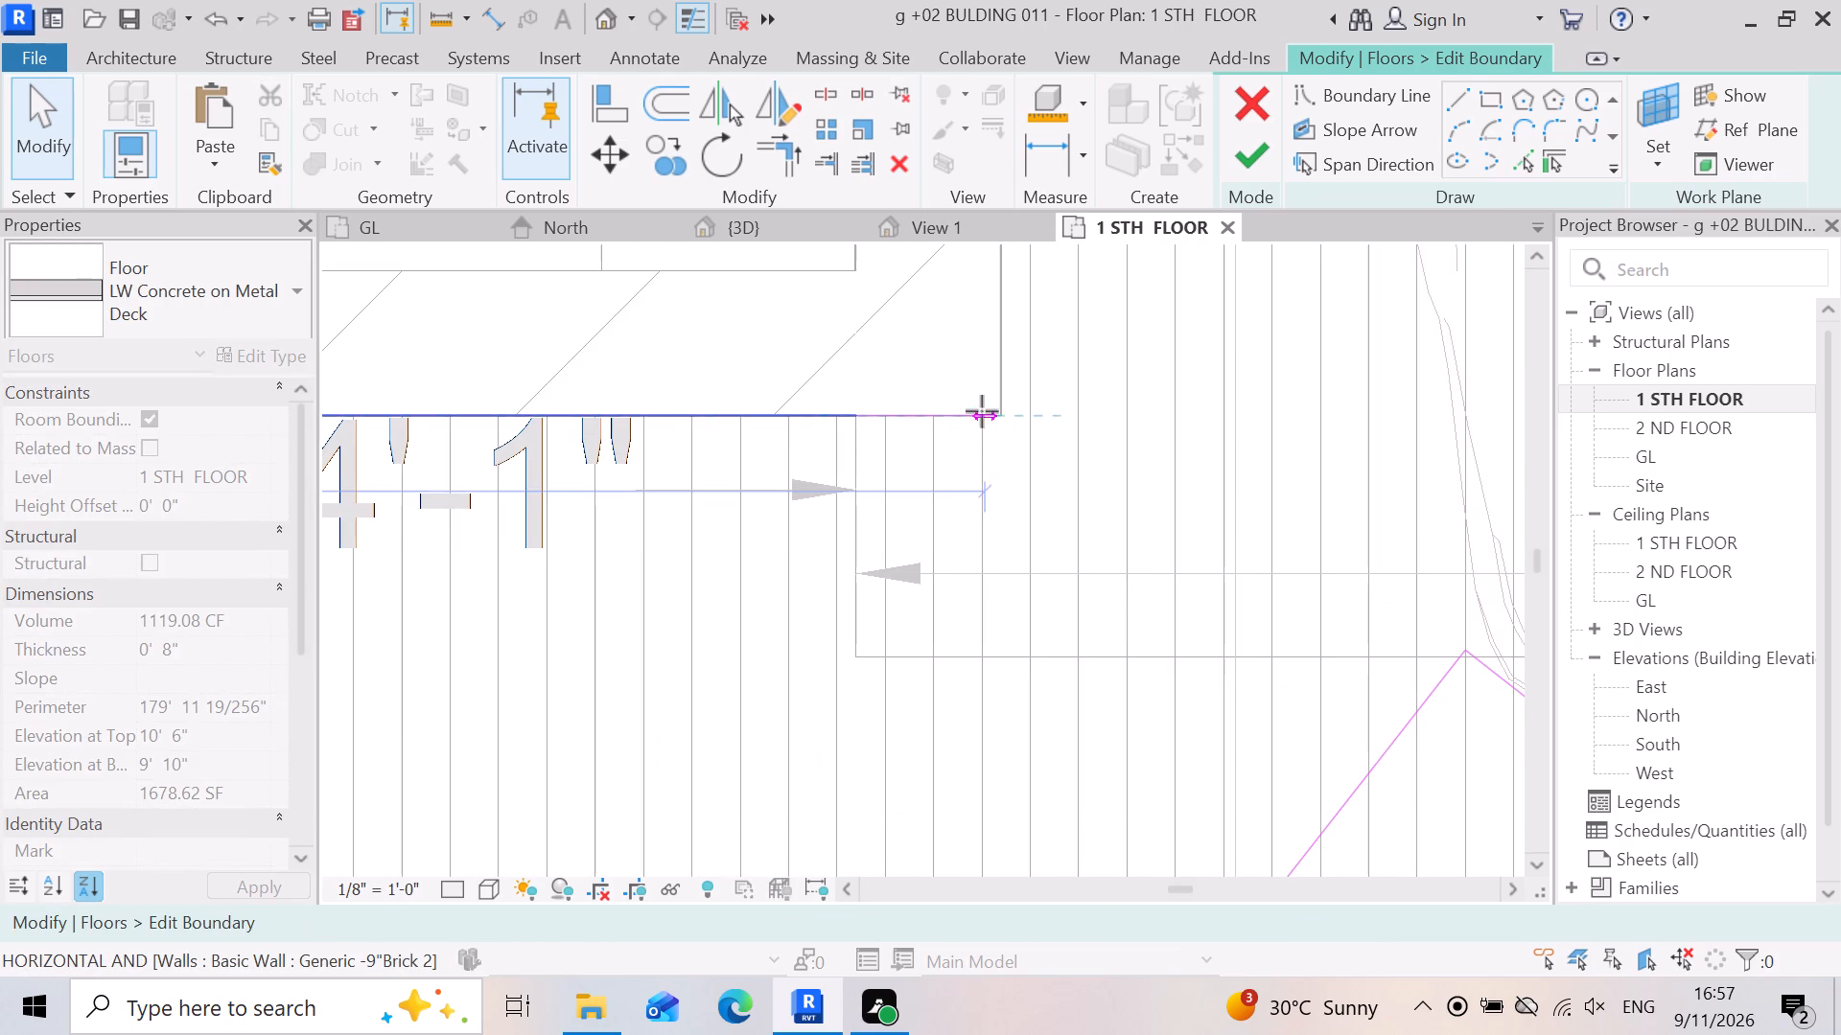
left_click_drag(982, 411, 994, 411)
scroll(1091, 454, "down", 4)
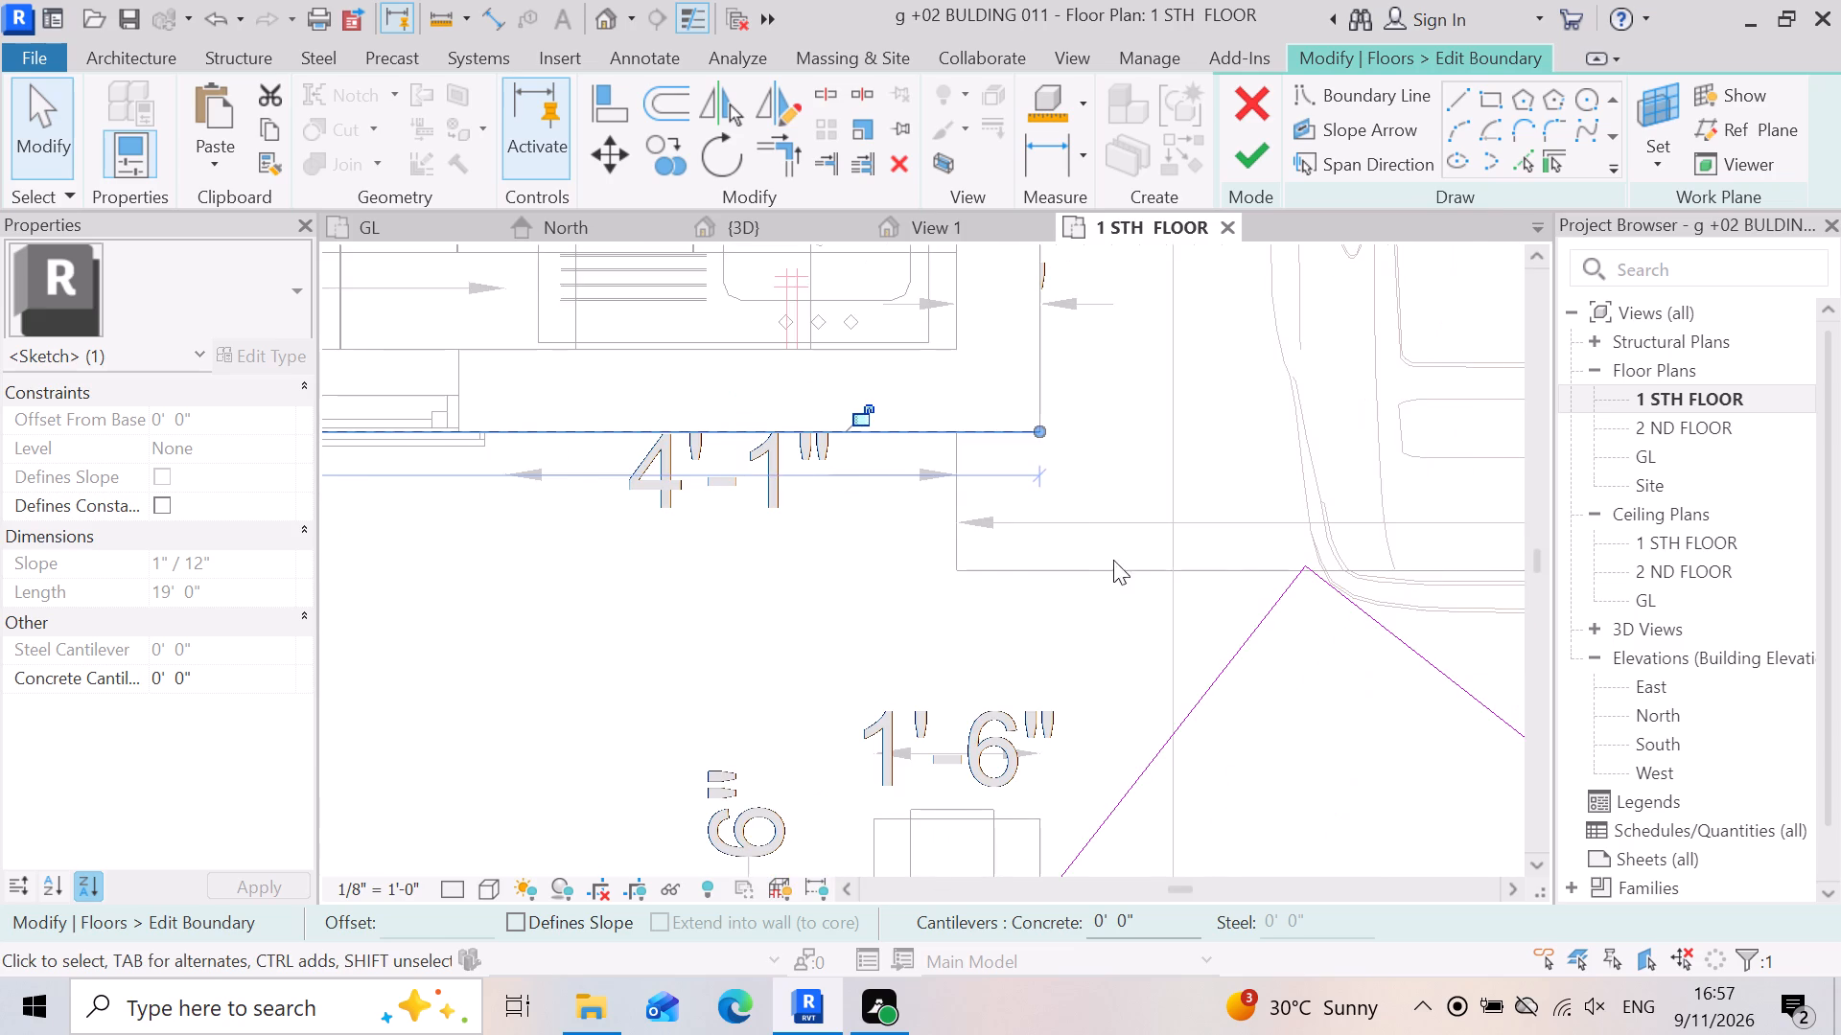
Delete the zigzag line rising from the kitchen-side portico column to the first peak.
left_click(1214, 675)
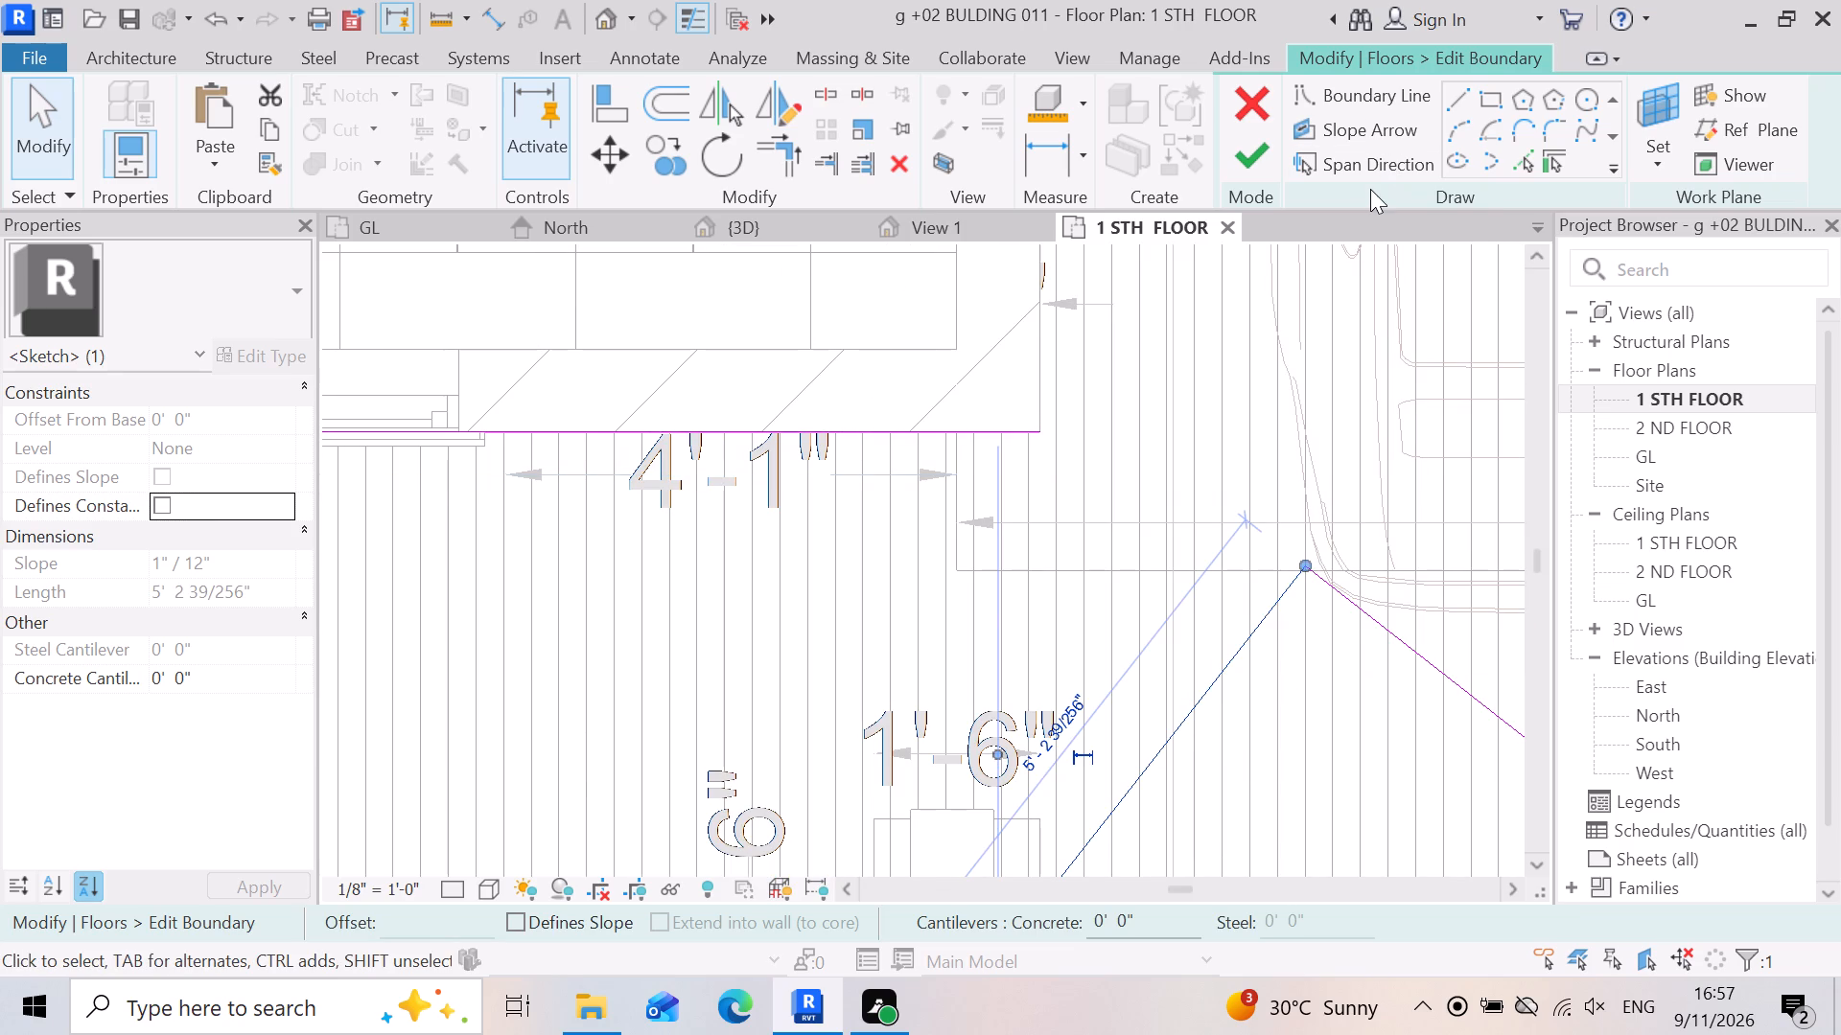
key("Delete")
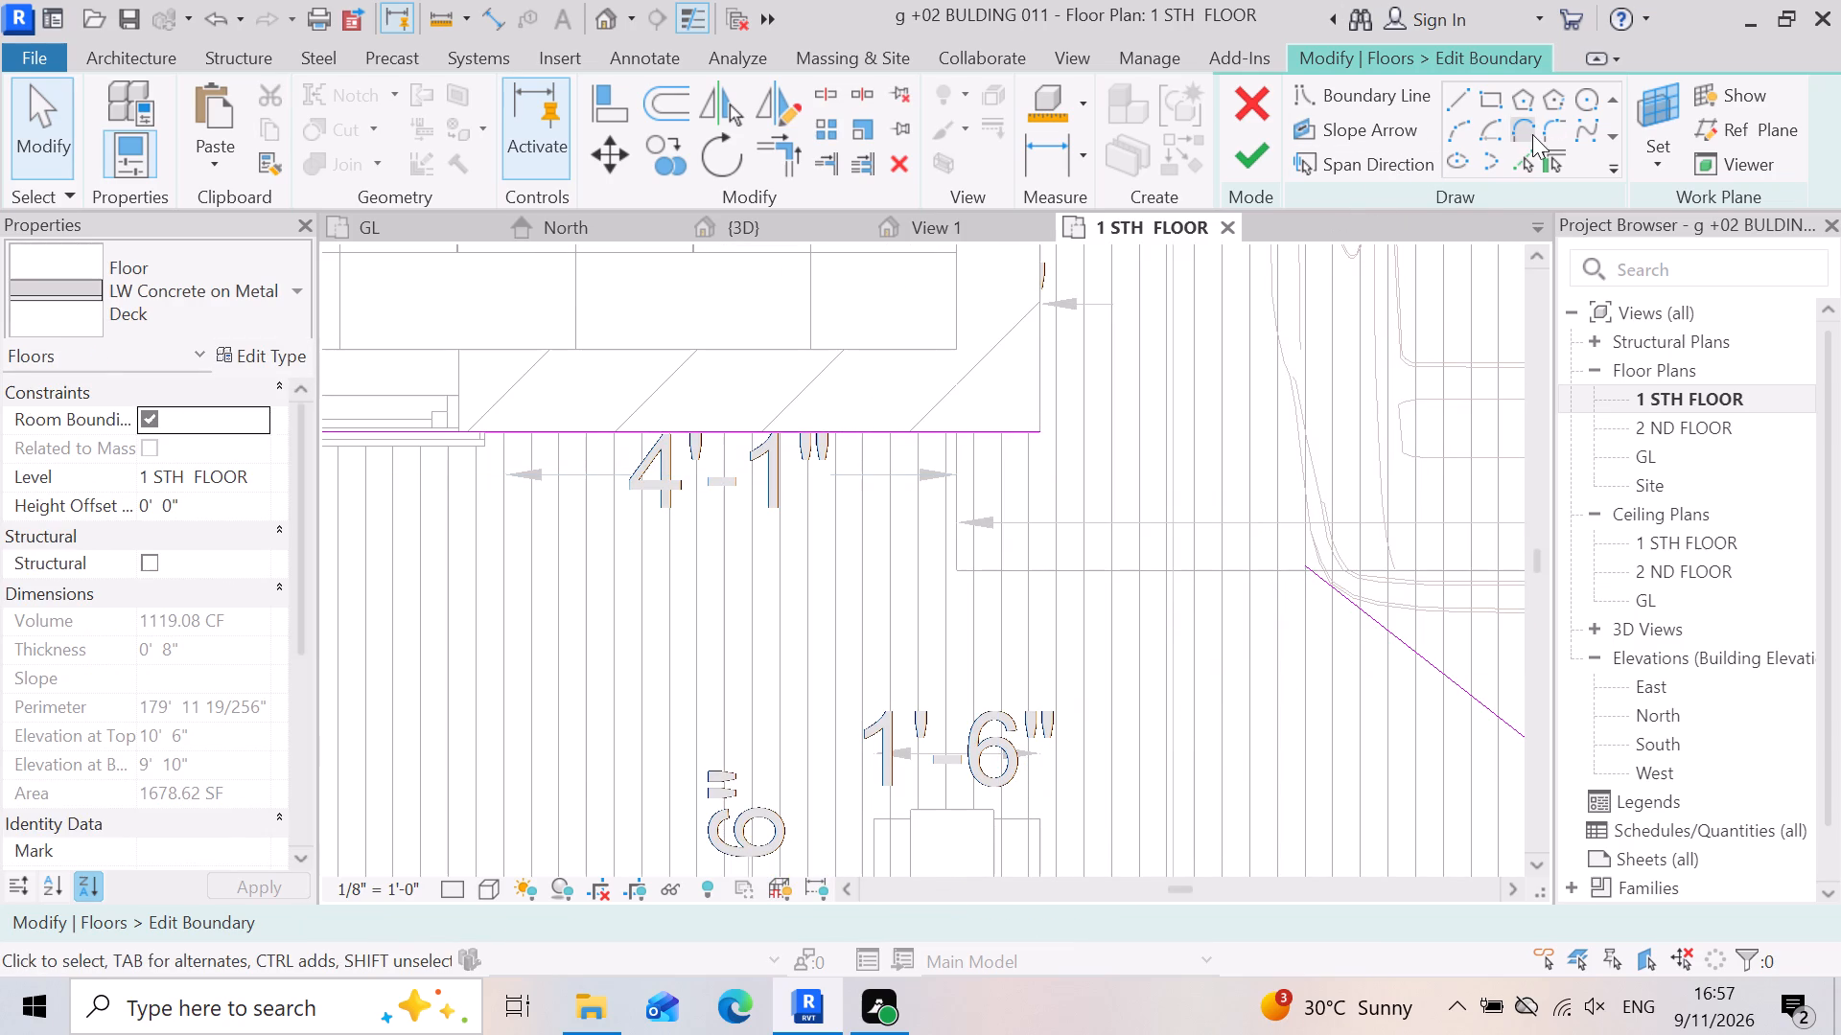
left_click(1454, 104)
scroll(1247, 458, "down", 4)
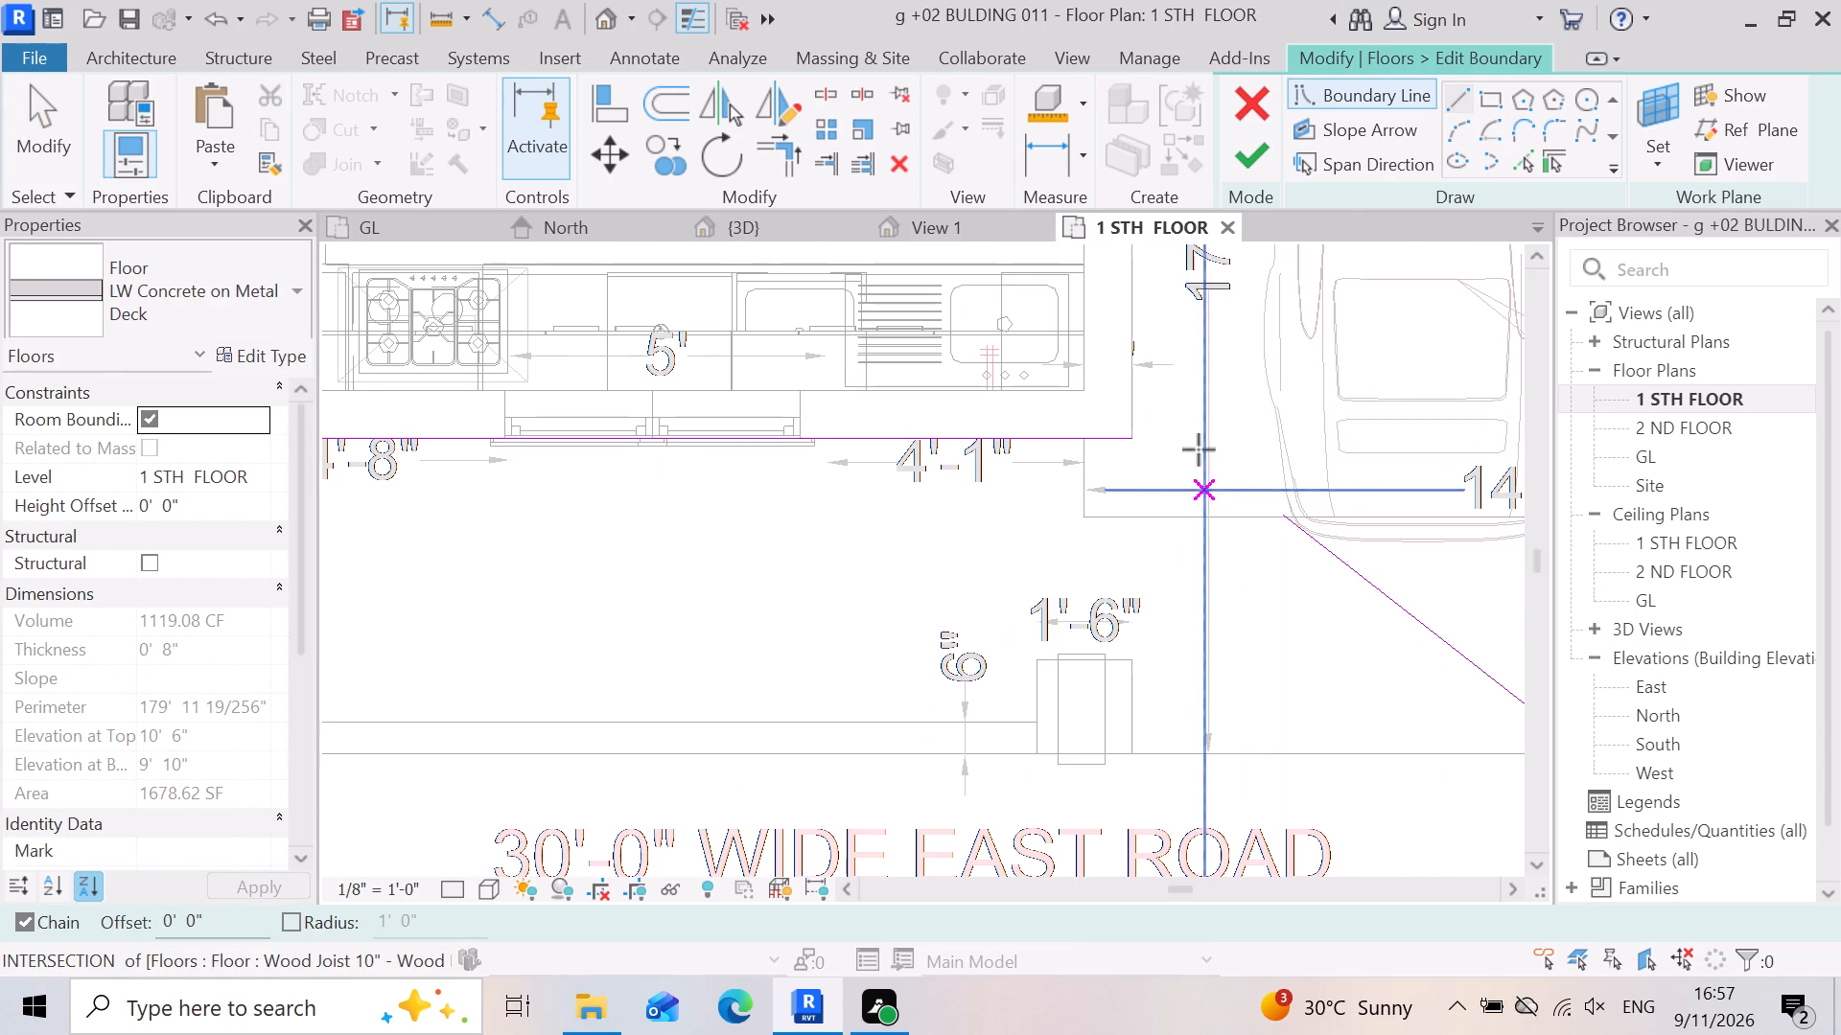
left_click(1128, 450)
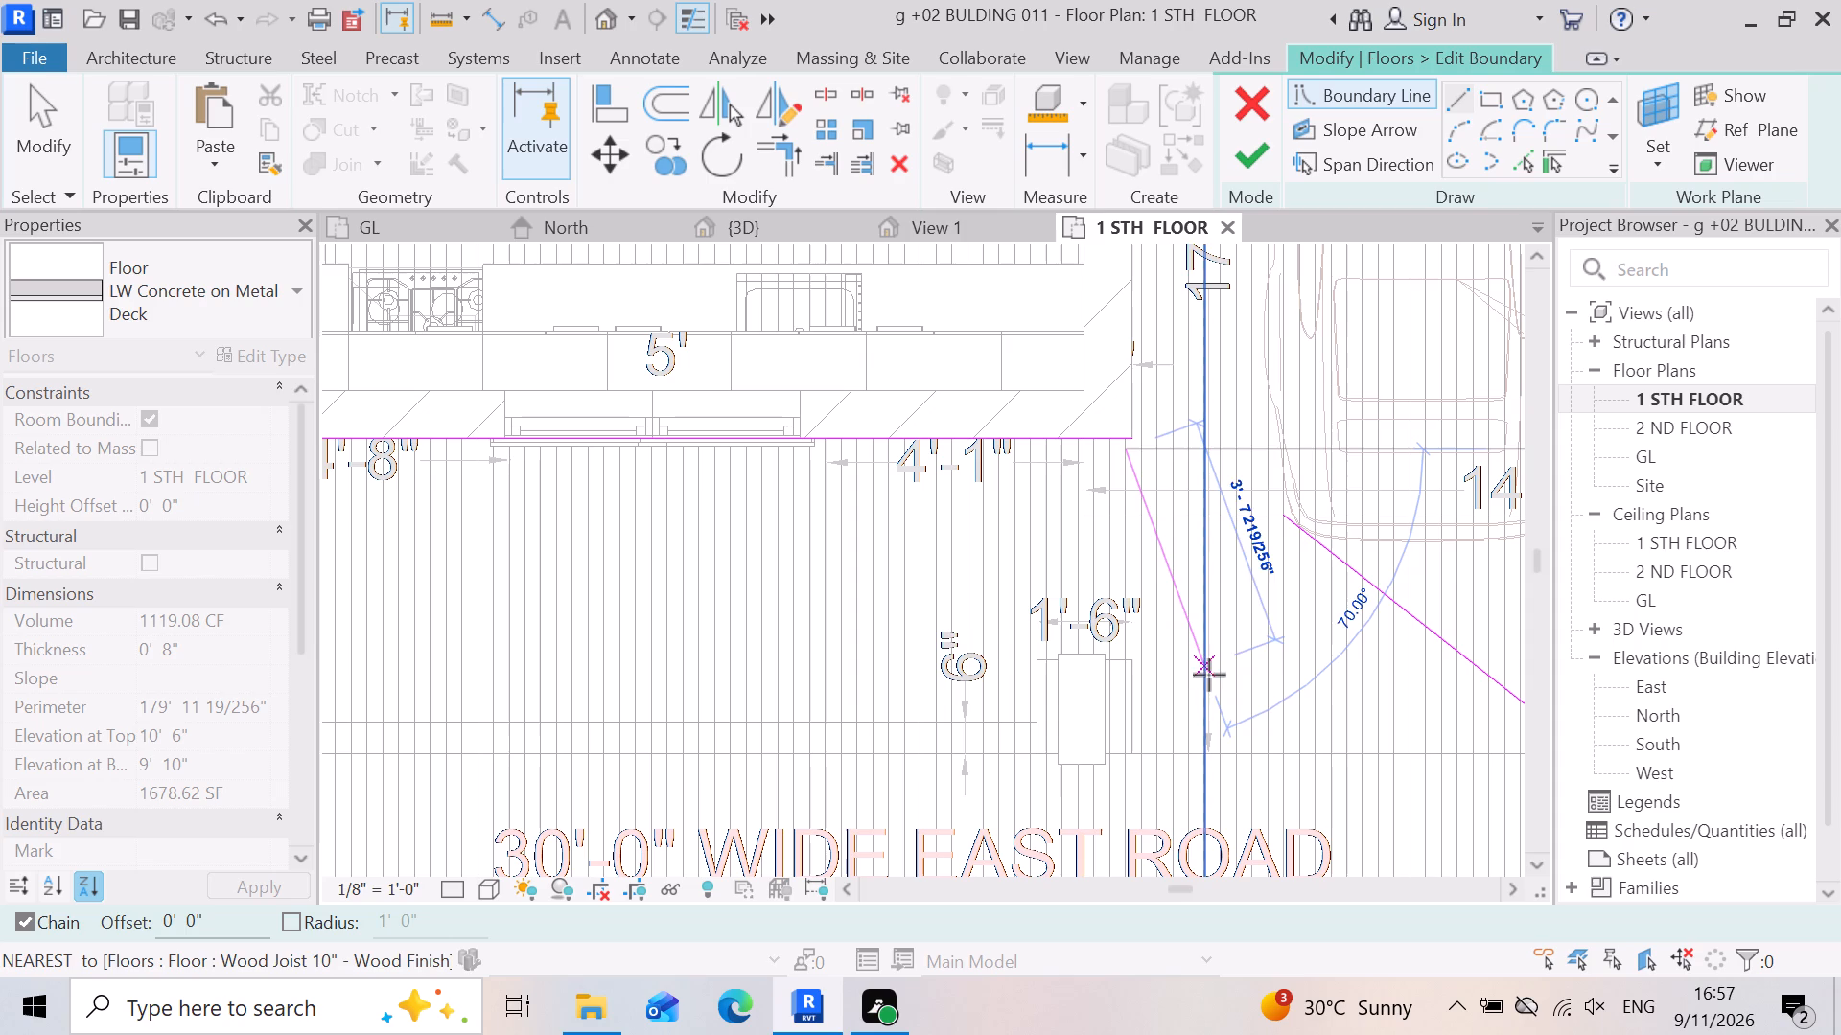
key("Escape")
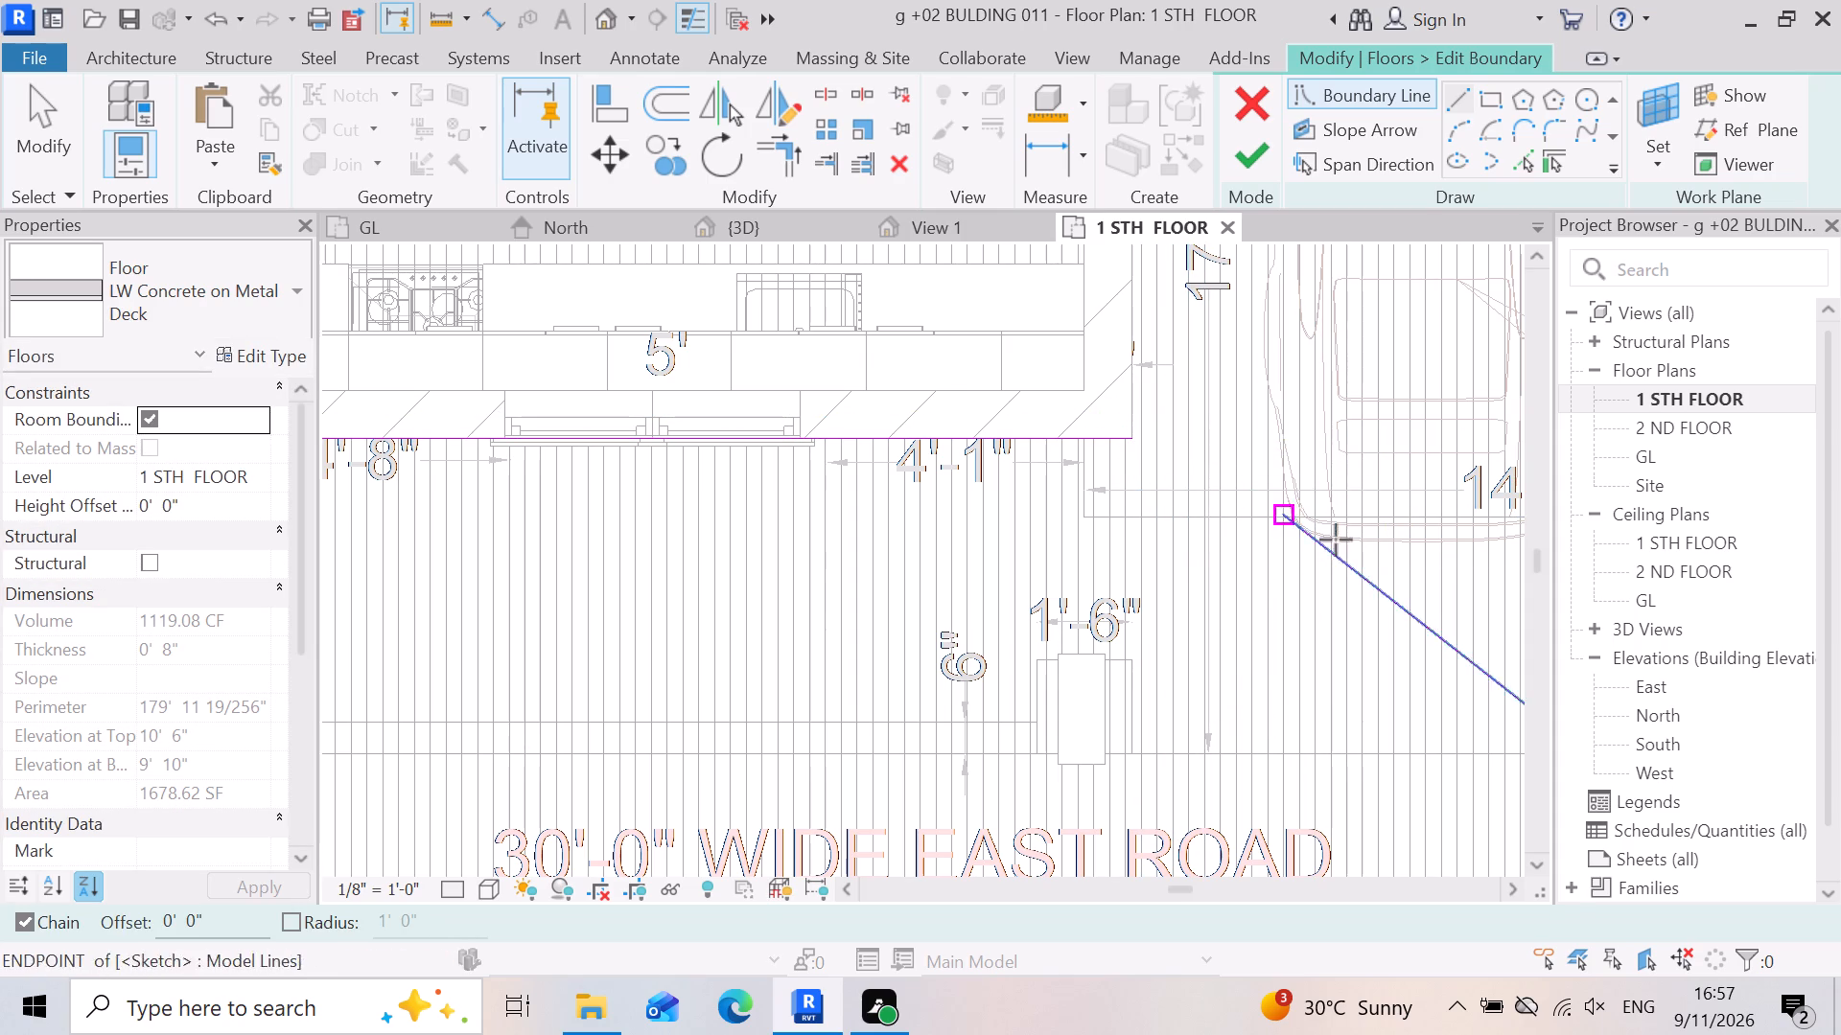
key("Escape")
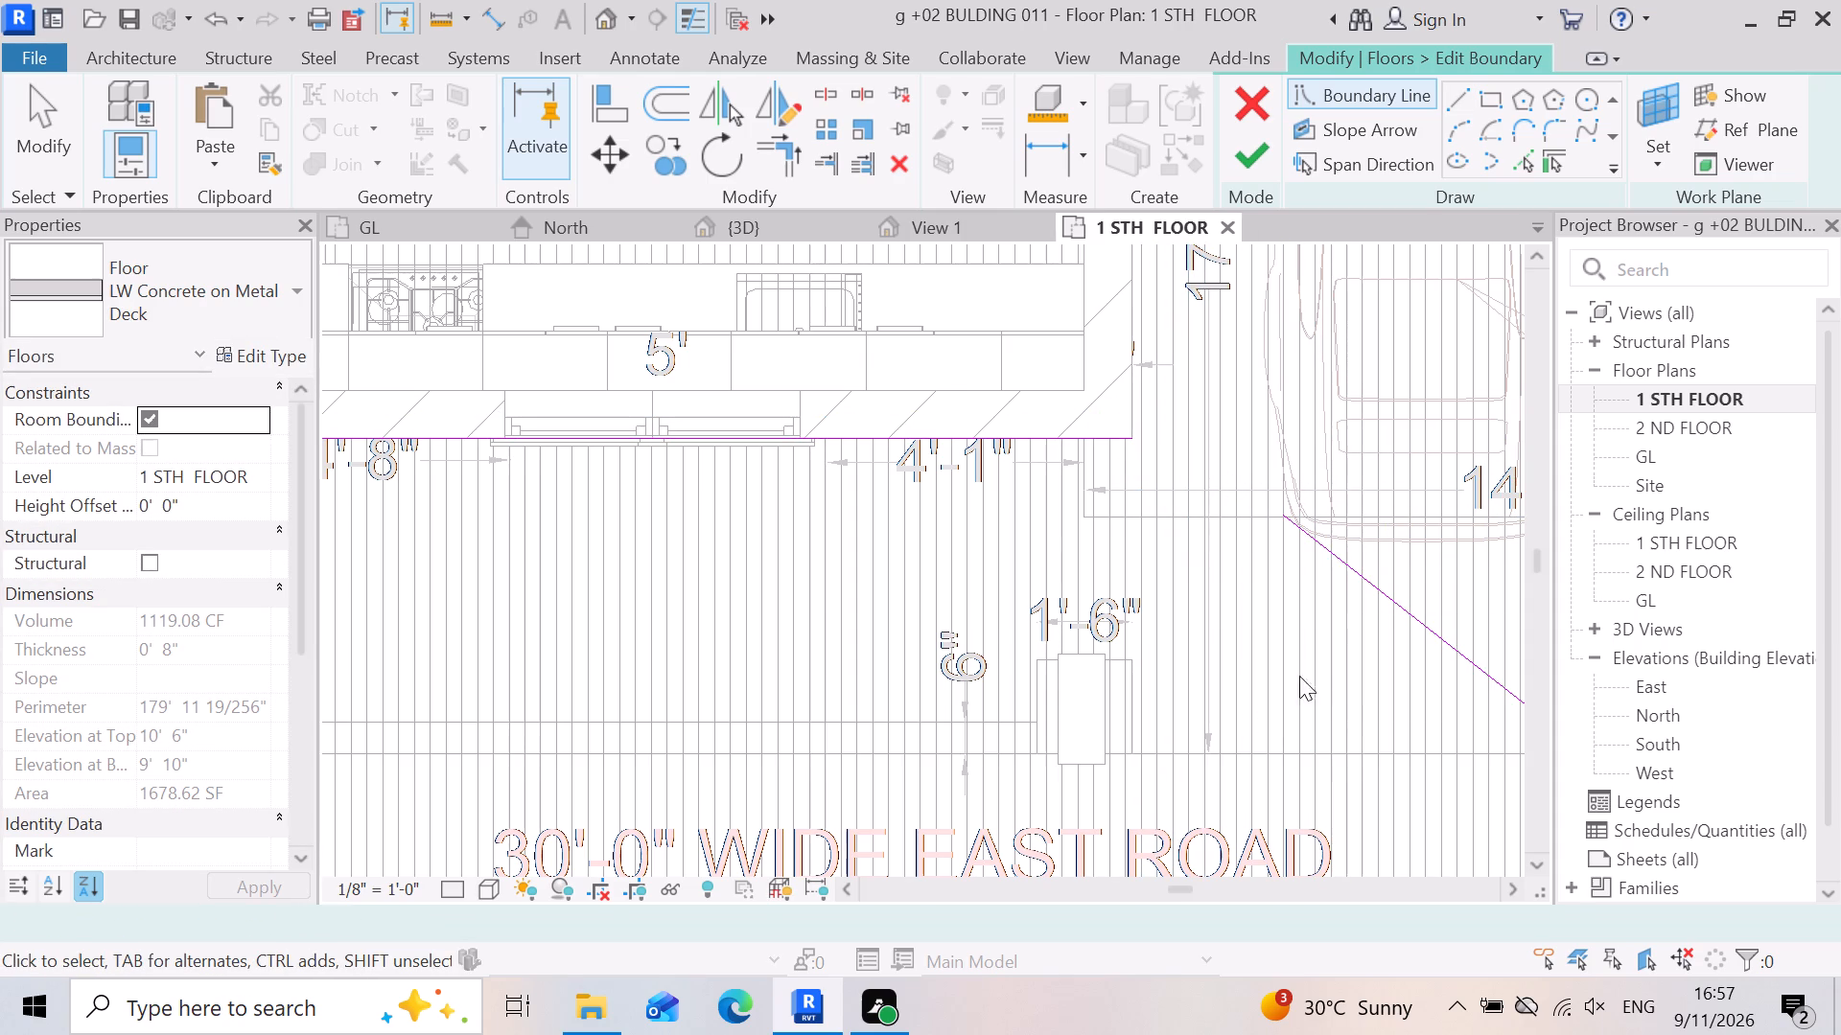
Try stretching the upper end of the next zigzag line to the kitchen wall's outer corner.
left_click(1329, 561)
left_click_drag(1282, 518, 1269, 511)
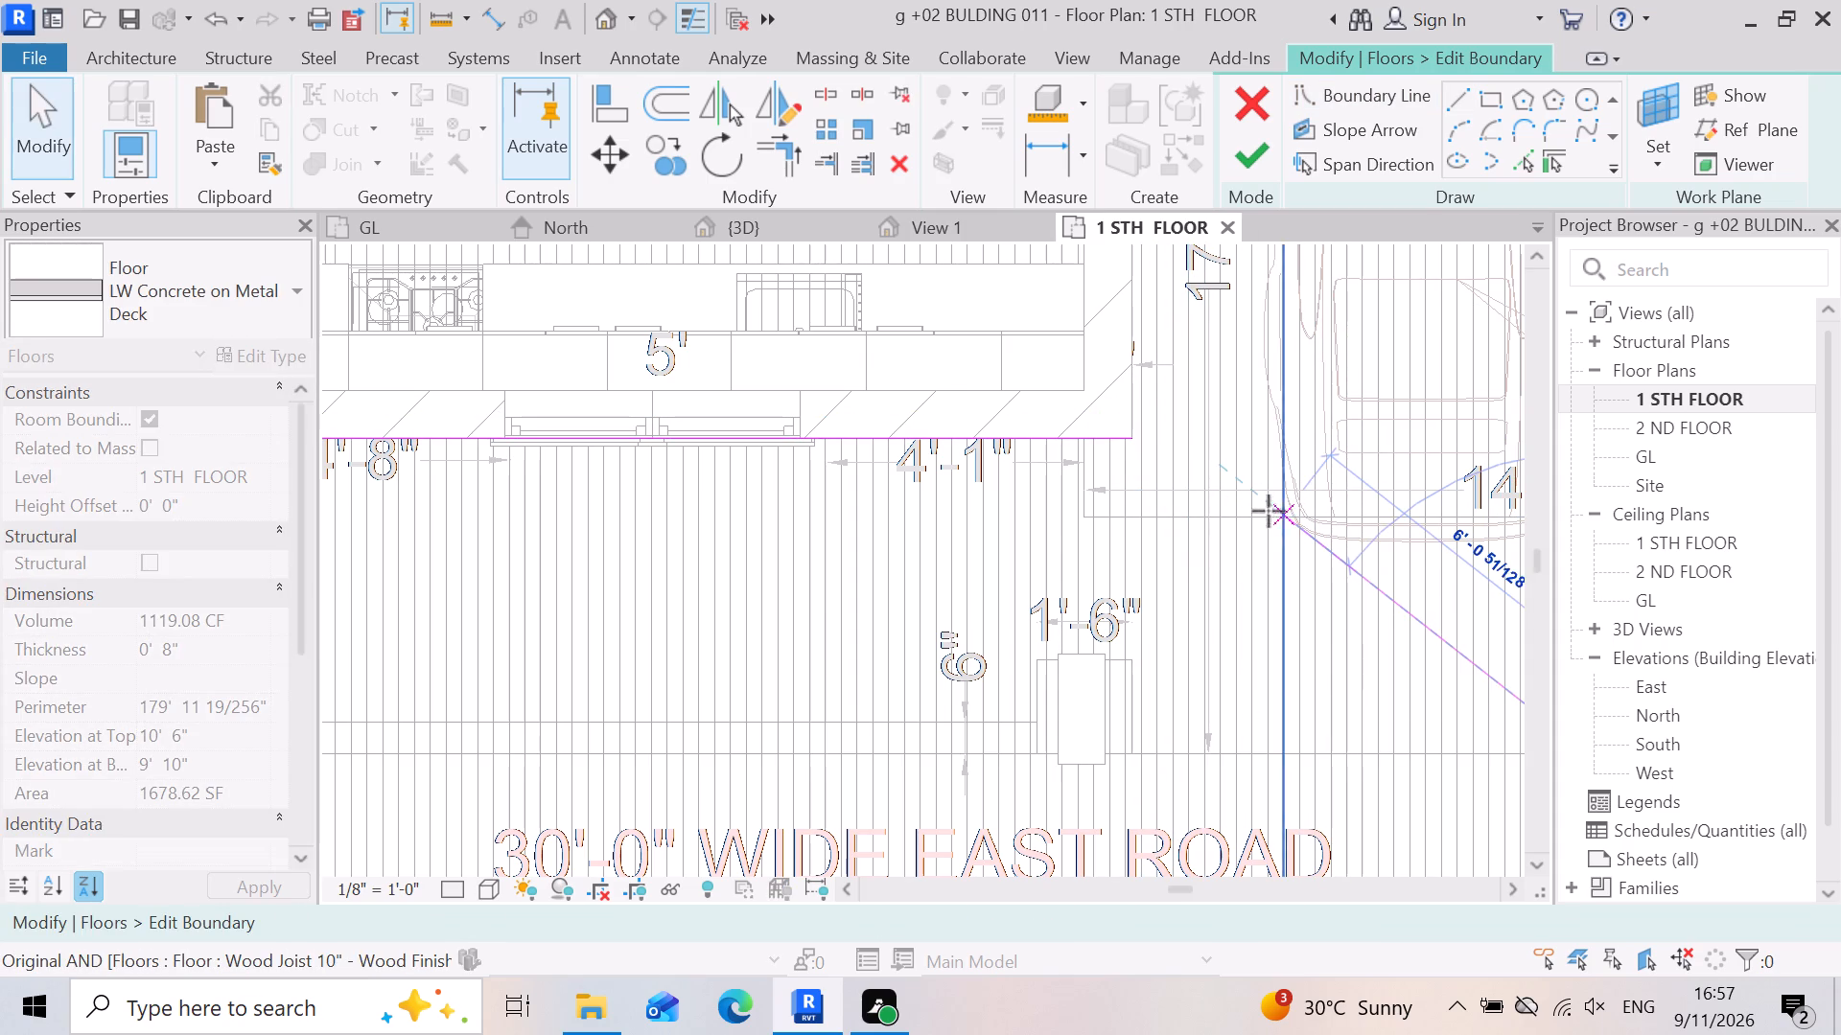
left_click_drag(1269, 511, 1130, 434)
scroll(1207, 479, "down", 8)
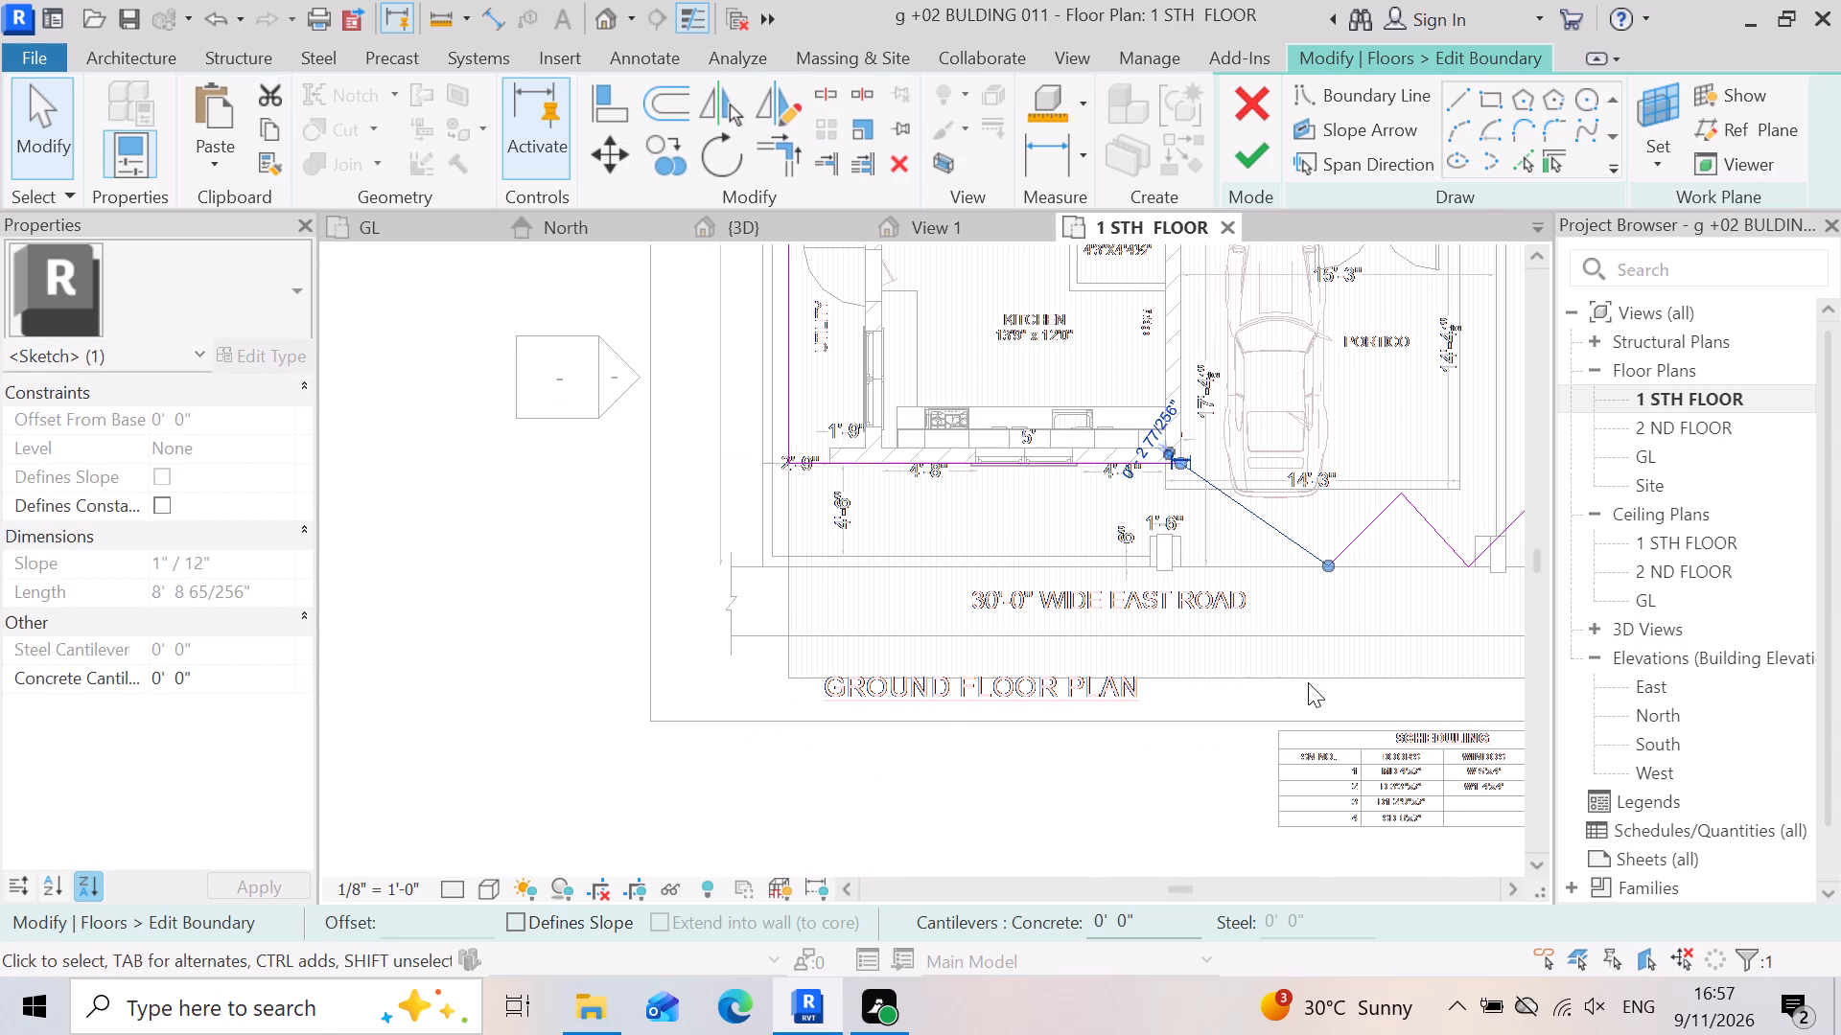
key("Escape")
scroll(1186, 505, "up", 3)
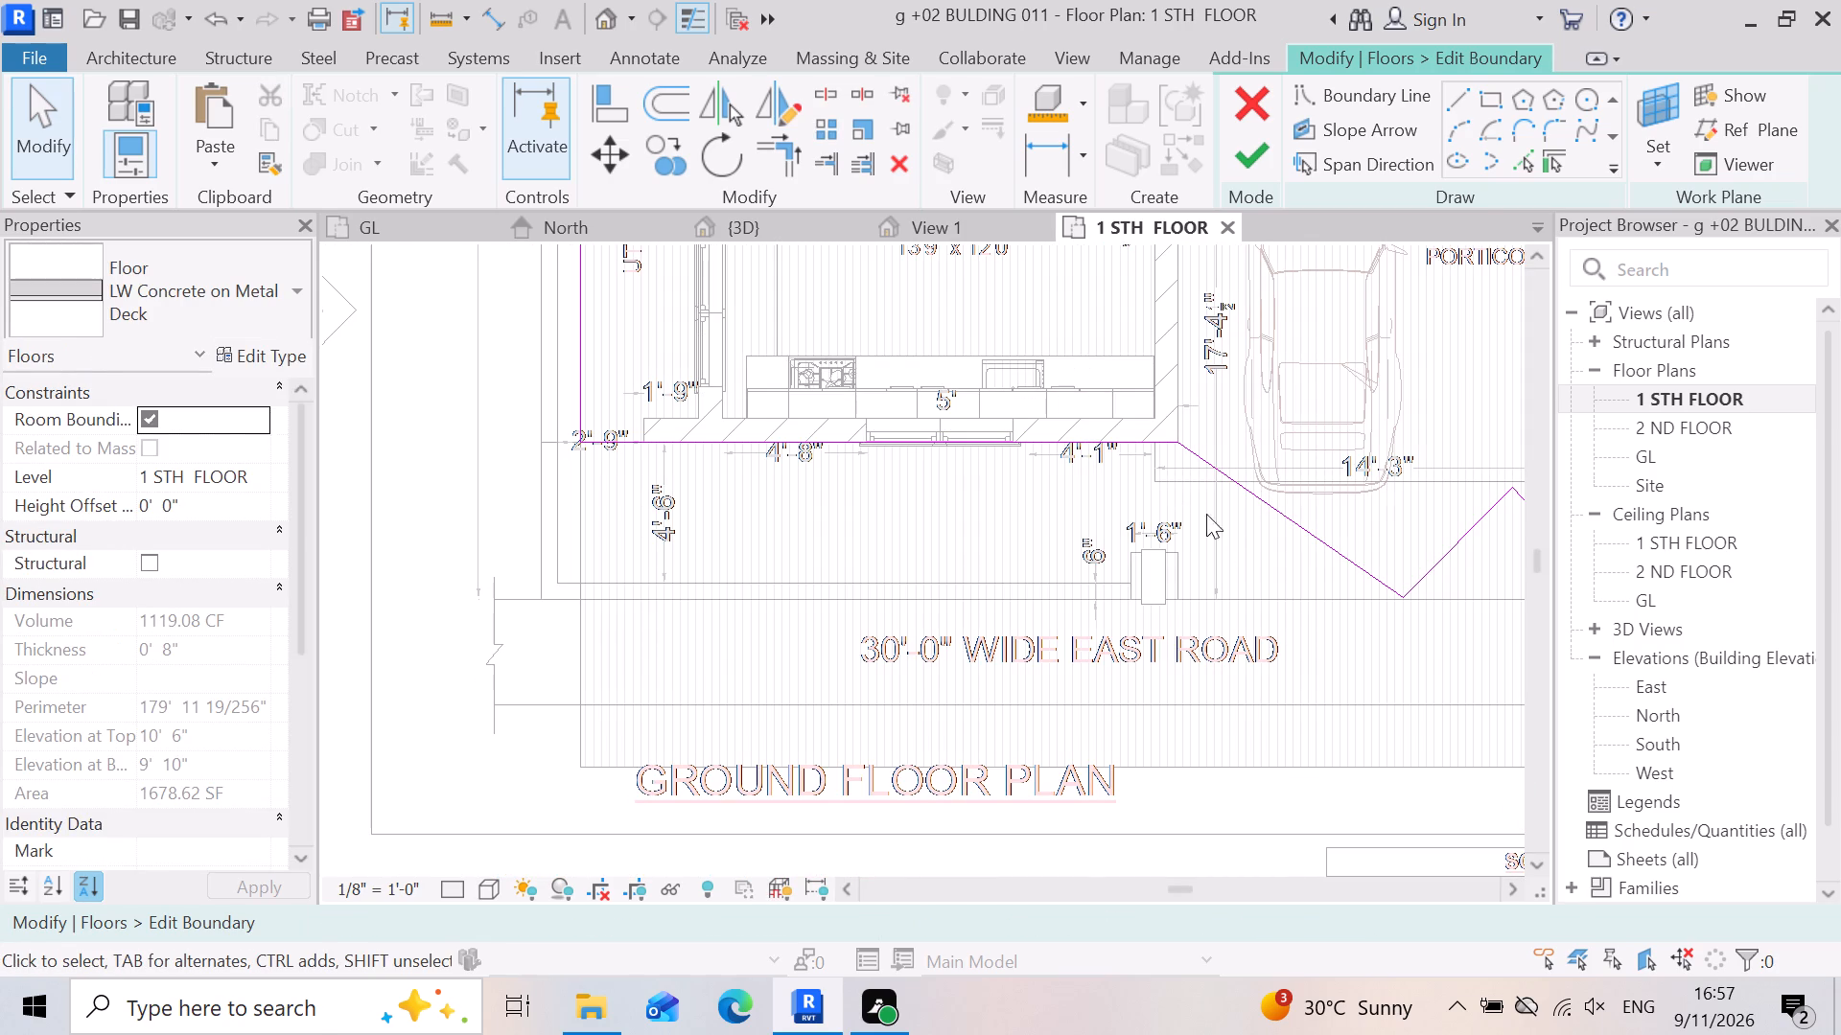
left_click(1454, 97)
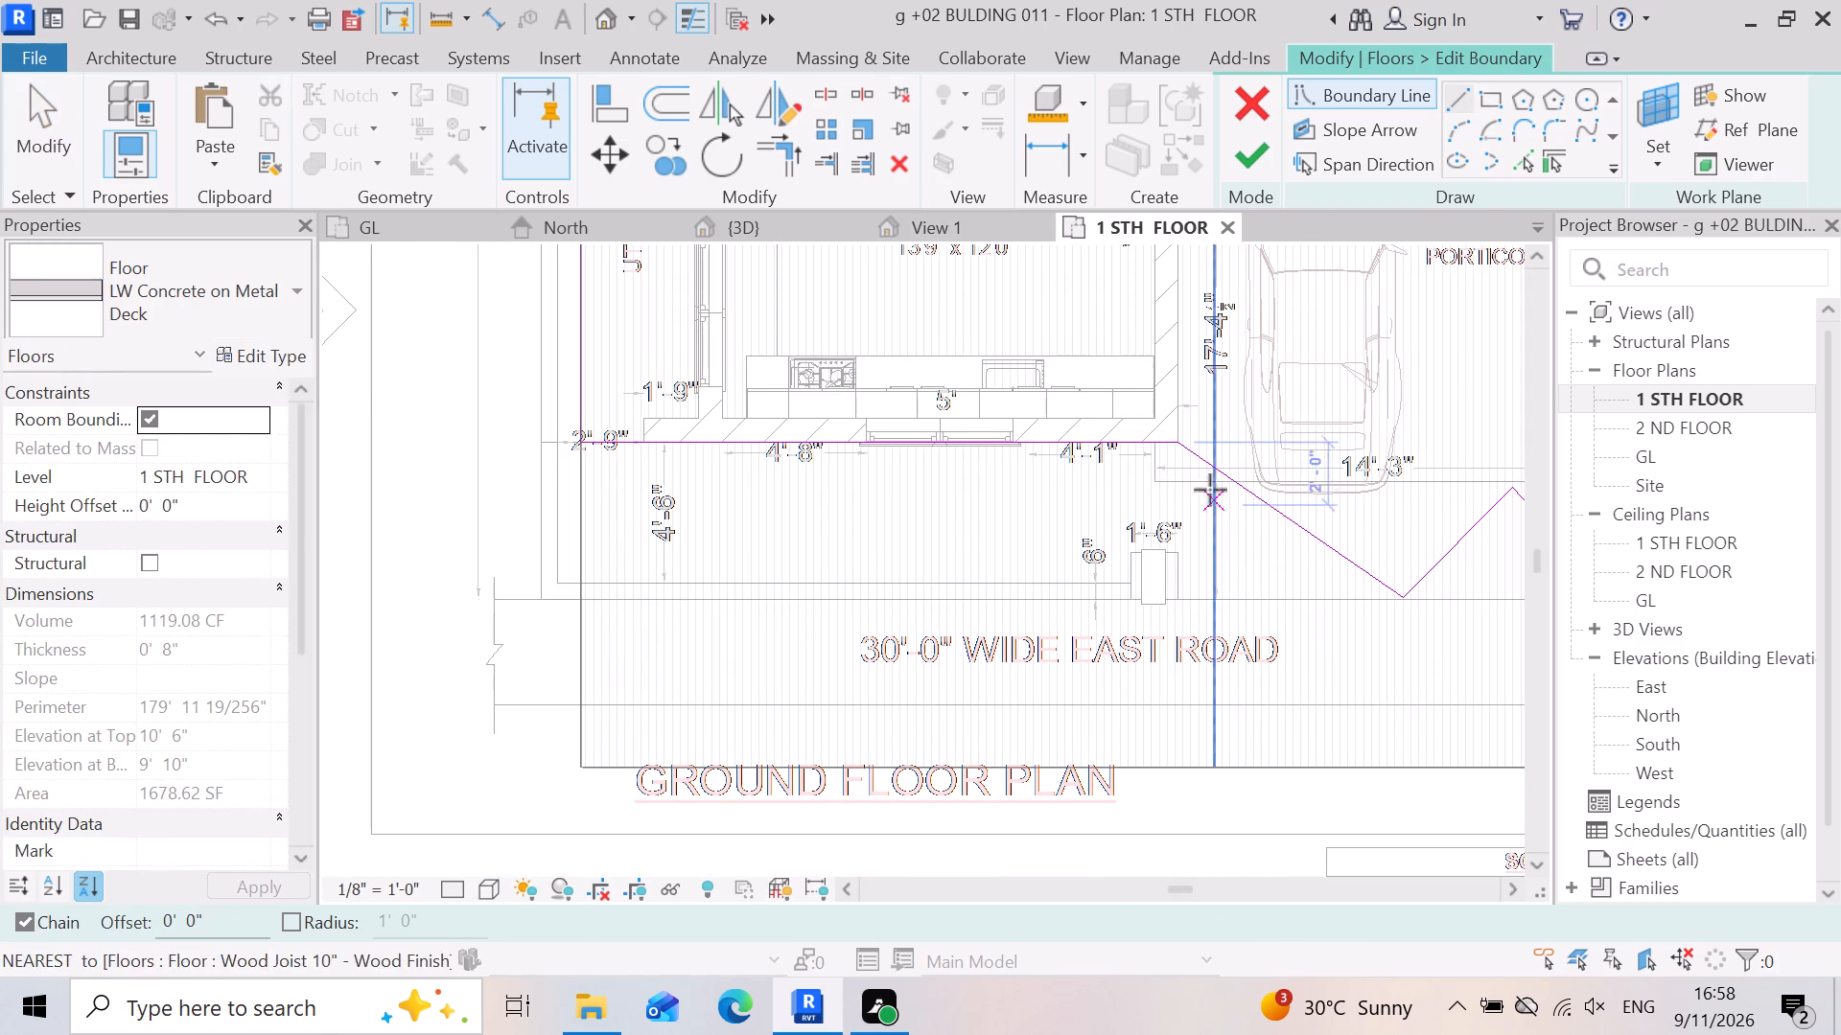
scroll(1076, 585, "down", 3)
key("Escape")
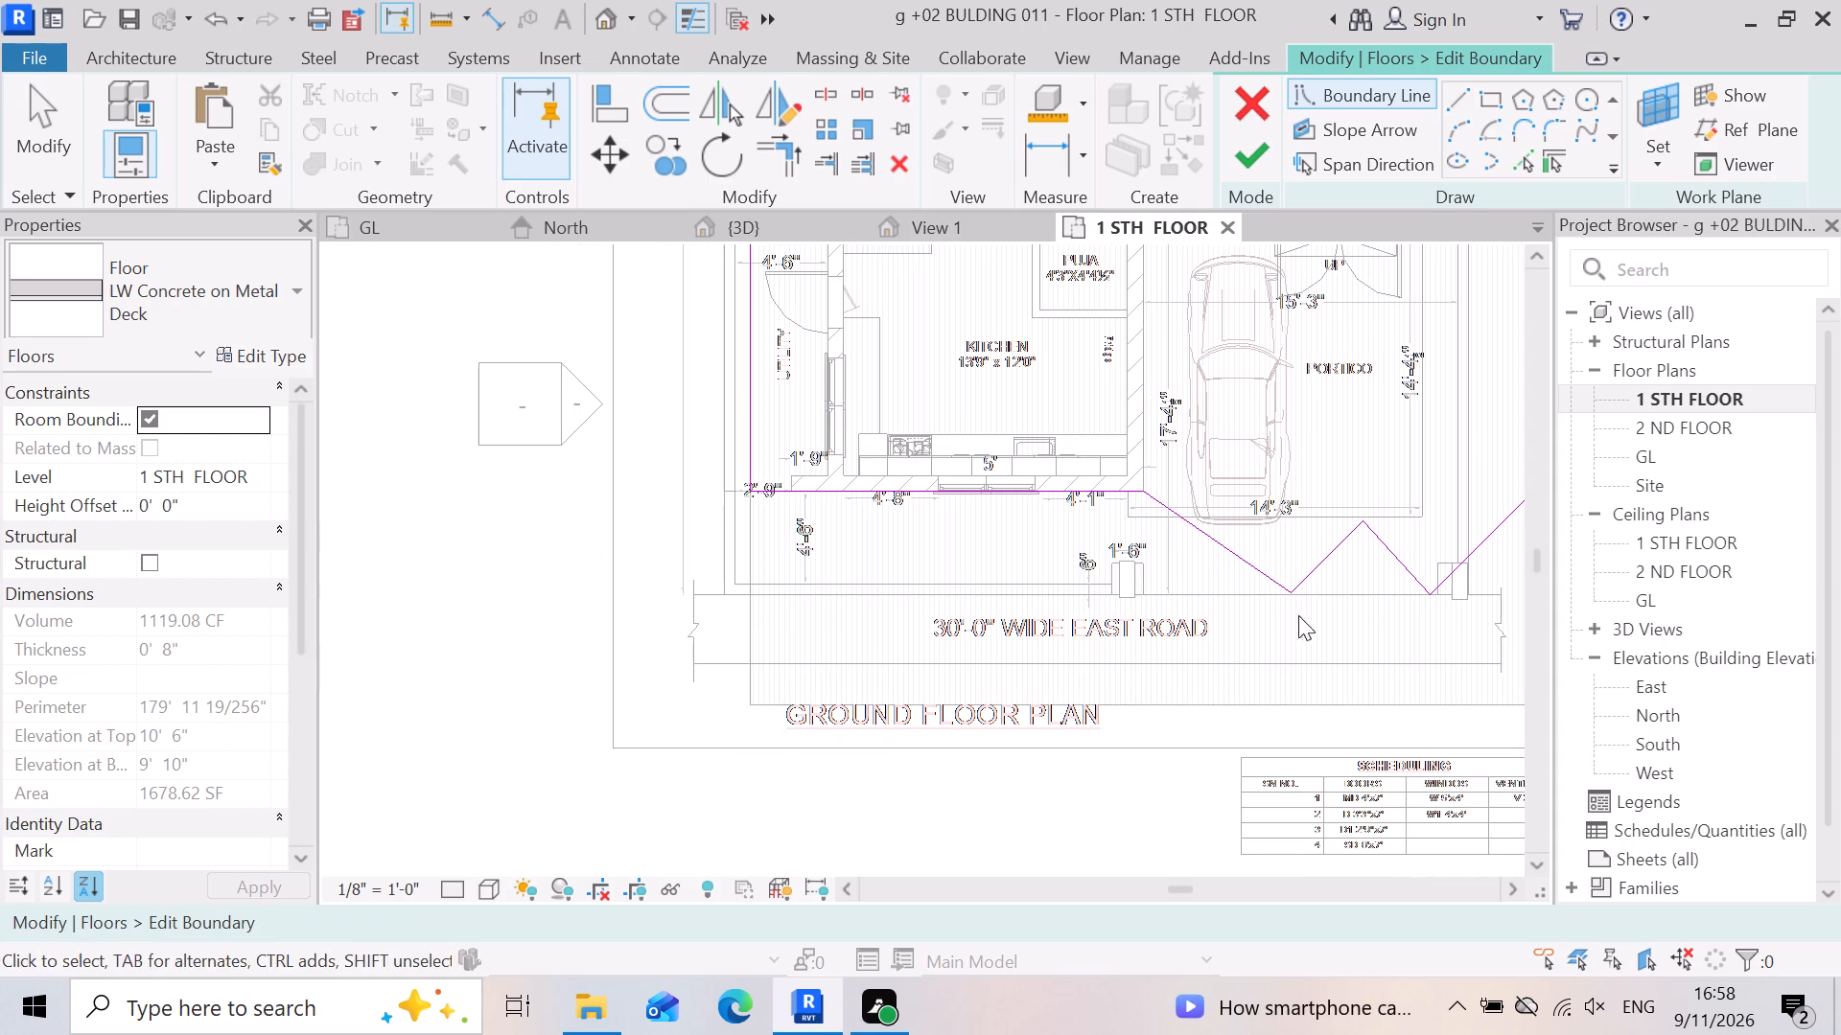
Delete the long sloping boundary line running from the kitchen wall corner to the zigzag.
left_click(1236, 559)
key("Delete")
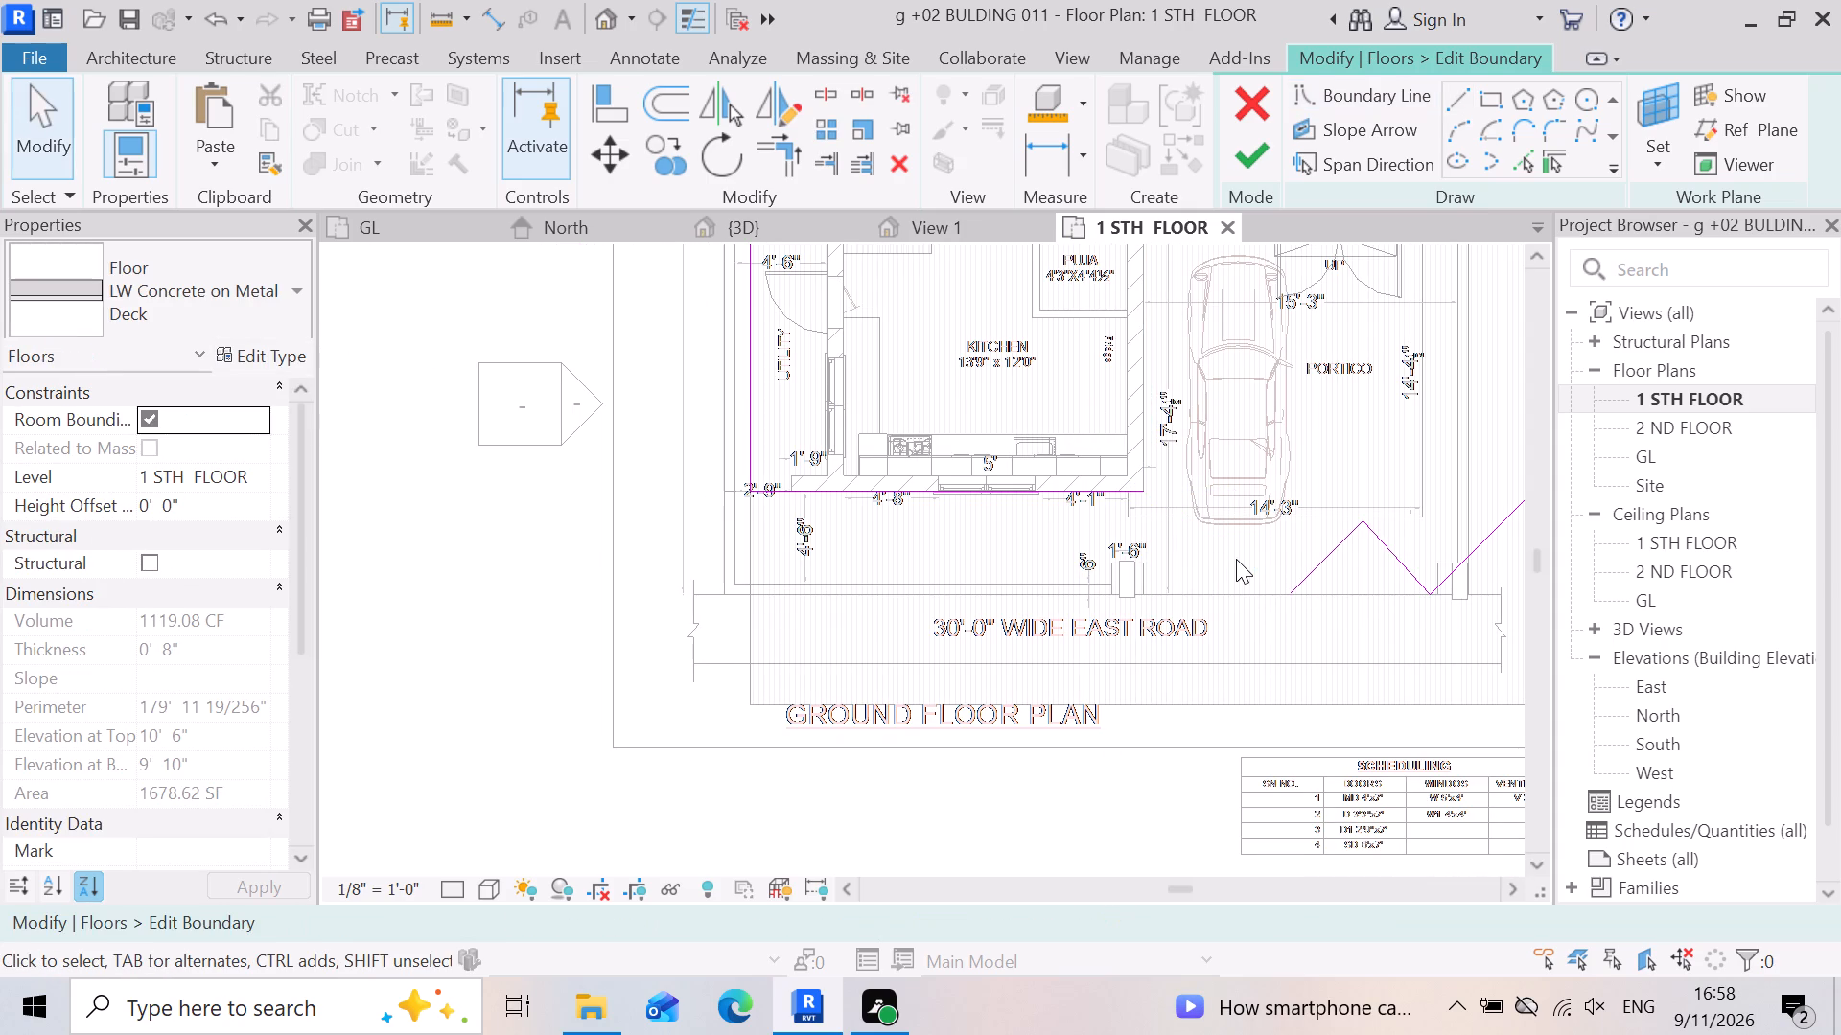
Draw three chained zigzag lines from the kitchen wall corner to the remaining zigzag's open end, the first two about 5' 10" and 3' 6" long.
scroll(1327, 557, "down", 3)
scroll(1439, 512, "up", 2)
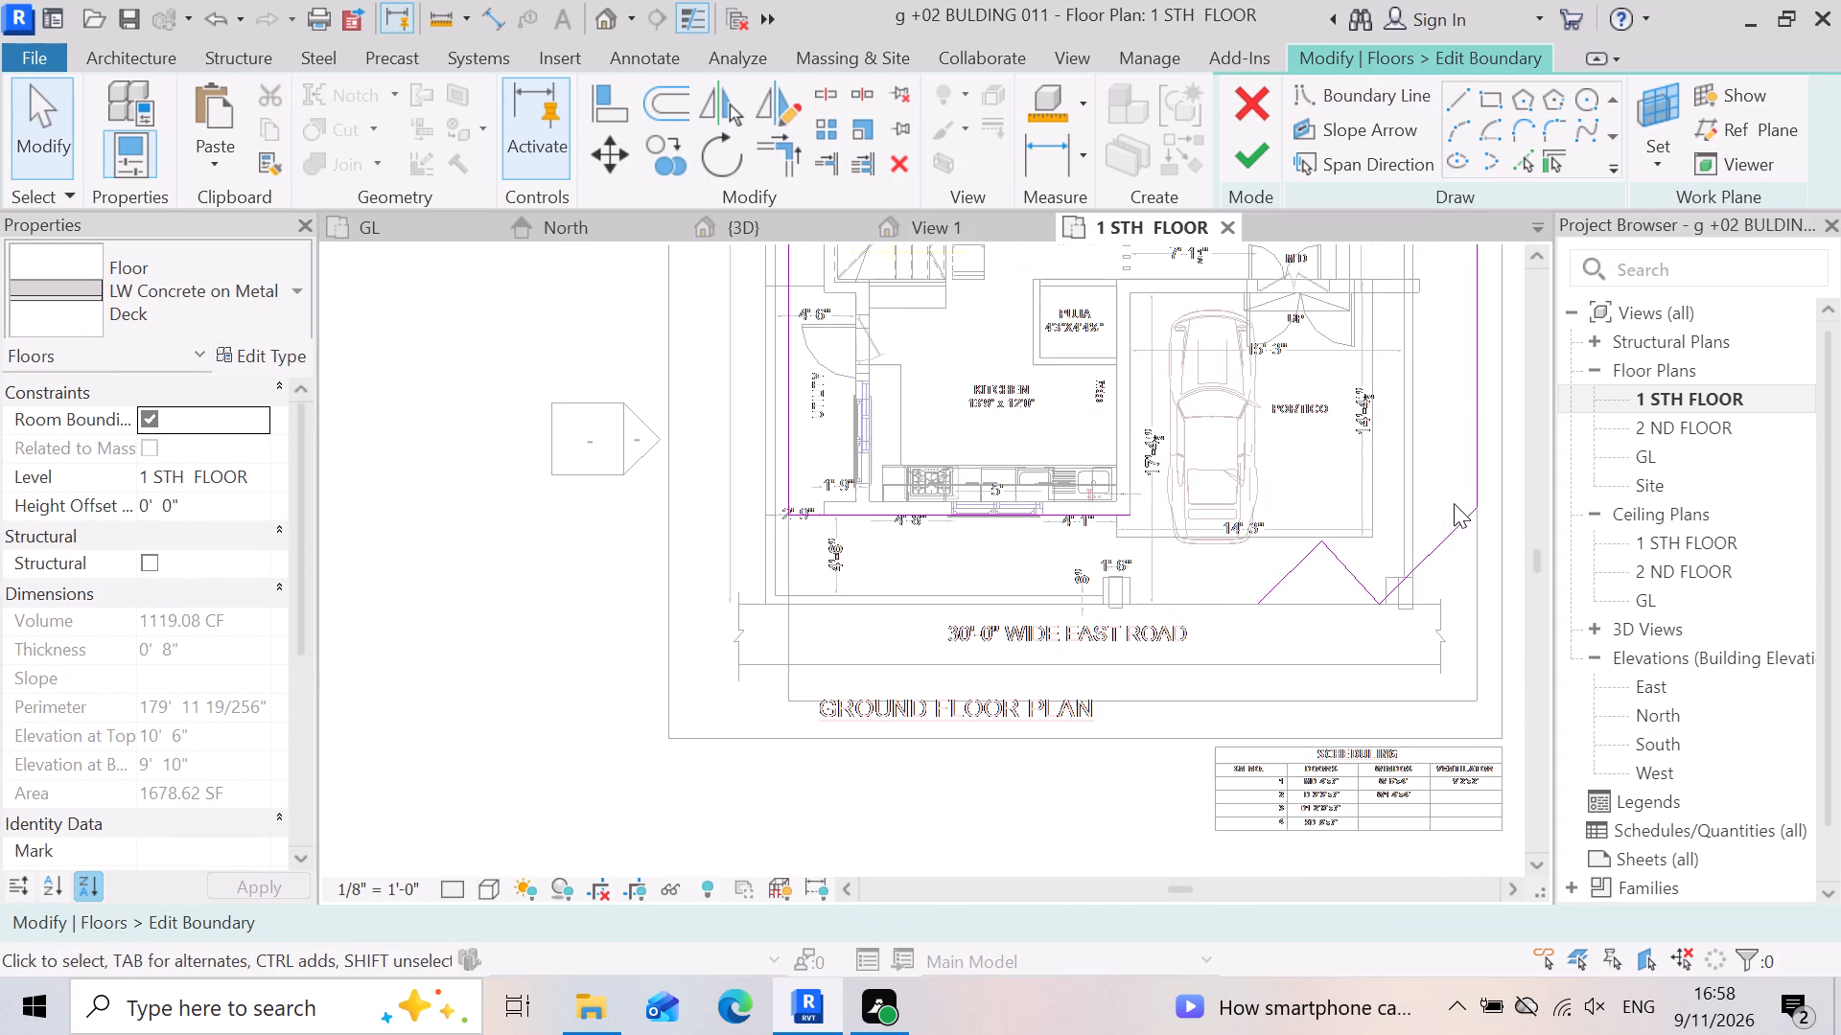
scroll(1144, 543, "up", 3)
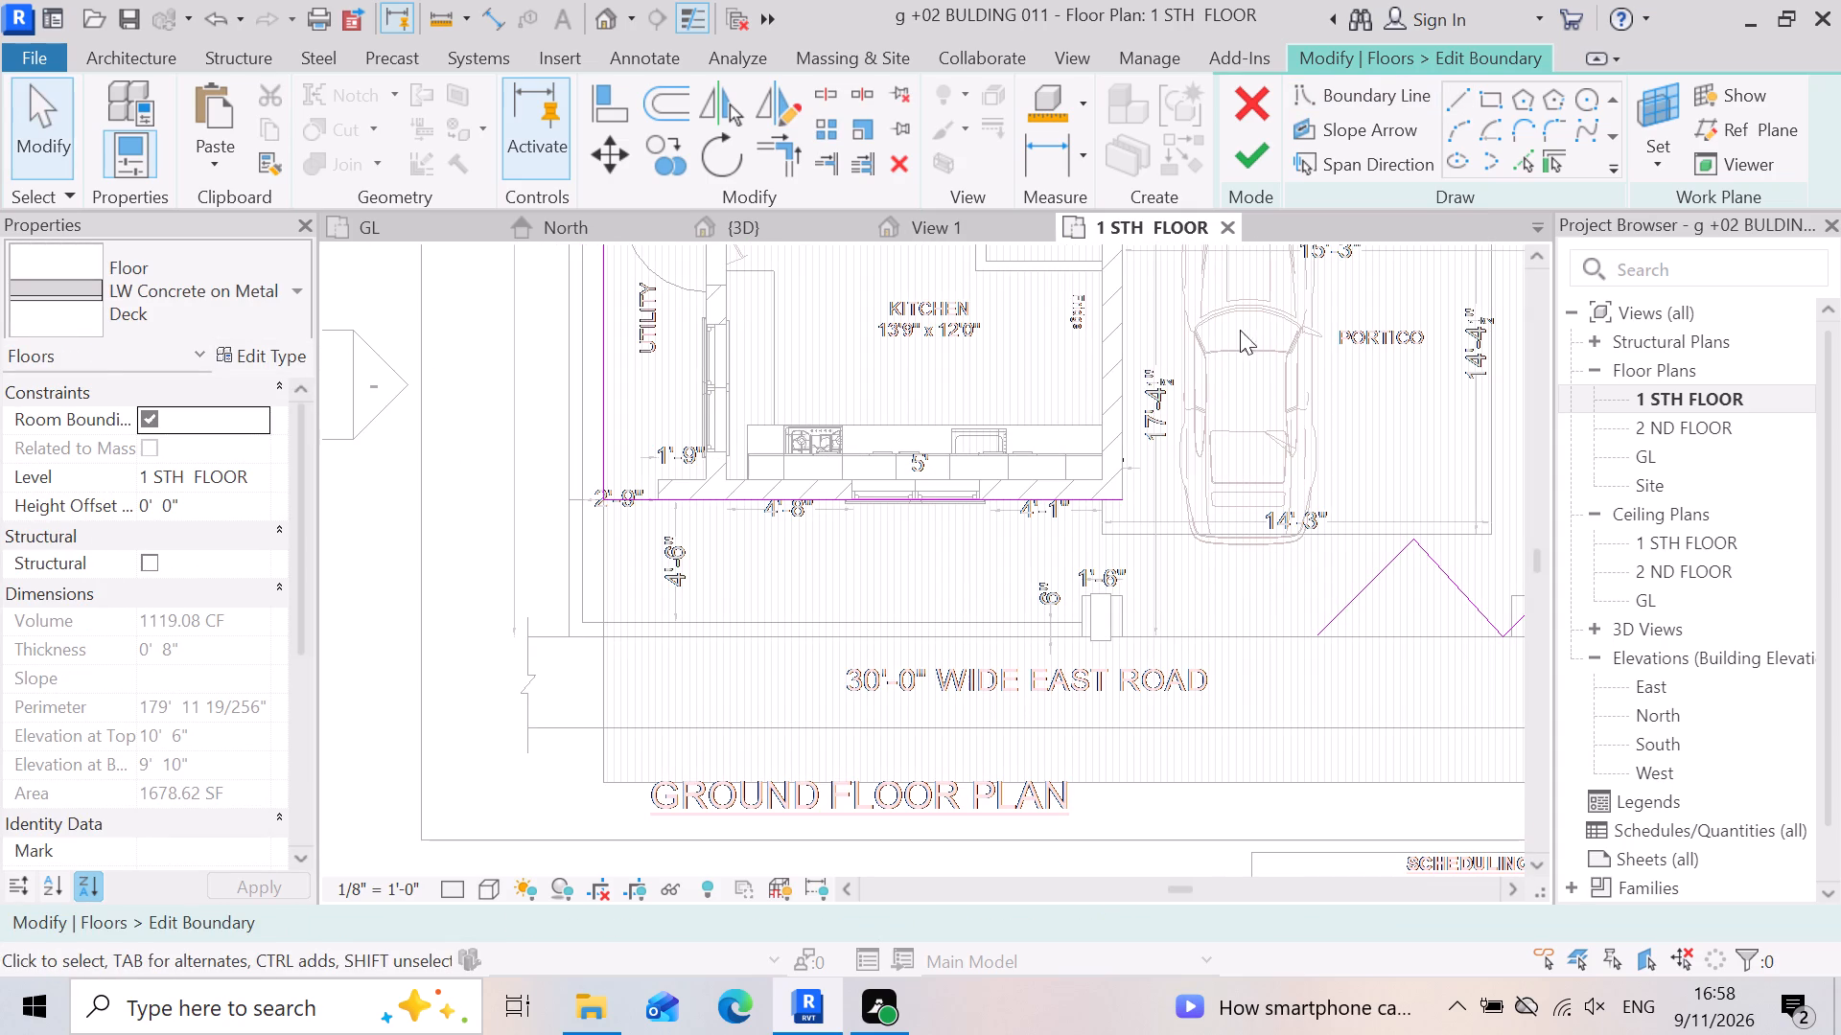
left_click(1469, 97)
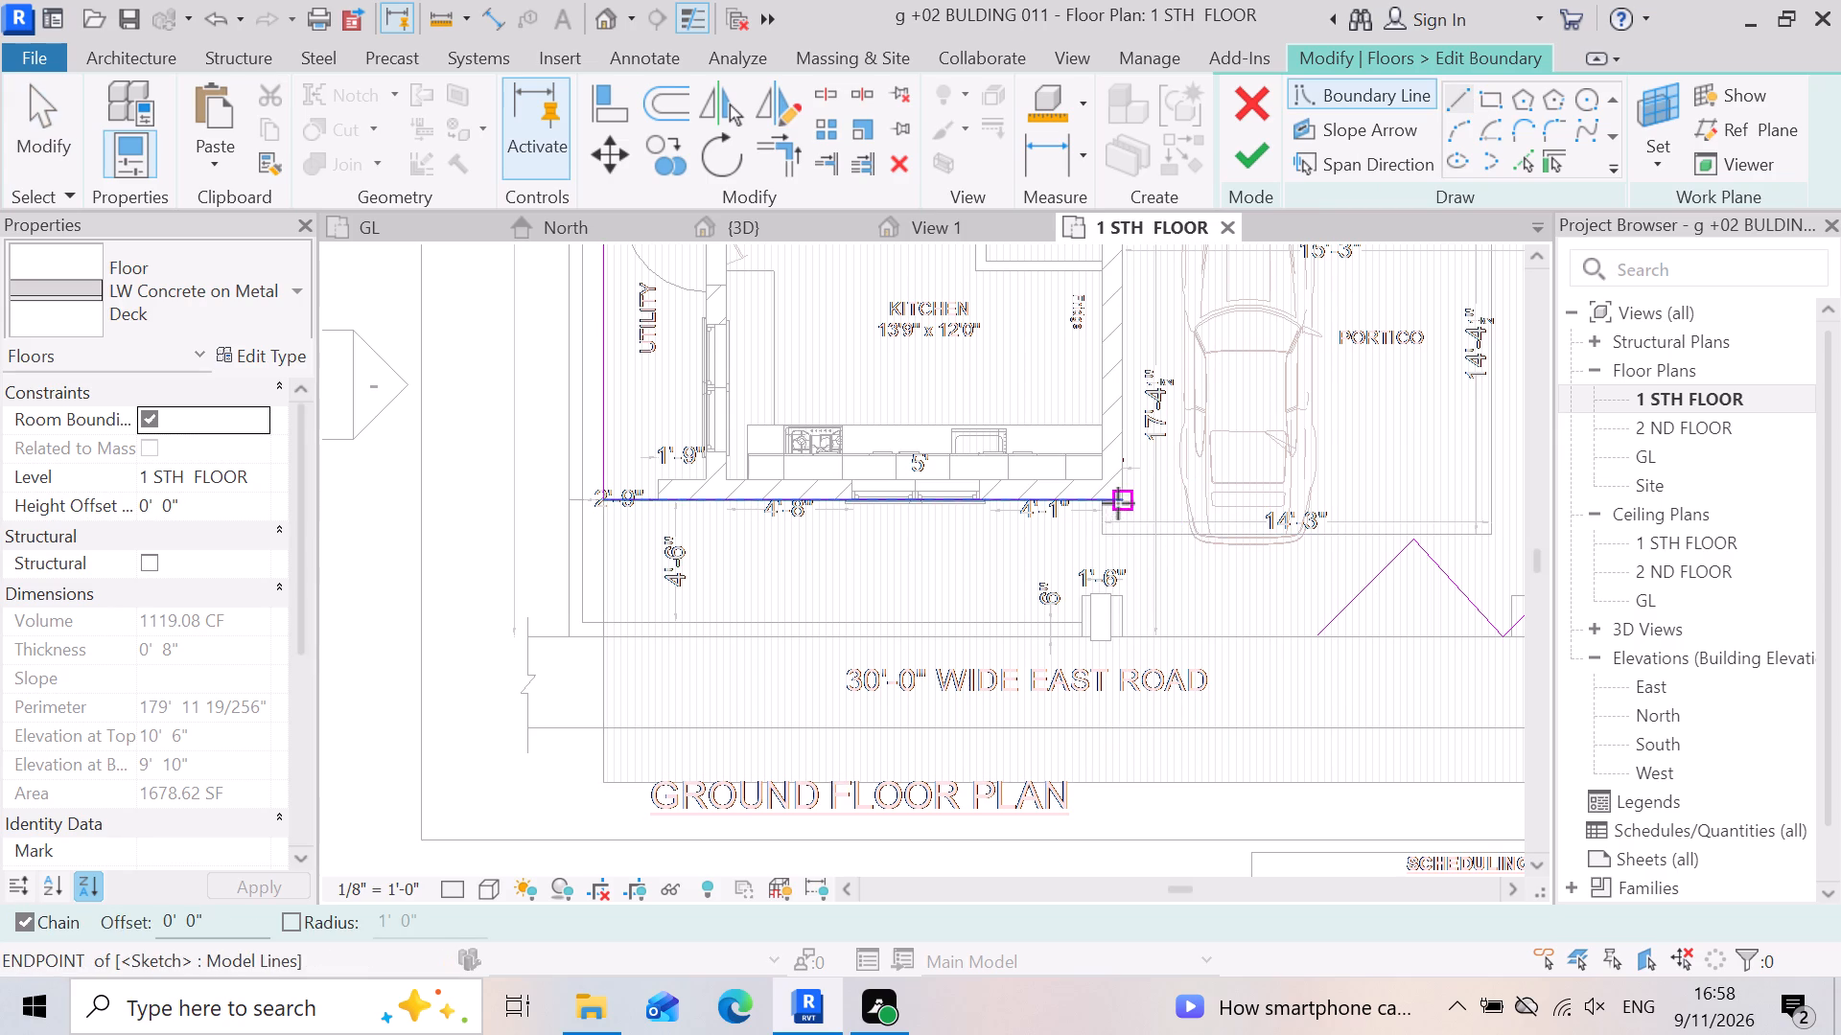
left_click(1118, 503)
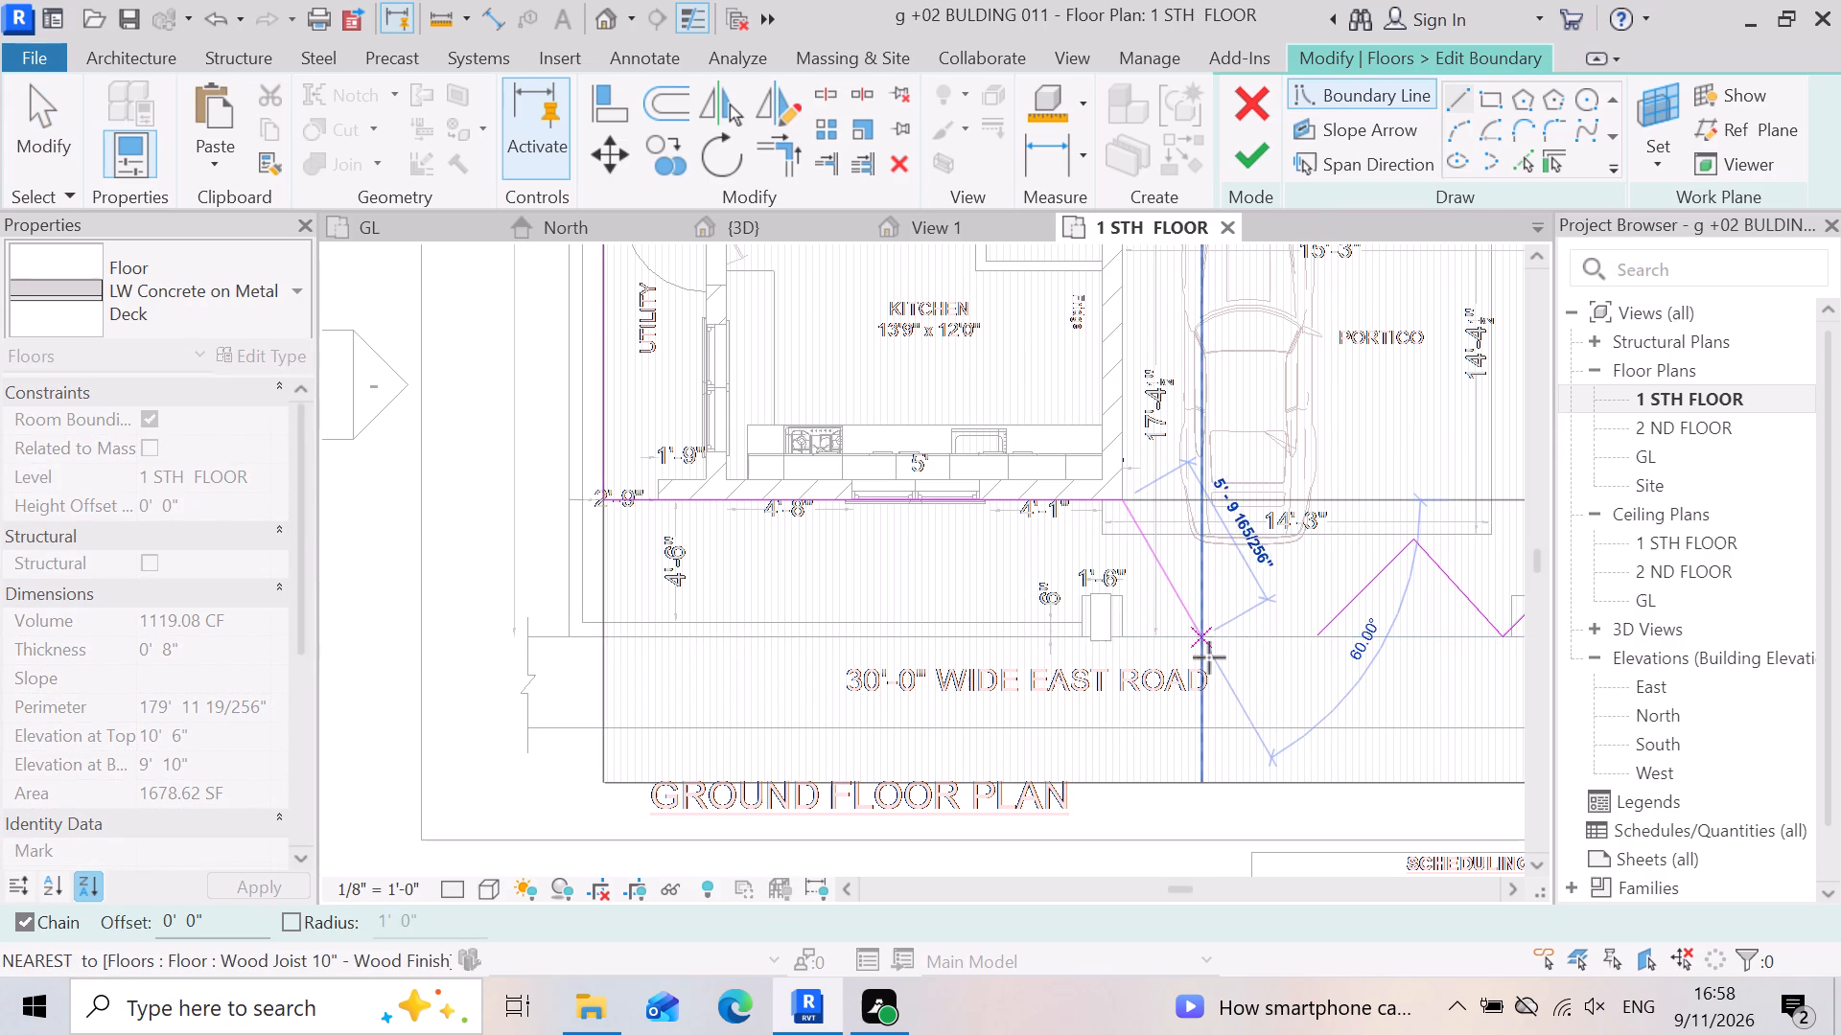
scroll(1209, 657, "up", 5)
left_click(1196, 622)
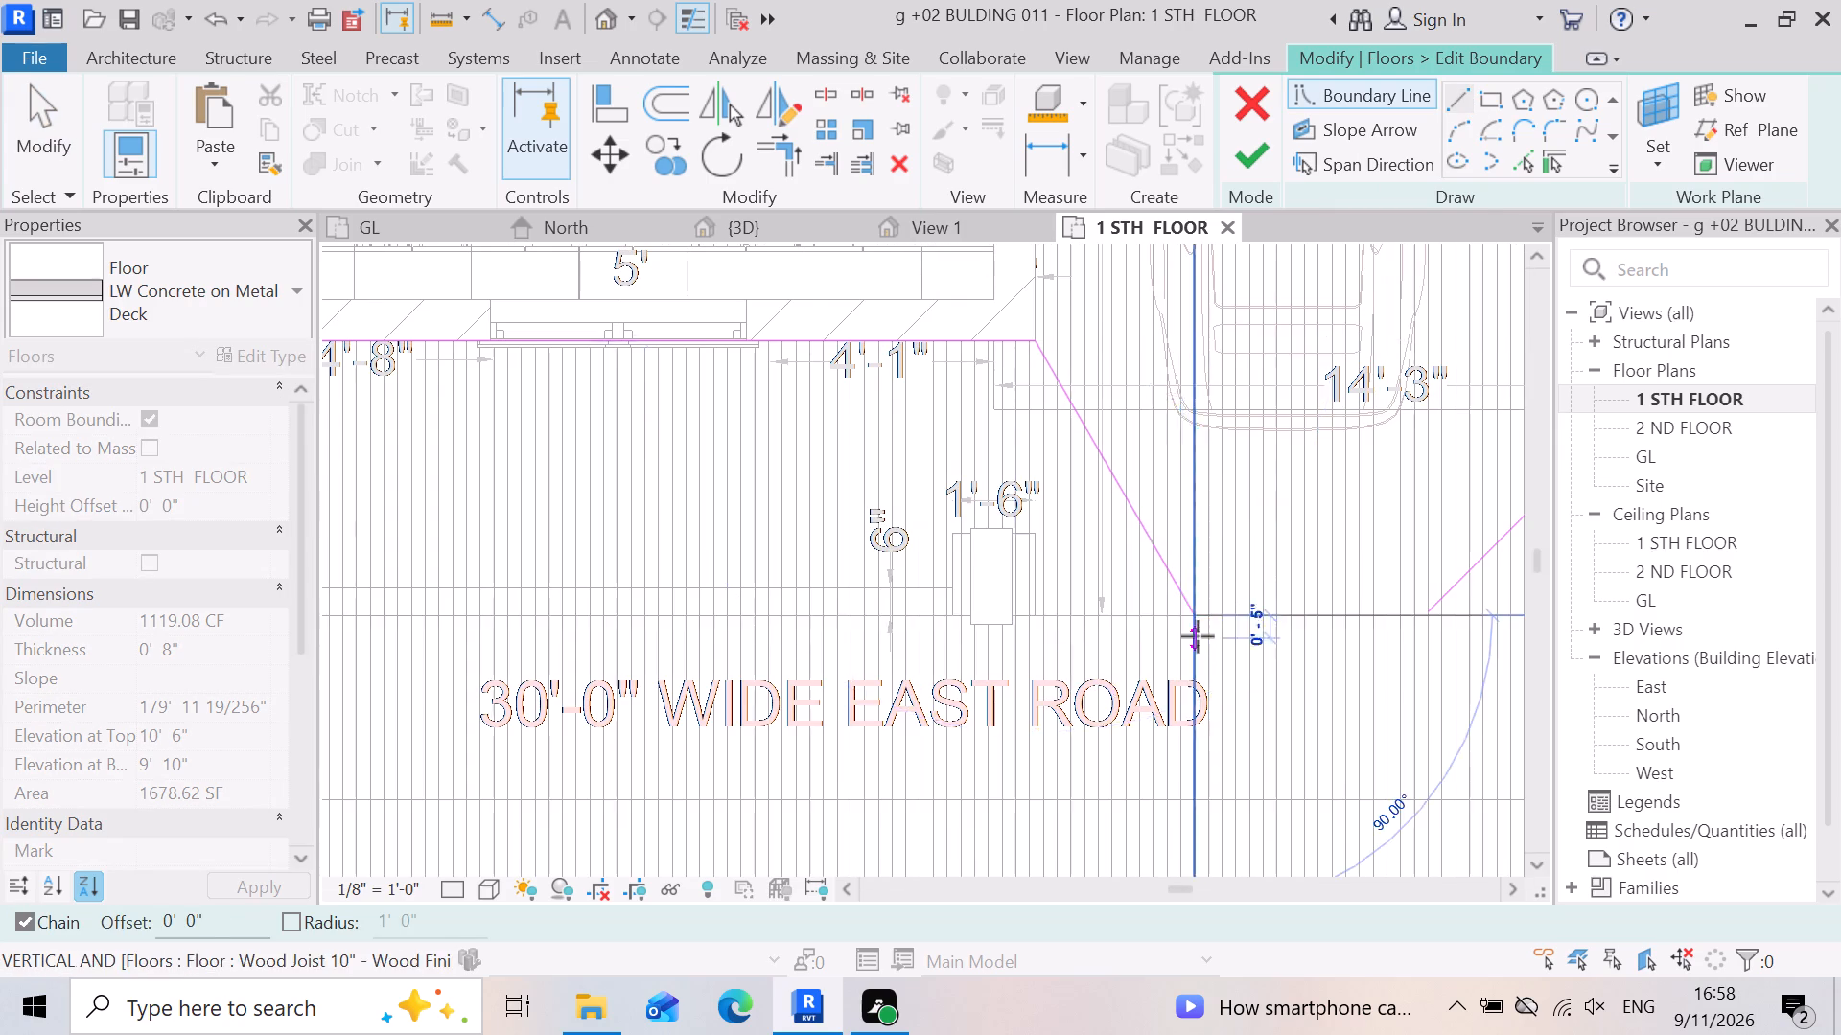
scroll(1198, 636, "down", 3)
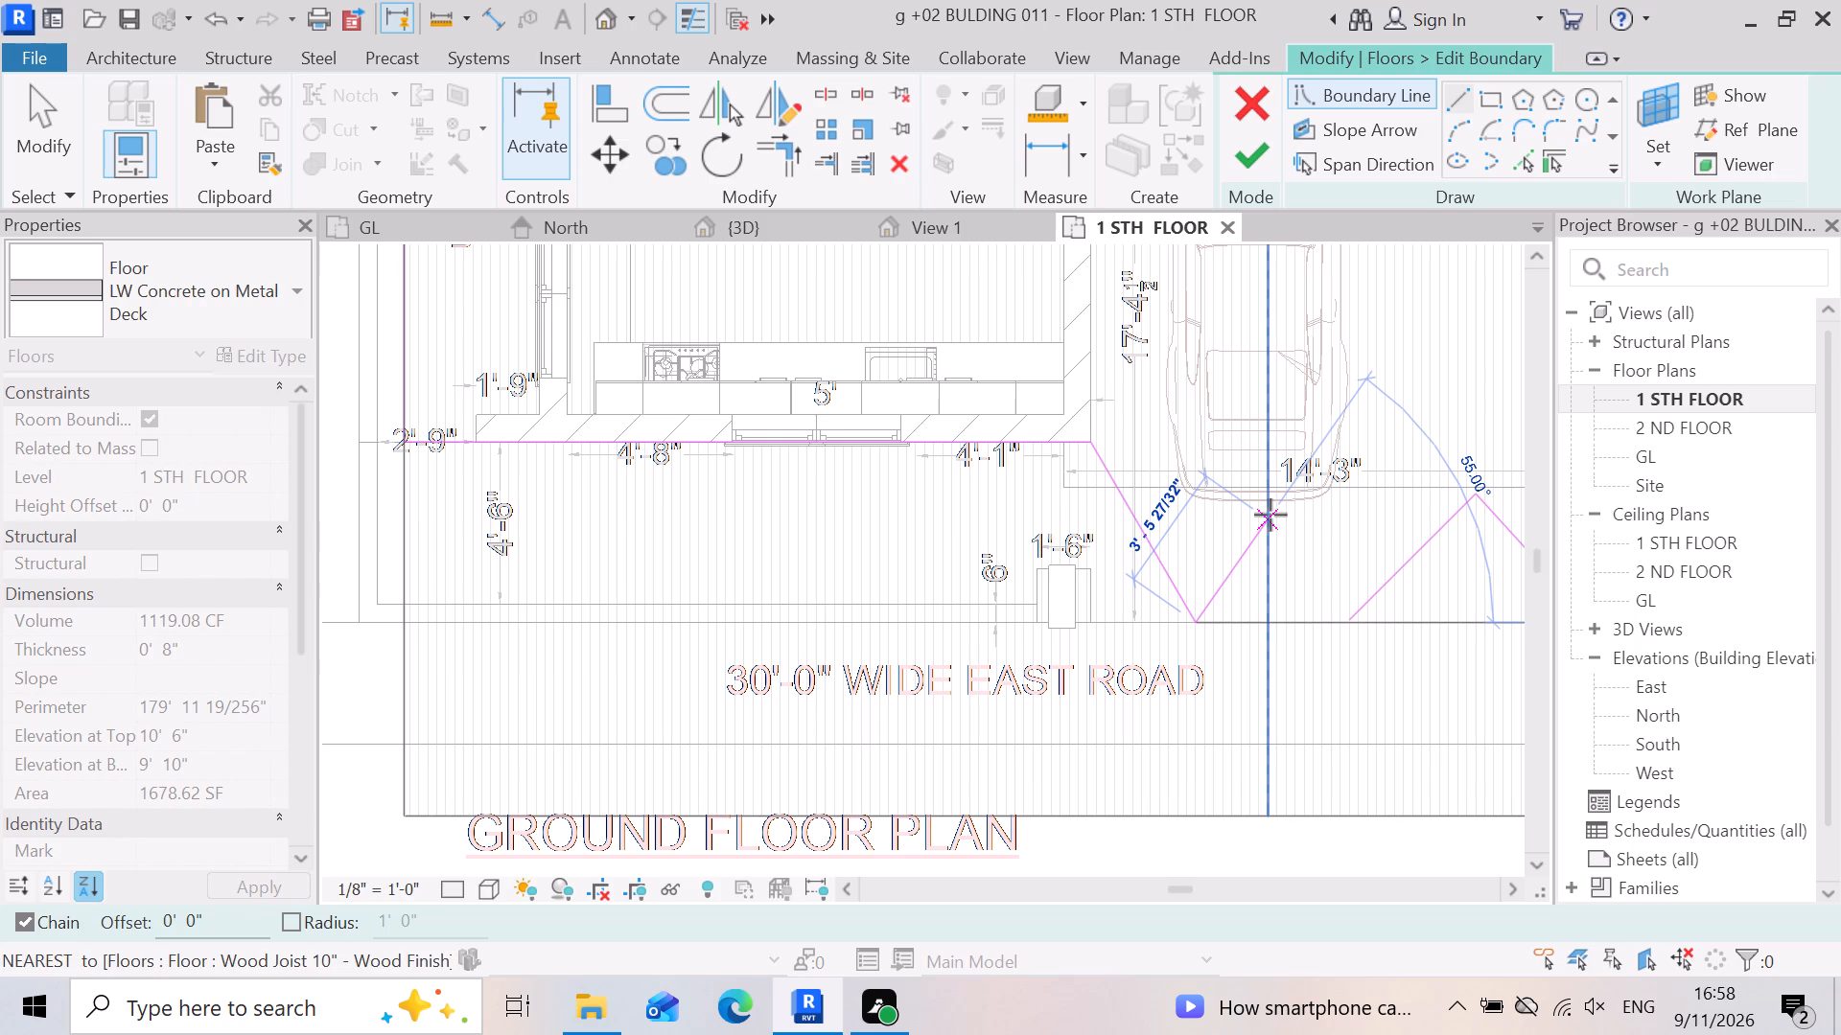
left_click(1270, 515)
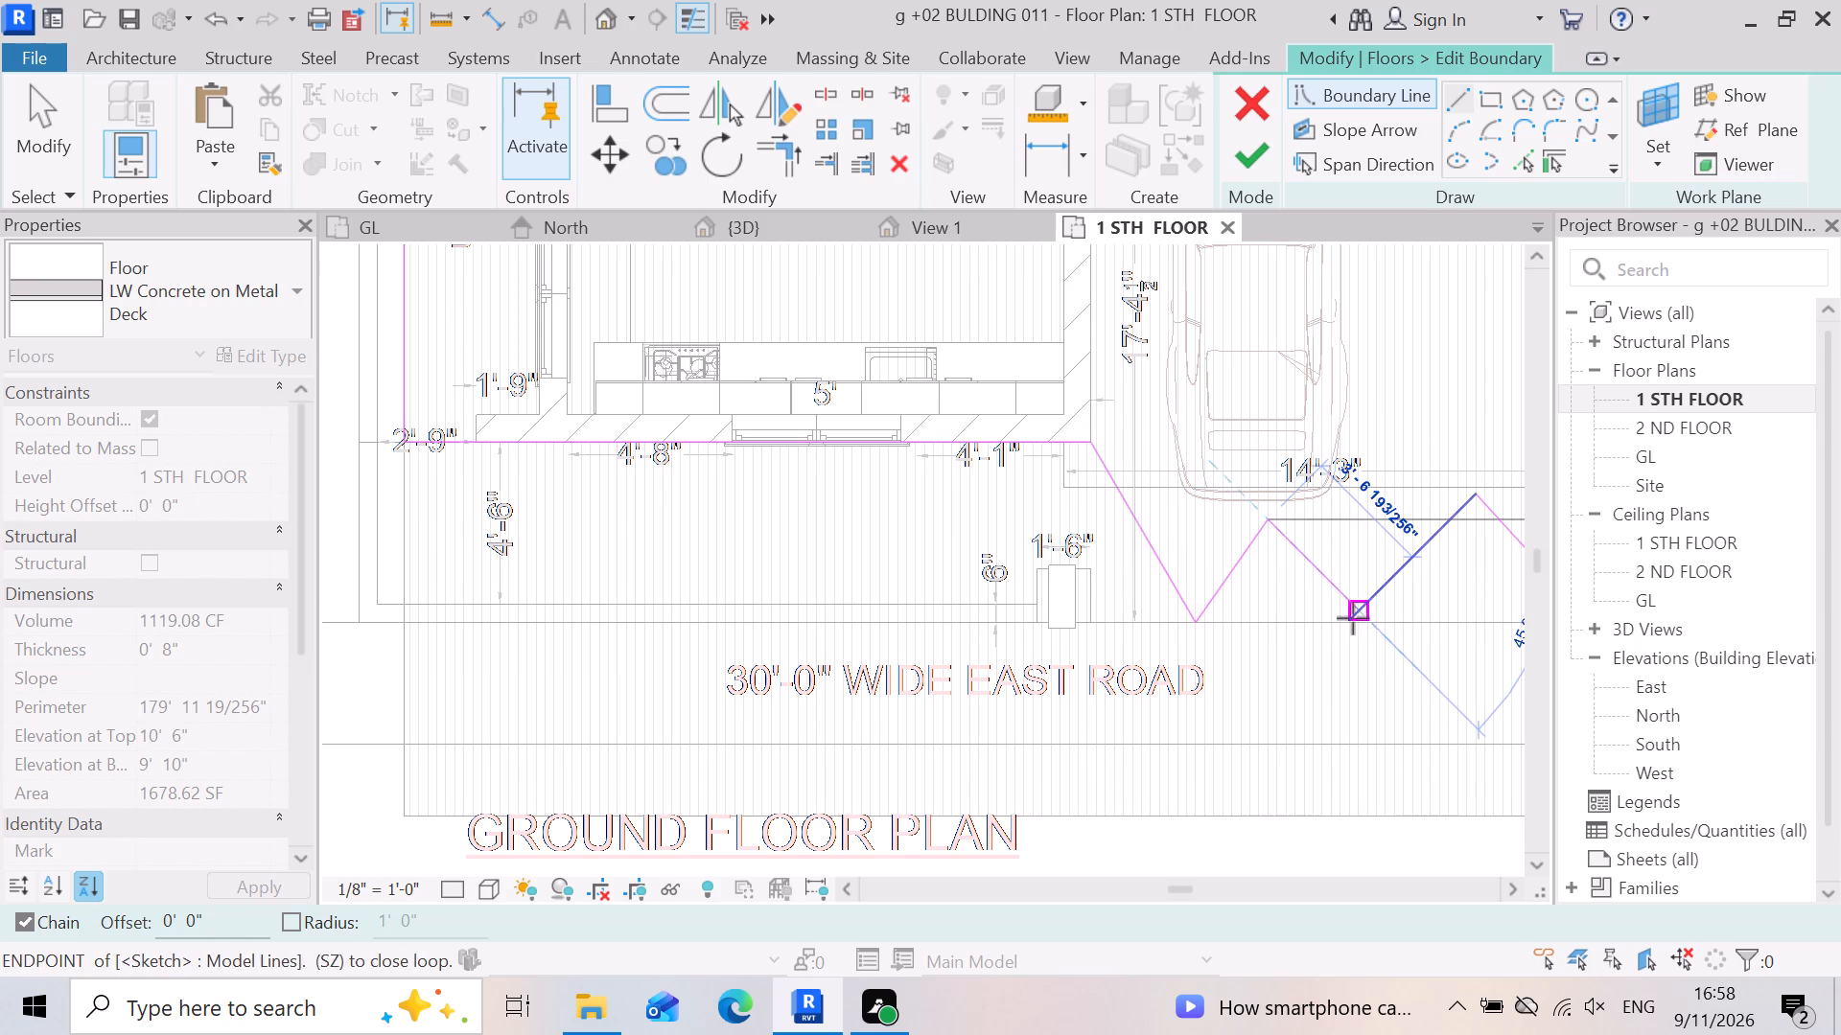
scroll(1355, 623, "up", 3)
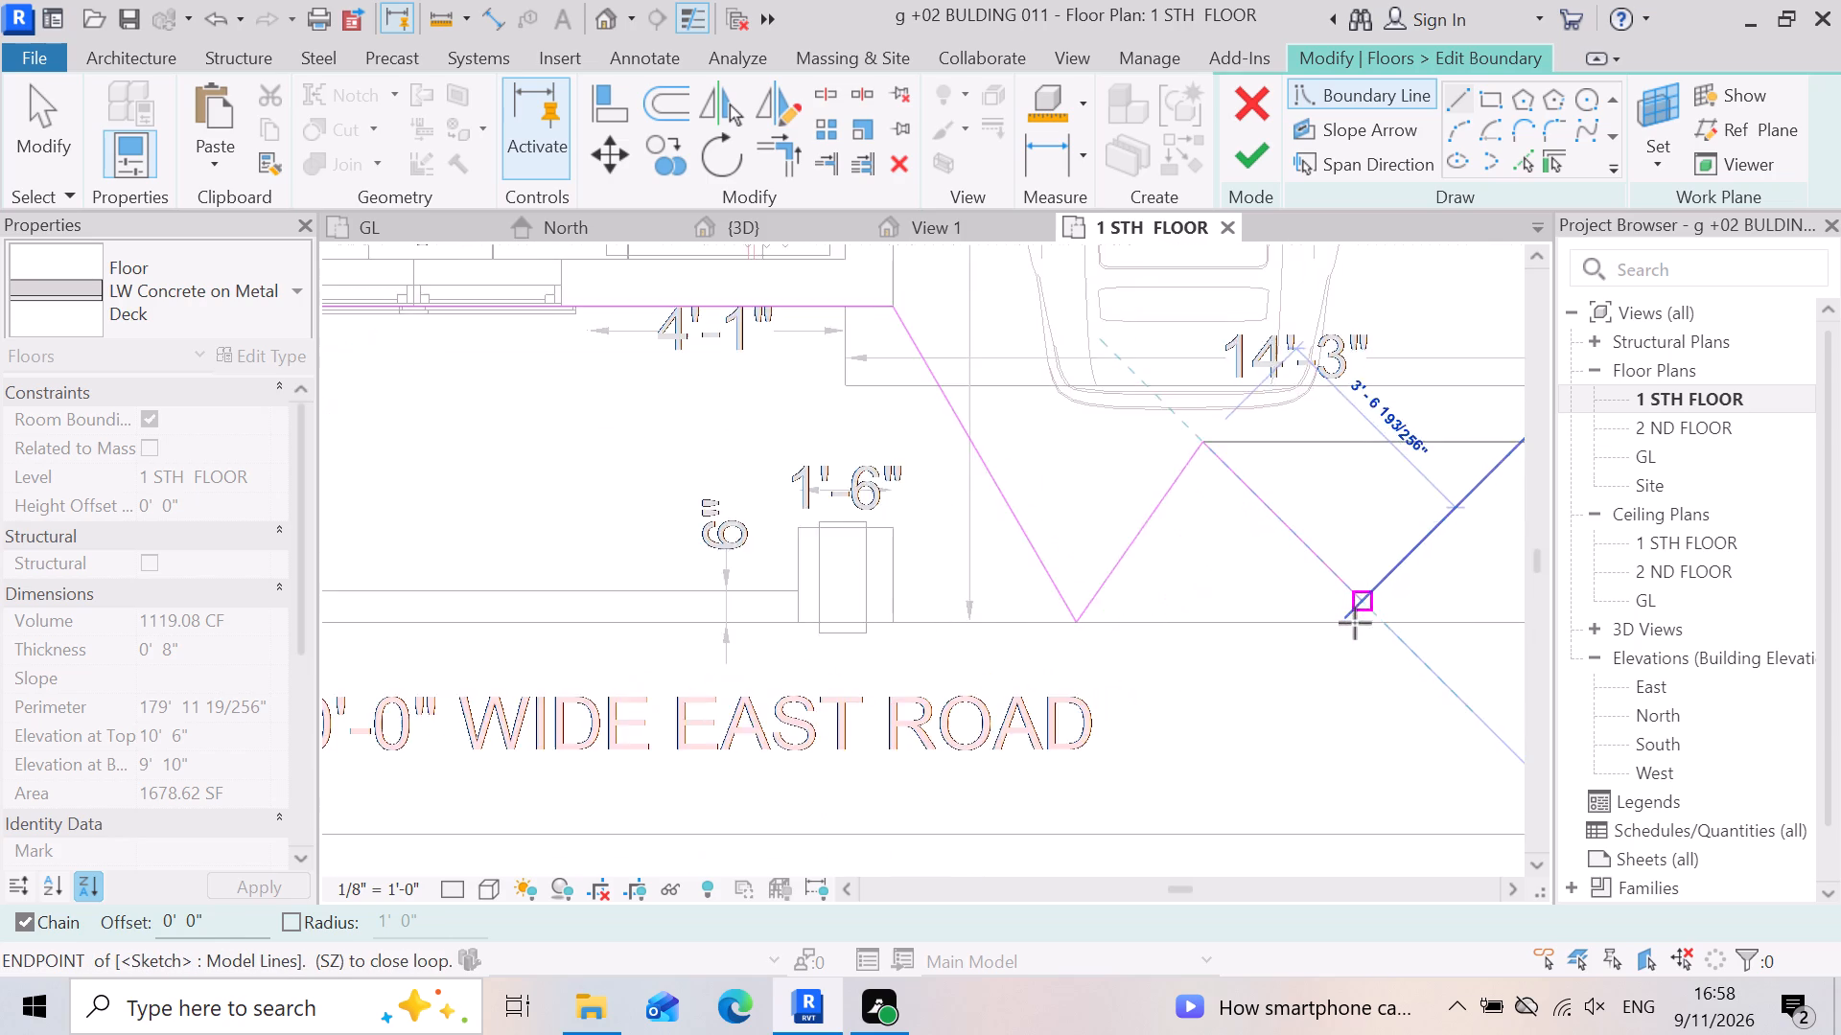
scroll(1355, 623, "up", 4)
left_click(1342, 625)
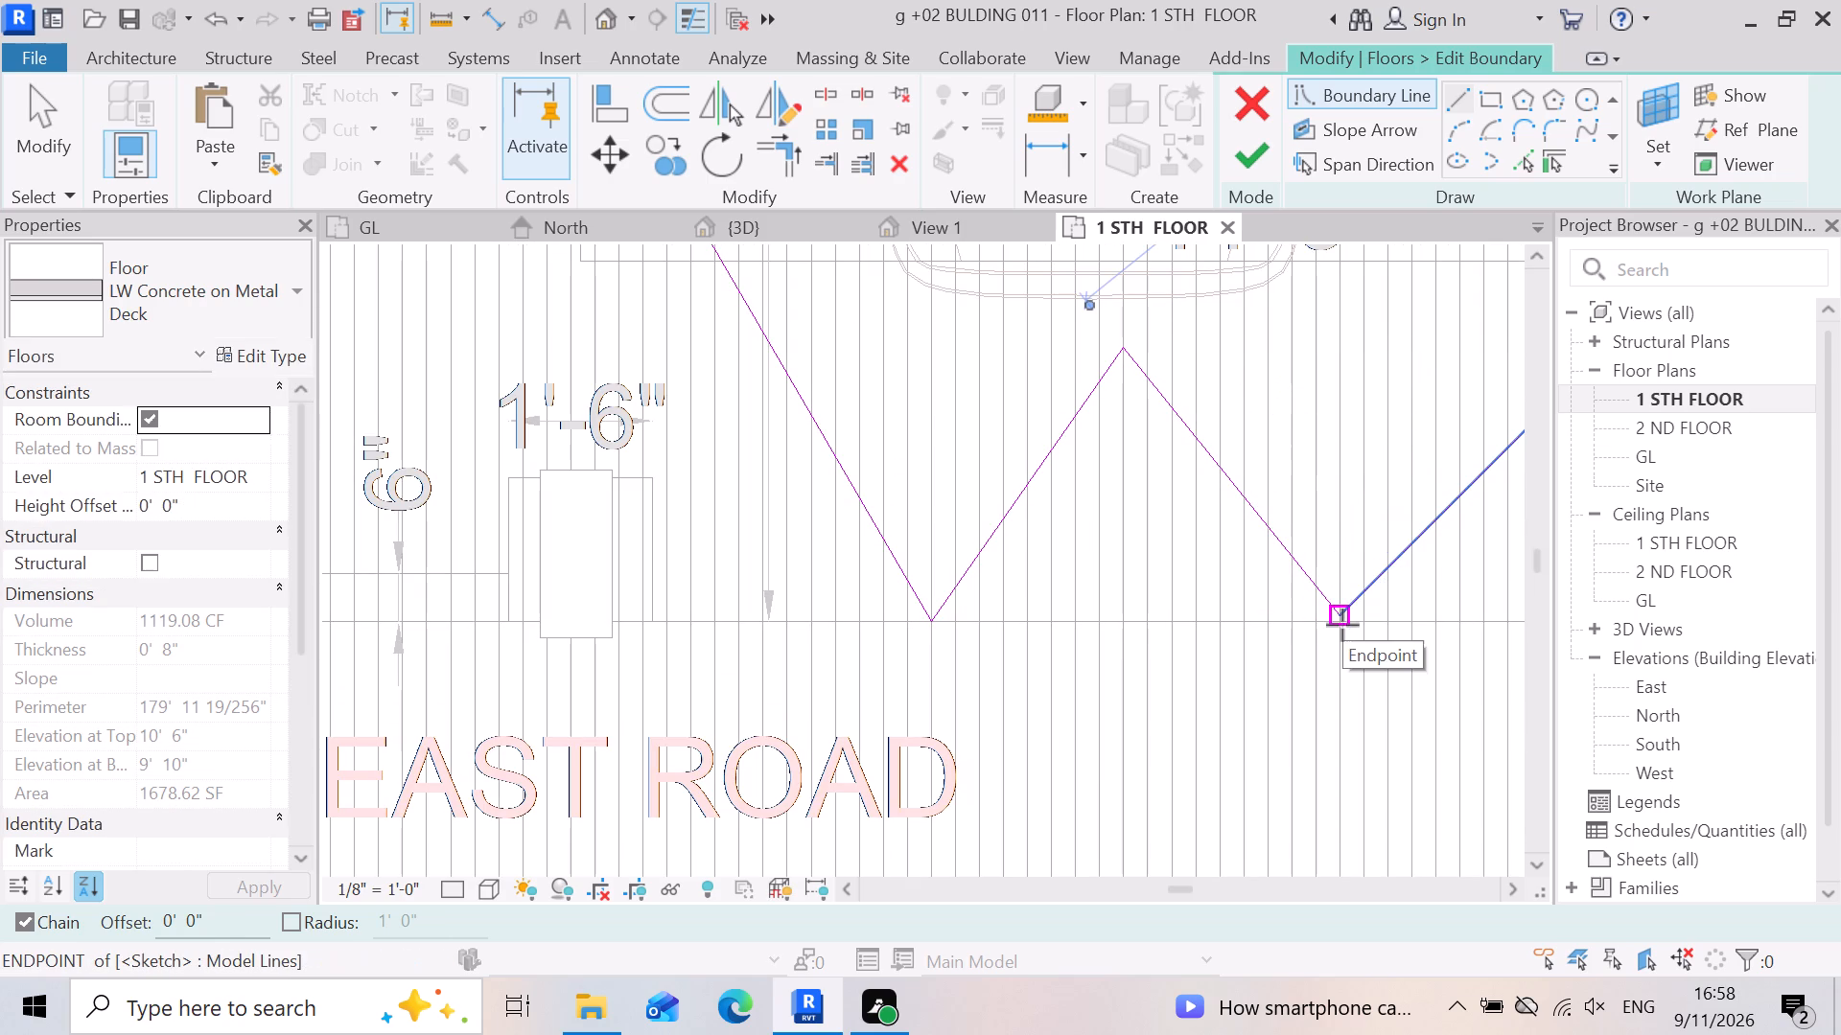
Trim the balcony slab's boundary lines to corners, from the kitchen wall line along the portico zigzag to the straight side line.
scroll(1188, 700, "down", 7)
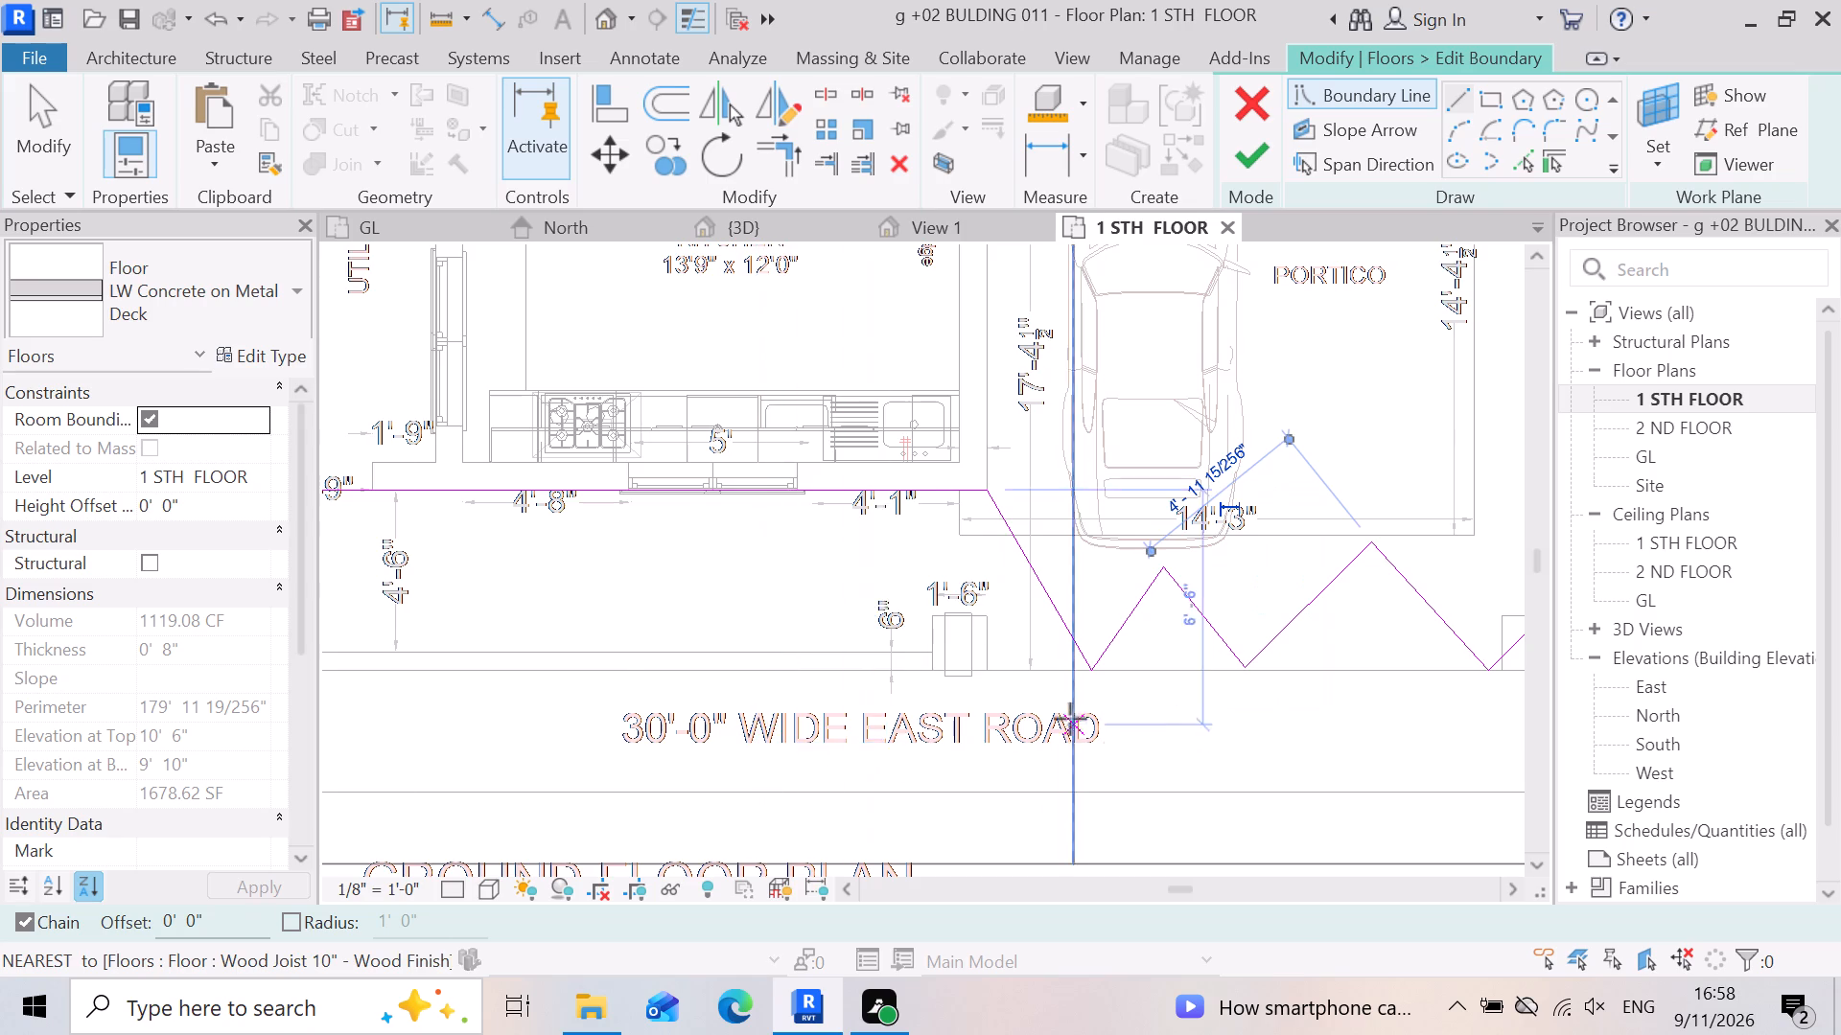
scroll(1070, 718, "down", 4)
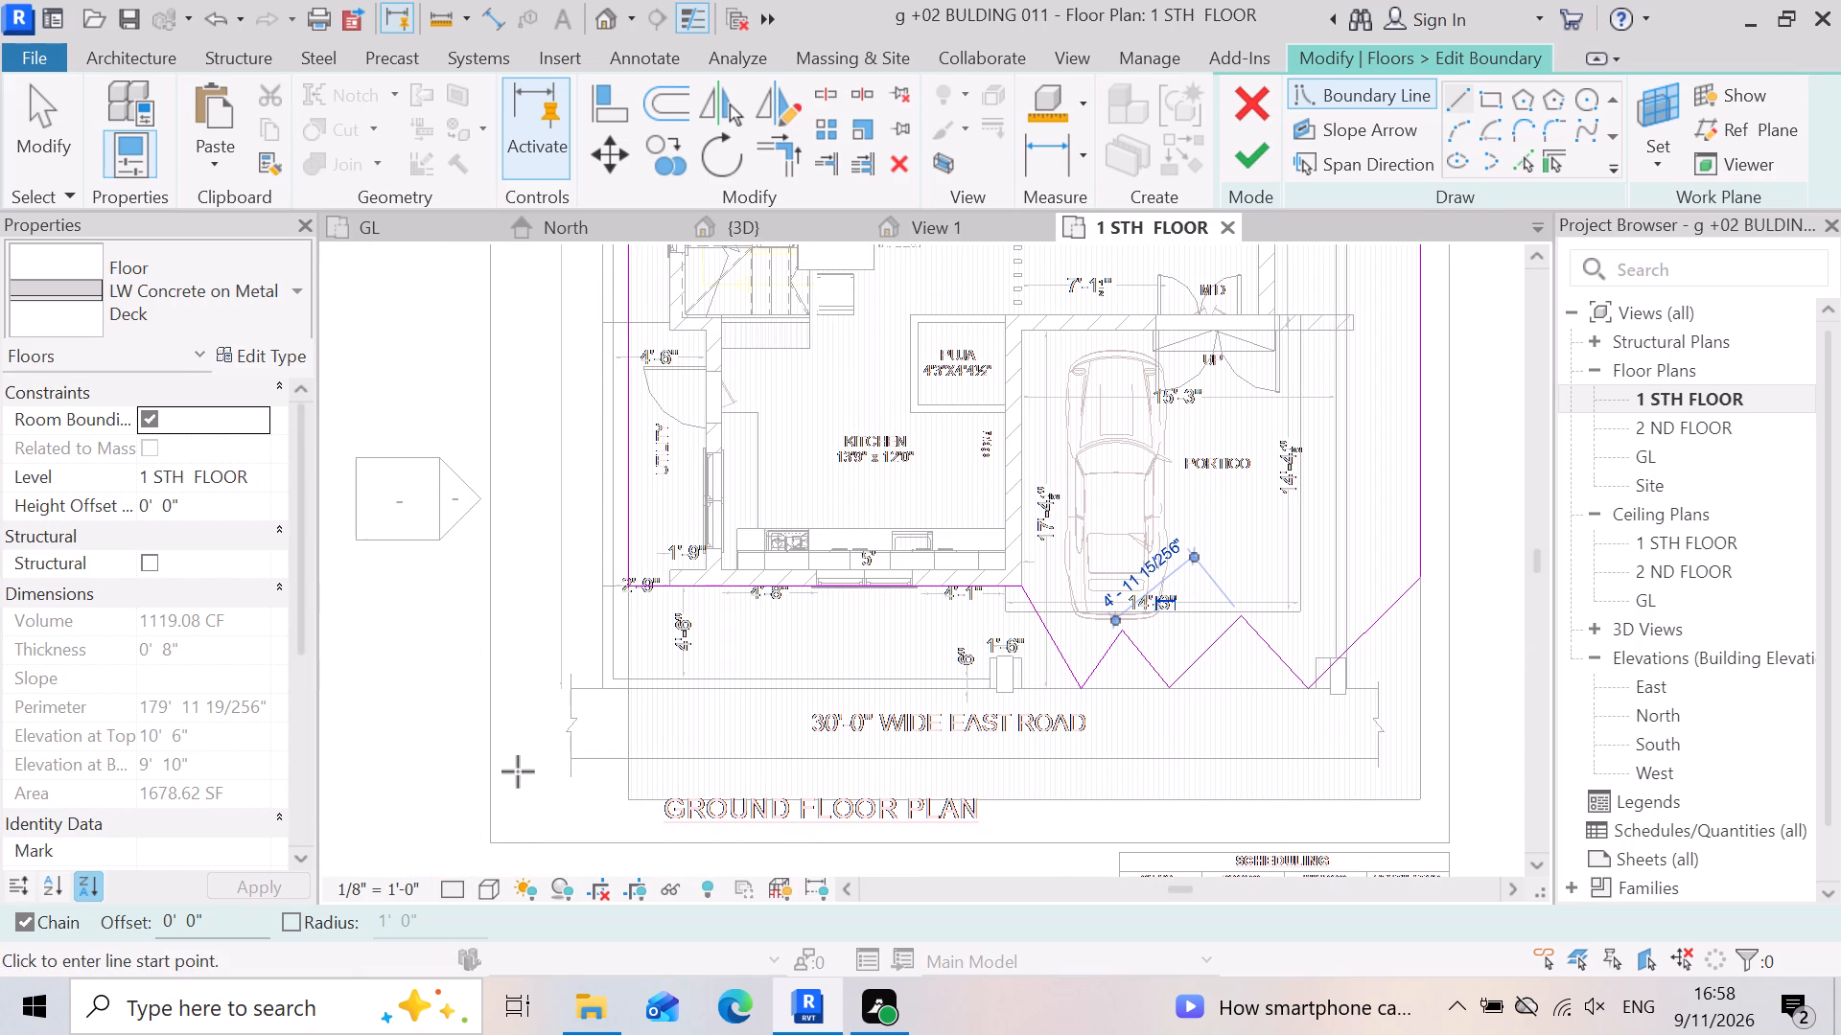
key("Escape")
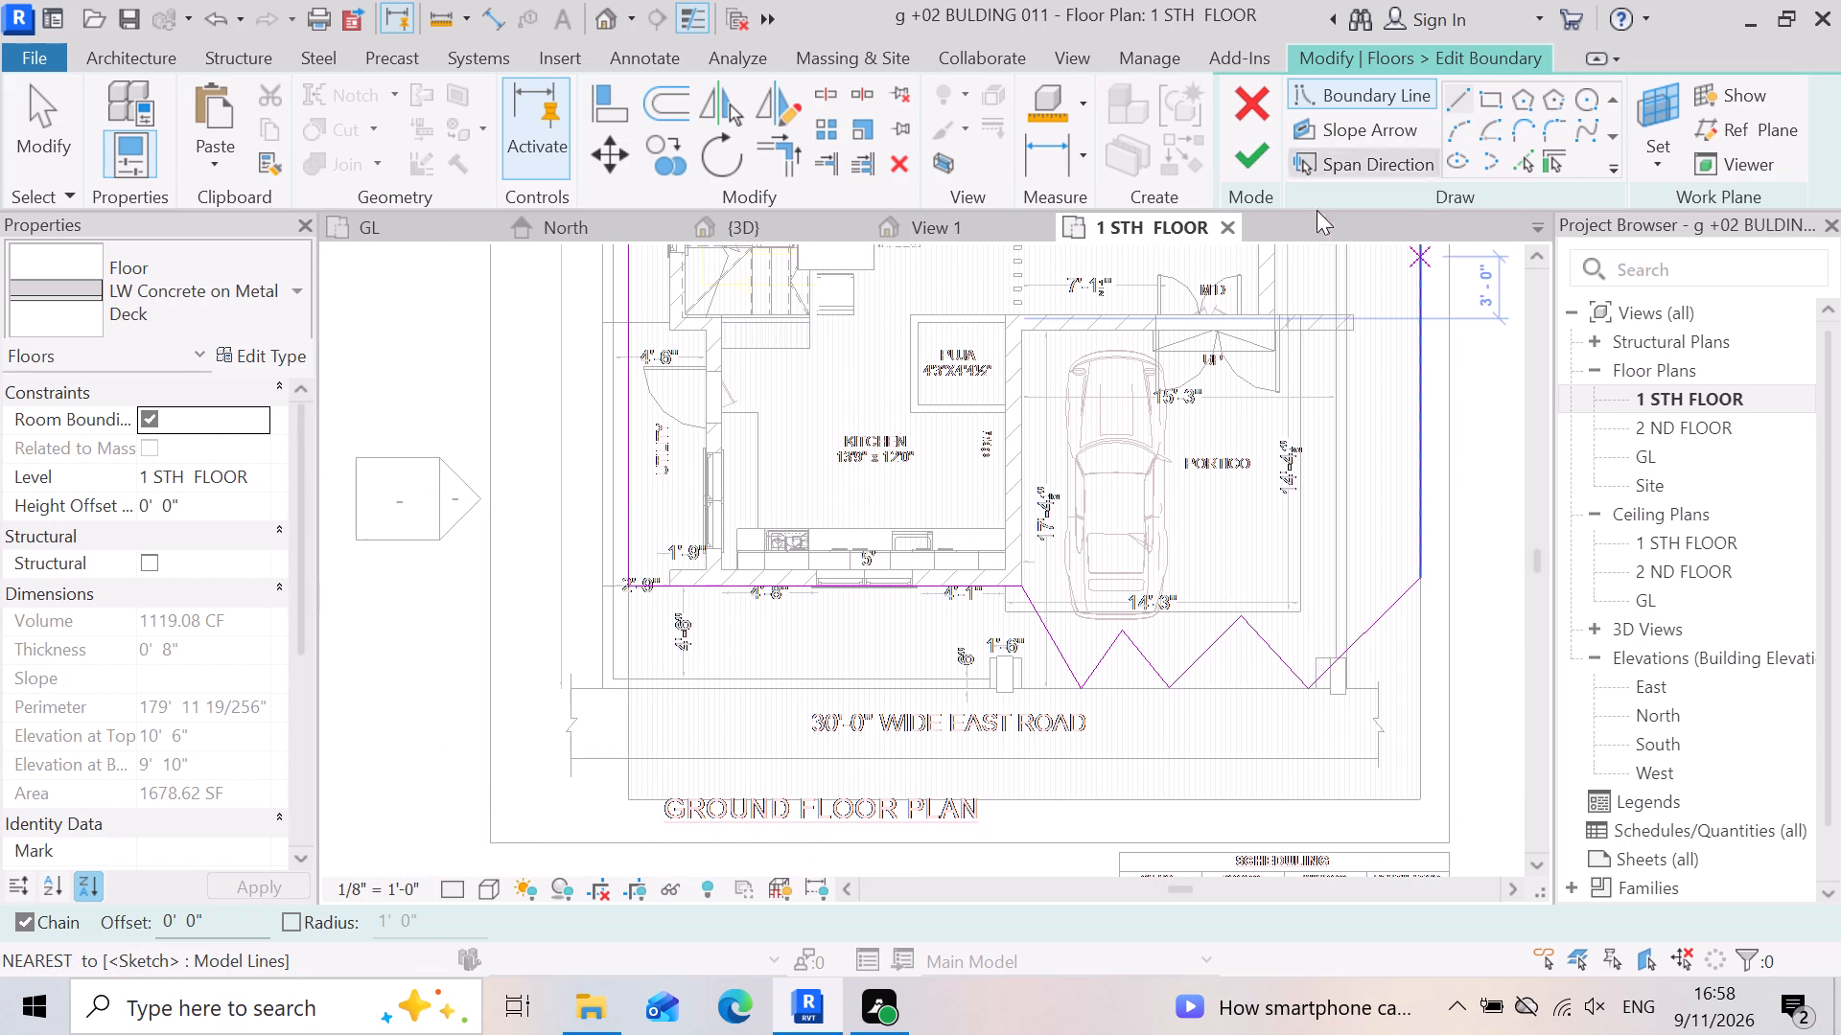
left_click(781, 157)
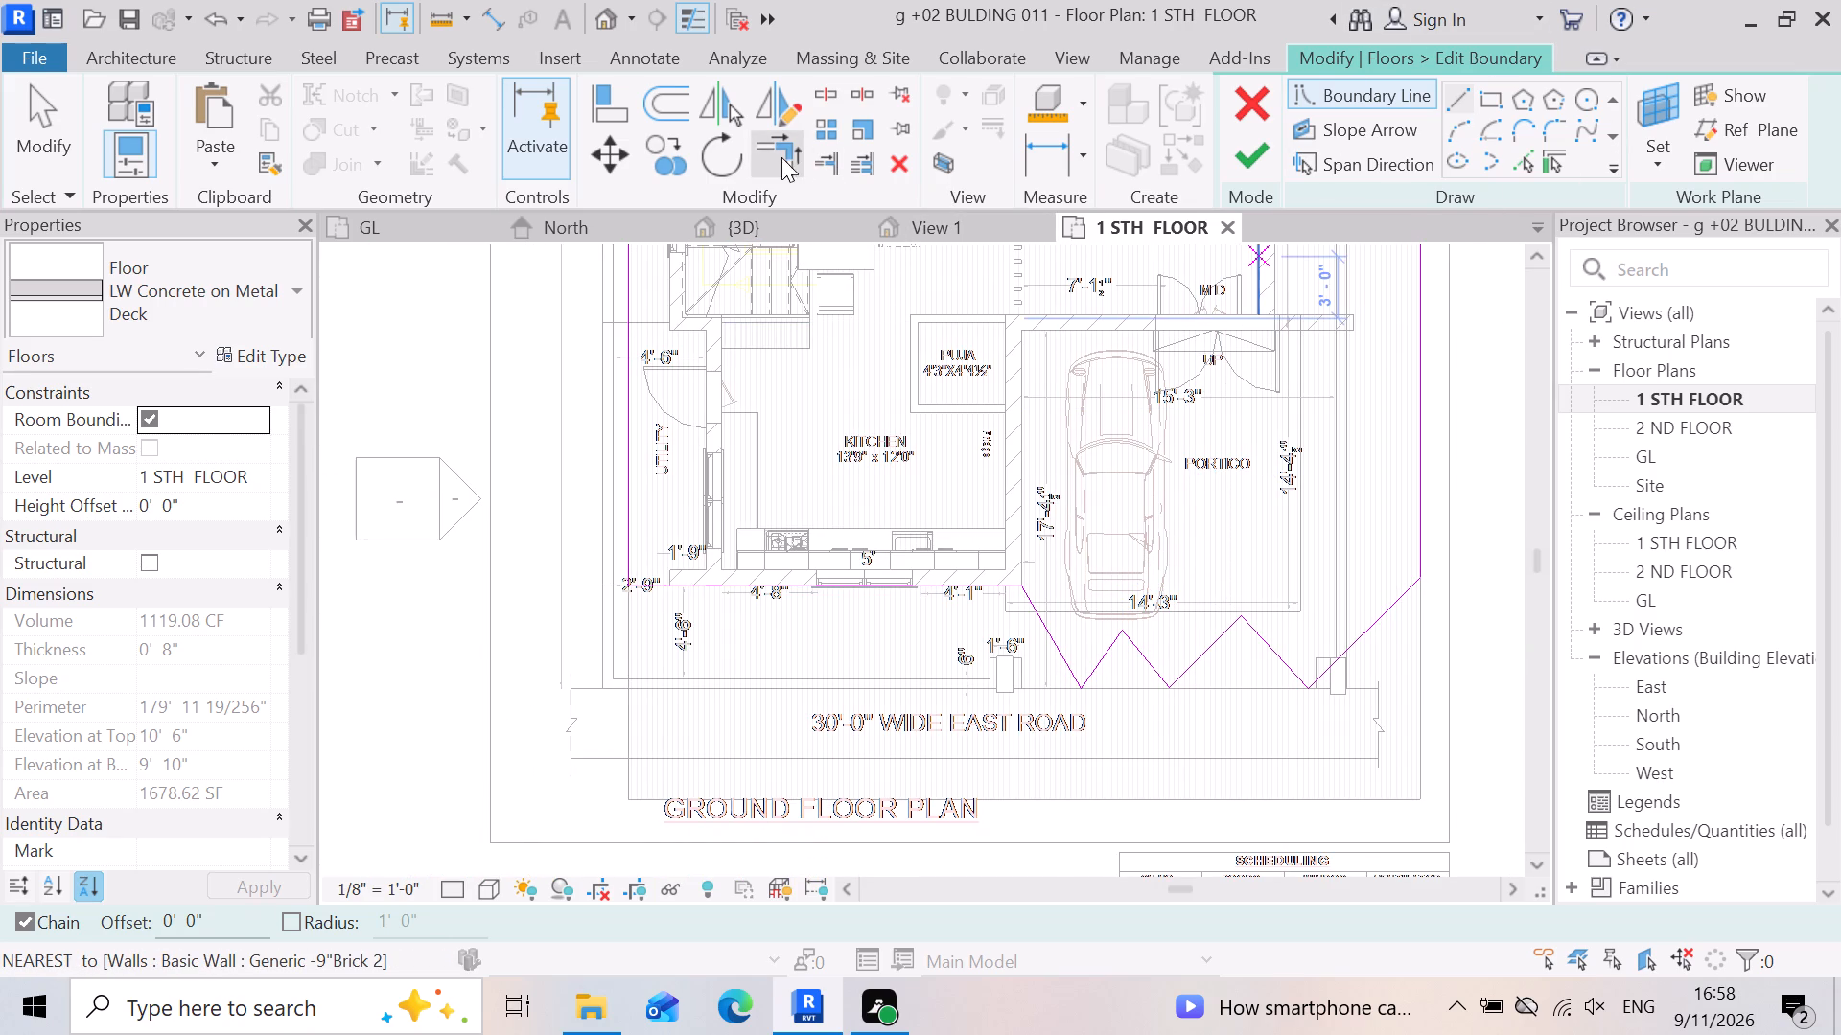
left_click(990, 581)
left_click(1034, 608)
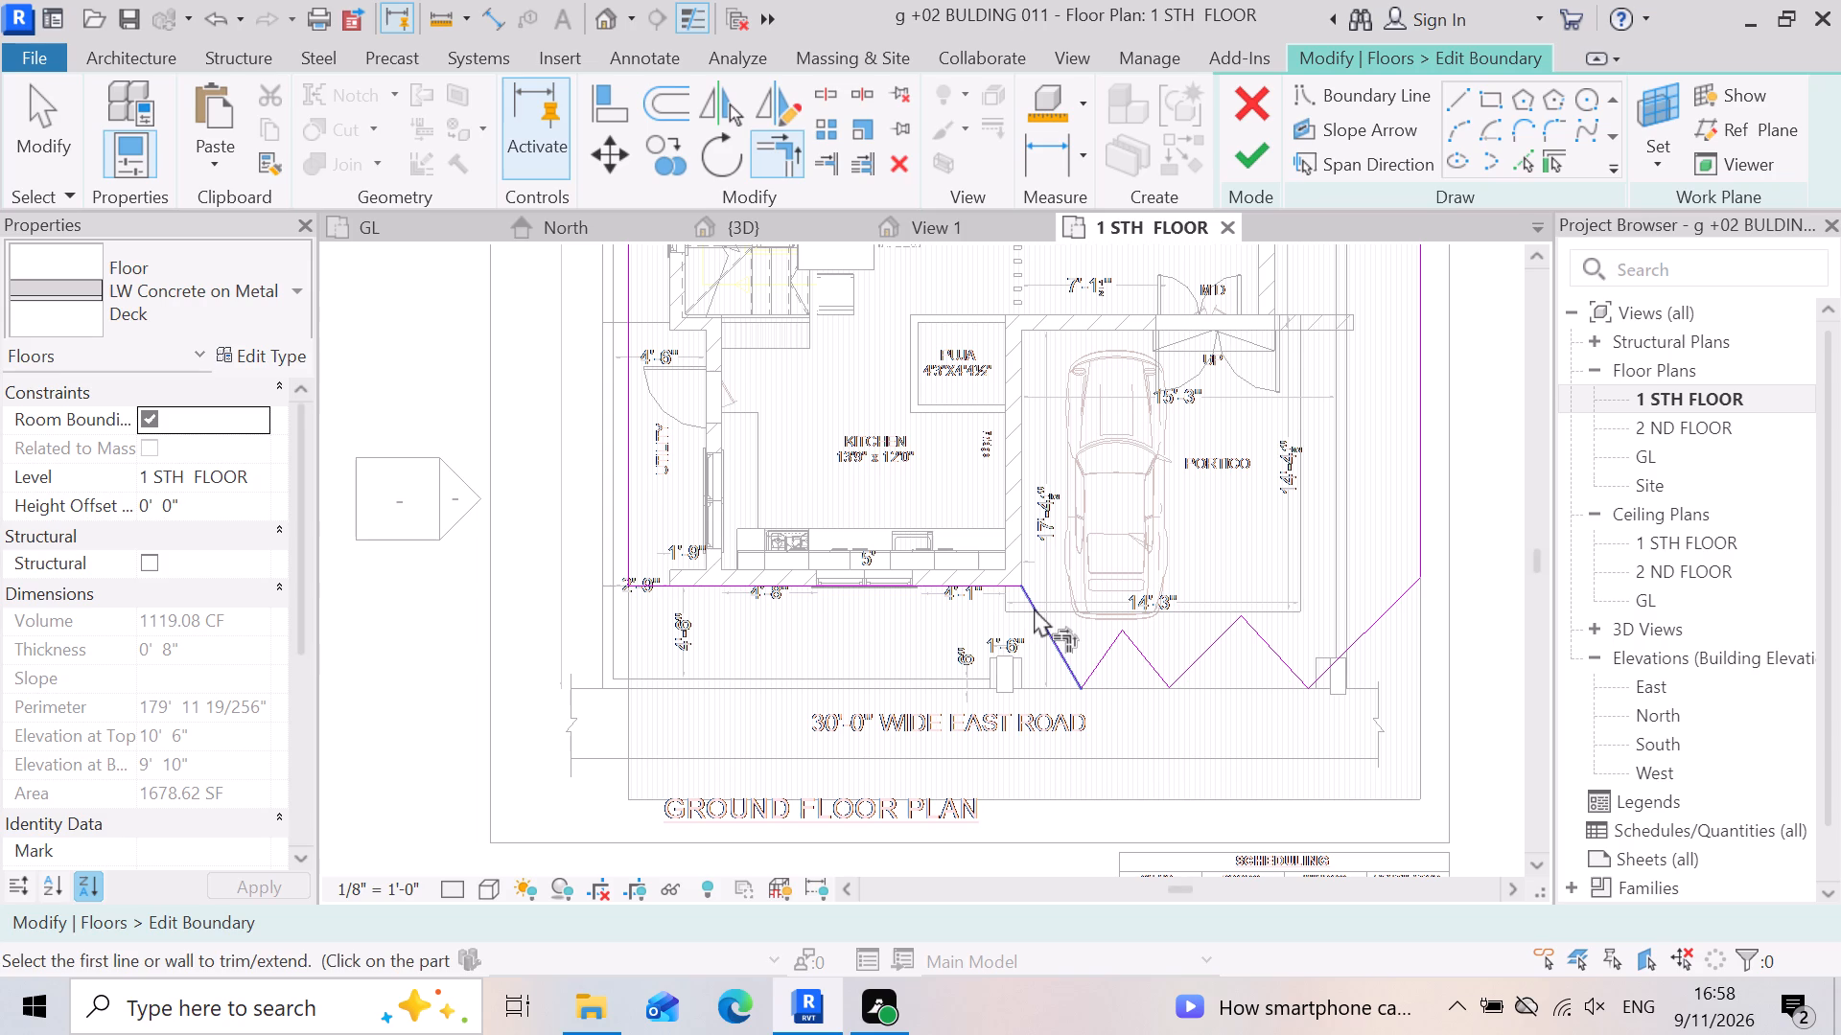
left_click(1034, 608)
left_click(1093, 676)
left_click(1142, 666)
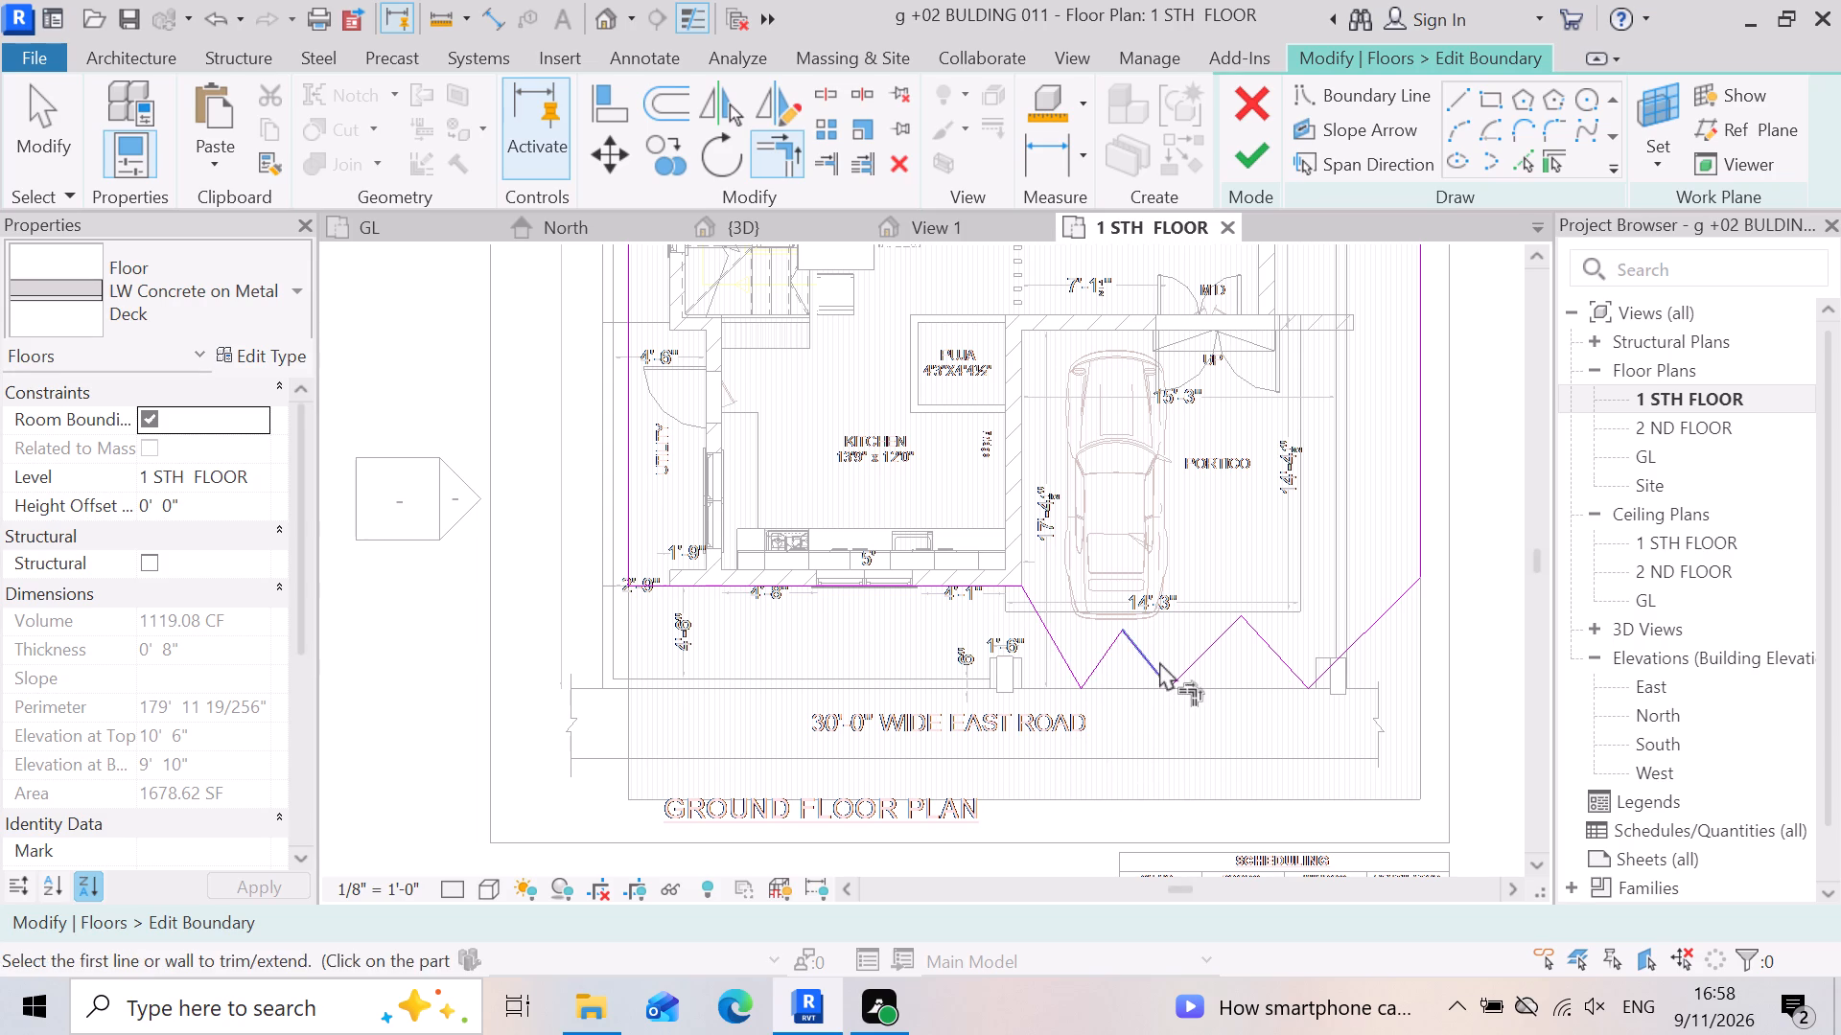
left_click(1159, 661)
left_click(1185, 670)
left_click(1297, 684)
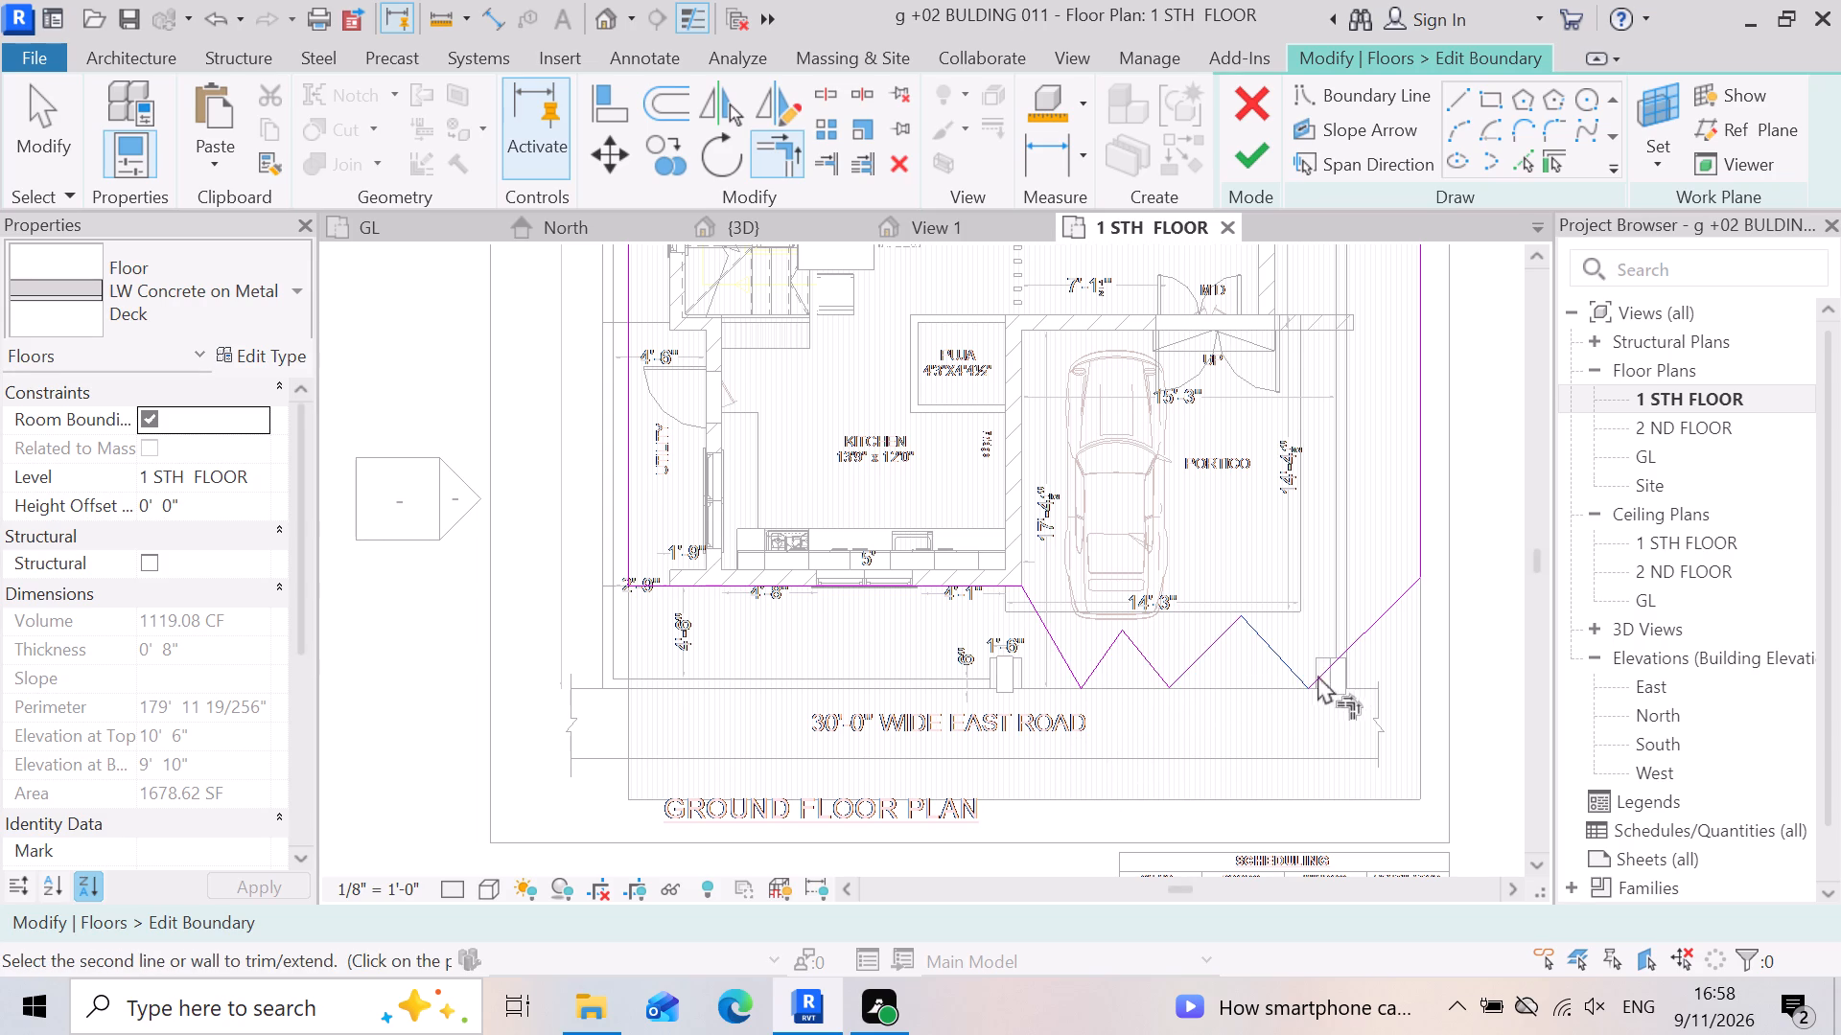
left_click(1339, 660)
left_click(1417, 564)
Finish the slab boundary edit, skip saving the project, and attach the walls below to the floor's bottom.
left_click(1243, 155)
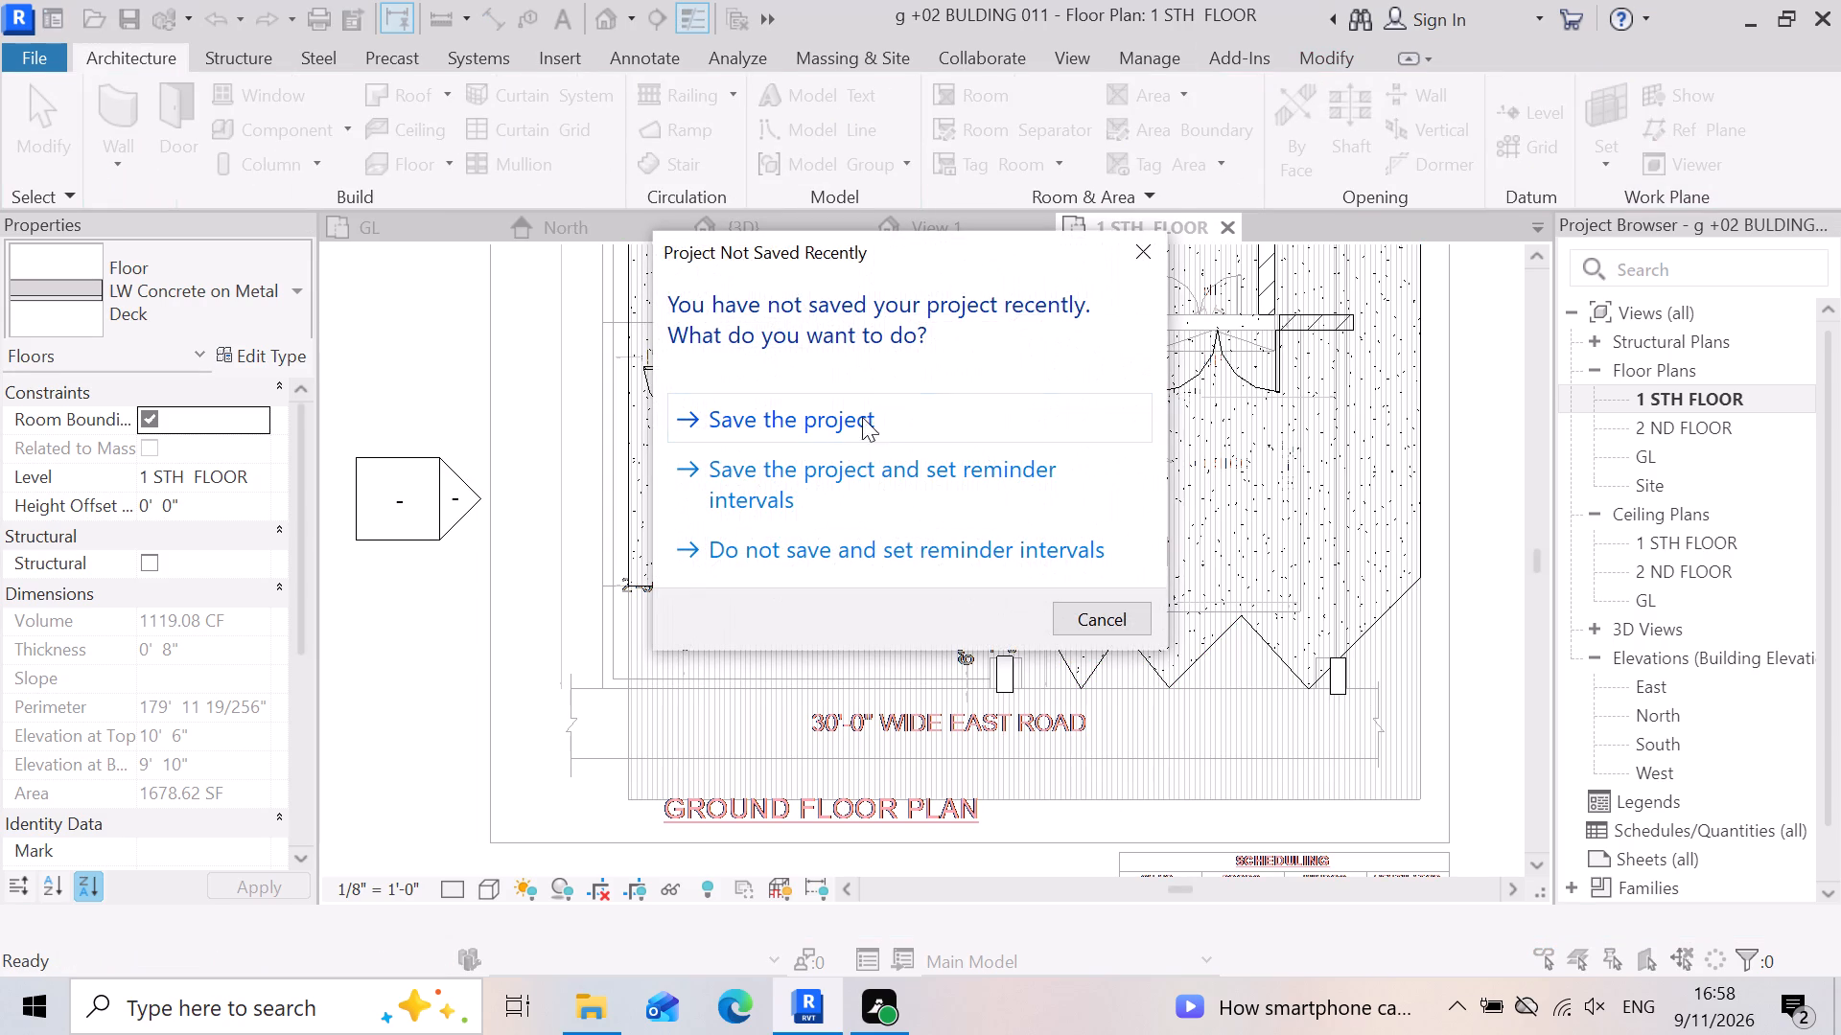
left_click(1141, 258)
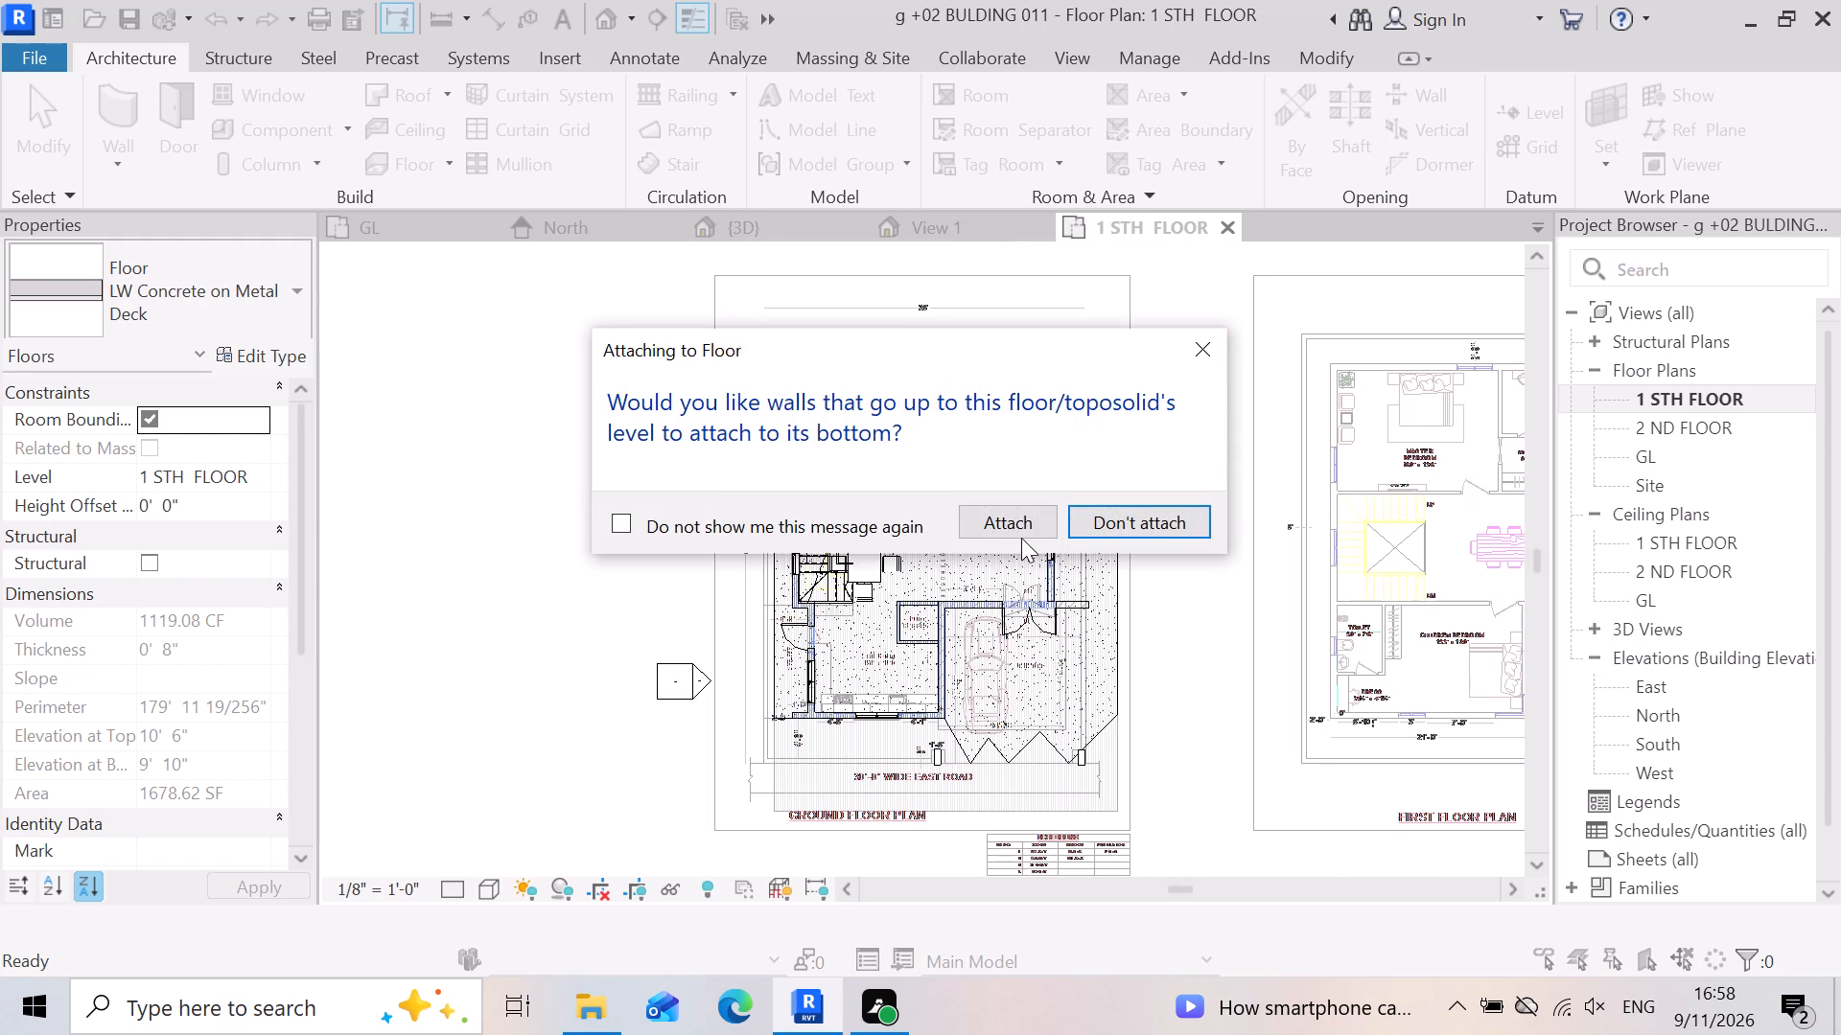
left_click(1021, 518)
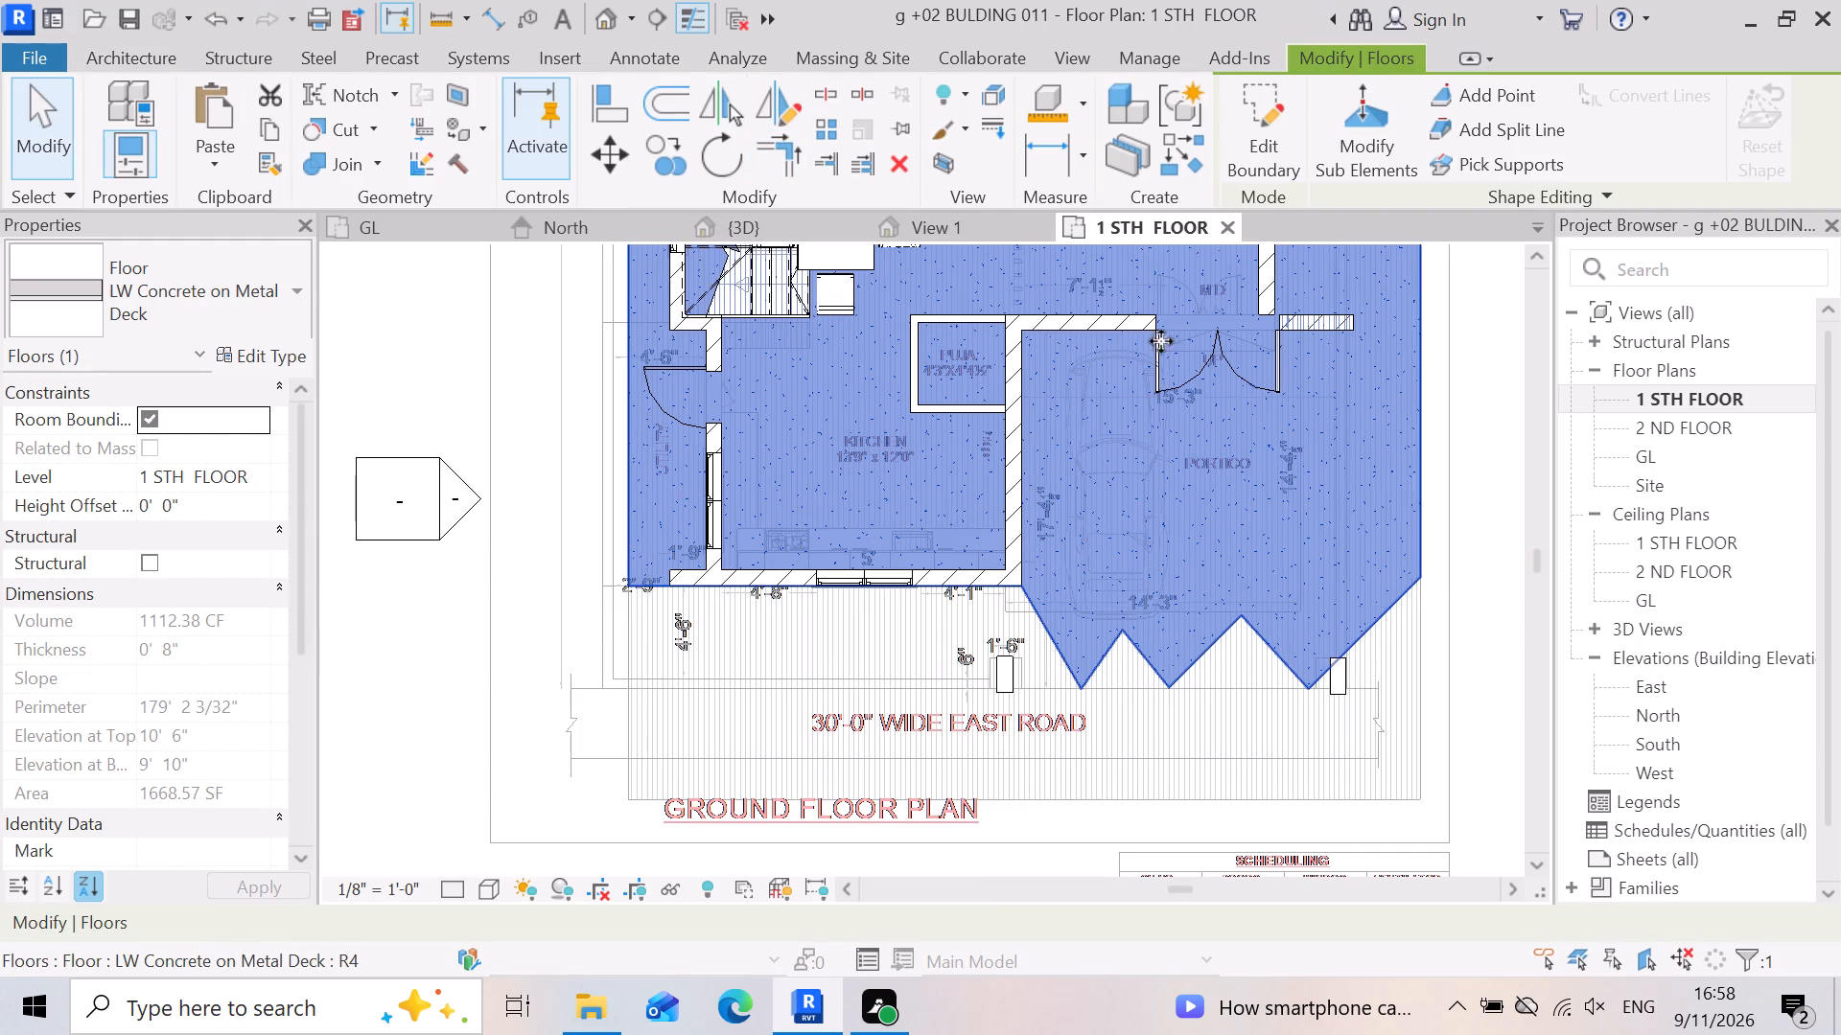
Examine the 1 STH FLOOR slab's zigzag front edge and its fit with the portico columns in the 3D view.
left_click(763, 212)
left_click(805, 216)
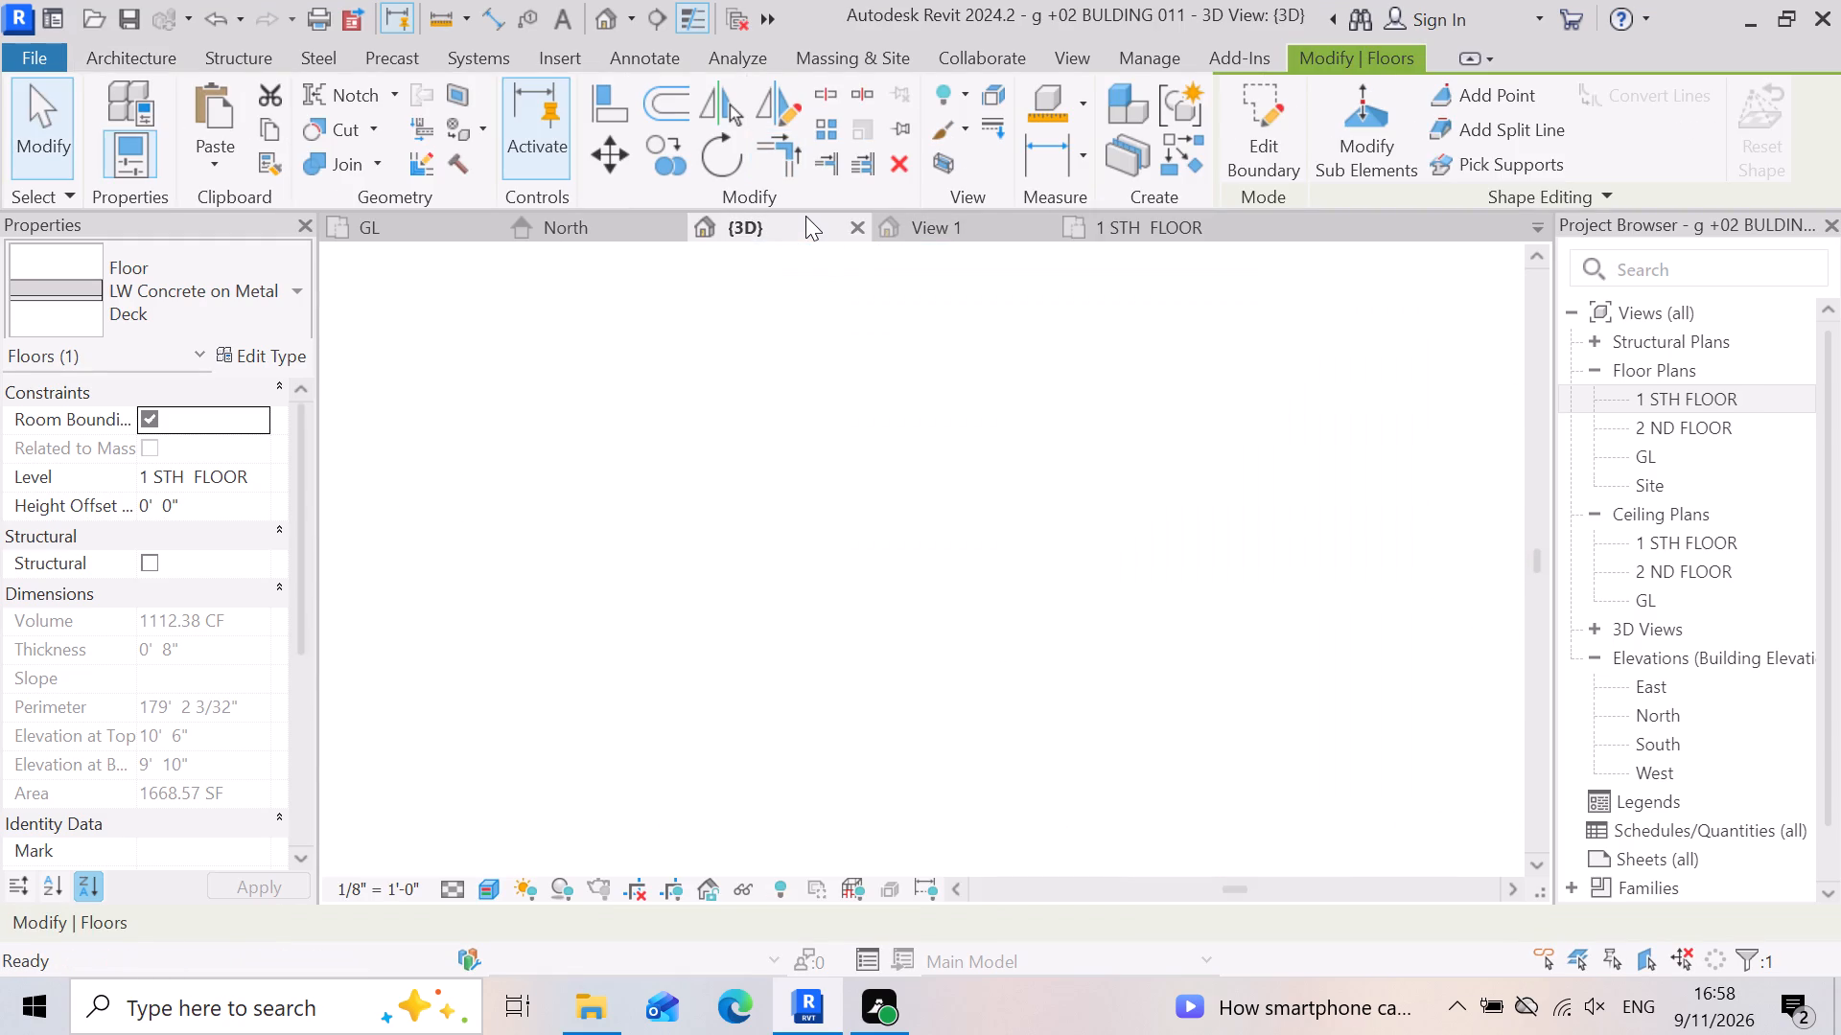
scroll(935, 509, "down", 4)
scroll(695, 511, "down", 3)
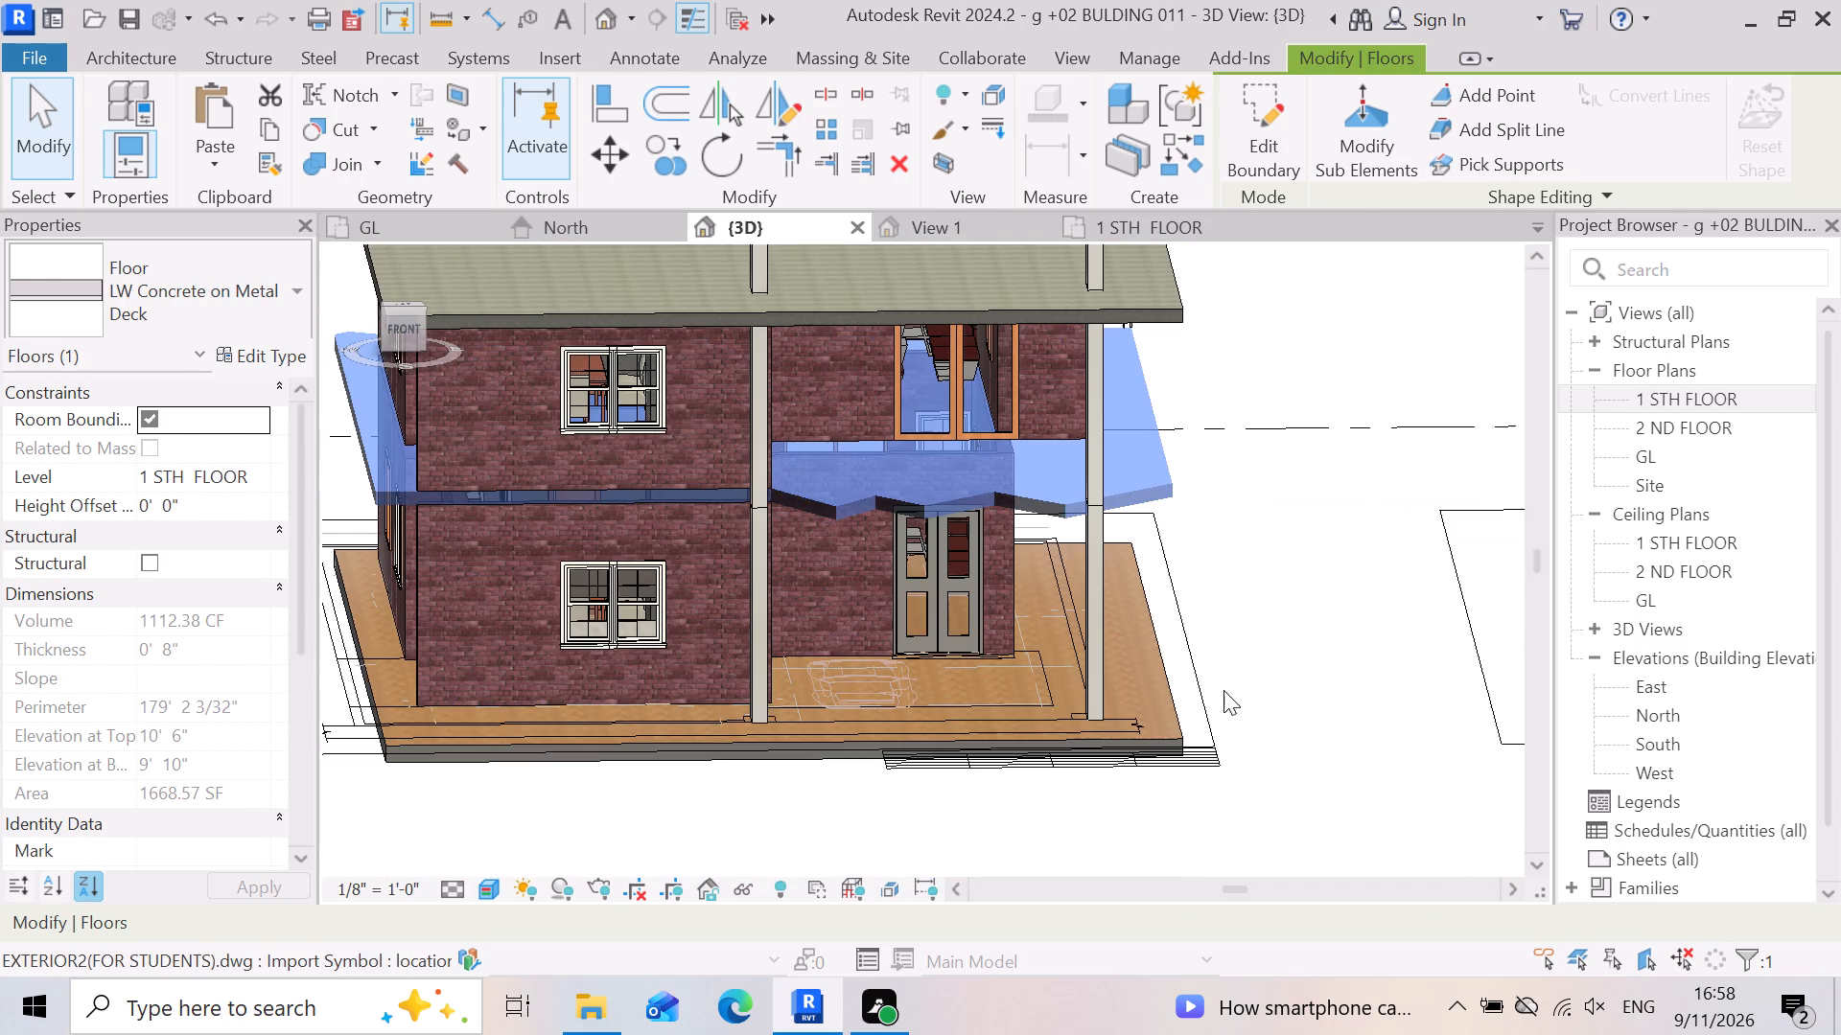
left_click(1226, 689)
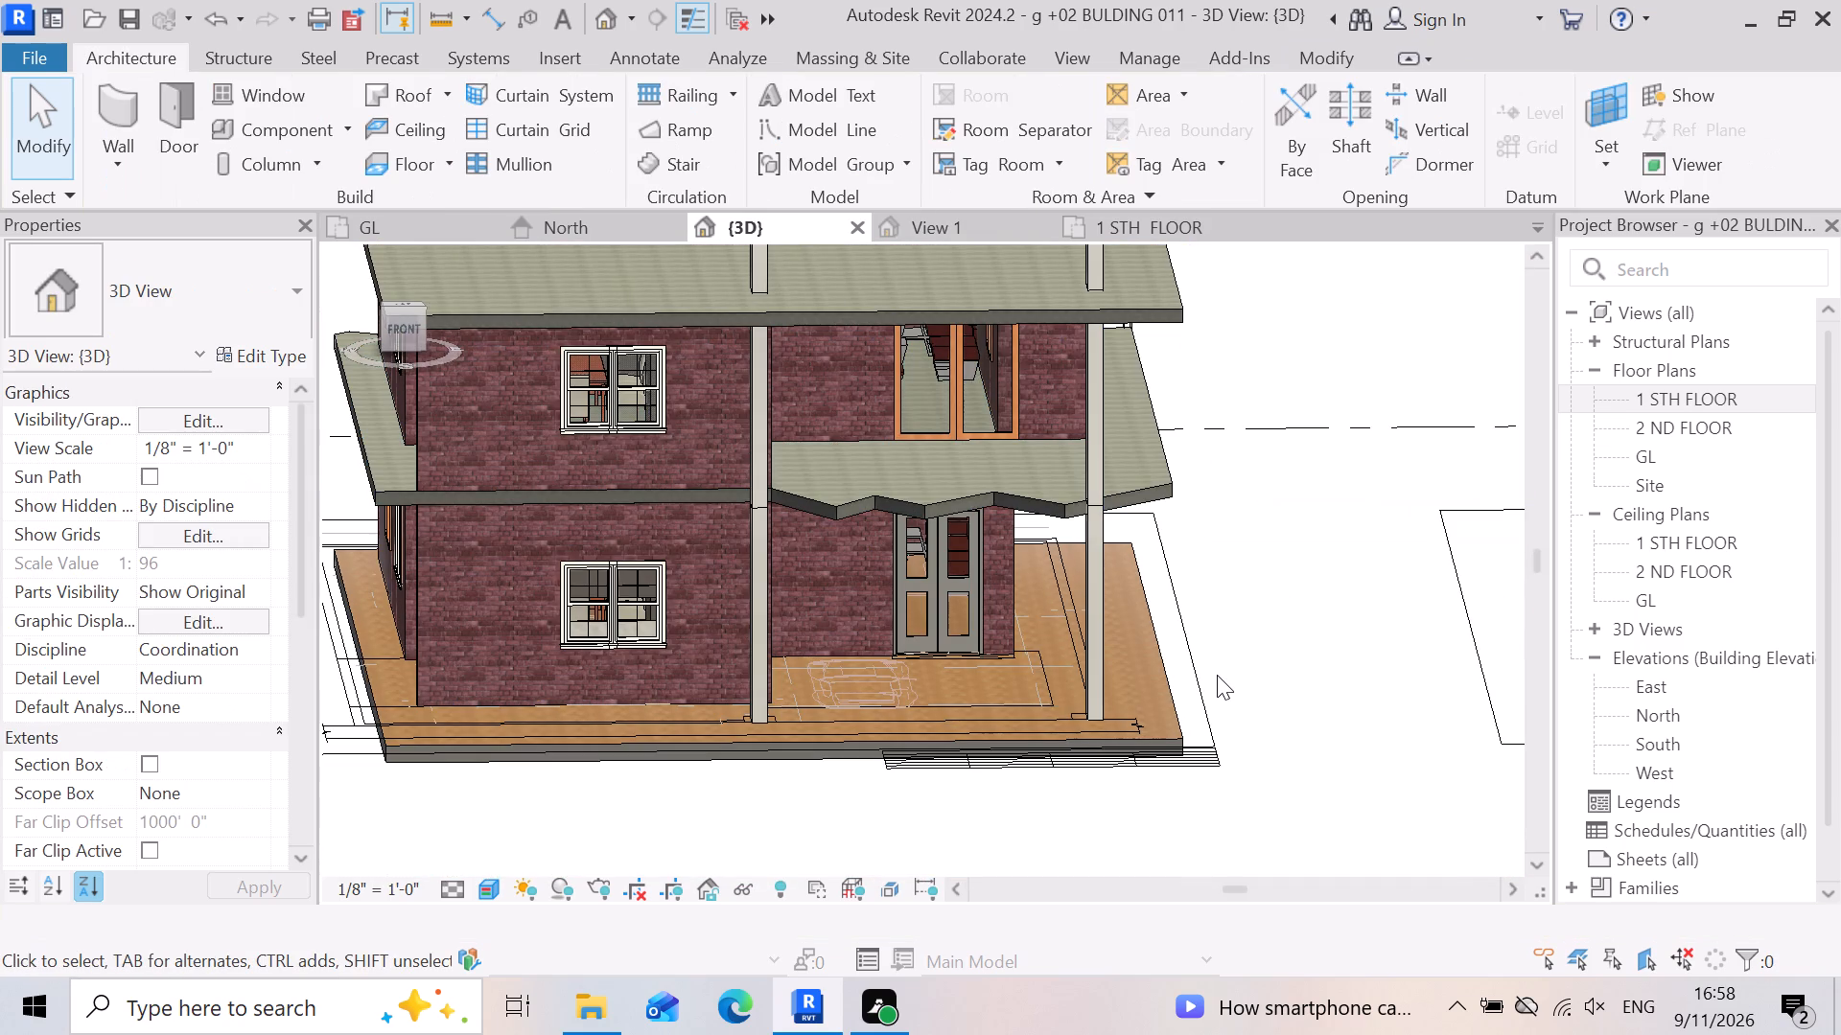
scroll(877, 499, "up", 5)
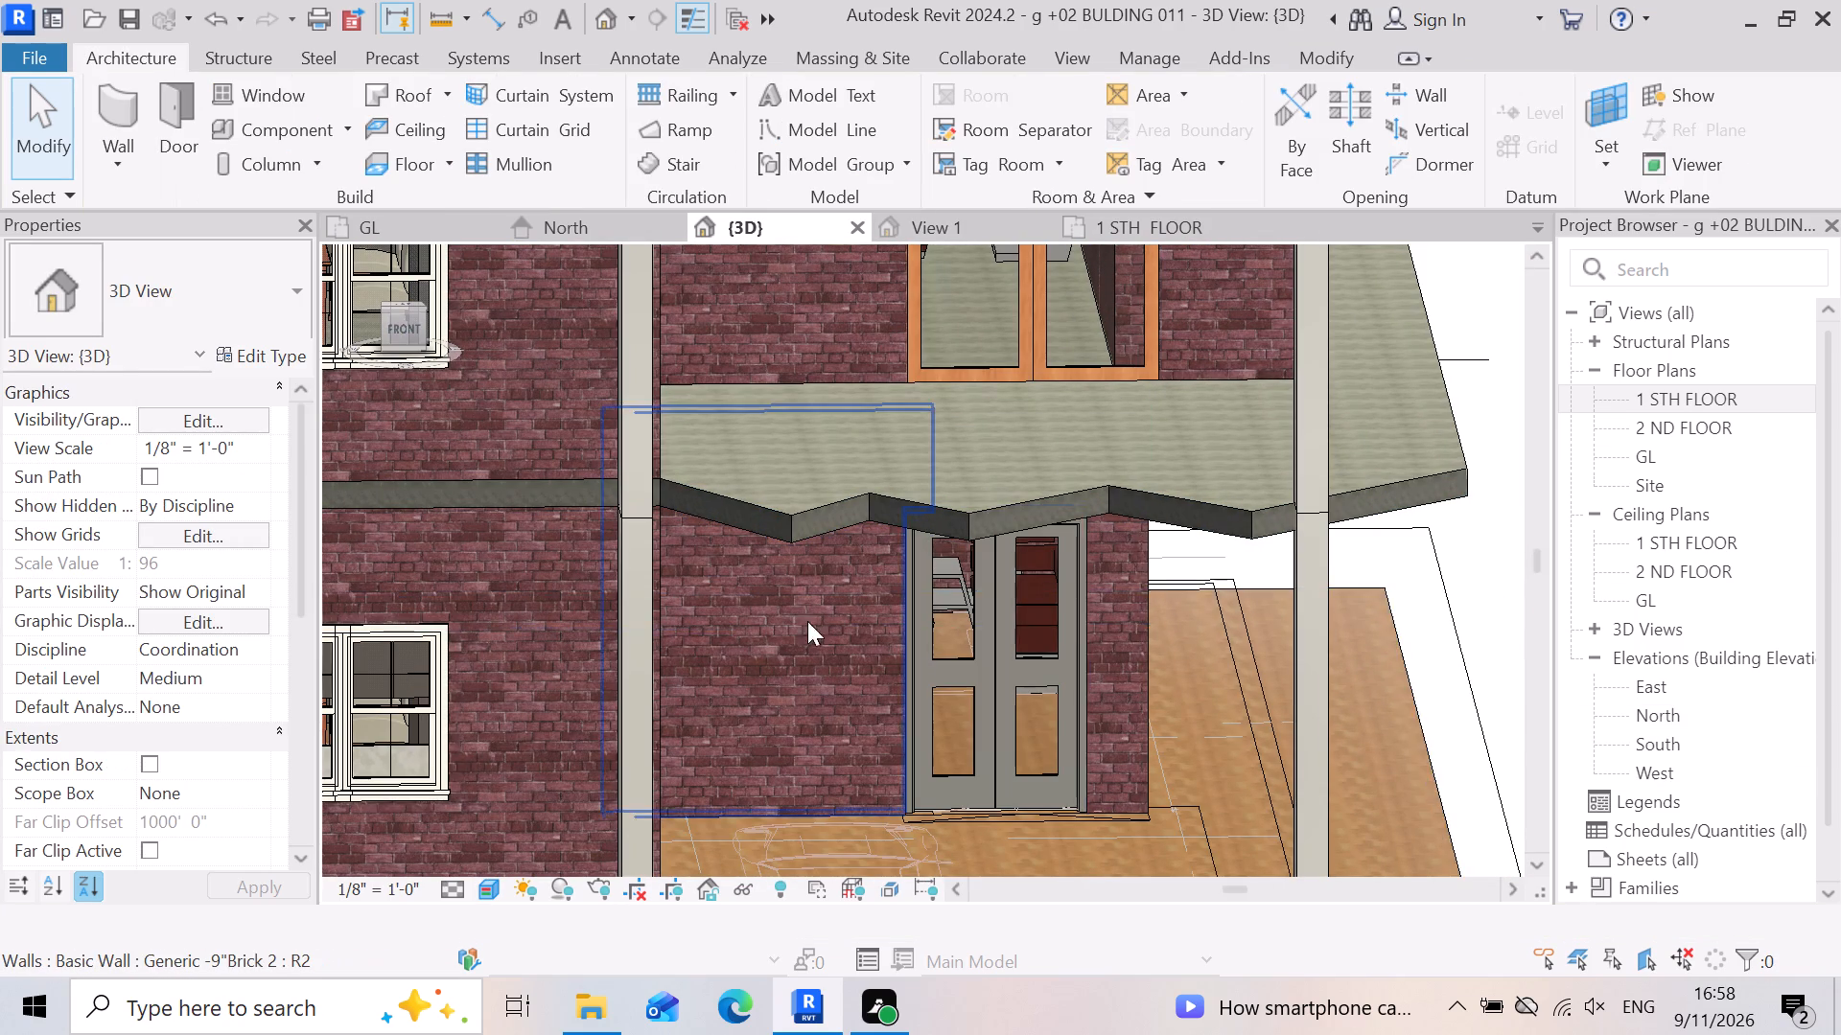
scroll(734, 578, "up", 3)
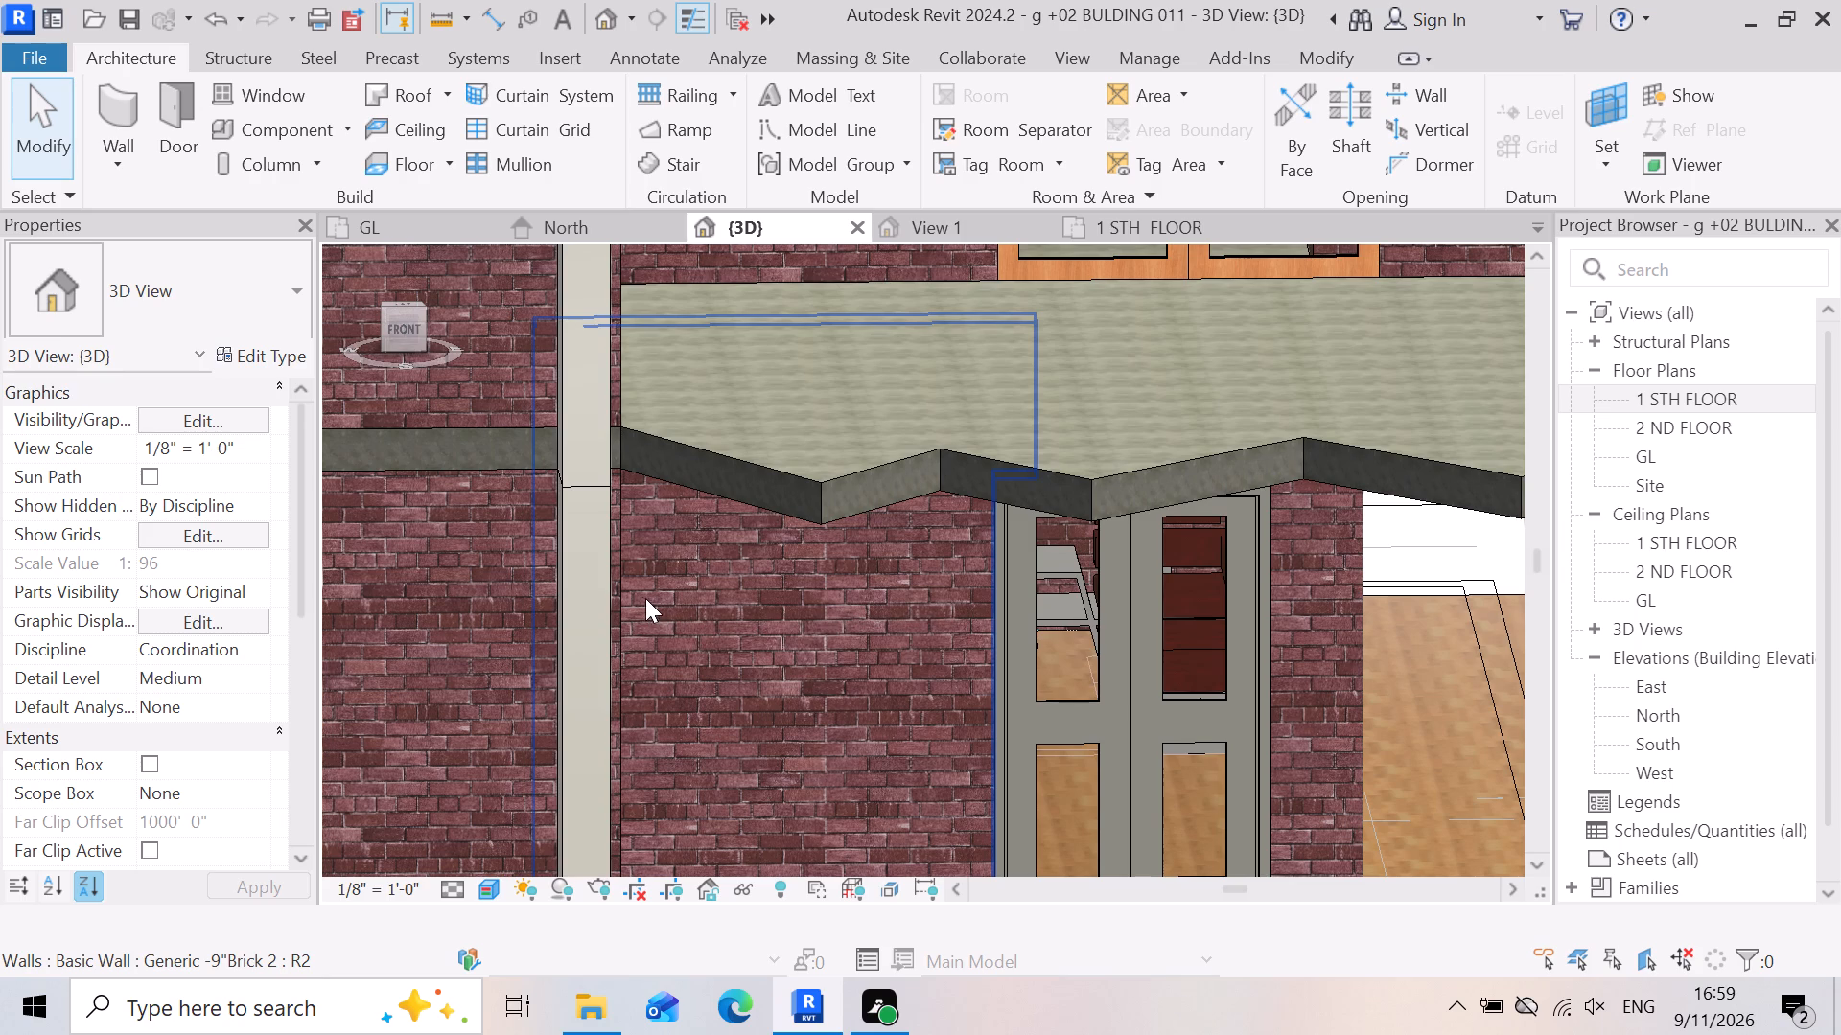
scroll(879, 518, "down", 7)
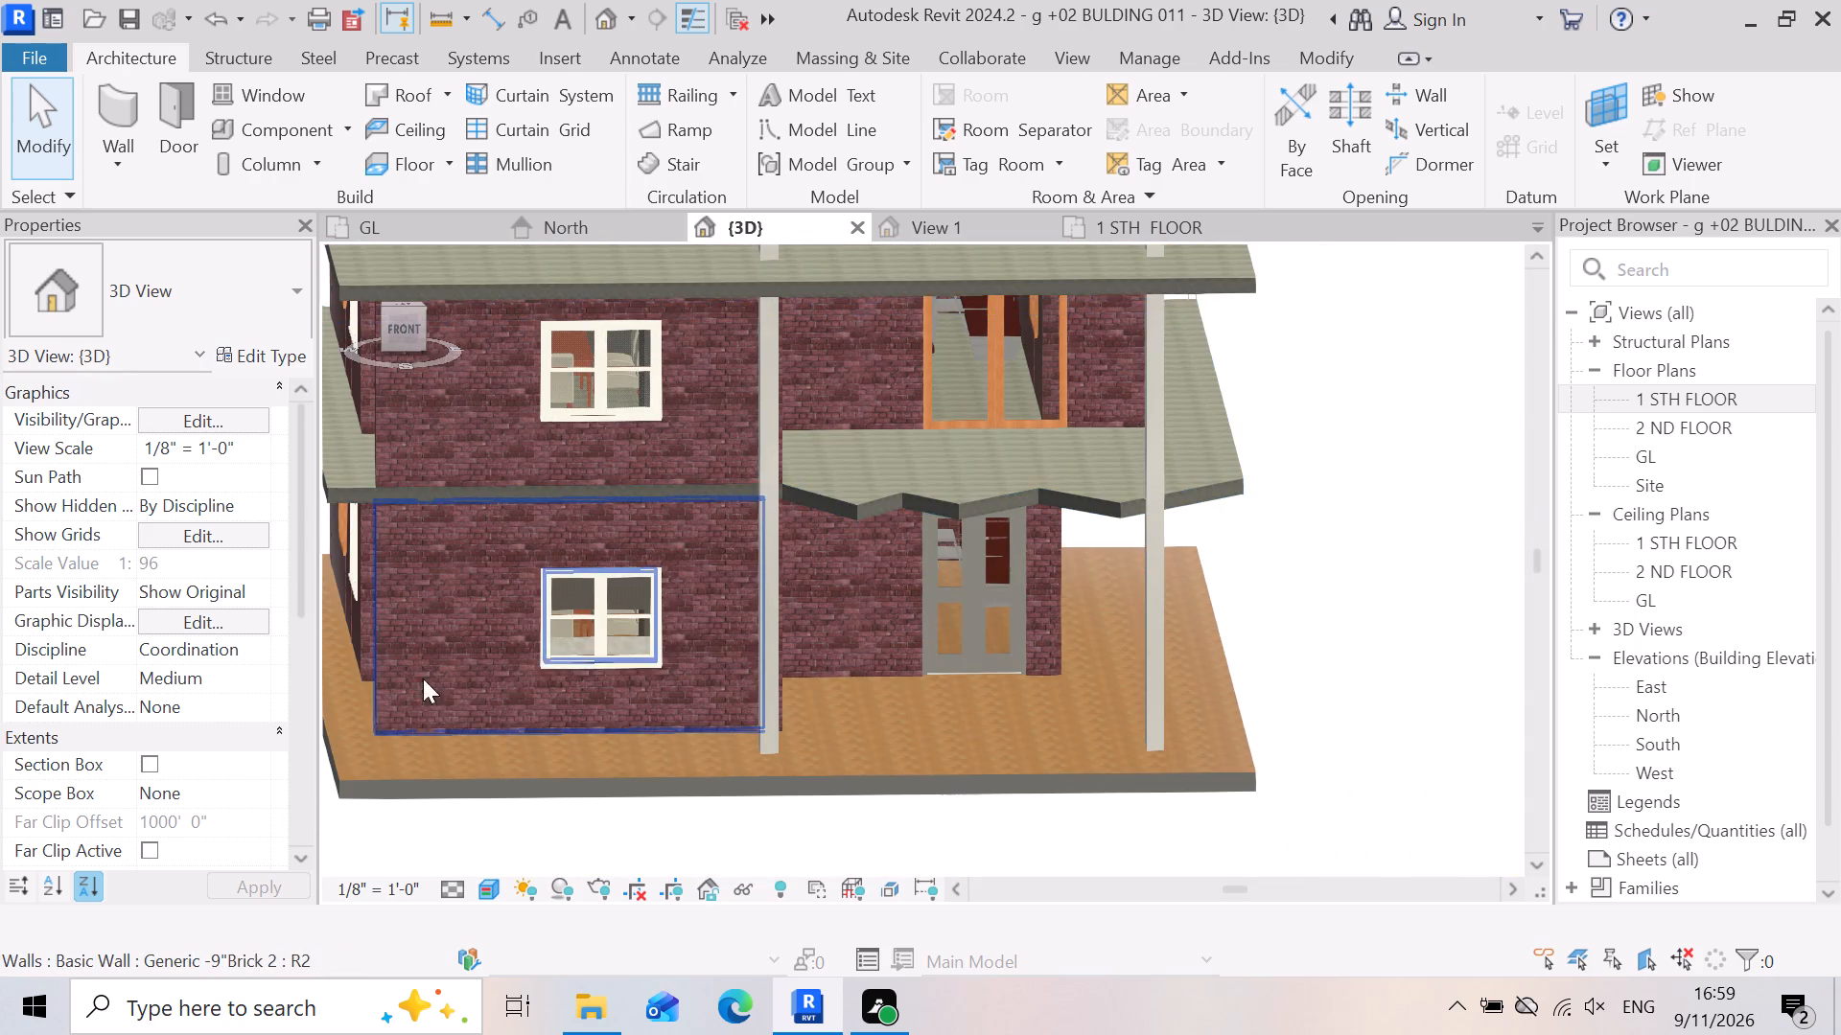
scroll(616, 710, "down", 3)
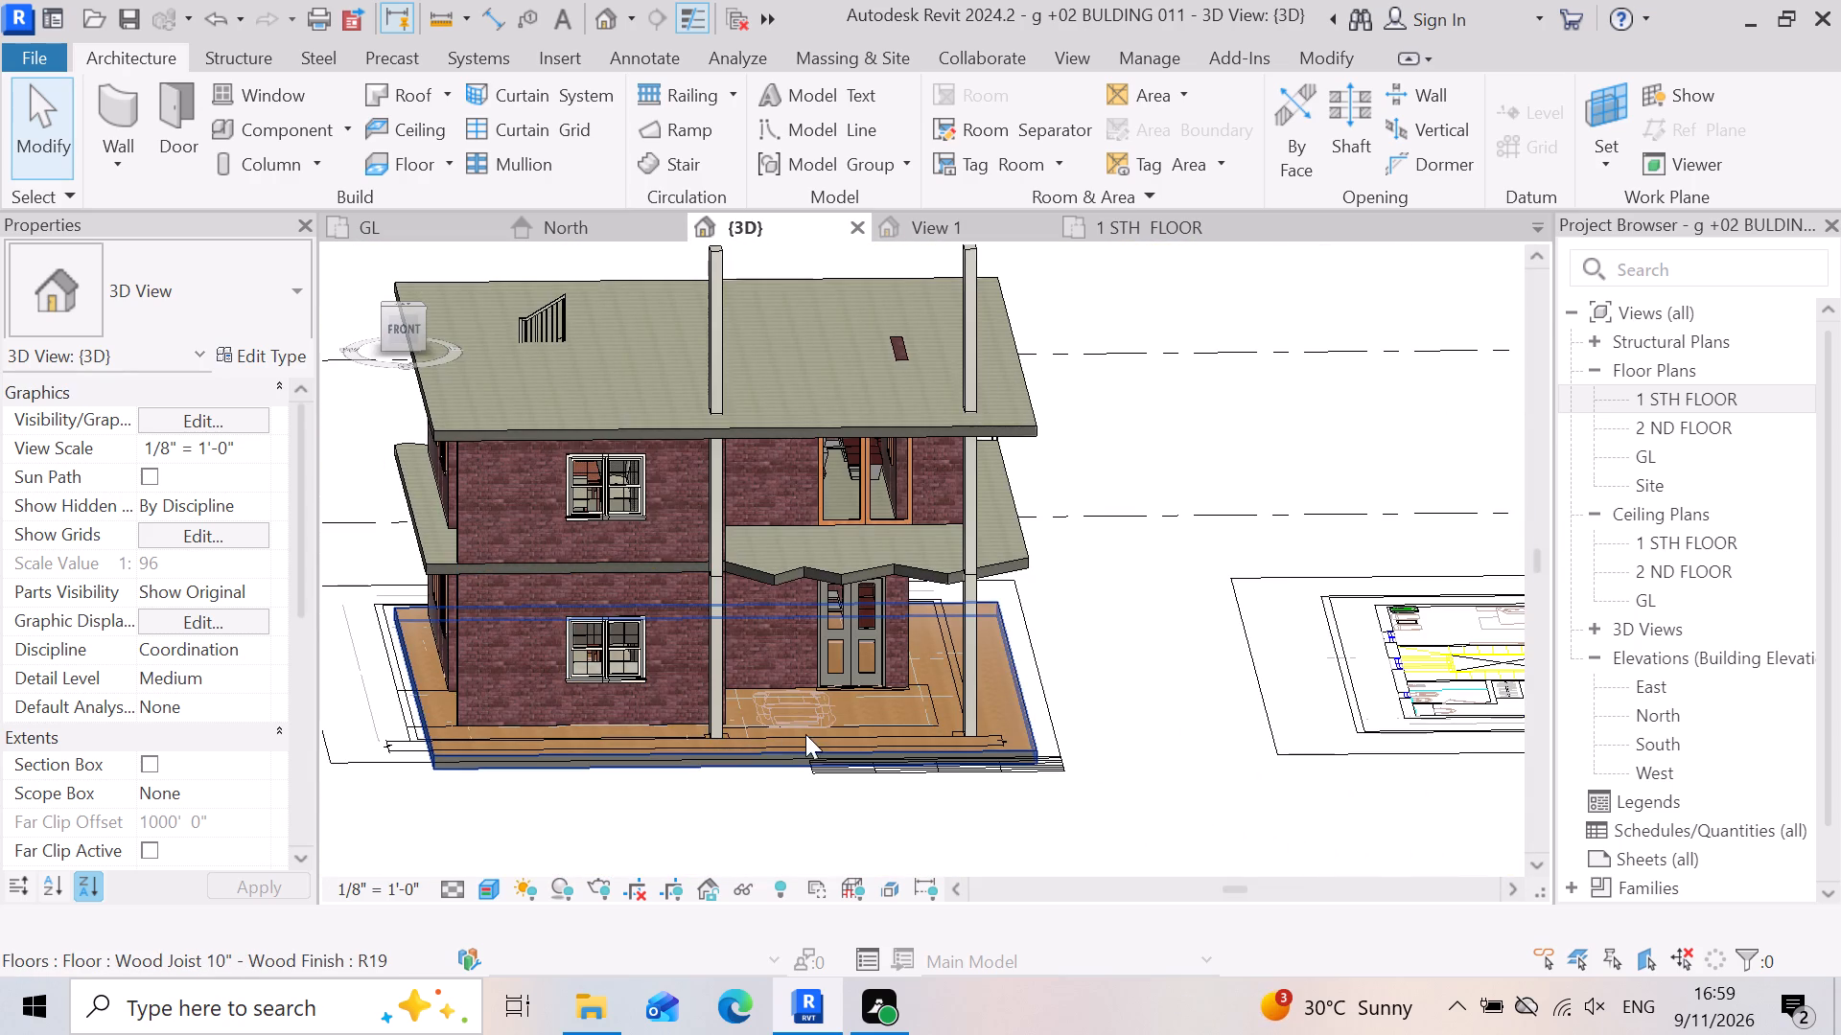
scroll(797, 595, "up", 5)
scroll(1247, 570, "up", 4)
scroll(1237, 631, "down", 10)
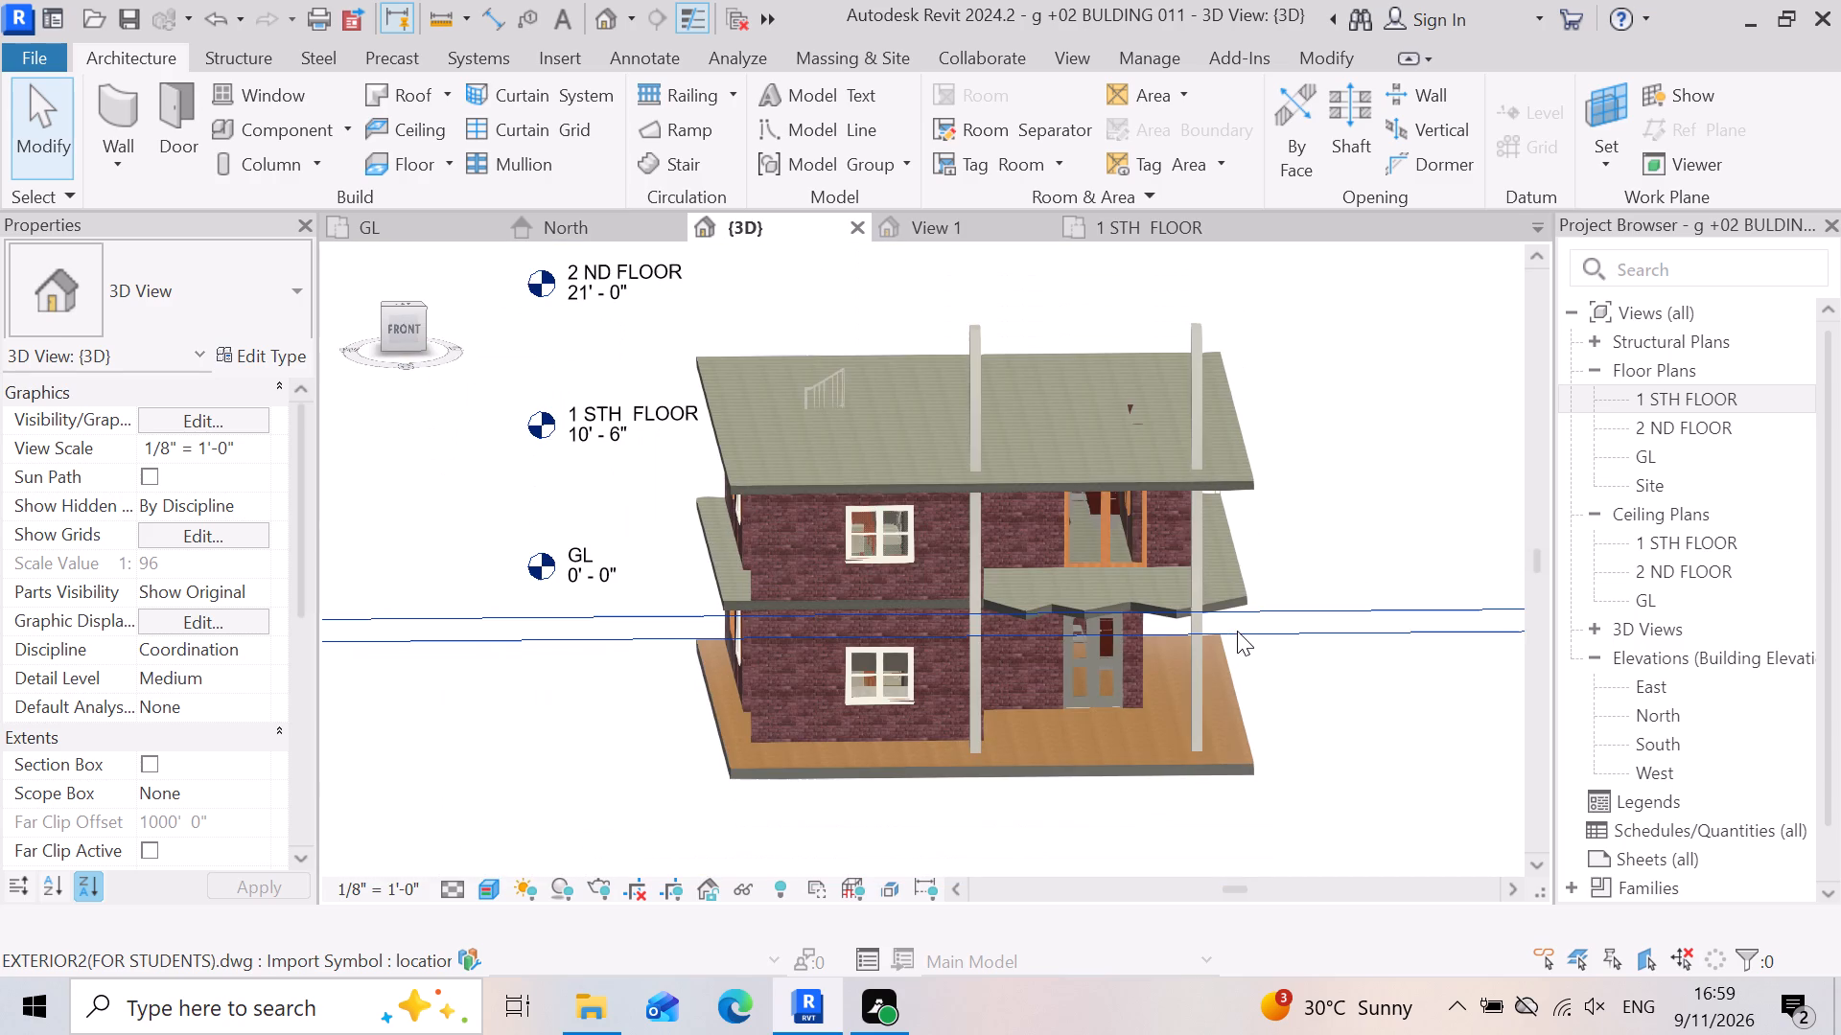
scroll(710, 638, "up", 2)
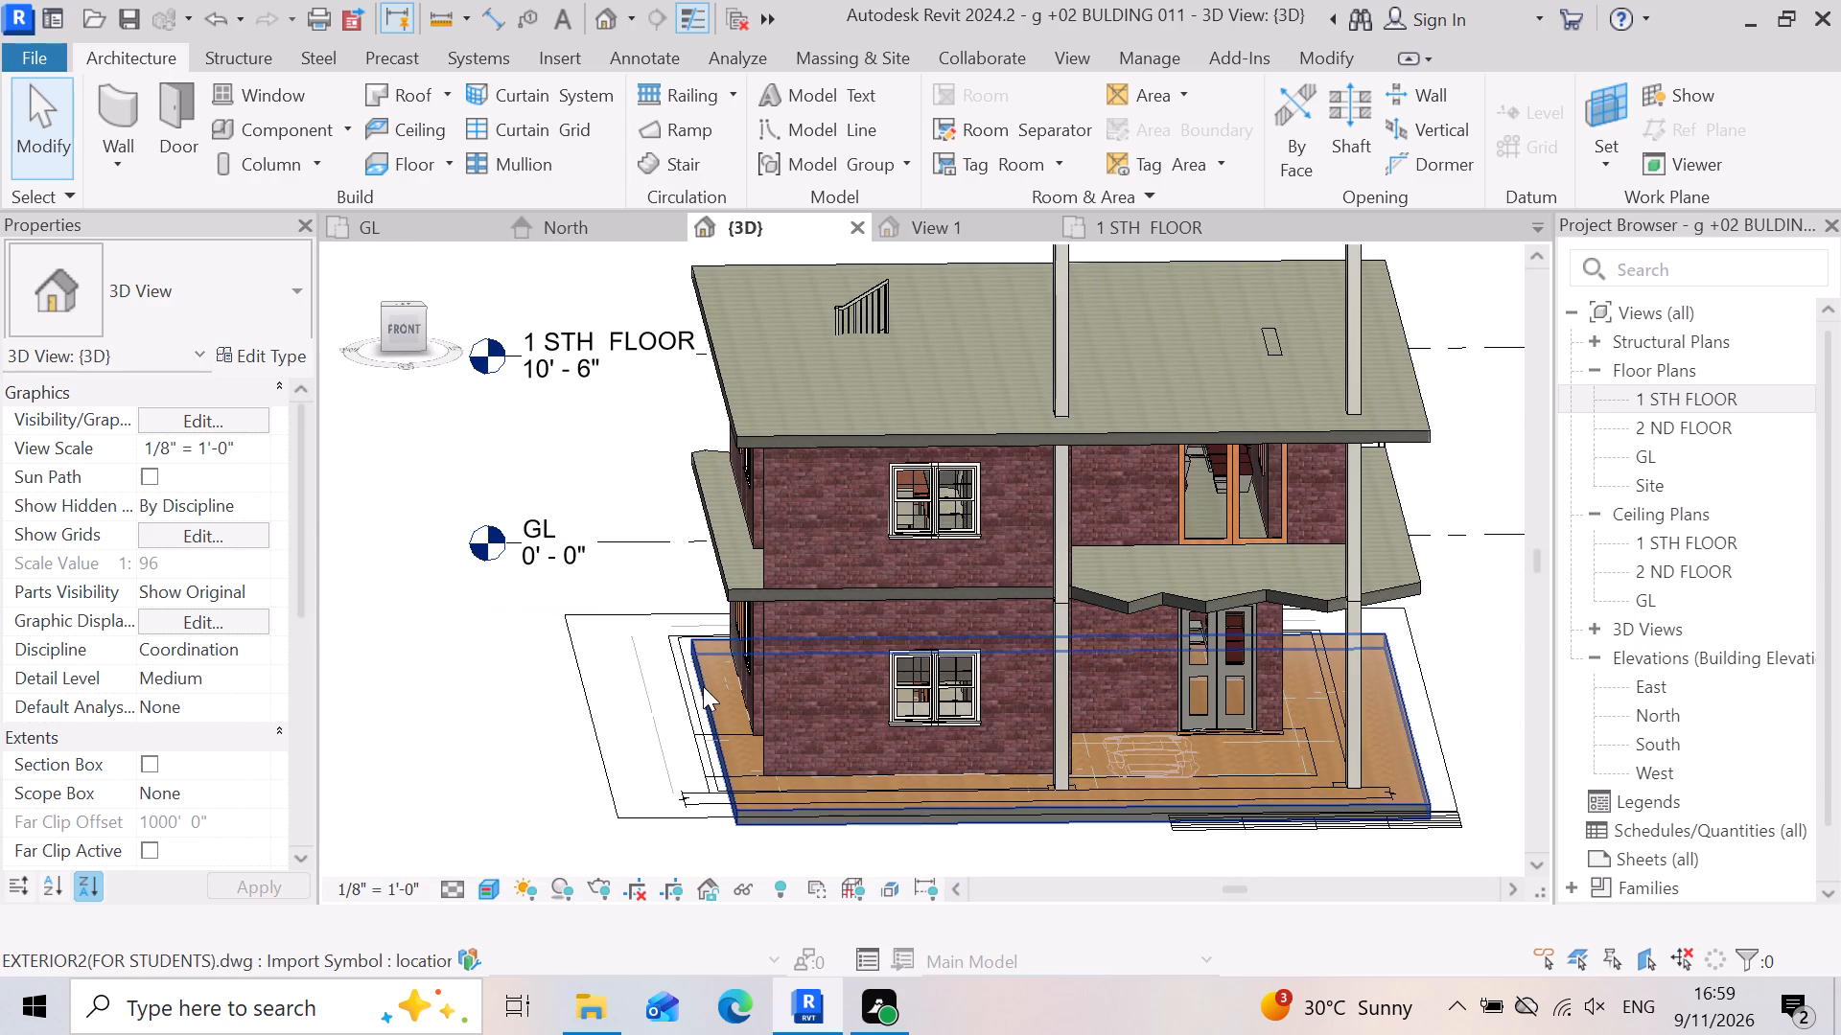
scroll(1145, 607, "up", 2)
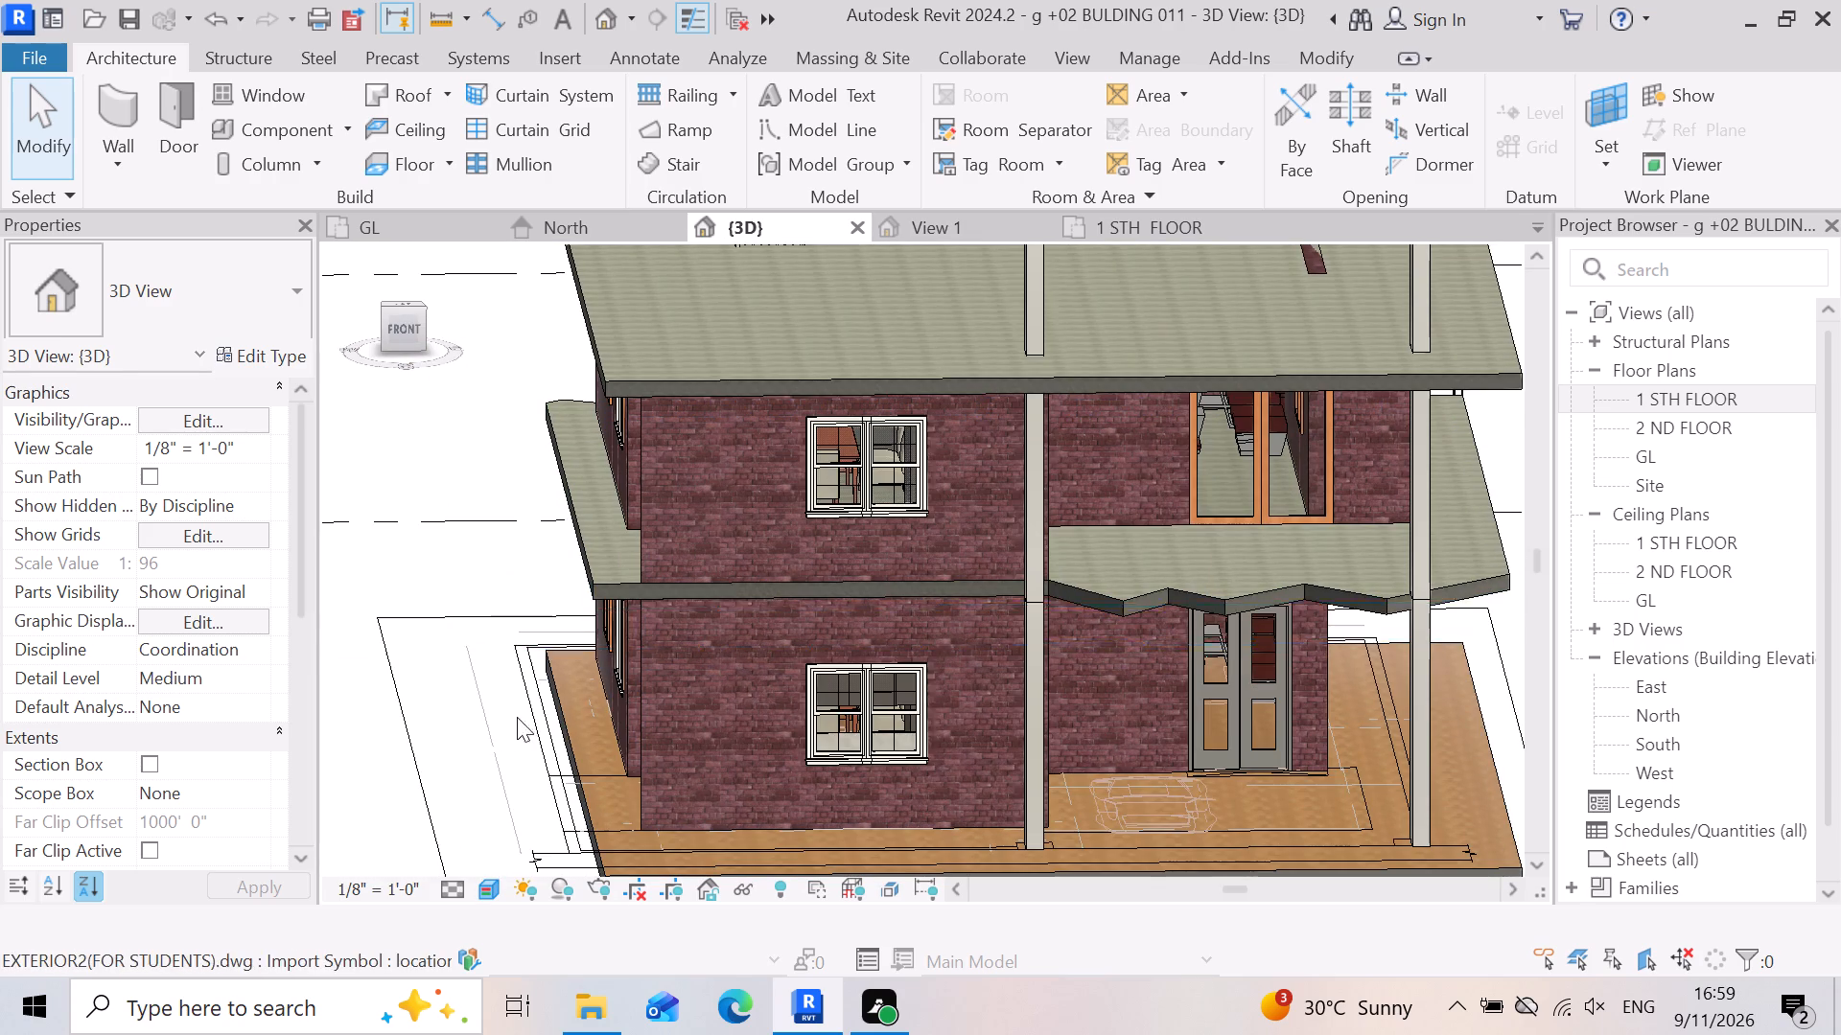
scroll(1142, 646, "up", 3)
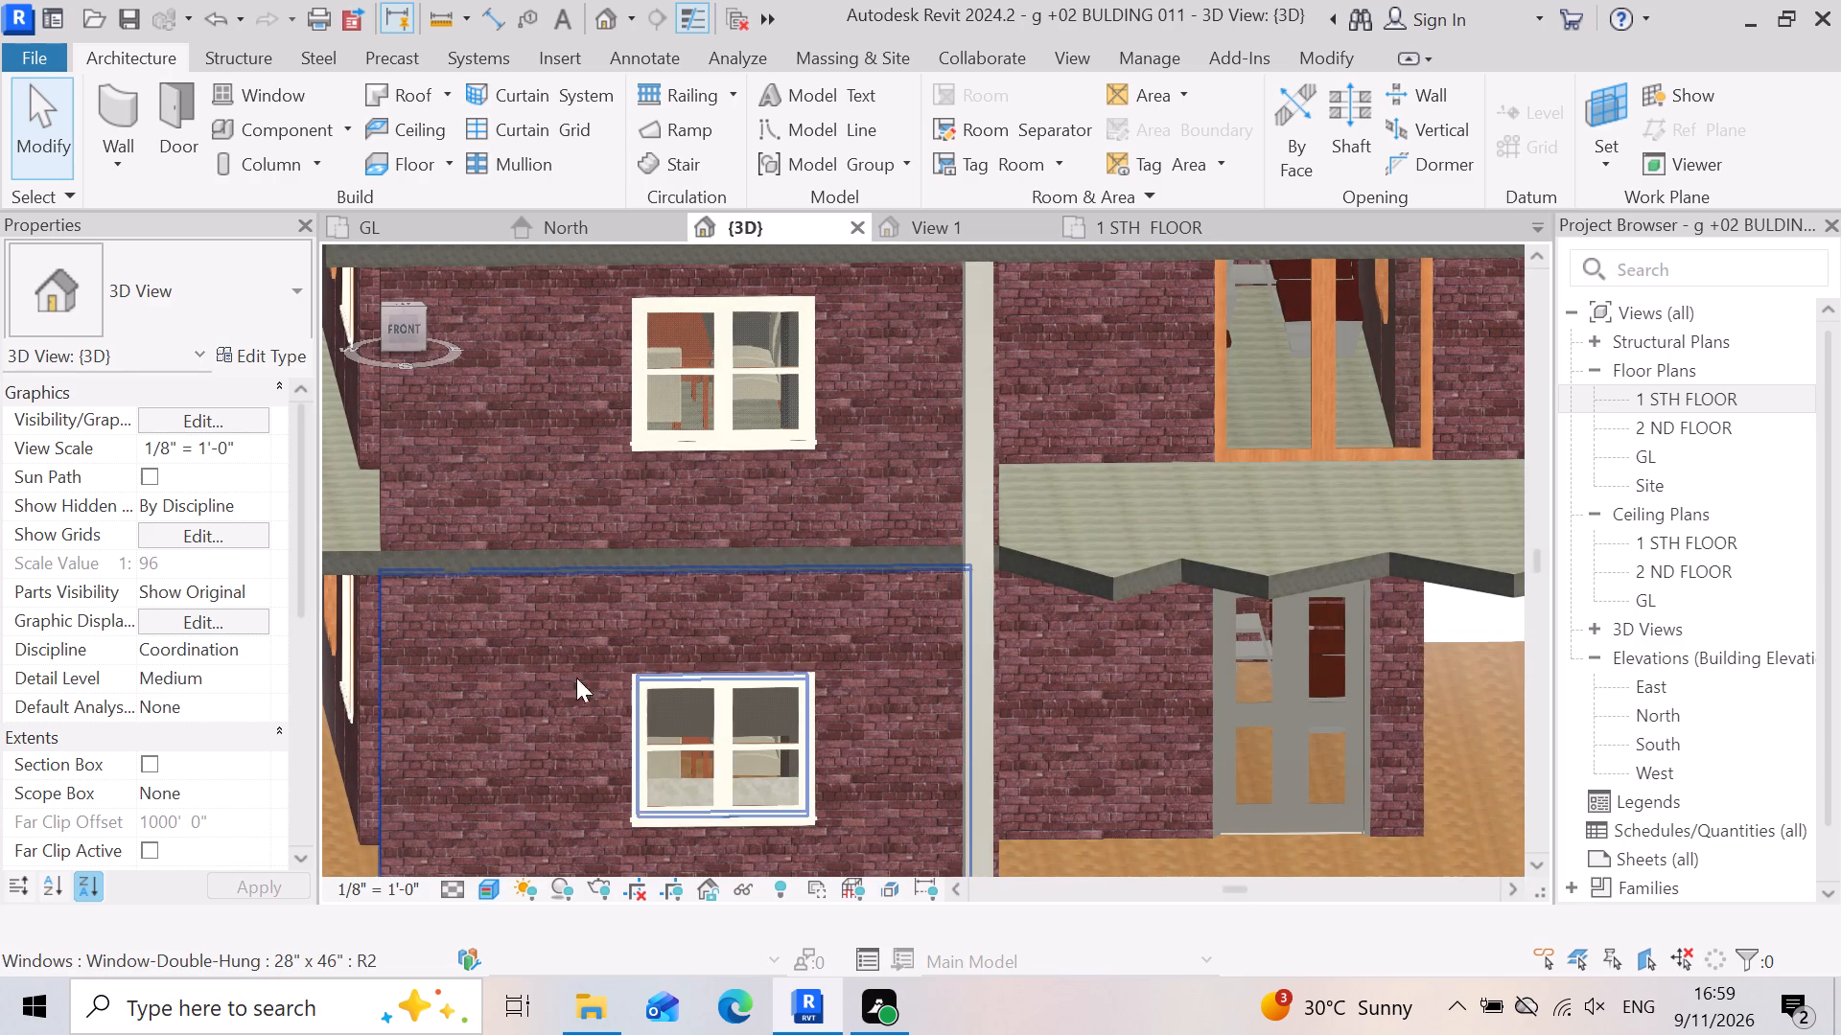
scroll(907, 637, "down", 3)
scroll(831, 628, "up", 2)
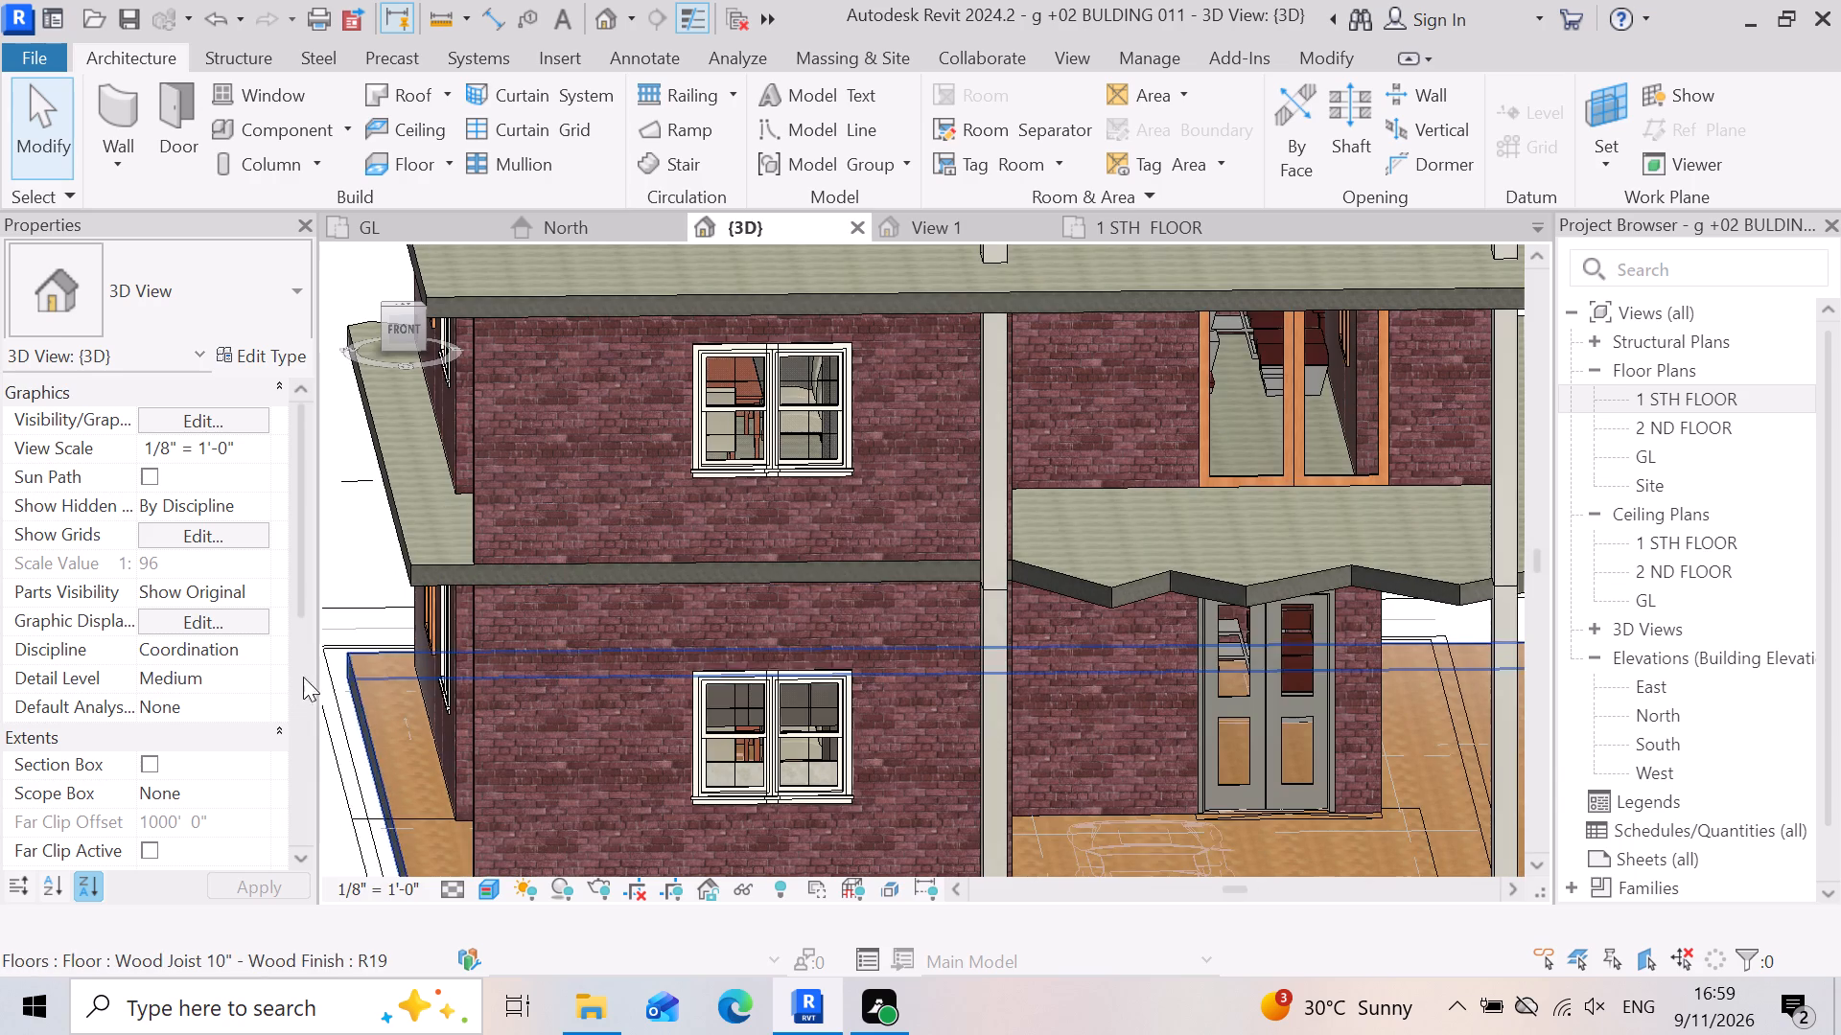
scroll(690, 707, "down", 2)
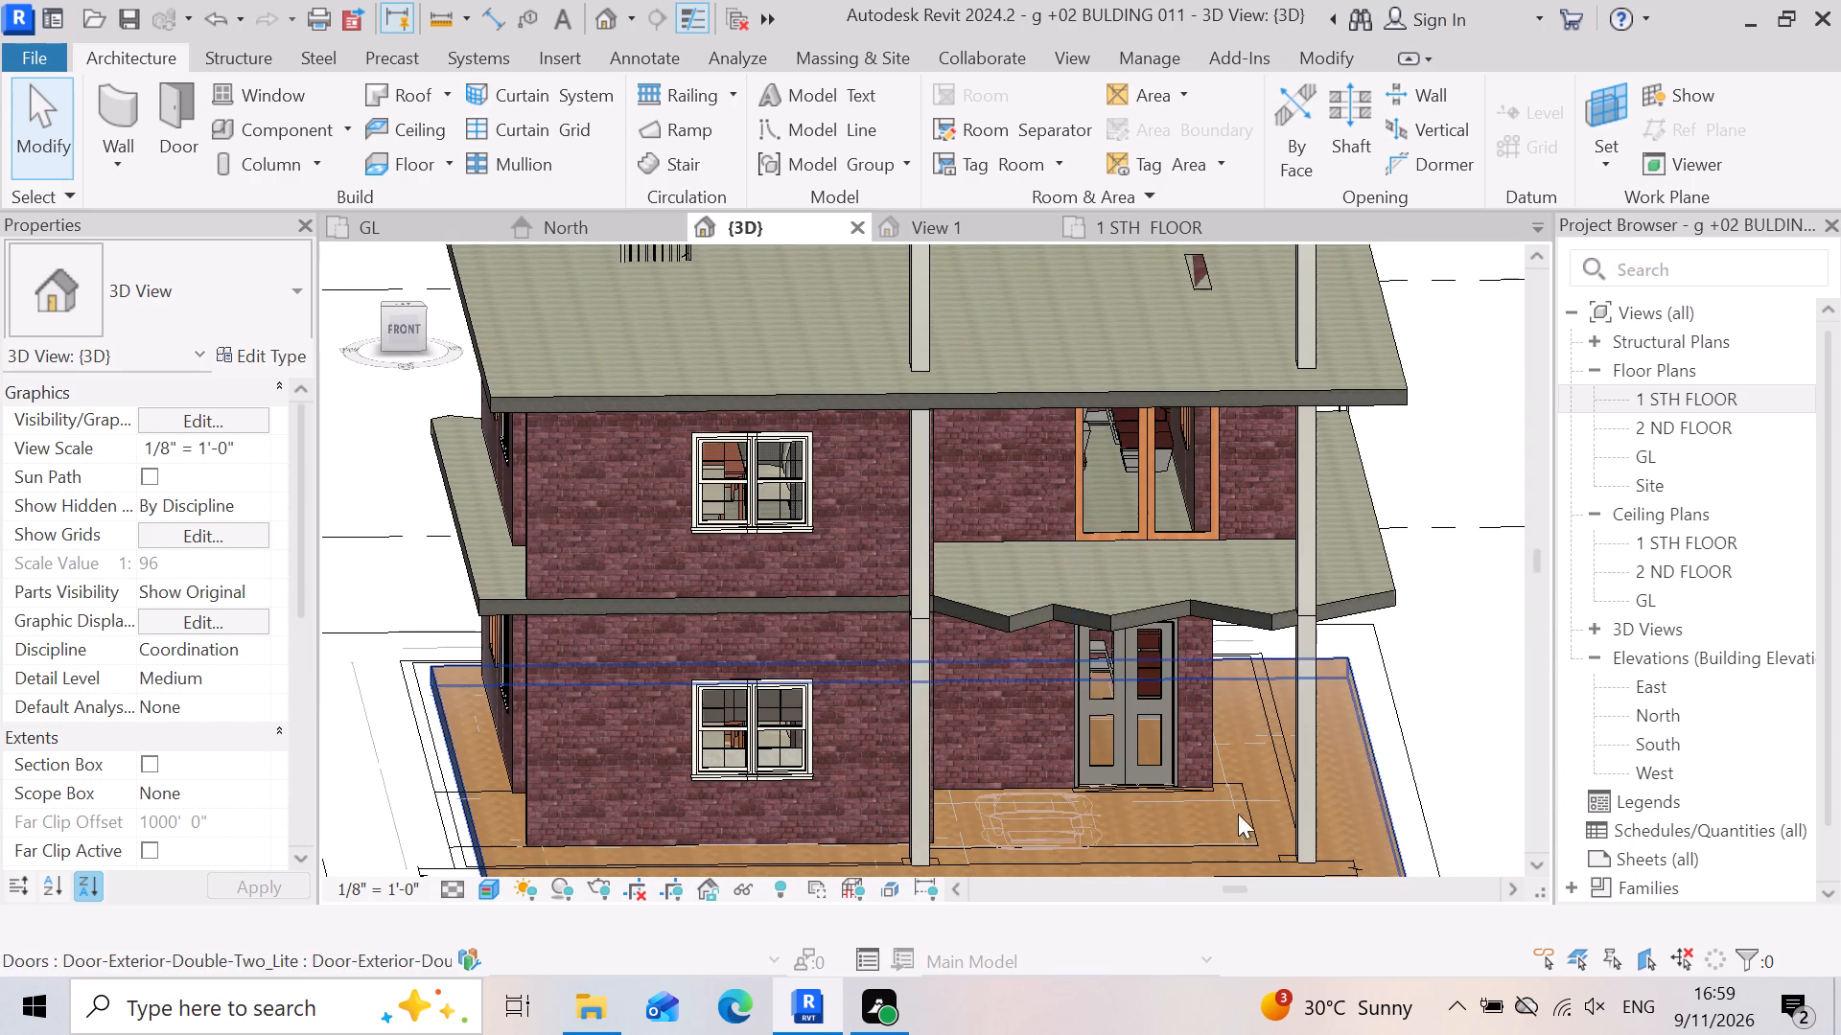
scroll(1385, 637, "up", 2)
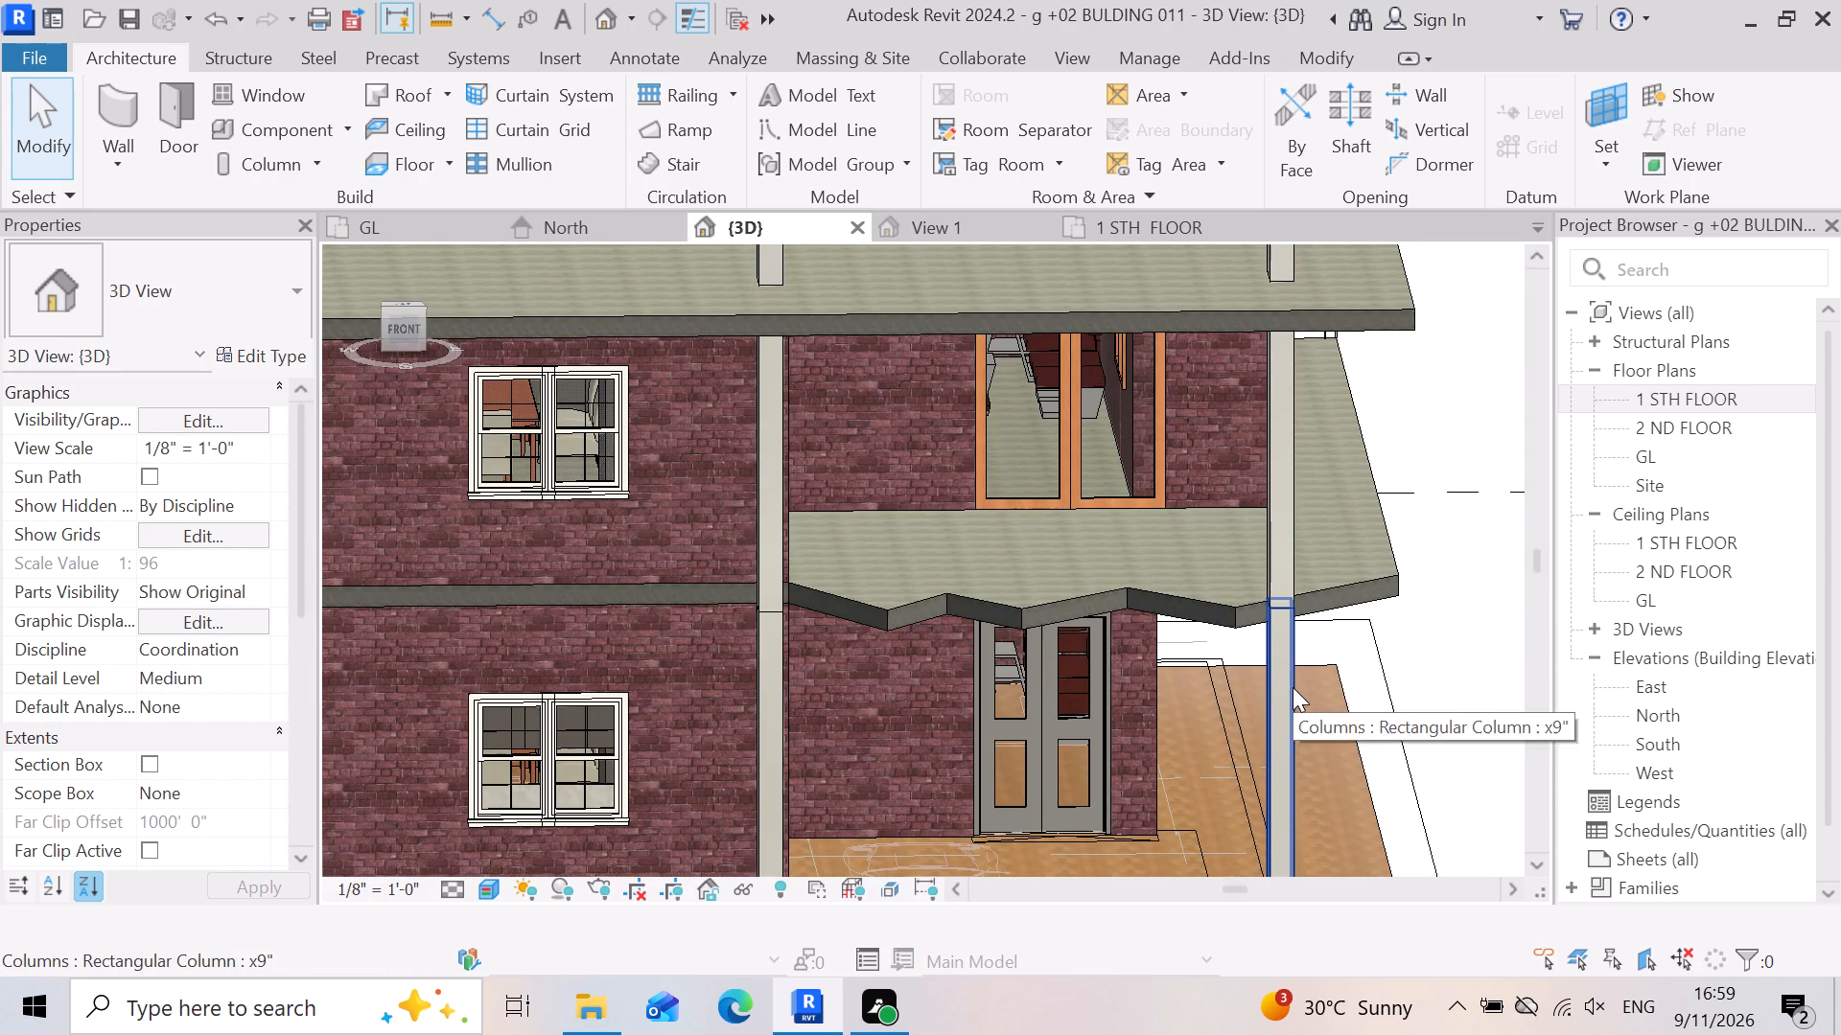
scroll(1328, 721, "down", 6)
scroll(1288, 722, "up", 8)
scroll(1293, 674, "down", 5)
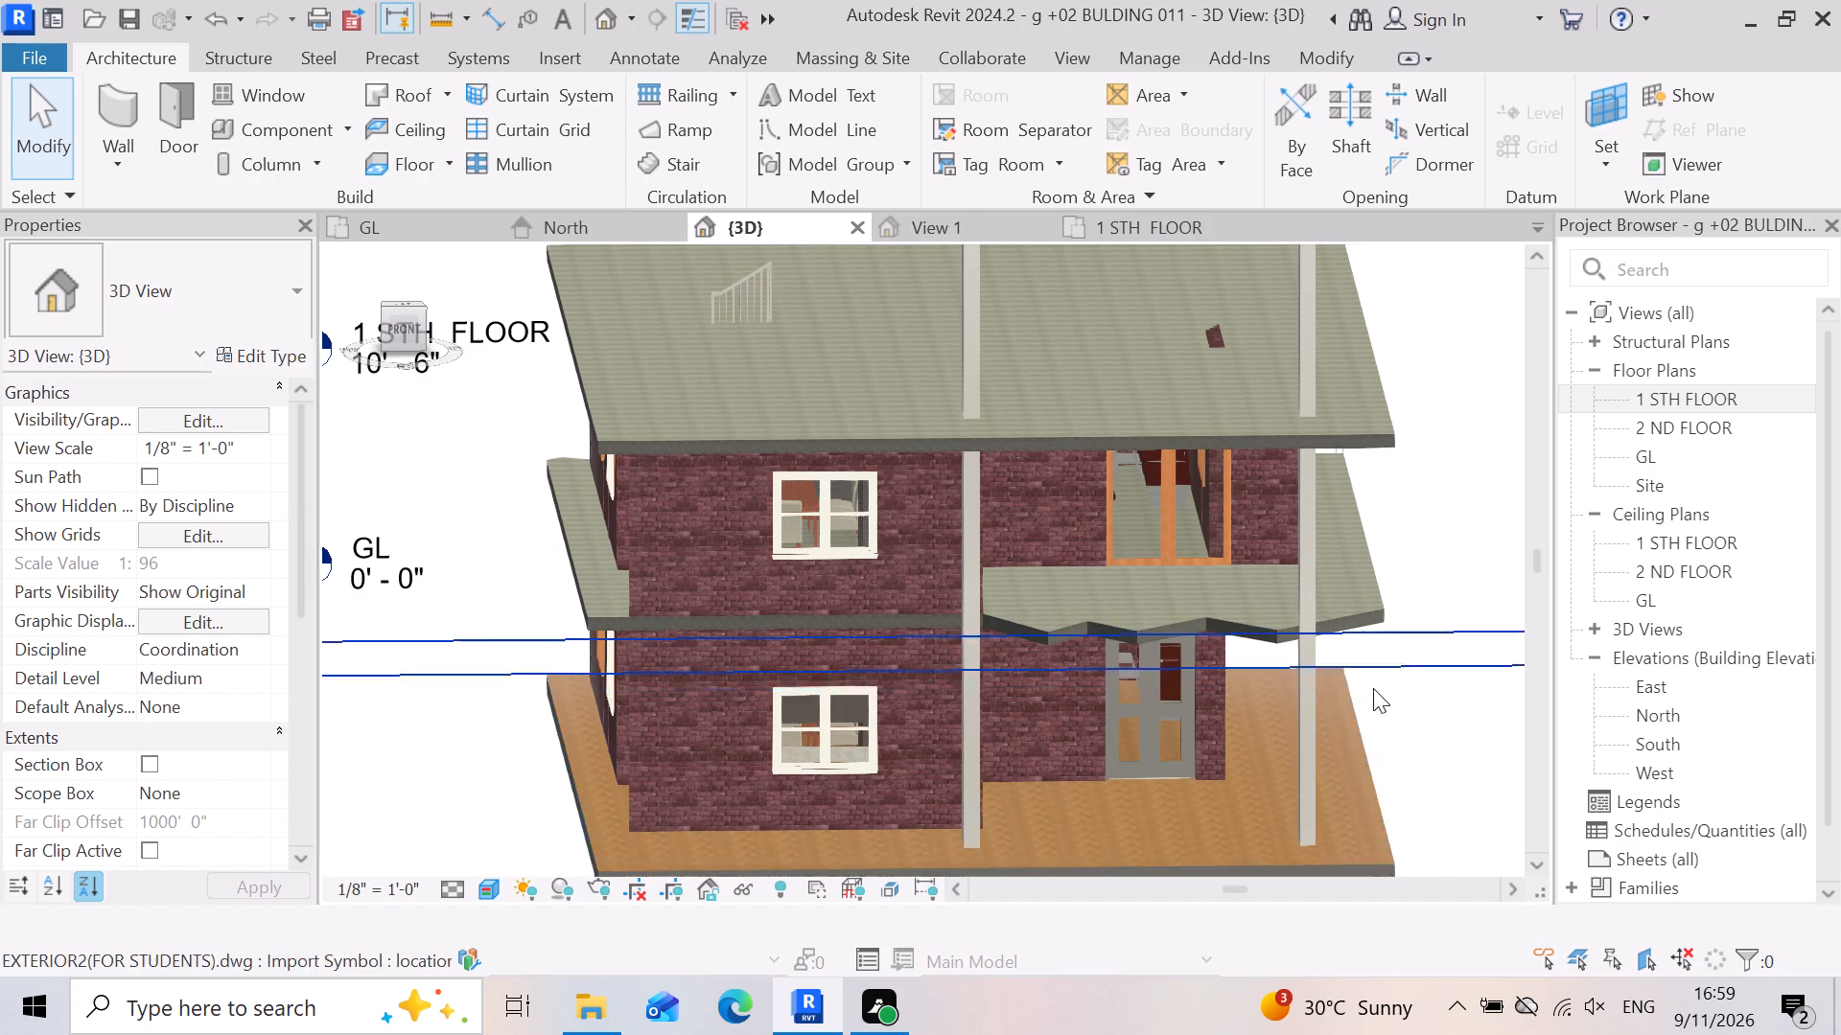
scroll(1095, 647, "down", 3)
Orbit the 3D model to inspect the 1 STH FLOOR slab from the front portico corner and along the adjoining side wall.
middle_click_drag(1298, 848, 1292, 811, "shift")
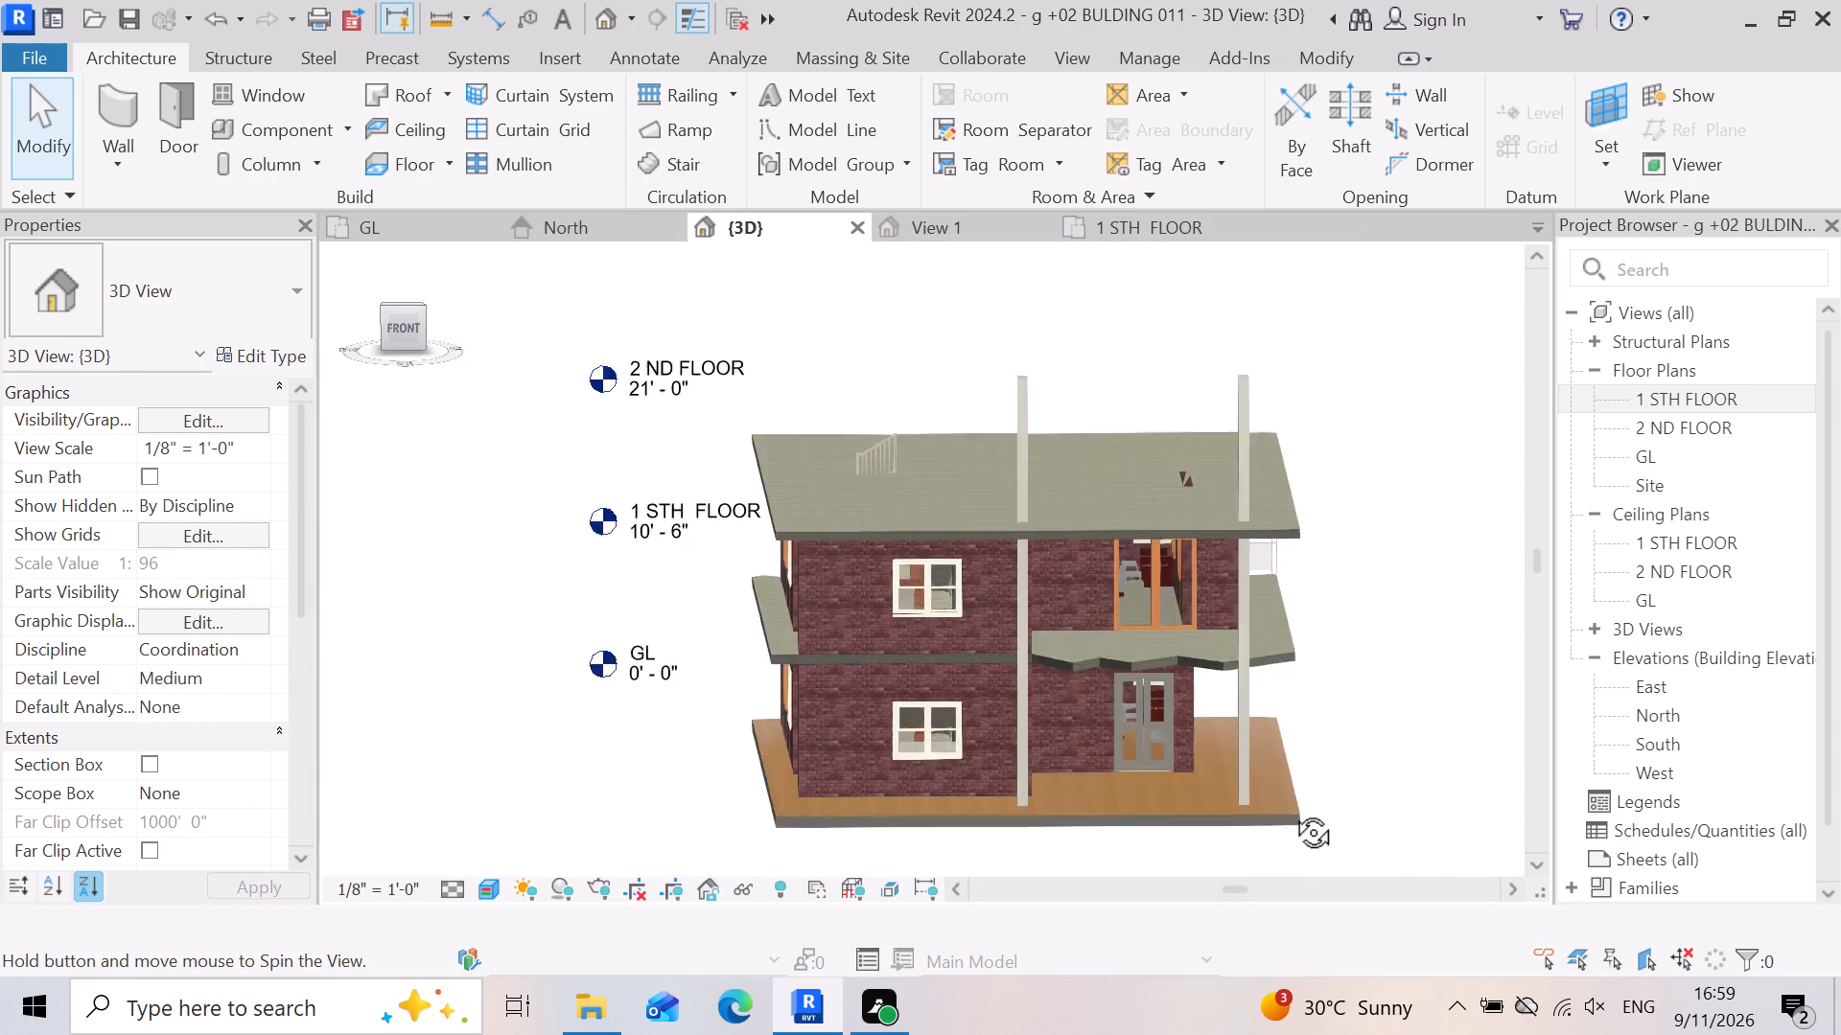
middle_click_drag(1292, 811, 1292, 784, "shift")
right_click_drag(1292, 804, 1292, 783, "shift")
scroll(1322, 826, "up", 2)
scroll(1314, 687, "down", 3)
middle_click_drag(1322, 797, 1191, 791, "shift")
right_click_drag(1322, 797, 1190, 791, "shift")
scroll(842, 642, "down", 5)
middle_click_drag(1293, 708, 1278, 734, "shift")
right_click_drag(1293, 708, 1278, 734, "shift")
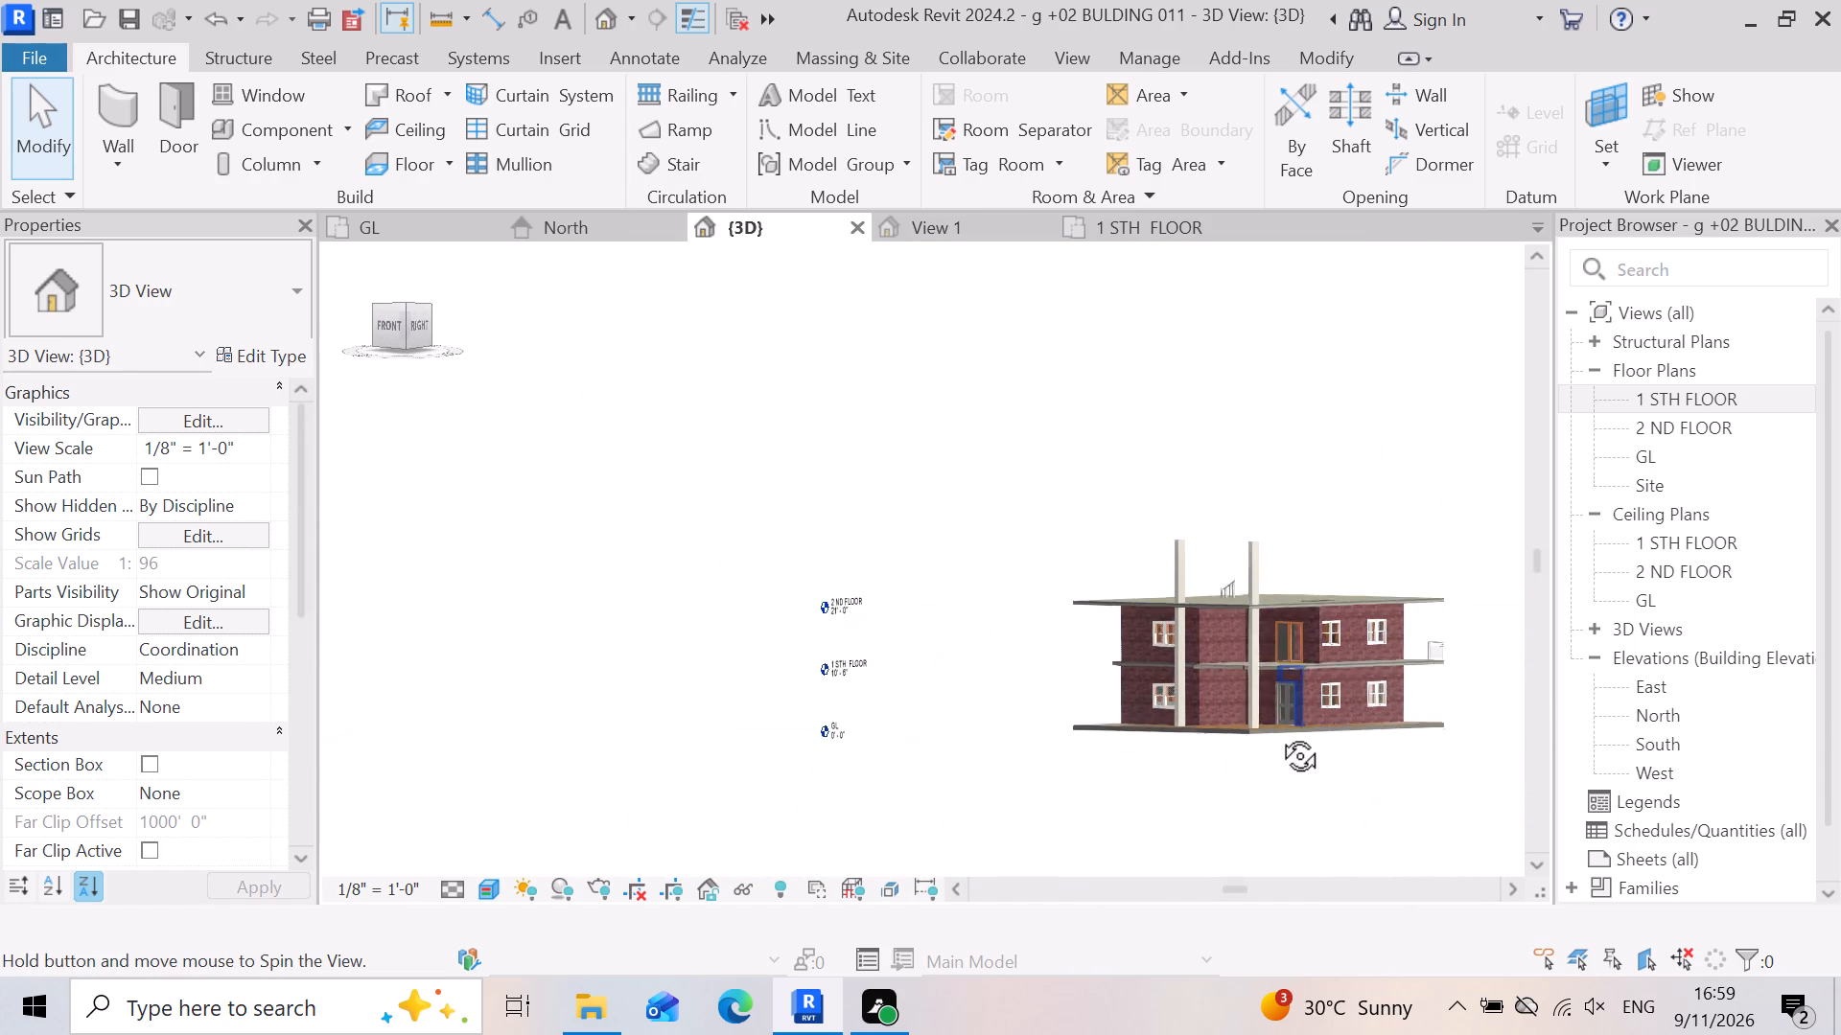
middle_click_drag(1278, 734, 1274, 765, "shift")
right_click_drag(1278, 734, 1274, 765, "shift")
scroll(1364, 659, "up", 10)
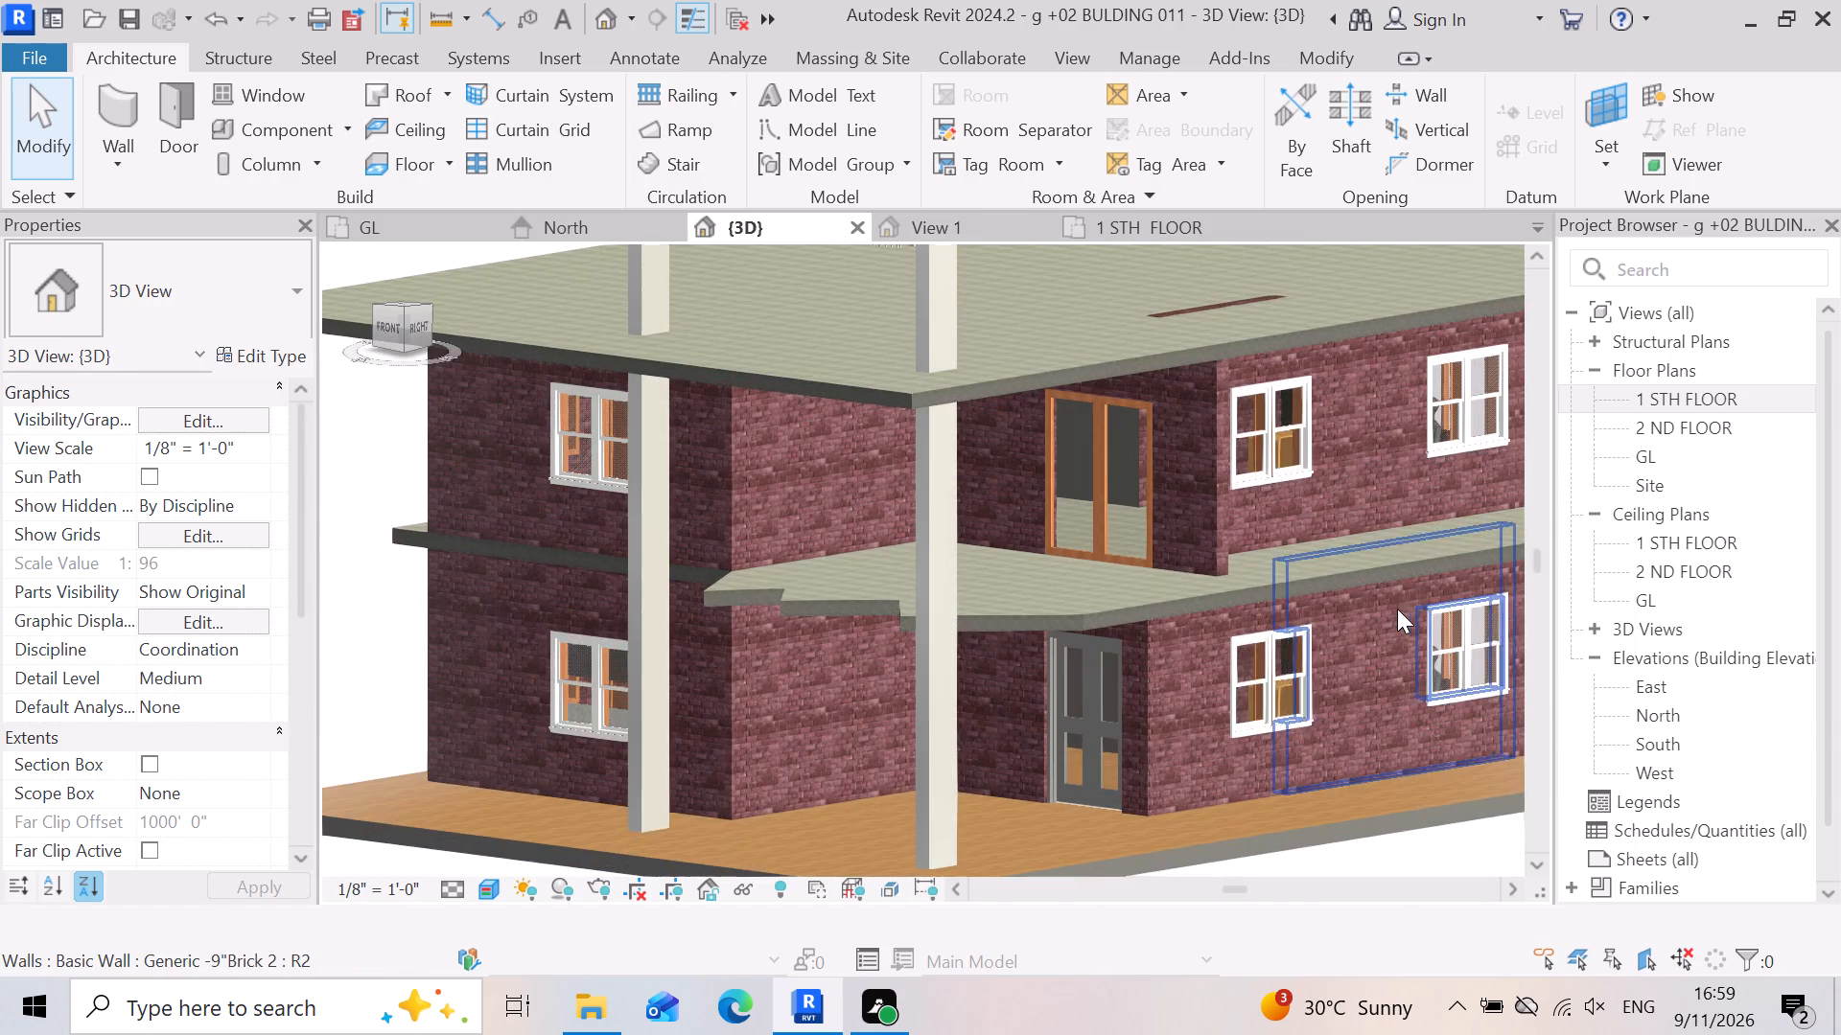
scroll(634, 725, "down", 2)
scroll(1400, 557, "up", 5)
Reopen the 1 STH FLOOR slab's boundary for editing and show it in the 1 STH FLOOR plan.
left_click(1154, 637)
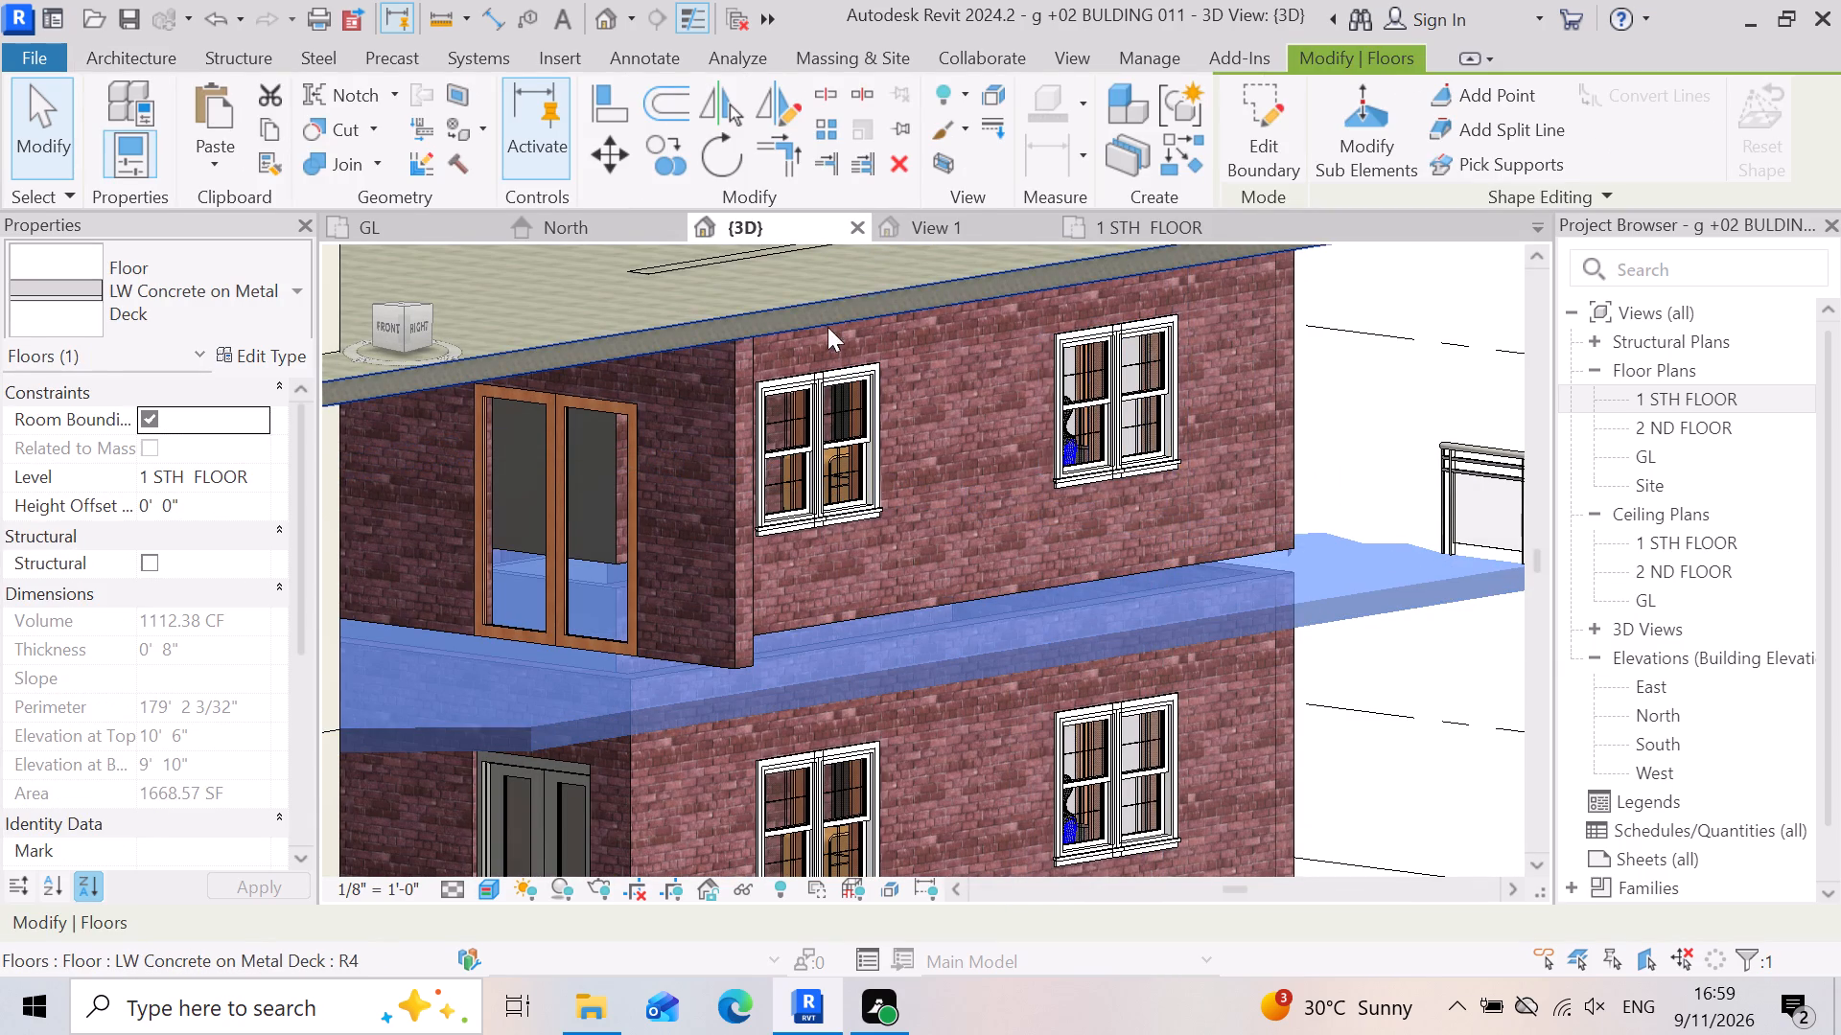
left_click(1242, 97)
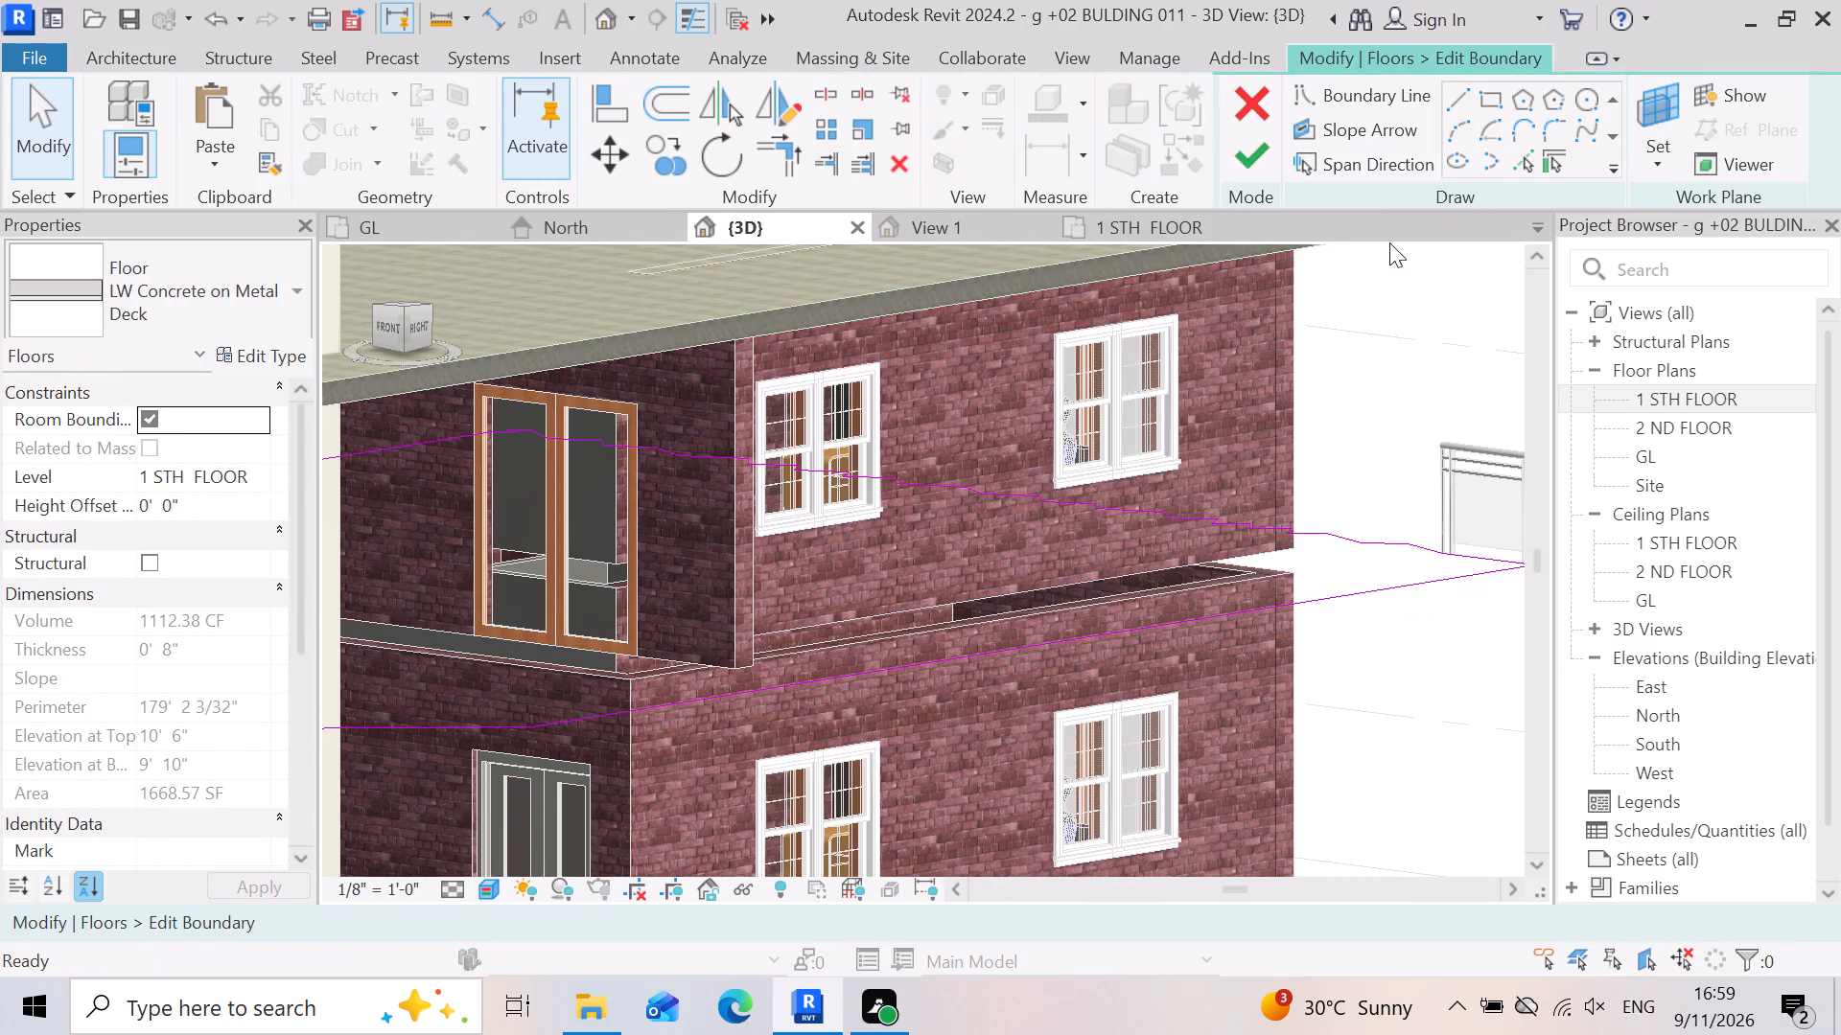
scroll(1151, 638, "down", 3)
scroll(1032, 684, "up", 3)
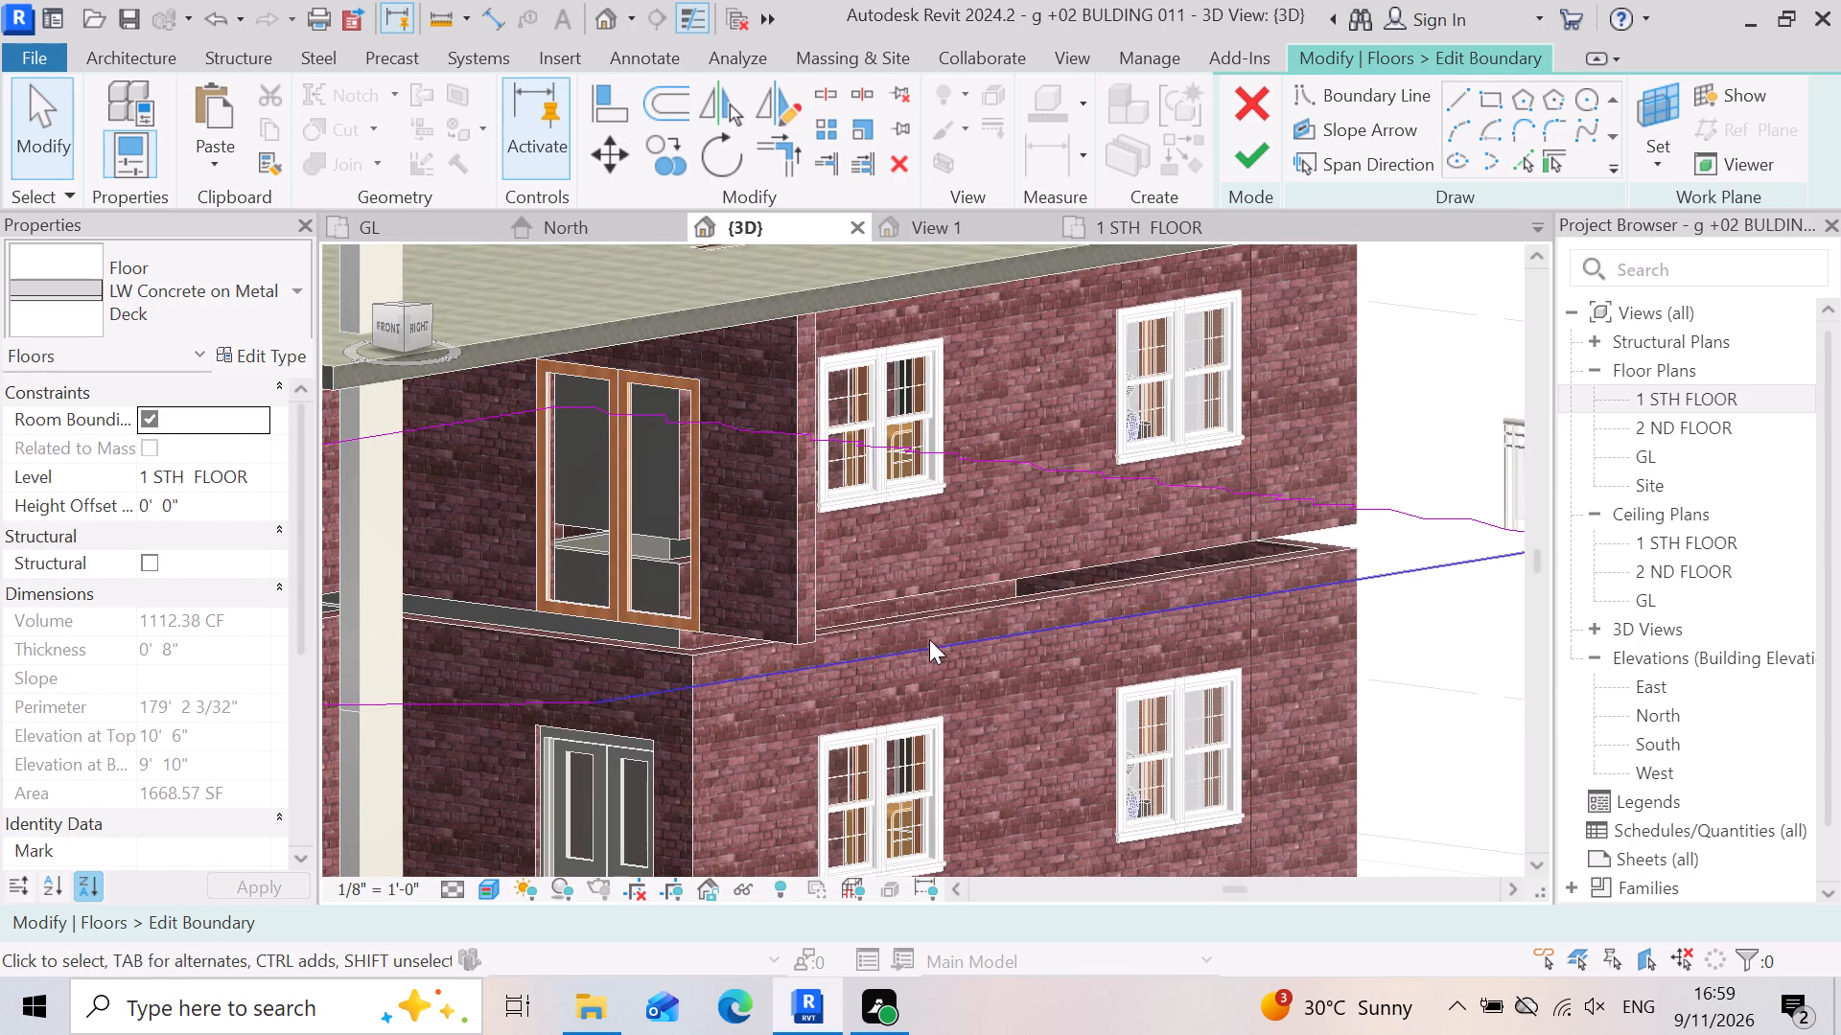
scroll(970, 609, "down", 3)
double_click(1717, 408)
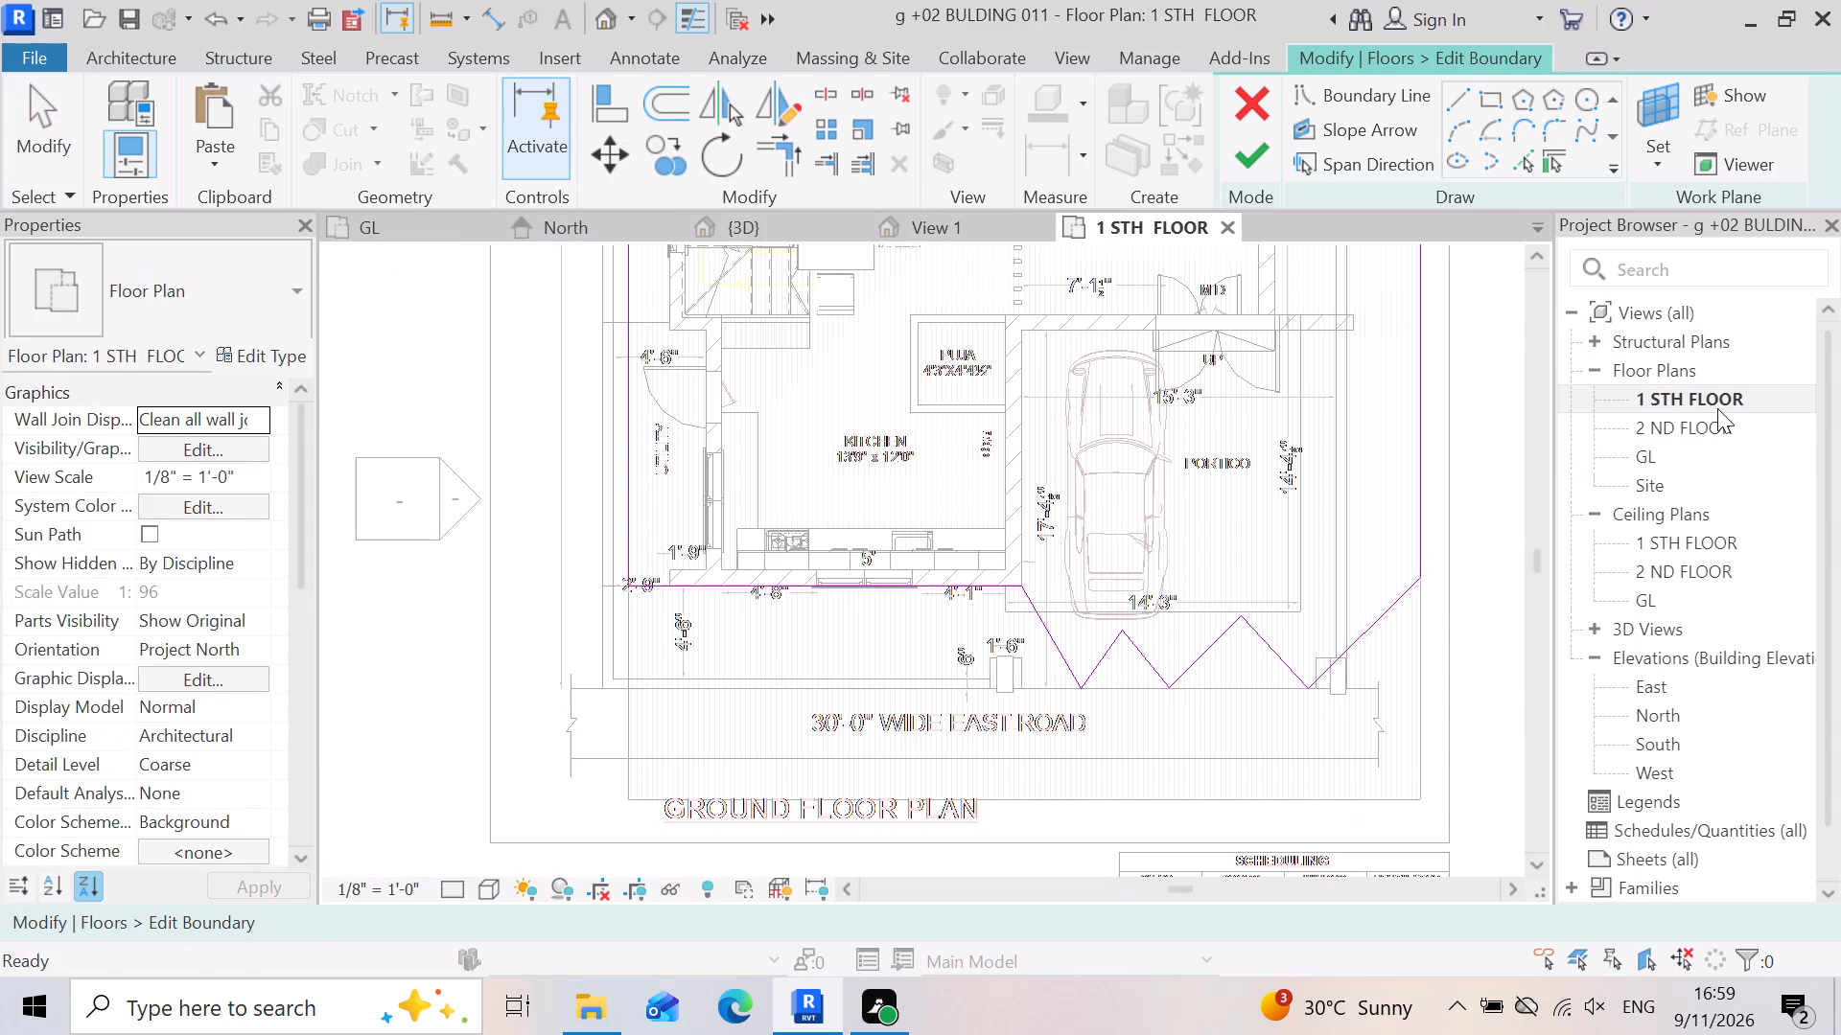
Select the slab's long straight boundary line along the portico side of the building.
scroll(925, 654, "down", 4)
scroll(1247, 594, "up", 3)
scroll(1198, 658, "down", 7)
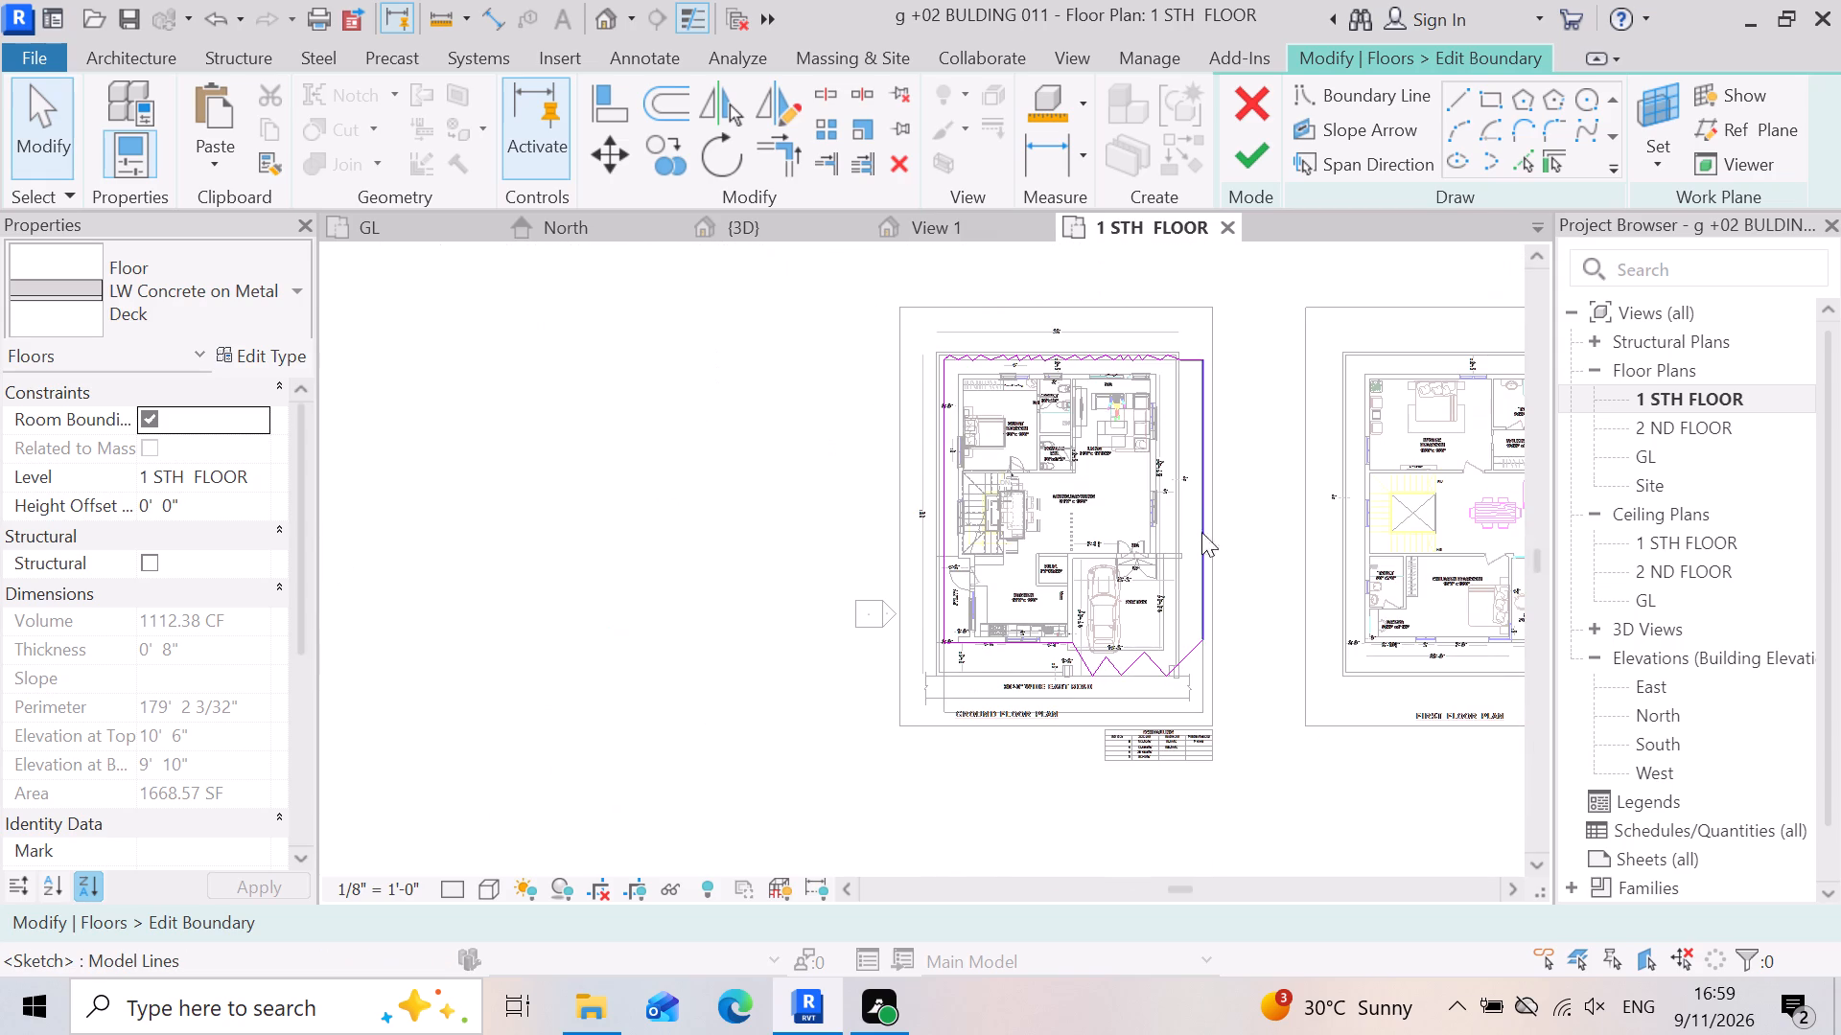
left_click(1206, 492)
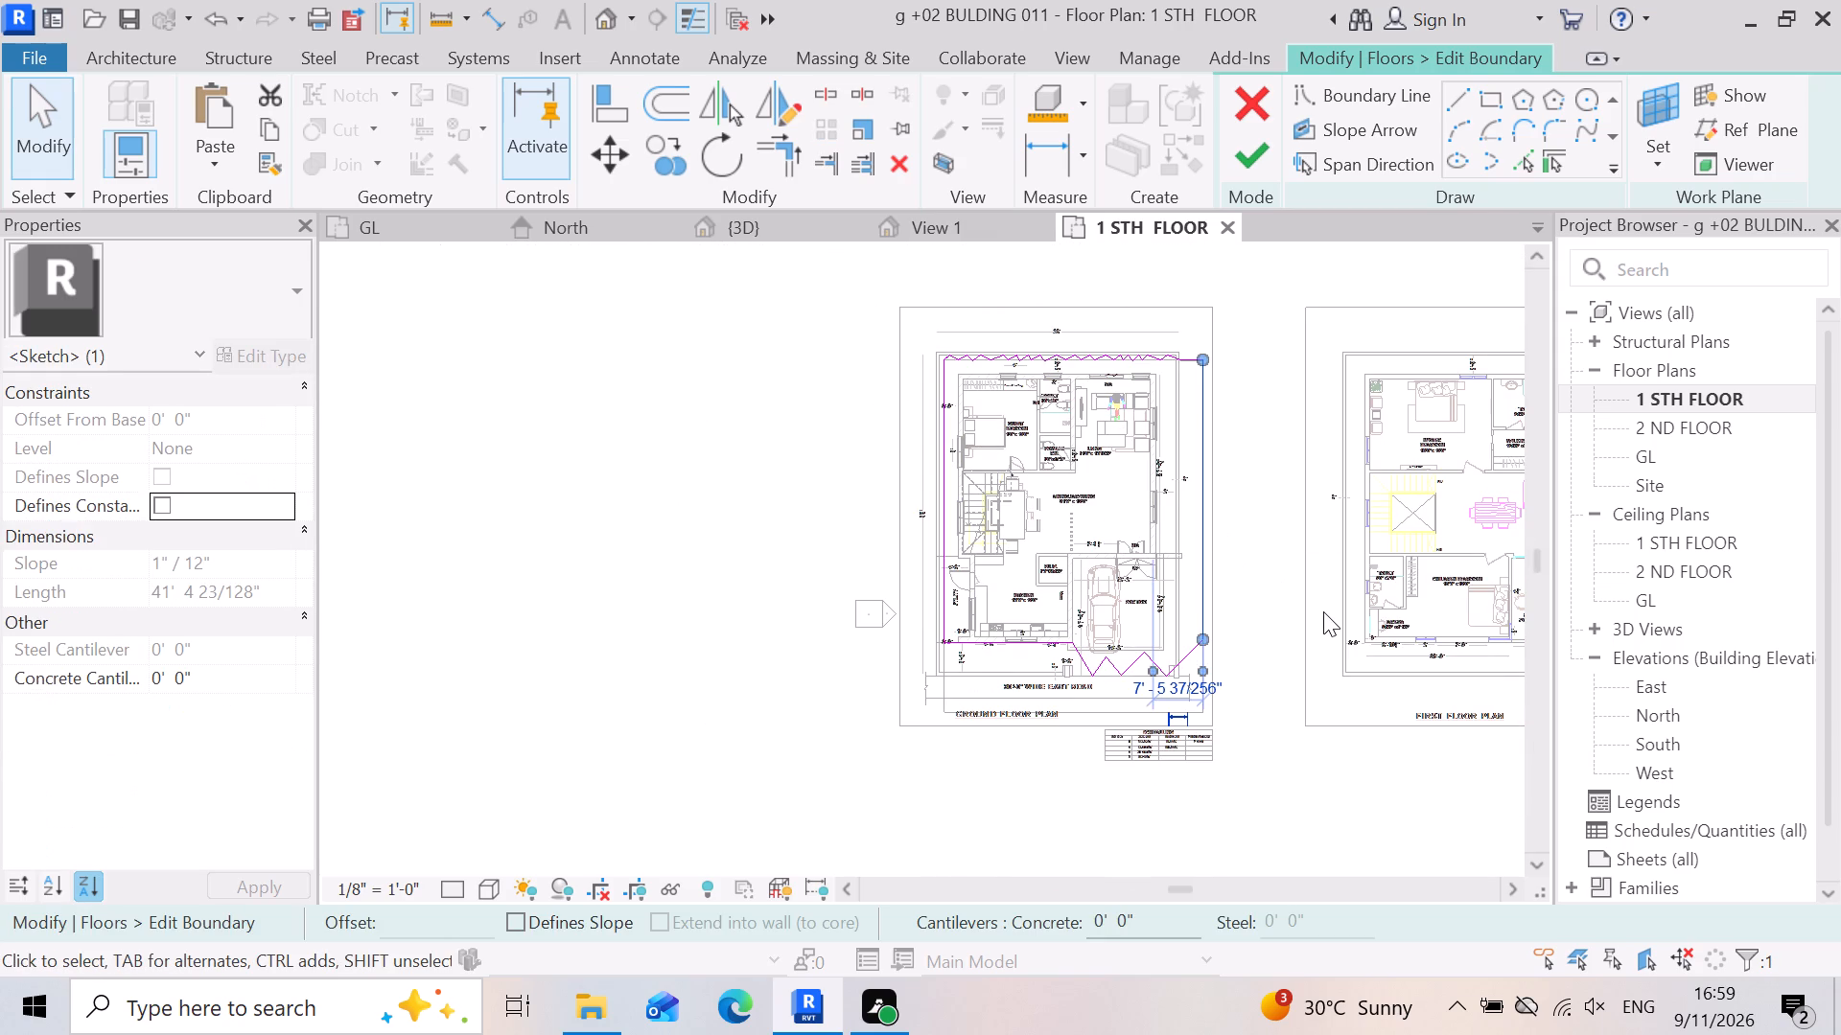
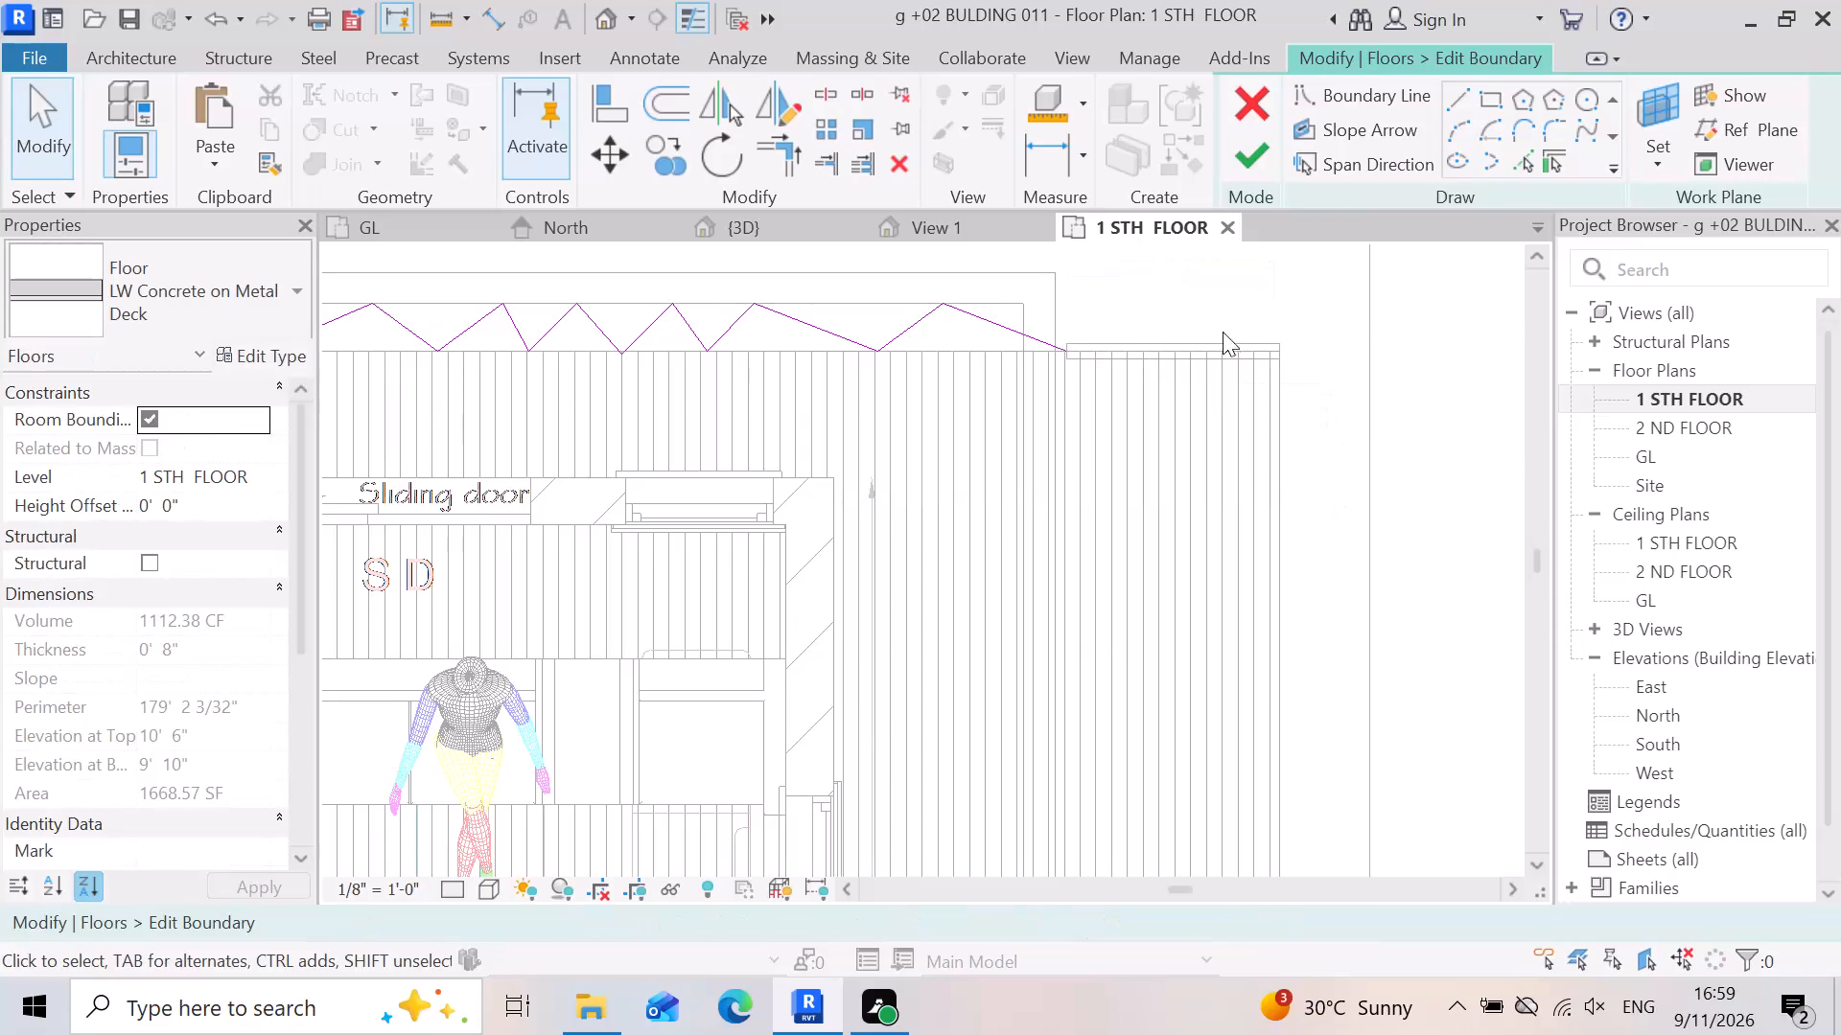
Draw a straight boundary line from the portico column corner to the end of the zigzag edge on the sliding-door side.
scroll(1236, 332, "down", 11)
scroll(1243, 422, "down", 4)
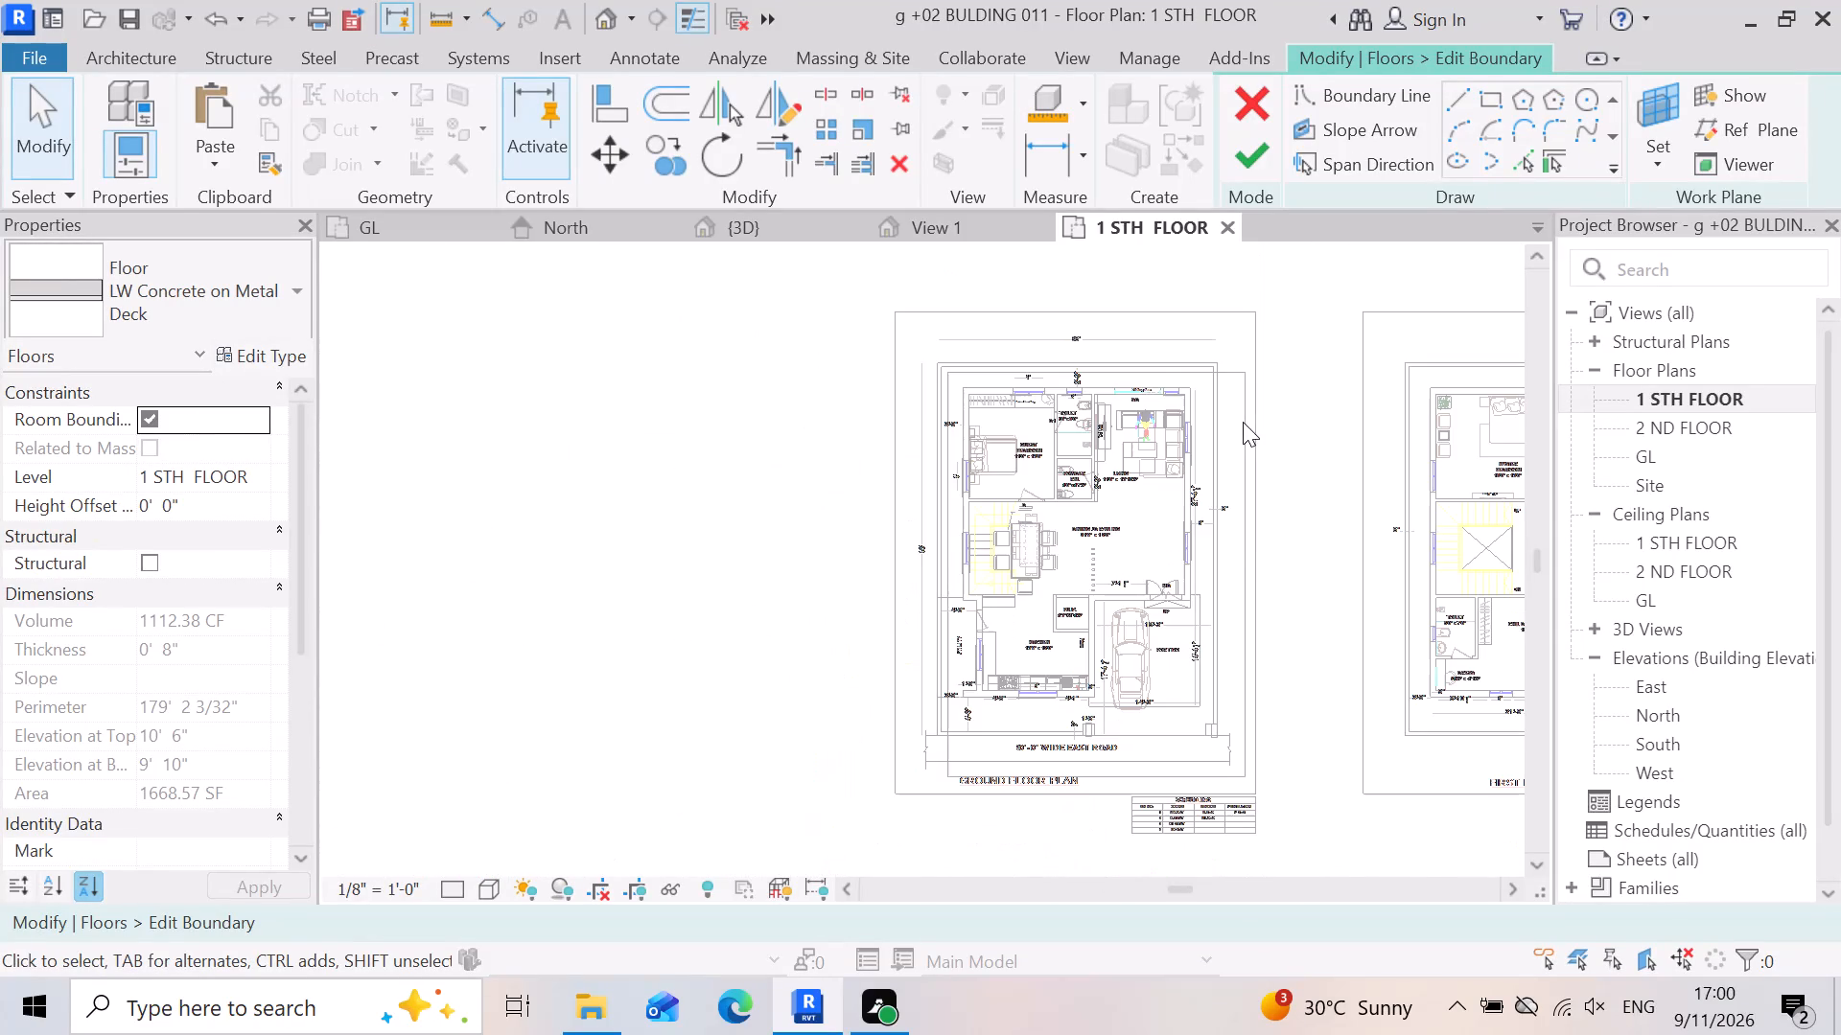
scroll(1250, 704, "up", 6)
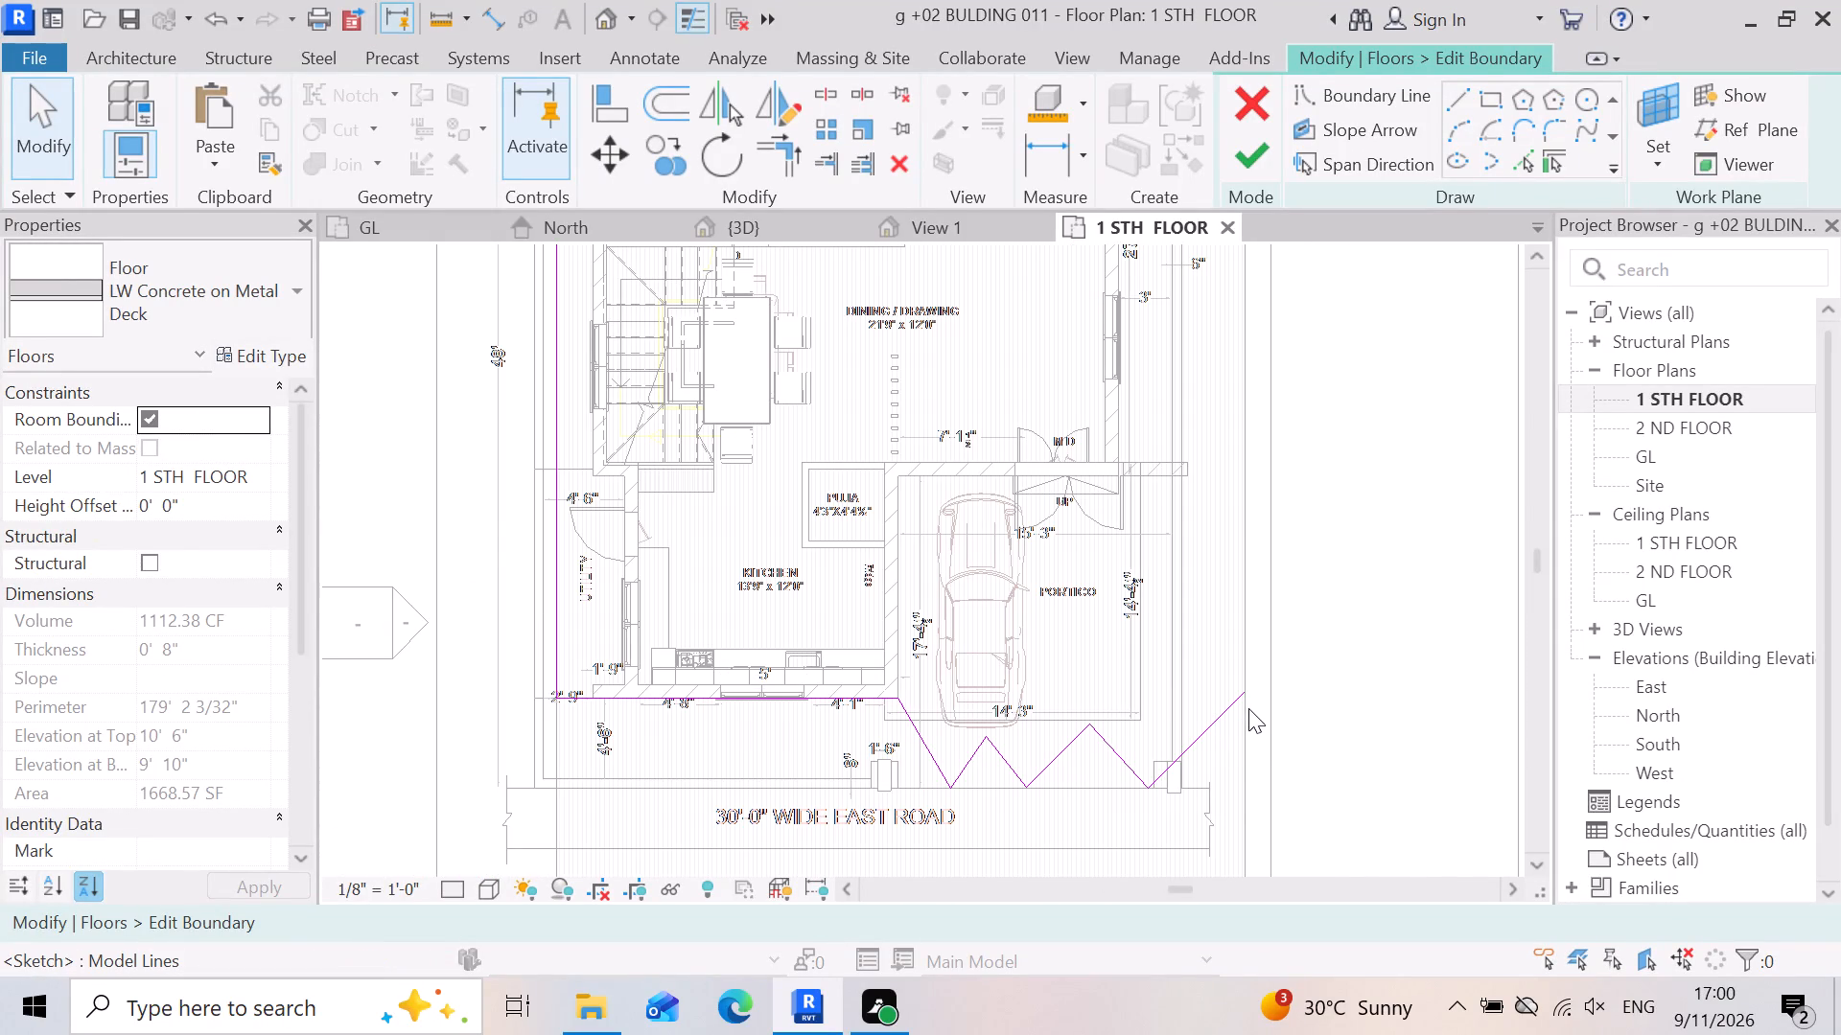
scroll(1180, 681, "up", 3)
scroll(1241, 747, "down", 4)
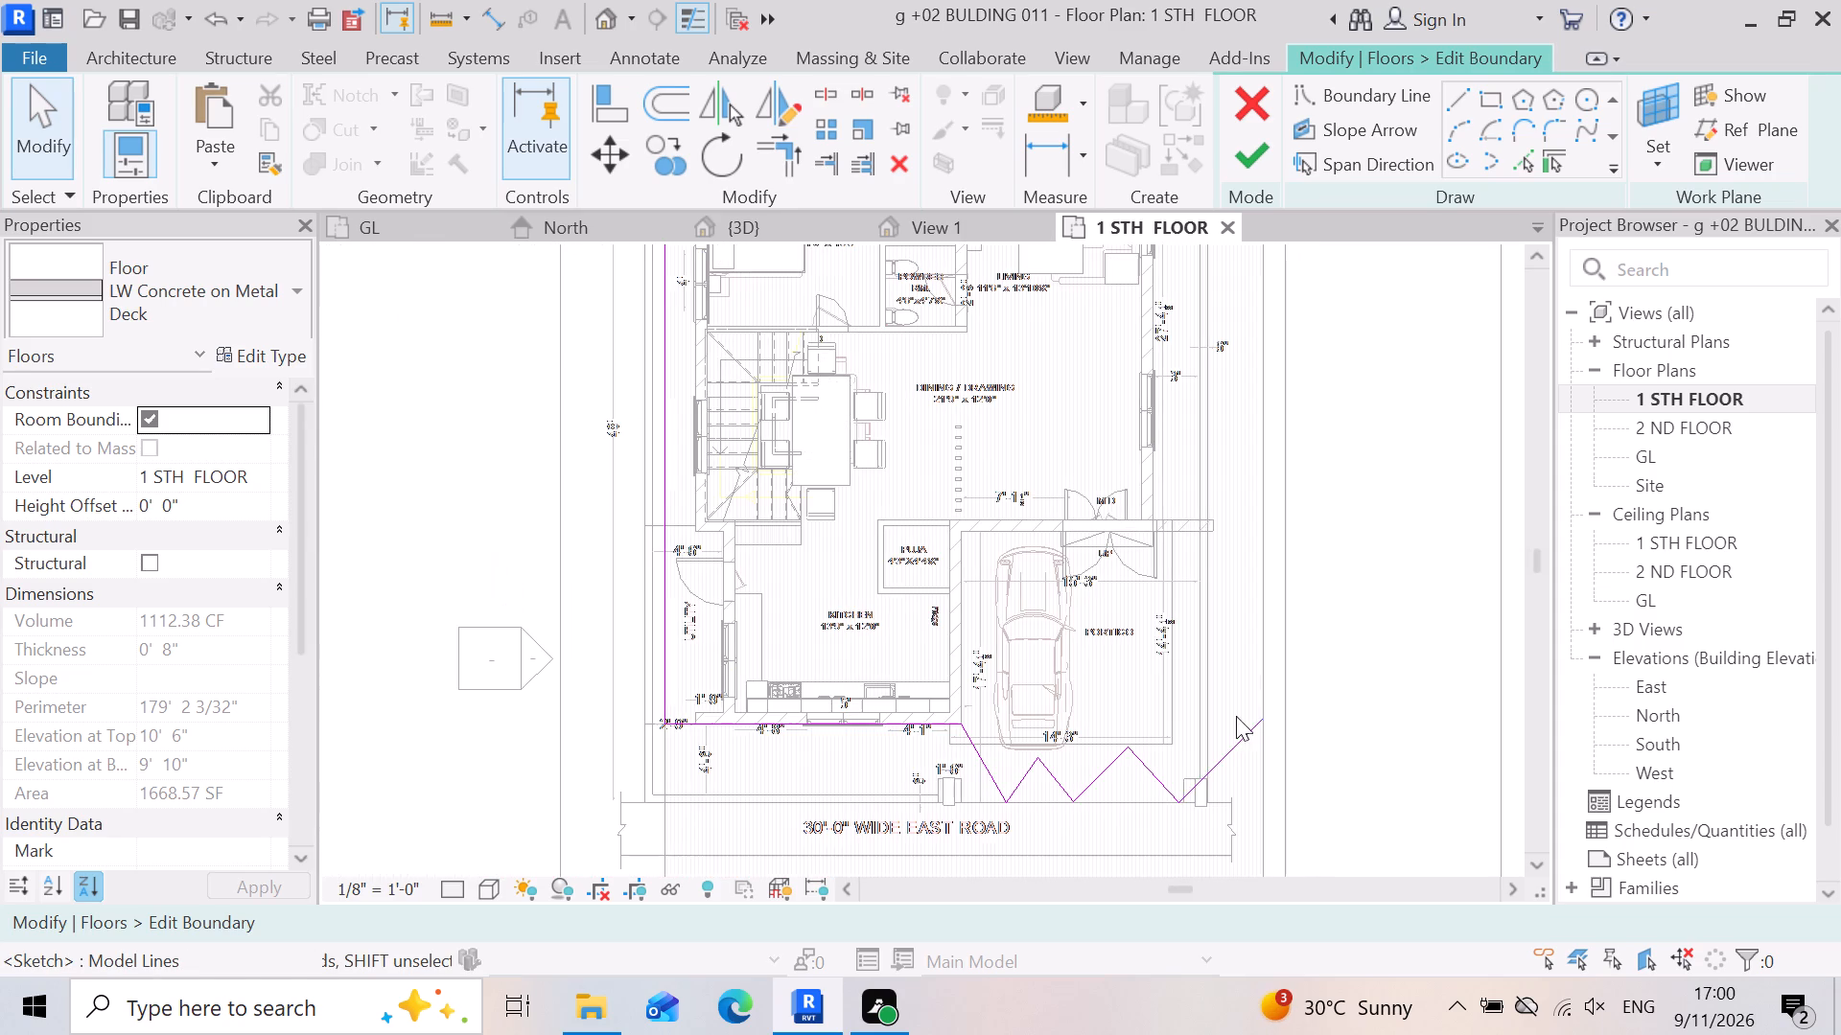
scroll(1334, 737, "down", 4)
left_click(1455, 91)
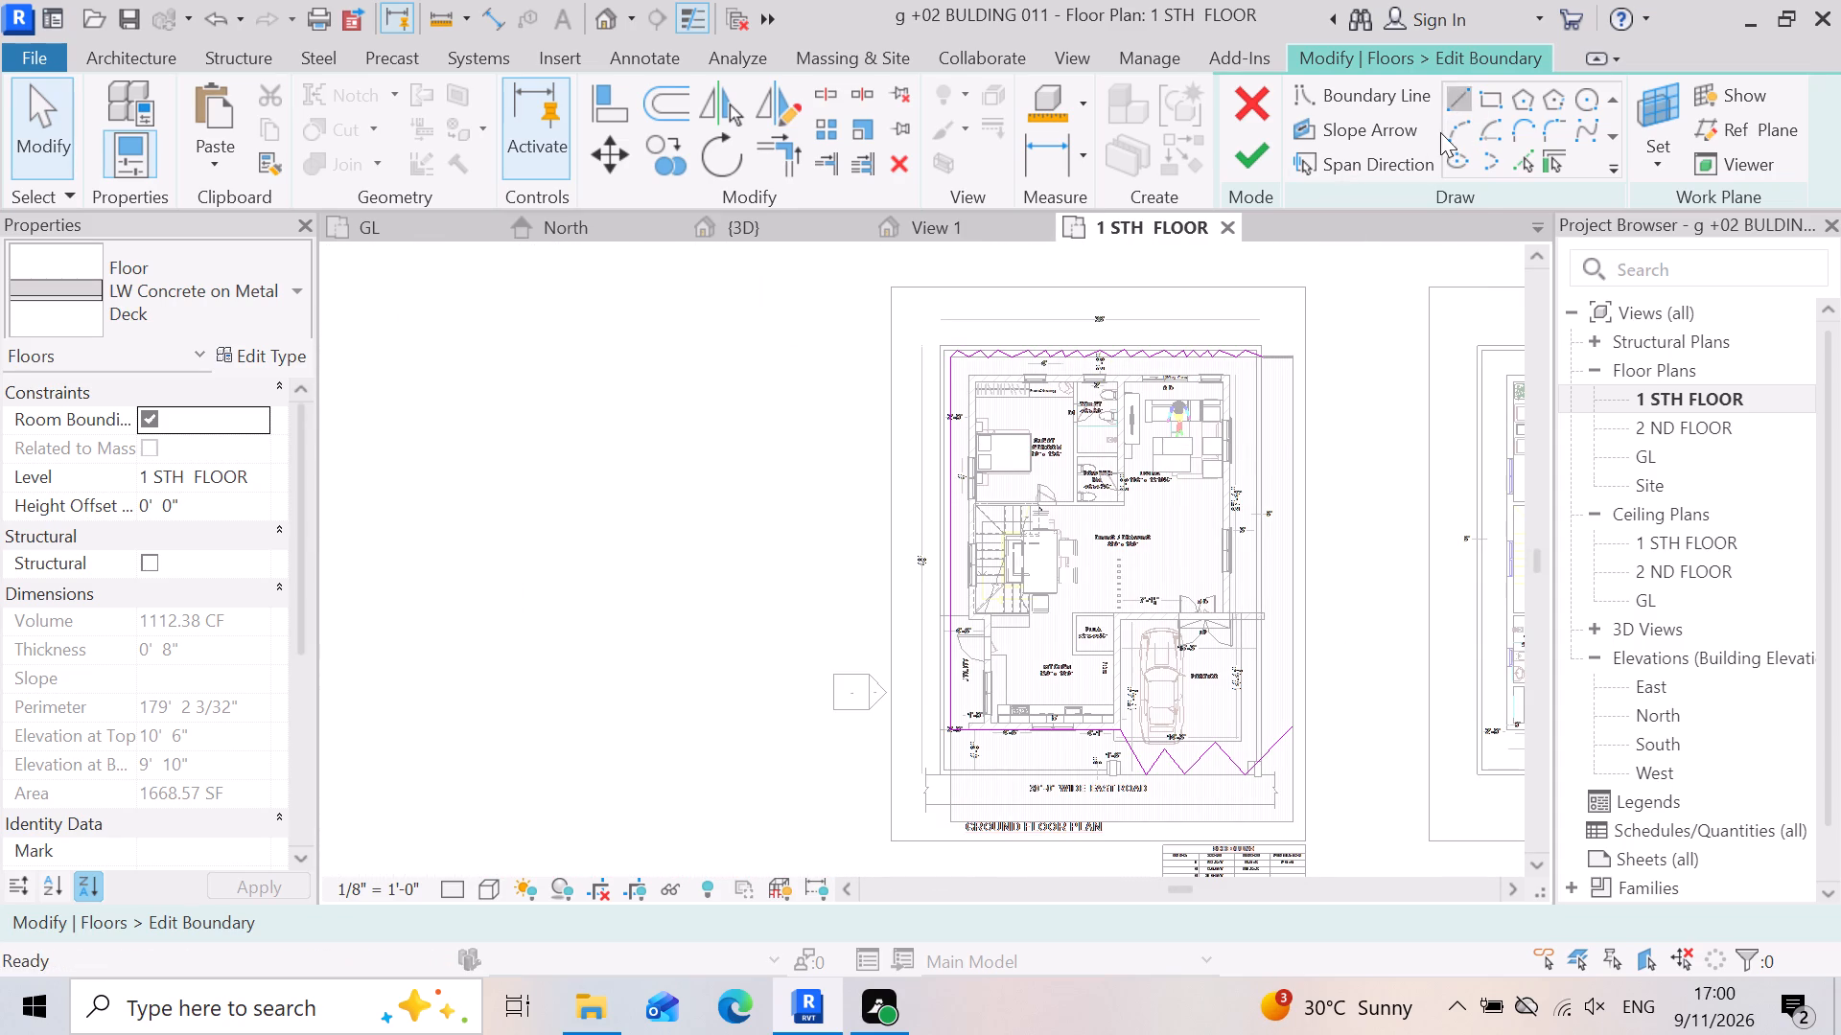
scroll(1225, 840, "up", 6)
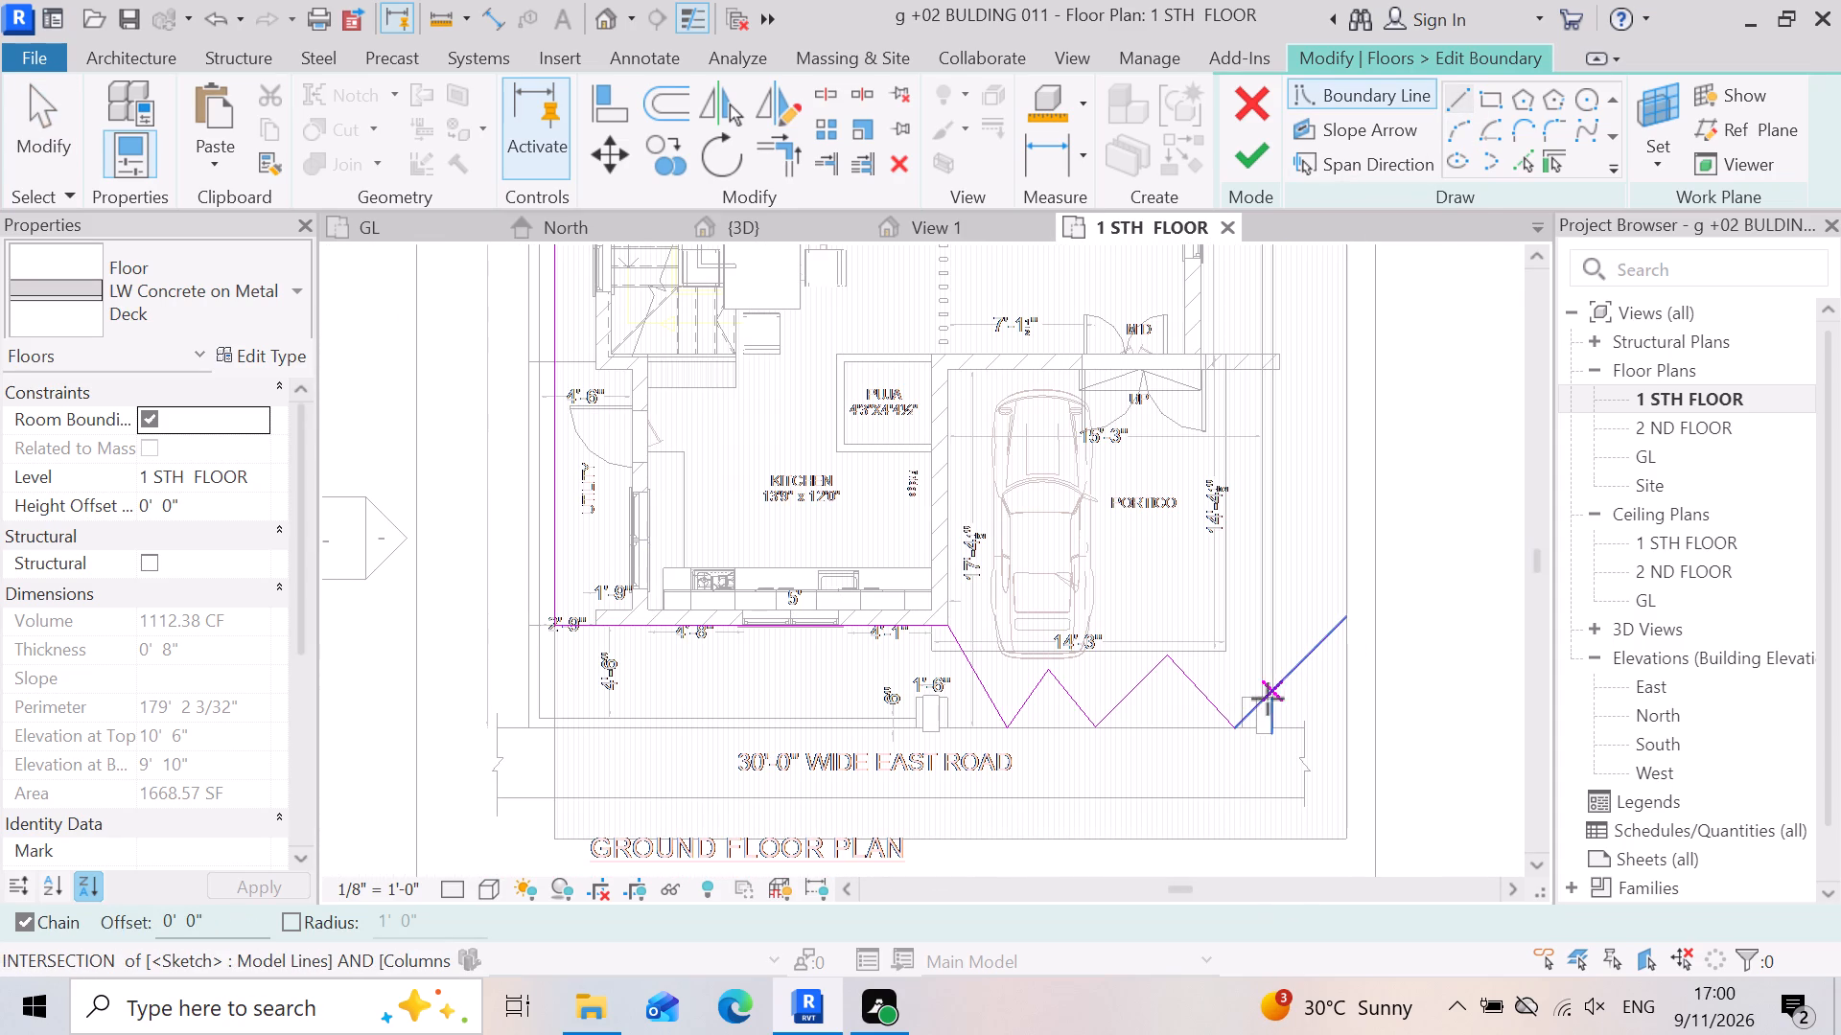
left_click(1274, 690)
scroll(1275, 756, "down", 8)
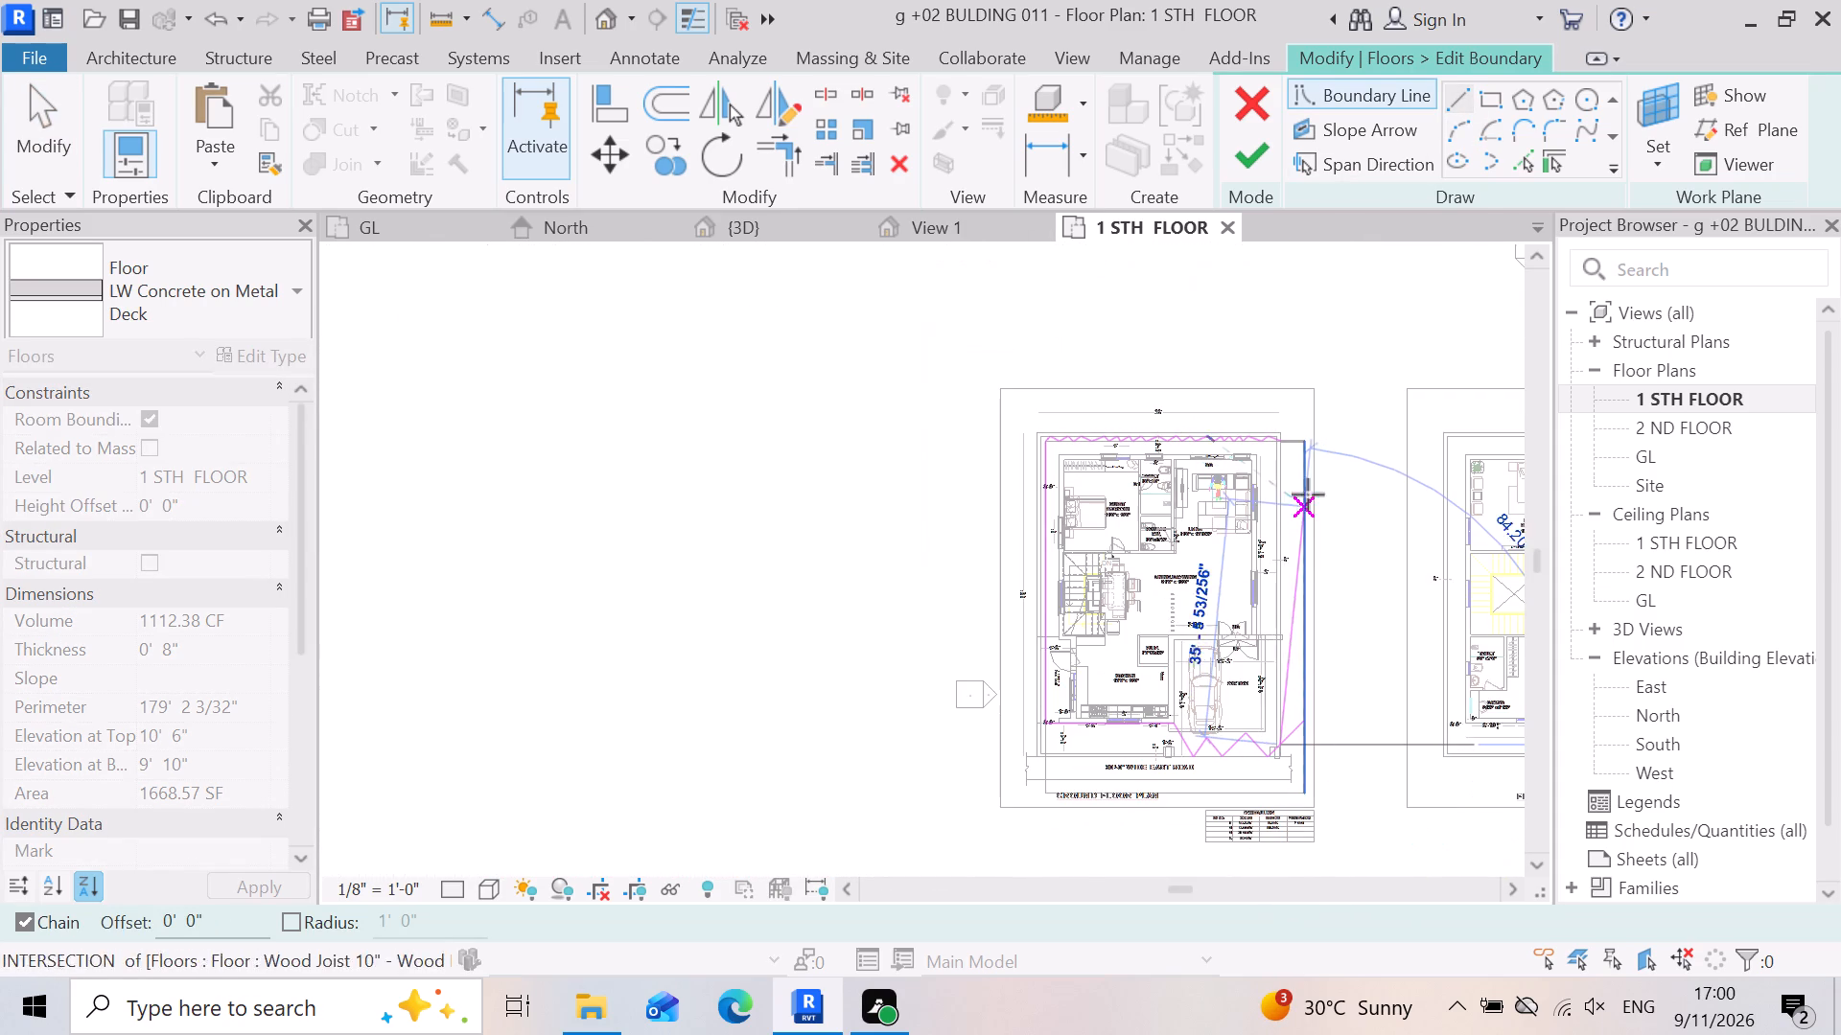
scroll(1281, 425, "up", 6)
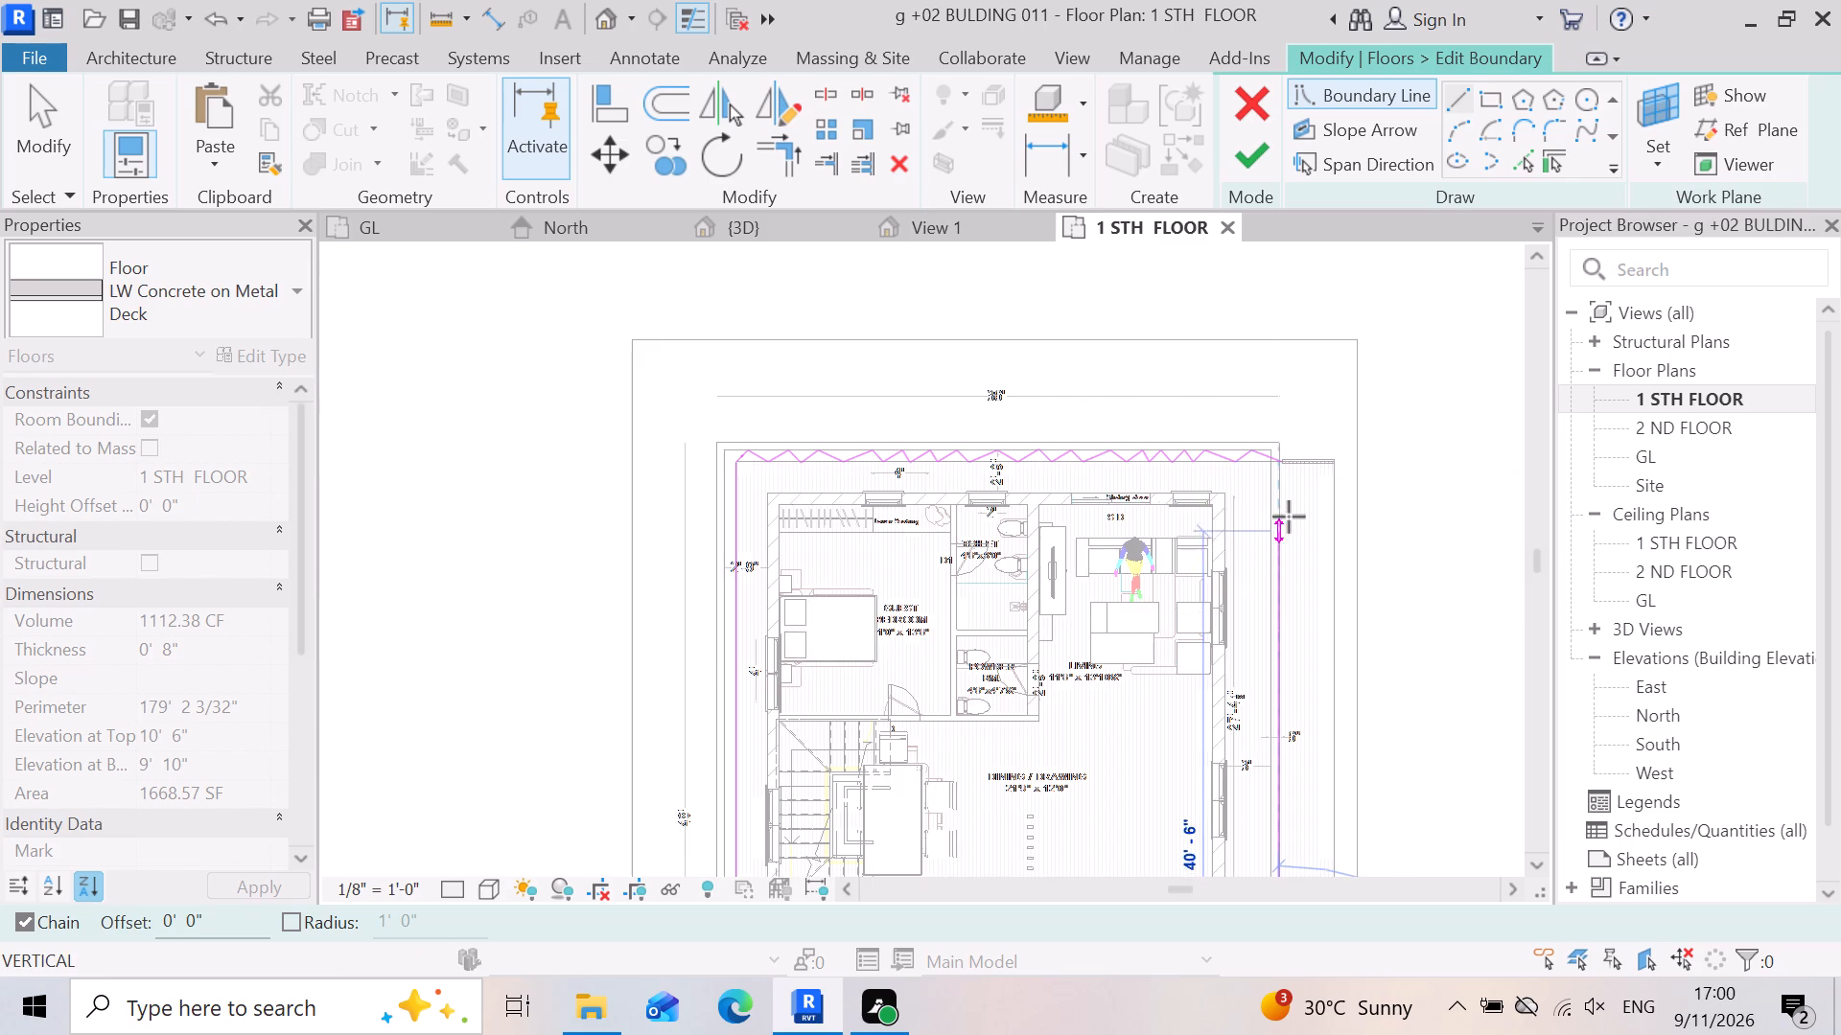
scroll(1289, 517, "up", 7)
scroll(1274, 396, "up", 4)
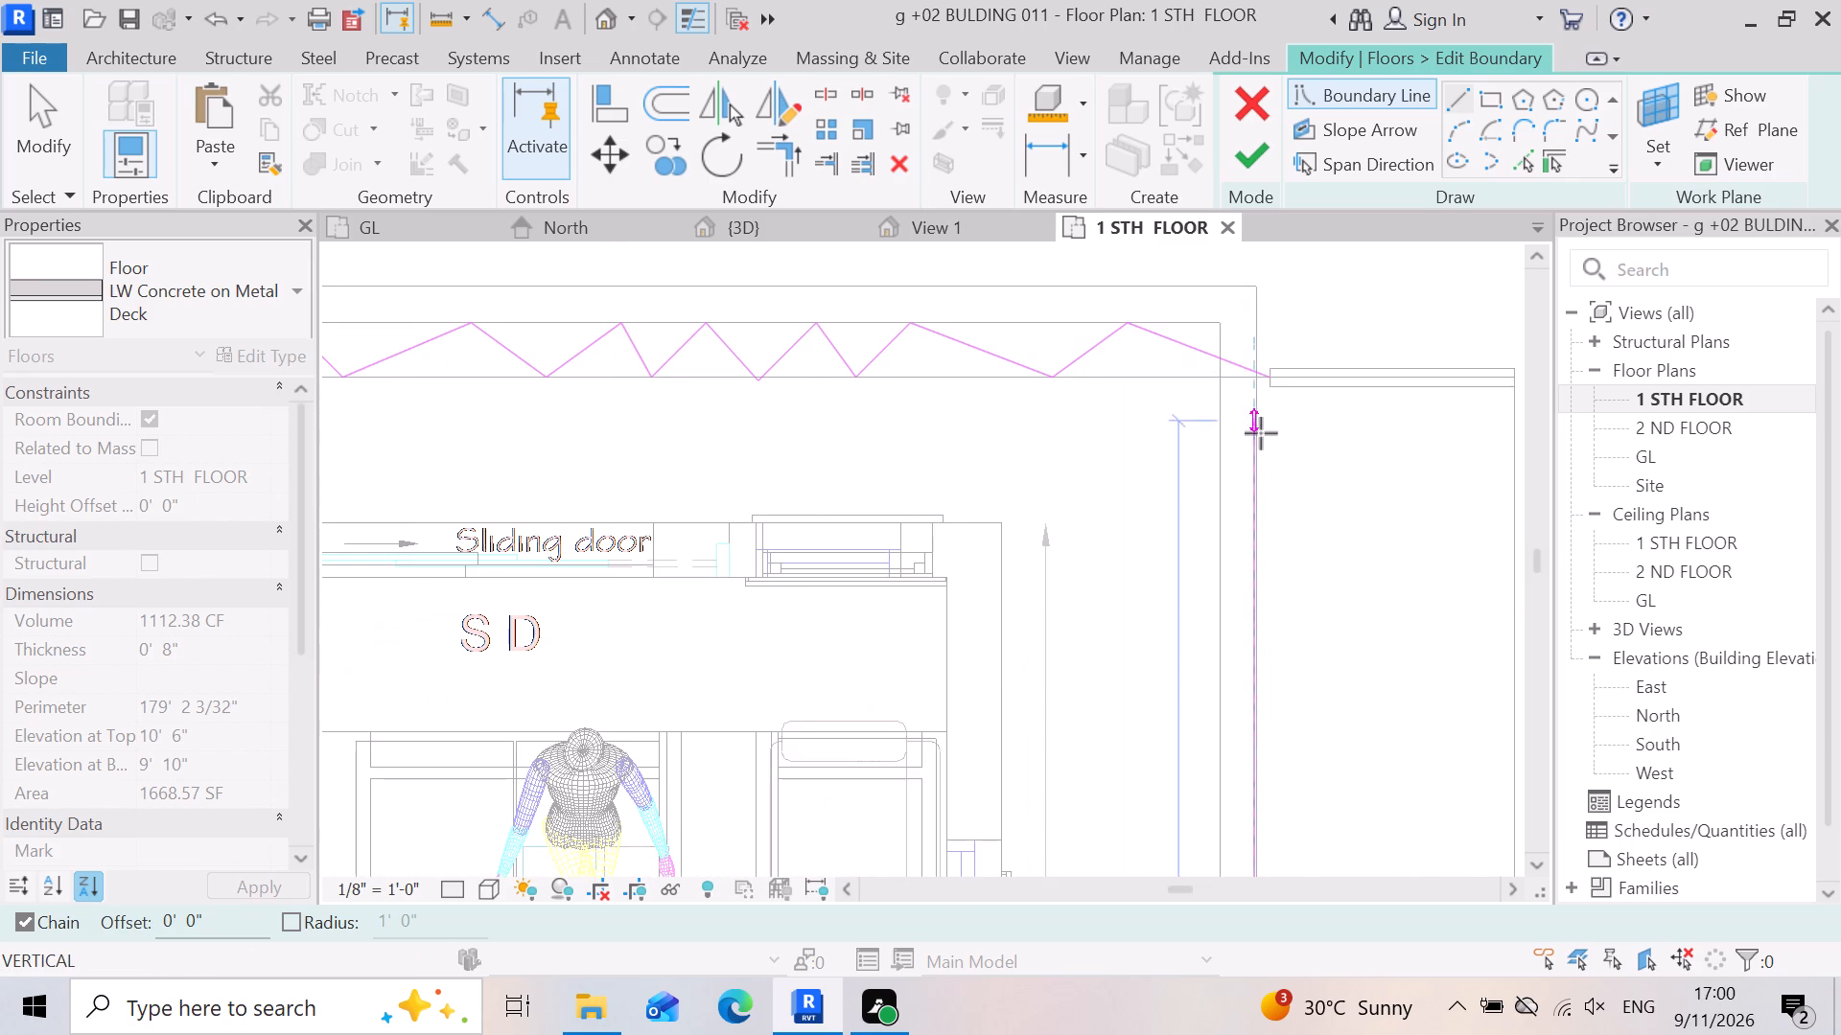
left_click(1267, 379)
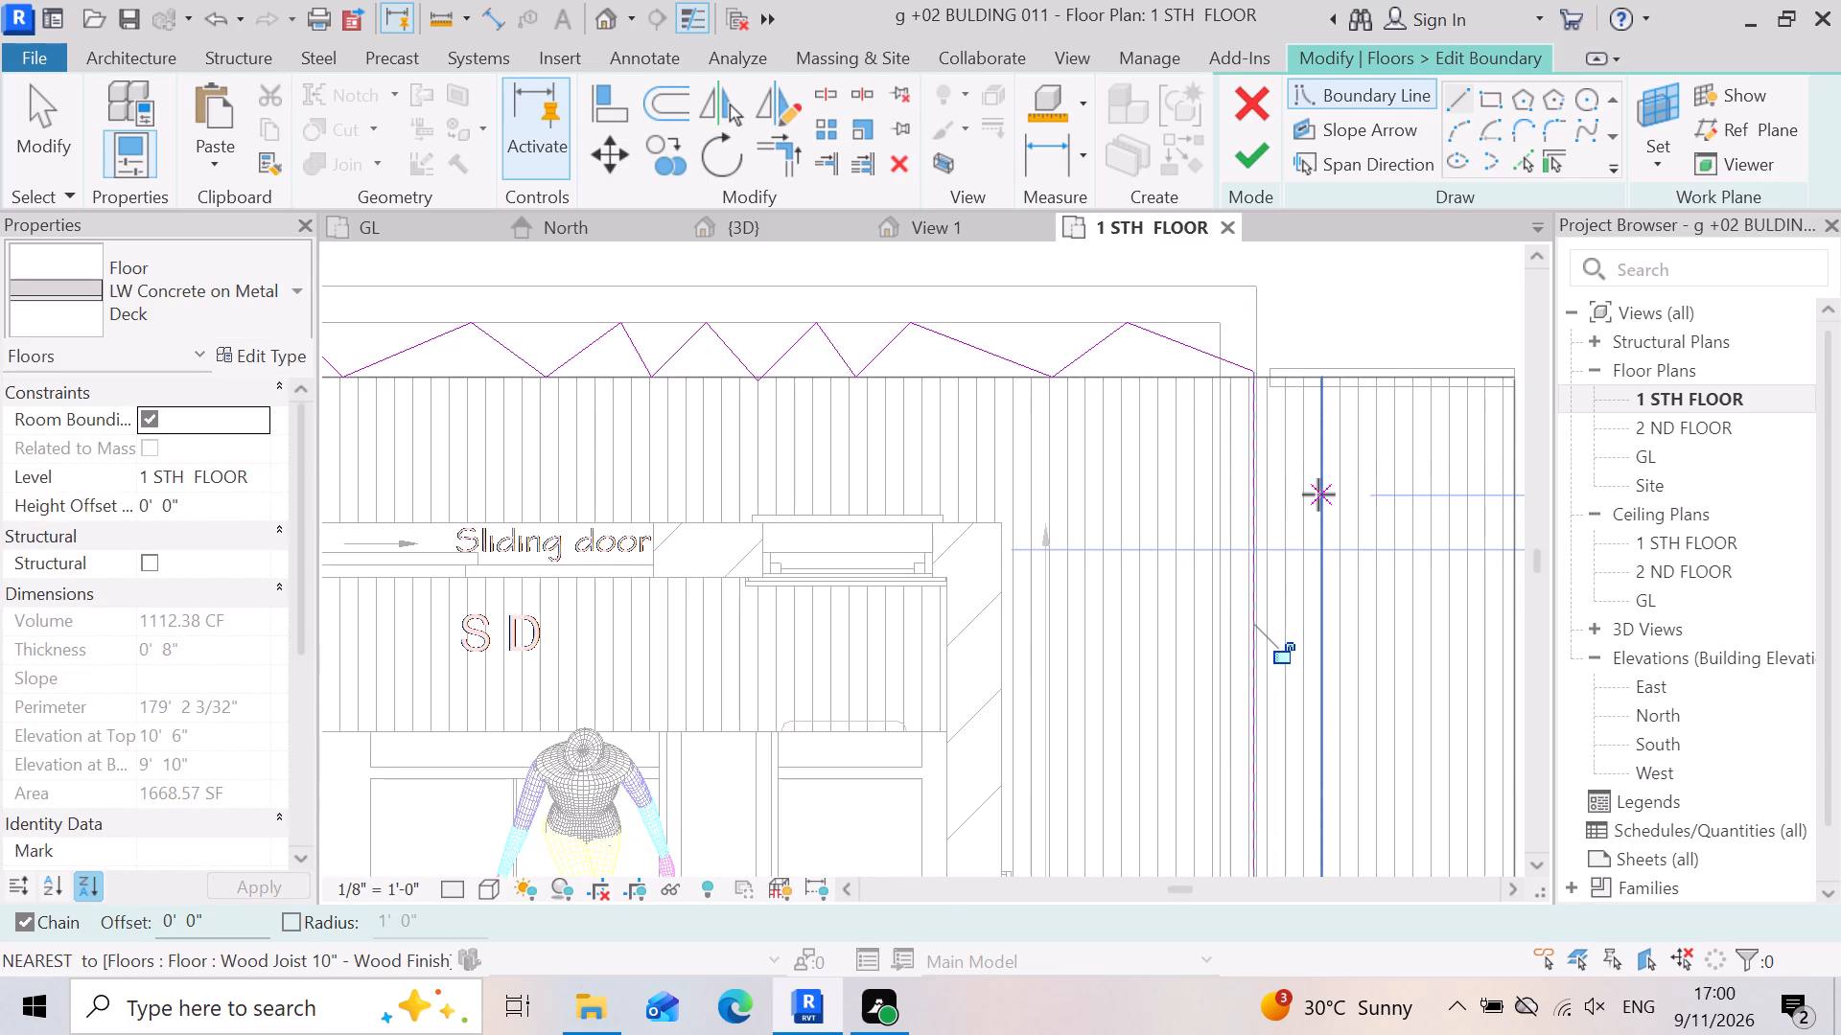
key("Escape")
scroll(1266, 426, "up", 4)
scroll(1363, 304, "down", 8)
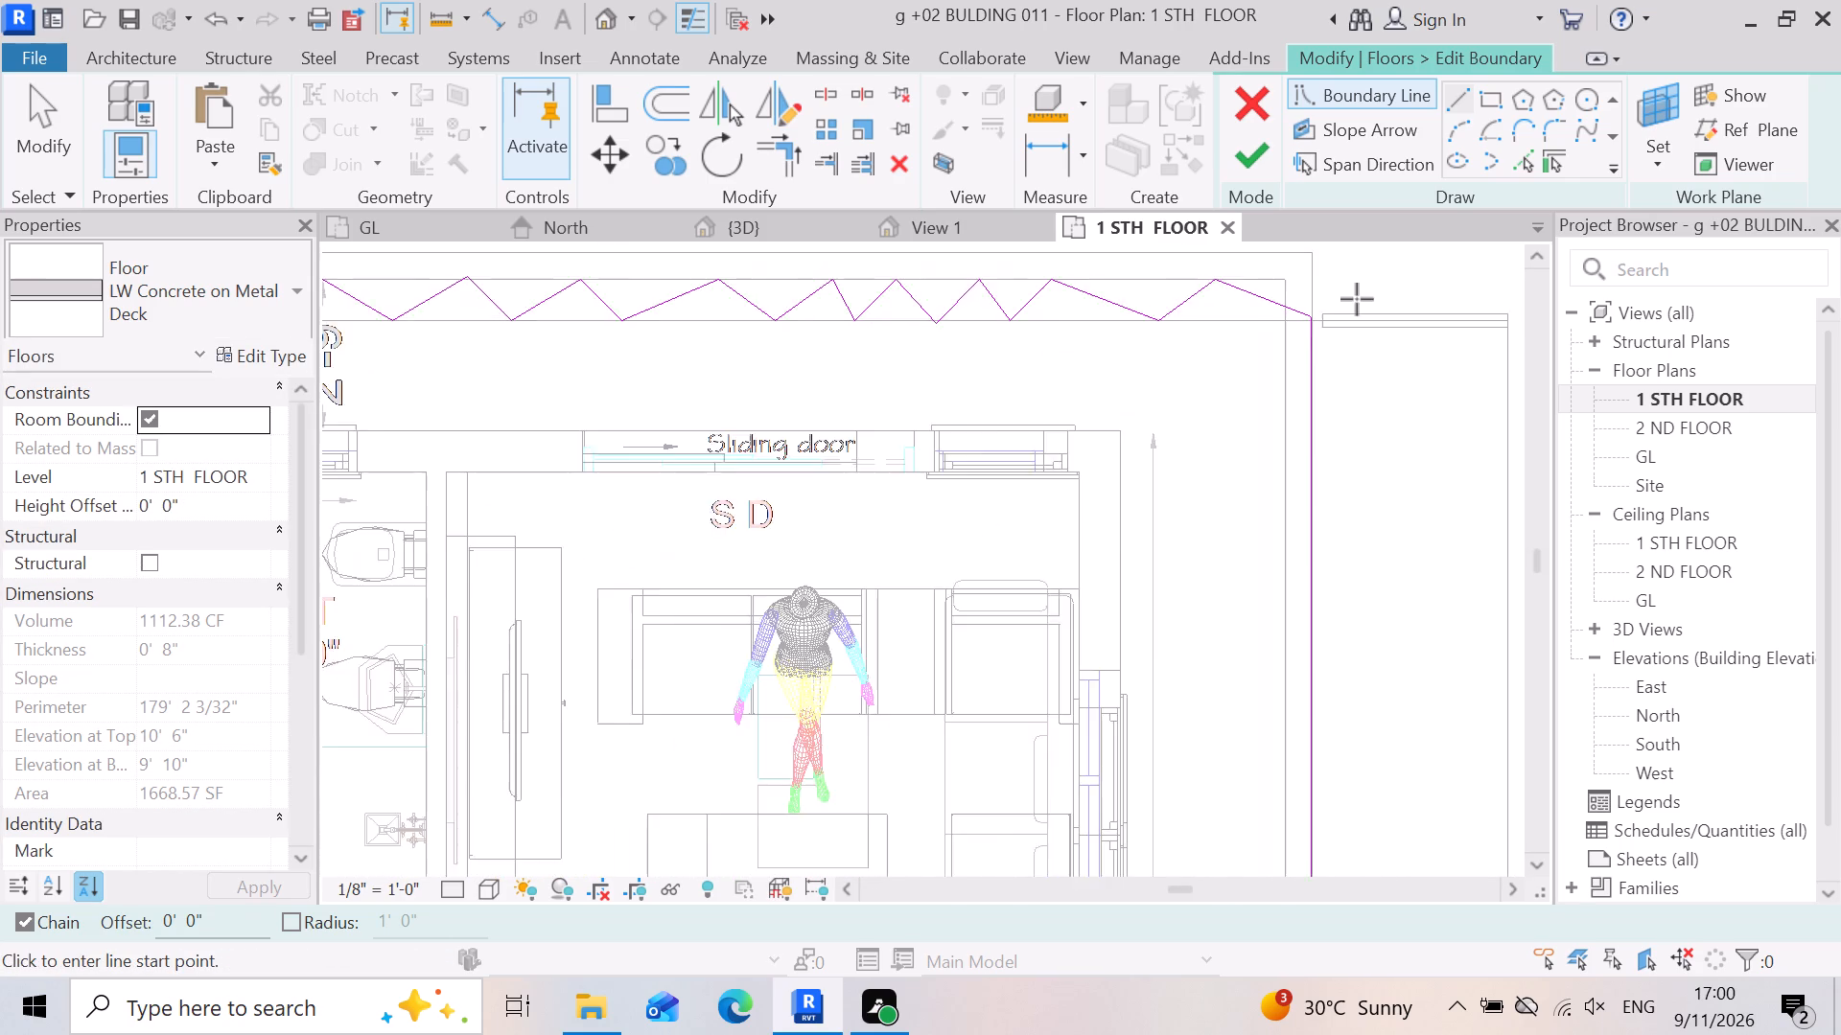
scroll(1357, 299, "down", 9)
scroll(1286, 438, "down", 4)
scroll(1410, 617, "up", 6)
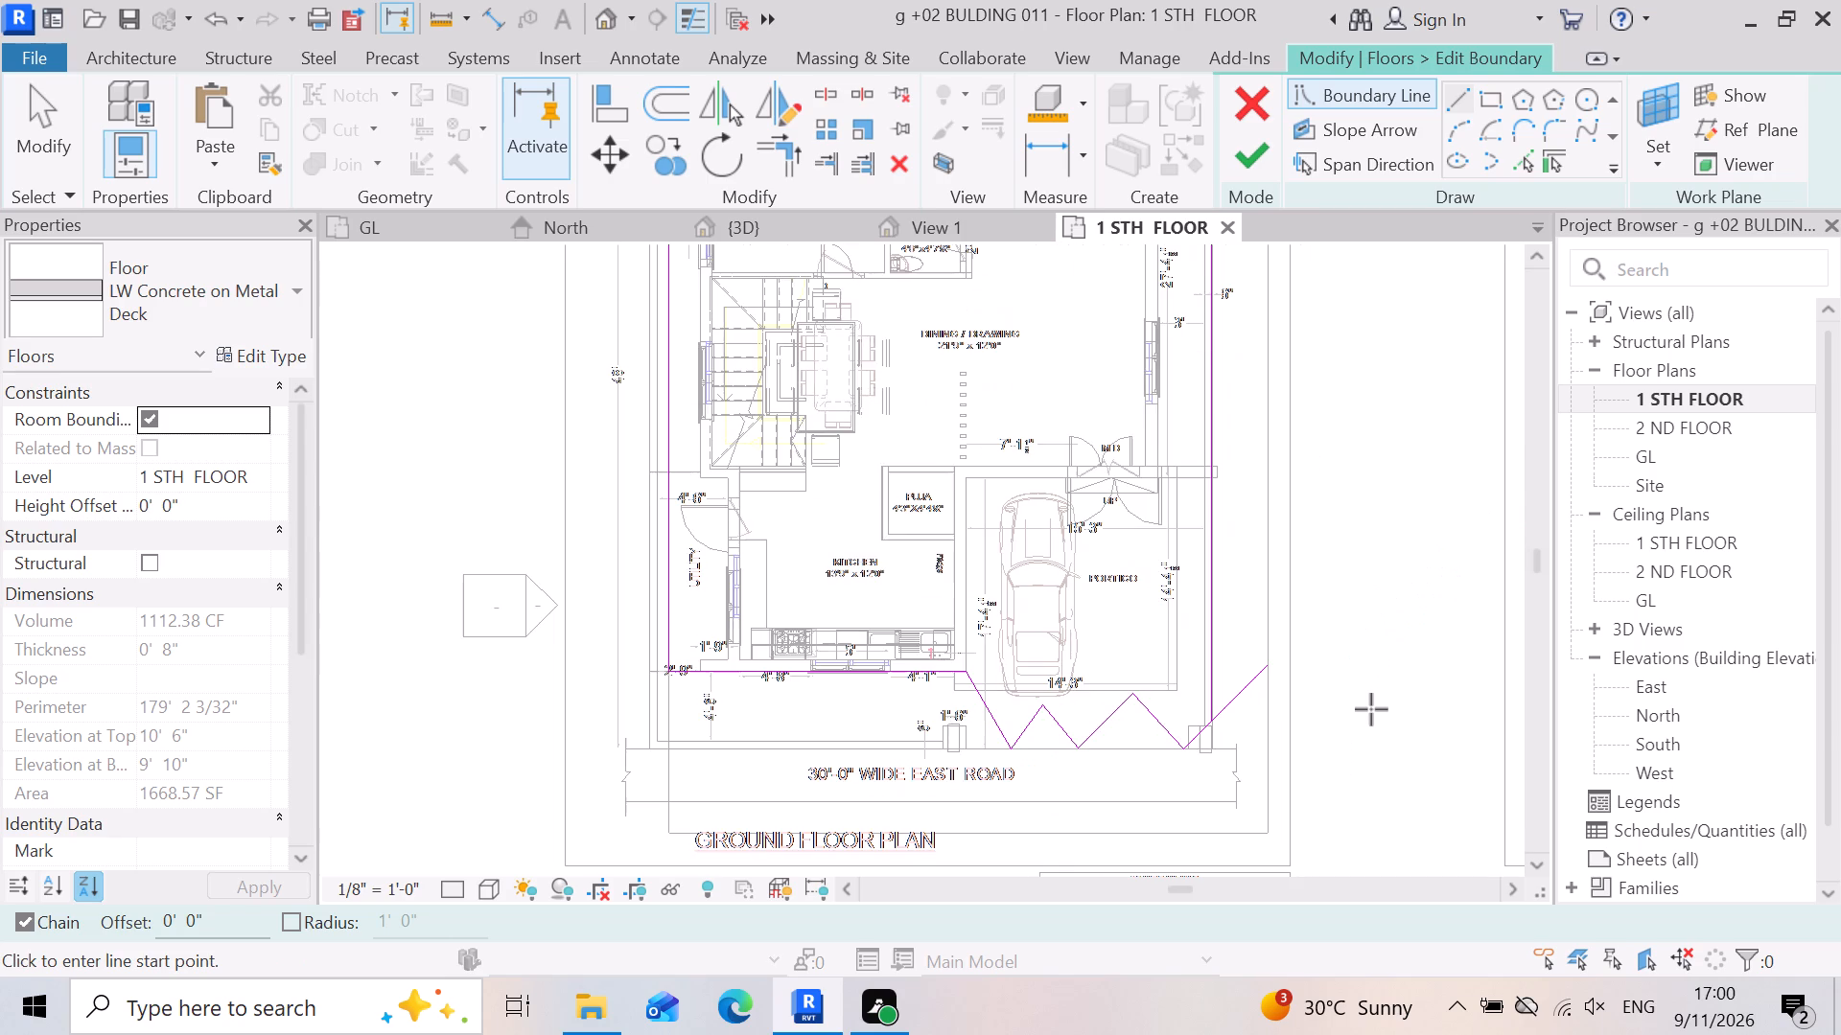
key("Escape")
Delete the last diagonal segment of the portico-side zigzag, which overshoots the new straight boundary line.
scroll(1317, 722, "up", 3)
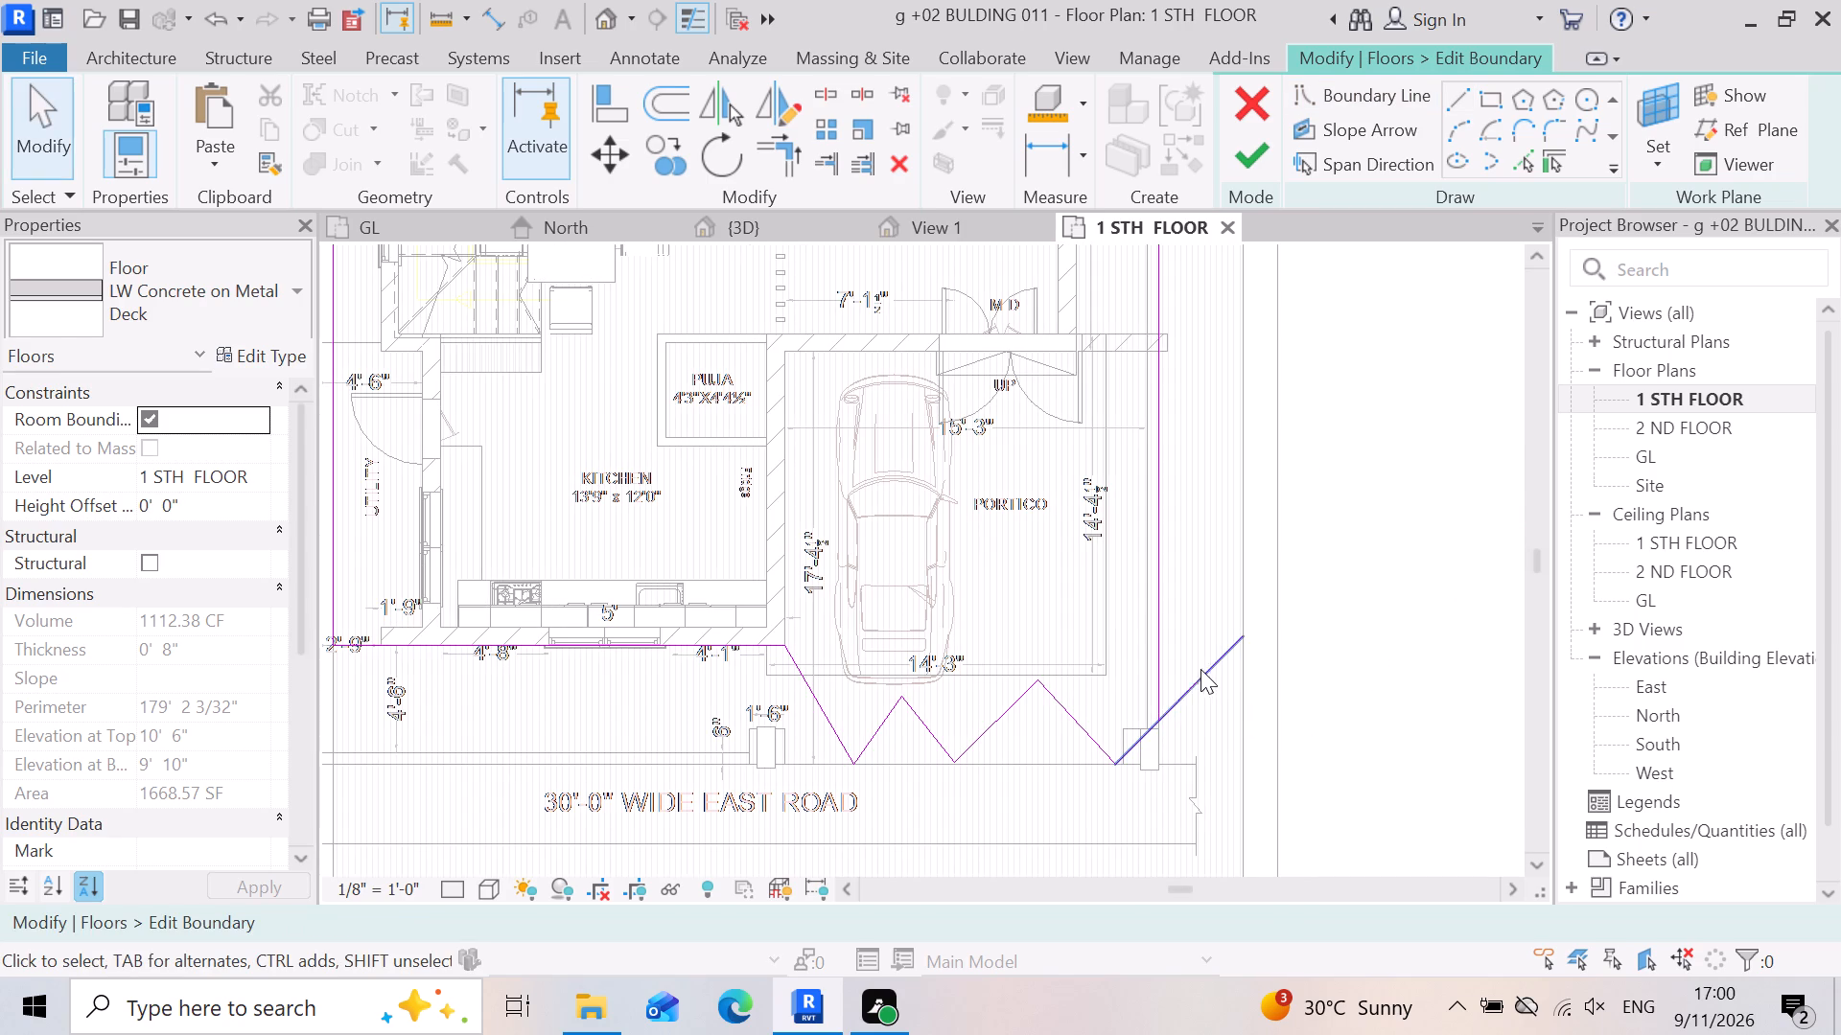
left_click(1195, 669)
key("Delete")
Draw a diagonal boundary line from the zigzag's last low point to the straight line's end at the portico column.
left_click(1451, 99)
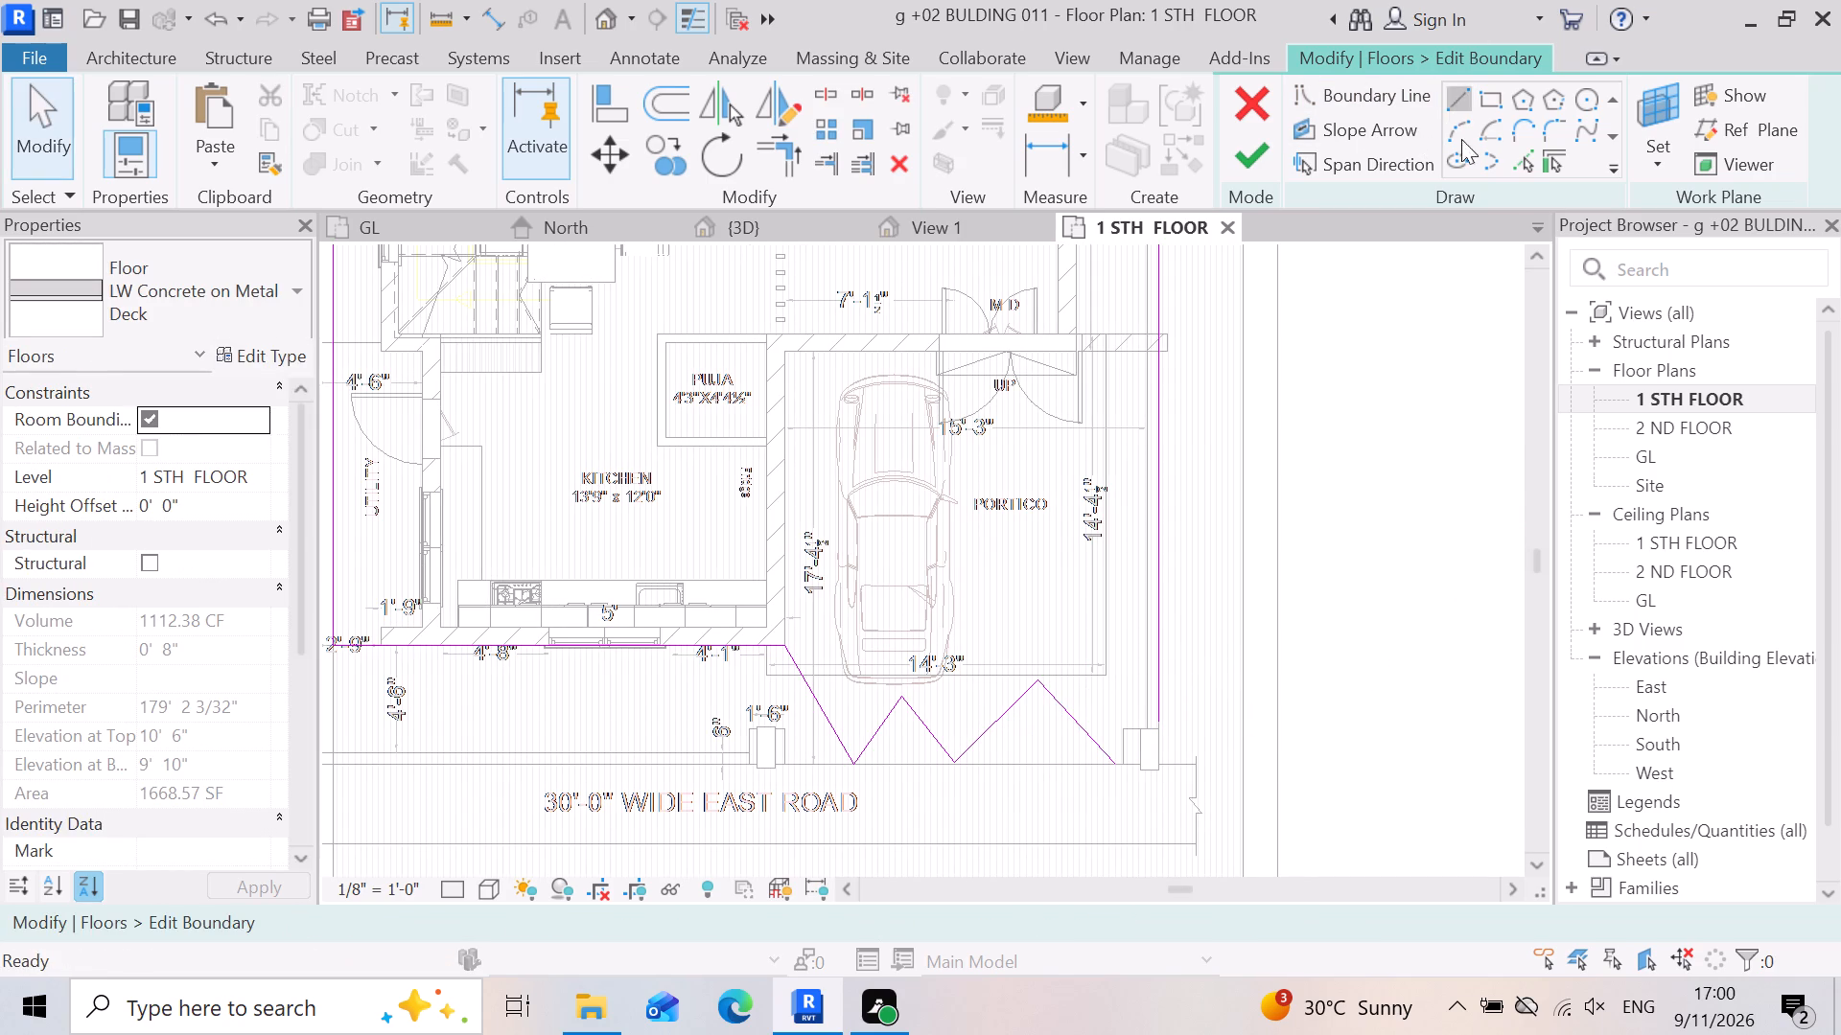
scroll(1103, 771, "up", 7)
left_click(1113, 724)
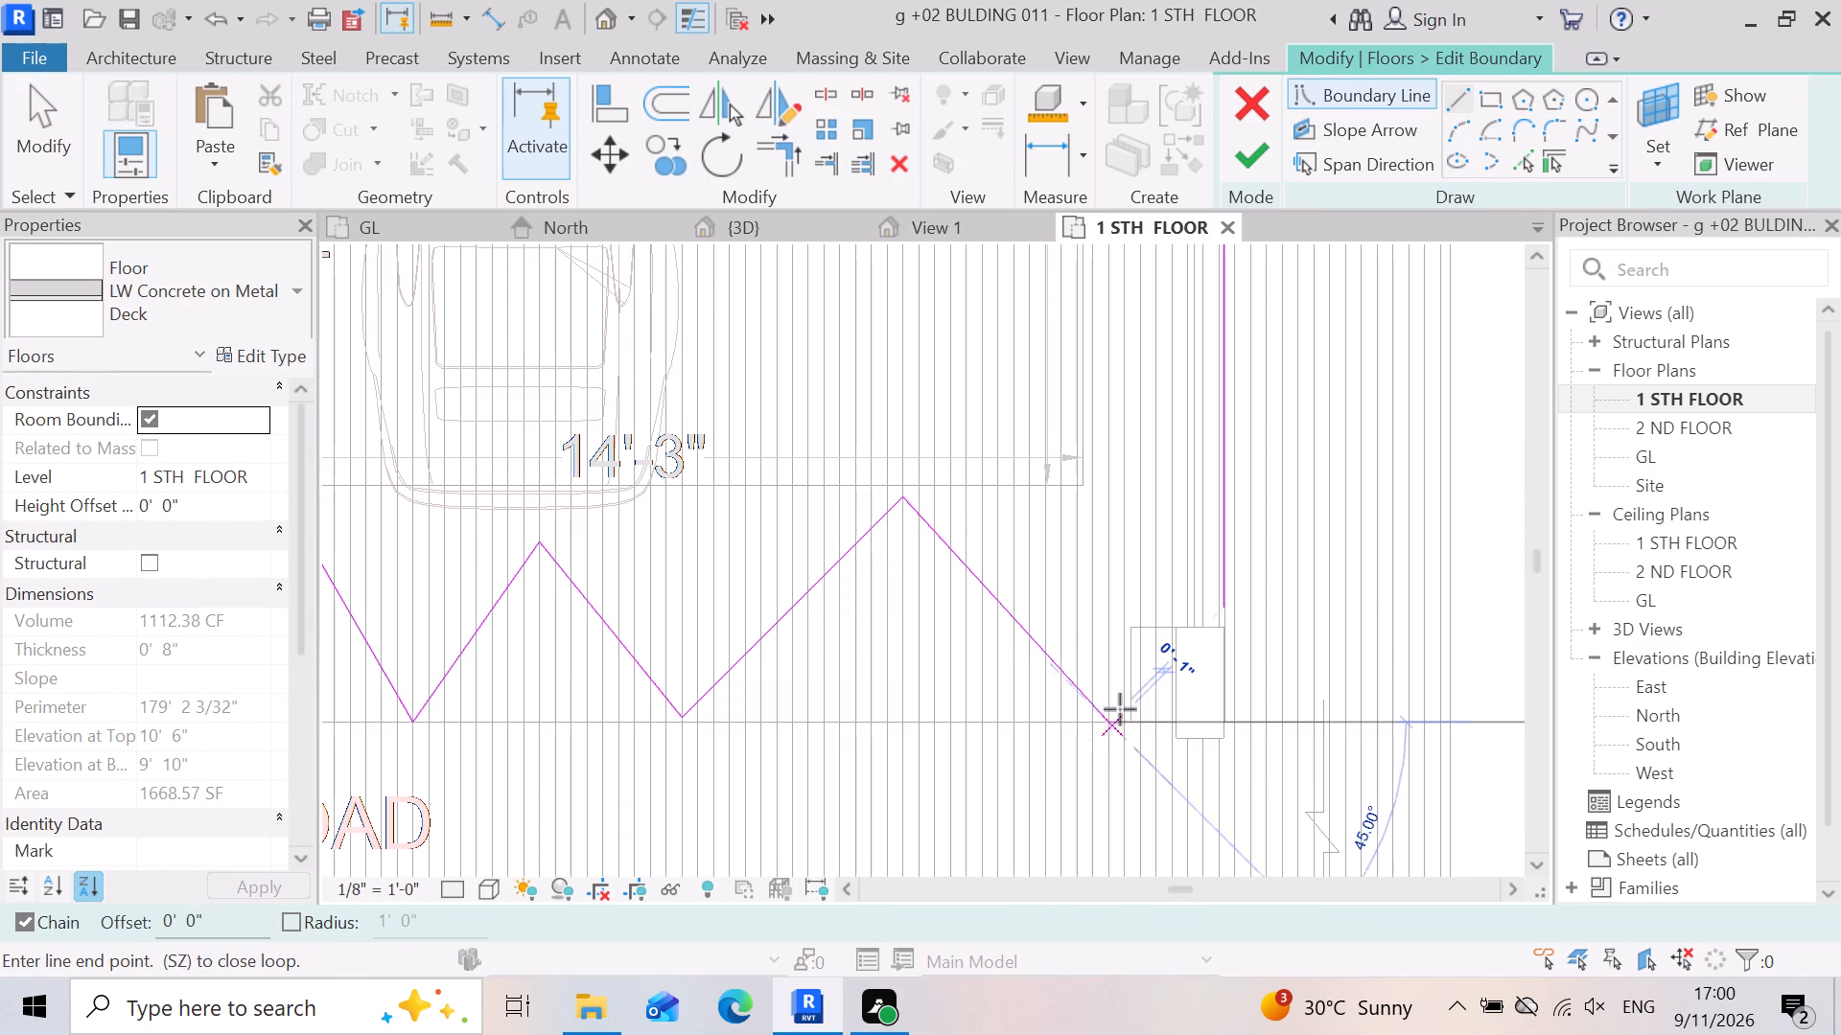
left_click(1219, 609)
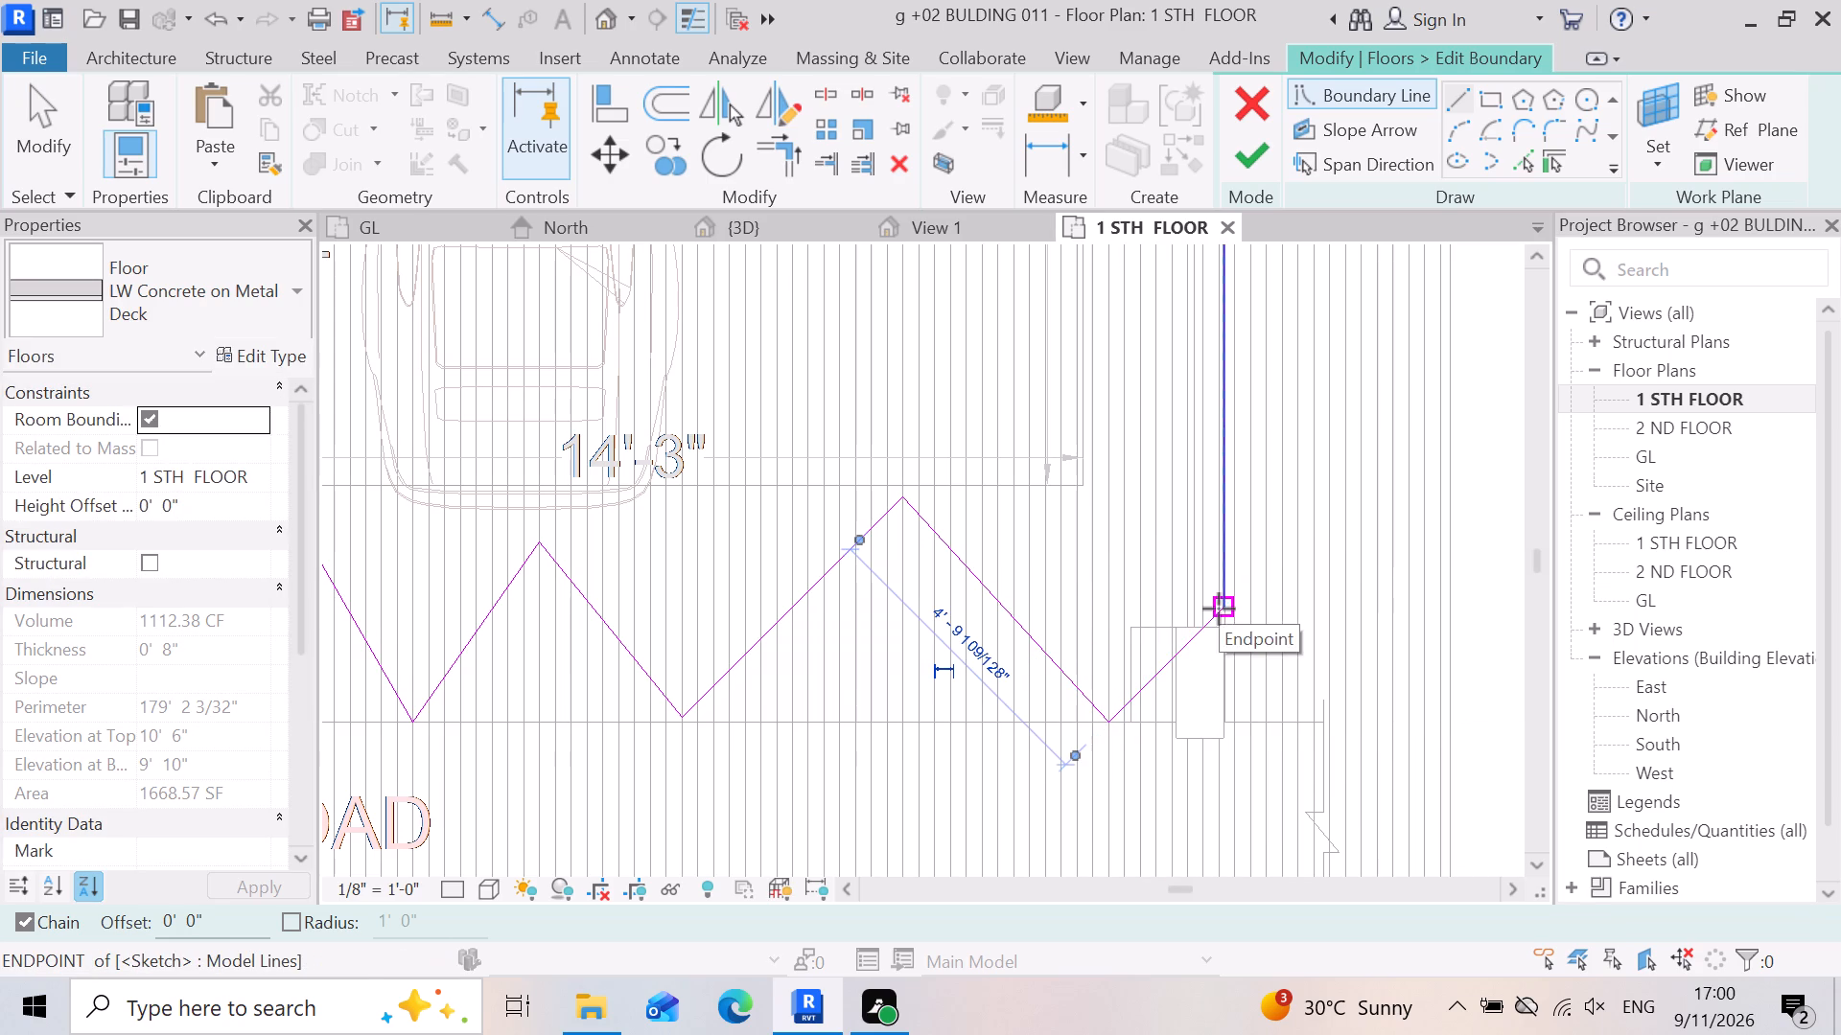
key("Escape")
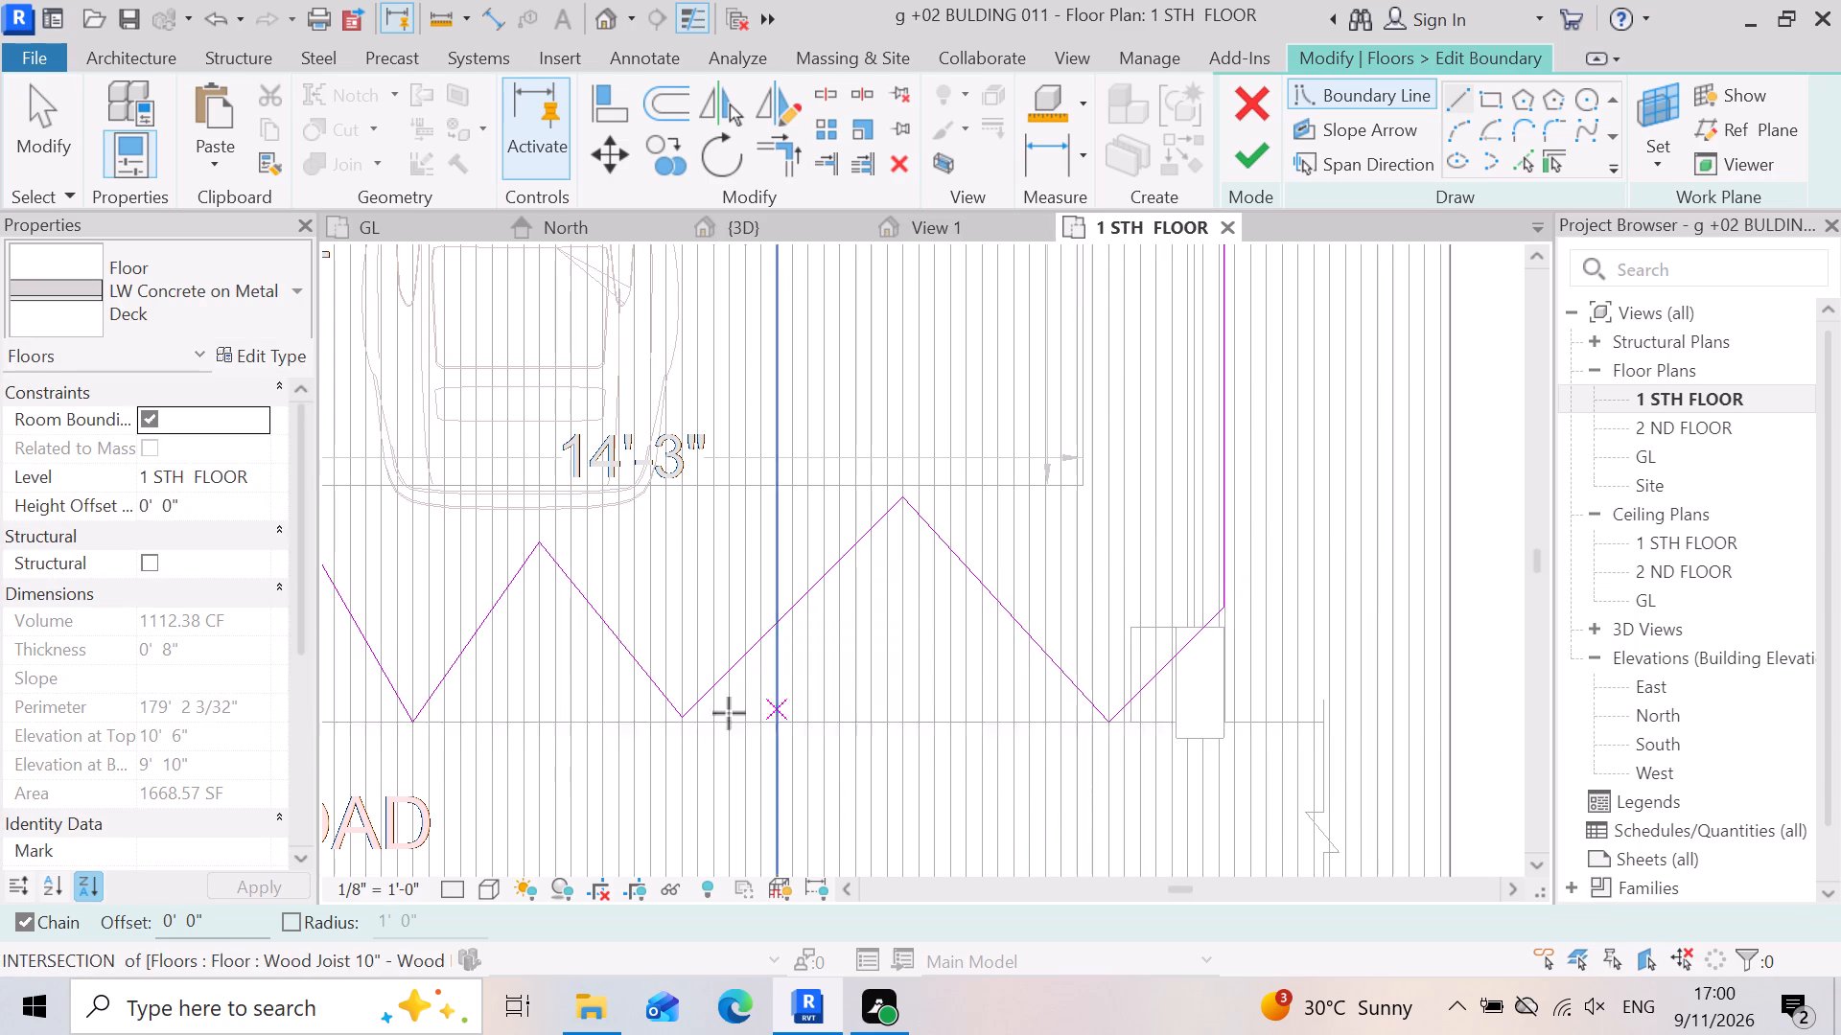
key("Escape")
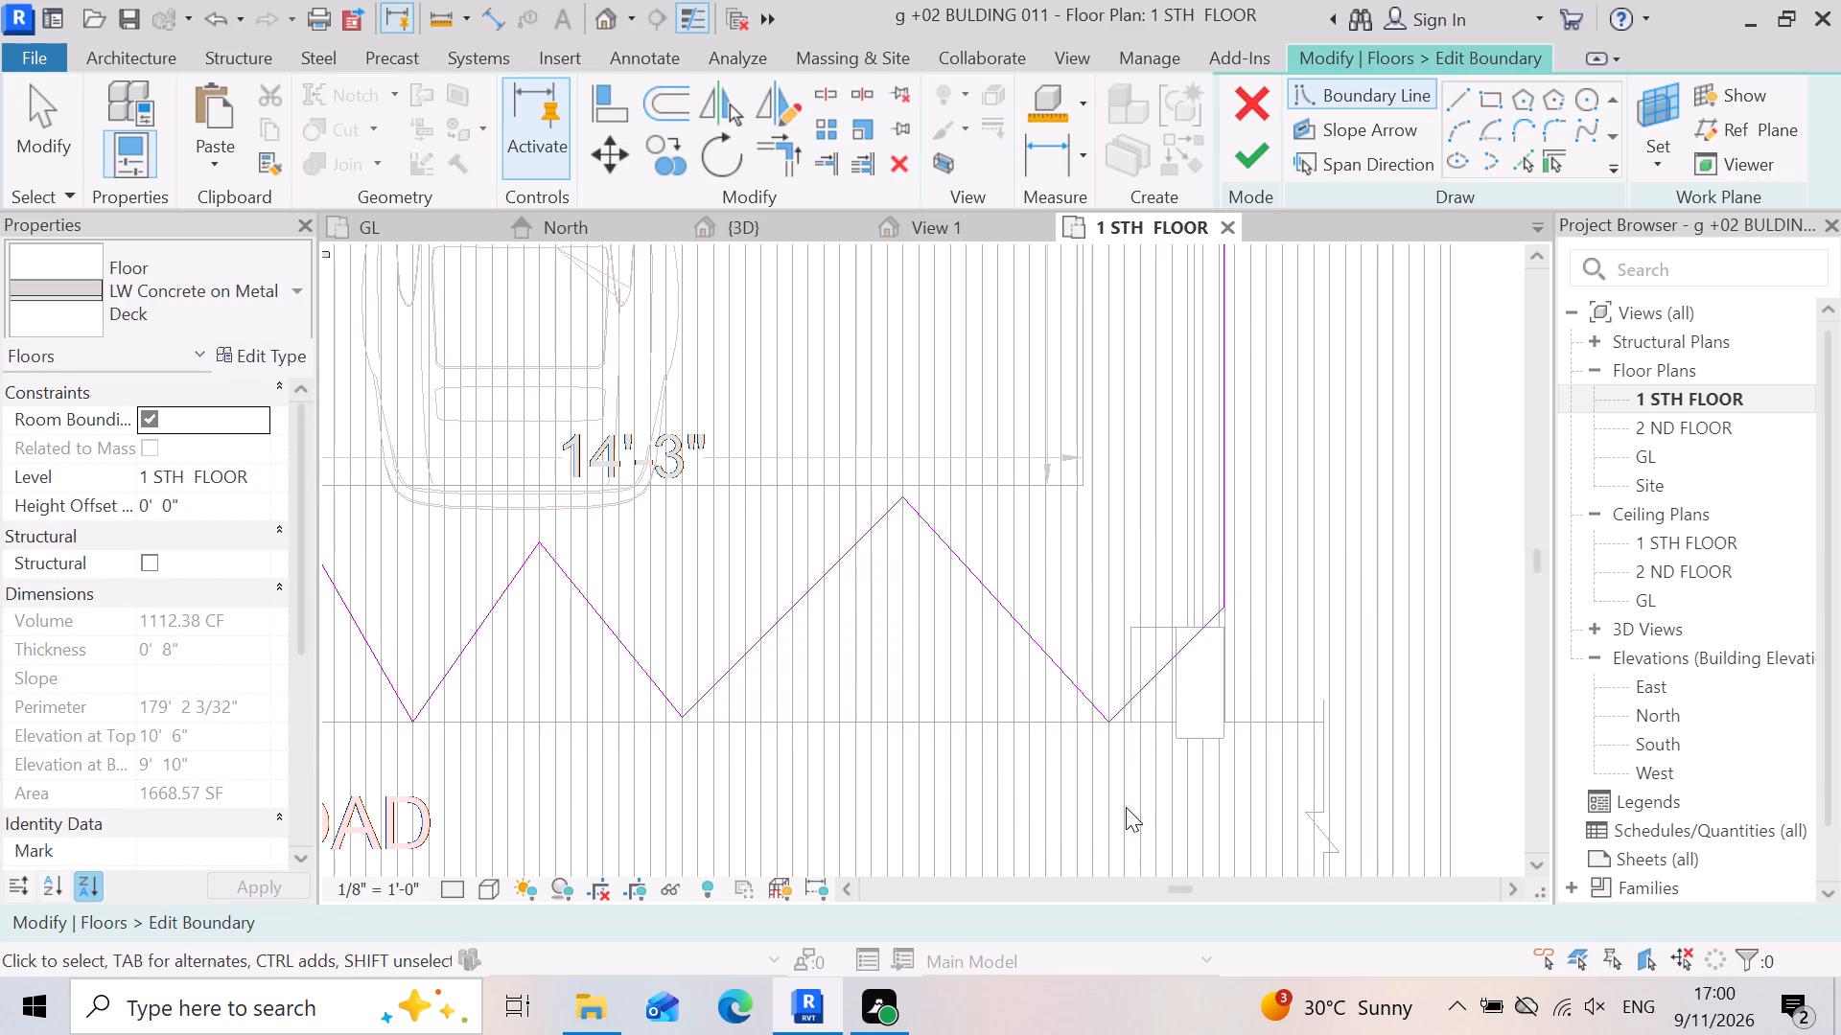
Delete the diagonal segment between the portico-side zigzag's last peak and its last low point.
left_click(1001, 603)
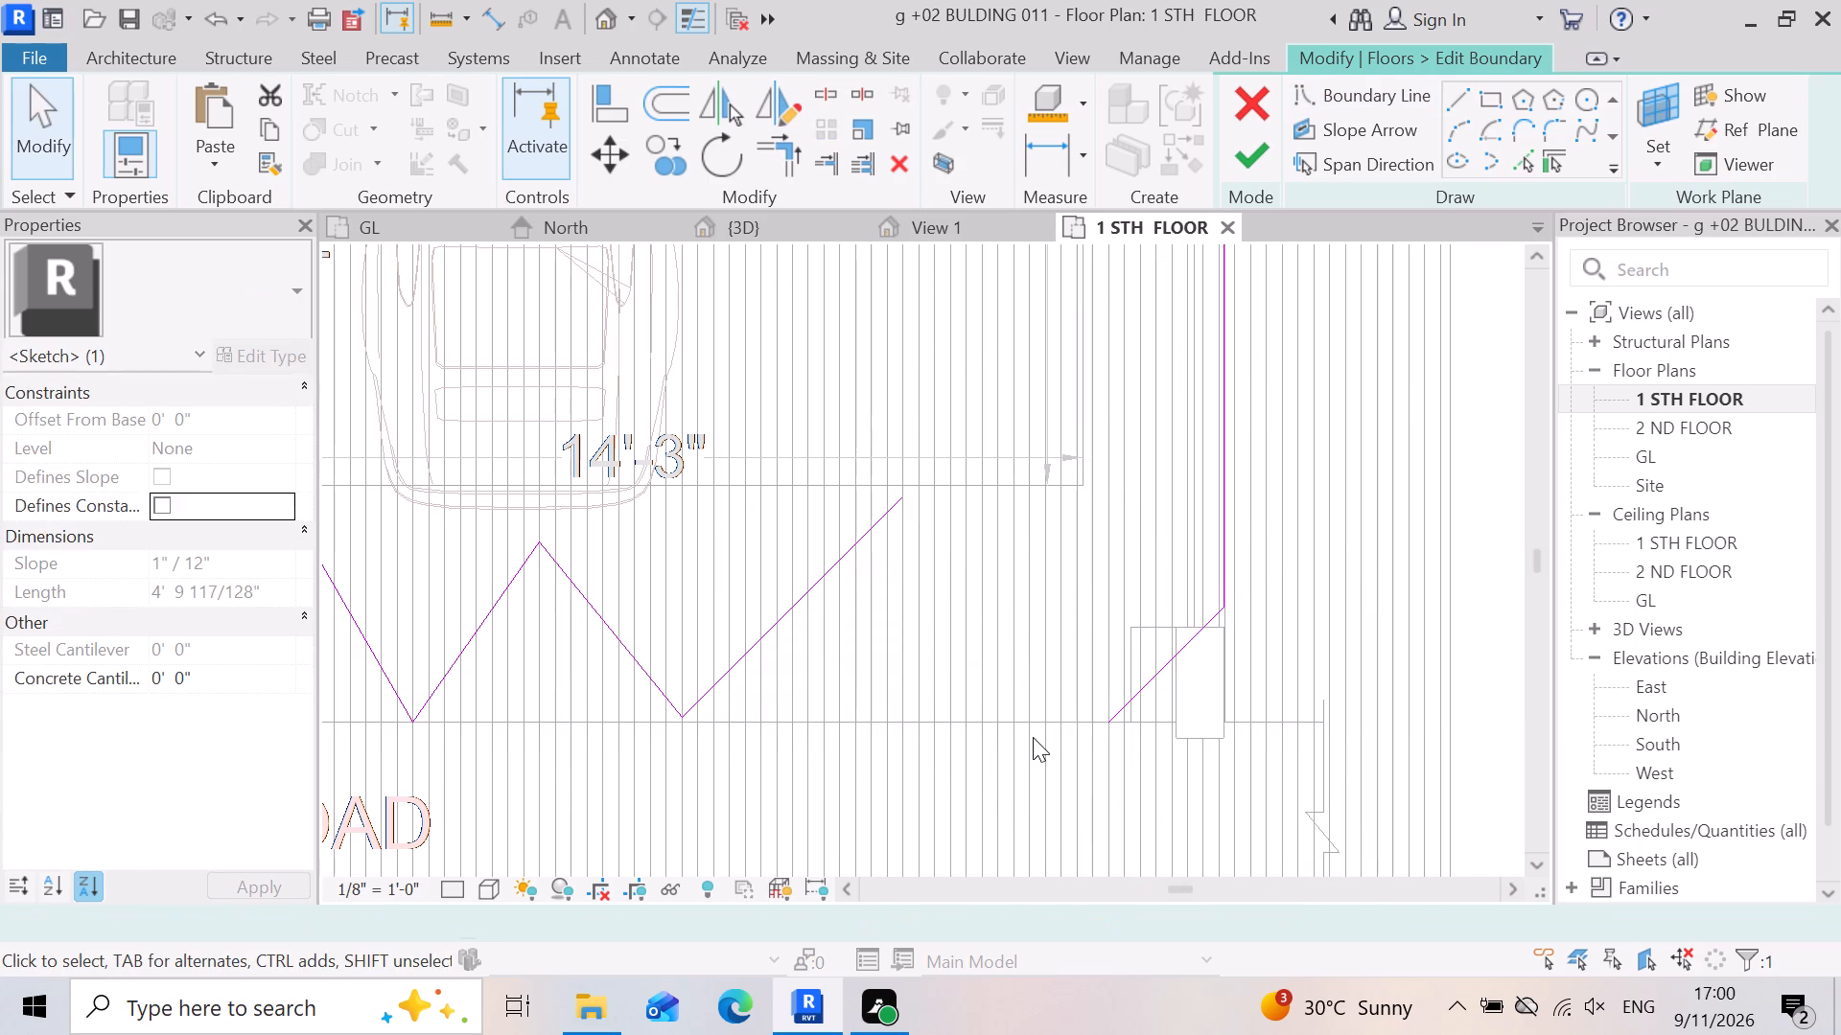
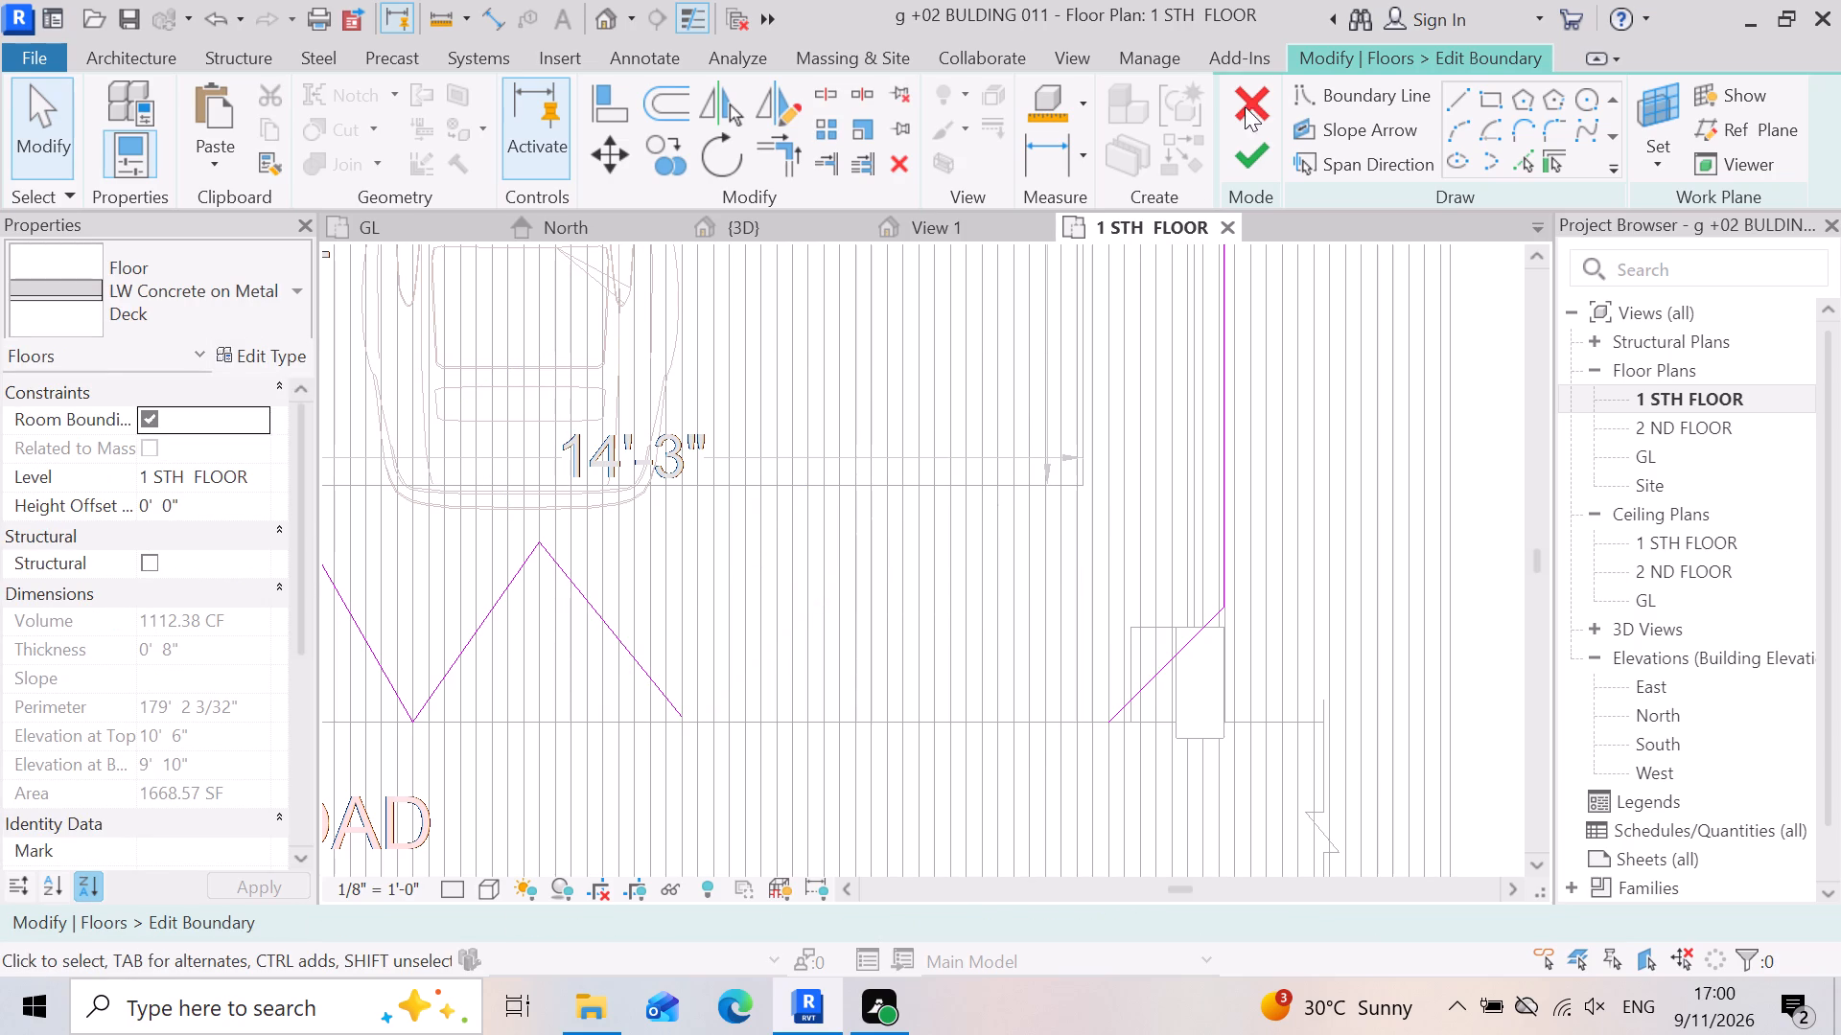
Stretch the open lower end of the zigzag's last diagonal segment down to the line of its low points.
left_click(1461, 102)
scroll(704, 729, "up", 4)
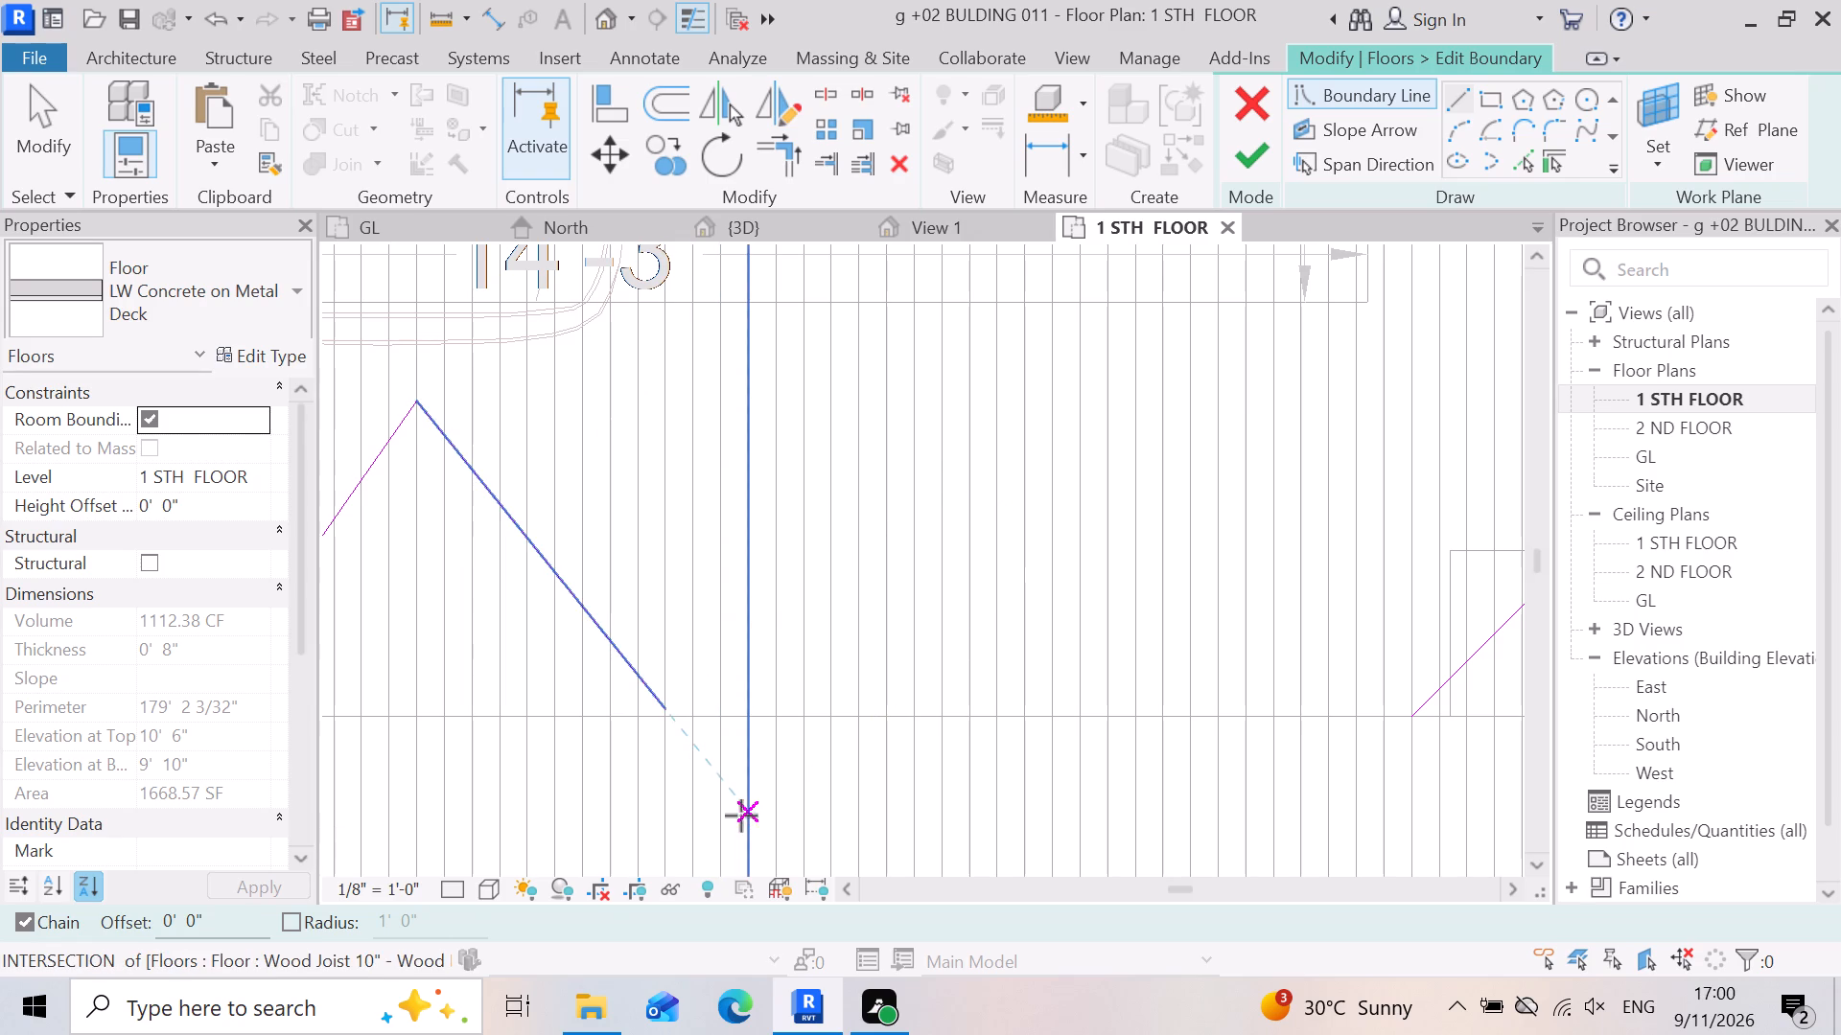
key("Escape")
left_click(647, 683)
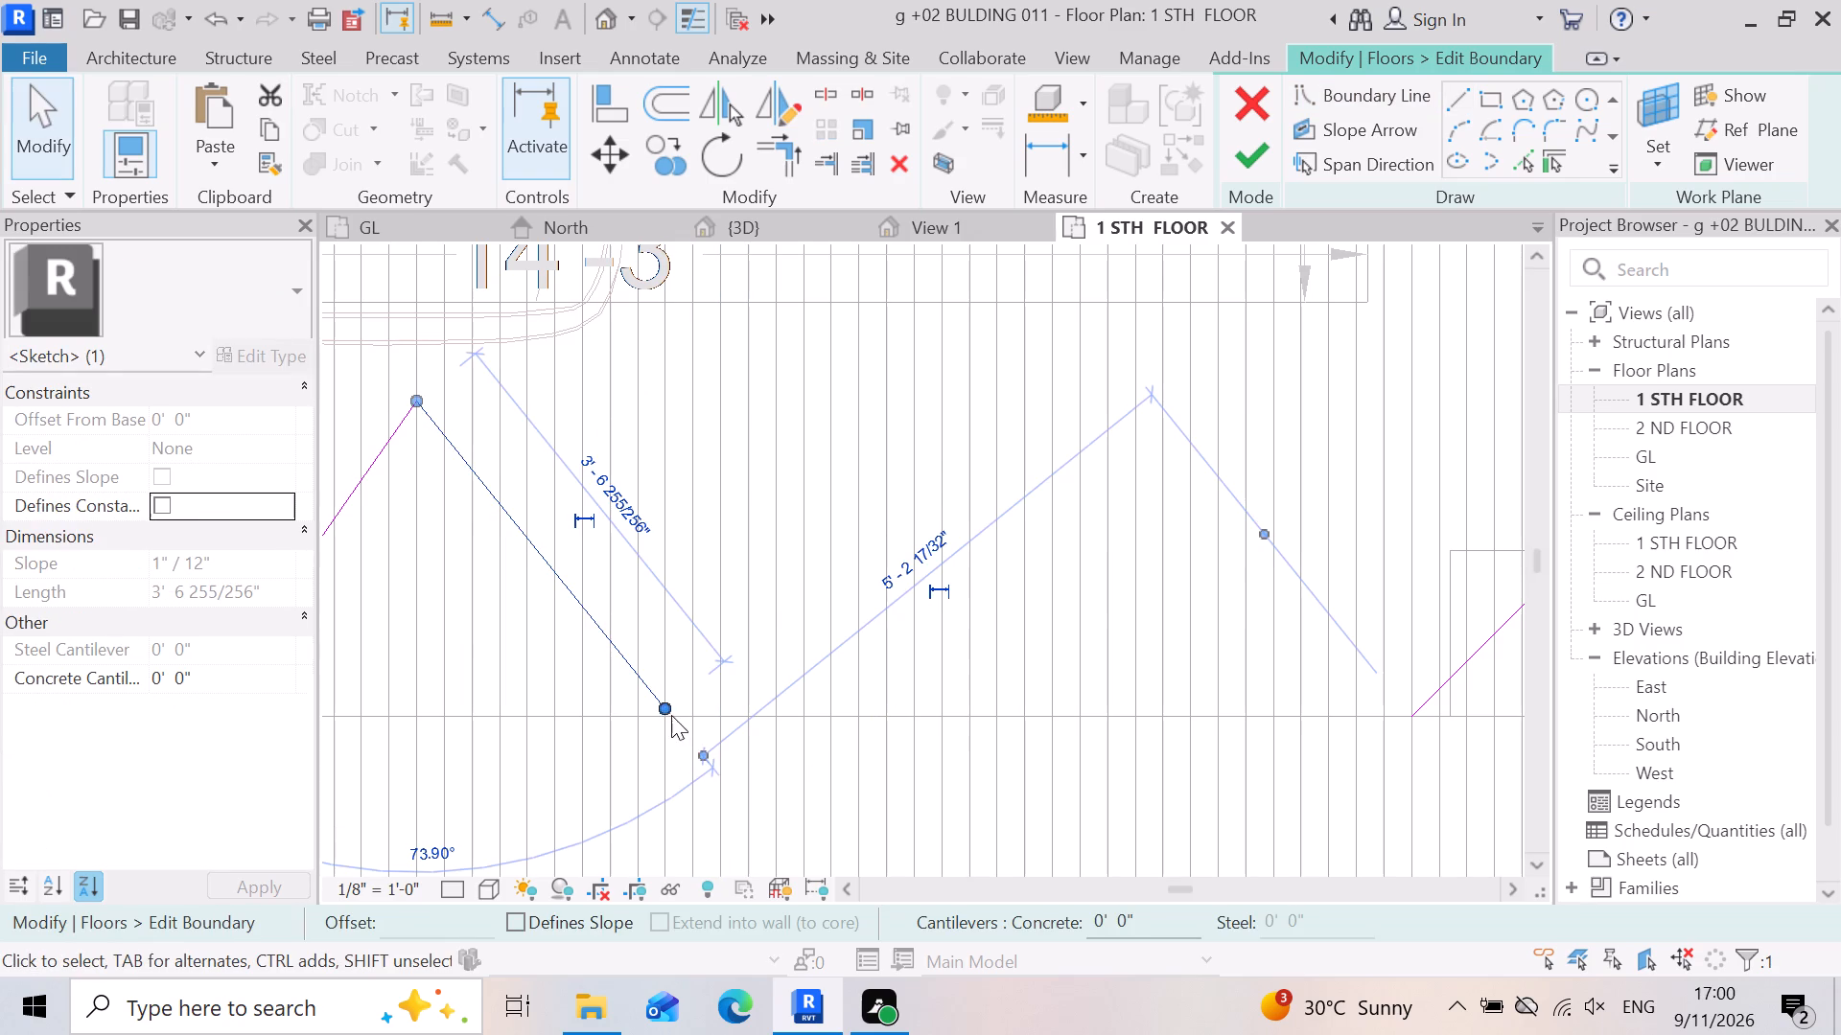
left_click_drag(665, 703, 684, 719)
key("Escape")
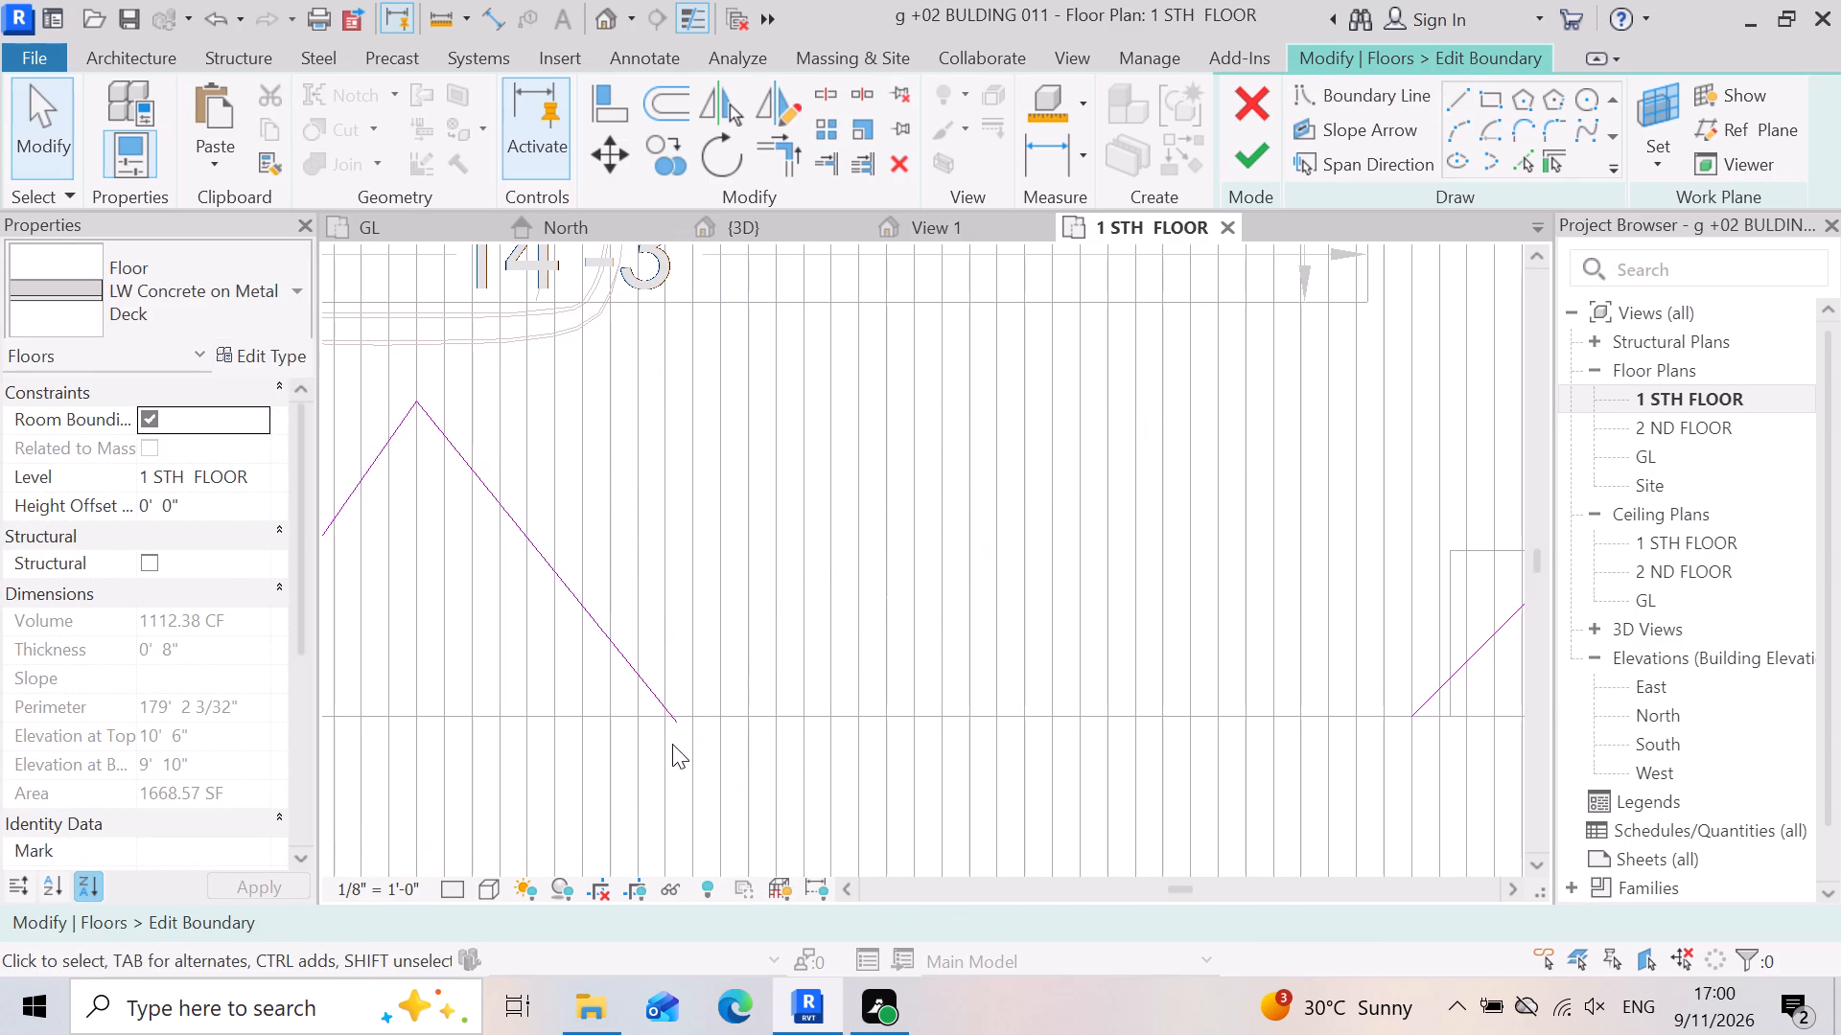
Draw four chained zigzag boundary lines from the stretched end to the column diagonal's low point, the last three about 3'-2" to 3'-5" long.
left_click(1459, 98)
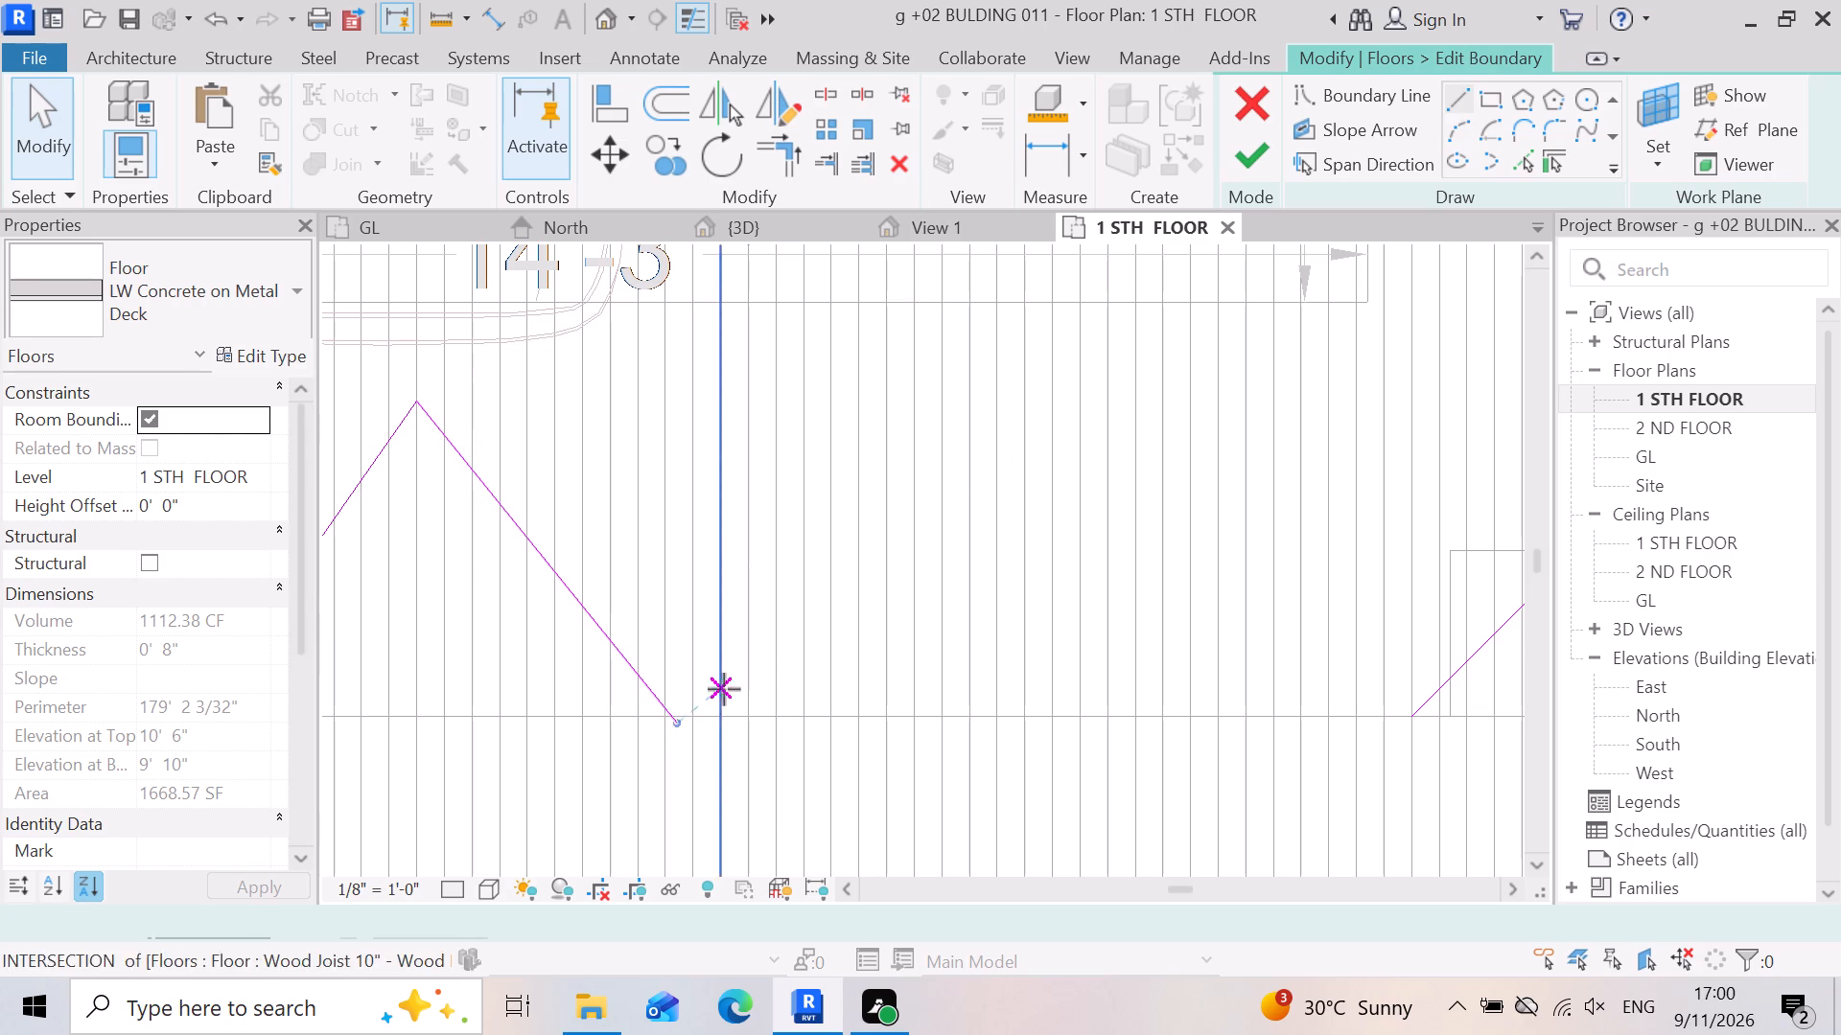
left_click(673, 721)
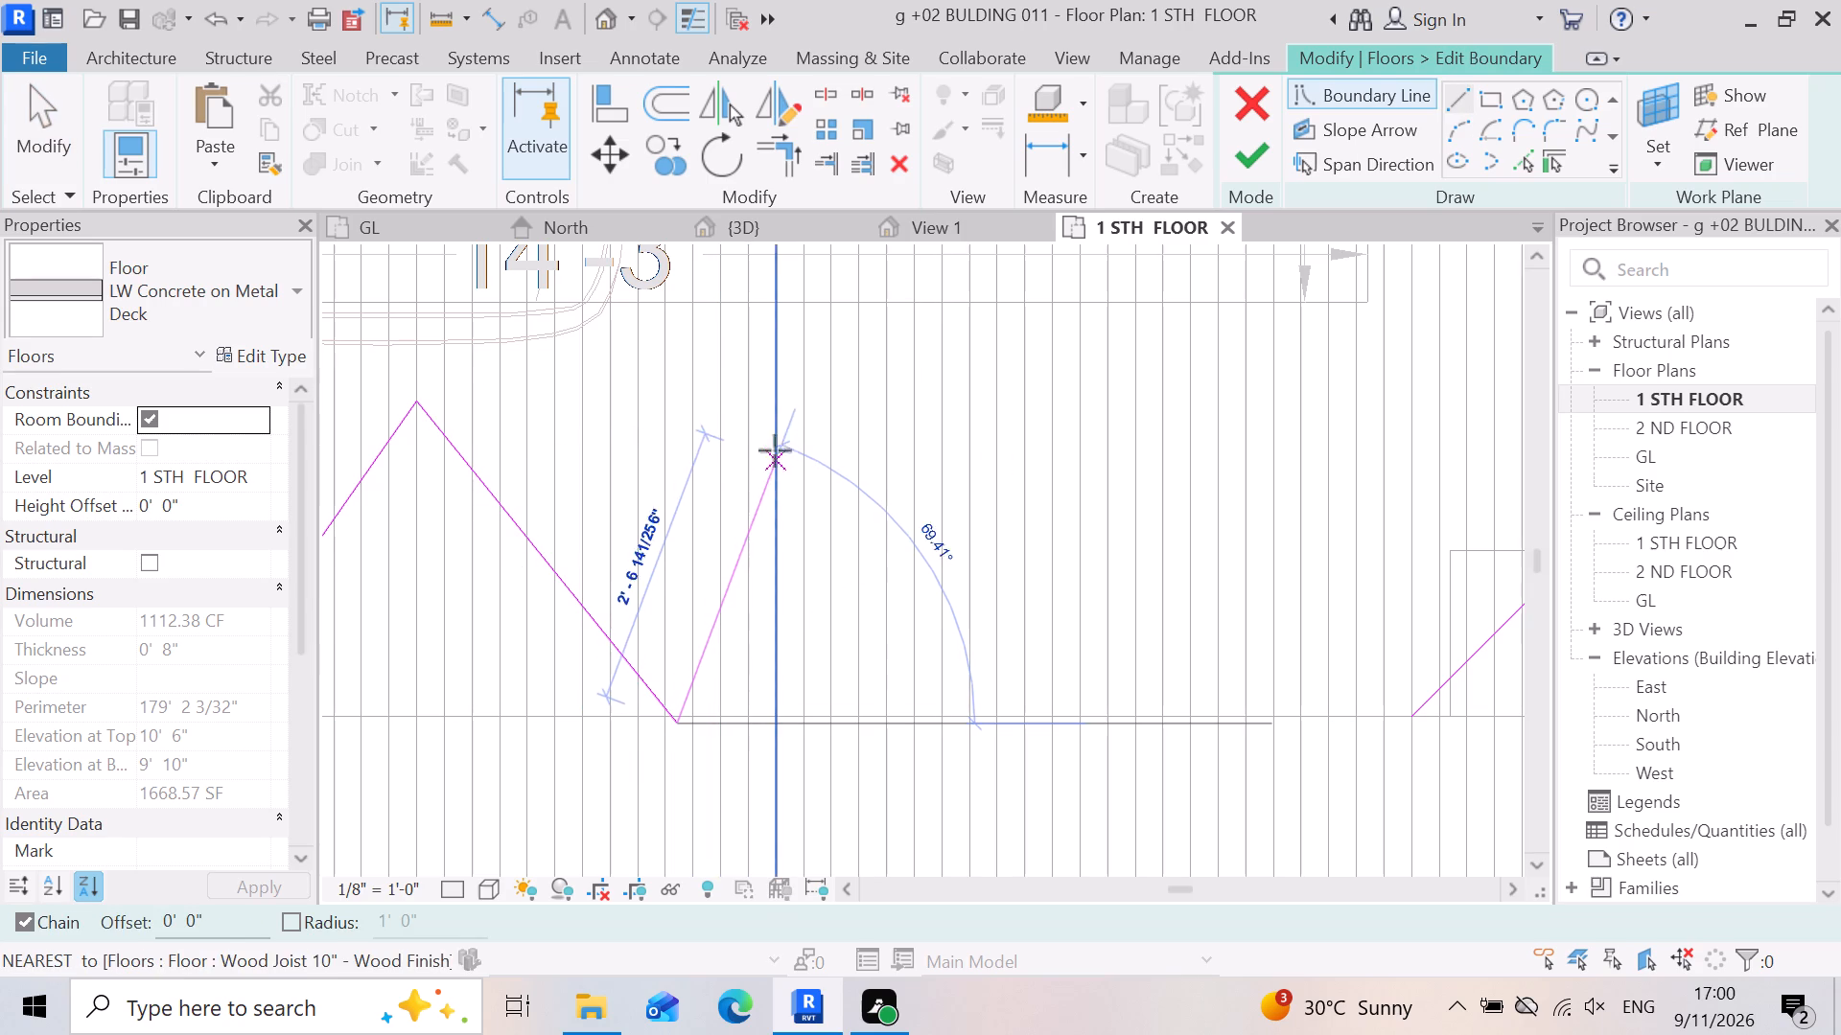
left_click(804, 392)
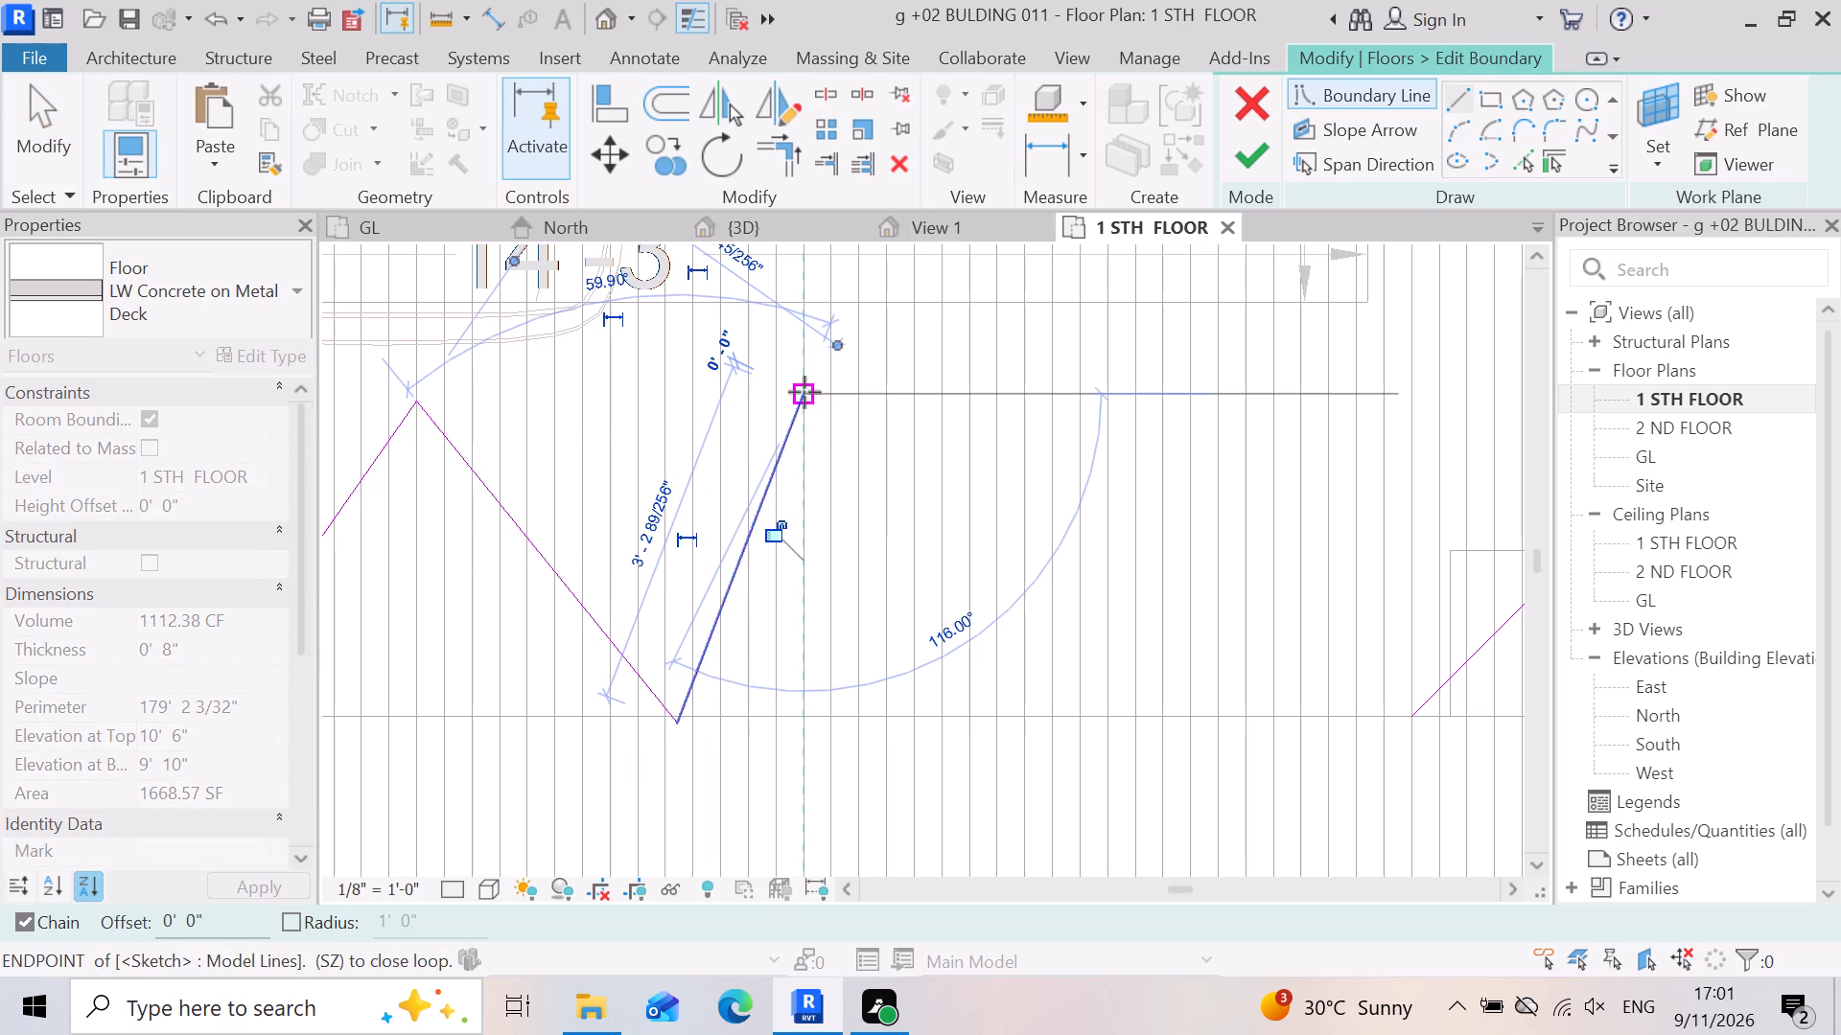
left_click(997, 717)
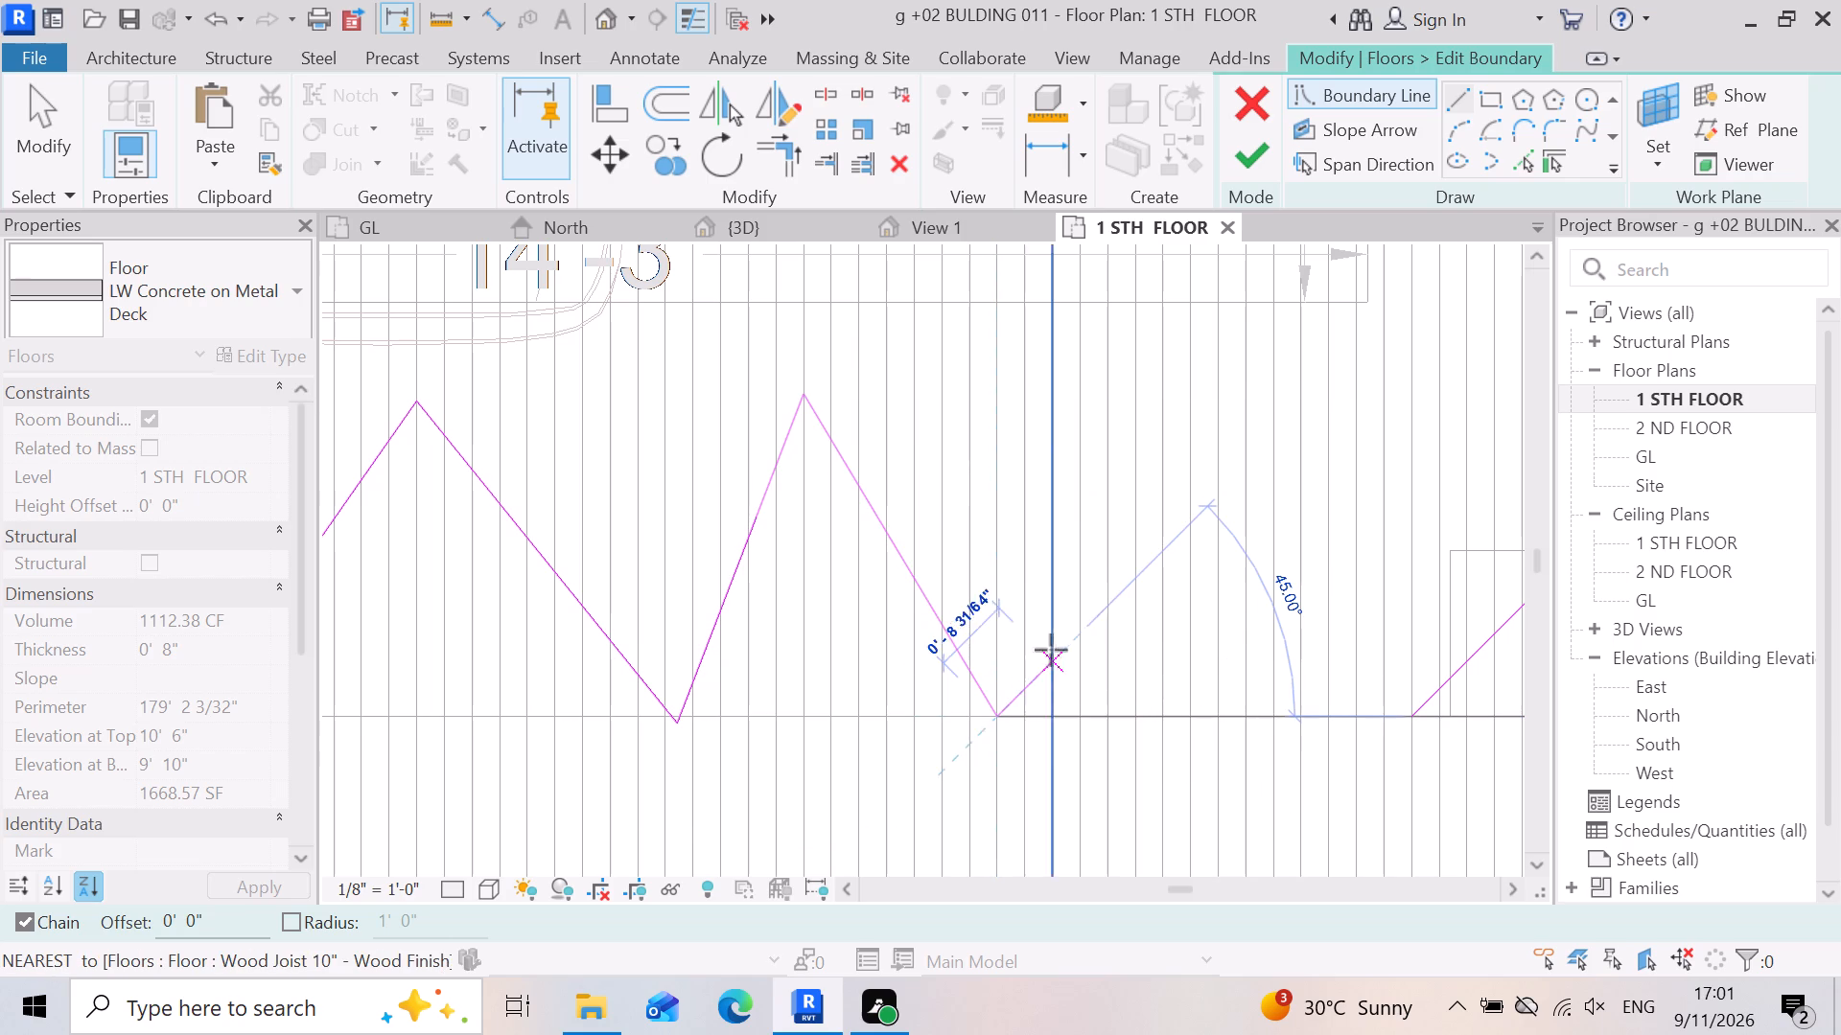
left_click(1198, 402)
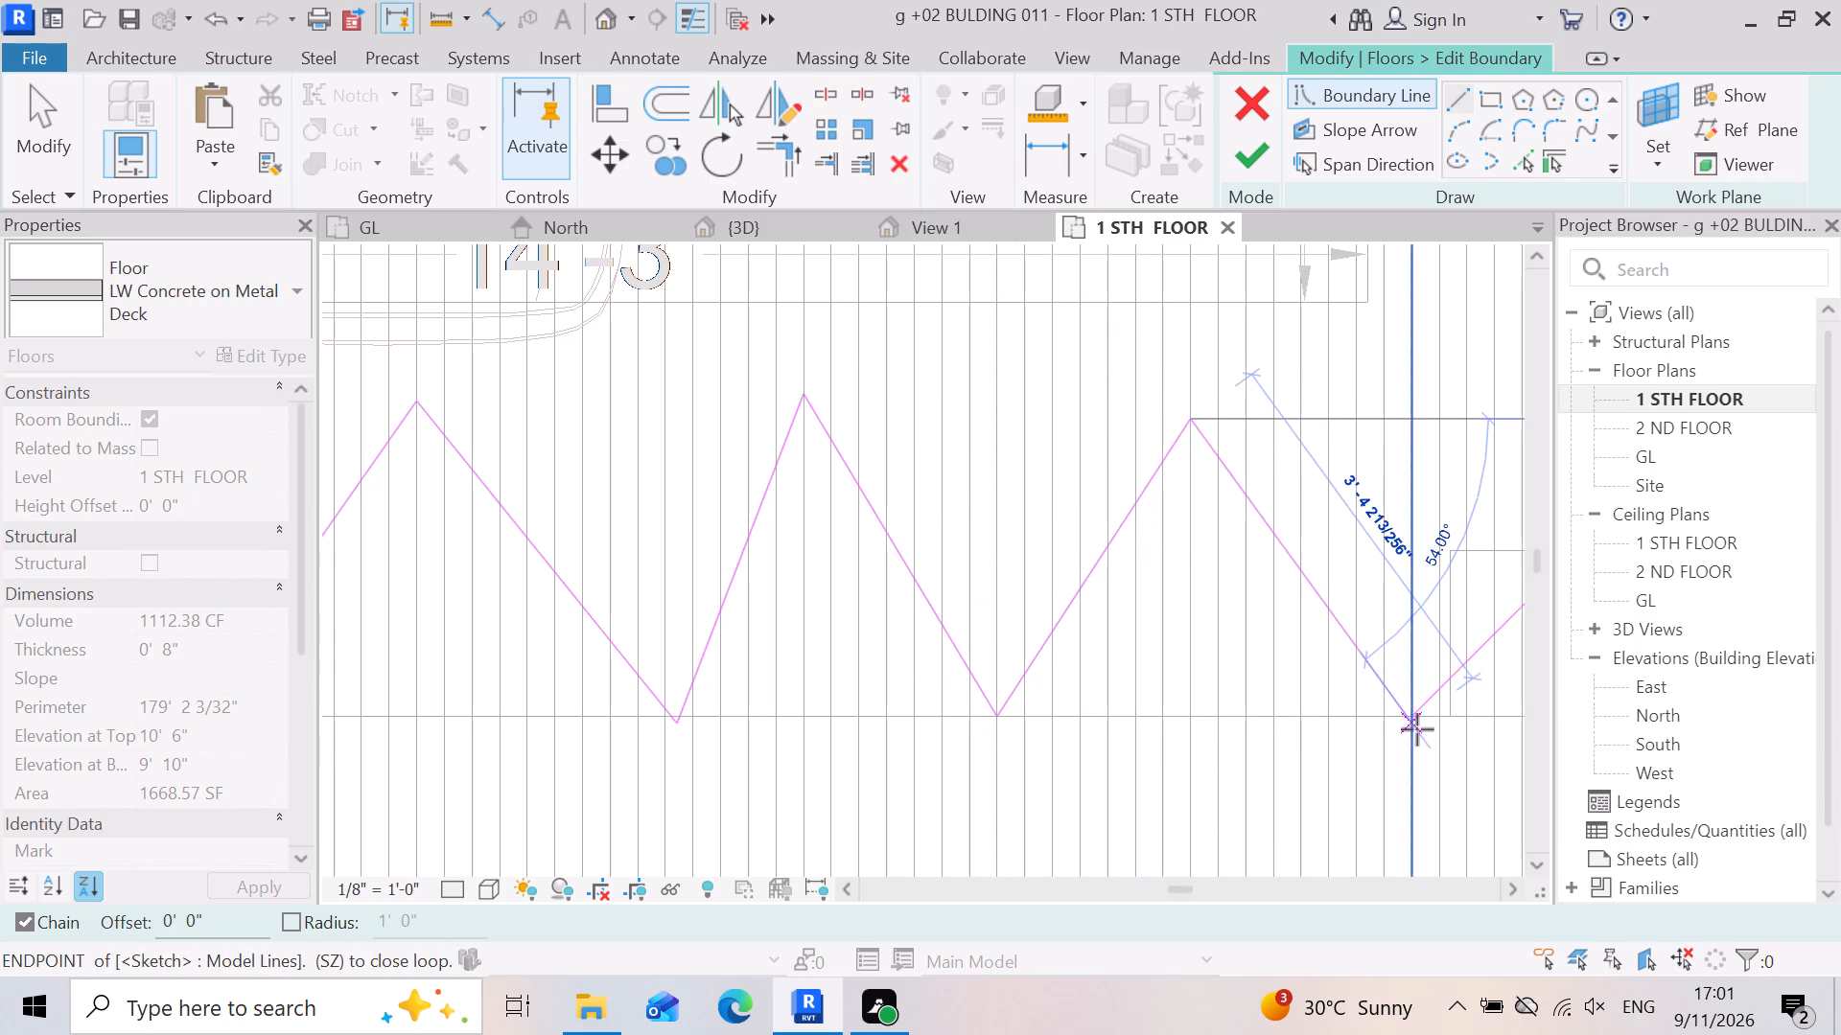
left_click(1417, 728)
scroll(1154, 734, "down", 2)
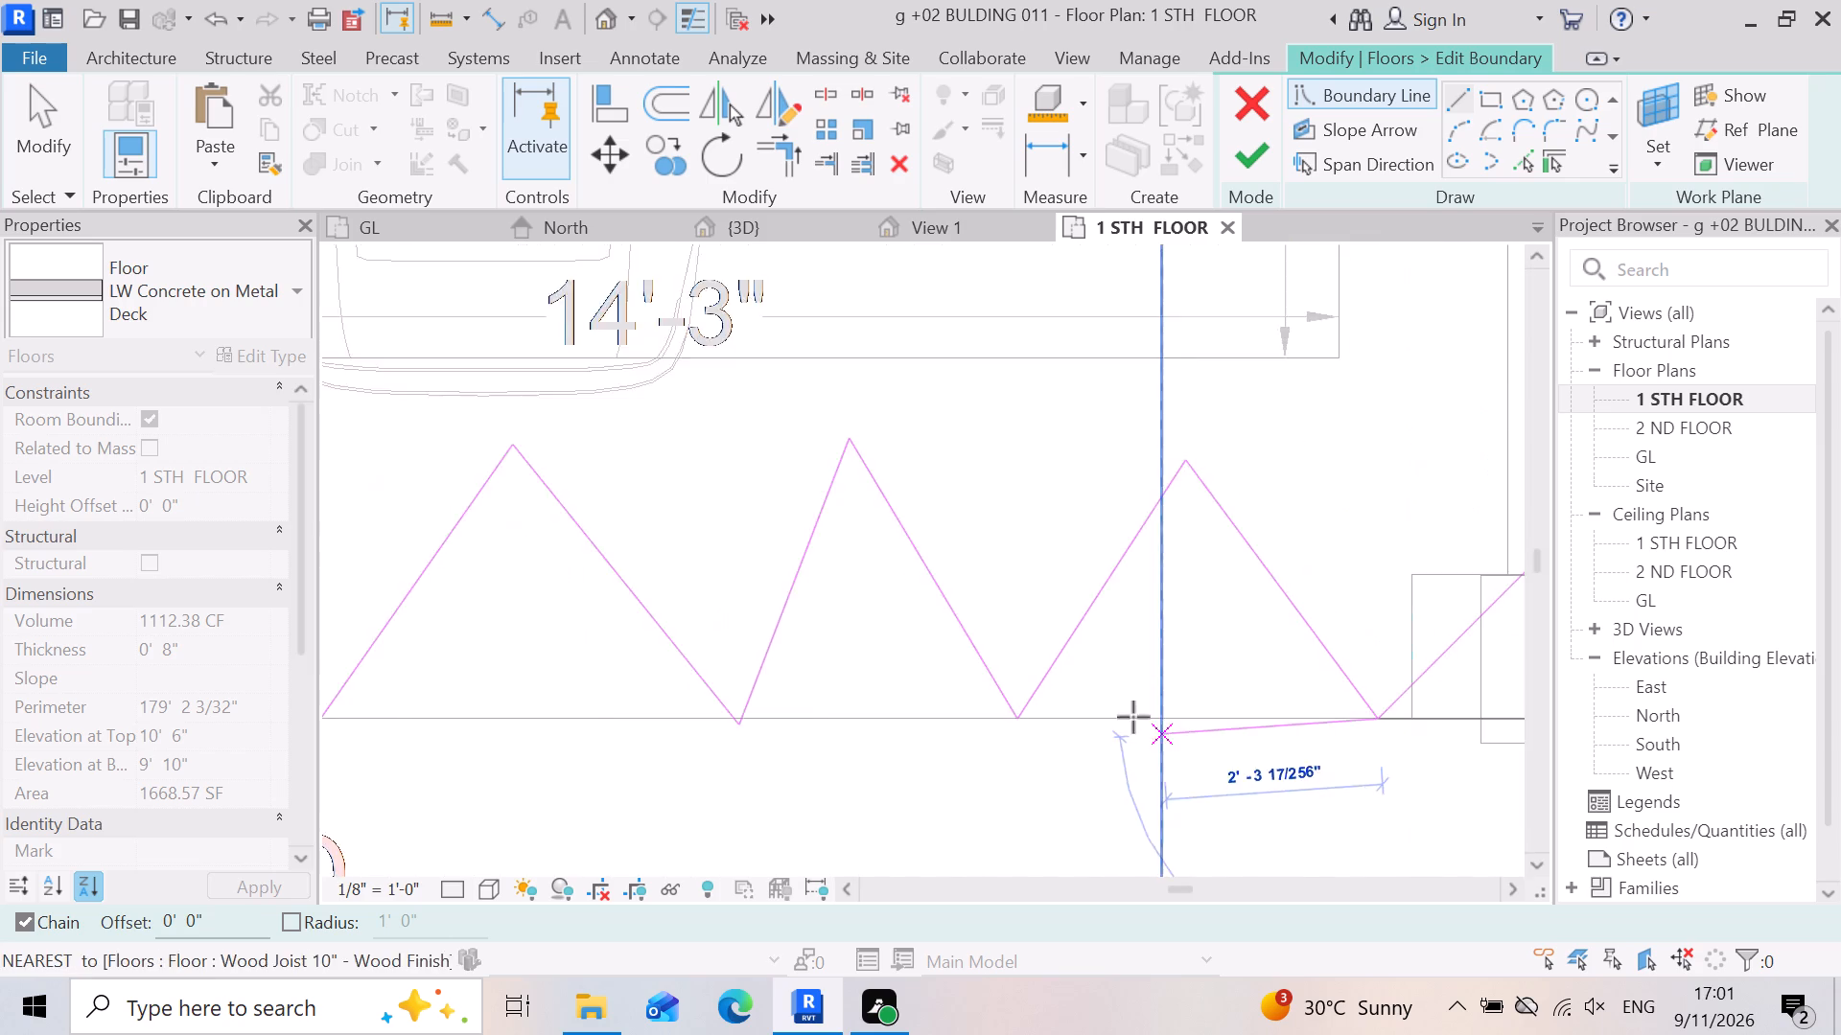
scroll(1133, 717, "down", 5)
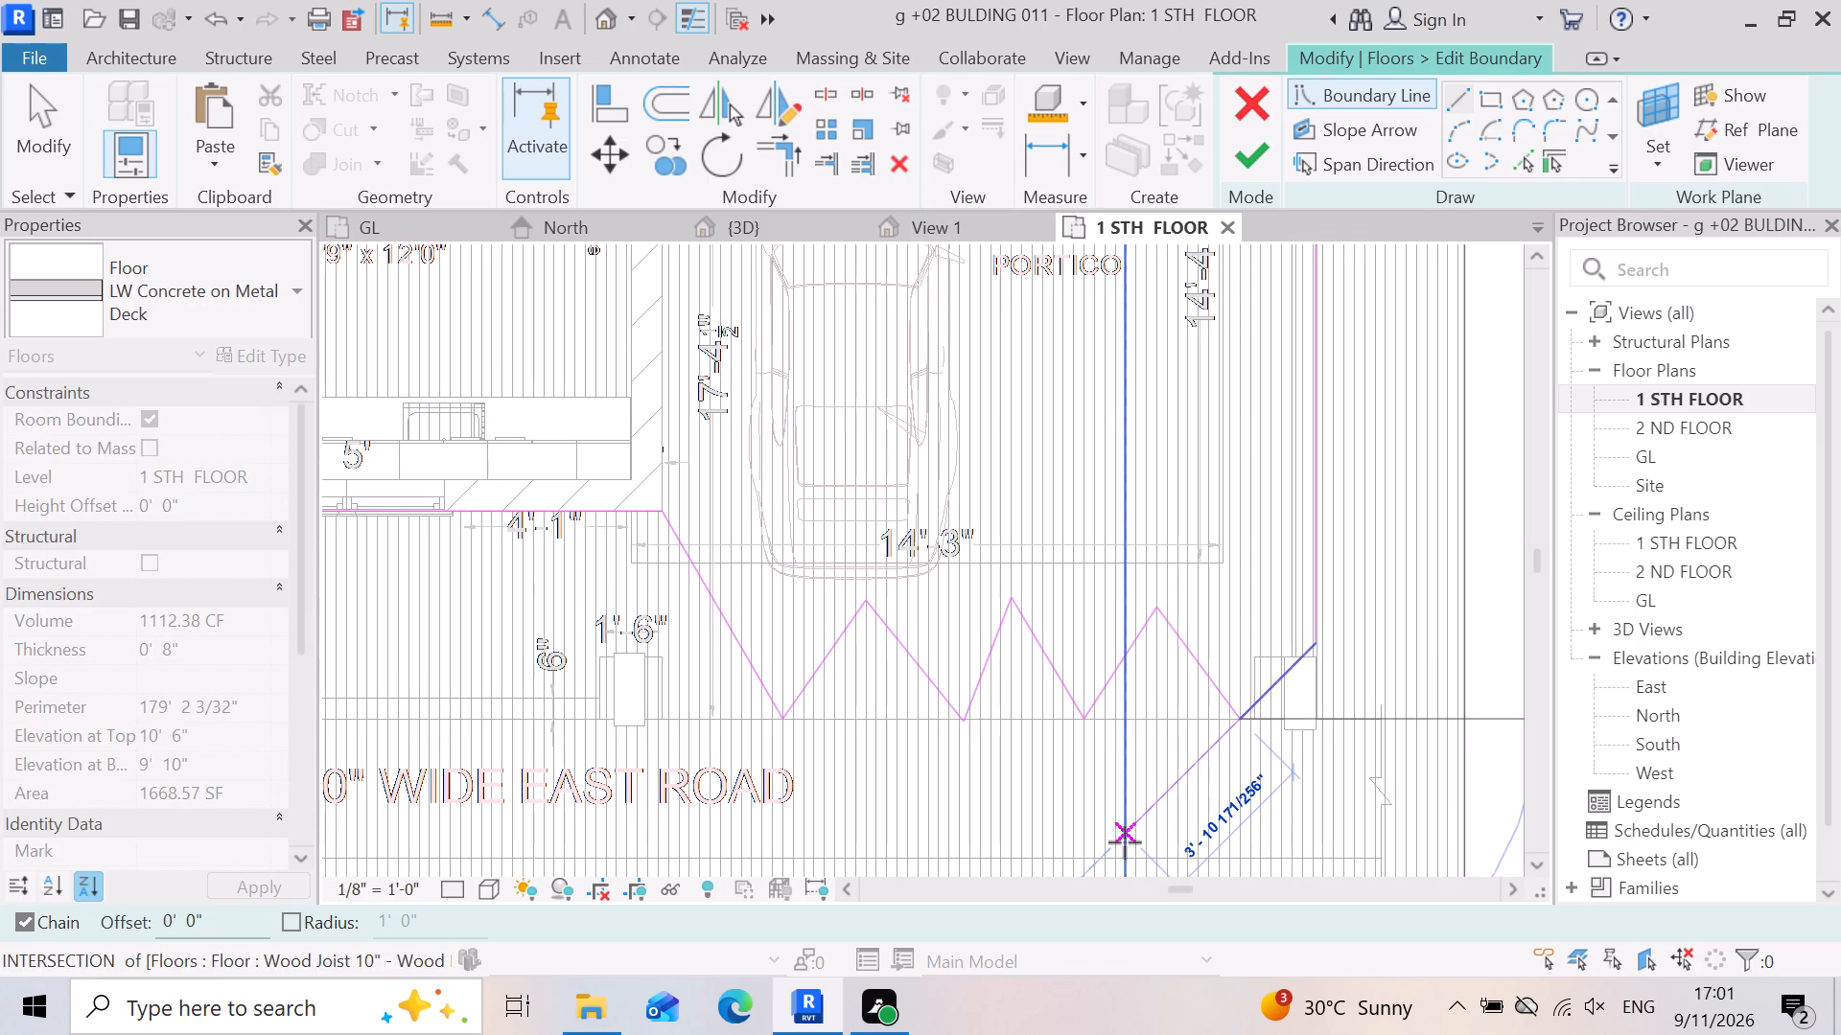
key("Escape")
key("Escape")
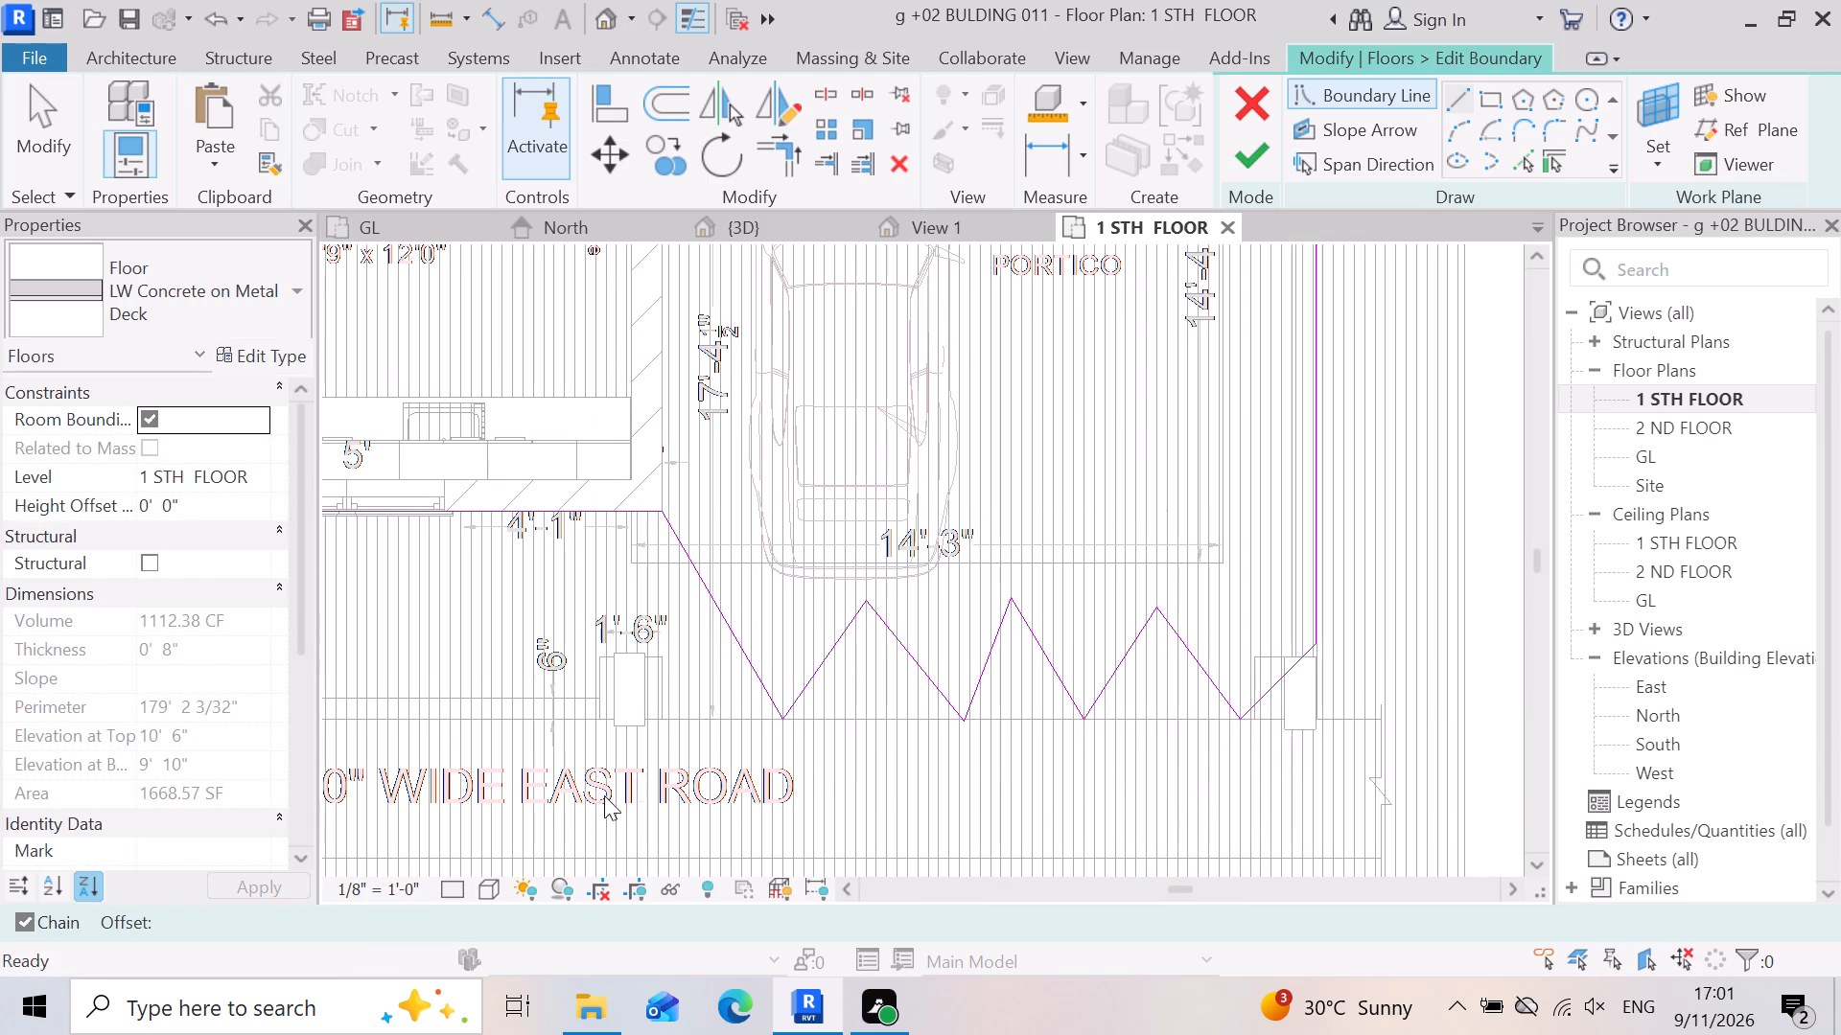
Trim the diagonal at the portico column and the straight portico-side boundary line into a corner.
scroll(1224, 616, "up", 3)
scroll(1317, 736, "down", 4)
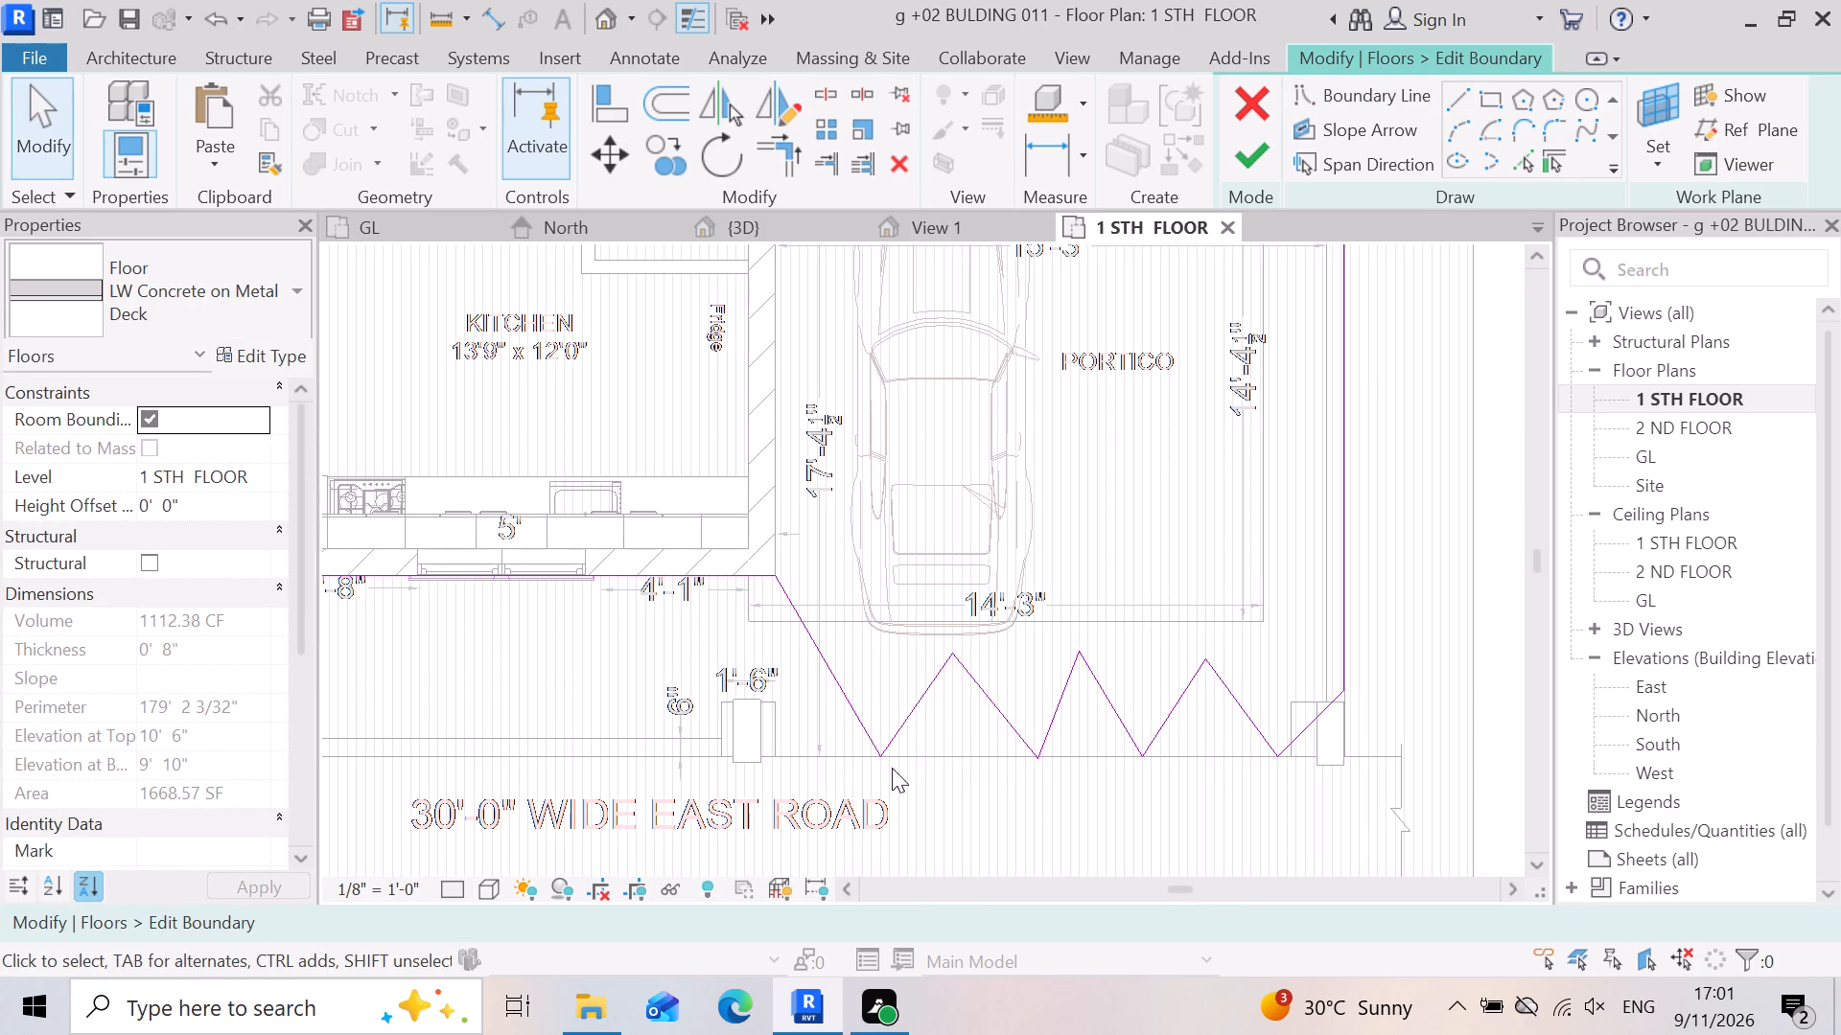
scroll(1361, 726, "up", 3)
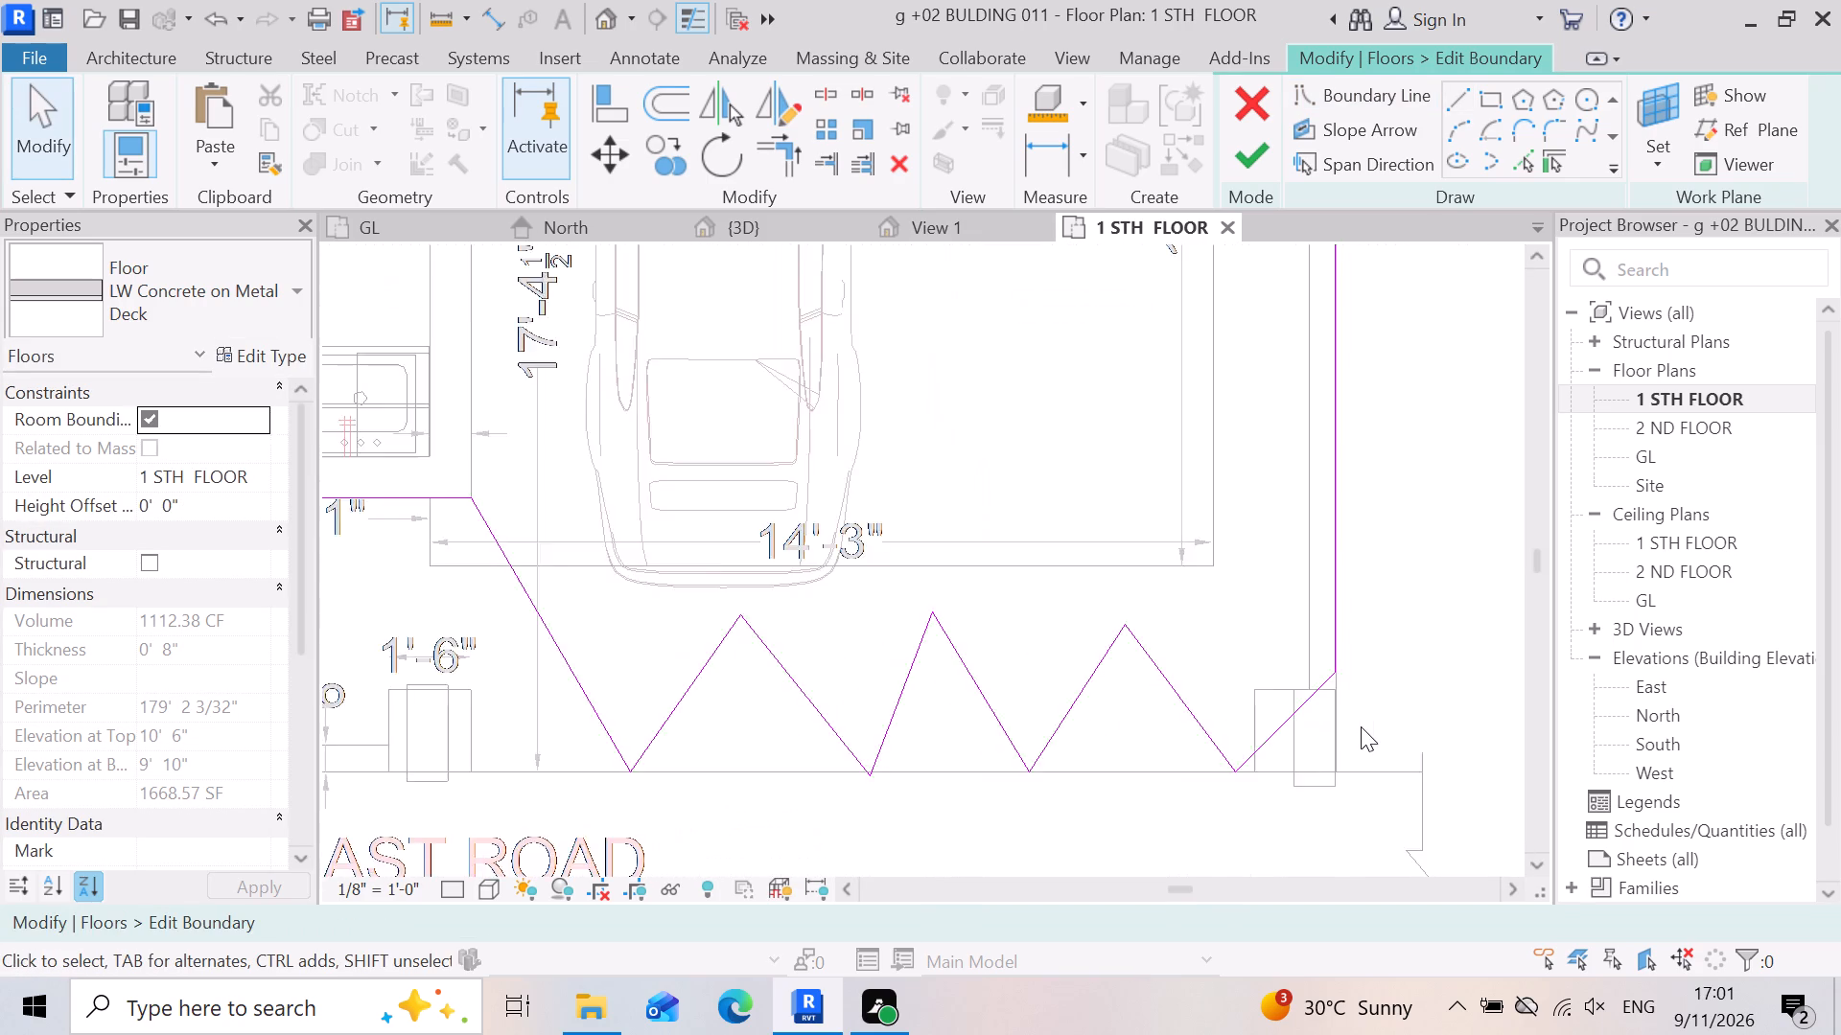
scroll(1361, 726, "up", 3)
scroll(1189, 724, "up", 4)
scroll(991, 624, "down", 4)
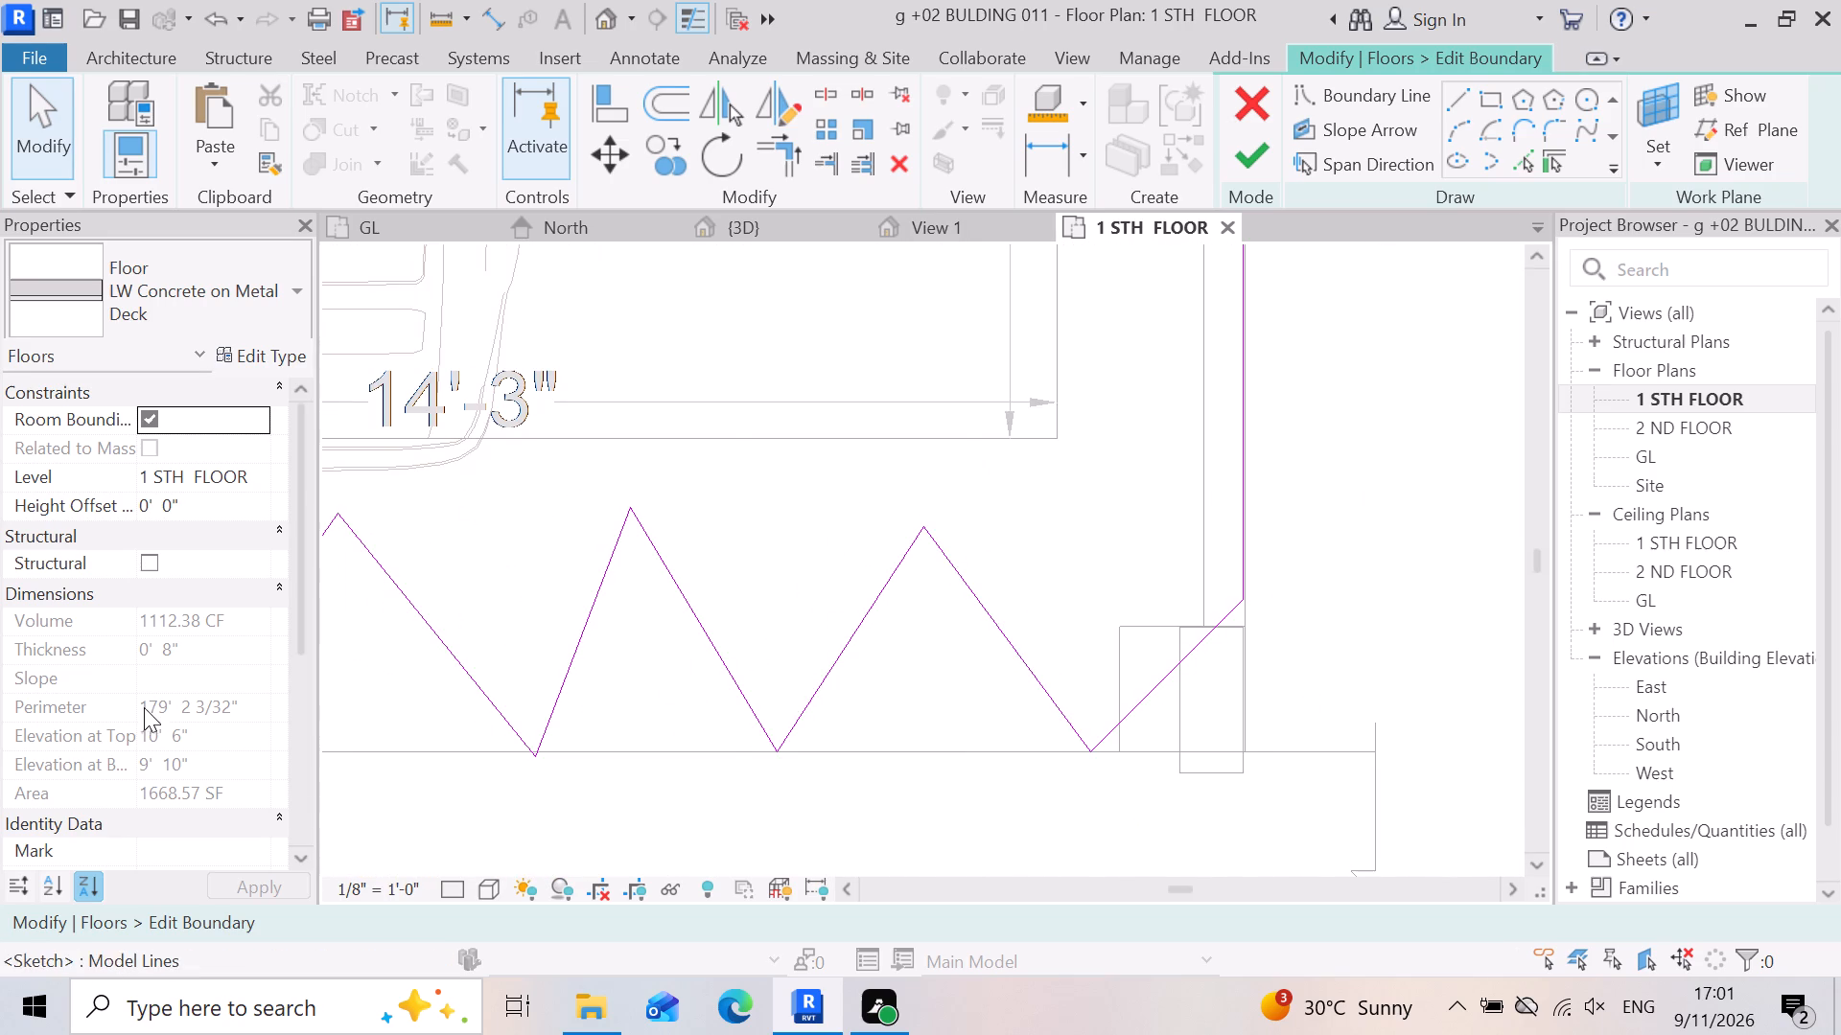
left_click(781, 155)
left_click(1213, 636)
left_click(1235, 566)
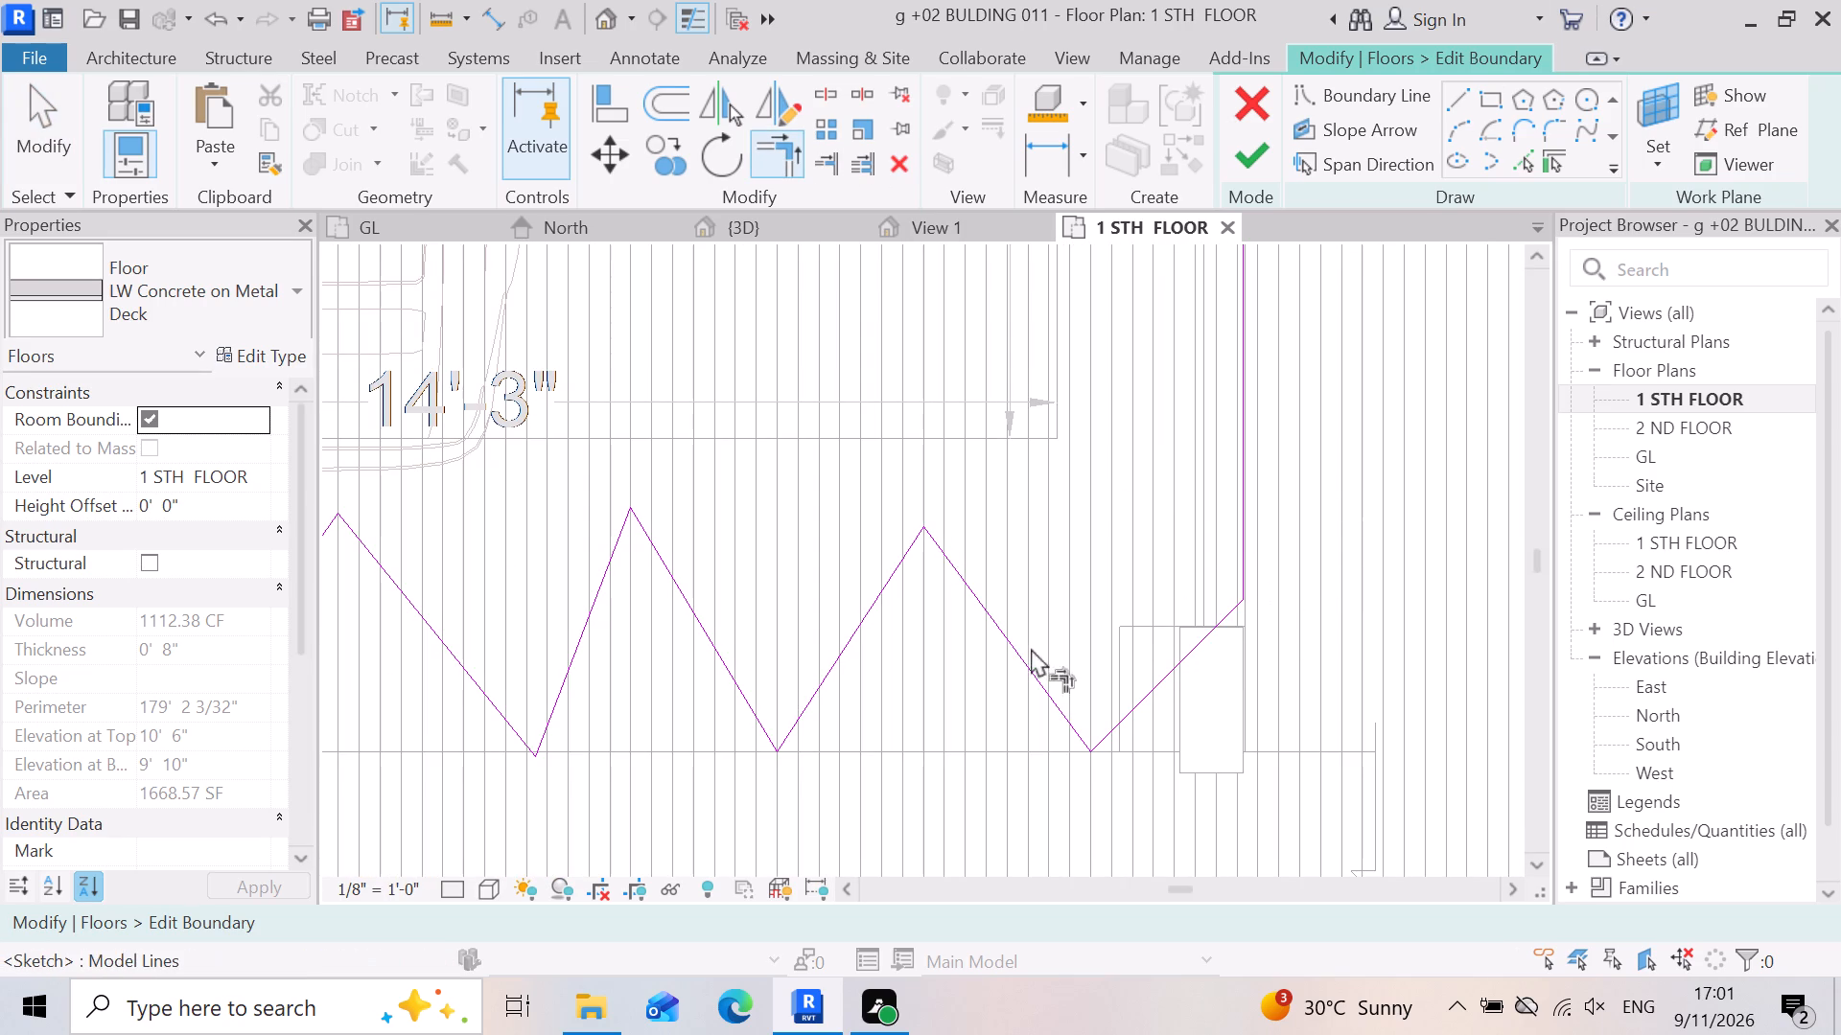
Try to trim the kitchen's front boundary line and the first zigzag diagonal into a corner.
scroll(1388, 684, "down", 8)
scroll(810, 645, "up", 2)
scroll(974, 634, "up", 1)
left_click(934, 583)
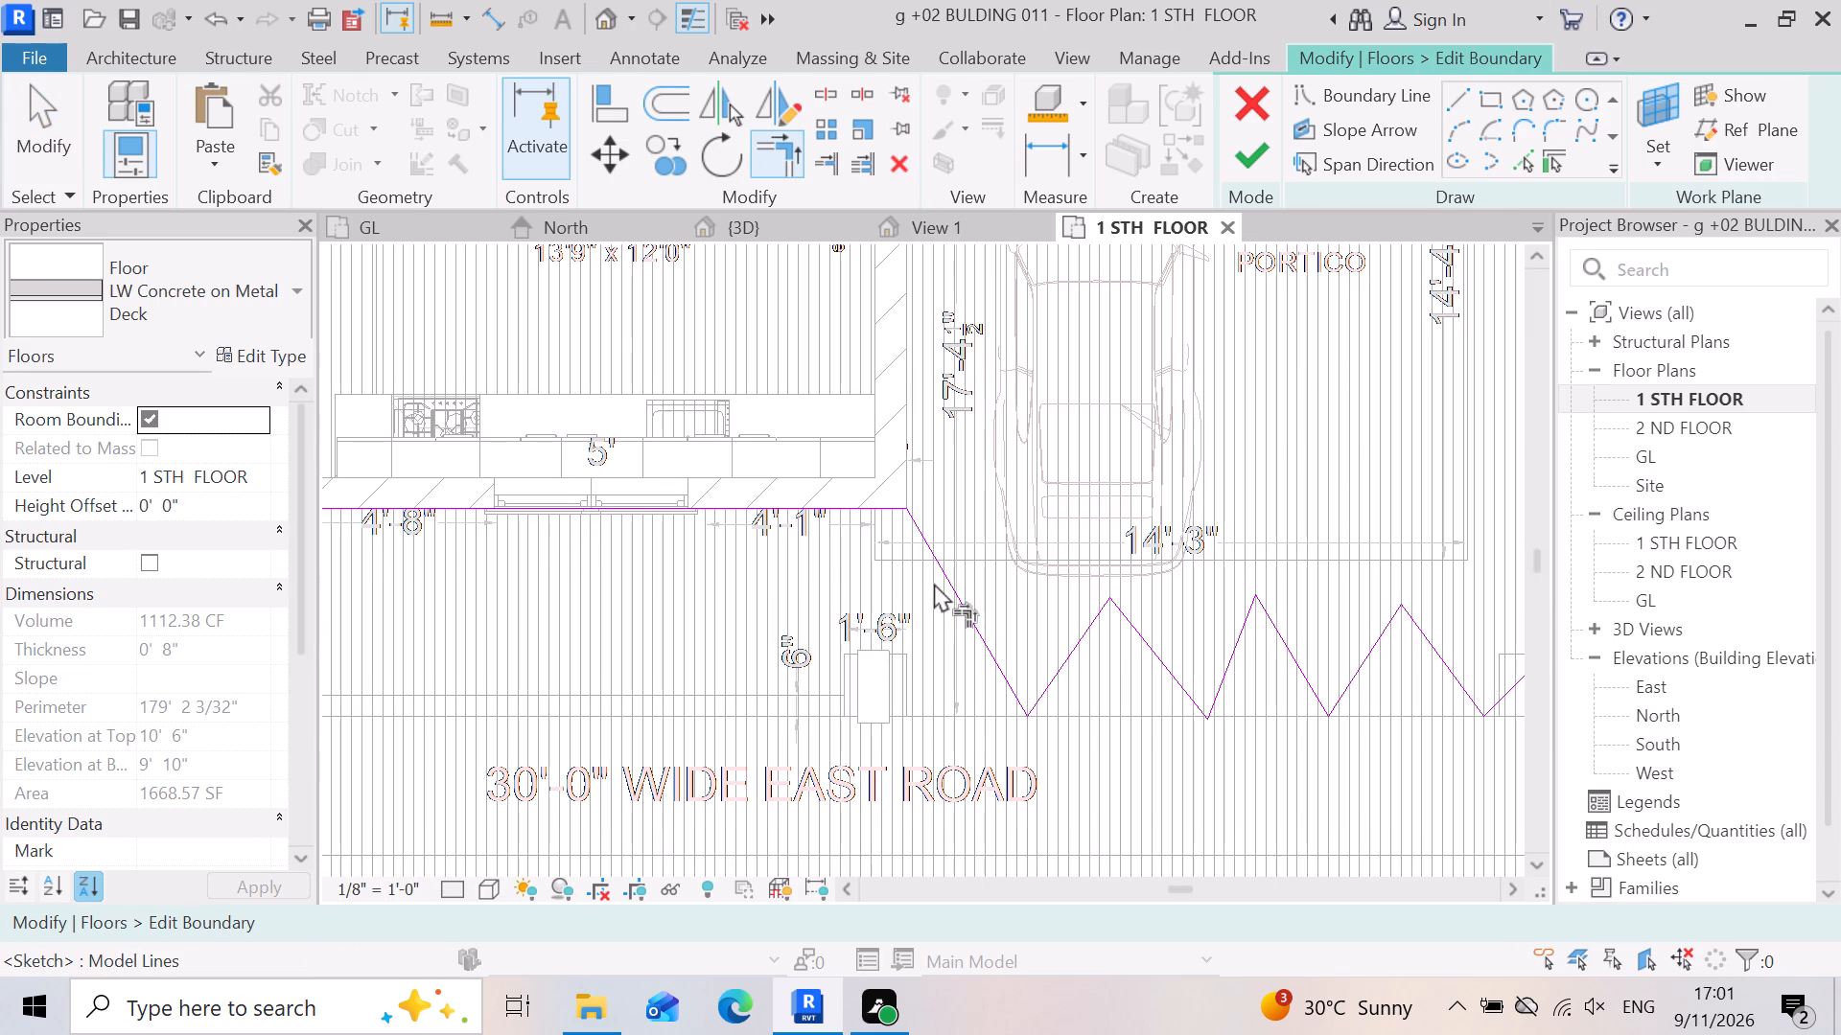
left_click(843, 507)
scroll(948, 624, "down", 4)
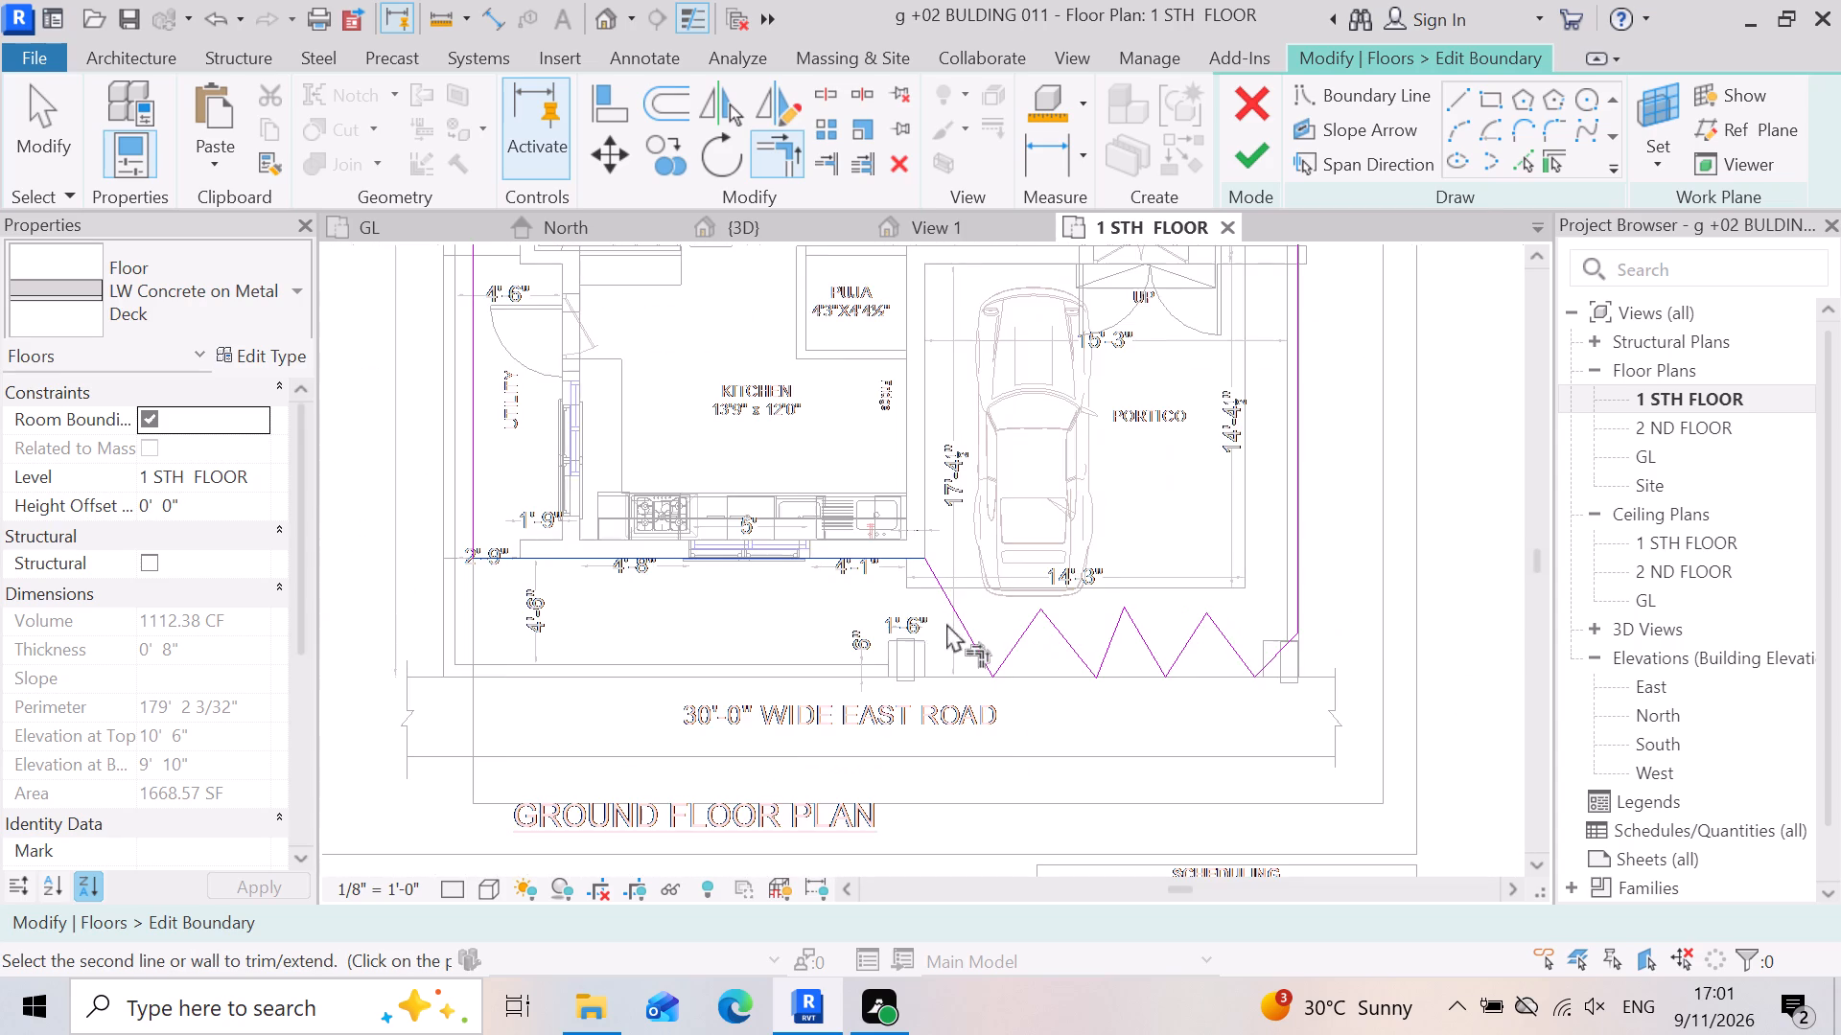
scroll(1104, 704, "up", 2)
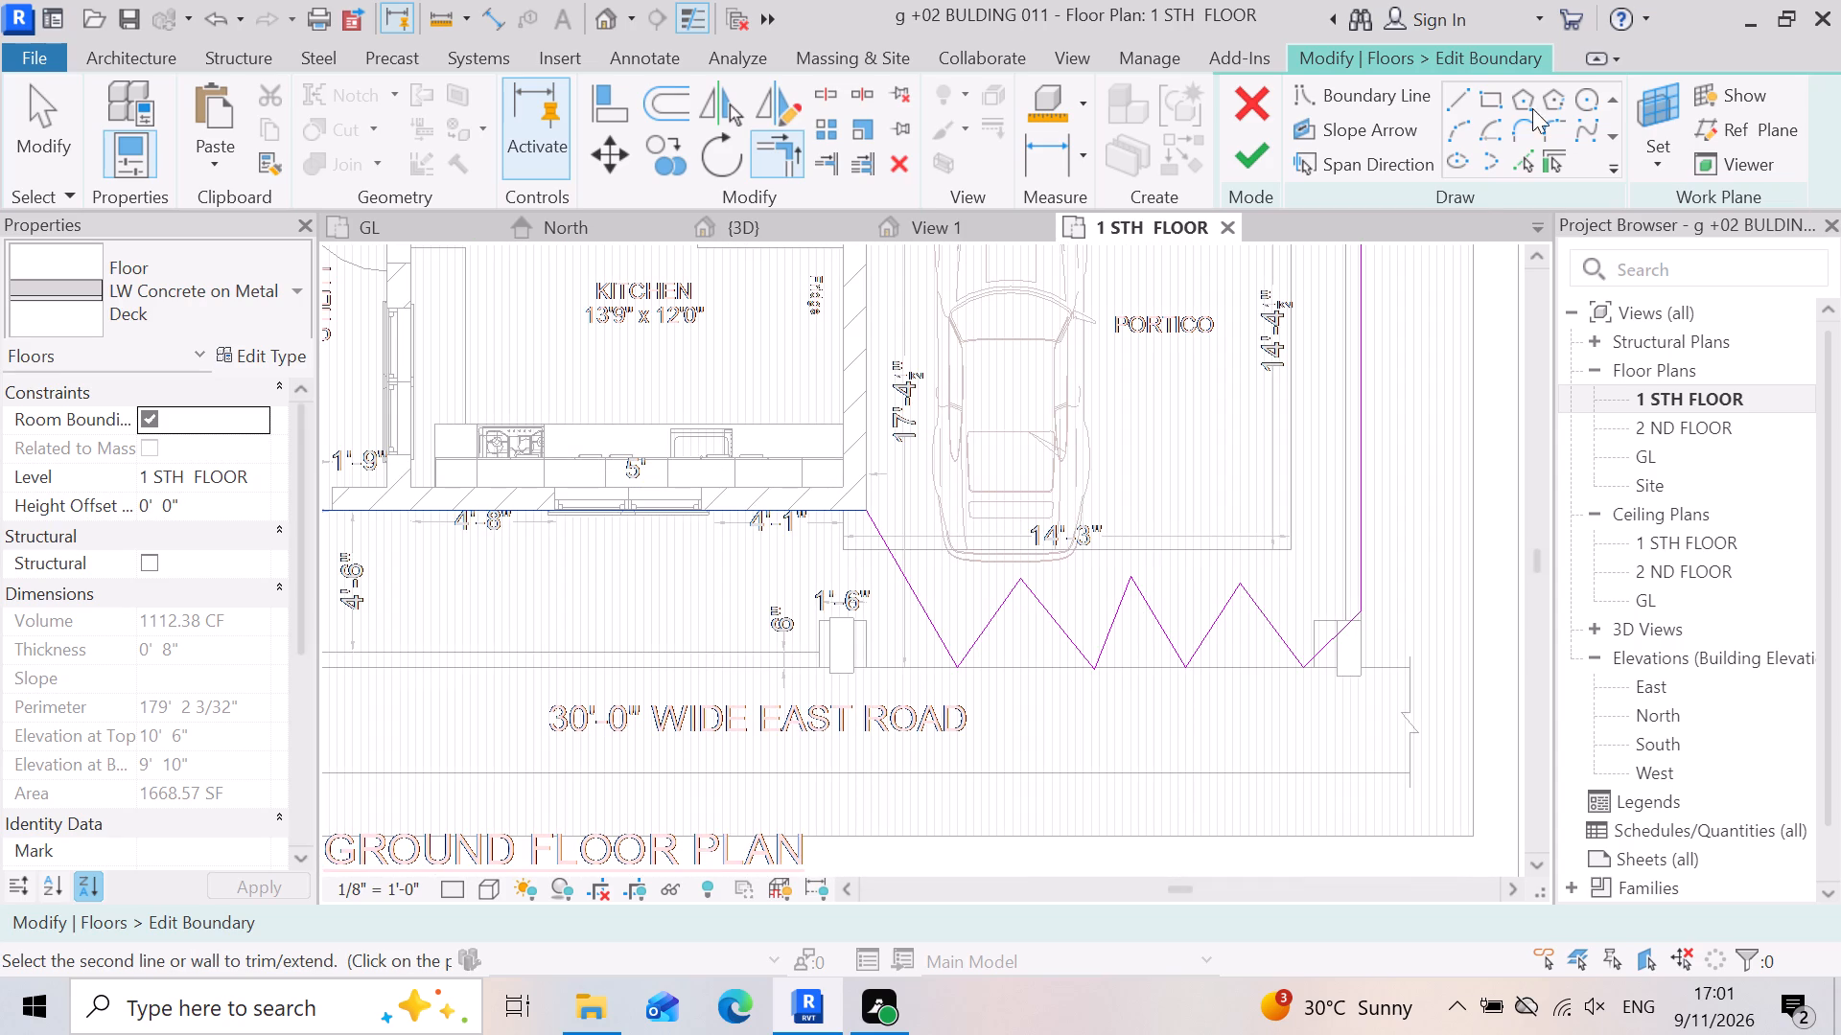
Finish the slab's boundary sketch and attach the walls that reach this level to the floor's bottom.
left_click(1258, 156)
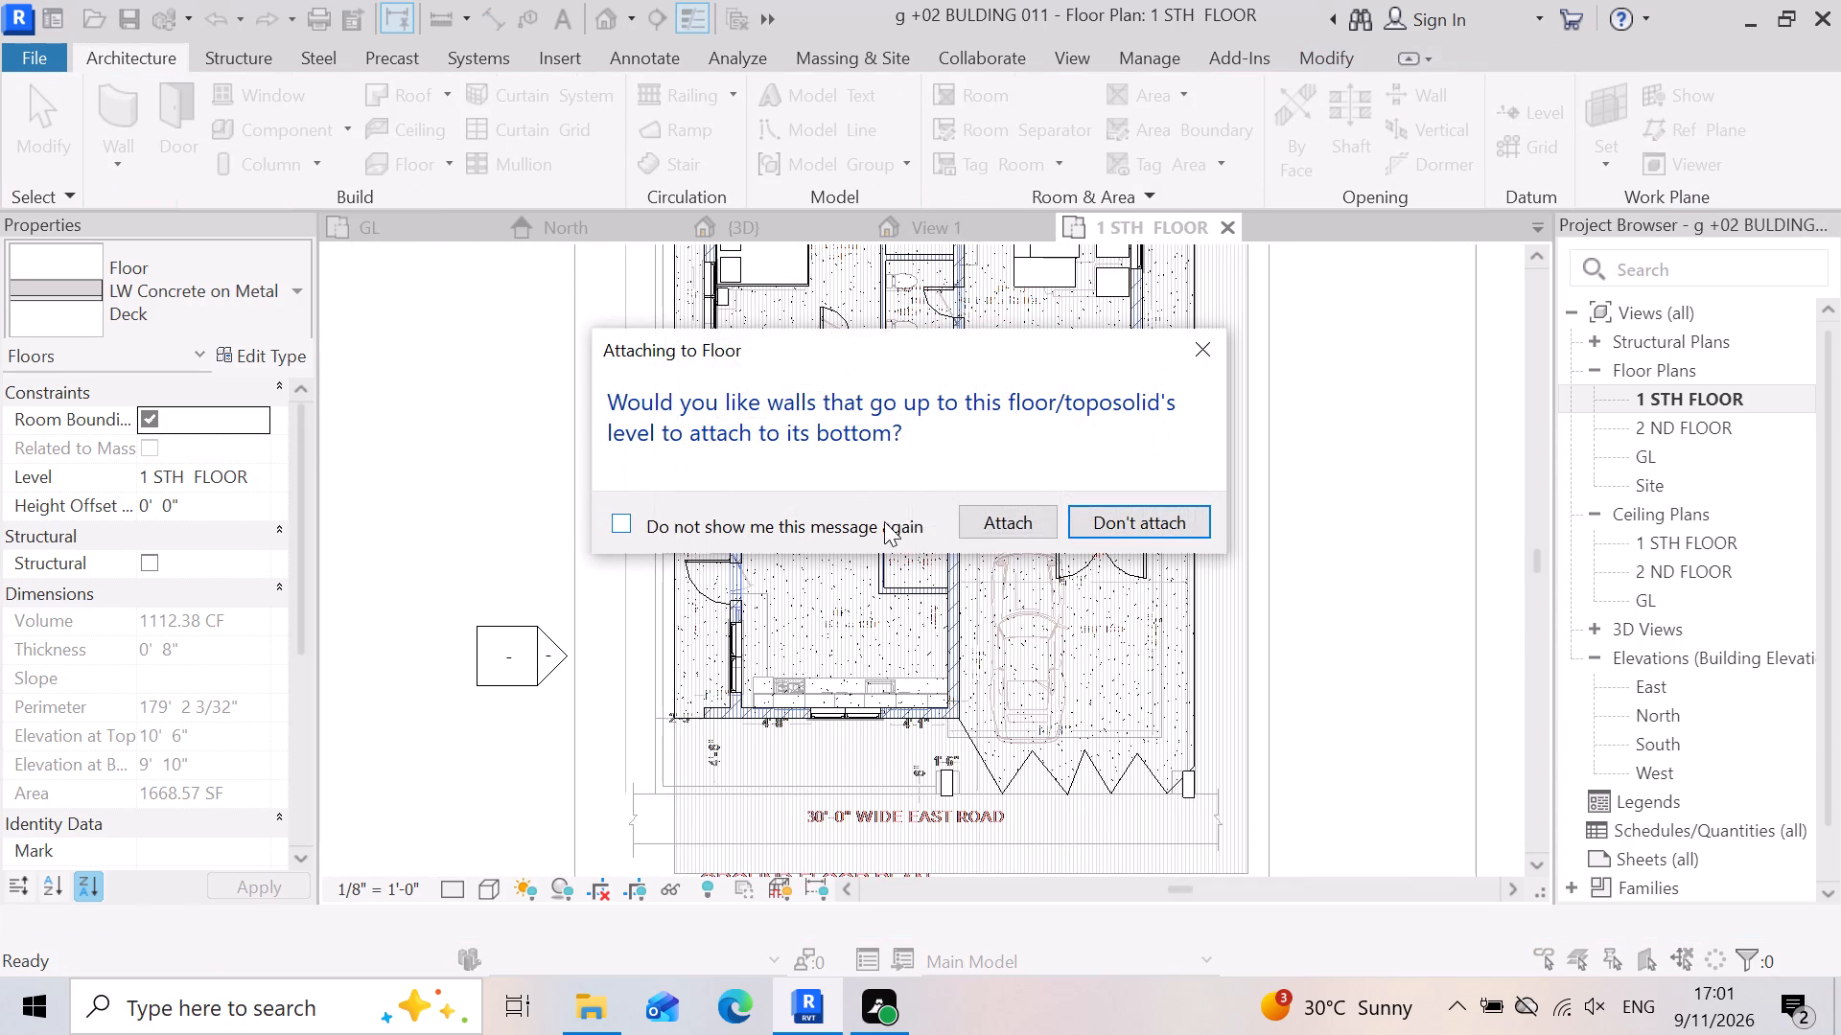
left_click(989, 521)
Examine the revised 1 STH FLOOR slab's zigzag front and portico-side edges in plan and in the 3D view.
scroll(1213, 766, "down", 2)
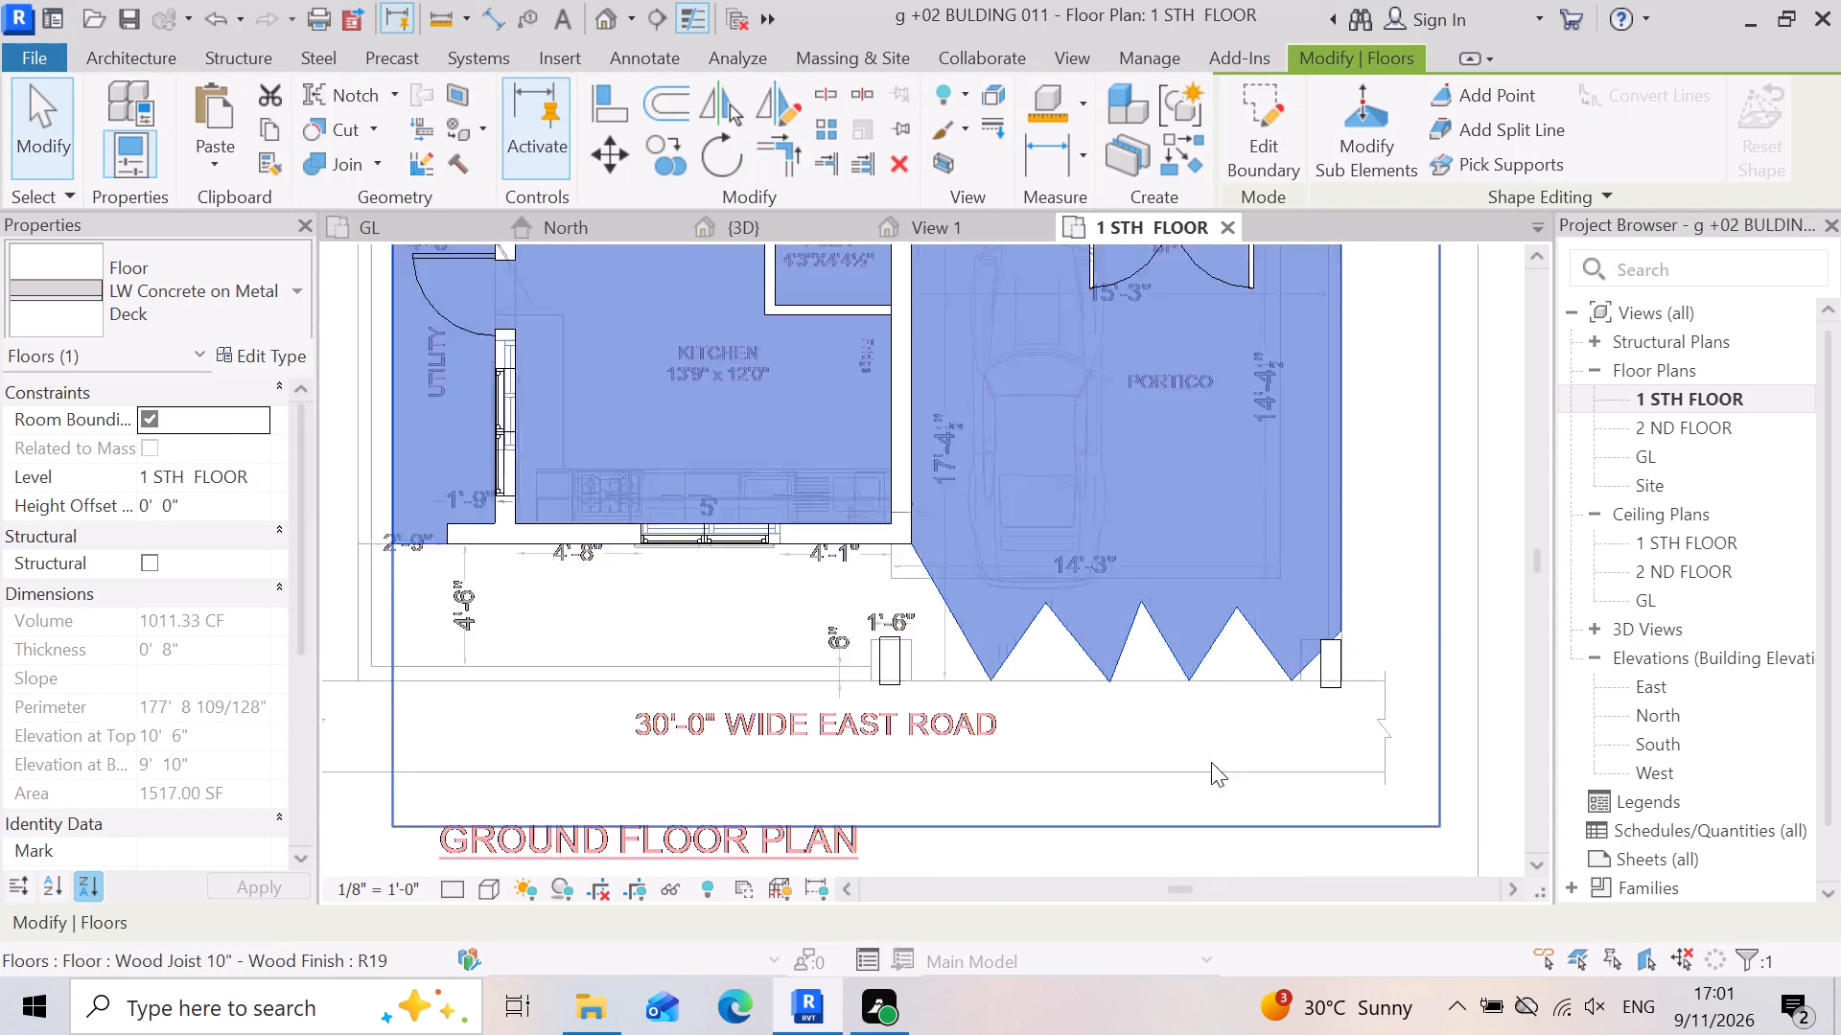
scroll(1211, 762, "down", 5)
scroll(1045, 654, "up", 3)
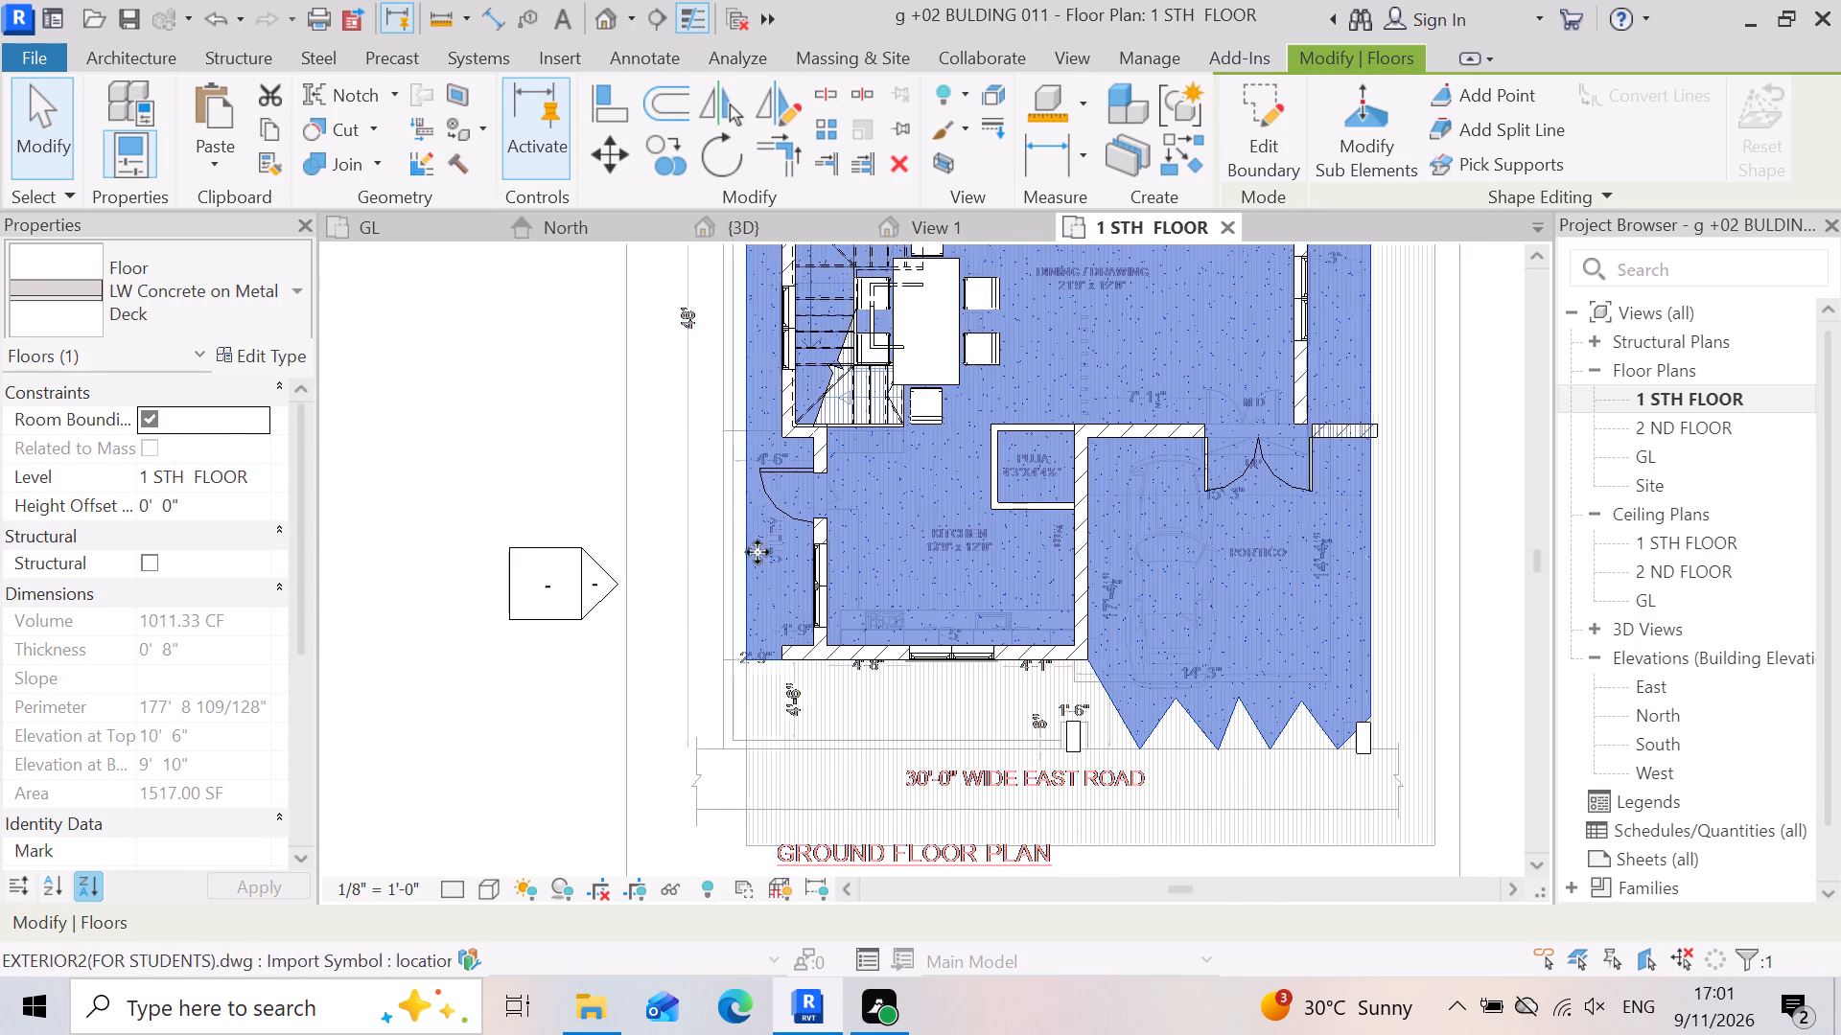
left_click(786, 231)
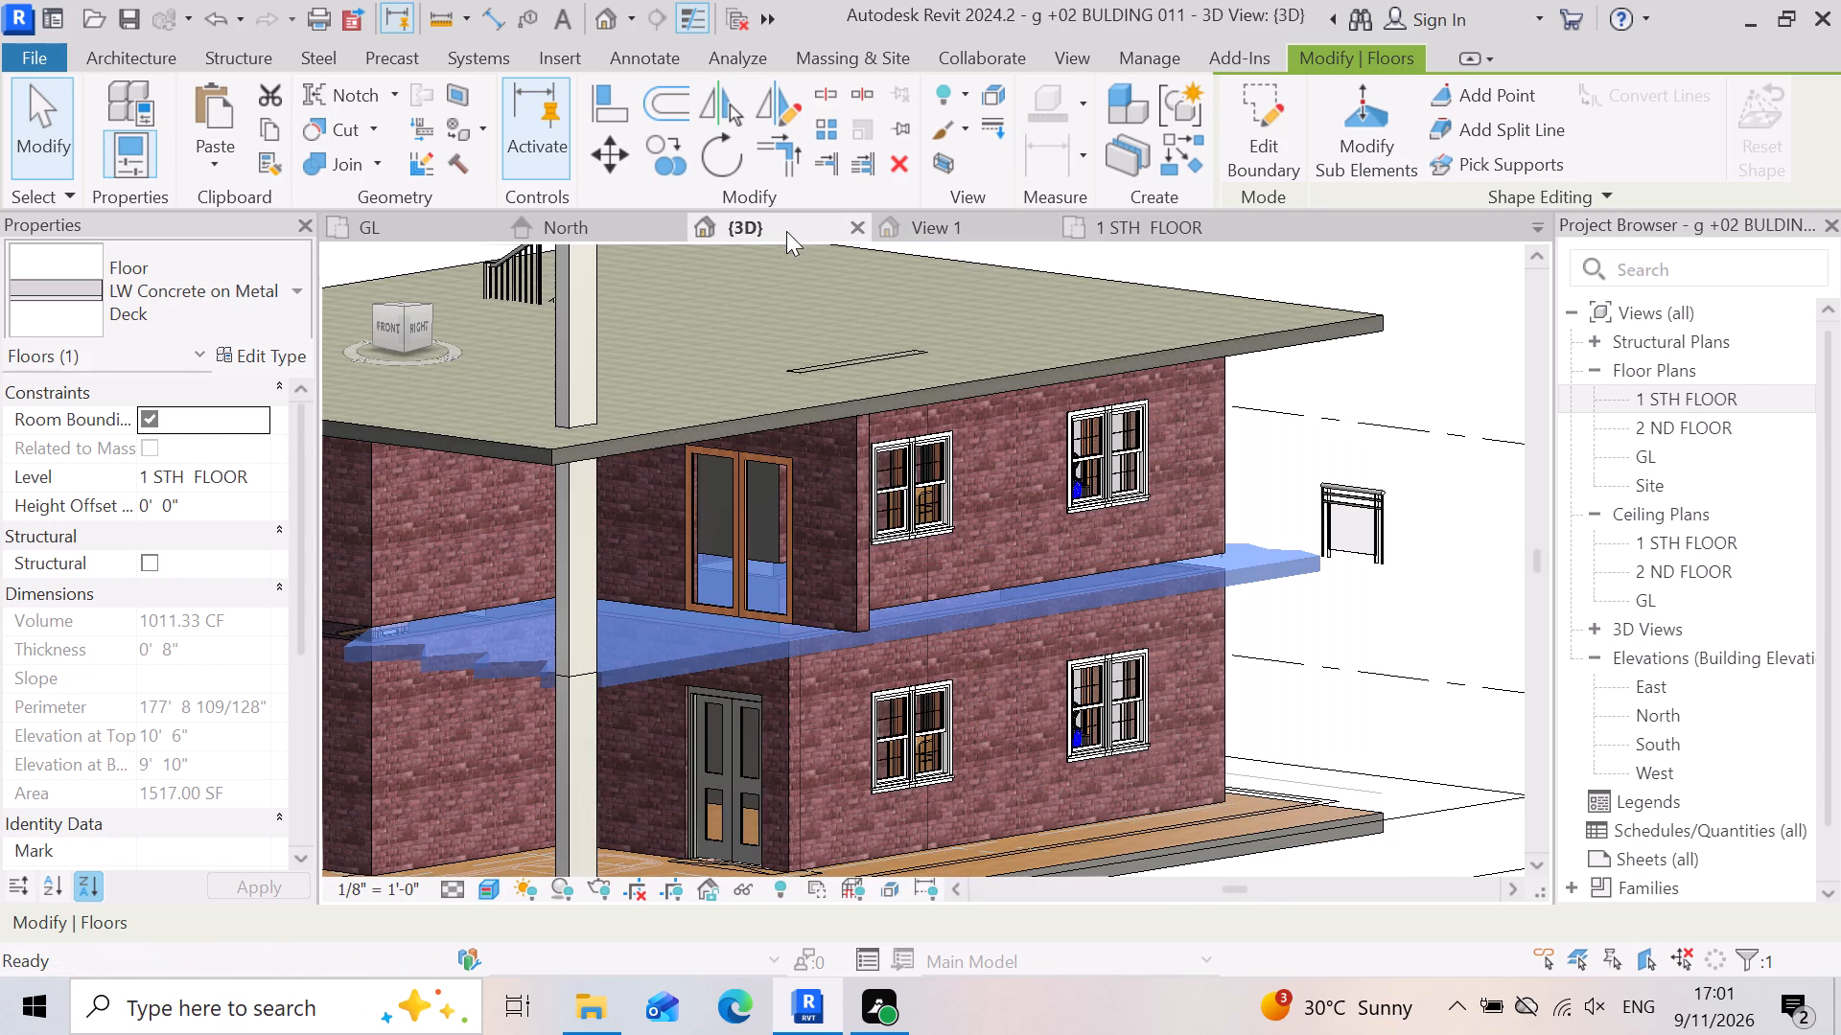
scroll(1128, 662, "down", 3)
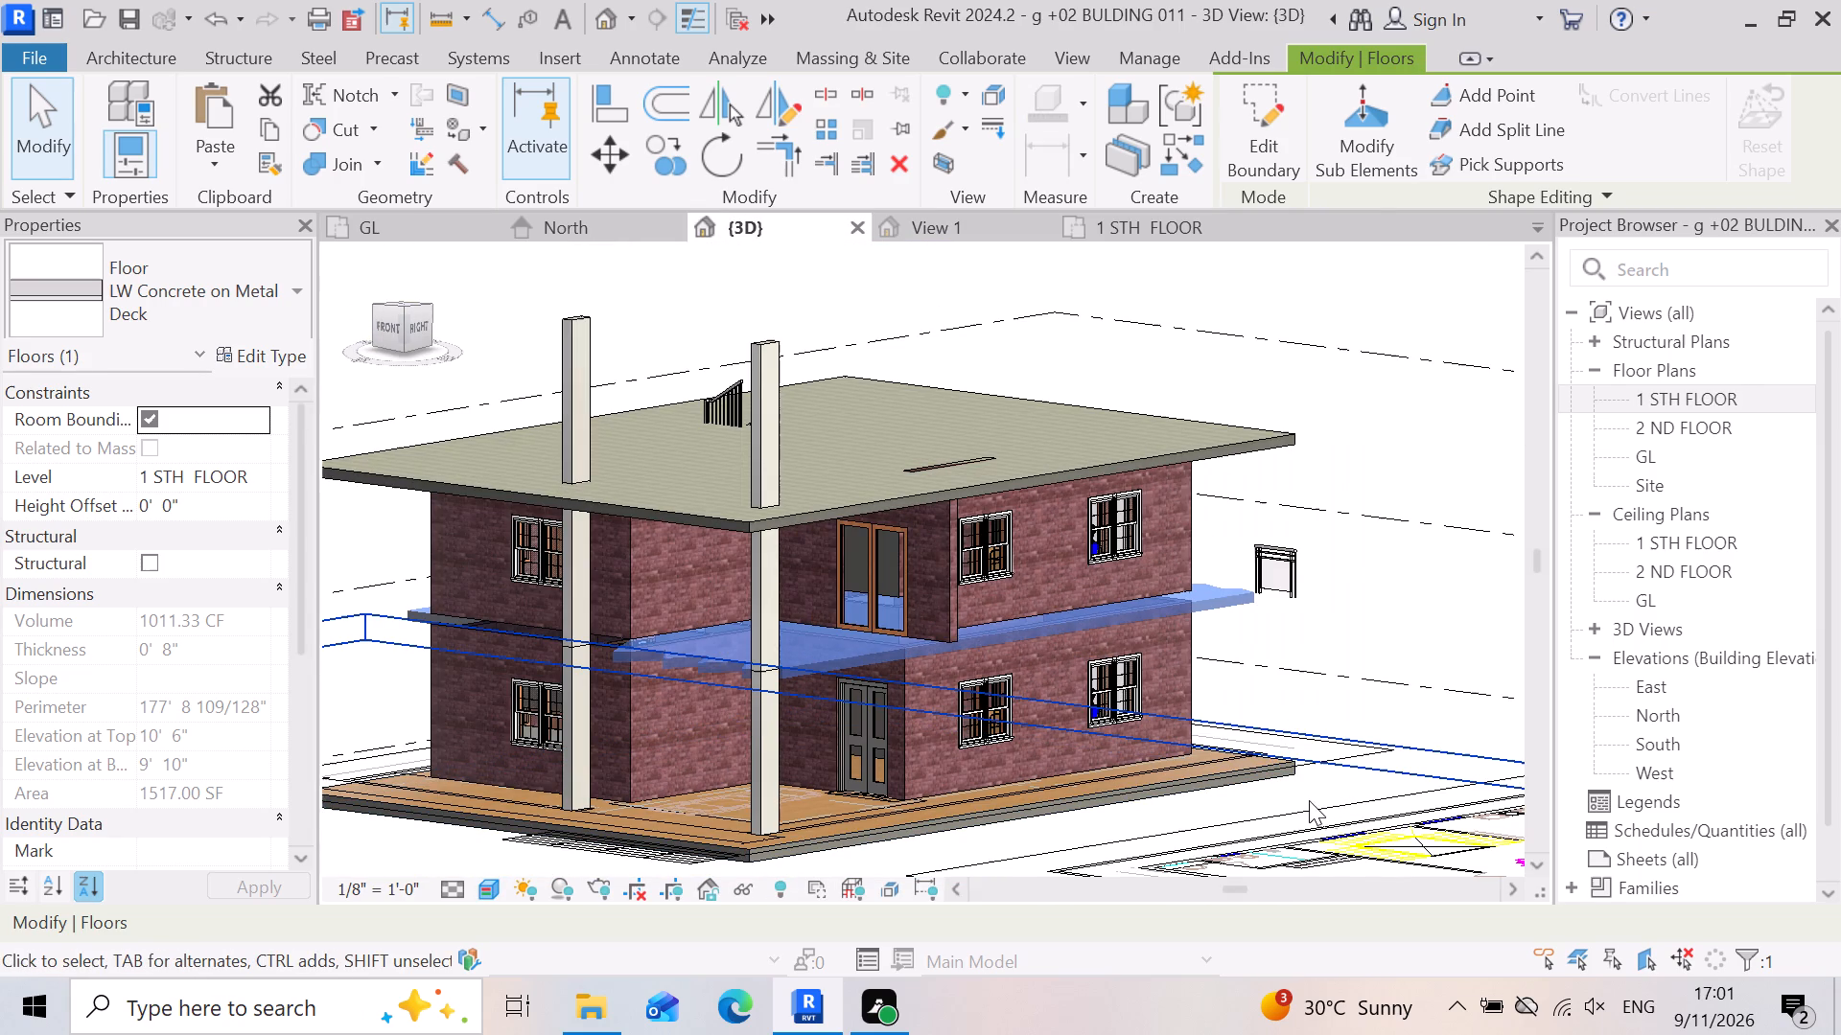
left_click(1309, 800)
scroll(697, 599, "up", 5)
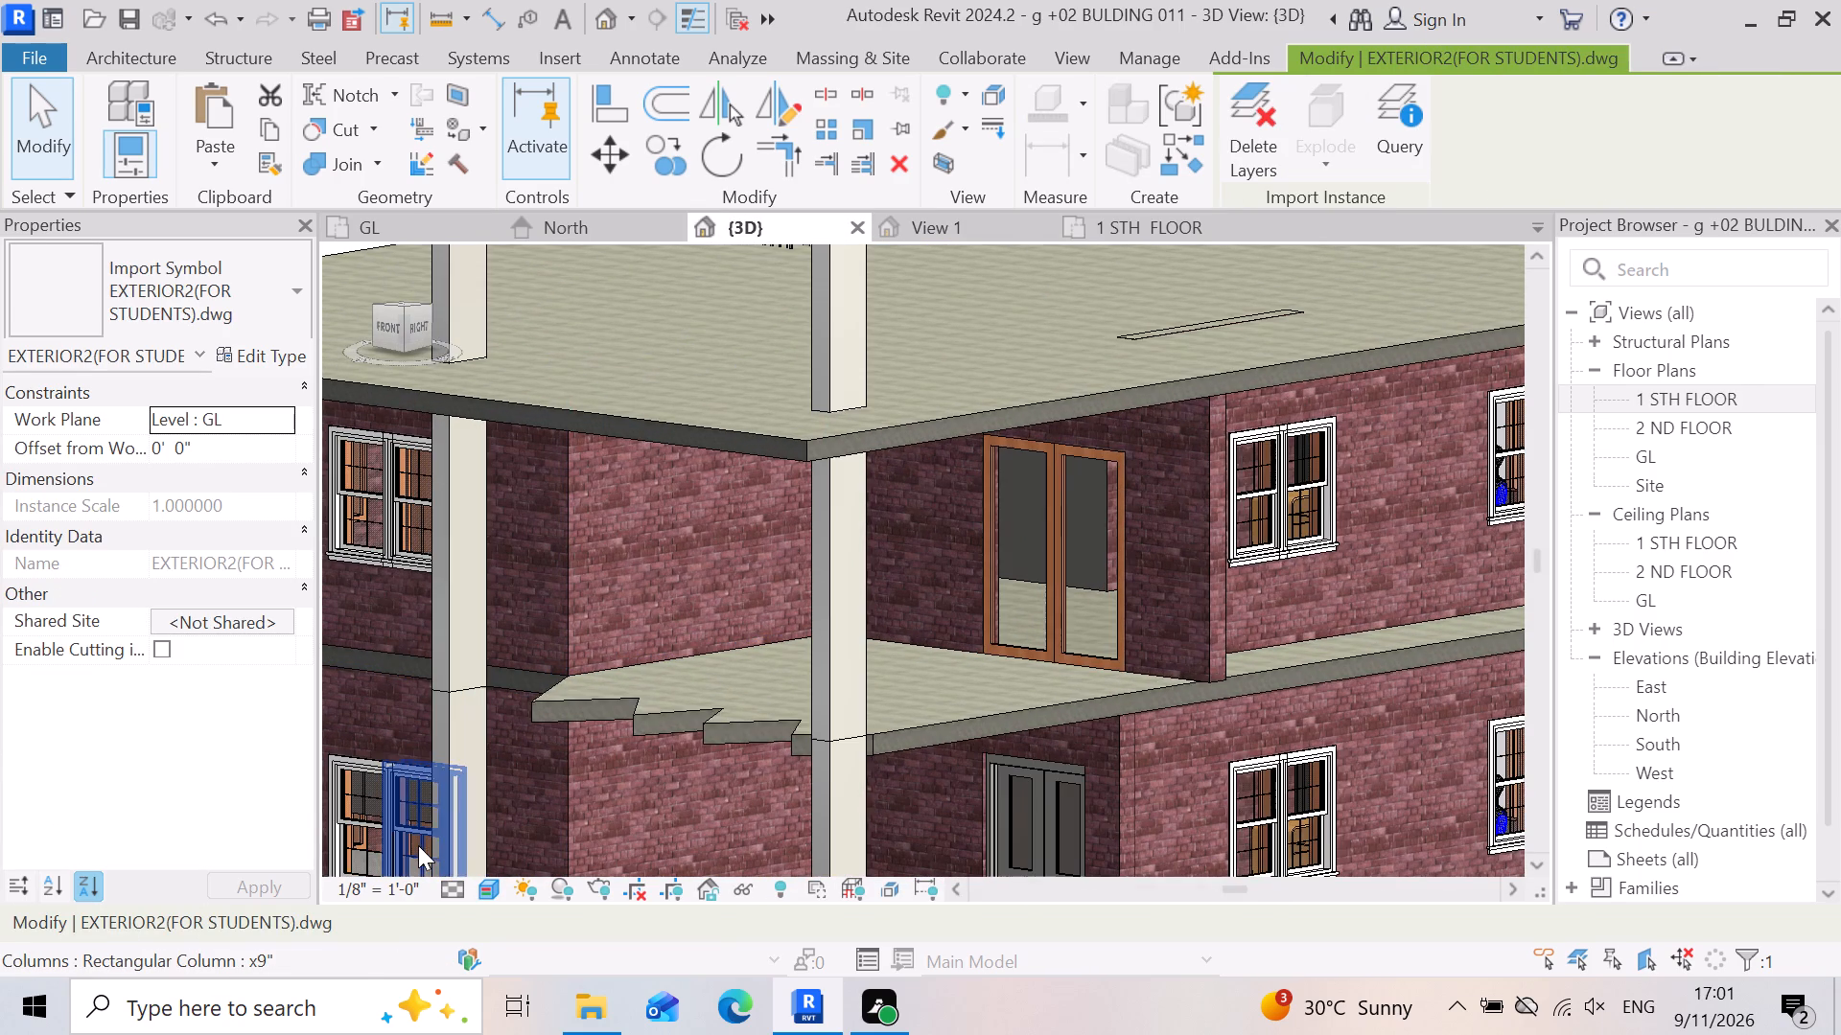
scroll(800, 840, "up", 4)
scroll(524, 751, "down", 5)
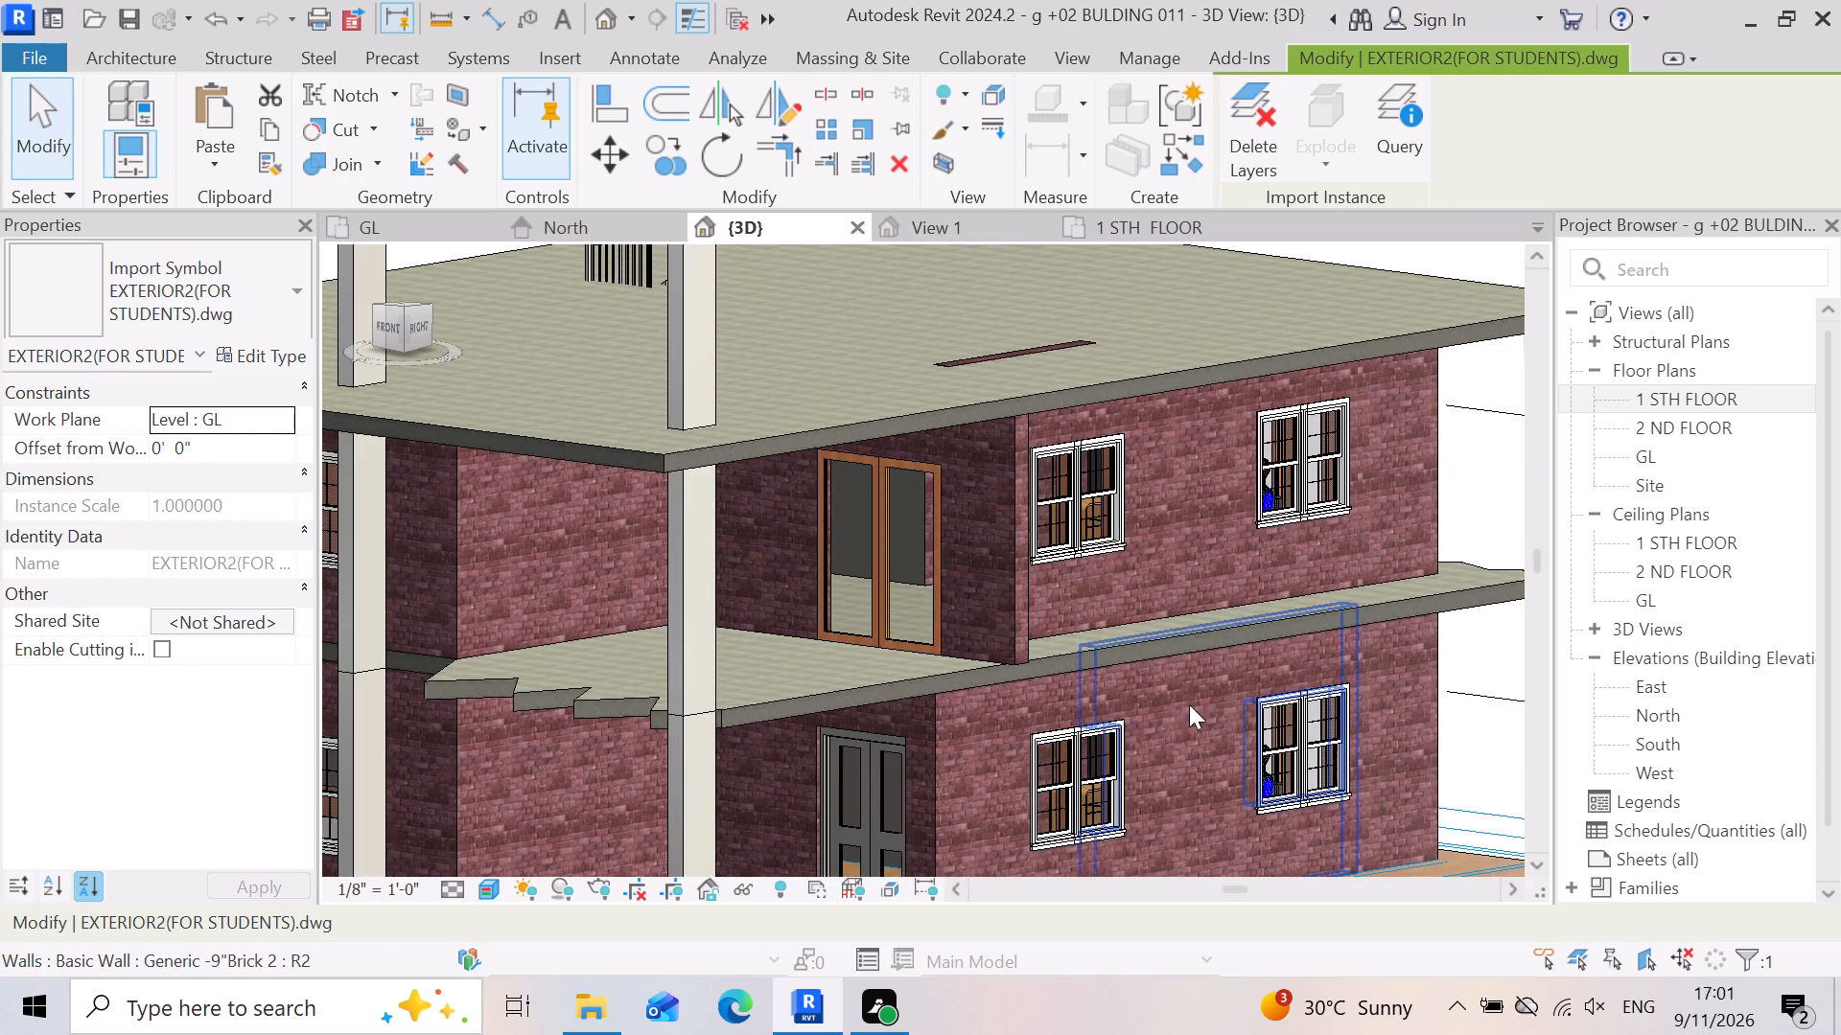
scroll(1432, 627, "up", 3)
left_click(1044, 641)
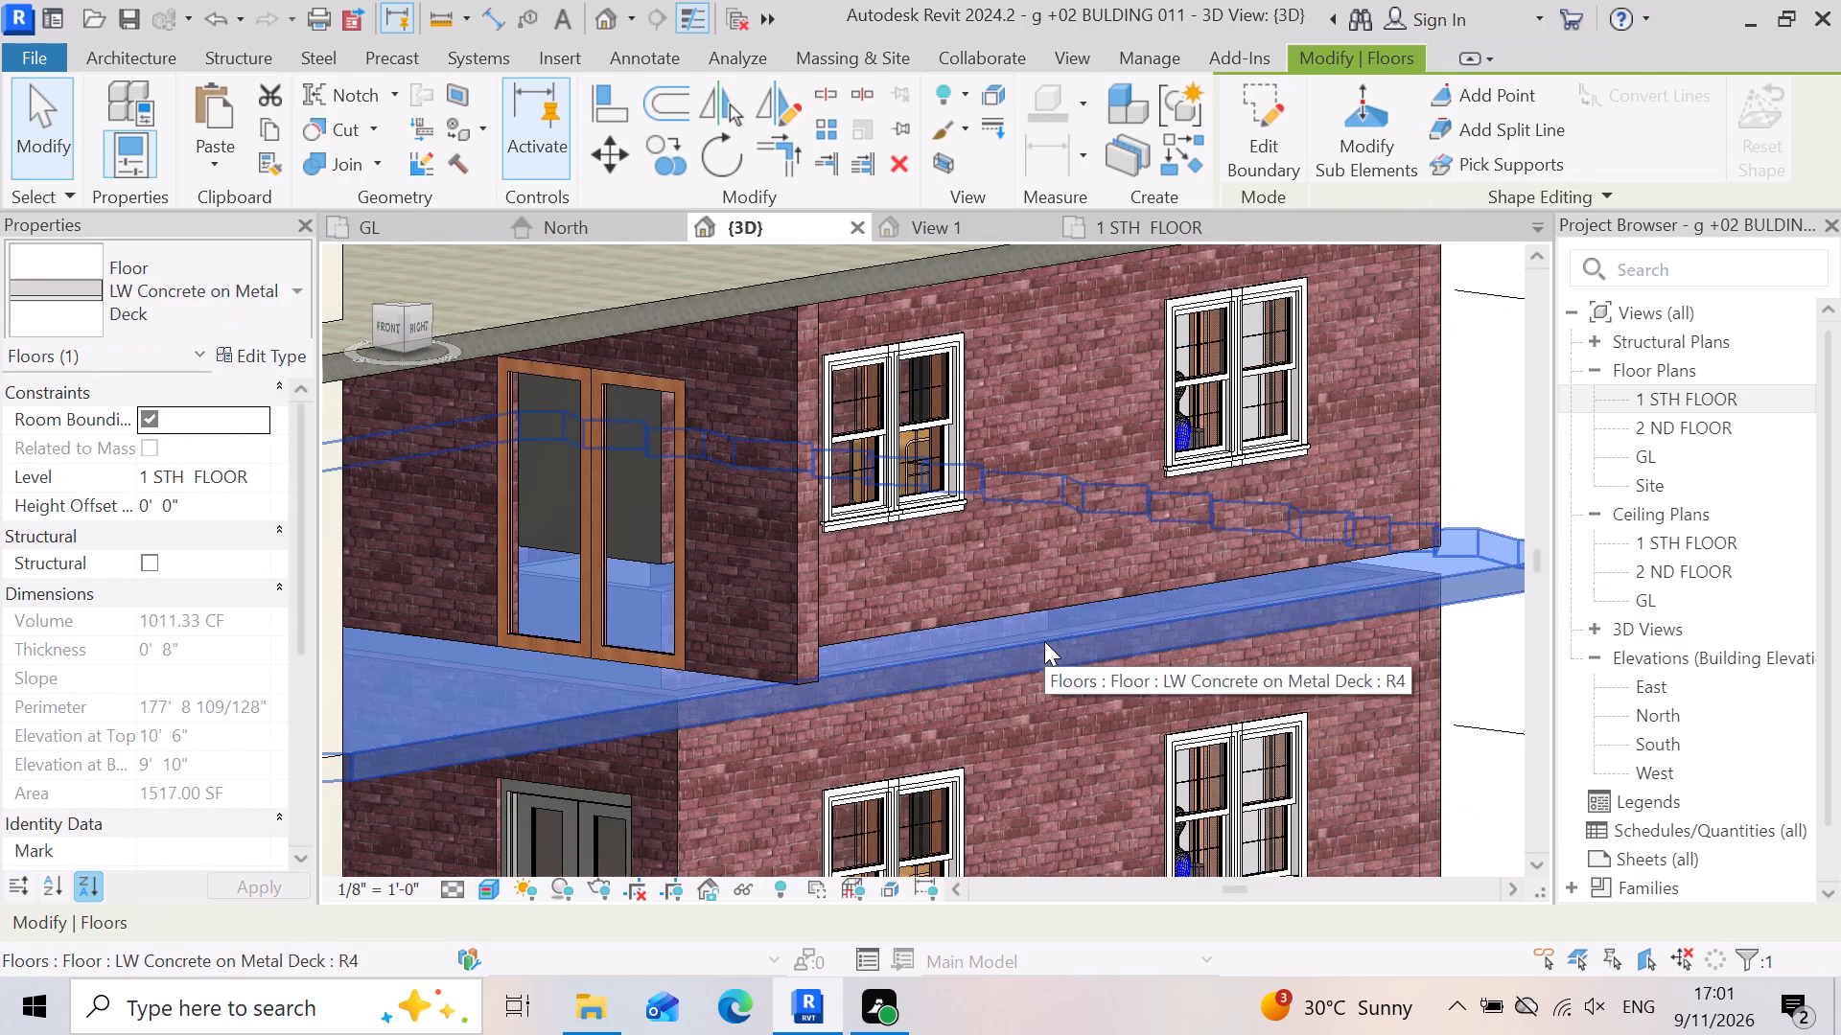
scroll(641, 670, "down", 2)
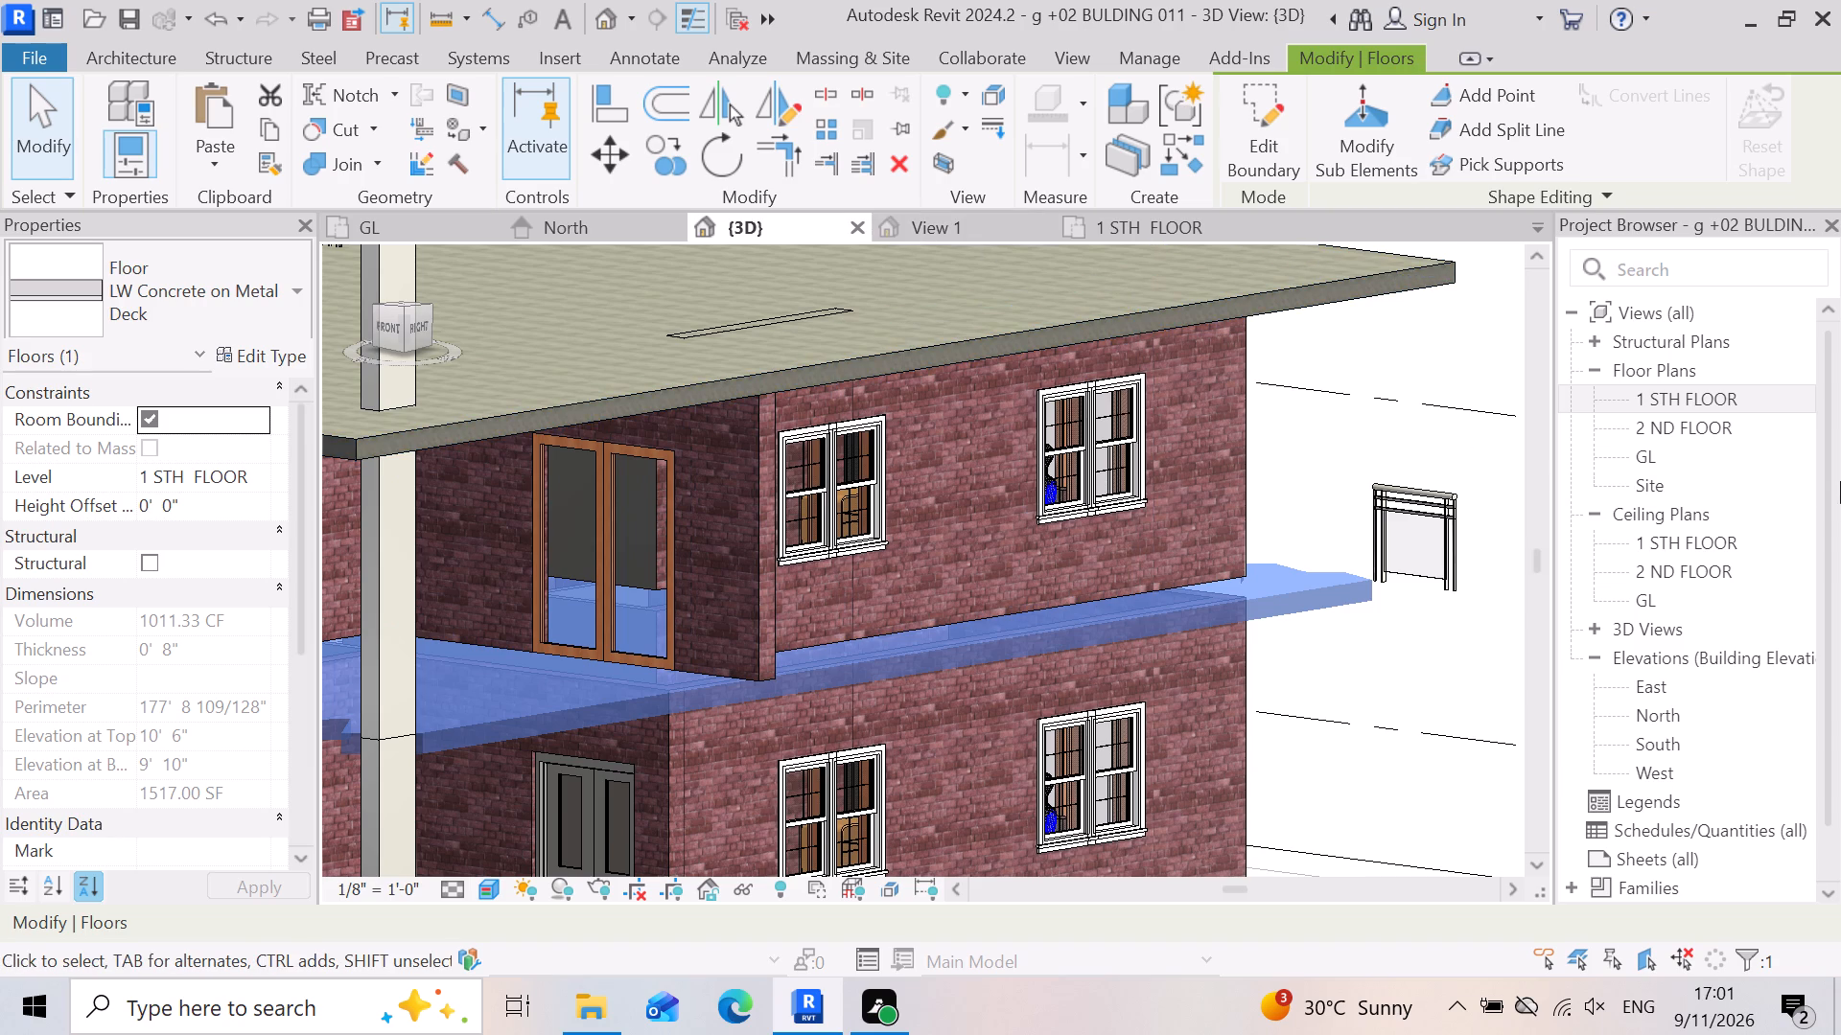
Reopen the first-floor slab's boundary for editing and show the sketch in the 1 STH FLOOR plan.
left_click(1727, 407)
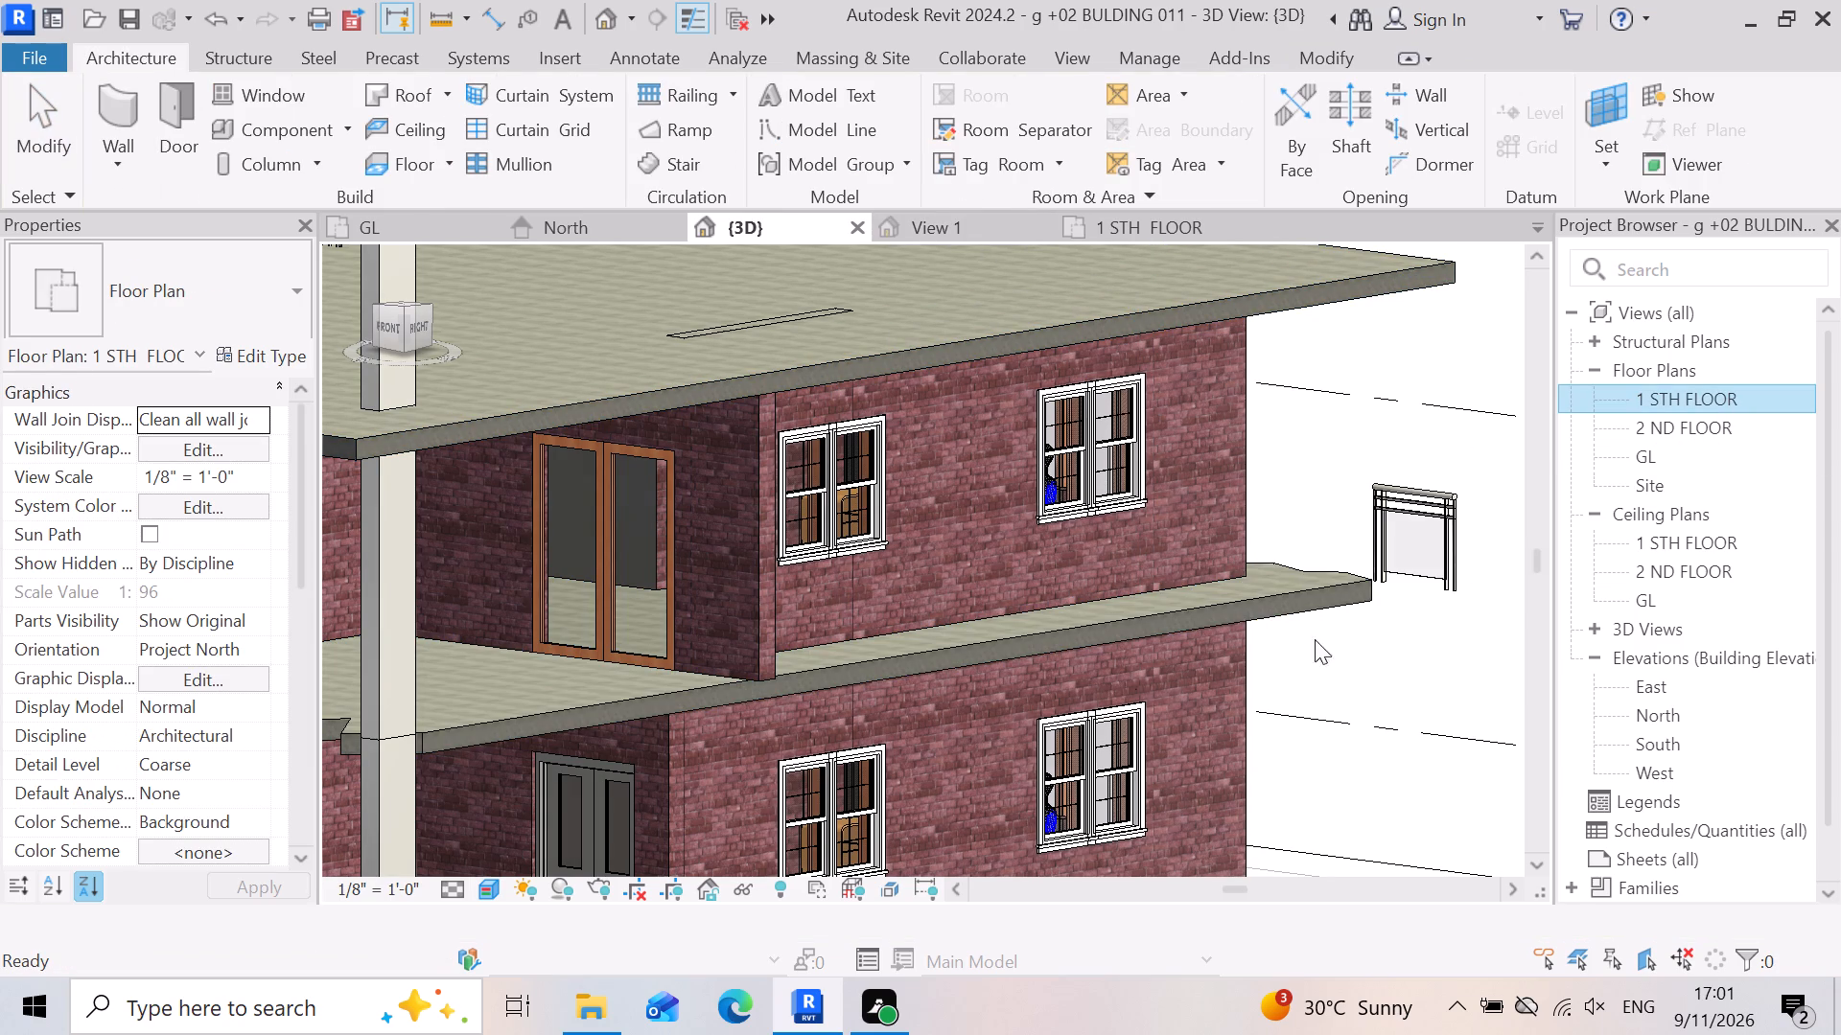
left_click(1145, 633)
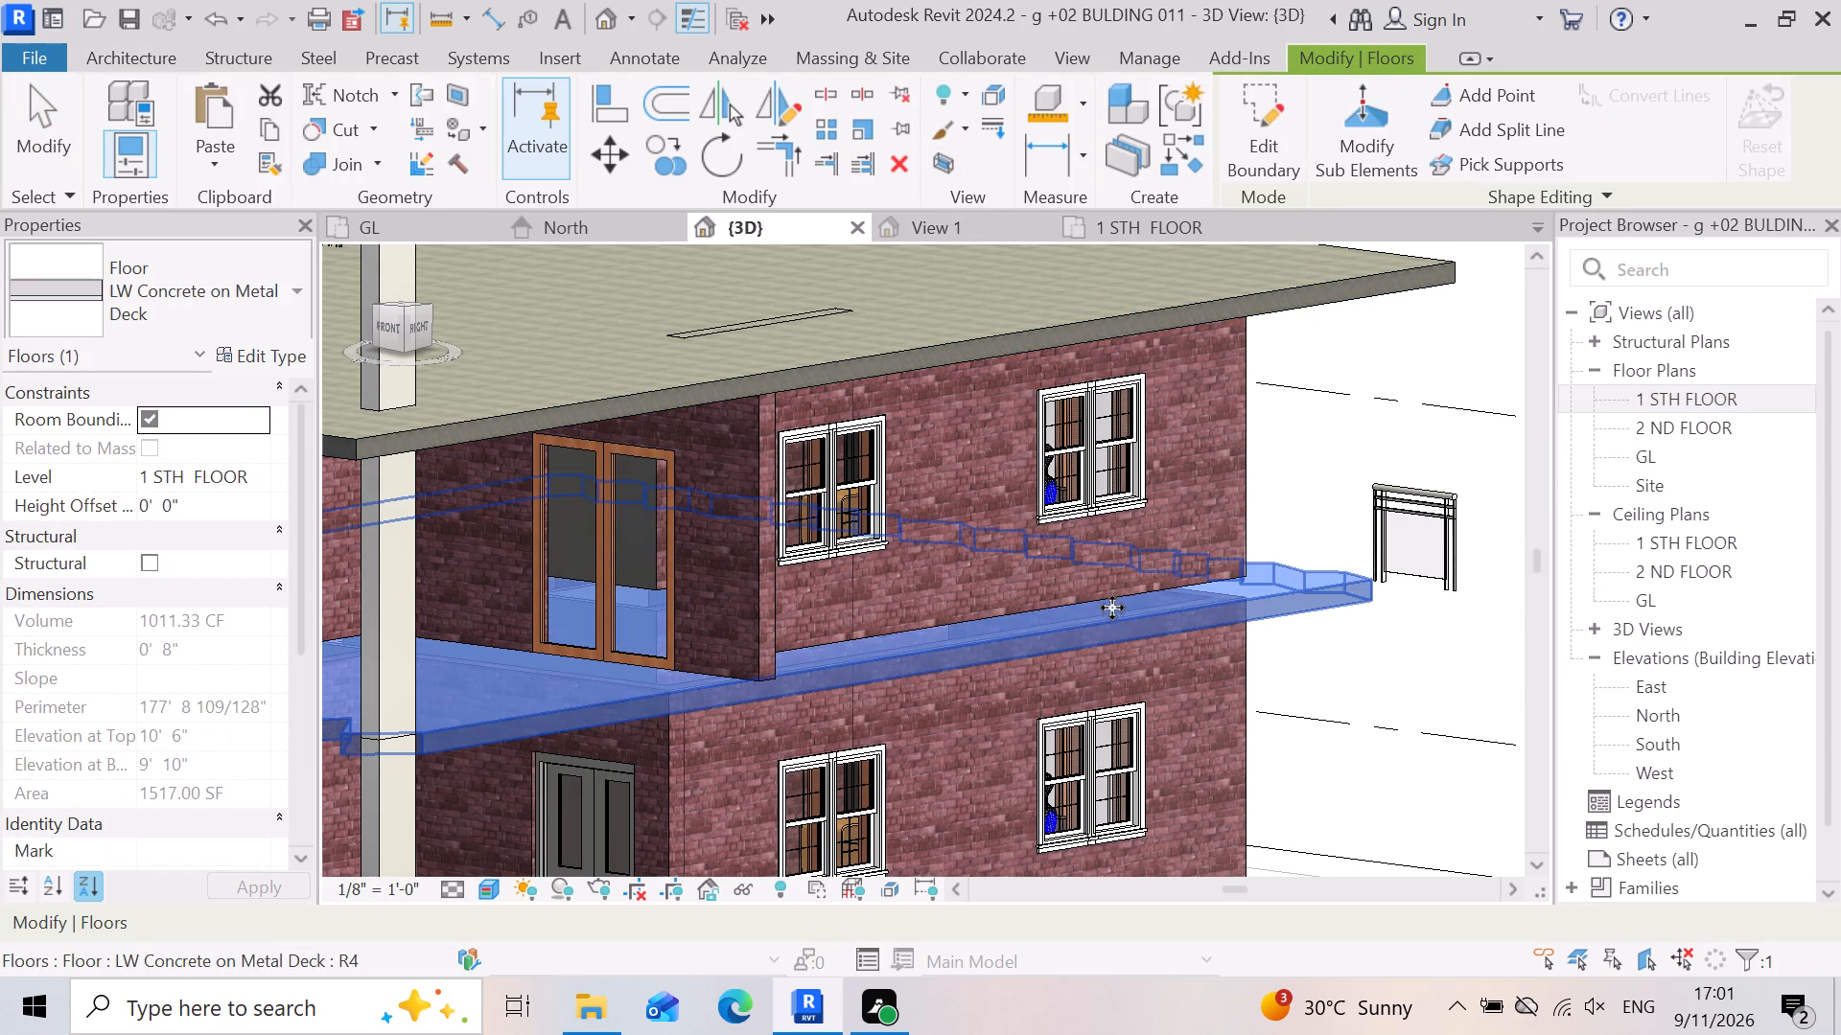
left_click(1265, 114)
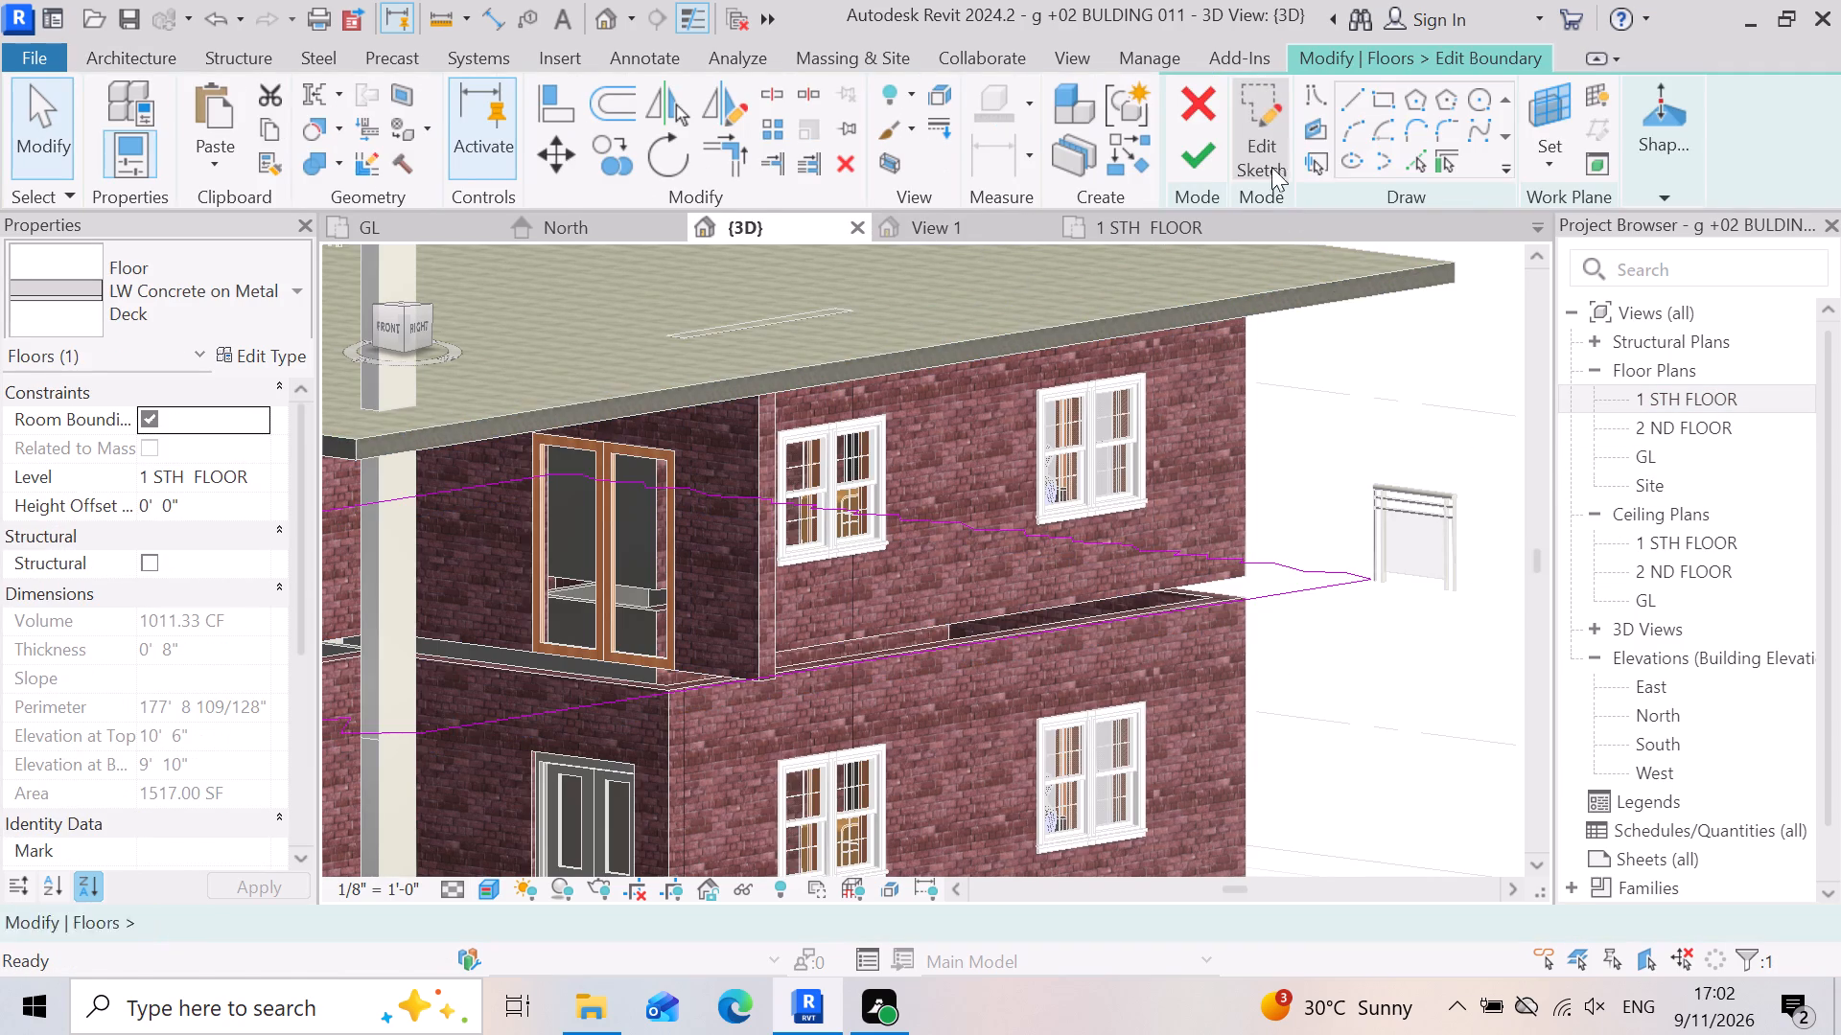
double_click(1714, 393)
Delete the long straight portico-side boundary line from the slab sketch.
scroll(1416, 510, "up", 6)
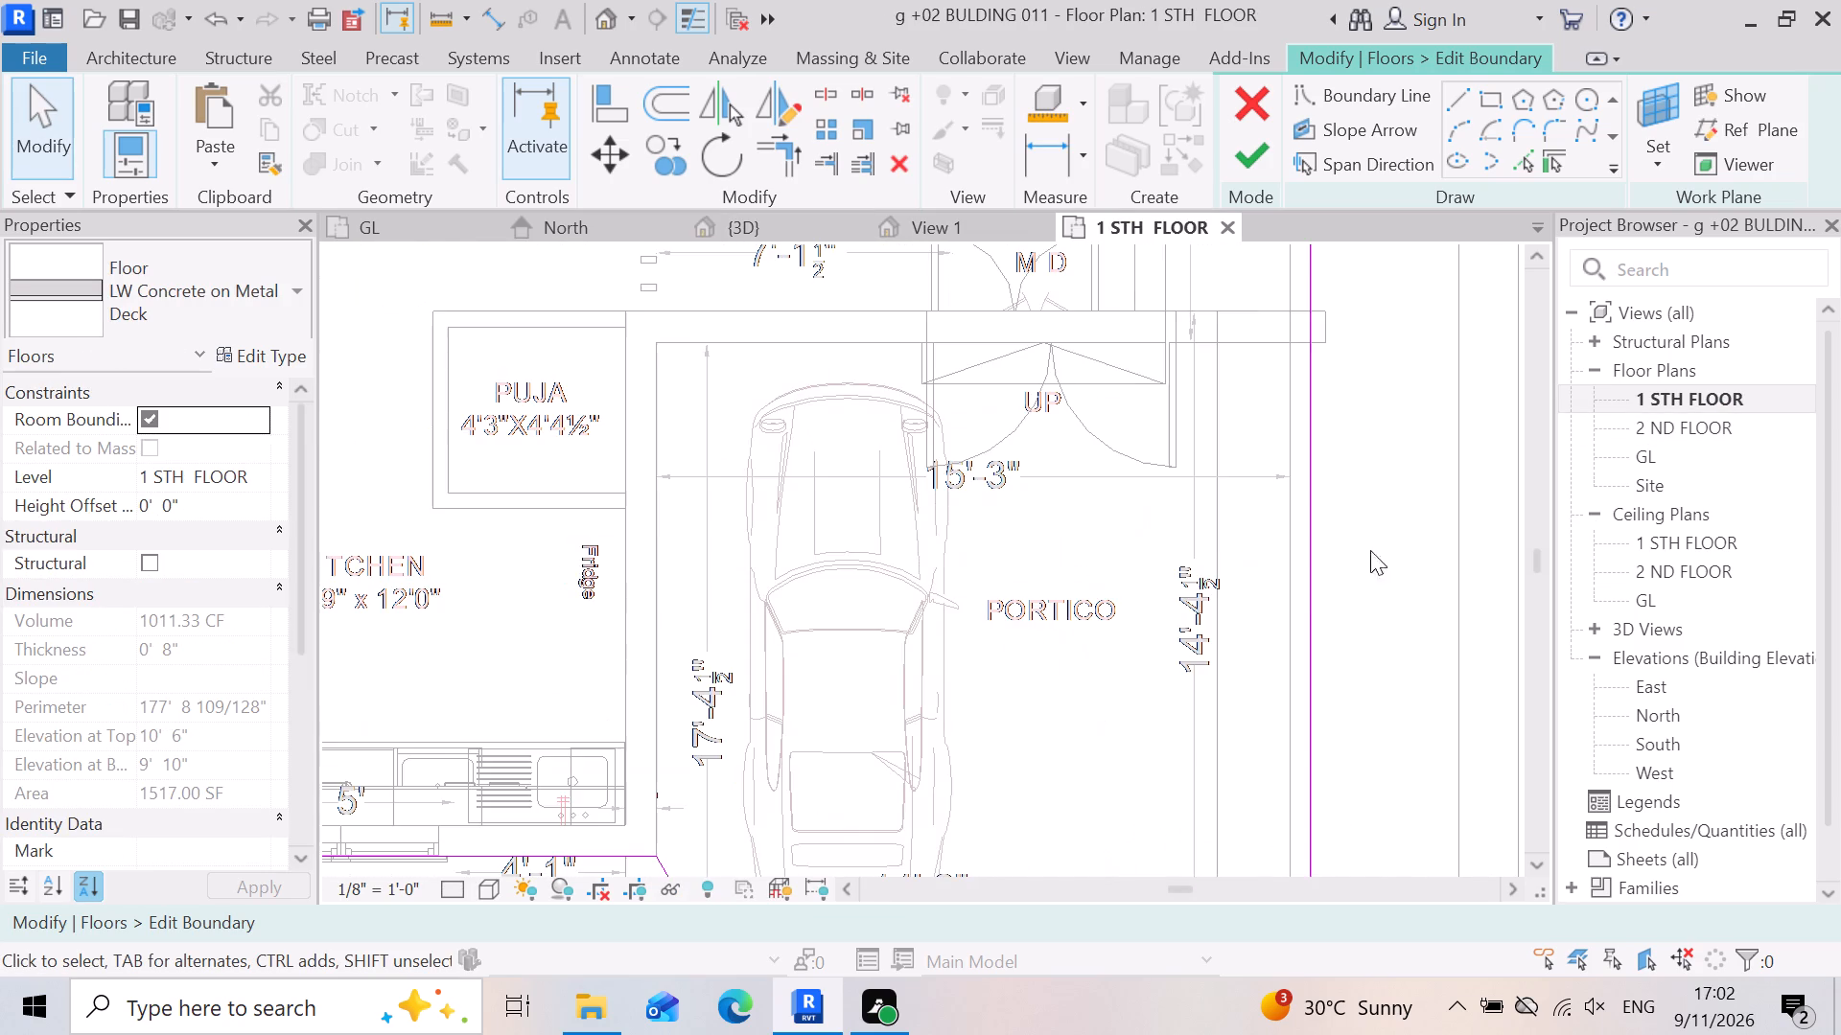
scroll(1270, 602, "up", 1)
scroll(1368, 560, "down", 4)
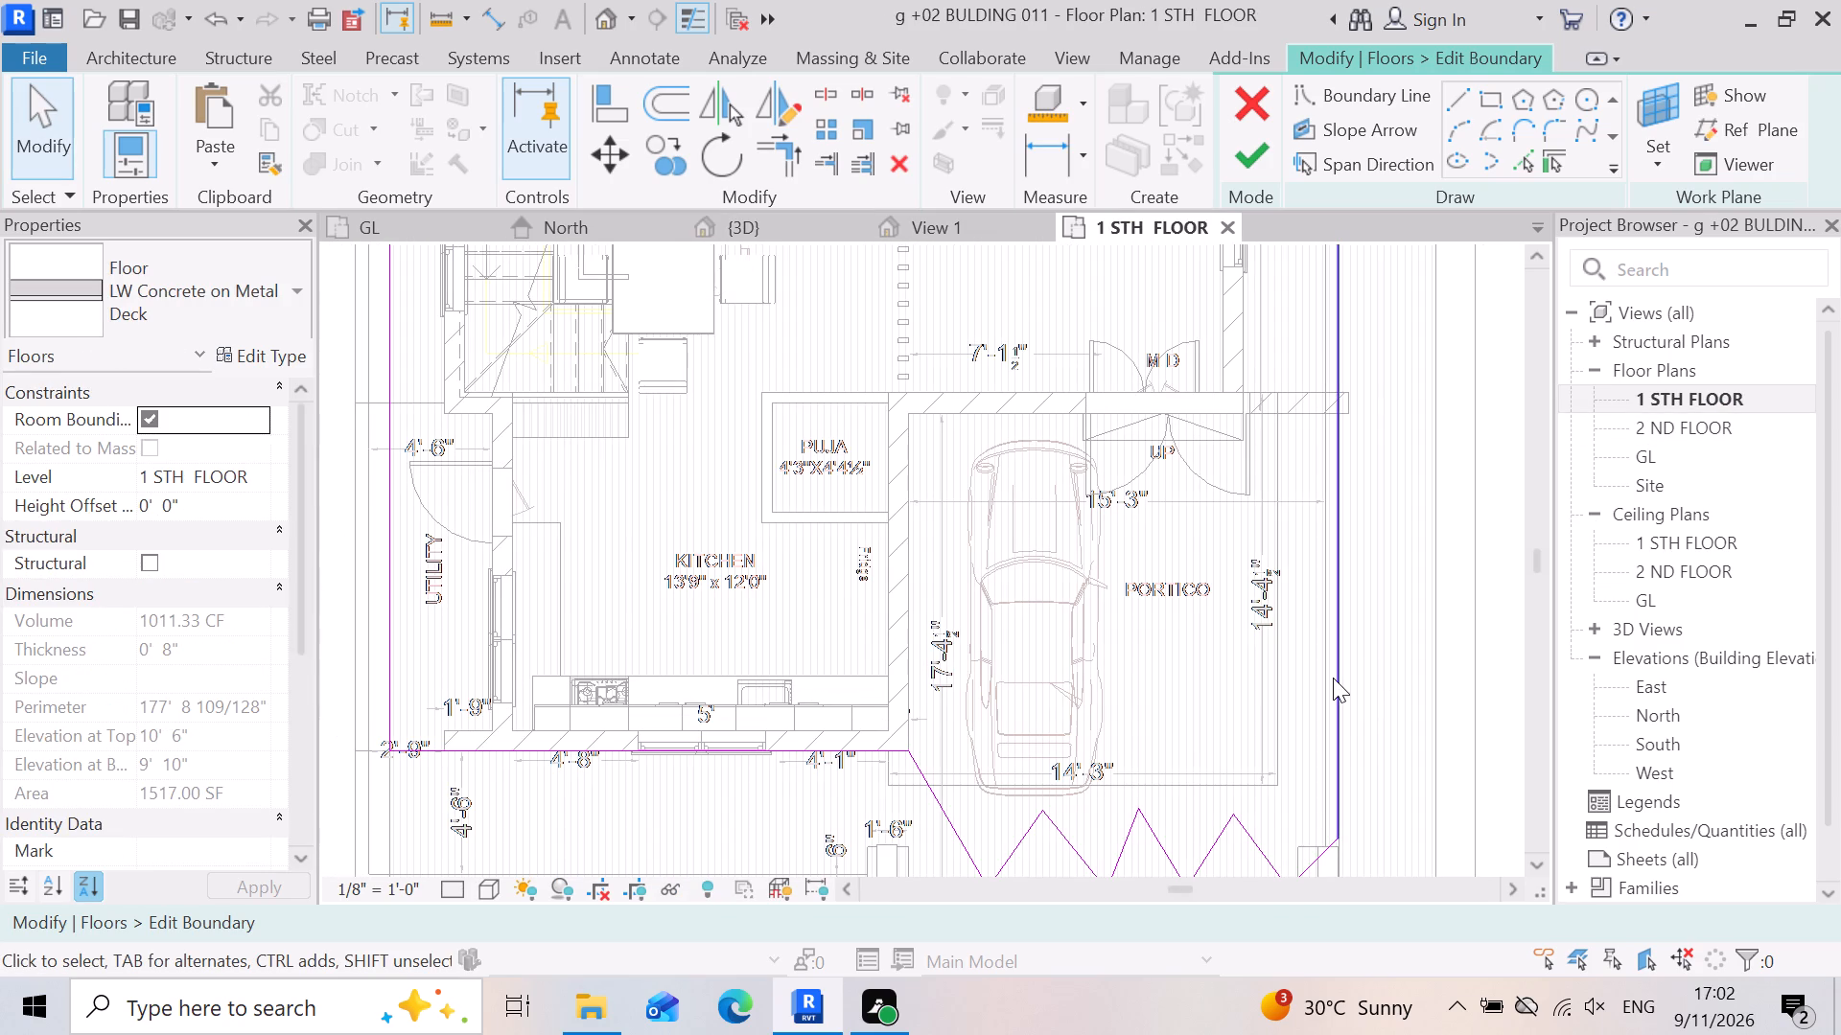
left_click(1333, 678)
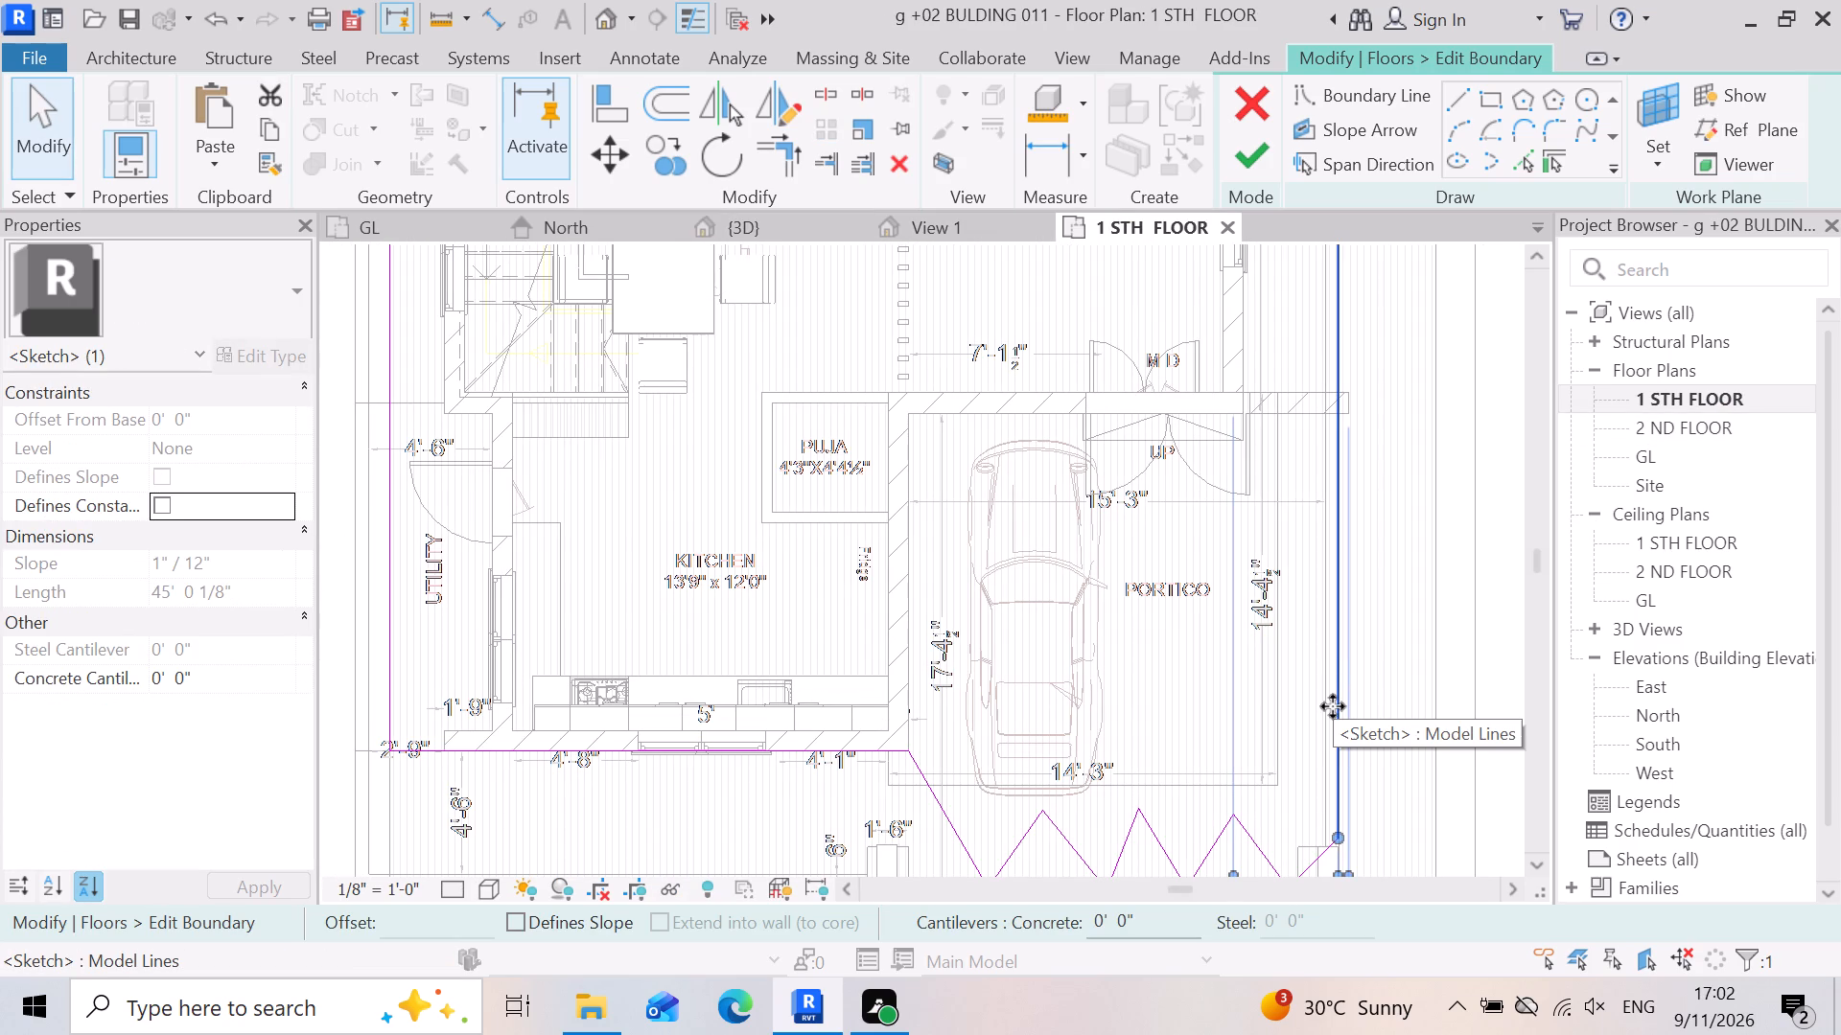
key("Delete")
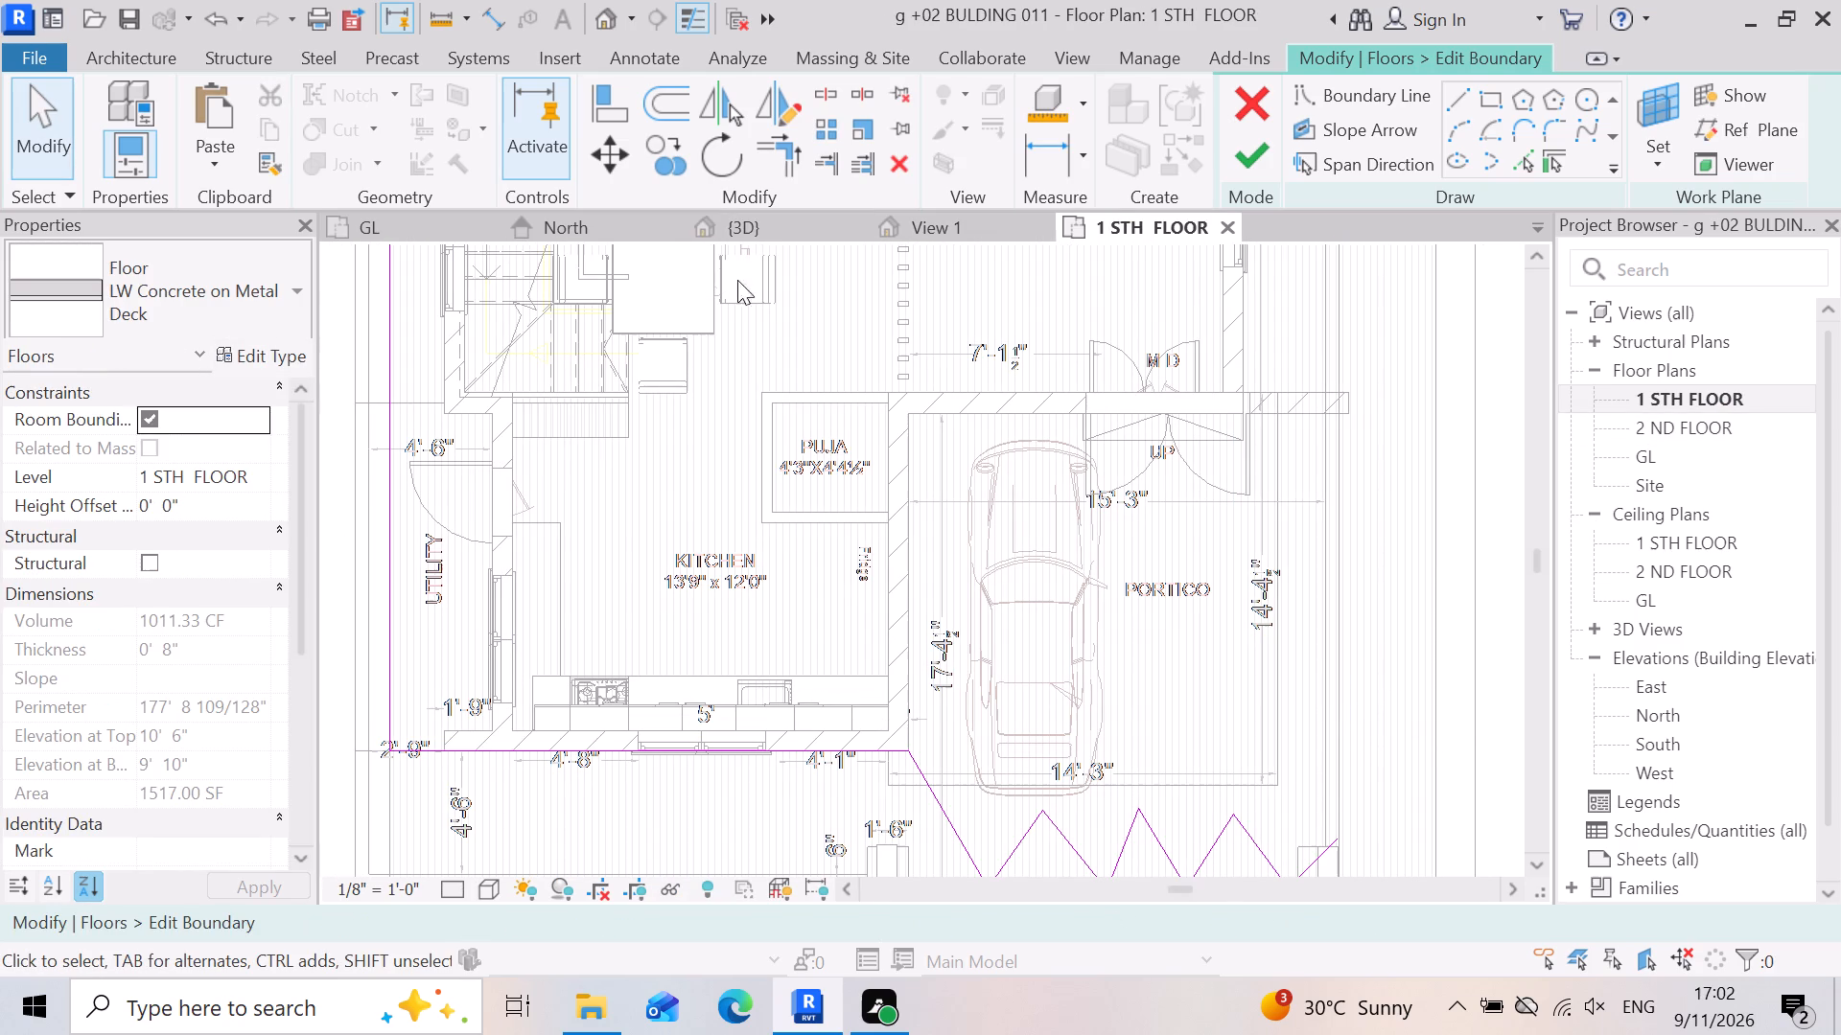
Draw a straight boundary line along the portico side, from the road-side corner column to the zigzag edge beyond the sliding door.
left_click(1448, 96)
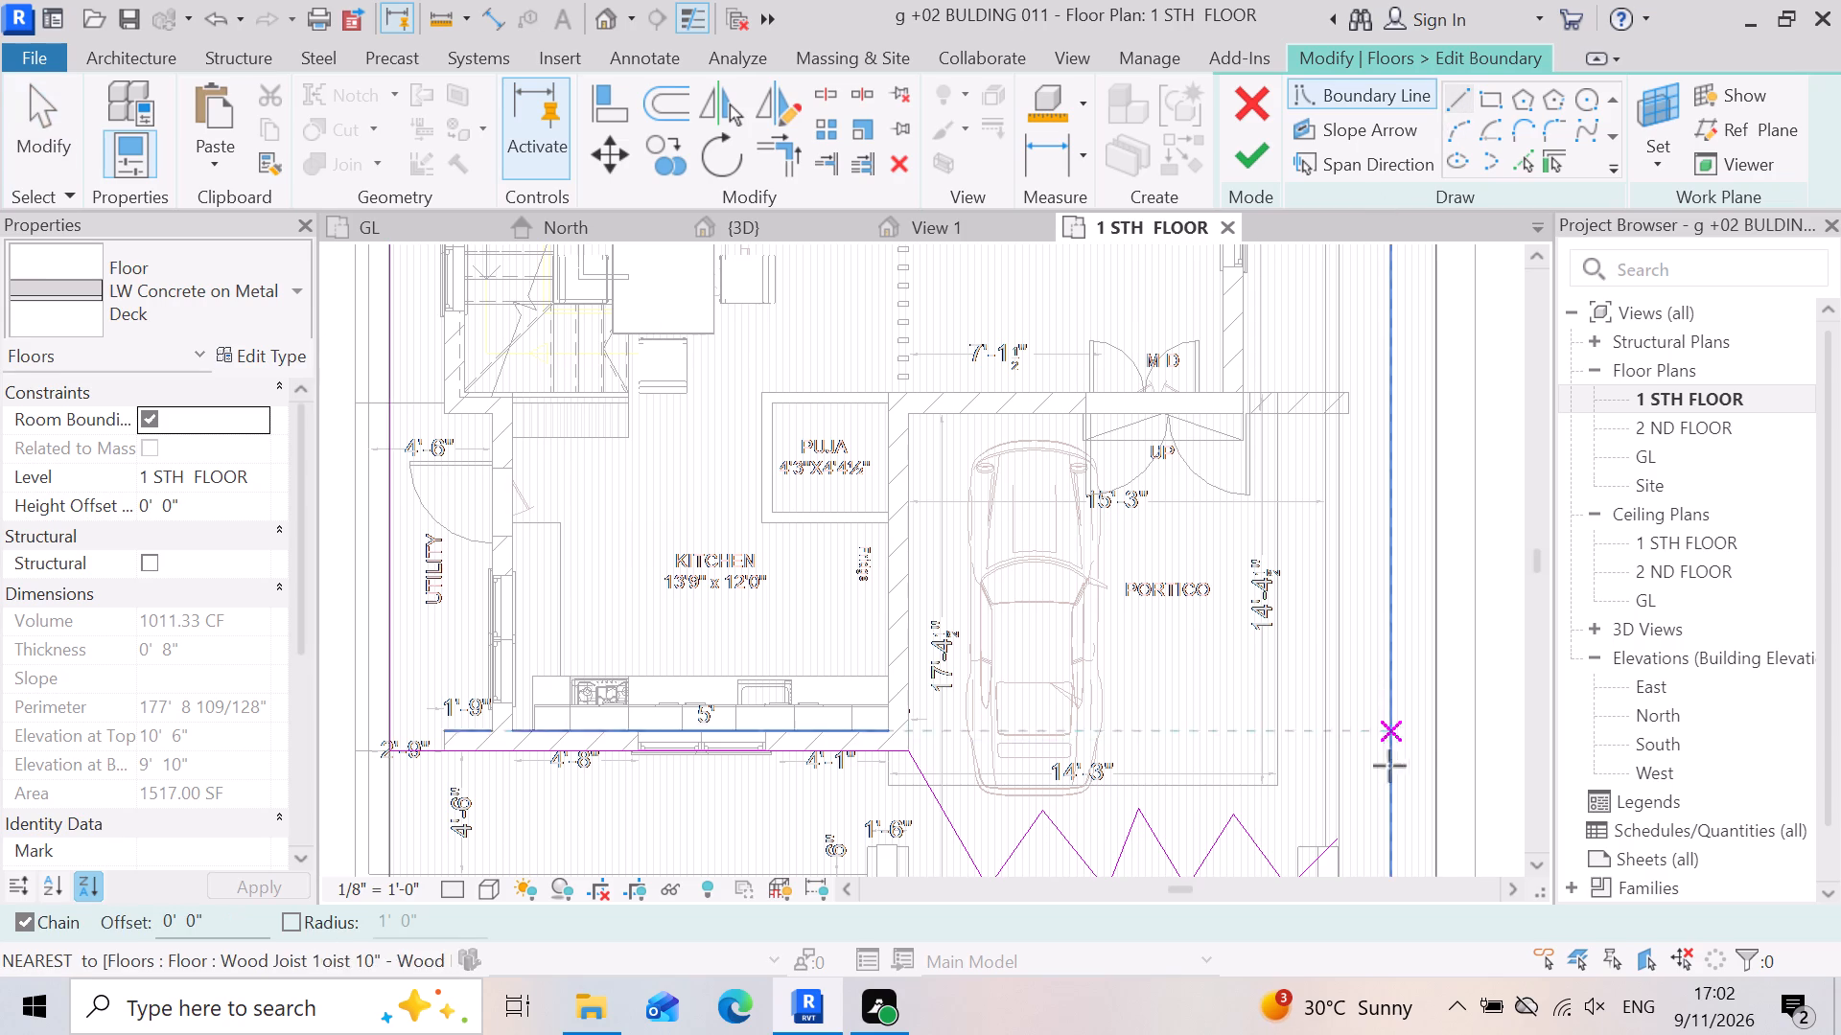
scroll(1425, 636, "down", 4)
scroll(1393, 760, "up", 11)
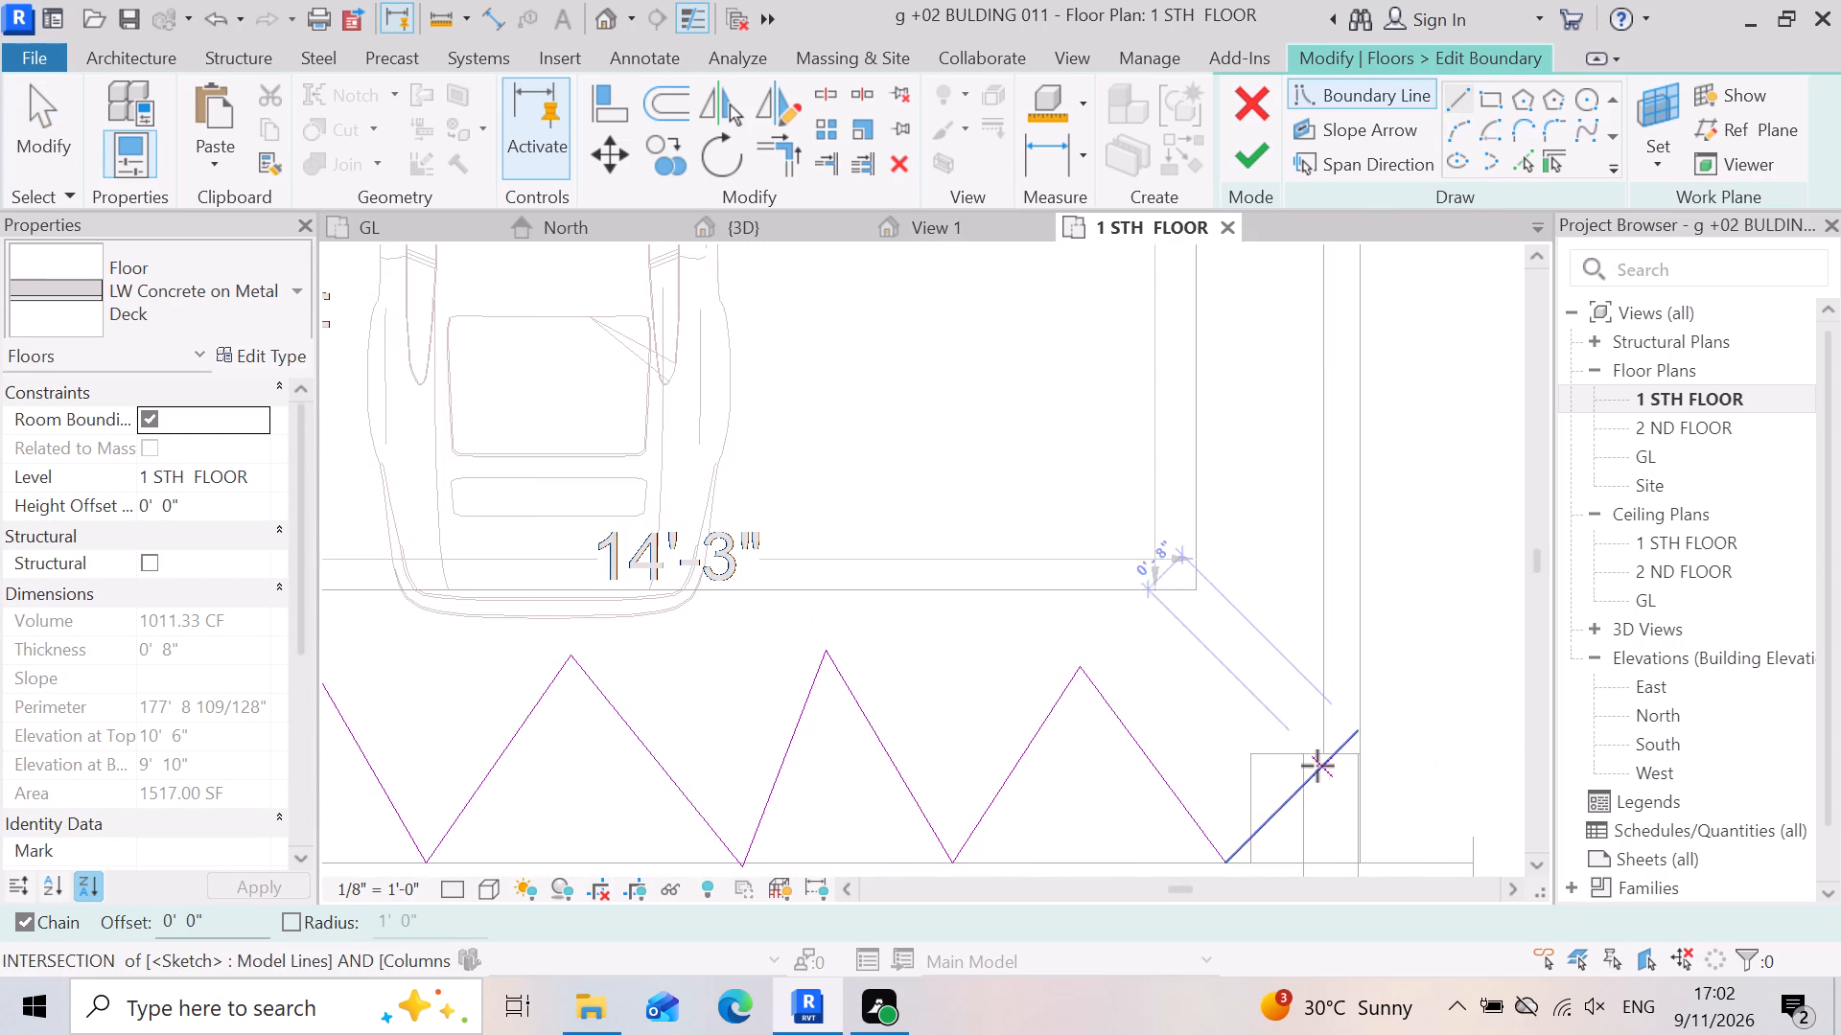
left_click(1324, 747)
scroll(1322, 845, "down", 4)
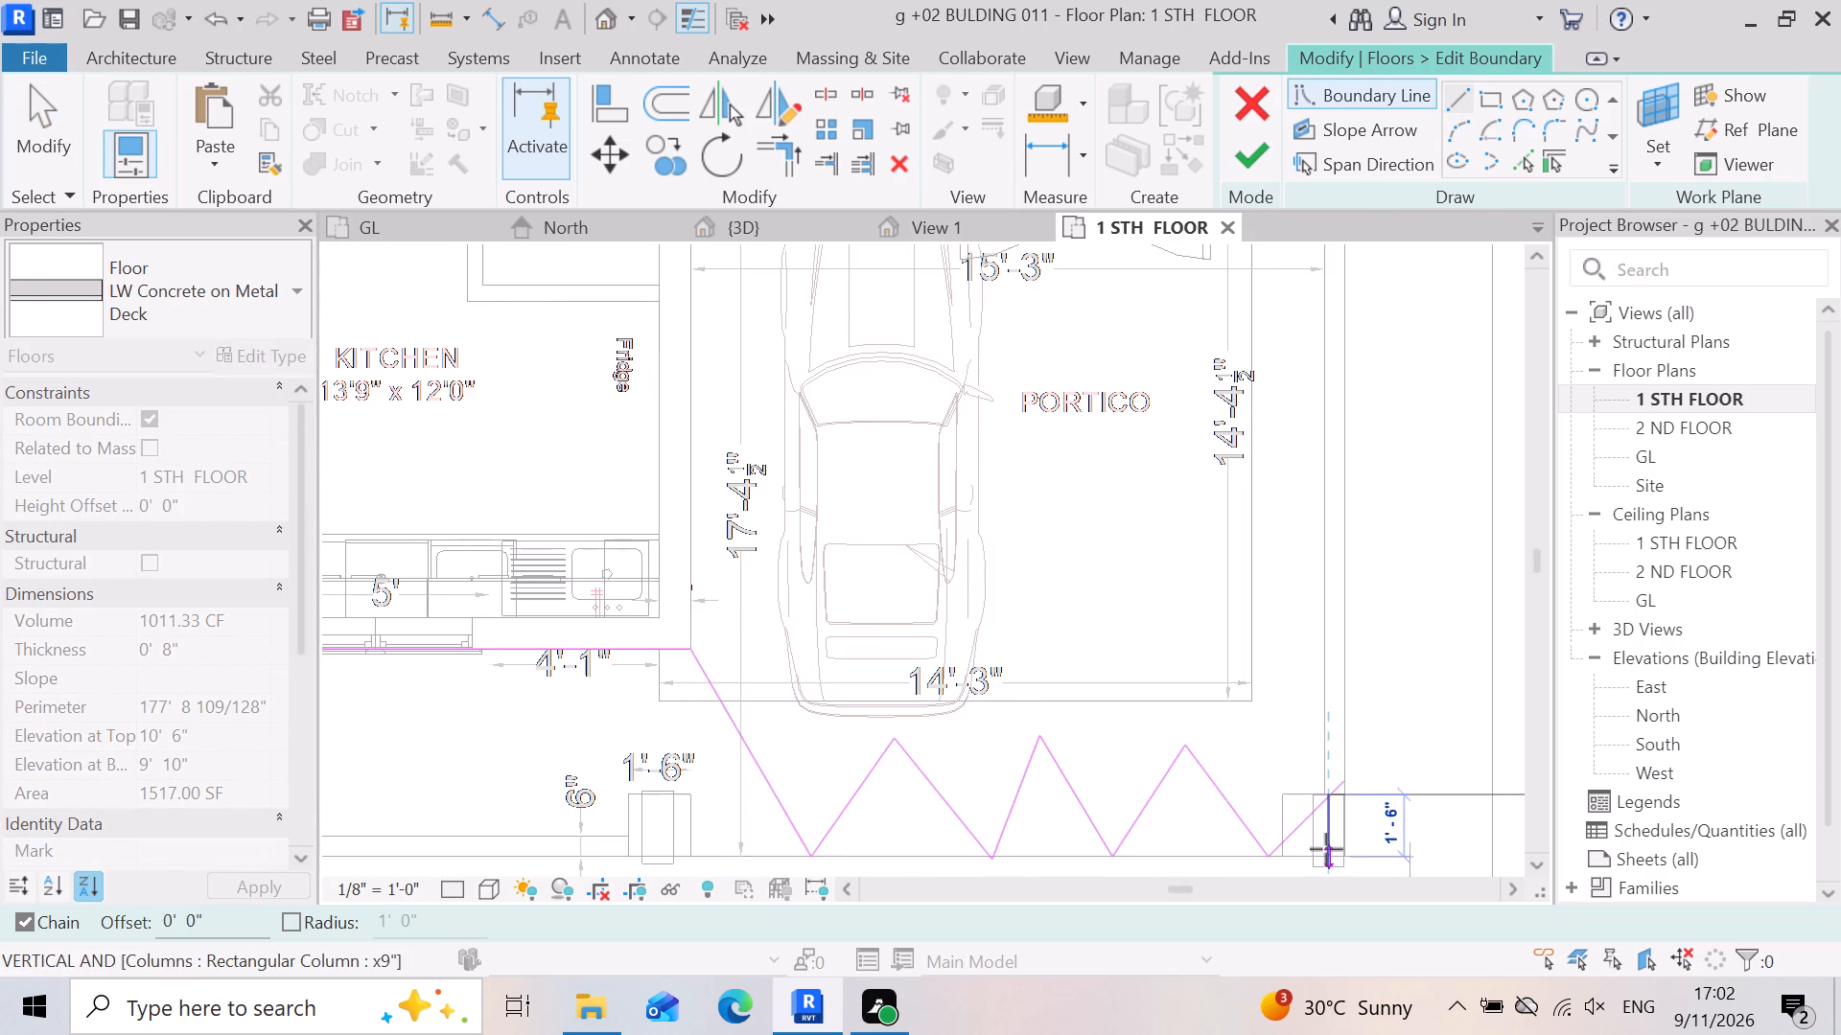
scroll(1388, 793, "up", 3)
key("Escape")
scroll(1309, 785, "up", 4)
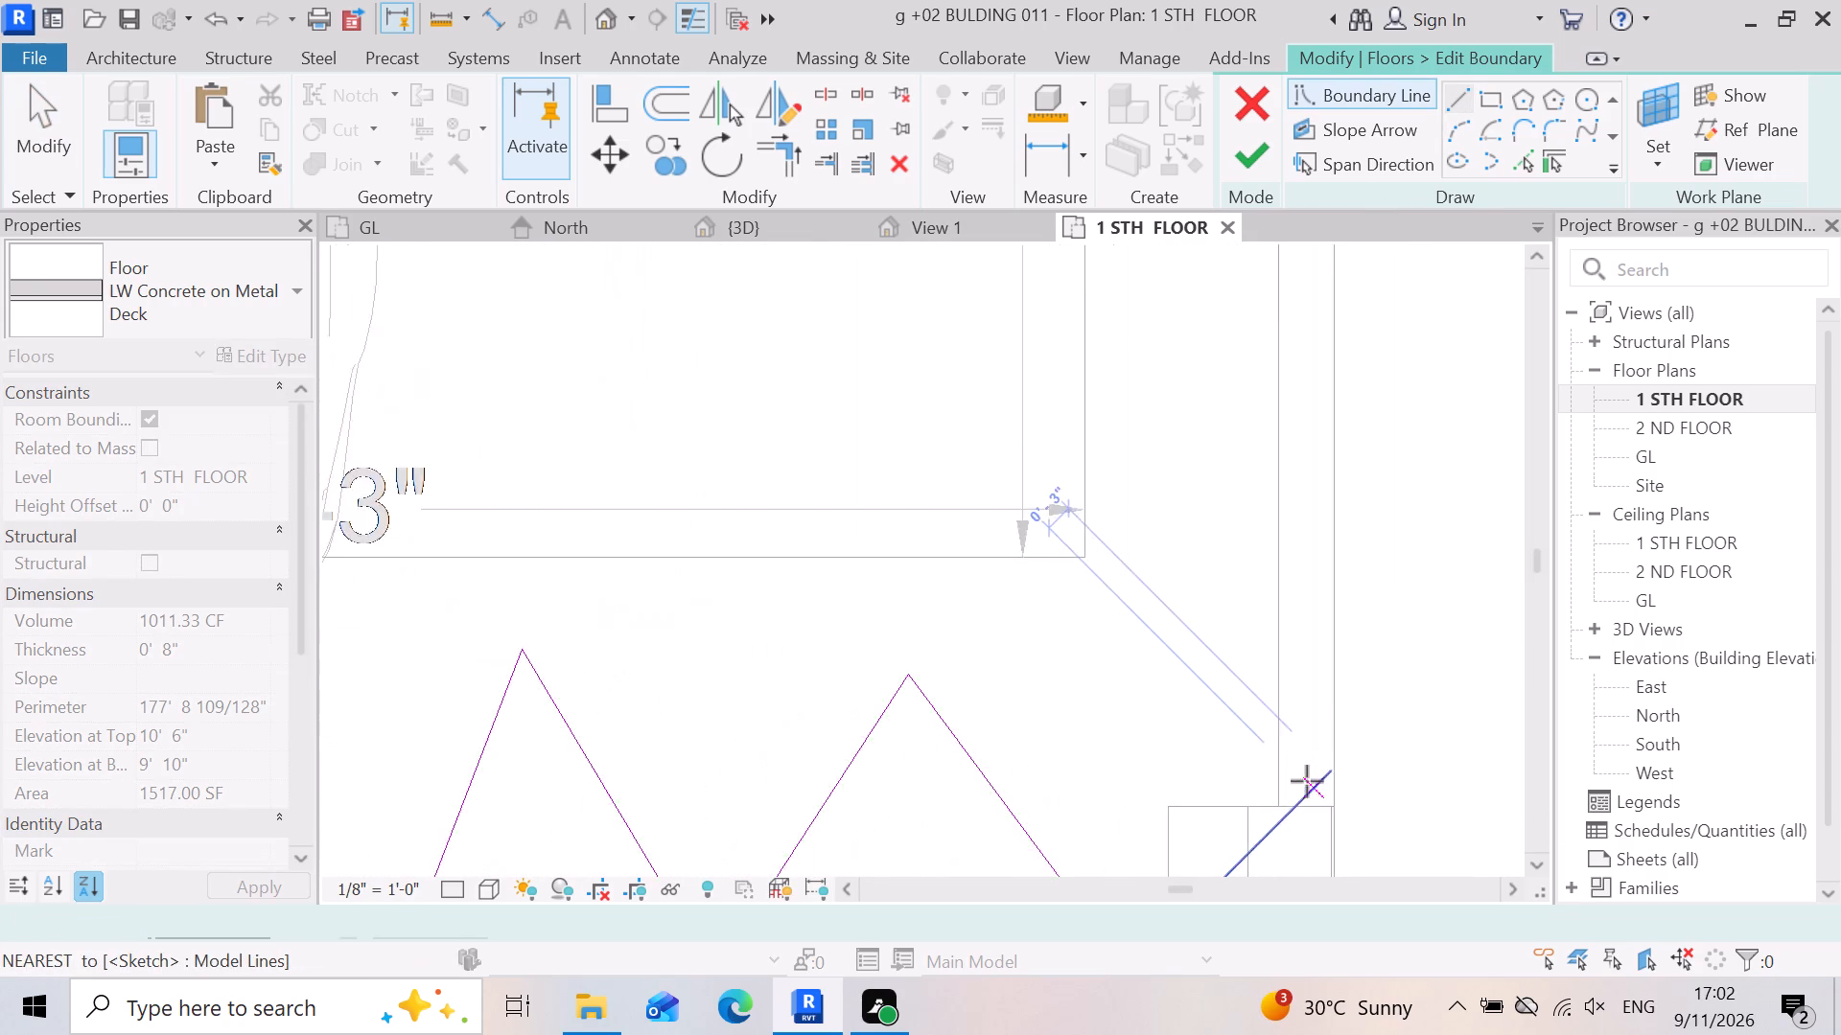
scroll(1307, 781, "up", 2)
left_click(1268, 816)
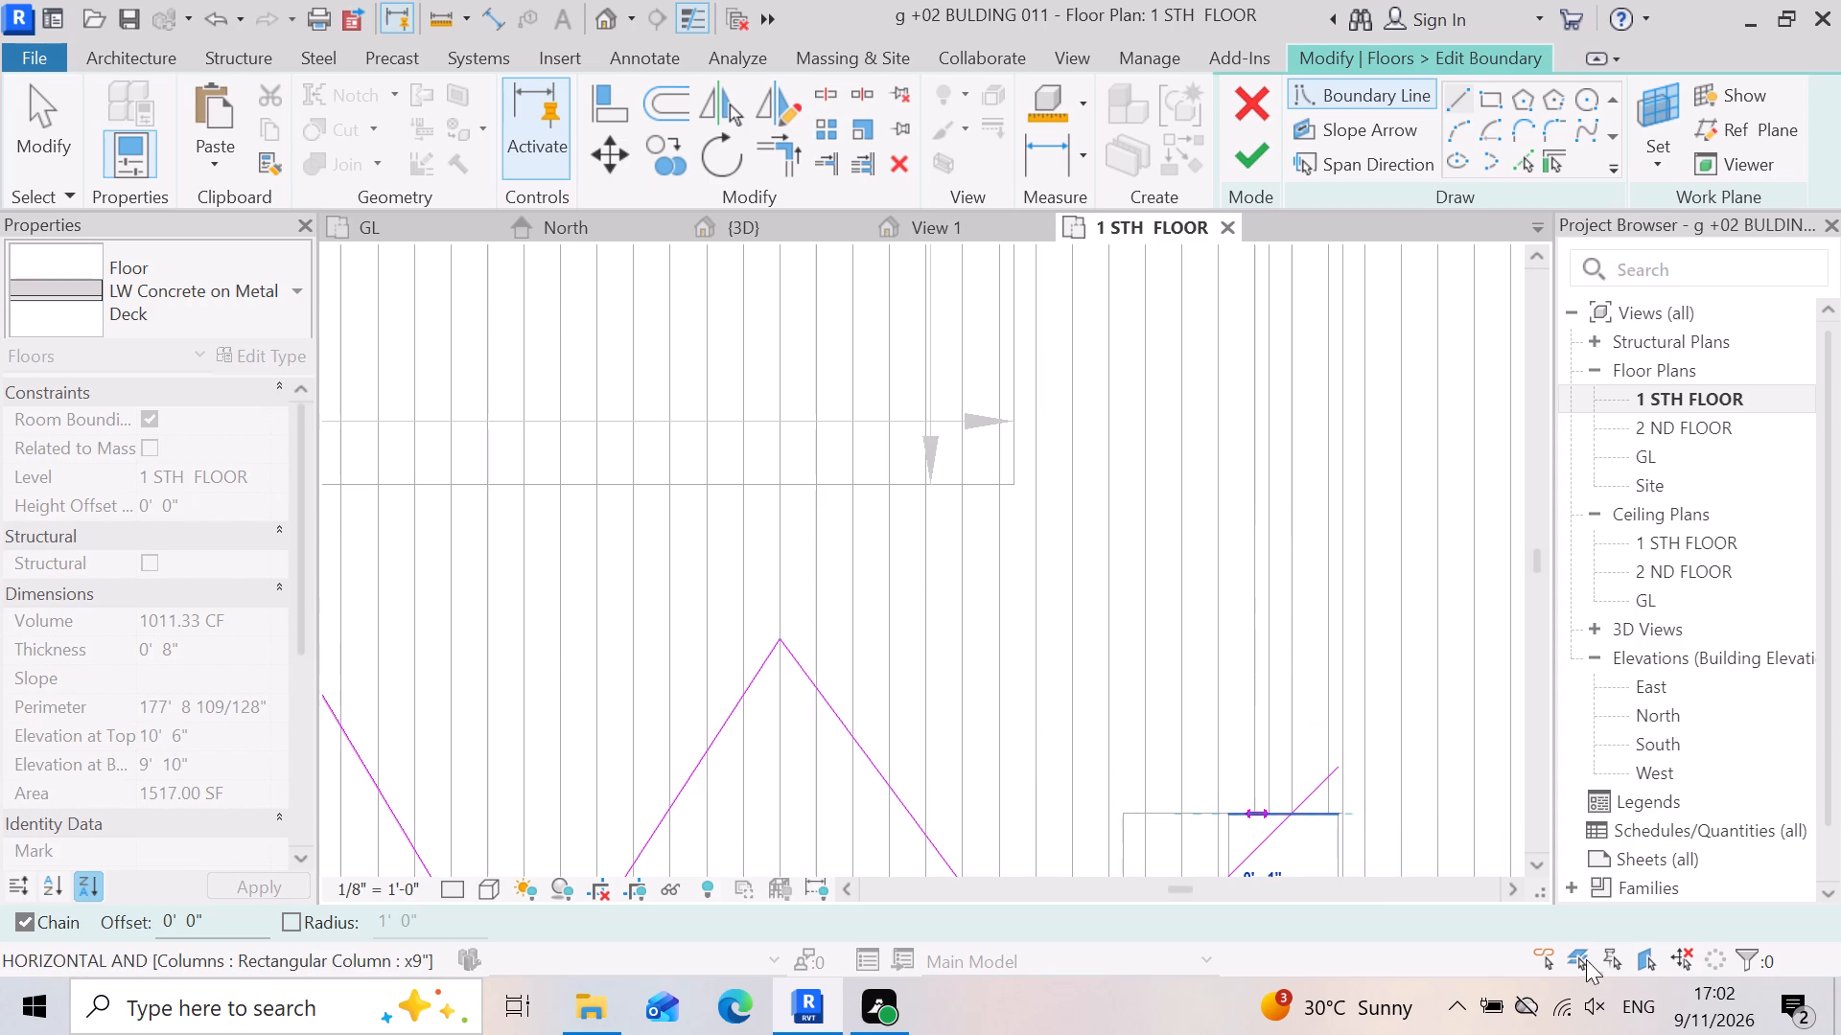
scroll(1344, 780, "down", 4)
scroll(1296, 813, "up", 5)
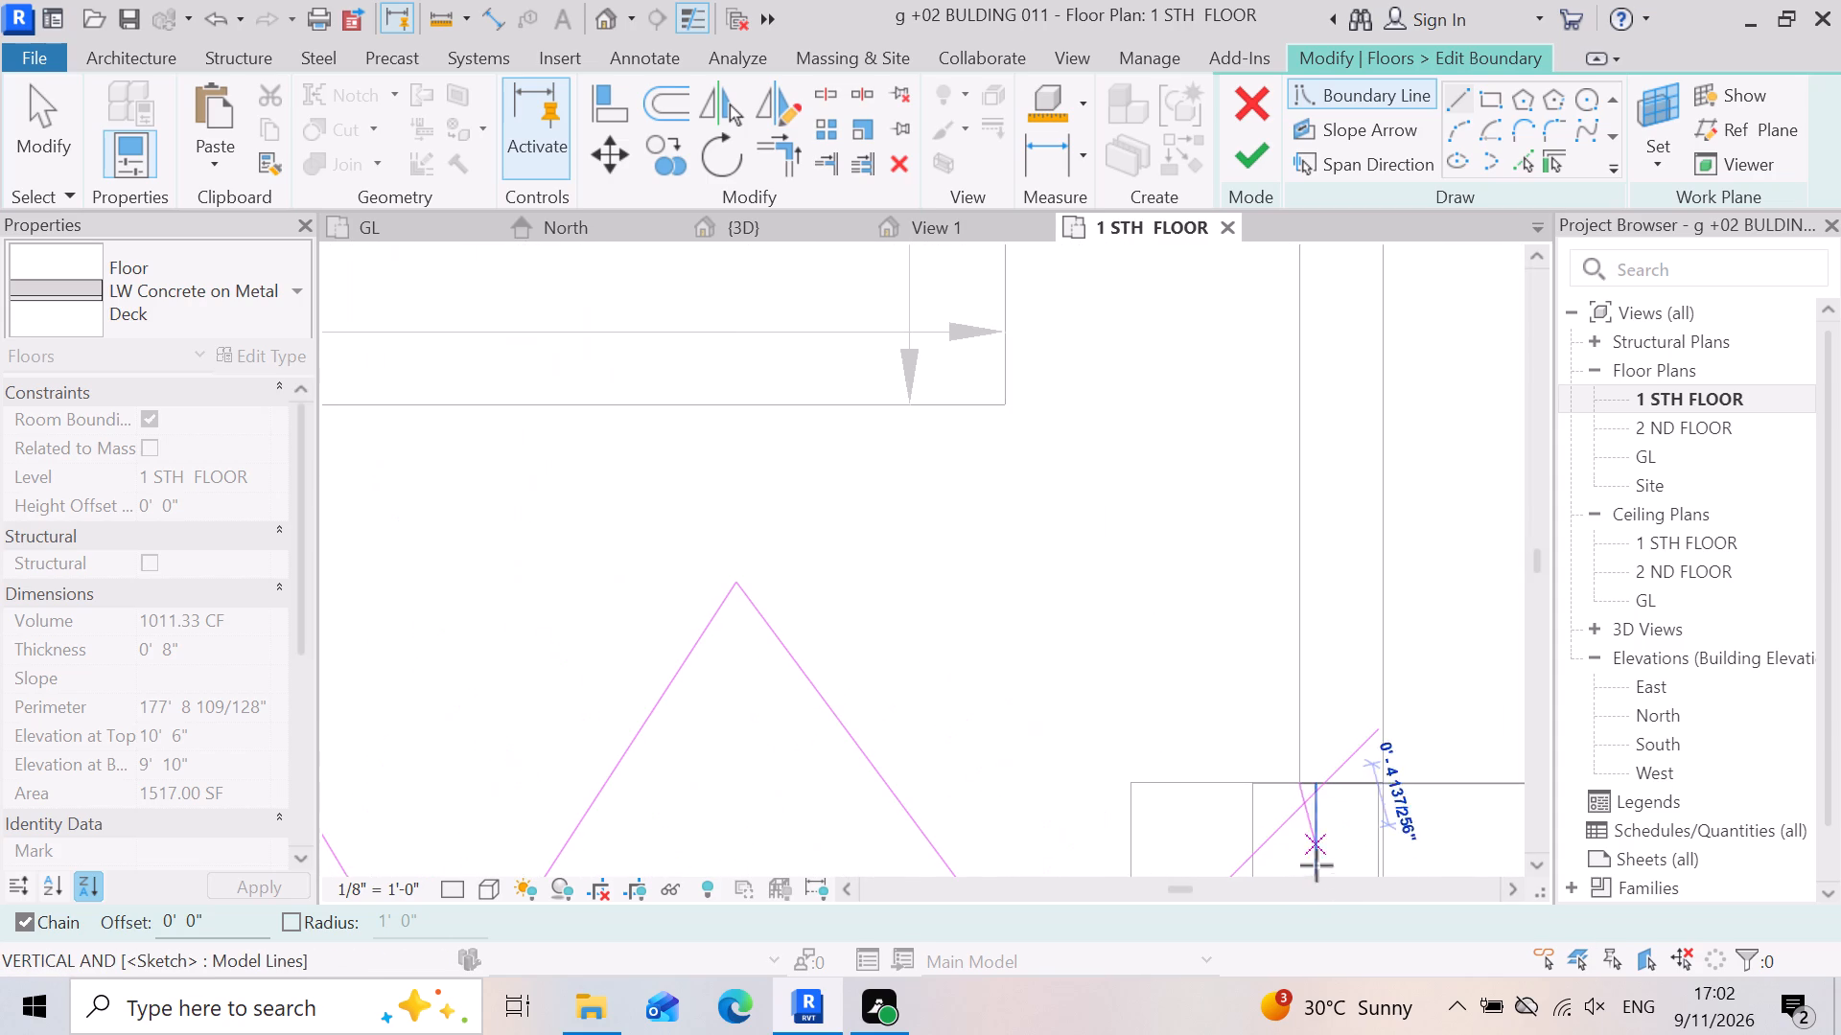
scroll(1349, 908, "down", 8)
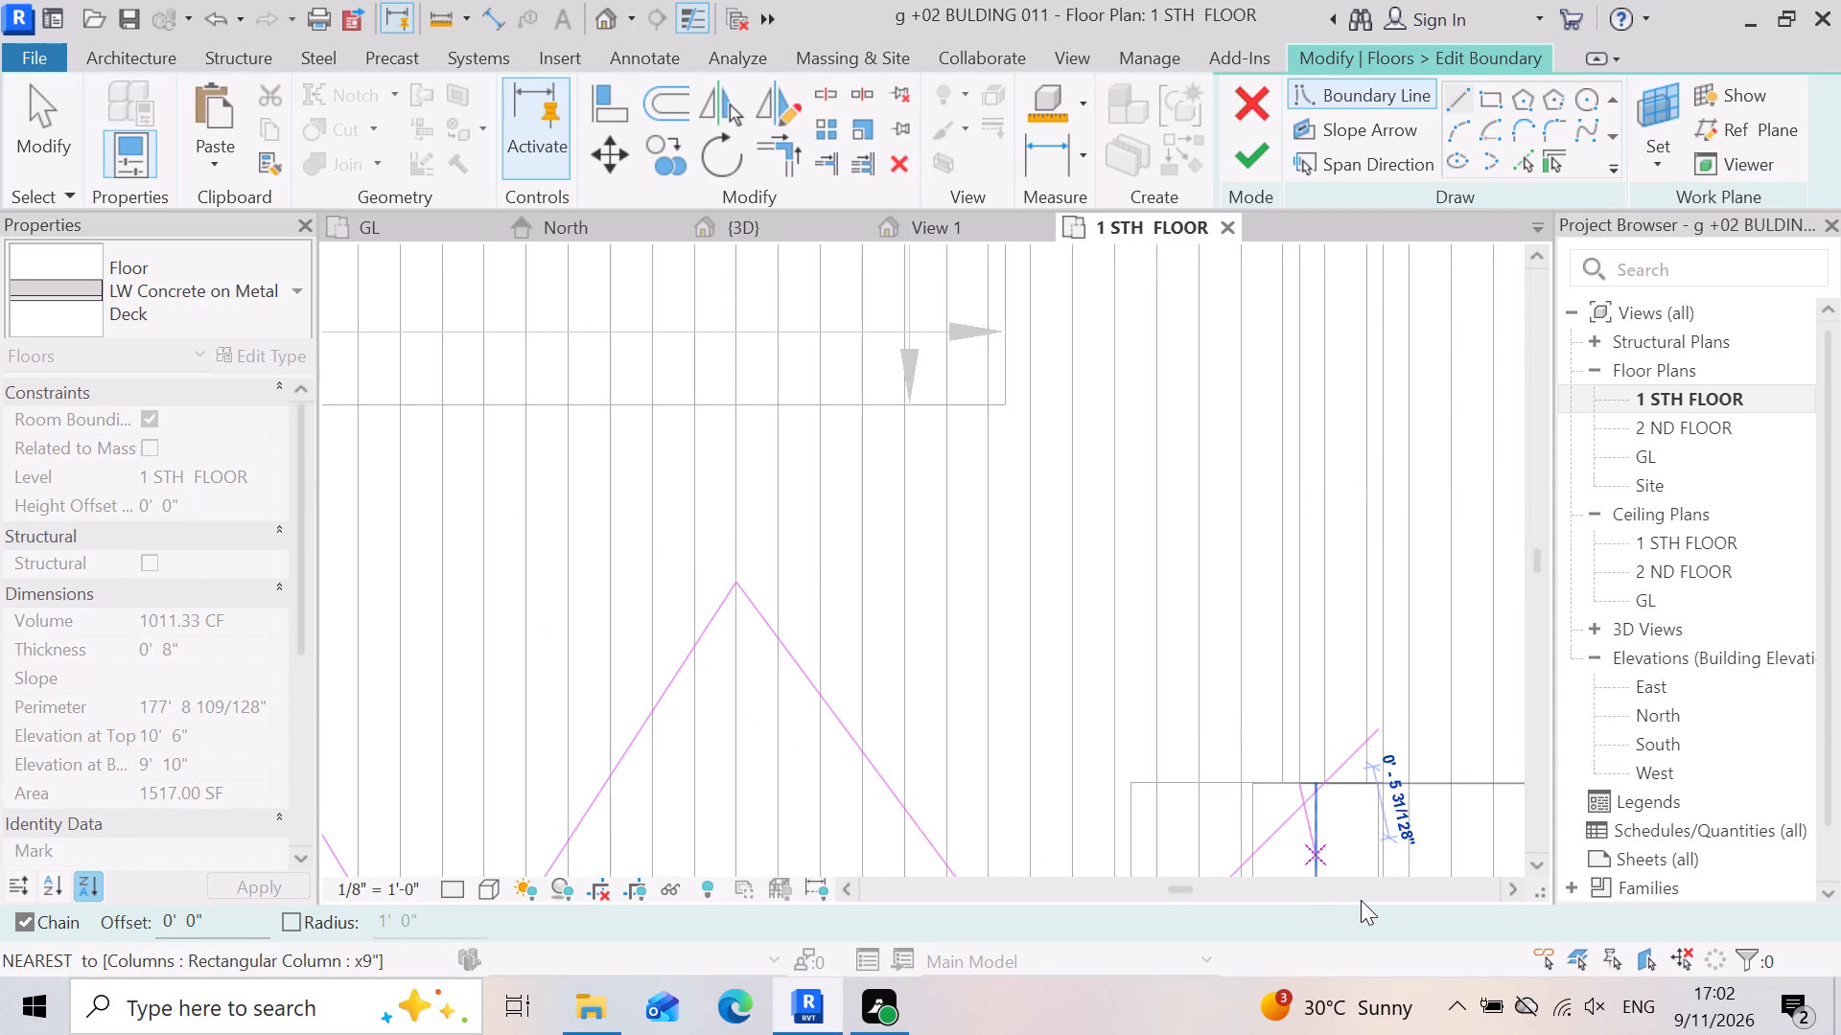
scroll(1363, 707, "down", 4)
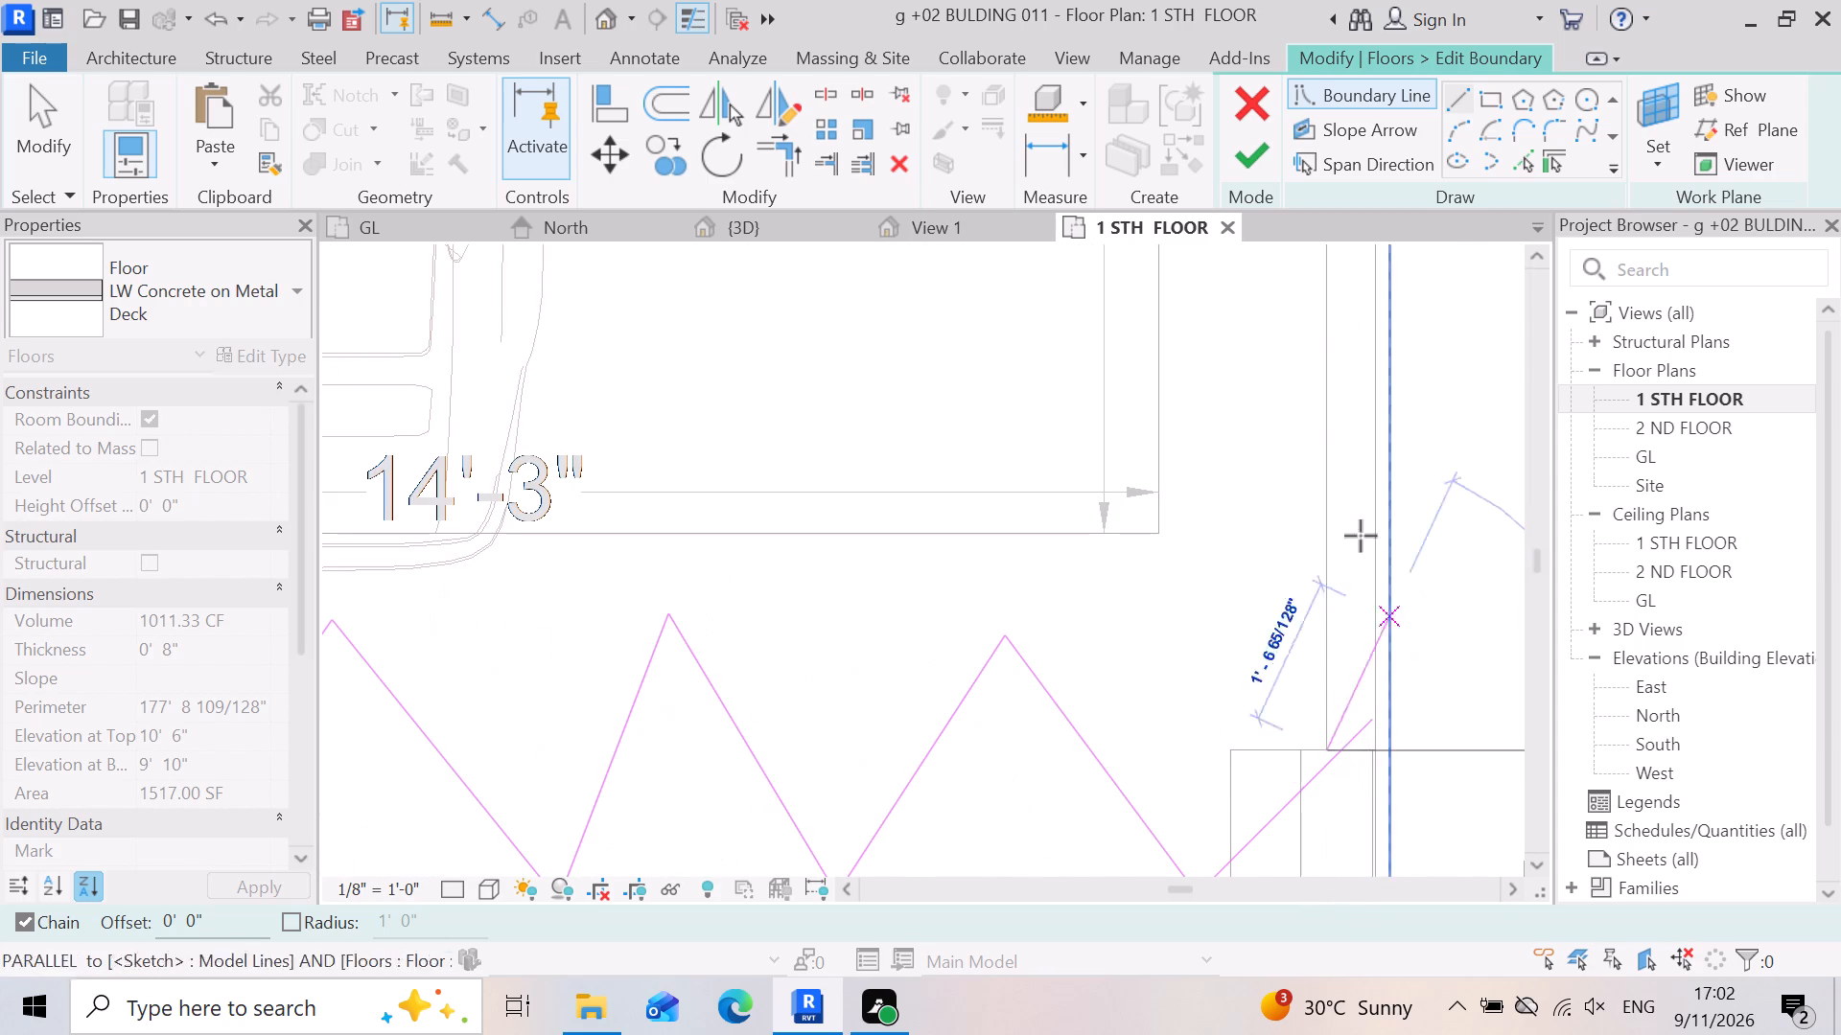
scroll(1430, 638, "down", 9)
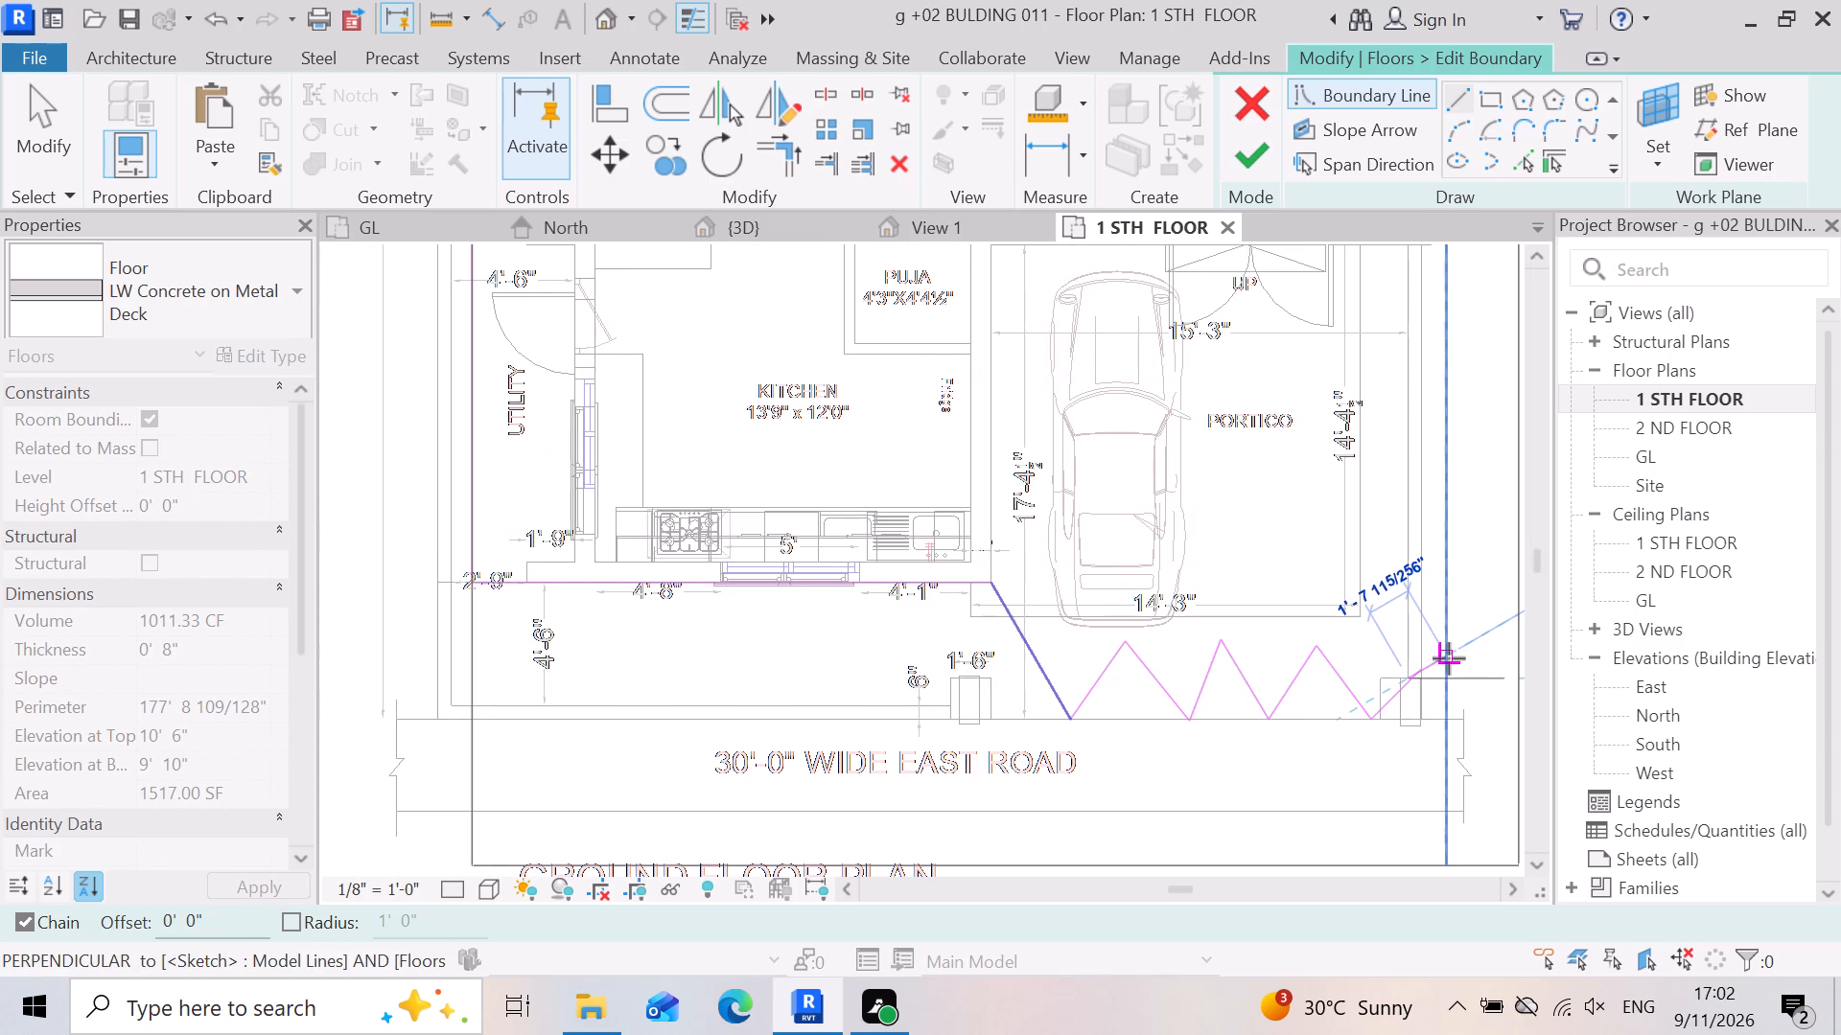
scroll(1452, 670, "down", 9)
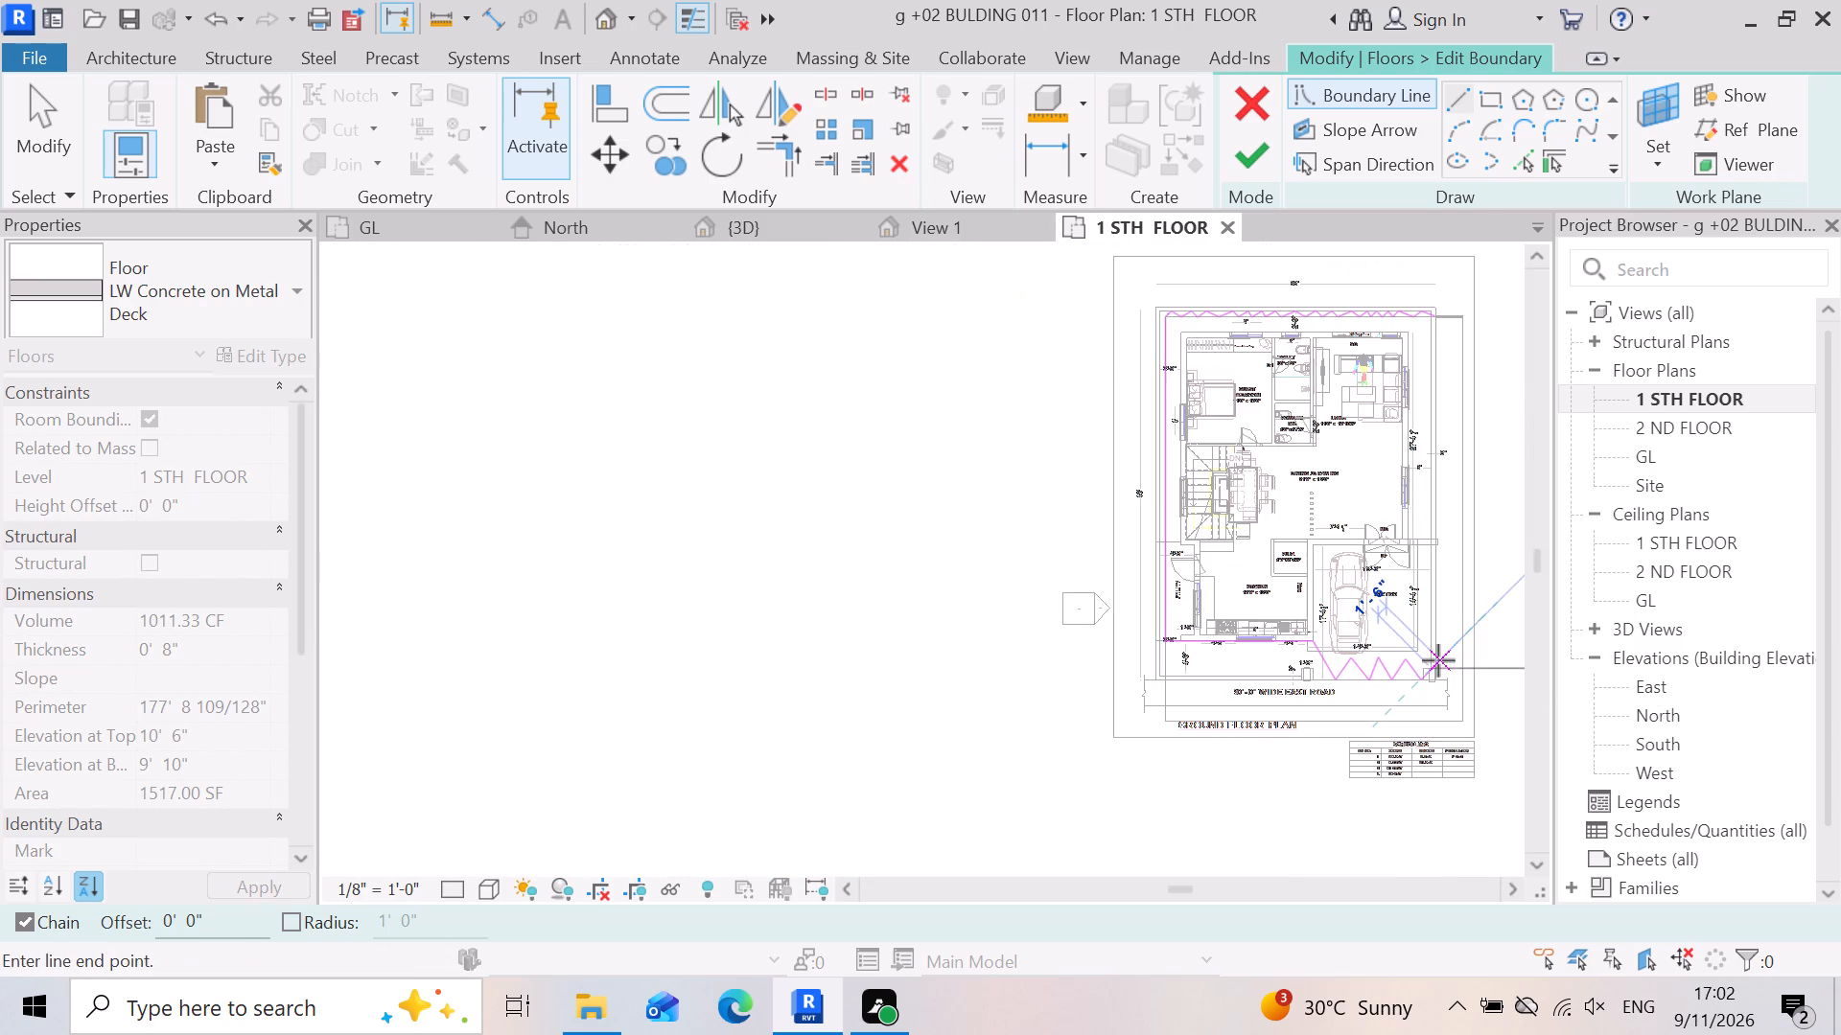
scroll(1434, 303, "up", 5)
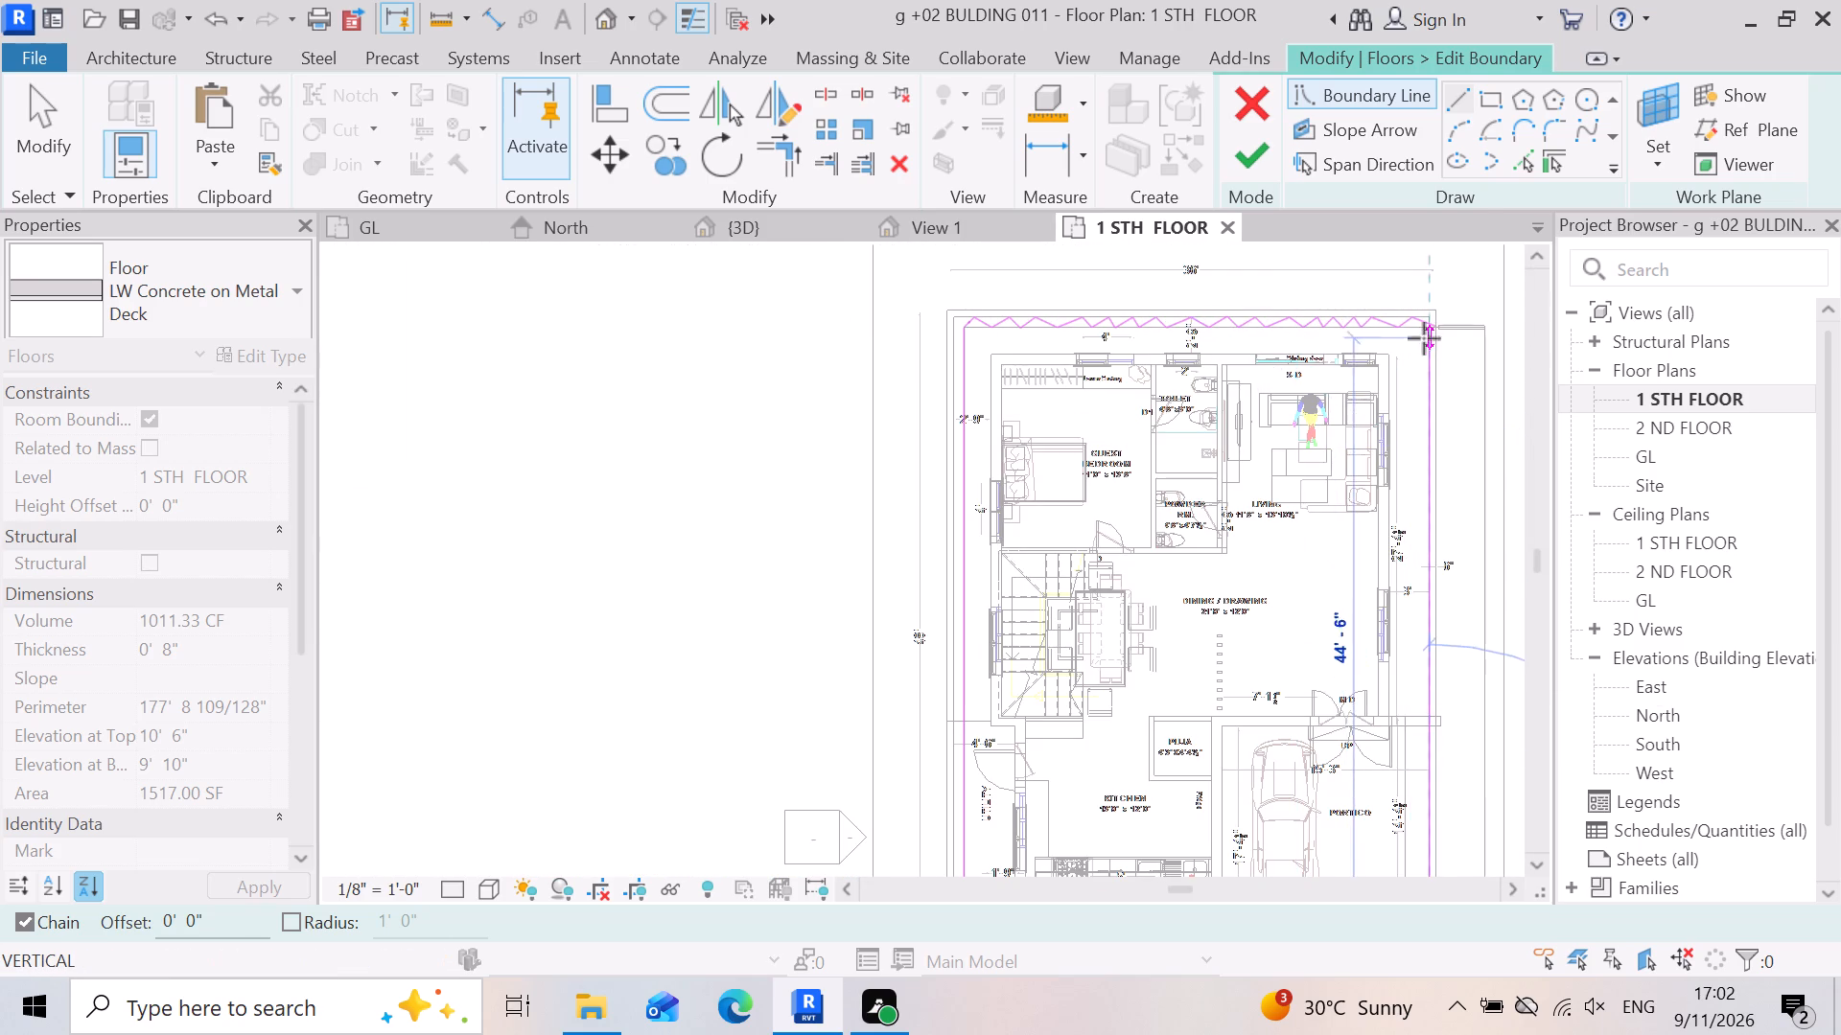
scroll(1424, 338, "up", 9)
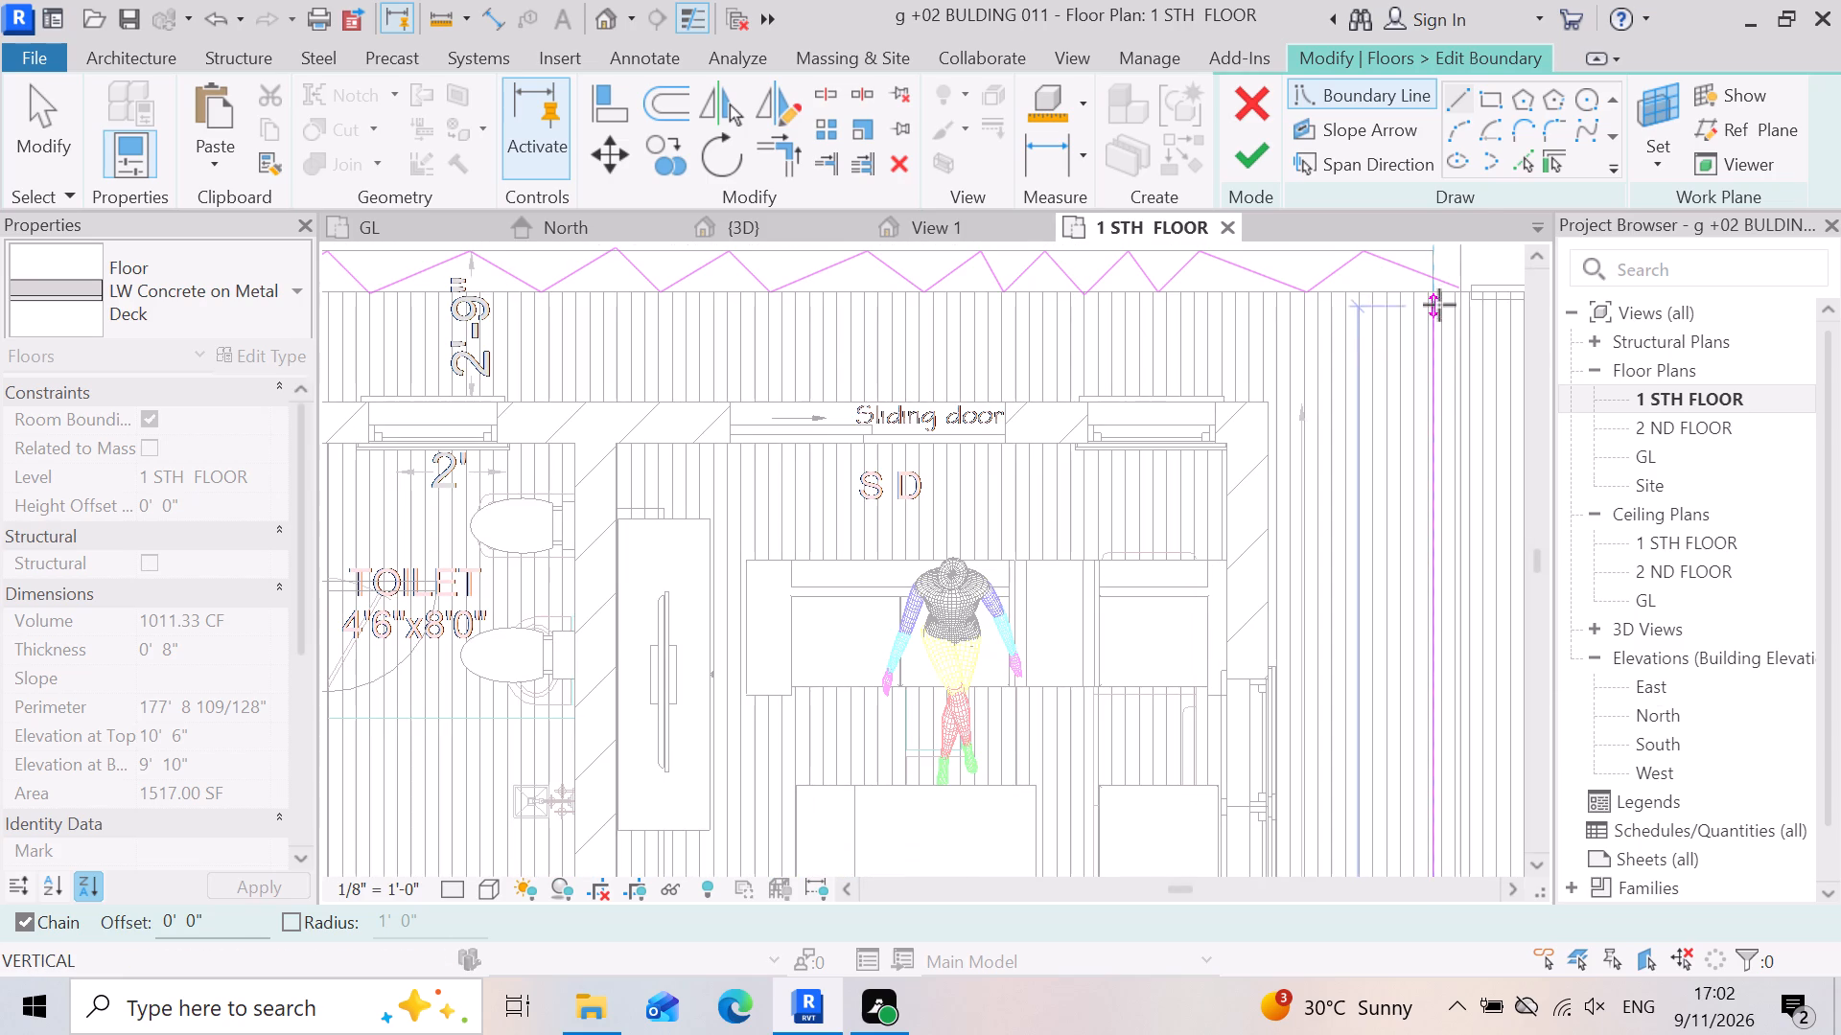
left_click(1439, 281)
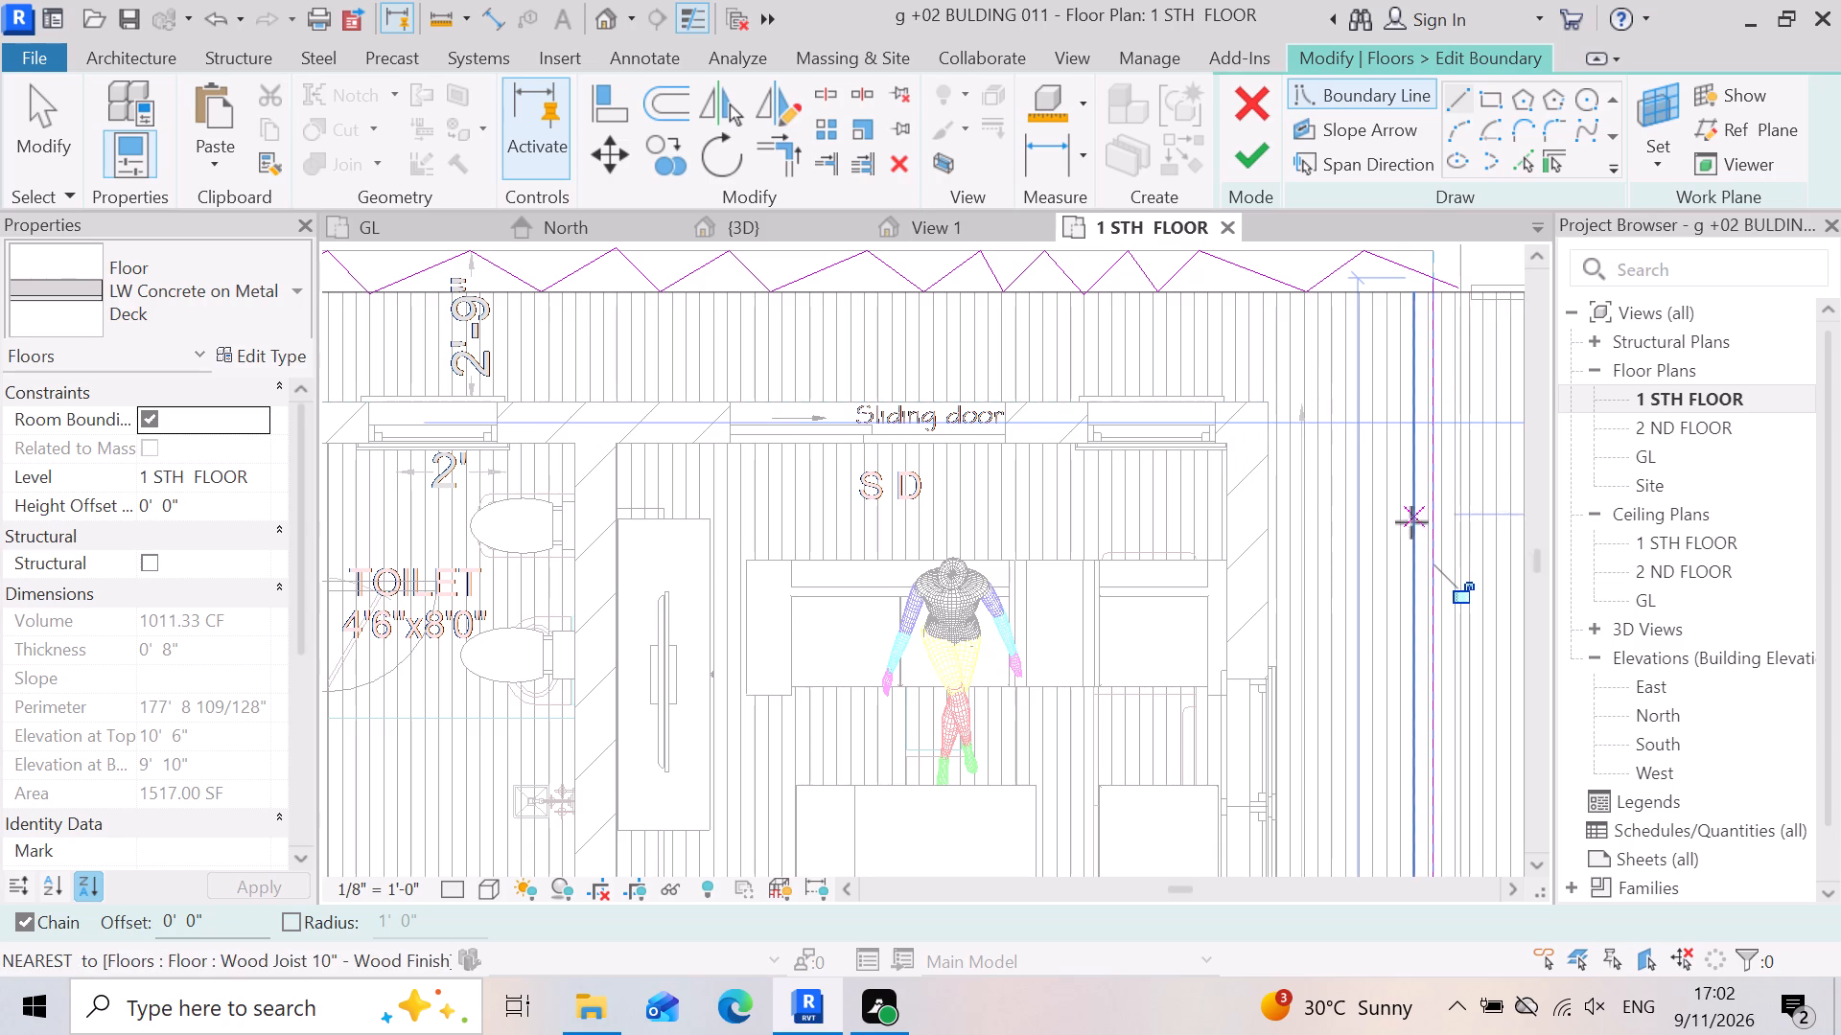
key("Escape")
scroll(1444, 259, "up", 4)
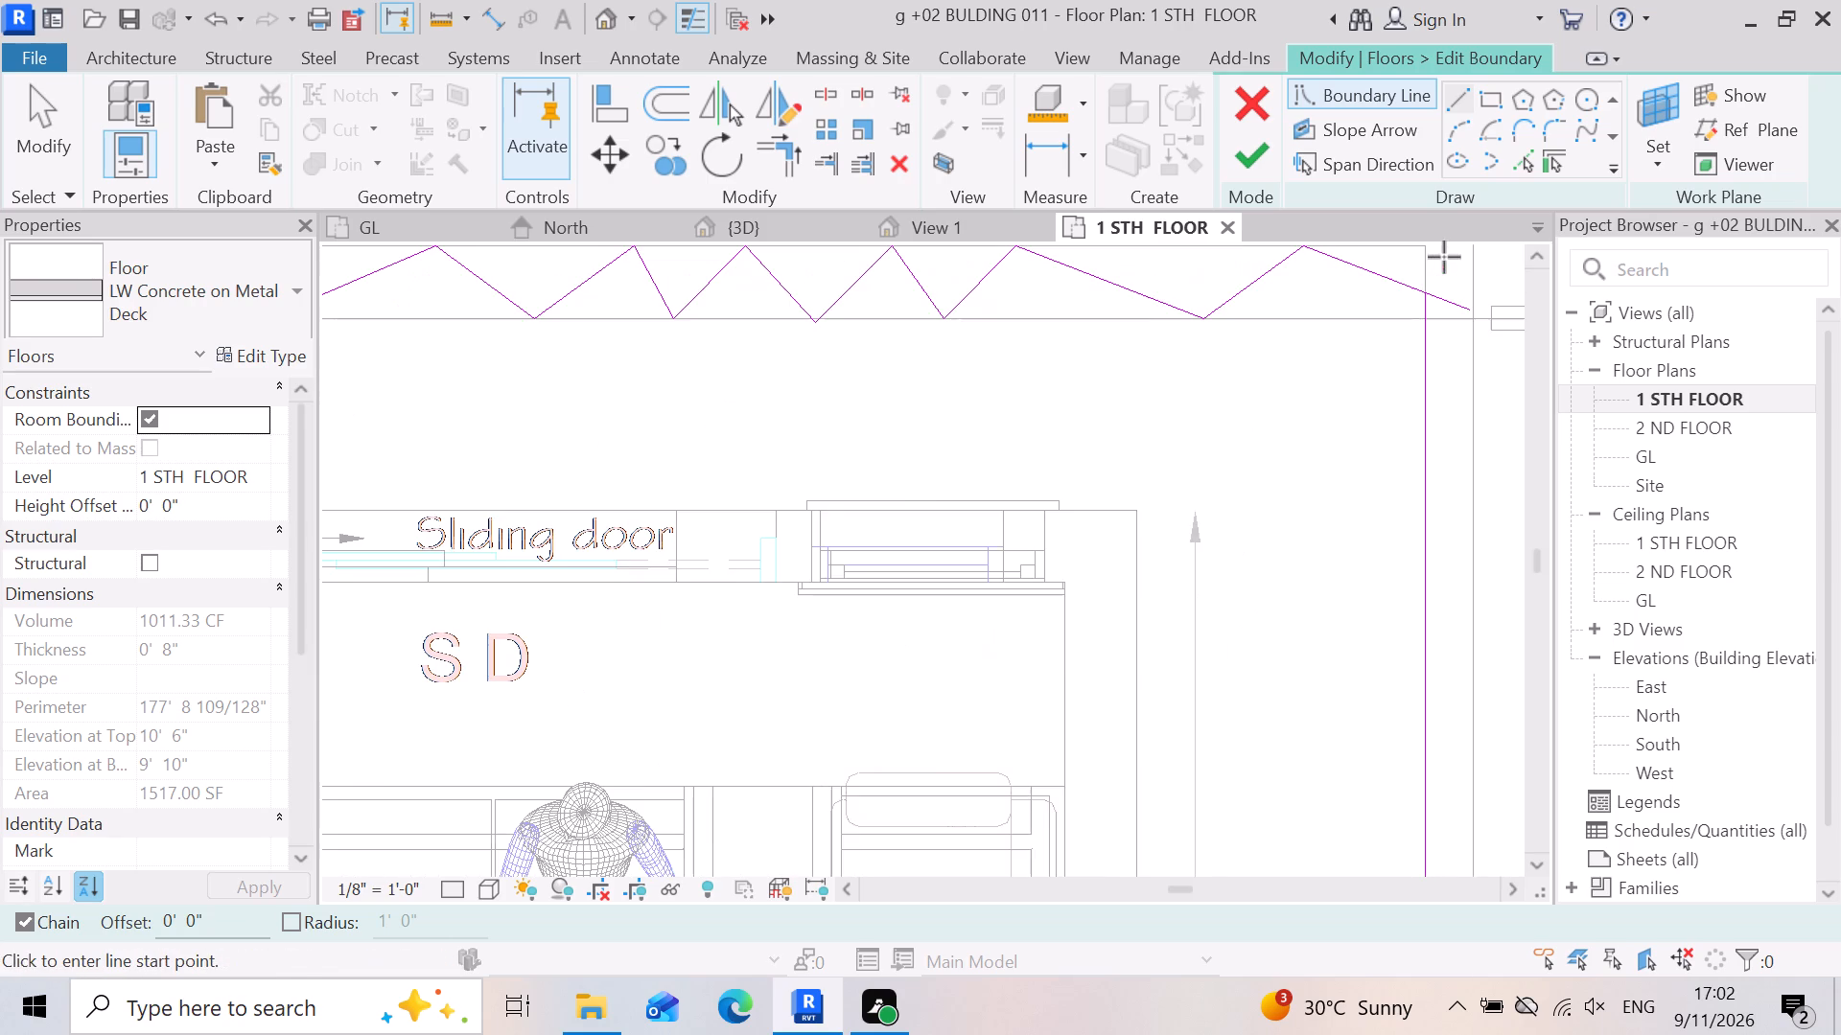
key("Escape")
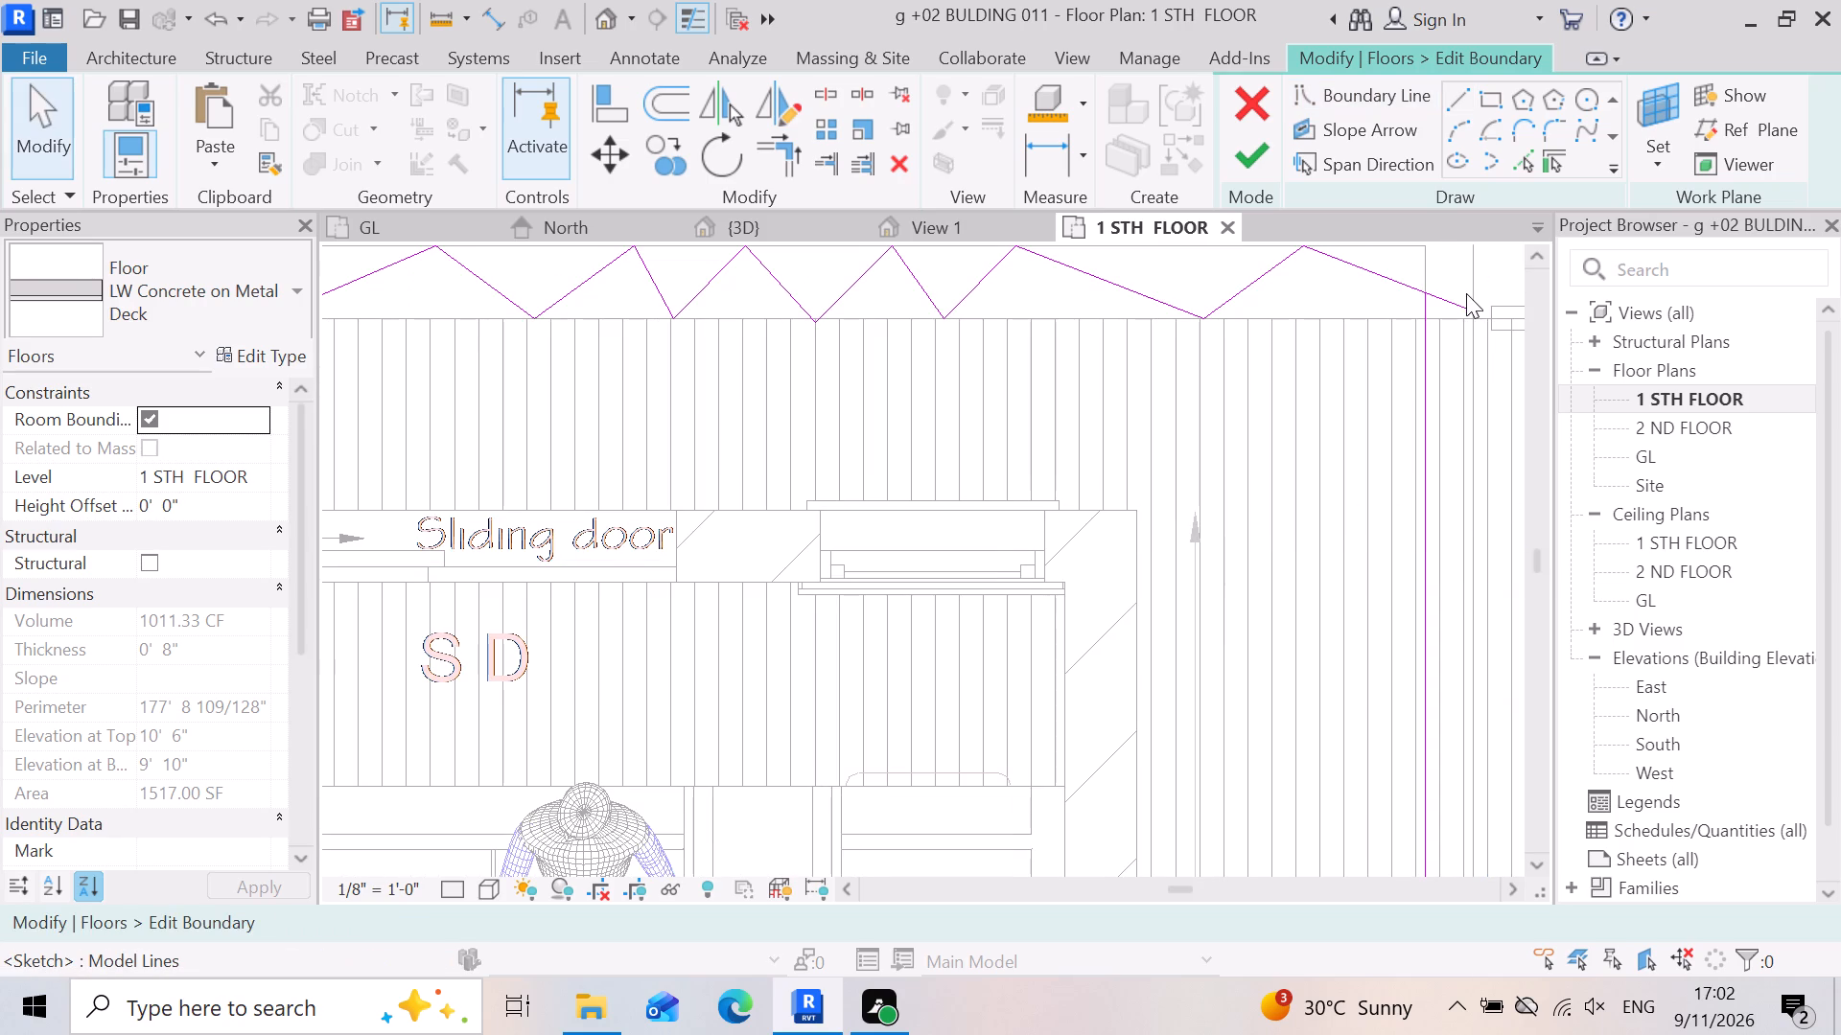
Shorten the last zigzag segment beyond the sliding door so its end meets the new portico-side boundary line.
left_click(1466, 293)
left_click(1458, 314)
scroll(1469, 311, "up", 3)
left_click_drag(1471, 315, 1447, 301)
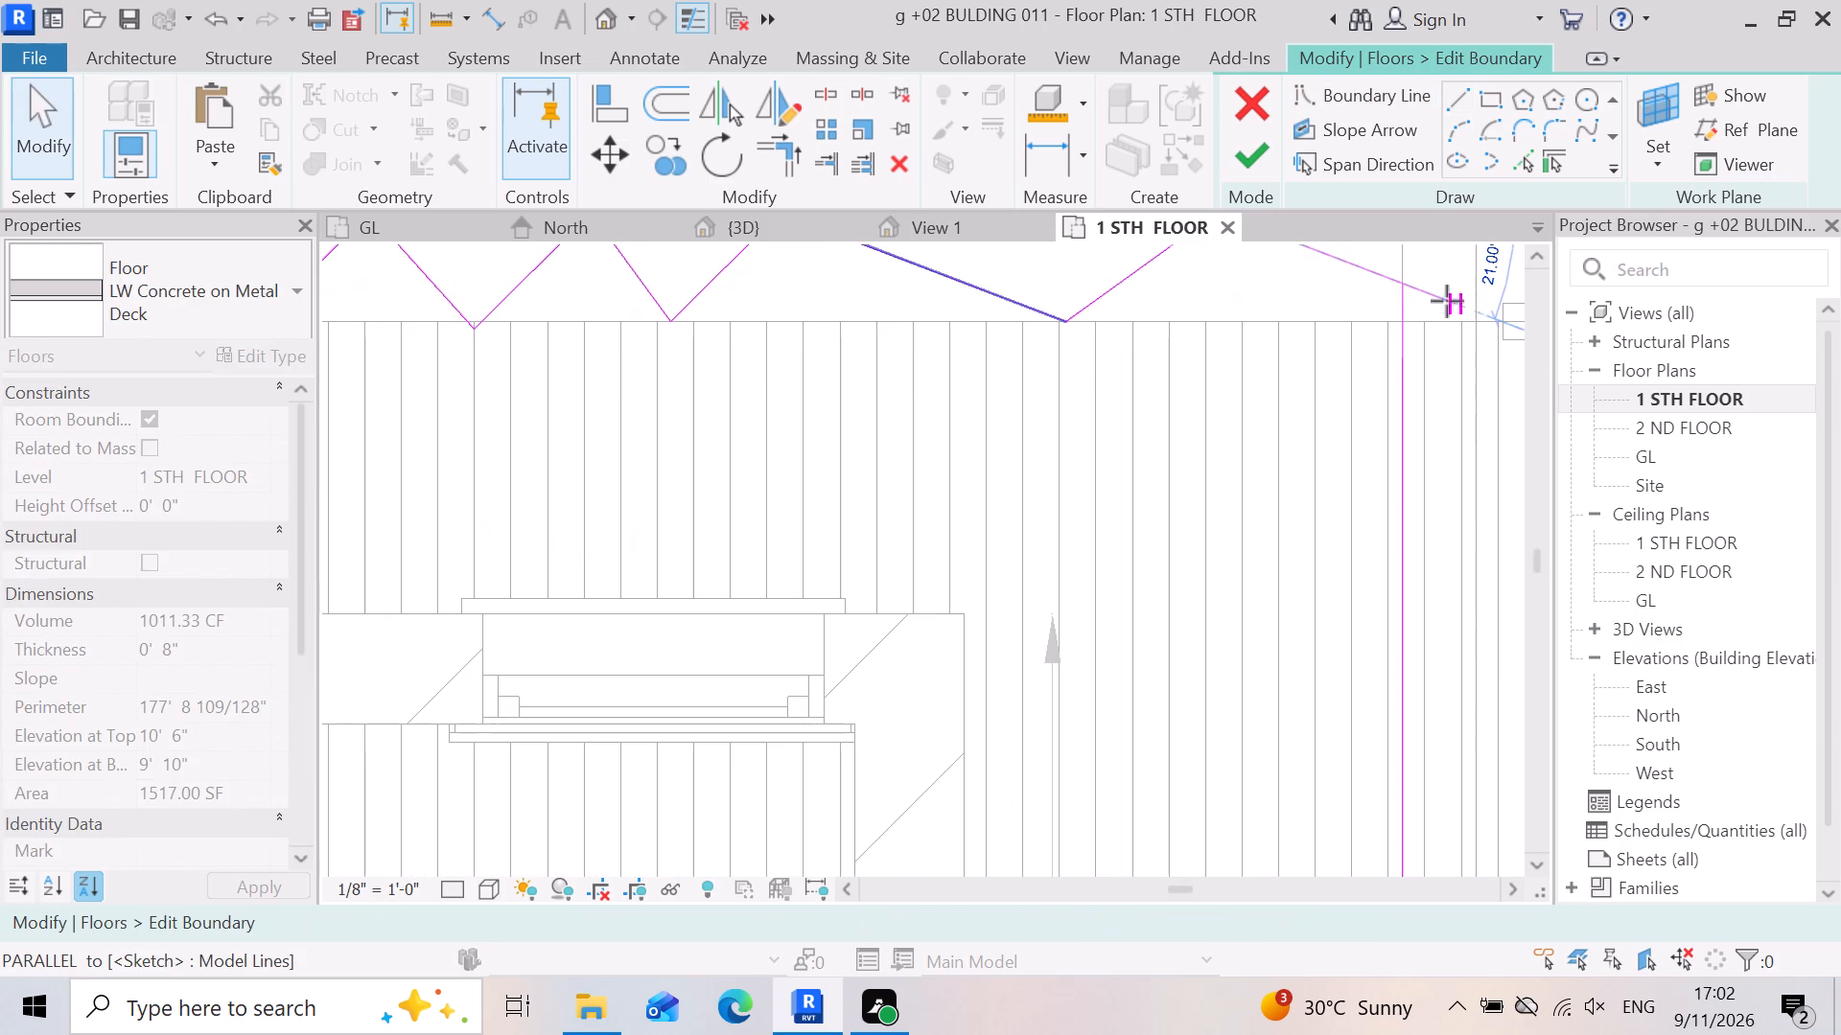
left_click_drag(1447, 301, 1412, 293)
left_click(1412, 293)
key("Escape")
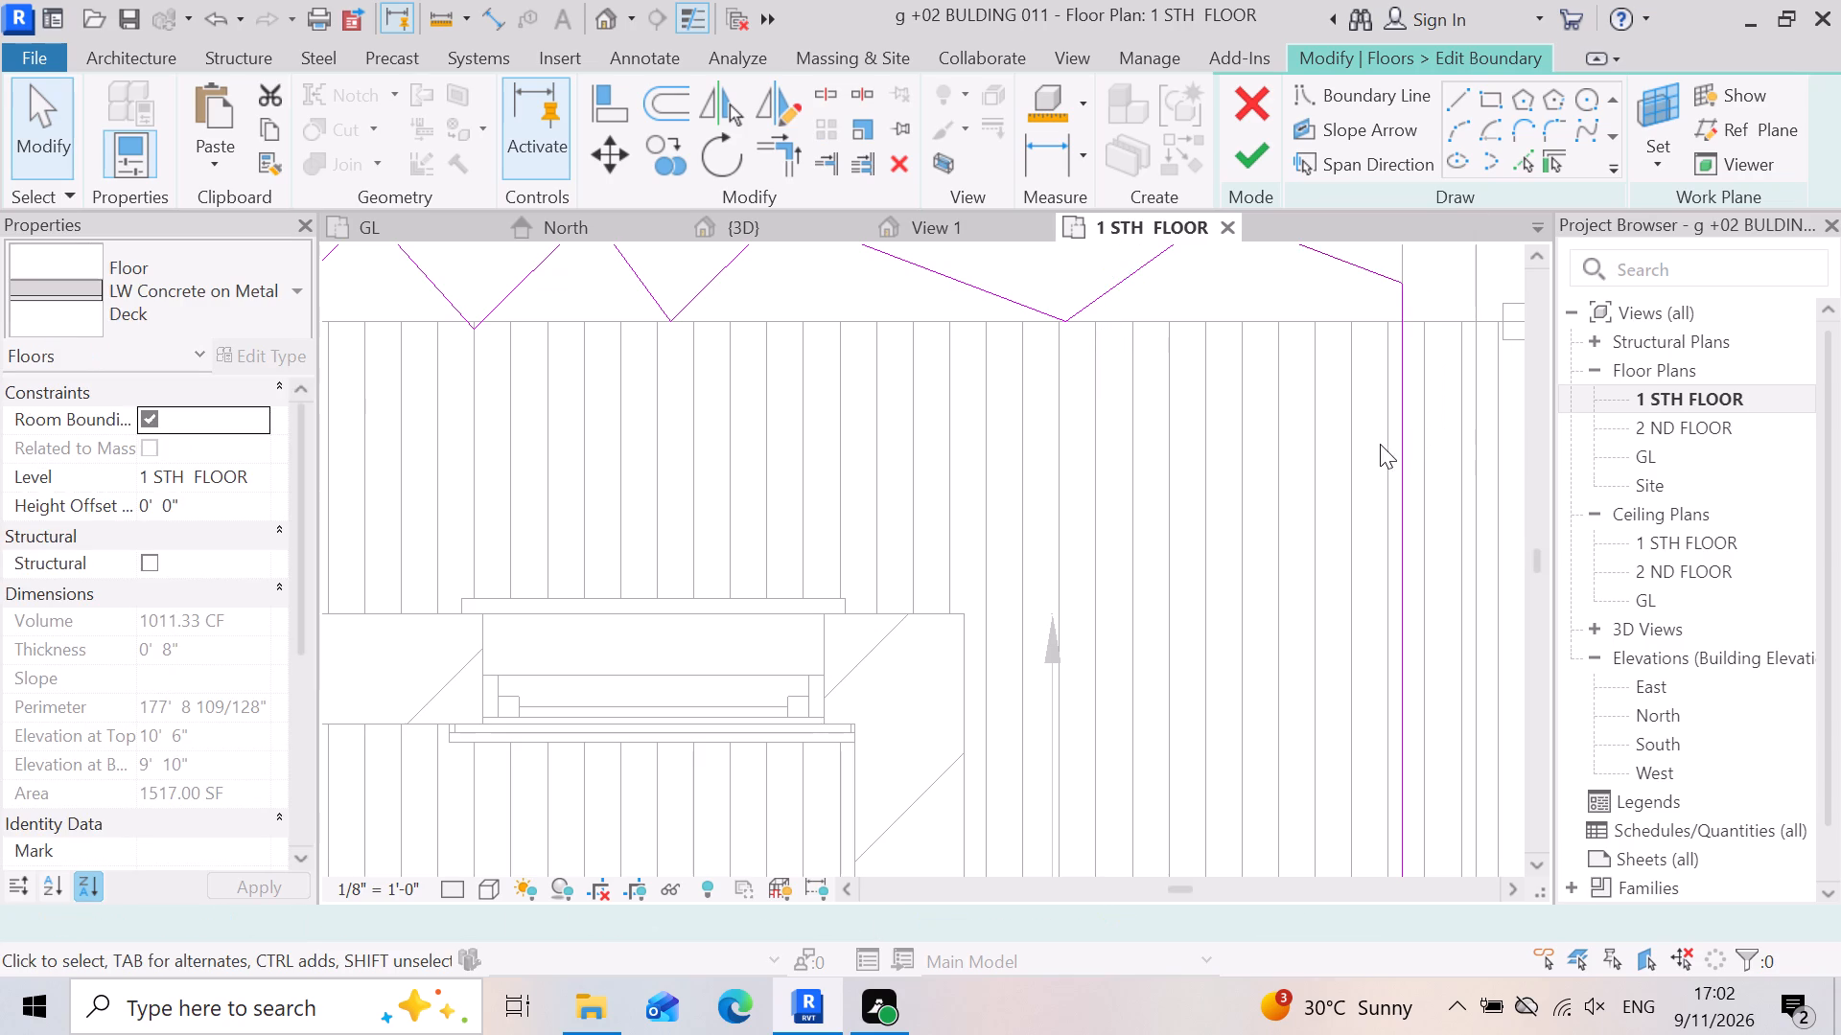
Shorten the last road-side zigzag segment at the corner column so its end meets the lower end of the portico-side line.
scroll(1418, 379, "down", 20)
scroll(1418, 379, "down", 1)
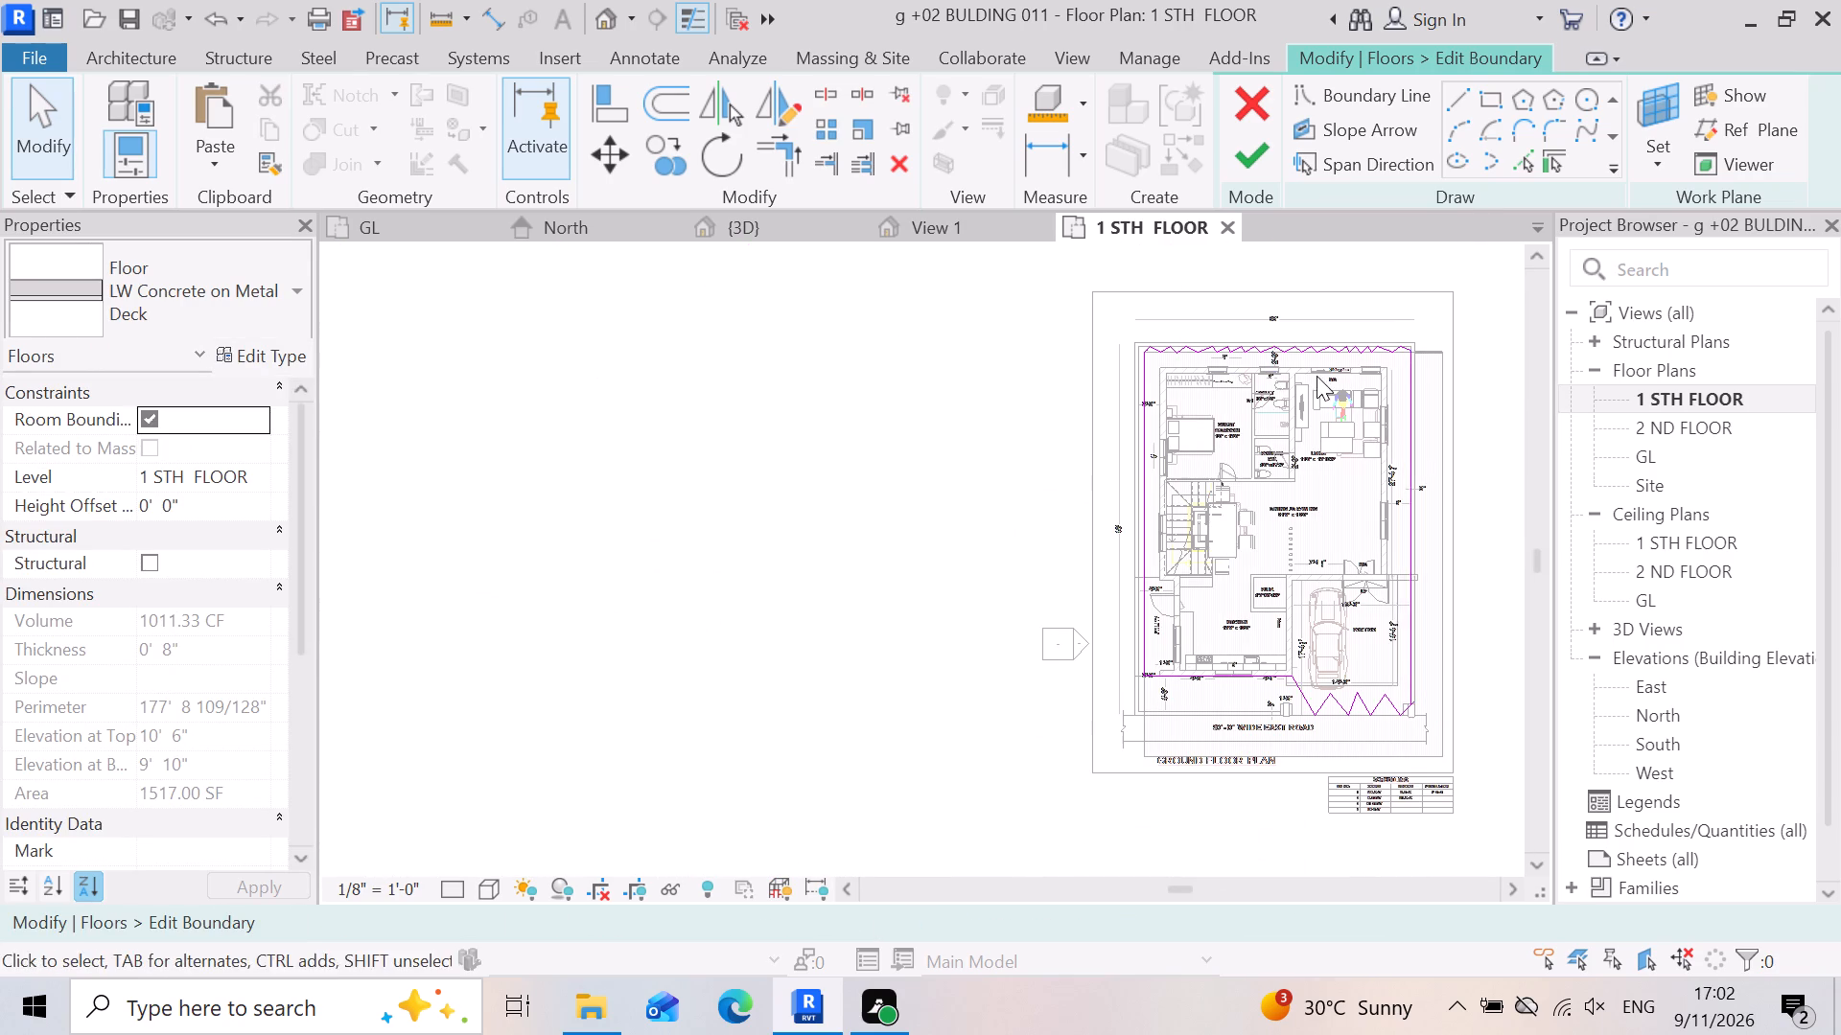
scroll(1300, 310, "down", 4)
scroll(1434, 573, "up", 9)
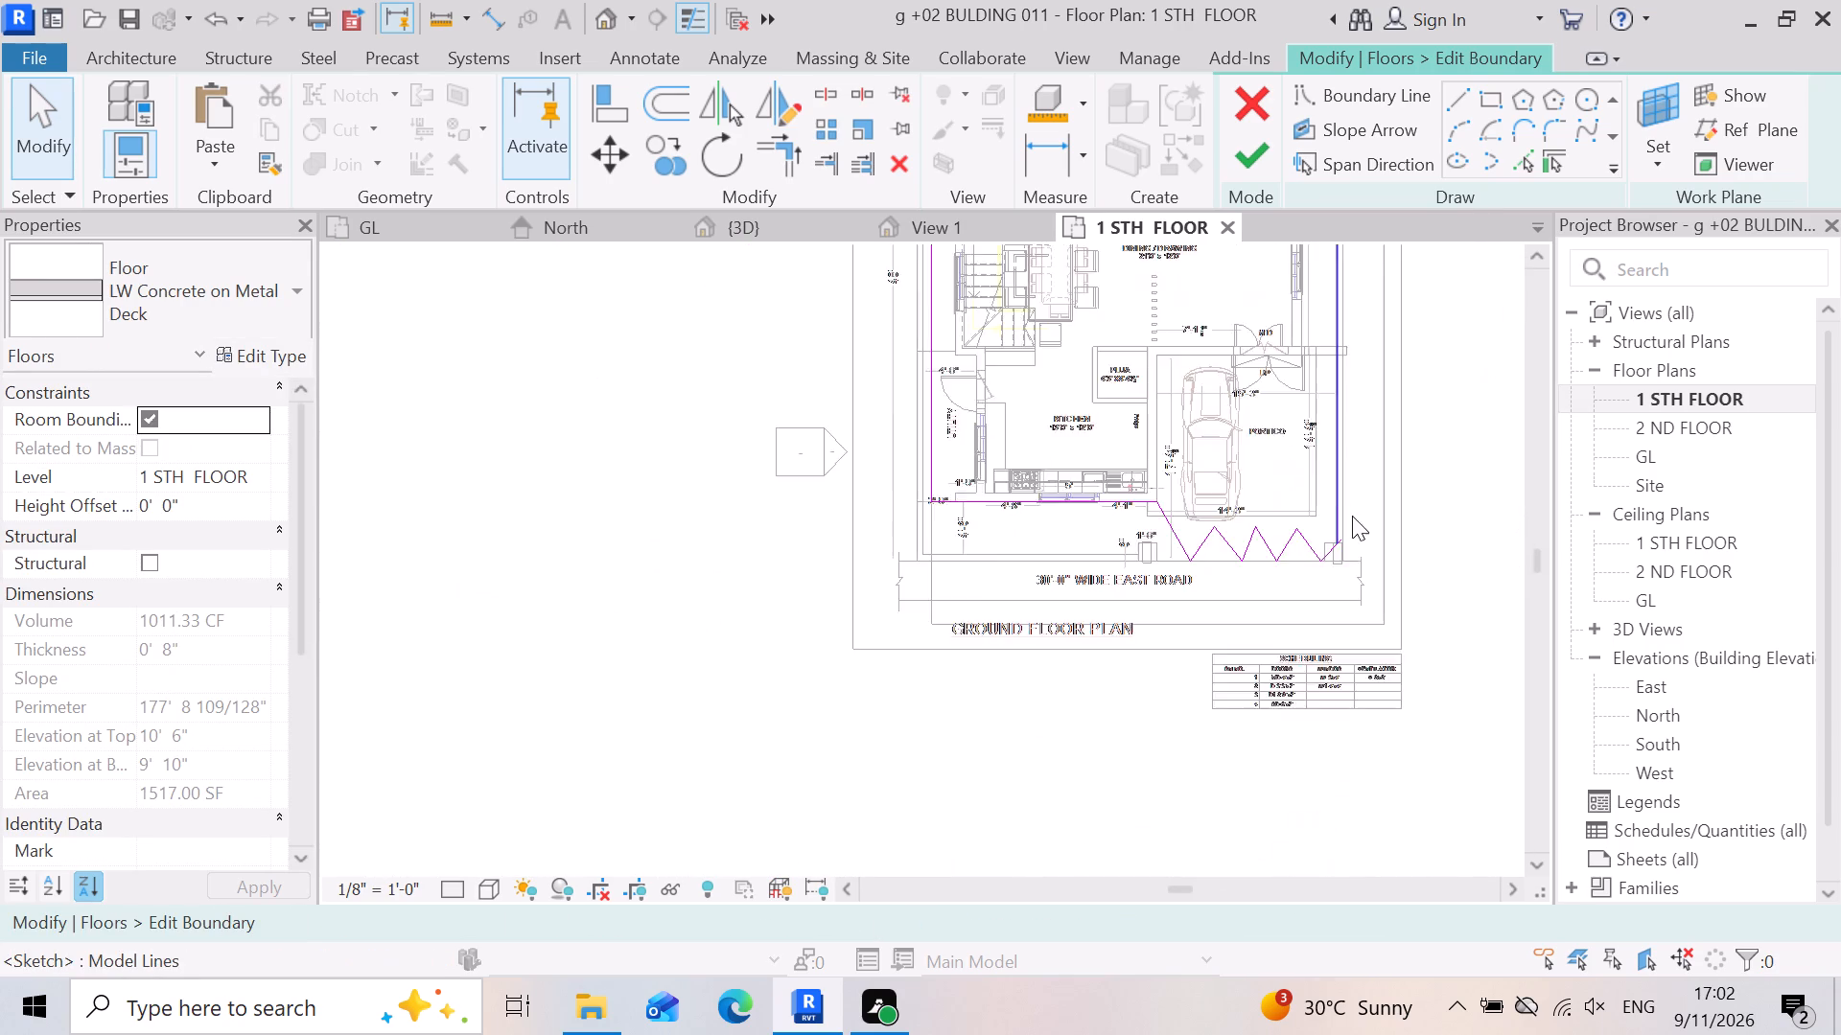
scroll(1352, 516, "up", 13)
left_click(1329, 552)
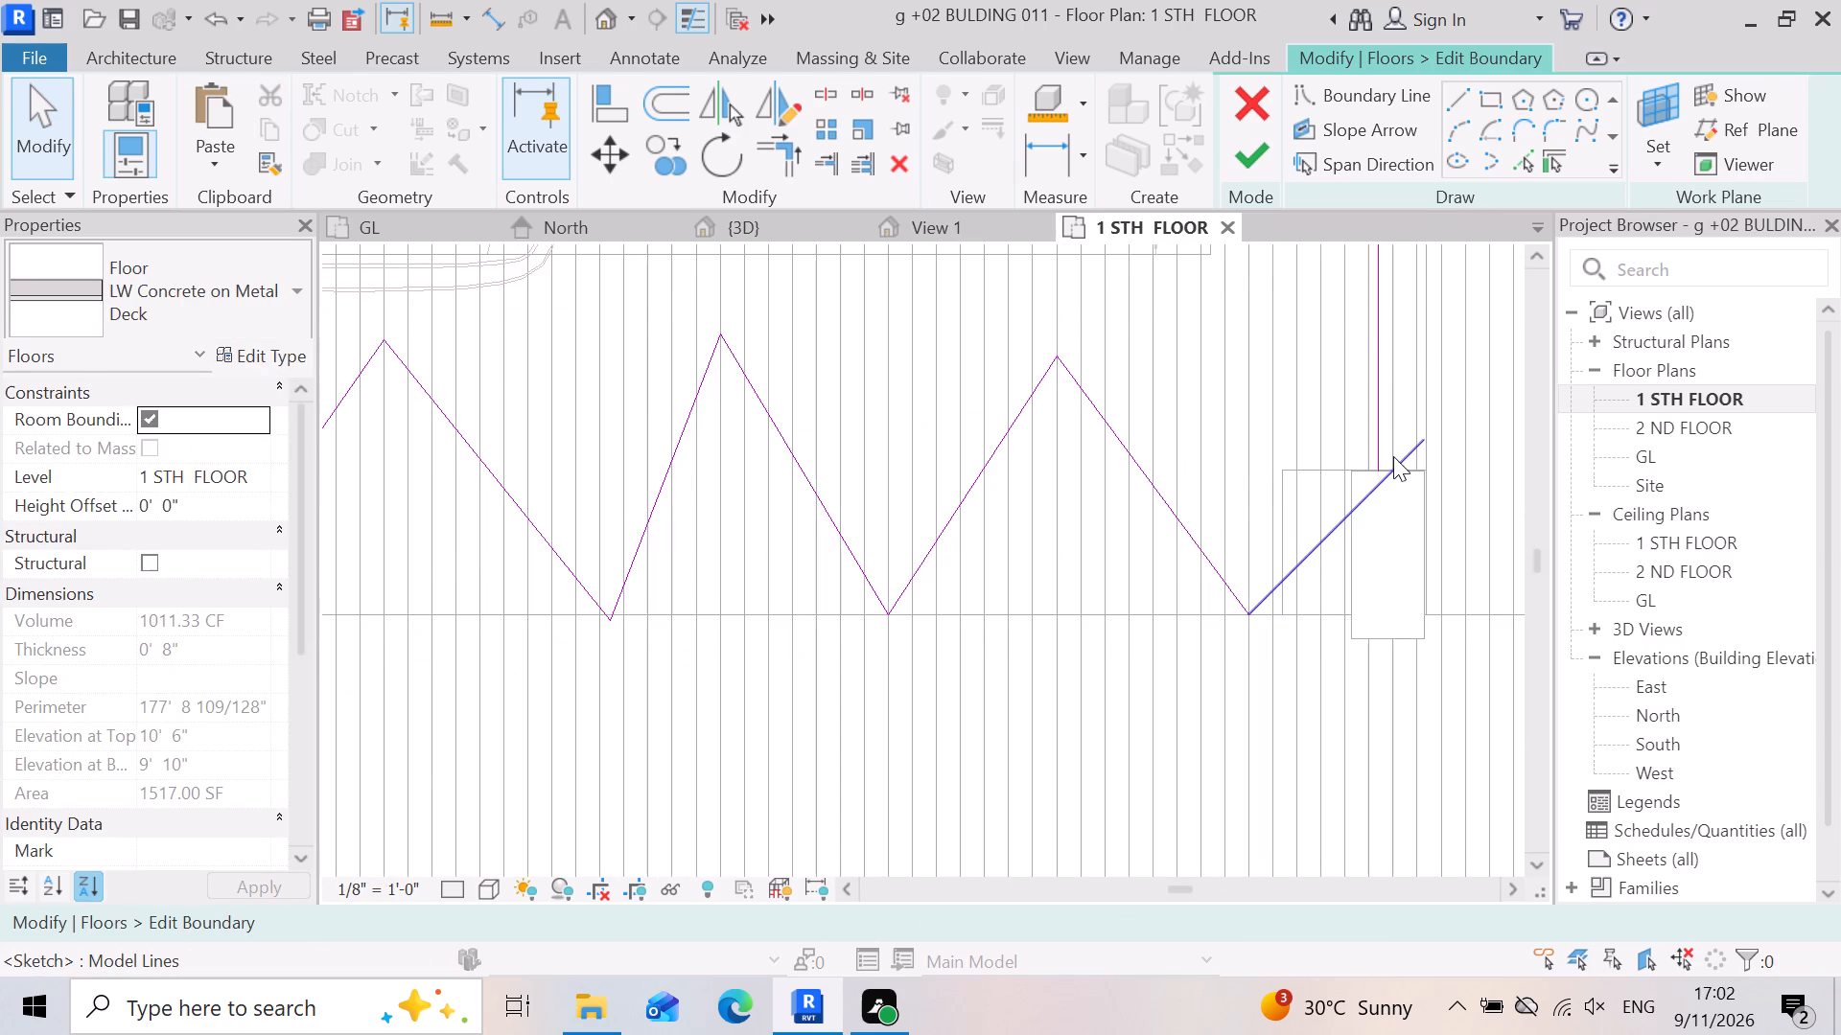
left_click(1393, 456)
left_click_drag(1427, 438, 1384, 478)
key("Escape")
left_click(1318, 549)
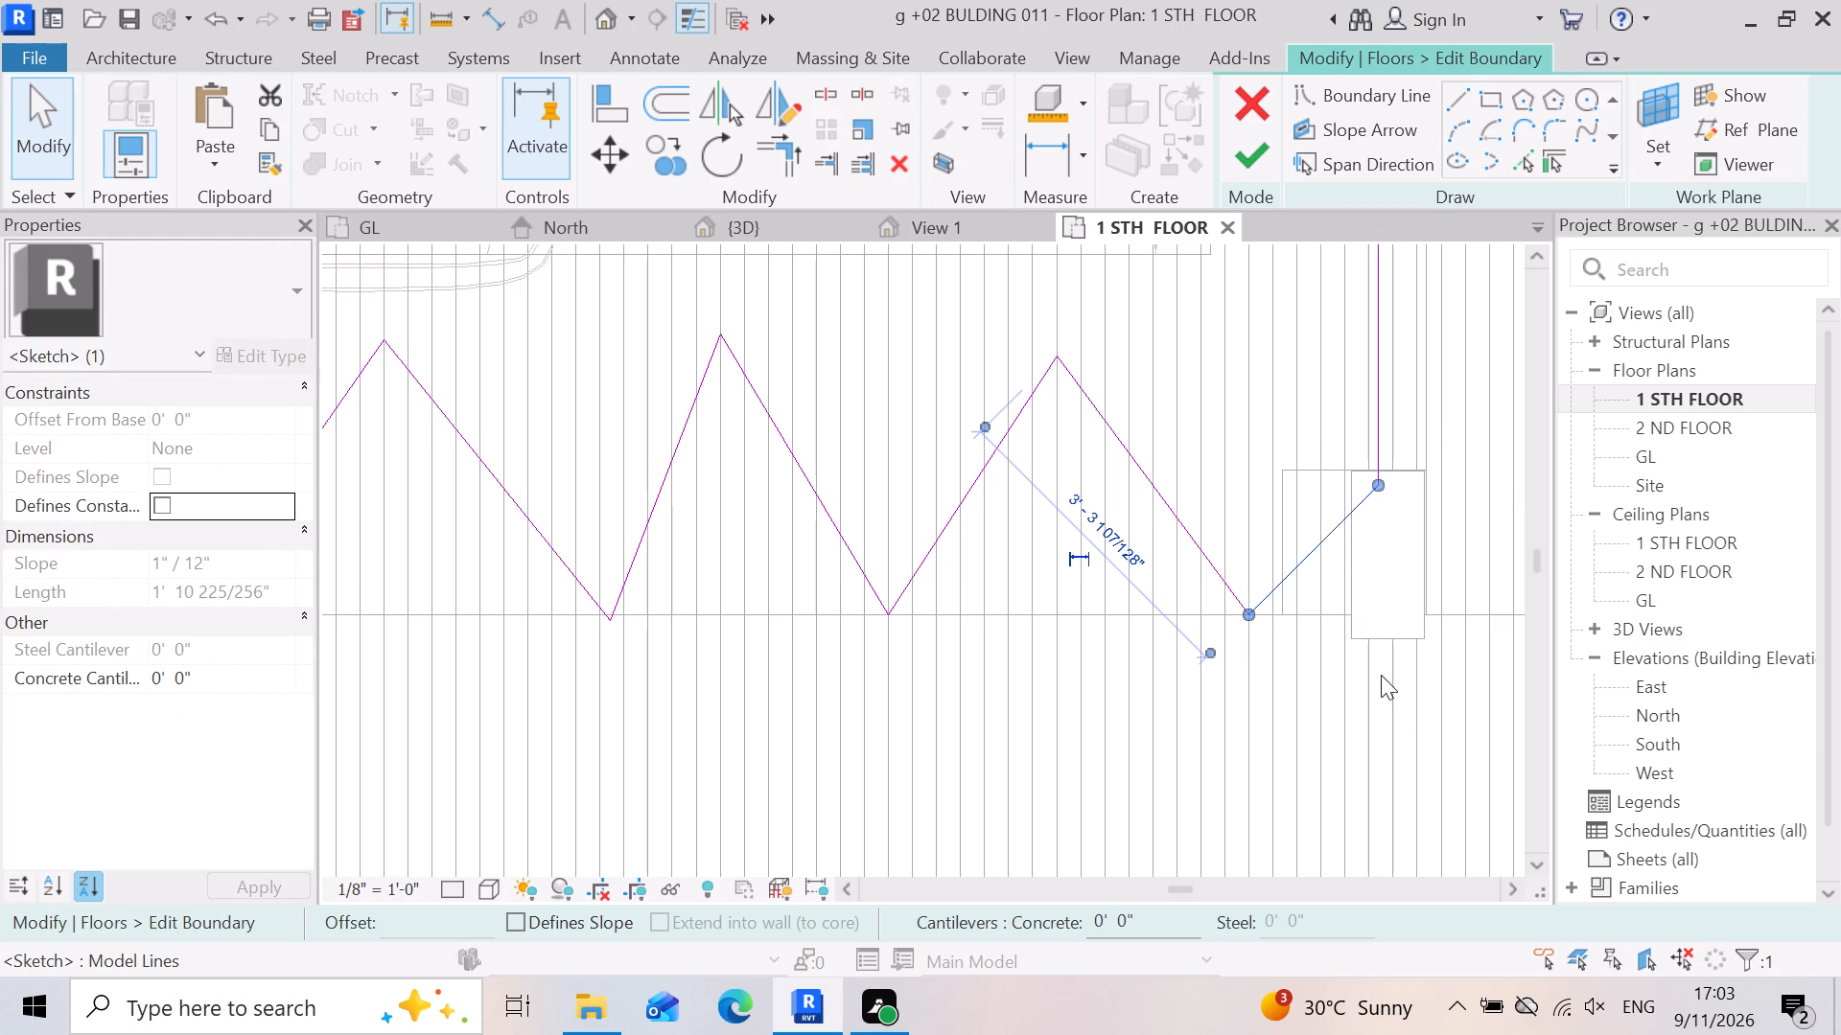
key("Escape")
Select the slanted boundary line running from the kitchen wall corner to the first point of the road-side zigzag.
scroll(1343, 587, "down", 4)
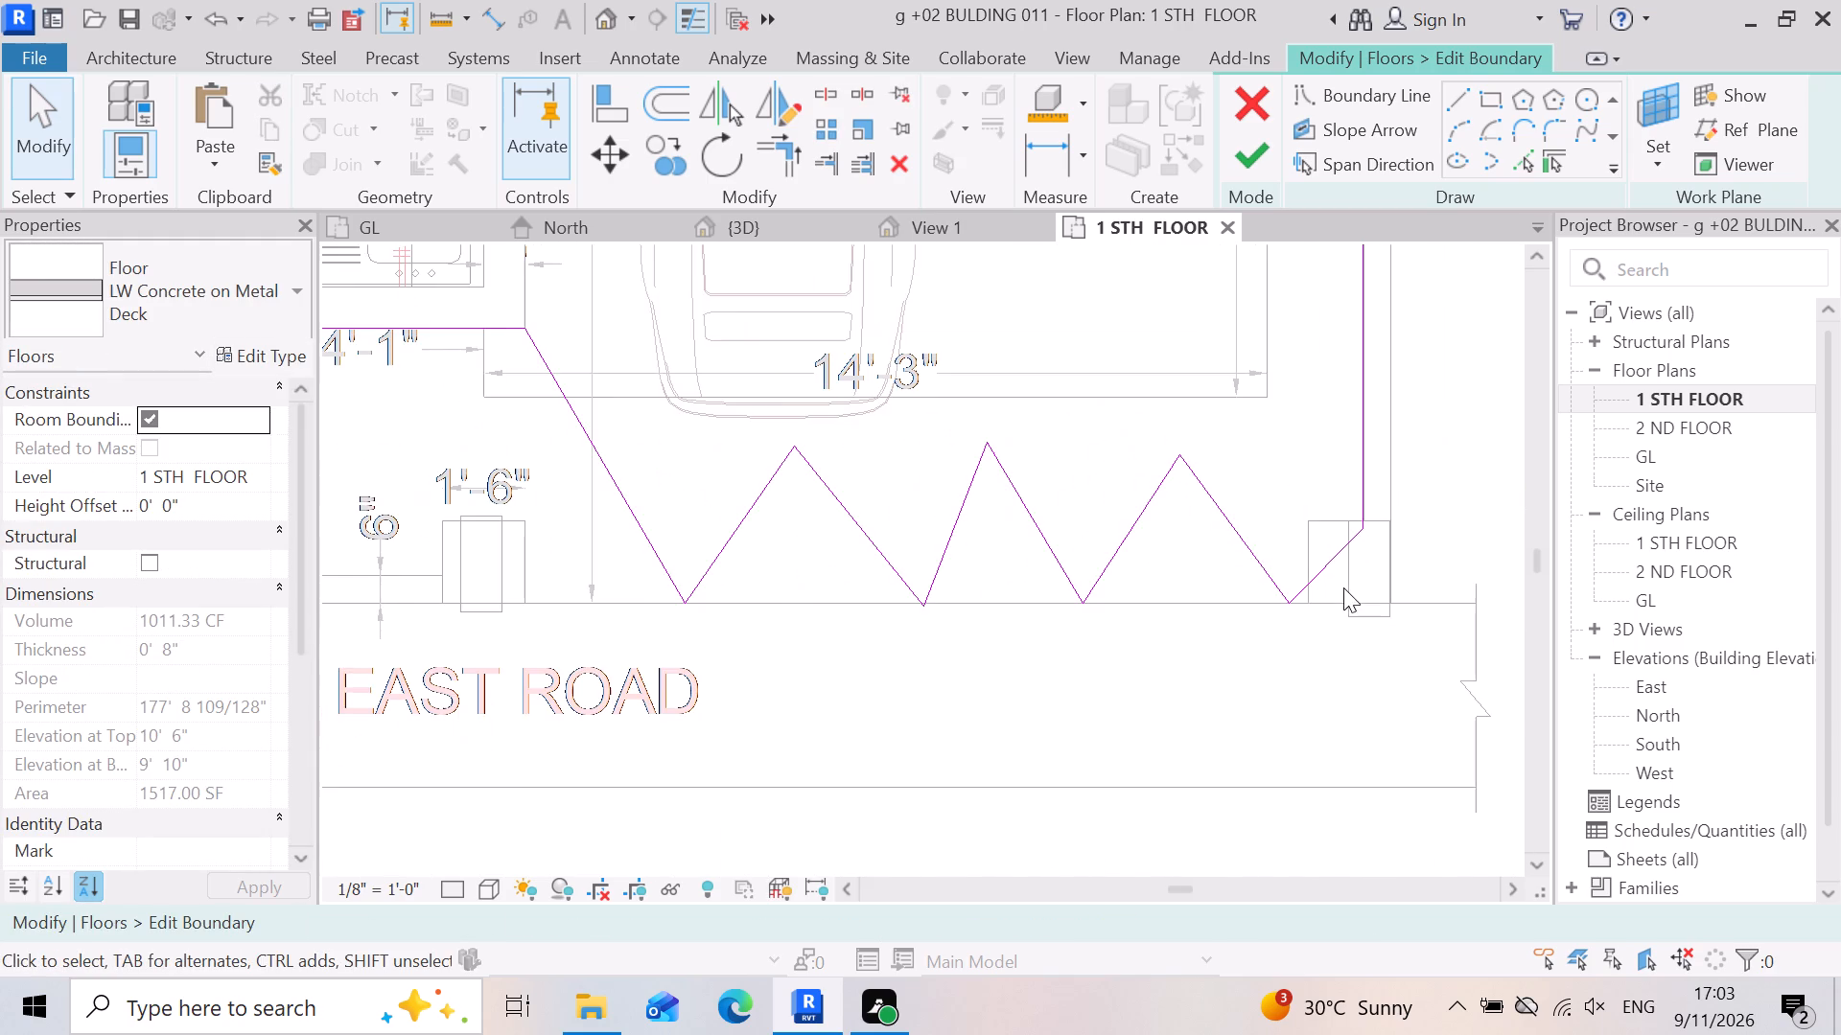
scroll(969, 580, "down", 4)
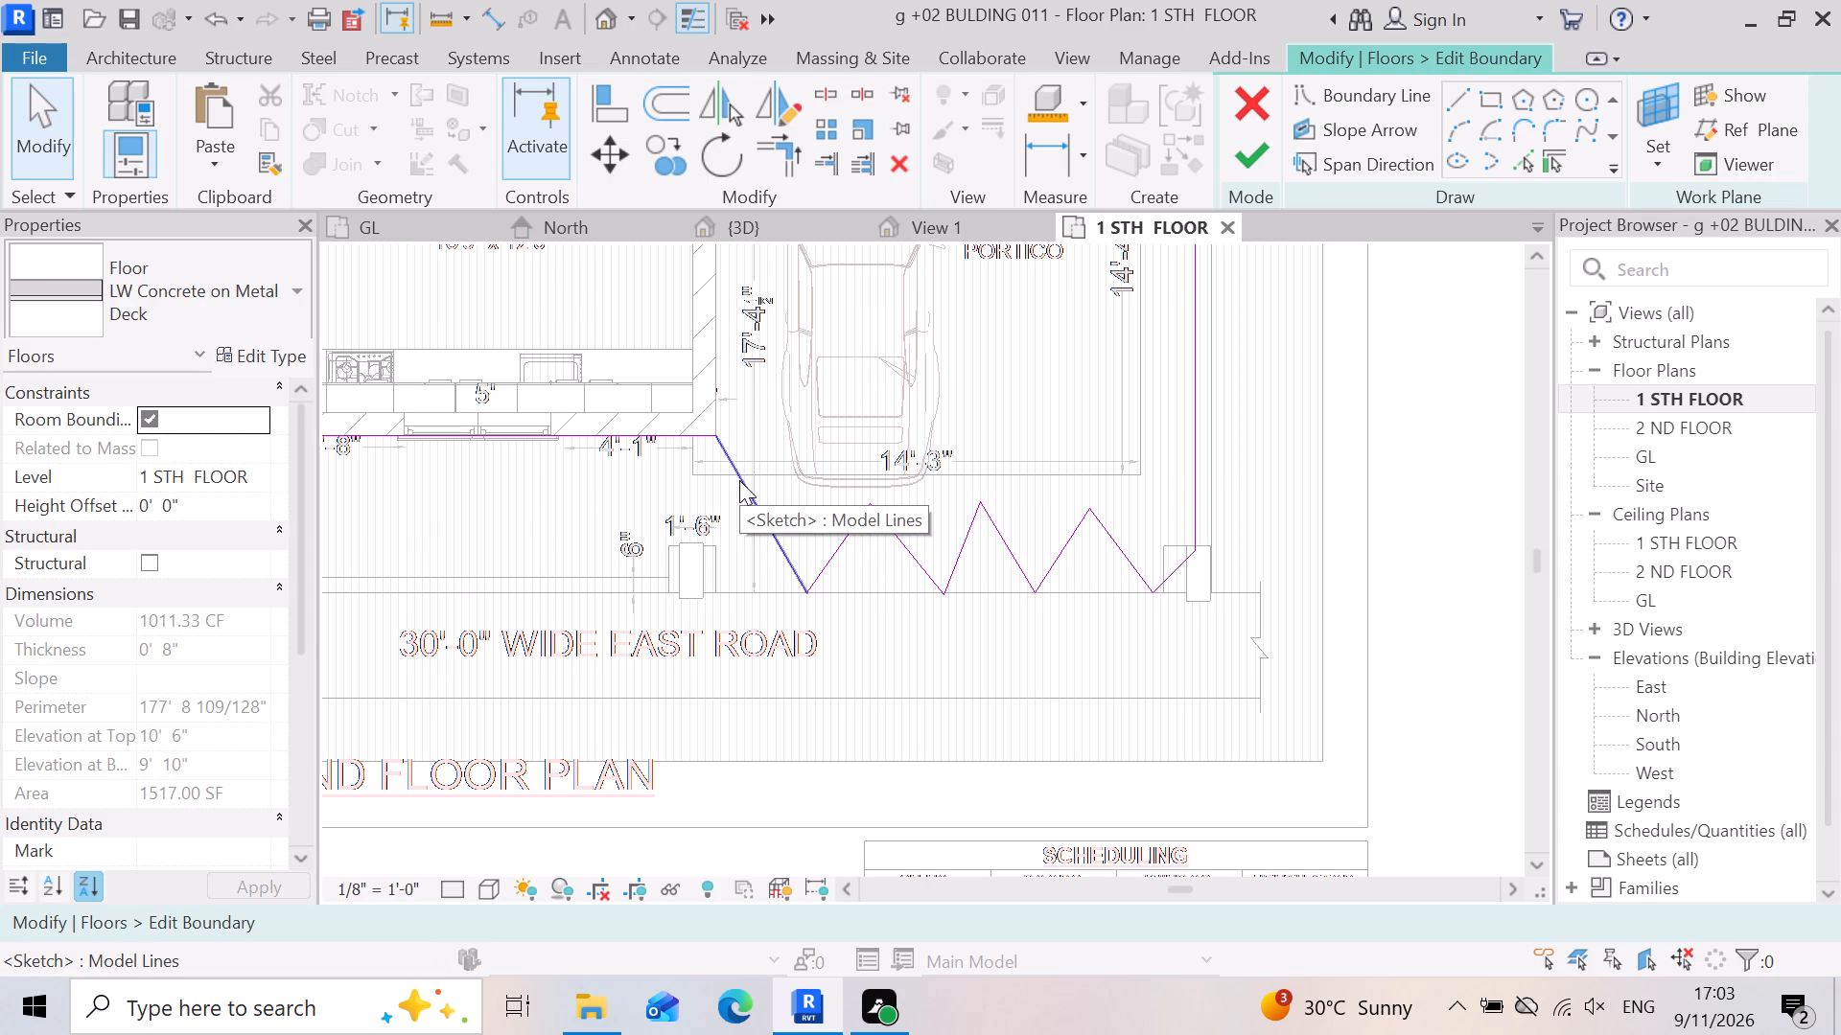
left_click(739, 480)
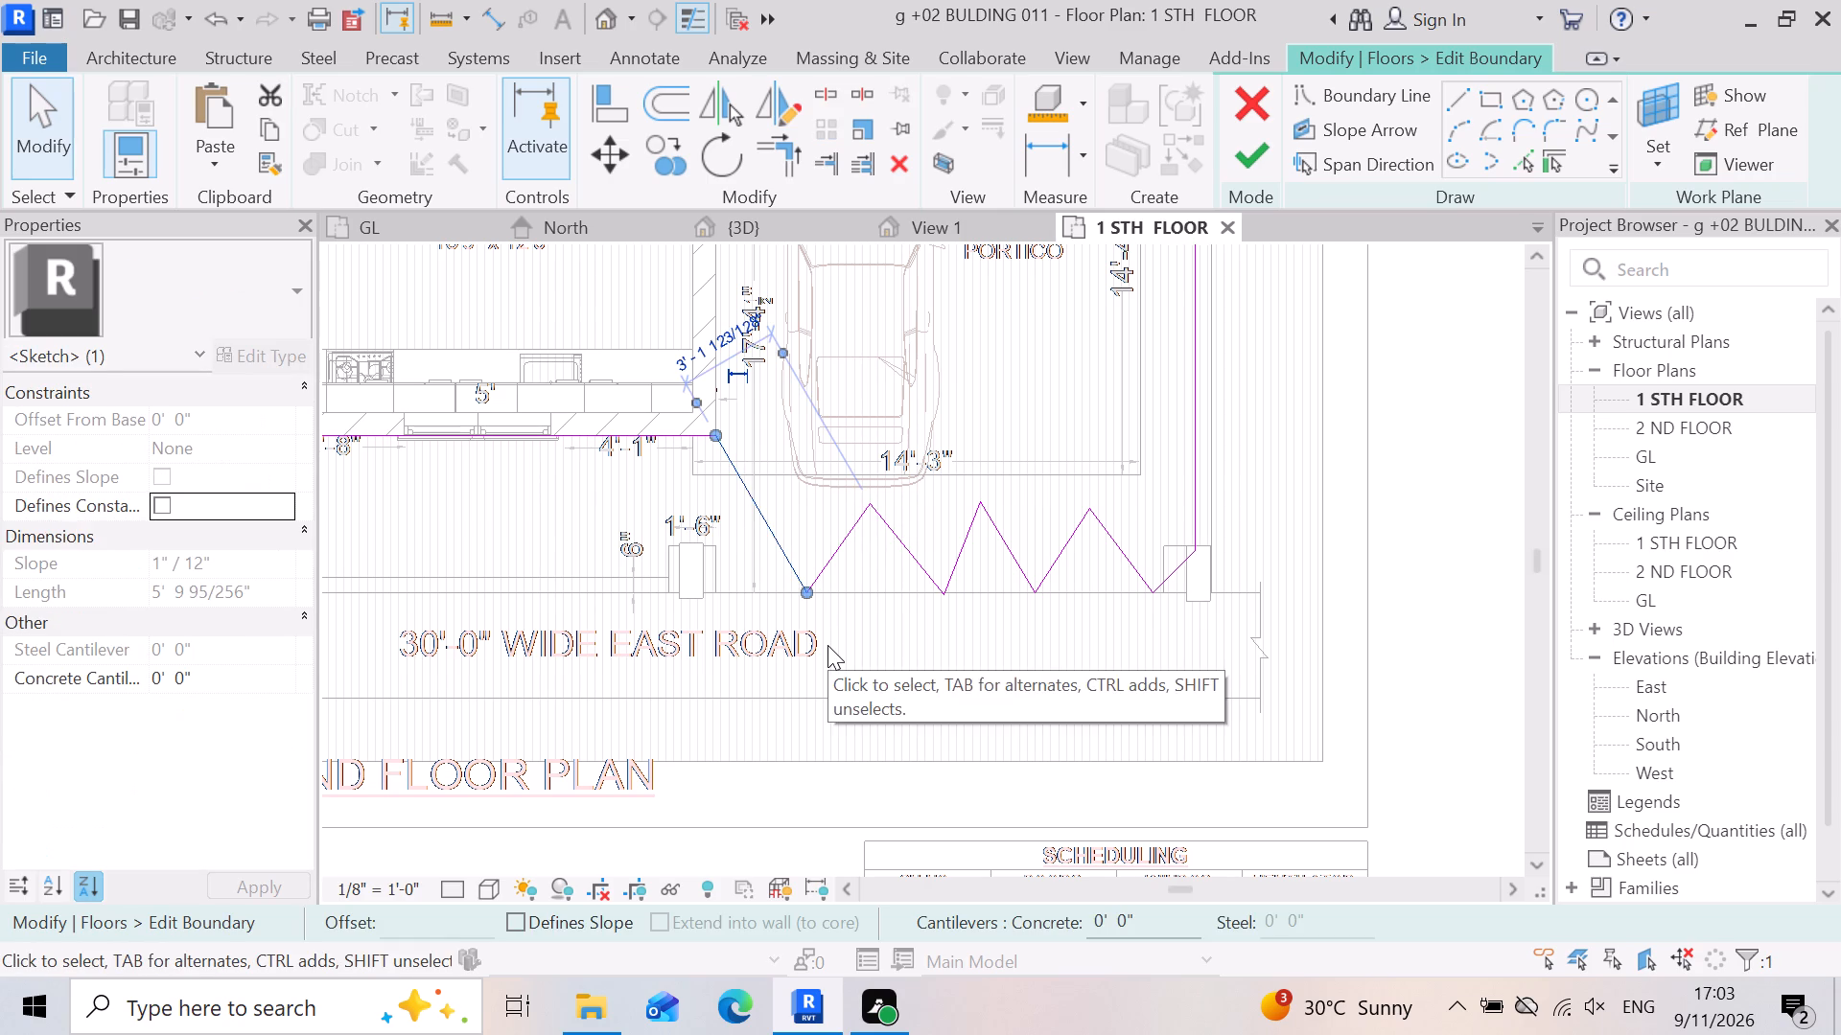
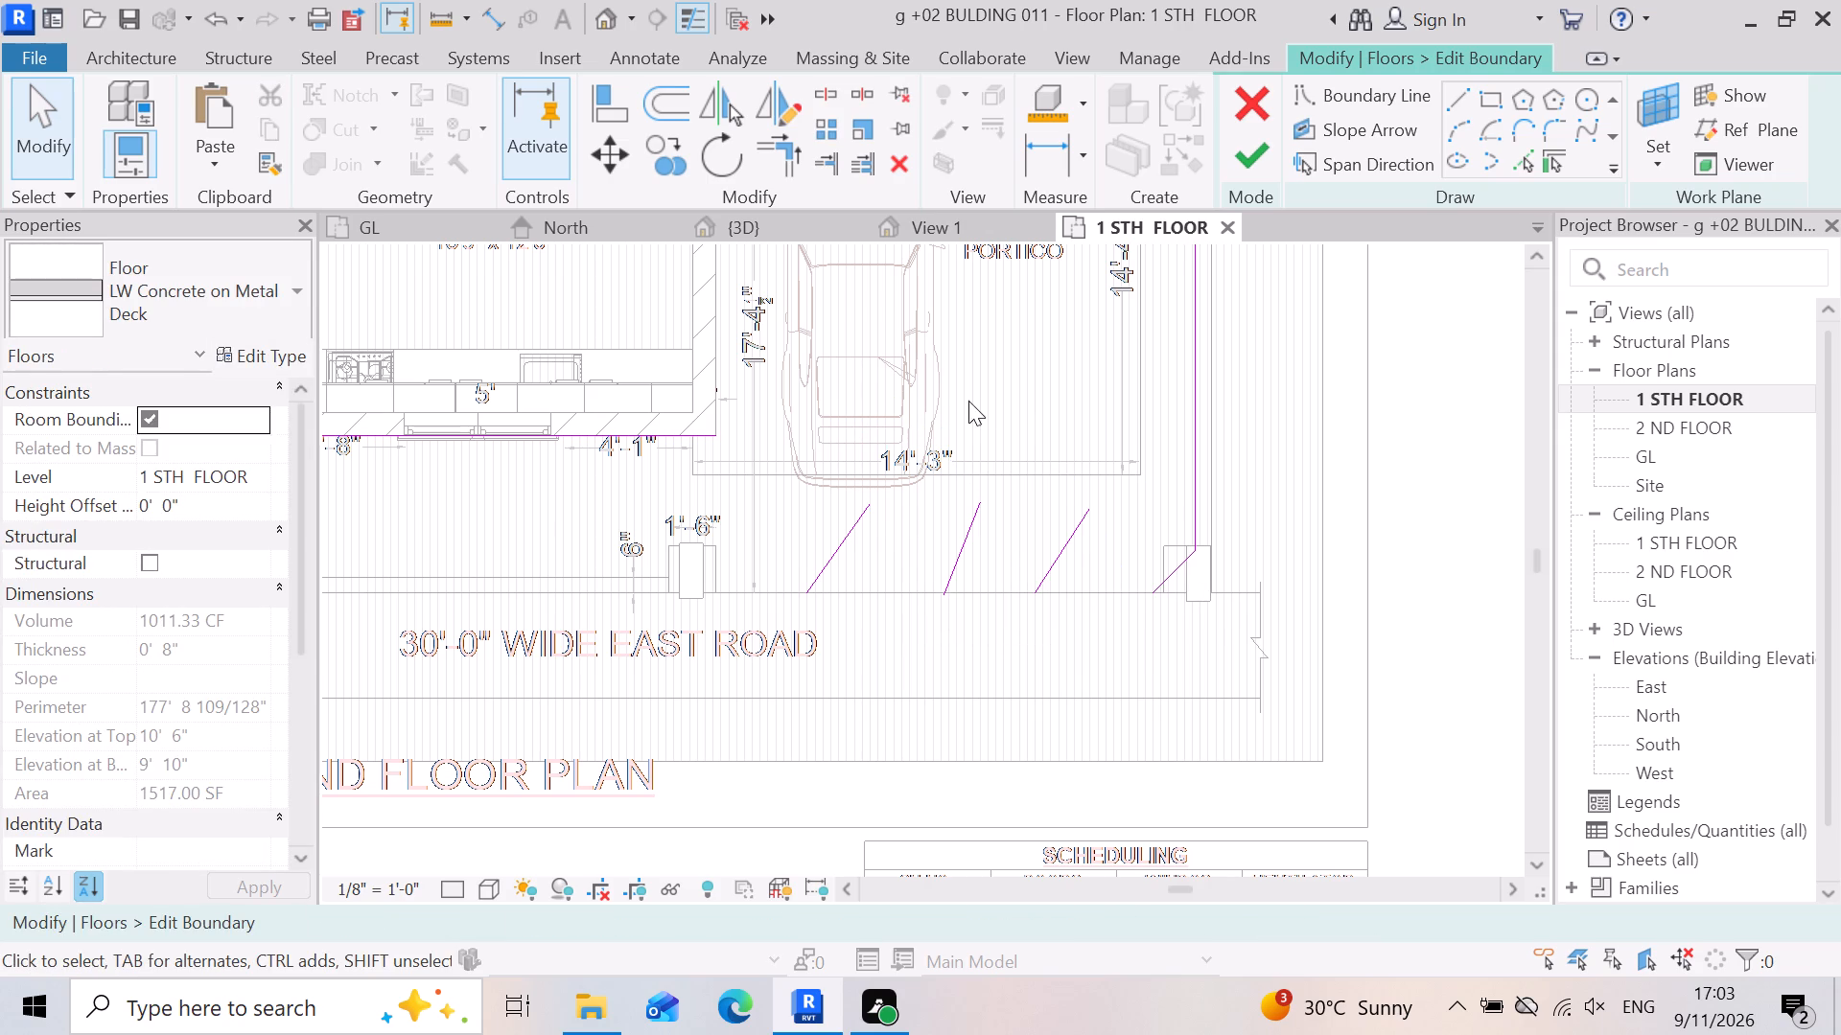
Delete the detached slanted boundary segments between the portico car and the road, working from the corner column toward the kitchen.
left_click(1080, 546)
key("Delete")
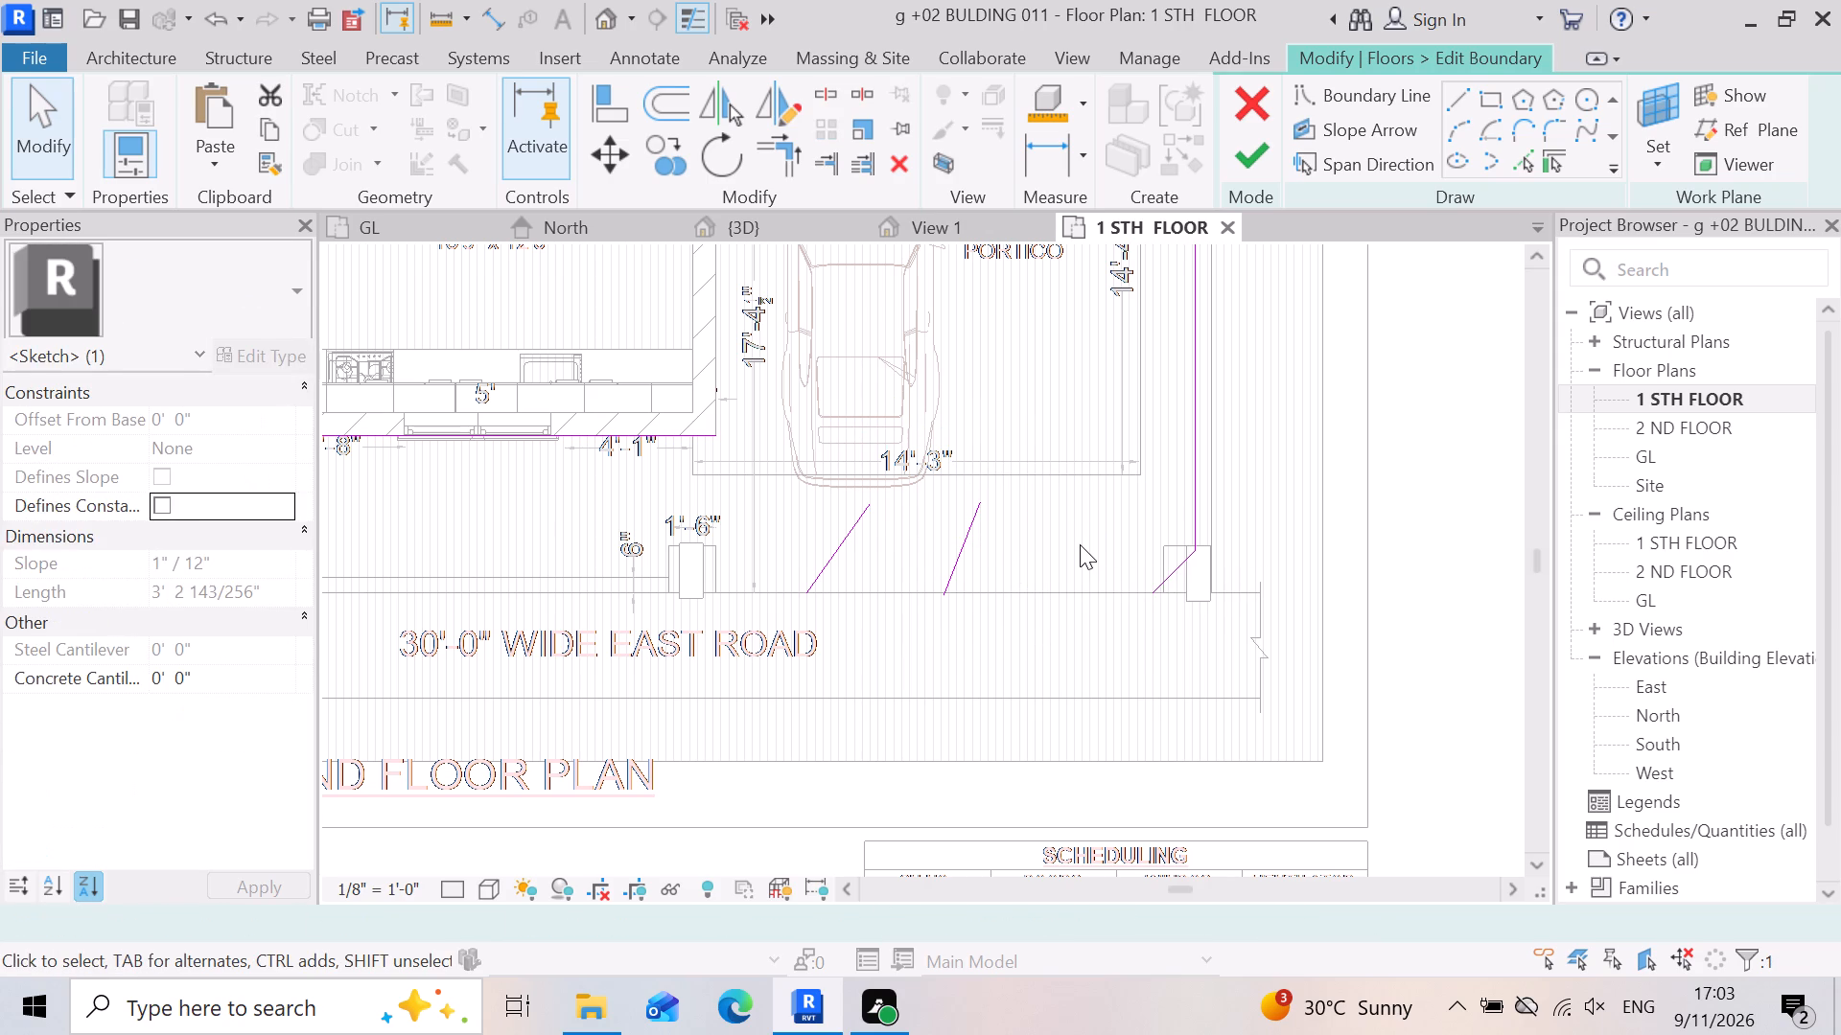
left_click(961, 561)
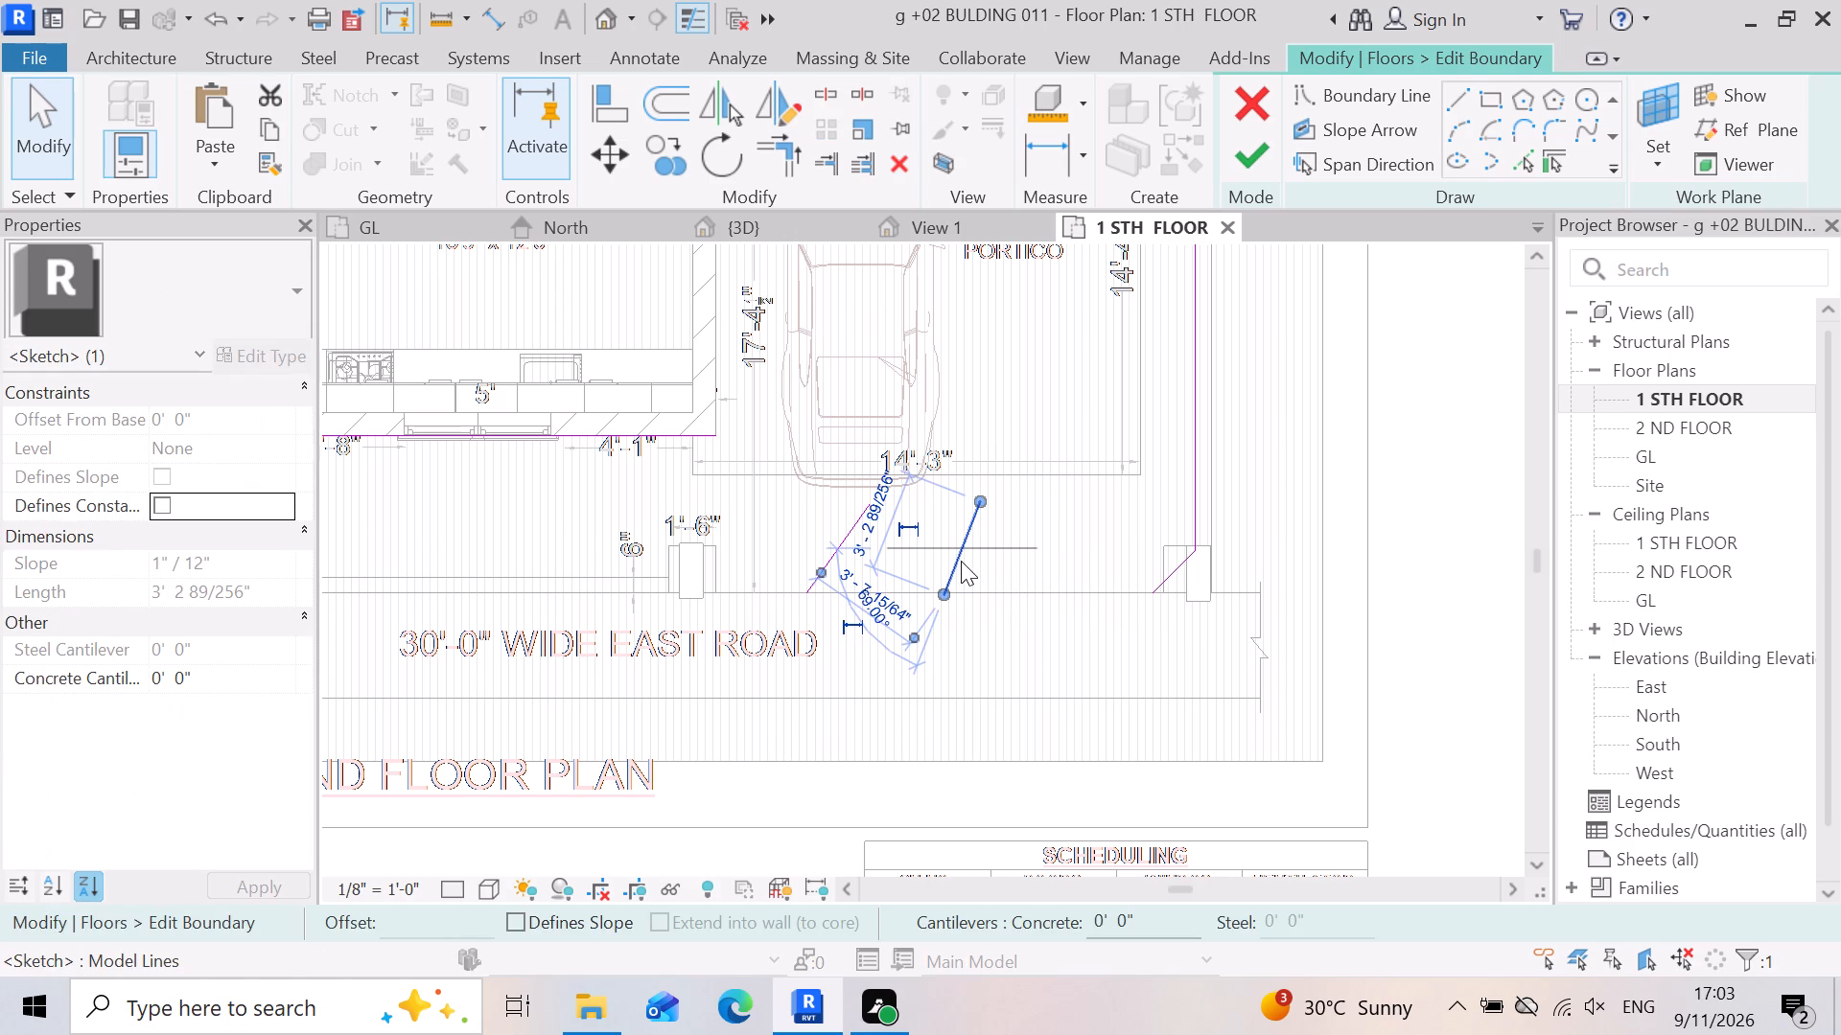
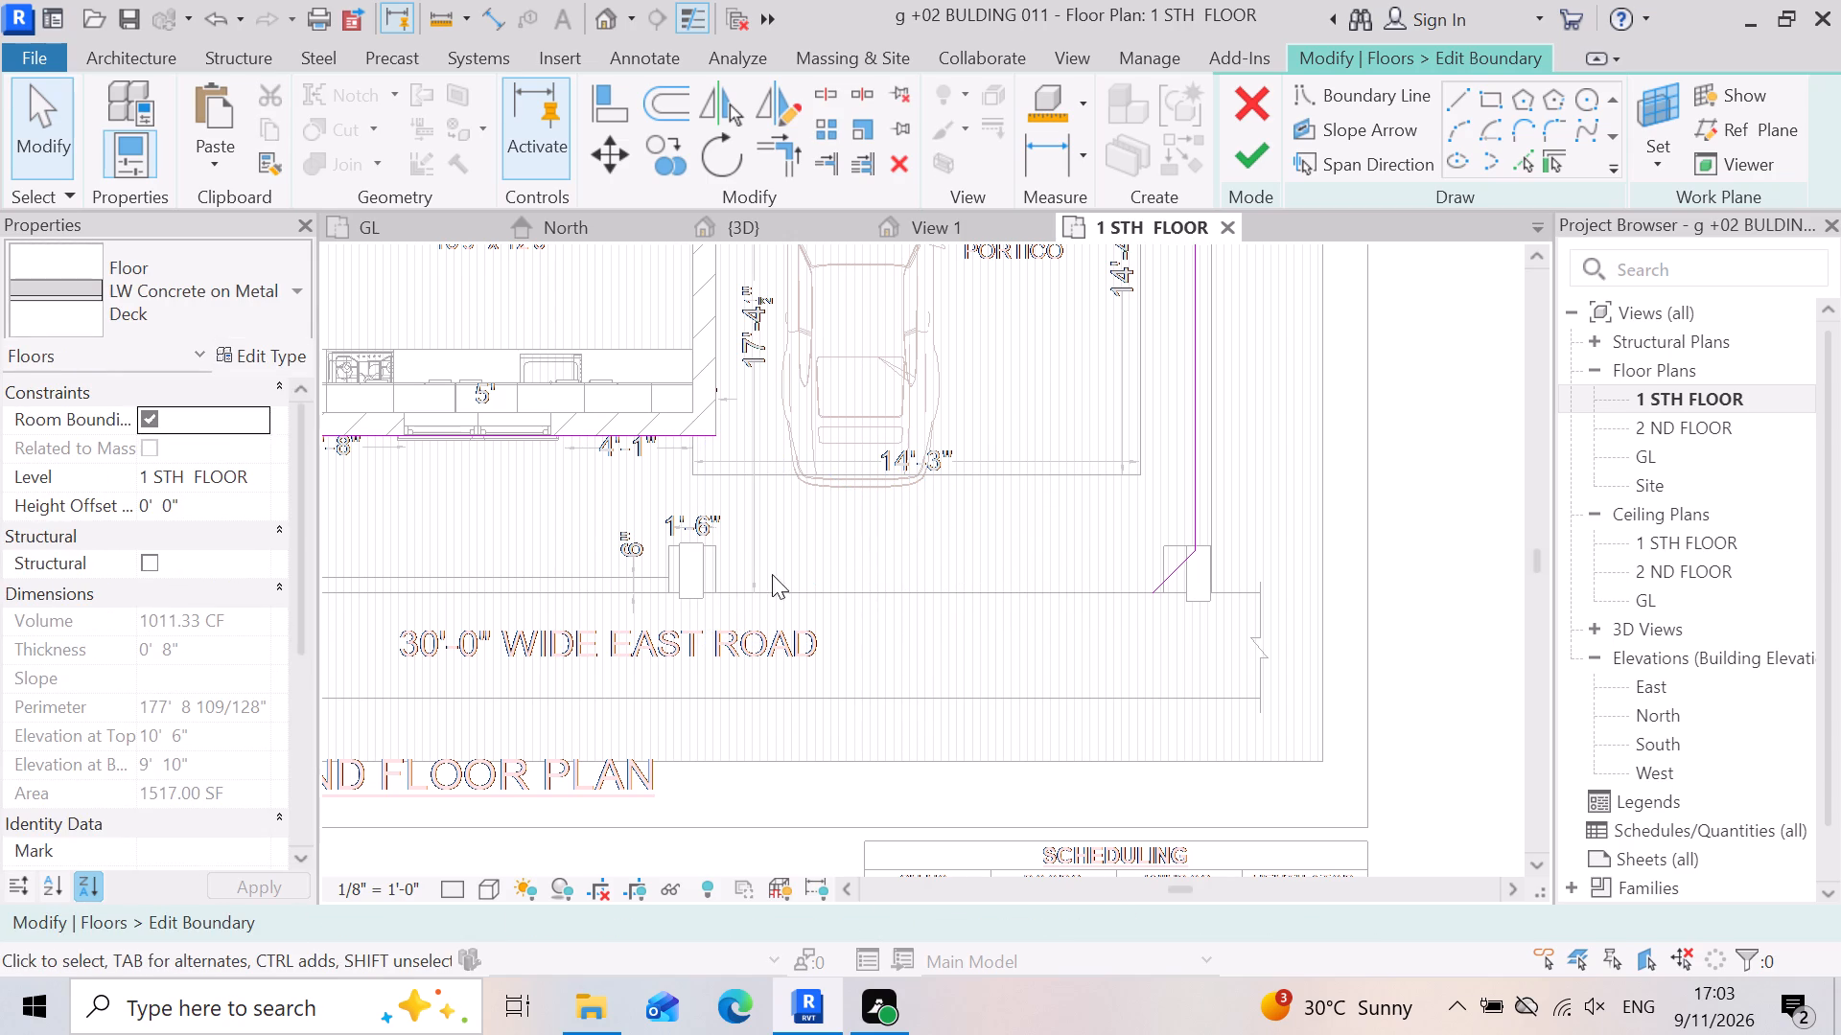
Draw a slanted boundary line about 5'-3" long from the kitchen wall's outer corner to the road edge line.
scroll(711, 495, "up", 3)
scroll(915, 534, "down", 2)
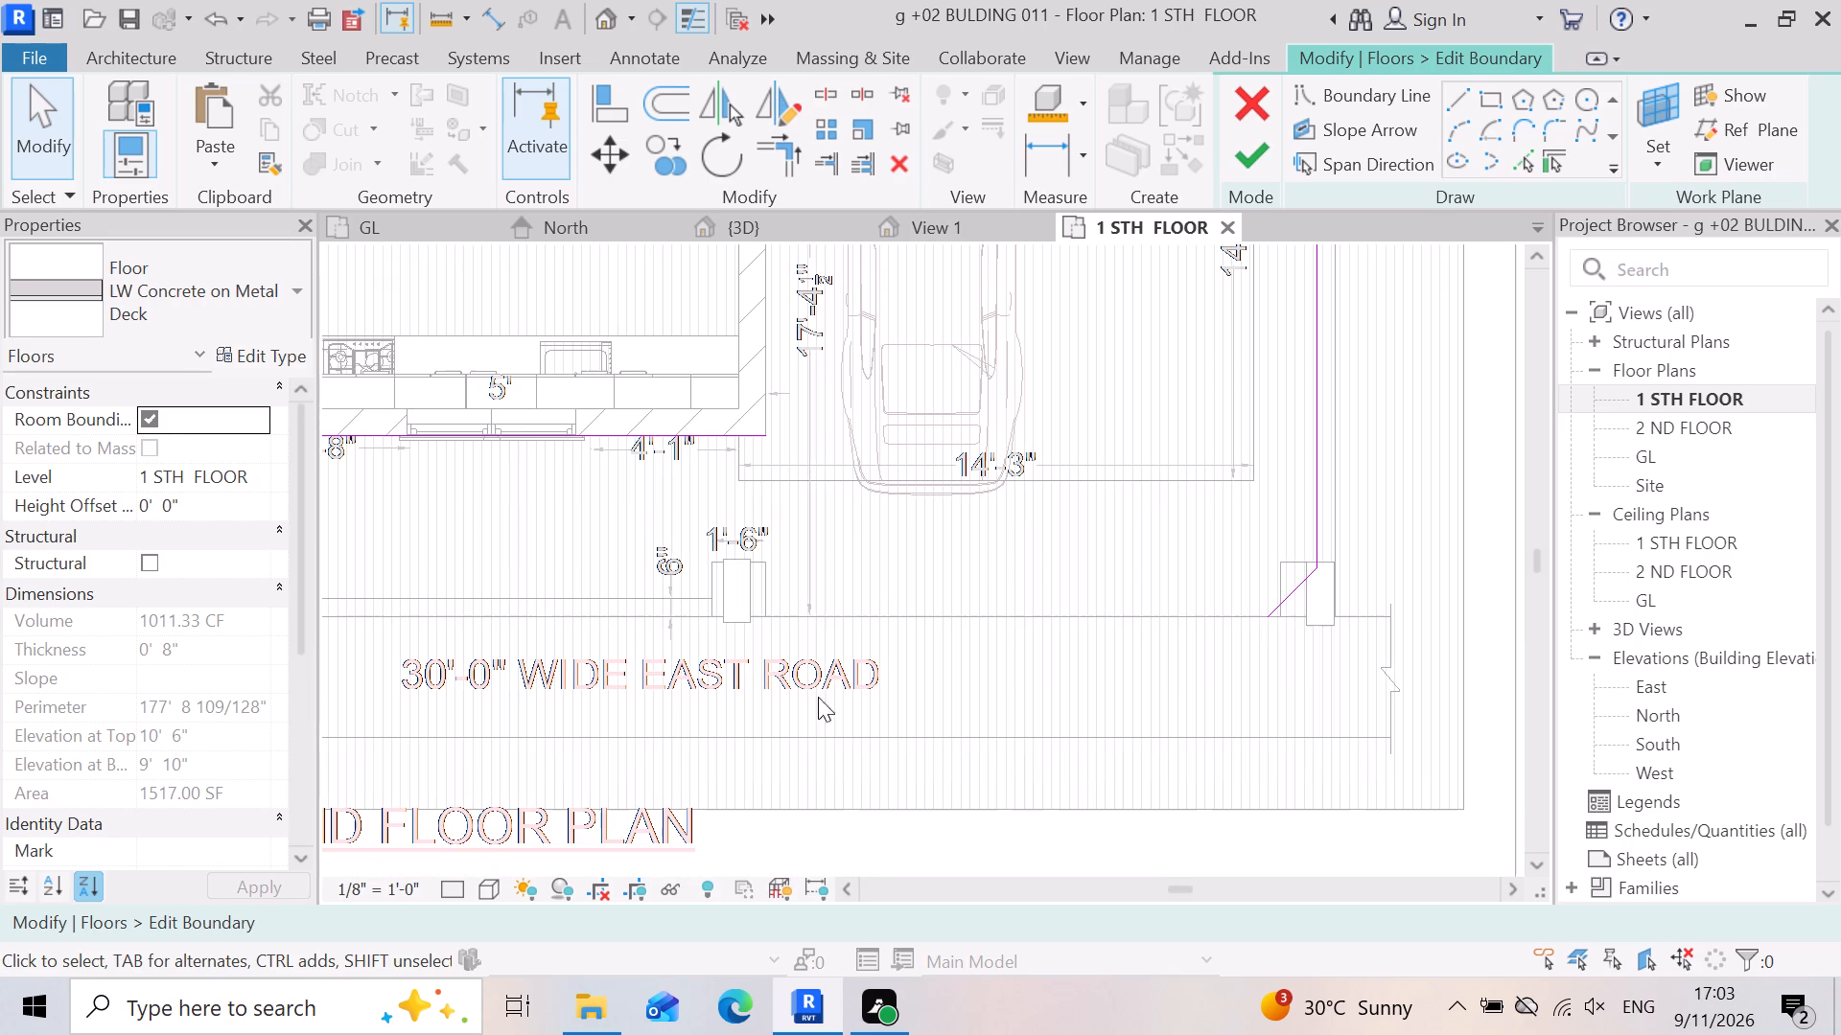
scroll(1122, 628, "down", 2)
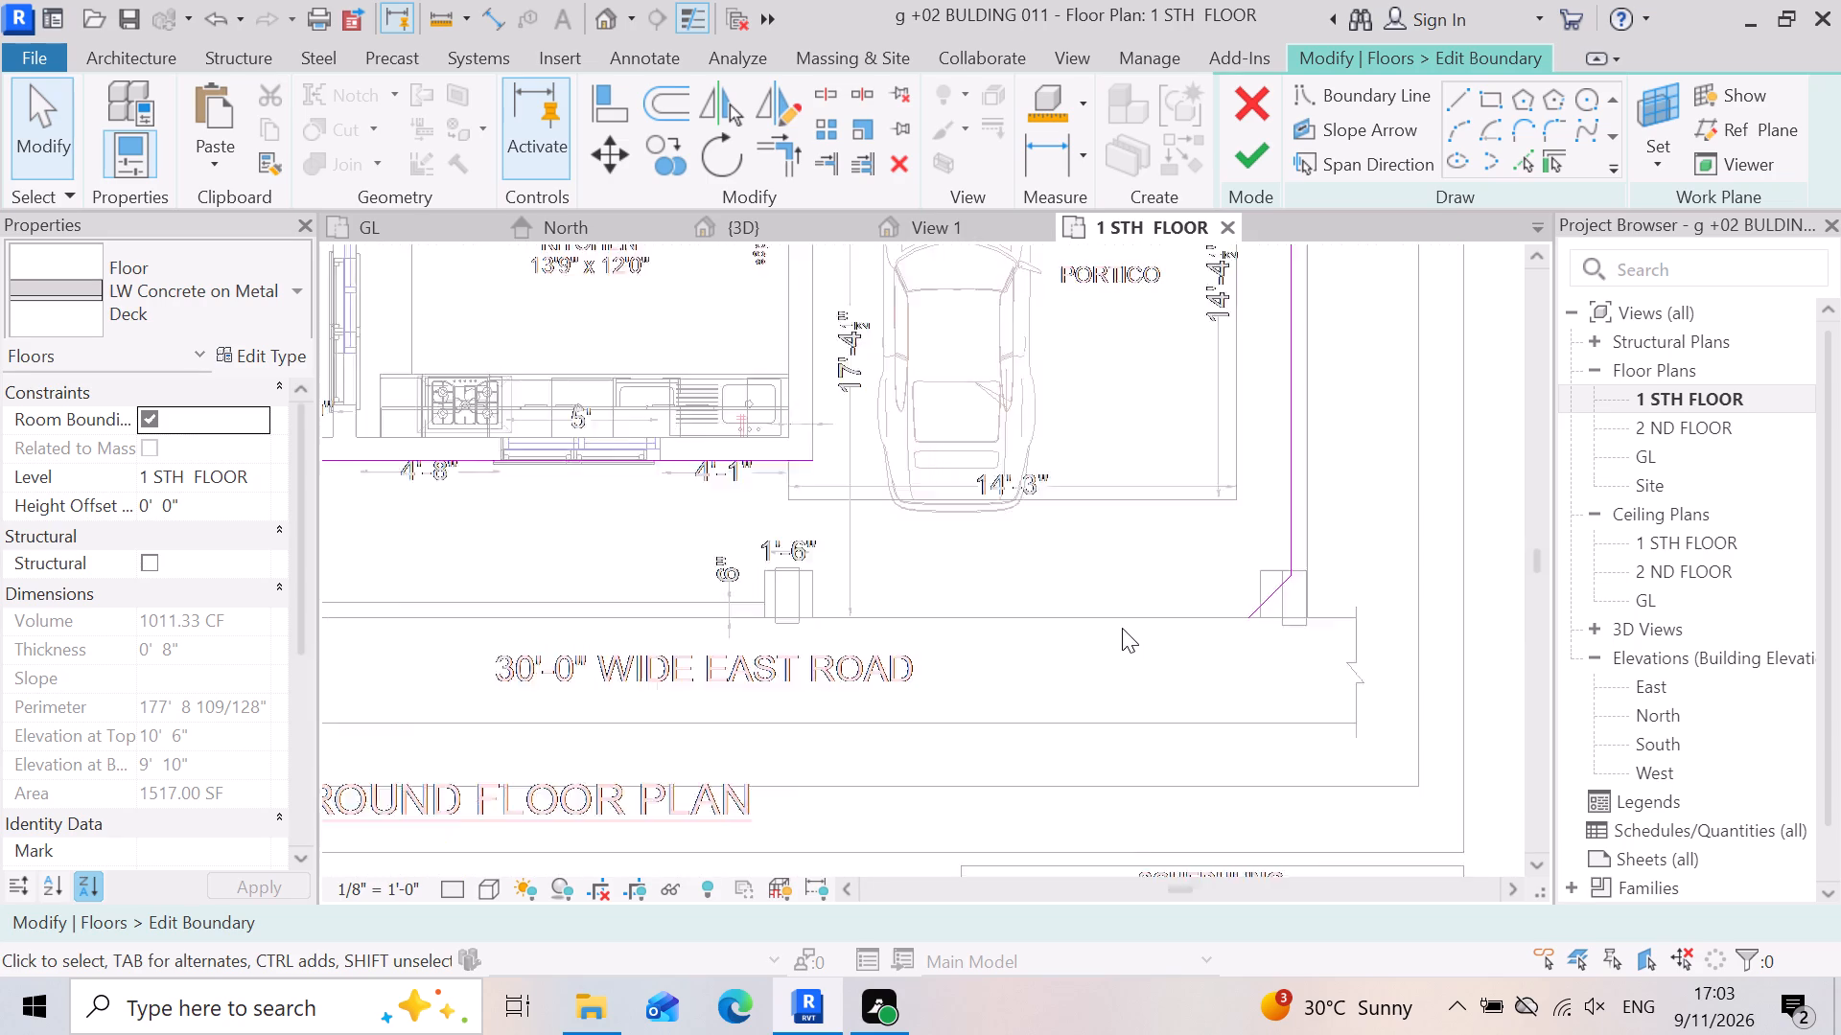
scroll(1122, 628, "down", 1)
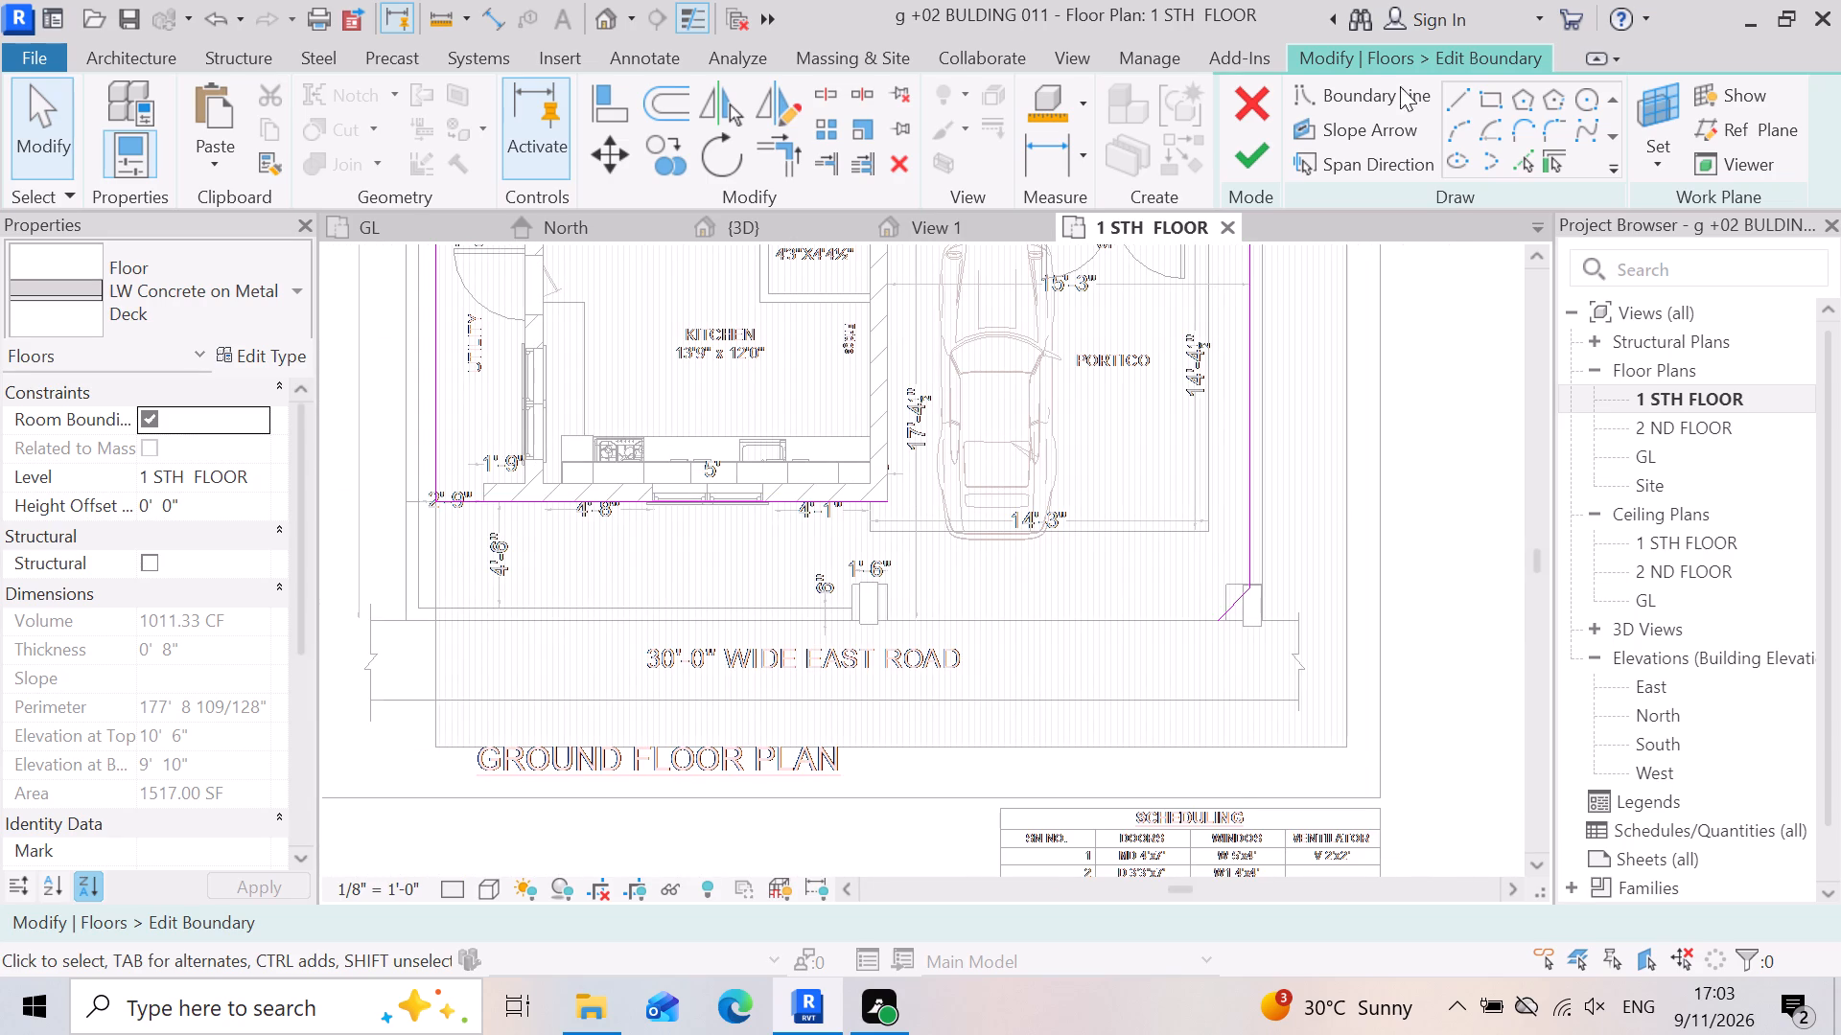
left_click(1459, 94)
scroll(921, 638, "up", 2)
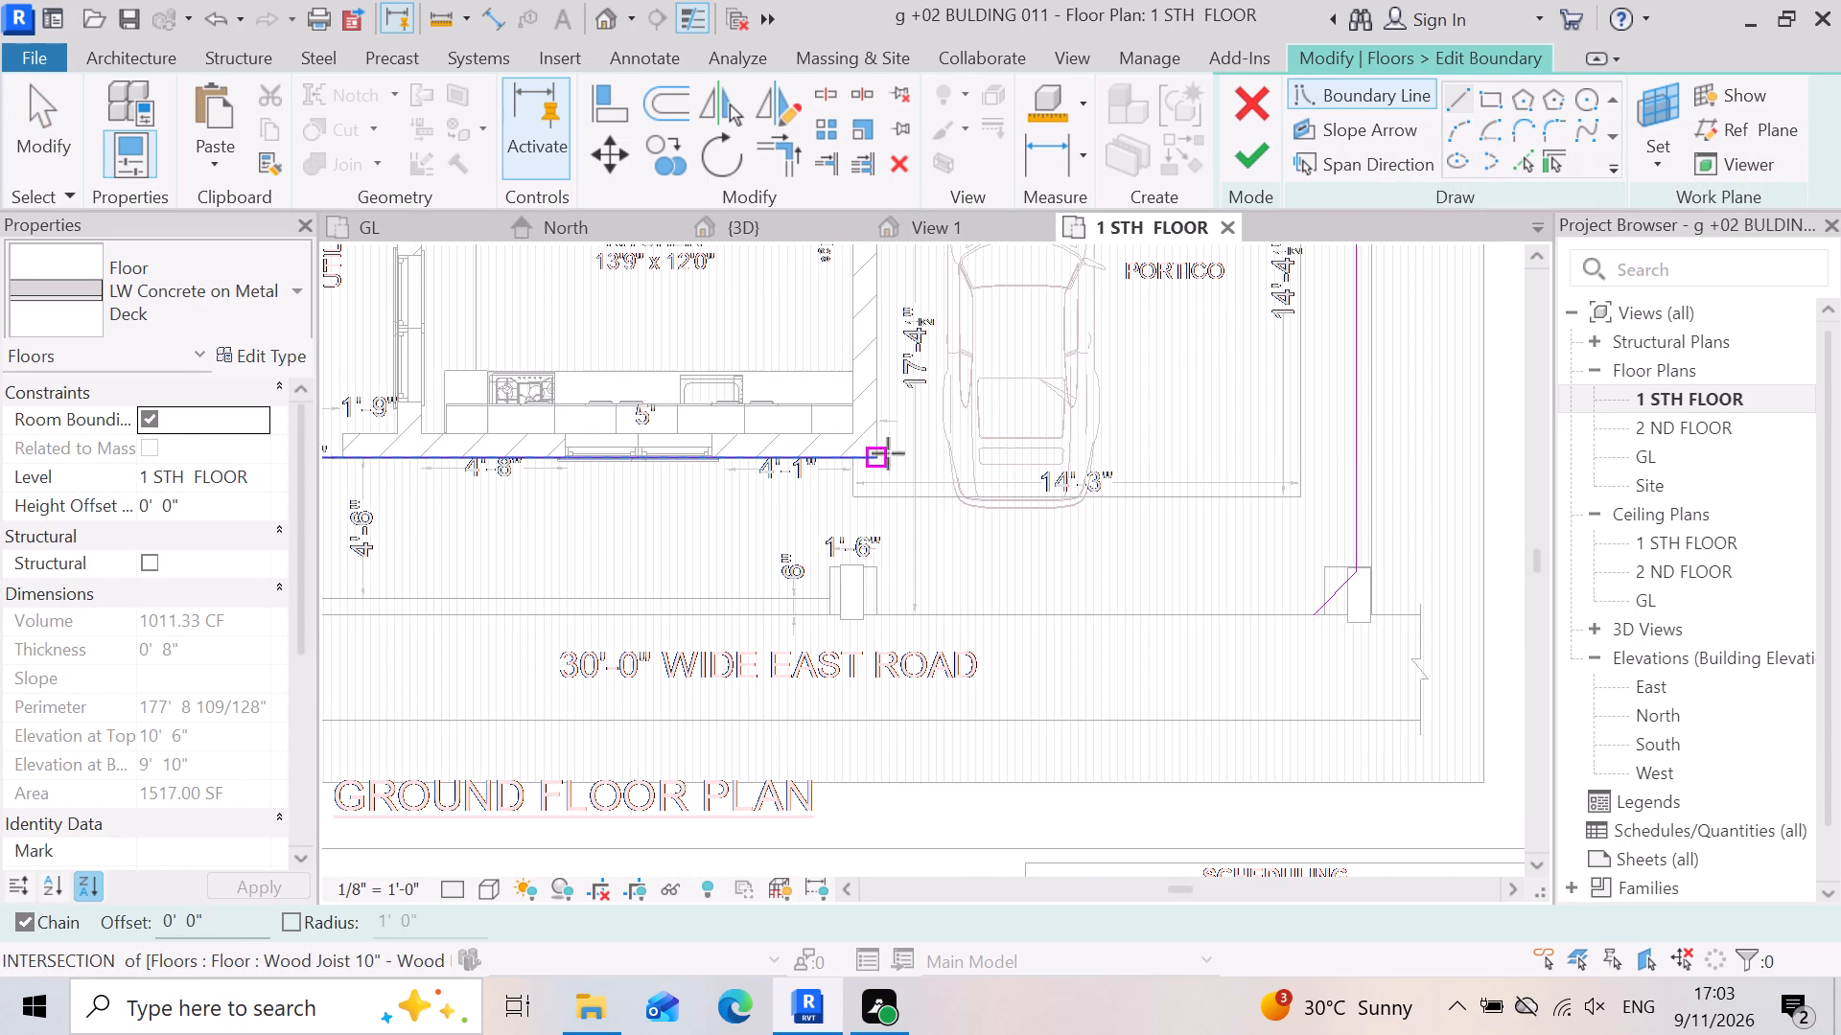
left_click(882, 463)
scroll(929, 631, "up", 4)
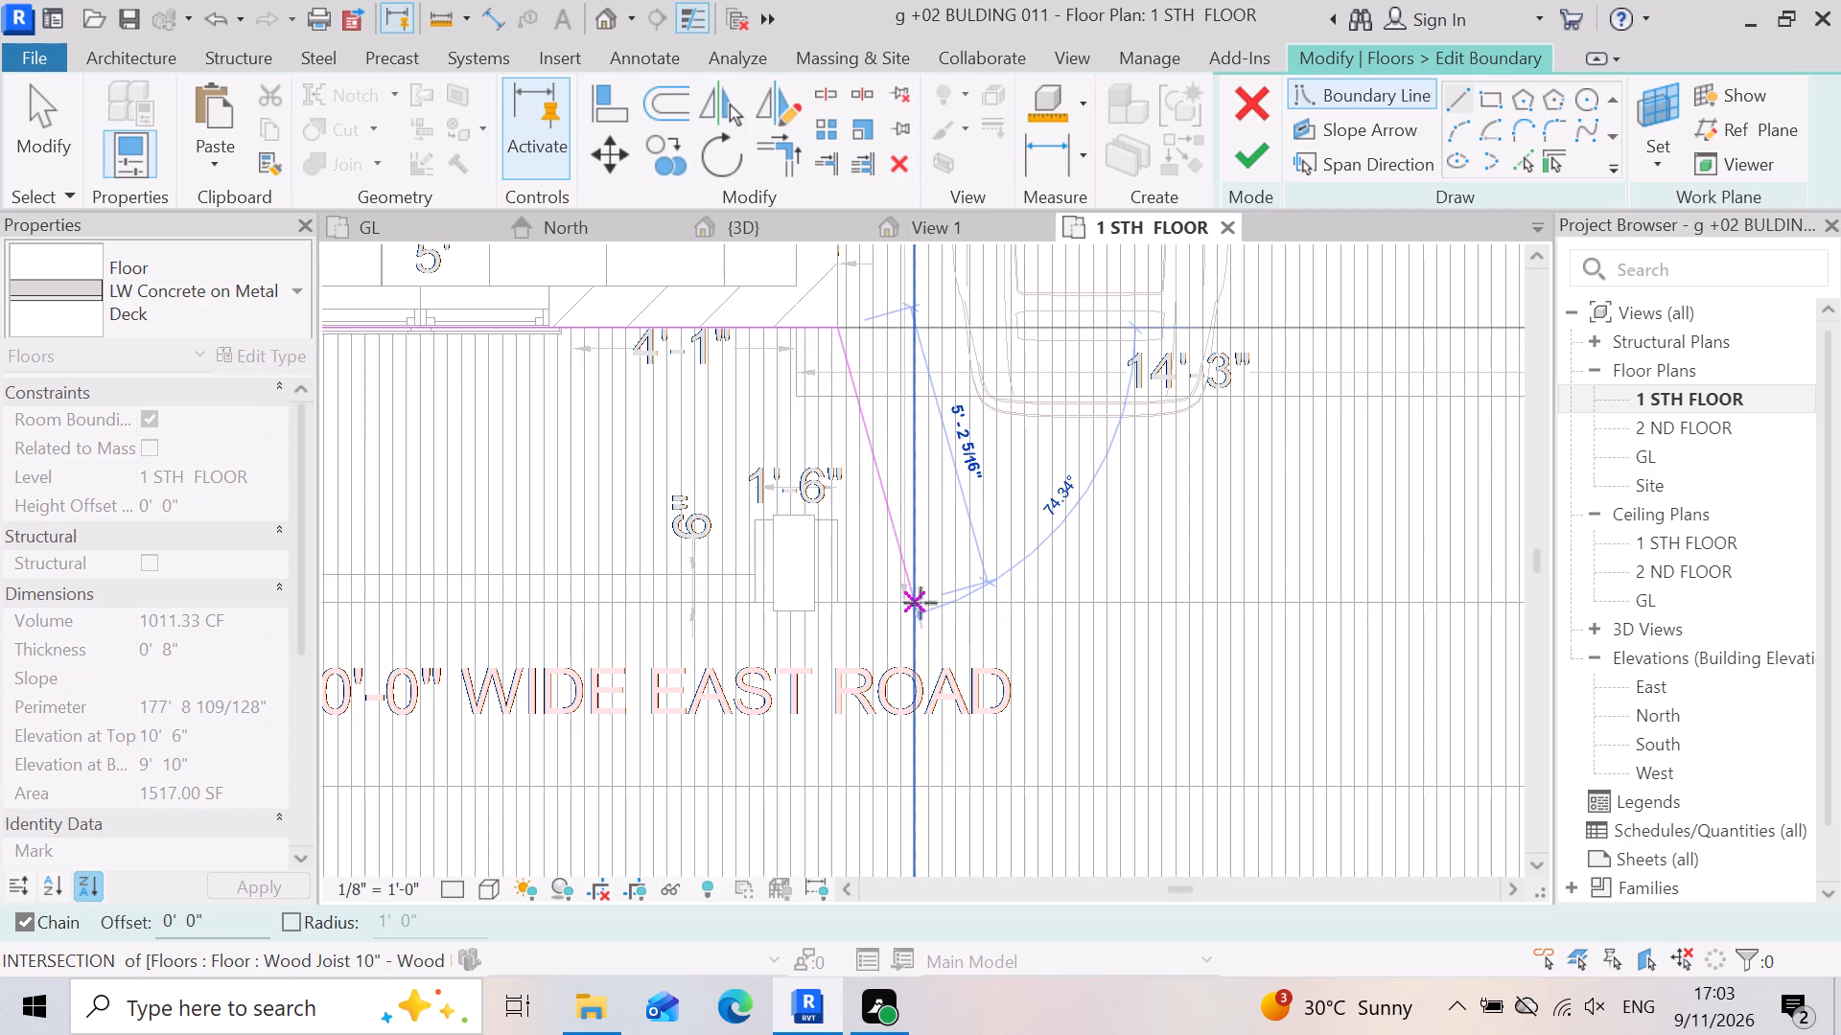
scroll(938, 618, "up", 3)
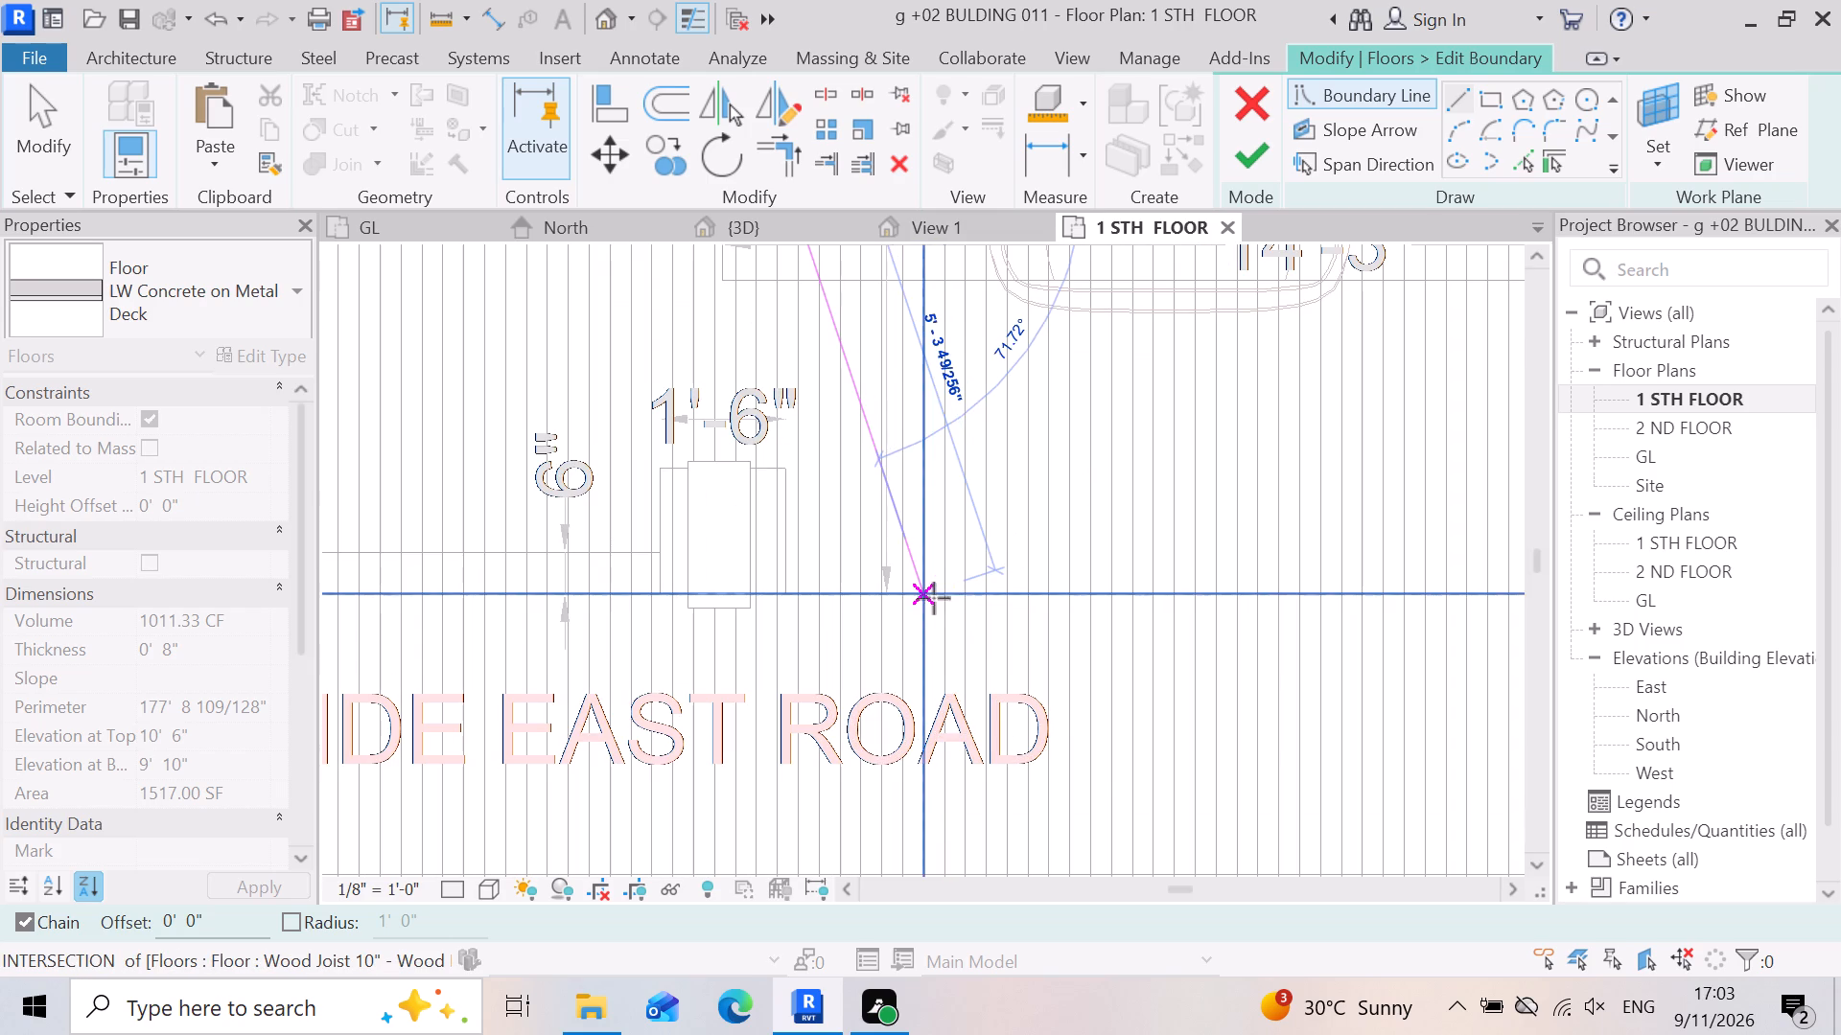
left_click(932, 601)
Continue the boundary as a two-peak zigzag below the portico car, returning each valley to the road edge with segments about 2' long.
scroll(936, 599, "down", 4)
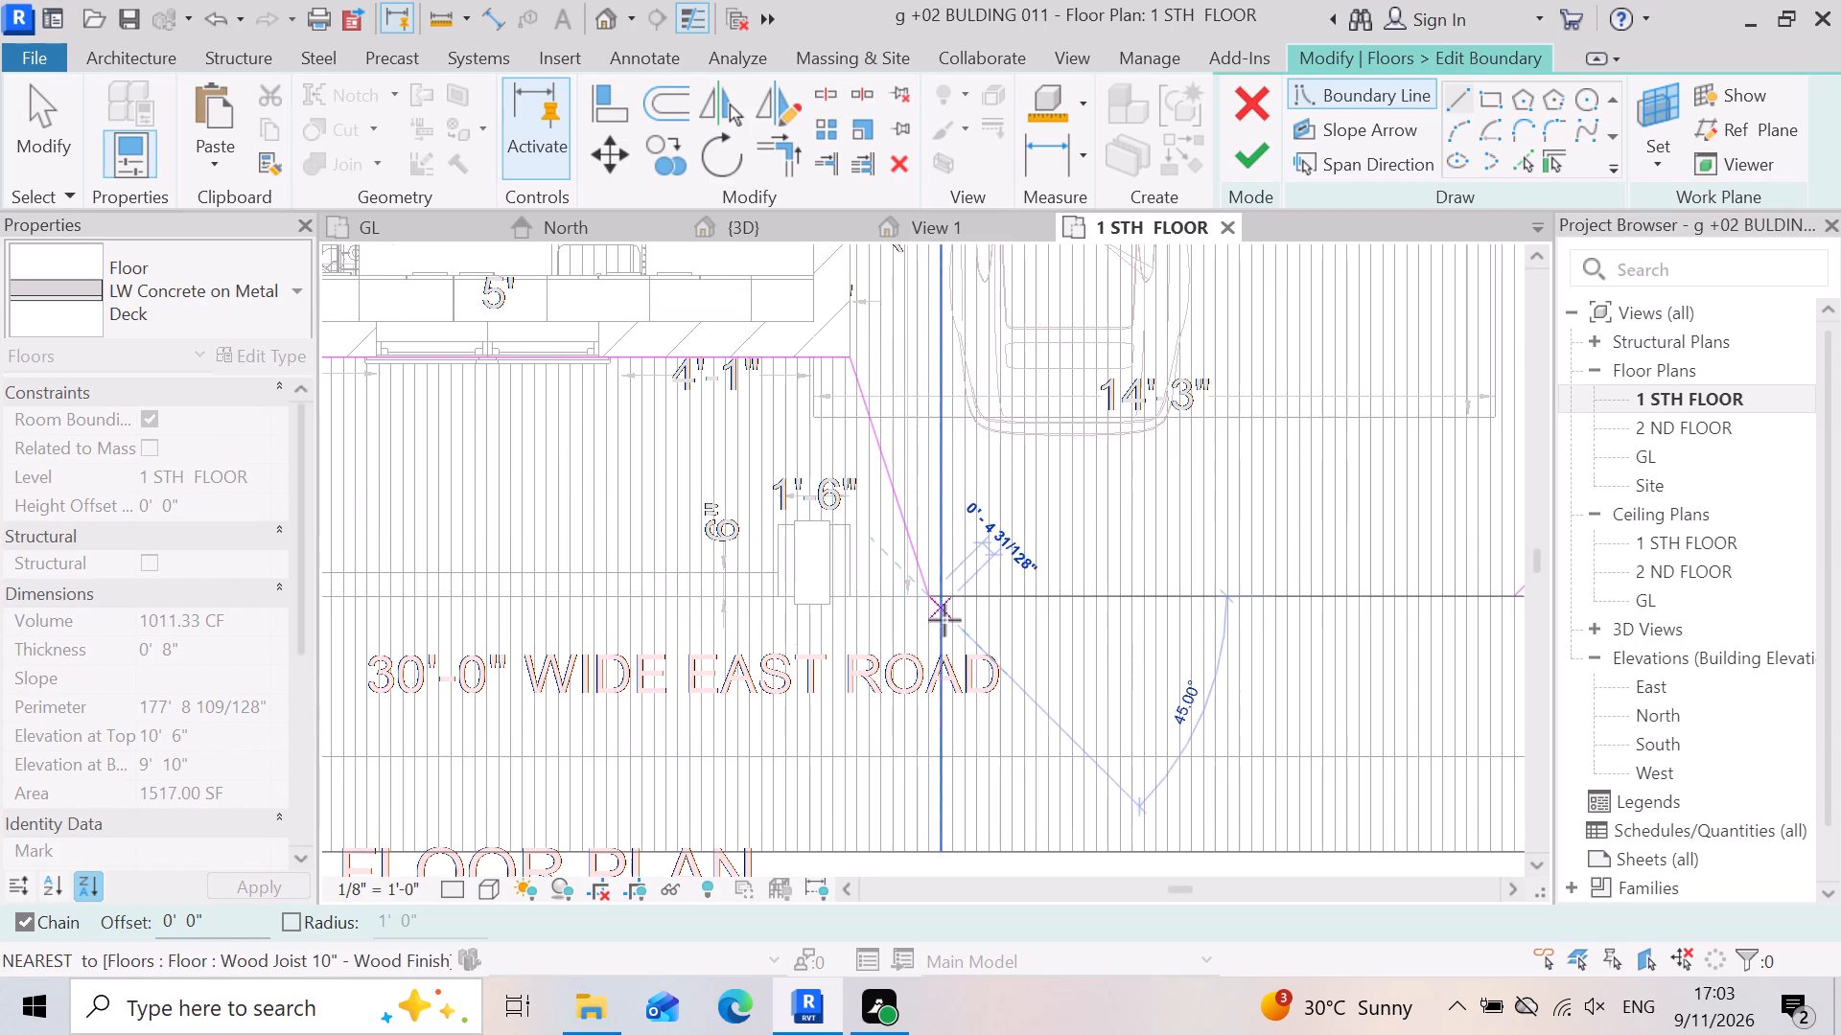
scroll(953, 605, "down", 4)
scroll(955, 567, "up", 3)
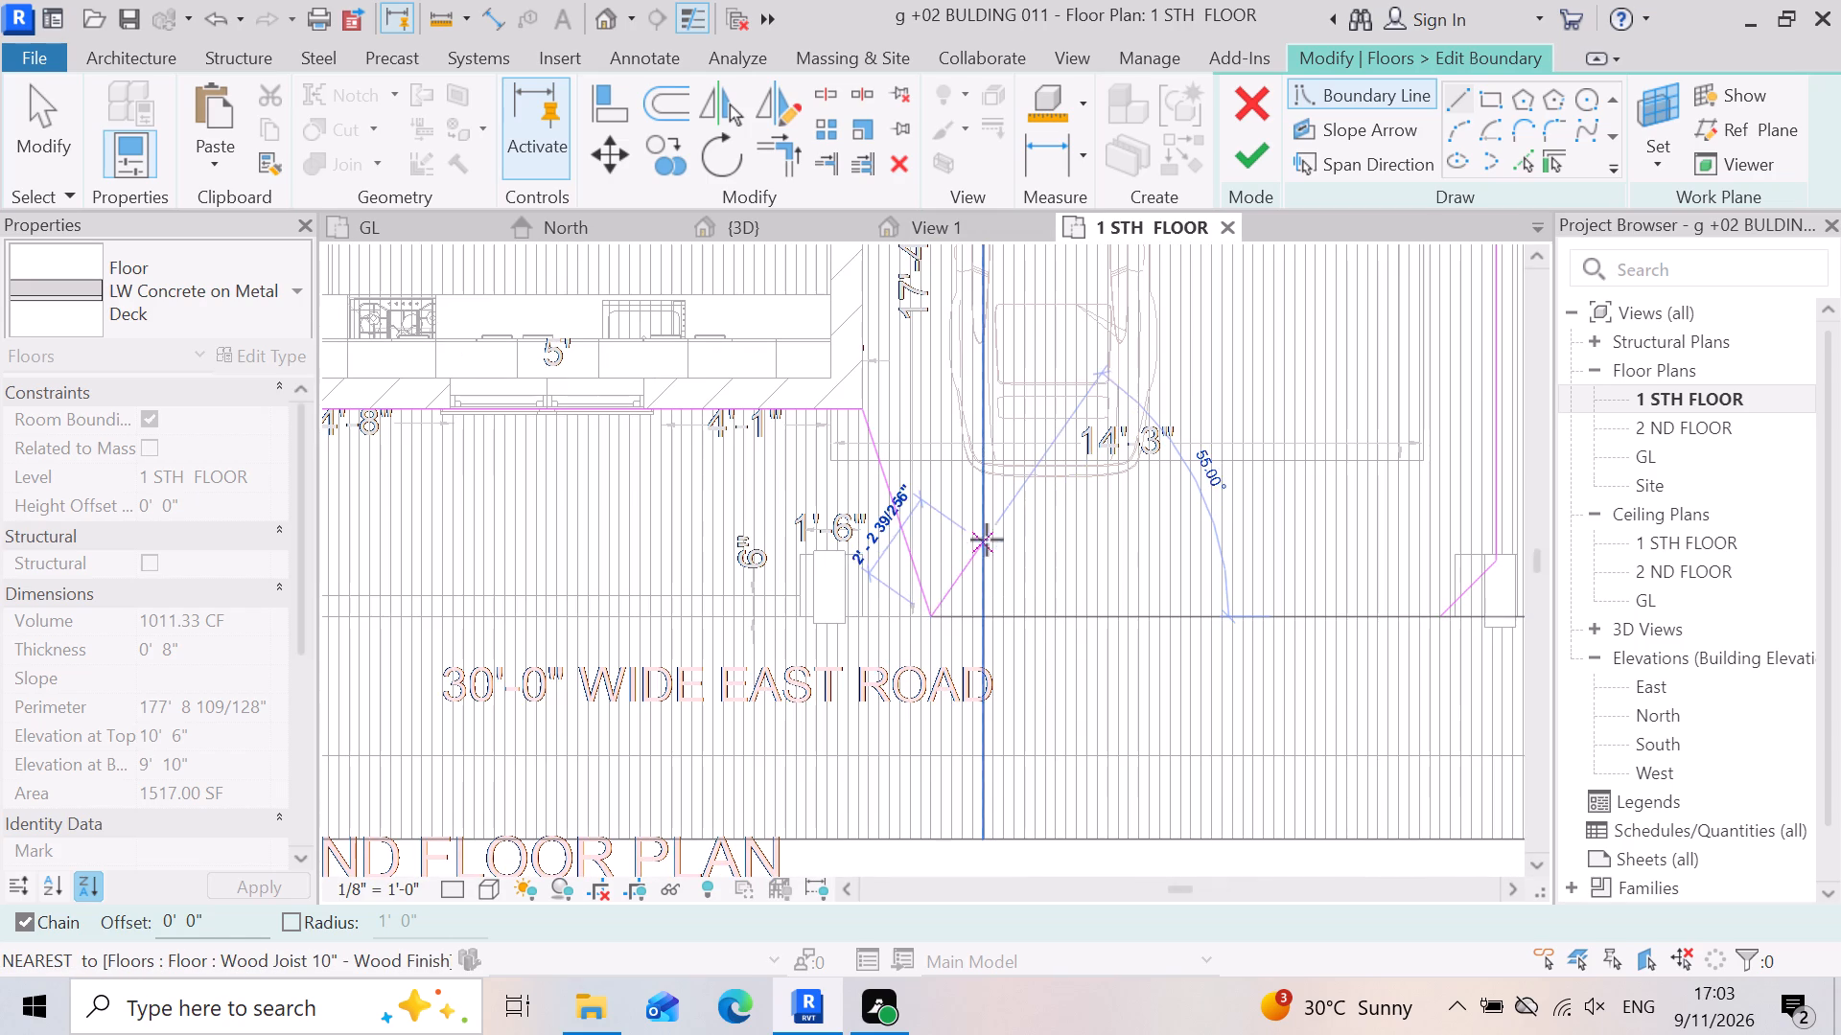
left_click(1005, 531)
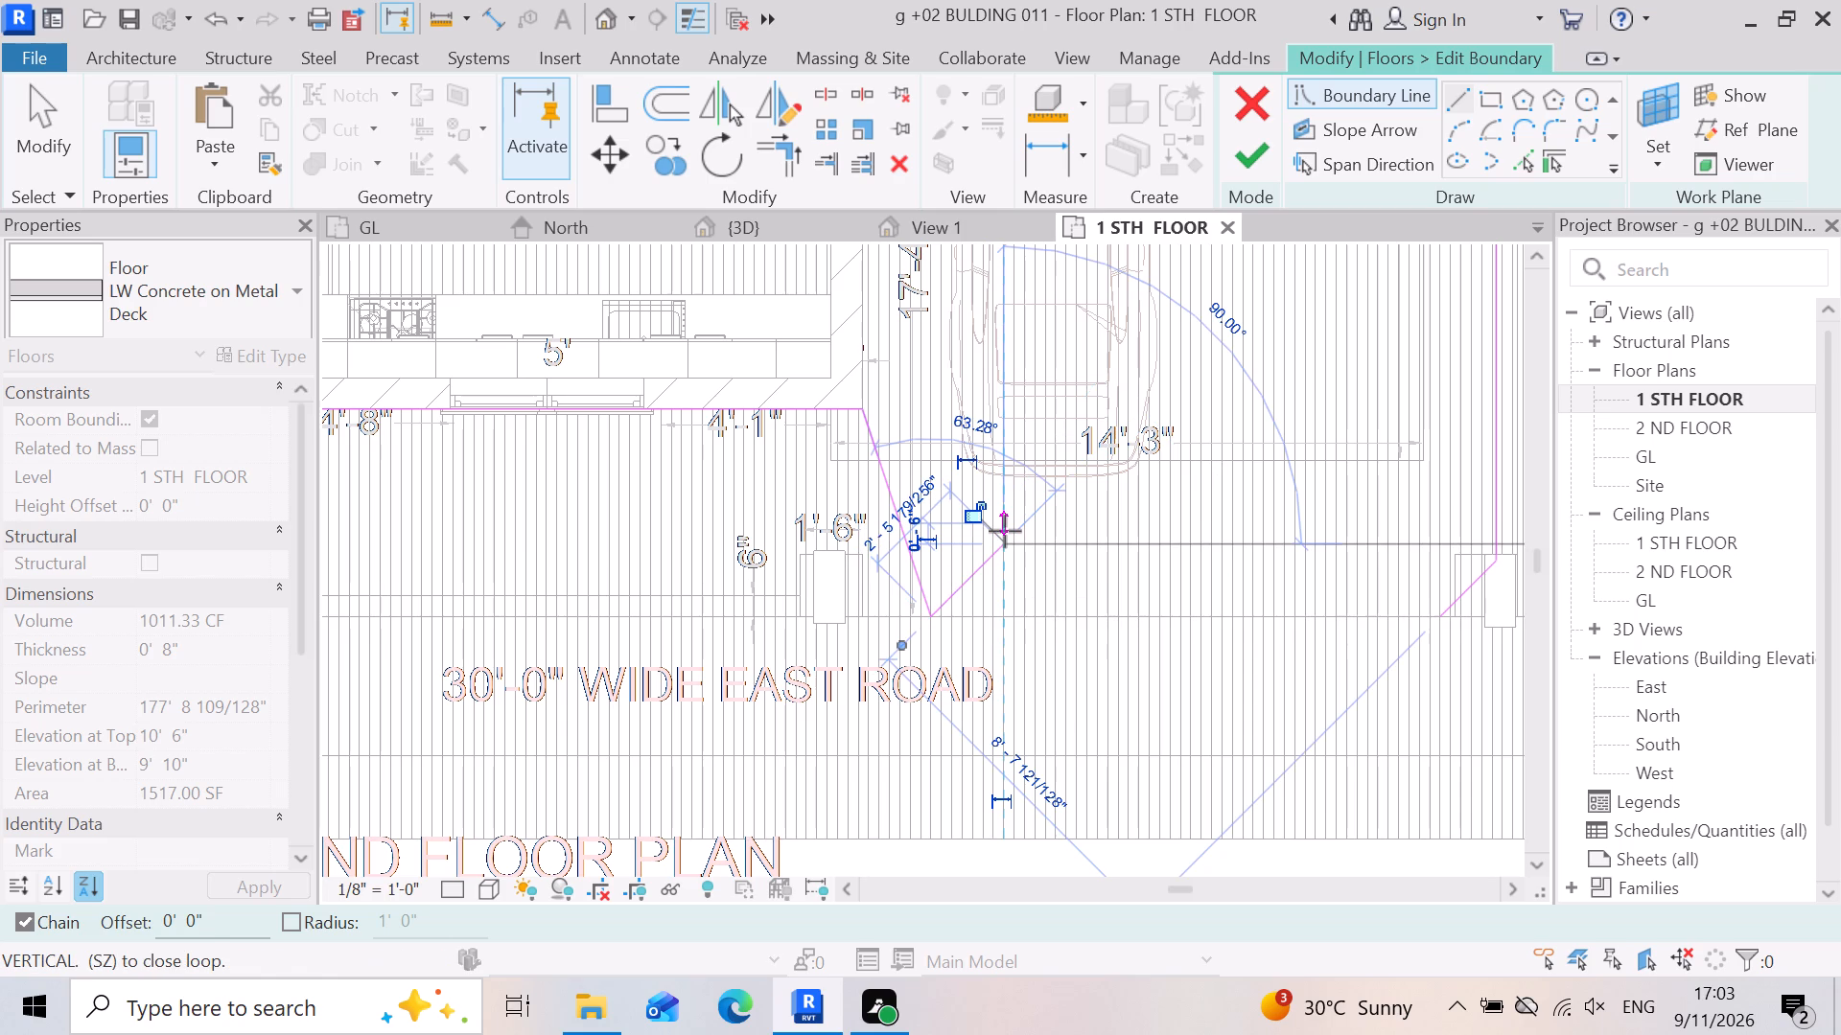
scroll(1054, 614, "up", 6)
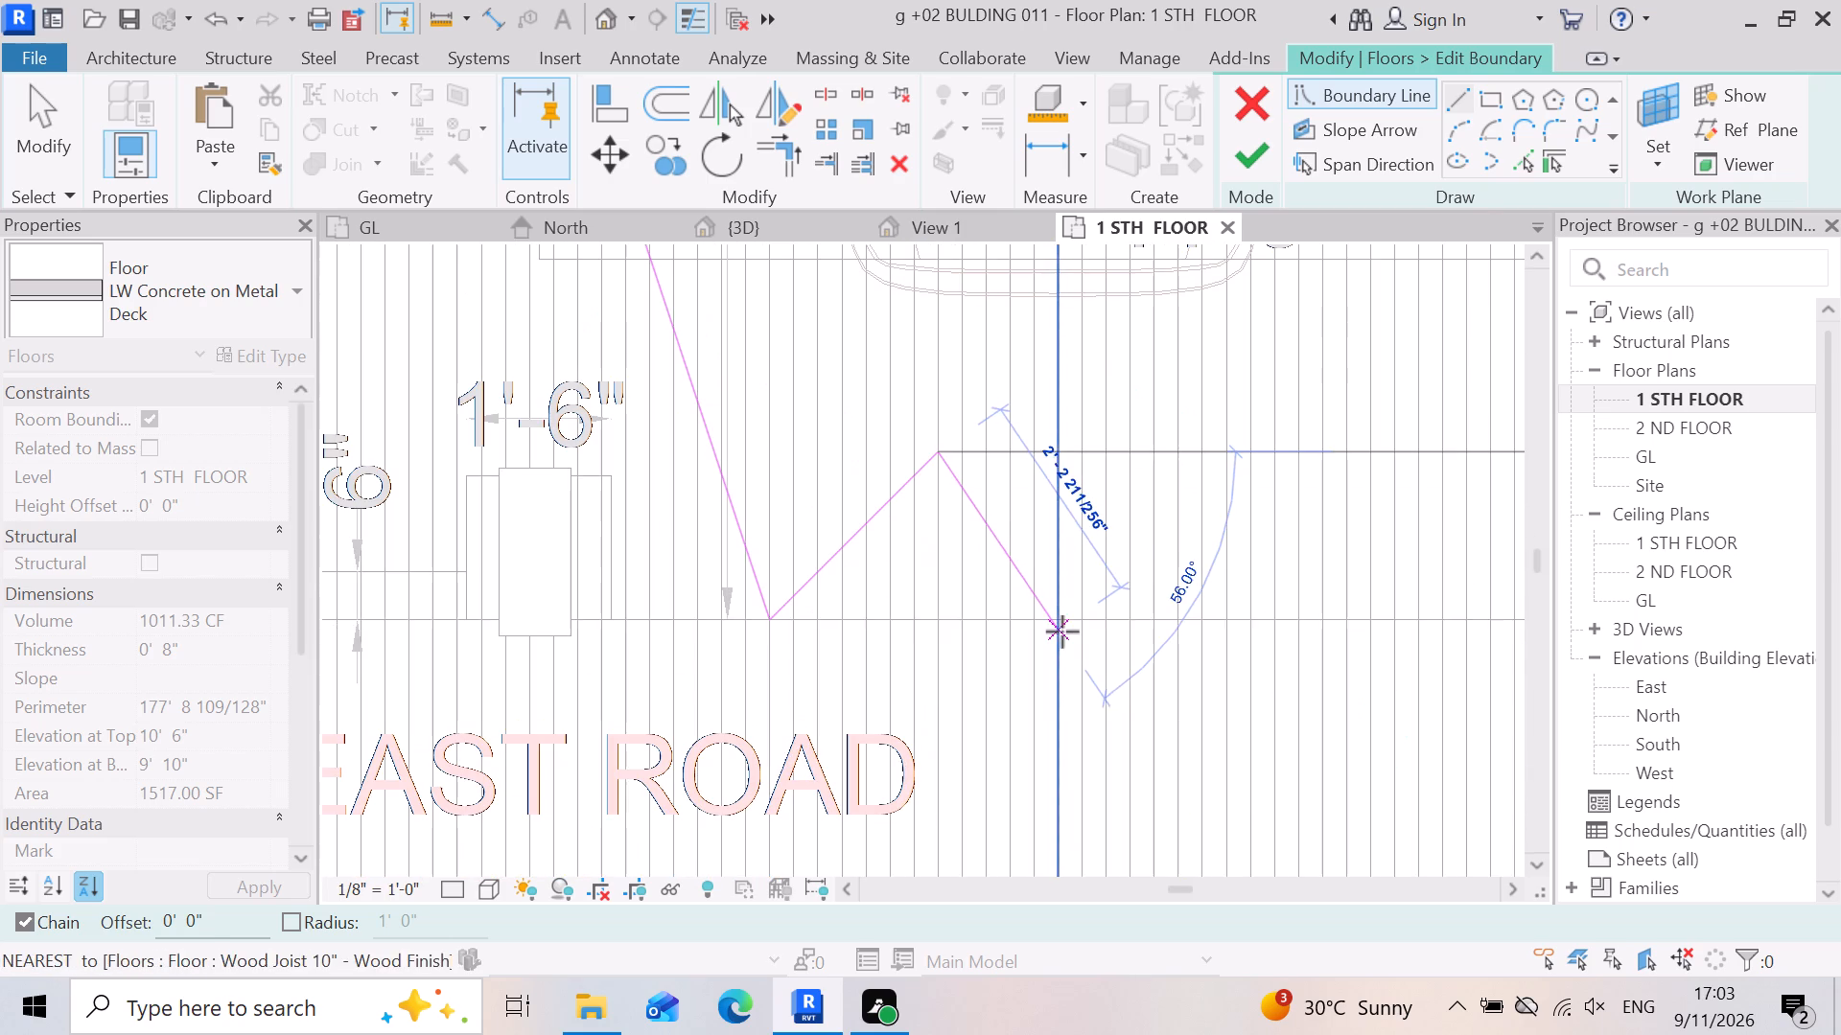
left_click(1062, 624)
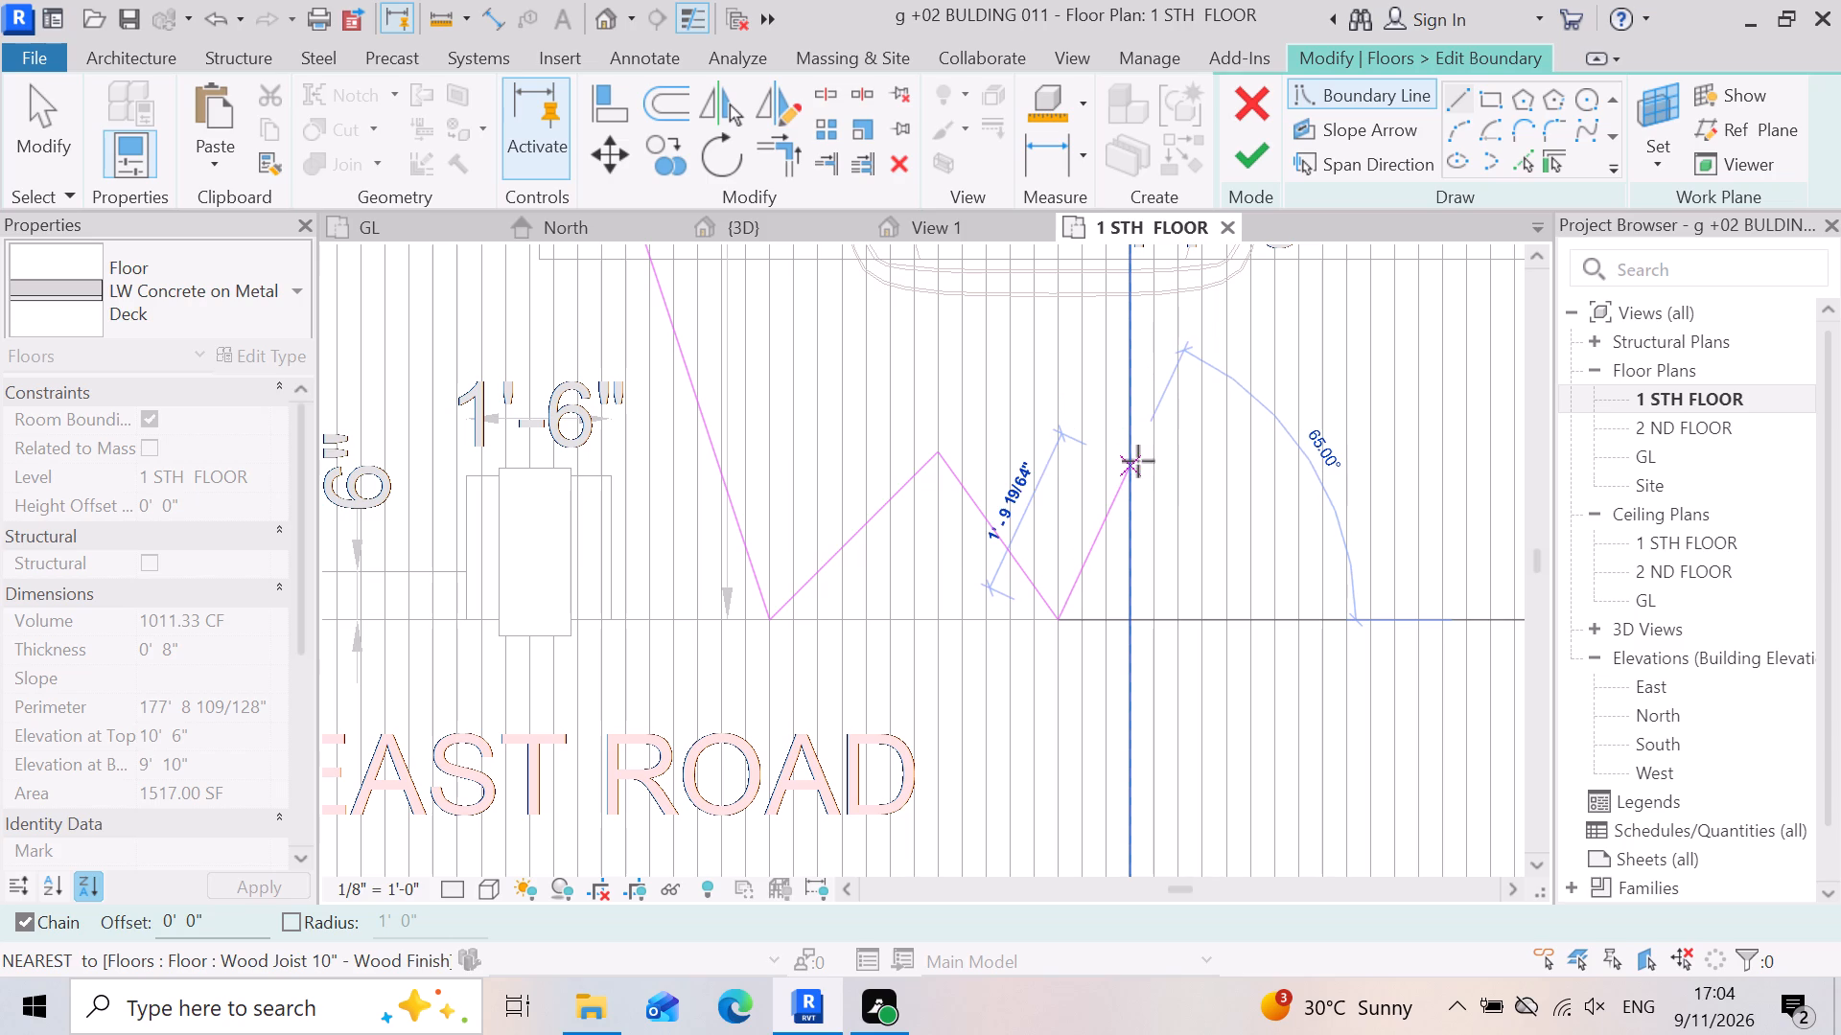
left_click(1134, 464)
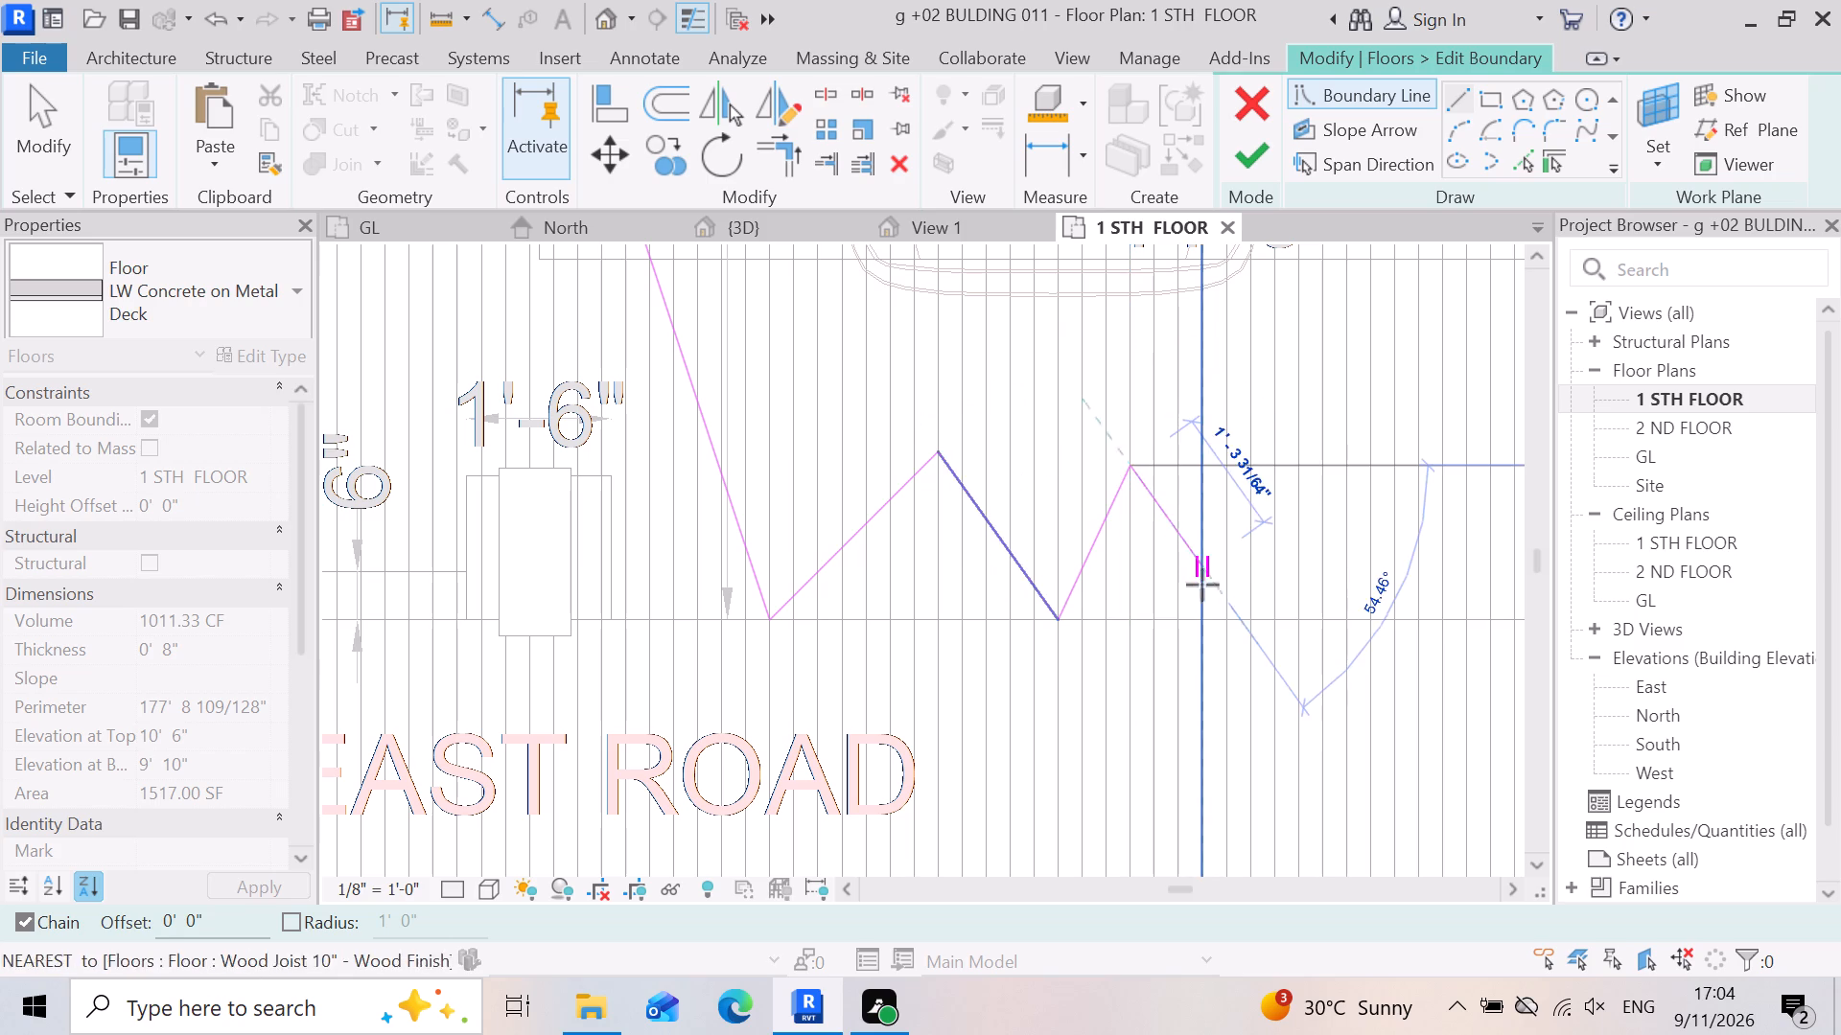
scroll(1206, 597, "up", 9)
left_click(1230, 640)
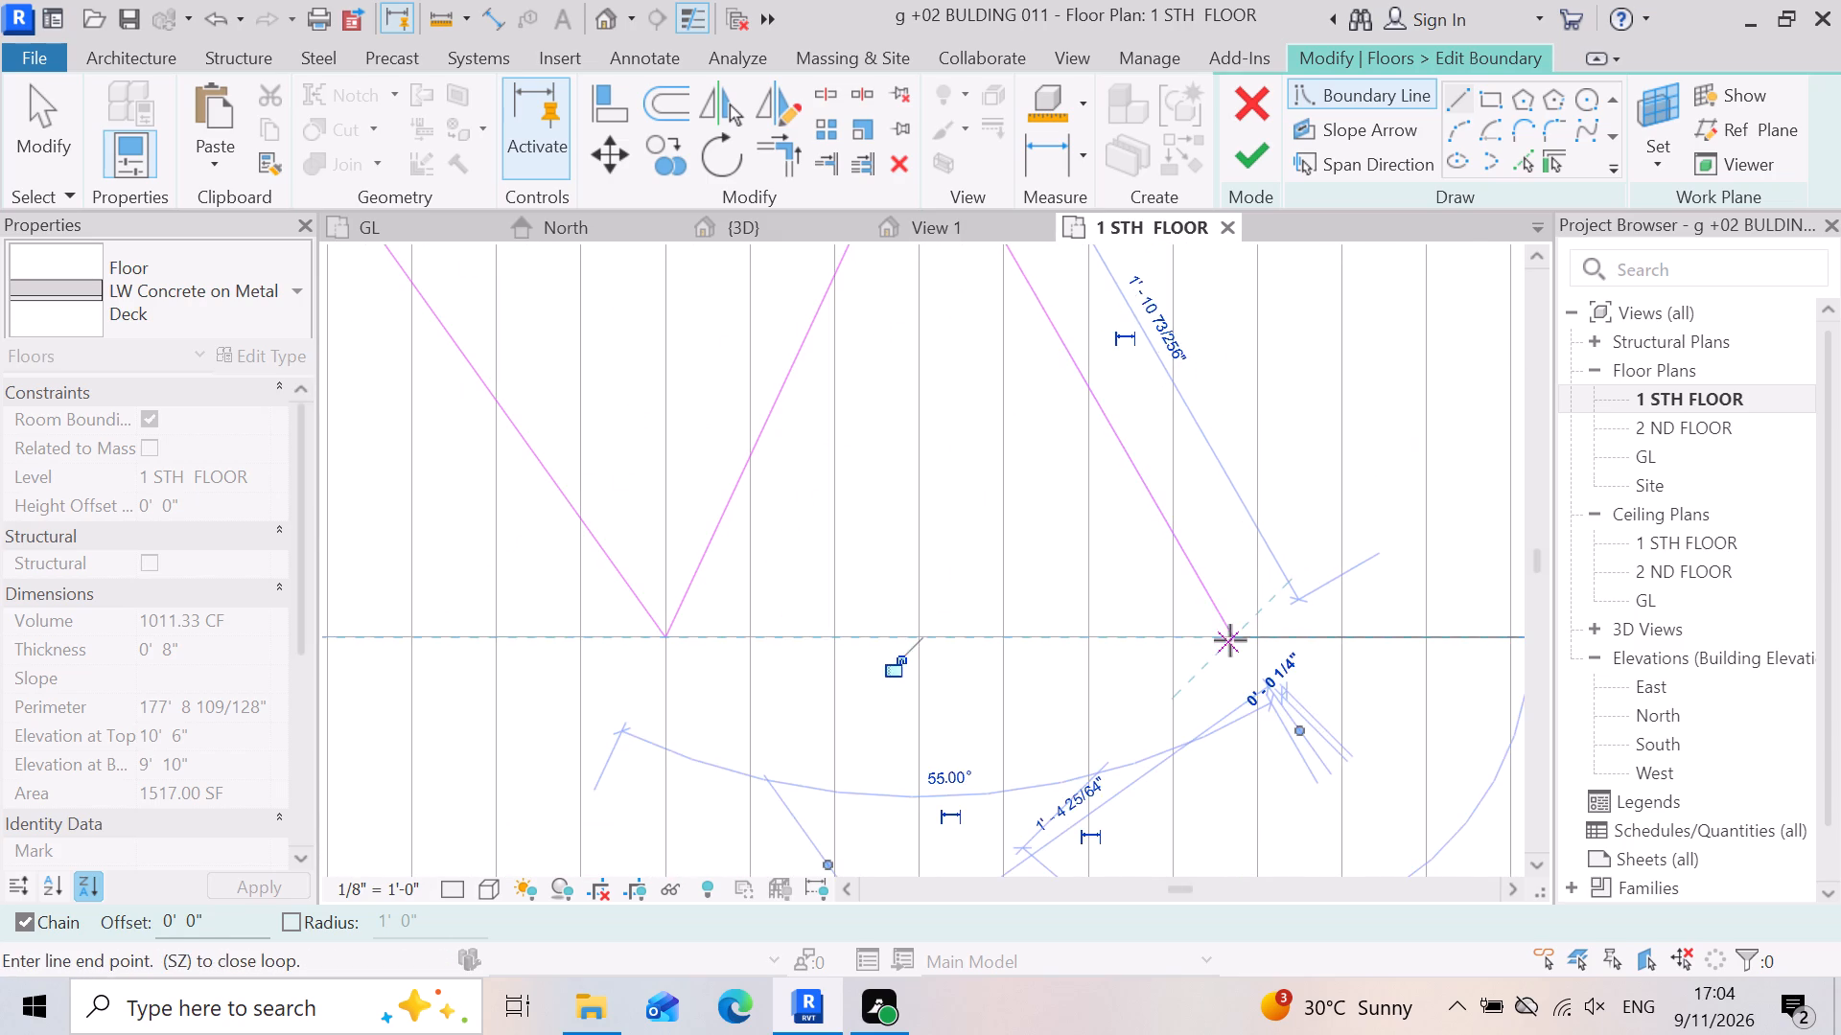
Extend the zigzag toward the corner column with two more peaks, using segments about 2' long with valleys on the road edge.
scroll(1225, 635, "down", 12)
scroll(1078, 649, "down", 4)
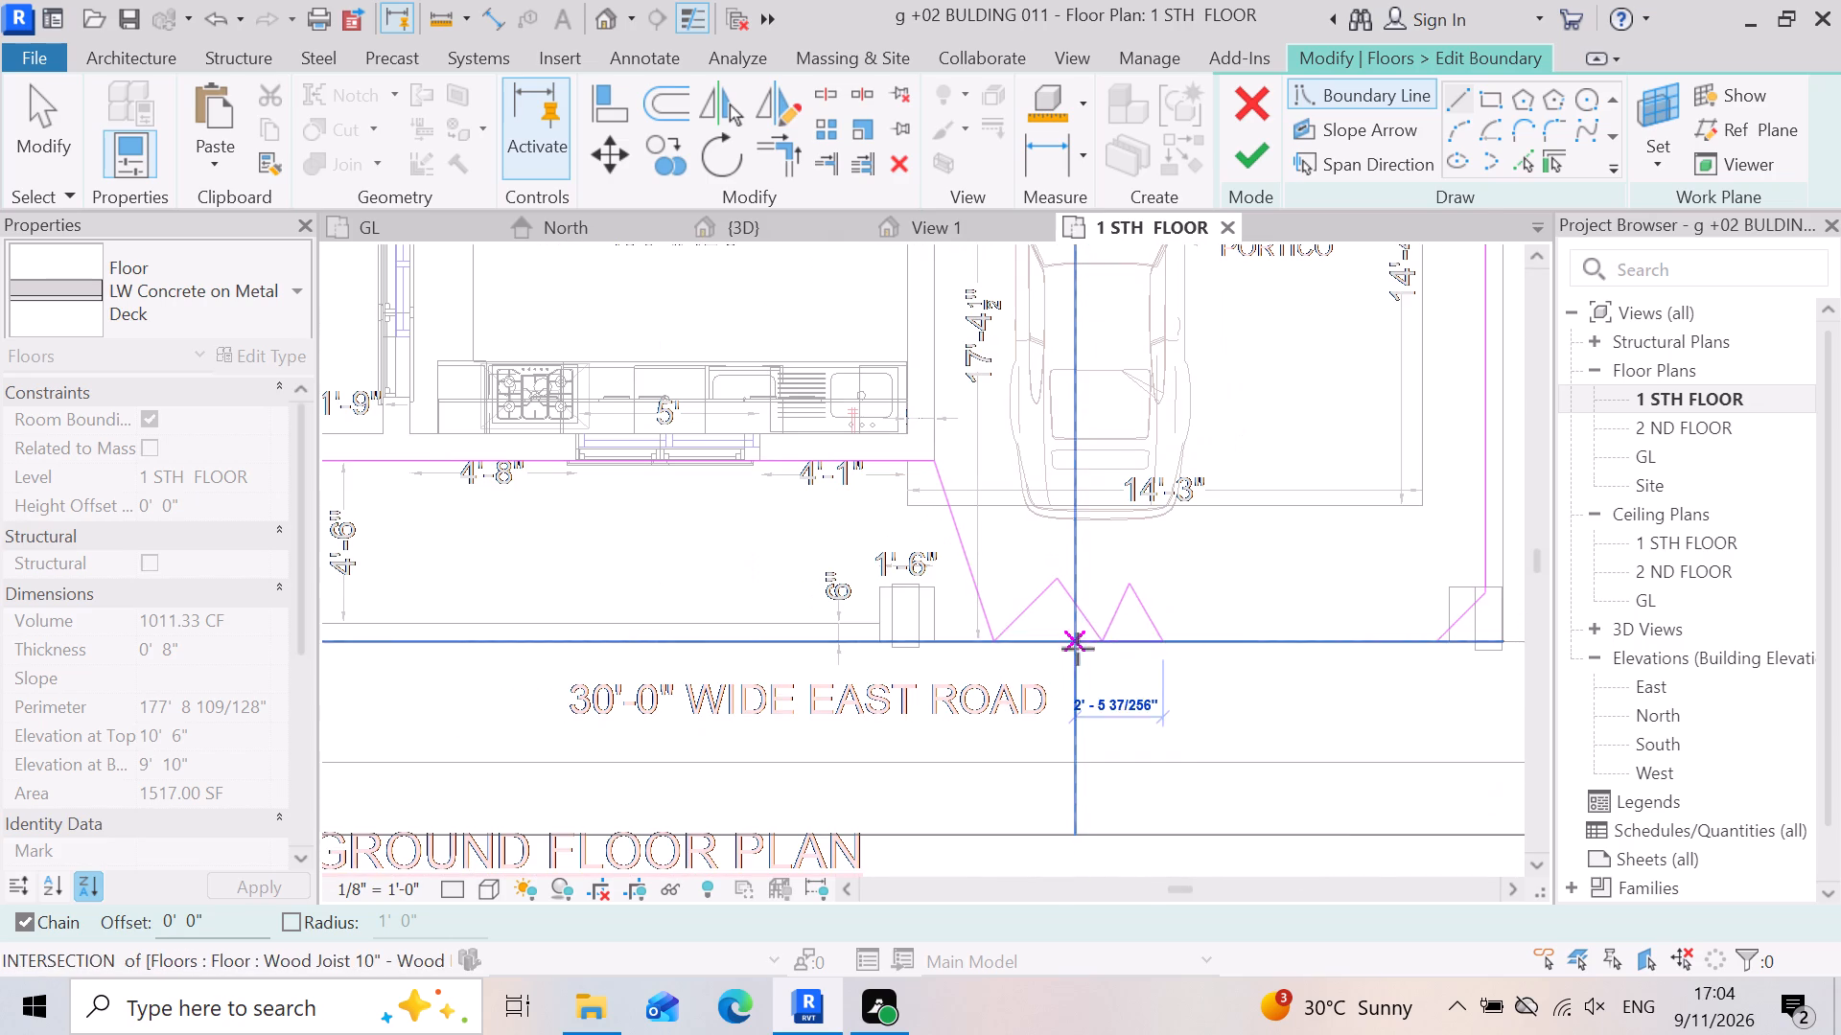
scroll(1215, 607, "up", 6)
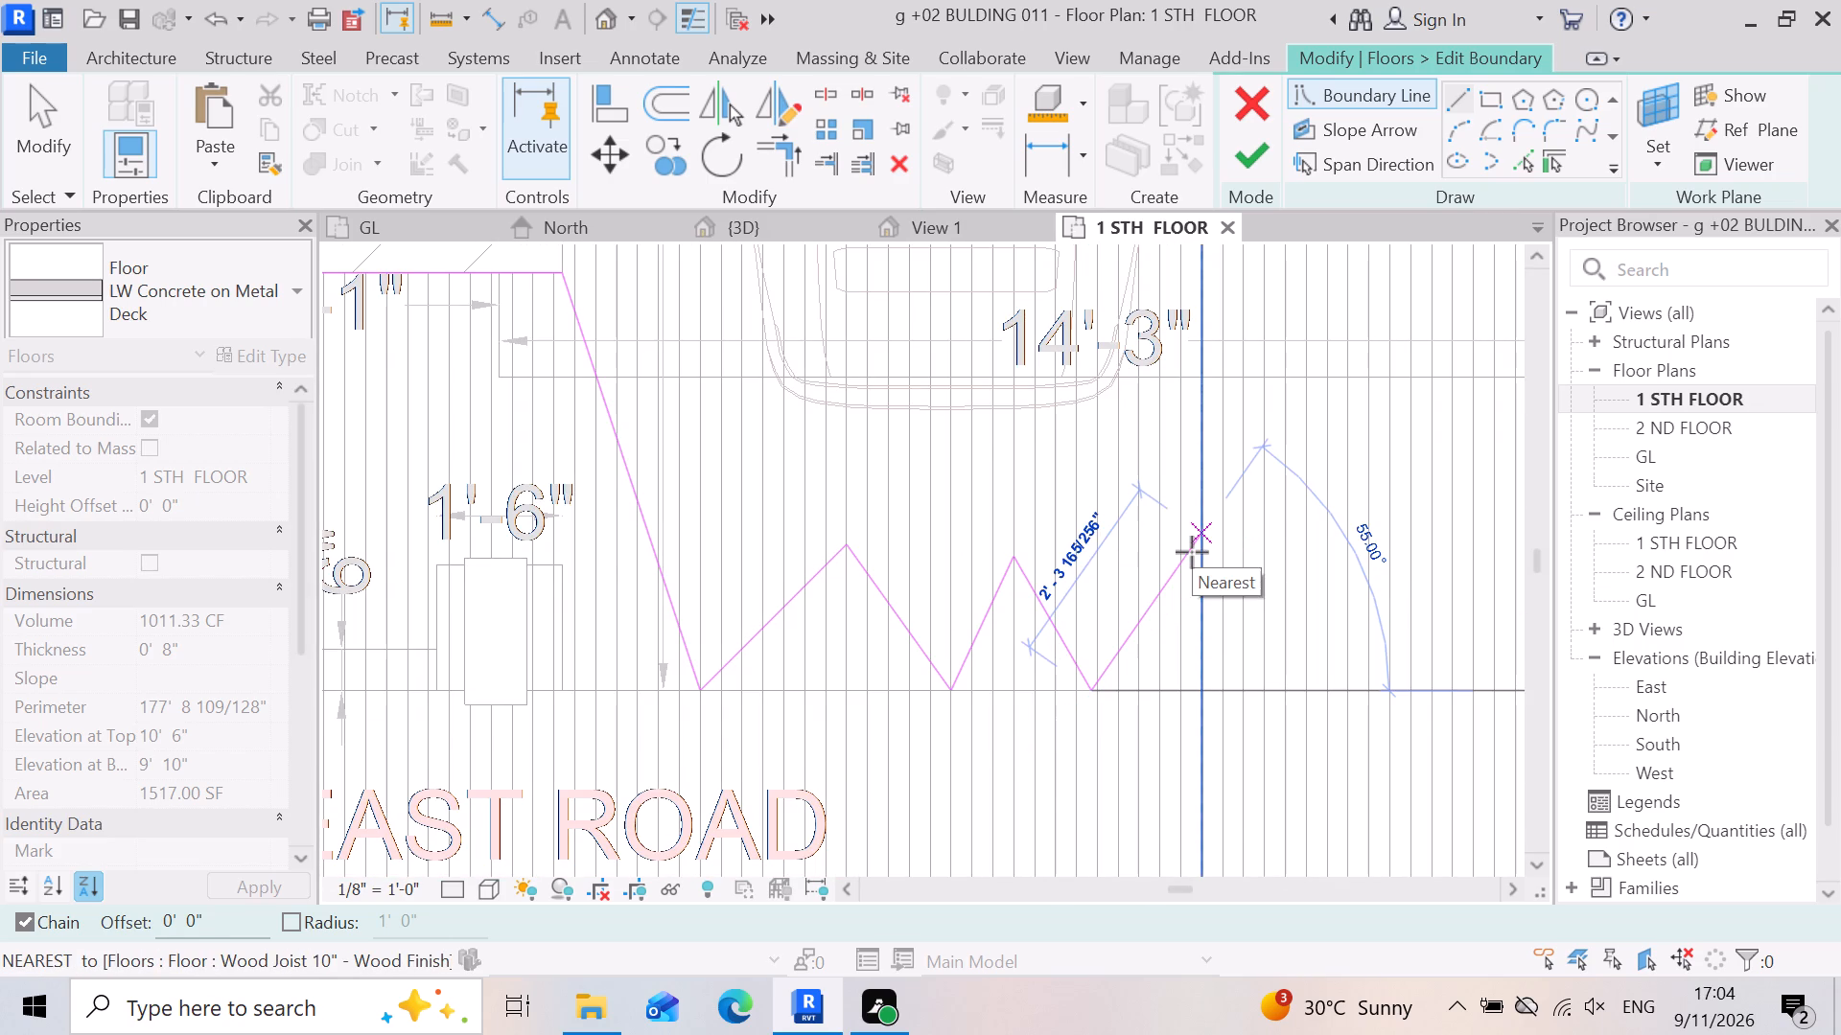
left_click(1192, 552)
scroll(1276, 685, "up", 3)
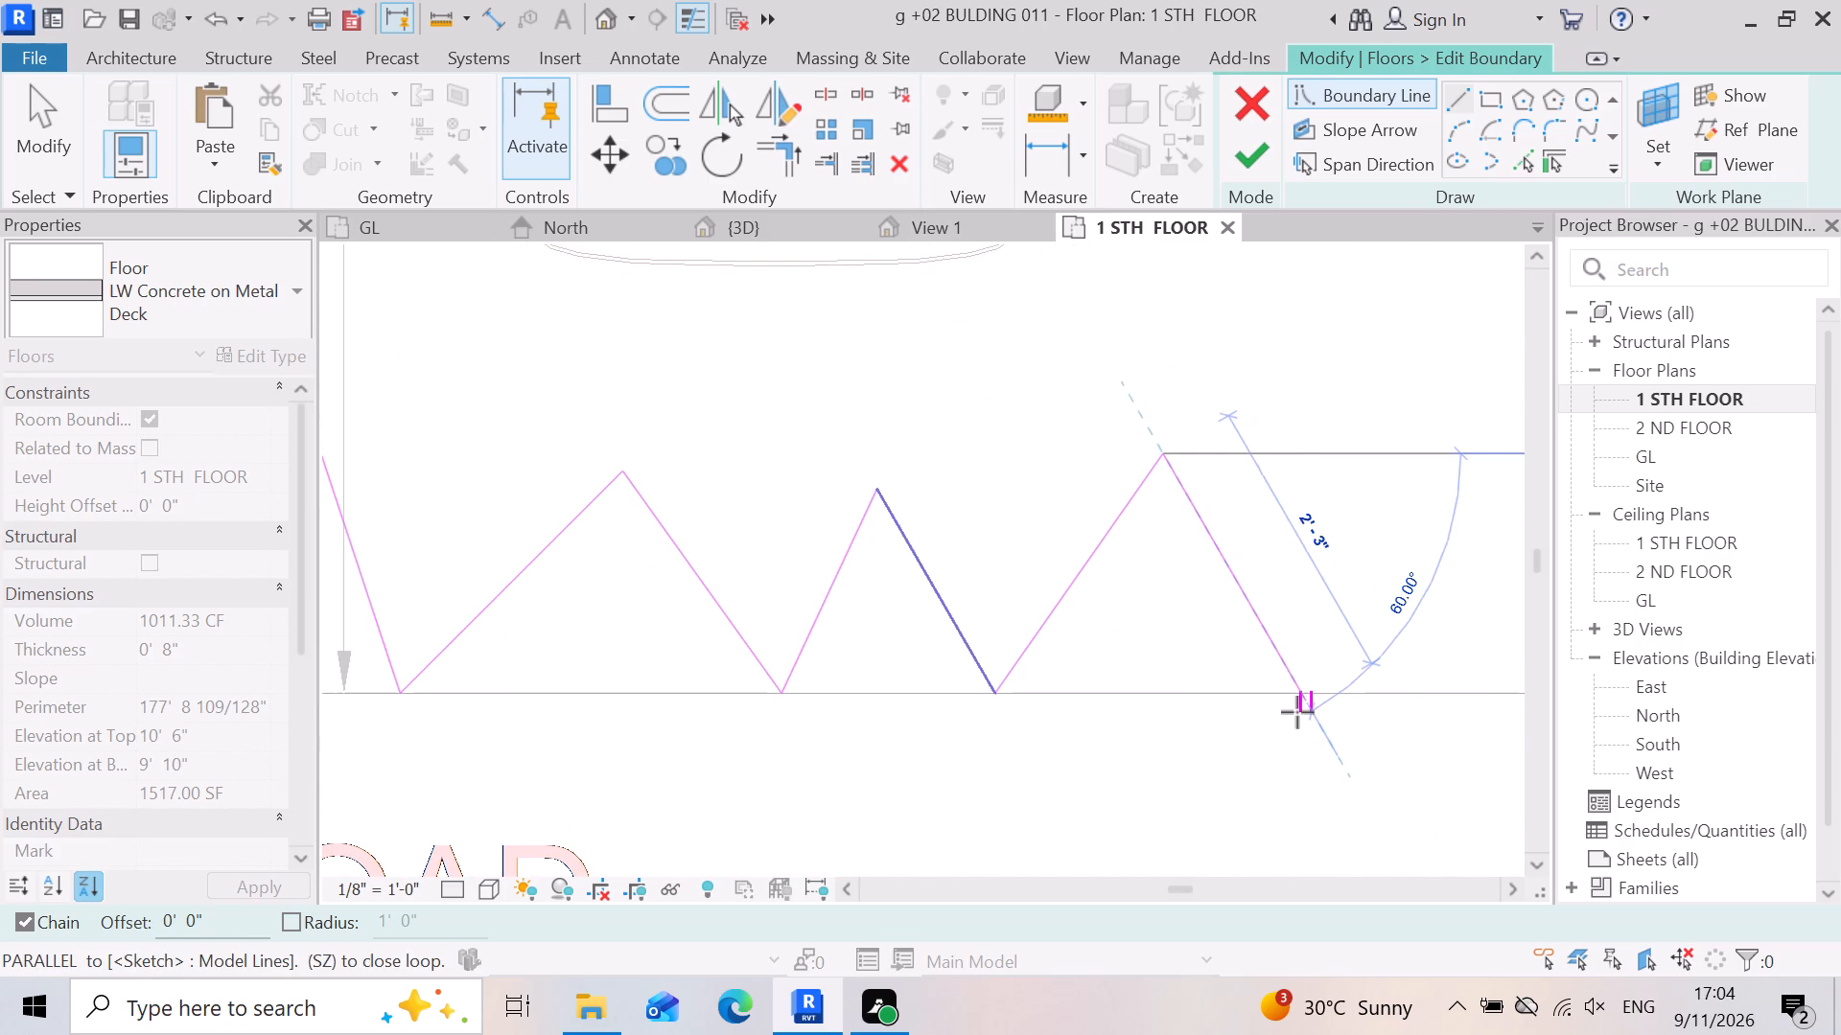
left_click(1297, 712)
scroll(1160, 655, "down", 5)
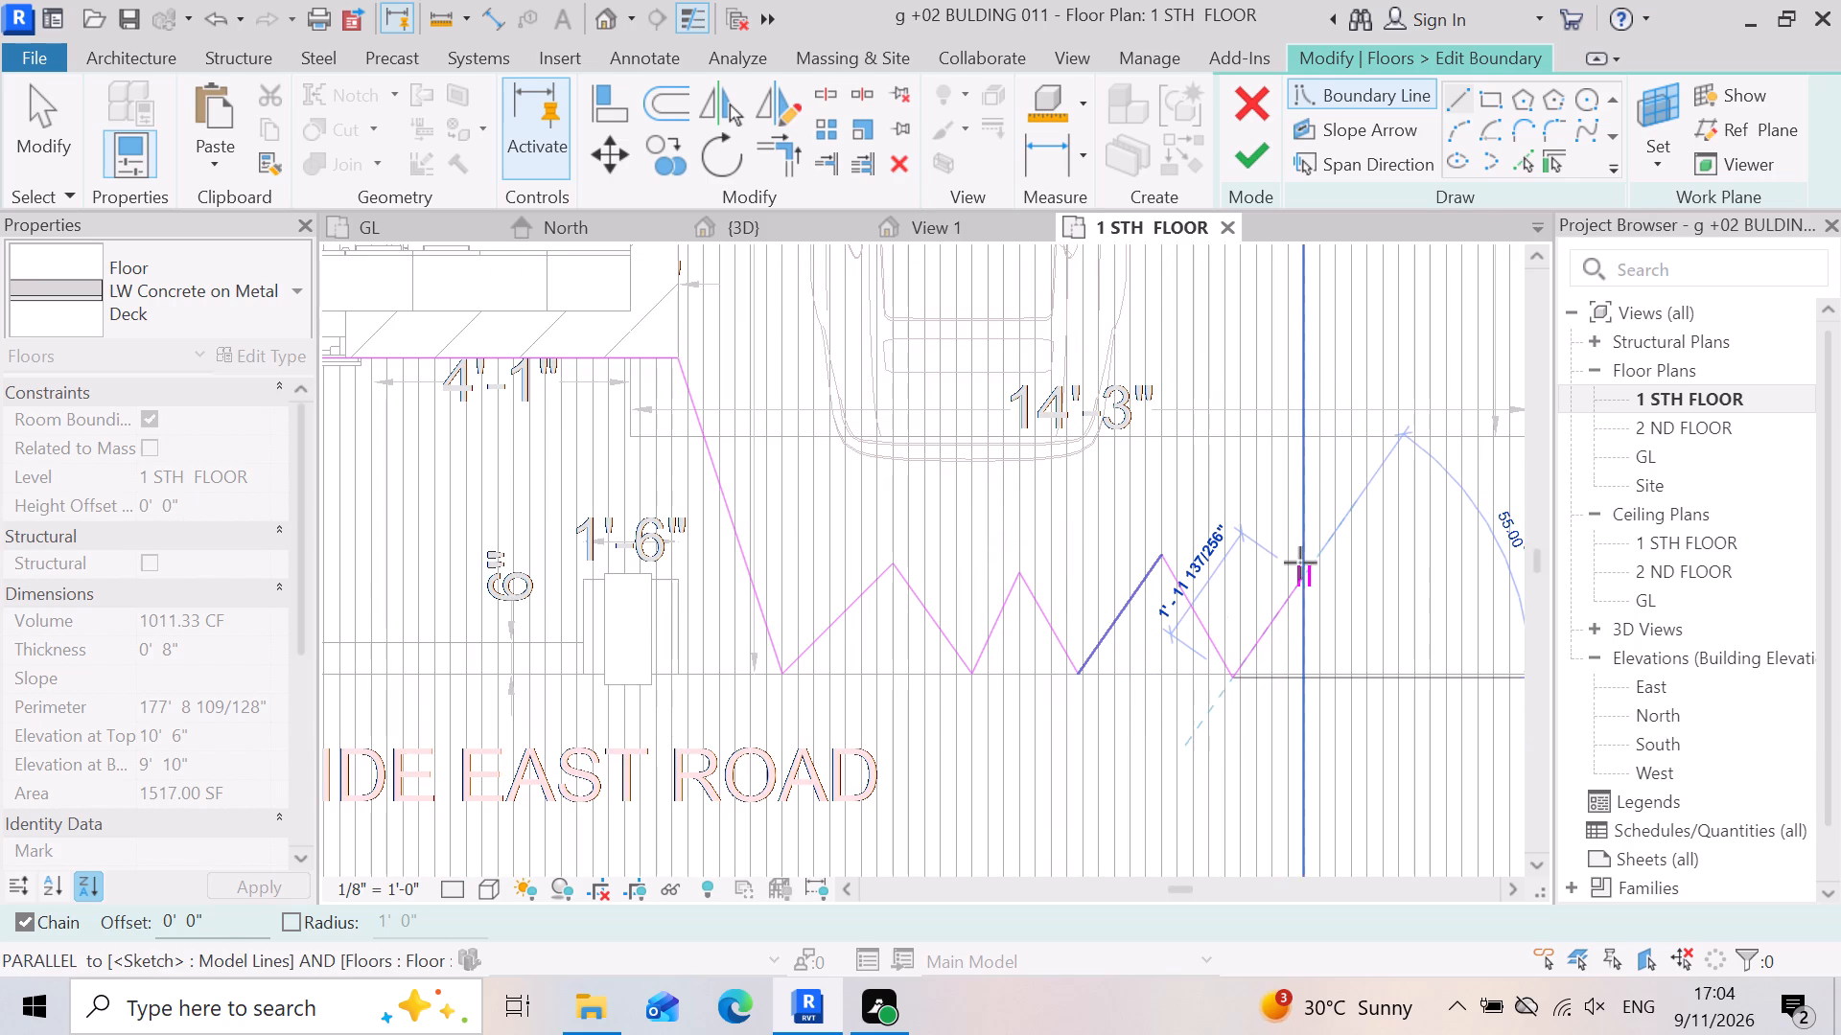
left_click(1300, 563)
scroll(1383, 671, "up", 2)
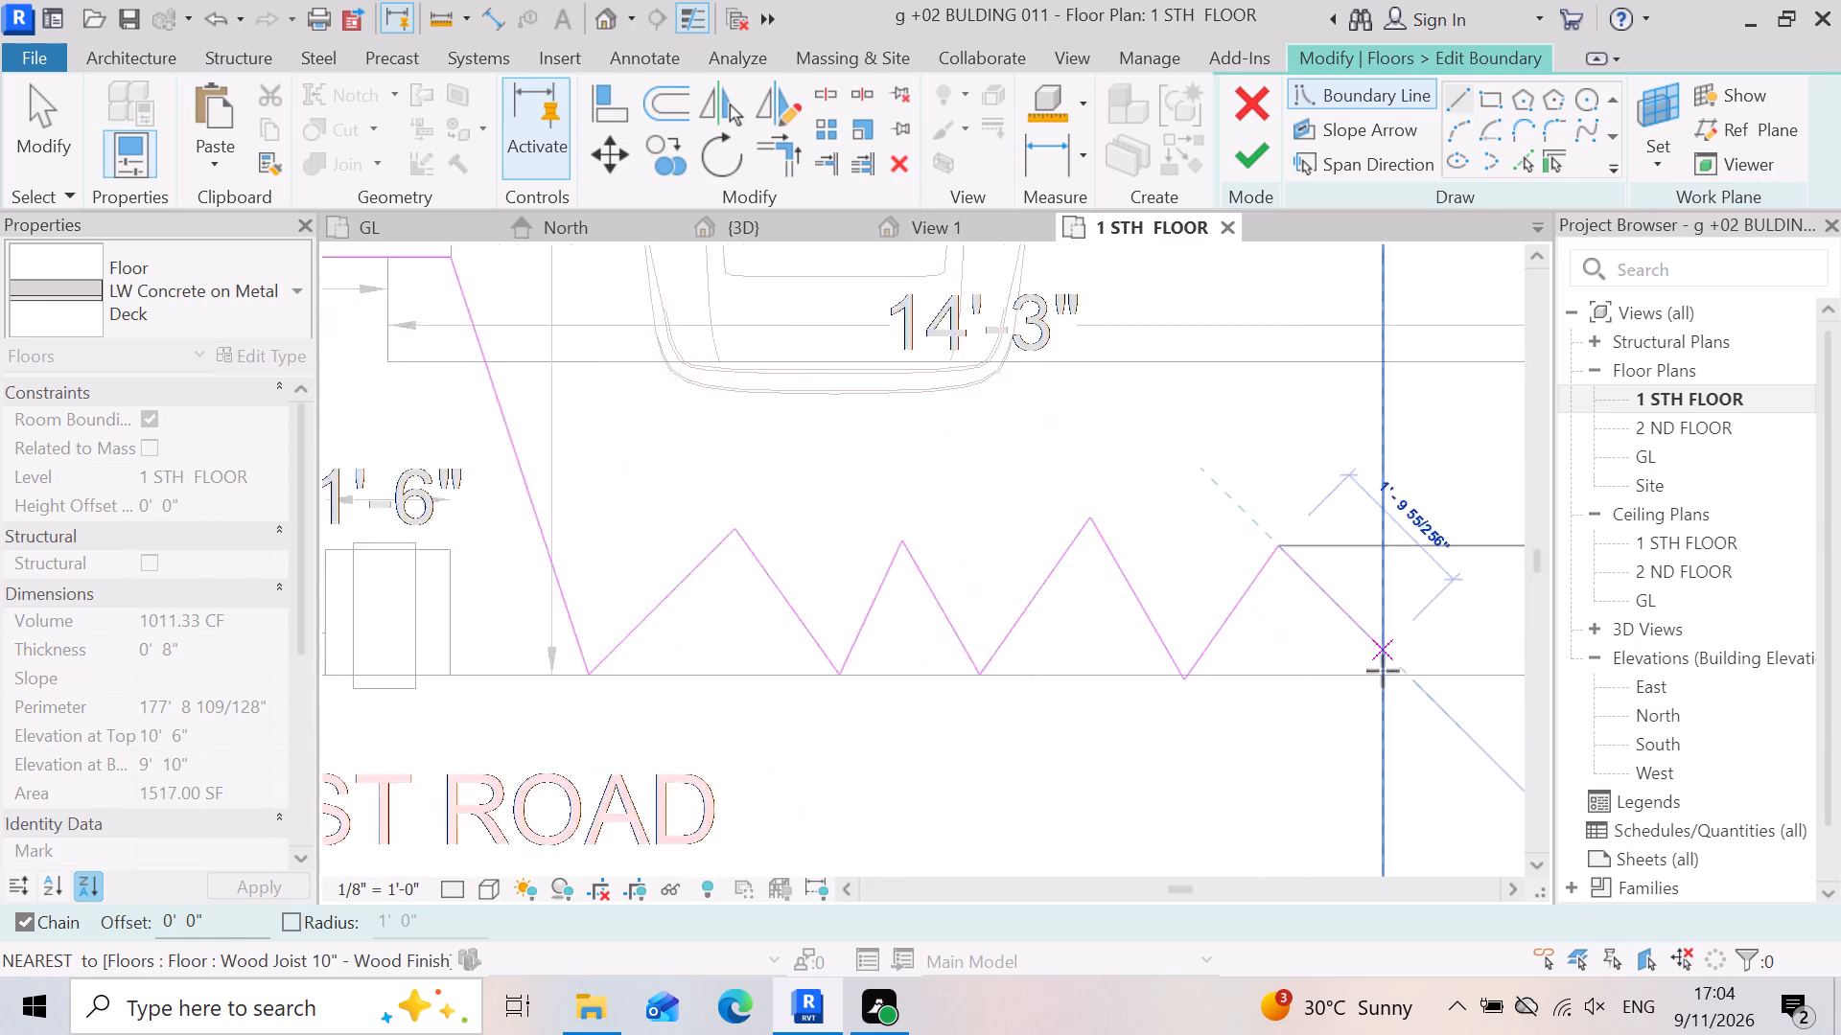
scroll(1383, 671, "up", 4)
scroll(1363, 635, "down", 4)
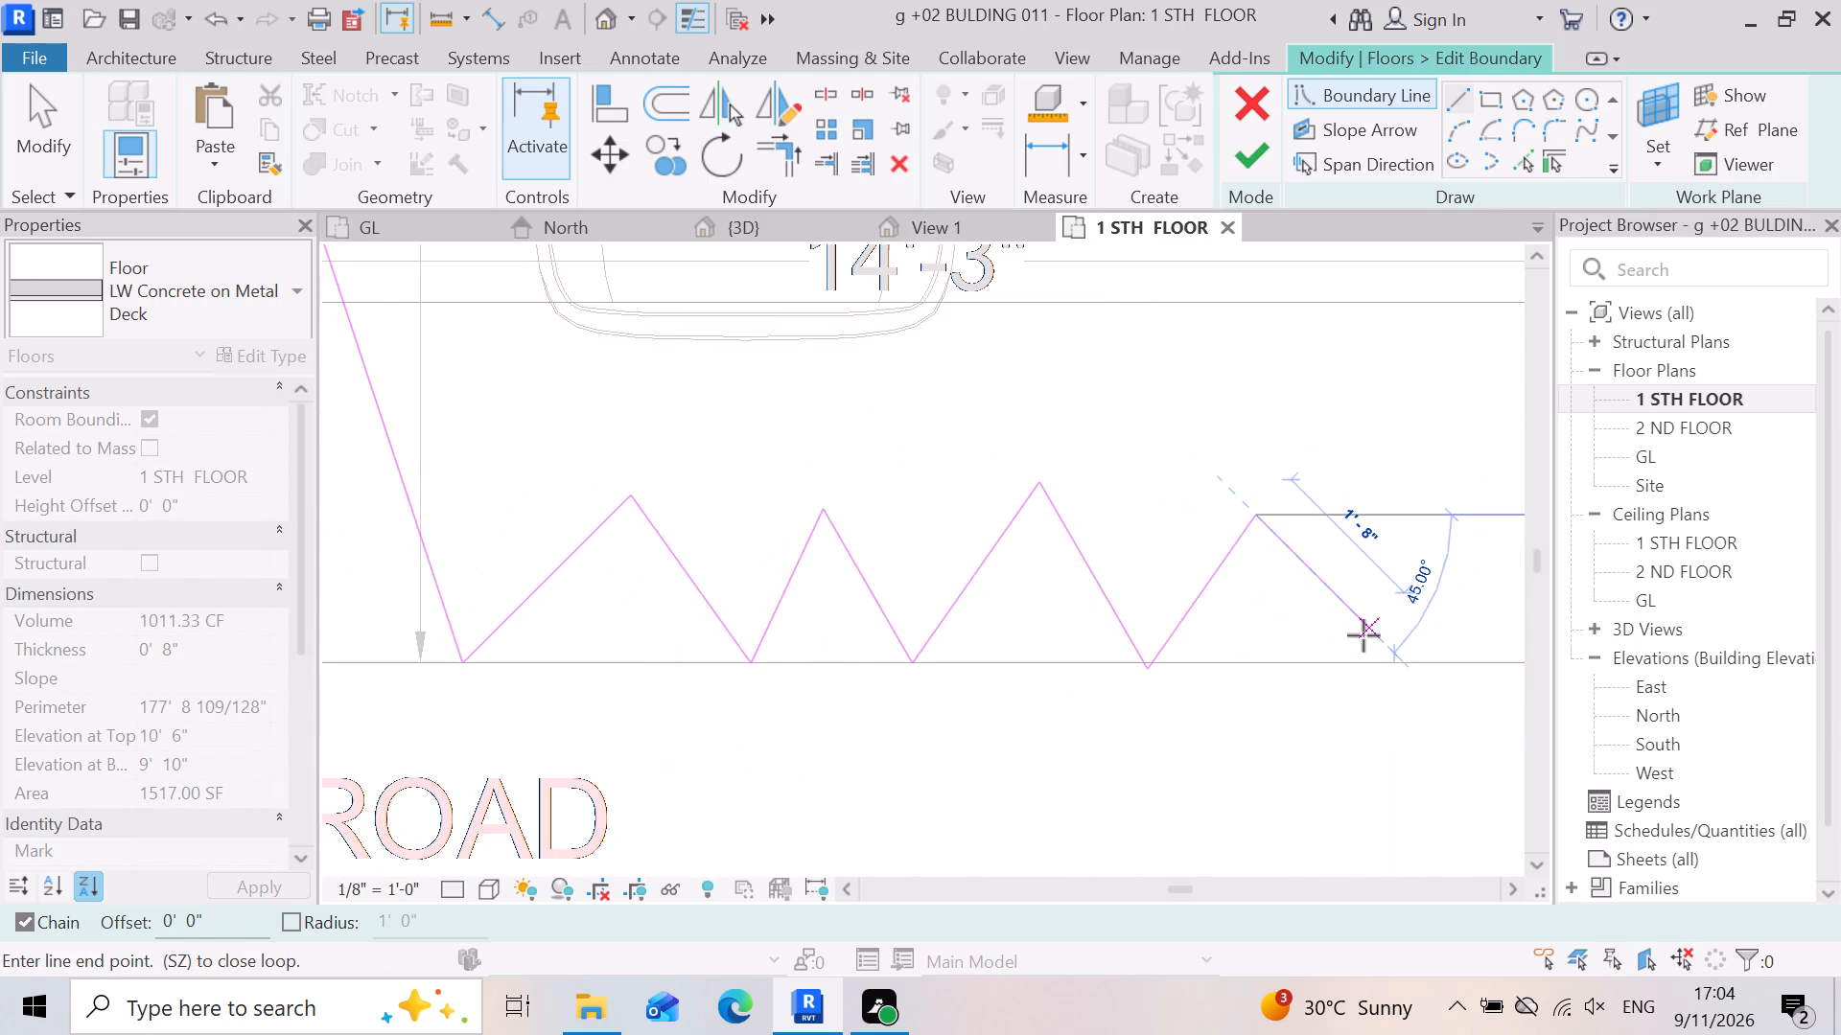
scroll(1390, 685, "up", 6)
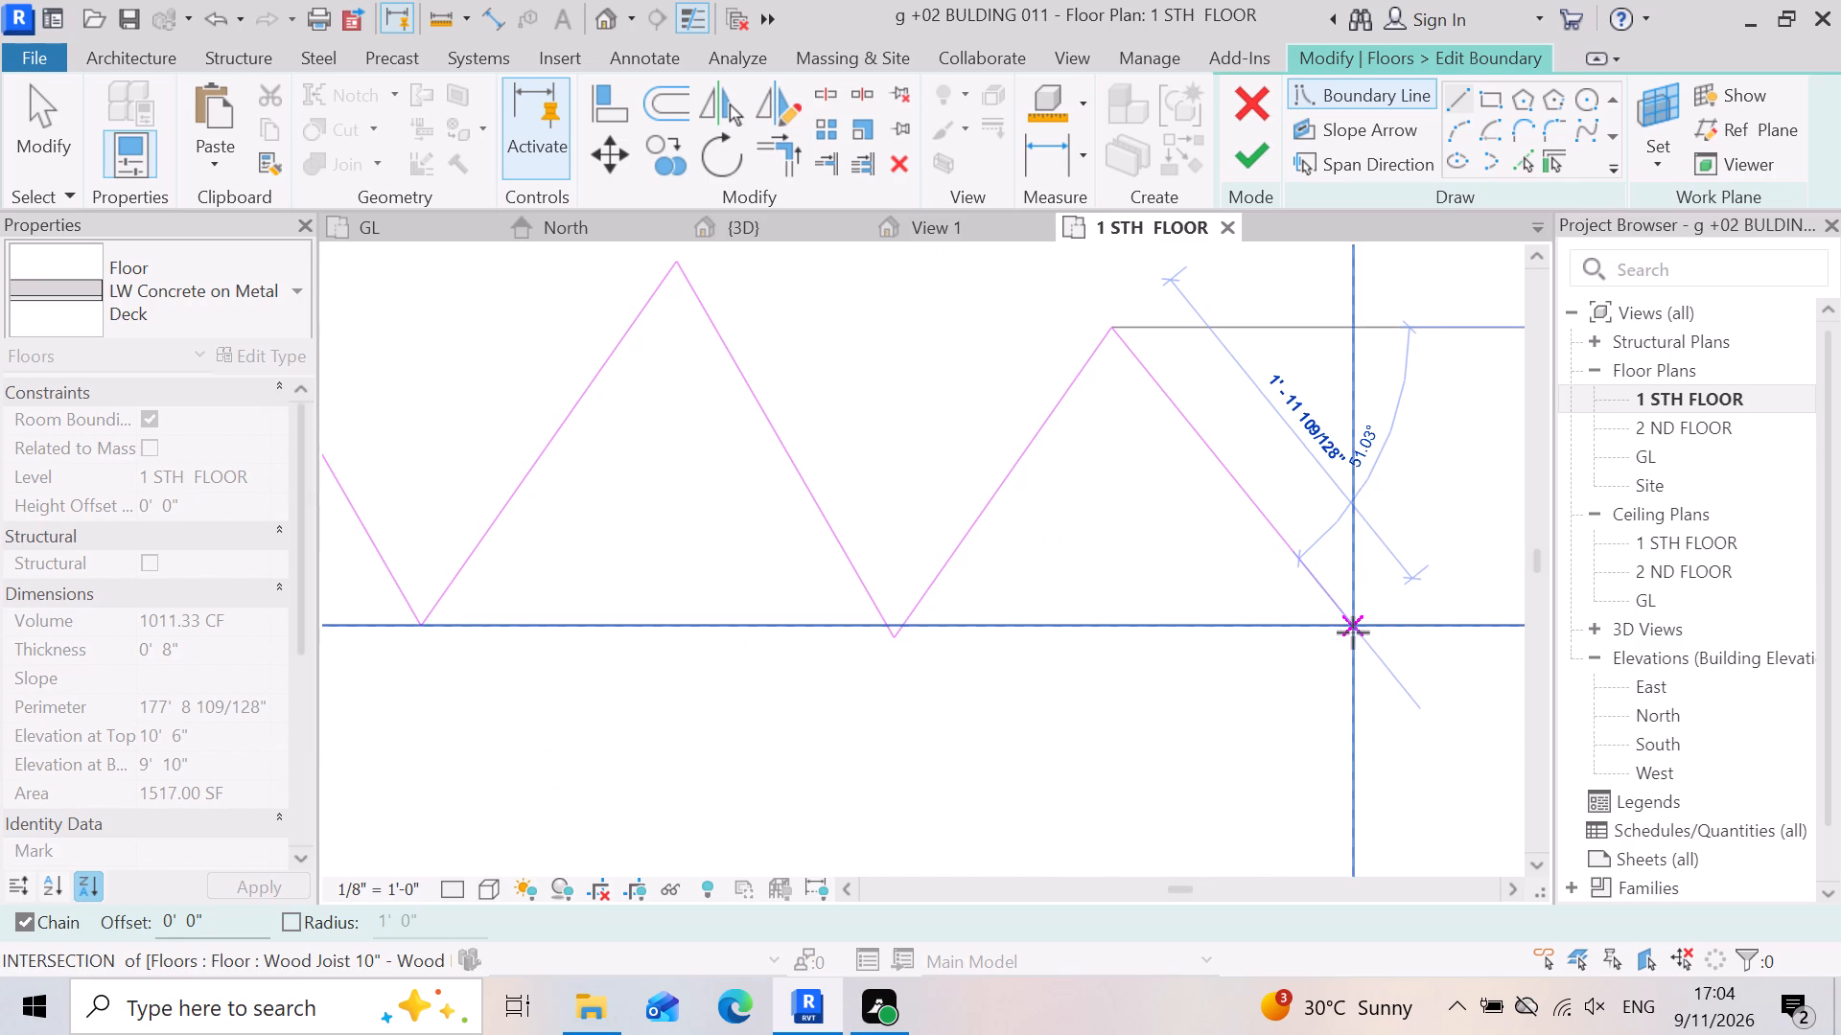
left_click(1353, 632)
Draw the fifth zigzag peak, rising about 2' at 60°, and close the boundary at the diagonal's lower end by the corner column.
scroll(1082, 608, "down", 6)
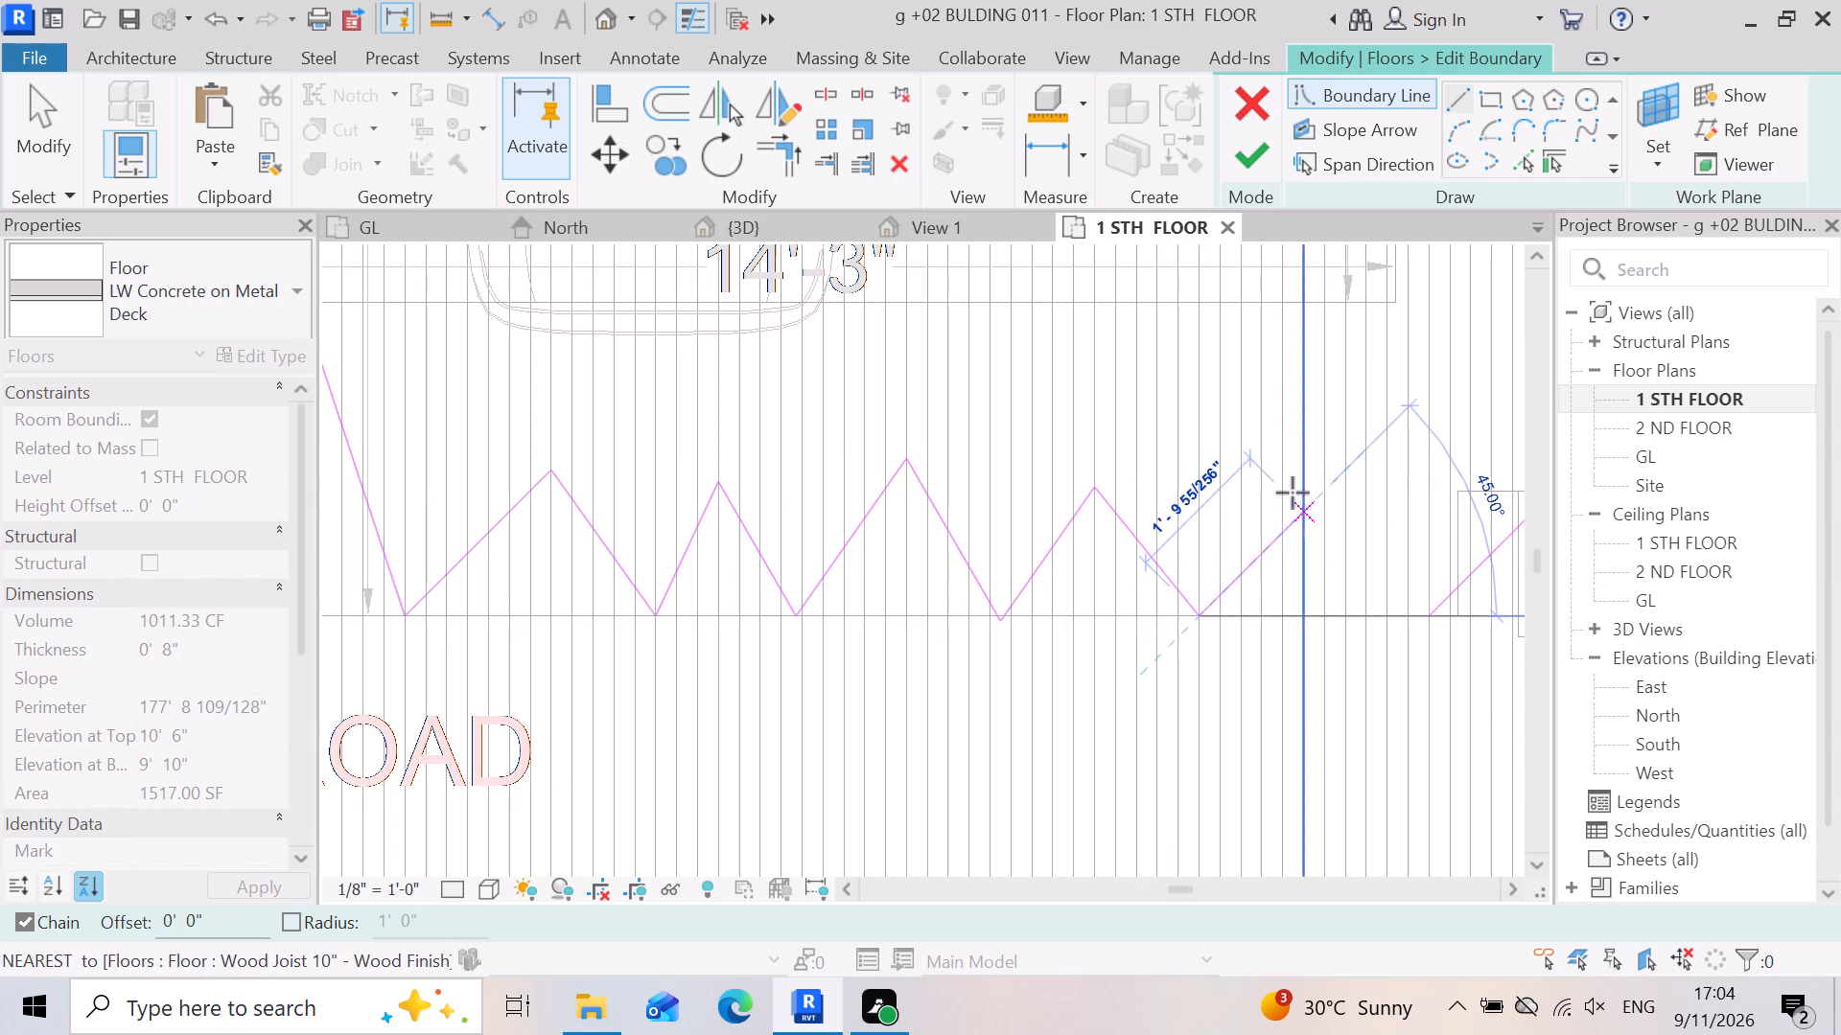
scroll(1291, 459, "up", 8)
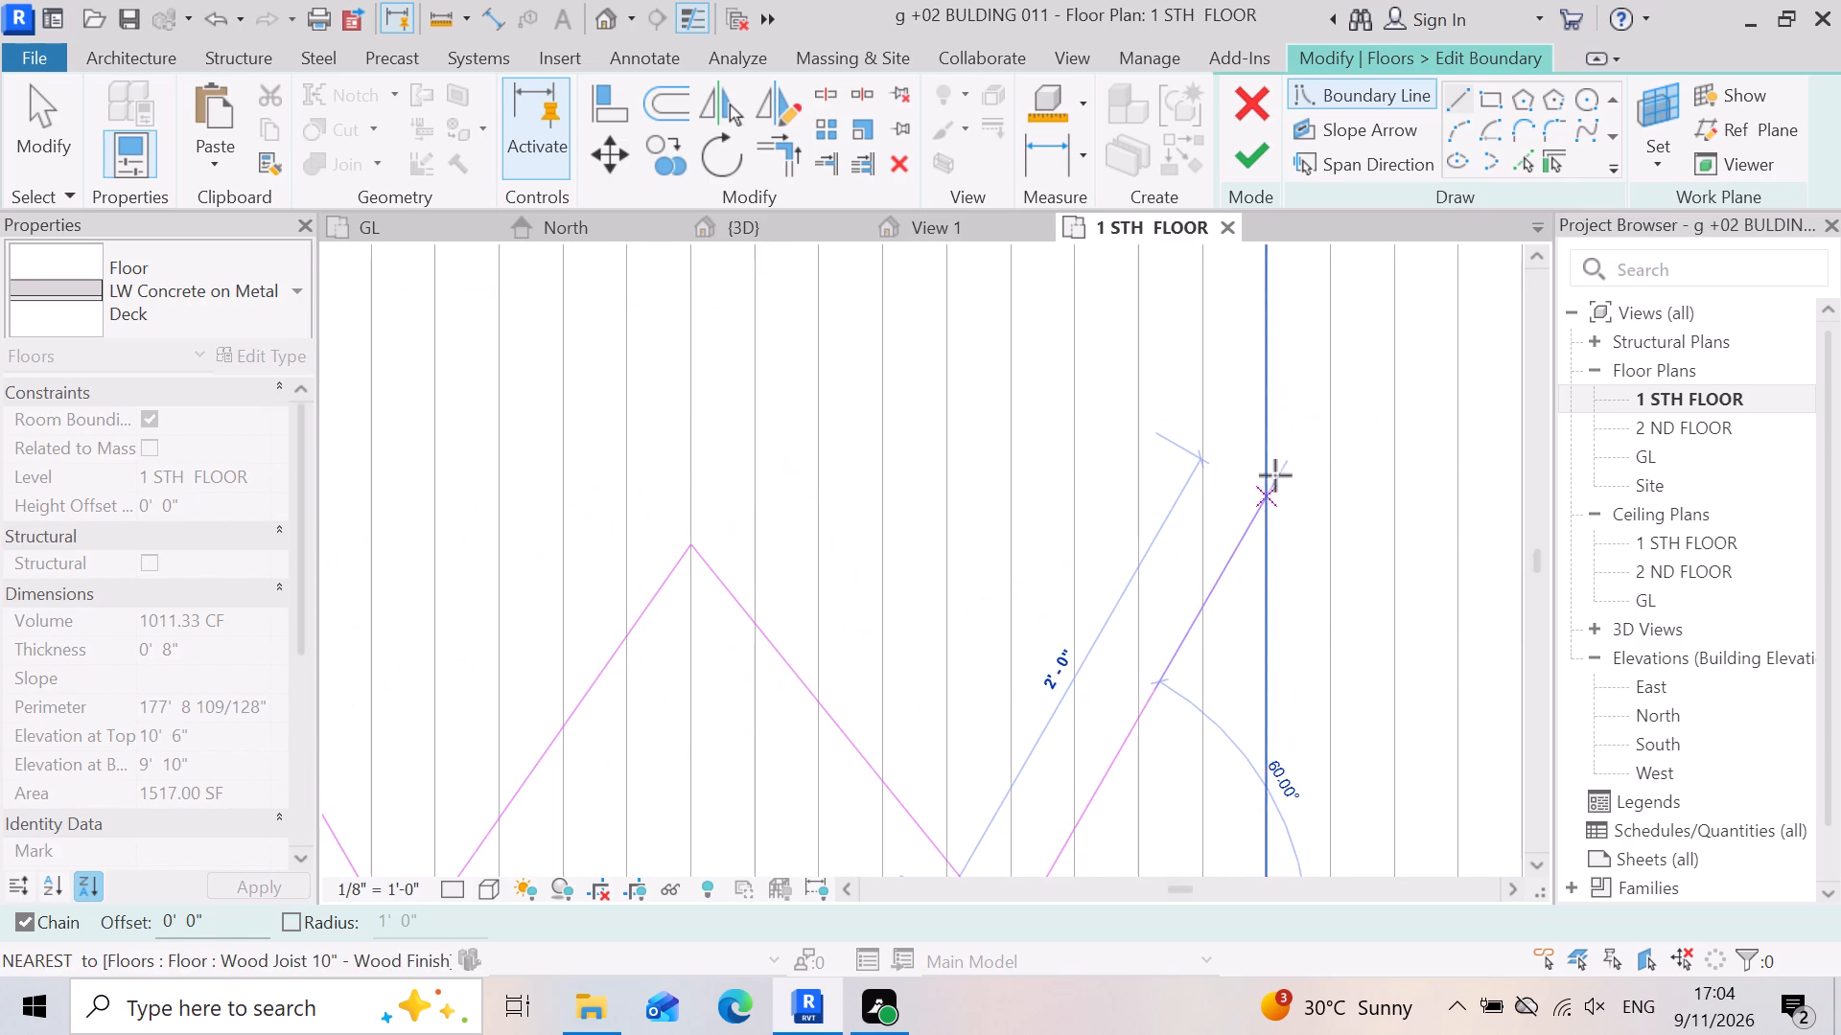
left_click(1279, 471)
scroll(1273, 476, "down", 9)
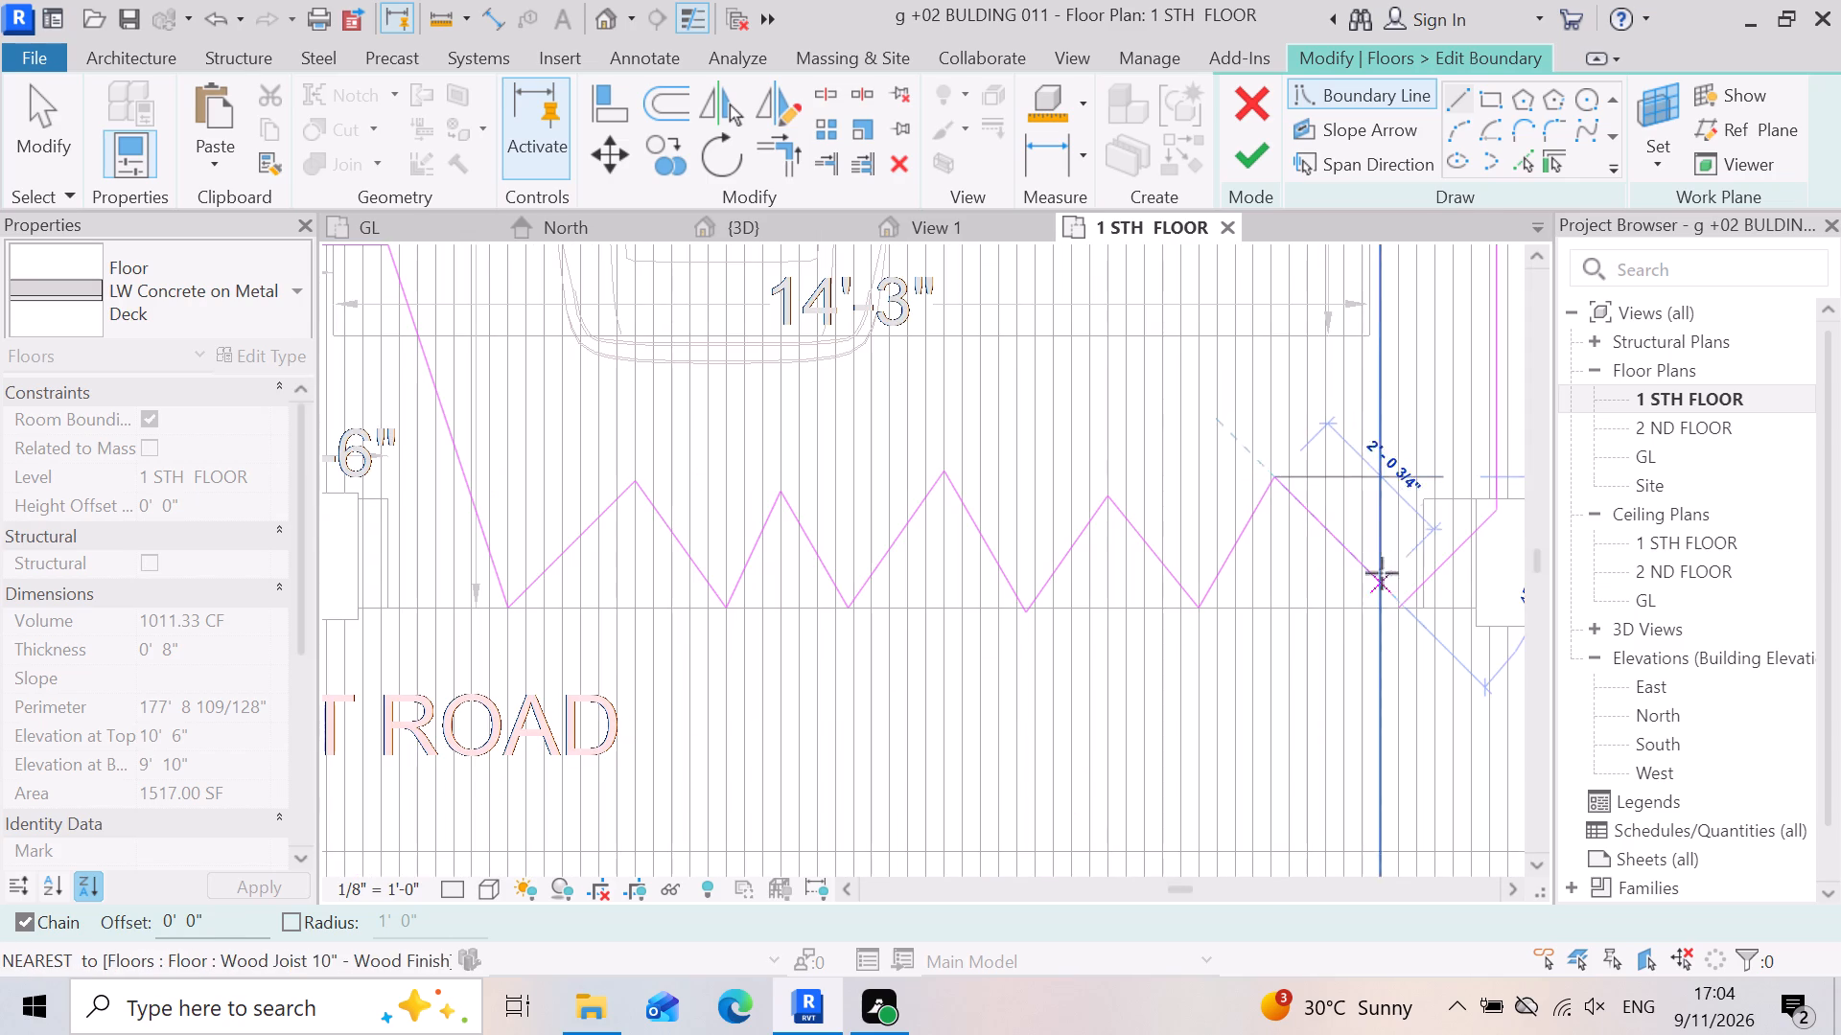
scroll(1408, 601, "up", 10)
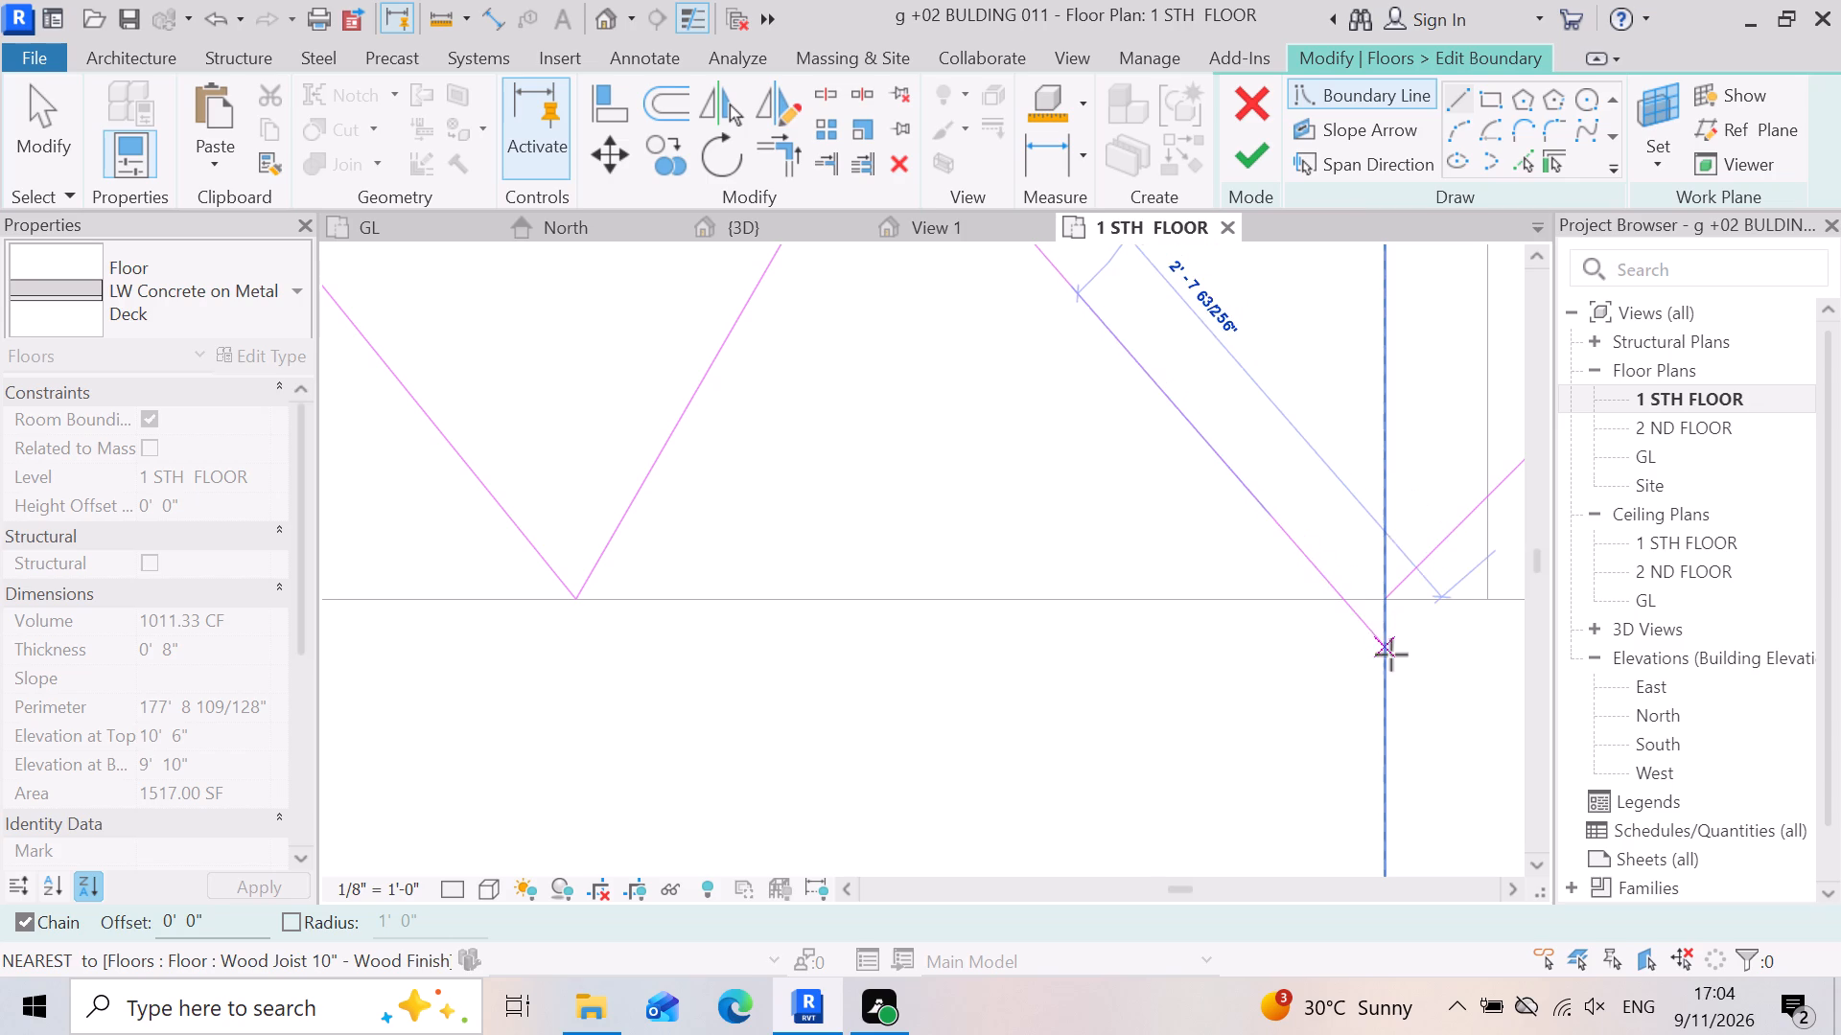
scroll(1388, 649, "up", 3)
left_click(1385, 577)
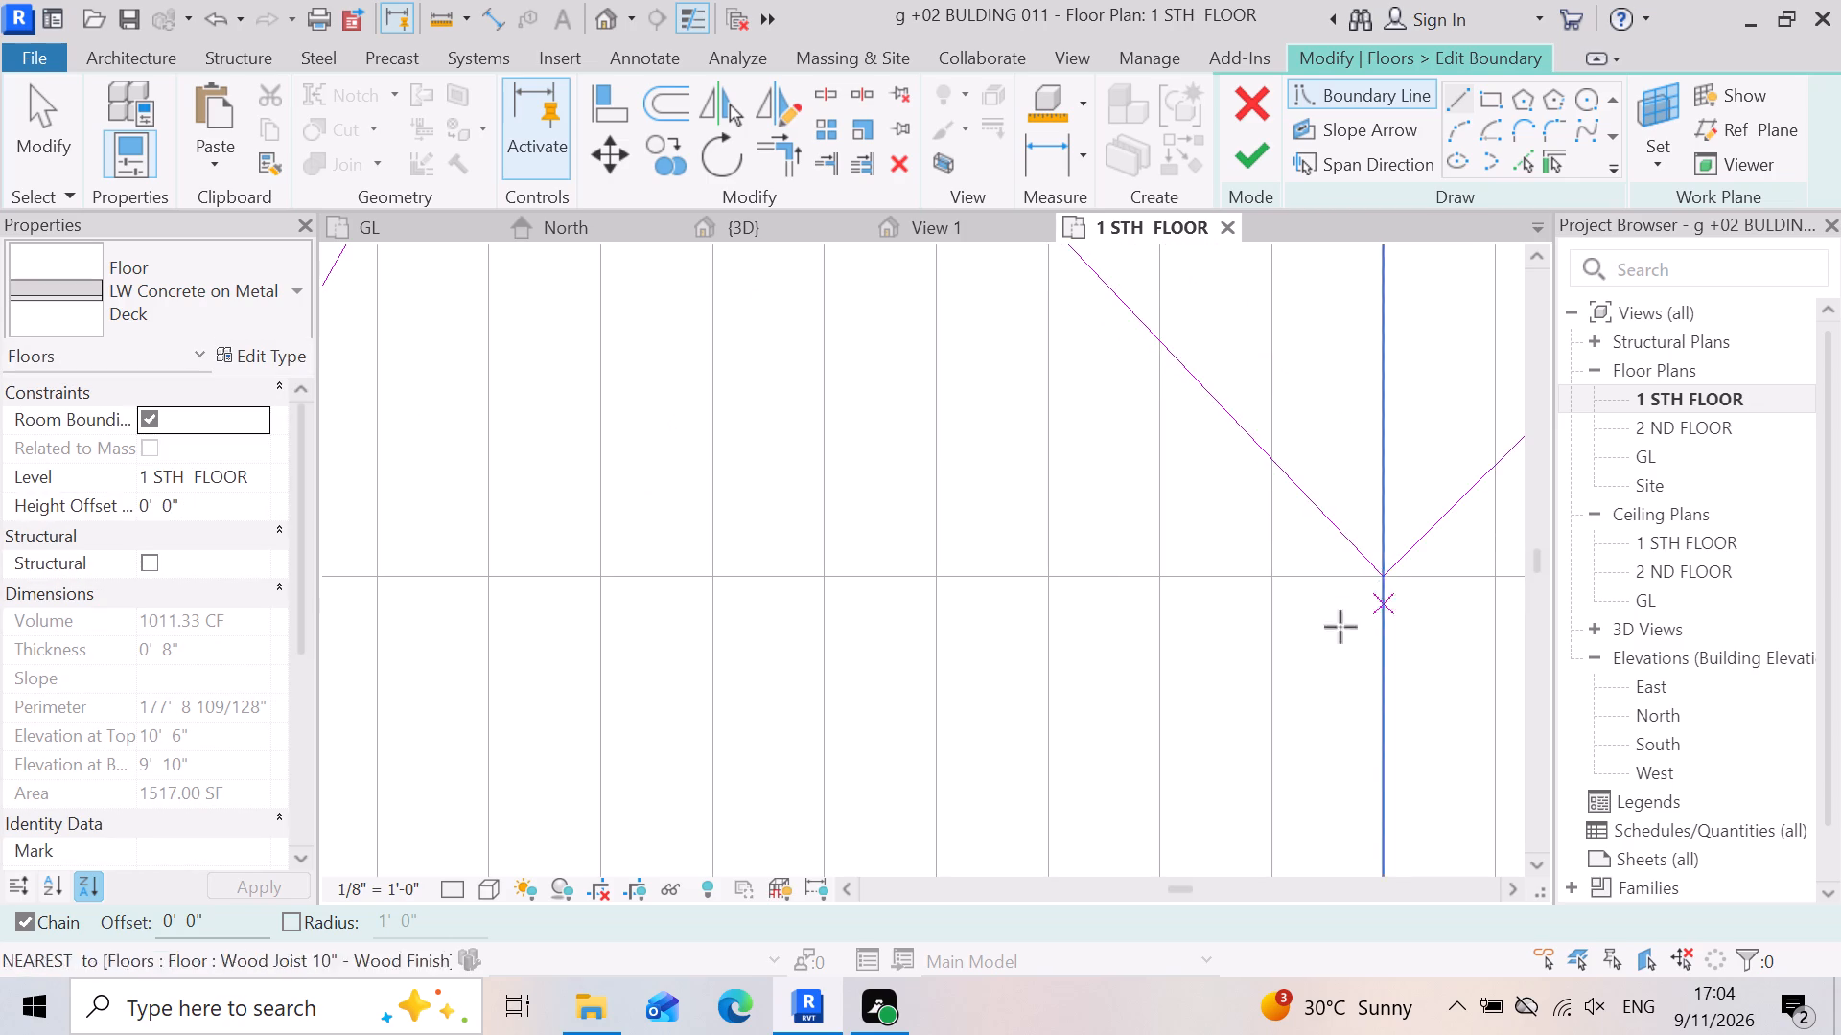
scroll(1295, 653, "down", 9)
scroll(1391, 738, "down", 4)
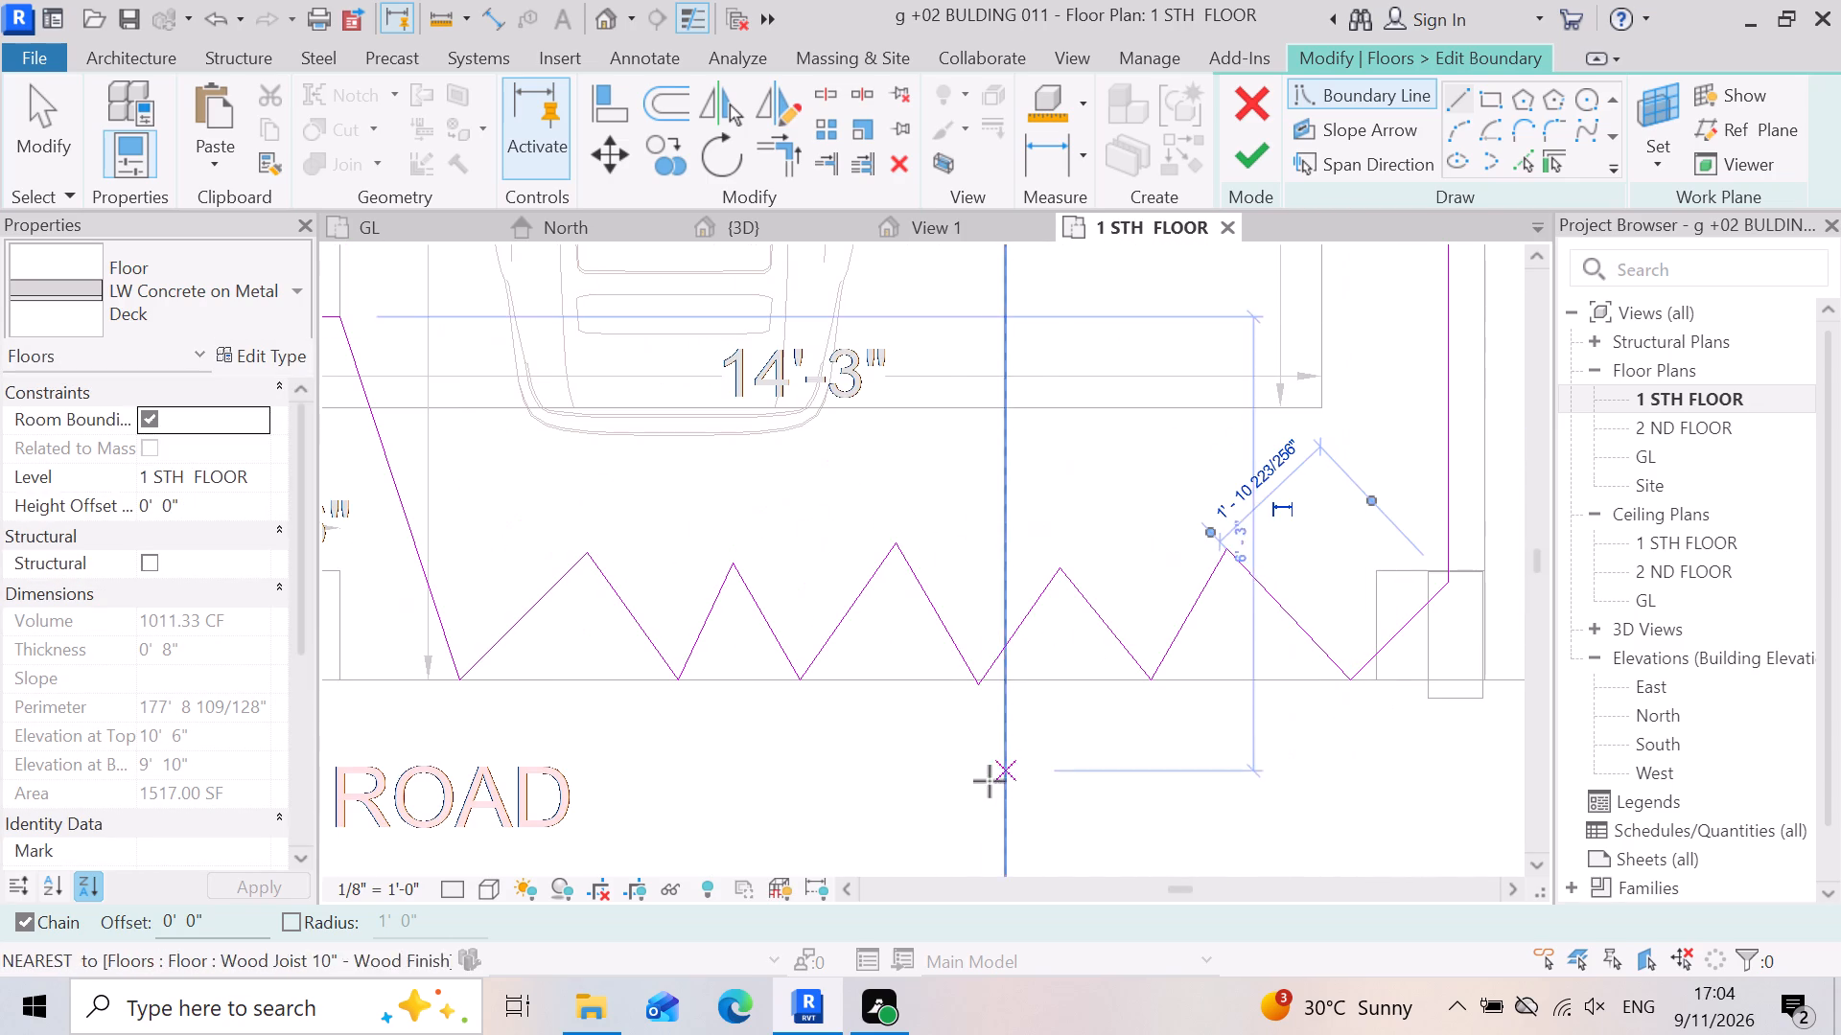
key("Escape")
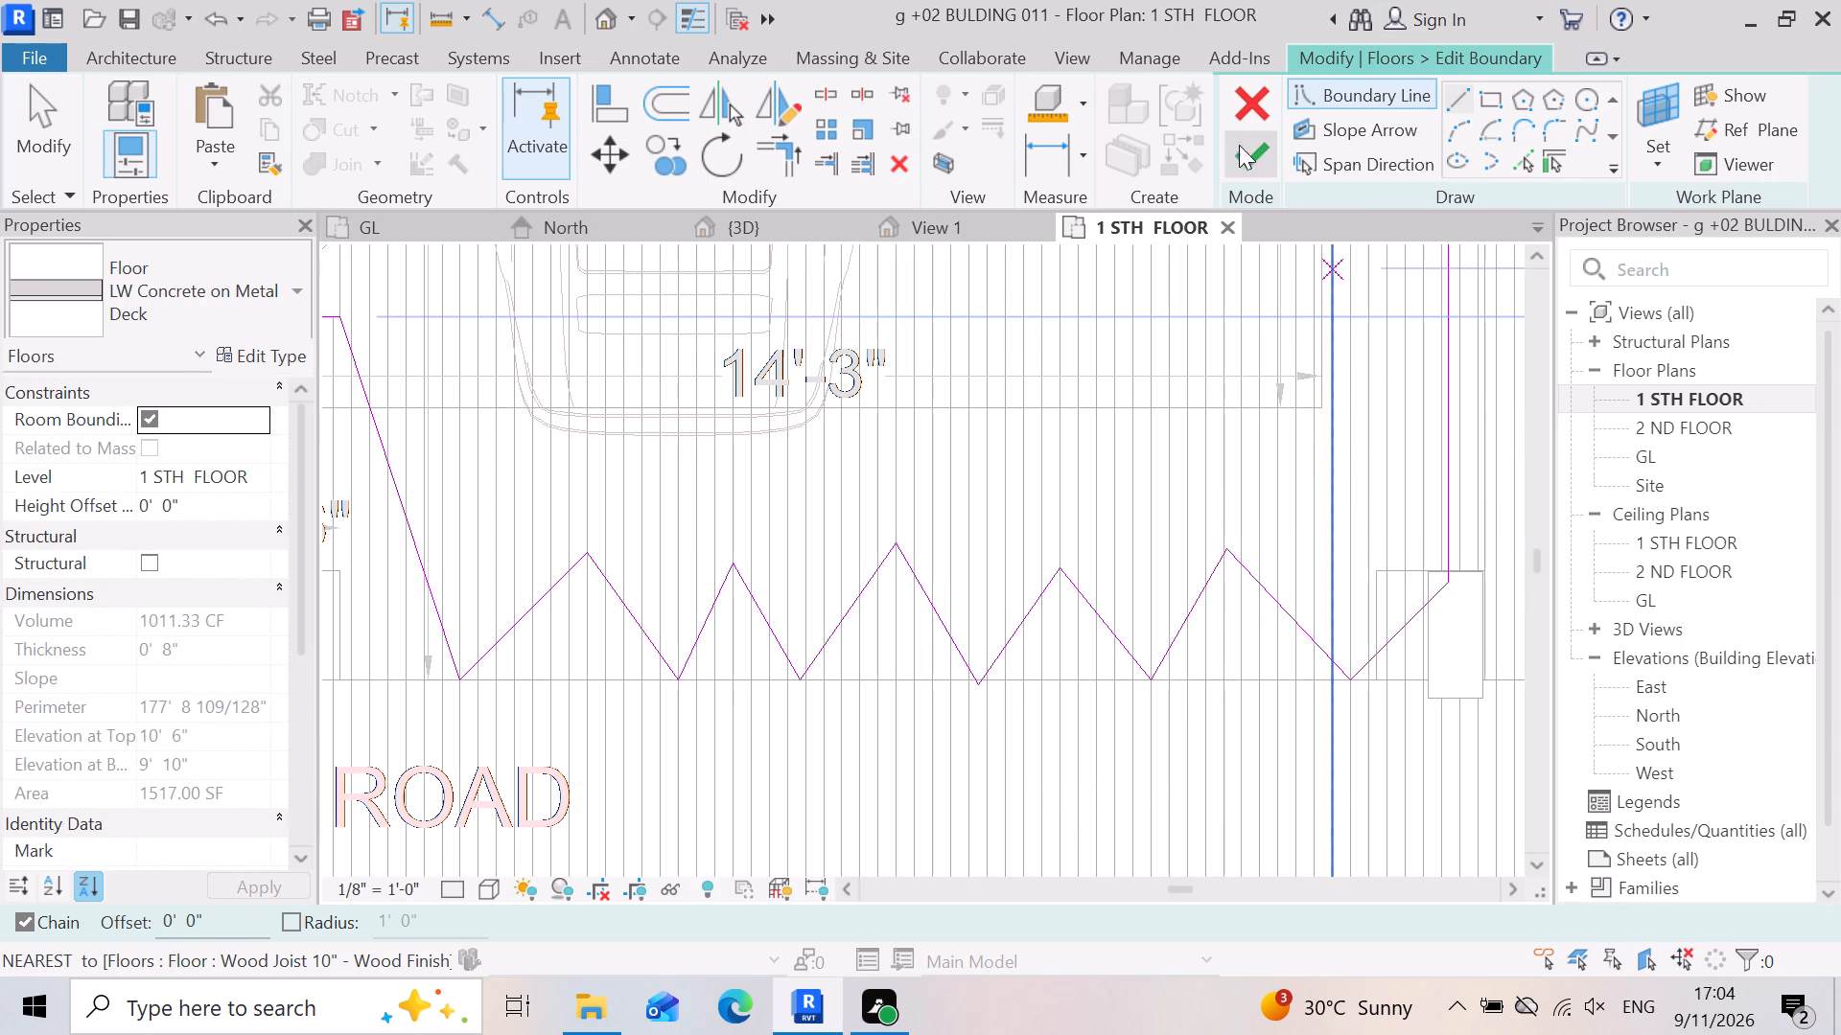
Trim the last zigzag segment and the corner column diagonal to a shared corner at the road edge.
left_click(773, 137)
scroll(1358, 627, "up", 3)
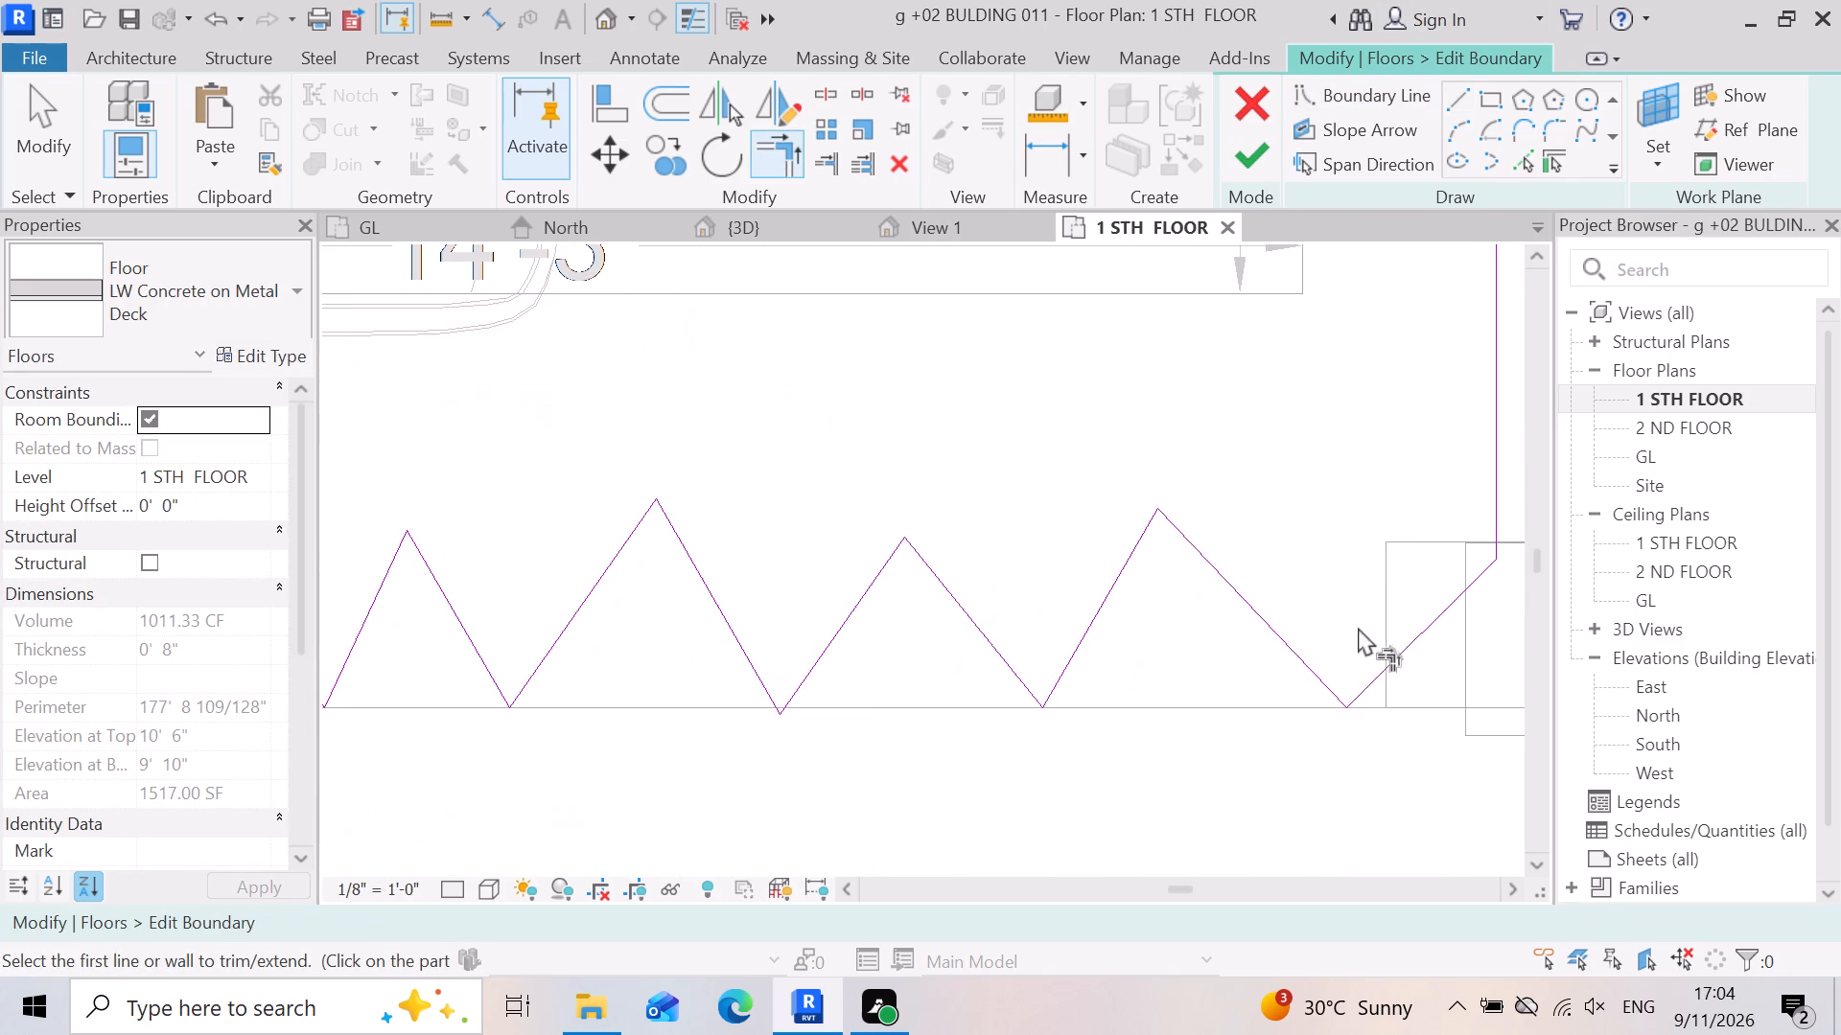
left_click(1303, 652)
left_click(1371, 679)
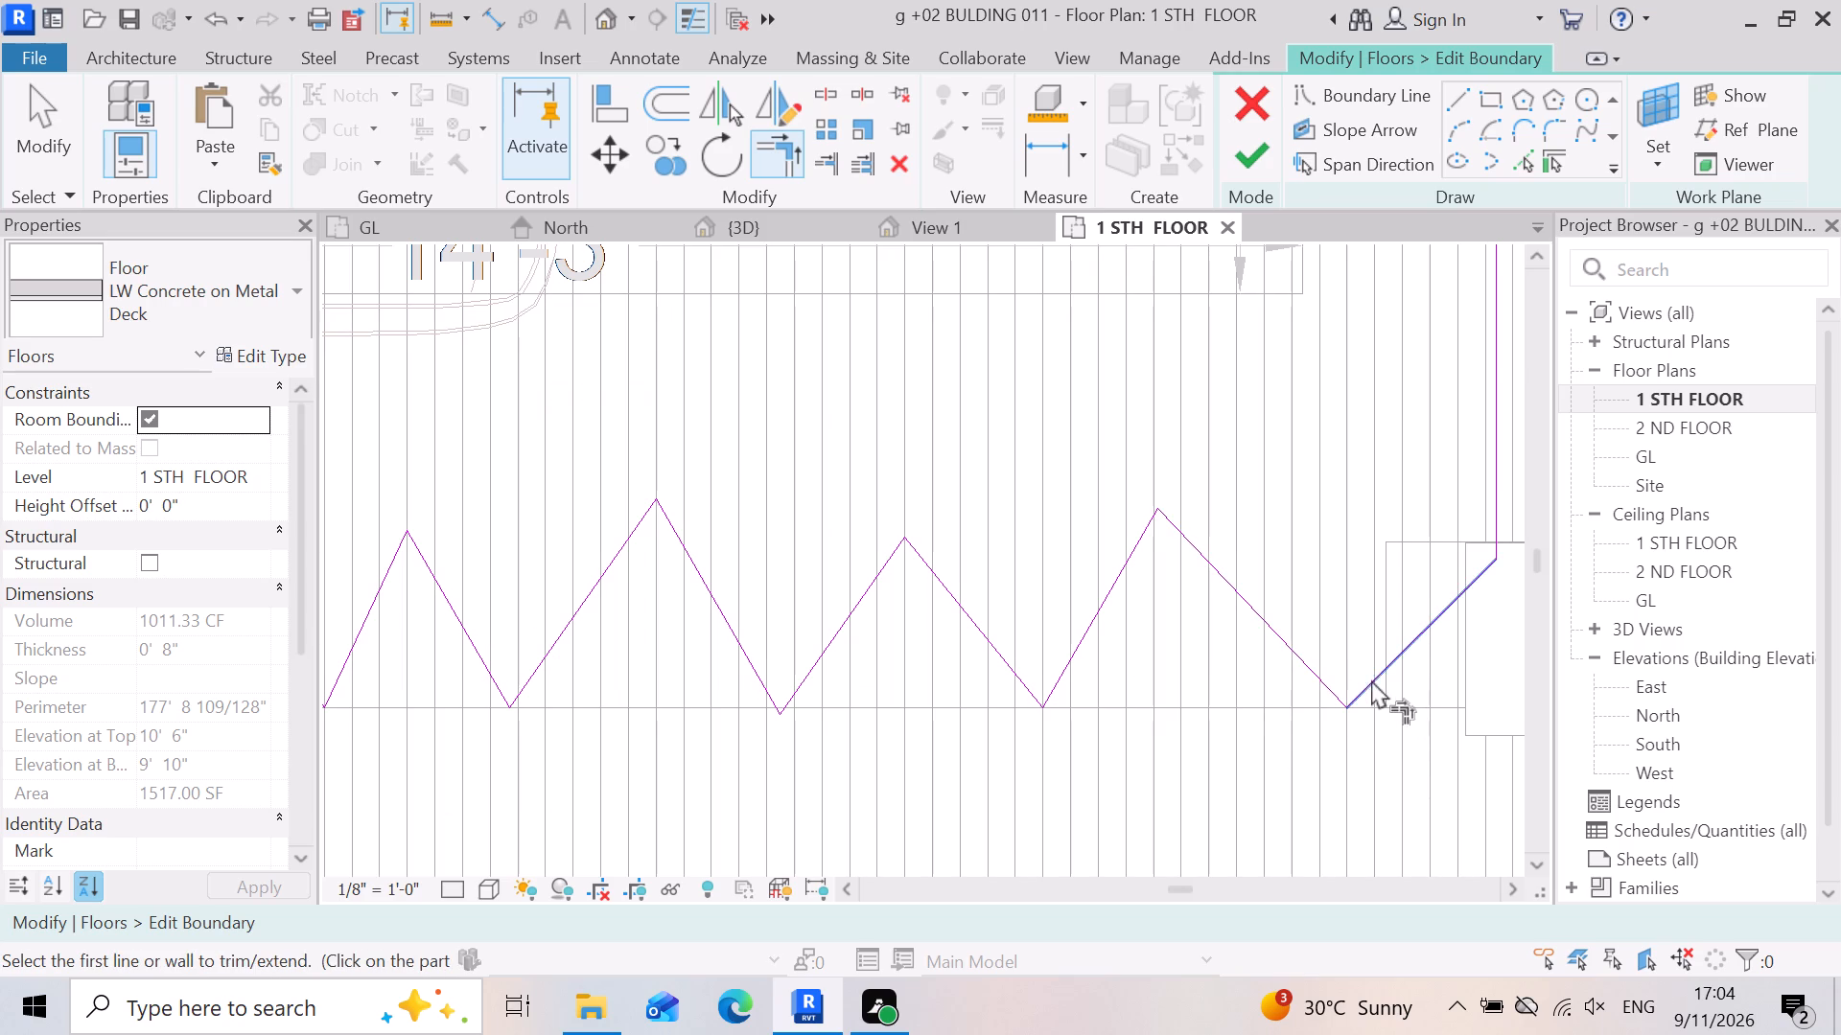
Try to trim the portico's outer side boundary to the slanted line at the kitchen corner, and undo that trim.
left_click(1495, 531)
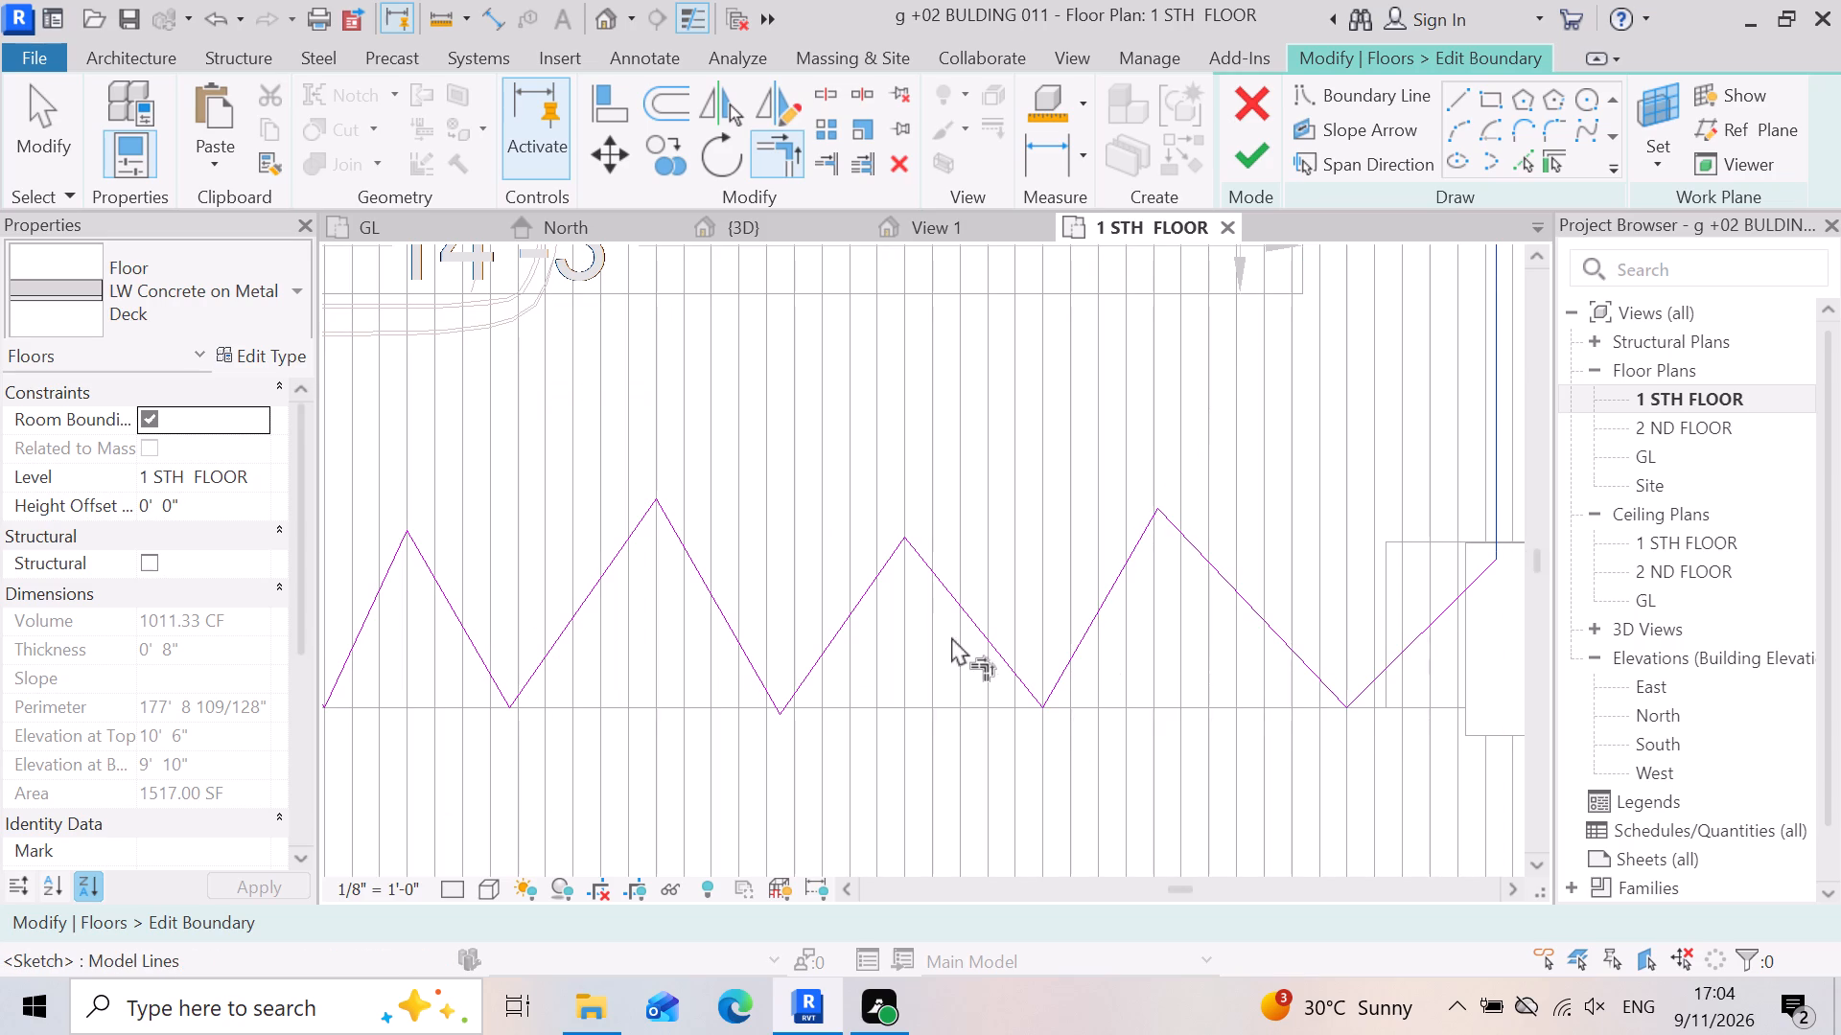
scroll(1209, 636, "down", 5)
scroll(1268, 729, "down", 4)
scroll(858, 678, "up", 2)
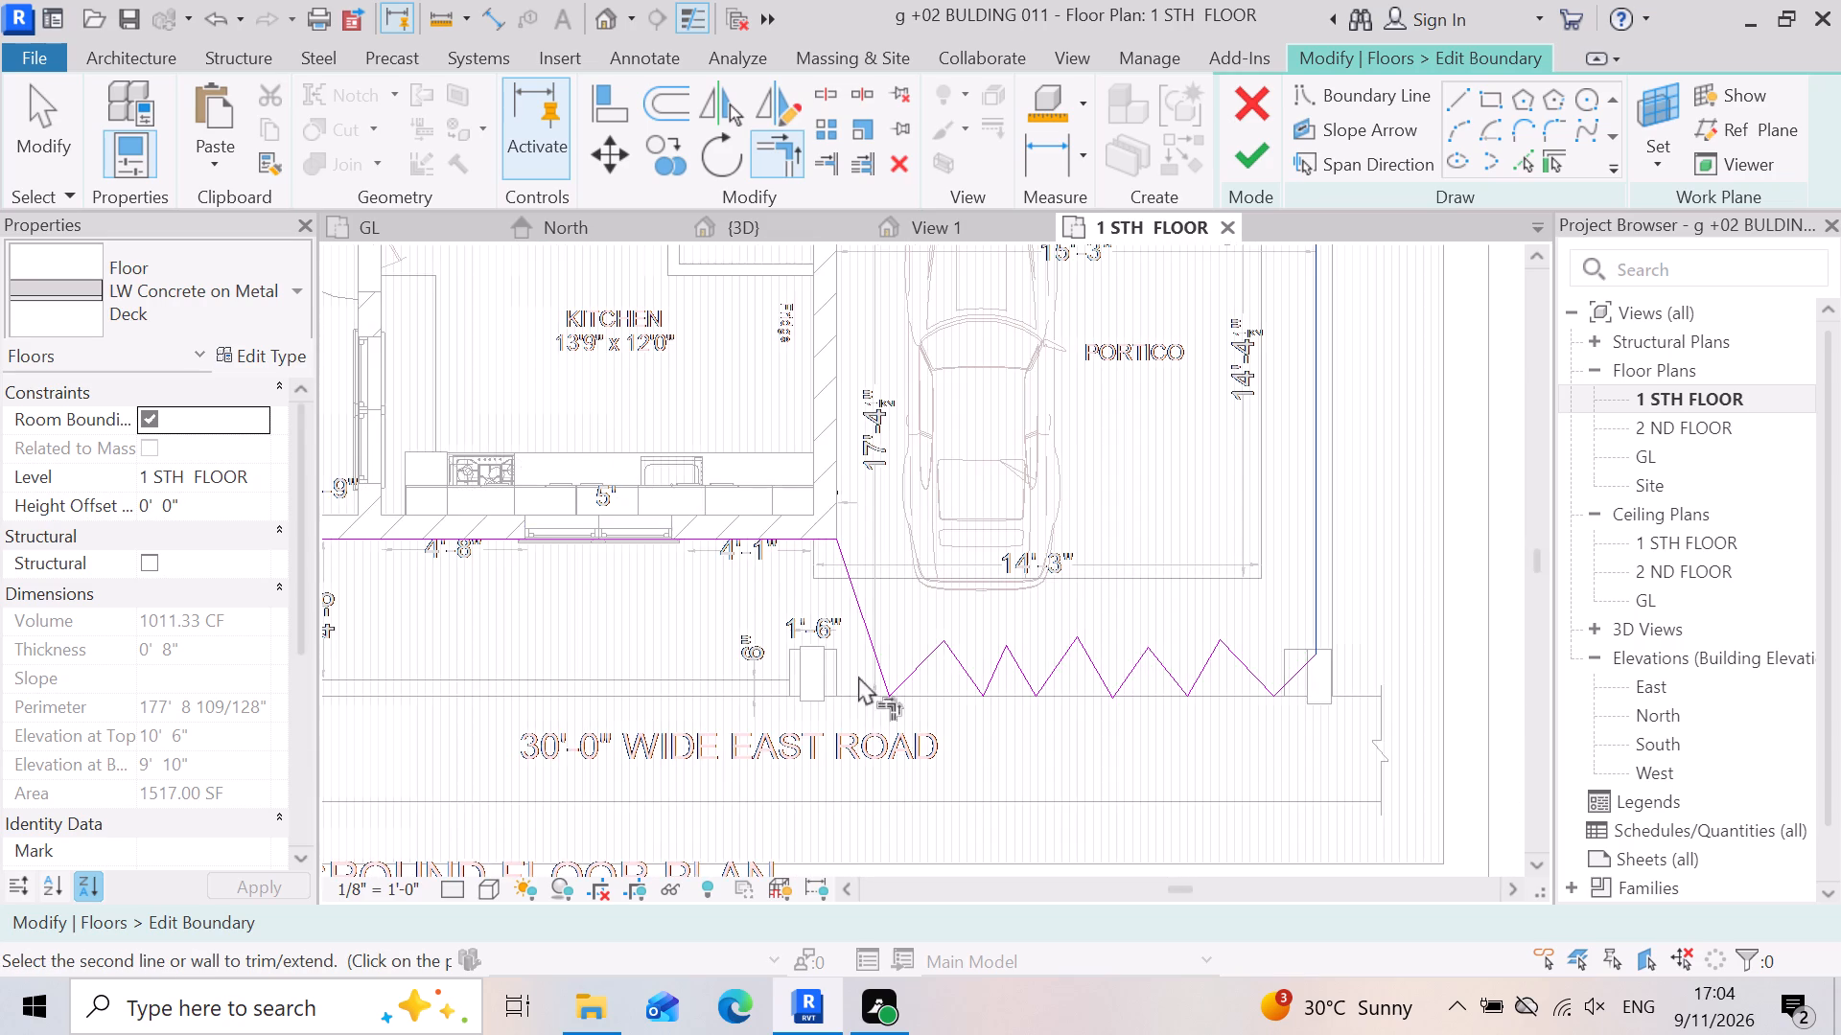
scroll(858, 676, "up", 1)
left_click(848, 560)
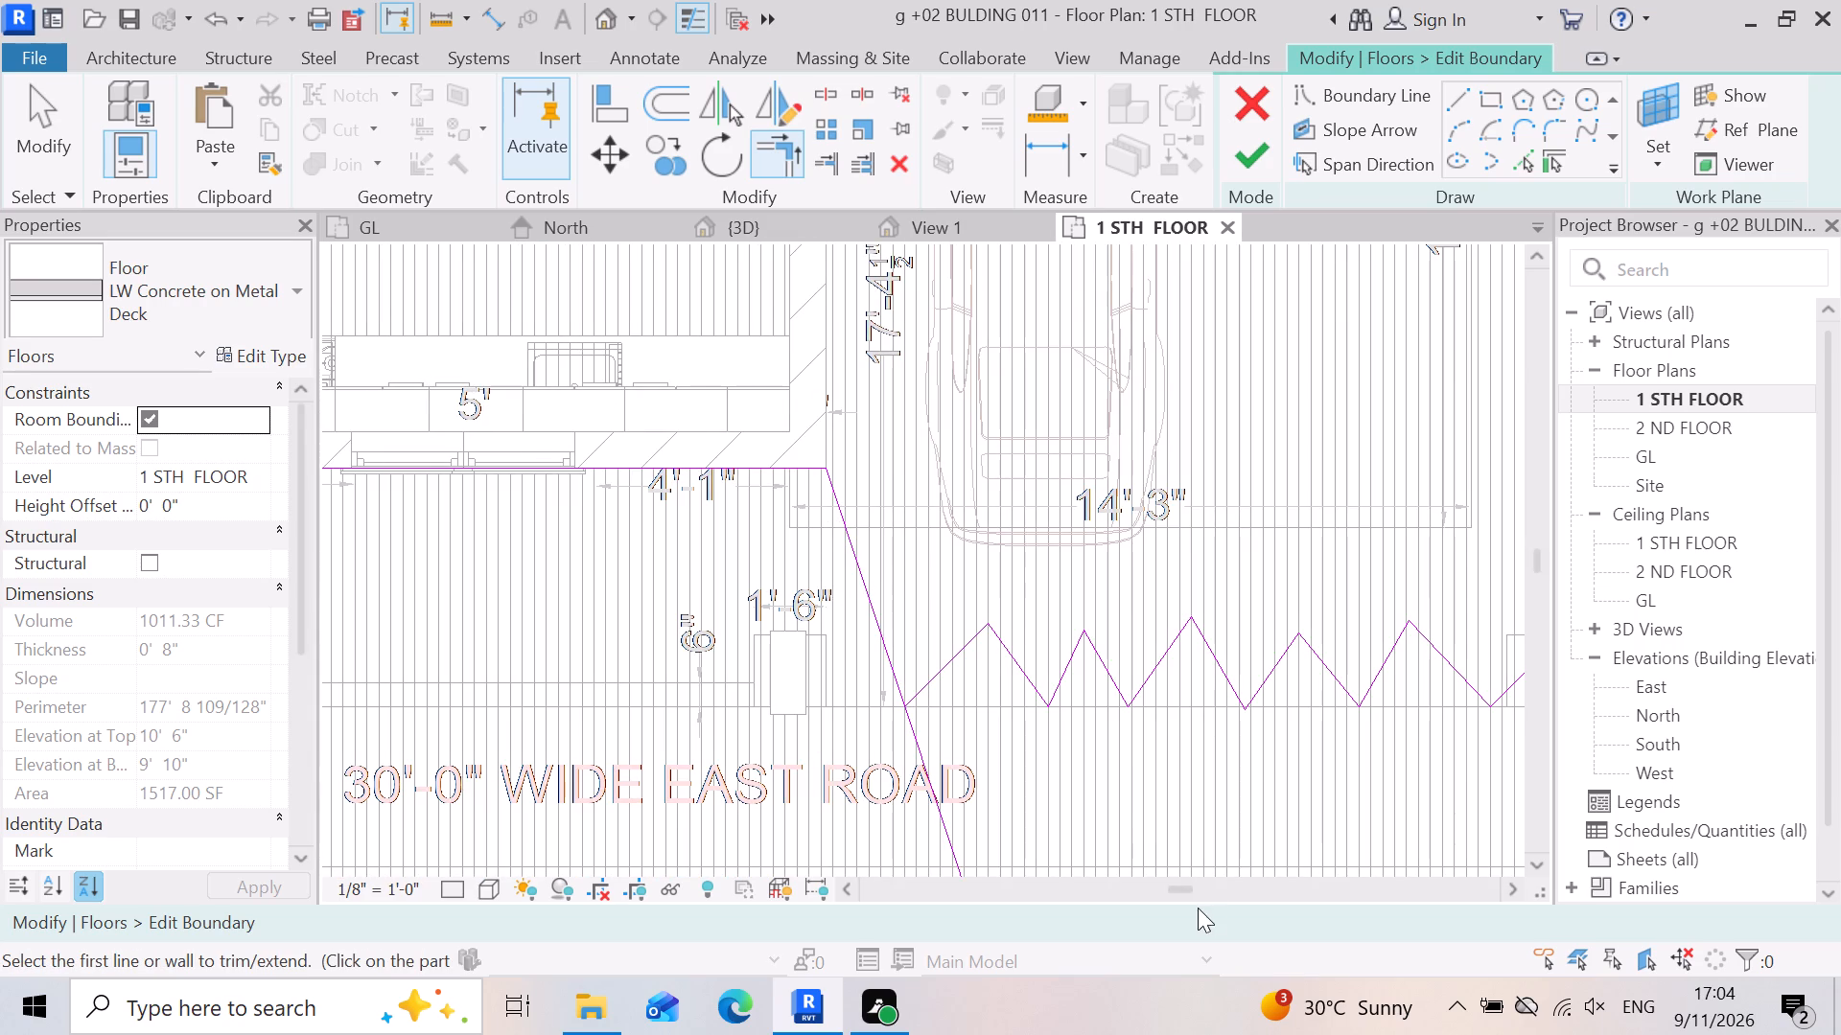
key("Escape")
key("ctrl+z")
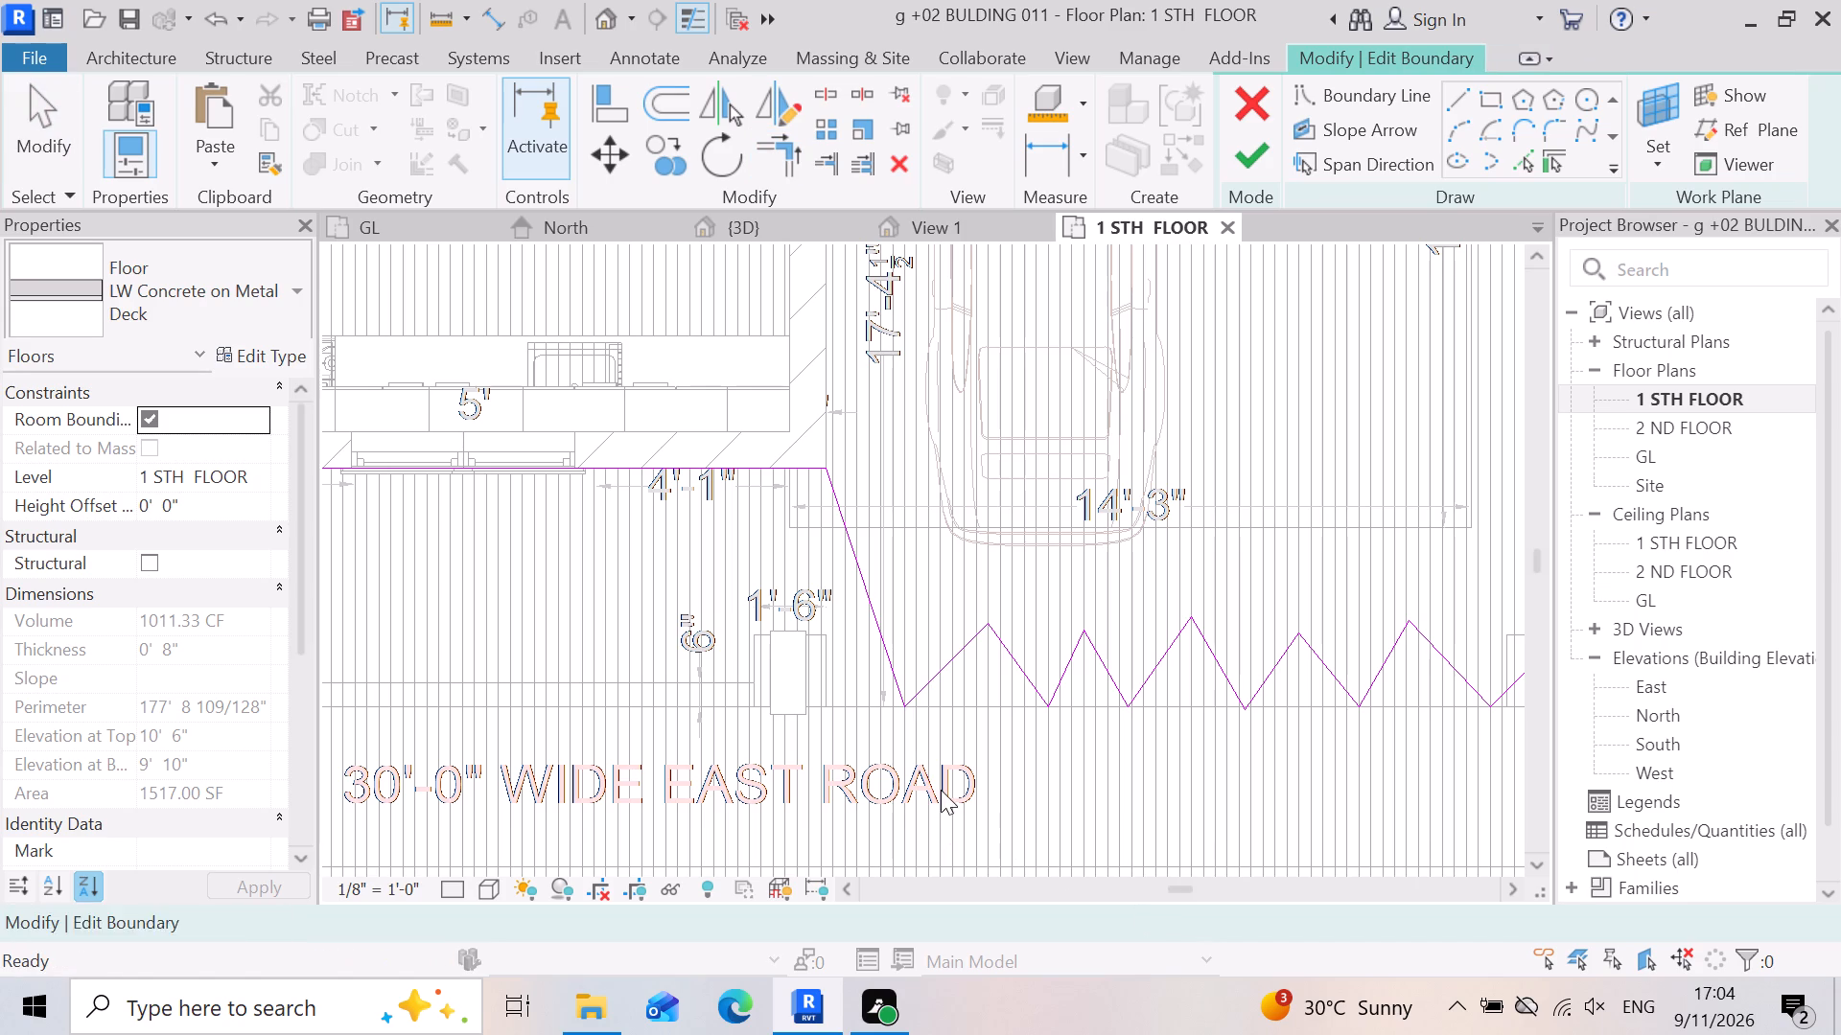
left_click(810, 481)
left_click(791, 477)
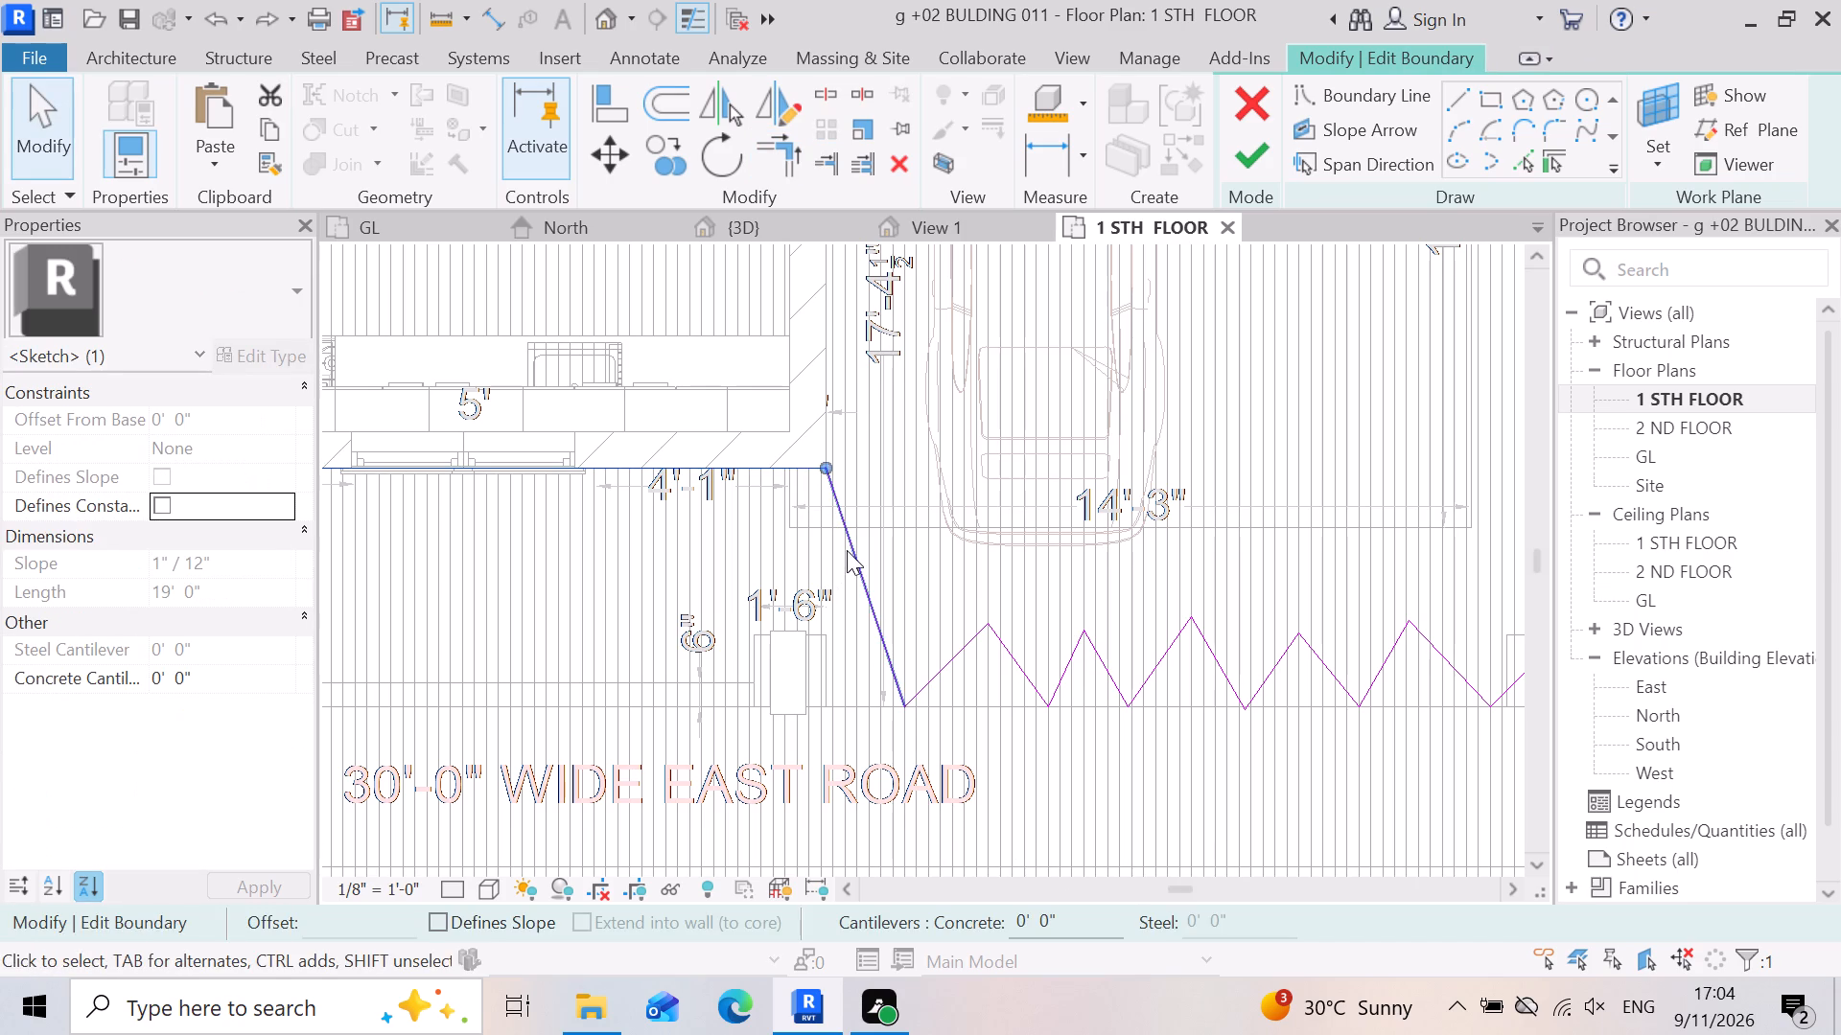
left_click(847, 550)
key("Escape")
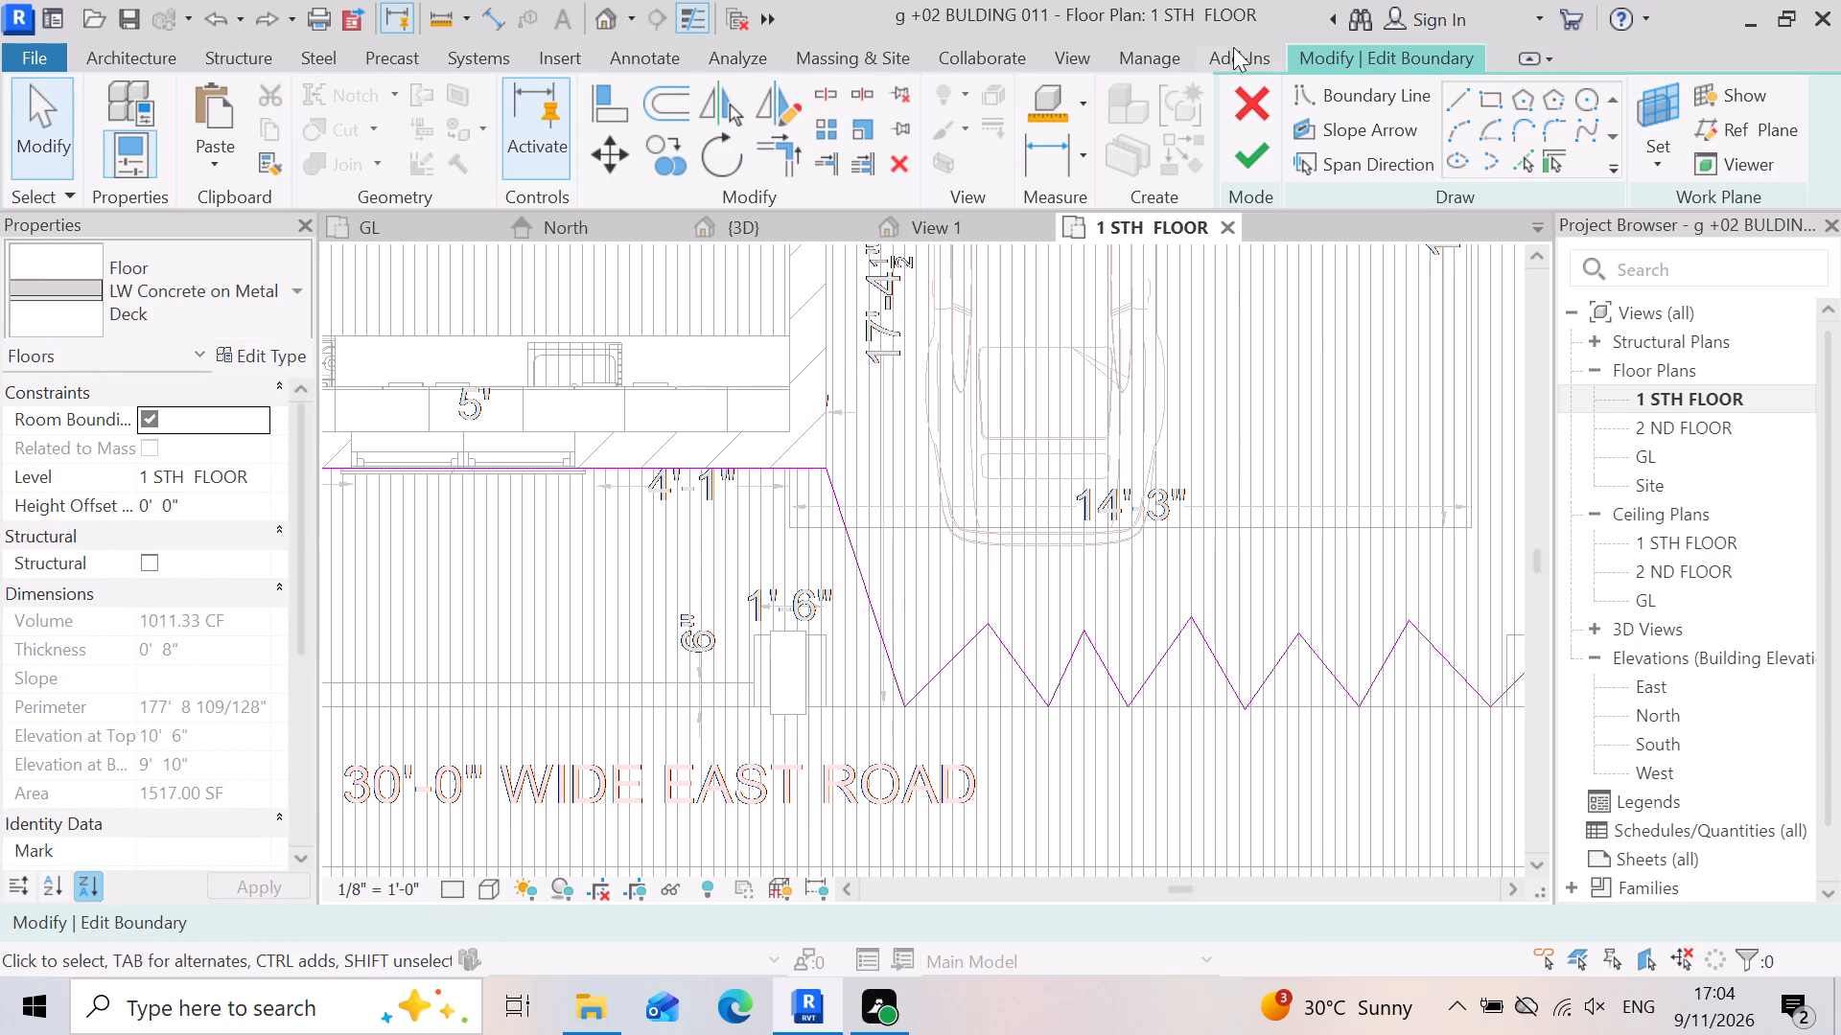
Finish the 1 STH FLOOR slab boundary and attach the walls below to the slab's underside.
left_click(1249, 138)
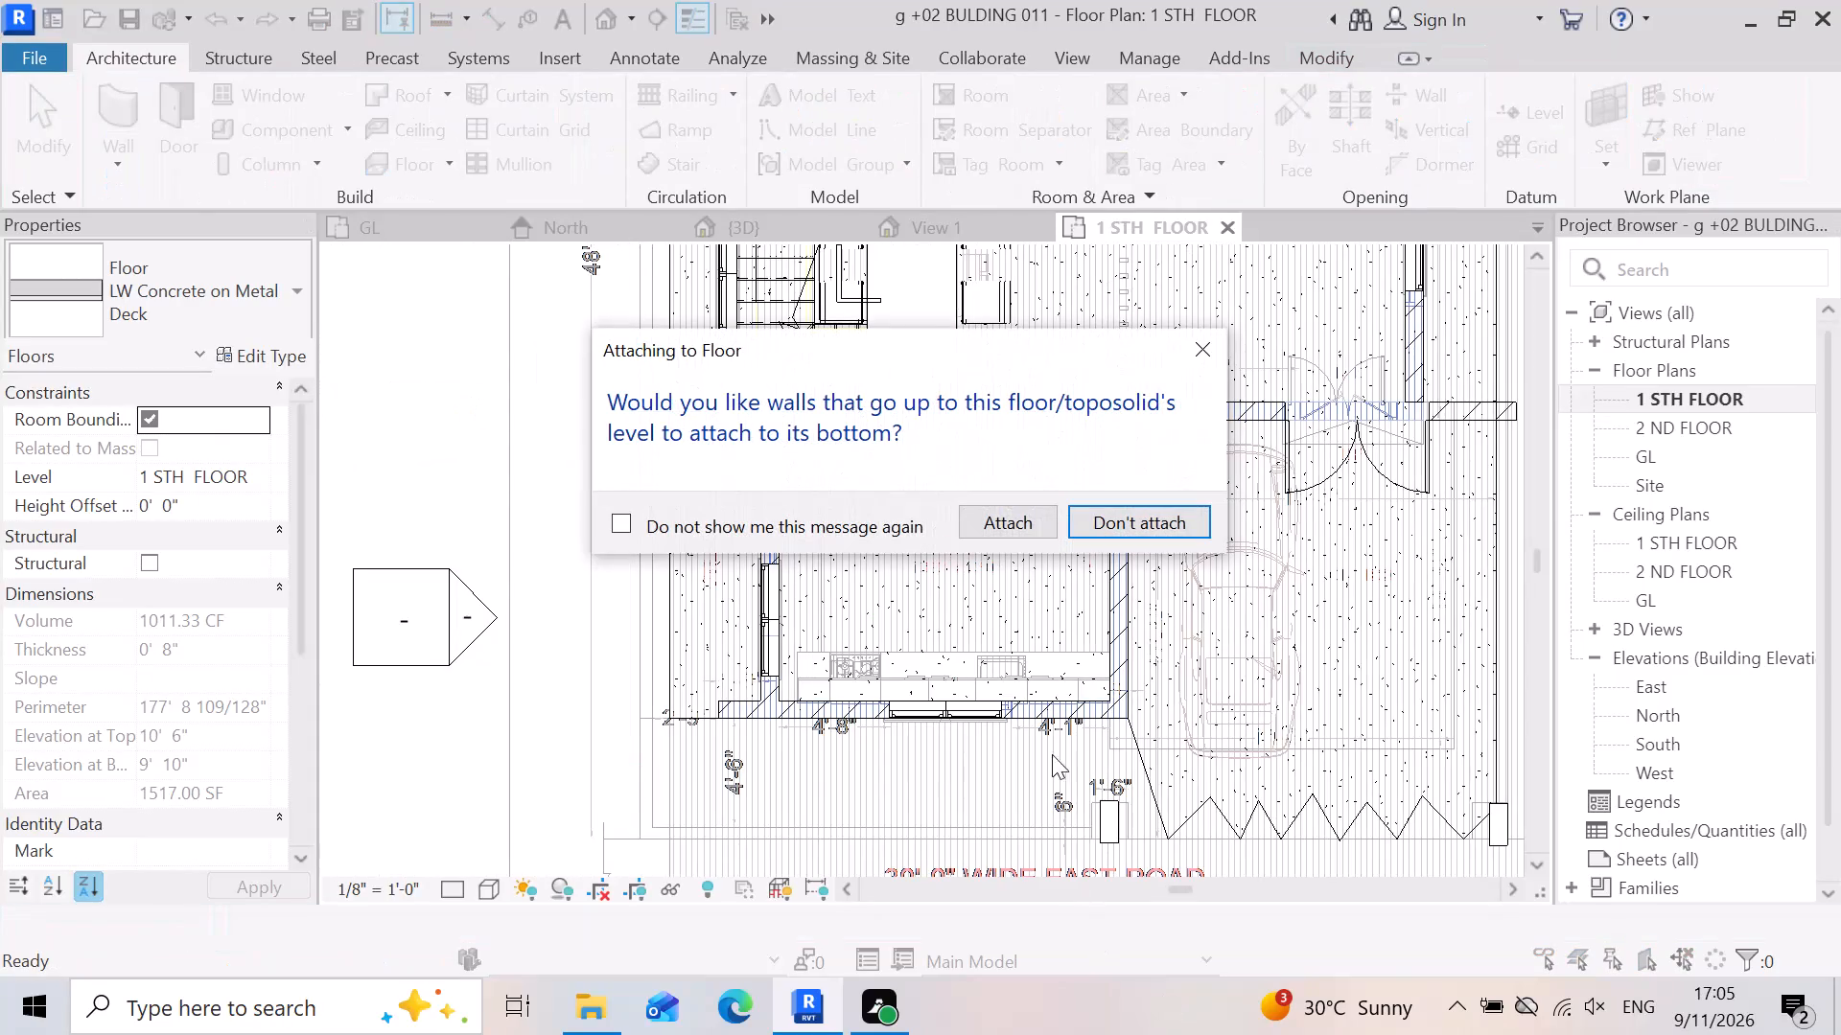
left_click(1006, 512)
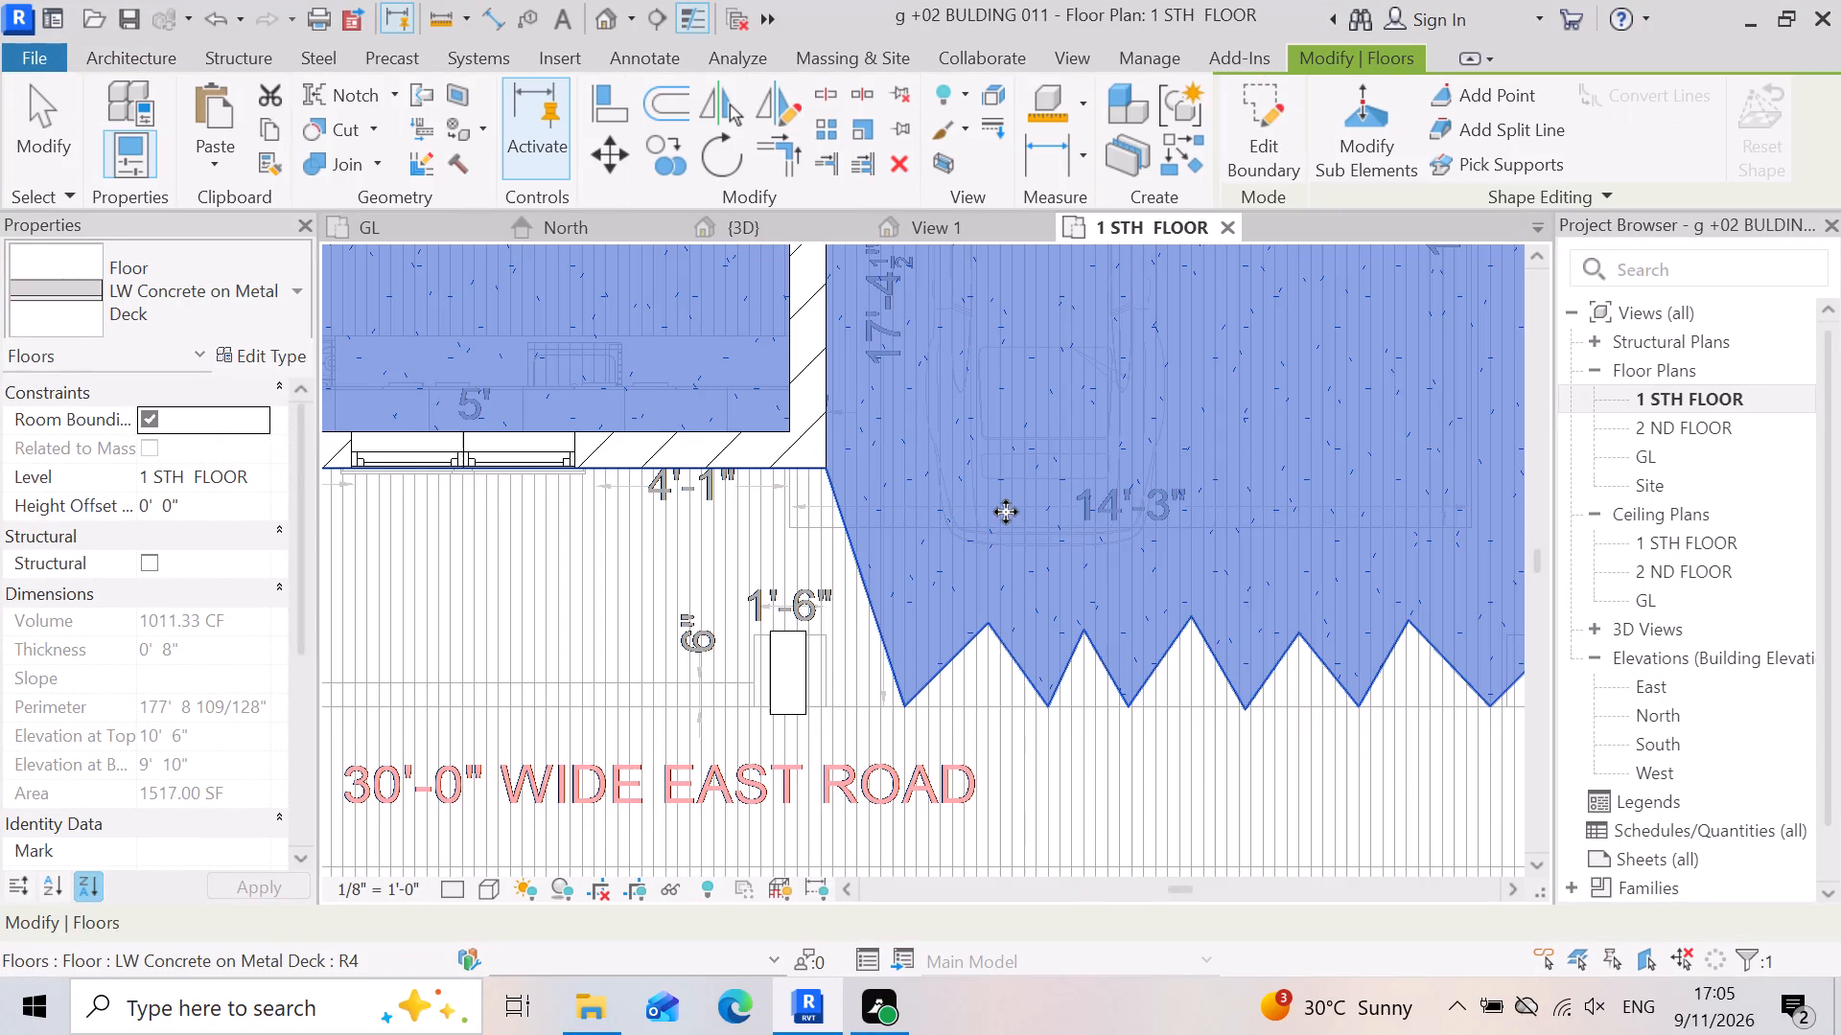
scroll(1333, 660, "down", 4)
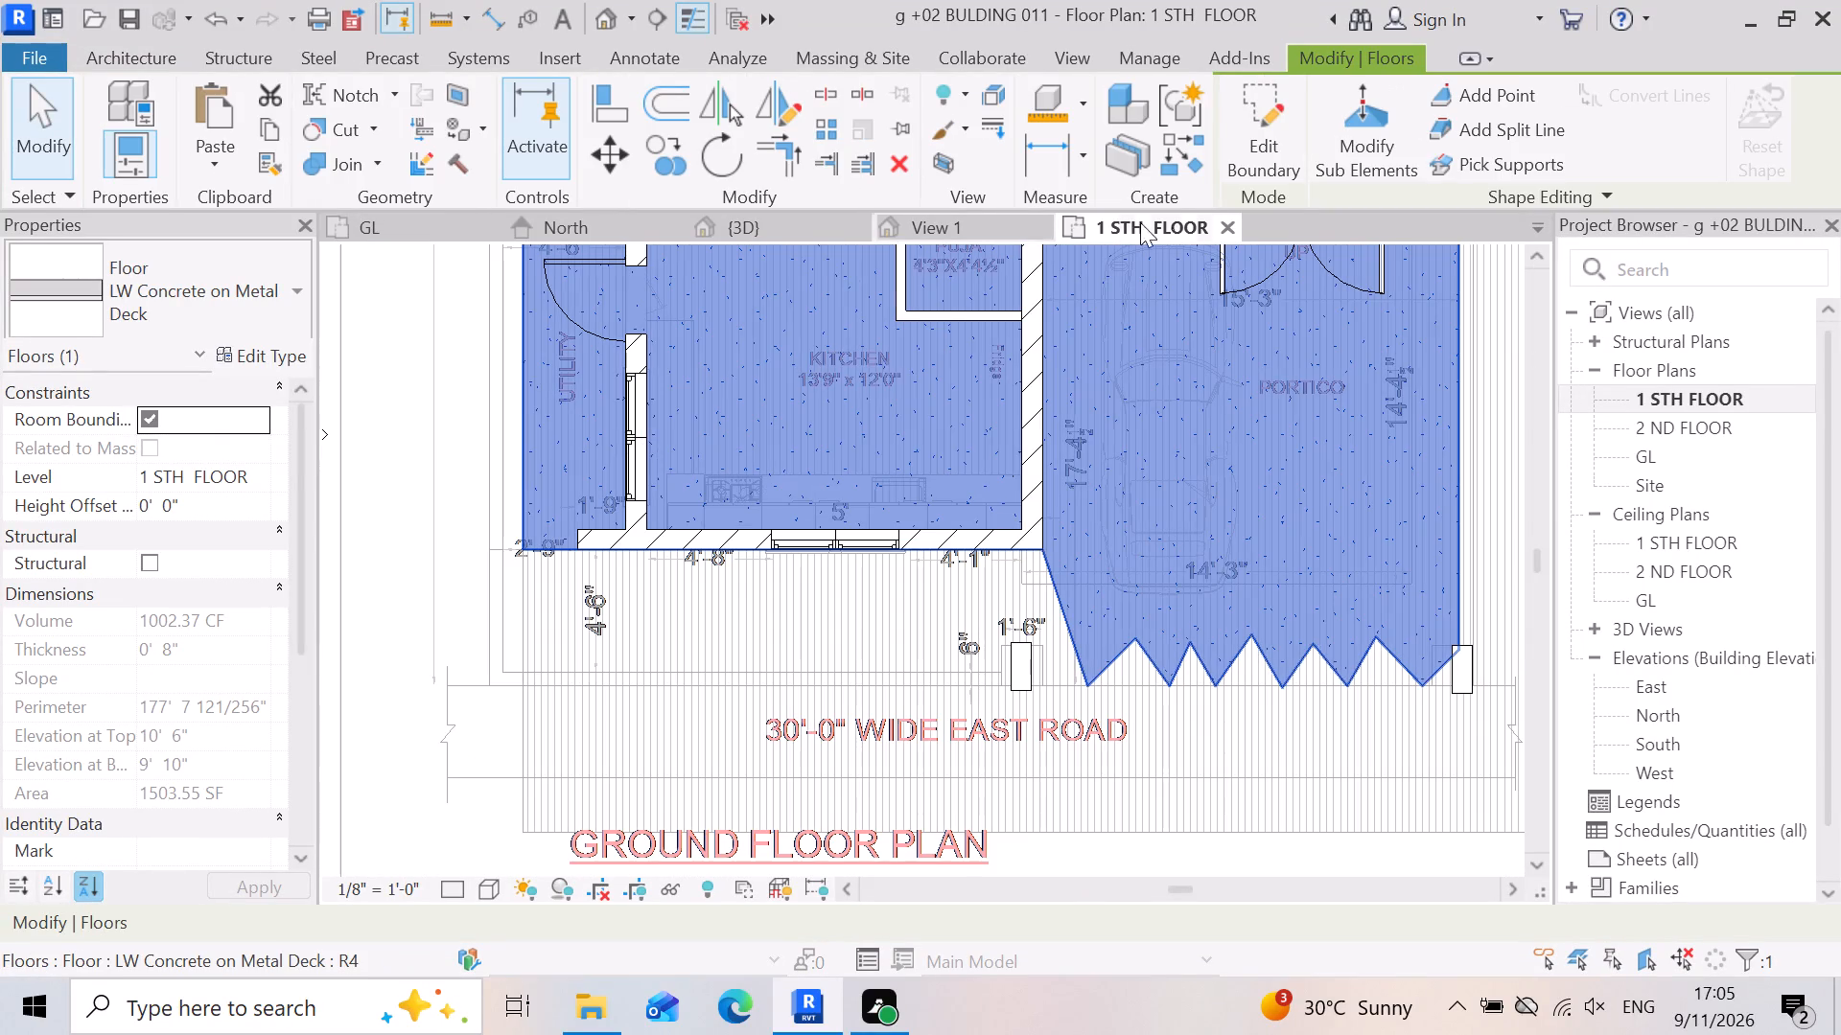
Examine the slab's zigzag portico edge and its overhangs around the building in the 3D view and North elevation.
left_click(783, 233)
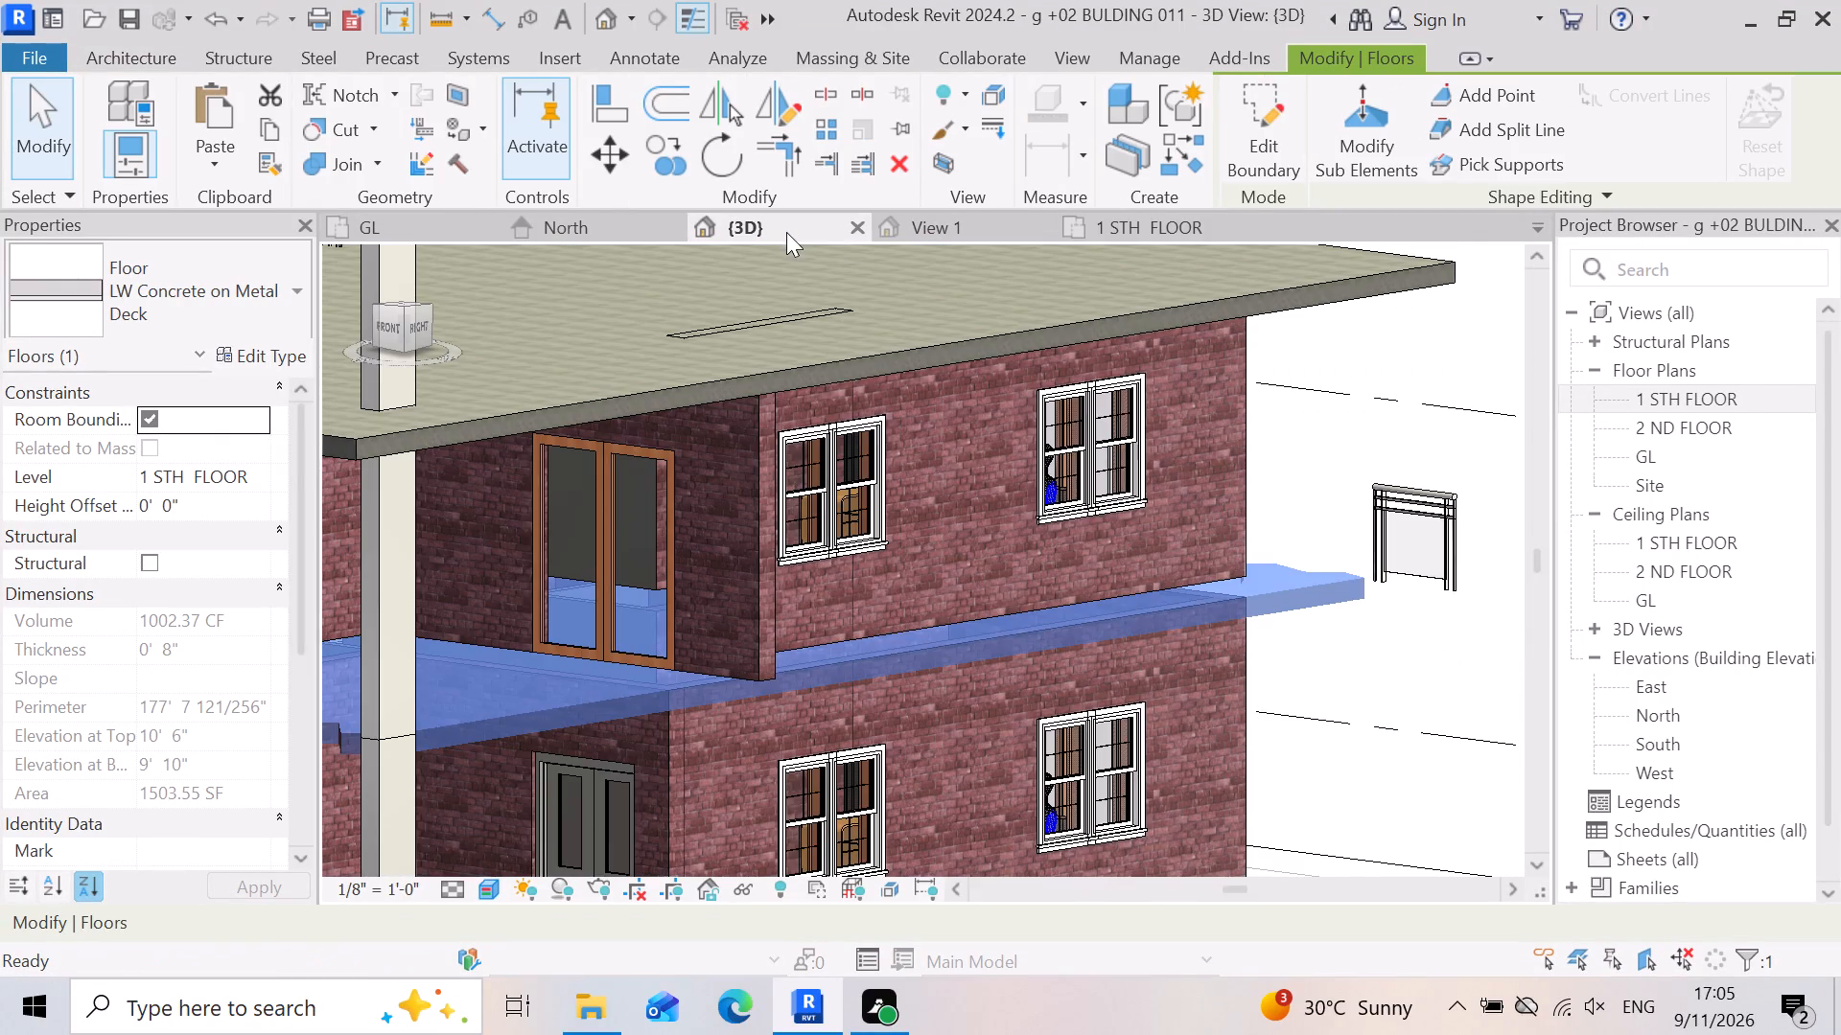
scroll(1148, 463, "down", 5)
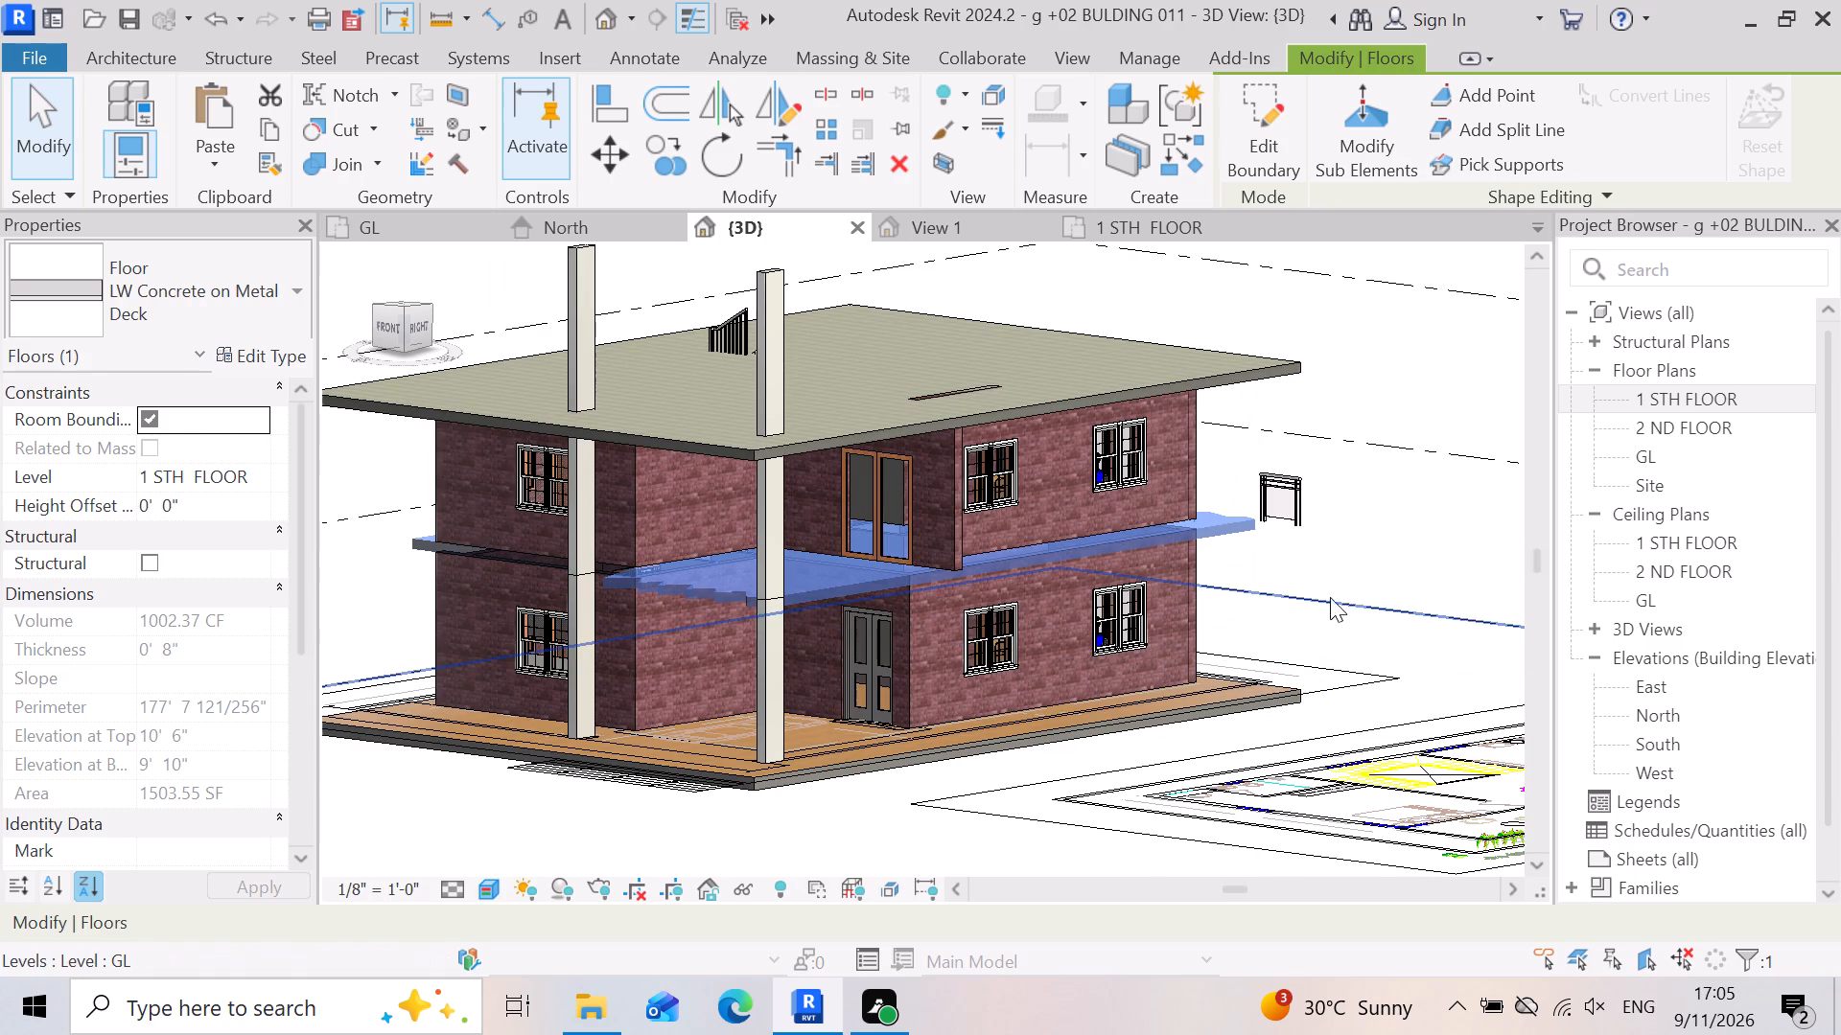
left_click(1324, 631)
scroll(687, 590, "up", 6)
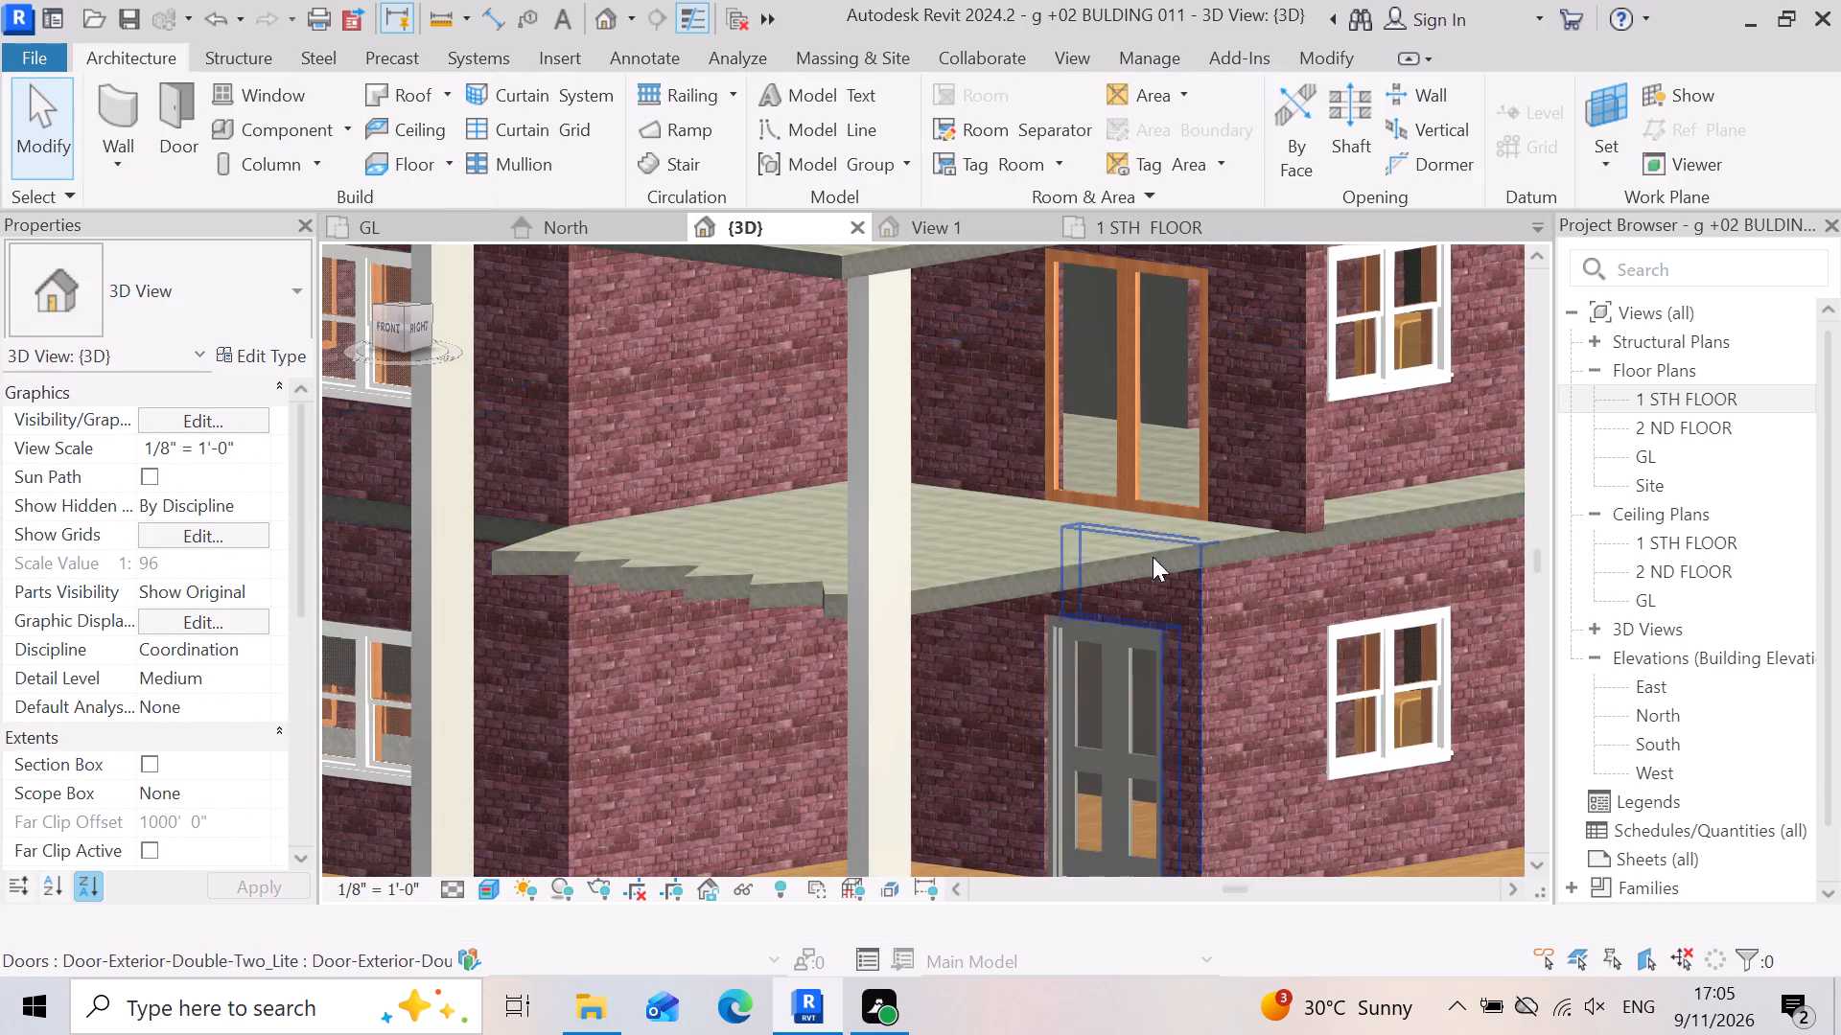
scroll(1181, 521, "down", 4)
scroll(1324, 553, "up", 2)
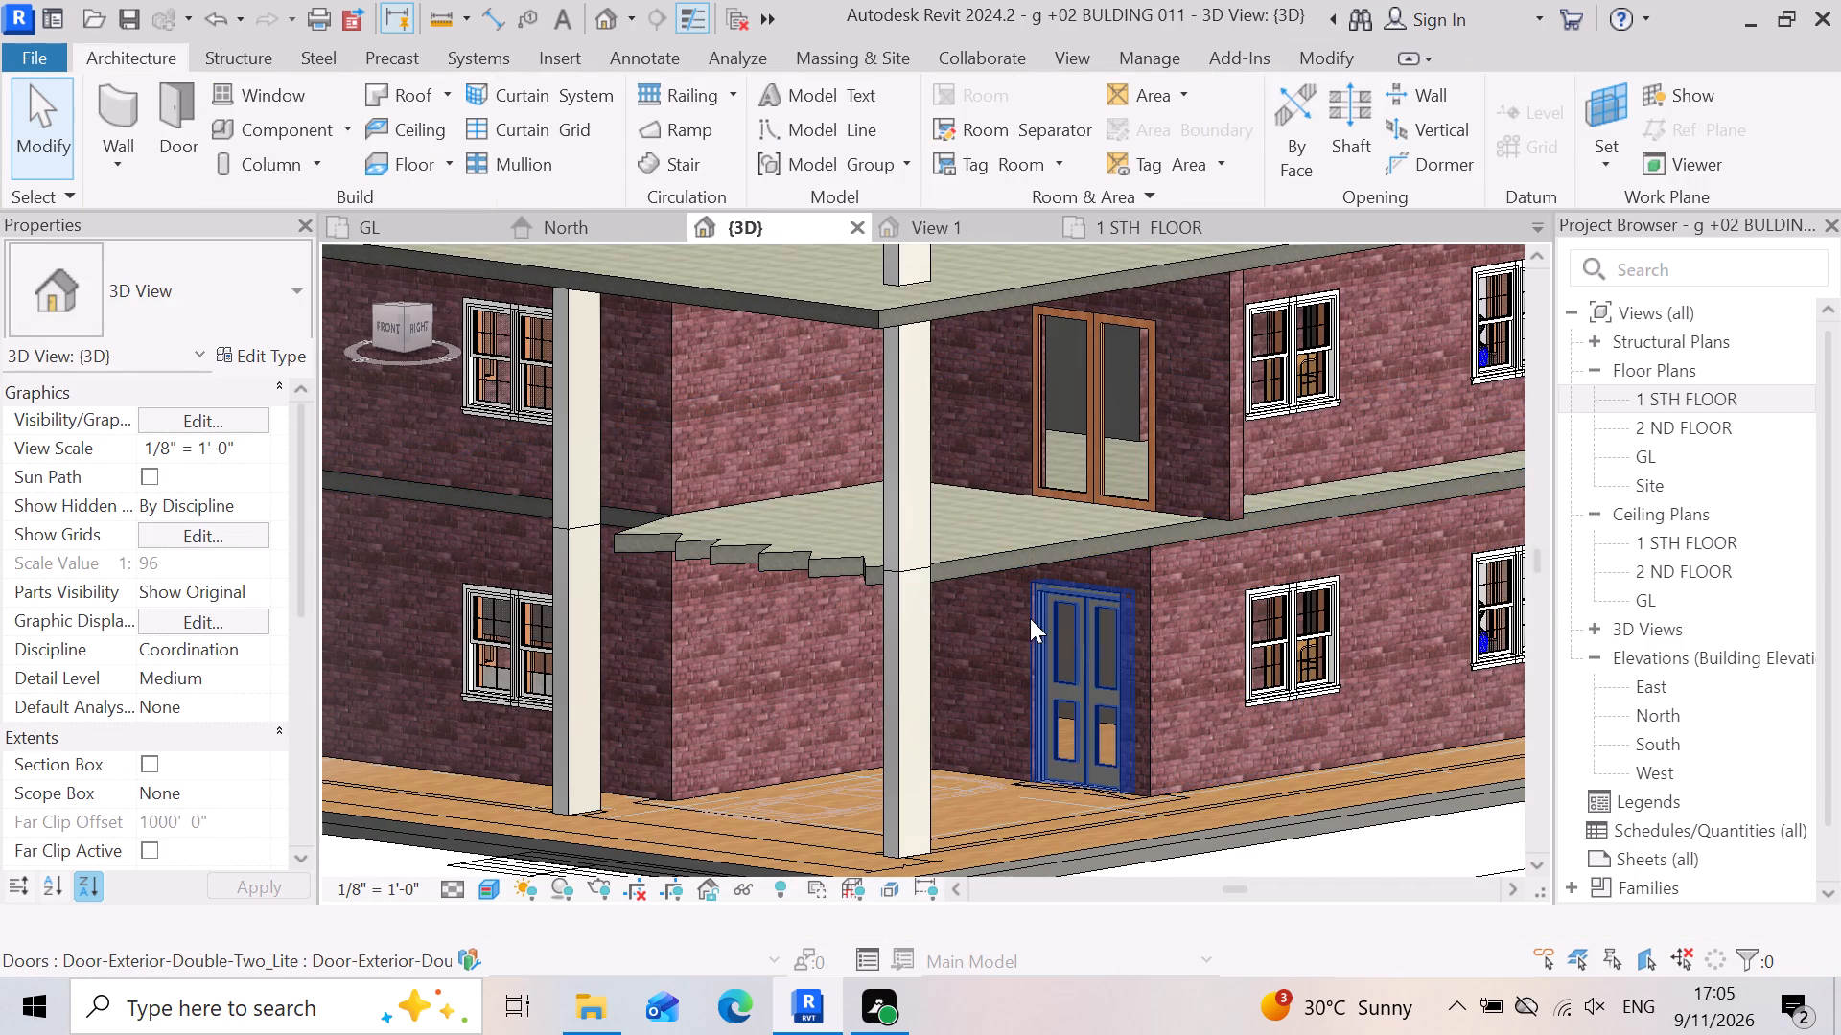
scroll(664, 684, "down", 1)
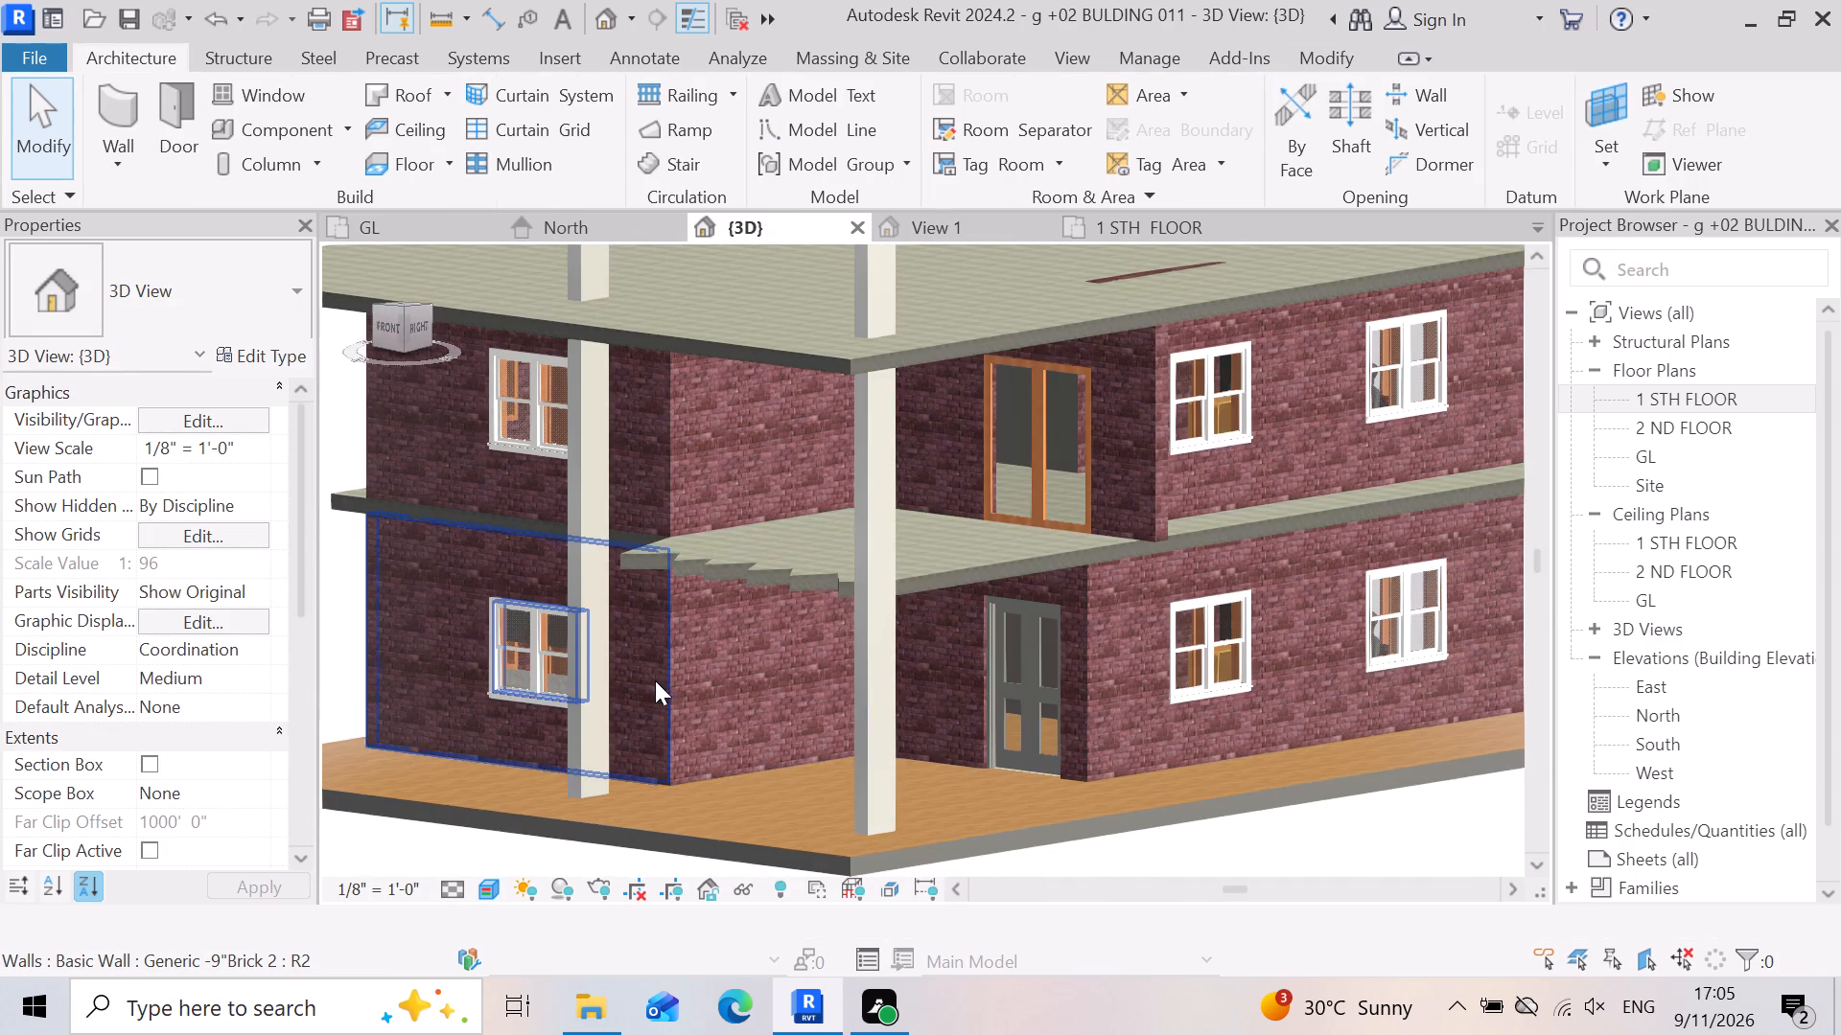
scroll(676, 660, "down", 3)
scroll(1208, 597, "up", 8)
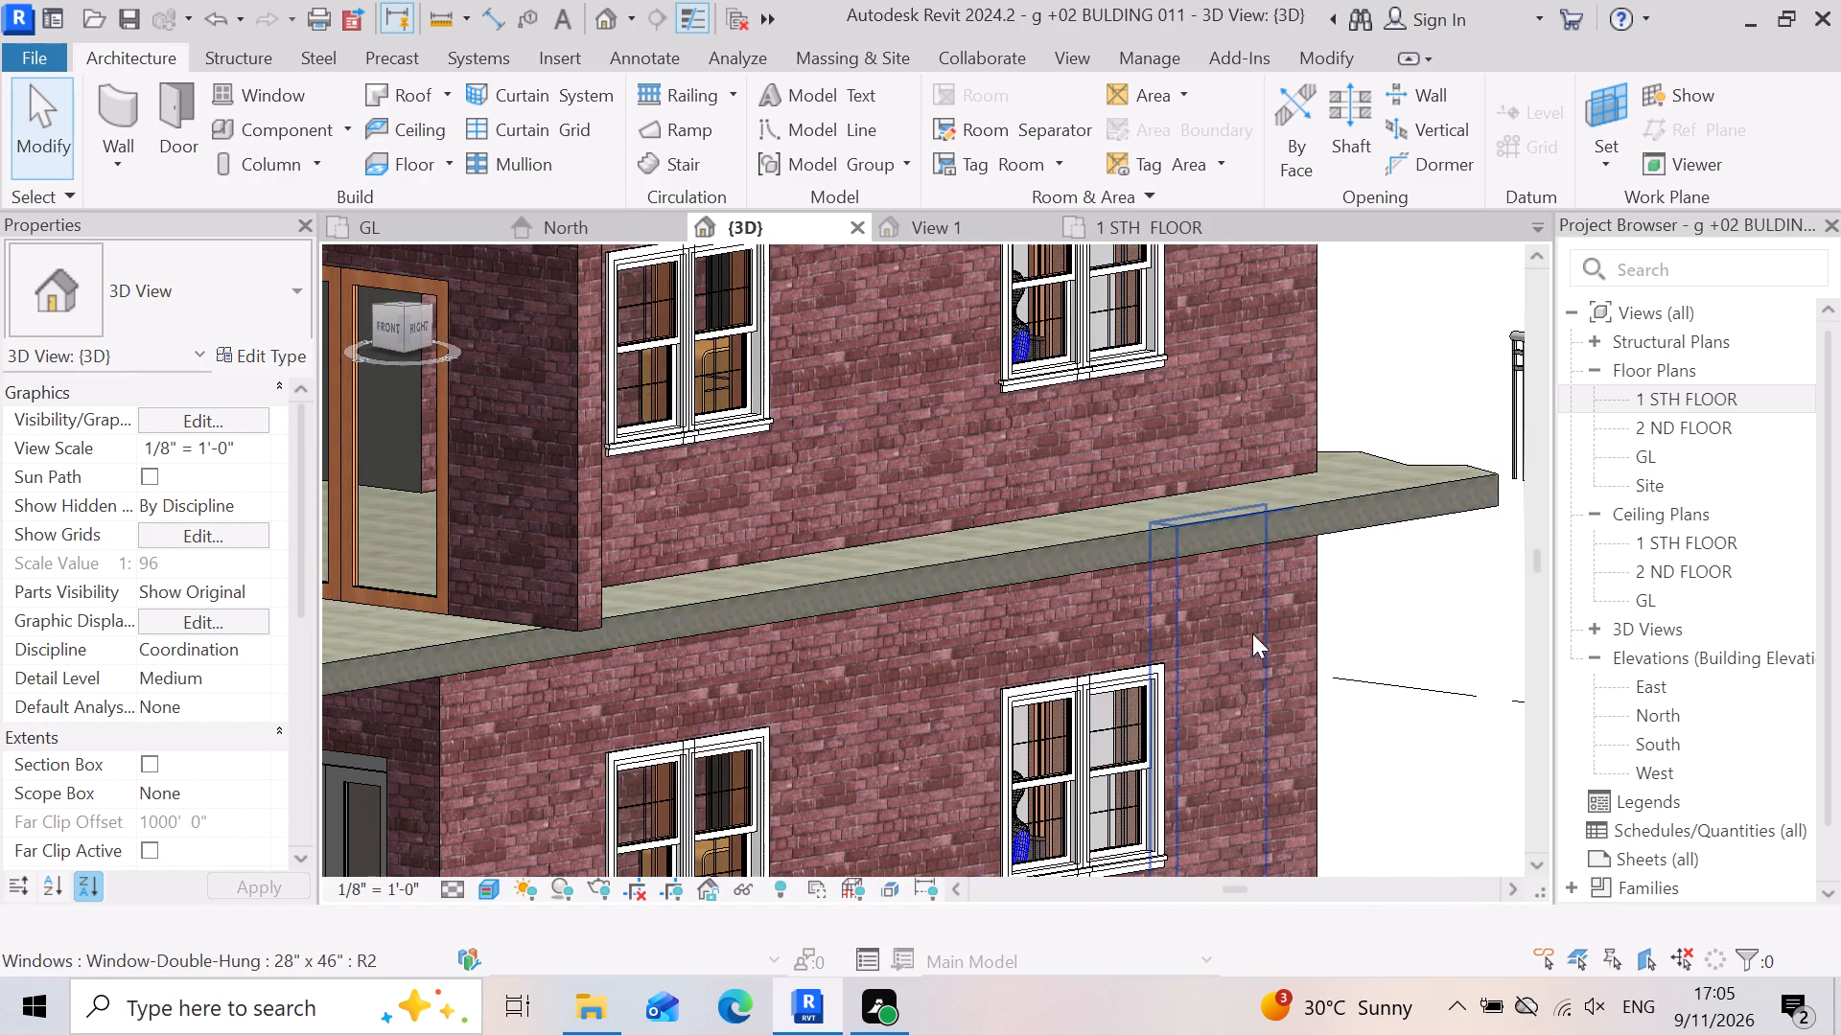
scroll(1192, 496, "down", 6)
scroll(990, 724, "down", 4)
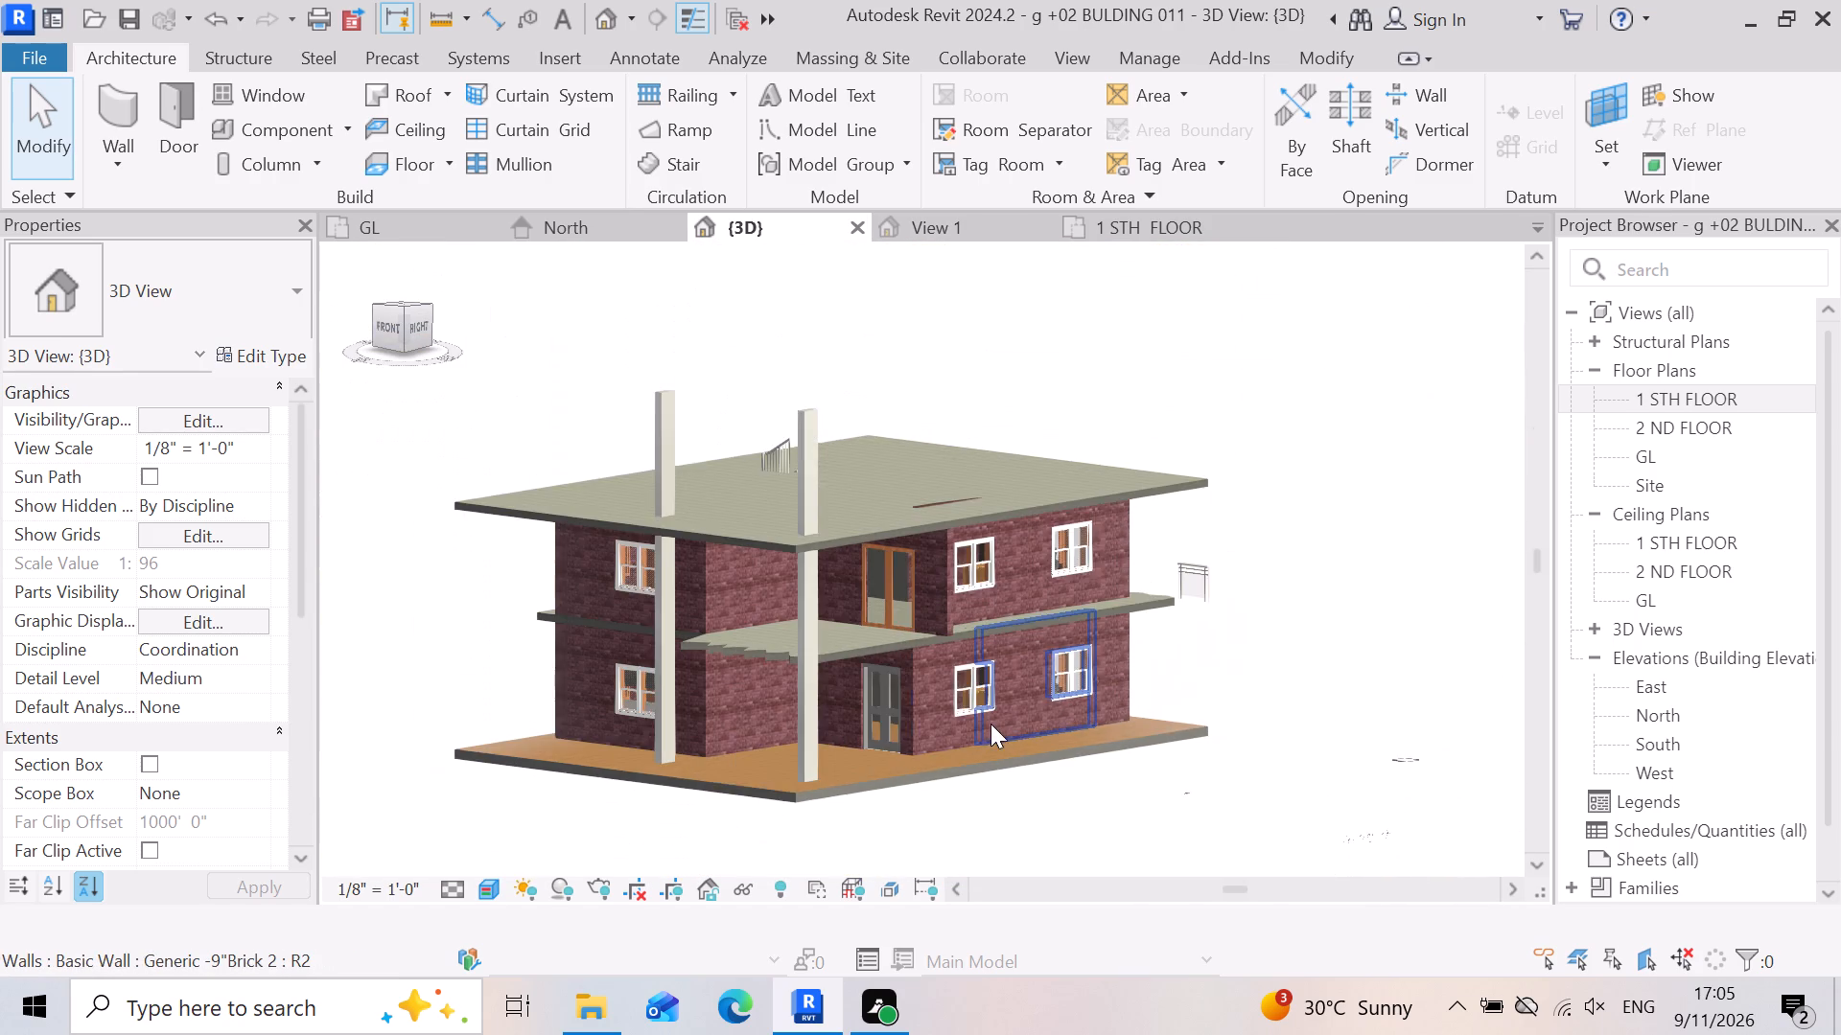
scroll(1101, 630, "up", 3)
scroll(959, 656, "up", 3)
scroll(1208, 678, "down", 3)
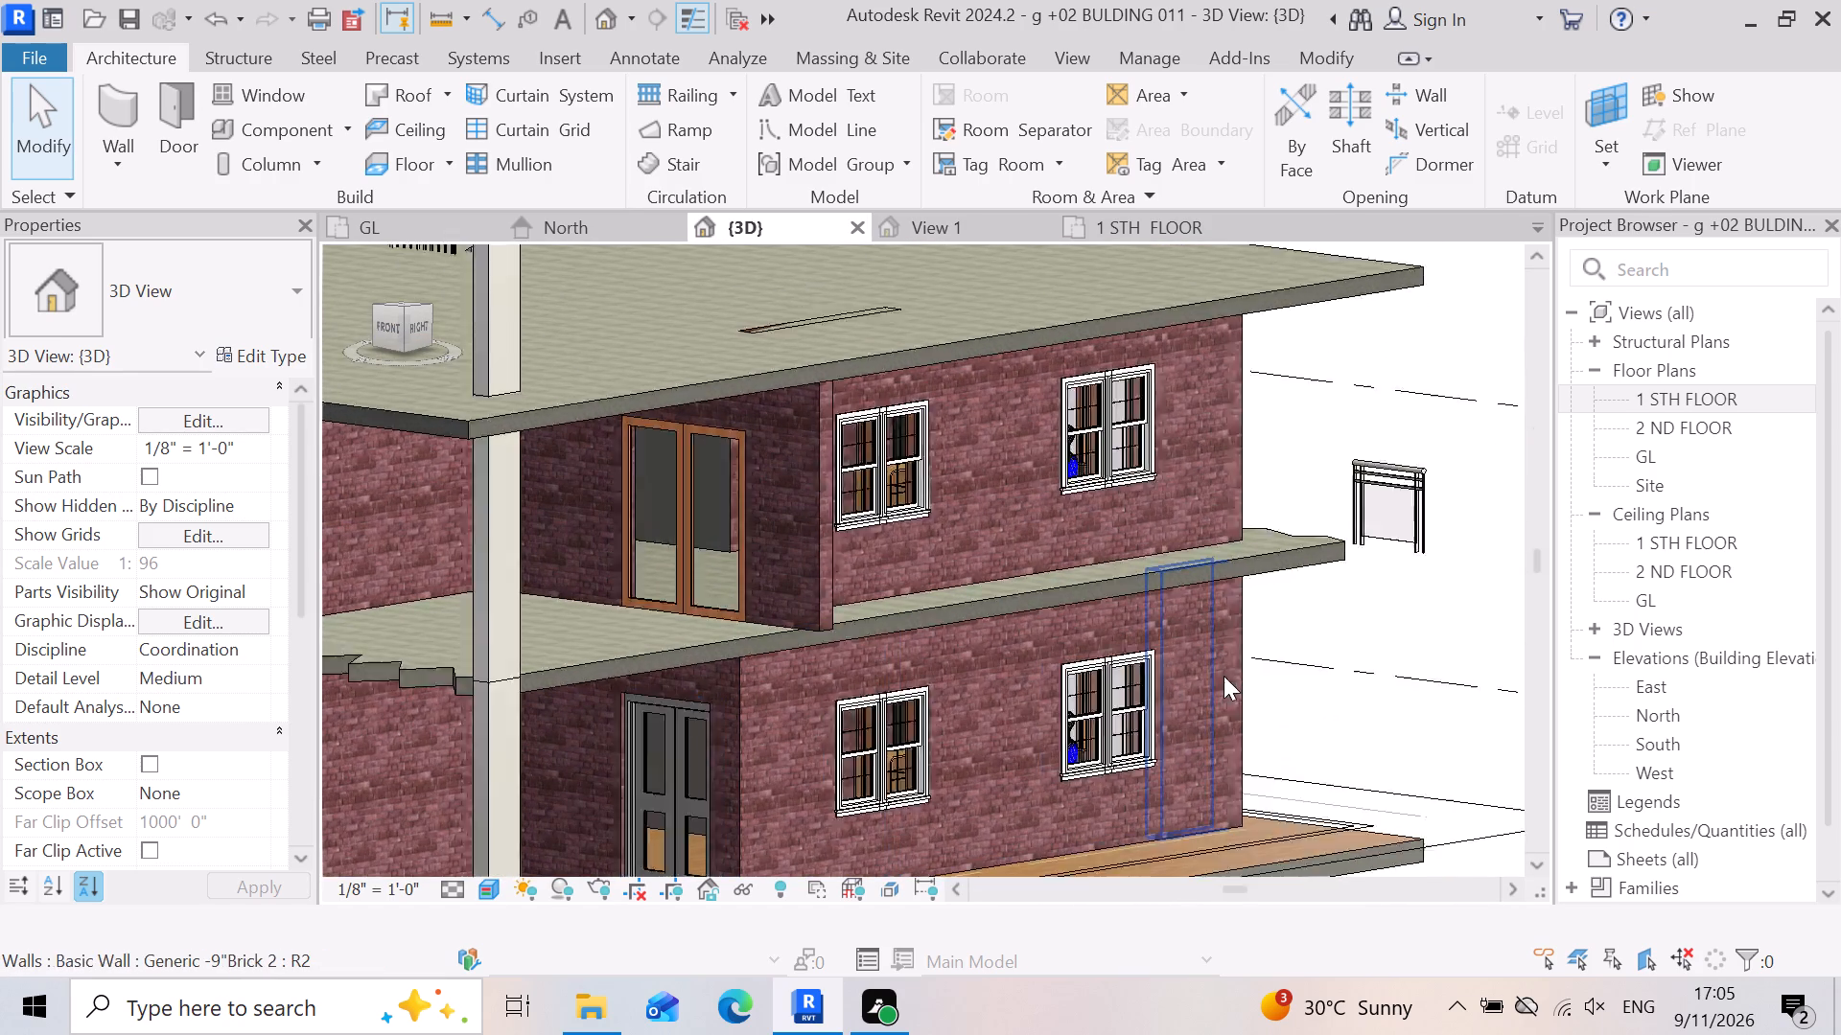
scroll(1005, 771, "down", 3)
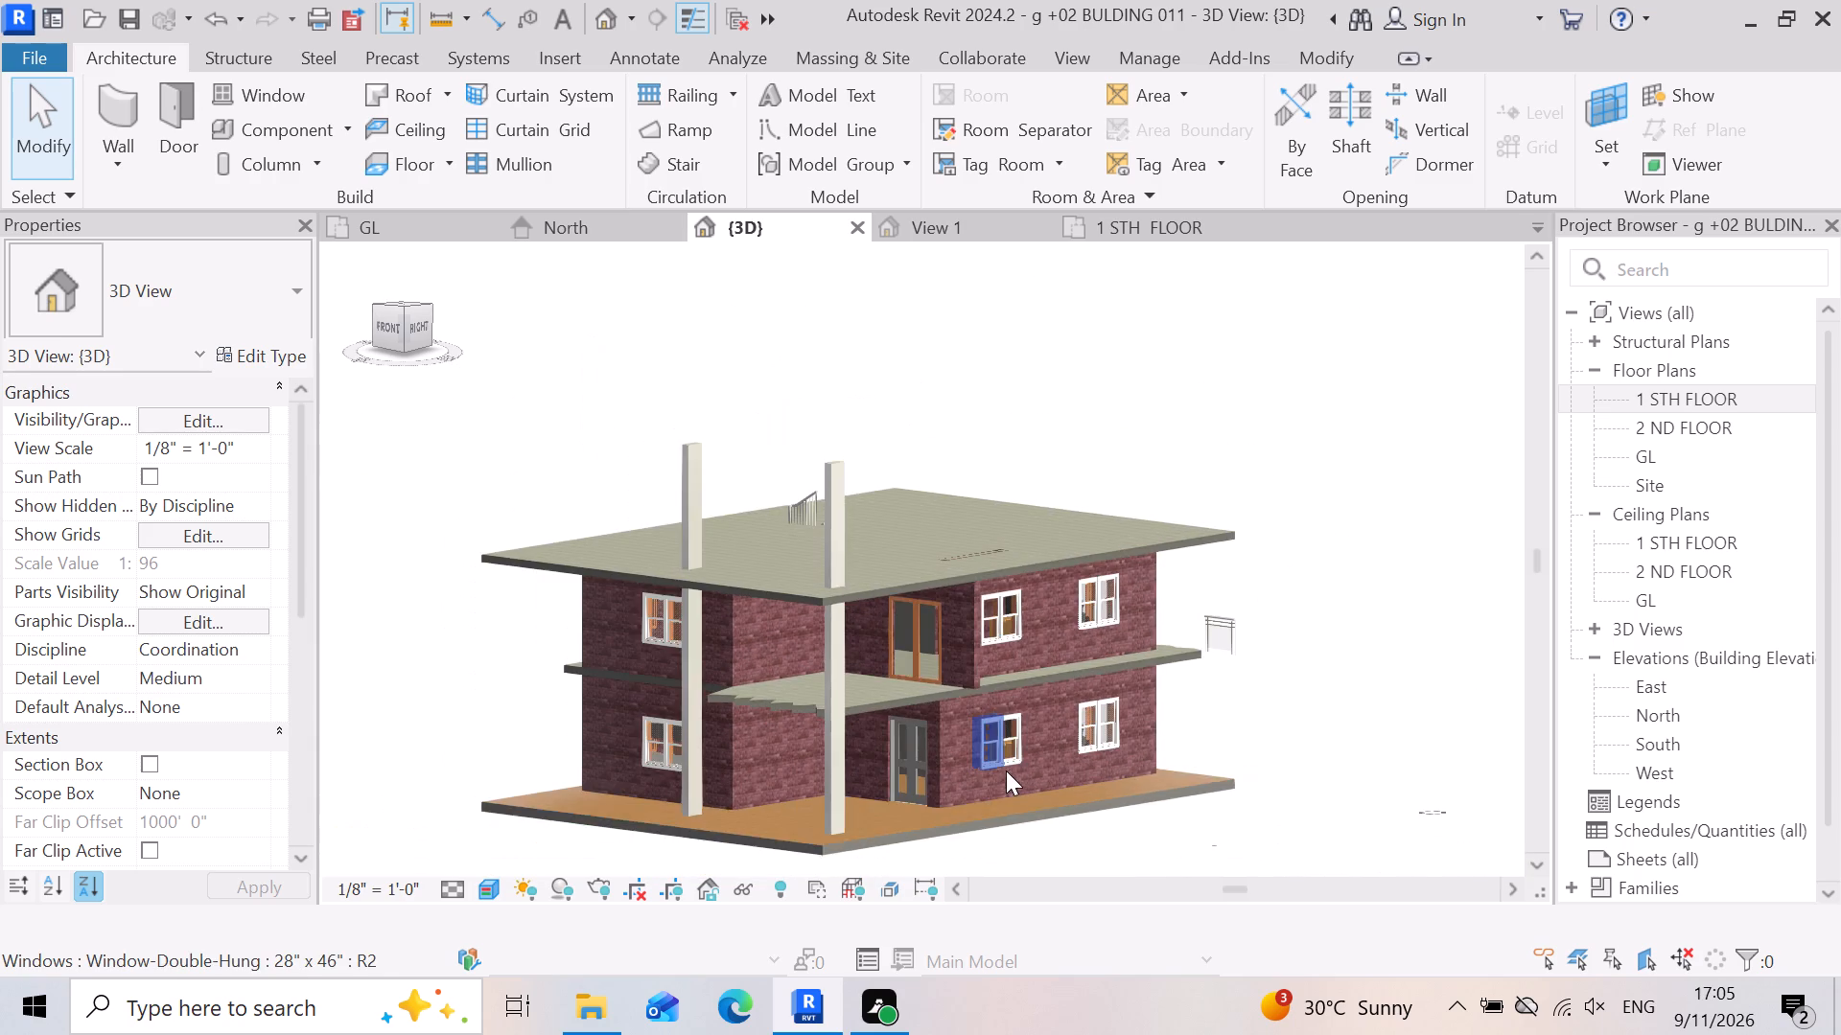
scroll(971, 824, "up", 2)
middle_click_drag(959, 823, 947, 814, "shift")
right_click_drag(959, 822, 947, 814, "shift")
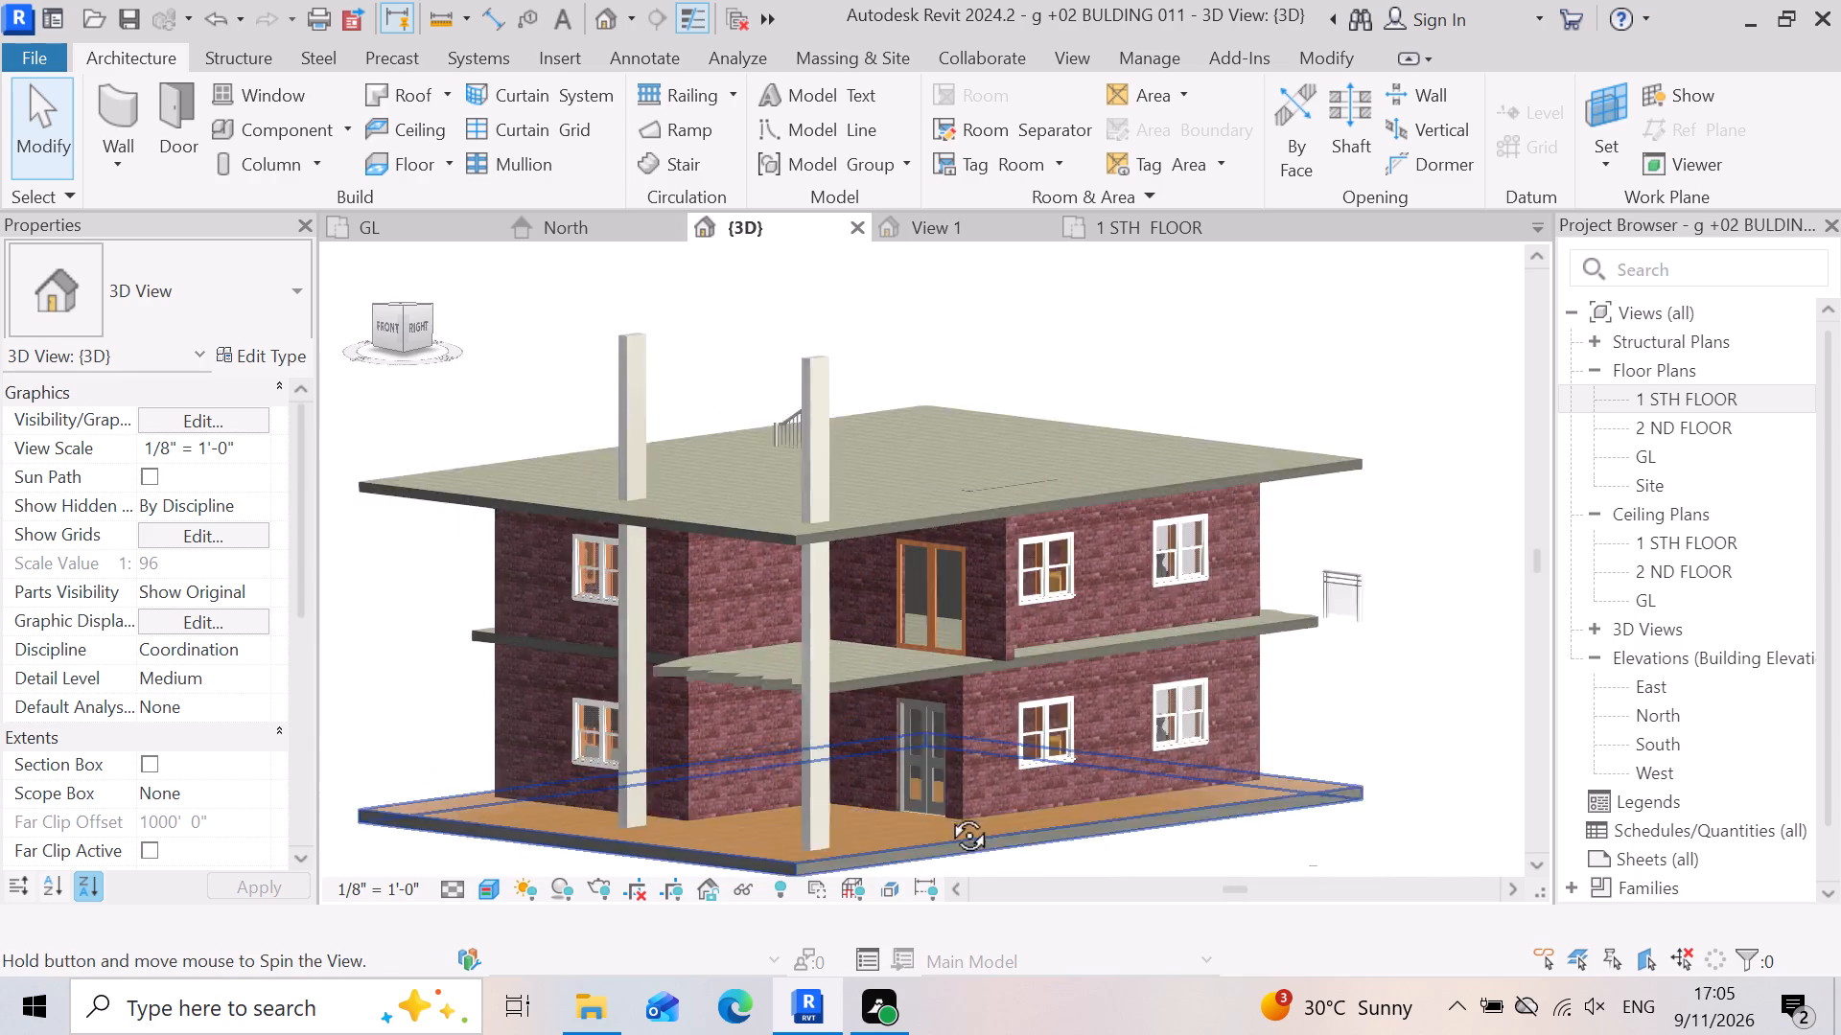
middle_click_drag(947, 814, 1018, 769, "shift")
right_click_drag(947, 814, 1018, 769, "shift")
scroll(944, 810, "up", 1, "shift")
scroll(1152, 678, "down", 7)
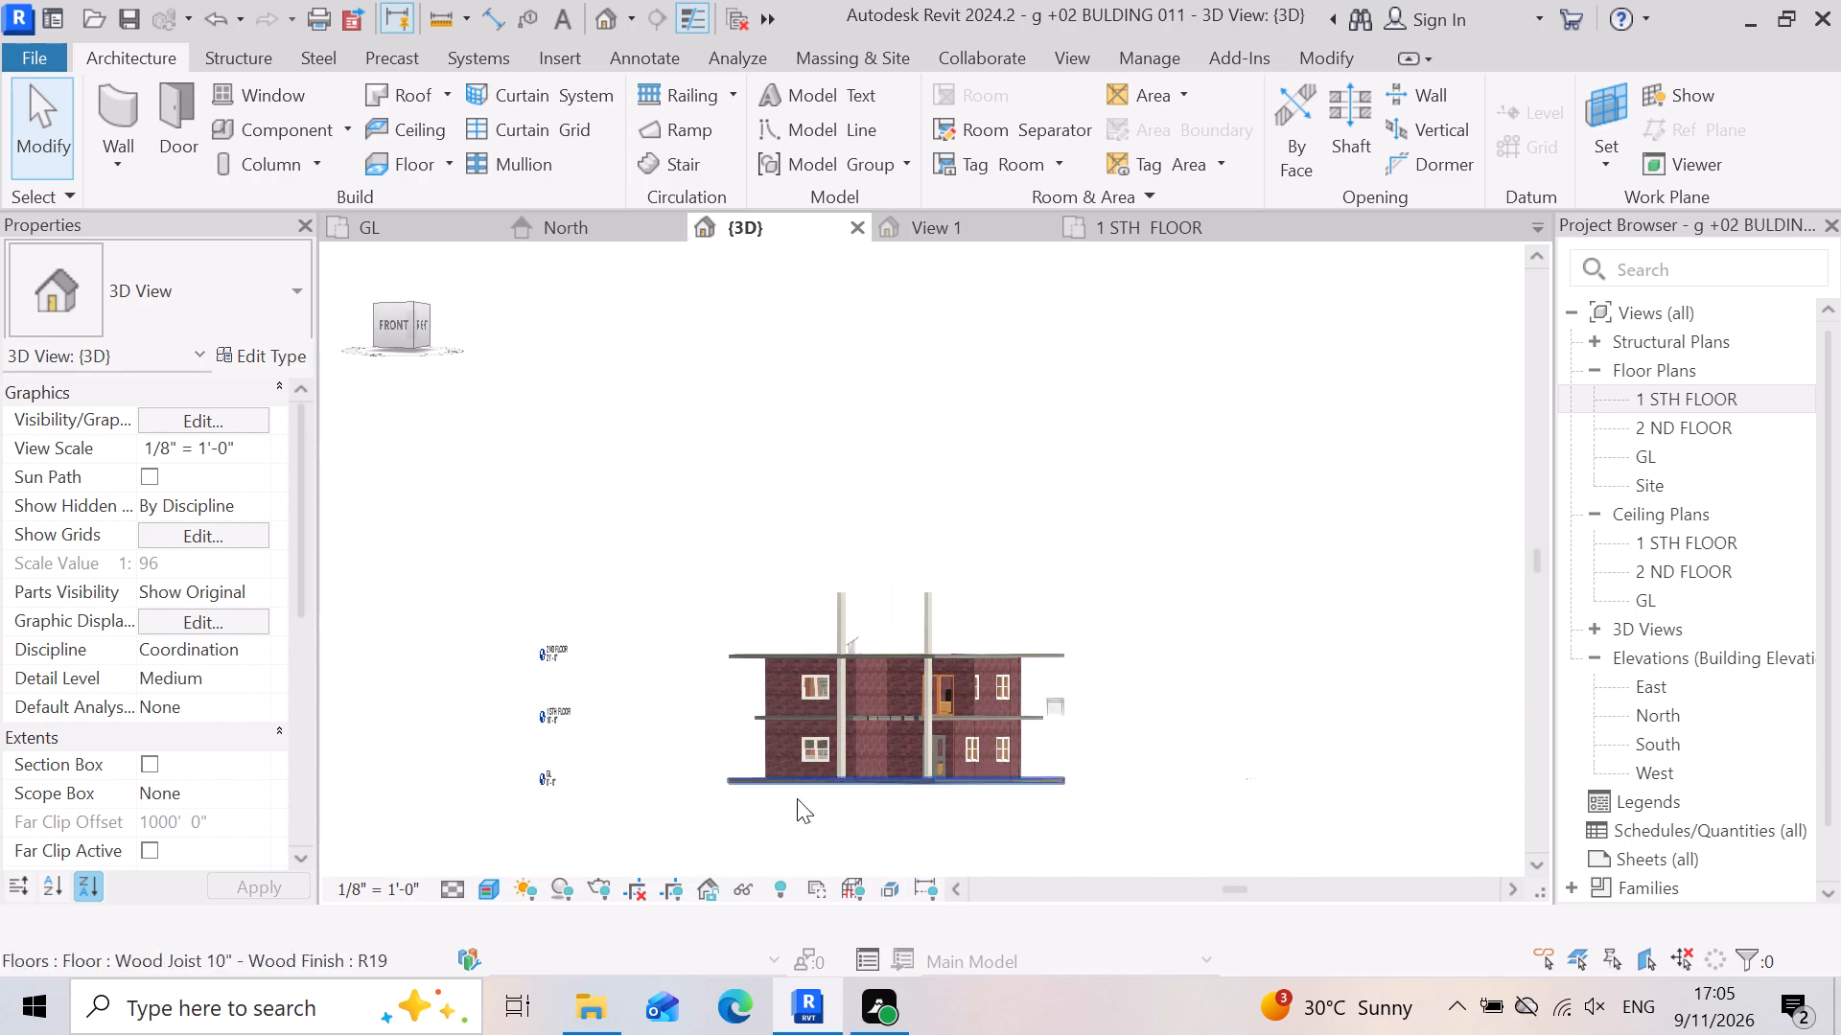
right_click_drag(564, 745, 582, 830, "shift")
scroll(630, 659, "up", 2)
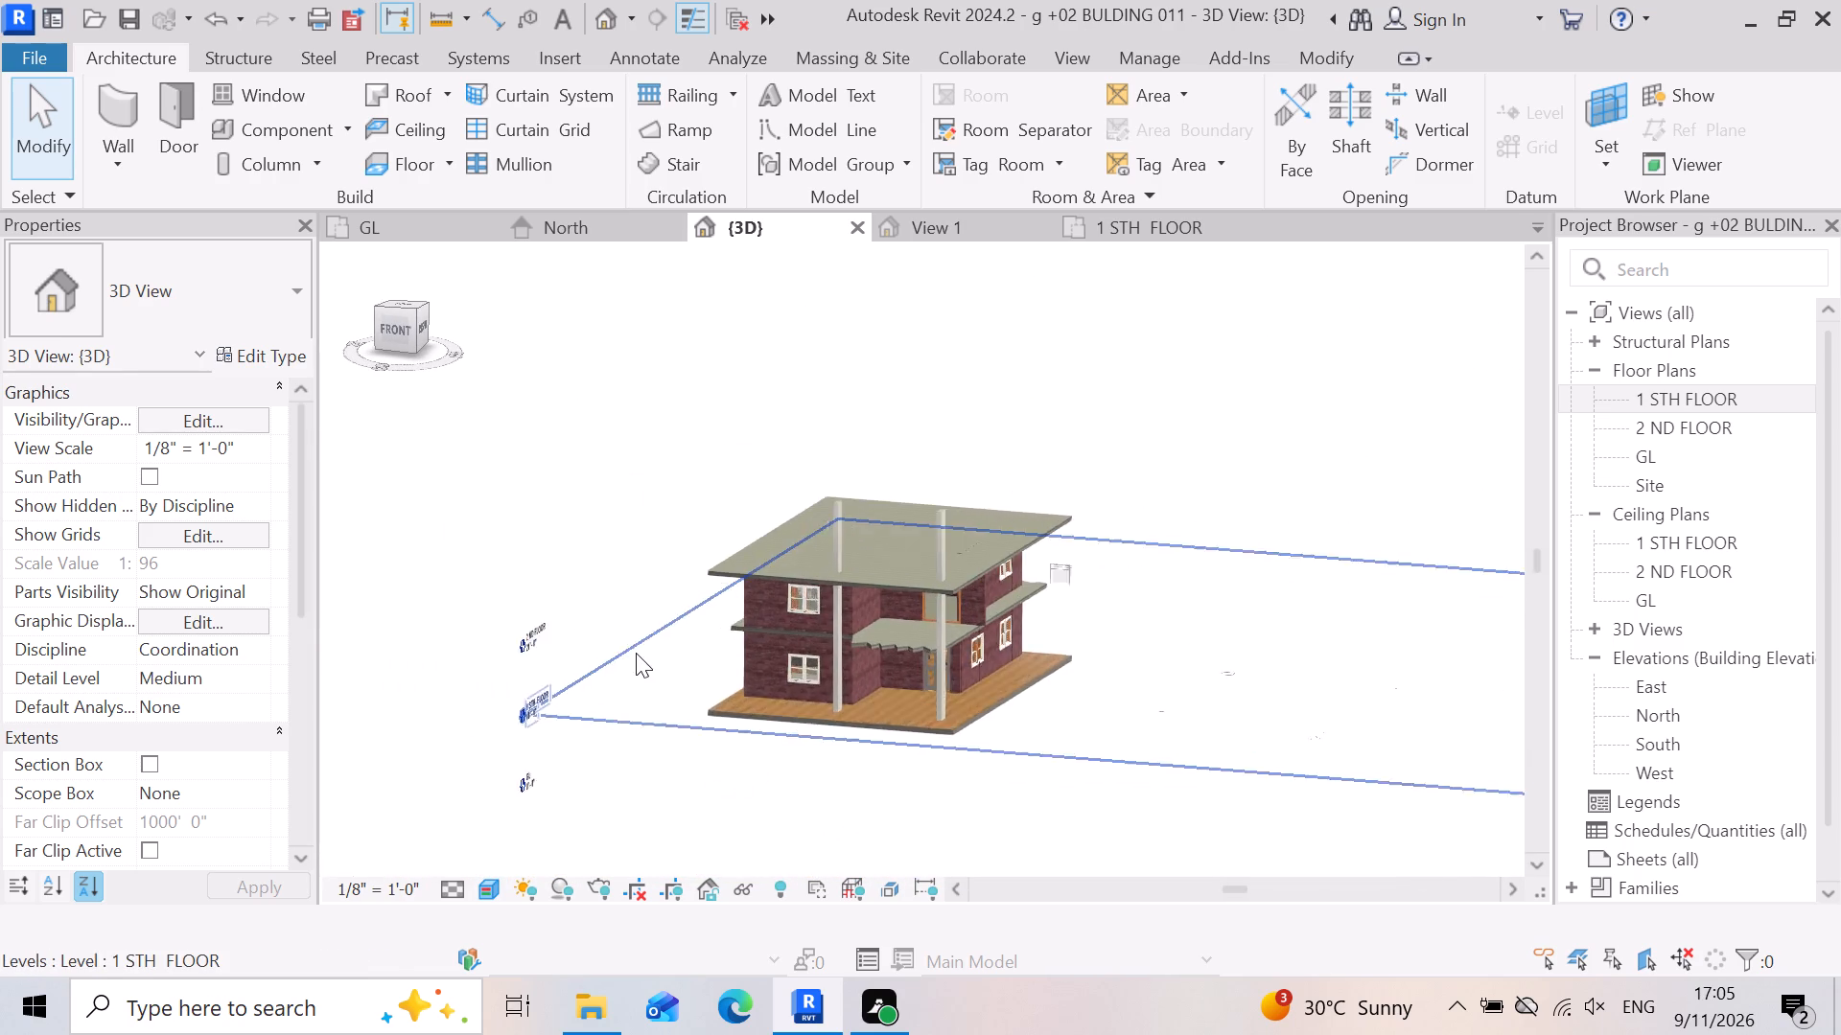
scroll(636, 653, "up", 1)
scroll(714, 674, "up", 3)
scroll(1292, 726, "up", 3)
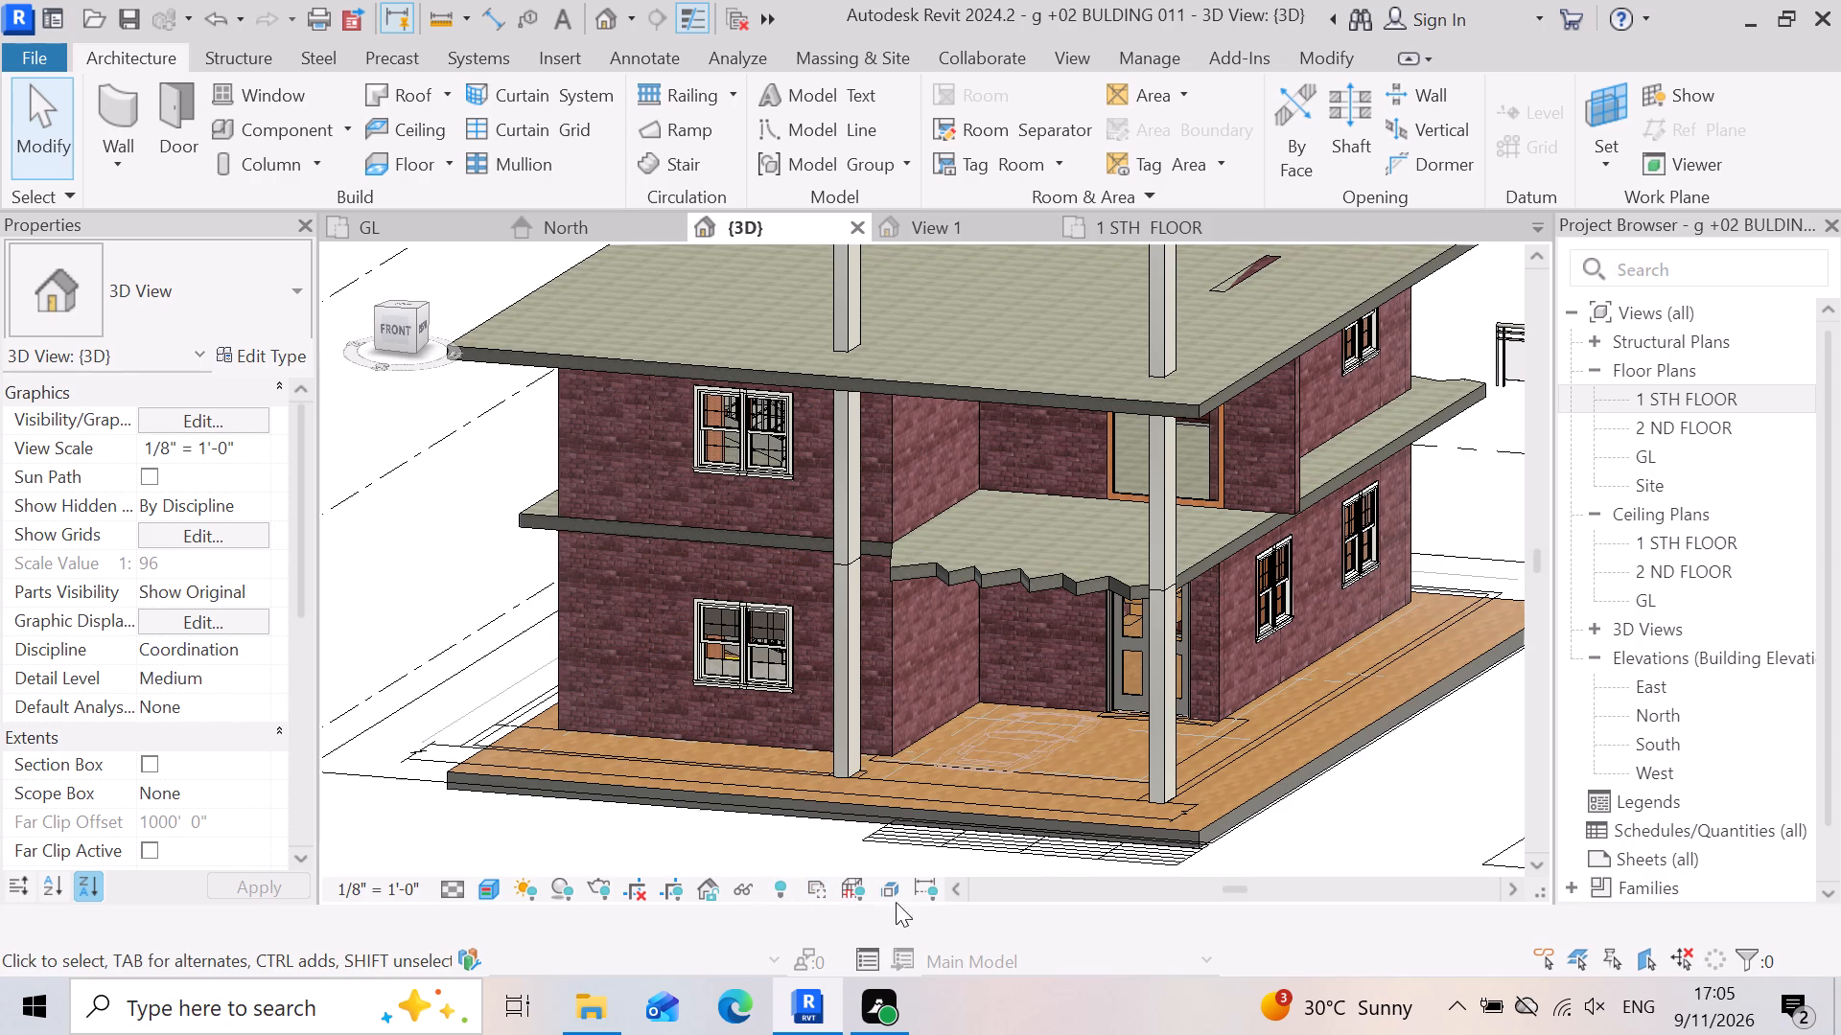
scroll(1297, 586, "up", 3)
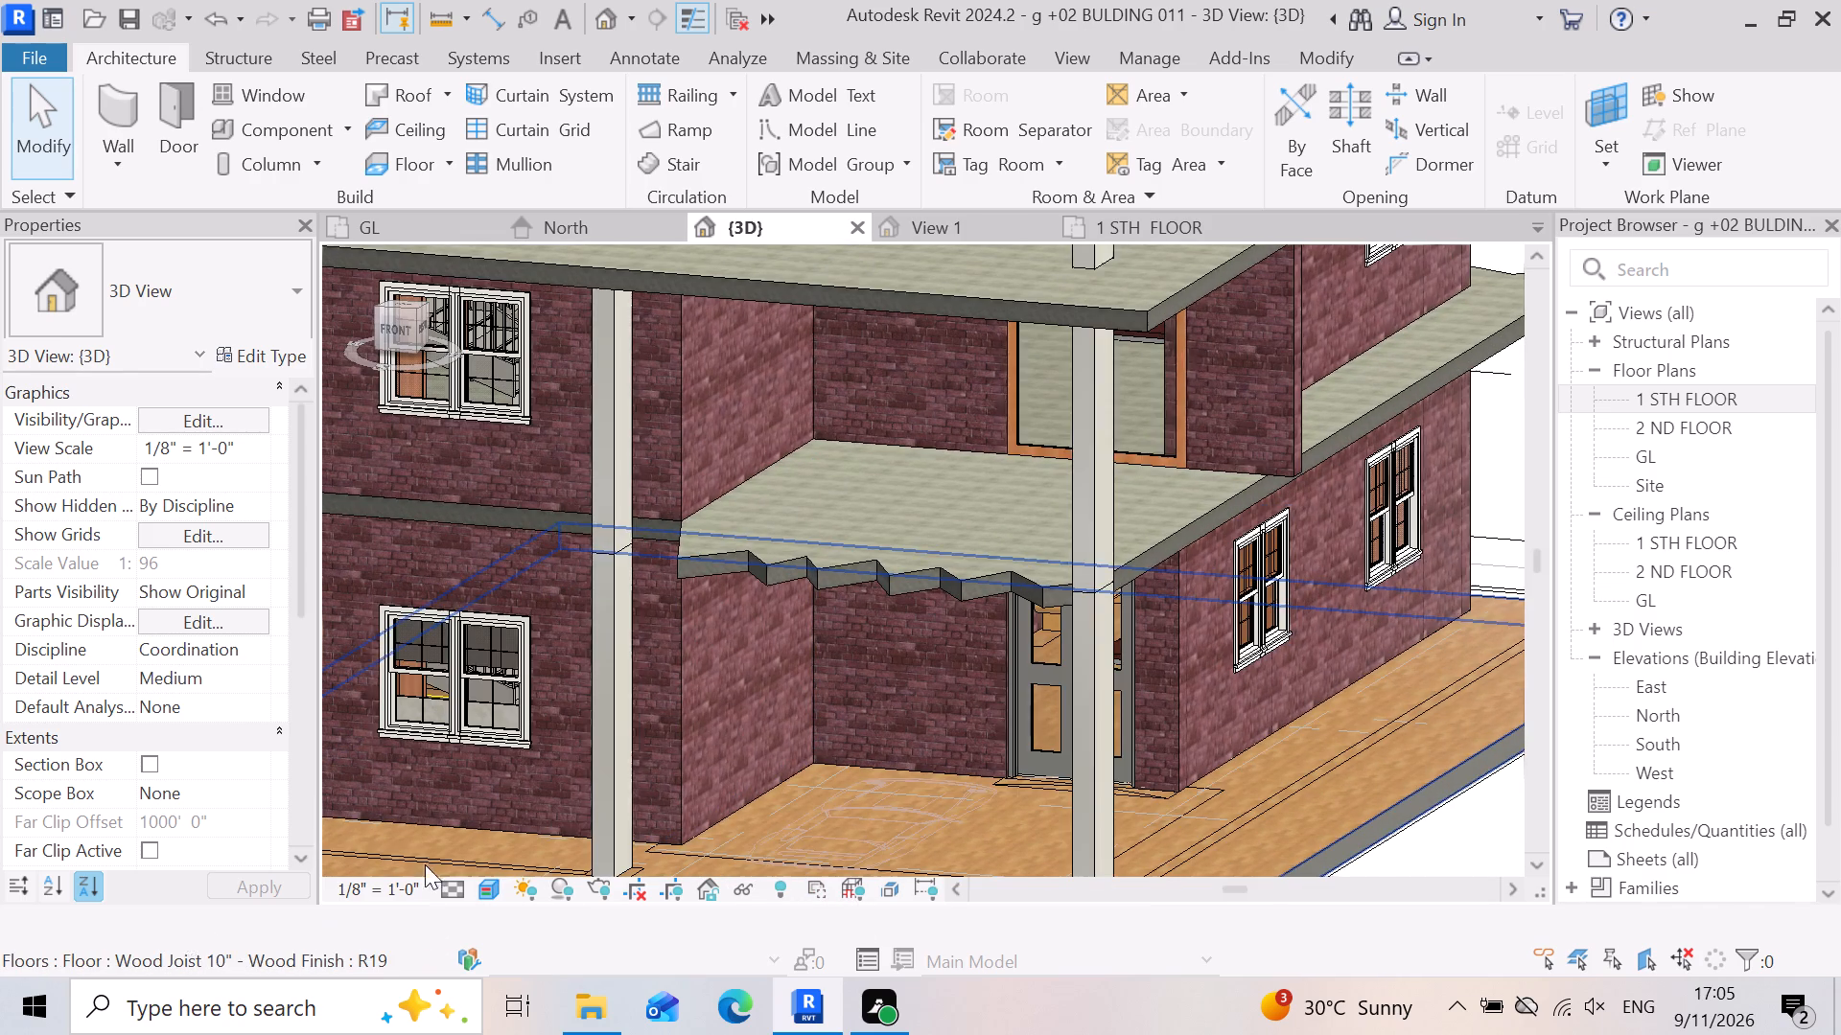
left_click(594, 221)
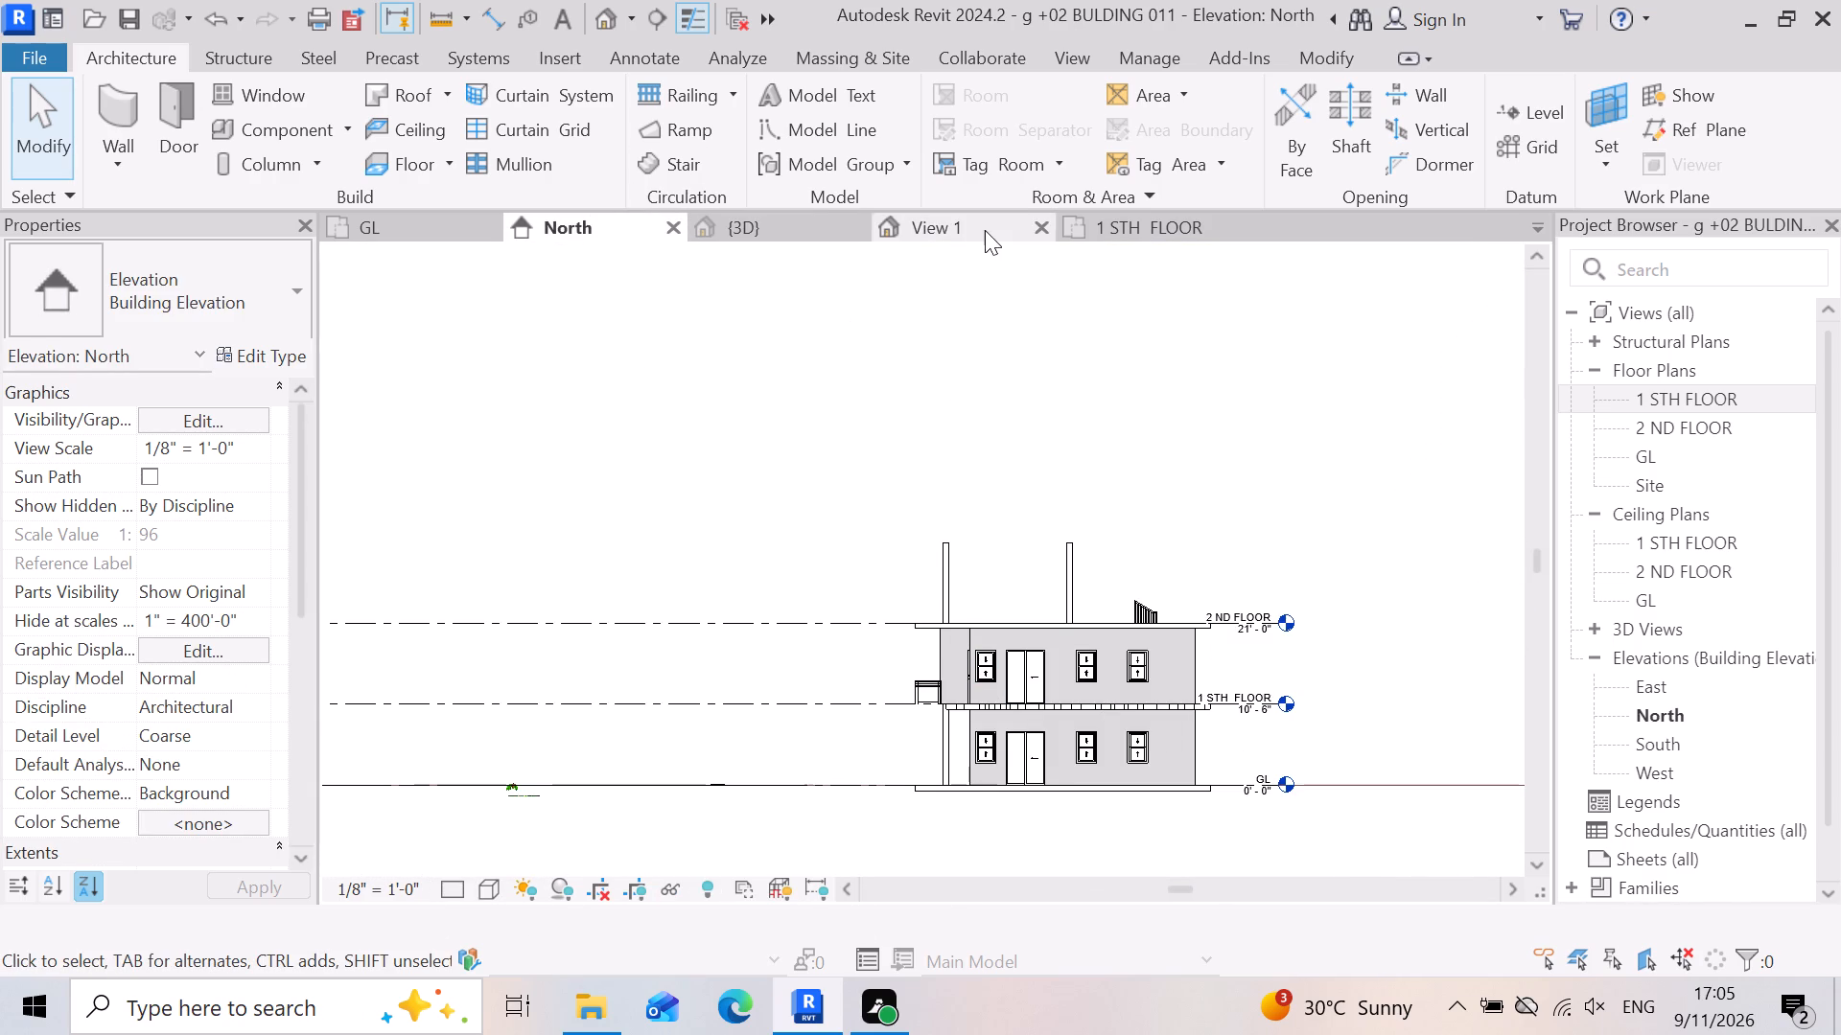
Close the Modern_Beds_1593 family, saving its changes over the existing family file.
left_click(986, 228)
left_click(1151, 222)
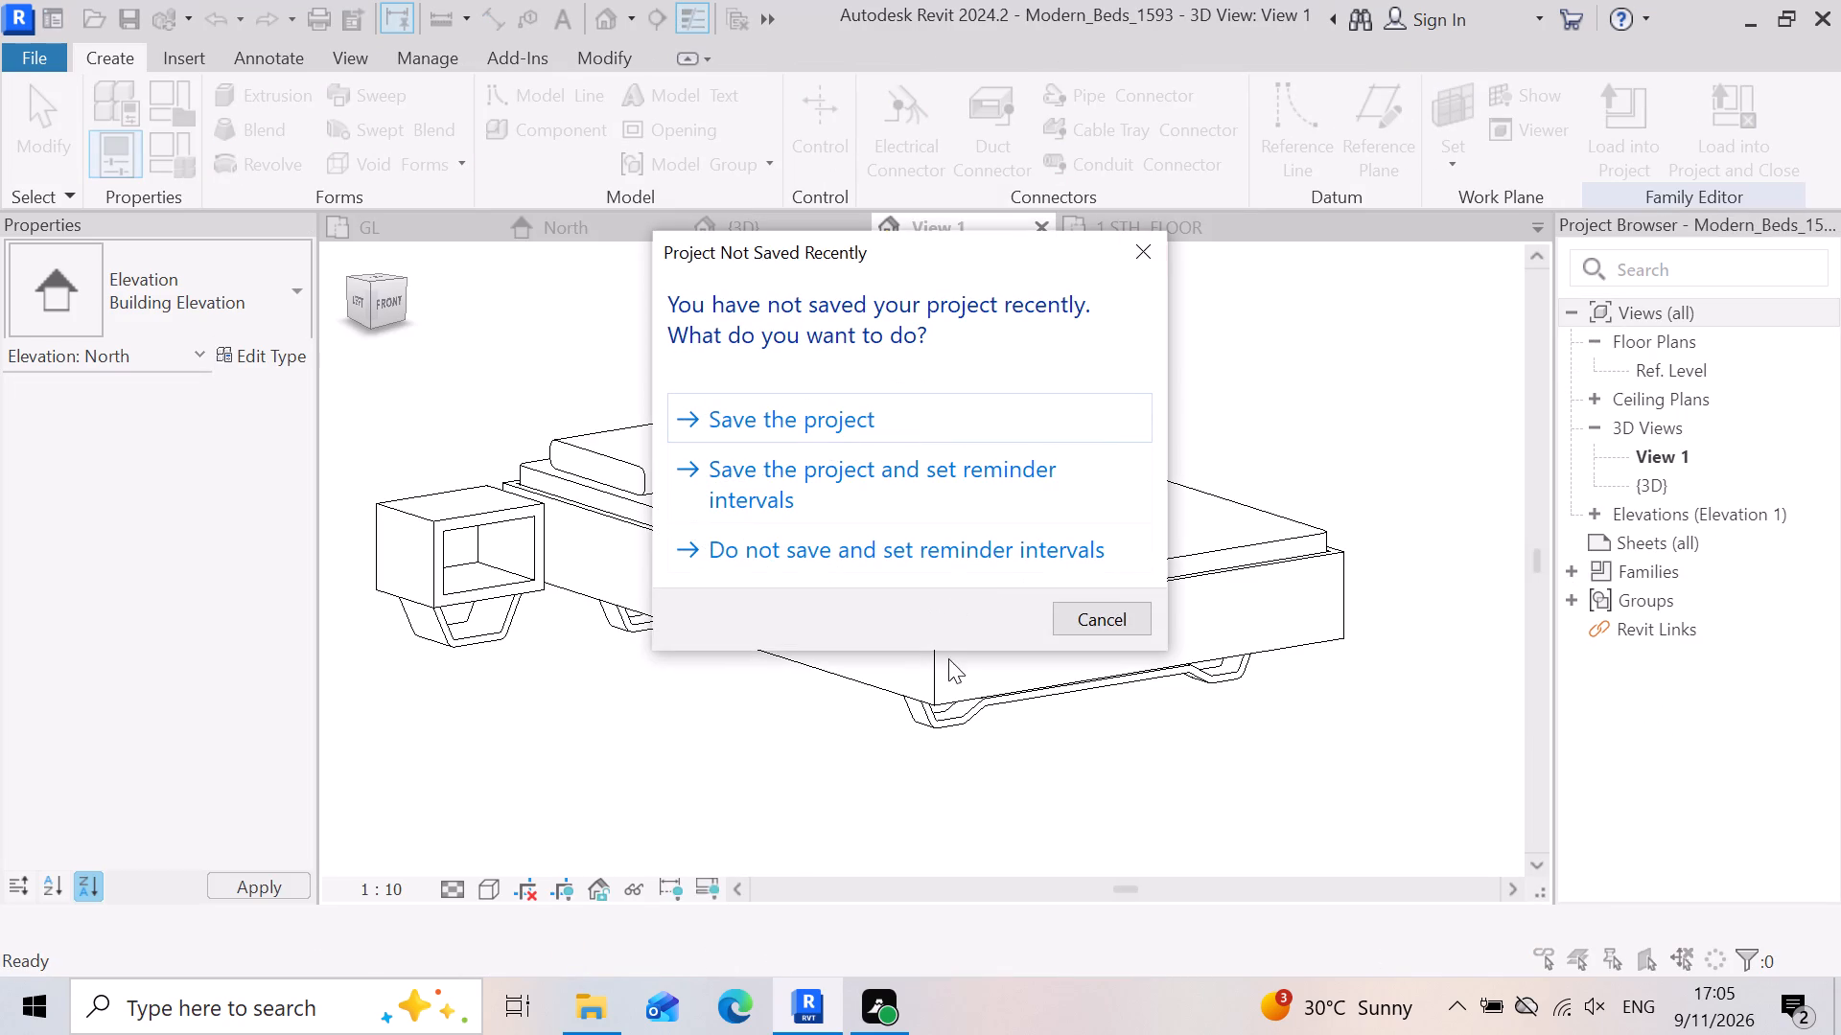
left_click(1135, 235)
double_click(1040, 224)
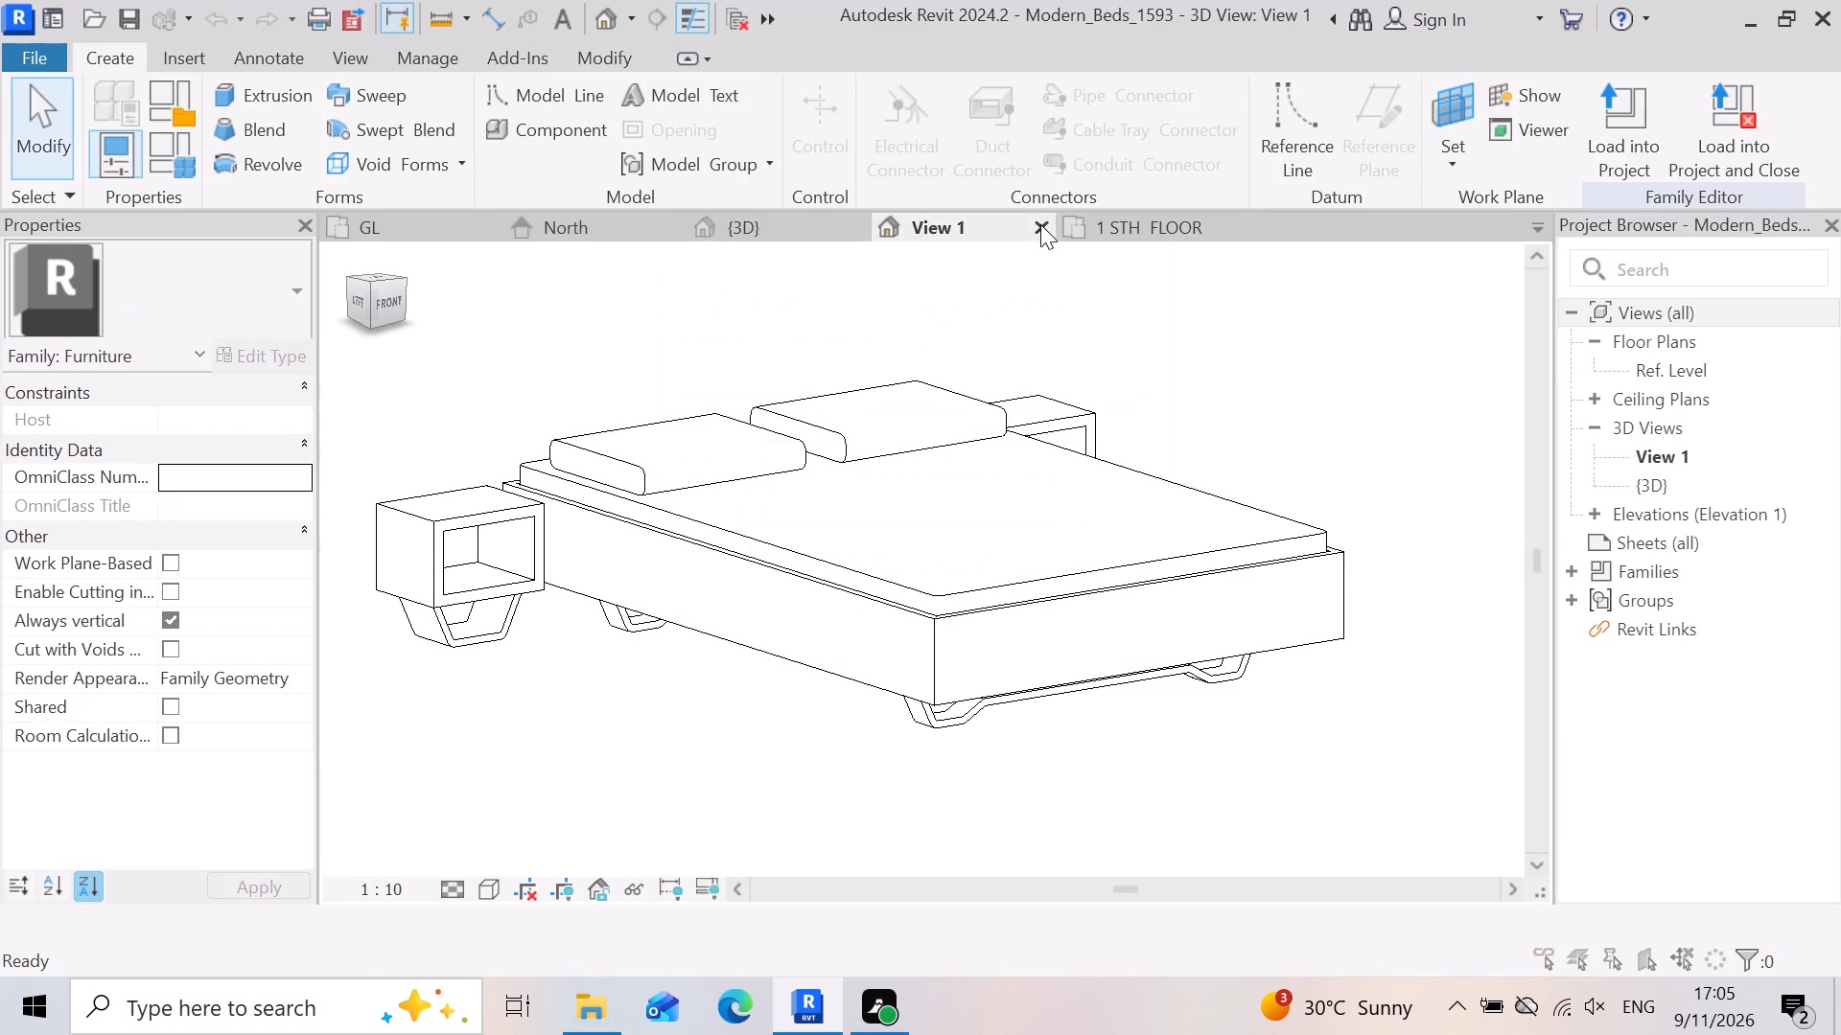
left_click(907, 527)
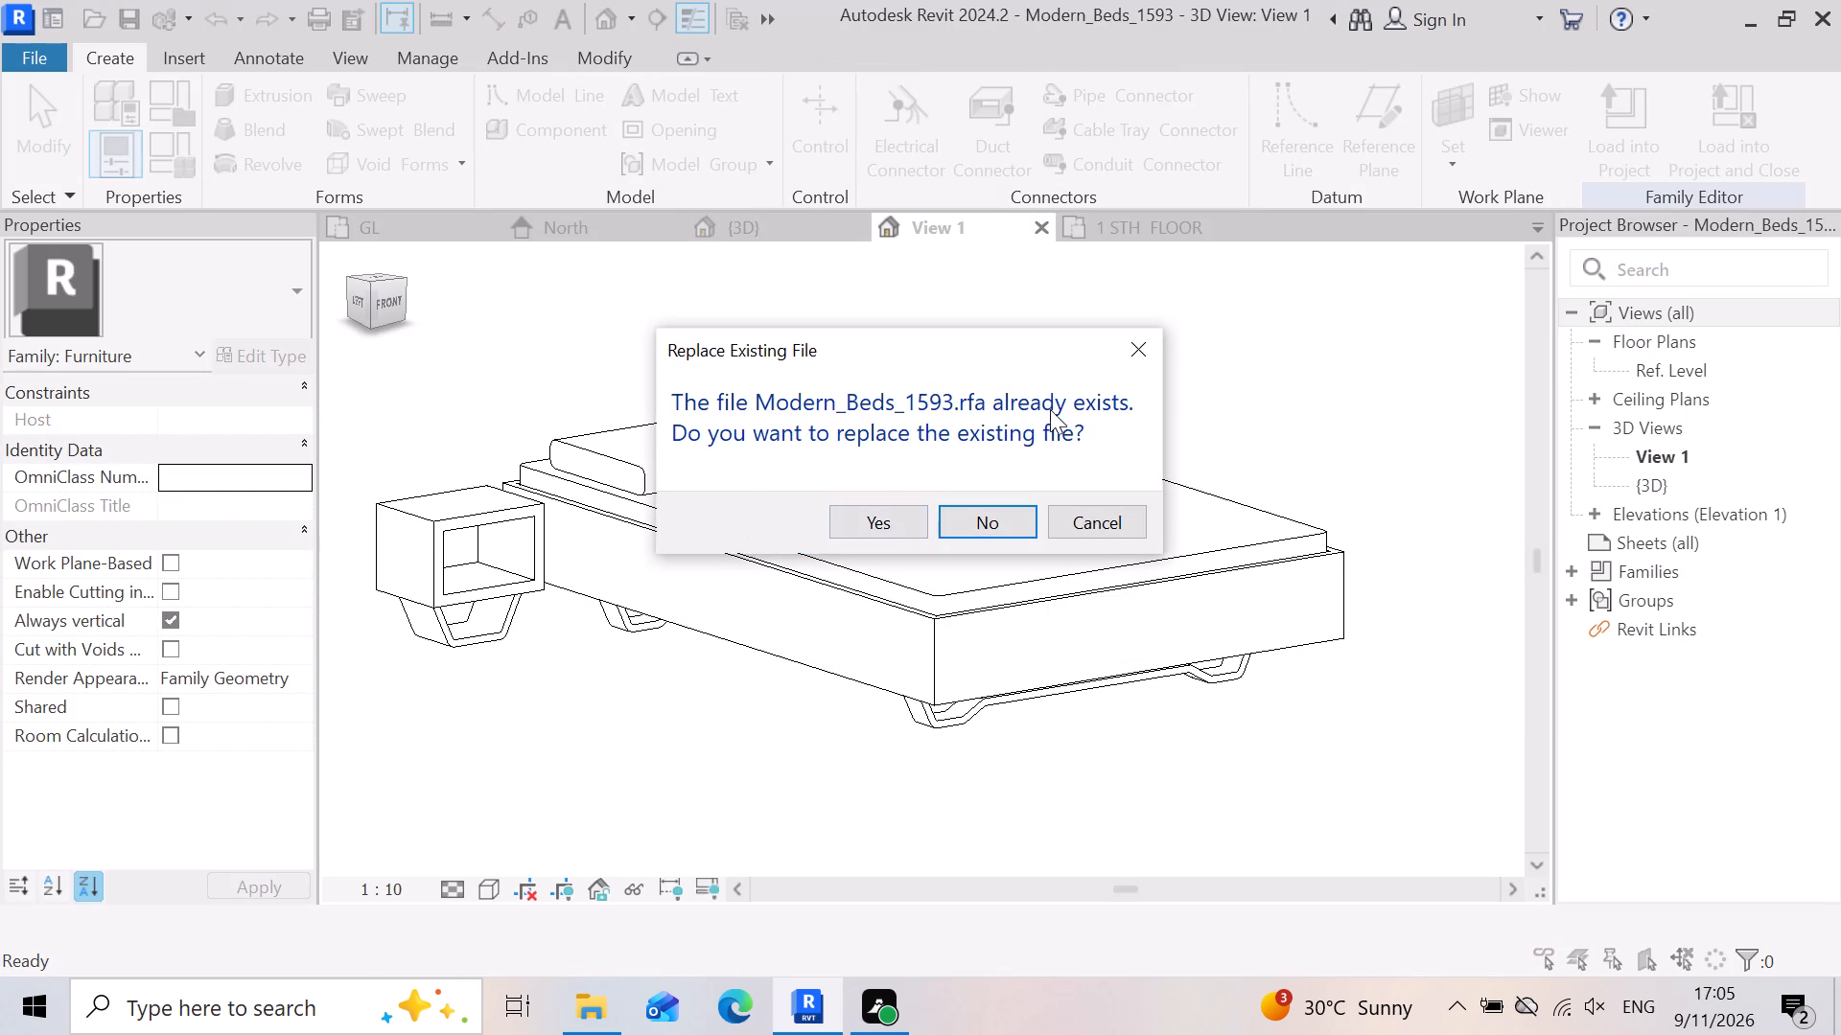
left_click(865, 521)
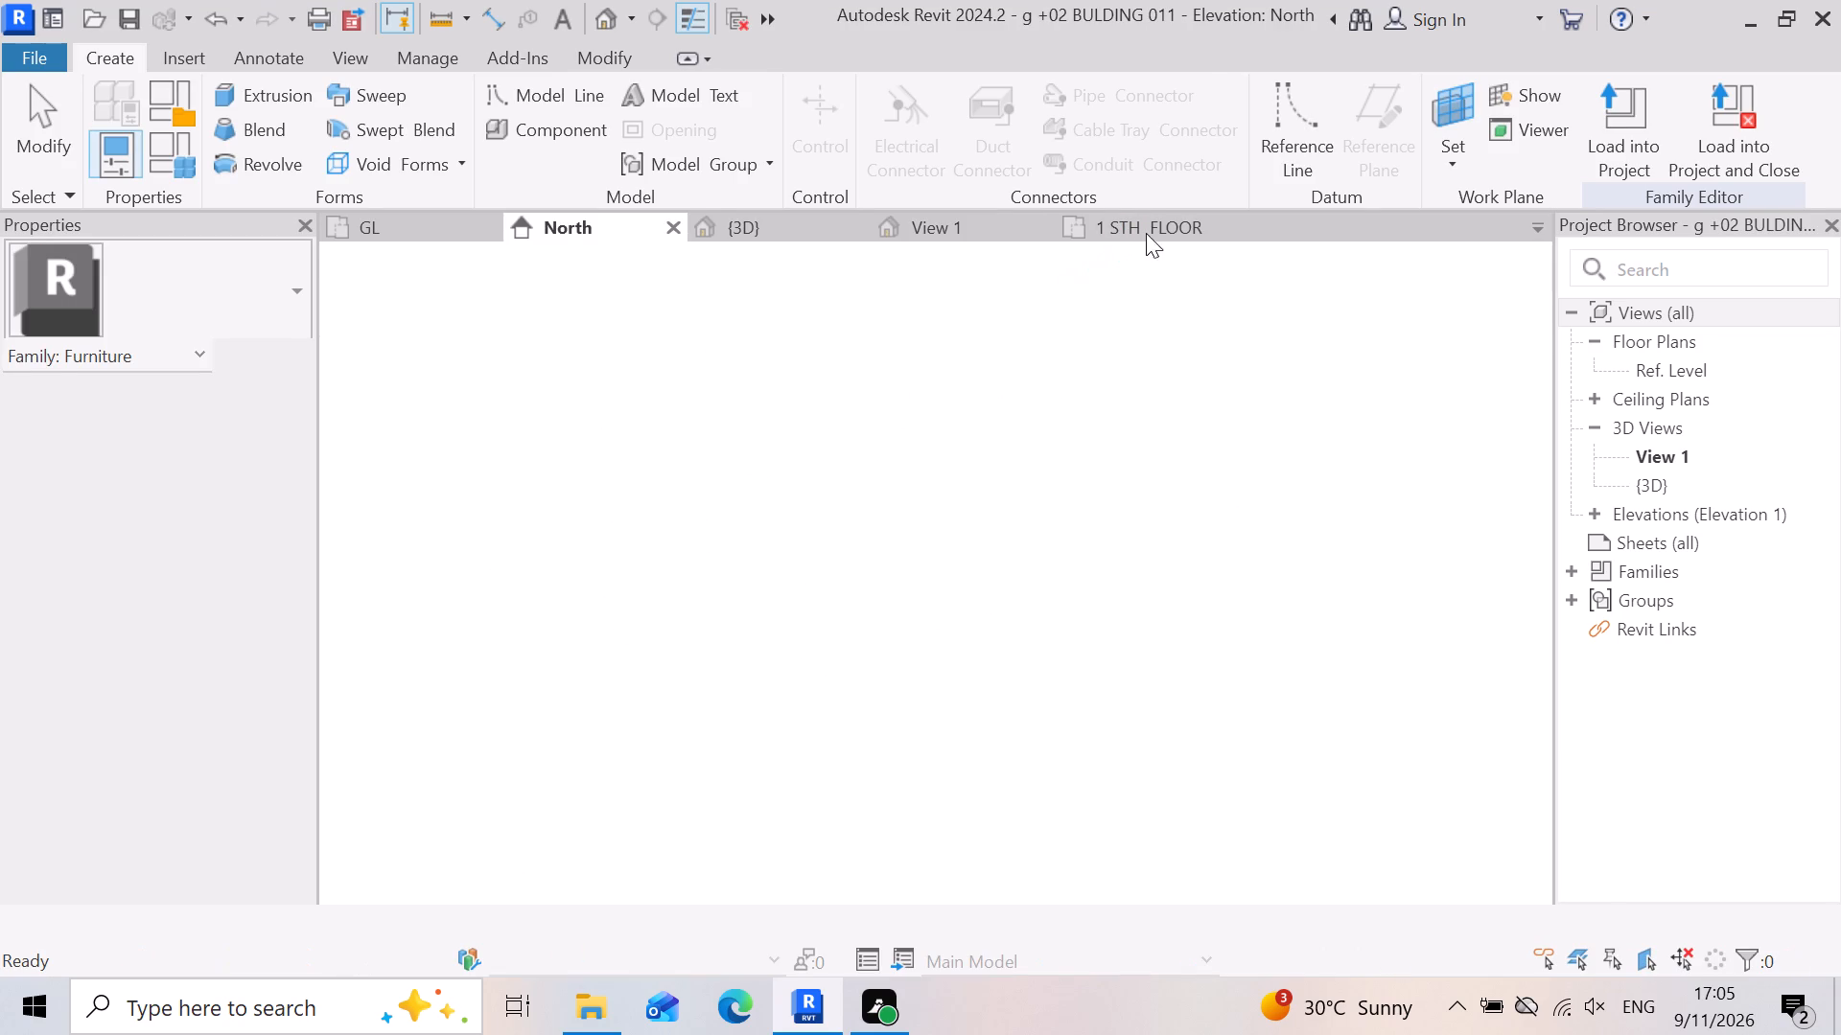
Start a railing path sketch on the 1 STH FLOOR plan at the slab's zigzag portico edge.
left_click(994, 234)
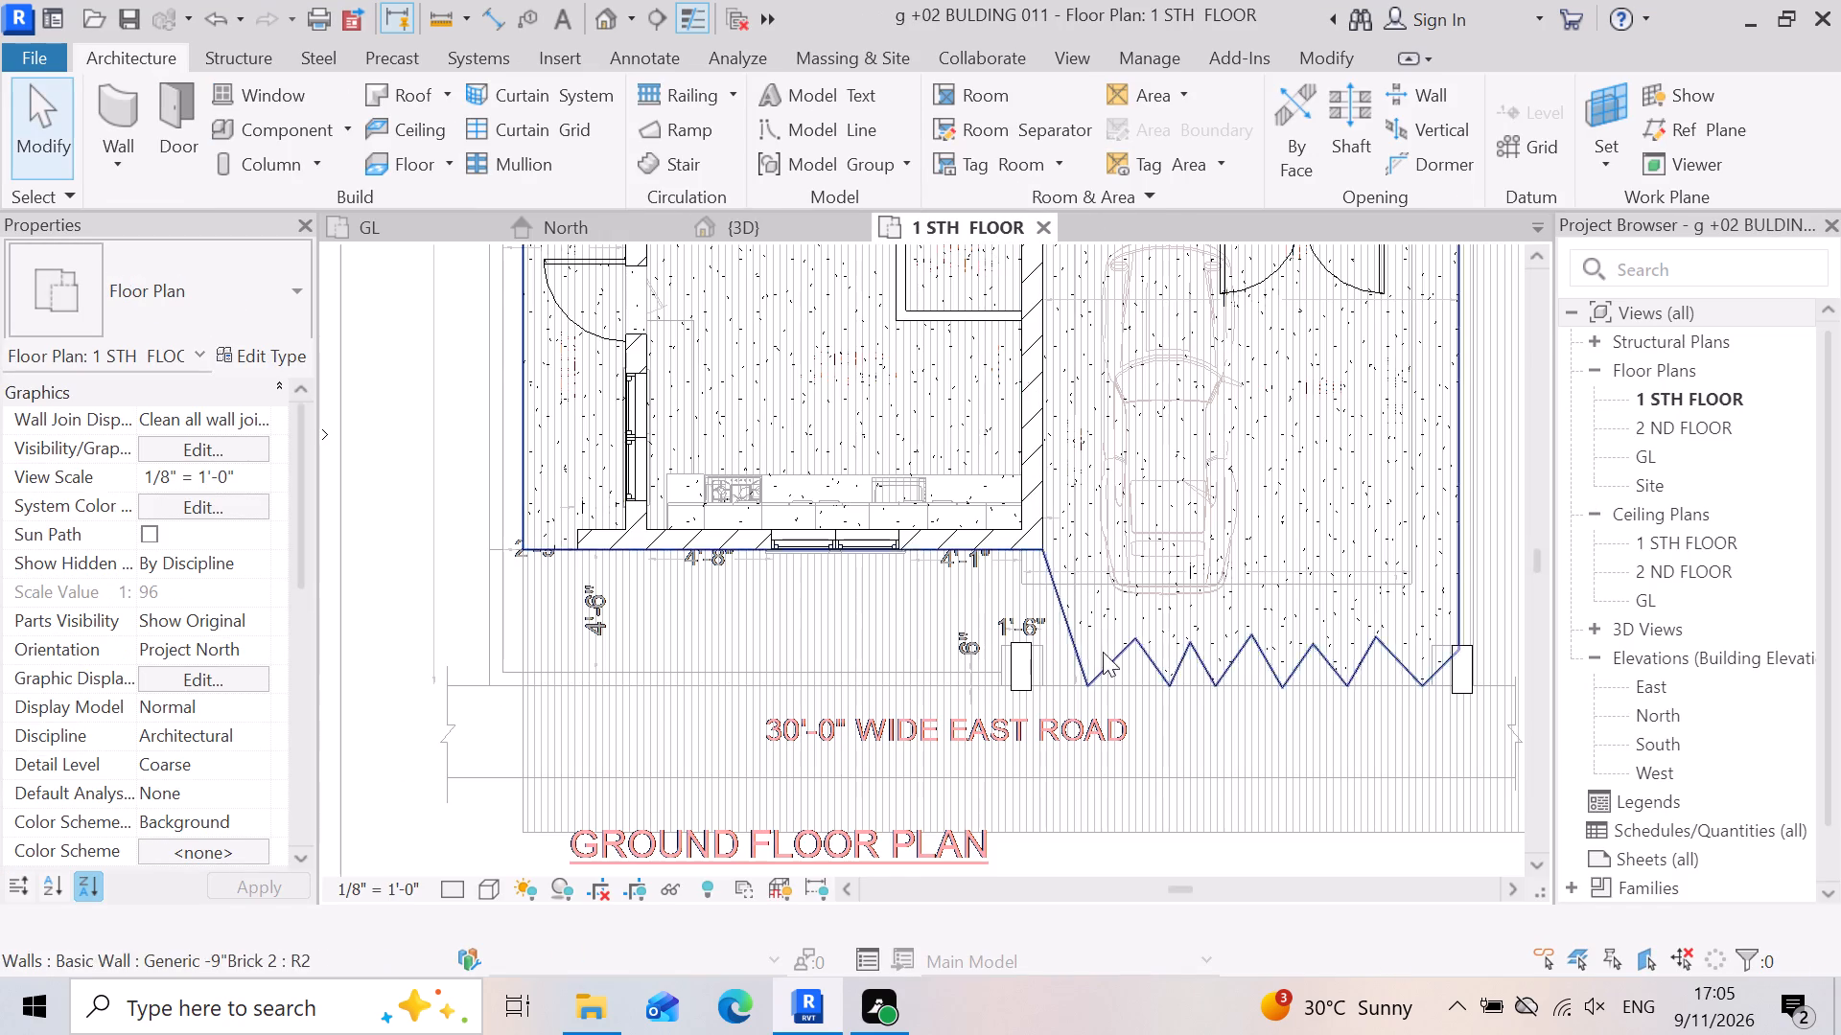
scroll(1162, 748, "down", 1)
scroll(1150, 712, "up", 3)
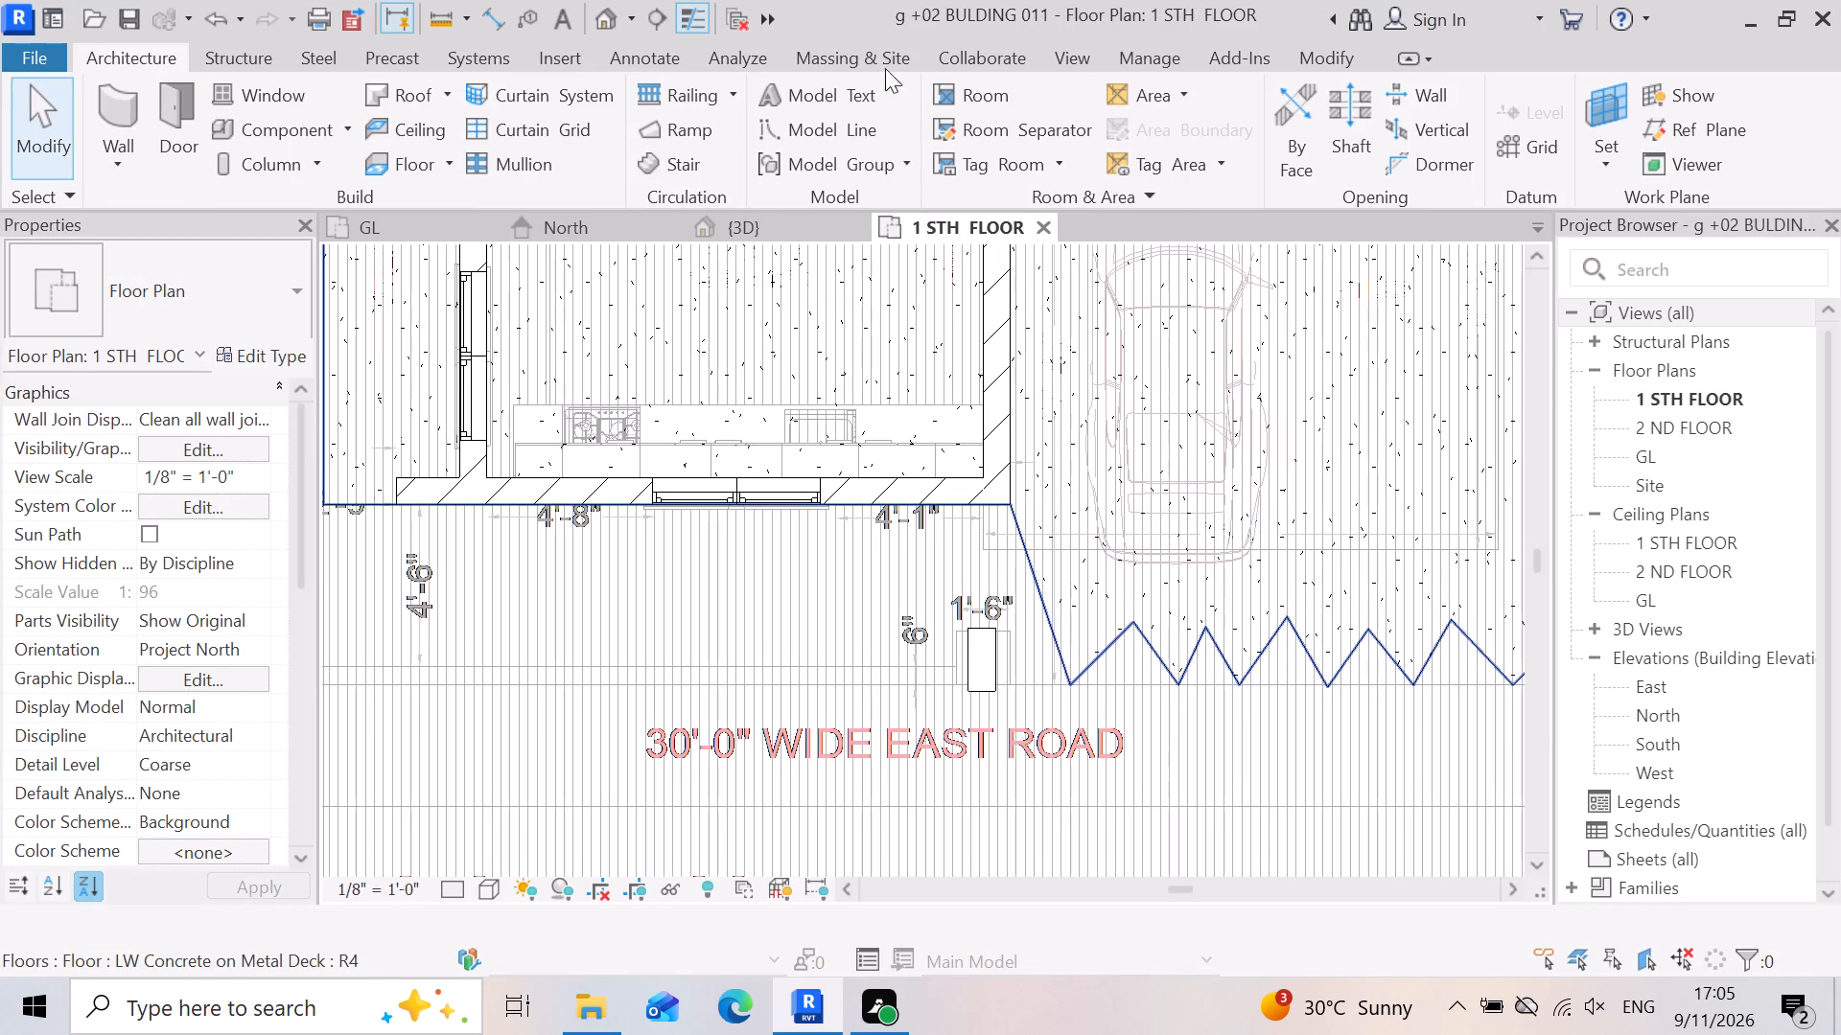
double_click(673, 108)
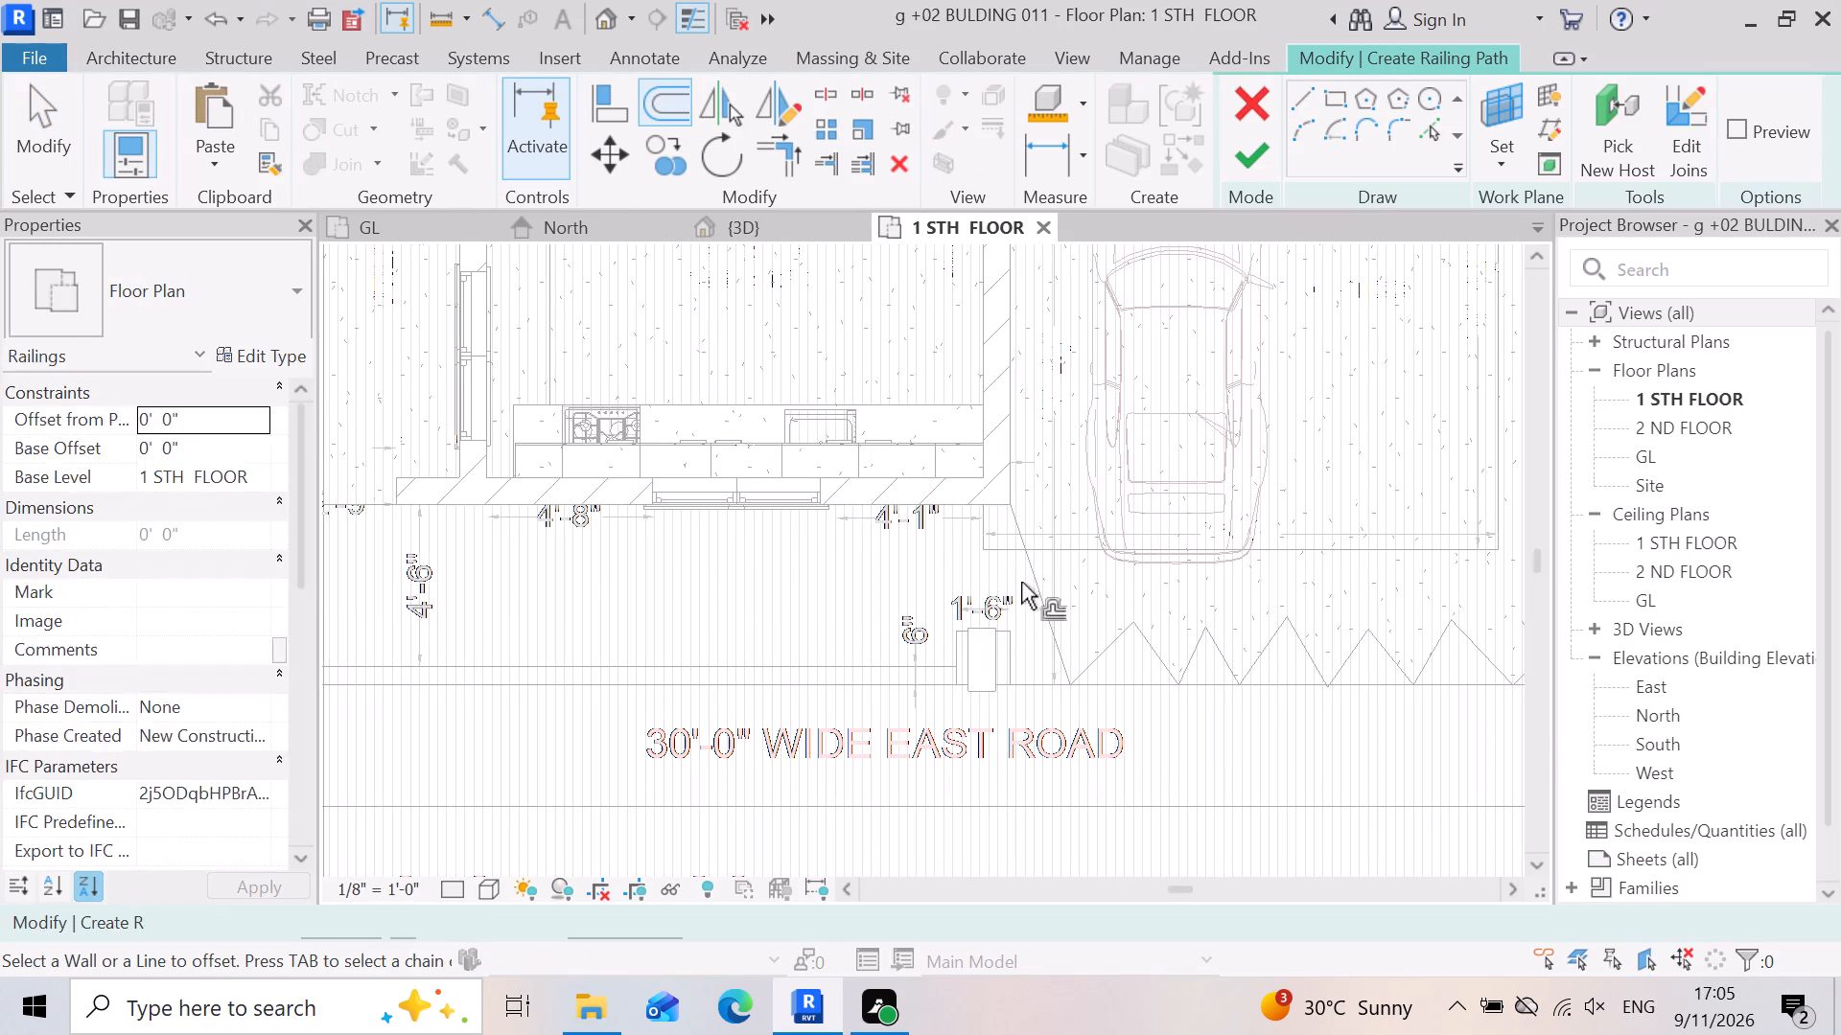
scroll(1054, 673, "up", 7)
scroll(991, 701, "down", 7)
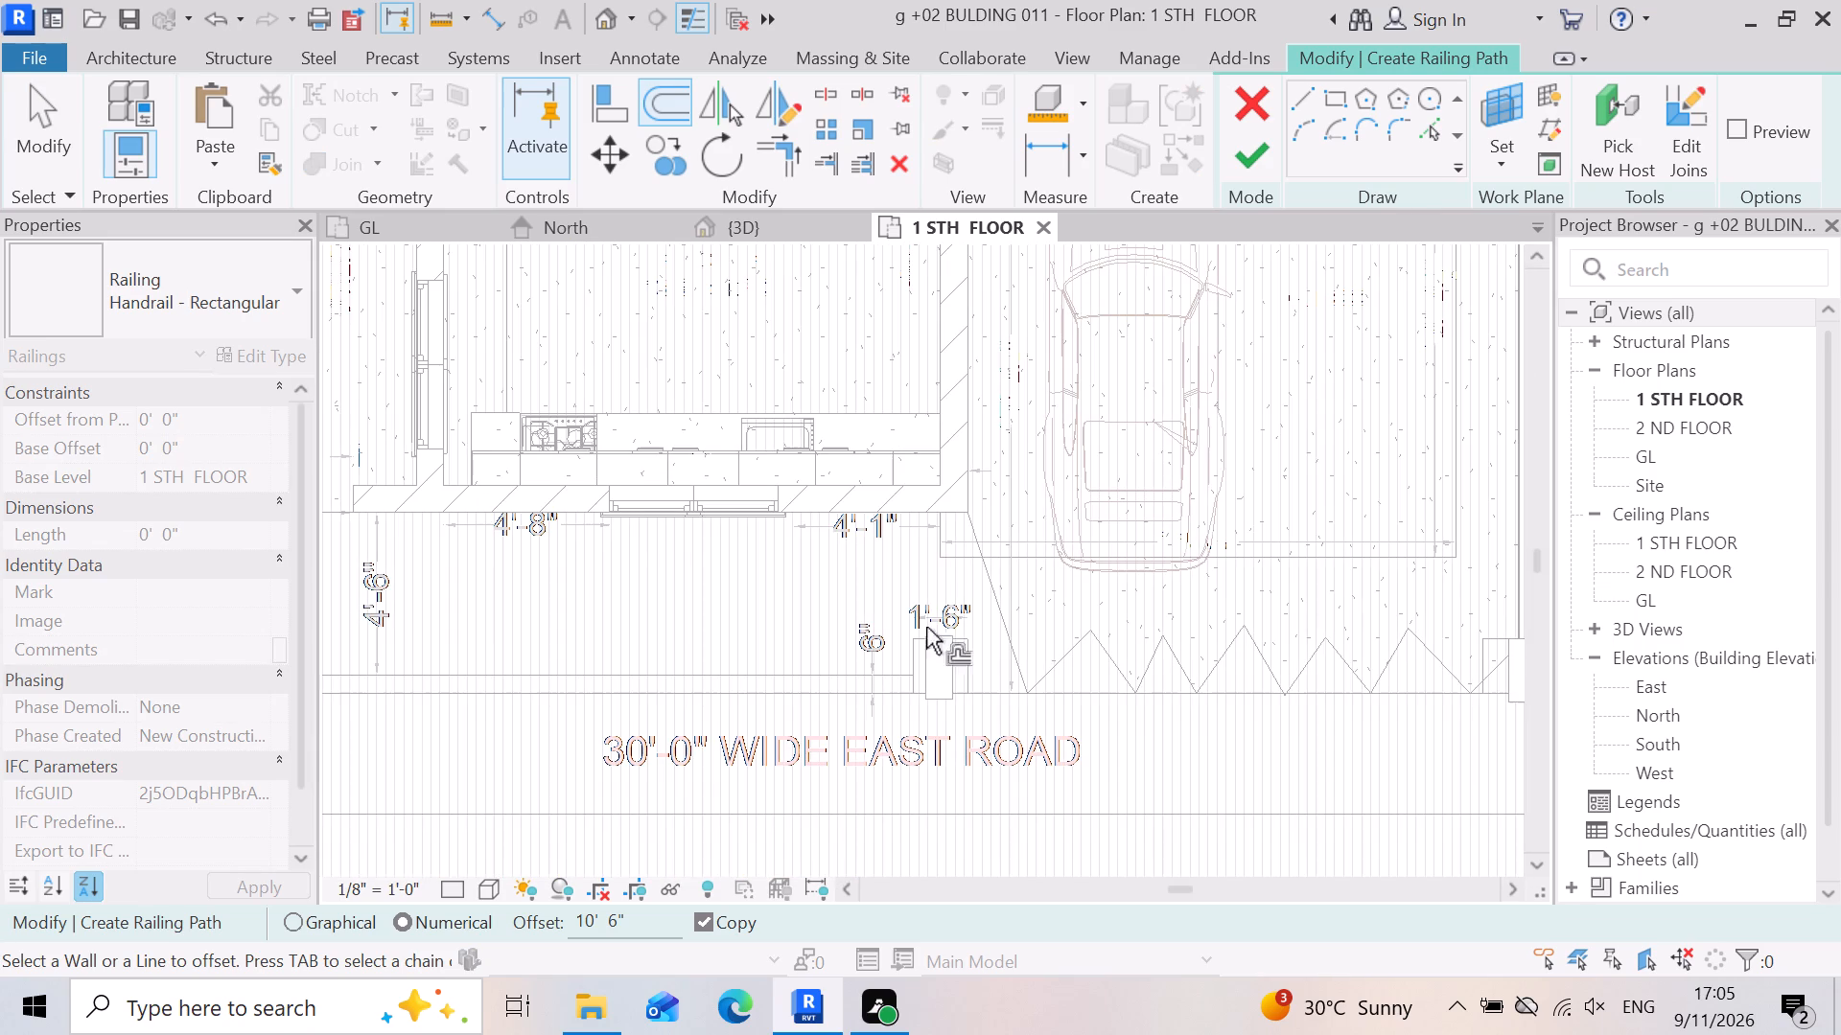
scroll(944, 565, "up", 3)
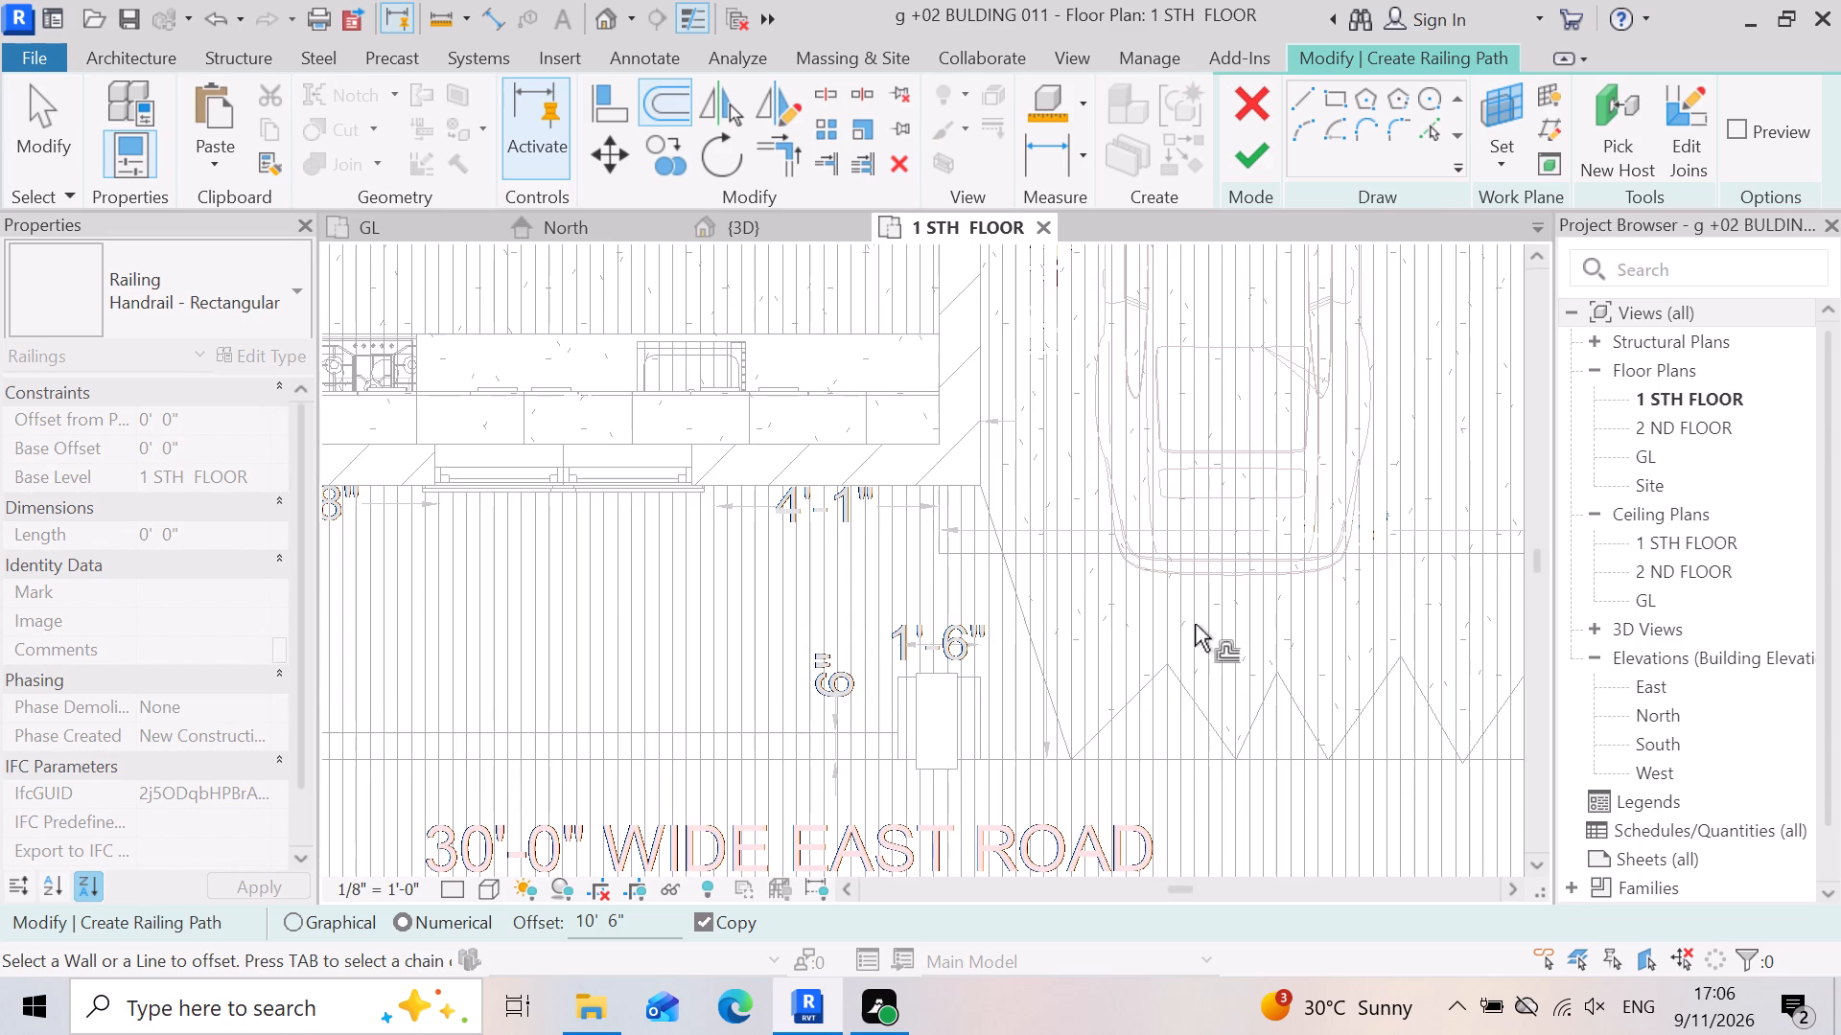
scroll(1129, 494, "up", 3)
scroll(1038, 544, "down", 3)
scroll(1079, 743, "up", 2)
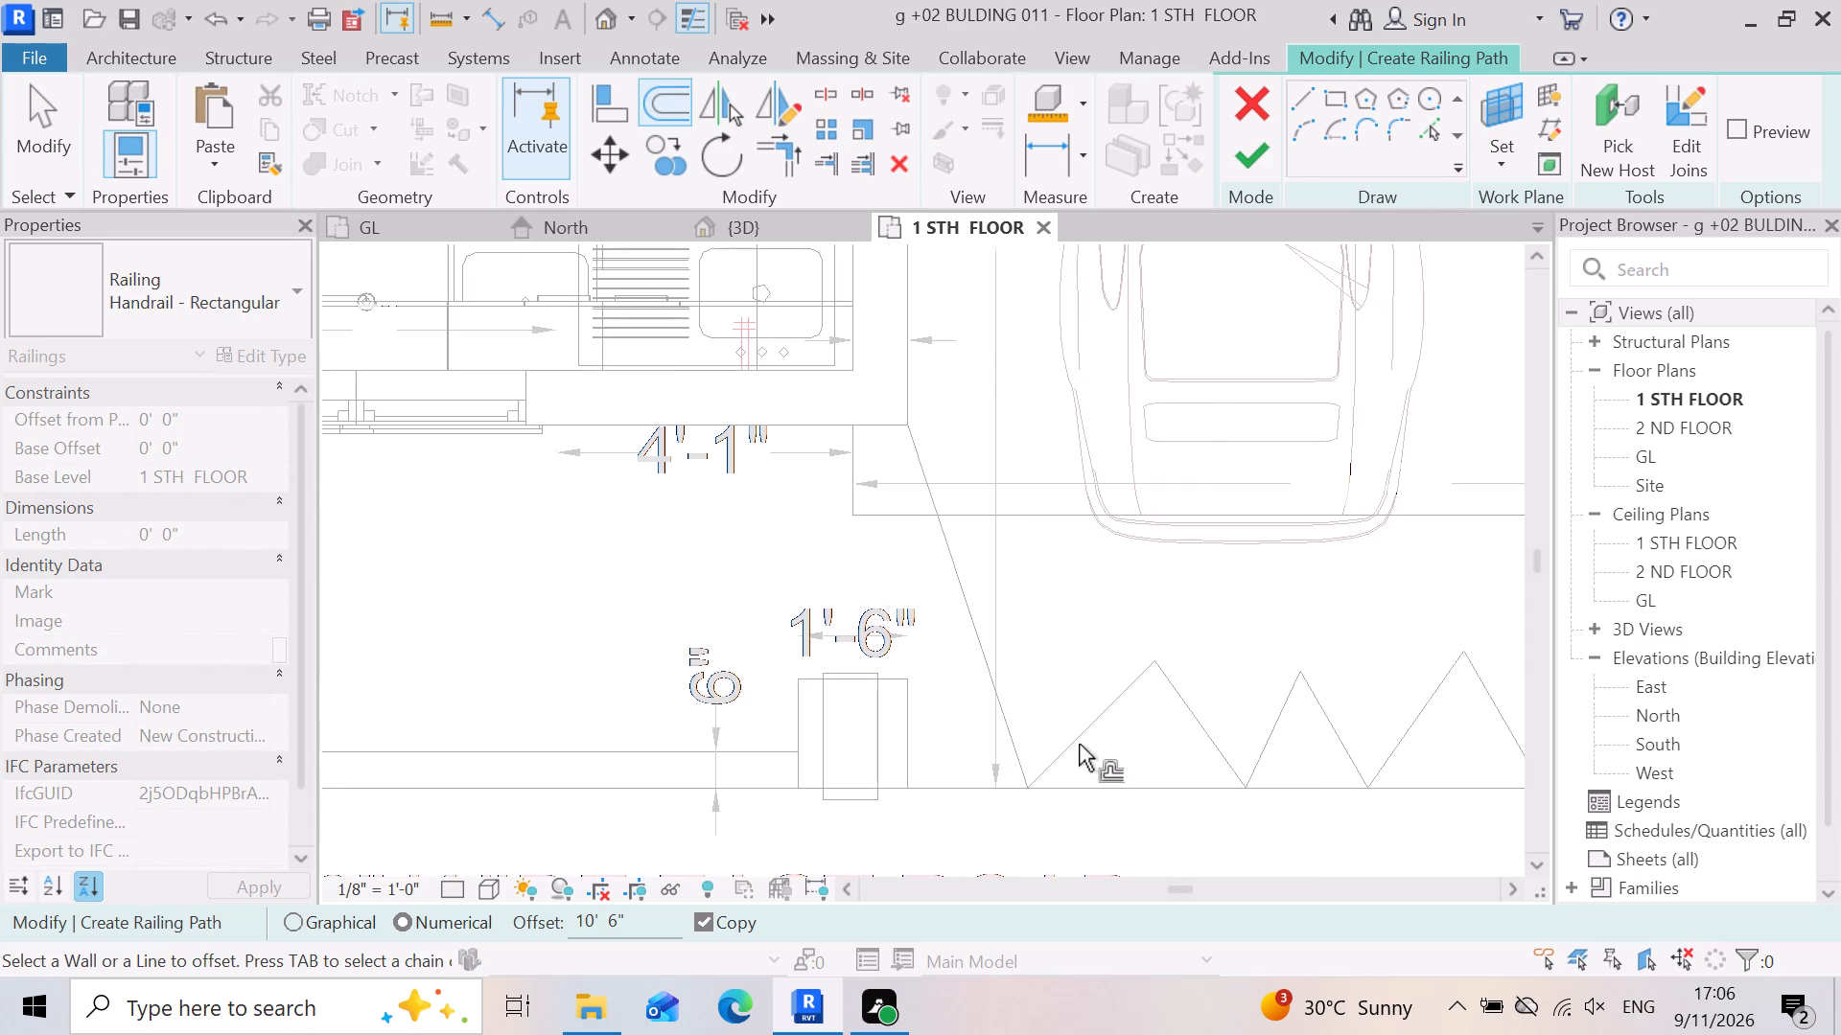
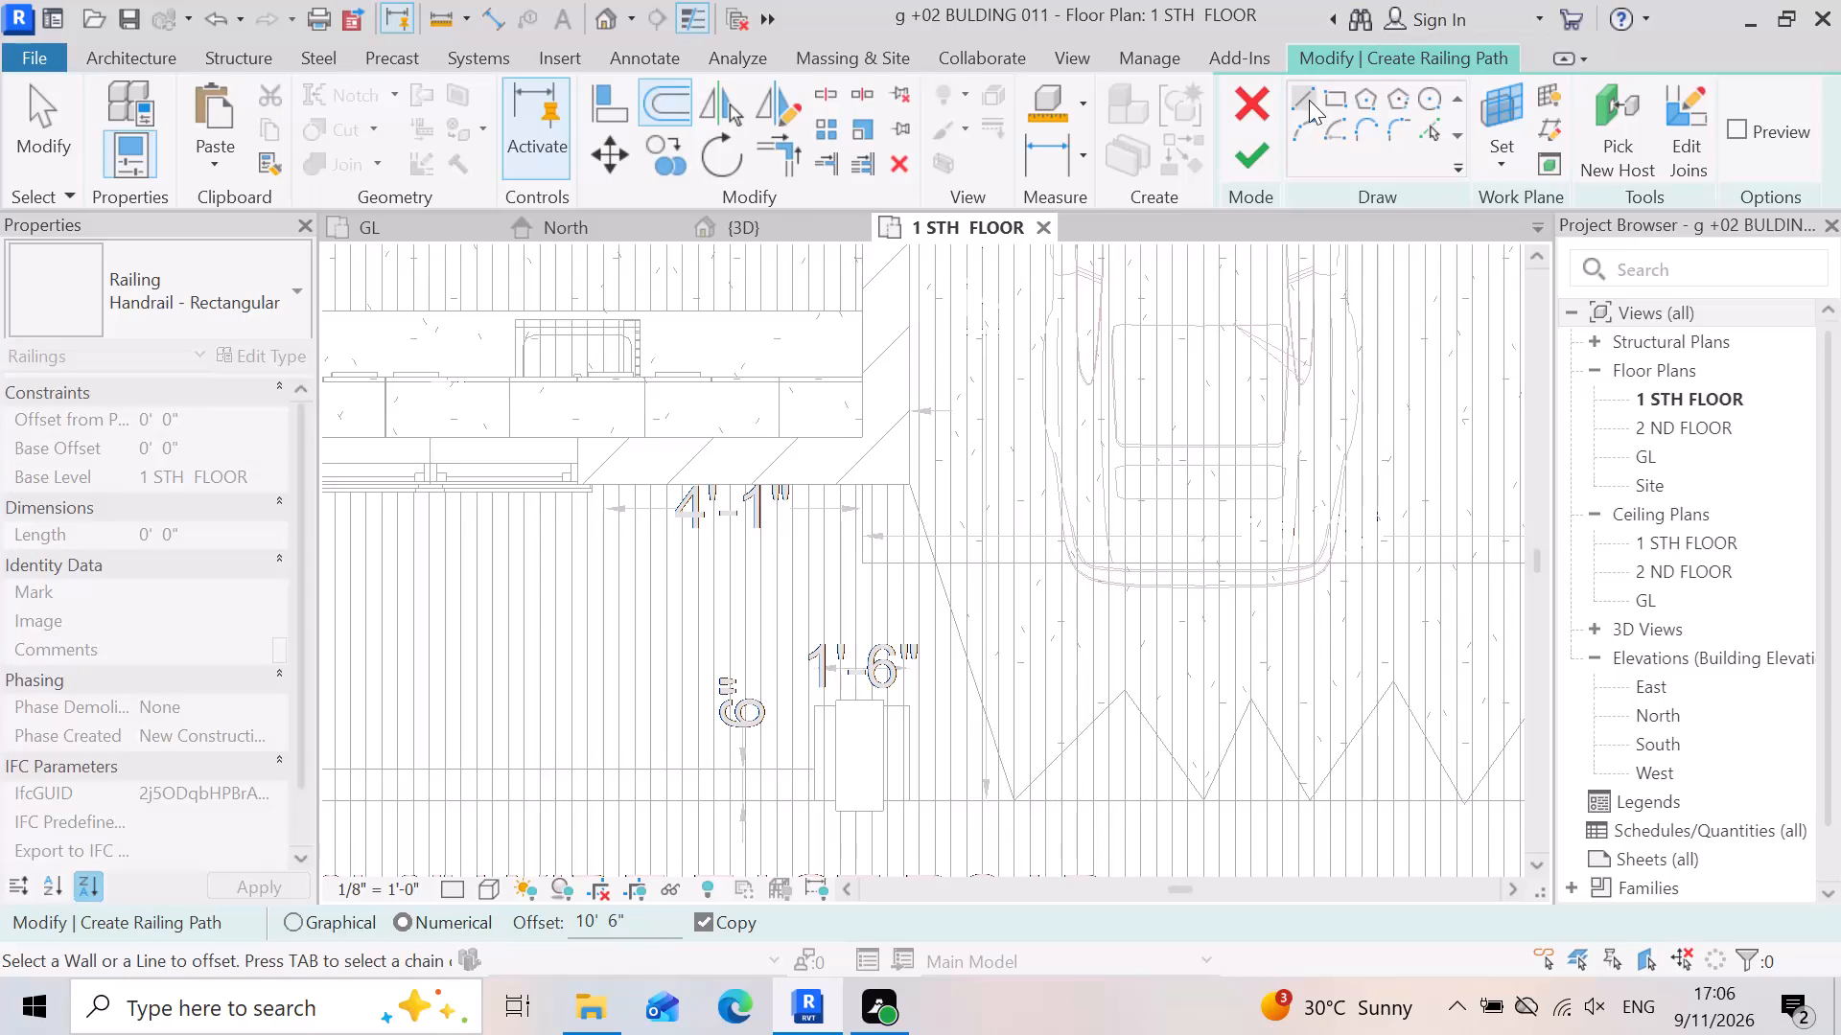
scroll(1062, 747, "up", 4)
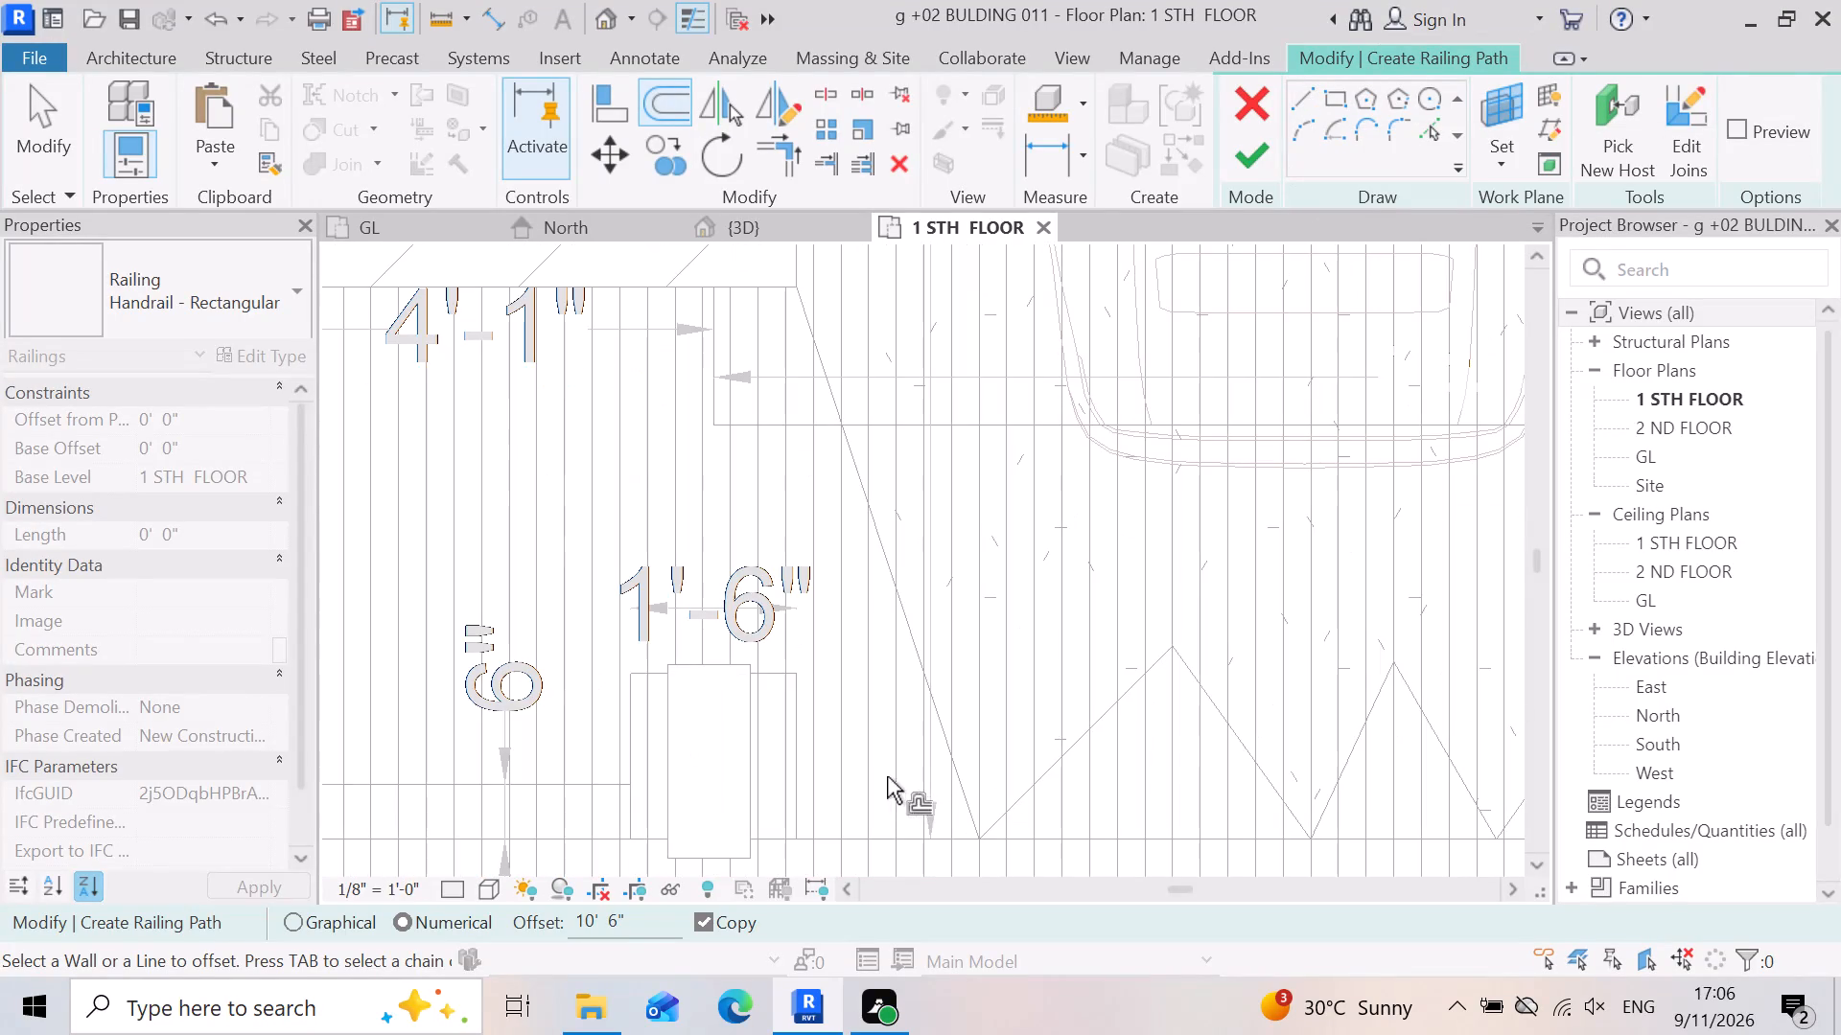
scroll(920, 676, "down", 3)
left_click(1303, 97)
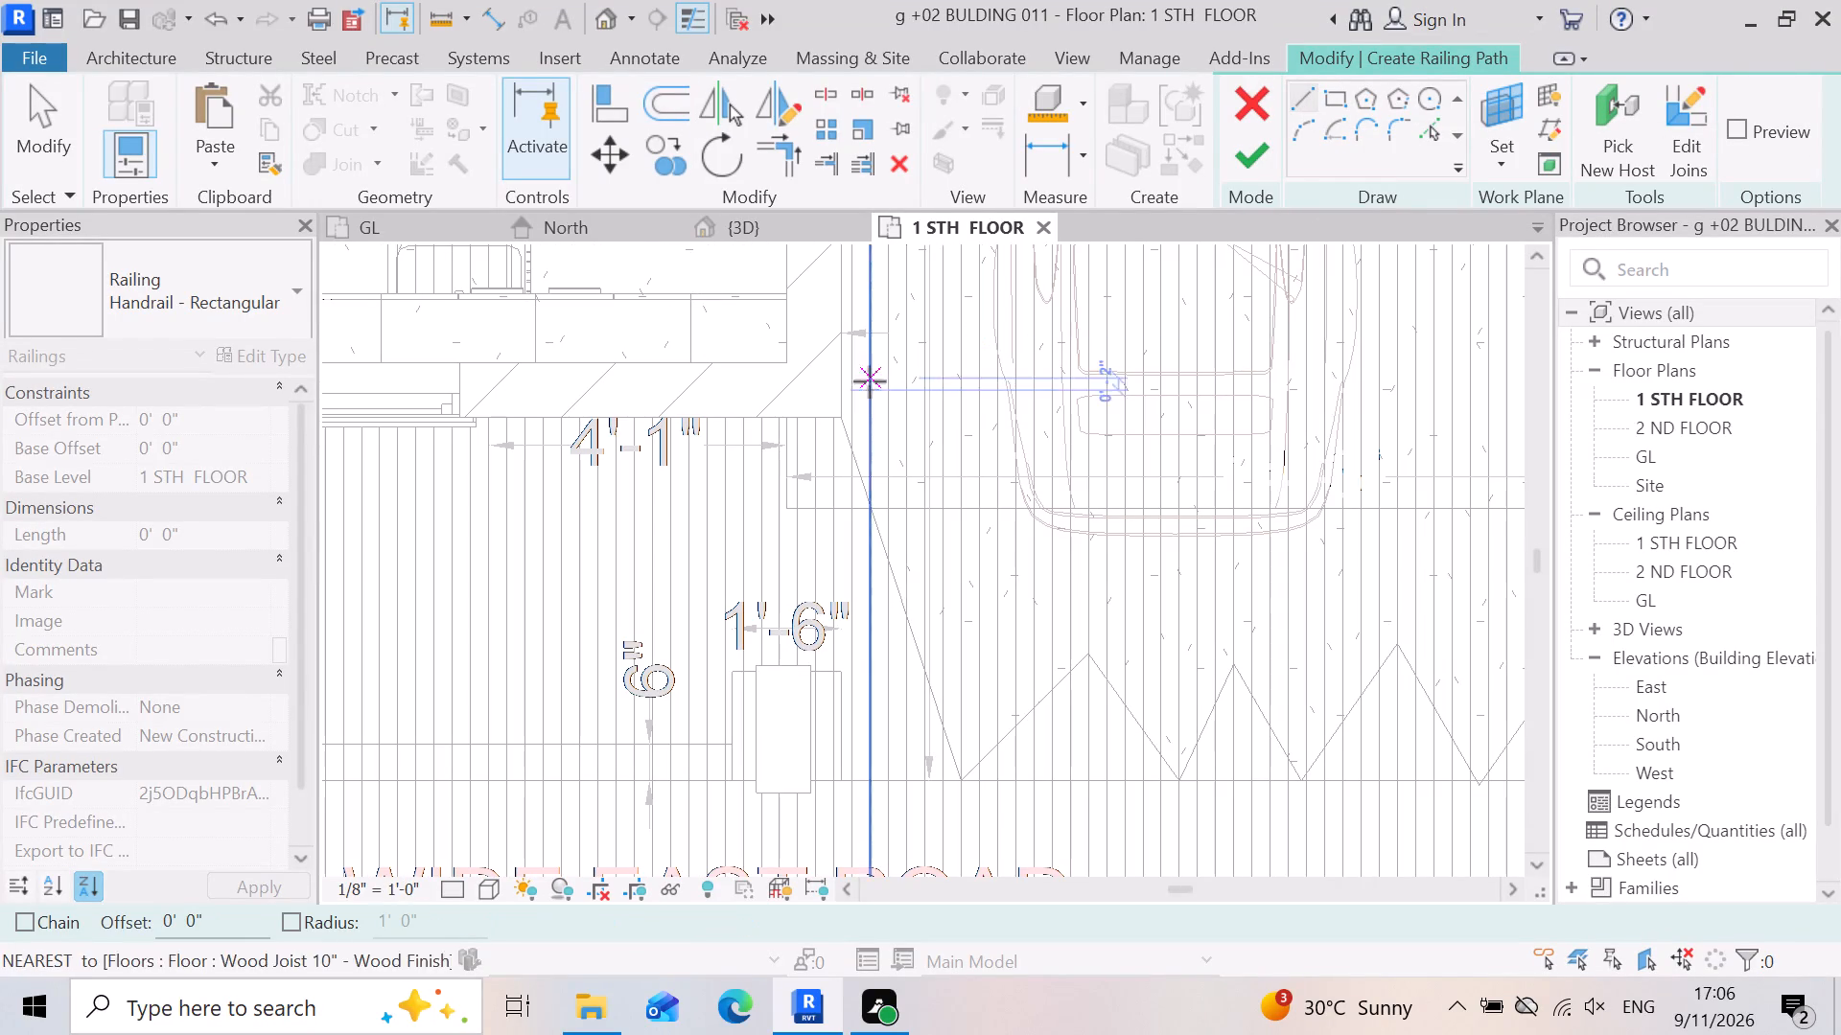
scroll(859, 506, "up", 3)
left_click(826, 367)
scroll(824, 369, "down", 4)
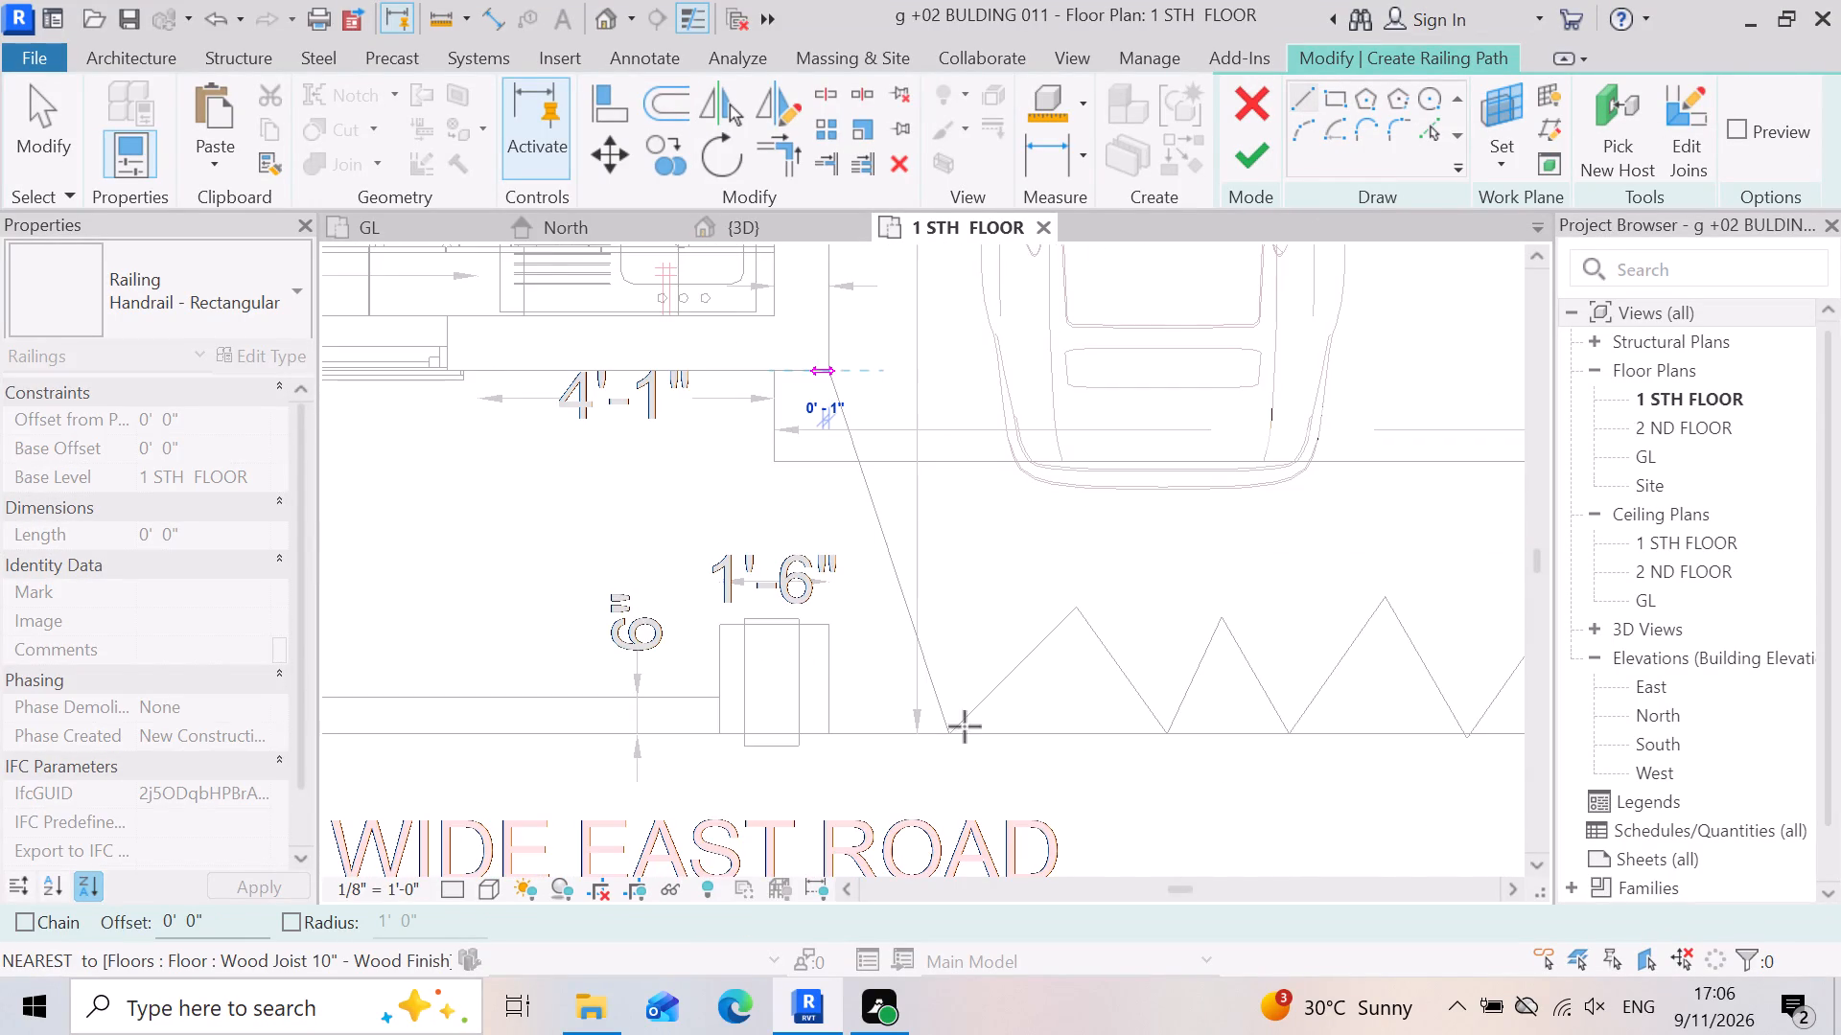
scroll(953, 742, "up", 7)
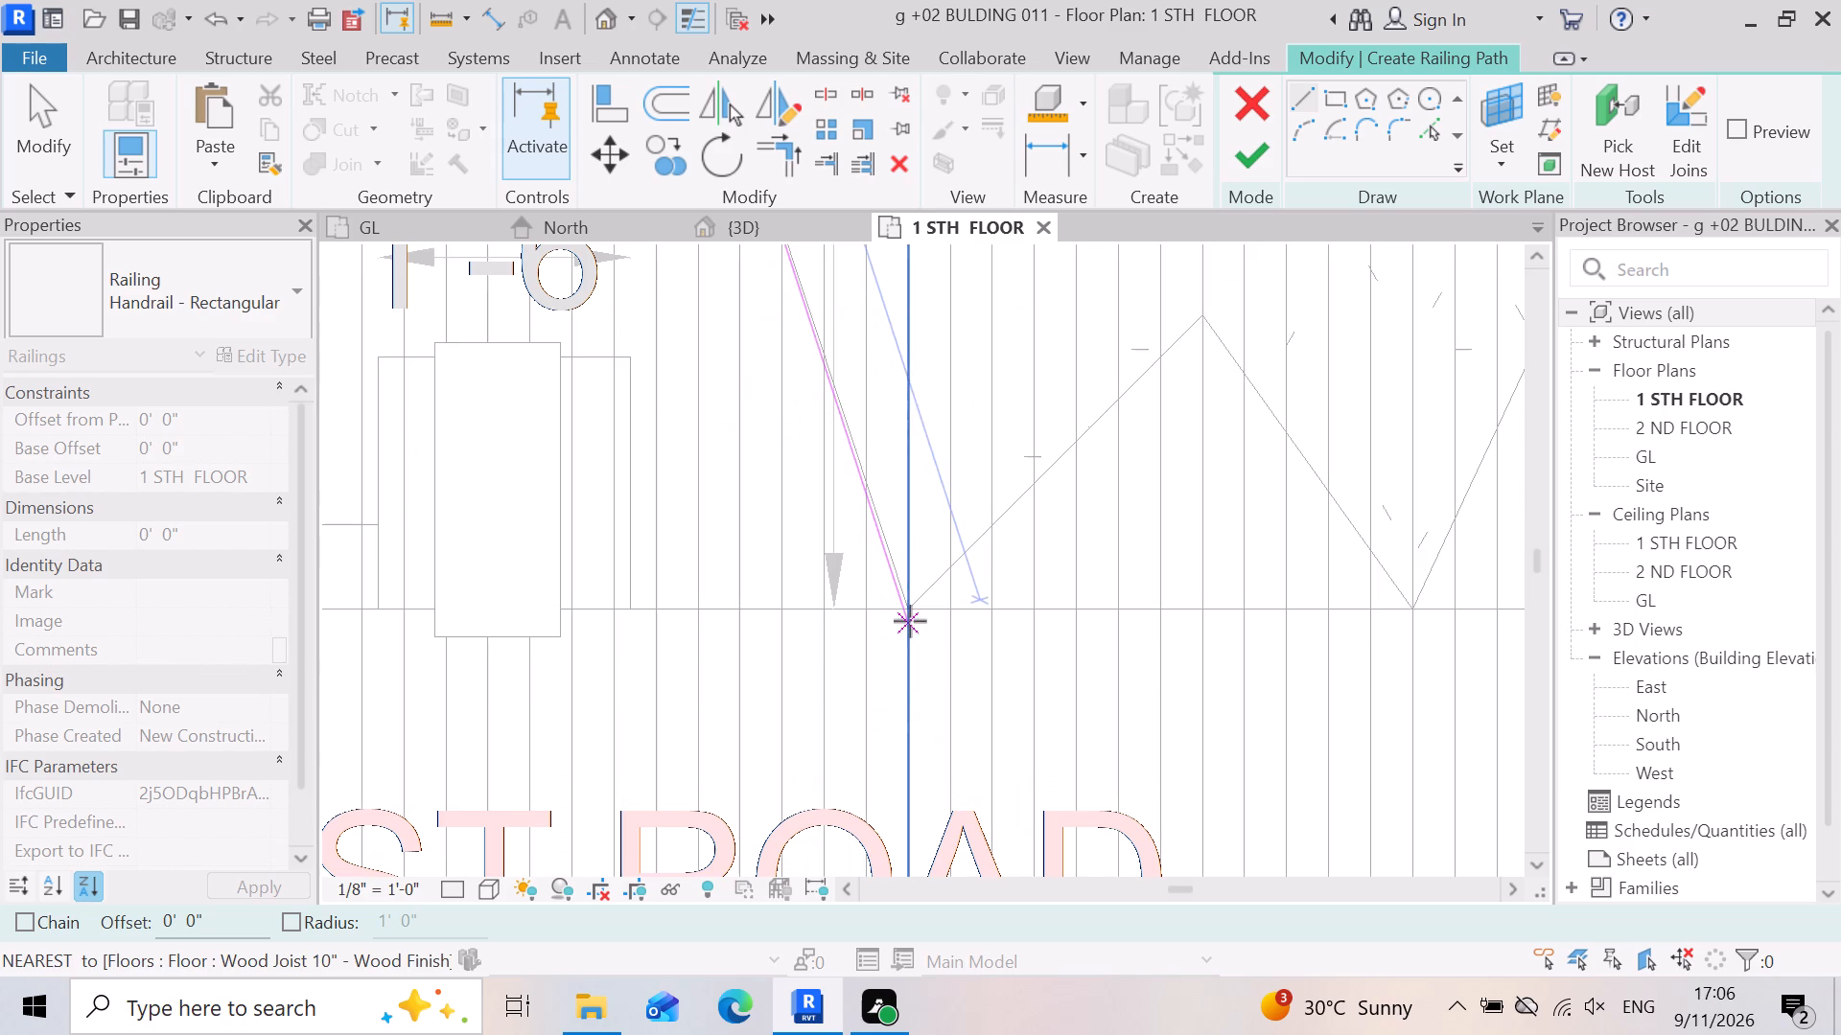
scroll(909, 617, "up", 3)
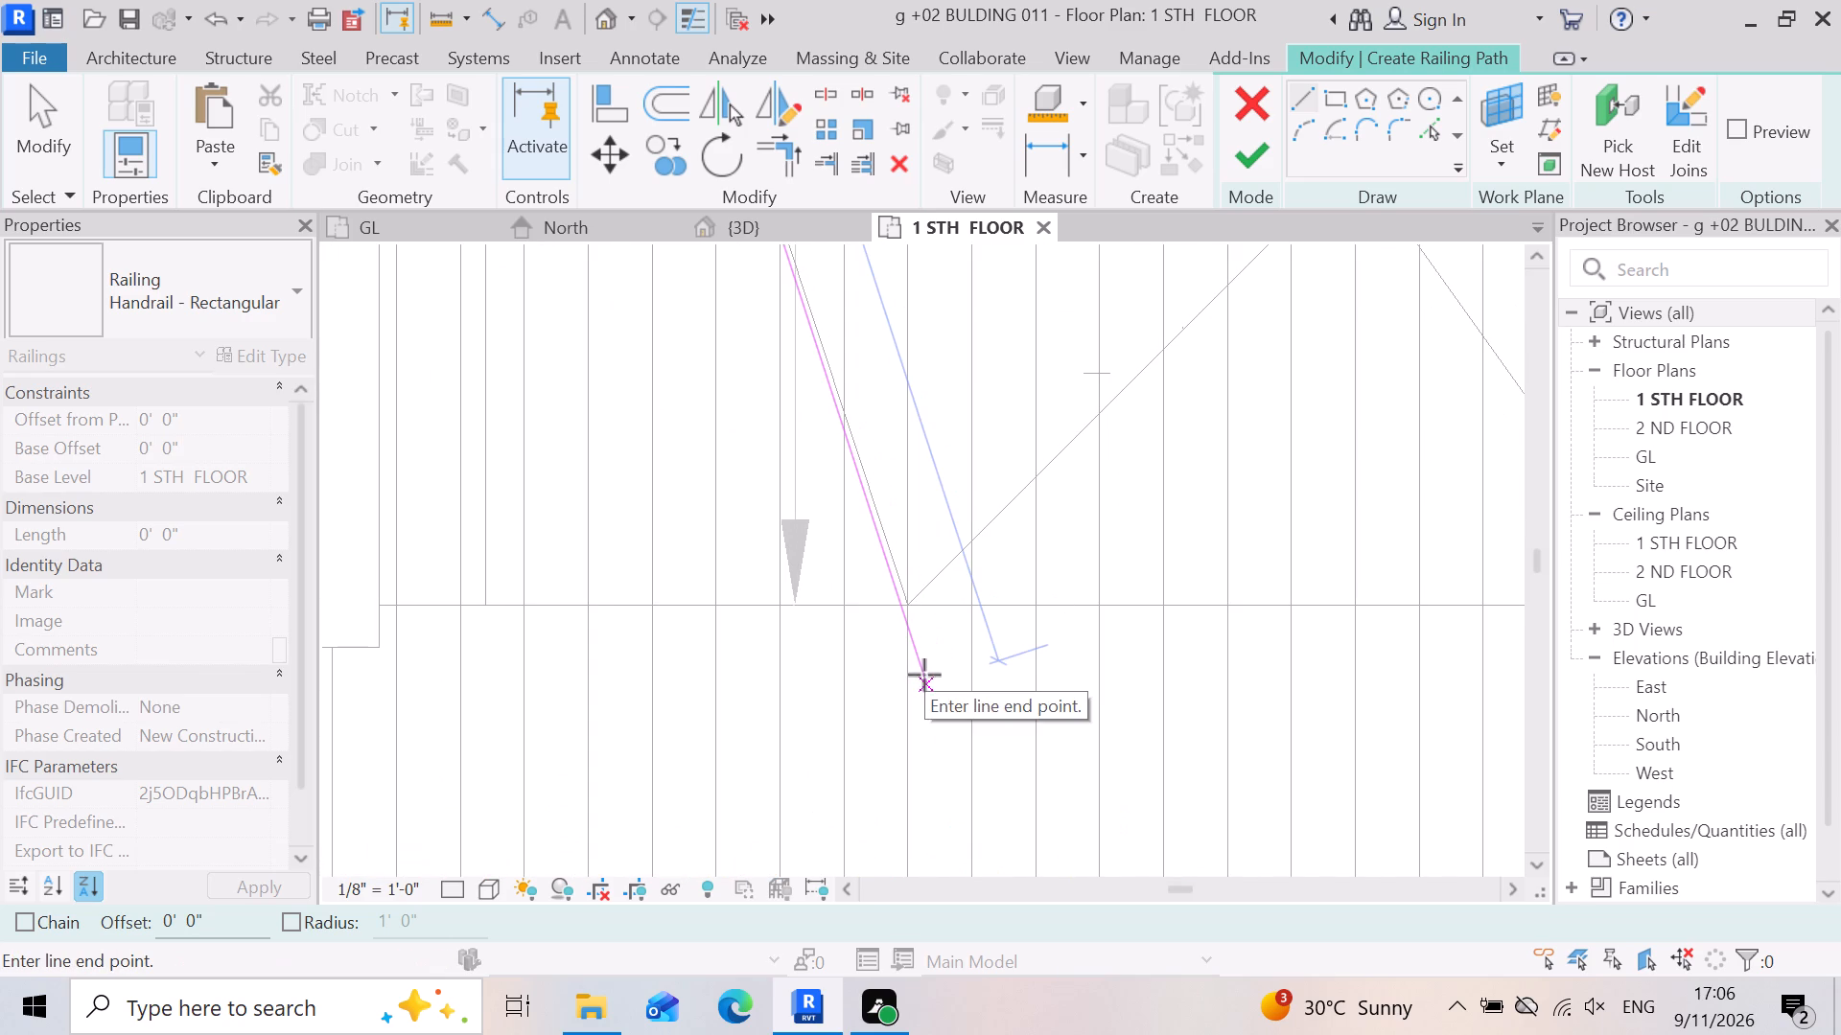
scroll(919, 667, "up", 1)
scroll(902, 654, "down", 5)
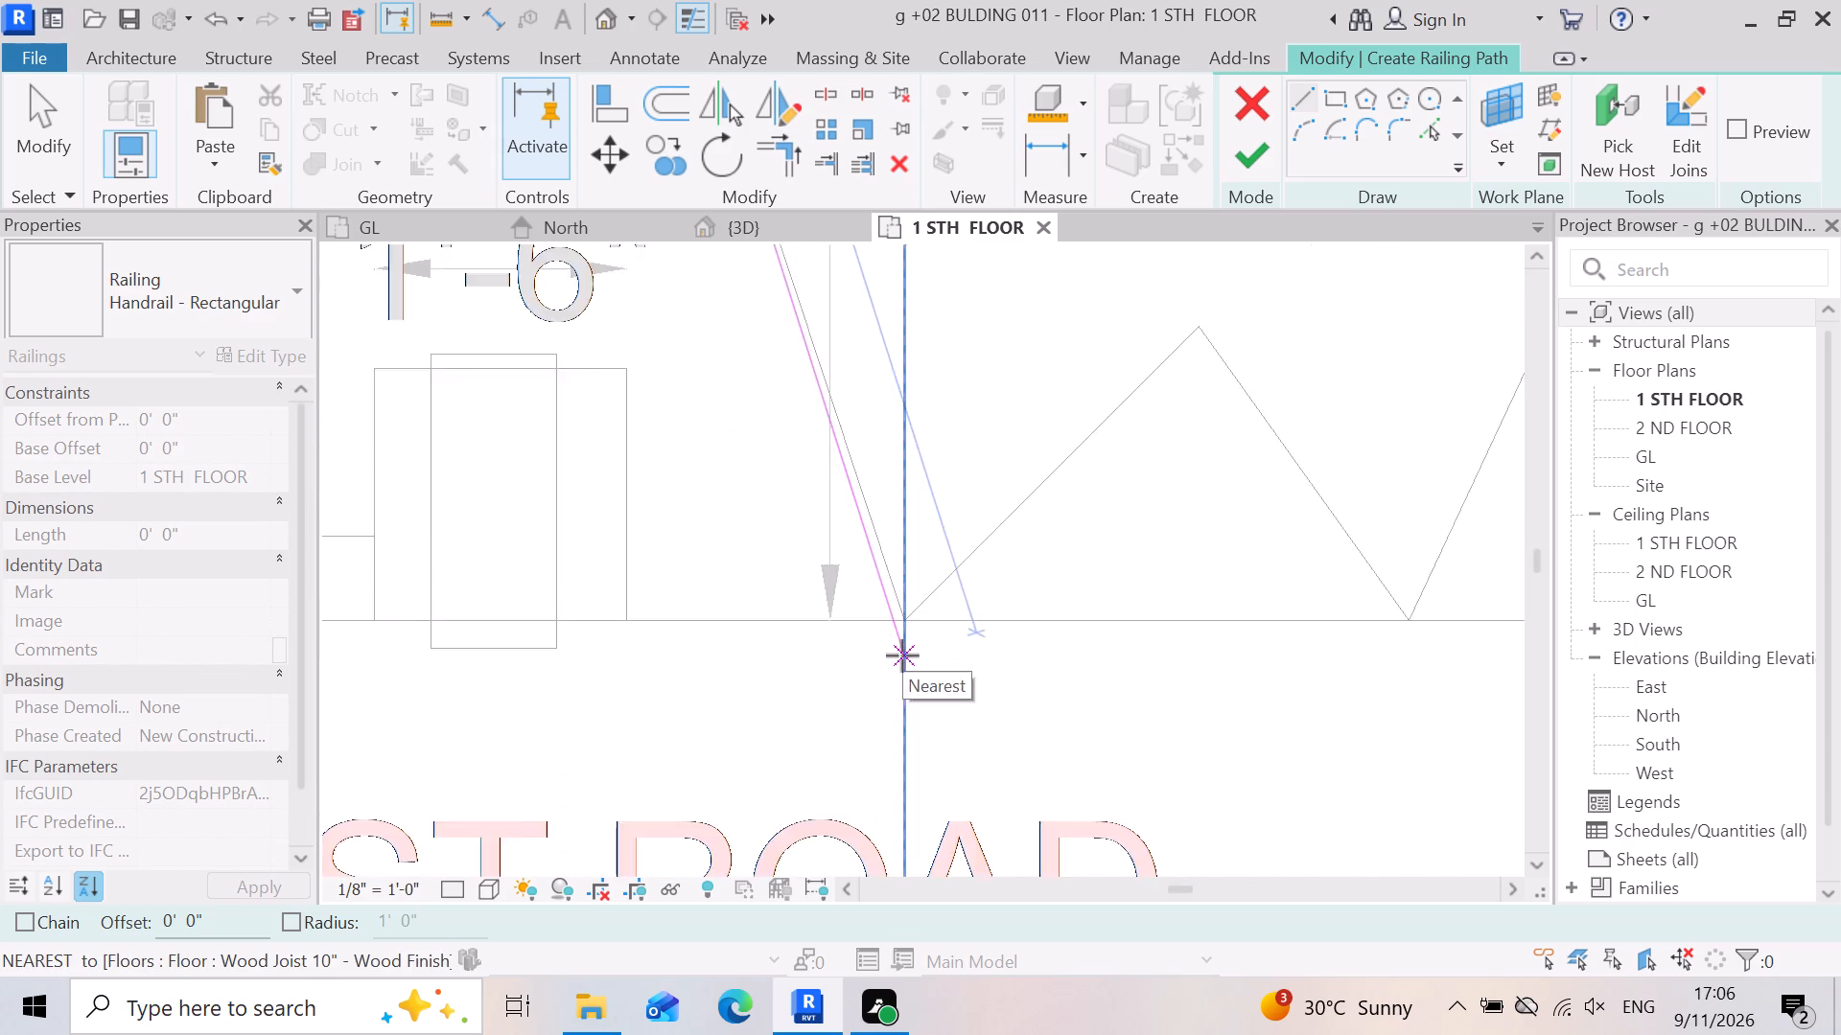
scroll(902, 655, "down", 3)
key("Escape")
Draw the first railing line from the slab's outer zigzag point beside the column to the column's inner edge, about 1'-11 7/16" at 50°.
scroll(719, 678, "down", 4)
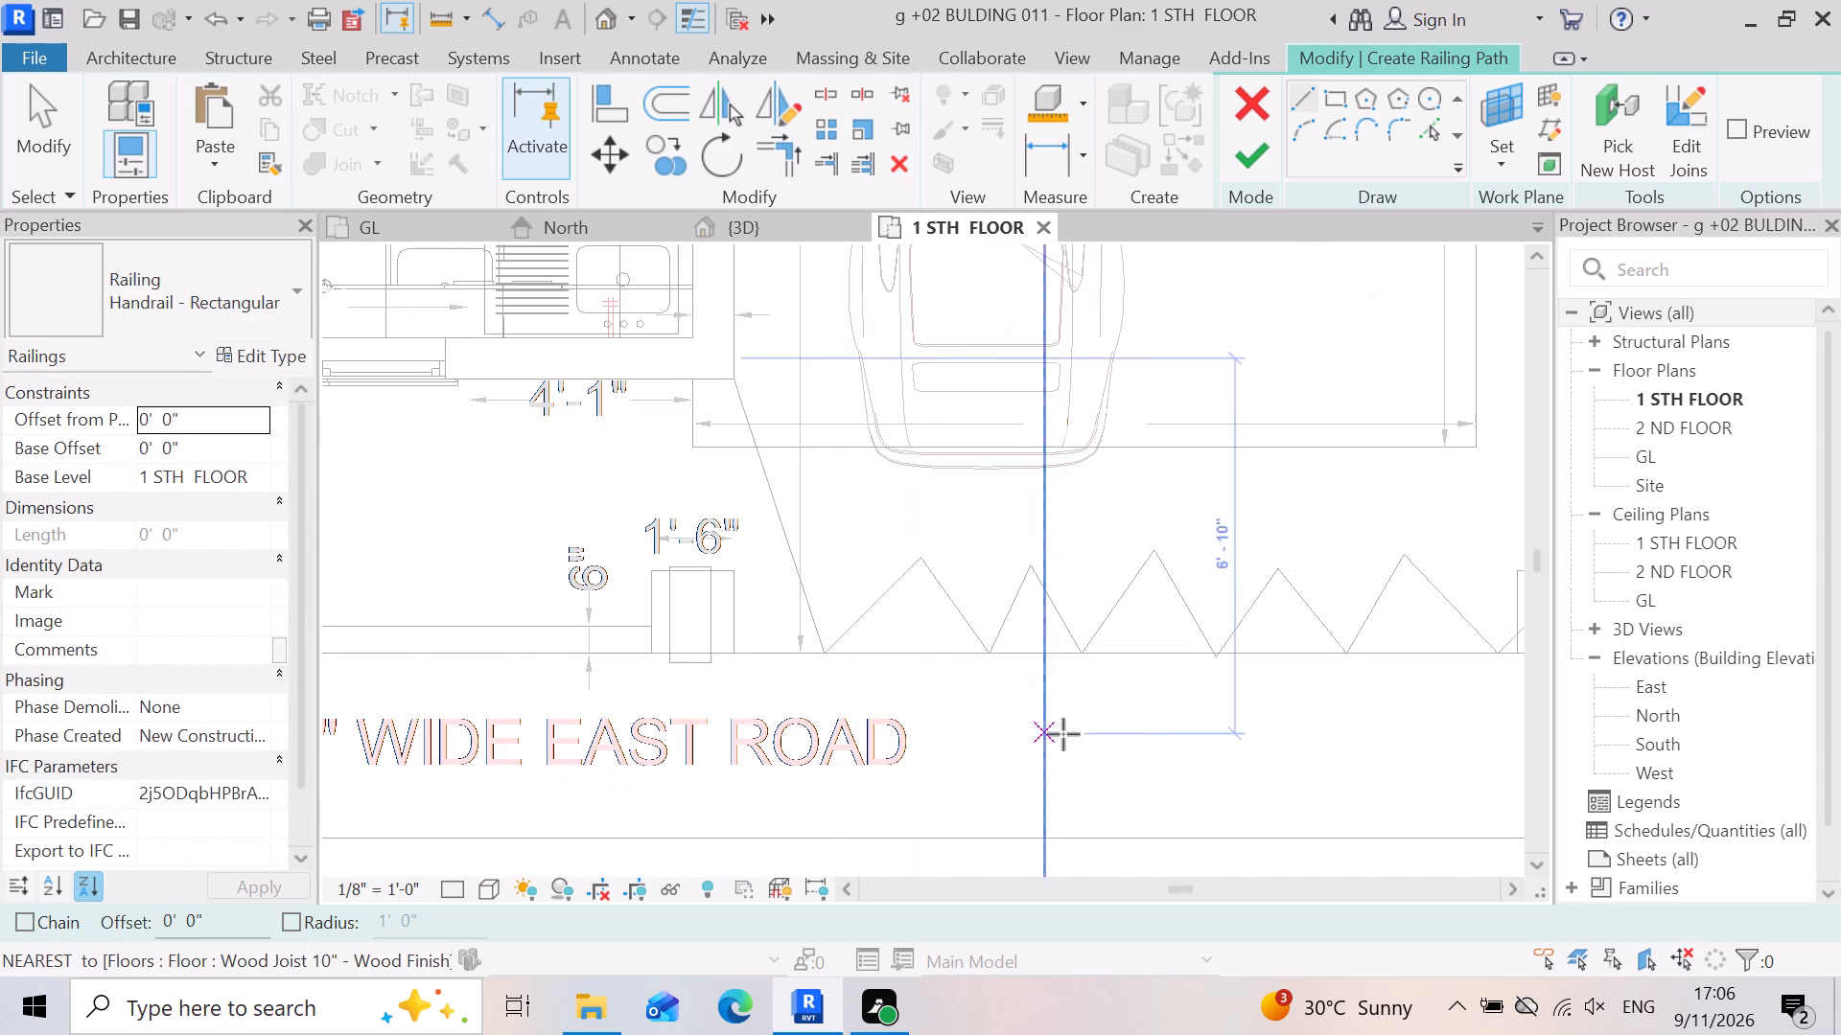
scroll(996, 659, "down", 5)
scroll(1281, 663, "up", 10)
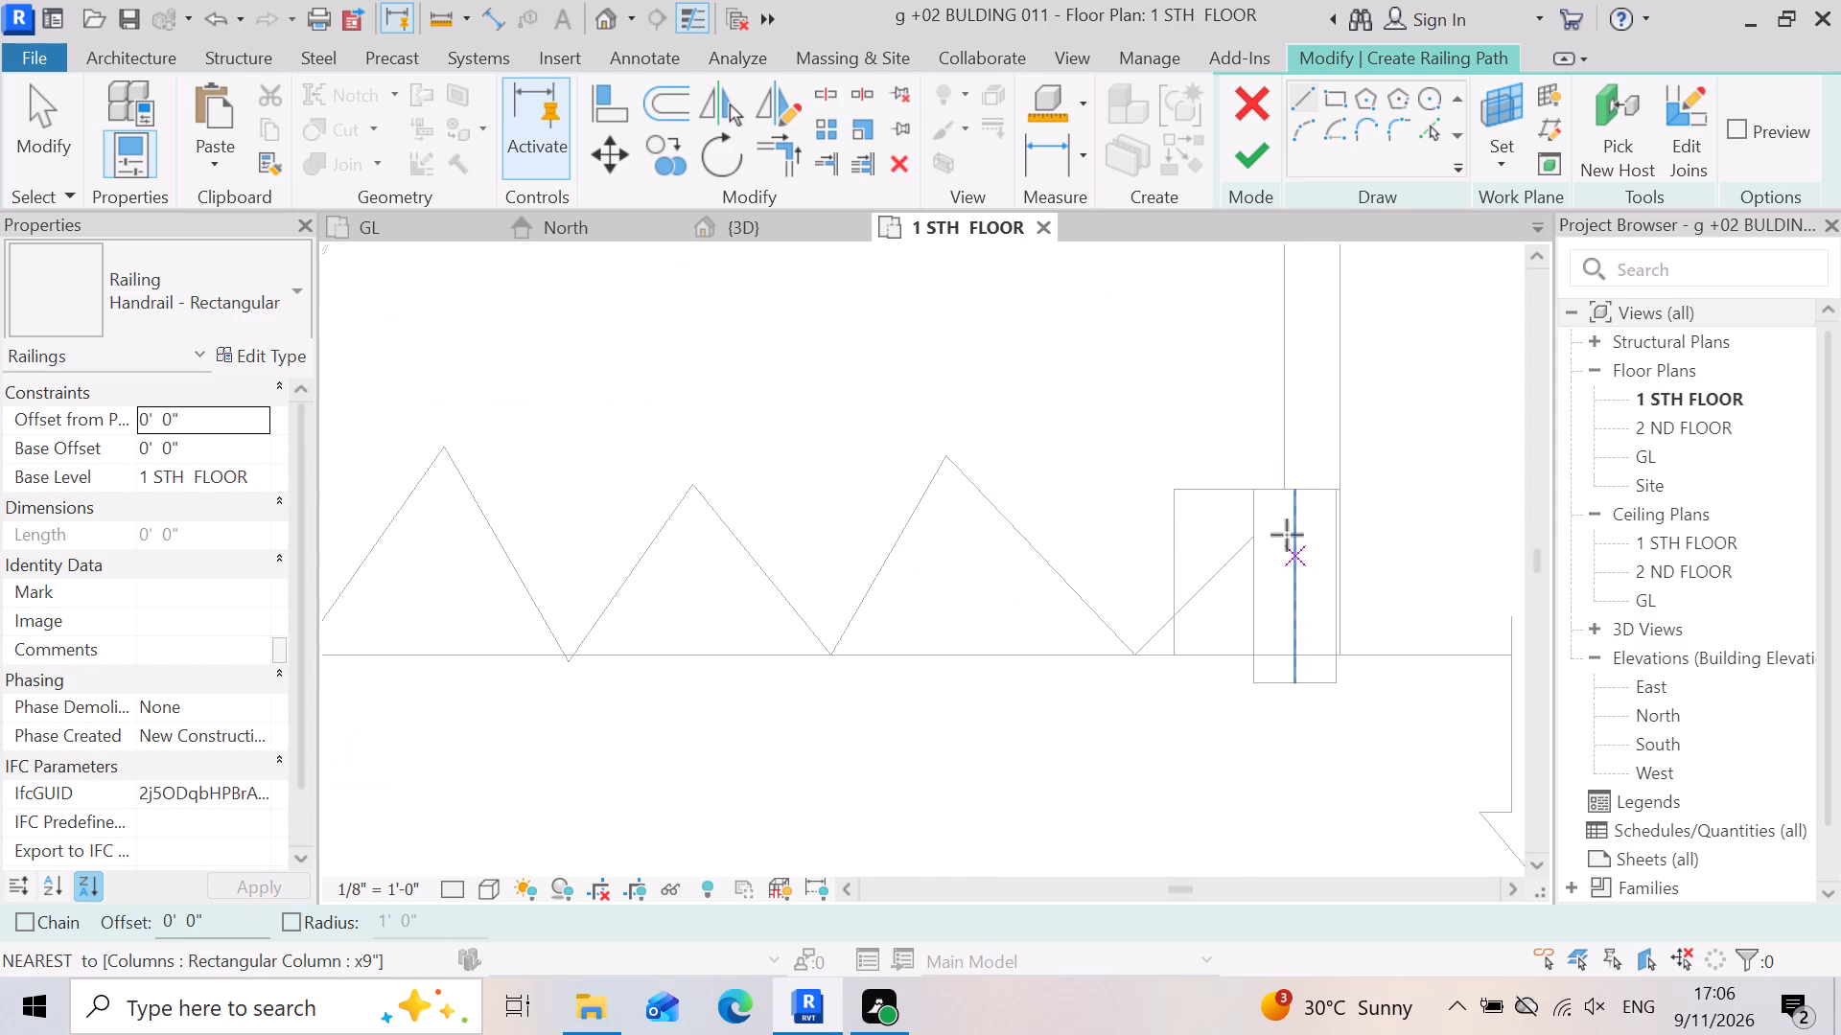
scroll(1280, 556, "up", 7)
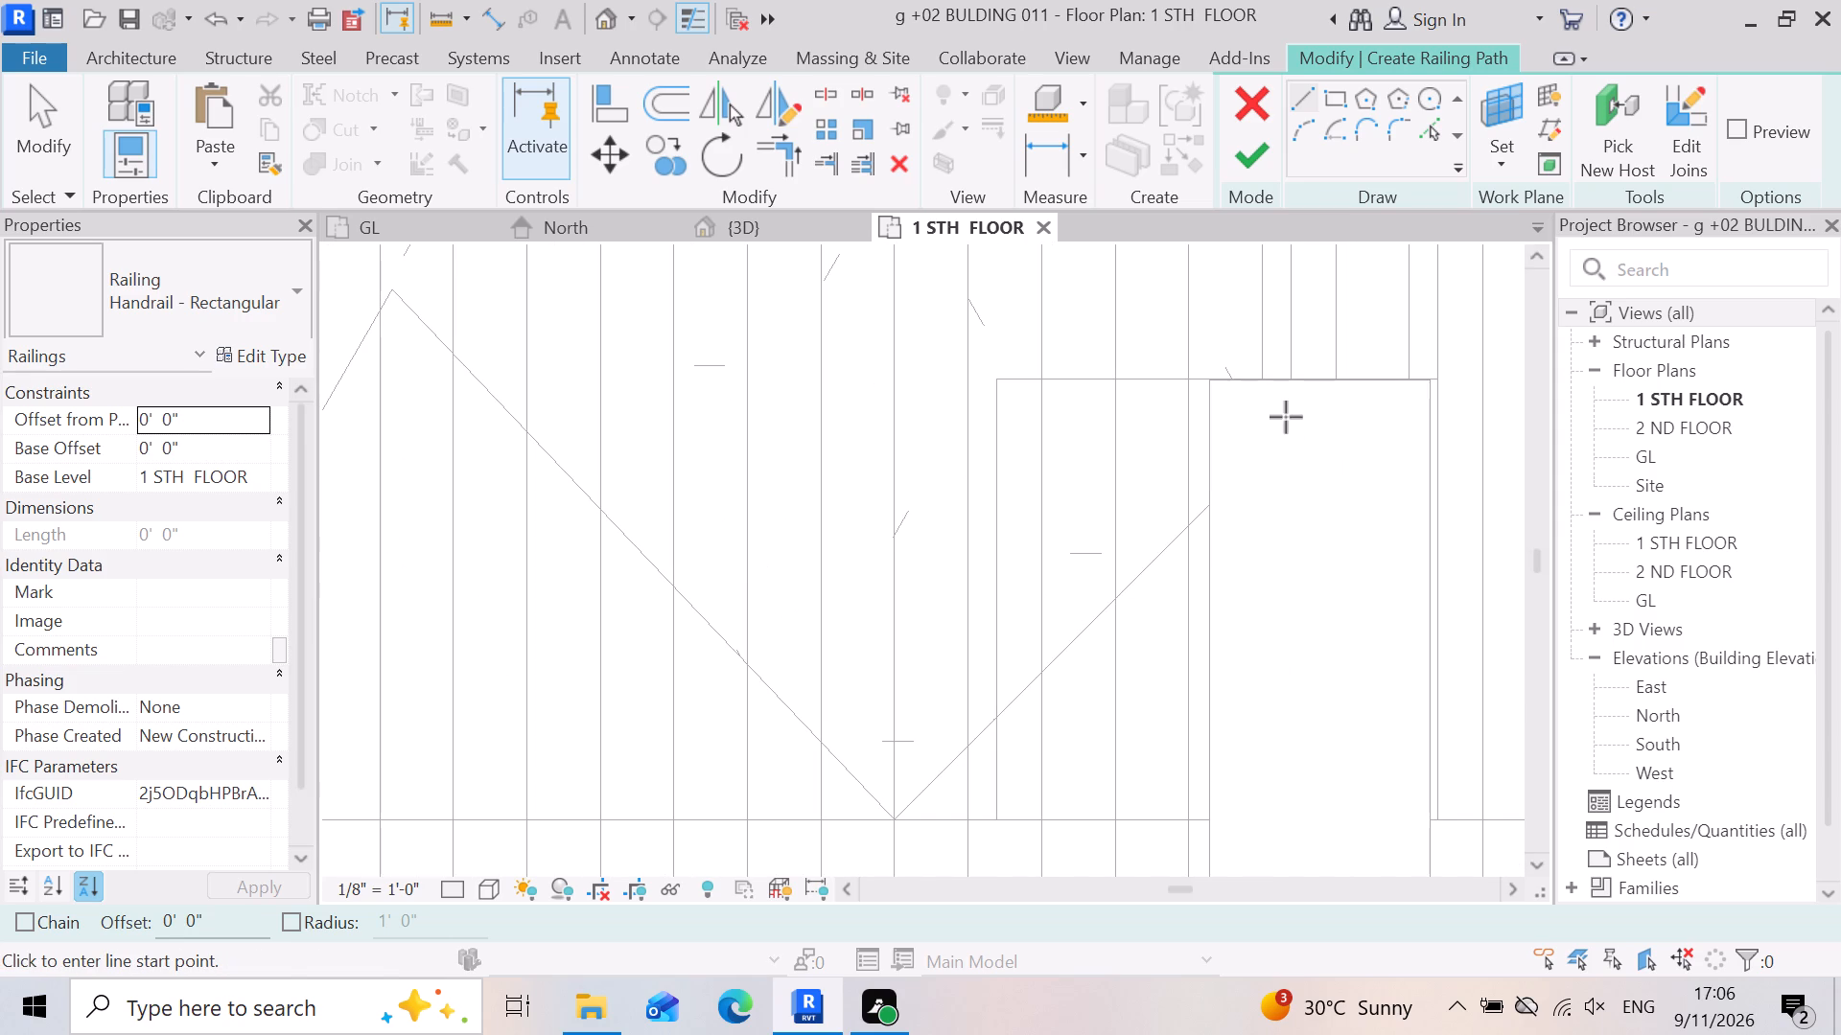
left_click(901, 818)
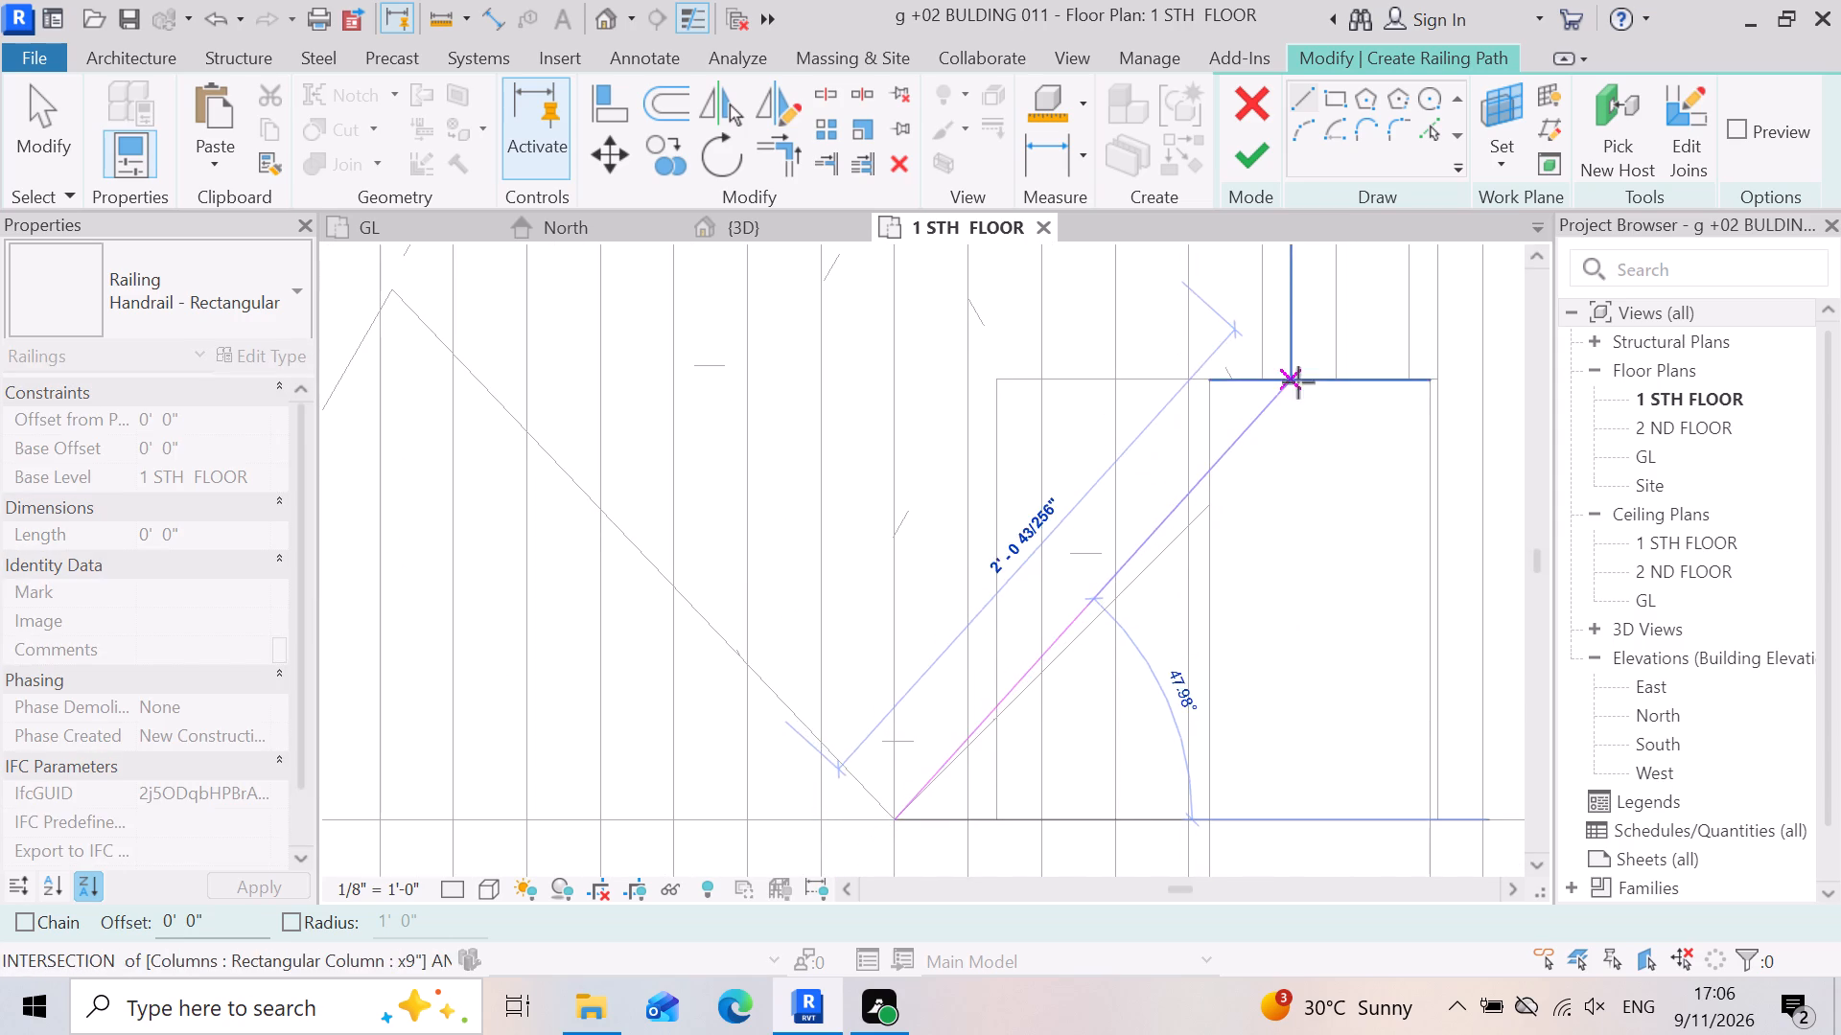
scroll(1269, 453, "down", 4)
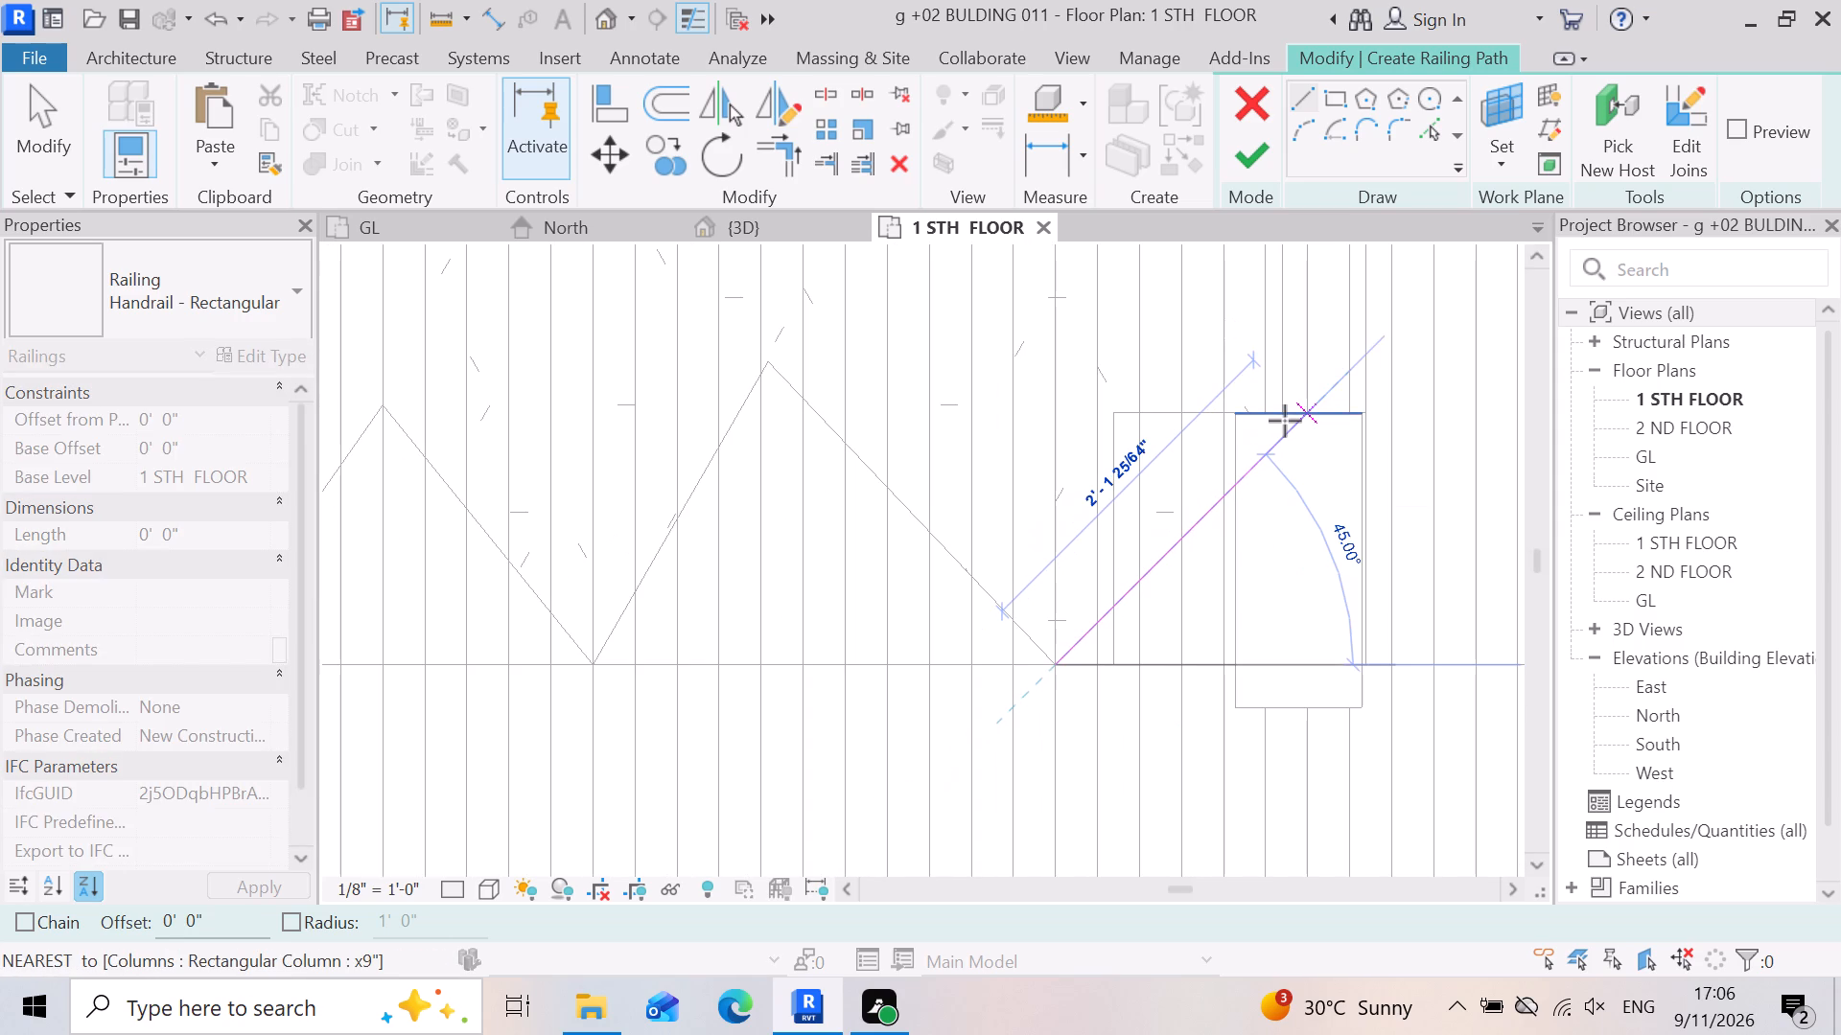
scroll(1285, 421, "up", 5)
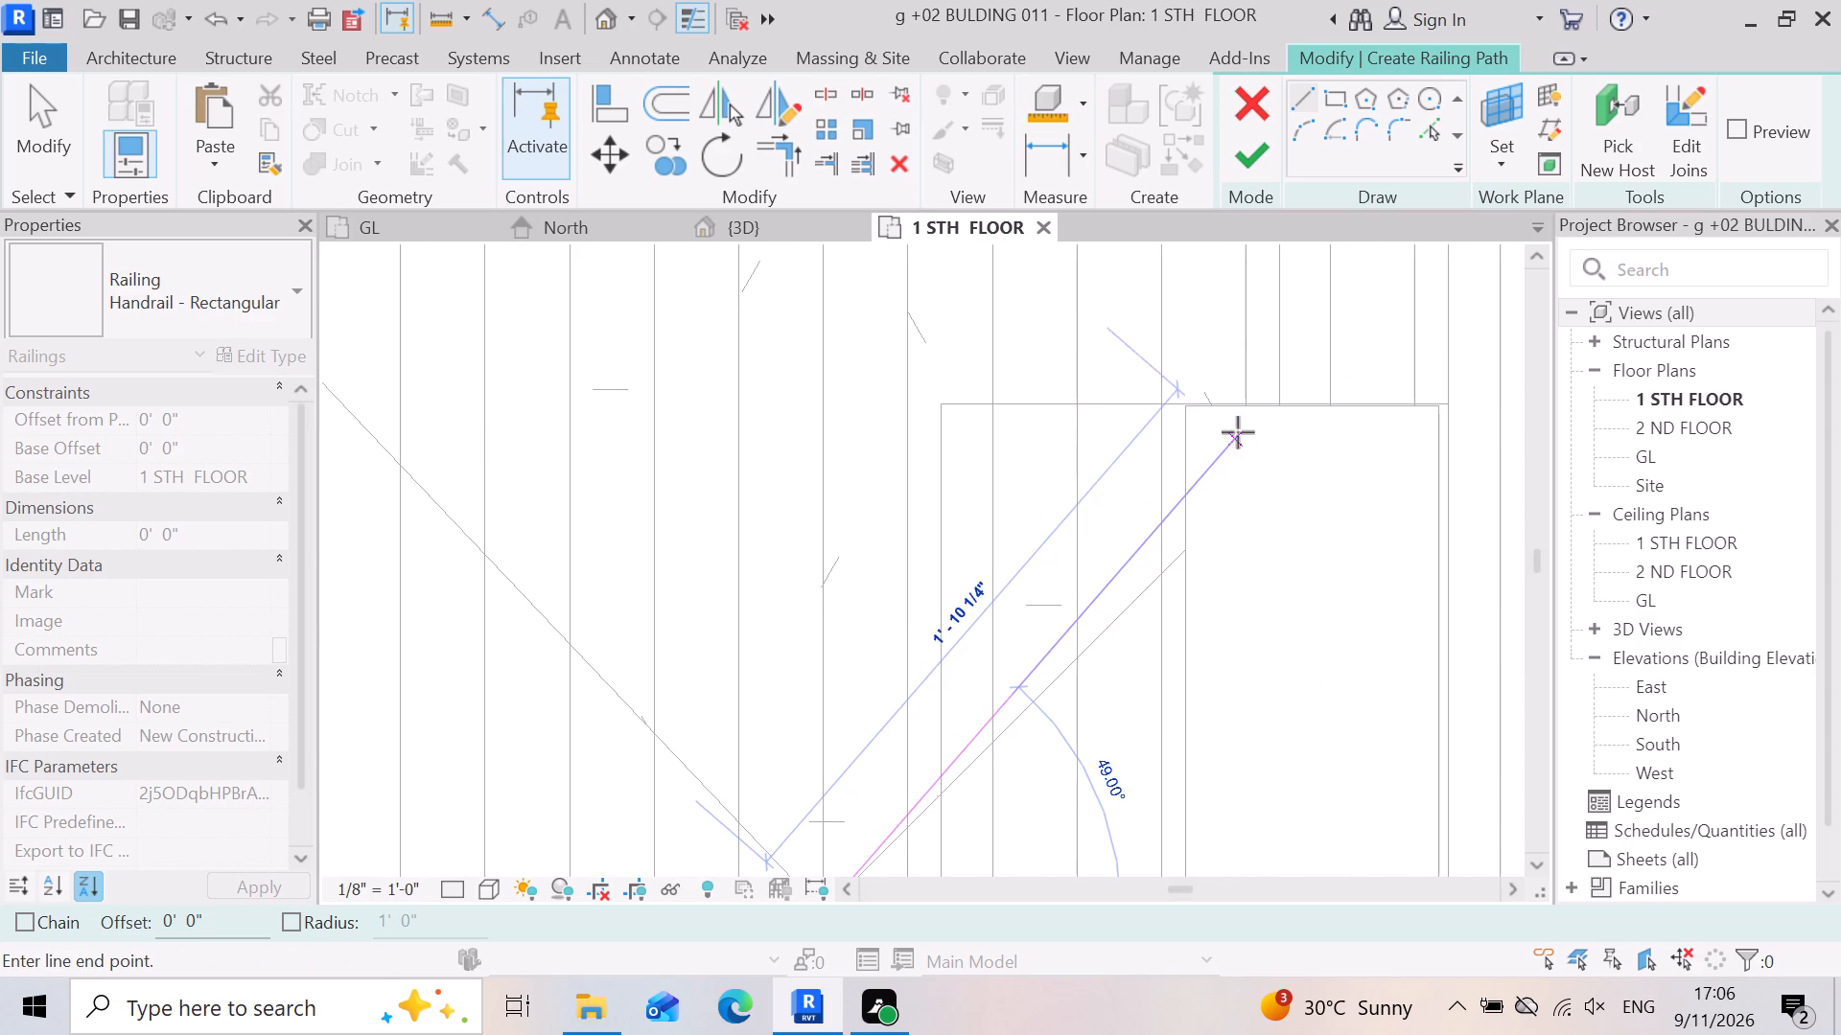
left_click(1246, 414)
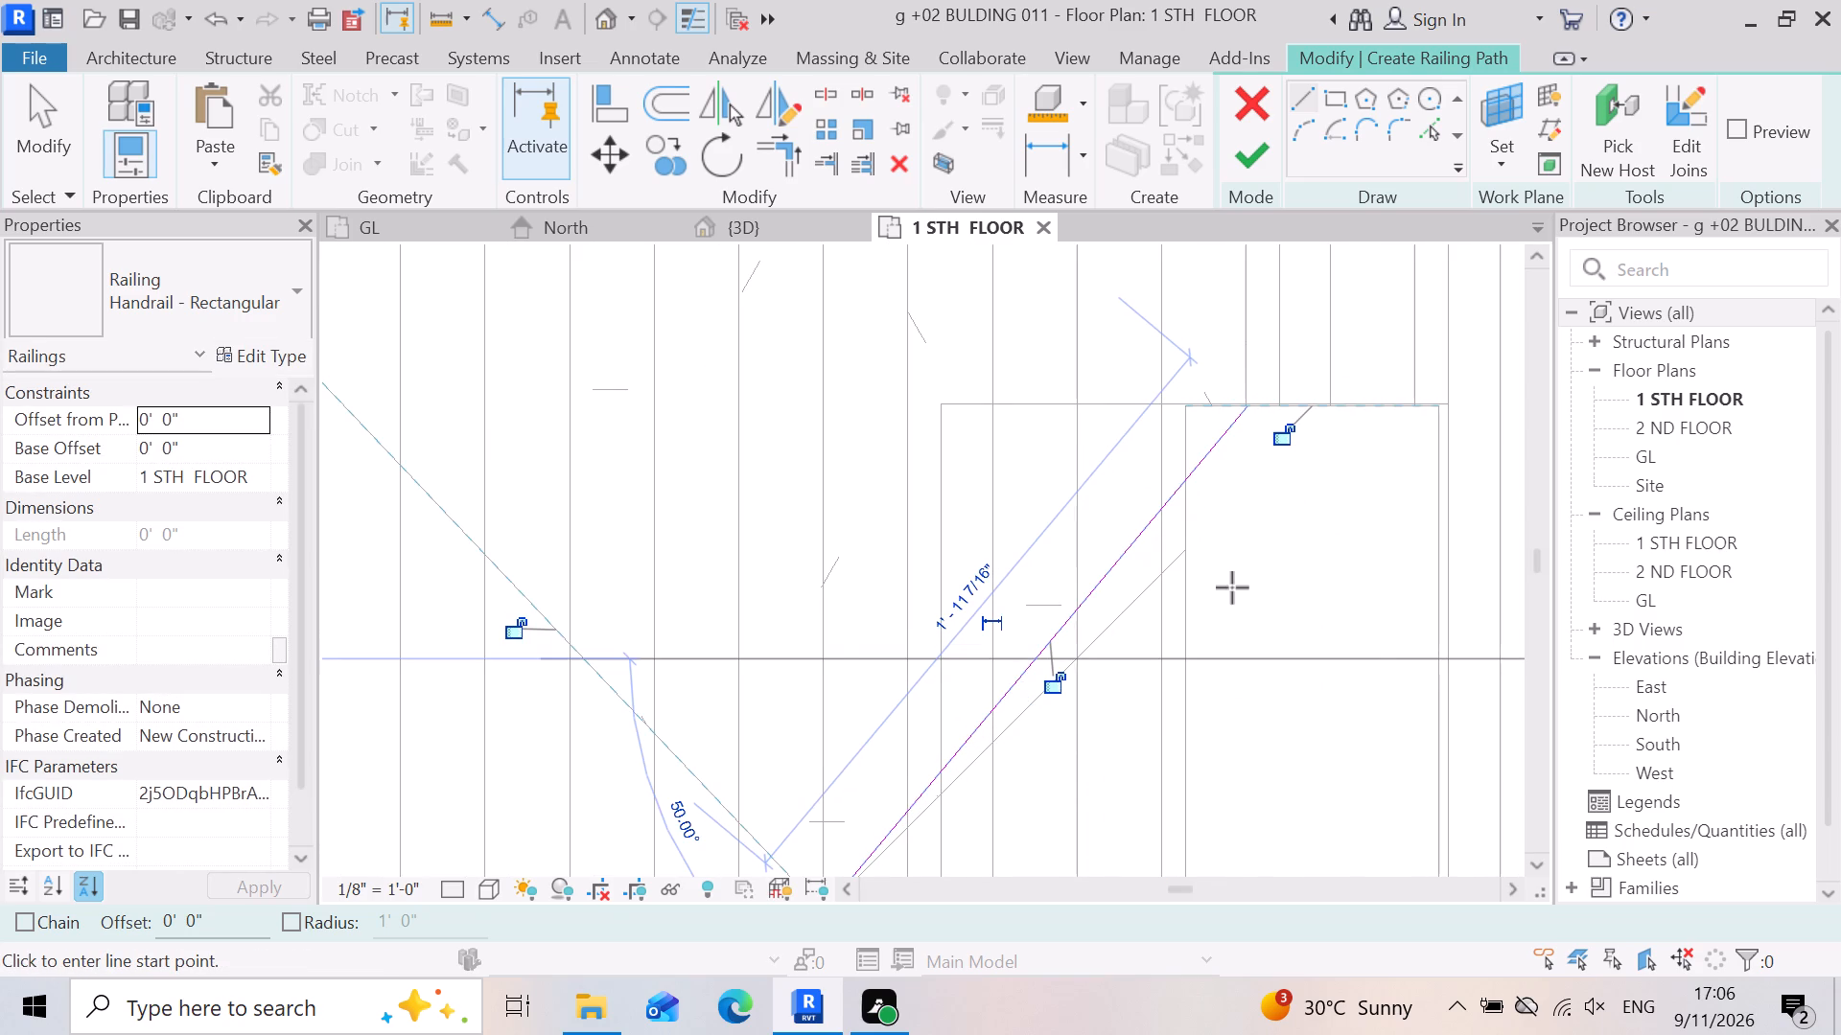
Trace the zigzag tooth nearest the column with railing lines about 2'-5 3/4" to its inner notch and 2'-1" to the next outer point.
scroll(1250, 606, "down", 13)
scroll(1195, 691, "up", 2)
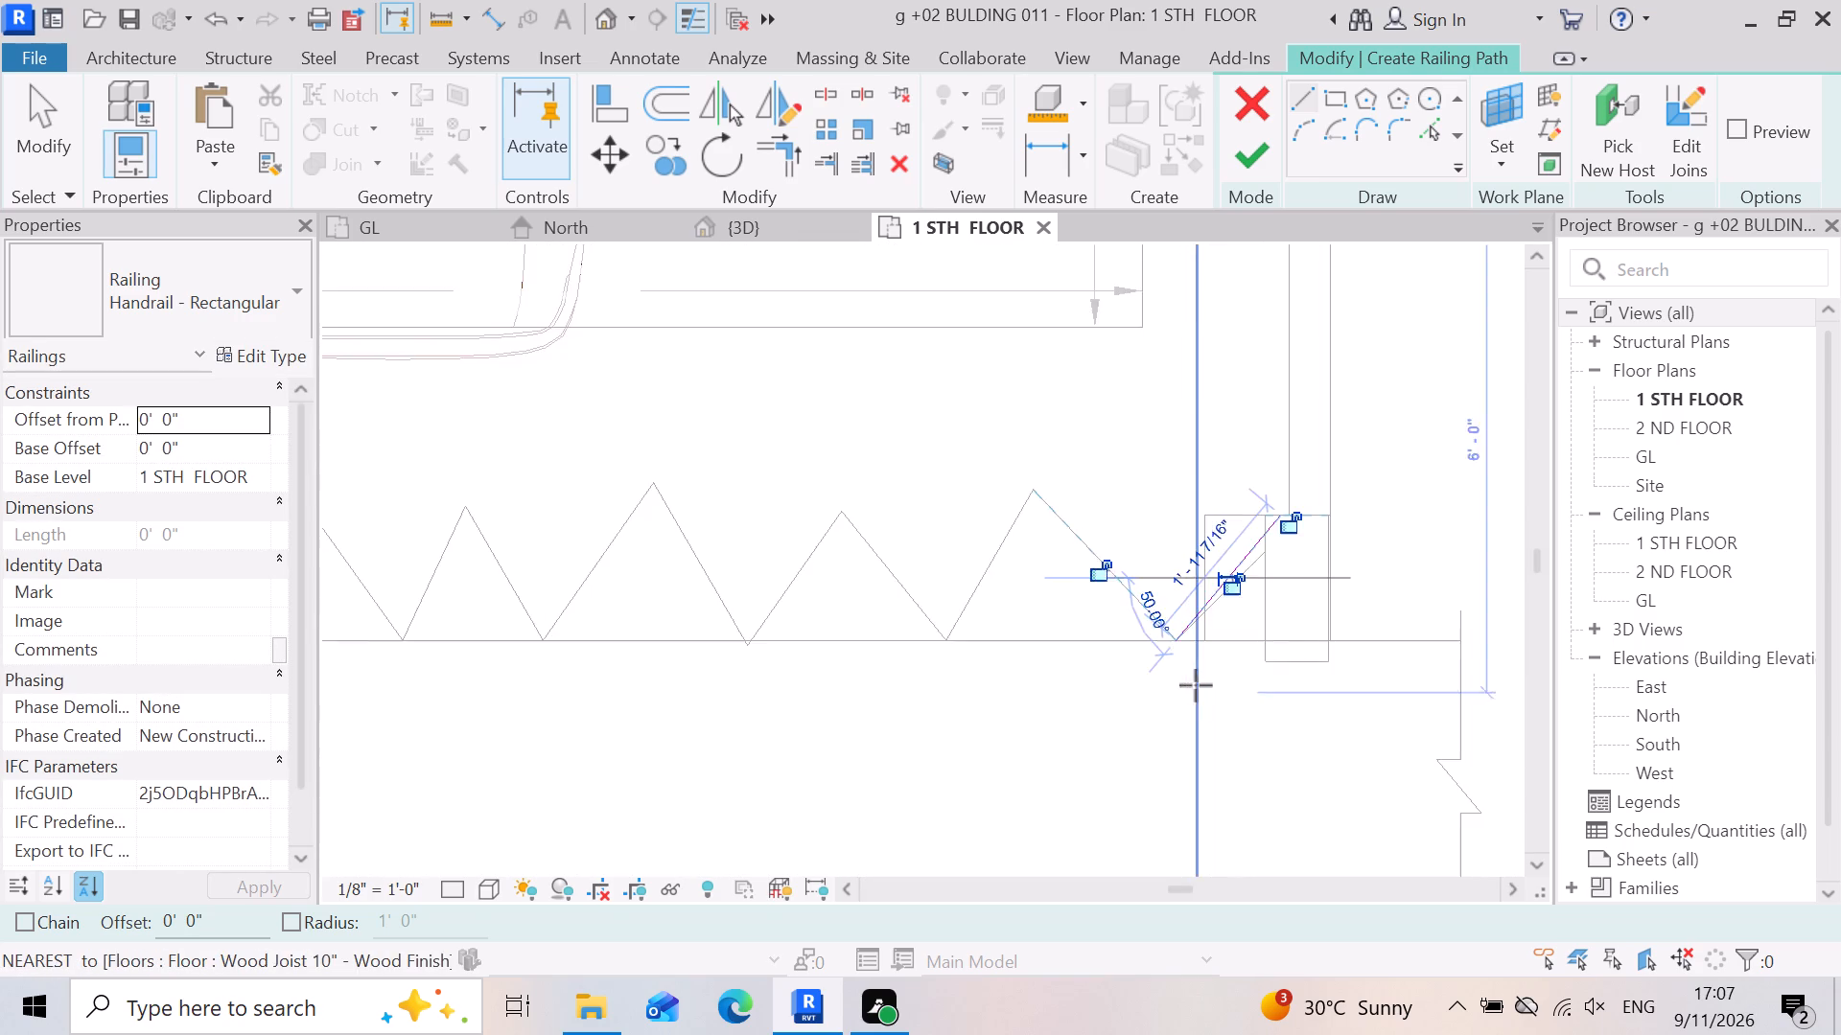
scroll(1196, 685, "up", 8)
left_click(1161, 616)
scroll(1176, 669, "down", 4)
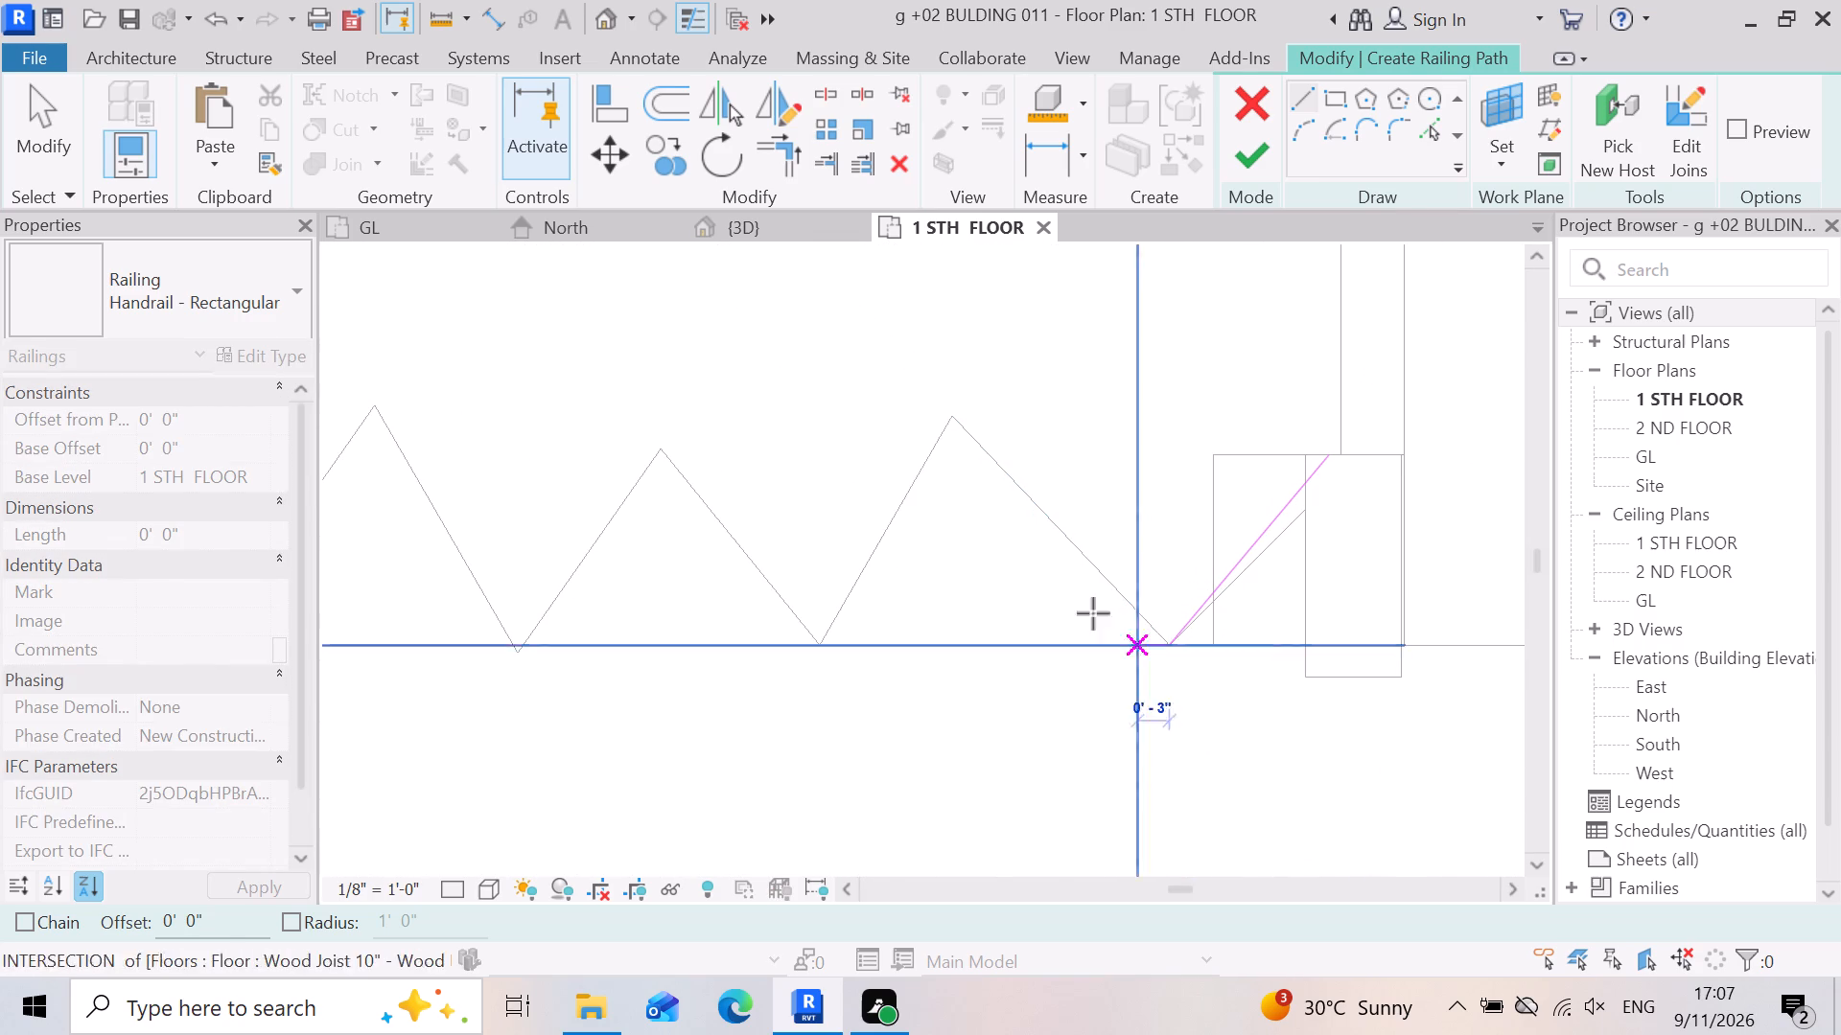
scroll(969, 425, "up", 2)
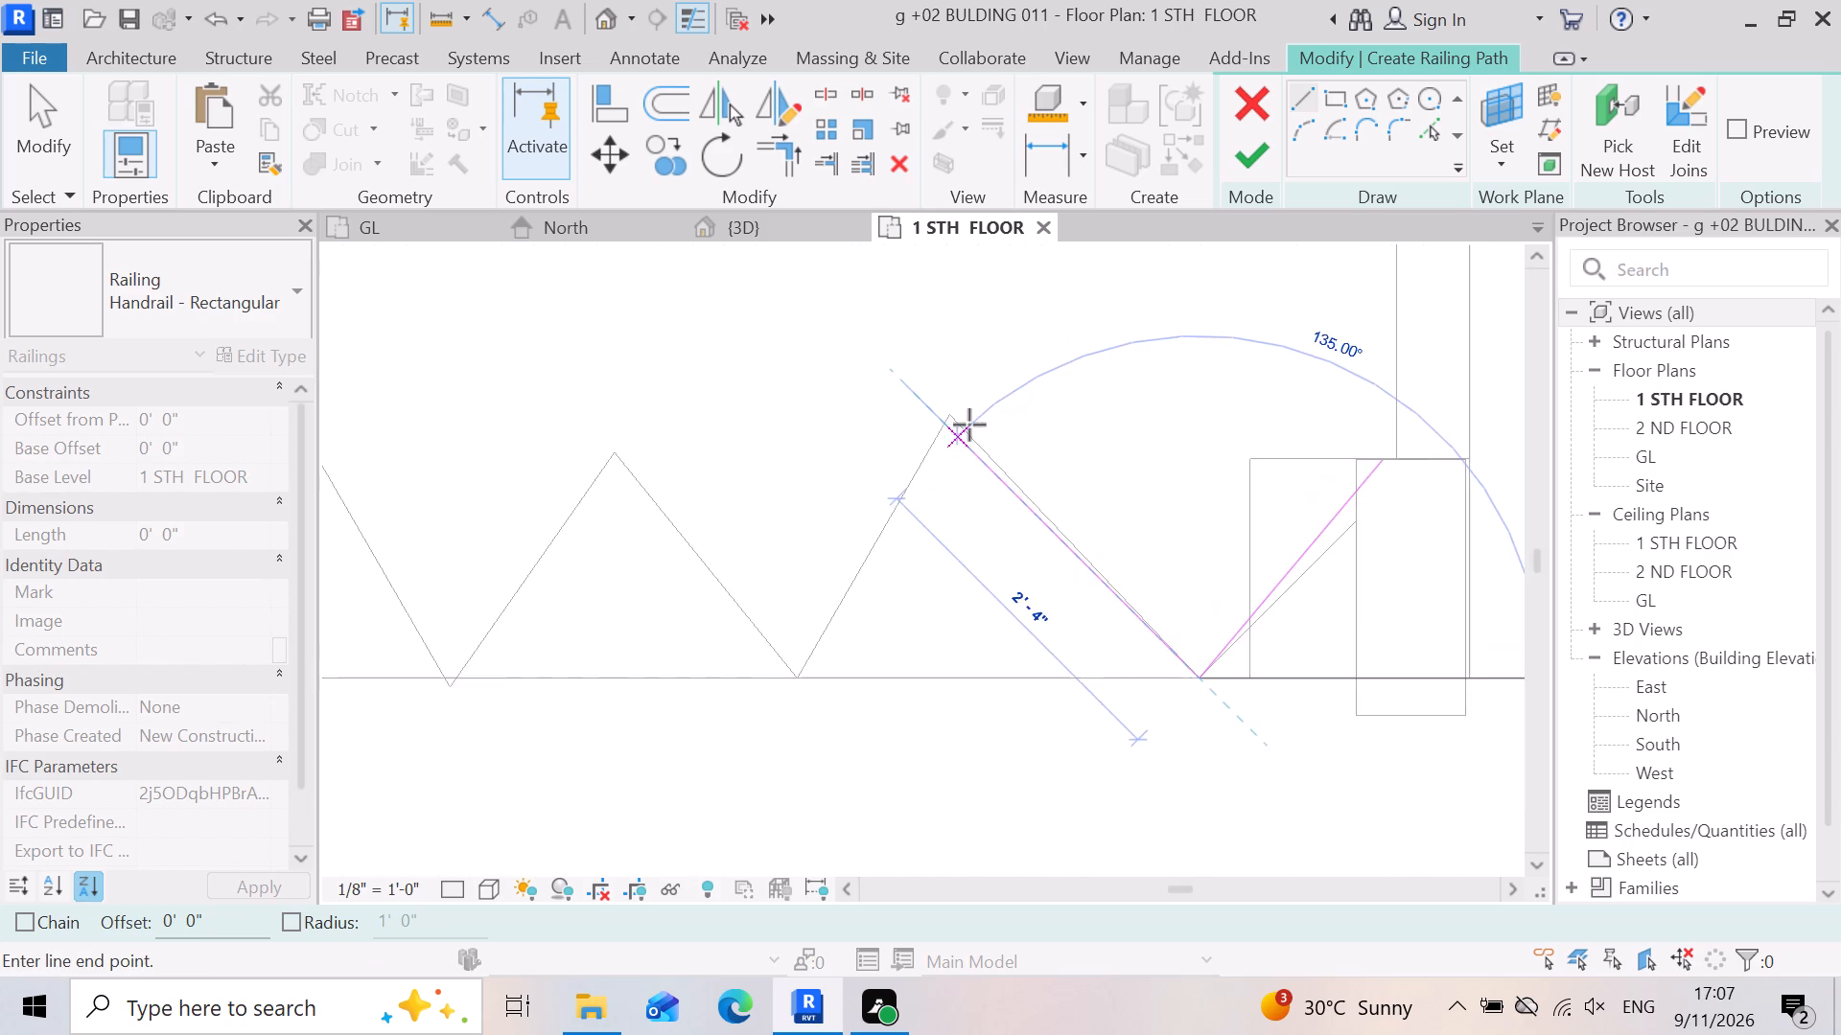
scroll(969, 425, "up", 4)
left_click(929, 397)
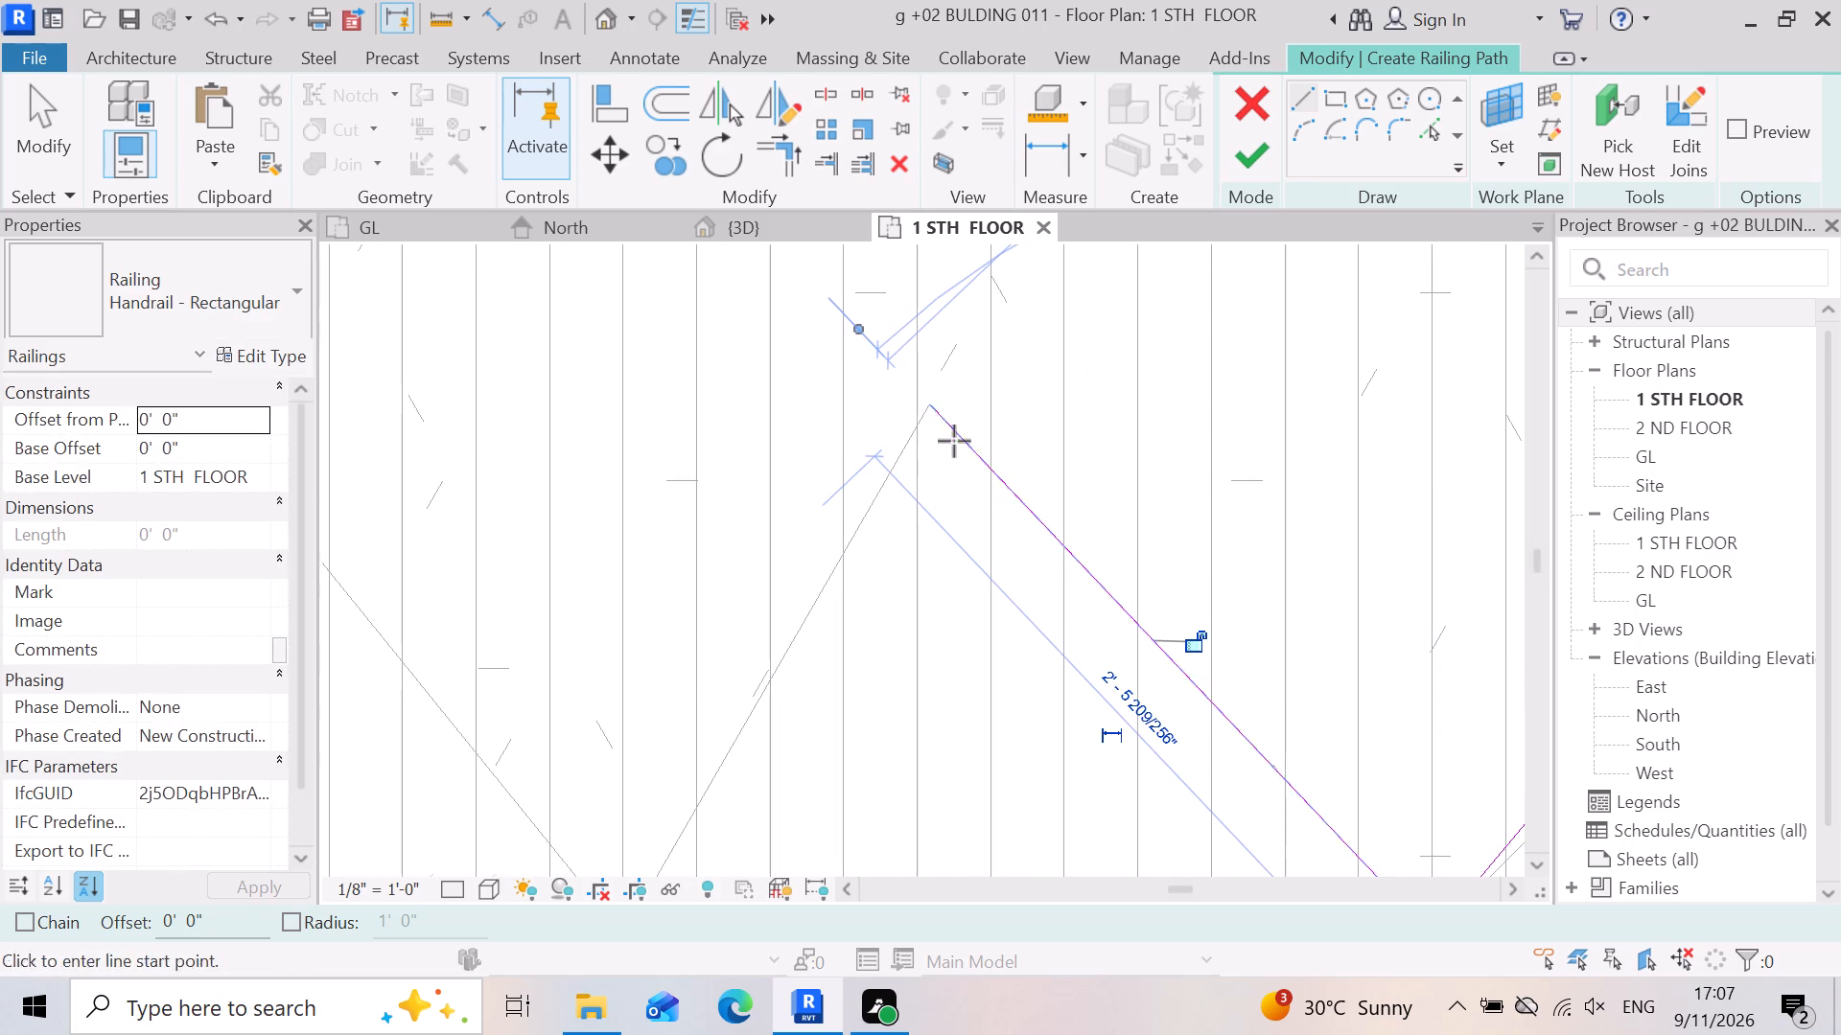
left_click(930, 400)
scroll(977, 452, "down", 5)
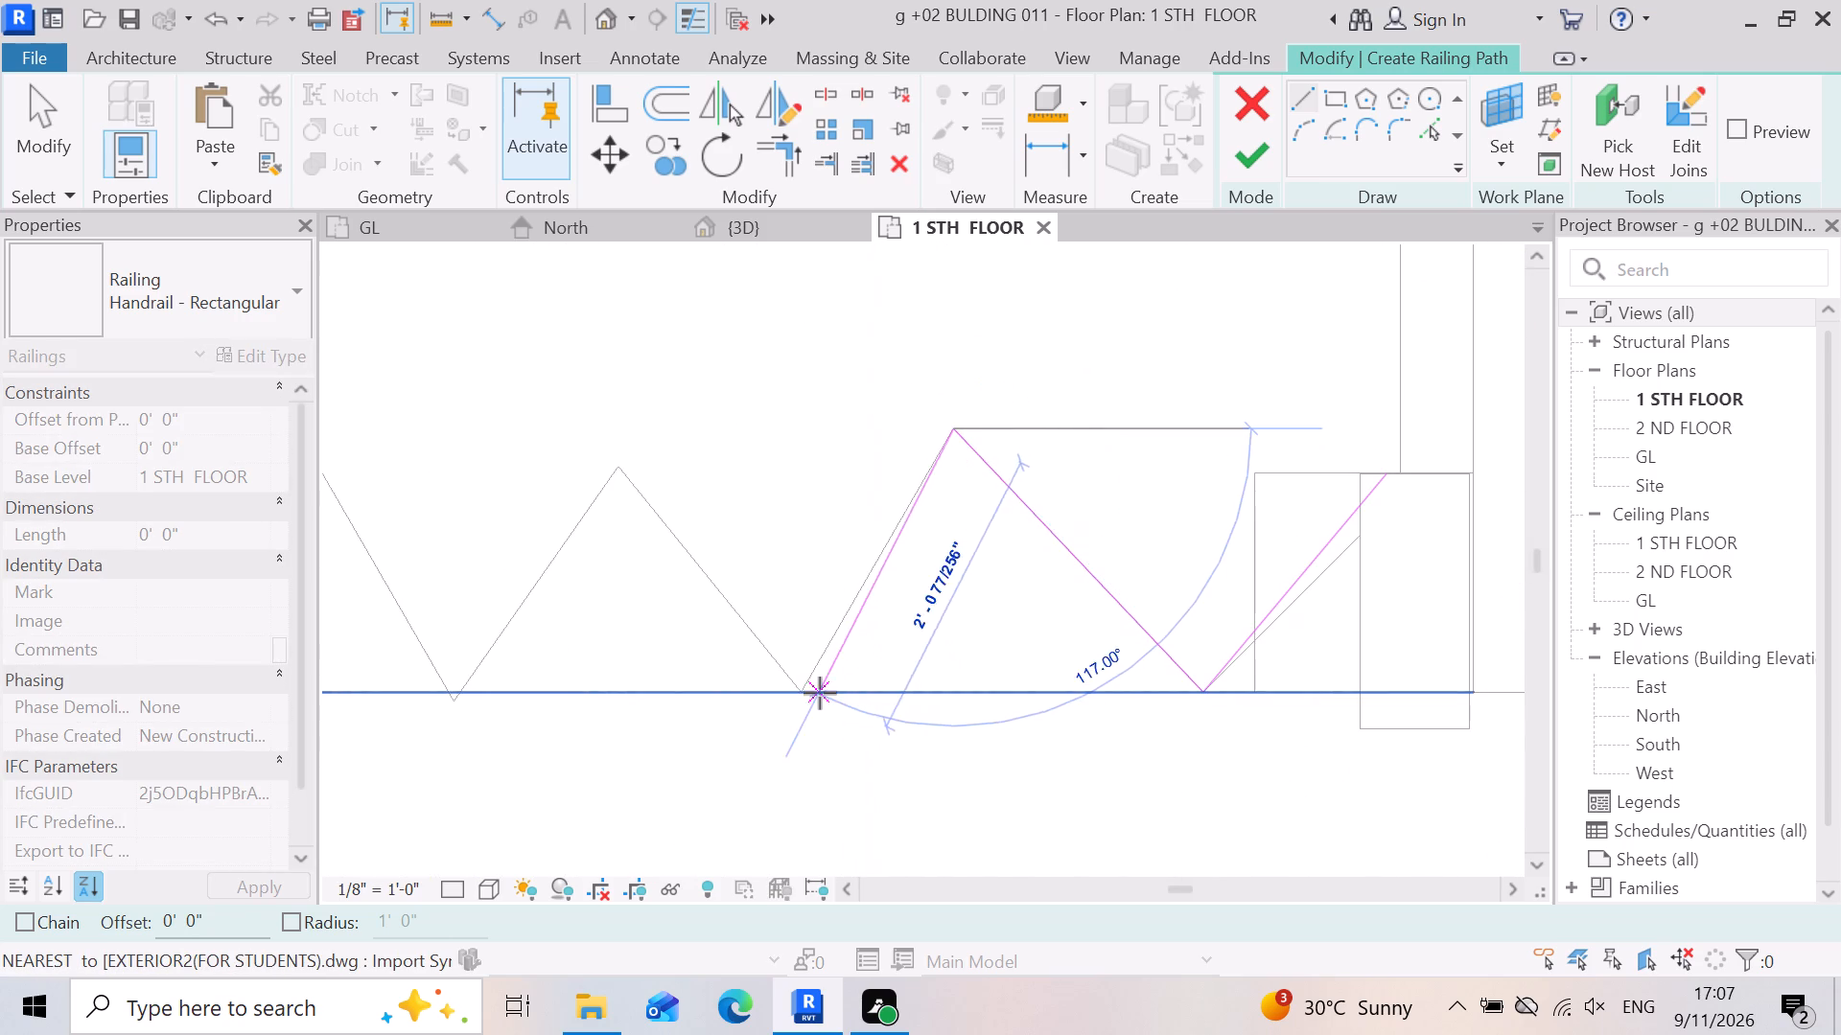
scroll(820, 693, "up", 6)
left_click(770, 685)
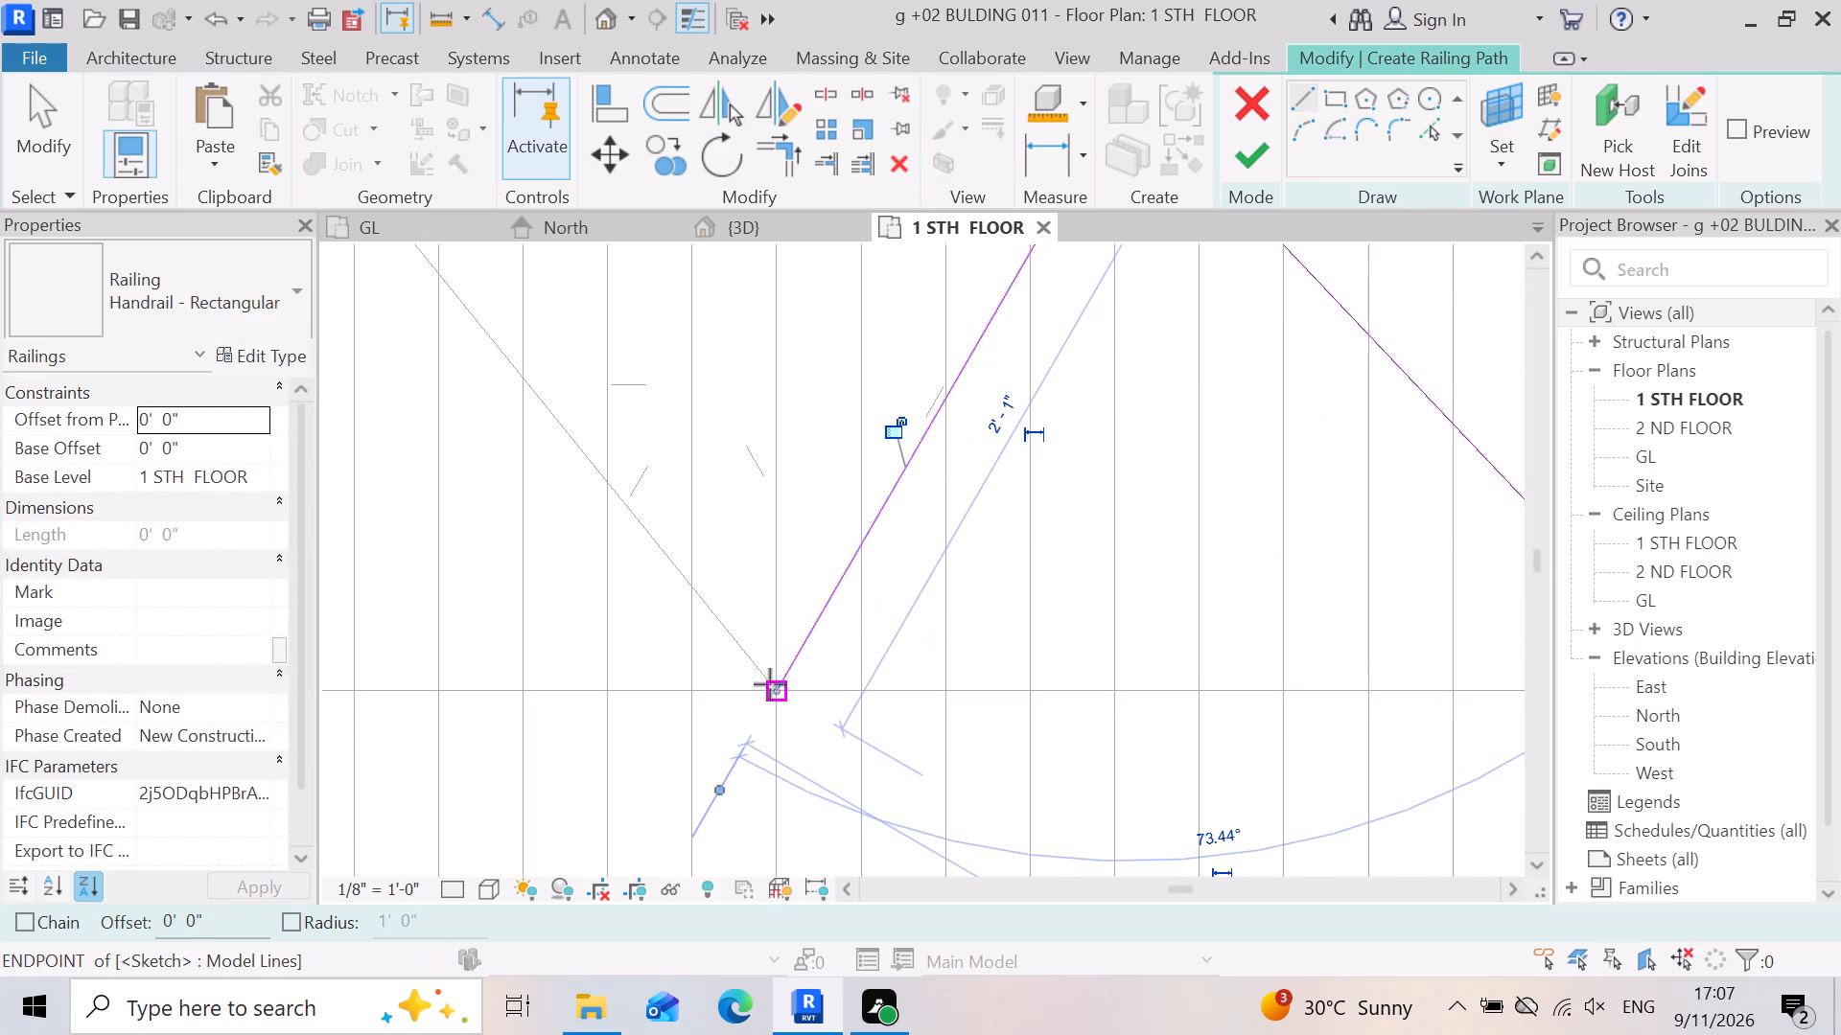
Continue the railing path along the slab edge, with one line to the second inner notch and one to the following outer point.
left_click(770, 693)
scroll(781, 723, "down", 4)
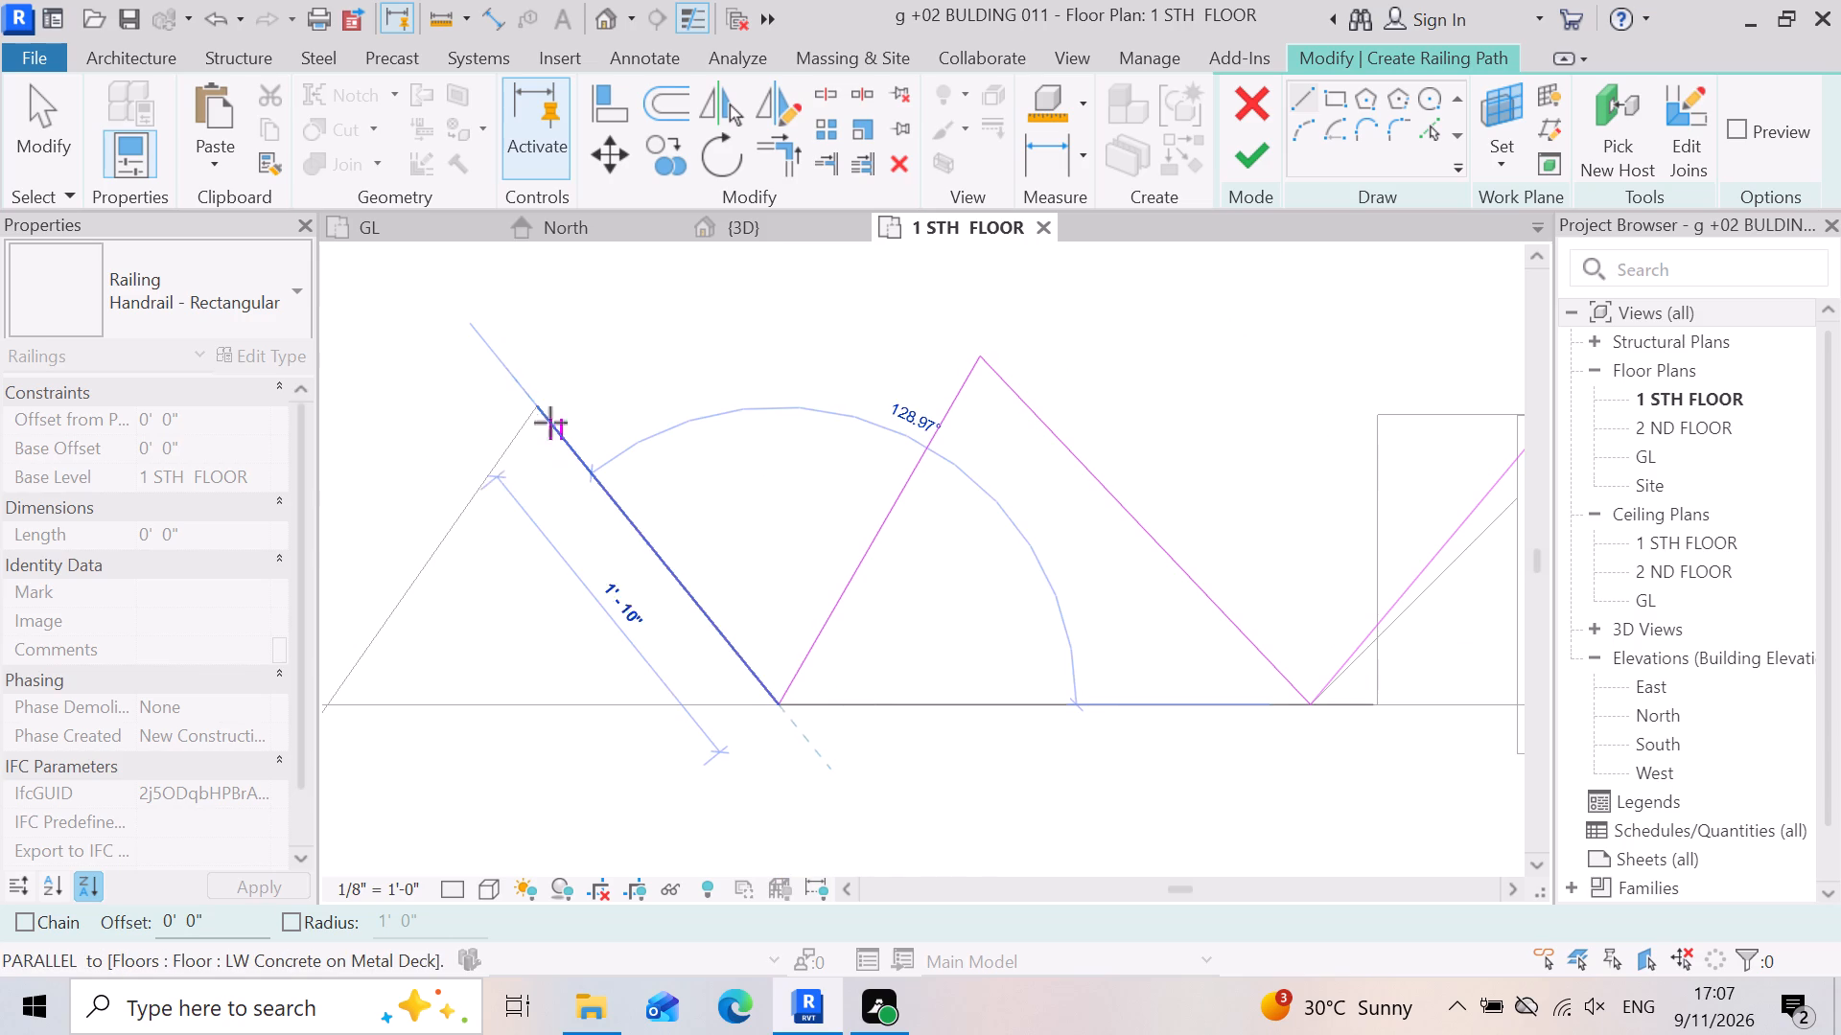
scroll(545, 413, "up", 3)
left_click(545, 413)
scroll(887, 724, "down", 9)
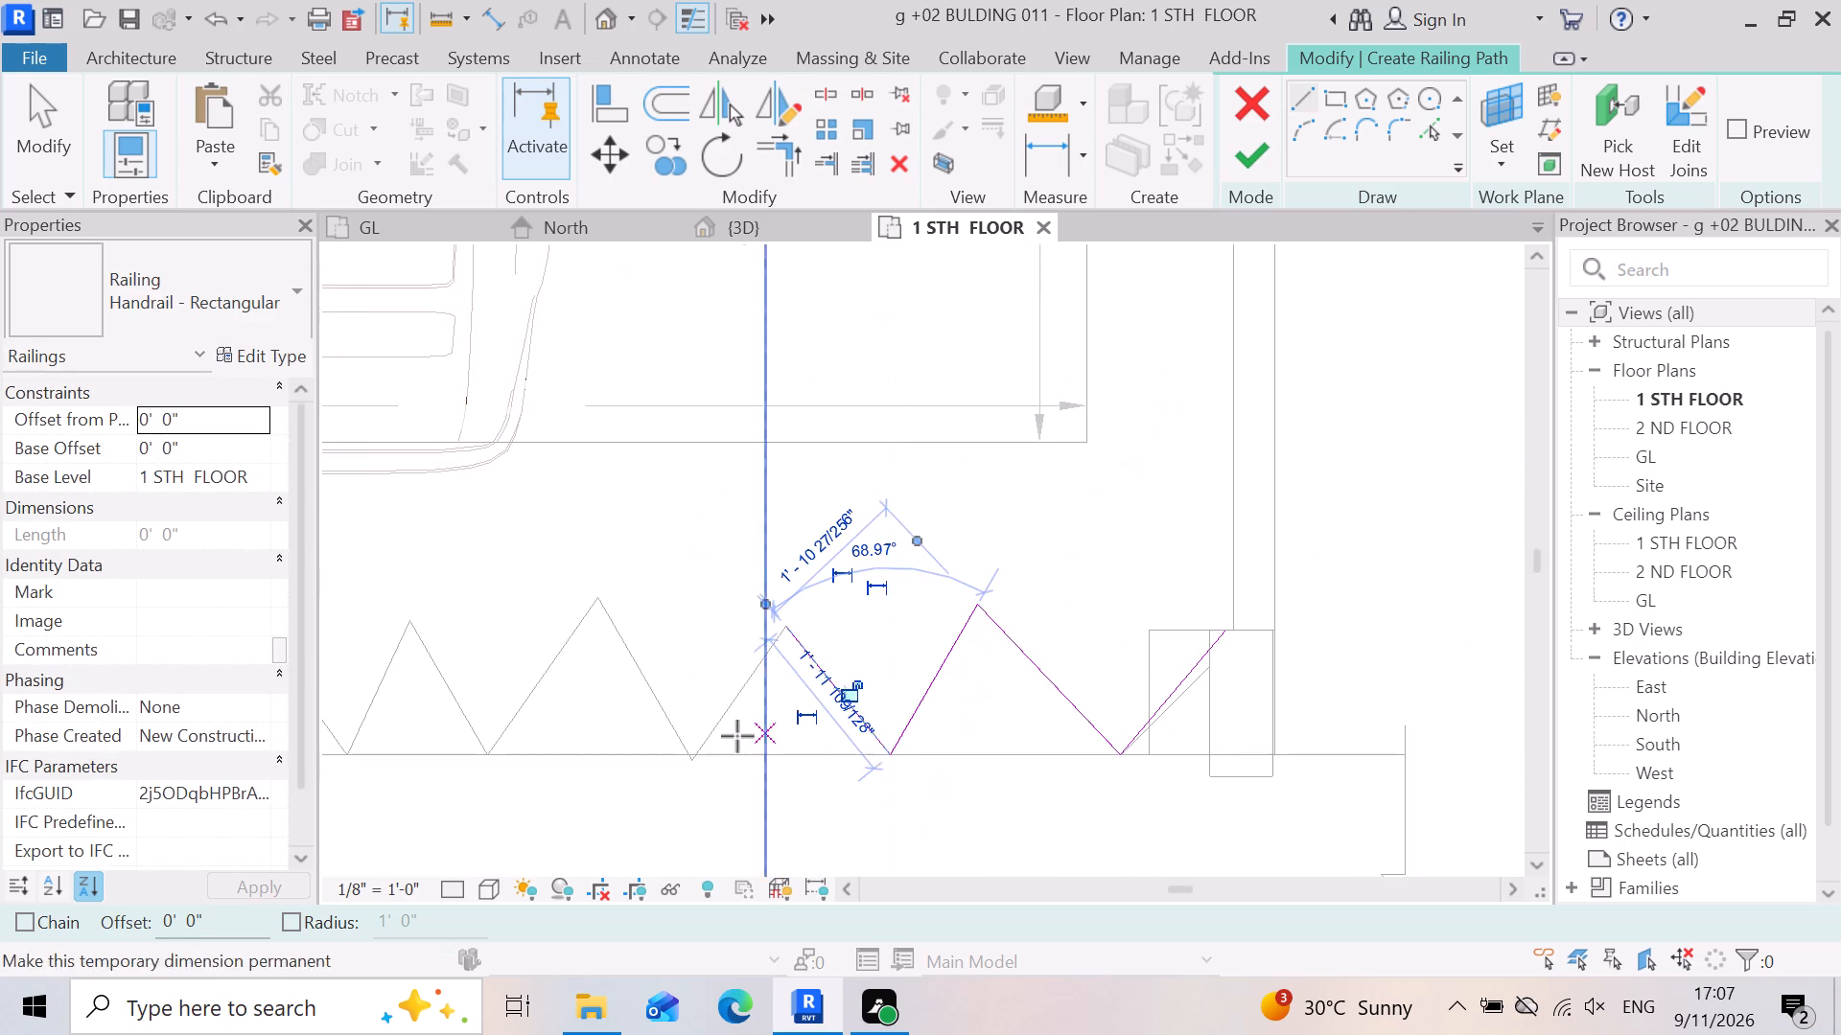
scroll(700, 766, "up", 3)
left_click(825, 554)
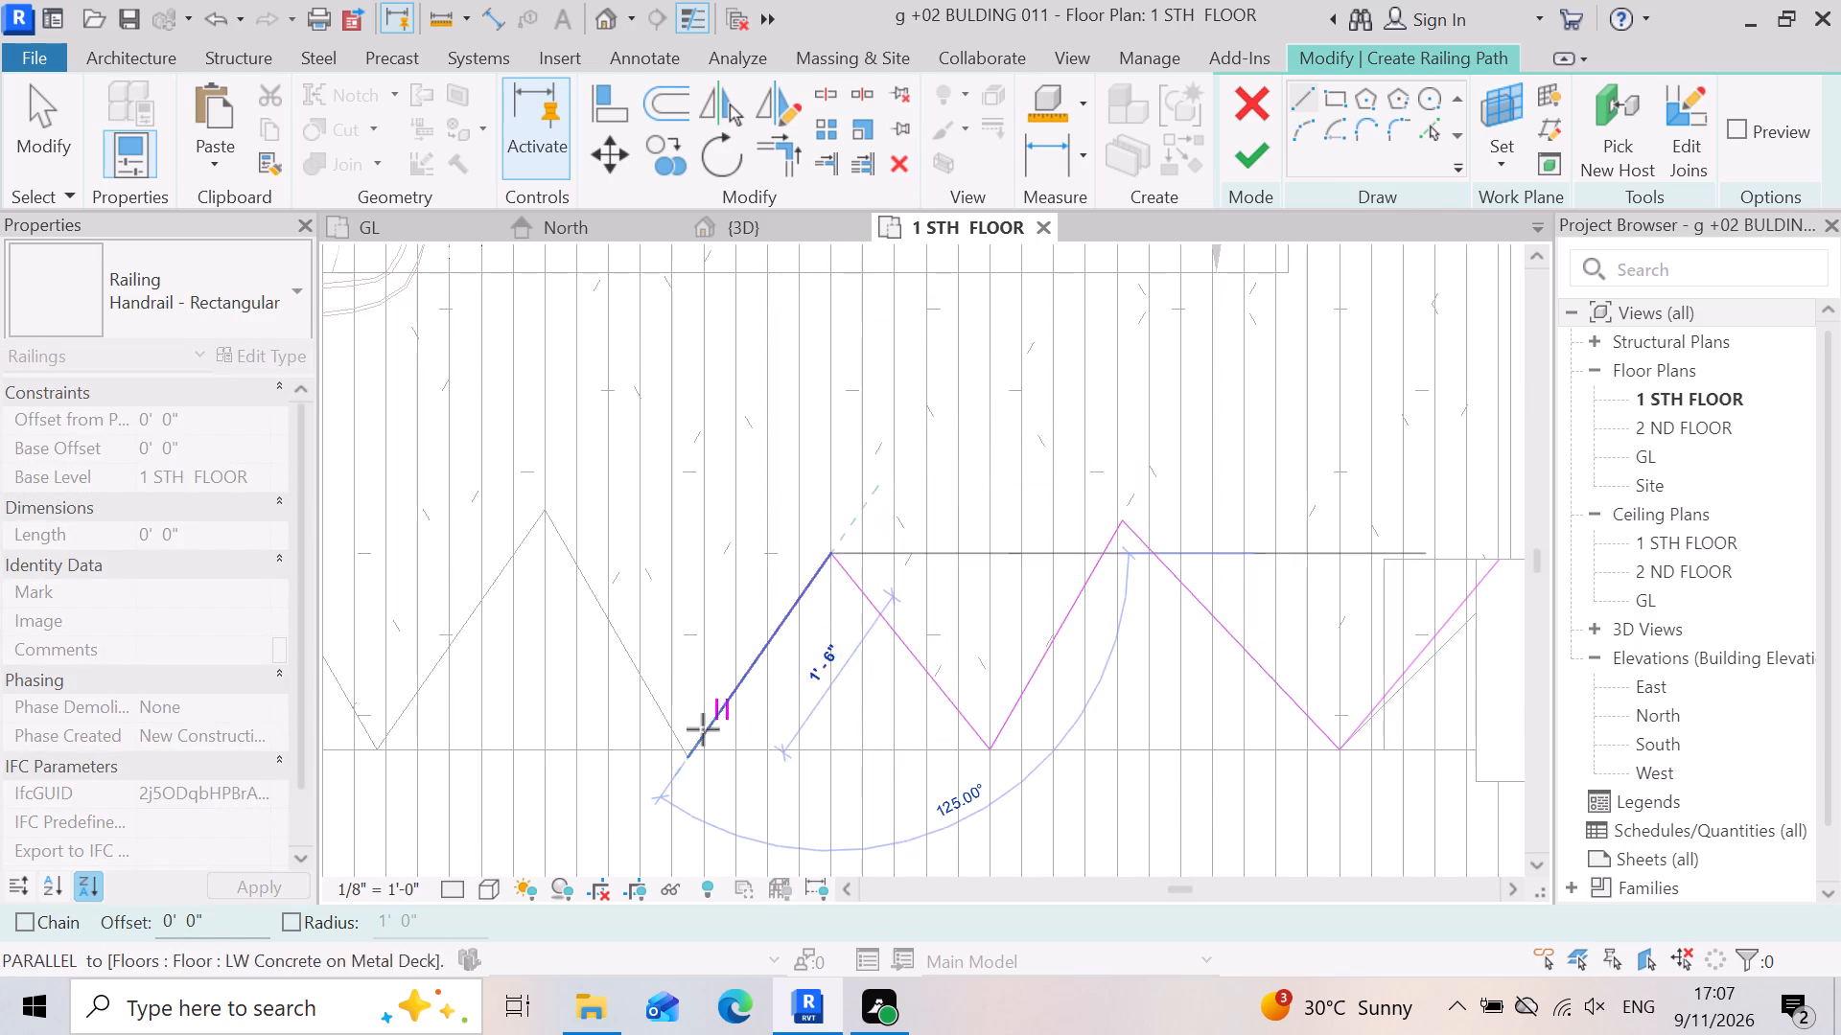
scroll(701, 731, "up", 3)
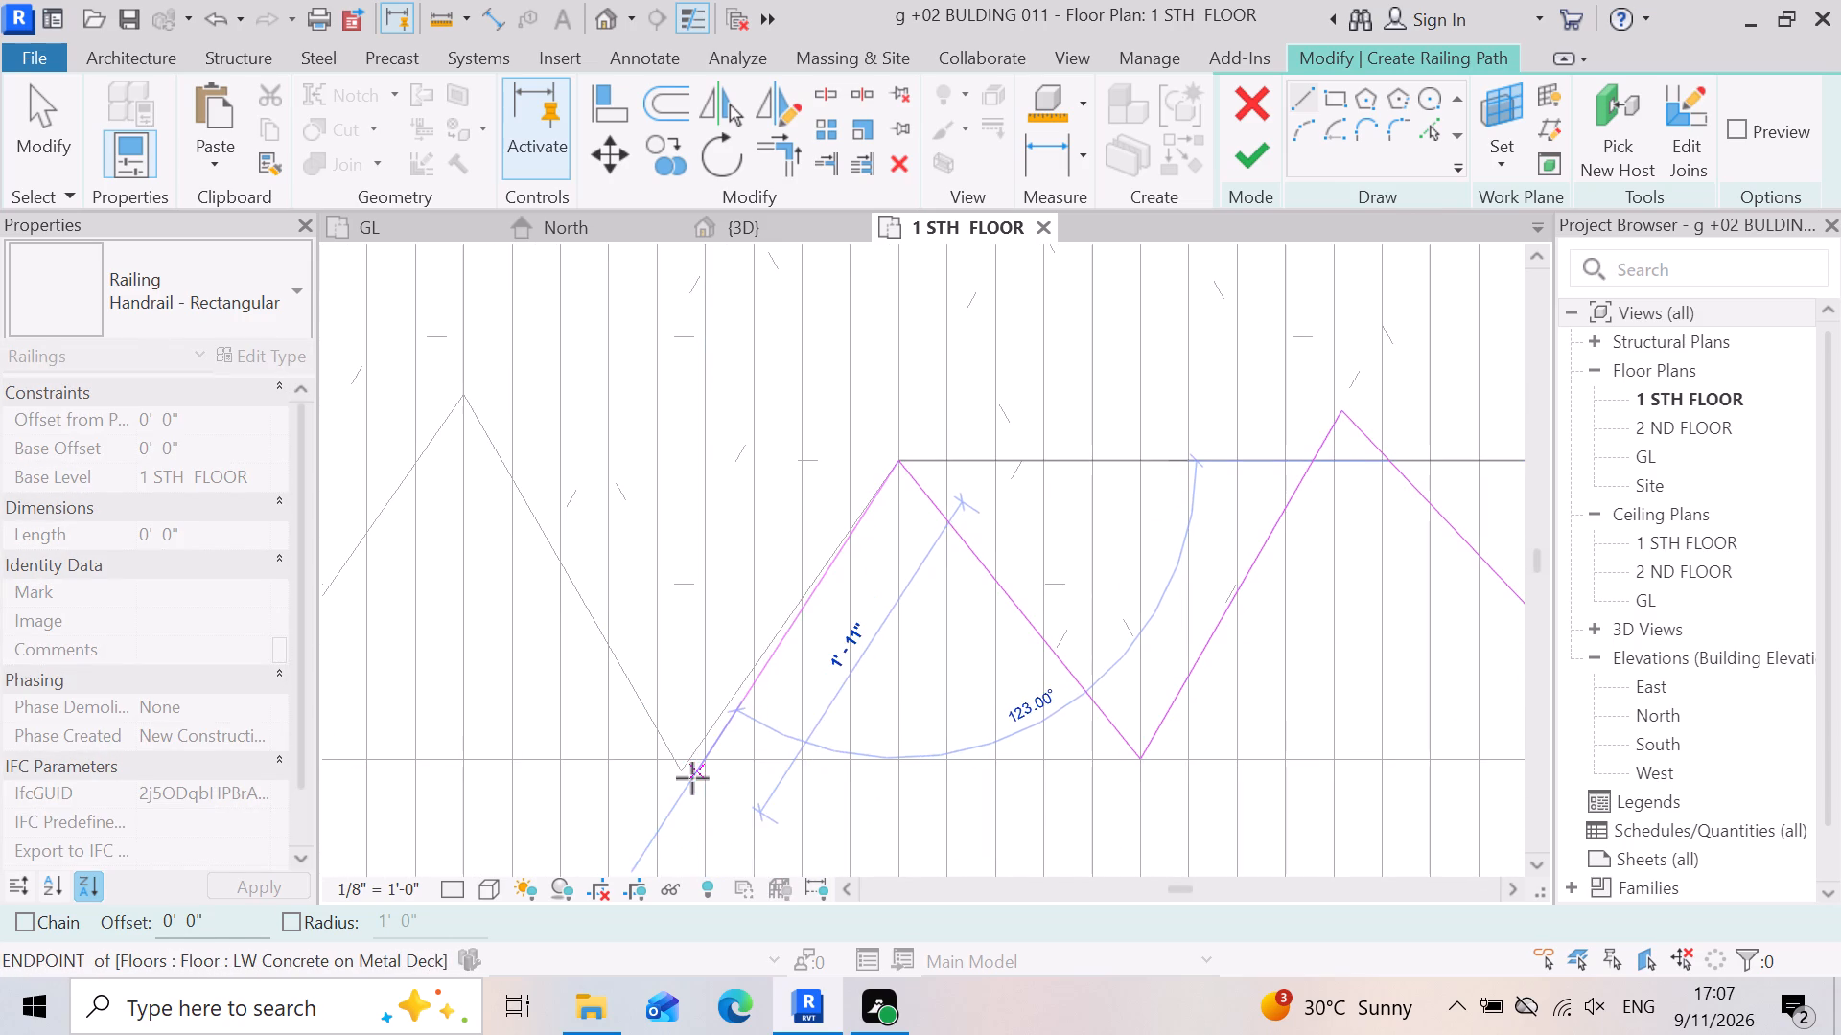
left_click(689, 769)
Trace the third zigzag notch with a railing line about 2'-3" inward and another back out to the next outer point.
left_click(691, 773)
scroll(709, 779, "down", 5)
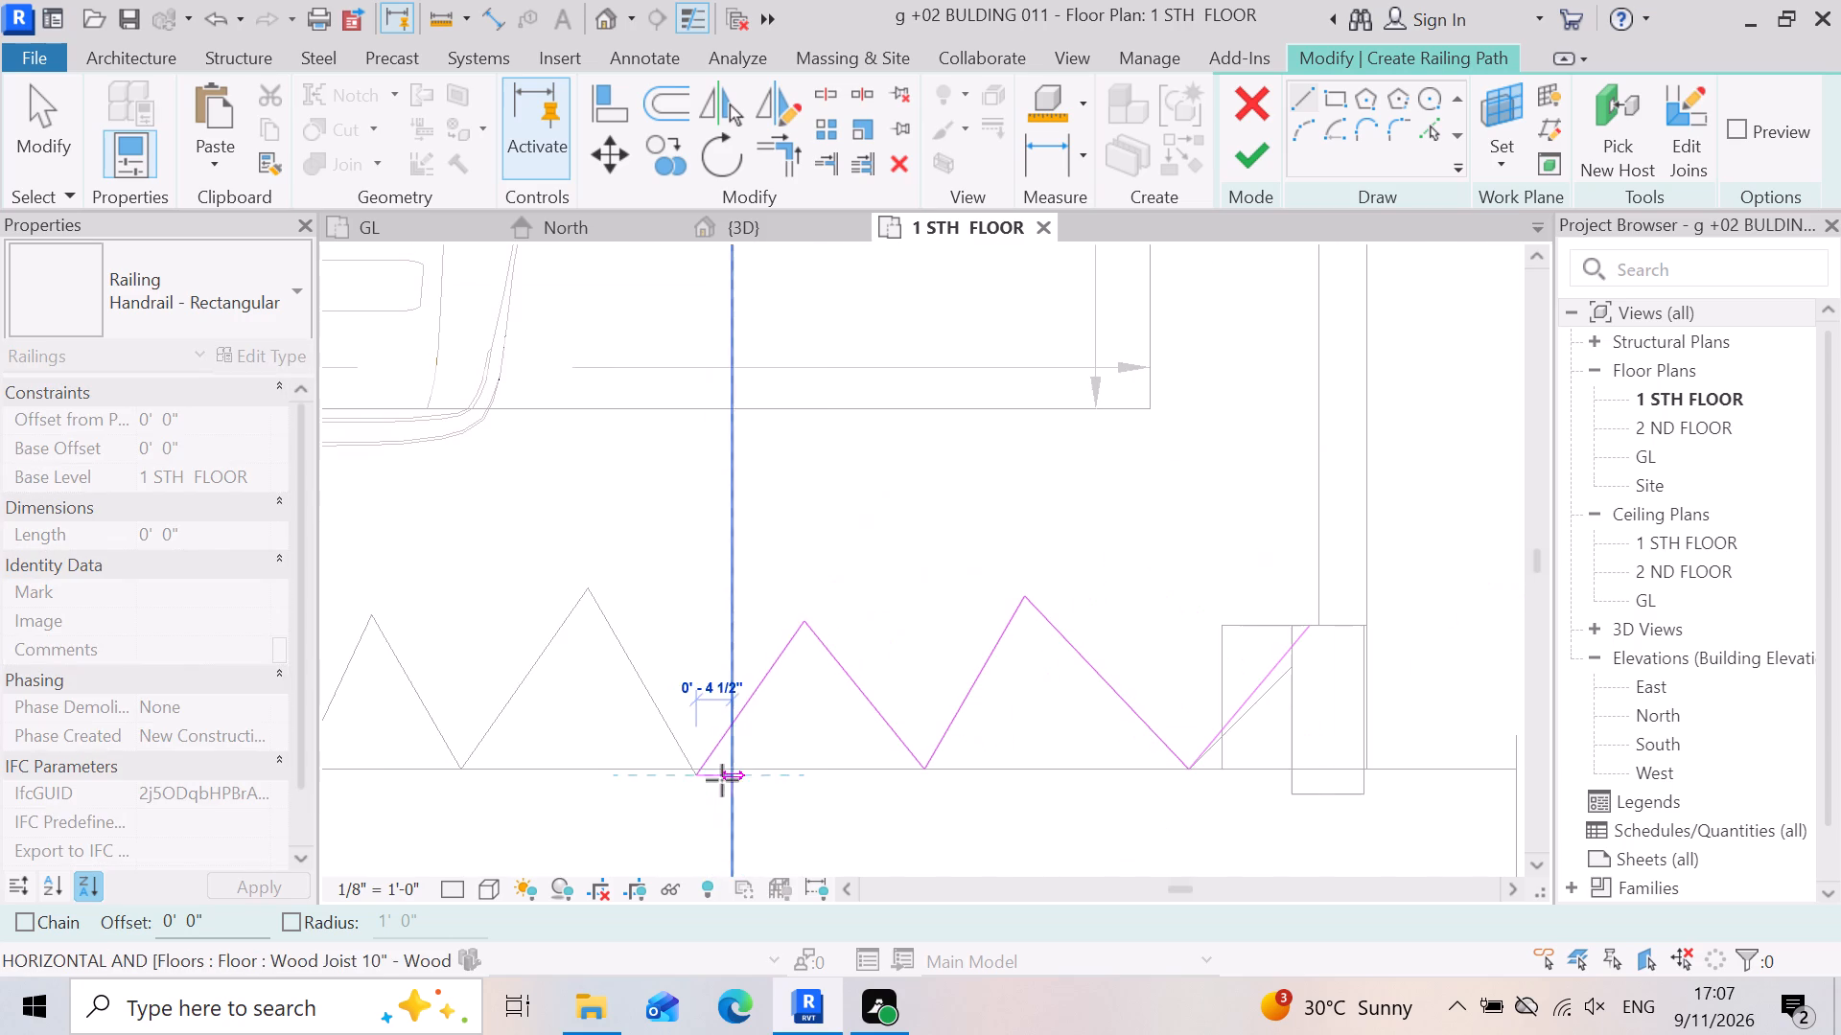
scroll(619, 627, "up", 4)
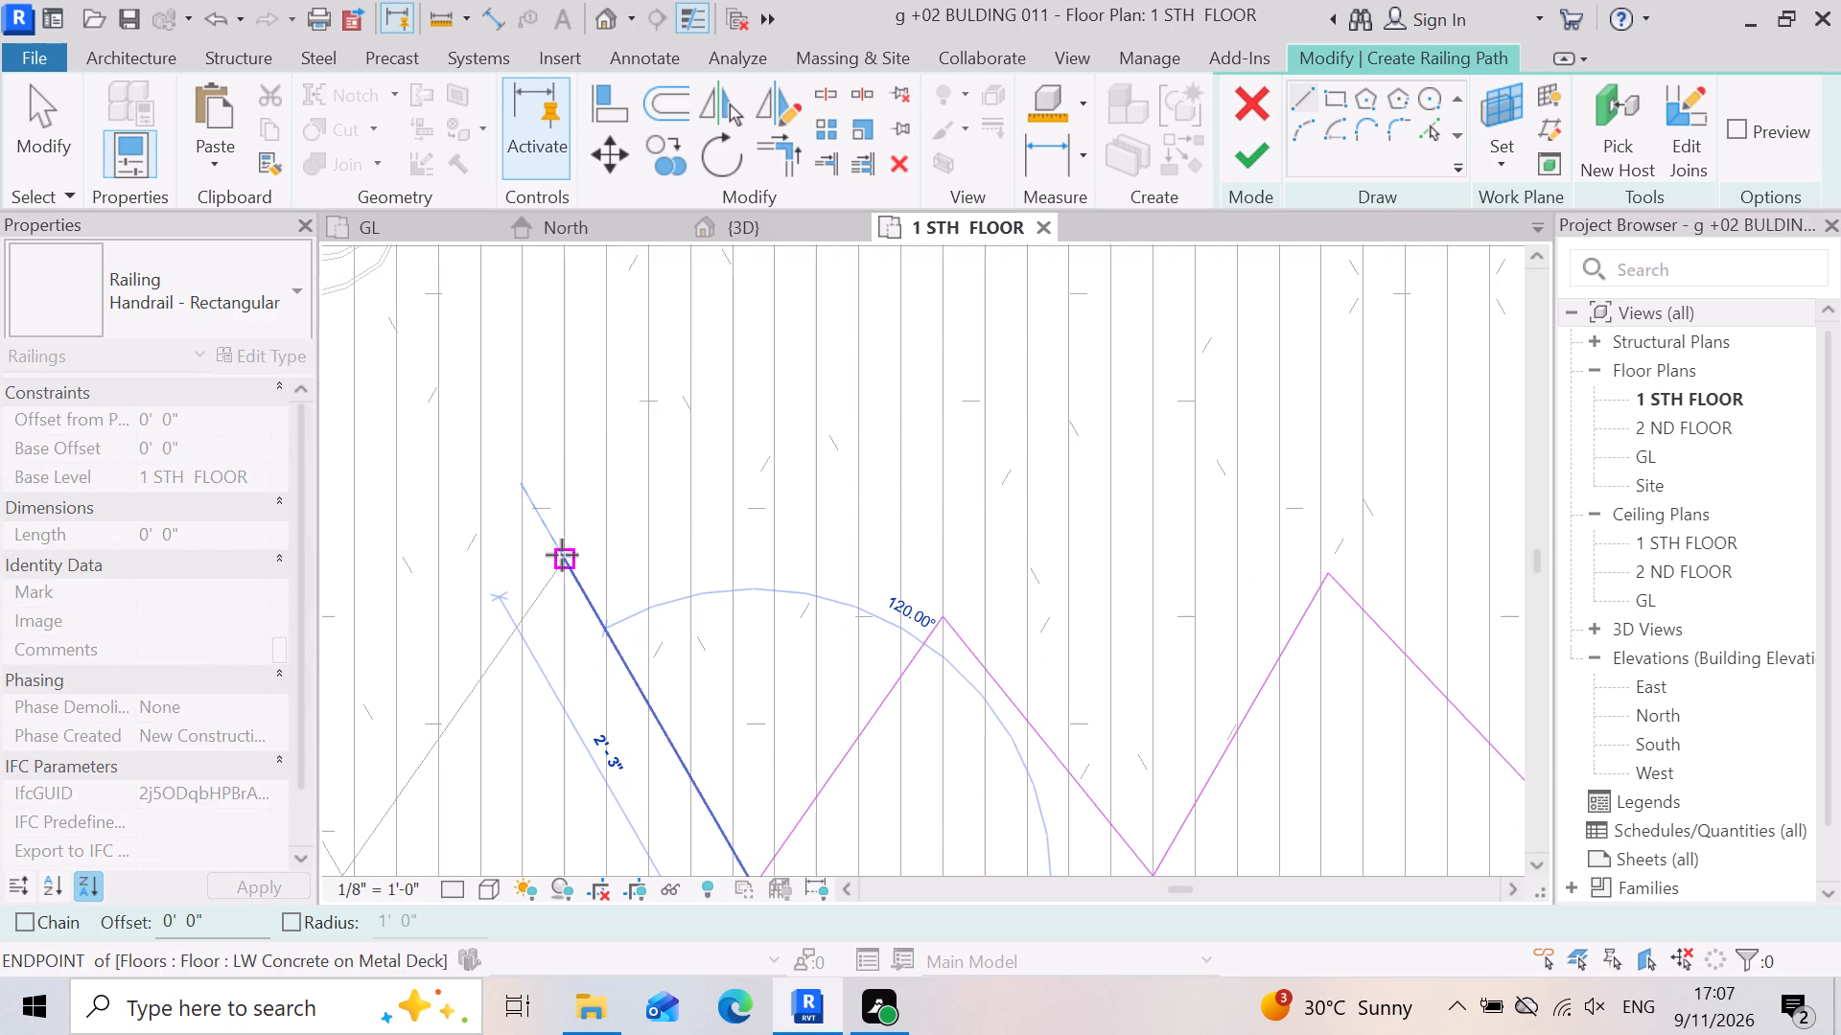
left_click(562, 555)
scroll(773, 653, "down", 4)
scroll(627, 614, "up", 4)
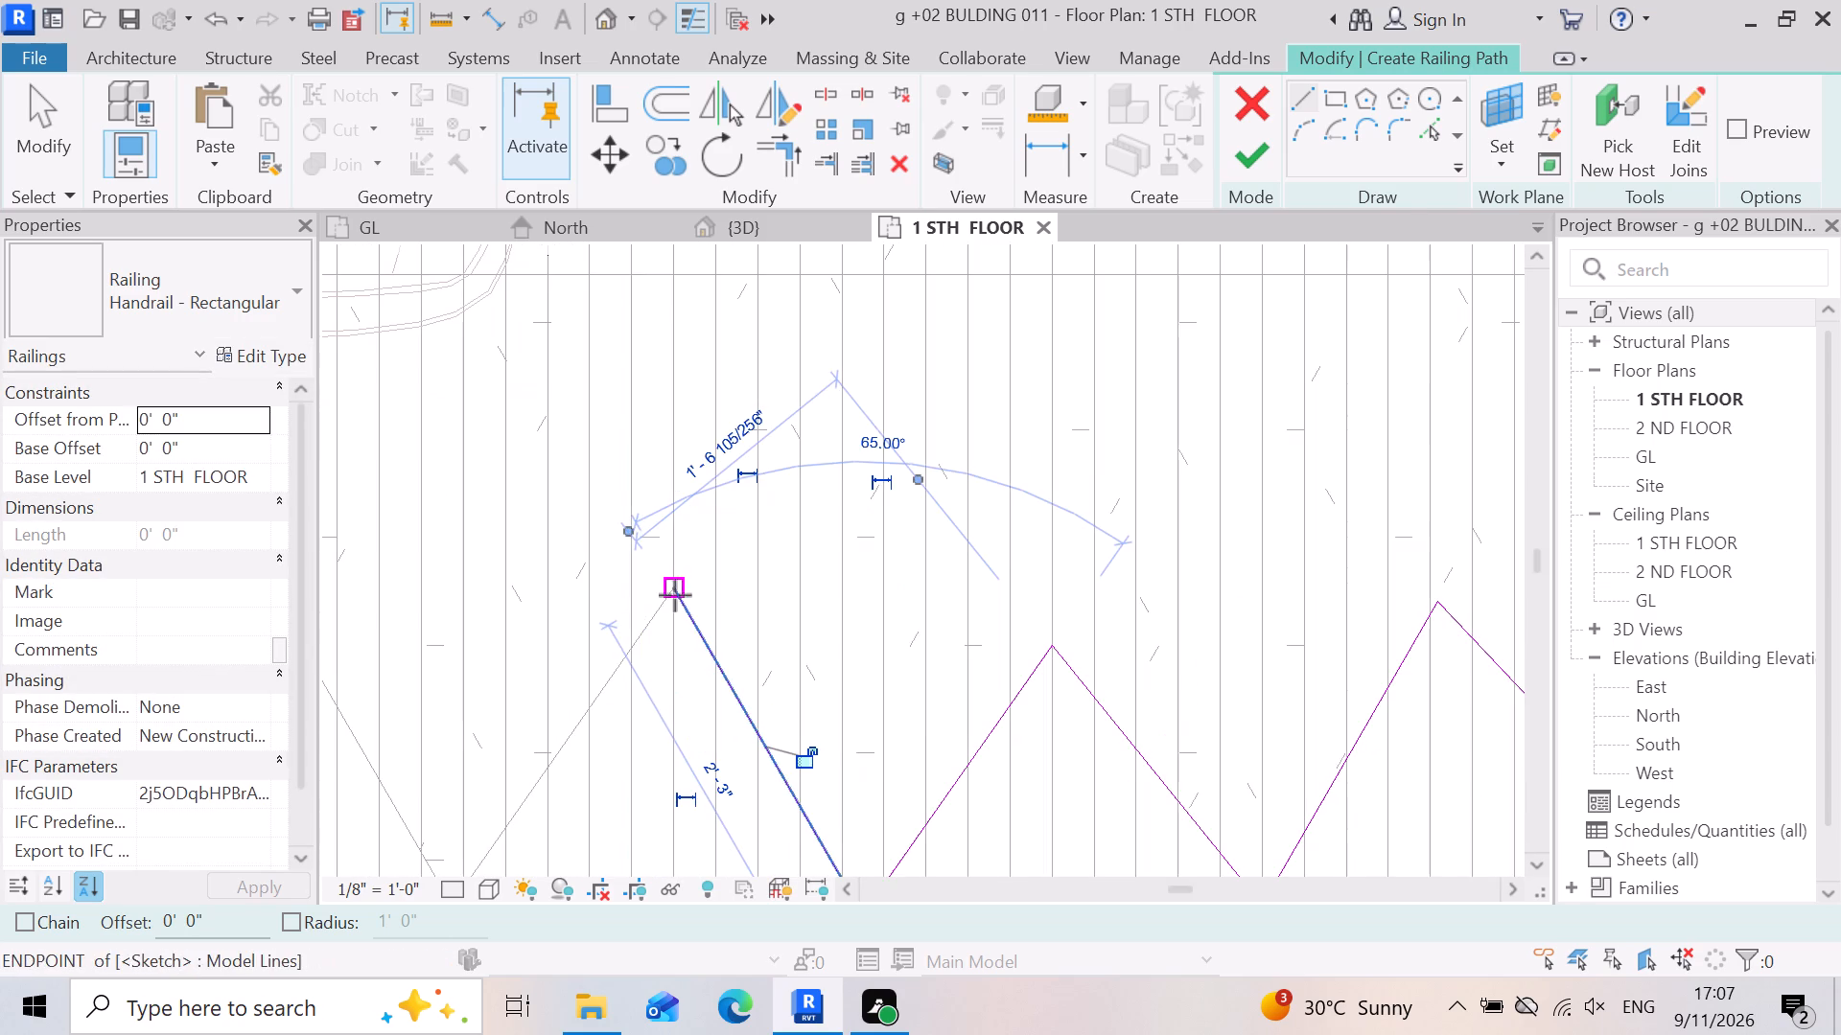
left_click(675, 595)
scroll(681, 597, "down", 5)
scroll(619, 736, "up", 9)
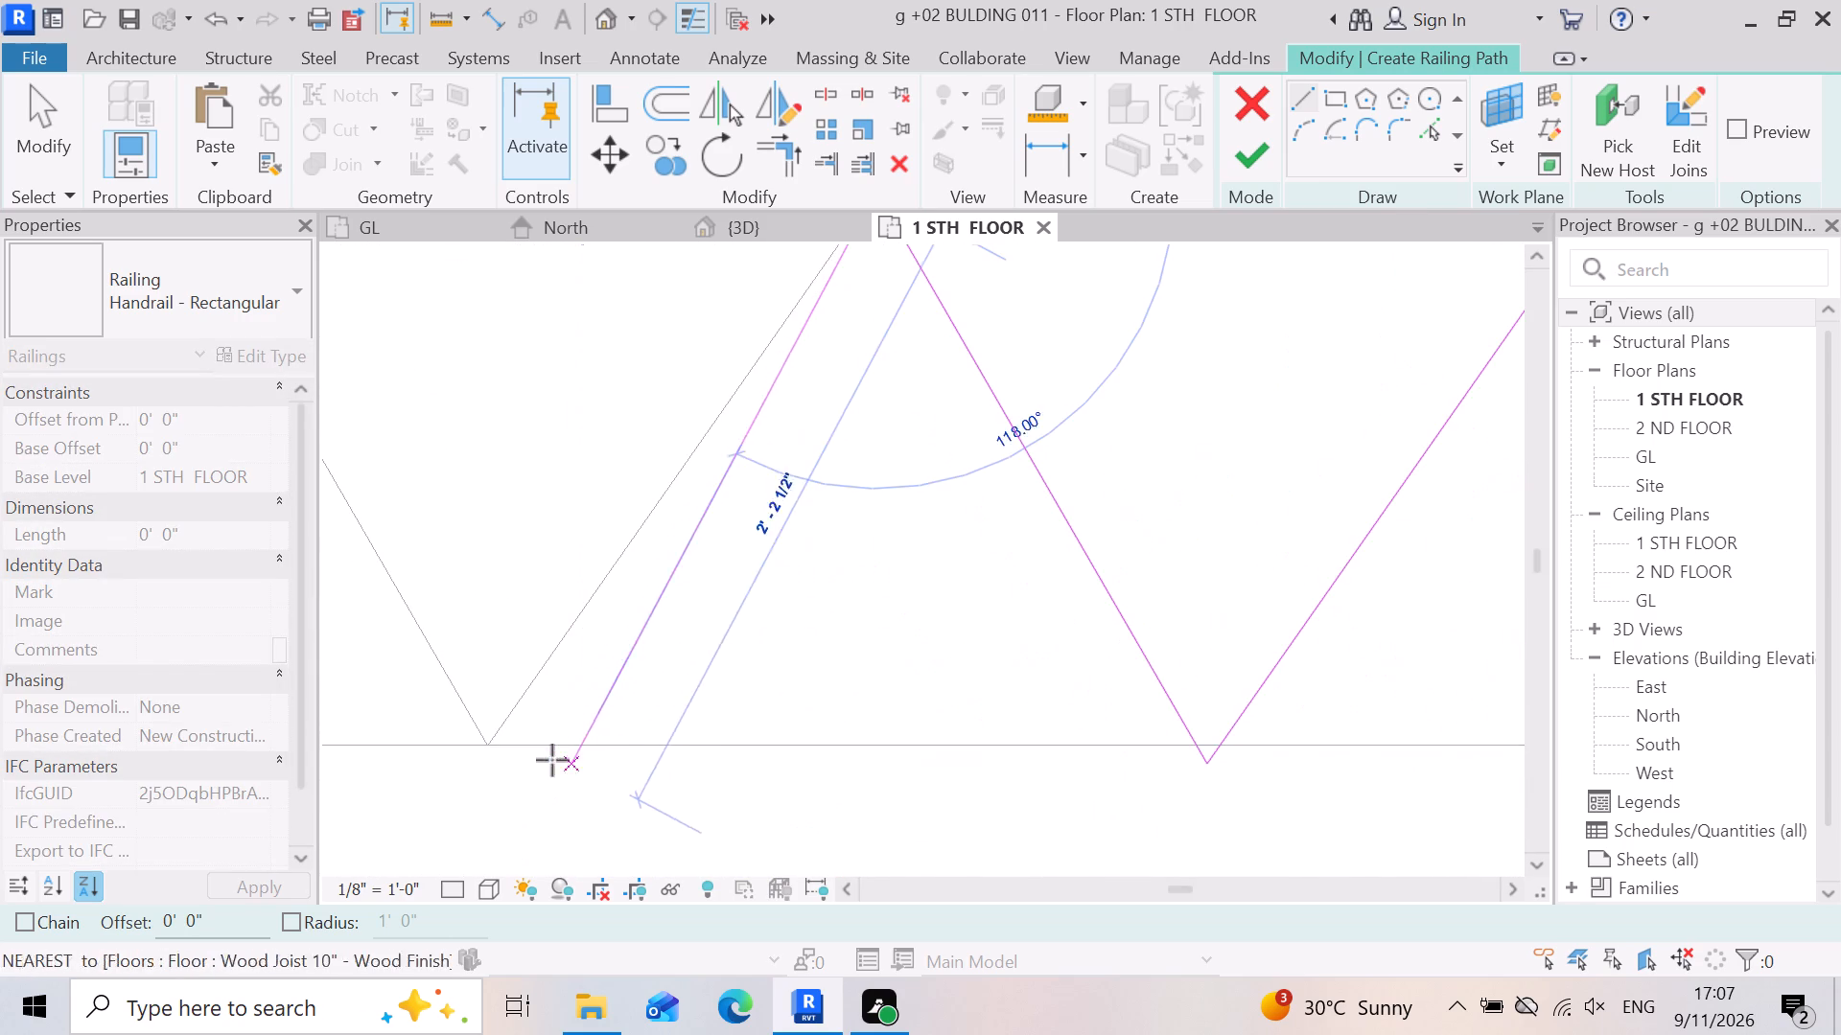
left_click(480, 748)
Draw a railing line about 1'-10 1/4" along the slab edge from the last outer point to the fourth inner notch.
left_click(480, 748)
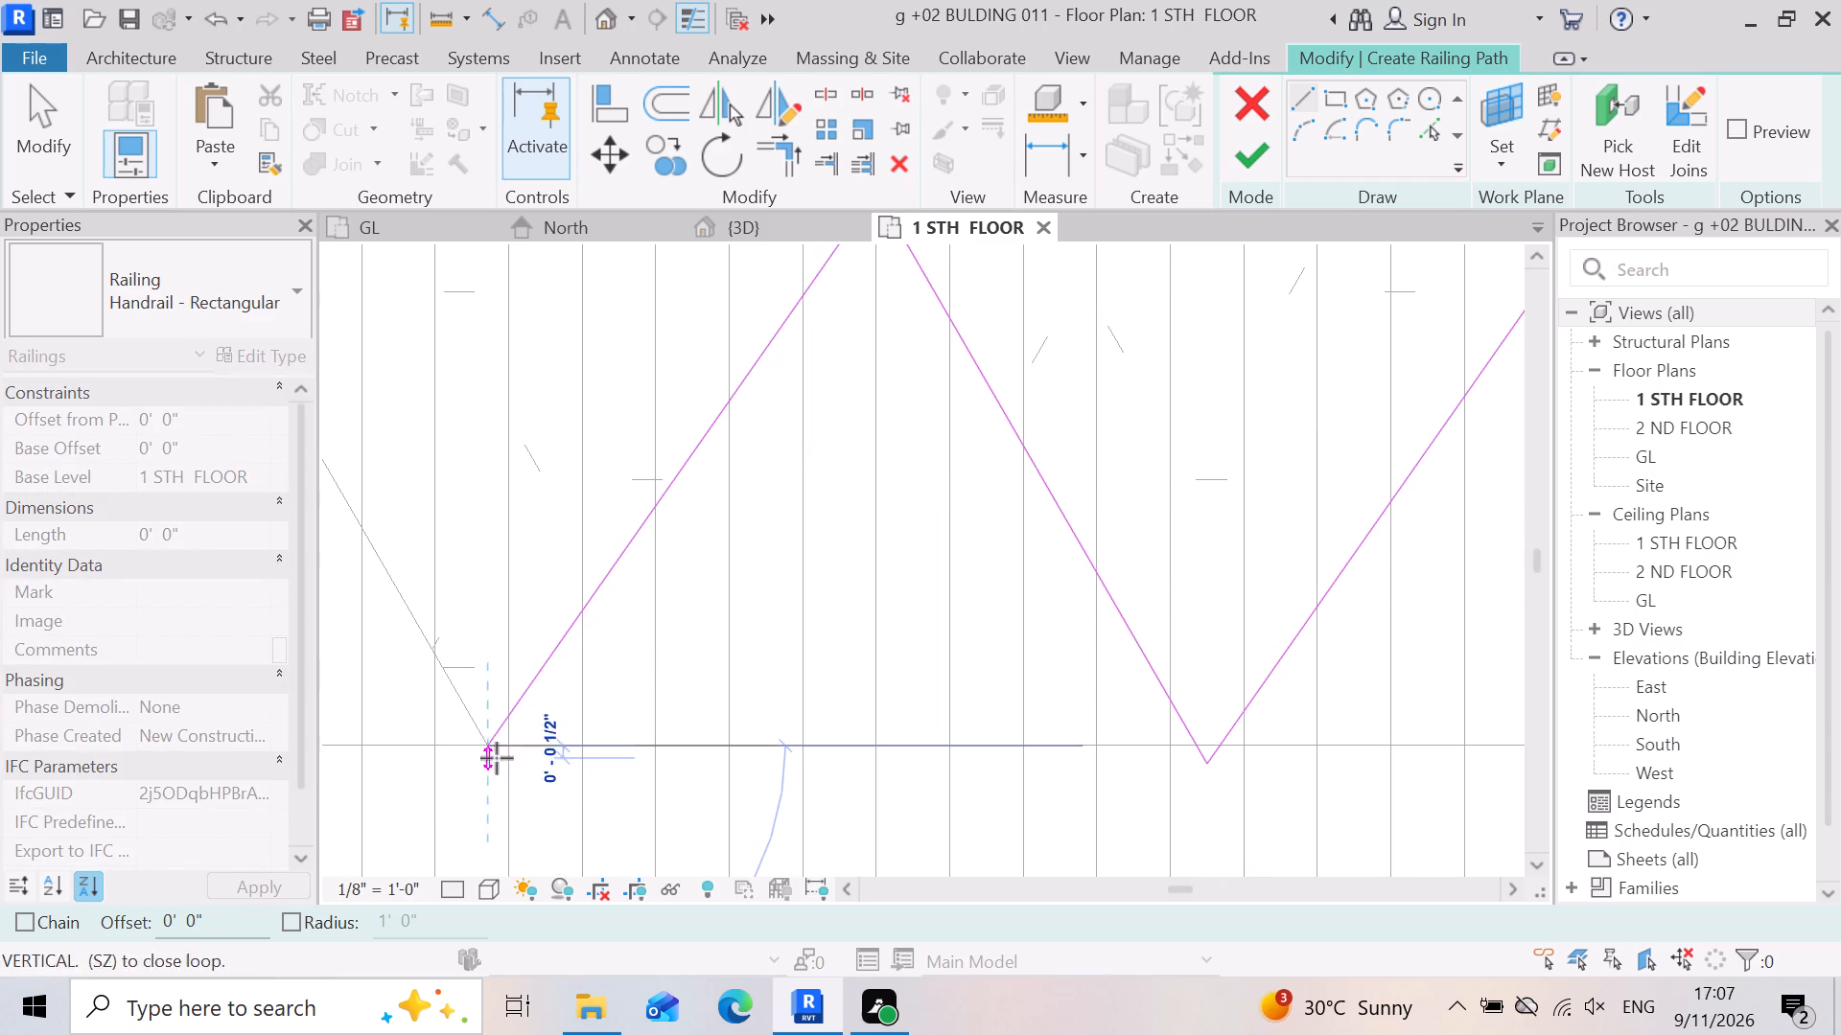
scroll(507, 758, "down", 5)
scroll(625, 787, "down", 4)
scroll(506, 653, "up", 4)
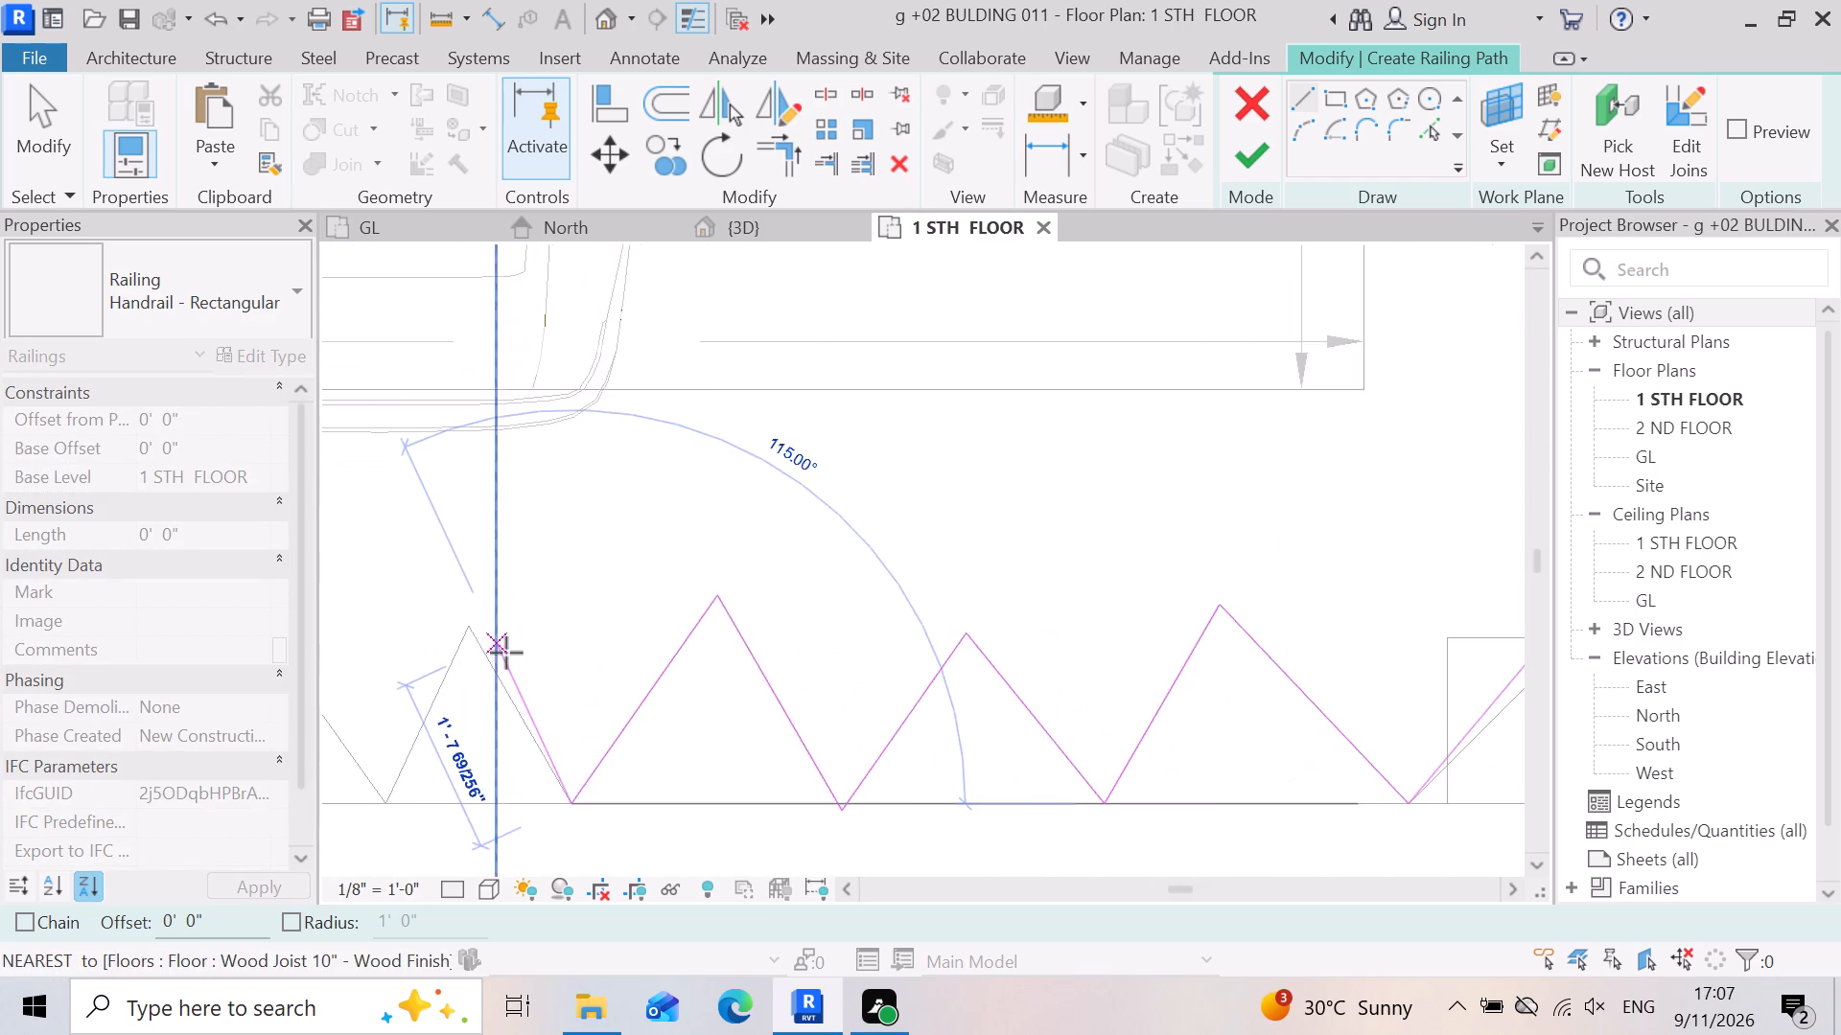
scroll(506, 653, "up", 1)
left_click(454, 613)
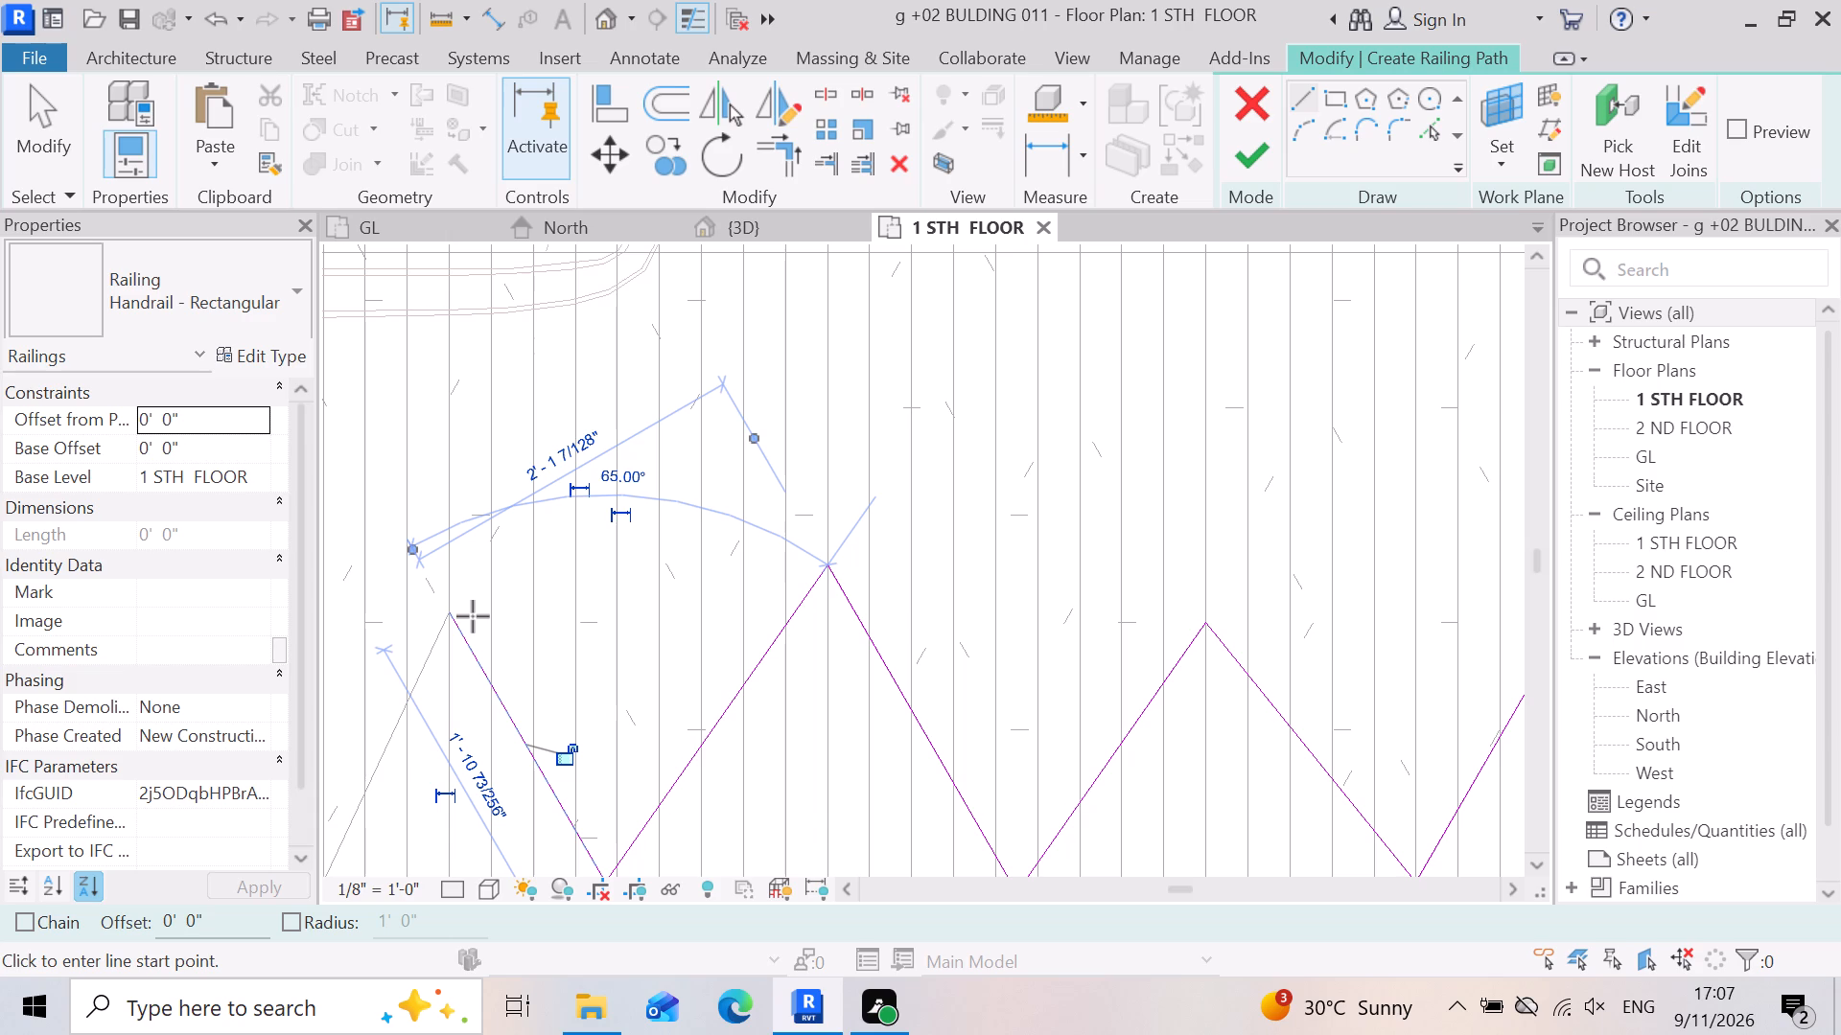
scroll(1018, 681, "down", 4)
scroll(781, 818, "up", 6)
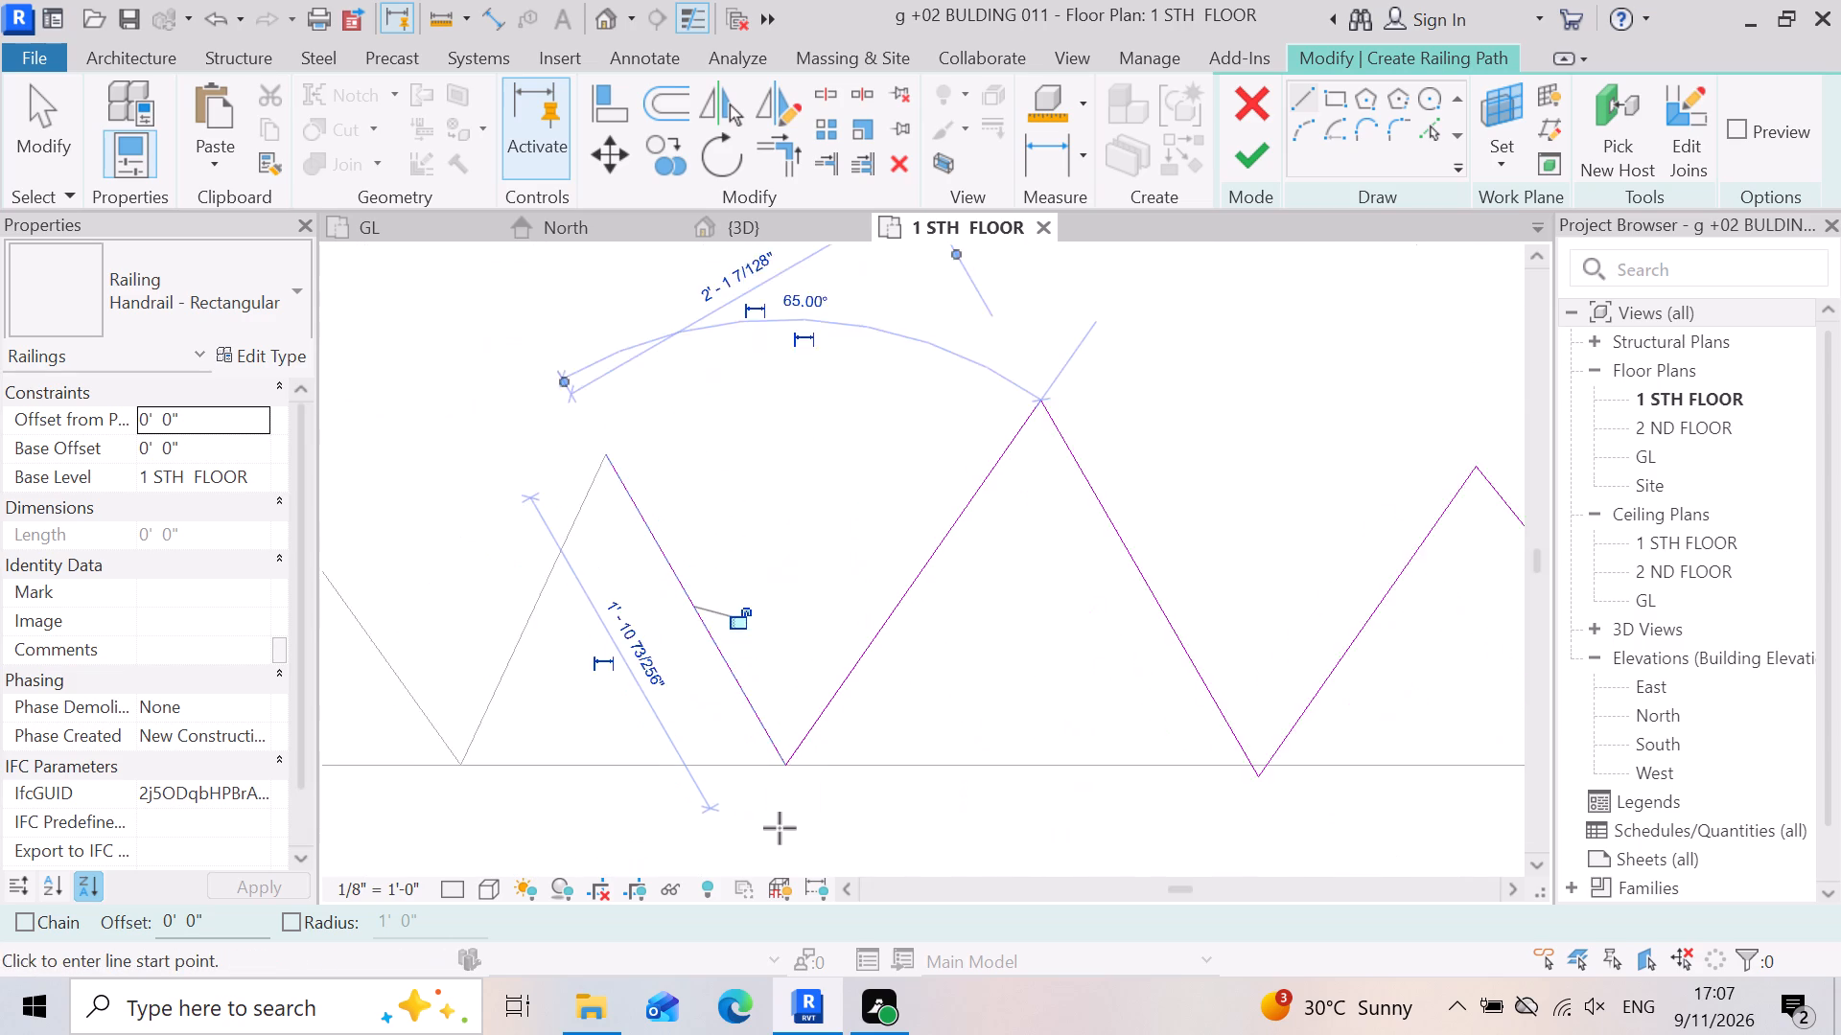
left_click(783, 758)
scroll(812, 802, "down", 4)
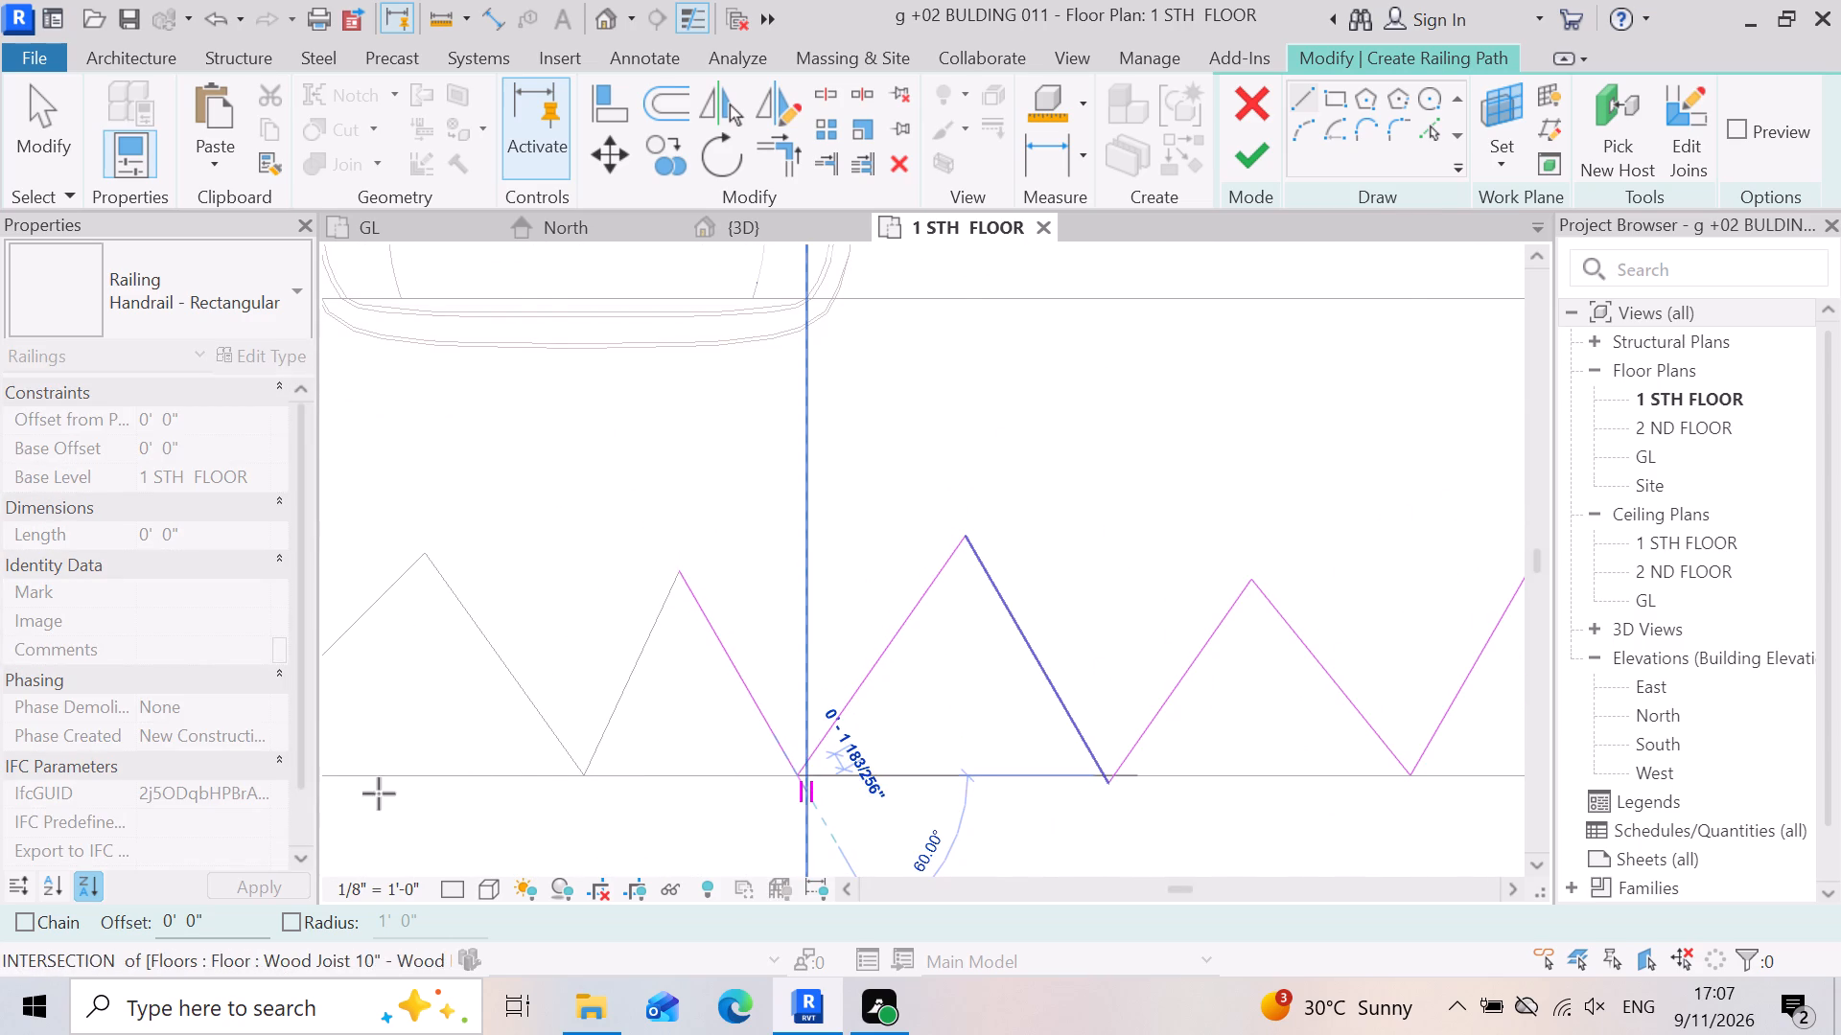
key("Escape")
Trace the slab edge with railing lines about 1'-9 1/4" from the fourth inner notch to the outer point and 2'-1" to the fifth notch.
scroll(748, 651, "up", 3)
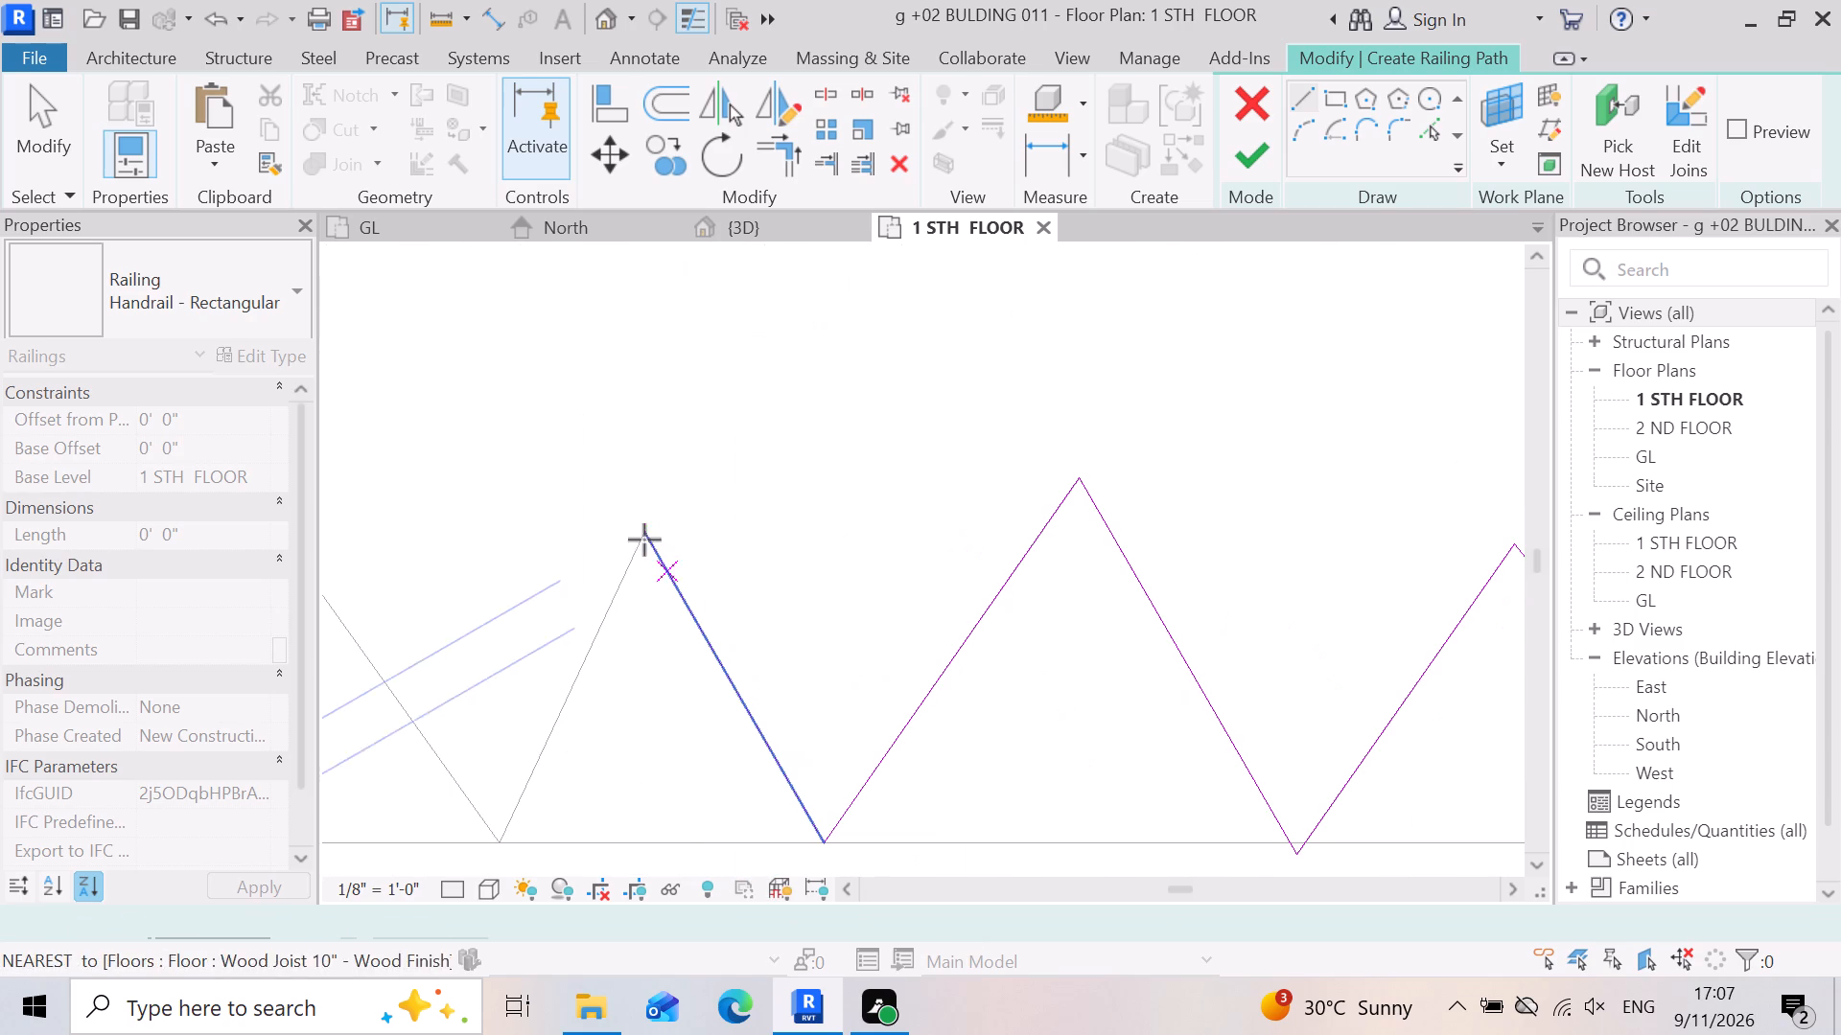
left_click(647, 536)
scroll(734, 577, "down", 4)
scroll(581, 730, "up", 4)
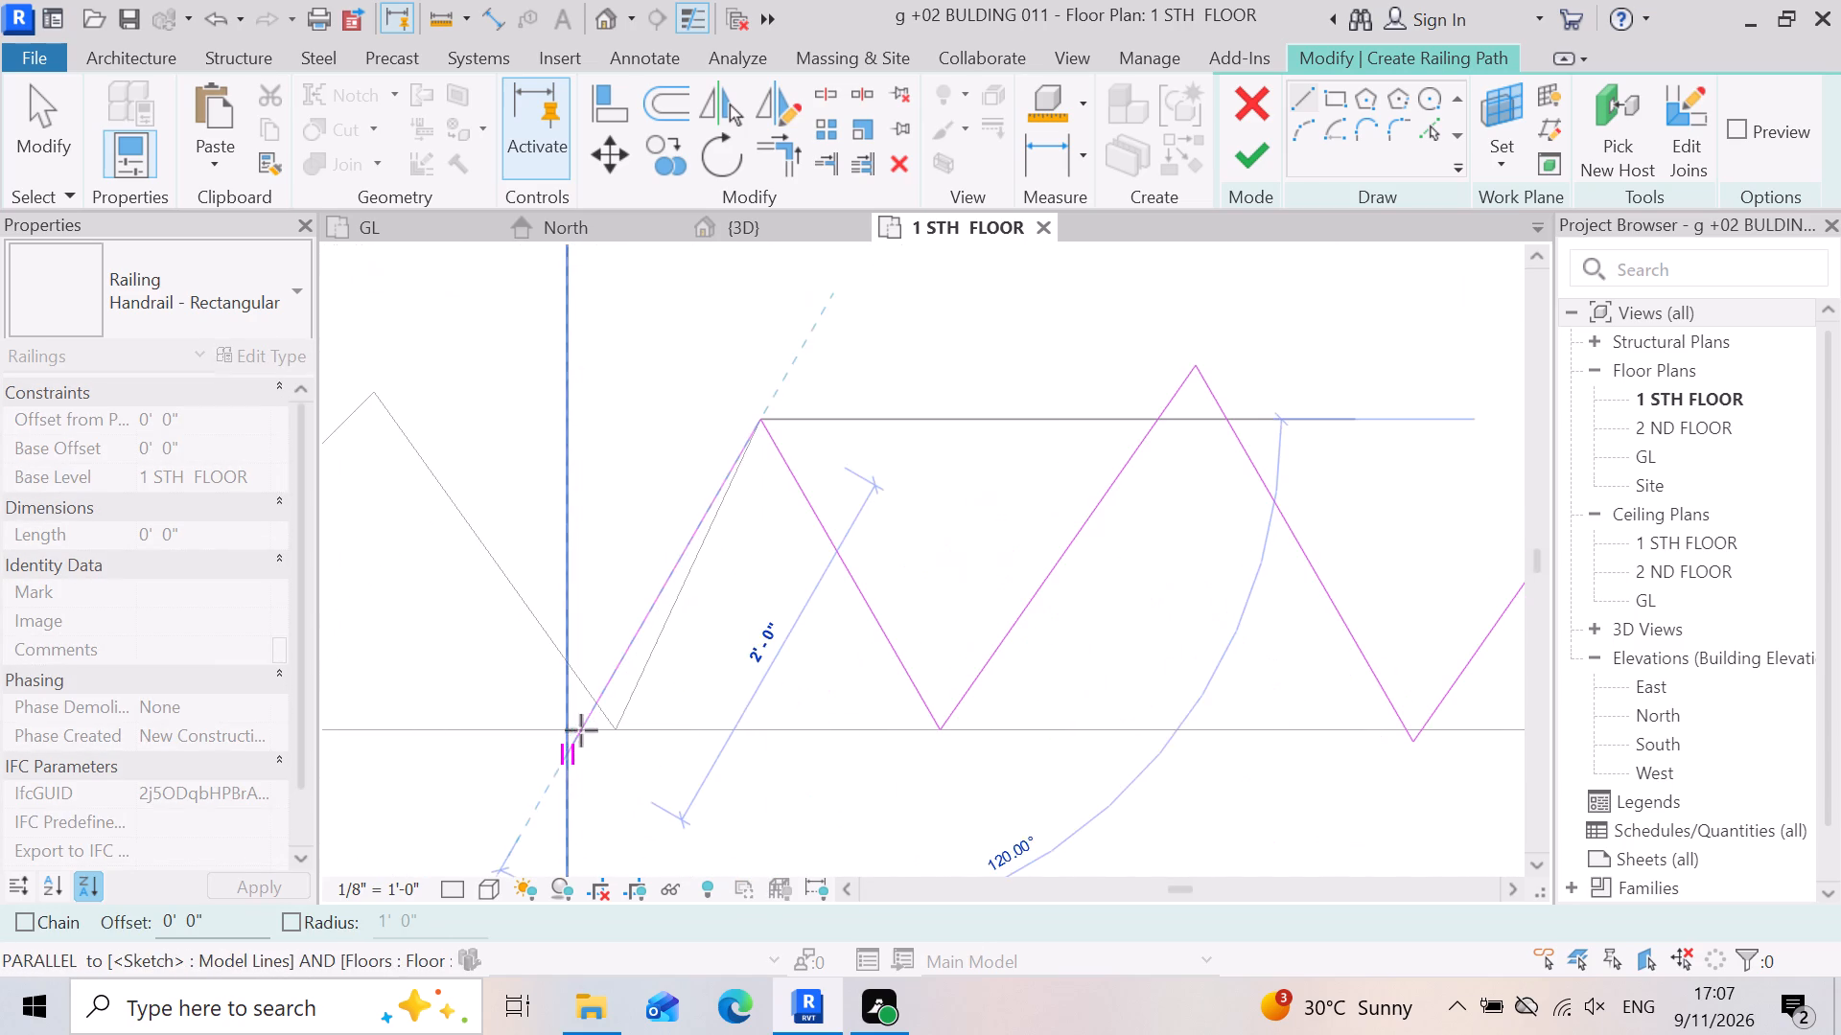
scroll(618, 735, "up", 4)
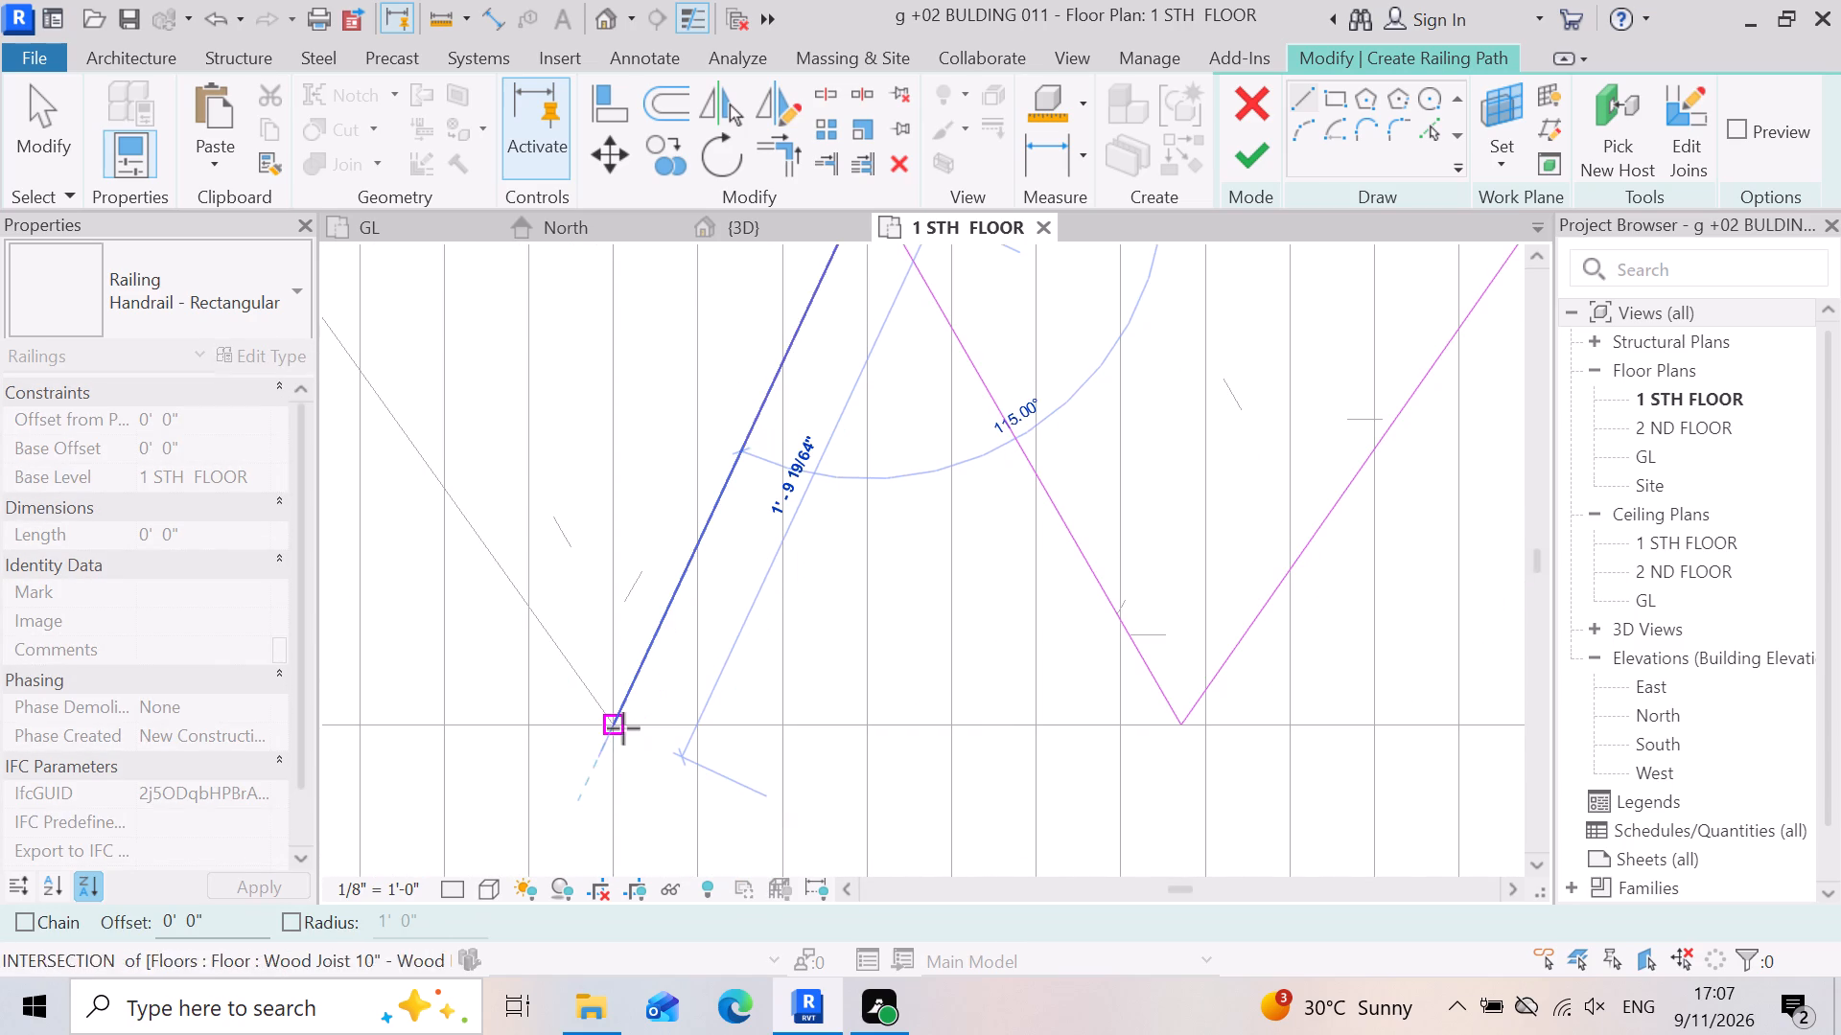
left_click(623, 728)
left_click(616, 724)
scroll(660, 773, "down", 5)
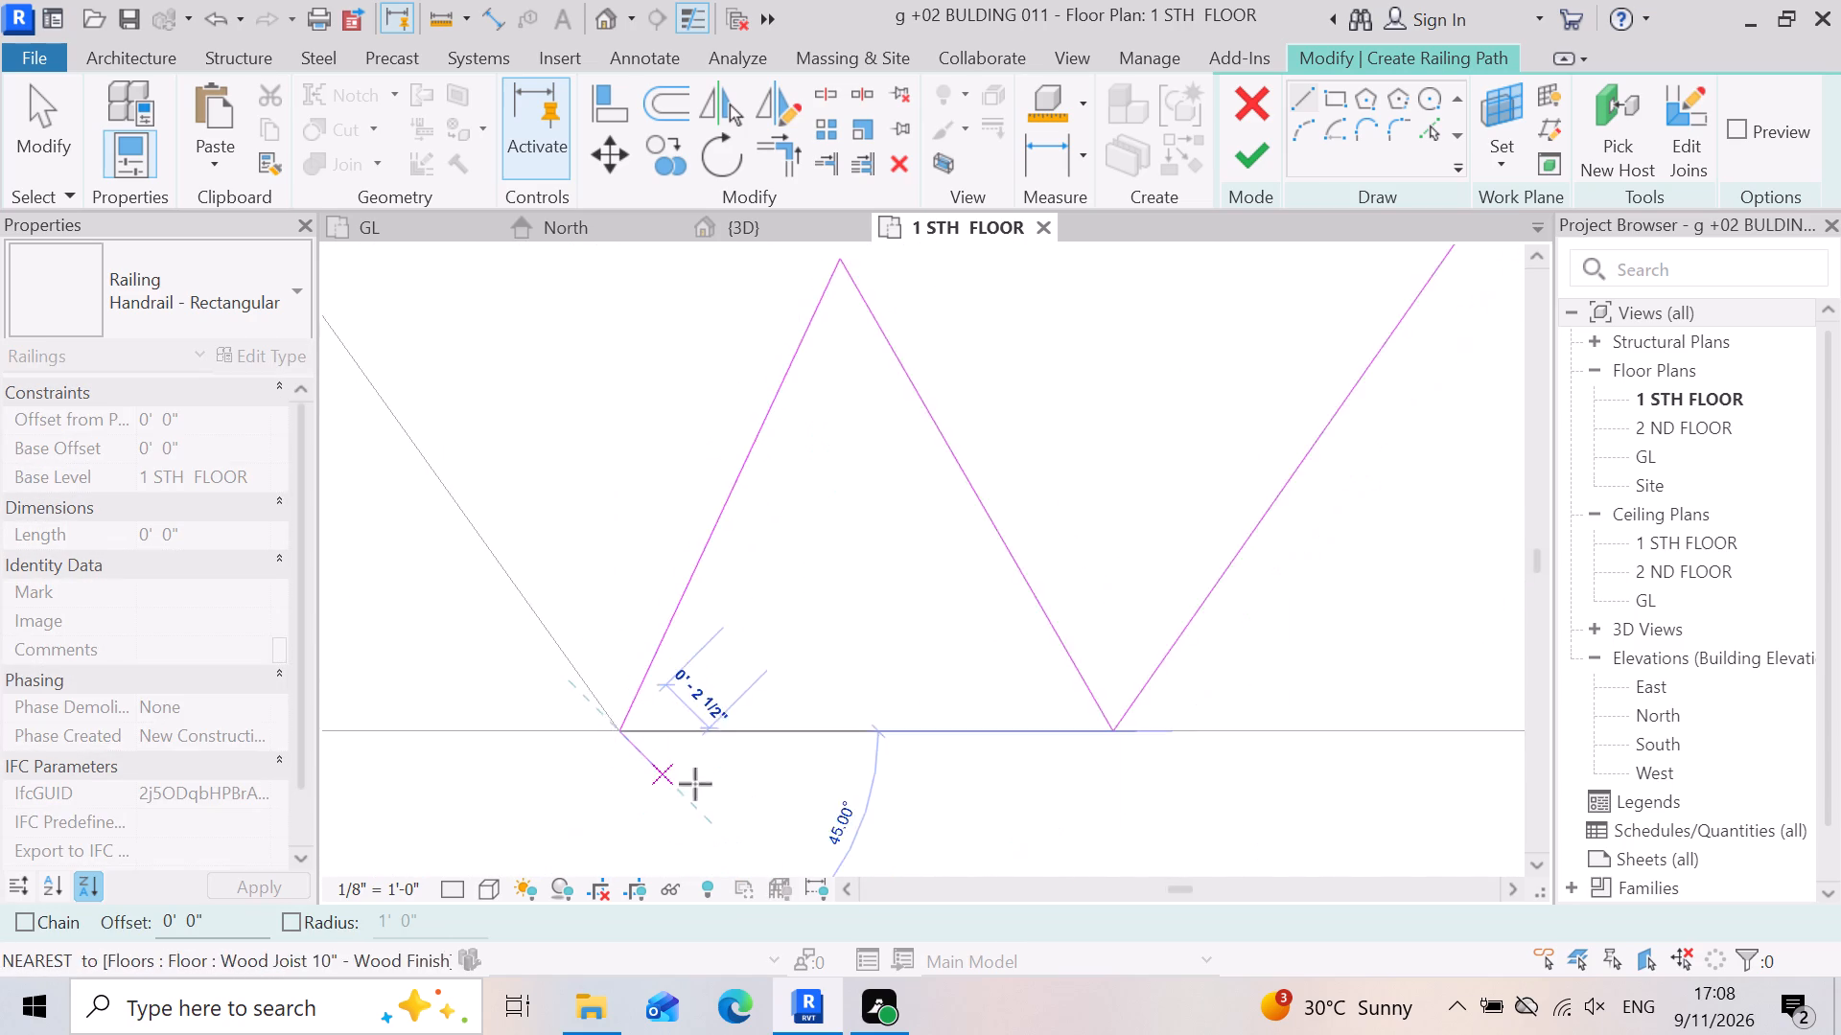
scroll(461, 519, "up", 3)
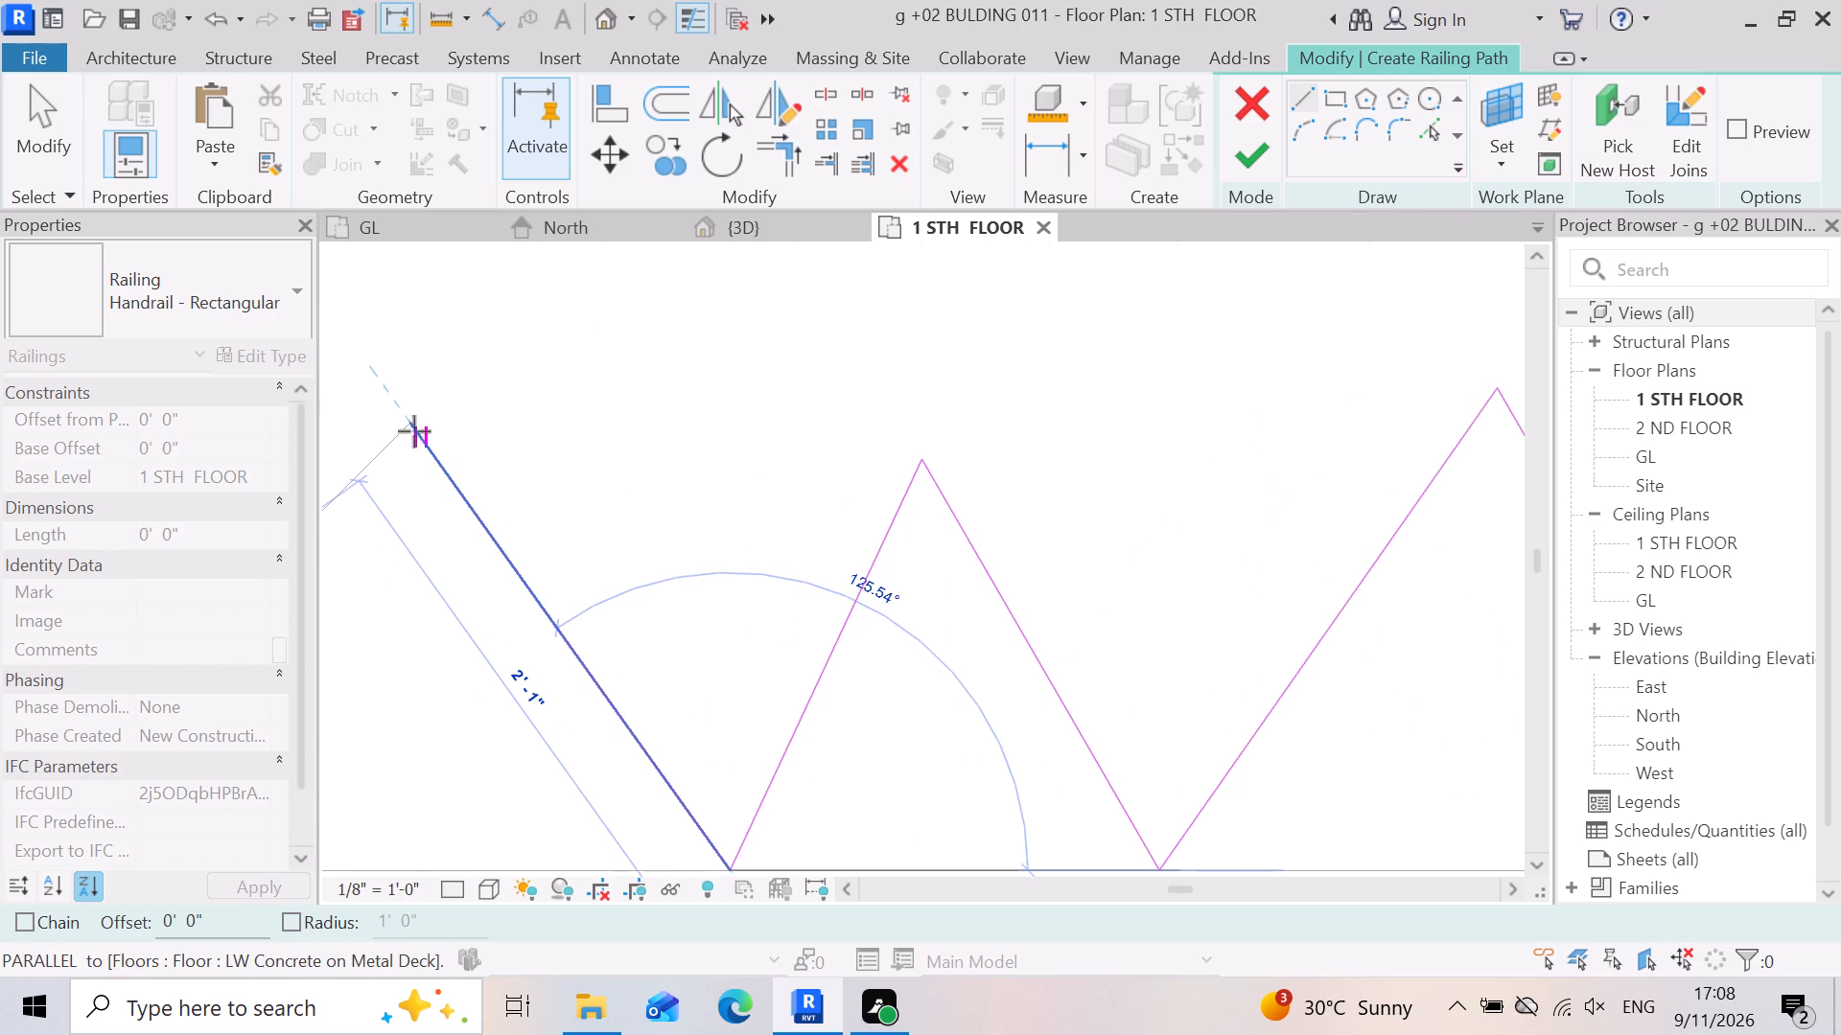
left_click(407, 414)
Draw a railing line about 2'-5 3/4" from the fifth inner notch to the slab's end corner.
left_click(412, 419)
scroll(720, 540, "down", 9)
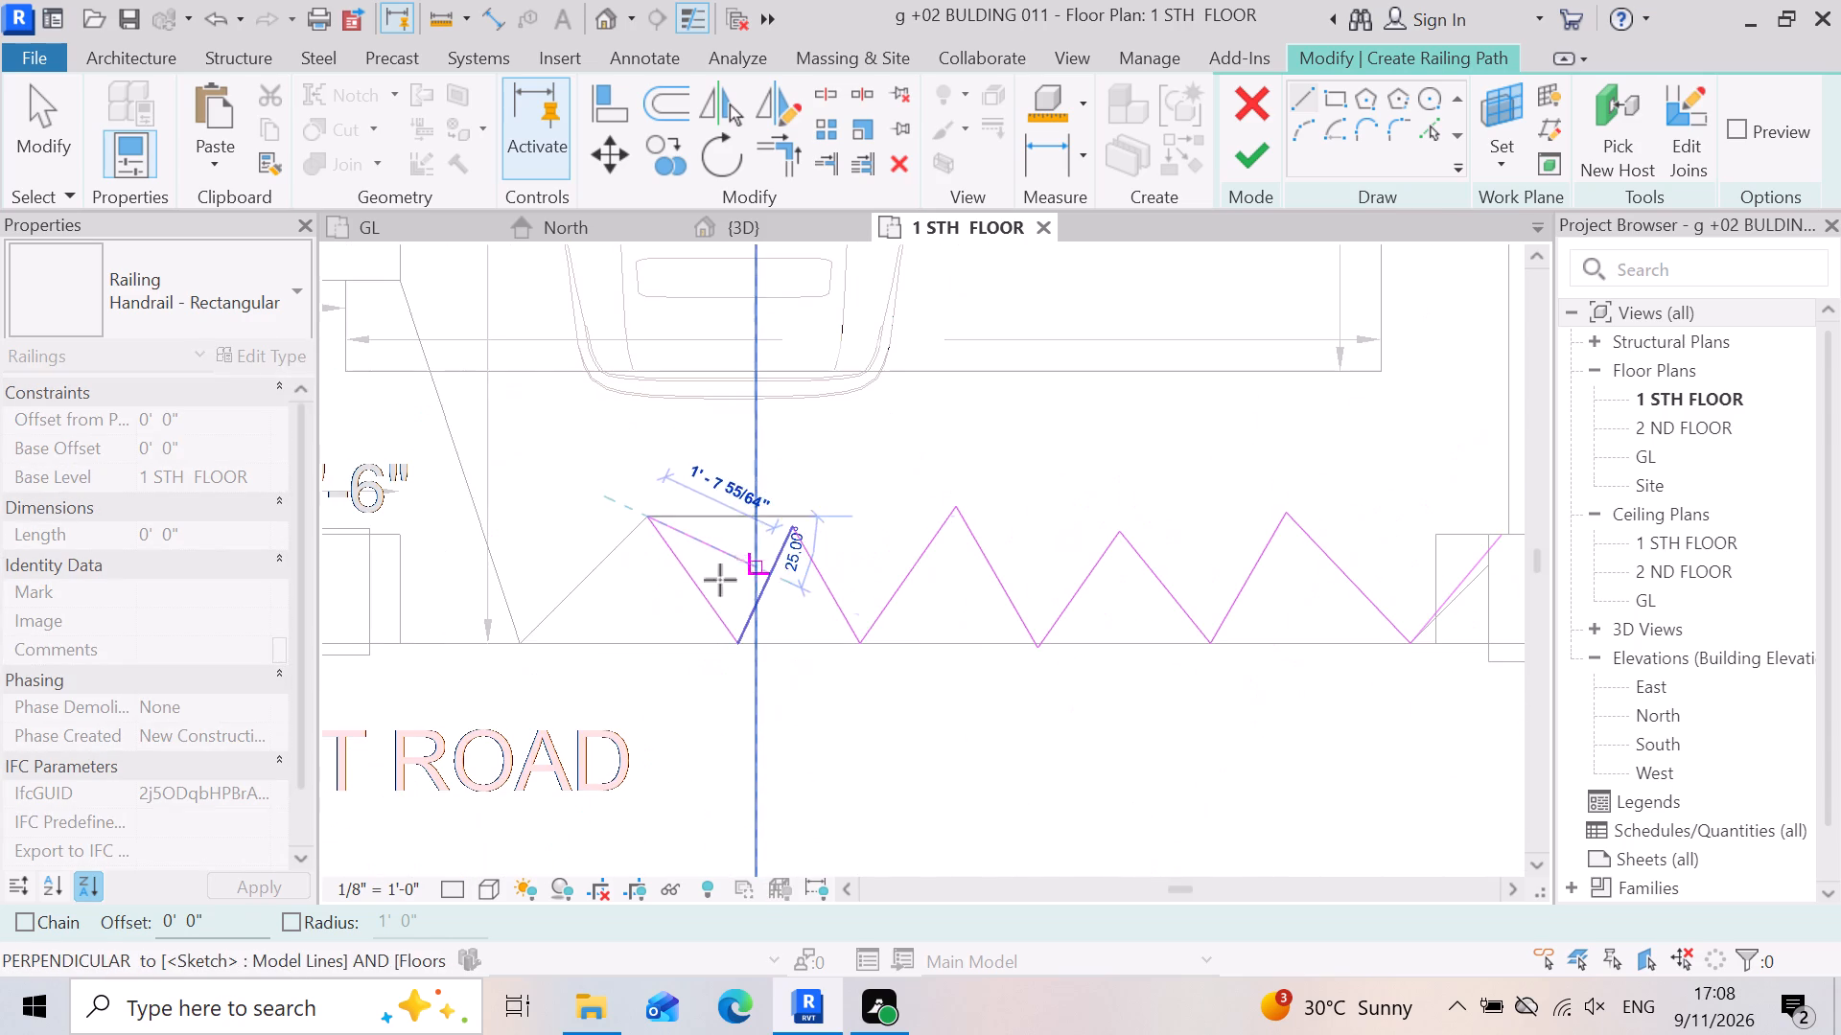
scroll(511, 641, "up", 3)
left_click(520, 637)
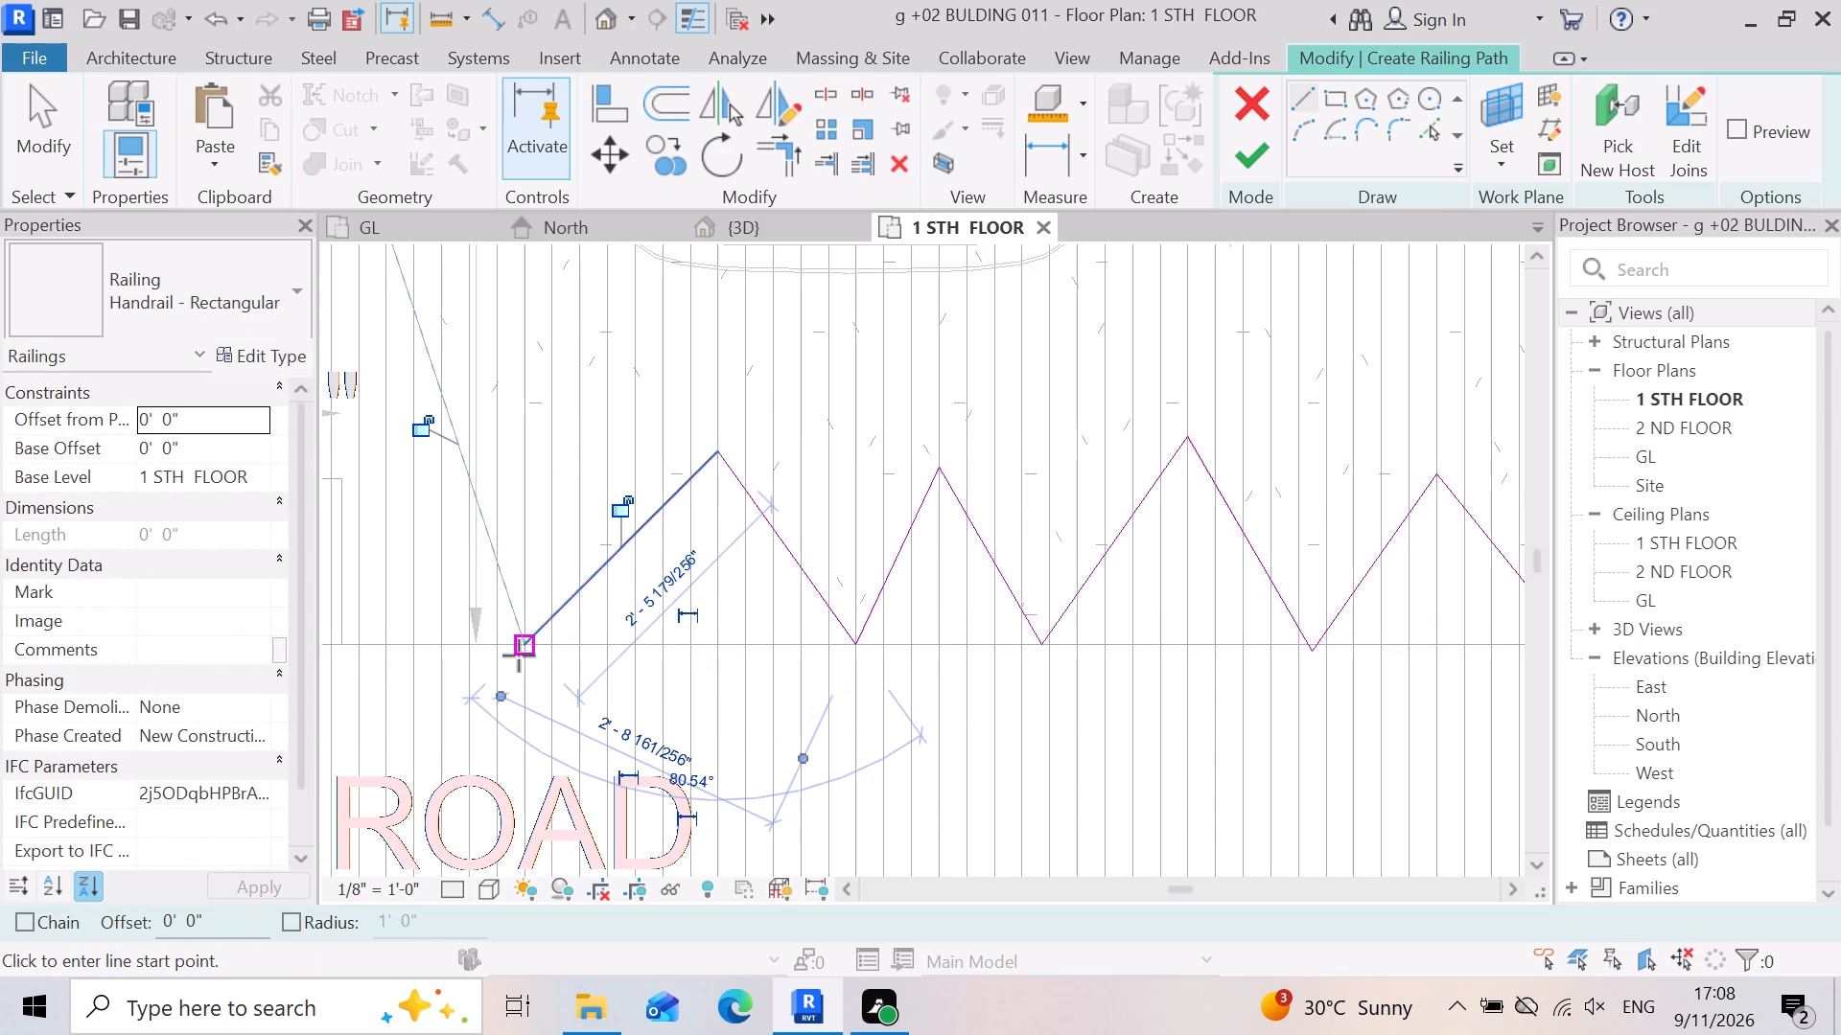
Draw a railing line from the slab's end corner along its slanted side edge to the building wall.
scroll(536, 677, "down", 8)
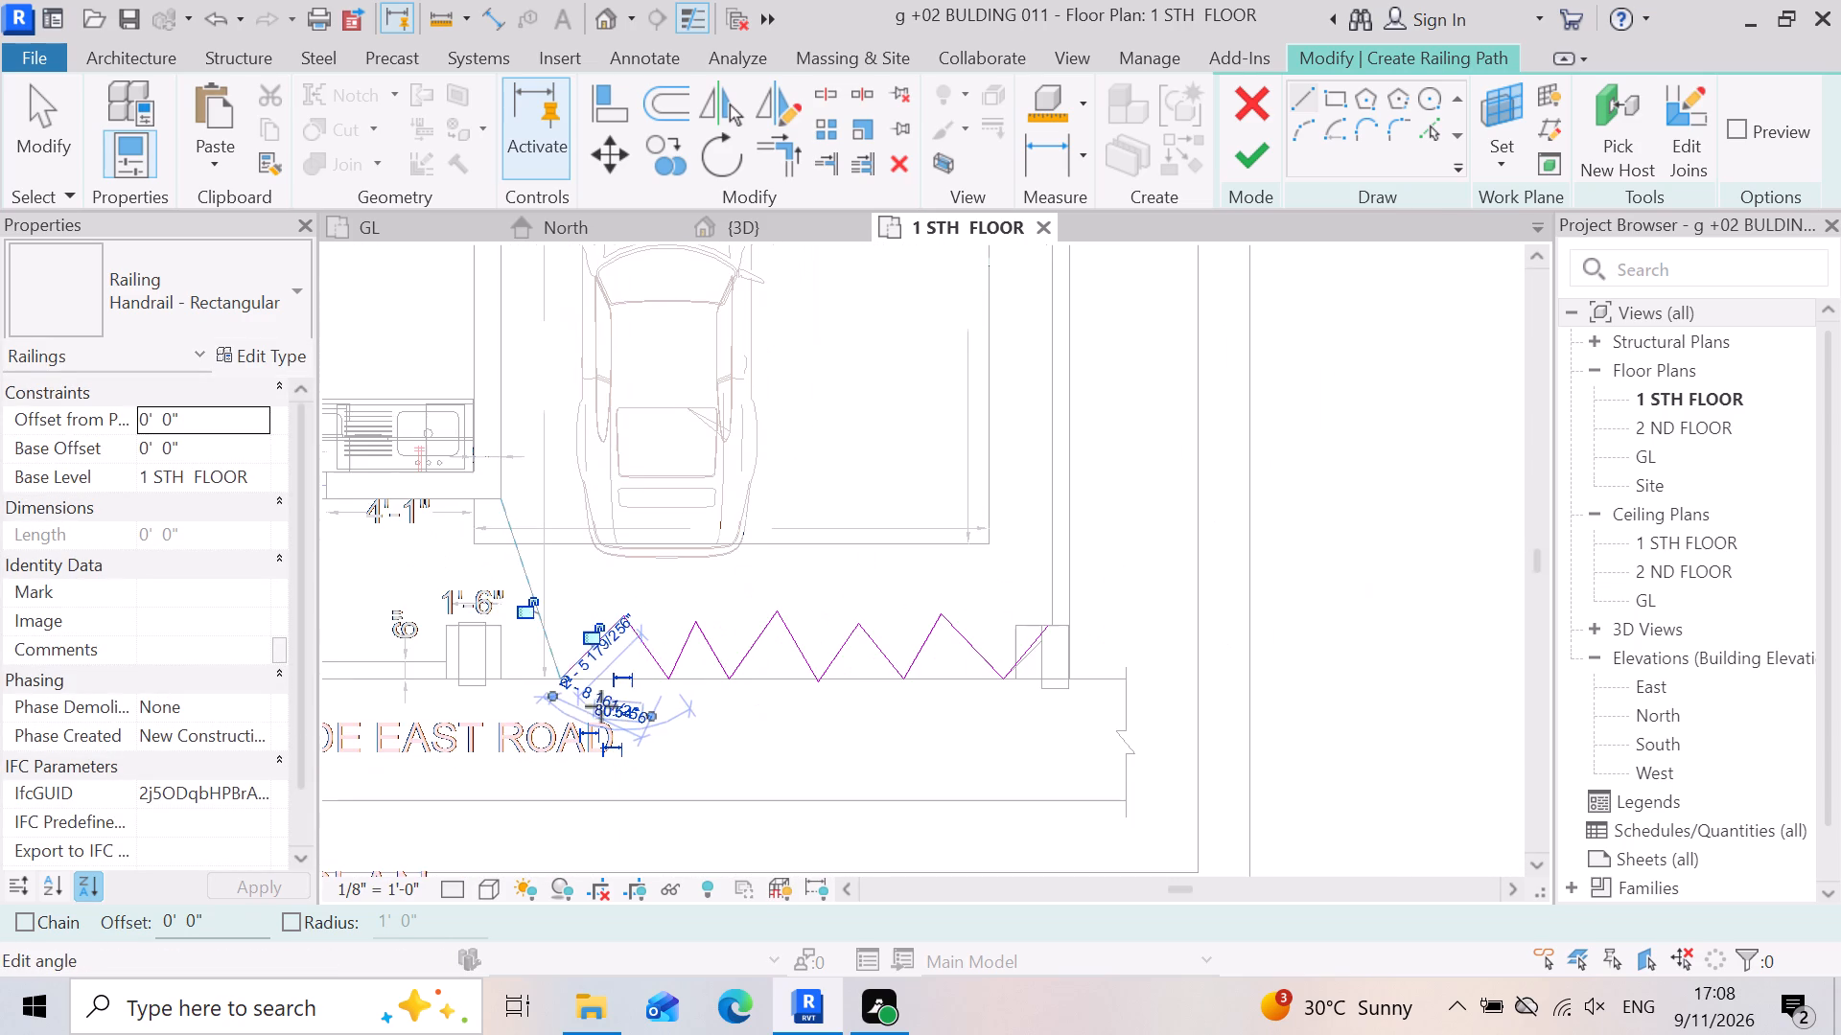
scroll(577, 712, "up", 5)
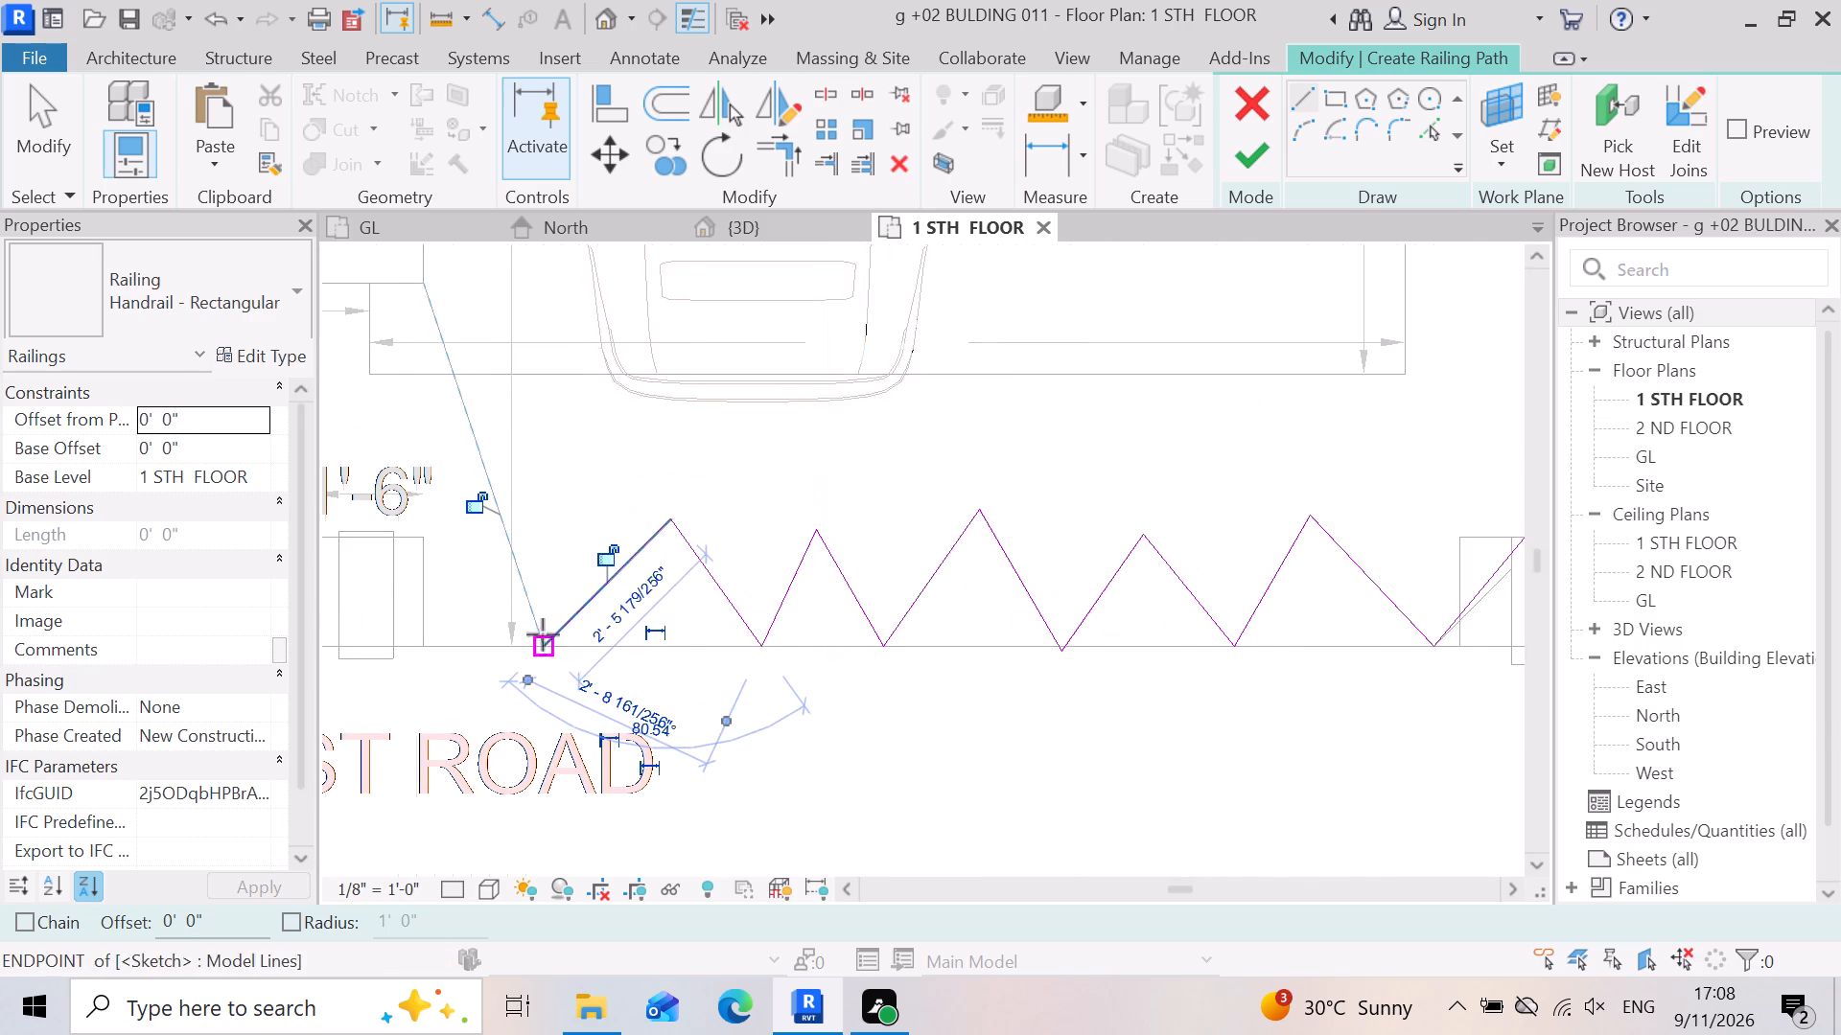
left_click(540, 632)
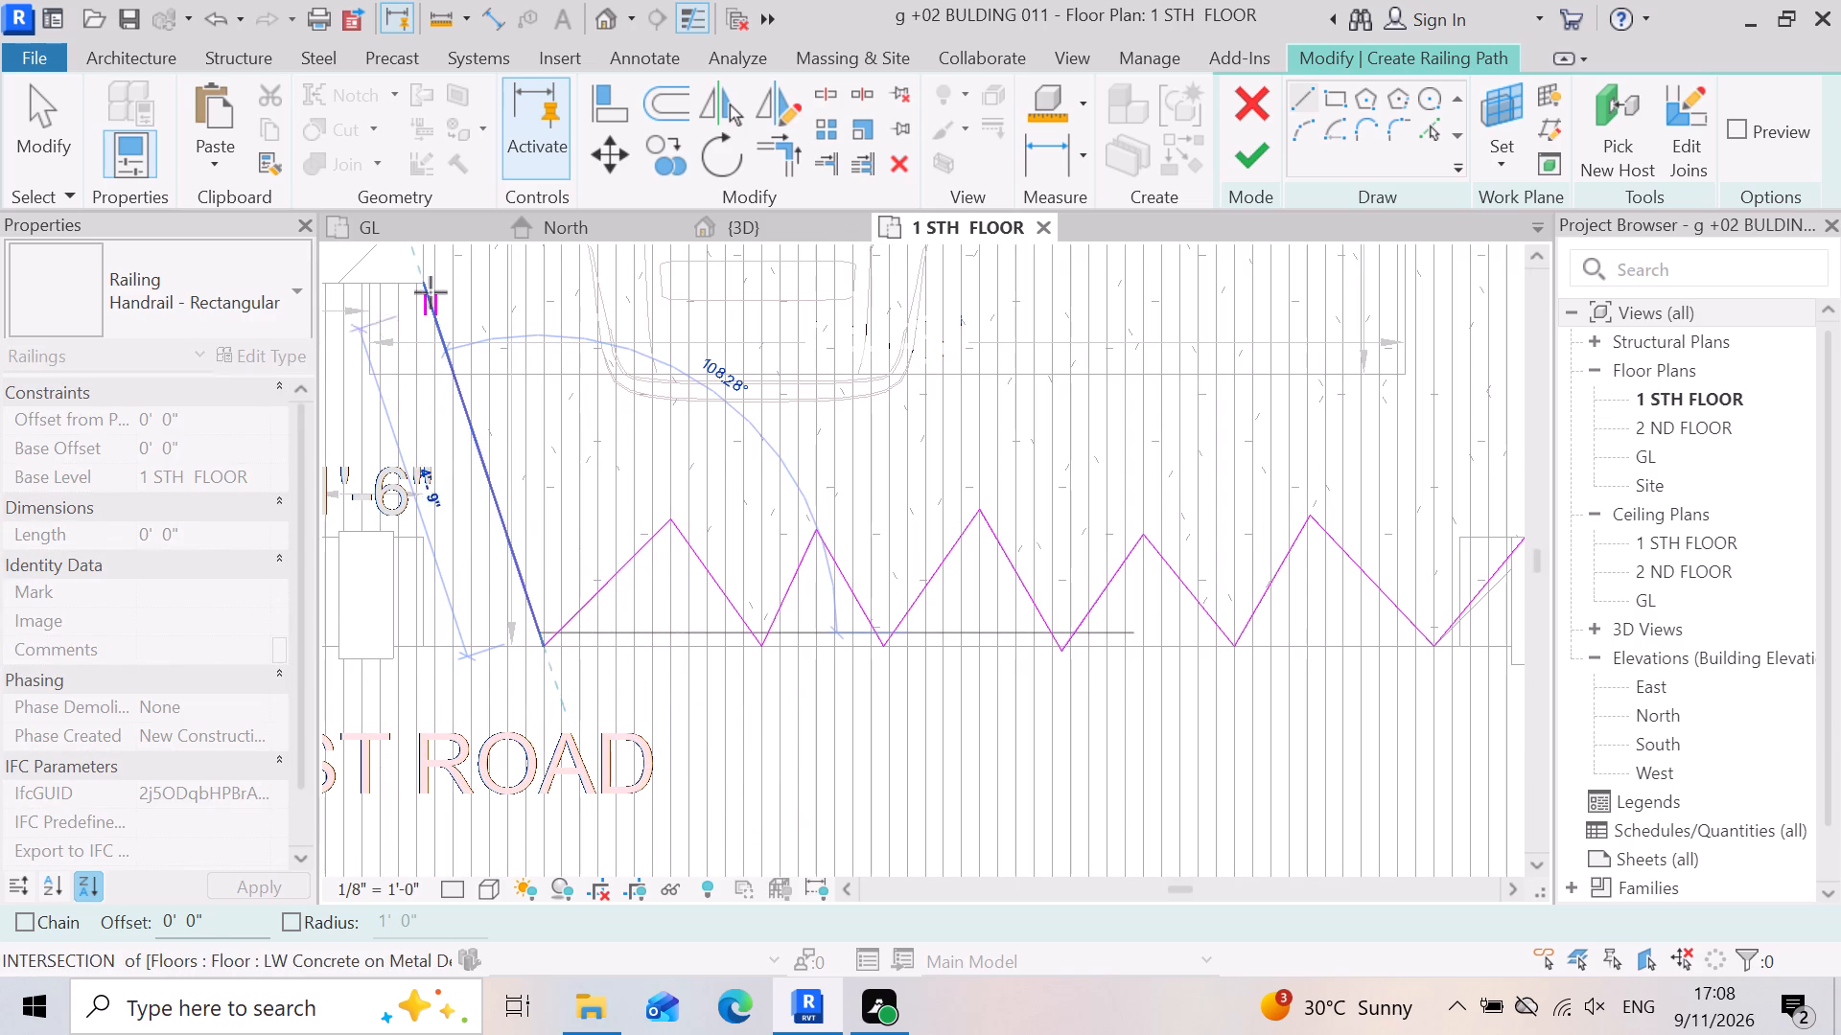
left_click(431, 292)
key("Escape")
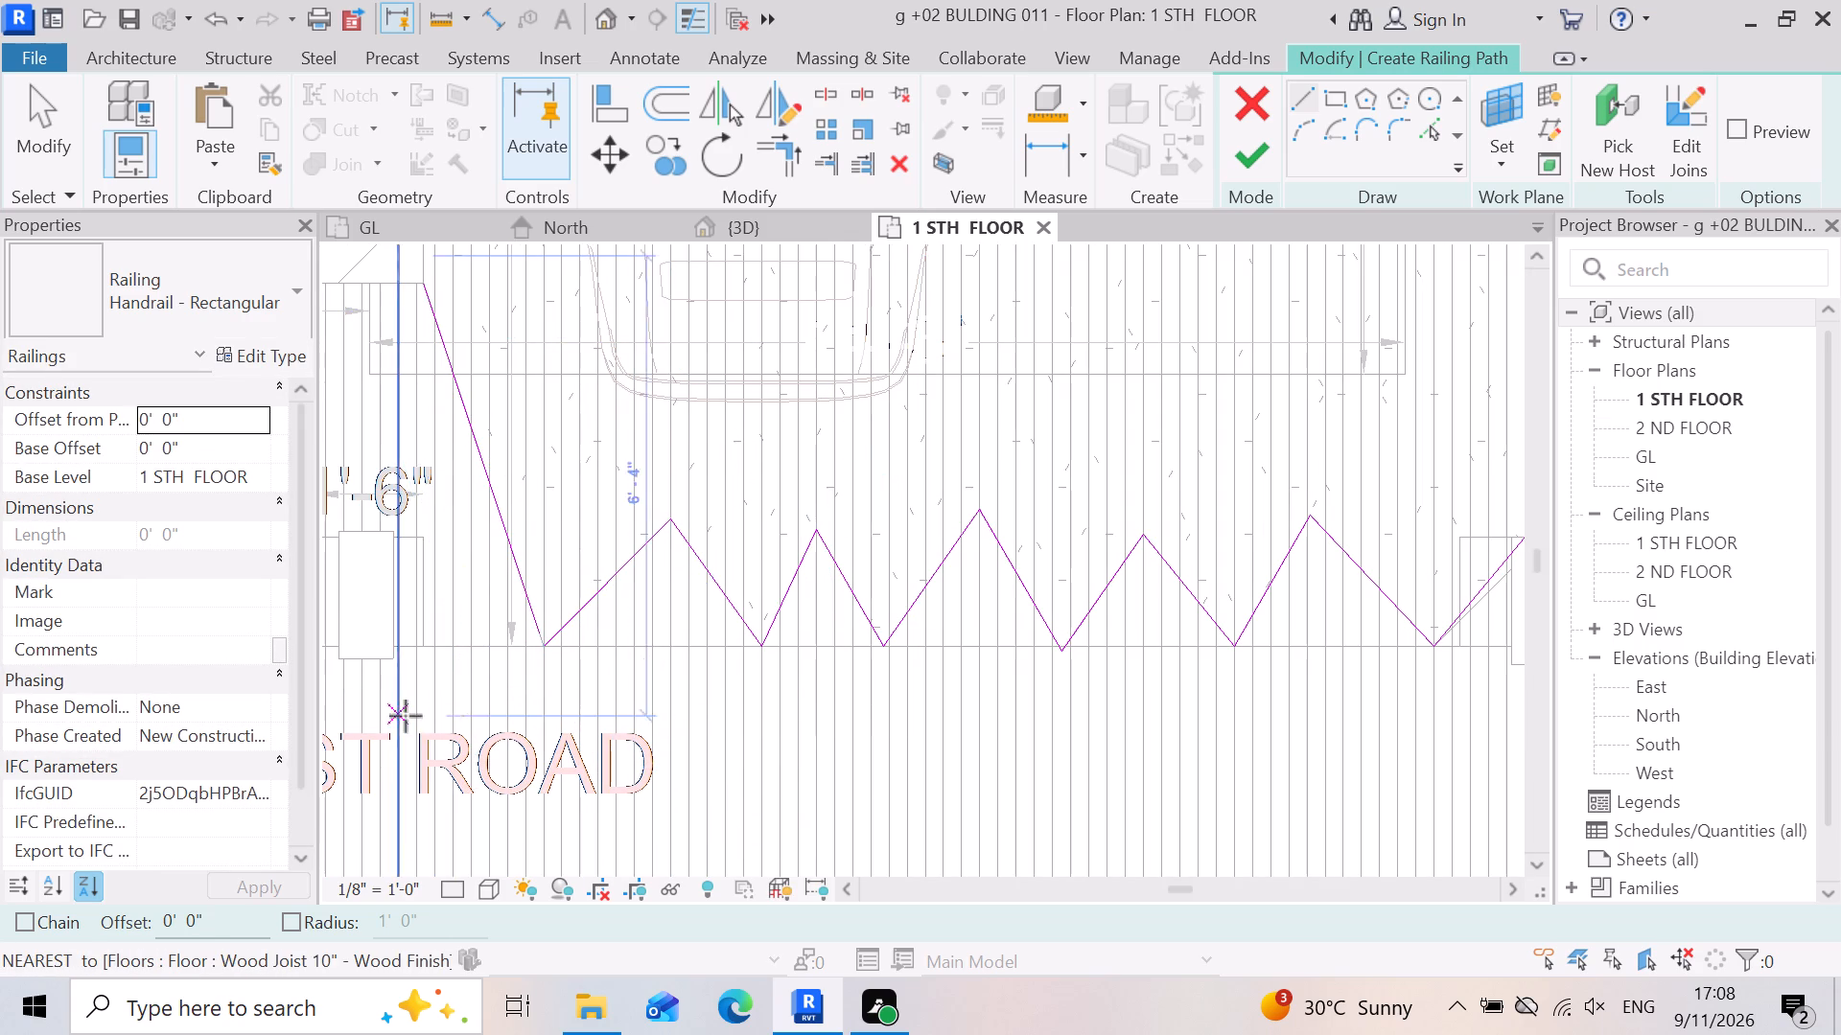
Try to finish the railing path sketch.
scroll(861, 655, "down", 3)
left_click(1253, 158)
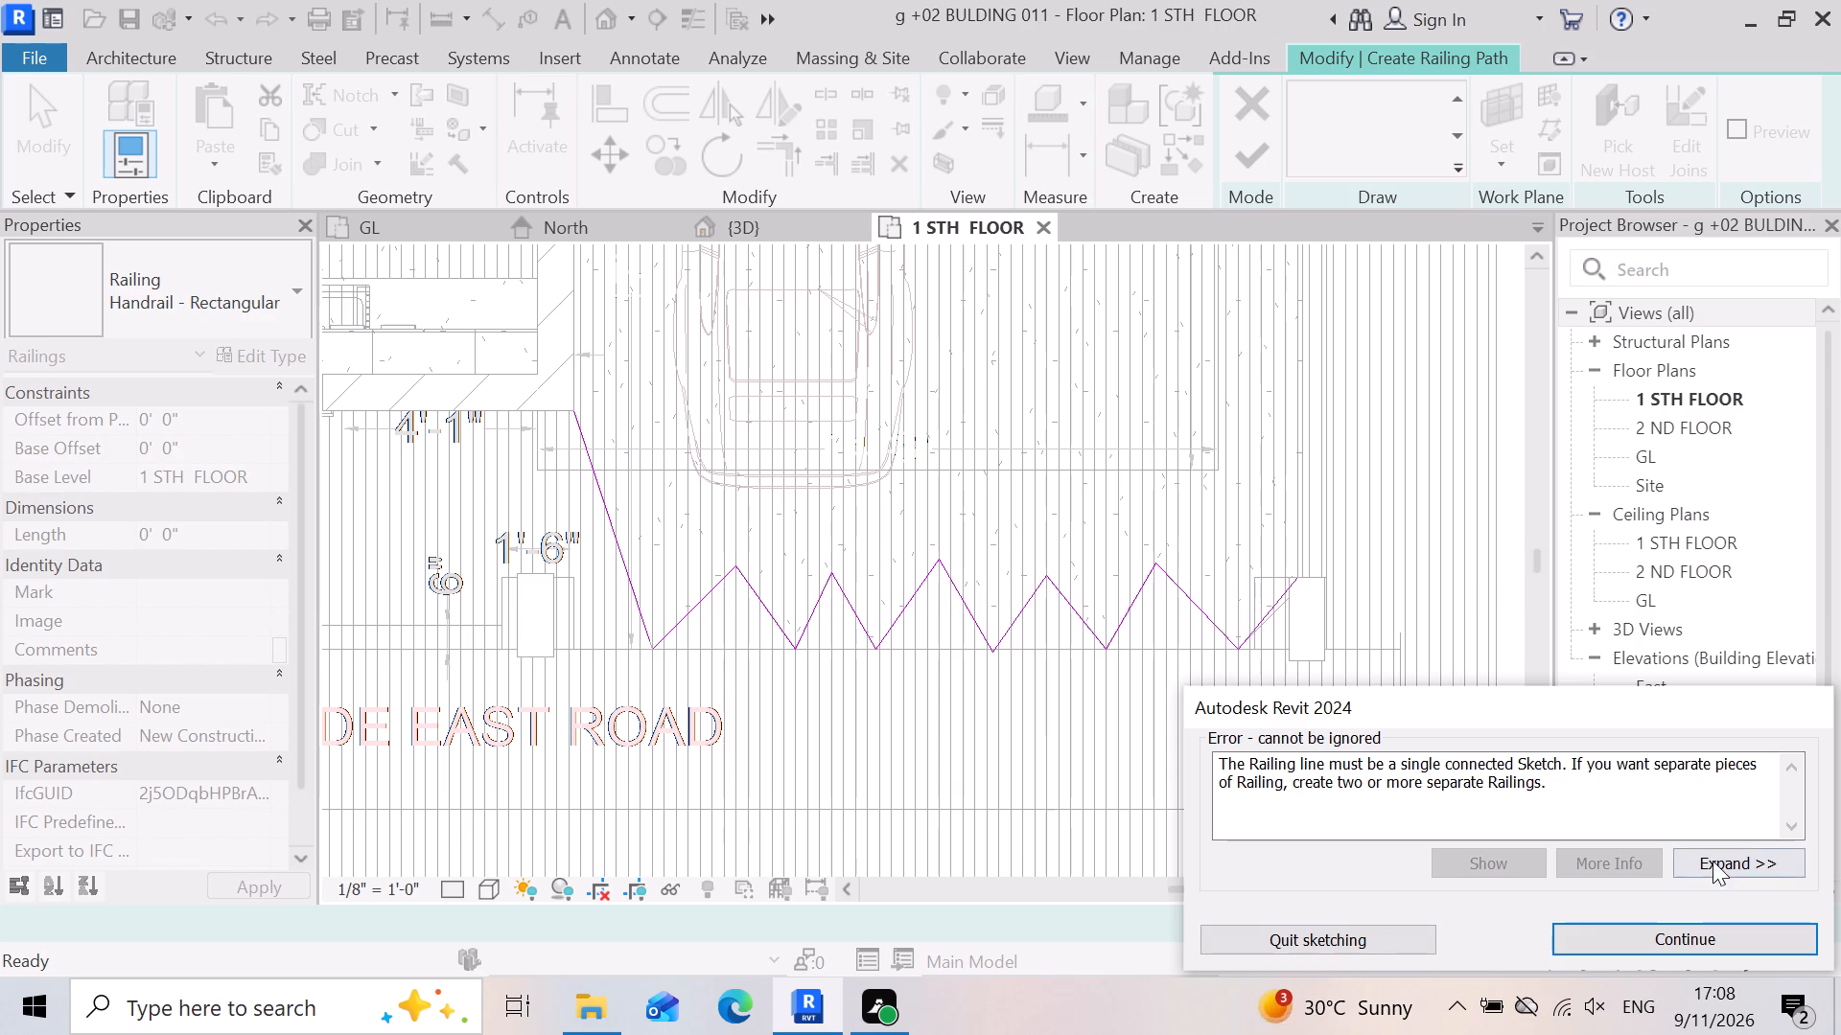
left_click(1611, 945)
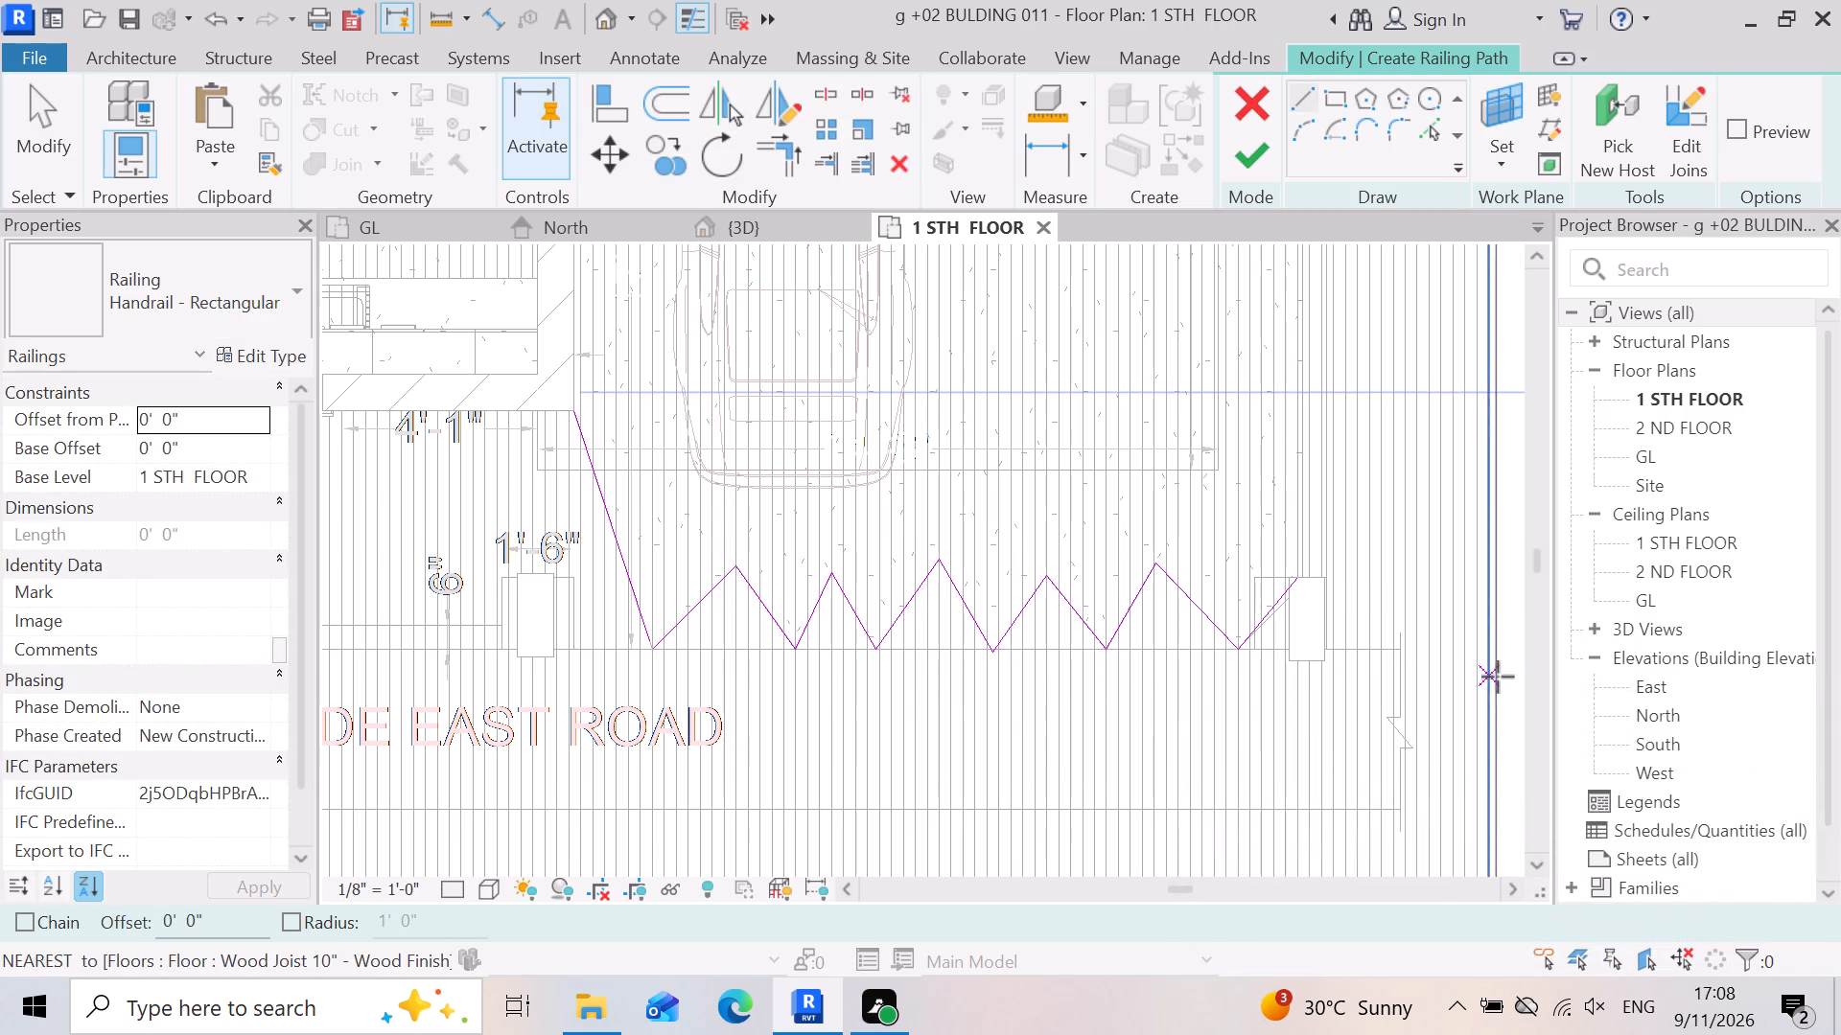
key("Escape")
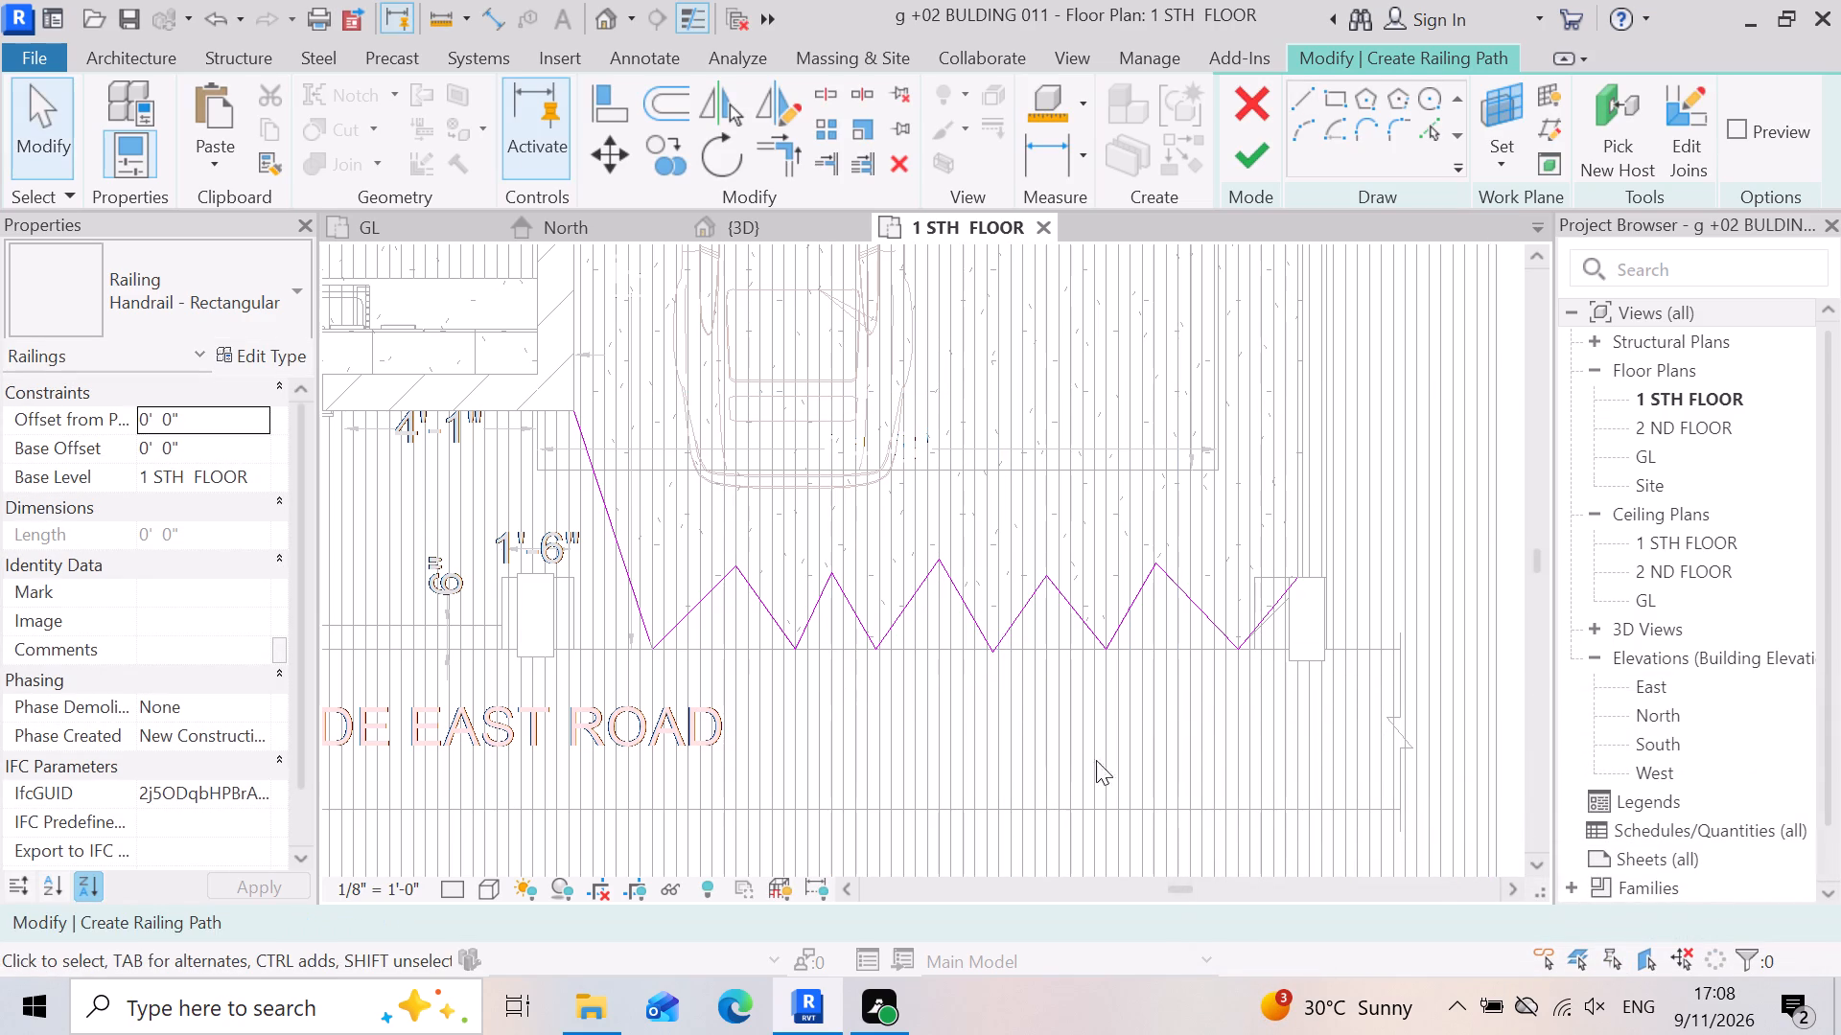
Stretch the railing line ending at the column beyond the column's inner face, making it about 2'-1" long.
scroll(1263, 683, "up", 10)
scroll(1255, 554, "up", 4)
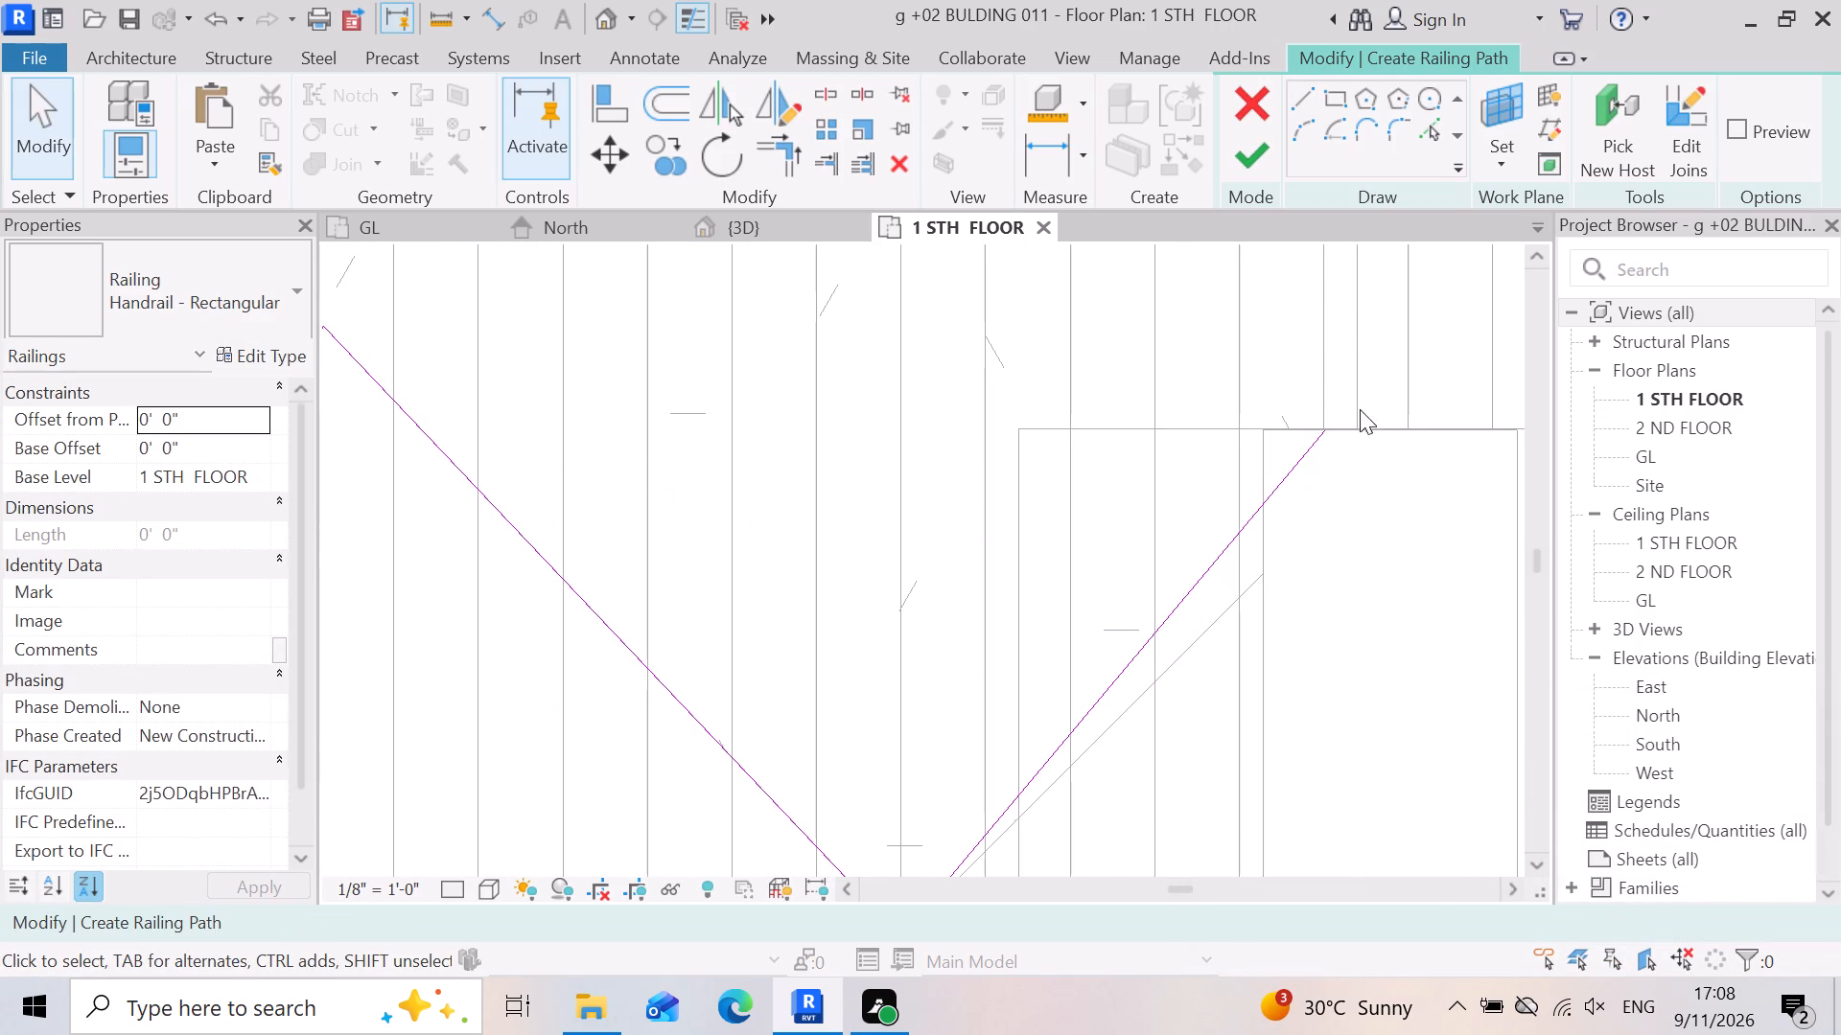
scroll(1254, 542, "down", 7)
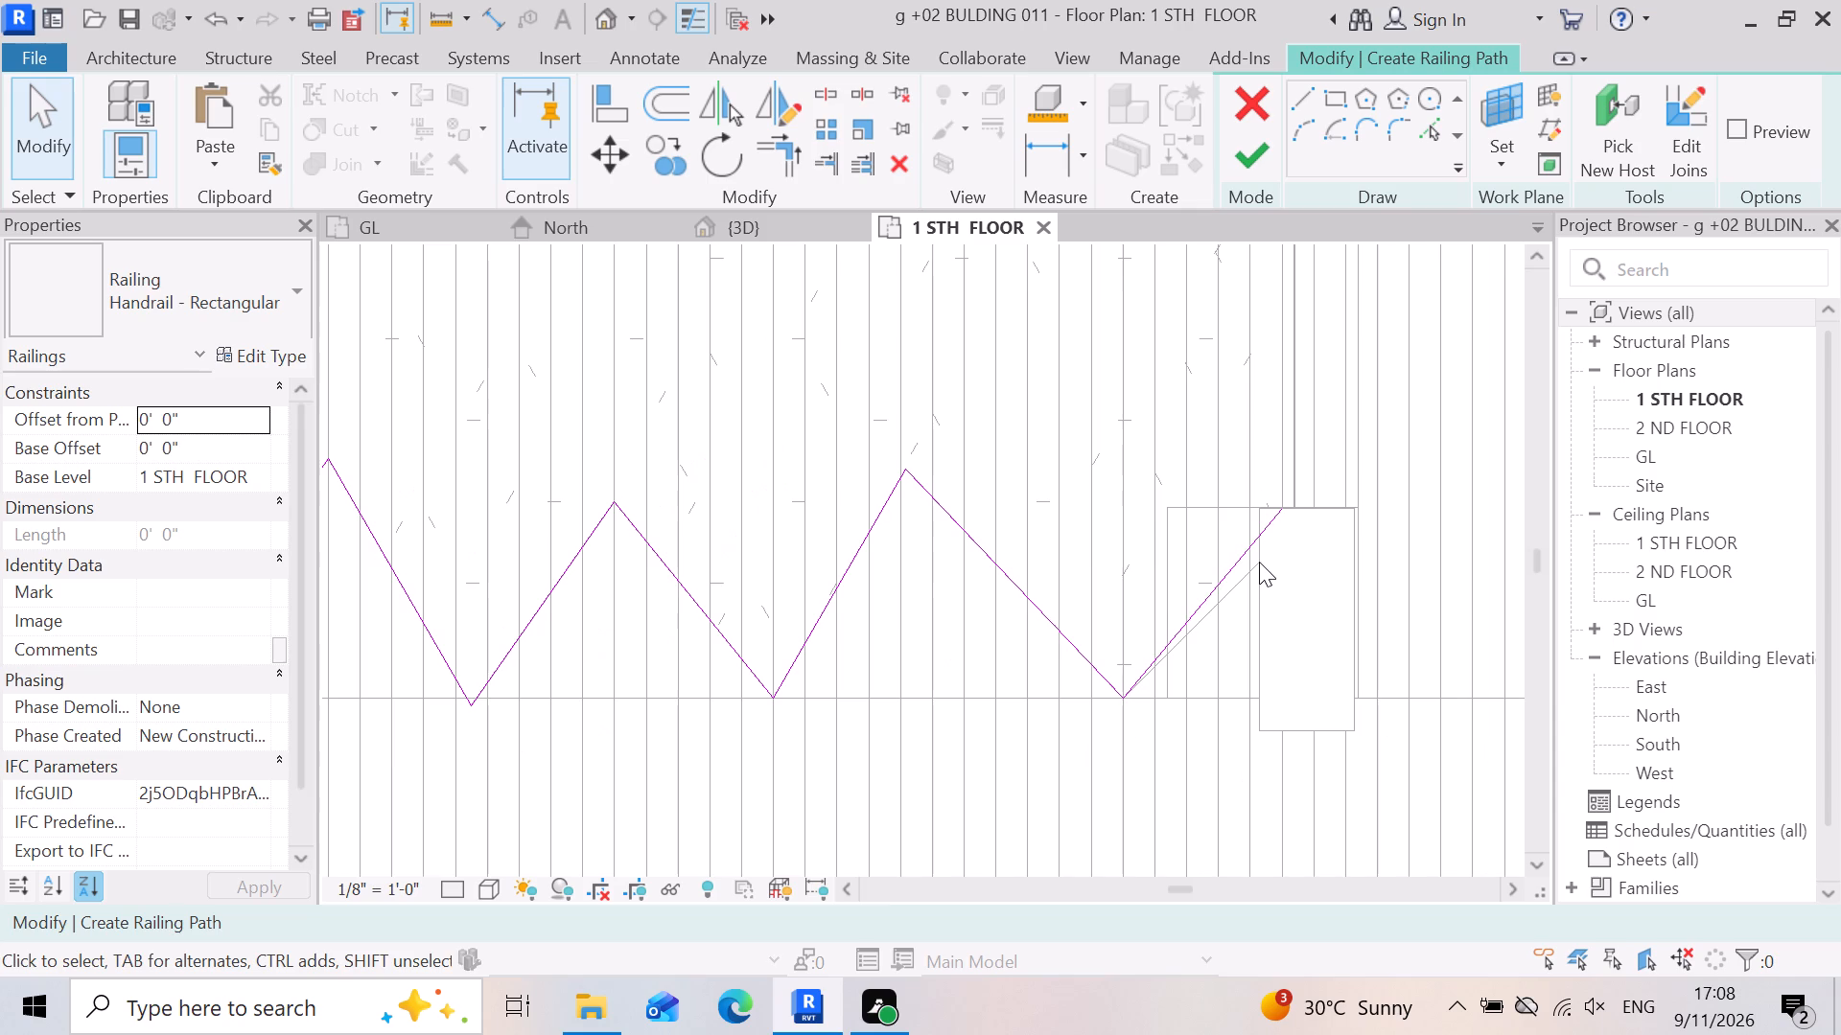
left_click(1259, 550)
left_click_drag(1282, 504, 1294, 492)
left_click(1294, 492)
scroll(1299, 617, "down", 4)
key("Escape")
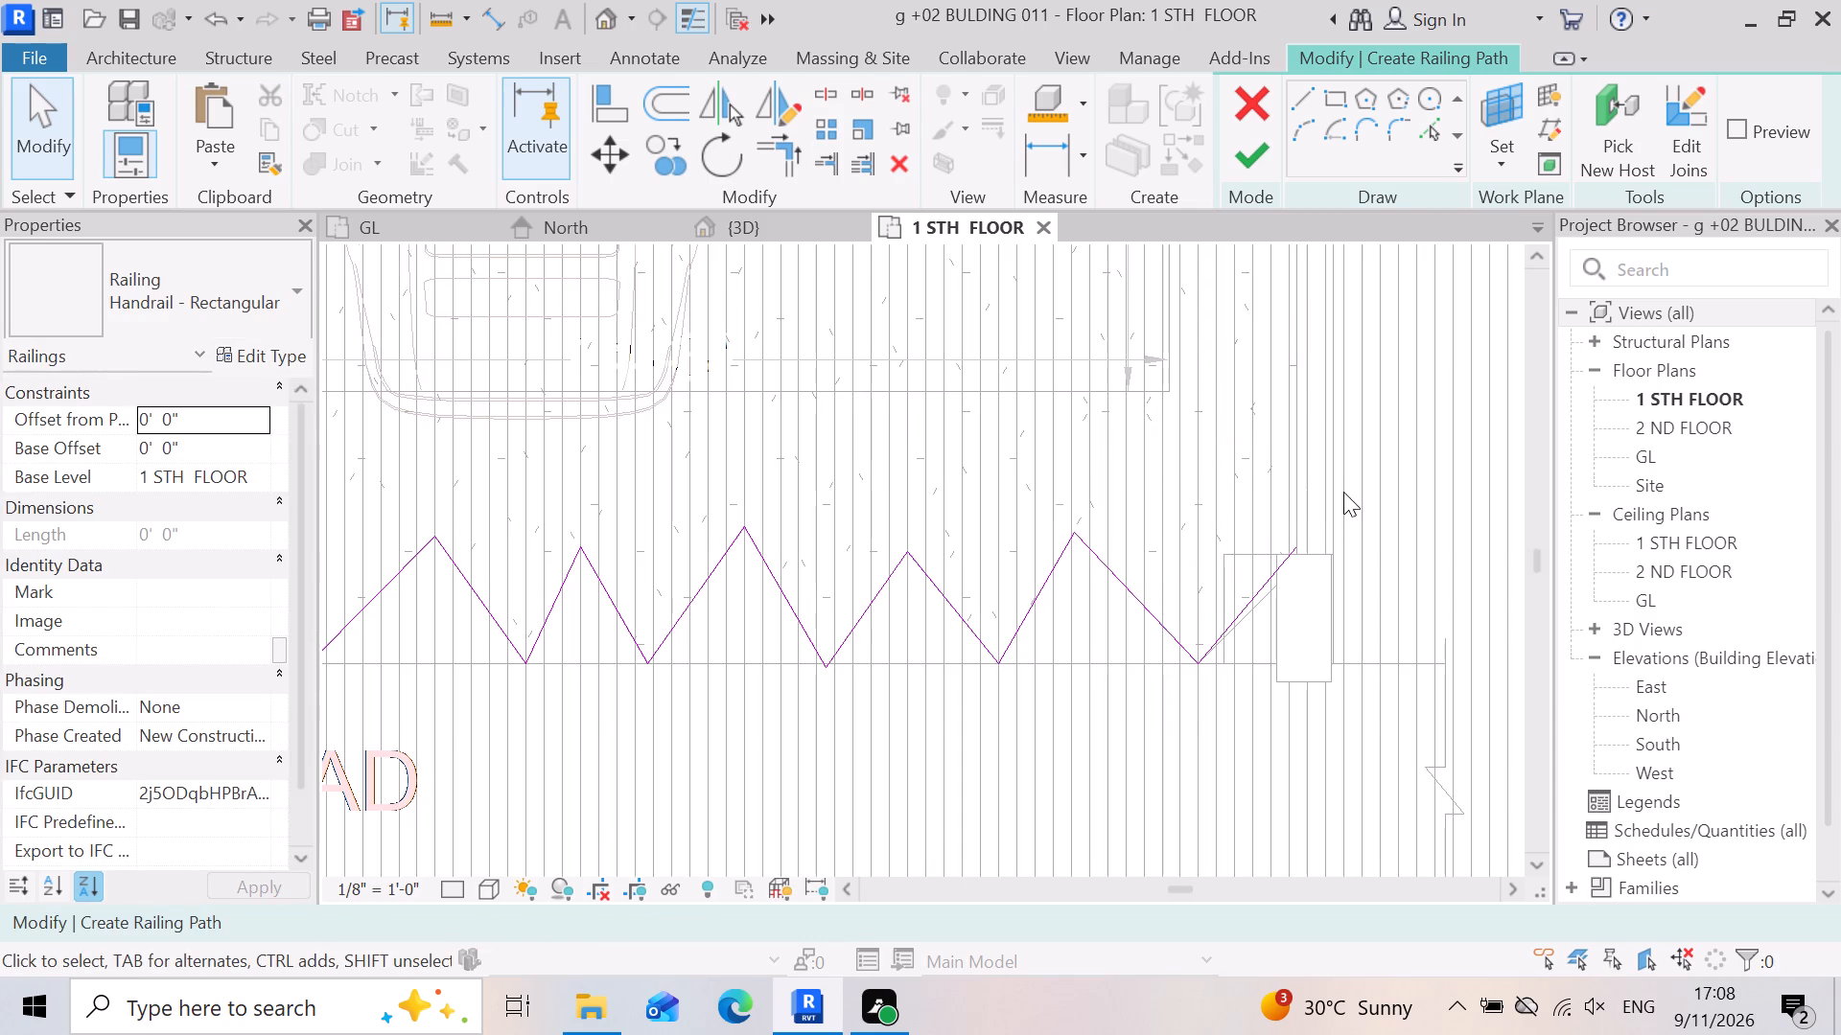
Move that railing line's end back onto the column's inner face, making the line about 2'-0" long.
scroll(1343, 494, "up", 3)
scroll(1238, 600, "up", 6)
left_click(1270, 572)
scroll(1296, 513, "up", 3)
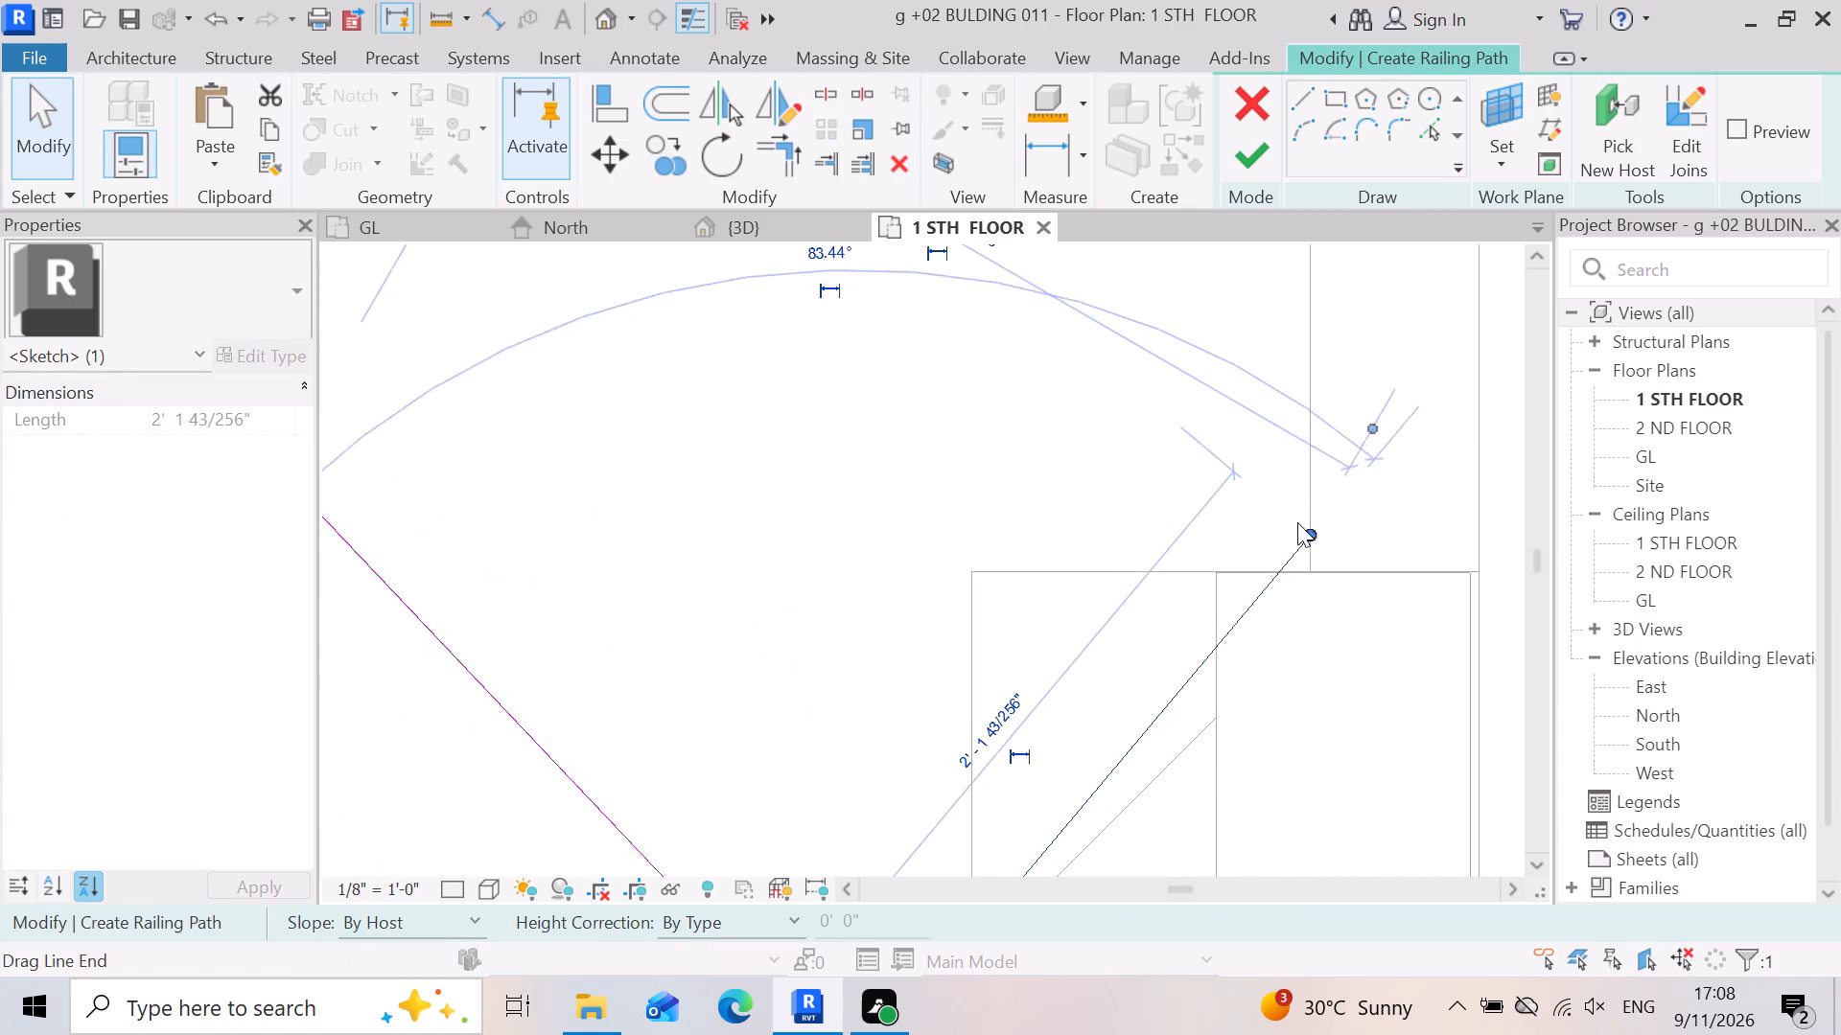
left_click_drag(1310, 532, 1318, 574)
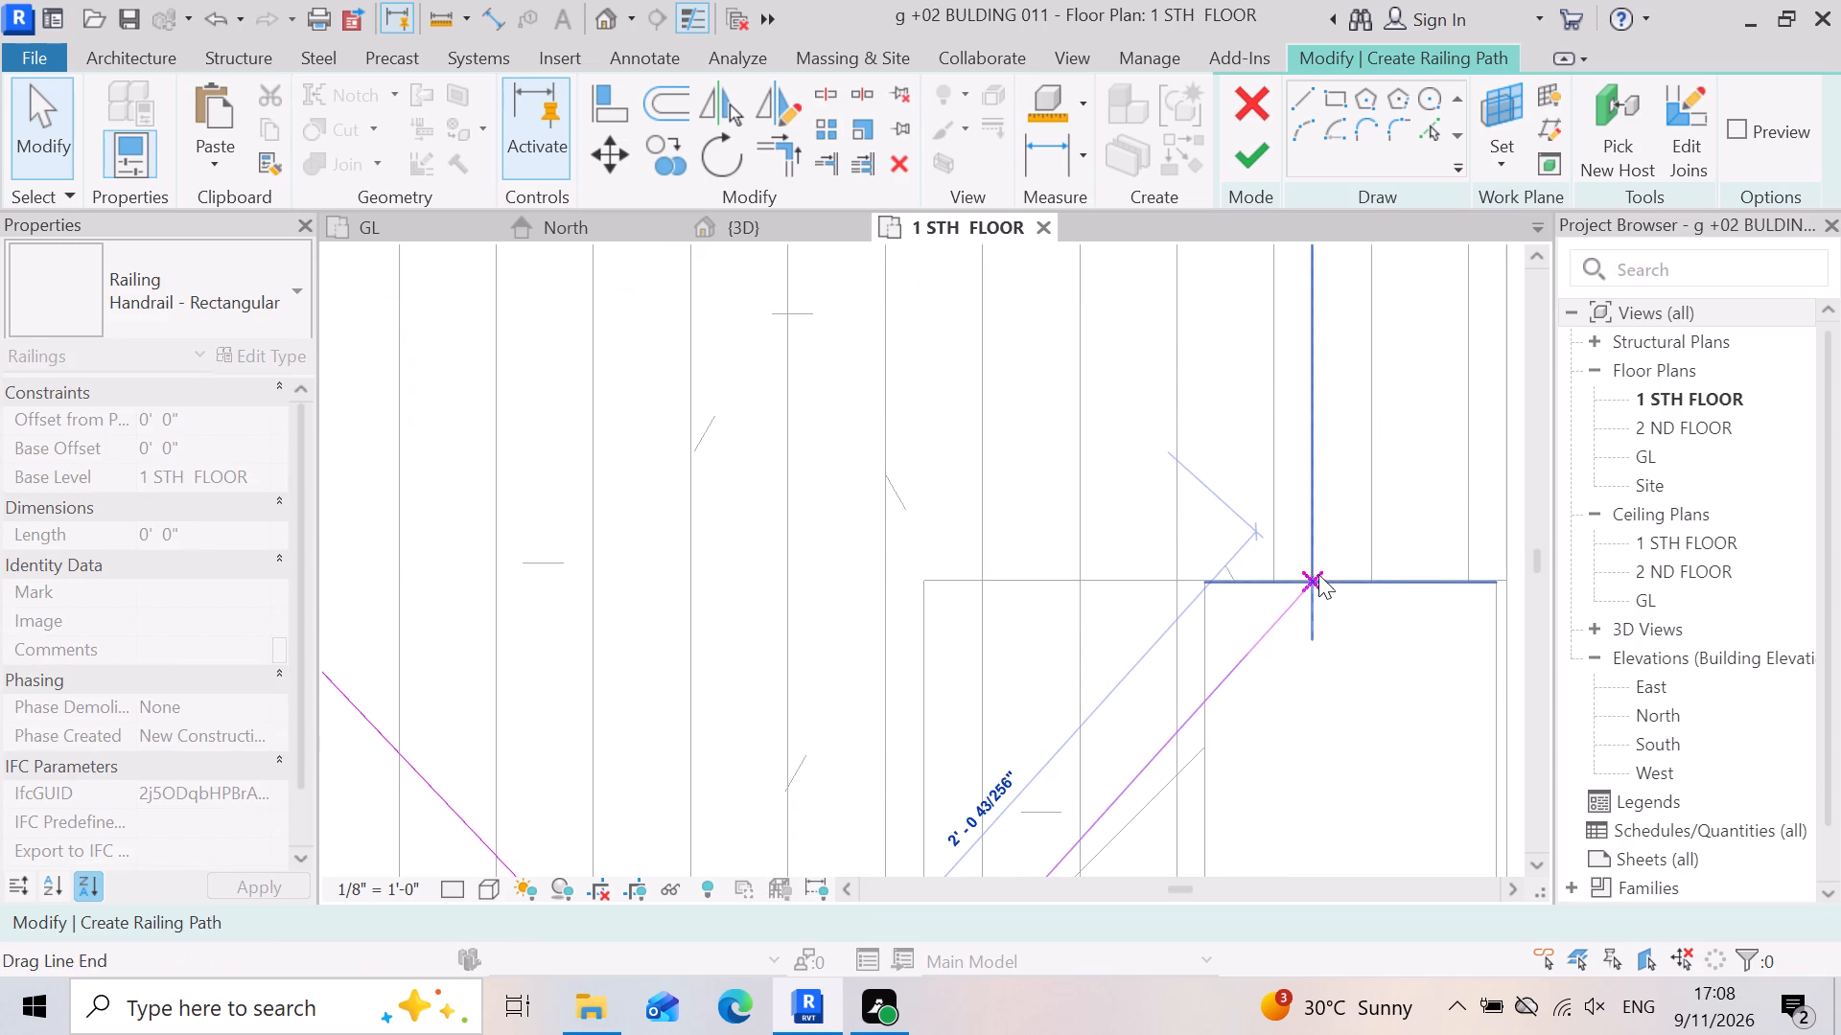
left_click(1318, 574)
key("Escape")
scroll(1355, 594, "down", 5)
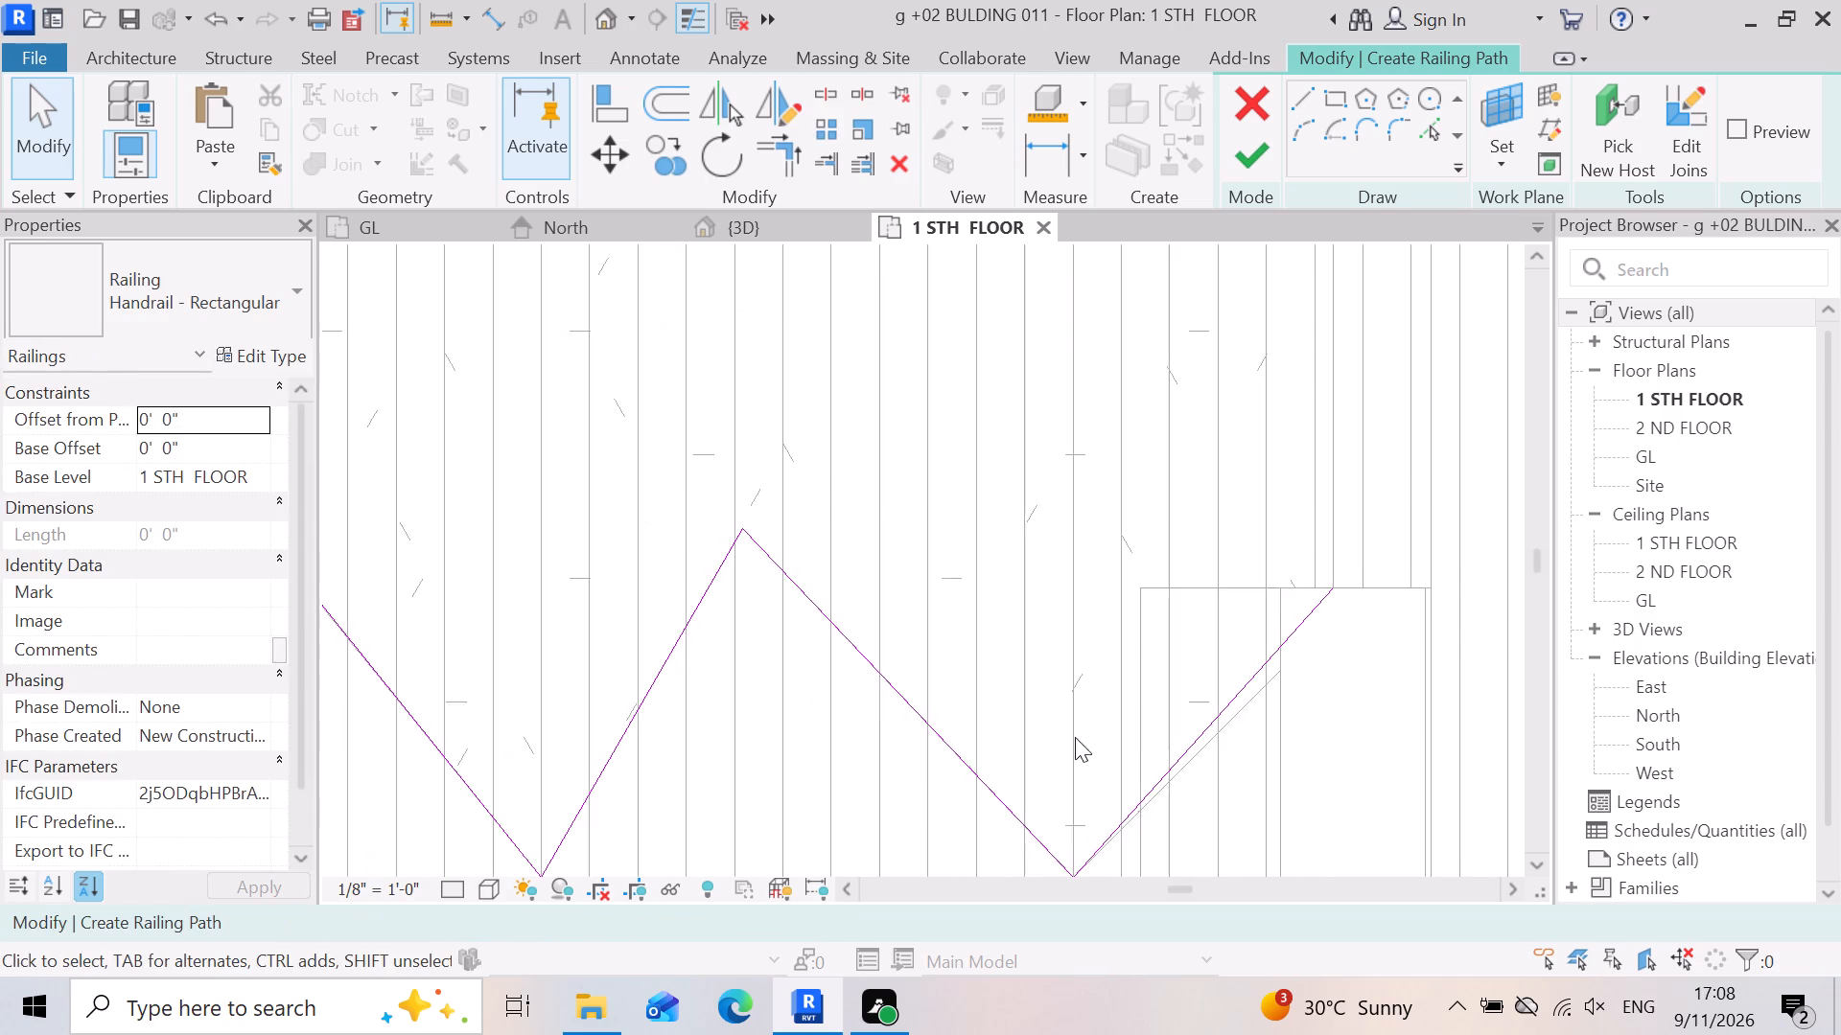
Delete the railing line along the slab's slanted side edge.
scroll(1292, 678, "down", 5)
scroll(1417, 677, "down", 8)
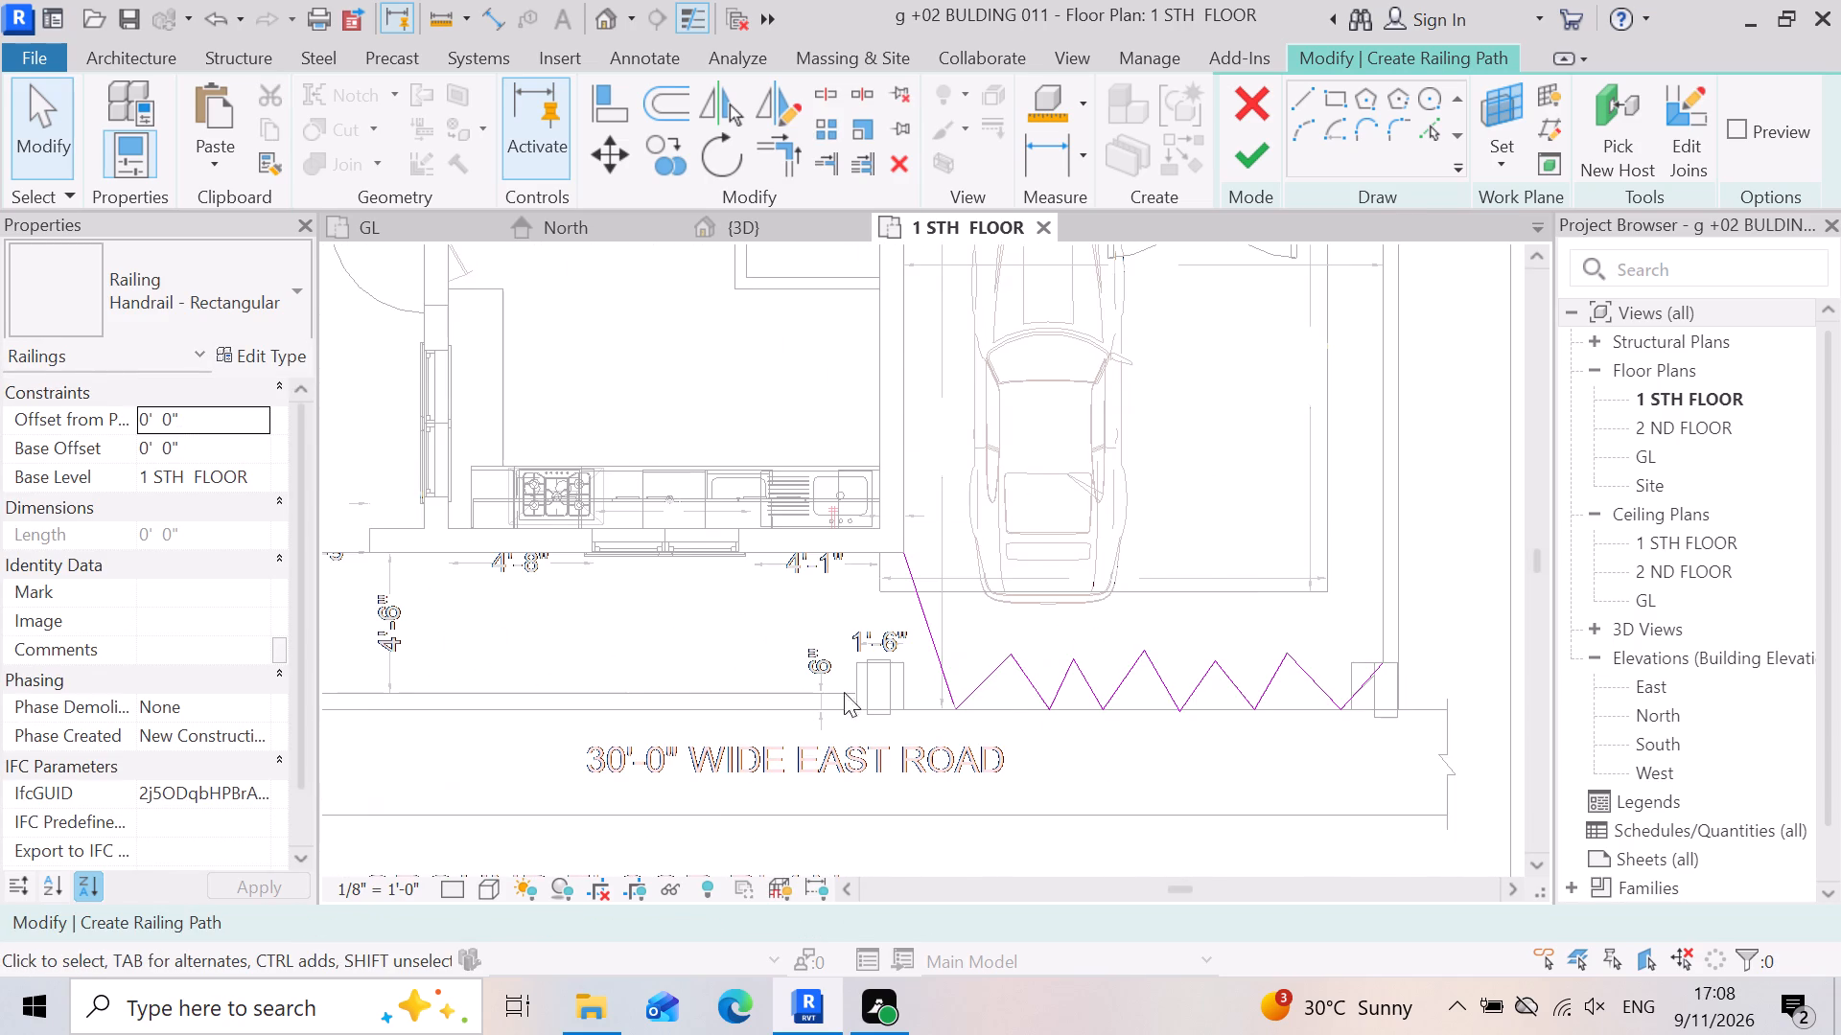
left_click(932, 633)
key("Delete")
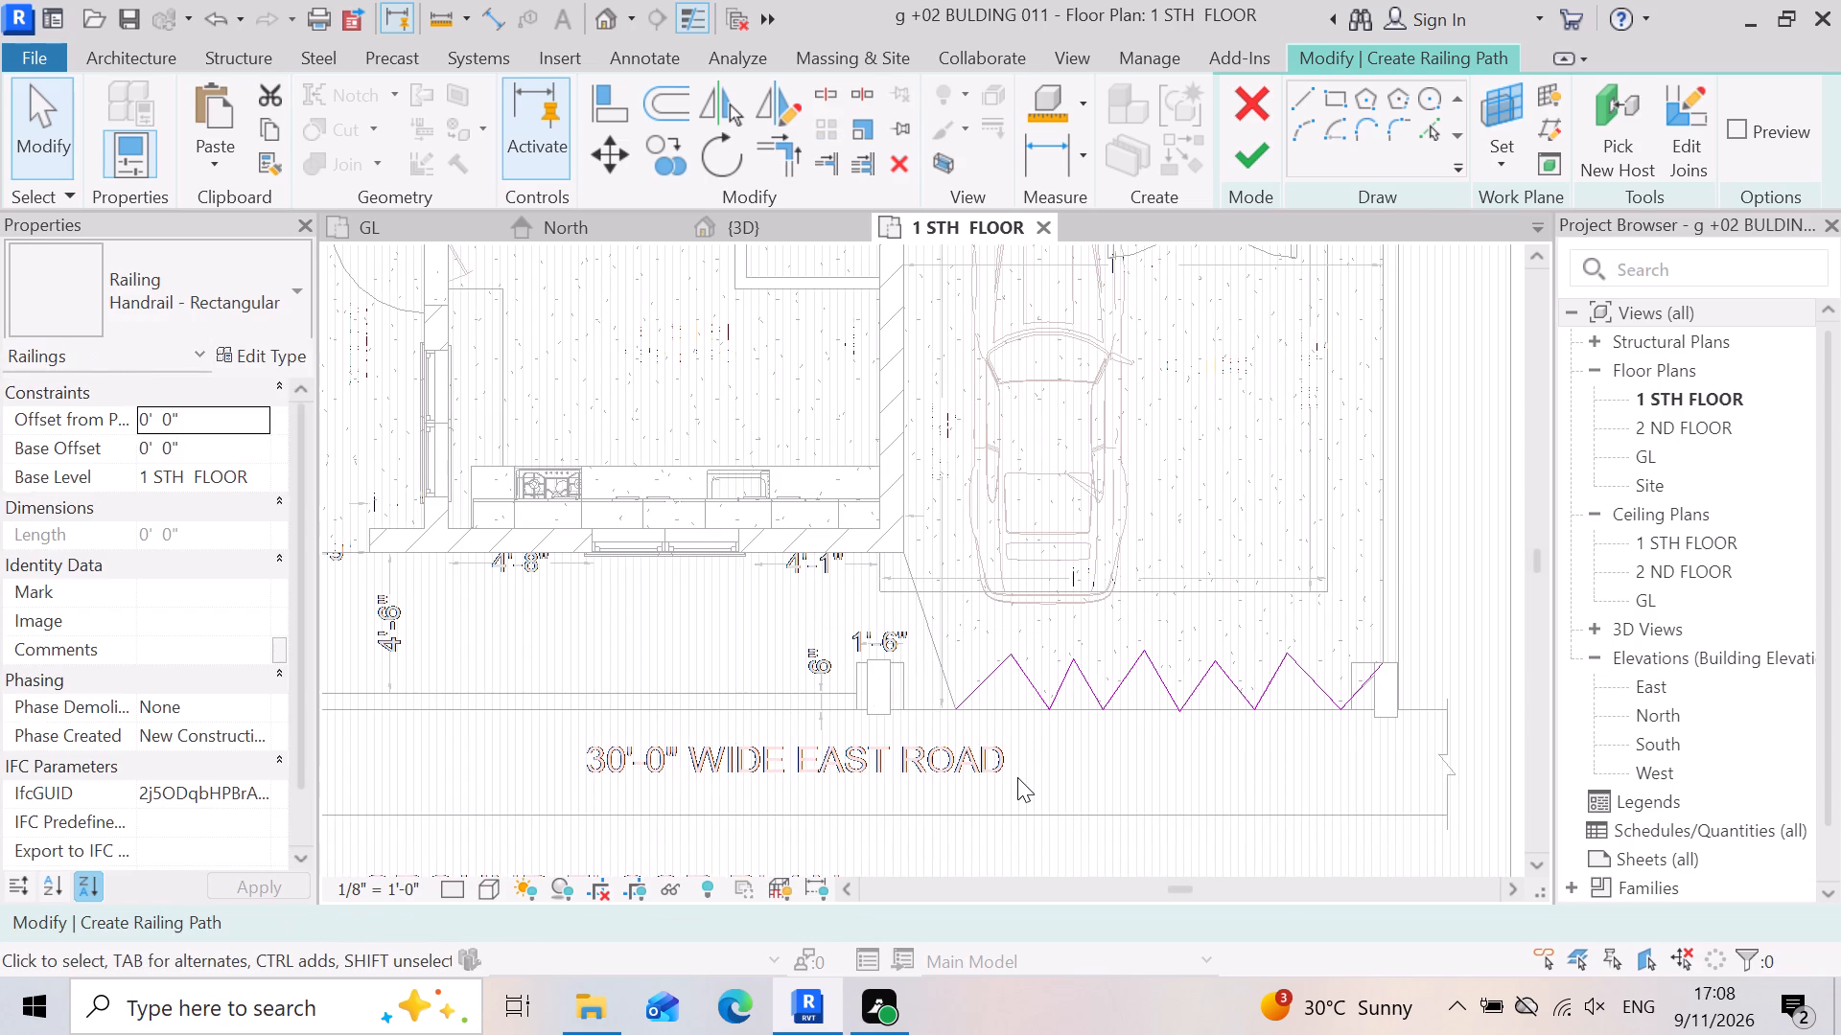
Add a zigzag tooth with a railing line about 2'-2" at 45° from the other column to the slanted slab edge, and one to the slab corner.
scroll(904, 532, "up", 3)
scroll(946, 608, "down", 4)
scroll(945, 640, "up", 3)
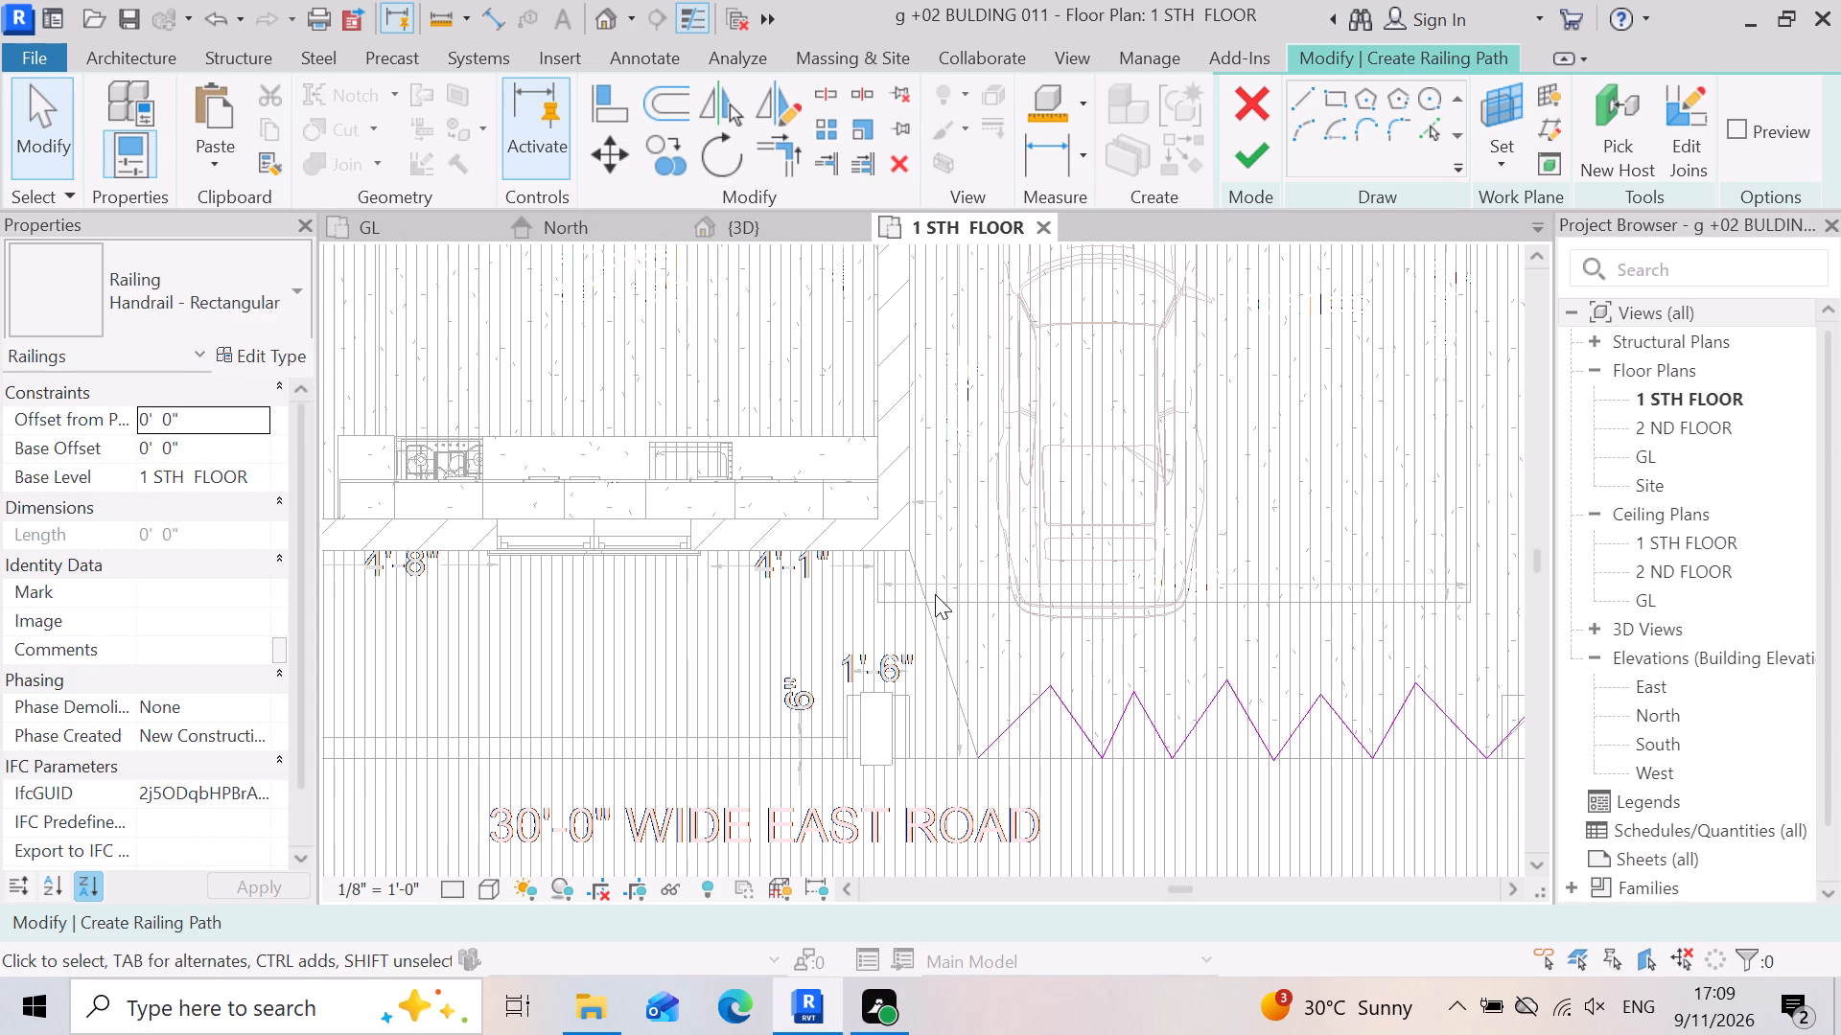
scroll(992, 847, "up", 4)
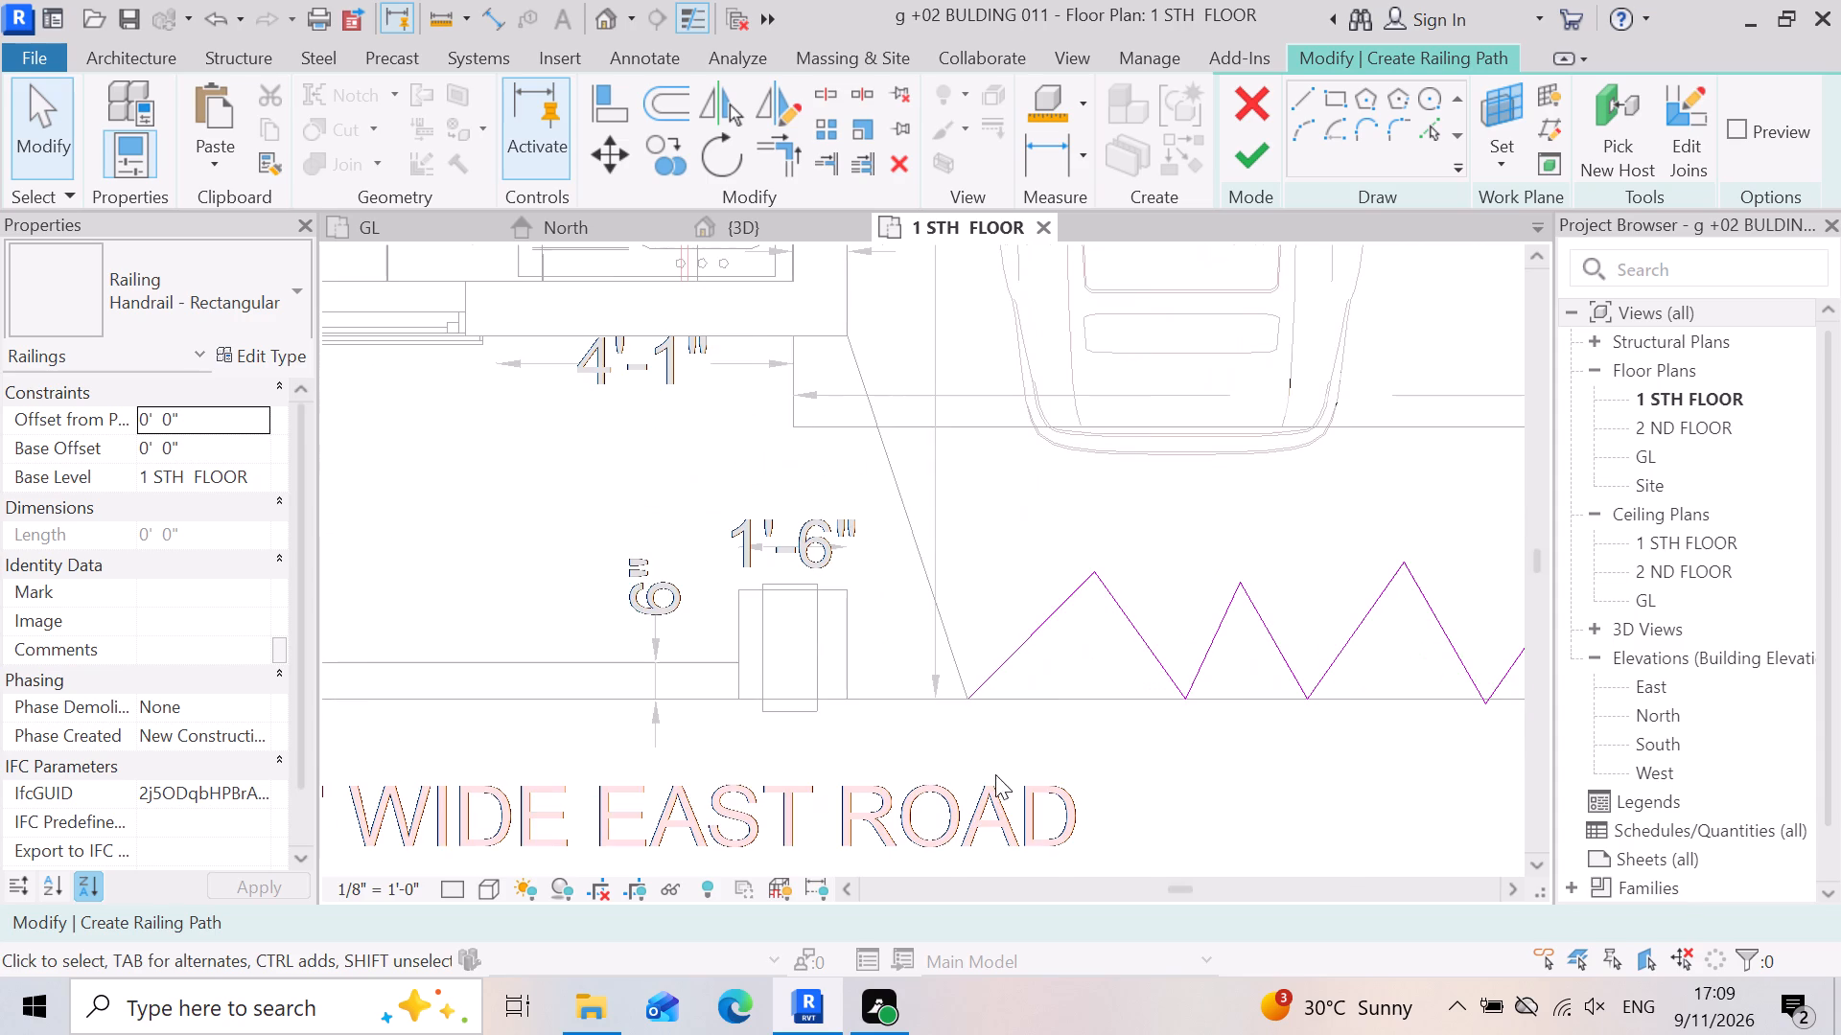
scroll(994, 679, "up", 3)
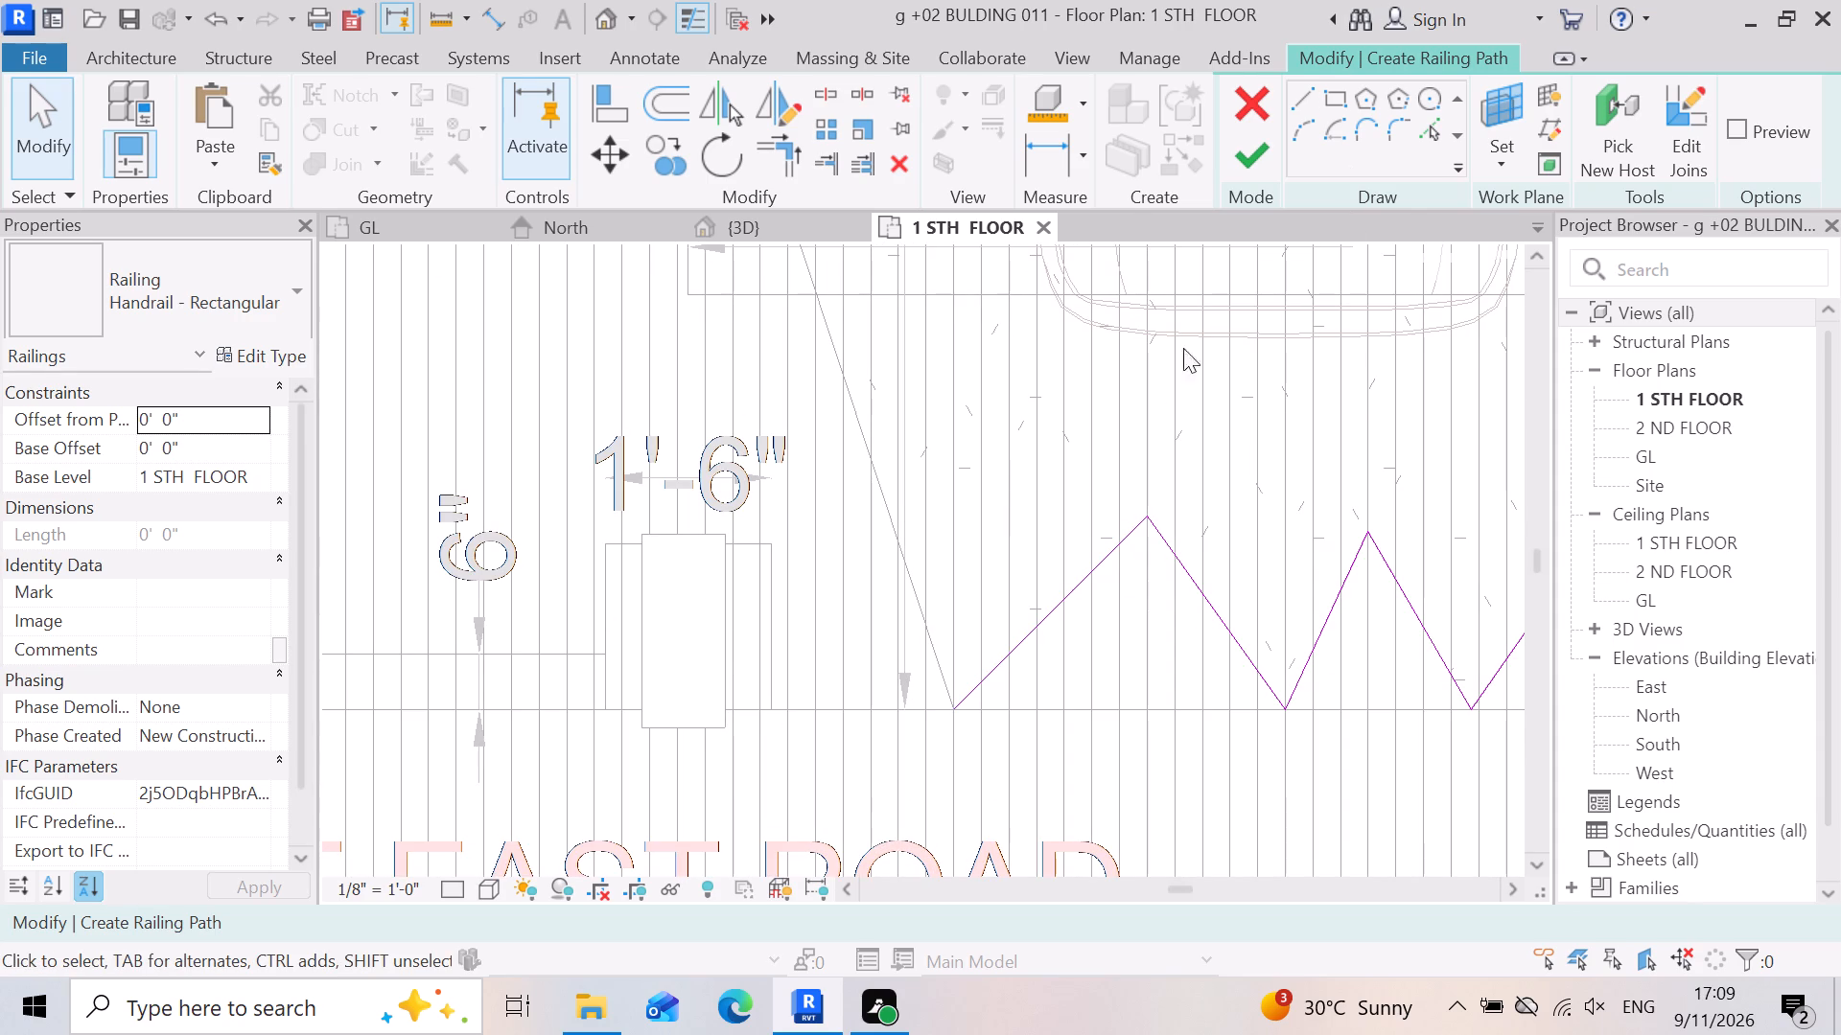
left_click(1306, 89)
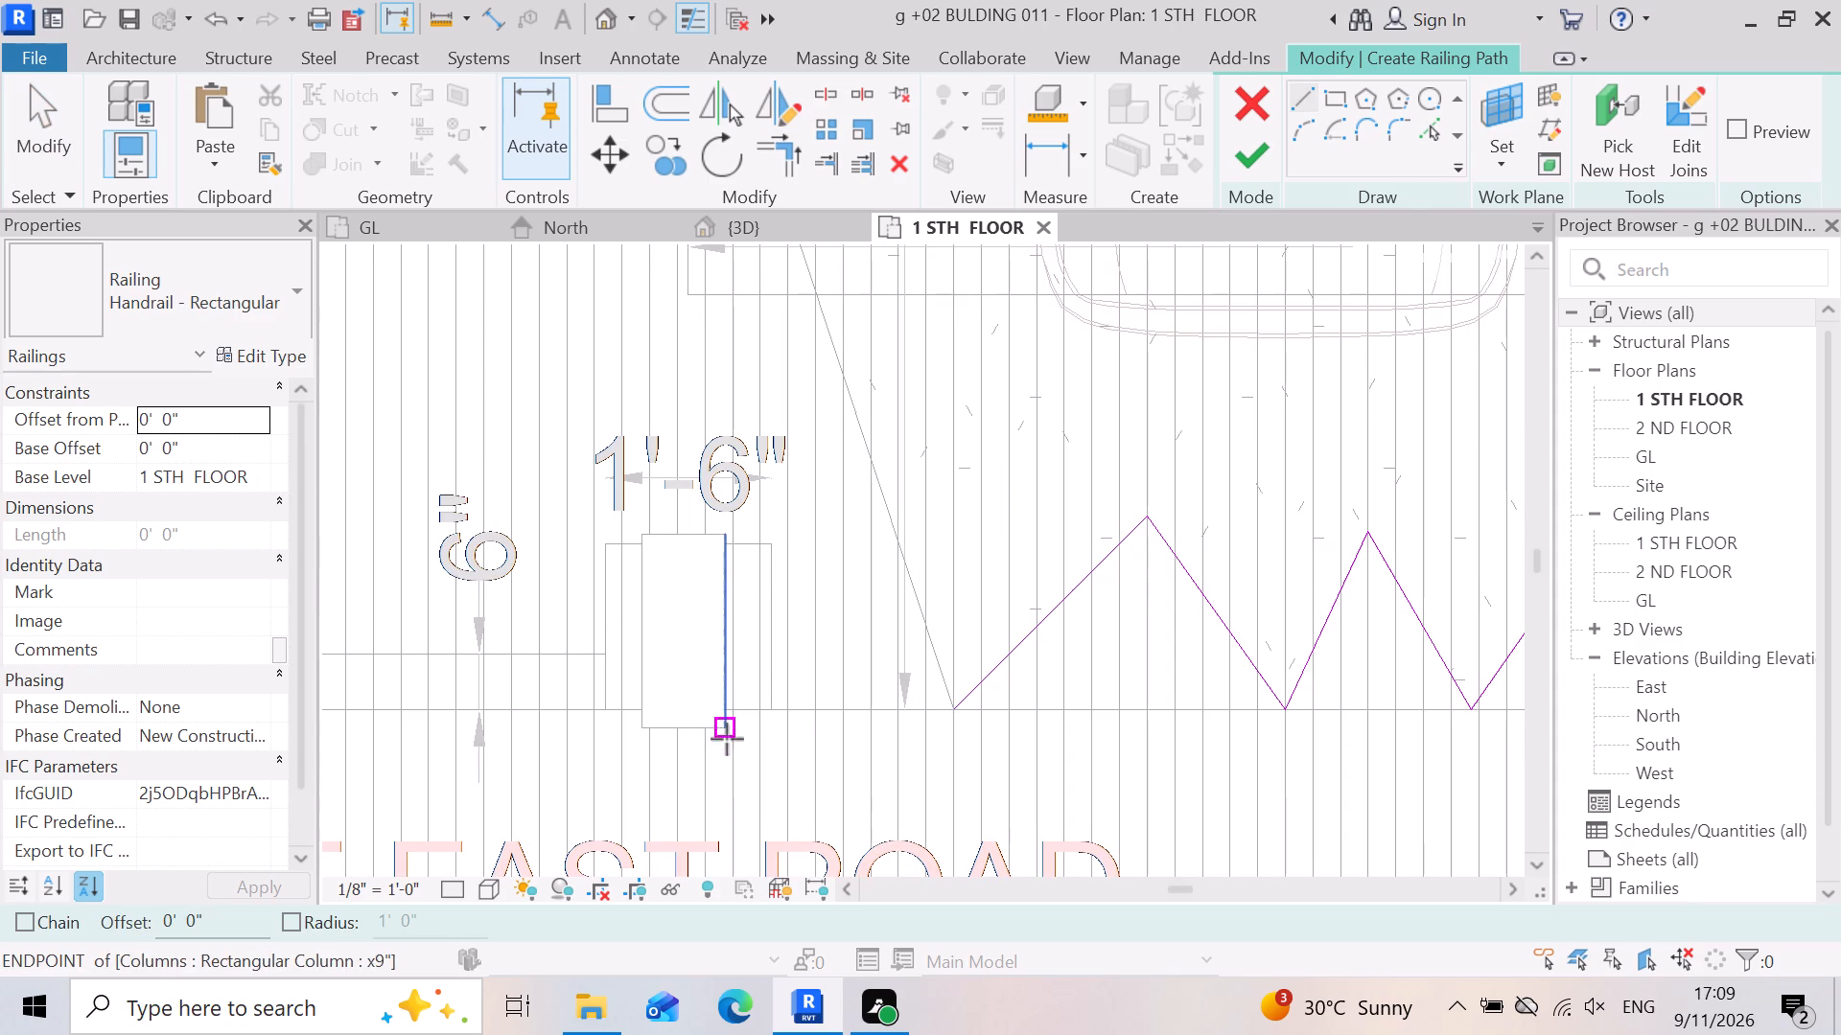
left_click(722, 703)
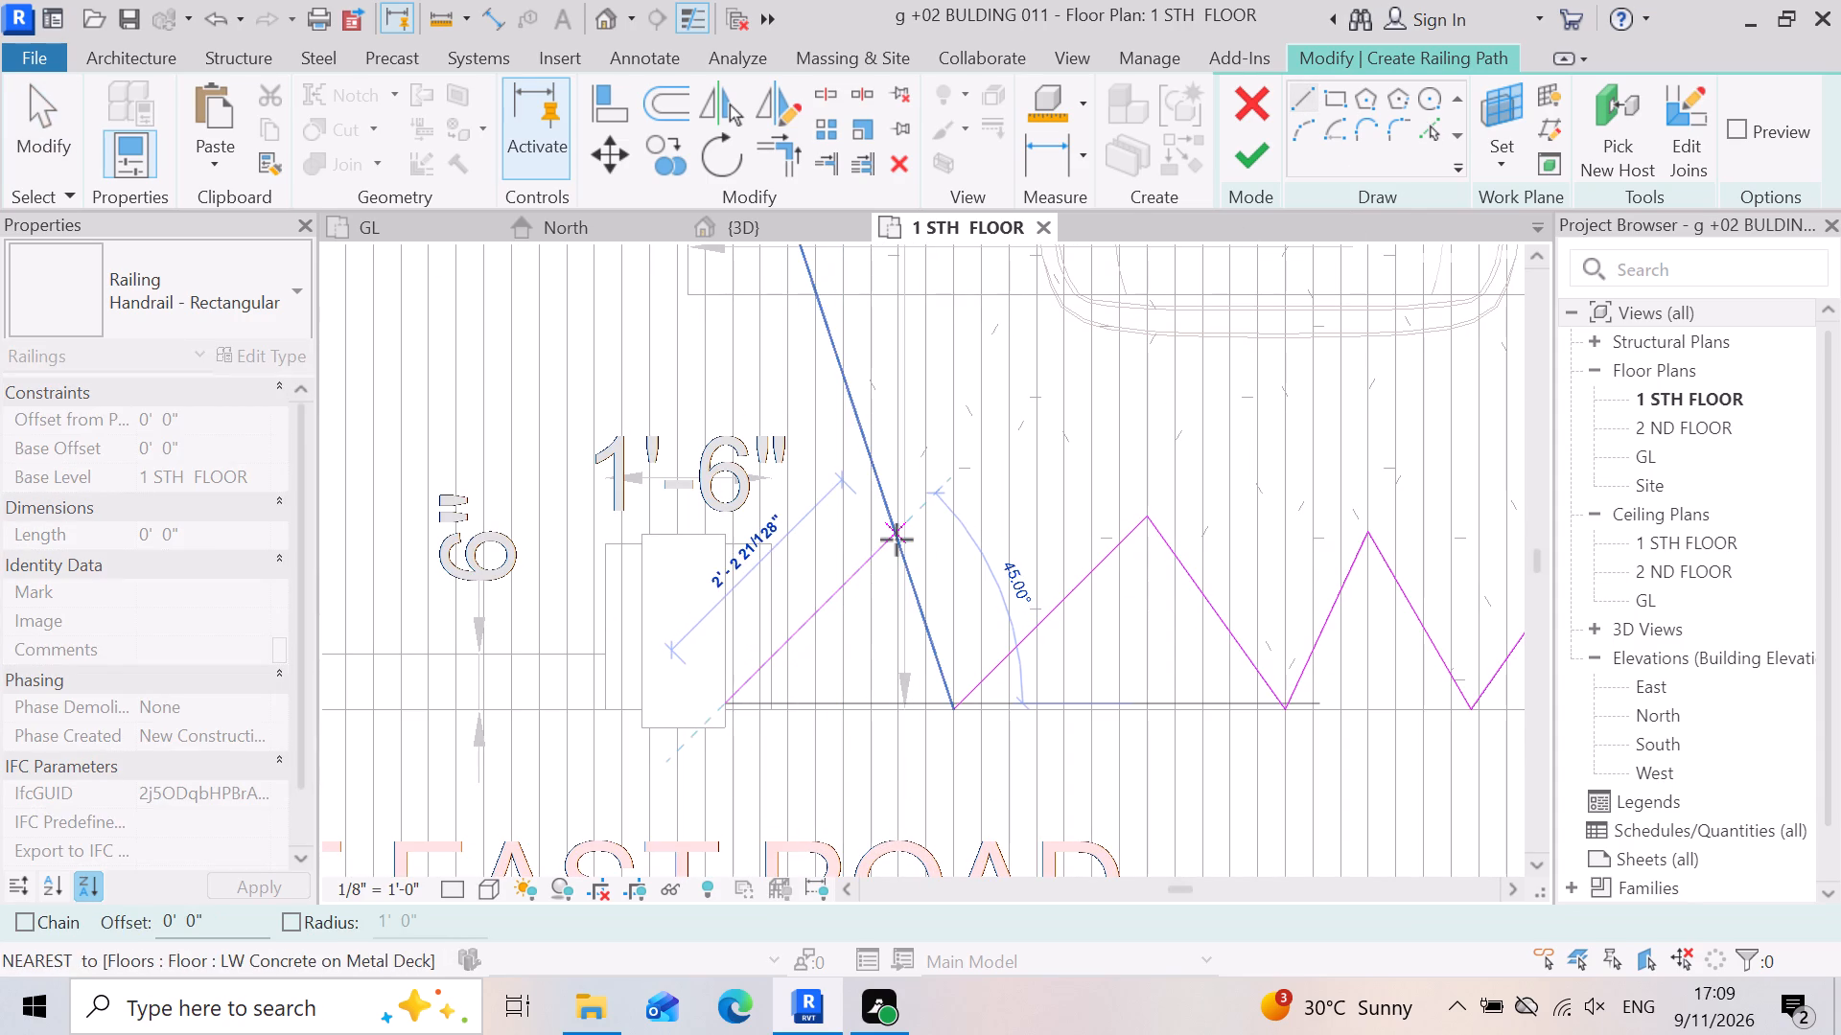
left_click(897, 540)
scroll(963, 718, "up", 4)
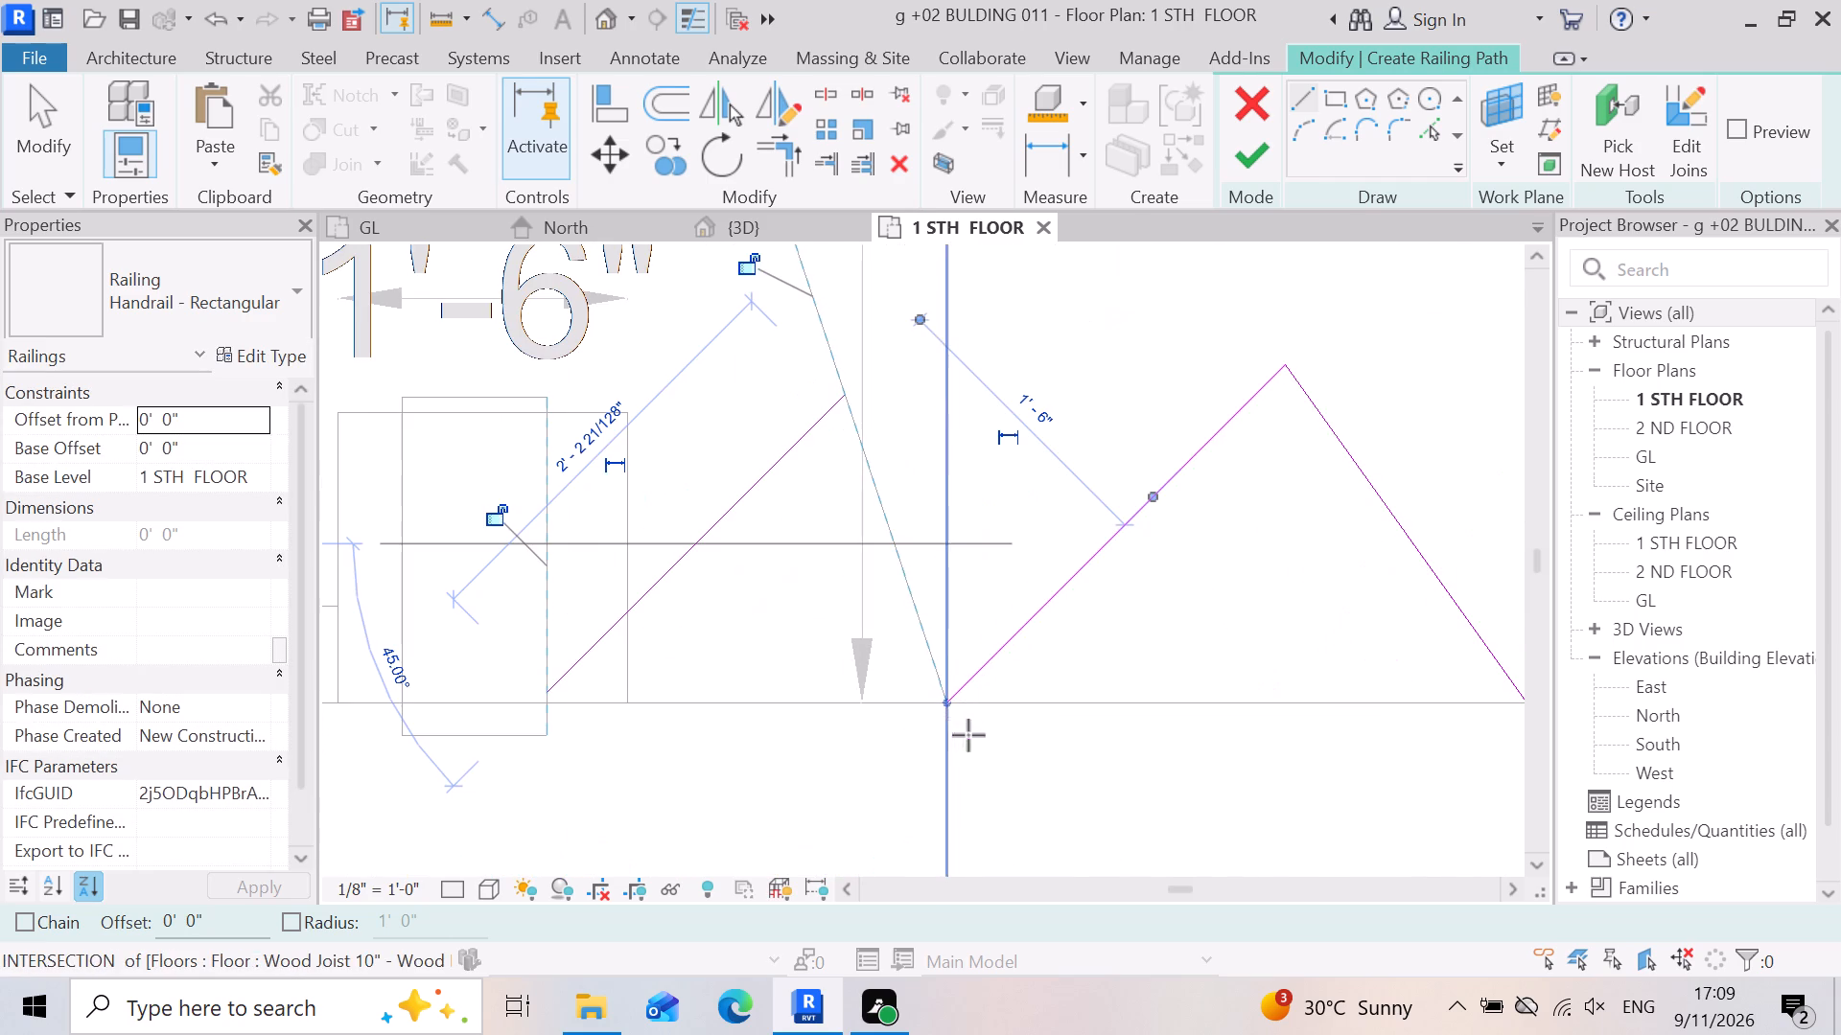
left_click(944, 703)
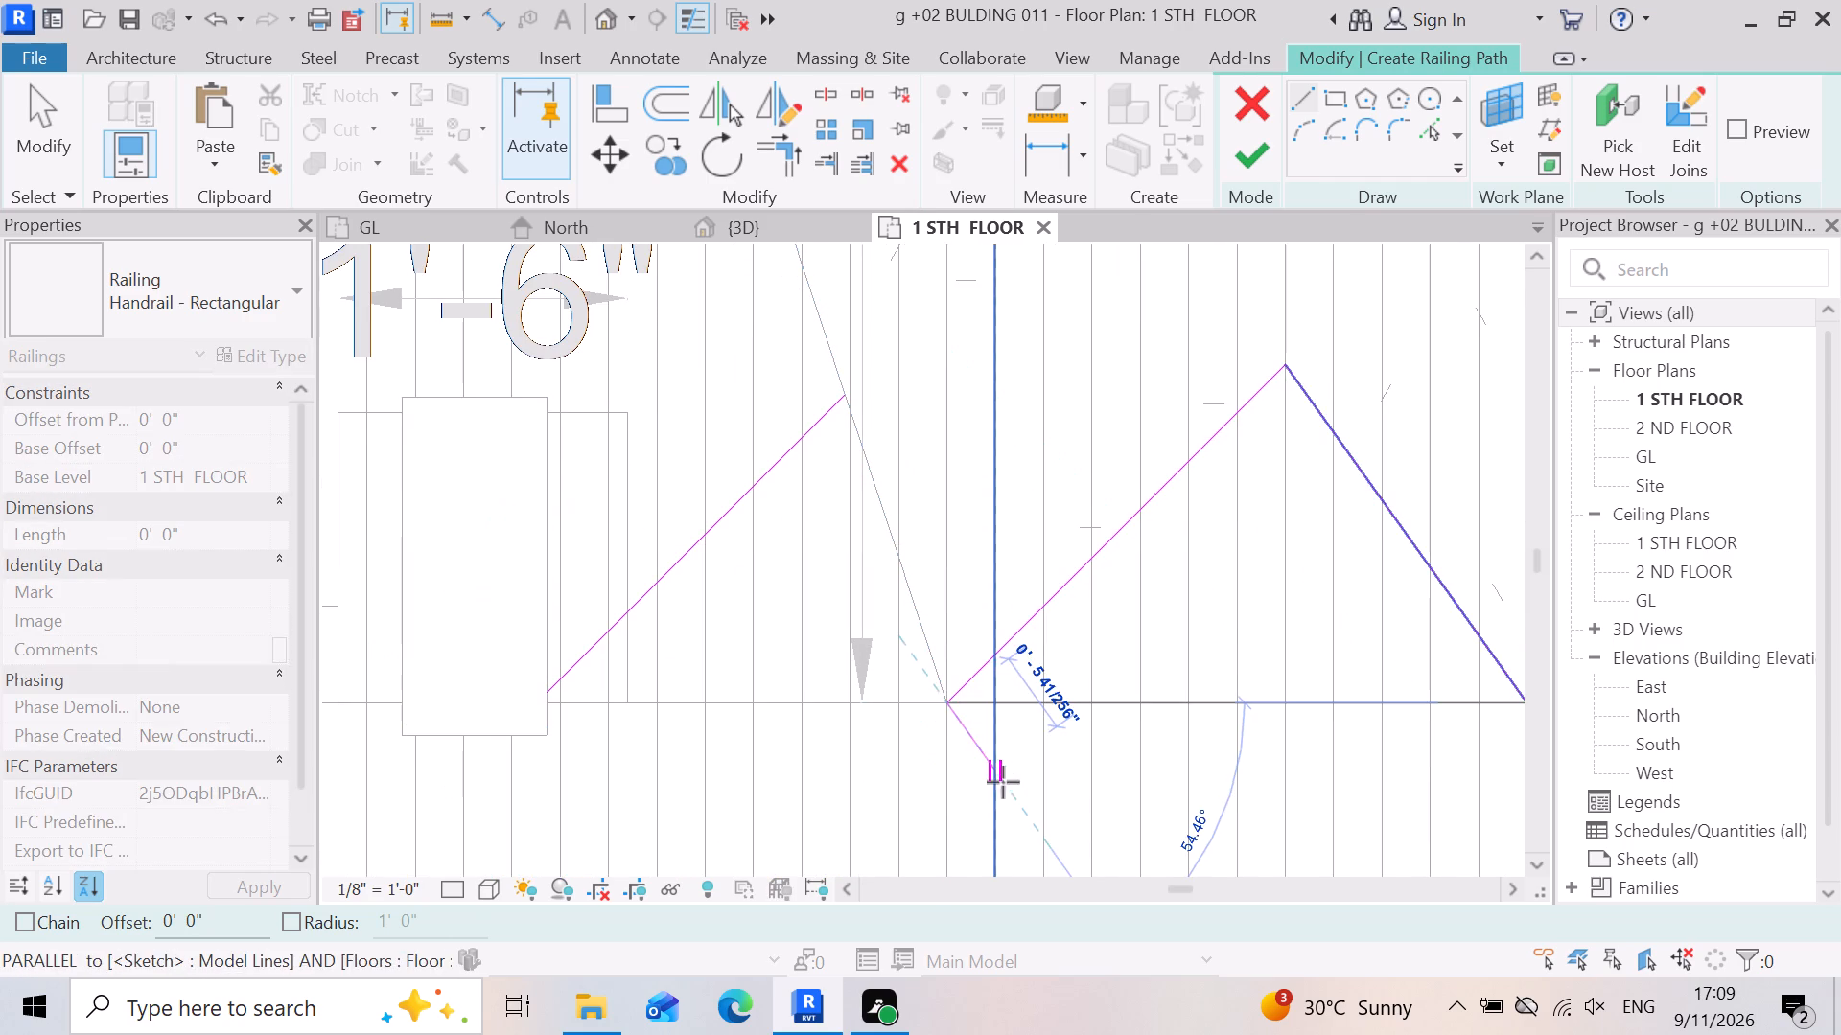
left_click(845, 402)
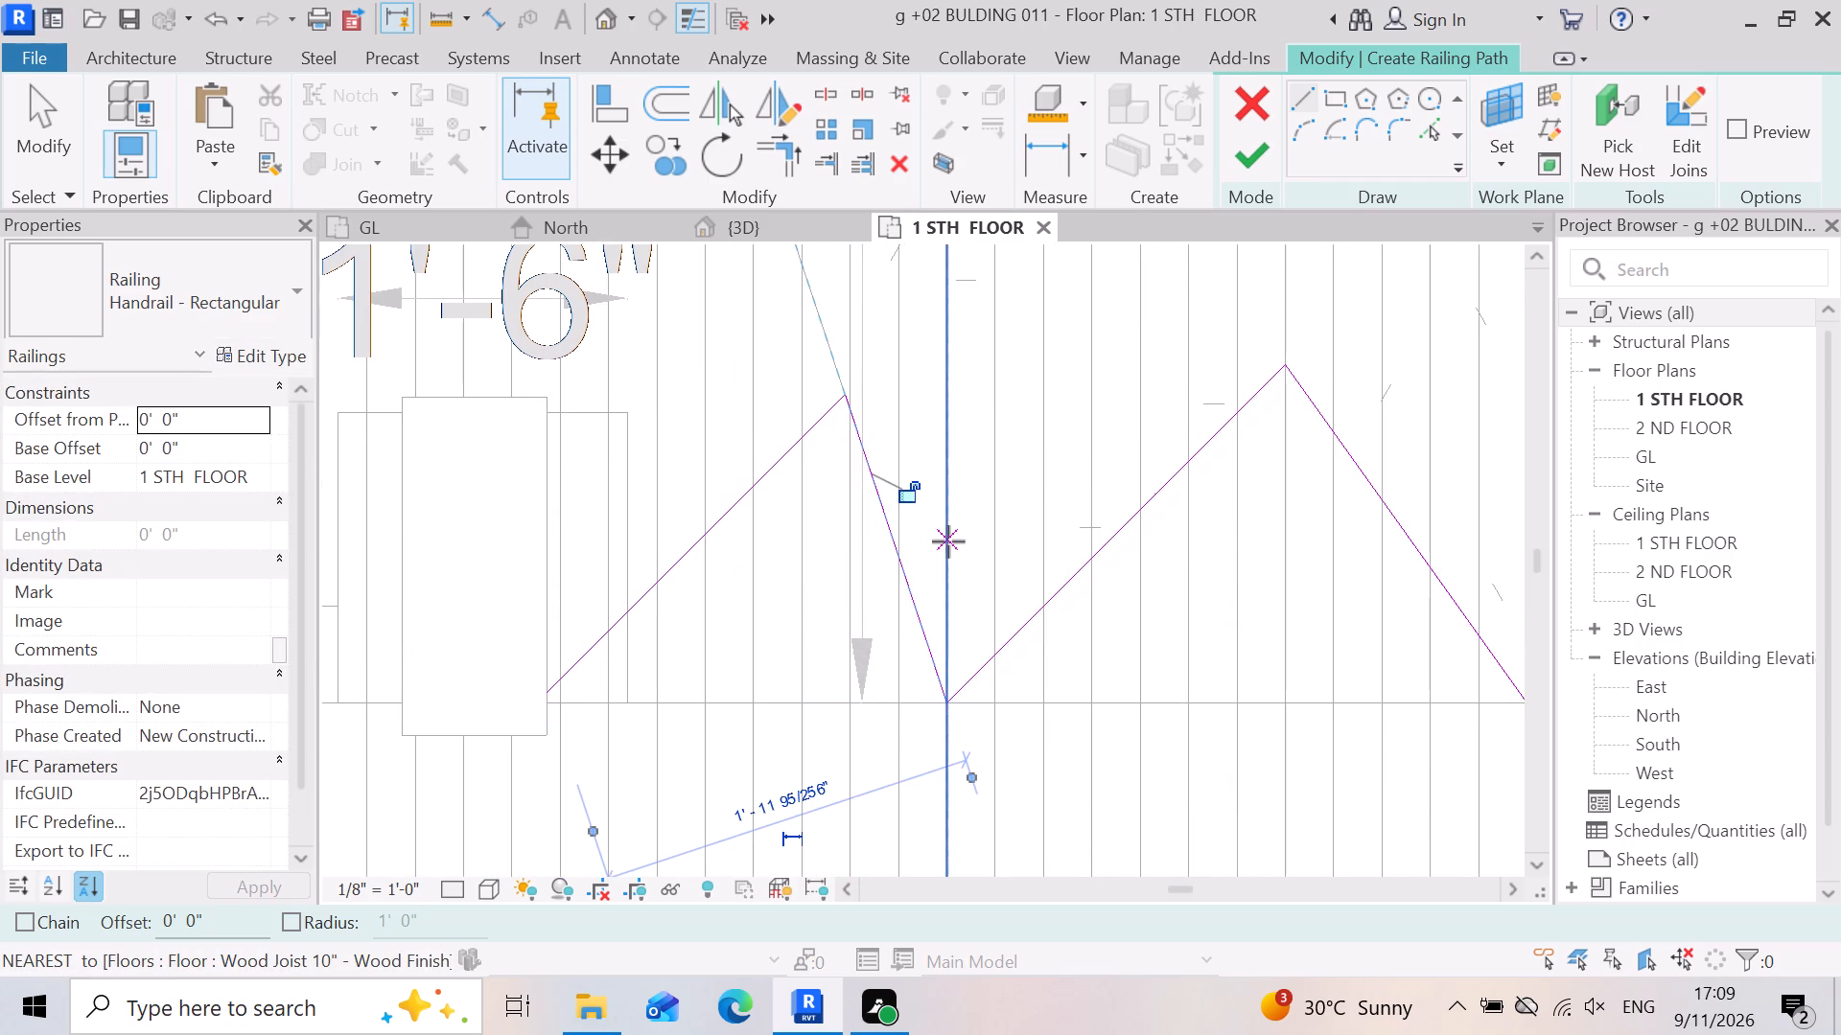
key("Escape")
Finish the railing path sketch to create the Handrail - Rectangular railing.
scroll(851, 631, "down", 4)
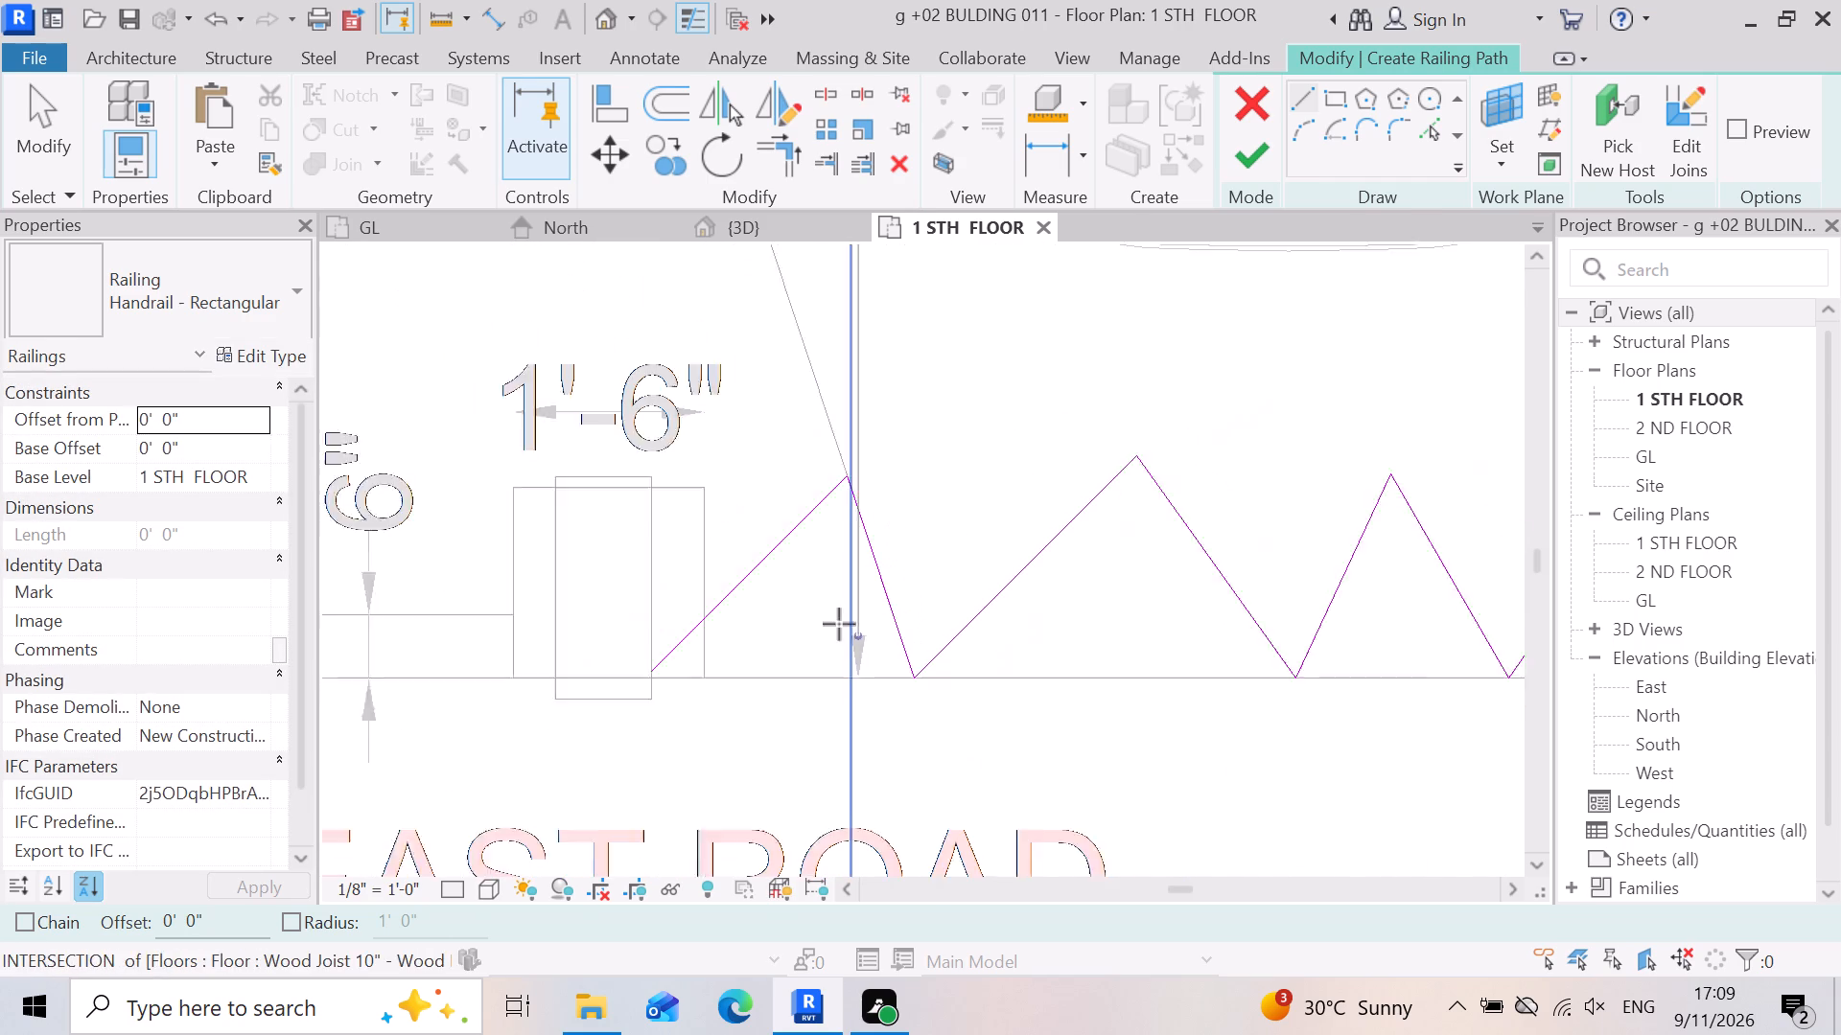
left_click(1247, 160)
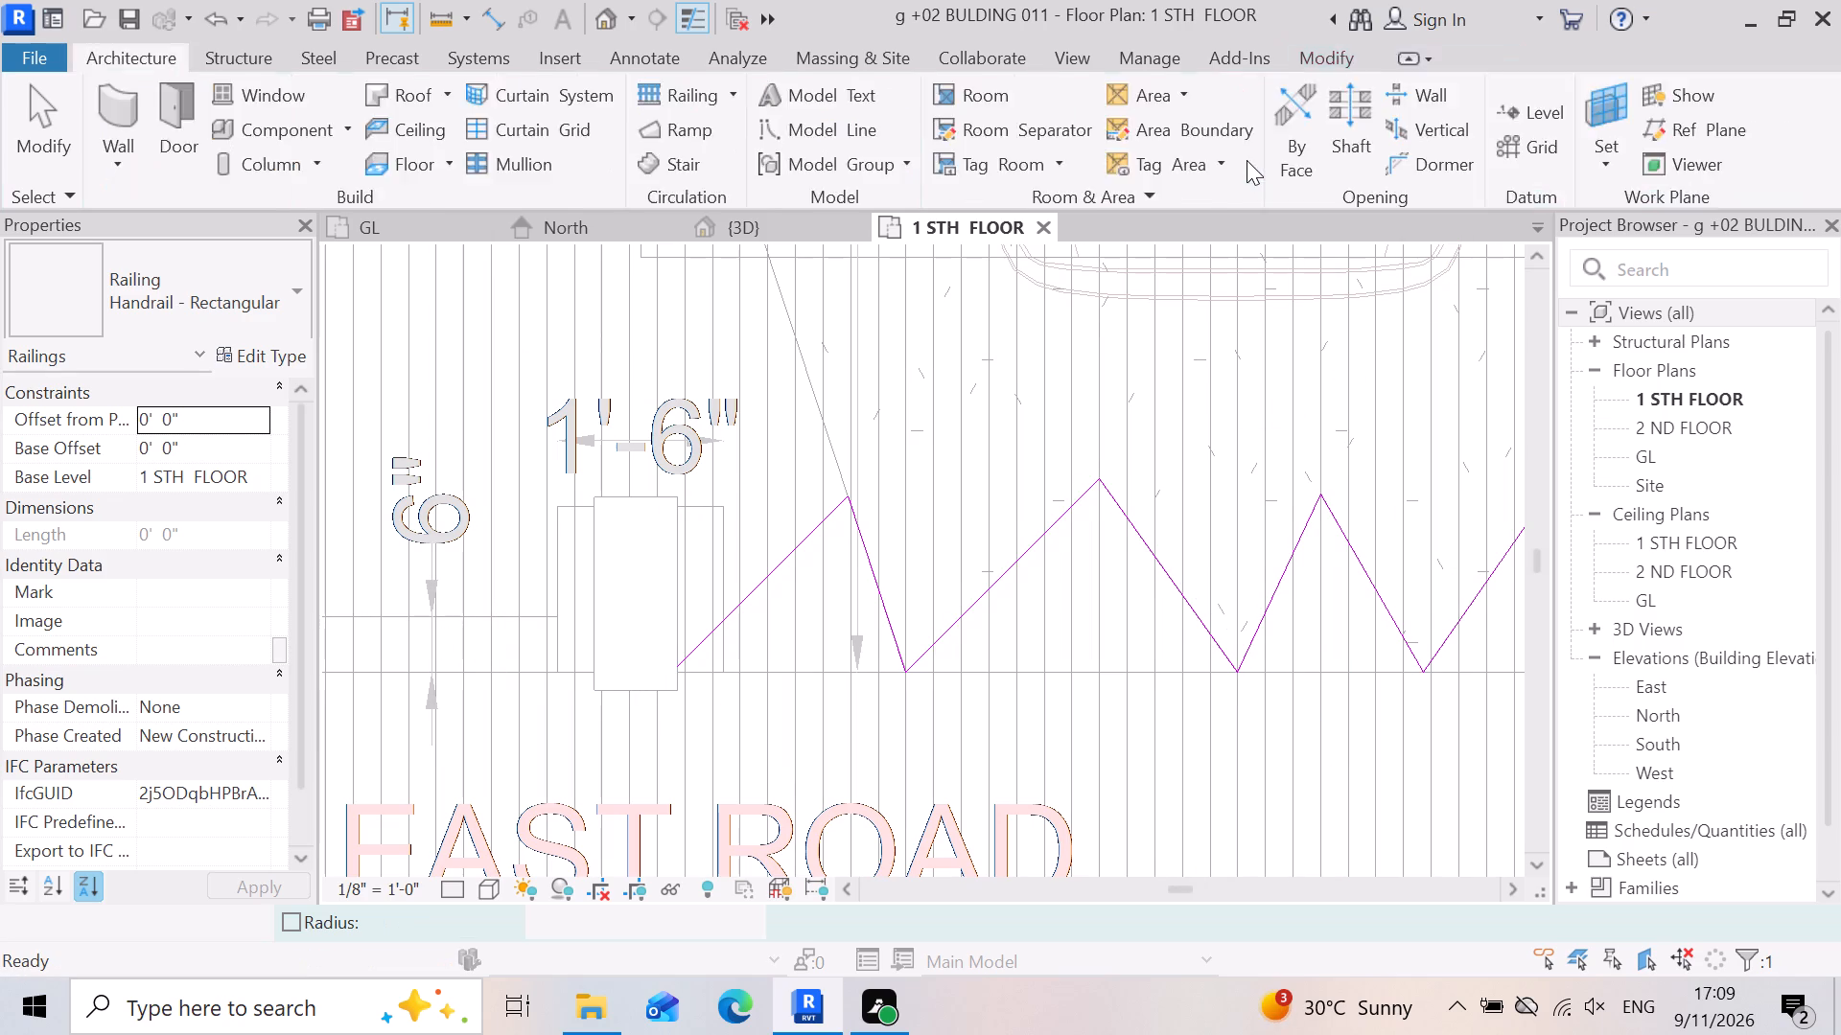
Switch to the 3D view and examine the new railing along the portico slab's zigzag edge.
scroll(714, 521, "down", 4)
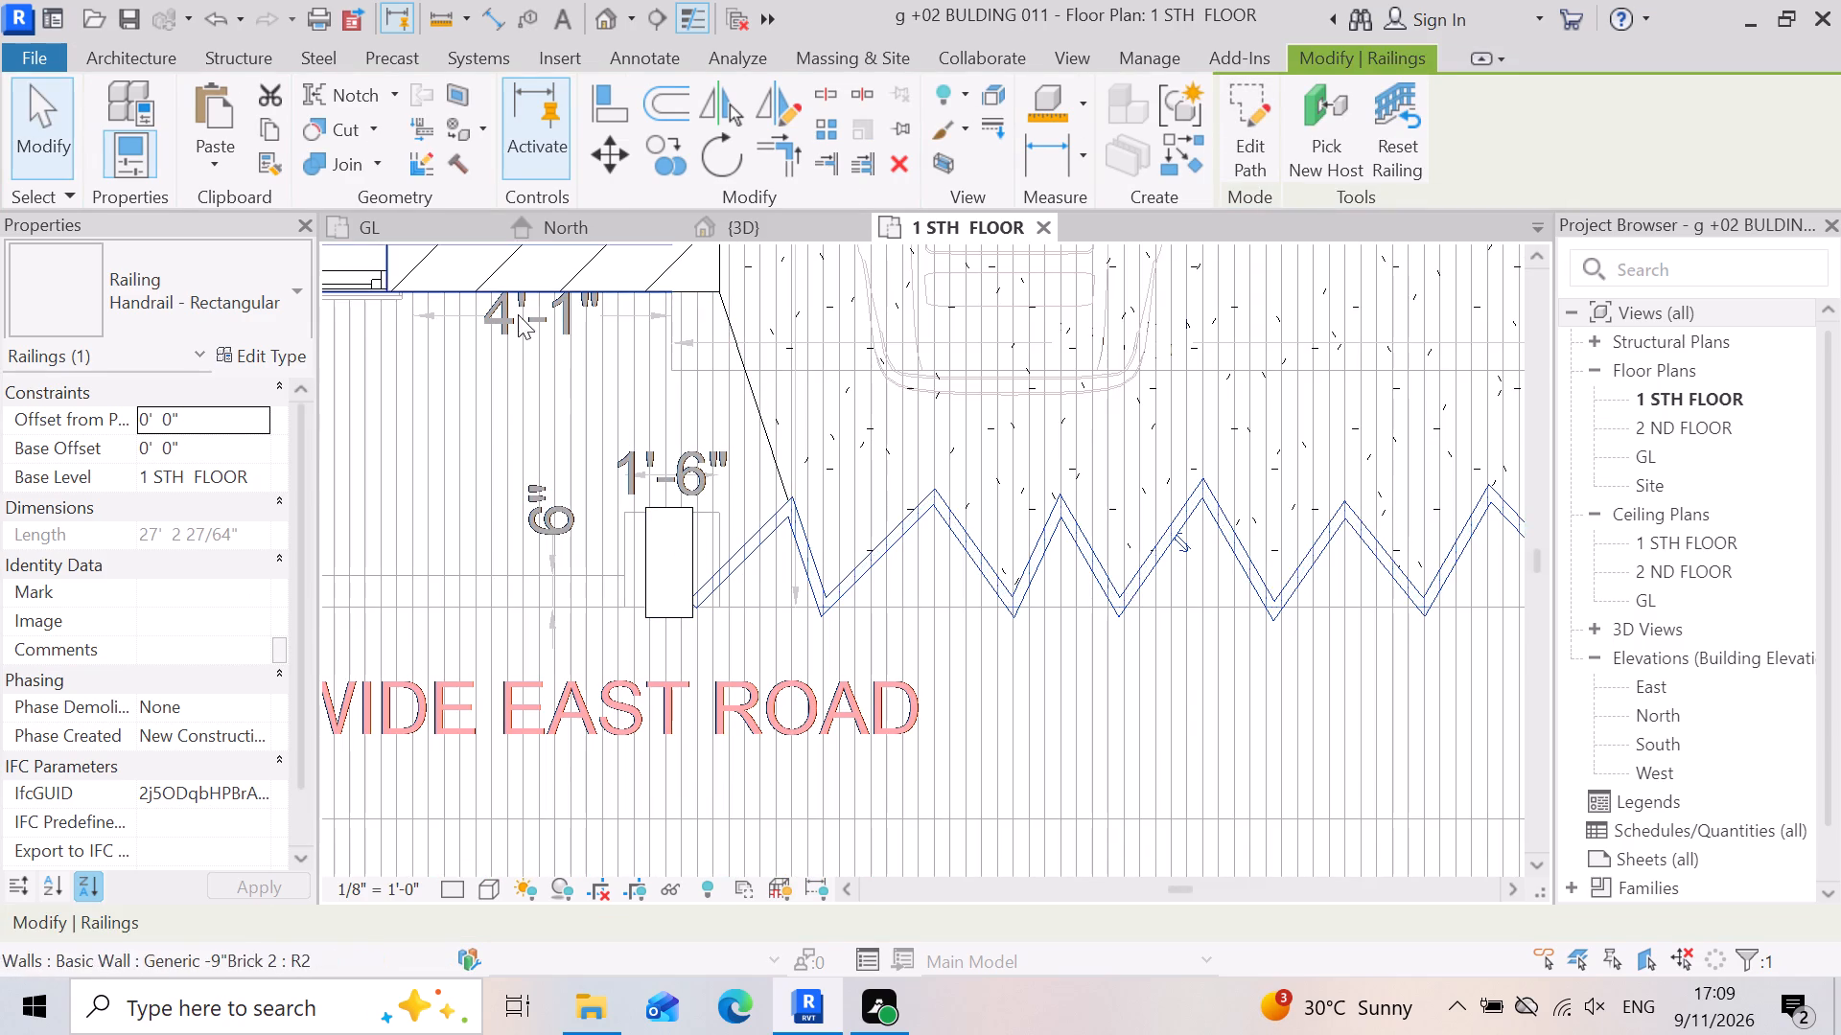
left_click(776, 226)
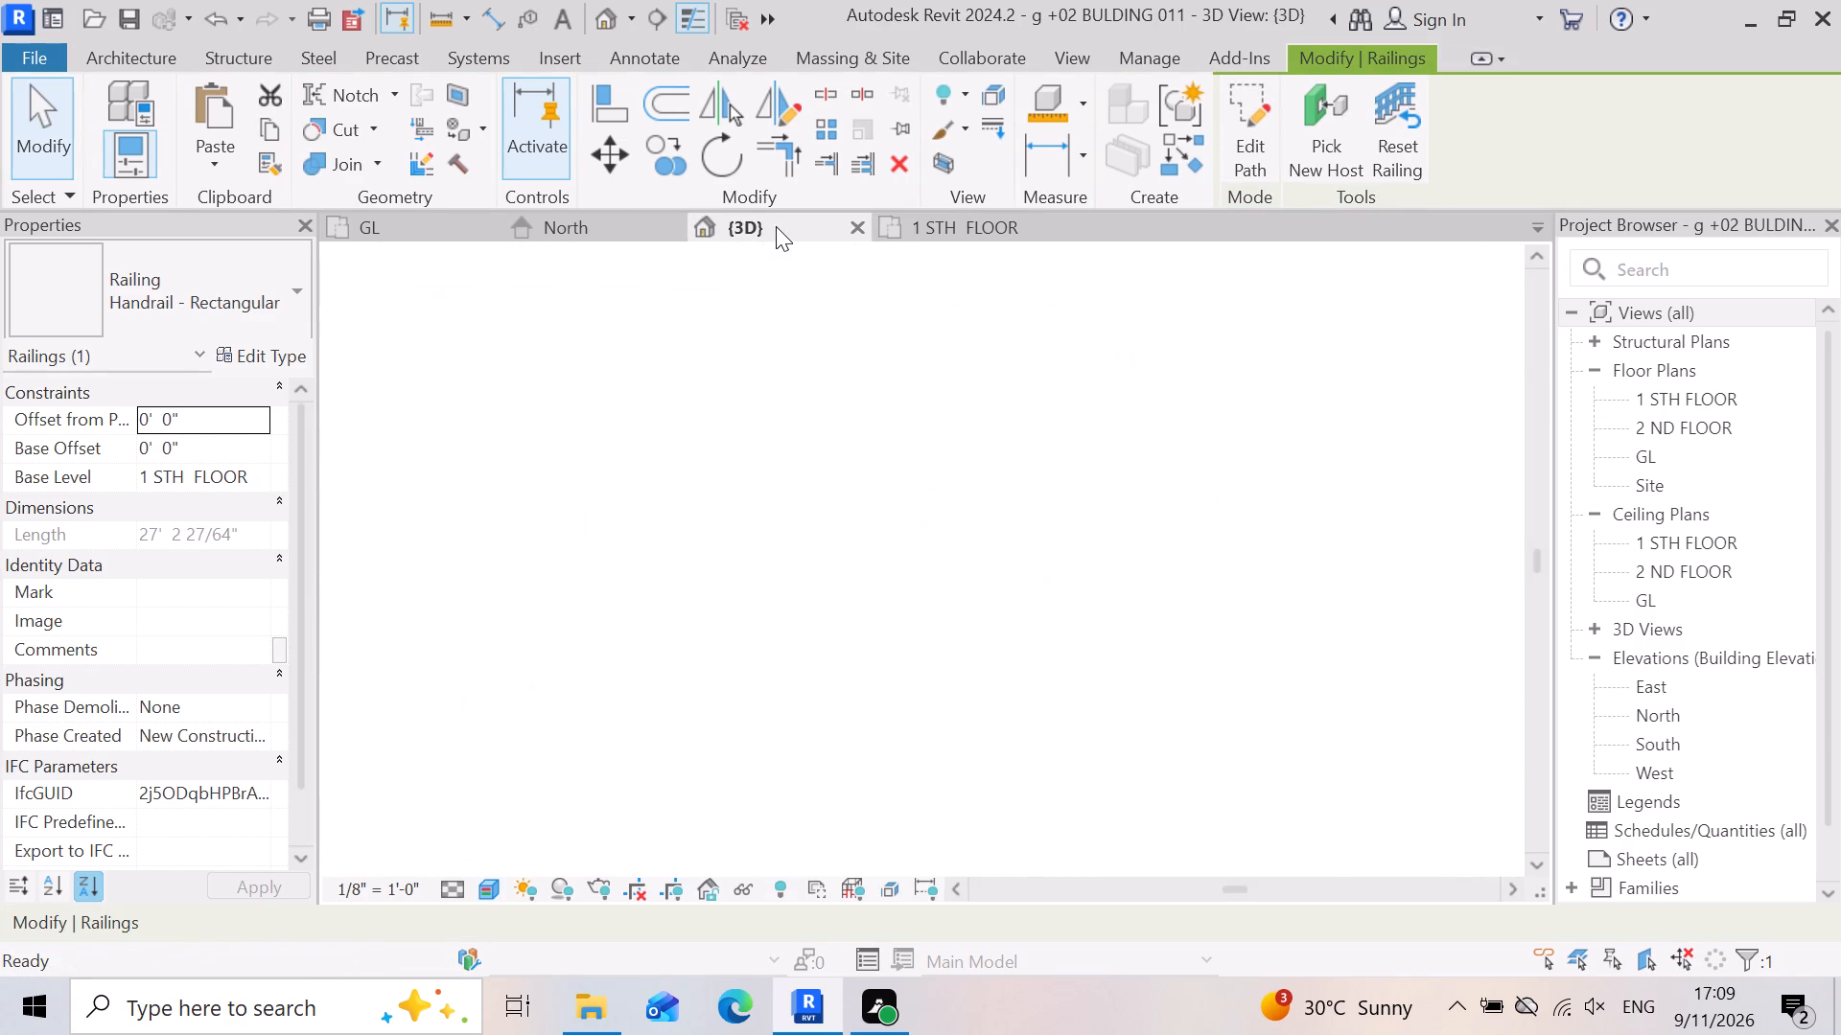
scroll(933, 580, "down", 4)
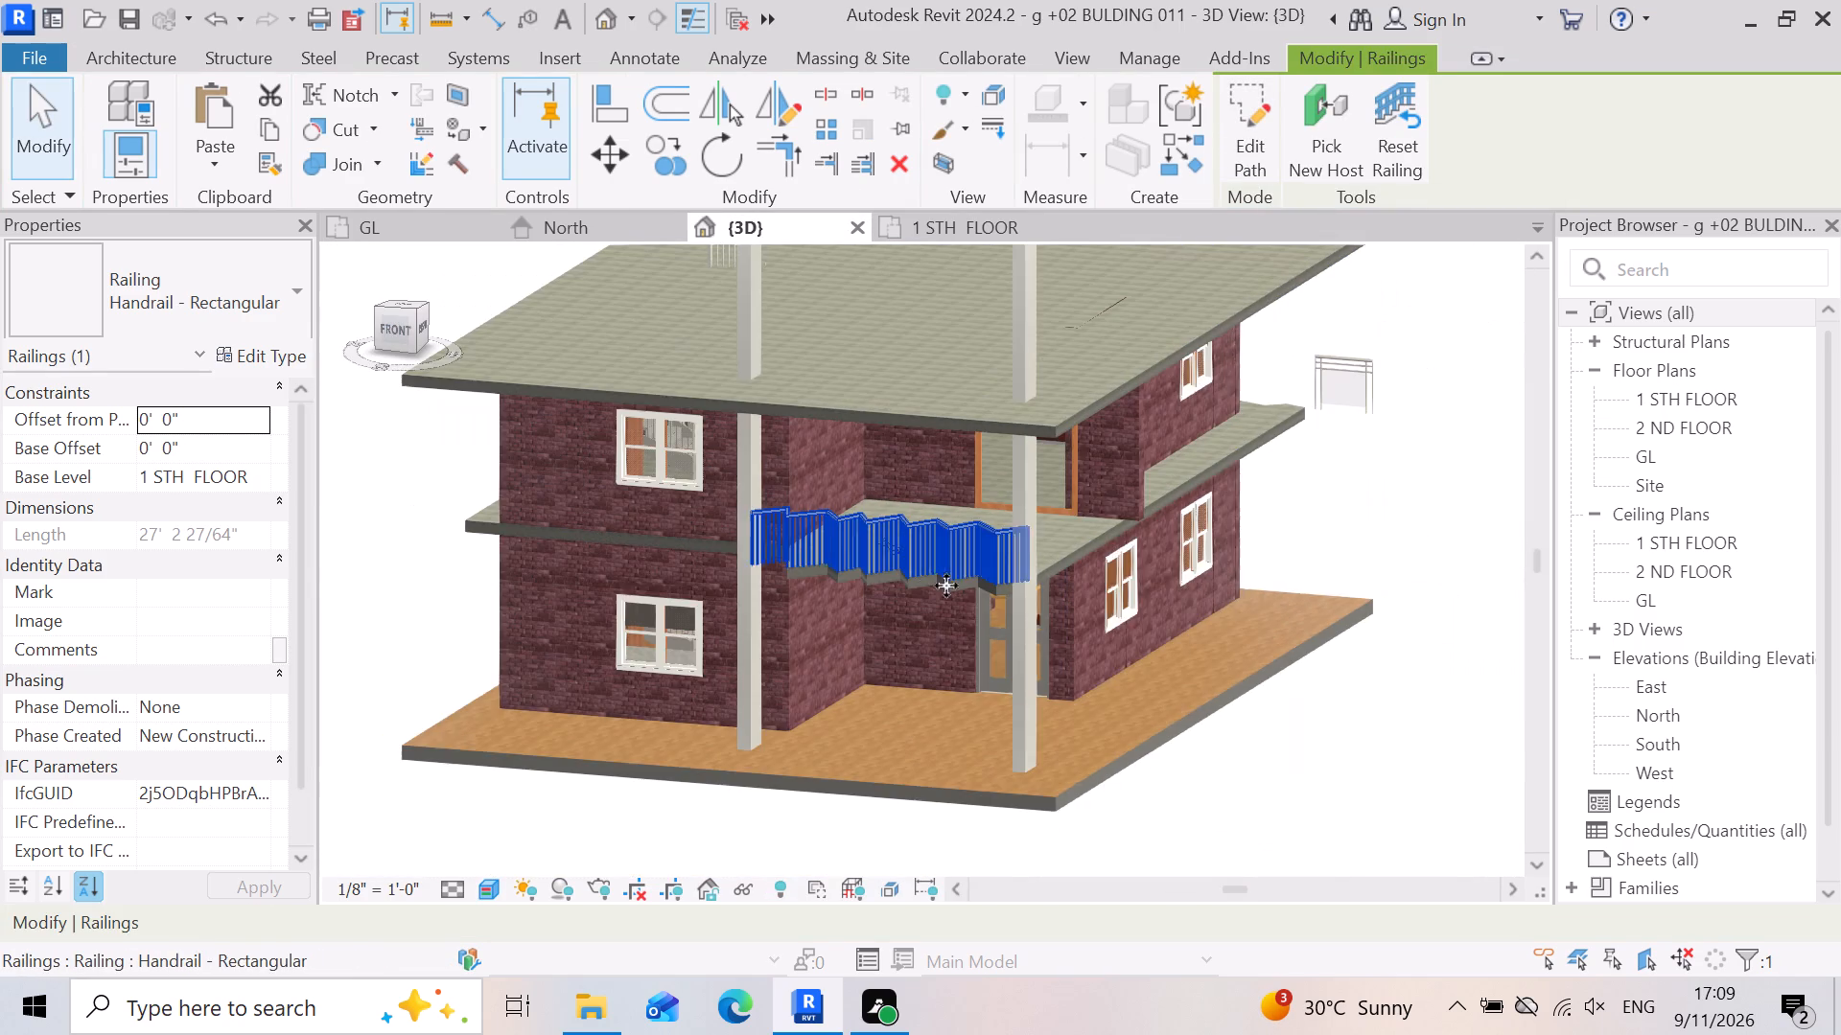
Examine the zigzag portico railing from several angles, including the front, against the slab edge and both columns.
left_click(1326, 810)
scroll(874, 573, "up", 3)
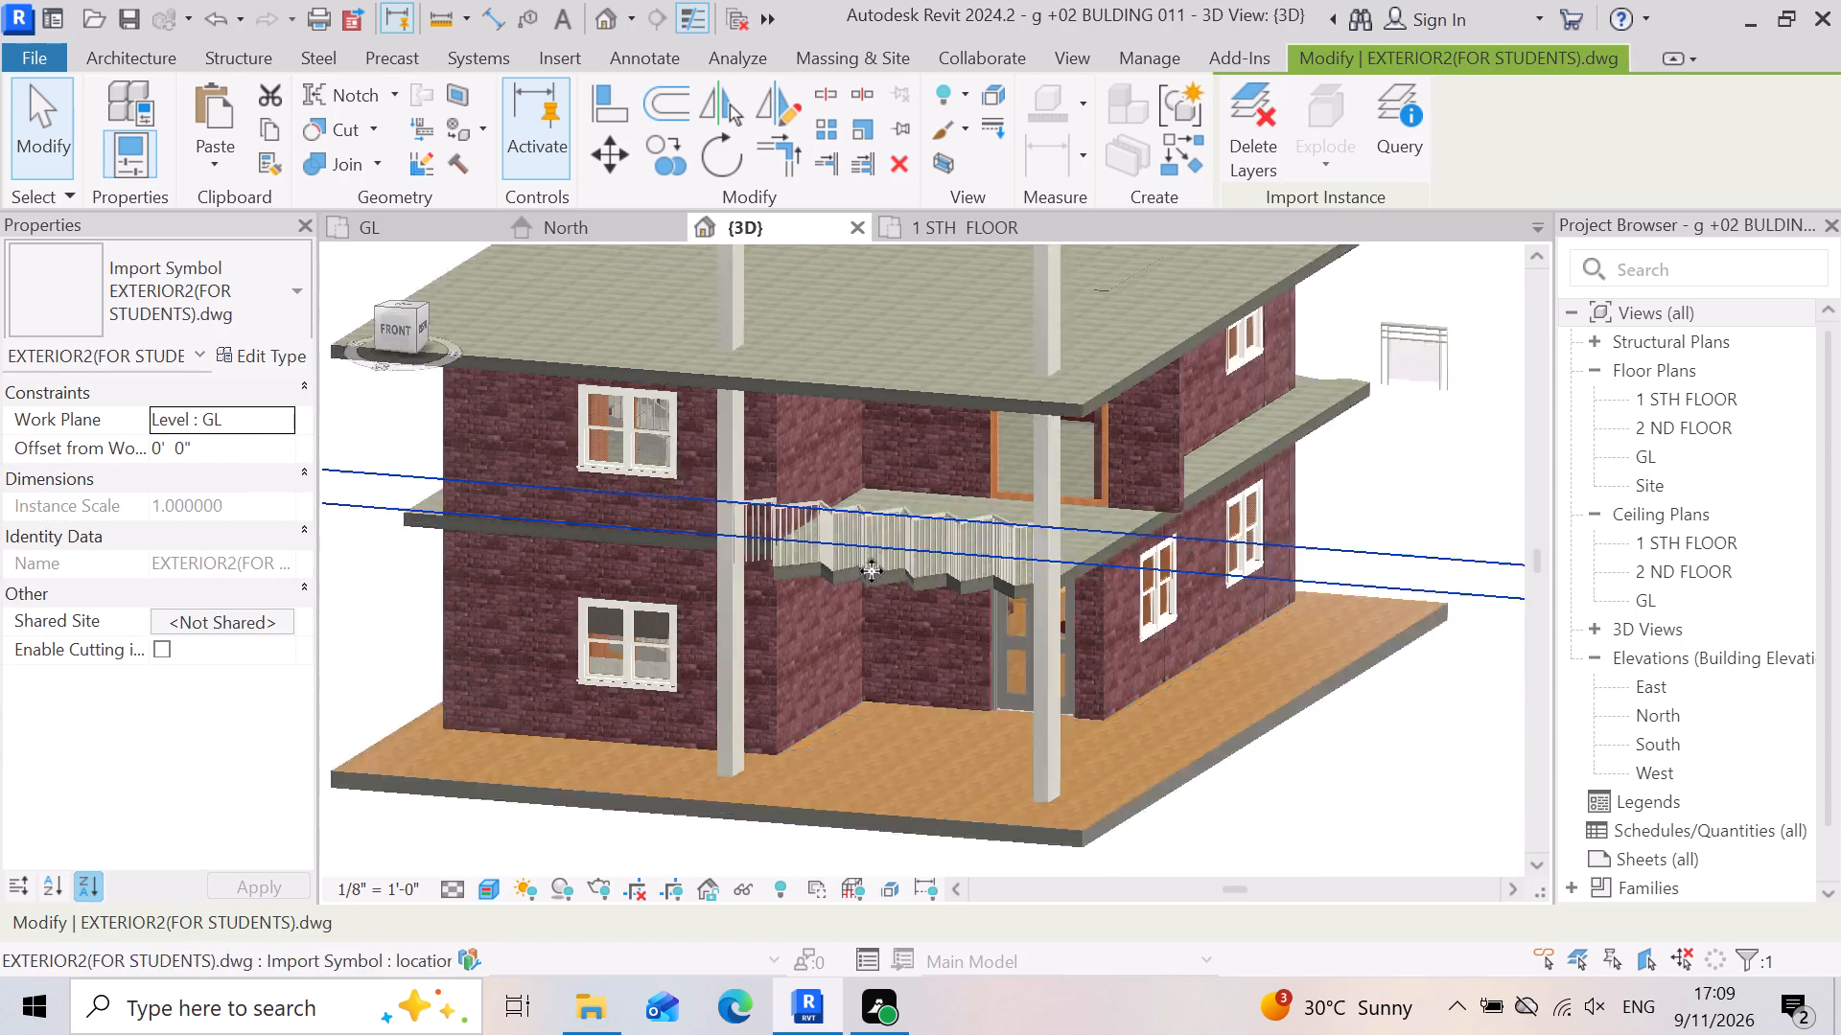
scroll(1215, 563, "up", 1)
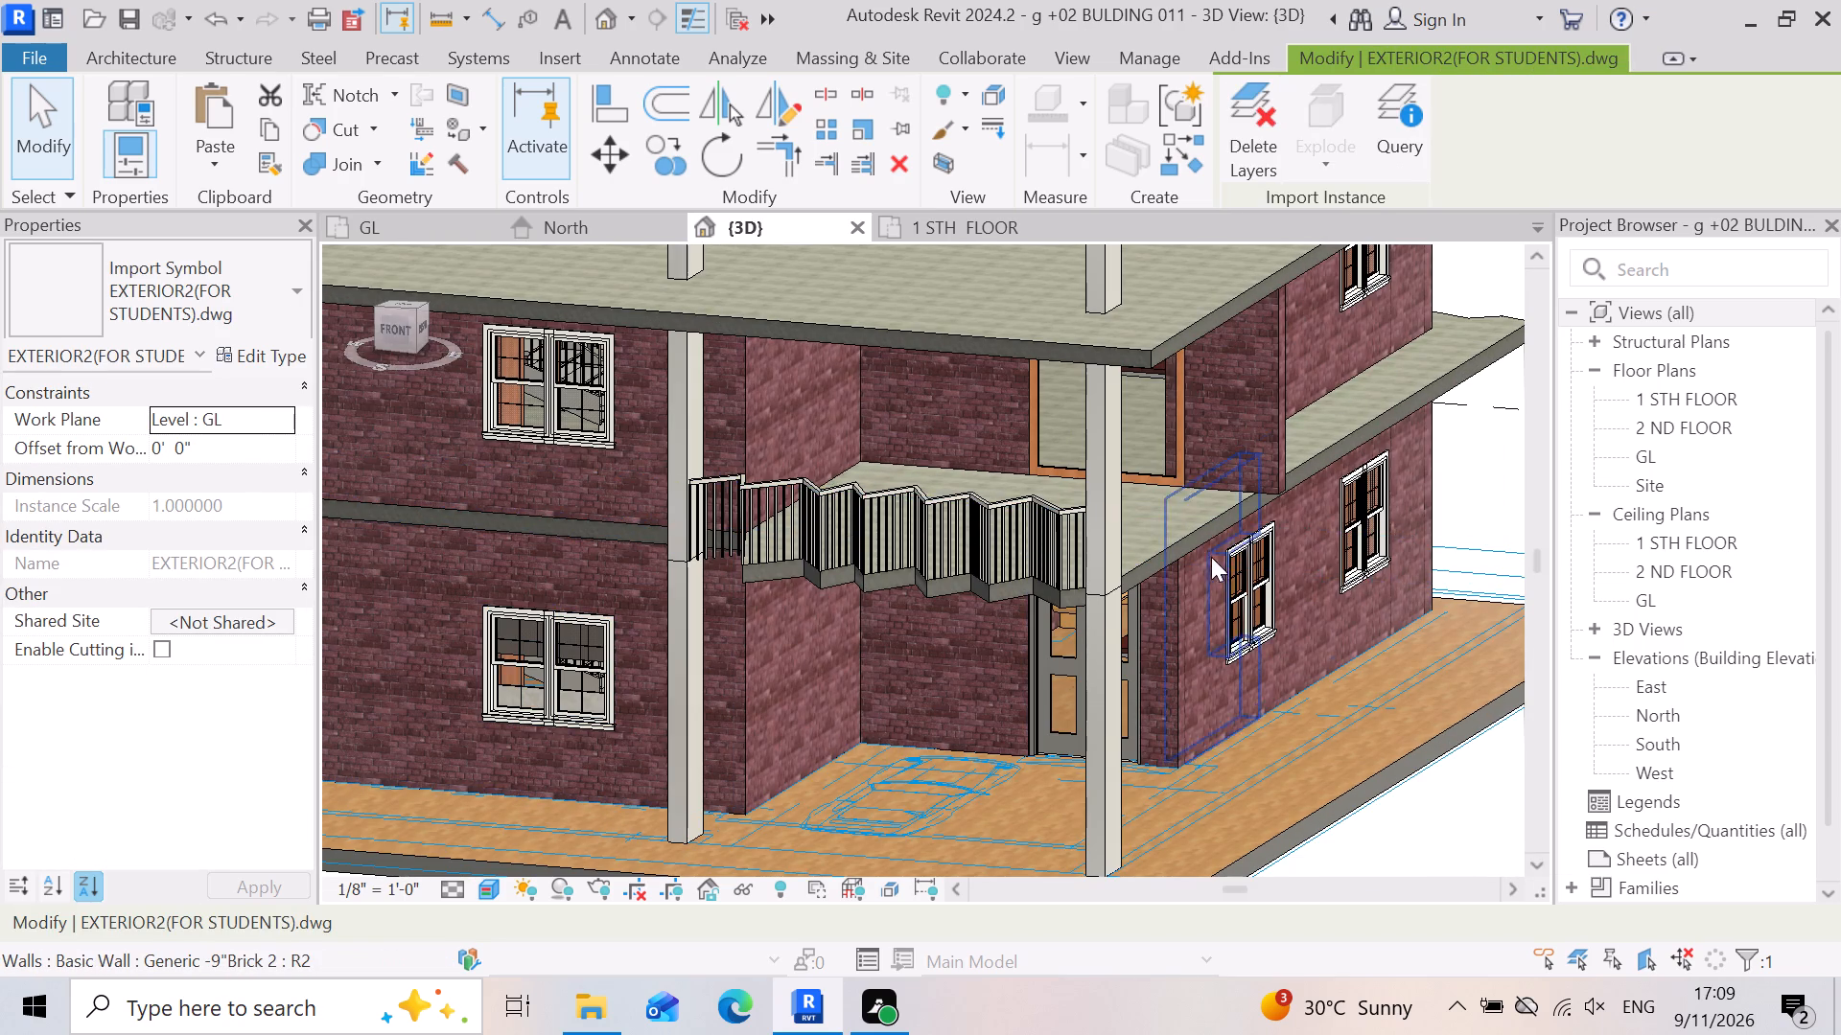
scroll(1211, 557, "up", 4)
scroll(1345, 669, "down", 3)
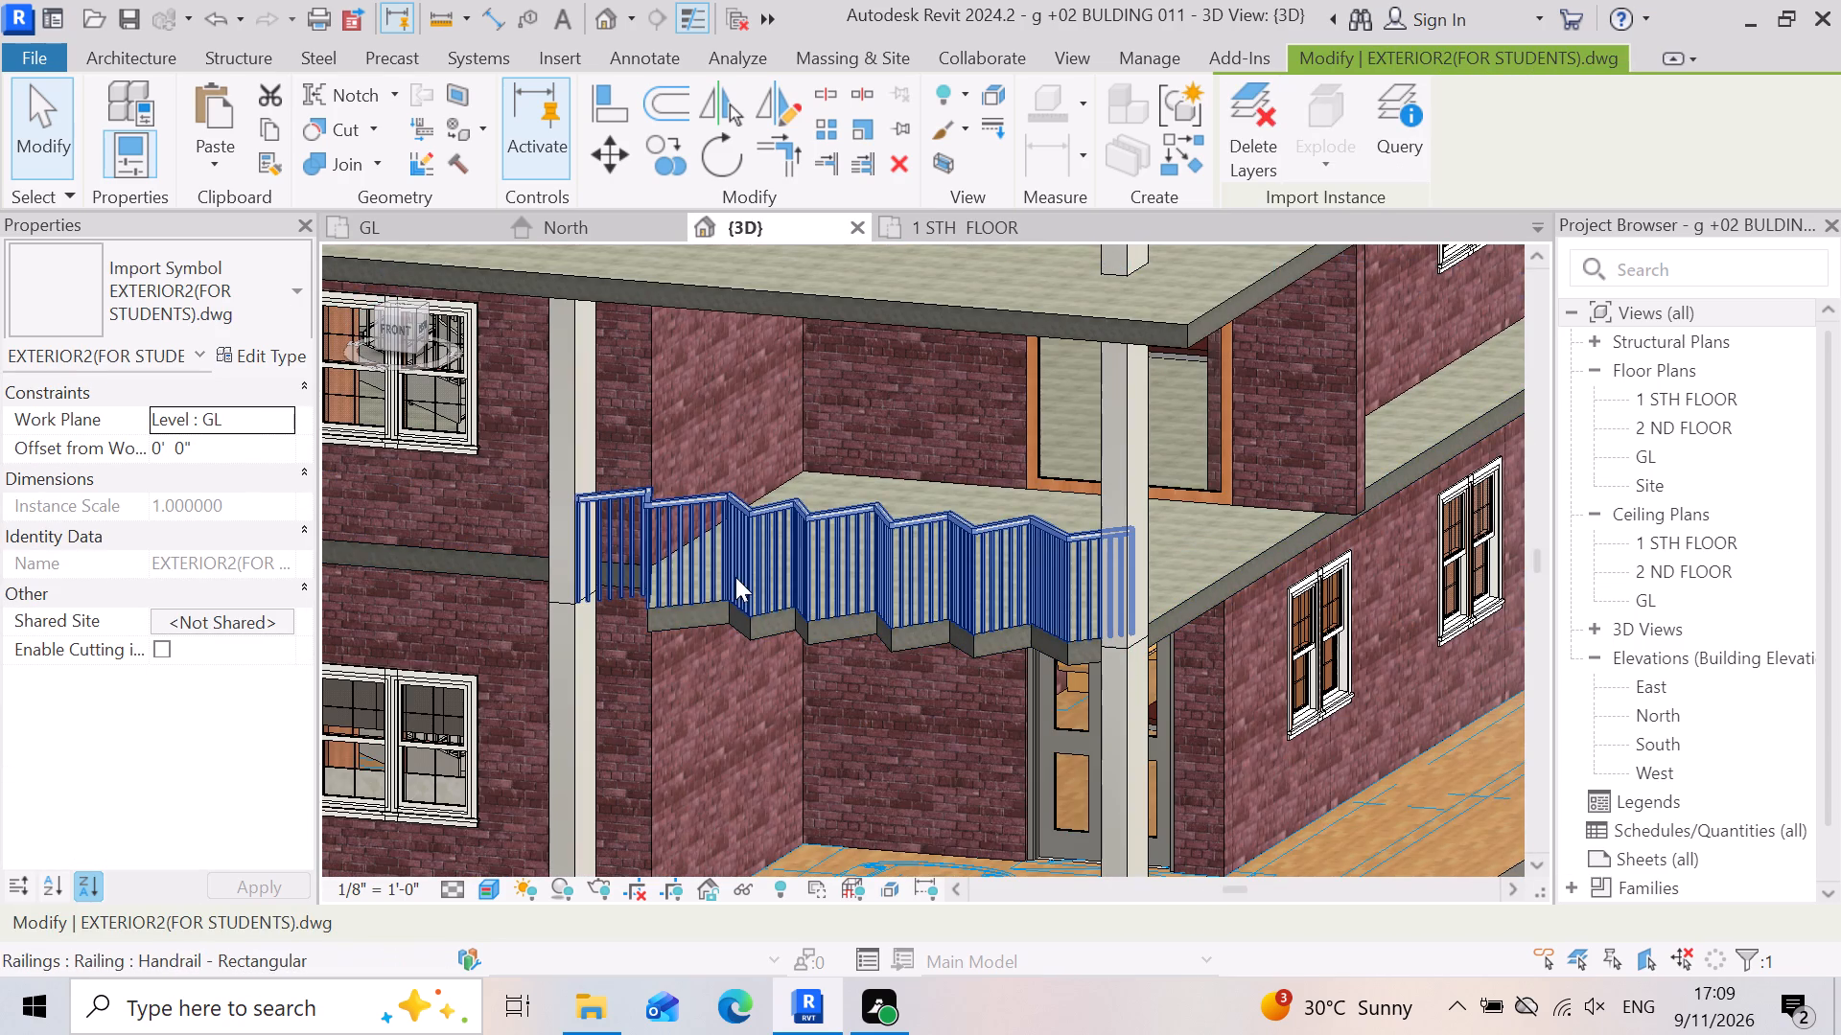
right_click_drag(640, 526, 643, 566, "shift")
middle_click(640, 526, "shift")
middle_click_drag(639, 524, 639, 552, "shift")
middle_click_drag(639, 553, 641, 566, "shift")
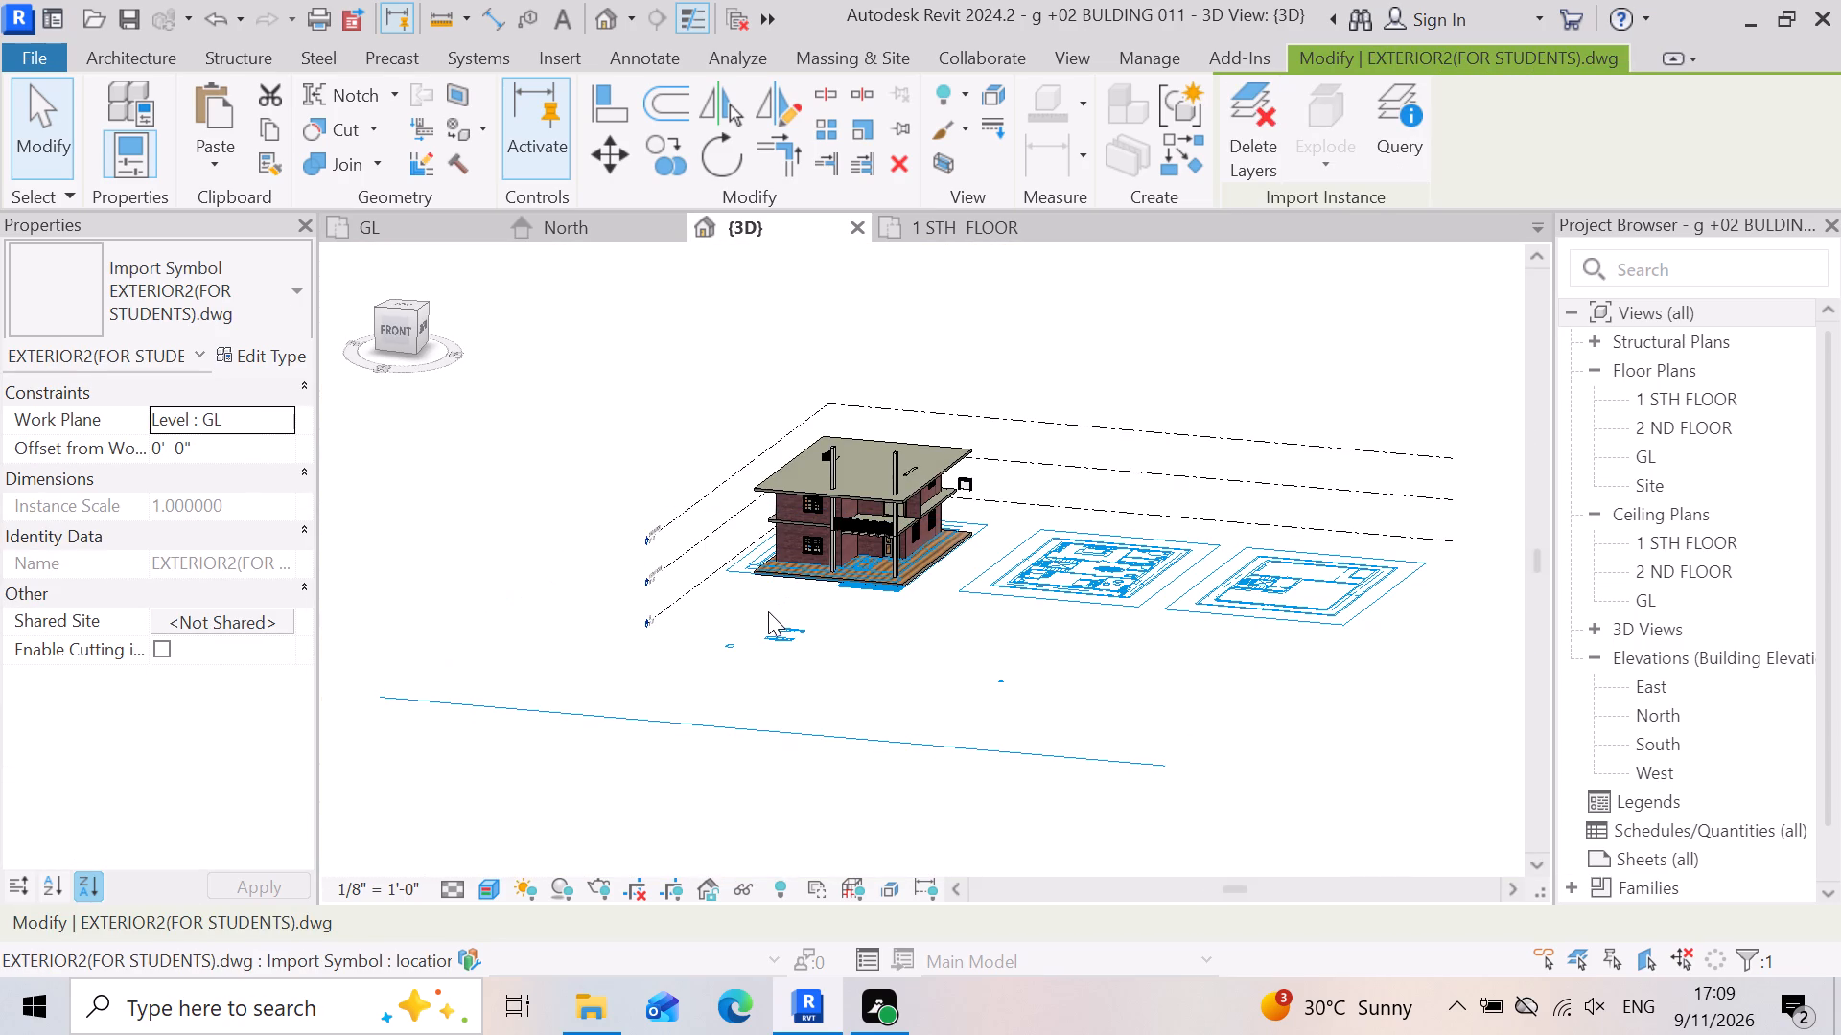
right_click_drag(768, 611, 846, 526, "shift")
middle_click(768, 611, "shift")
middle_click(758, 605, "shift")
middle_click(754, 600, "shift")
middle_click_drag(752, 594, 752, 583, "shift")
middle_click_drag(752, 570, 760, 560, "shift")
middle_click_drag(762, 556, 846, 526, "shift")
scroll(766, 547, "up", 1, "shift")
scroll(684, 523, "up", 4)
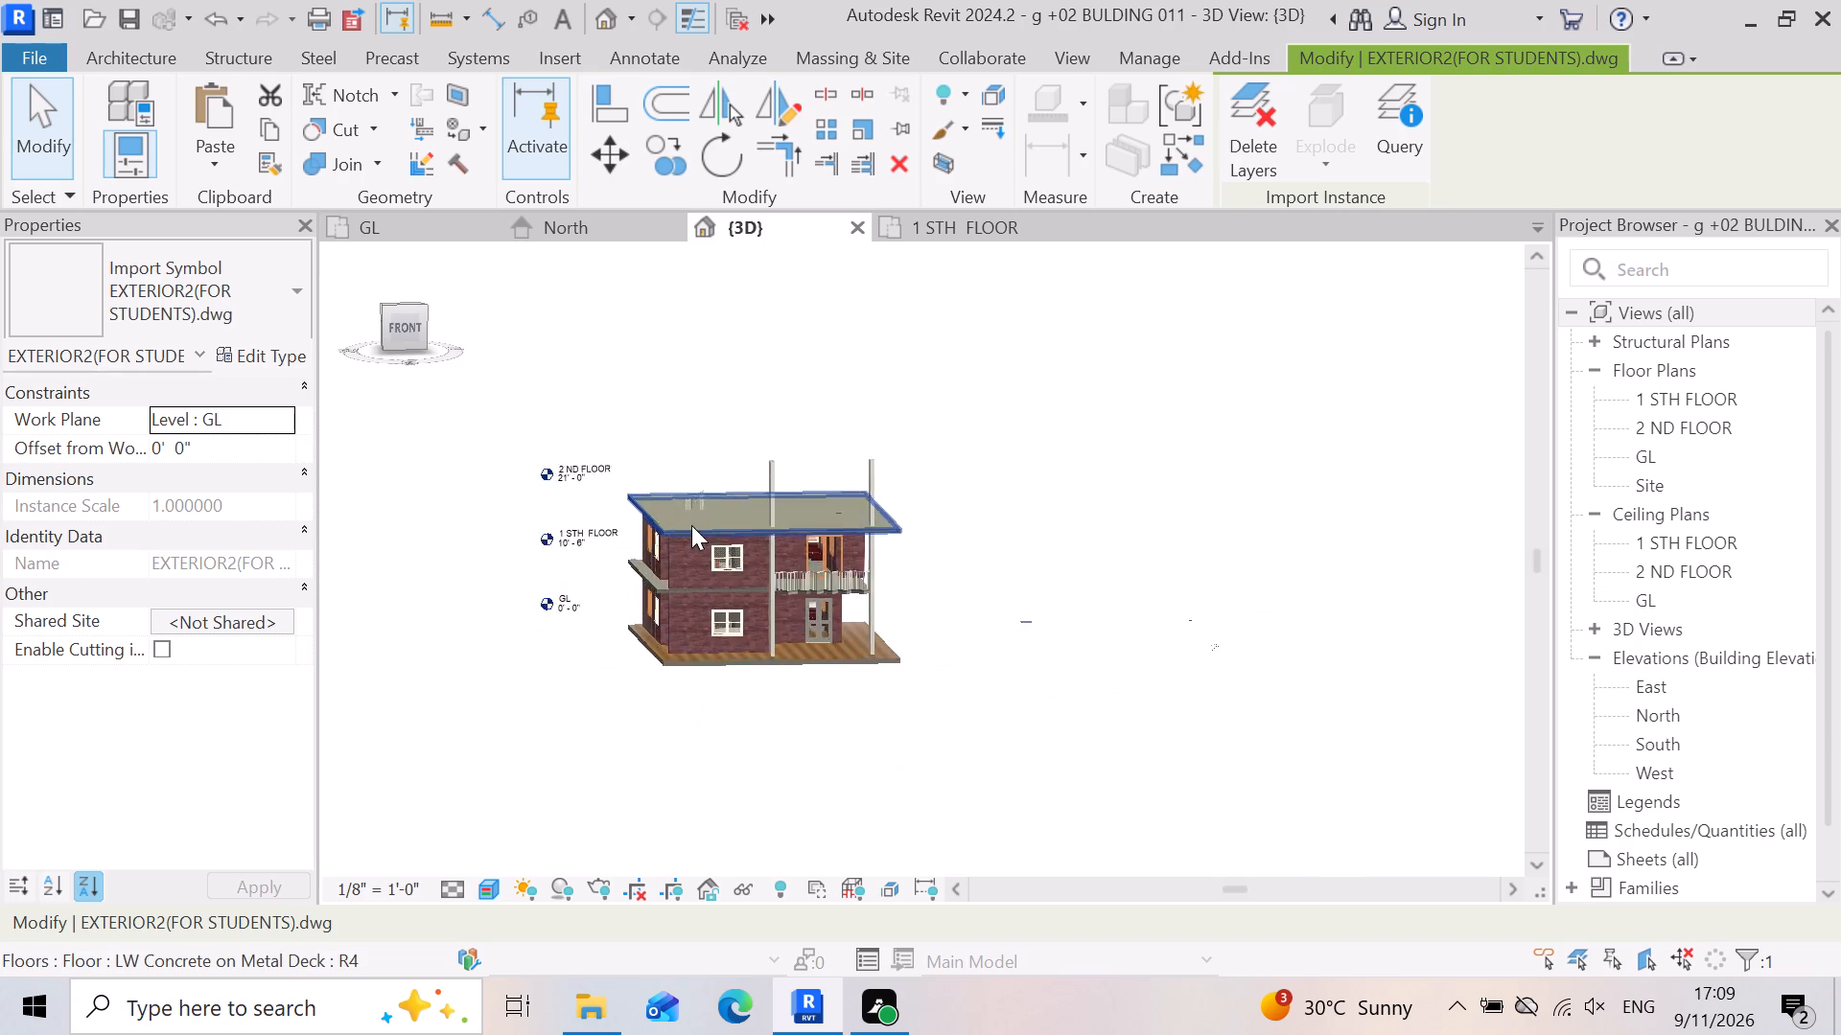
scroll(691, 525, "up", 8)
scroll(721, 736, "up", 3)
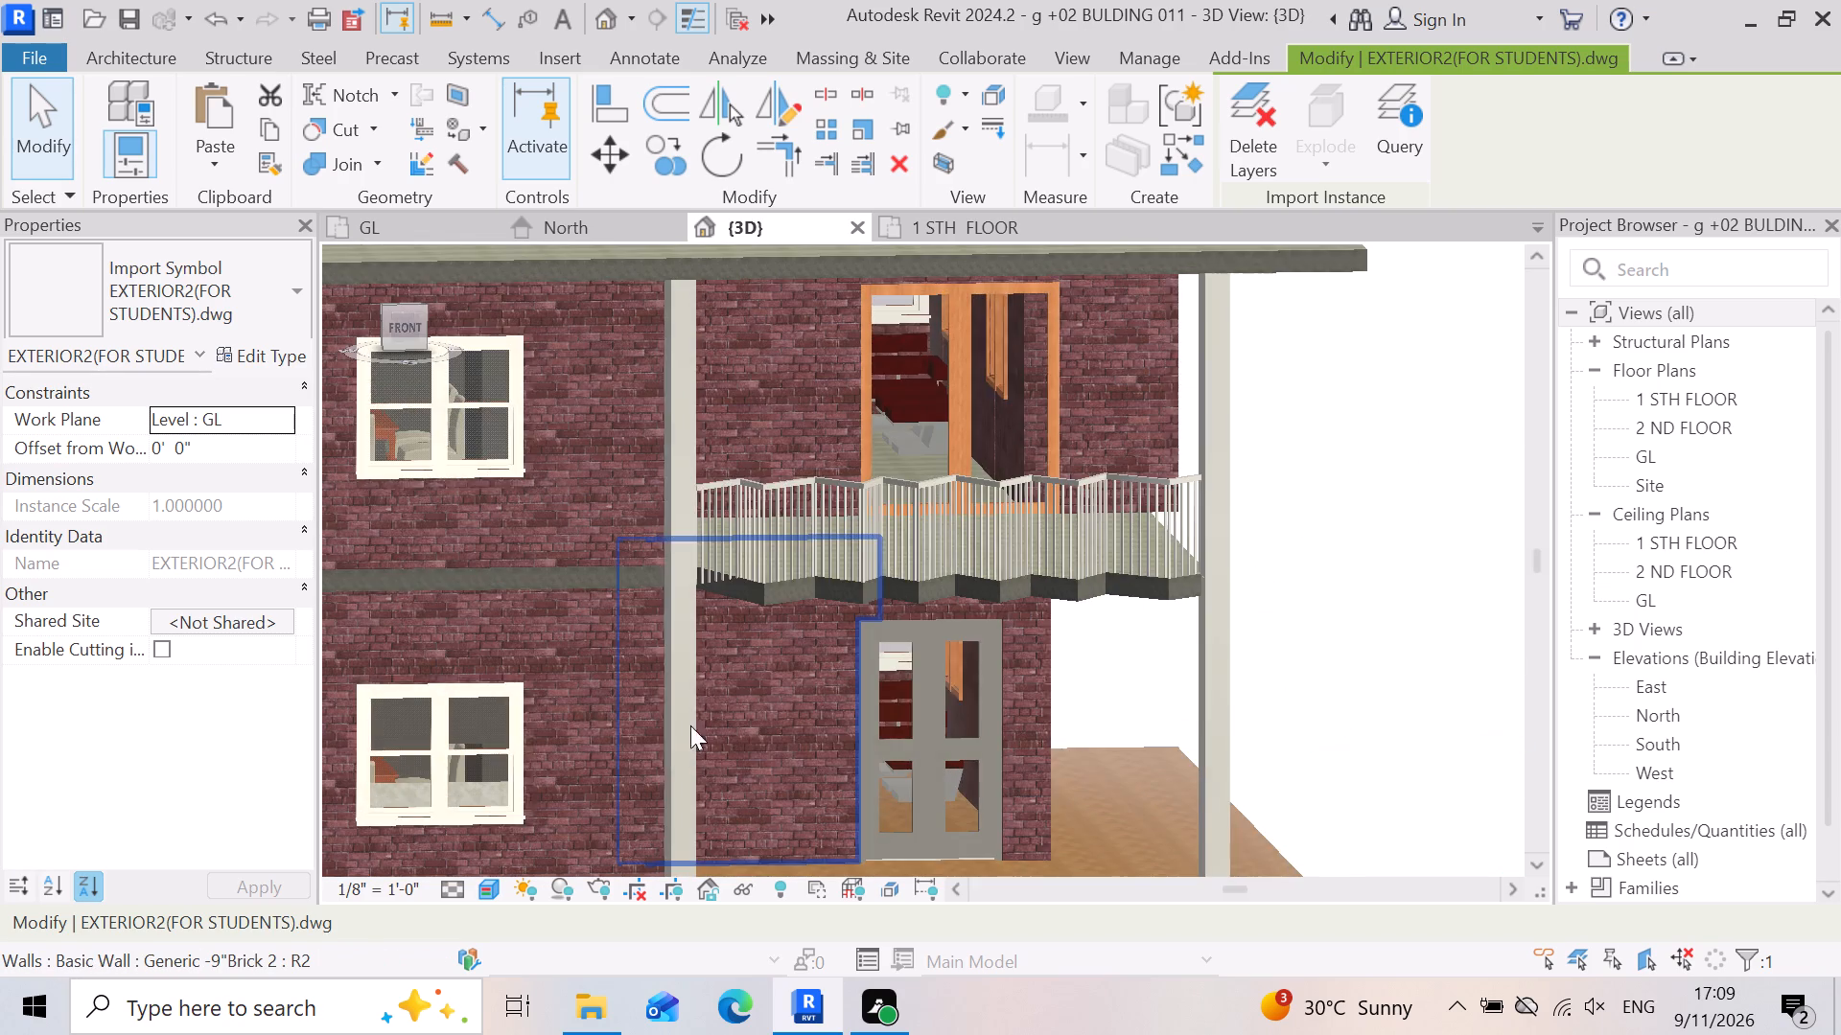
scroll(635, 575, "up", 3)
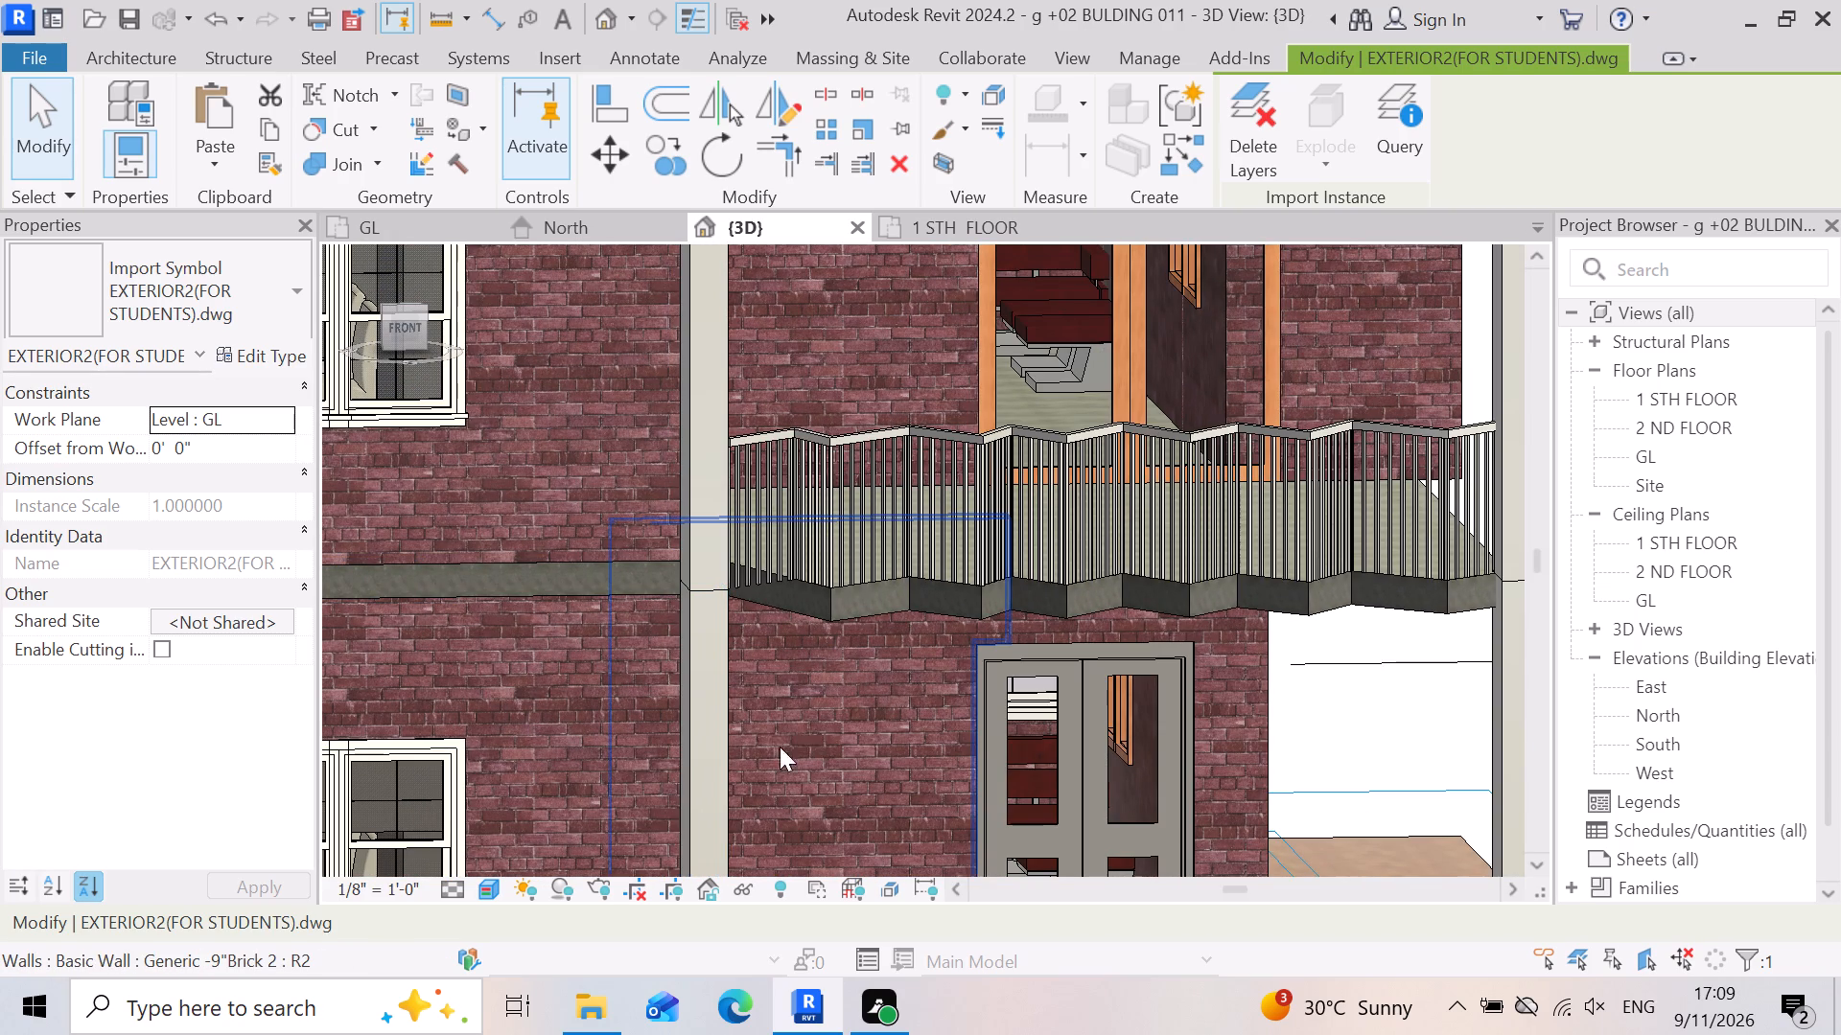
scroll(1149, 615, "up", 3)
Change the zigzag portico railing's type to Glass Panel - Bottom Fill.
left_click(1060, 540)
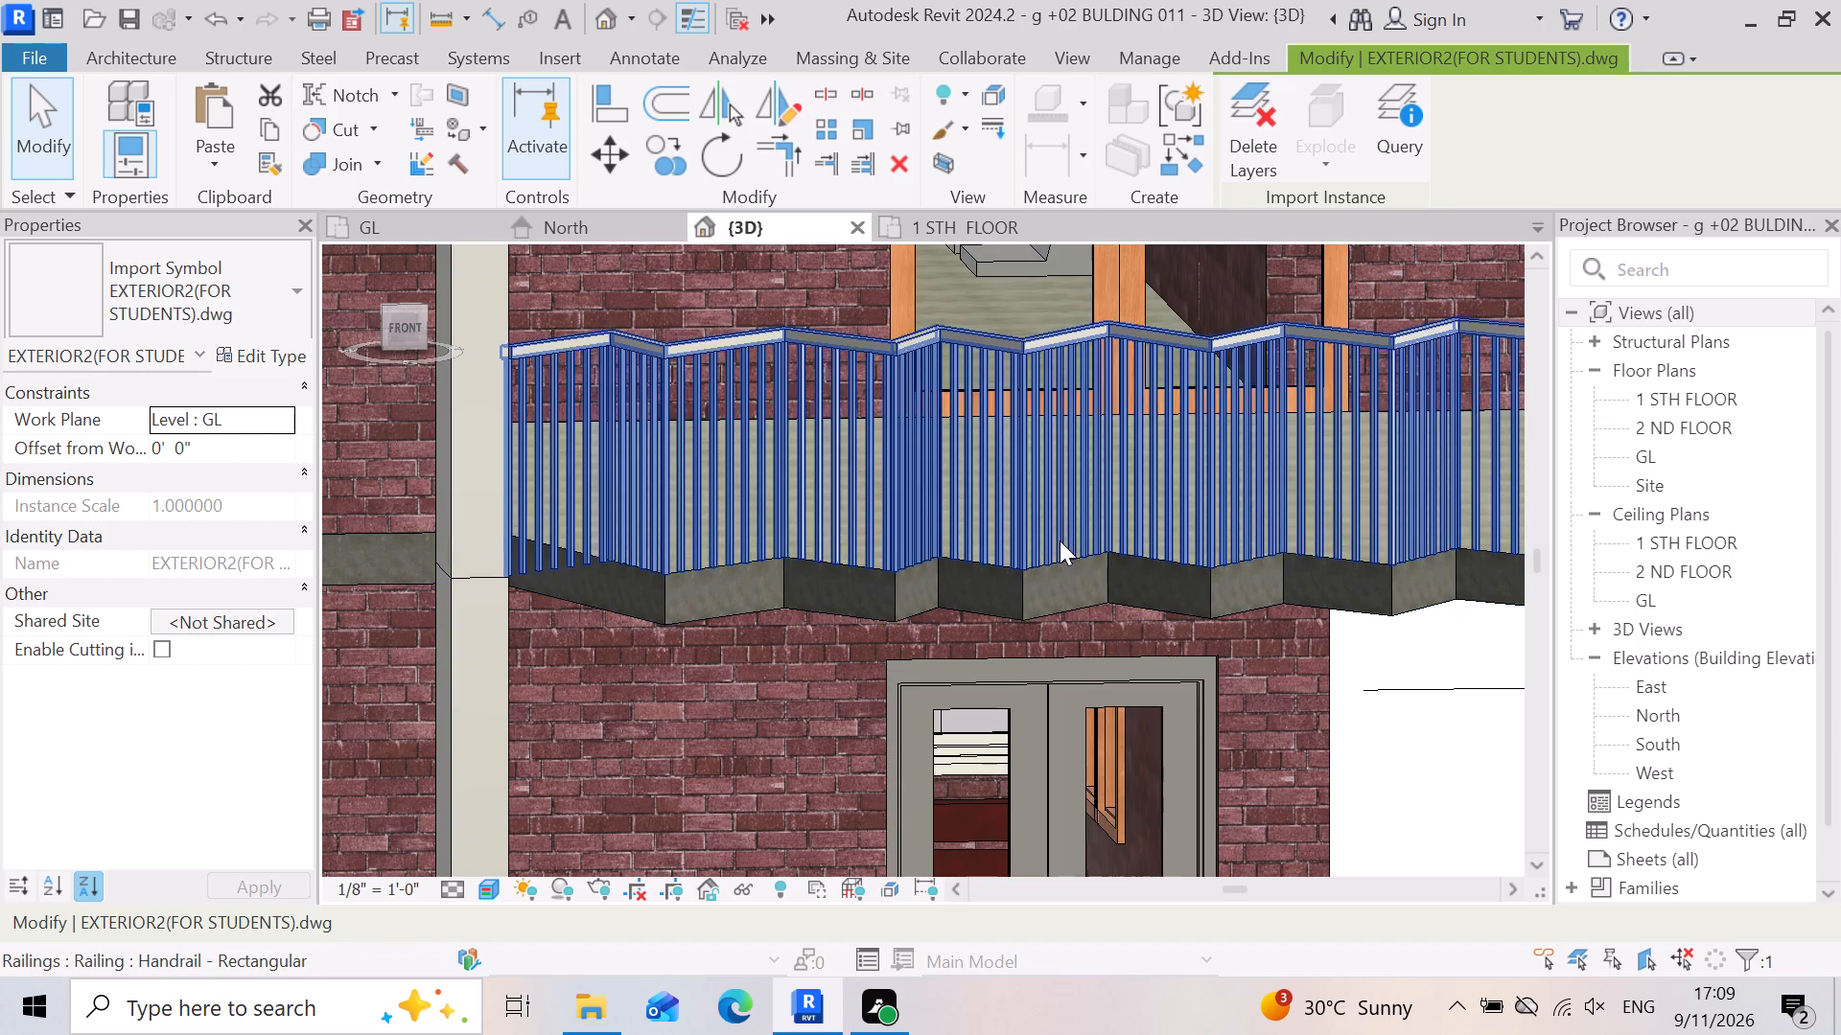
left_click(303, 281)
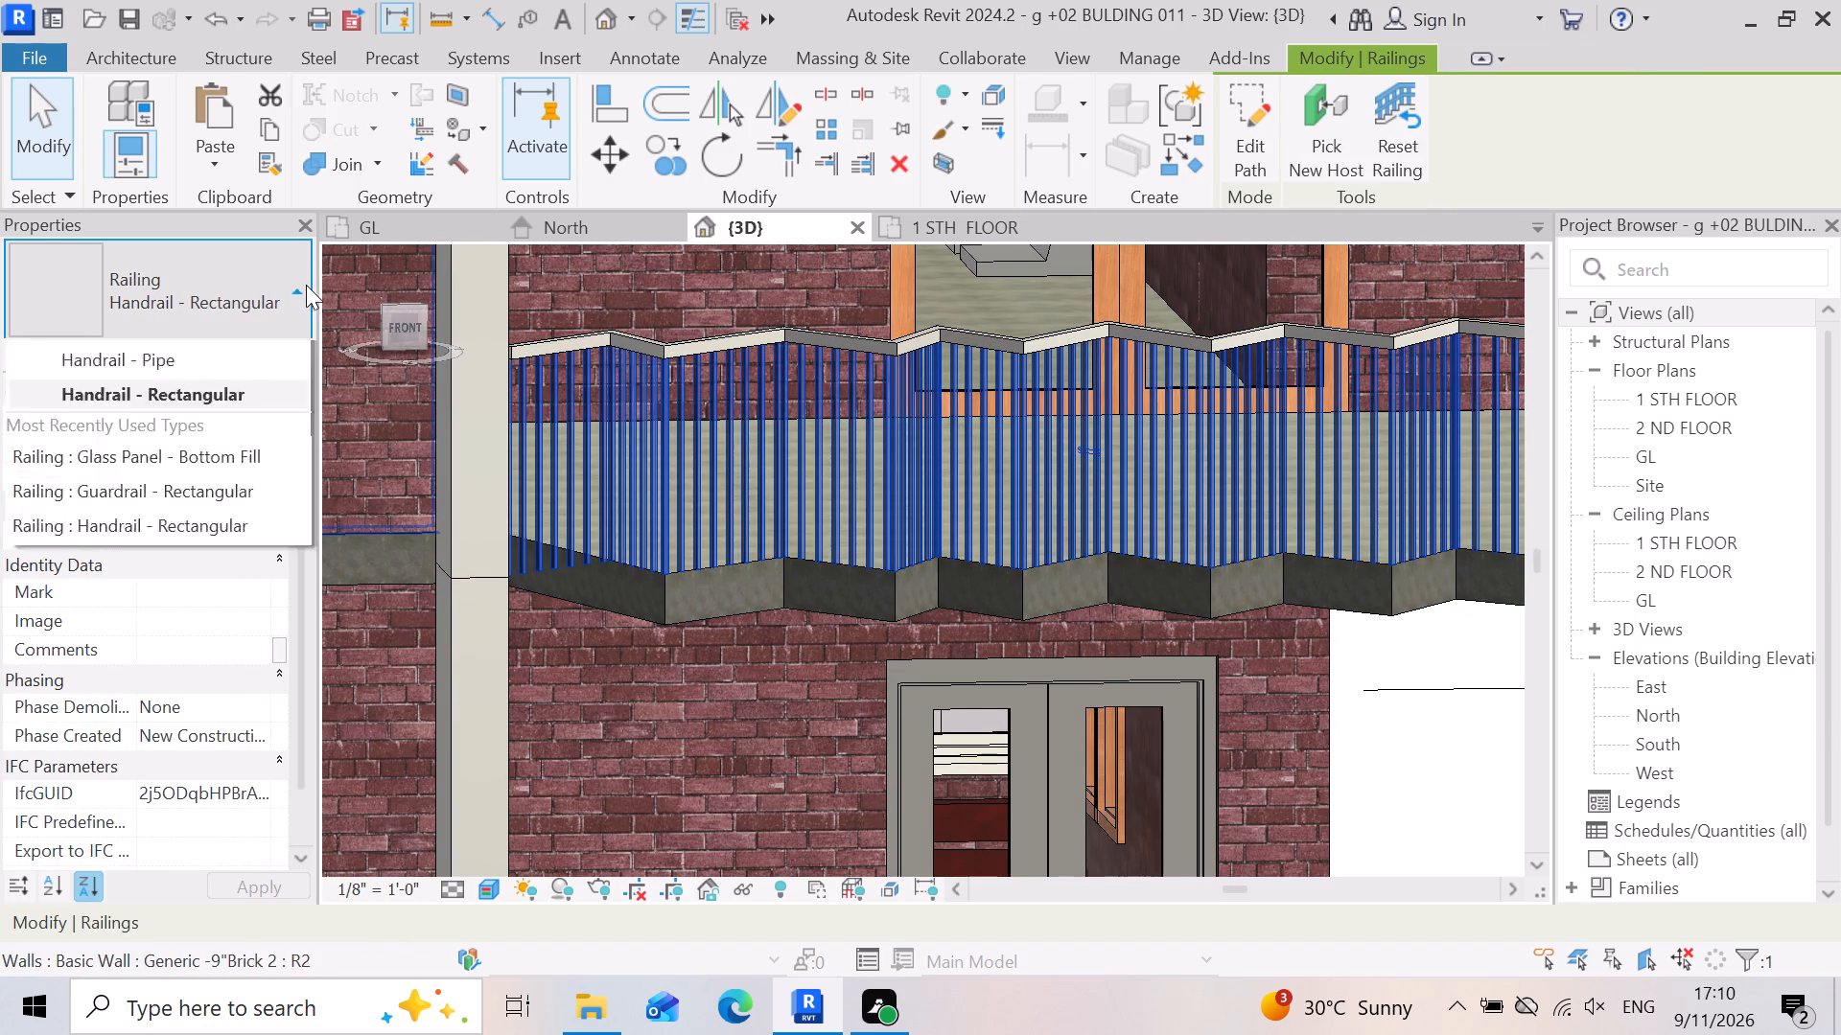
left_click(193, 440)
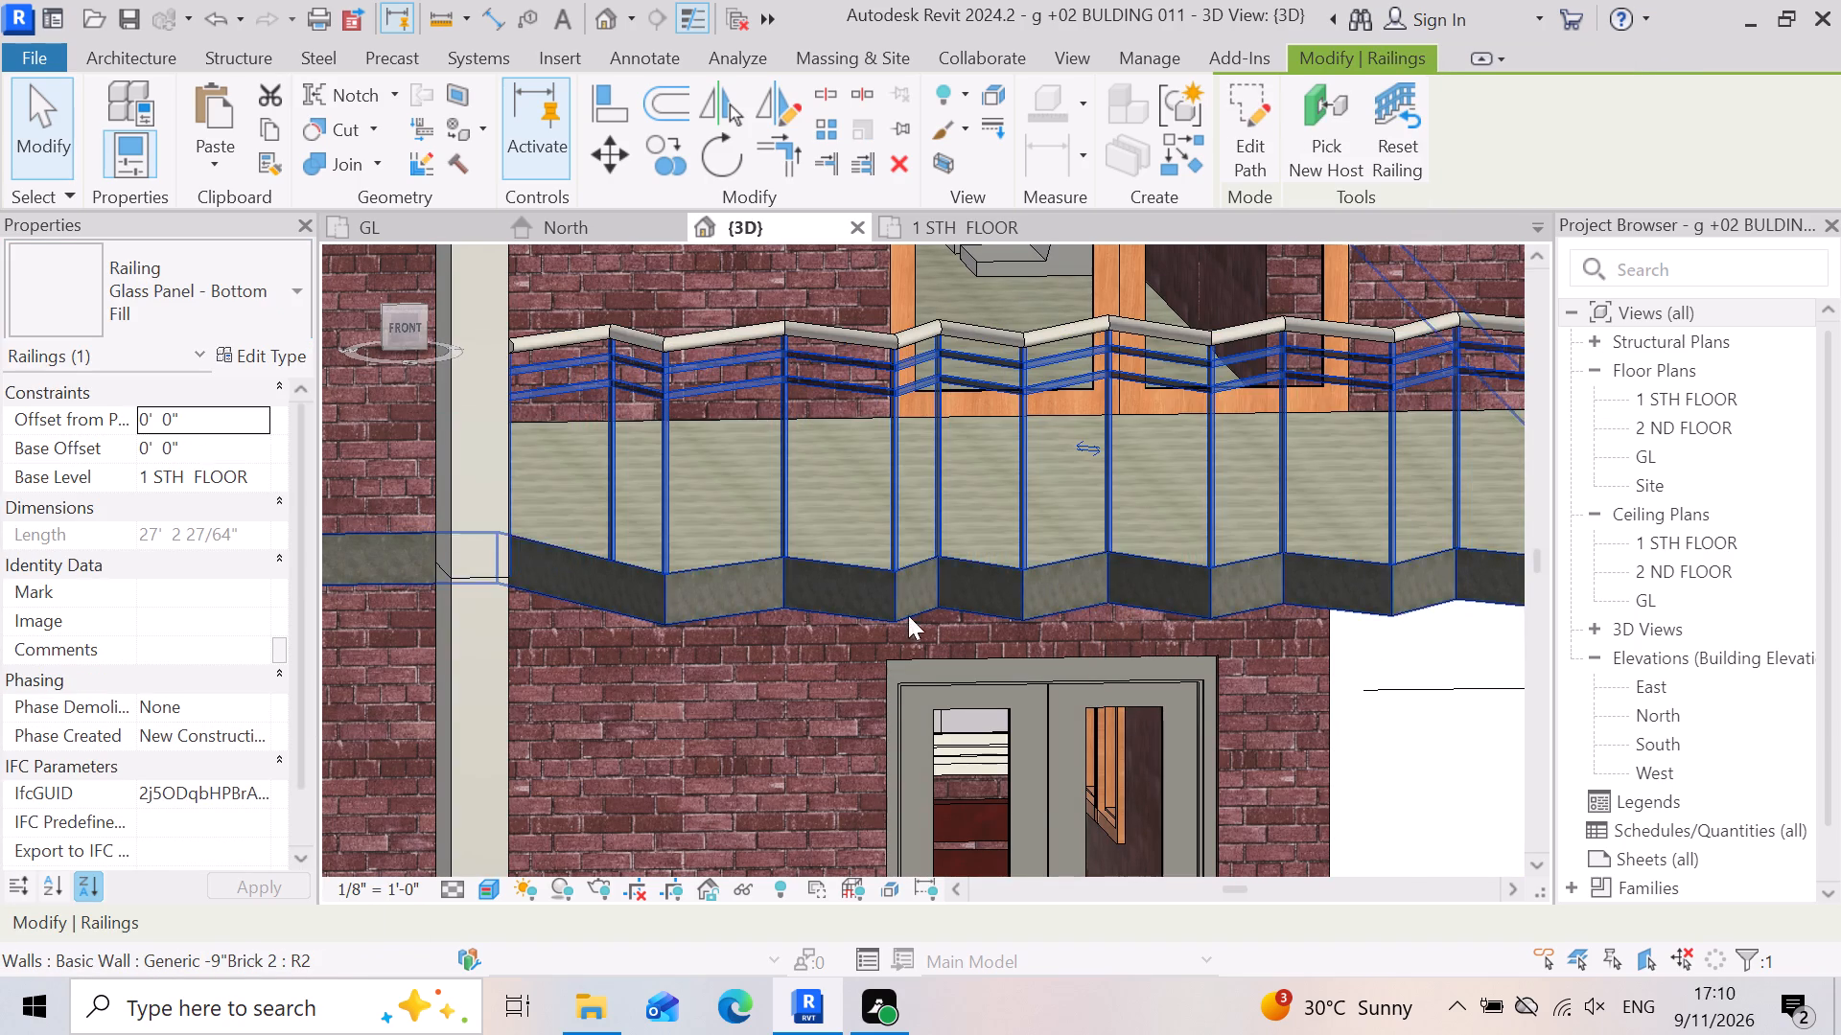
scroll(933, 593, "down", 8)
left_click(1396, 690)
Examine the glass panel railing along the zigzag slab edge, including where it meets both columns.
scroll(1043, 583, "up", 1)
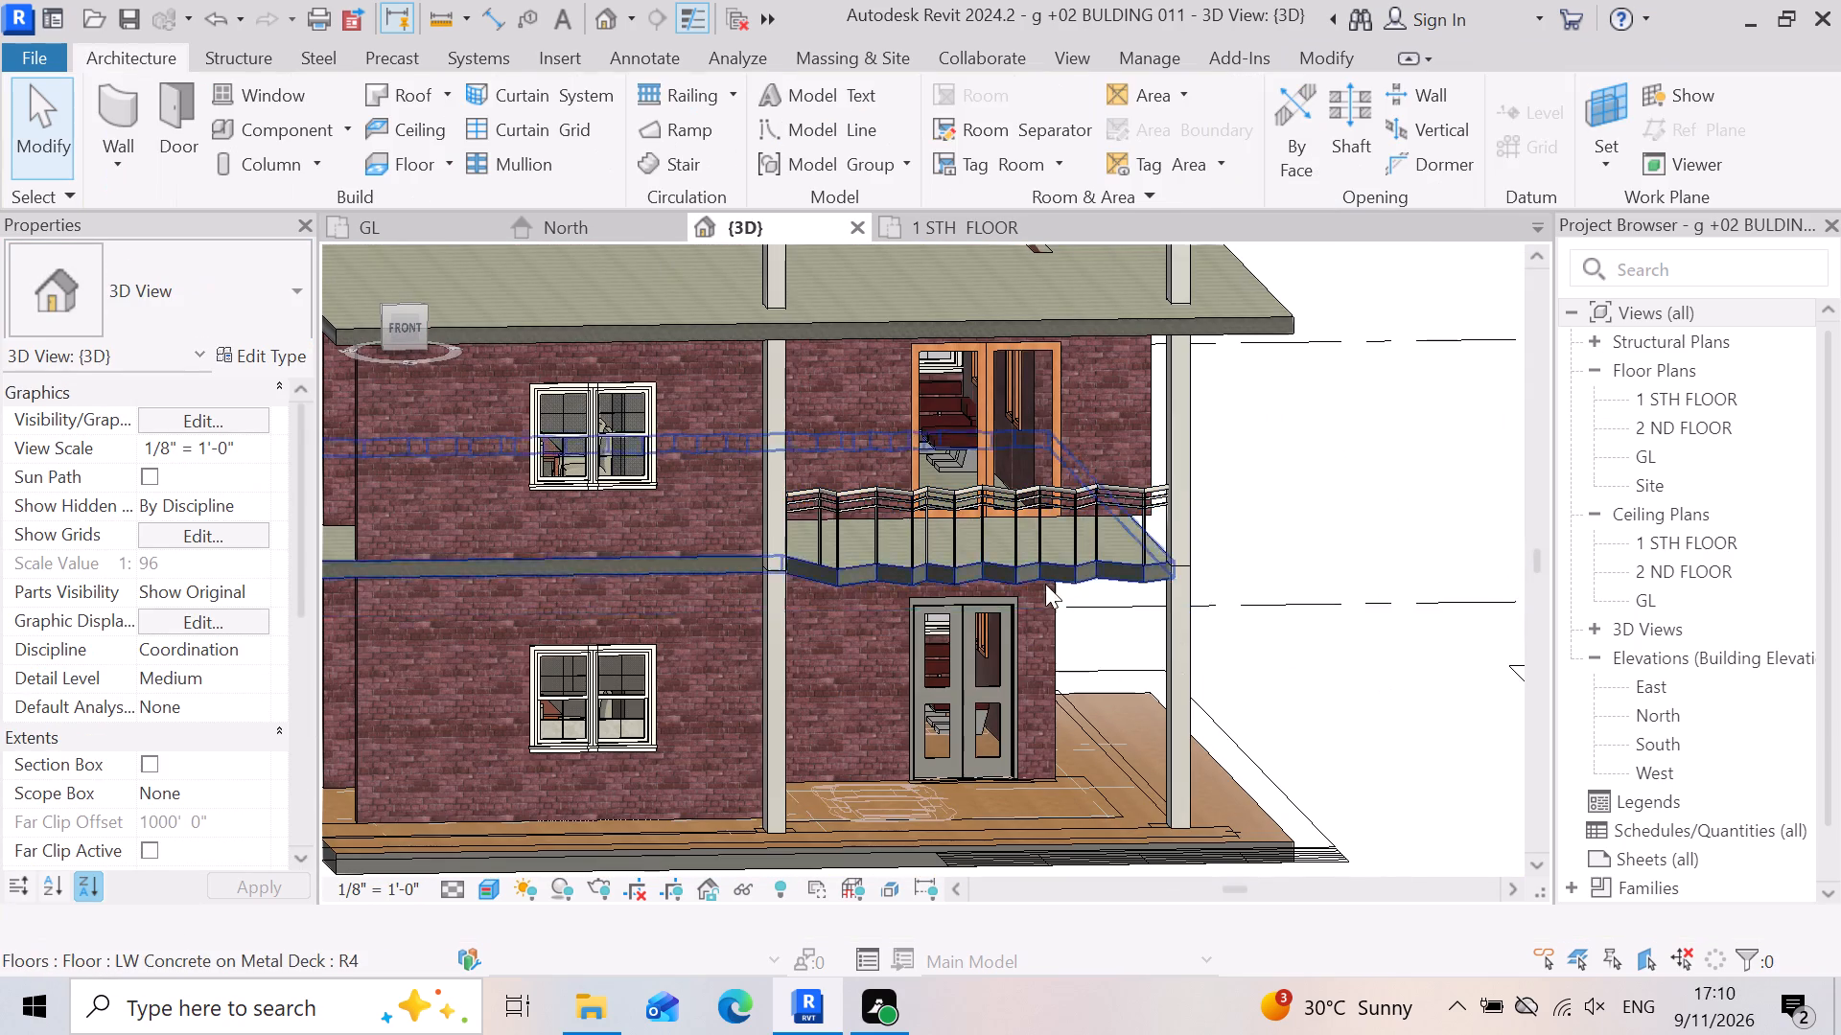
scroll(1045, 584, "up", 6)
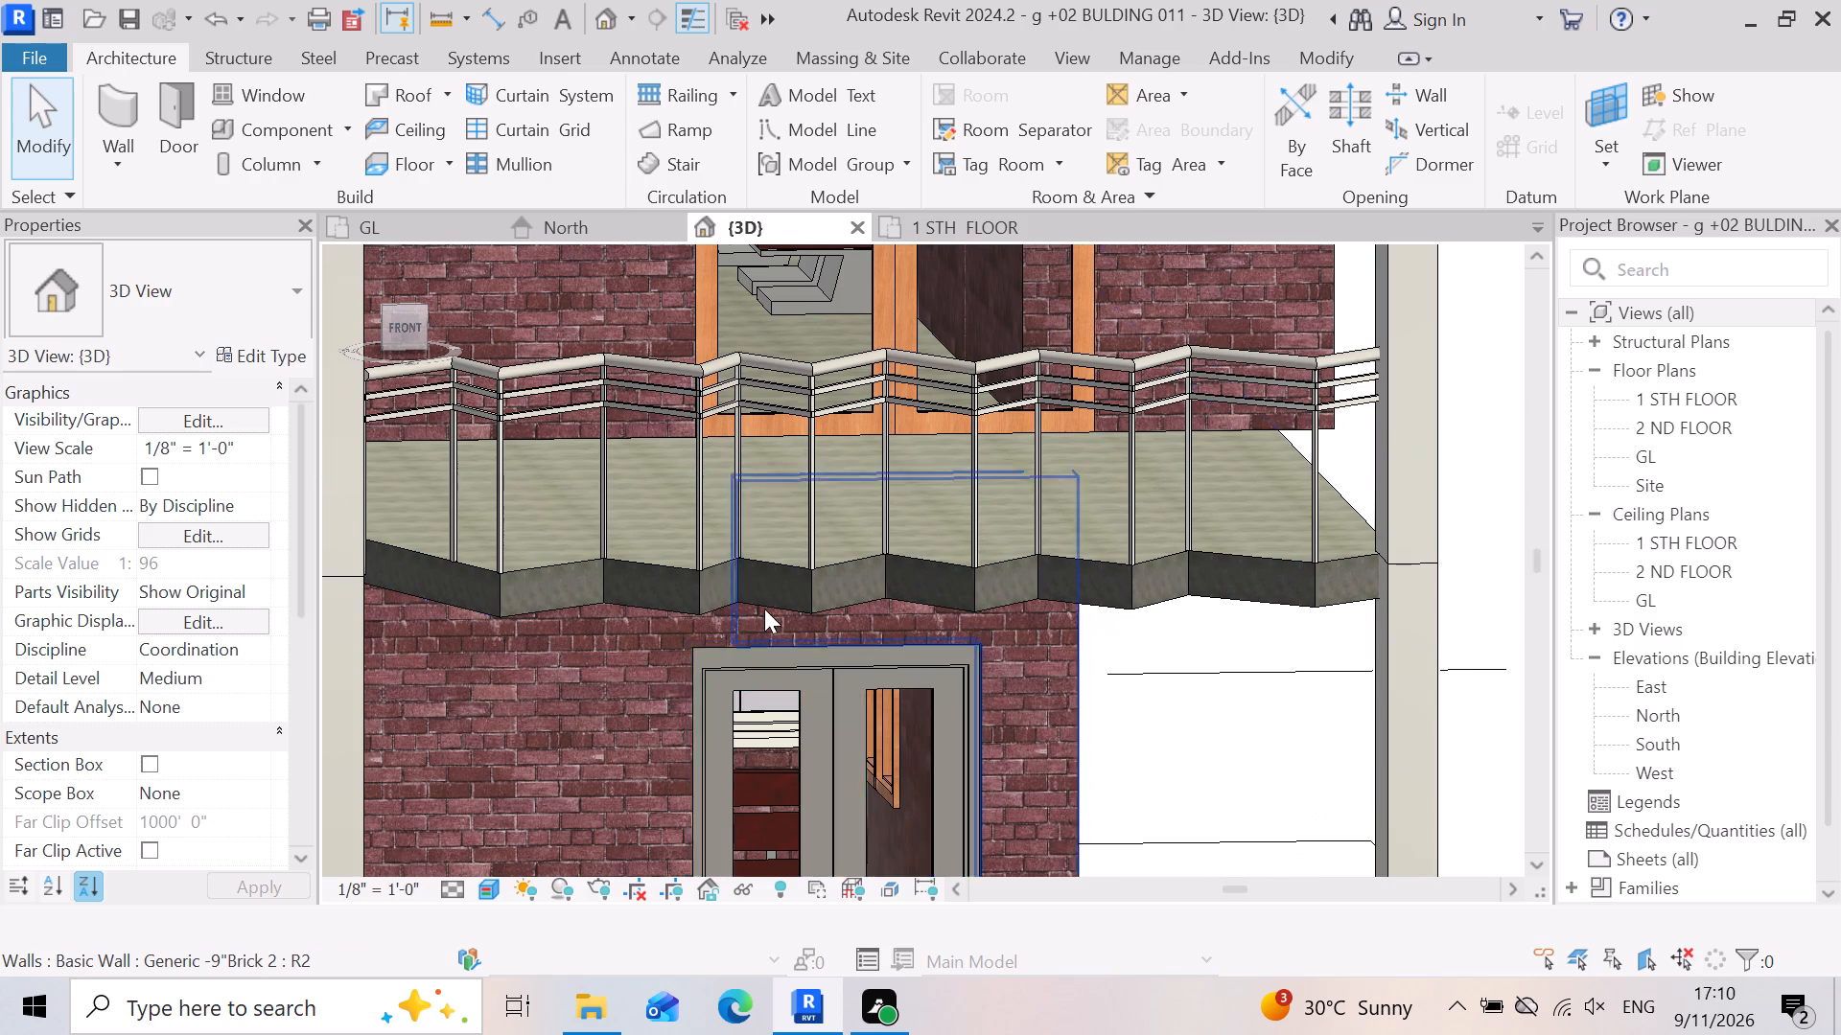
scroll(768, 595, "down", 3)
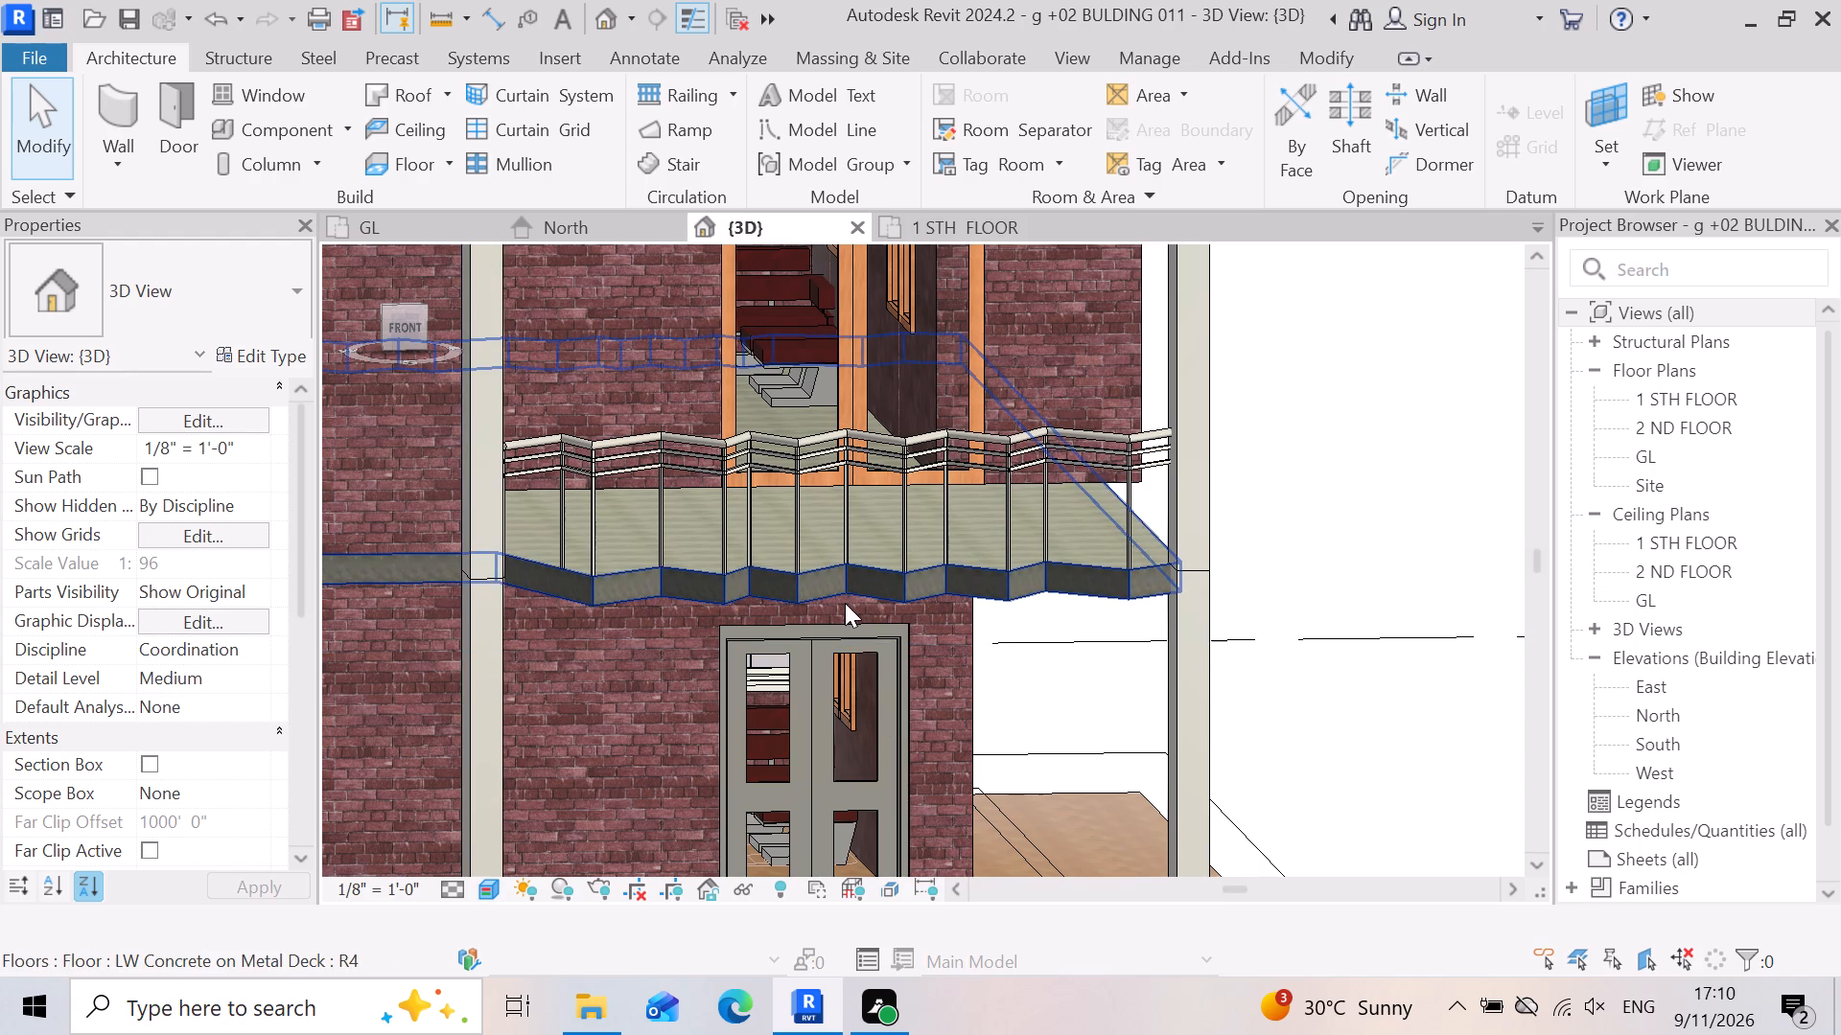
scroll(1099, 548, "up", 2)
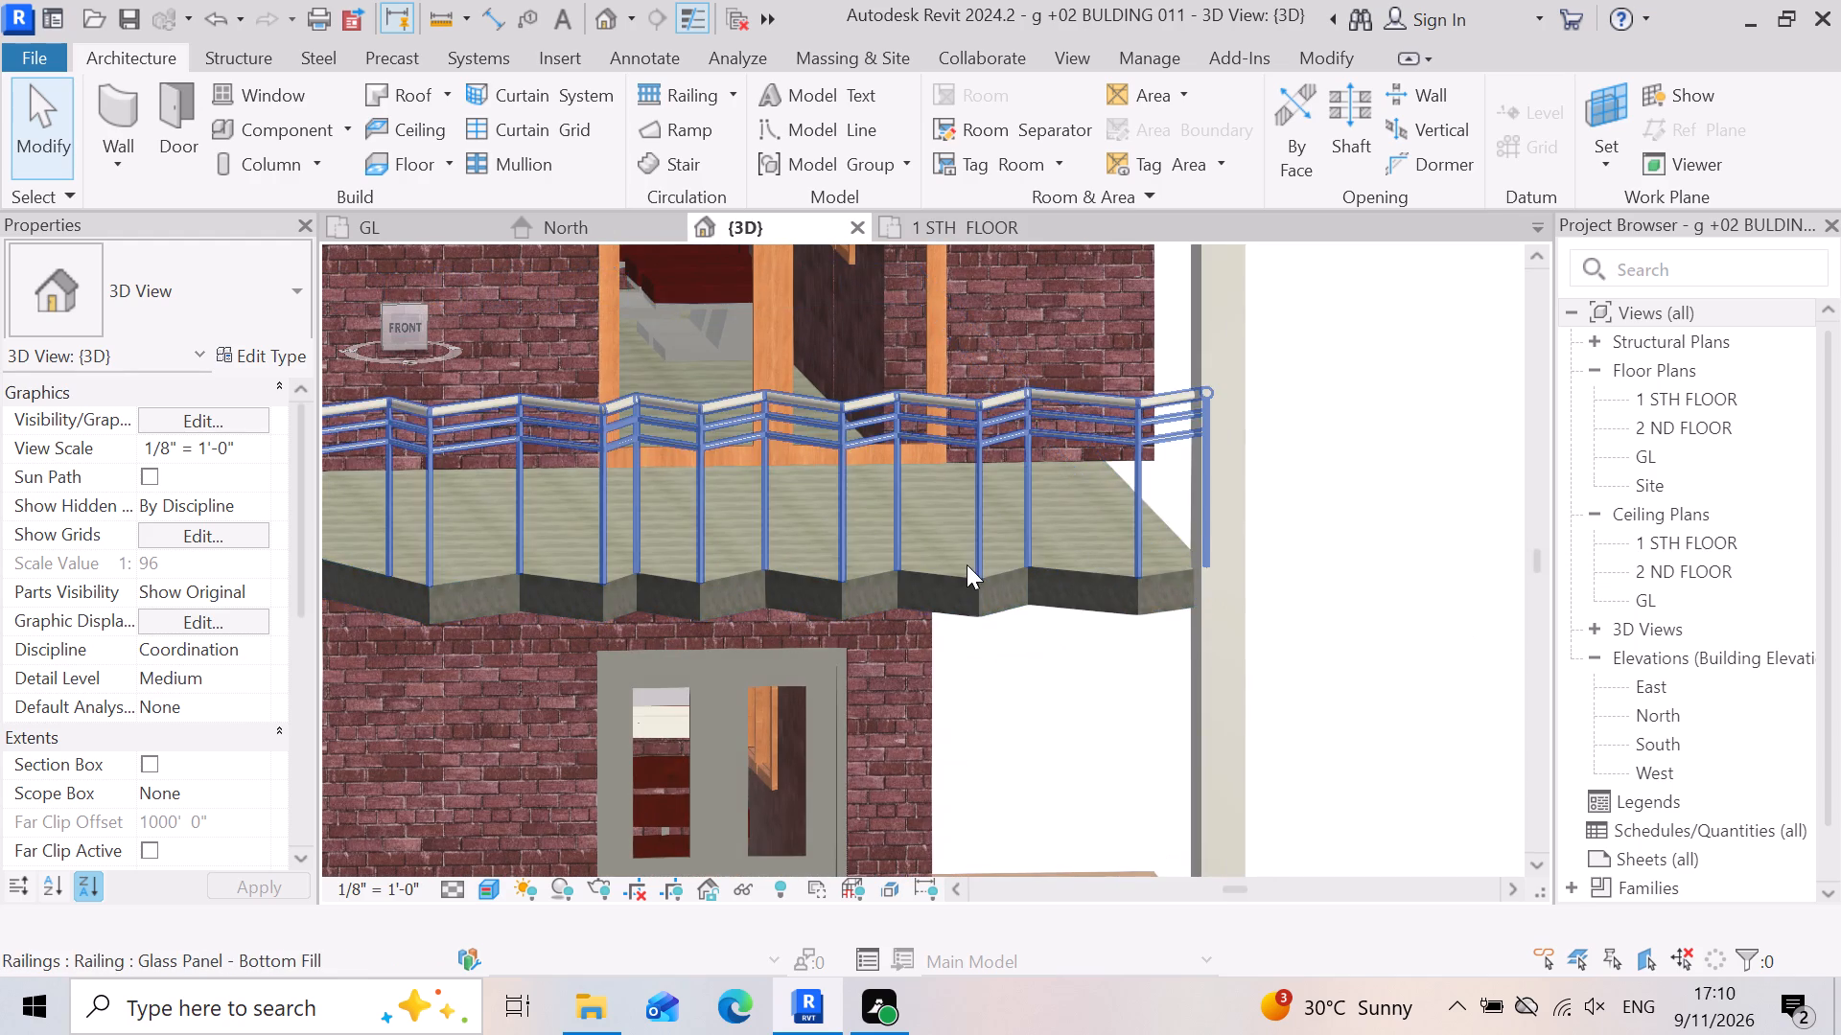
scroll(1440, 709, "down", 3)
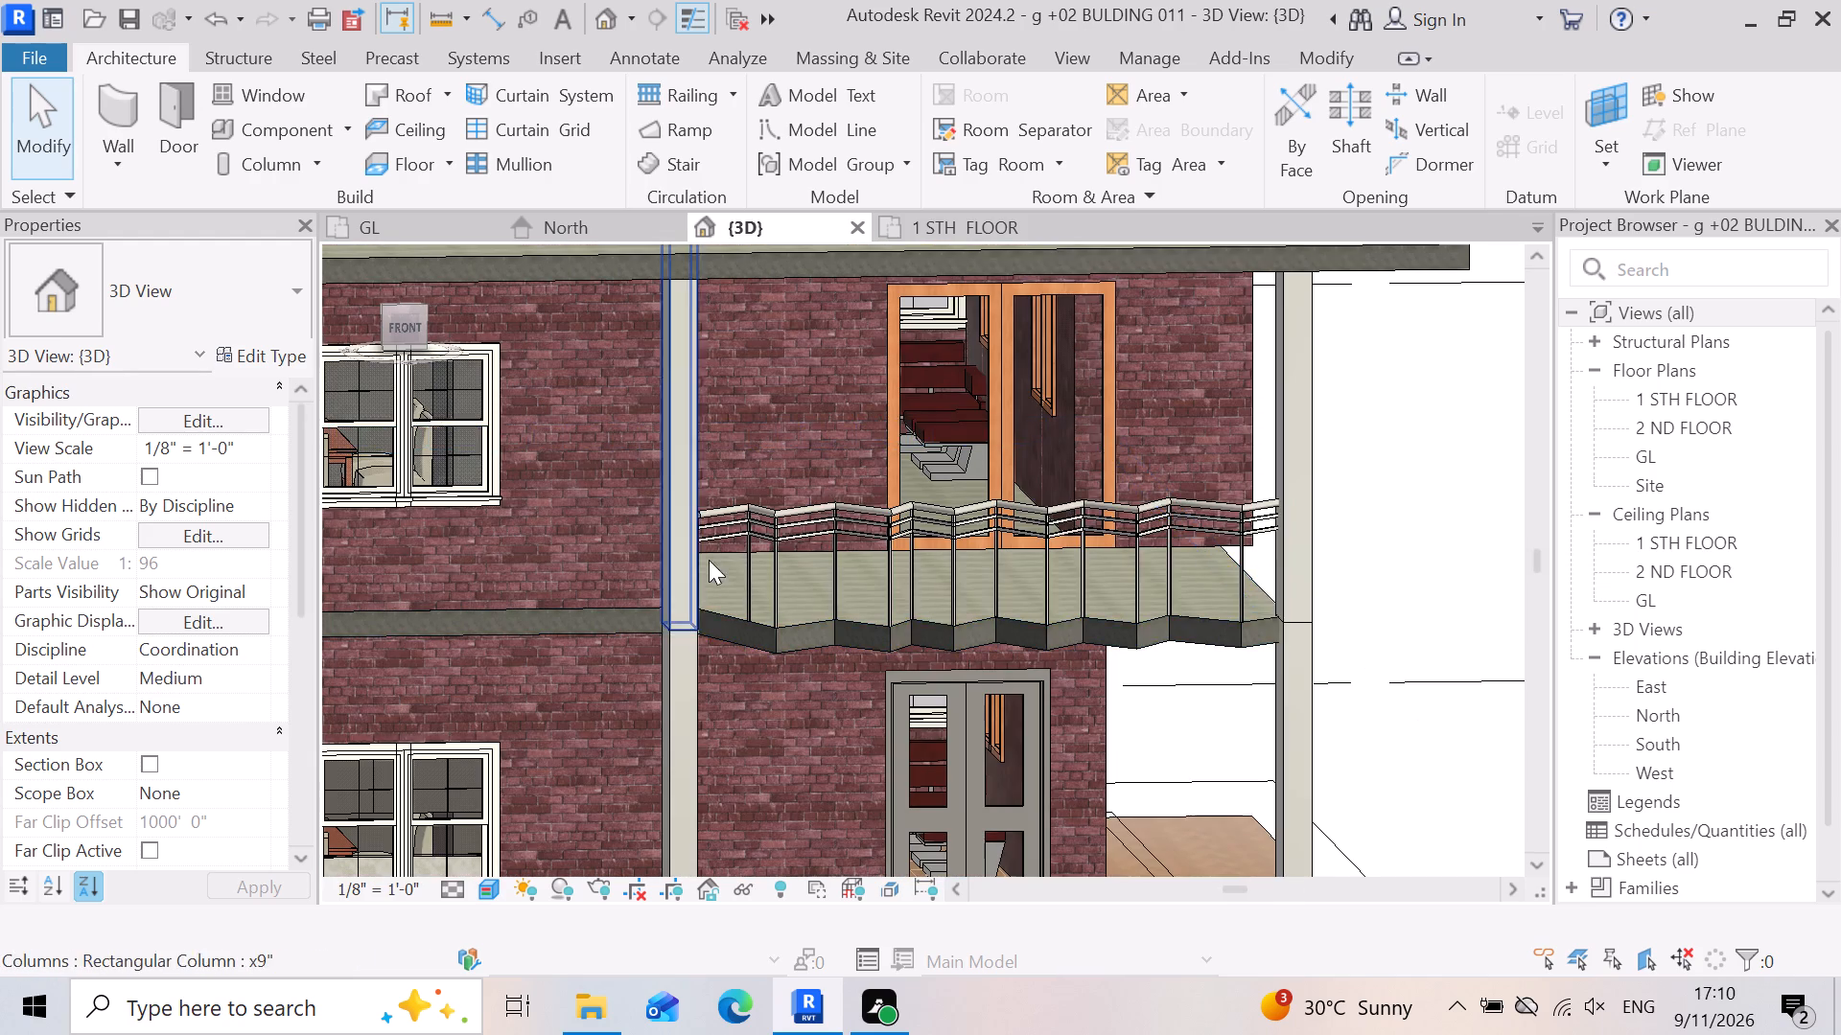
scroll(1275, 662, "down", 3)
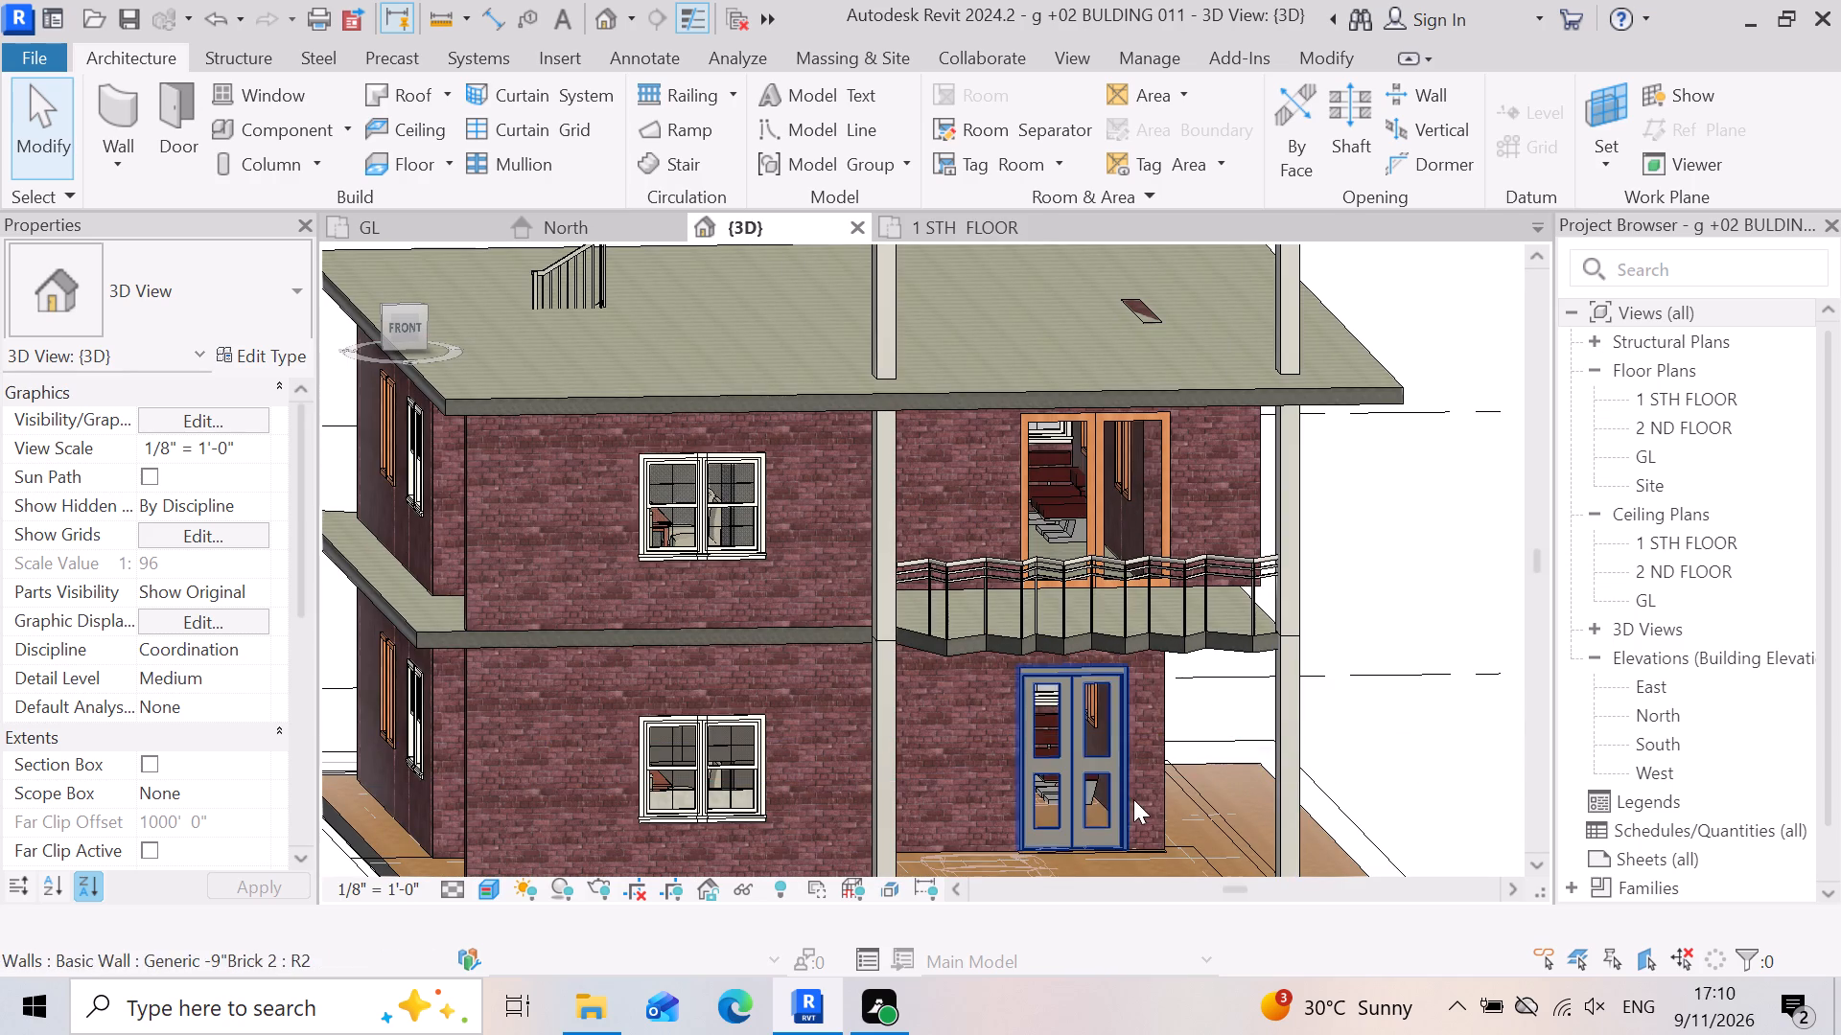
scroll(1181, 704, "up", 3)
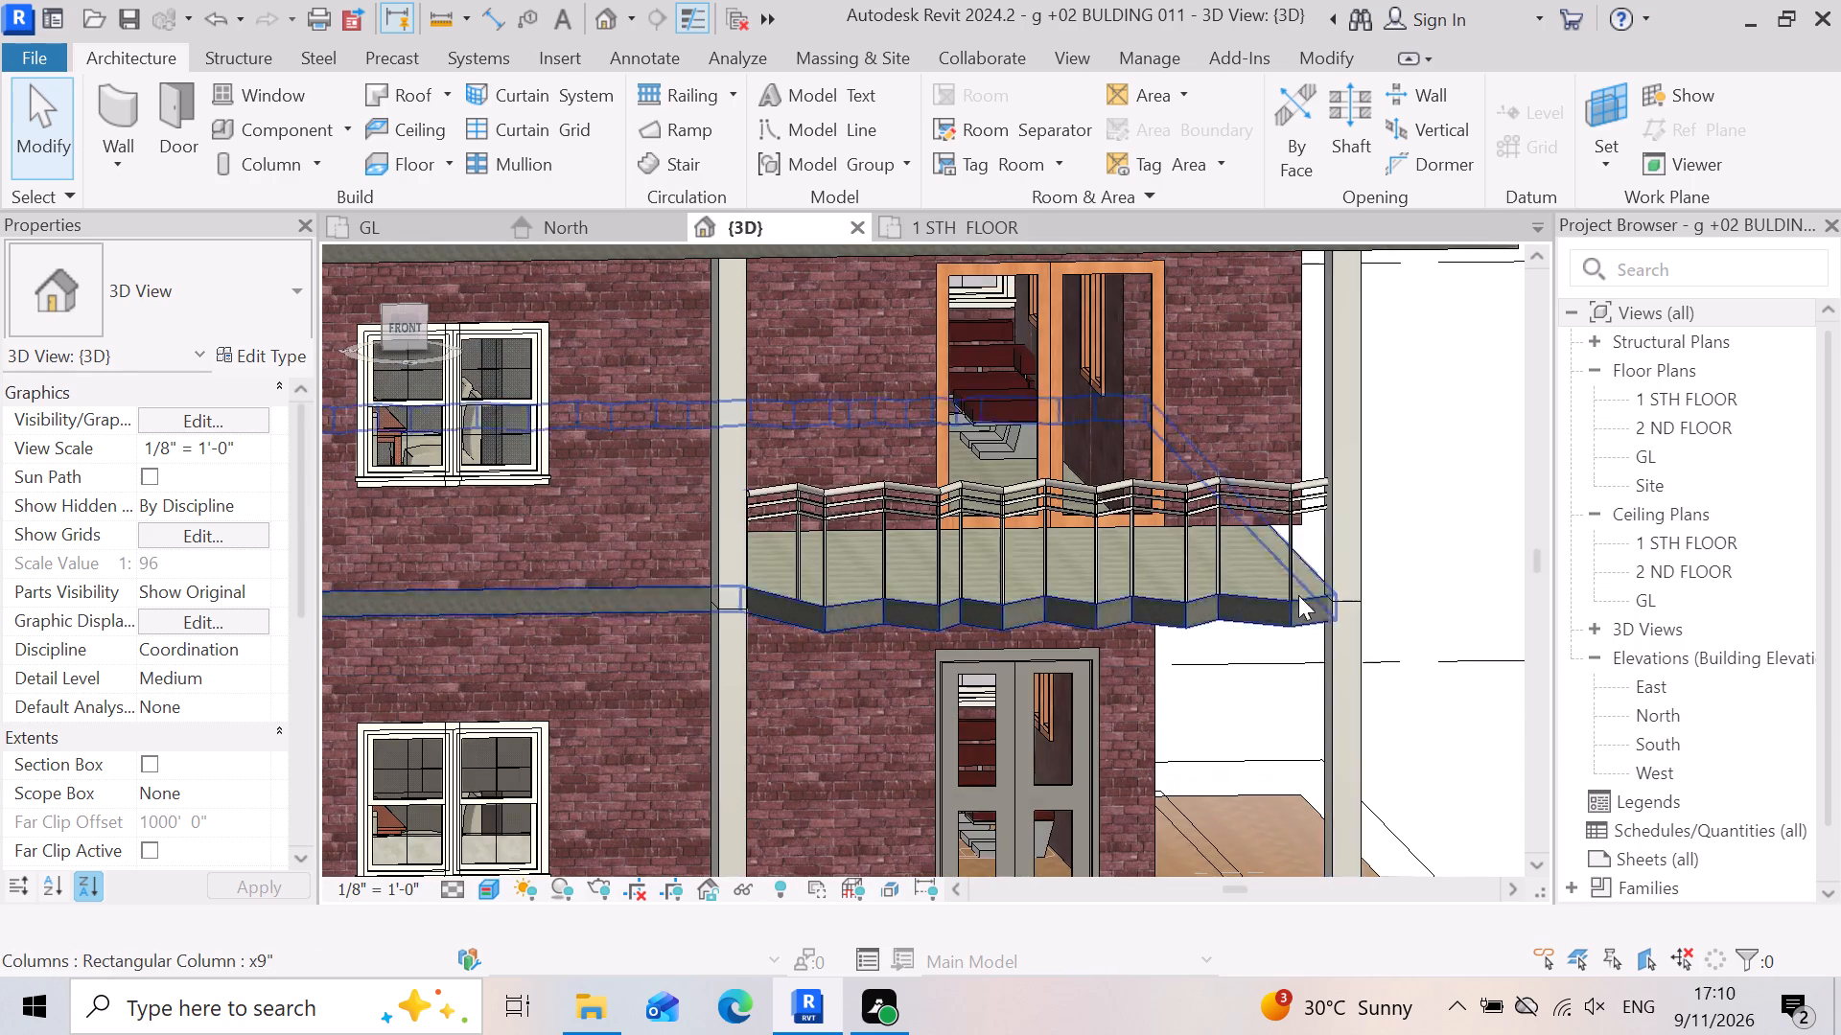
scroll(1276, 586, "down", 3)
middle_click_drag(1317, 705, 1266, 691, "shift")
right_click_drag(1317, 704, 1229, 684, "shift")
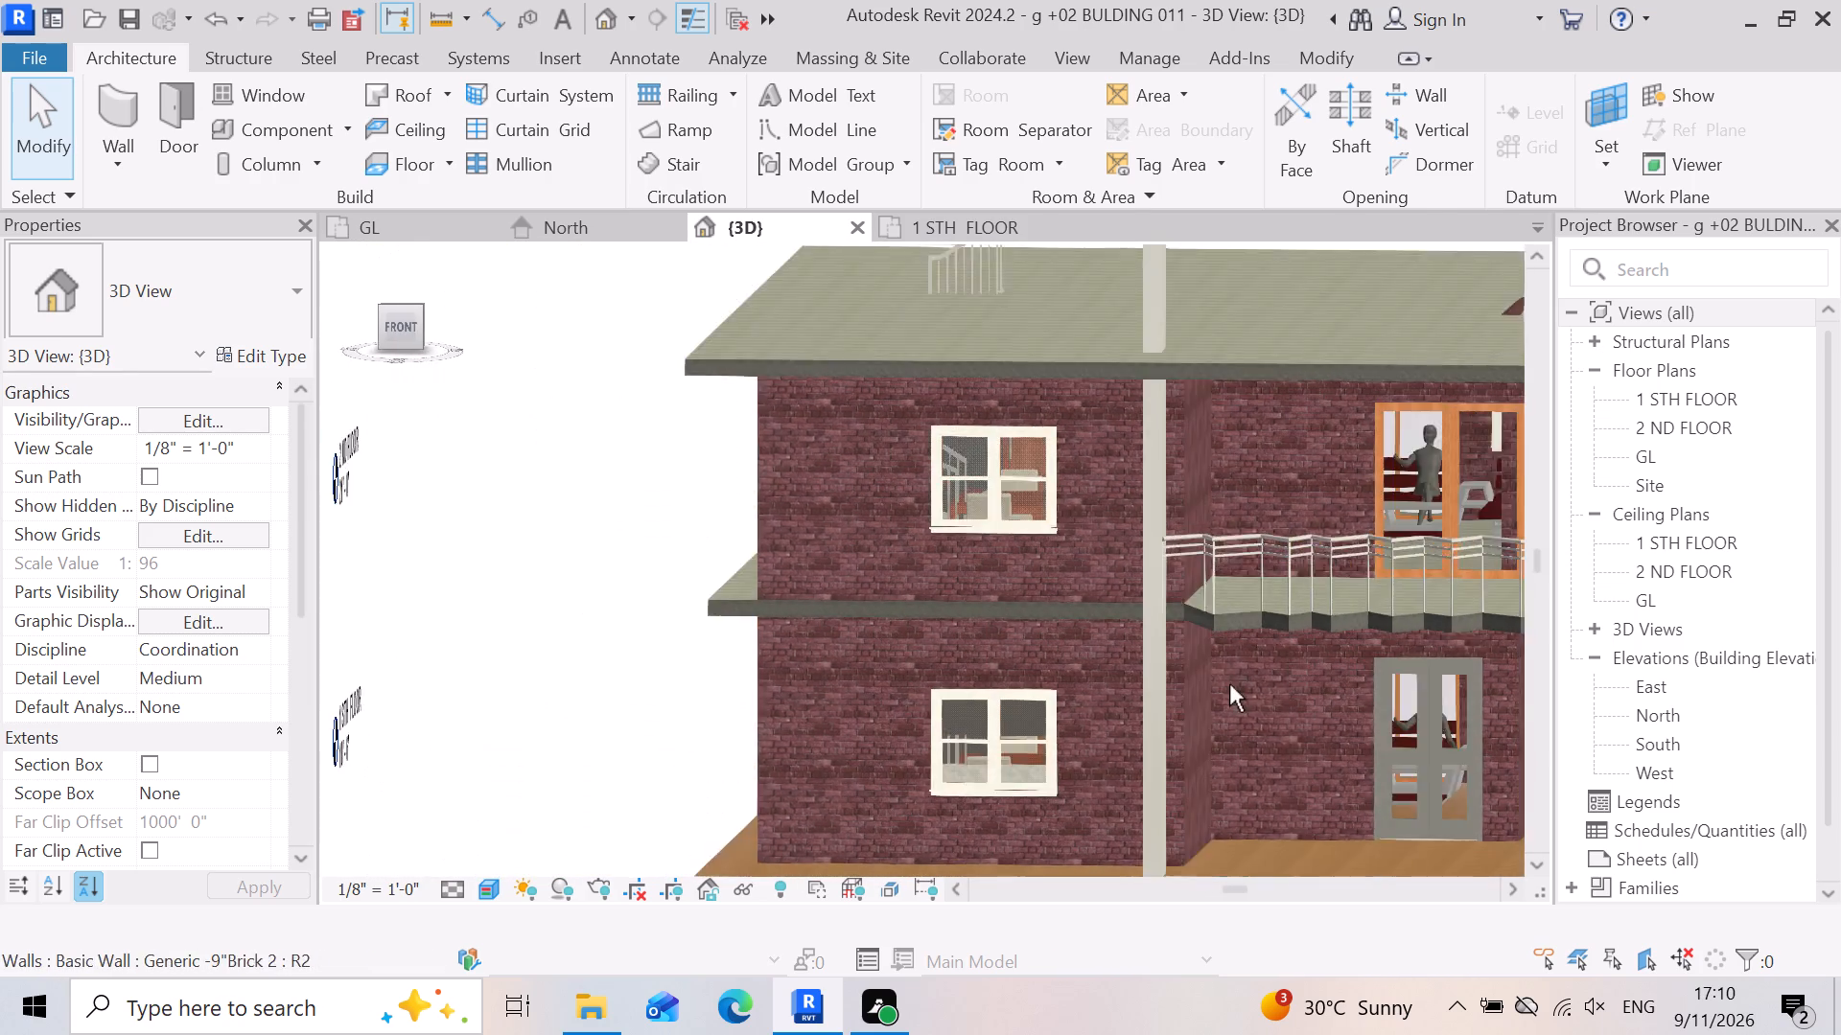
right_click_drag(1229, 684, 1222, 684, "shift")
scroll(951, 554, "down", 4)
scroll(1396, 626, "up", 7)
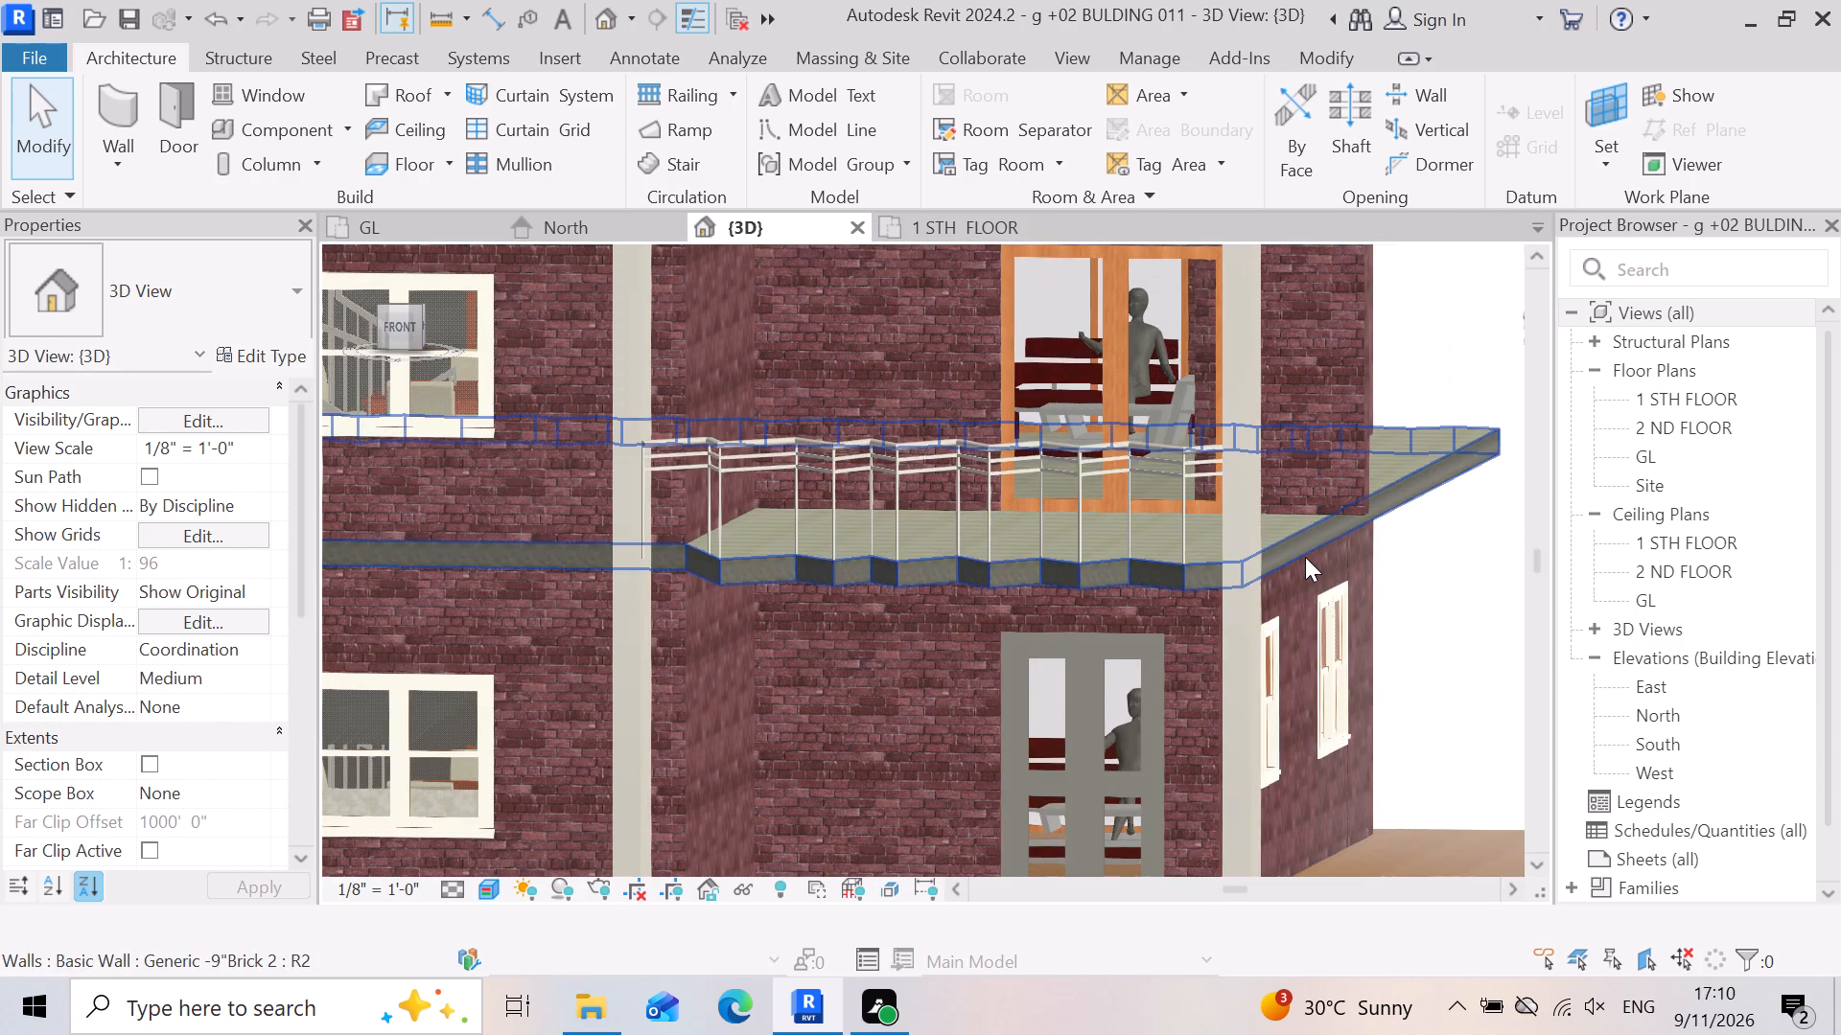
Open the boundary sketch of the 1 STH FLOOR slab for editing and show it in the 1 STH FLOOR plan.
left_click(1305, 557)
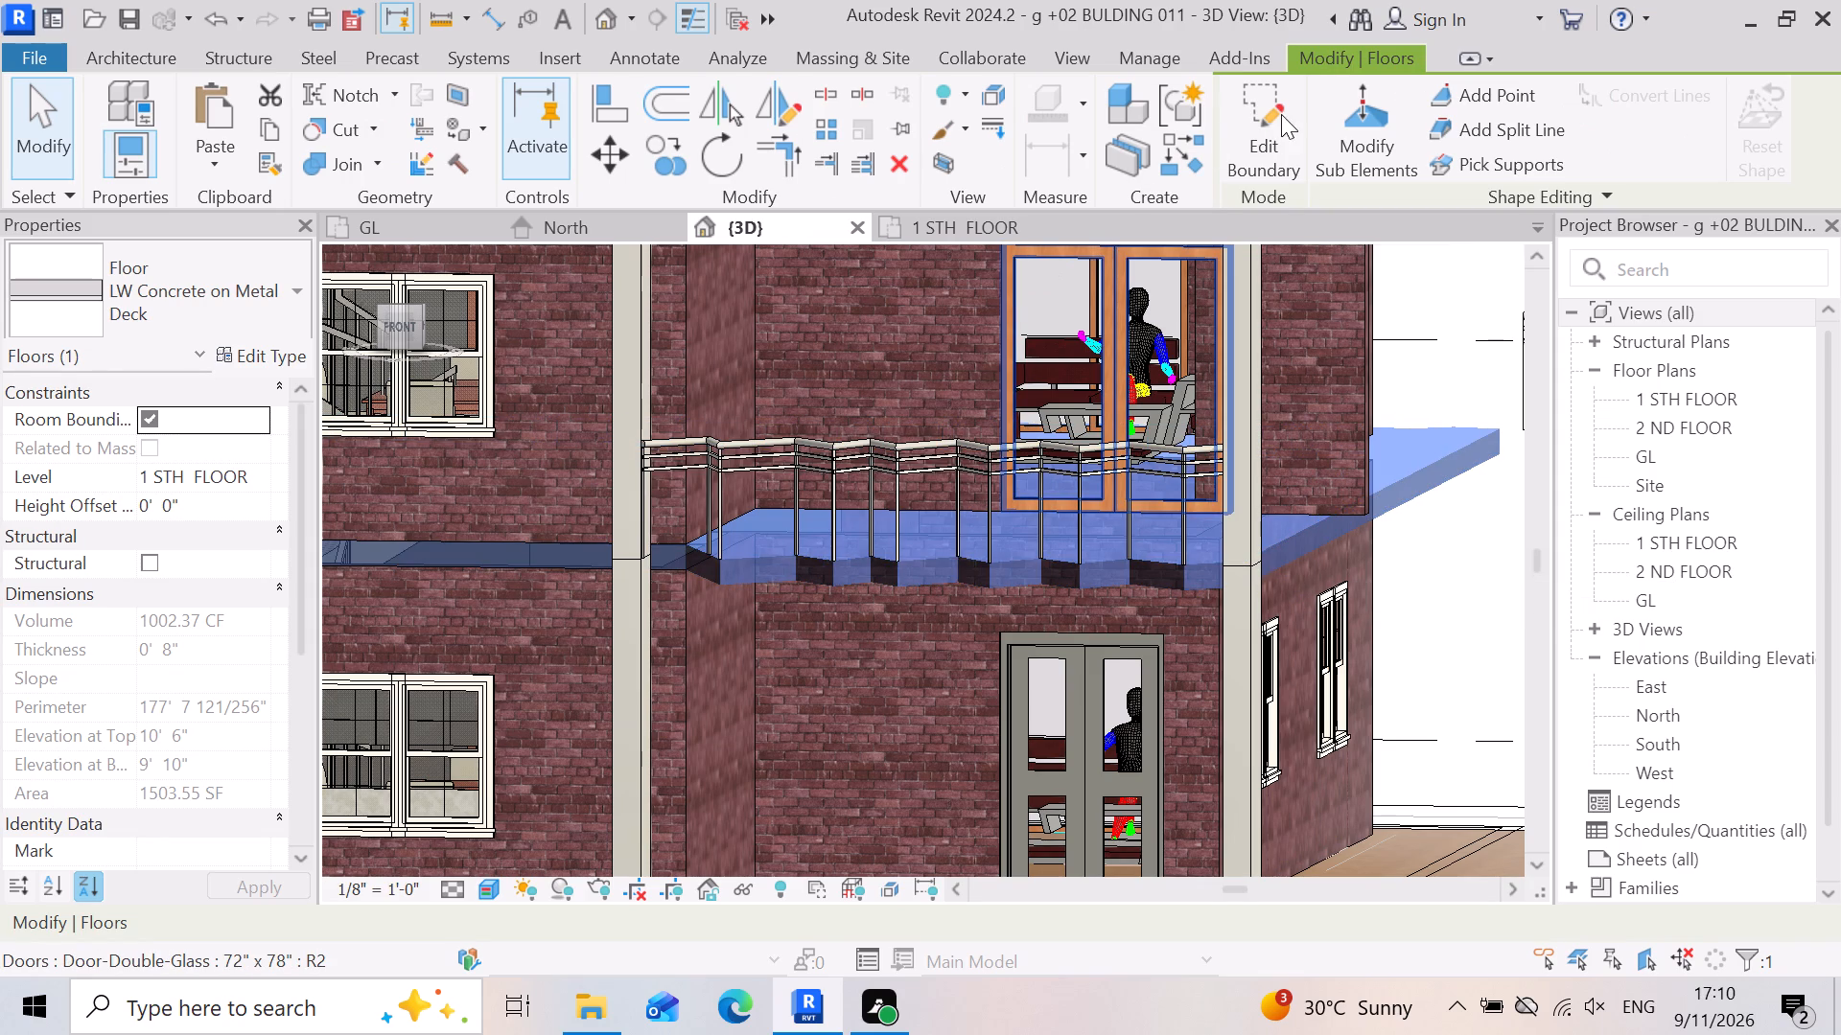
left_click(1281, 114)
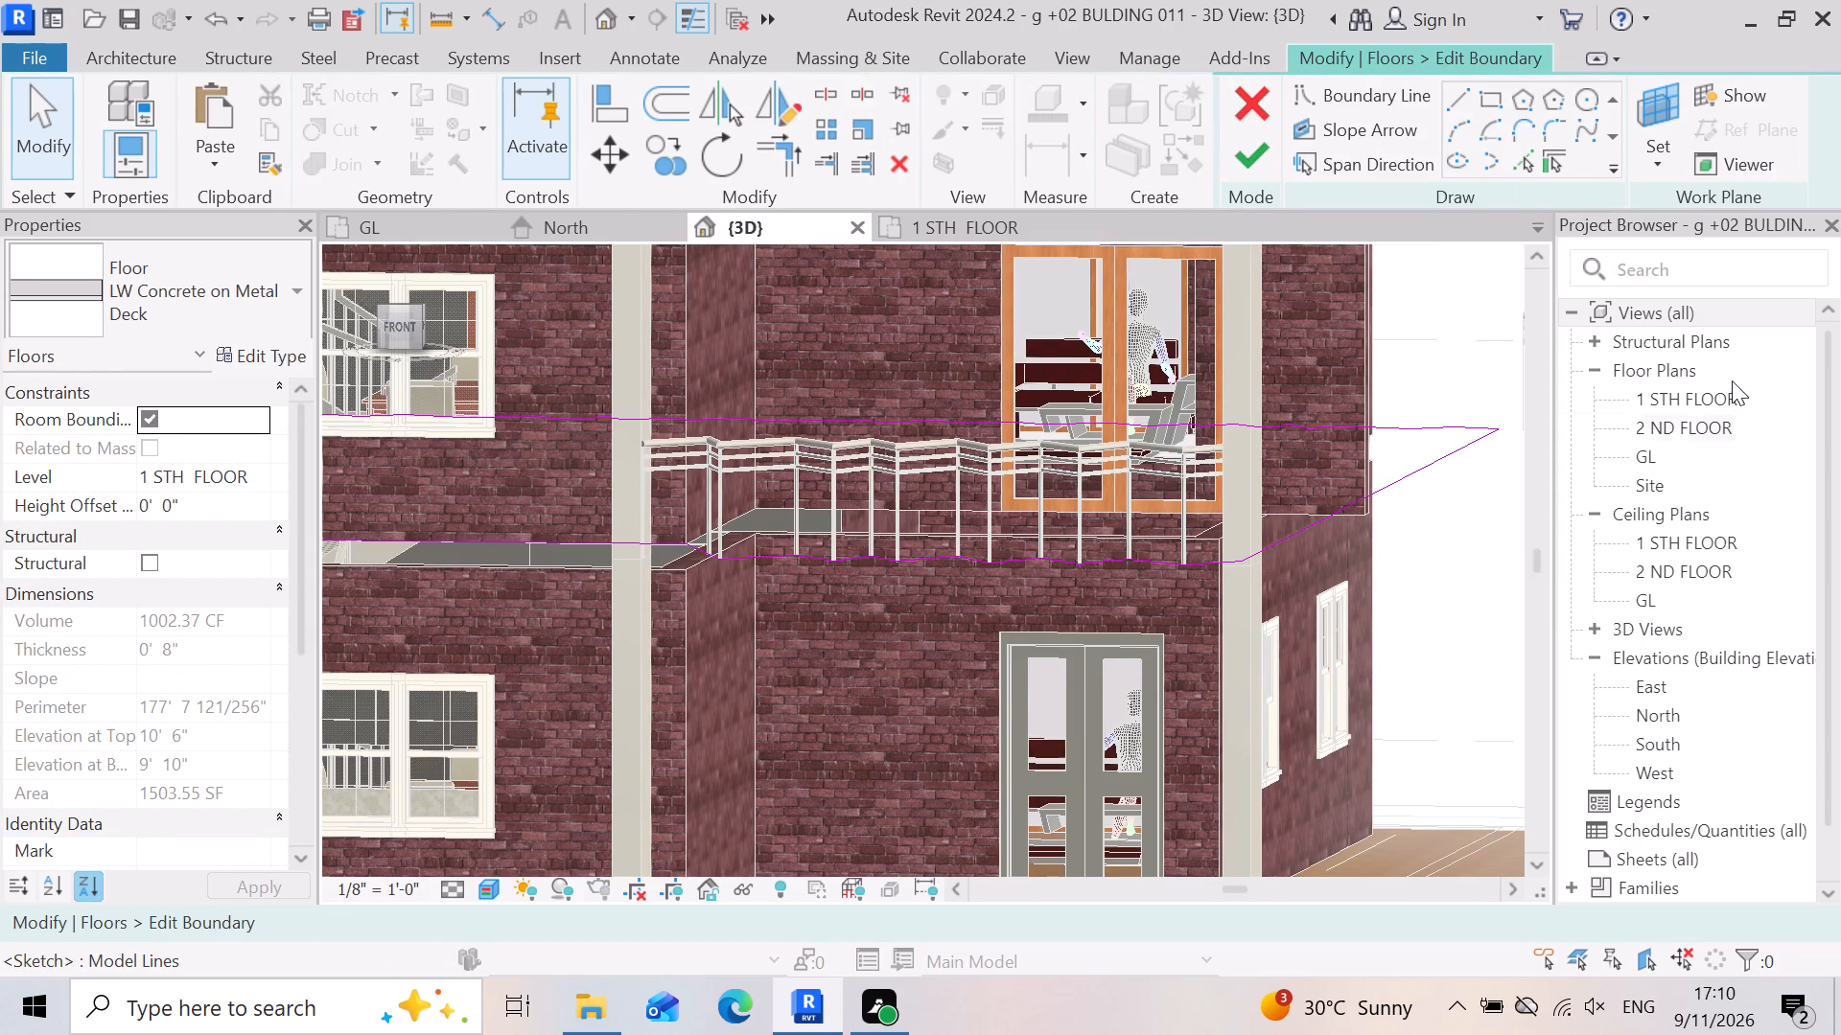
double_click(1720, 402)
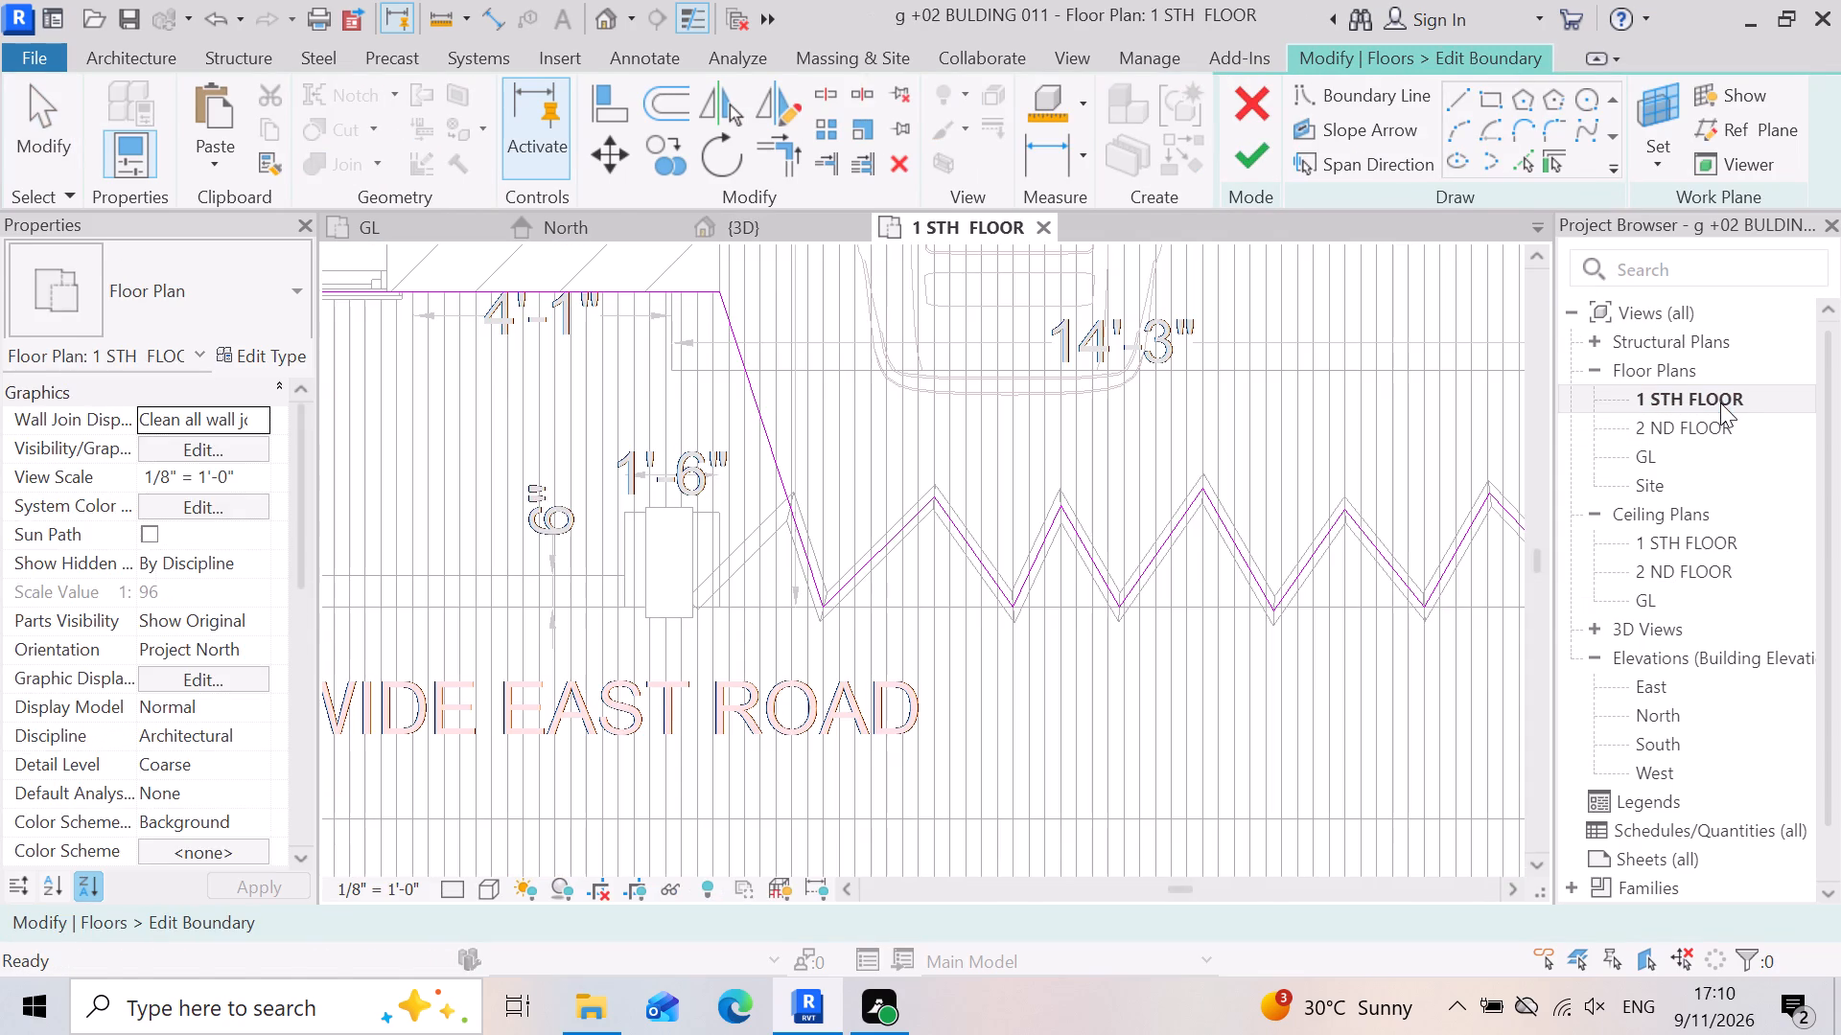
Examine the slab boundary along the portico's zigzag edge and the straight side edge beside the column.
scroll(781, 595, "down", 4)
scroll(1433, 636, "up", 5)
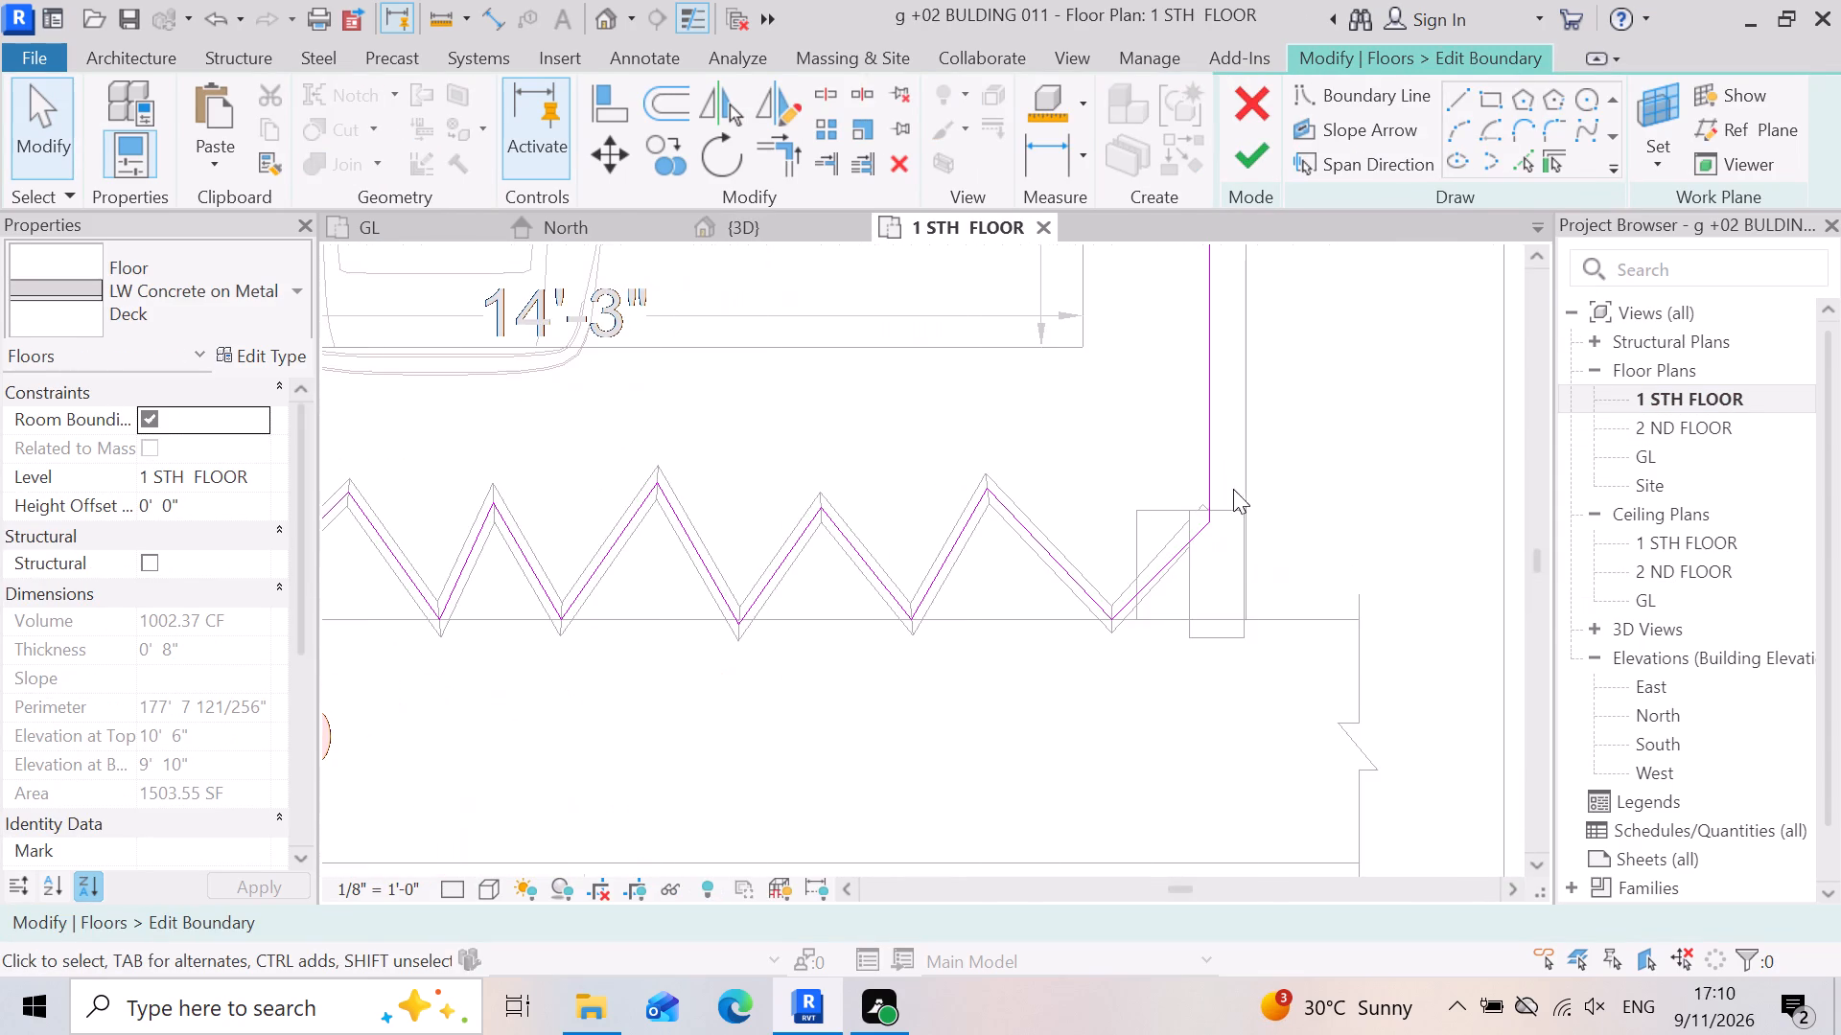
scroll(1349, 677, "down", 8)
scroll(1294, 590, "up", 3)
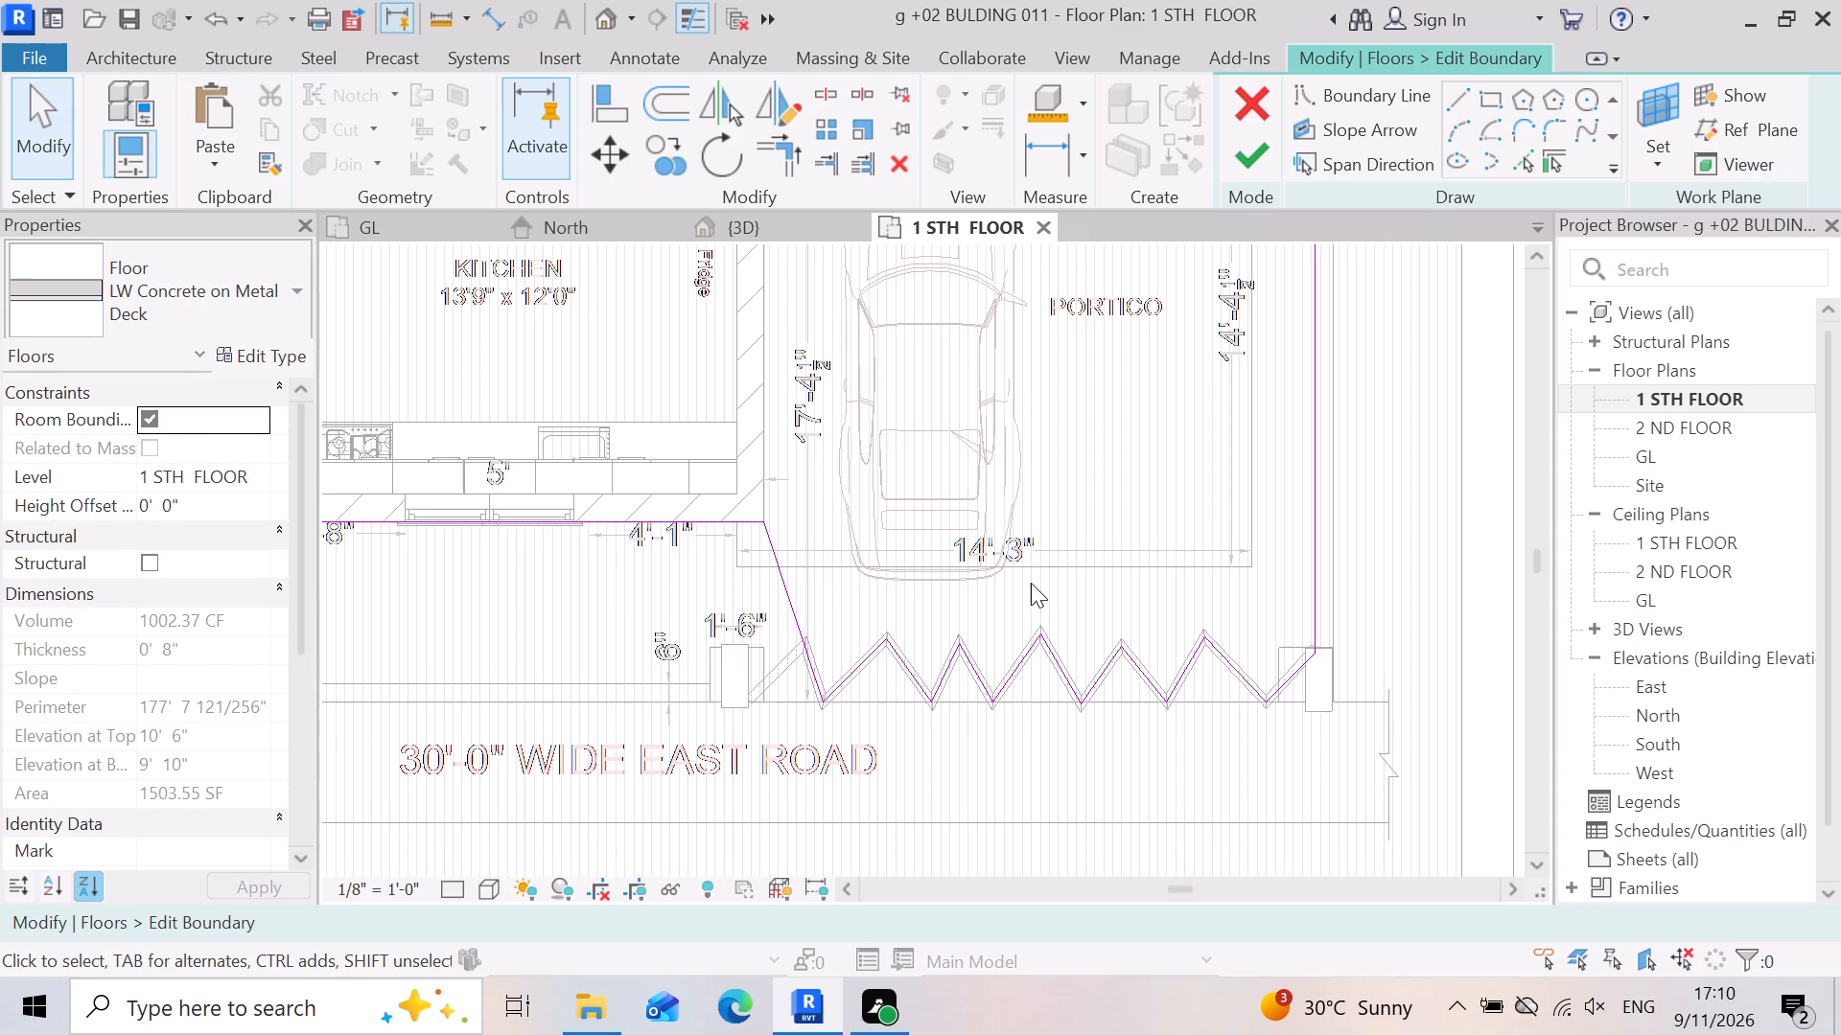
scroll(1355, 636, "up", 3)
scroll(1304, 570, "up", 3)
scroll(1317, 760, "down", 3)
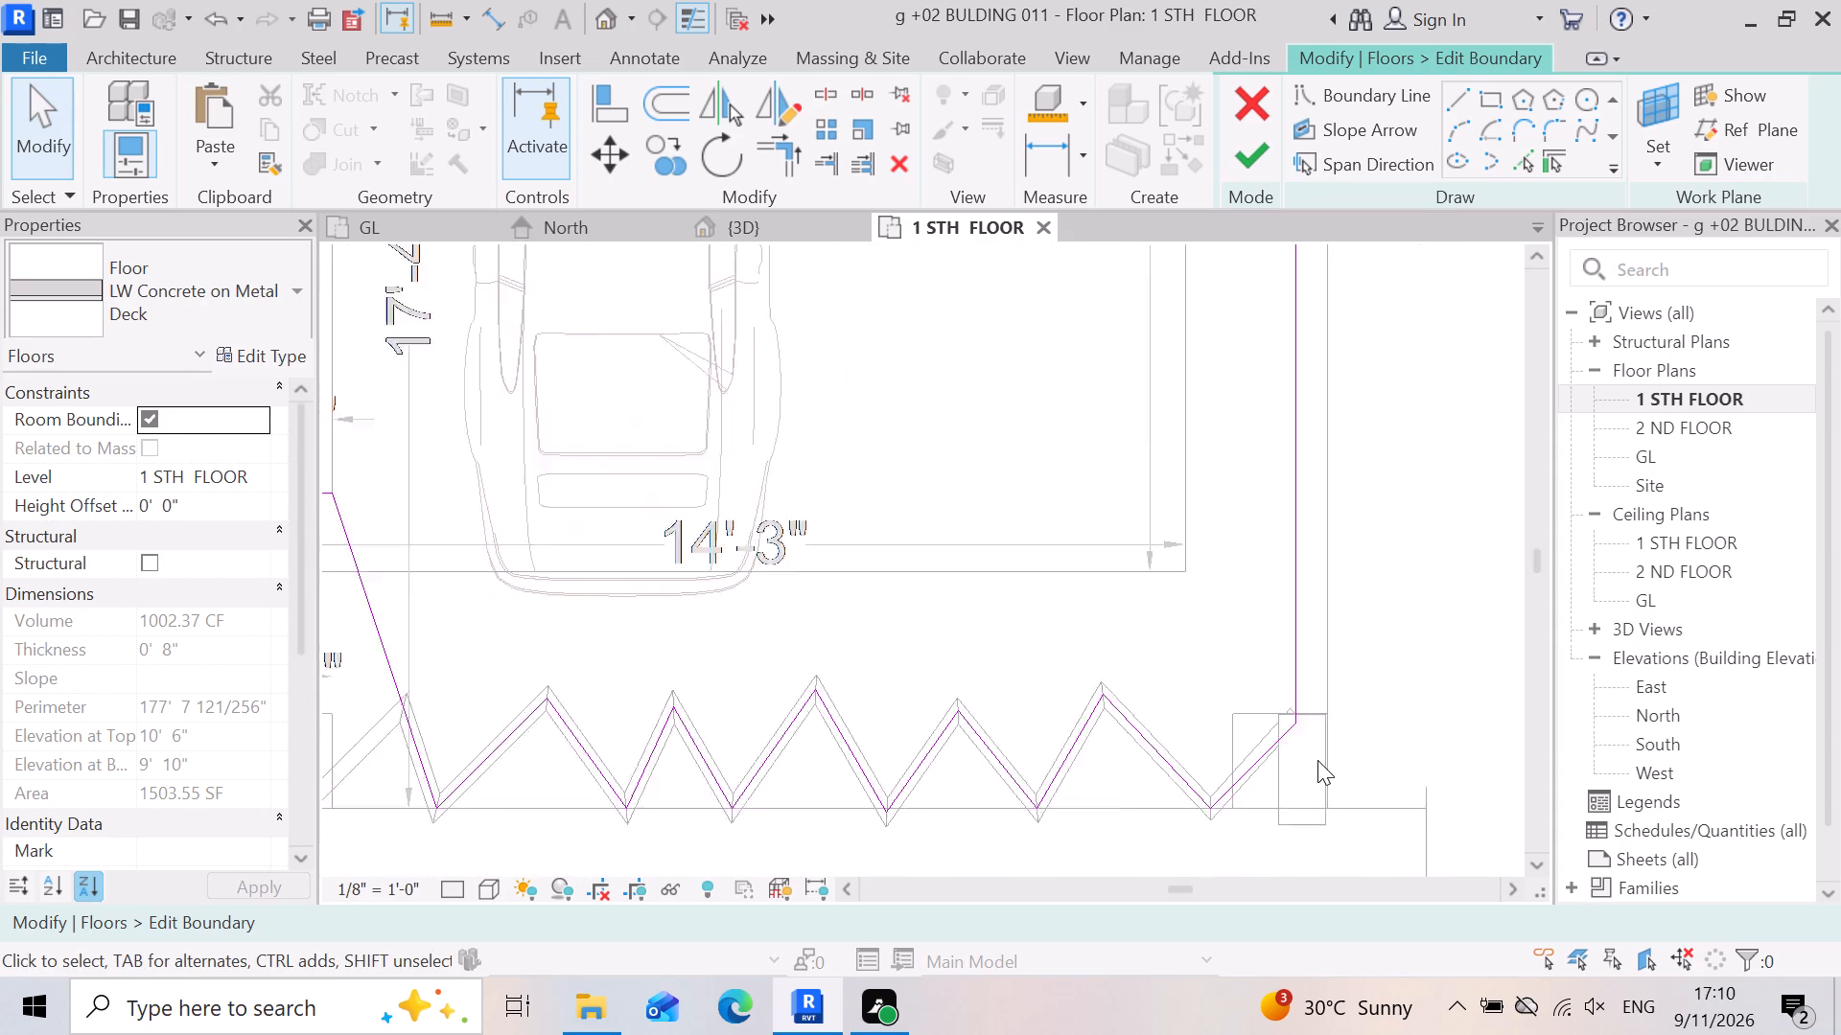
scroll(1317, 760, "down", 4)
scroll(1331, 635, "up", 6)
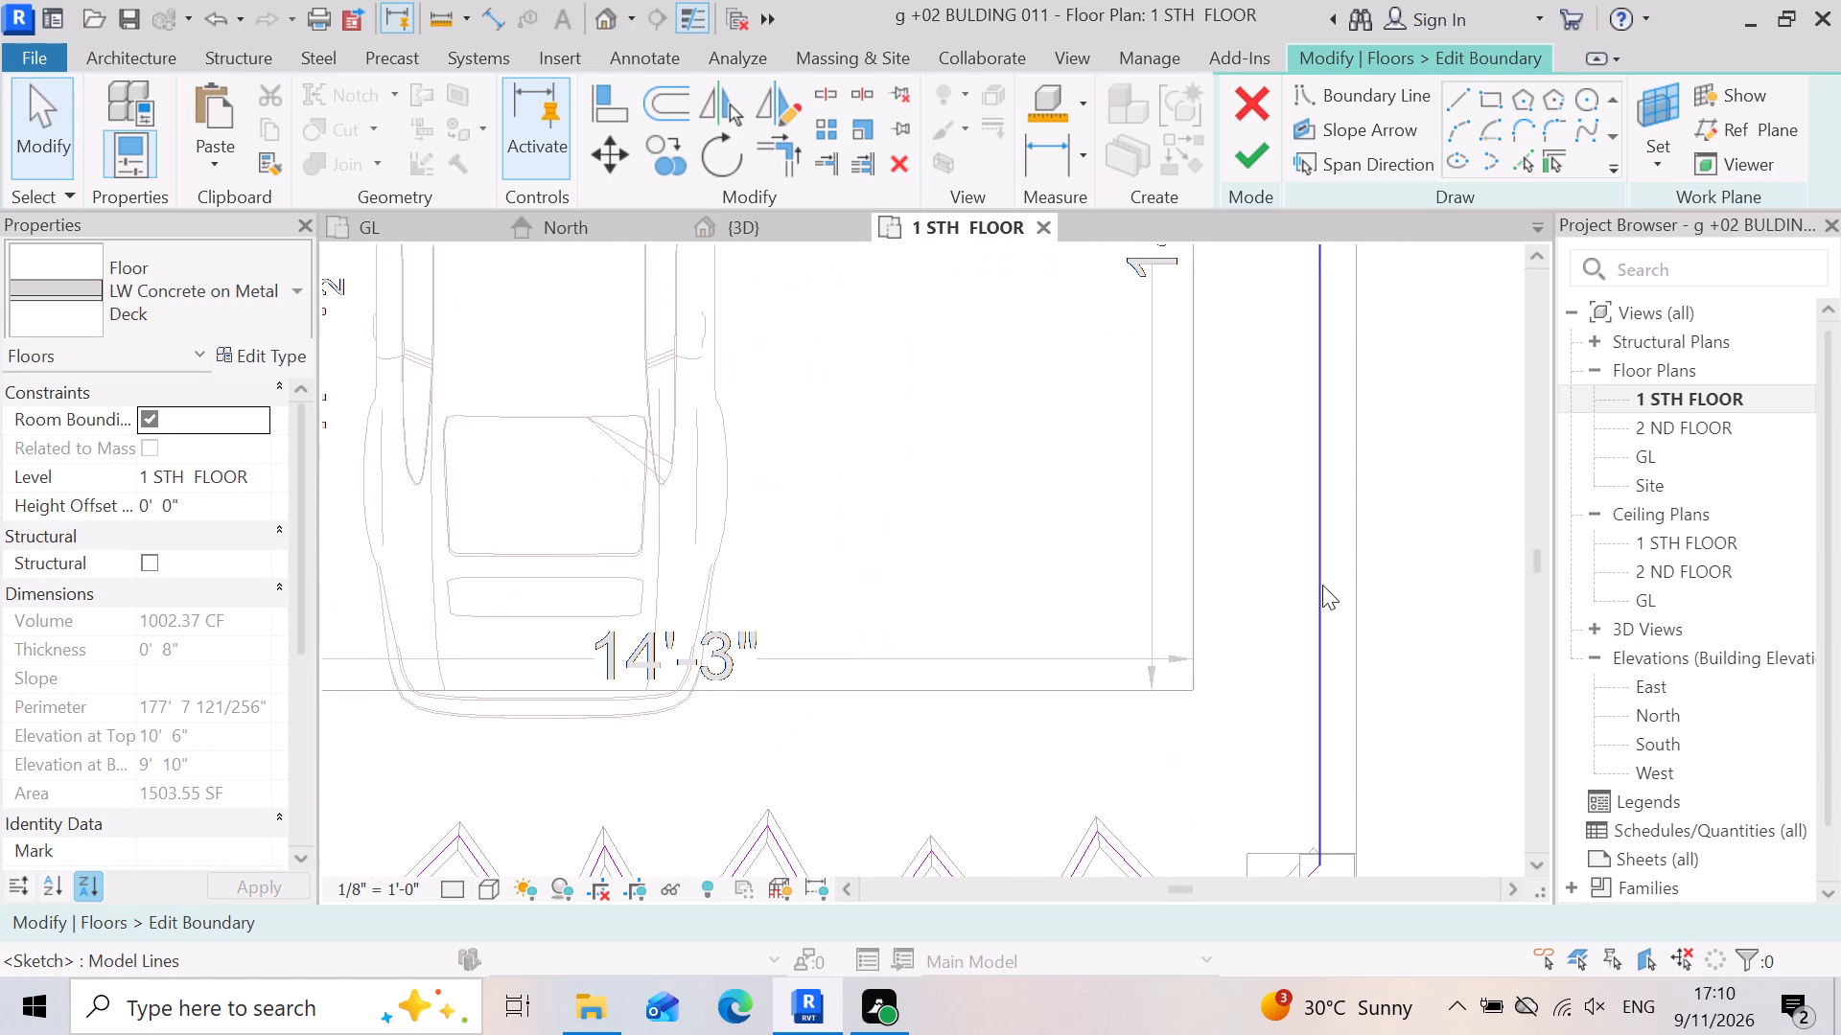
scroll(1359, 608, "down", 1)
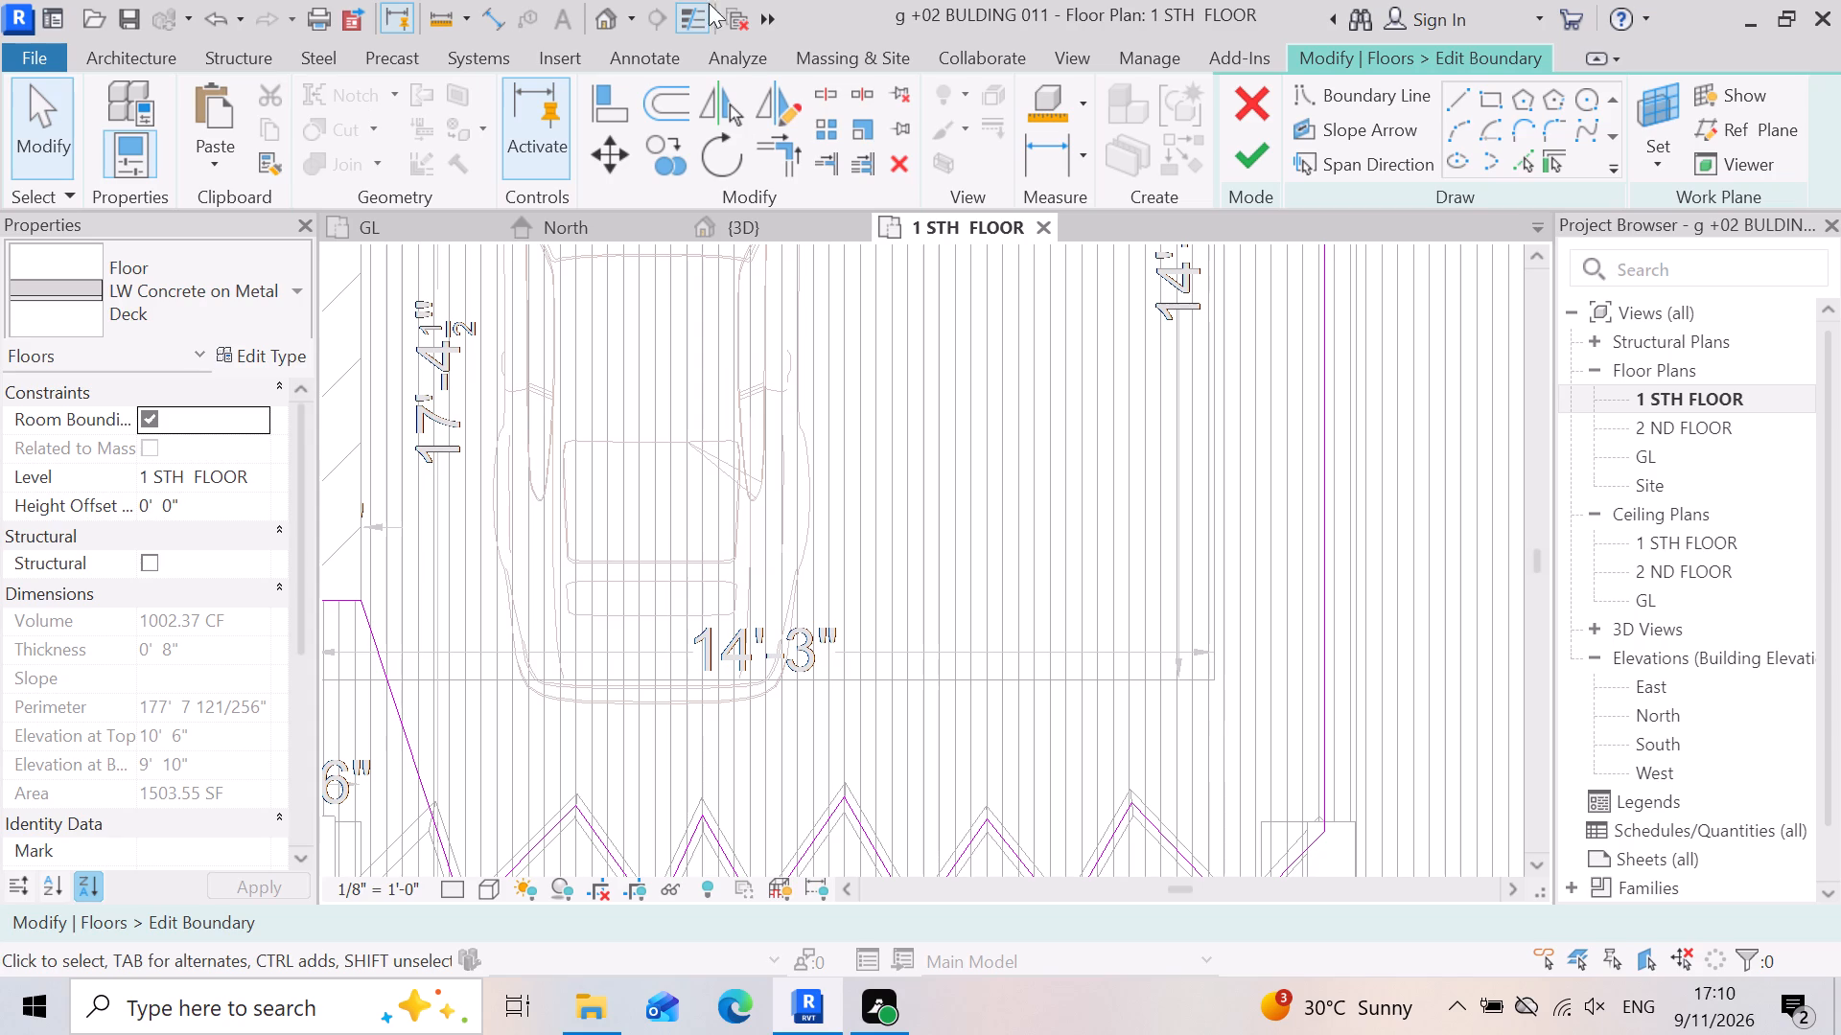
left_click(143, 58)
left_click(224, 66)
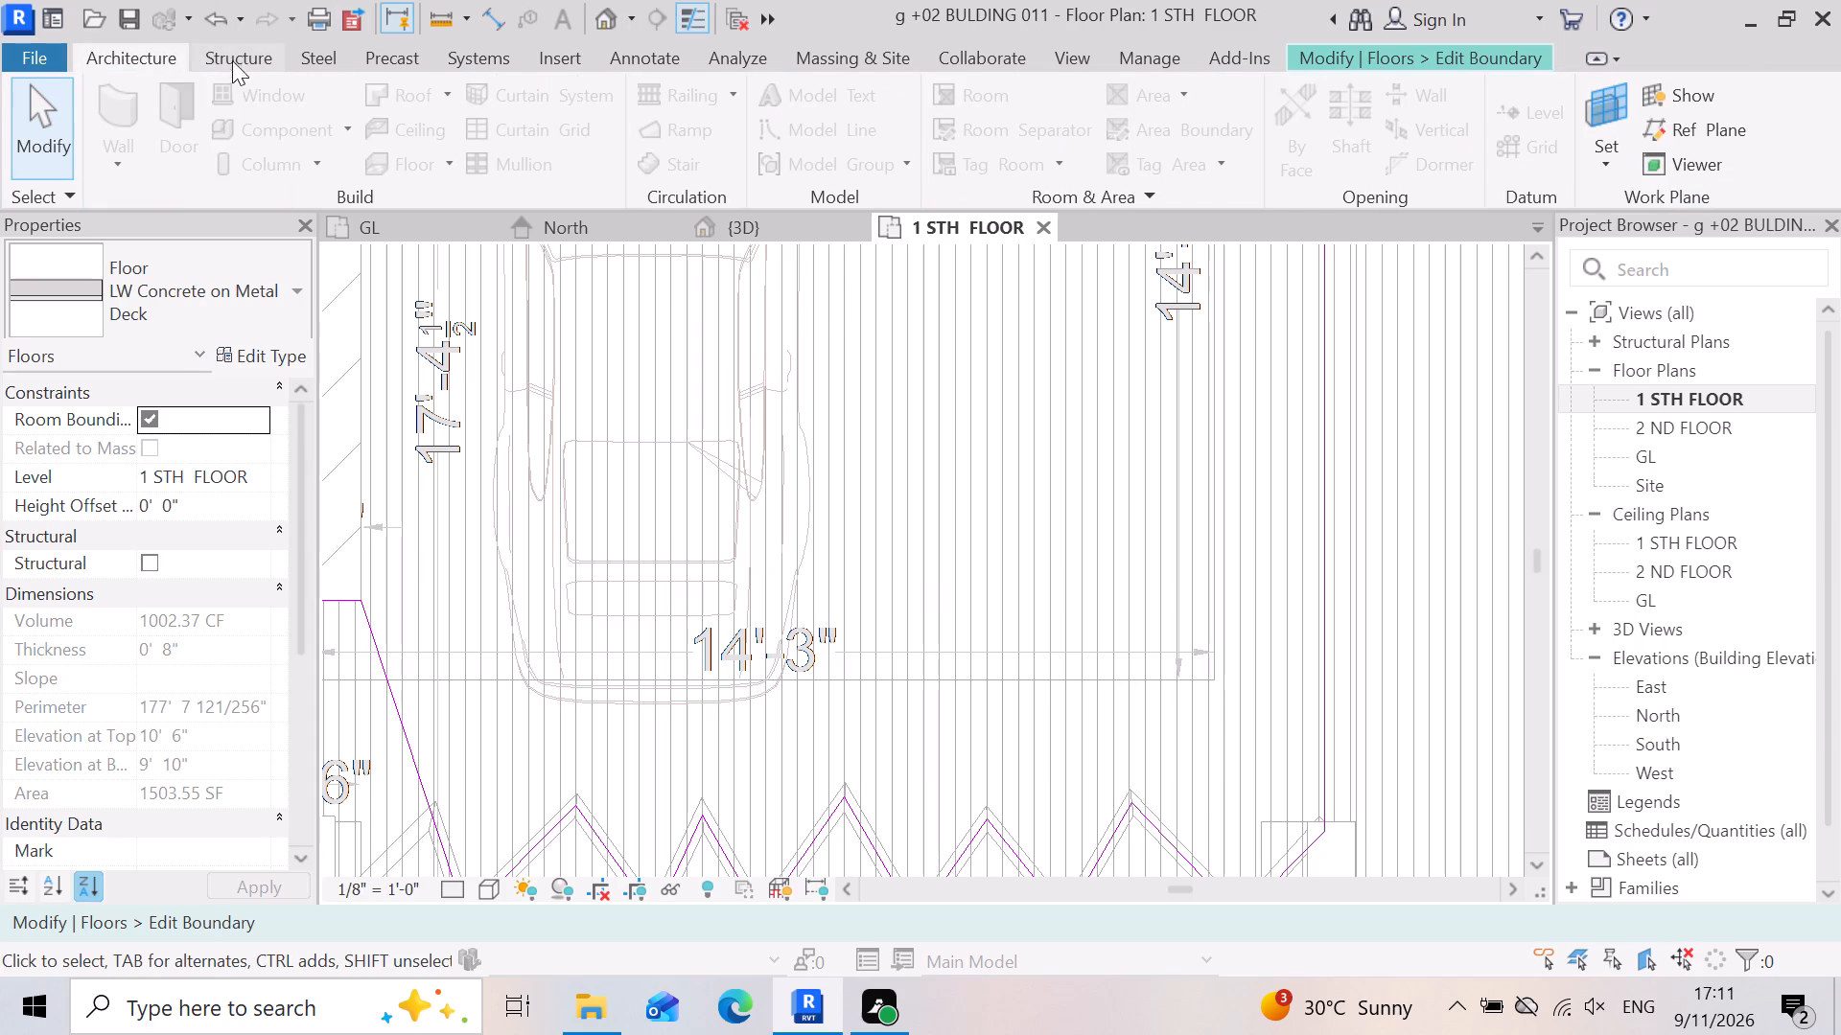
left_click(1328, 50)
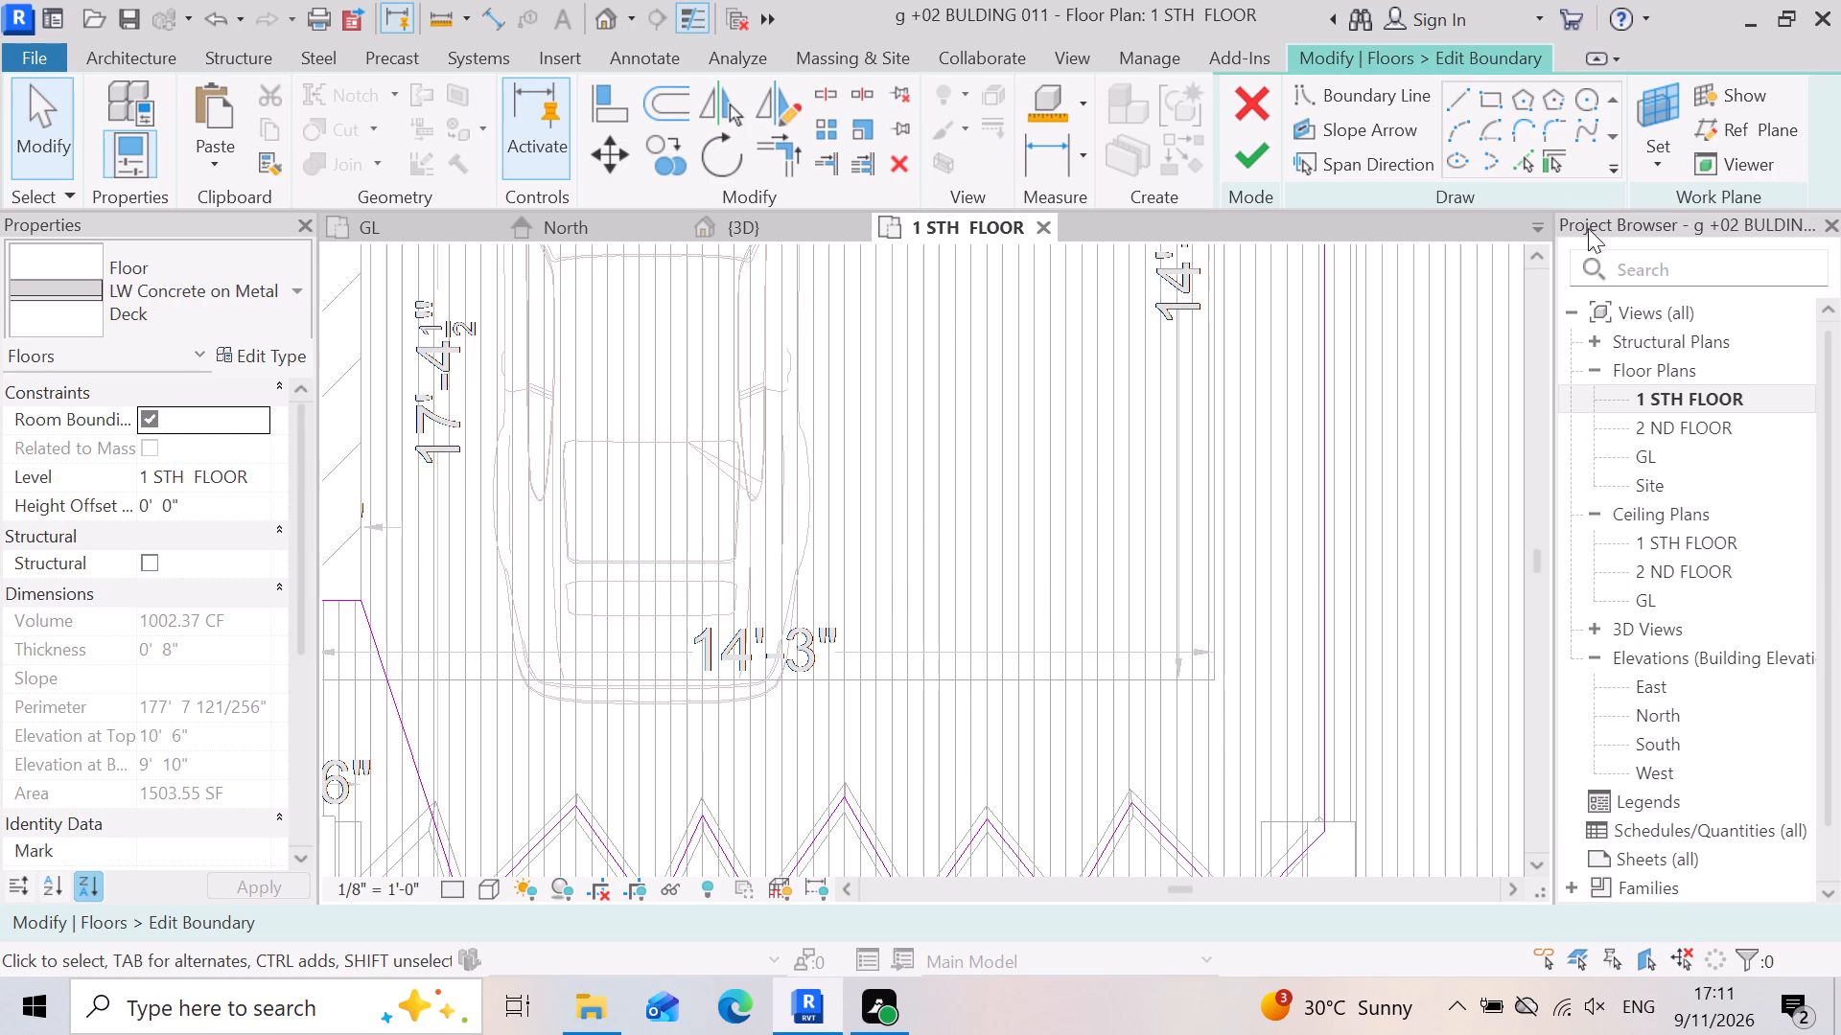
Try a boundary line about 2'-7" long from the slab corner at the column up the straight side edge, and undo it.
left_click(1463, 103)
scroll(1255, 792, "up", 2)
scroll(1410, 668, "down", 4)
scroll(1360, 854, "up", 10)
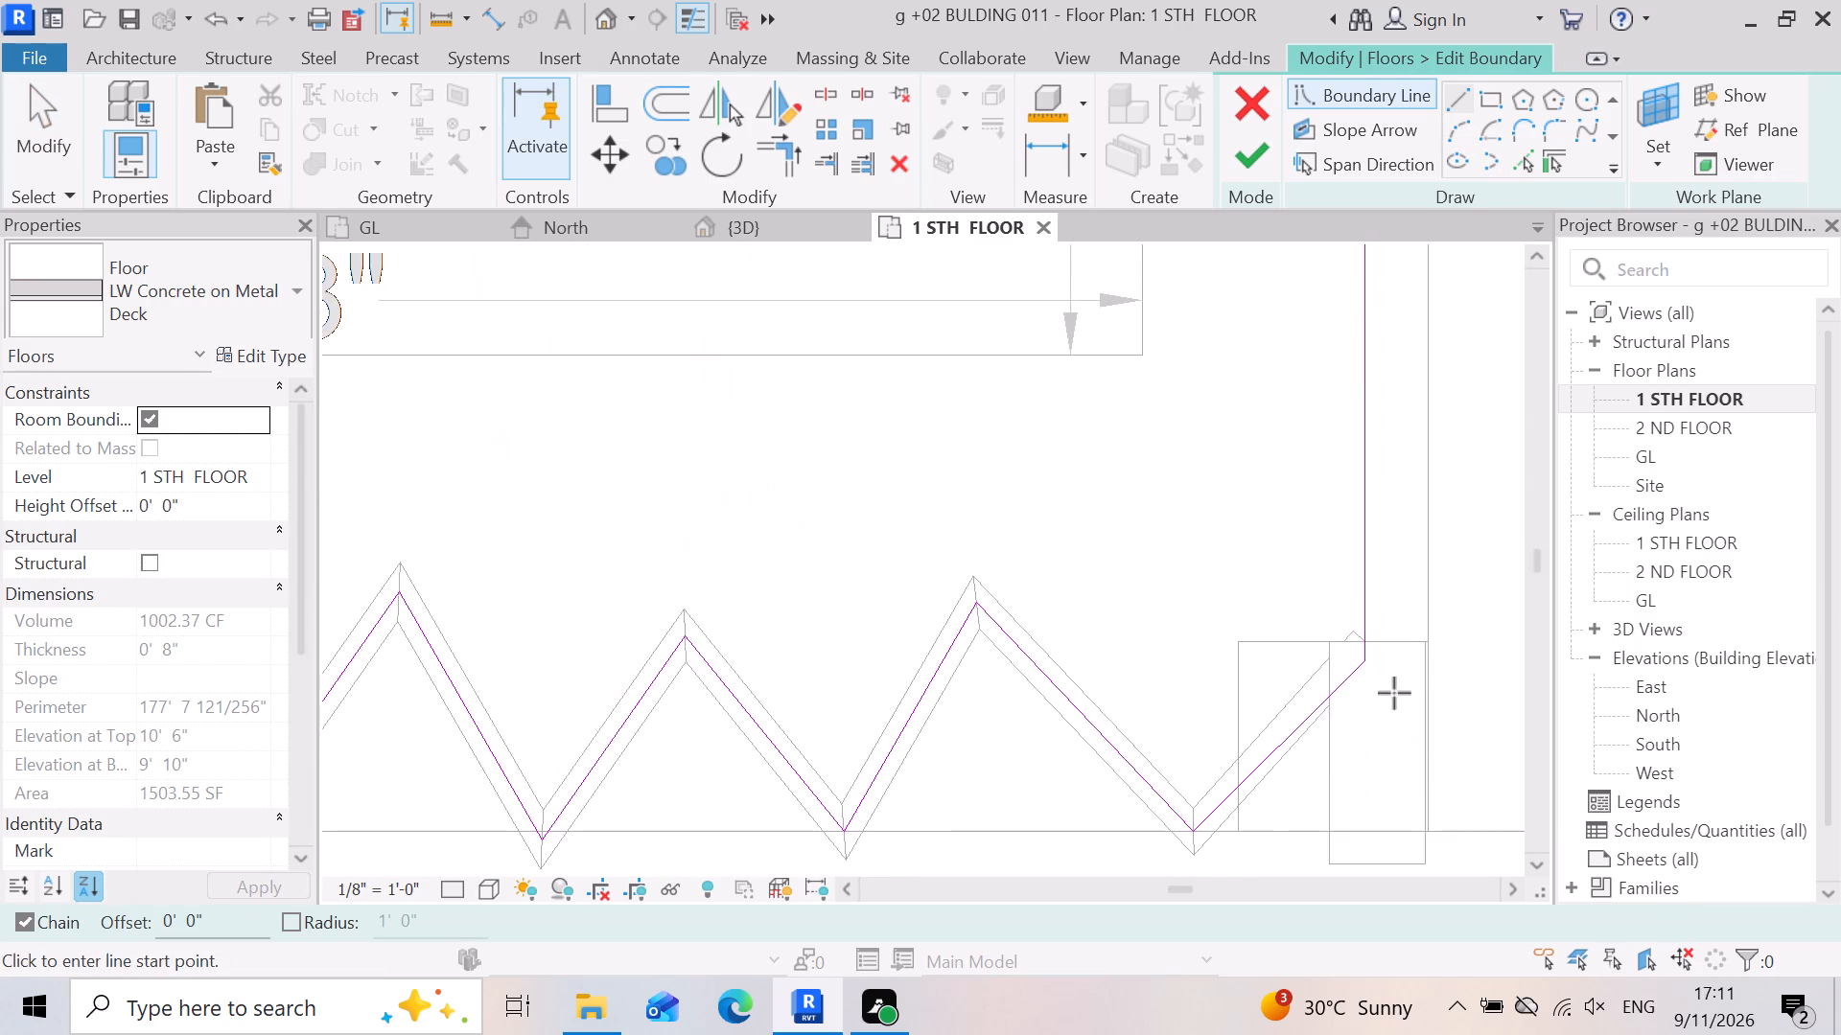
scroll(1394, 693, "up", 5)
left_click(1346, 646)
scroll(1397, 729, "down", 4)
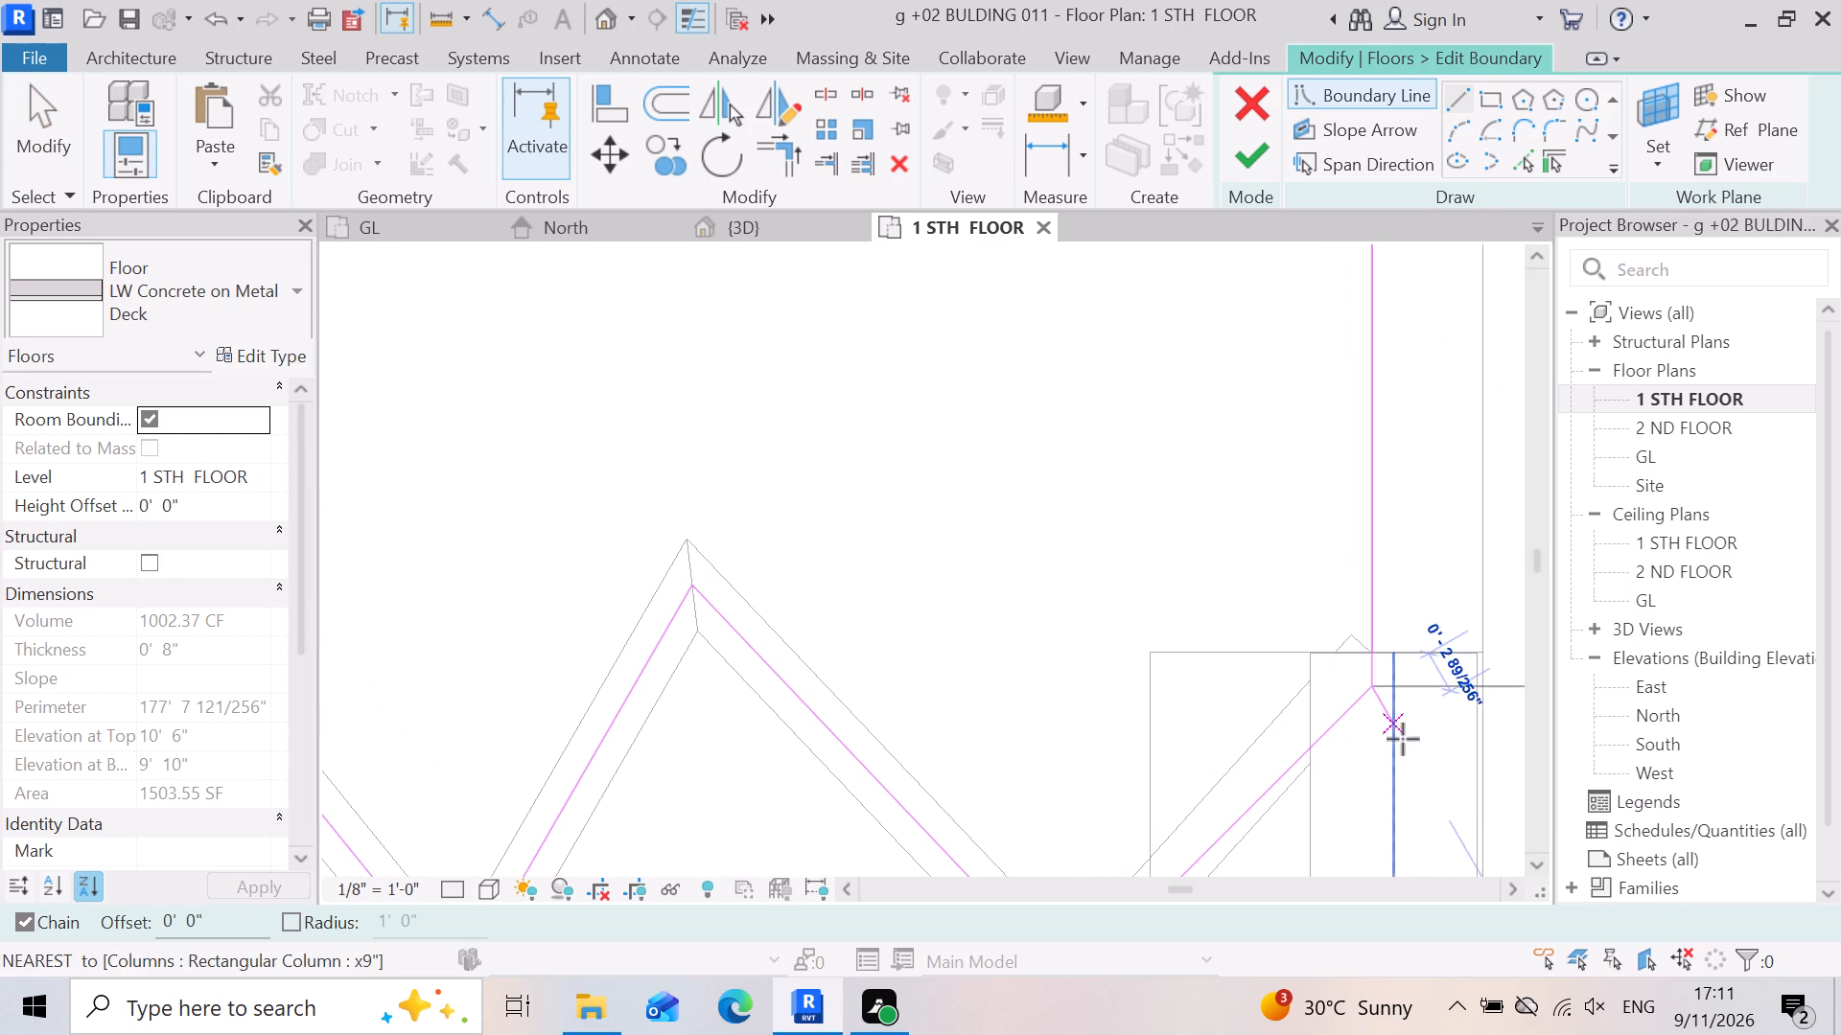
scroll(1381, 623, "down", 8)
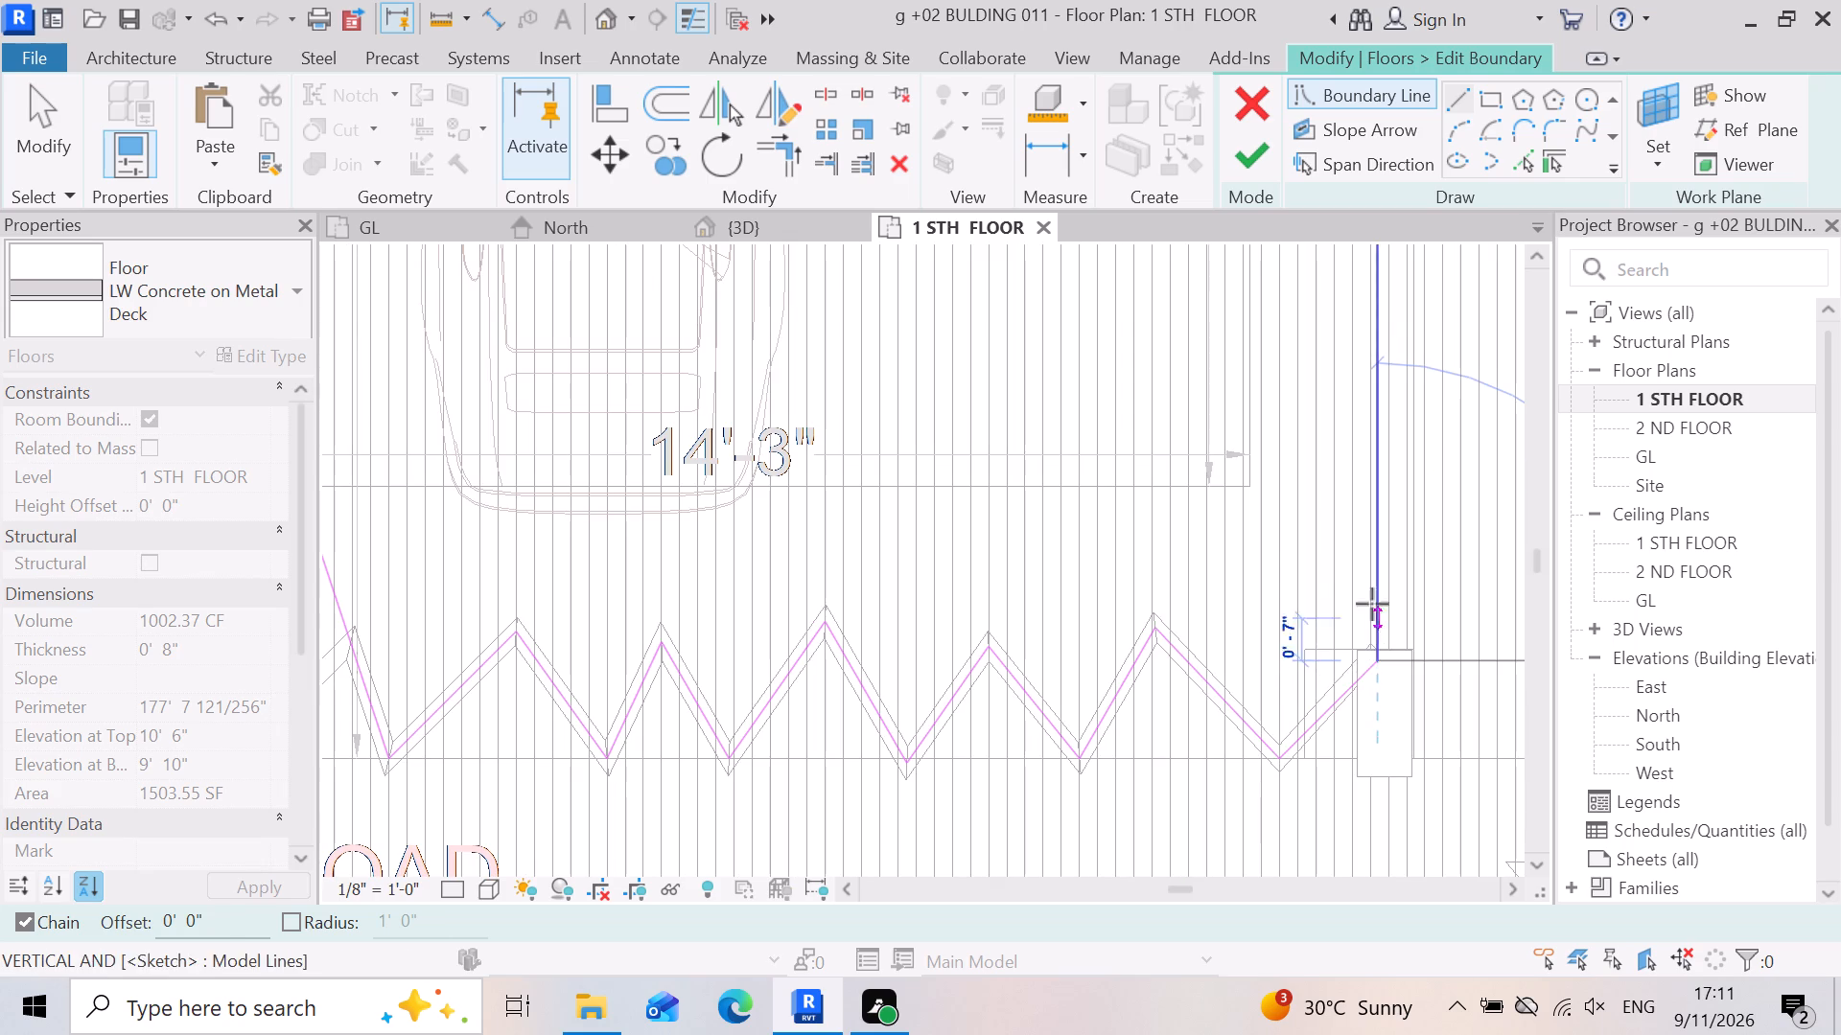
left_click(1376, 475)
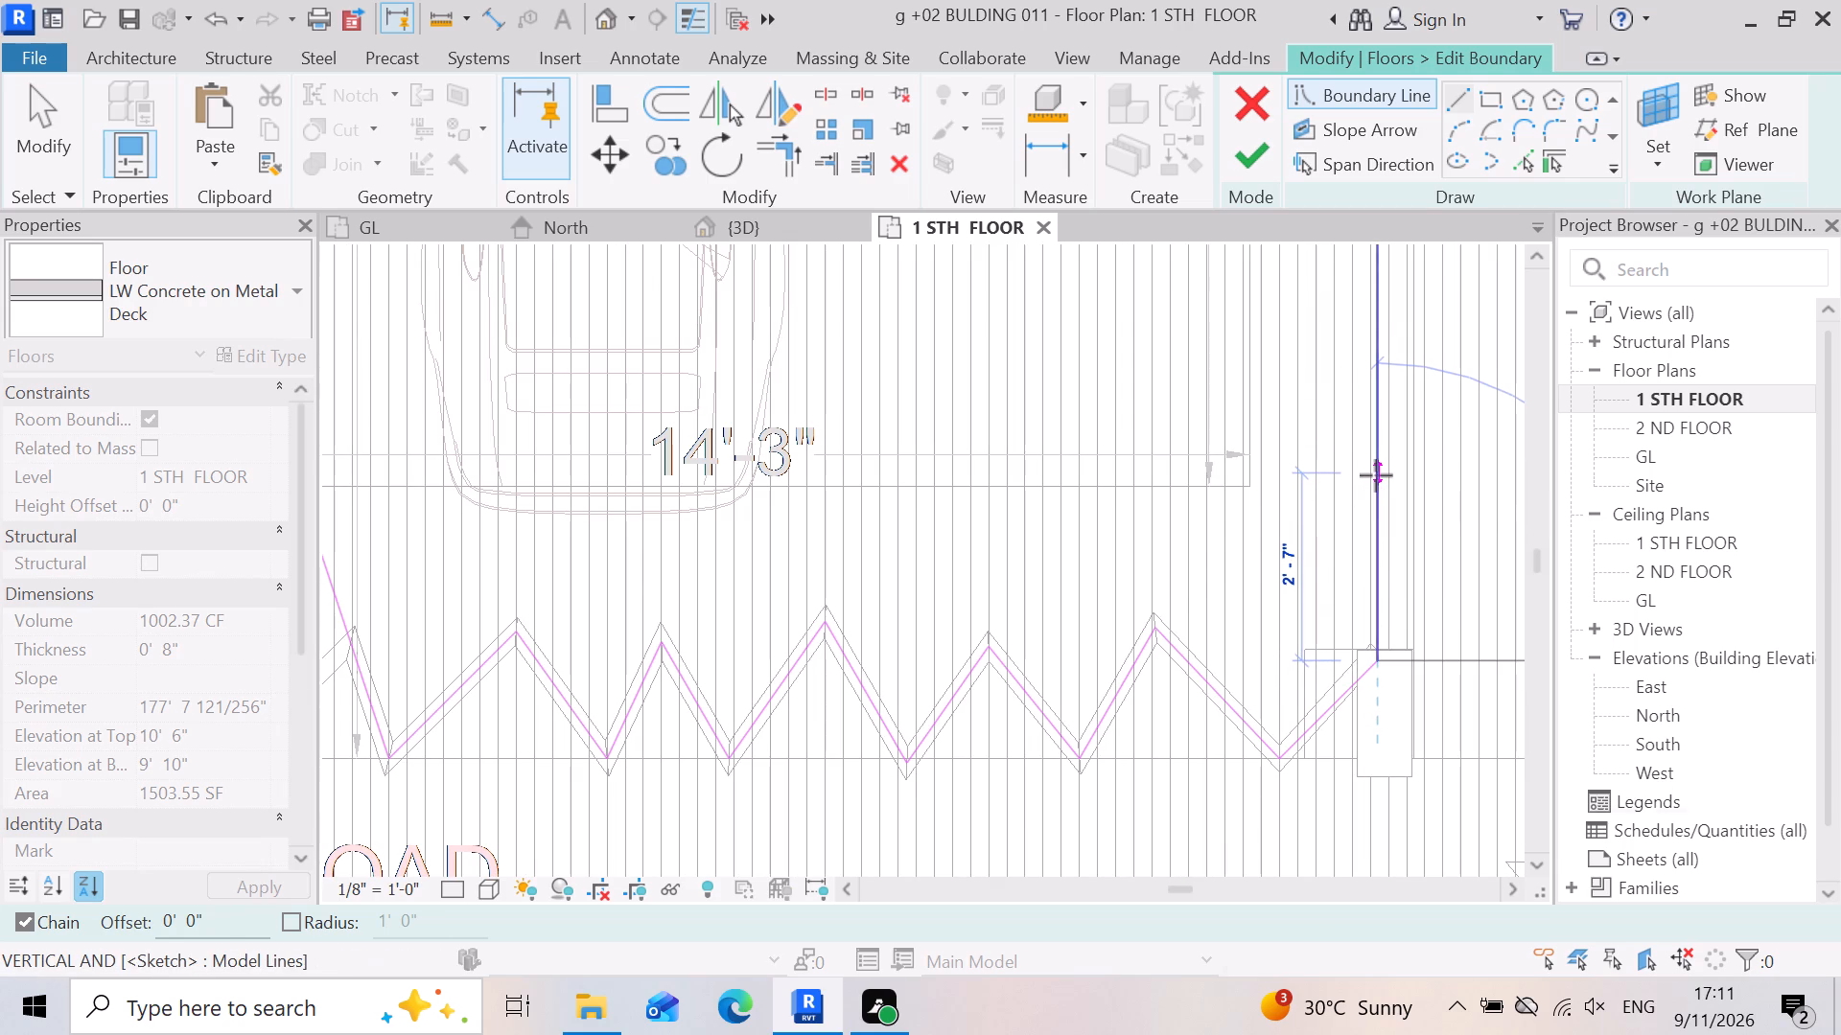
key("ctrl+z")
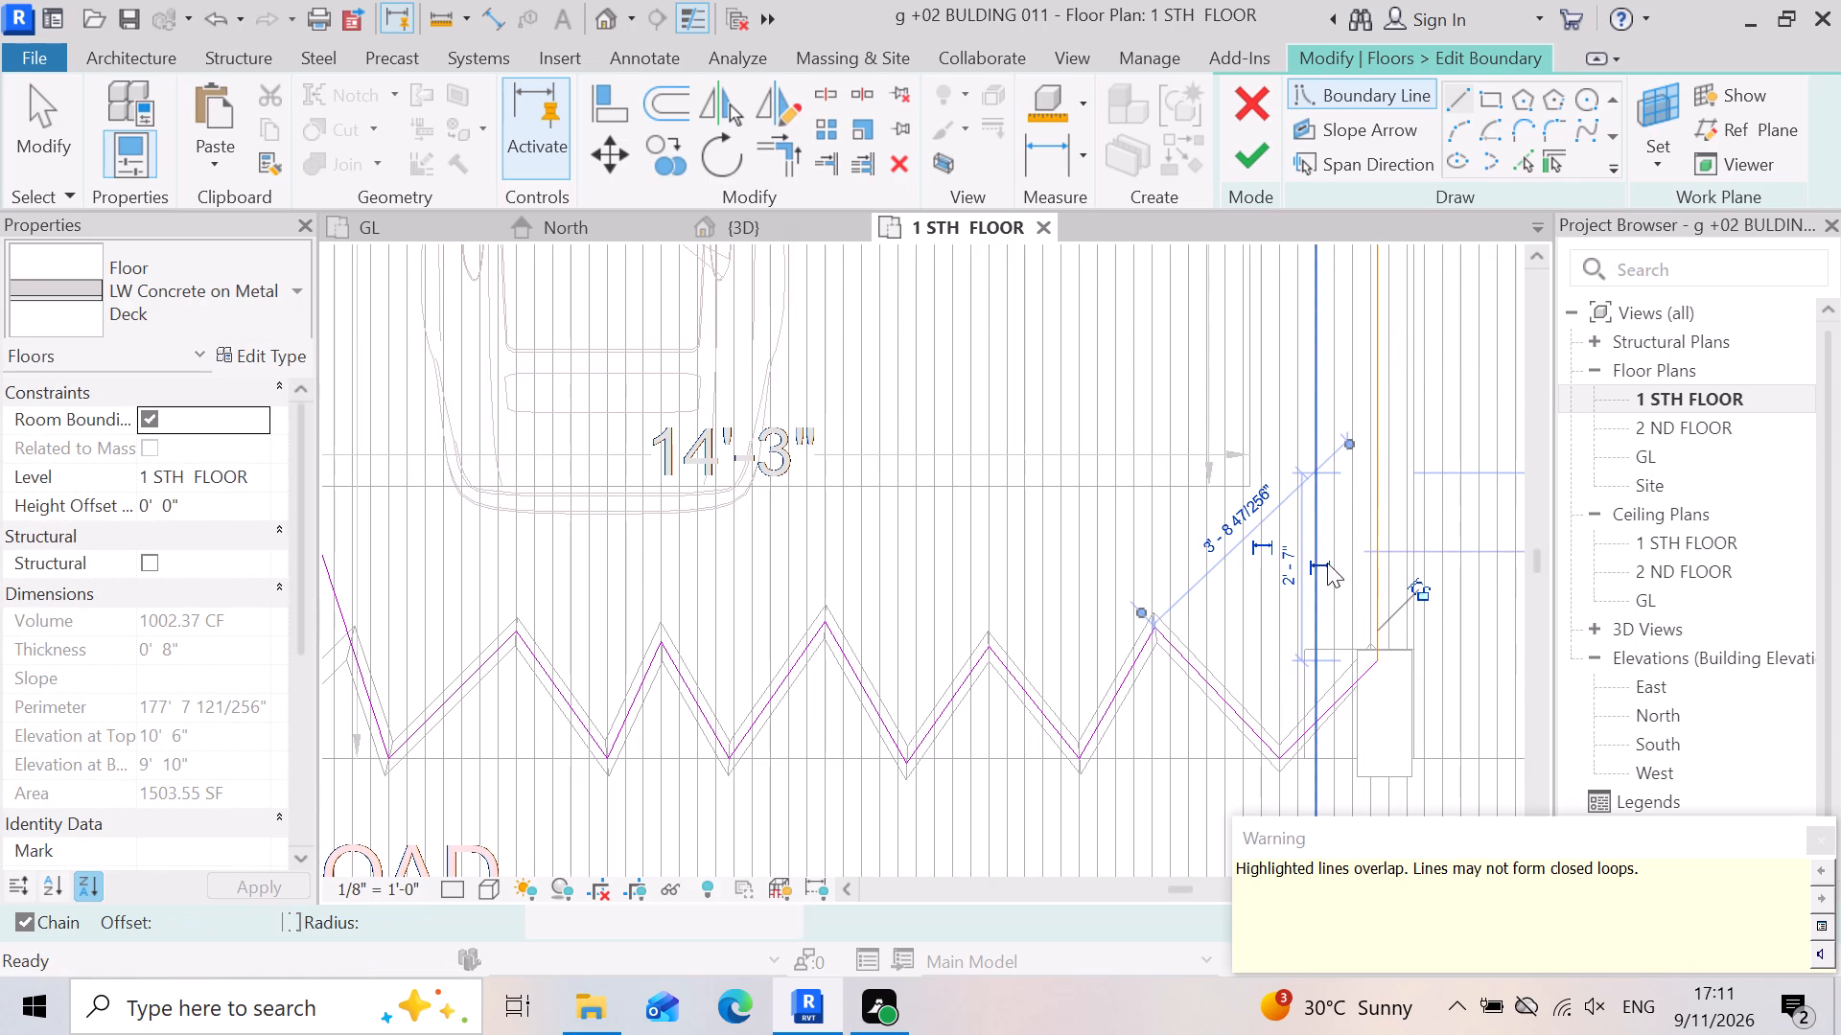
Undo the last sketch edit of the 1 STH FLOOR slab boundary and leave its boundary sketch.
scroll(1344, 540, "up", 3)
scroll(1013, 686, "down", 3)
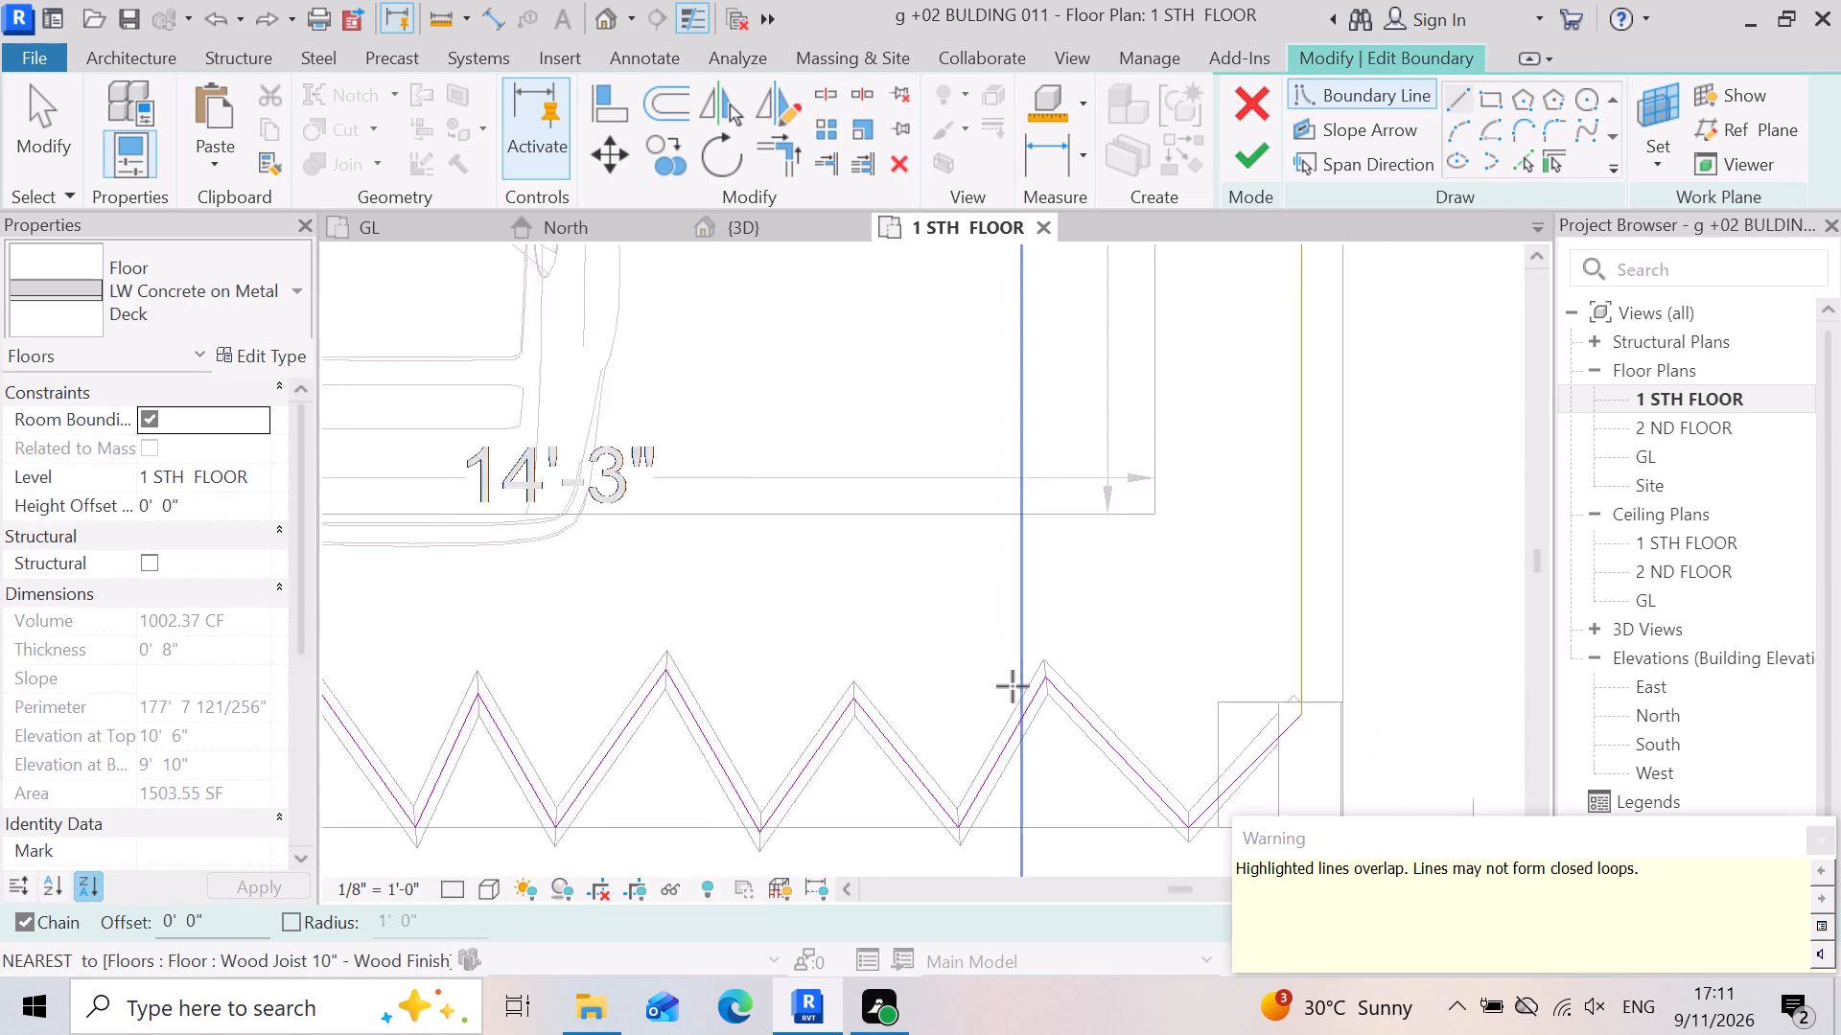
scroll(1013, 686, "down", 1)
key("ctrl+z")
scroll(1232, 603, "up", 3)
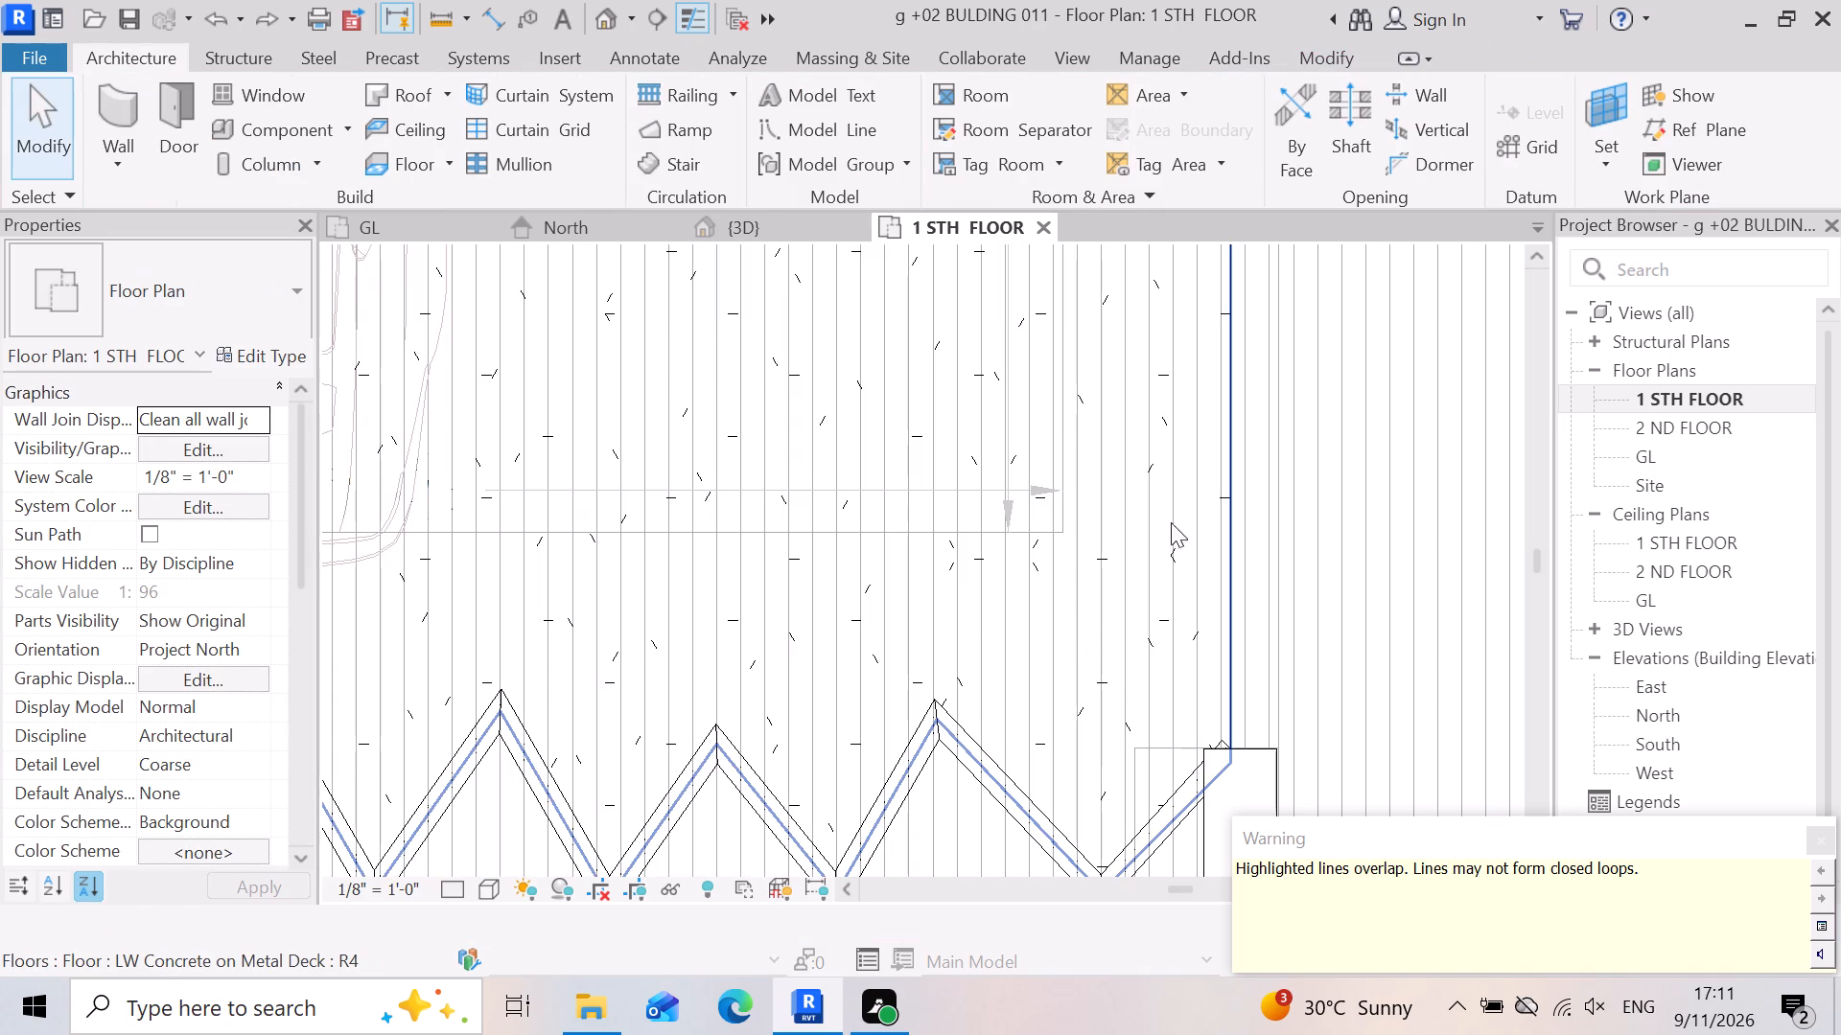
Start a Handrail - Rectangular railing path with a line about 2'-5" long from the column along the slab's straight side edge.
left_click(668, 99)
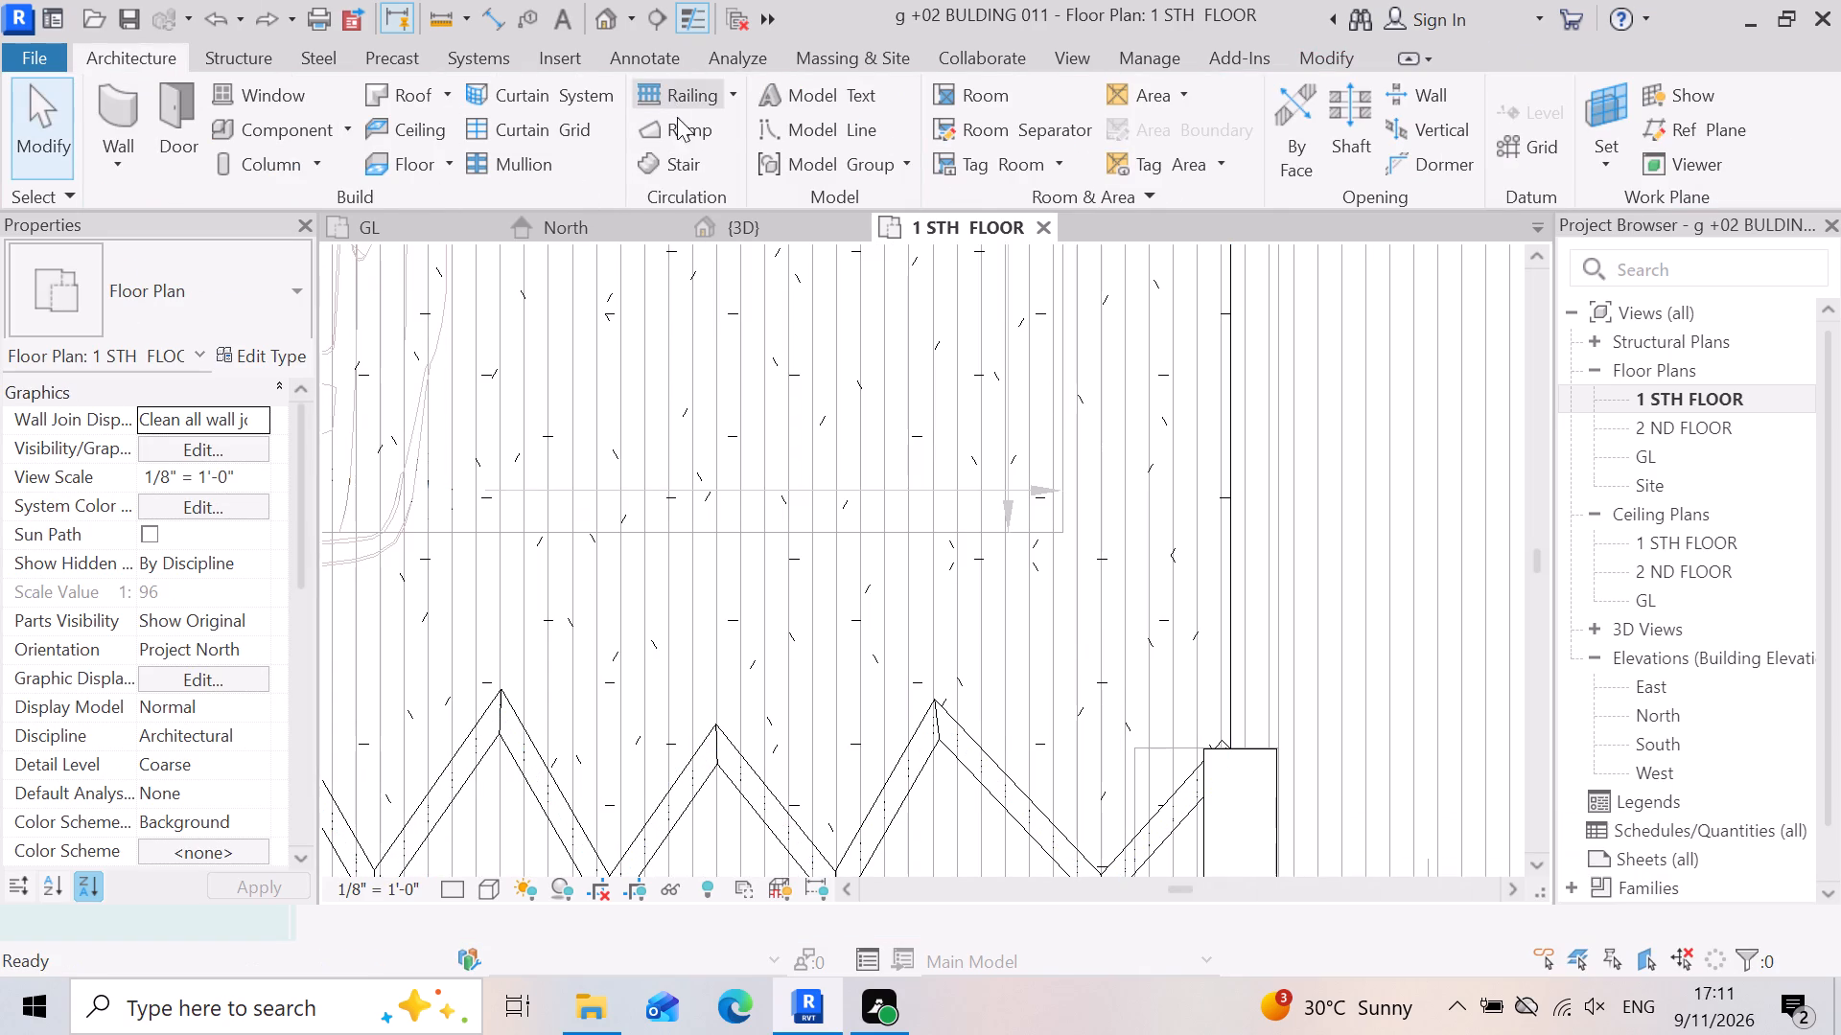
scroll(1300, 733, "up", 3)
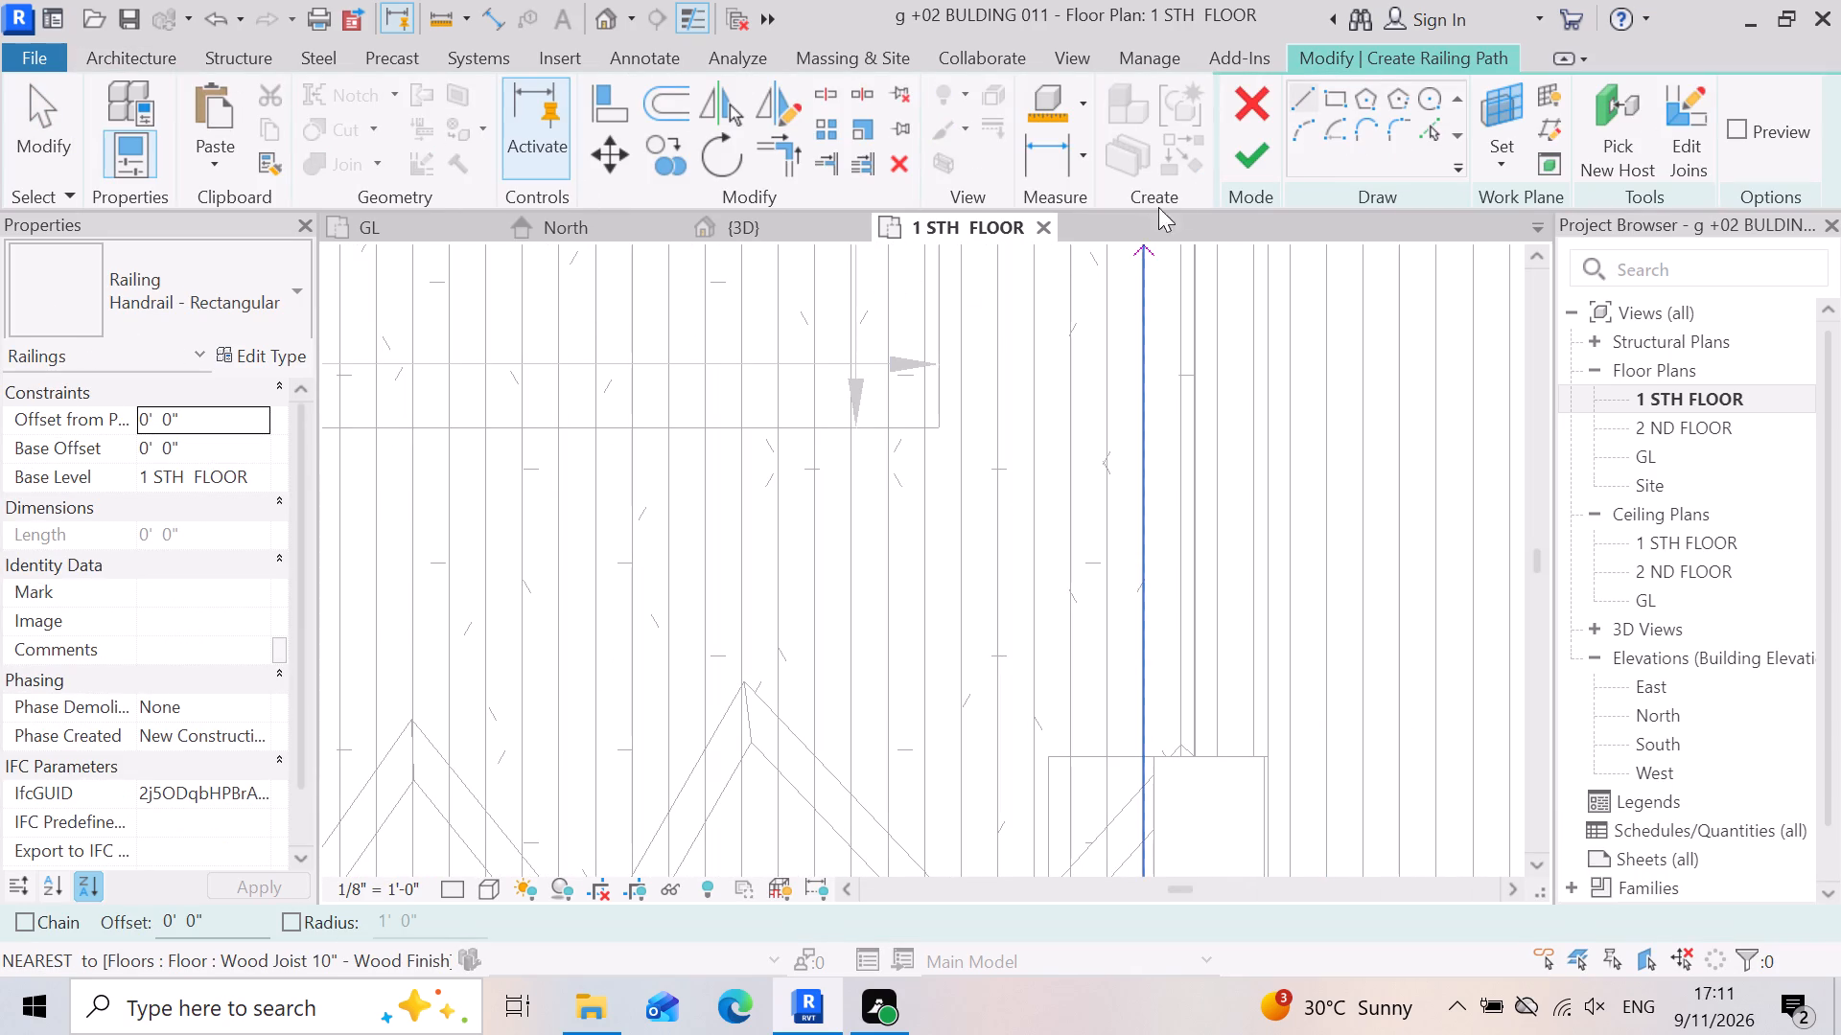
left_click(1297, 99)
scroll(1202, 812, "up", 4)
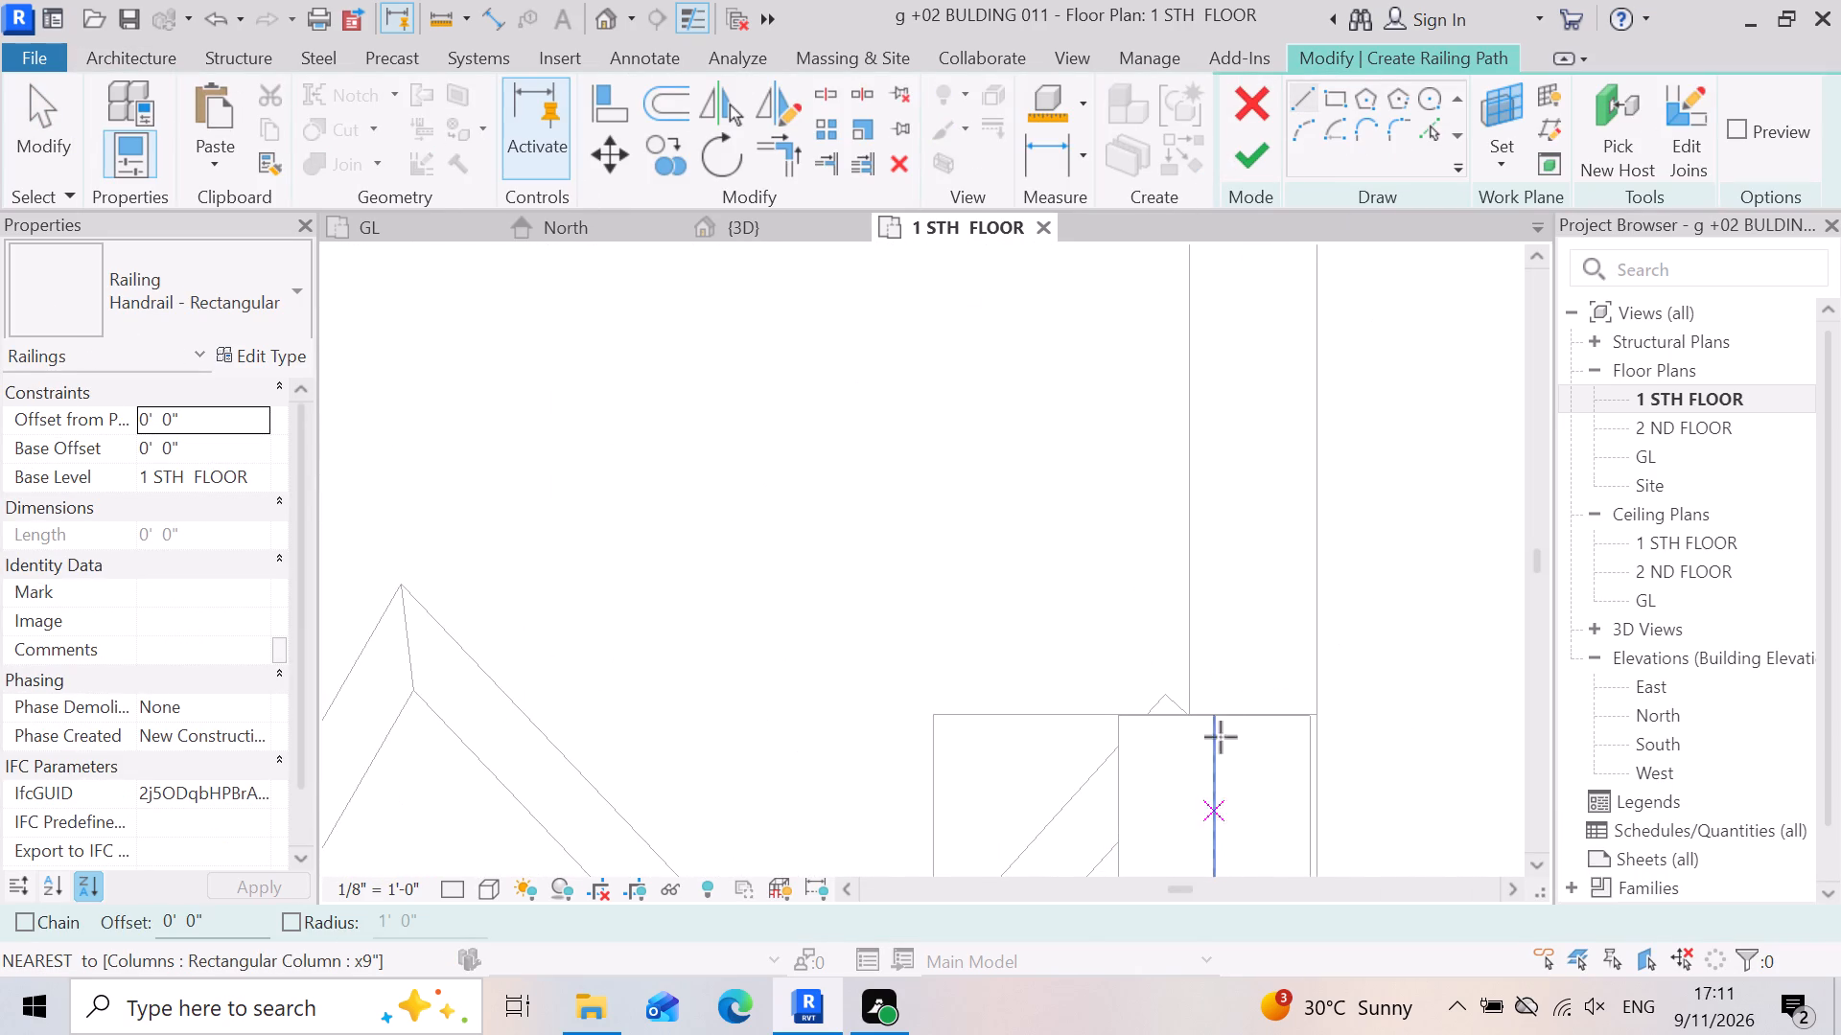
scroll(1236, 652, "down", 9)
scroll(1231, 679, "up", 4)
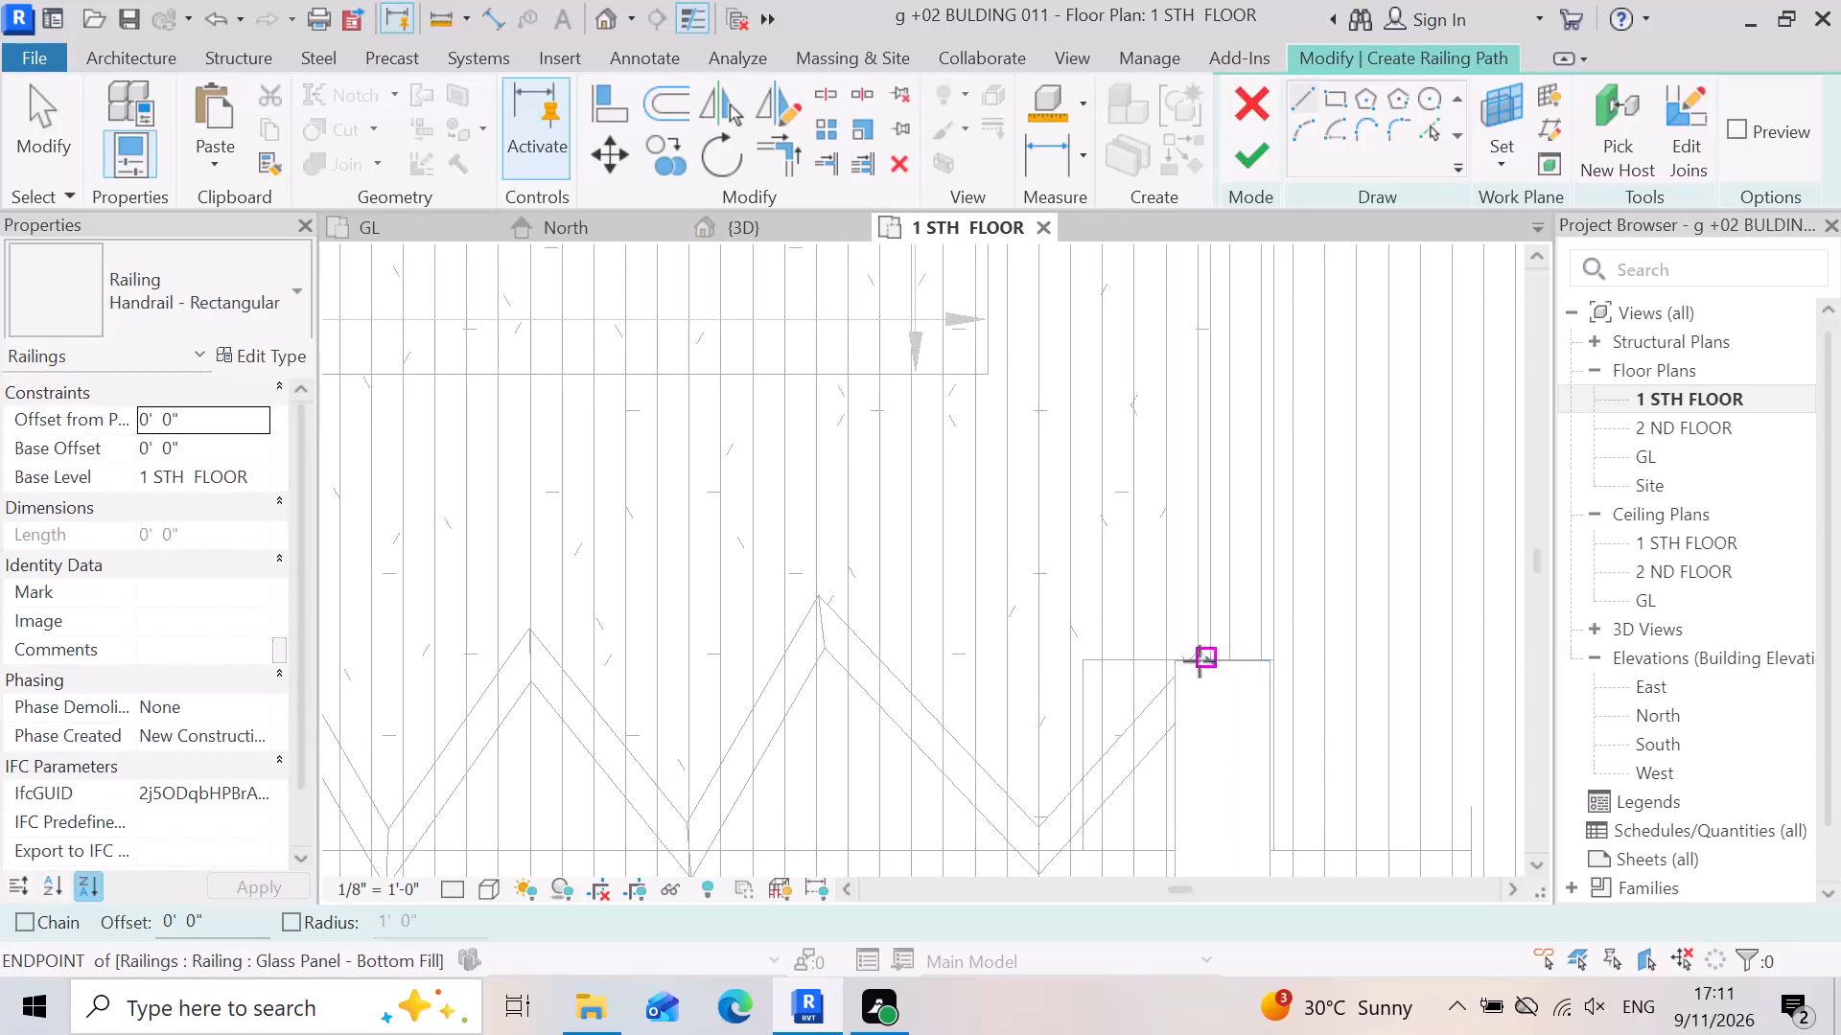
left_click(1199, 661)
scroll(1299, 805, "down", 4)
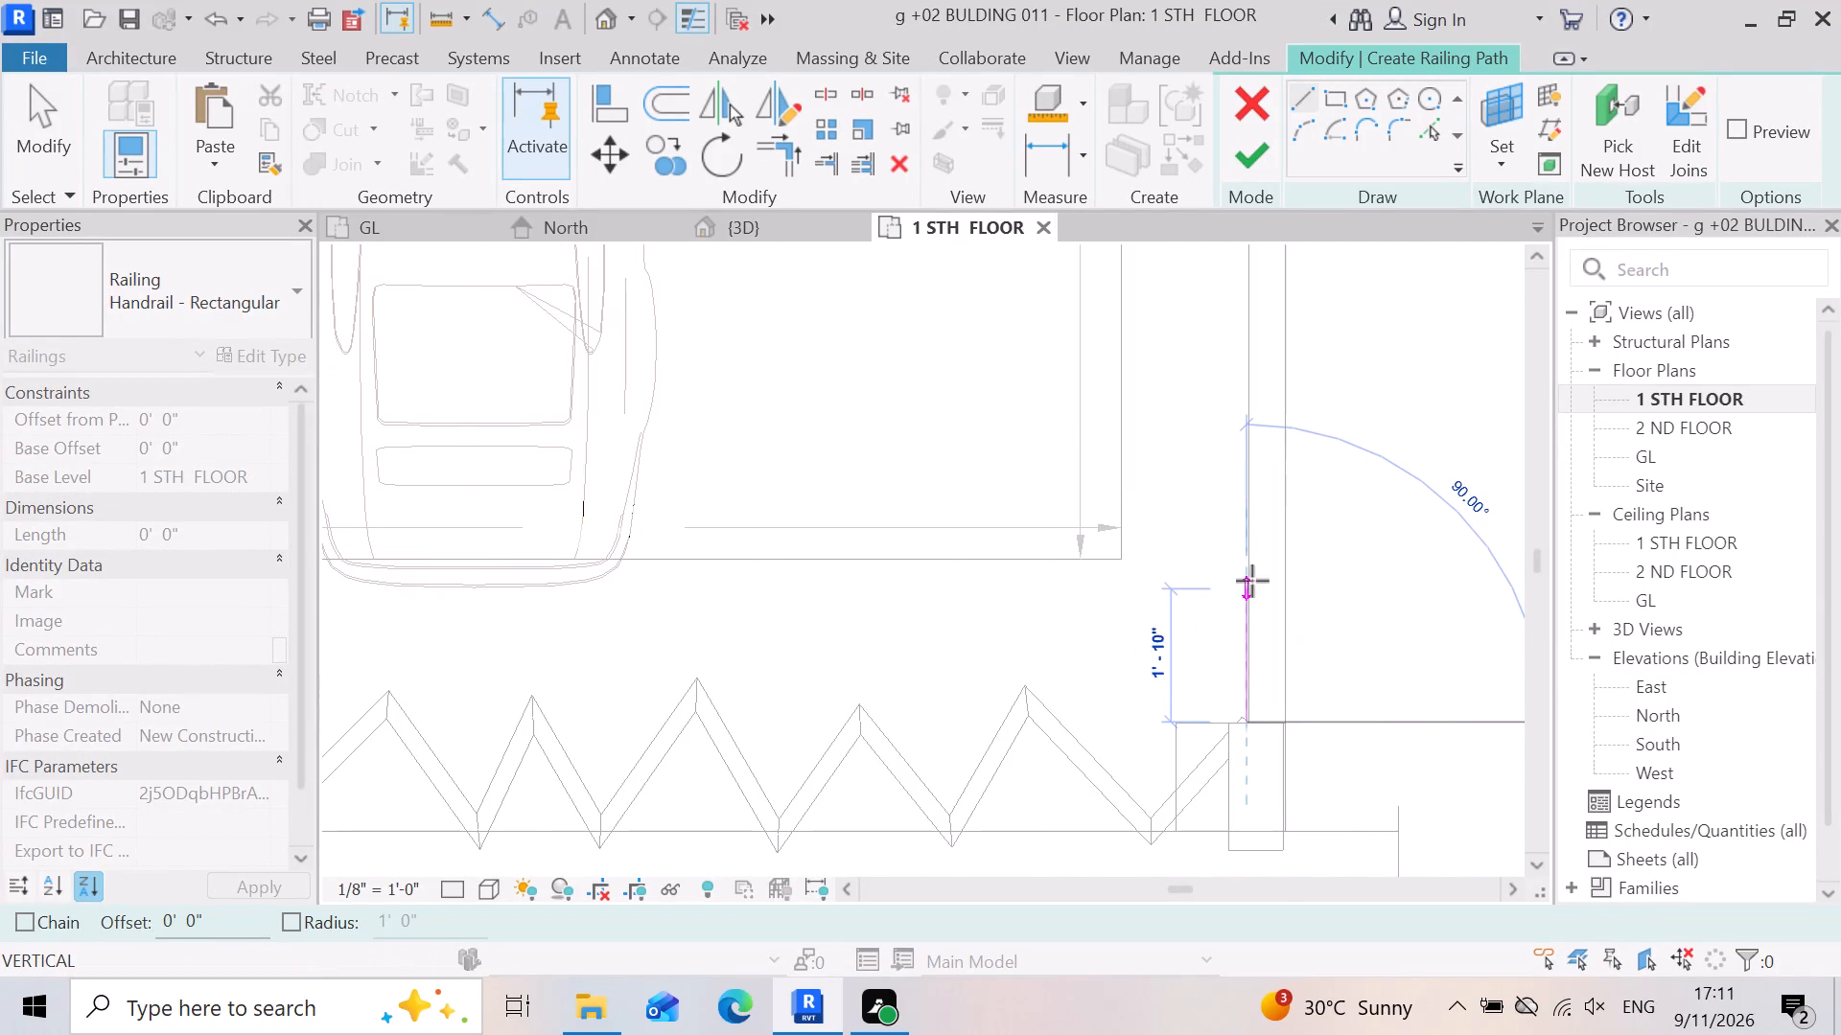
scroll(1256, 552, "up", 3)
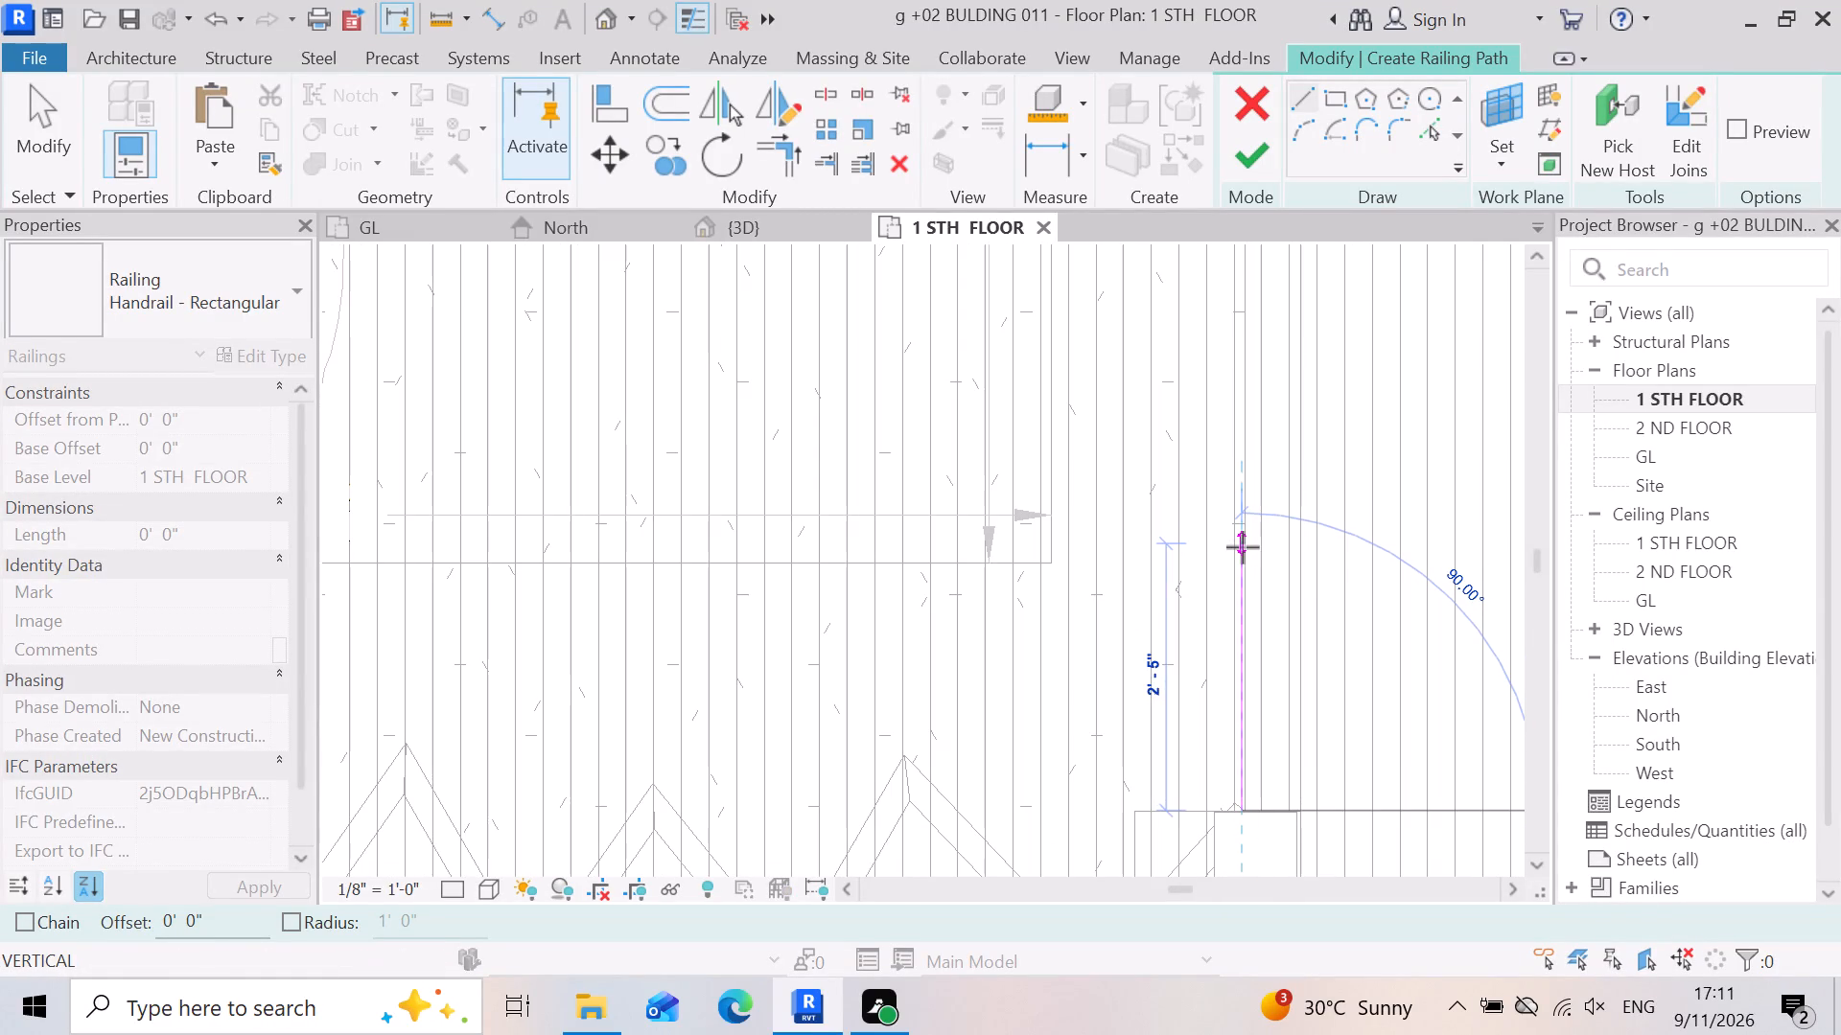
left_click(1243, 547)
Add a perpendicular path segment about 1'-8" long from the line's end inward over the portico slab and finish the railing.
scroll(1068, 561, "up", 6)
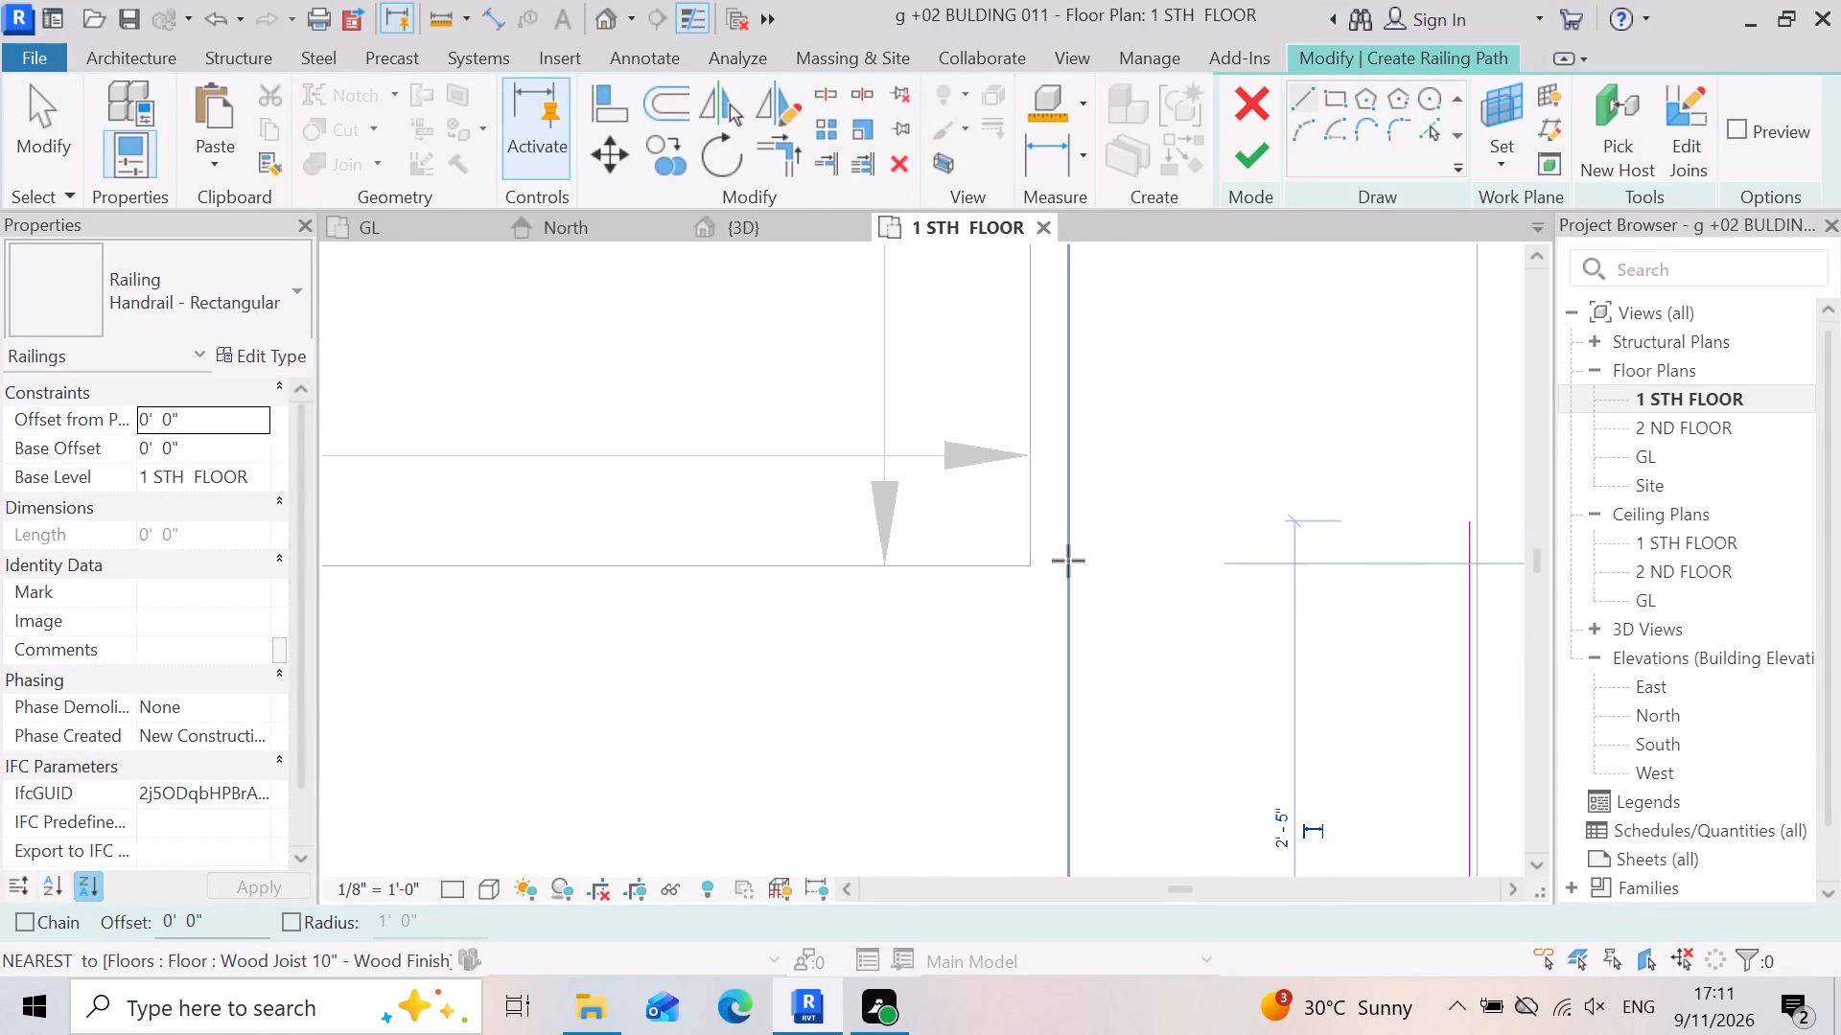
left_click(1465, 529)
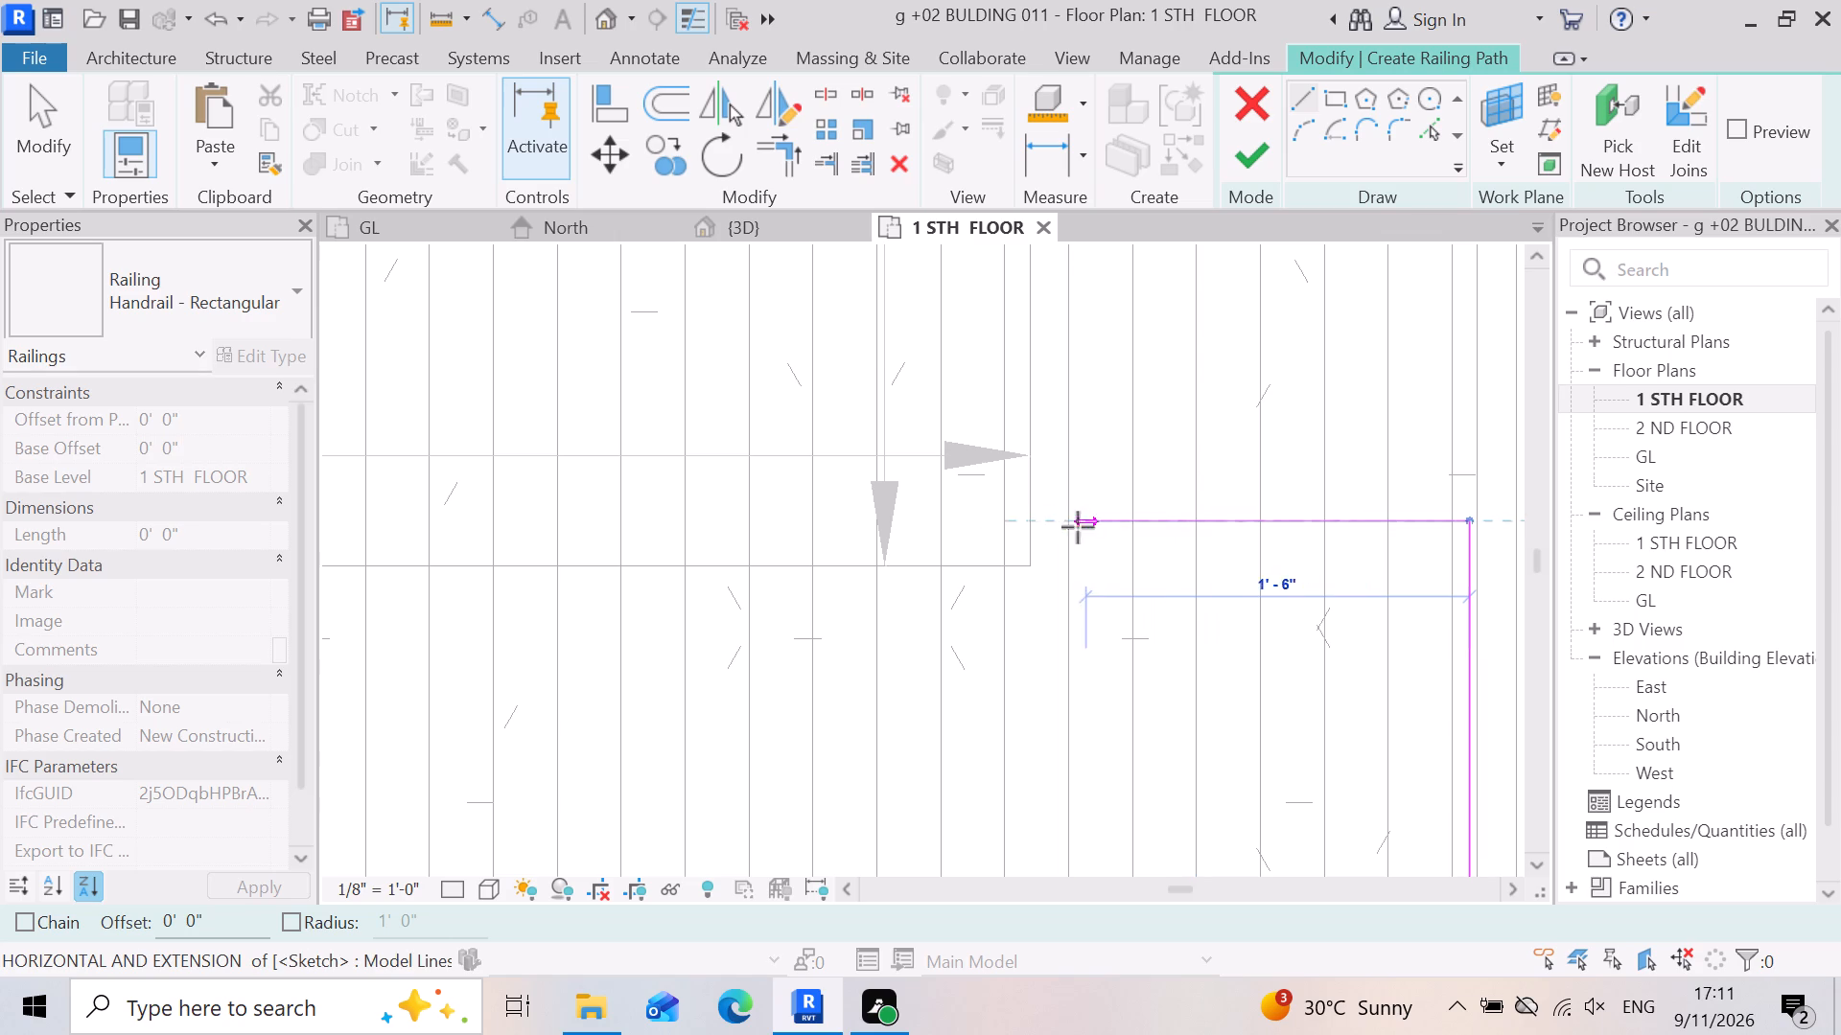
left_click(1037, 527)
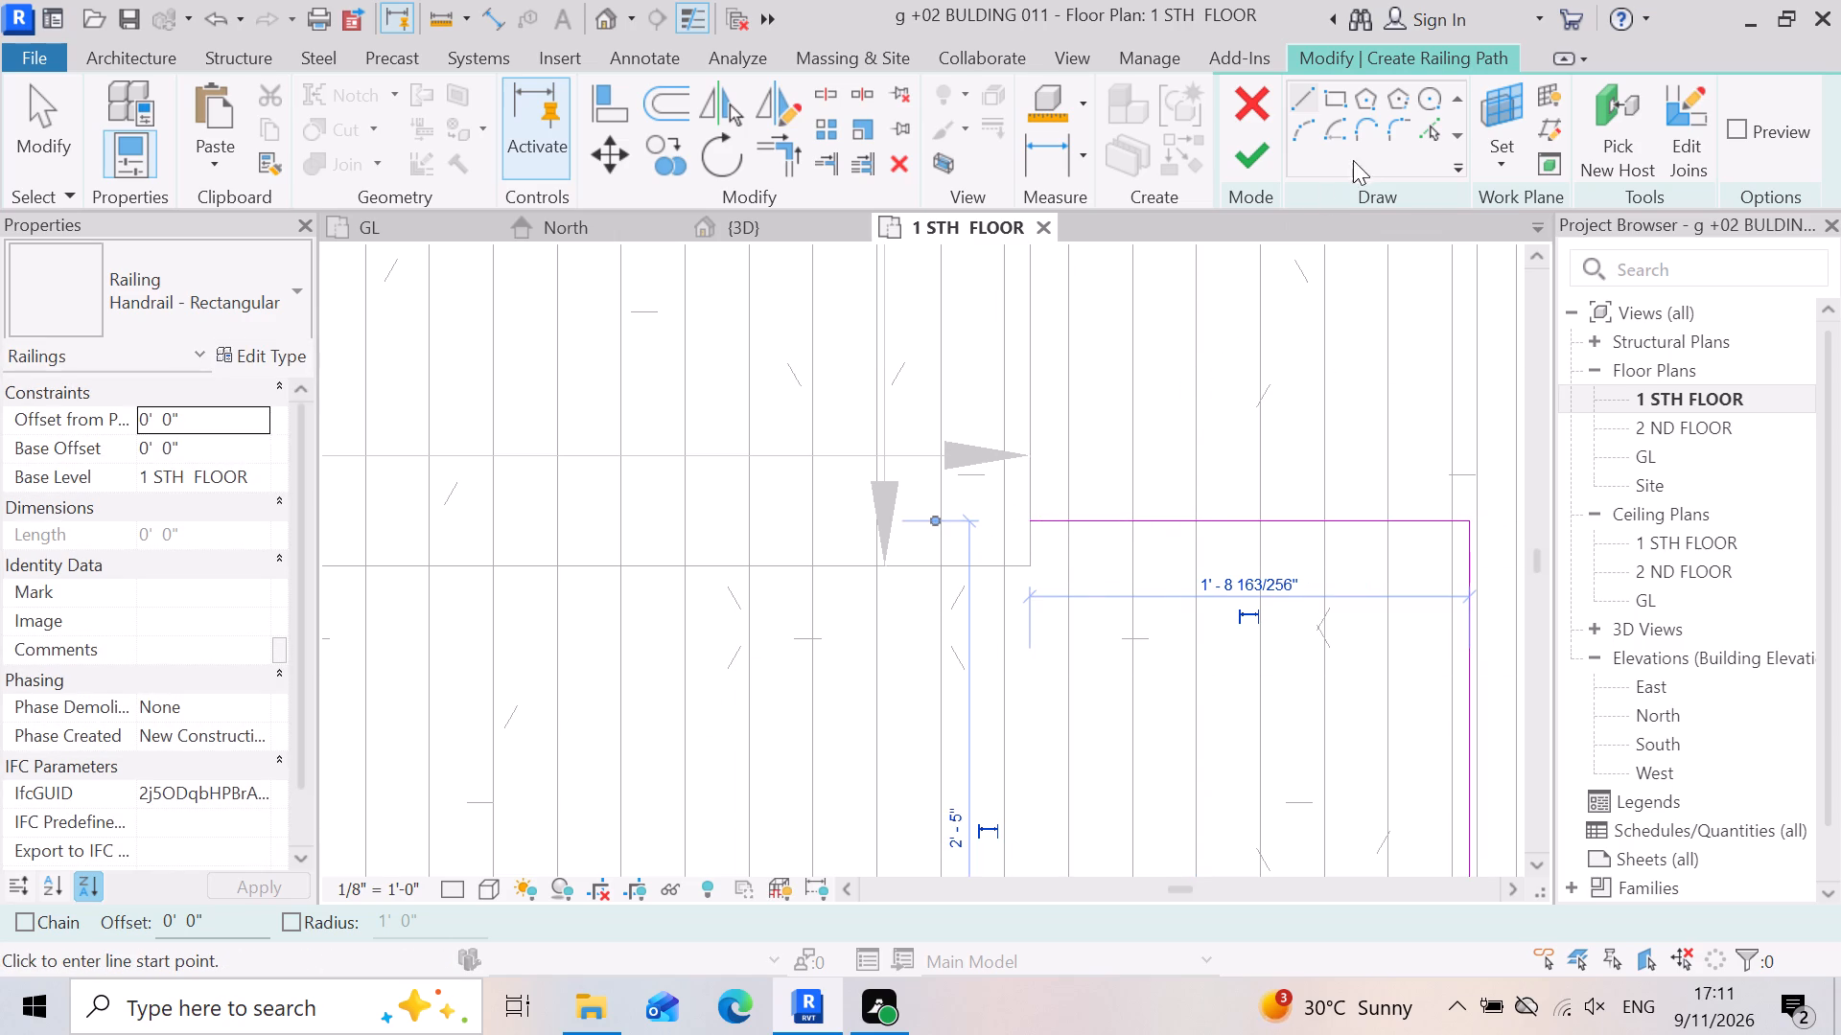
left_click(1244, 150)
Delete the stray Glass Panel - Bottom Fill railing floating beside the building in the 3D view.
scroll(1418, 396, "down", 2)
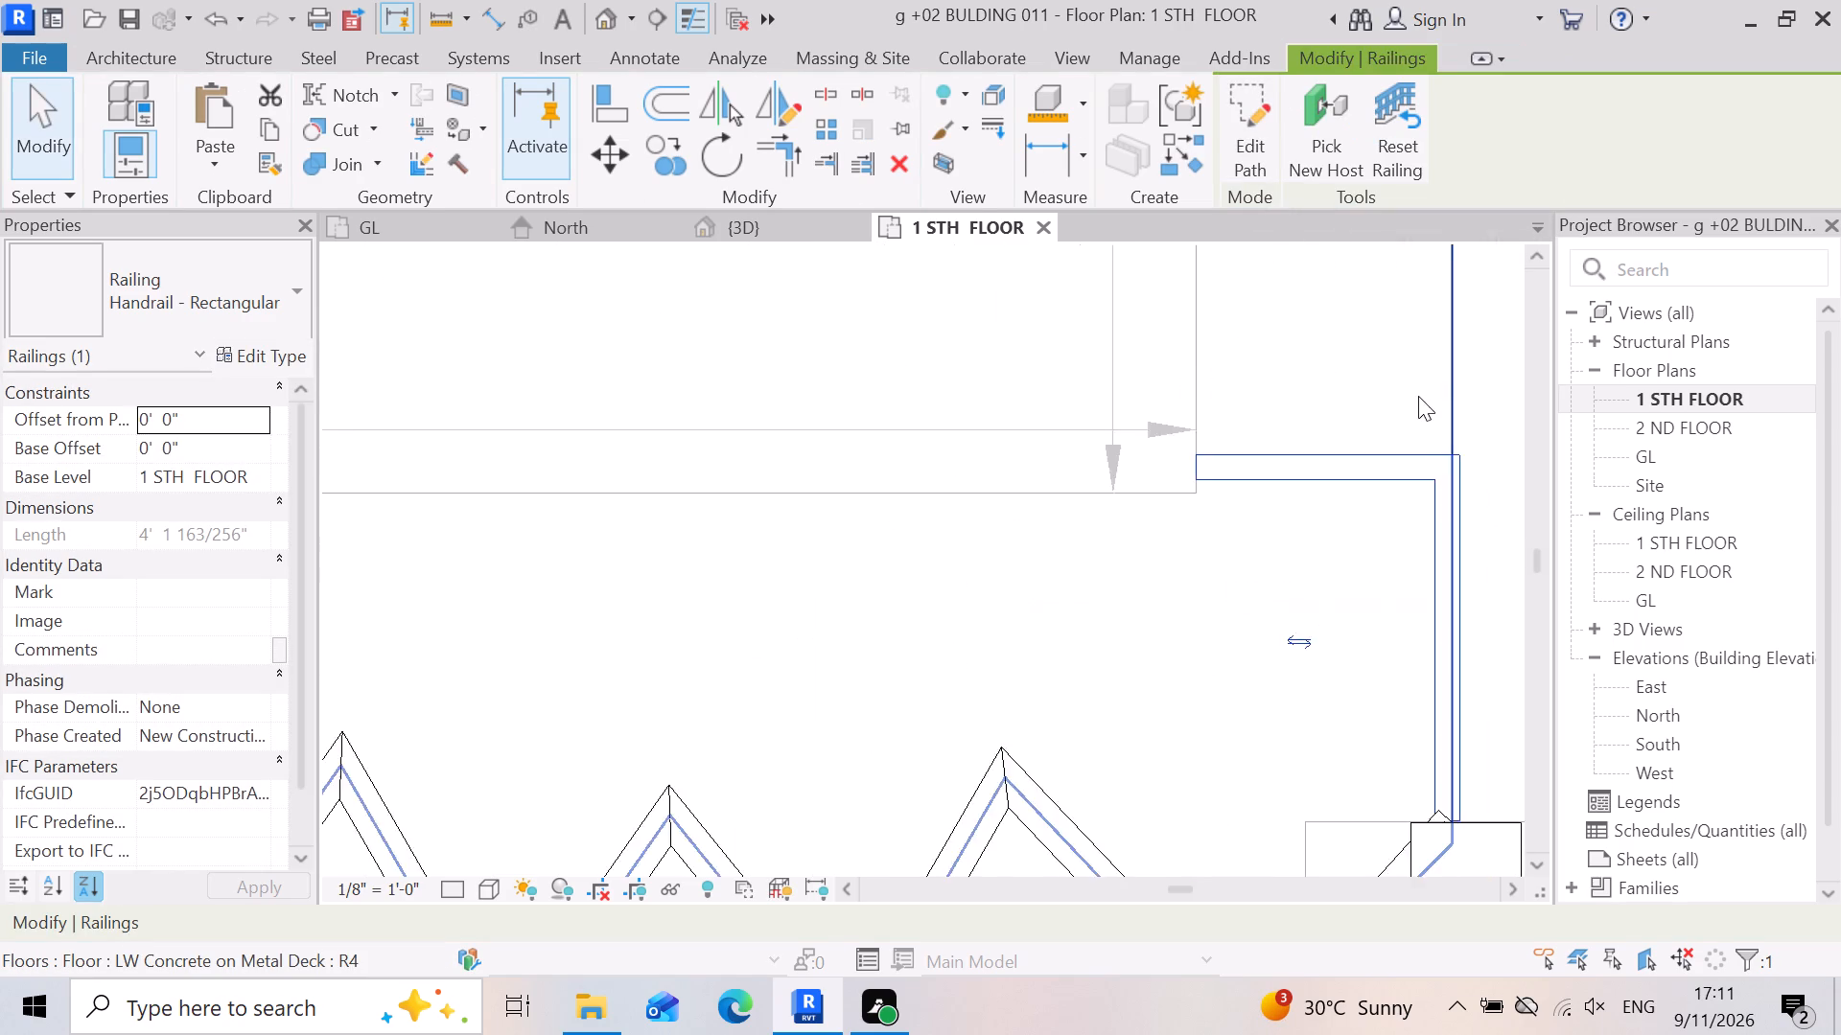
scroll(1418, 396, "down", 7)
scroll(1085, 593, "down", 3)
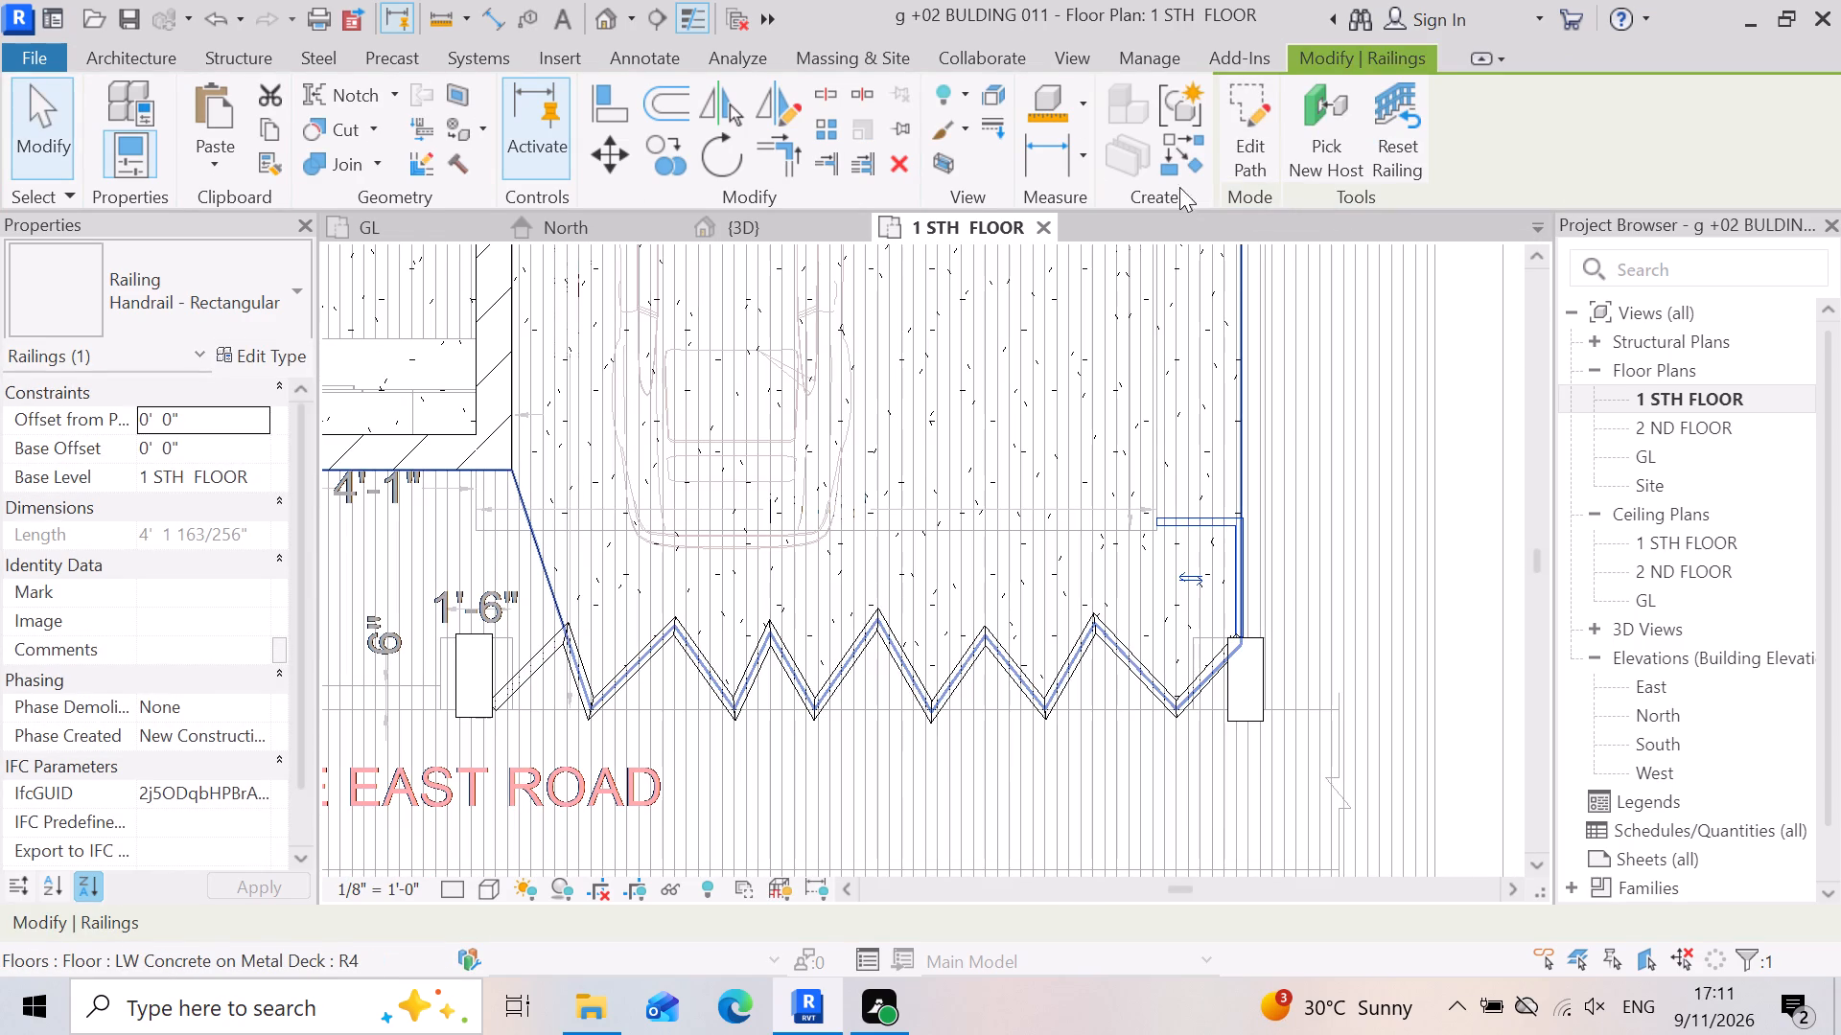
left_click(781, 225)
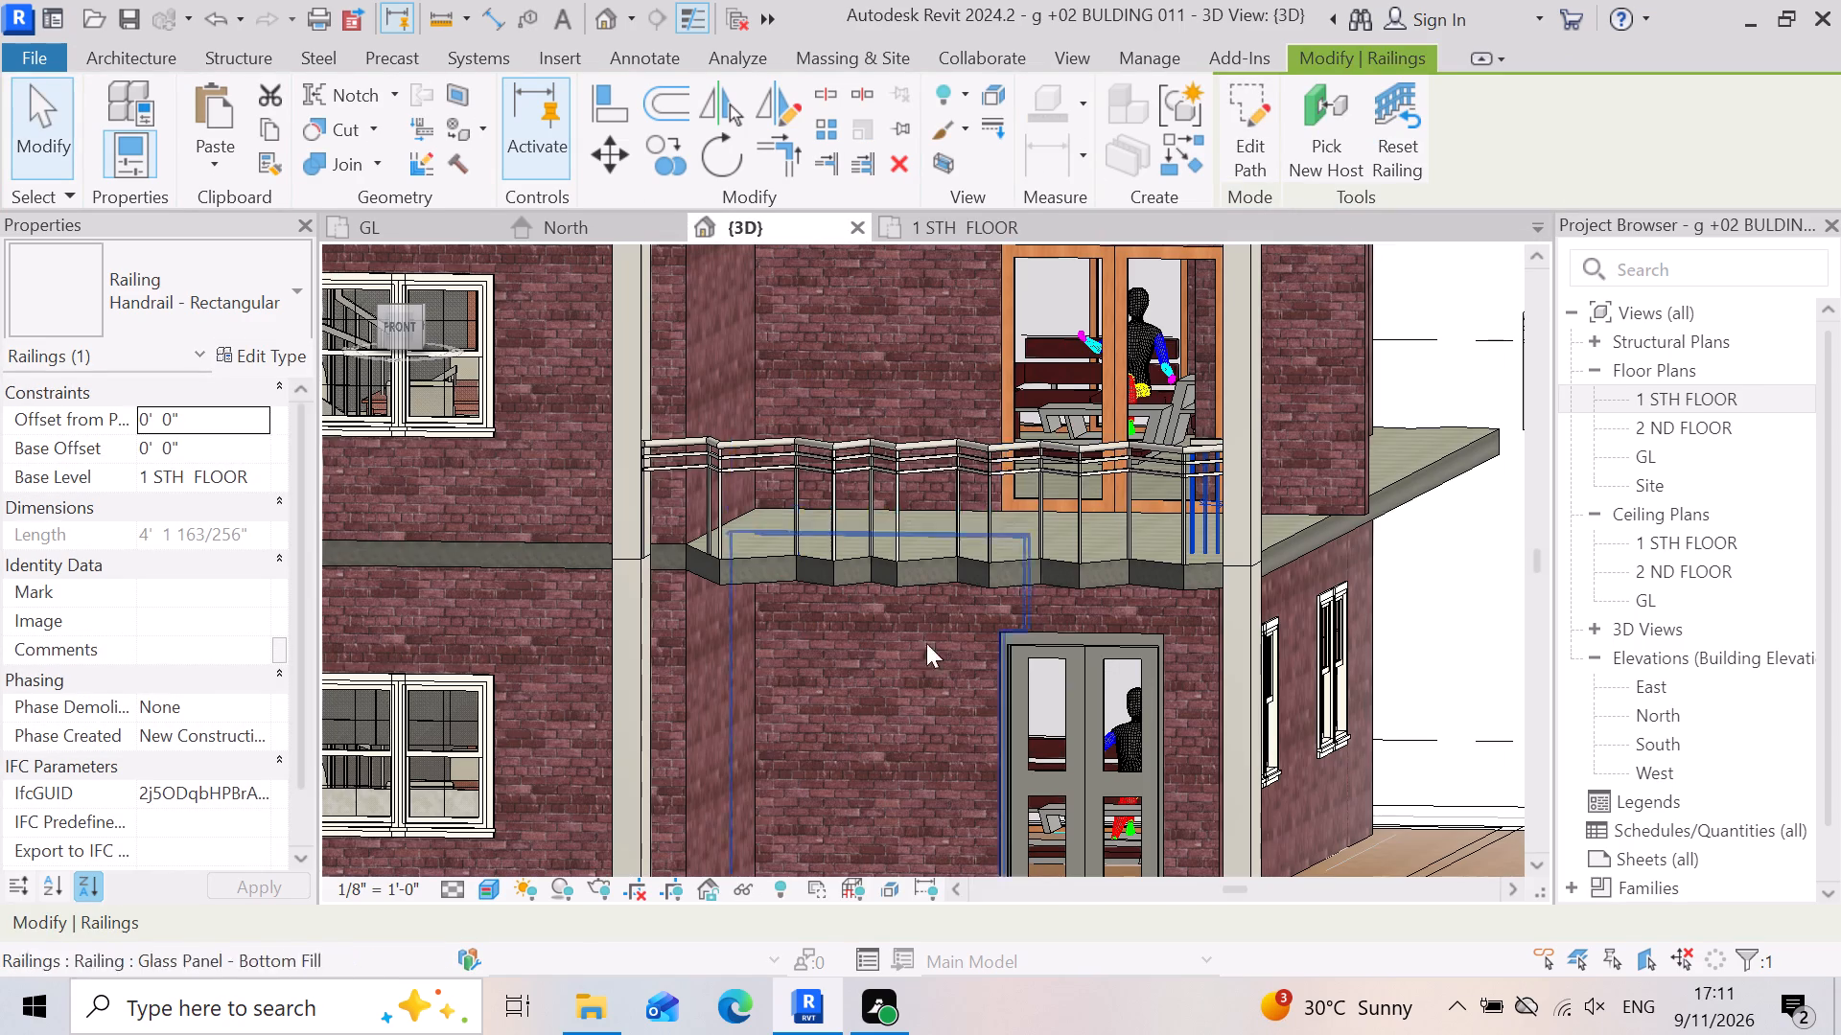
scroll(1037, 700, "down", 7)
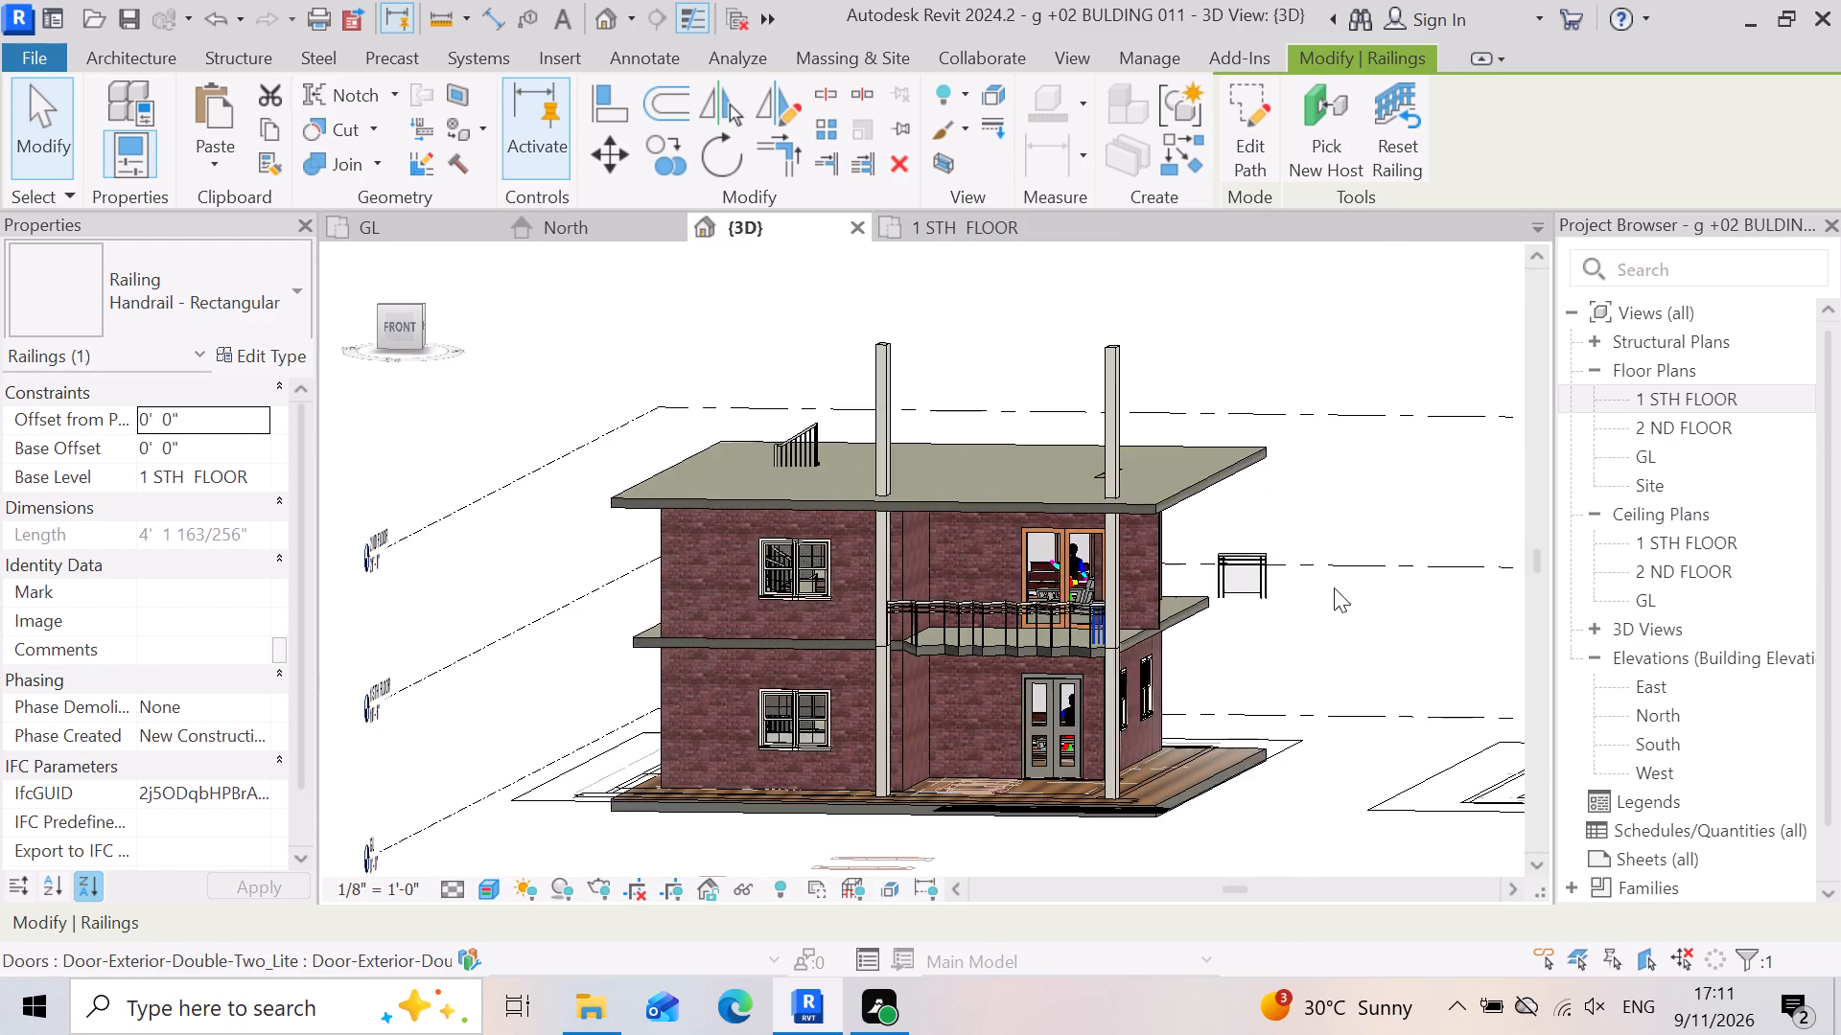
scroll(1332, 587, "up", 3)
scroll(1026, 724, "up", 3)
scroll(1433, 580, "up", 3)
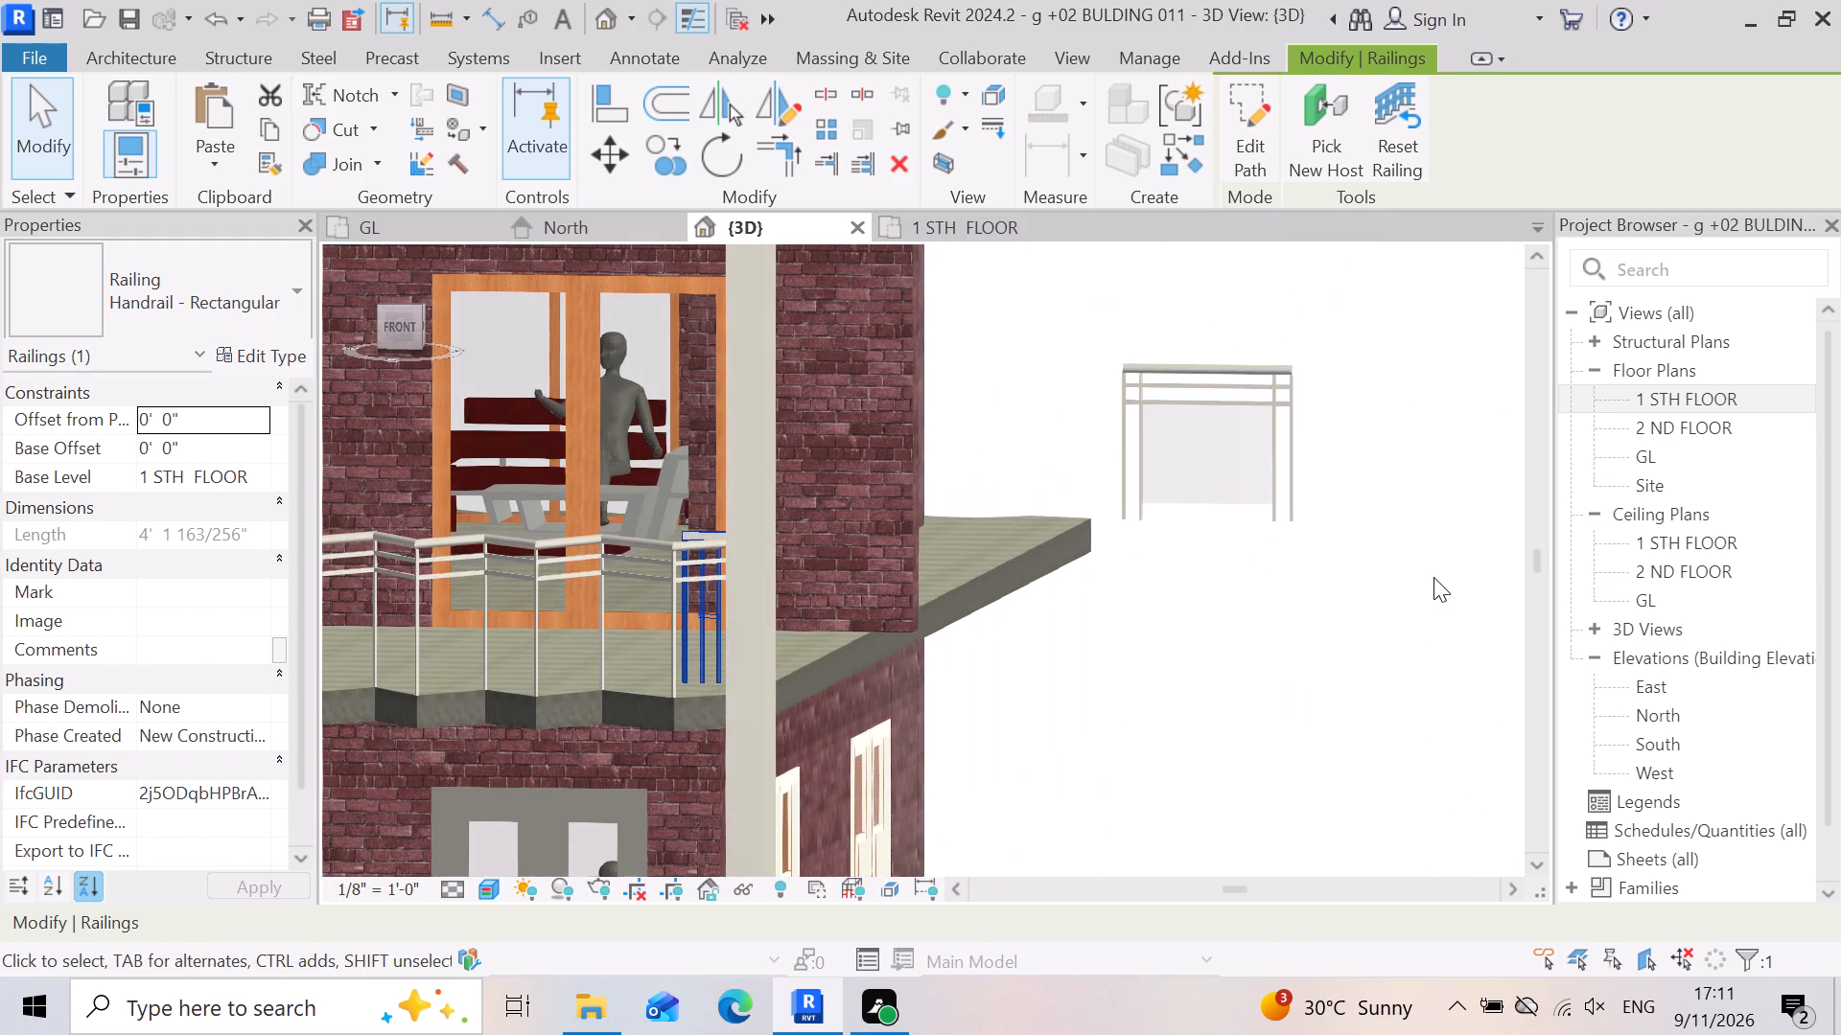
left_click(1241, 477)
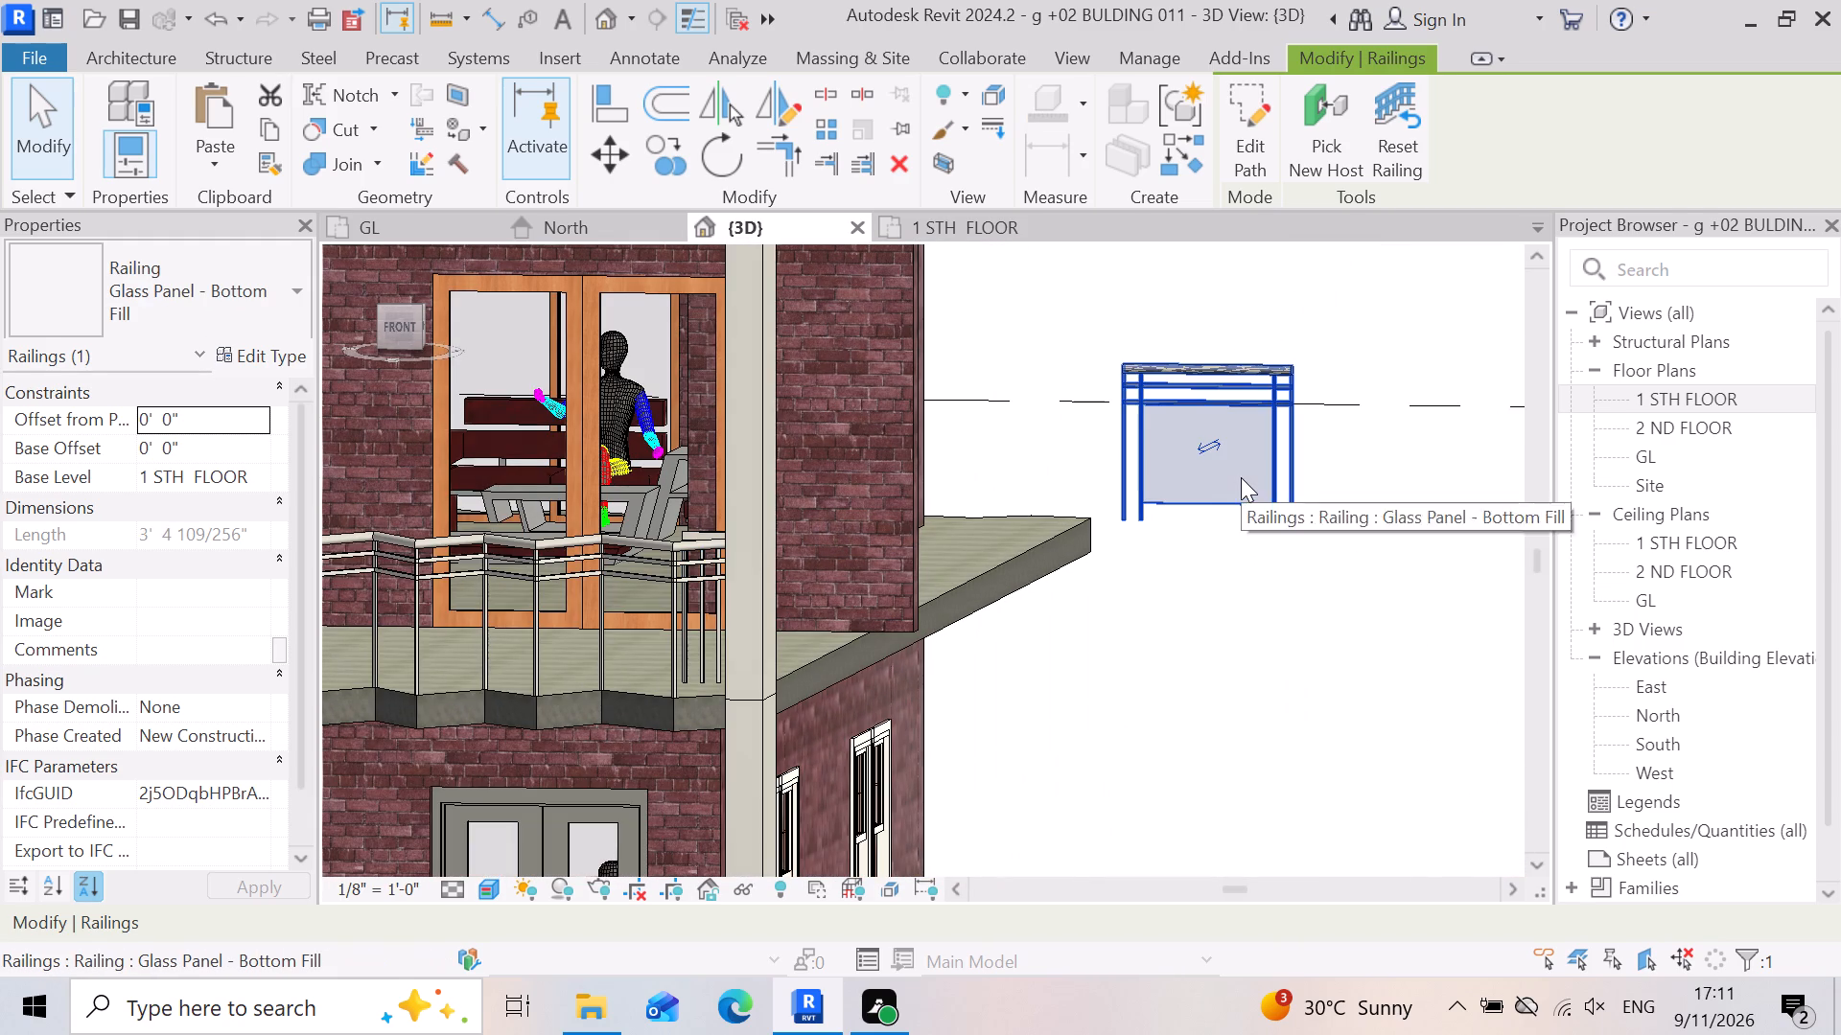
key("Delete")
Examine the 1 STH FLOOR slab's side edge and the rectangular handrail beside the column in 3D and in the floor plan.
scroll(926, 713, "down", 1)
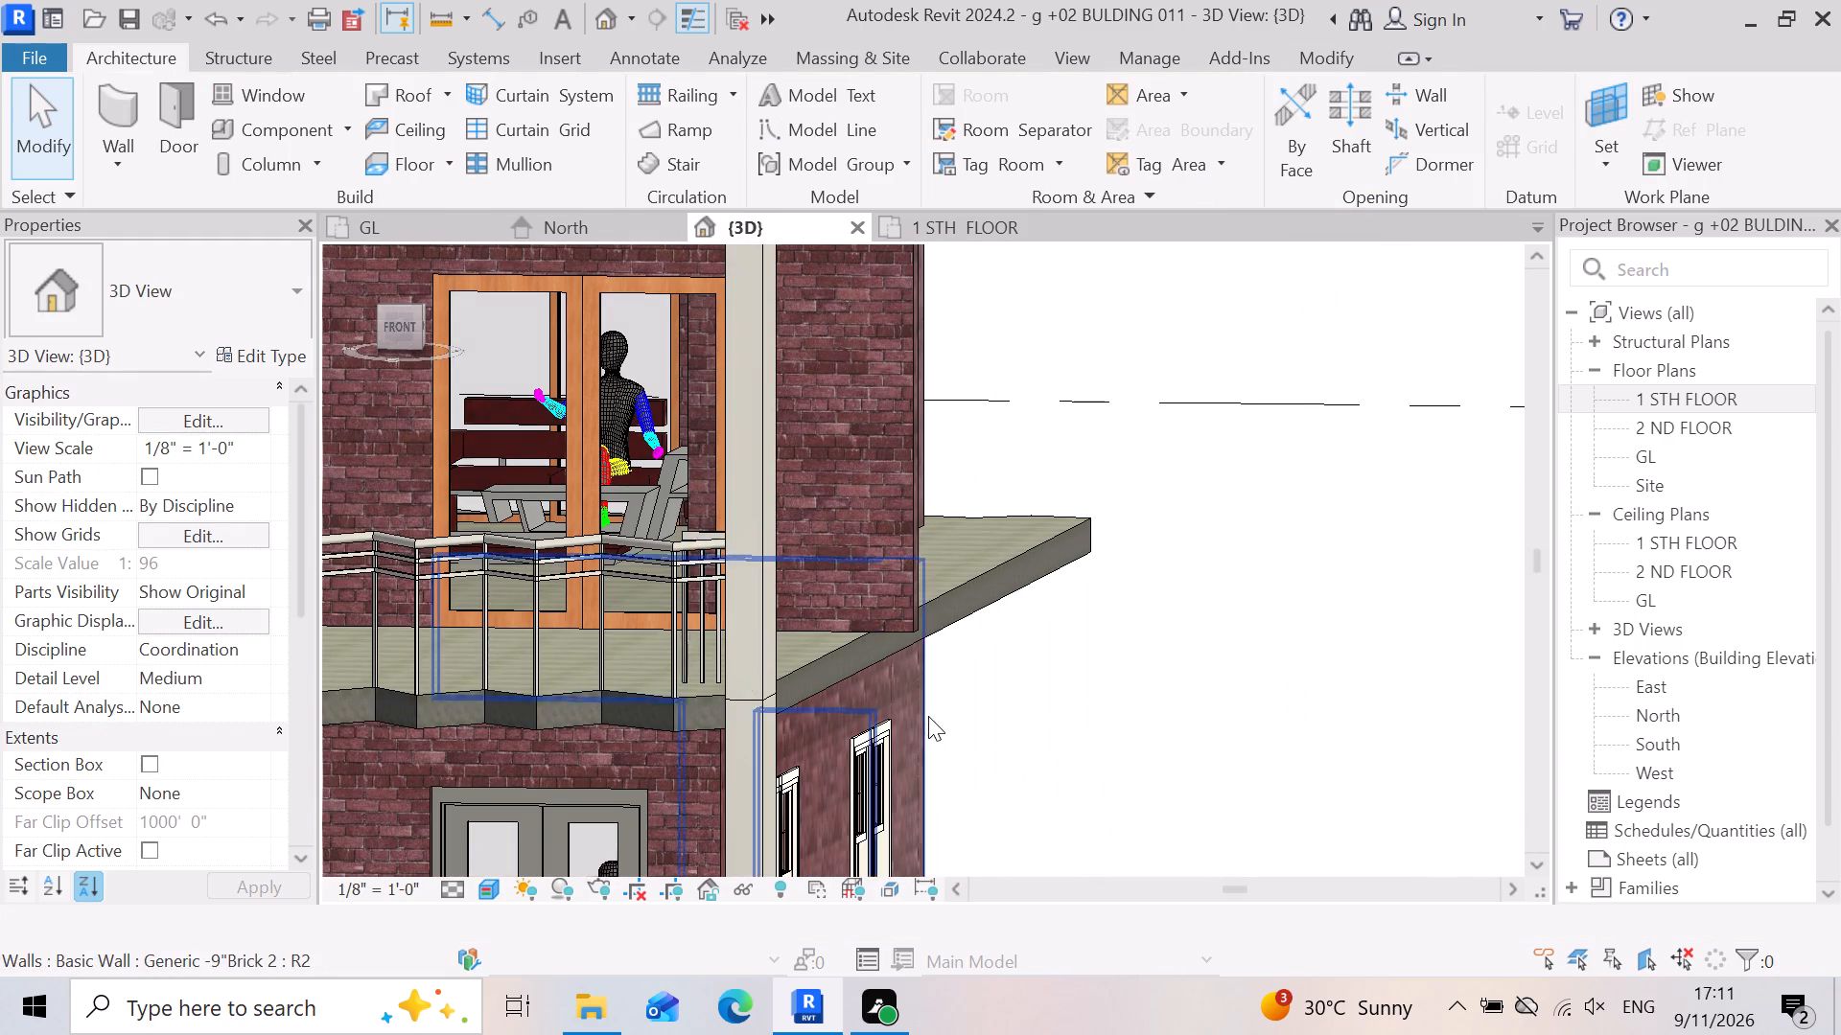
scroll(928, 716, "down", 2)
scroll(867, 672, "up", 5)
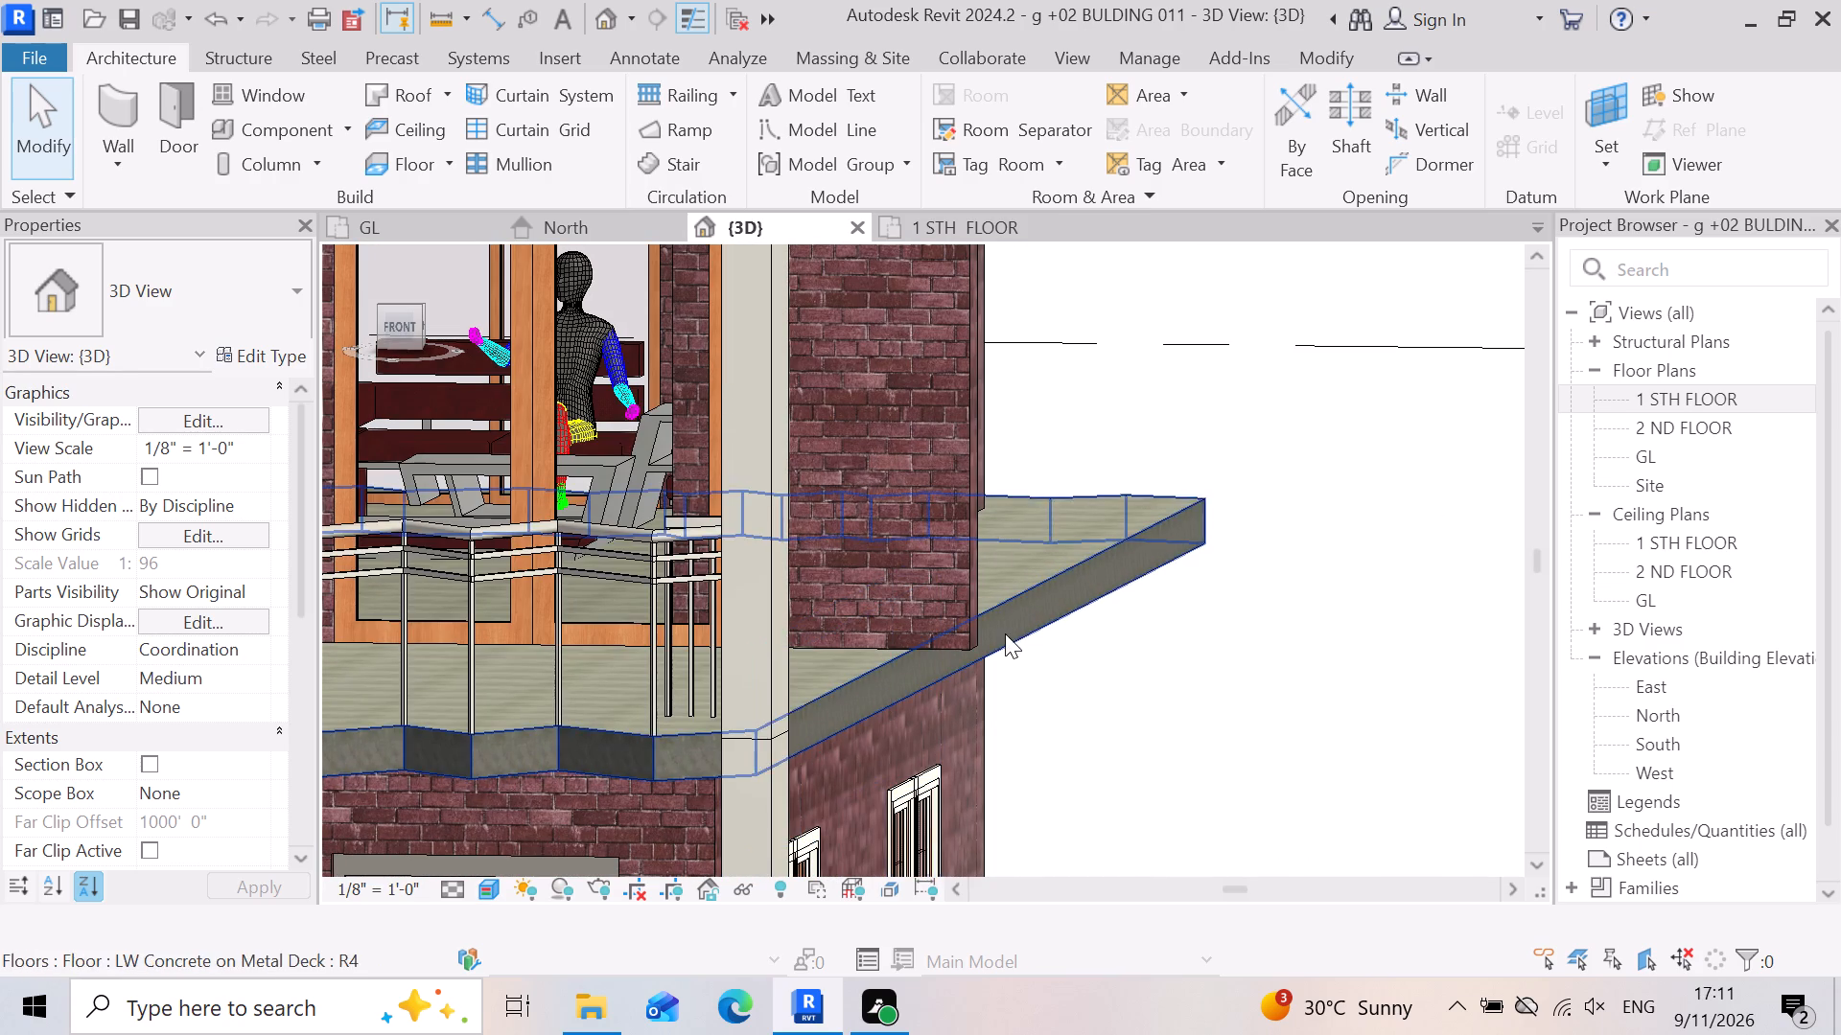
scroll(803, 724, "up", 3)
left_click(873, 718)
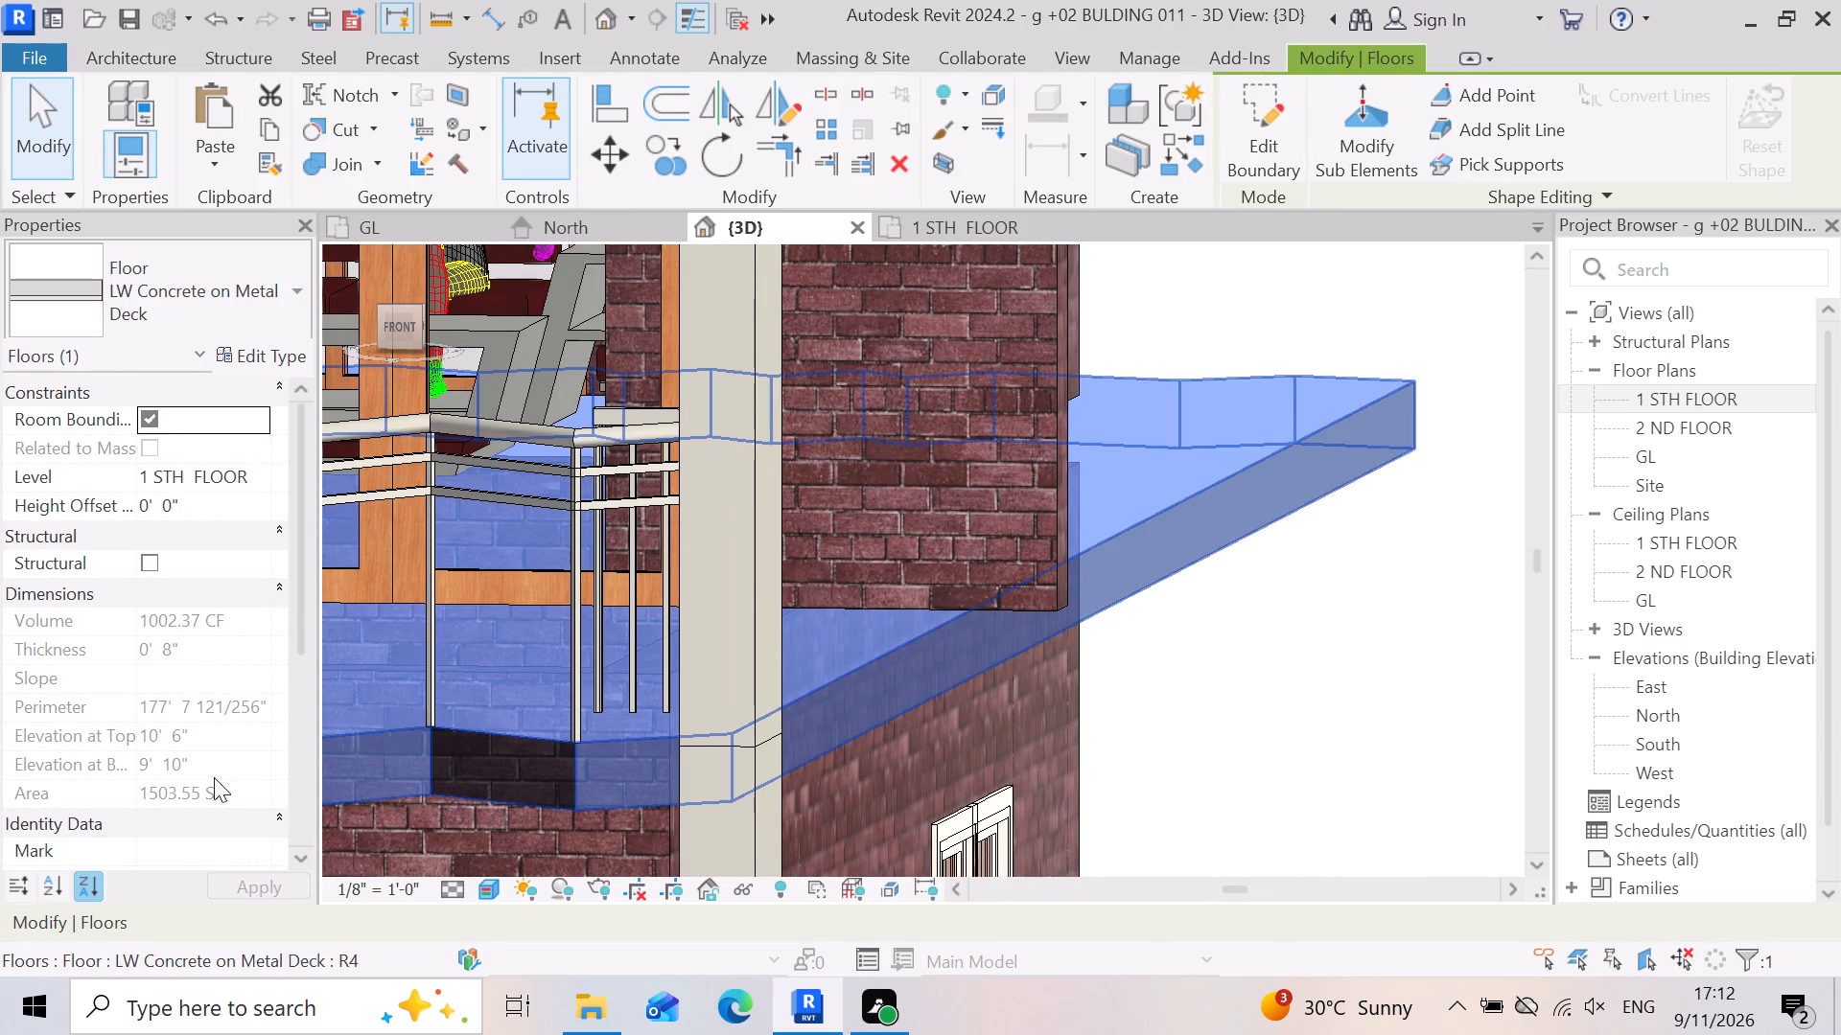
left_click(975, 221)
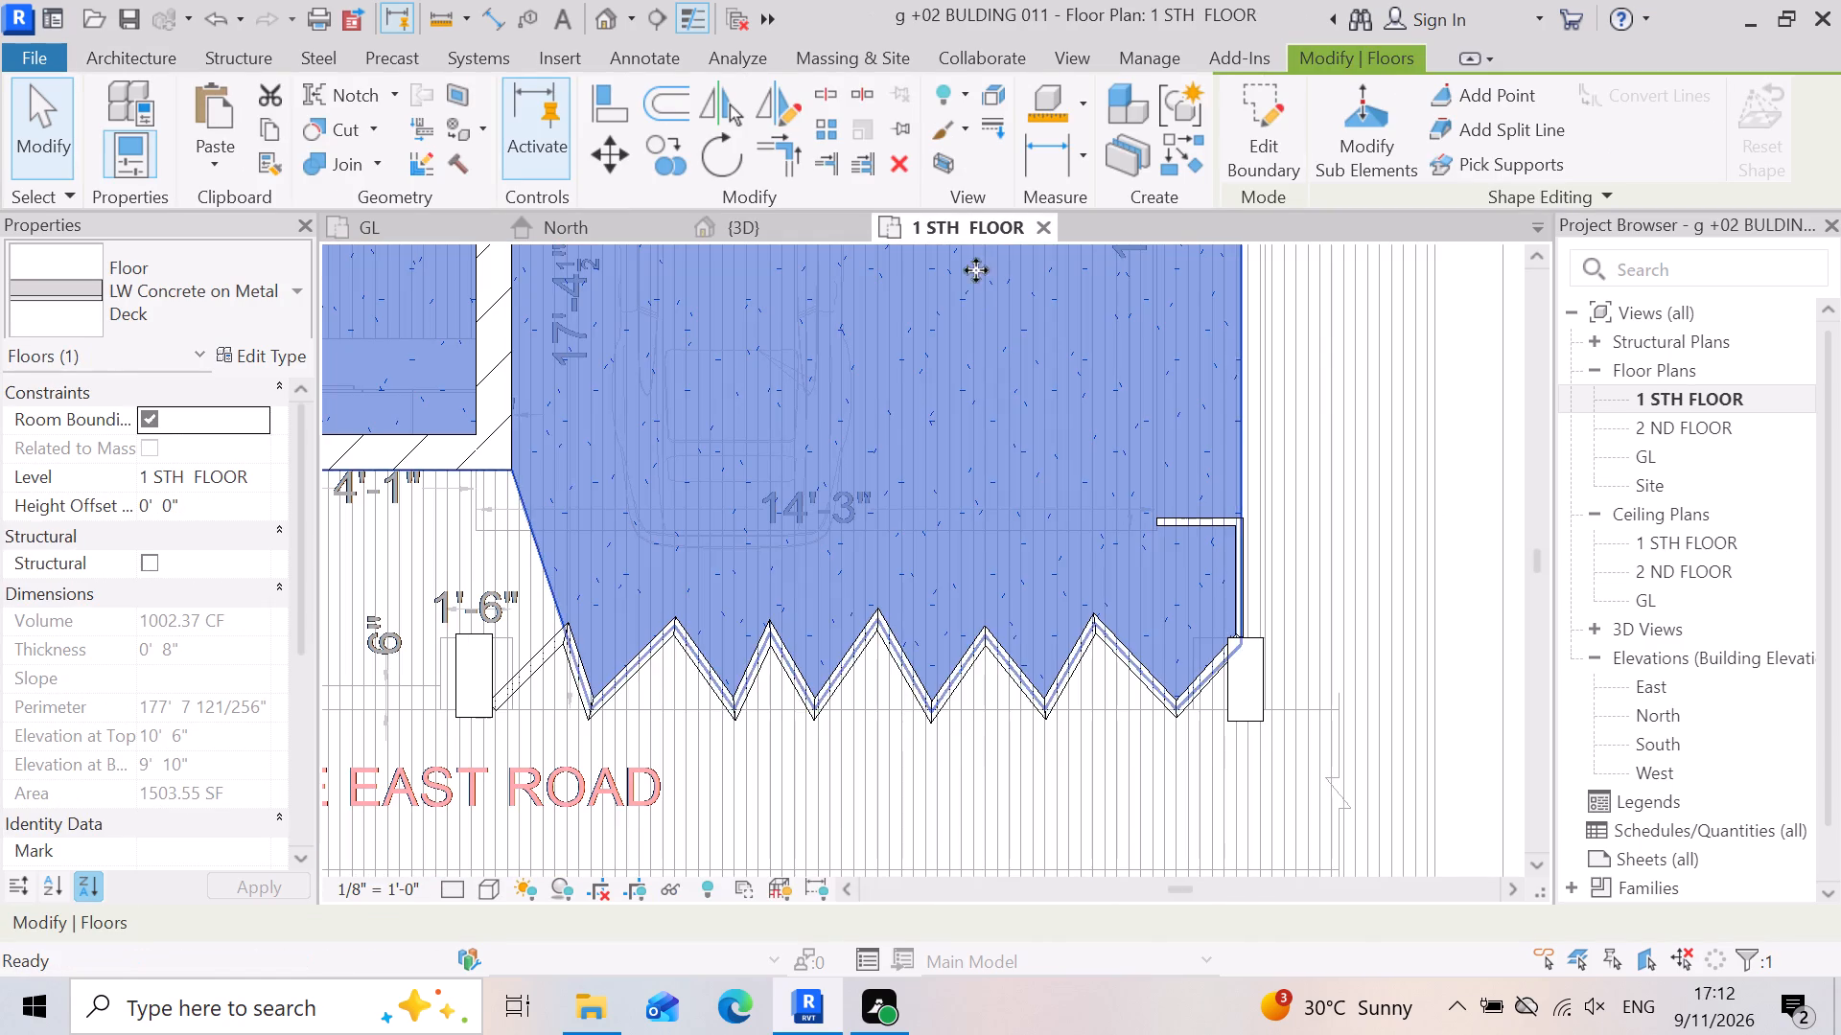
scroll(775, 669, "down", 2)
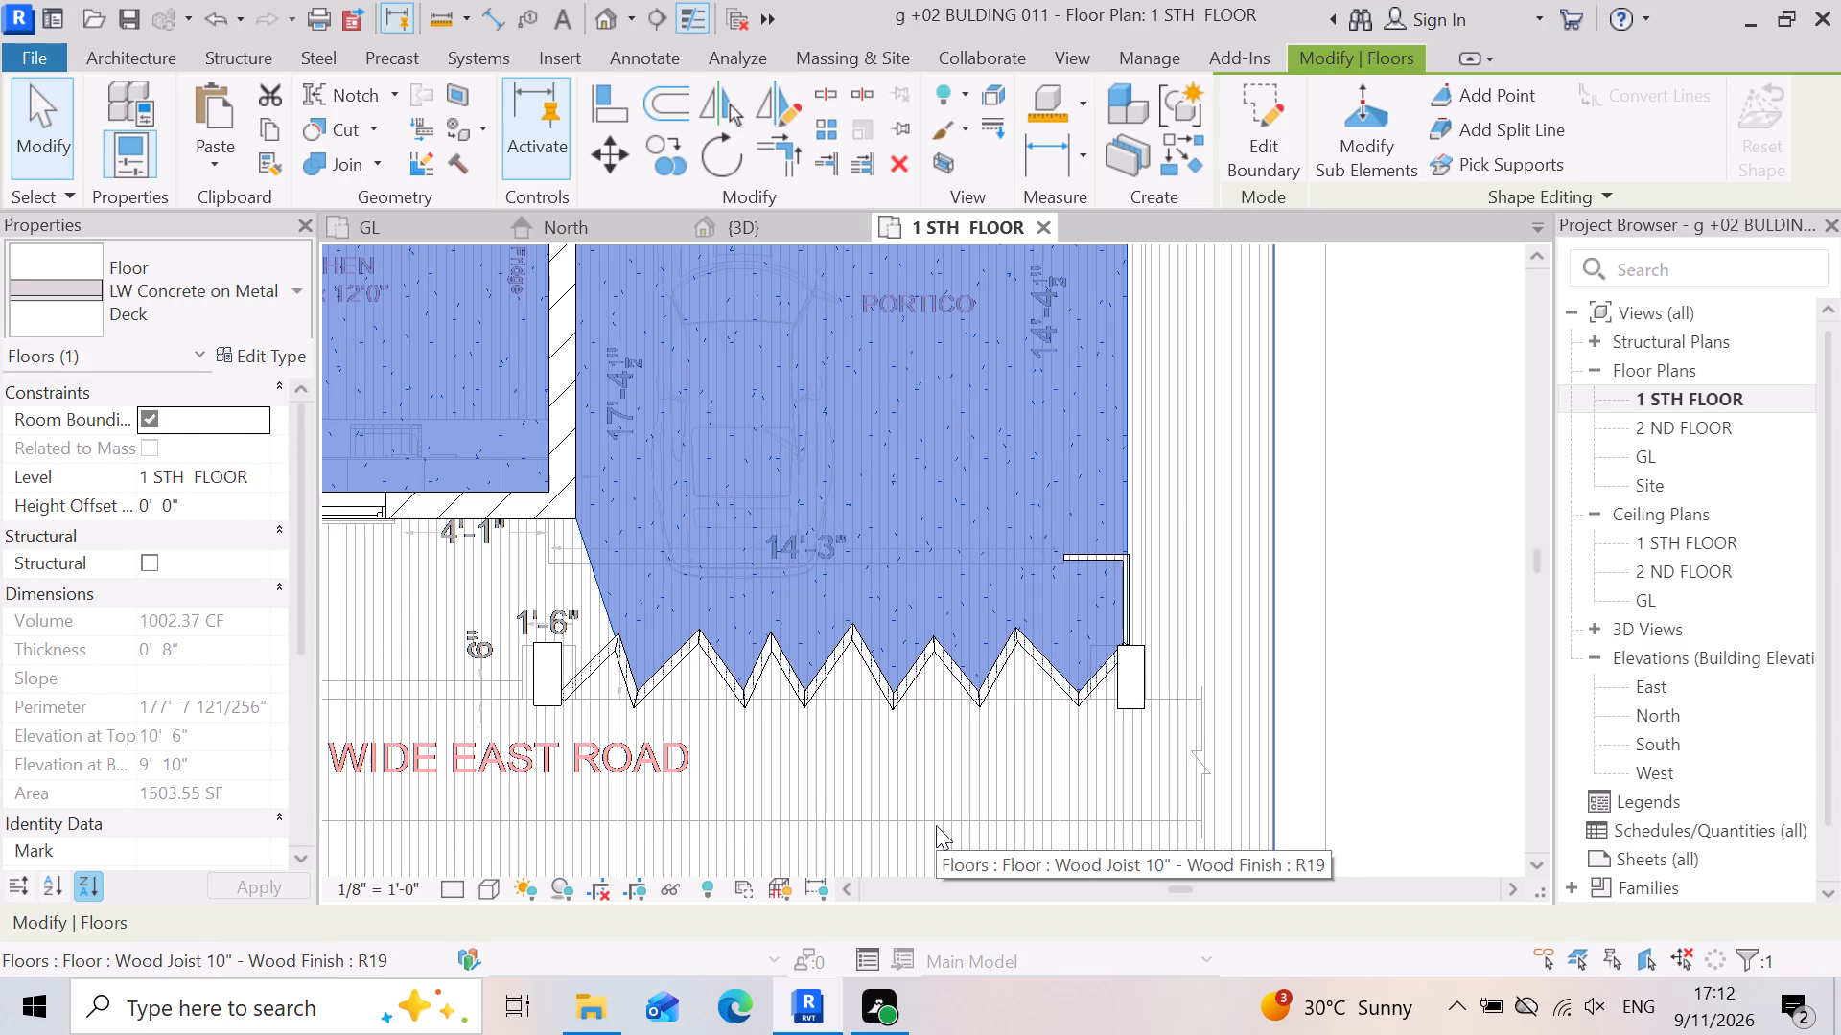
scroll(591, 566, "up", 2)
scroll(1125, 628, "down", 2)
scroll(1331, 622, "up", 3)
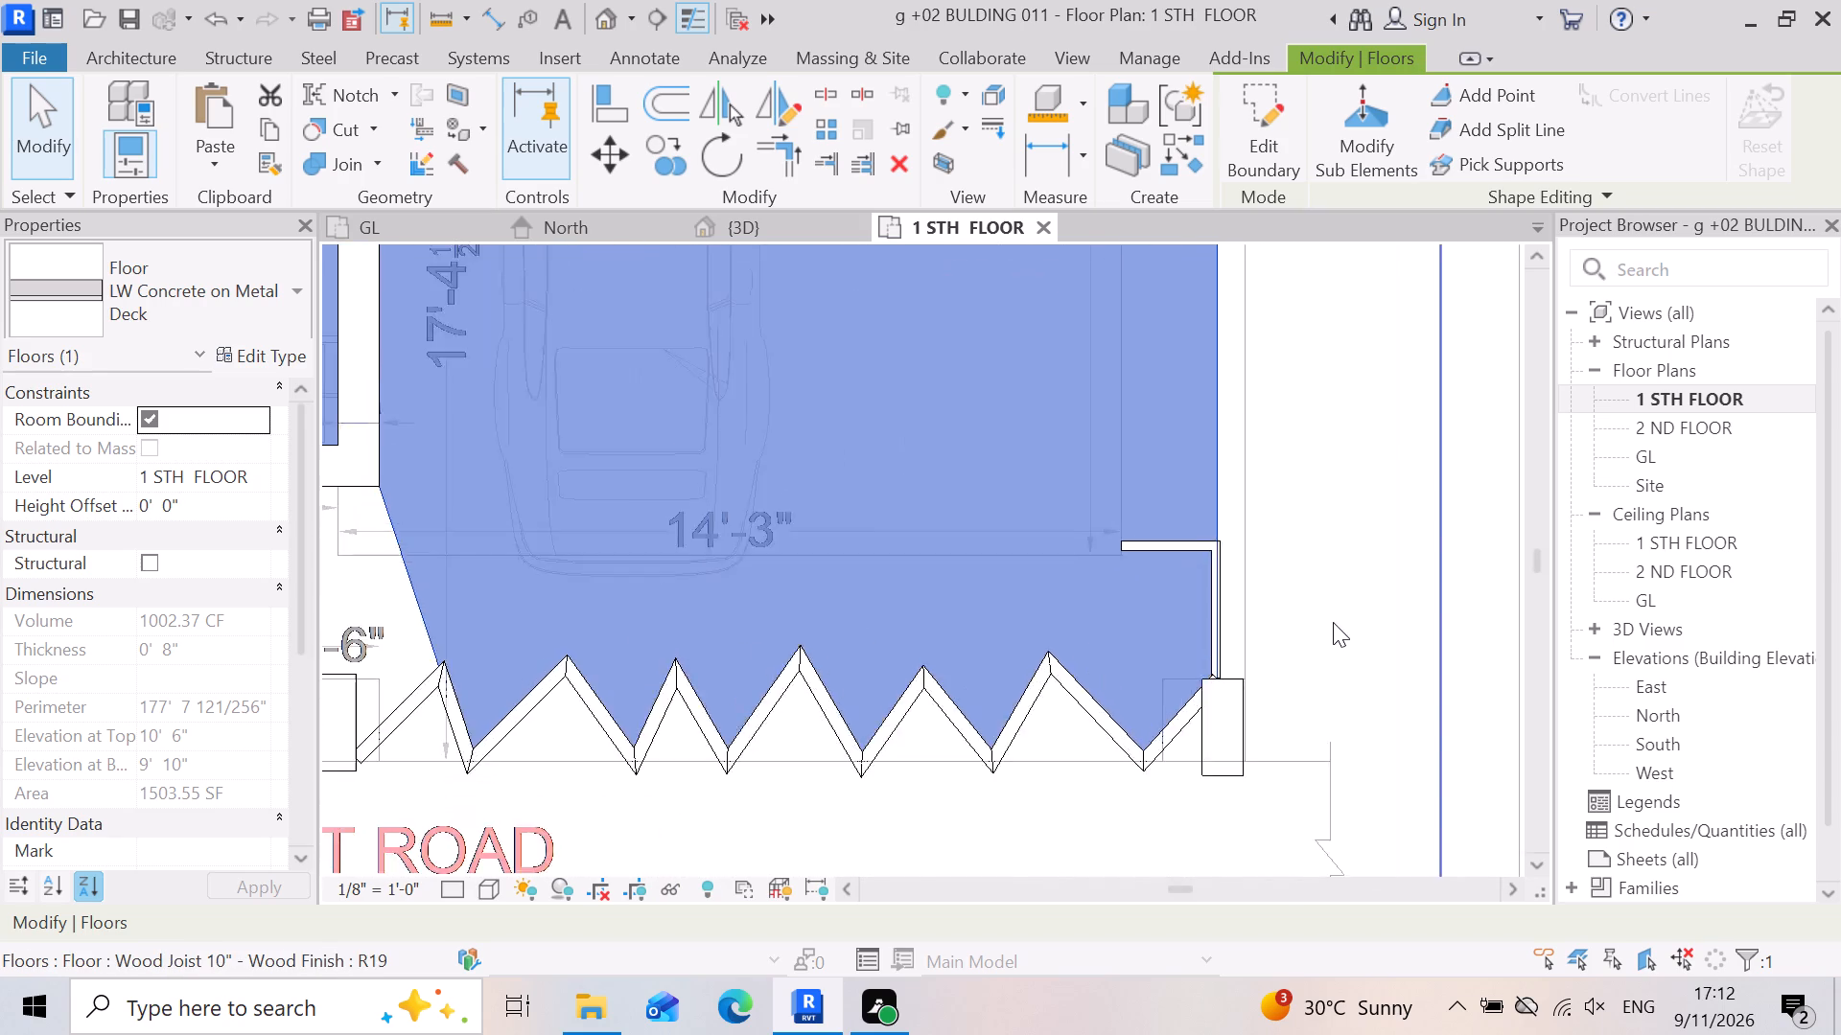
scroll(1333, 622, "up", 2)
scroll(1198, 638, "up", 3)
Select the L-shaped Handrail - Rectangular railing beside the column in the 1 STH FLOOR plan.
left_click(1182, 664)
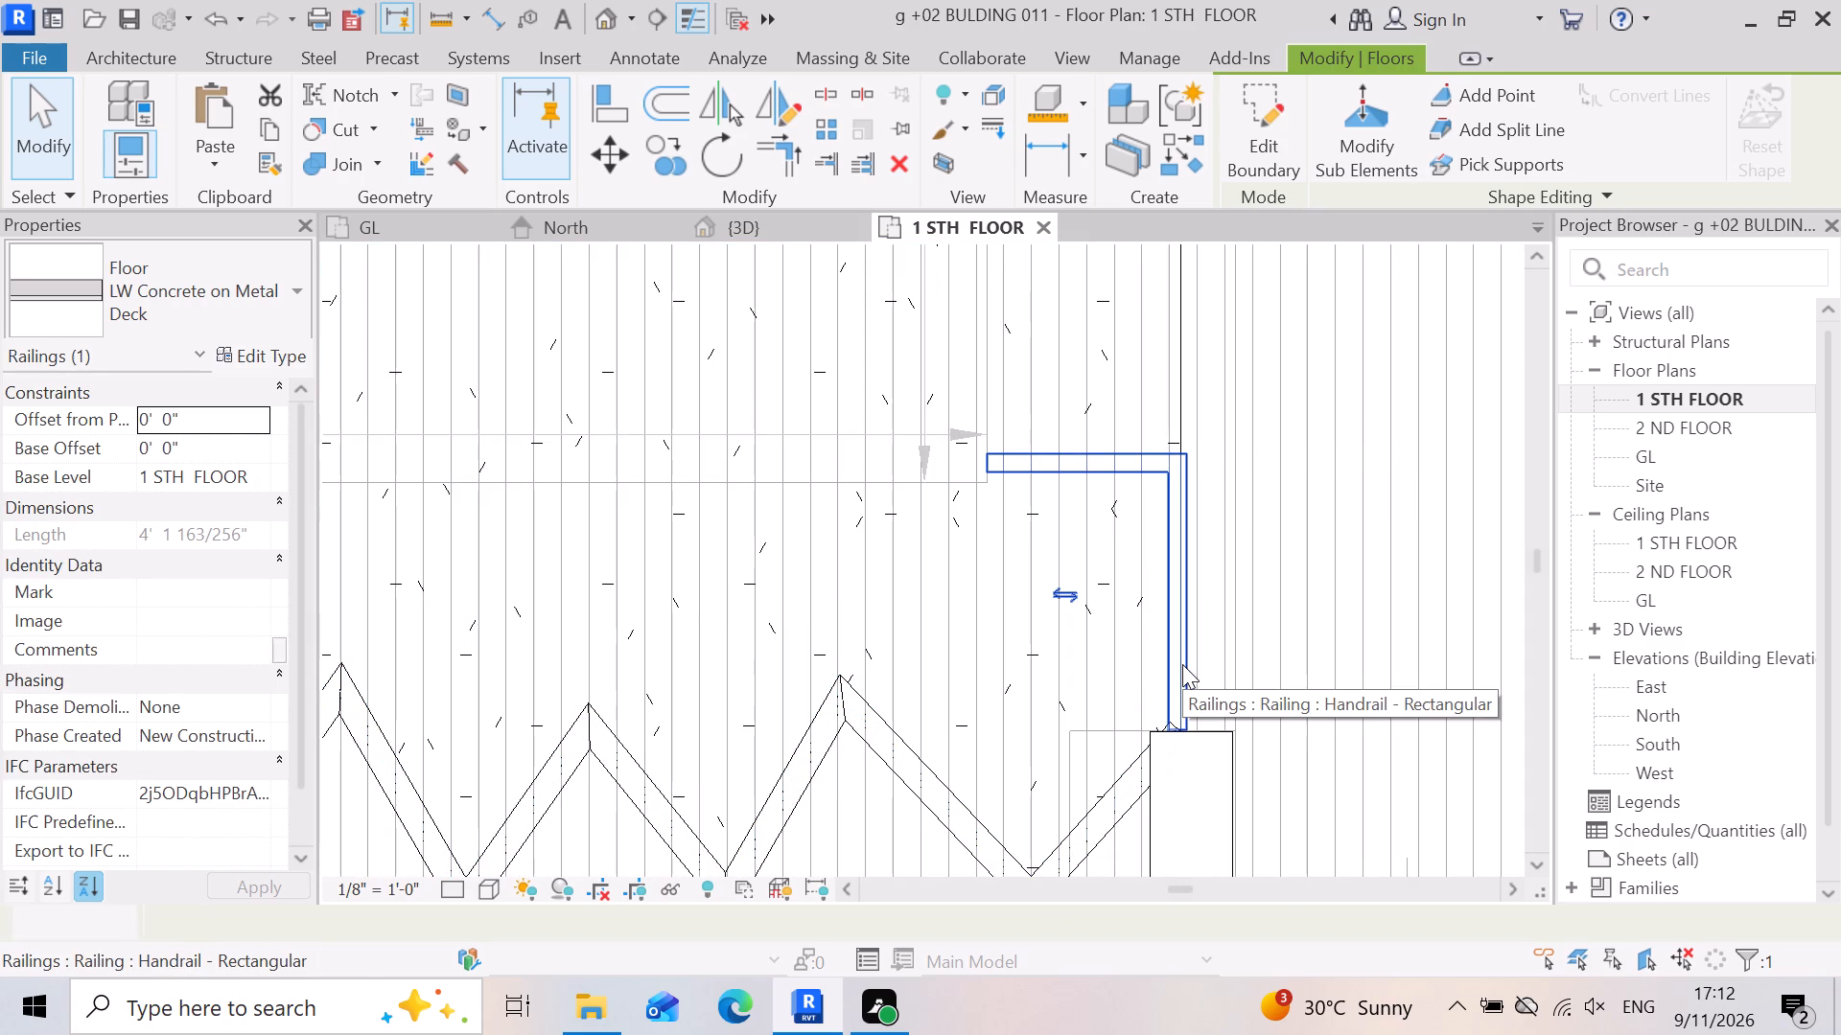
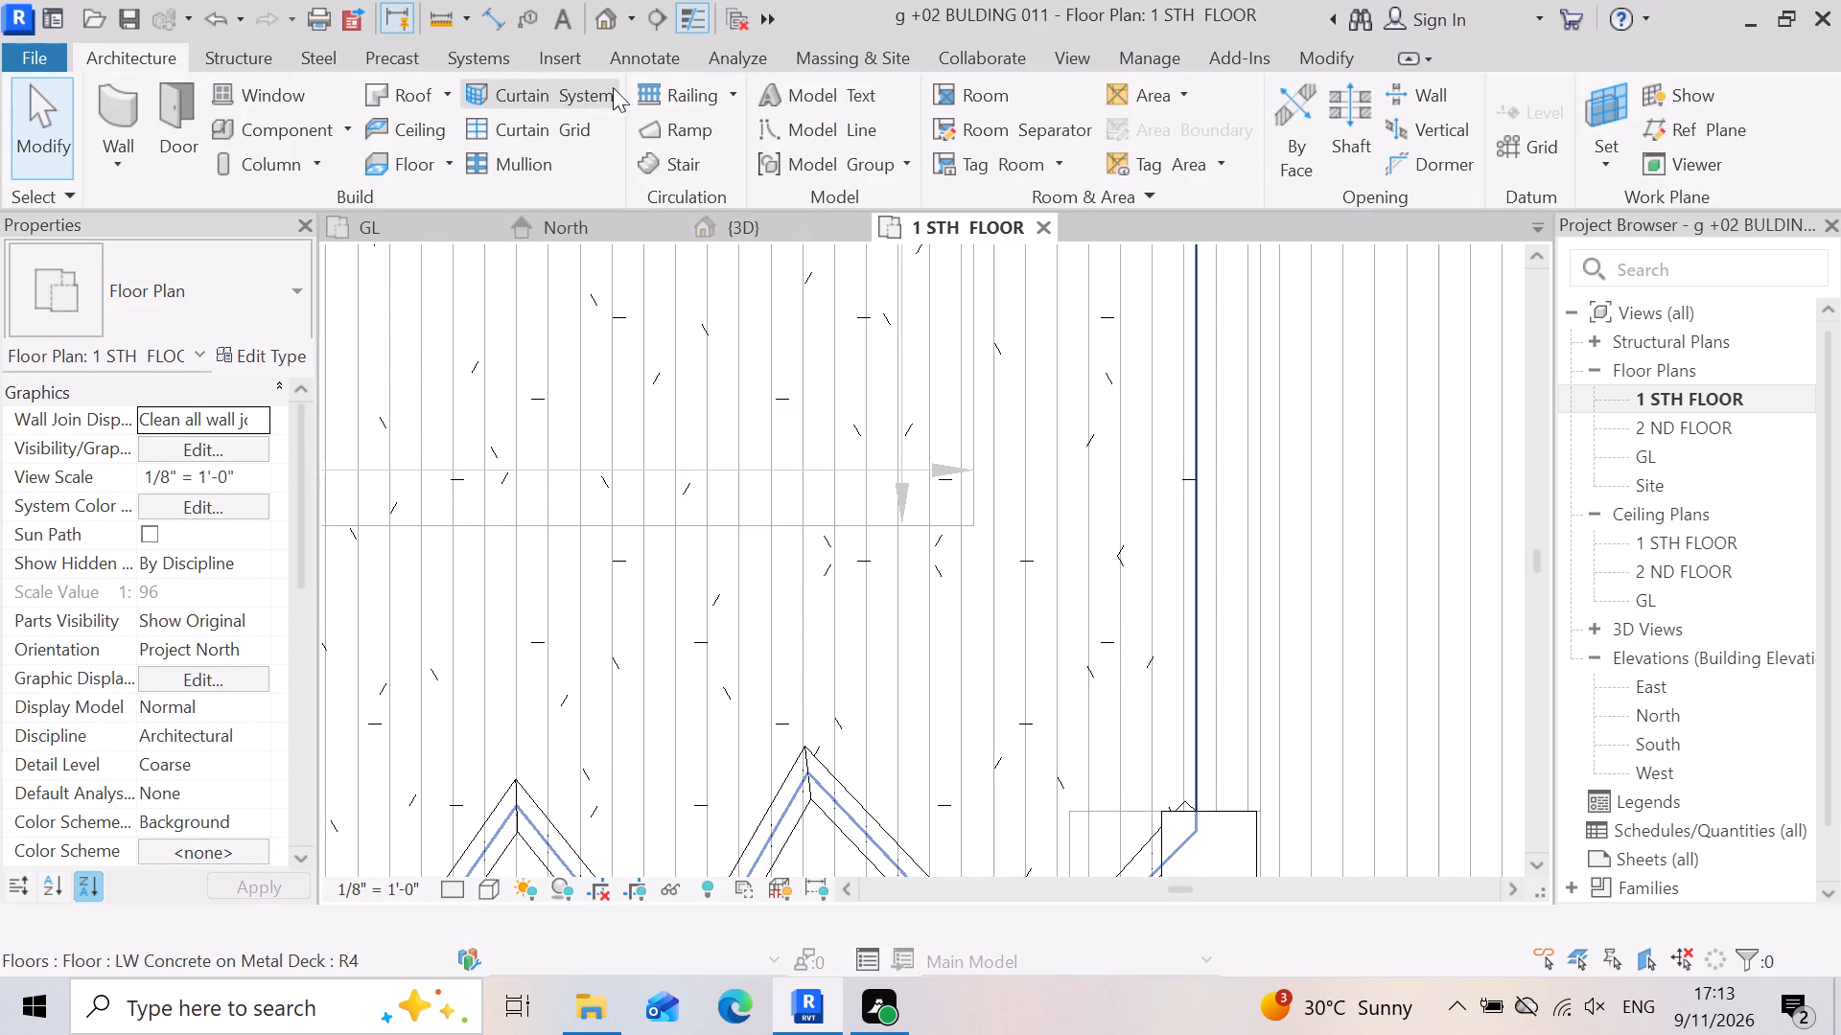
Start a Handrail - Rectangular railing path with a straight line about 17'-3" long from the portico column along the slab's side edge.
left_click(663, 82)
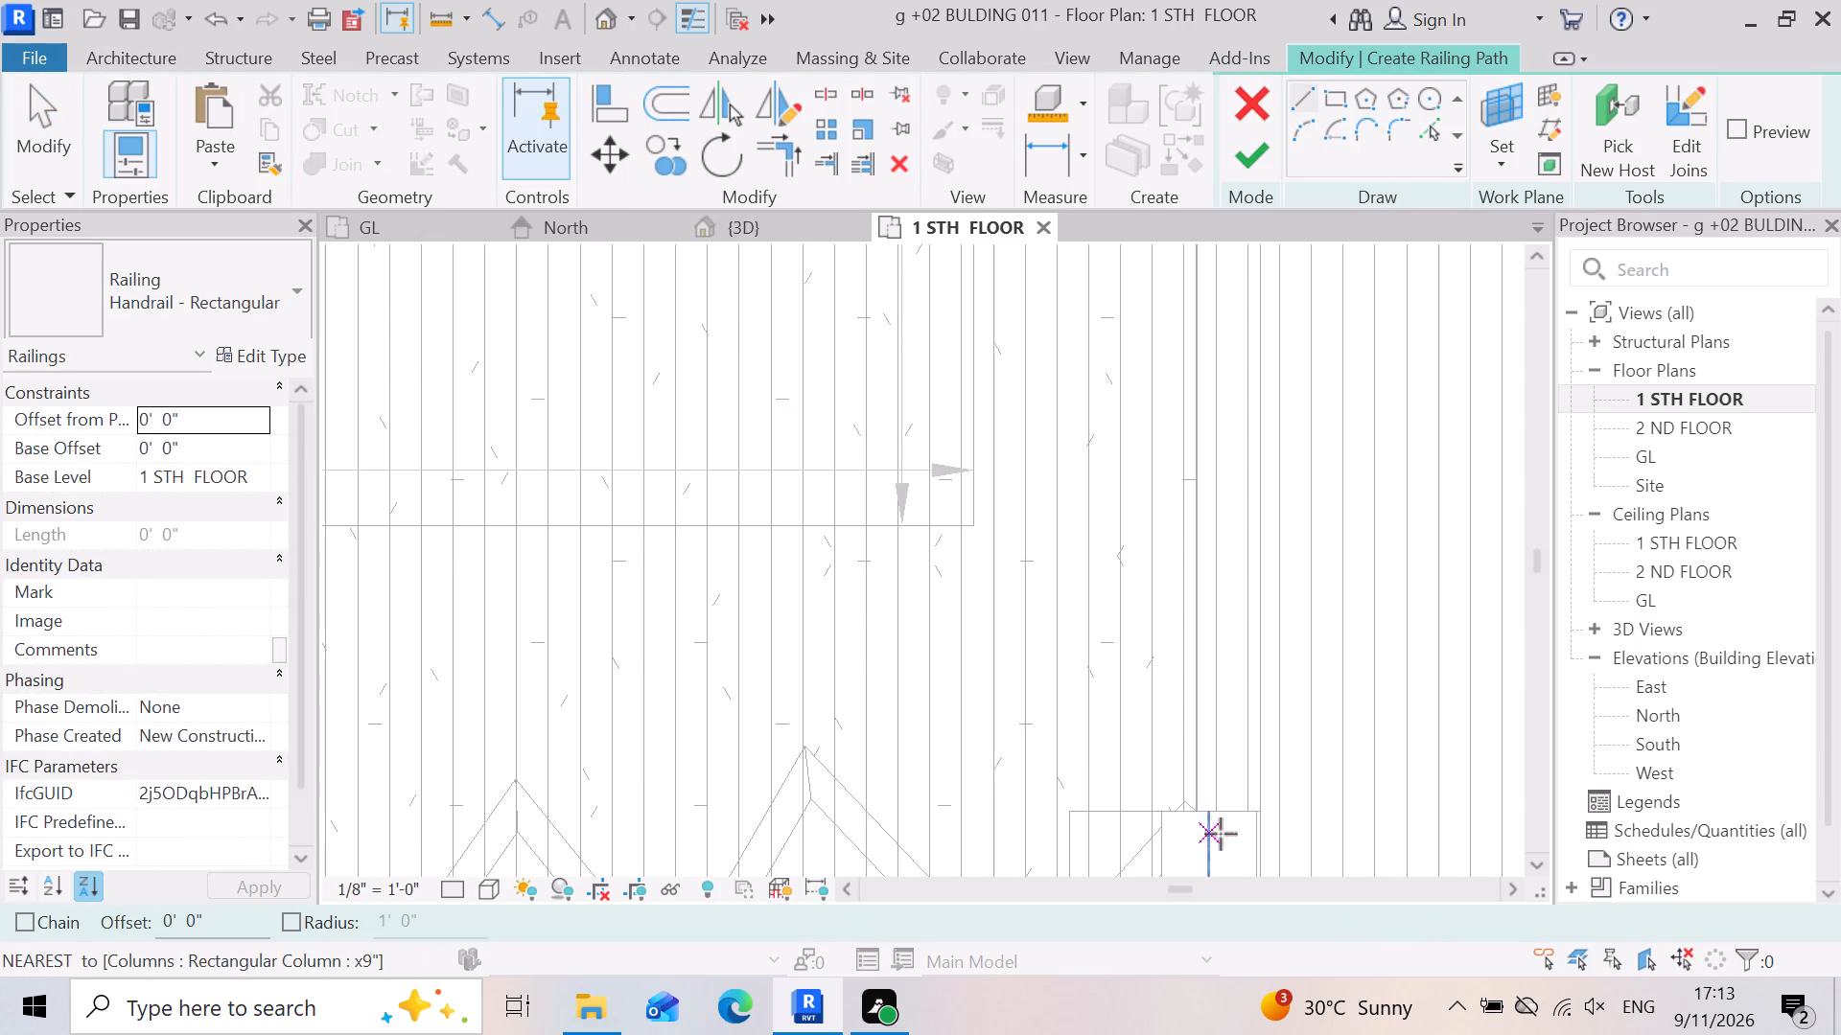
scroll(1320, 801, "down", 8)
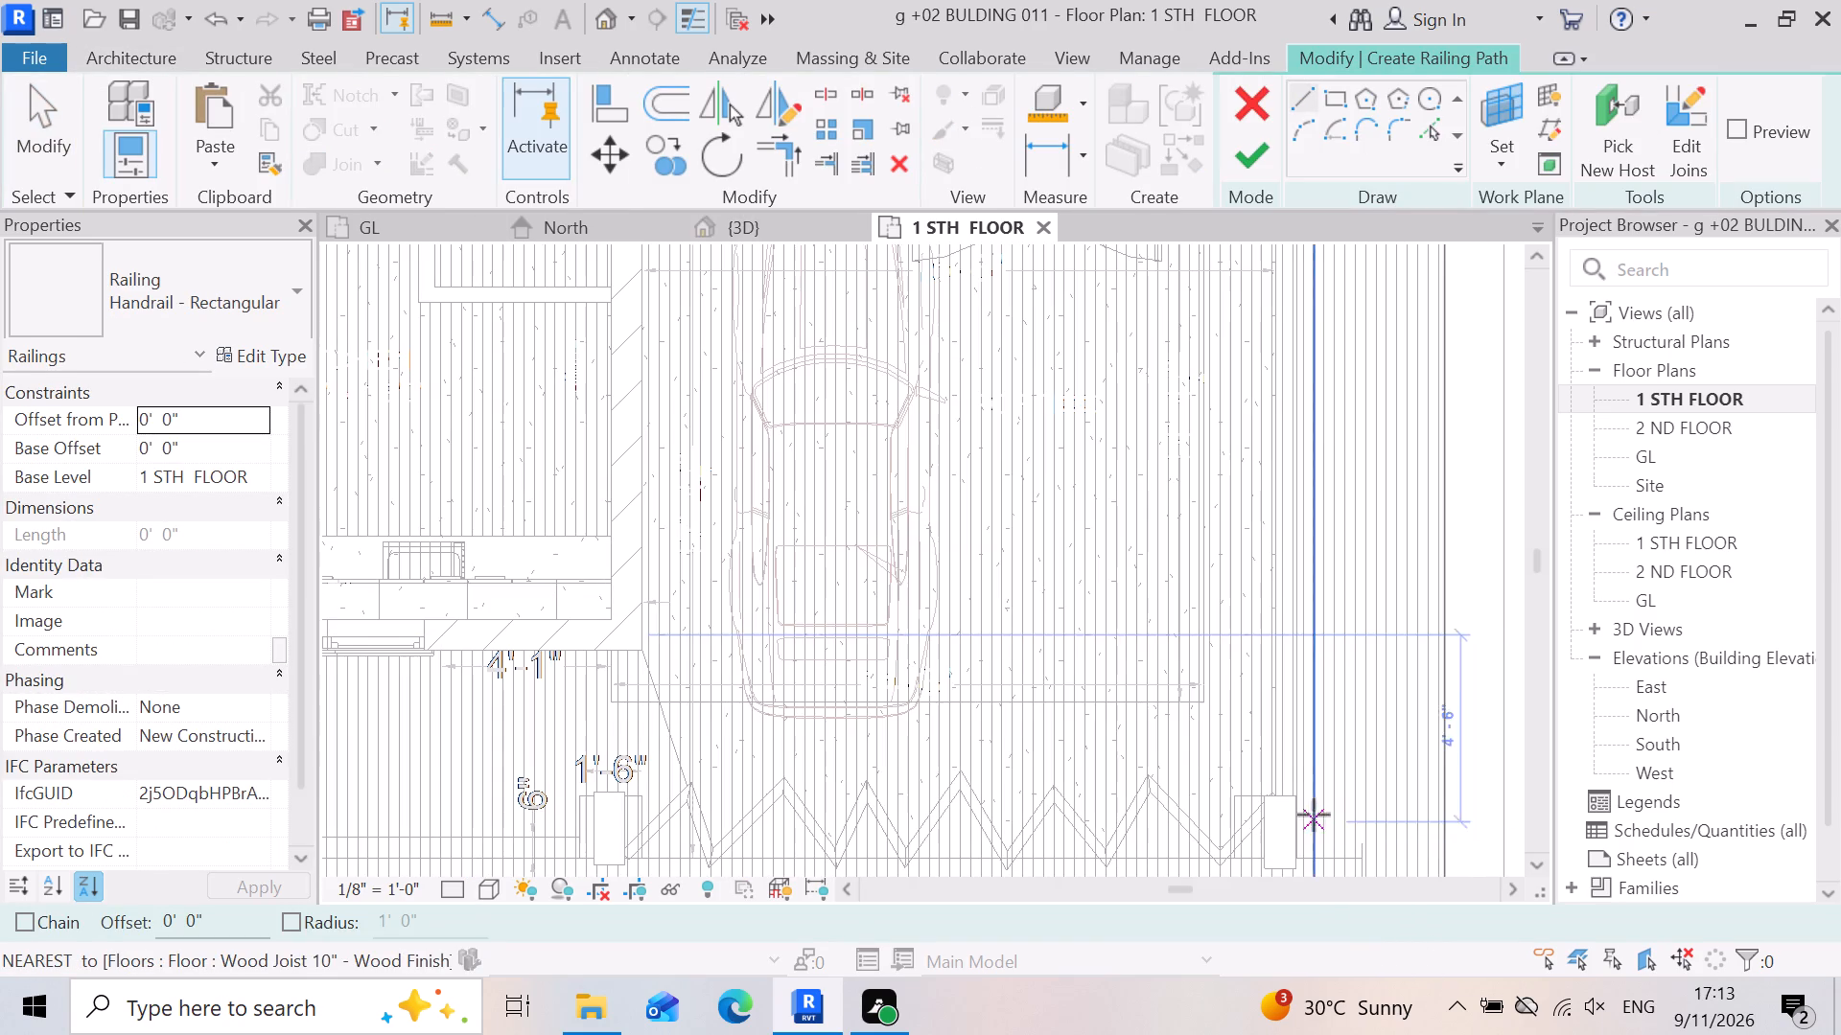
left_click(1292, 800)
scroll(1332, 874, "down", 4)
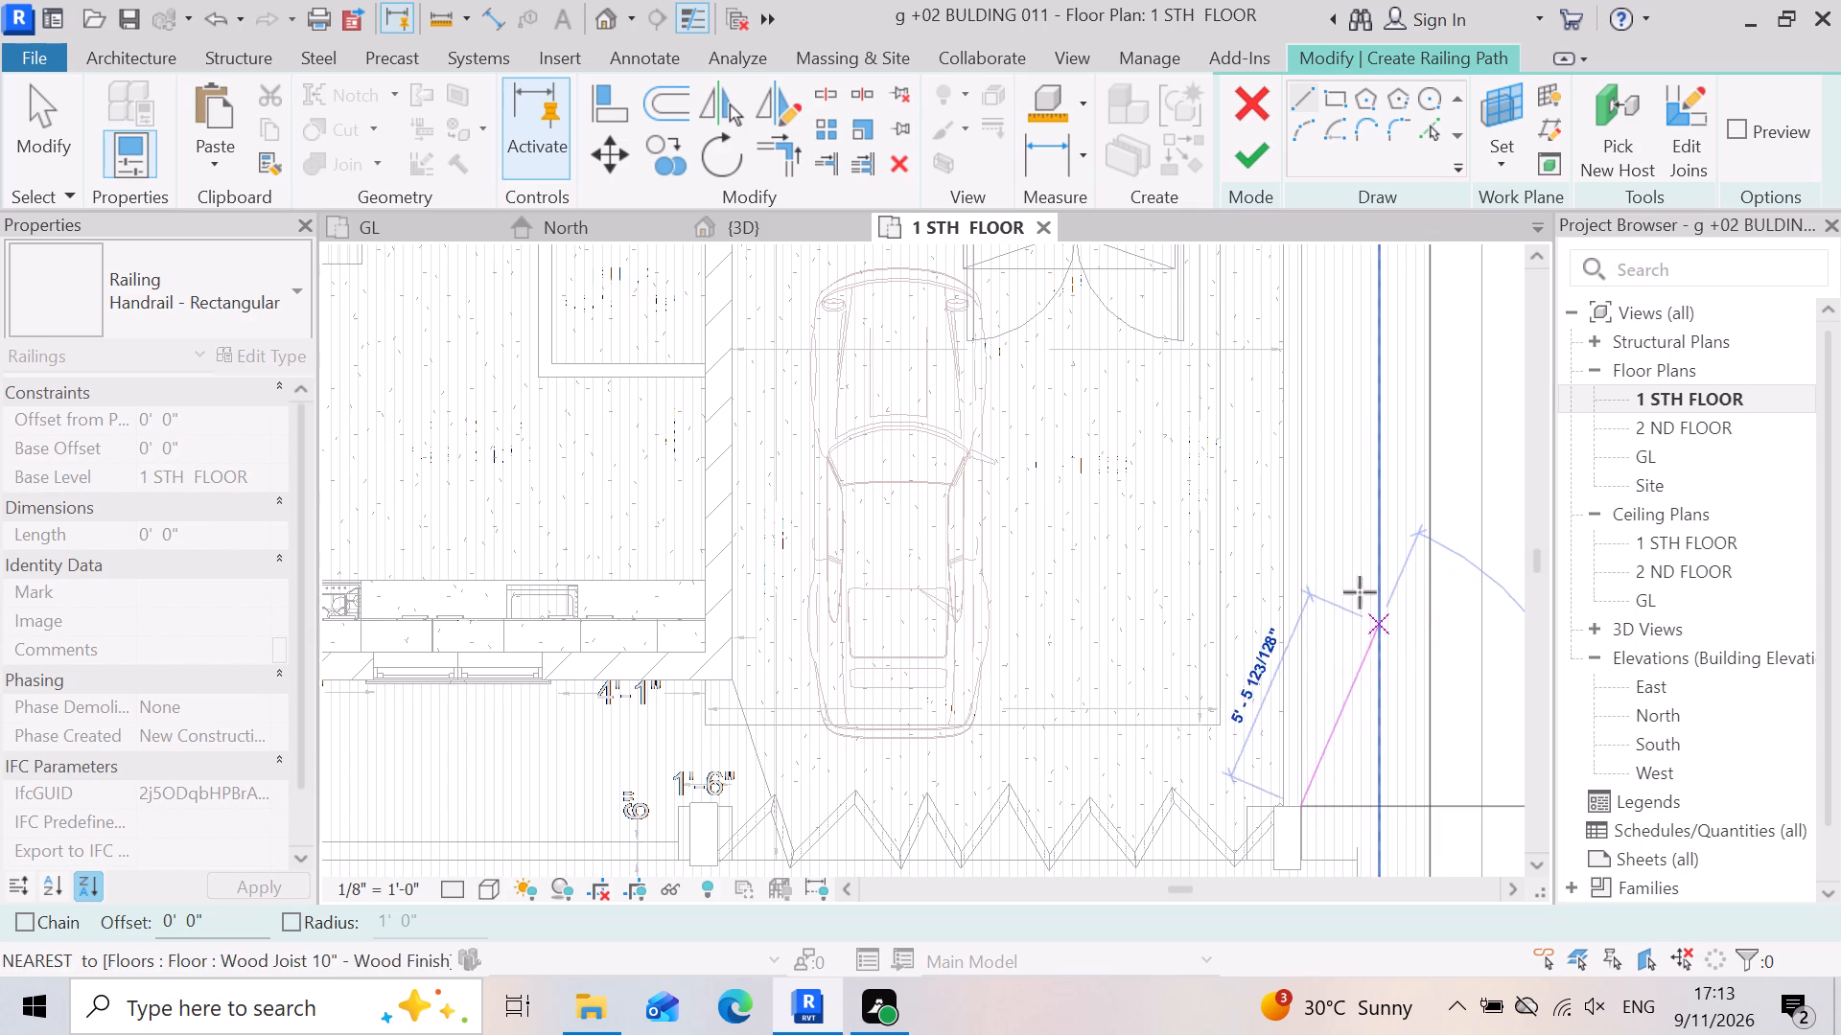
scroll(1332, 715, "down", 5)
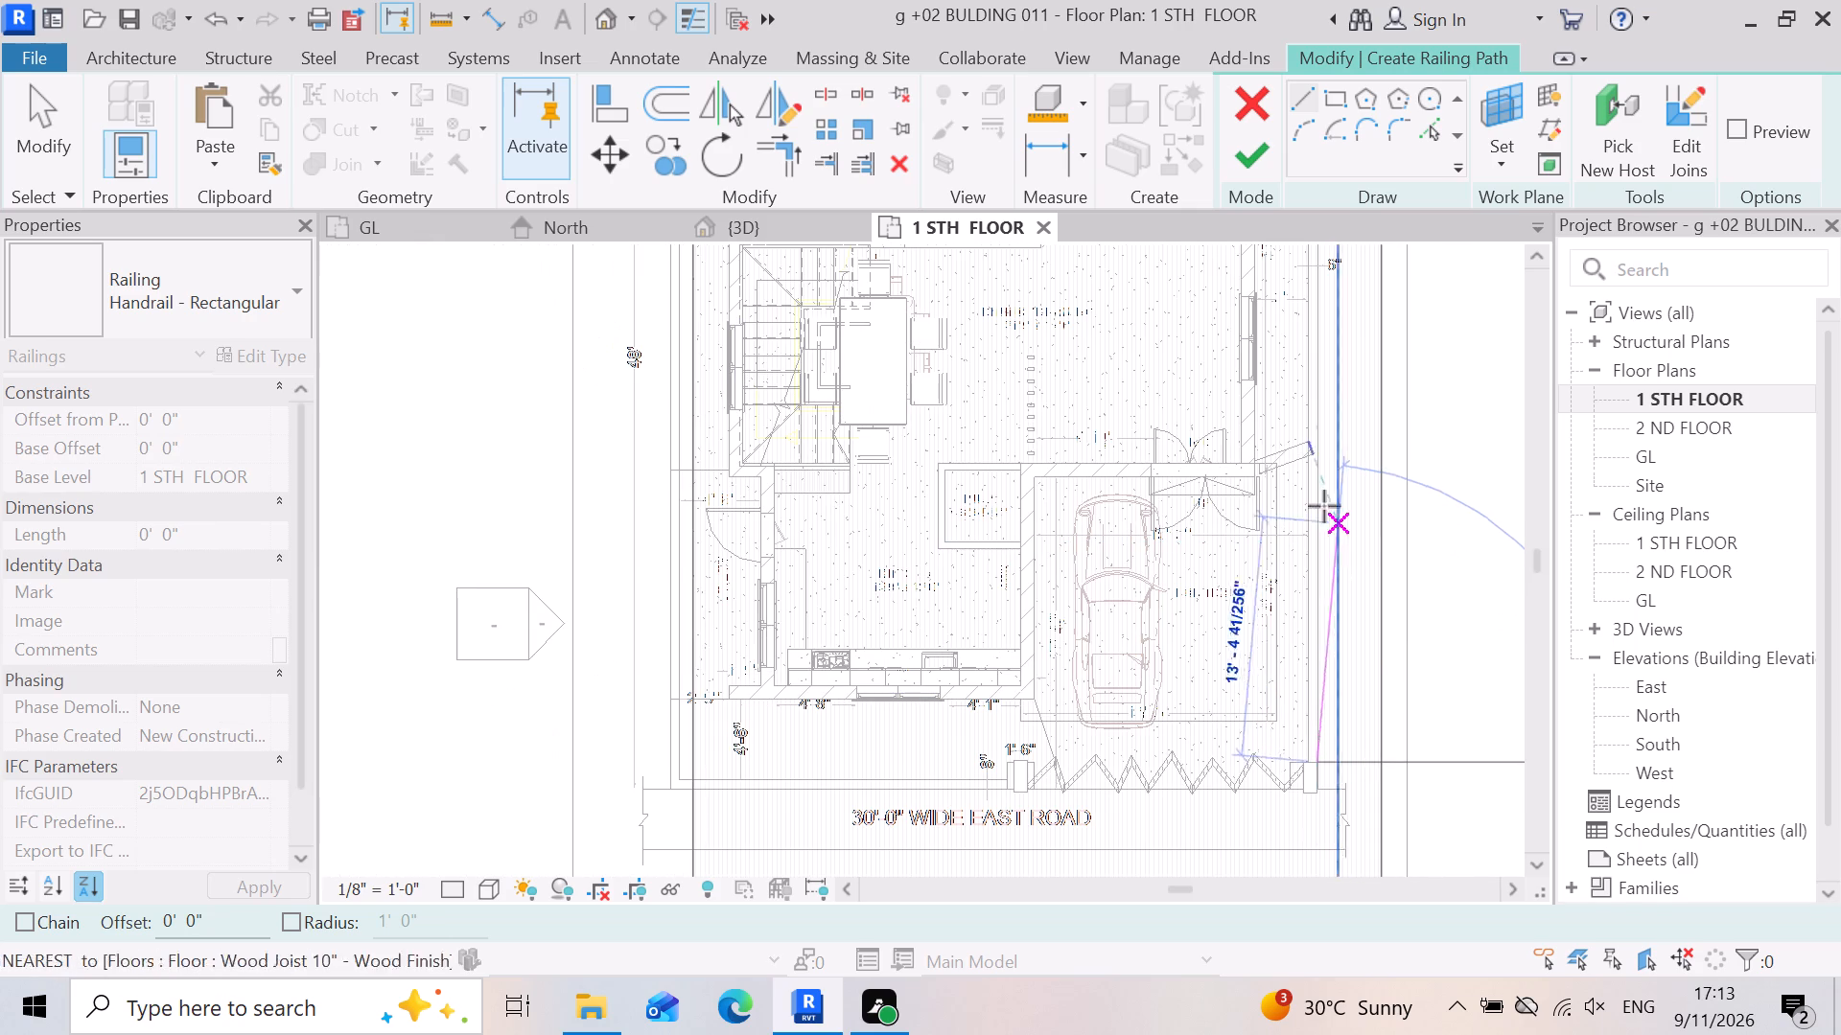
scroll(1317, 468, "up", 6)
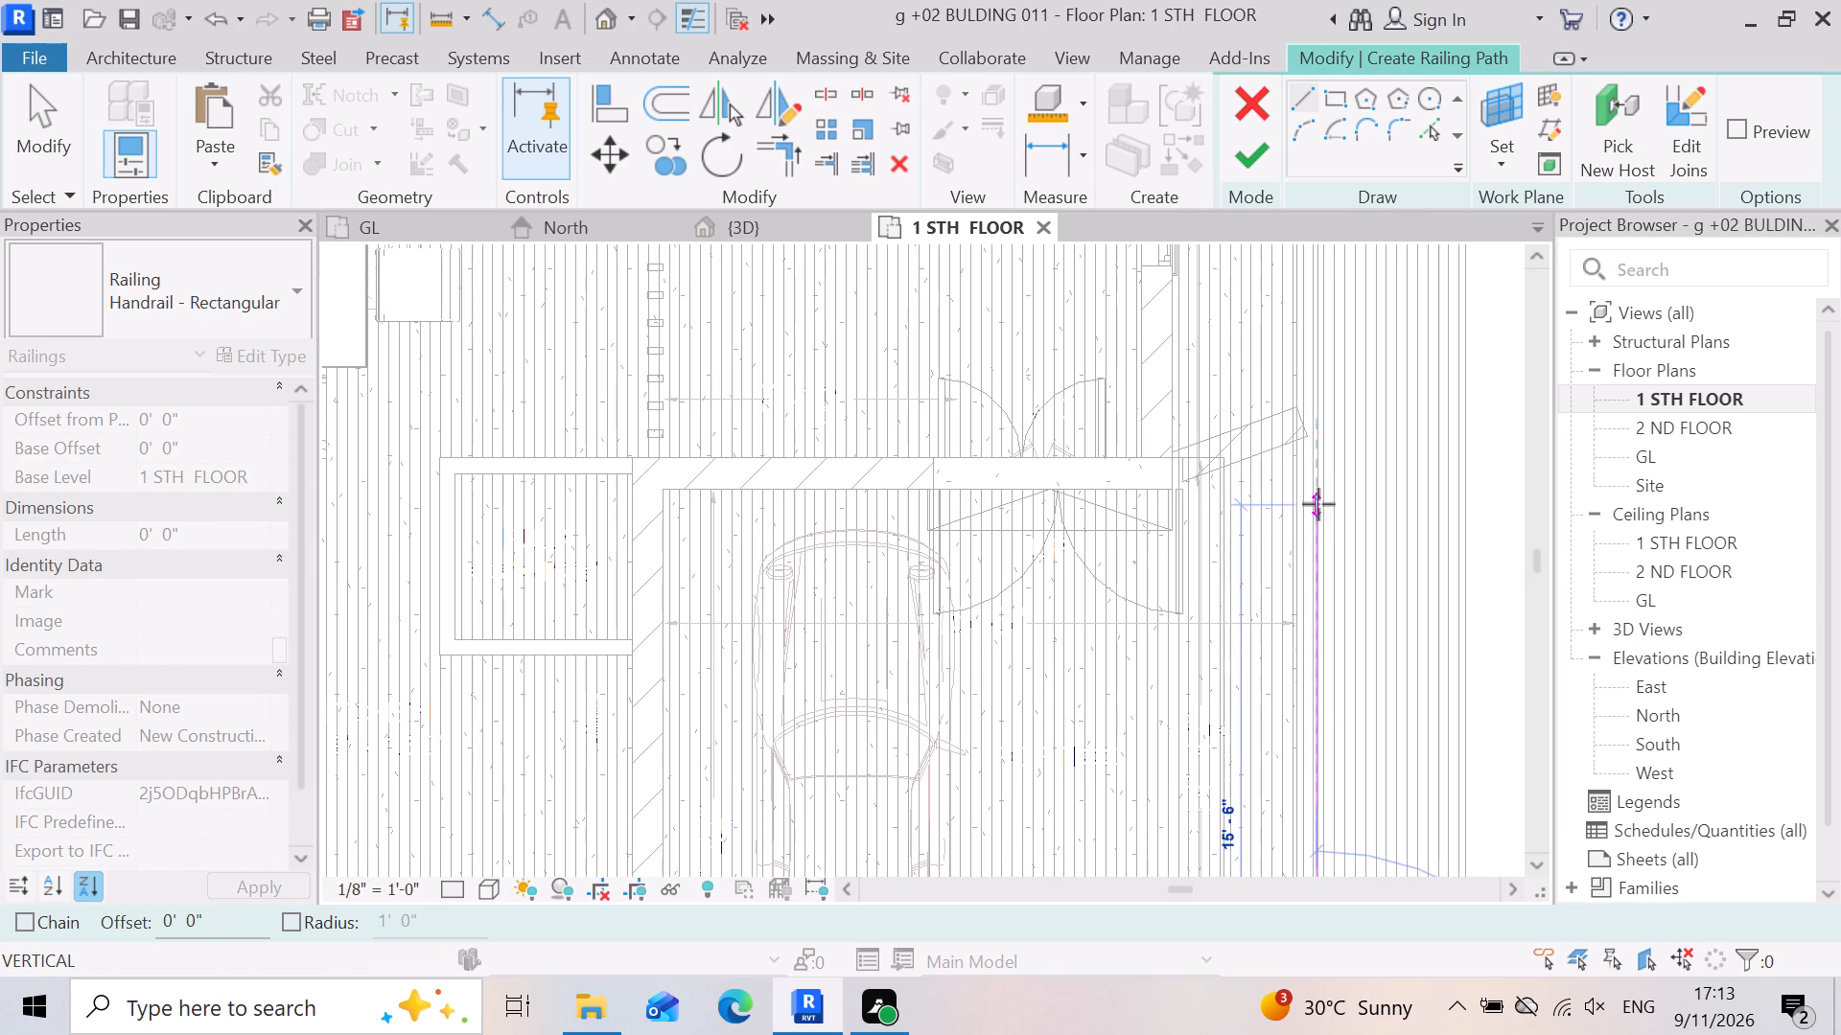
left_click(1321, 444)
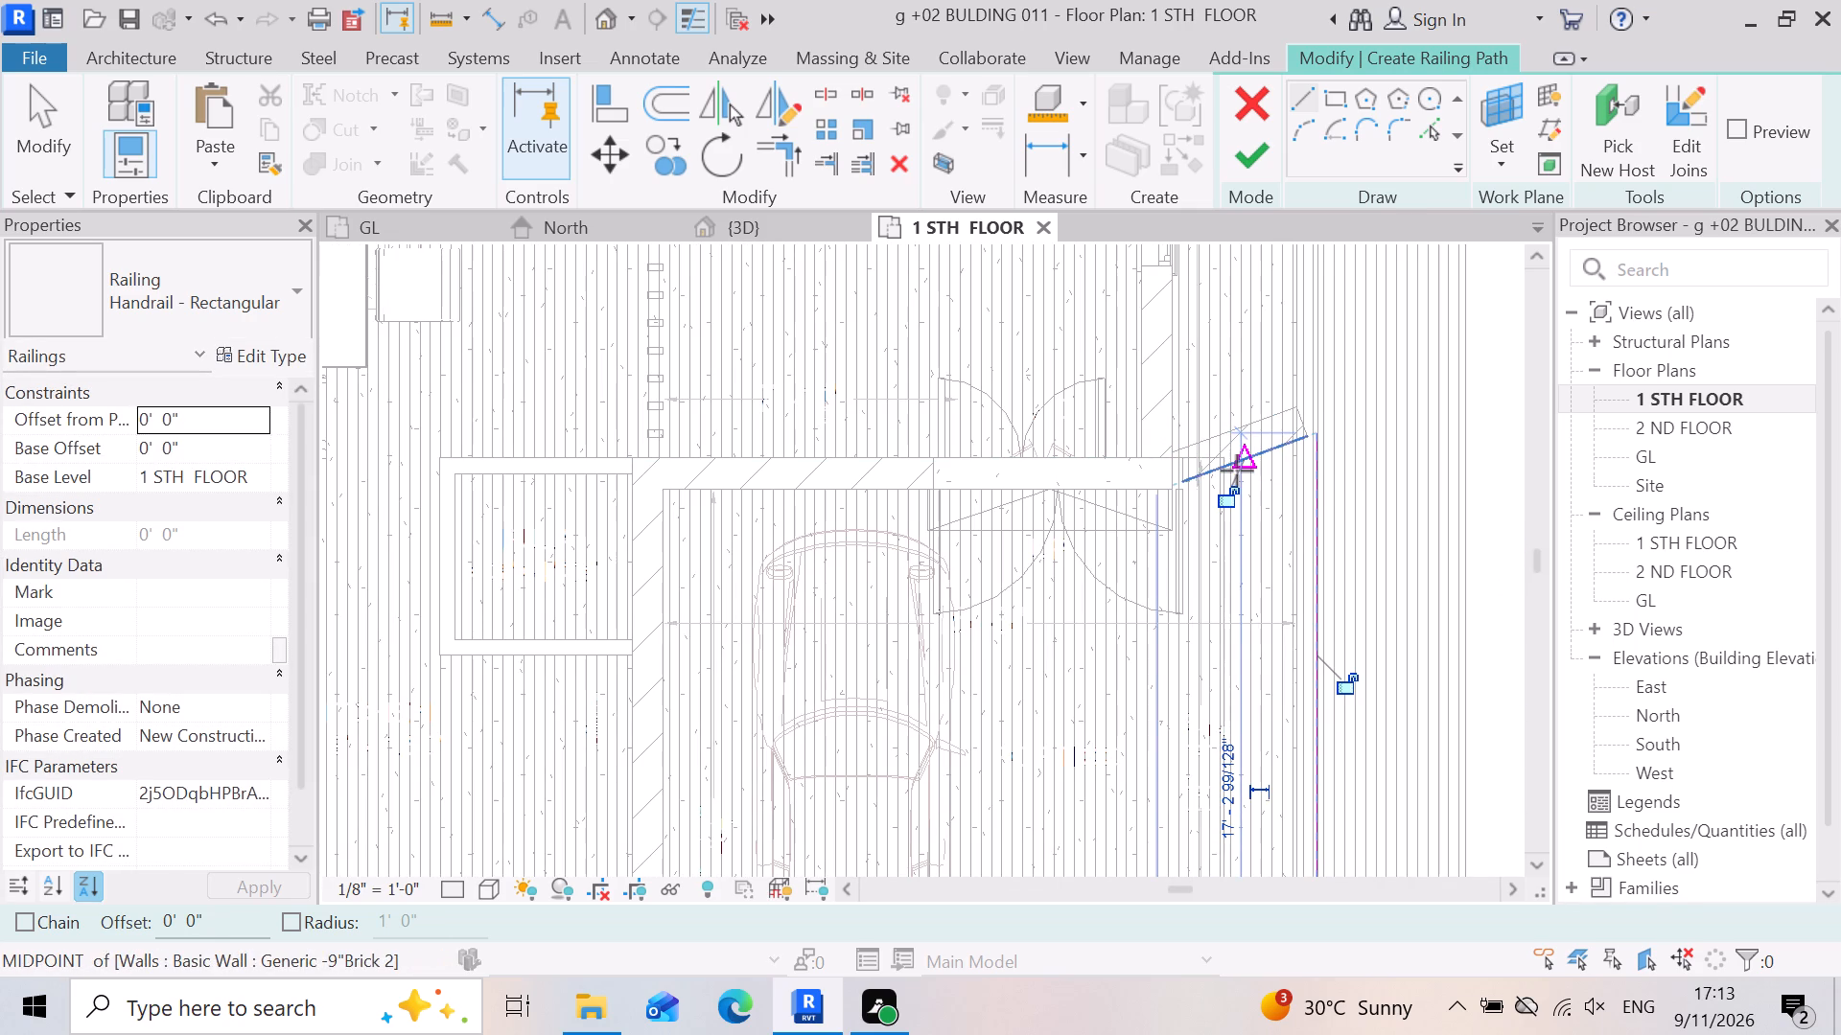
Add a perpendicular path segment about 2'-3" long from near the house wall corner out to the side-edge line.
scroll(1375, 473, "up", 8)
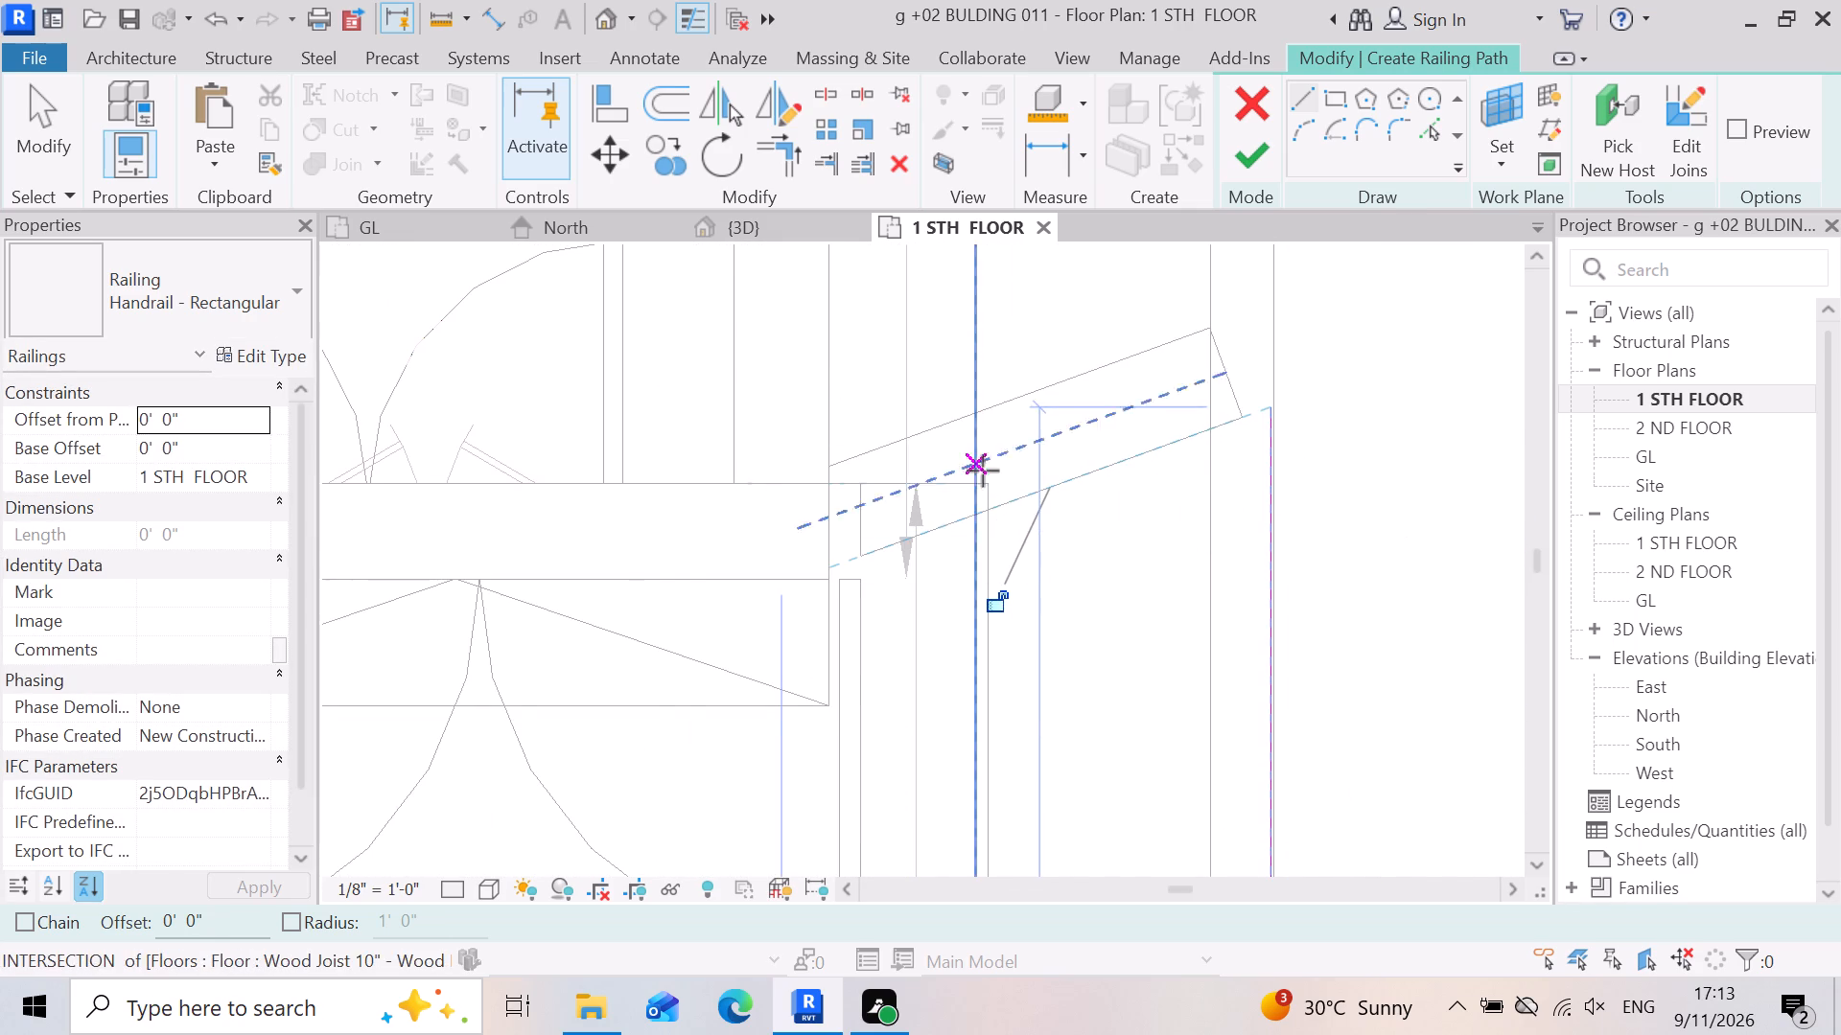
left_click(990, 489)
left_click(1276, 484)
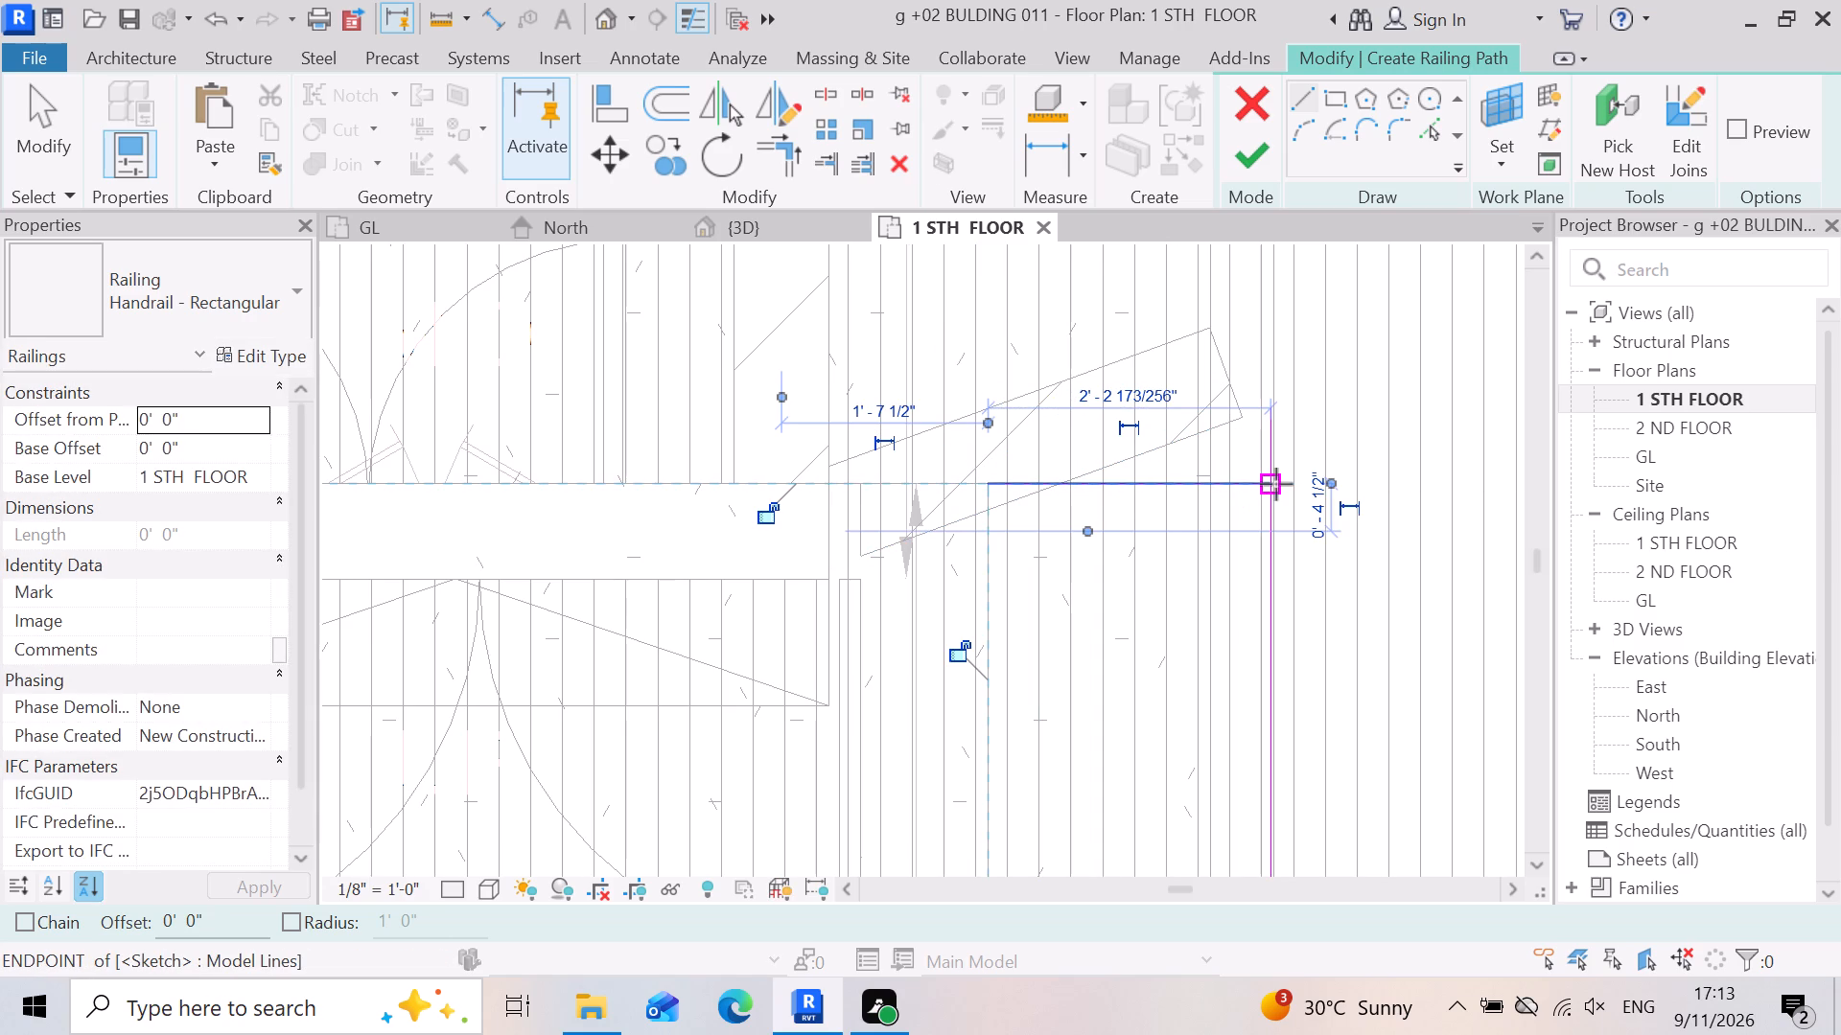
key("Escape")
scroll(1293, 462, "up", 4)
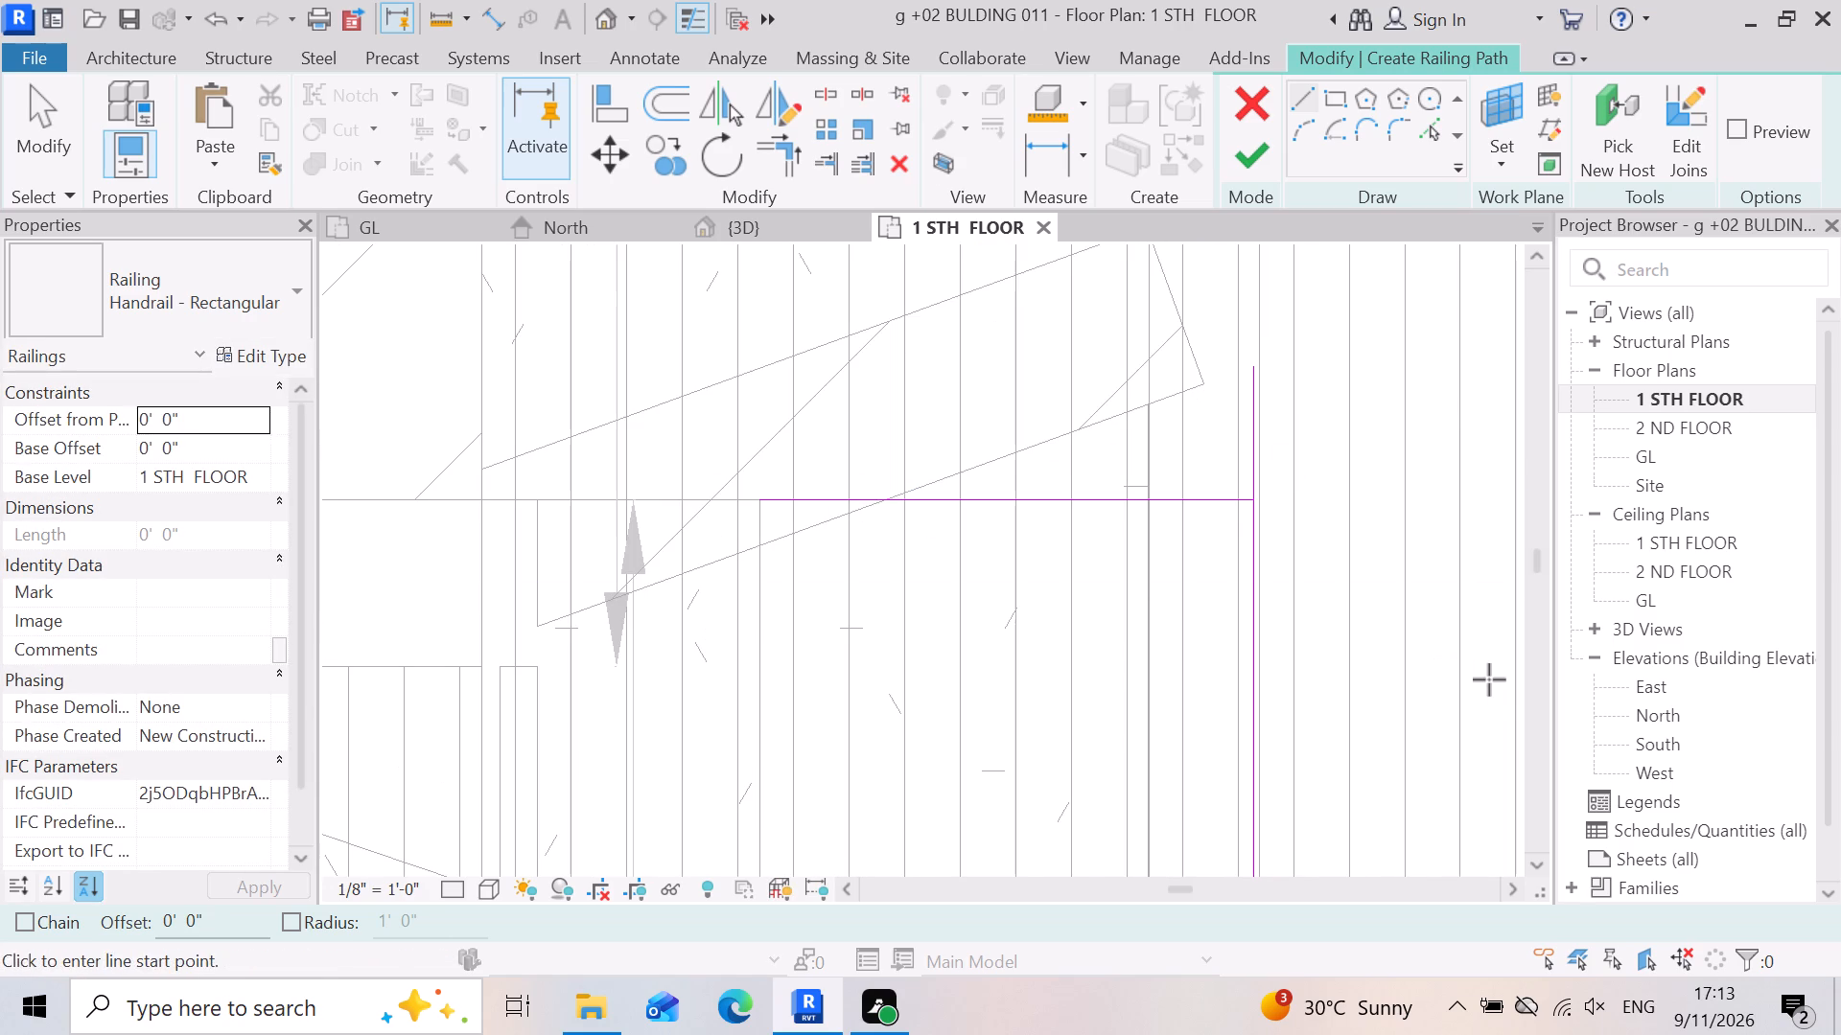
key("Escape")
Trim the side-edge line back to a clean corner with the perpendicular segment and finish the railing.
left_click(1250, 452)
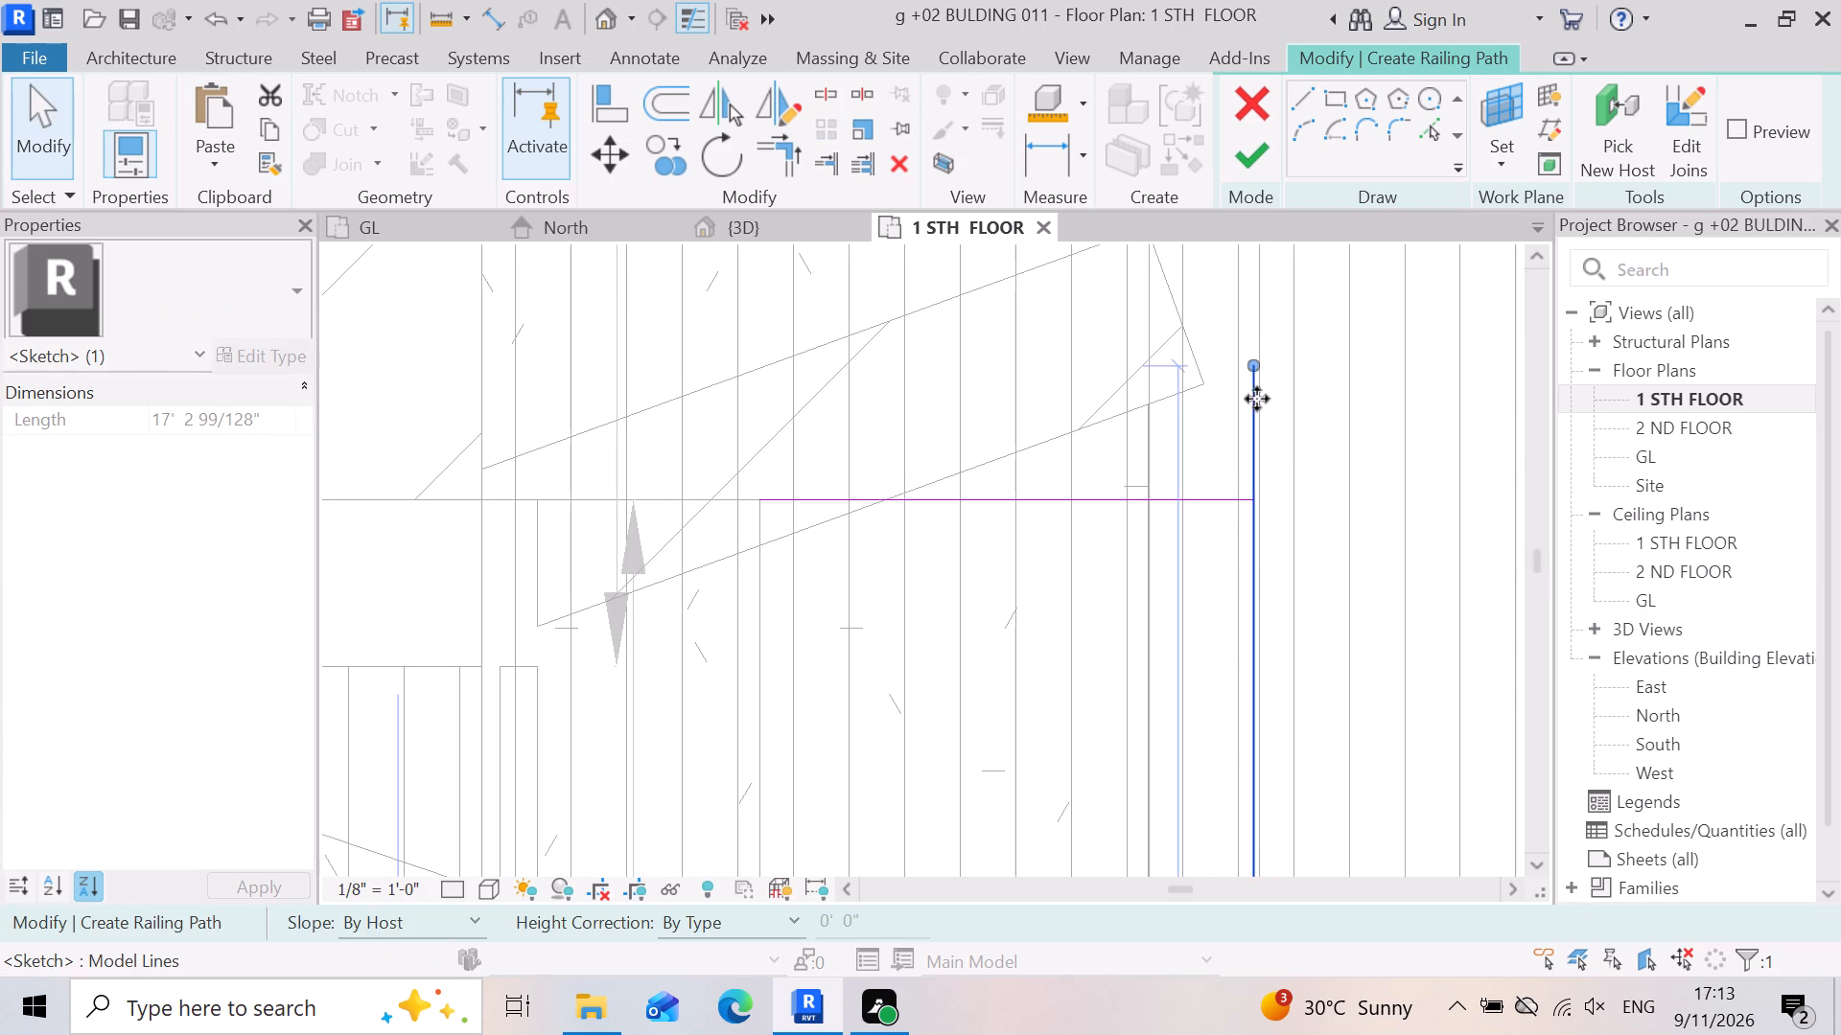
left_click_drag(1249, 355, 1238, 496)
key("Escape")
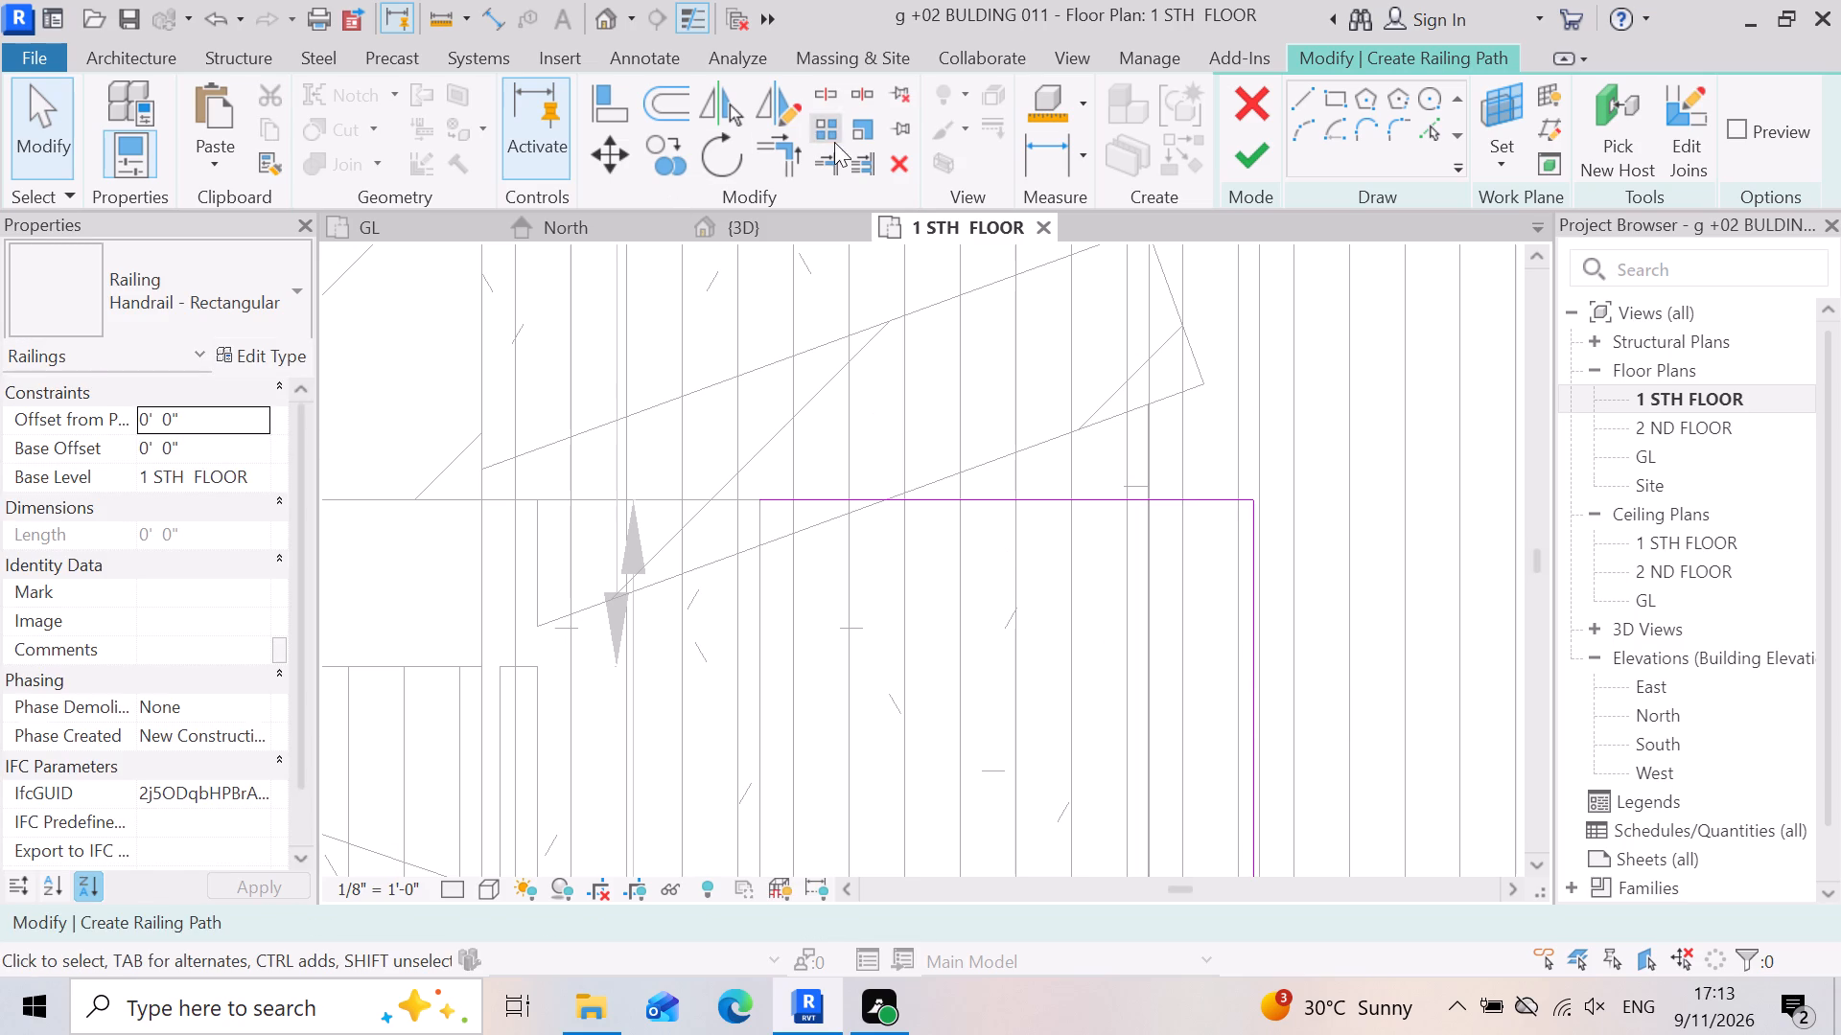
left_click(786, 159)
left_click(1100, 497)
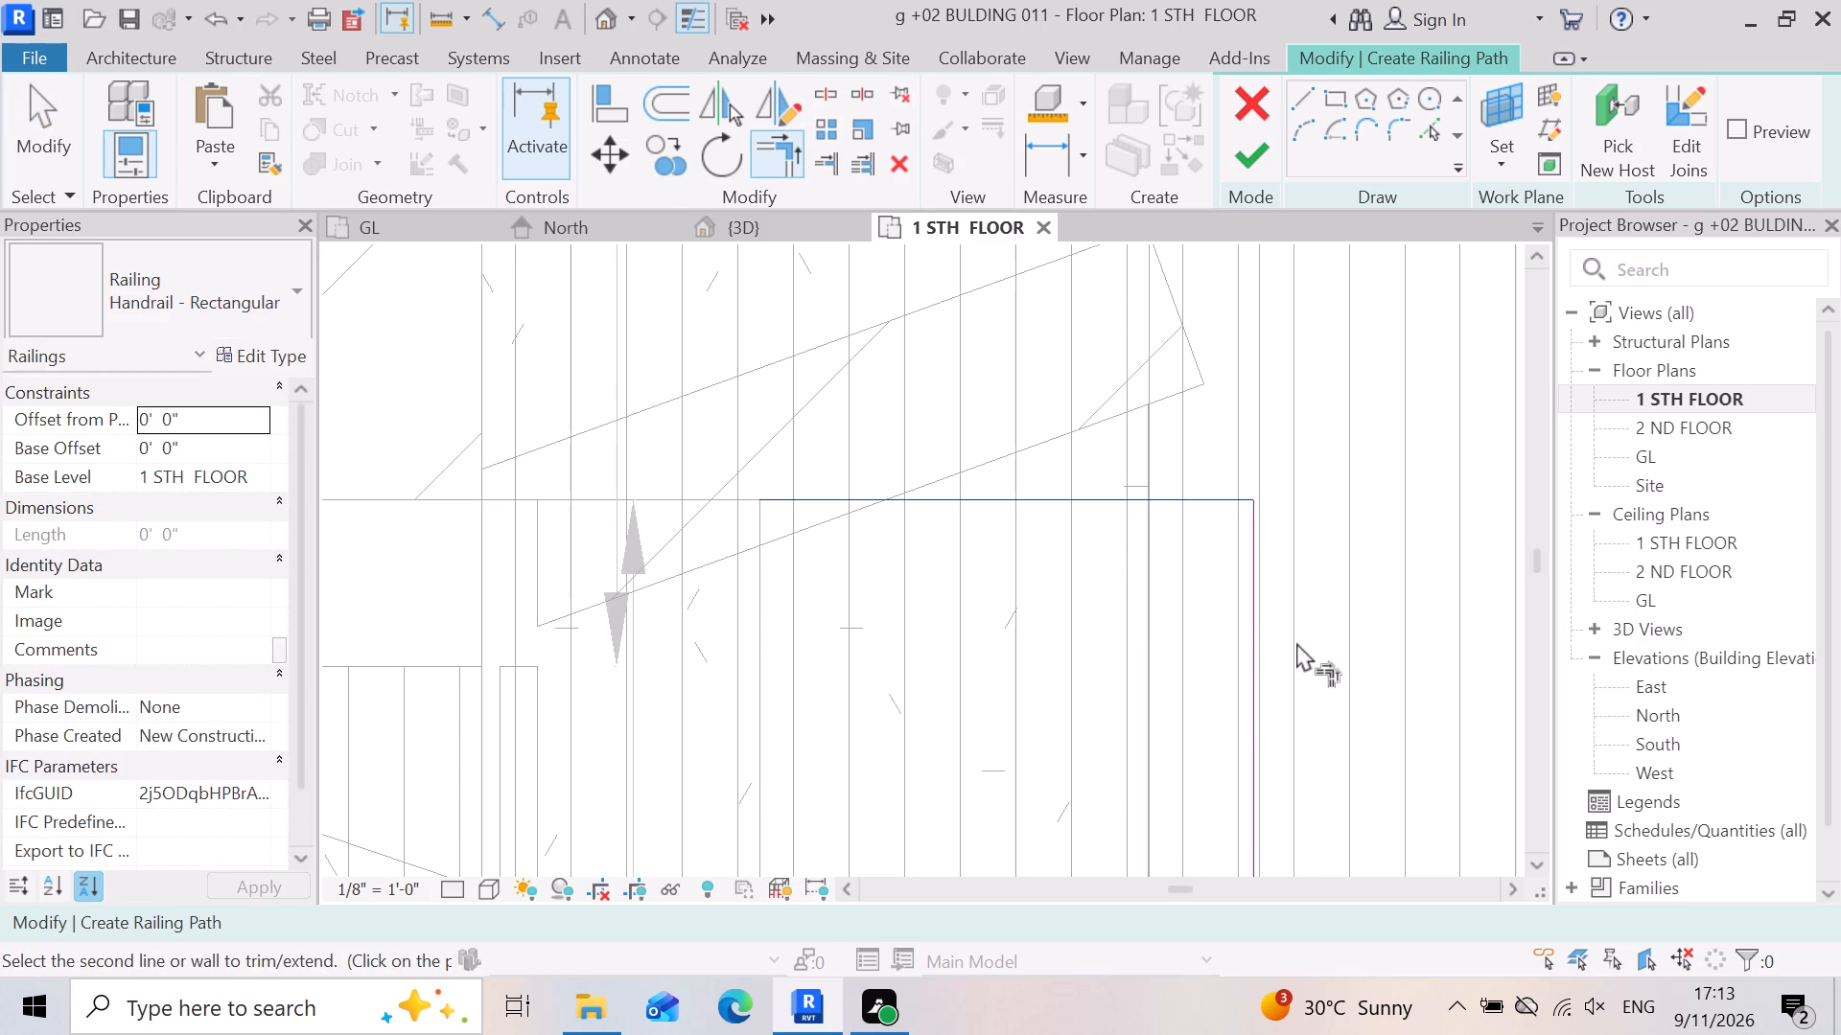
double_click(1251, 632)
left_click(746, 509)
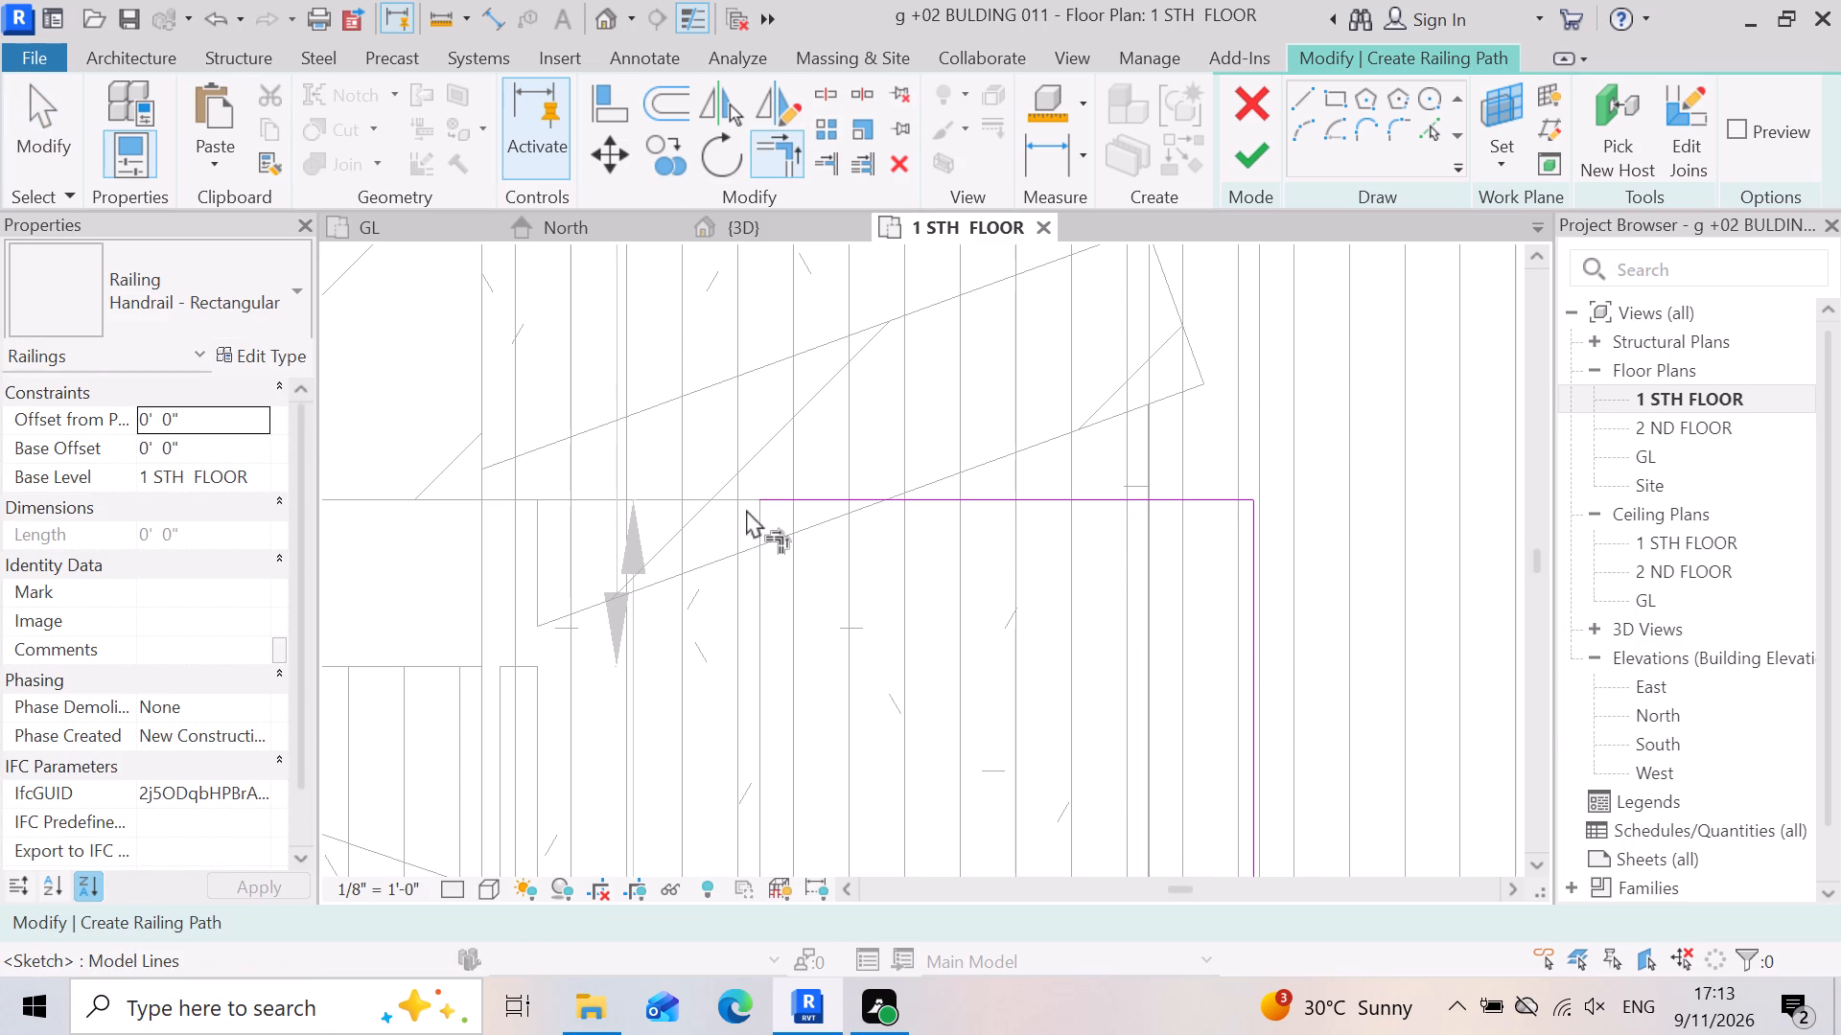
left_click(1254, 172)
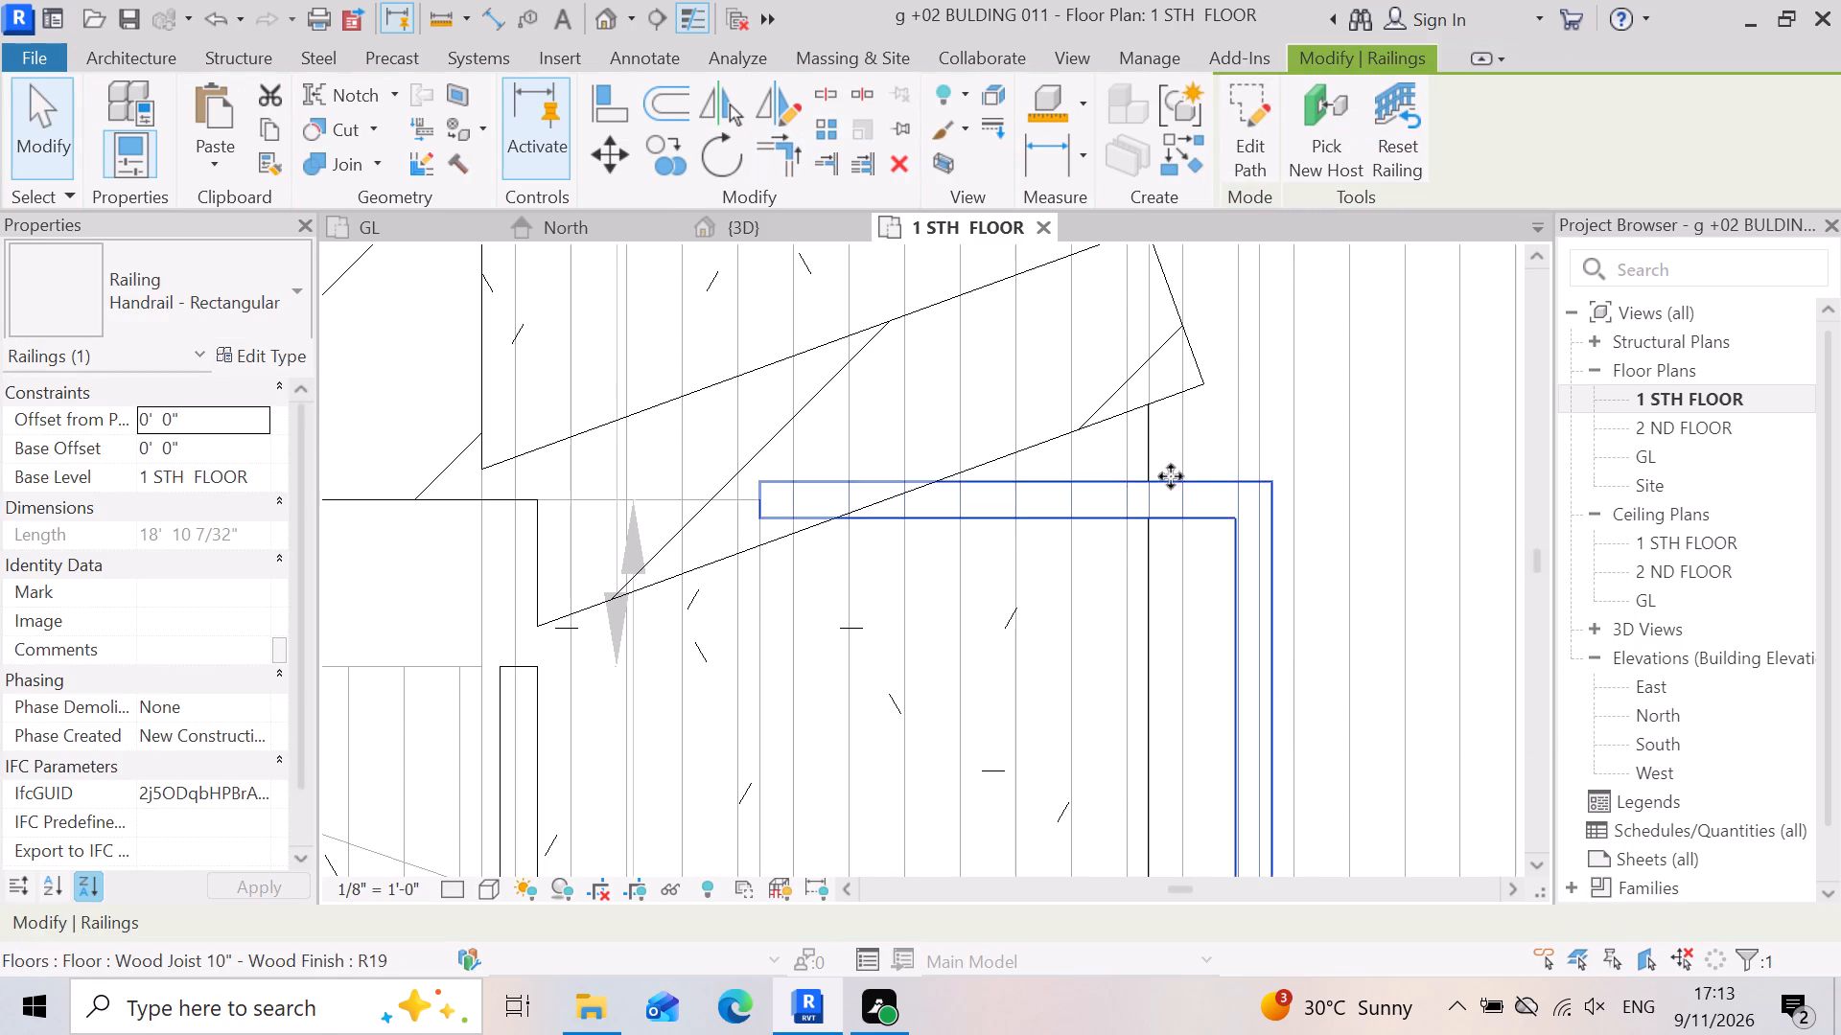
Change the new side railing's type to Glass Panel - Bottom Fill in the 3D view.
scroll(1118, 449, "down", 4)
left_click(778, 217)
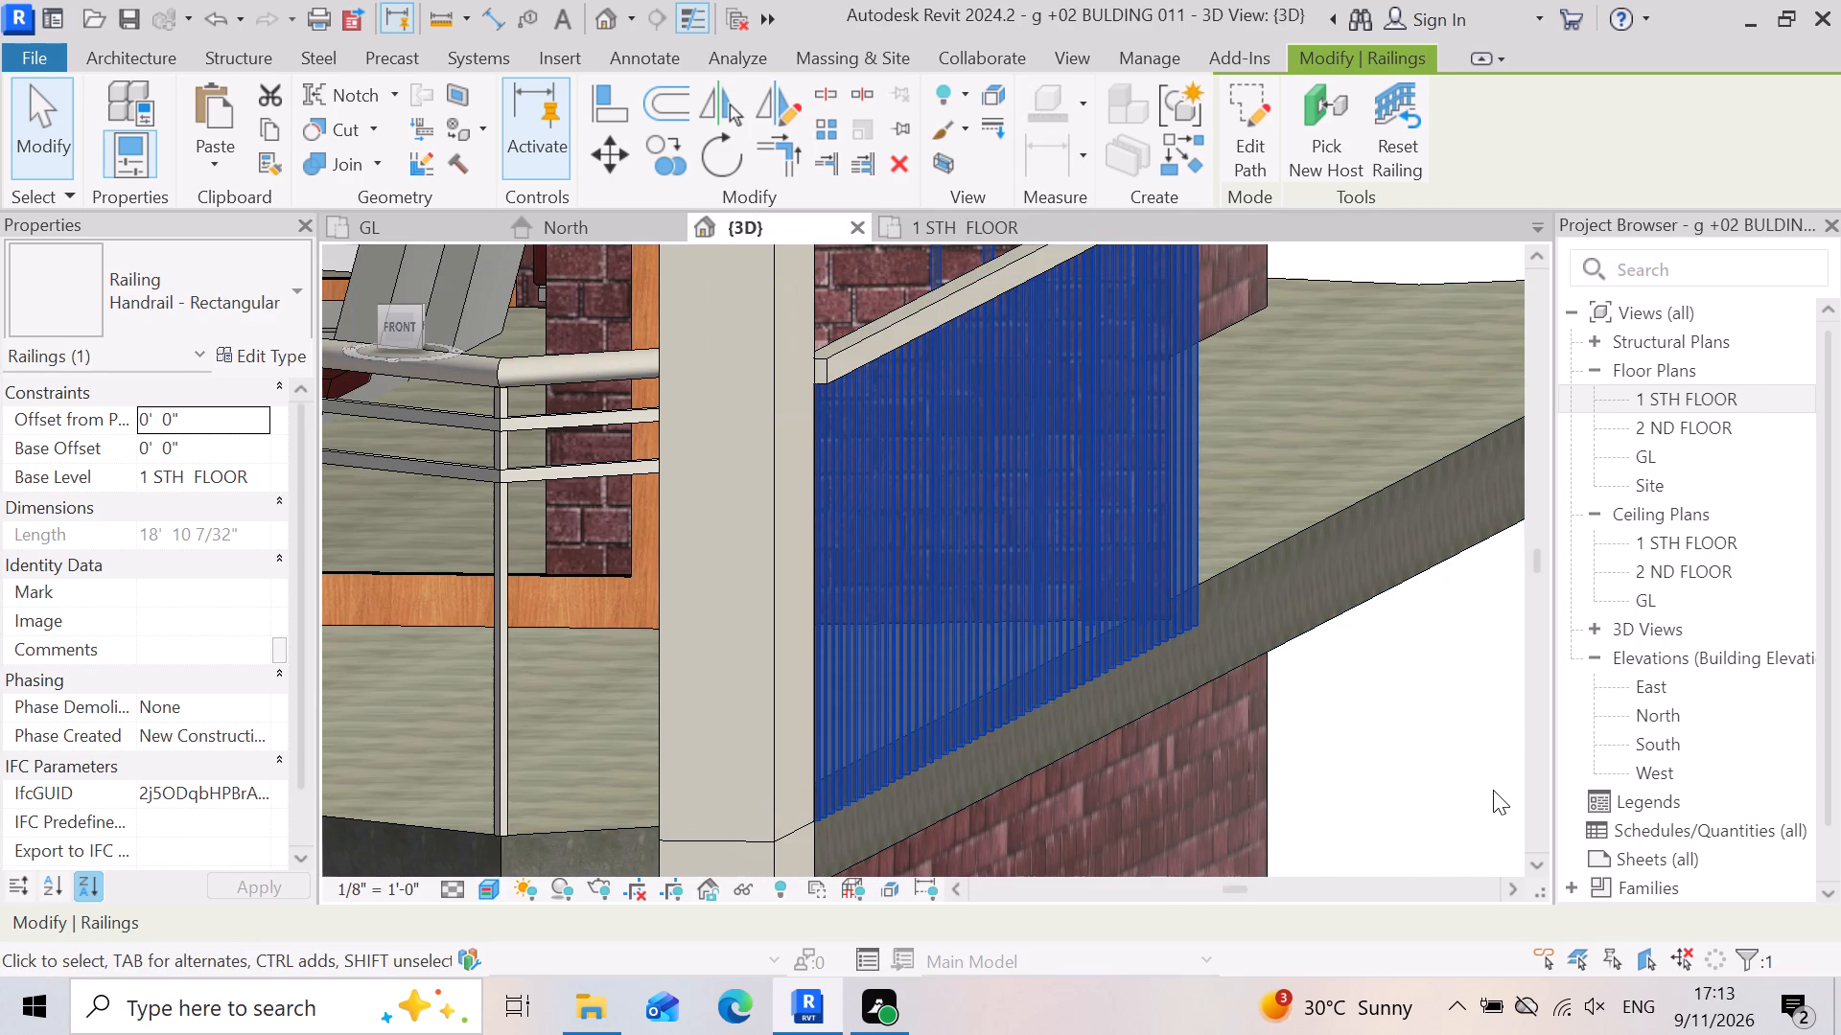
left_click(1493, 790)
scroll(1165, 701, "down", 3)
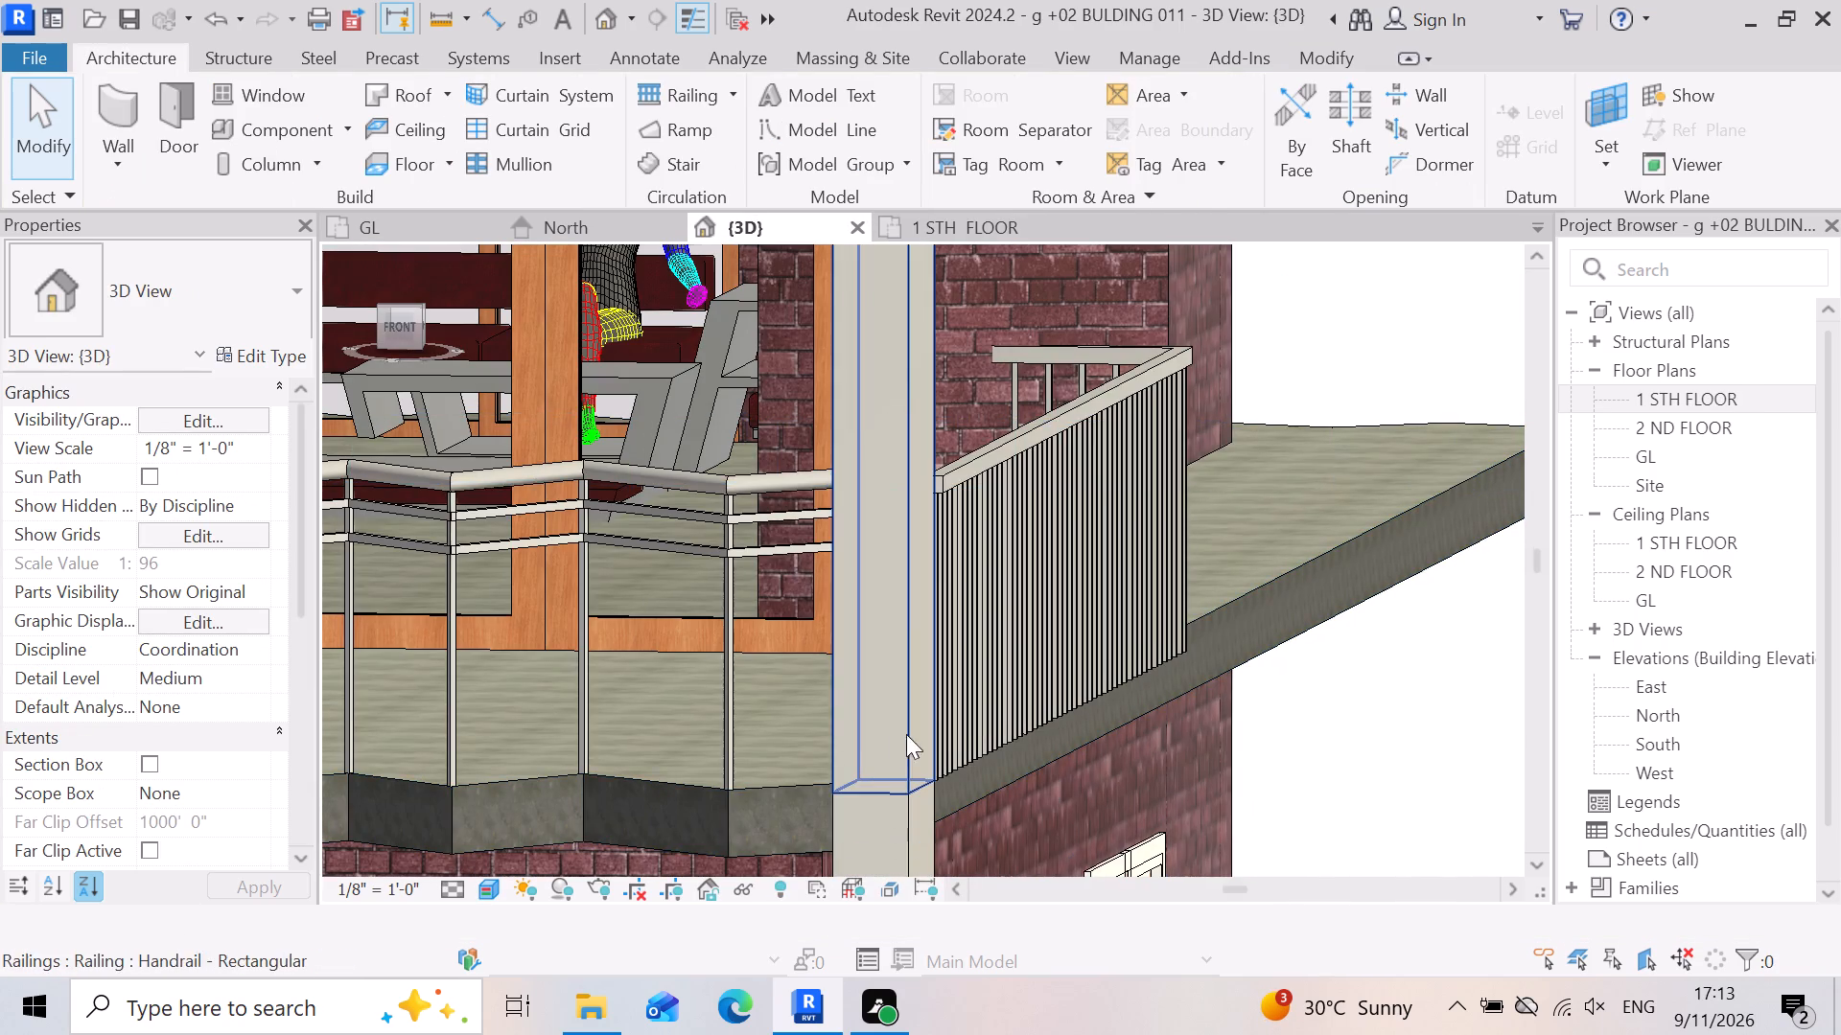
scroll(1335, 643, "down", 4)
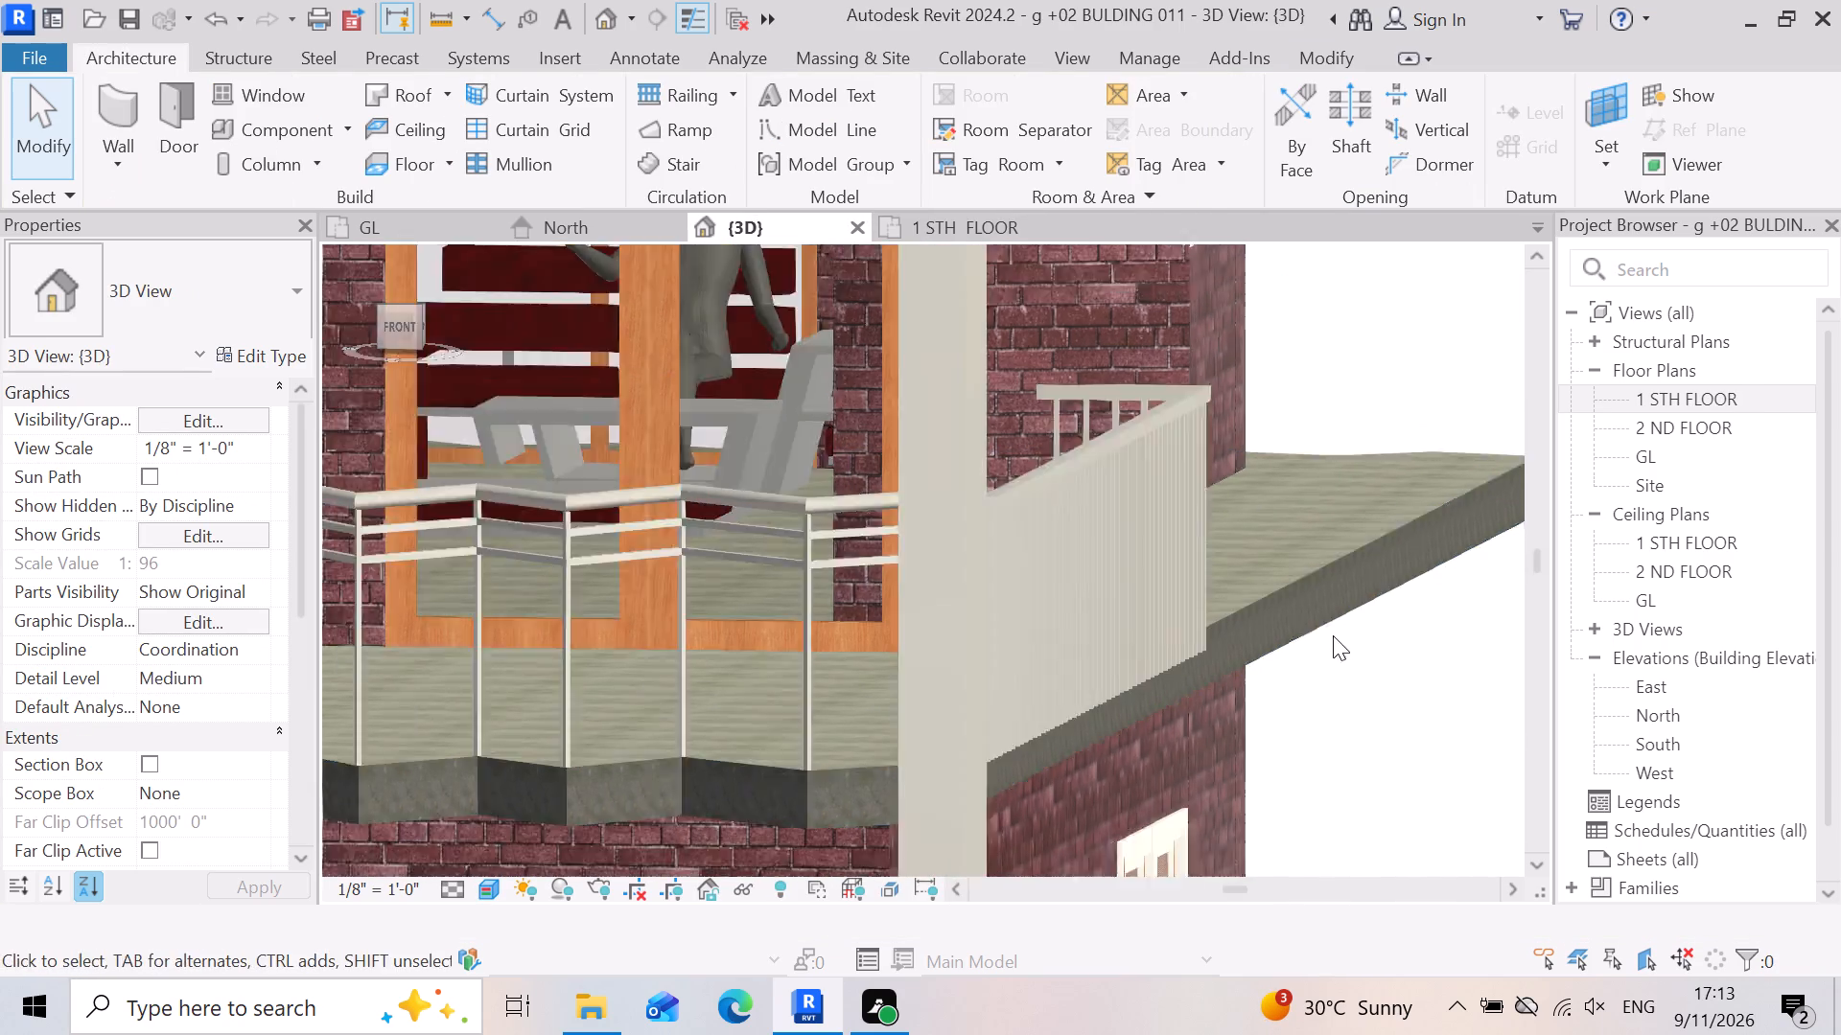
scroll(1289, 671, "up", 2)
left_click(1199, 560)
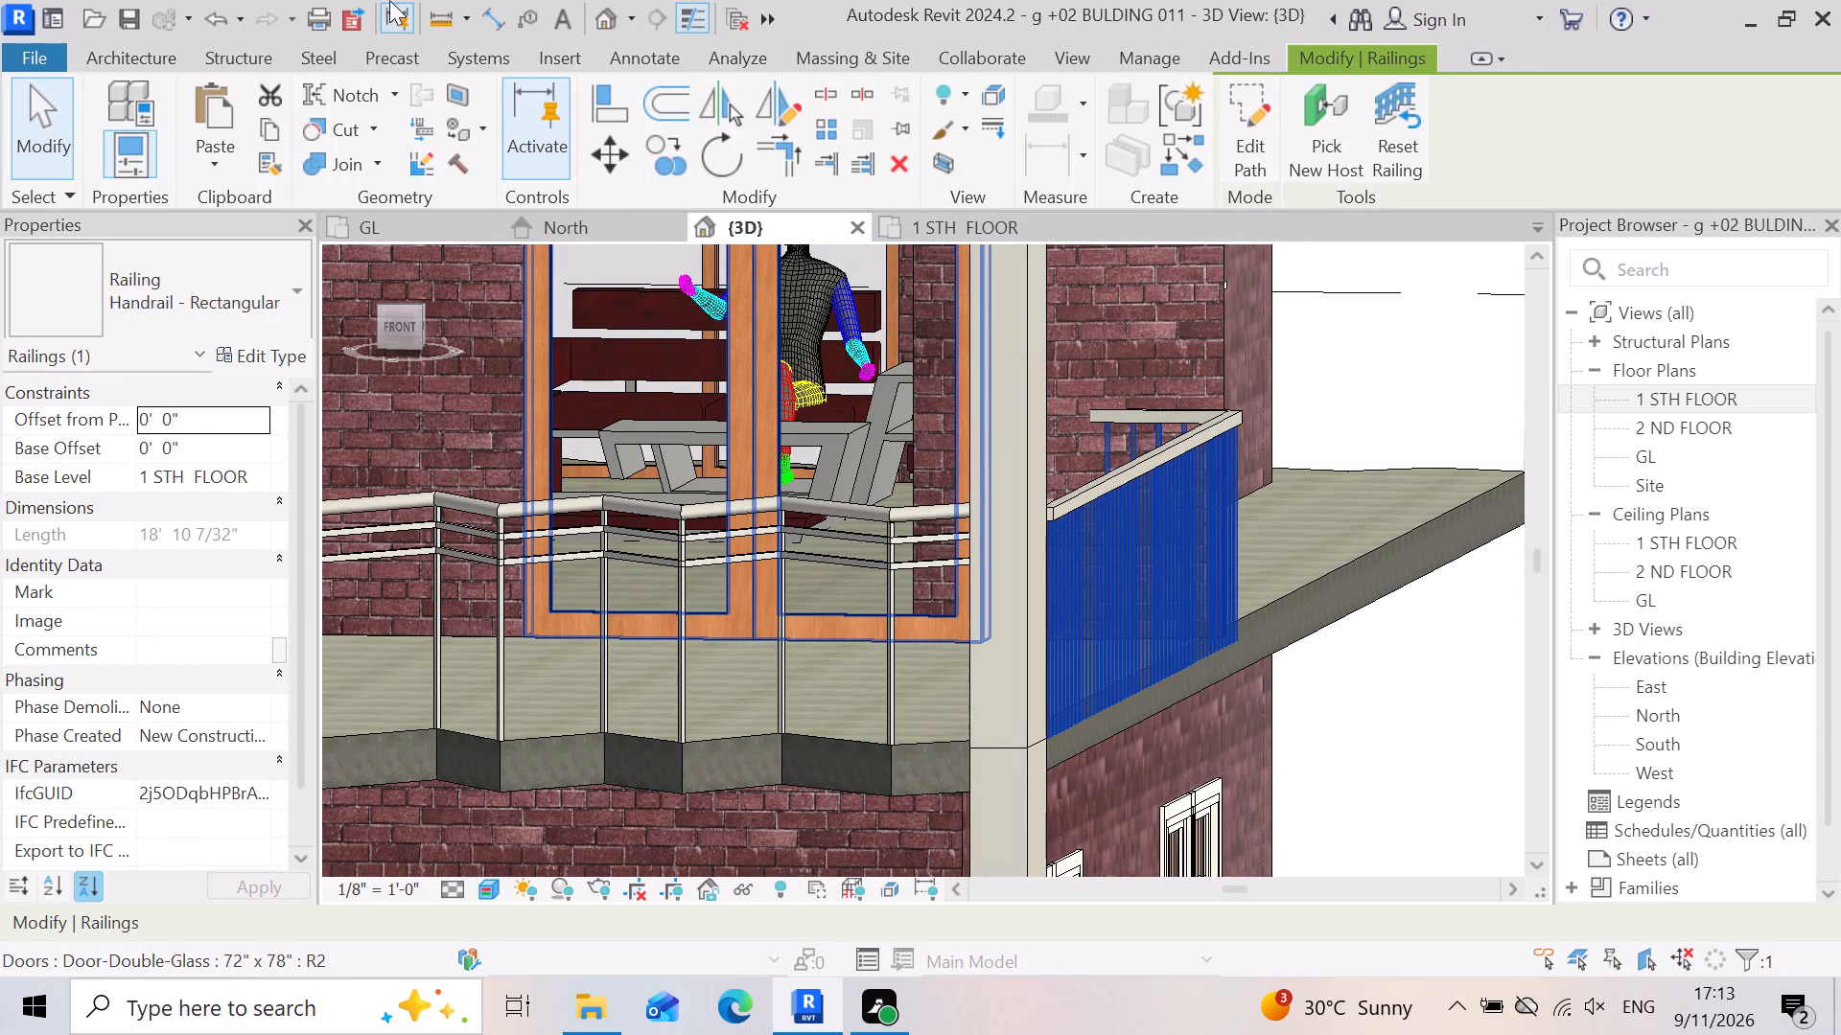
left_click(283, 275)
left_click(229, 427)
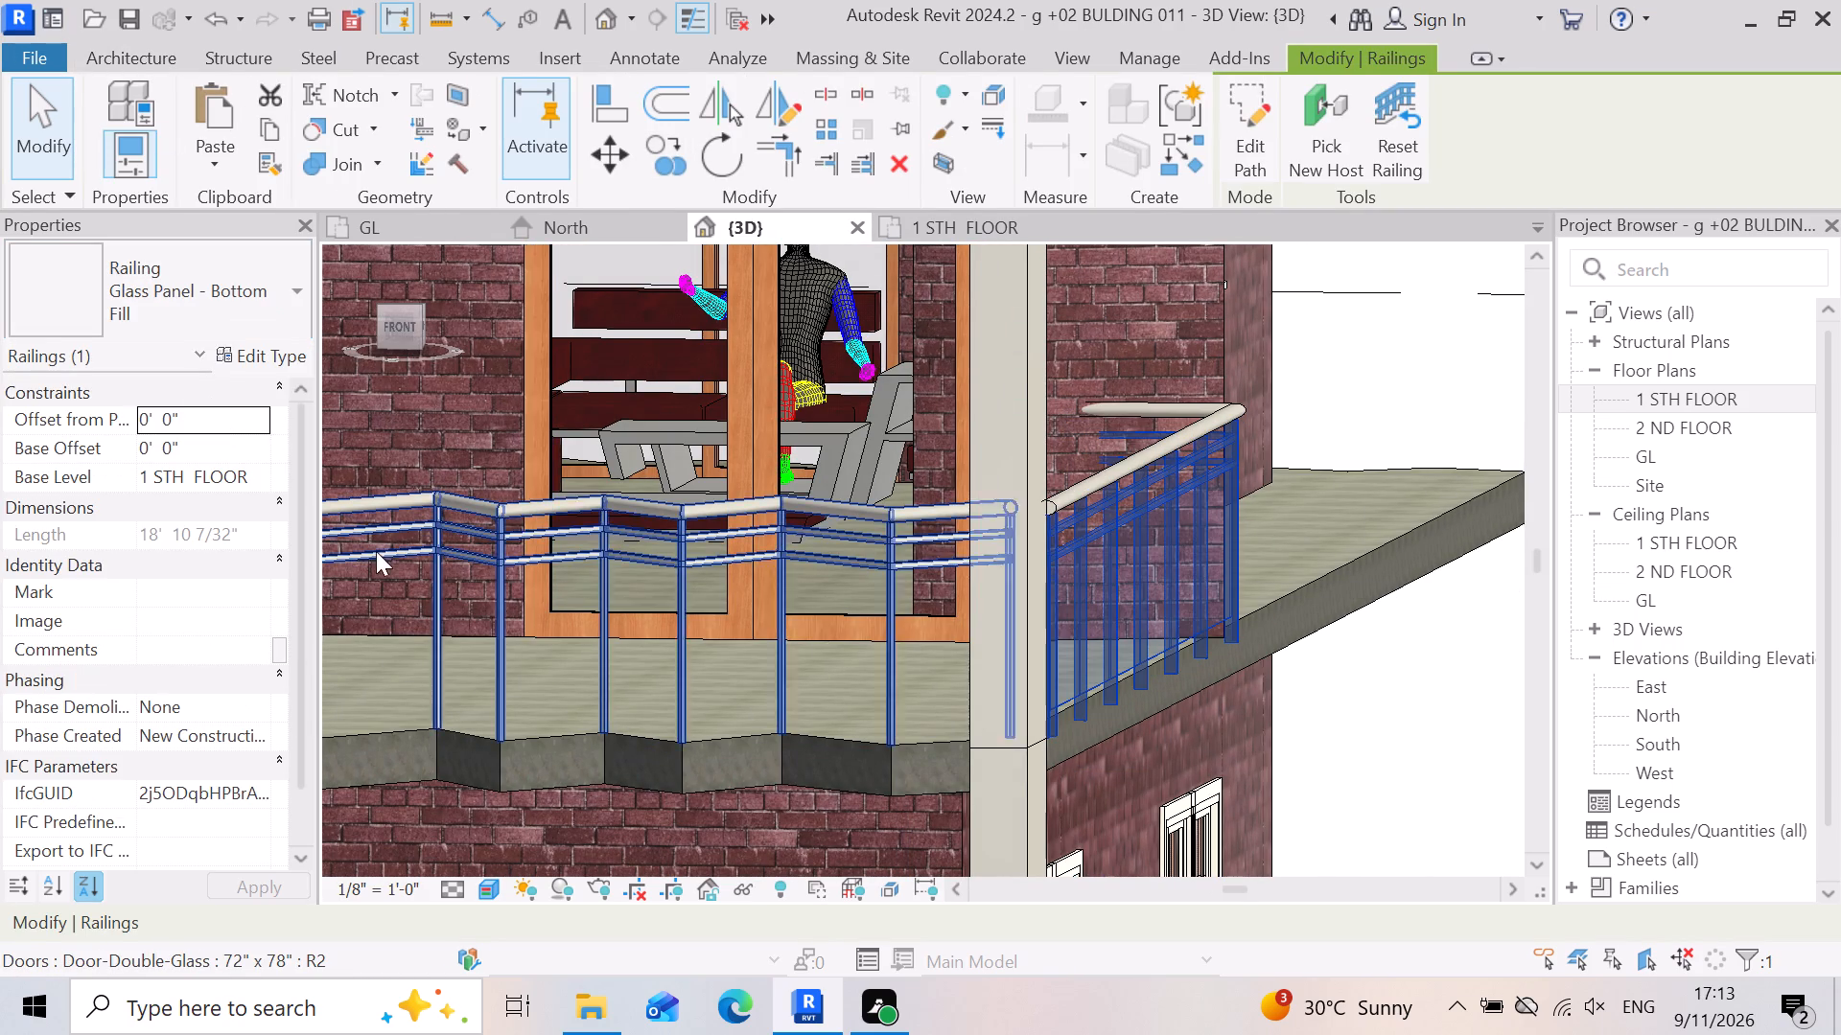
left_click(1362, 785)
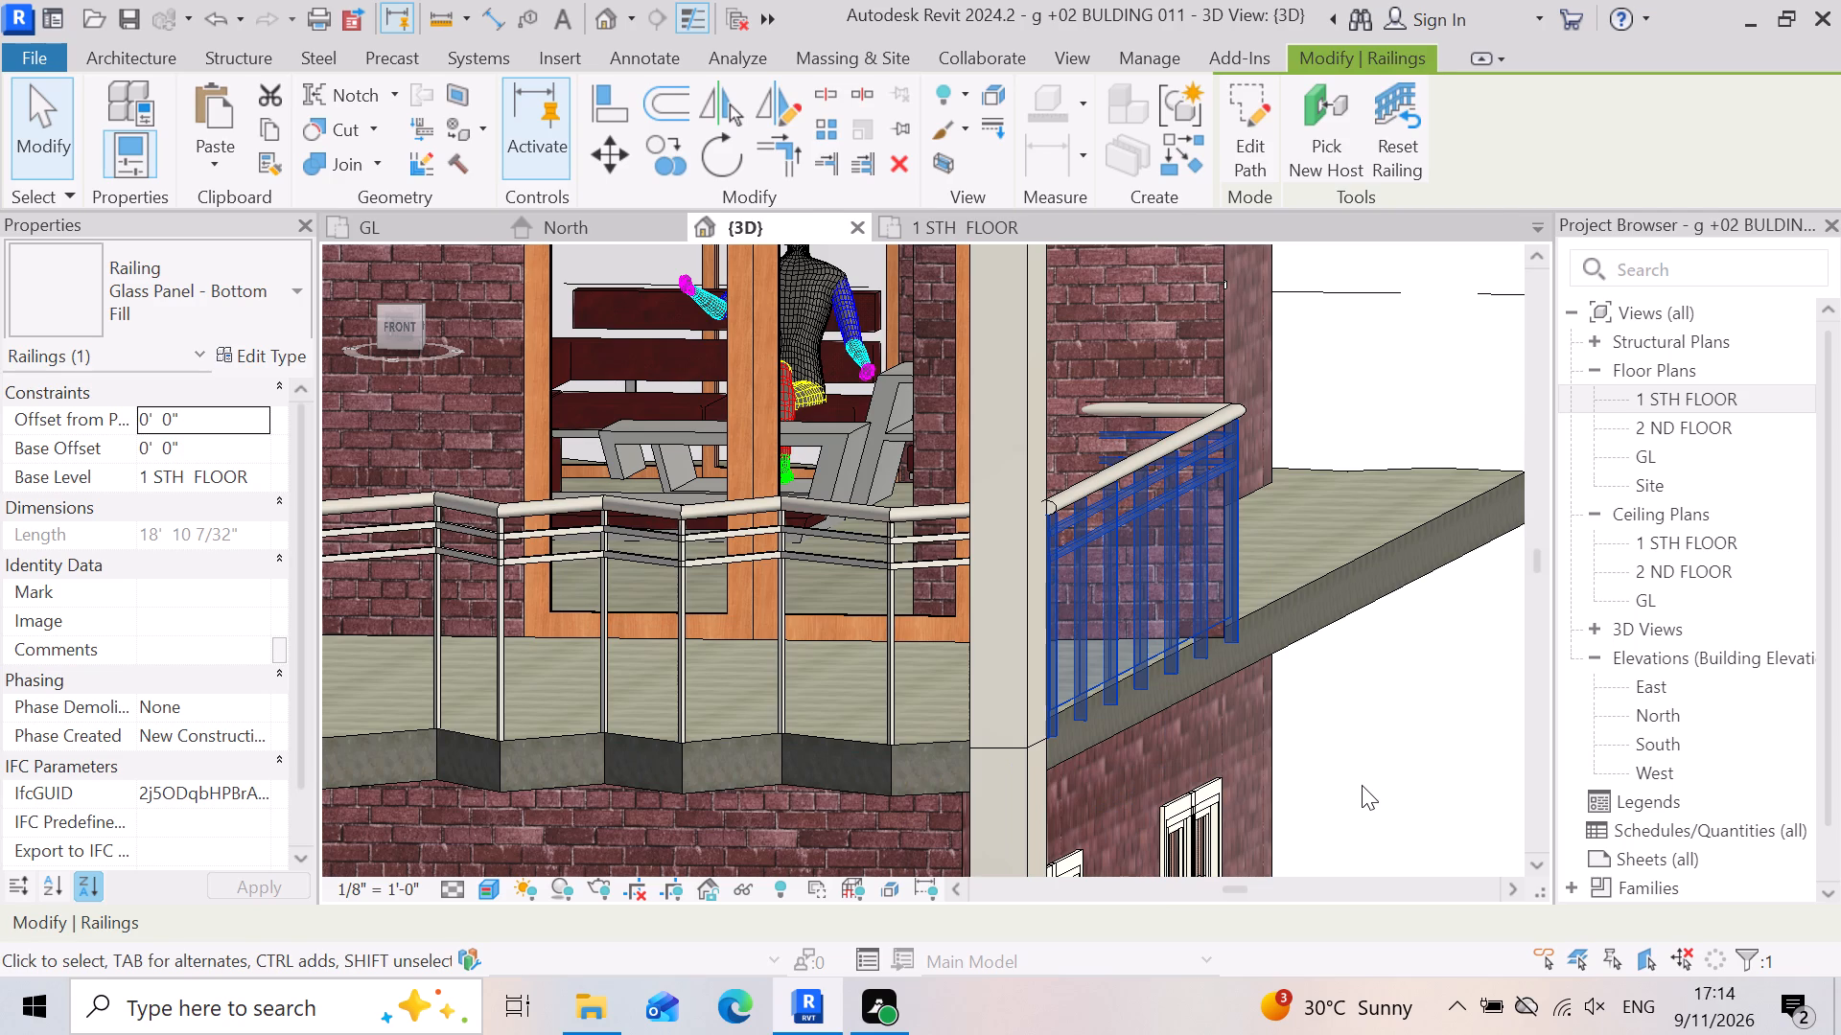
Examine how the side railing's posts sit along the 1 STH FLOOR slab edge beside the column.
scroll(1001, 657, "up", 3)
left_click(1190, 611)
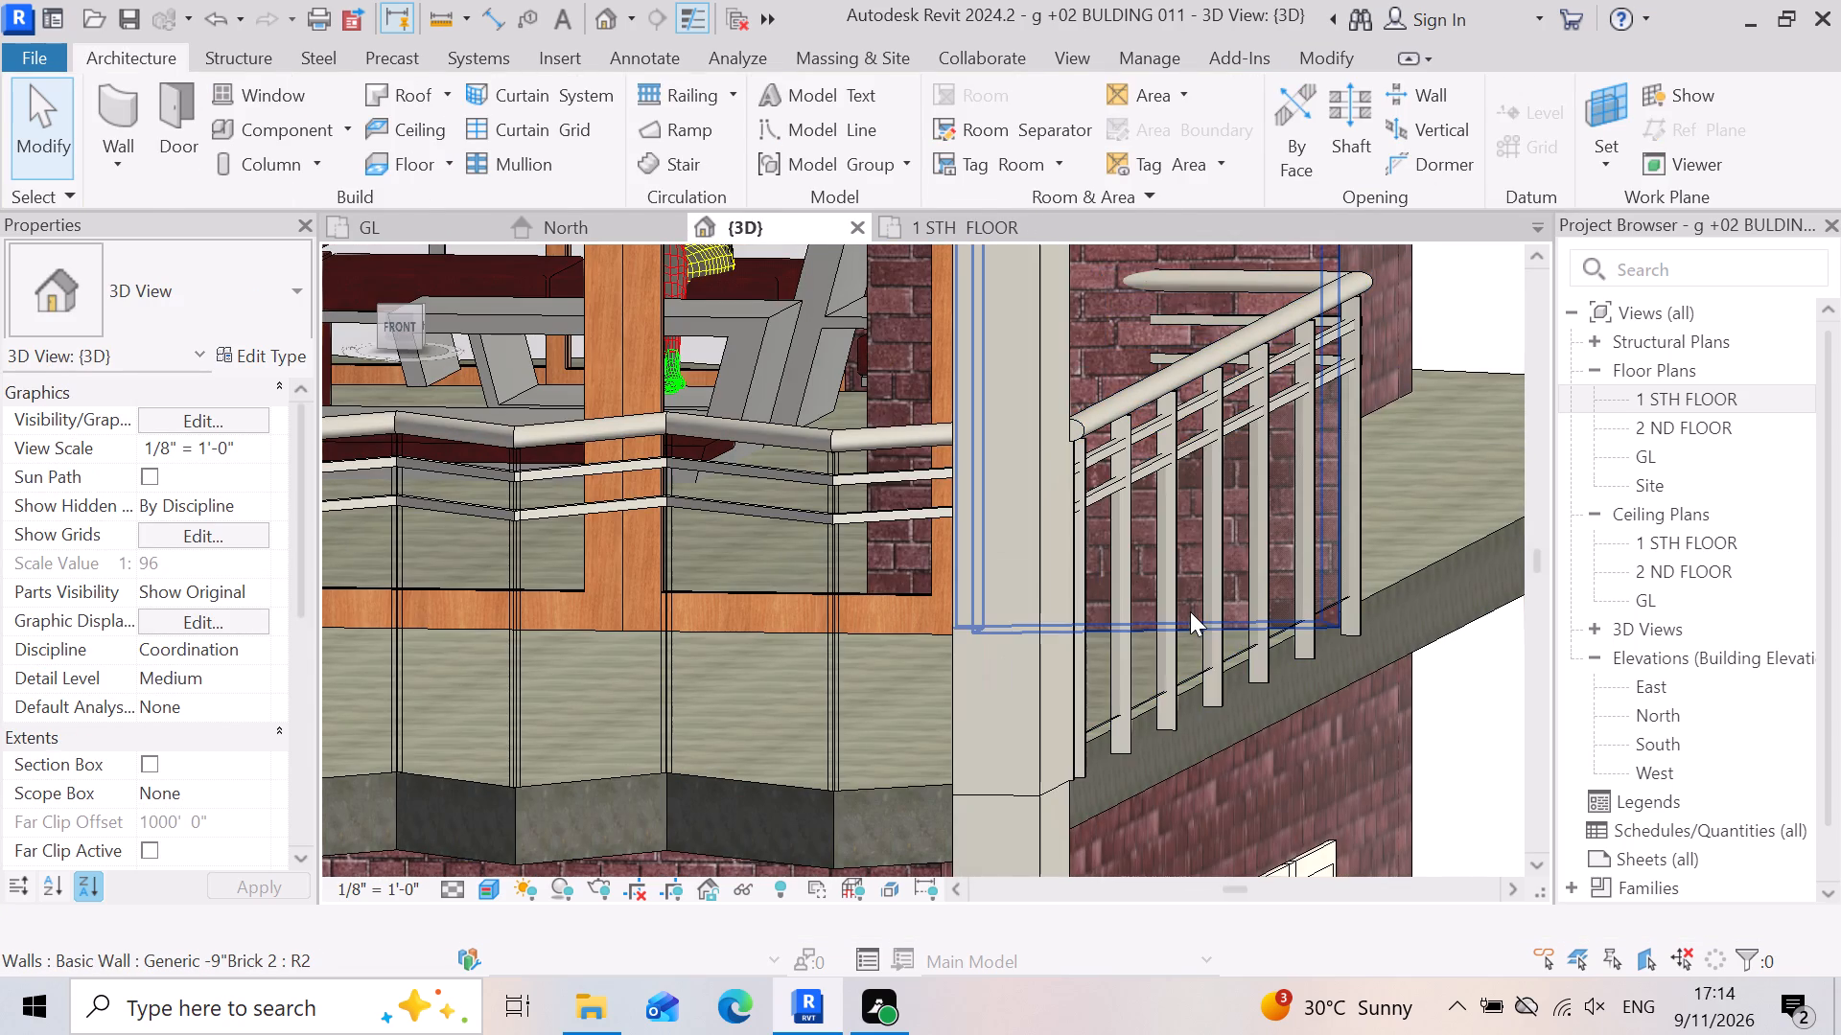
left_click(1365, 817)
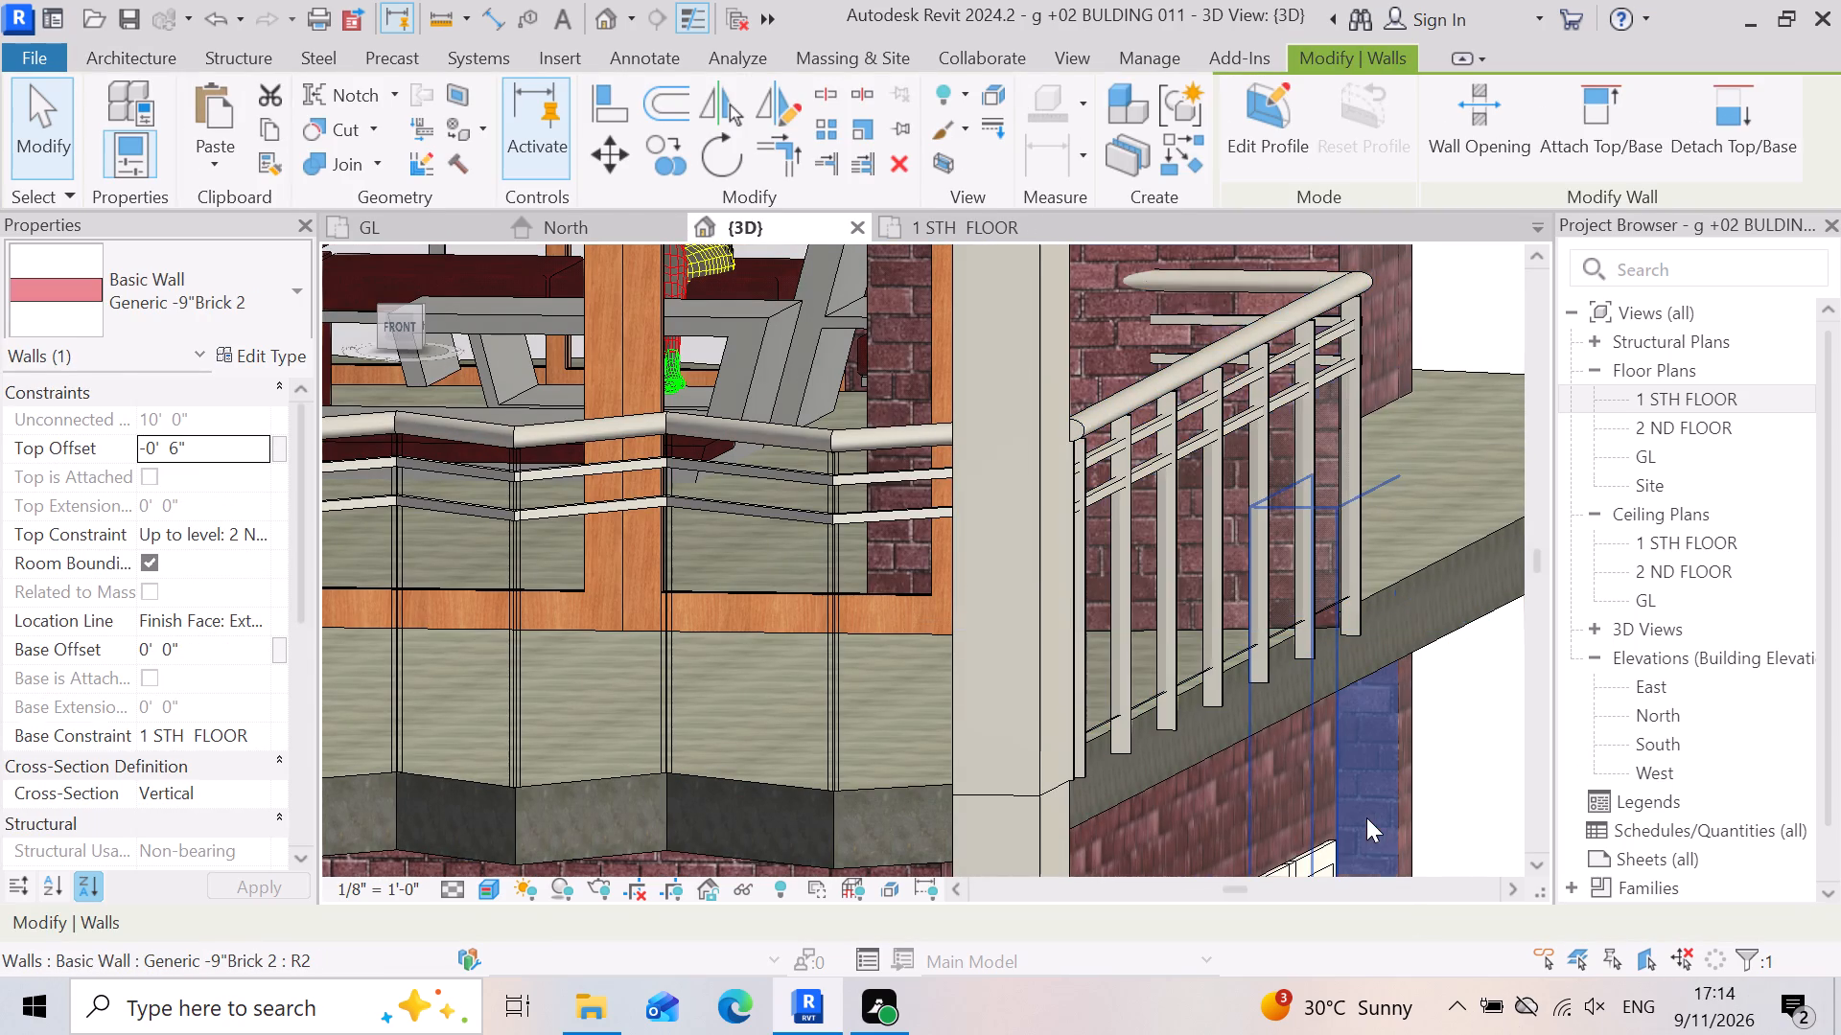
scroll(1163, 644, "down", 3)
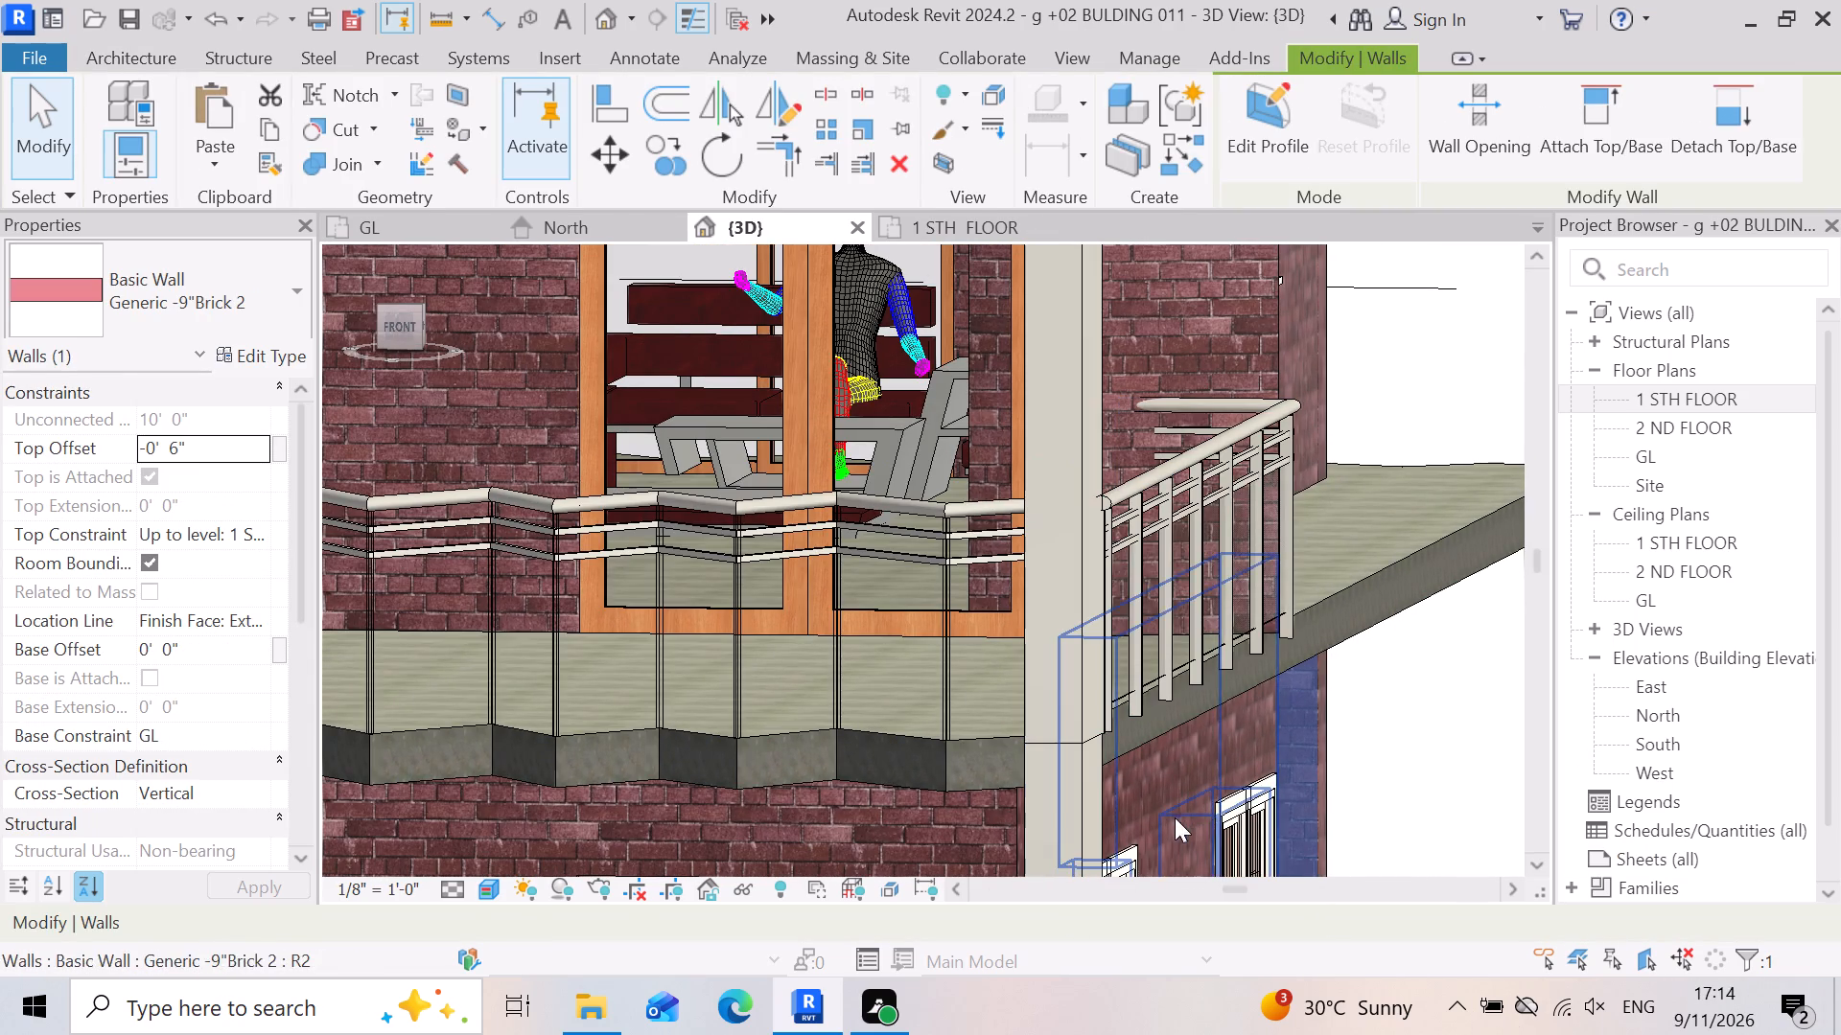
right_click_drag(1171, 815, 1128, 830, "shift")
middle_click_drag(1169, 806, 1128, 830, "shift")
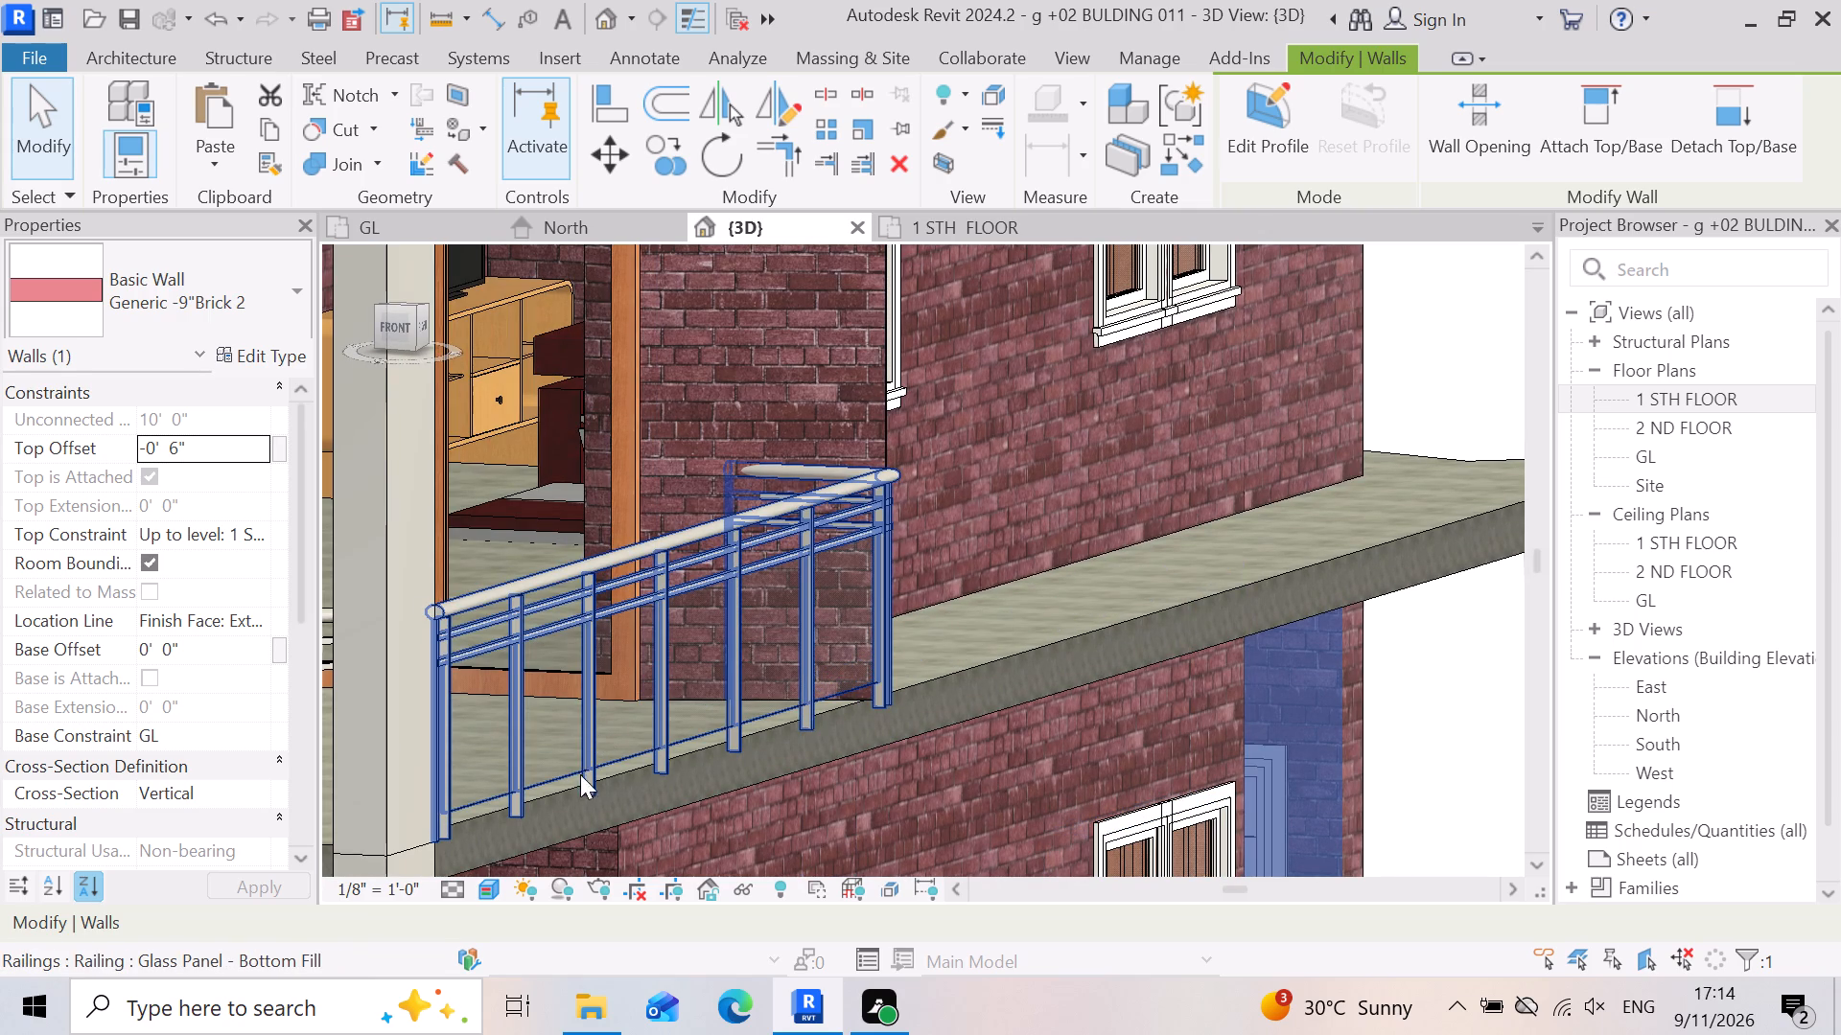
left_click_drag(594, 768, 754, 825)
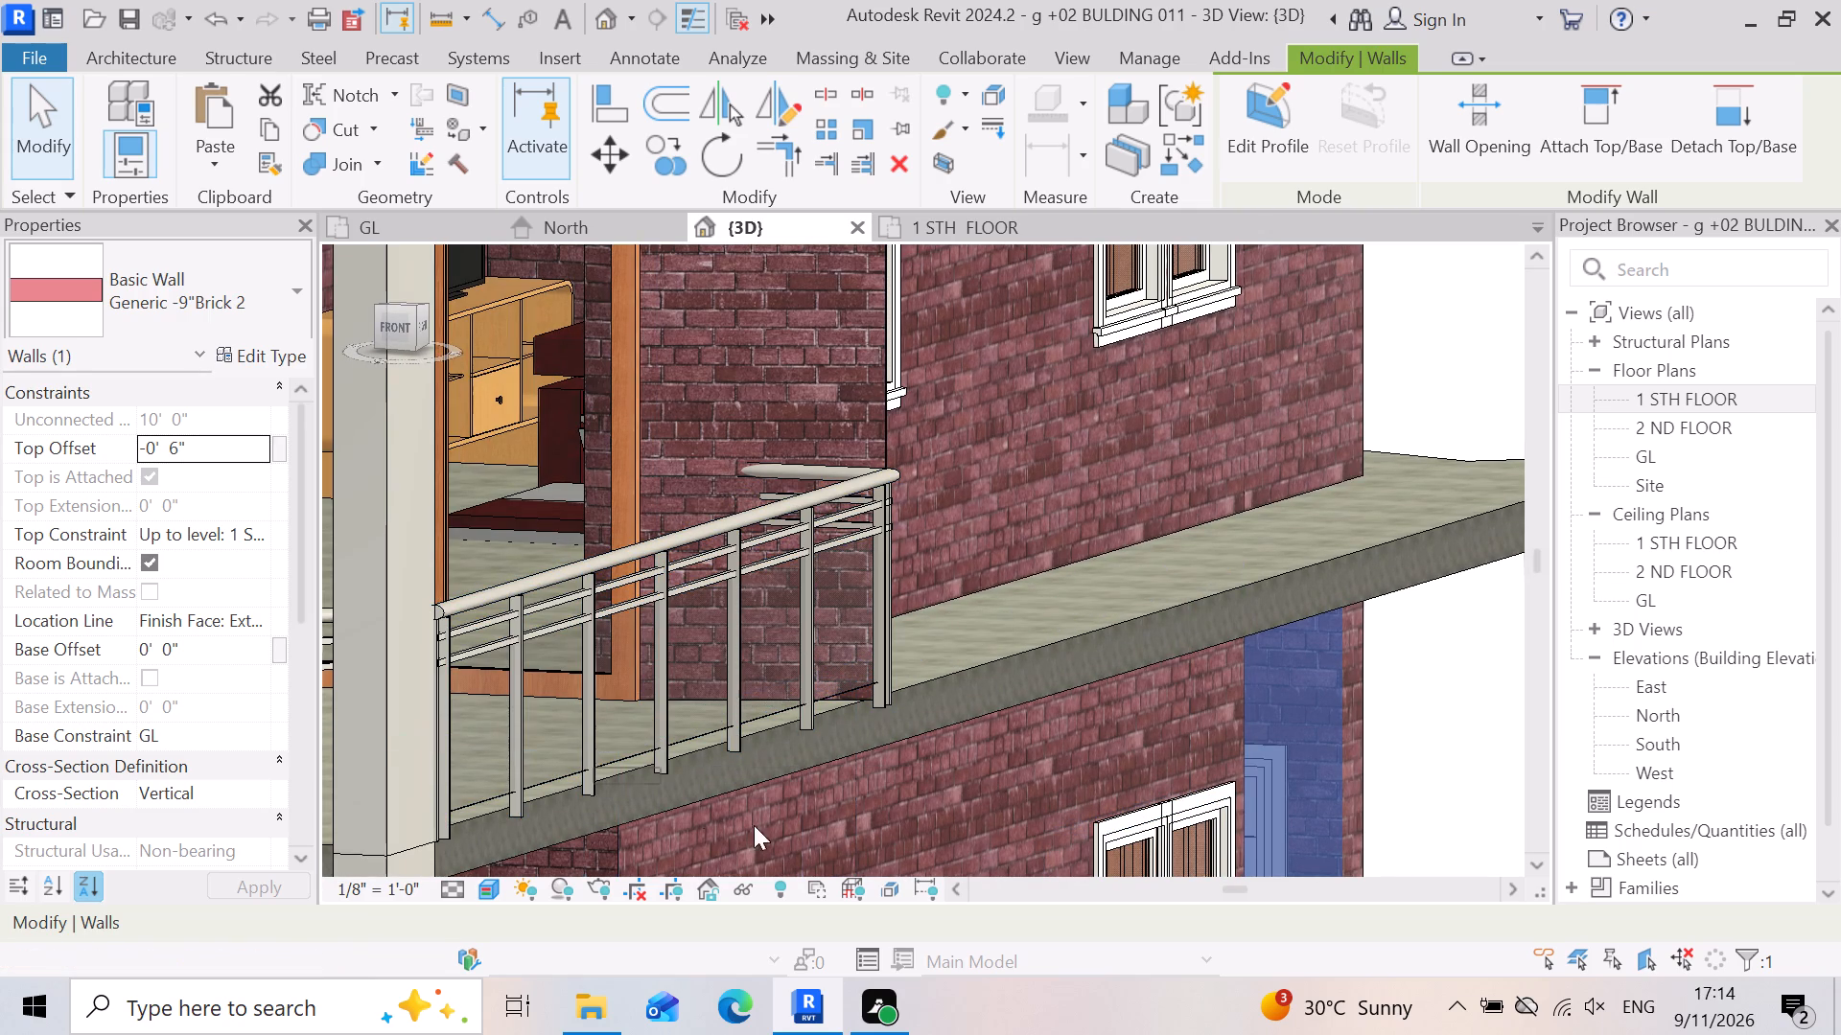
left_click_drag(754, 825, 998, 747)
key("Escape")
left_click_drag(998, 747, 885, 654)
Move the side railing slightly inward from the slab's outer edge so its posts sit over the slab.
scroll(932, 722, "up", 8)
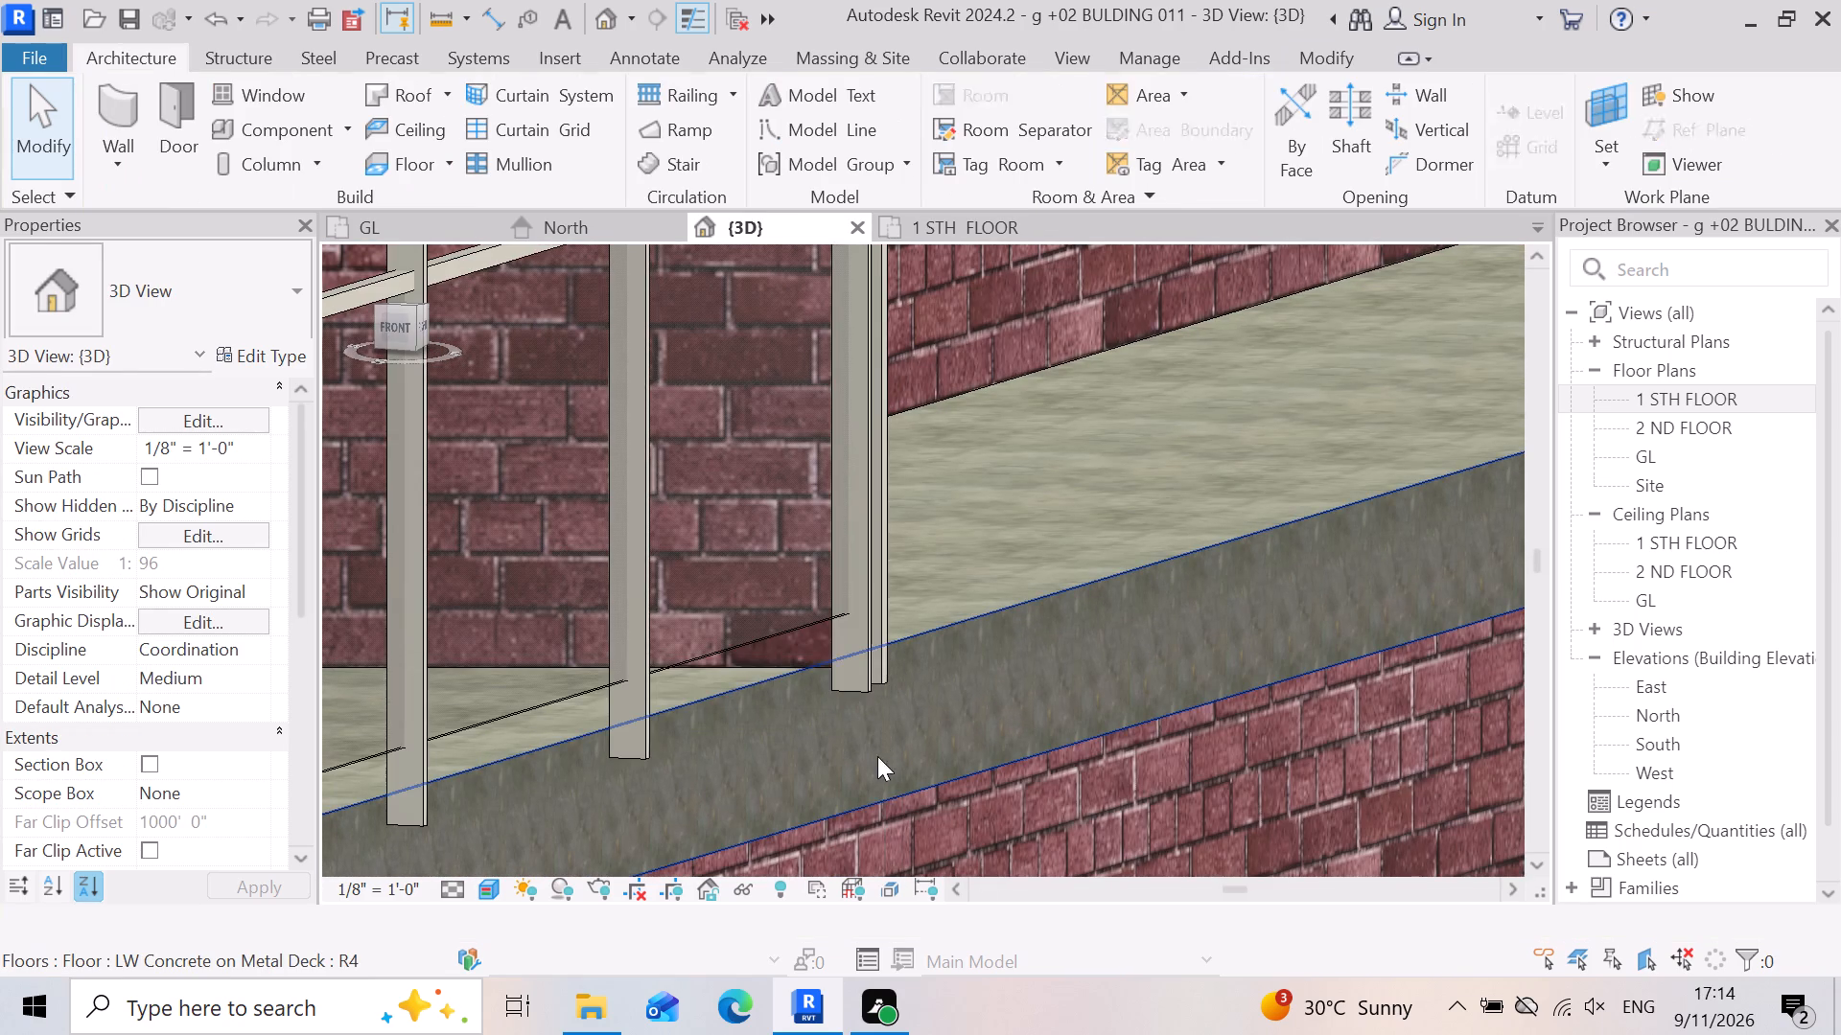
key("Escape")
left_click(843, 701)
left_click_drag(872, 696, 871, 637)
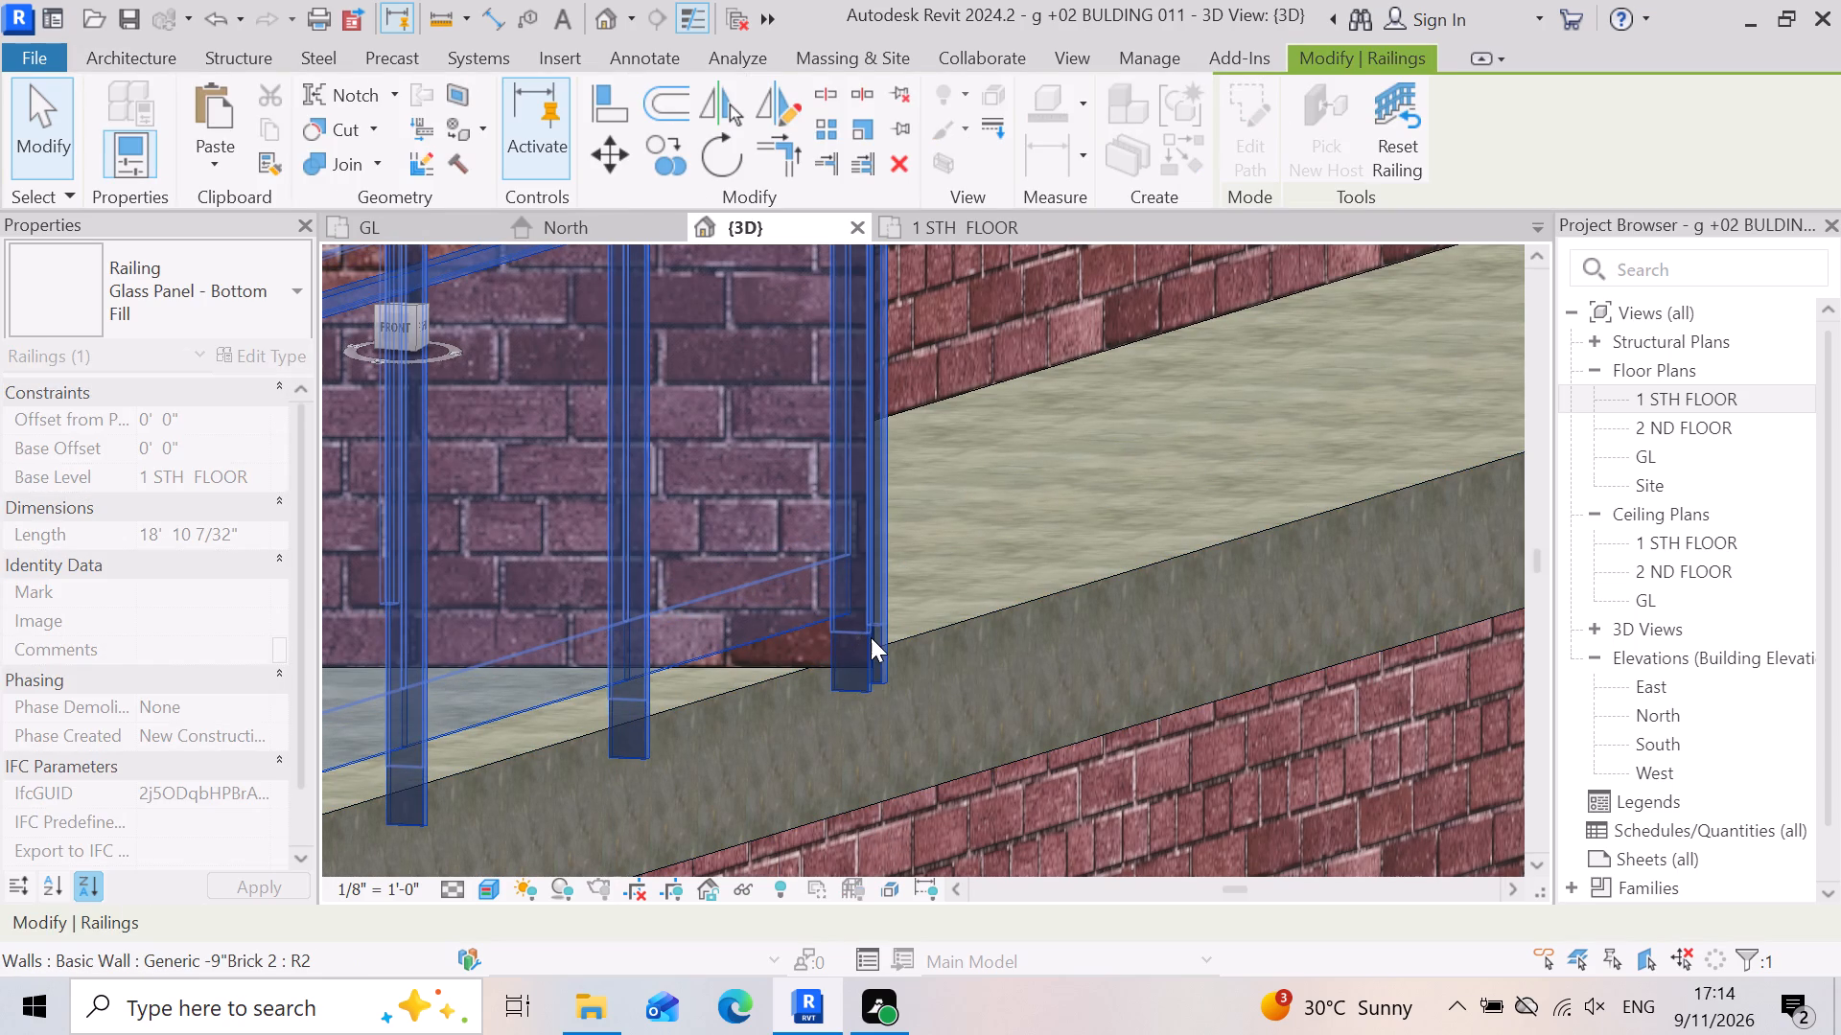
left_click(950, 635)
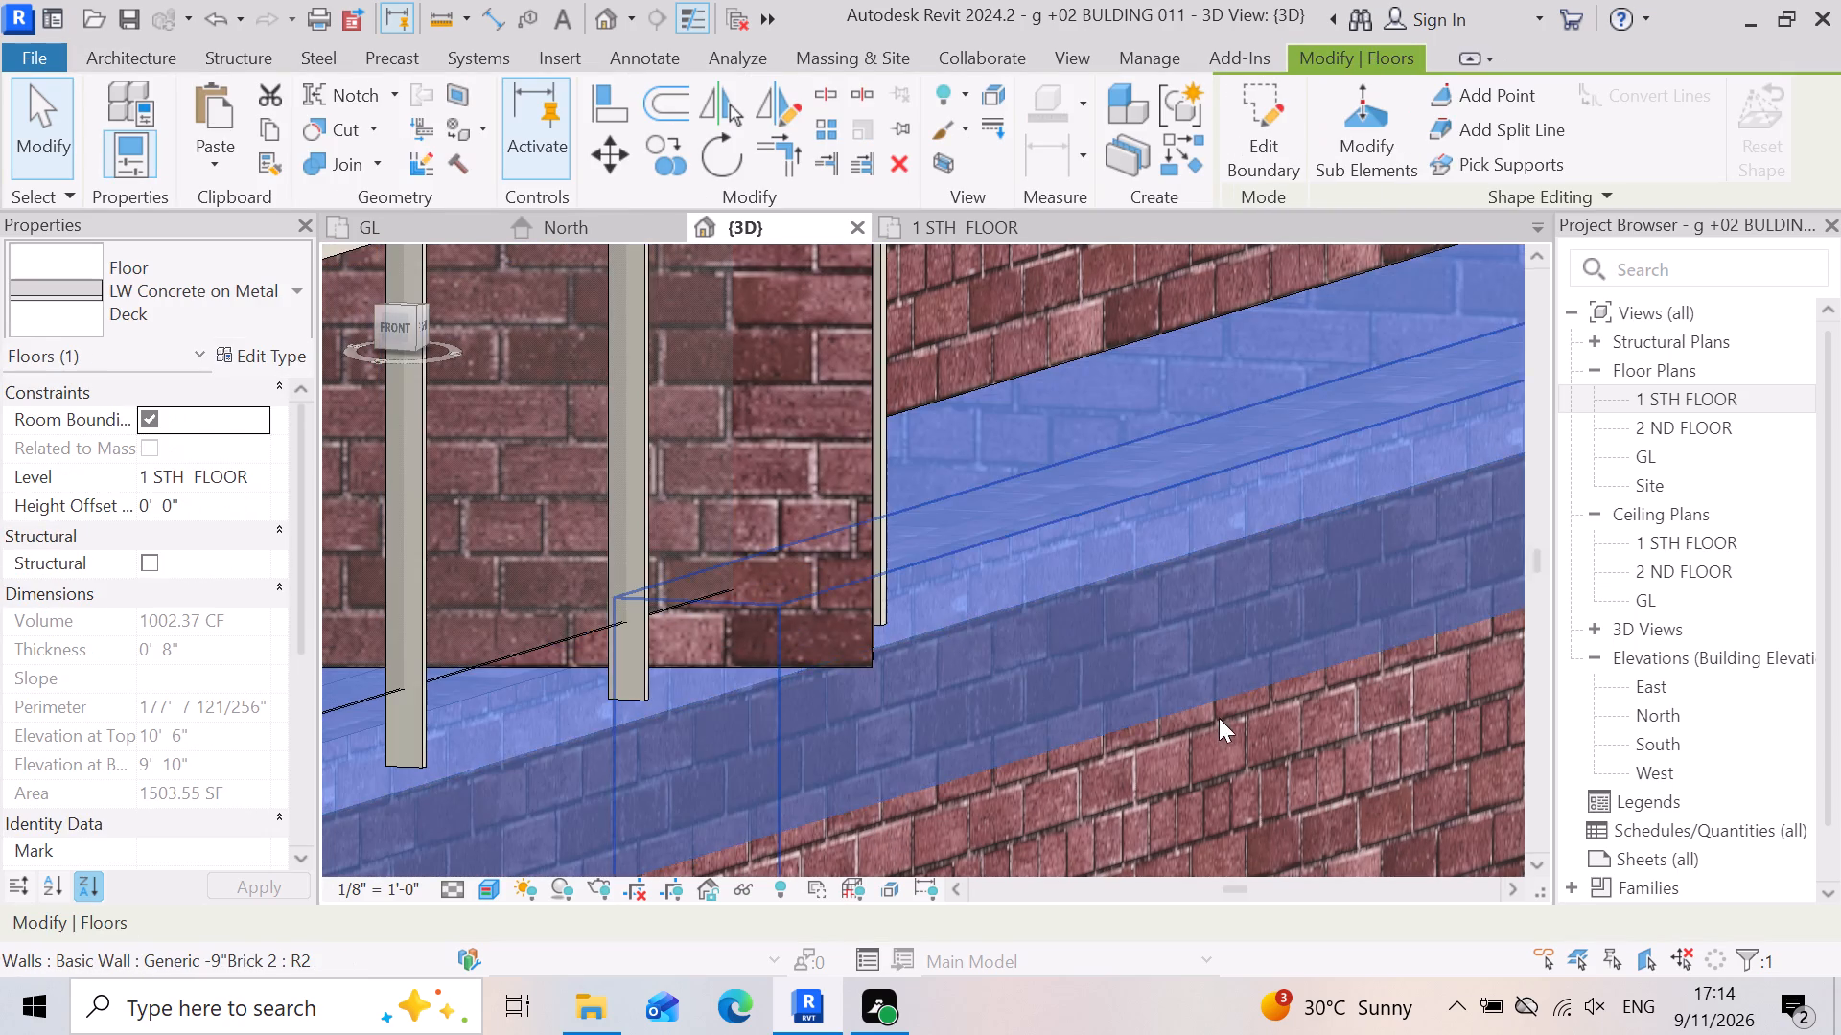
Examine the whole building and the portico railings from the front in 3D.
scroll(1217, 715, "down", 20)
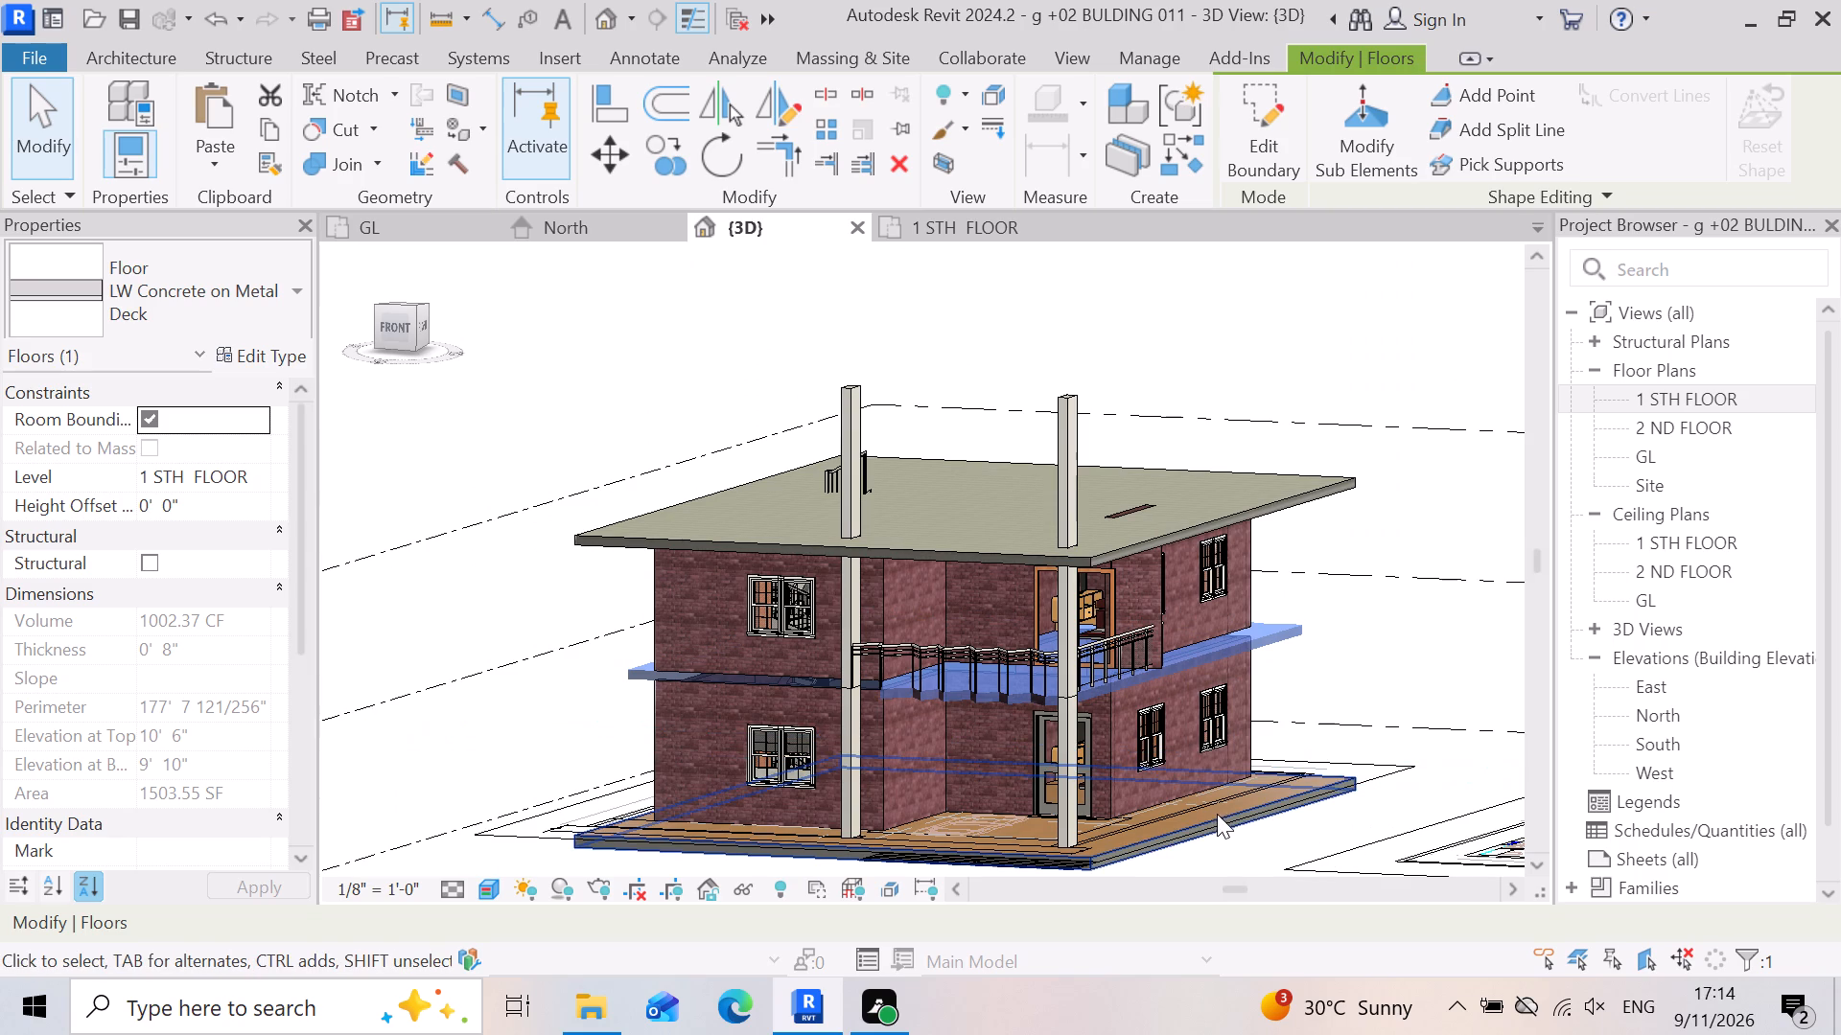
left_click(535, 427)
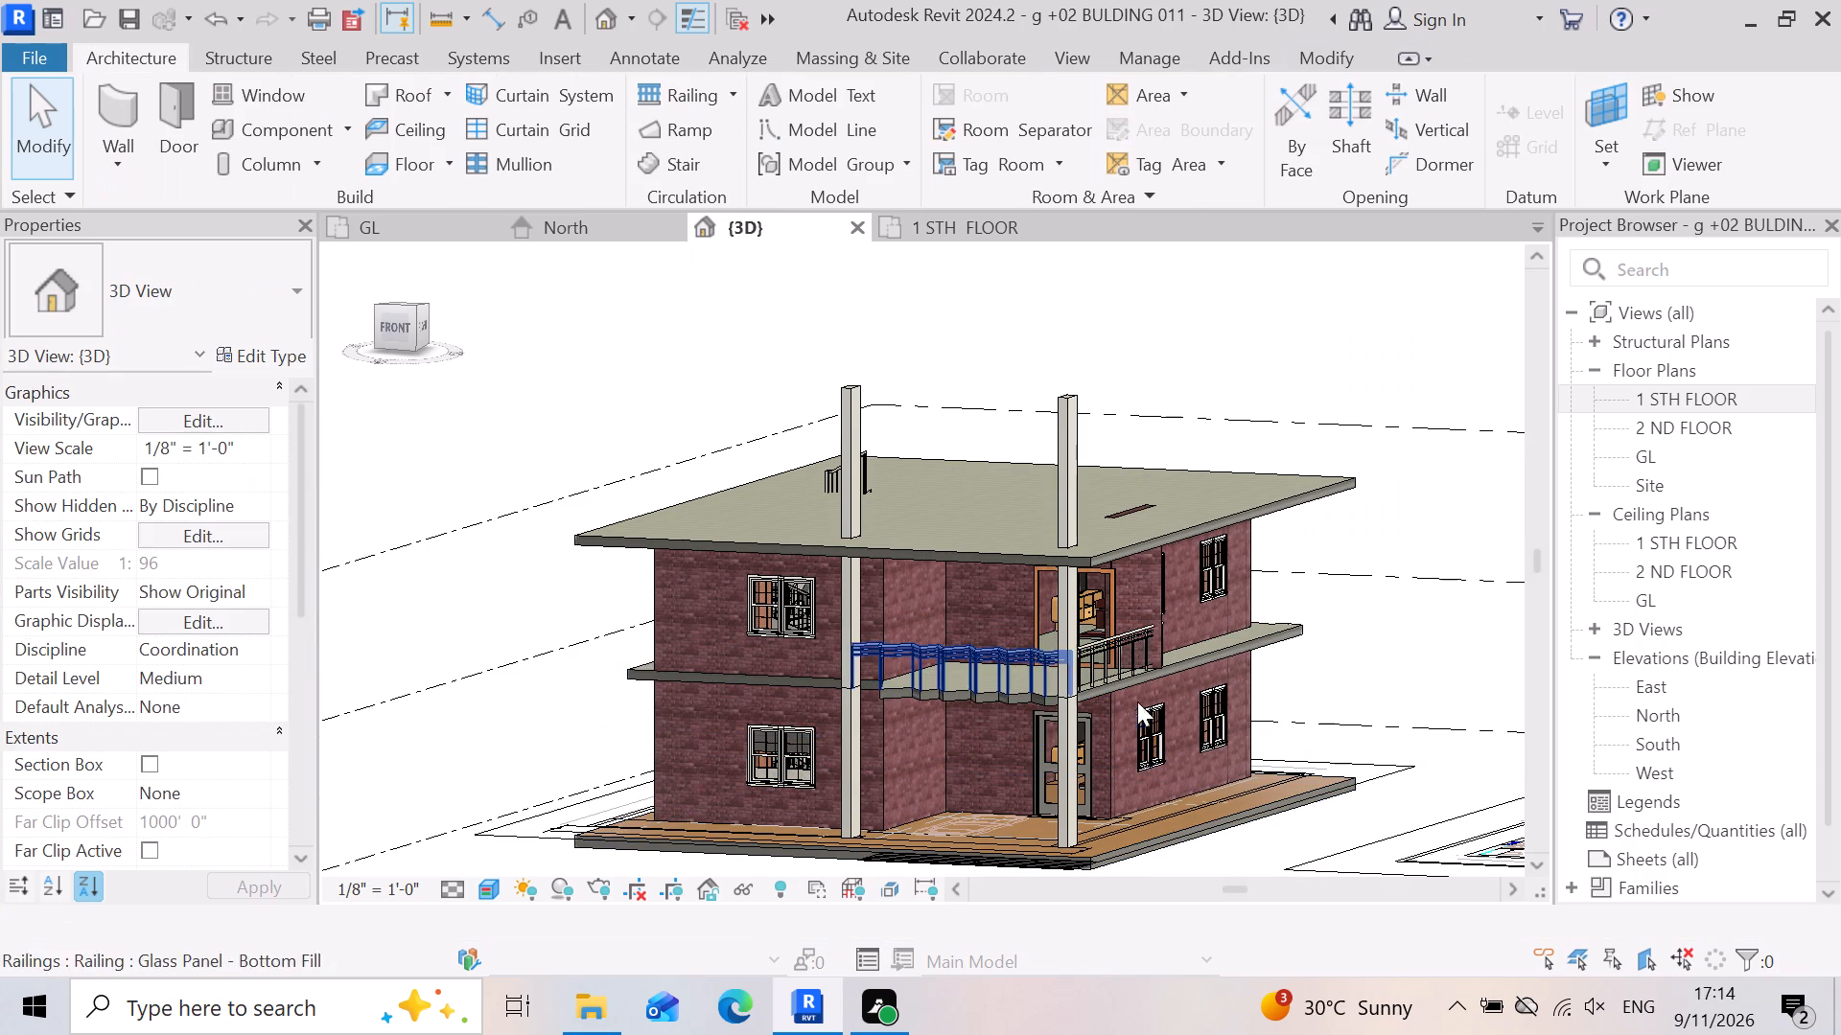
scroll(1205, 679, "down", 3)
scroll(1130, 750, "down", 3)
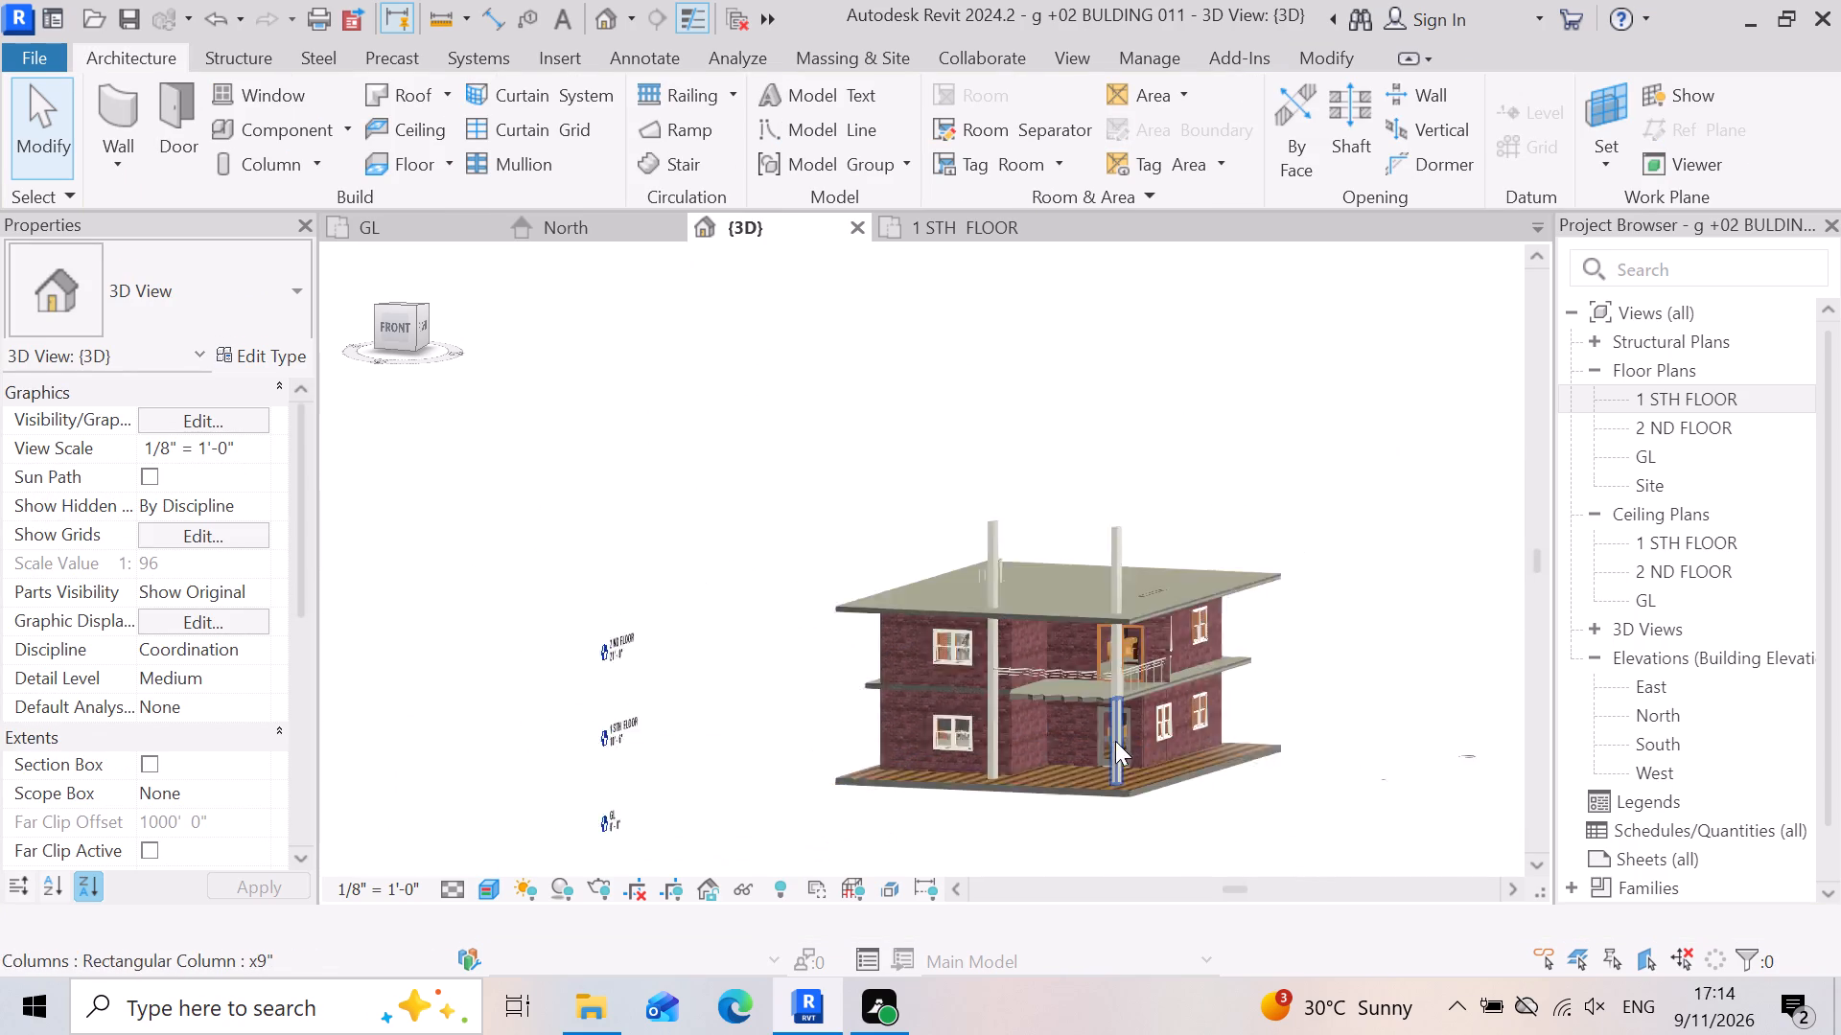
middle_click_drag(1118, 784, 1190, 820, "shift")
right_click_drag(1163, 794, 1190, 820, "shift")
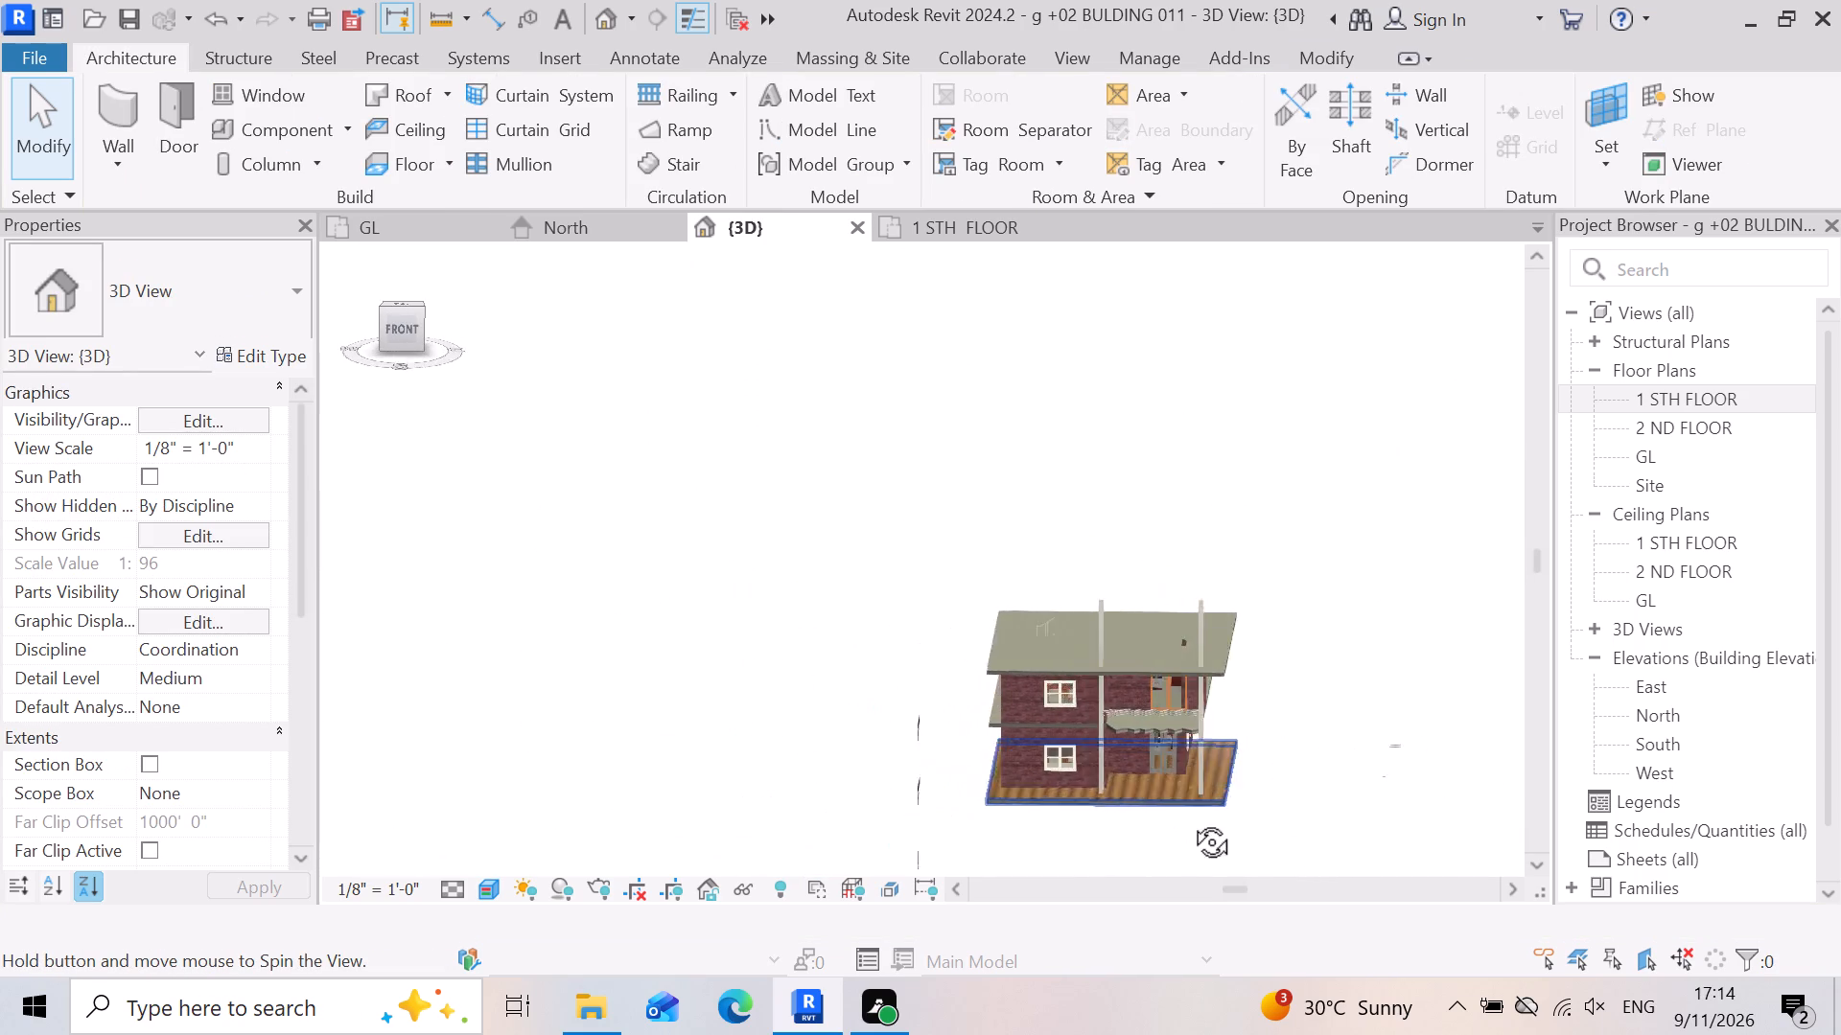
middle_click_drag(1190, 820, 1195, 824, "shift")
right_click_drag(1190, 820, 1196, 824, "shift")
scroll(1193, 809, "up", 9)
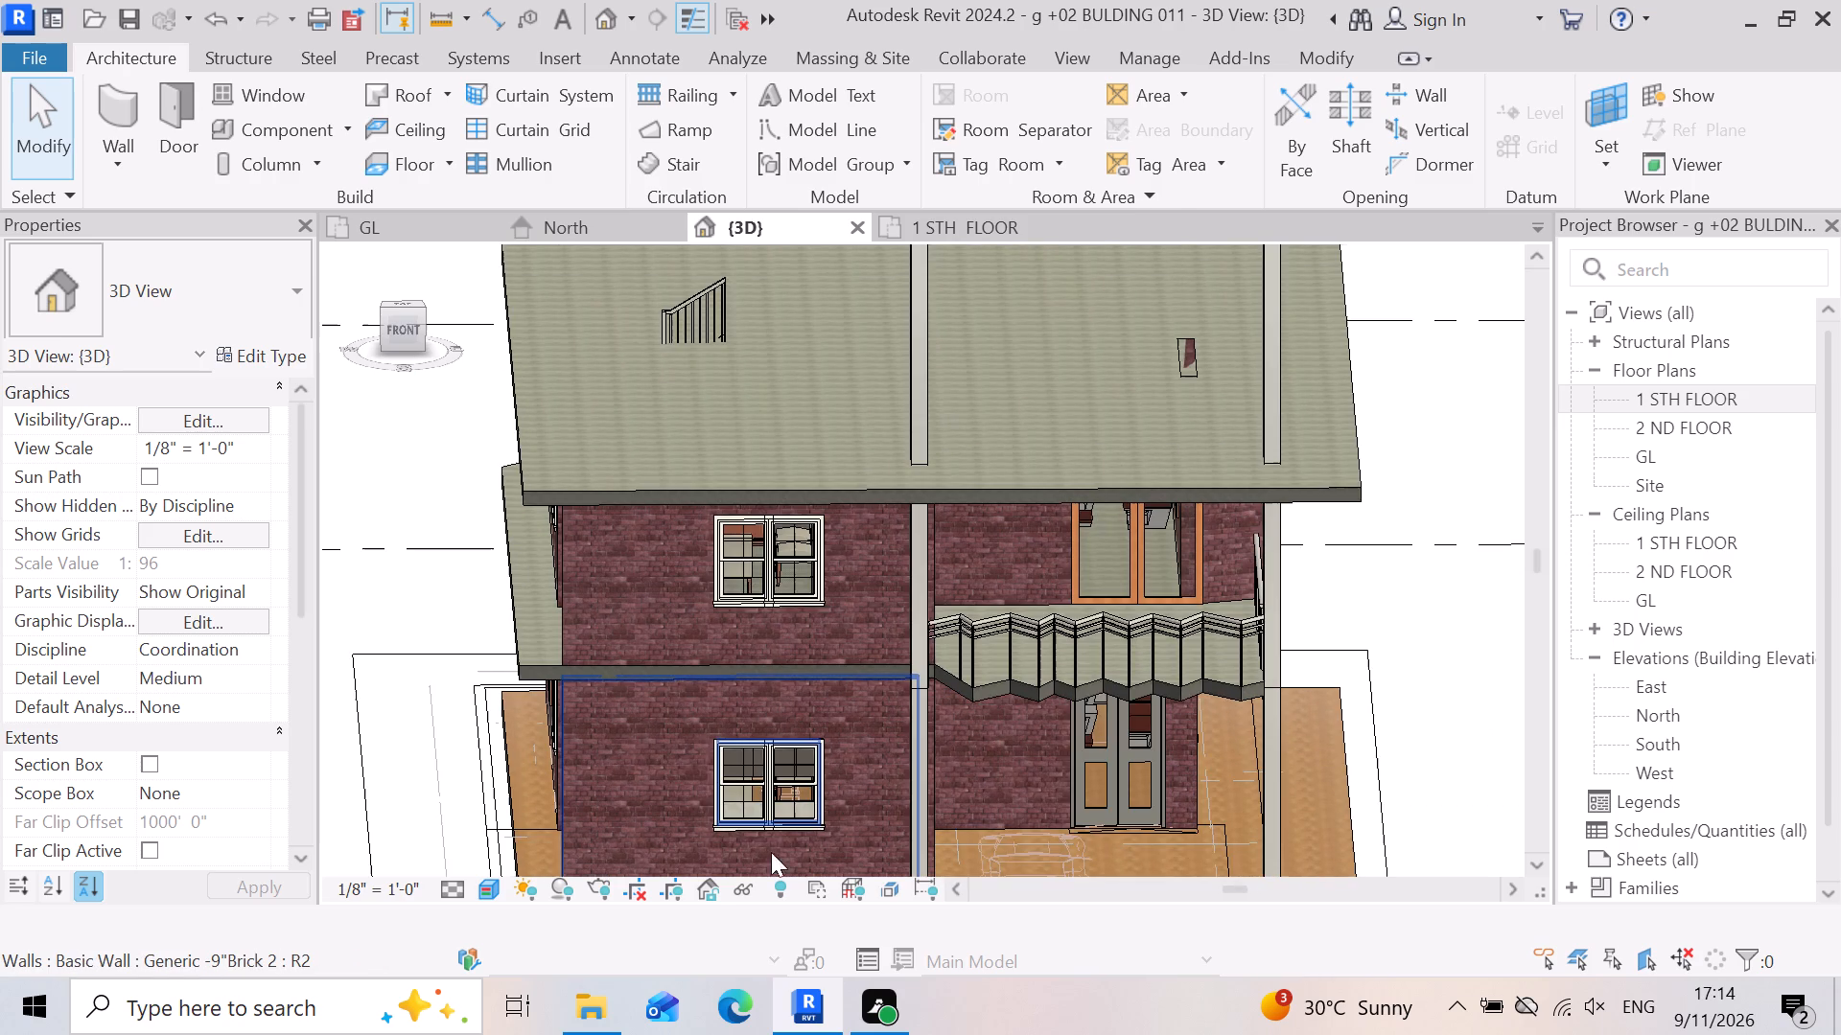
scroll(1324, 740, "up", 3)
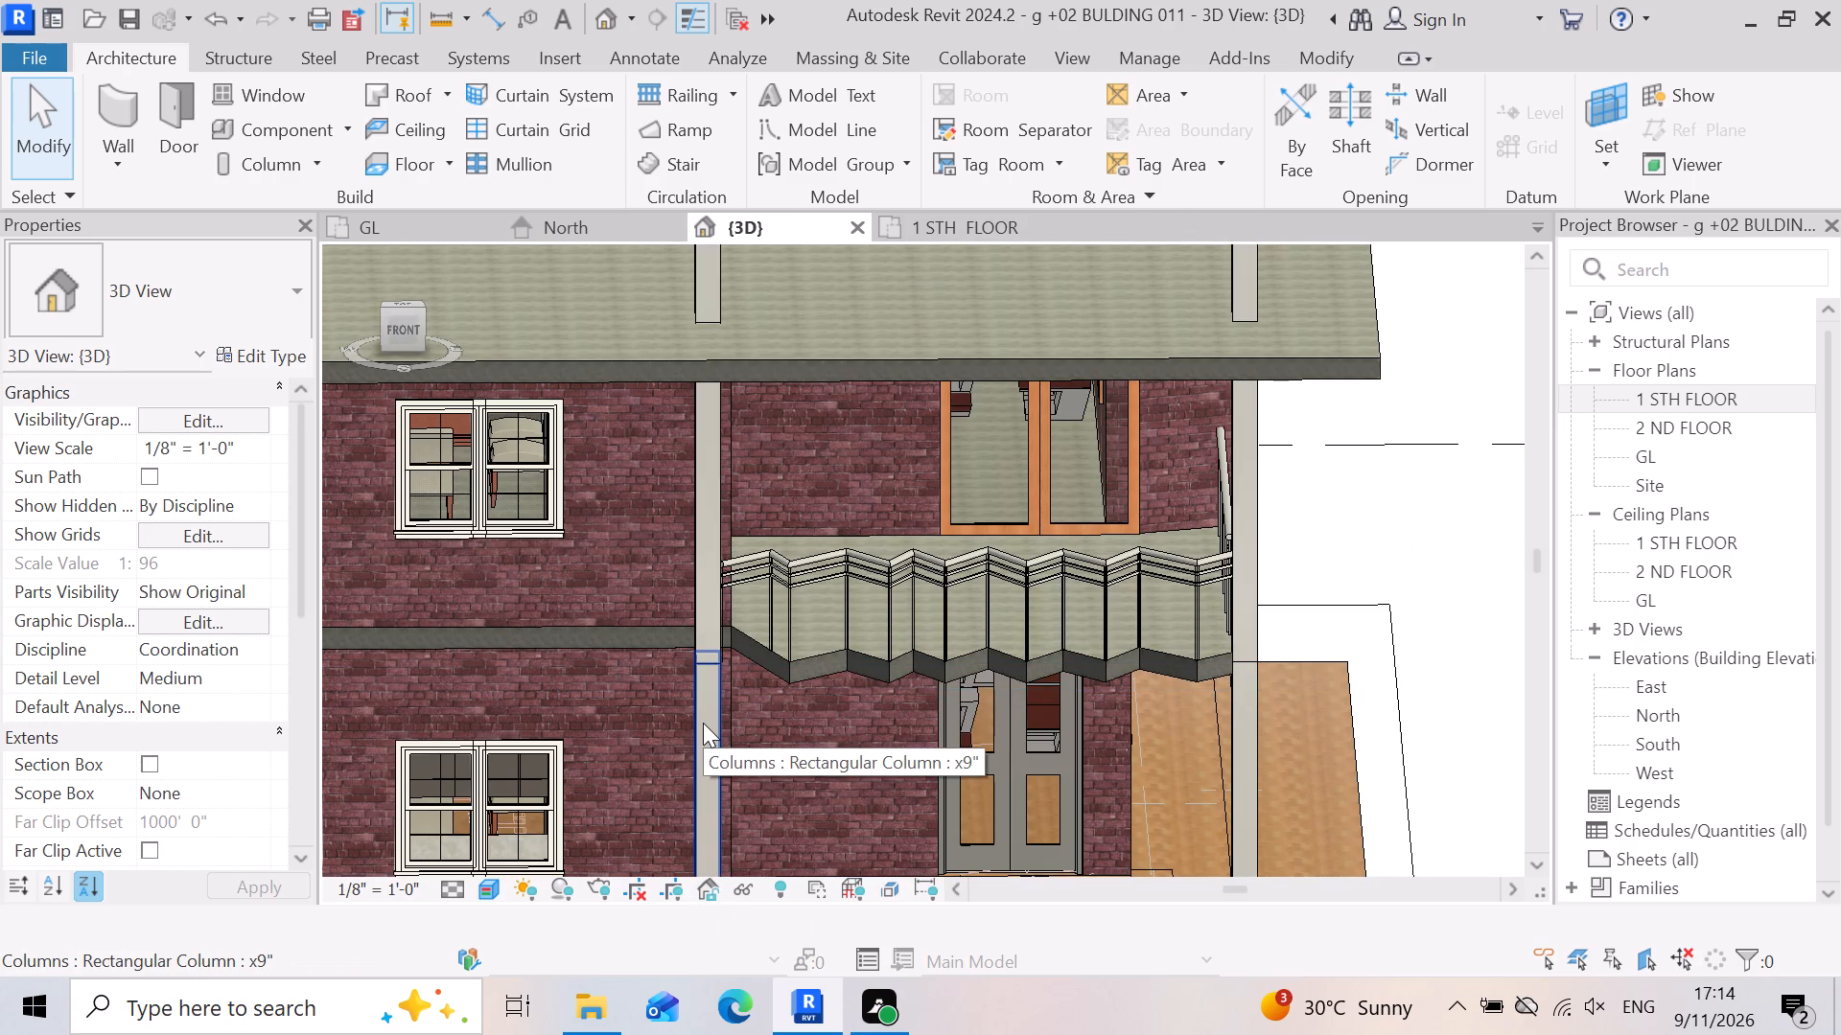
scroll(1024, 655, "up", 3)
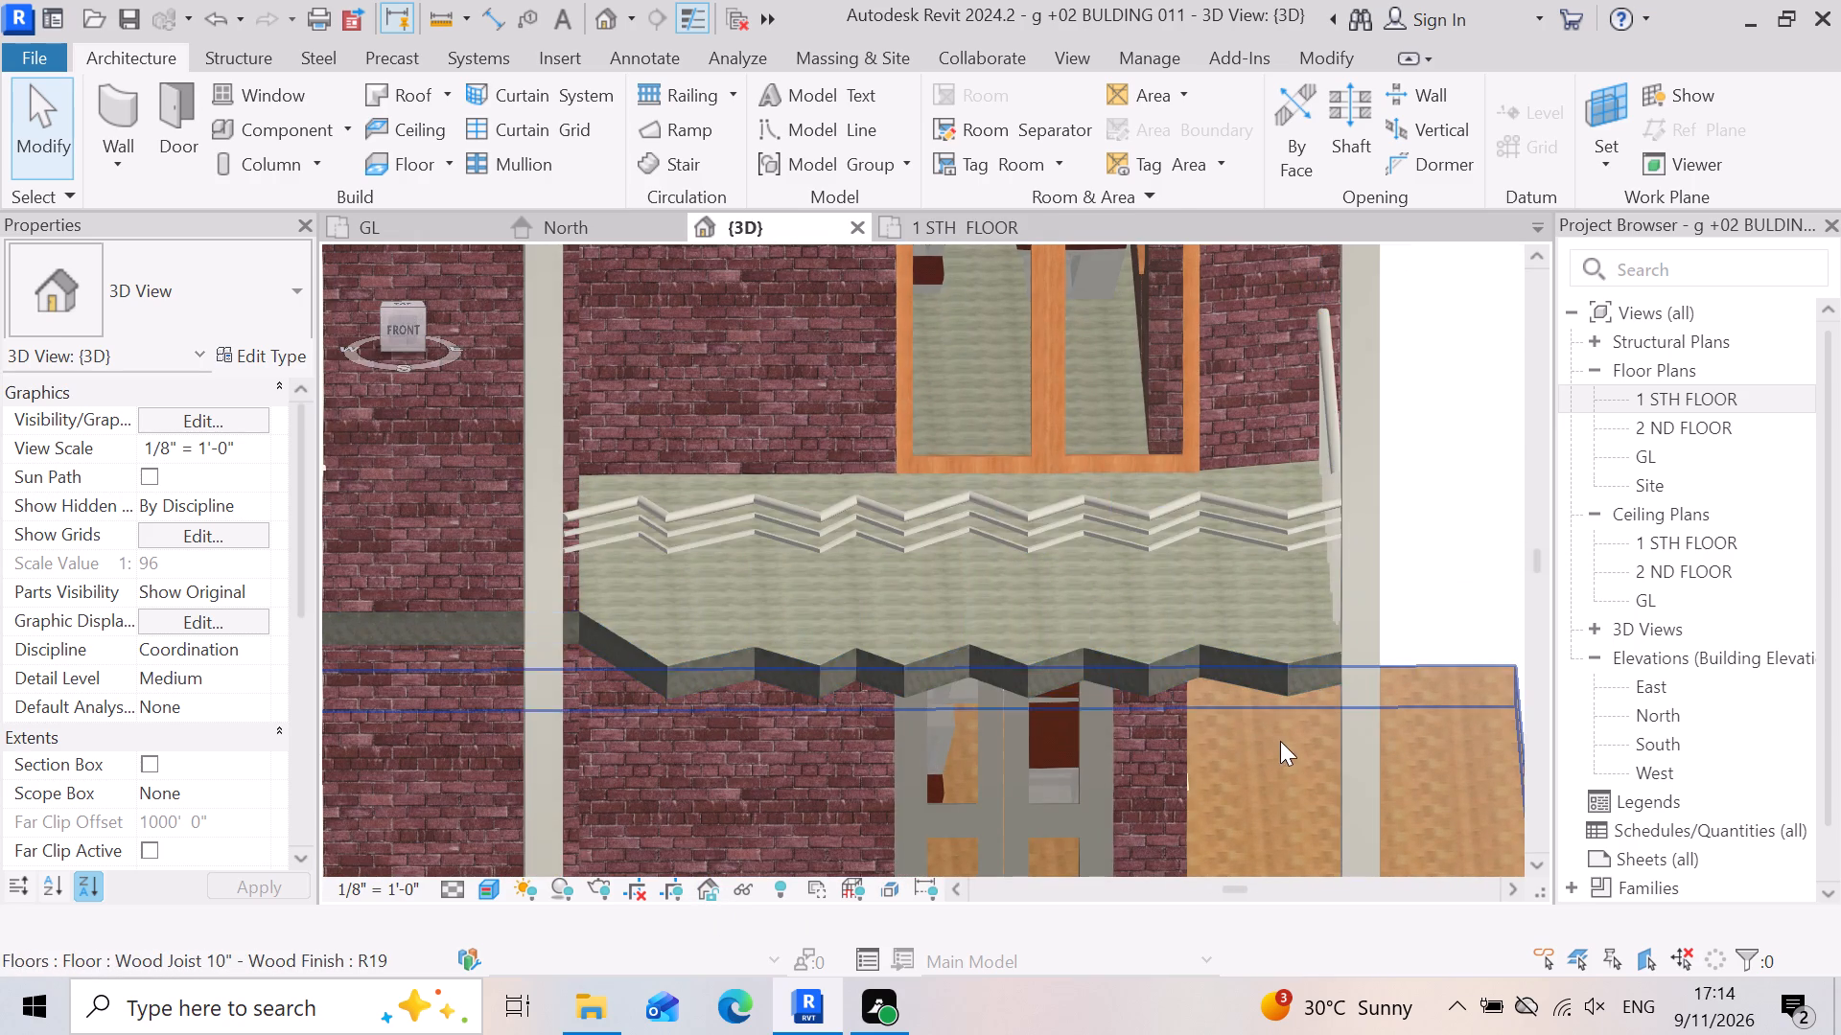
scroll(1017, 782, "down", 2)
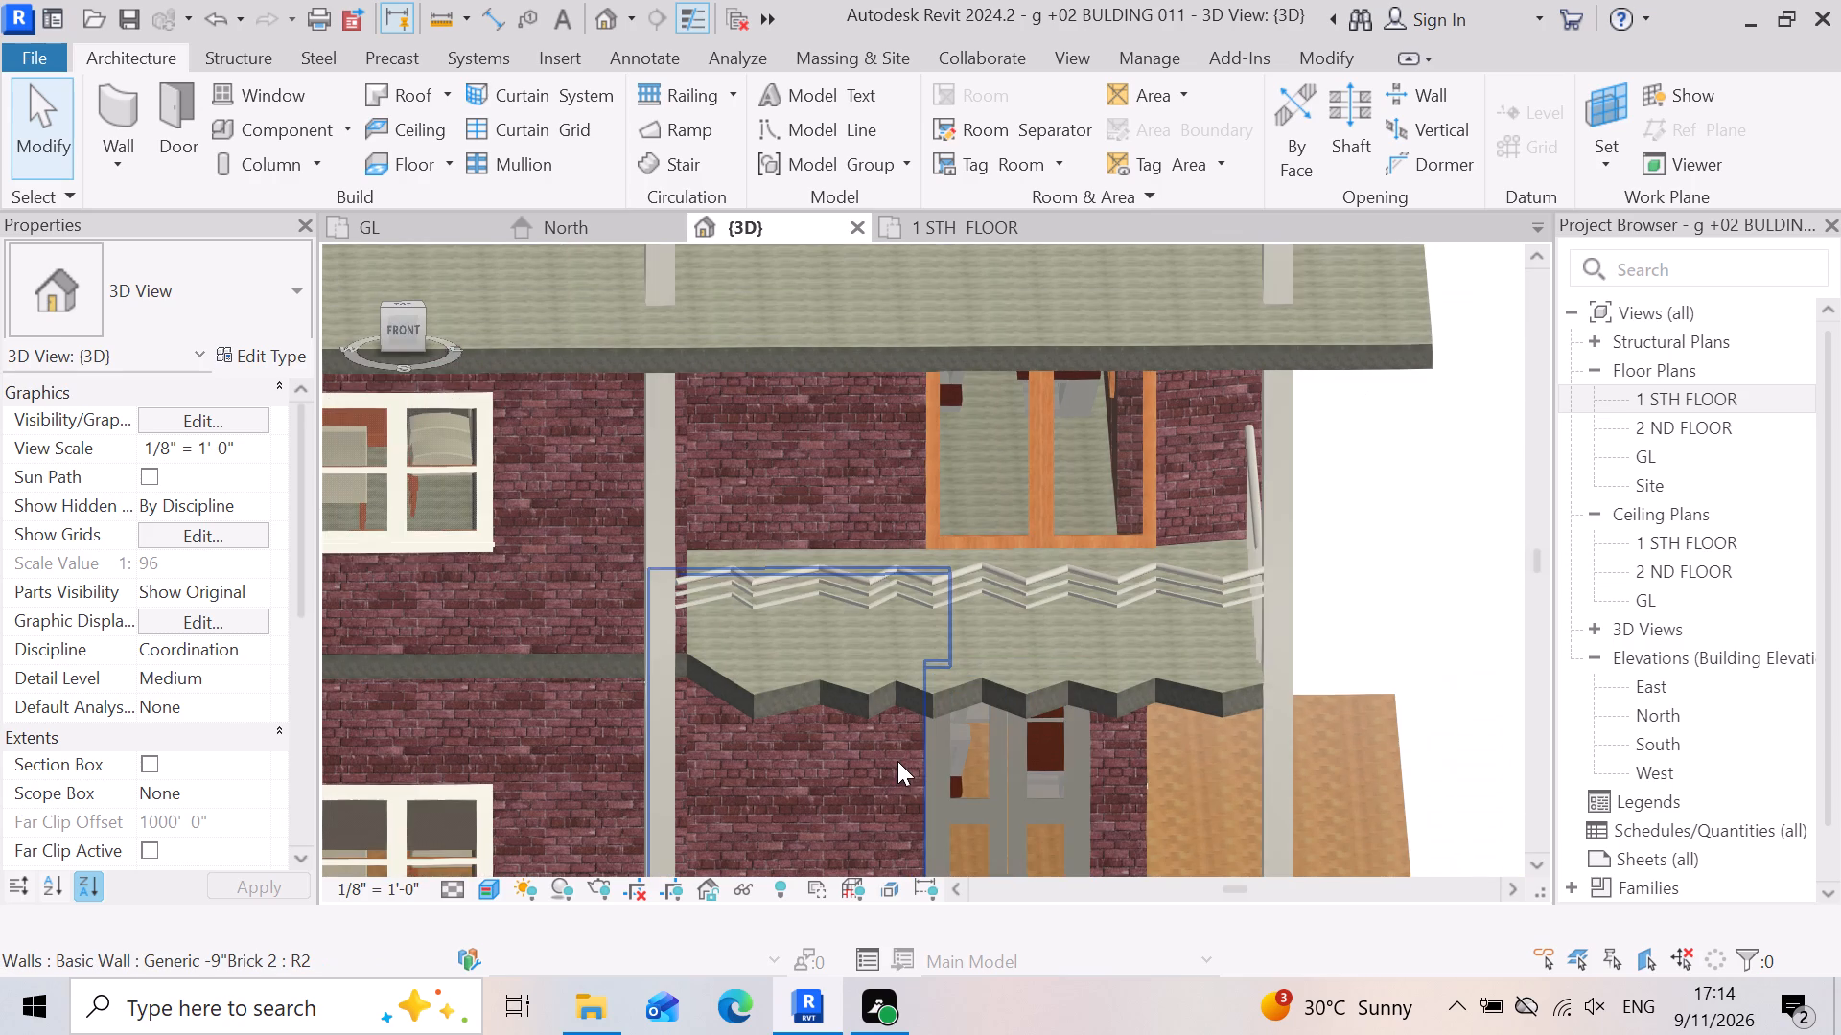
scroll(1317, 663, "down", 4)
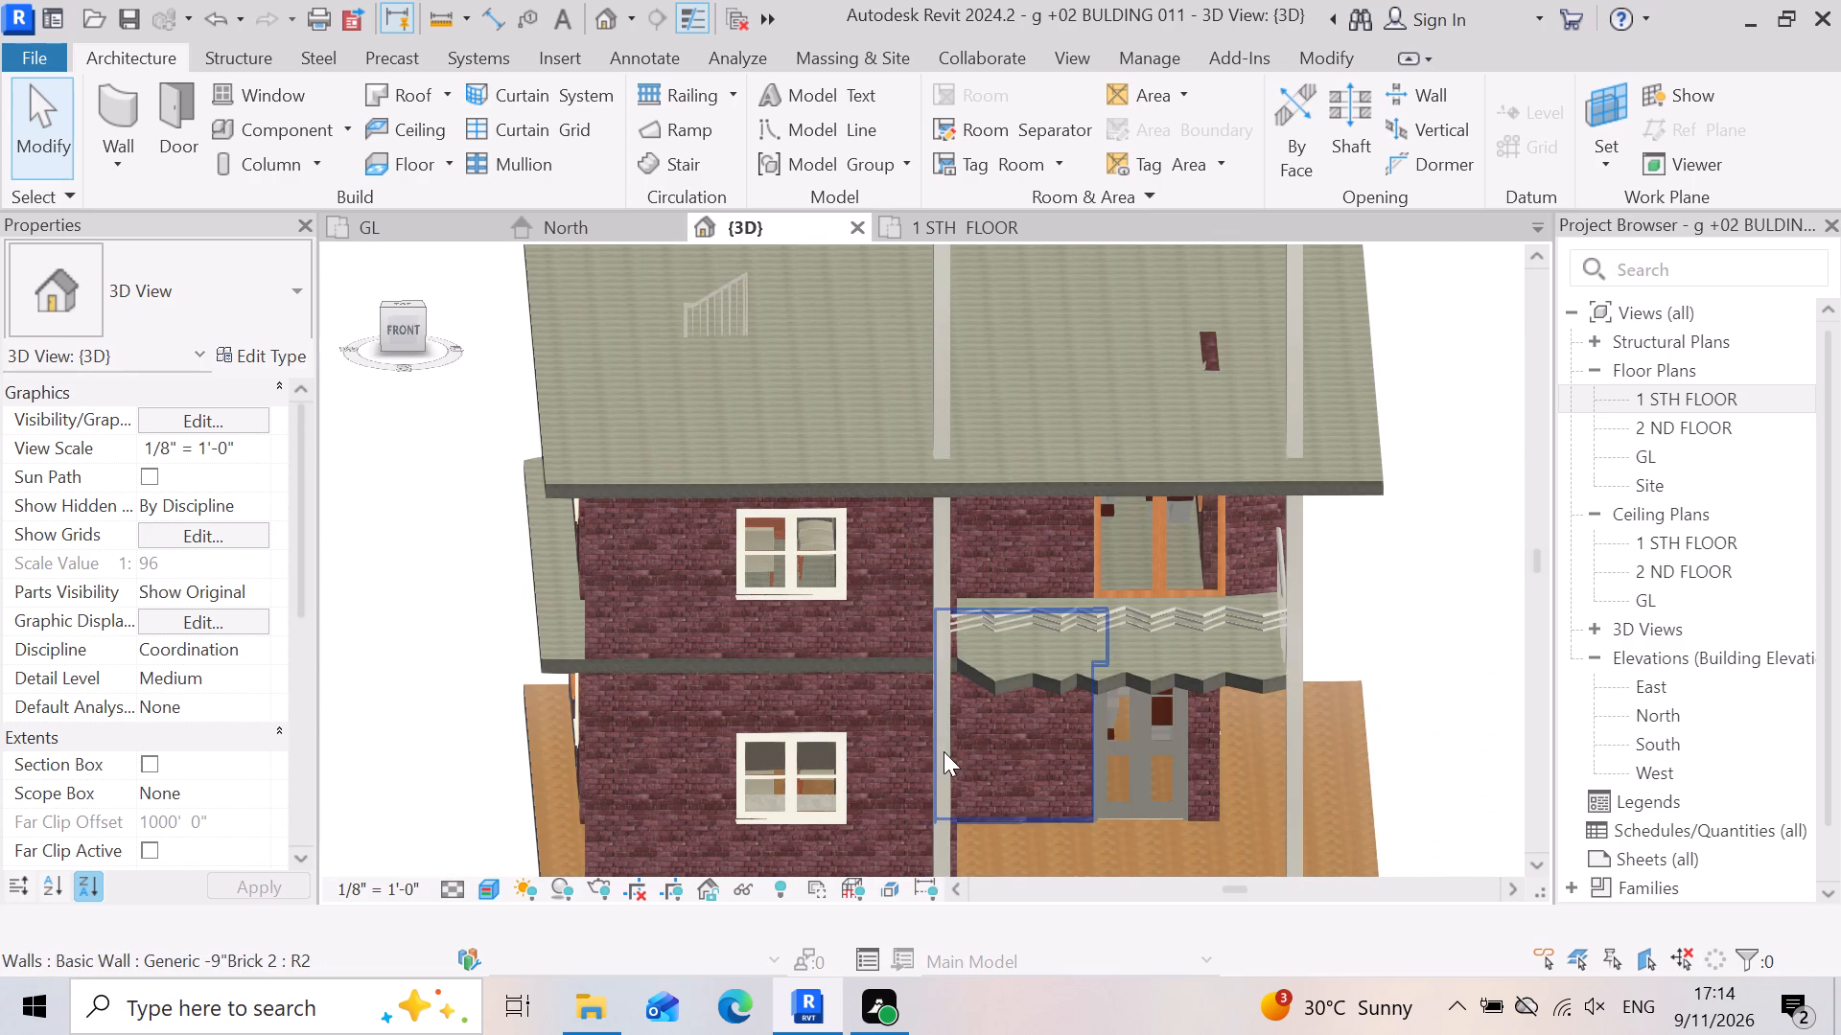
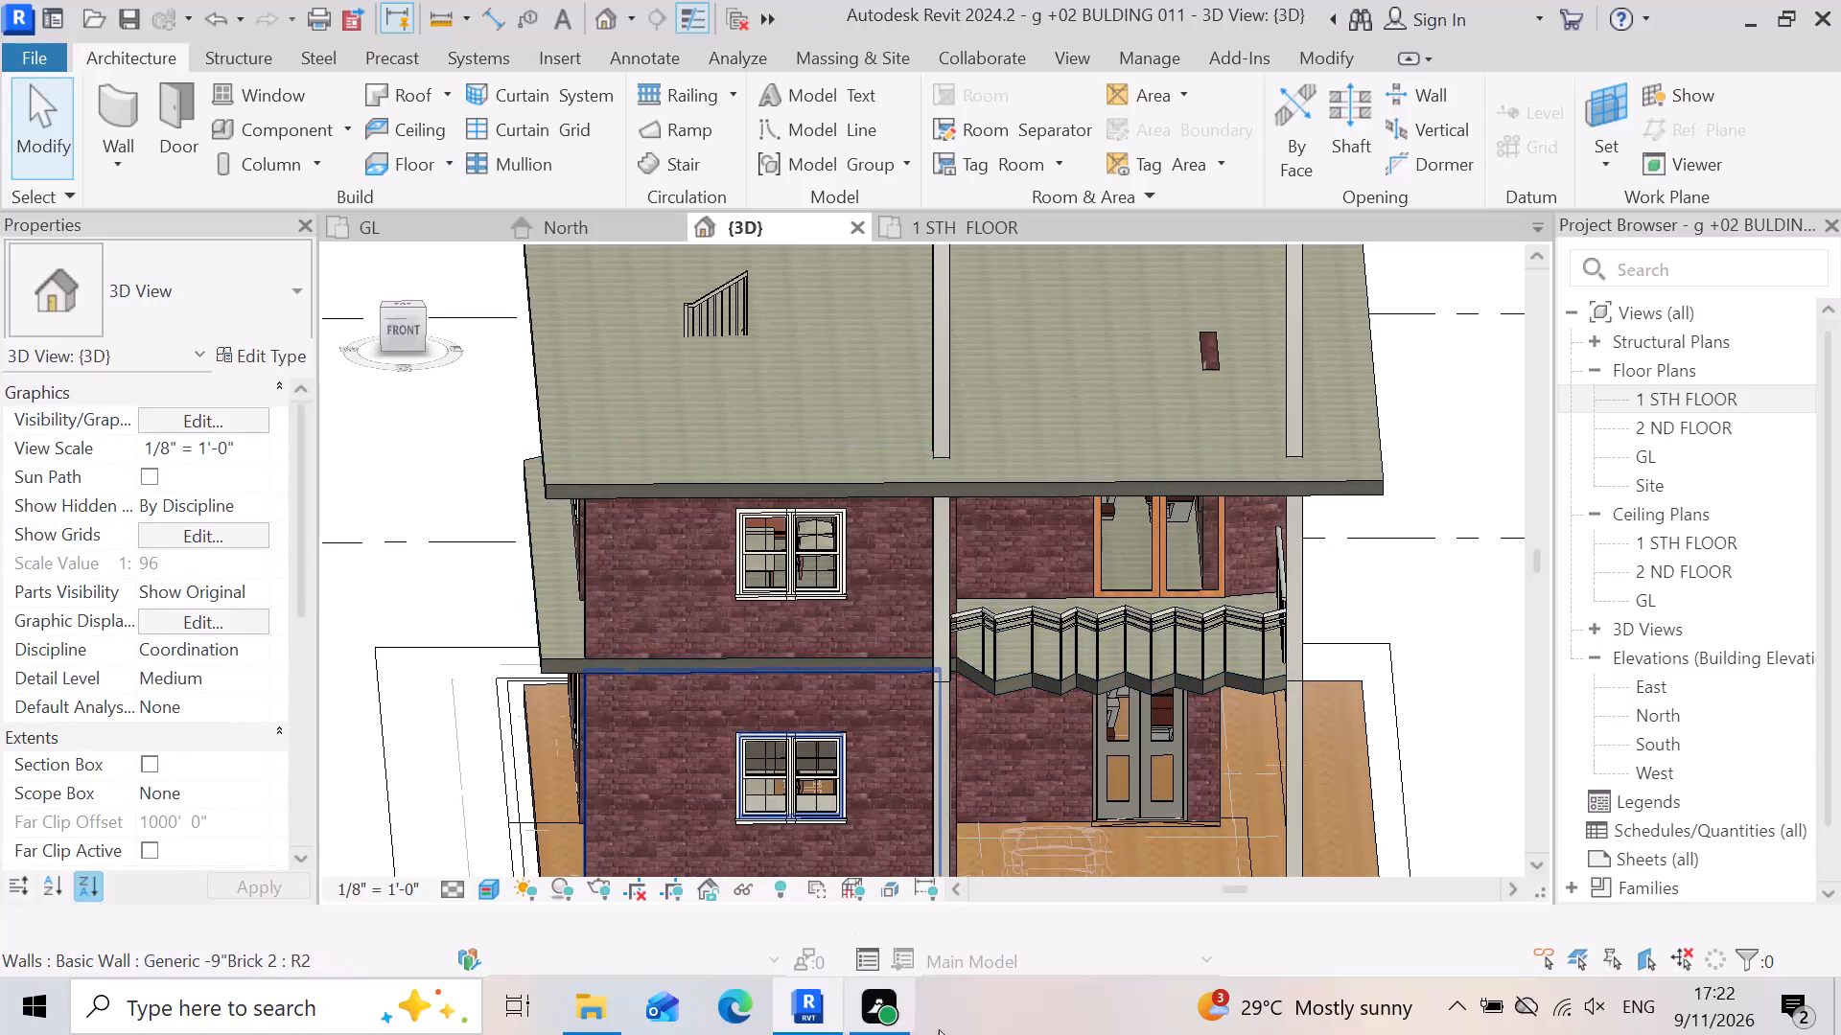
Examine both storeys and the portico from the front in 3D, from above and at eye level.
scroll(1461, 824, "down", 3)
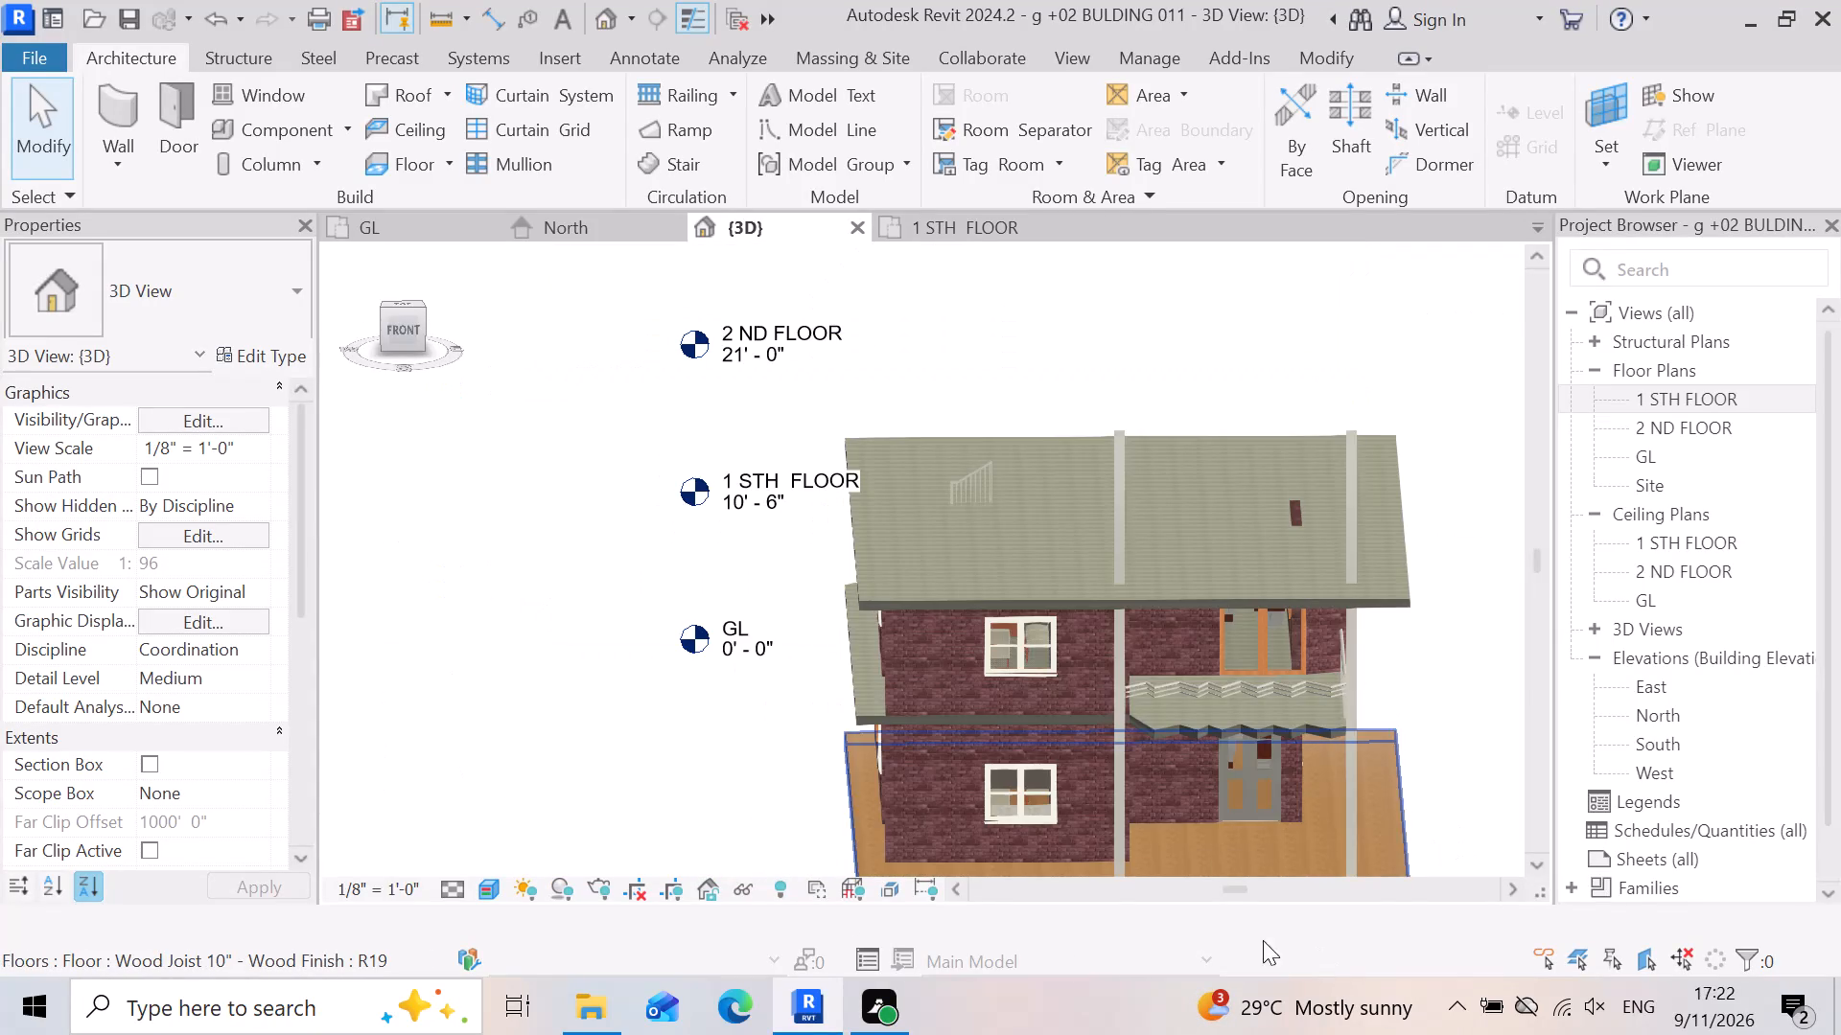
middle_click_drag(1250, 660, 1254, 643, "shift")
scroll(1200, 694, "down", 4)
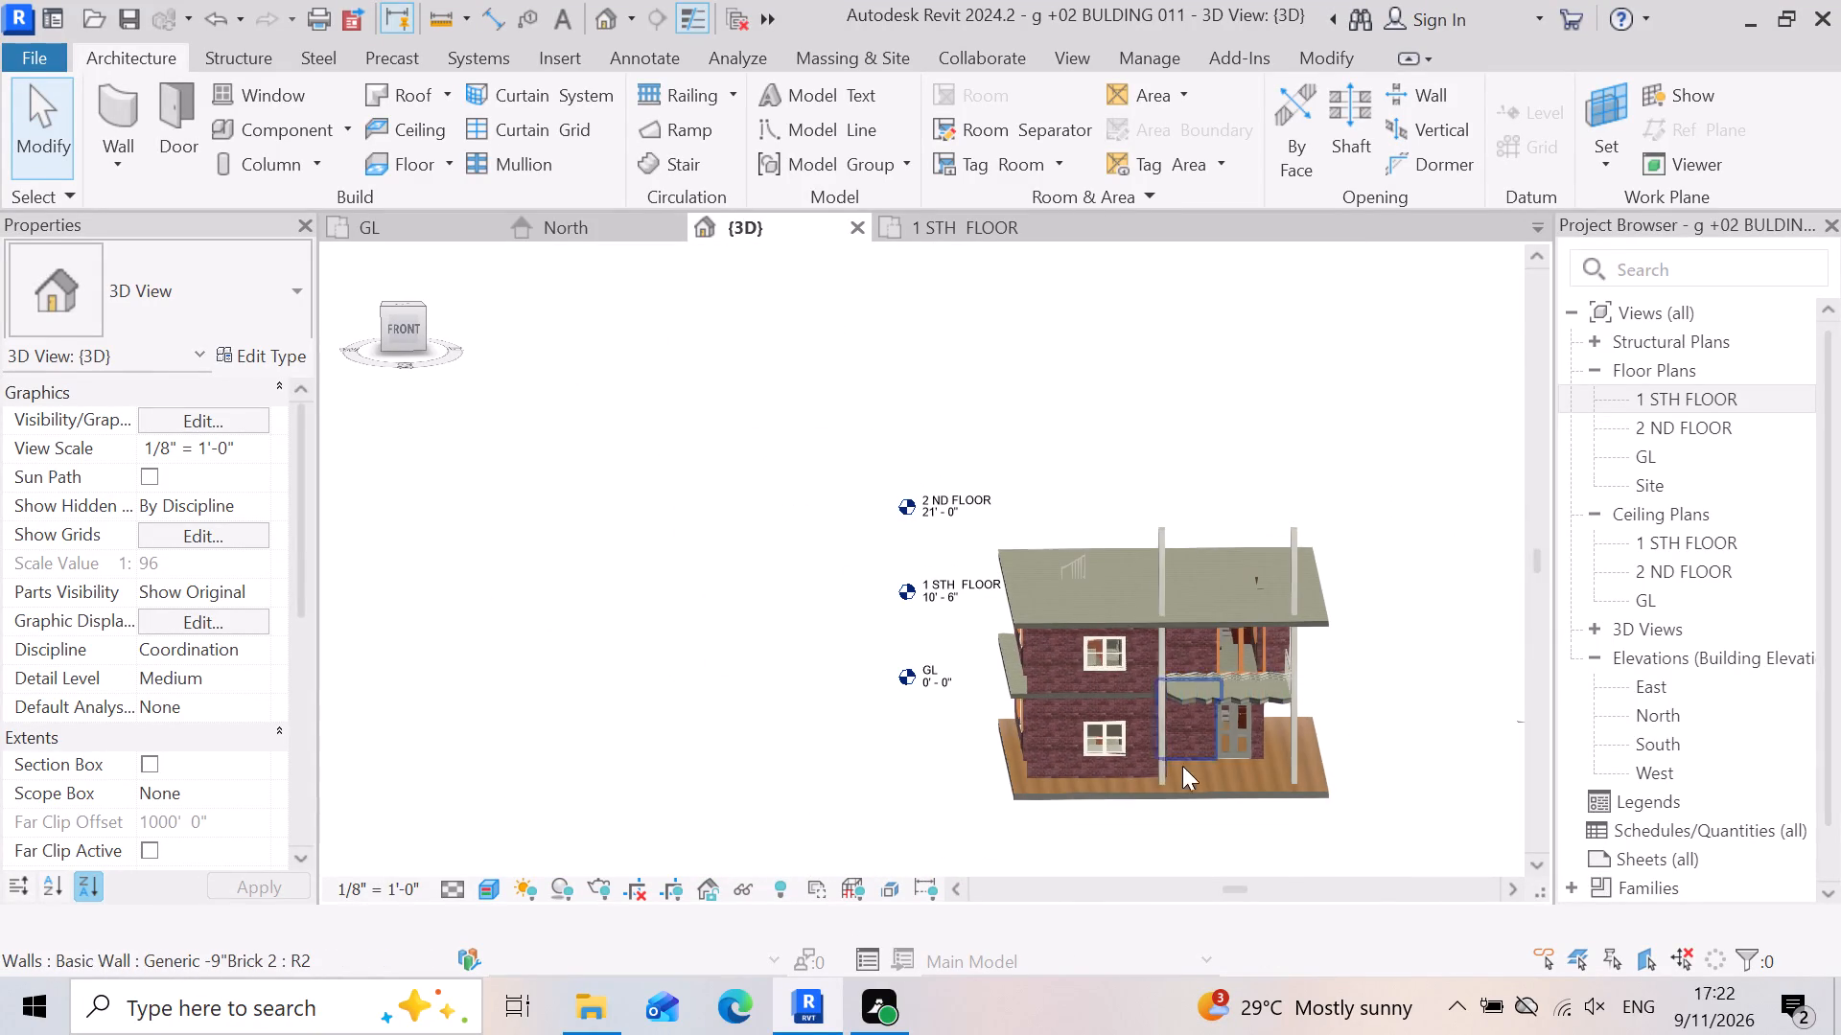
middle_click_drag(1173, 723, 1200, 646, "shift")
scroll(1238, 586, "up", 6)
scroll(751, 540, "down", 3)
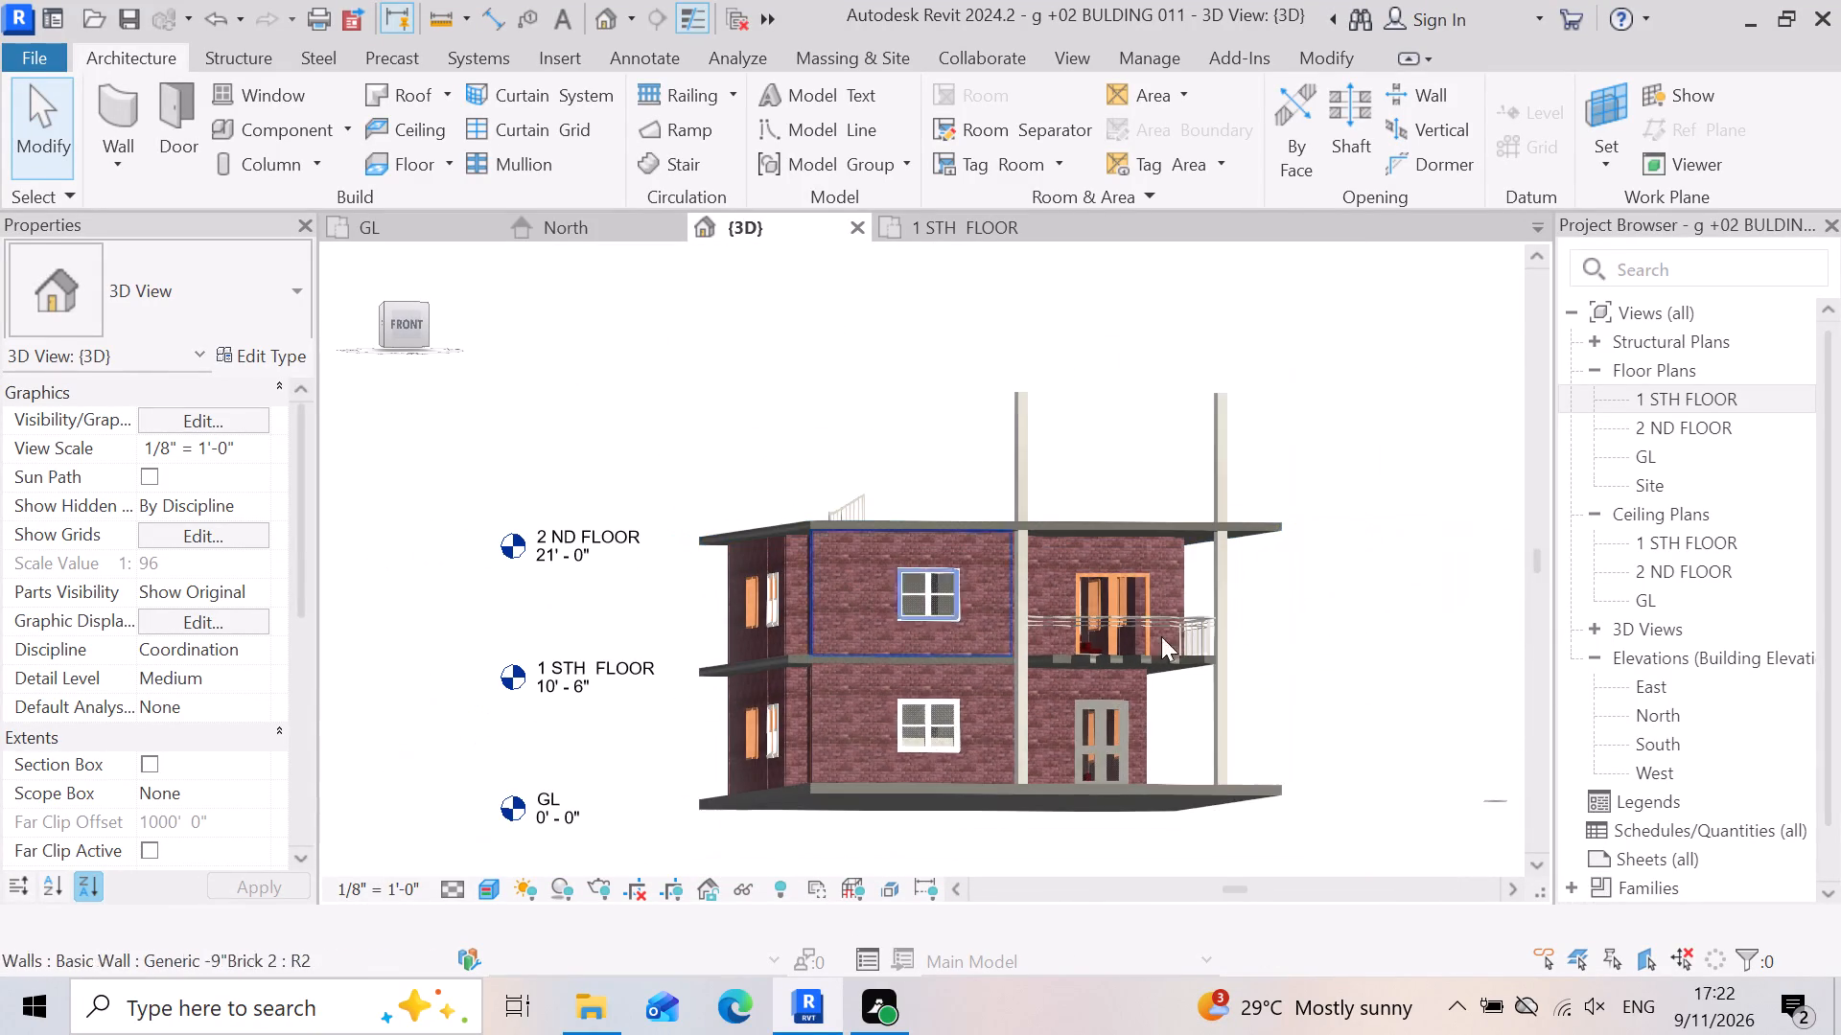
middle_click_drag(1164, 478, 1159, 501, "shift")
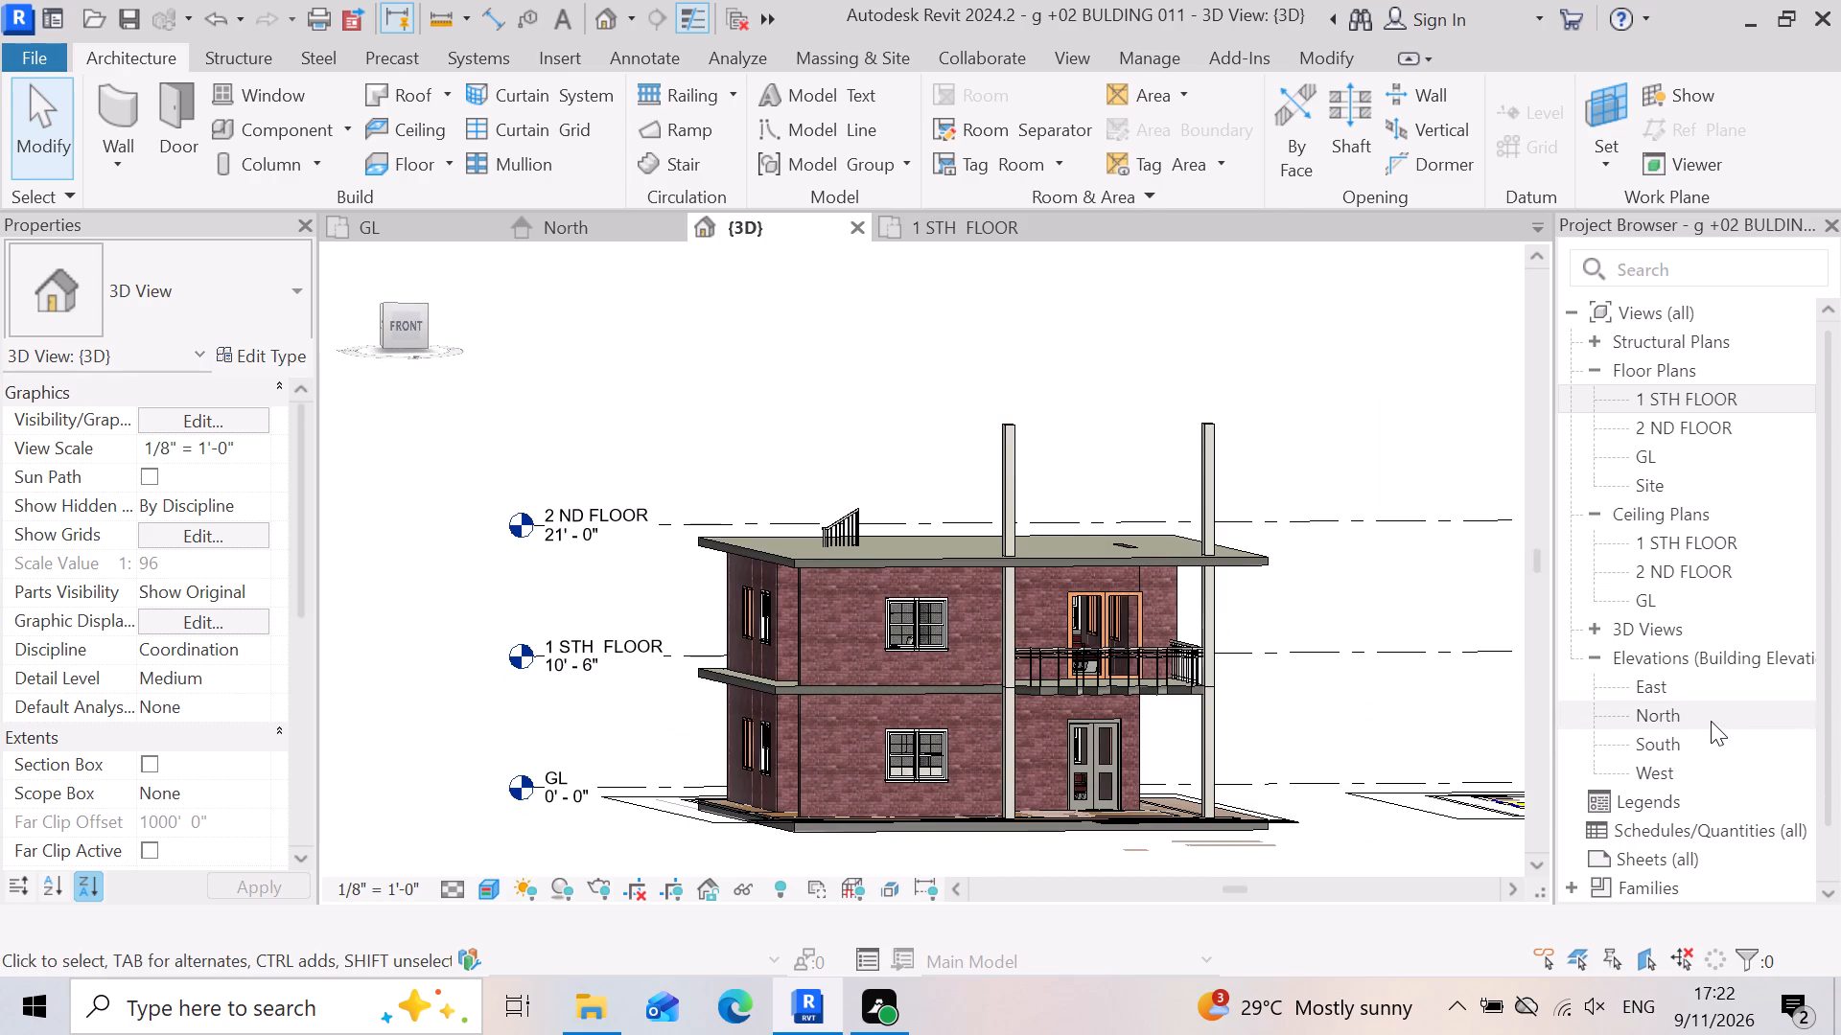
Open the North elevation and frame both storeys with their level lines.
double_click(1711, 721)
scroll(898, 679, "up", 4)
scroll(1293, 661, "down", 4)
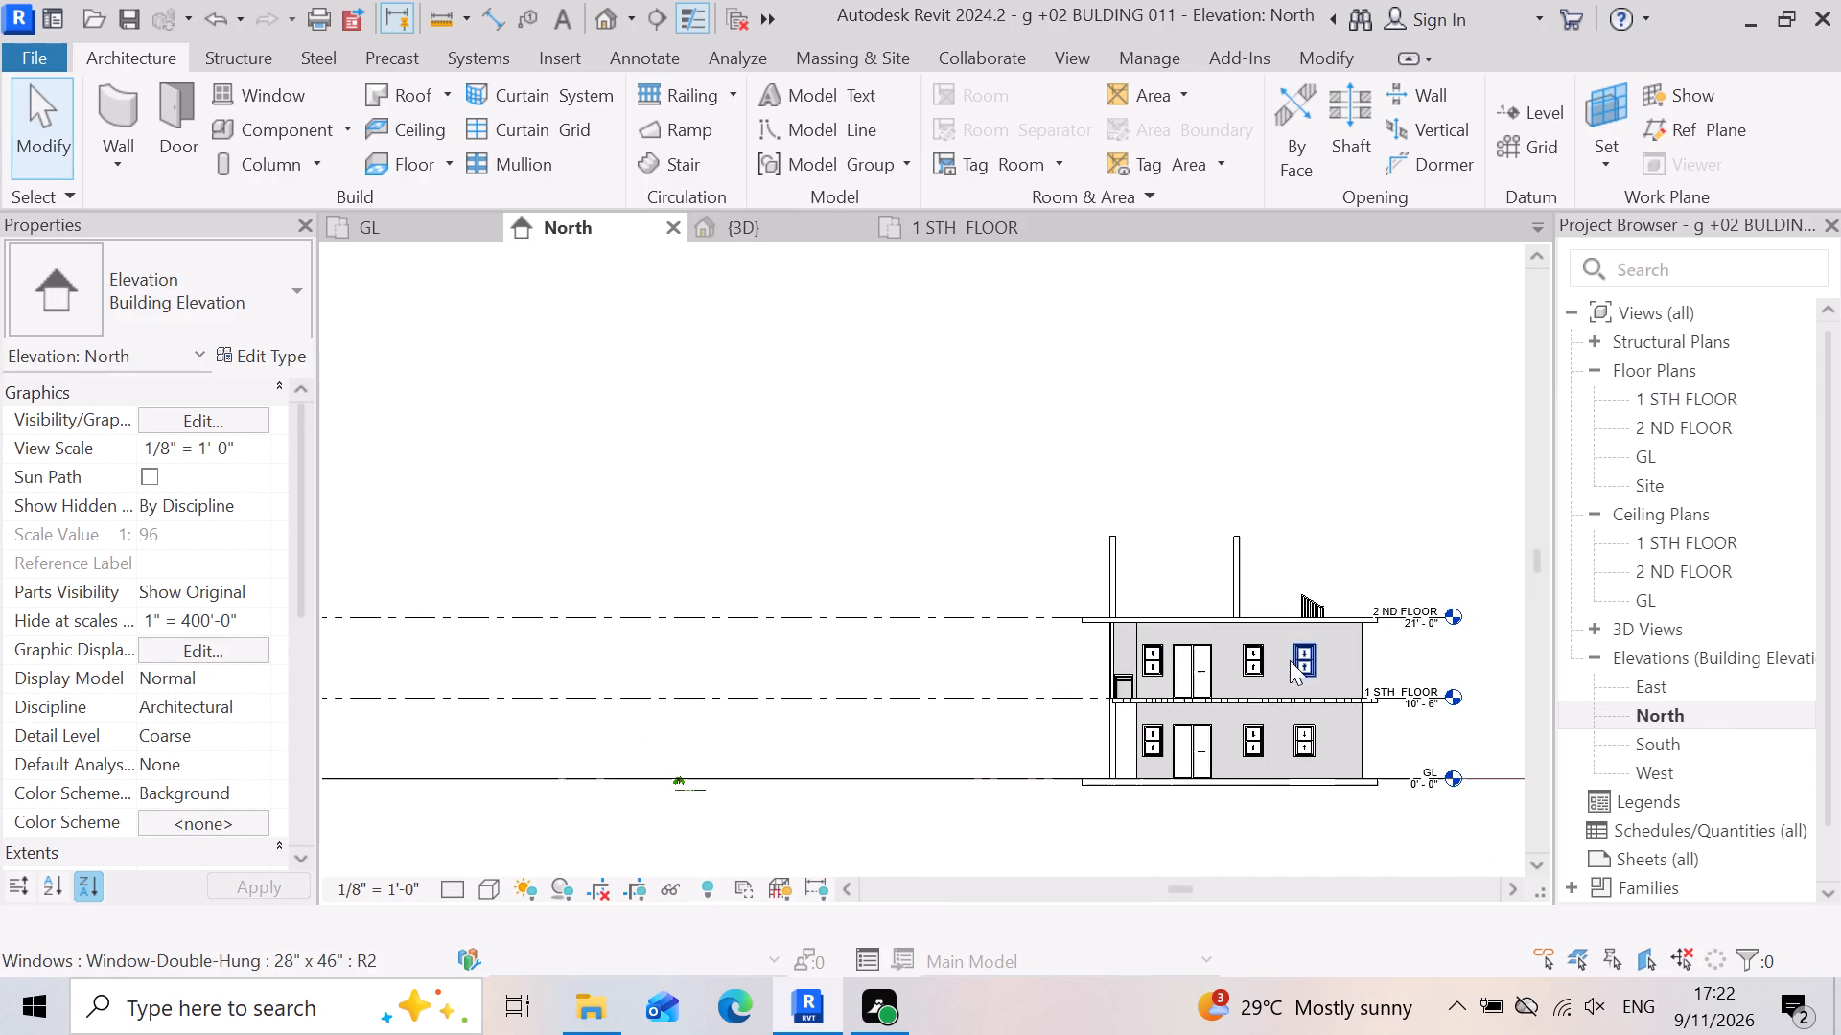
scroll(1389, 779, "up", 4)
left_click(1401, 729)
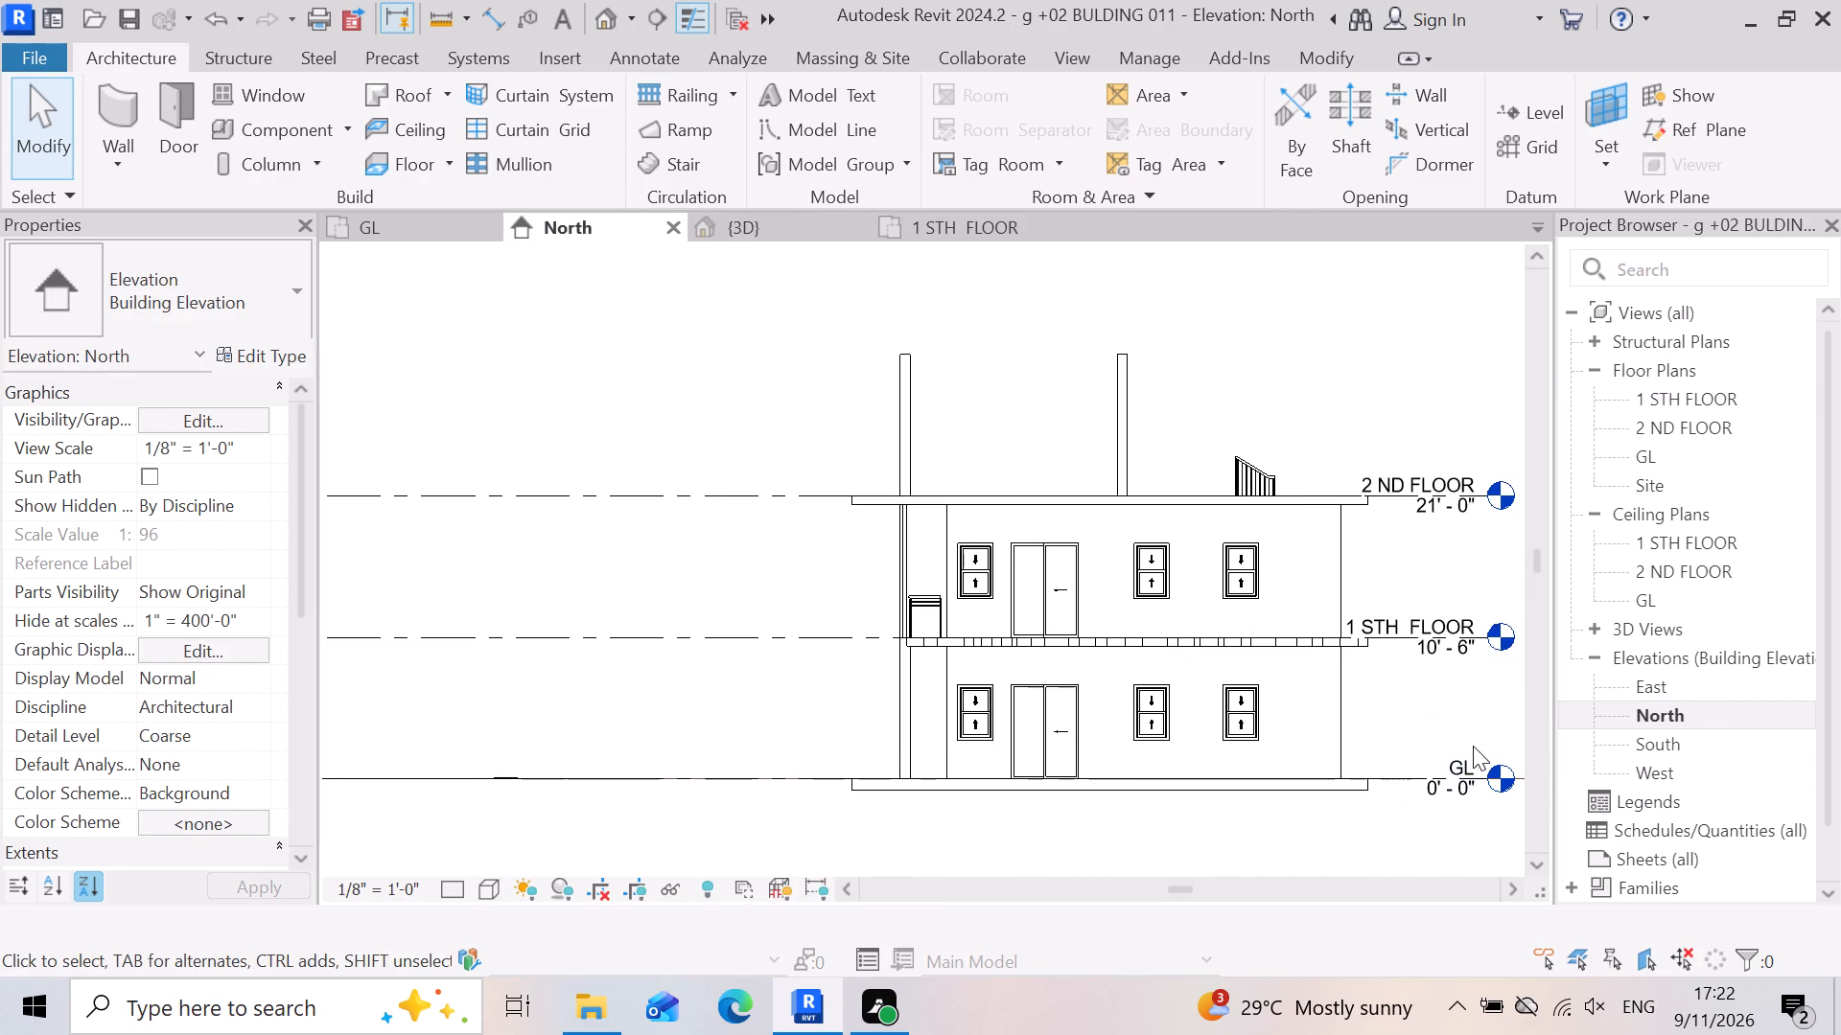
key("Escape")
Select all the upper-storey elements between the 1 STH FLOOR and 2 ND FLOOR levels in the North elevation.
left_click_drag(1379, 568, 869, 604)
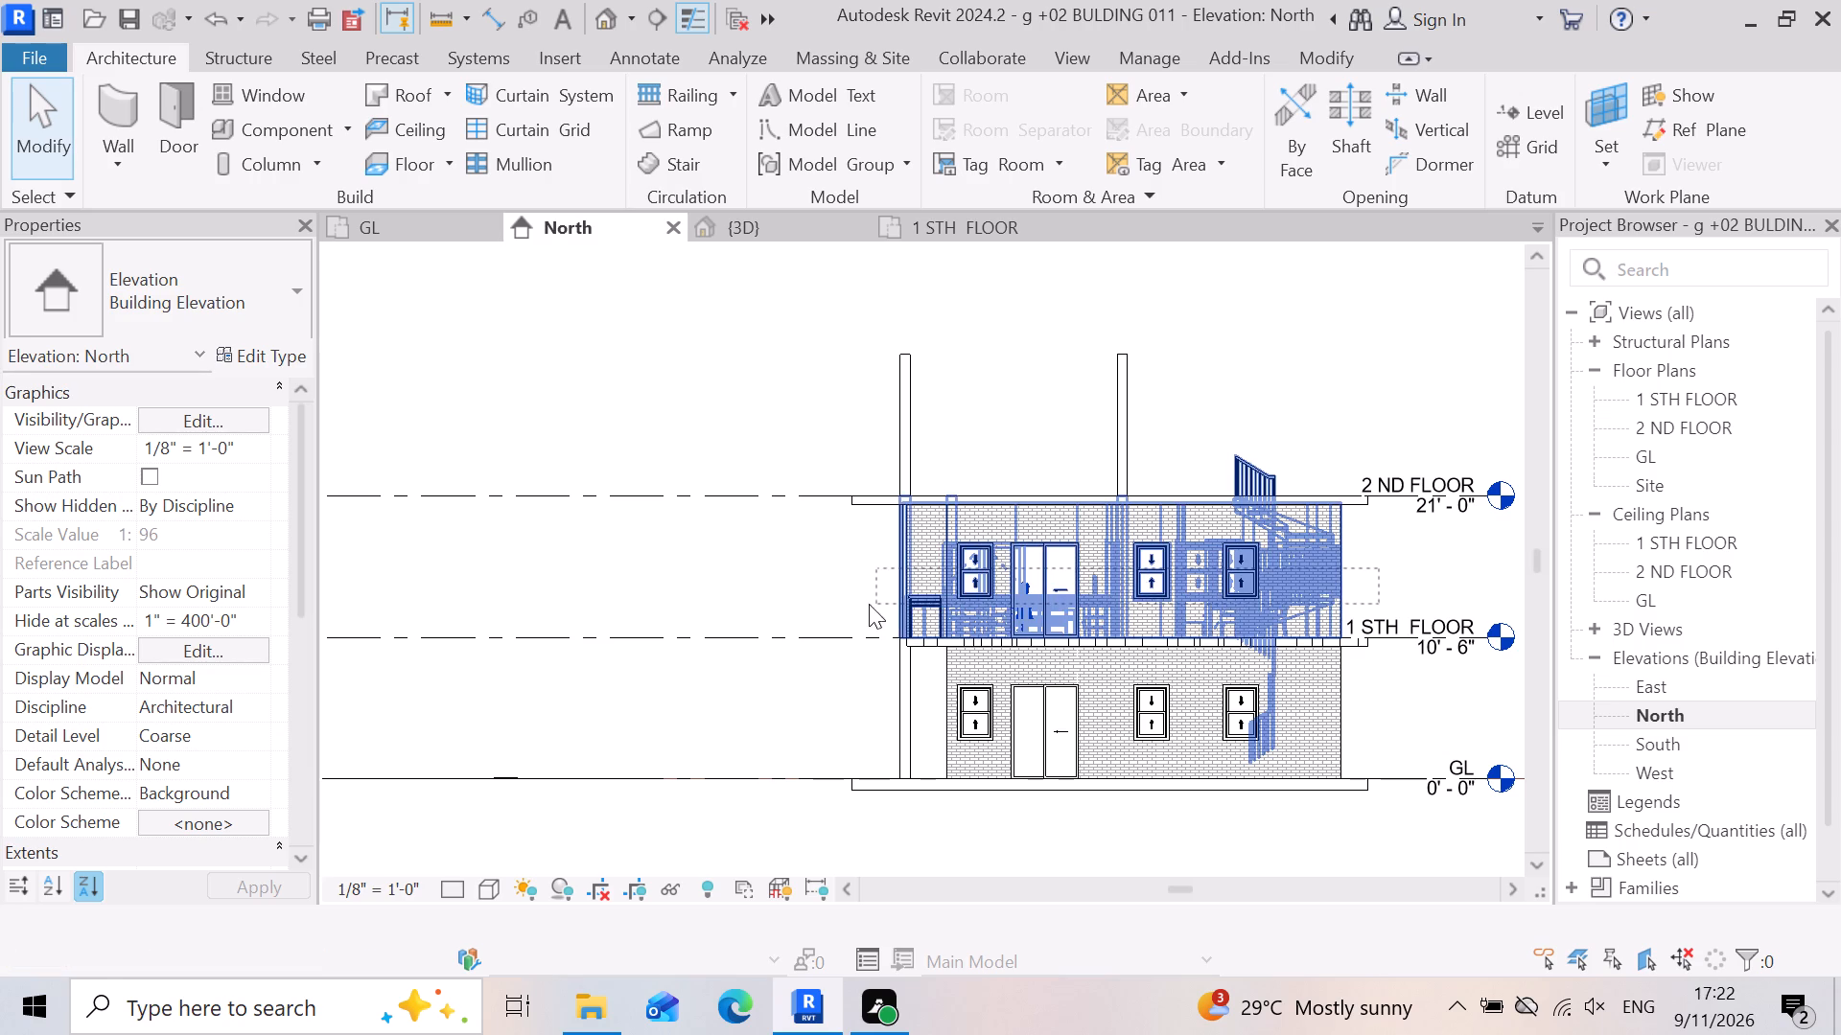
left_click_drag(869, 604, 789, 606)
left_click(789, 606)
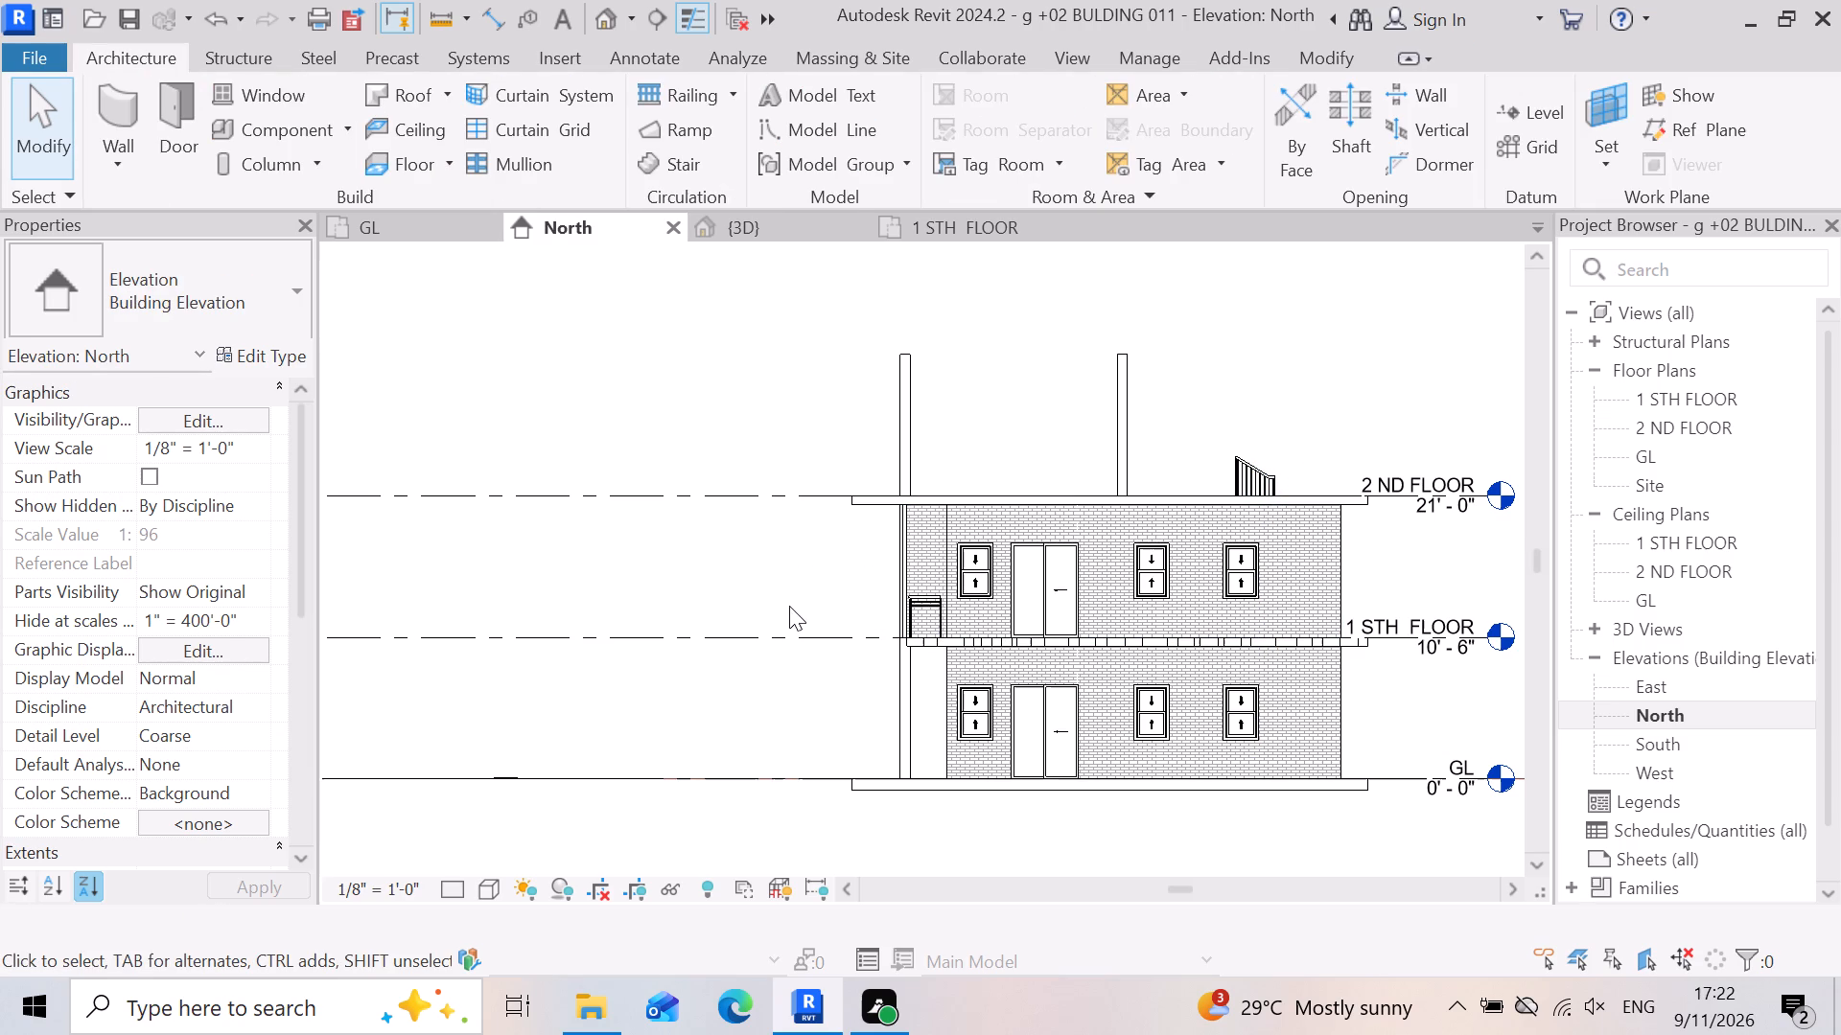
left_click_drag(1381, 582, 920, 548)
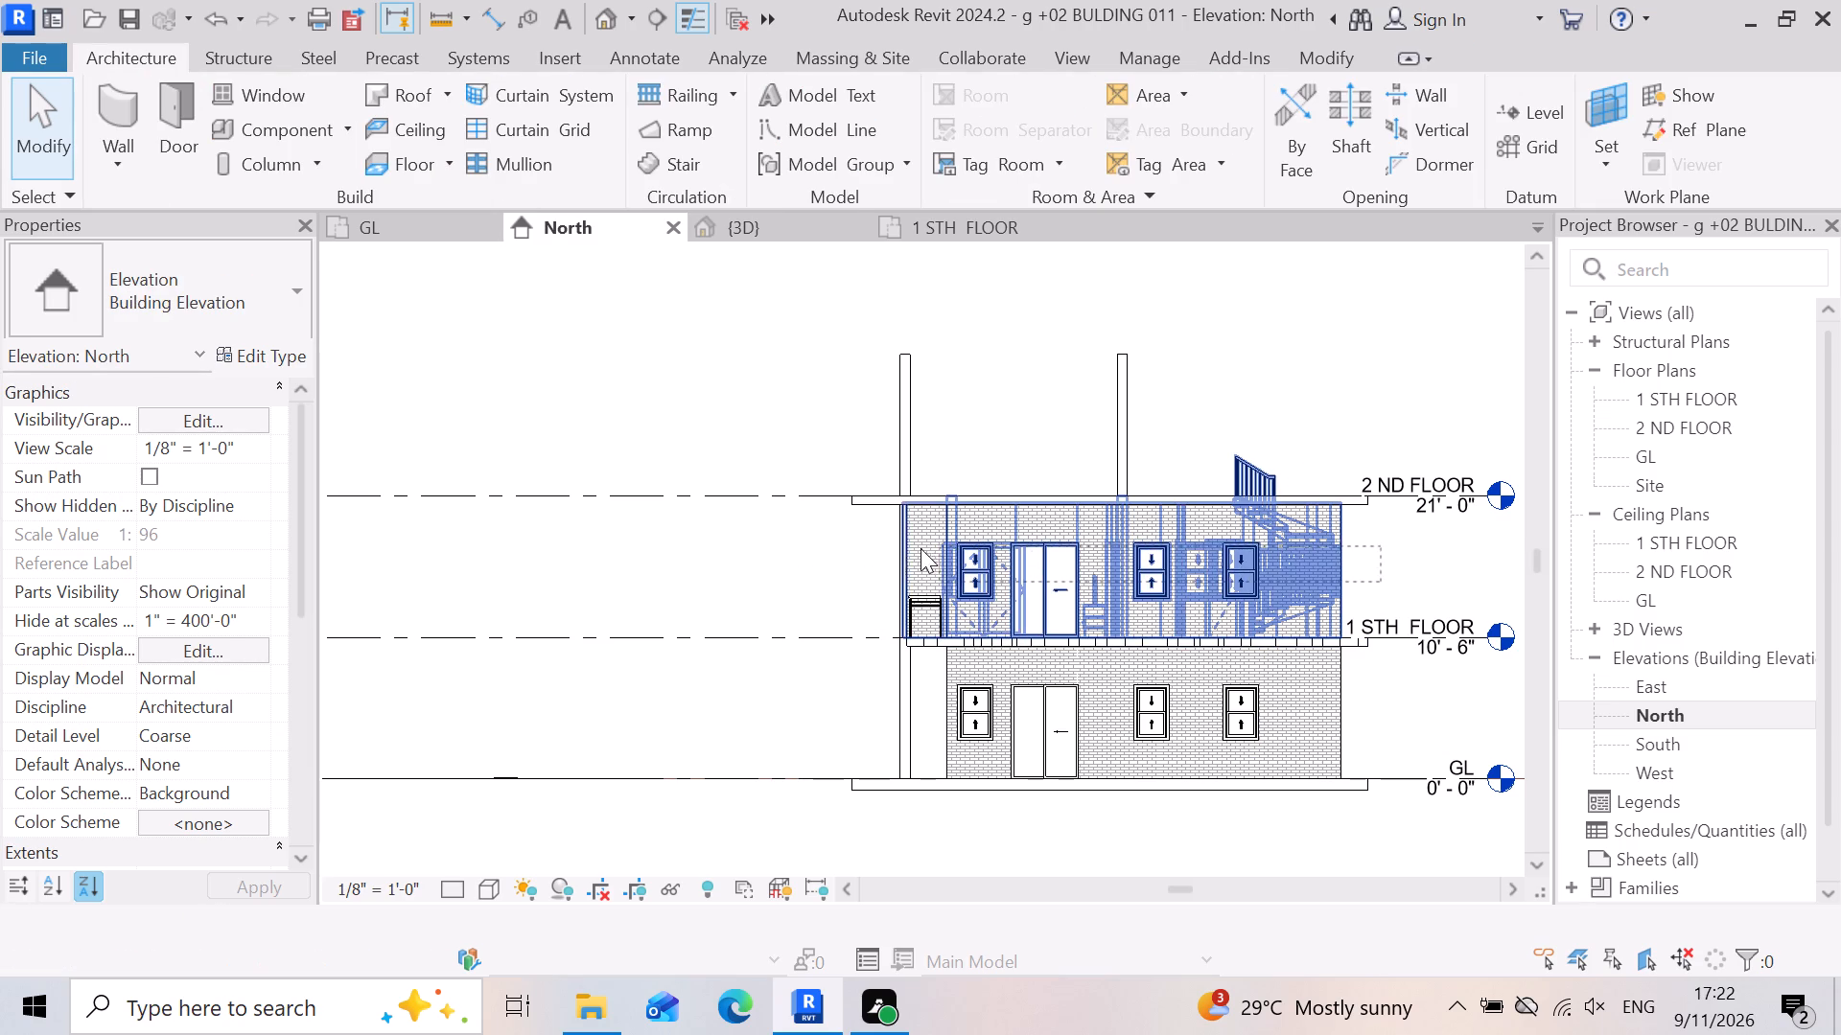
left_click_drag(920, 548, 761, 553)
left_click(758, 553)
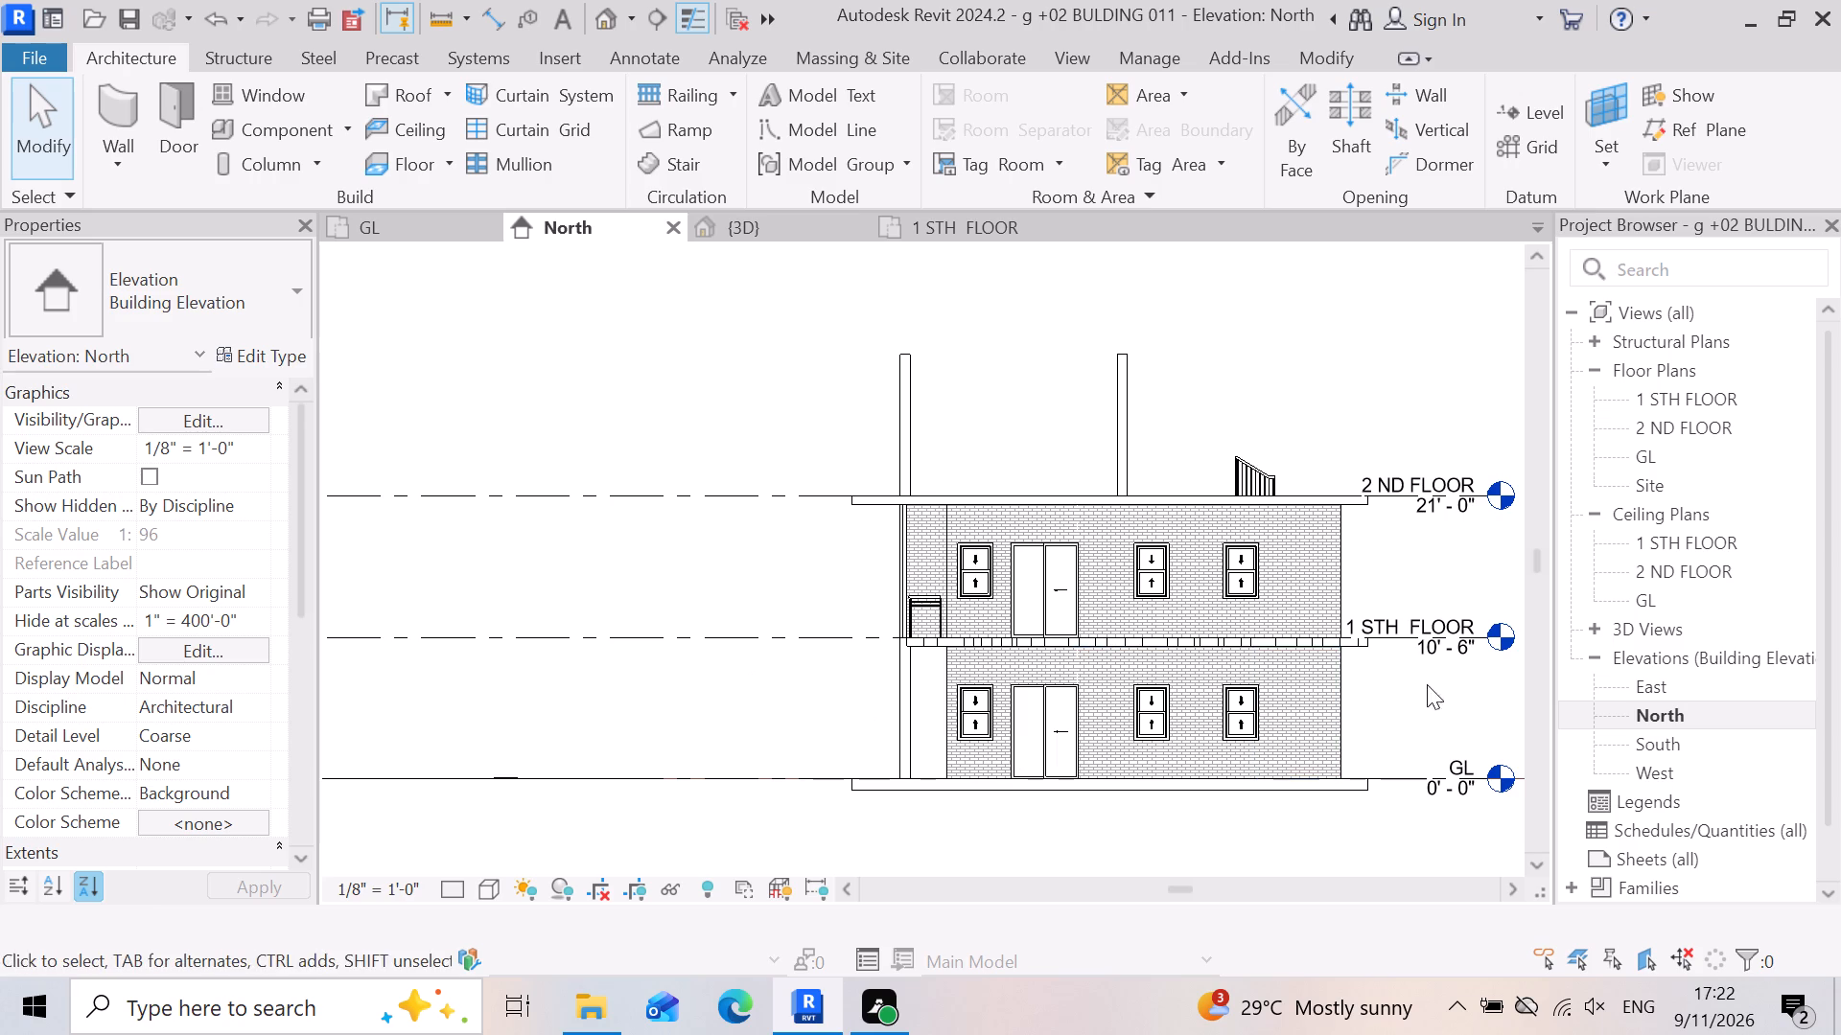
scroll(1449, 644, "up", 2)
scroll(1490, 574, "down", 2)
left_click_drag(1433, 579, 1361, 587)
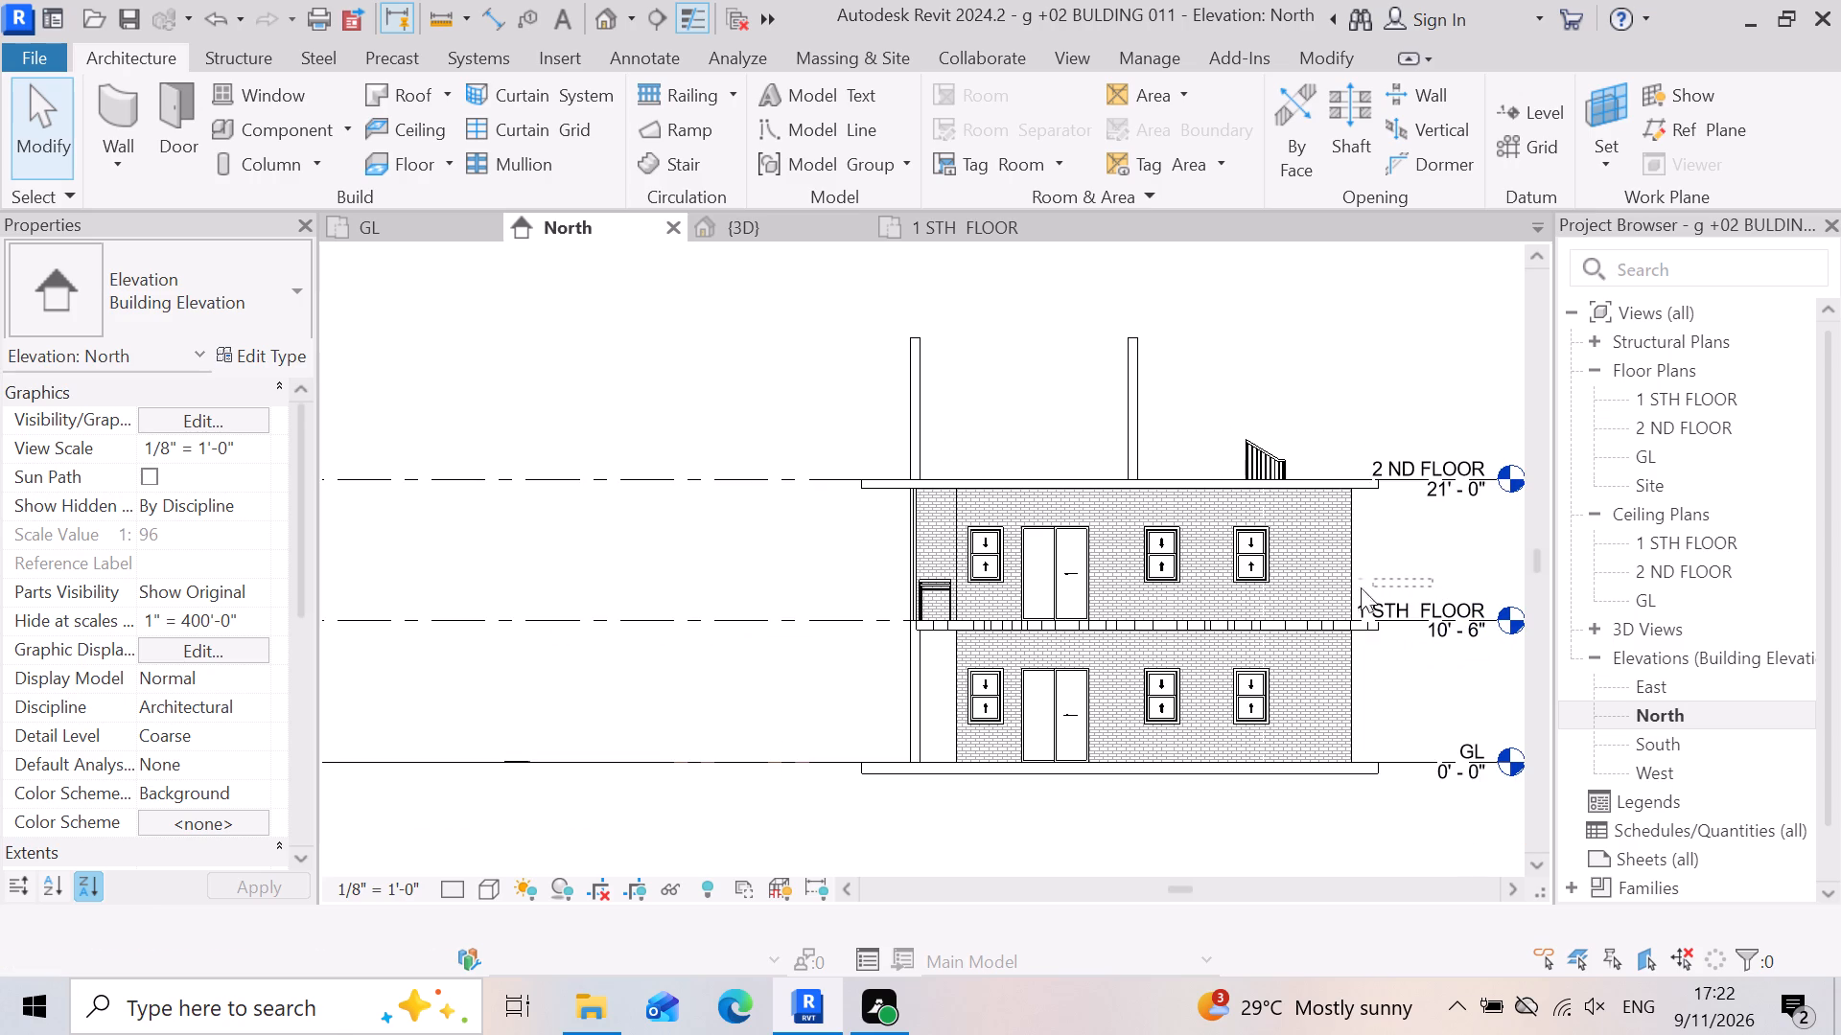
left_click_drag(1361, 587, 761, 546)
left_click(760, 547)
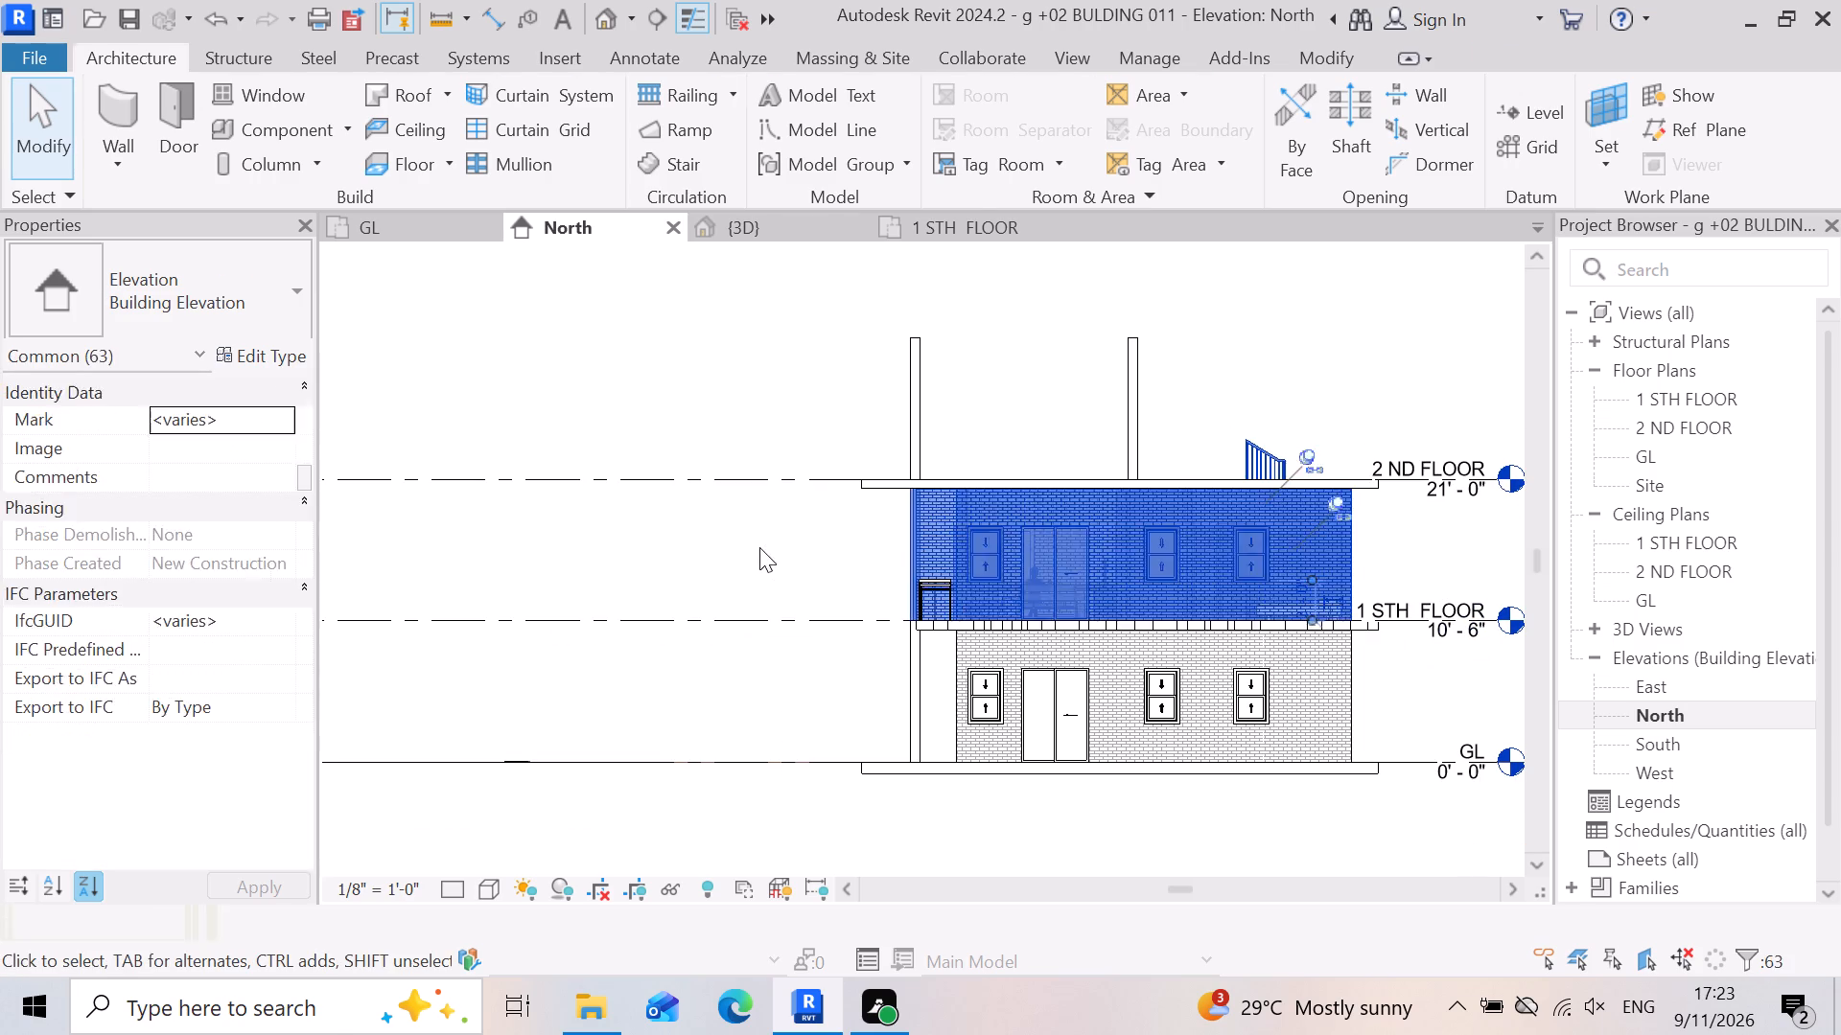
left_click_drag(1387, 575, 804, 534)
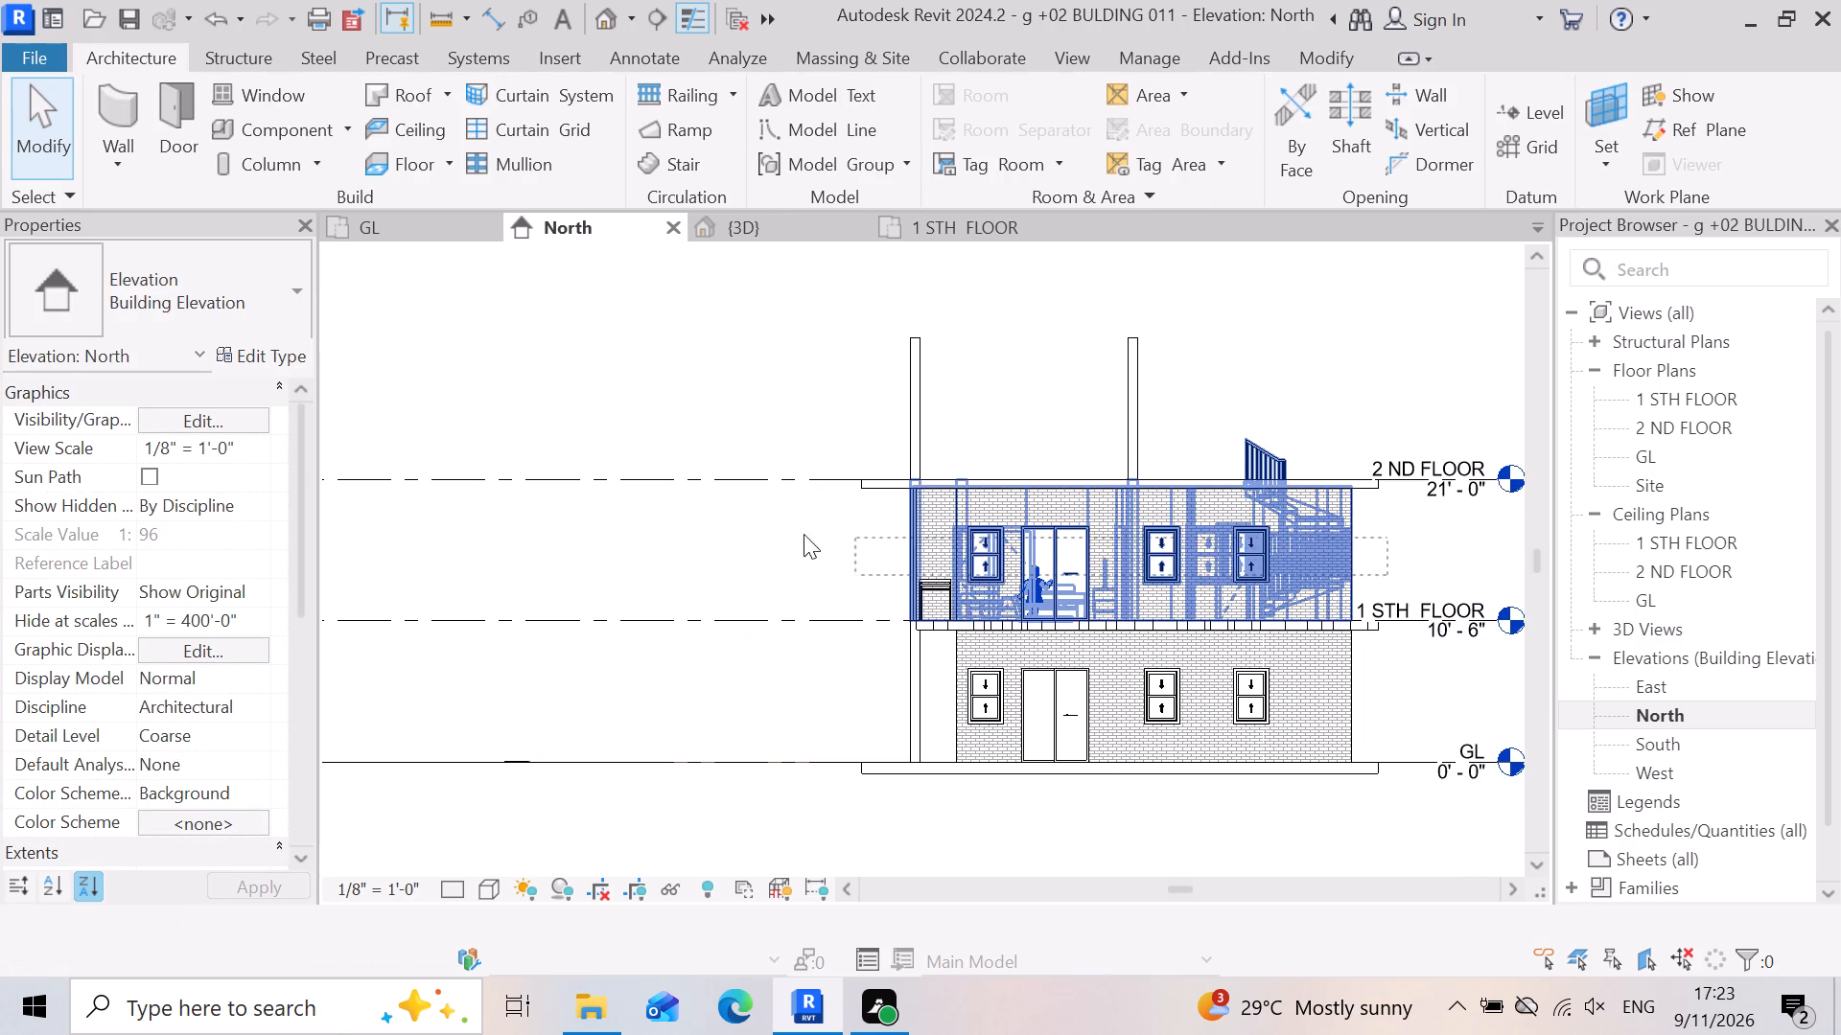
left_click_drag(804, 534, 737, 528)
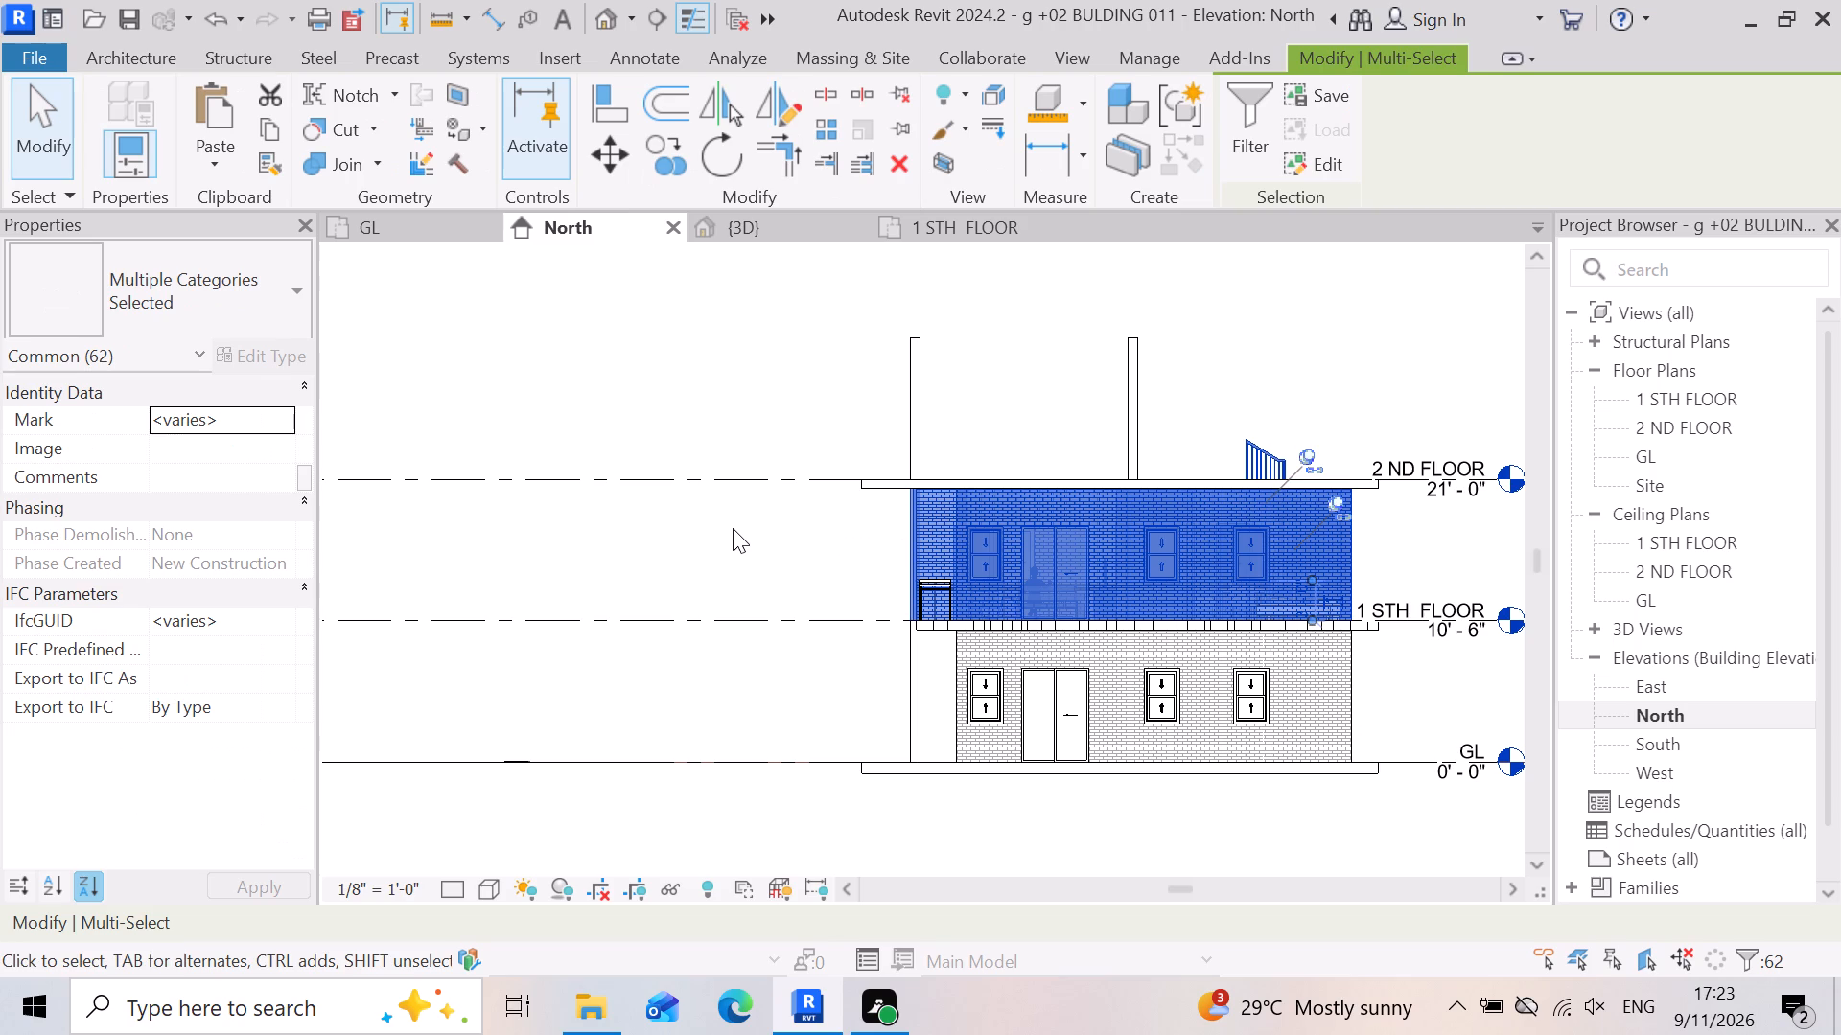
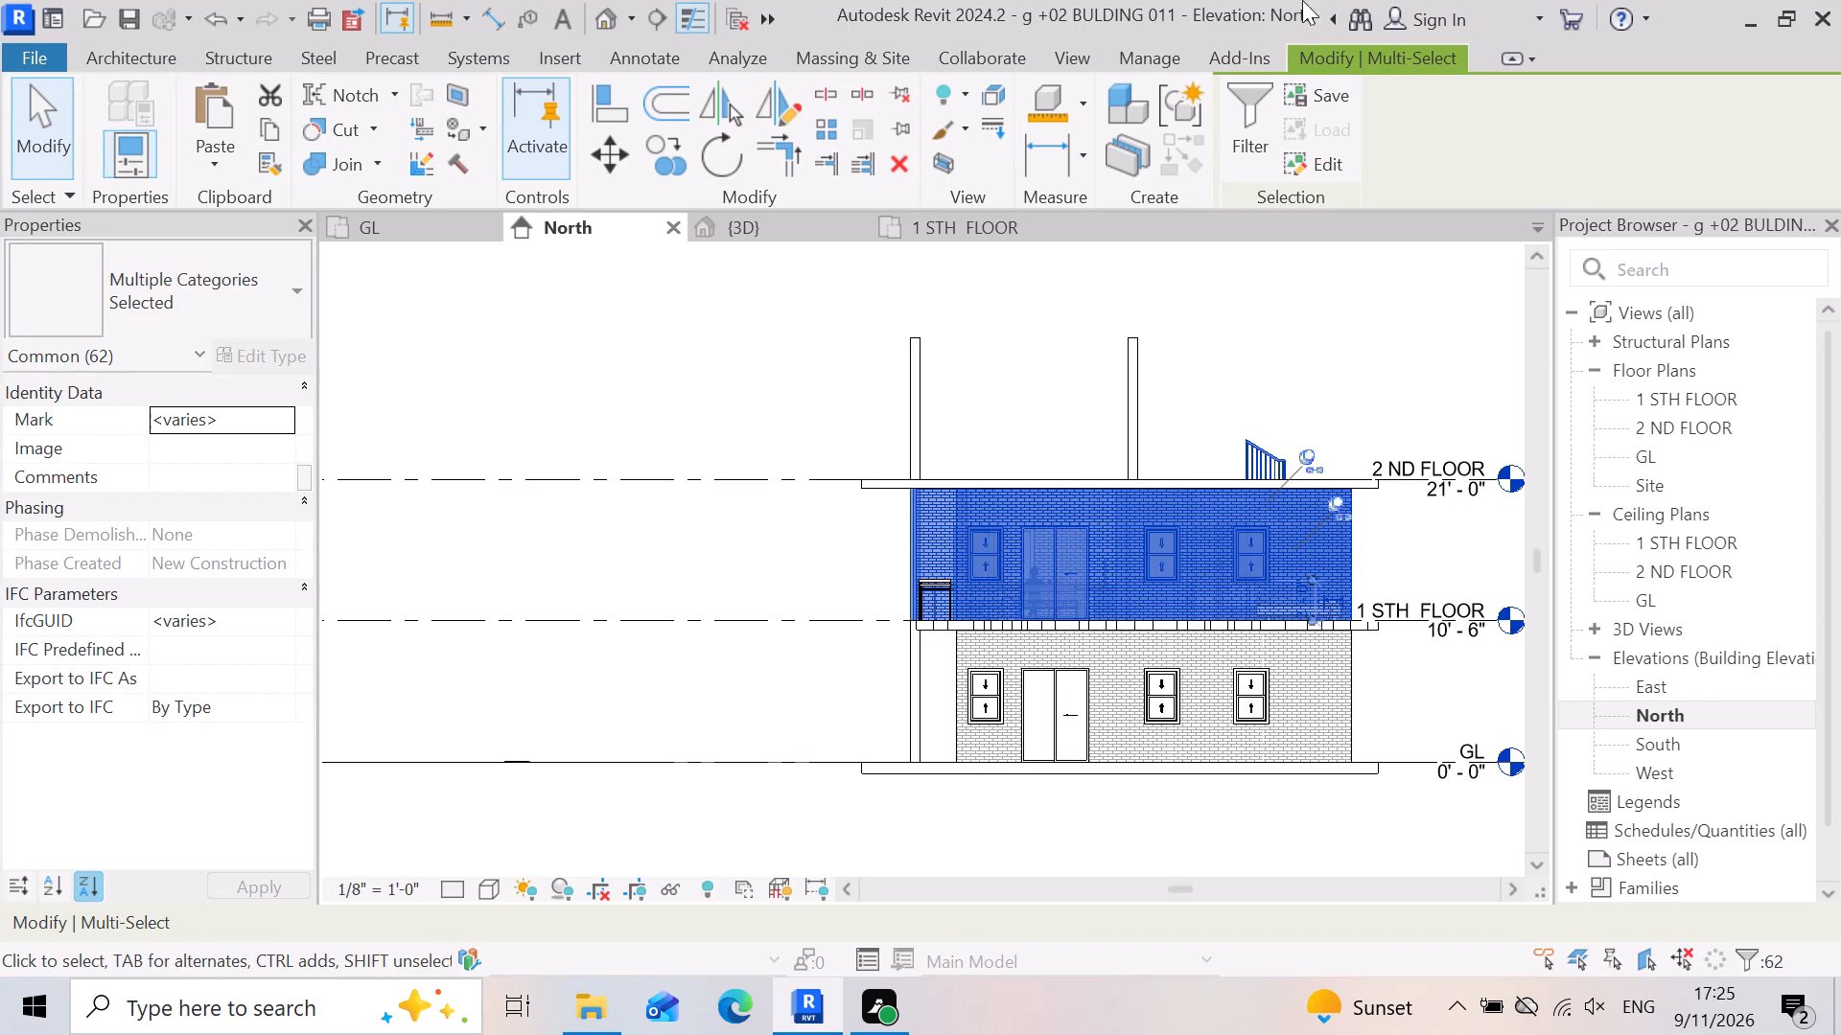
Filter the selection down to only the walls, windows and doors.
left_click(1263, 124)
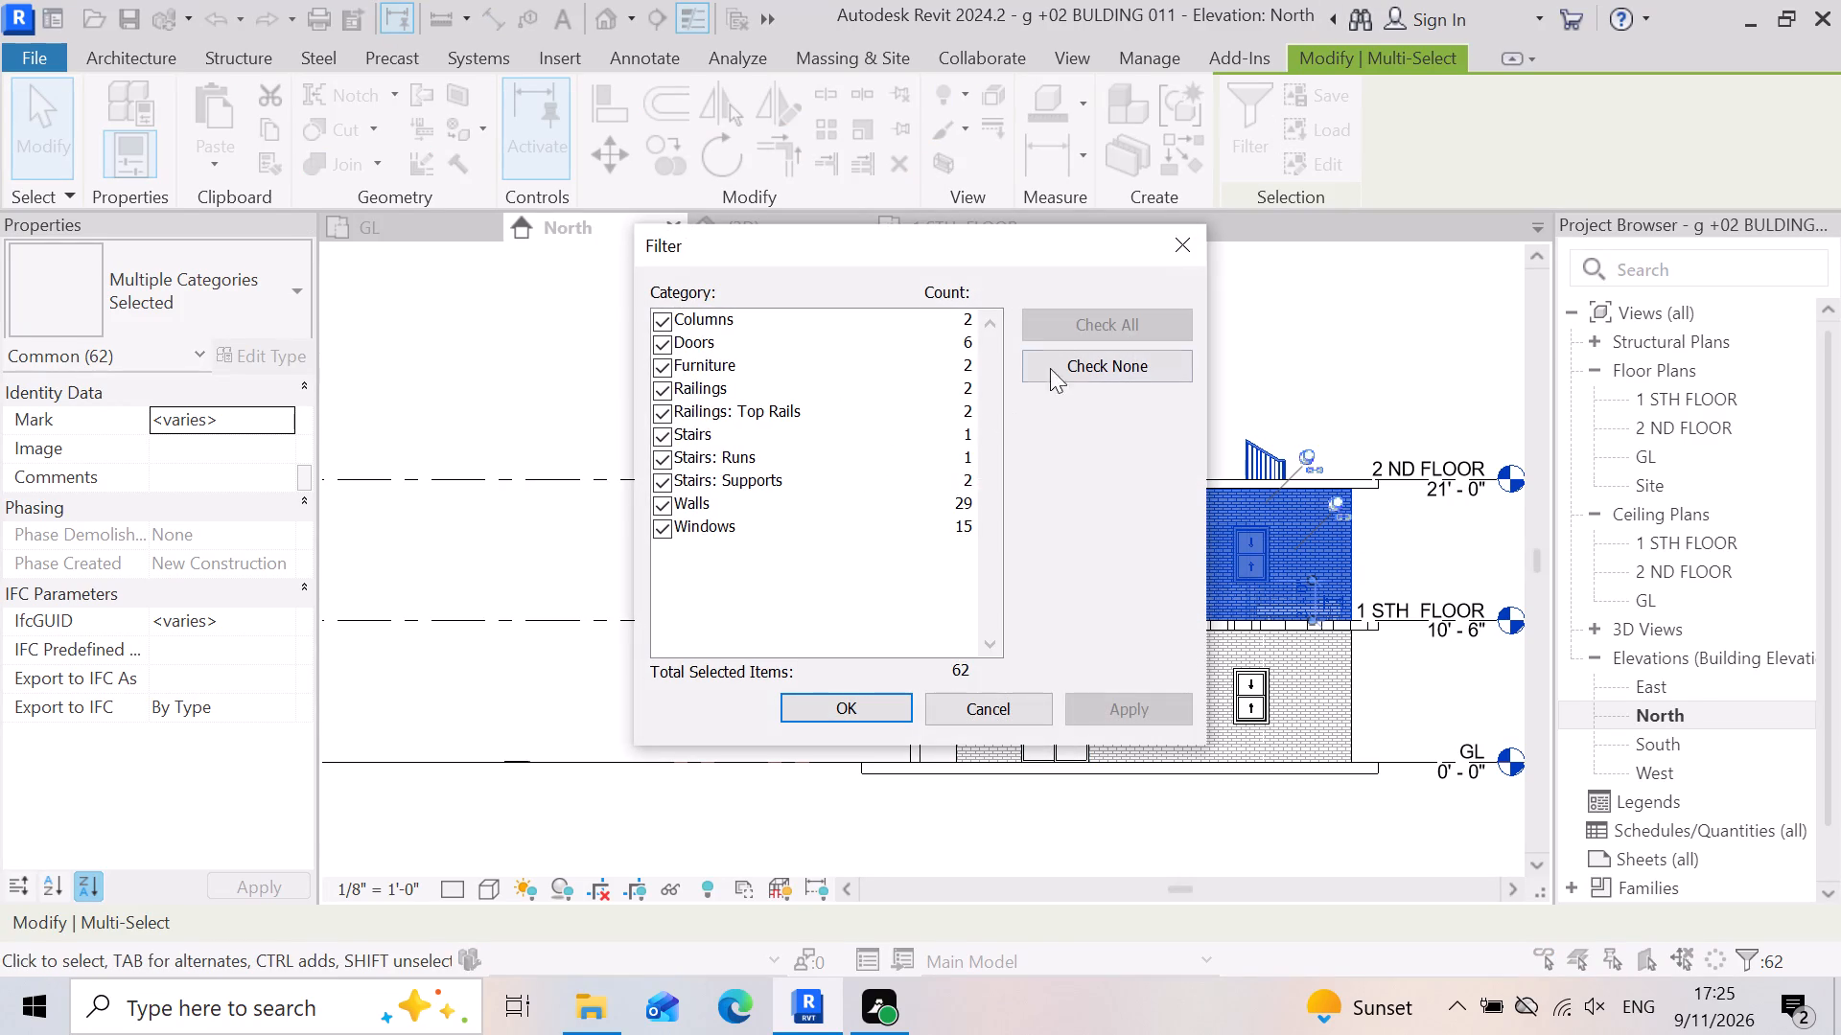
left_click(1060, 364)
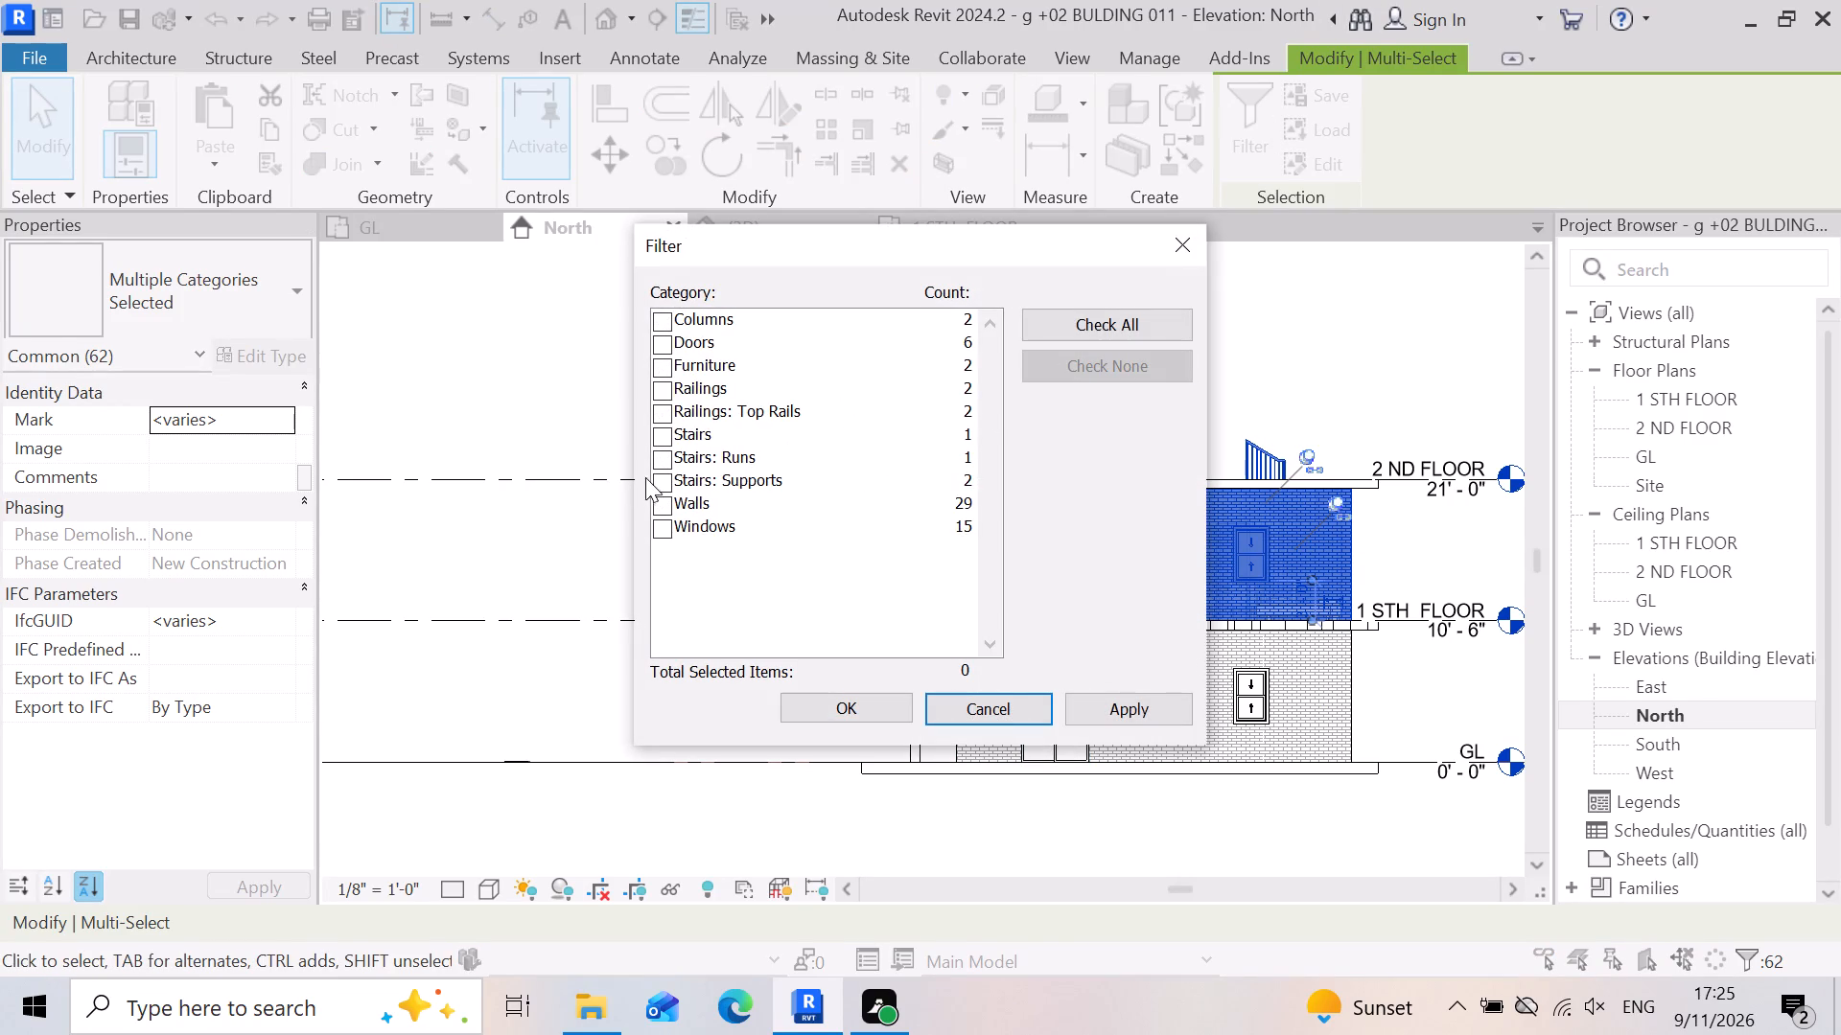
left_click(666, 506)
left_click(673, 518)
left_click(657, 522)
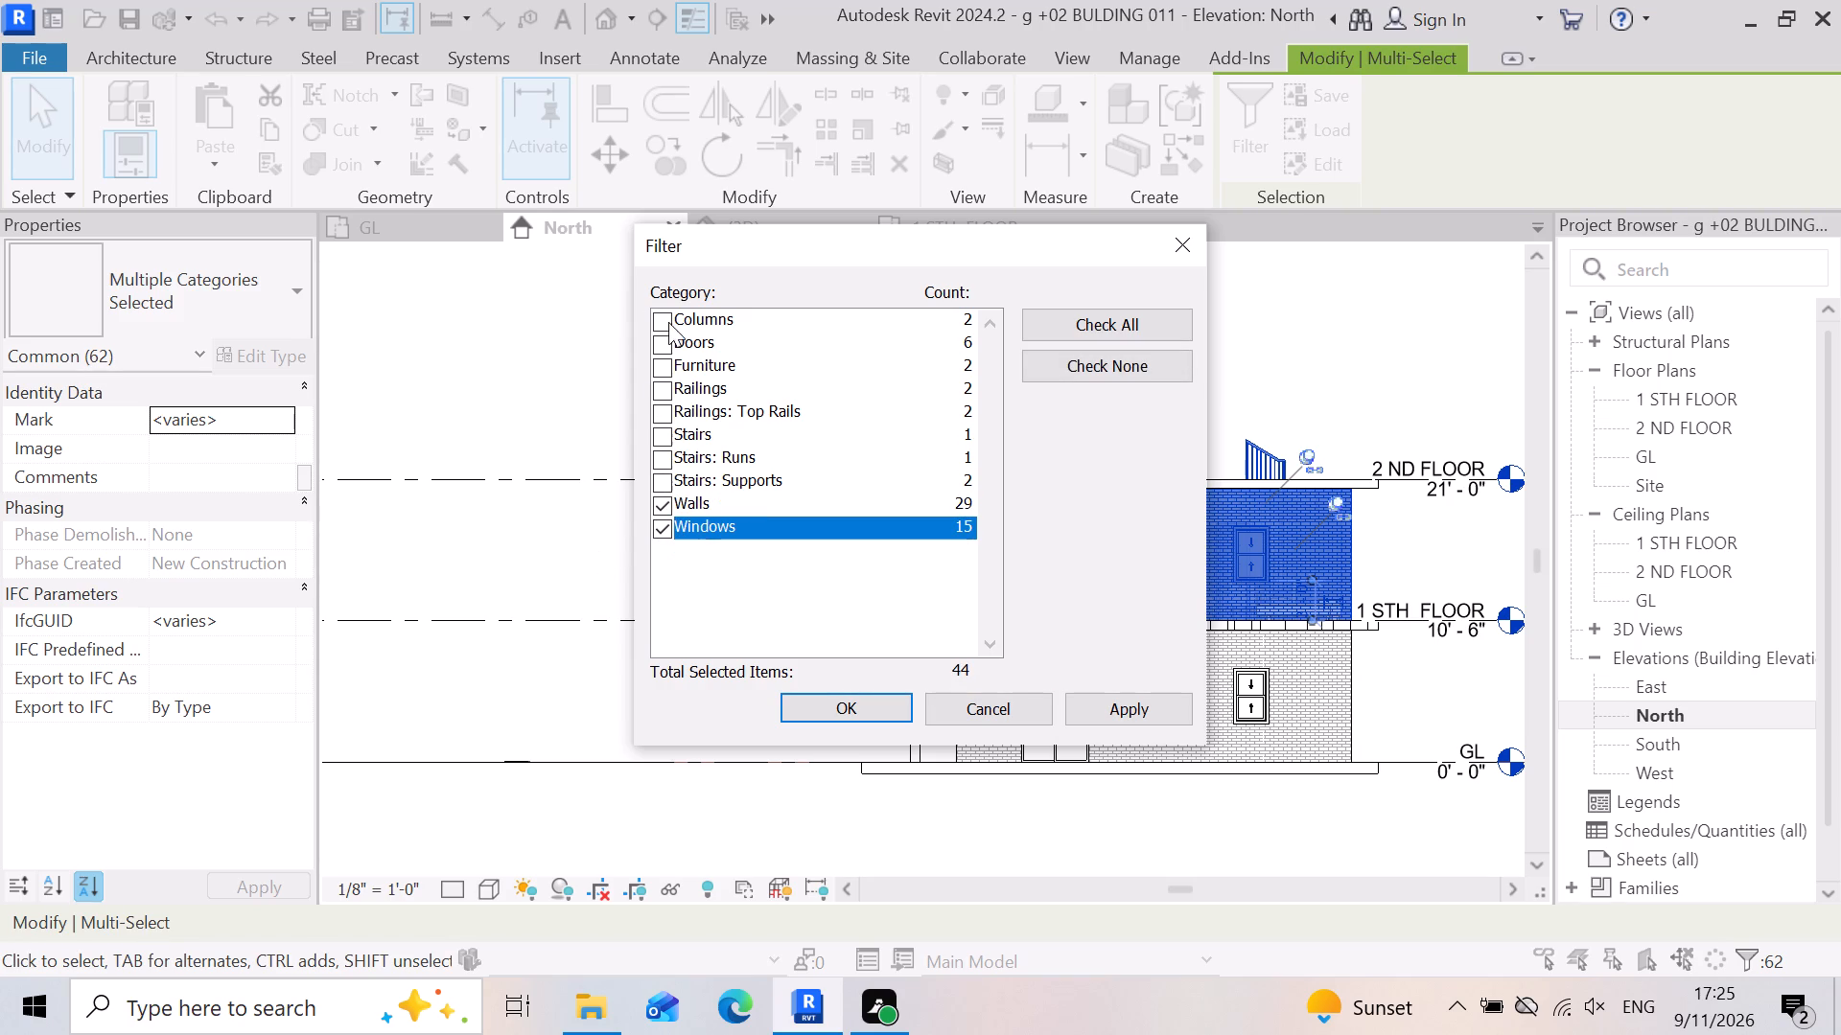
left_click(670, 350)
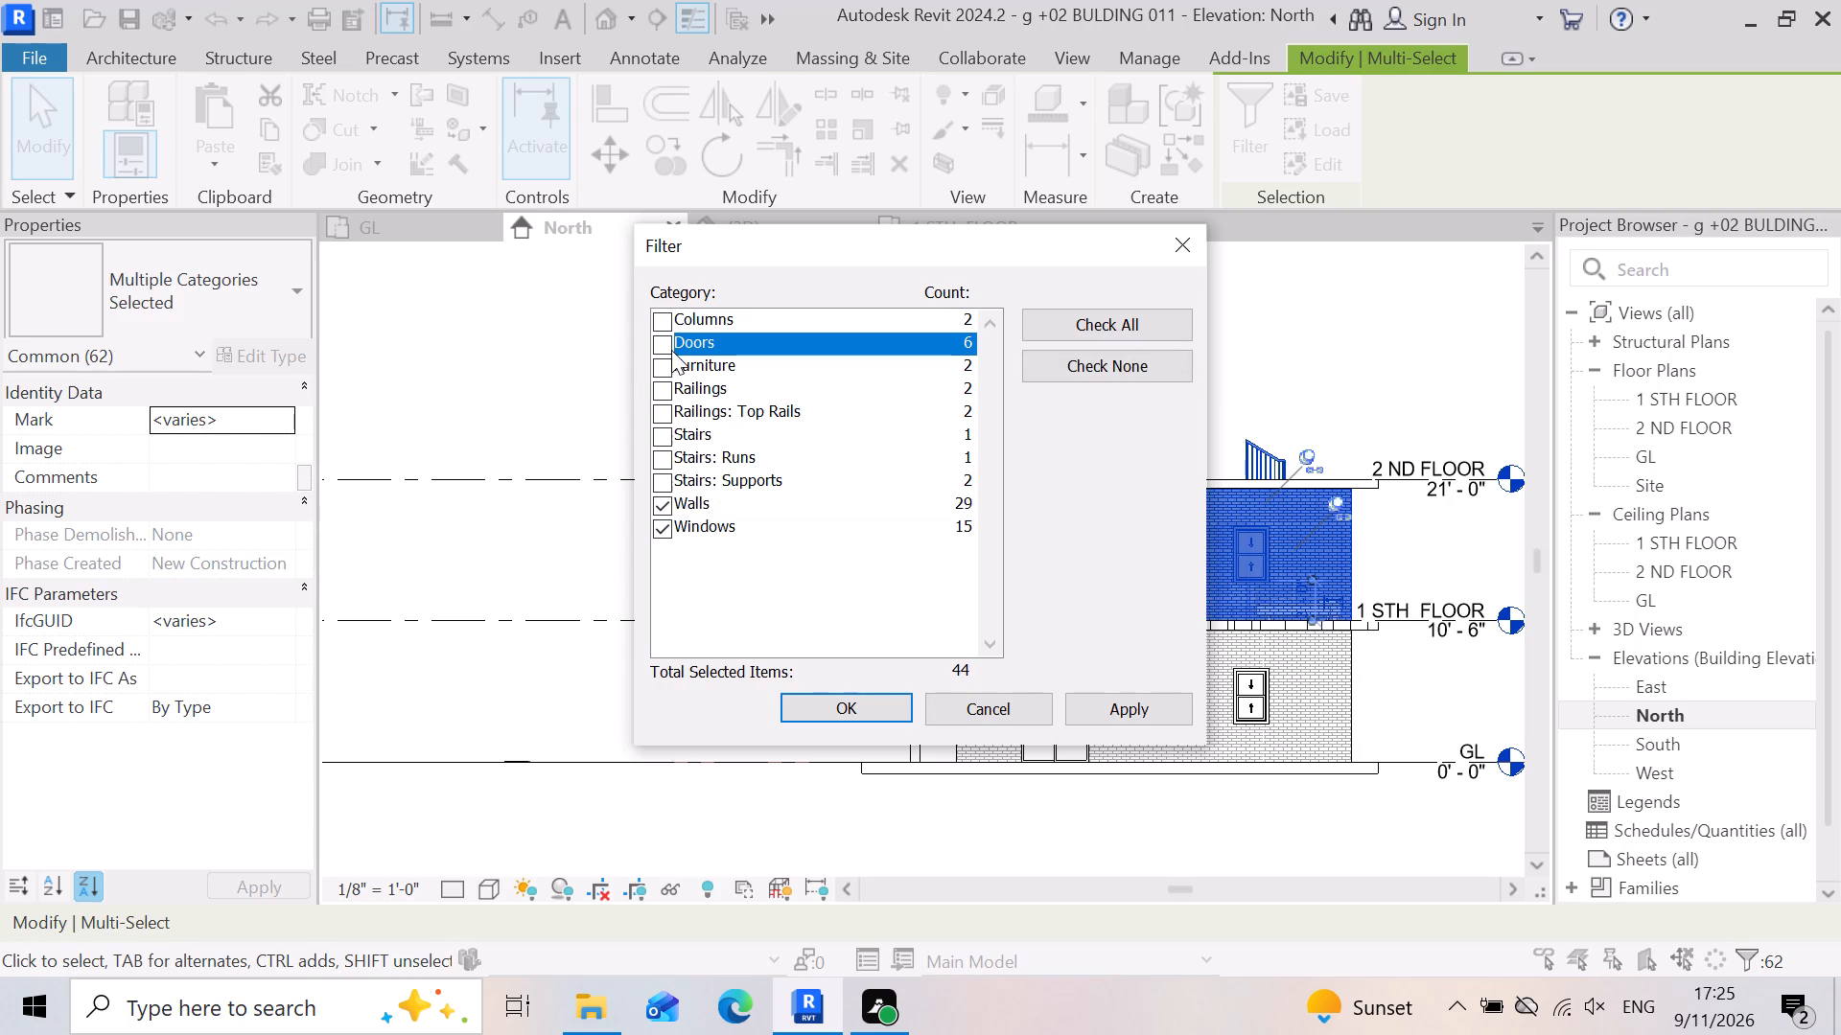
left_click(660, 345)
left_click(1145, 704)
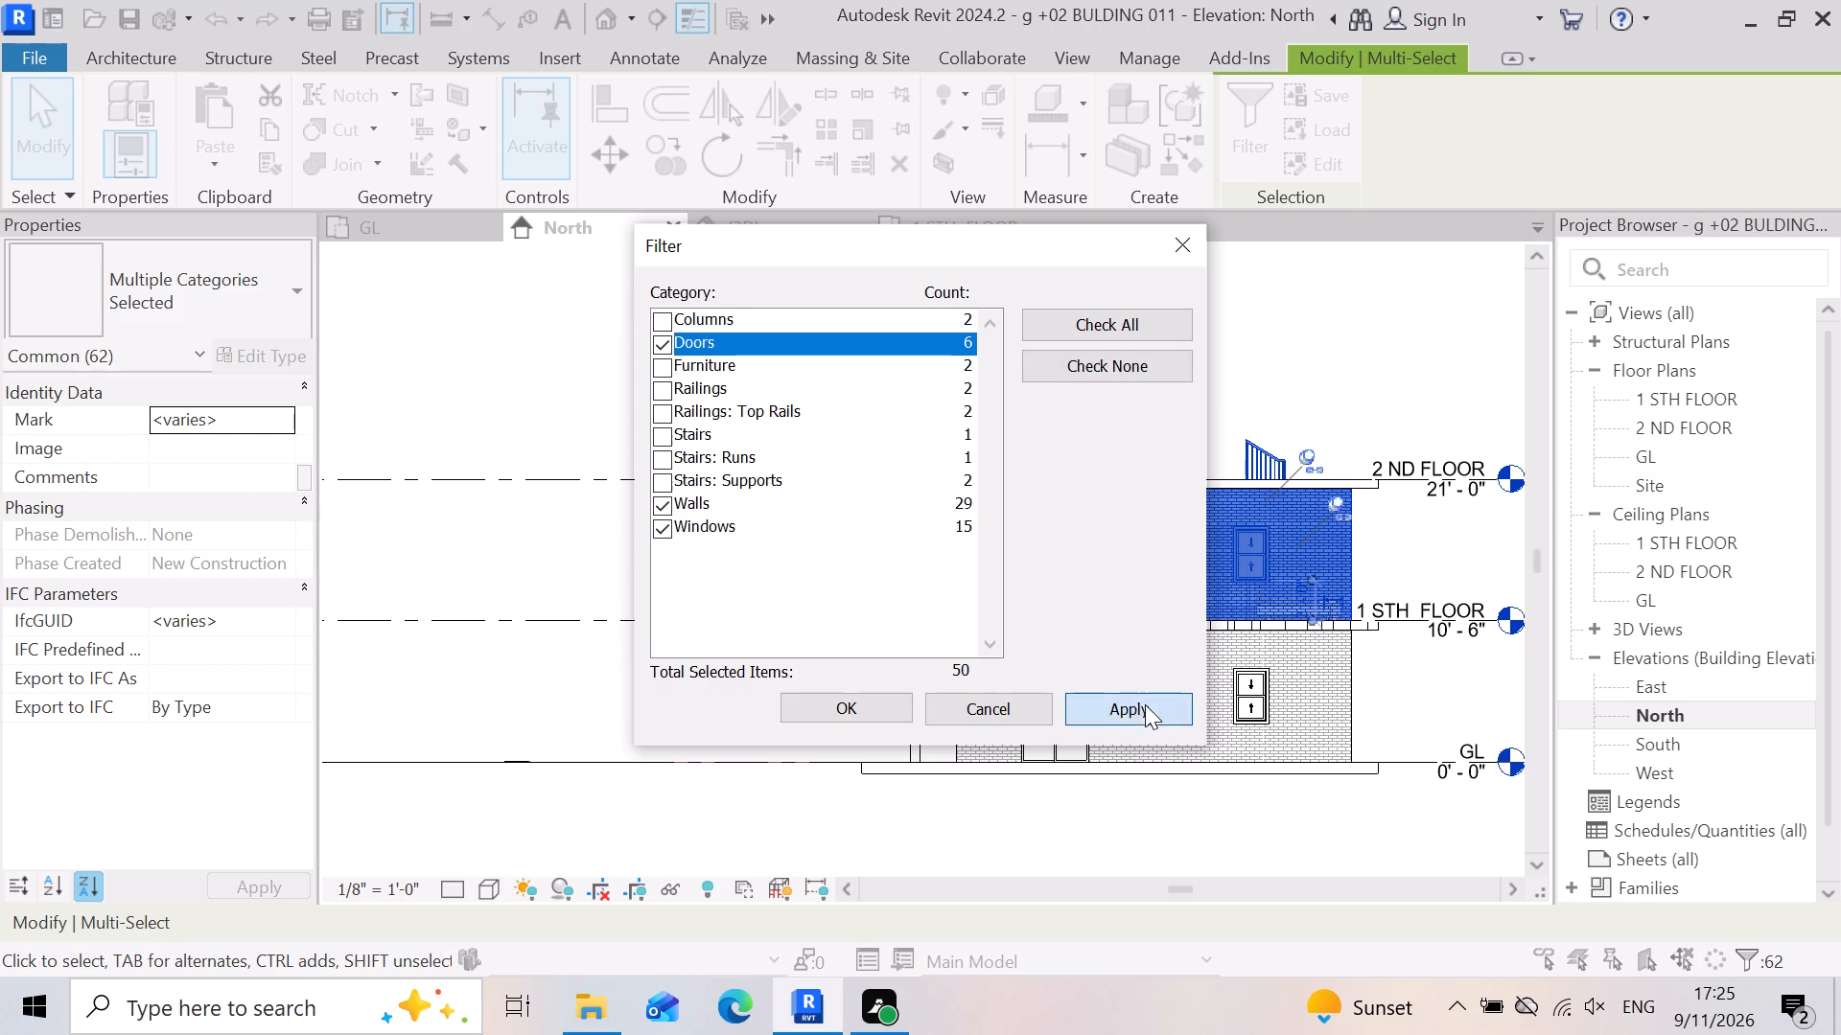
left_click(870, 712)
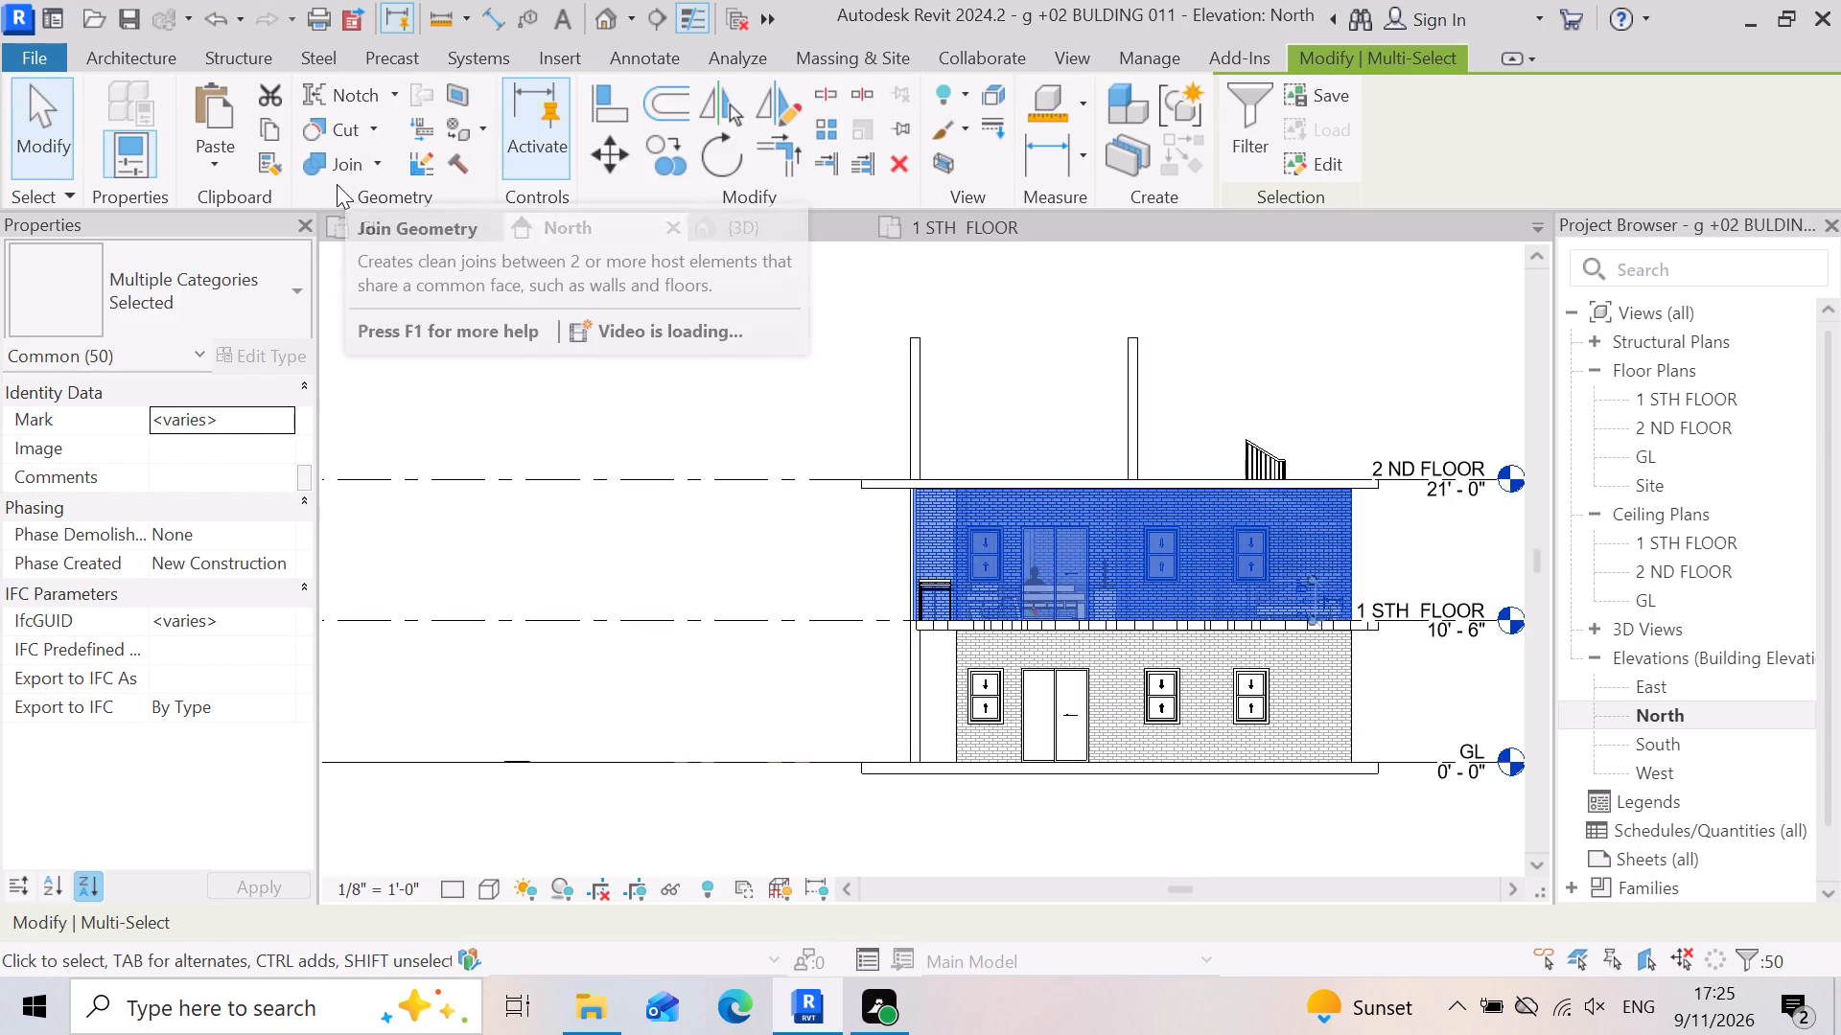
Copy the selected walls, windows and doors and paste them aligned to the 2 ND FLOOR level.
left_click(261, 136)
left_click(223, 160)
left_click(320, 287)
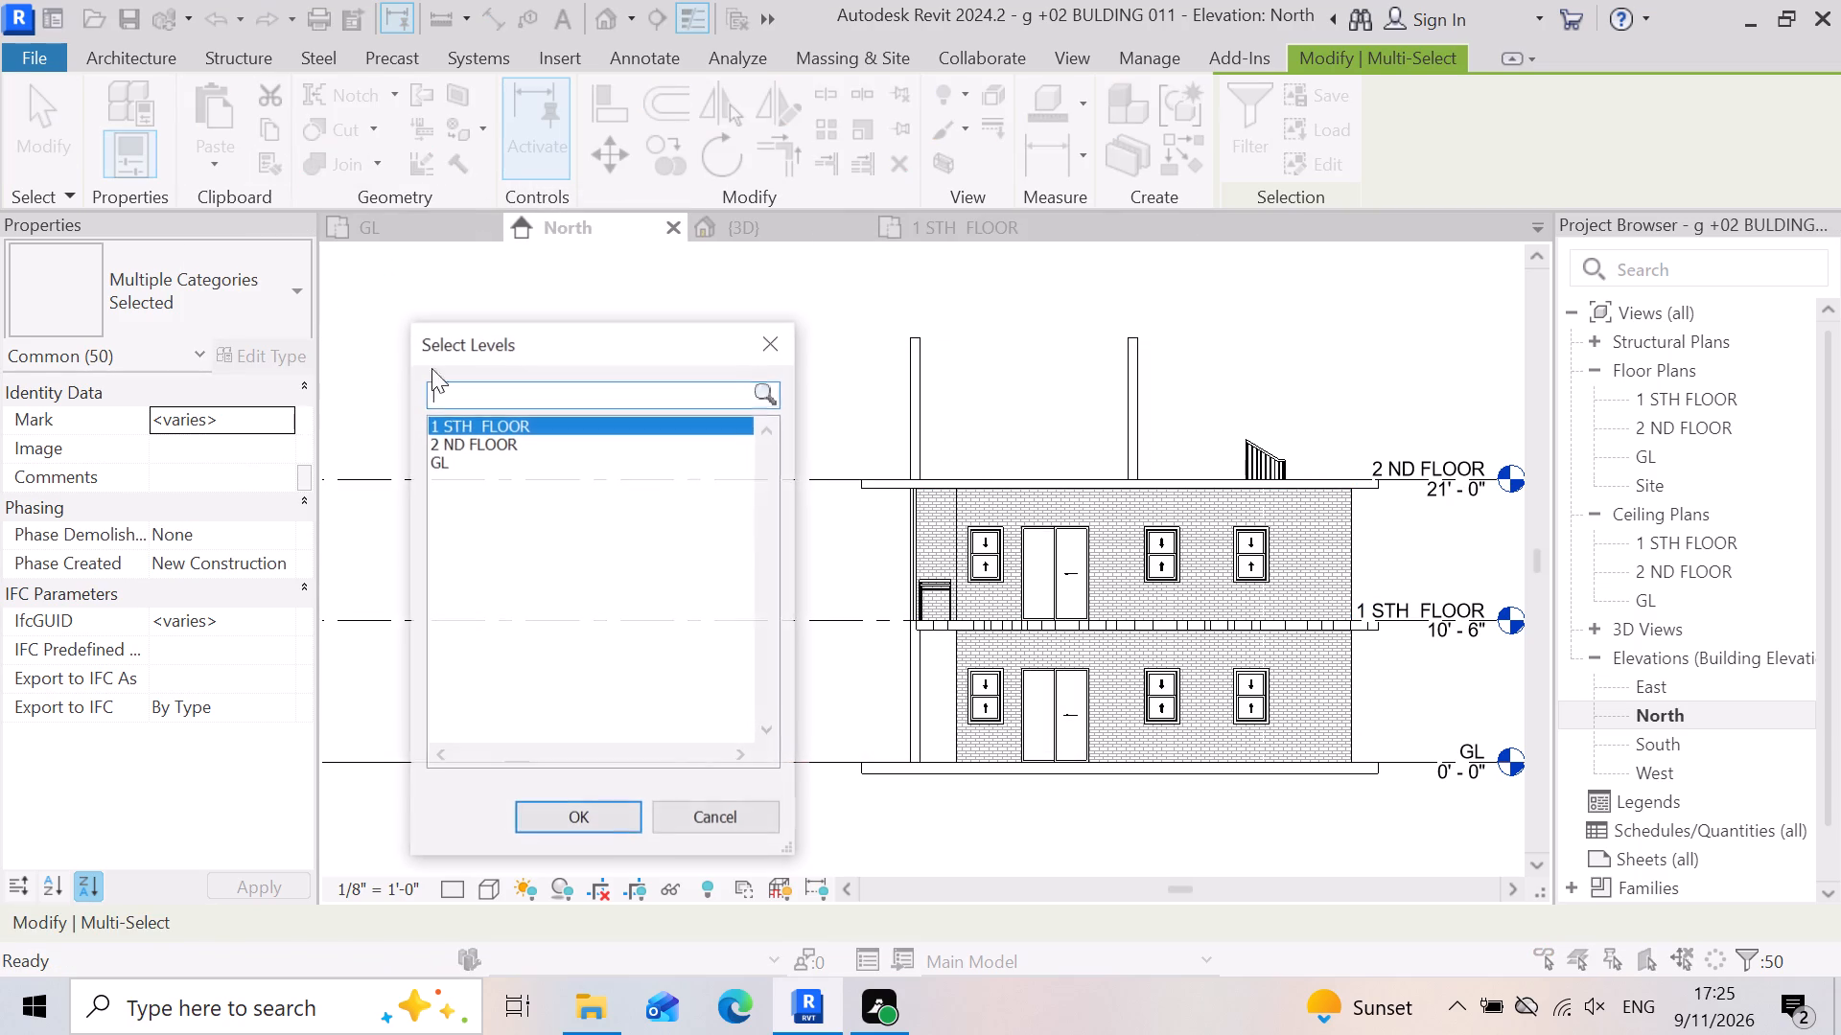
left_click(506, 448)
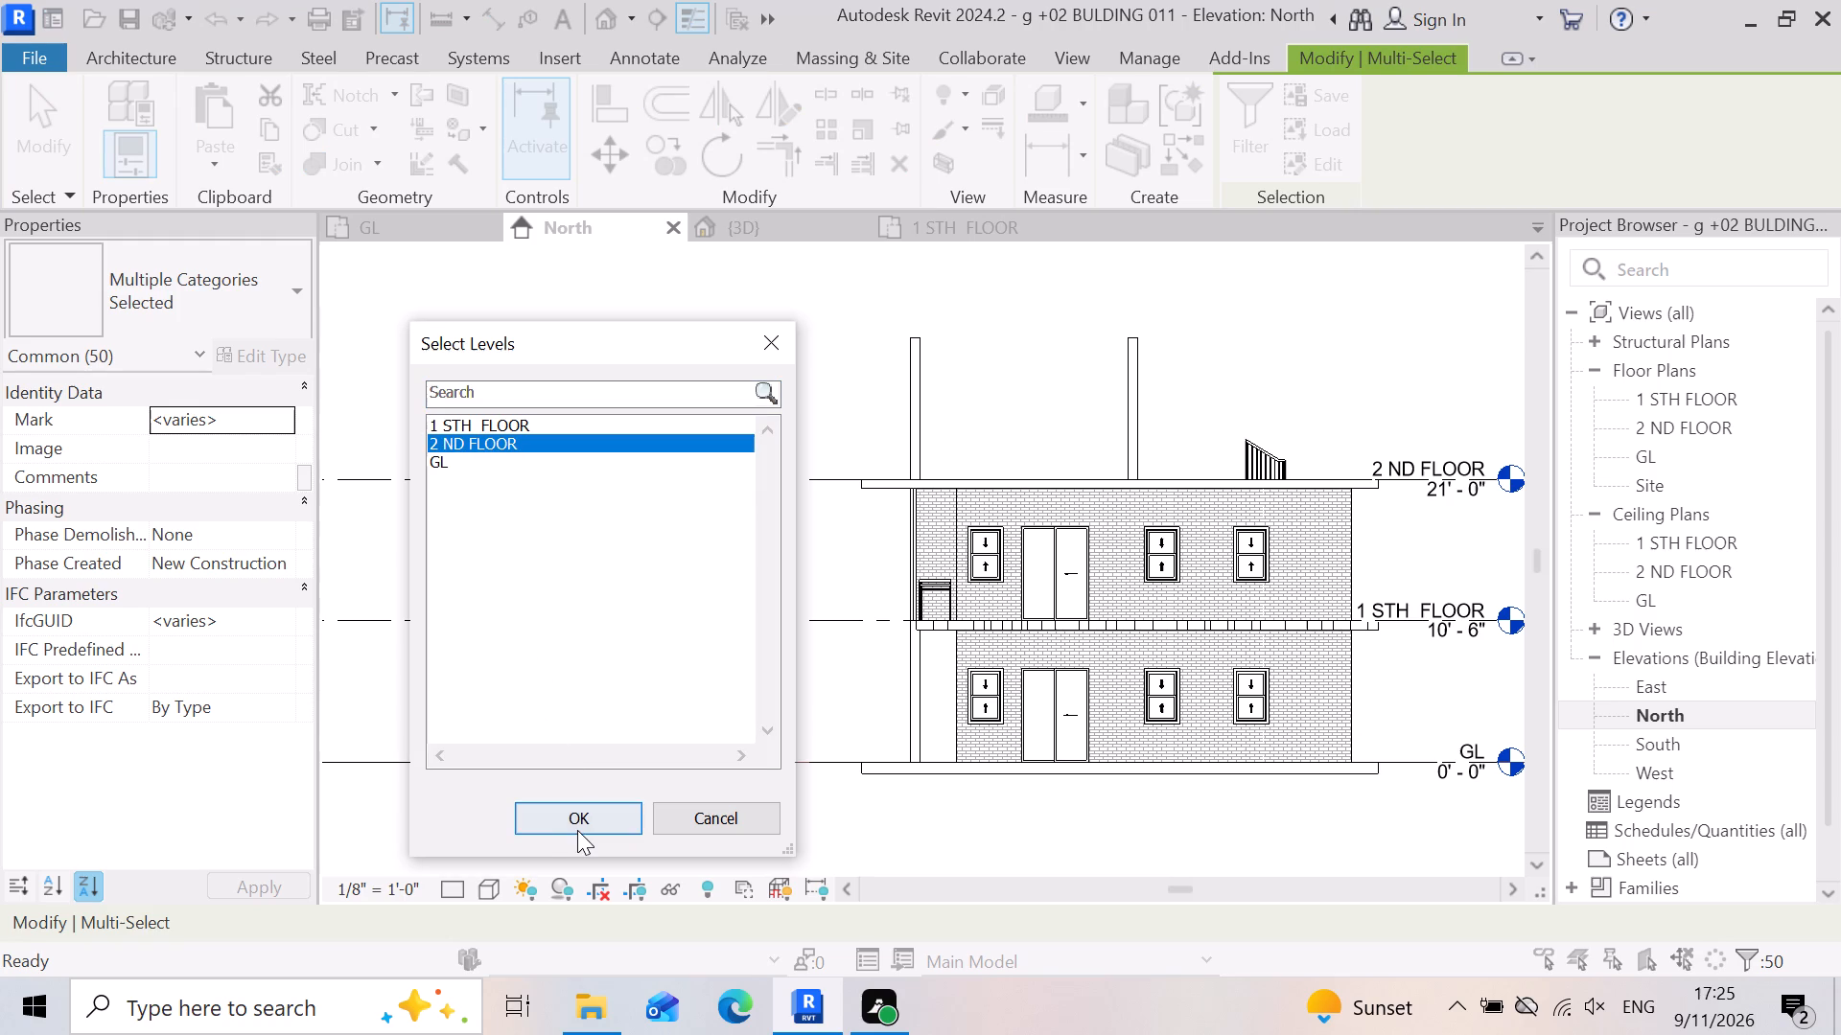
left_click(578, 830)
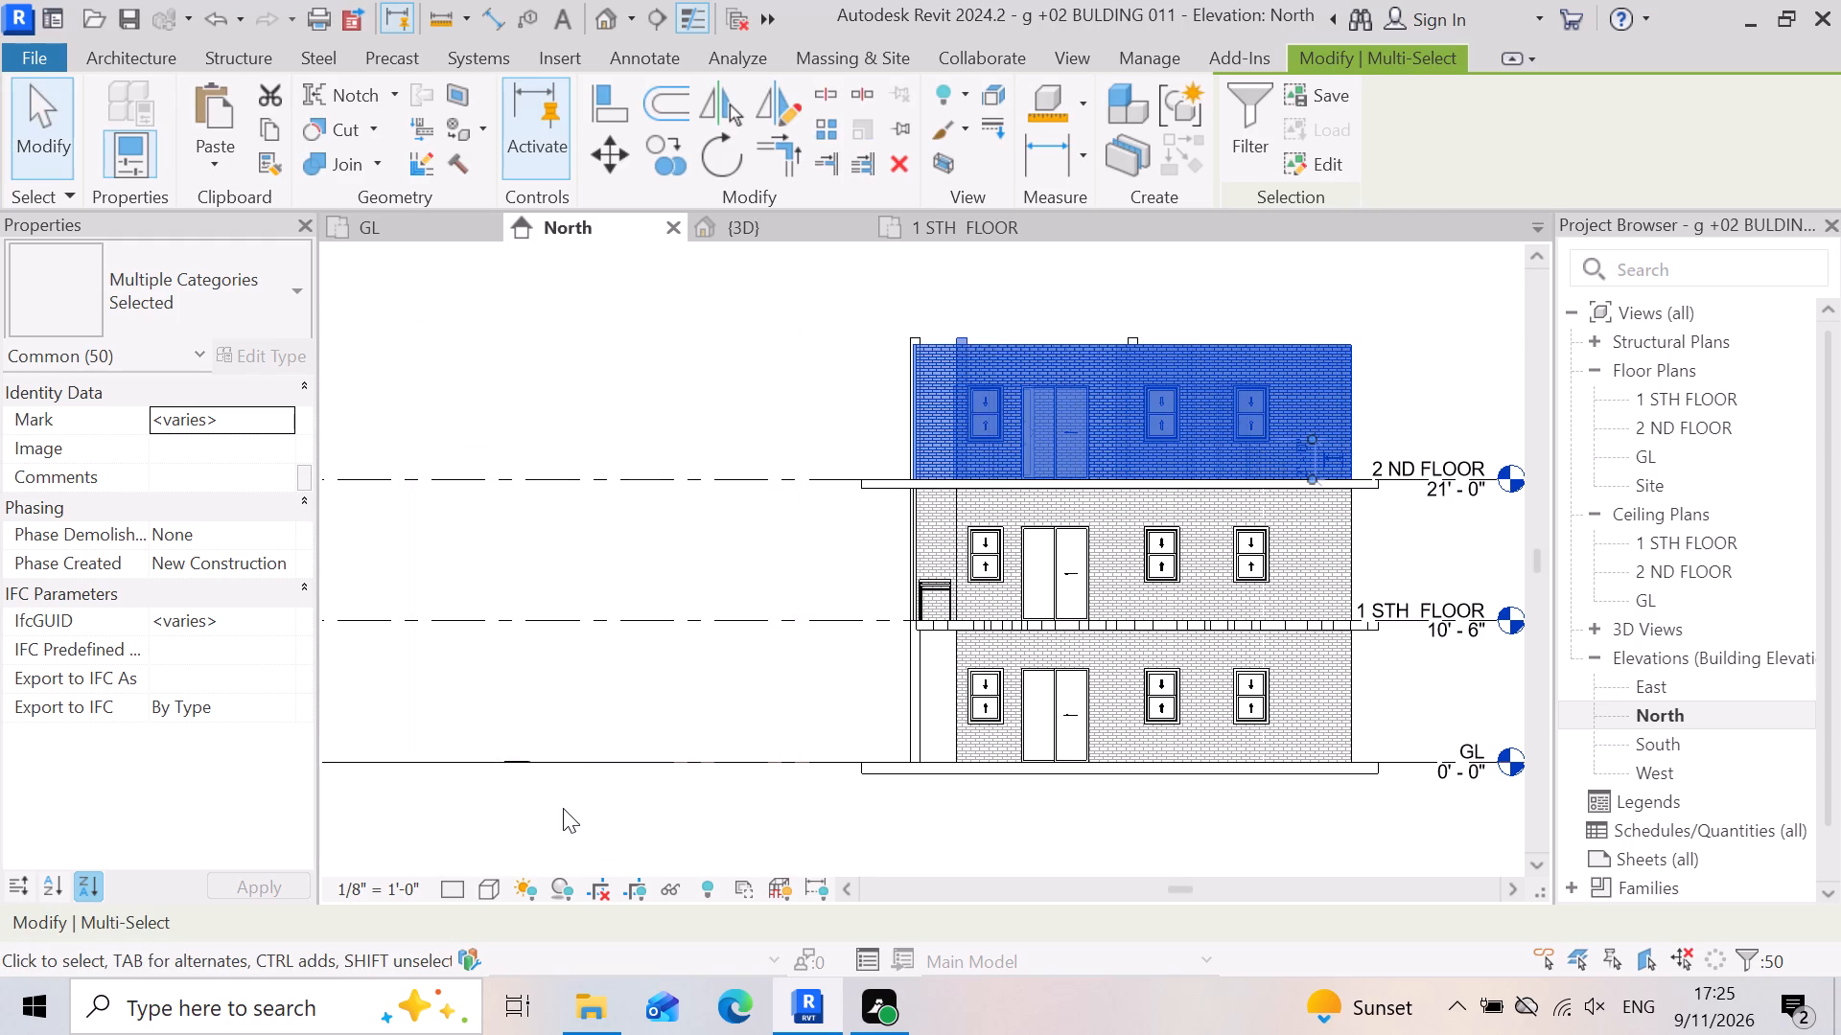
left_click(760, 862)
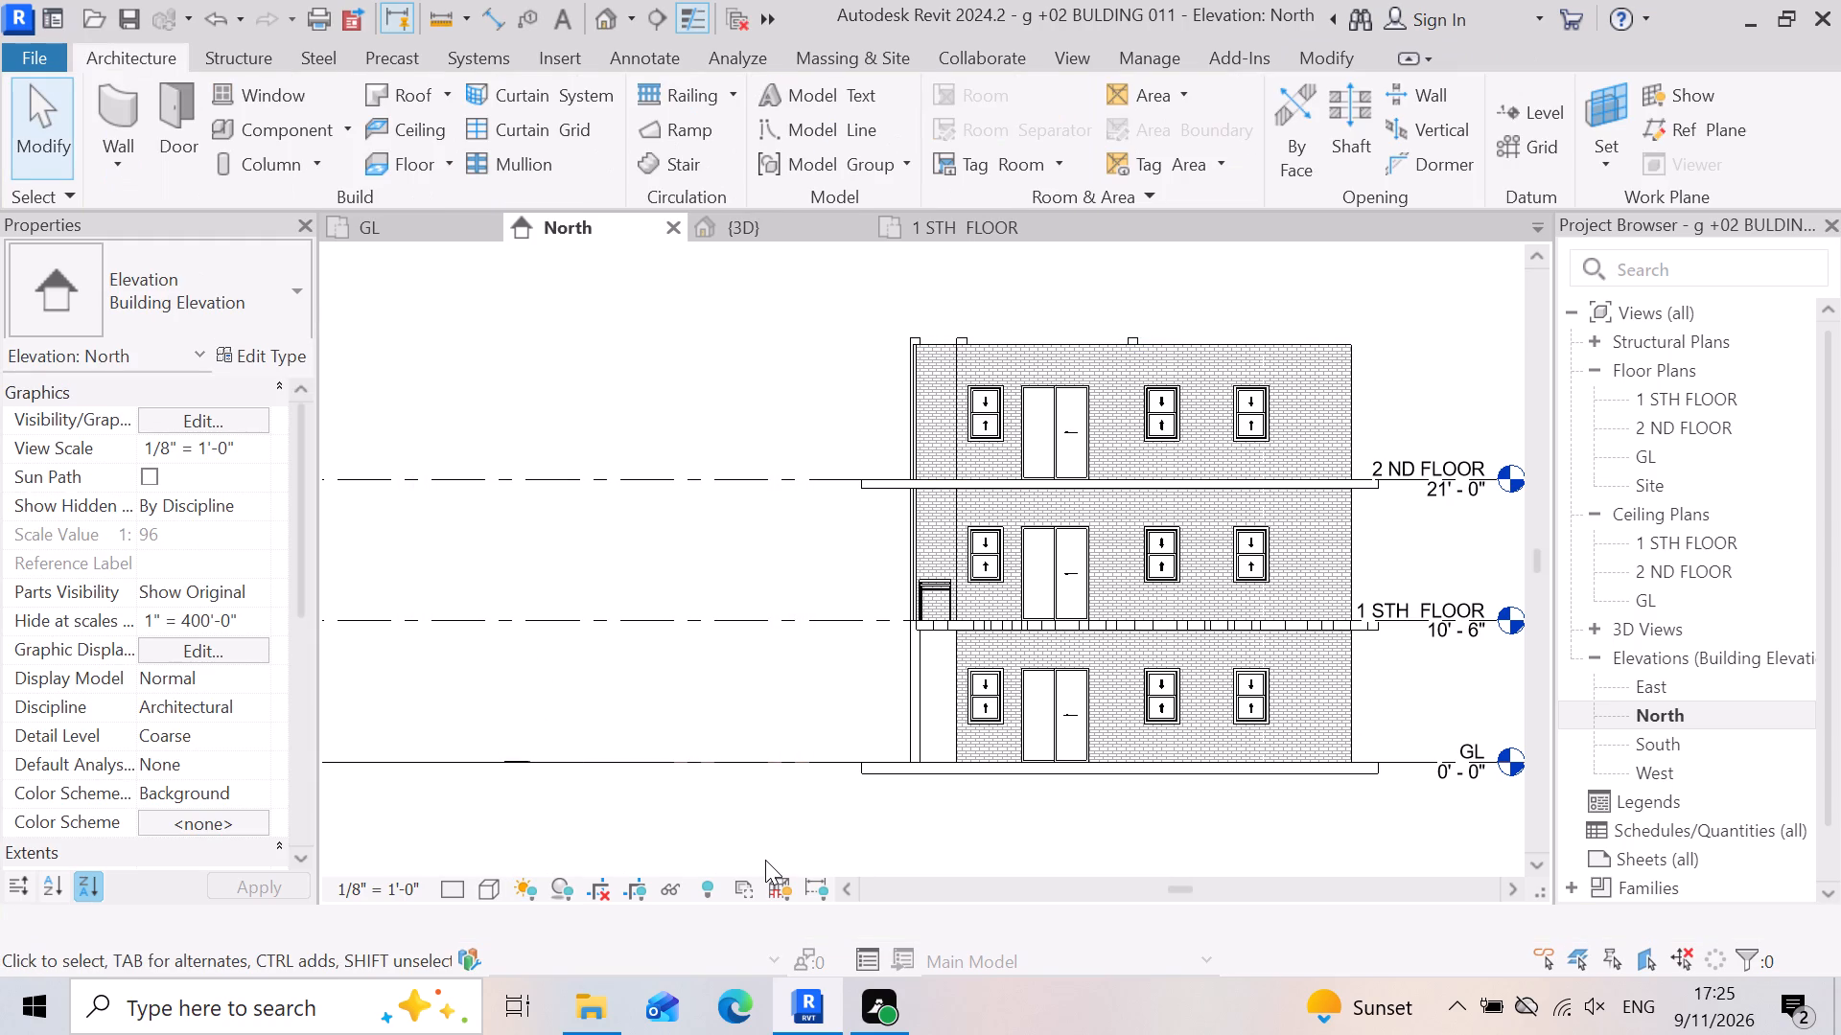
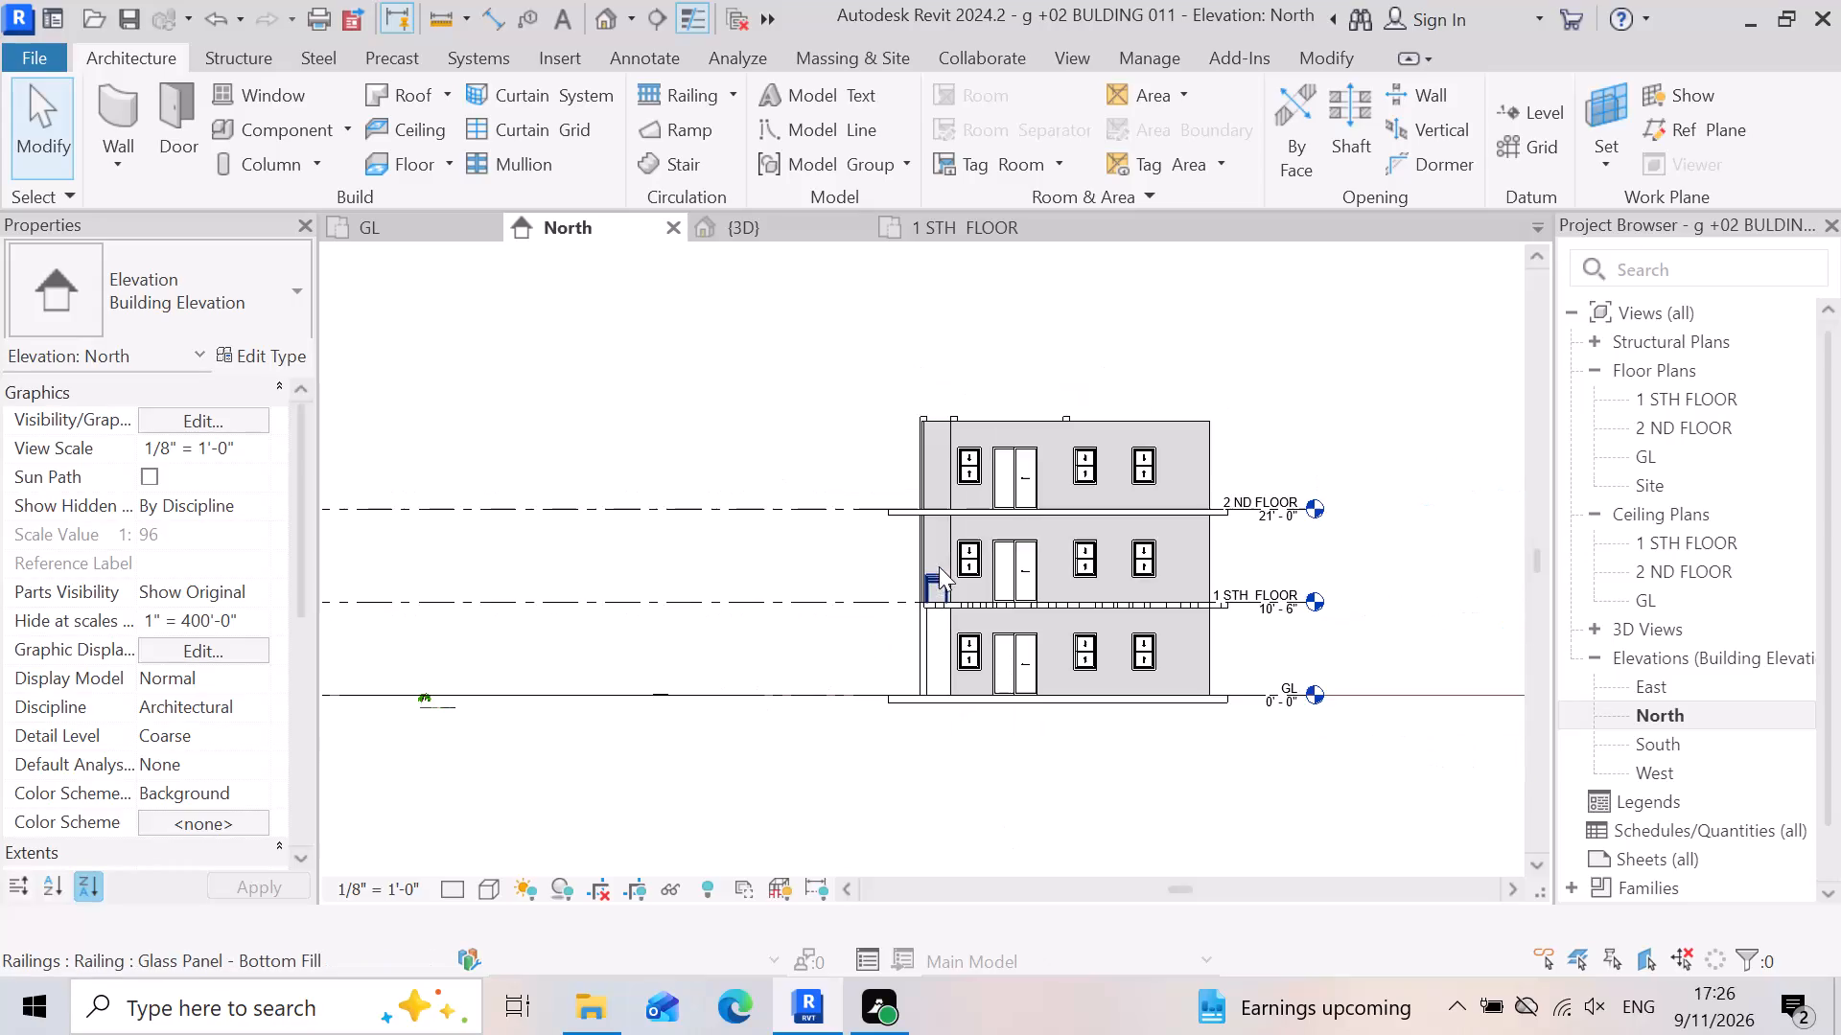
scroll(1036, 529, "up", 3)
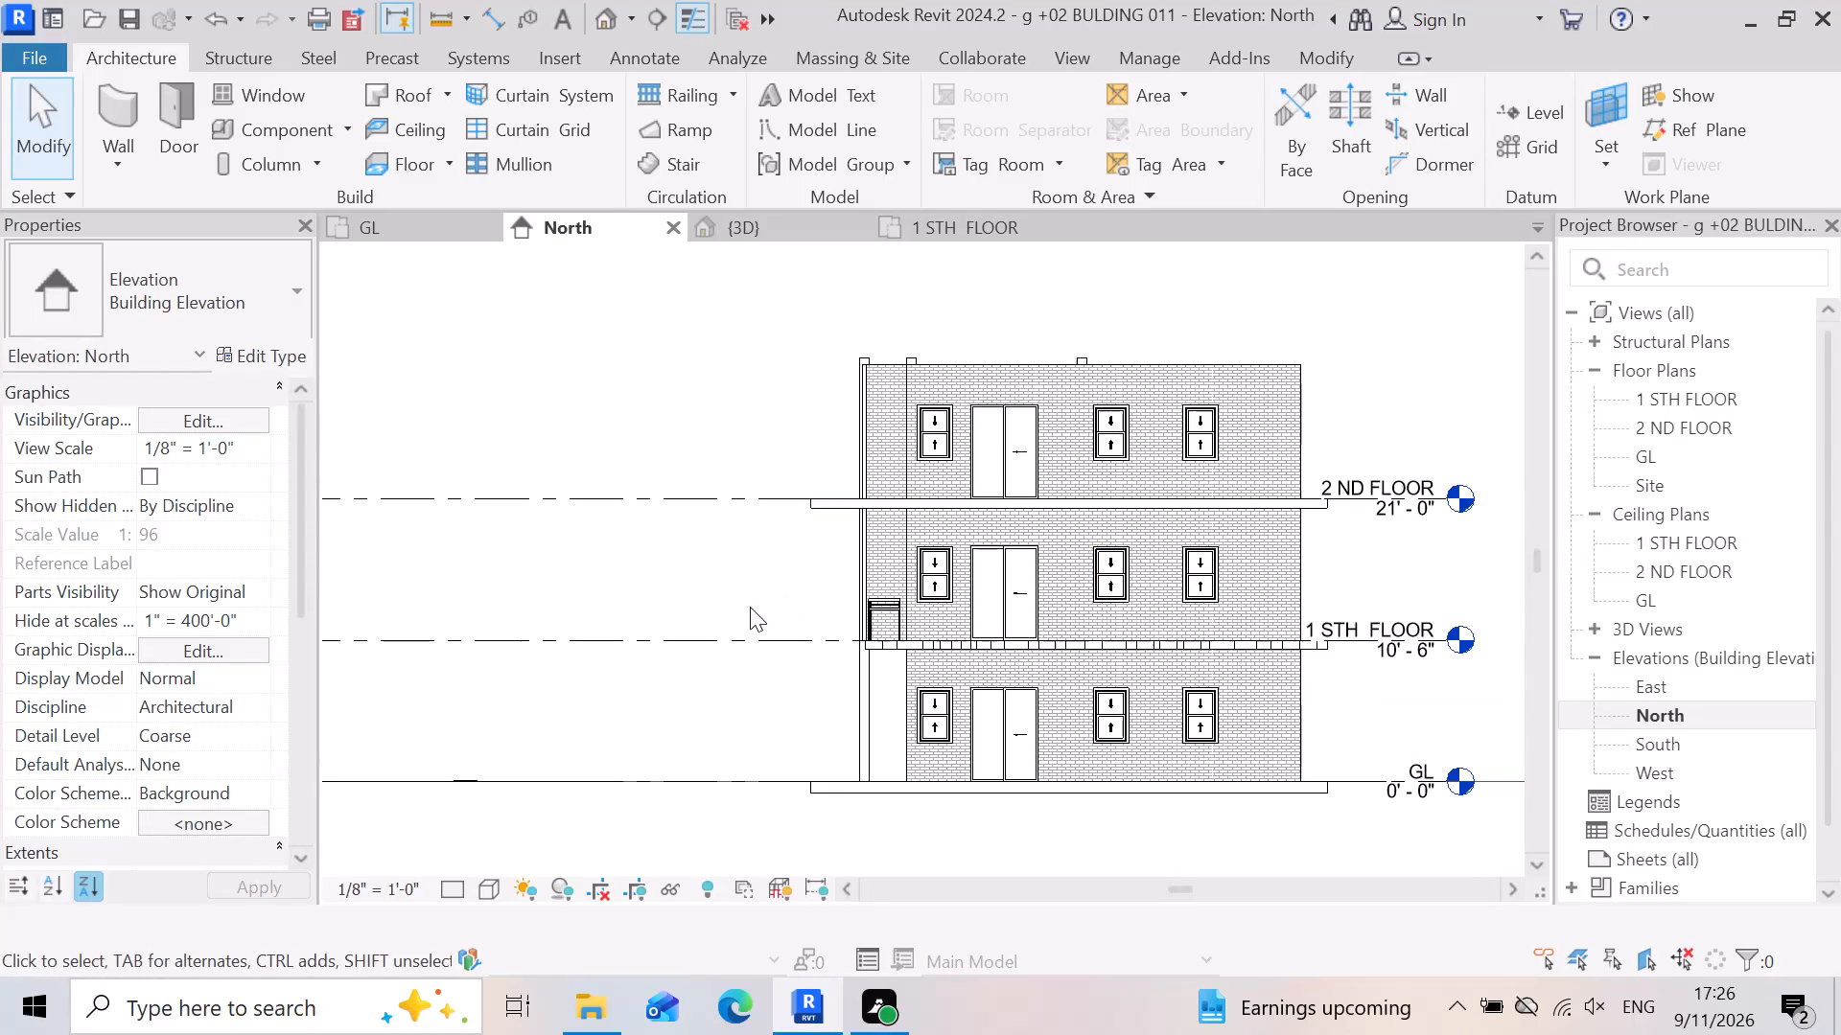
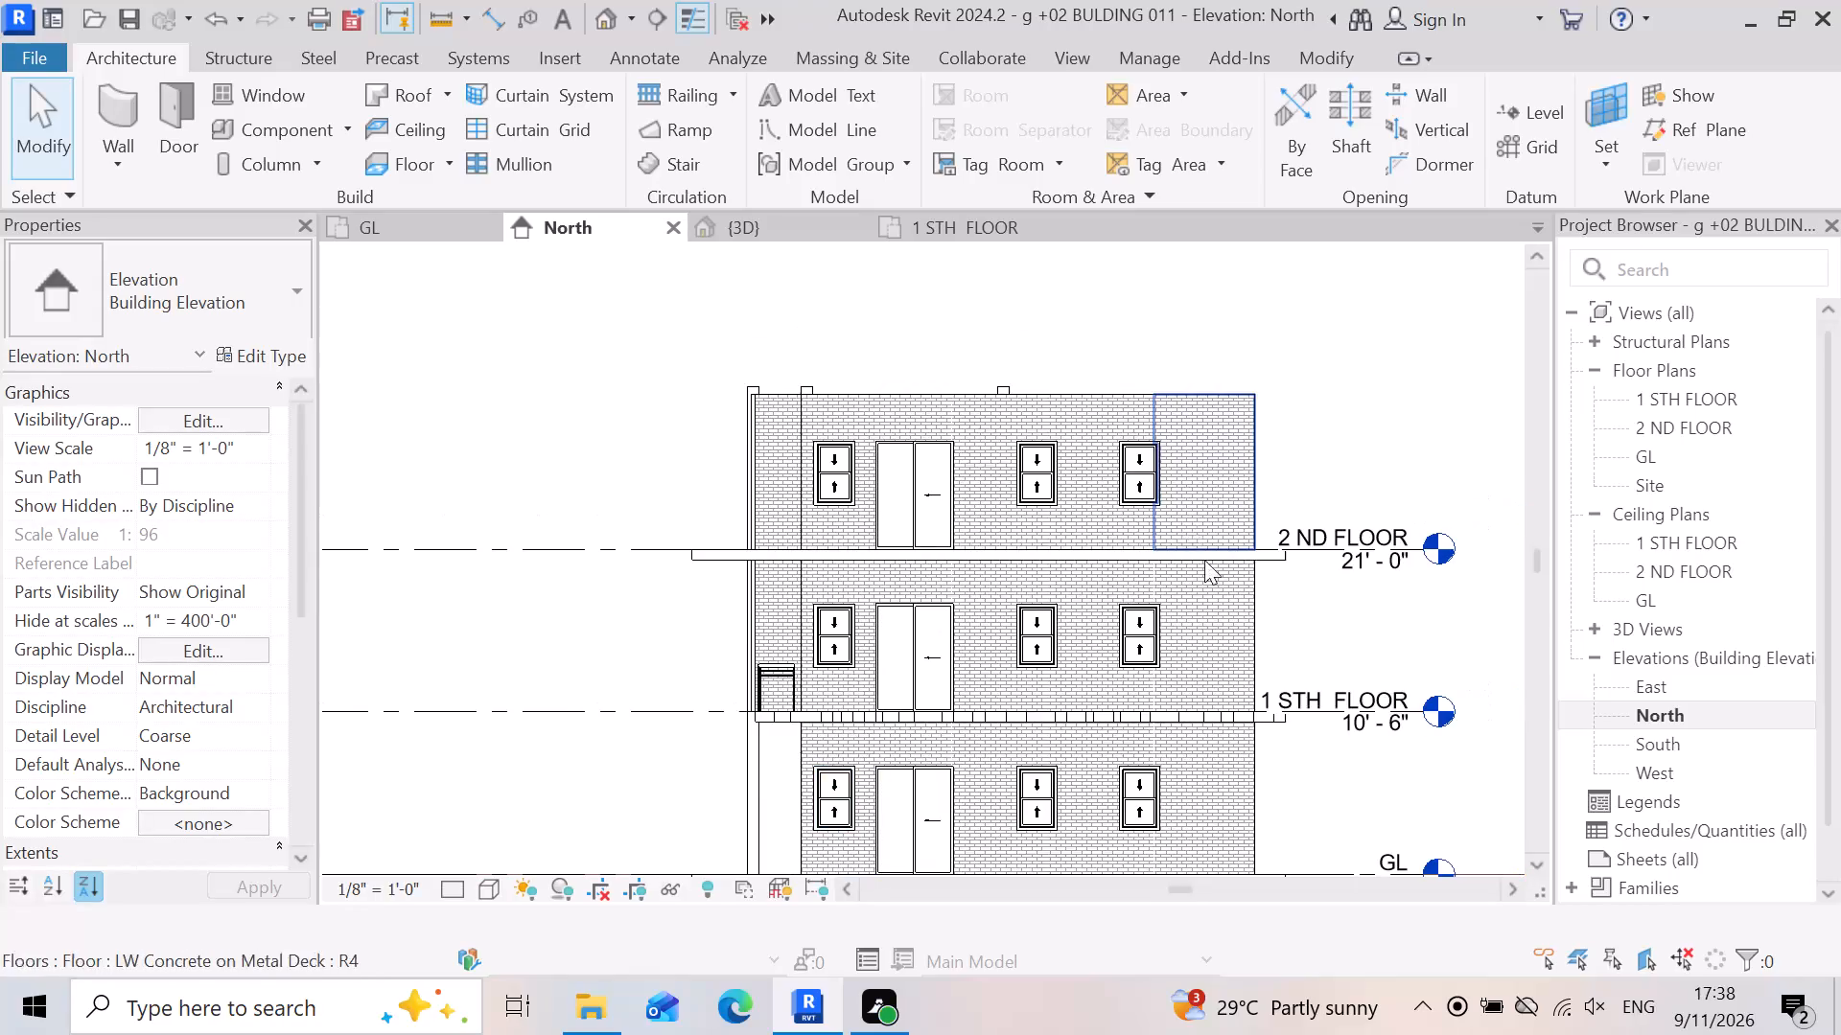
In the North elevation, filter the 1 STH FLOOR elements to top rails, stairs, runs and supports, and paste copies aligned to 2 ND FLOOR.
scroll(1204, 560, "up", 2)
scroll(1150, 621, "down", 2)
left_click_drag(1357, 652, 1202, 663)
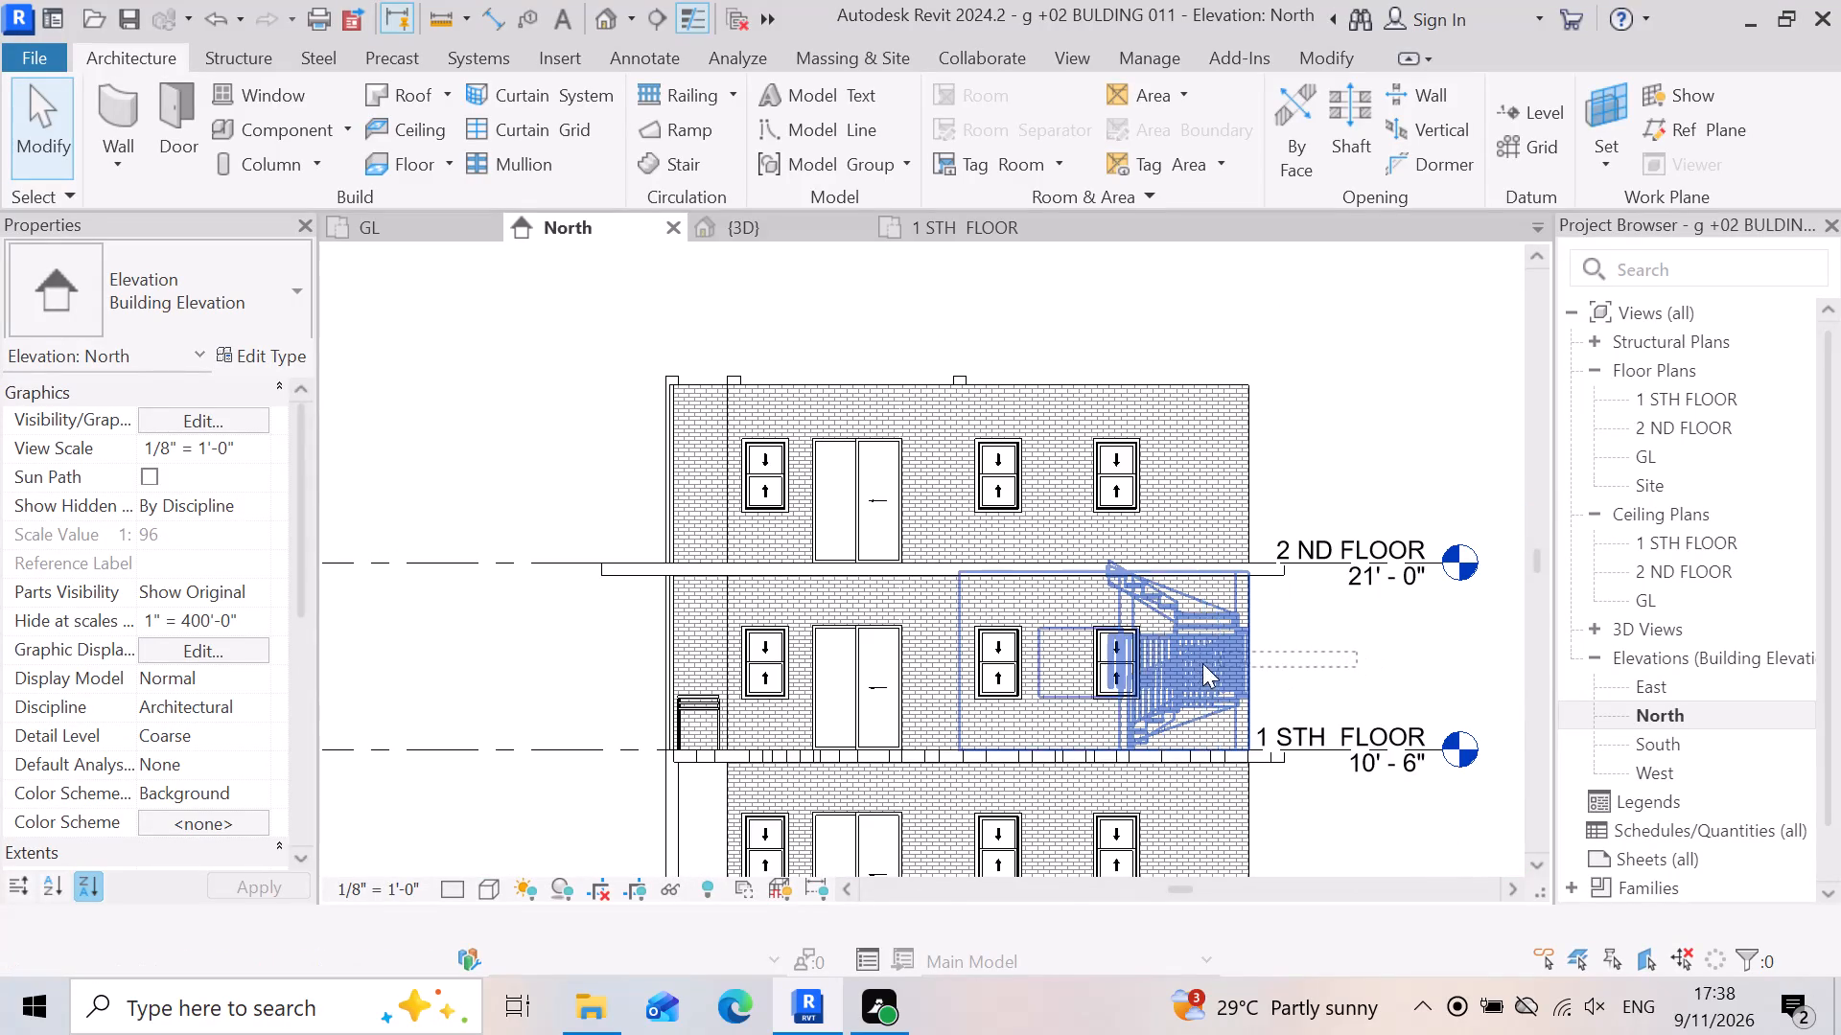
left_click_drag(1202, 663, 485, 642)
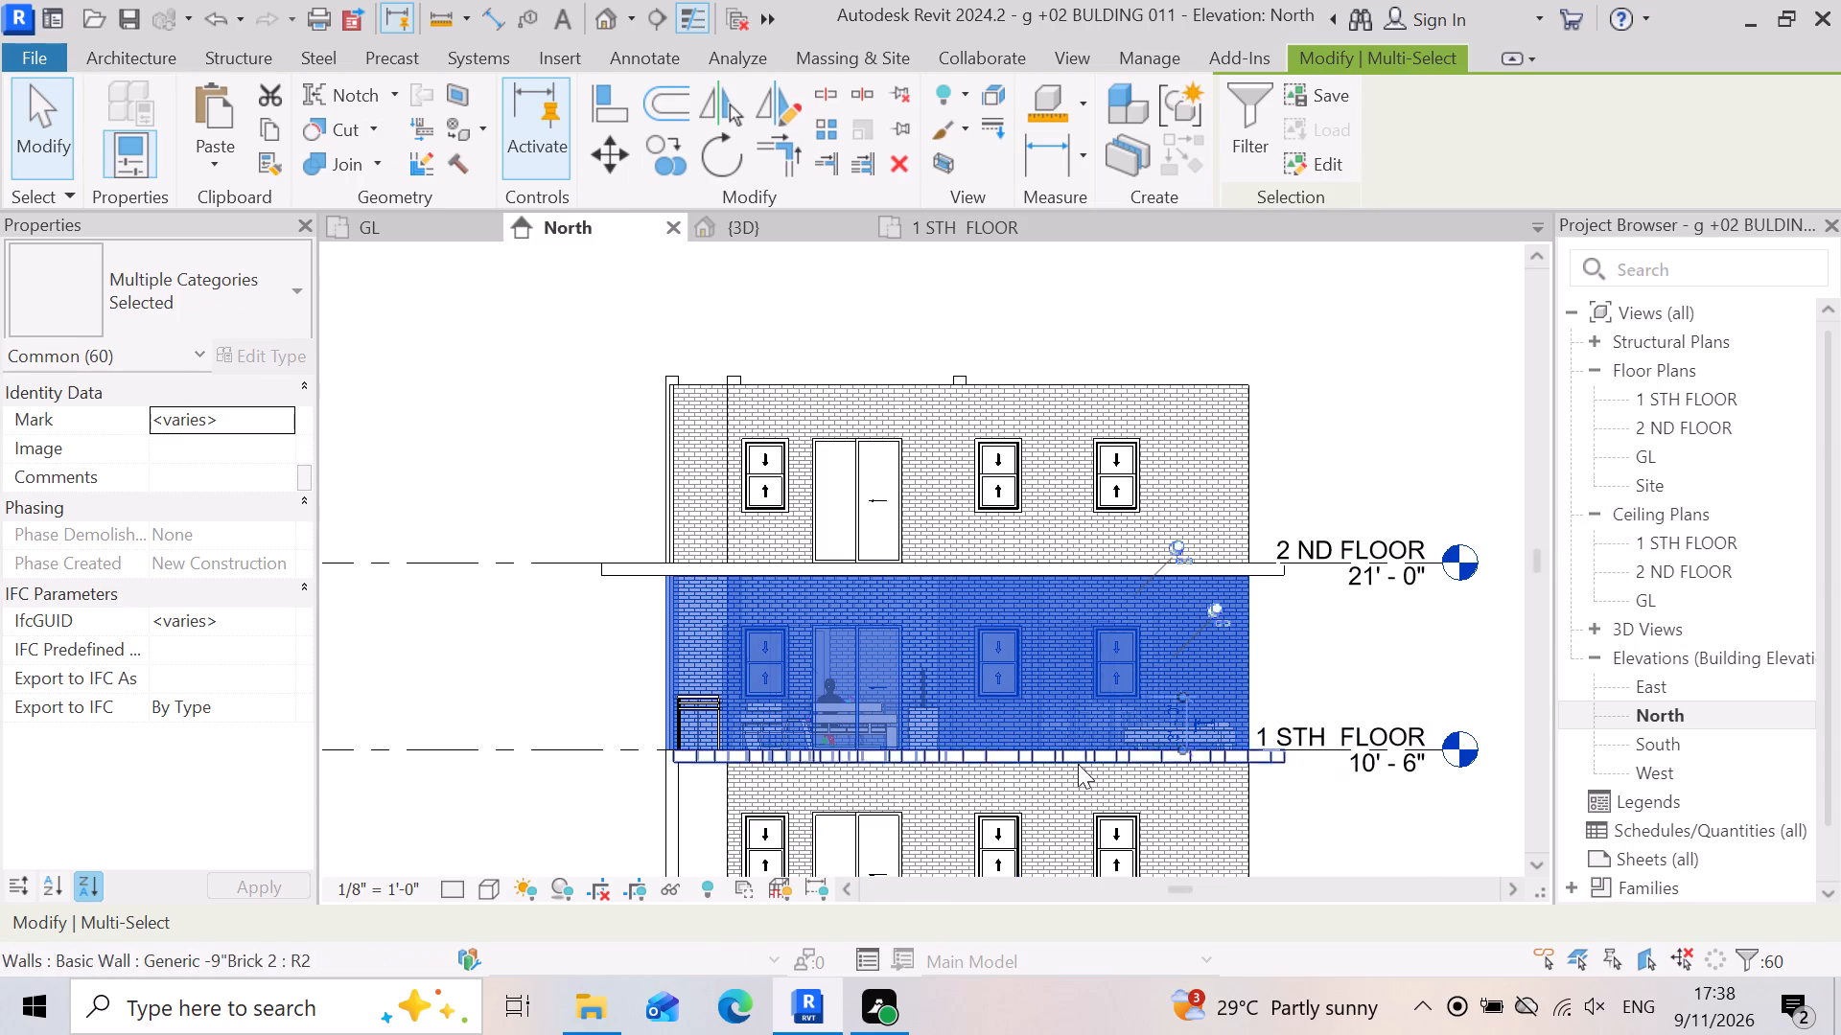
left_click(1258, 137)
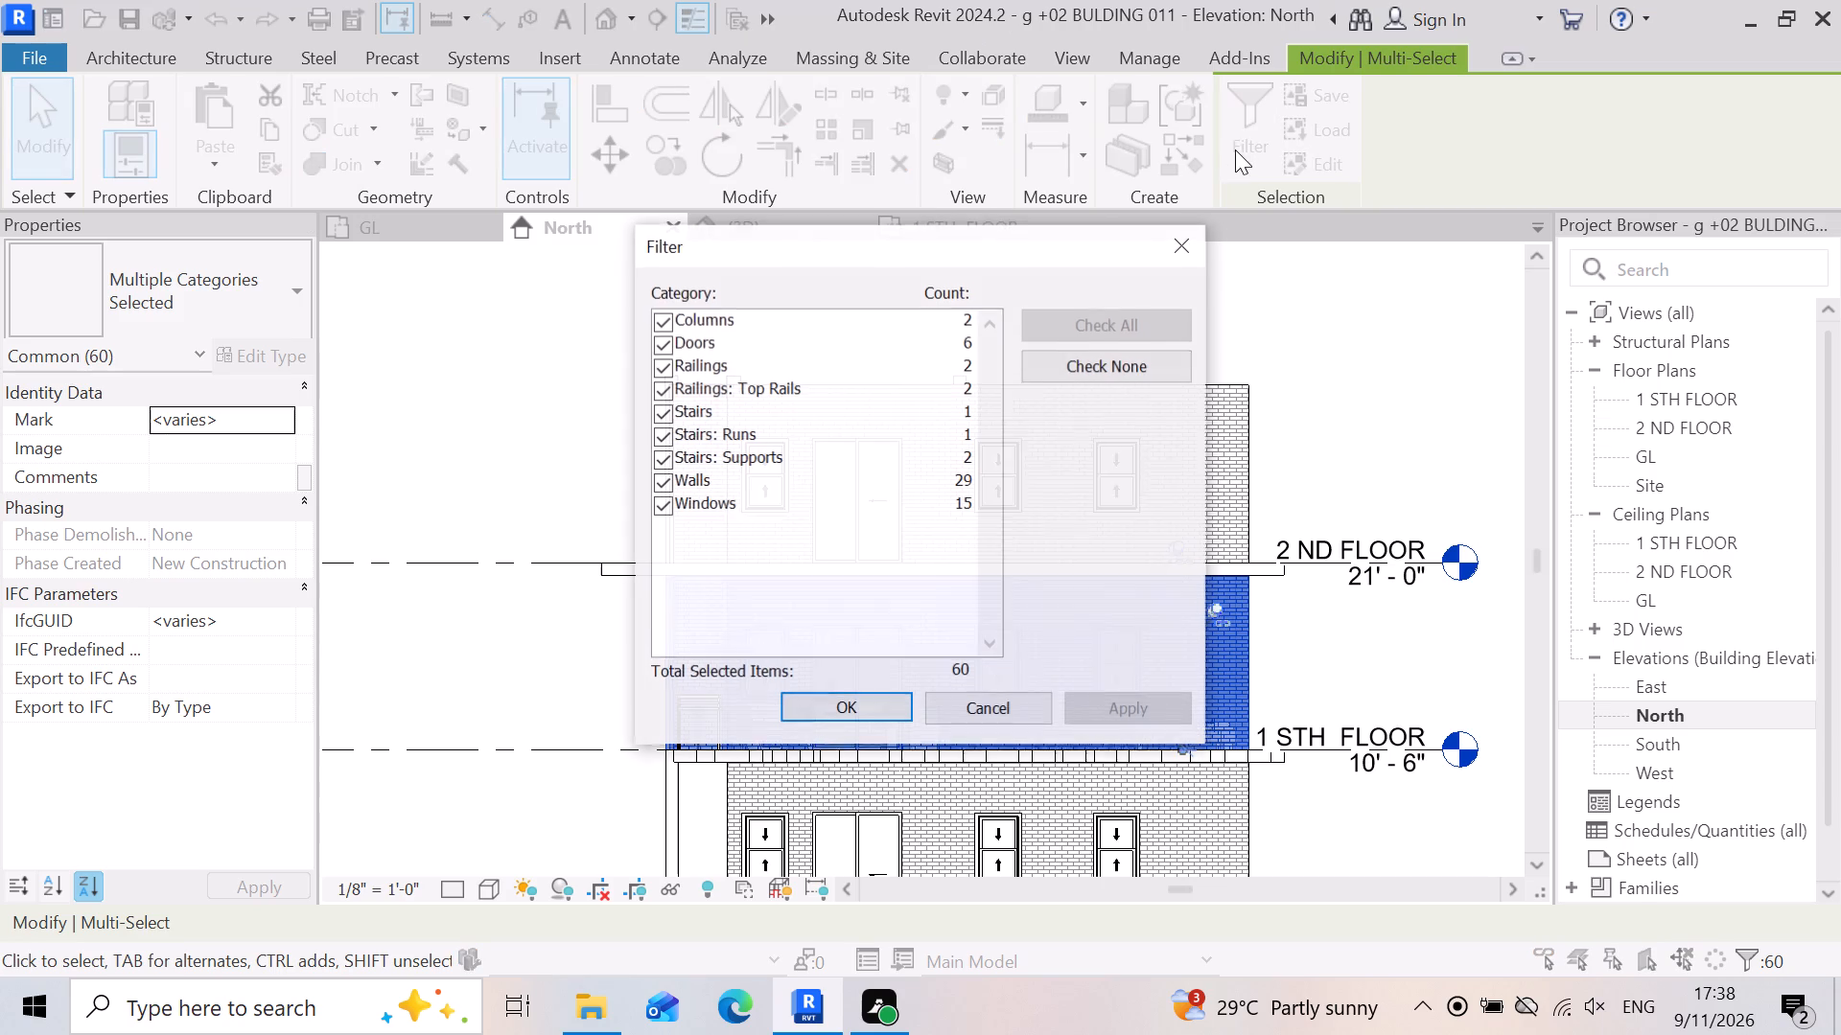
left_click(1150, 358)
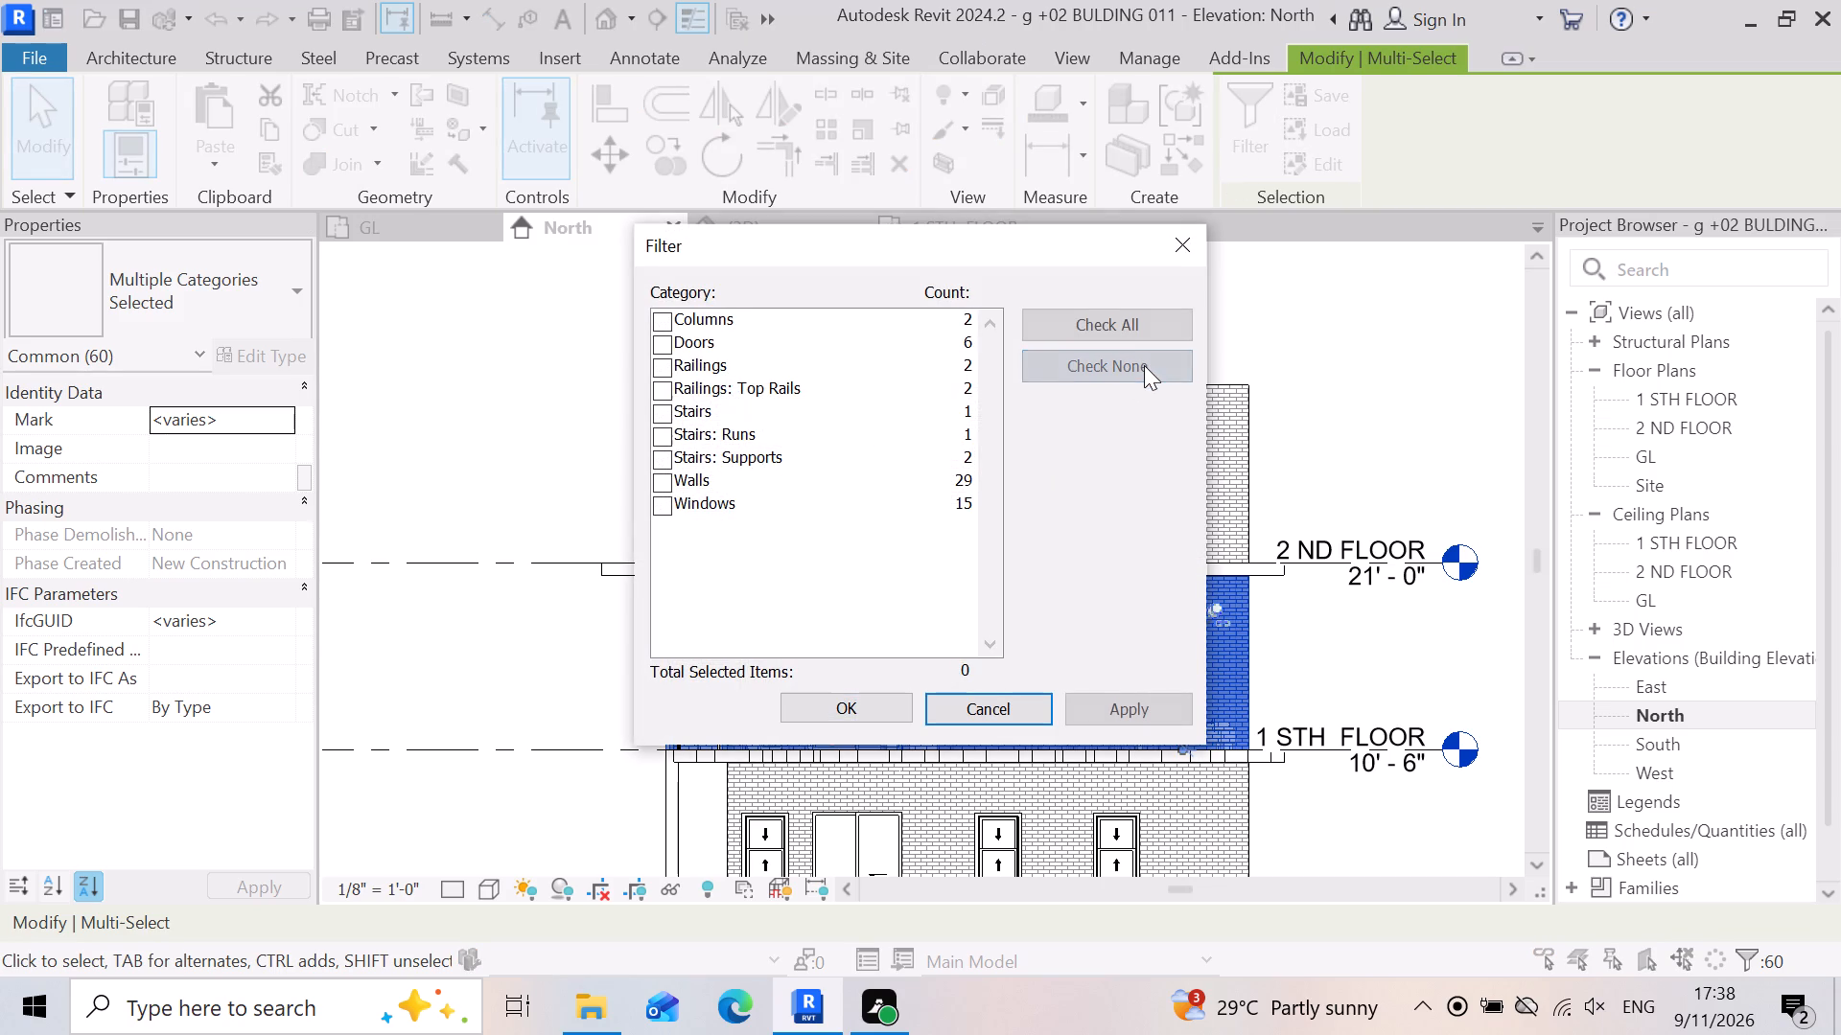
left_click(662, 387)
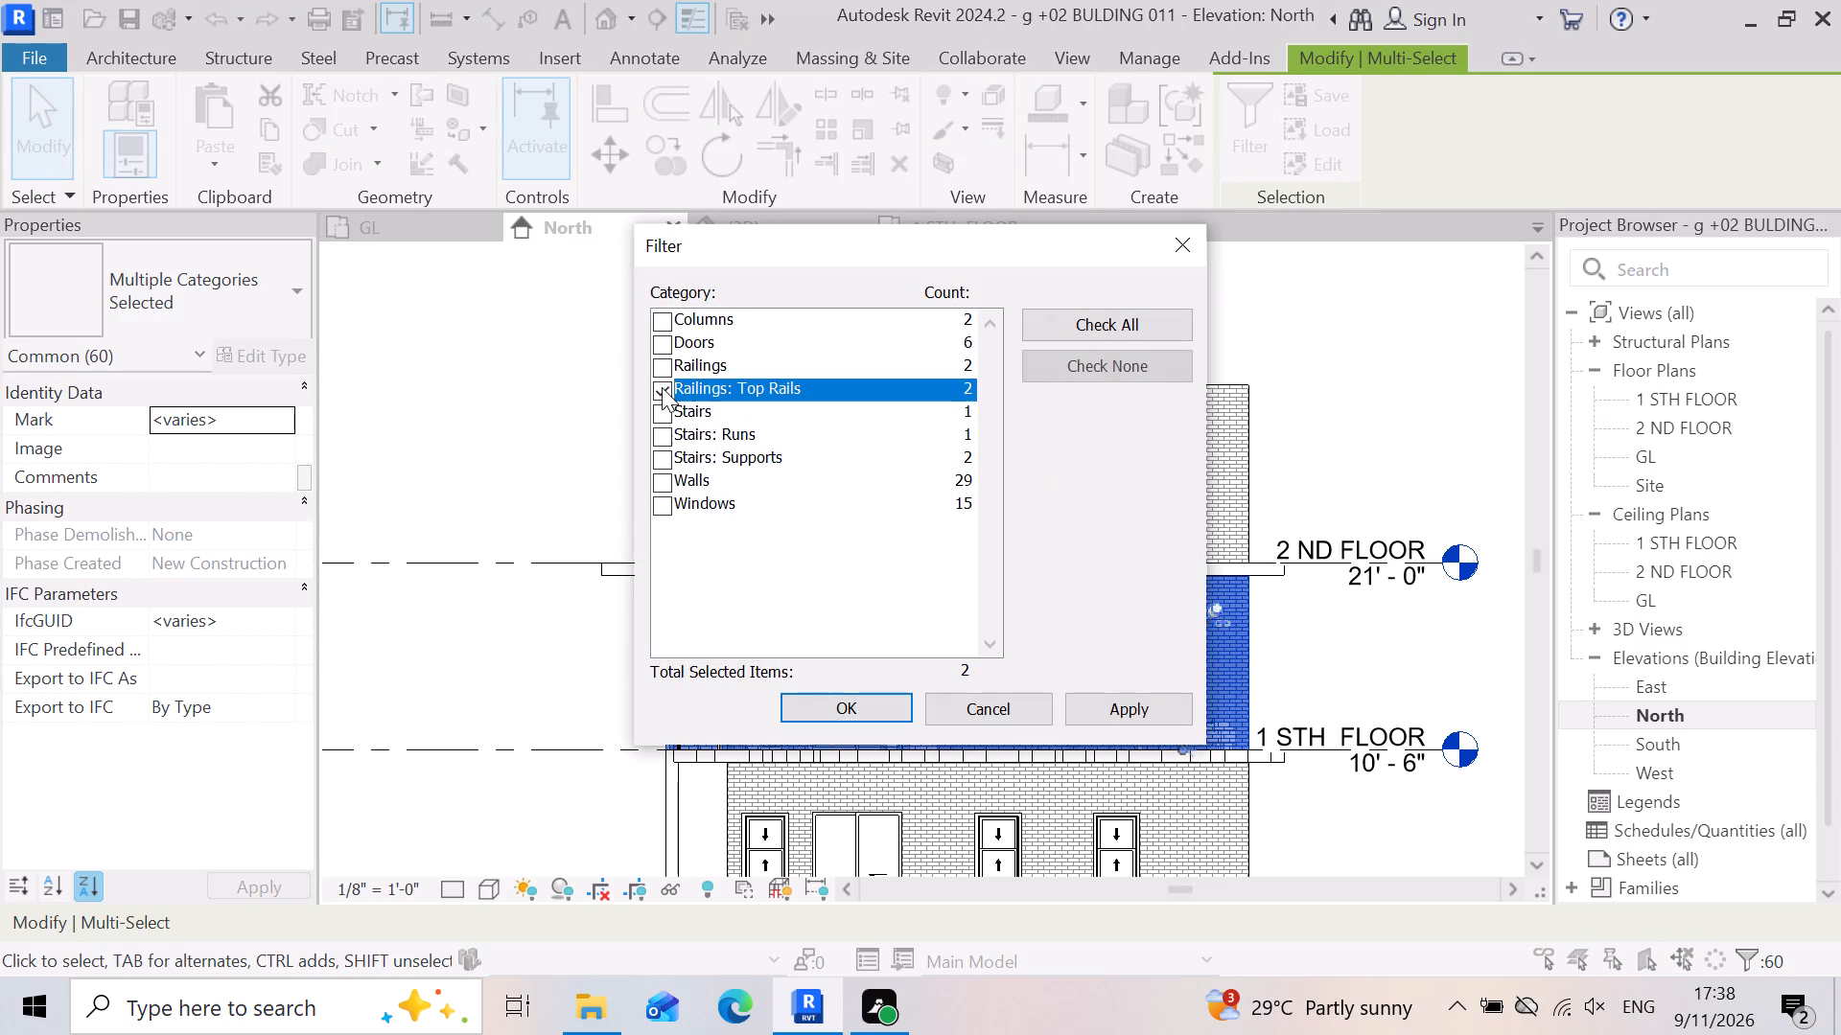
left_click(661, 414)
left_click(665, 445)
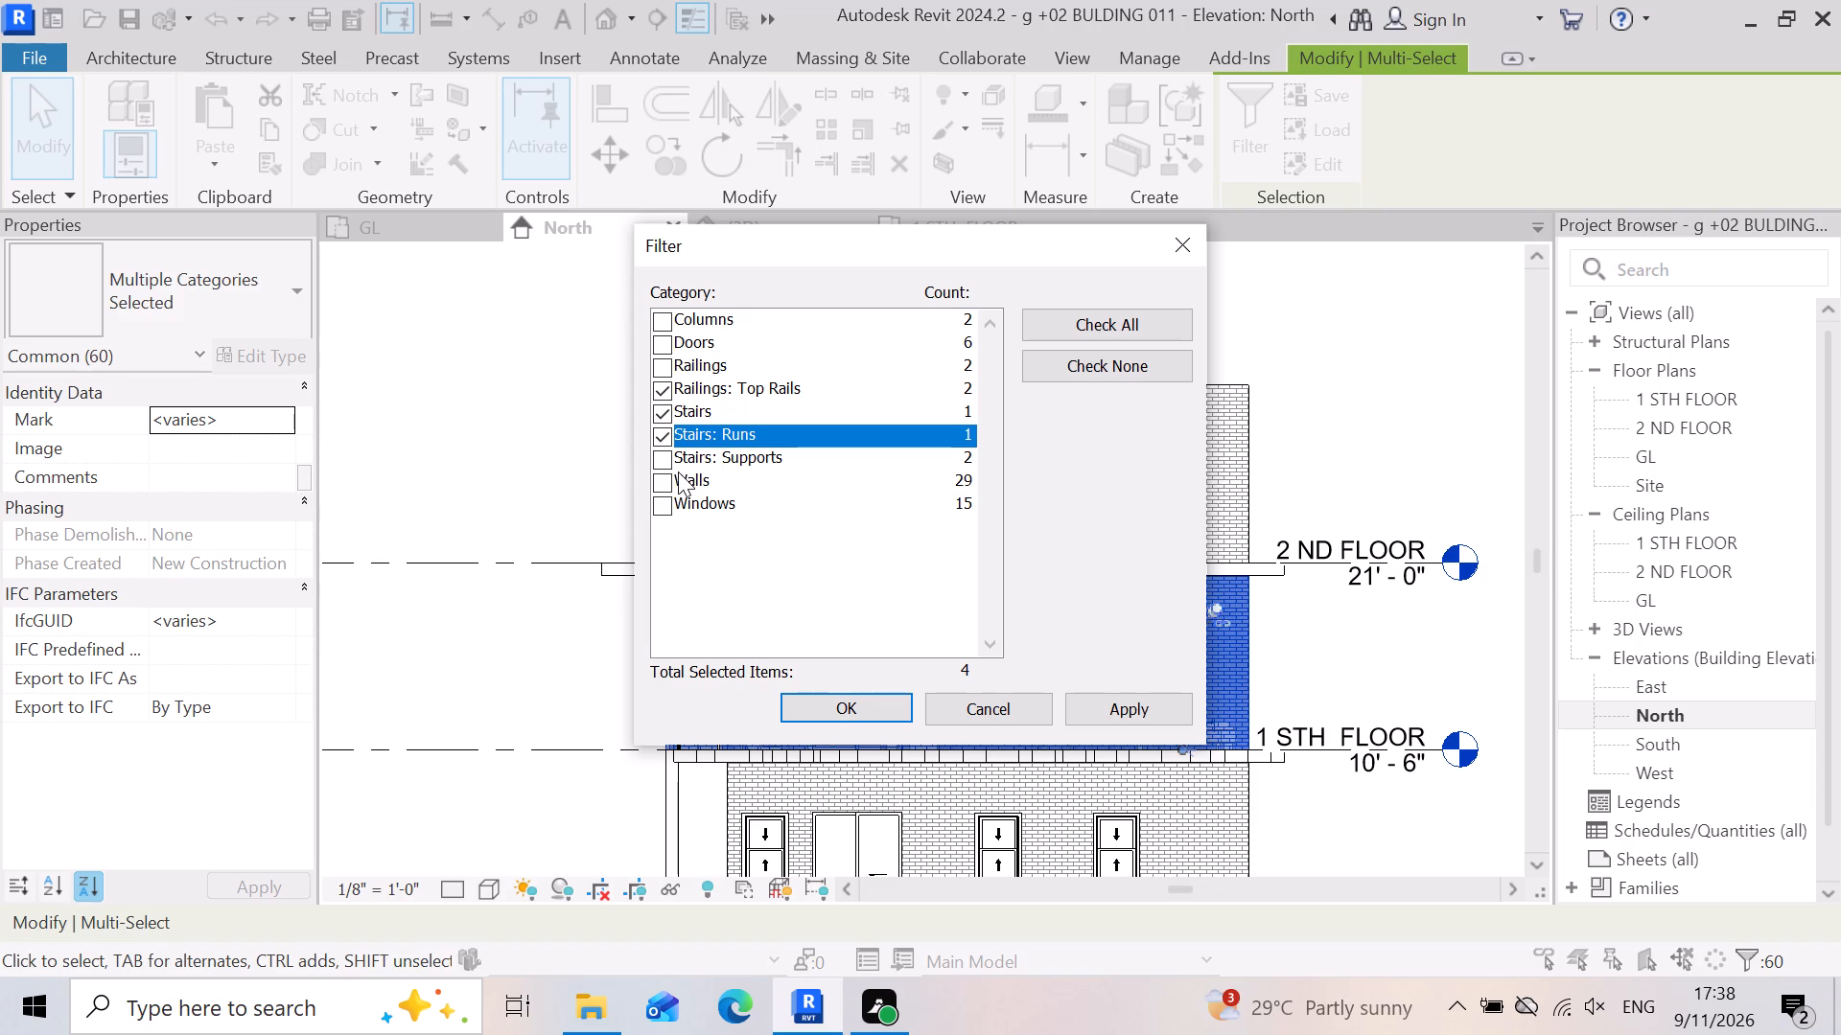
left_click(664, 457)
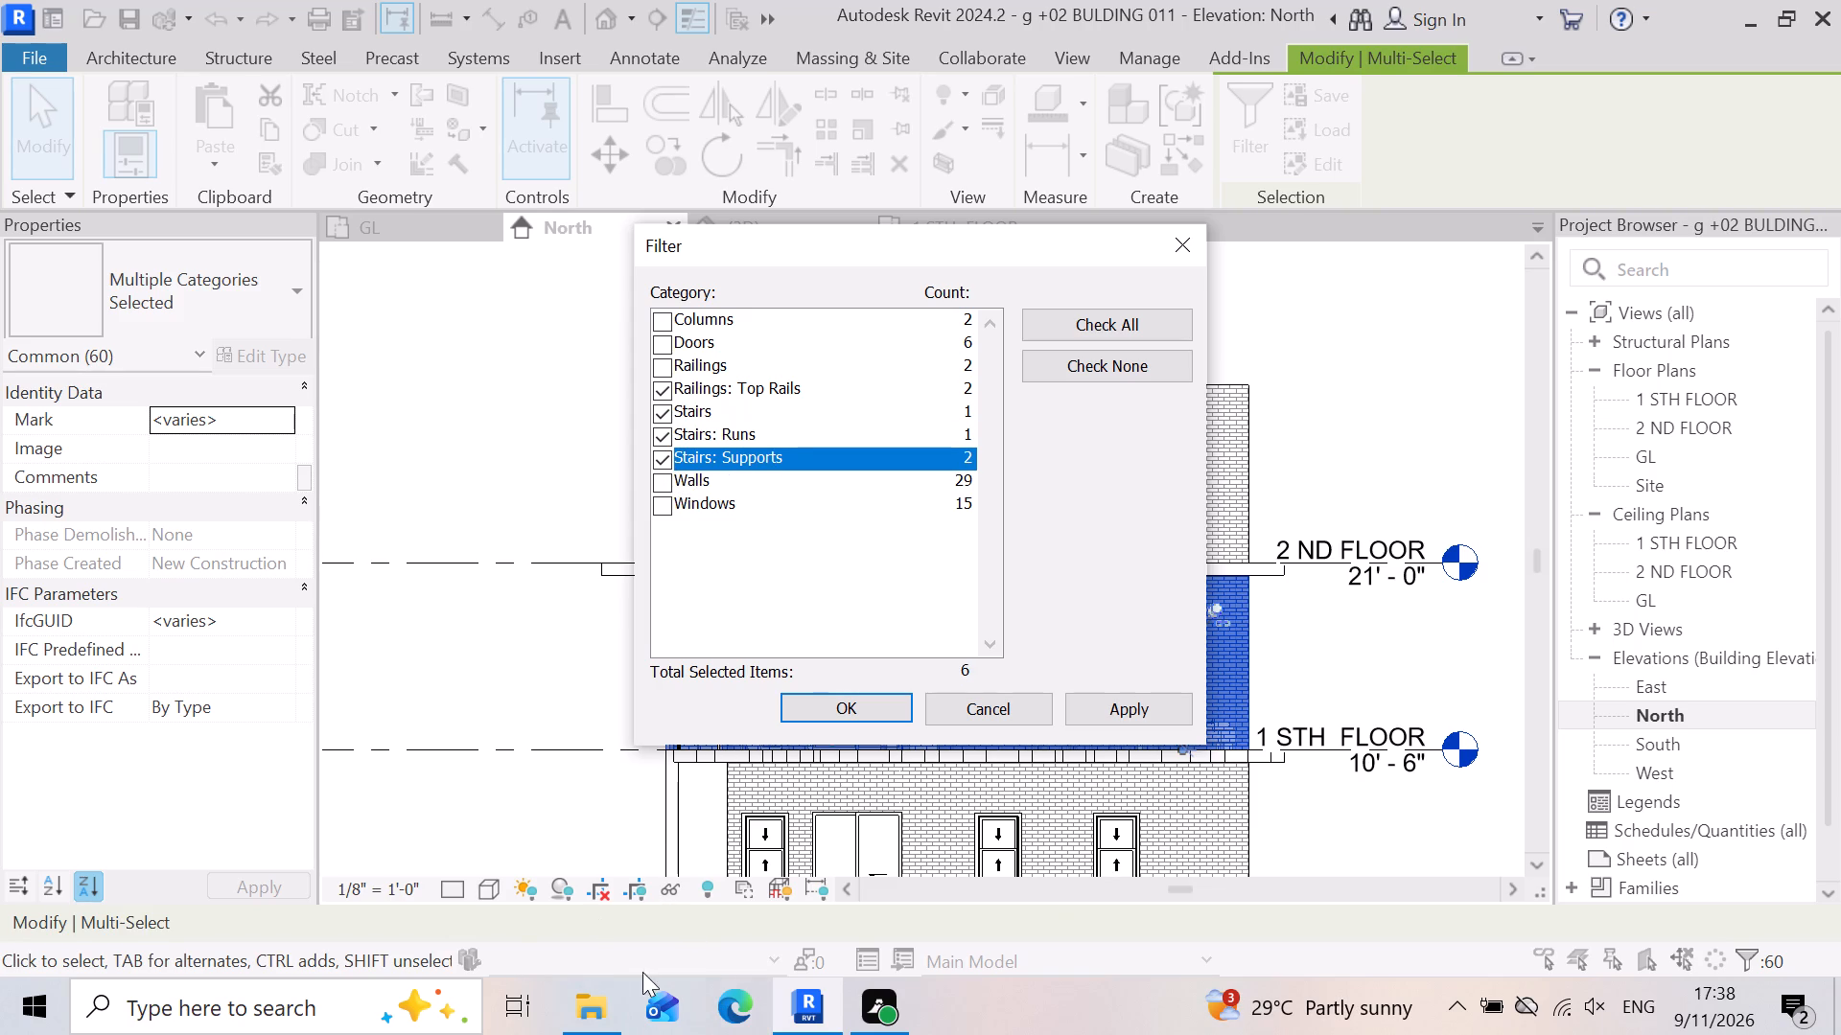
left_click(1151, 721)
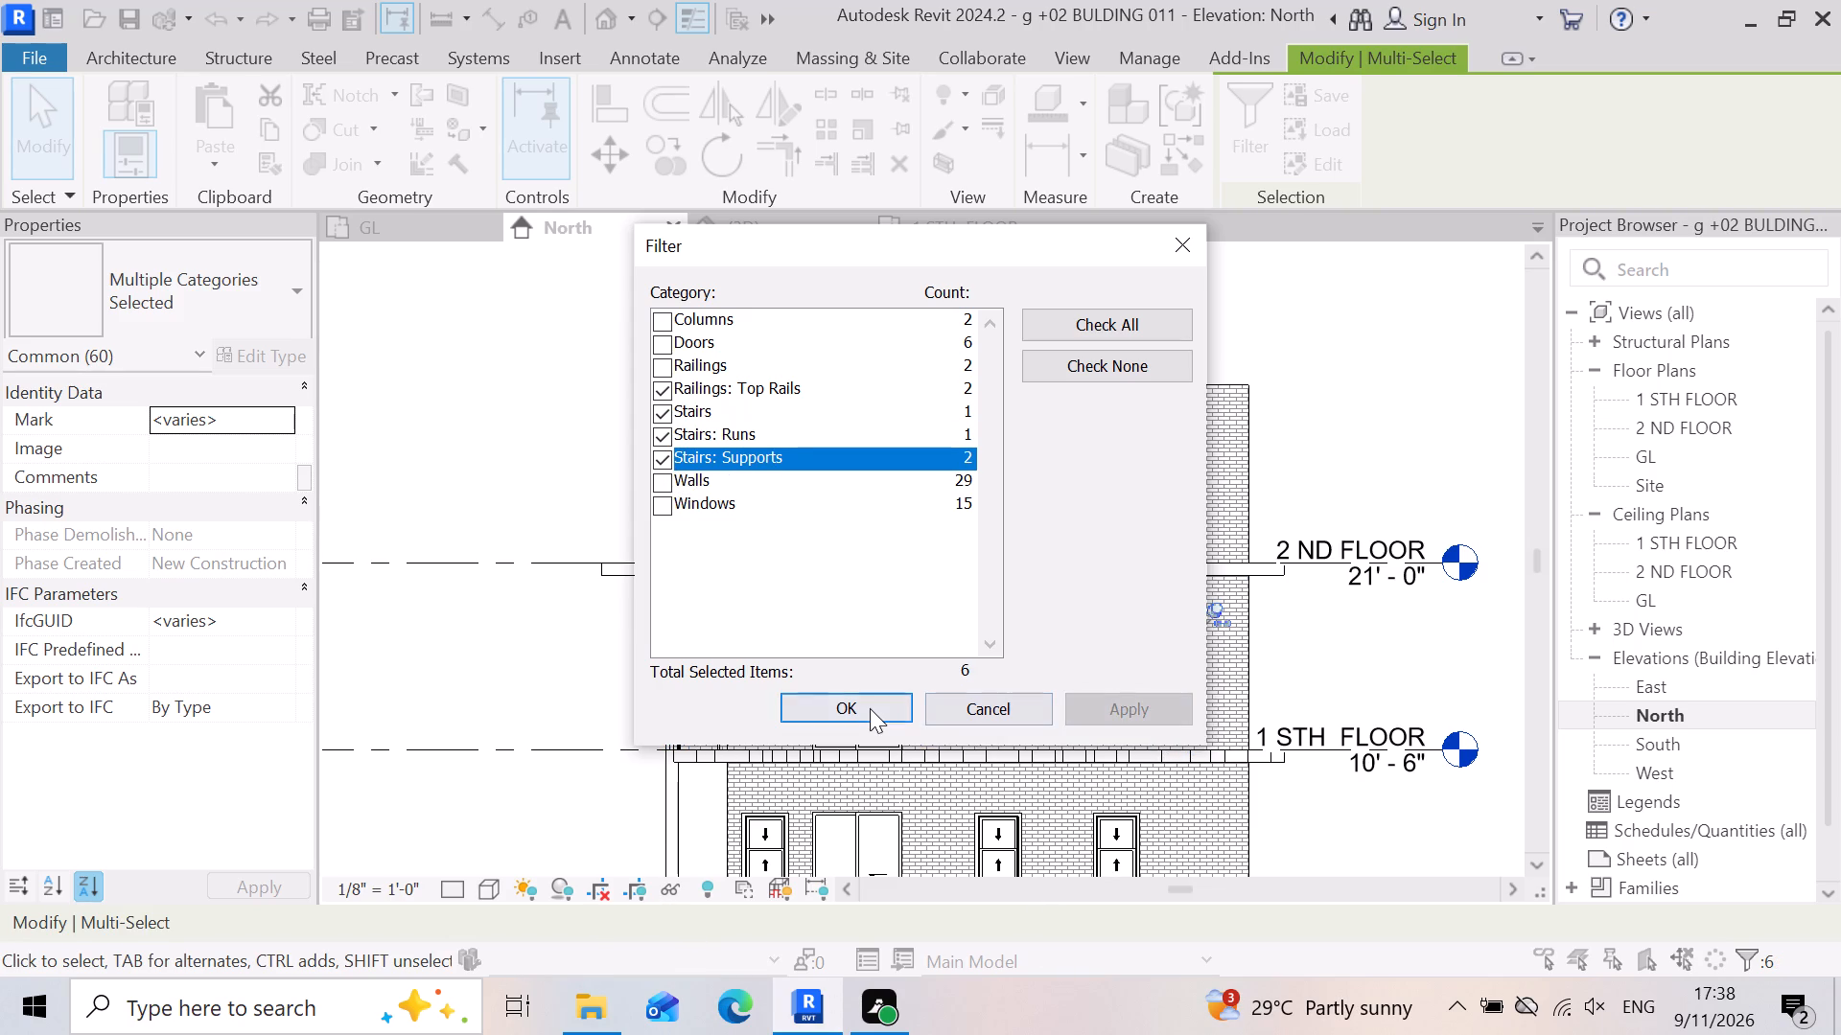
left_click(870, 708)
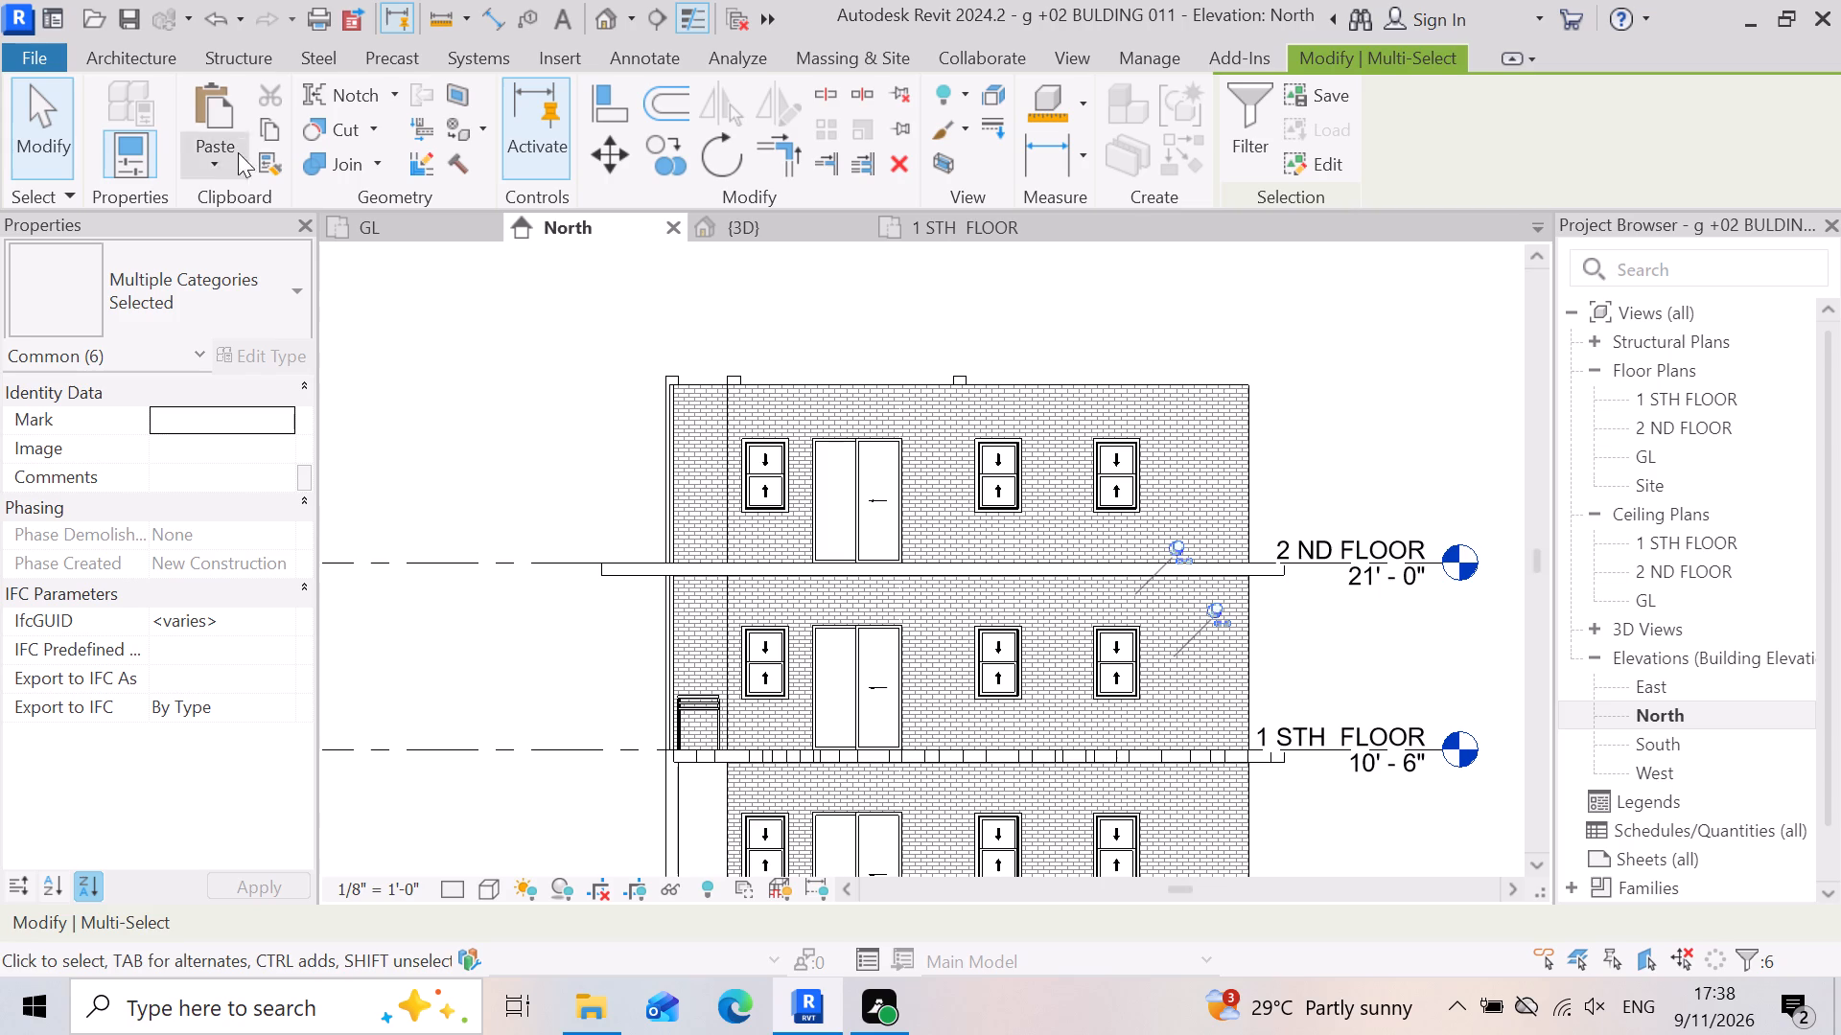
left_click(268, 137)
left_click(213, 162)
left_click(324, 281)
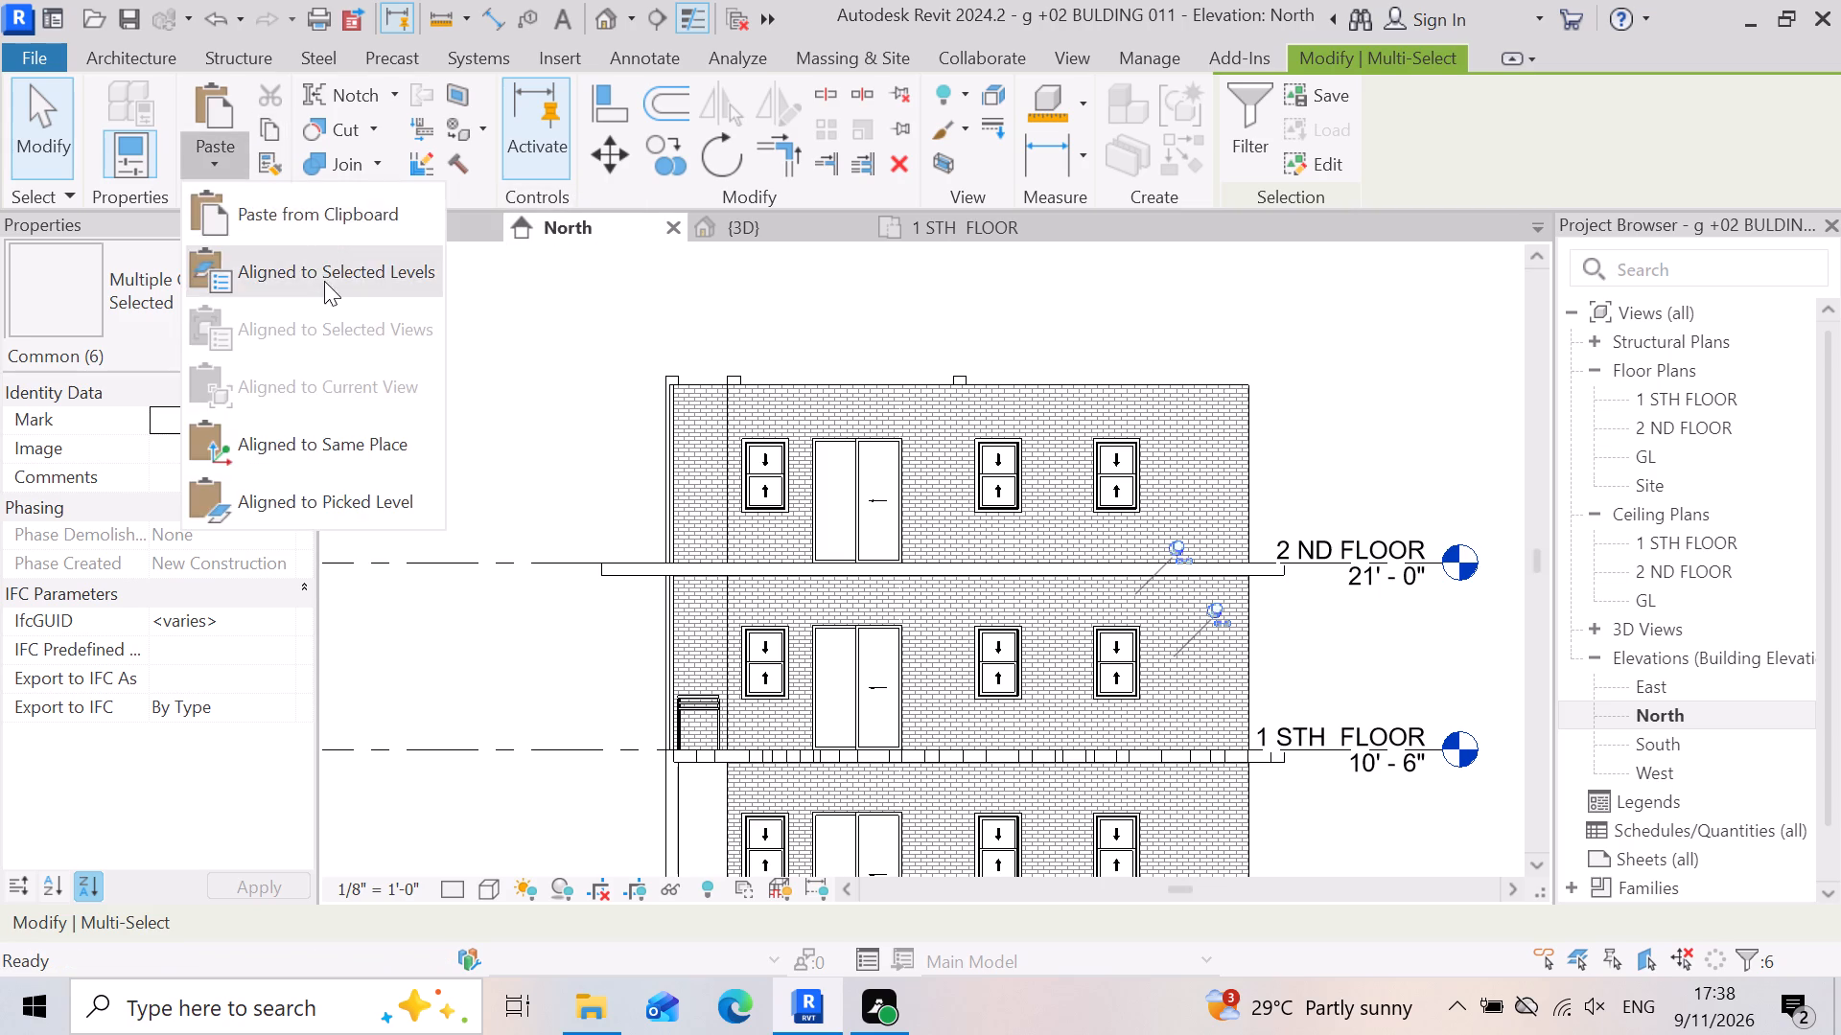
left_click(1144, 252)
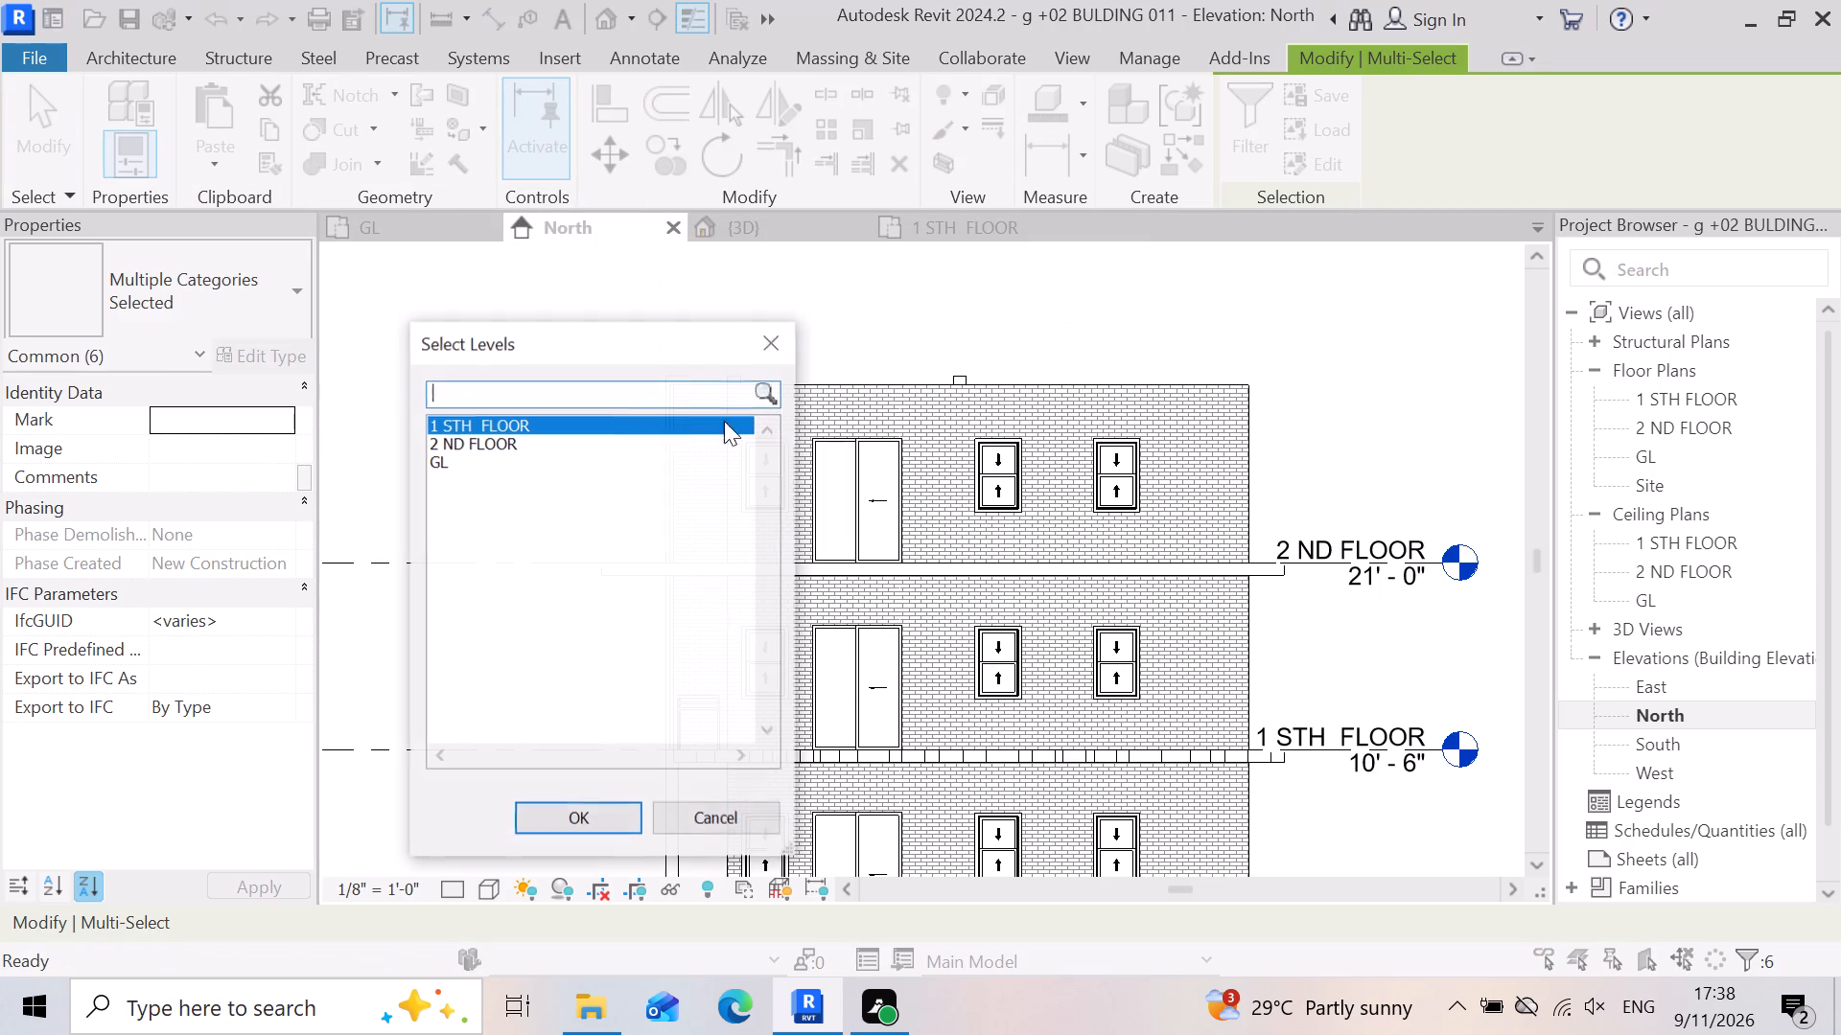
left_click(512, 430)
left_click(514, 445)
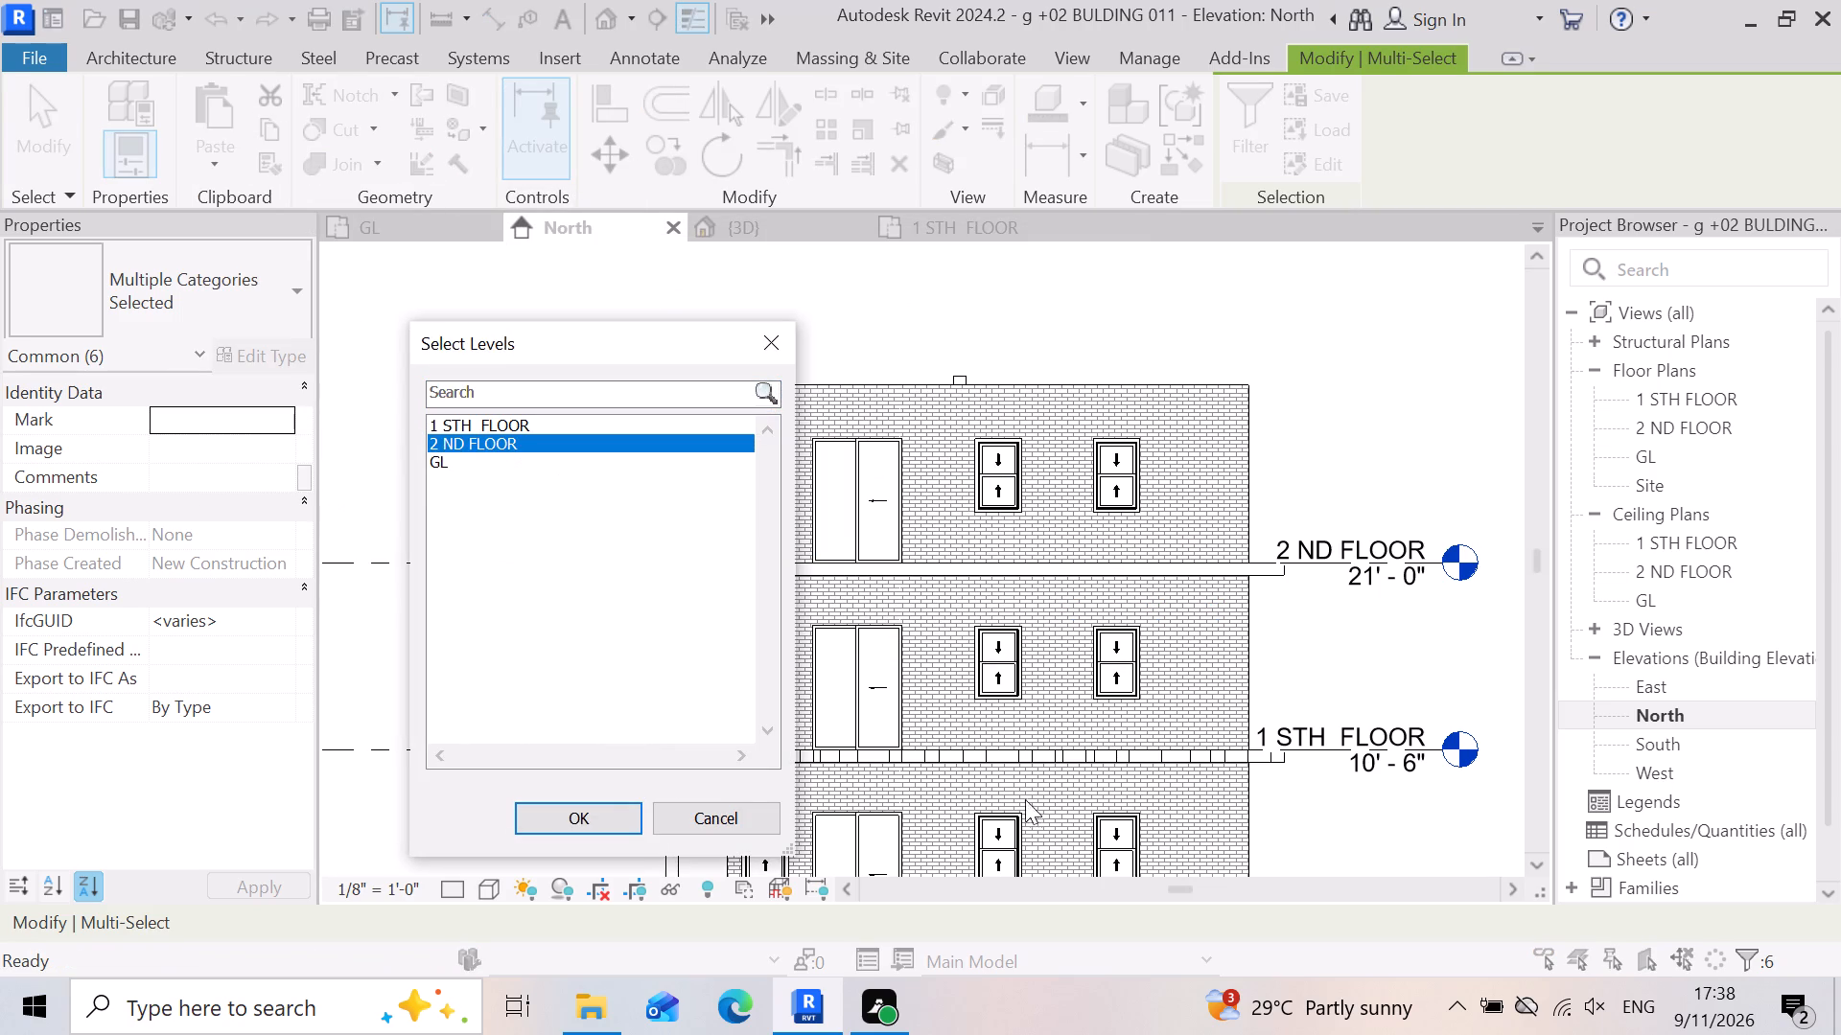
left_click(616, 812)
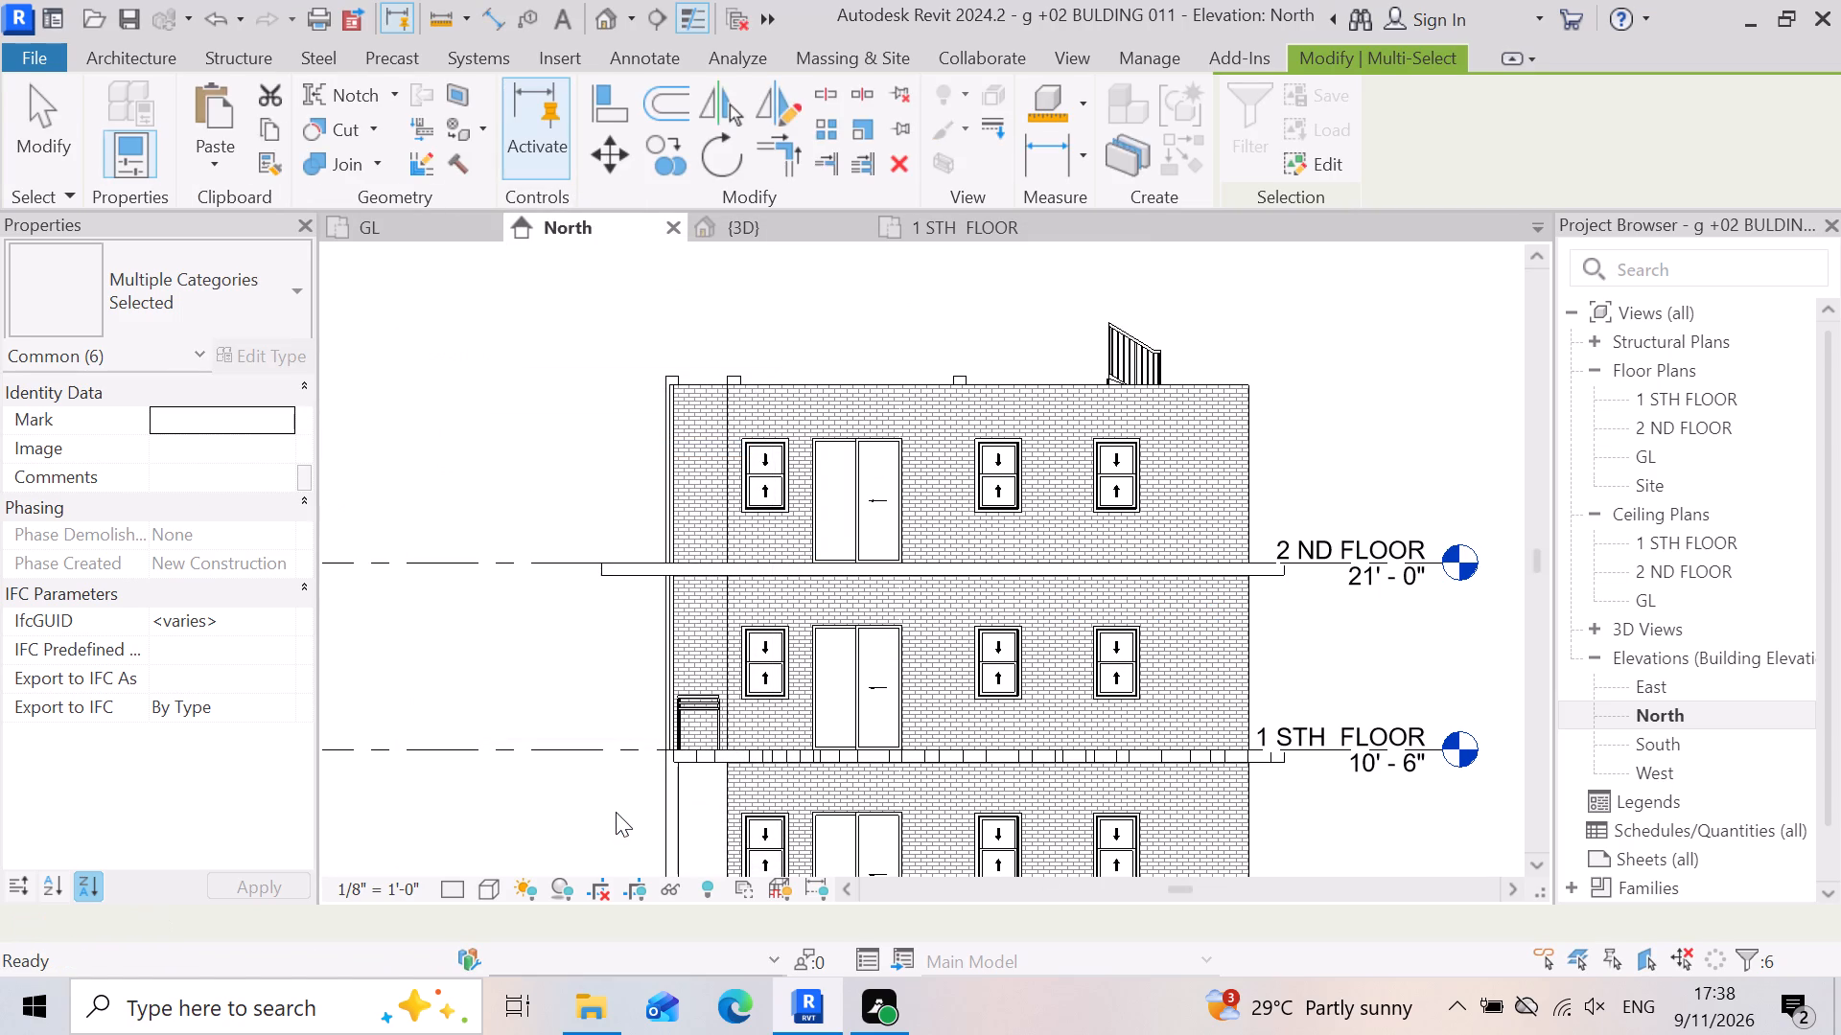
scroll(1043, 523, "down", 4)
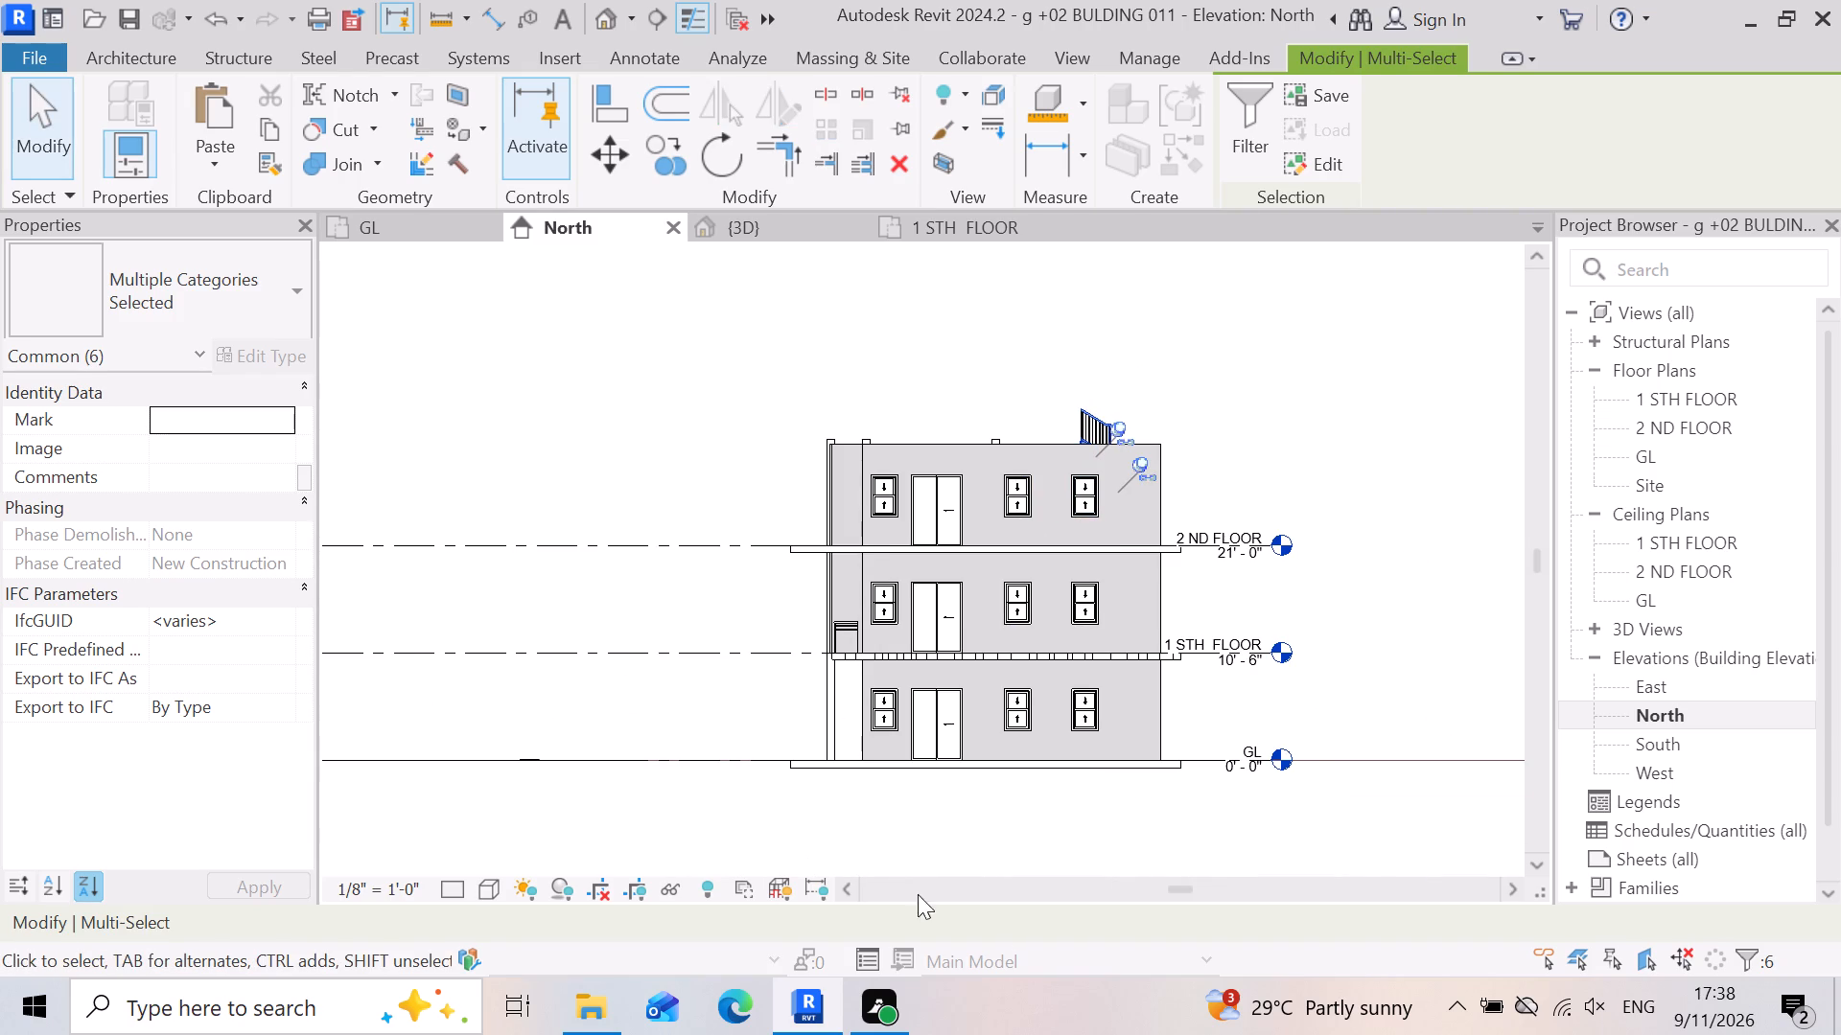
scroll(983, 653, "up", 1)
In the 3D view, delete the LW Concrete on Metal Deck floor slab at the 2 ND FLOOR level.
left_click(793, 225)
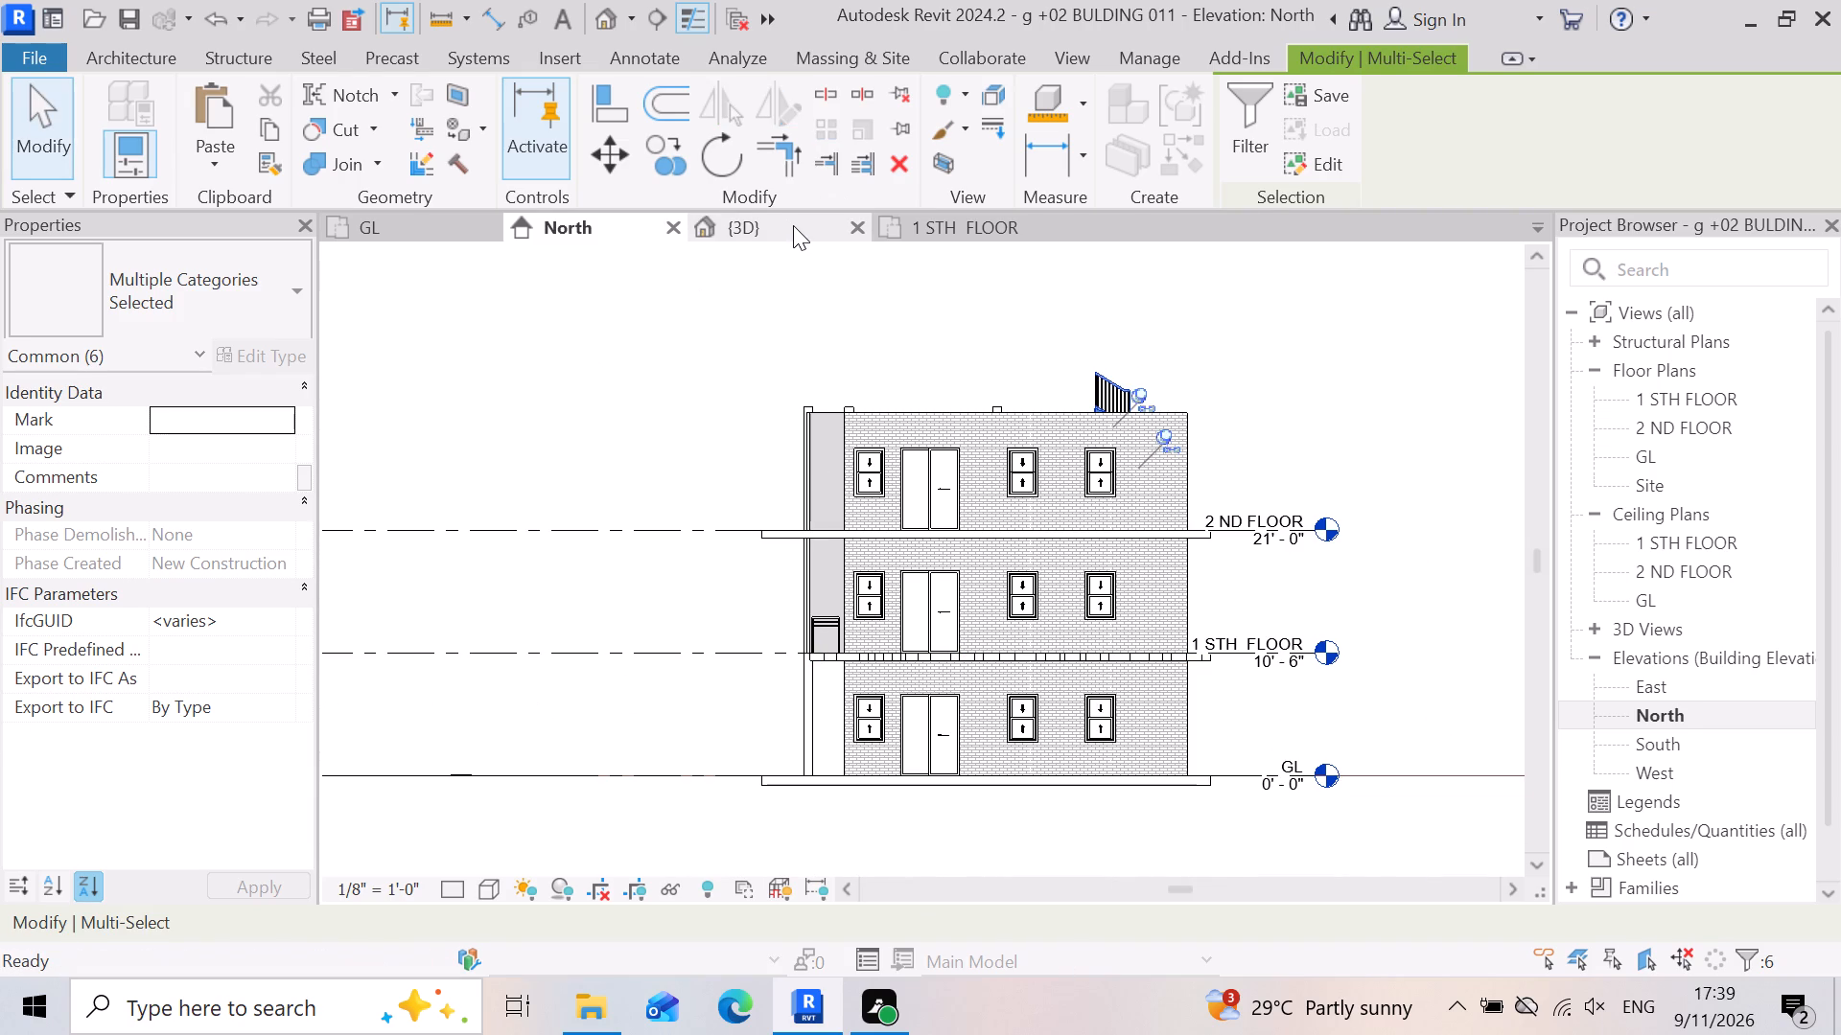
scroll(763, 571, "up", 3)
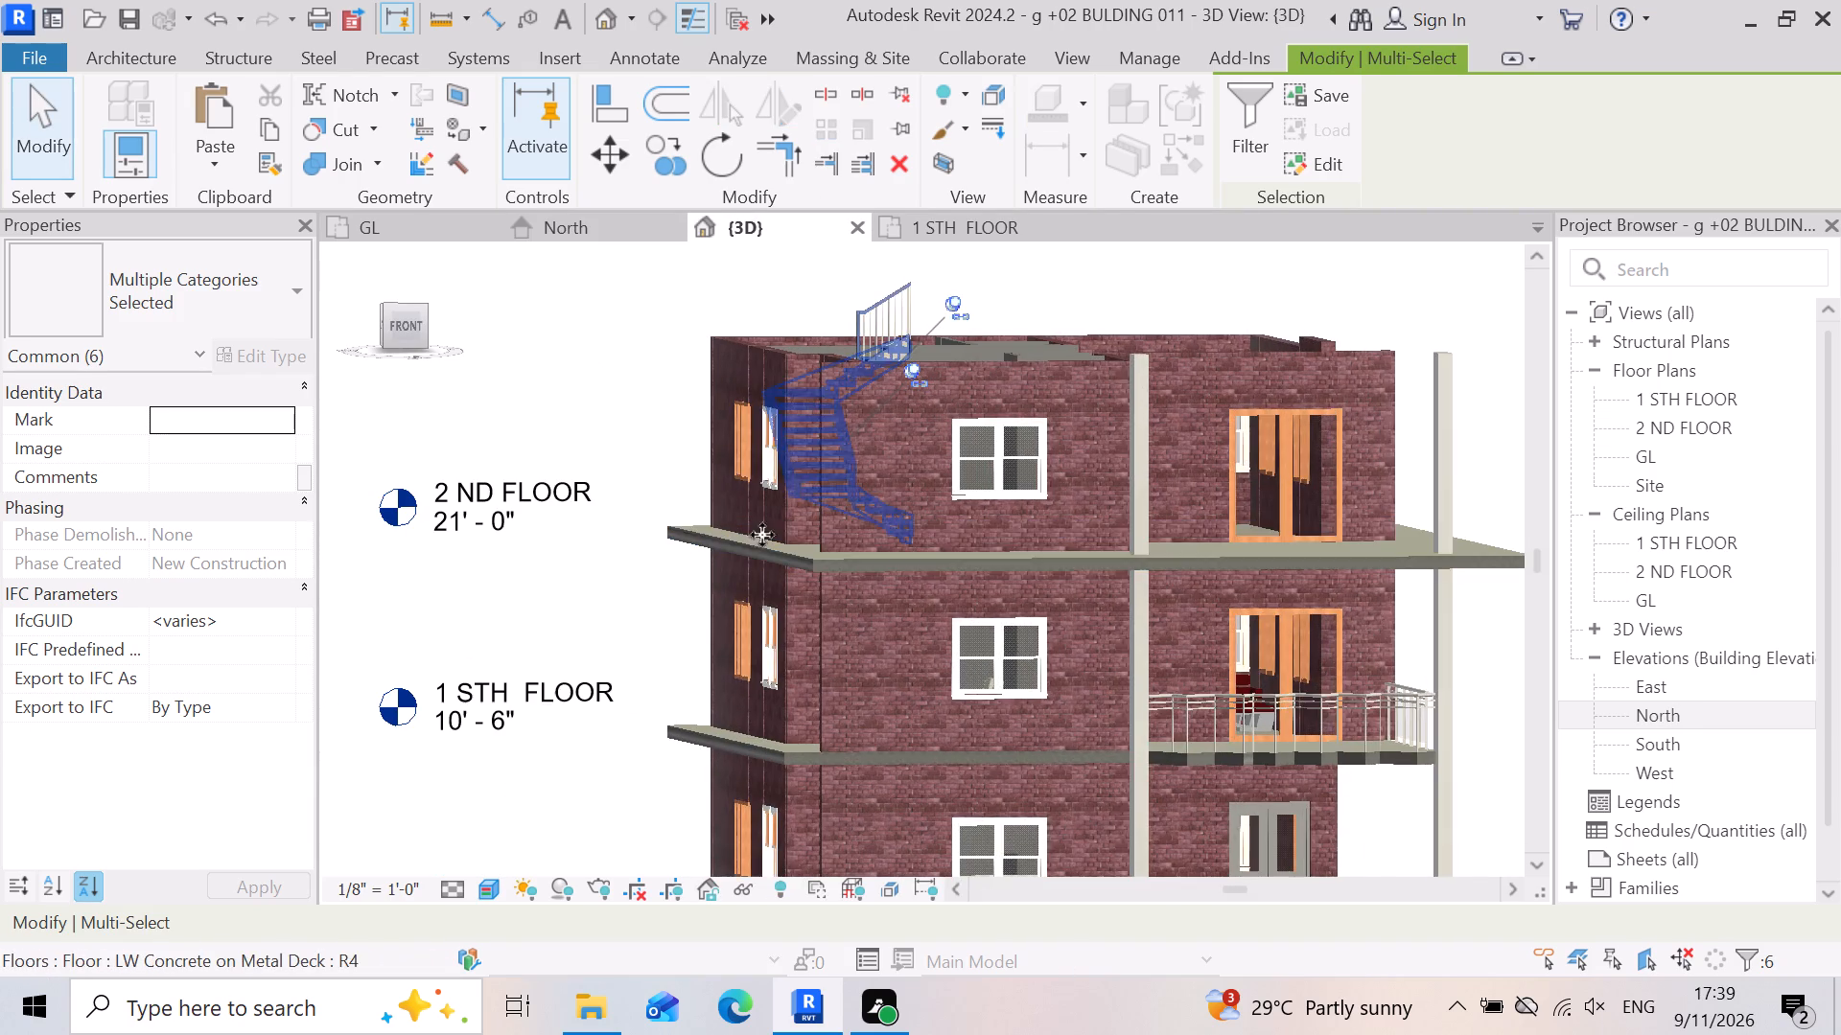
scroll(760, 711, "down", 1)
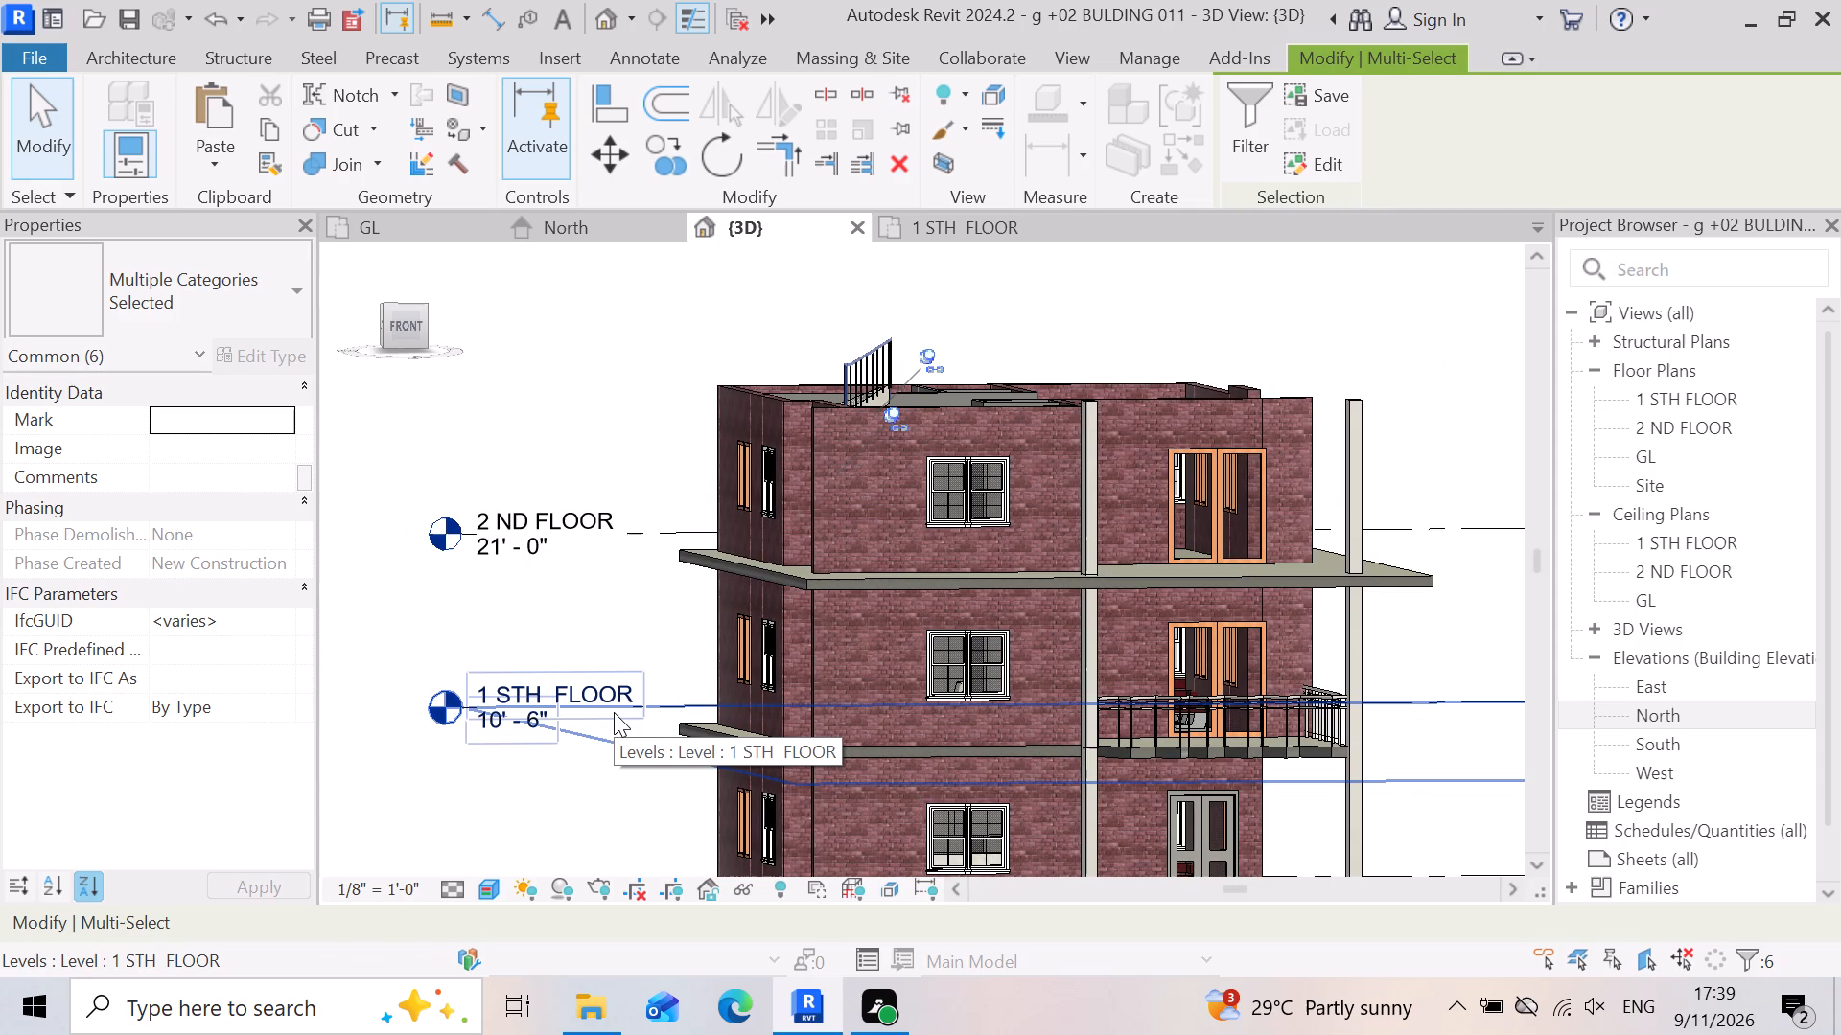
scroll(1060, 604, "up", 5)
scroll(984, 586, "down", 4)
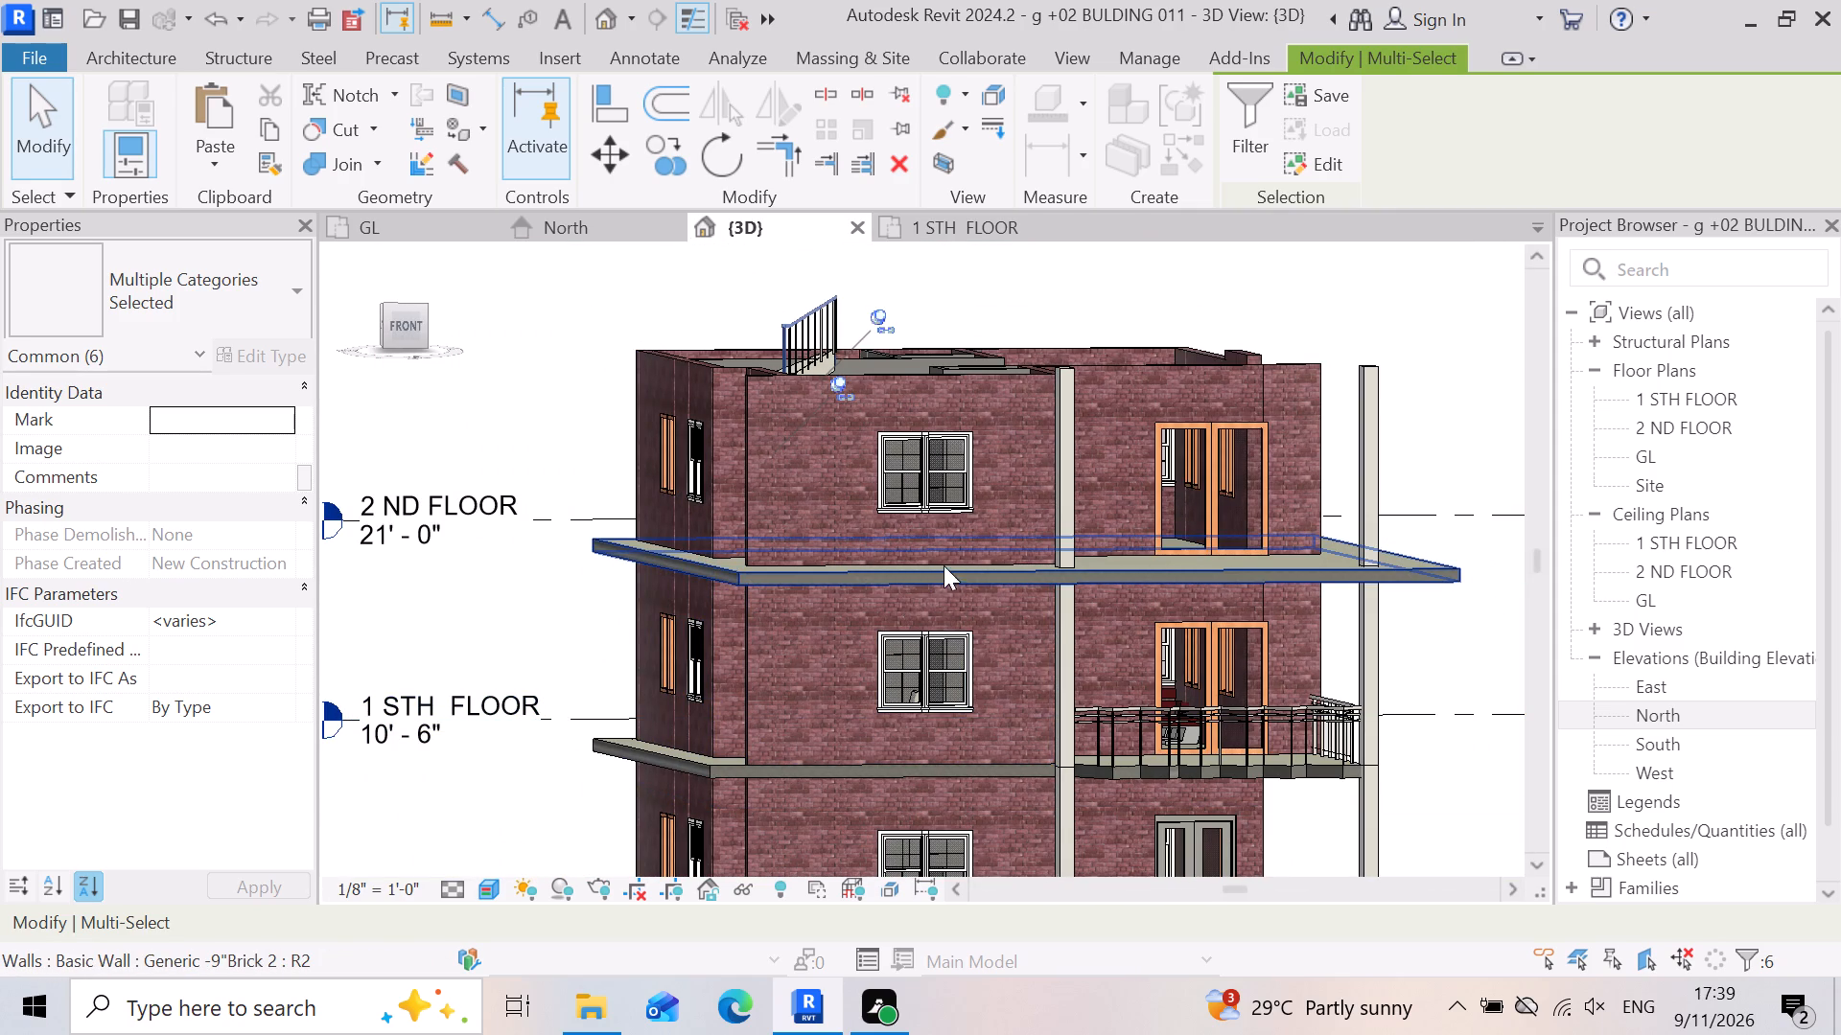
scroll(975, 576, "up", 3)
left_click(911, 568)
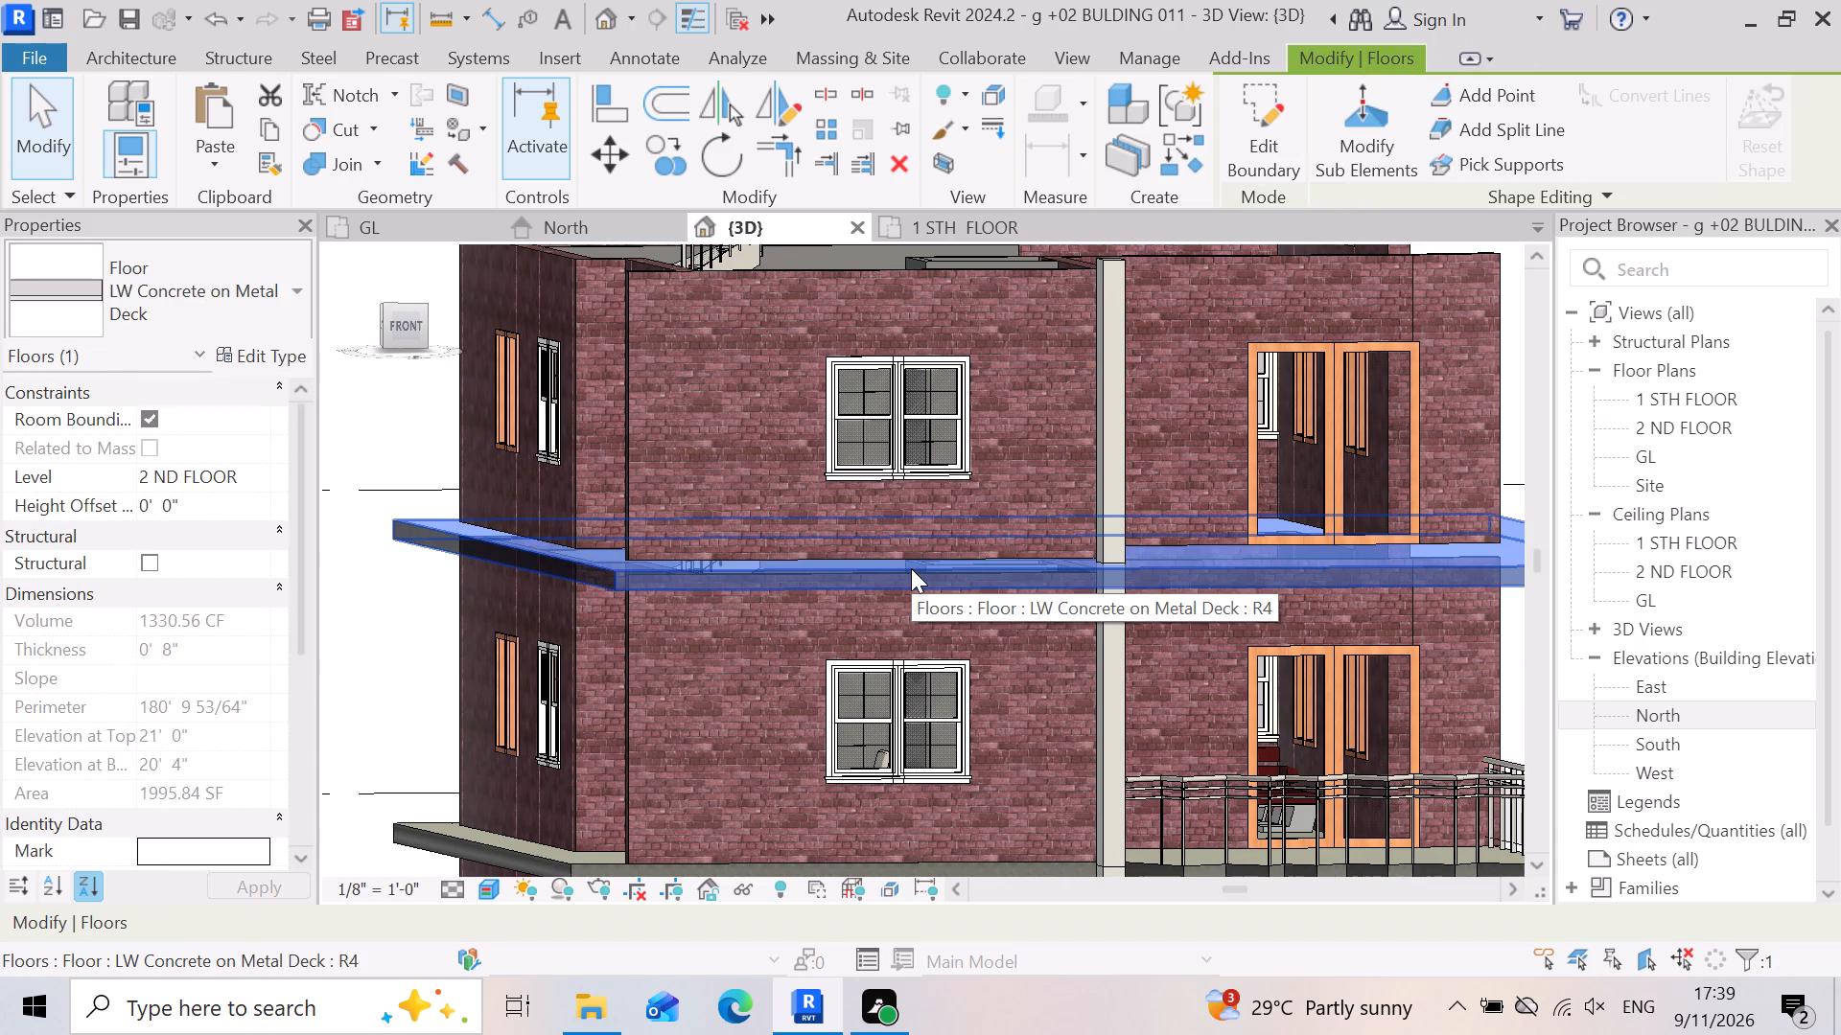
key("Delete")
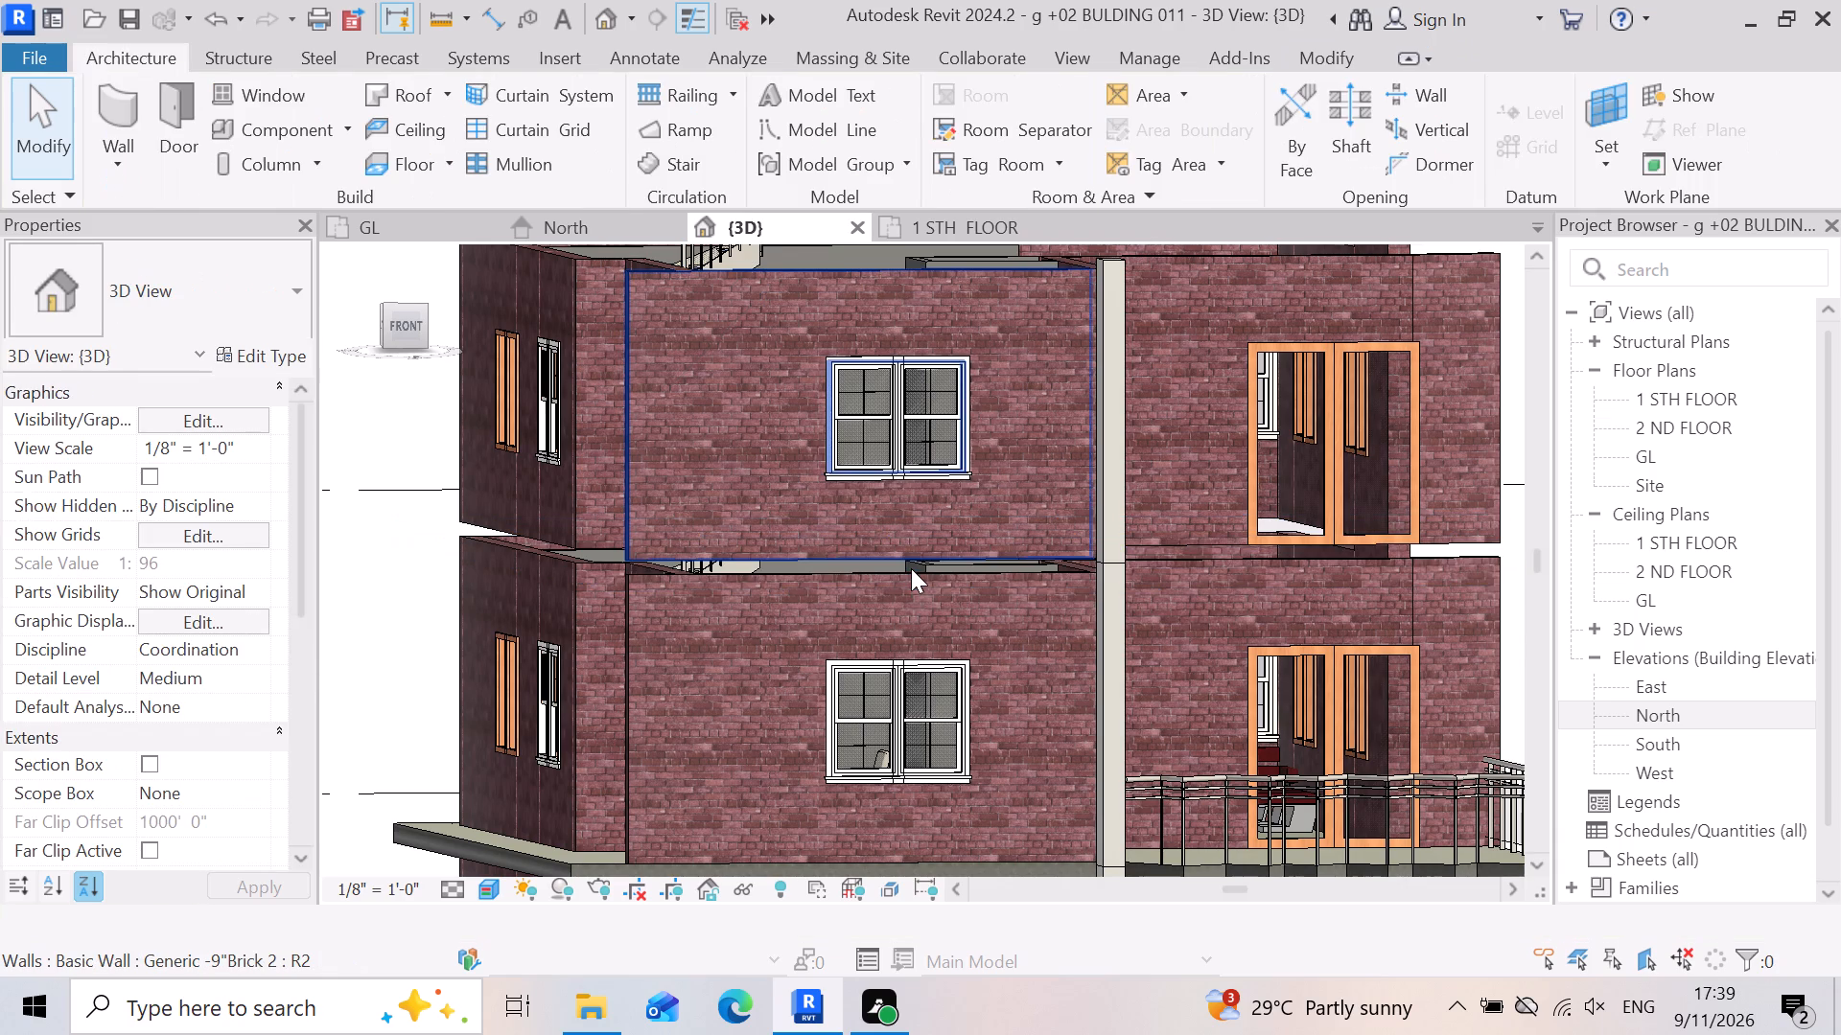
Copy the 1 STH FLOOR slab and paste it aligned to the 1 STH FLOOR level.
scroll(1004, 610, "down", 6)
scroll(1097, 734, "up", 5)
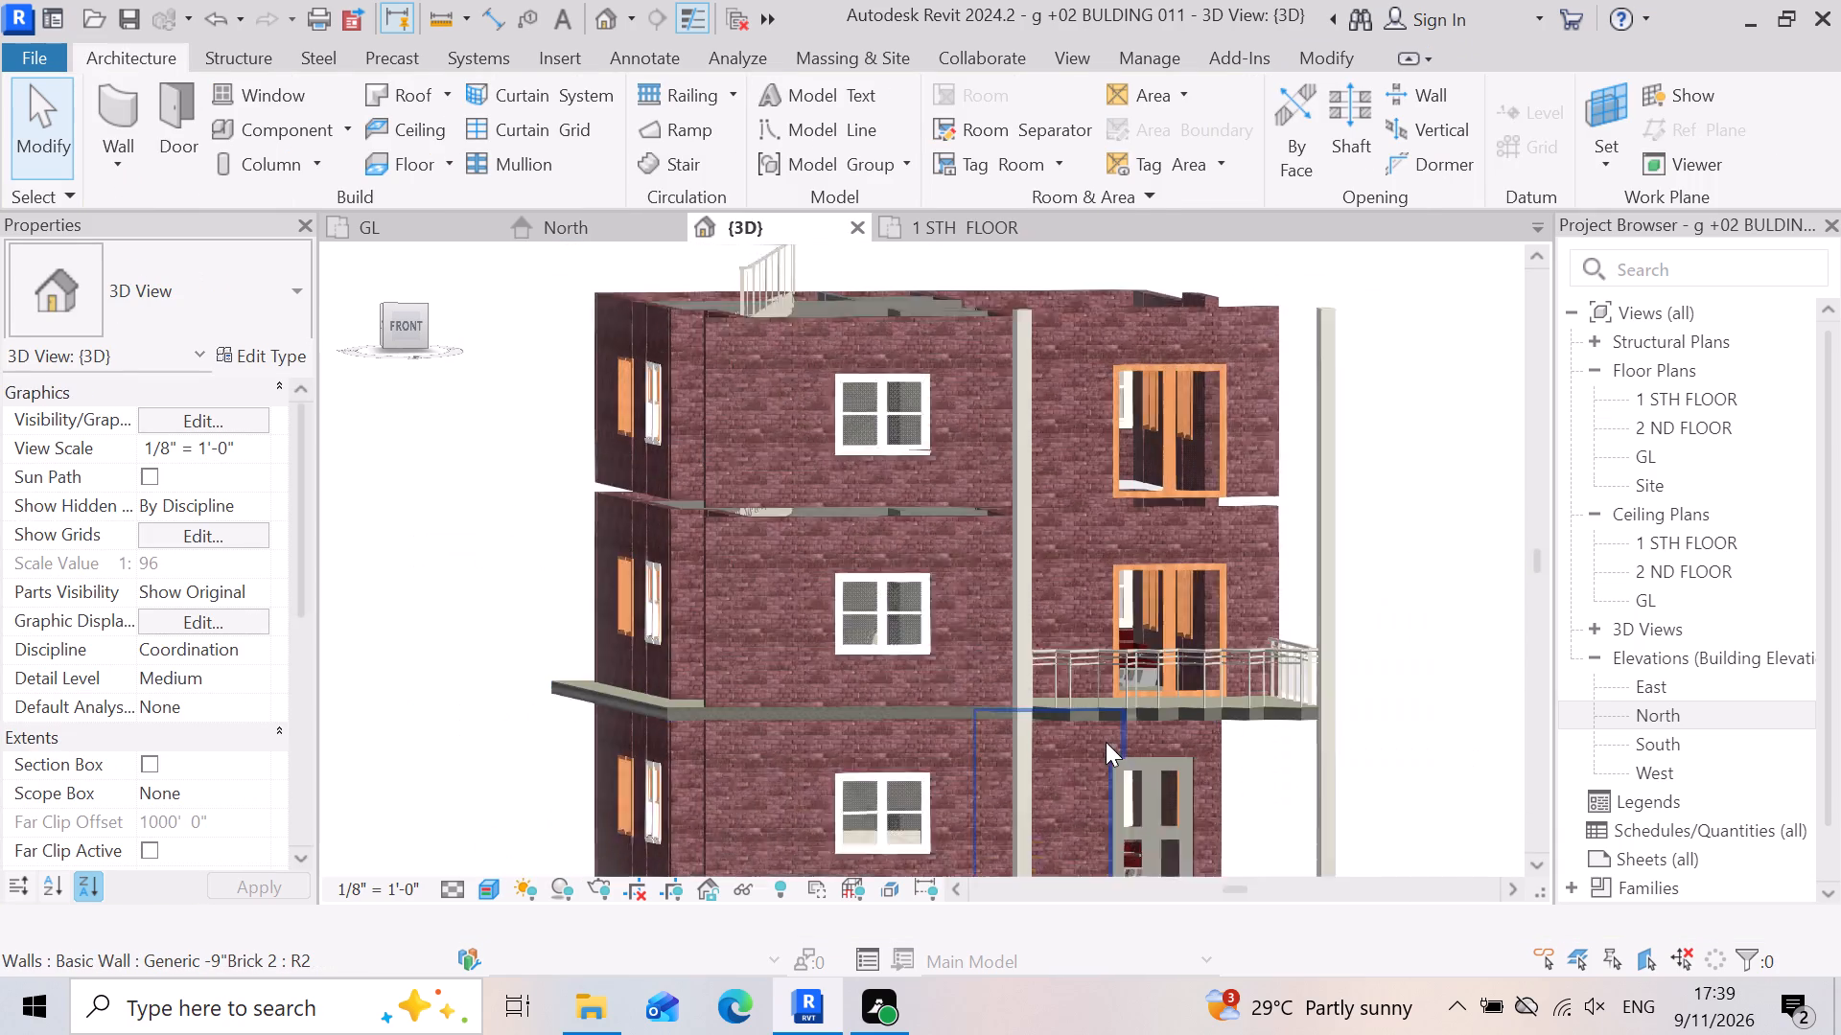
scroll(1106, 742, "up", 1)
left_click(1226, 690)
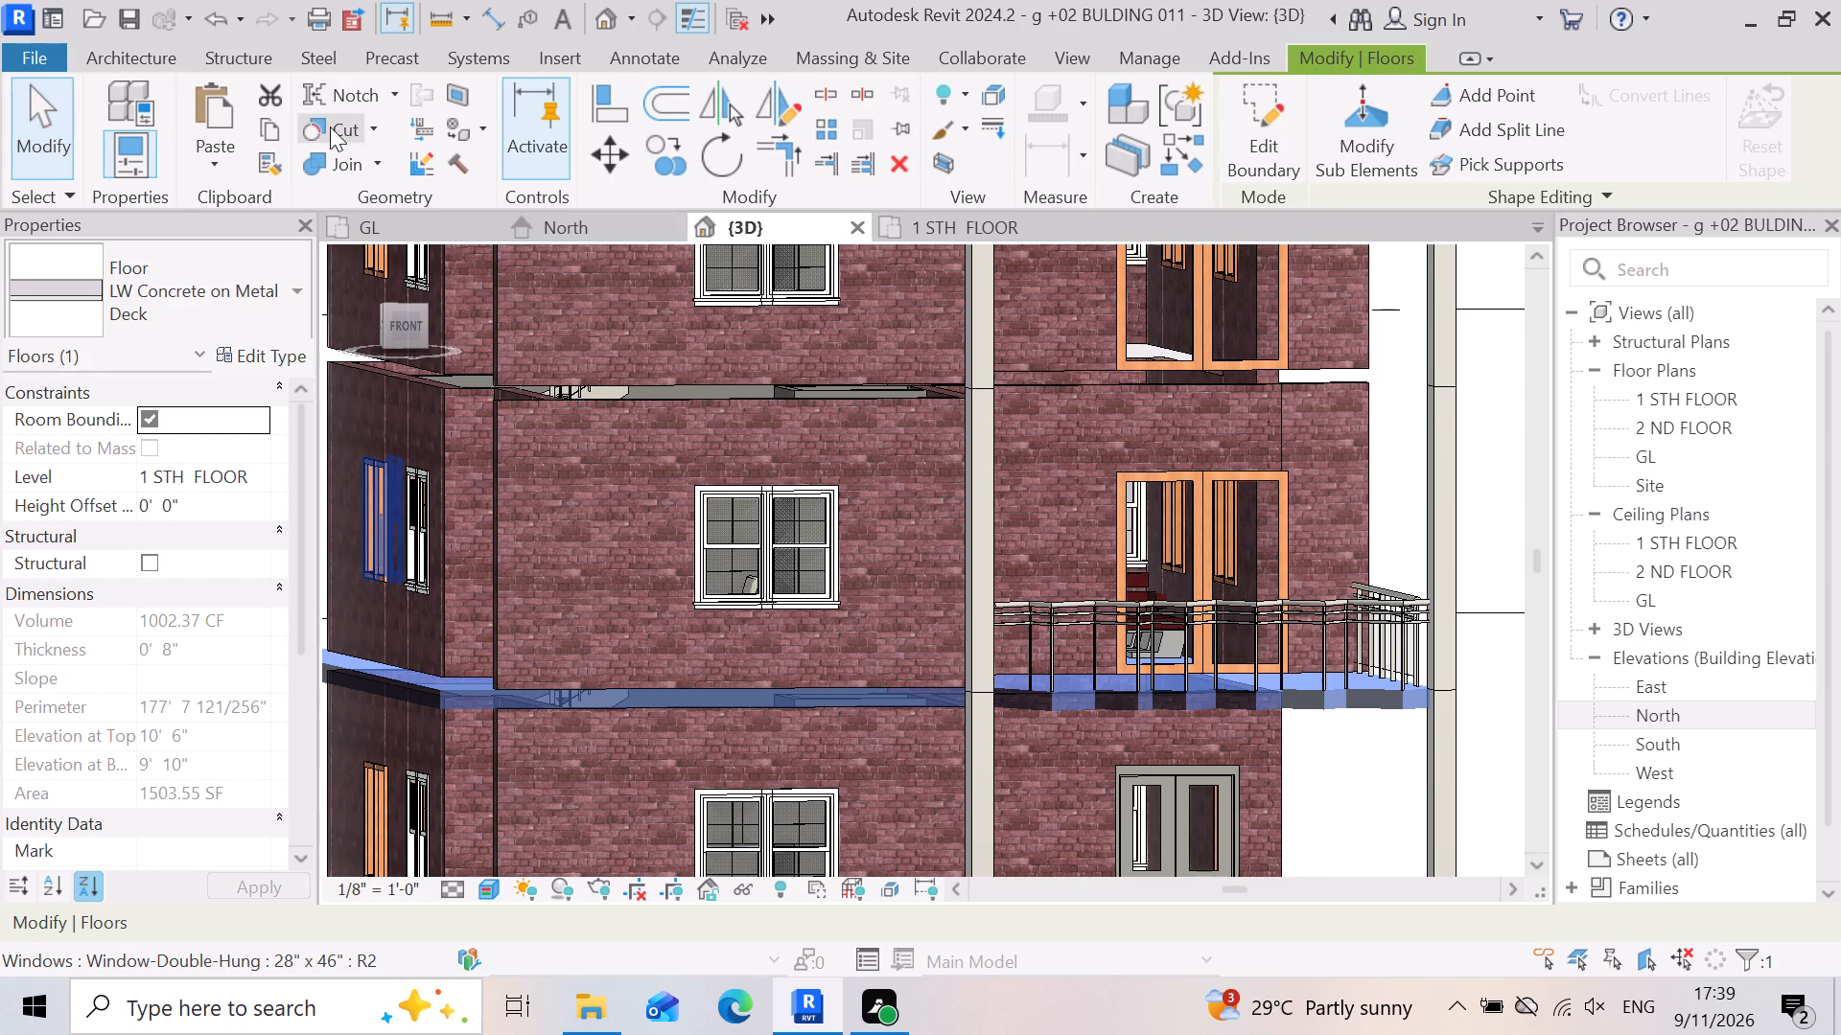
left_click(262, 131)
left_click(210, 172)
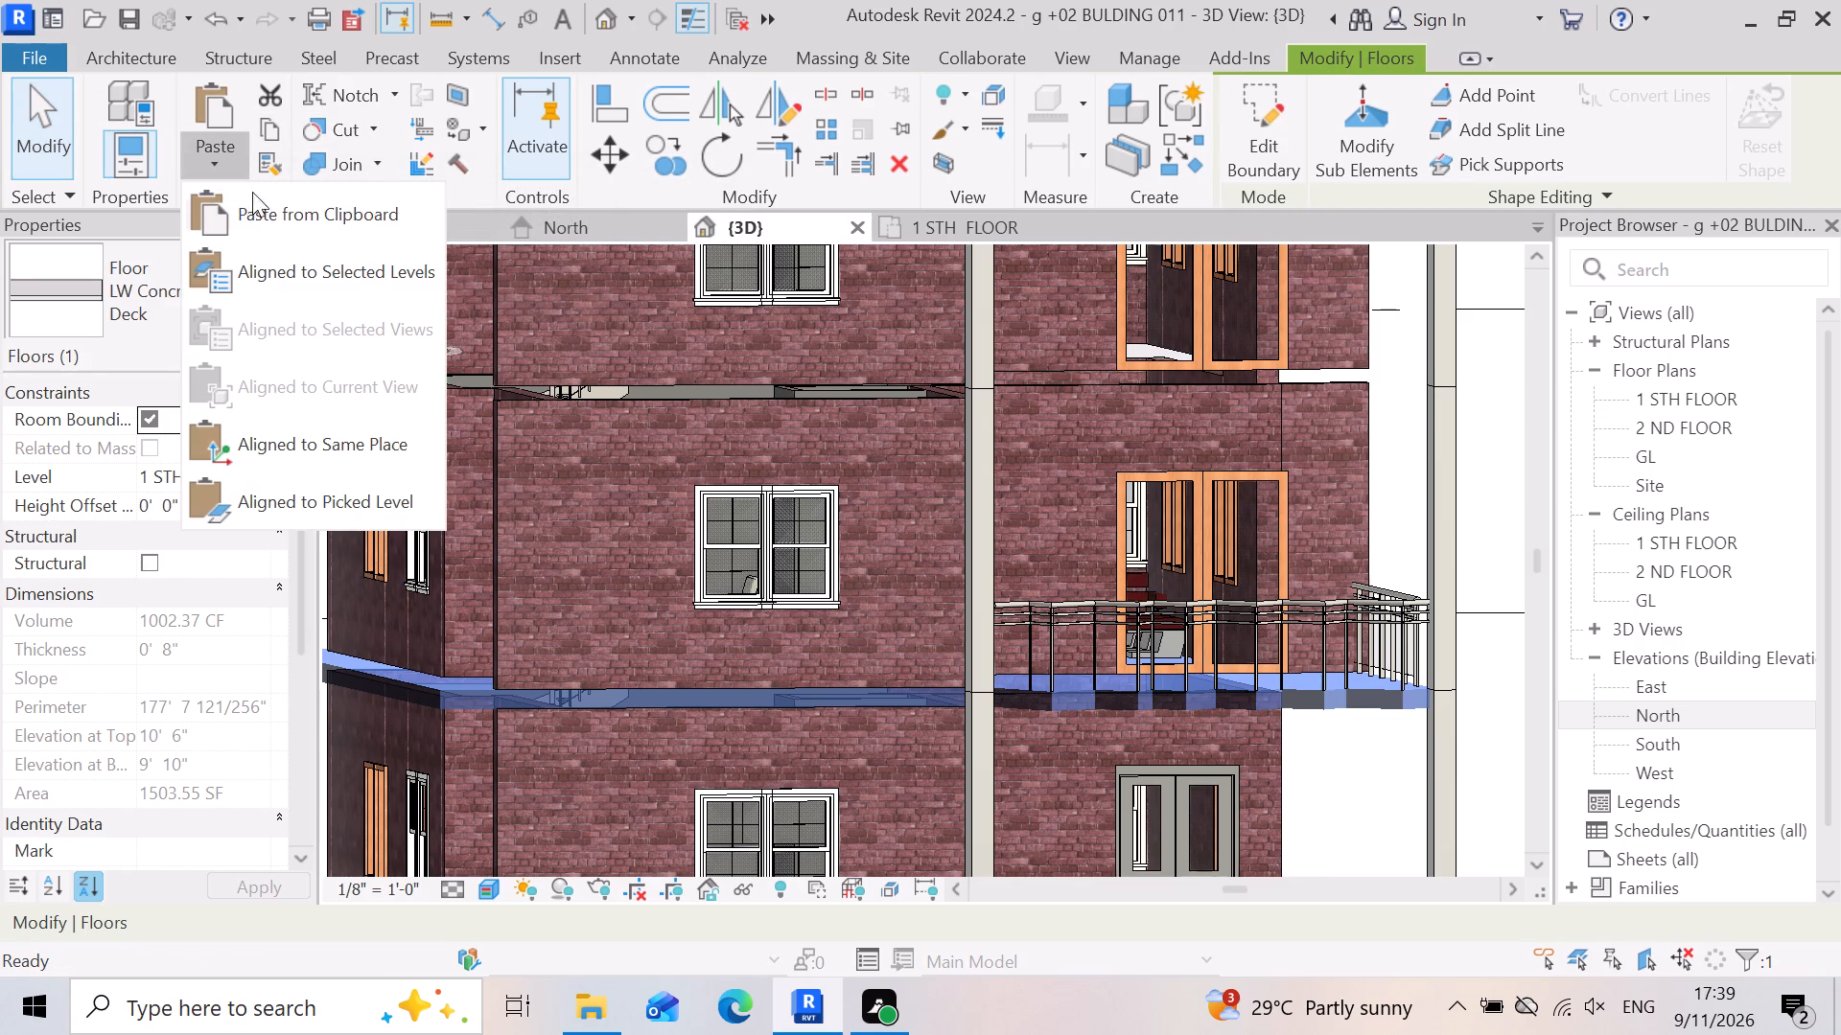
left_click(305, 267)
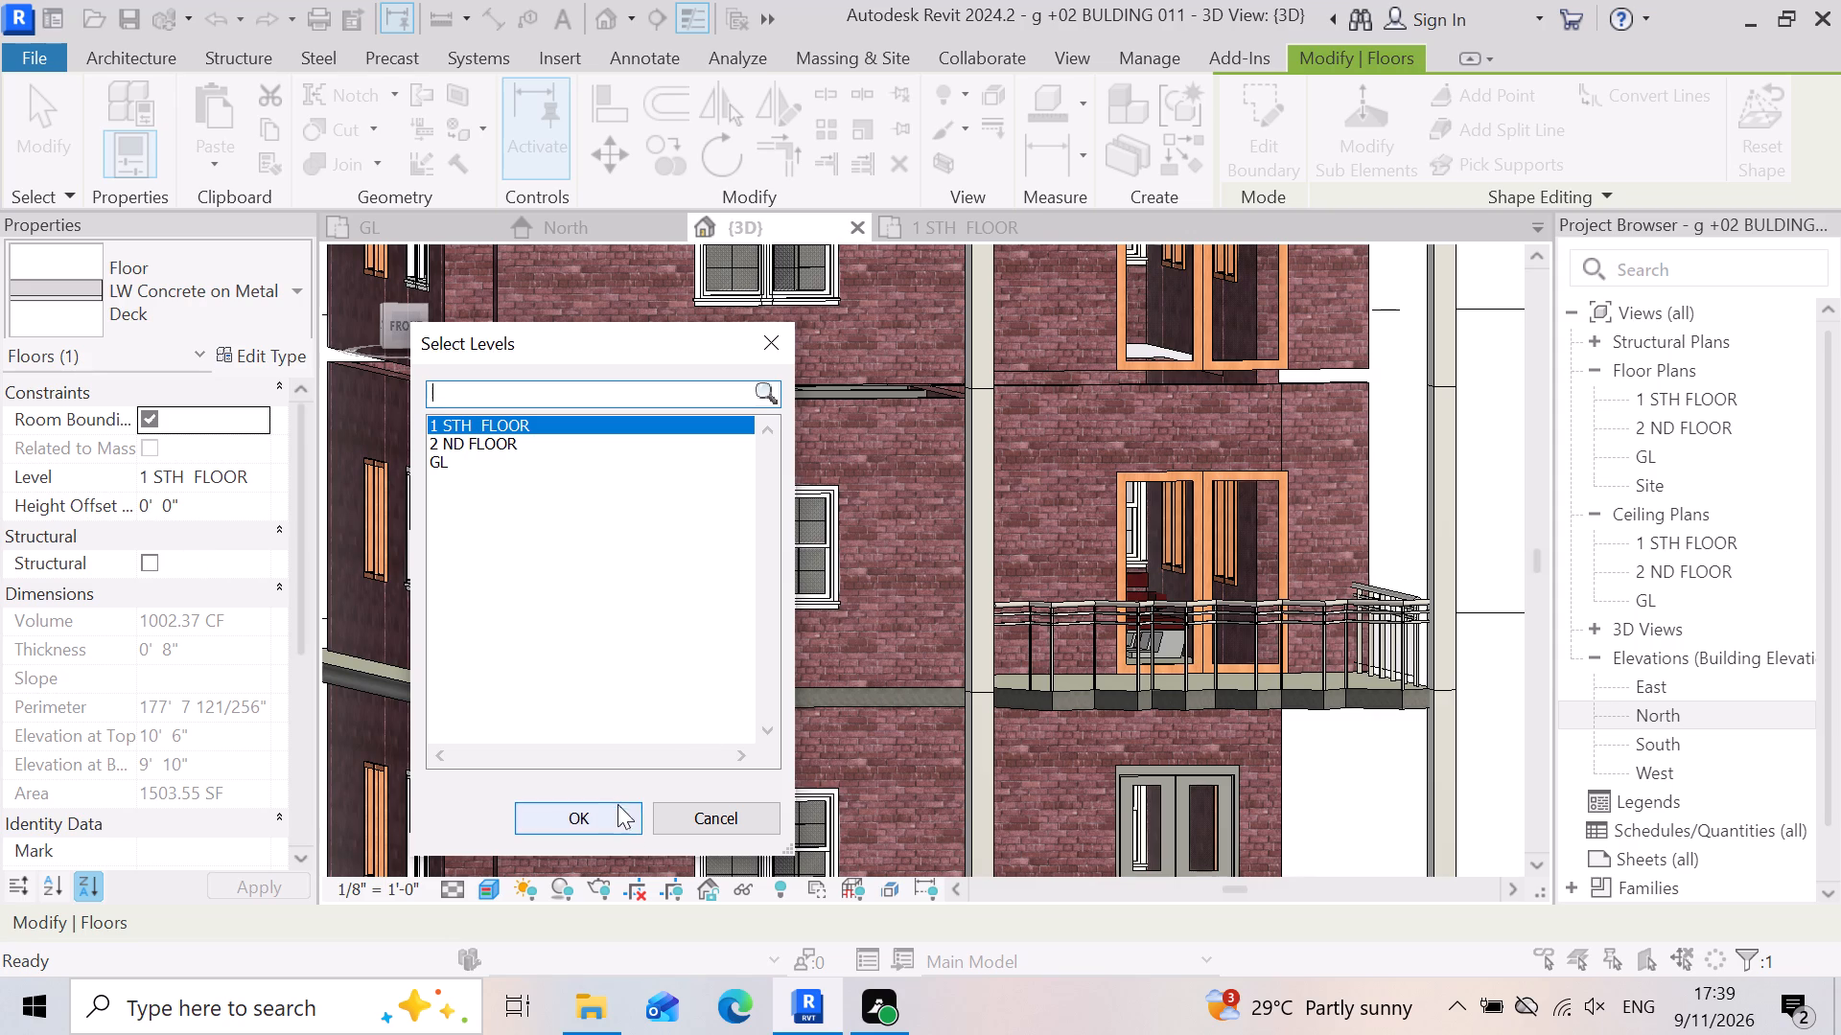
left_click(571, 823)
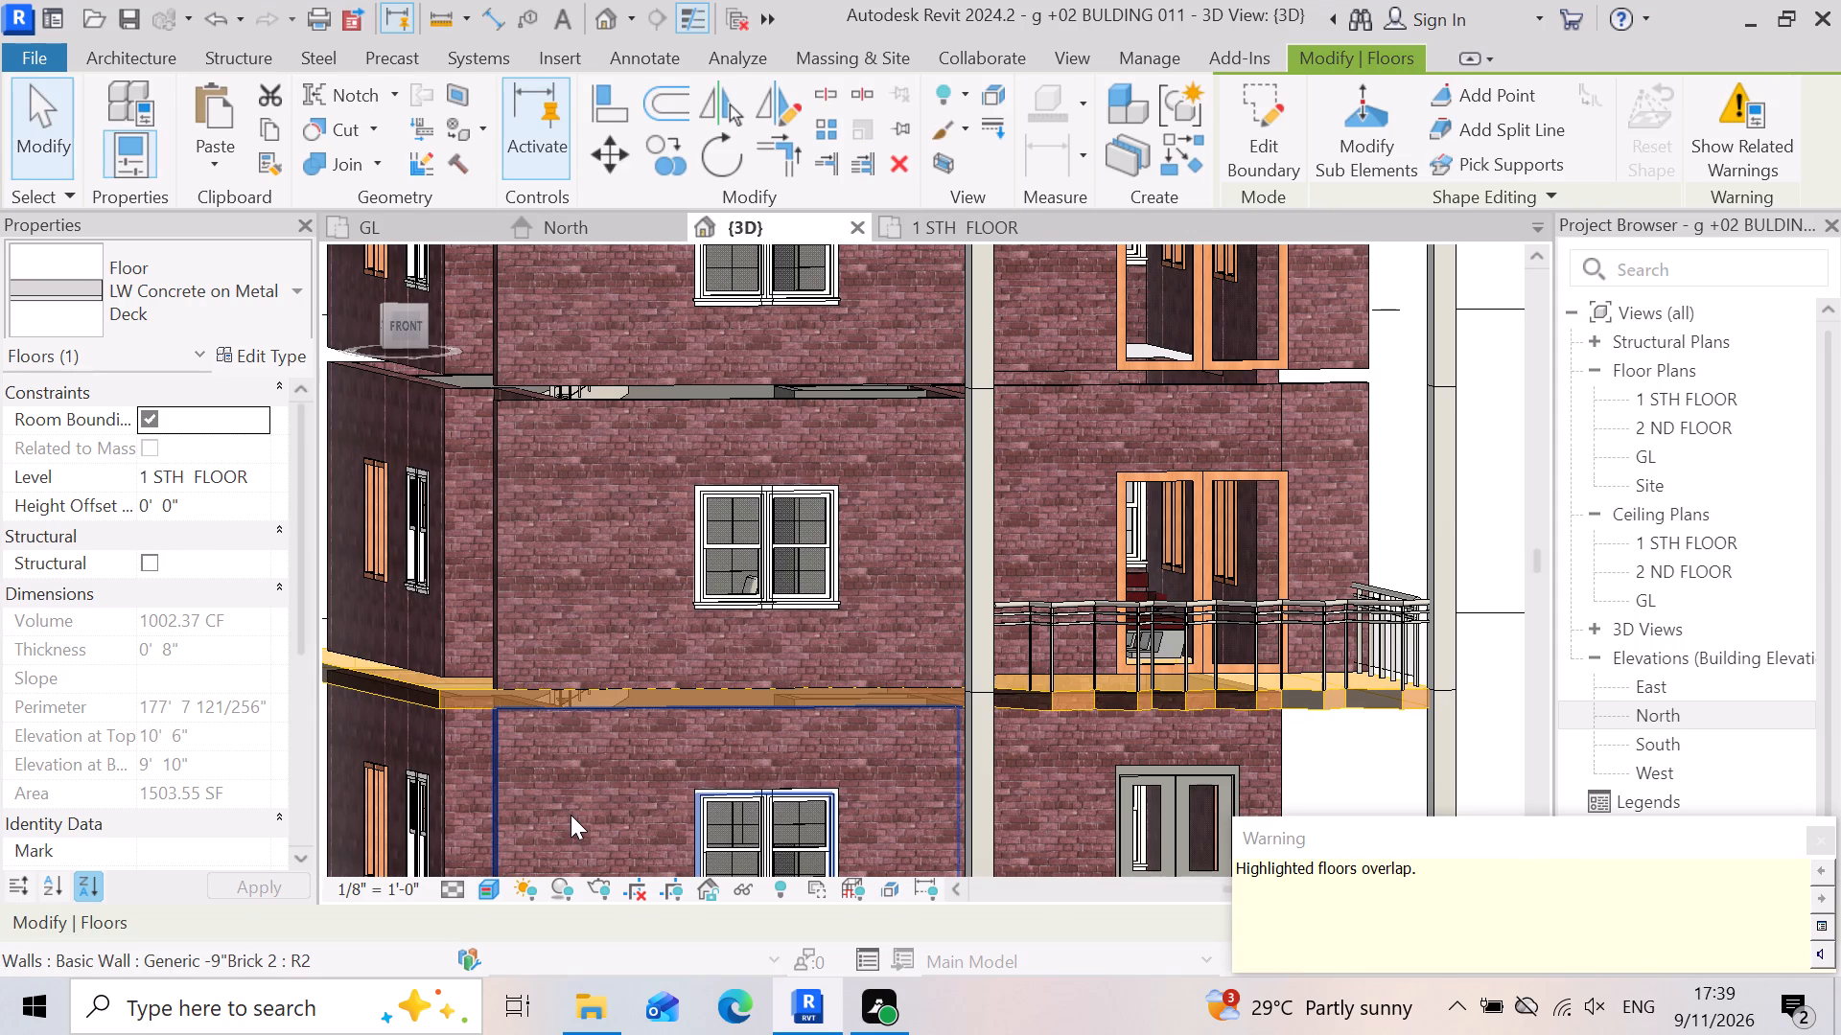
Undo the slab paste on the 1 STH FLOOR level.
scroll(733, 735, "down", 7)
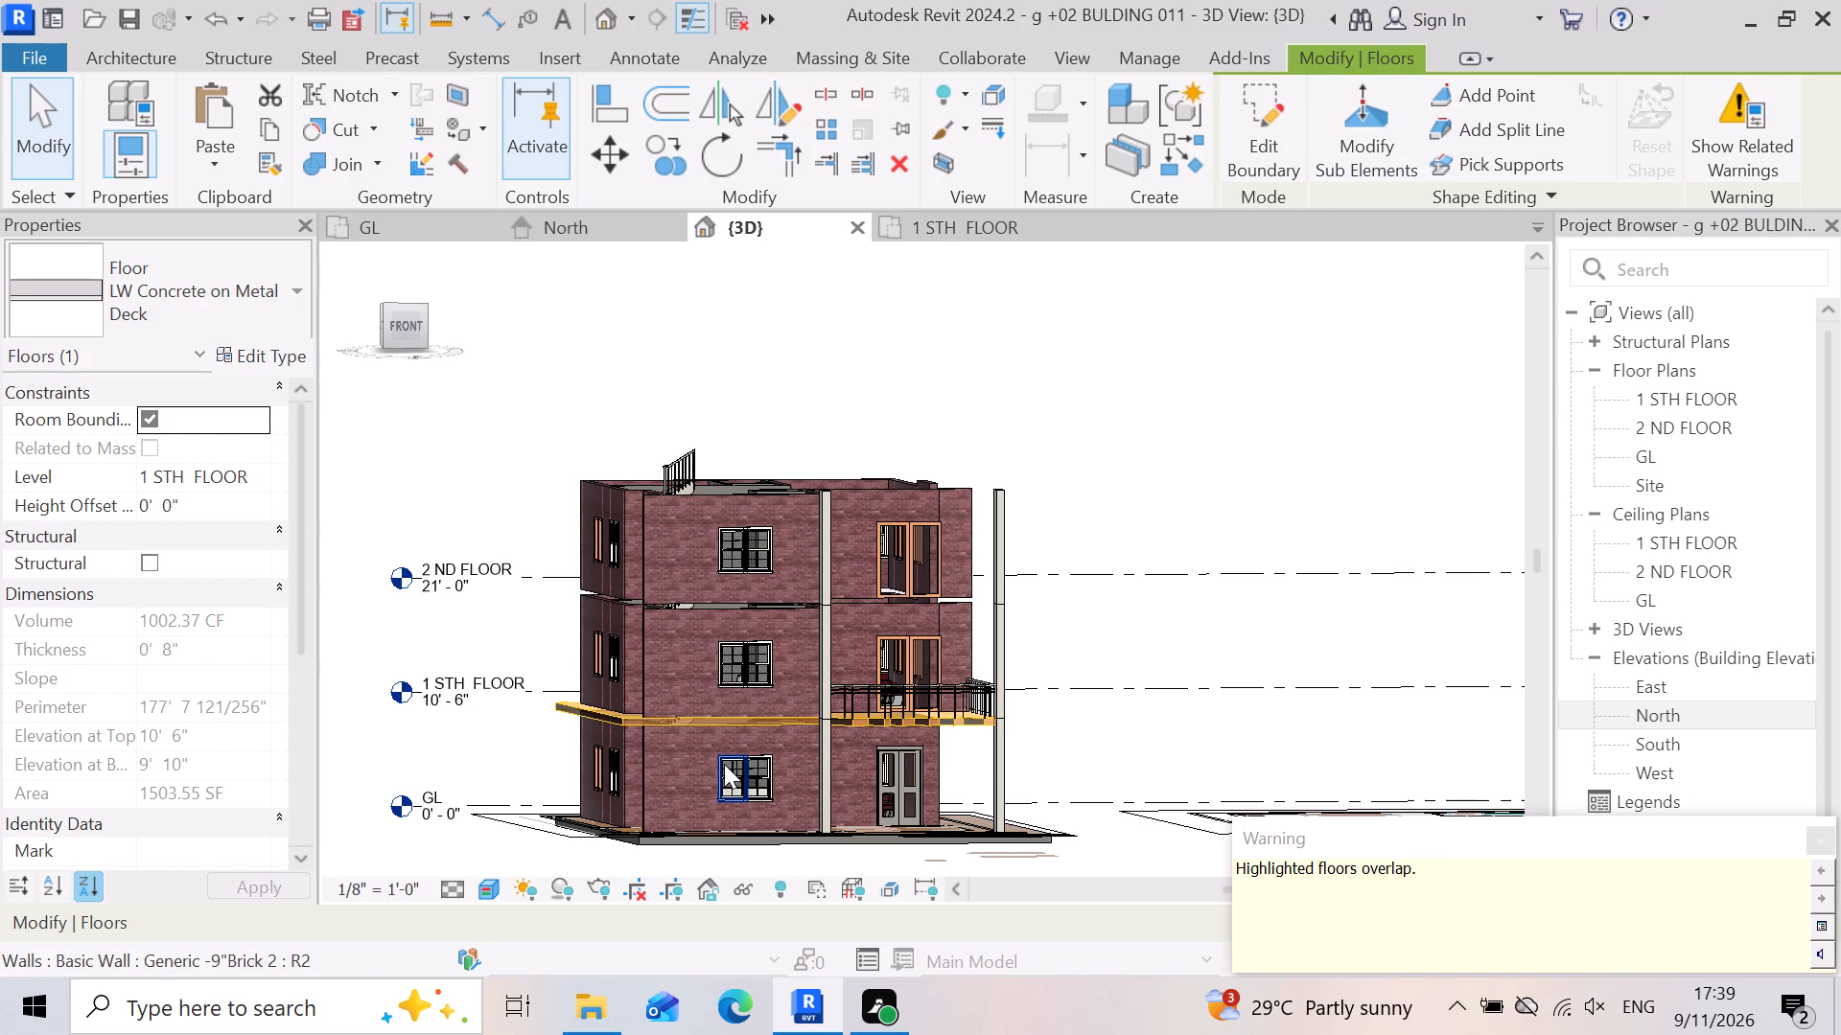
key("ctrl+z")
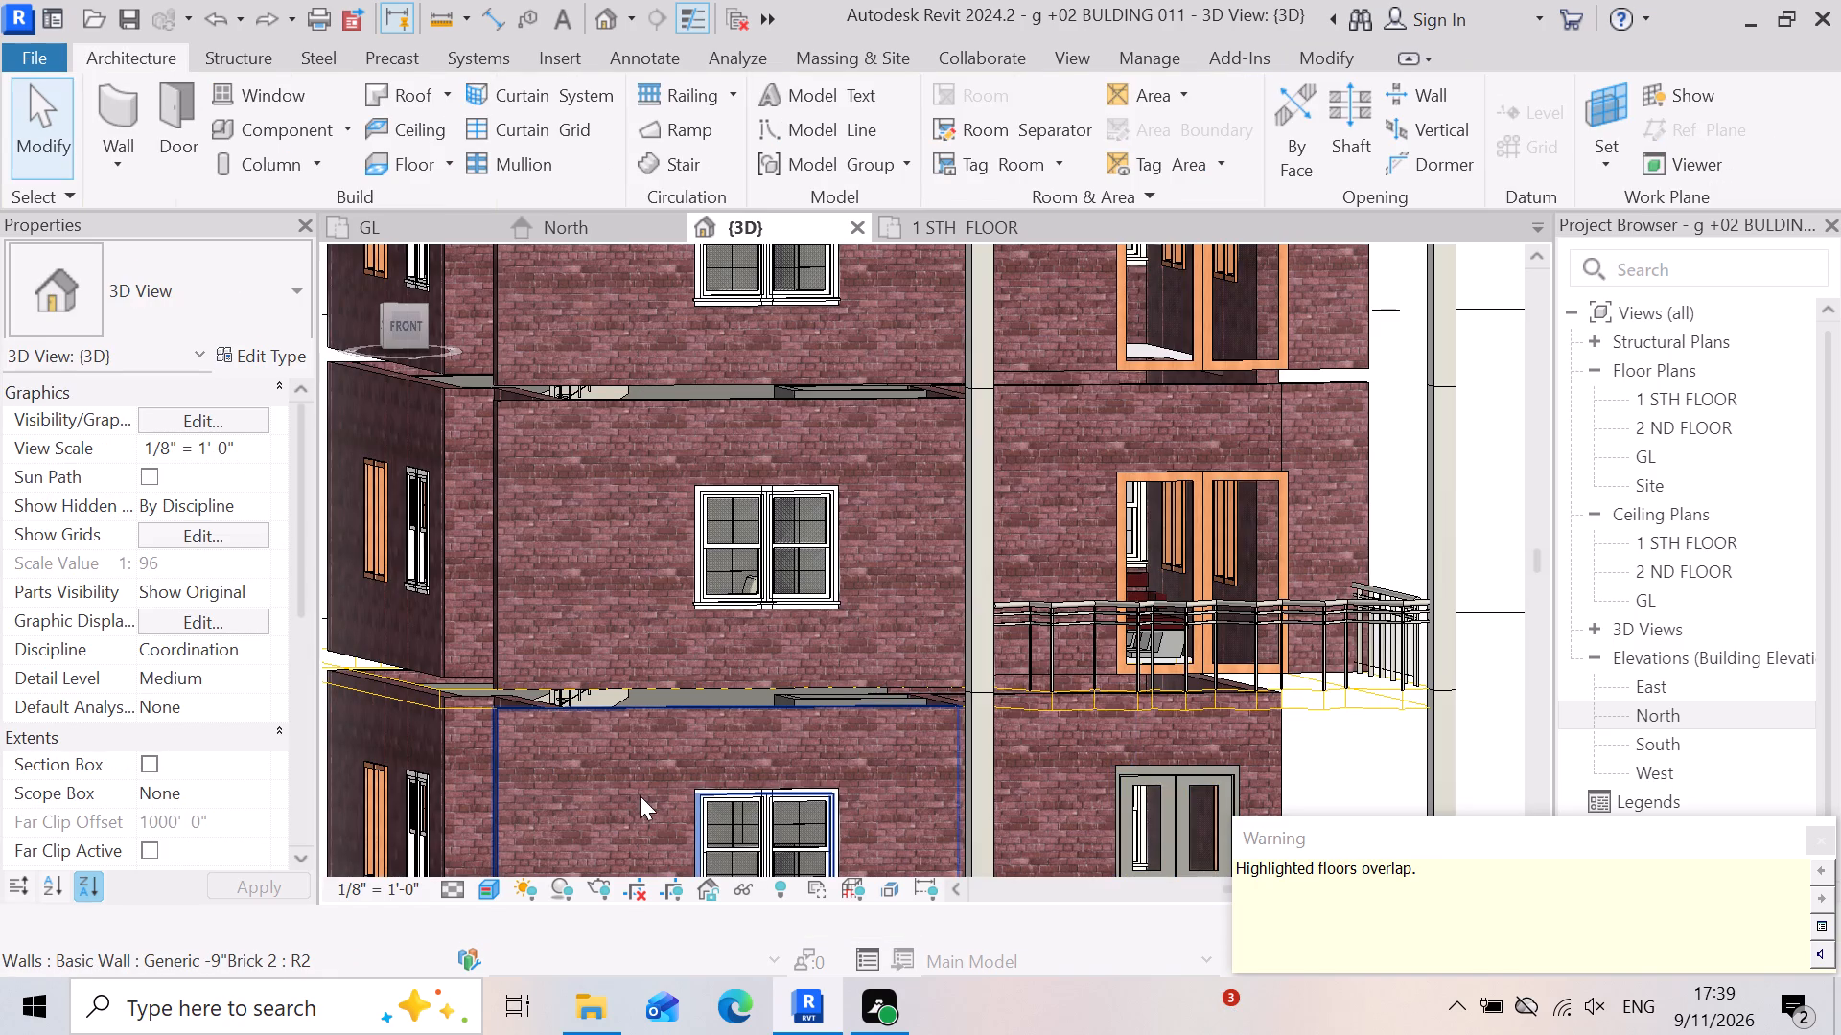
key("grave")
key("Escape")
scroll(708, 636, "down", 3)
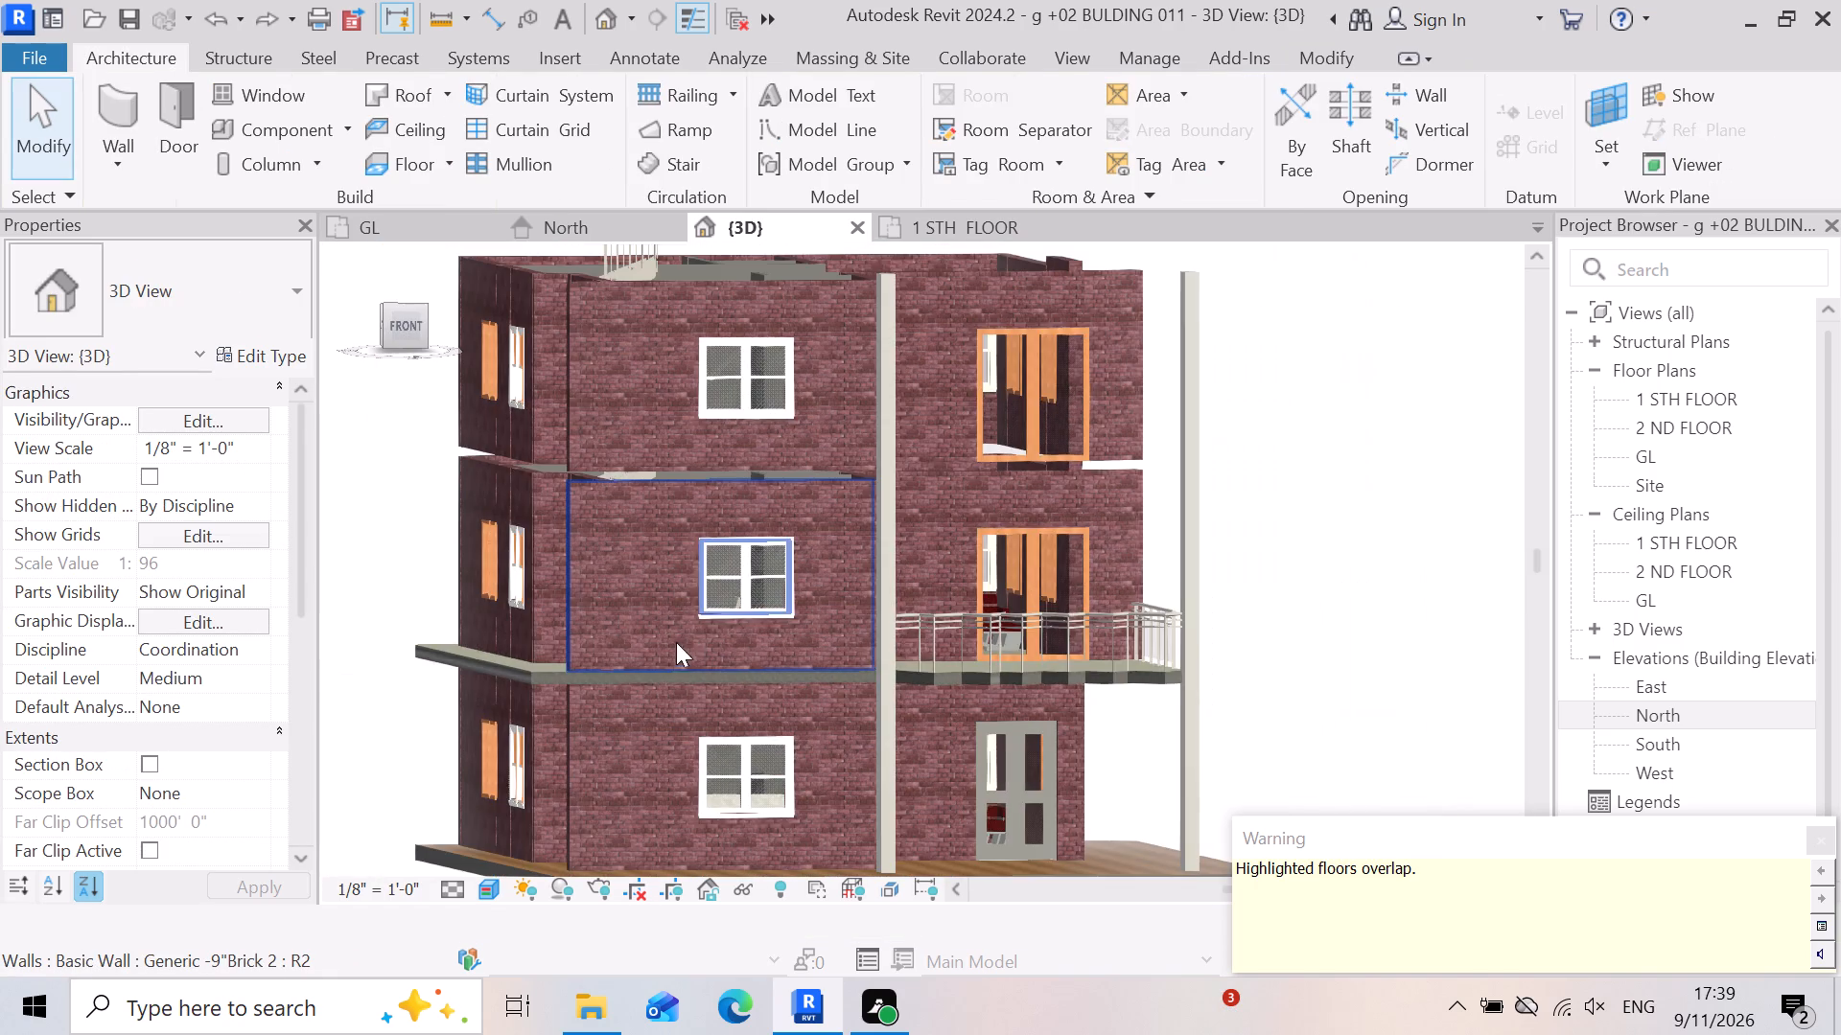
Copy the 1 STH FLOOR slab with its balcony portion and paste it aligned to the 2 ND FLOOR level.
scroll(841, 590, "up", 8)
left_click(1026, 746)
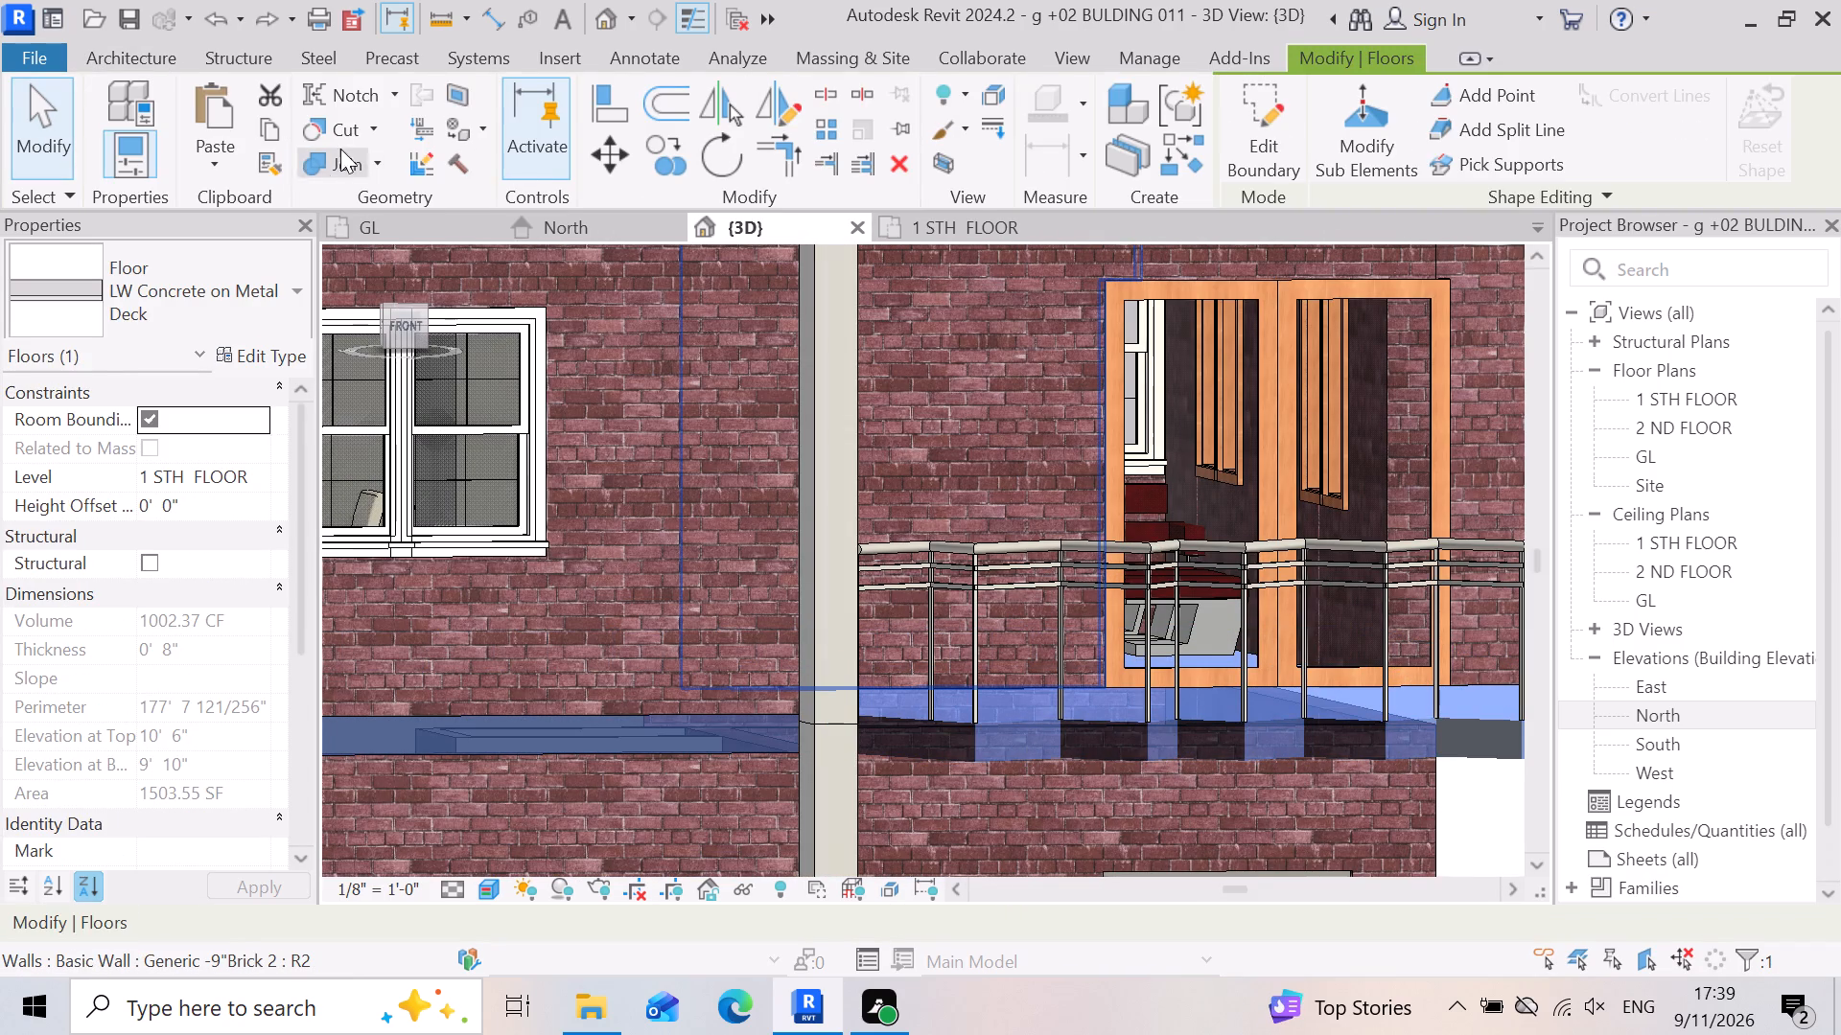
left_click(266, 118)
left_click(208, 171)
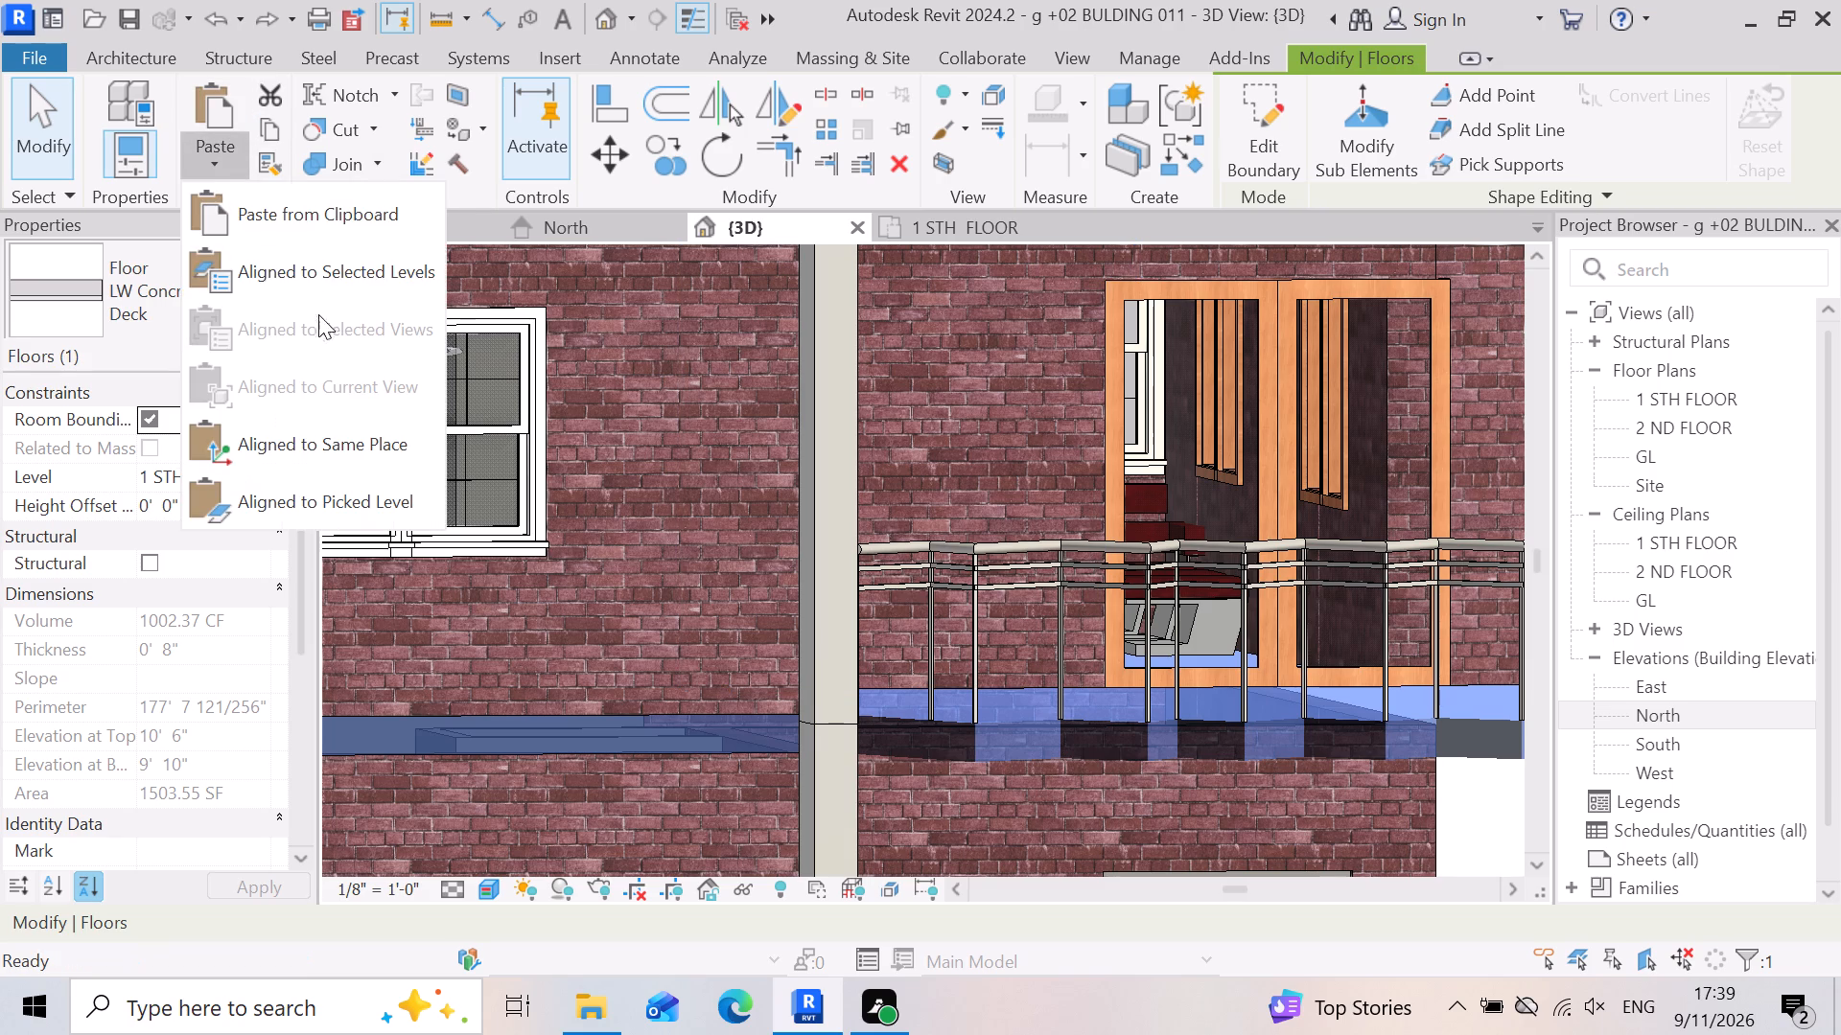
left_click(320, 292)
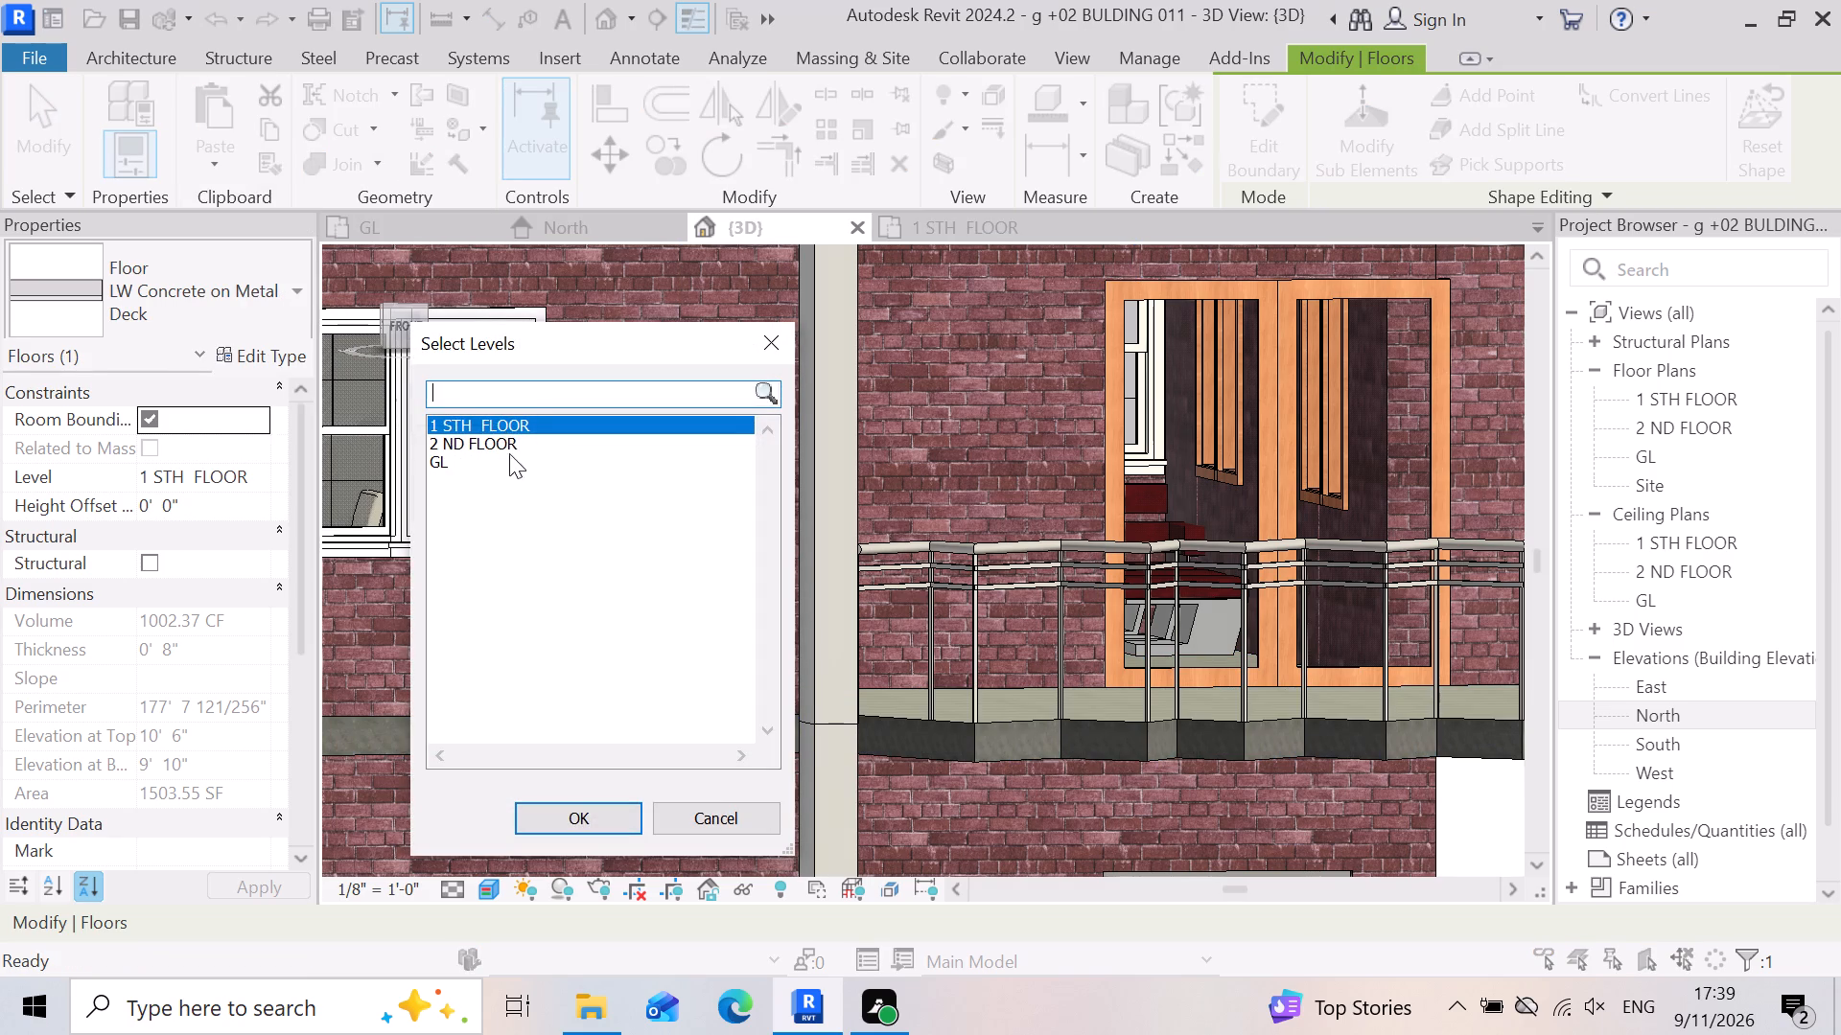
left_click(496, 442)
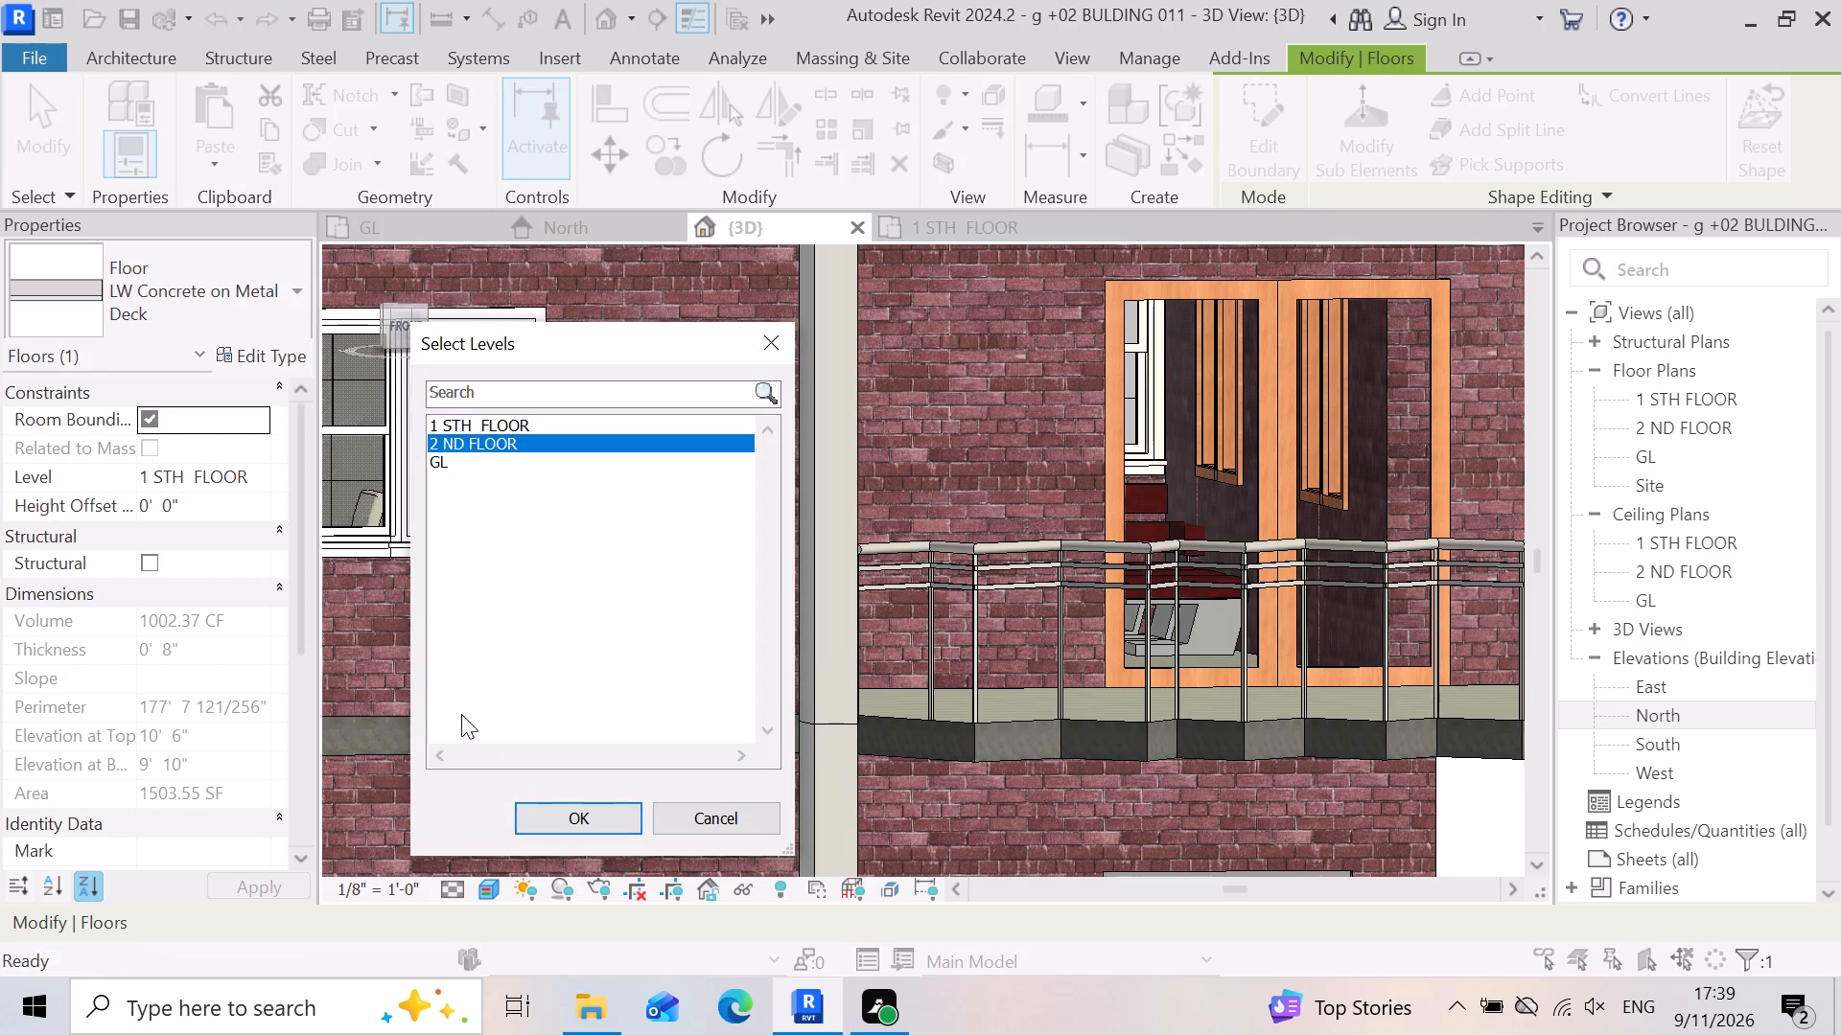
left_click(576, 822)
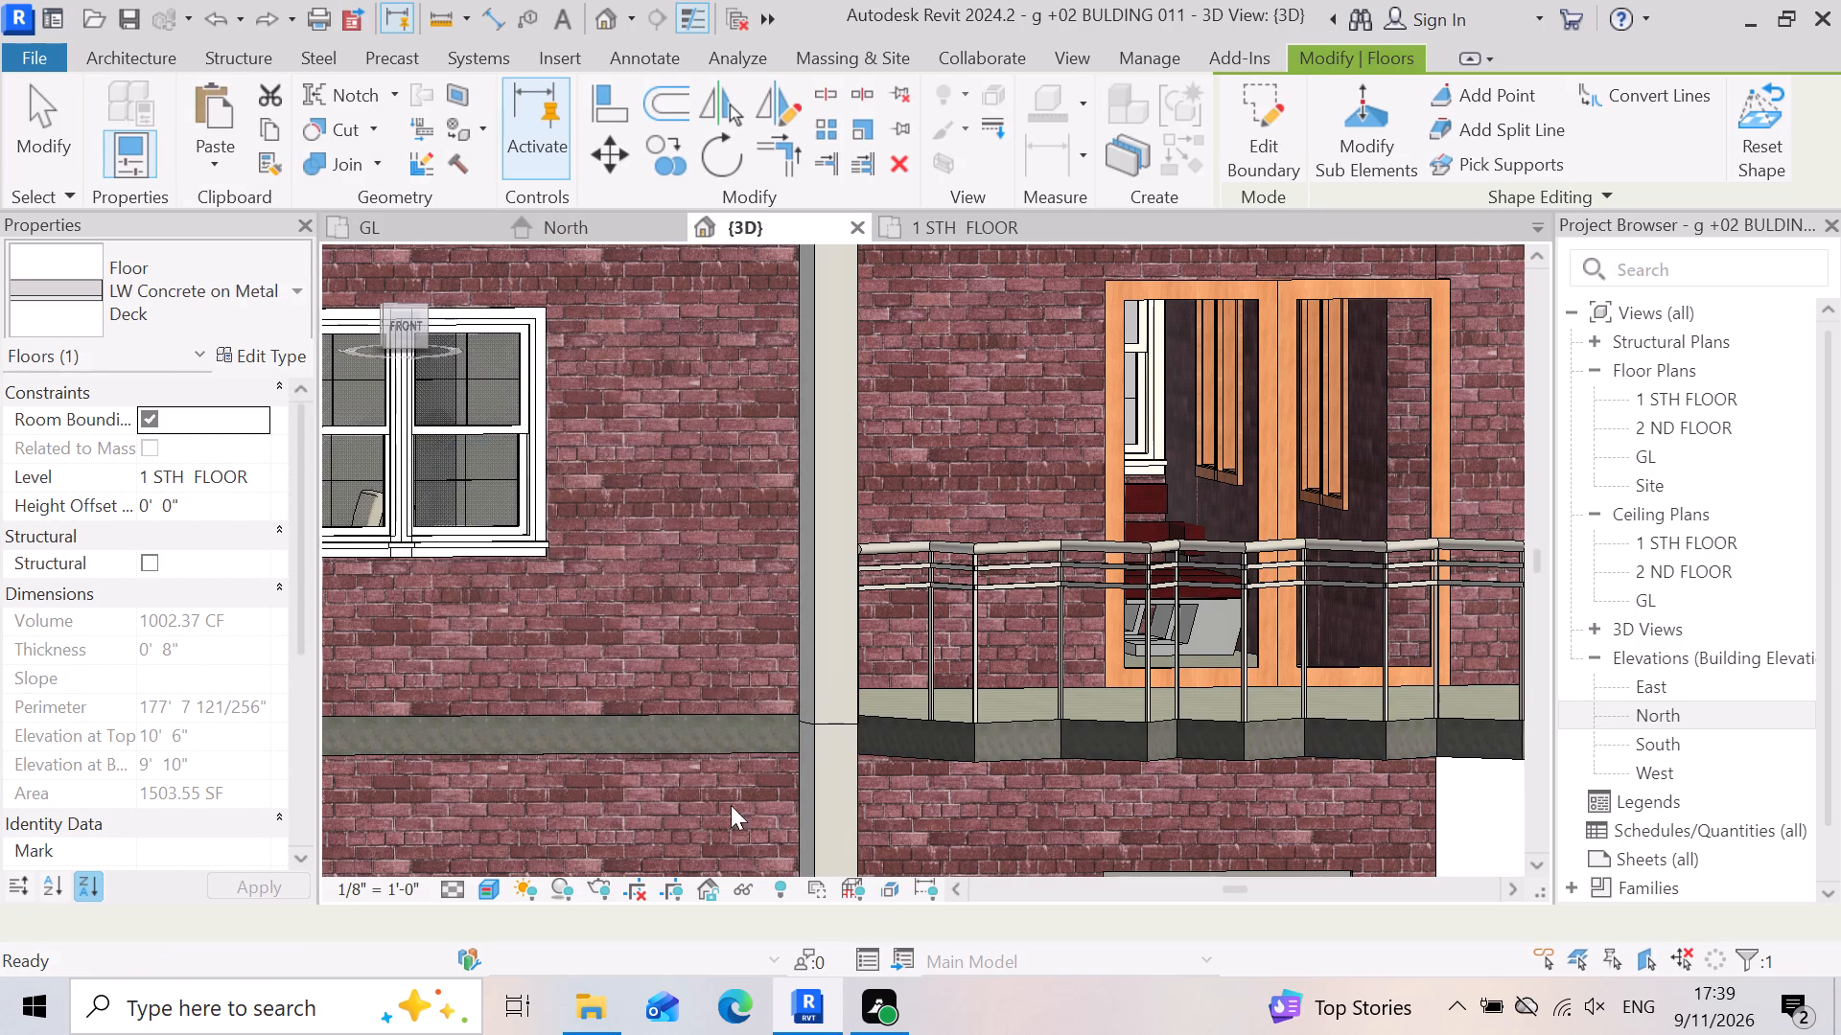
scroll(781, 715, "down", 7)
left_click(1238, 795)
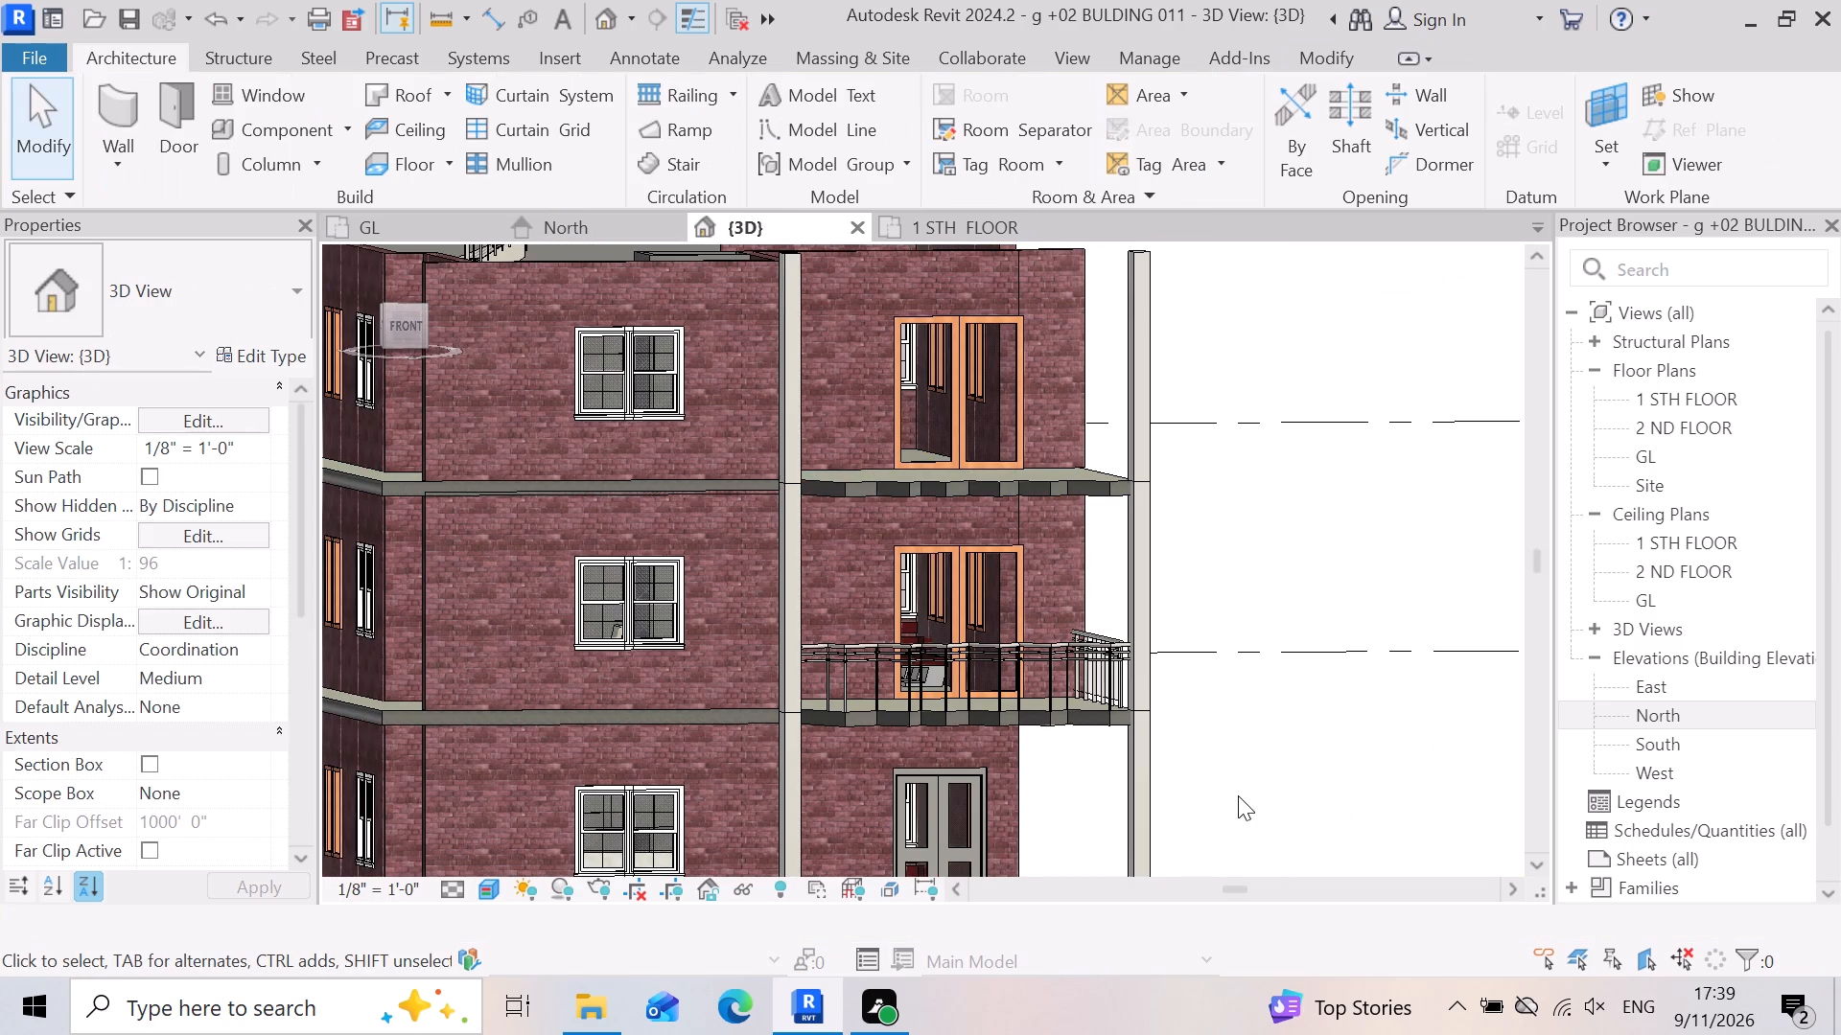
scroll(896, 402, "up", 5)
scroll(934, 826, "down", 4)
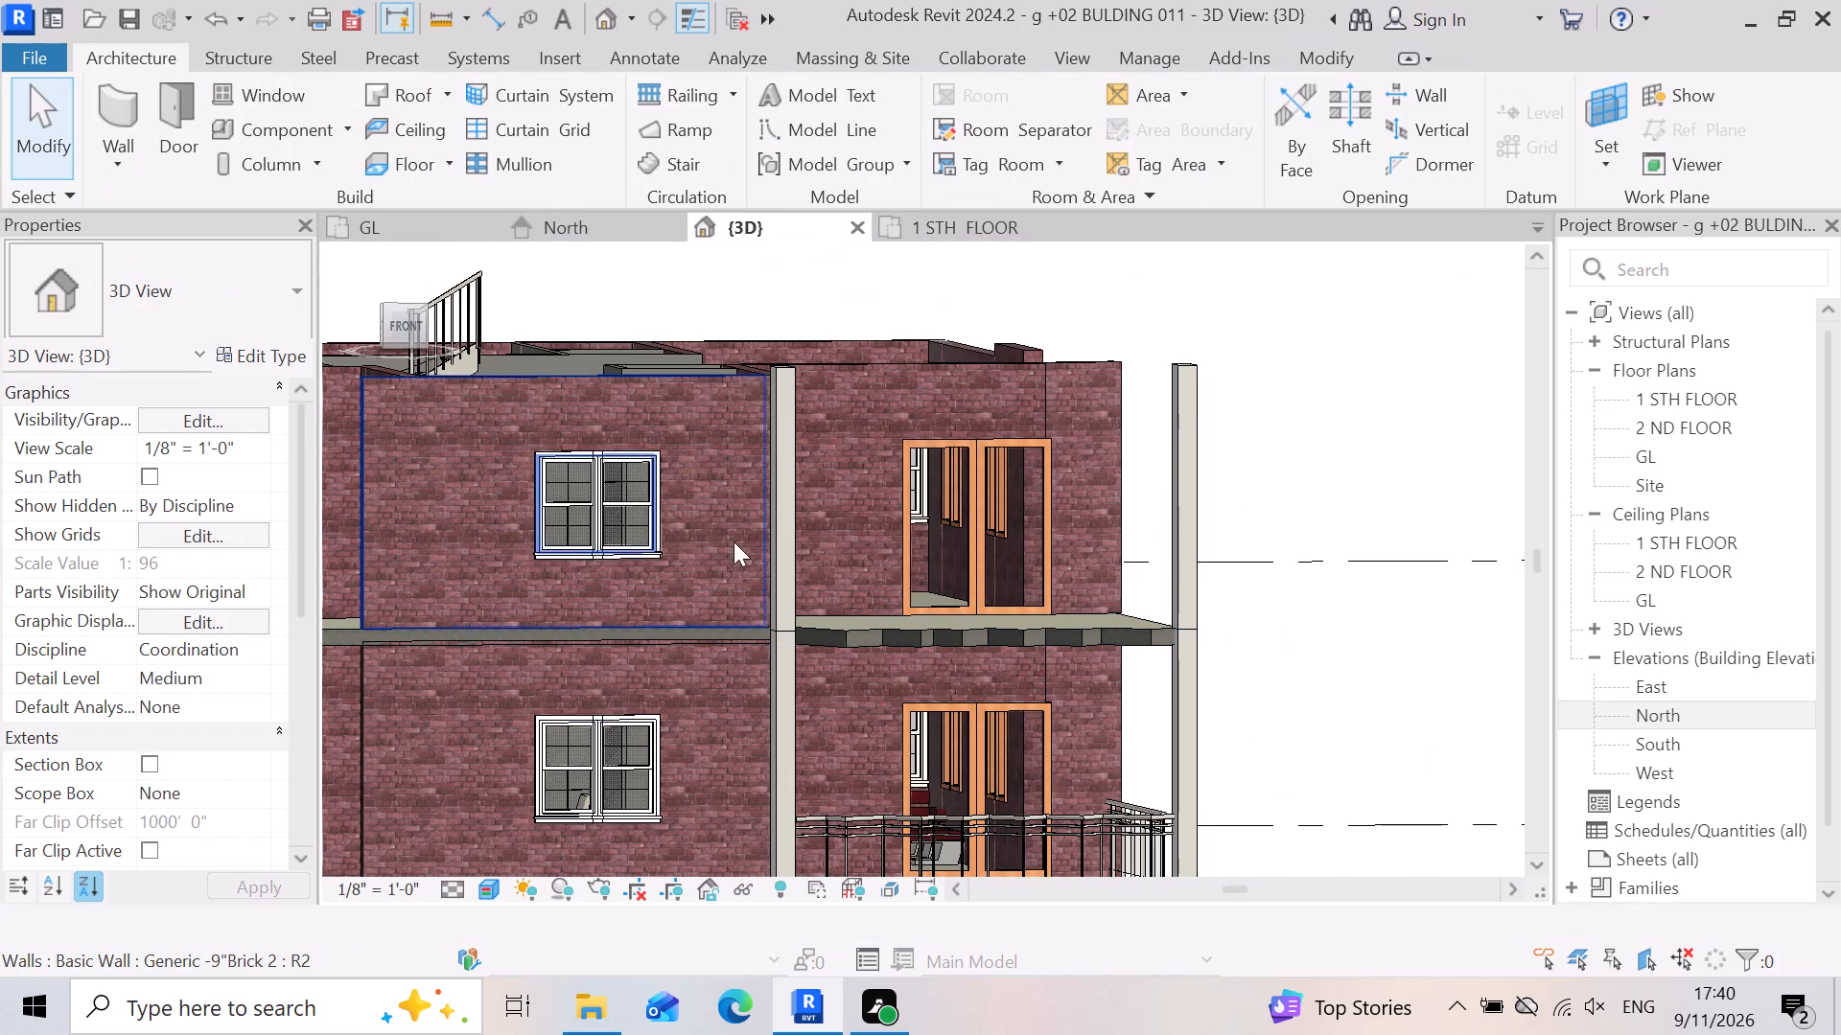
Examine the upper-storey balcony door and floor slab in the 3D view and in the 2 ND FLOOR plan.
left_click(970, 503)
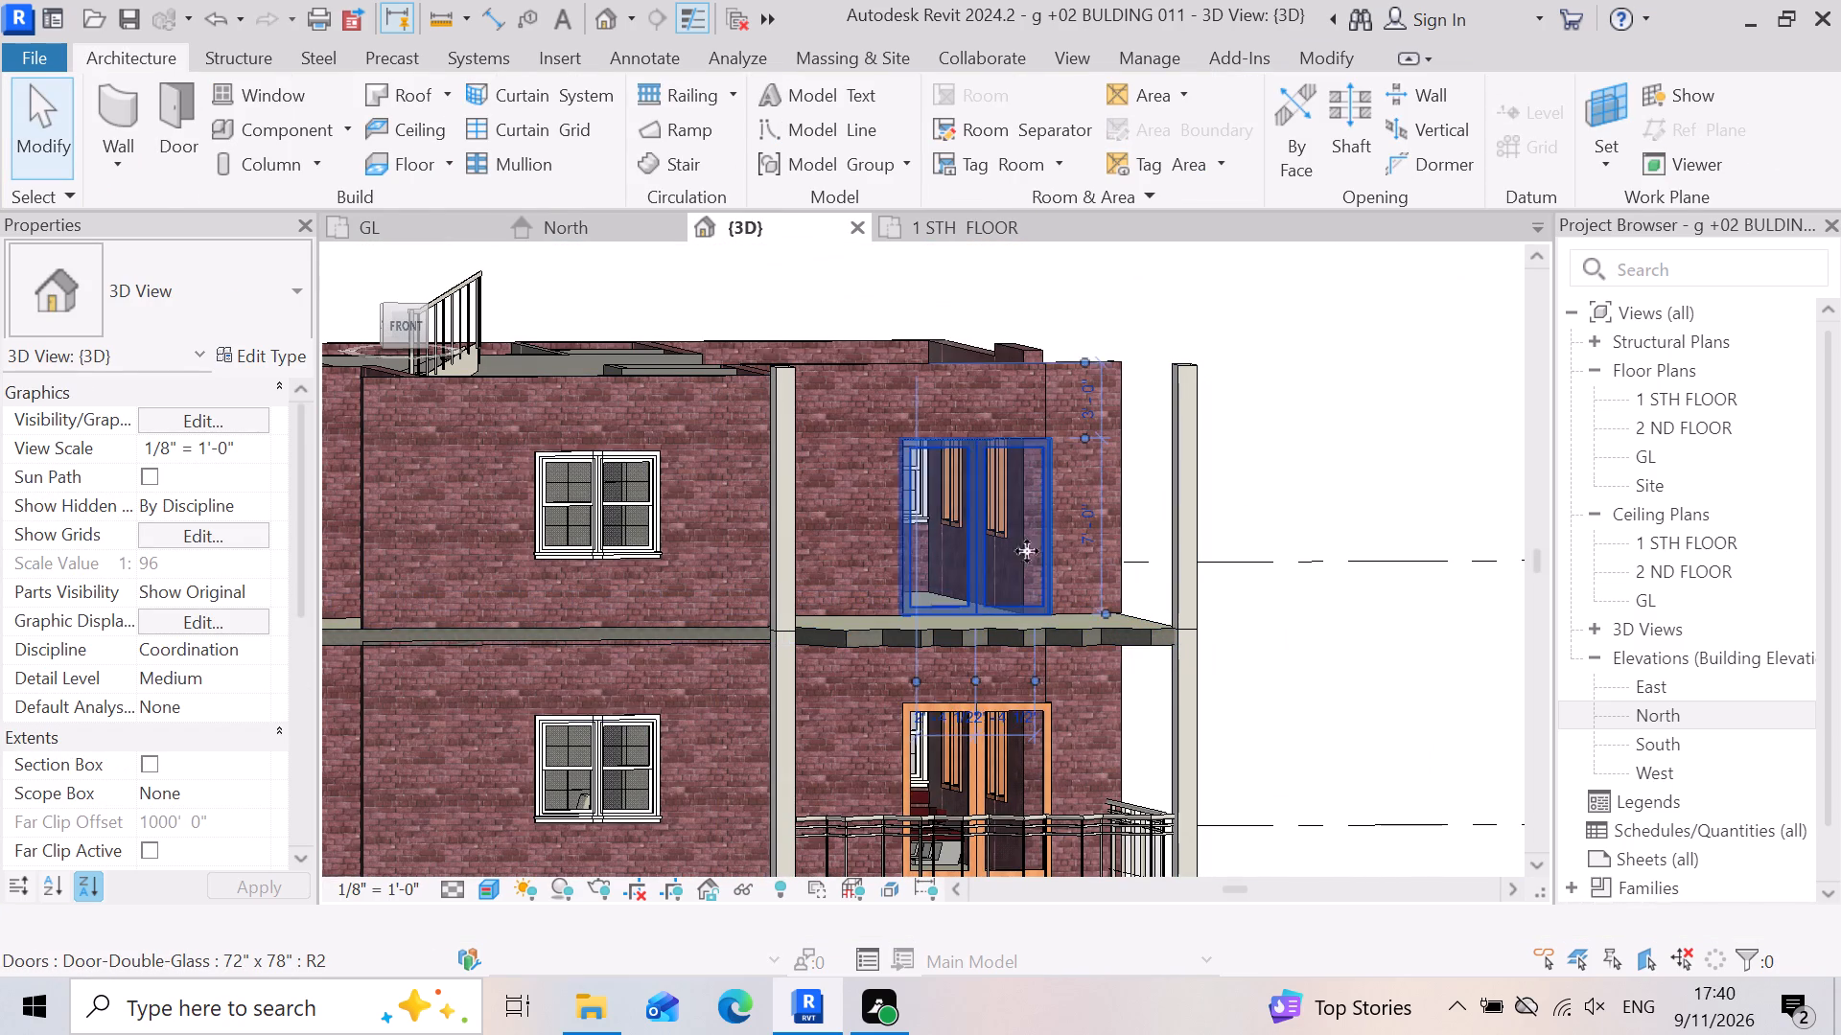
scroll(1089, 596, "down", 4)
scroll(870, 536, "up", 2)
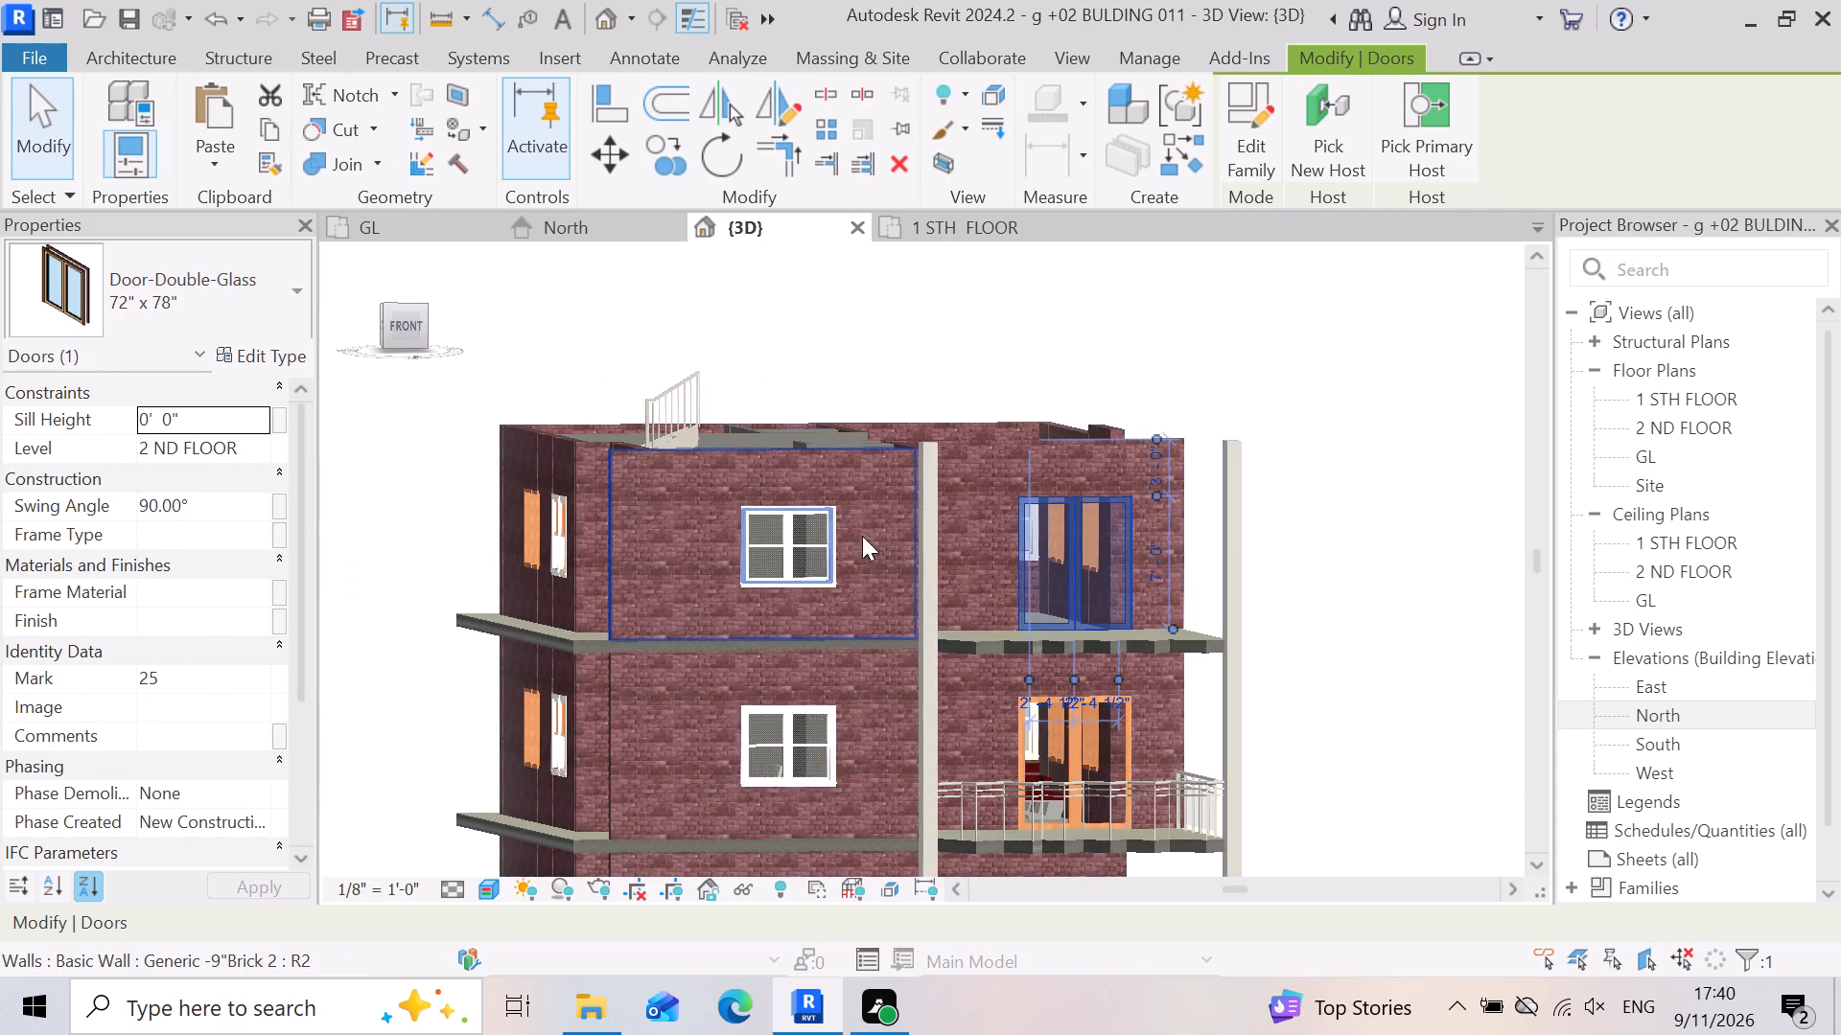
scroll(802, 589, "down", 4)
scroll(827, 854, "up", 3)
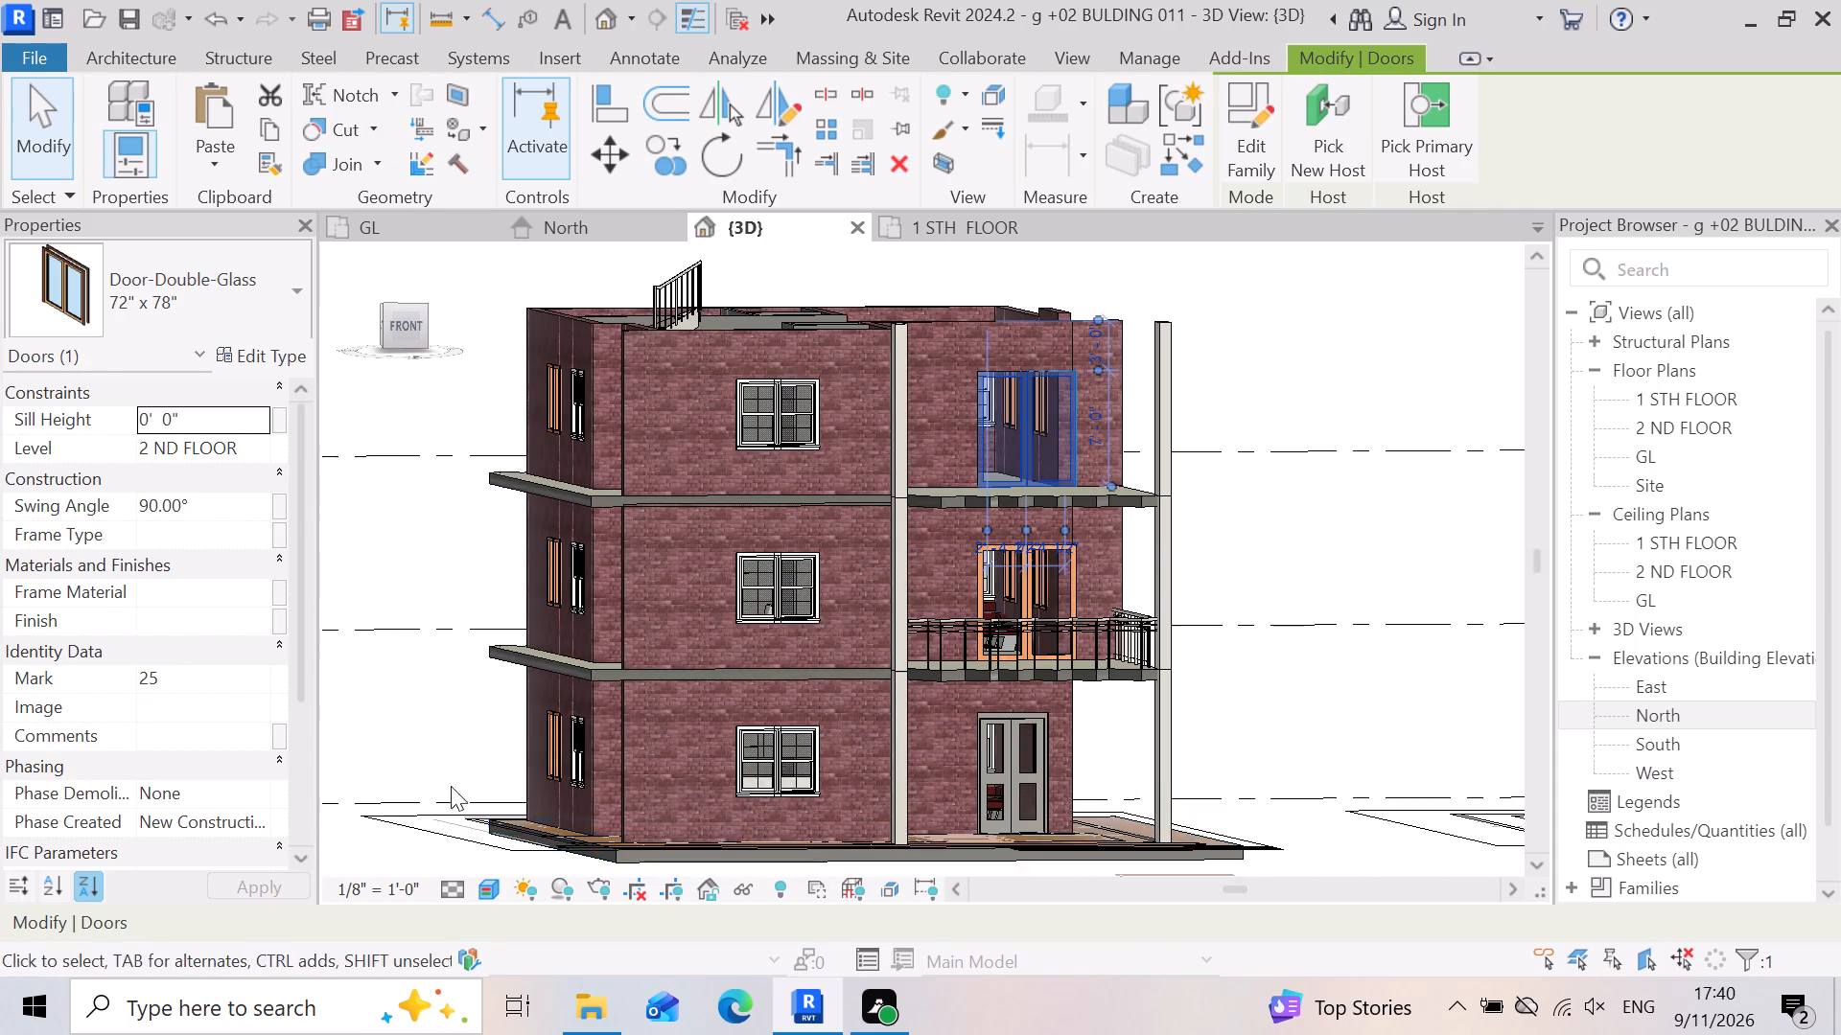
scroll(723, 608, "up", 3)
scroll(903, 679, "down", 3)
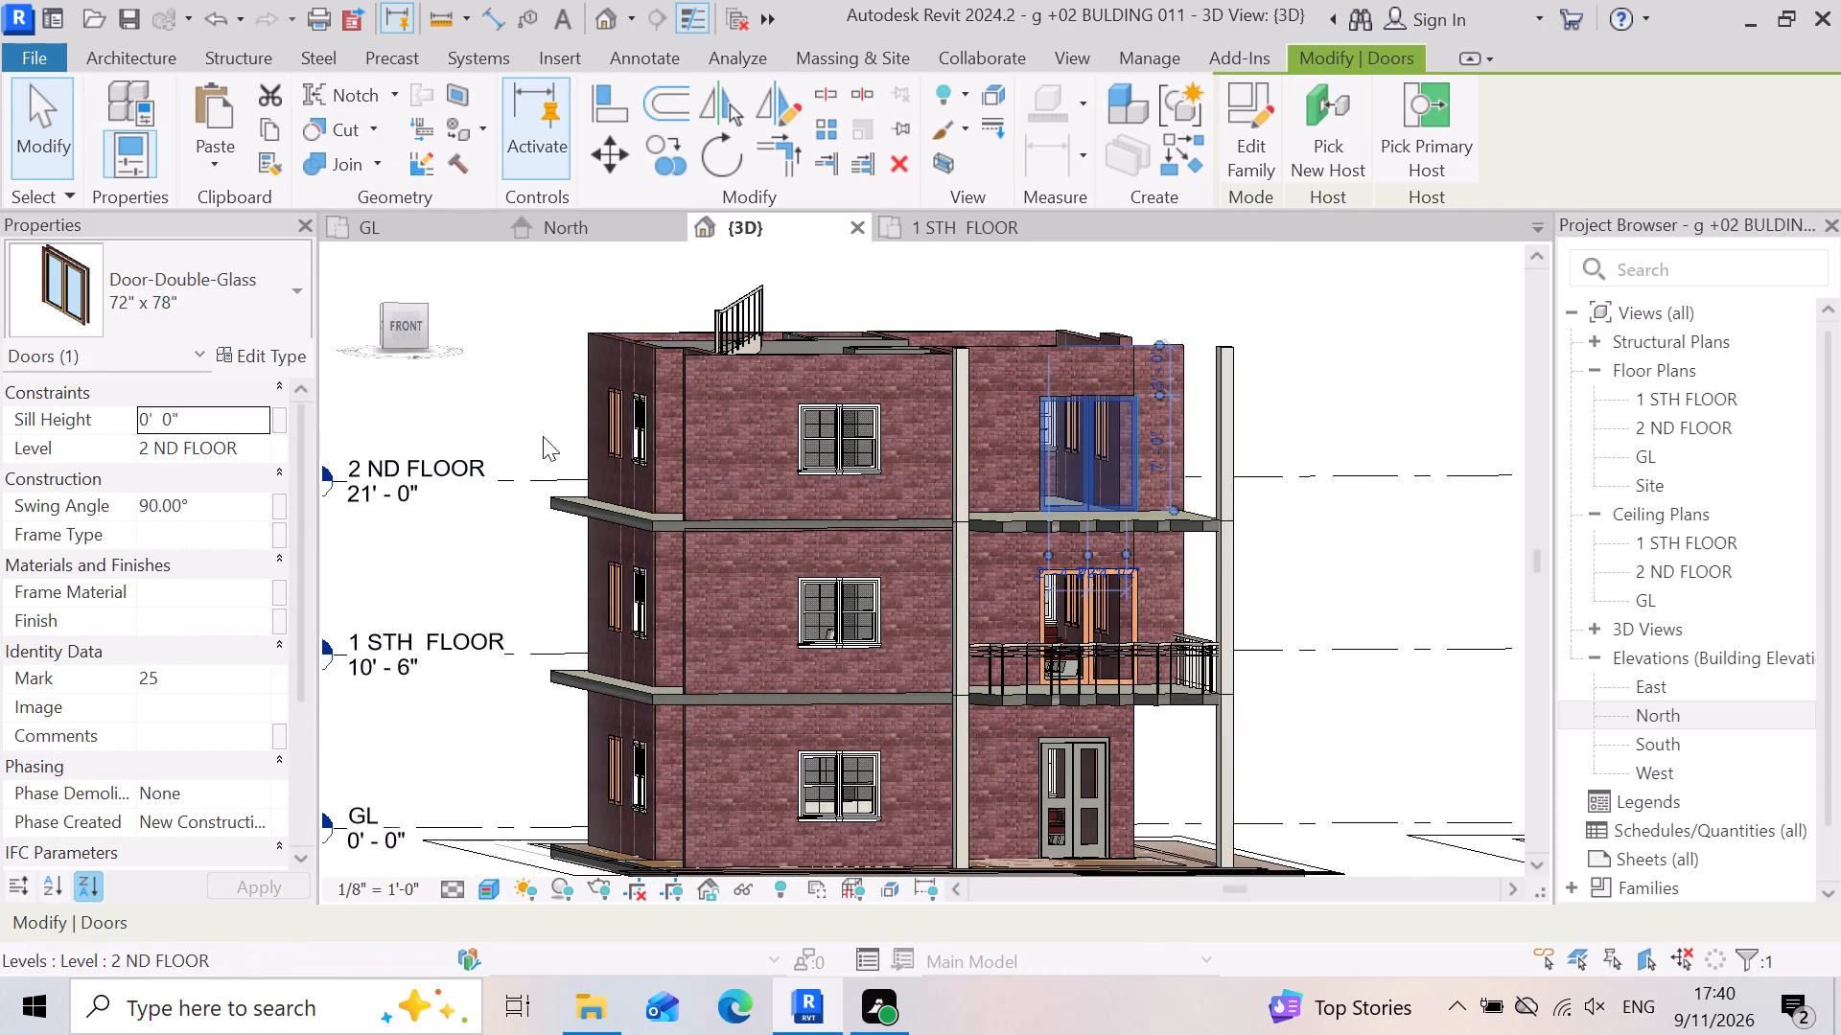
double_click(1690, 425)
scroll(473, 478, "up", 3)
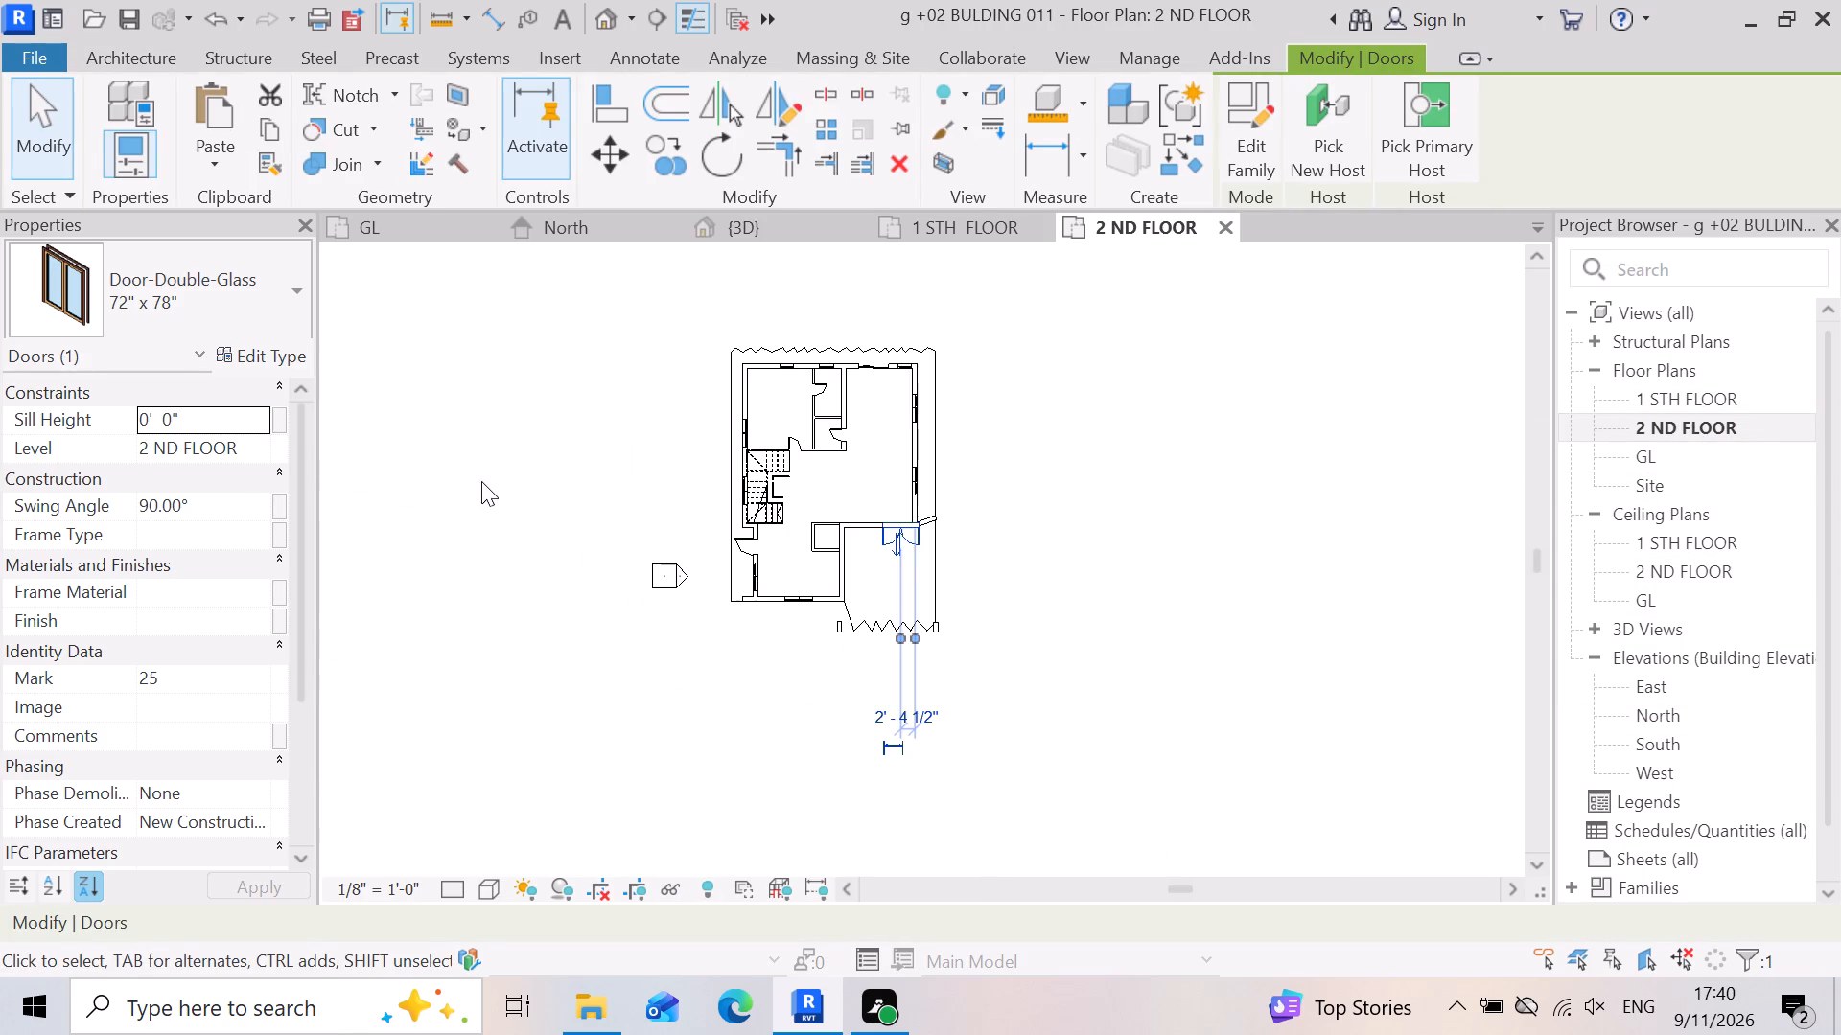
left_click(1010, 643)
scroll(745, 570, "up", 3)
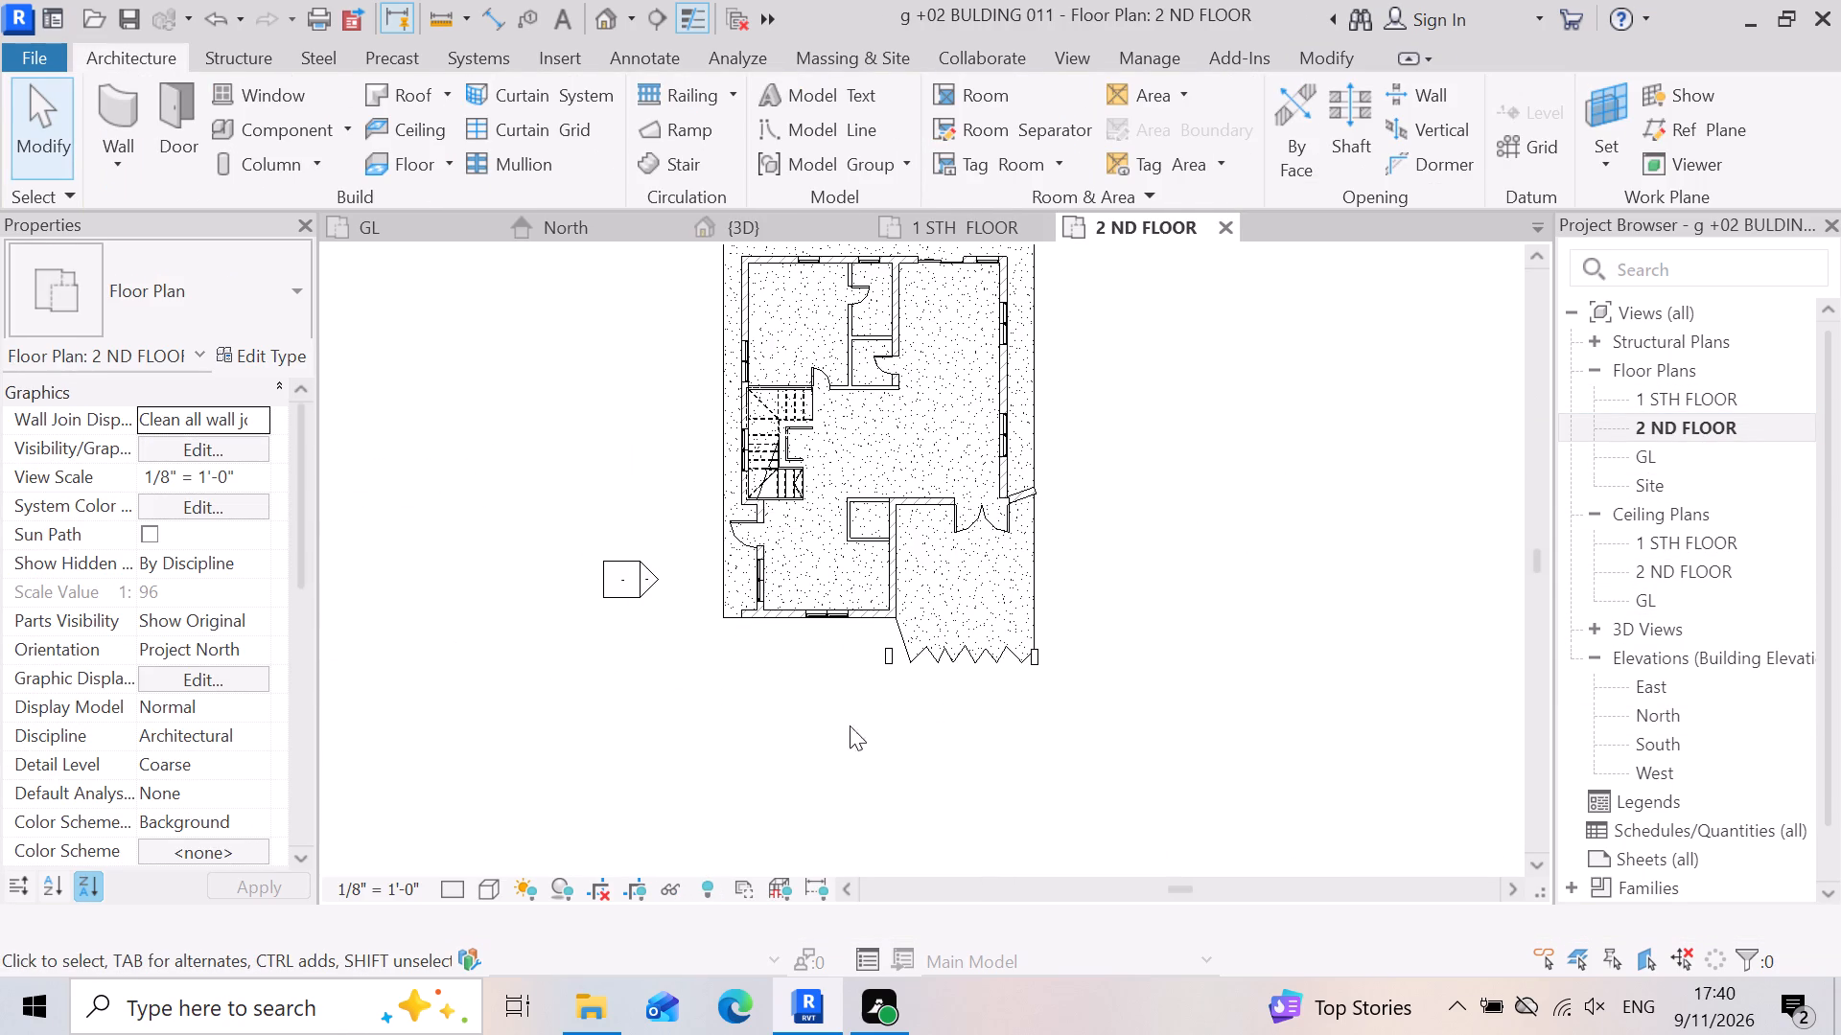
scroll(1232, 799, "down", 4)
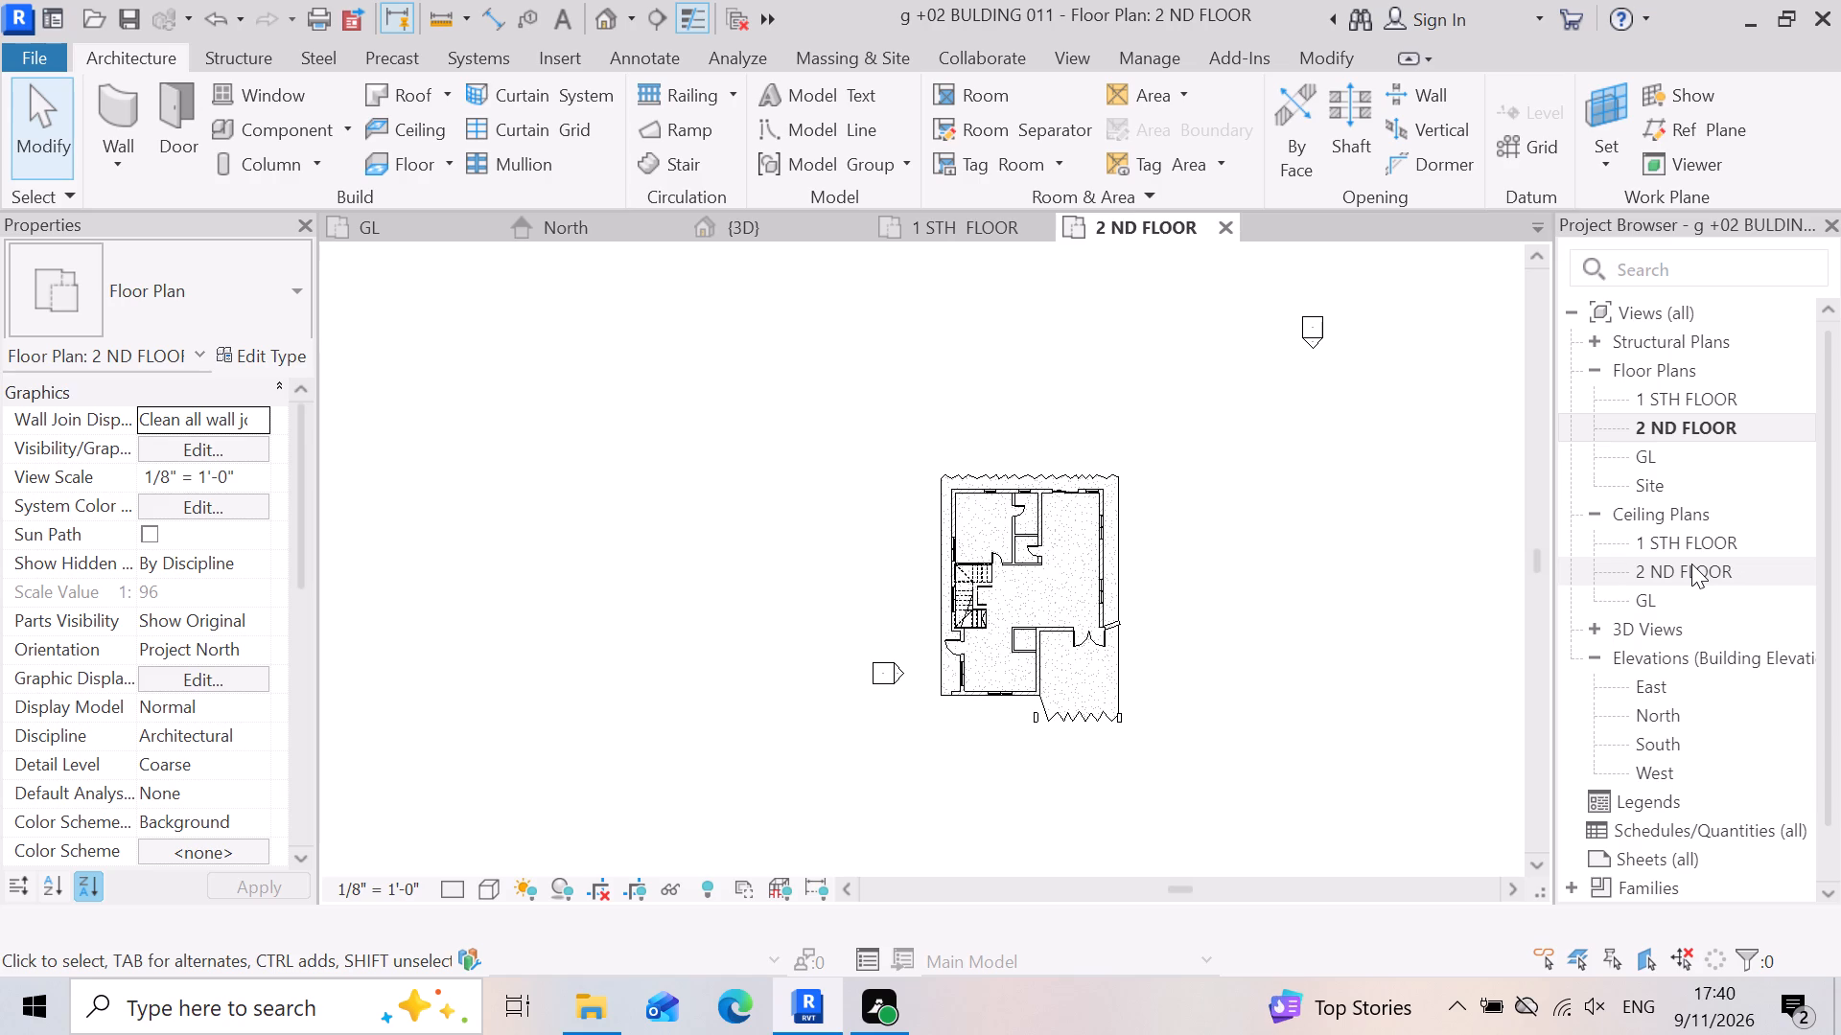
scroll(1091, 608, "up", 3)
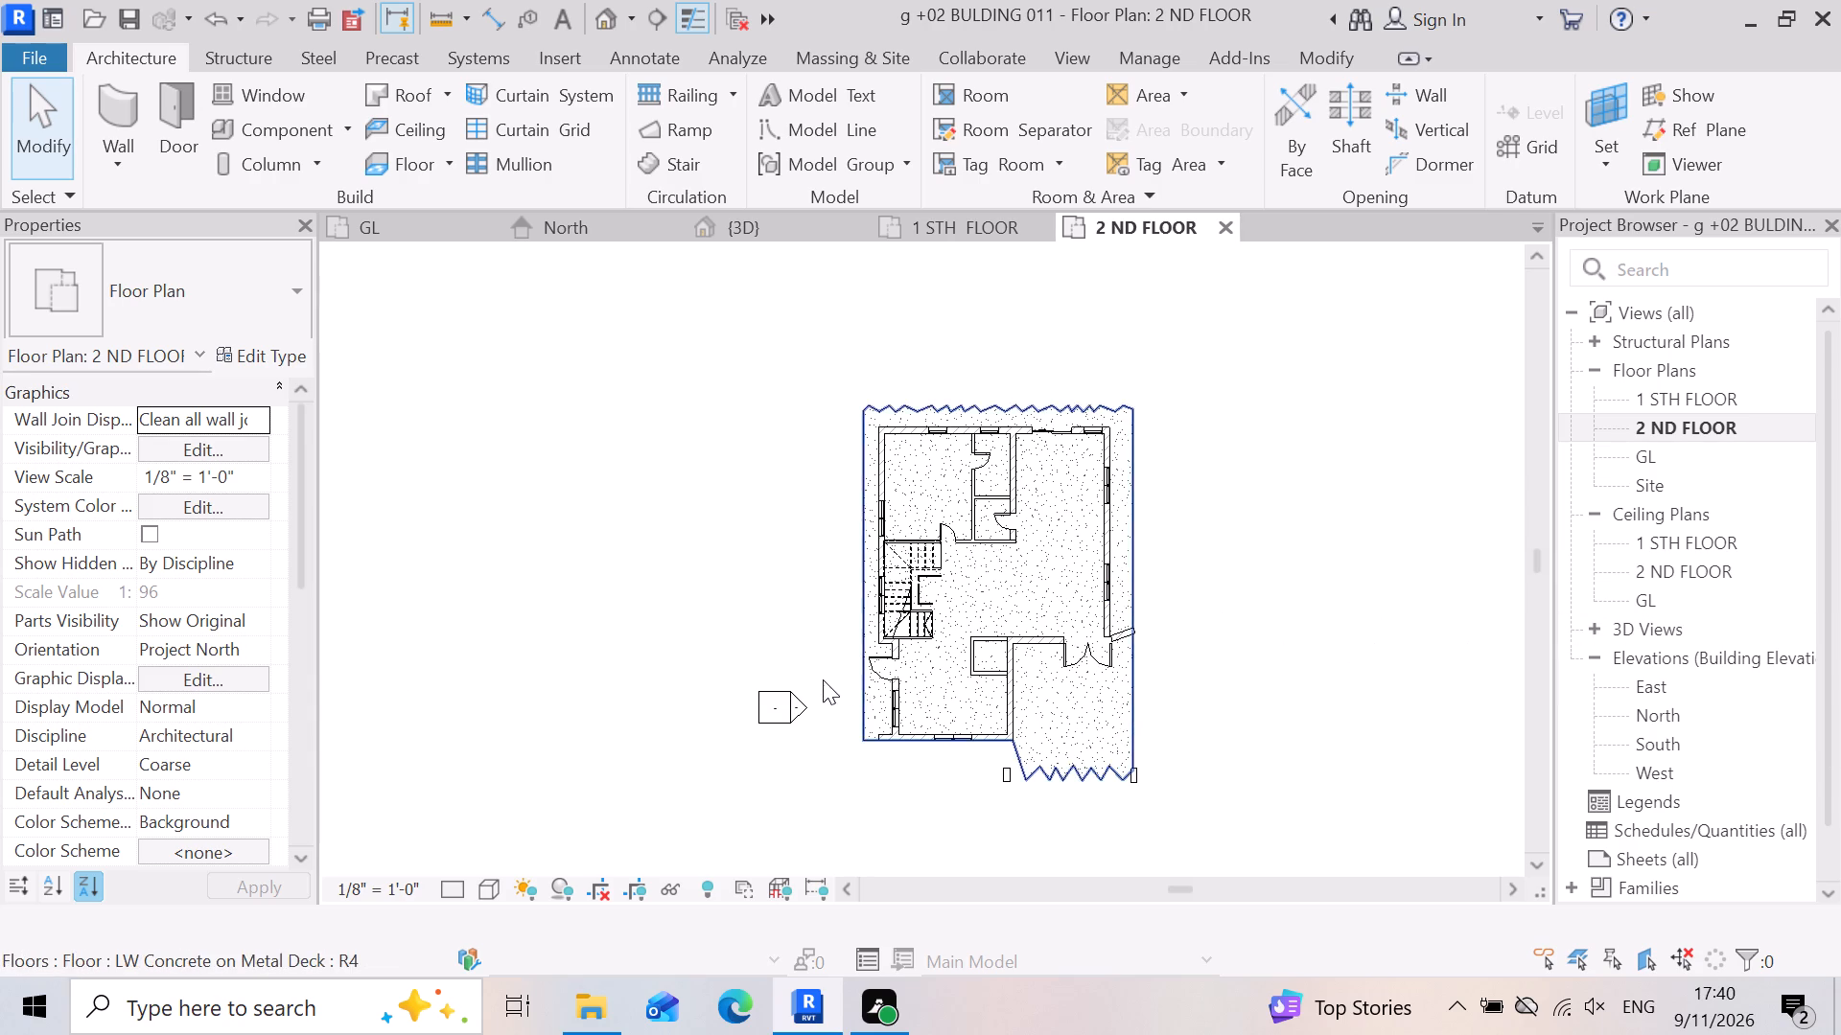
scroll(825, 679, "up", 3)
scroll(773, 725, "down", 2)
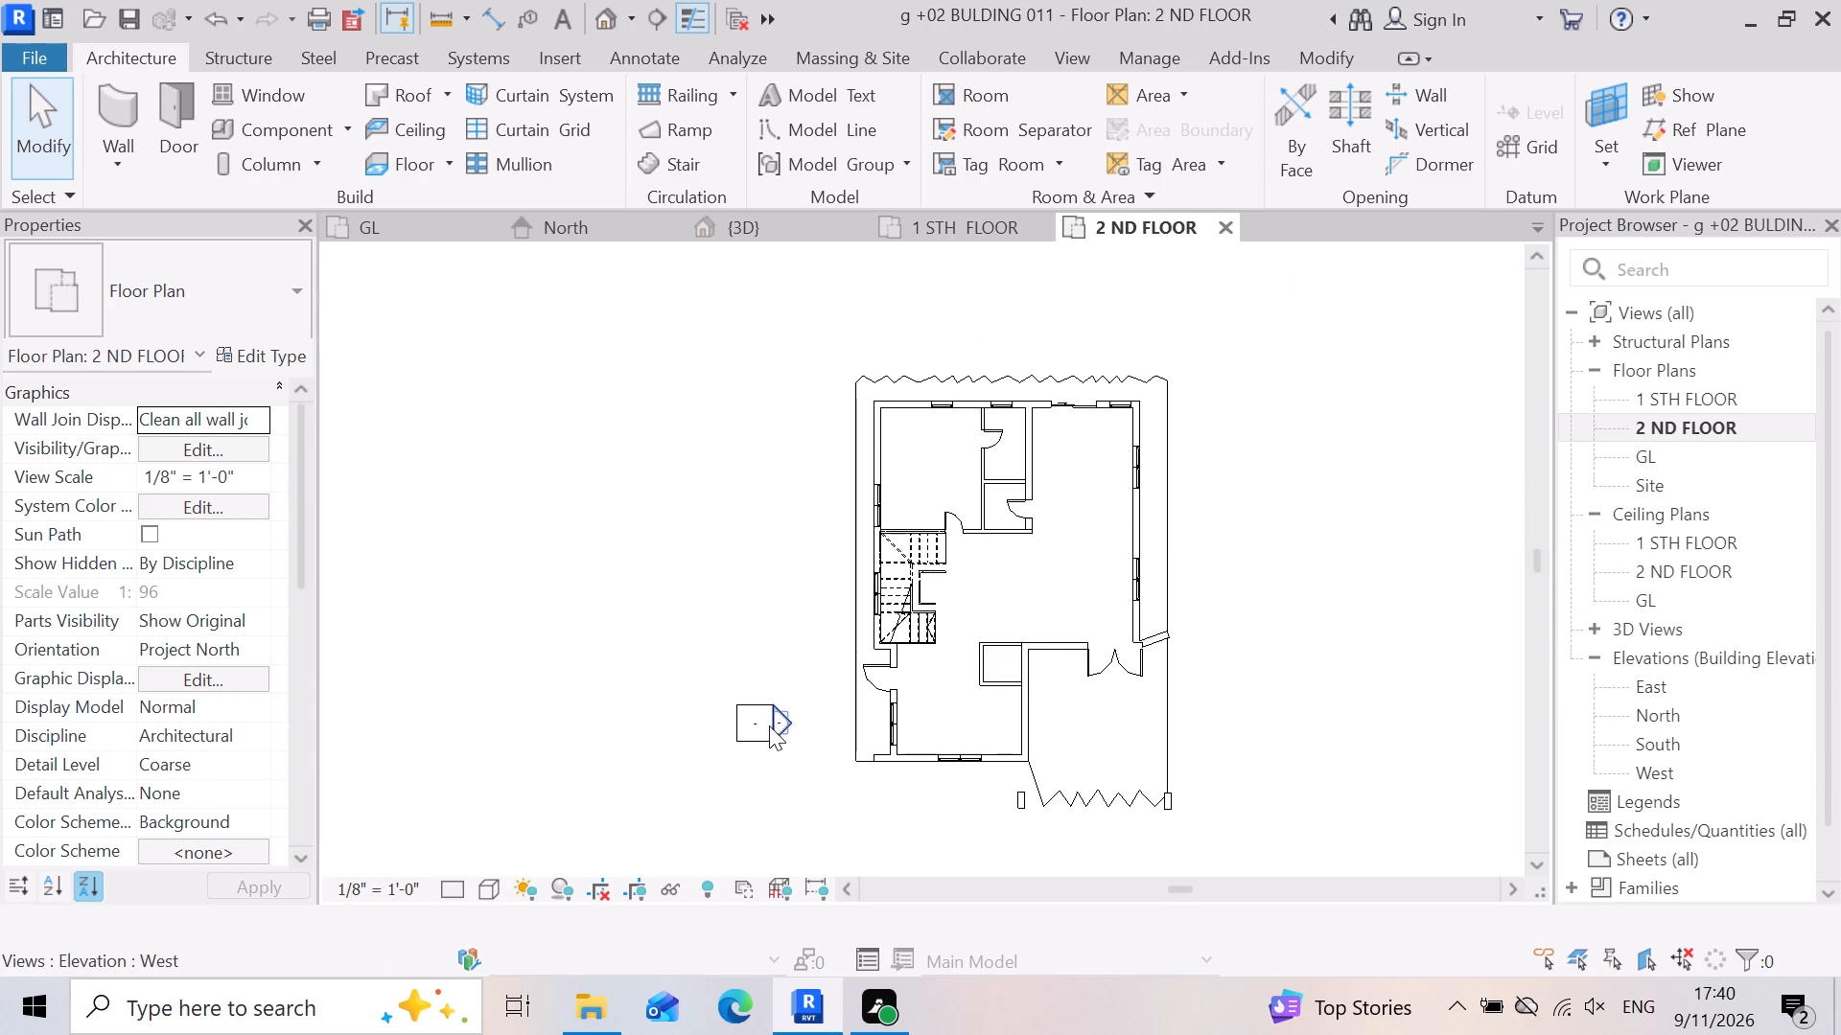
left_click(774, 222)
scroll(671, 578, "up", 2)
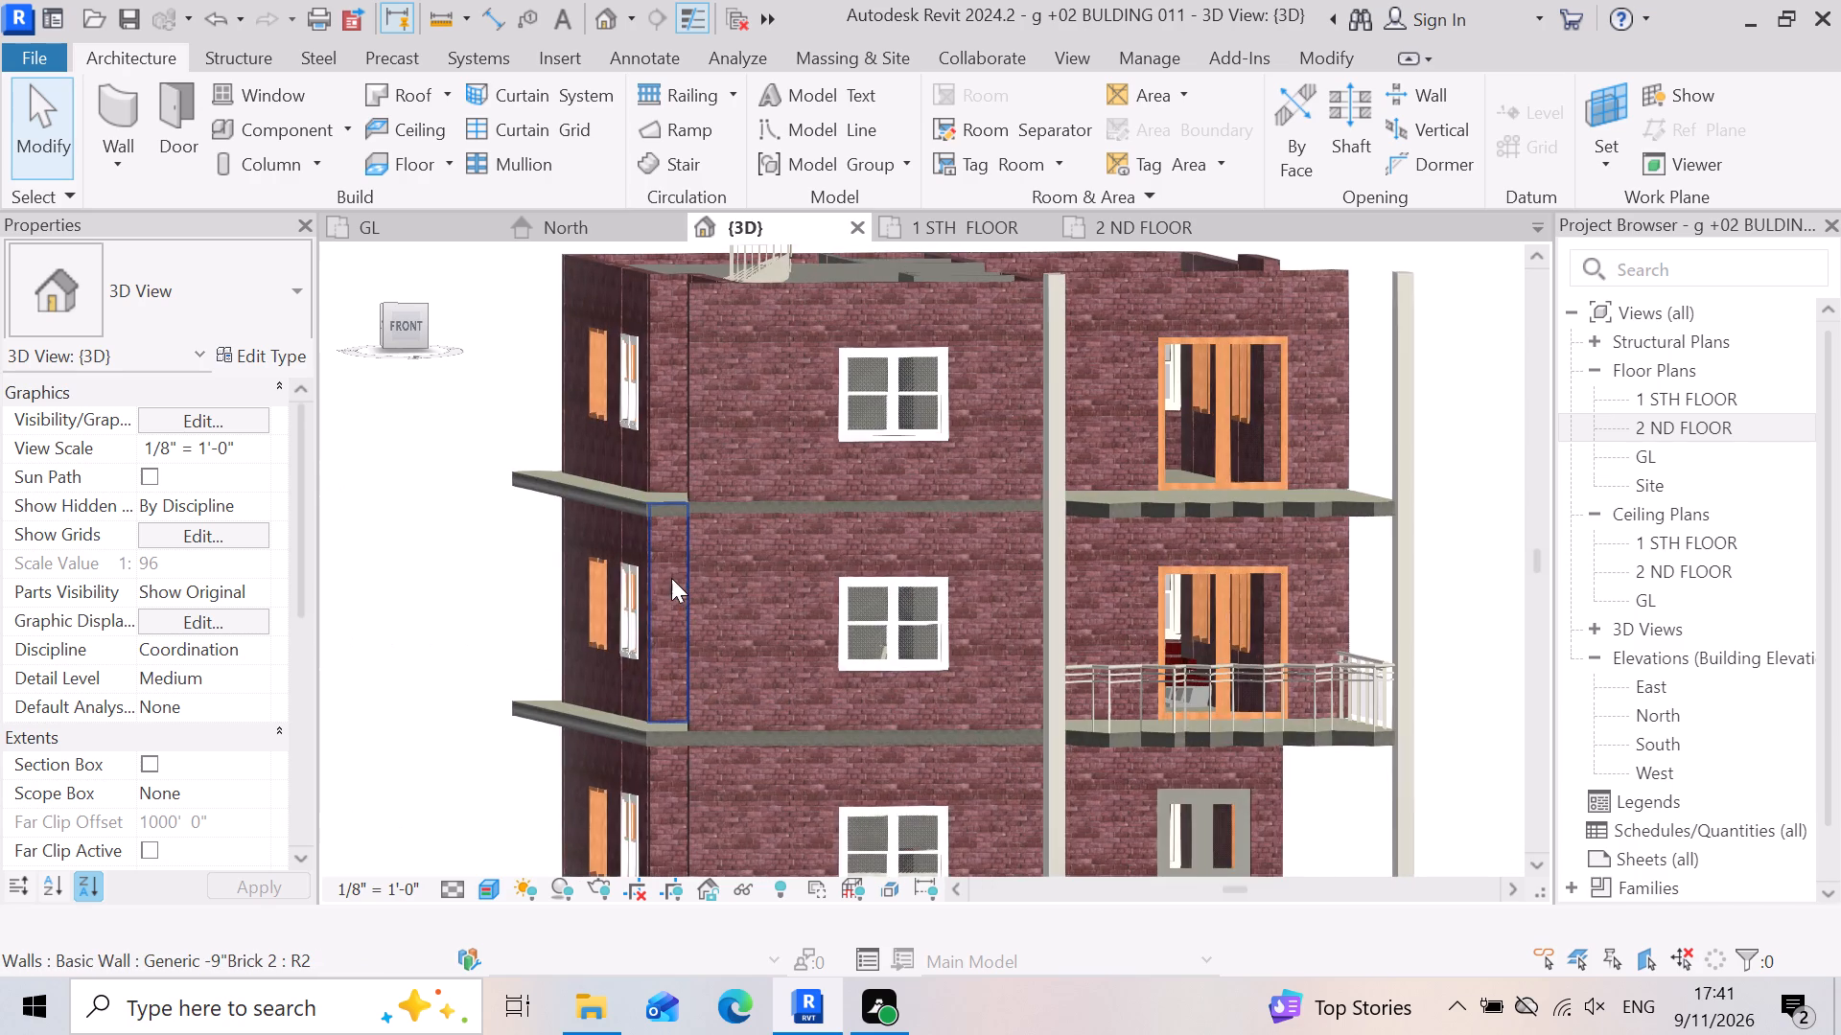
scroll(1001, 634, "down", 3)
scroll(850, 359, "up", 2)
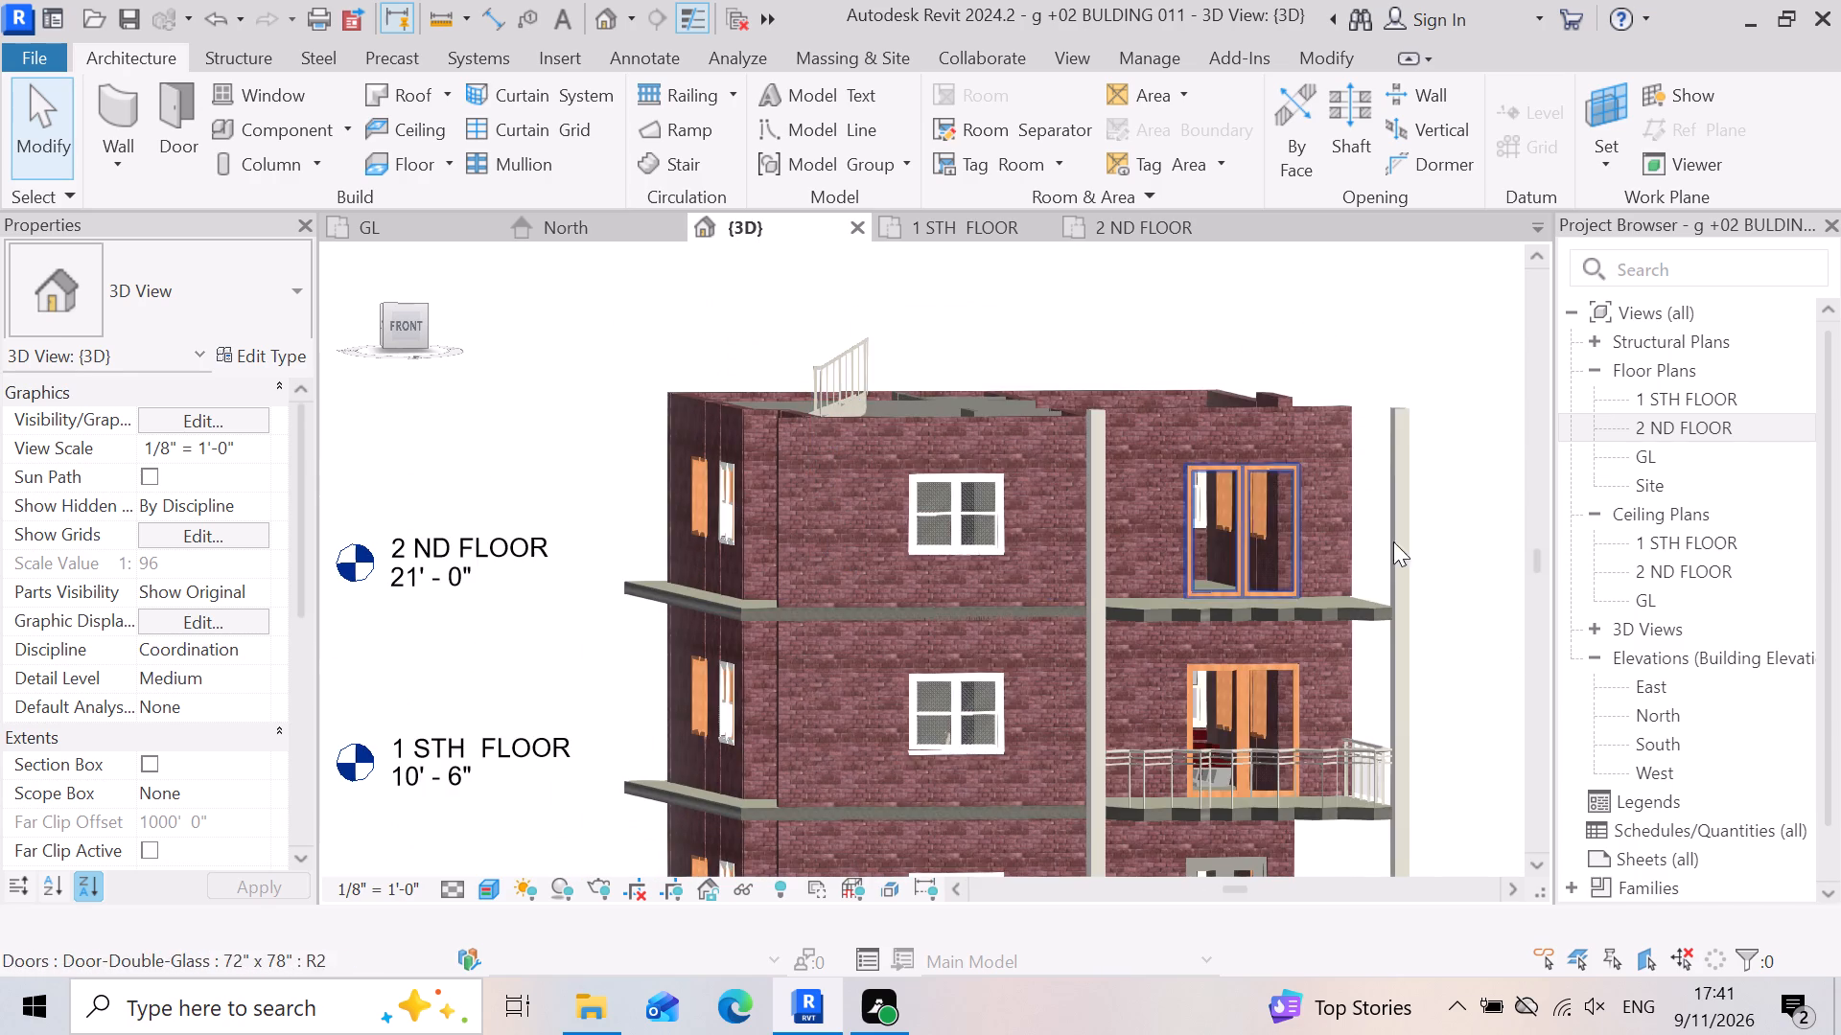
scroll(1106, 500, "down", 4)
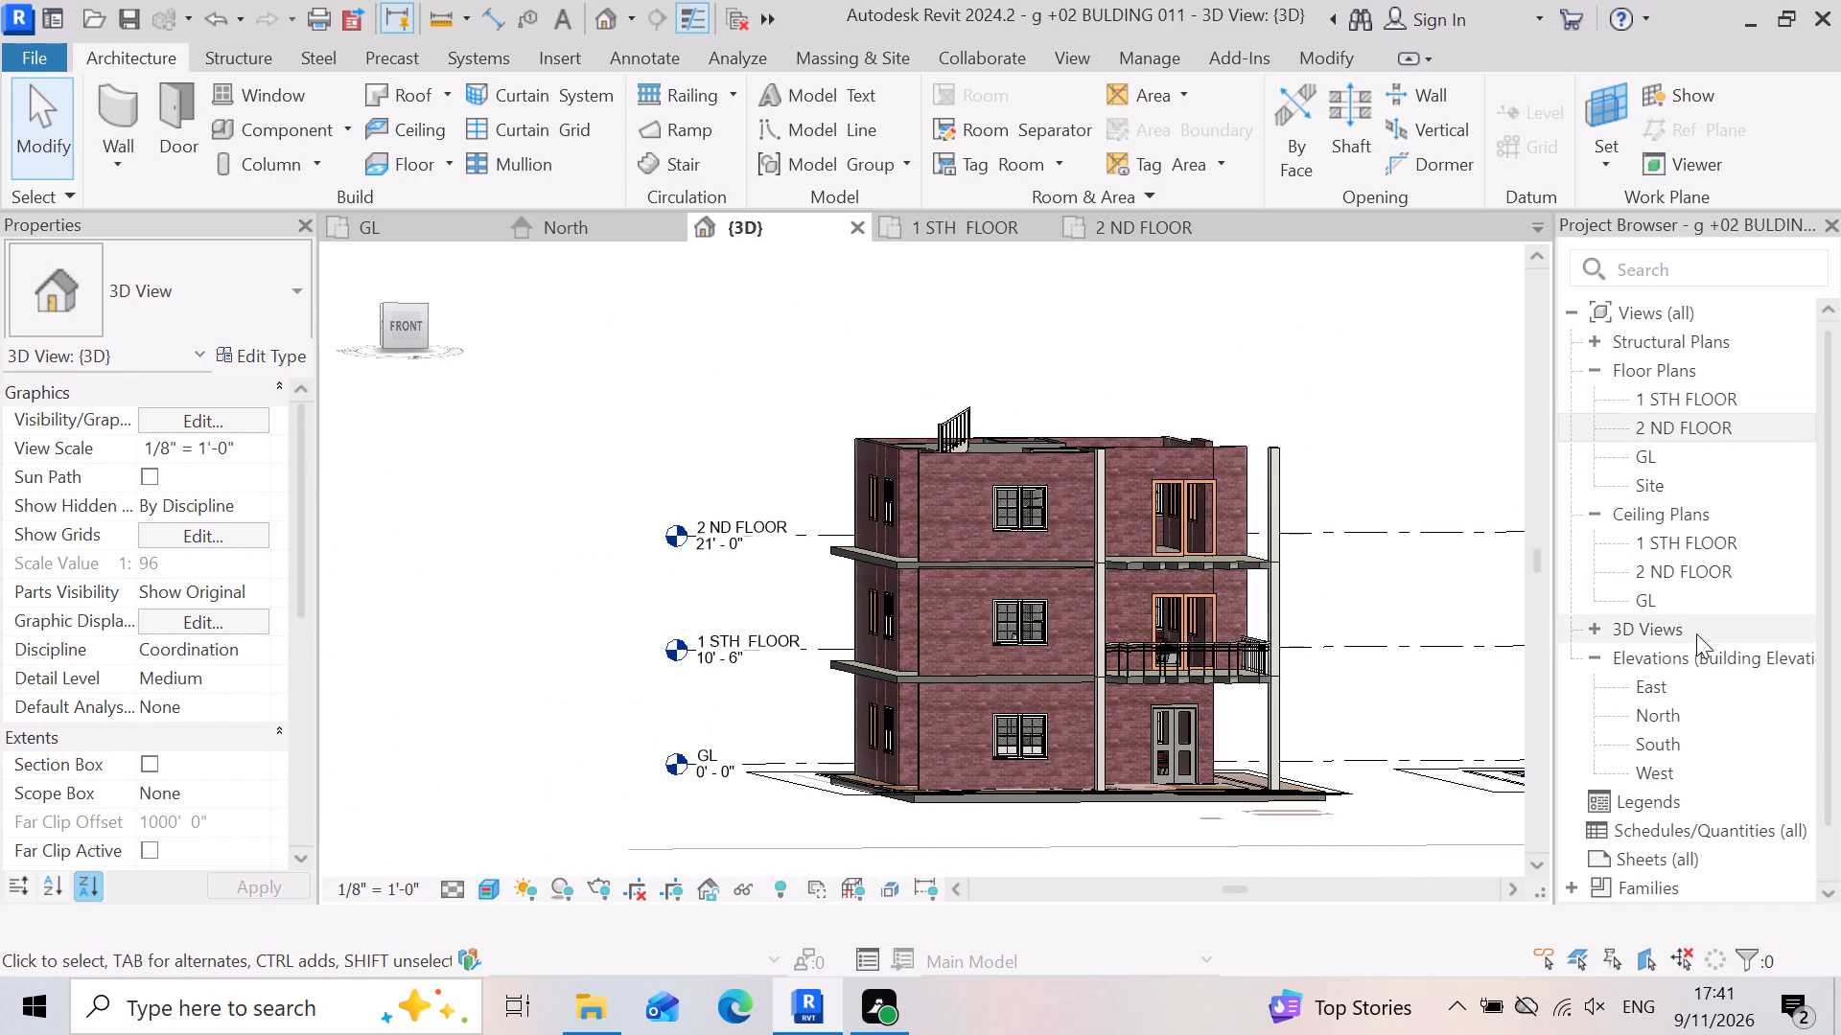
In the North elevation, add a level offset 10' 6" above the 2 ND FLOOR level by picking its line.
double_click(1718, 707)
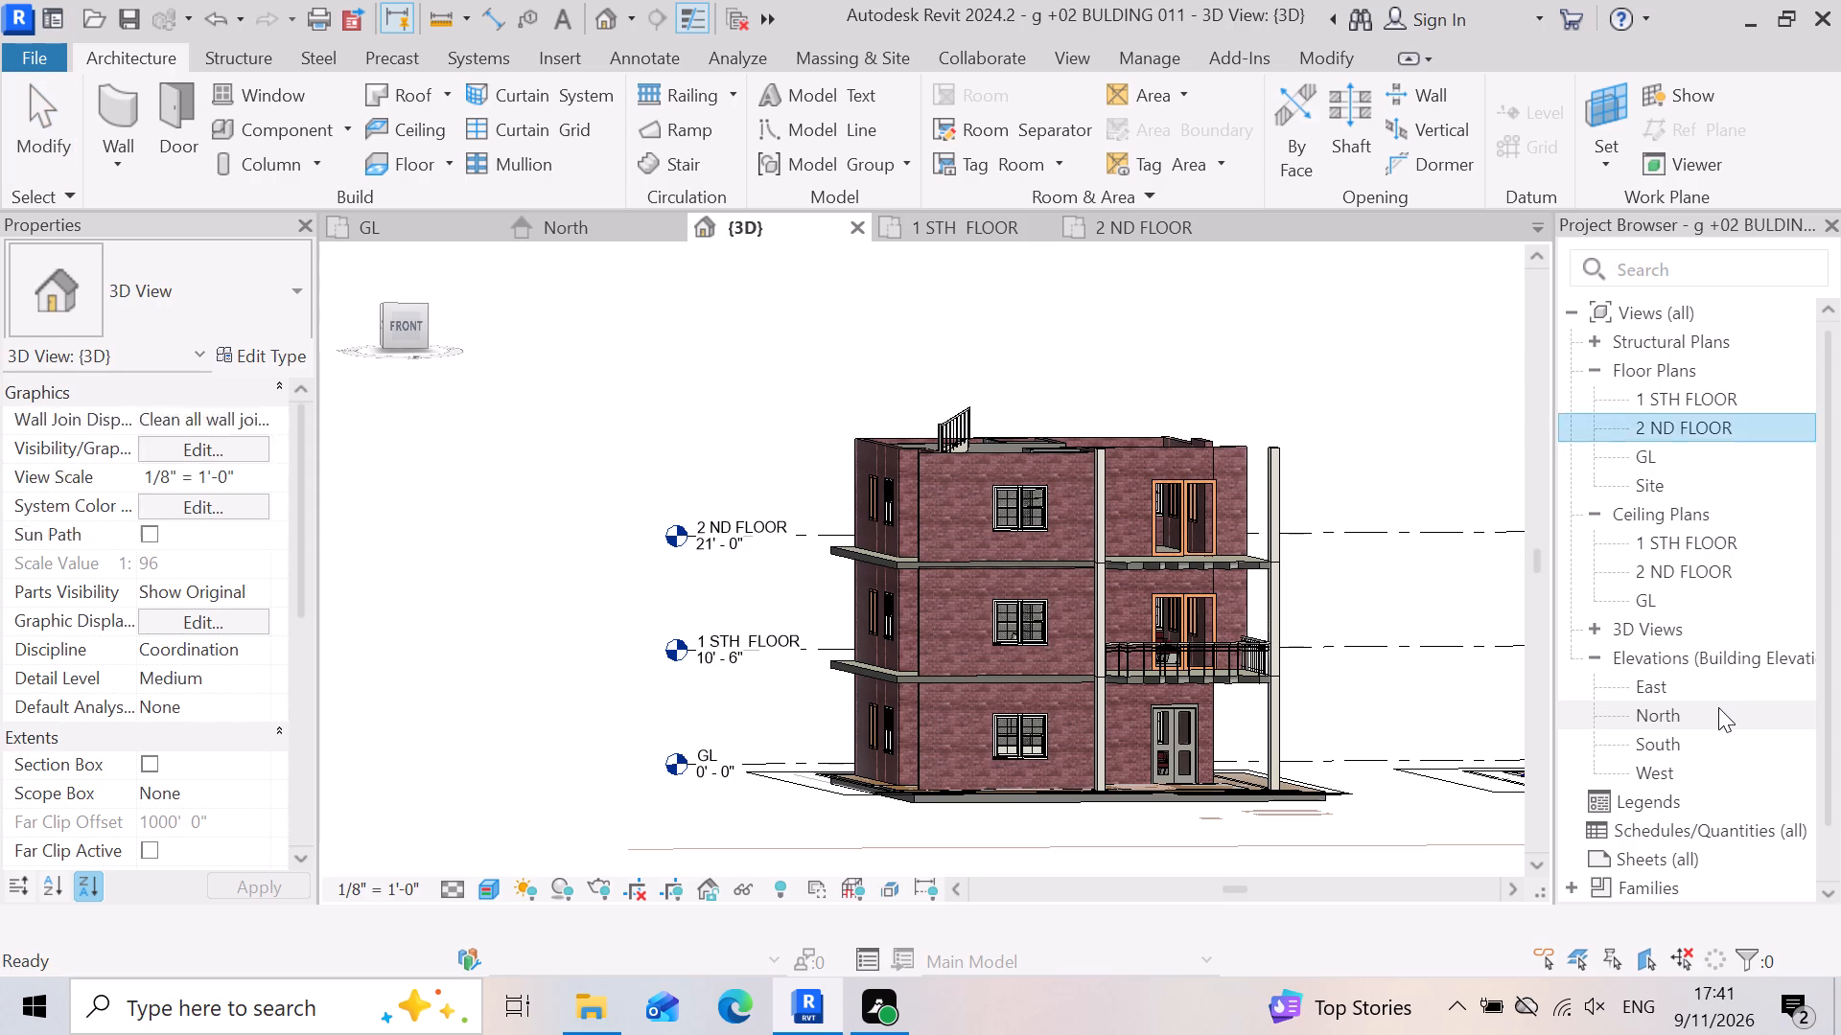
scroll(1259, 559, "up", 3)
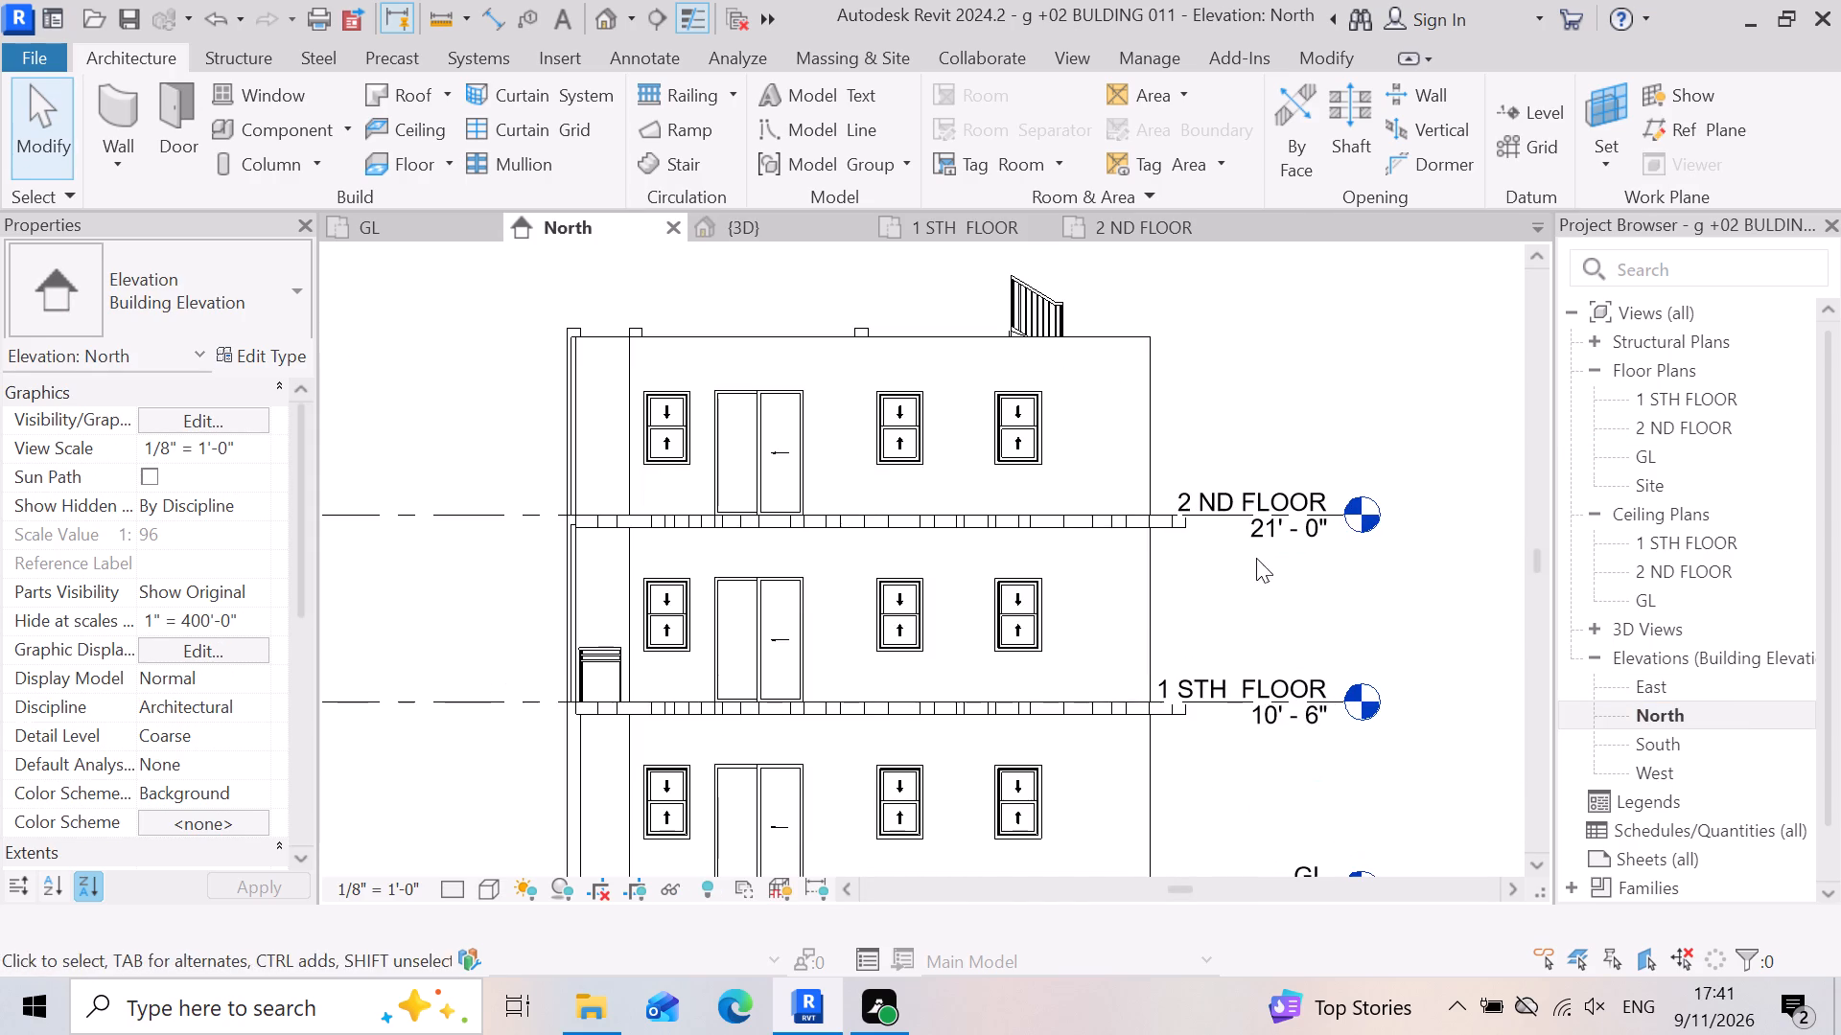
scroll(1290, 721, "down", 4)
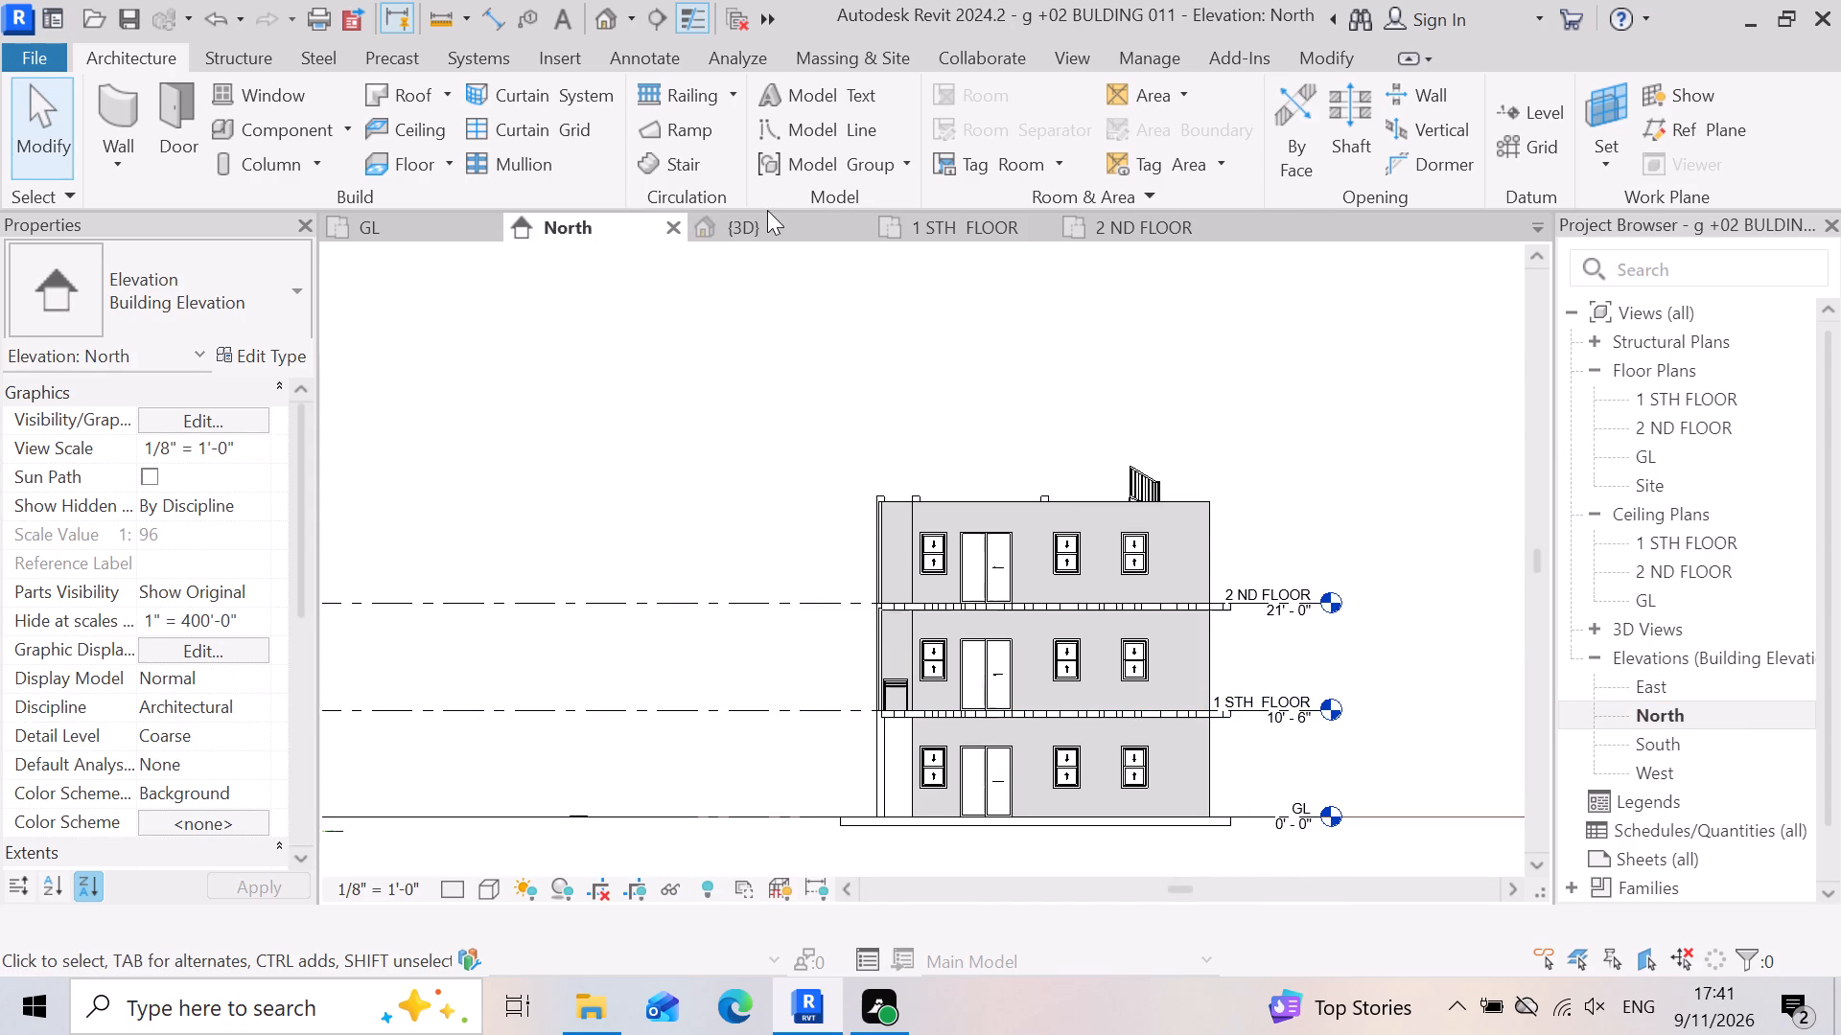
key("Escape")
scroll(789, 616, "up", 3)
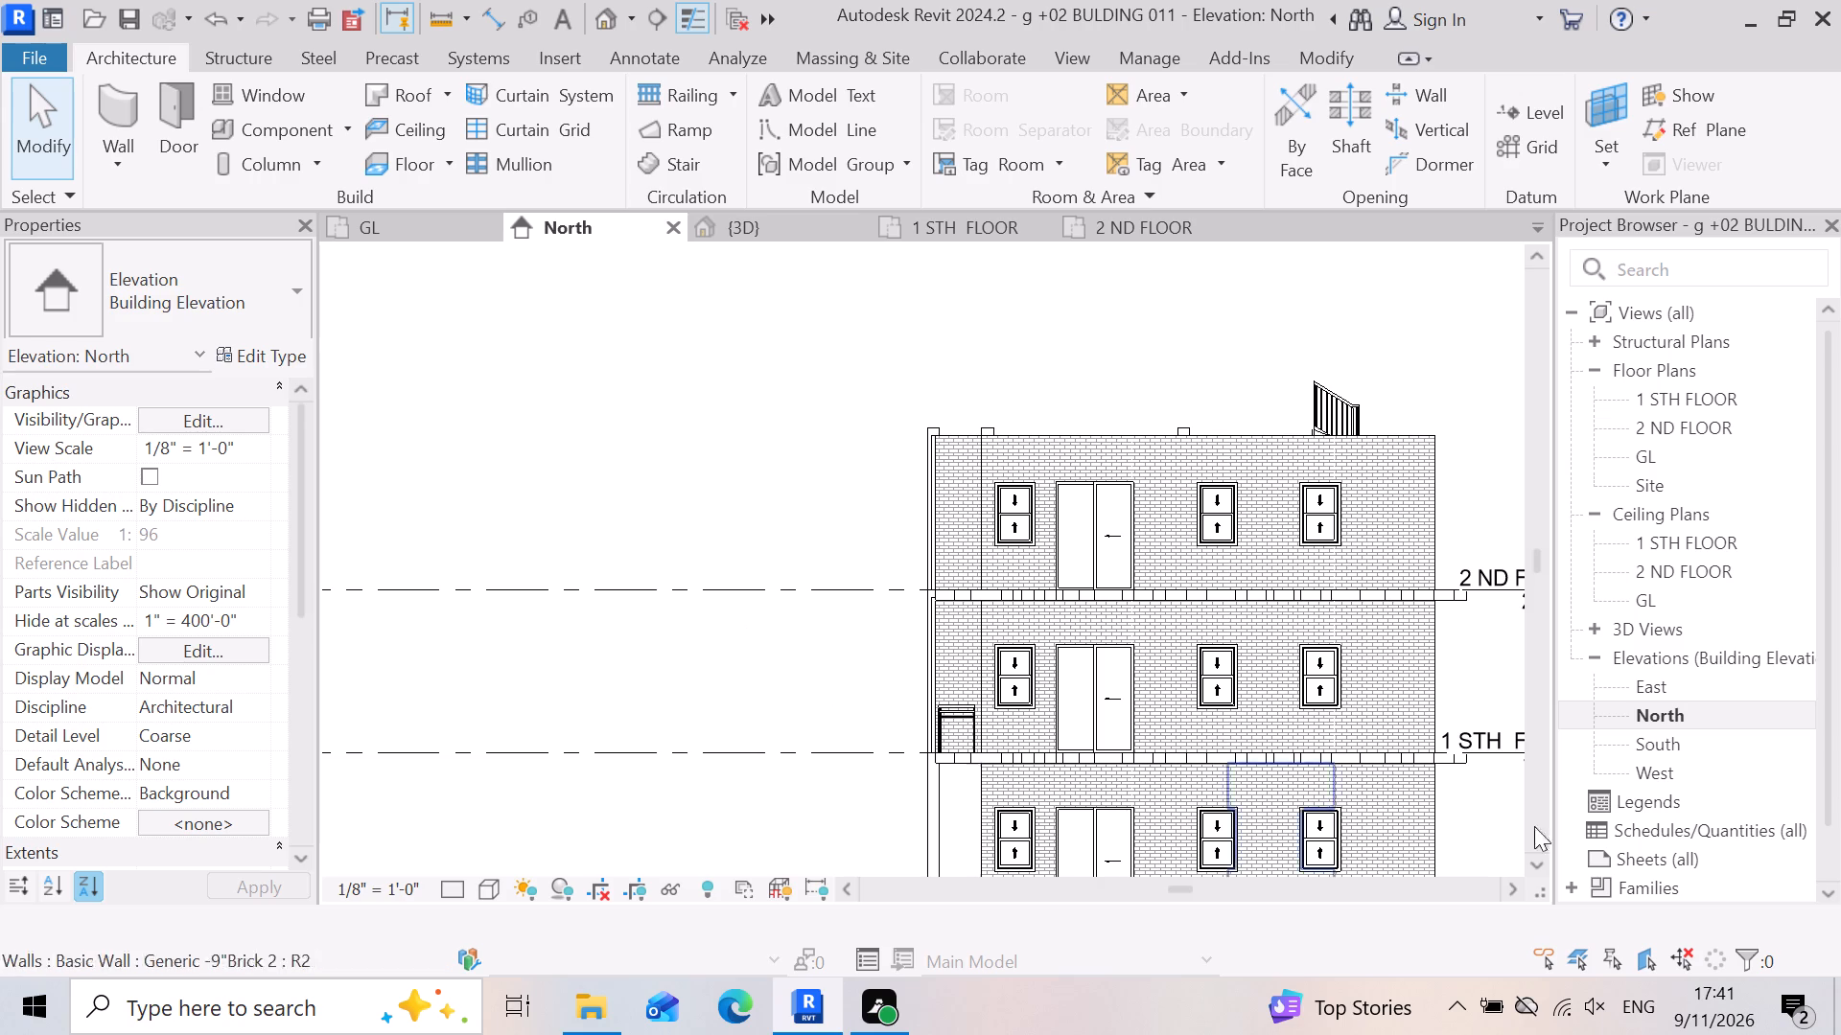
double_click(1518, 124)
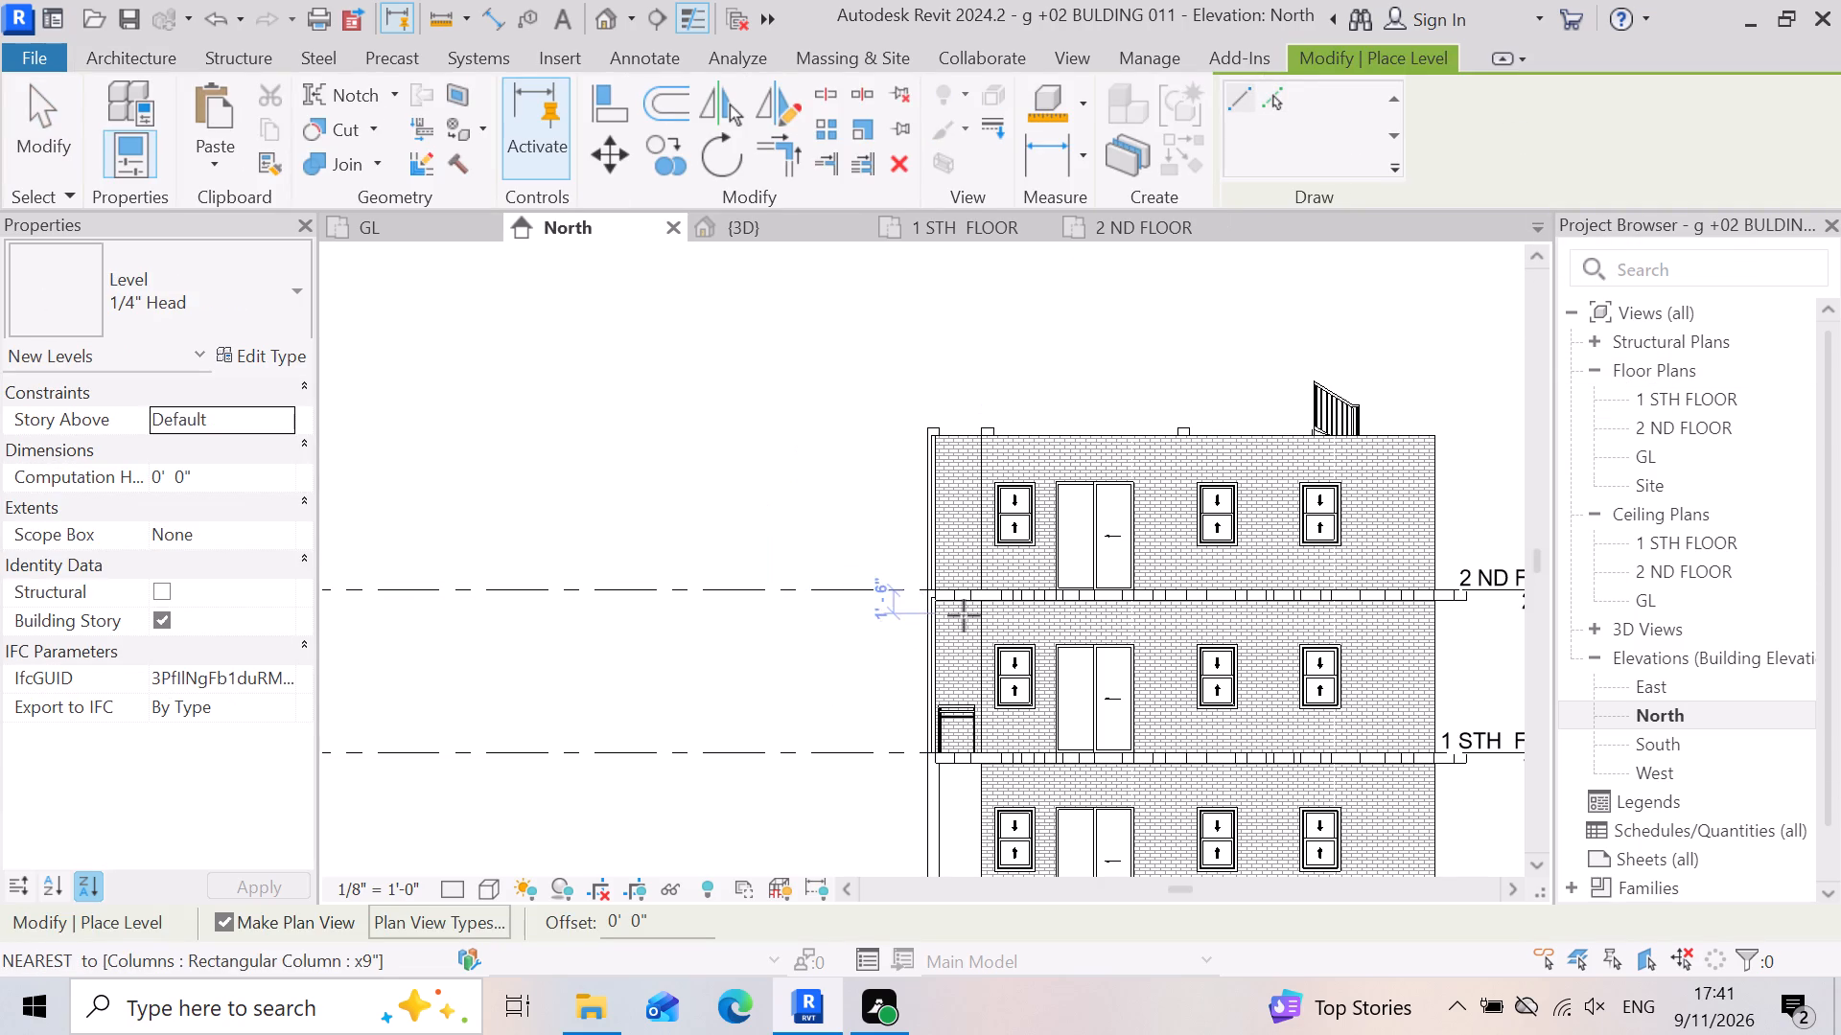
left_click(1271, 93)
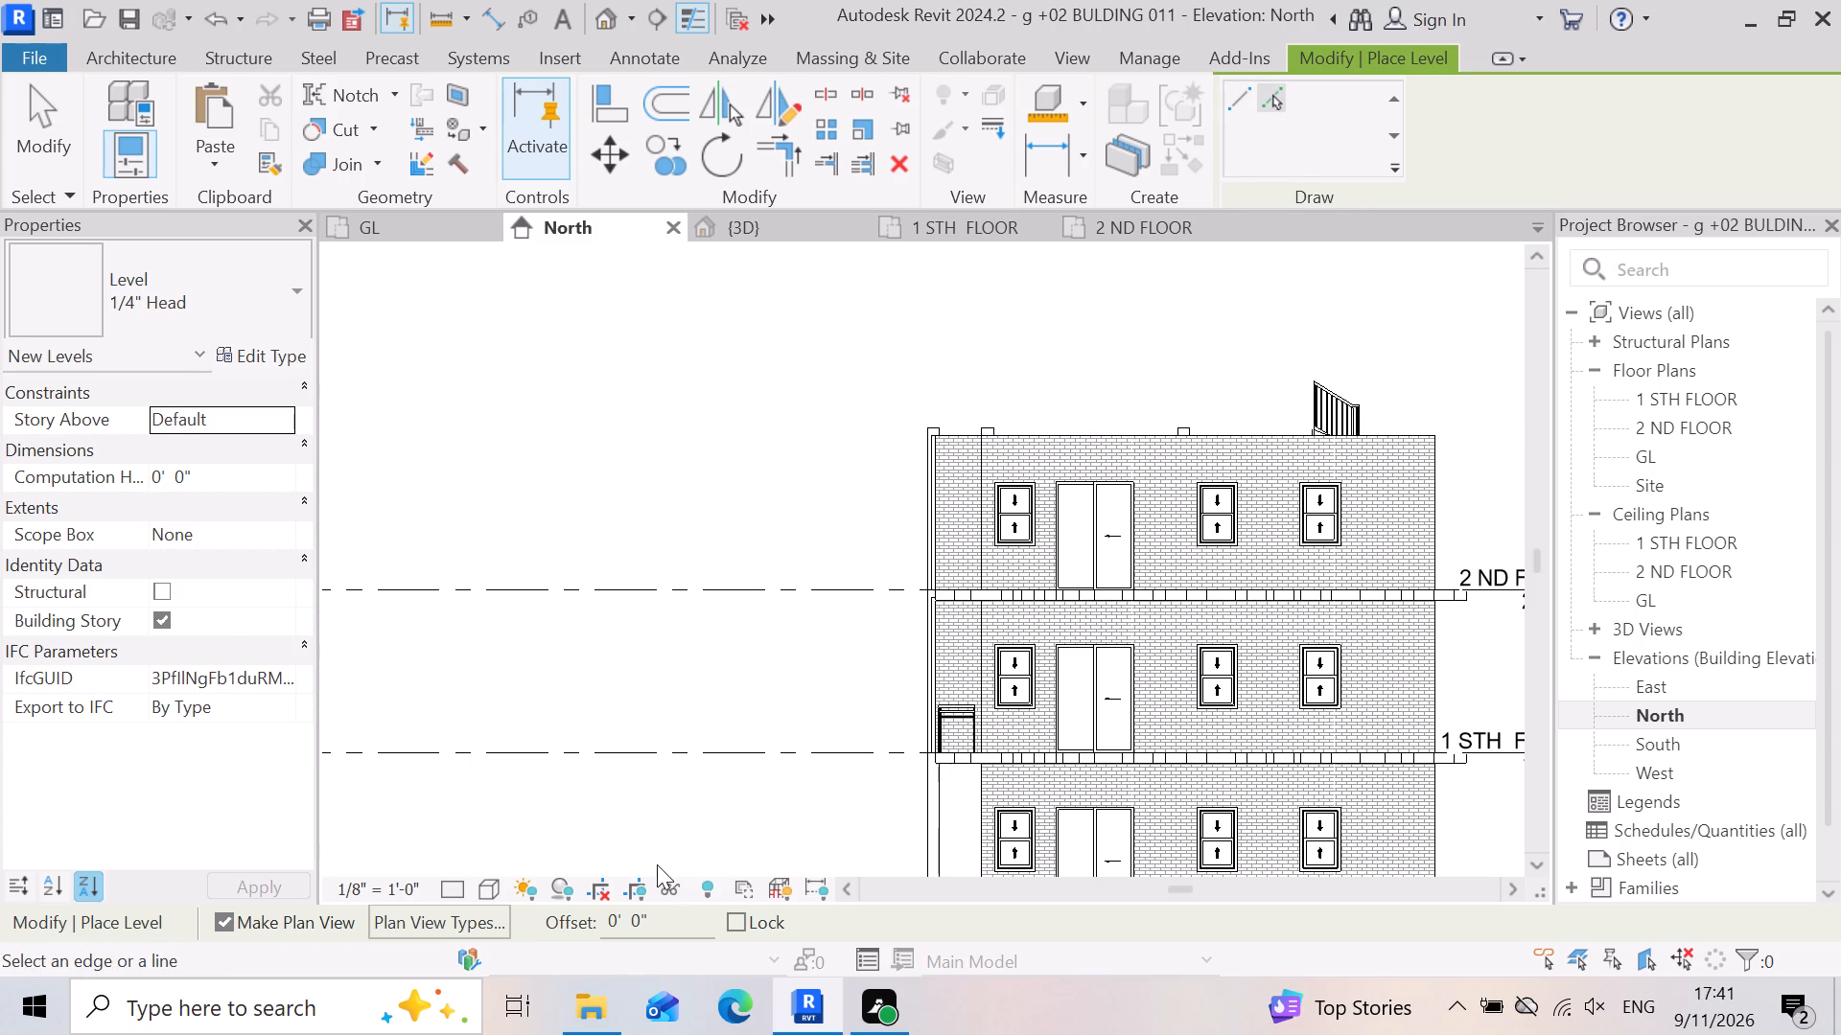
left_click_drag(658, 928, 491, 891)
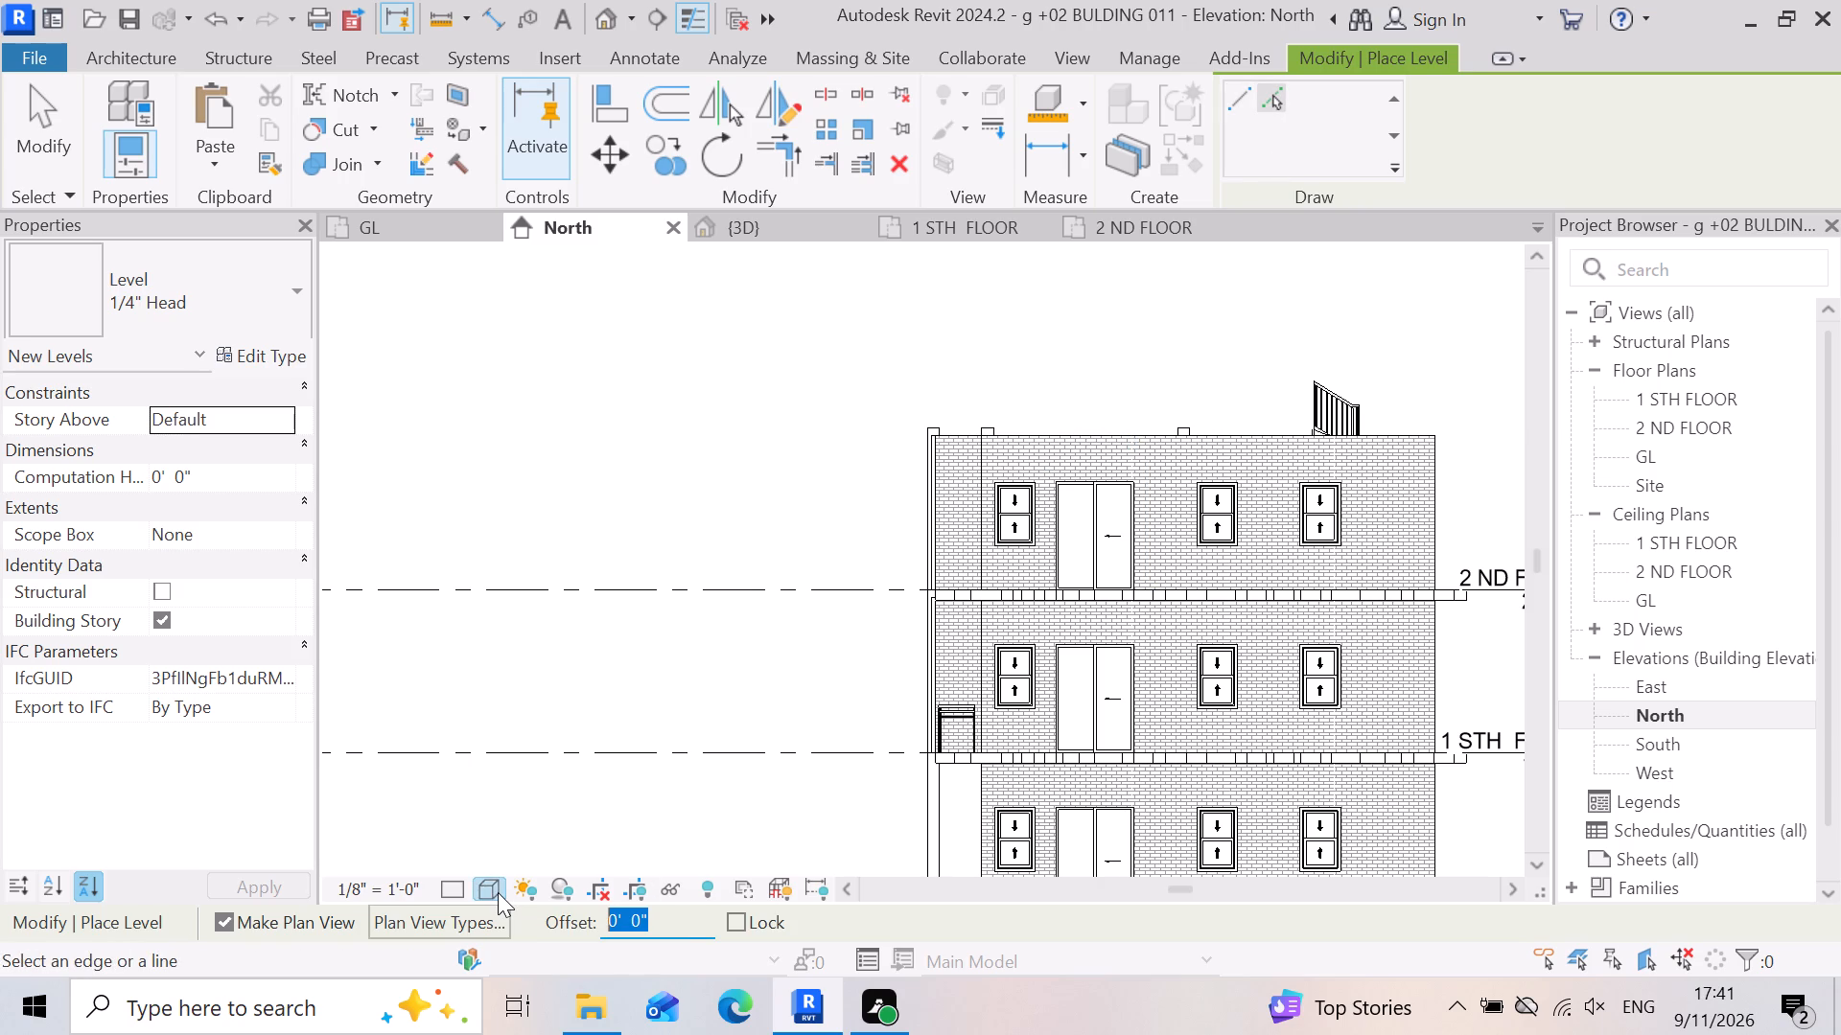
key("1")
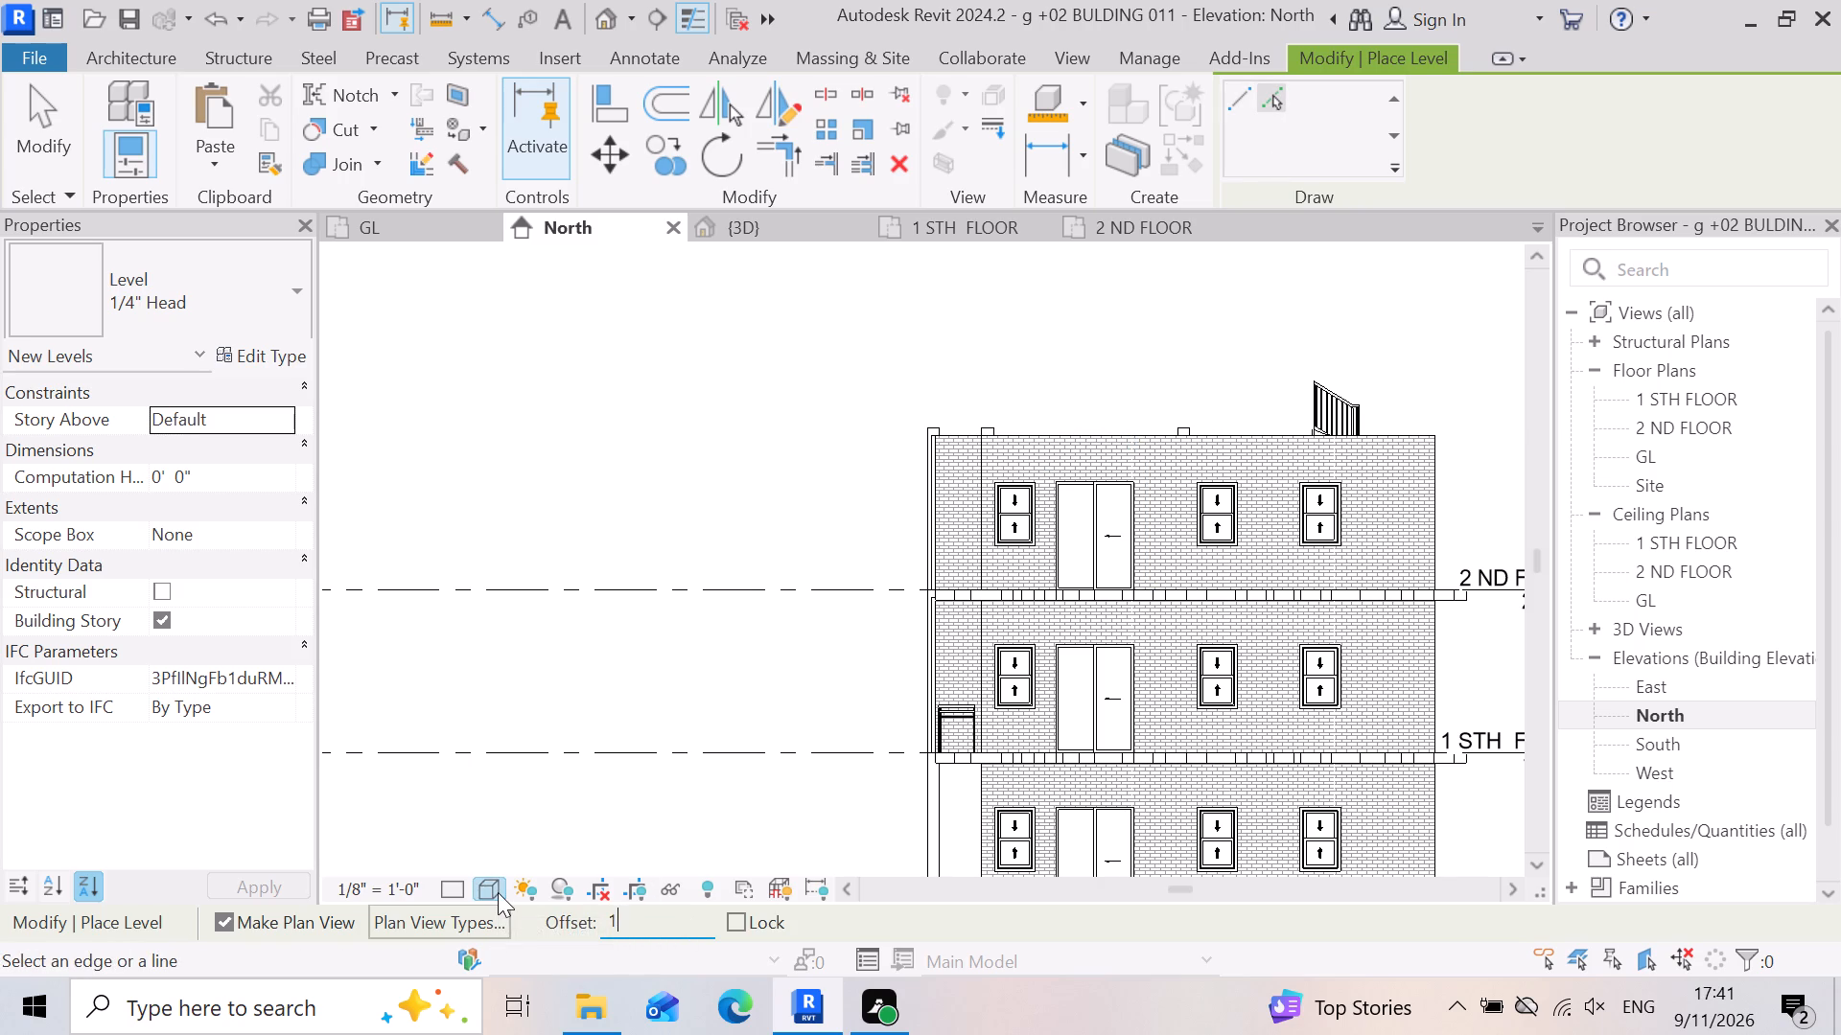
key("0")
key("apostrophe")
key("6")
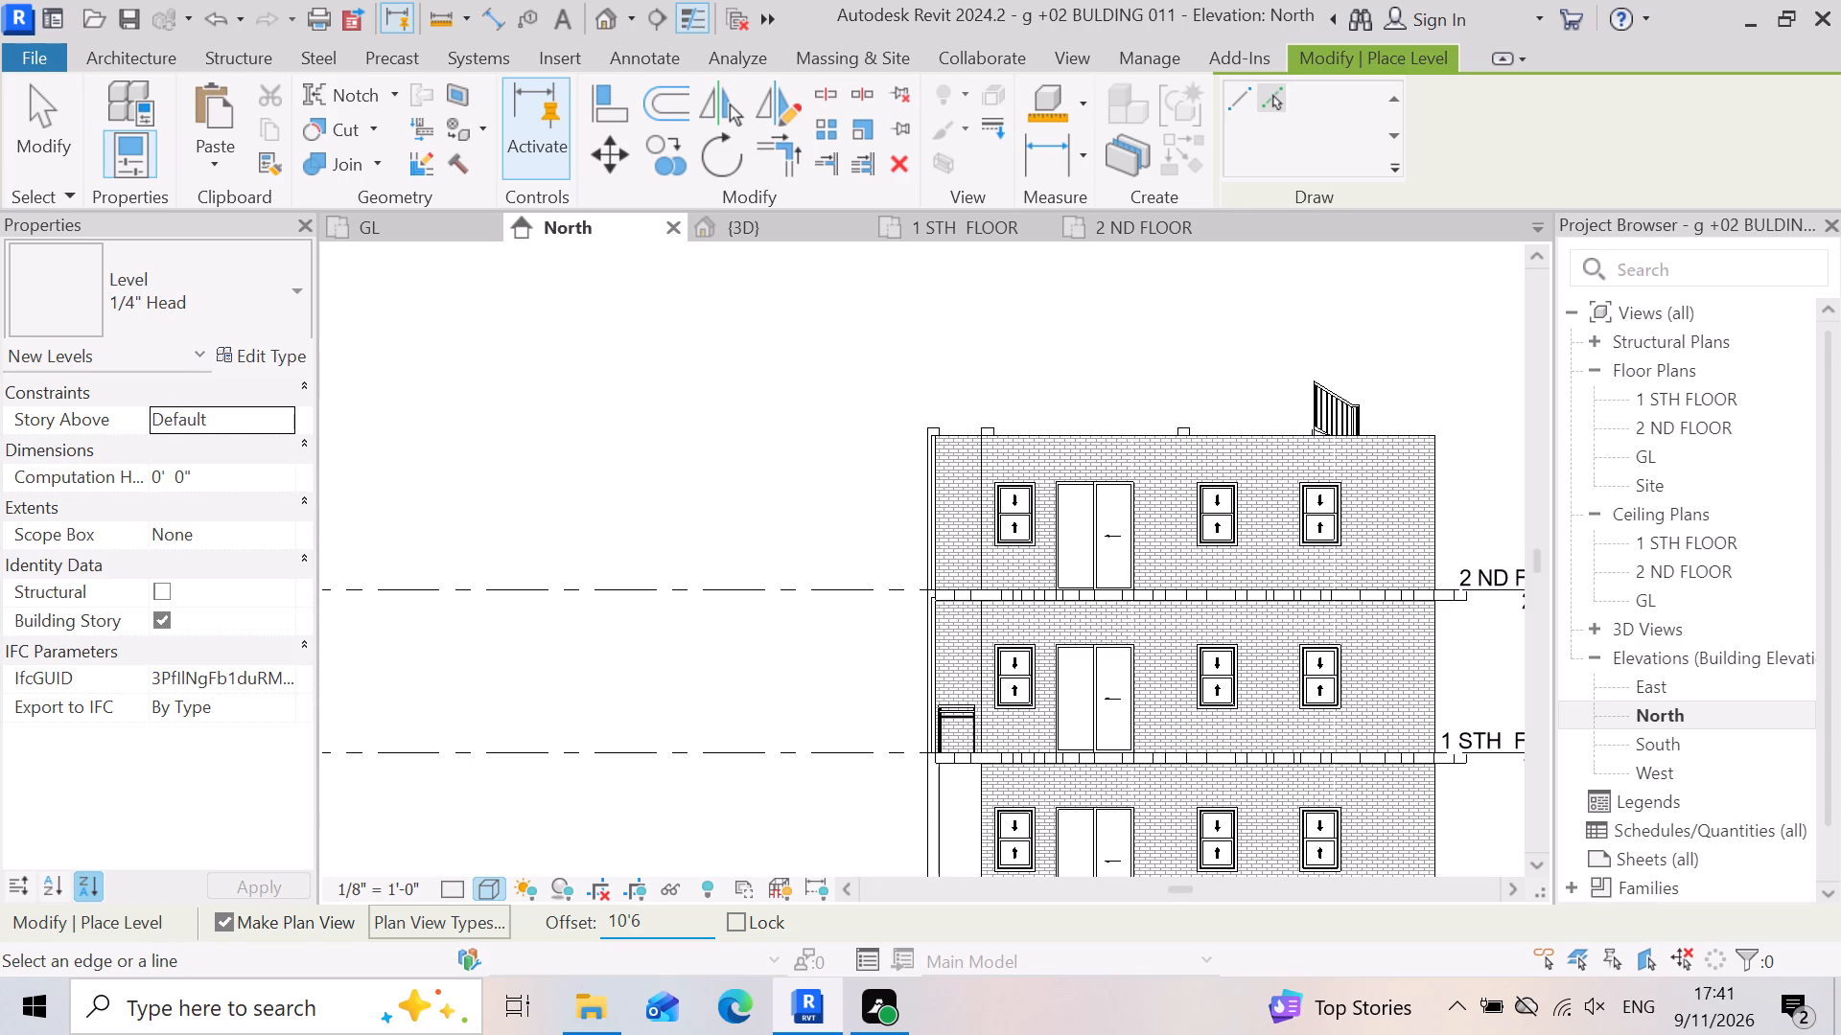
key("shift+quotedbl")
key("Return")
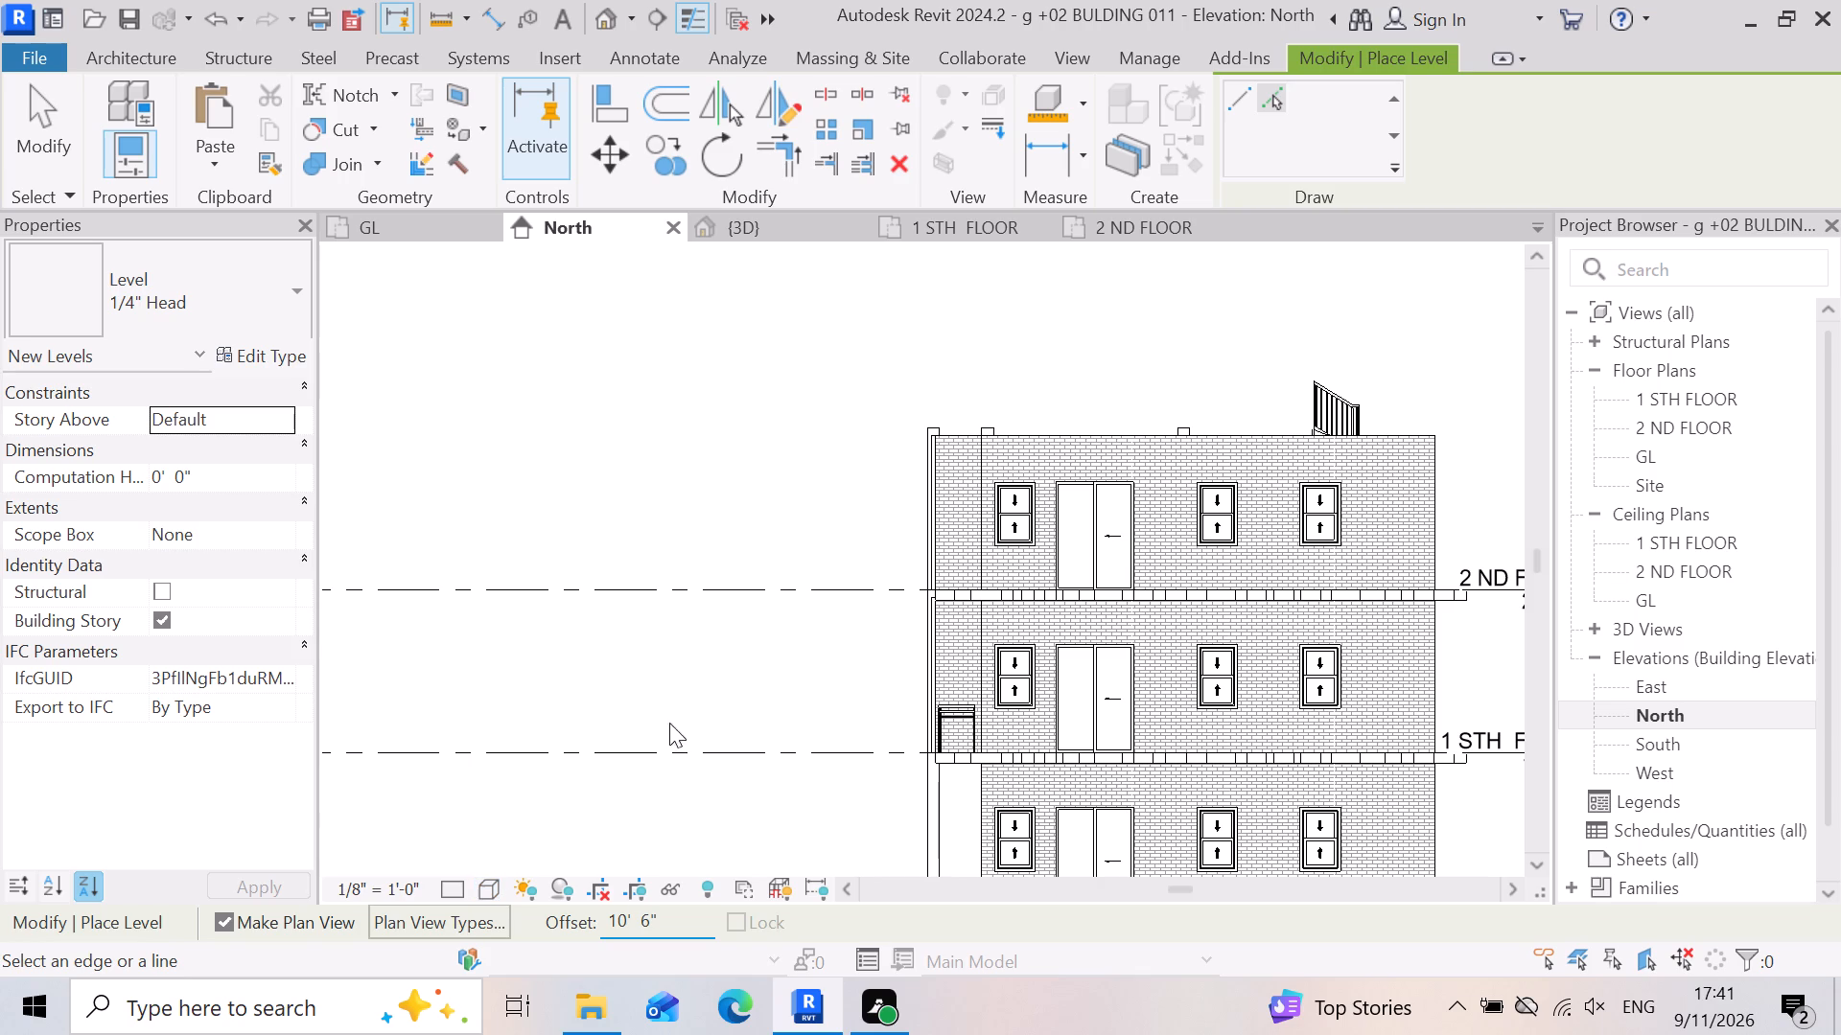
left_click(1289, 79)
left_click(824, 580)
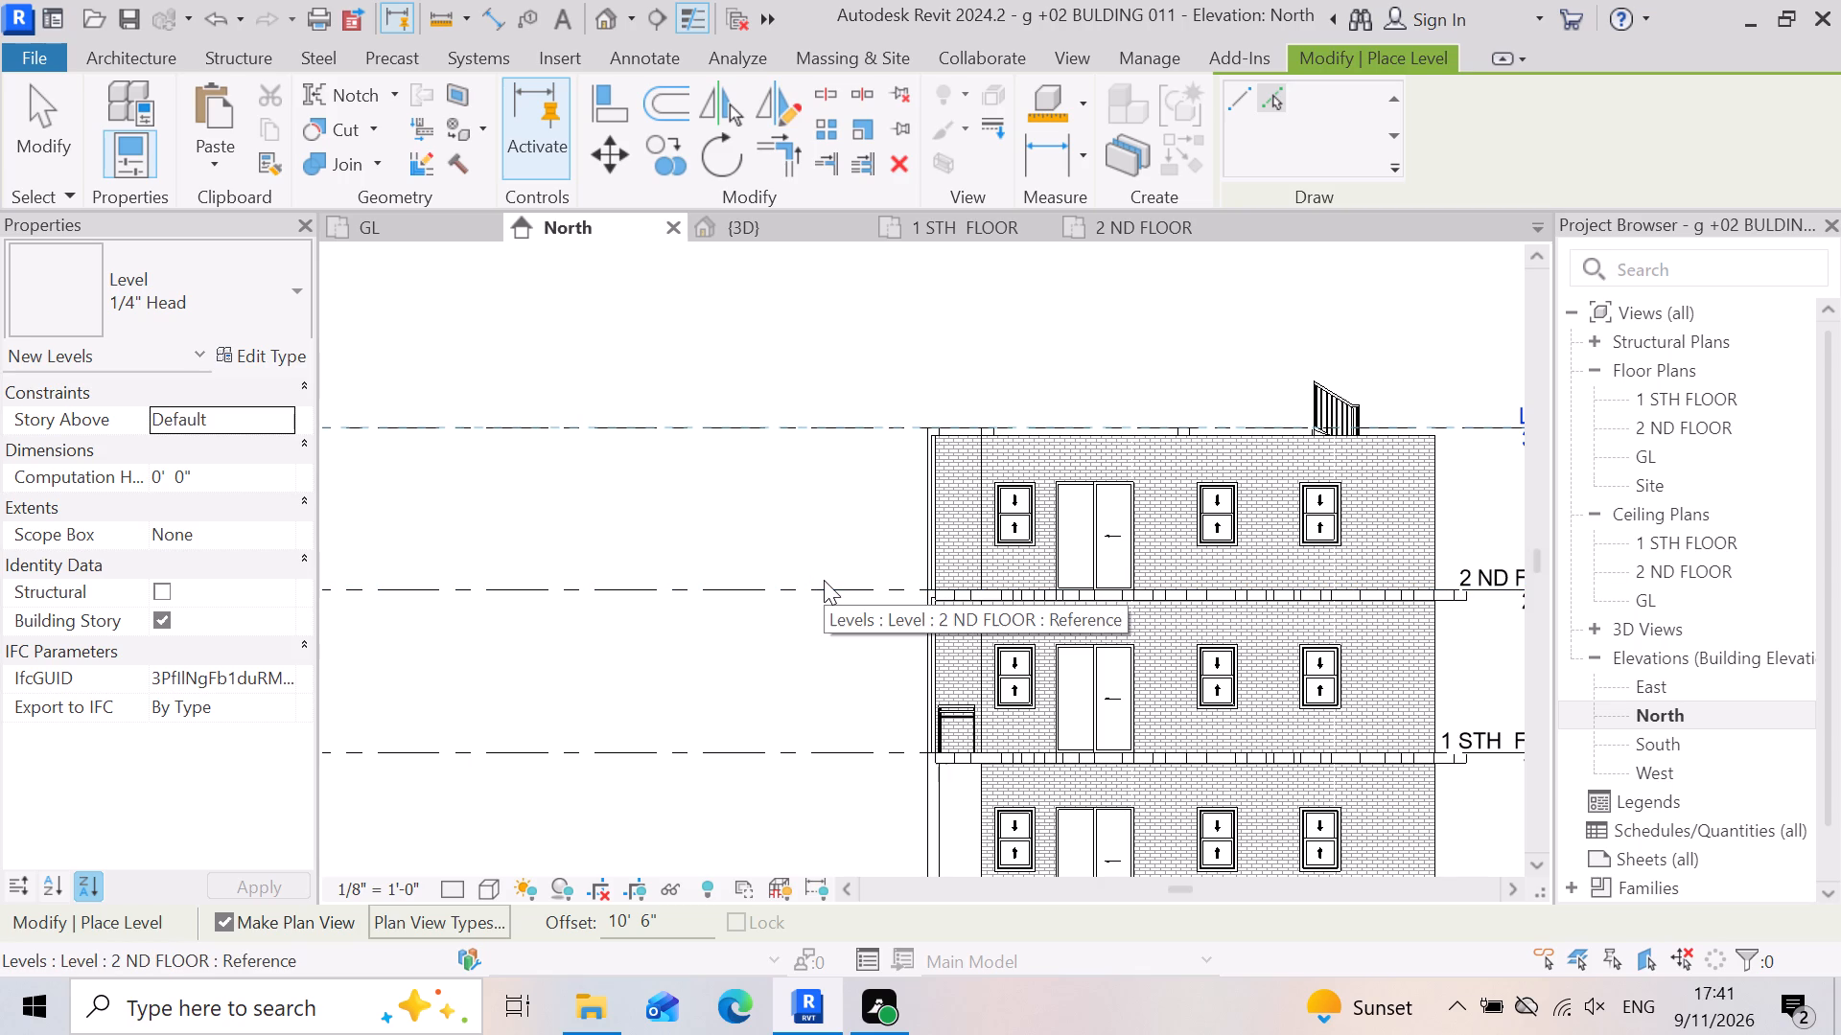
scroll(770, 502, "down", 4)
scroll(964, 463, "up", 3)
scroll(1290, 534, "up", 6)
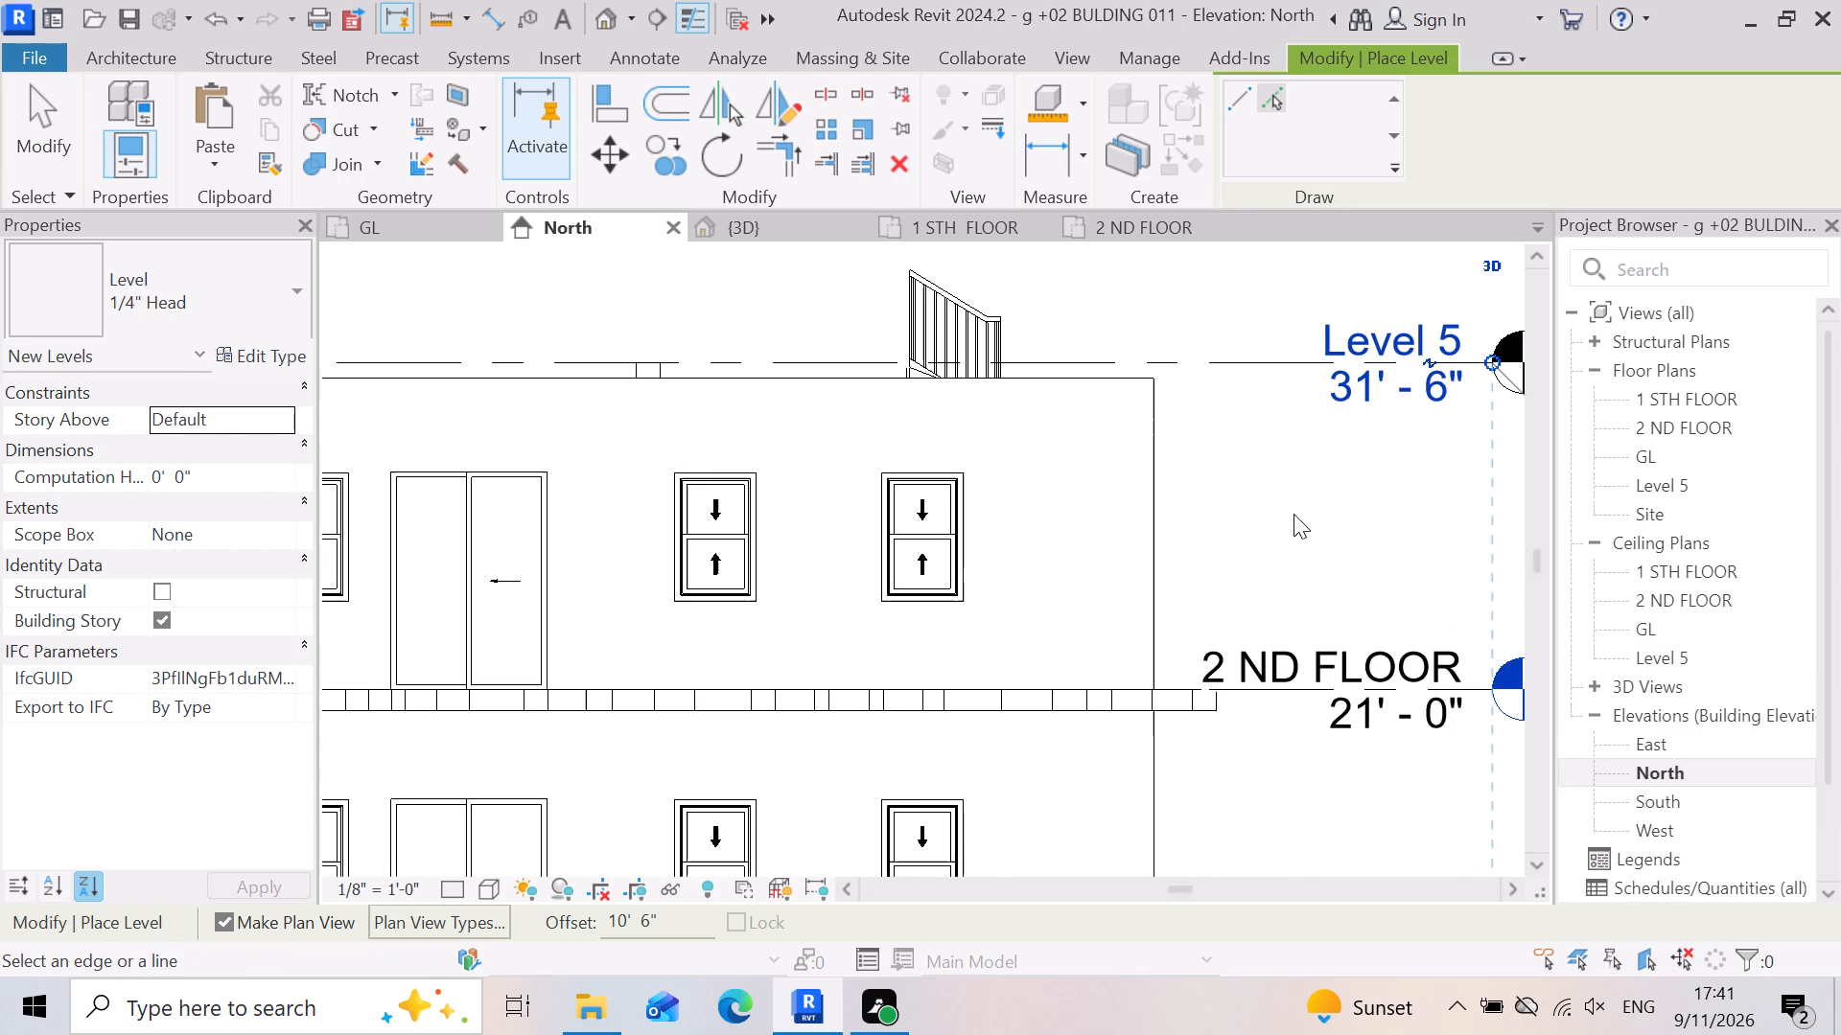
key("Escape")
scroll(1426, 386, "up", 4)
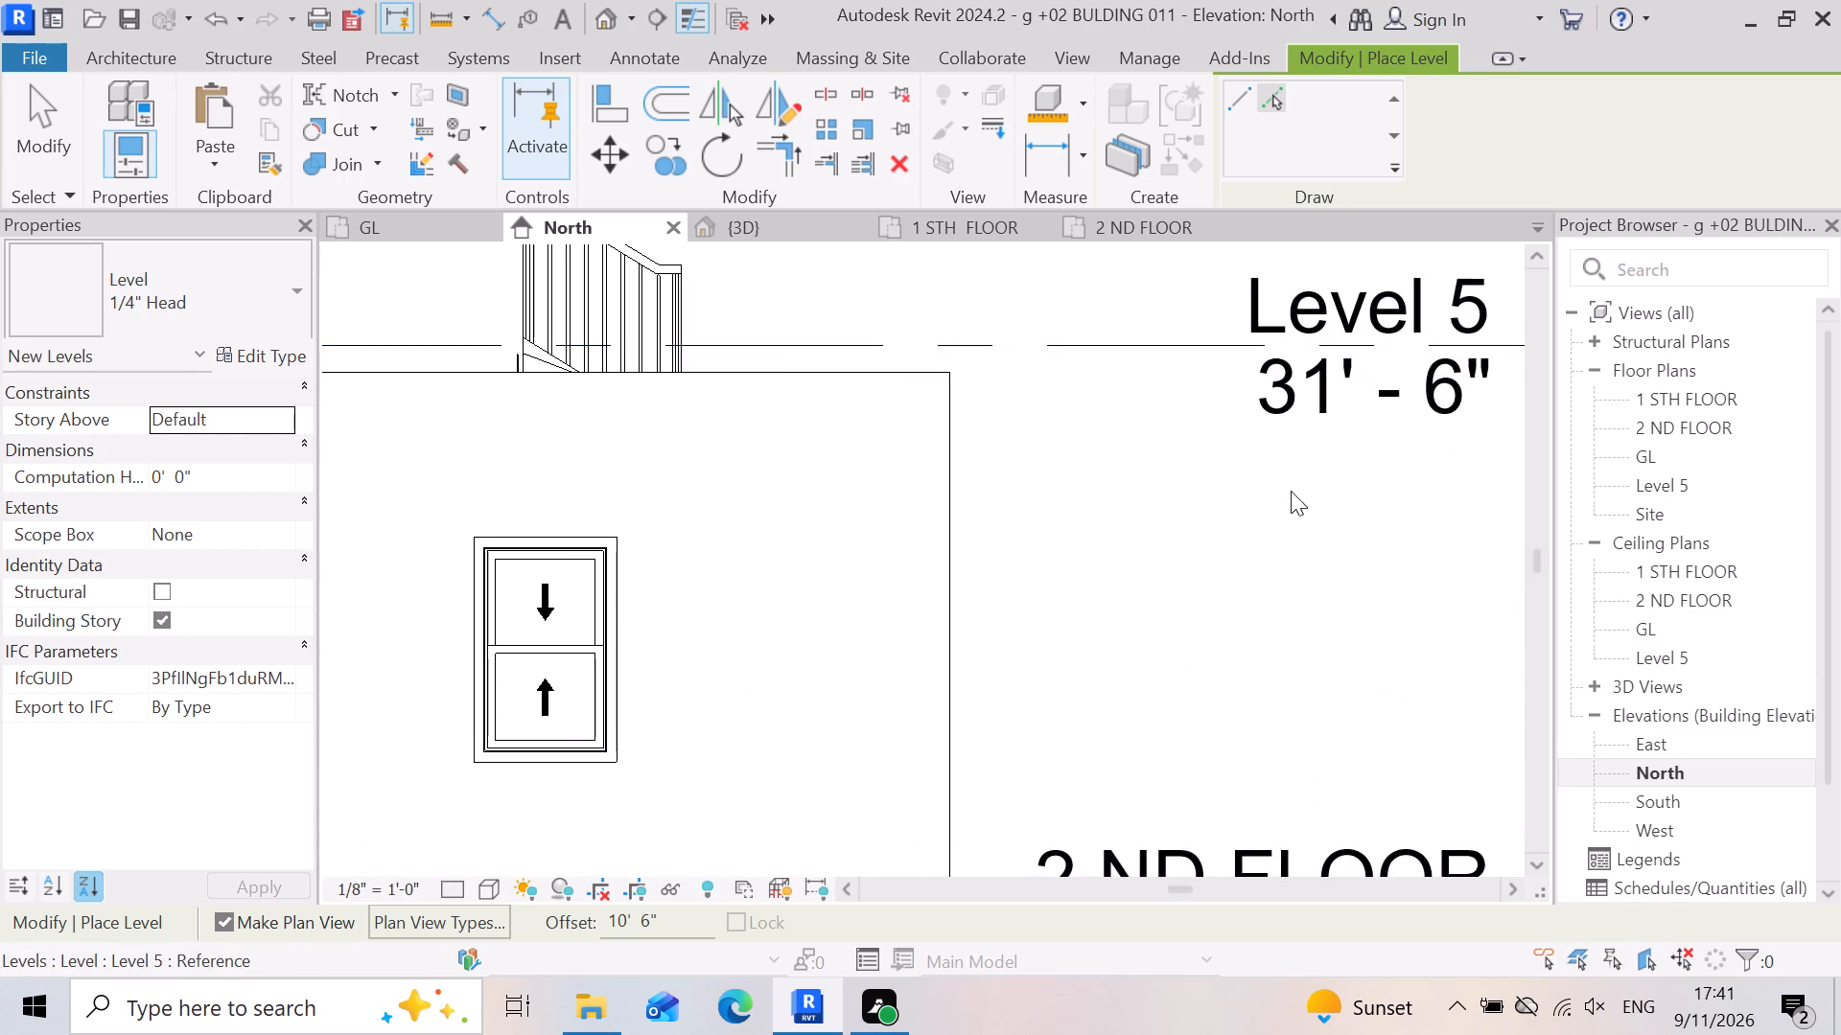
scroll(1218, 531, "down", 4)
key("Escape")
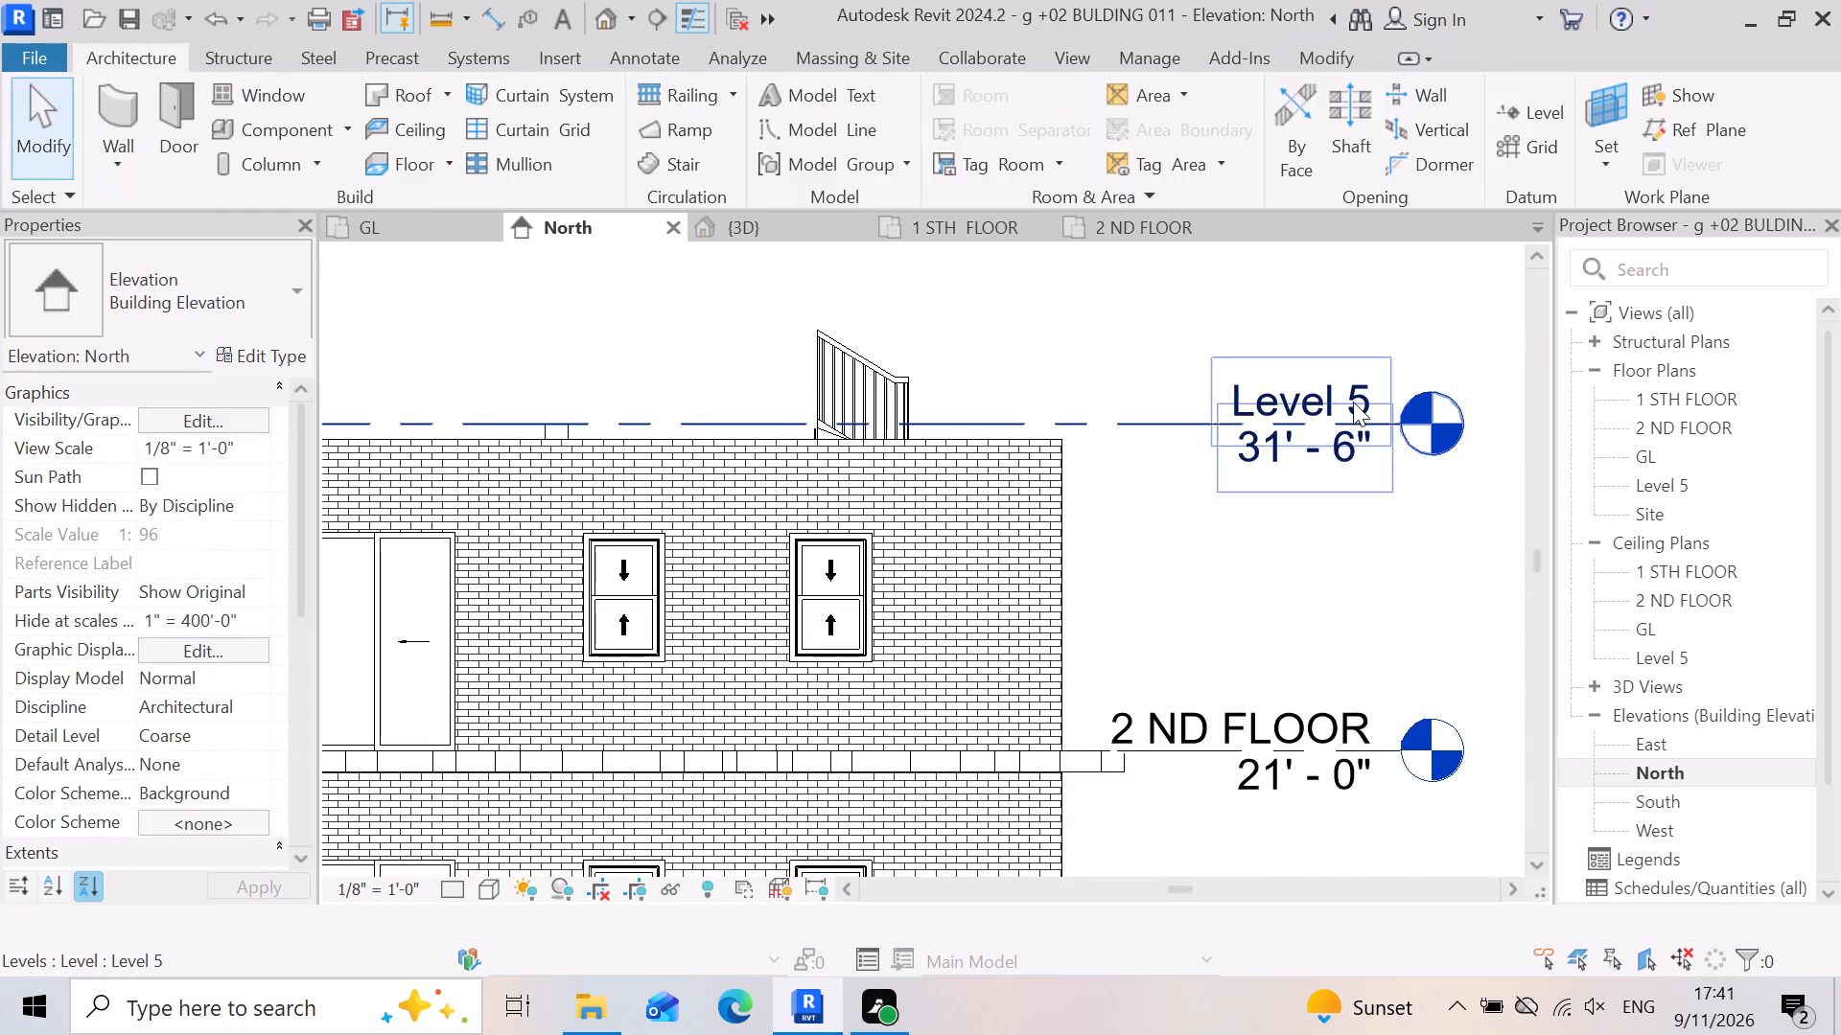
Rename the new level above the 2 ND FLOOR as ROOF.
left_click(1351, 402)
left_click(1353, 404)
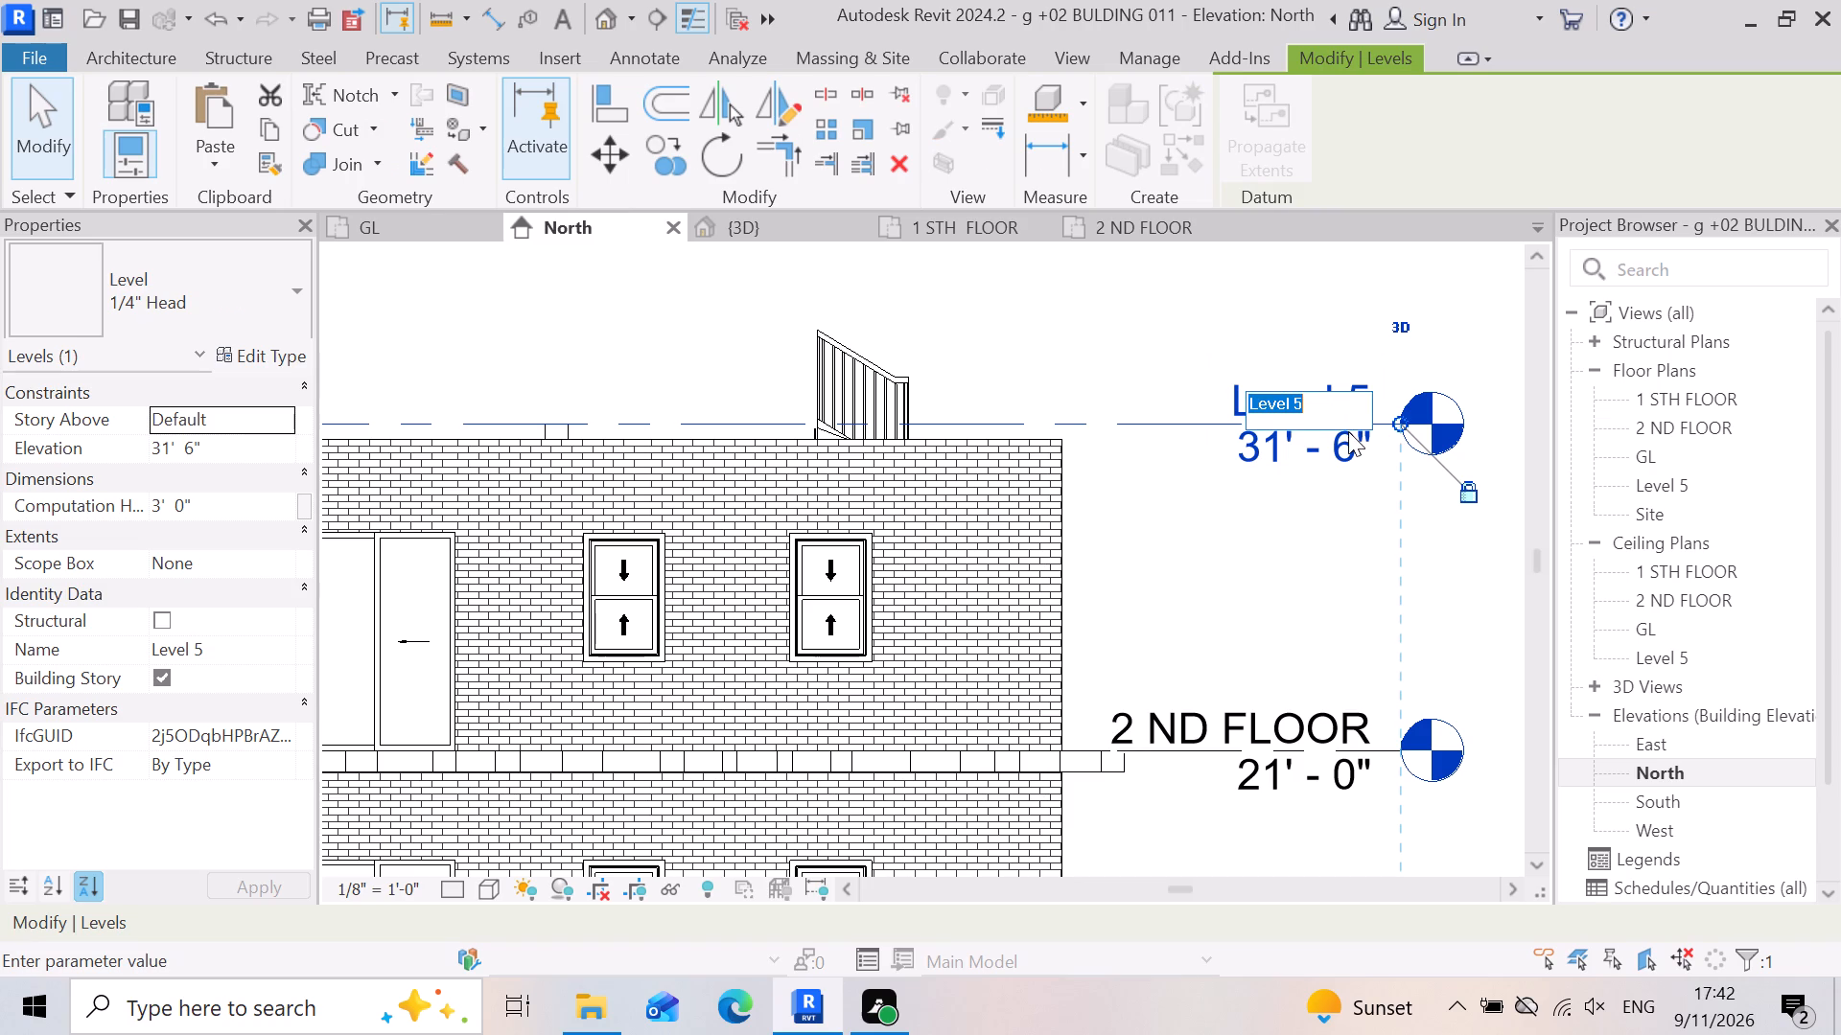
key("BackSpace")
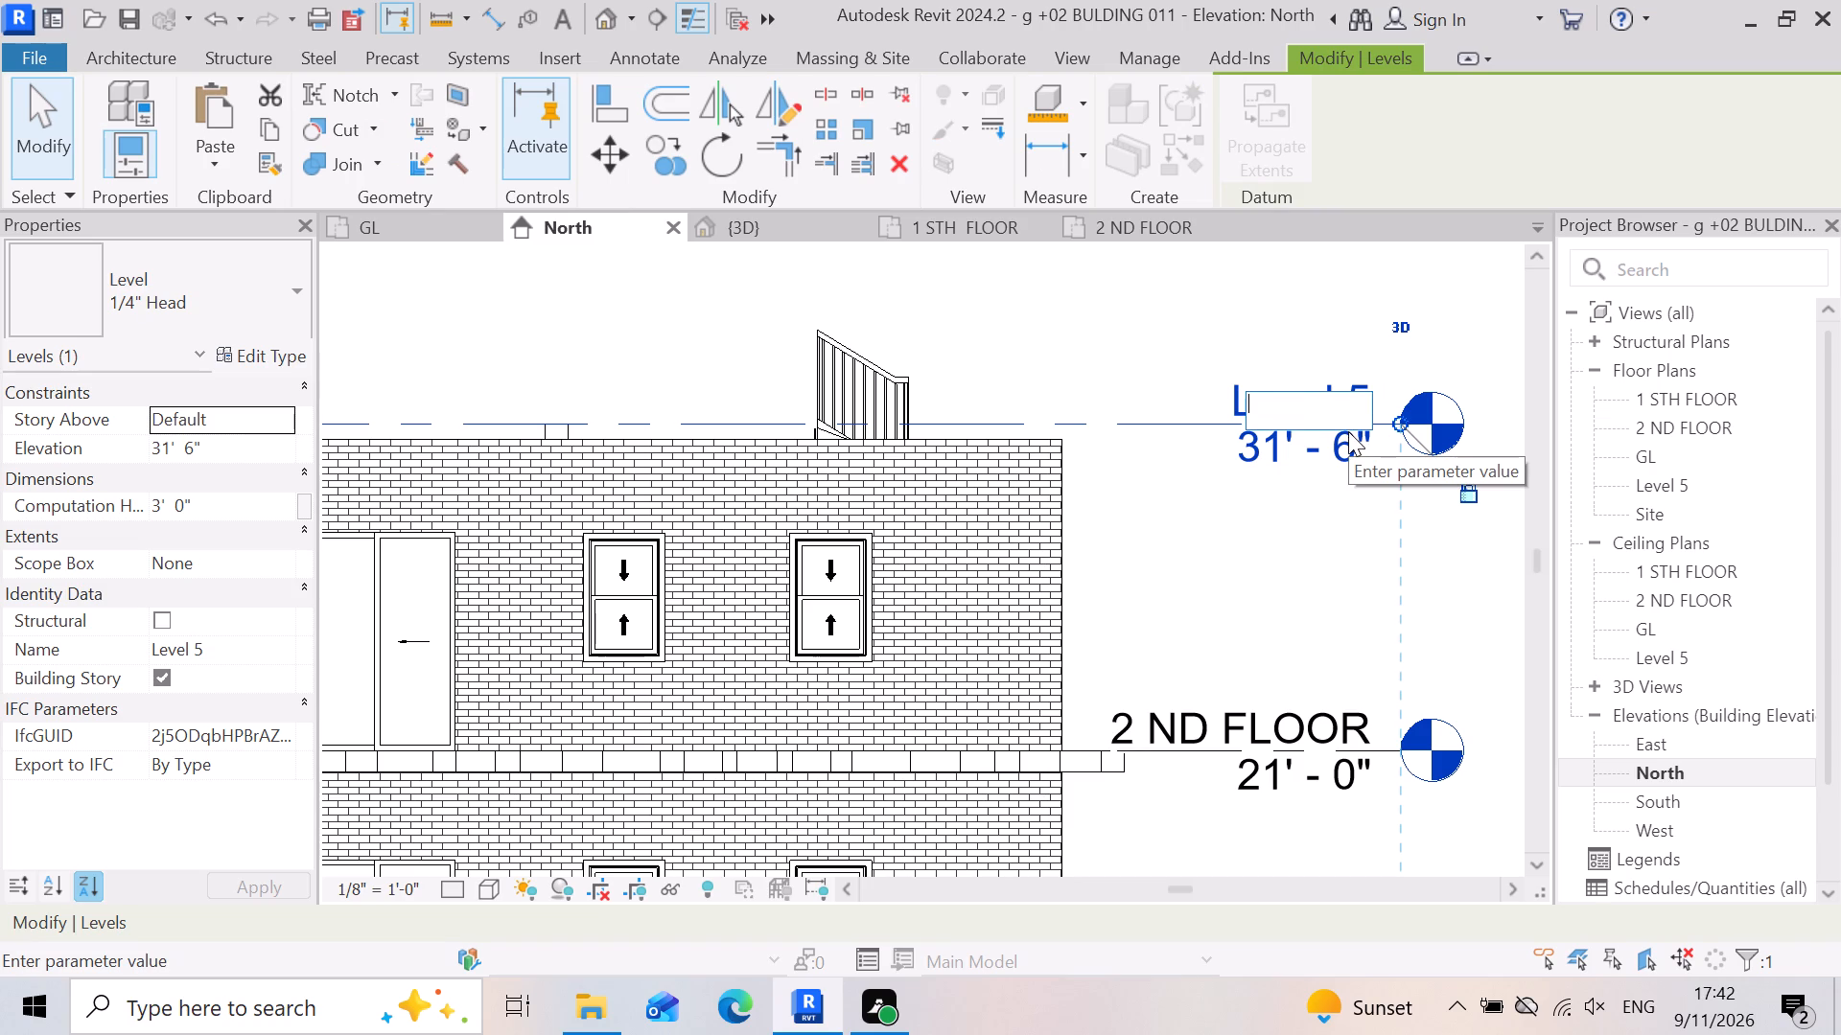
type("r00")
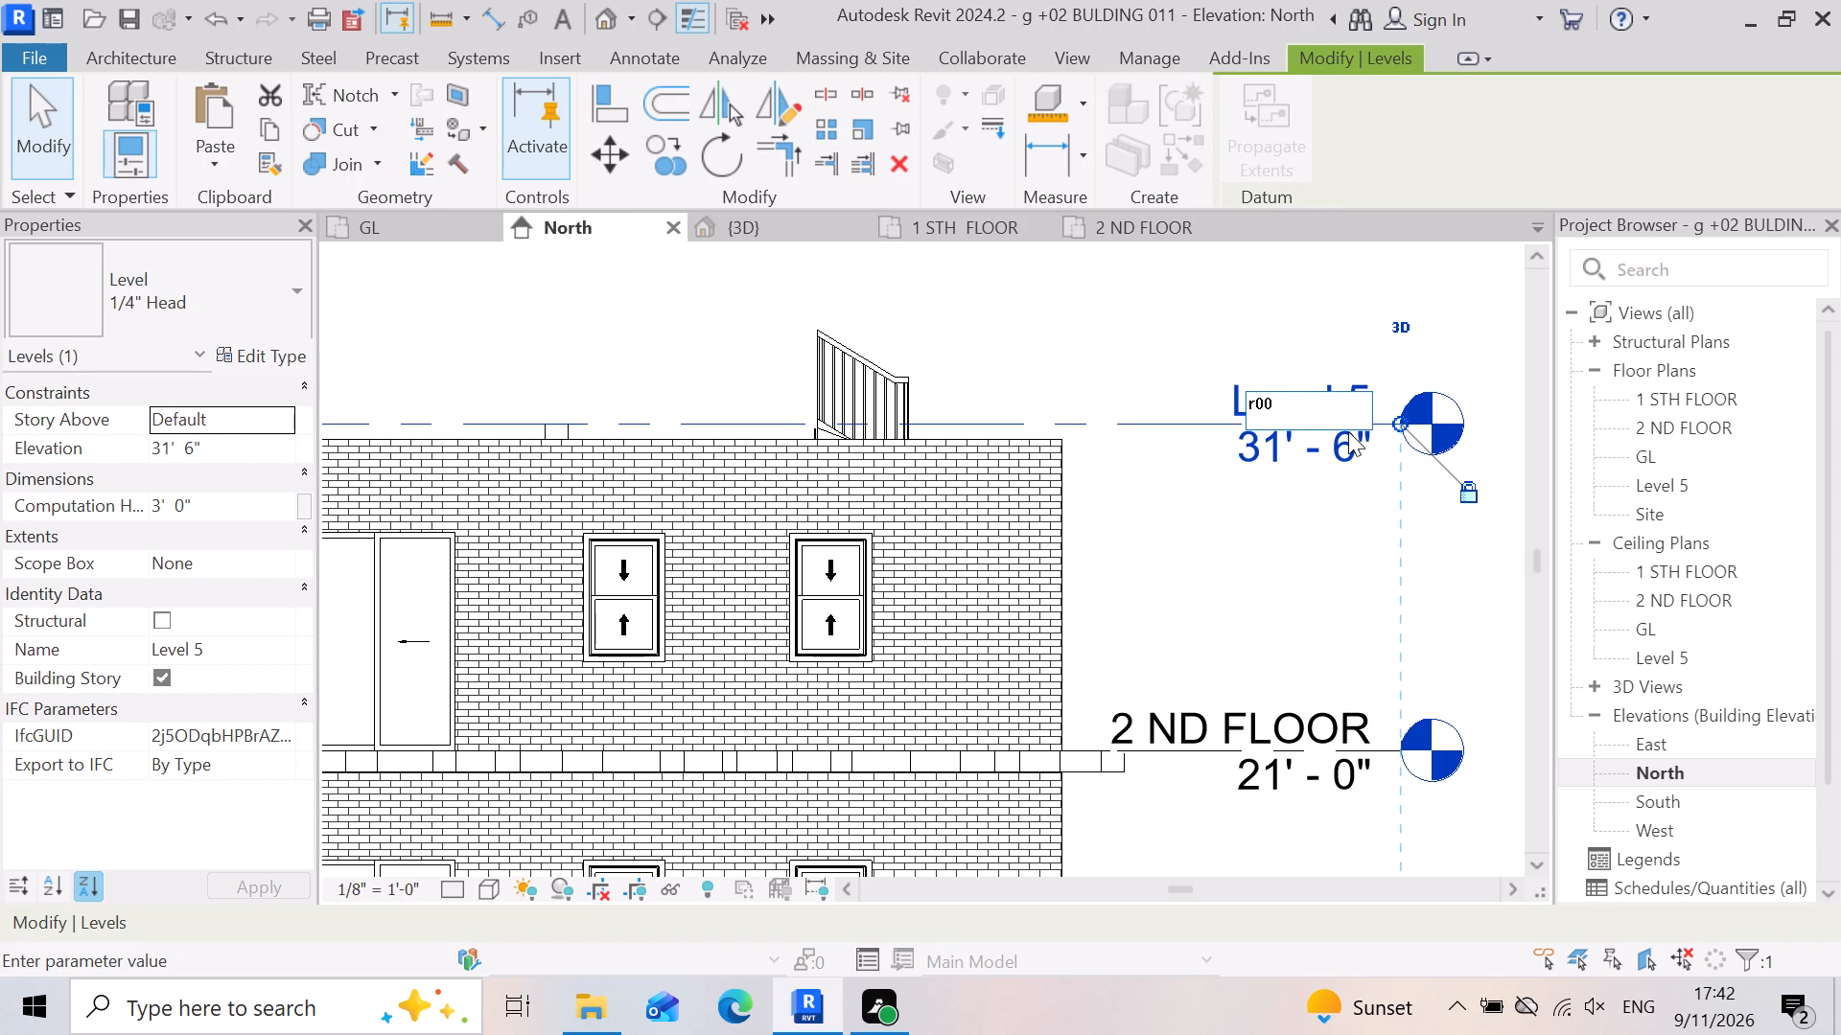
key("BackSpace")
key("BackSpace")
key("BackSpace")
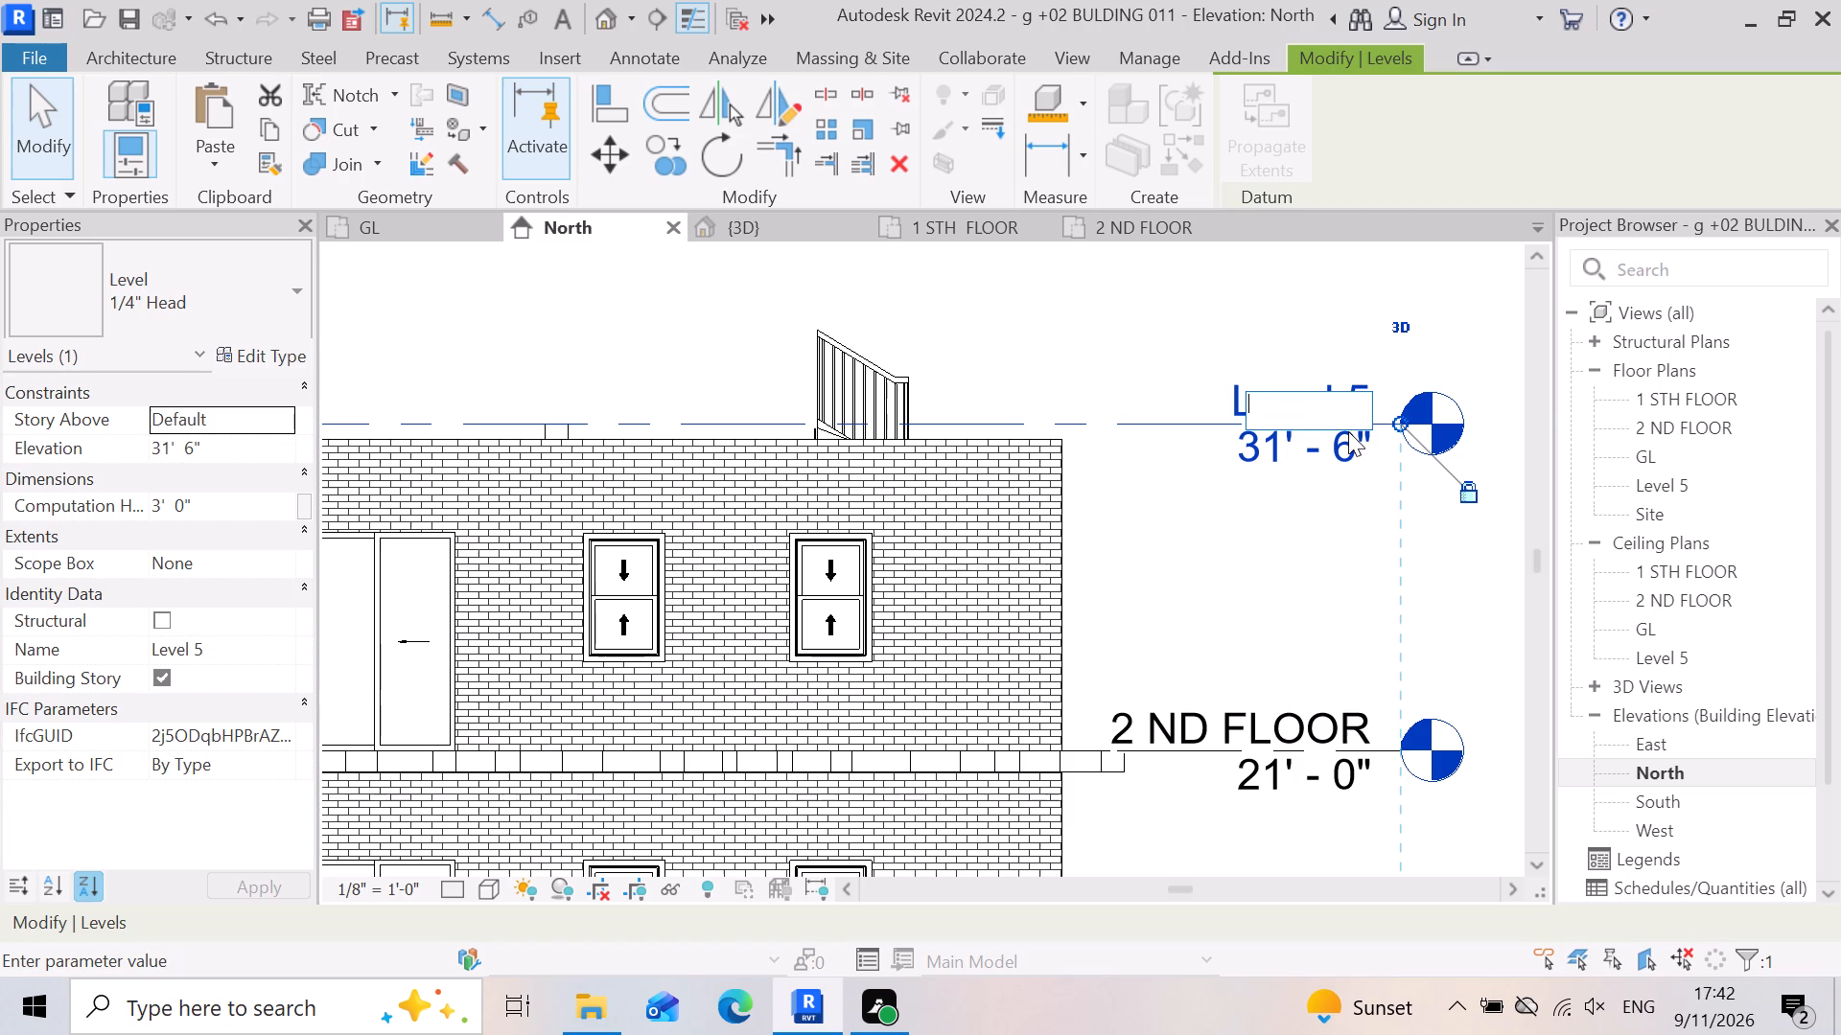
type("ROO")
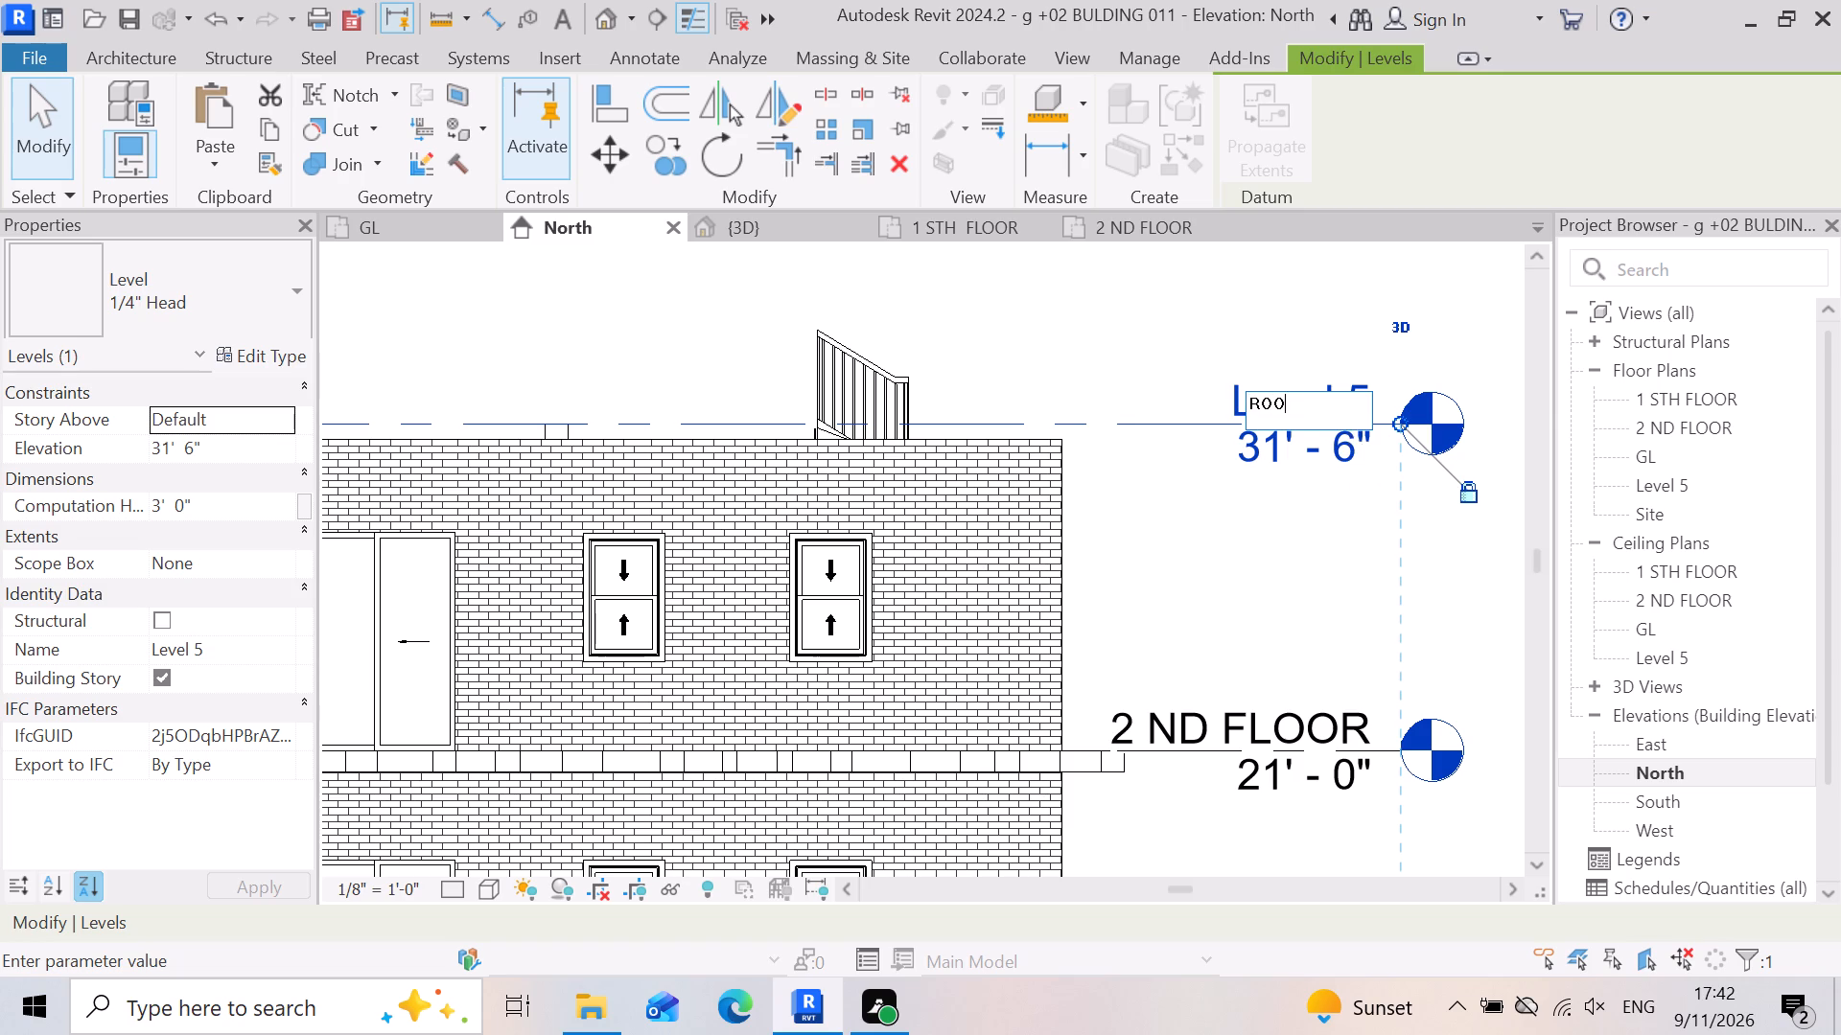
key("f")
left_click(1276, 579)
Examine the upper storey in the North elevation, the ROOF plan, the 3D view and the 2 ND FLOOR plan.
scroll(1352, 517, "down", 3)
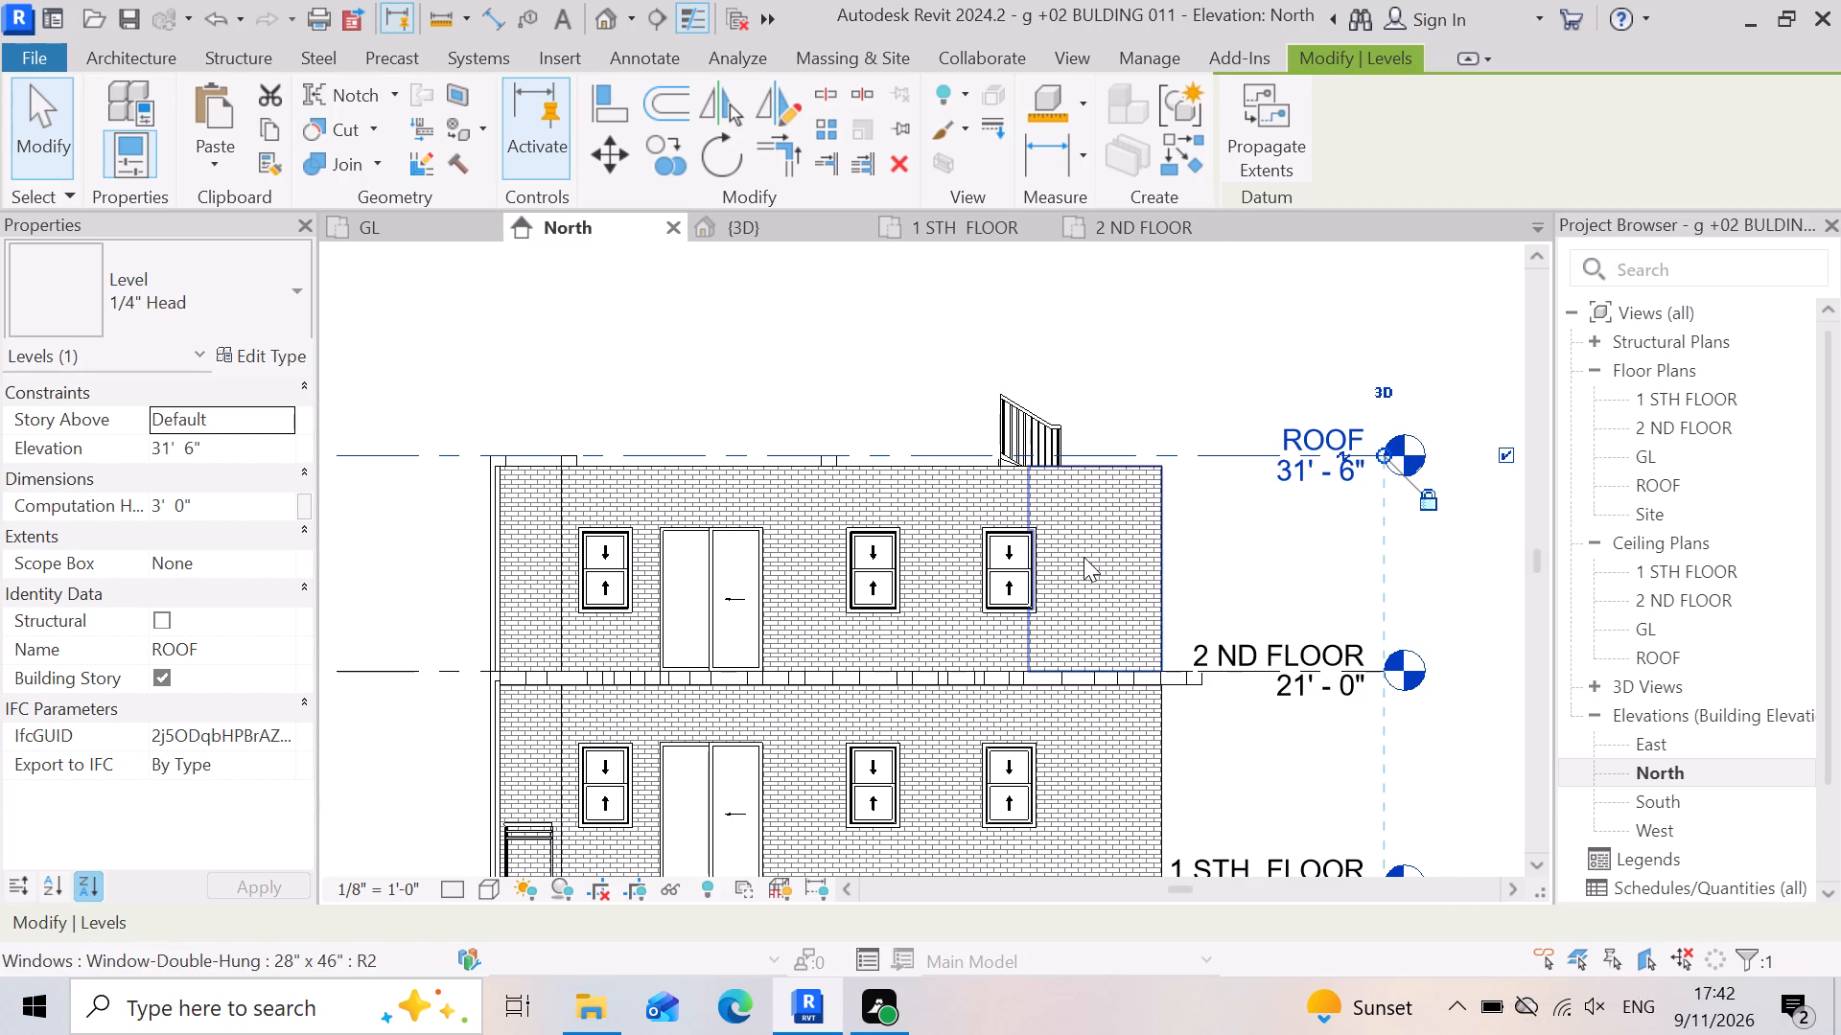
scroll(1084, 557, "up", 2)
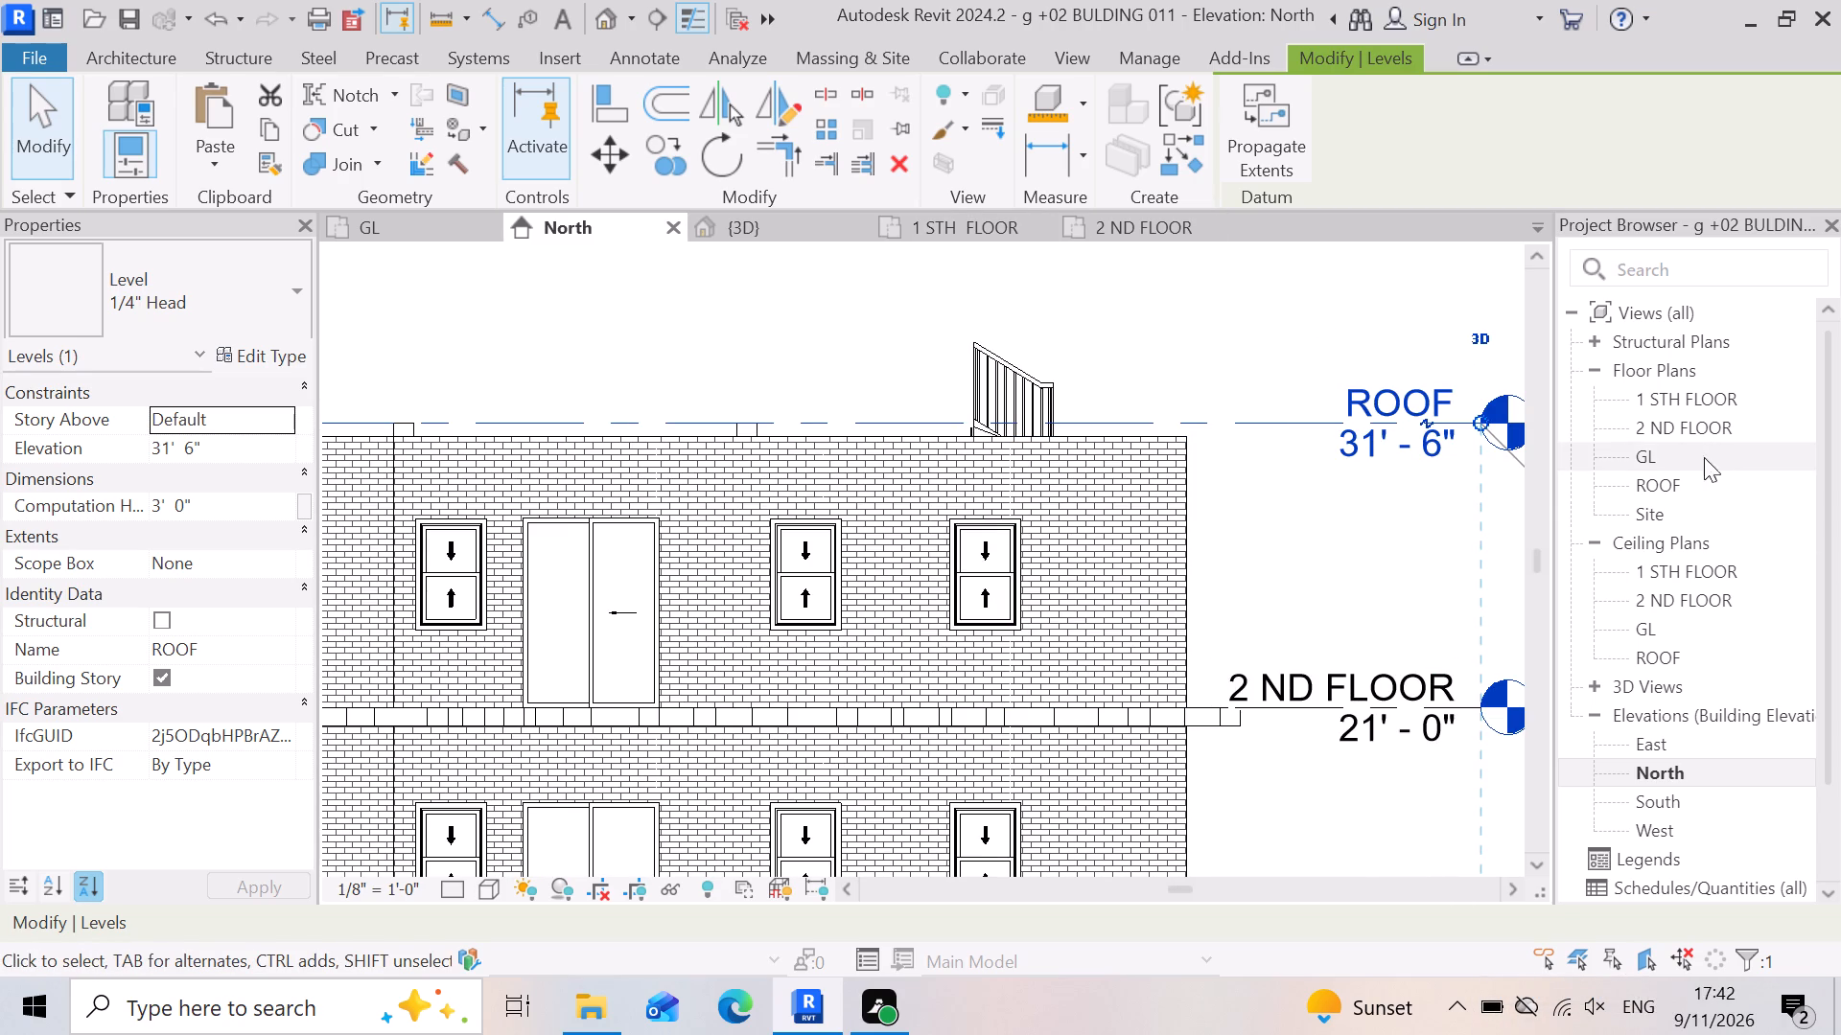
double_click(1683, 494)
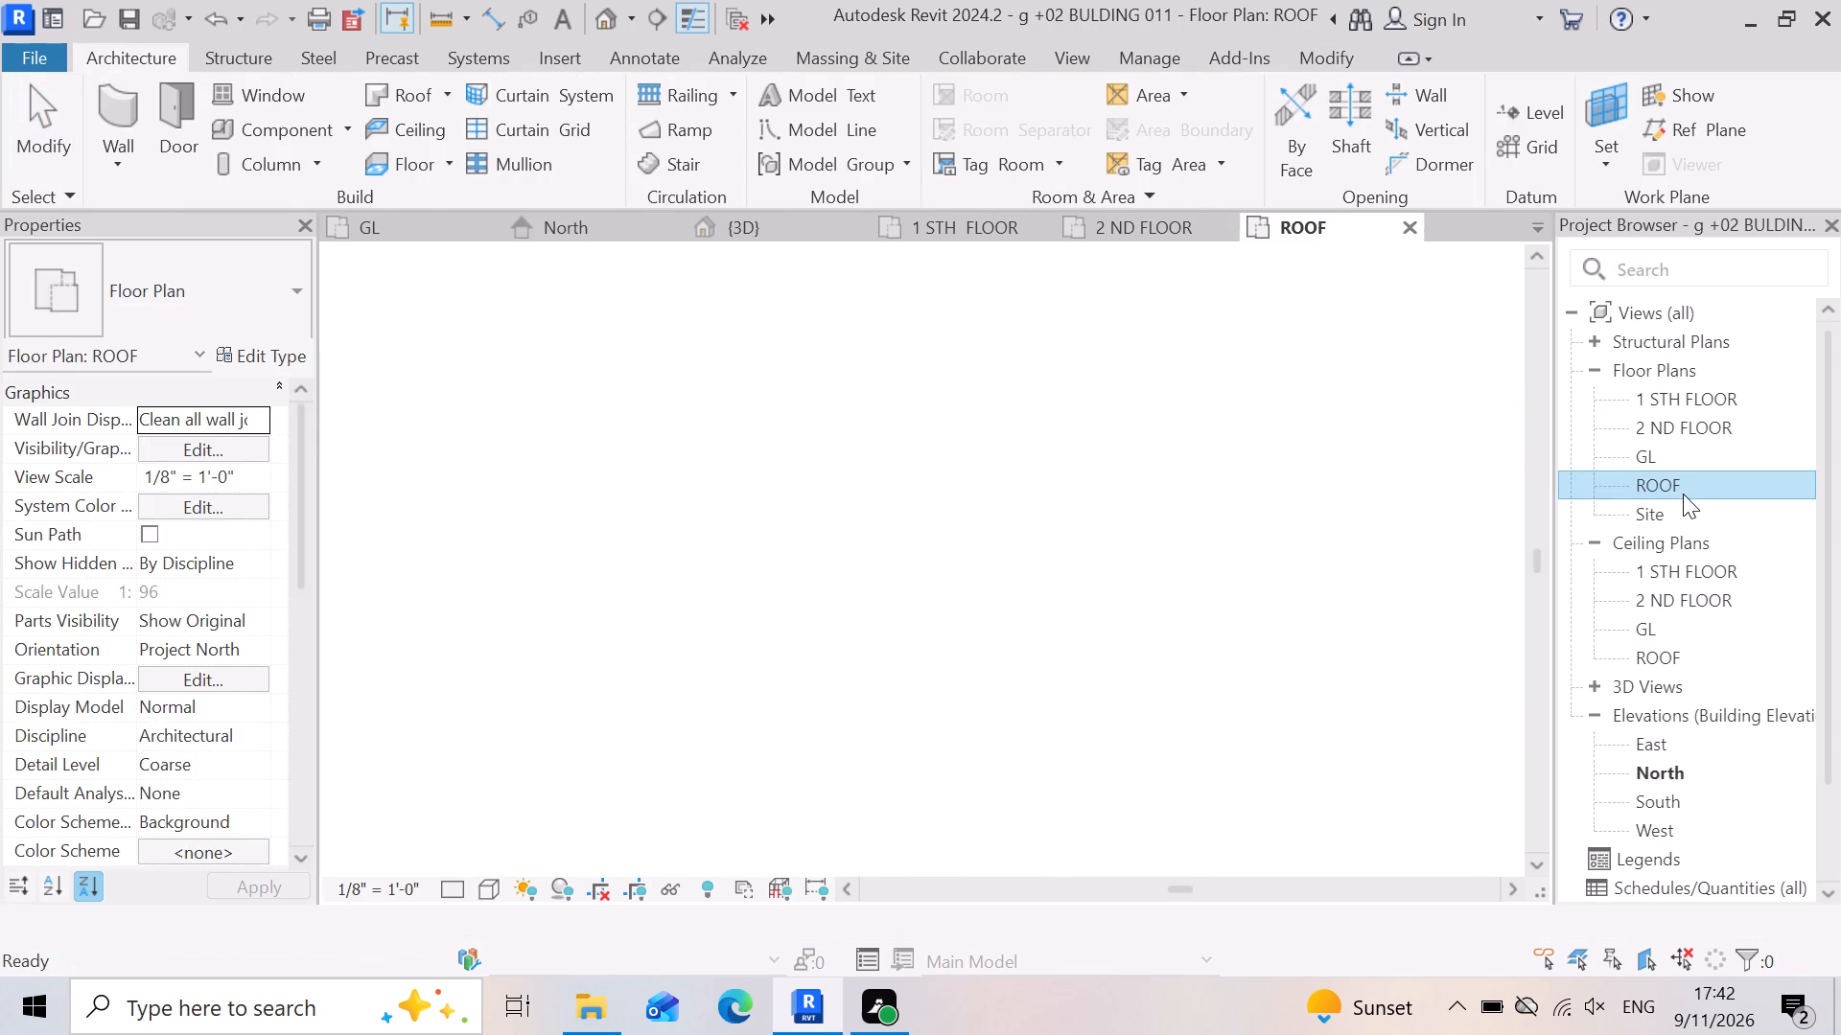
scroll(635, 507, "up", 12)
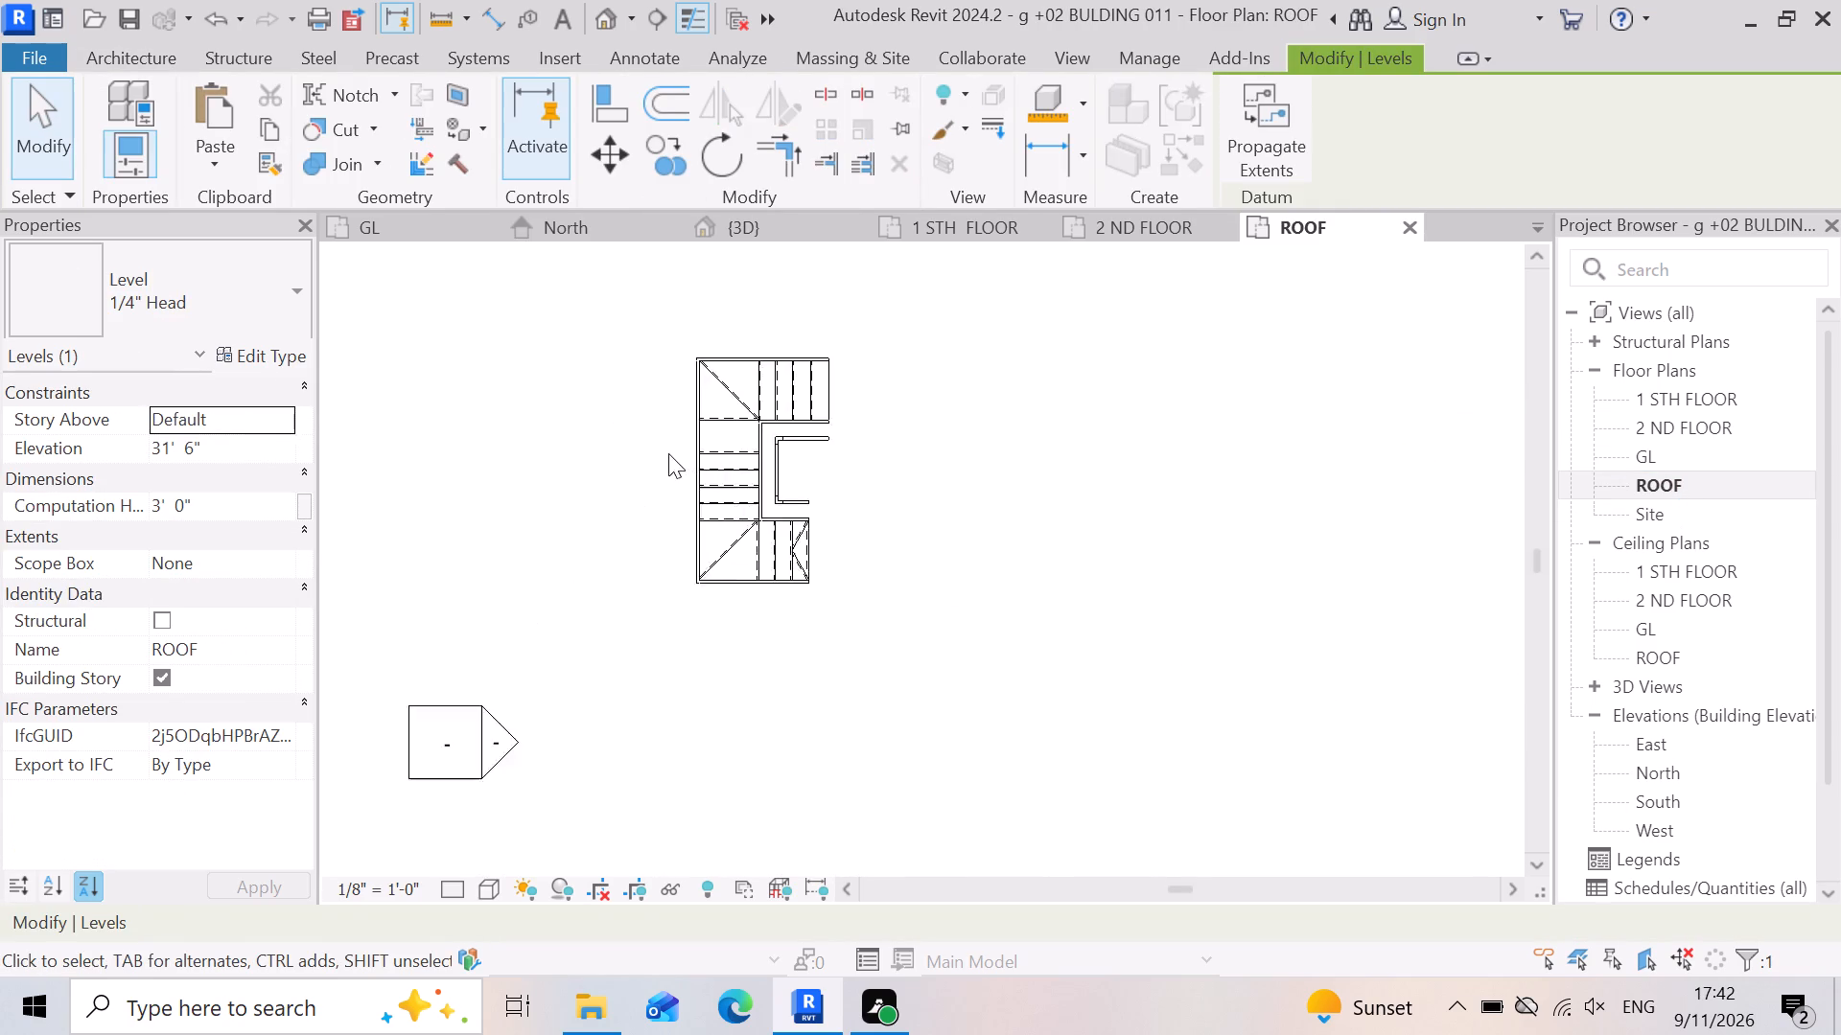
scroll(923, 671, "down", 9)
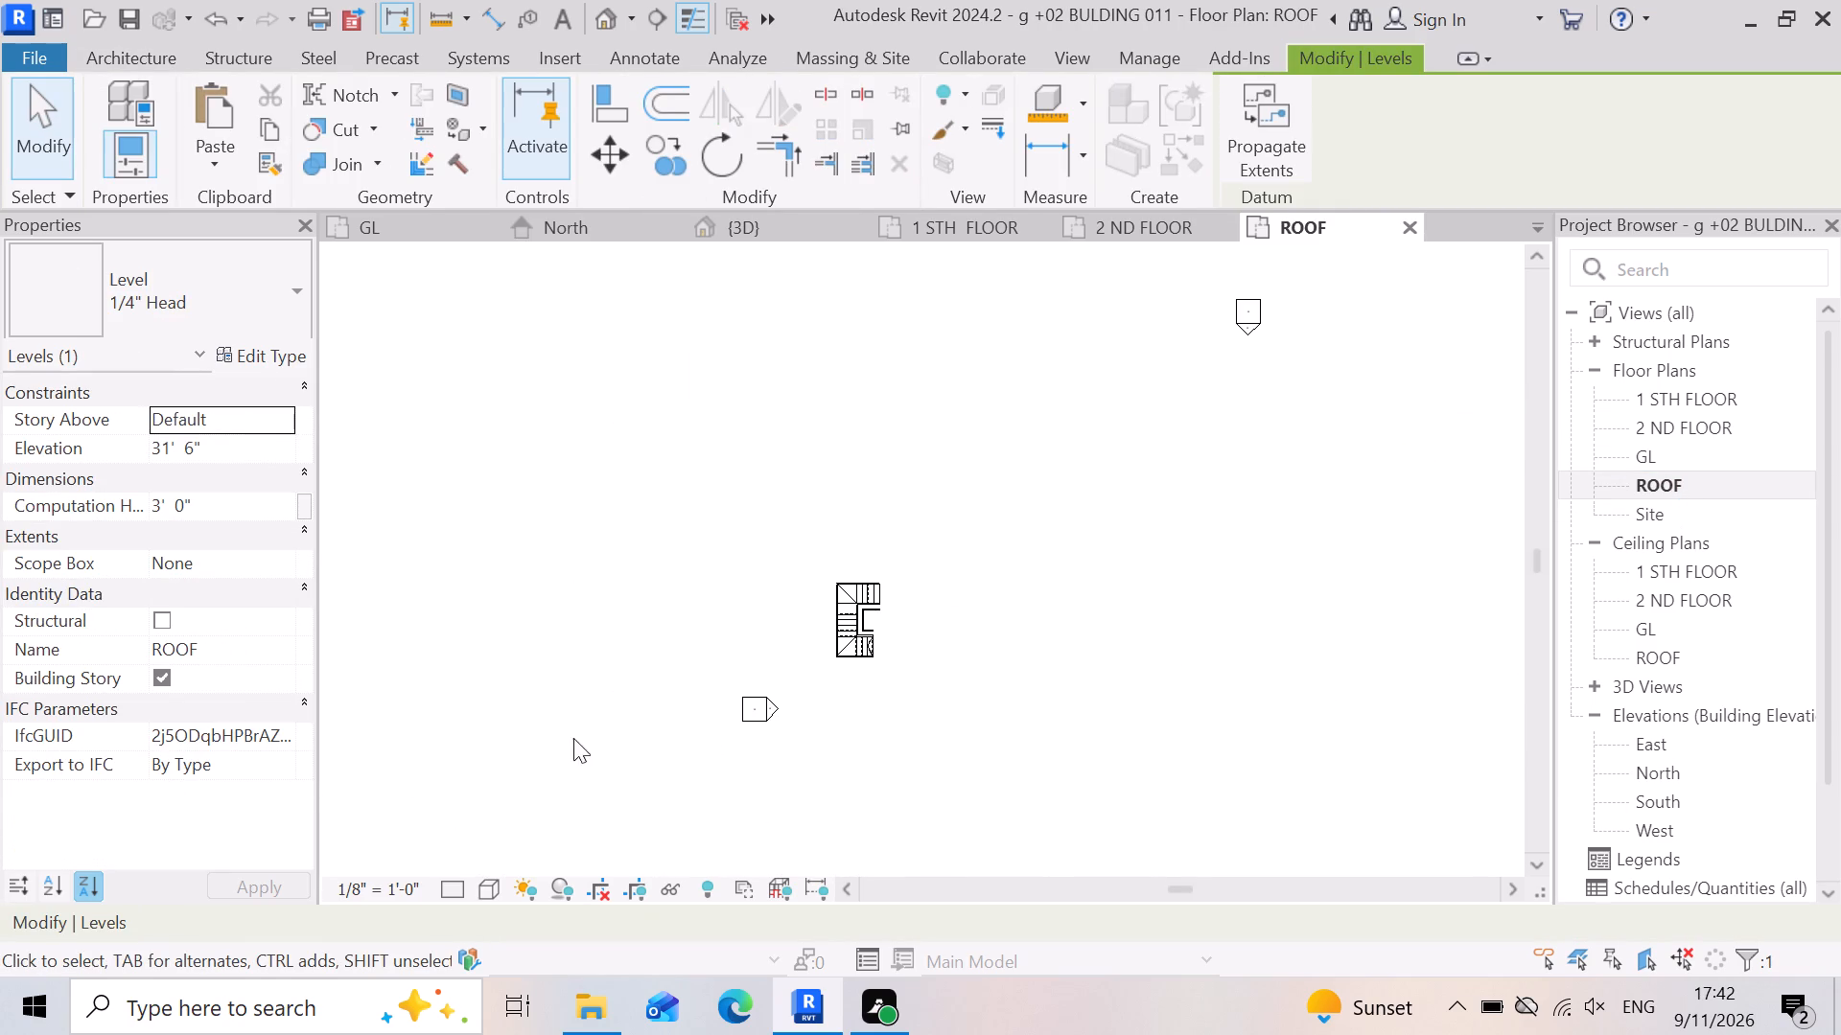
scroll(932, 630, "up", 3)
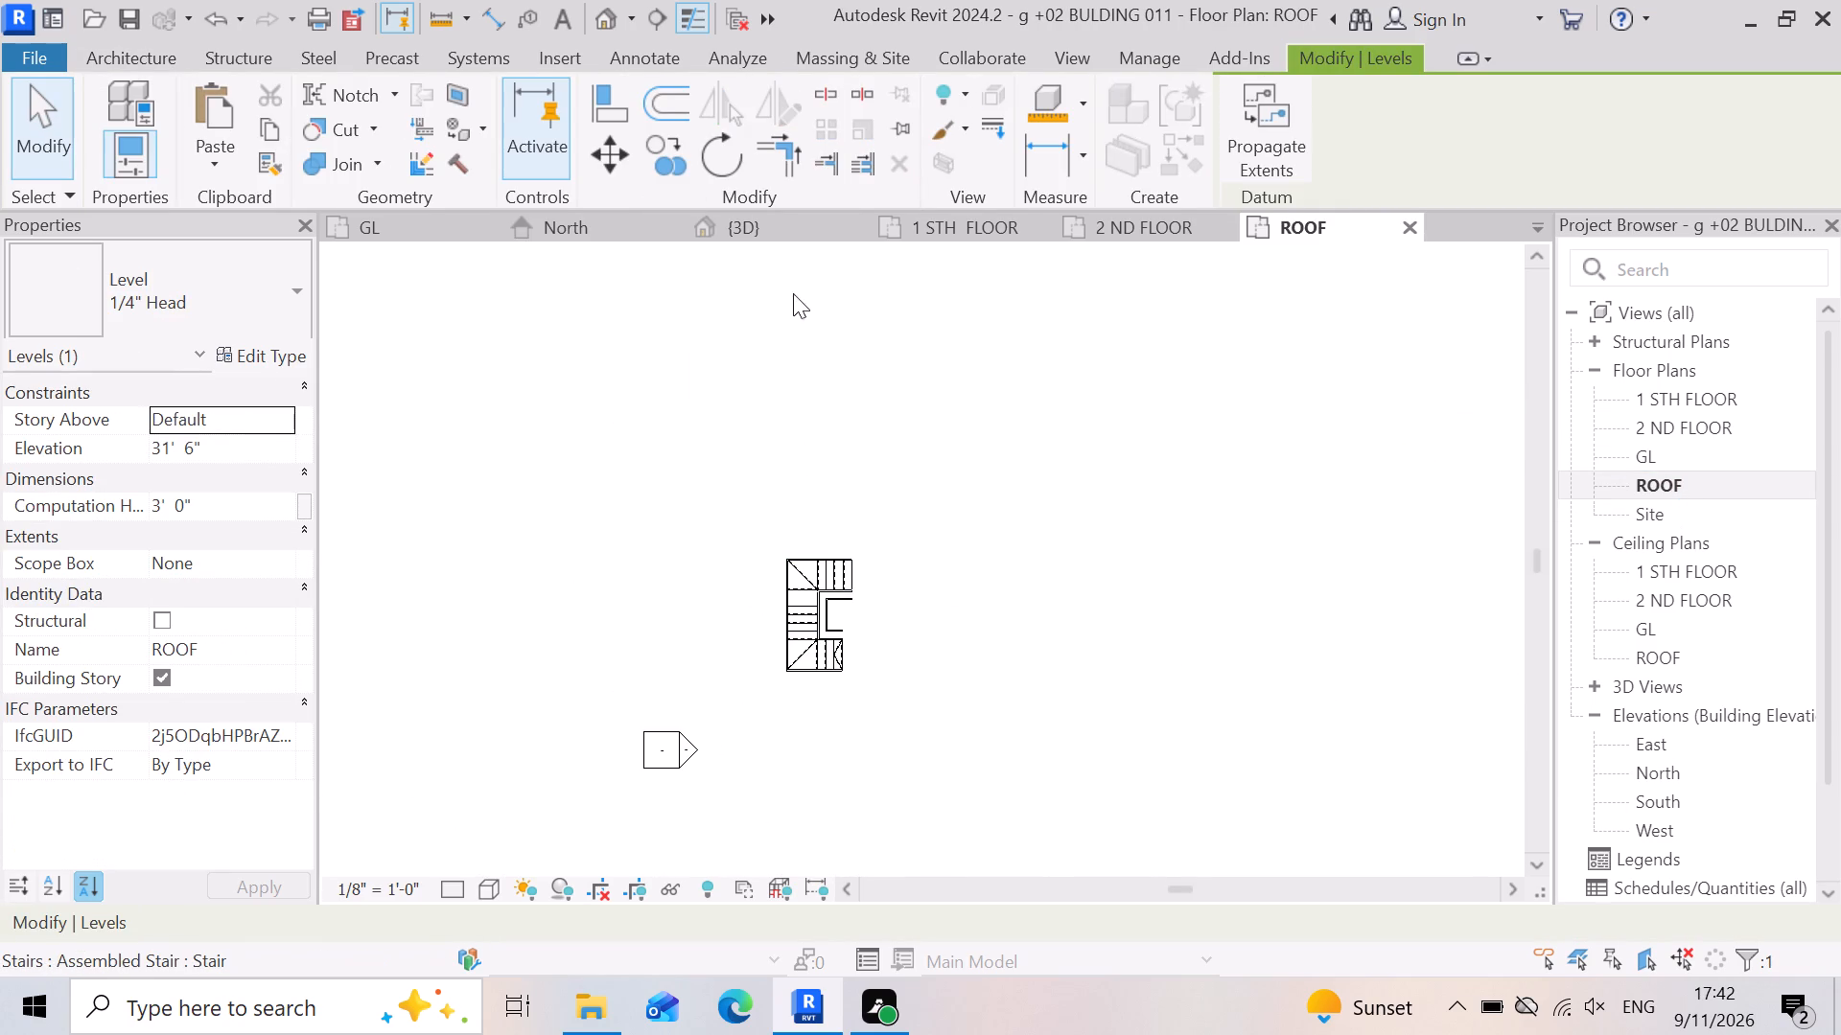
left_click(810, 241)
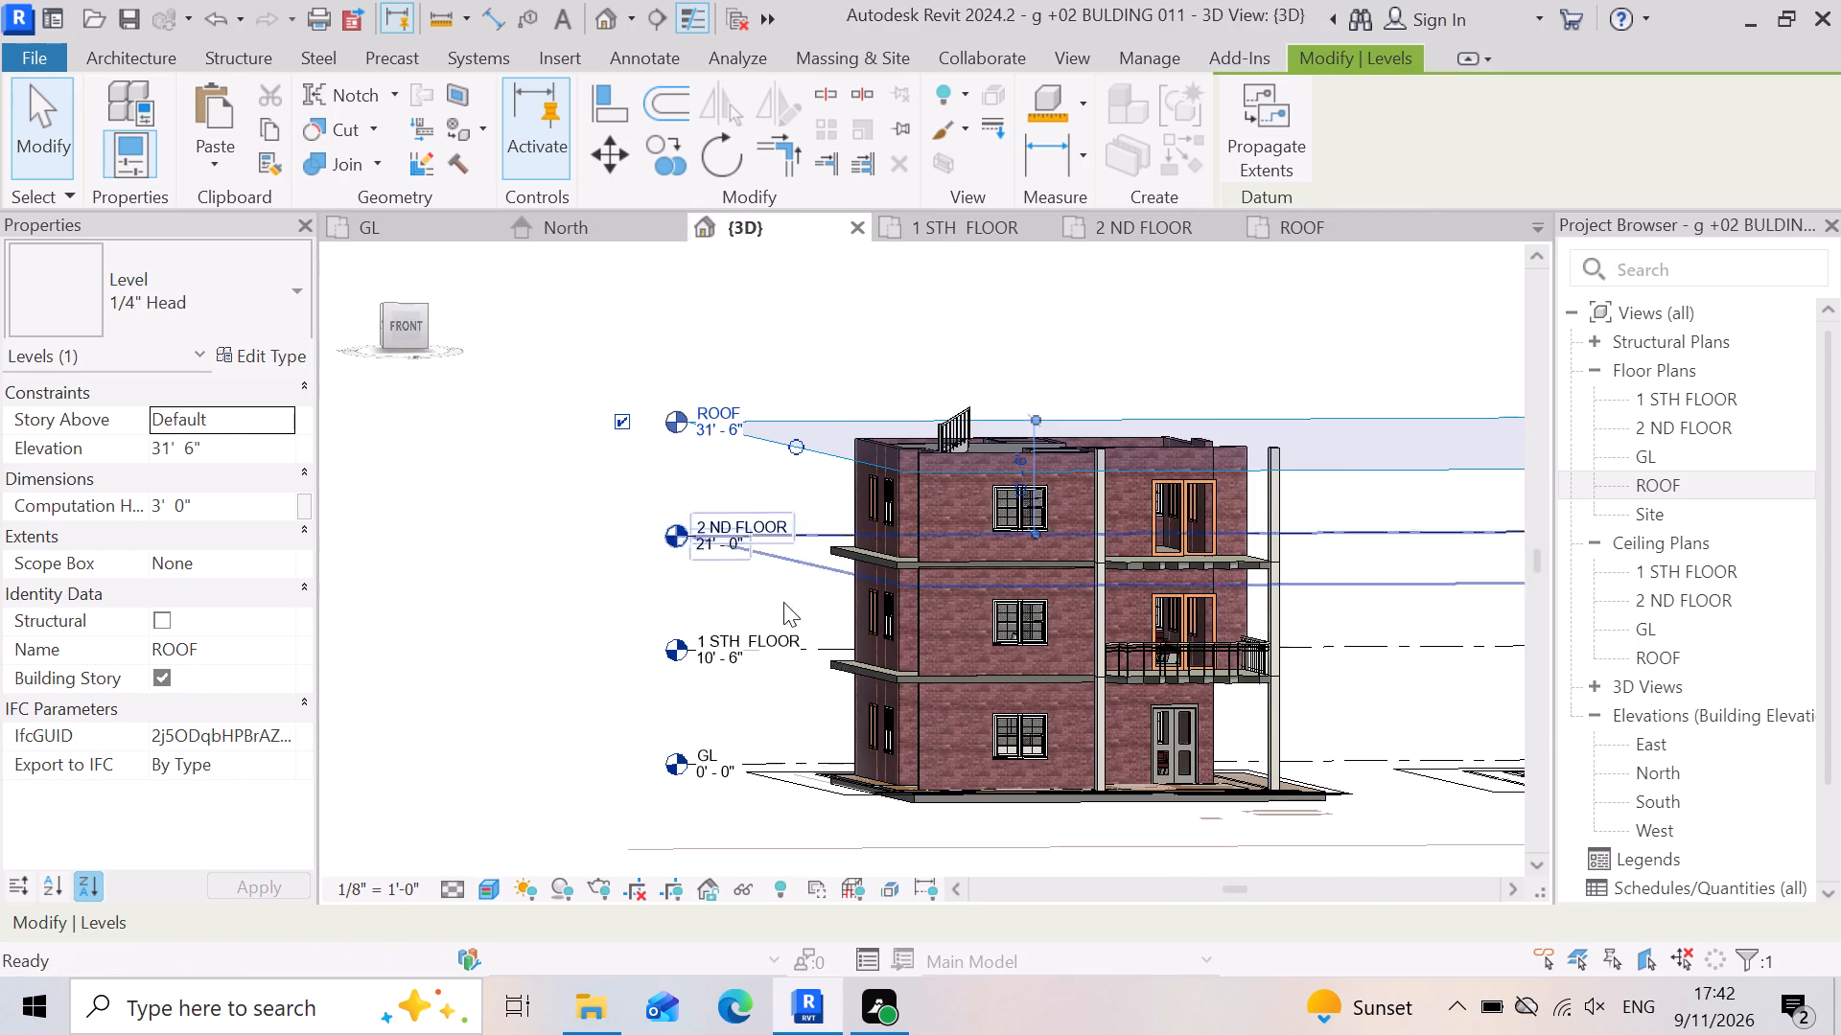
scroll(1194, 624, "up", 3)
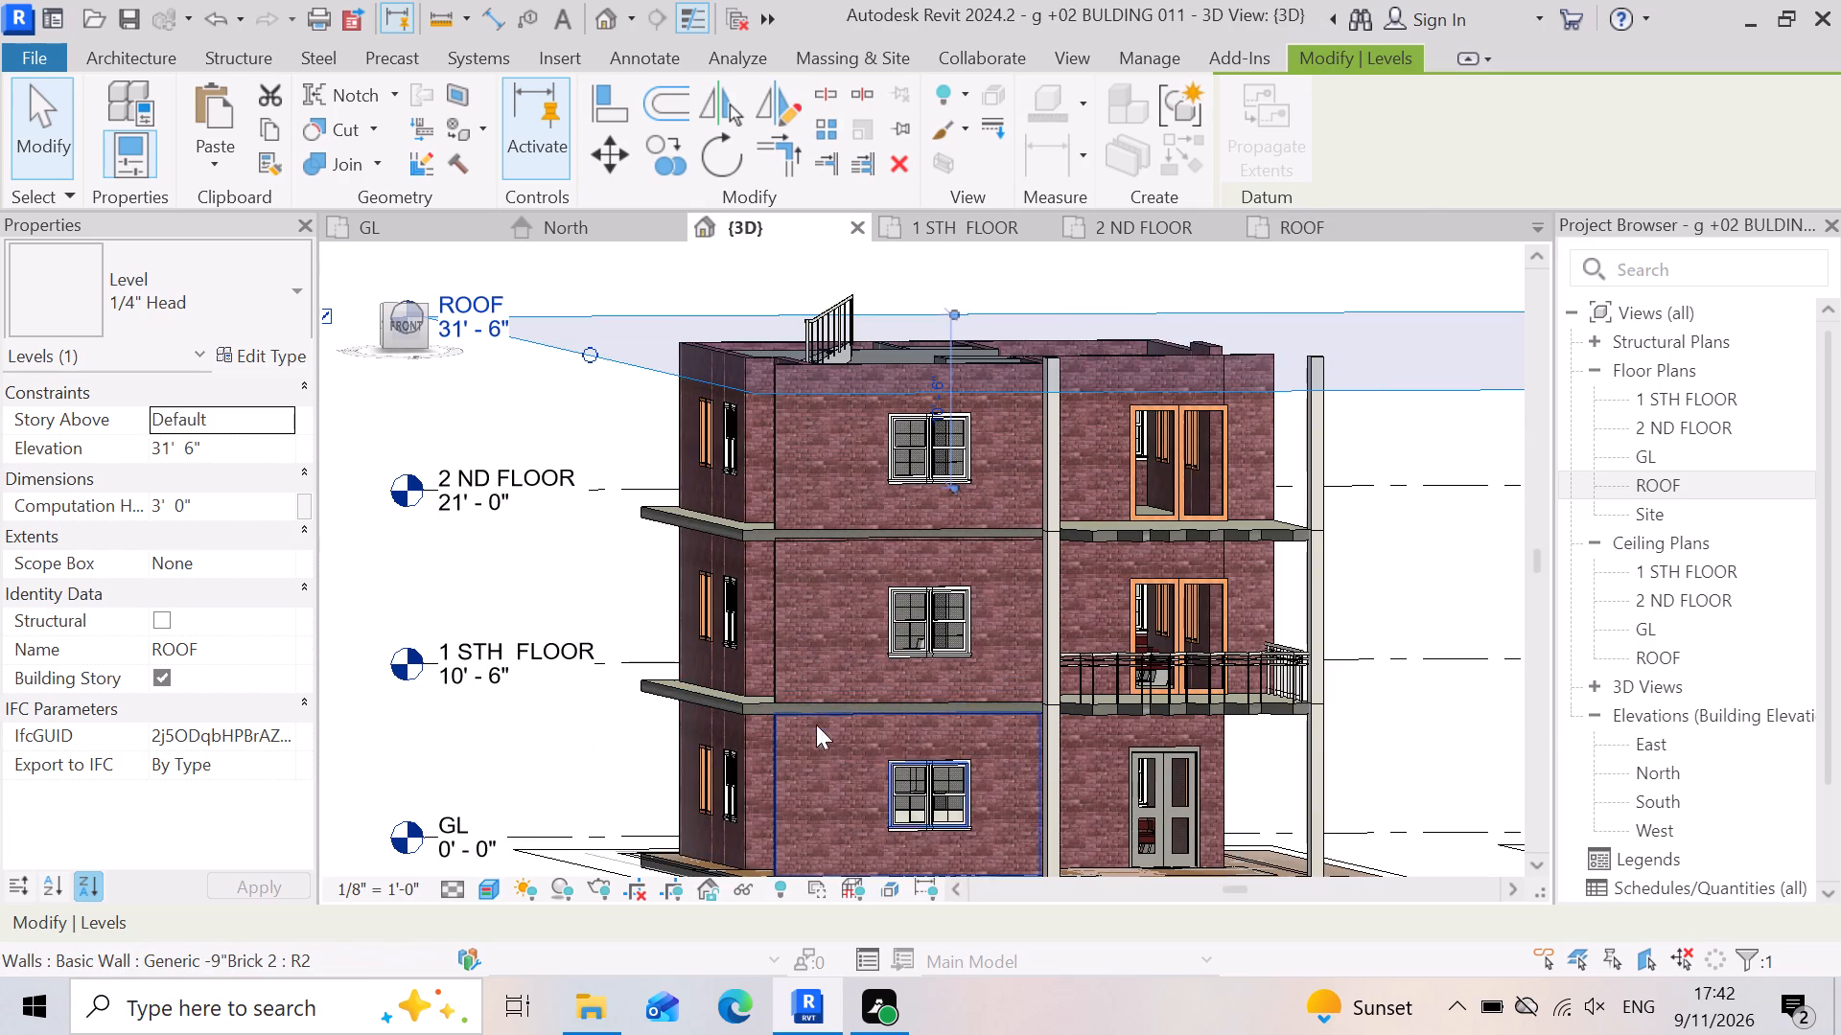
scroll(818, 692, "down", 3)
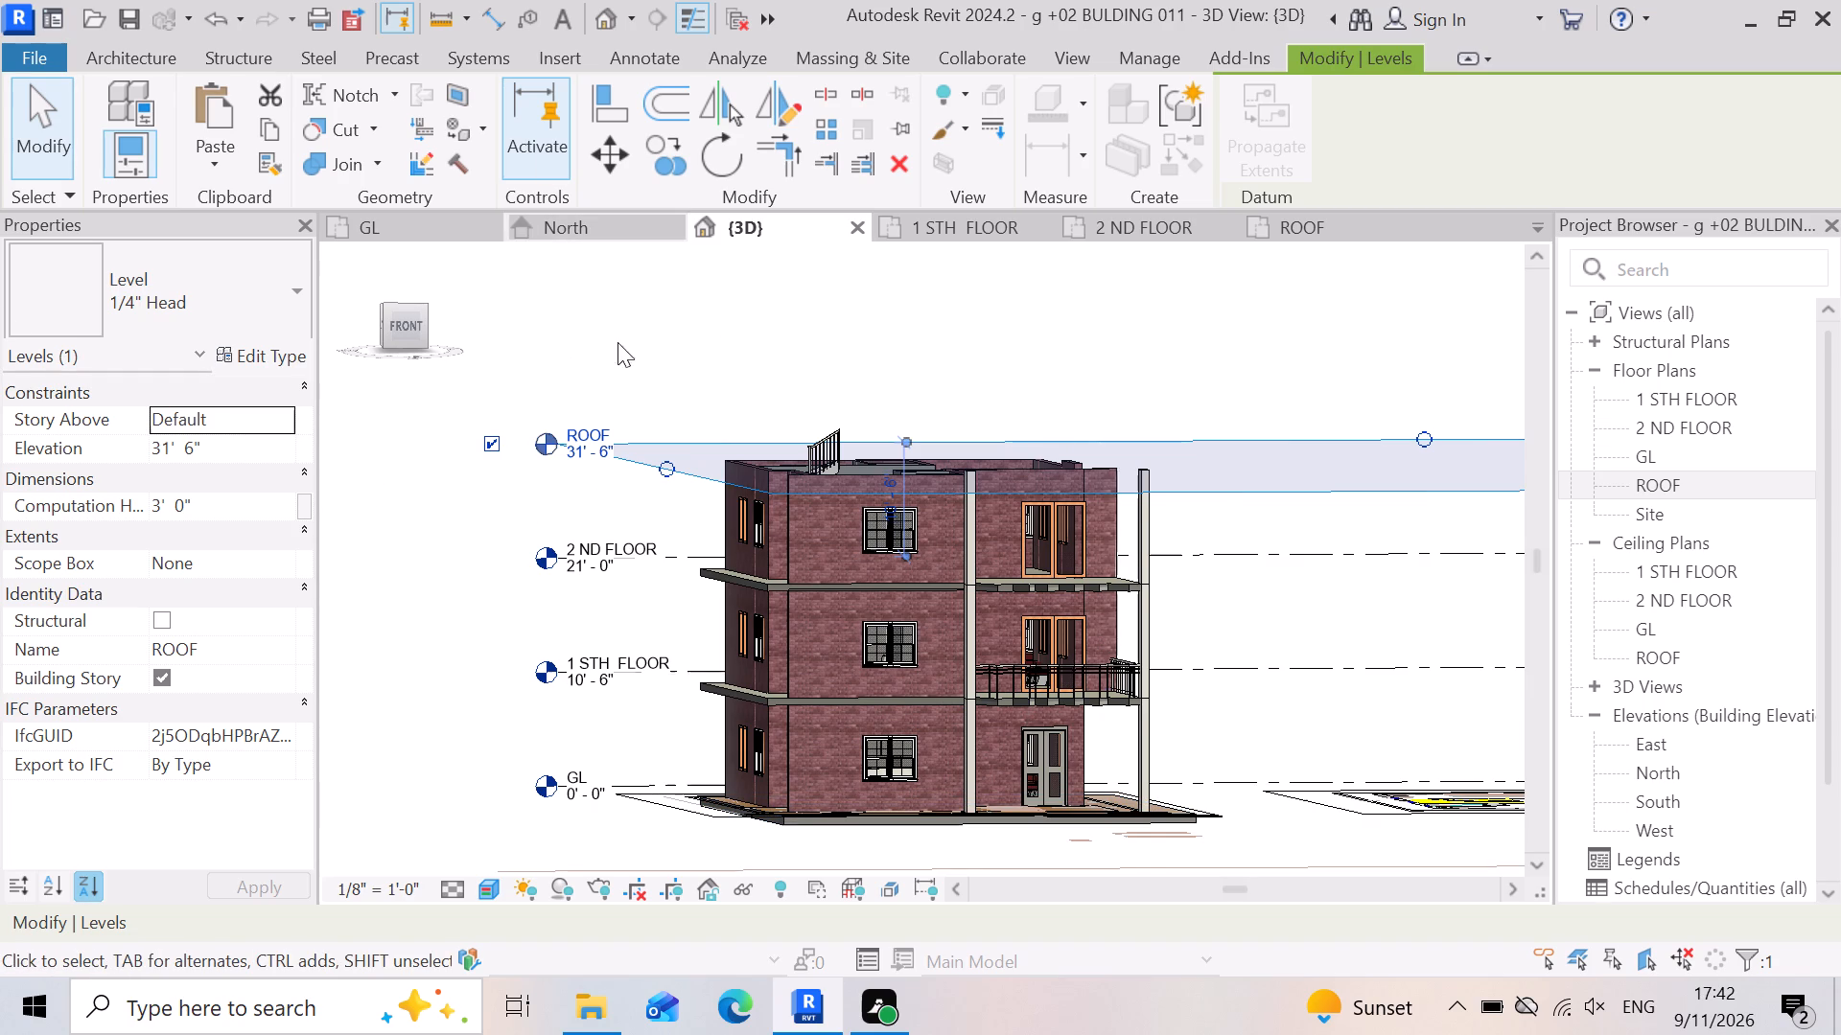
scroll(1069, 600, "up", 6)
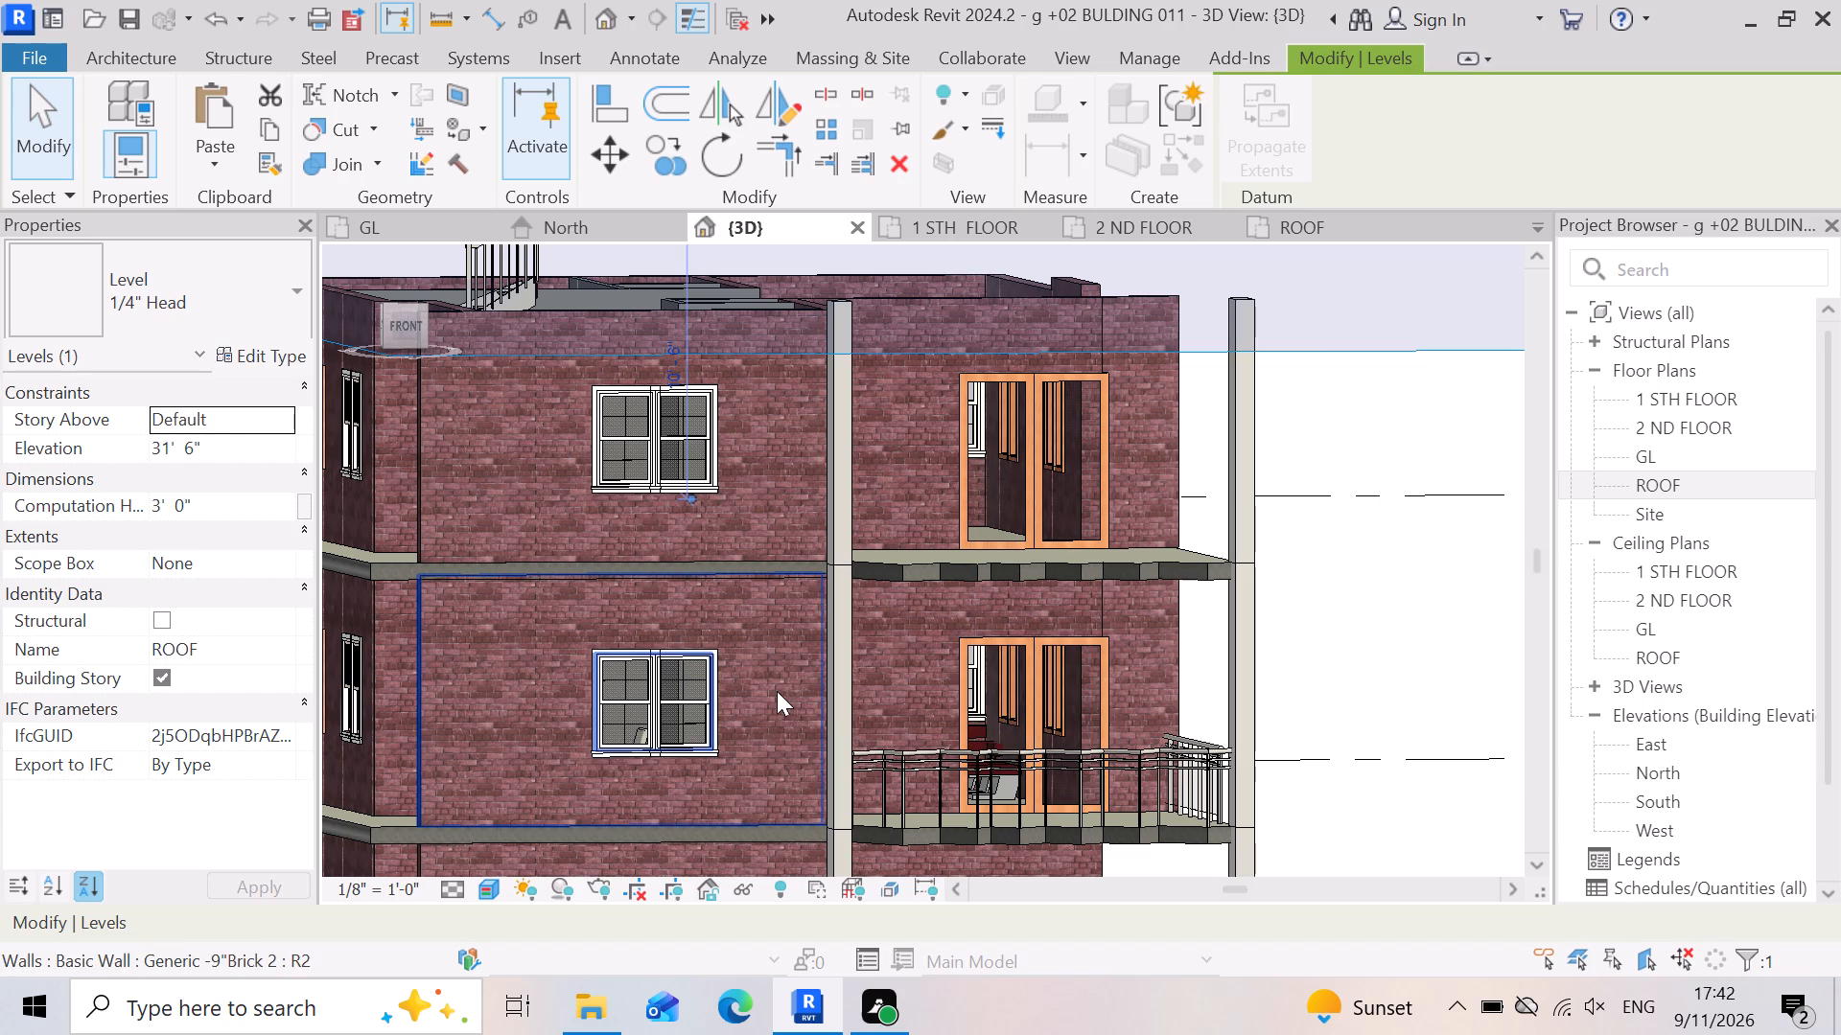
scroll(1213, 765, "down", 3)
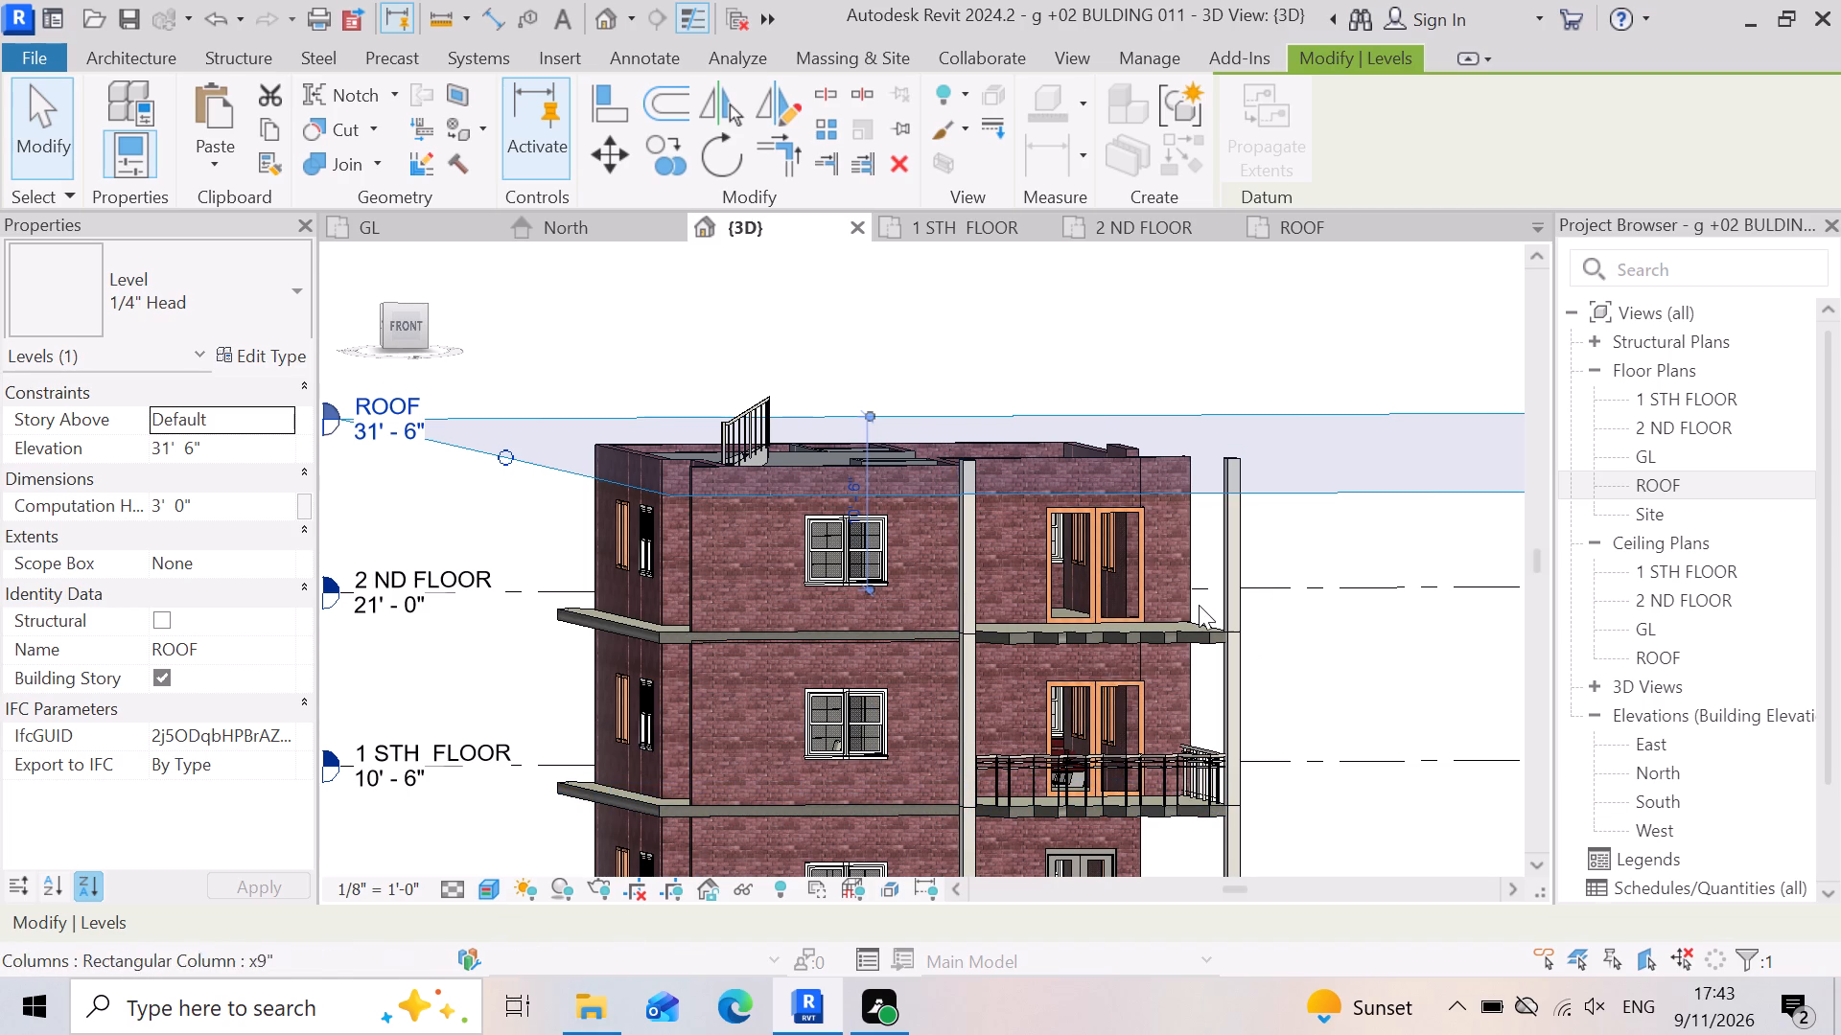
scroll(1199, 605, "up", 2)
scroll(1189, 618, "down", 1)
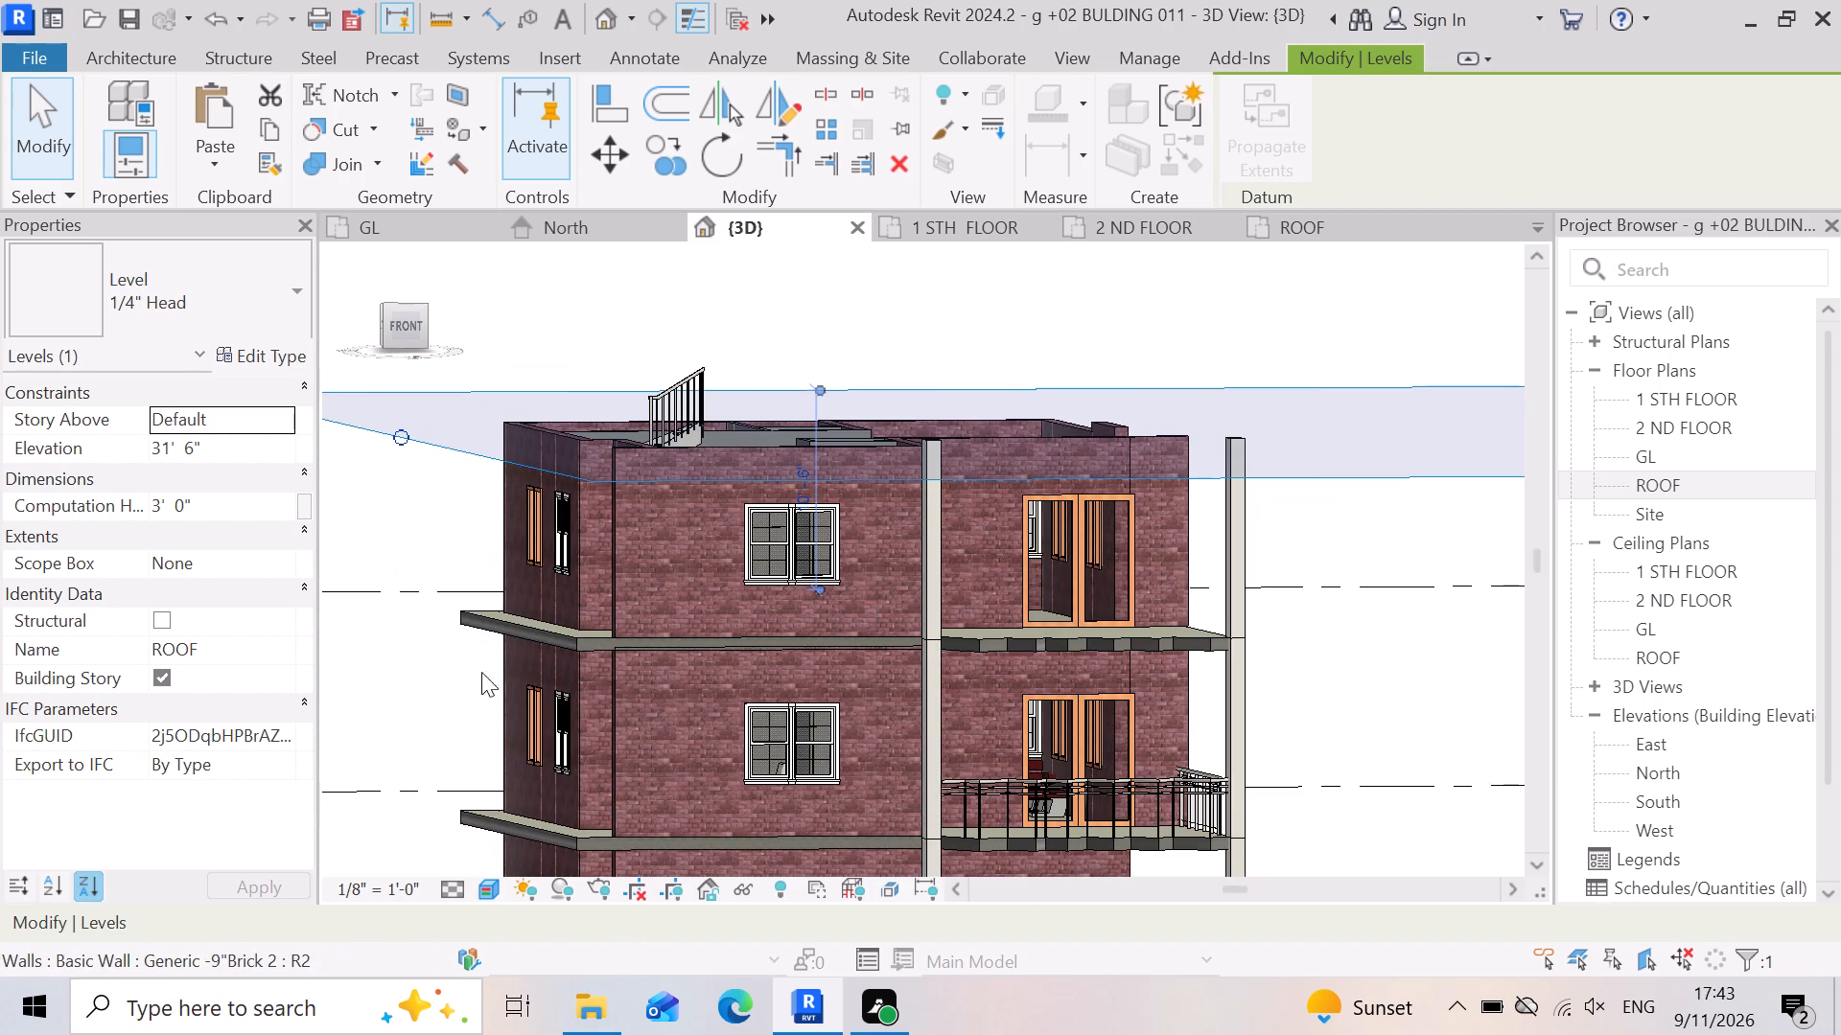
double_click(1683, 422)
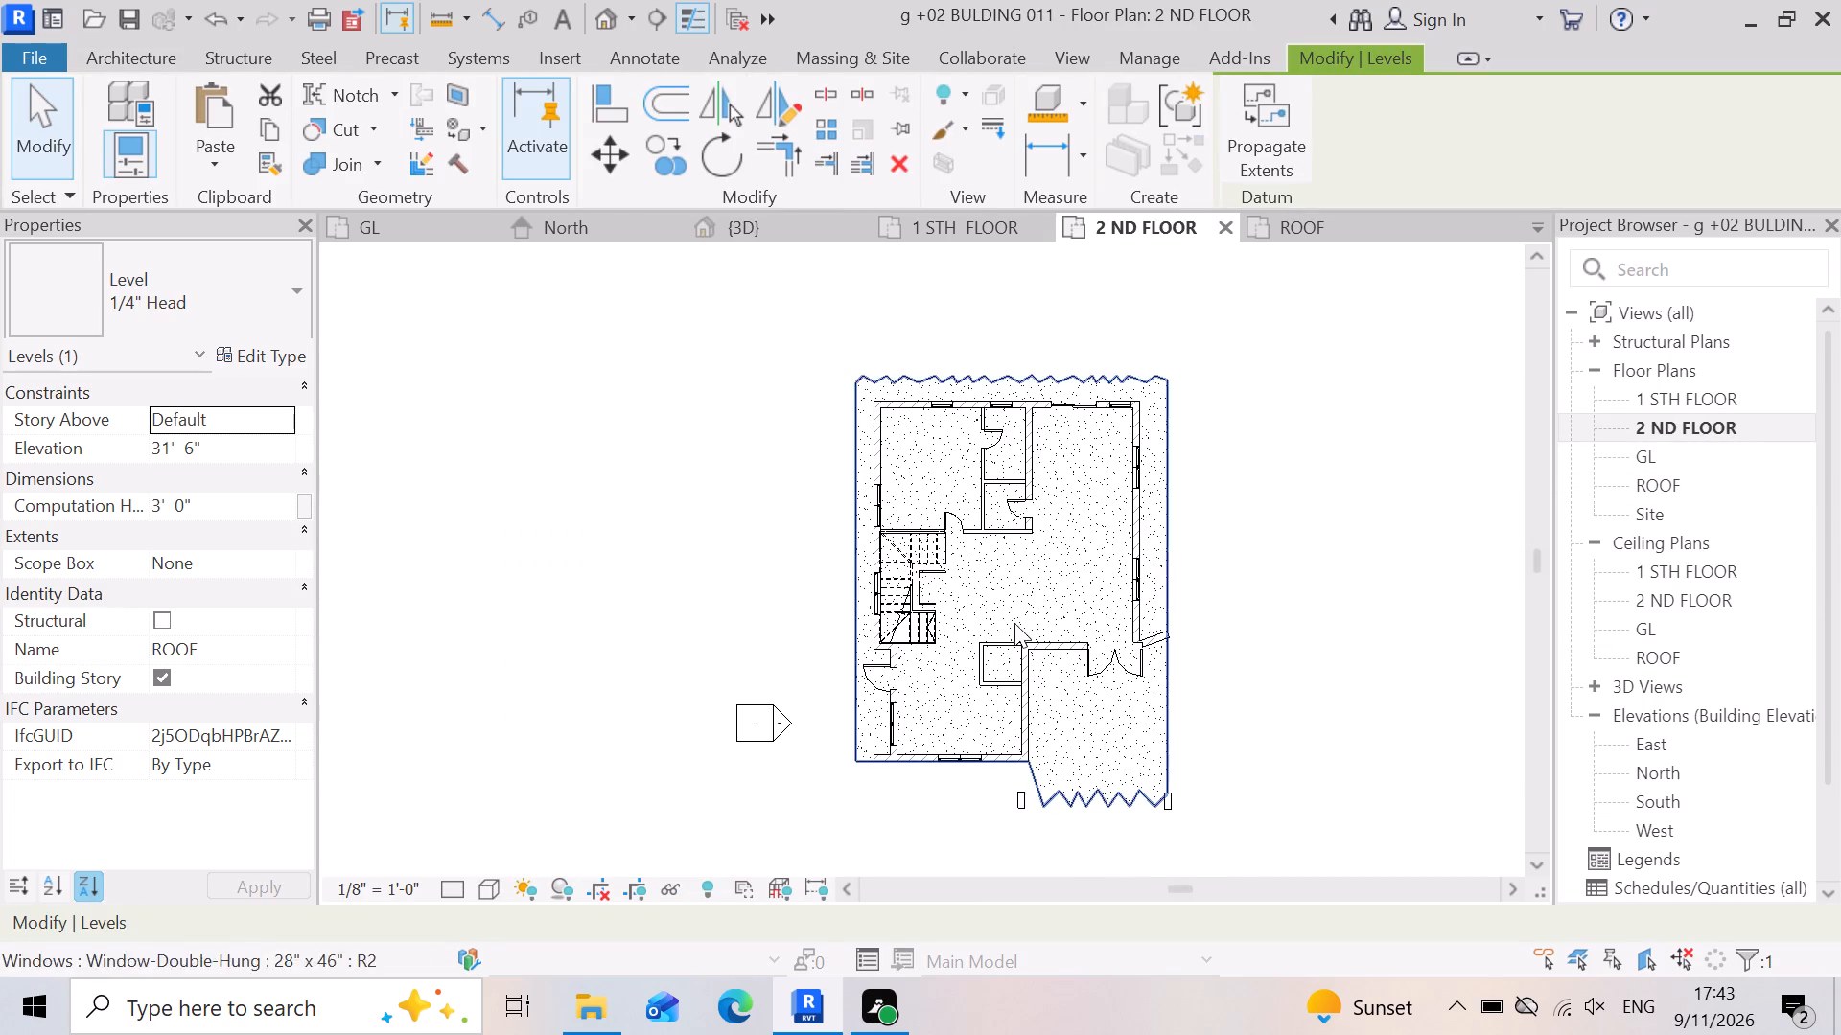
In the 3D view, copy the 2 ND FLOOR slab and paste it aligned to the ROOF level.
left_click(798, 234)
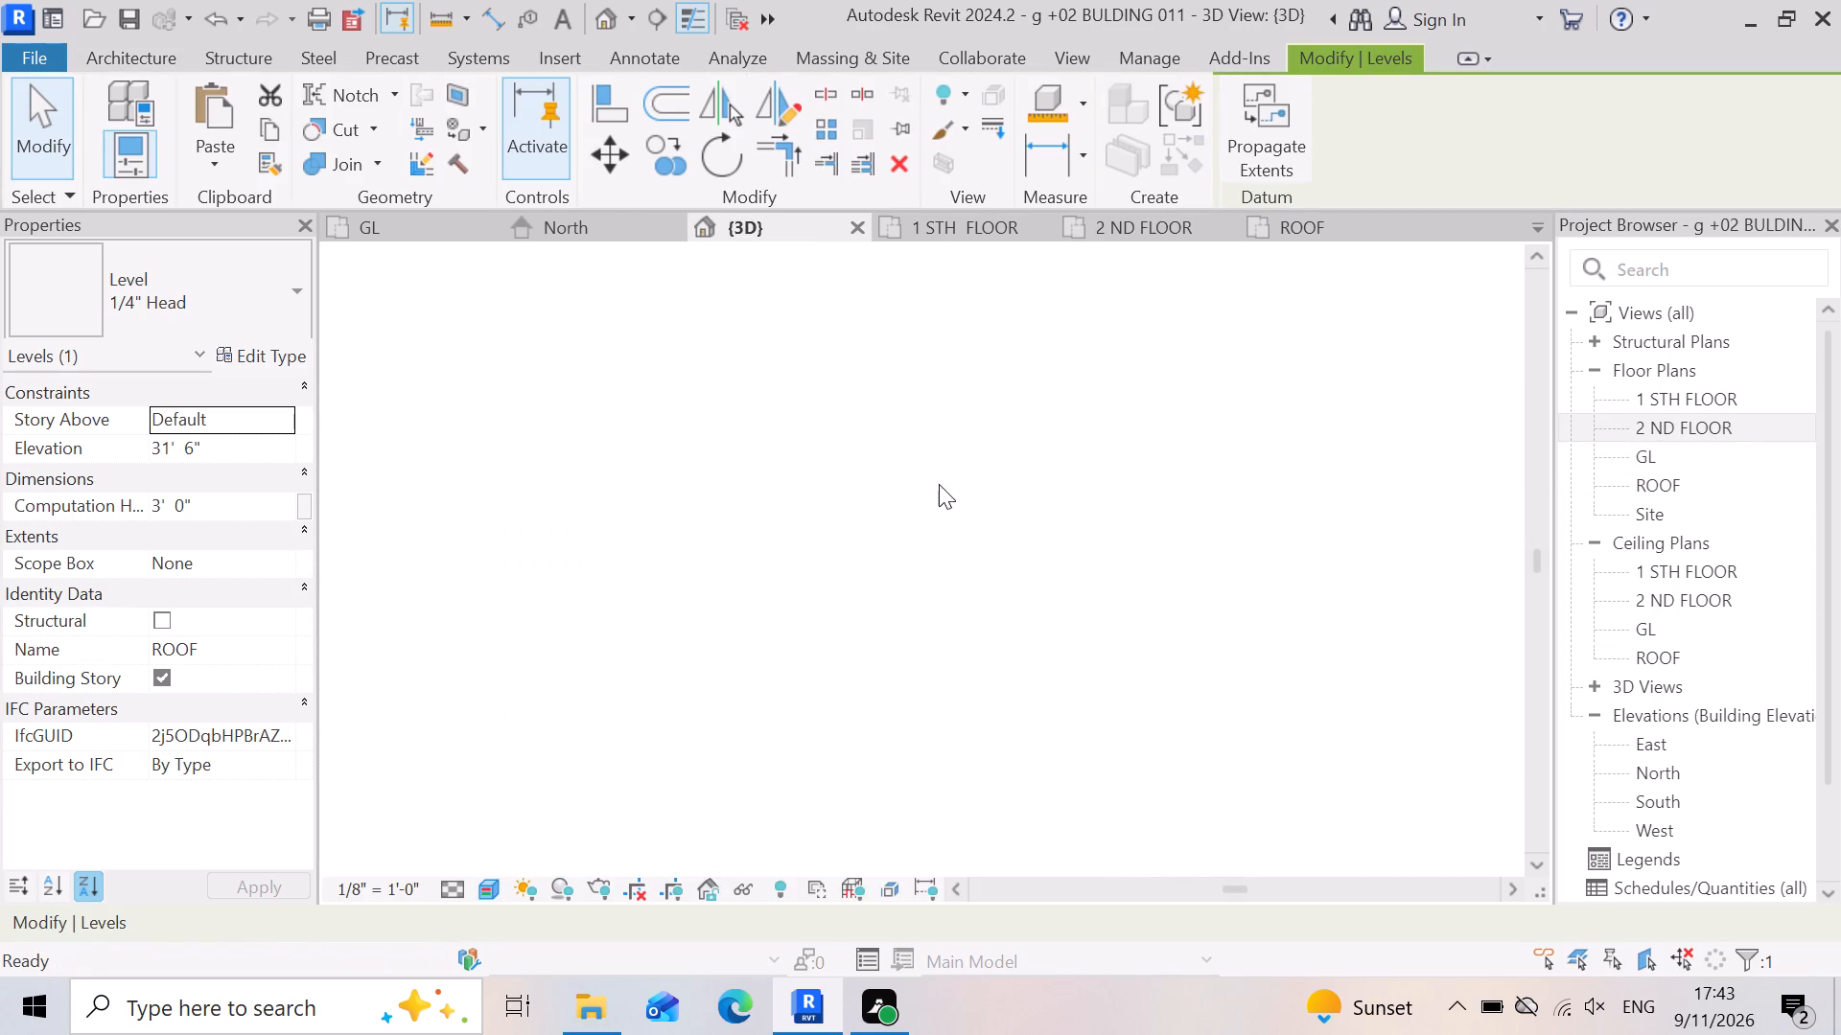
scroll(1084, 637, "down", 3)
scroll(845, 778, "up", 8)
scroll(1001, 809, "down", 4)
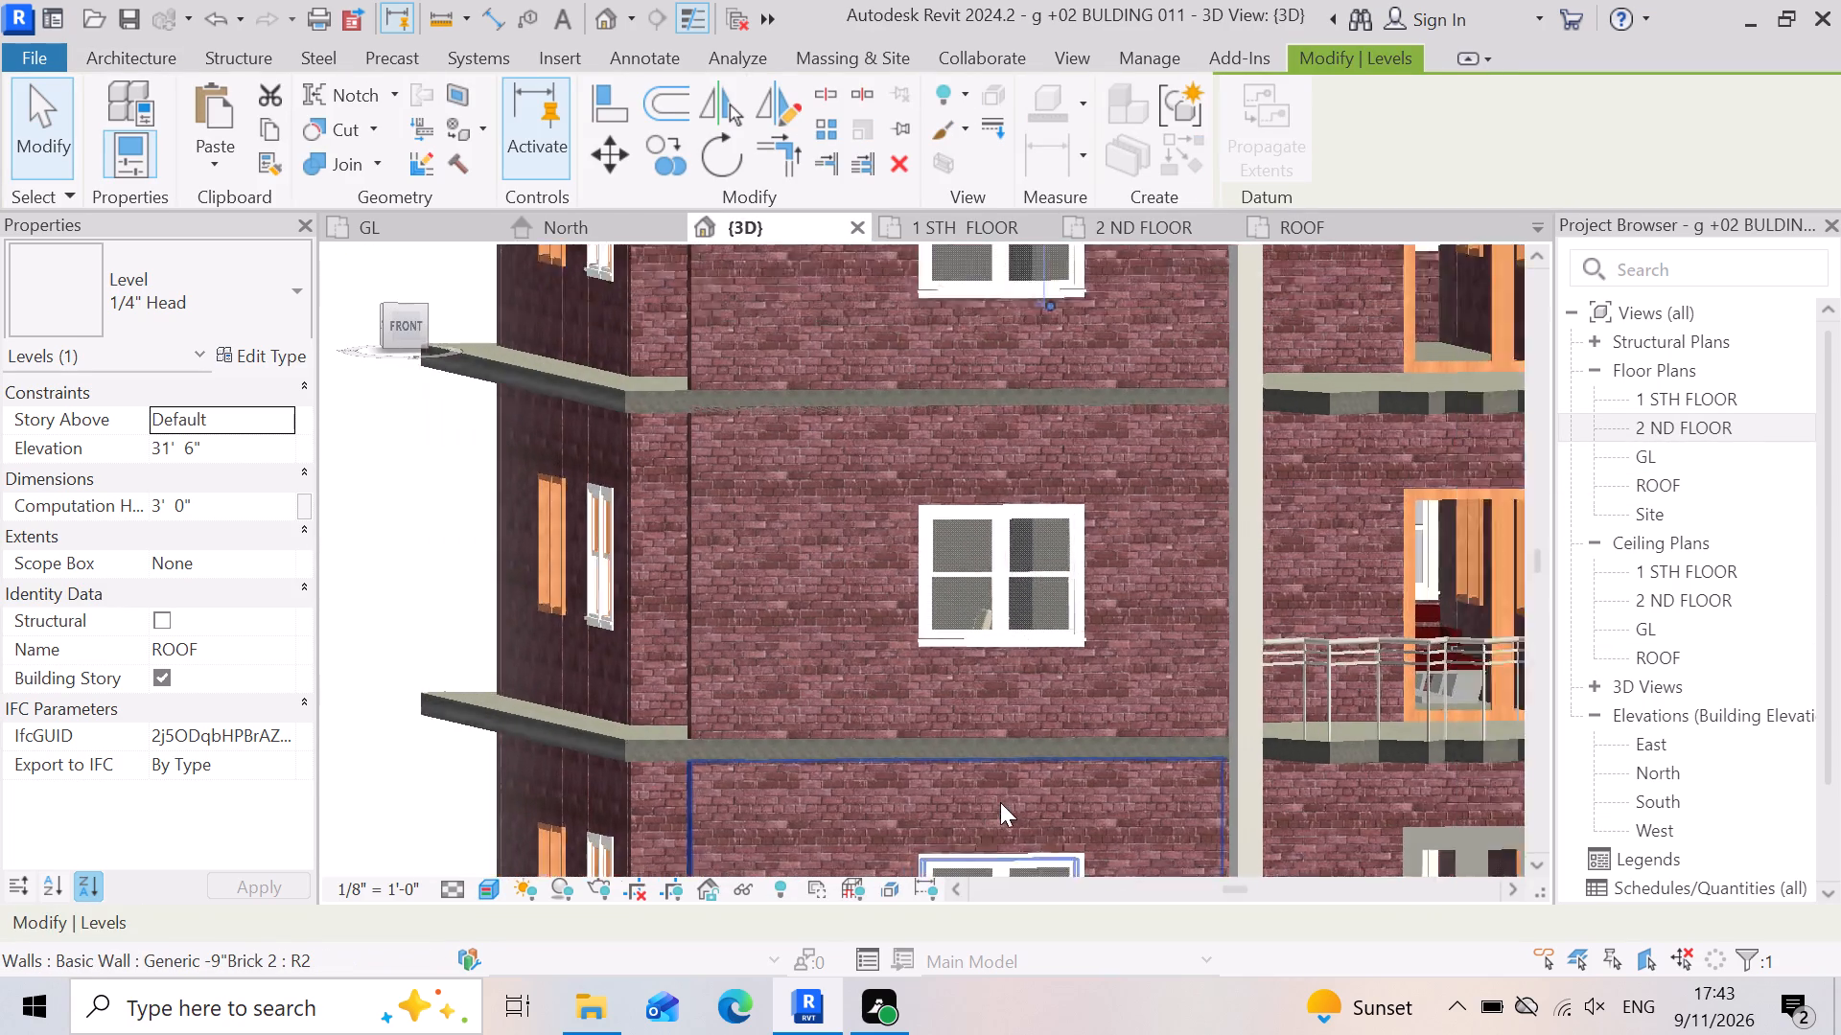
scroll(632, 564, "up", 6)
left_click(829, 519)
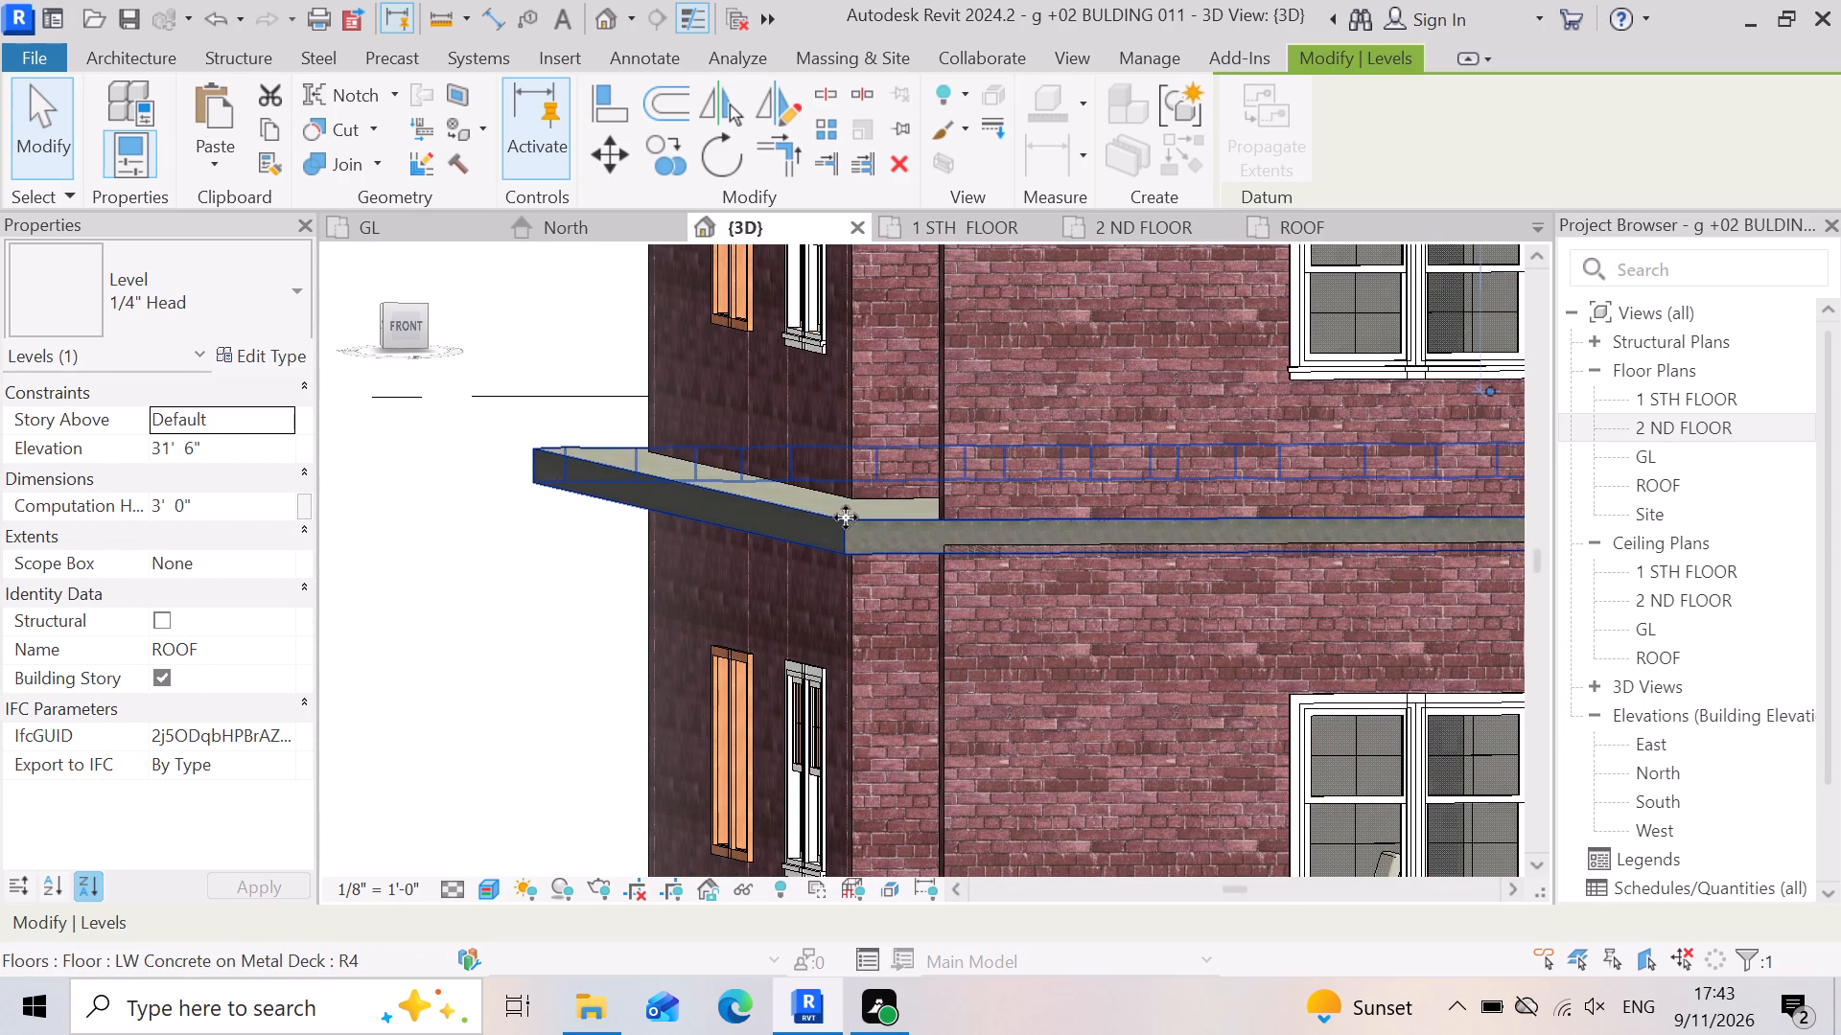
left_click(275, 121)
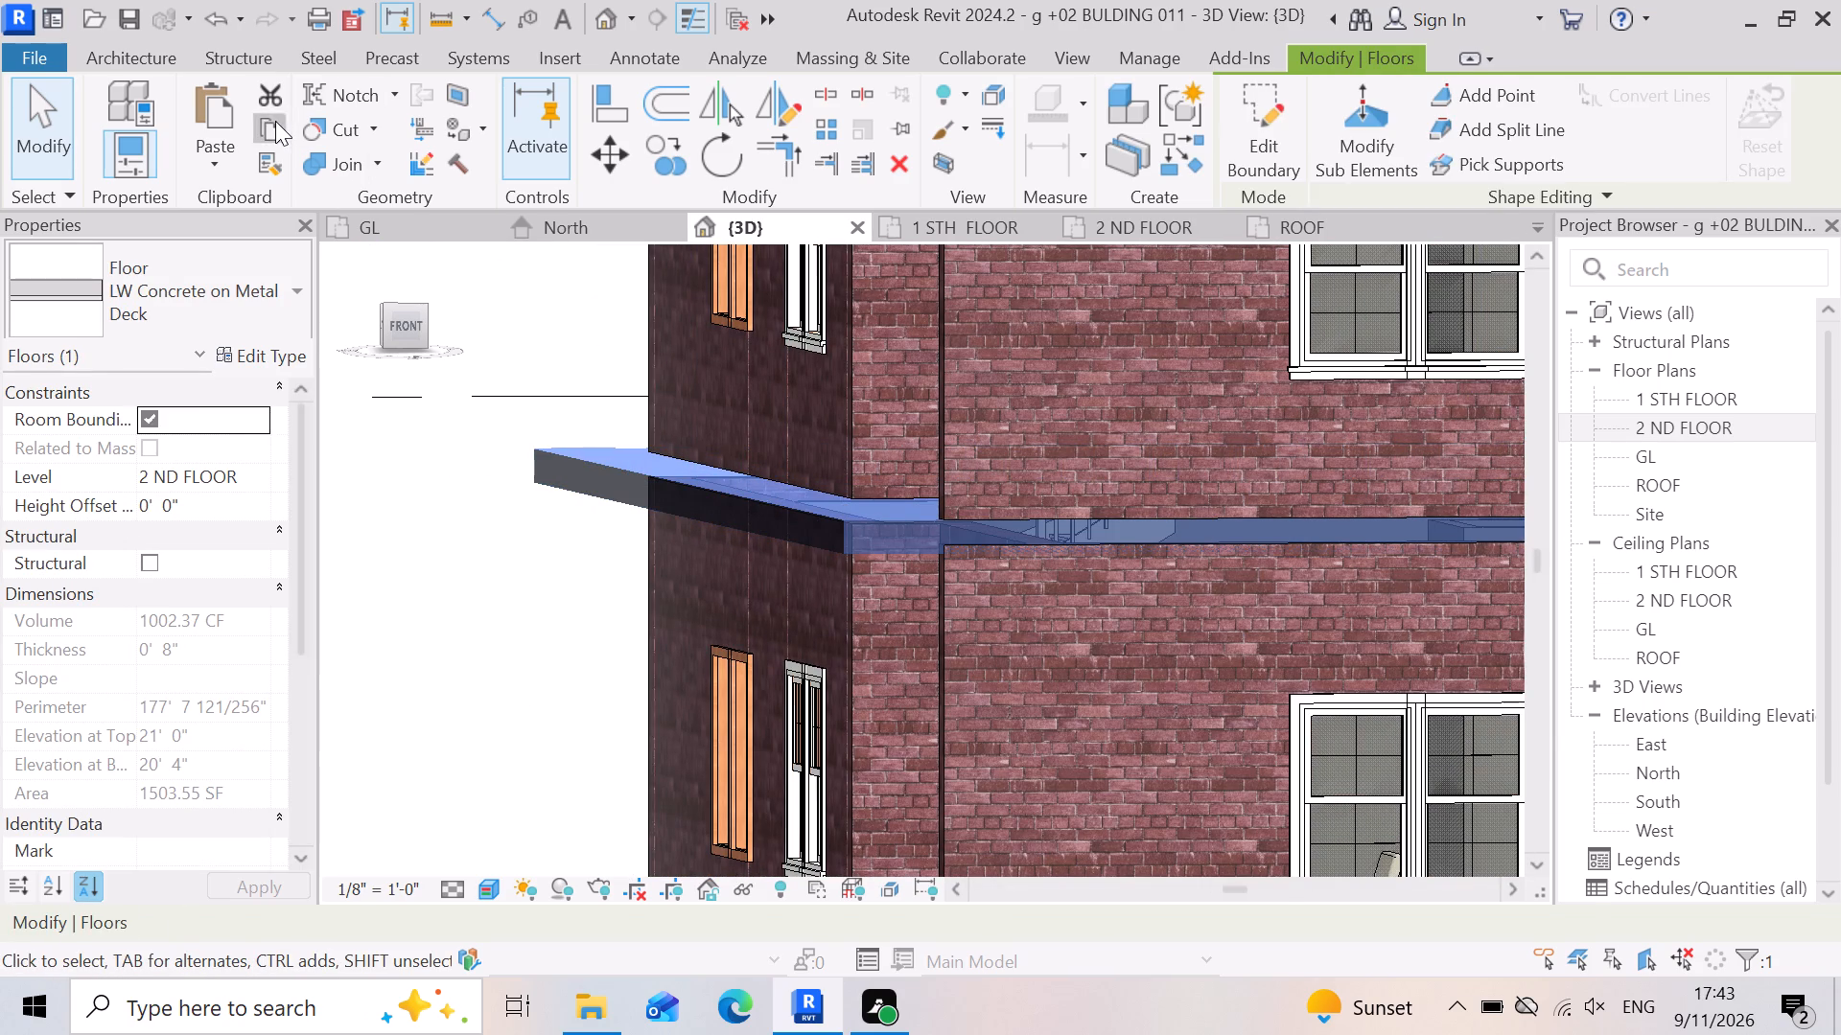
left_click(218, 167)
left_click(333, 288)
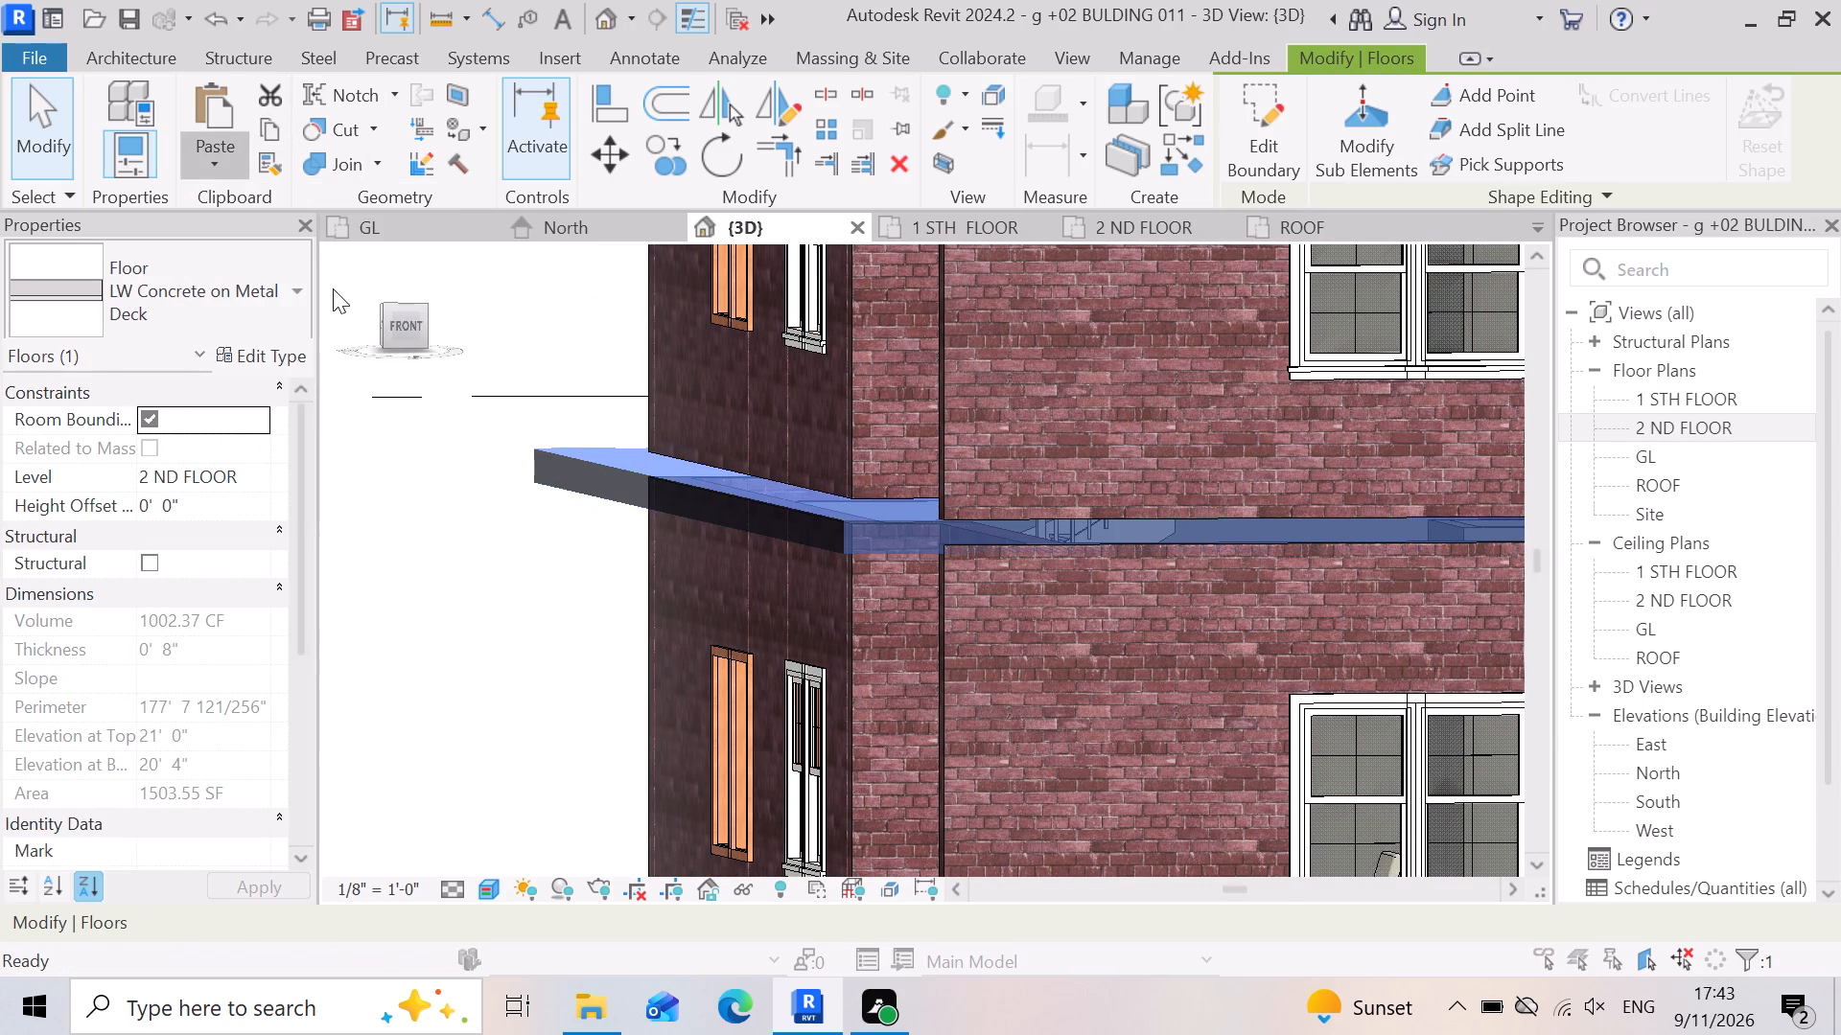
scroll(687, 501, "down", 1)
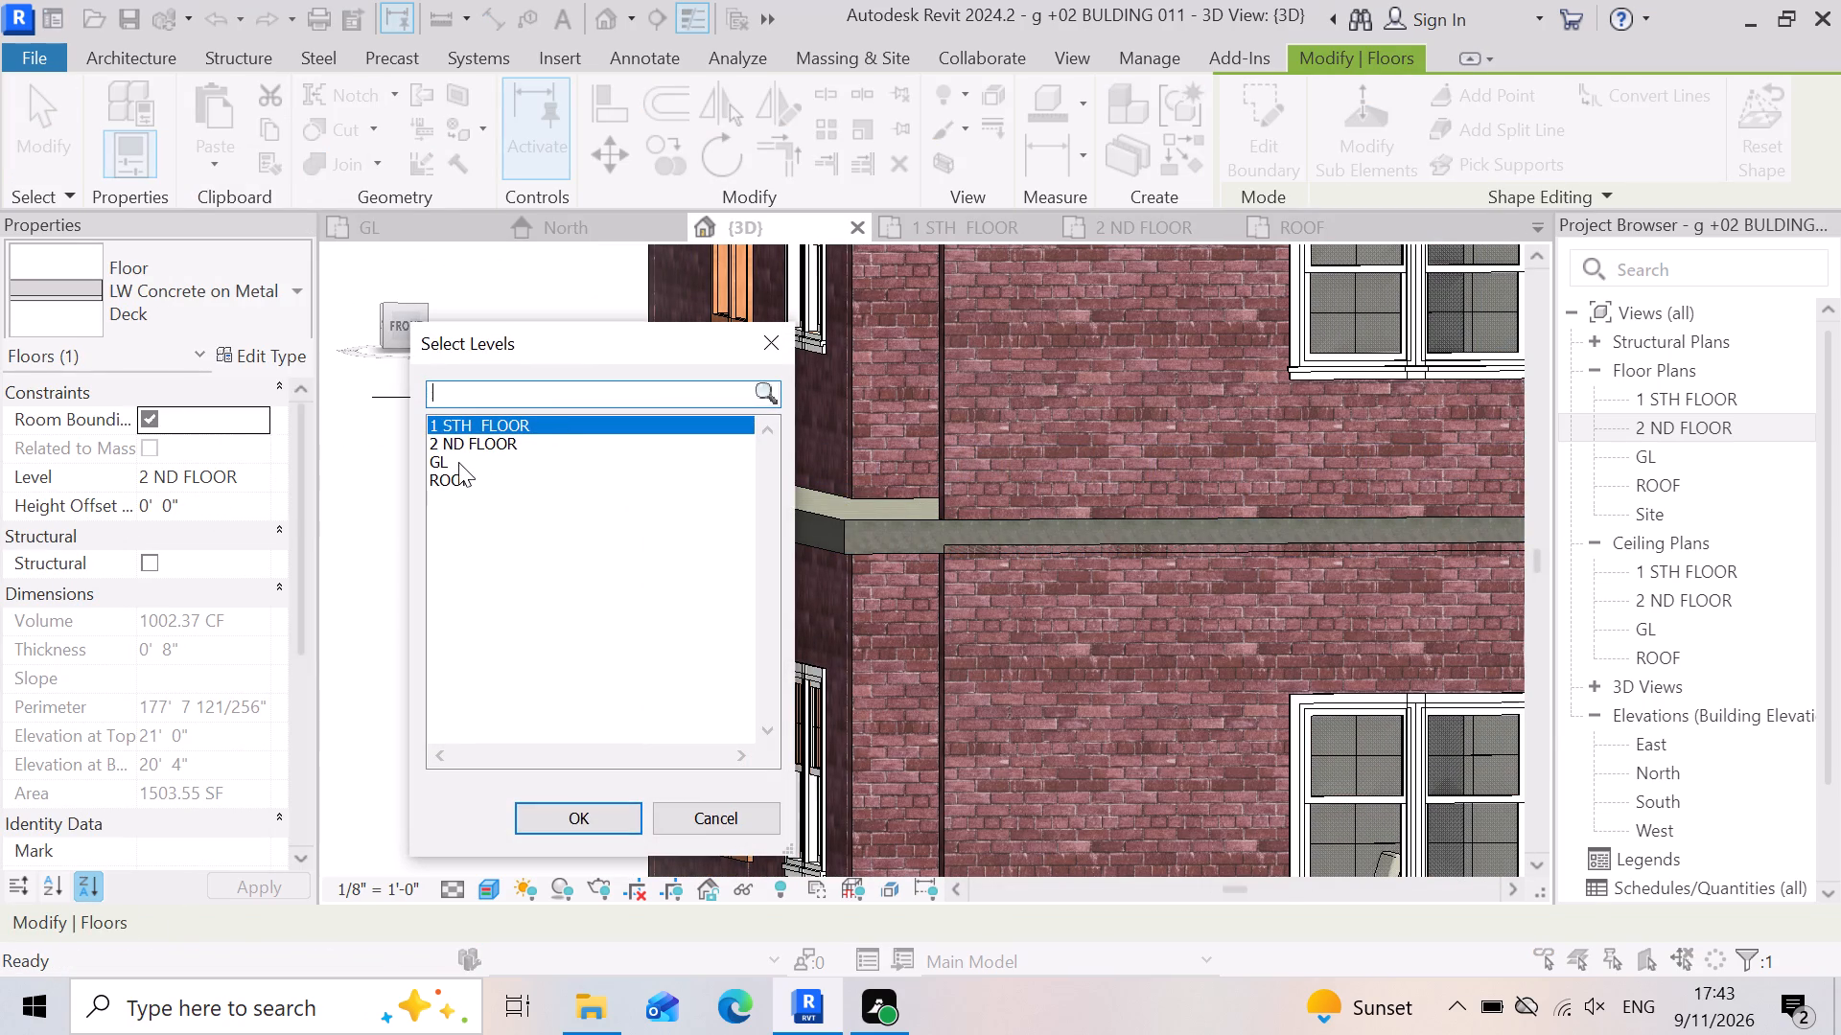
left_click(454, 482)
left_click(594, 822)
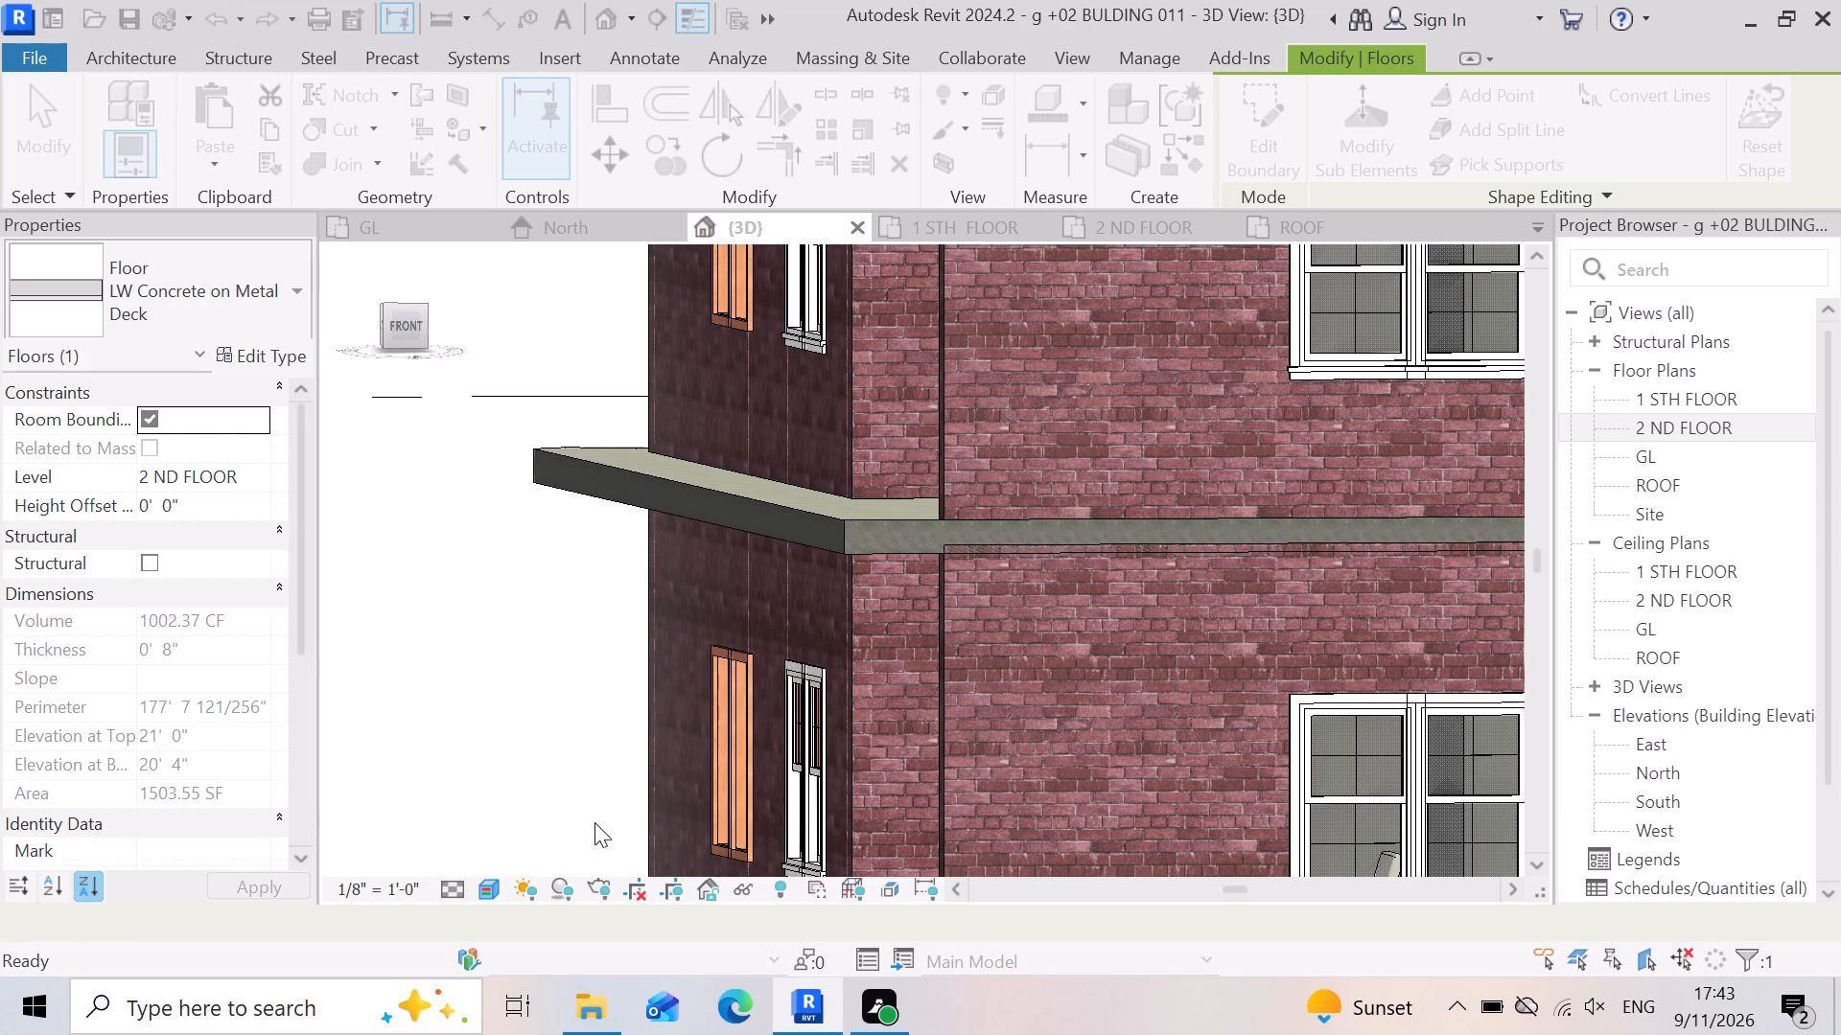
scroll(722, 729, "down", 8)
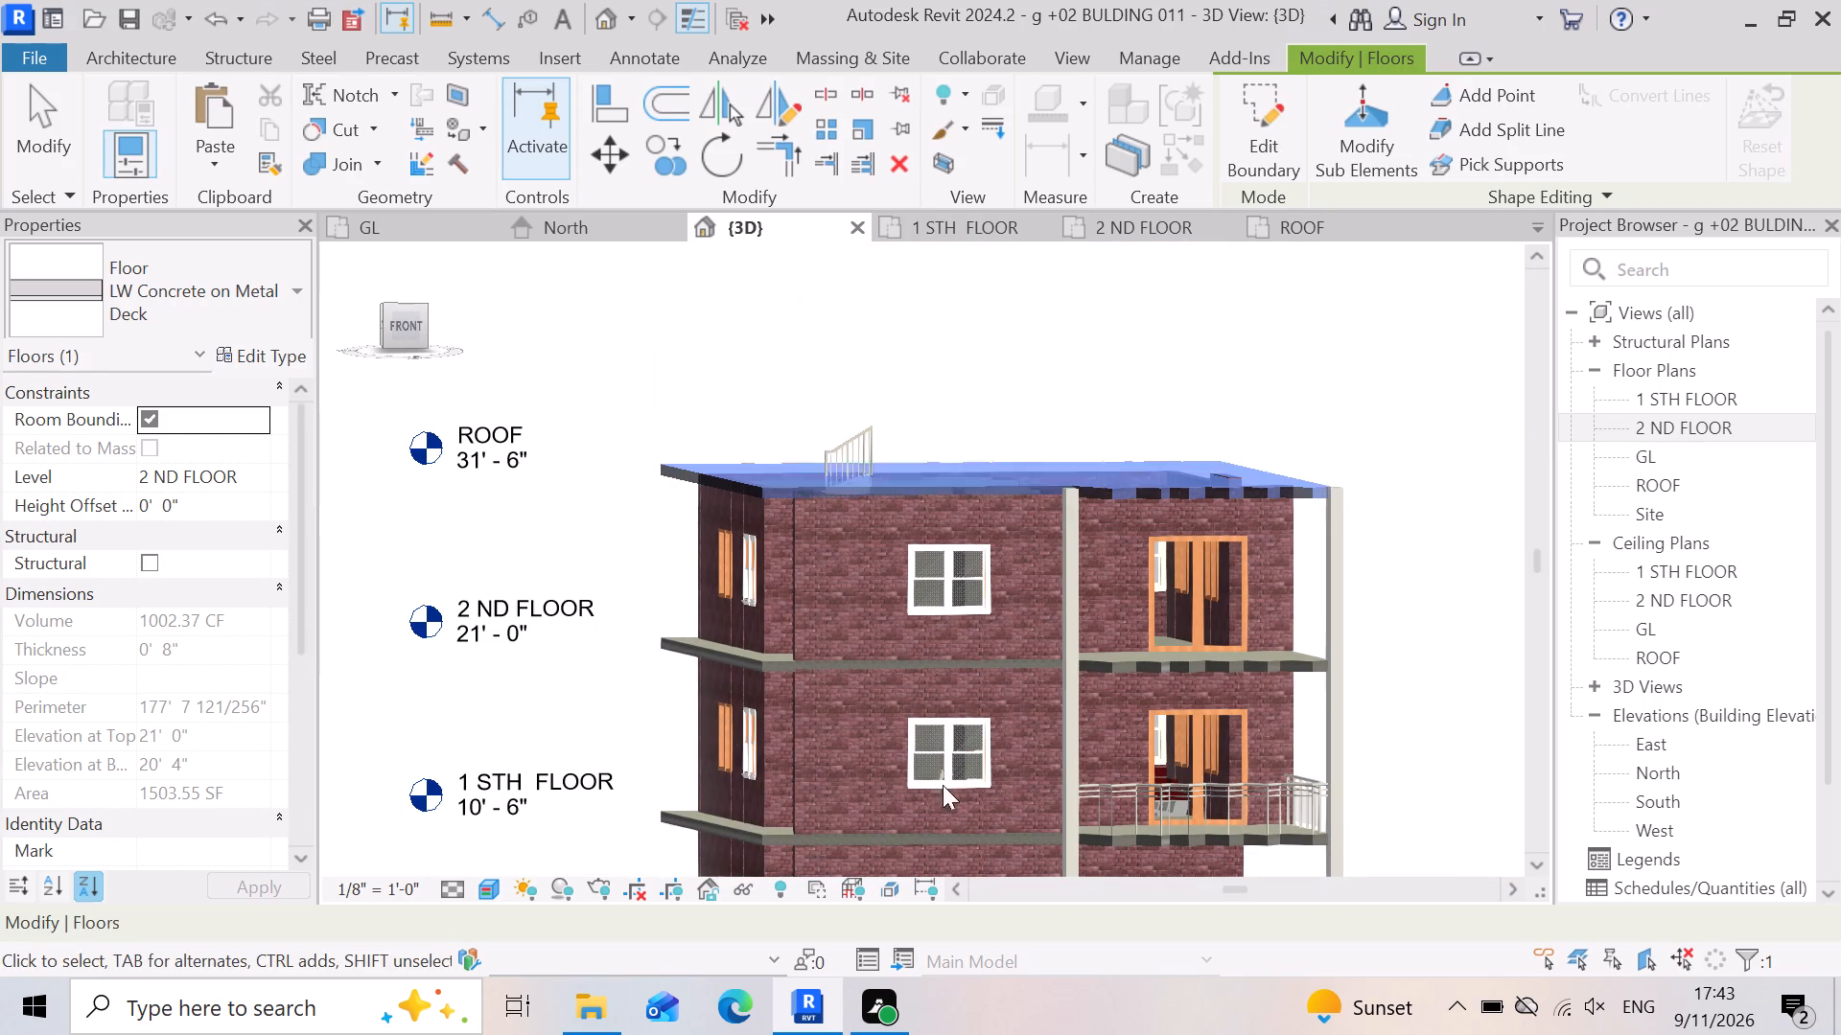
left_click(1490, 731)
Examine the roof slab, top-storey walls, columns and balconies in the 3D view.
scroll(1290, 567, "up", 6)
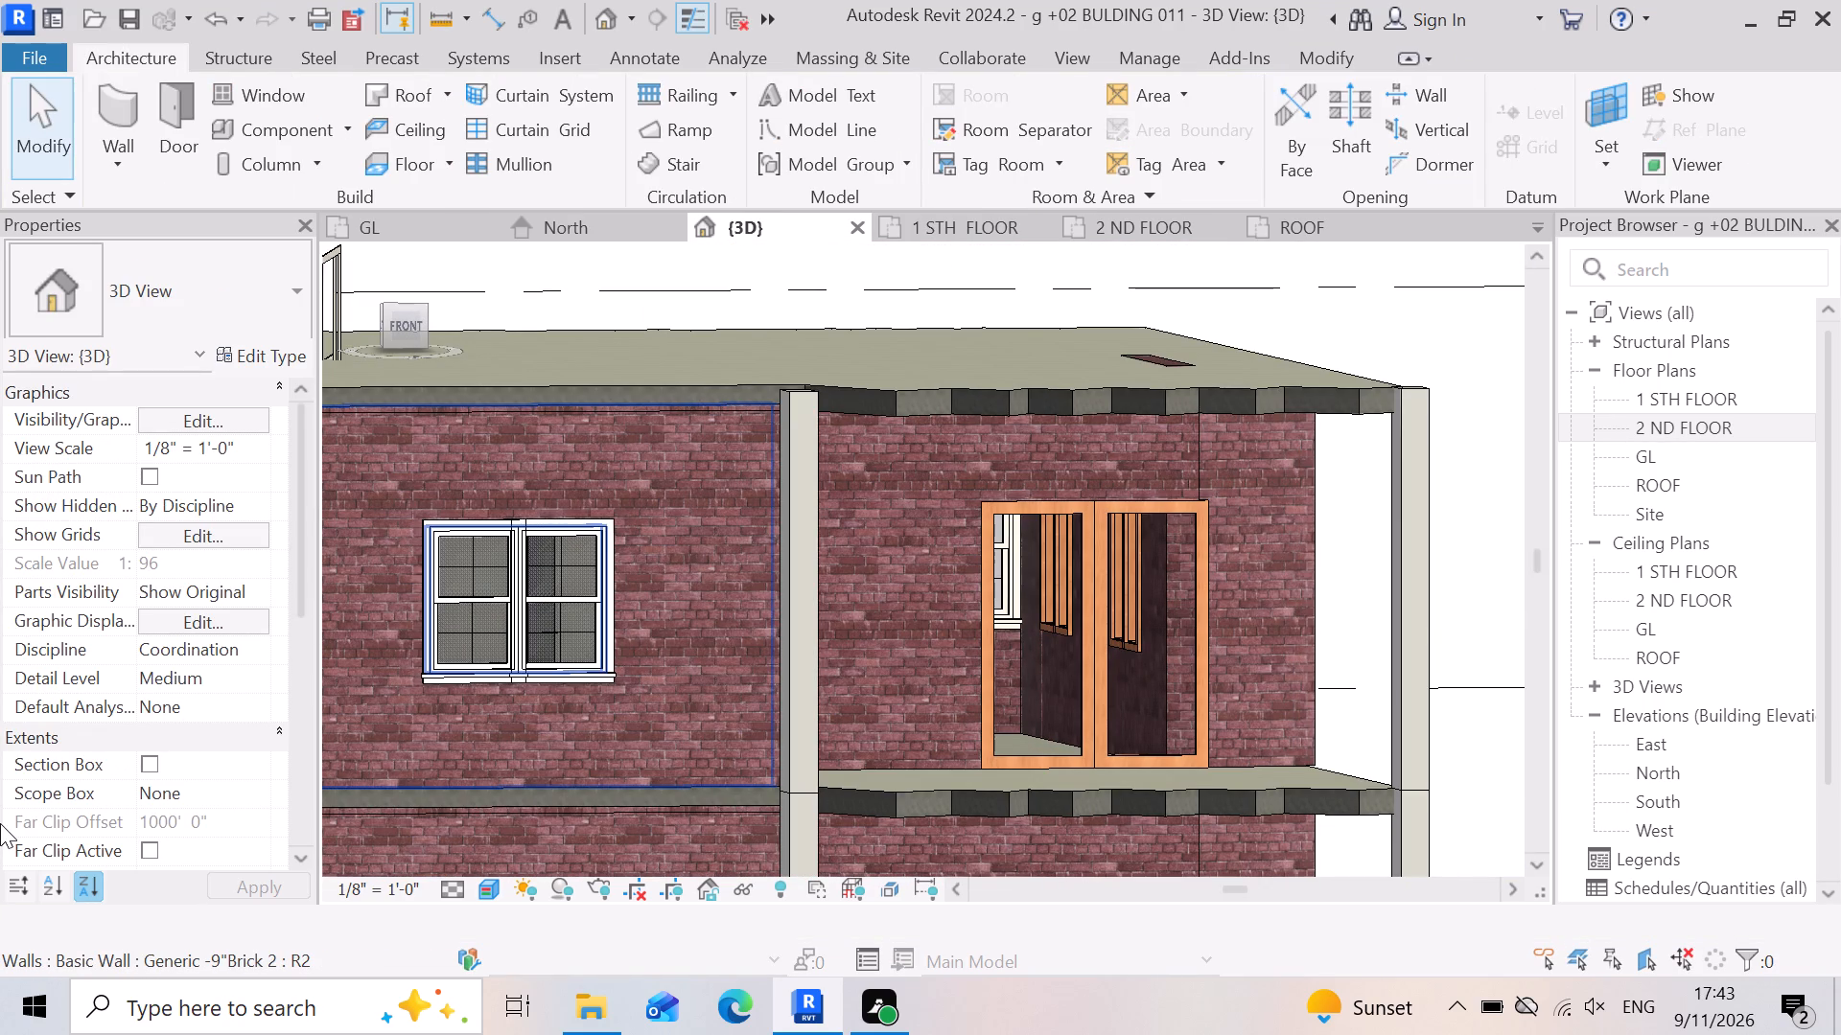
scroll(912, 624, "down", 3)
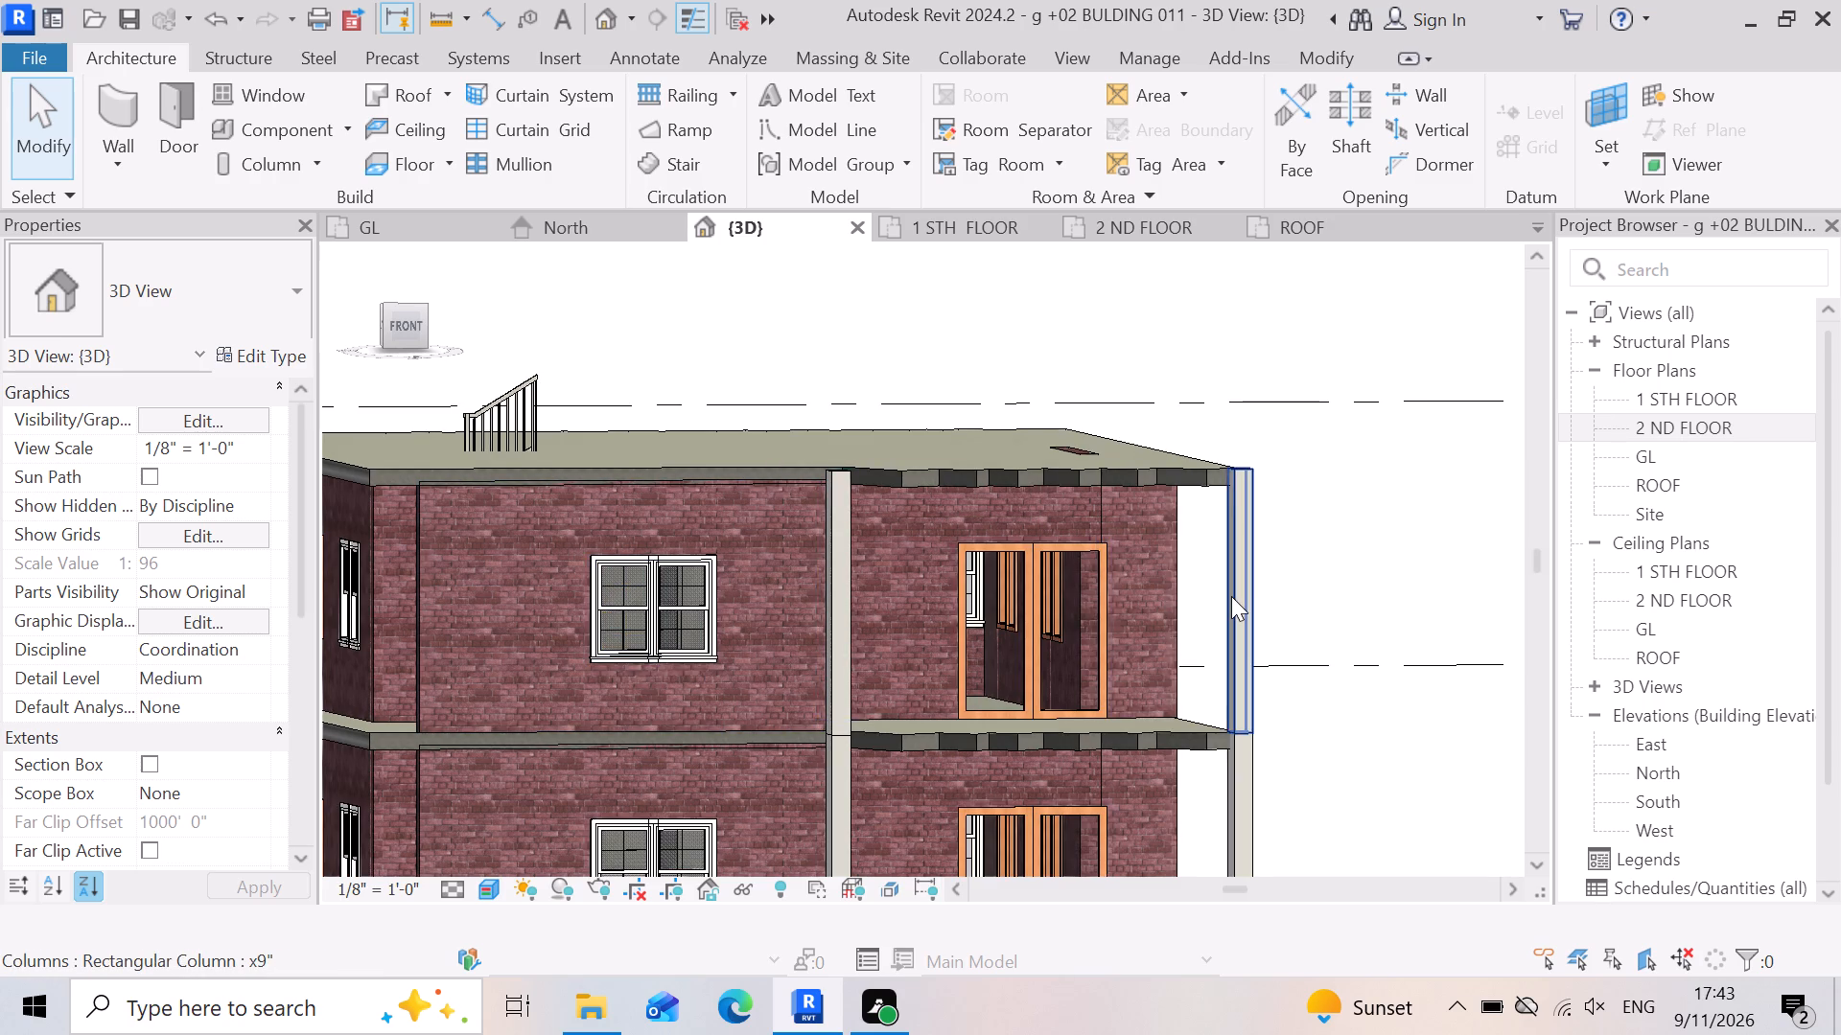
scroll(1231, 596, "down", 3)
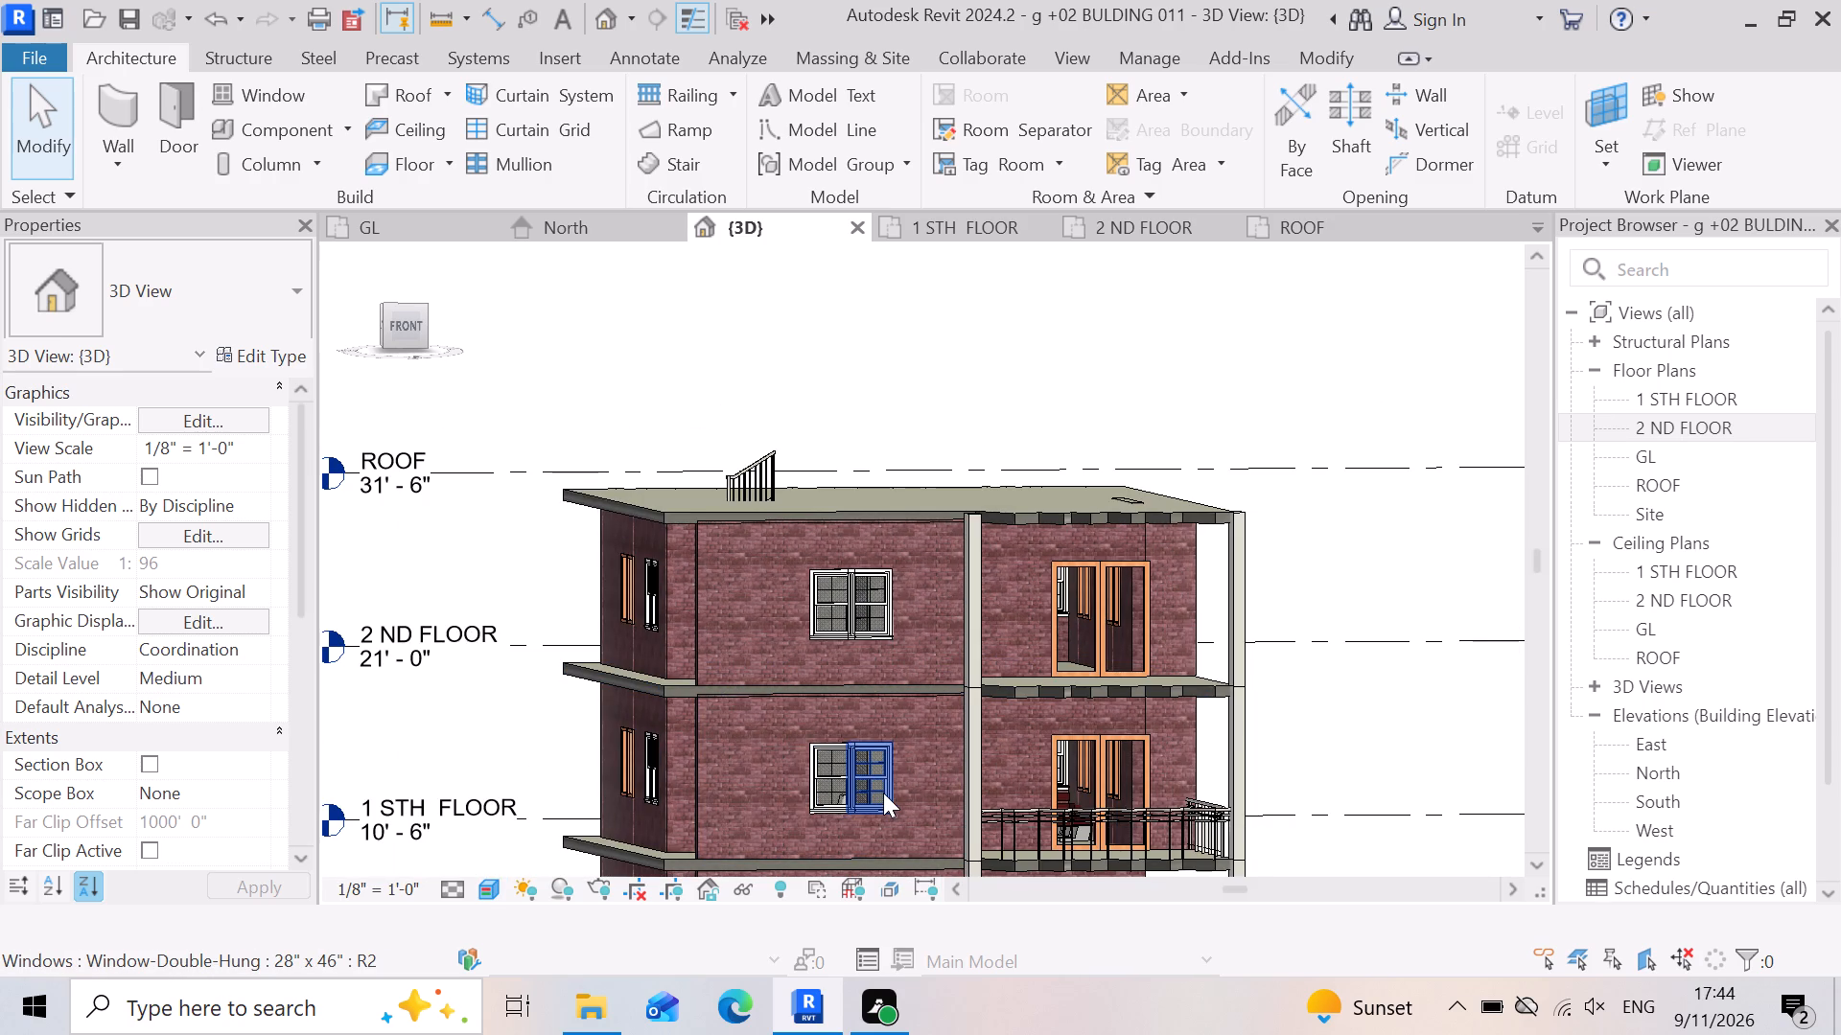
scroll(644, 530, "up", 1)
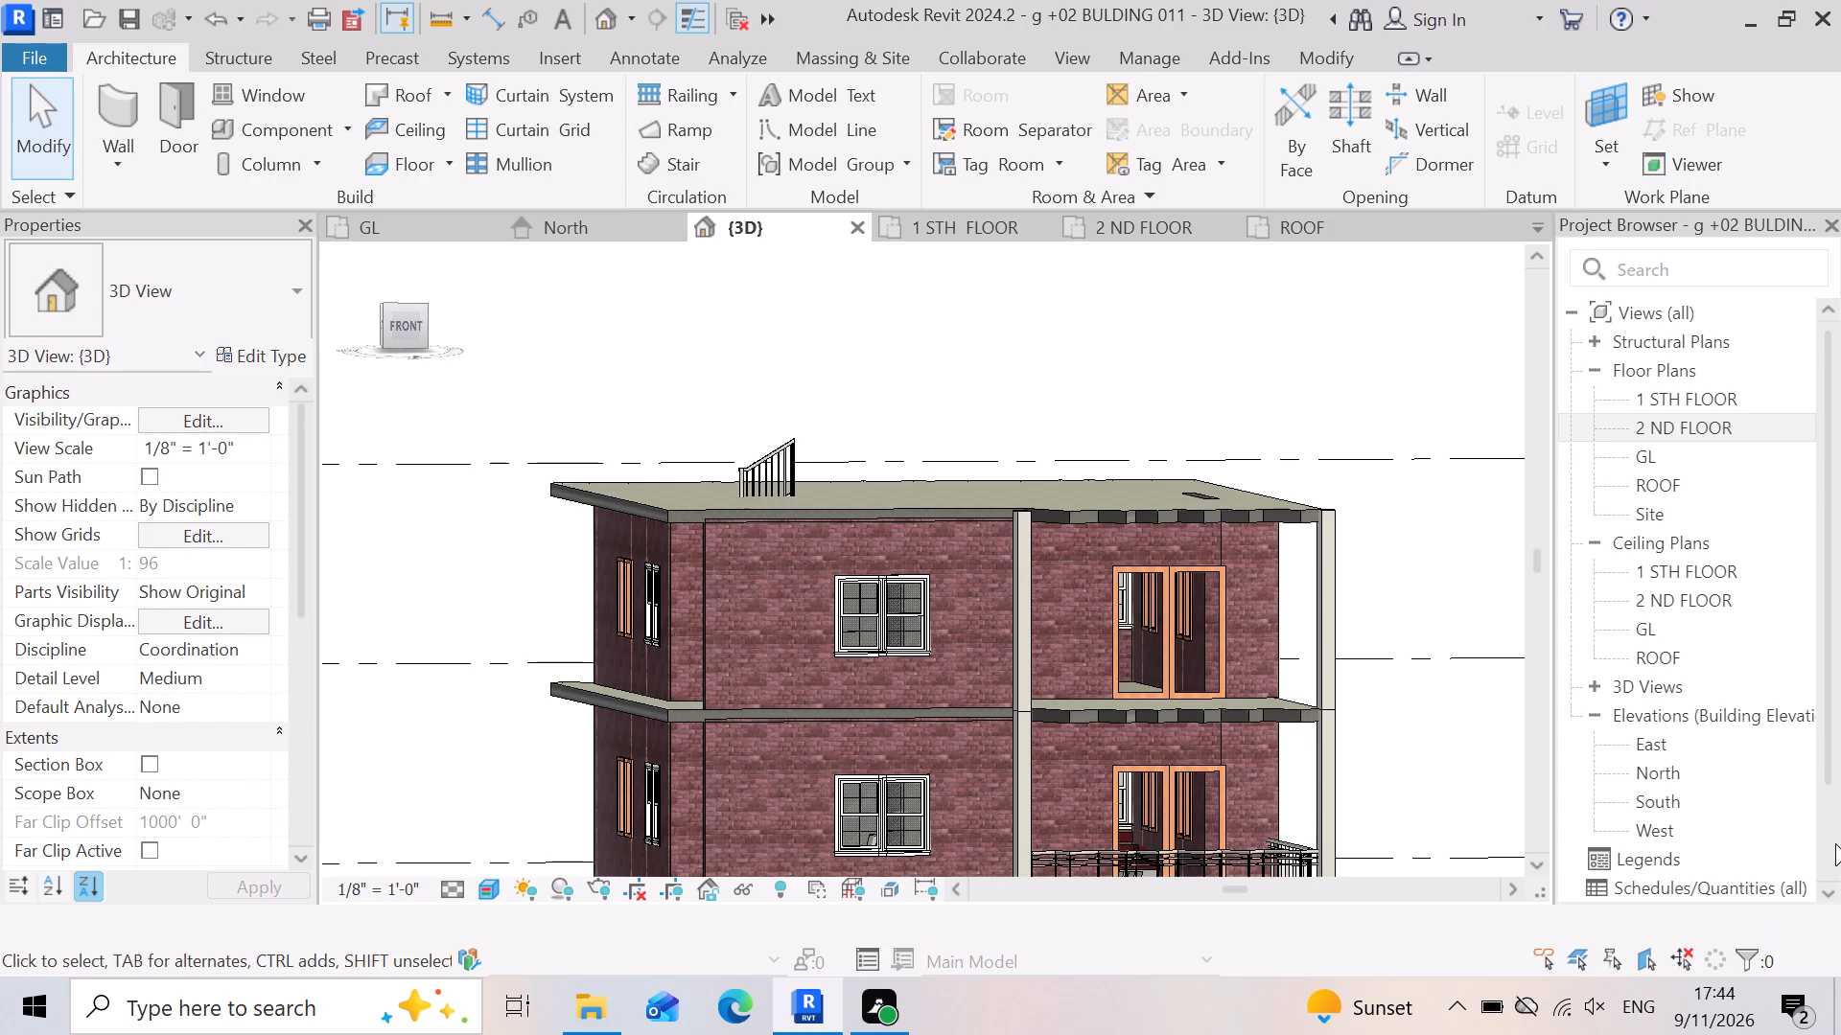
scroll(1124, 664, "up", 6)
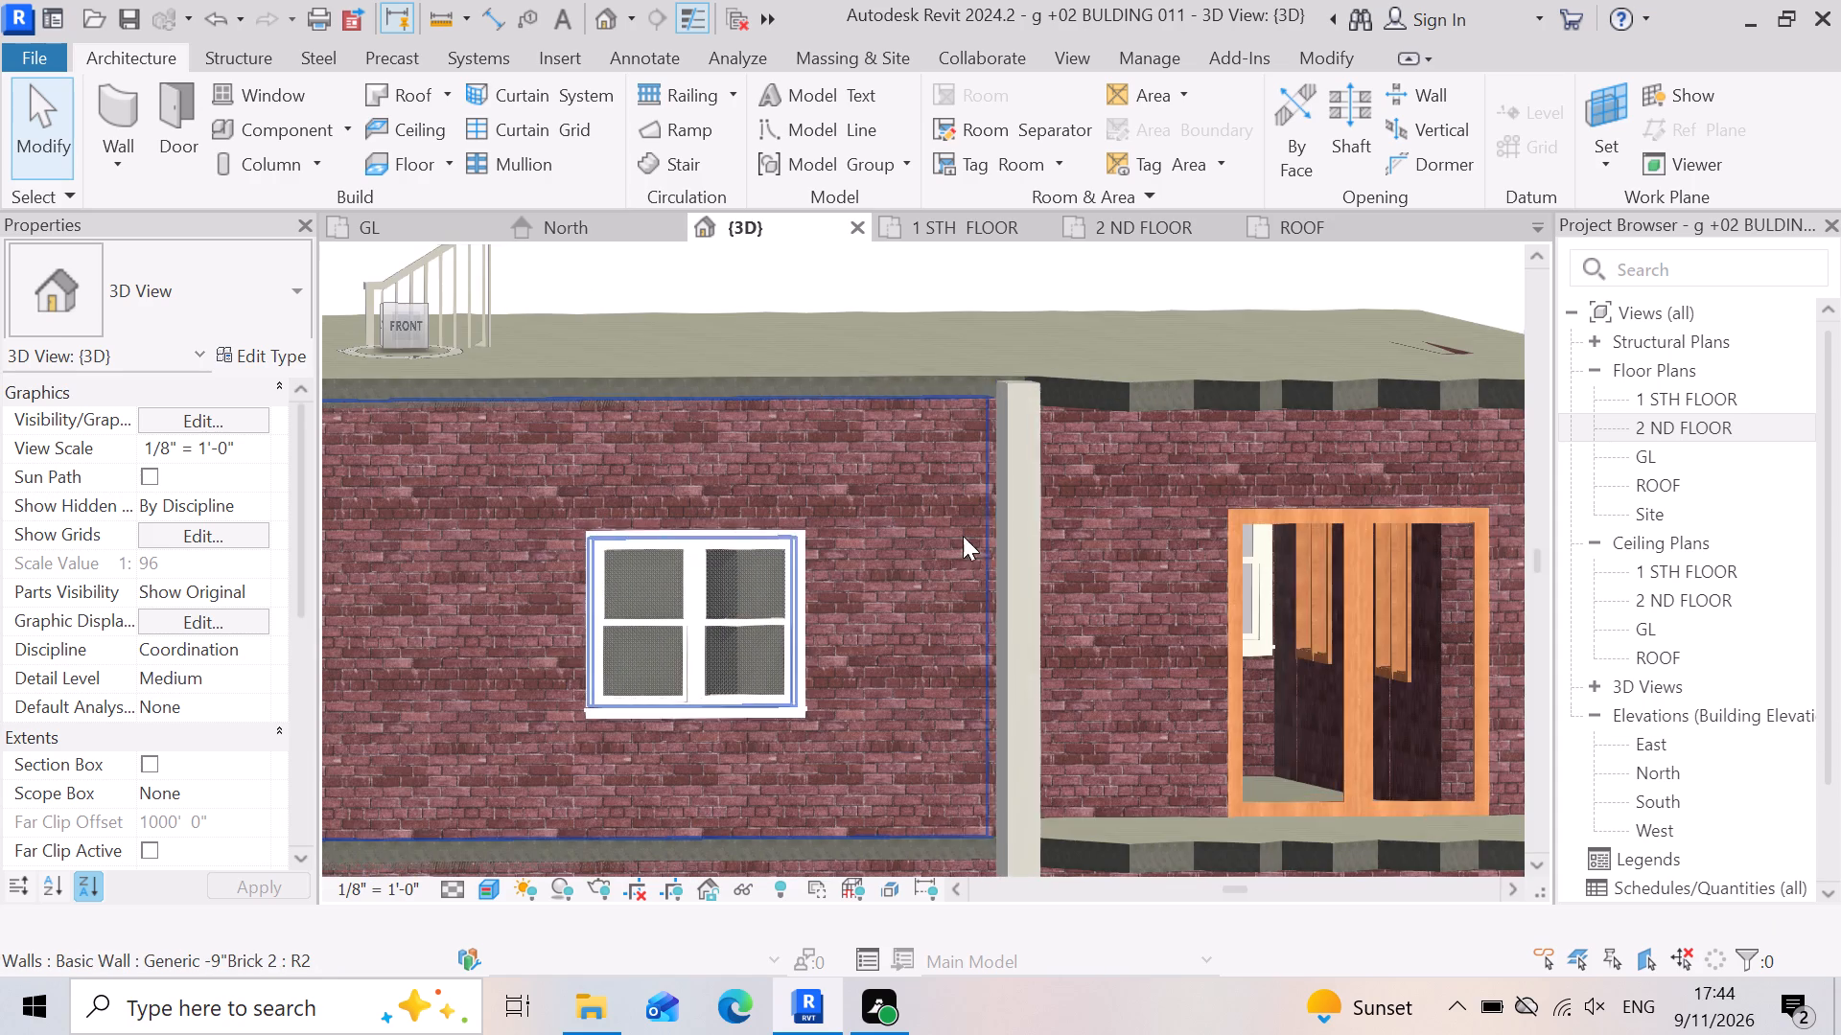
scroll(1068, 497, "up", 4)
scroll(962, 488, "down", 7)
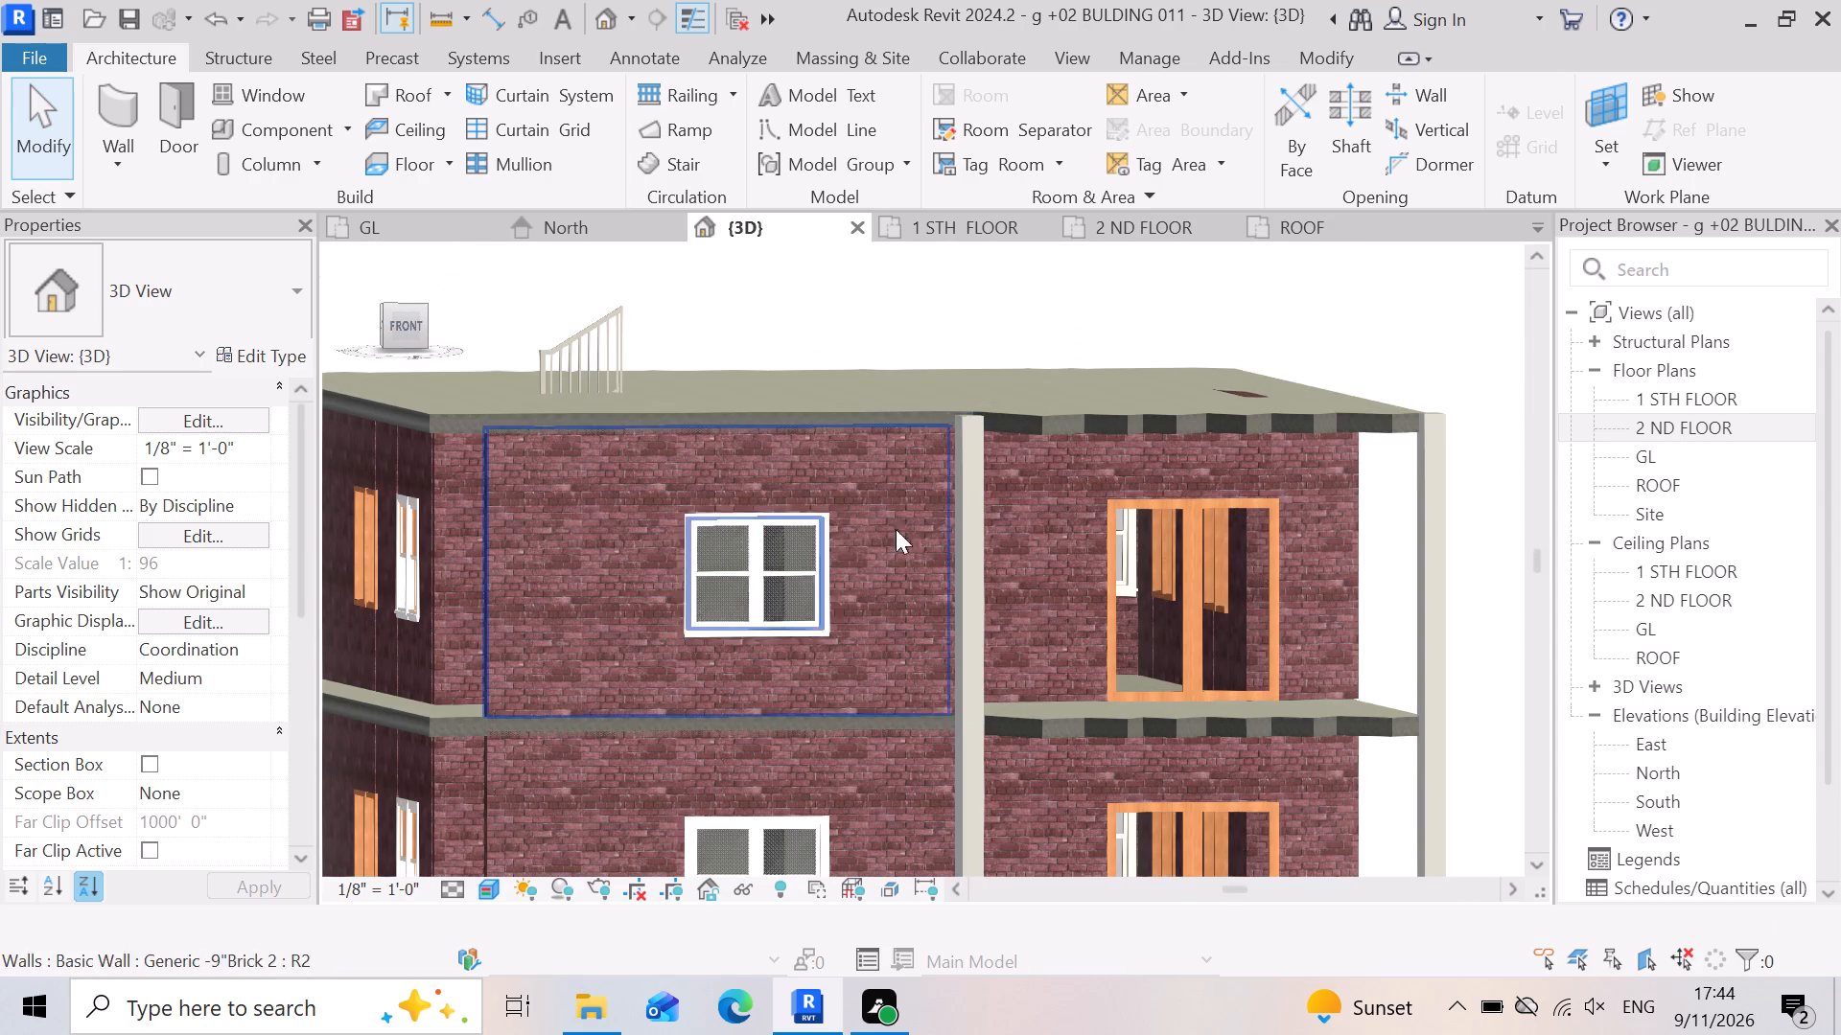
scroll(963, 497, "down", 4)
scroll(1143, 811, "up", 2)
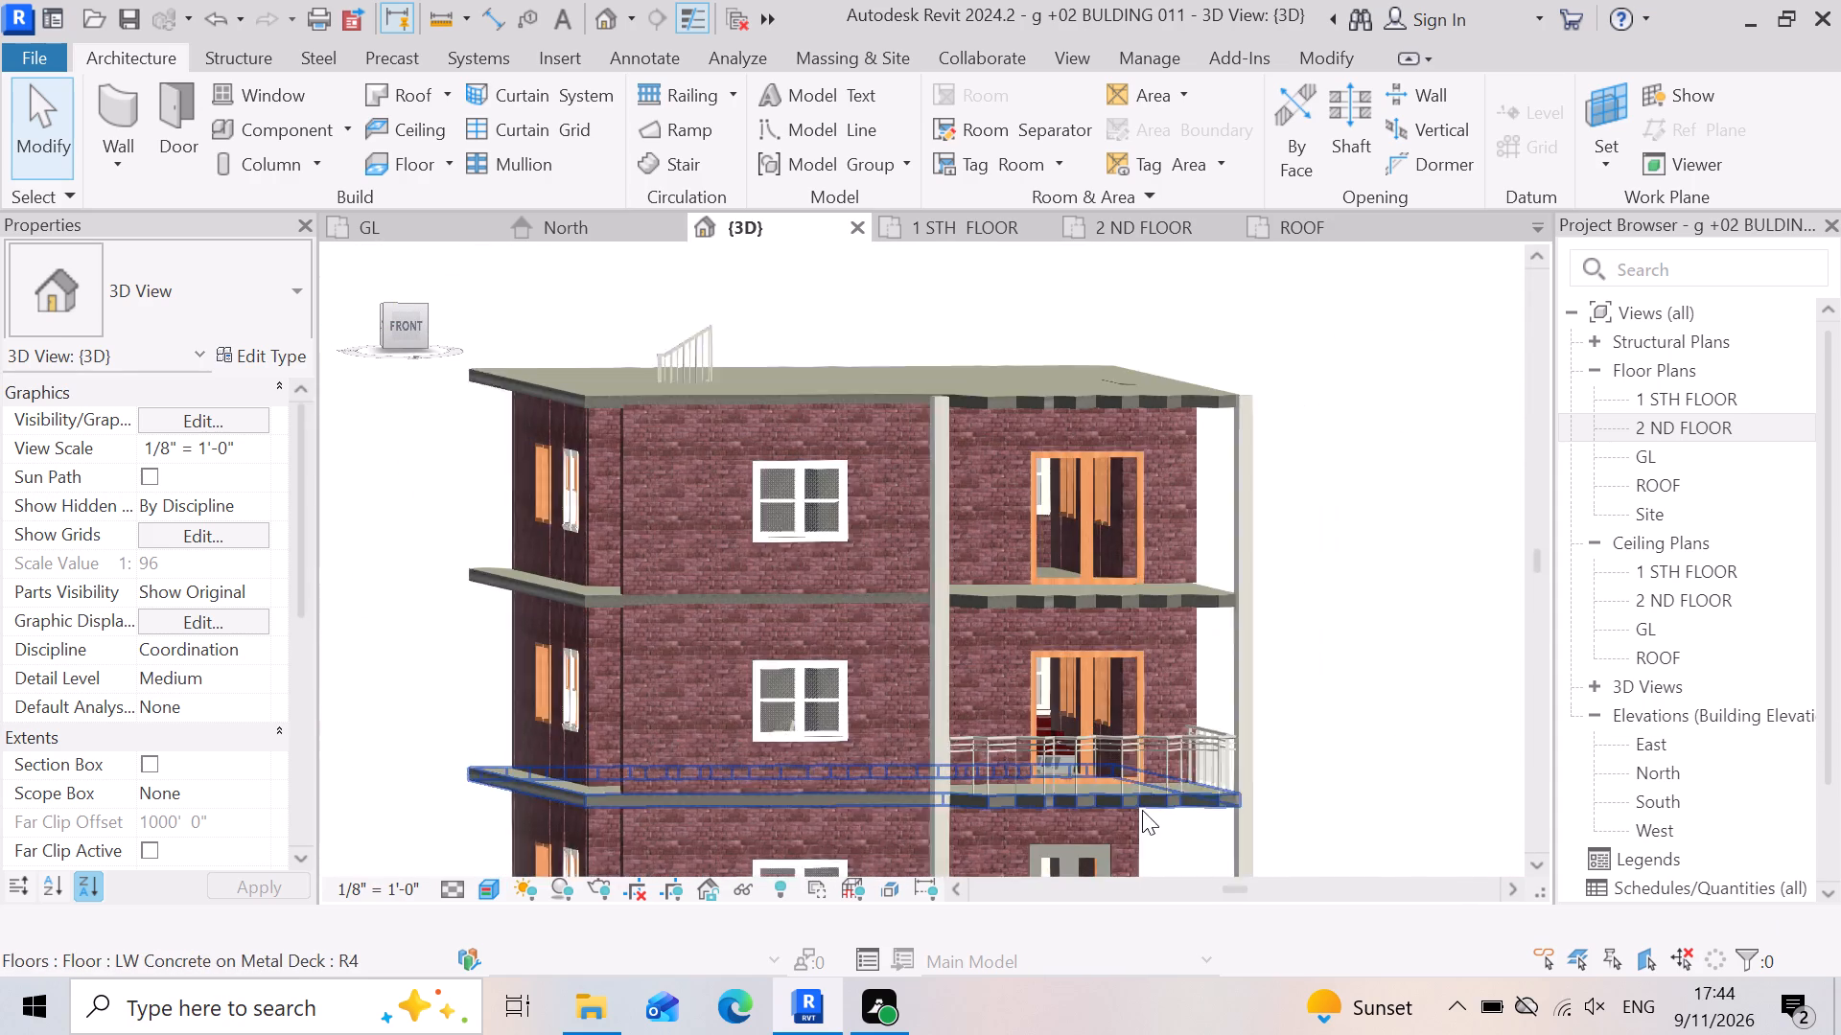
scroll(1142, 810, "up", 1)
scroll(1487, 673, "down", 3)
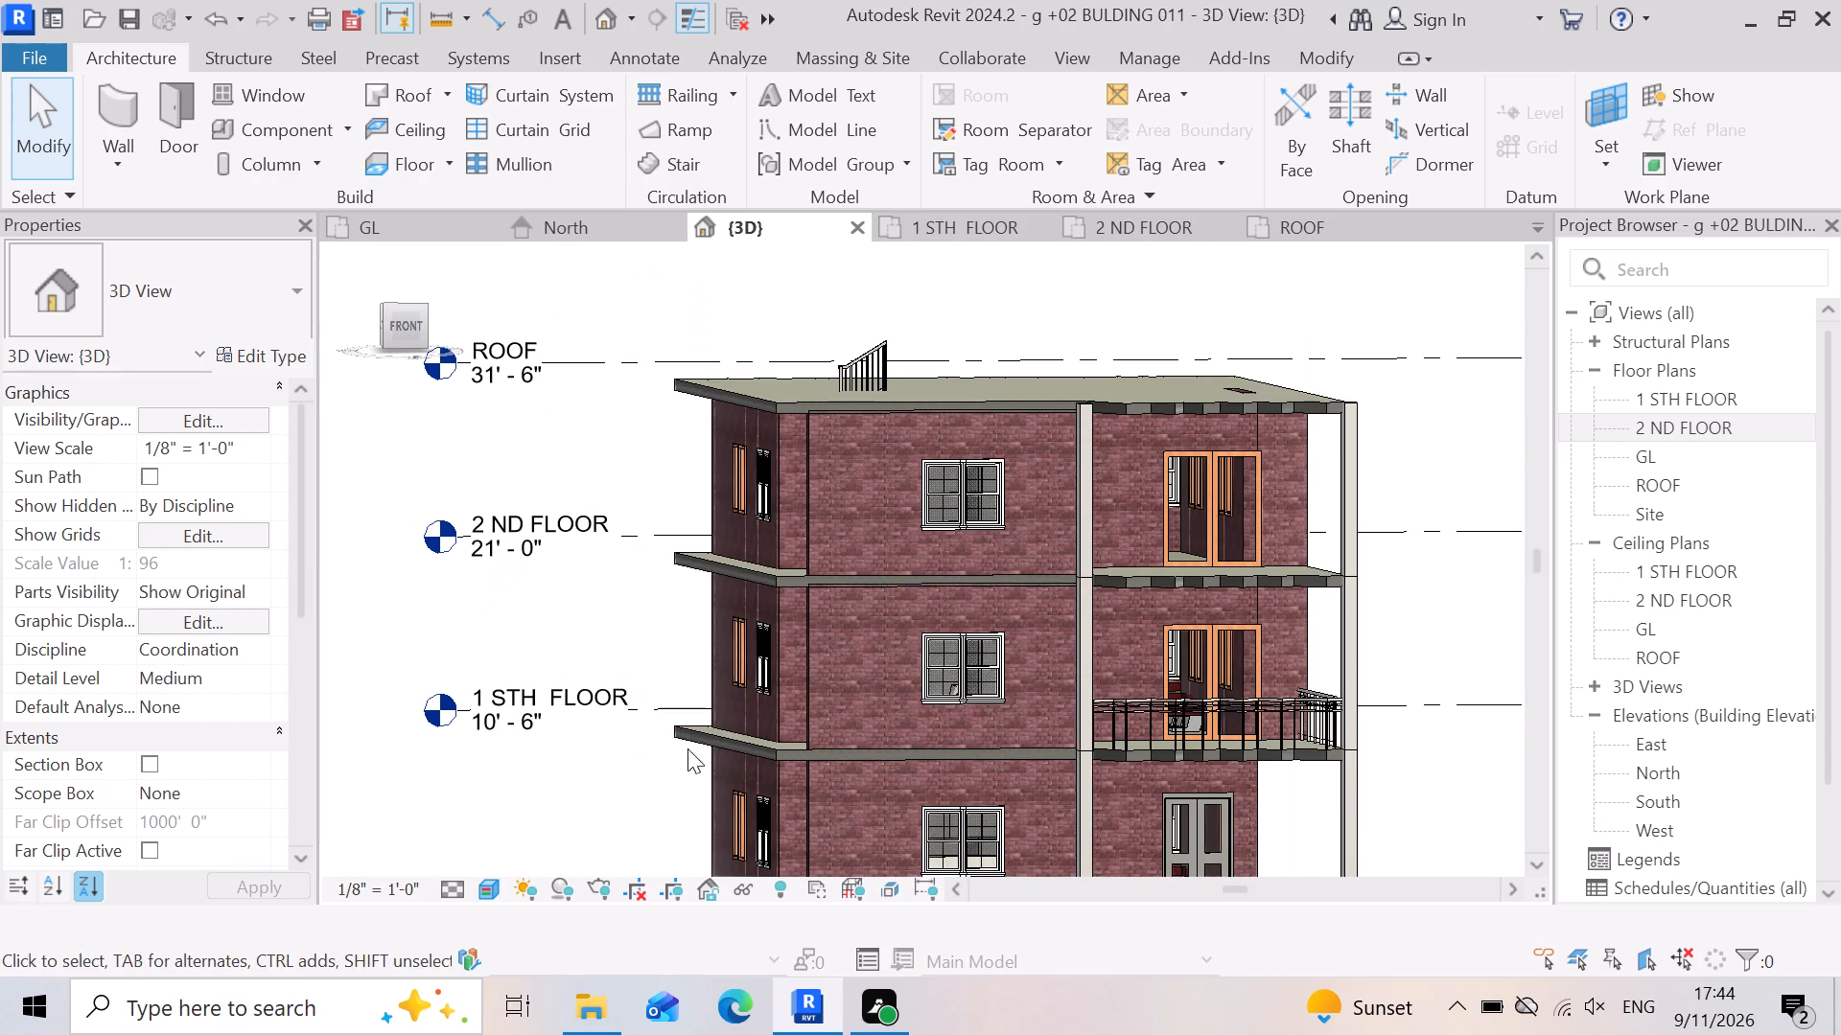
Place a 28" x 46" Window-Double-Hung in the front ground-floor wall, between the column and the double entrance door.
scroll(964, 663, "up", 3)
scroll(960, 594, "down", 8)
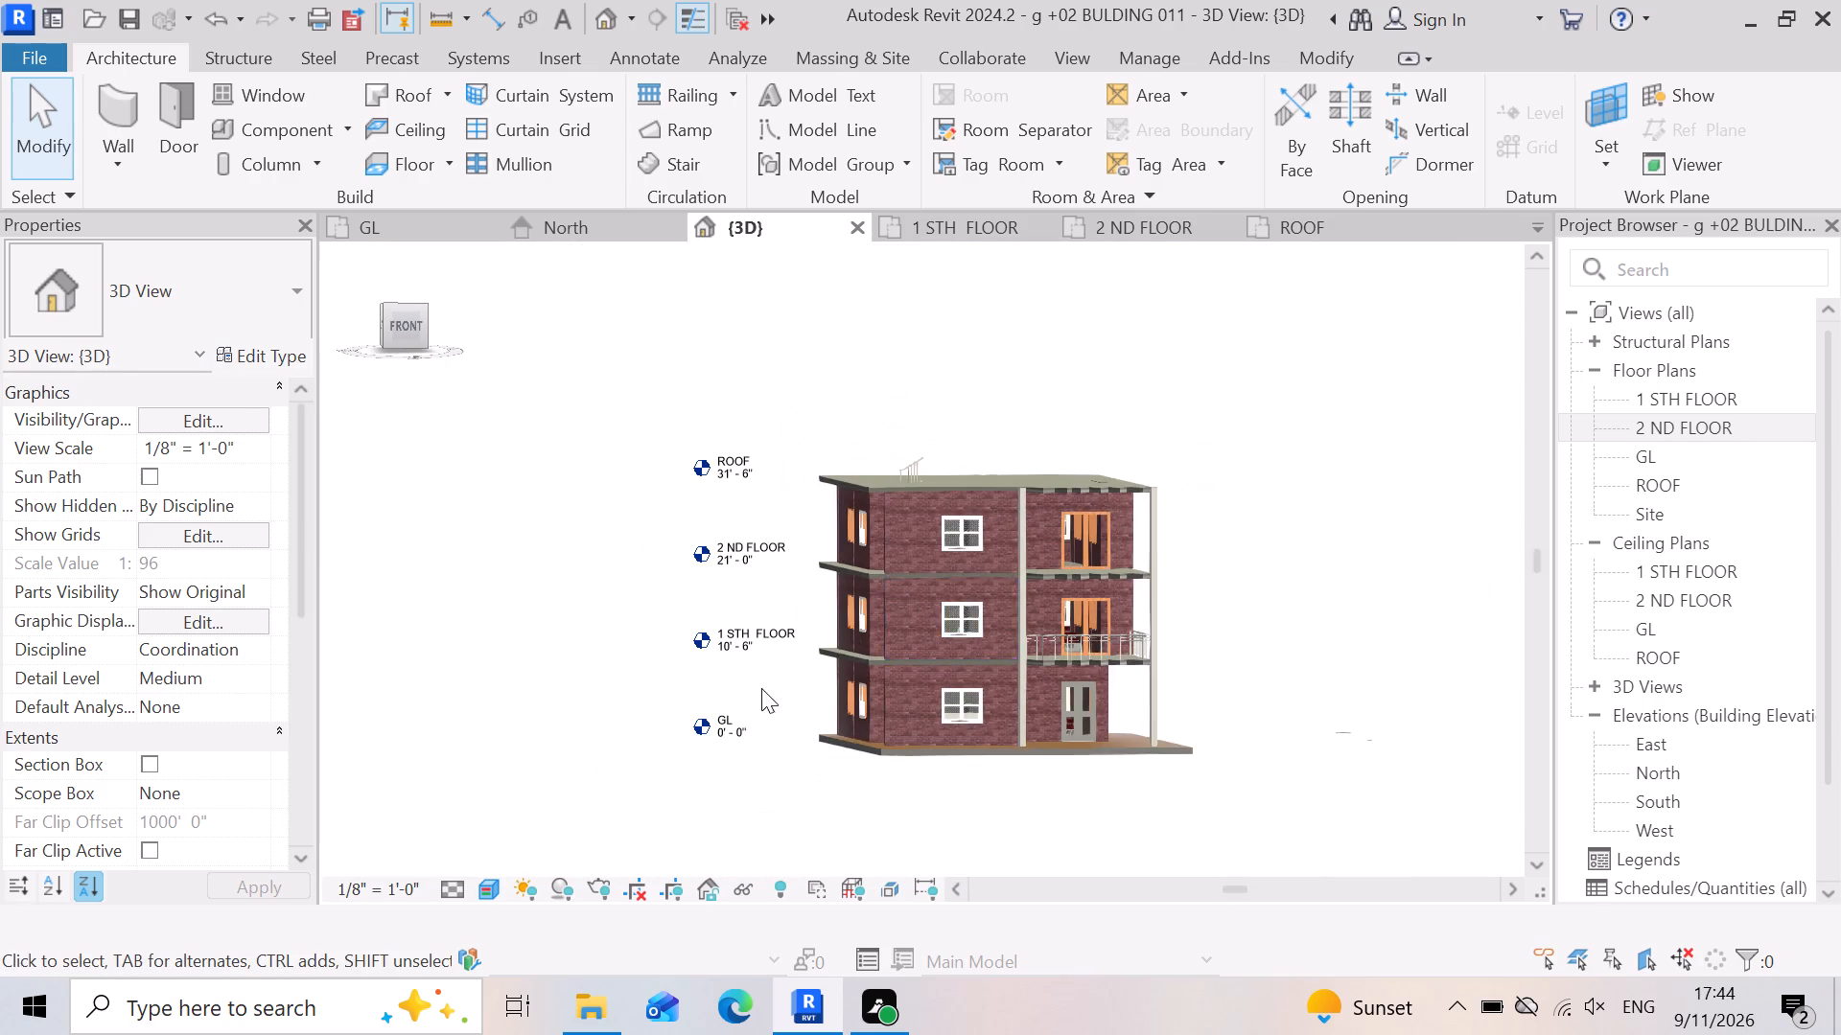
scroll(1180, 532, "up", 3)
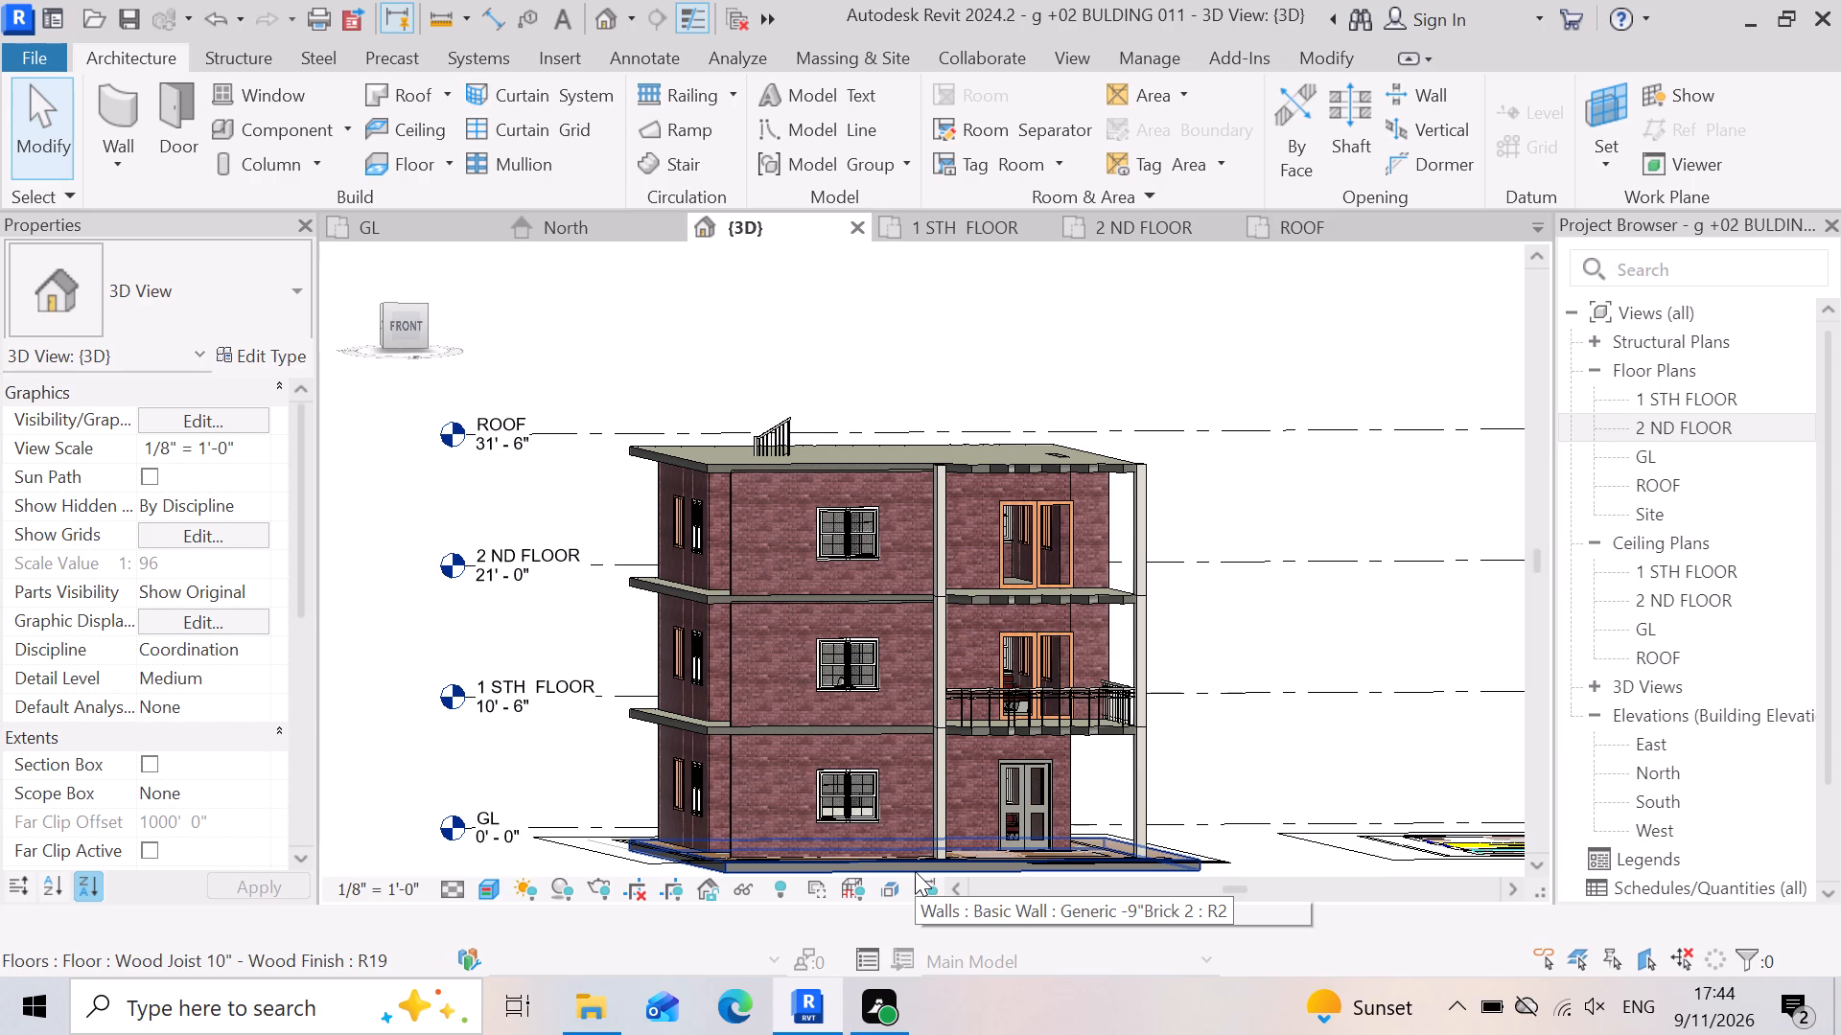
scroll(992, 770, "up", 8)
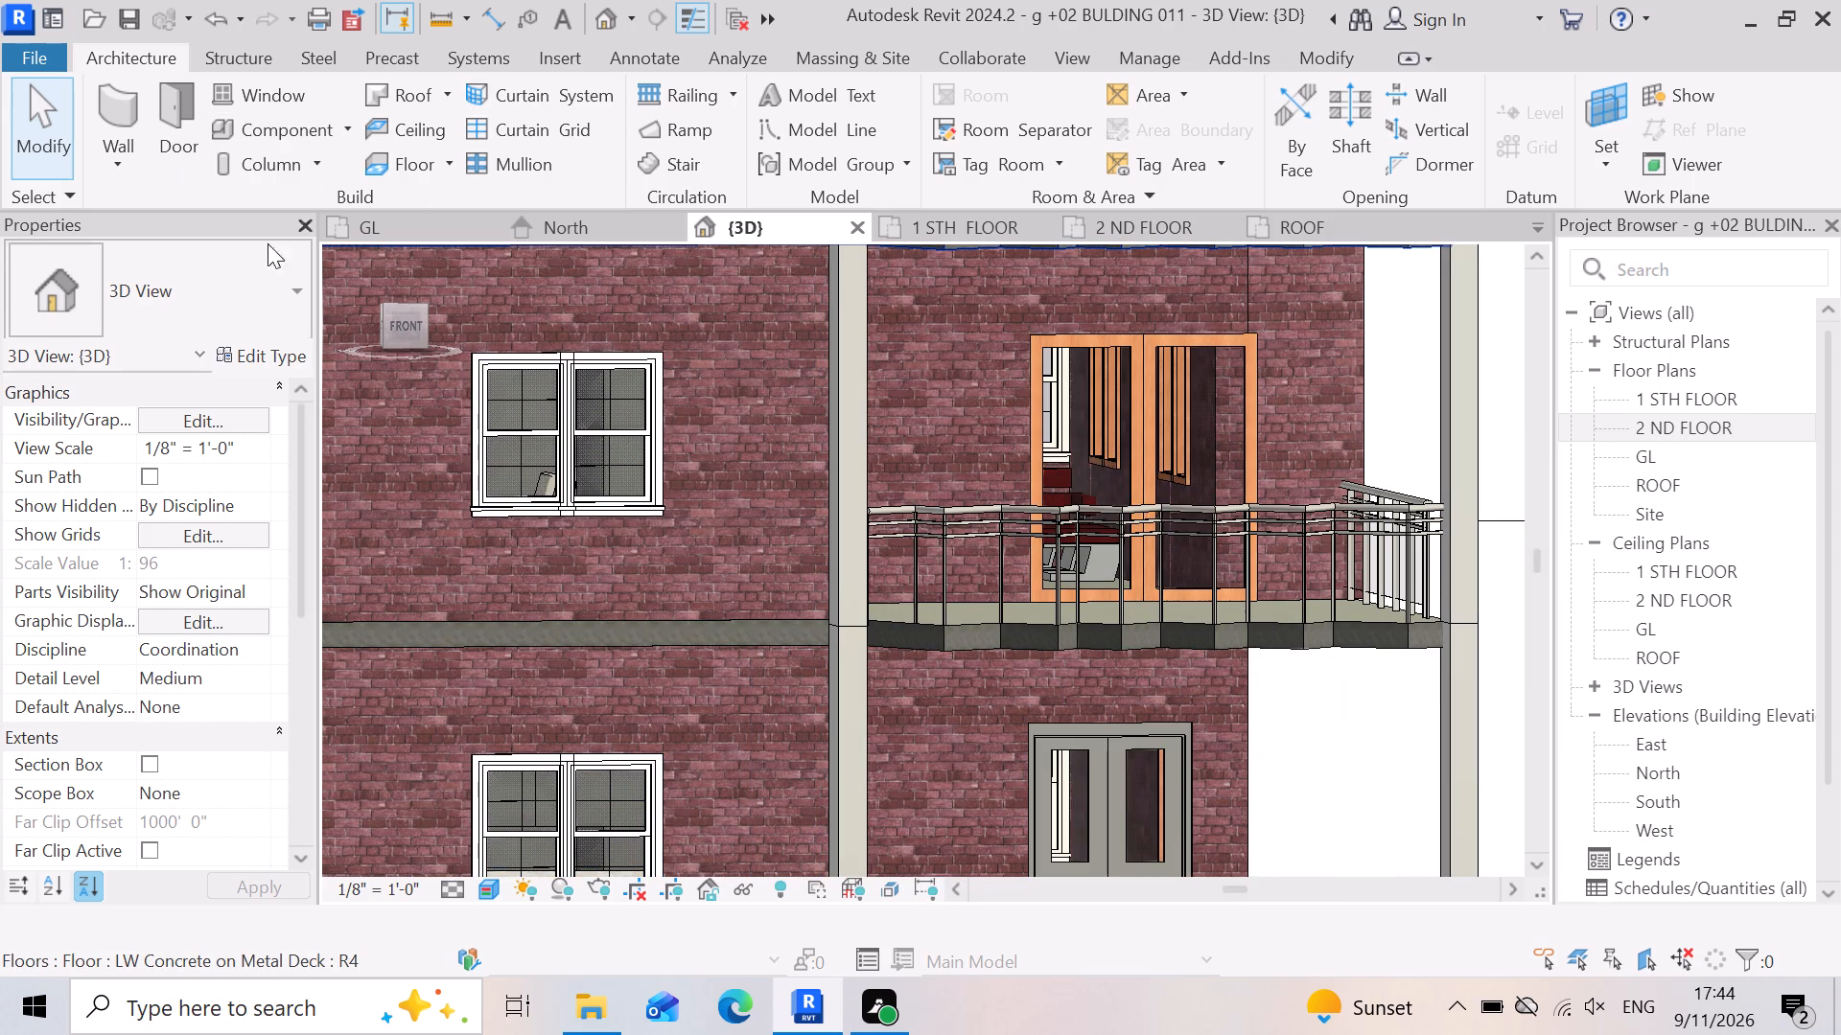
double_click(242, 94)
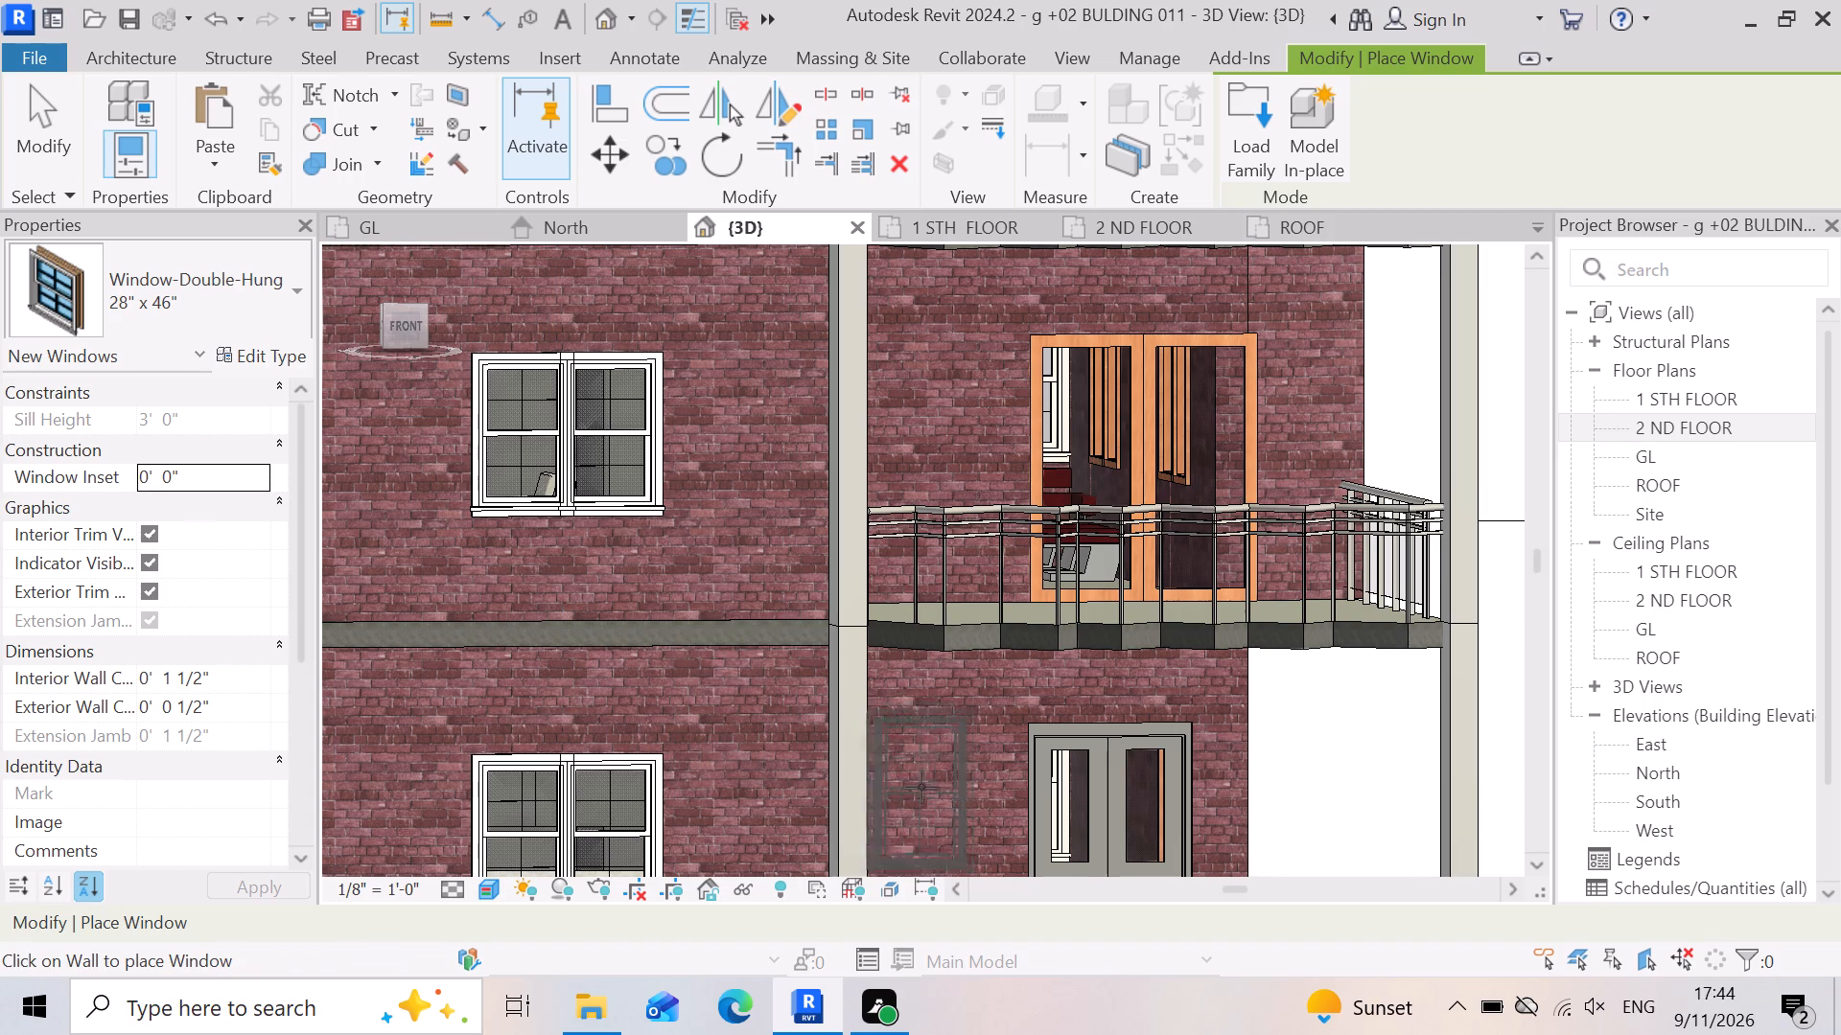
scroll(938, 747, "down", 2)
scroll(926, 778, "up", 6)
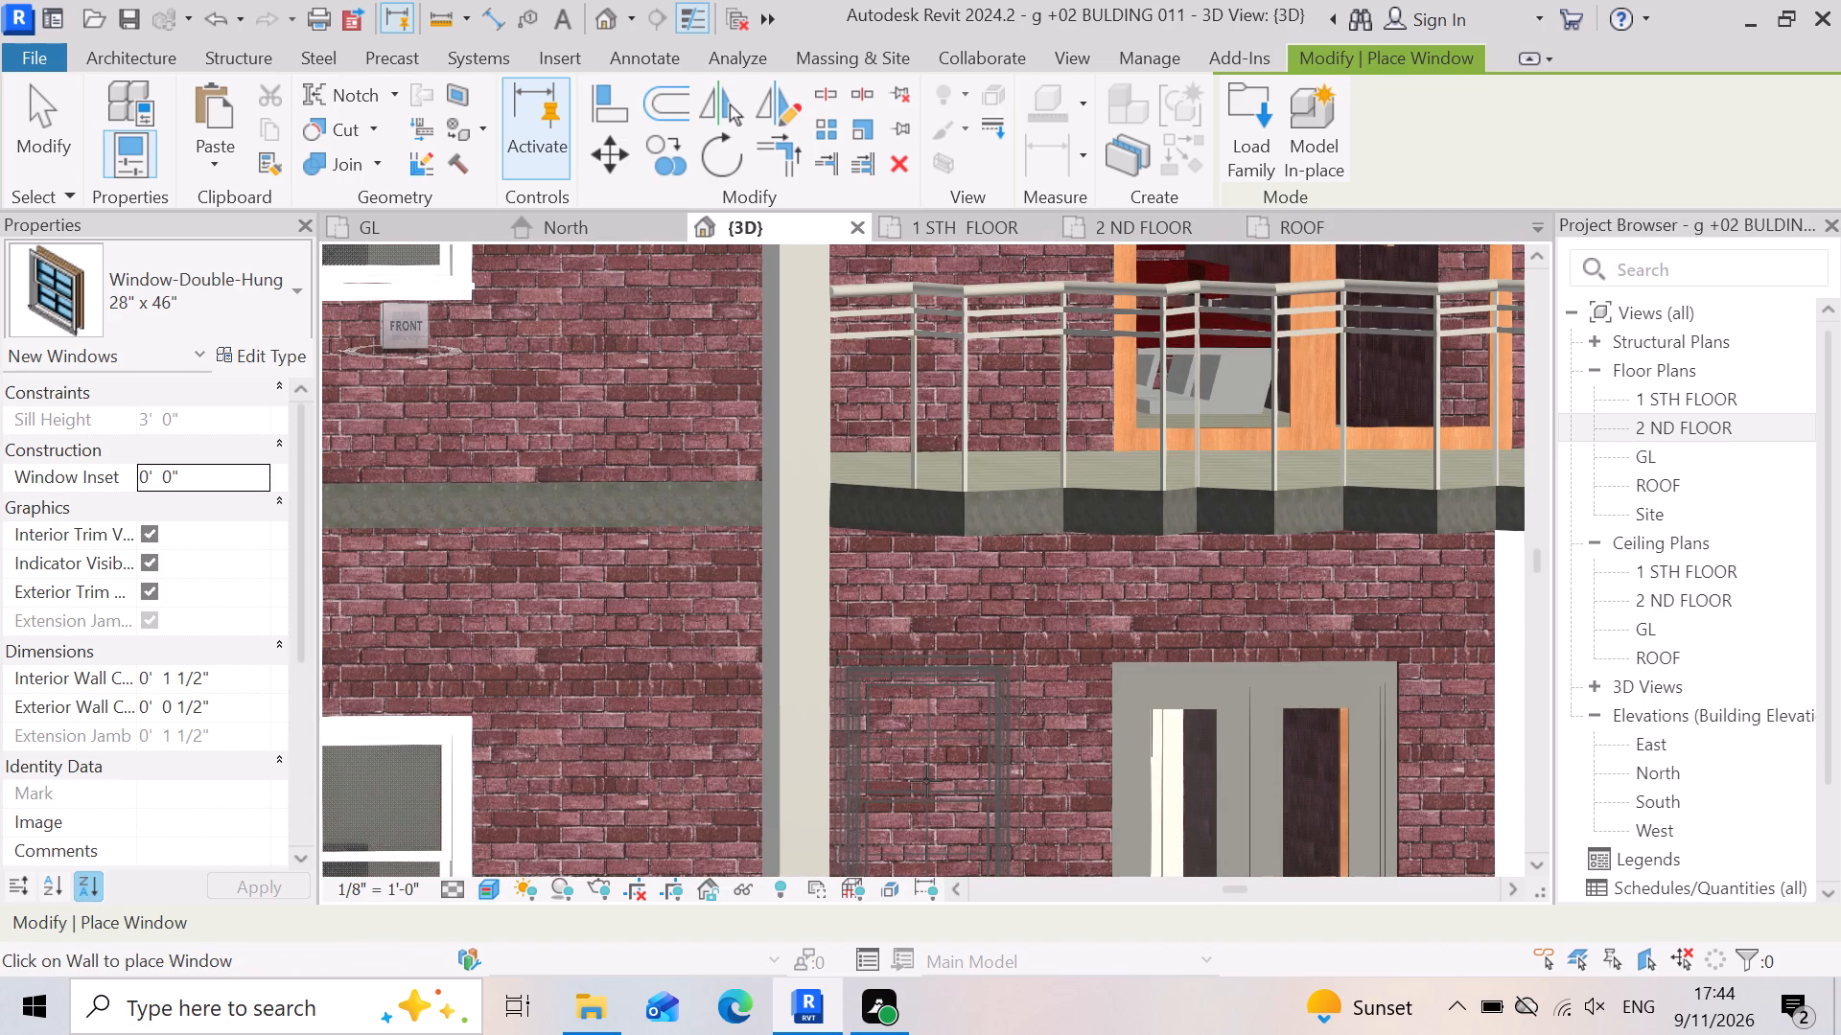
left_click_drag(931, 768, 940, 764)
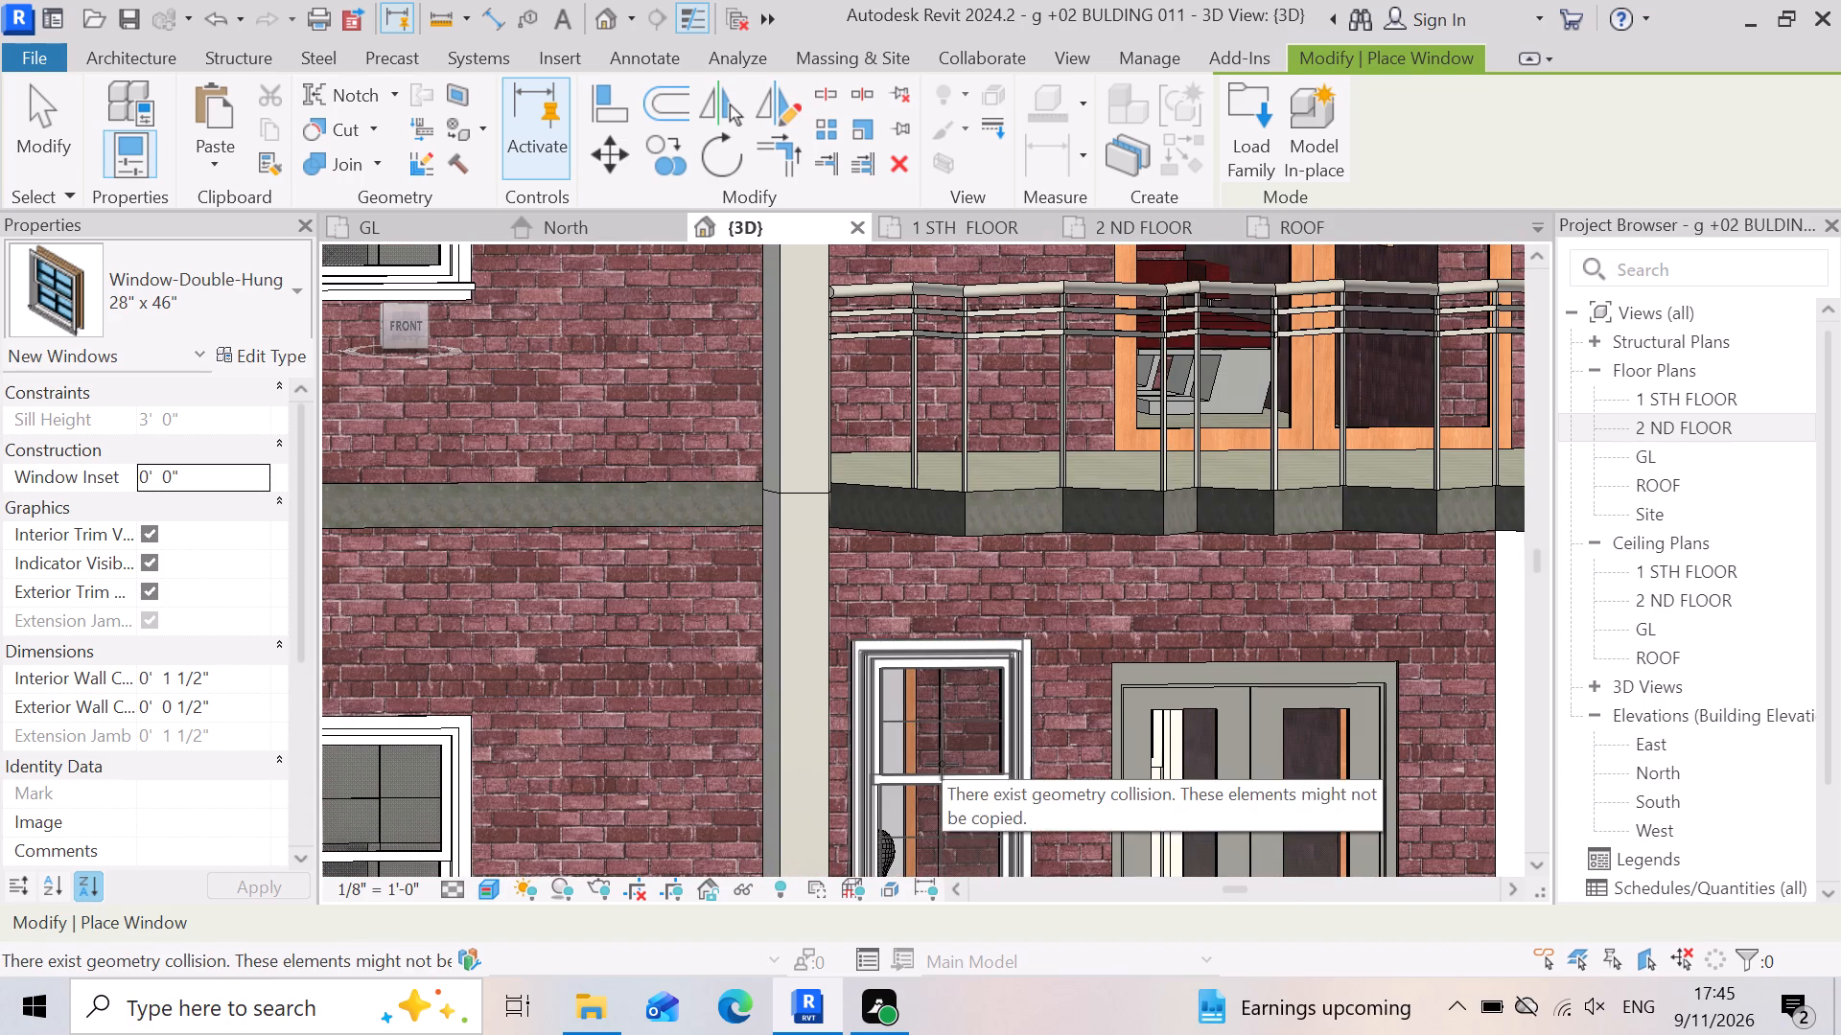
Place a matching 28" x 46" window on the 1 STH FLOOR balcony wall, about 5' 7 1/2" from the glass door's centre.
scroll(1139, 830, "up", 2)
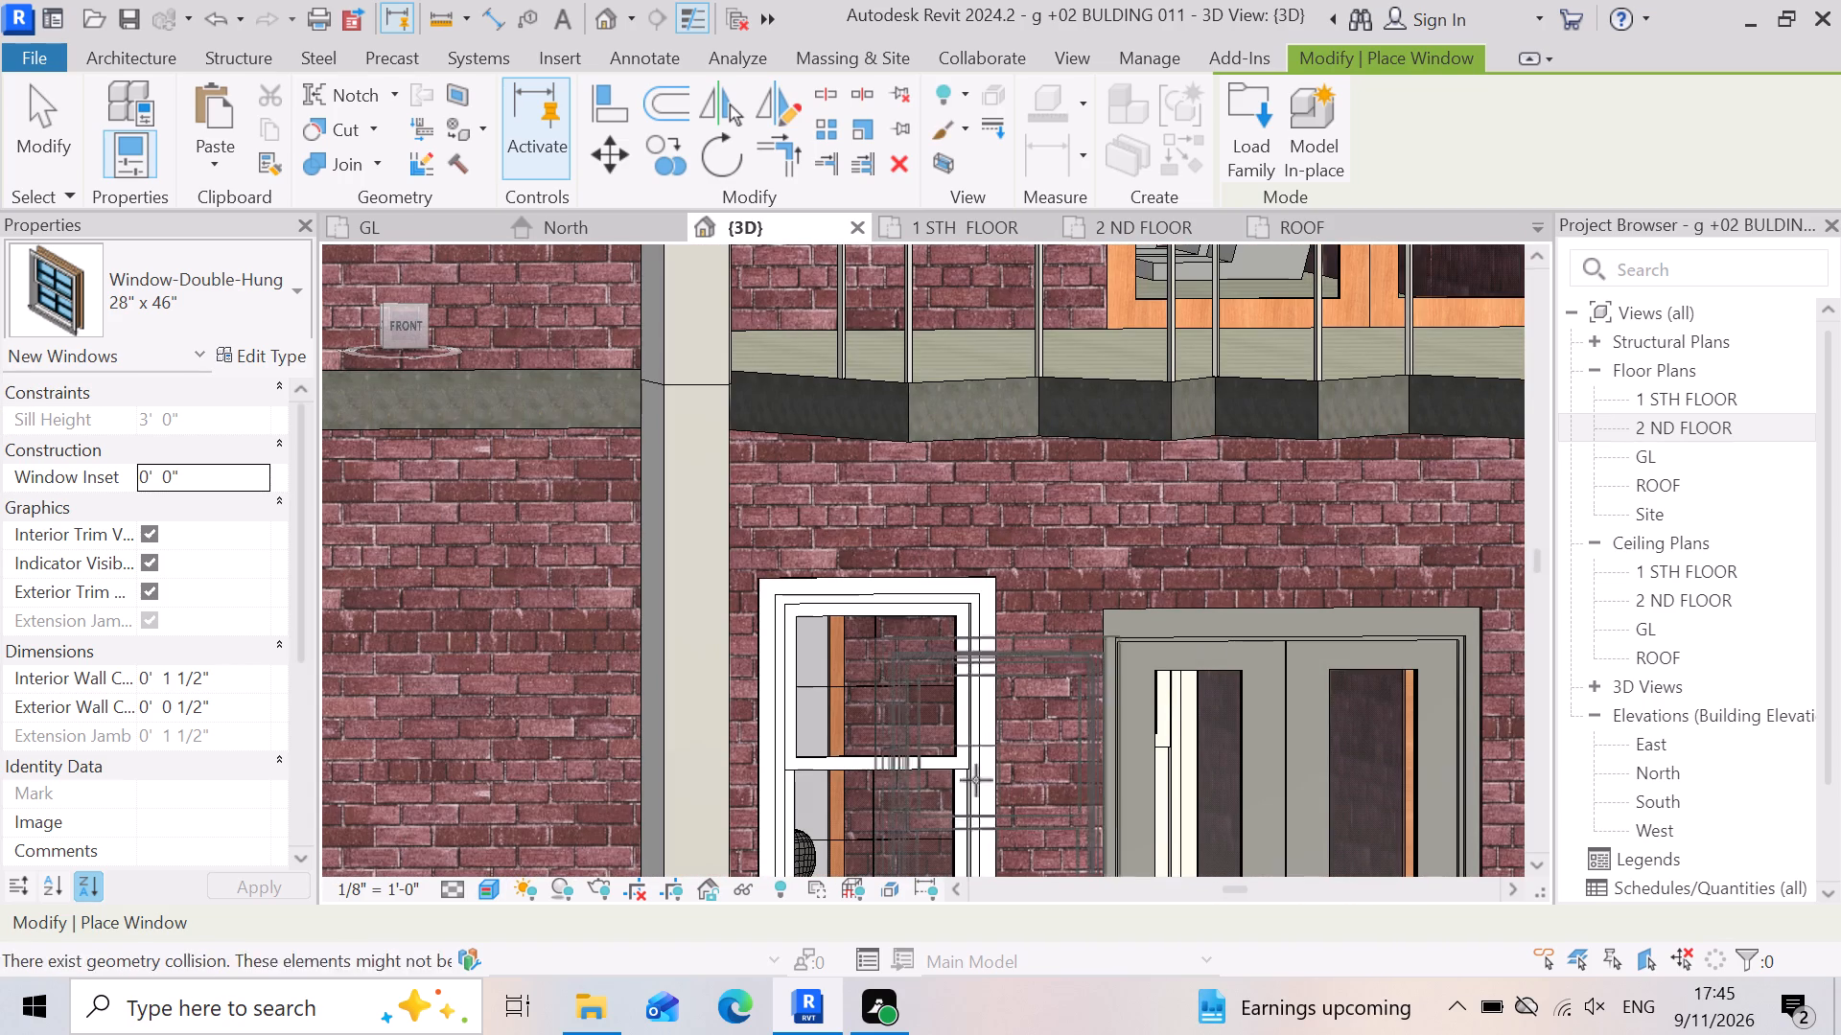
scroll(1096, 776, "down", 4)
scroll(1226, 793, "down", 3)
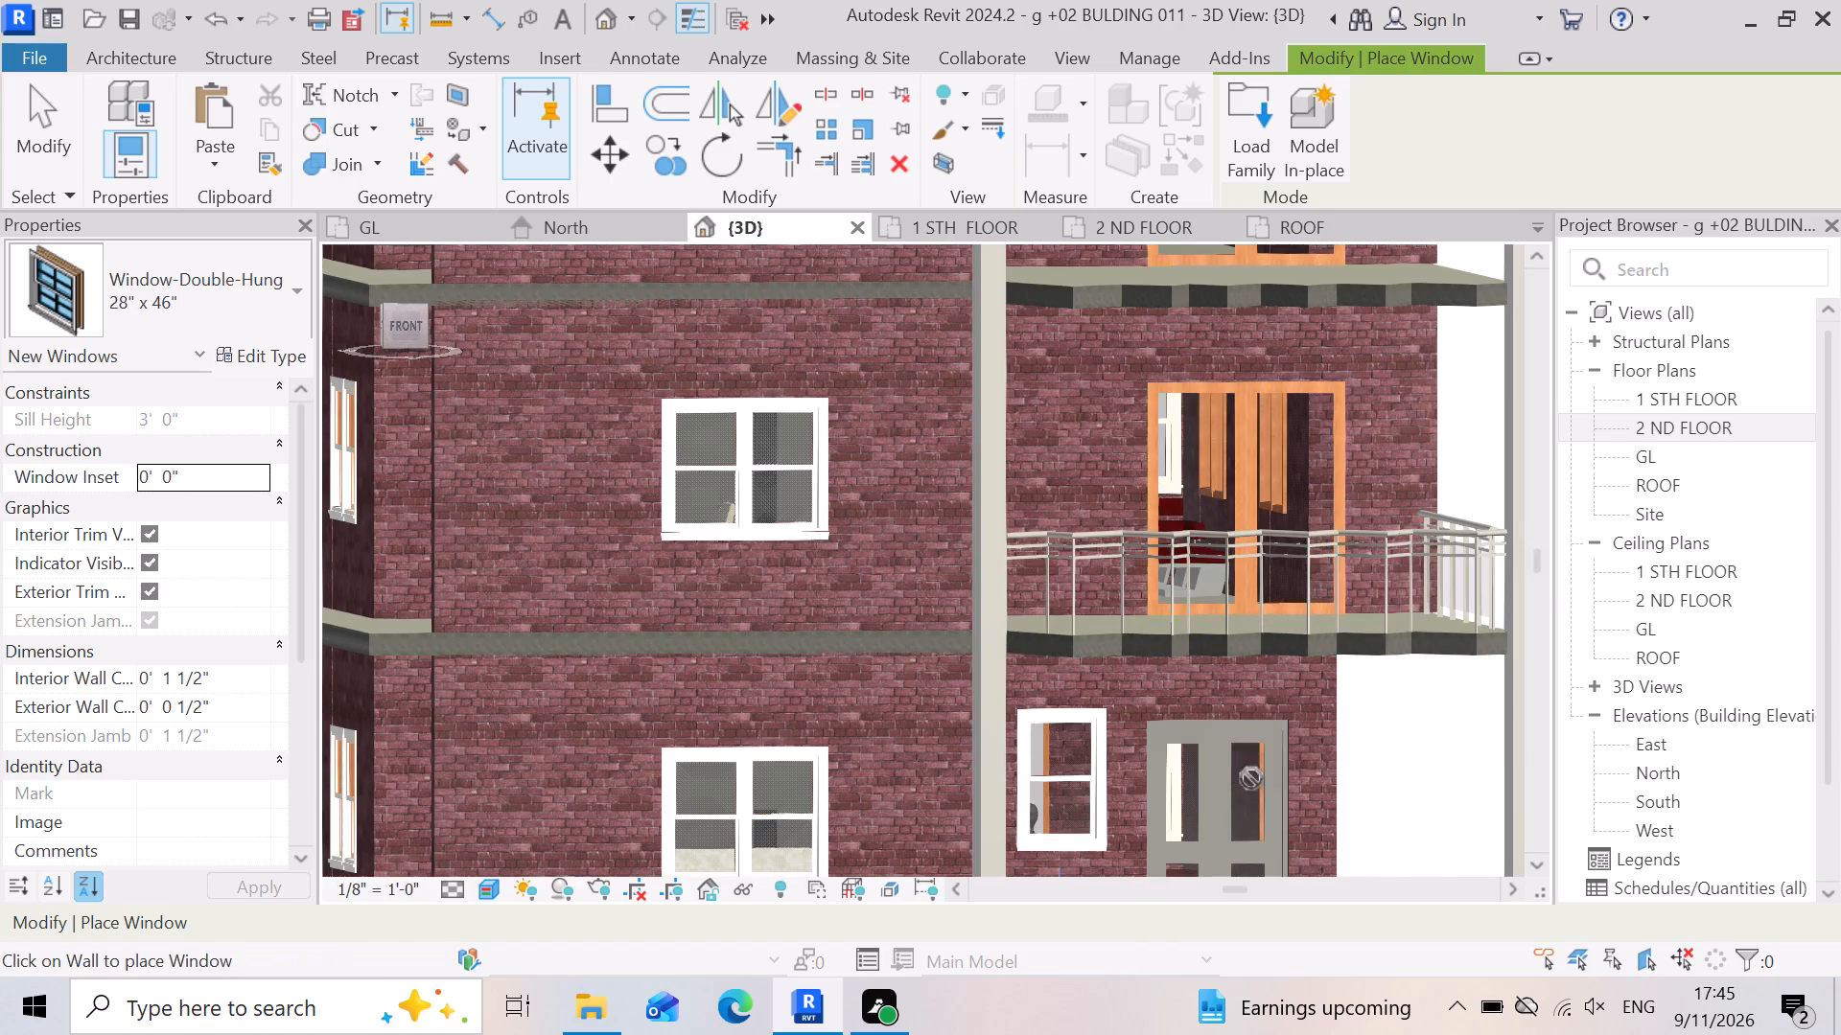
scroll(1050, 352, "up", 5)
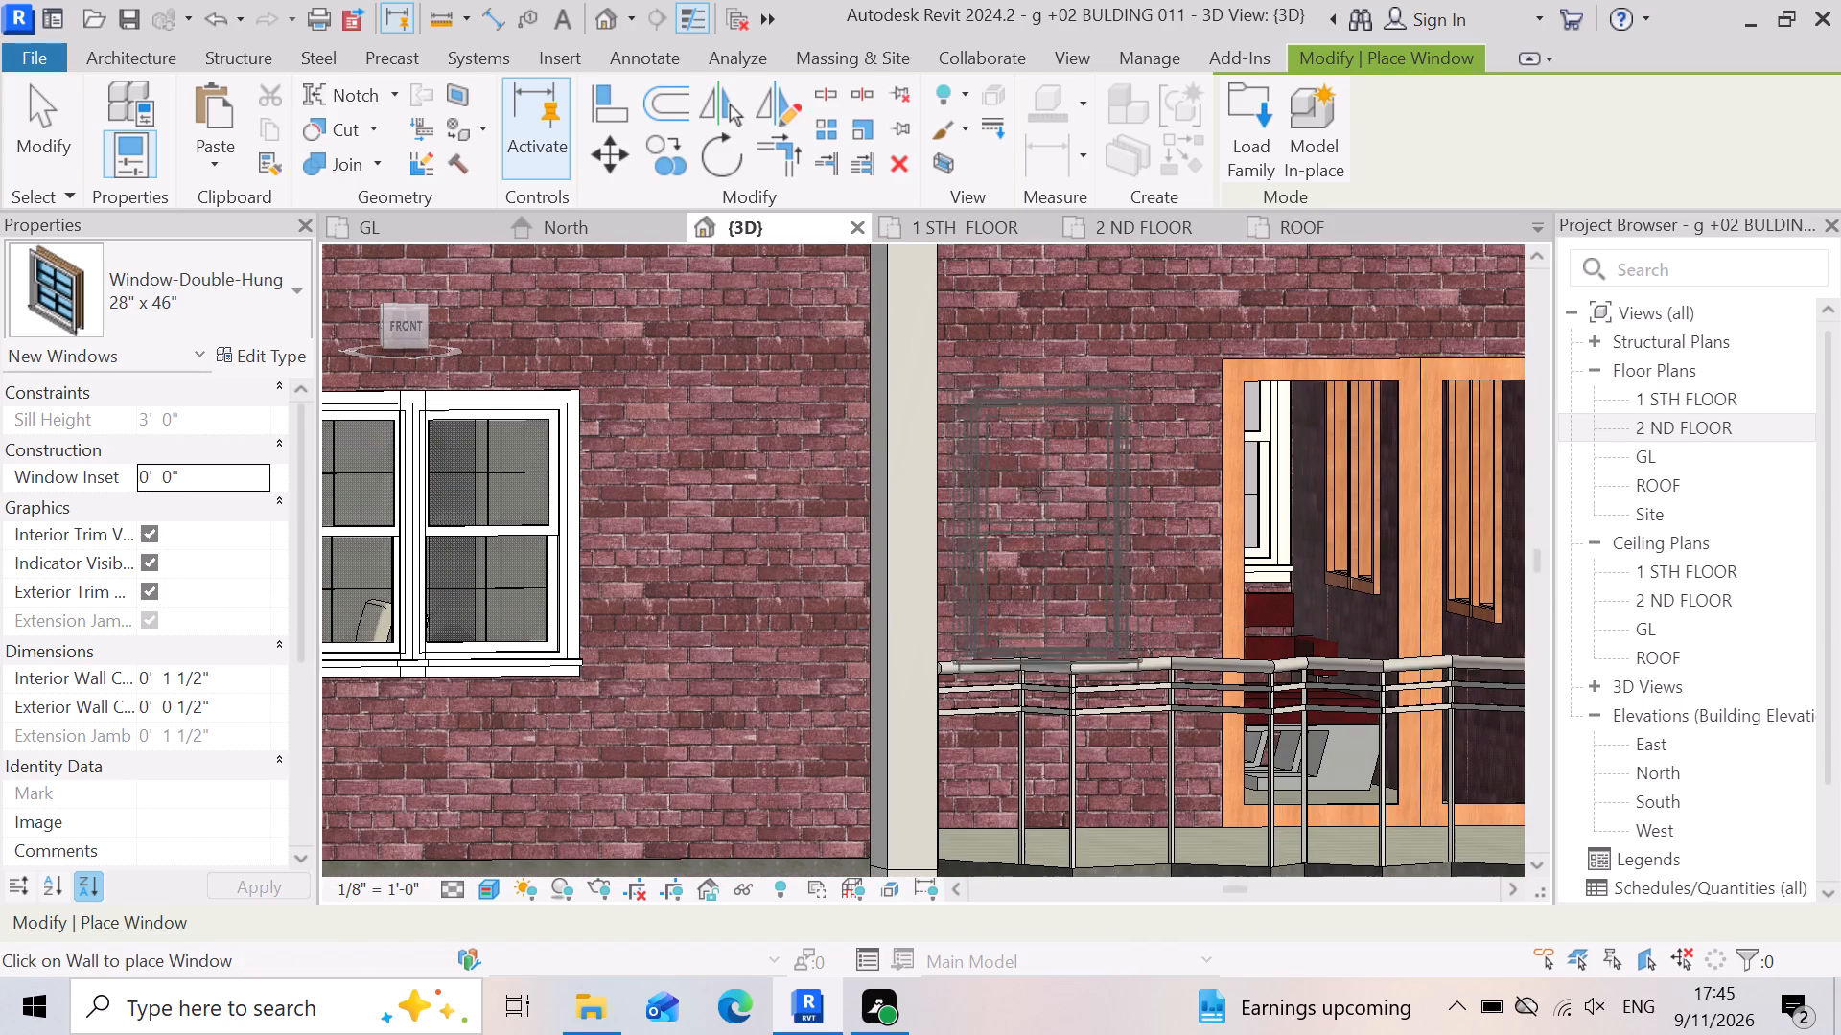
left_click(1043, 490)
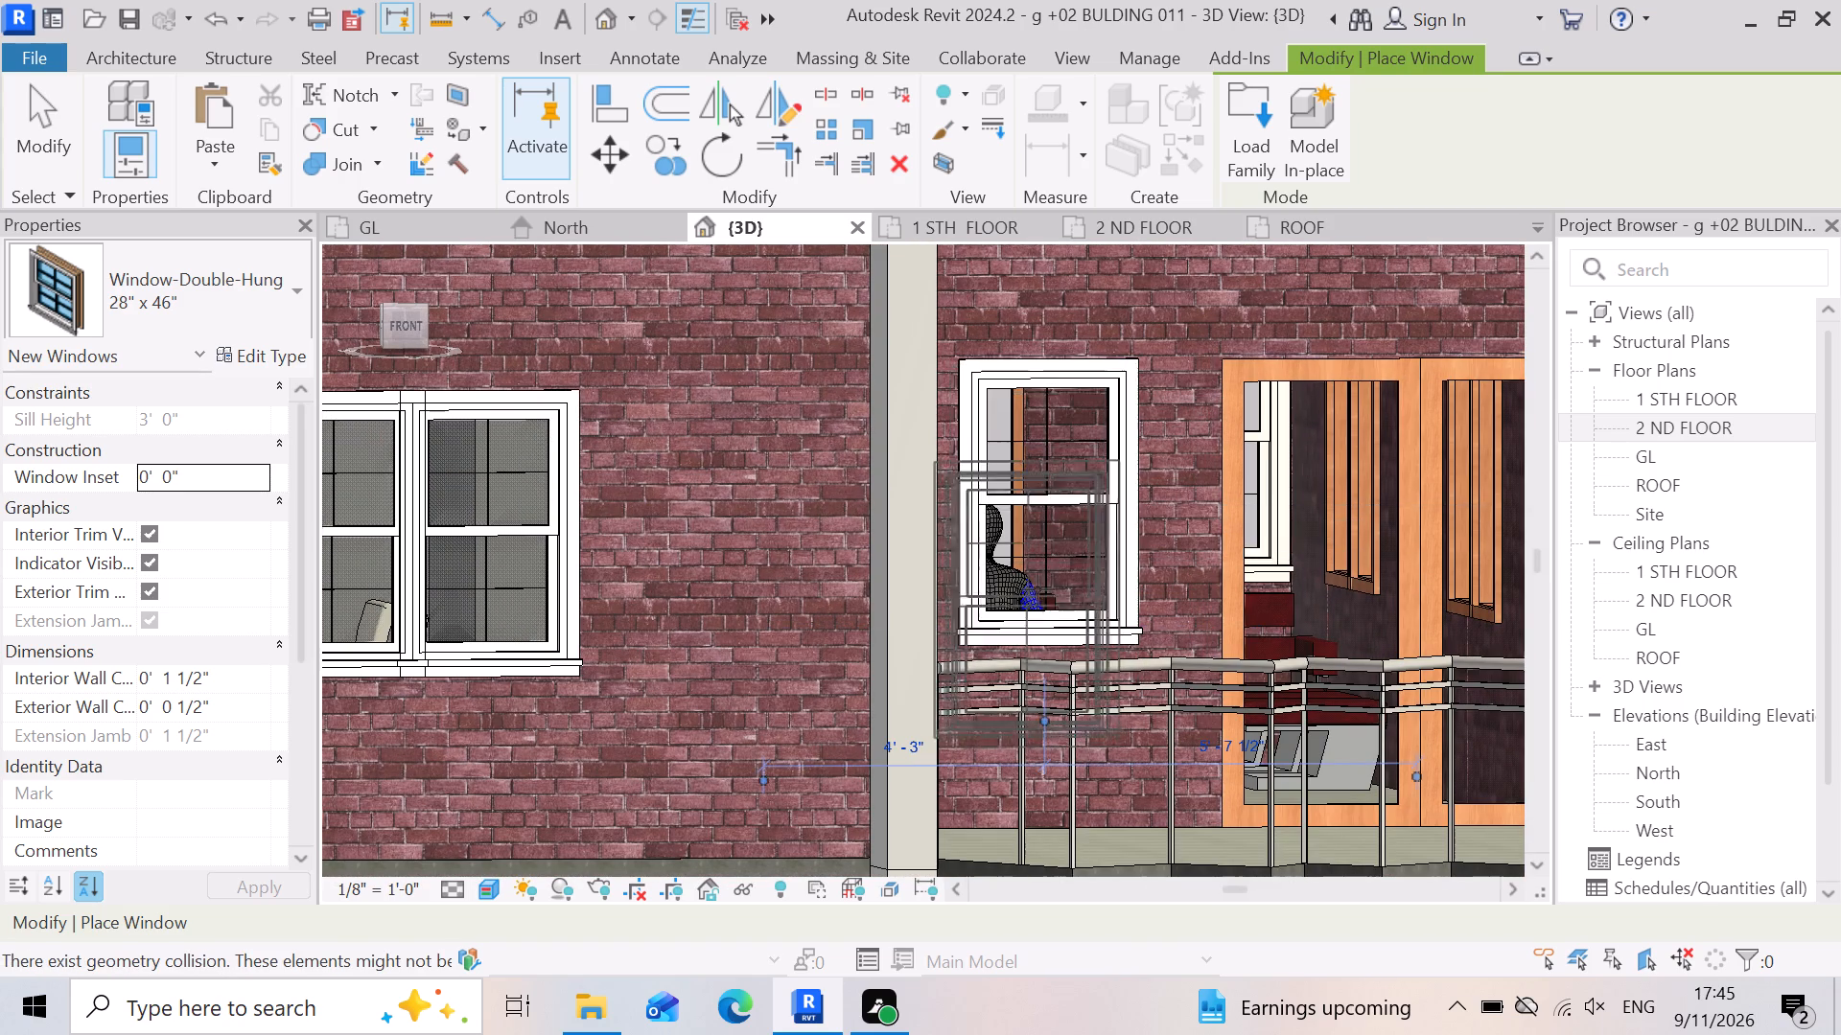
Place another 28" x 46" double-hung window on the 2 ND FLOOR balcony wall, about 5' 6 1/2" from the glass door's centre.
scroll(1040, 589, "up", 4)
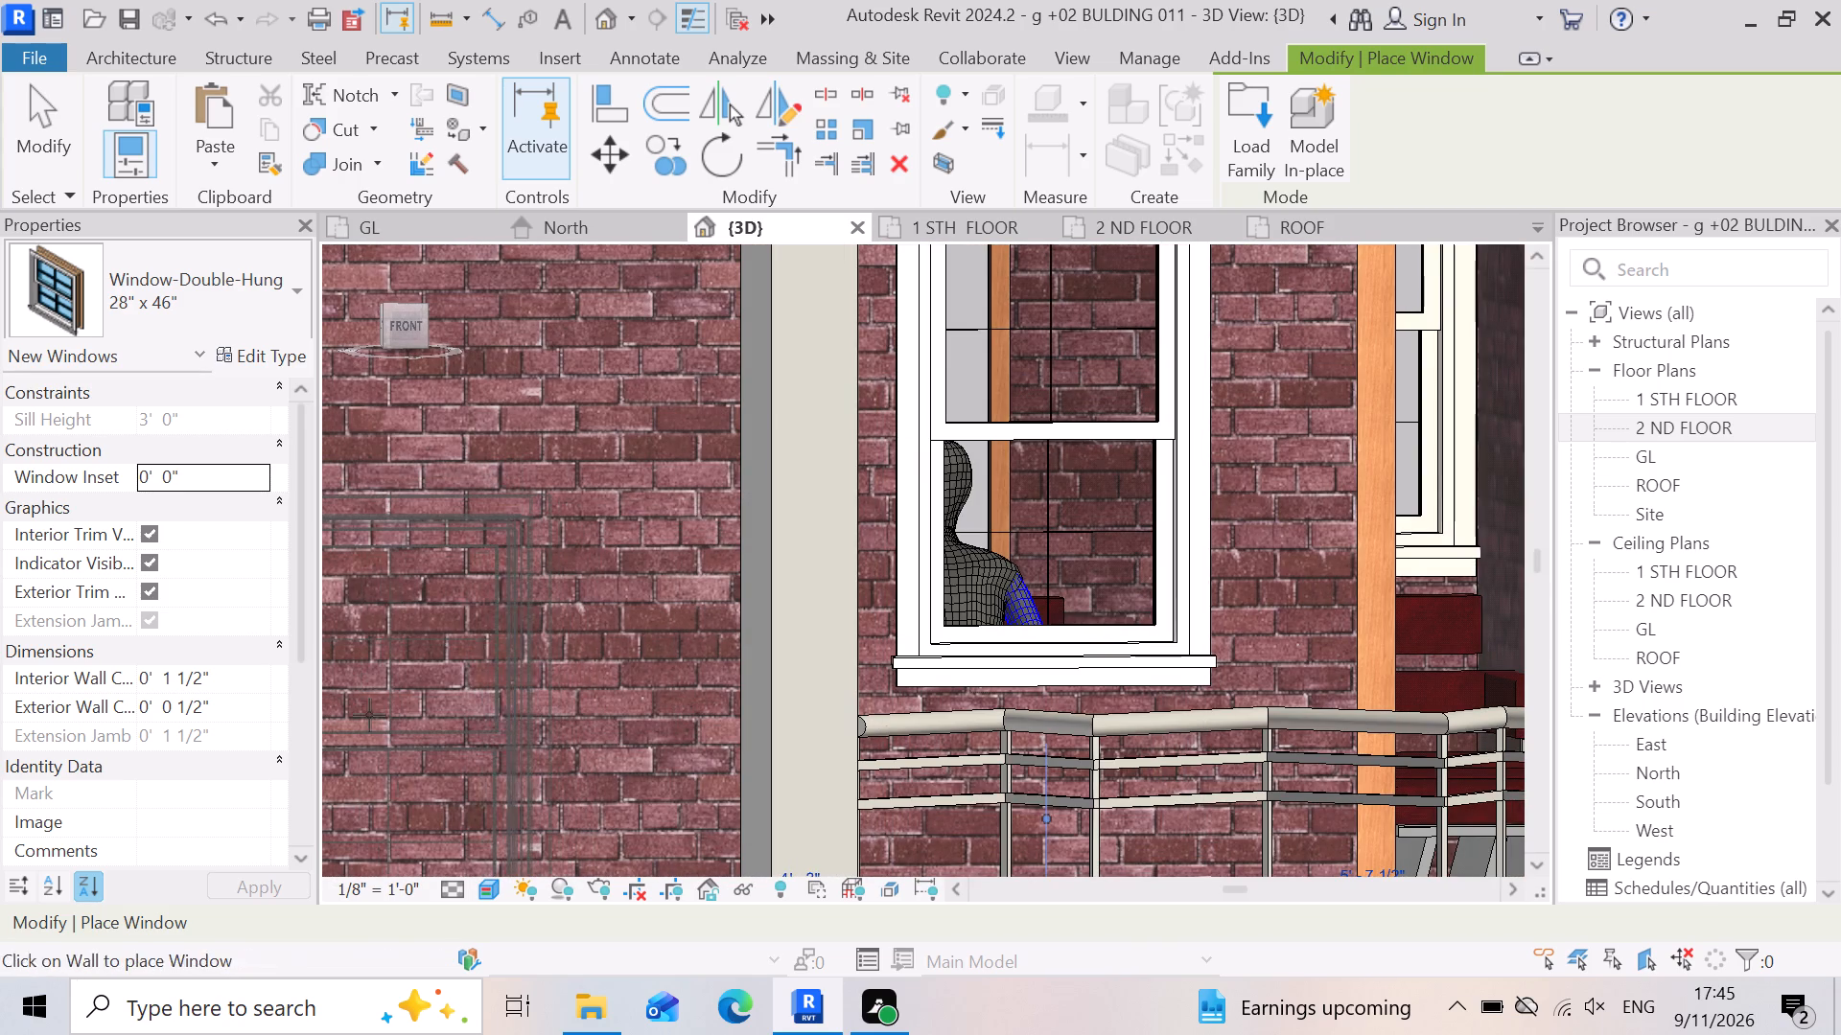
scroll(766, 721, "down", 5)
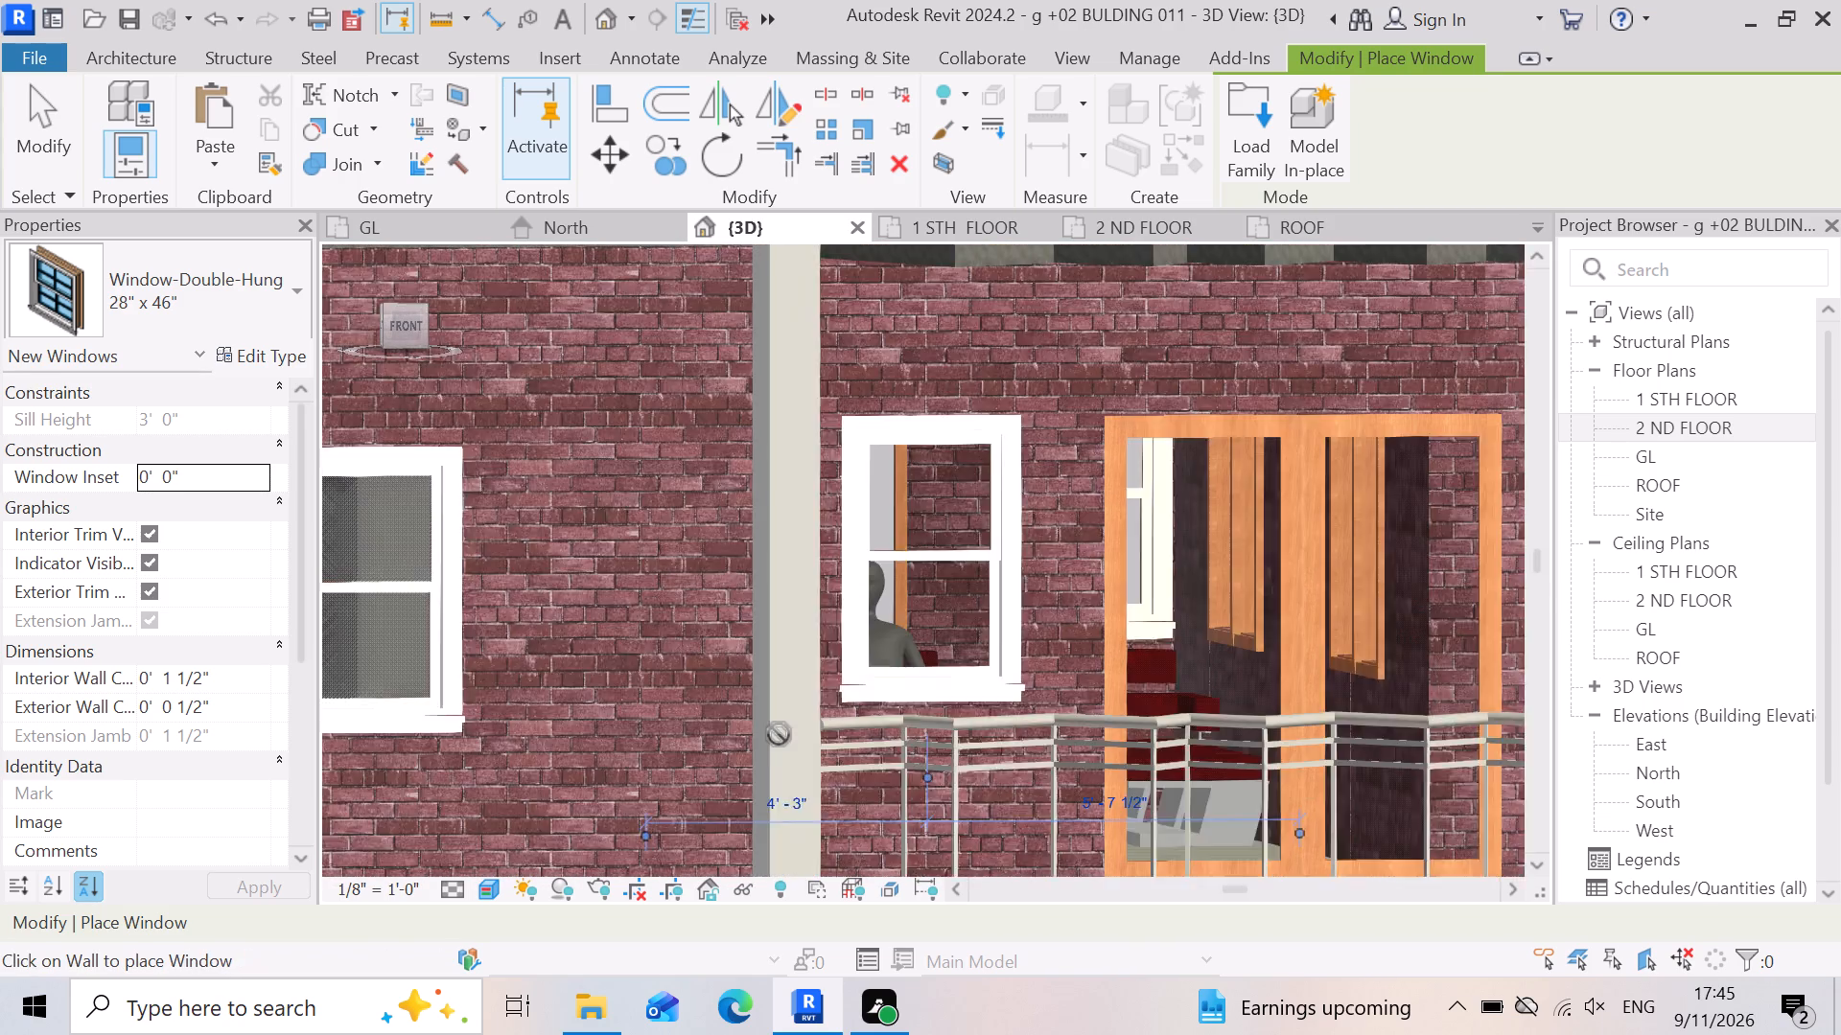
scroll(779, 734, "down", 3)
scroll(917, 788, "down", 4)
scroll(888, 520, "up", 5)
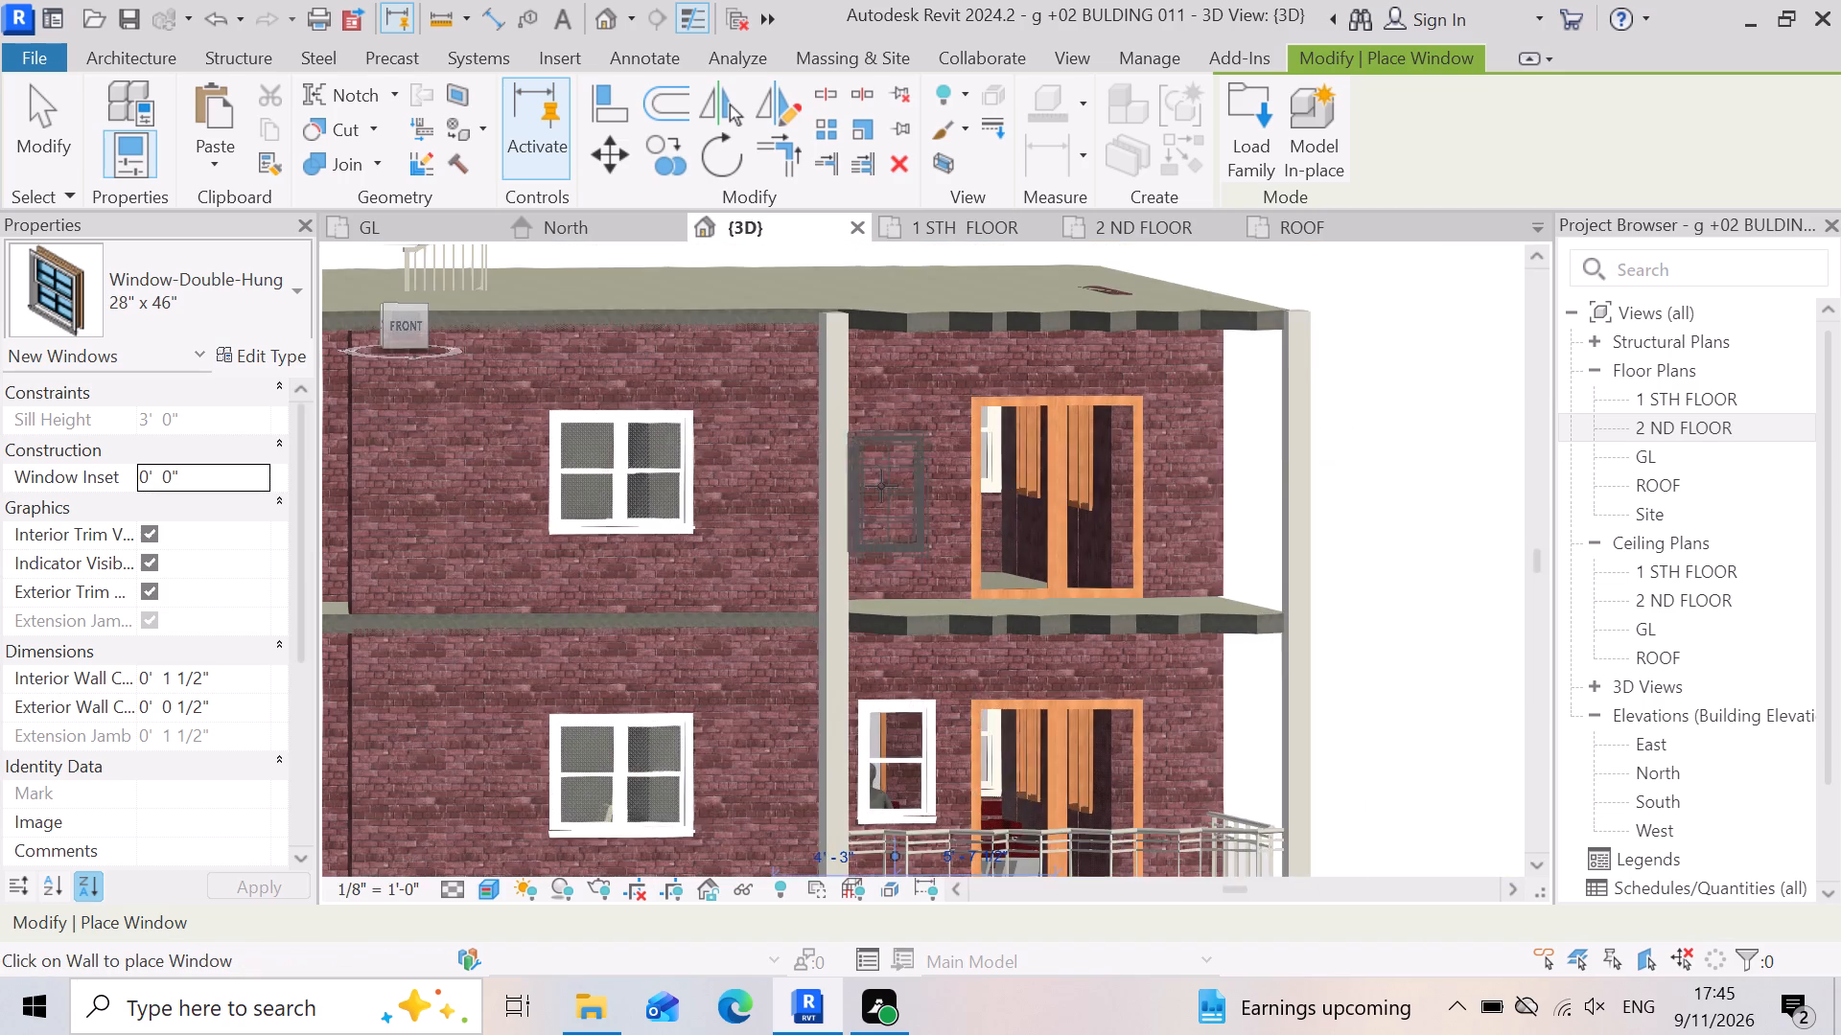
scroll(881, 486, "up", 3)
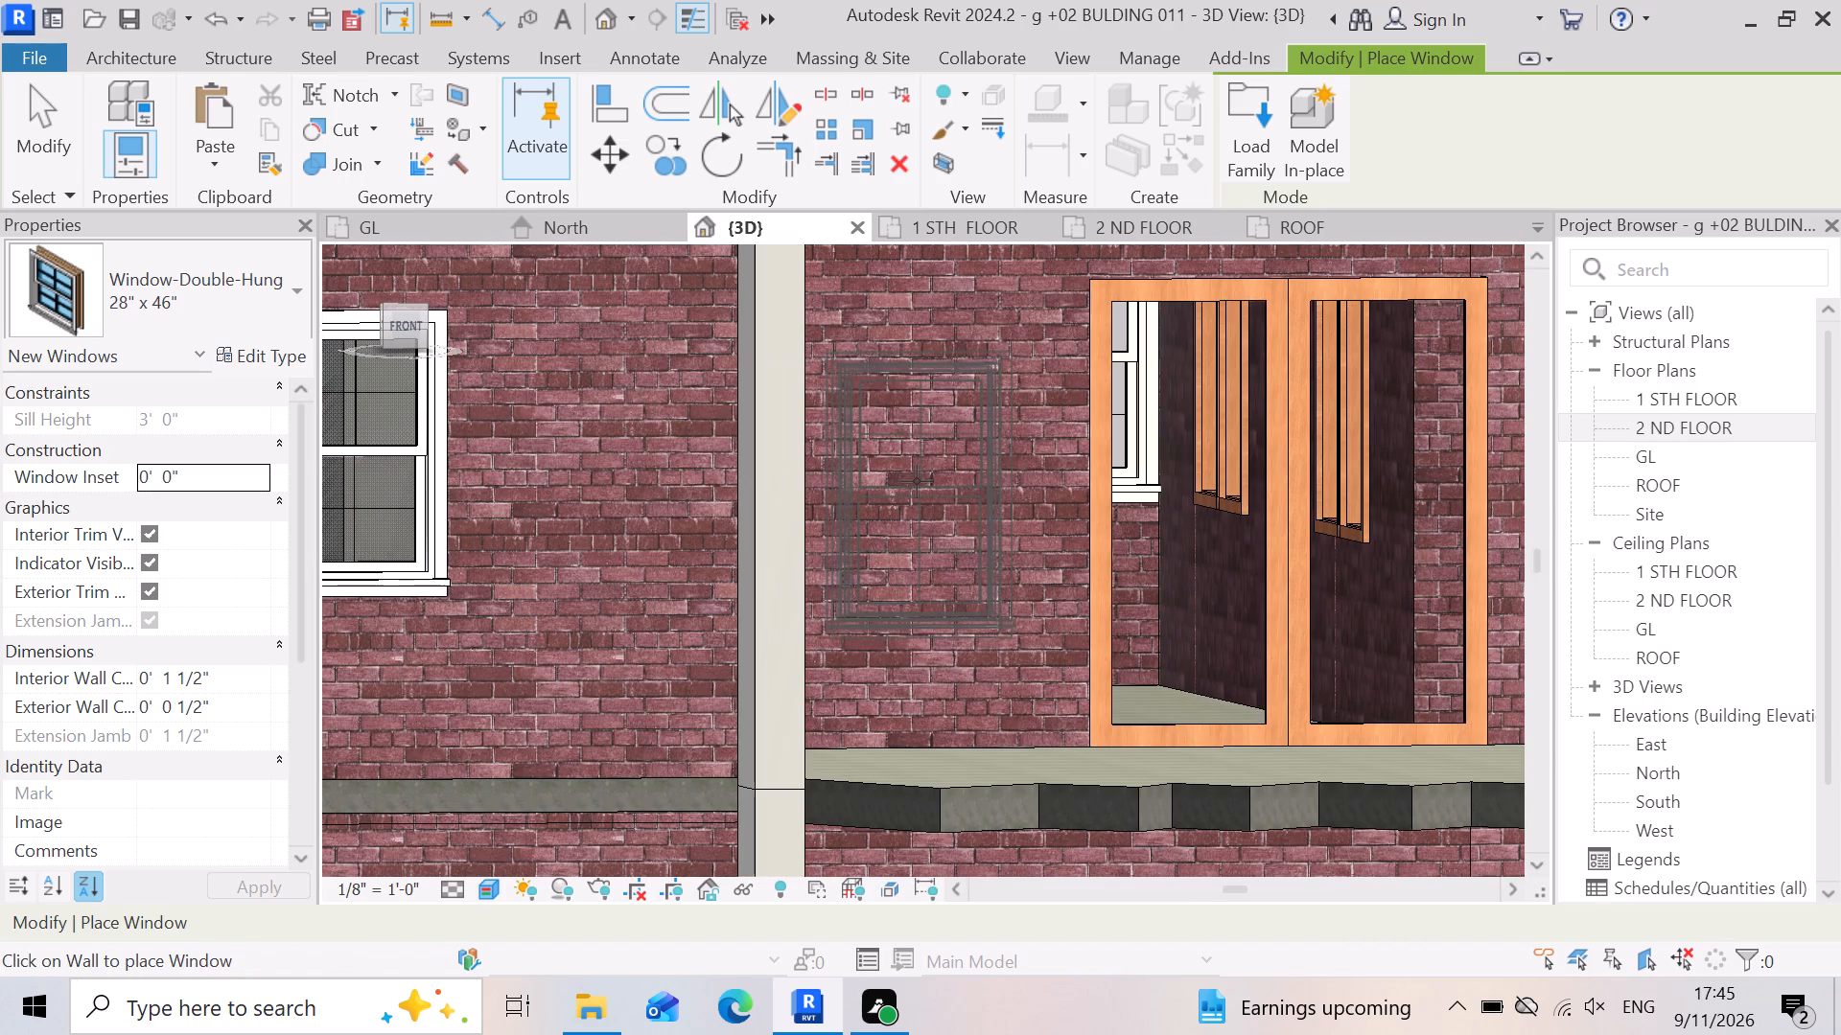
left_click(917, 481)
scroll(986, 569, "up", 2)
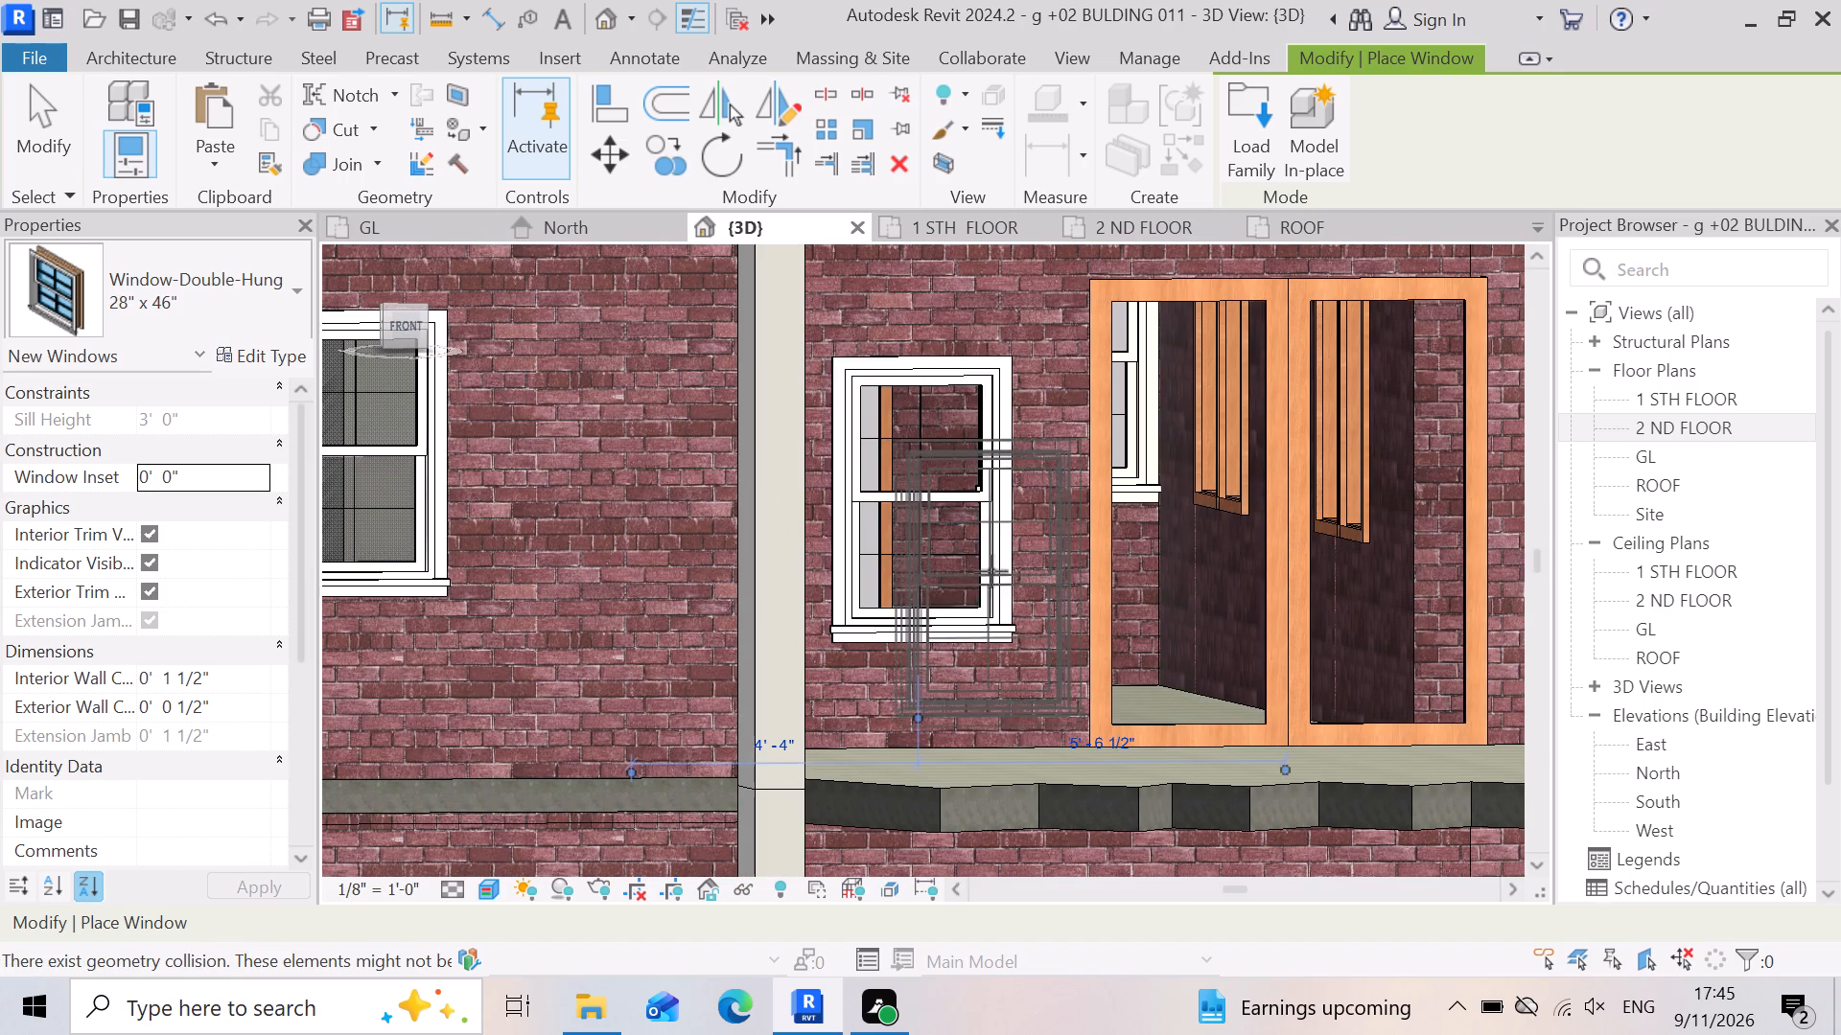
scroll(1026, 594, "down", 6)
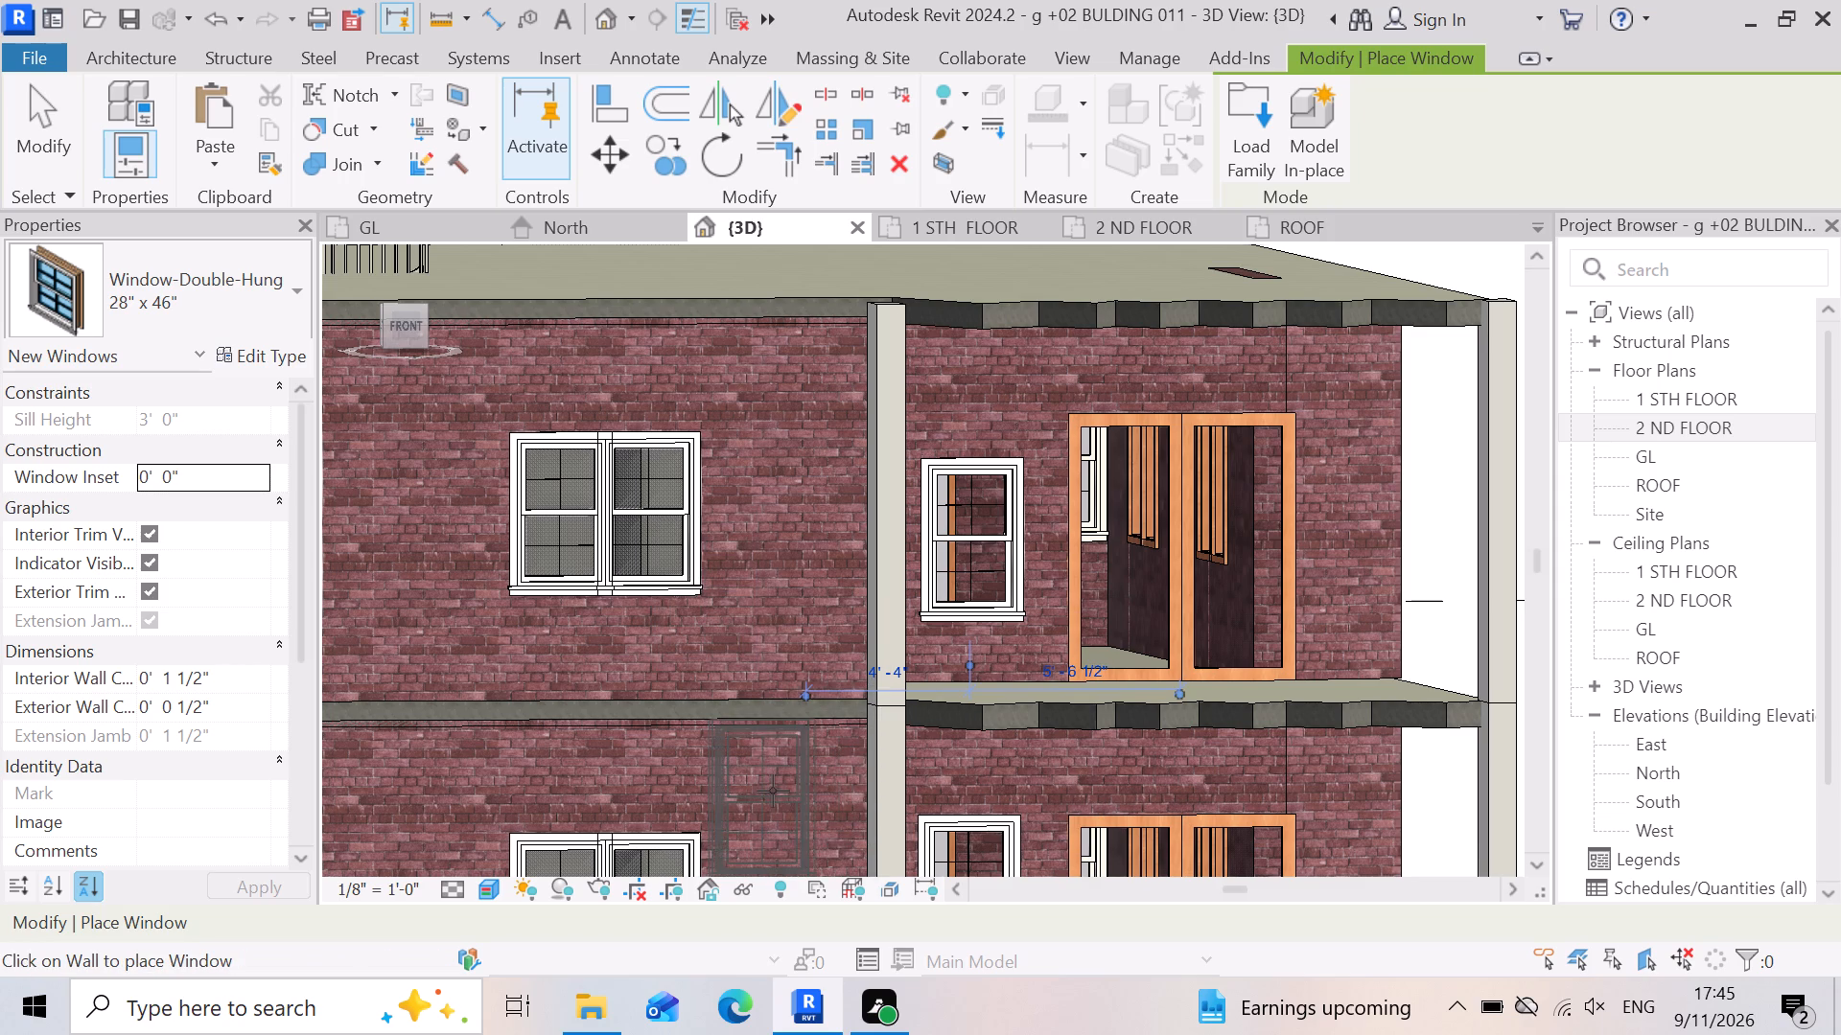
key("Escape")
scroll(1160, 636, "up", 3)
key("Escape")
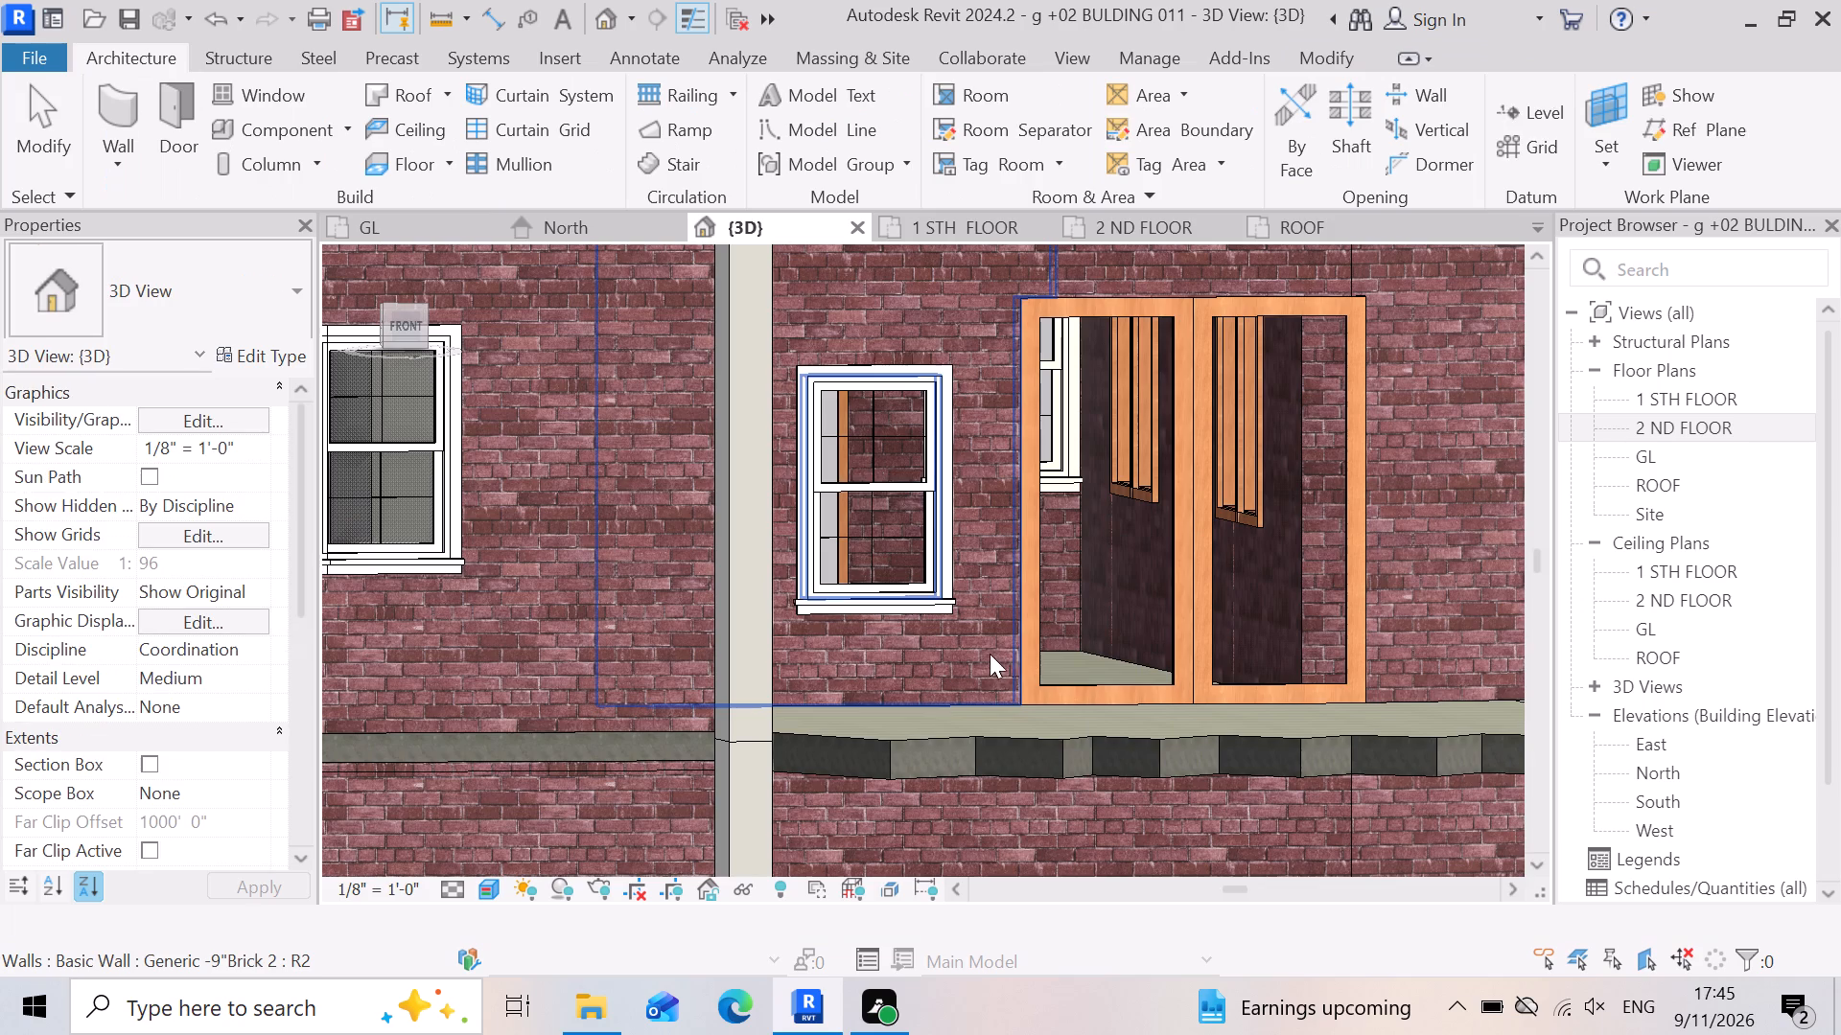
Examine the windows, doors and balconies across all storeys of the front facade in the 3D view.
scroll(1210, 681, "down", 8)
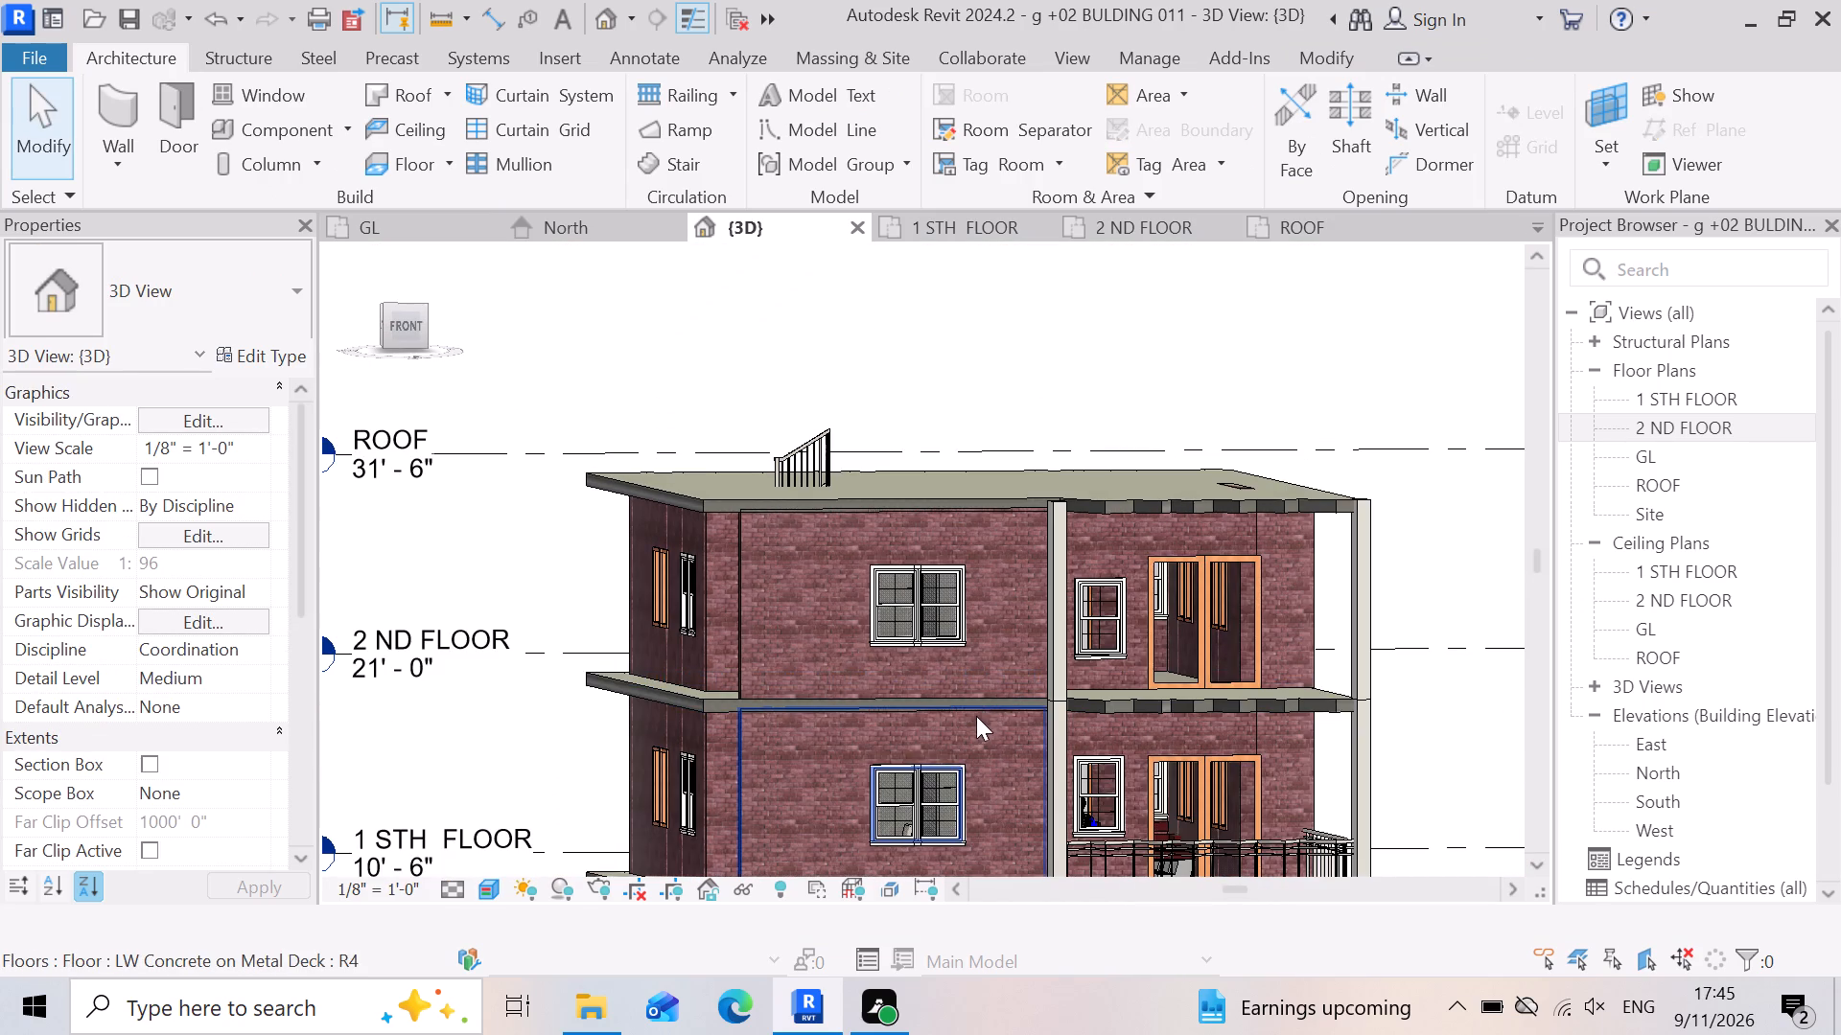
scroll(1027, 646, "up", 5)
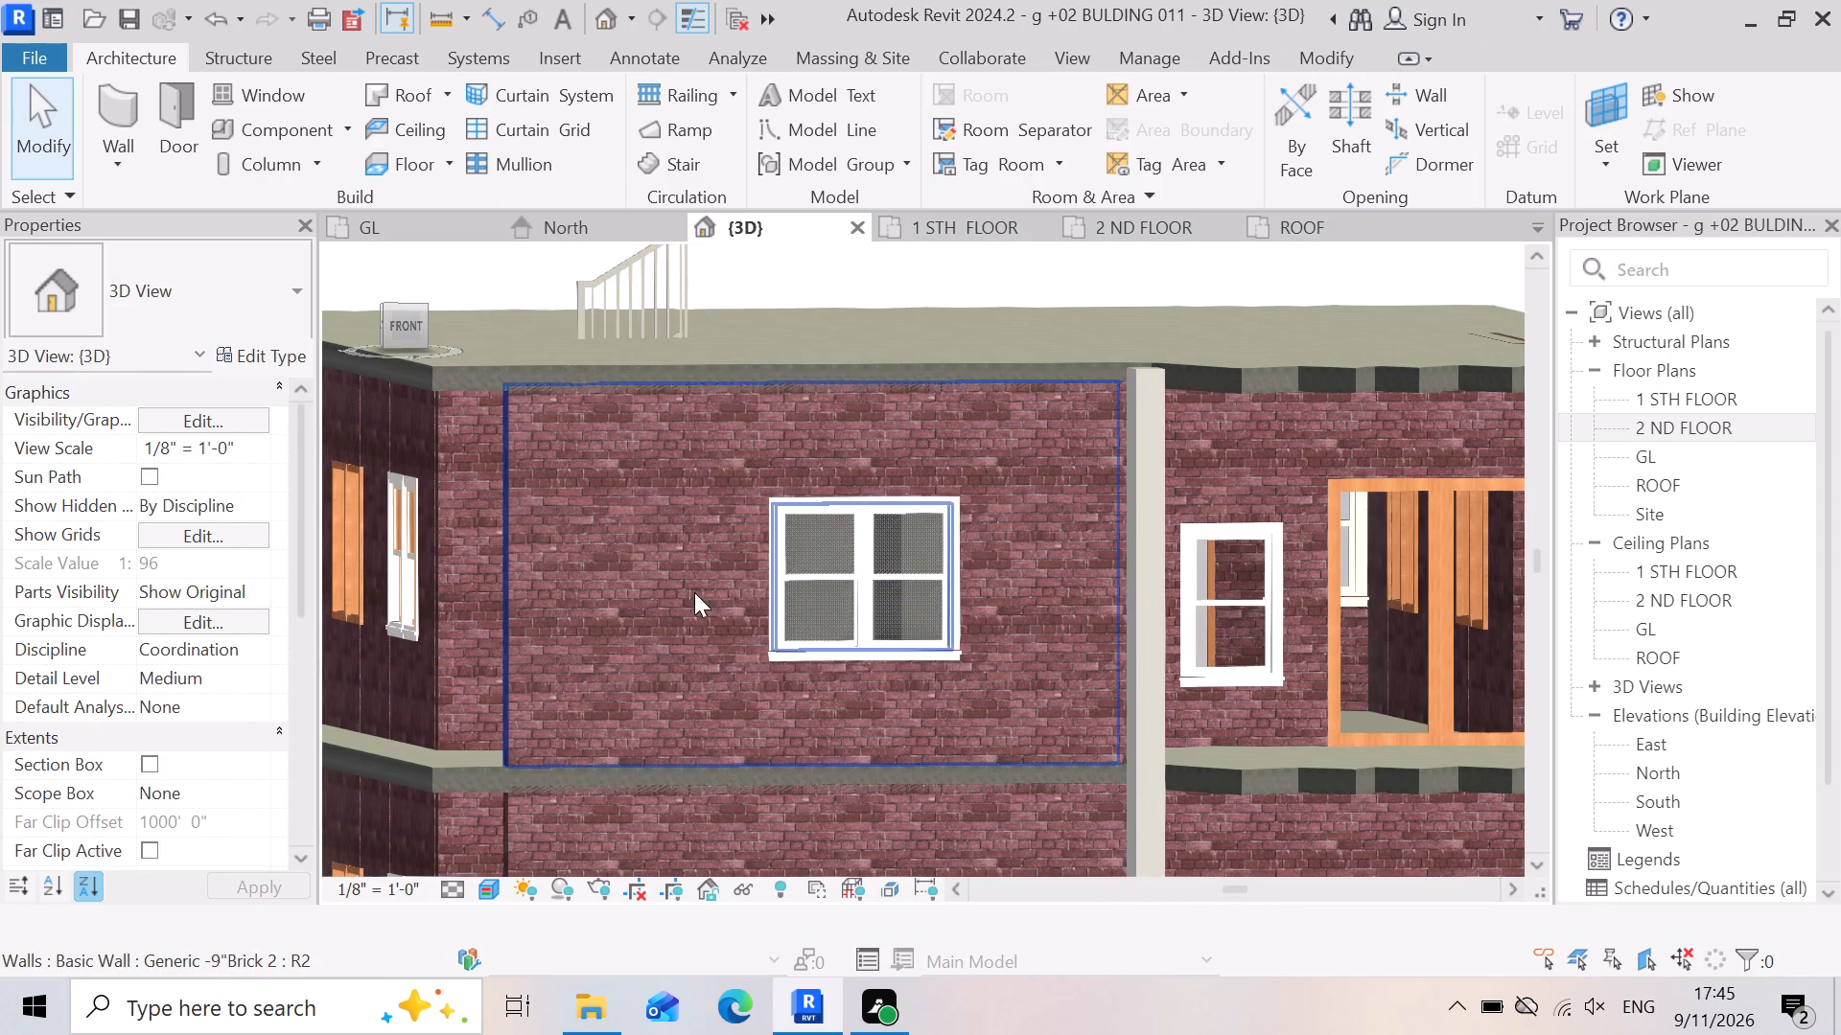
scroll(1086, 537, "down", 8)
scroll(935, 746, "up", 3)
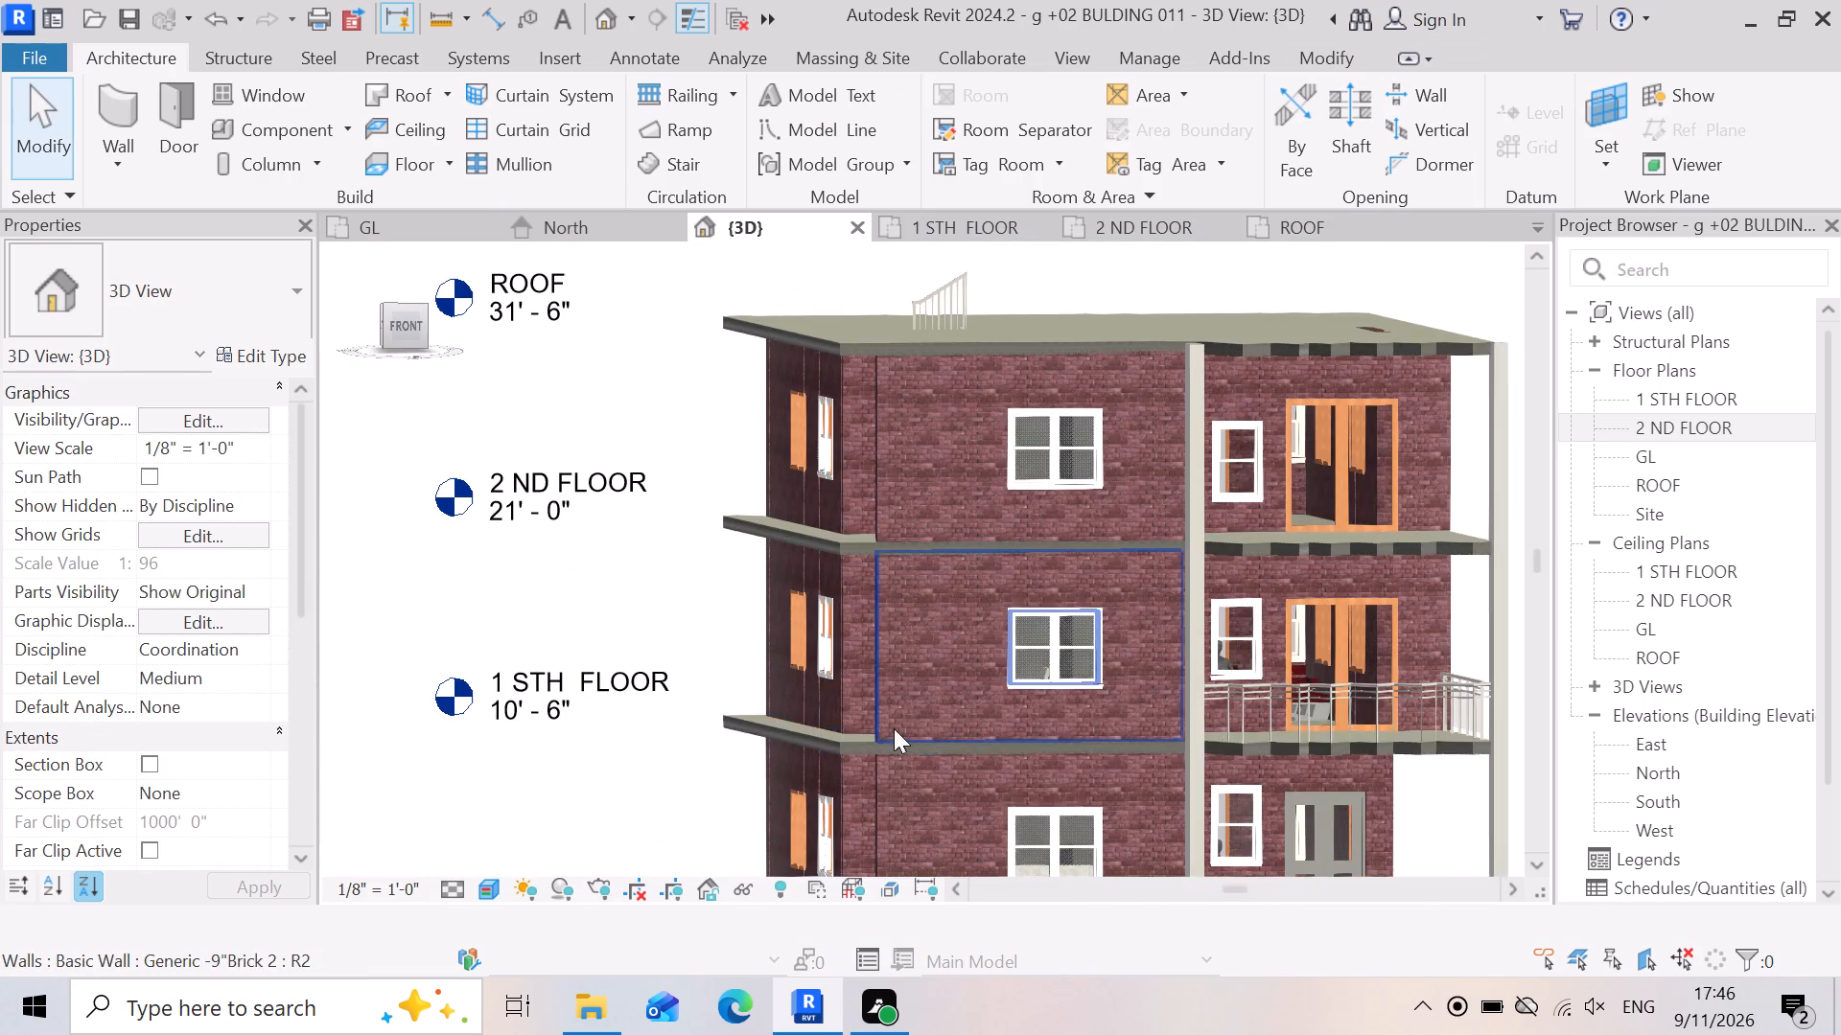
scroll(857, 679, "up", 3)
scroll(1075, 491, "up", 3)
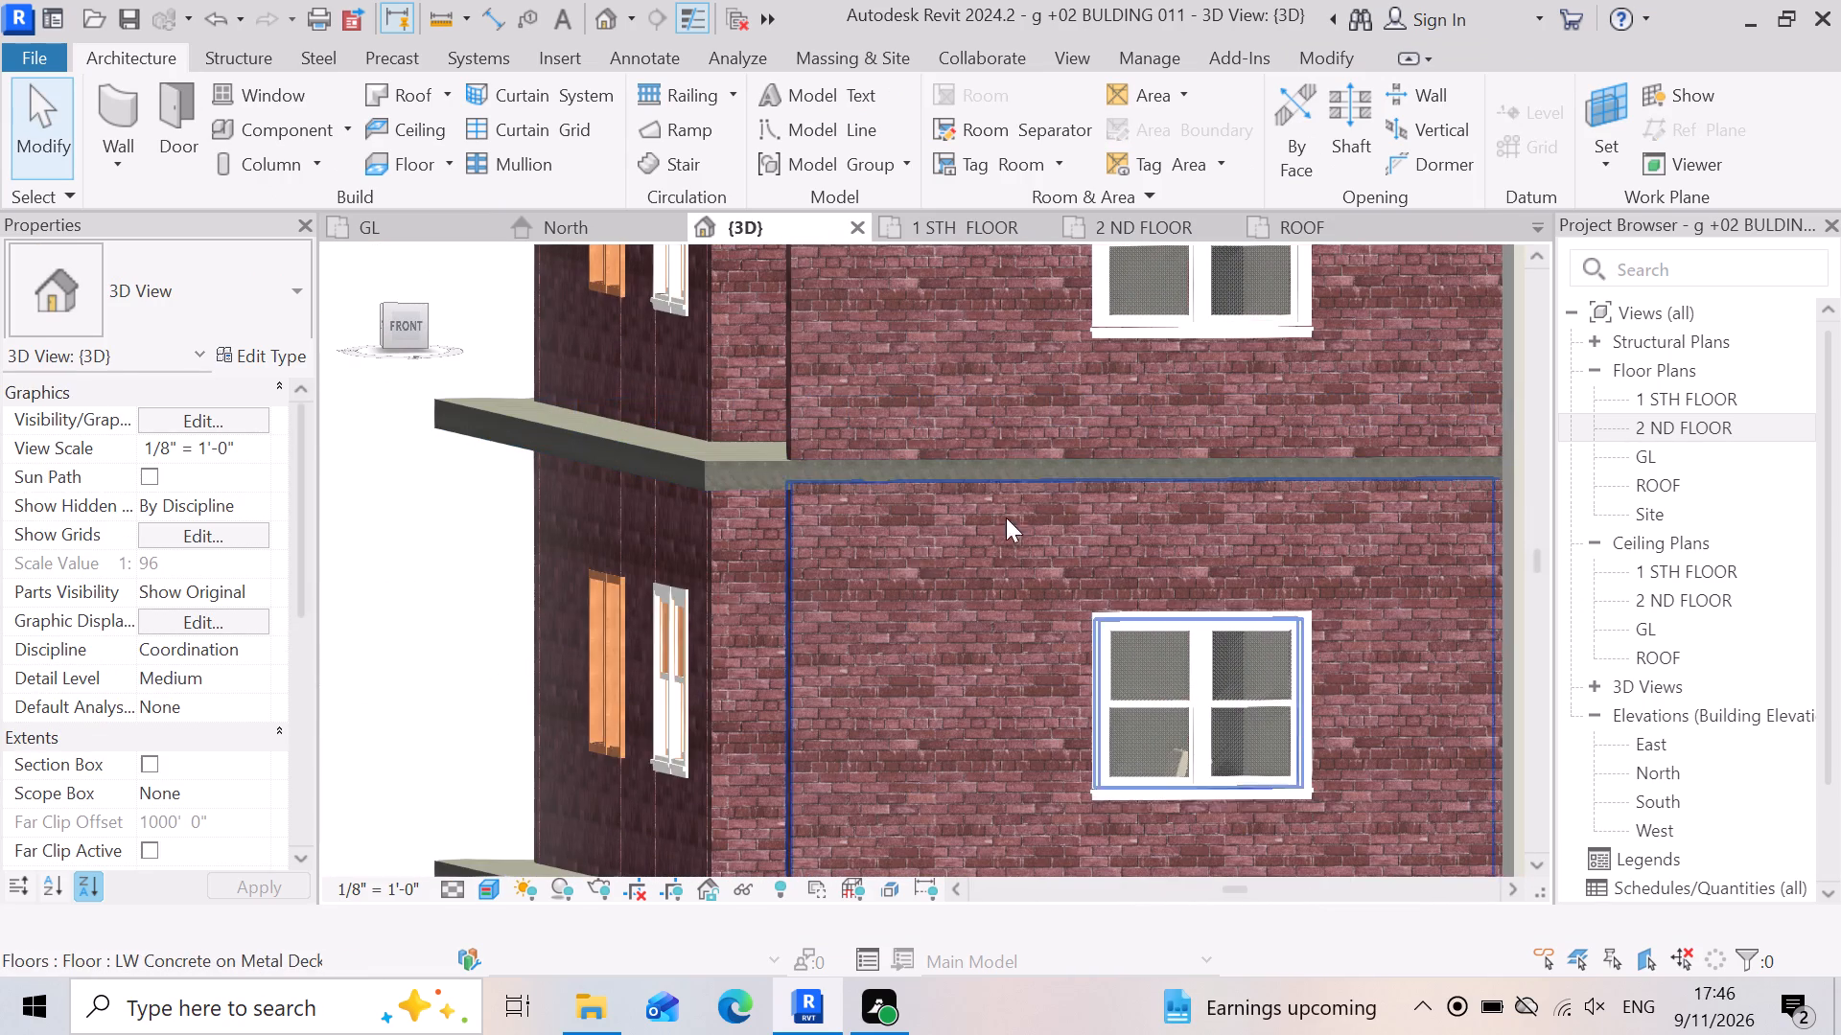
scroll(758, 517, "down", 8)
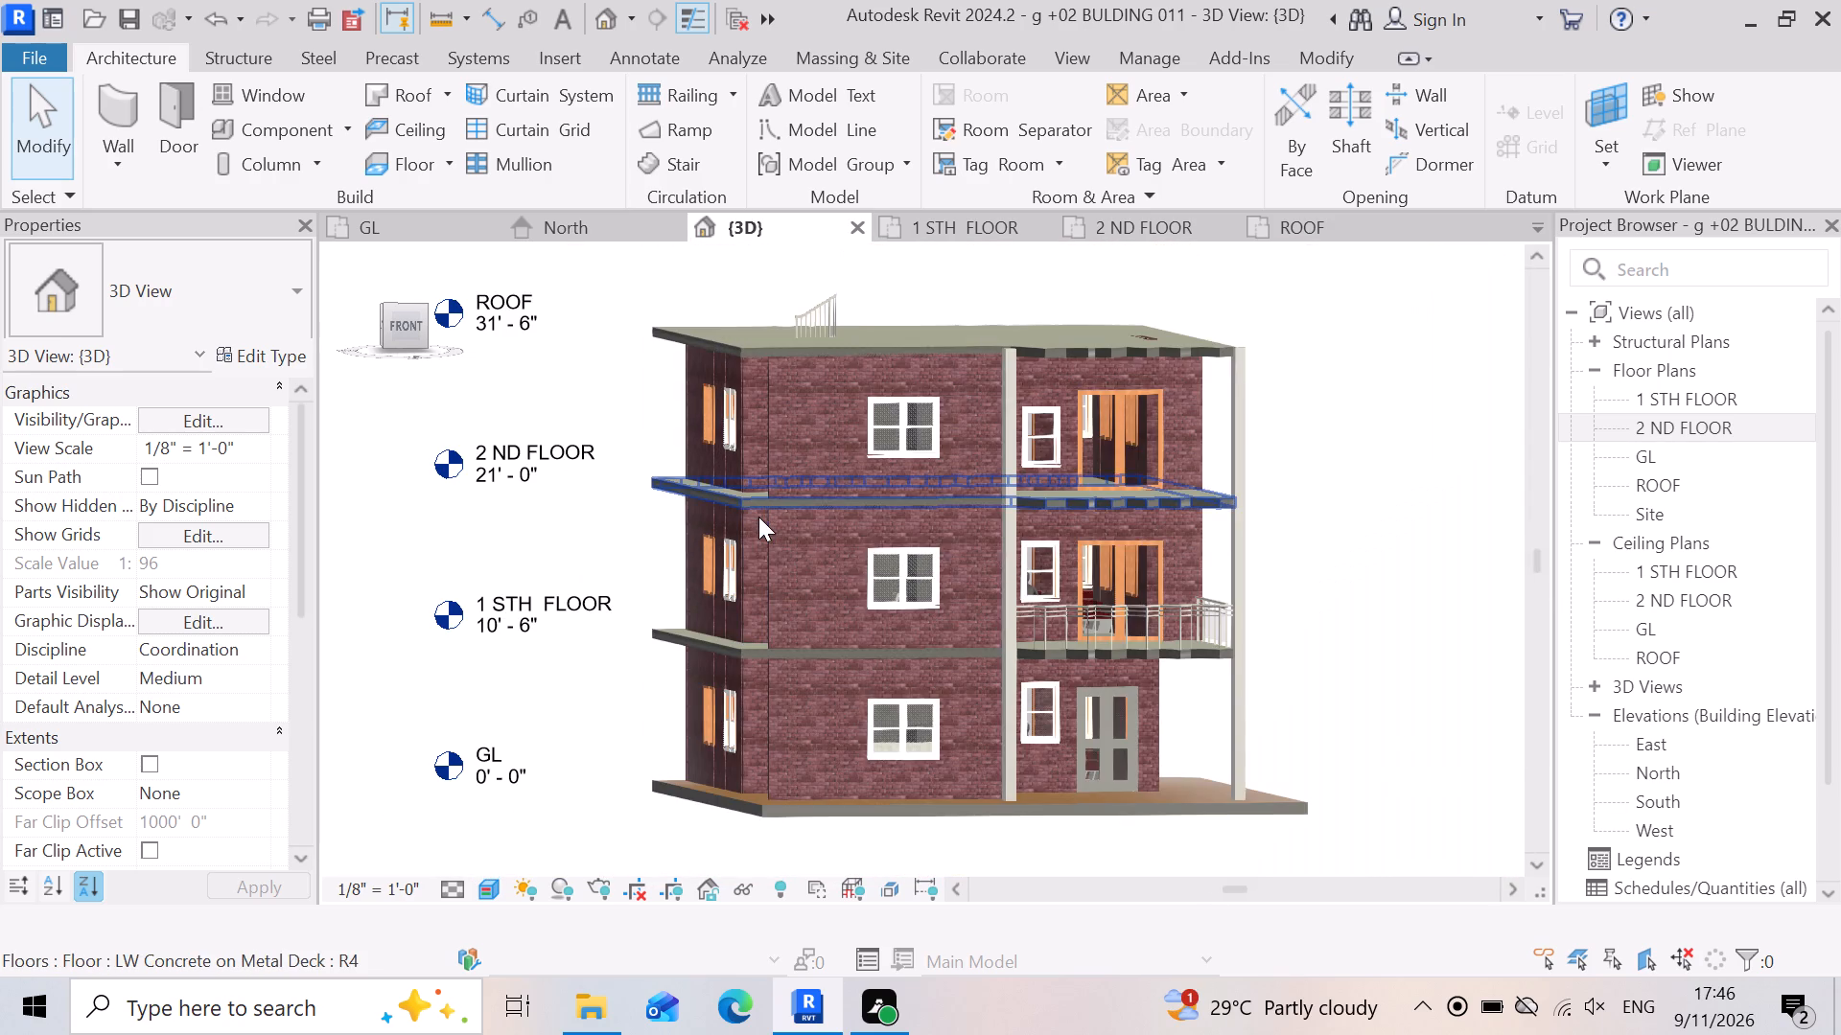
scroll(1097, 735, "up", 2)
scroll(1022, 701, "up", 2)
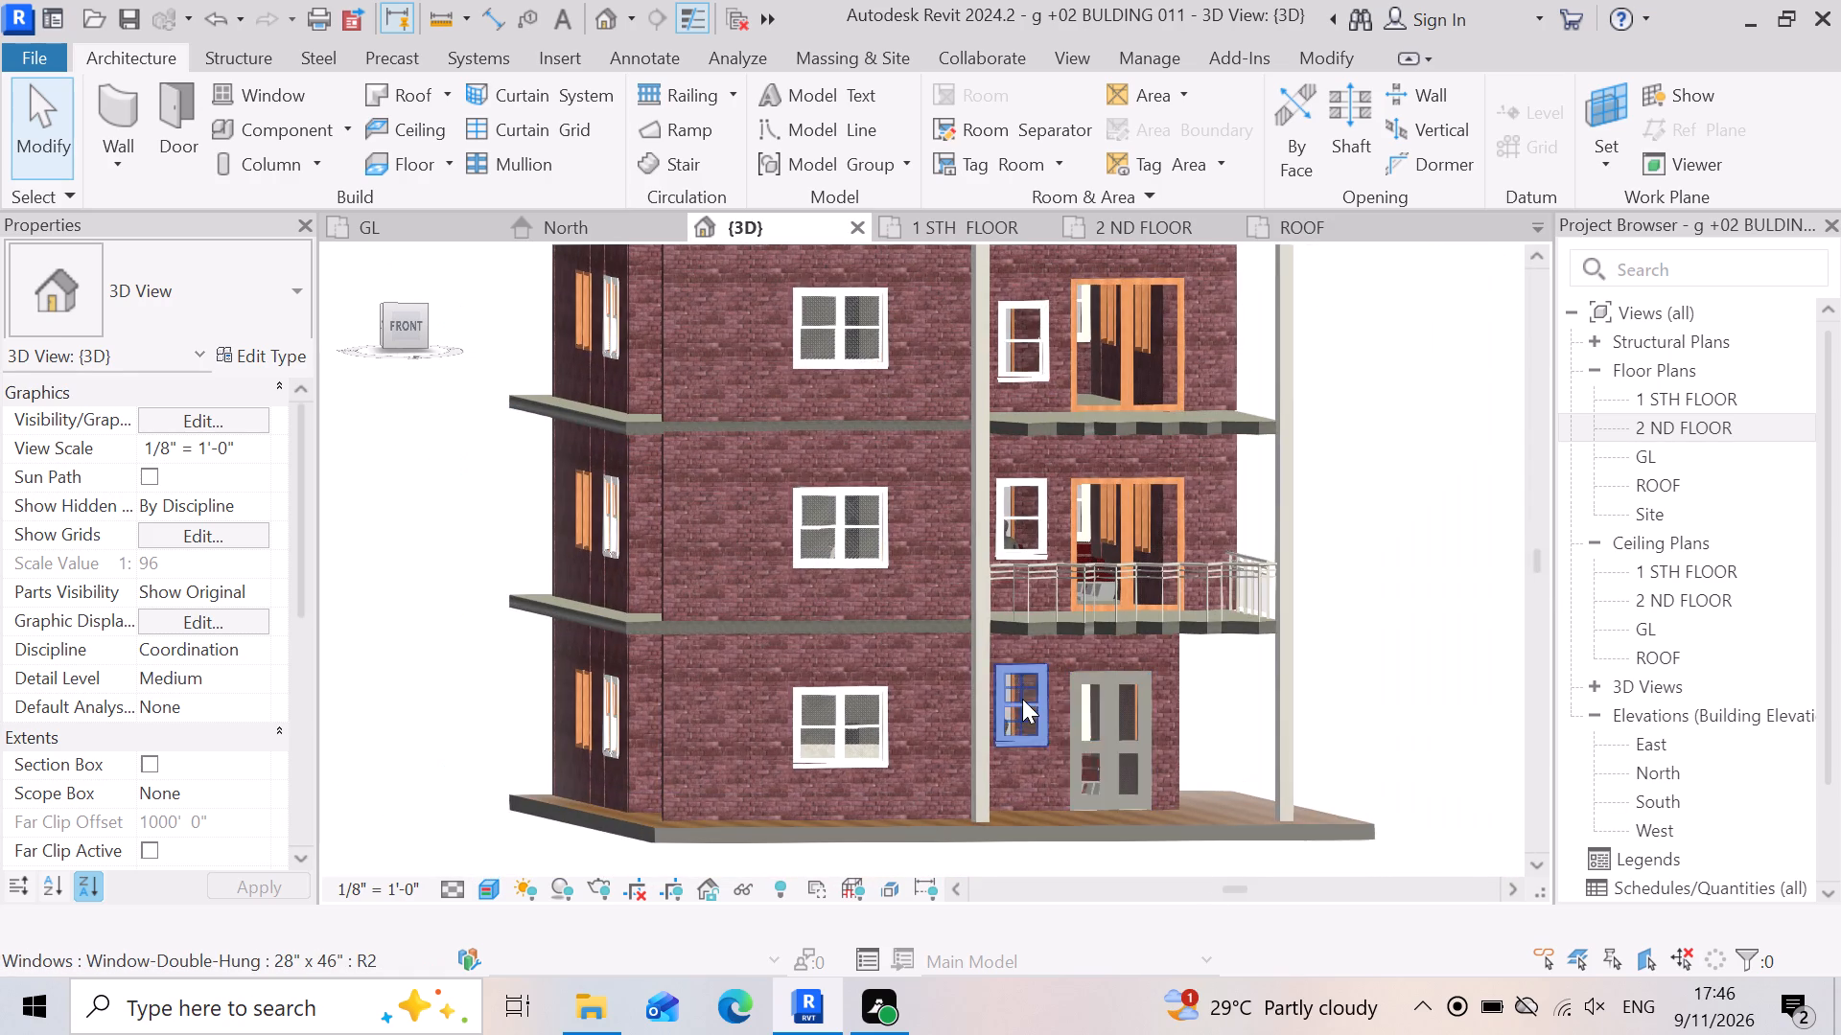
scroll(1022, 699, "up", 3)
scroll(991, 685, "down", 4)
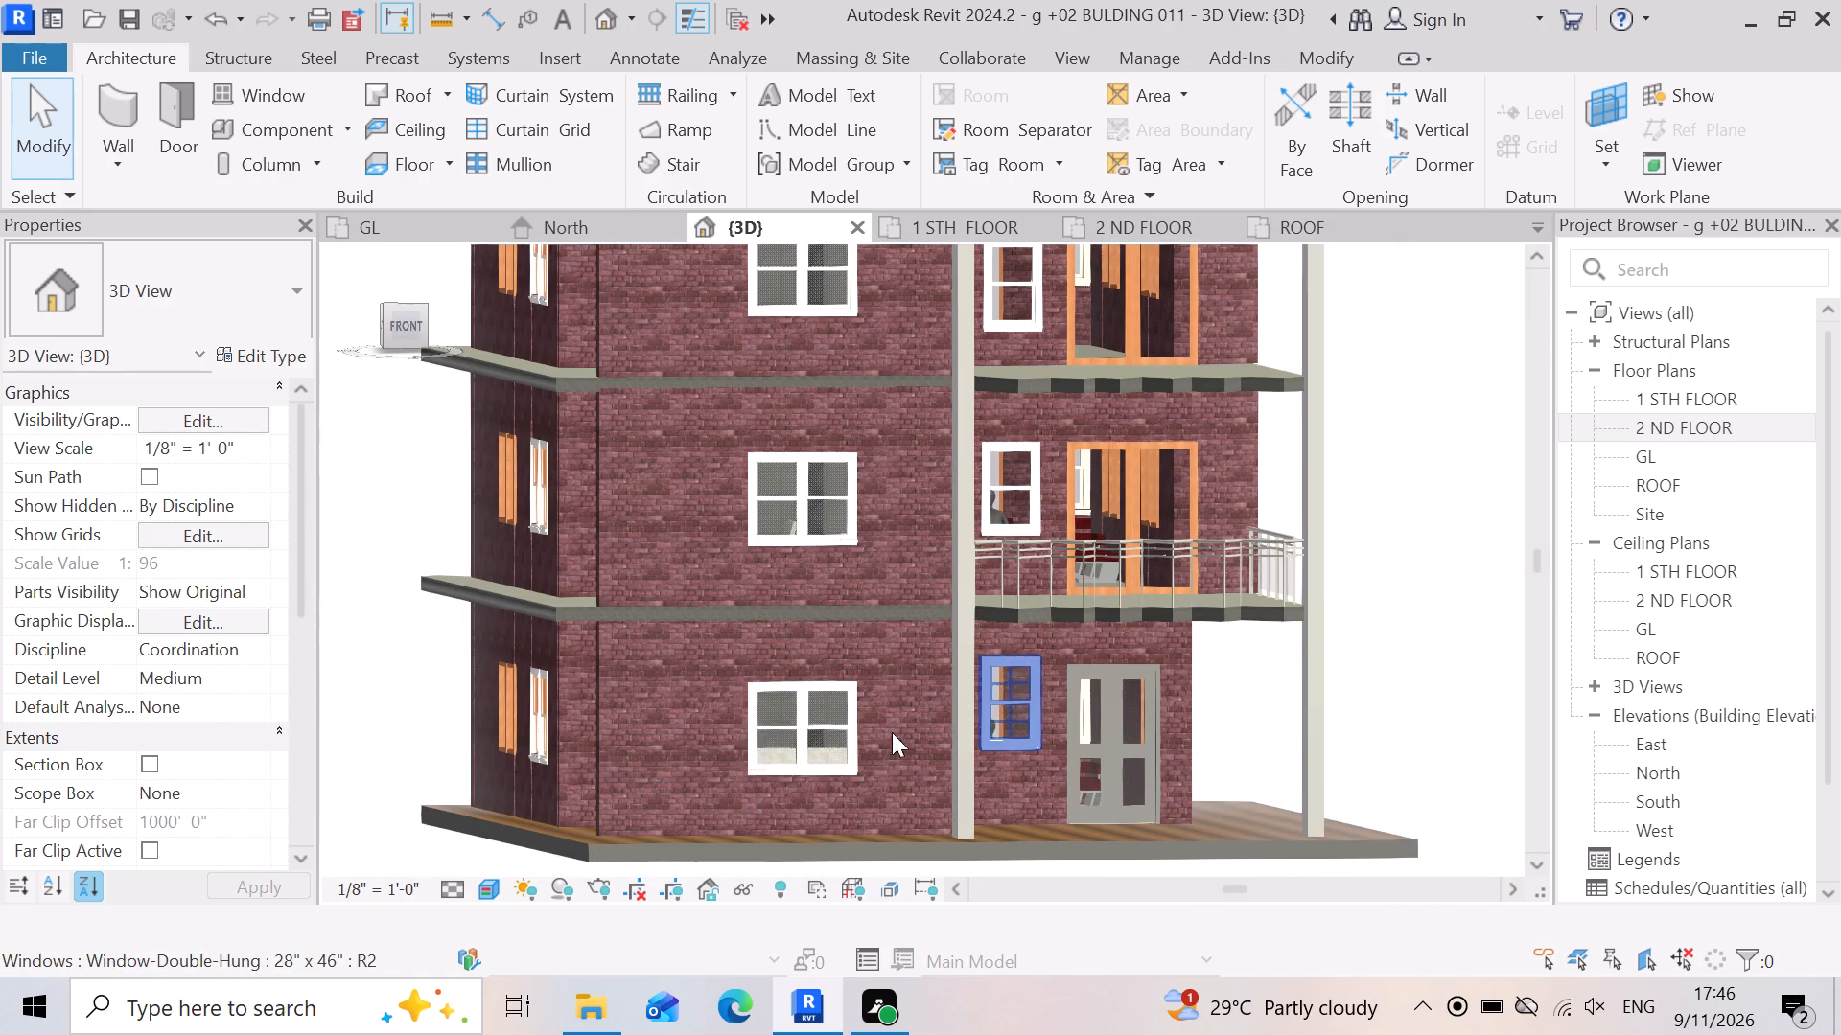
scroll(1127, 817, "up", 3)
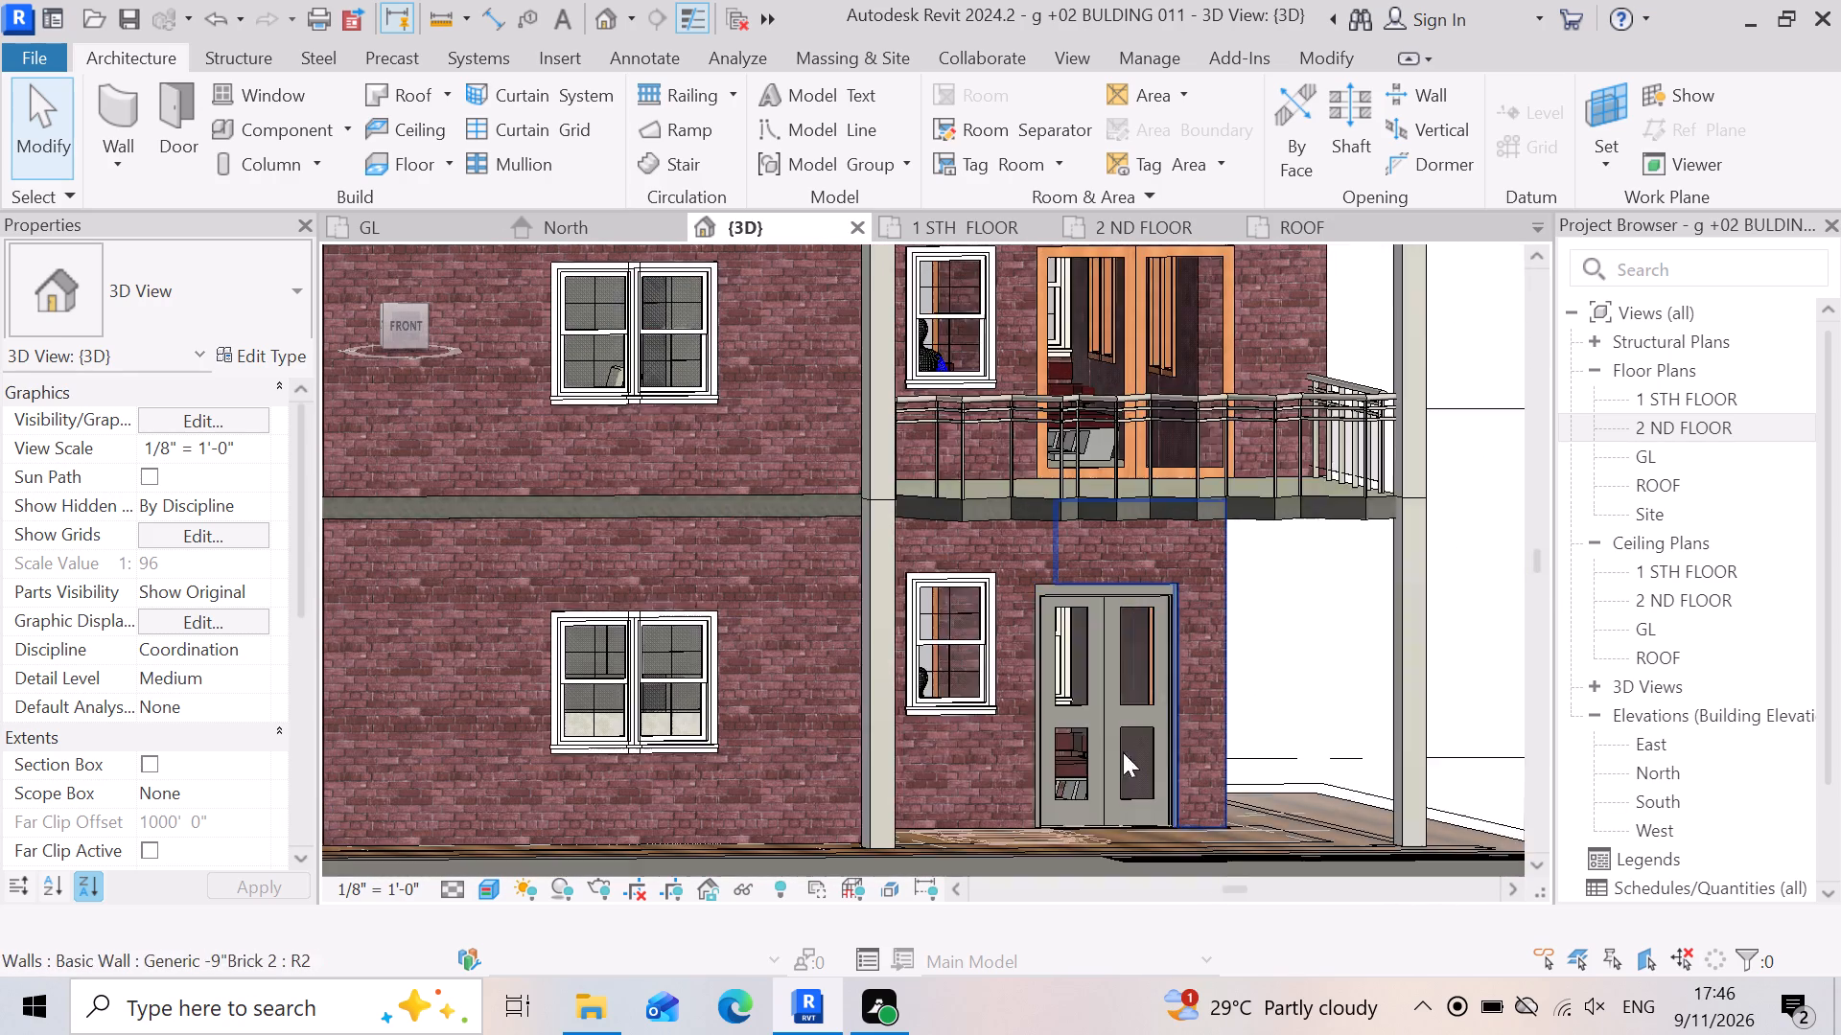
scroll(1165, 765, "up", 1)
scroll(1173, 770, "down", 4)
scroll(1265, 415, "up", 6)
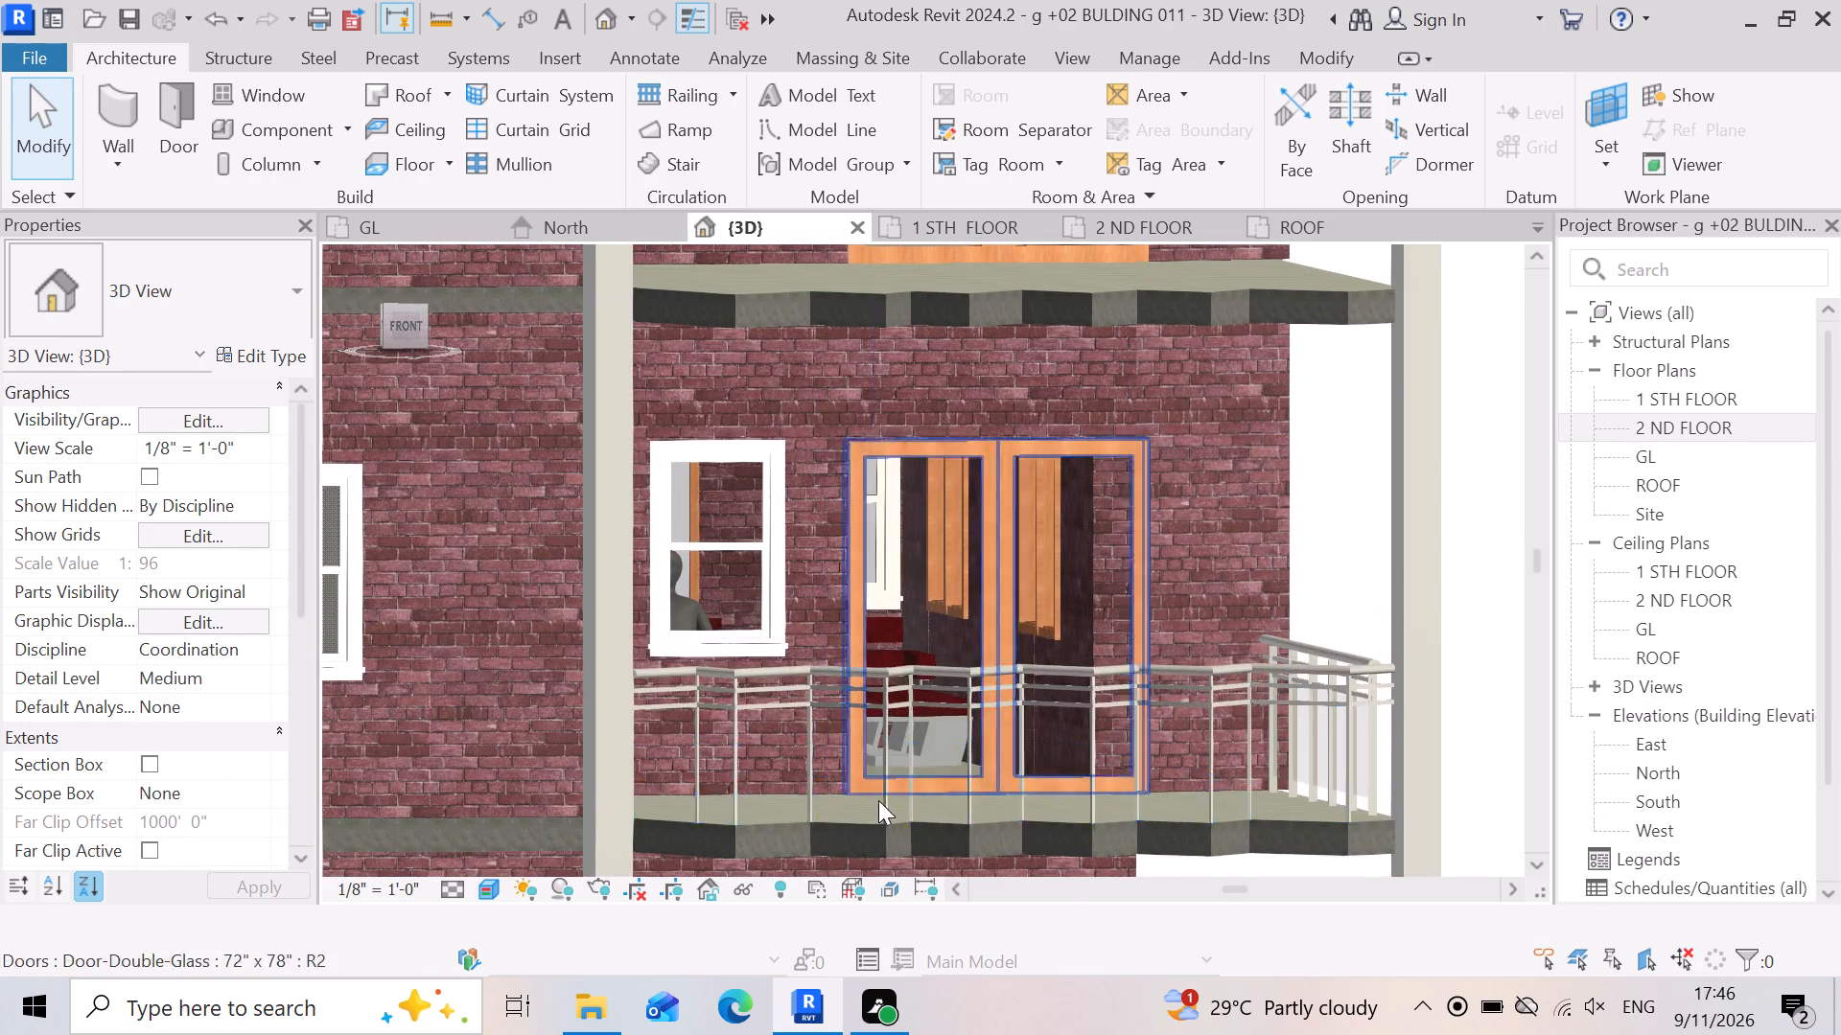
scroll(880, 802, "down", 7)
scroll(816, 435, "up", 3)
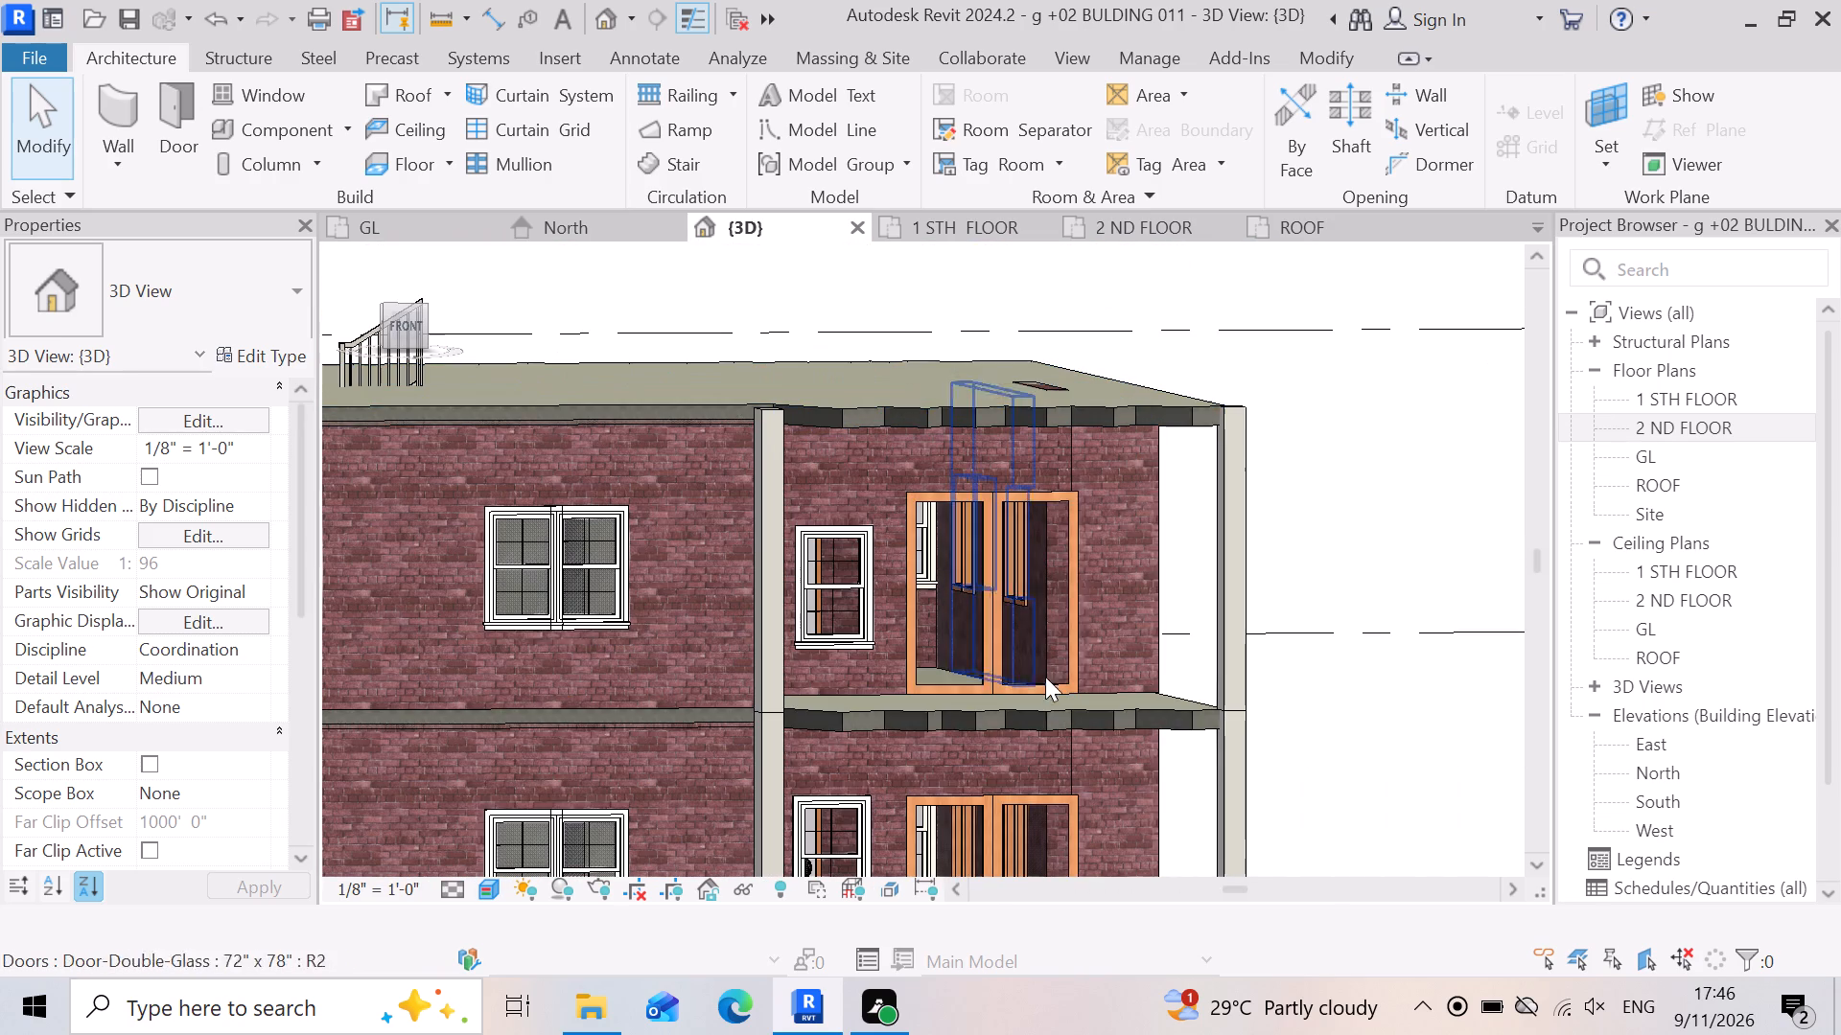
Copy the 1 STH FLOOR balcony's front railing and paste it aligned to the 2 ND FLOOR level.
scroll(1074, 731, "down", 3)
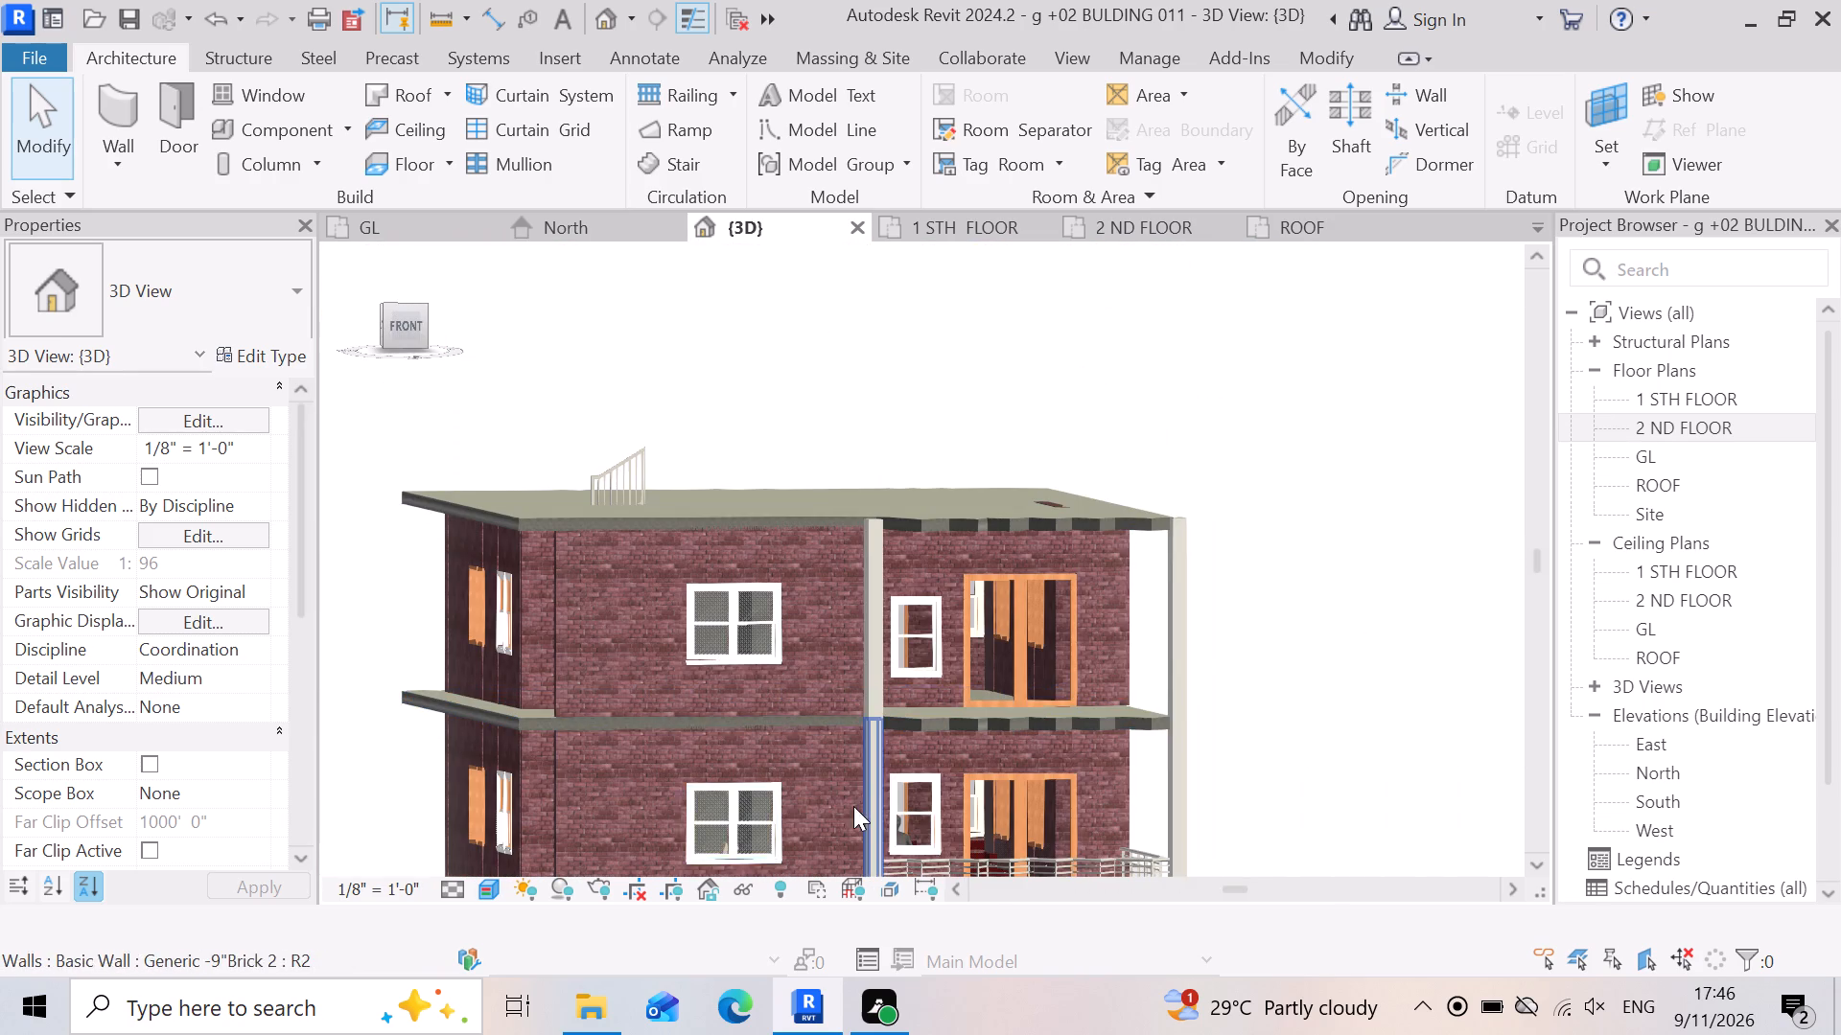
scroll(1106, 687, "down", 4)
scroll(1102, 794, "up", 5)
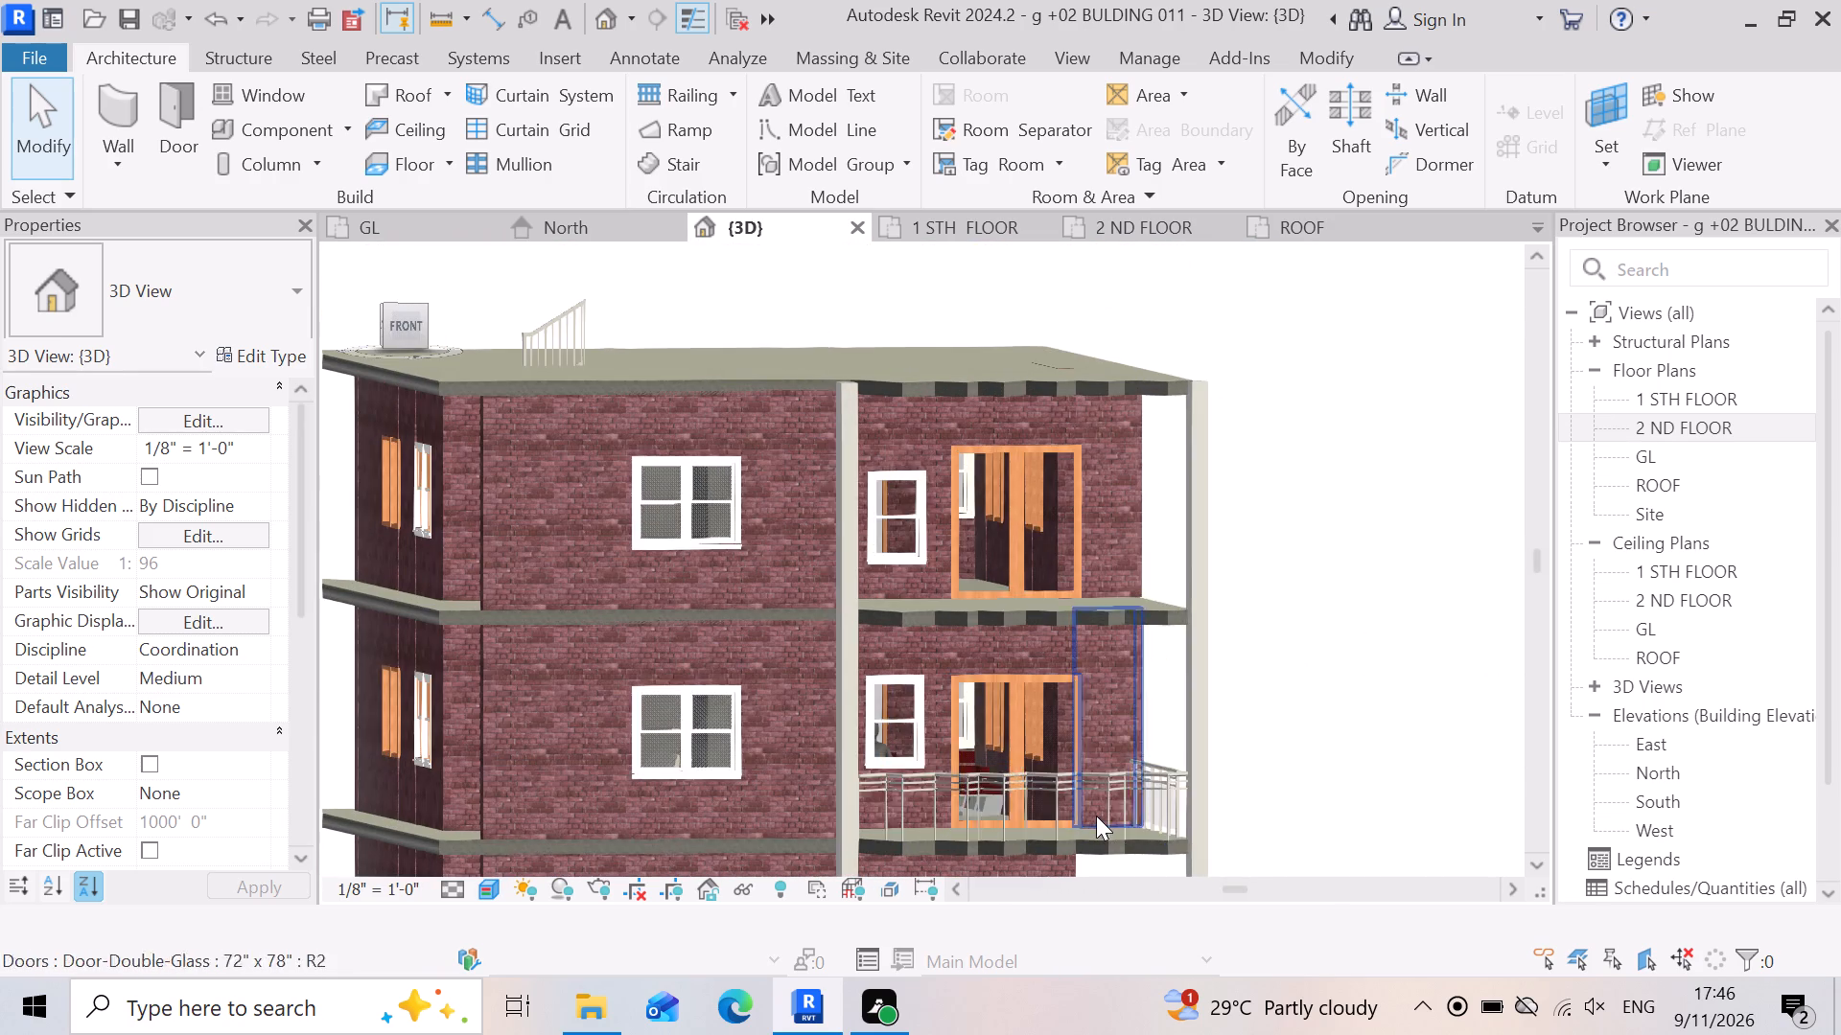
left_click(1096, 816)
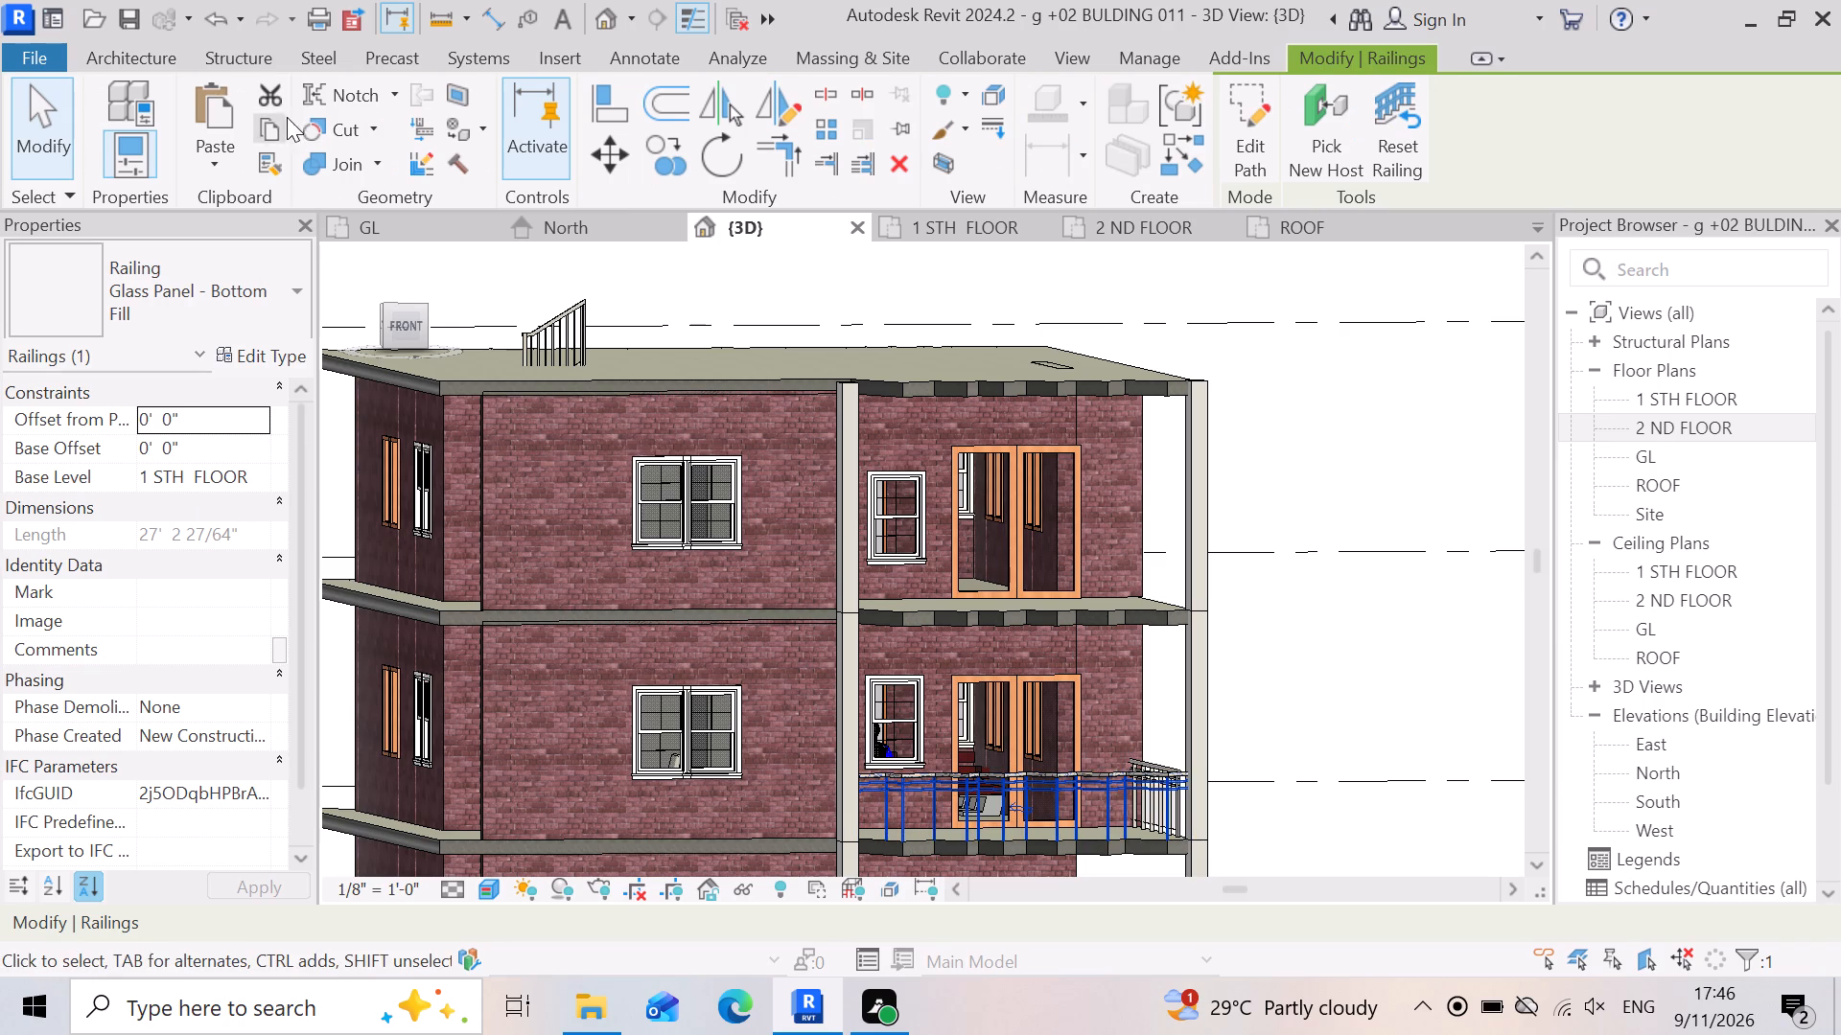
left_click(261, 131)
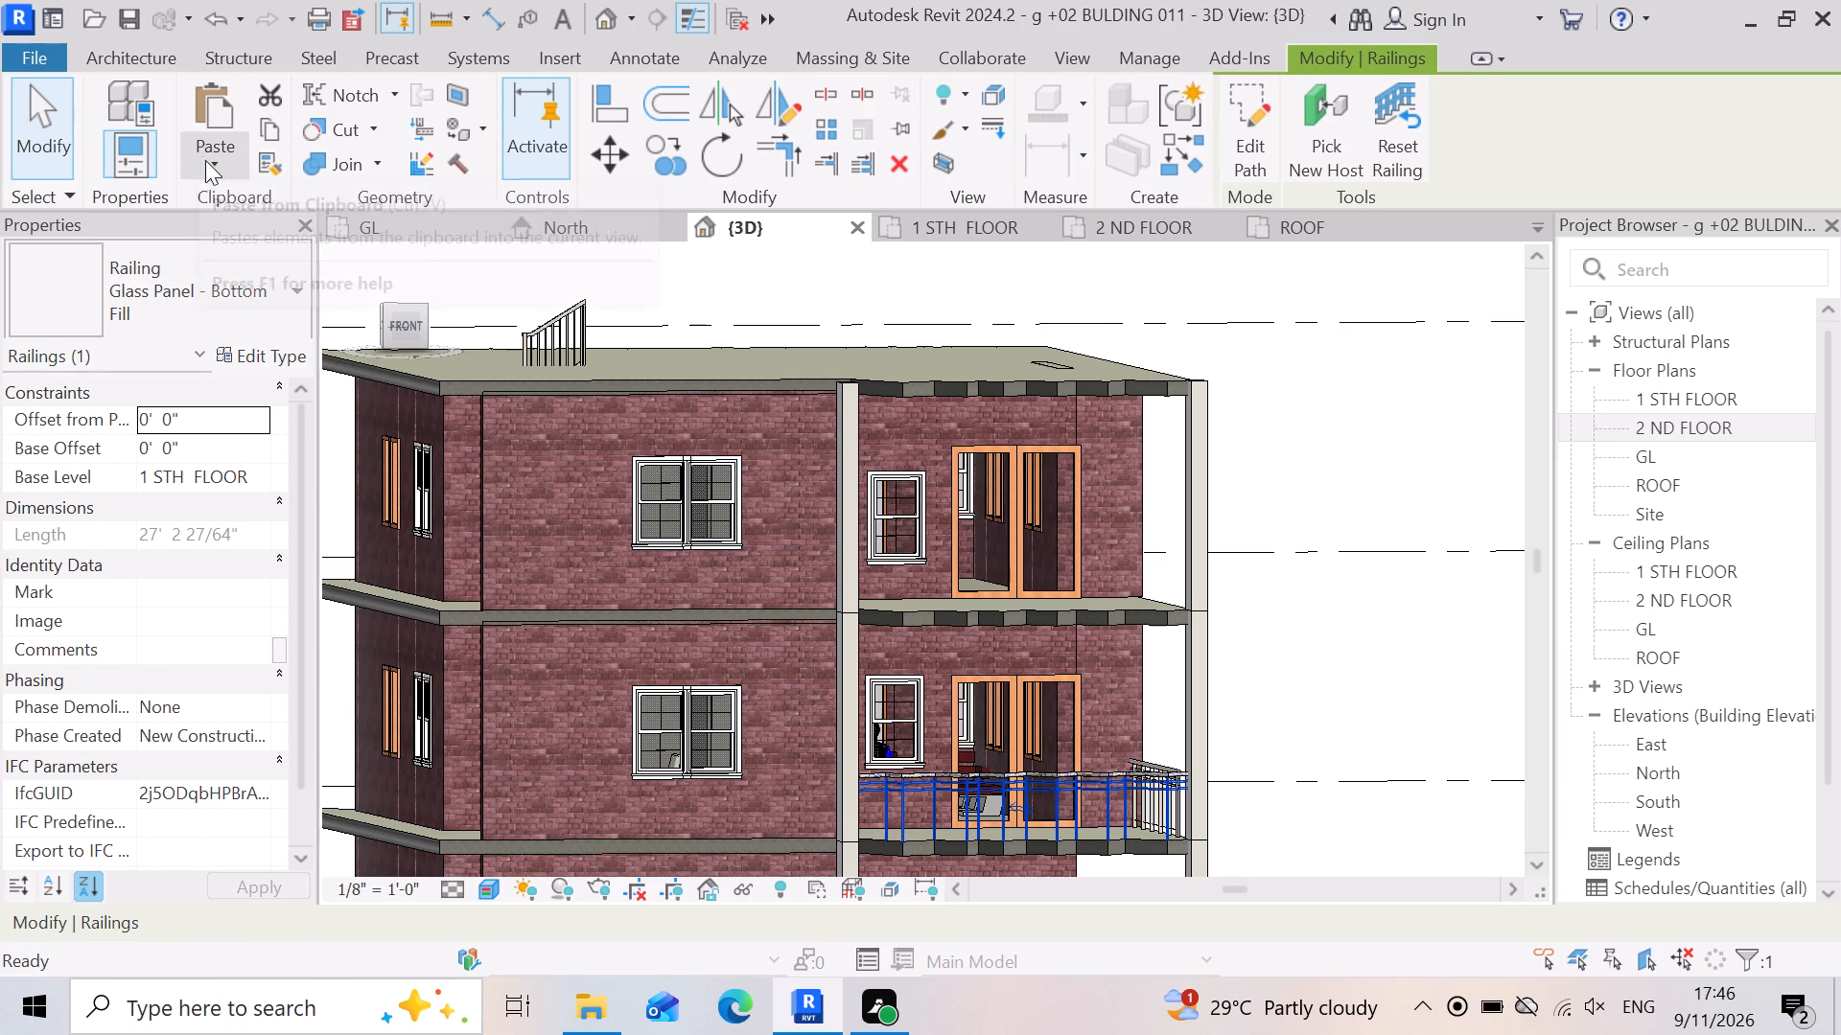
left_click(213, 160)
left_click(382, 284)
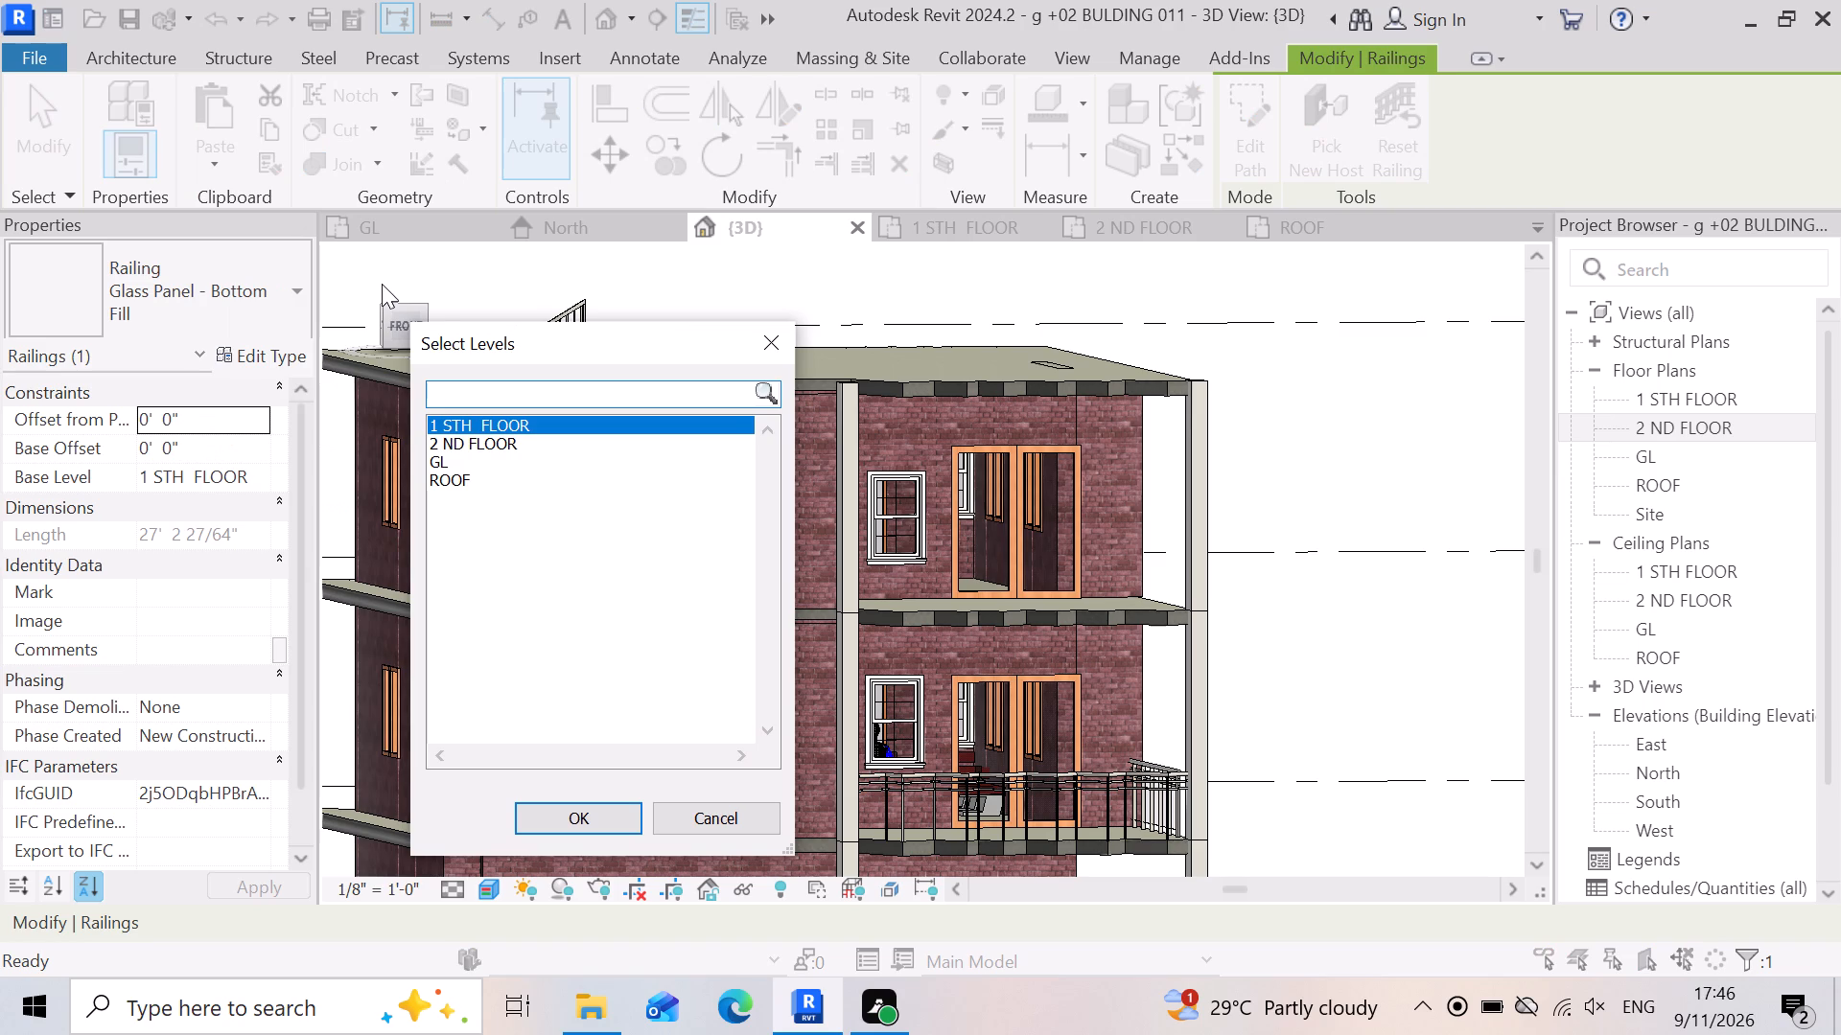
left_click(482, 429)
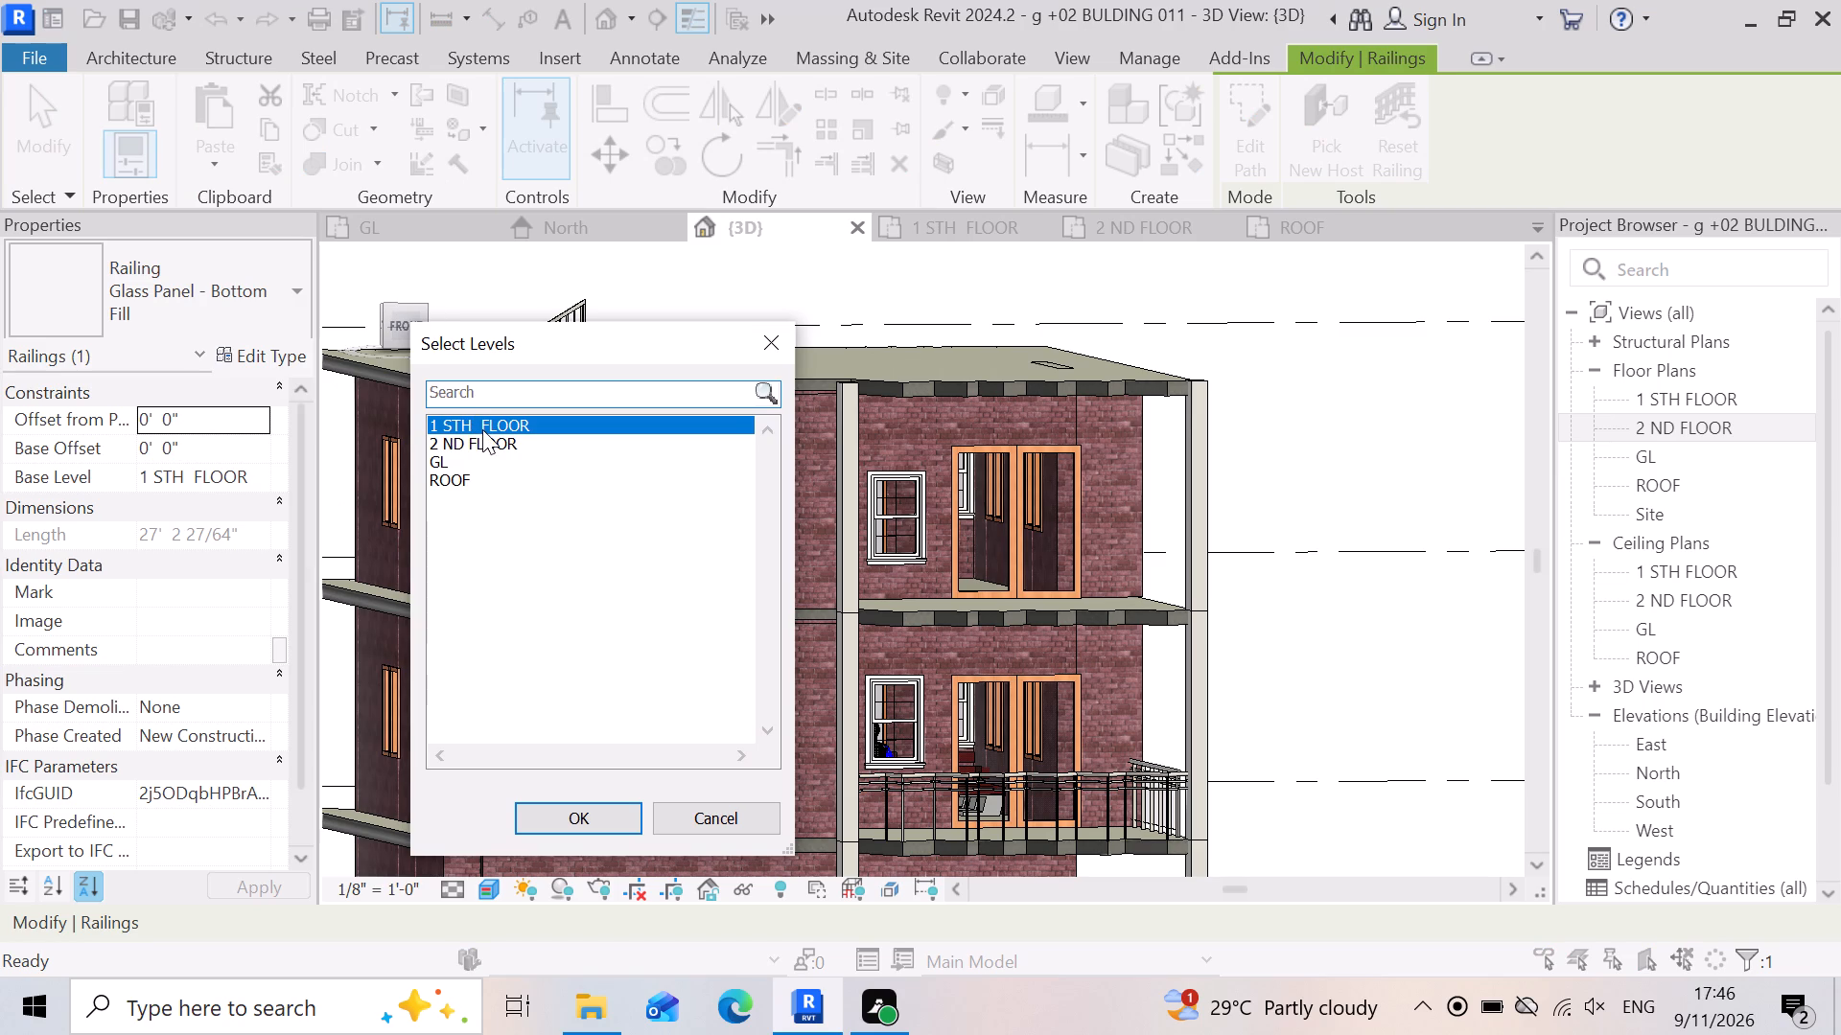
left_click(481, 436)
left_click(549, 806)
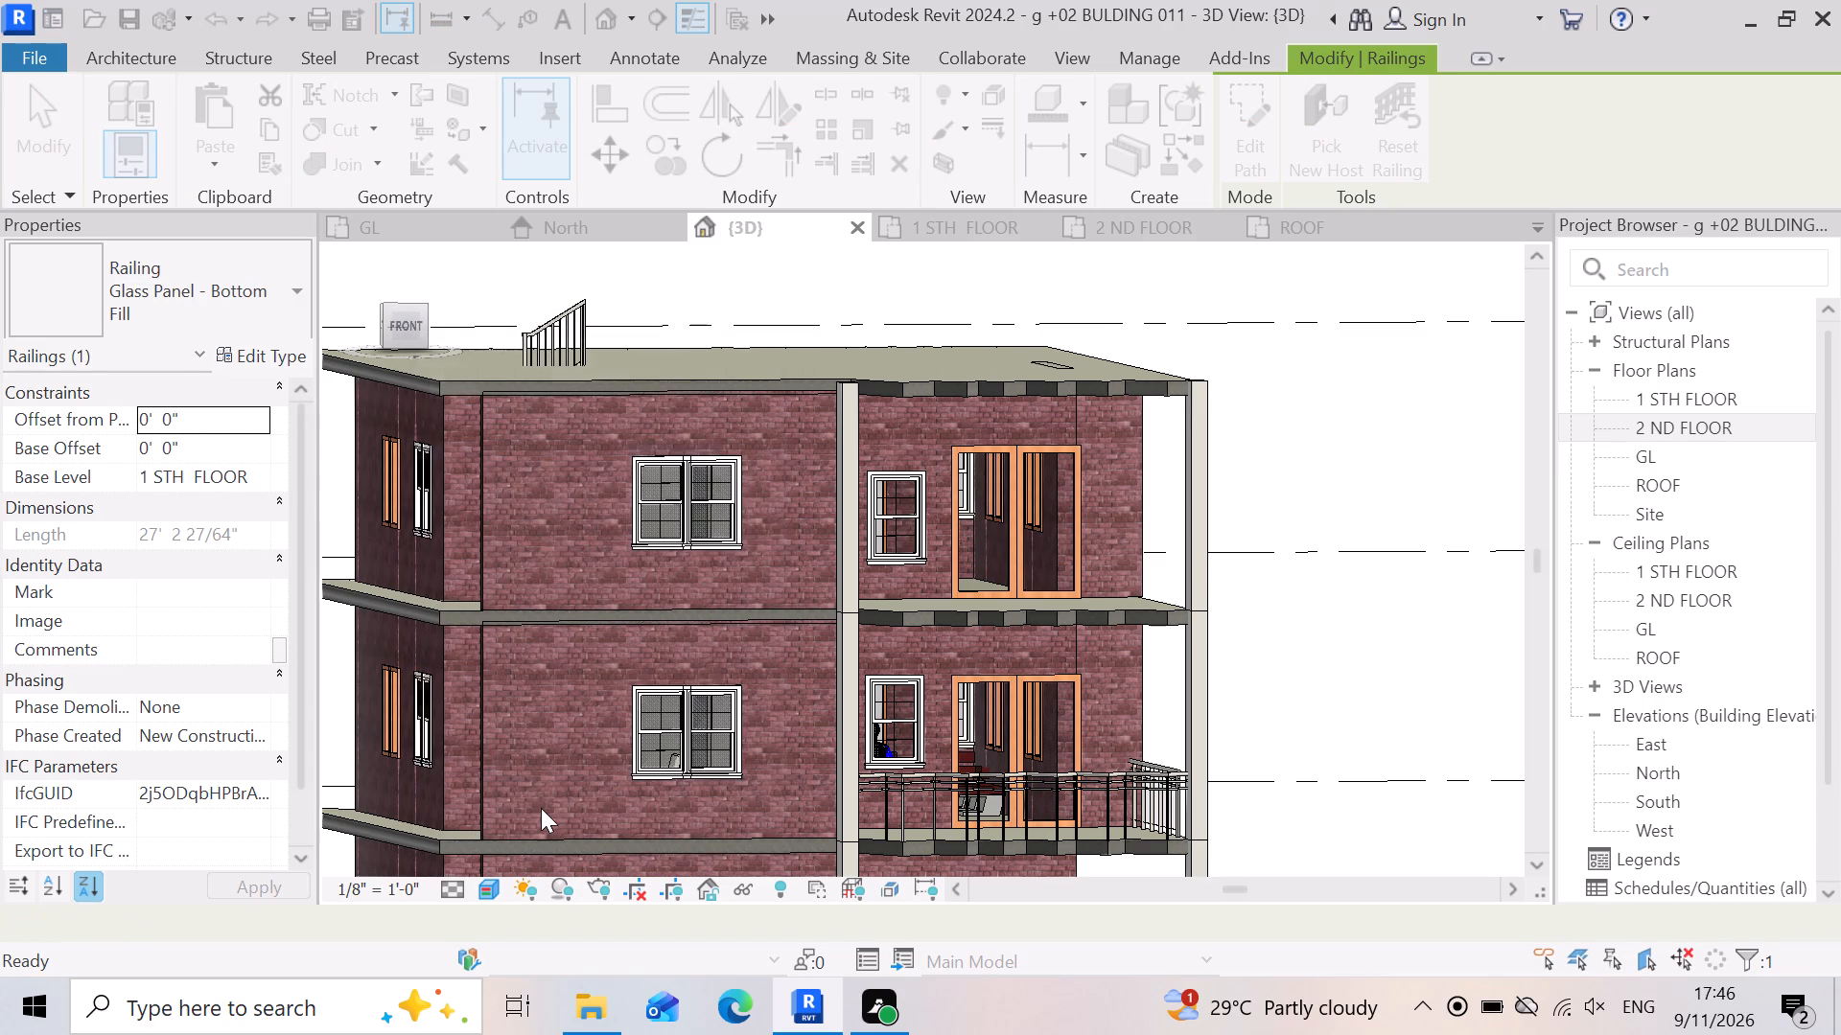
scroll(1186, 713, "up", 4)
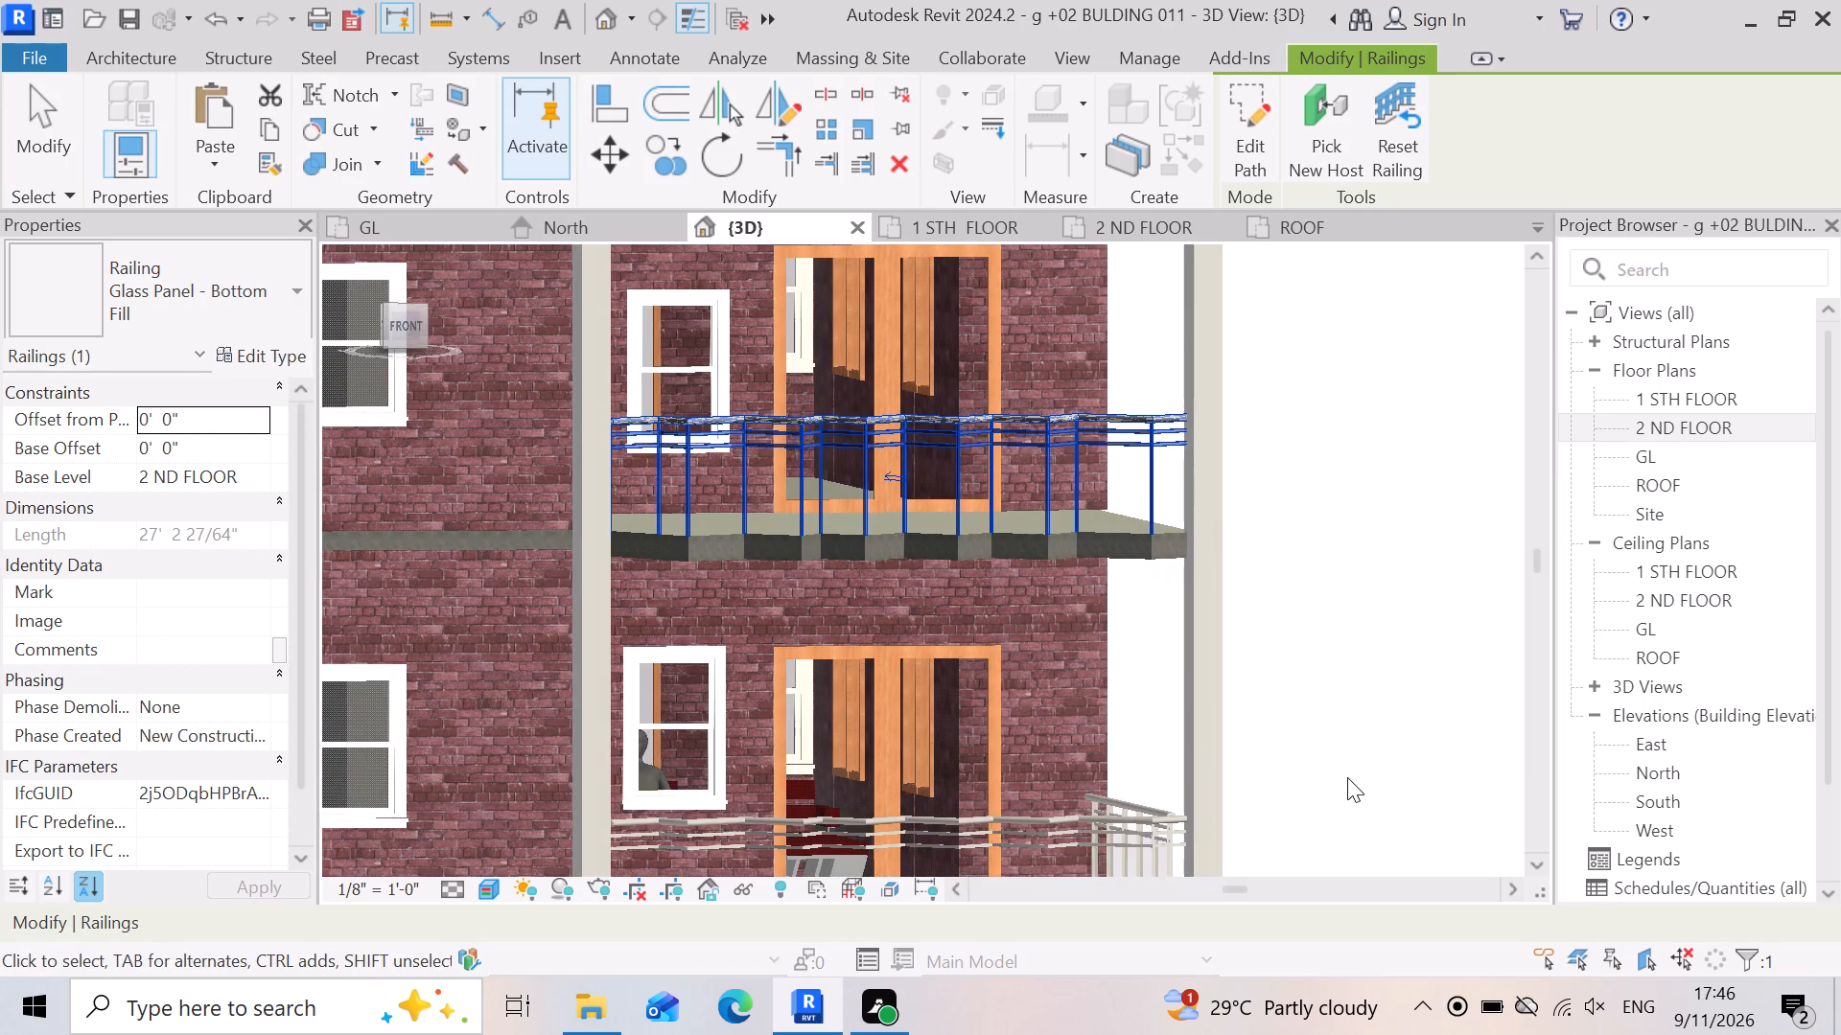
Examine the 2 ND FLOOR balcony's front railing along the slab edge and against the front facade in the 3D view.
left_click(1347, 777)
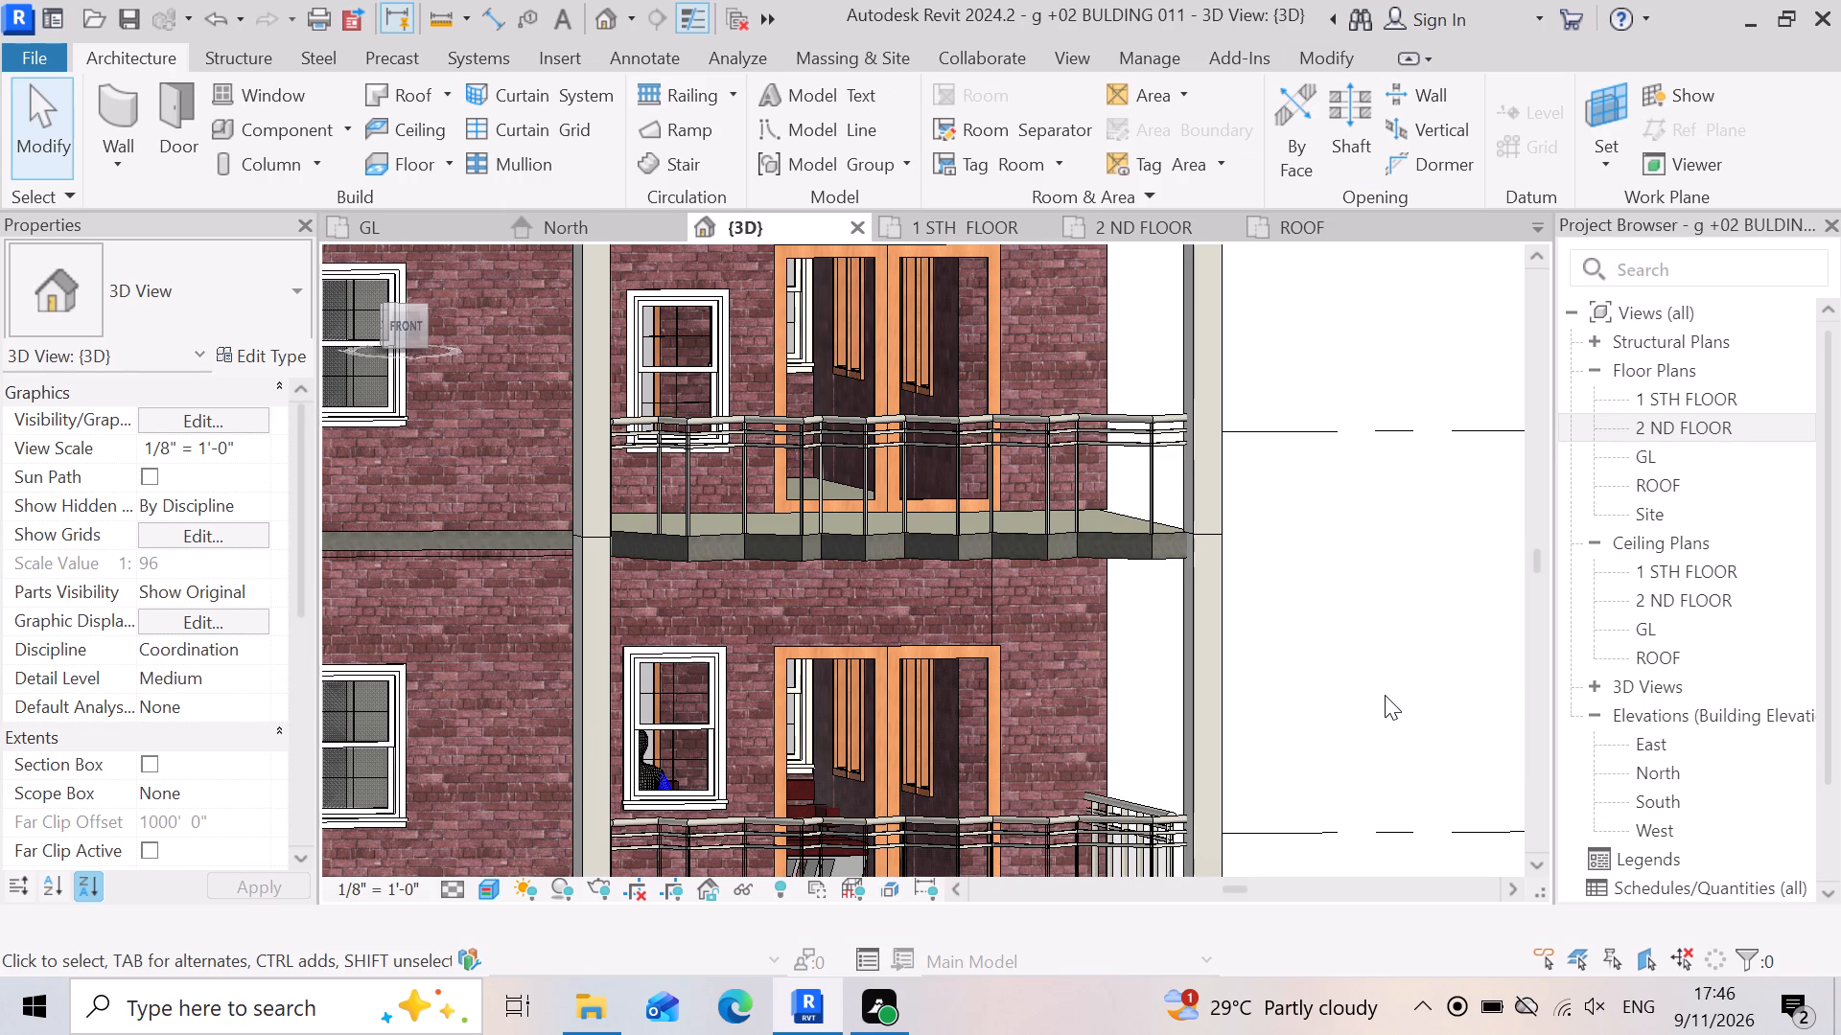
left_click(1314, 784)
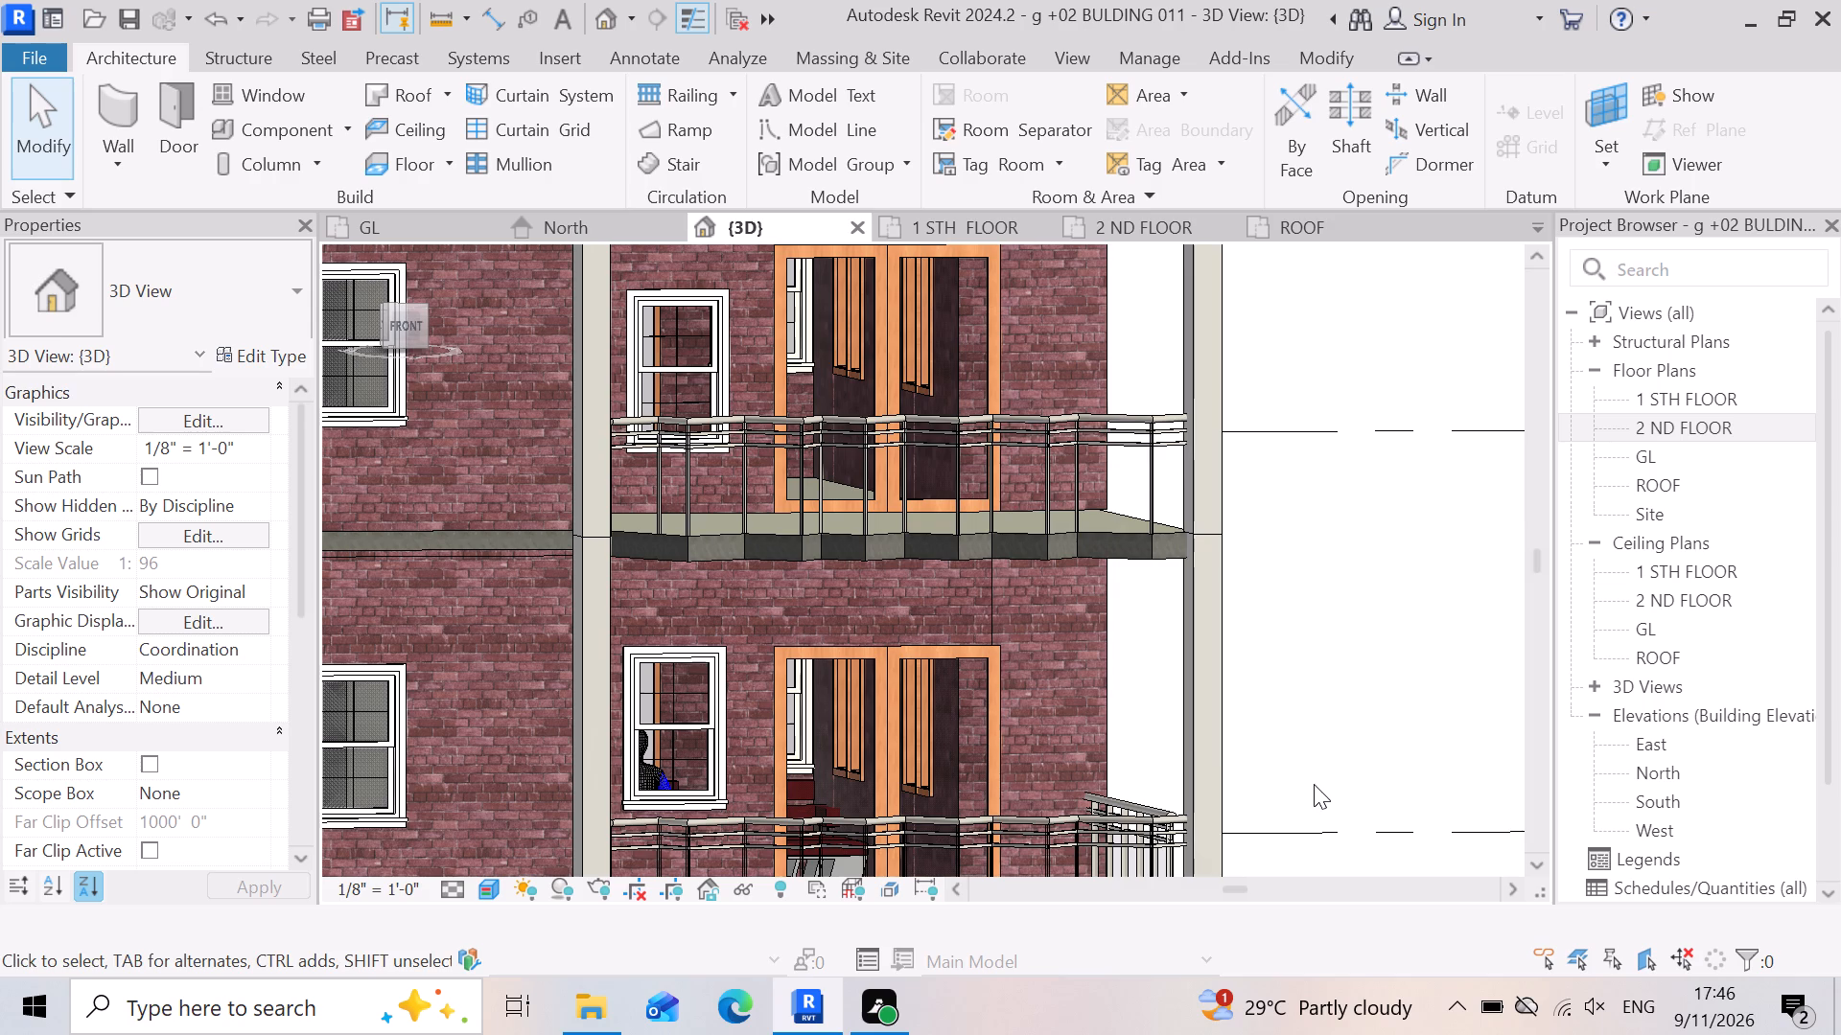
scroll(1221, 508, "up", 3)
scroll(888, 465, "up", 6)
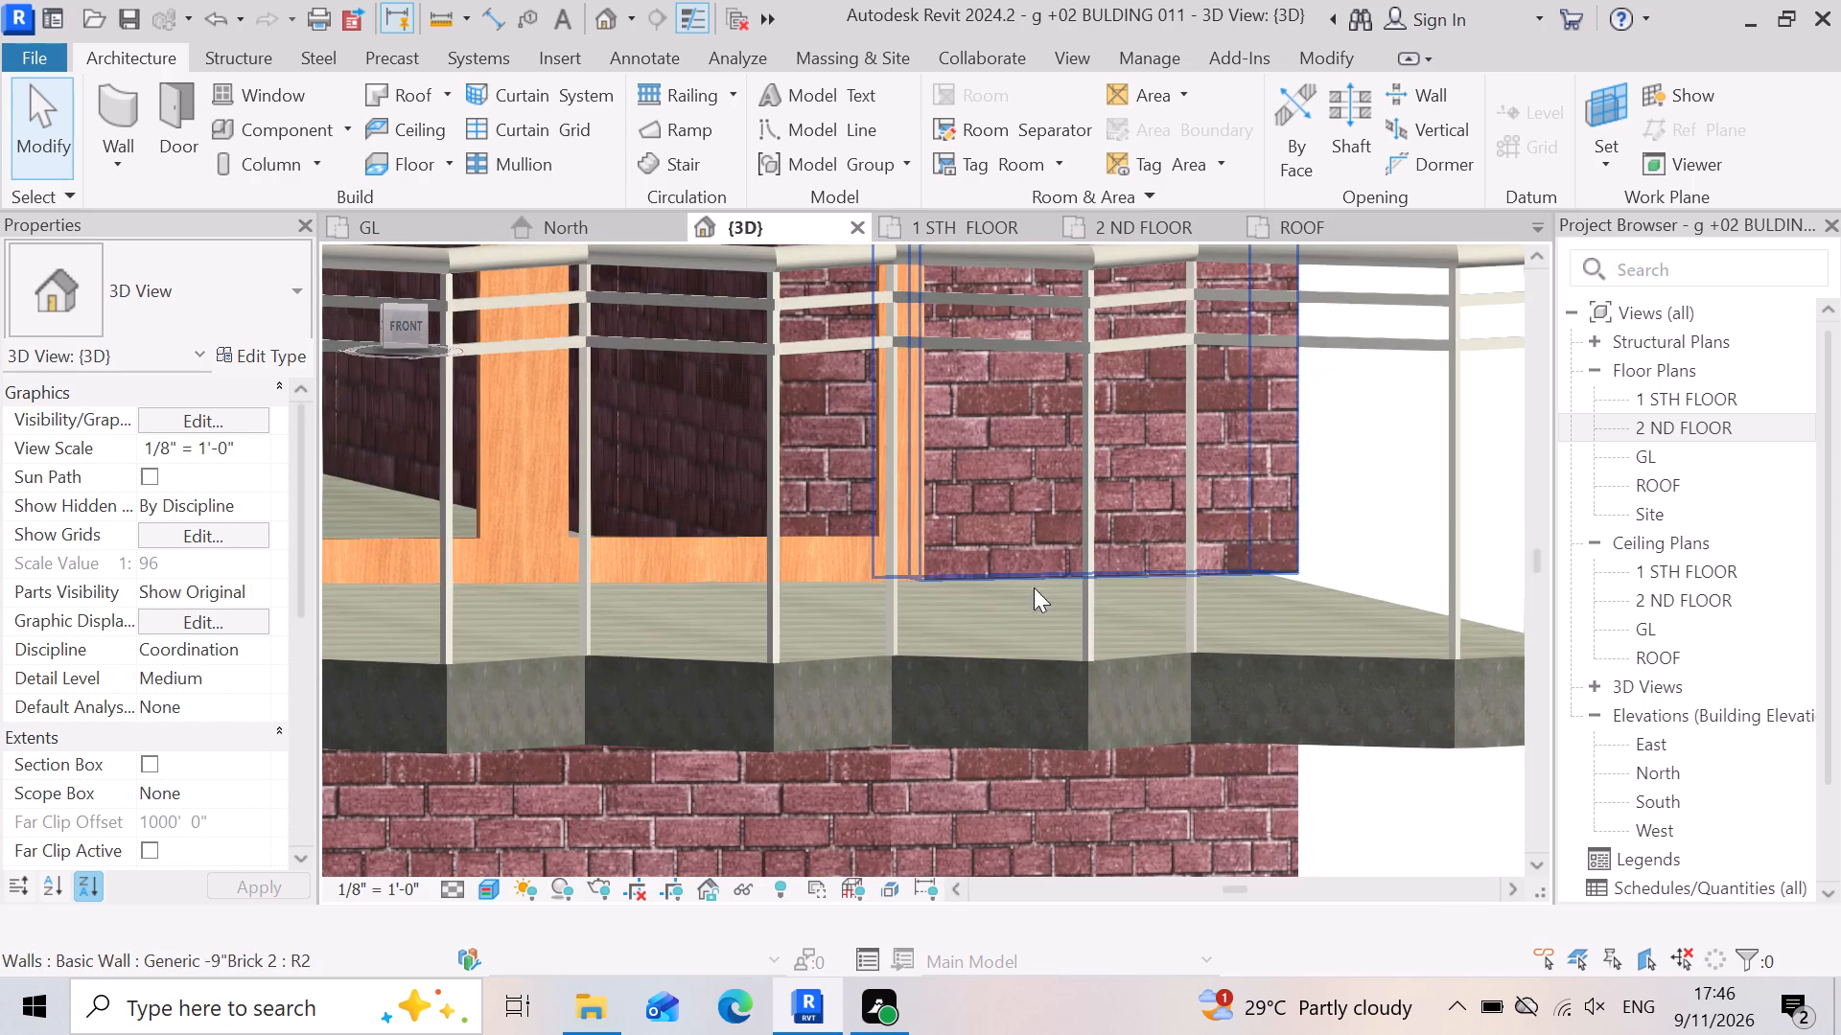
scroll(1116, 602, "down", 4)
scroll(1131, 683, "up", 3)
scroll(1159, 570, "down", 7)
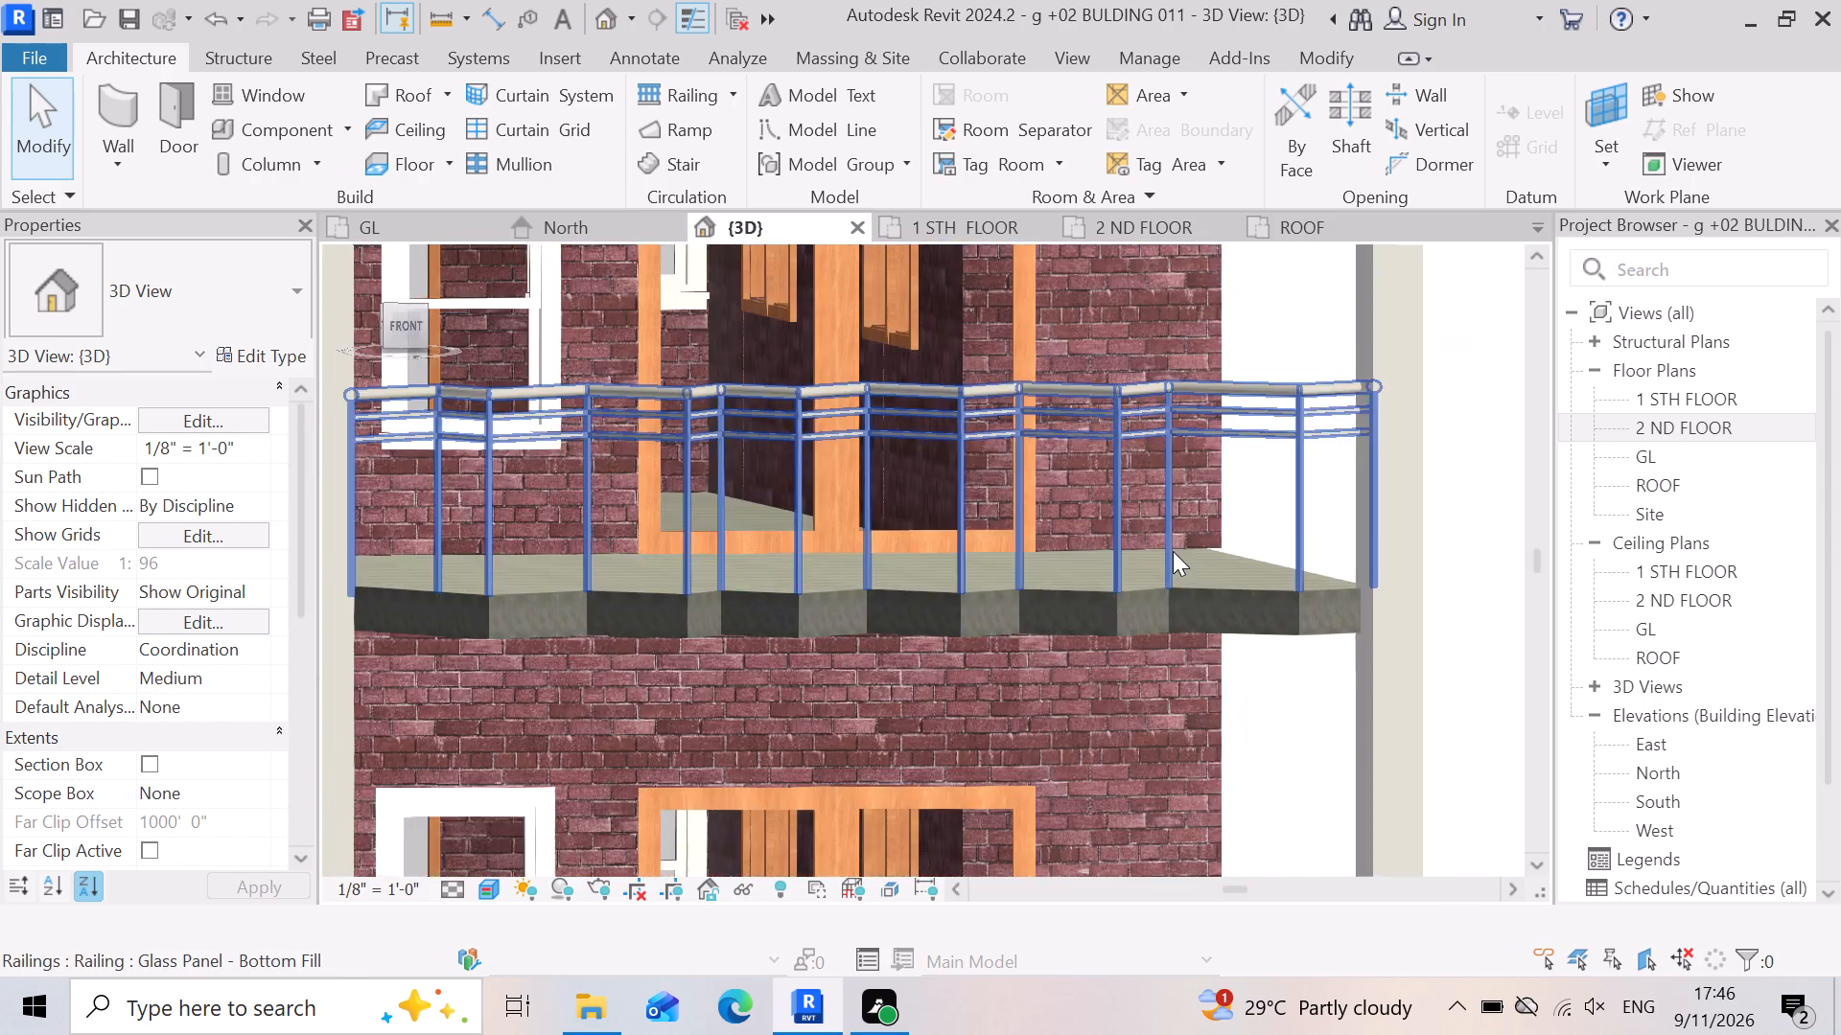
scroll(1173, 551, "down", 2)
scroll(1421, 578, "down", 4)
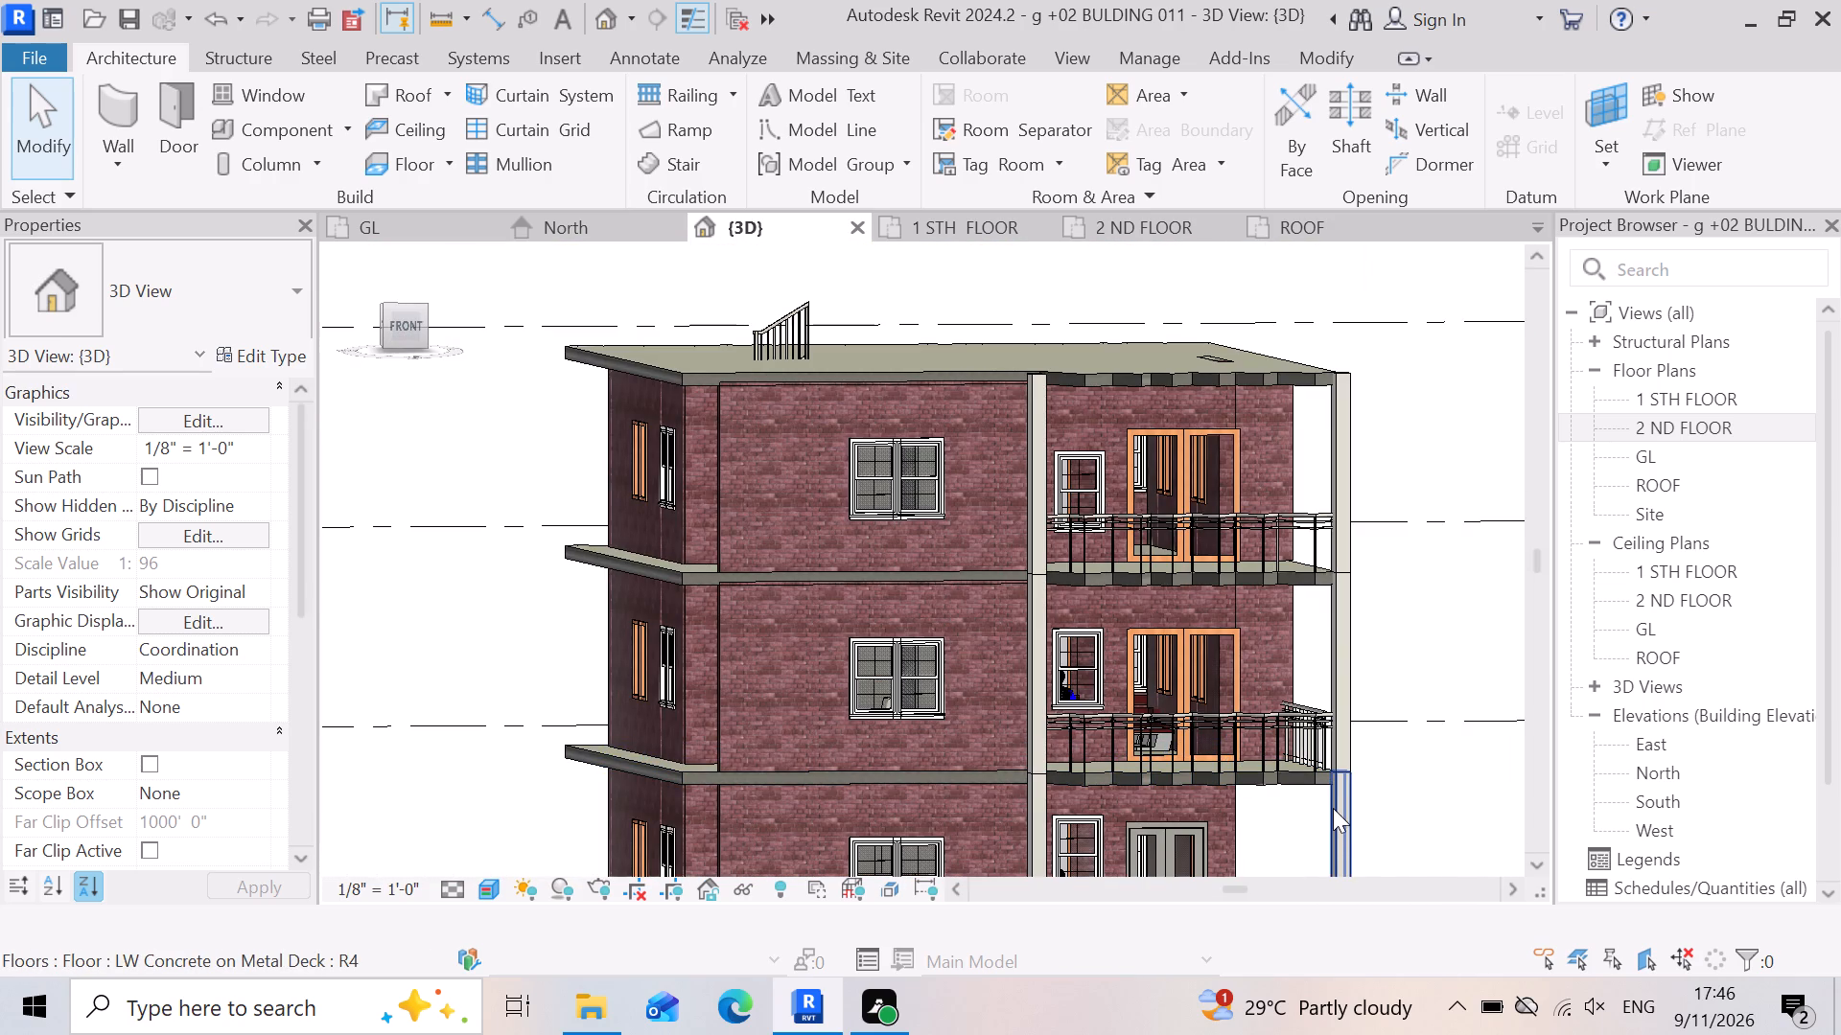
Copy the 1 STH FLOOR balcony's side railing and paste it aligned to the 2 ND FLOOR level.
scroll(1330, 808, "up", 1, "shift")
middle_click_drag(1329, 808, 1126, 797, "shift")
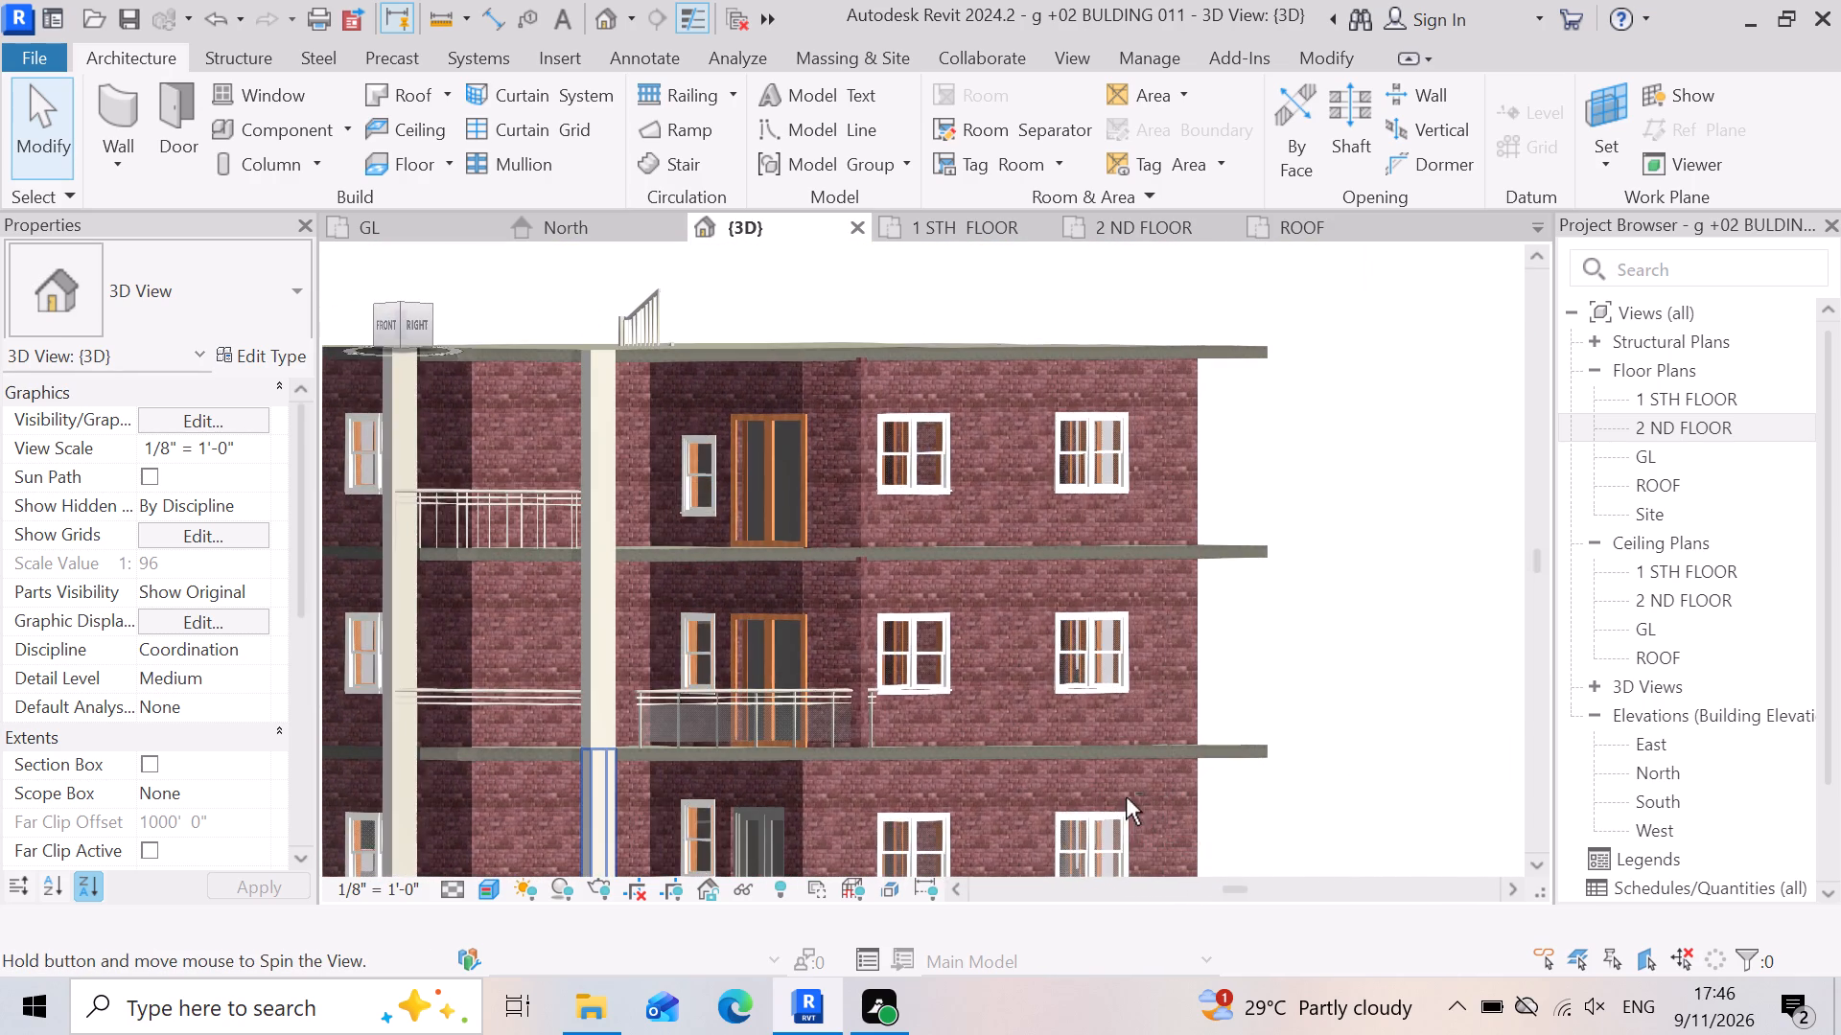
scroll(929, 762, "up", 3)
left_click(718, 705)
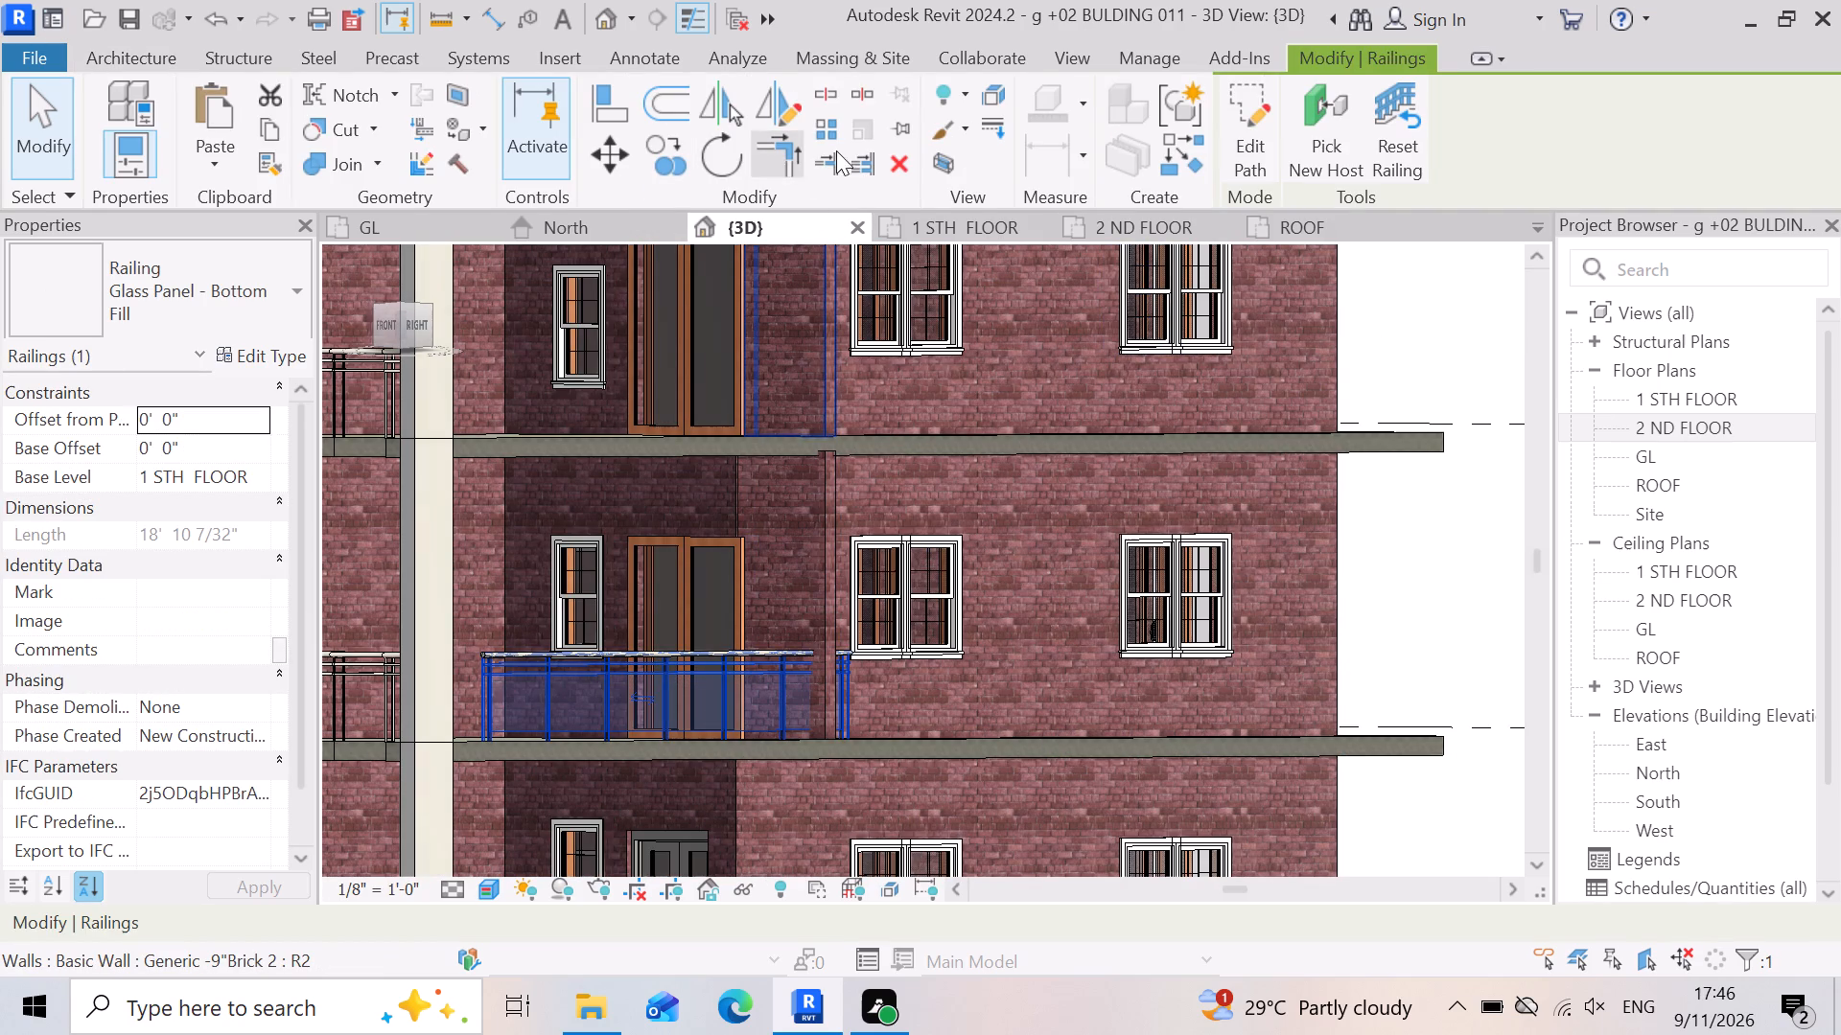
left_click(268, 140)
left_click(203, 162)
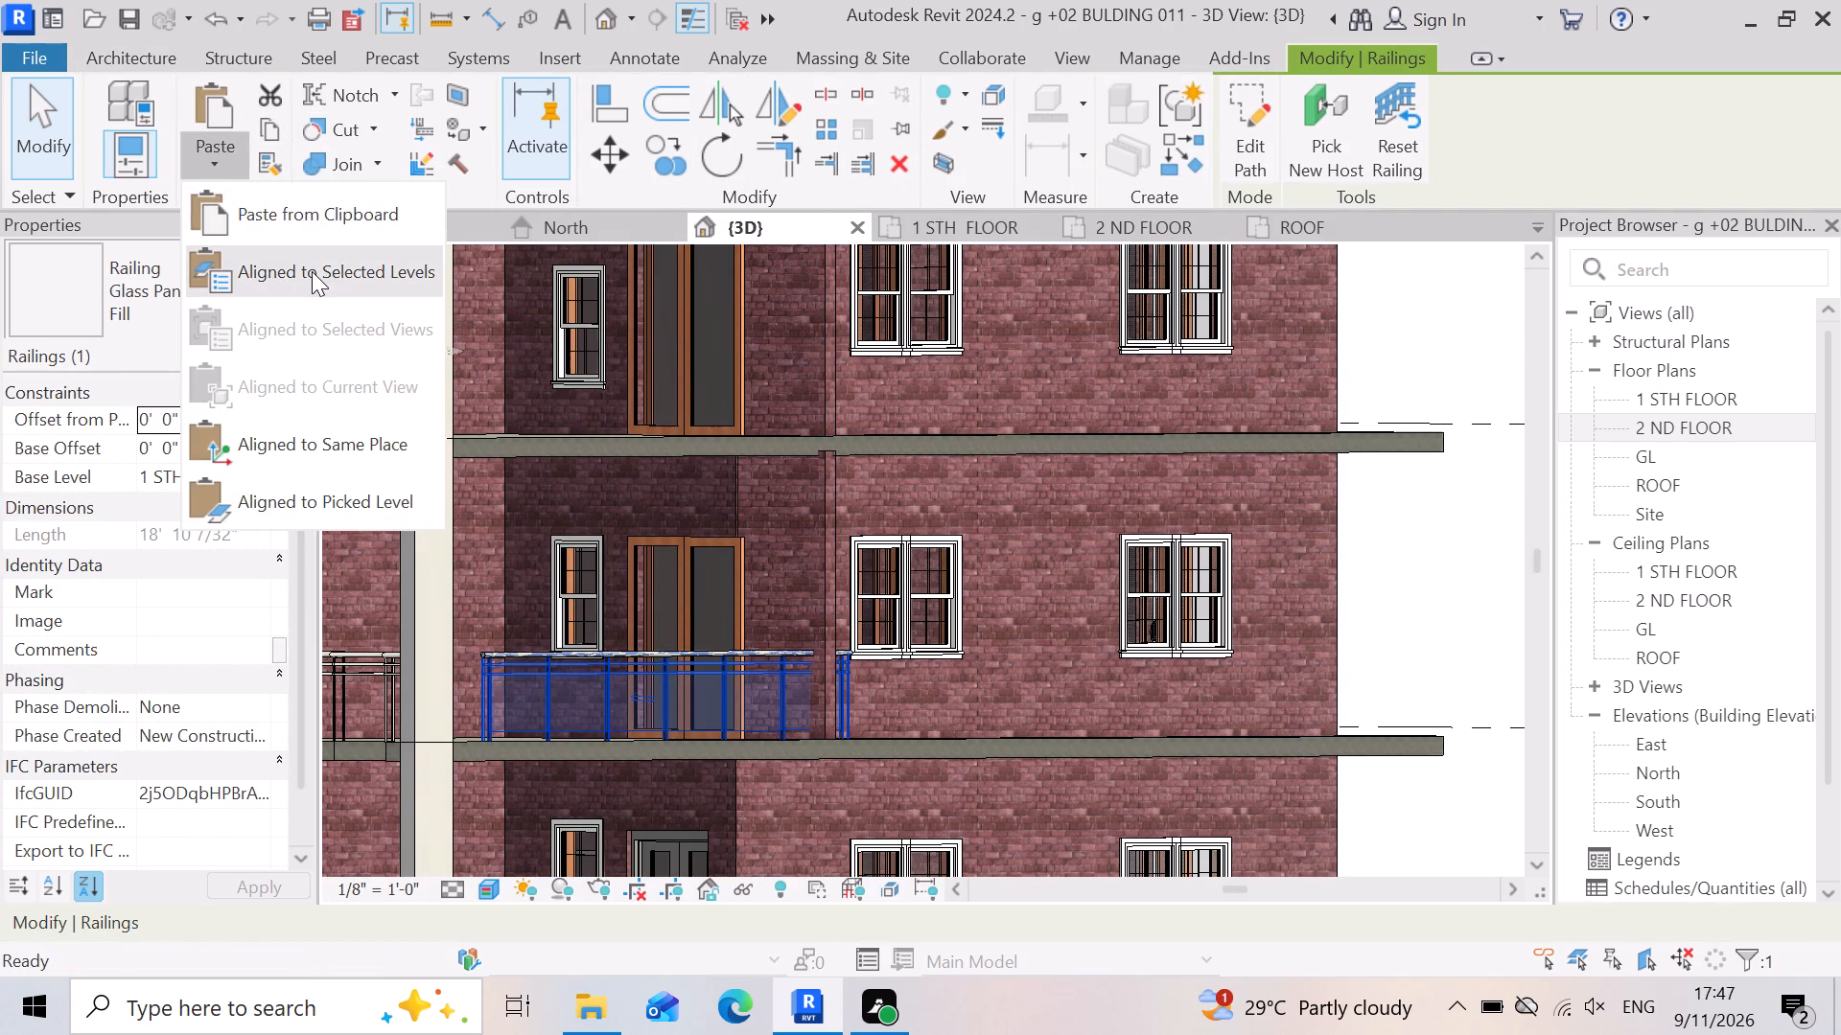
left_click(312, 271)
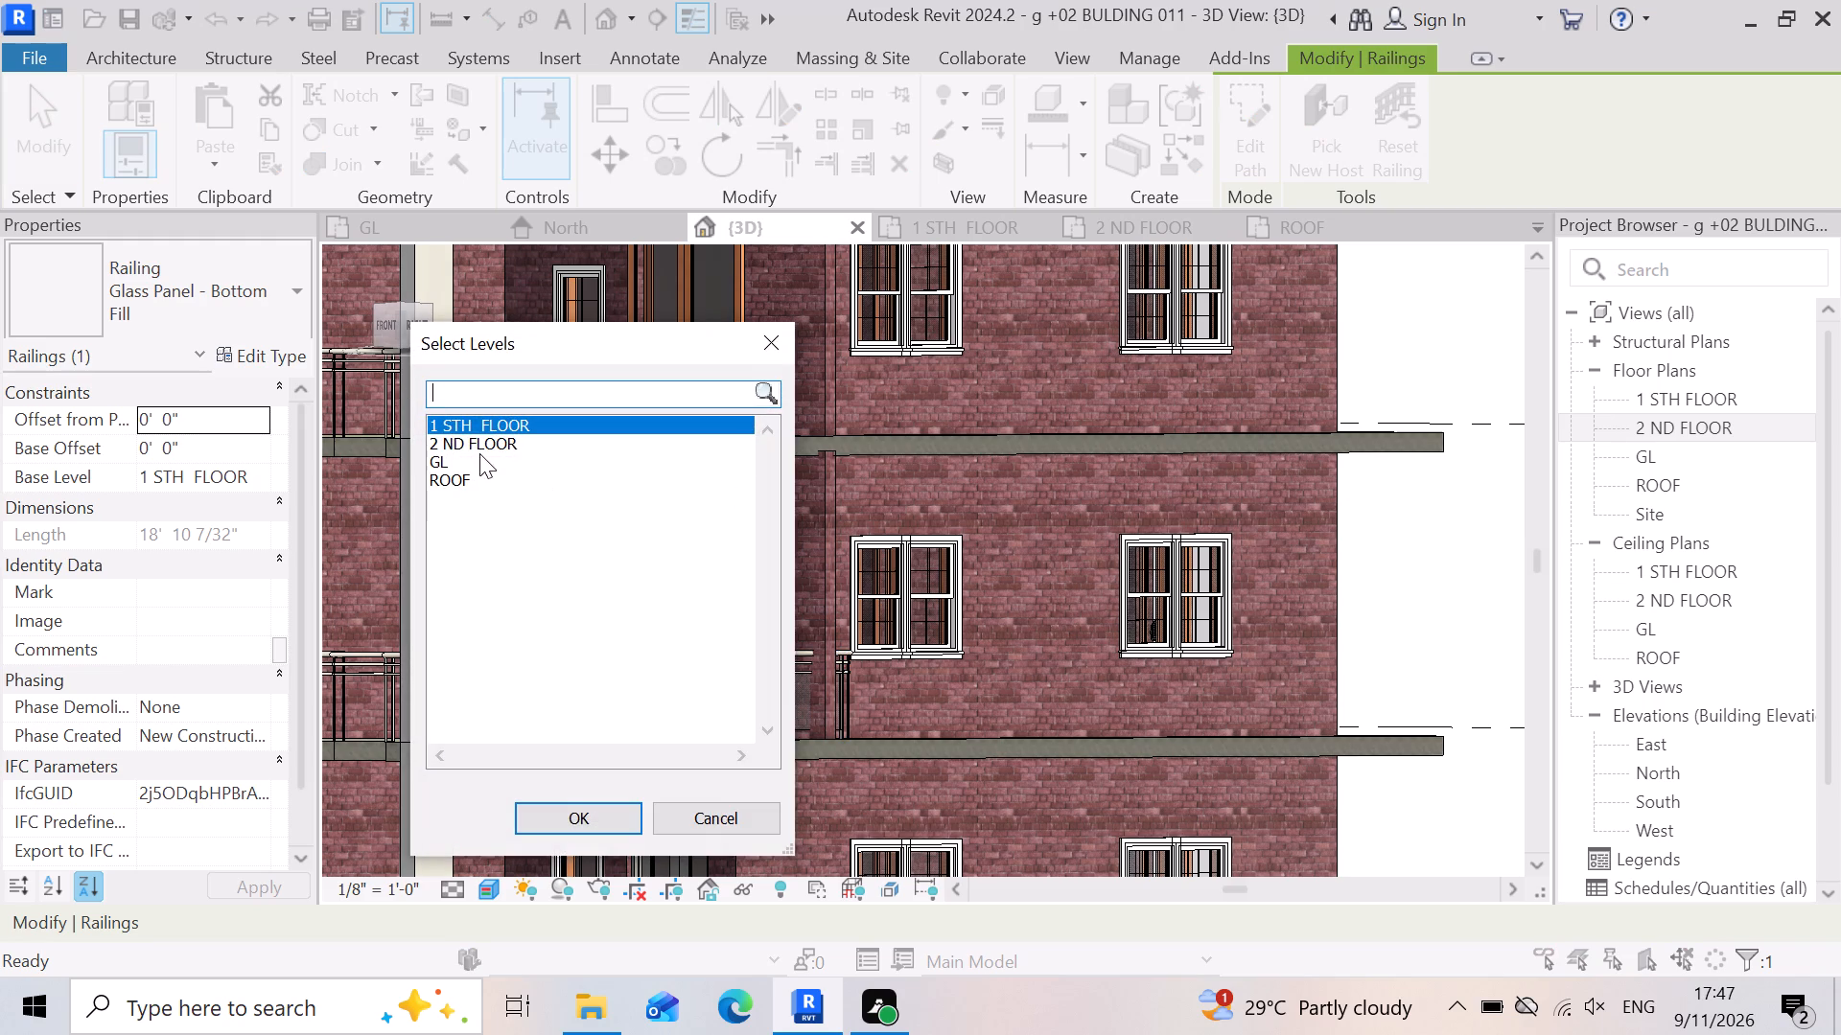
left_click(482, 452)
left_click(477, 452)
left_click(477, 448)
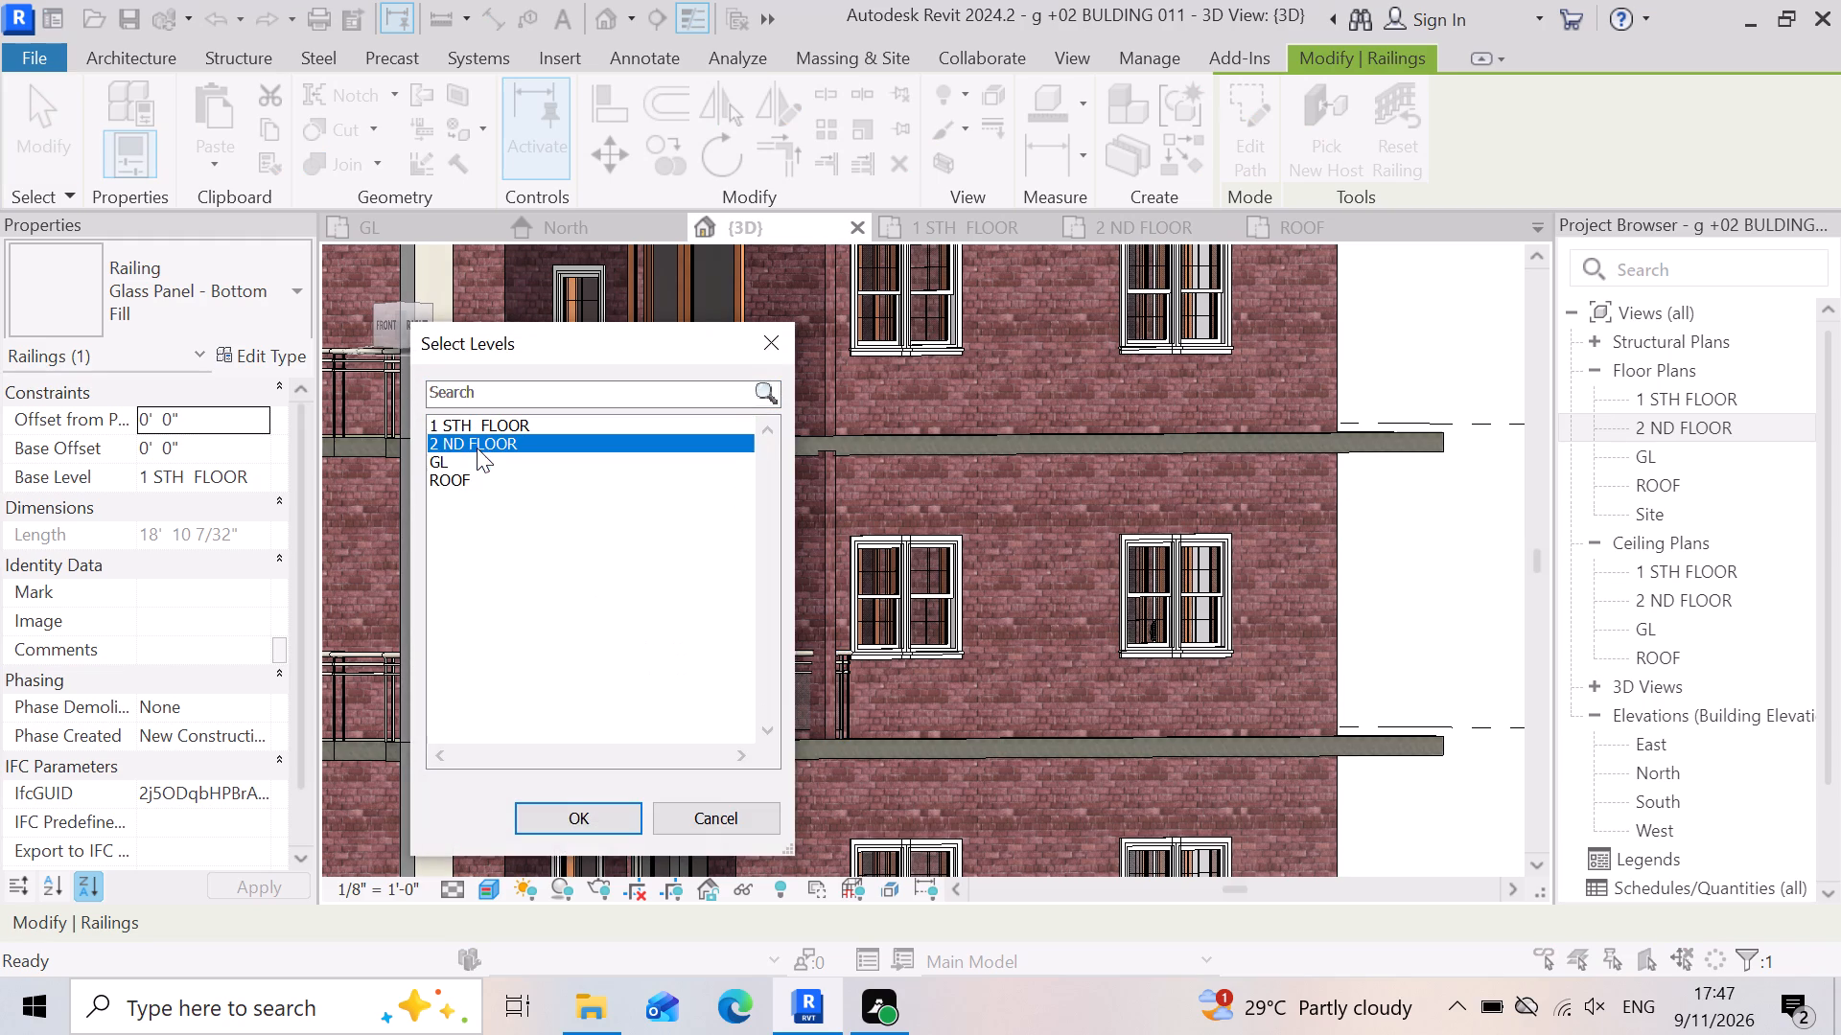
left_click(592, 832)
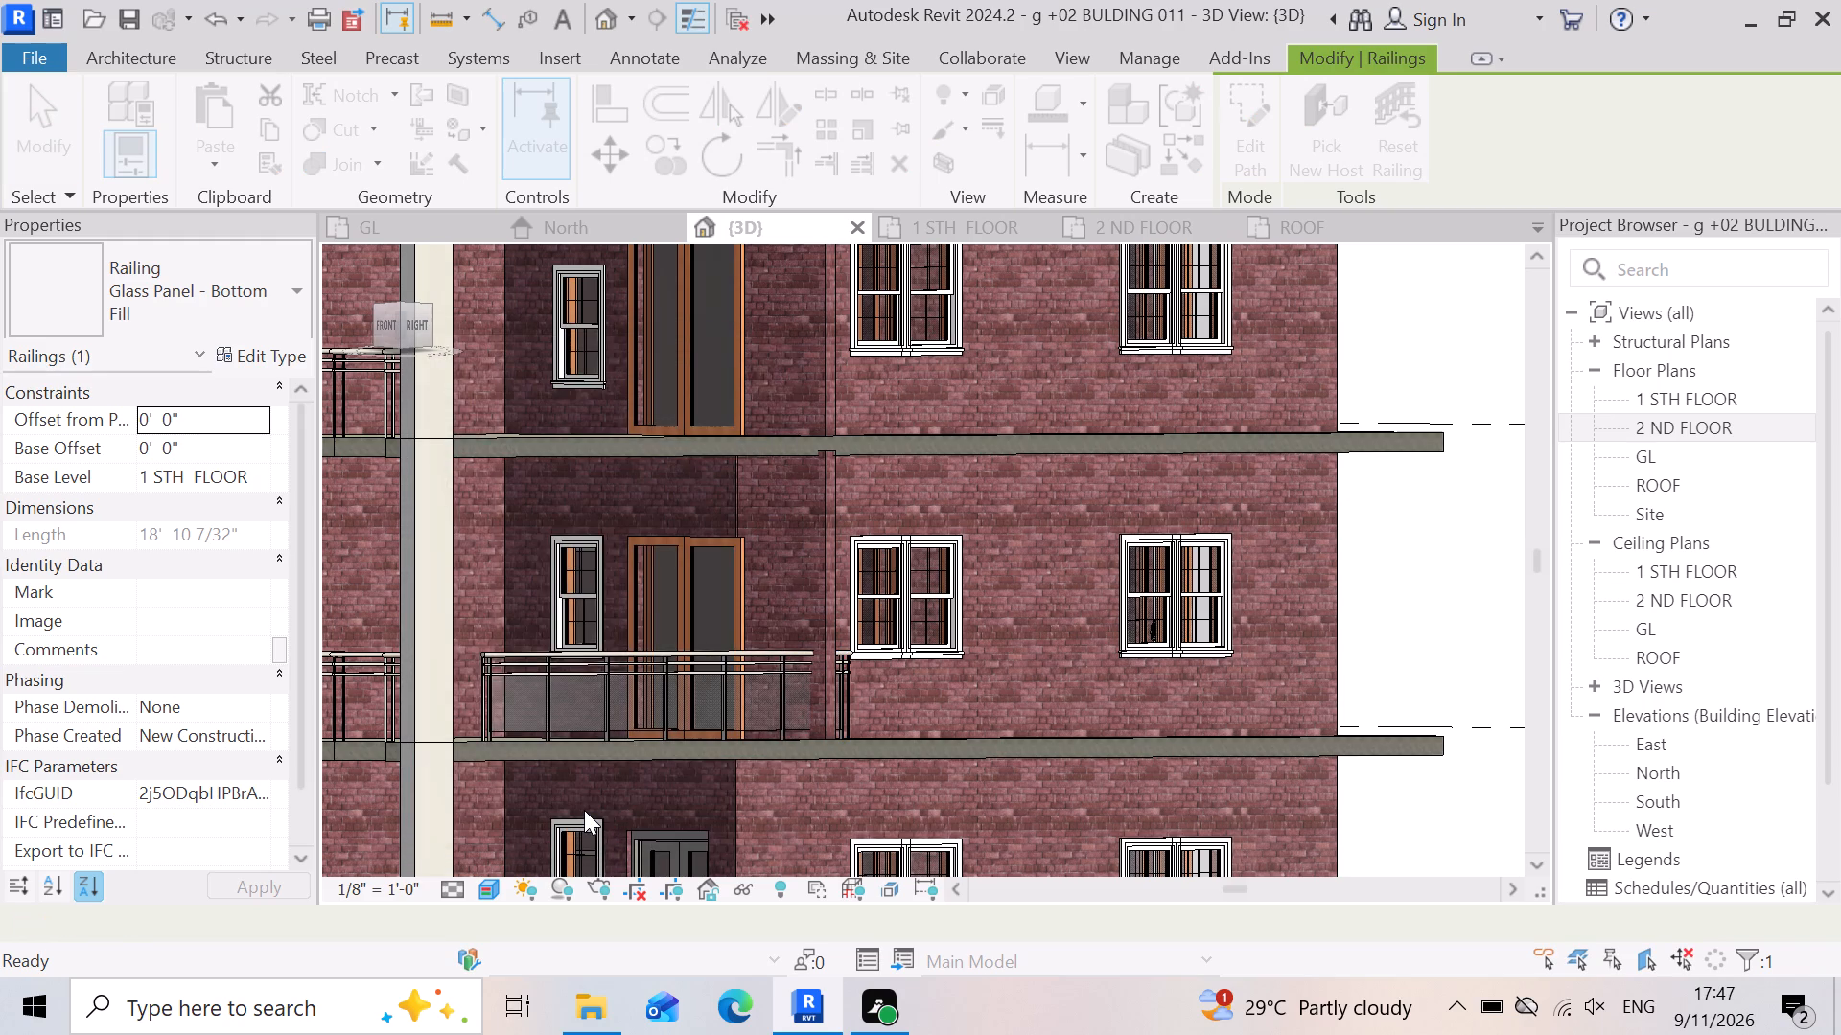
scroll(926, 797, "down", 3)
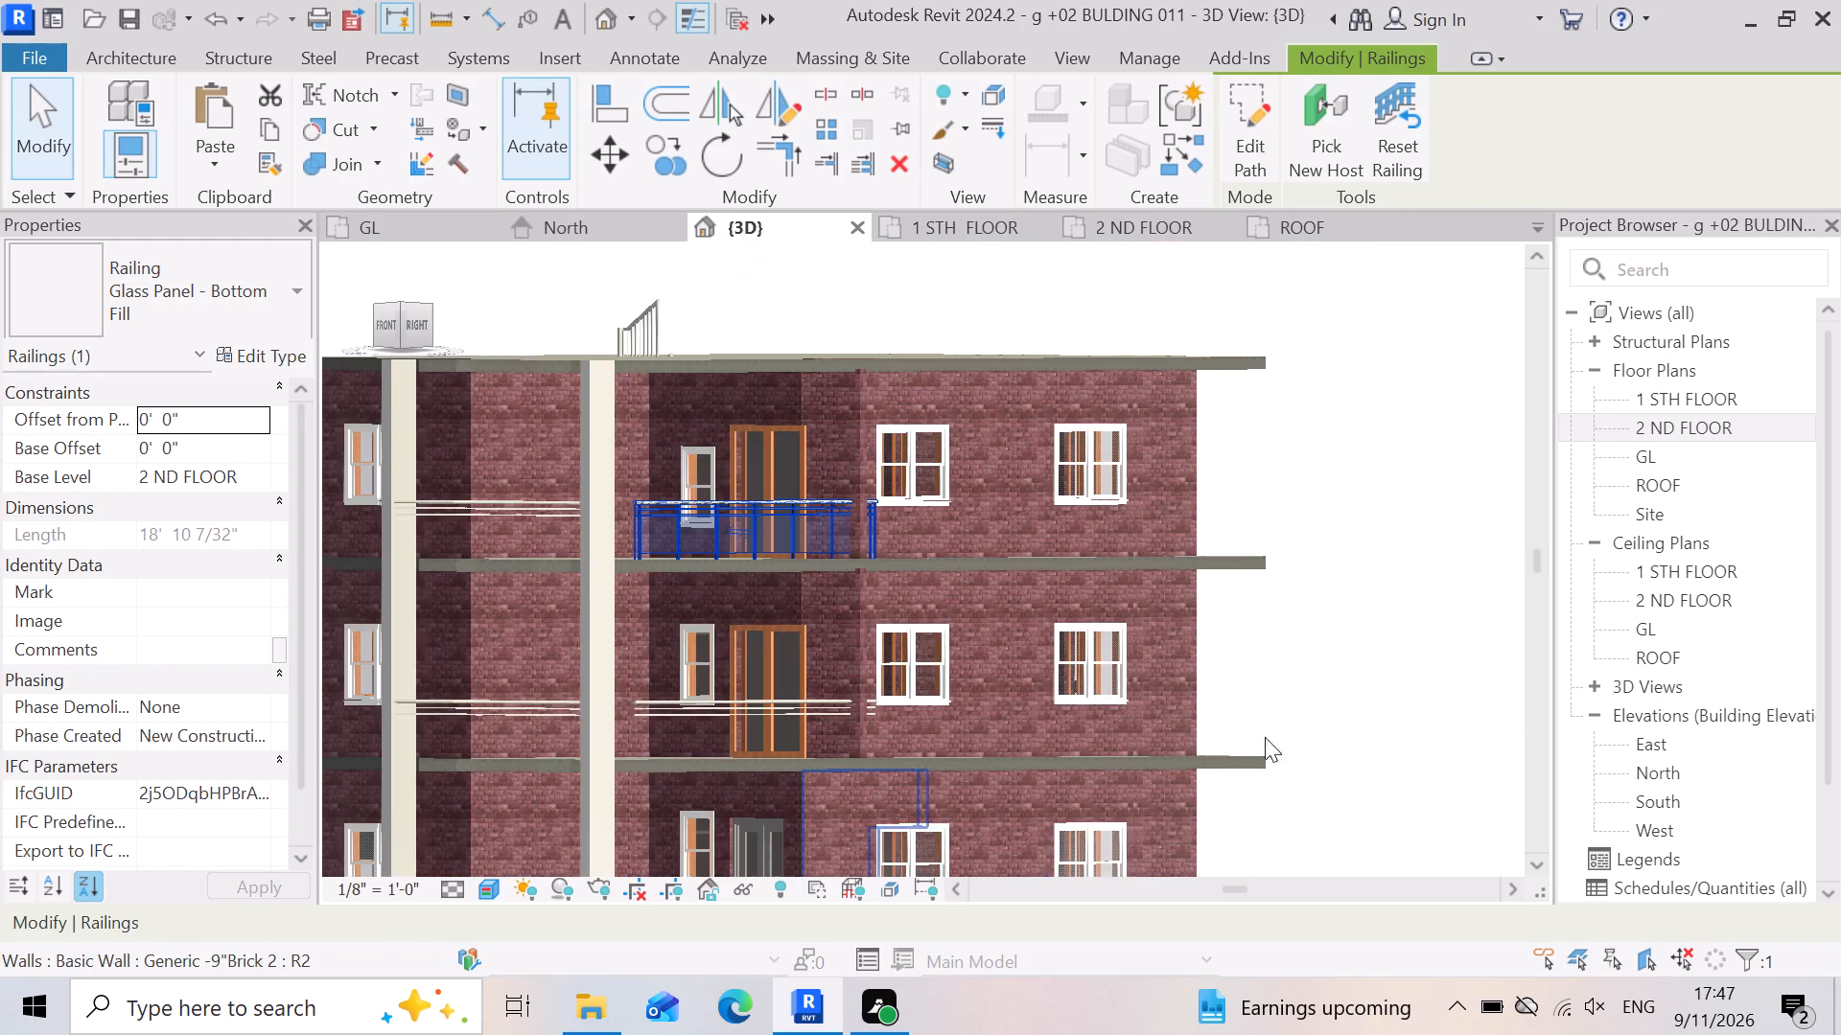
left_click(1302, 732)
Examine the side railings of both upper balconies and the windows across all storeys of the building's side facade.
scroll(1103, 691, "up", 2)
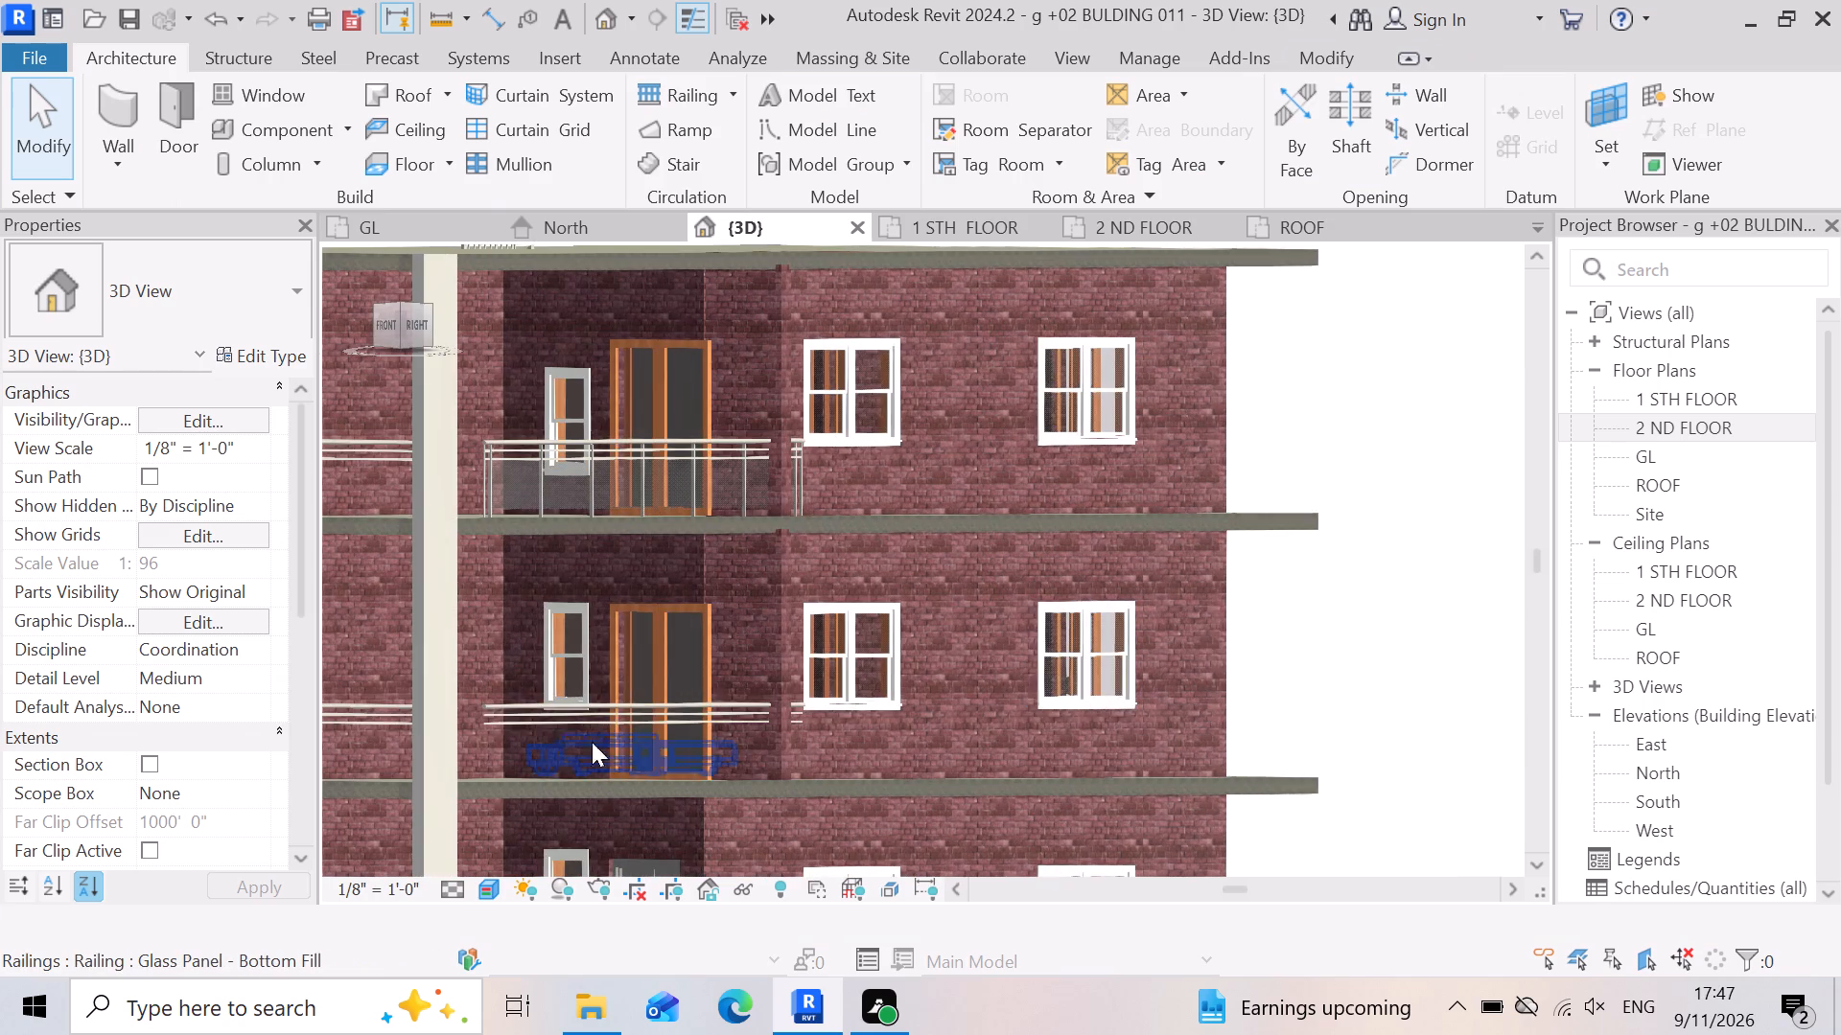
scroll(647, 594, "up", 5)
scroll(1008, 519, "down", 4)
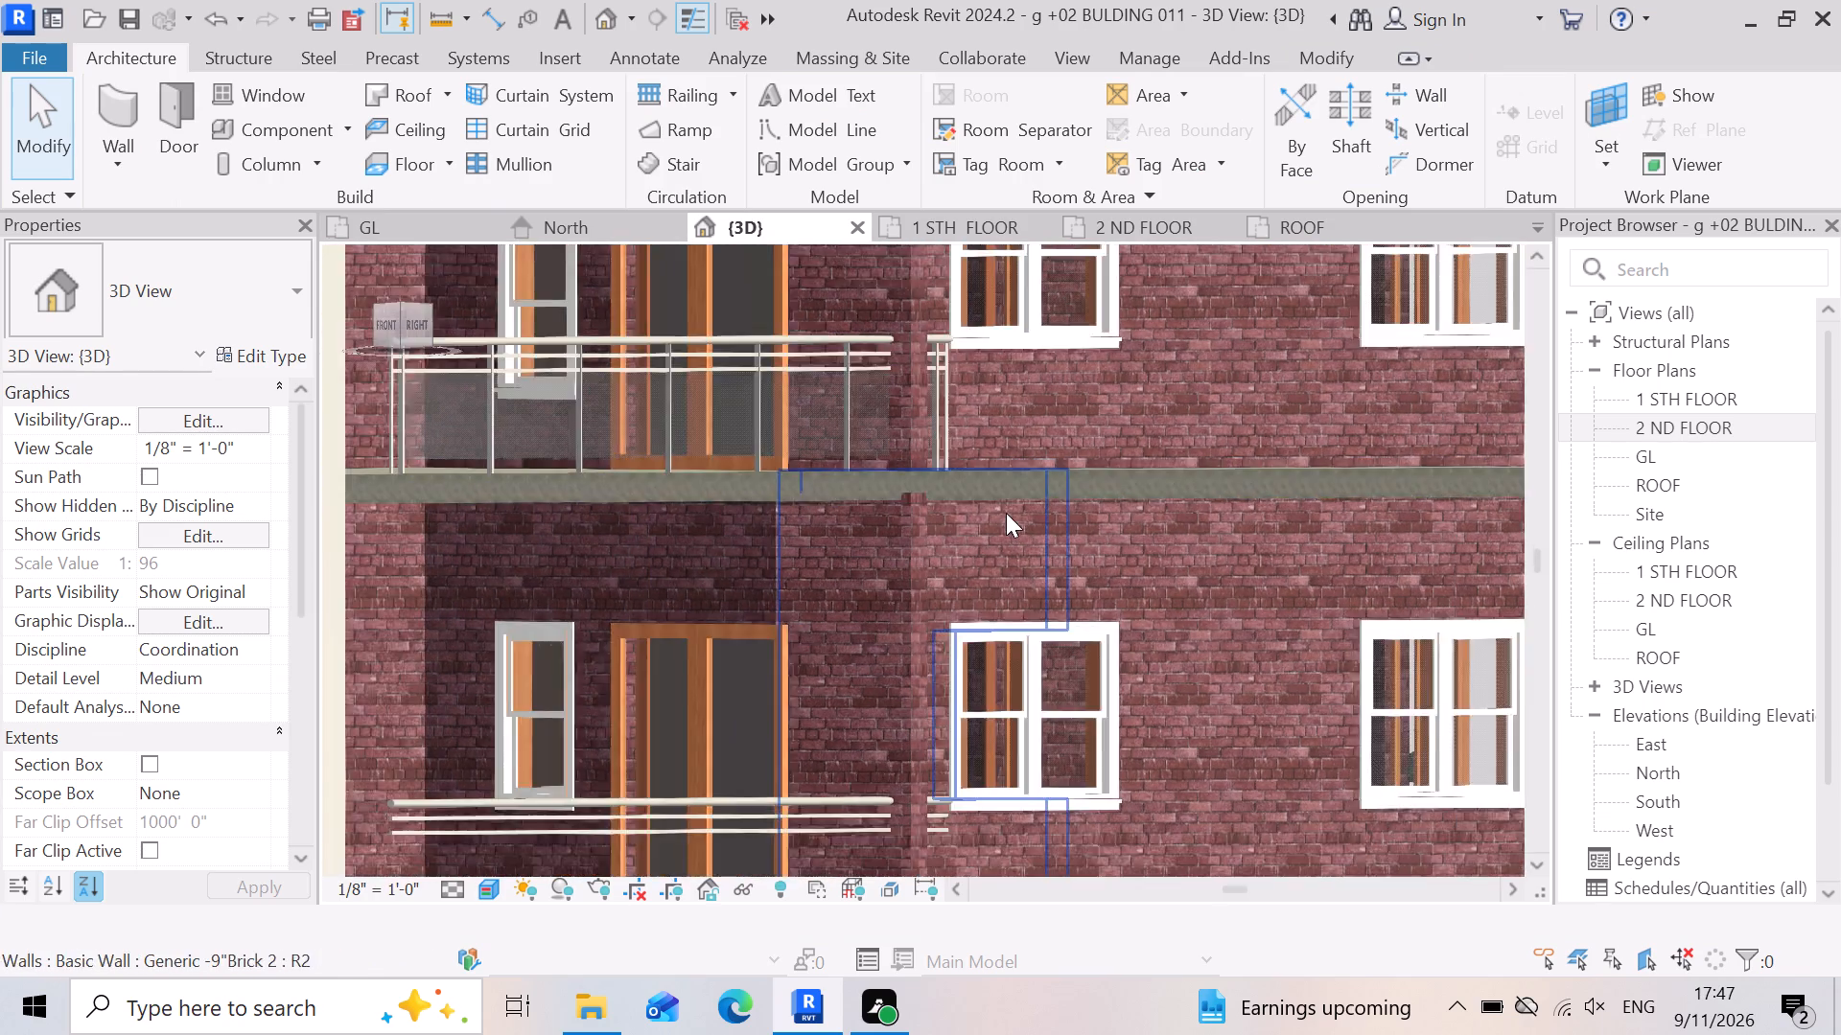
scroll(1006, 513, "down", 4)
scroll(1221, 604, "down", 3)
scroll(1272, 733, "up", 3)
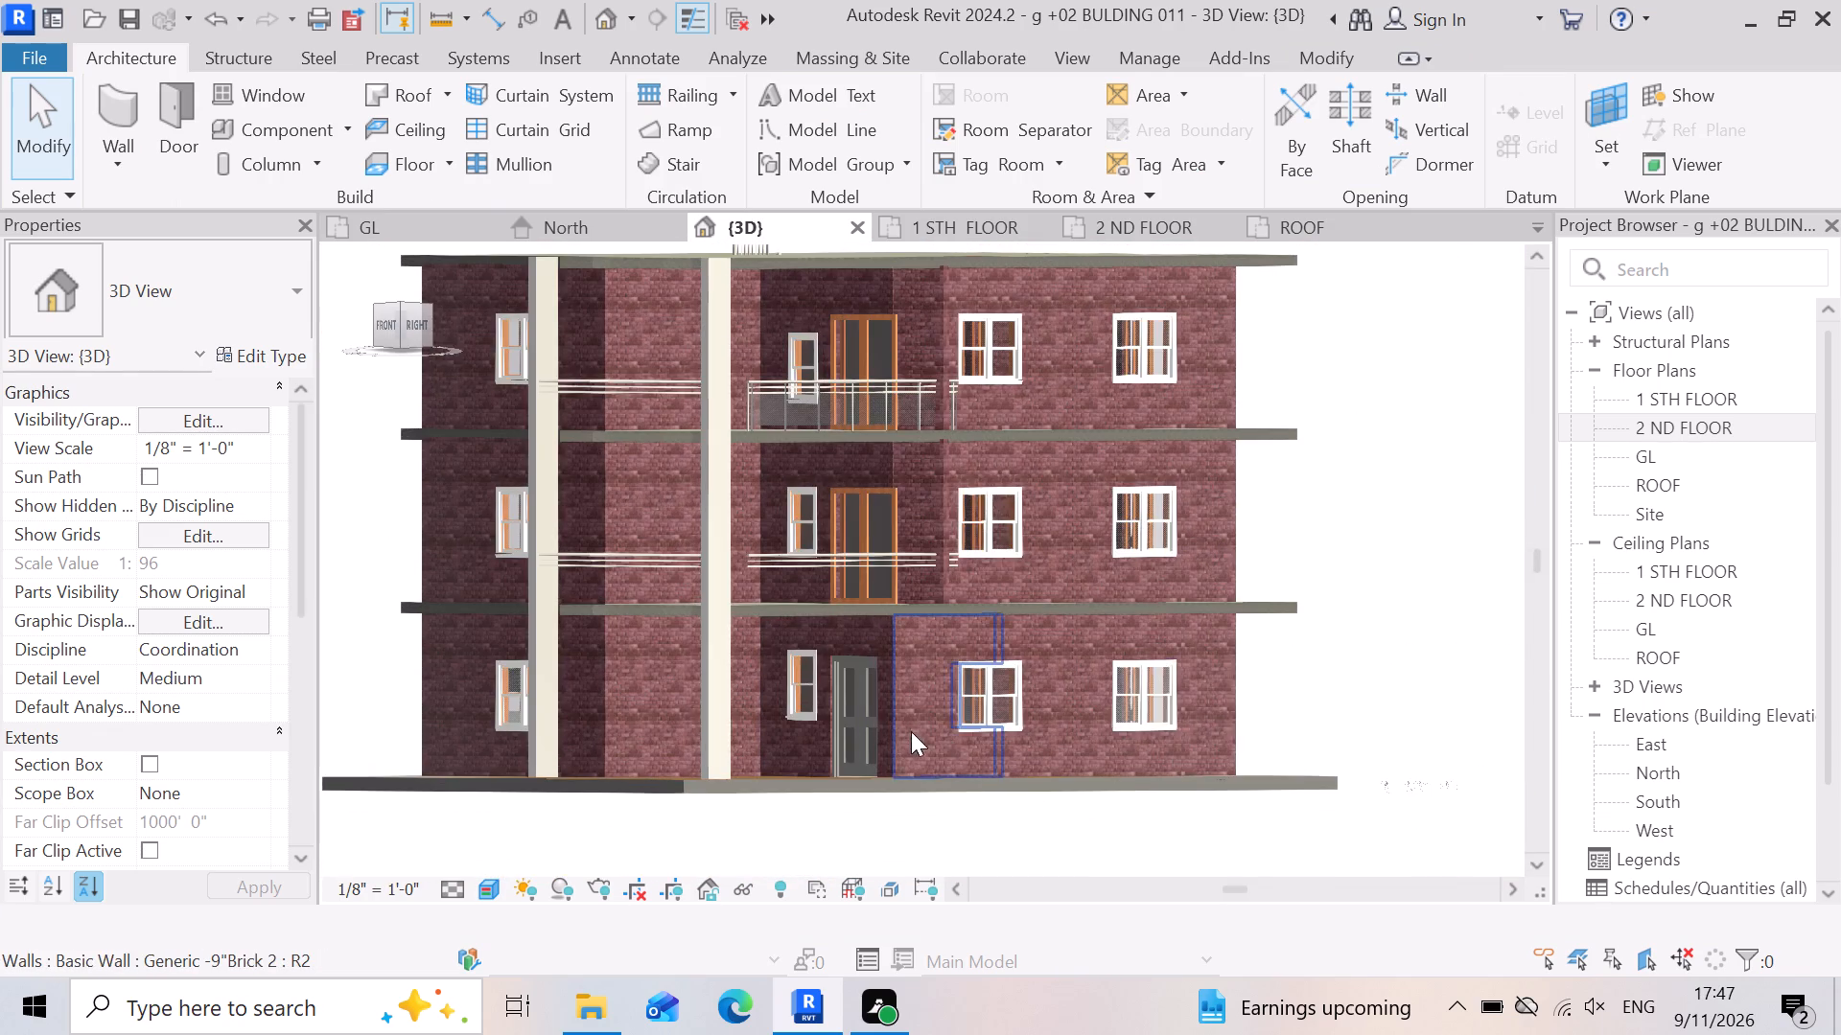
scroll(1045, 620, "up", 3)
scroll(889, 872, "down", 3)
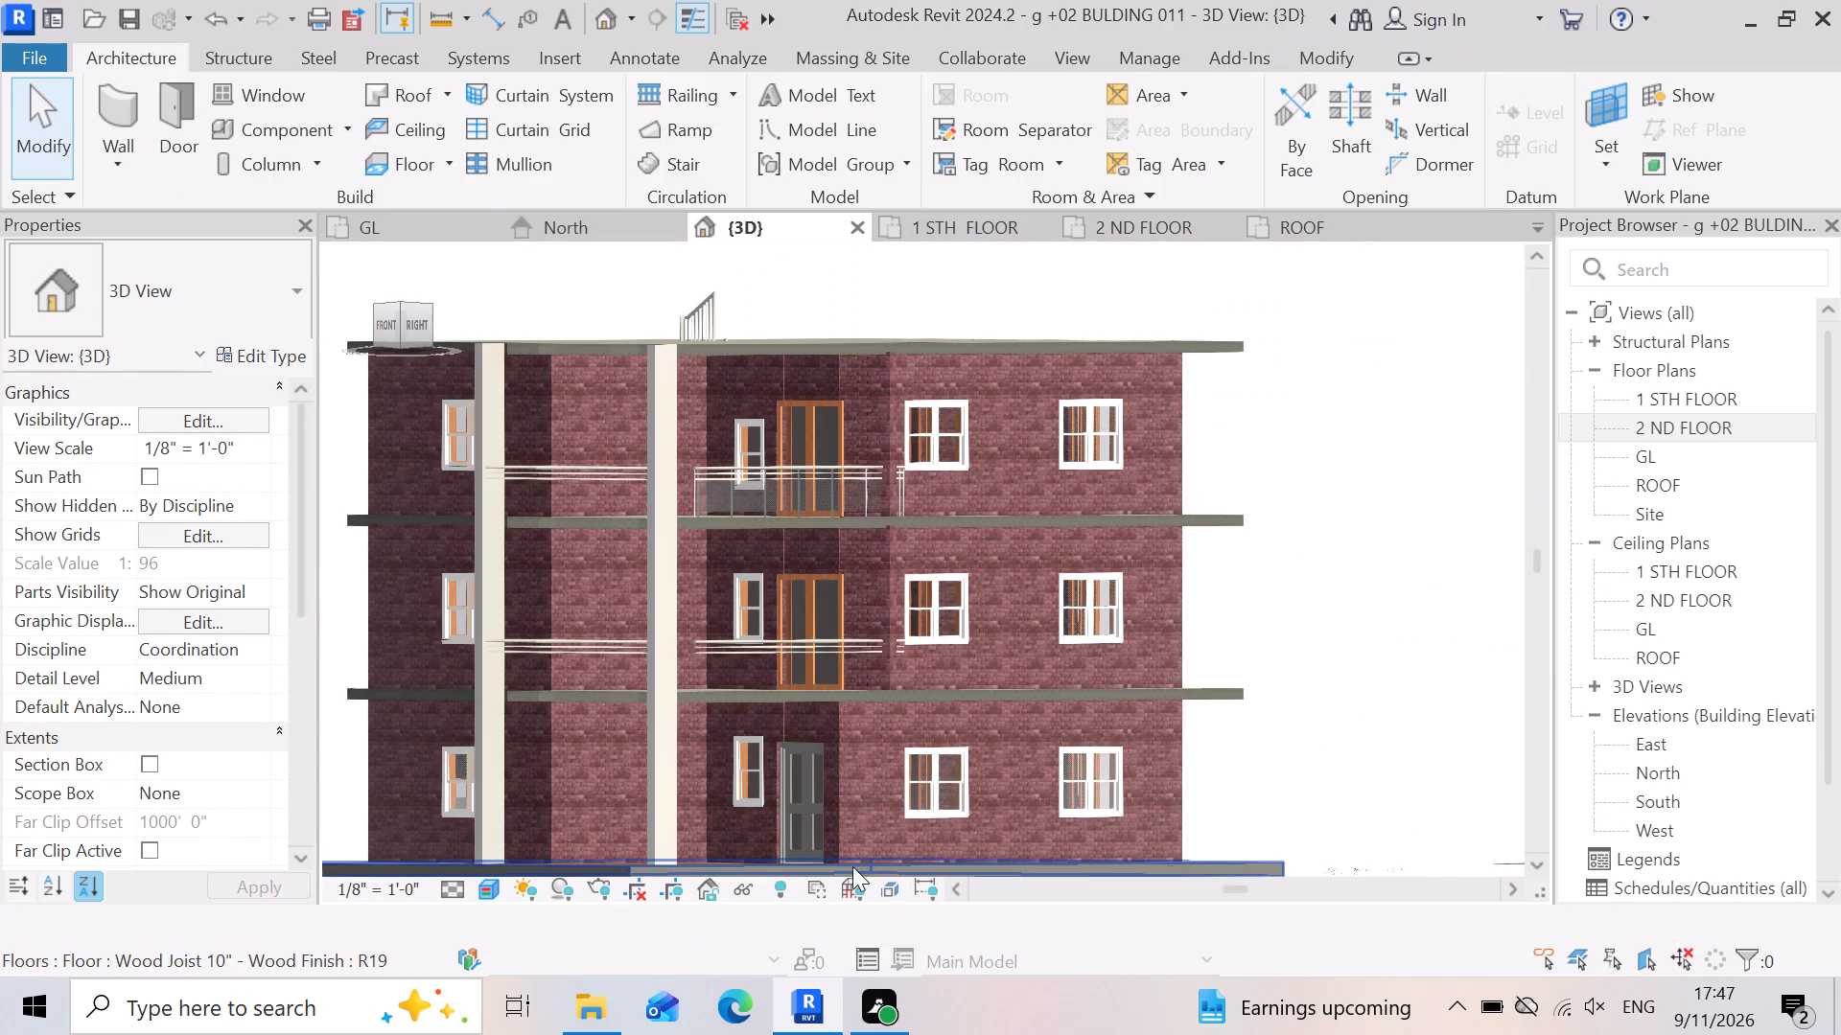
scroll(1148, 774, "up", 3)
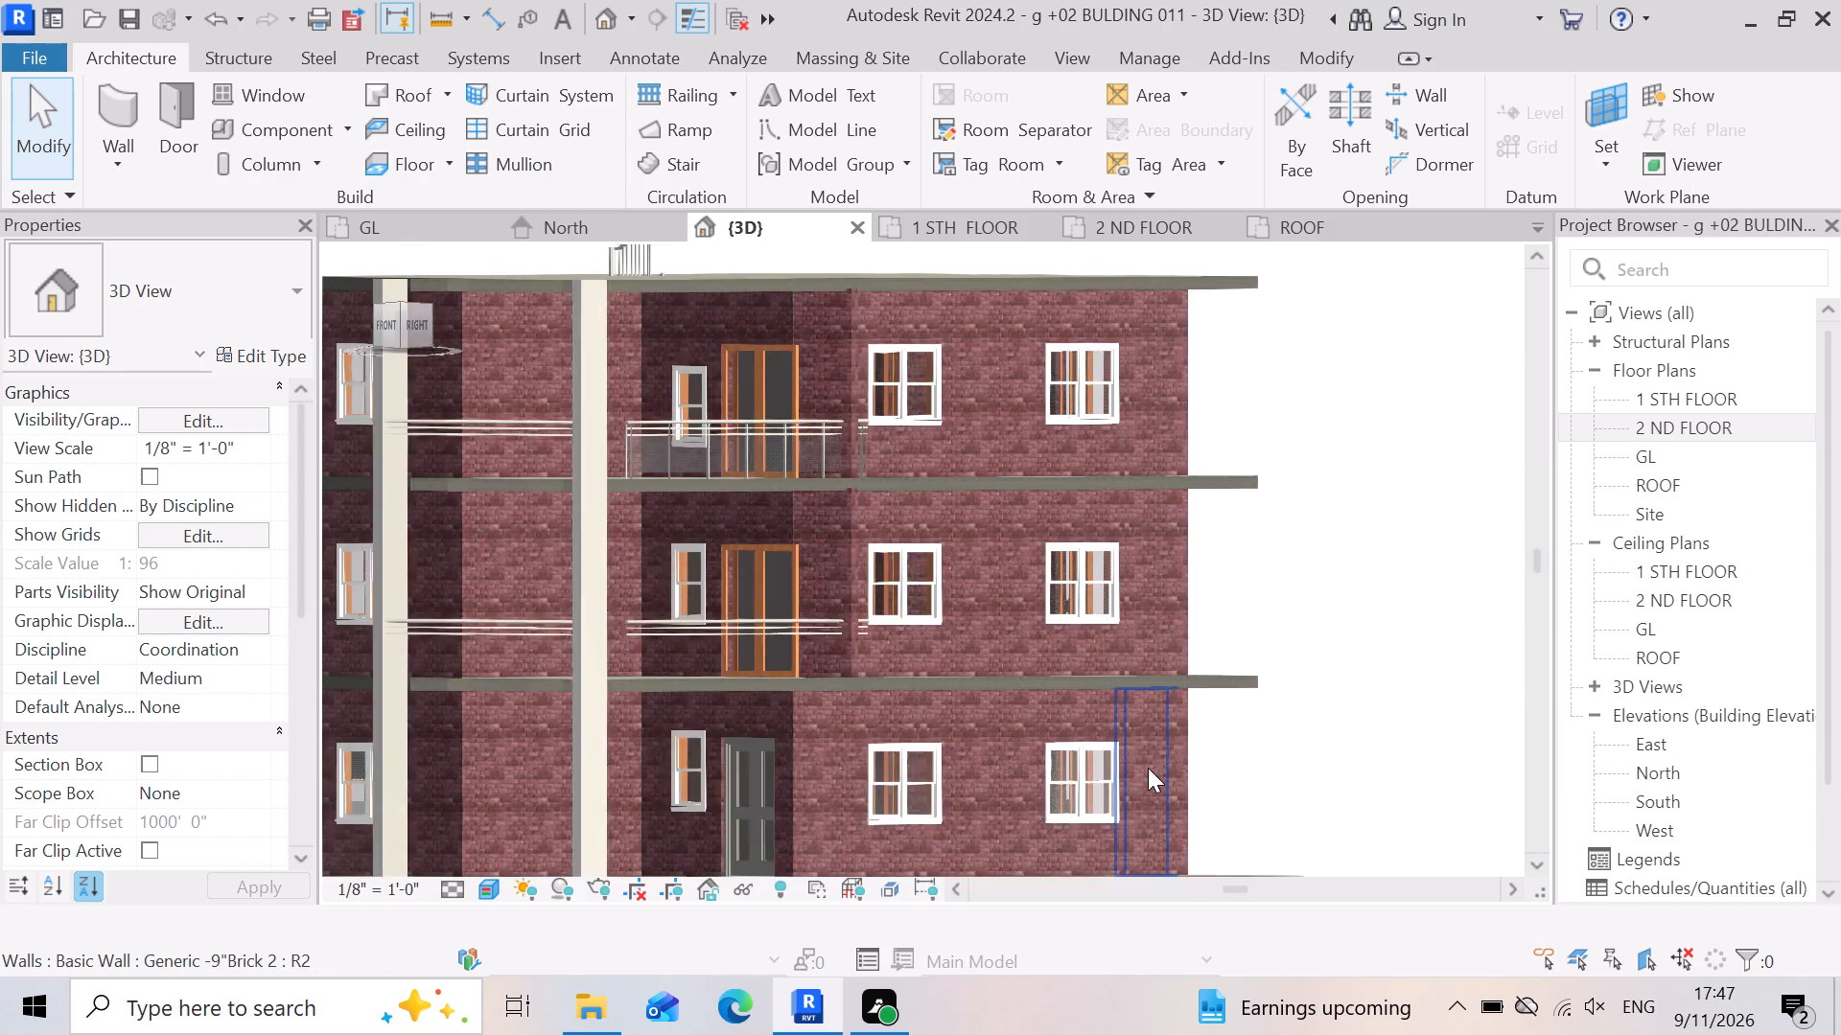
scroll(1148, 768, "up", 4)
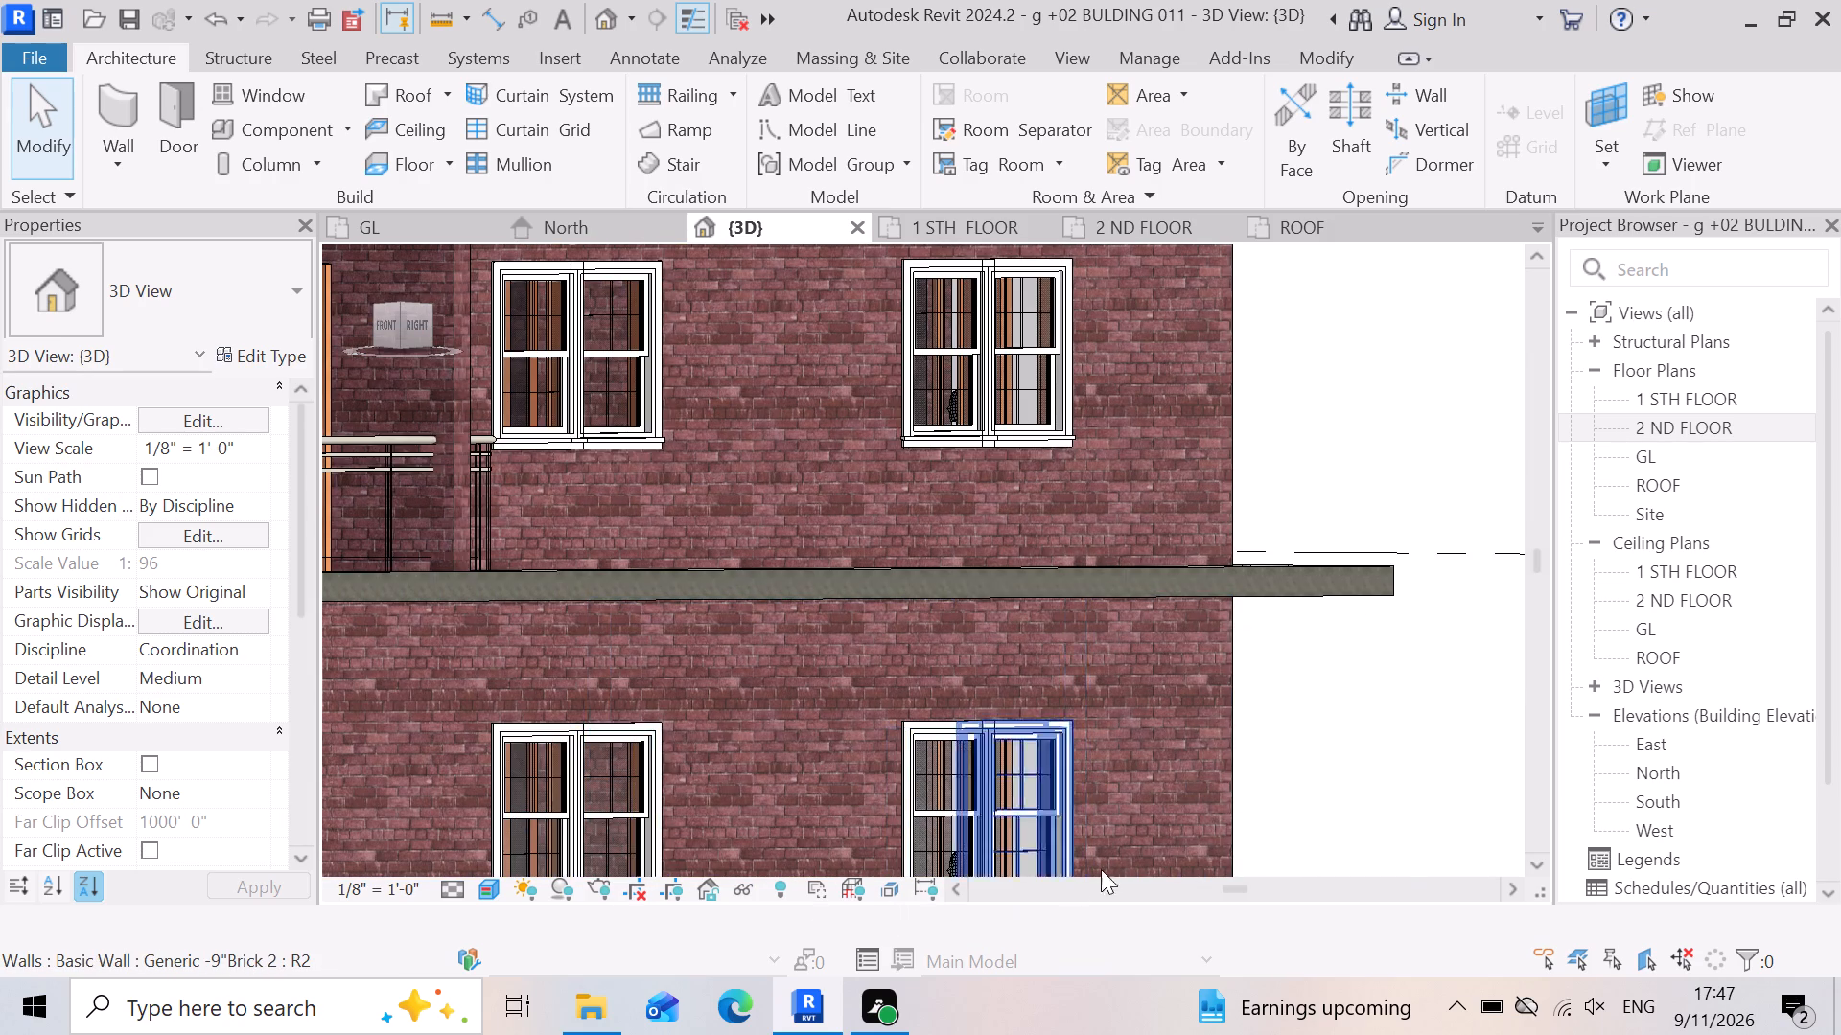
scroll(1287, 855, "down", 7)
scroll(1217, 516, "up", 6)
scroll(1226, 764, "down", 3)
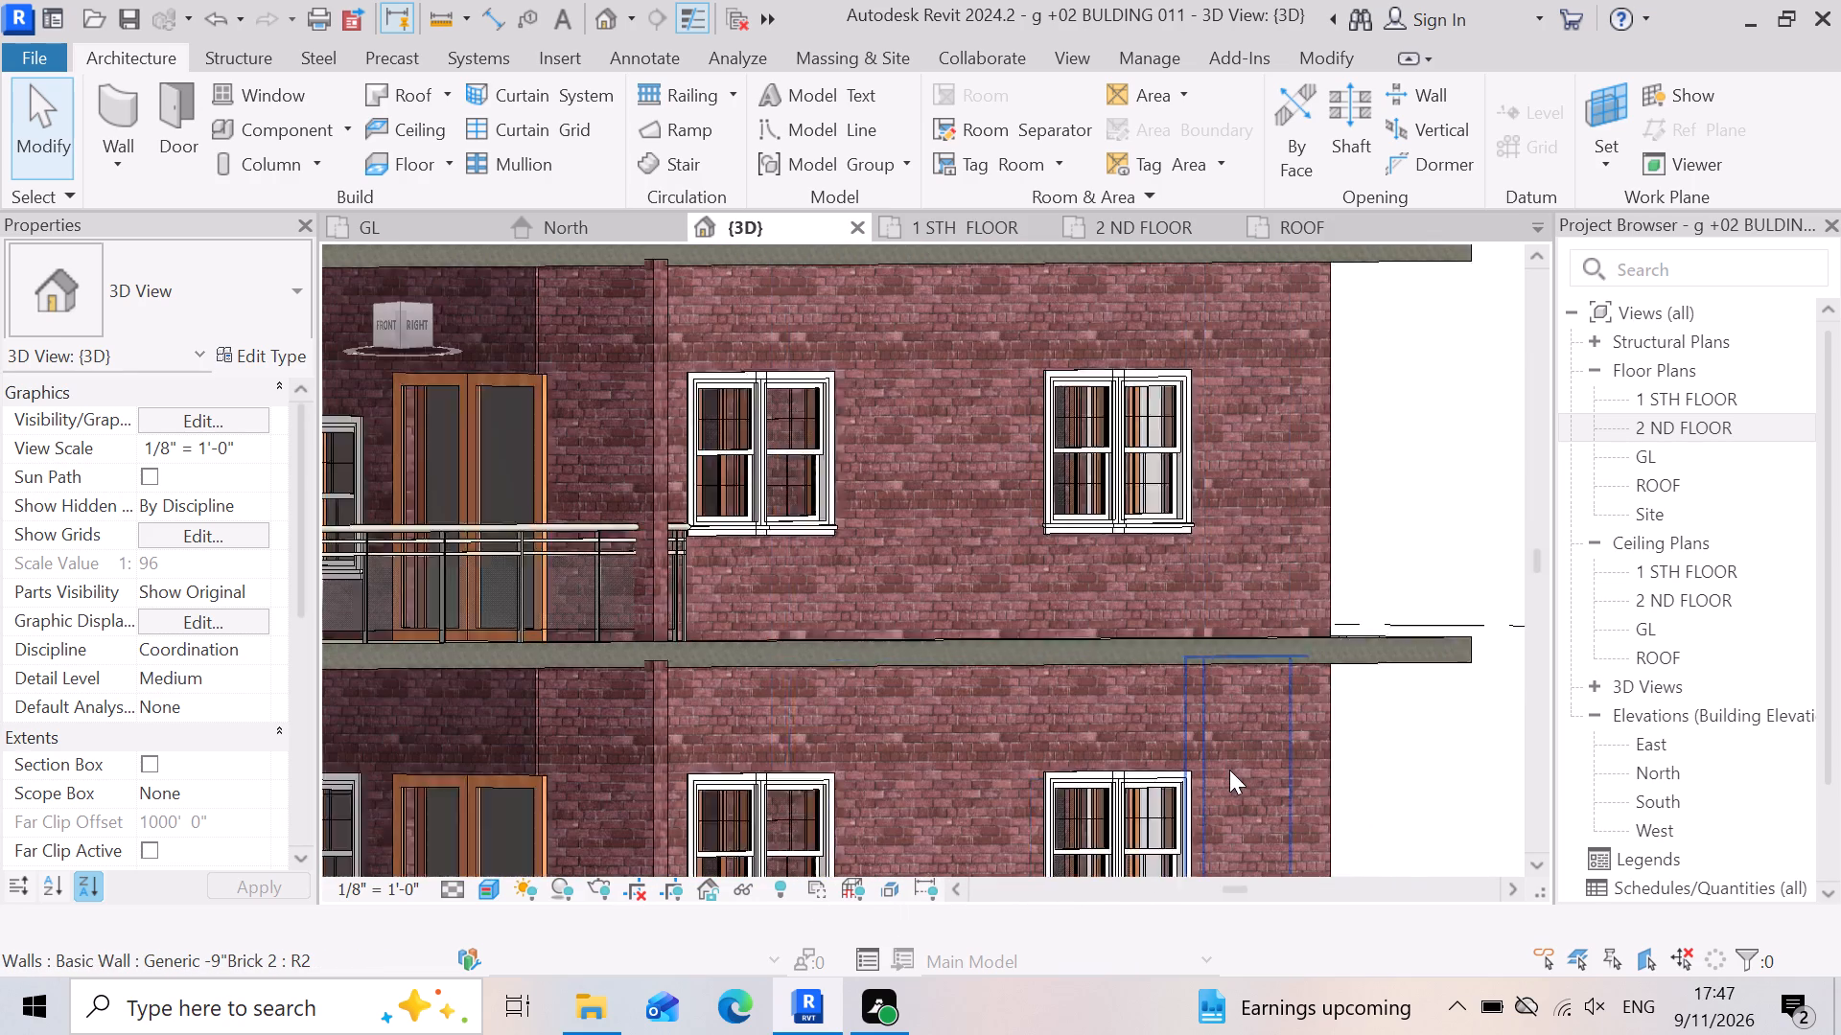
scroll(1376, 589, "down", 7)
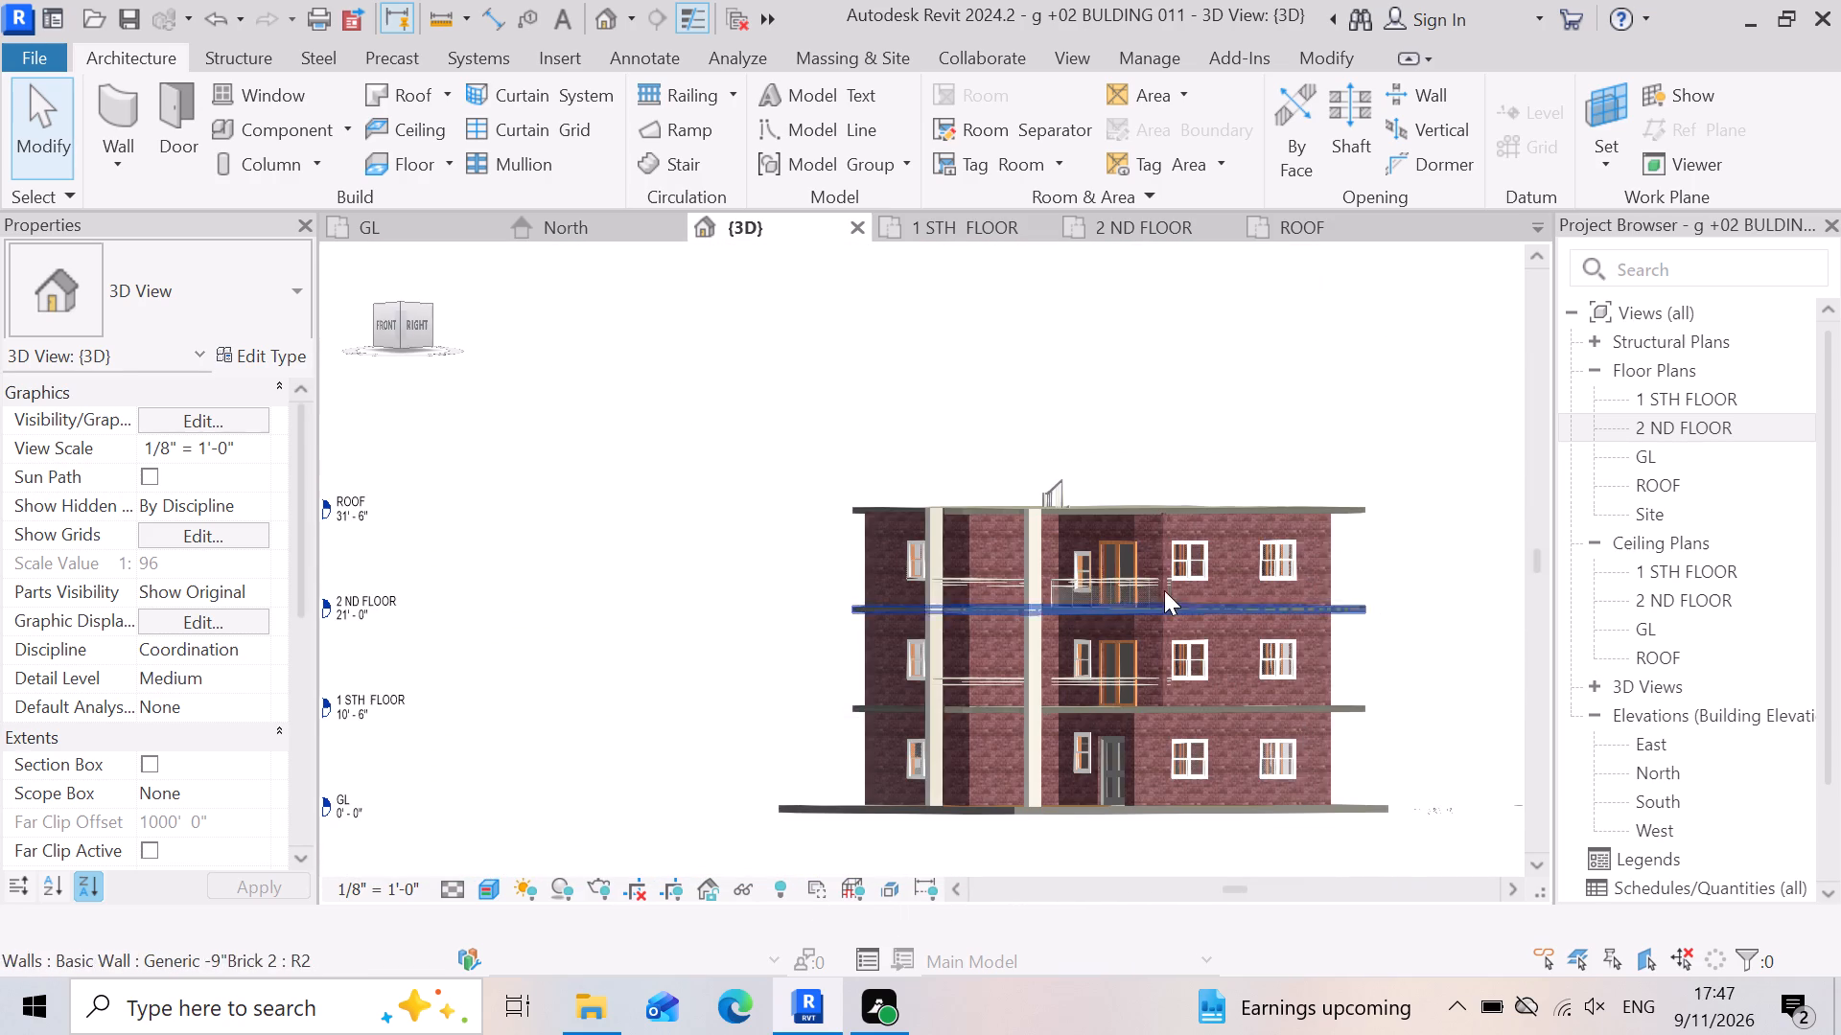
Examine the building from its rear corner, focusing on the railings of the two upper balconies.
scroll(1150, 572, "down", 2)
right_click_drag(1212, 760, 1096, 766, "shift")
middle_click_drag(1193, 757, 1096, 766, "shift")
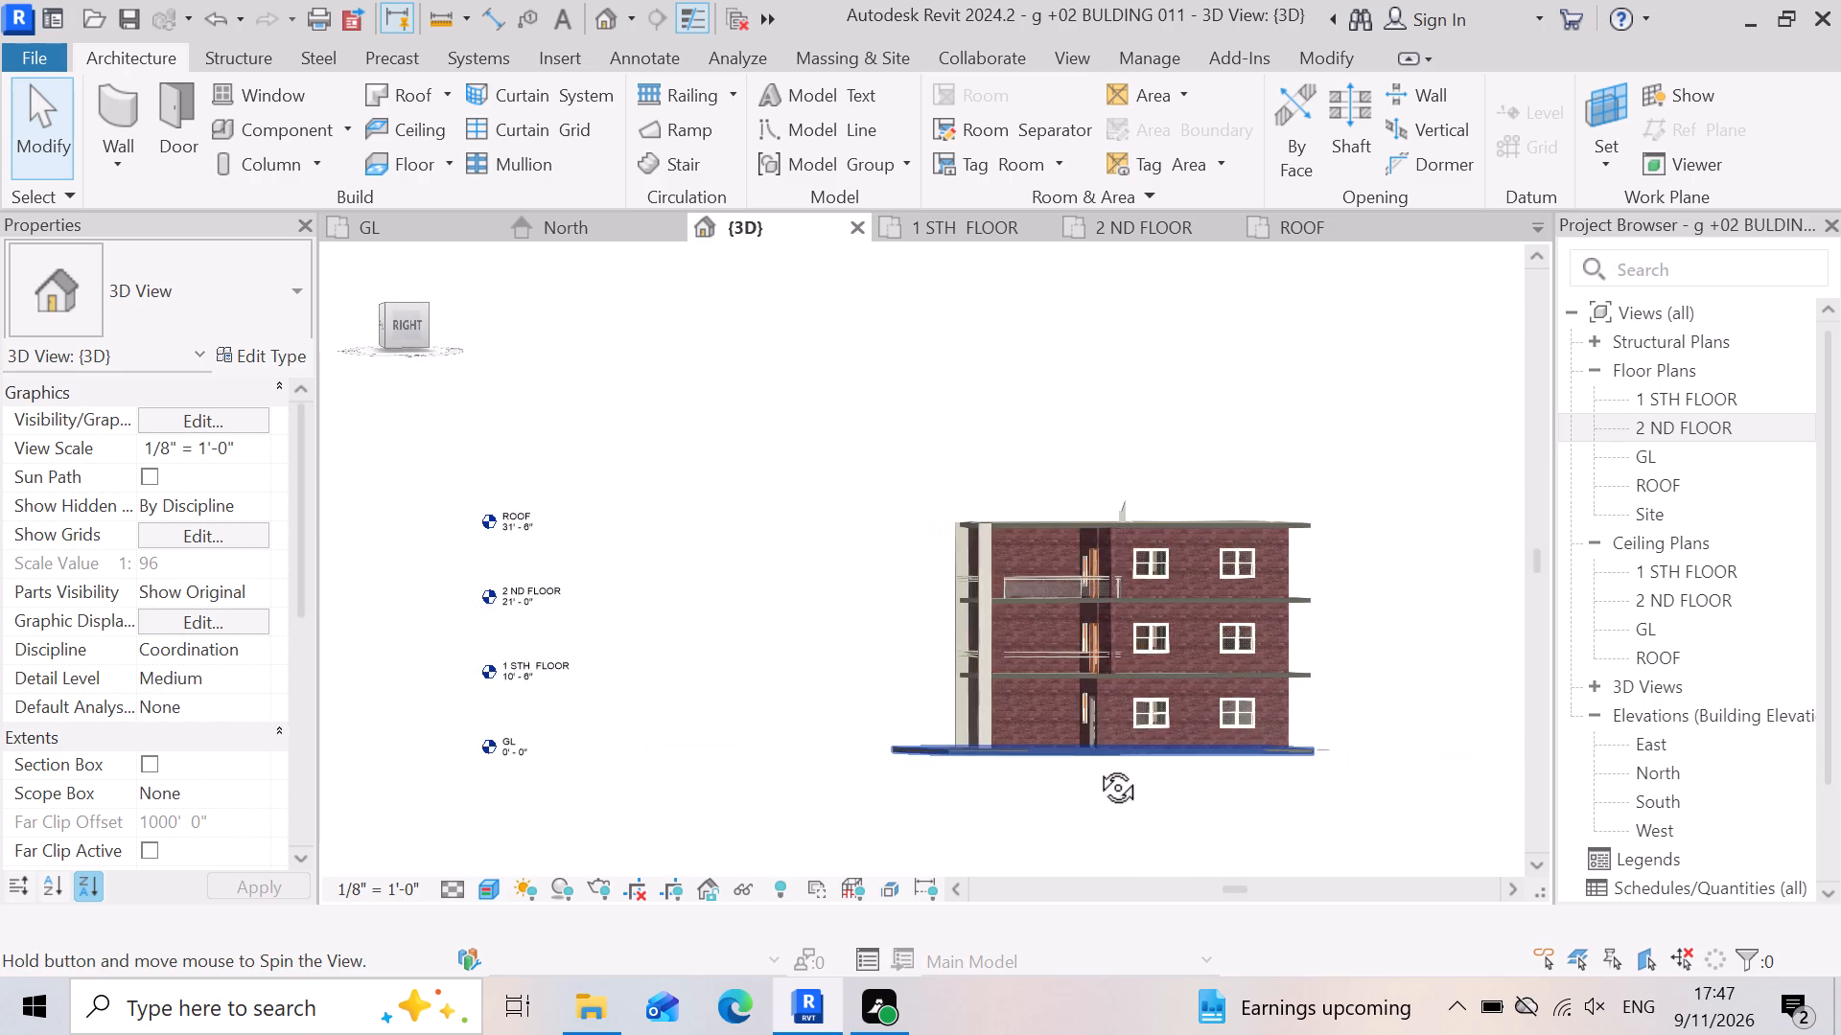
middle_click_drag(1096, 766, 826, 824, "shift")
right_click_drag(1096, 766, 826, 824, "shift")
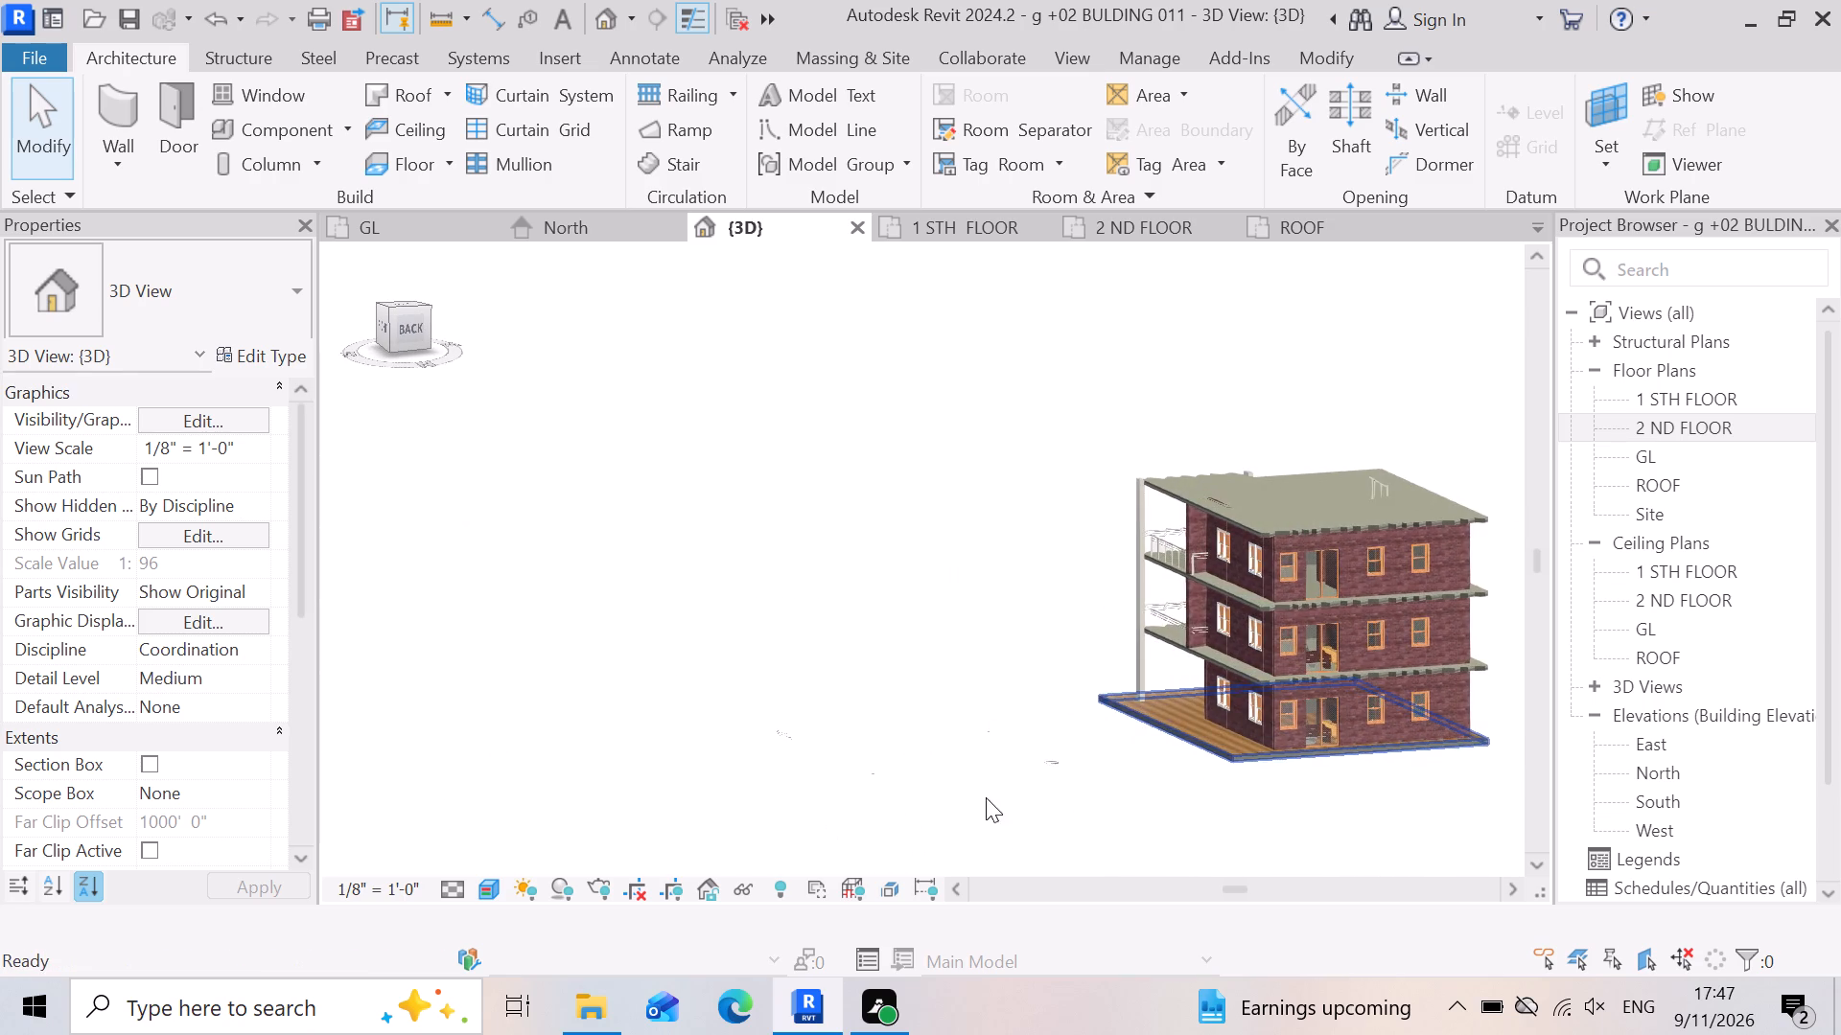
scroll(1237, 682, "up", 1)
scroll(1274, 565, "up", 5)
scroll(1098, 629, "up", 3)
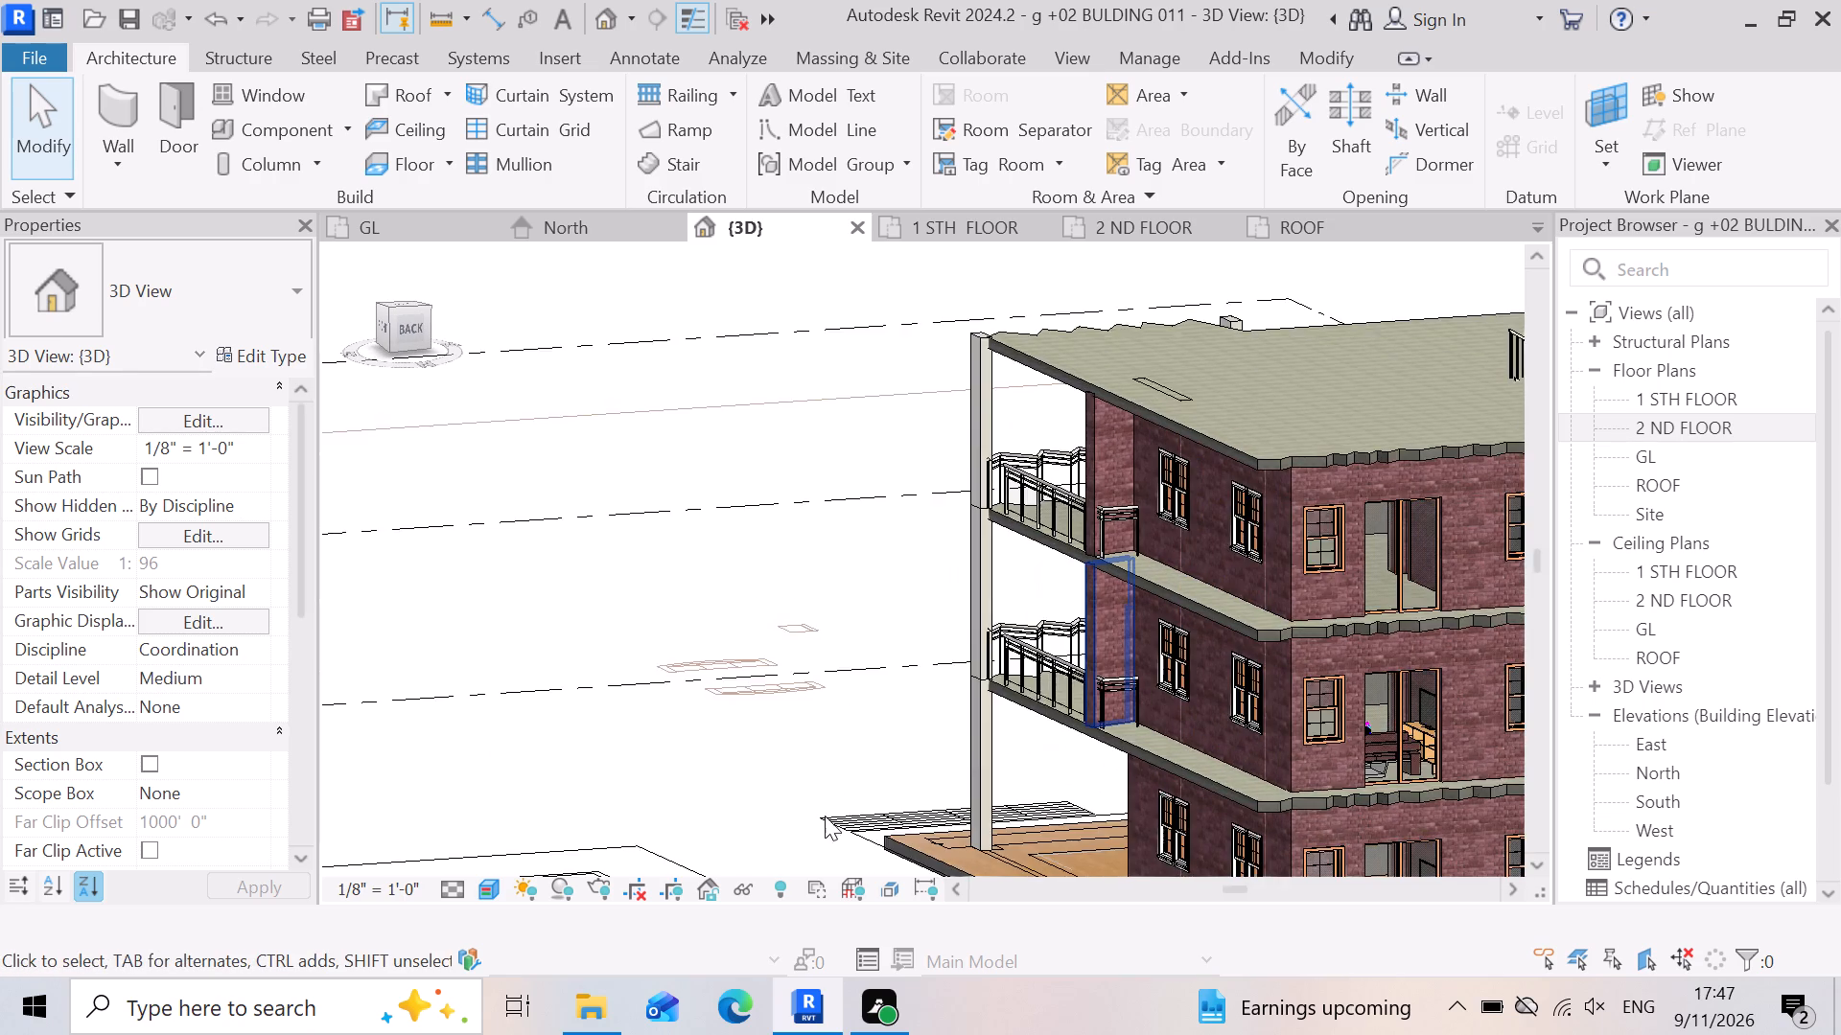
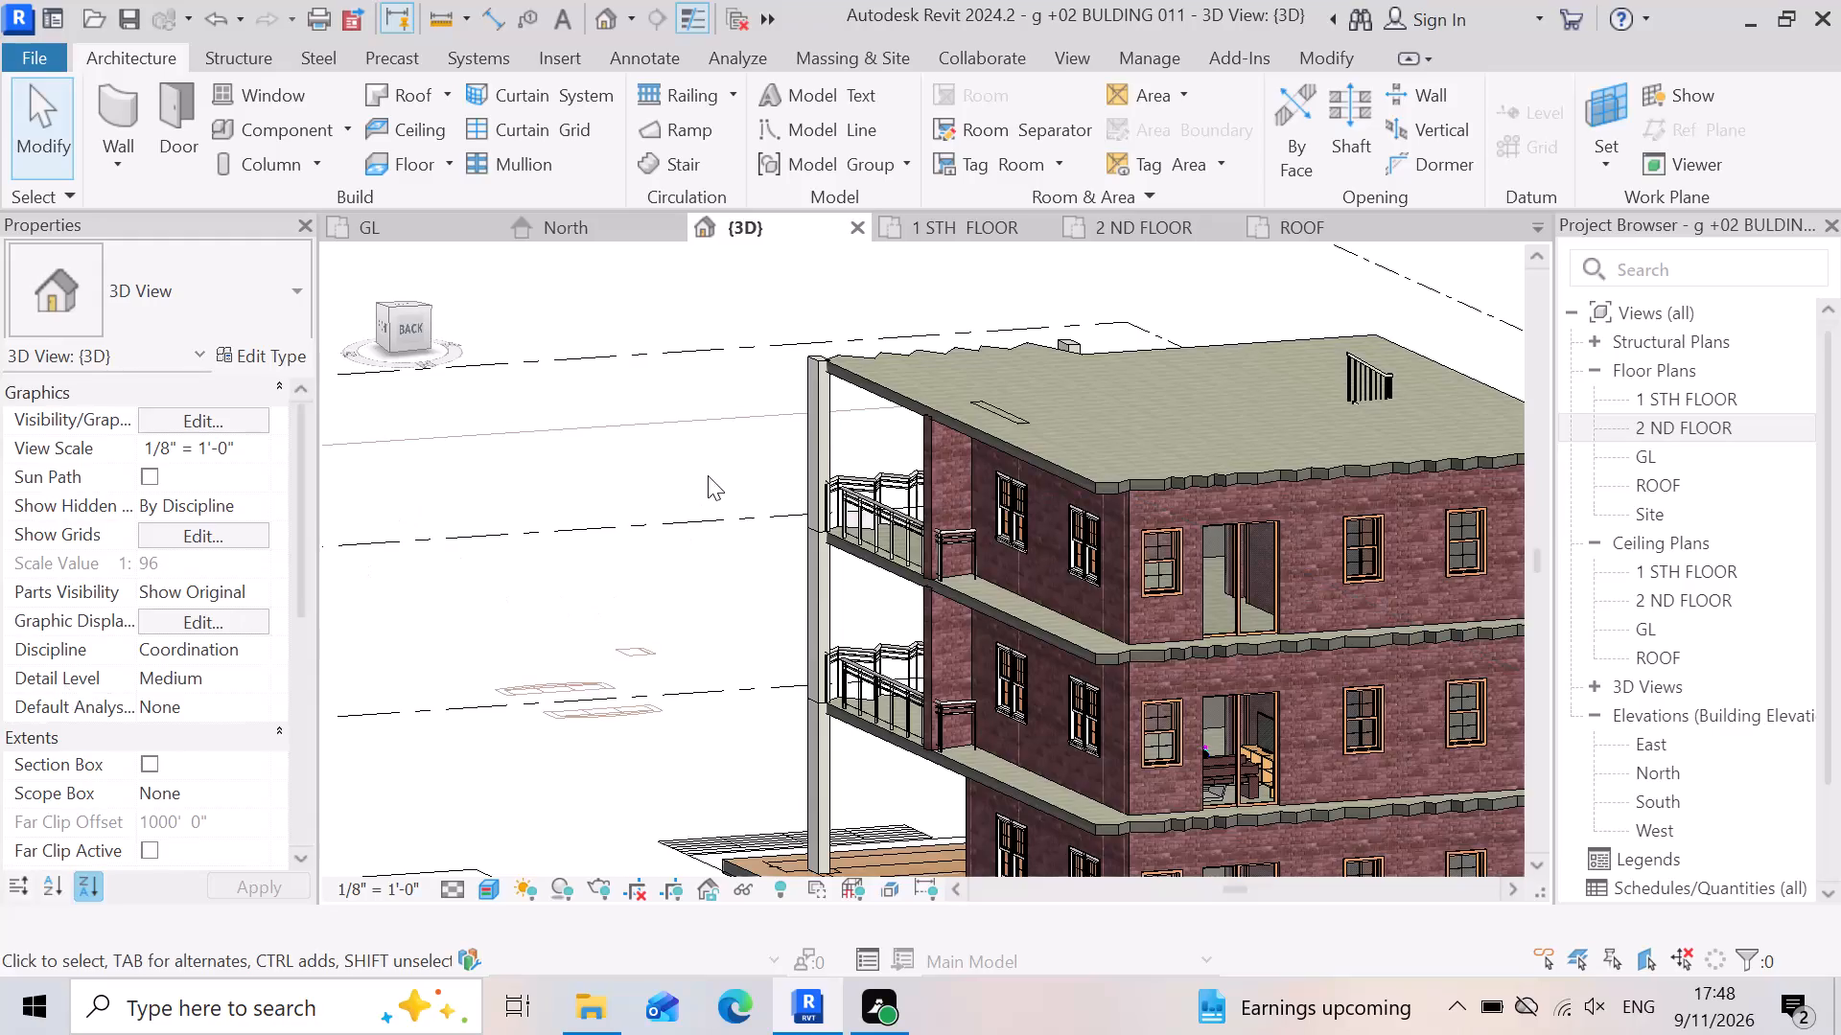
Open the 2 ND FLOOR slab's boundary sketch for editing and show it in the 2 ND FLOOR plan.
scroll(707, 472, "up", 3)
scroll(1027, 358, "up", 6)
scroll(380, 460, "down", 12)
scroll(897, 629, "up", 6)
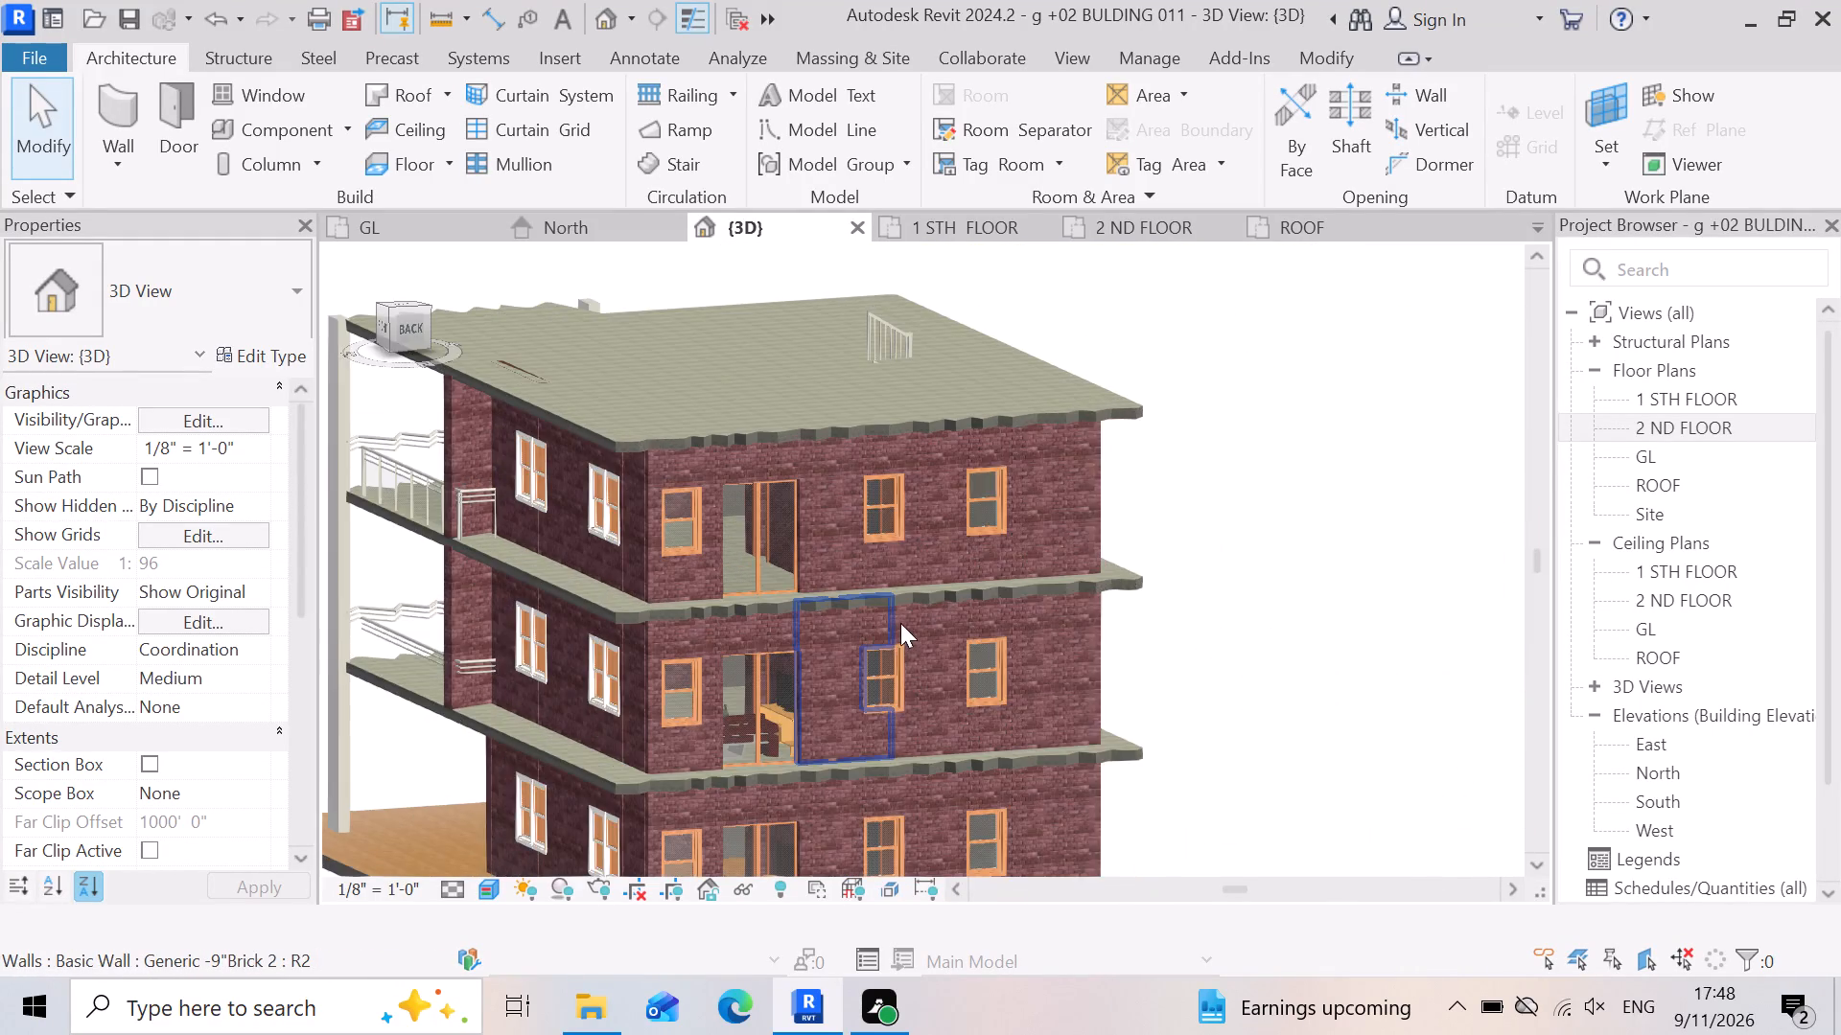
scroll(382, 636, "up", 3)
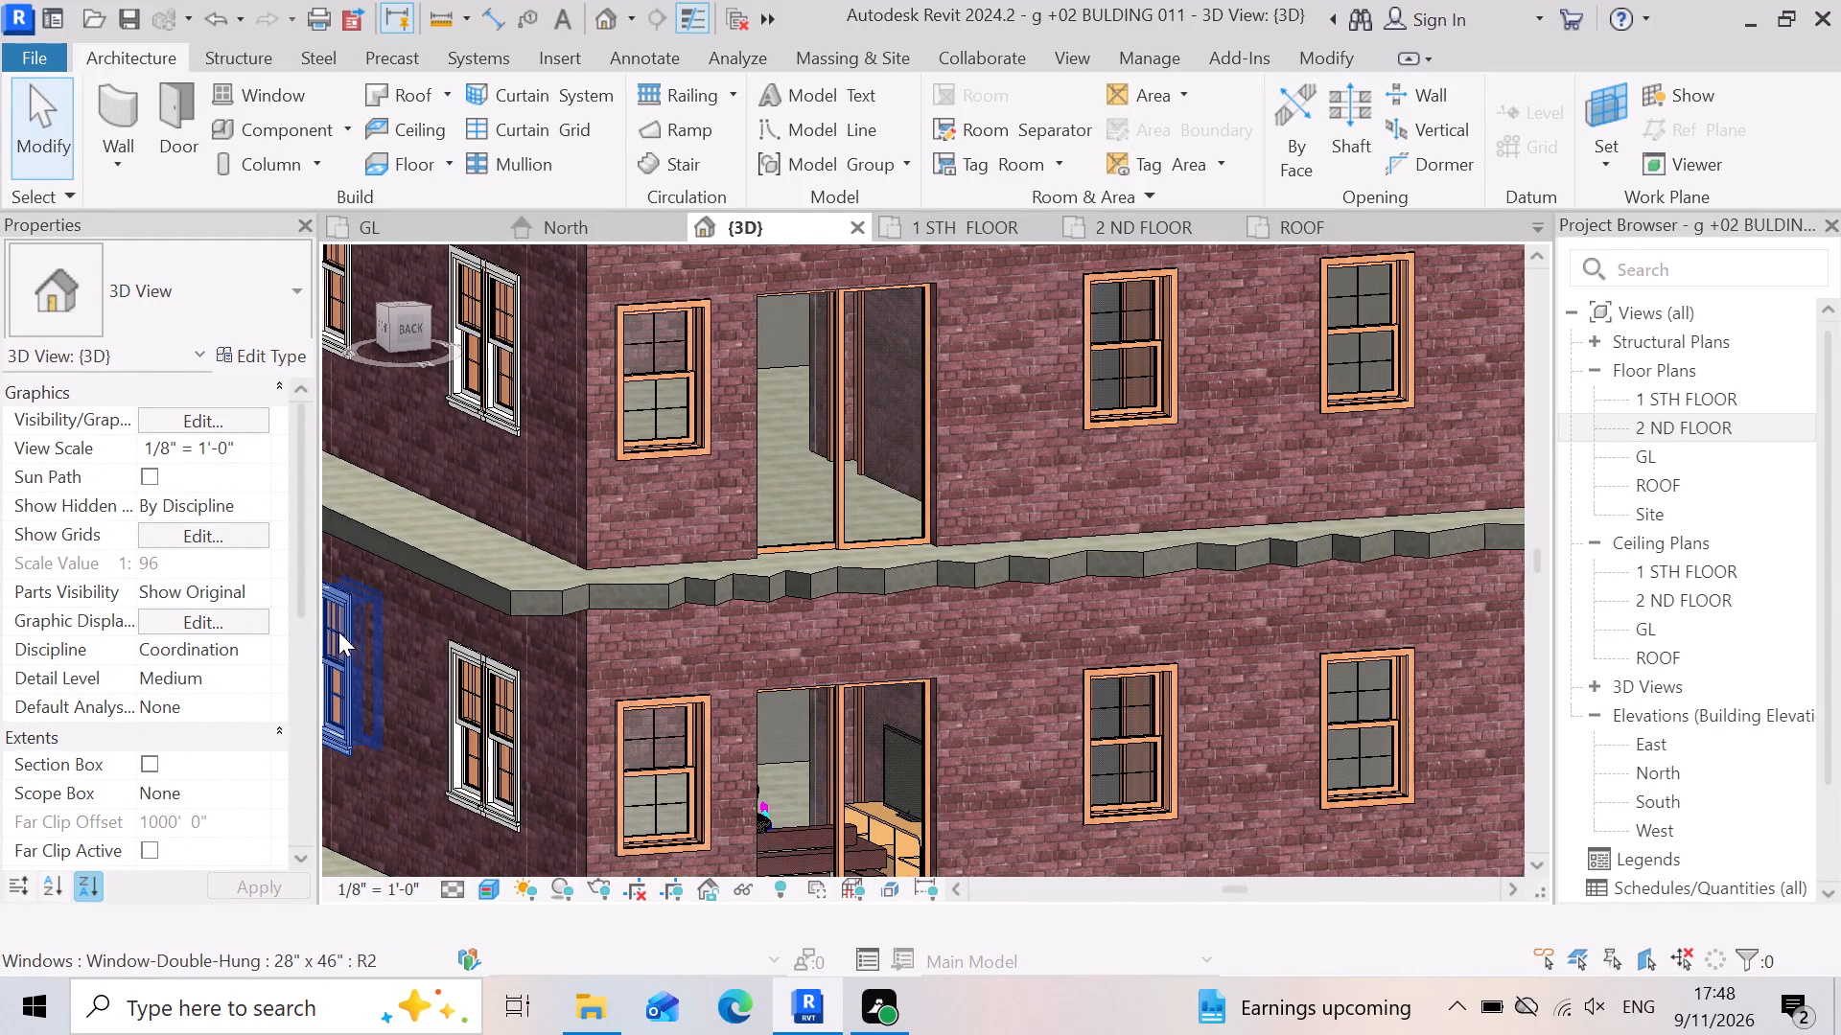
scroll(977, 691, "down", 4)
scroll(401, 628, "up", 3)
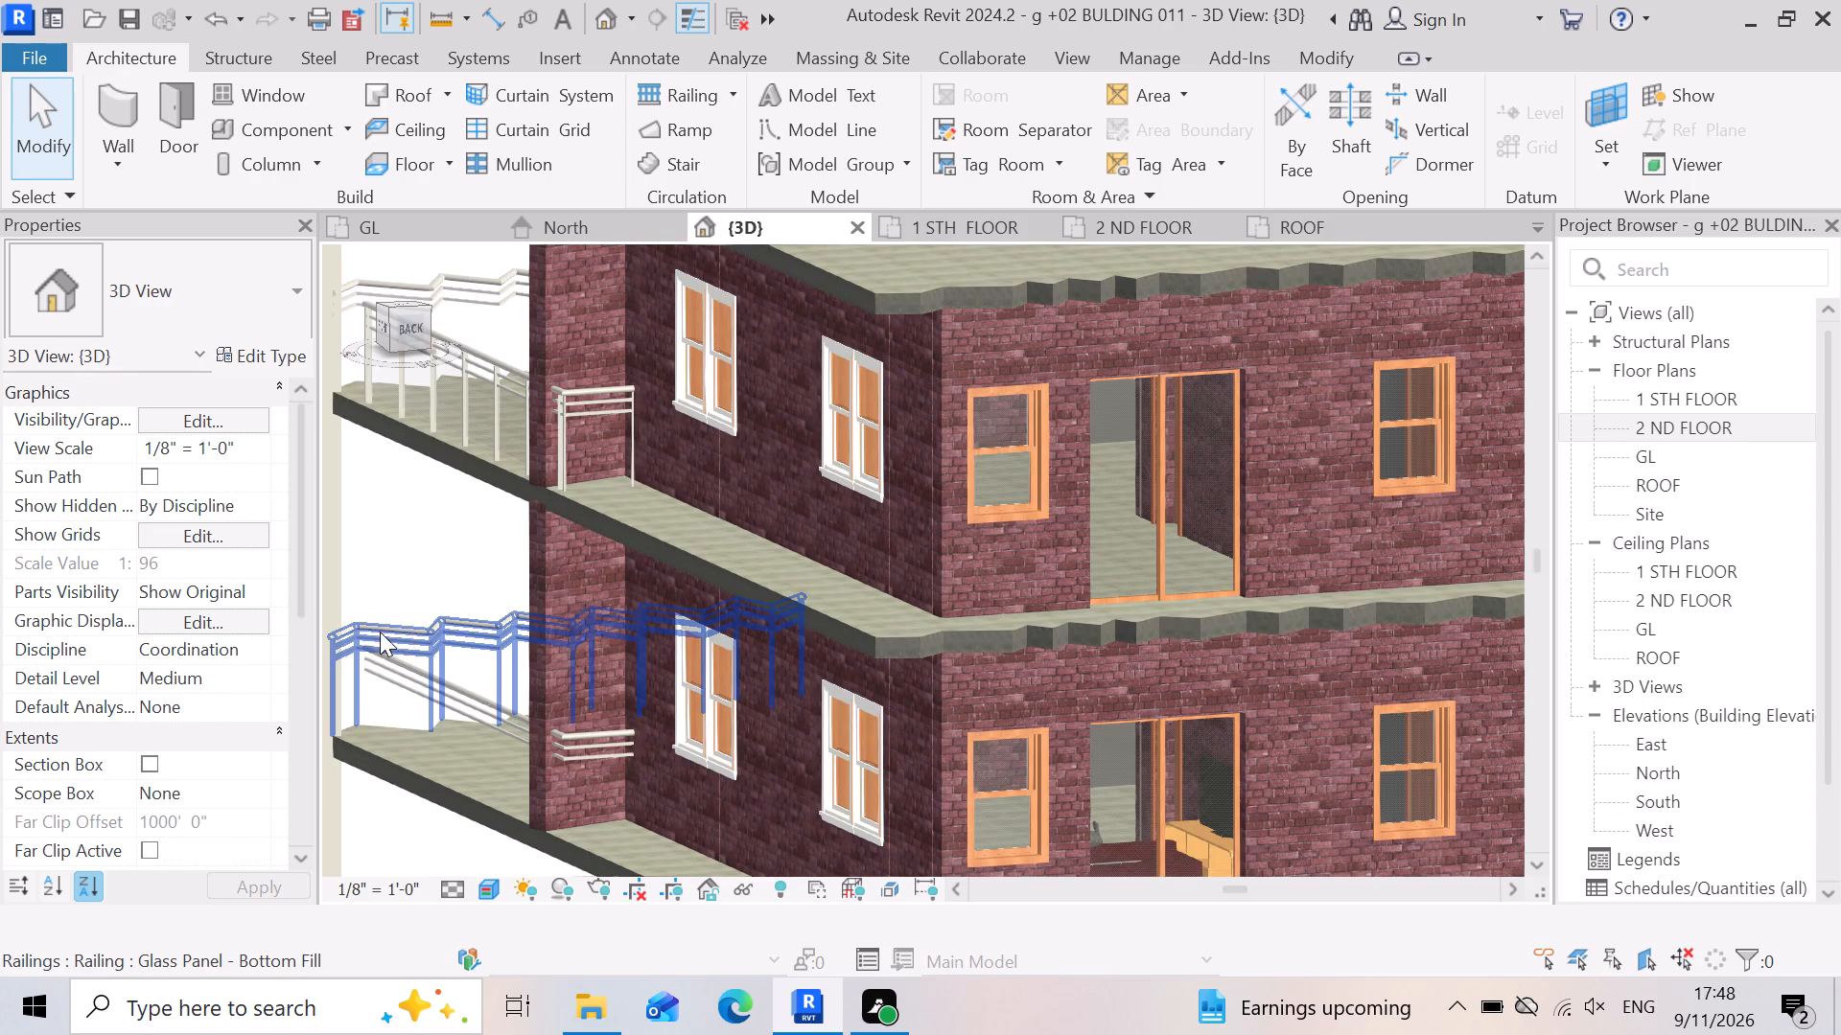
scroll(666, 681, "up", 4)
left_click(787, 532)
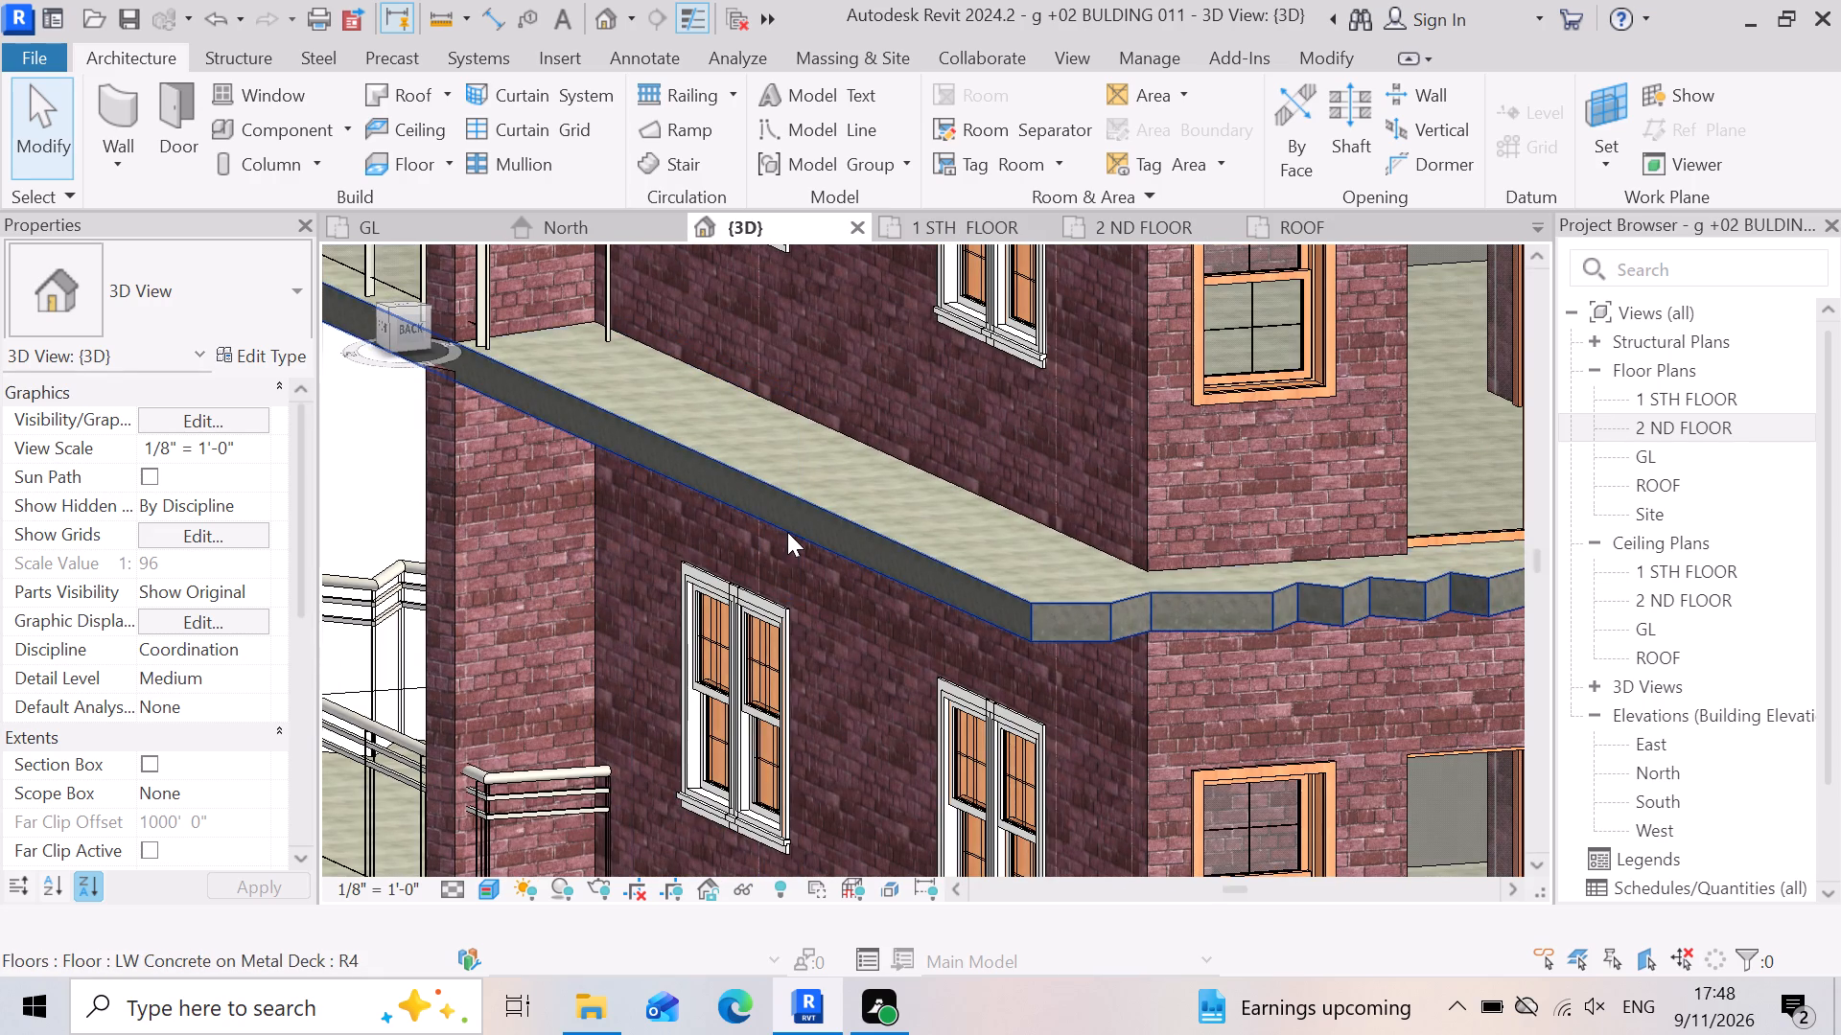
scroll(821, 544, "down", 5)
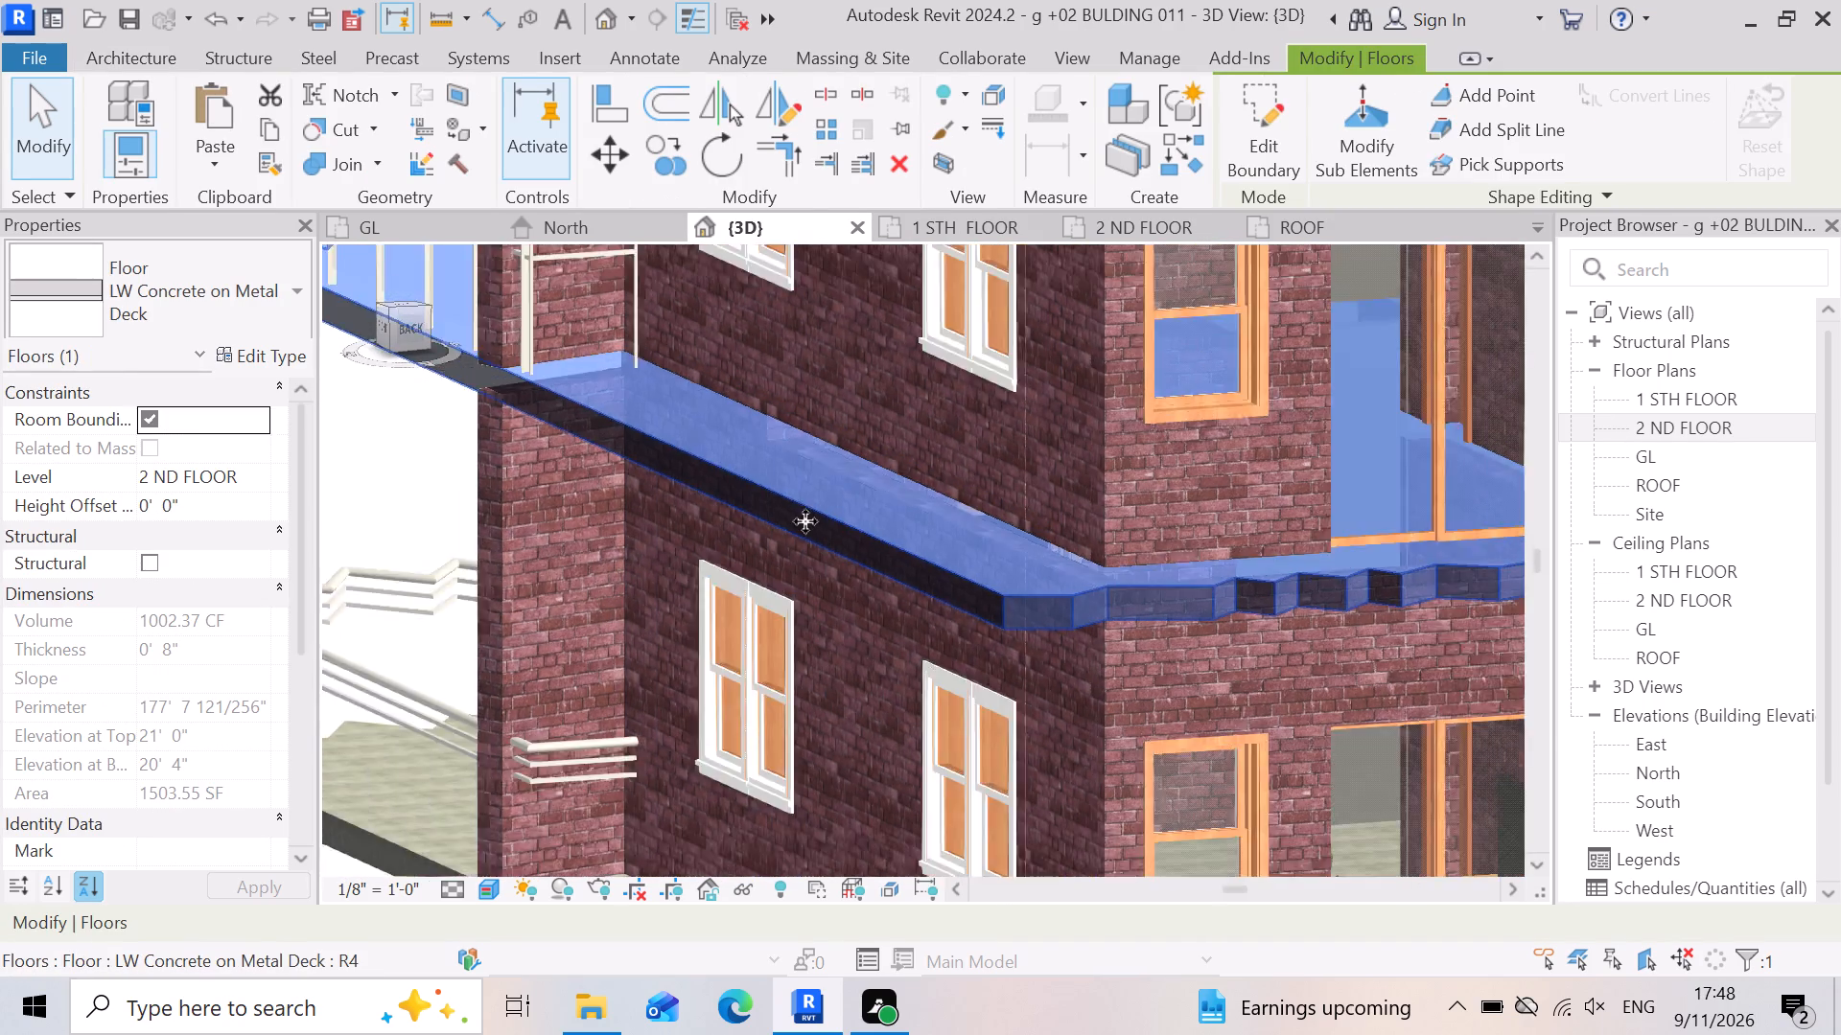
scroll(805, 521, "down", 3)
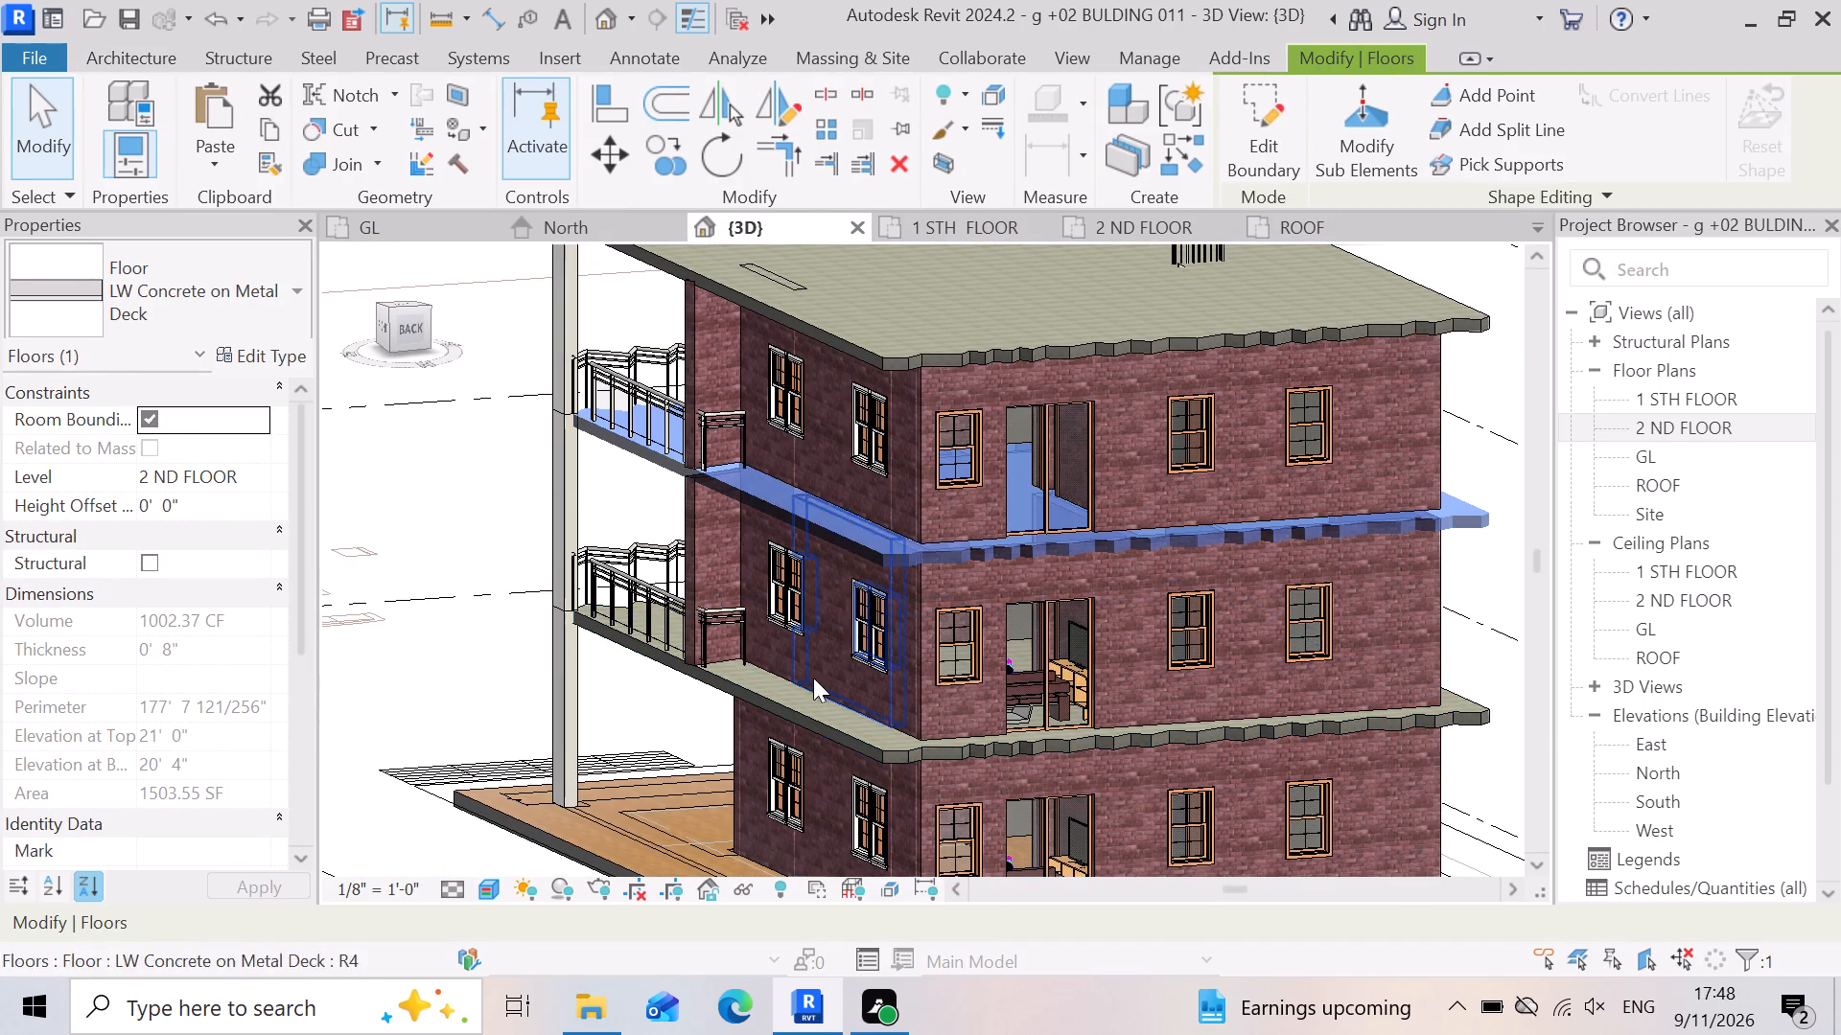
left_click(1256, 103)
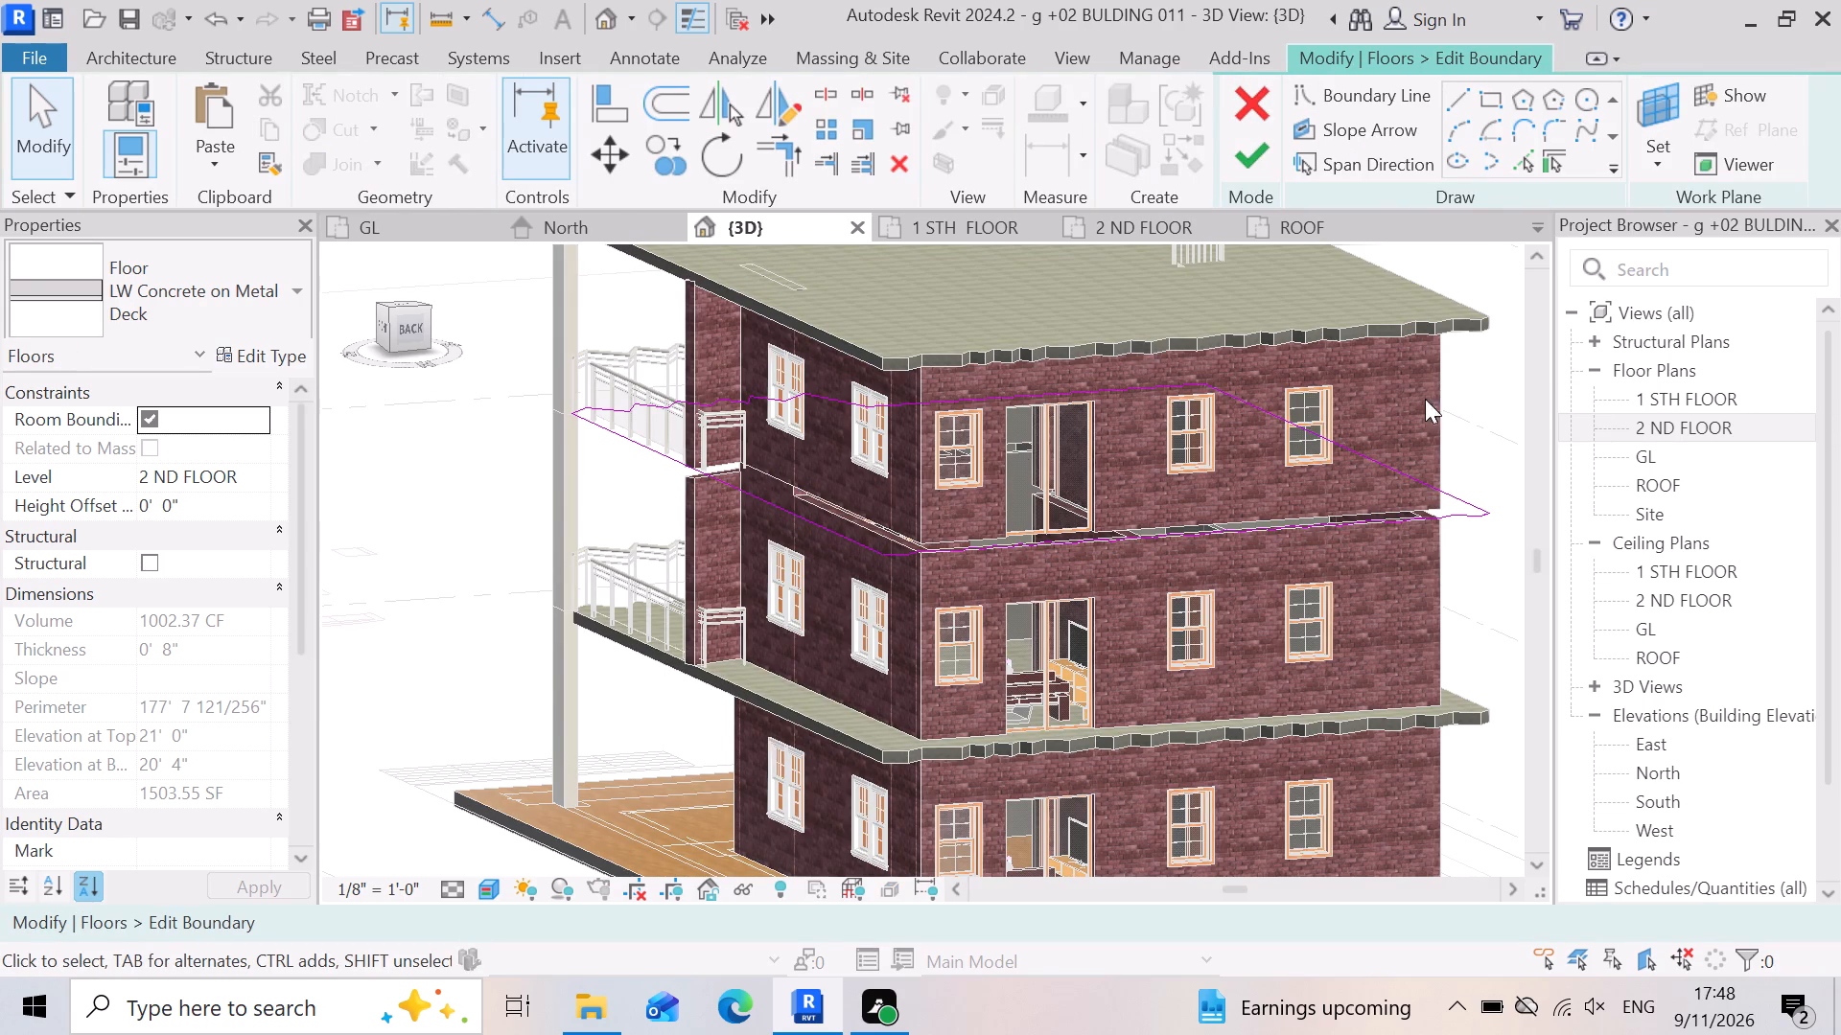
double_click(1673, 427)
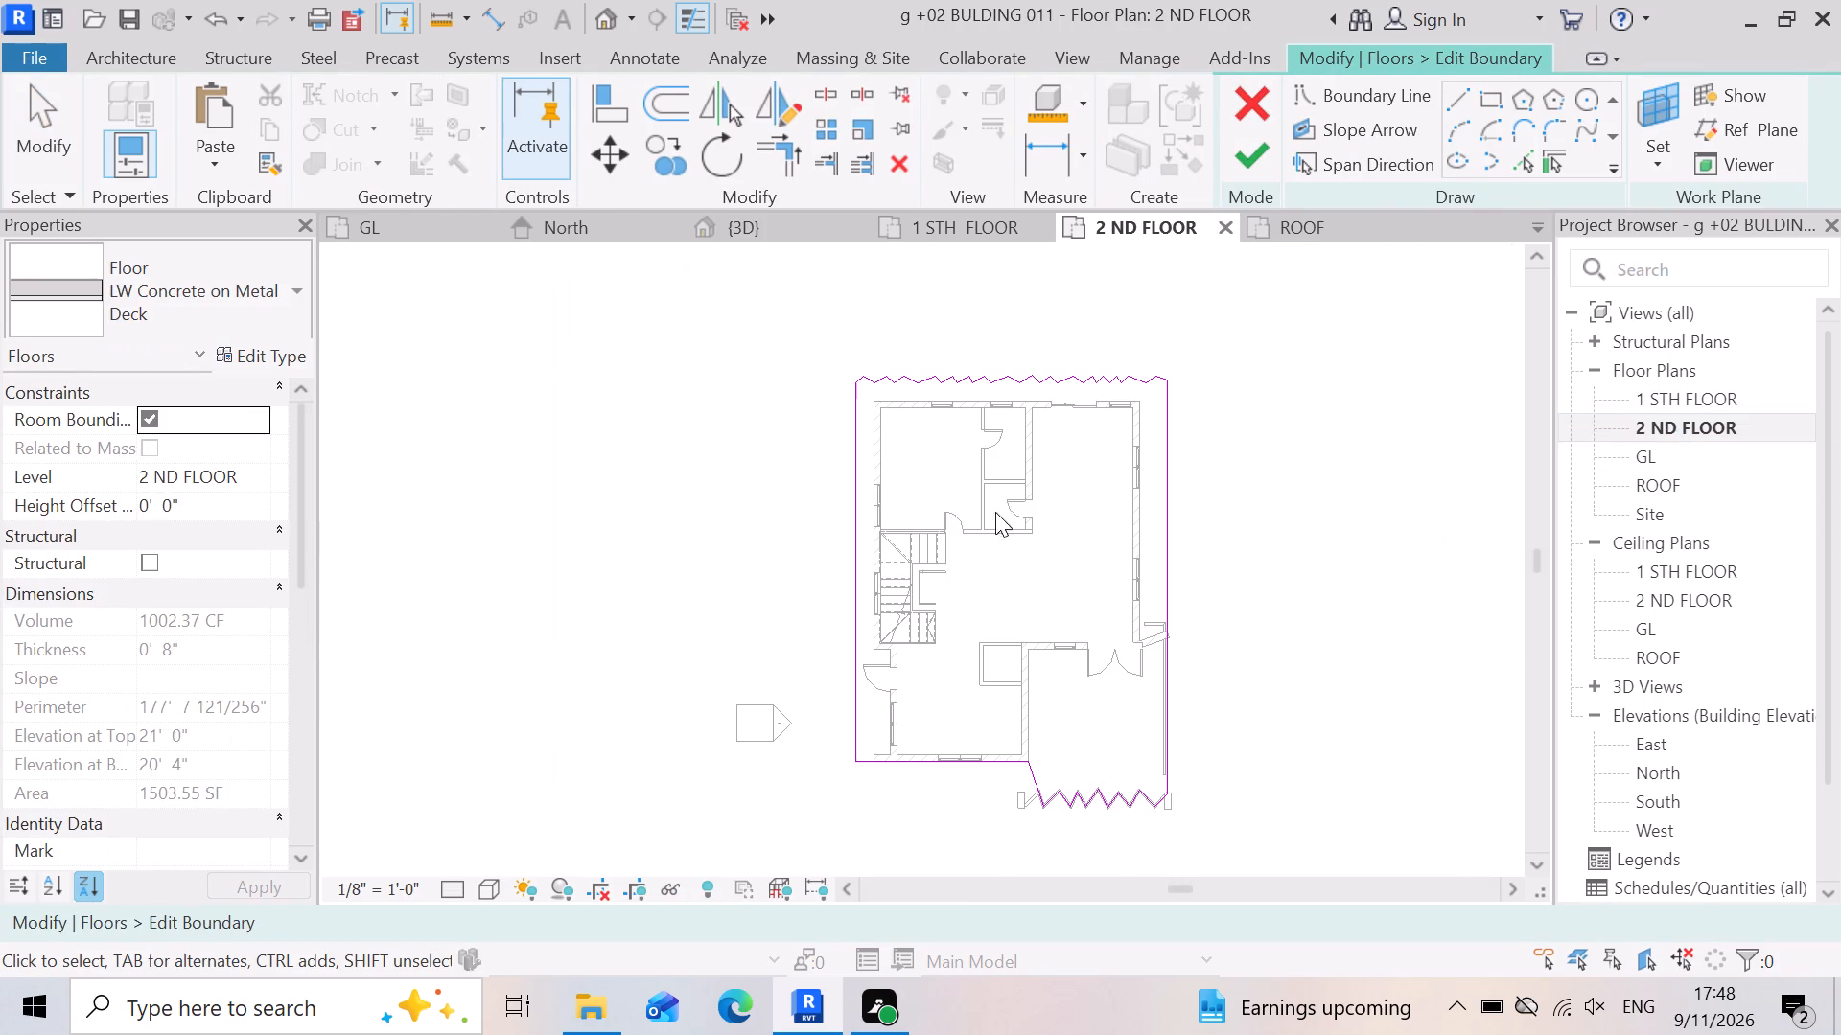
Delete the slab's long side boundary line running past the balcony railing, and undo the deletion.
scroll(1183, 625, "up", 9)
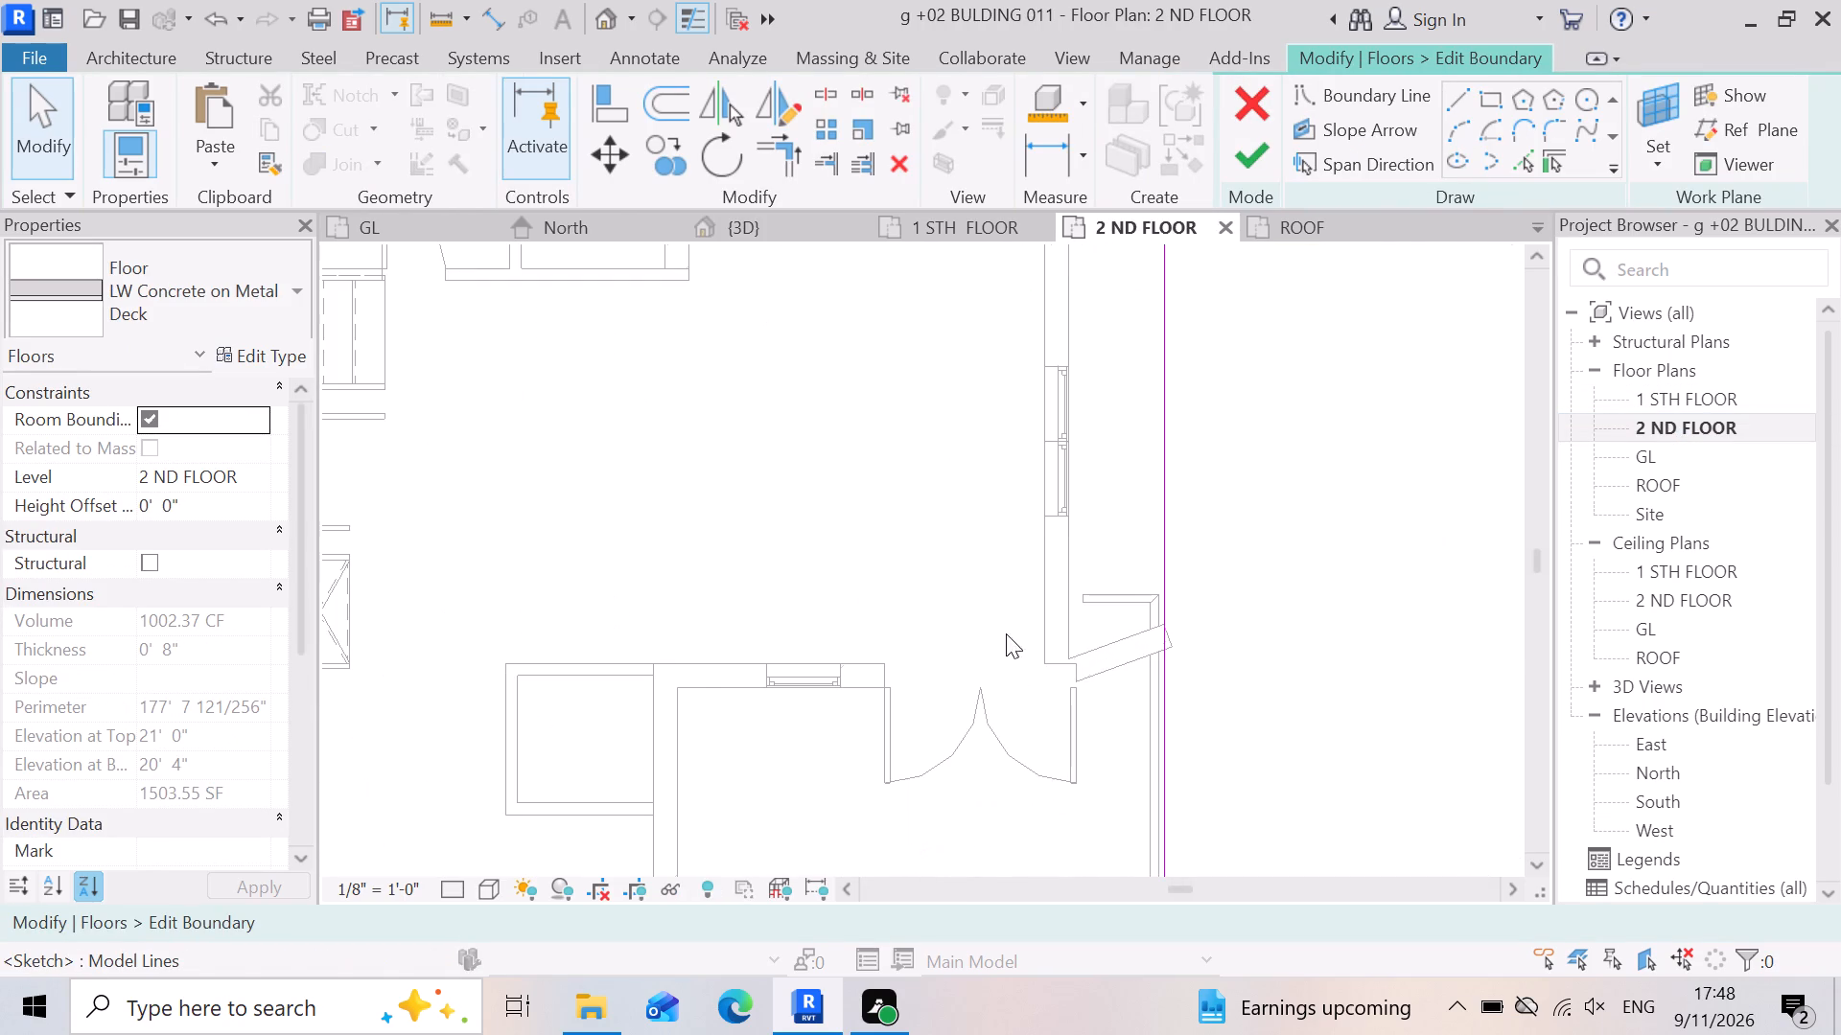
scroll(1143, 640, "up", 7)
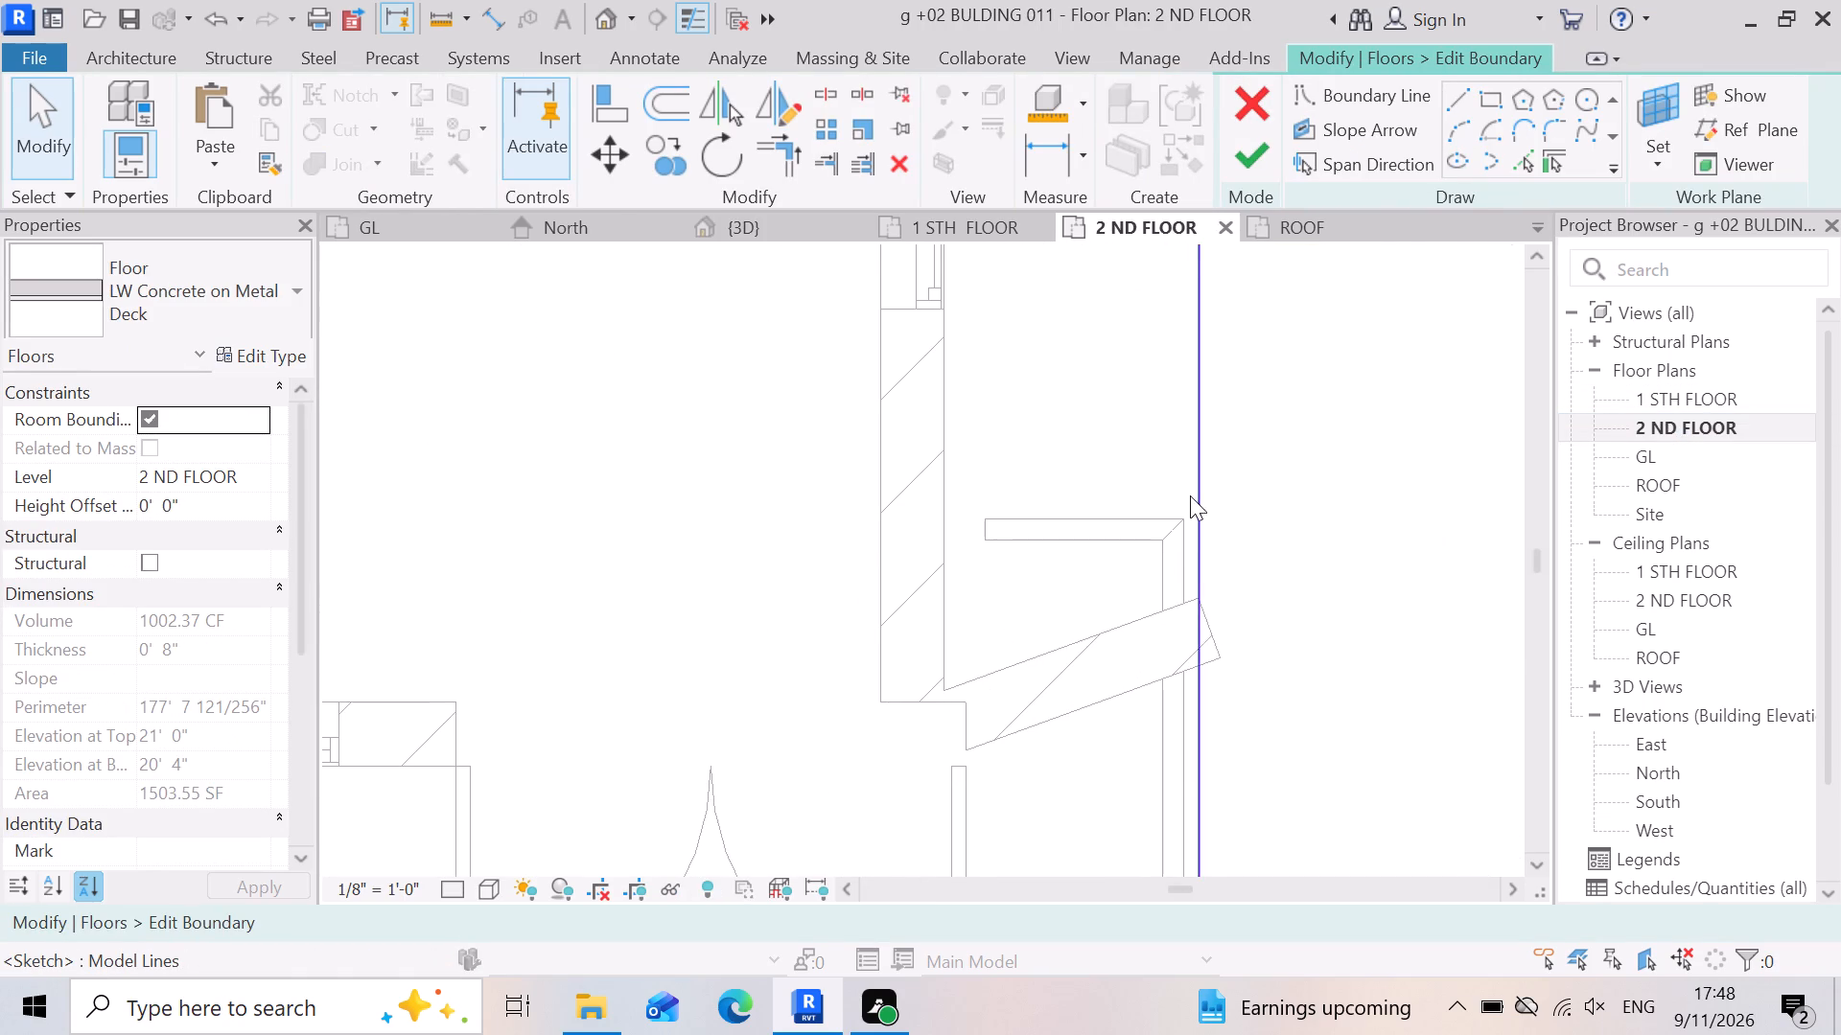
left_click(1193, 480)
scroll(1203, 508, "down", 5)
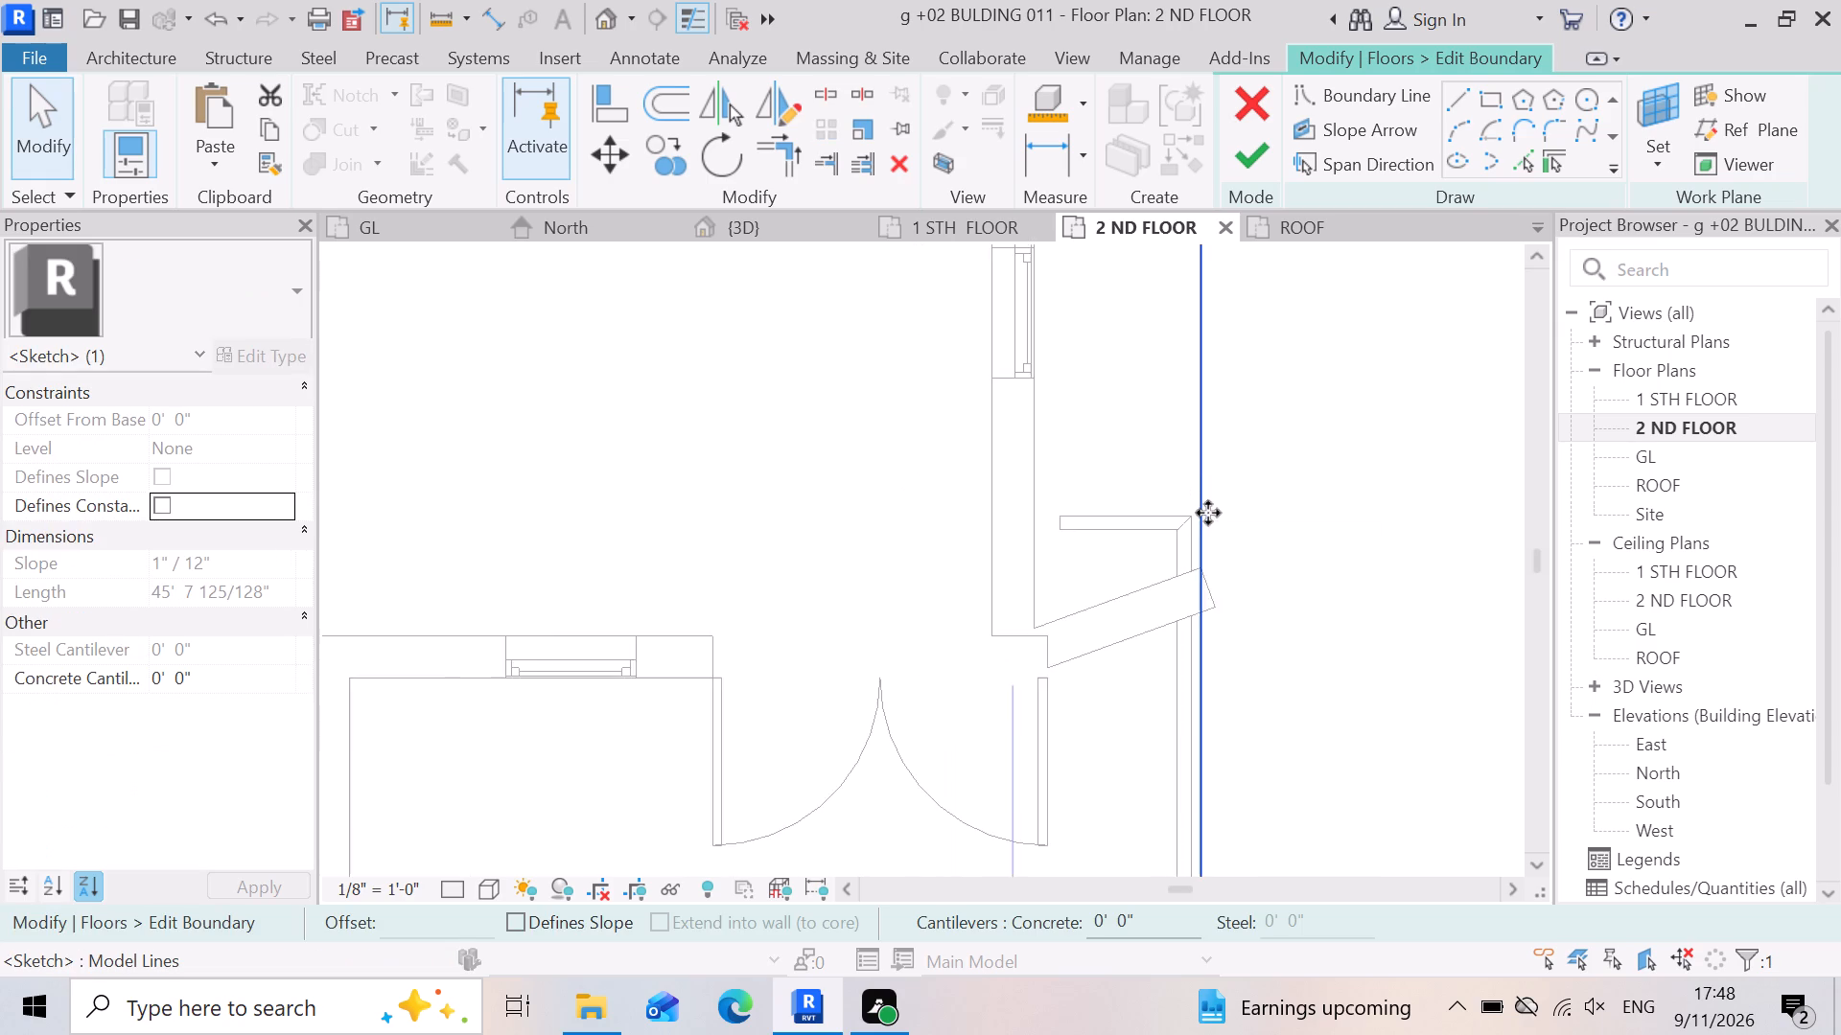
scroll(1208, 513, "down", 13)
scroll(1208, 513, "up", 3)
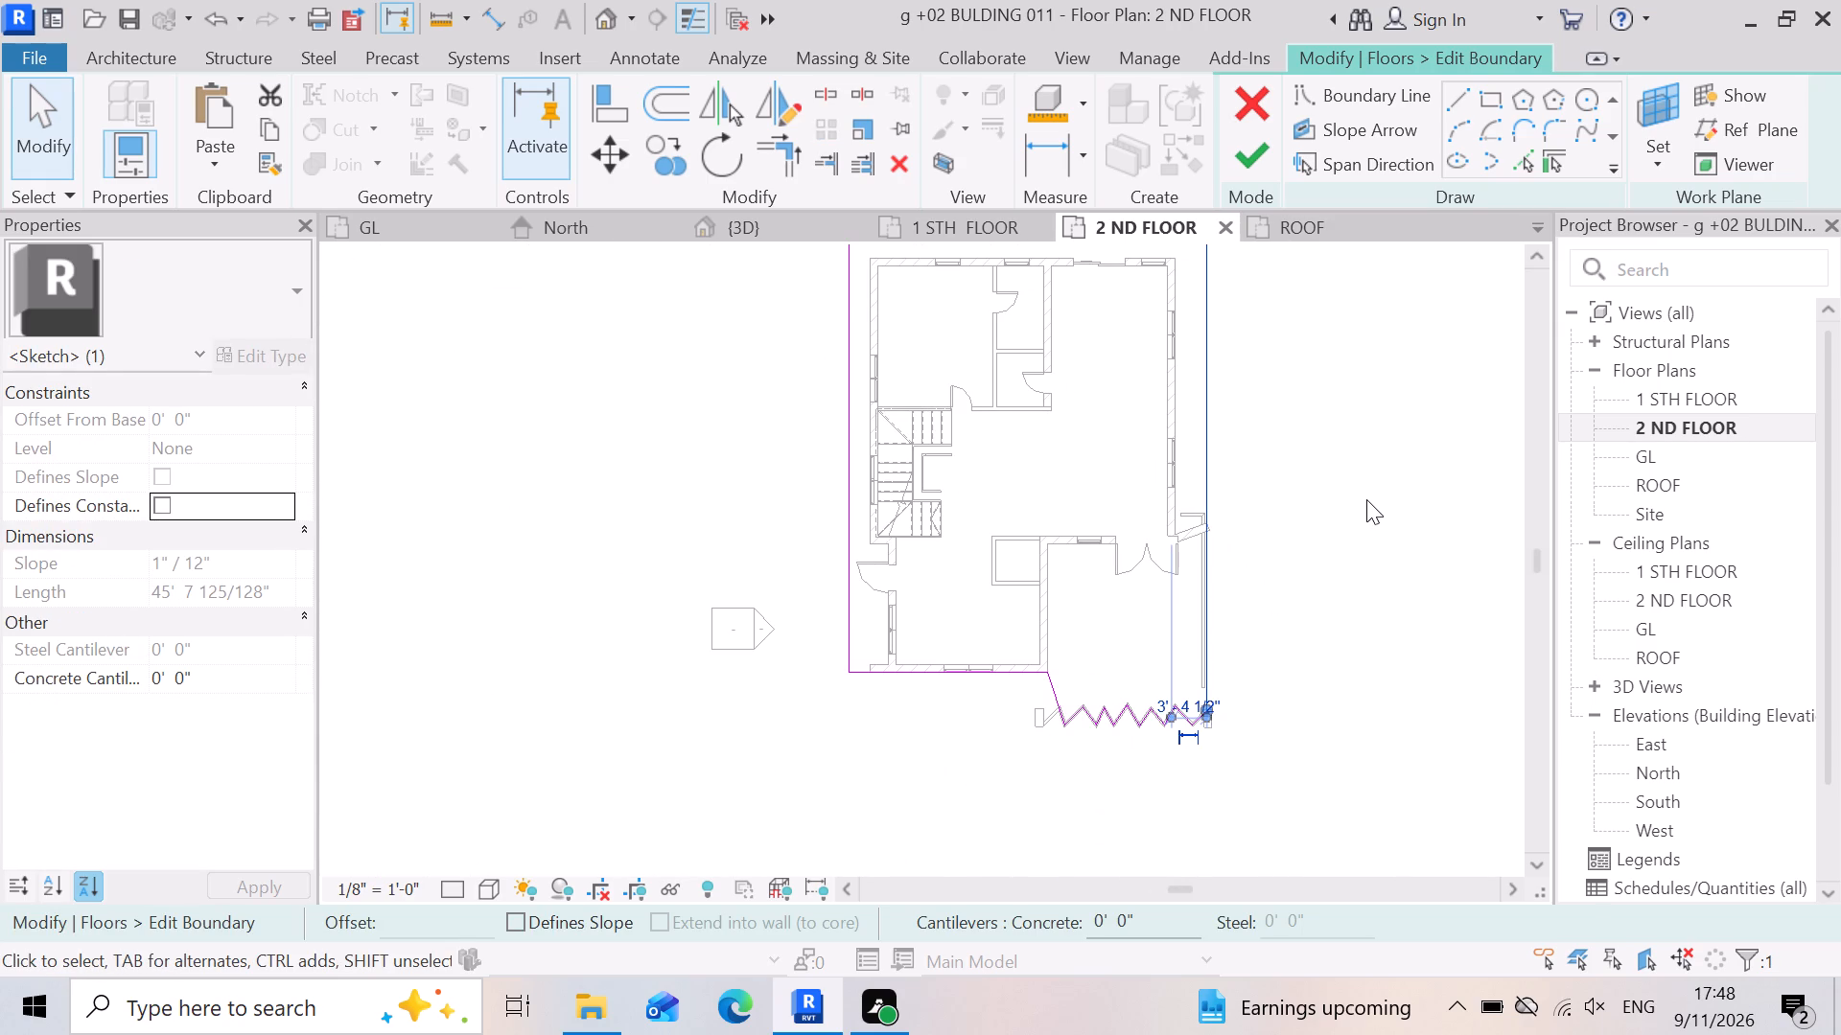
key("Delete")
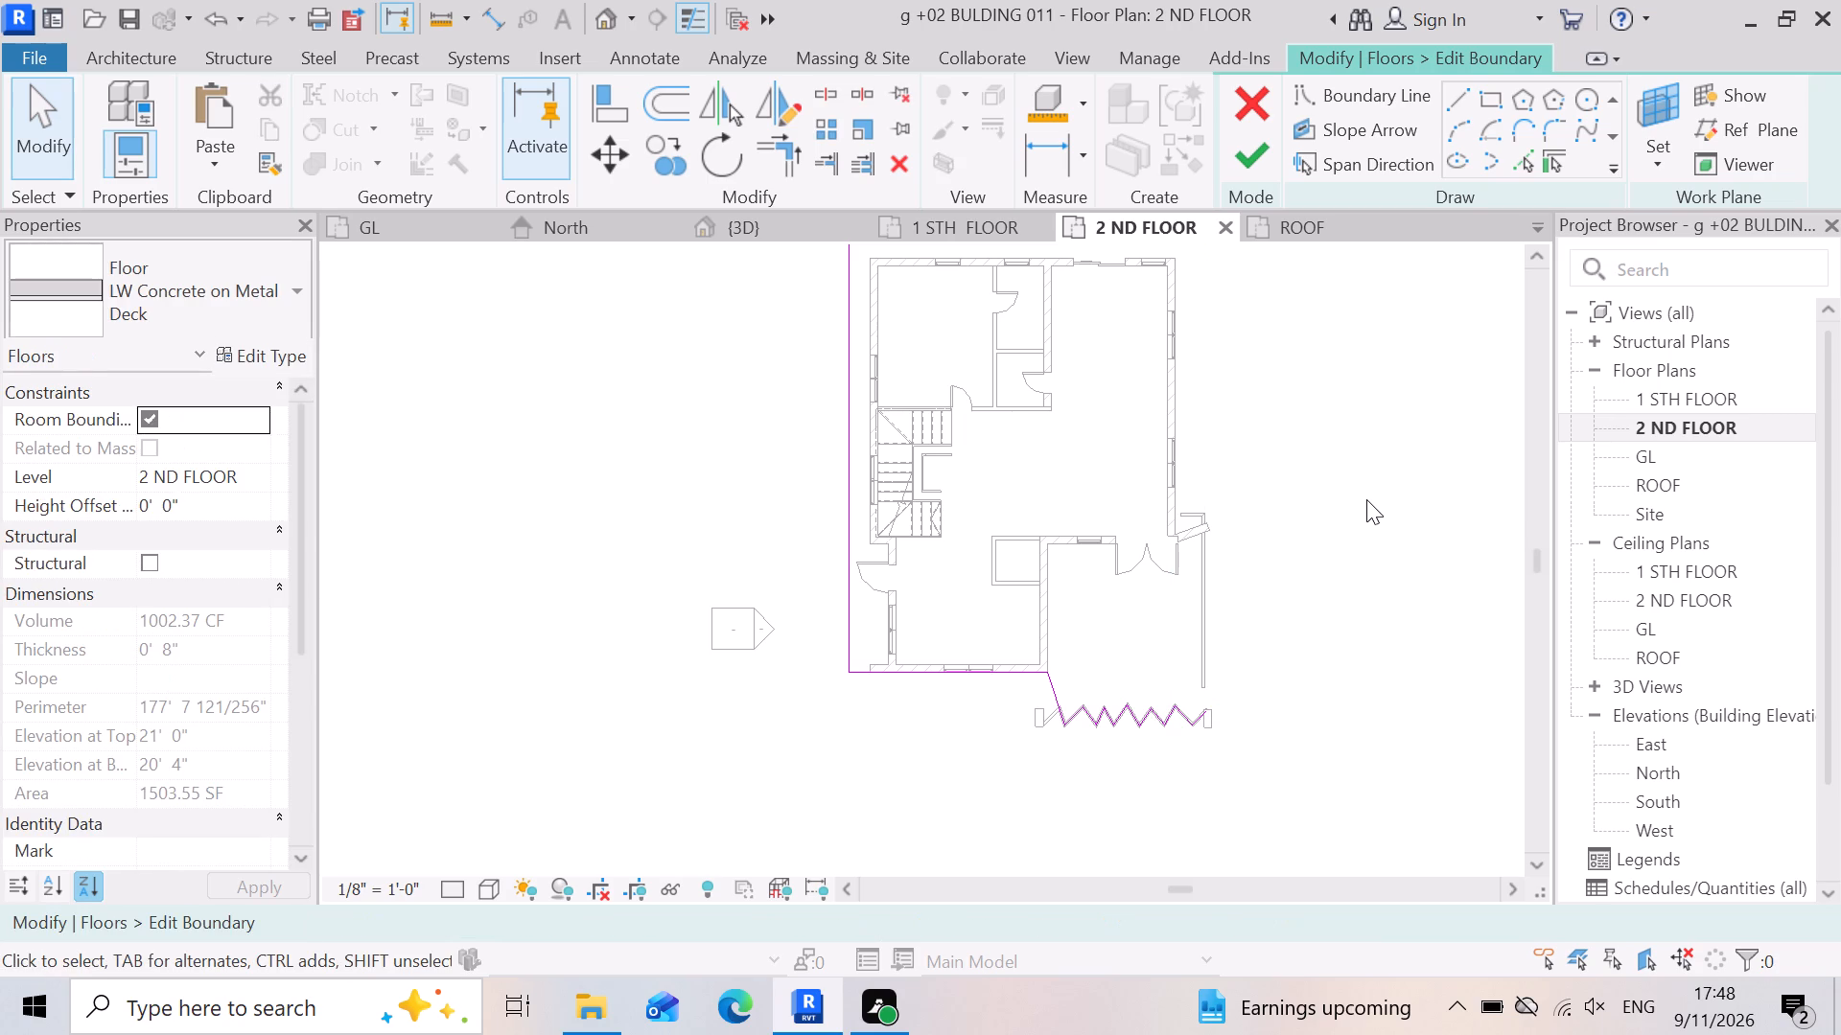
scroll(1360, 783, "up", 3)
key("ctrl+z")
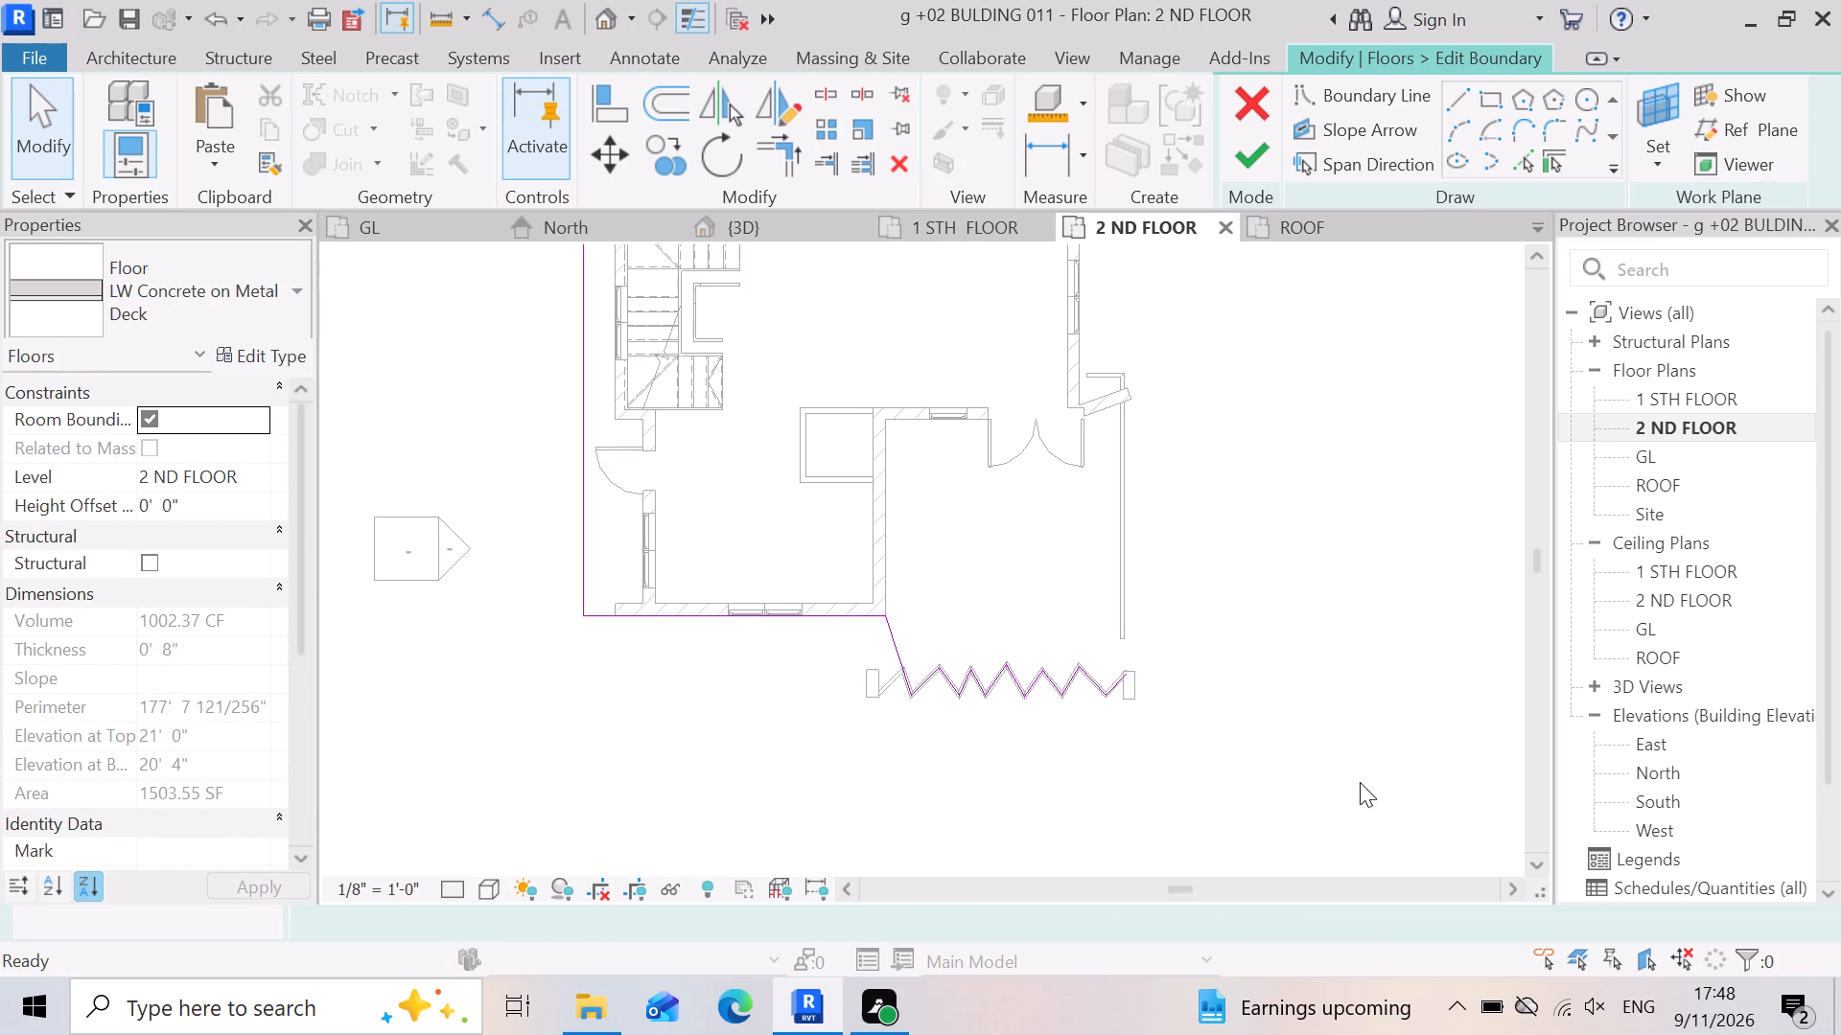
Draw boundary lines from the slab's side edge just beyond the balcony railing's end to the outer wall face, and along it to the zigzag rear edge.
scroll(1244, 410, "up", 4)
scroll(1135, 624, "up", 4)
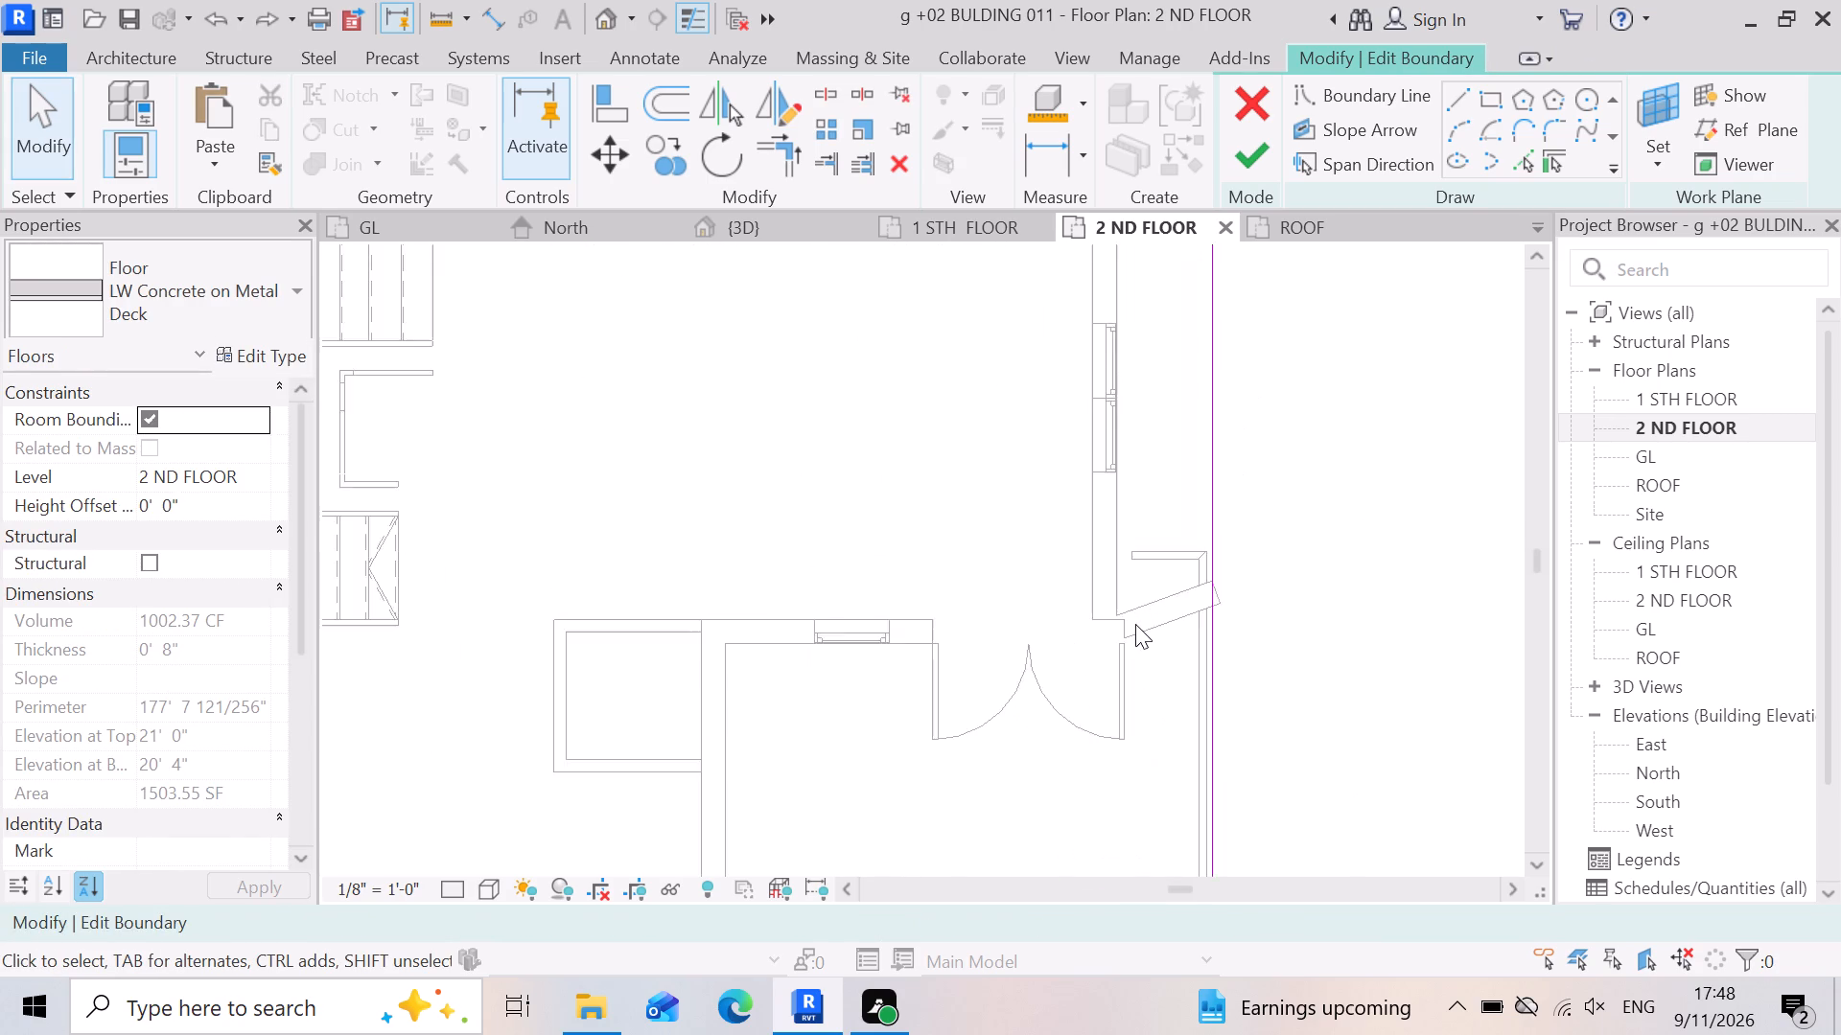
scroll(1135, 624, "up", 3)
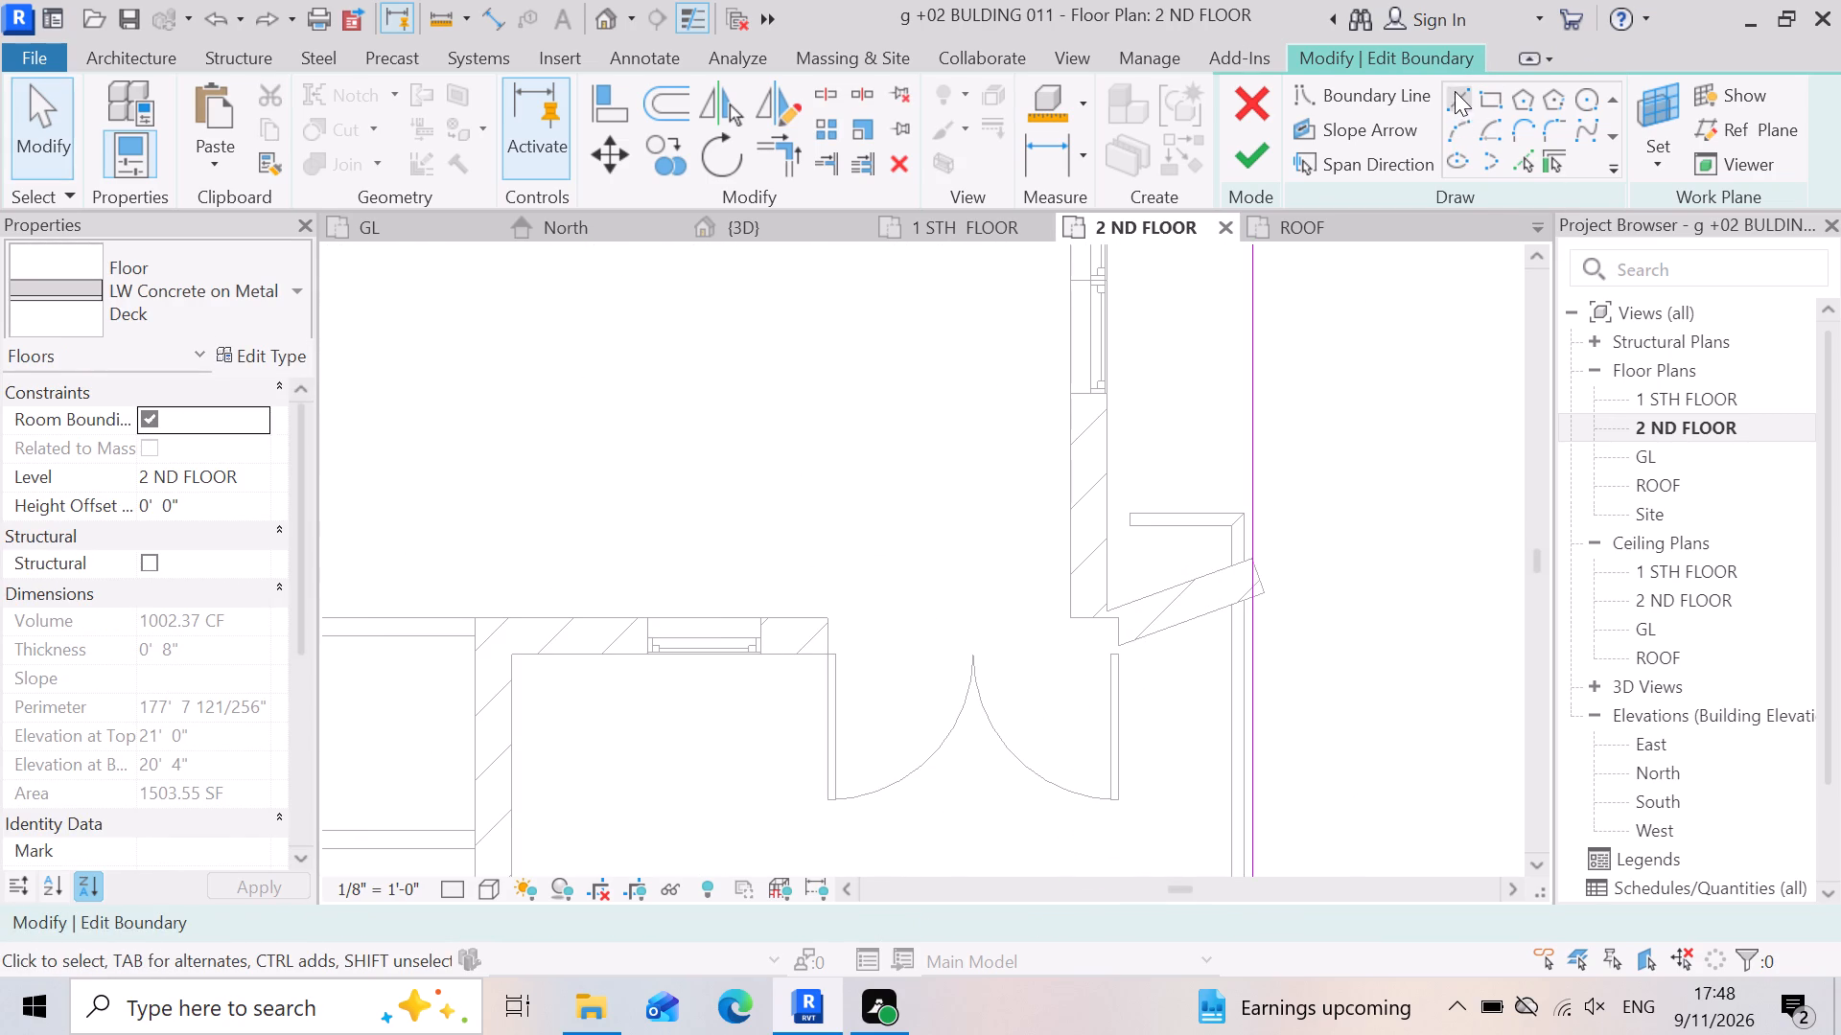
left_click(1454, 88)
scroll(1261, 534, "up", 6)
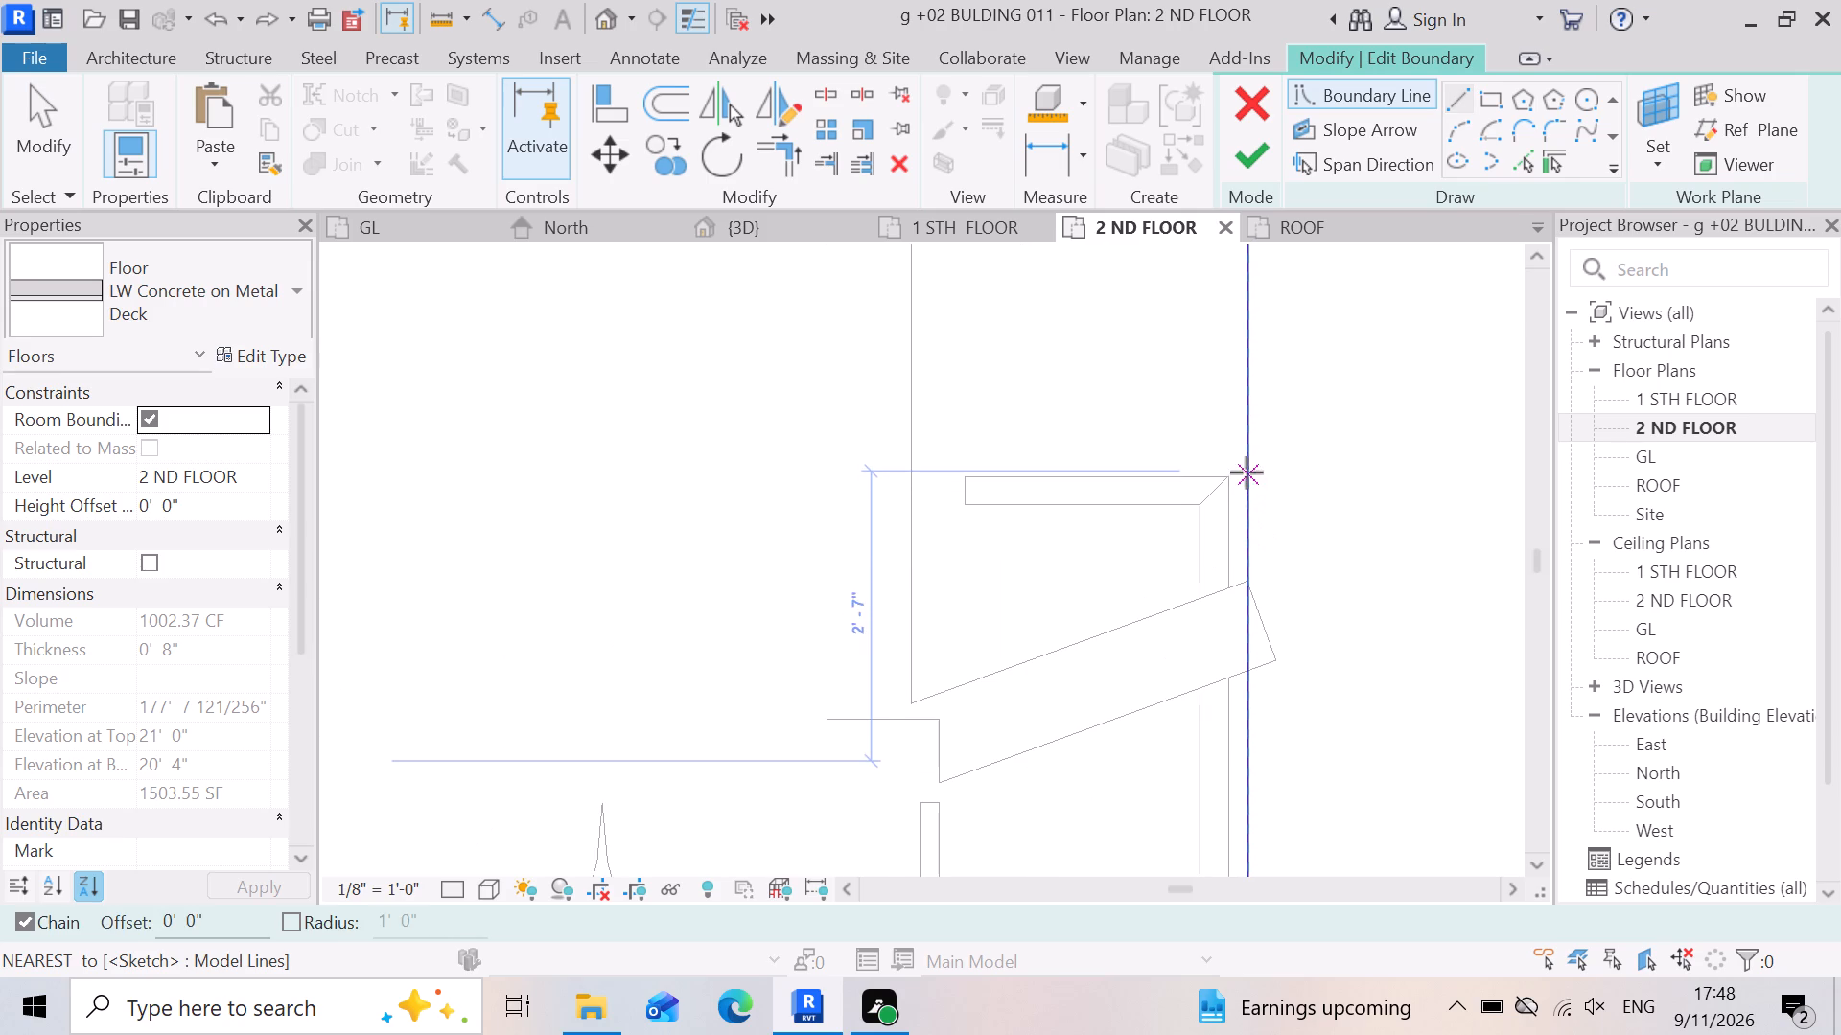
left_click(1245, 472)
scroll(1261, 528, "down", 3)
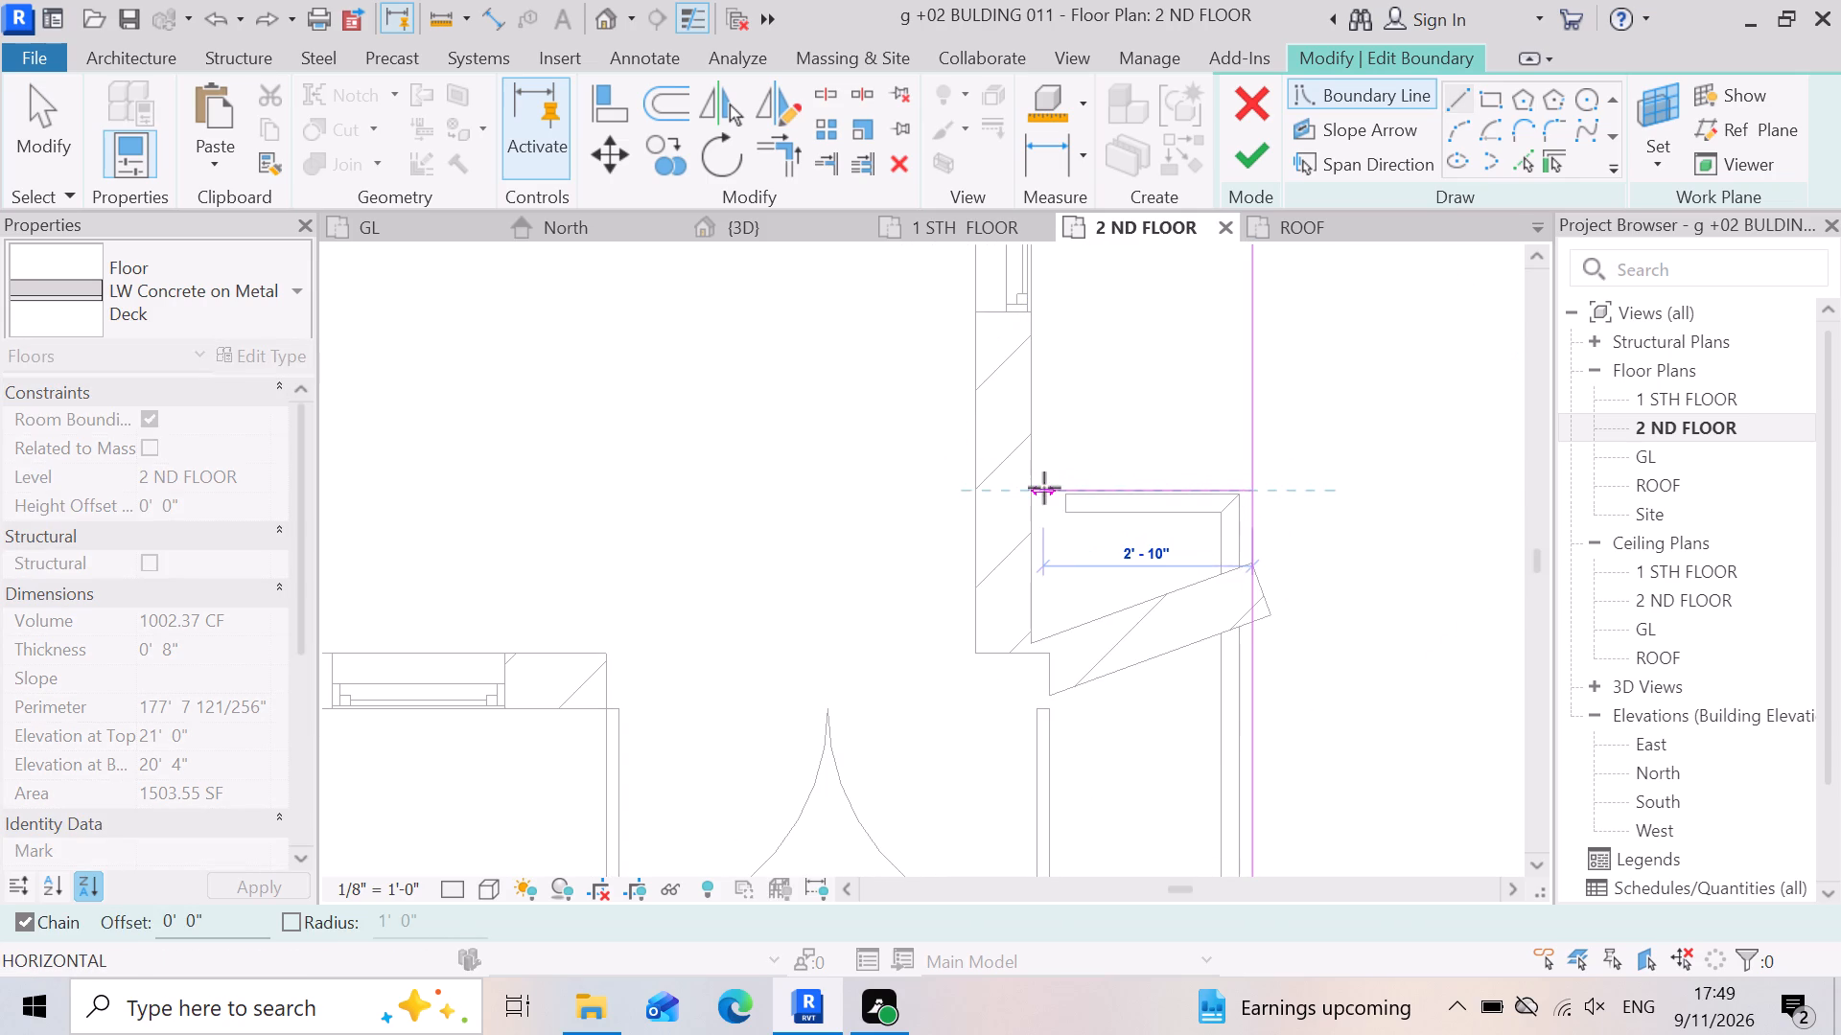
scroll(1044, 488, "up", 6)
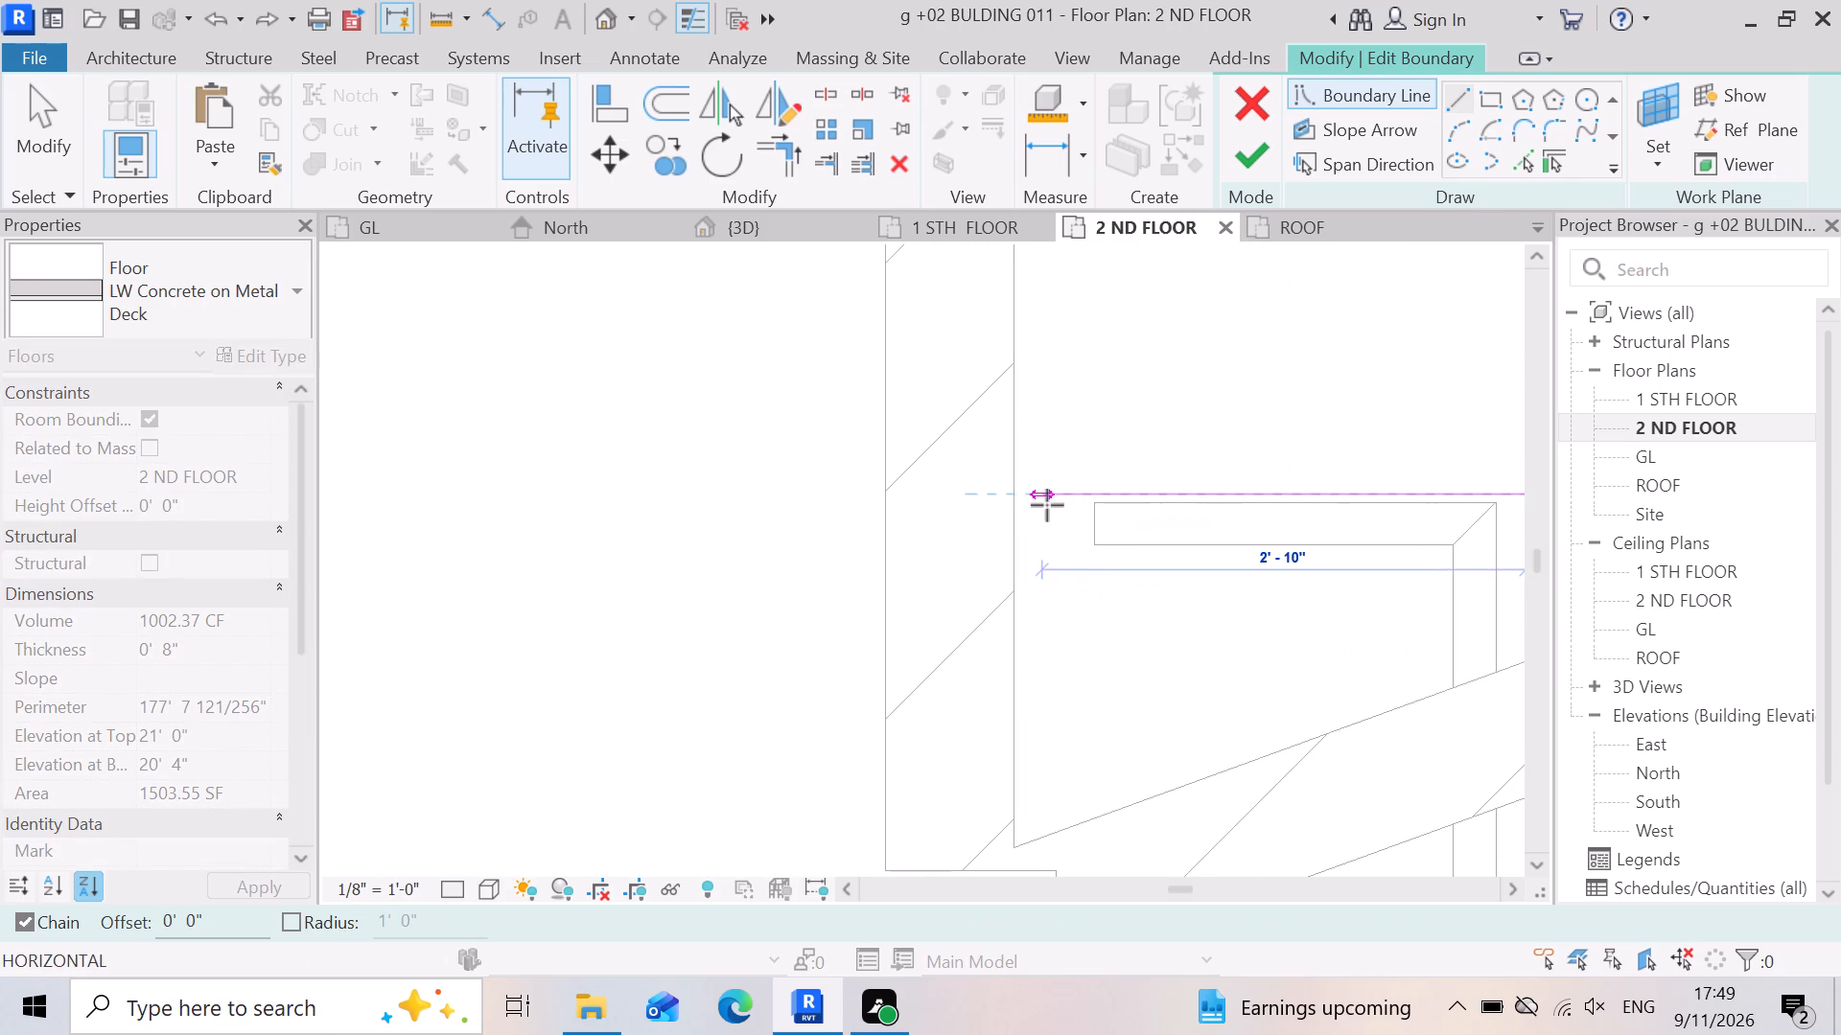
left_click(1011, 505)
scroll(1196, 662, "down", 13)
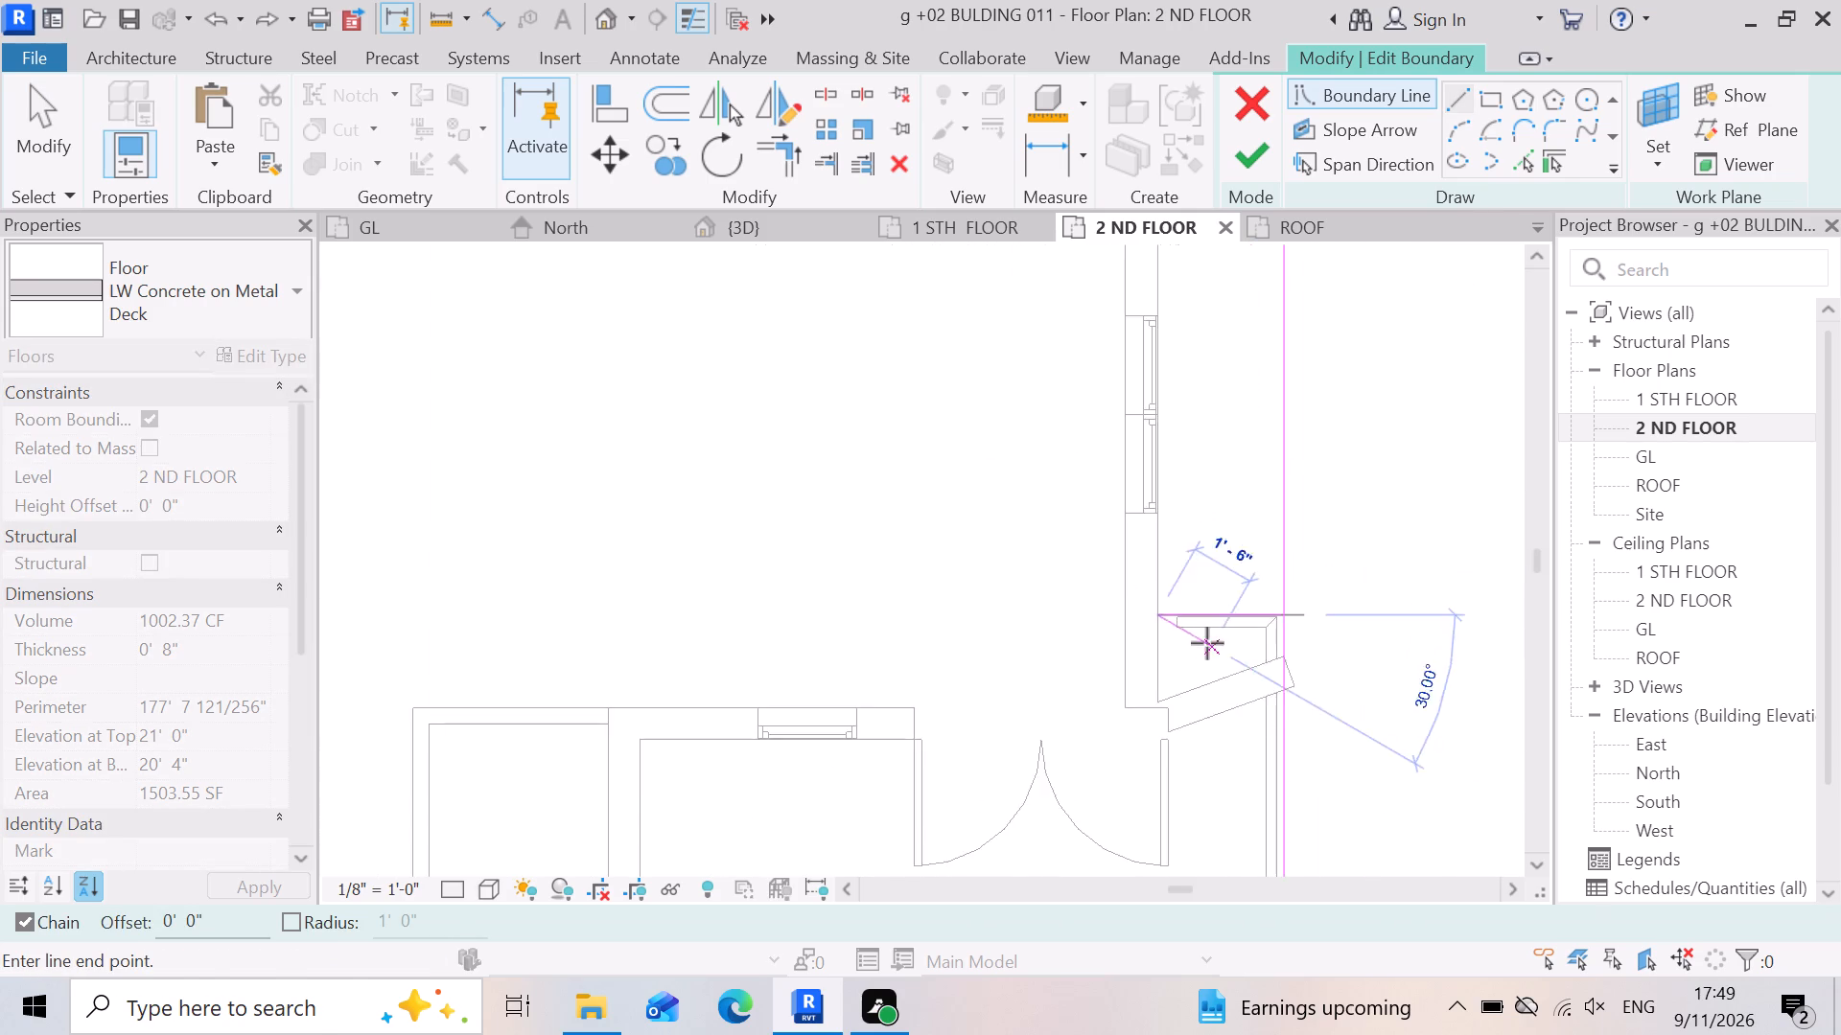
scroll(1207, 643, "down", 6)
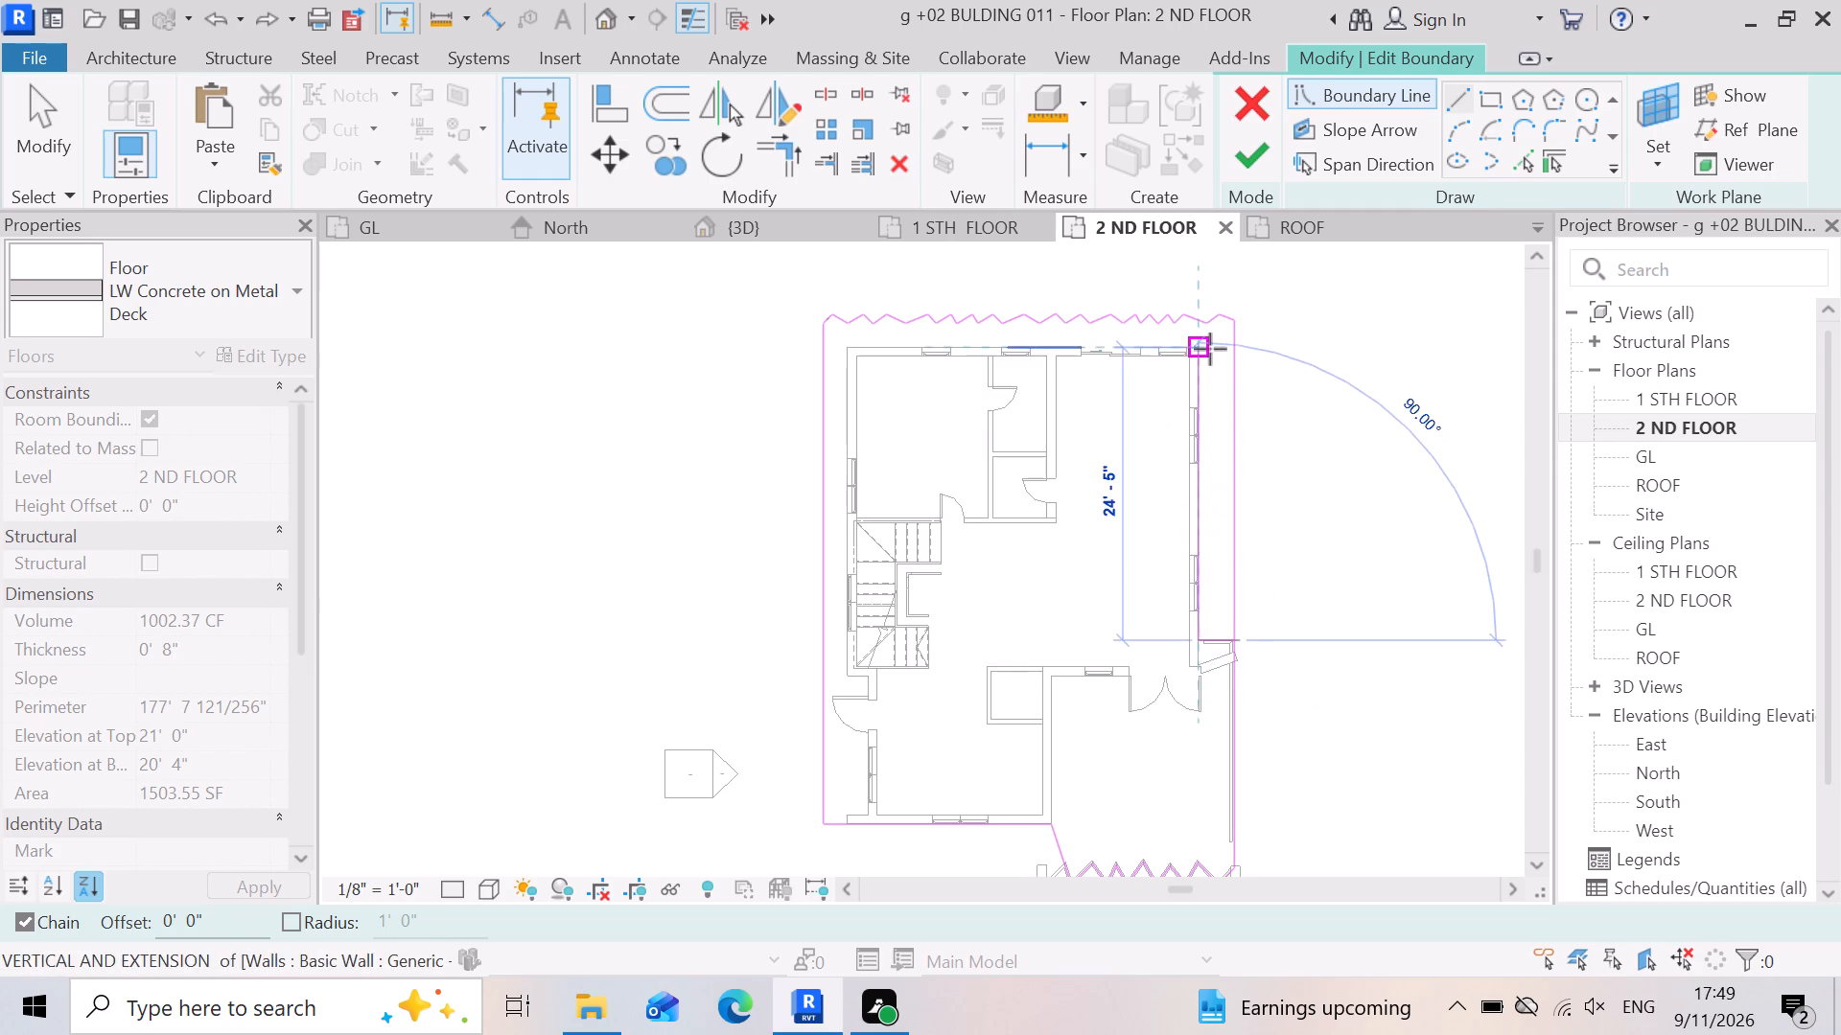
scroll(1210, 349, "up", 5)
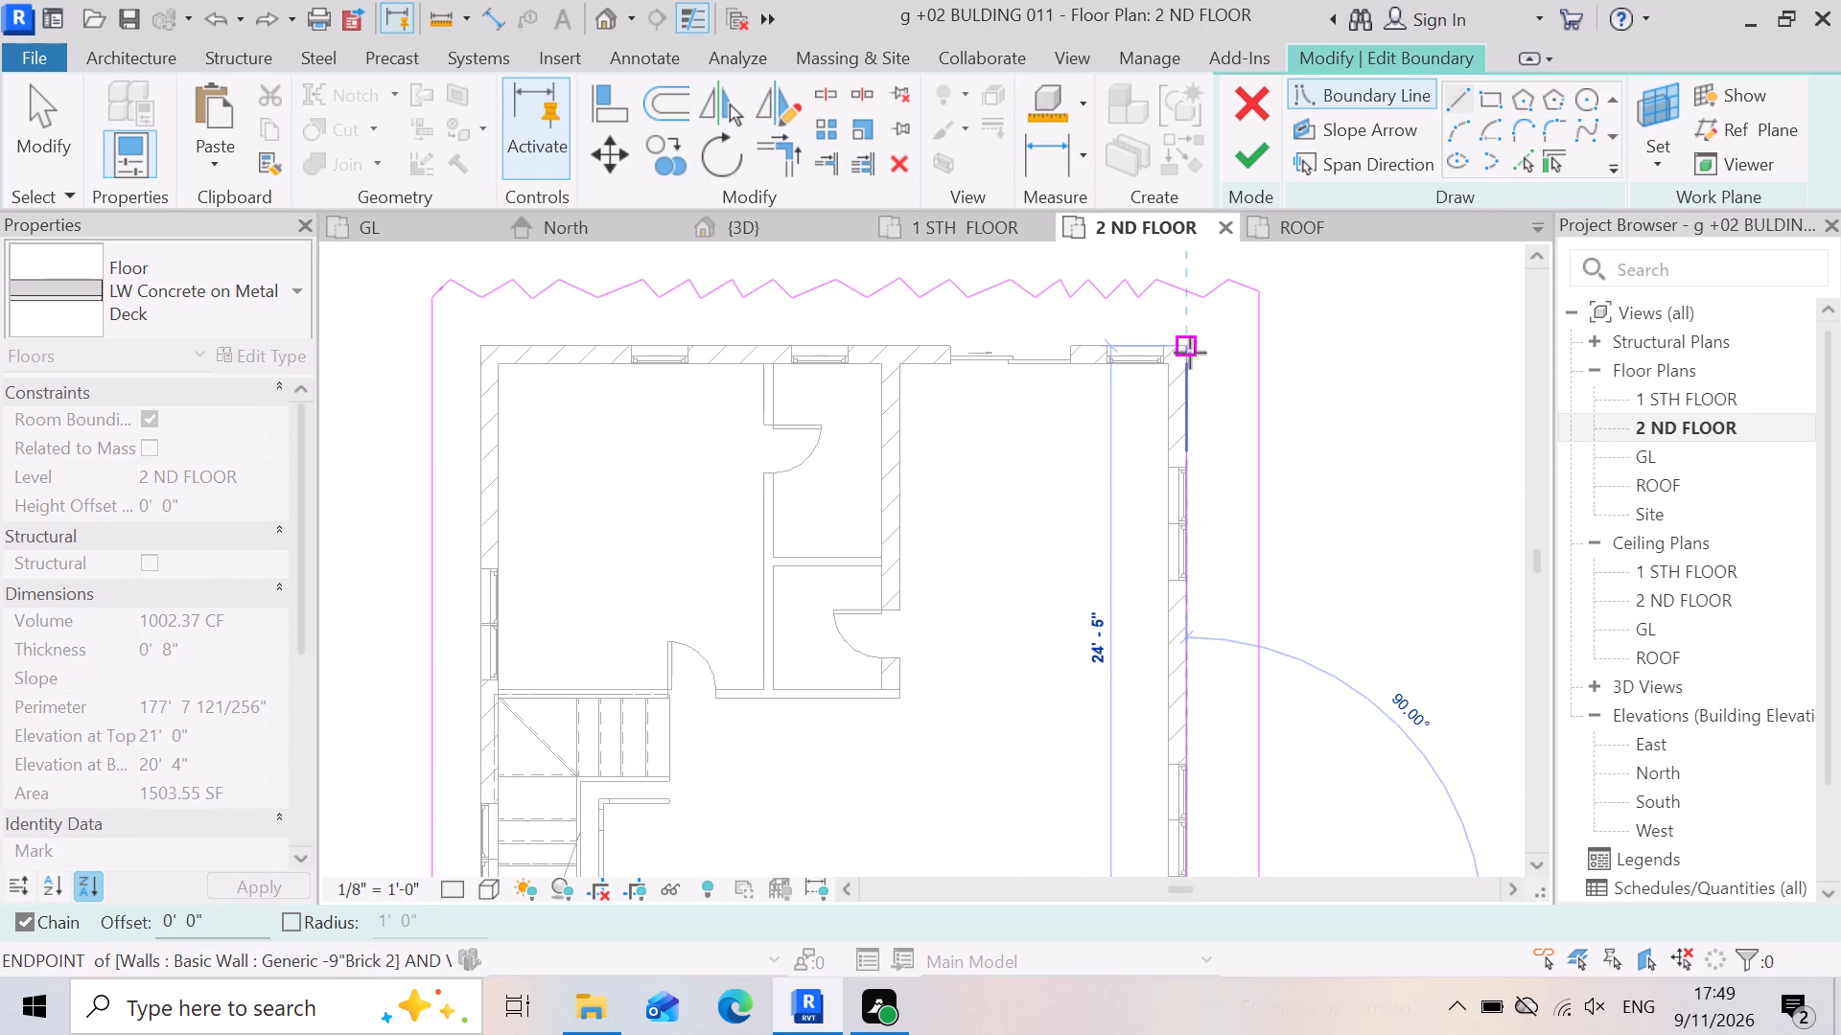
left_click(1170, 285)
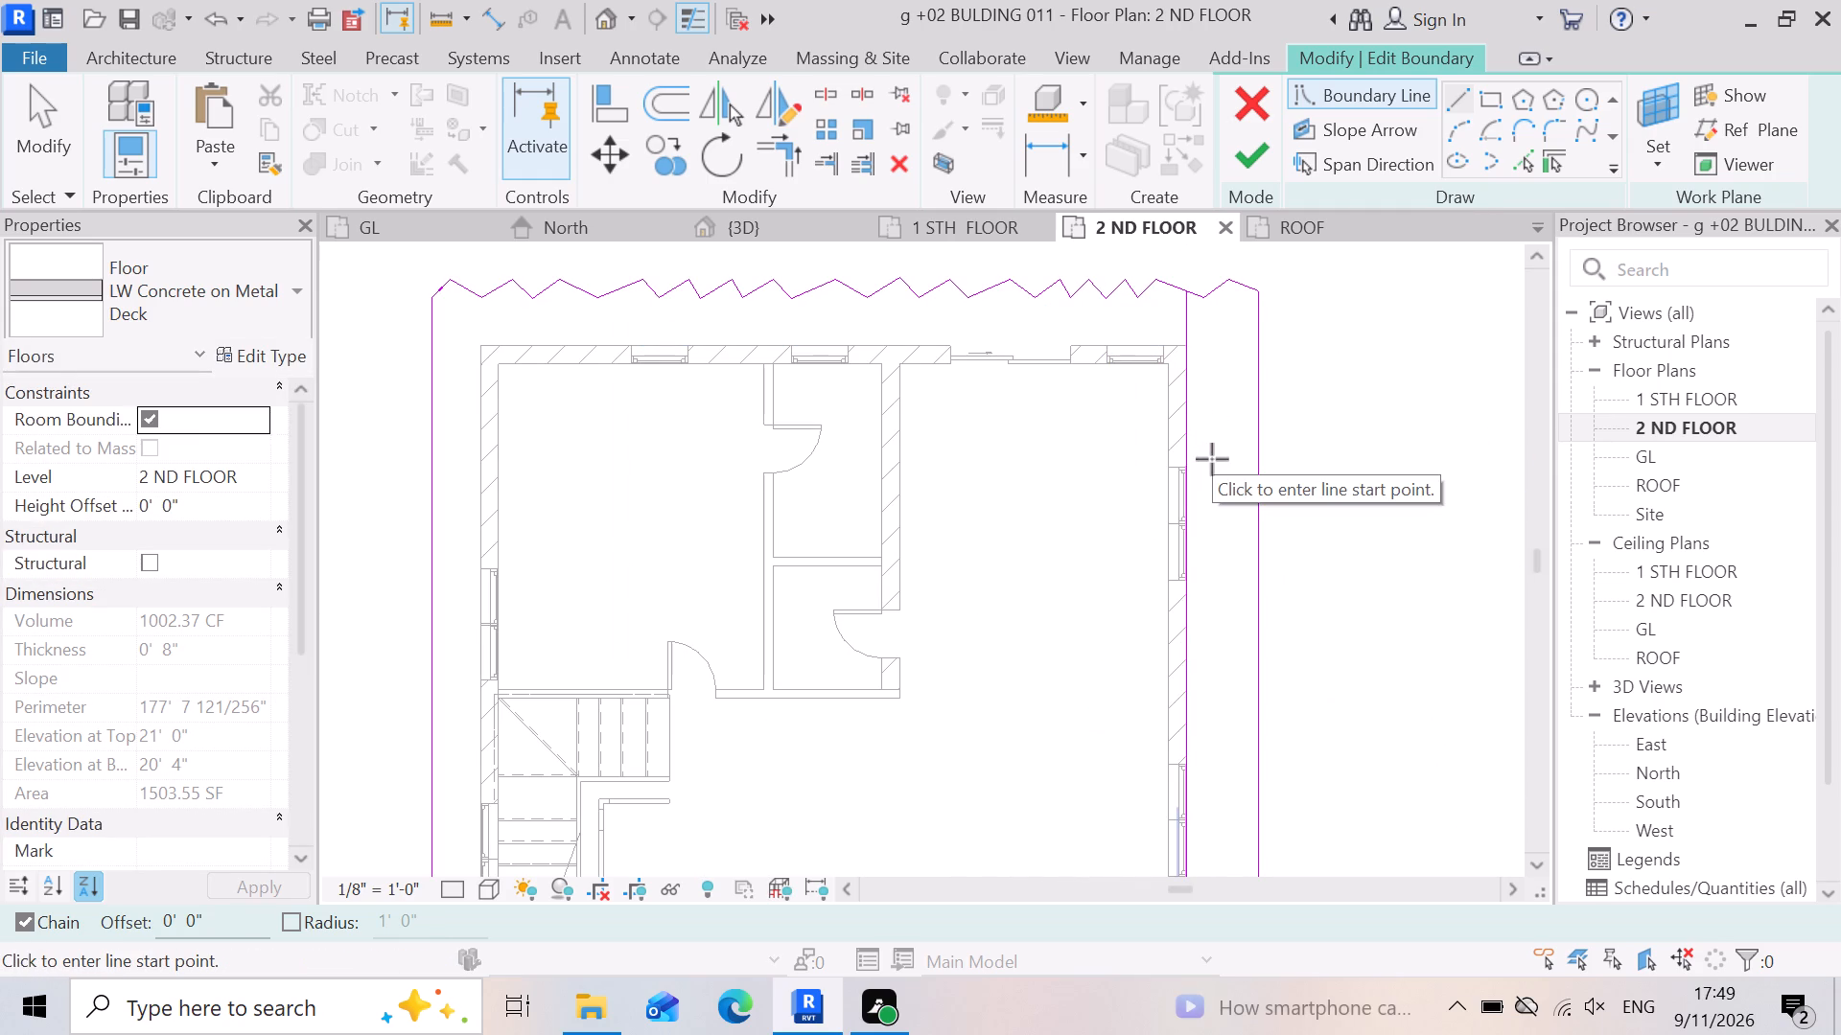
key("Escape")
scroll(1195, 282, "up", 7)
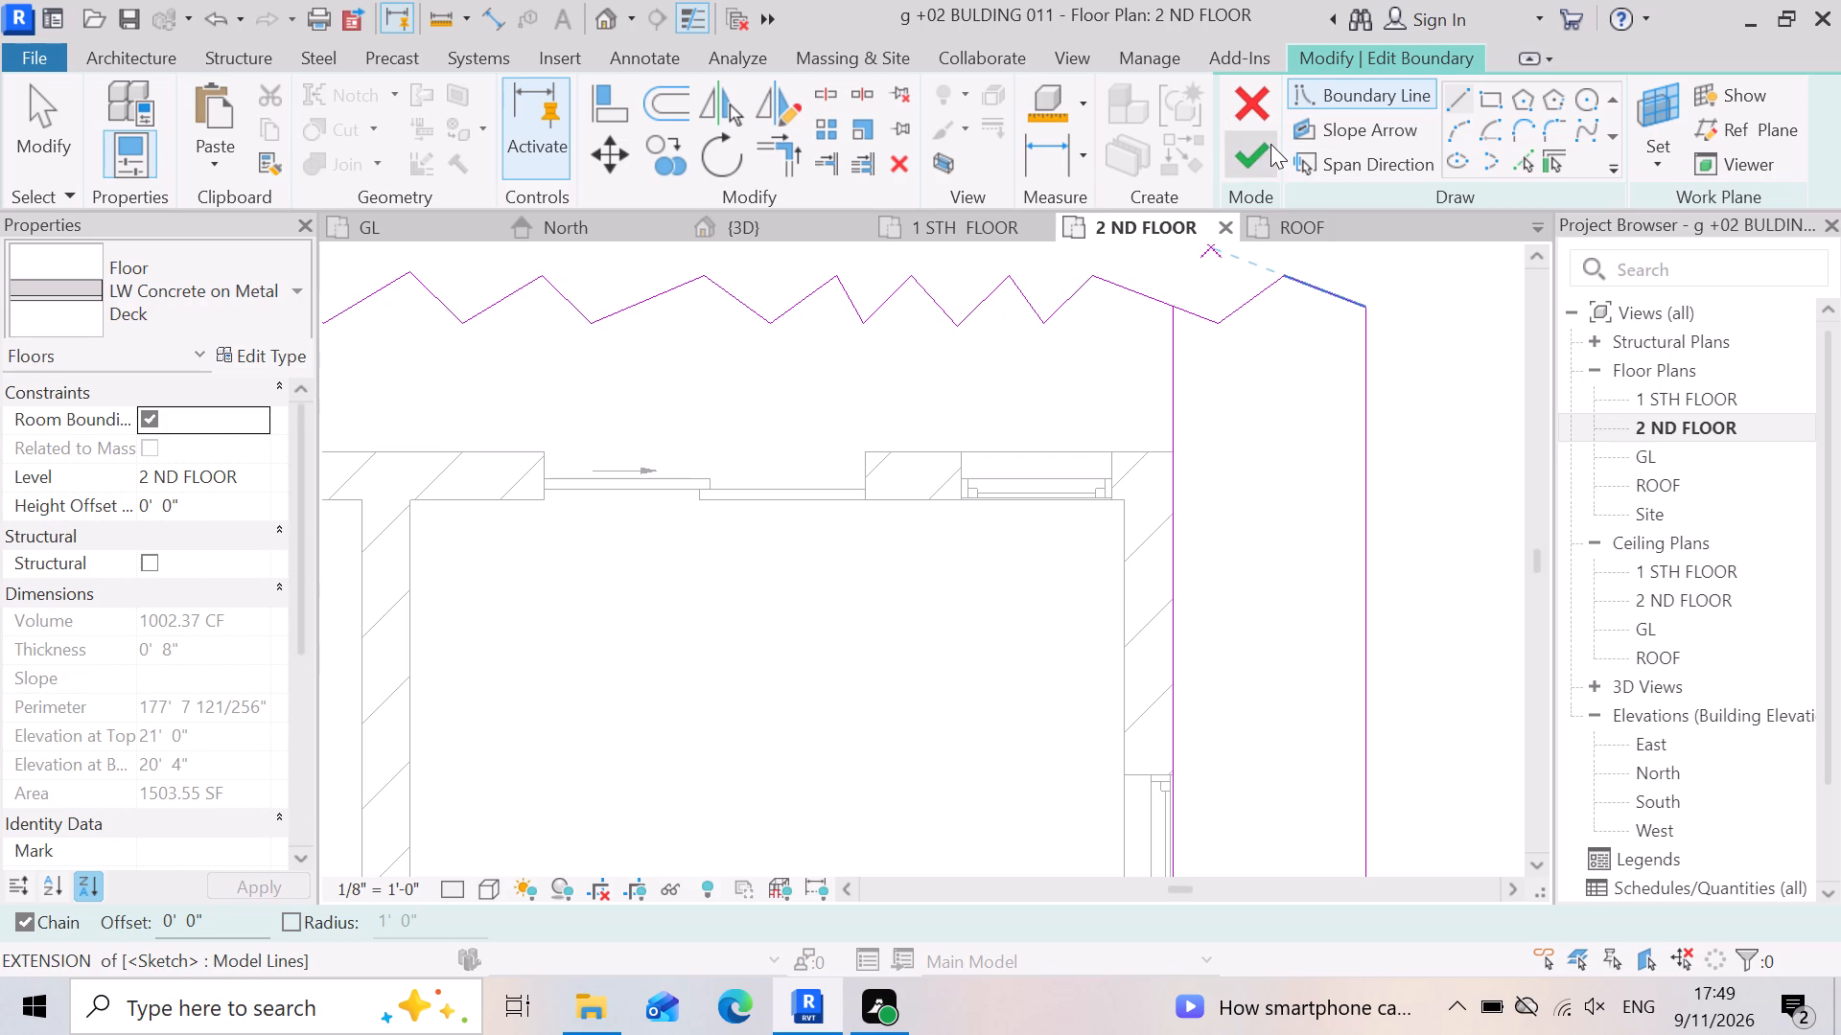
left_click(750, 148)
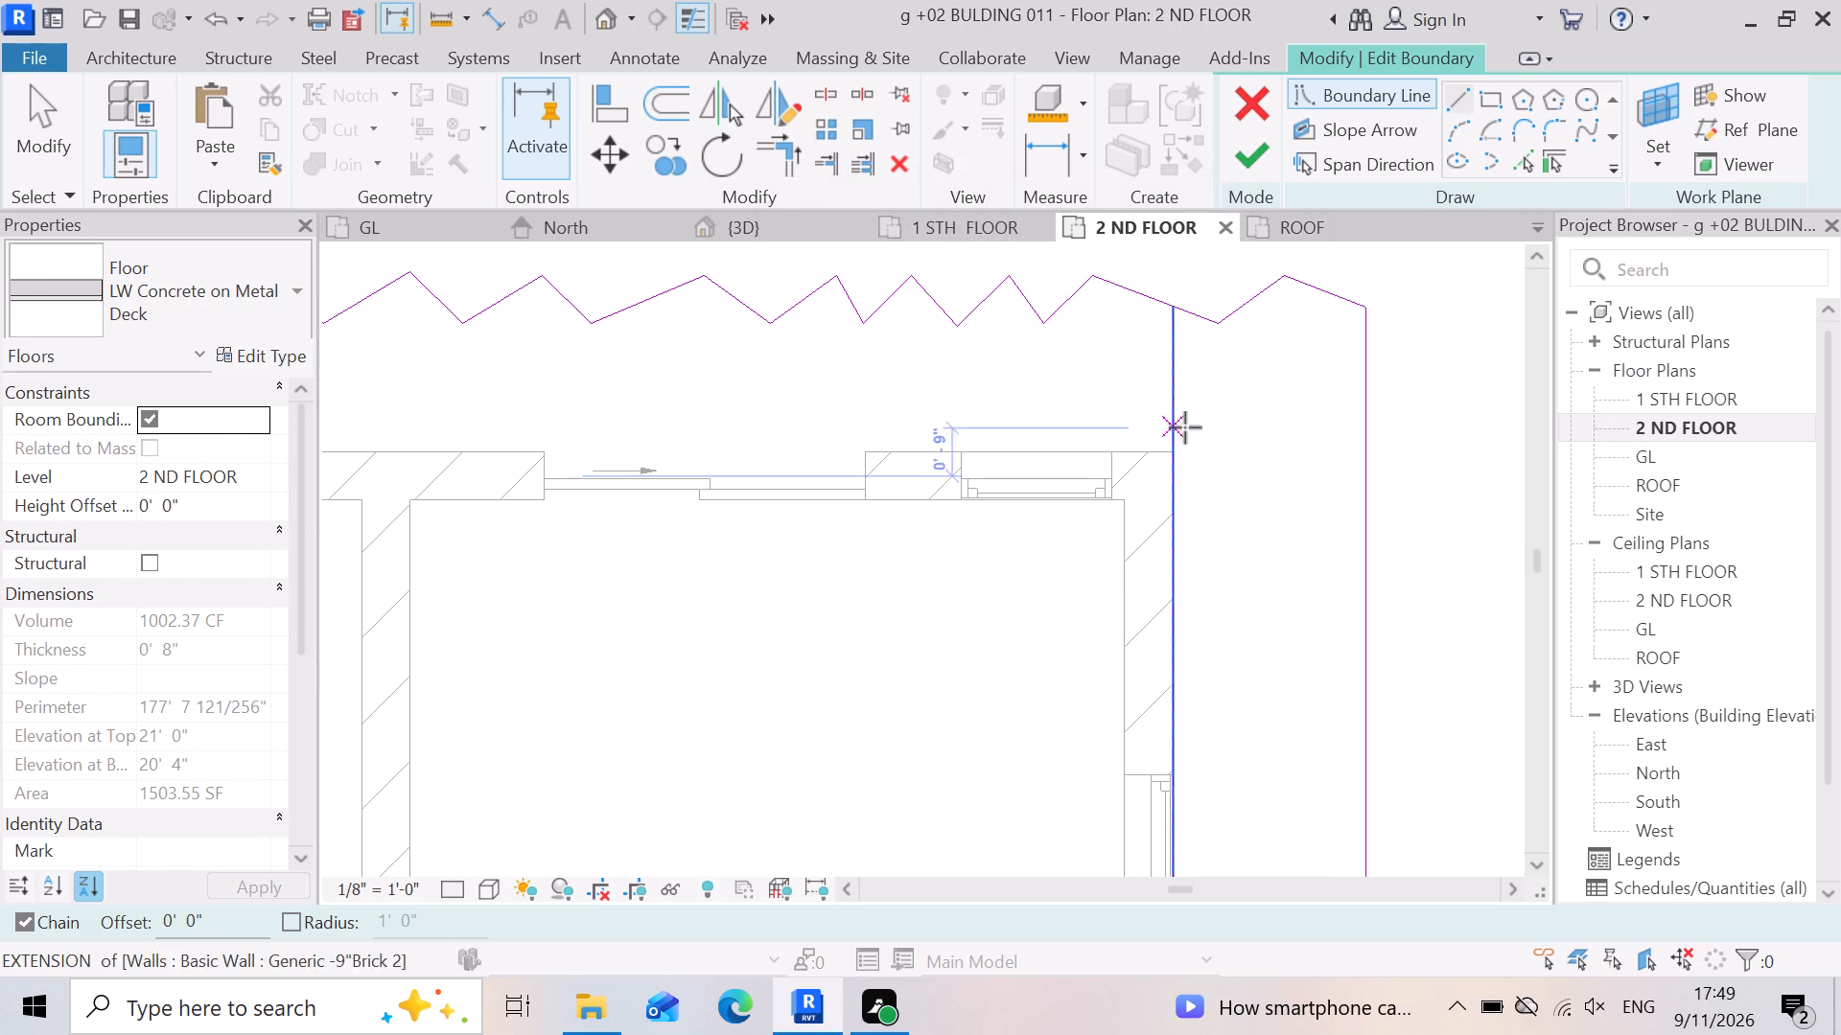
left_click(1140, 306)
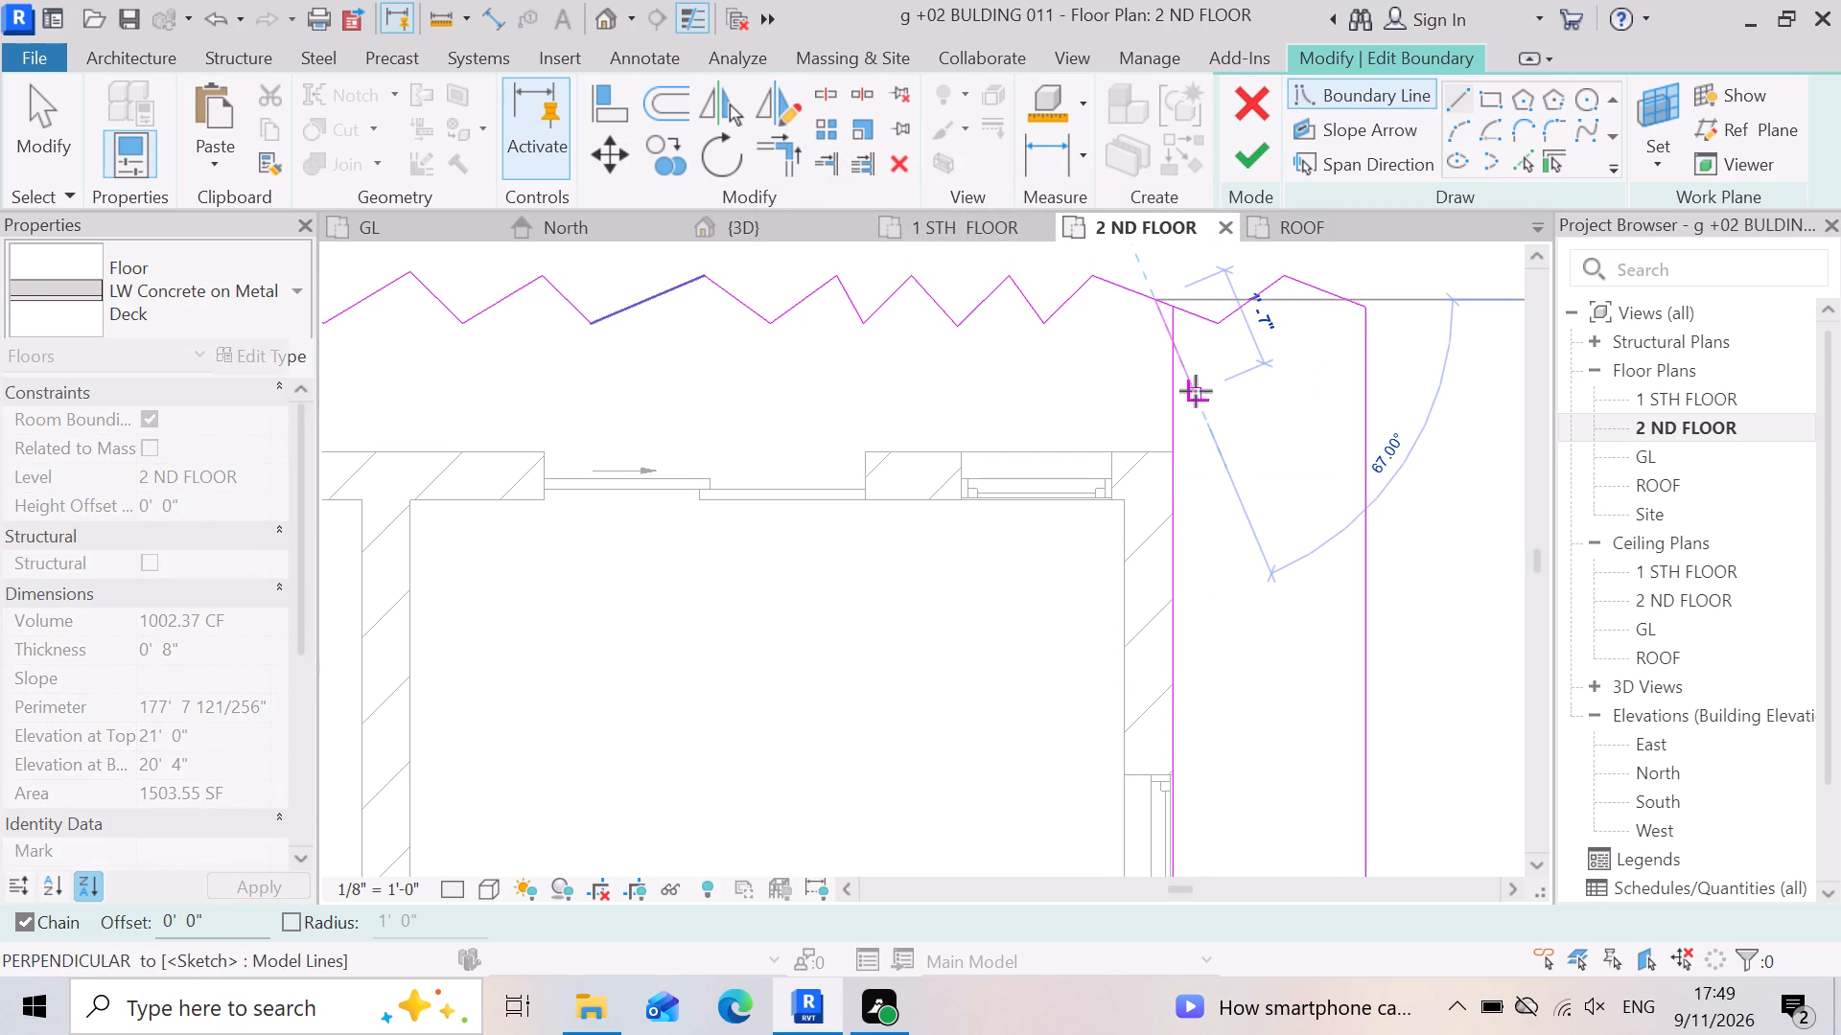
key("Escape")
Trim the boundary to corners where the wall-face line meets the zigzag rear edge and the short cross line meets the balcony's side edge.
left_click(784, 165)
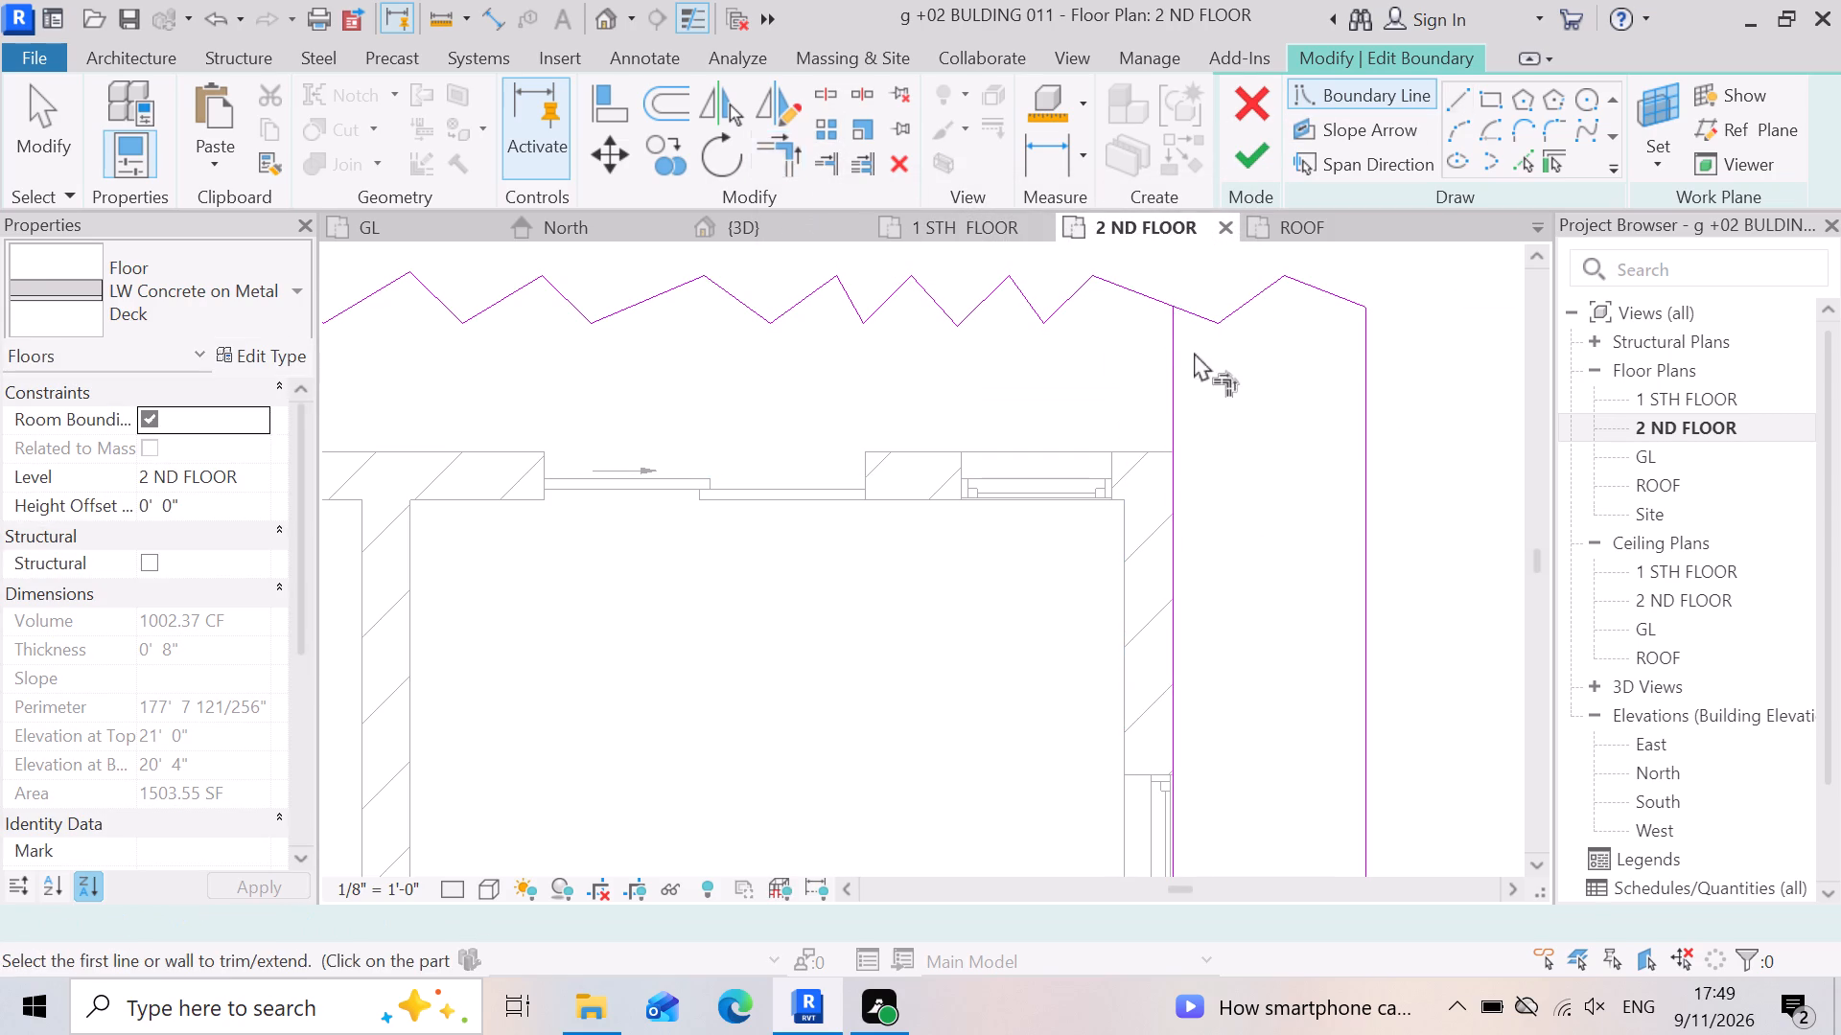
left_click(1132, 299)
left_click(1164, 374)
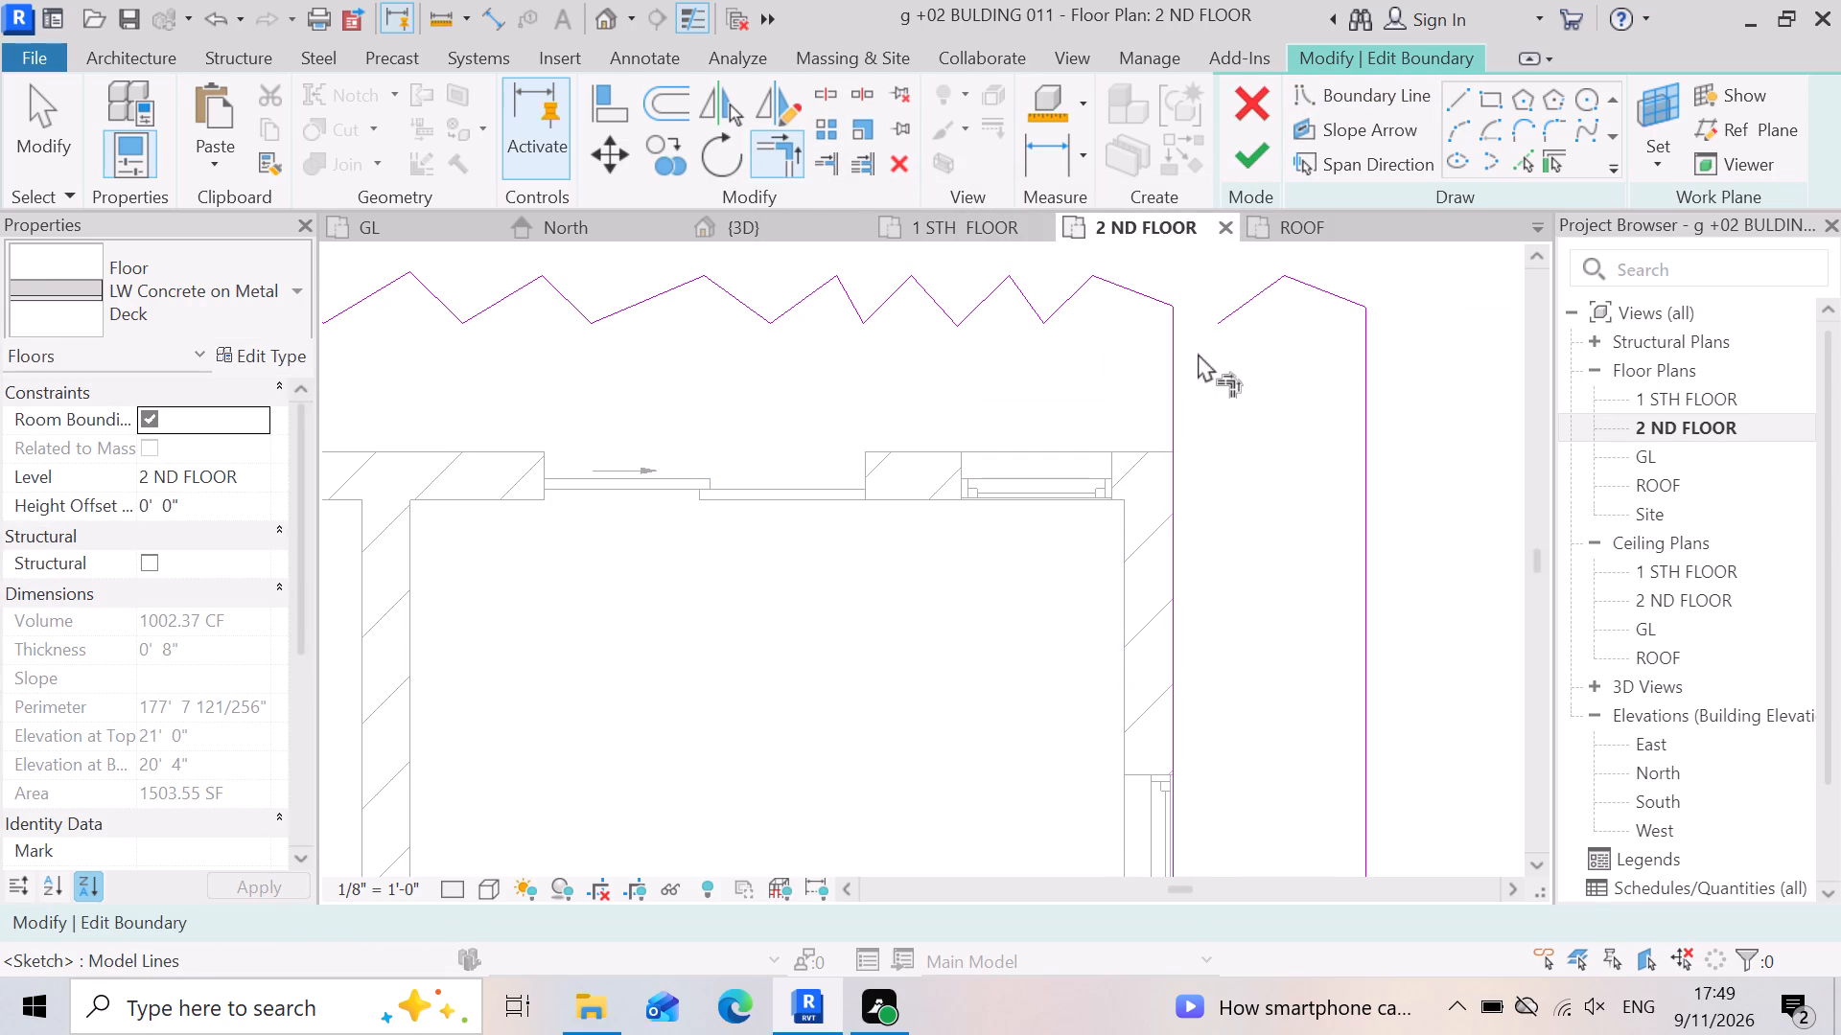
scroll(1198, 375, "down", 14)
scroll(1281, 678, "up", 4)
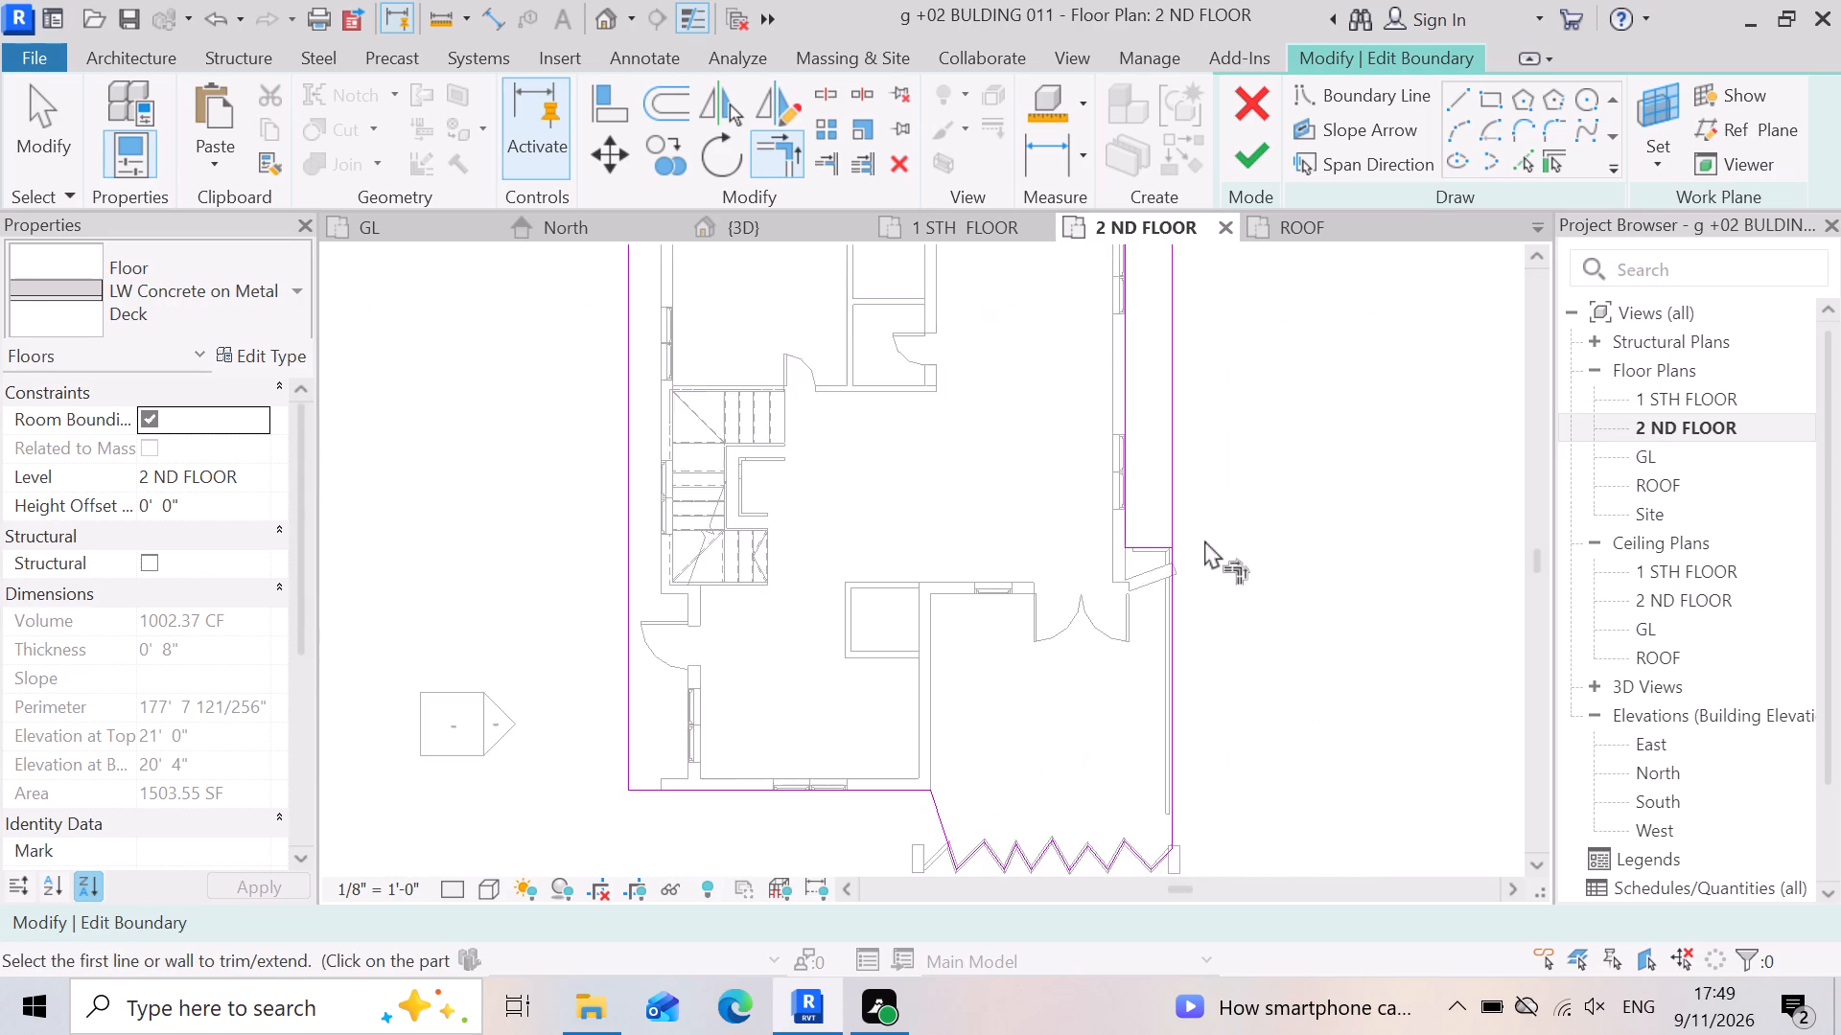
scroll(1204, 540, "up", 13)
left_click(1003, 452)
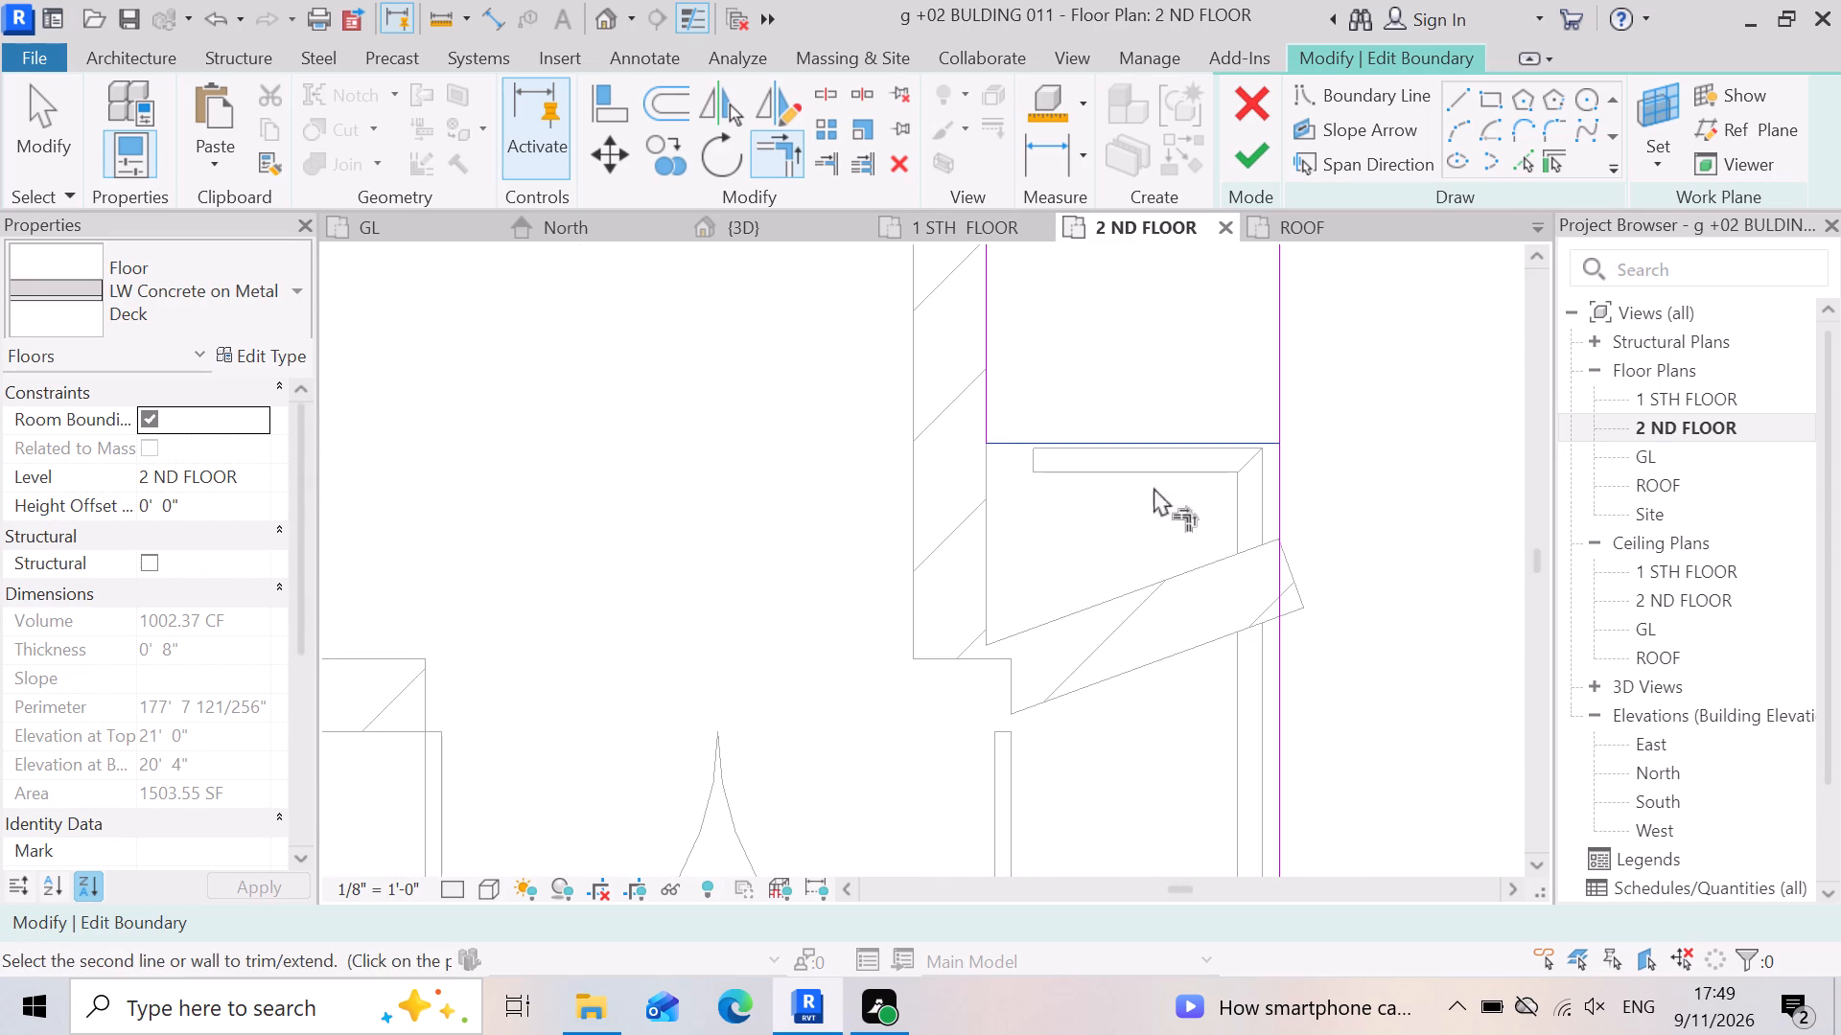
left_click(1282, 517)
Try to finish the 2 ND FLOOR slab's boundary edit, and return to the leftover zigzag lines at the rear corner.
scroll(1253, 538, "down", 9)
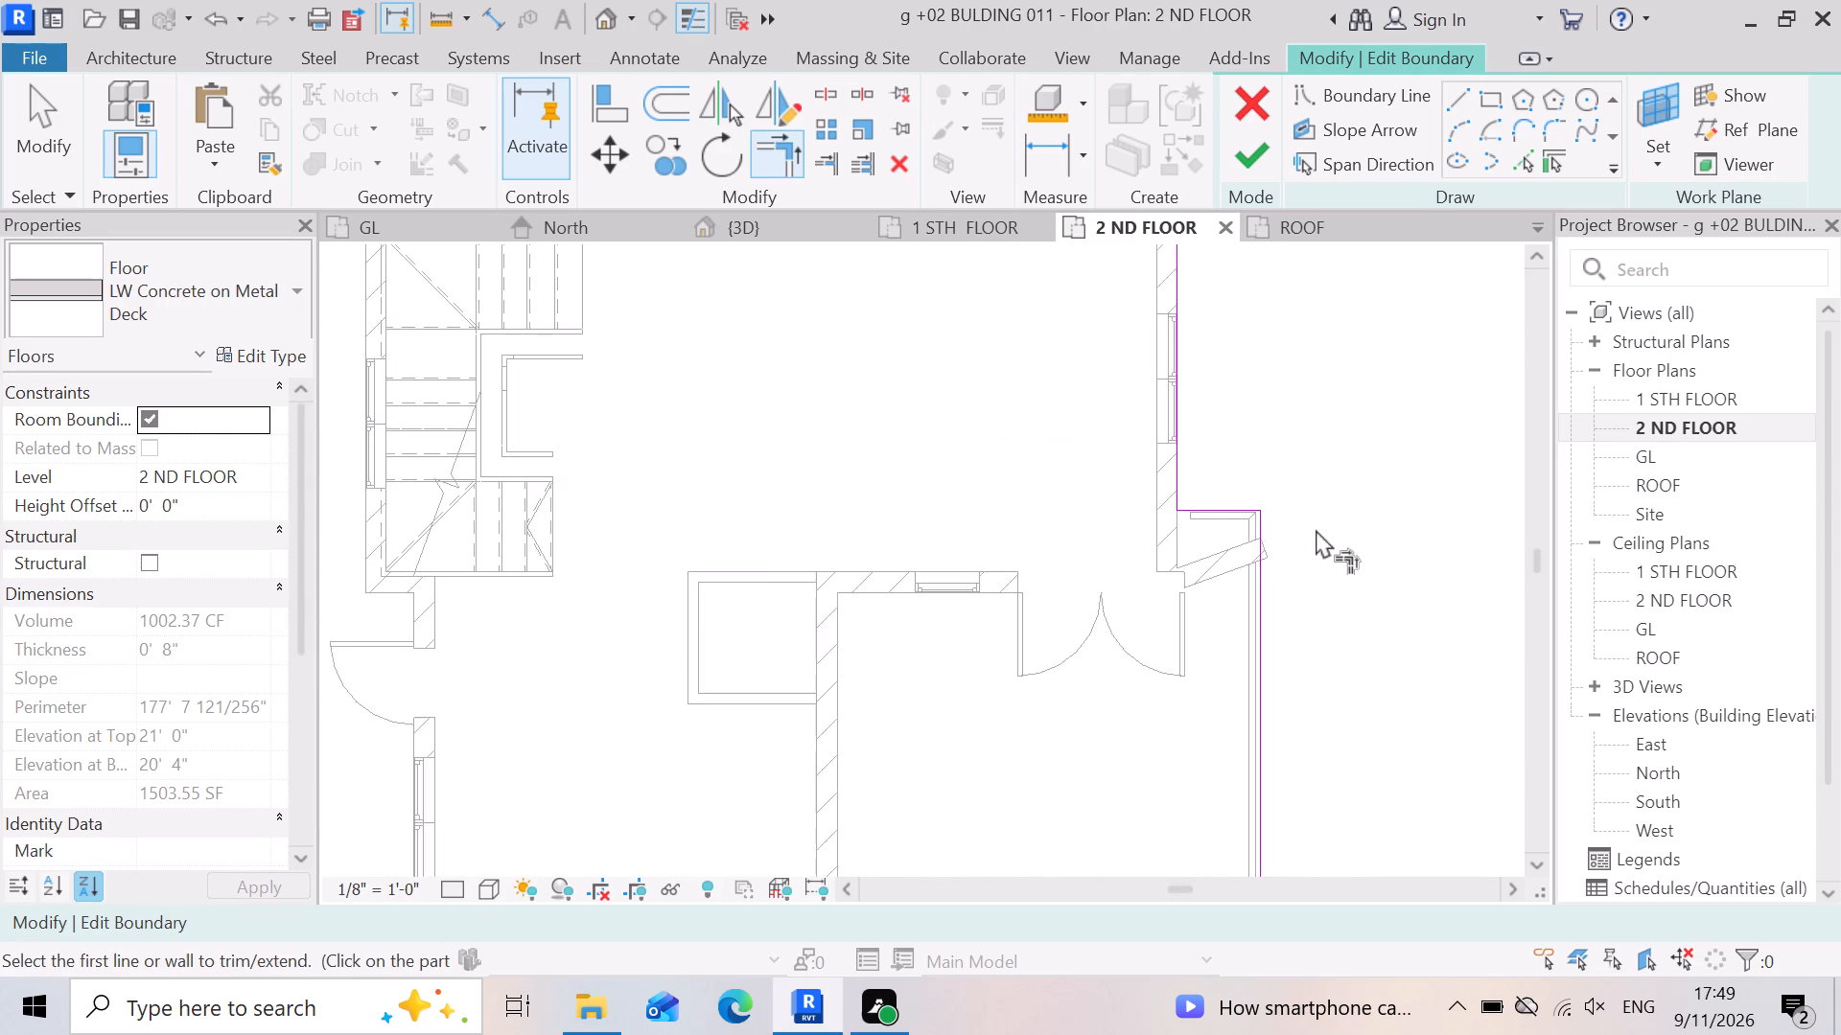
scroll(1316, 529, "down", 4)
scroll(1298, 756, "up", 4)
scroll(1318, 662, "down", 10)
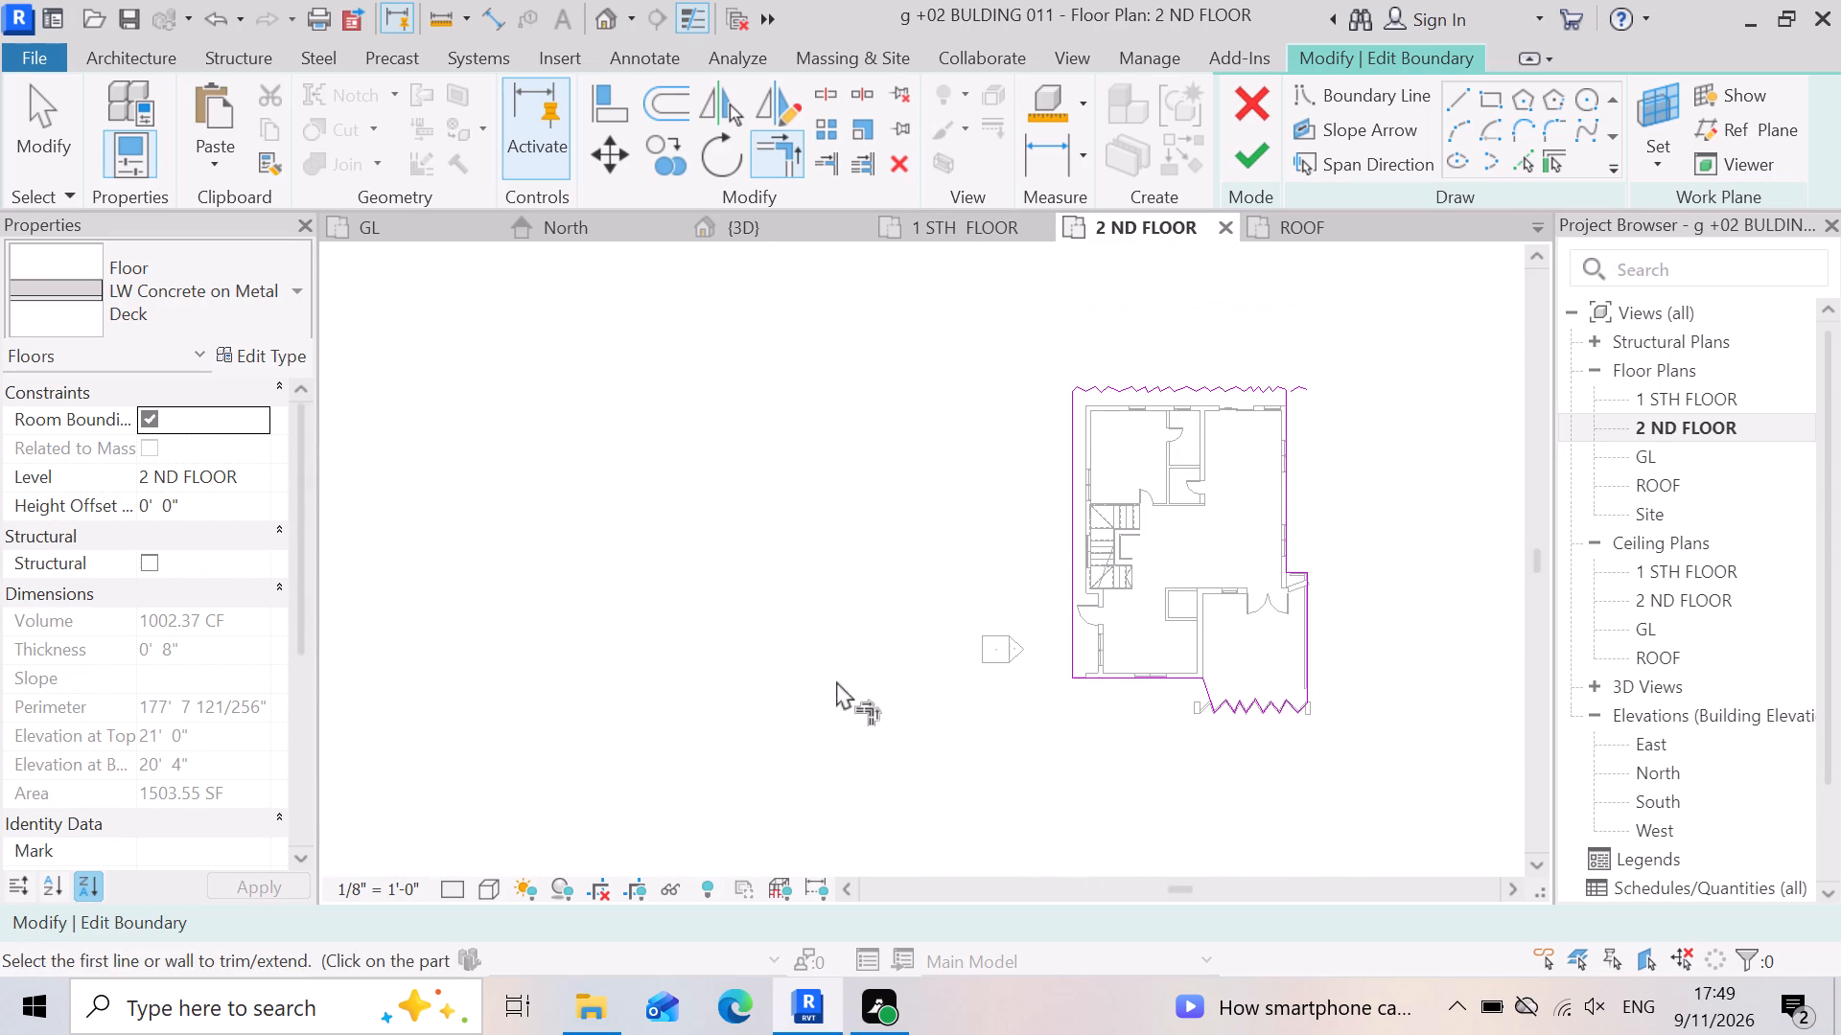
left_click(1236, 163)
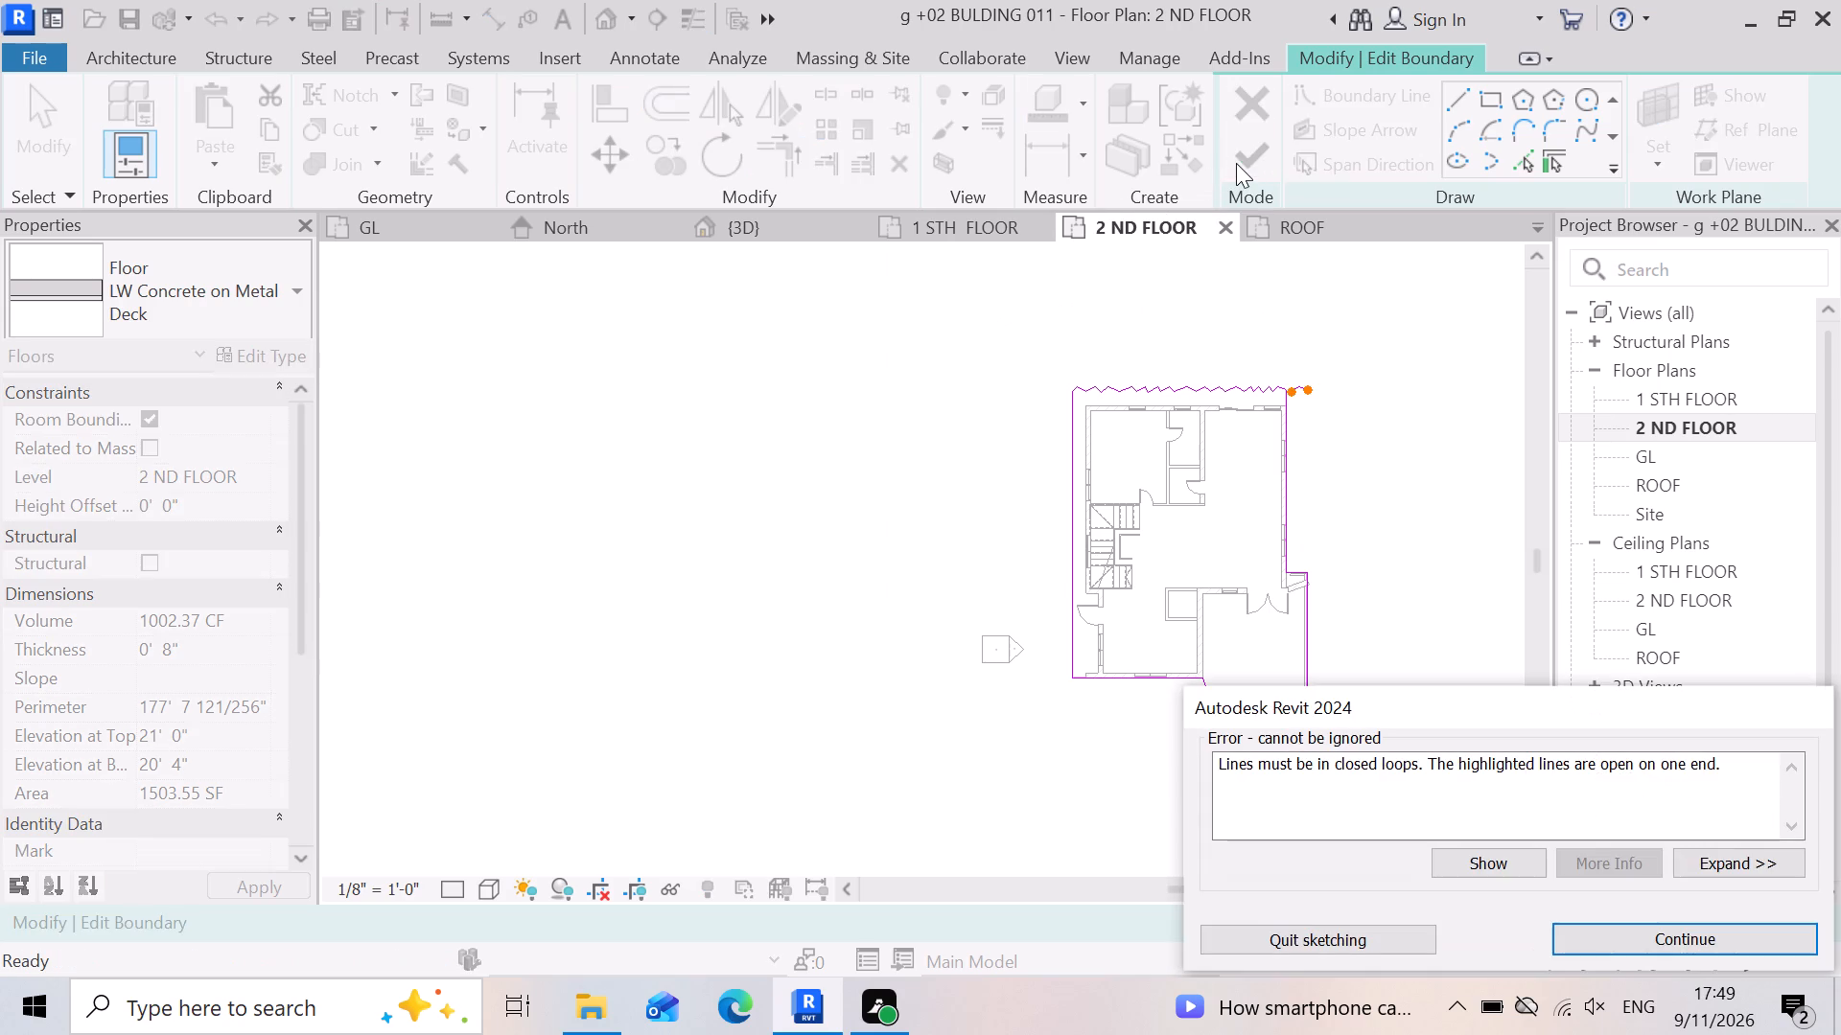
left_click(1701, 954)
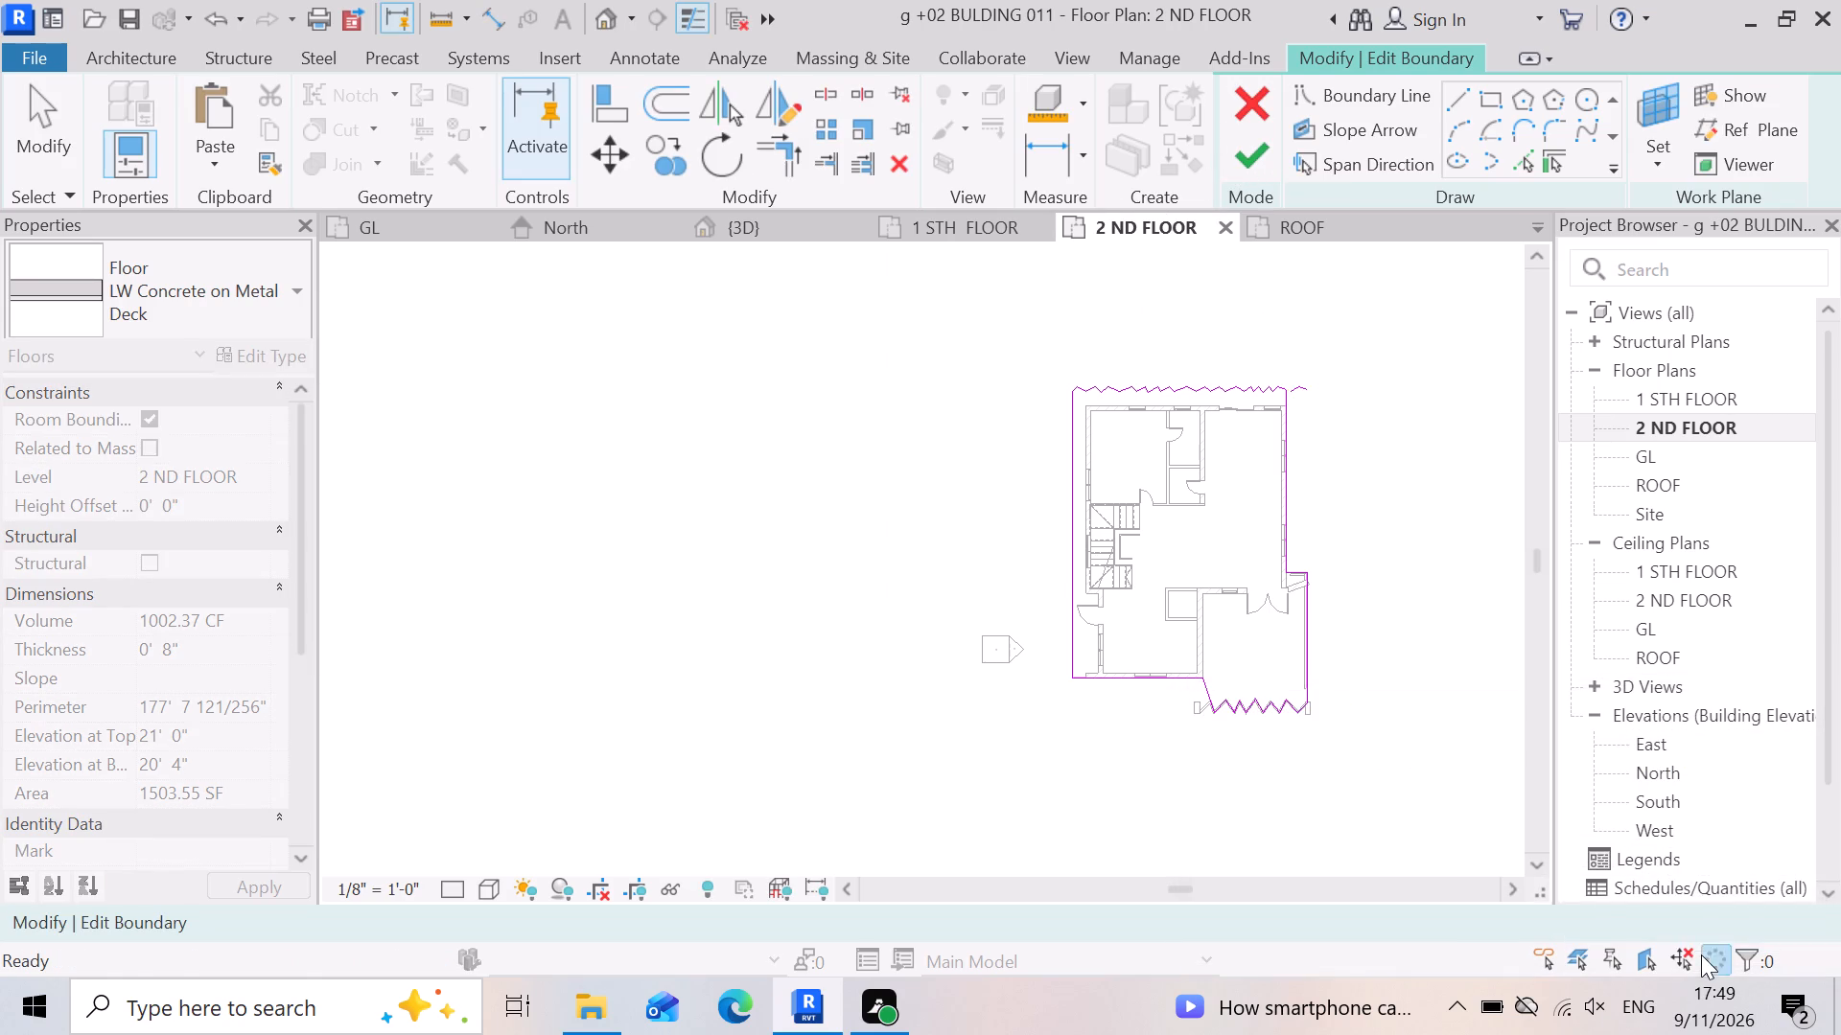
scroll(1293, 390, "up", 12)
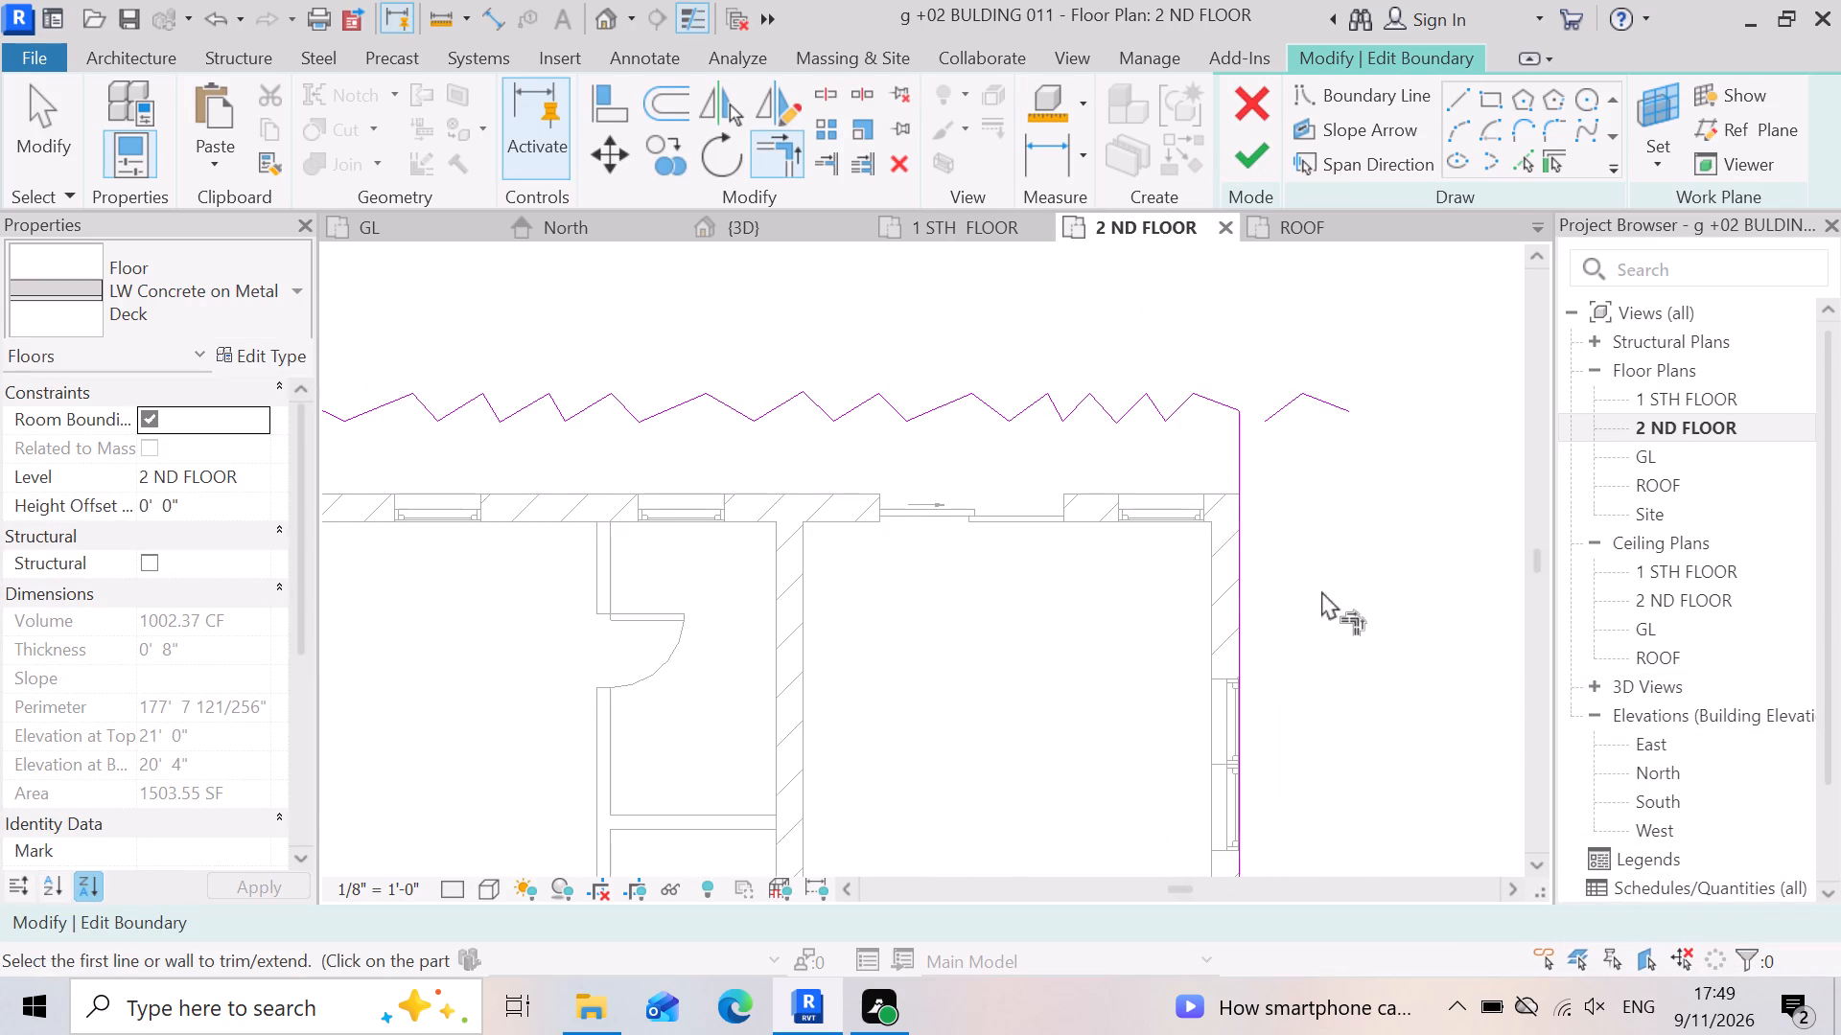
Delete the two leftover zigzag lines beyond the rear corner and finish the 2 ND FLOOR slab's boundary edit, cancelling the wall attachment.
key("Escape")
left_click(1283, 418)
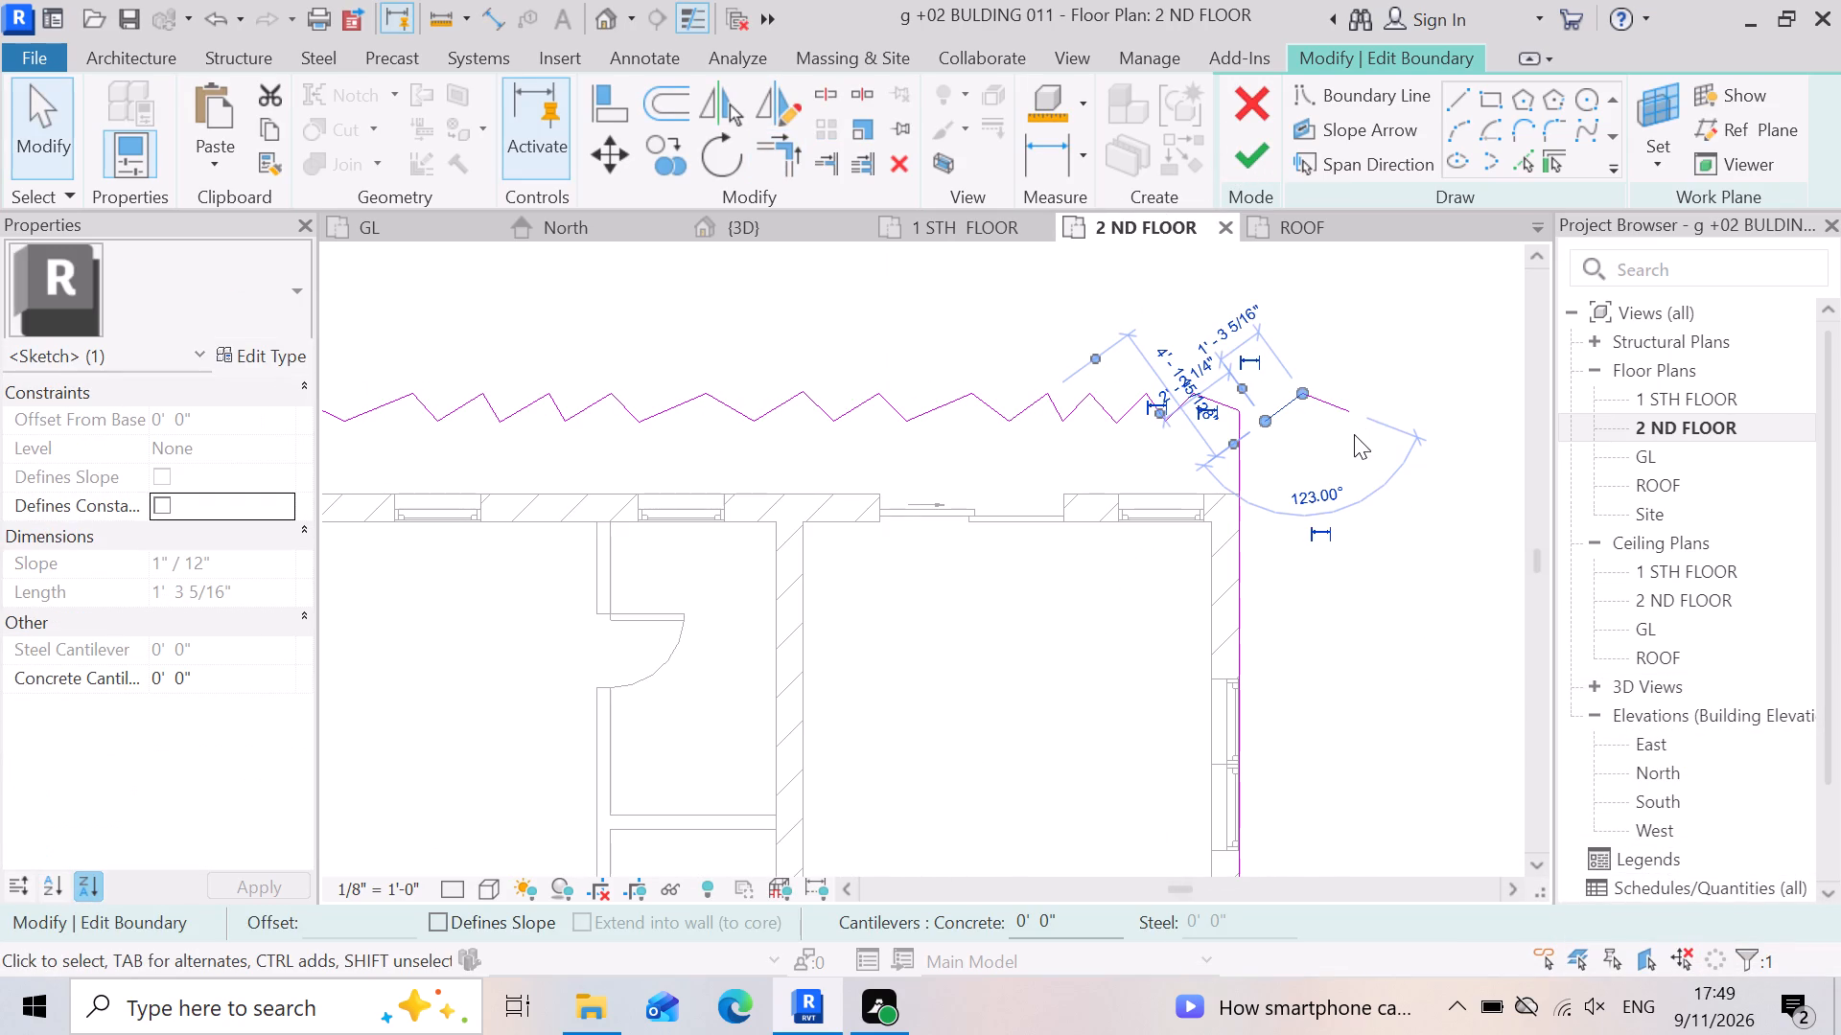
left_click(1329, 408, "ctrl")
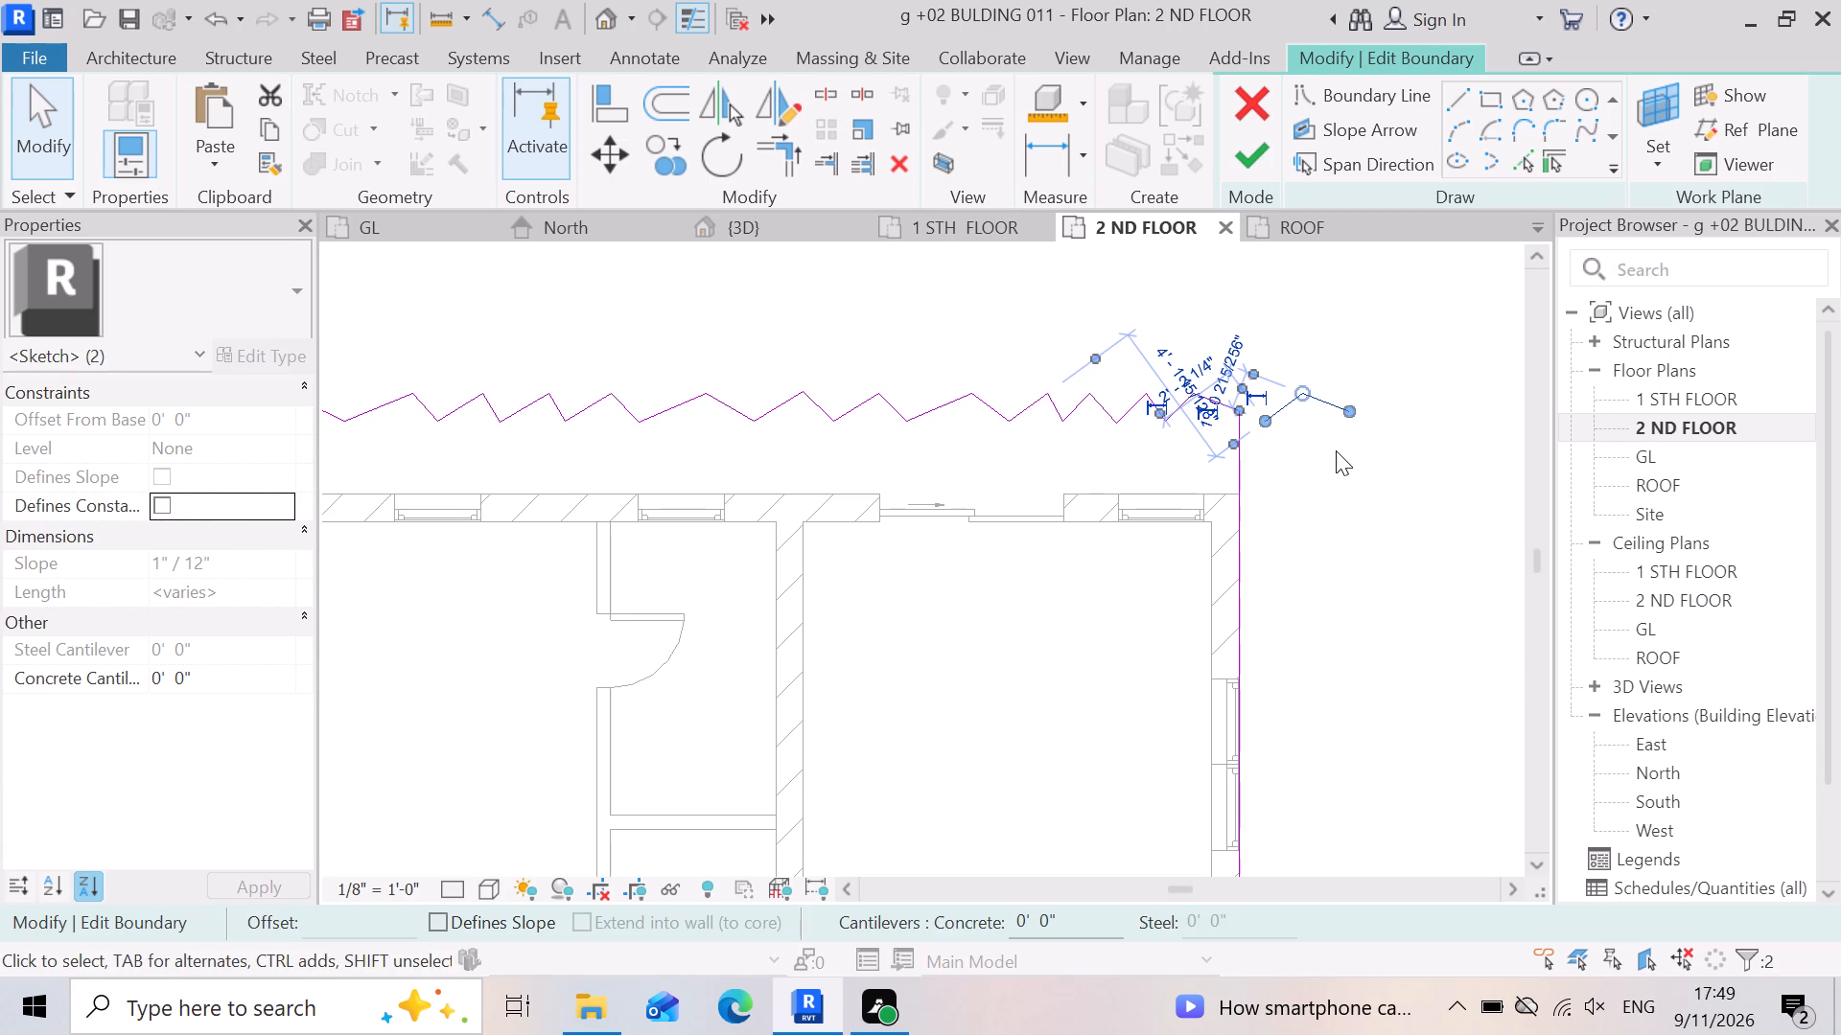
key("Delete")
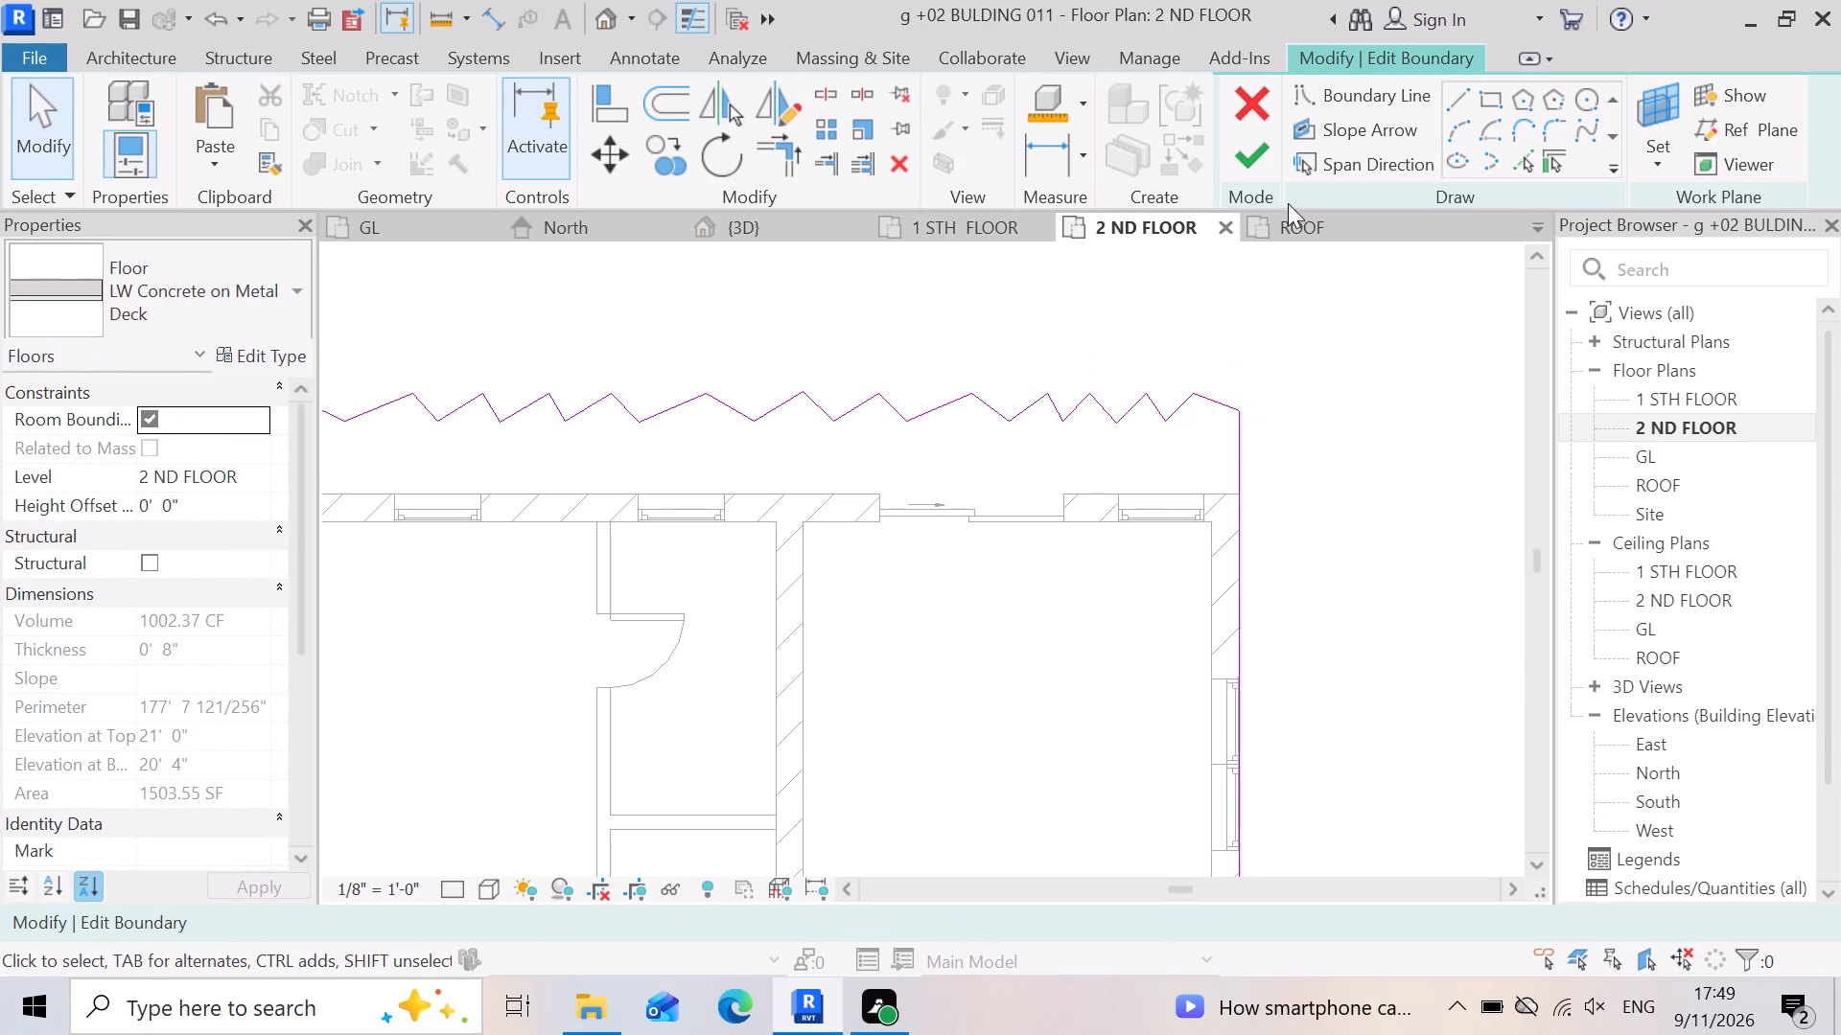
left_click(1252, 153)
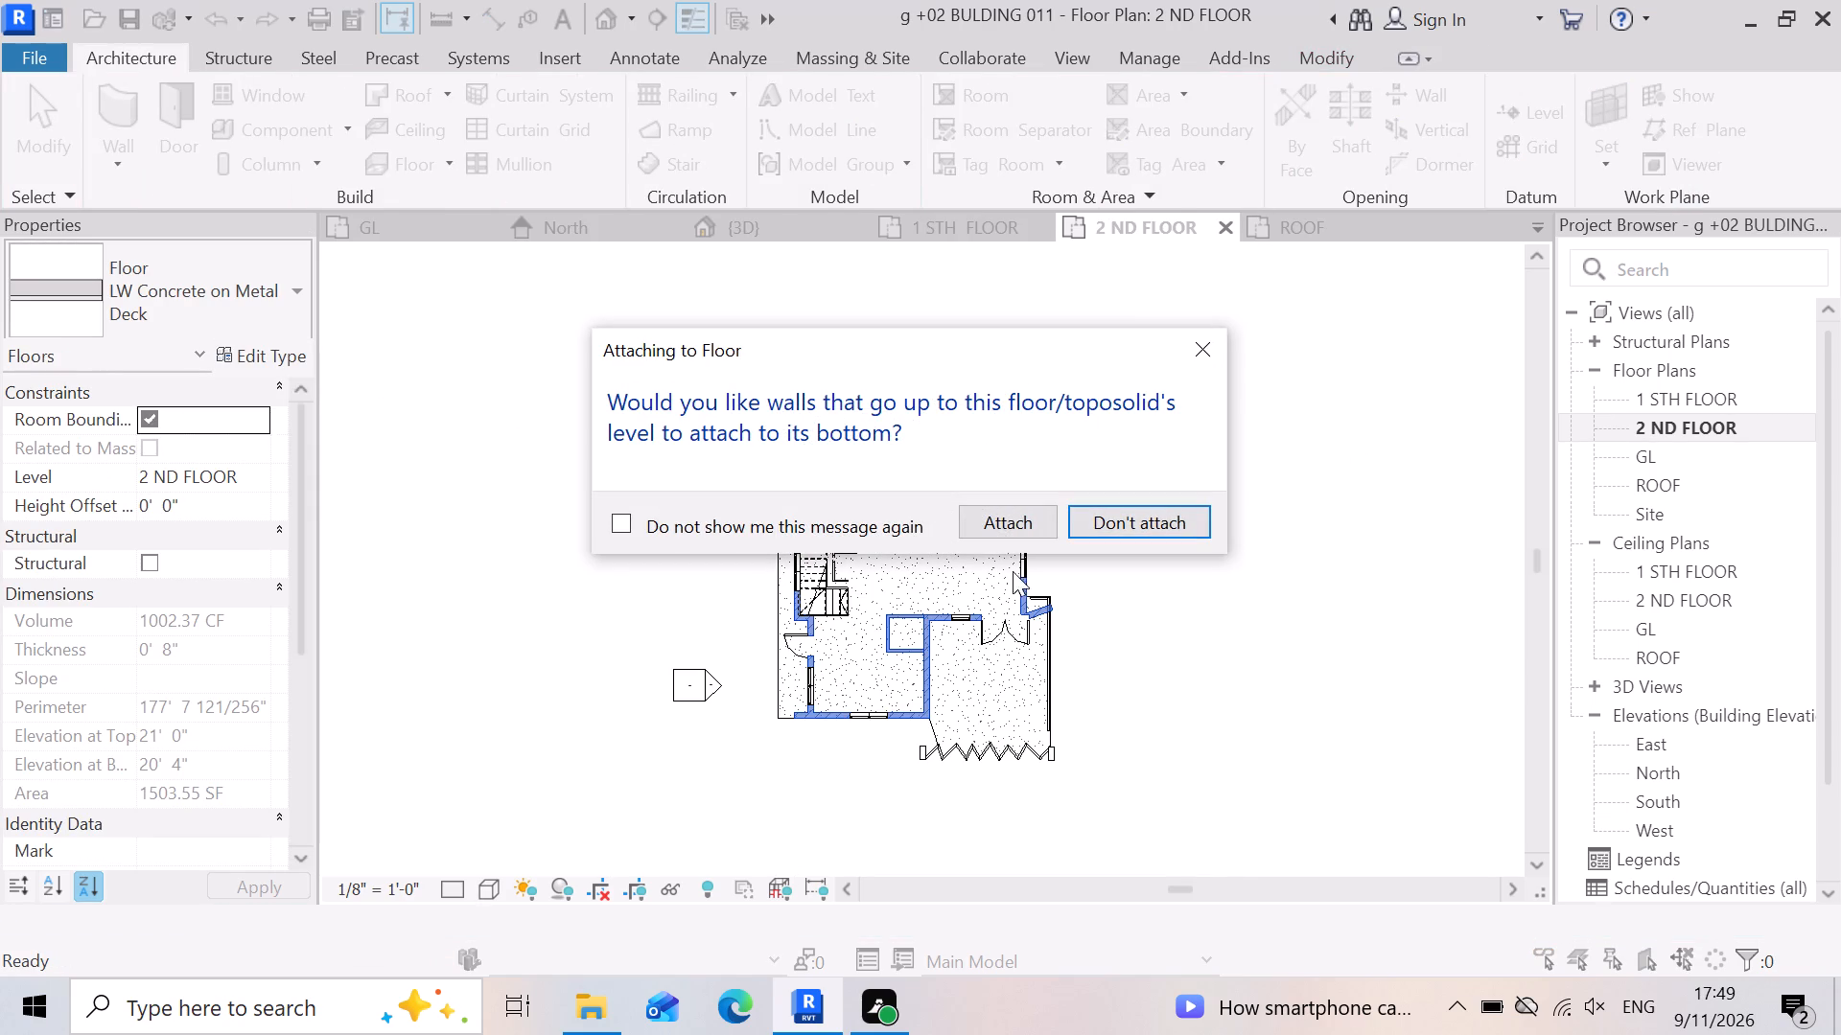
left_click(1004, 528)
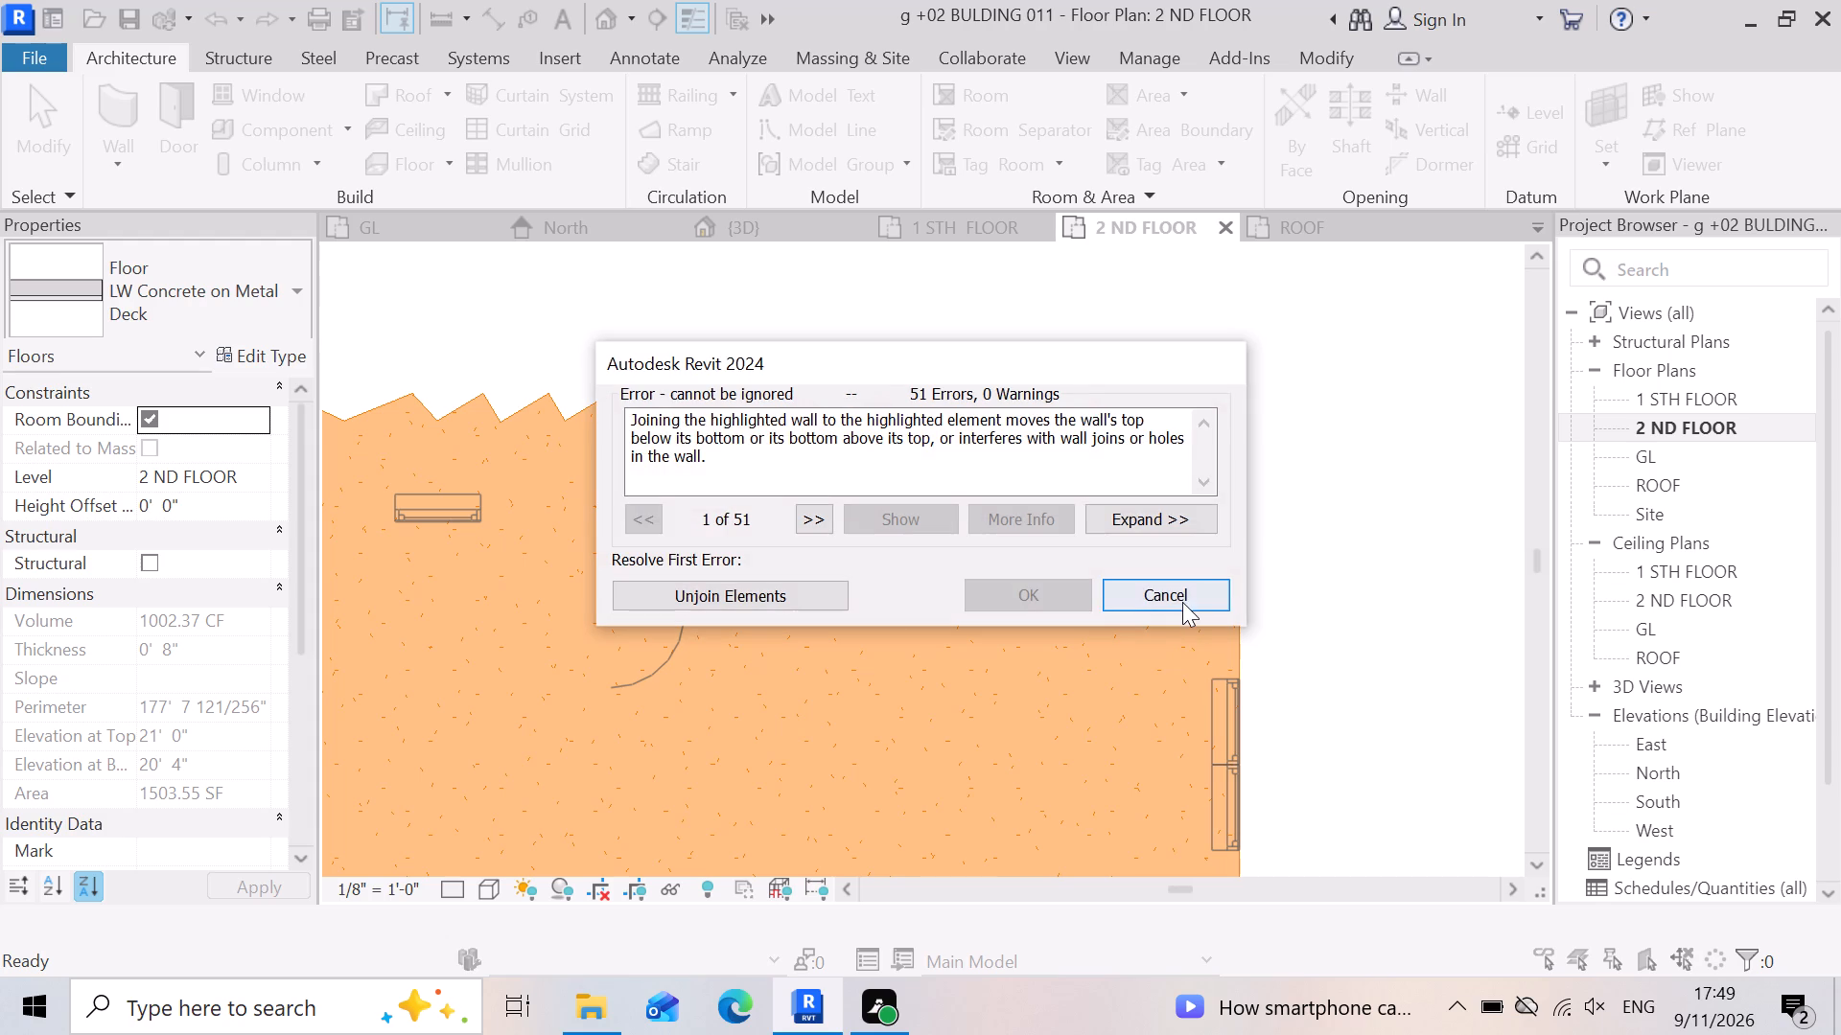
left_click(1182, 602)
Examine the 2 ND FLOOR slab's side edge and balcony end in the 3D view, comparing them with the slab below.
scroll(1164, 555, "down", 10)
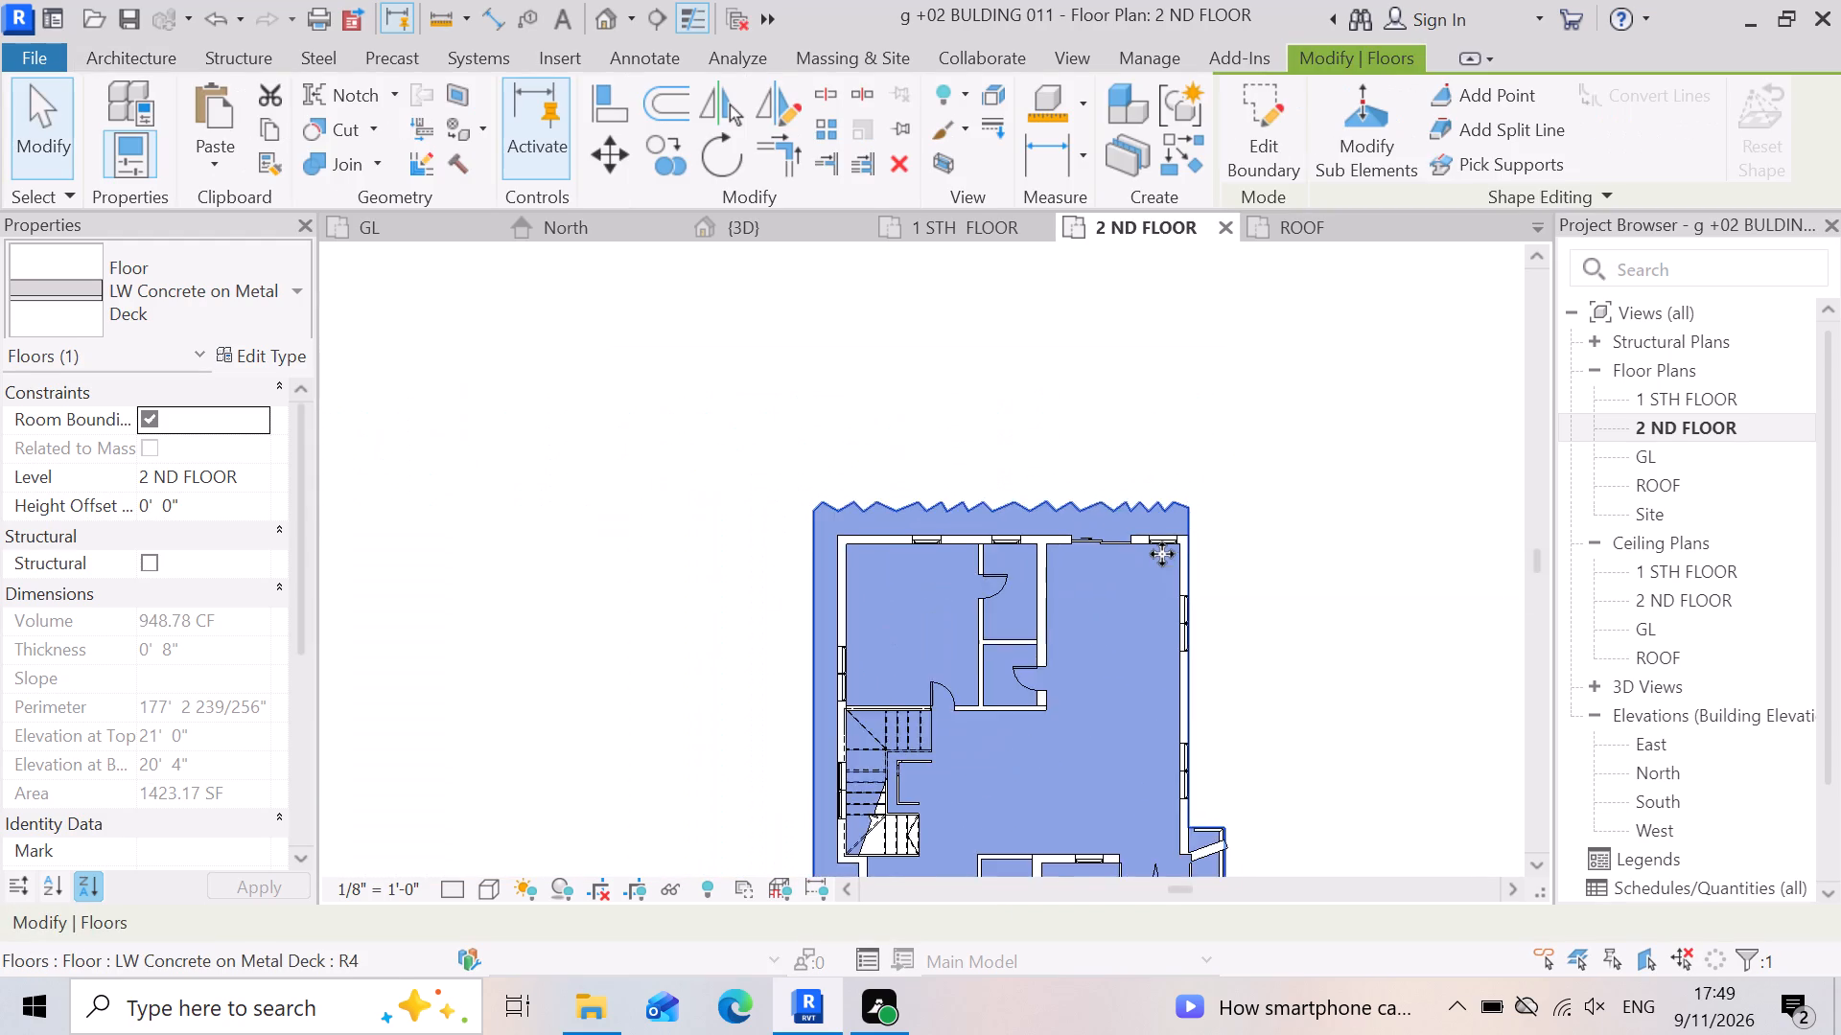
scroll(1162, 554, "down", 2)
left_click(790, 232)
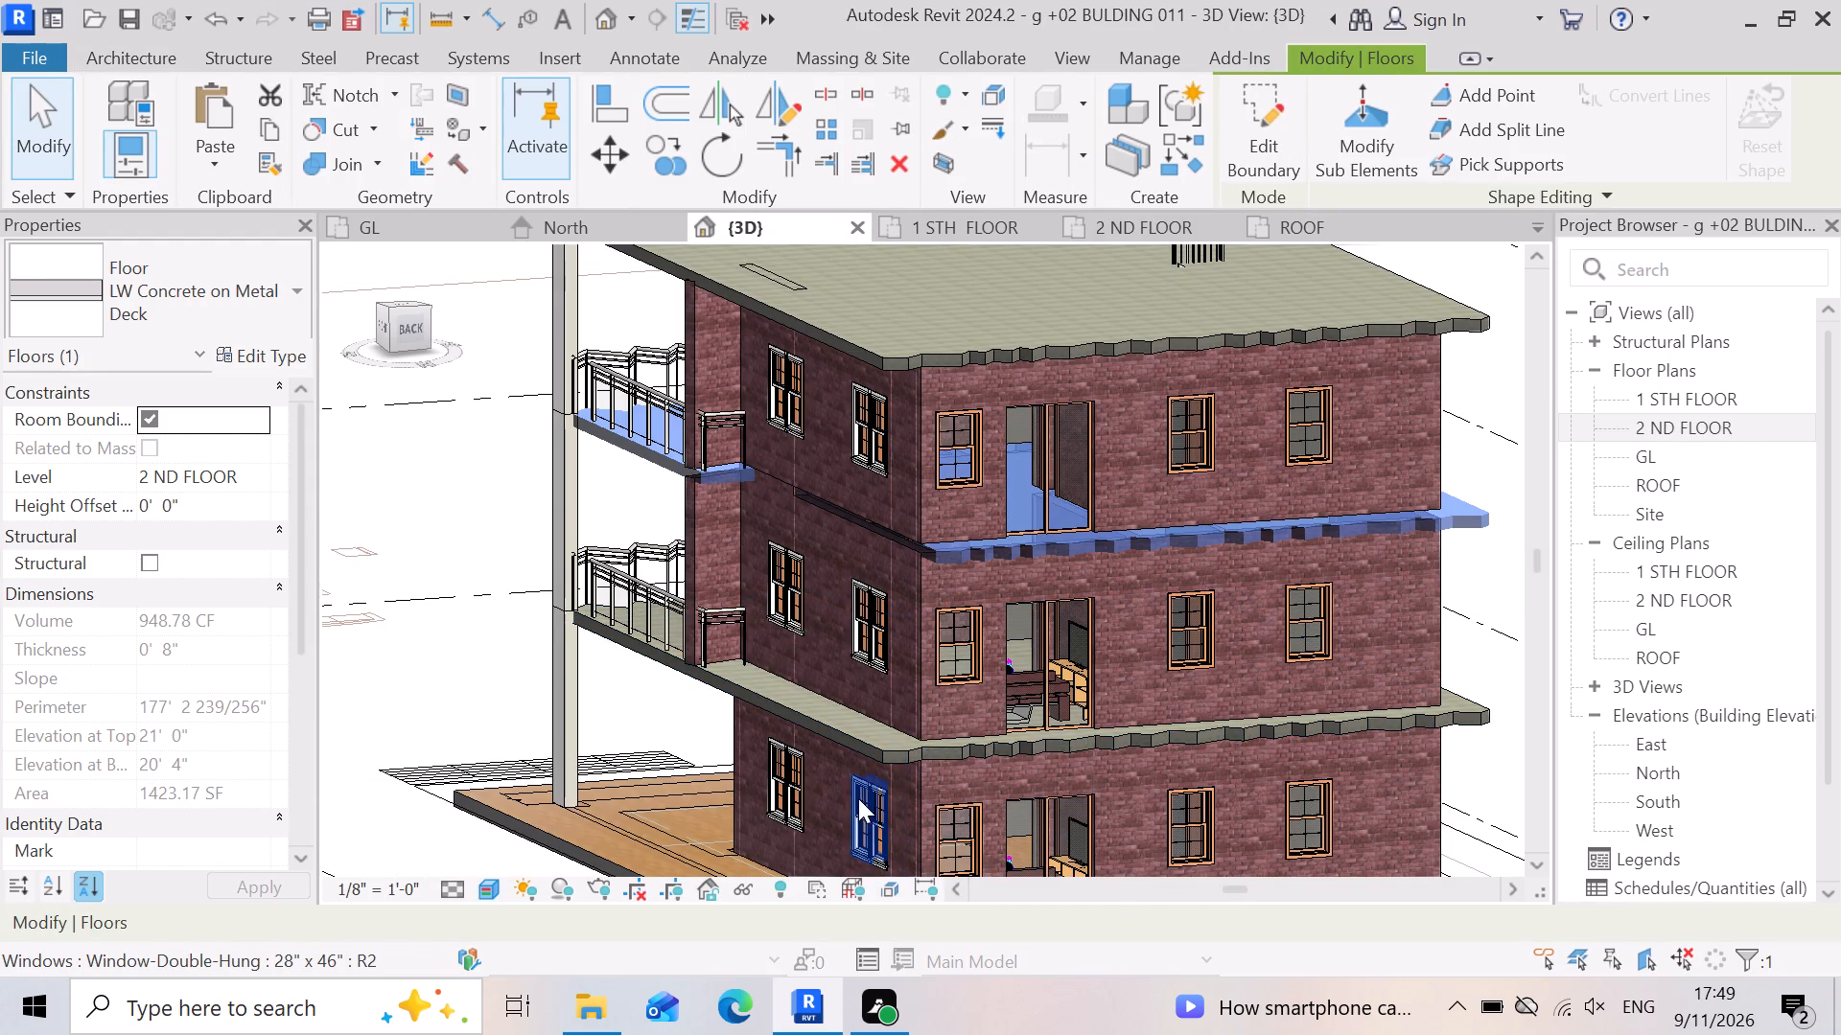
scroll(801, 664, "down", 3)
left_click(1356, 724)
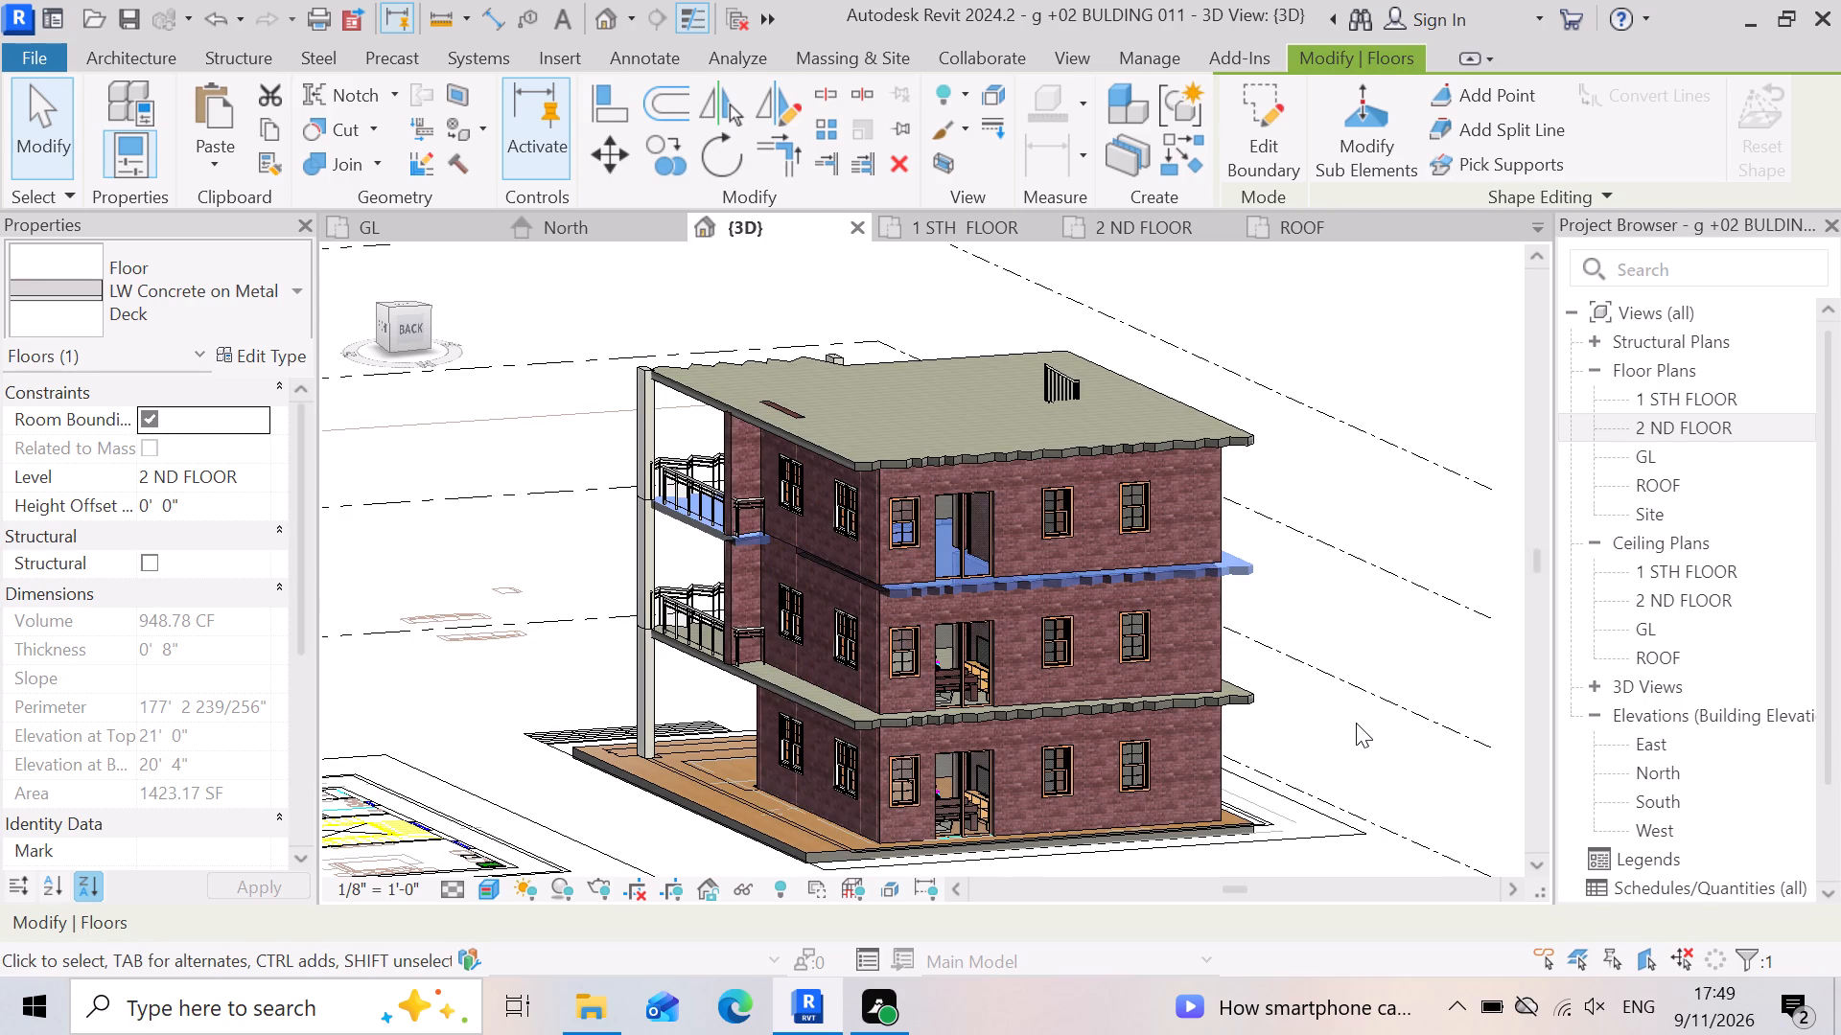
scroll(856, 577, "up", 9)
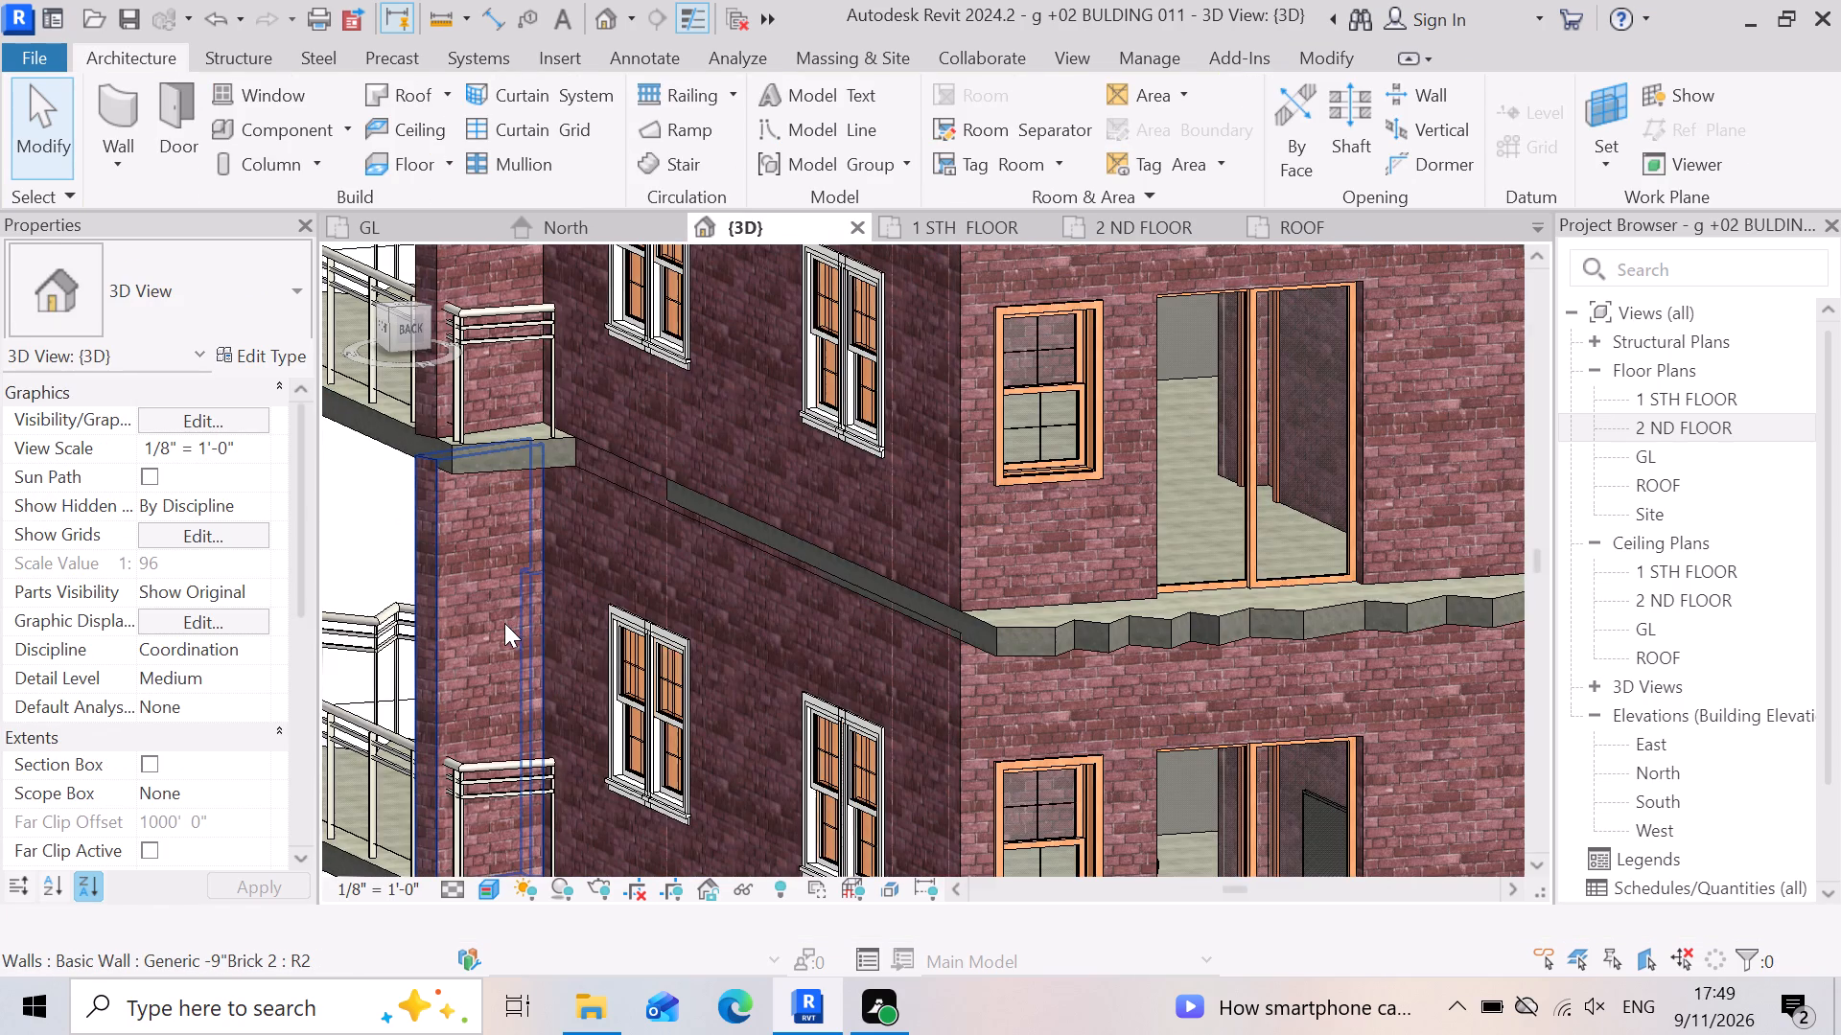
scroll(492, 513, "up", 5)
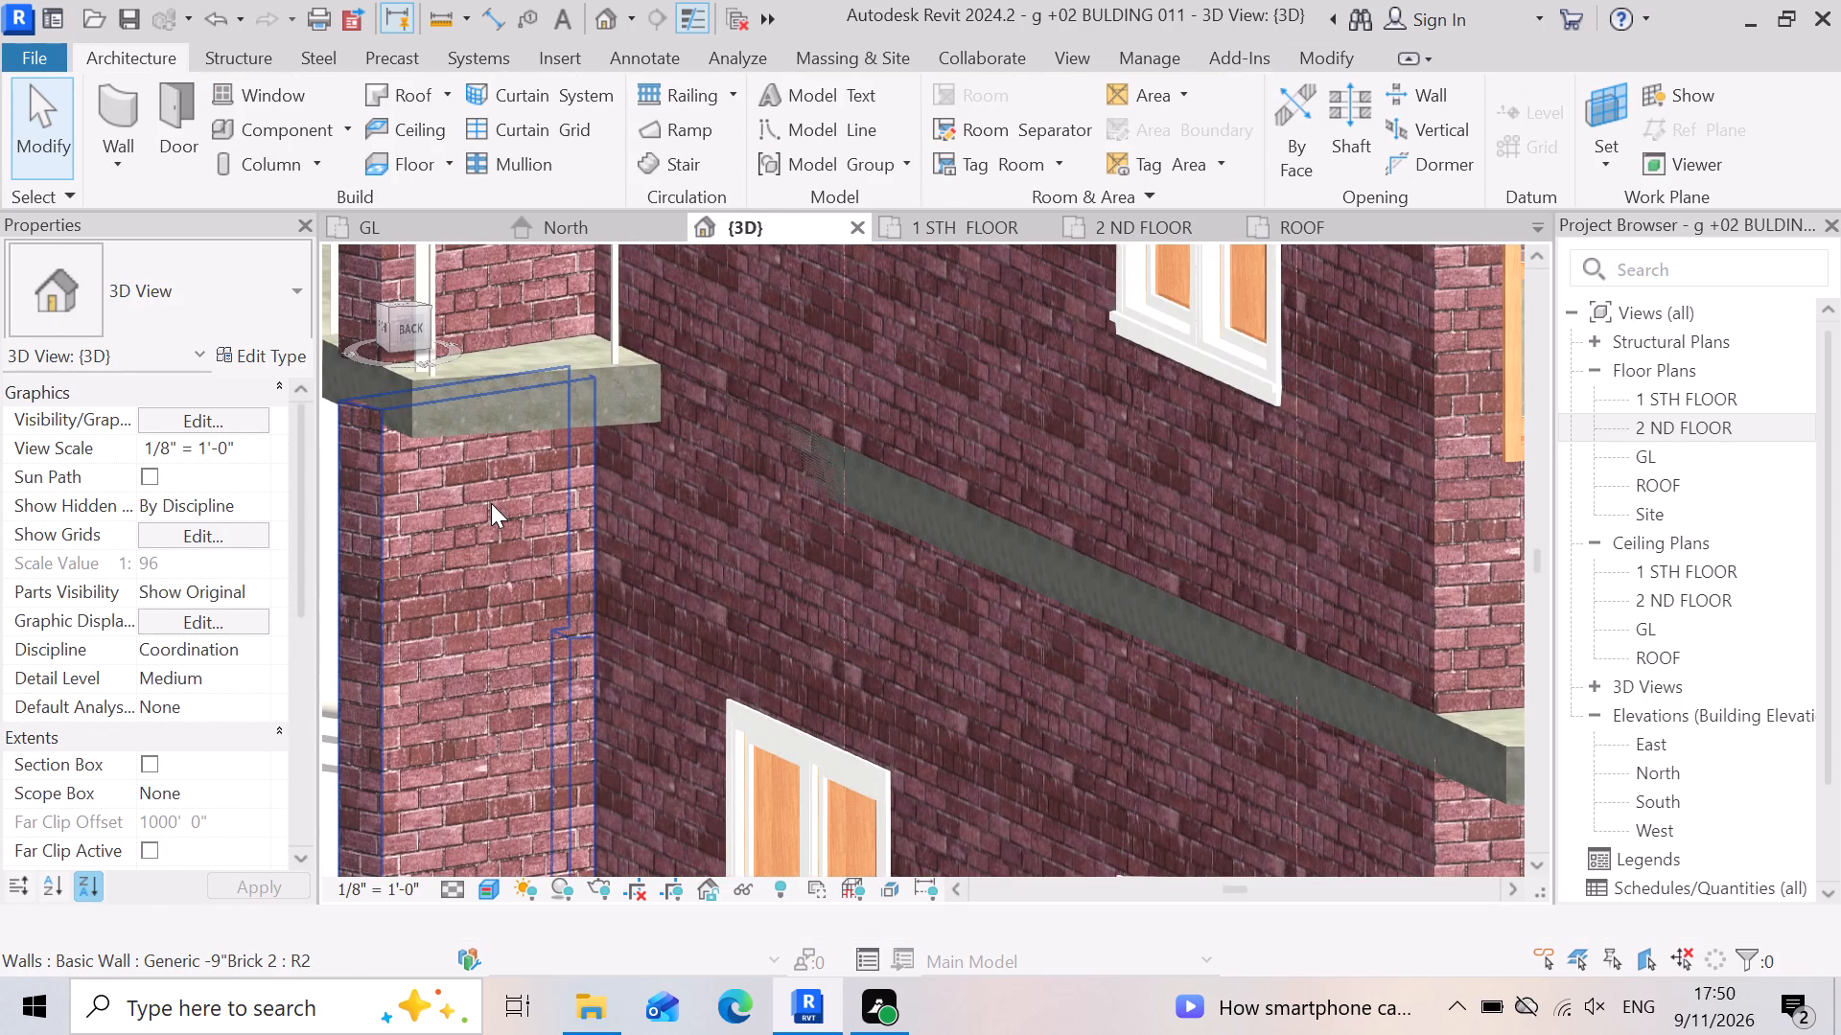
scroll(582, 548, "down", 3)
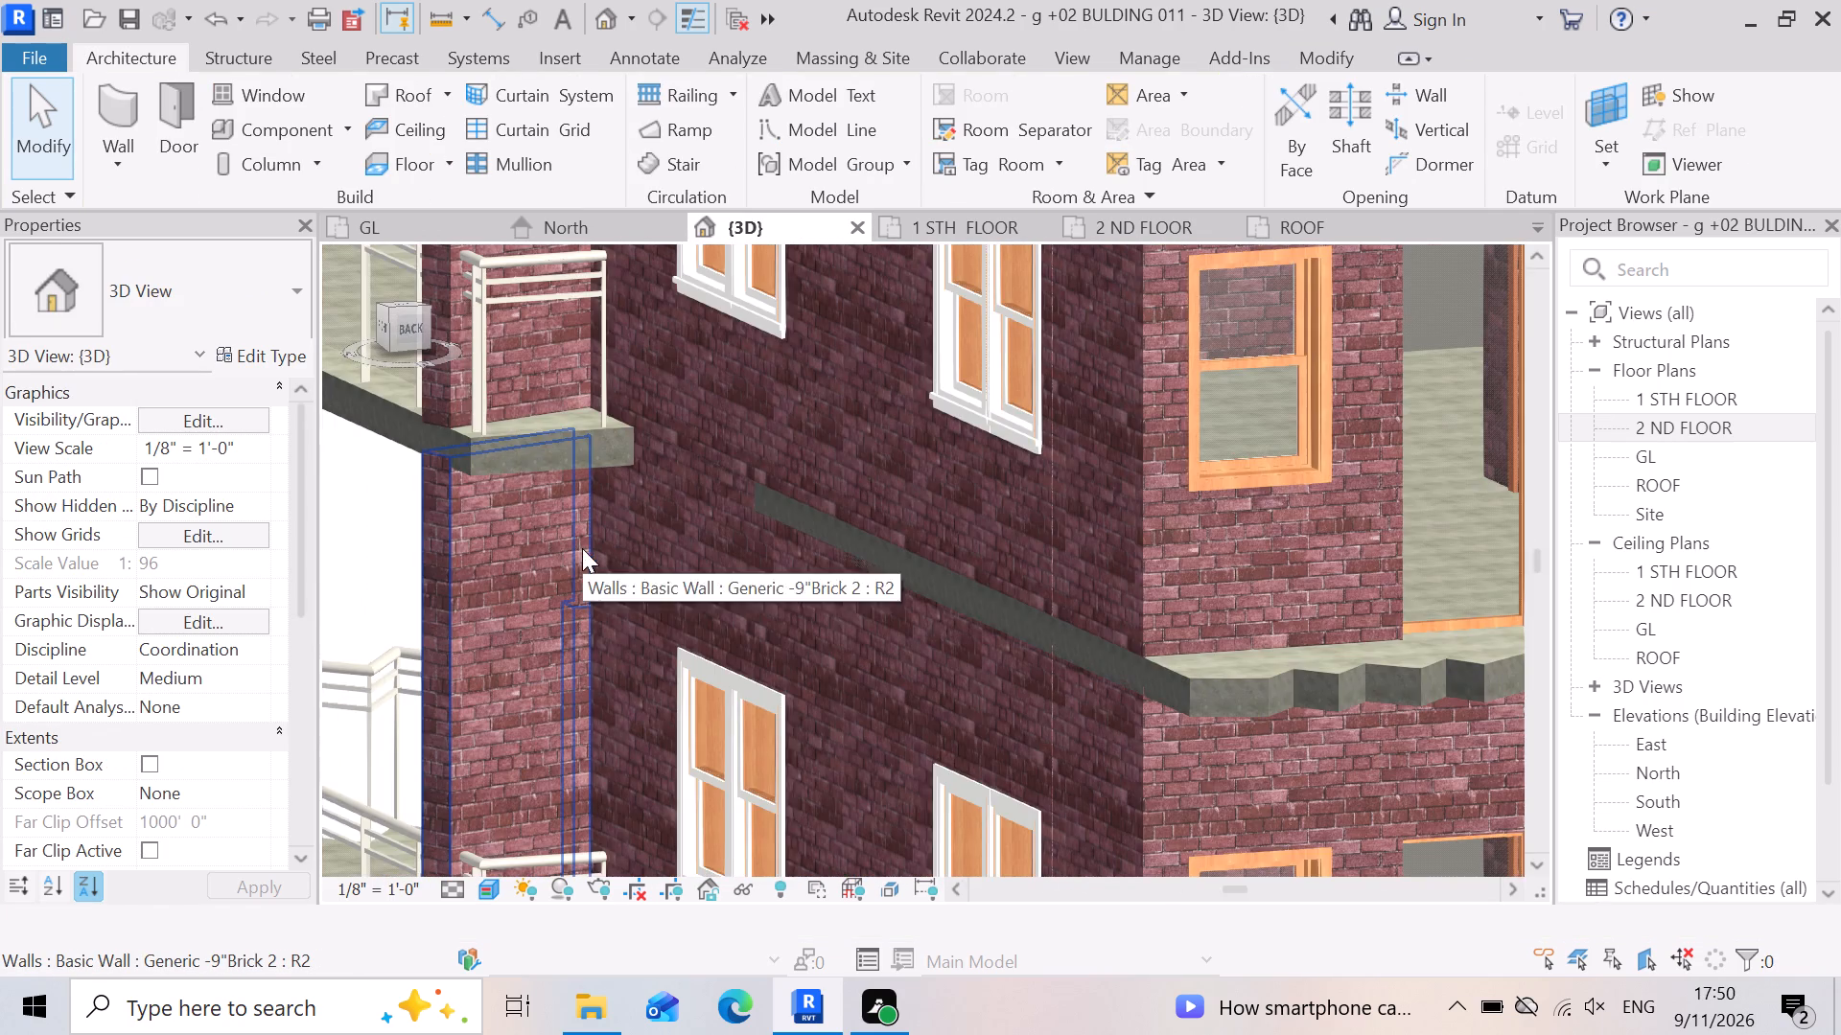
scroll(616, 588, "down", 4)
scroll(533, 613, "down", 3)
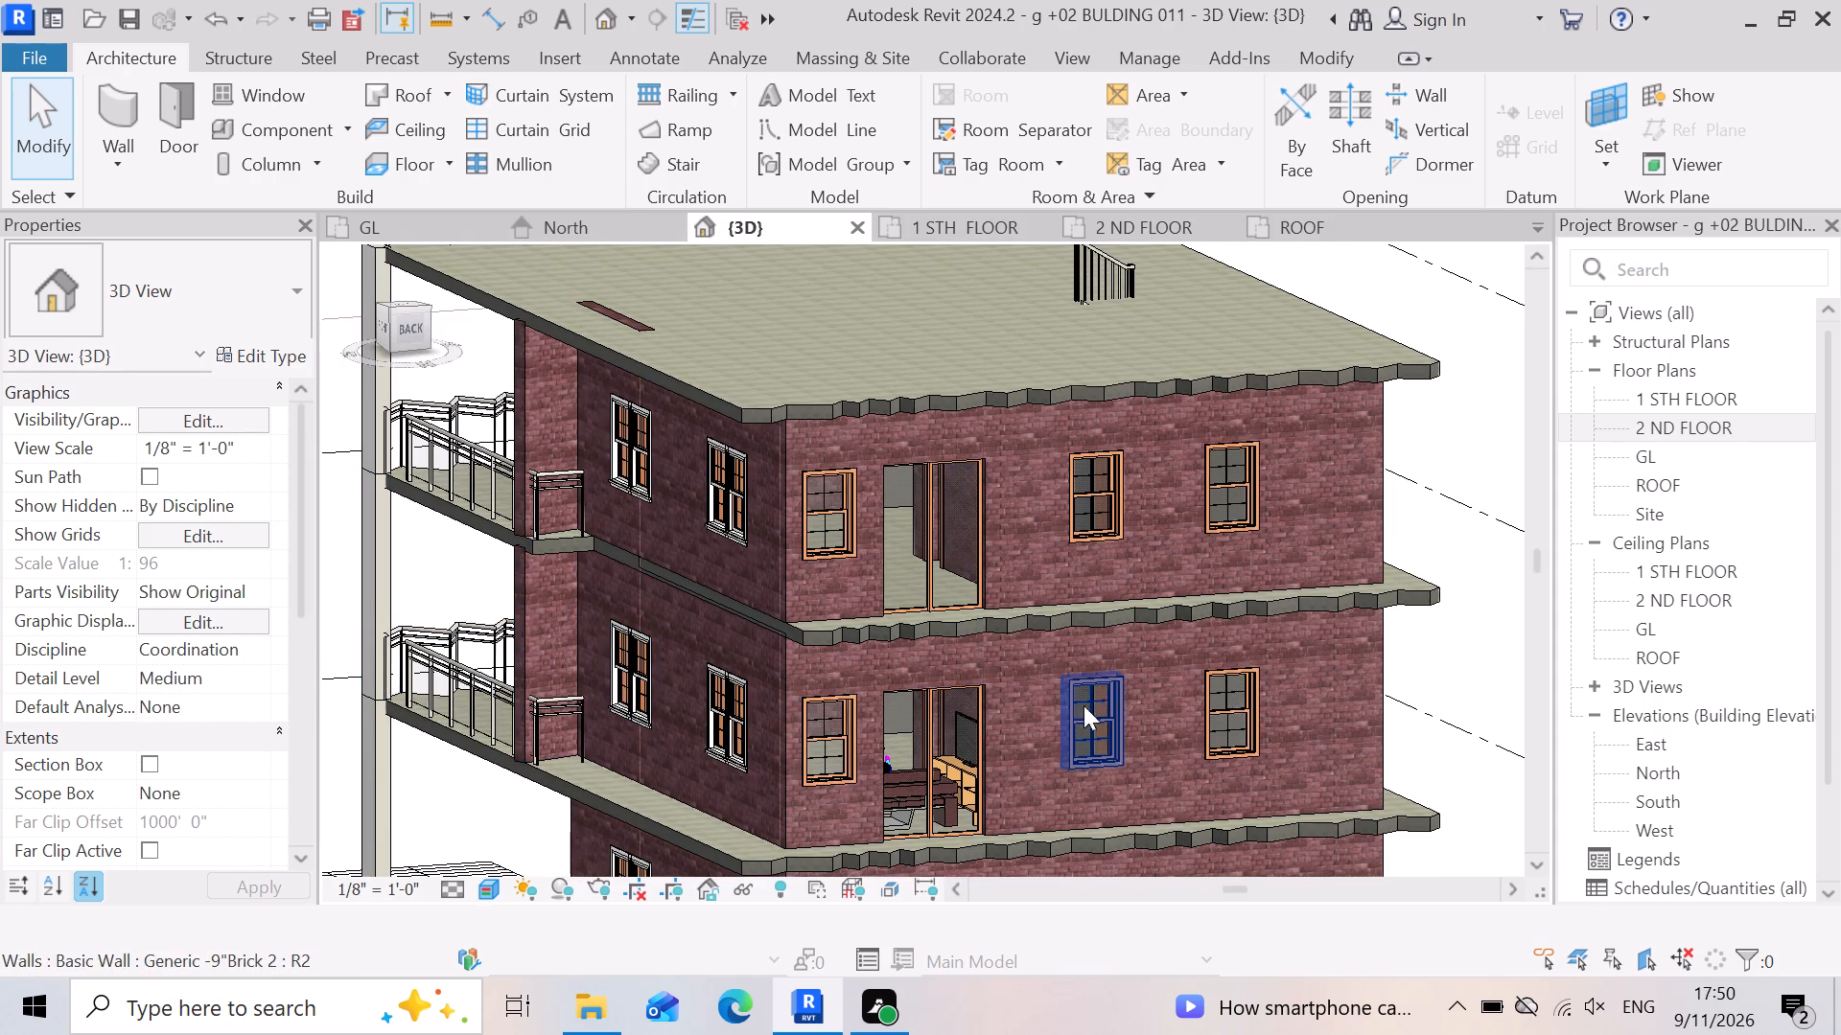
scroll(755, 640, "down", 4)
scroll(649, 761, "up", 2)
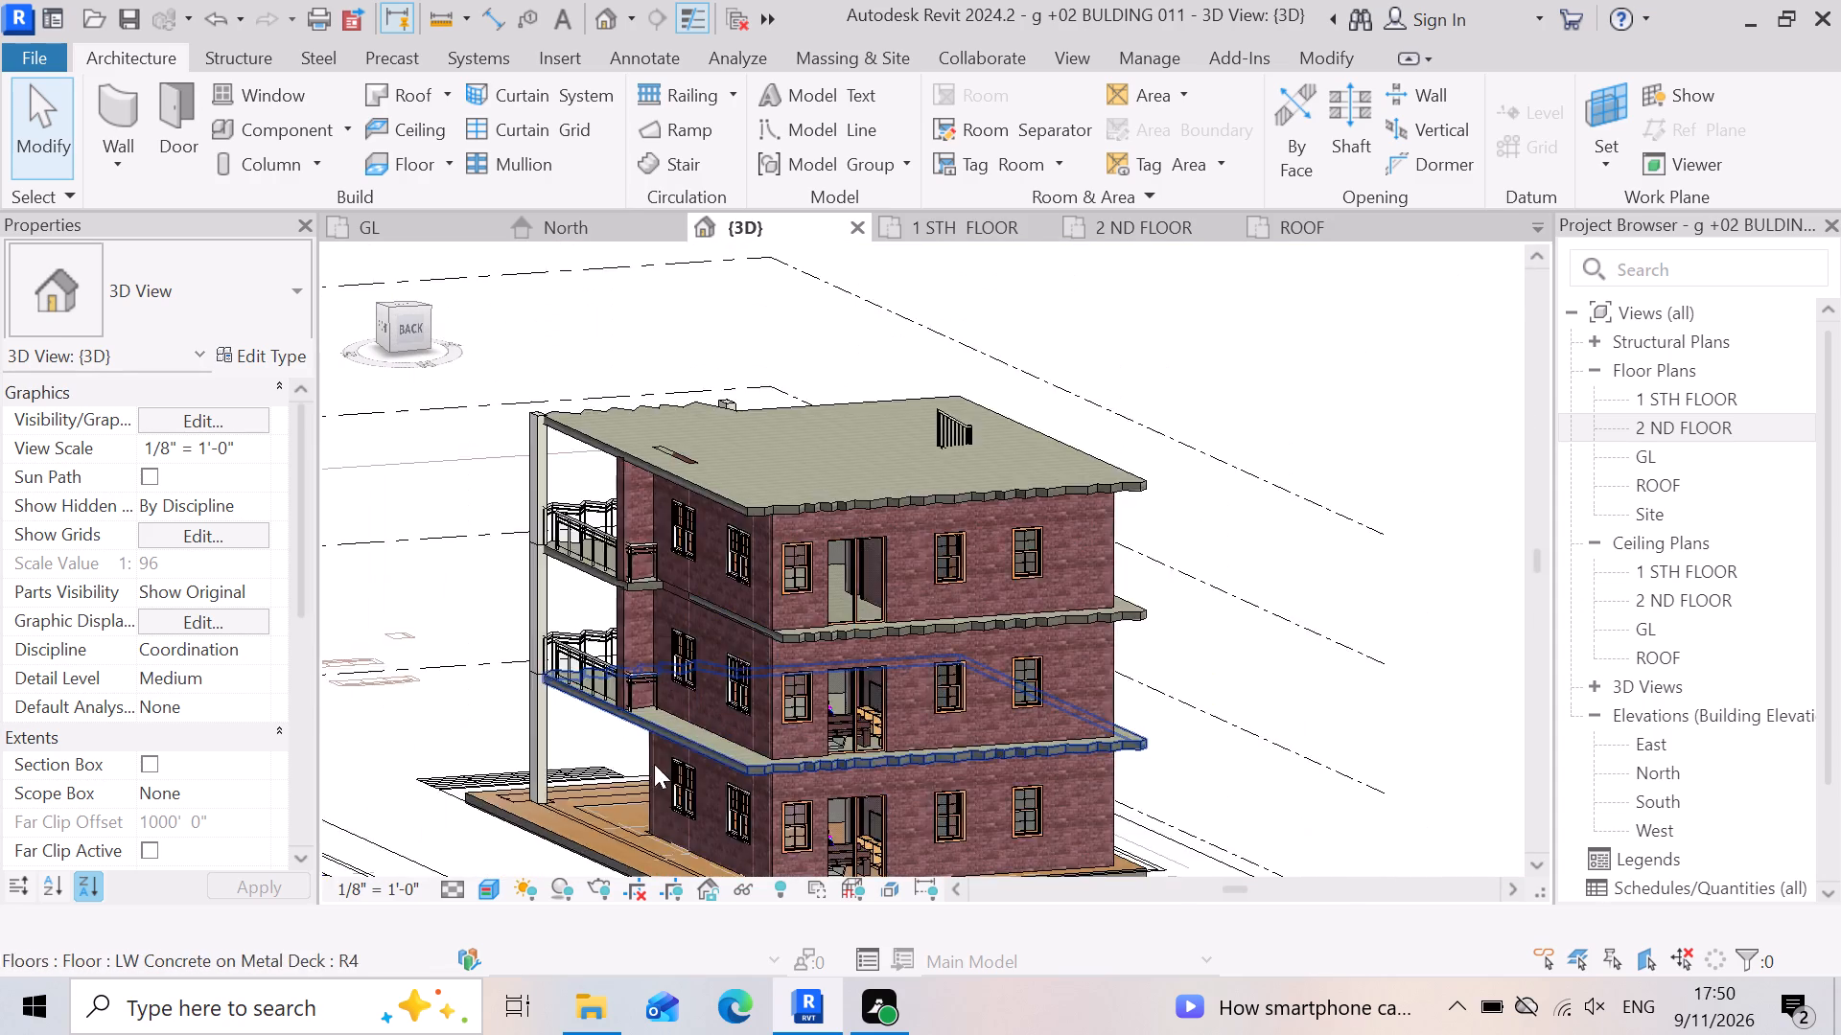
scroll(654, 764, "up", 3)
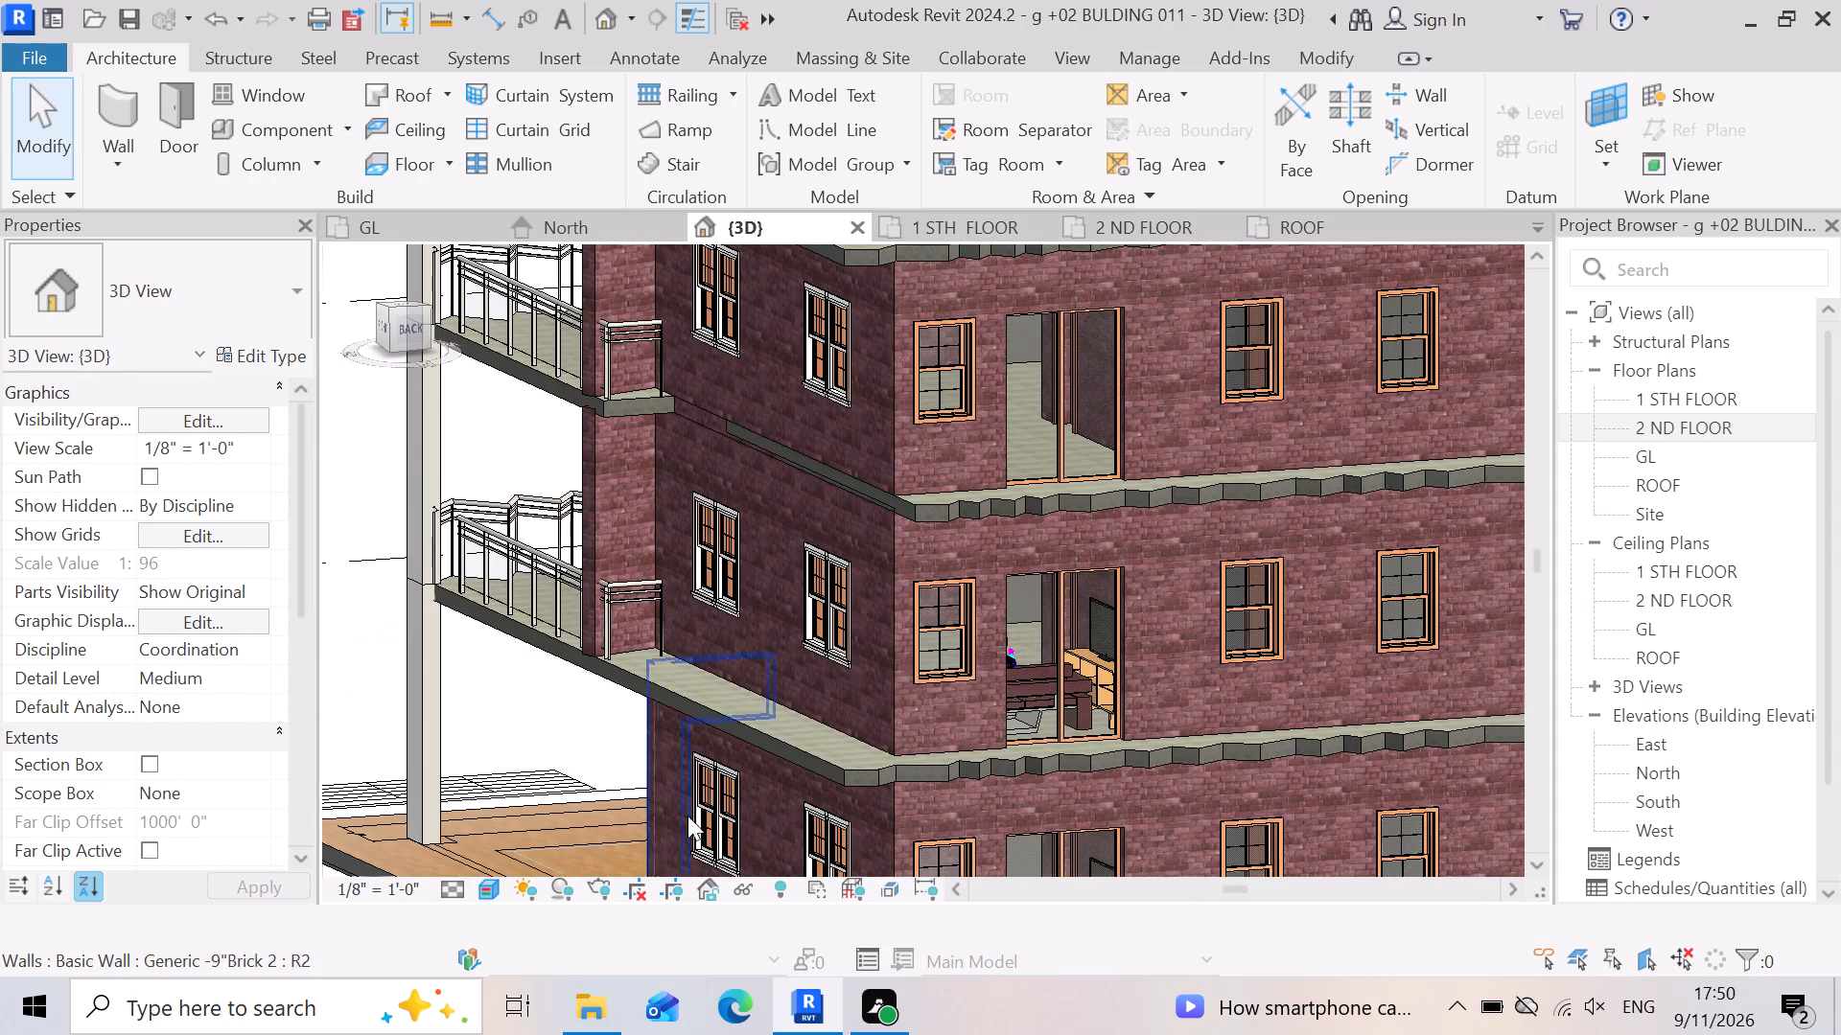
scroll(687, 609, "up", 7)
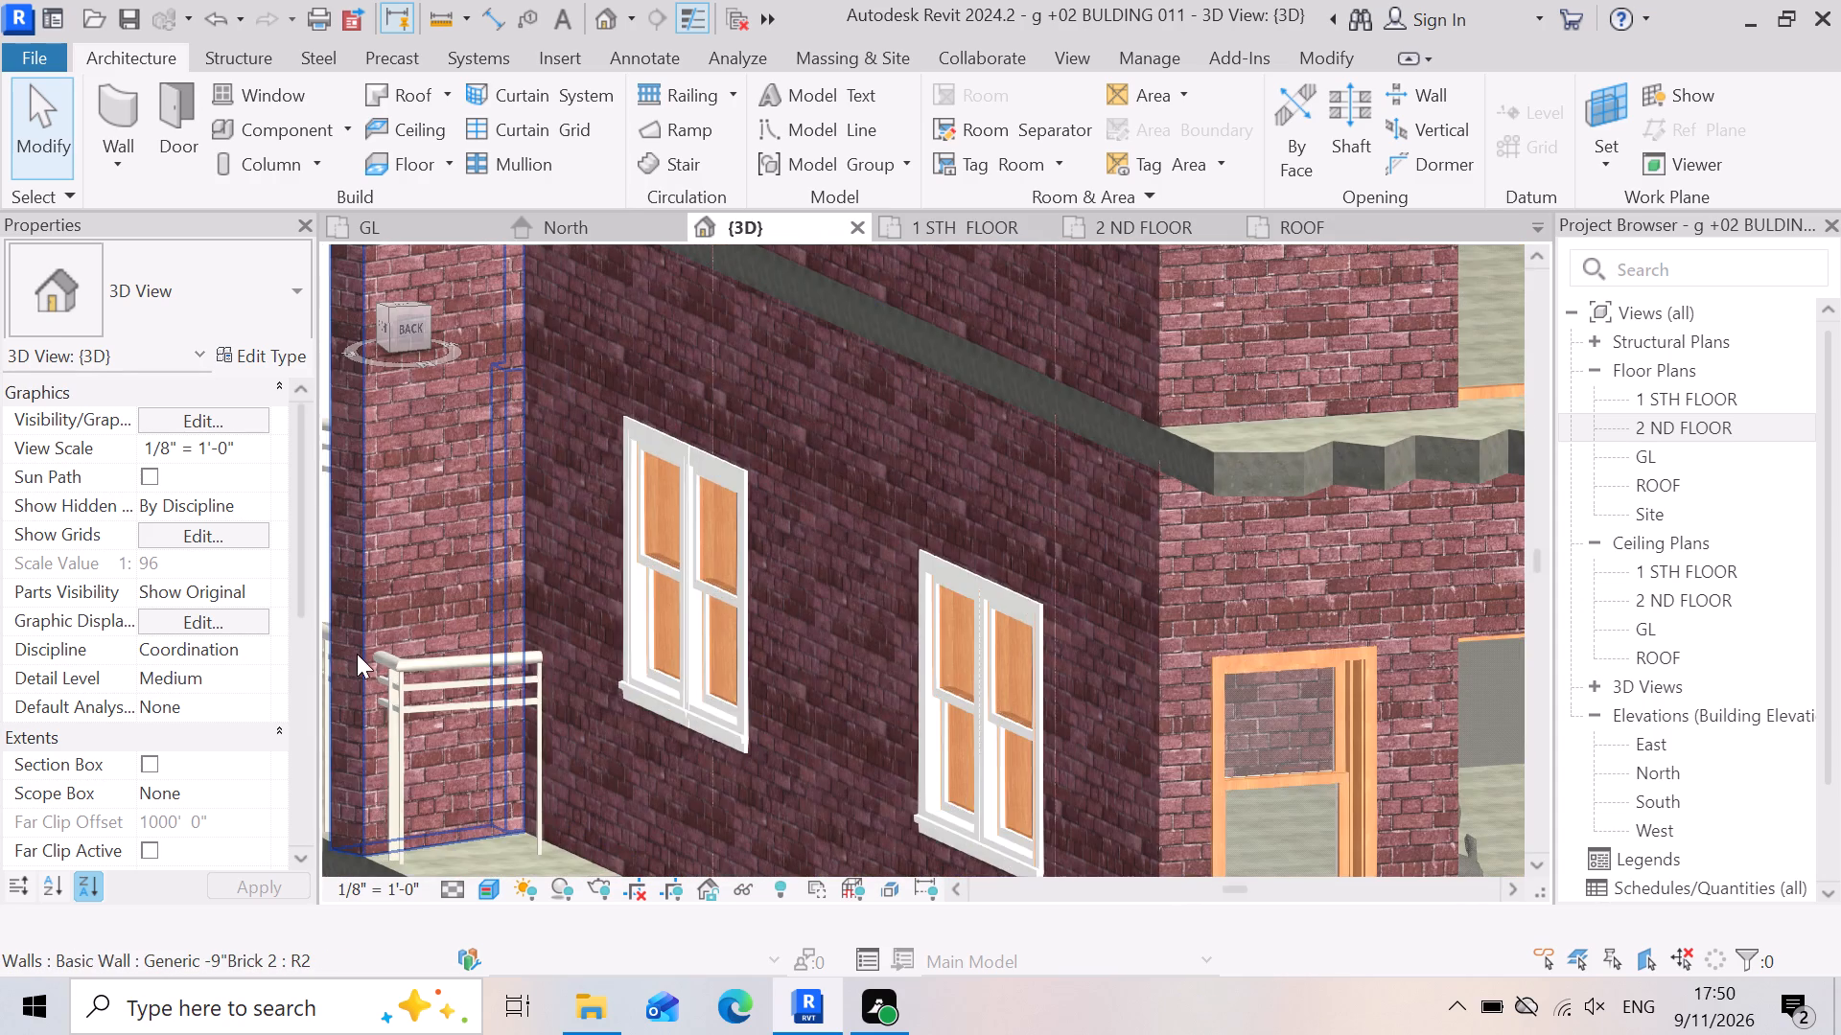
scroll(917, 544, "down", 7)
scroll(828, 586, "down", 3)
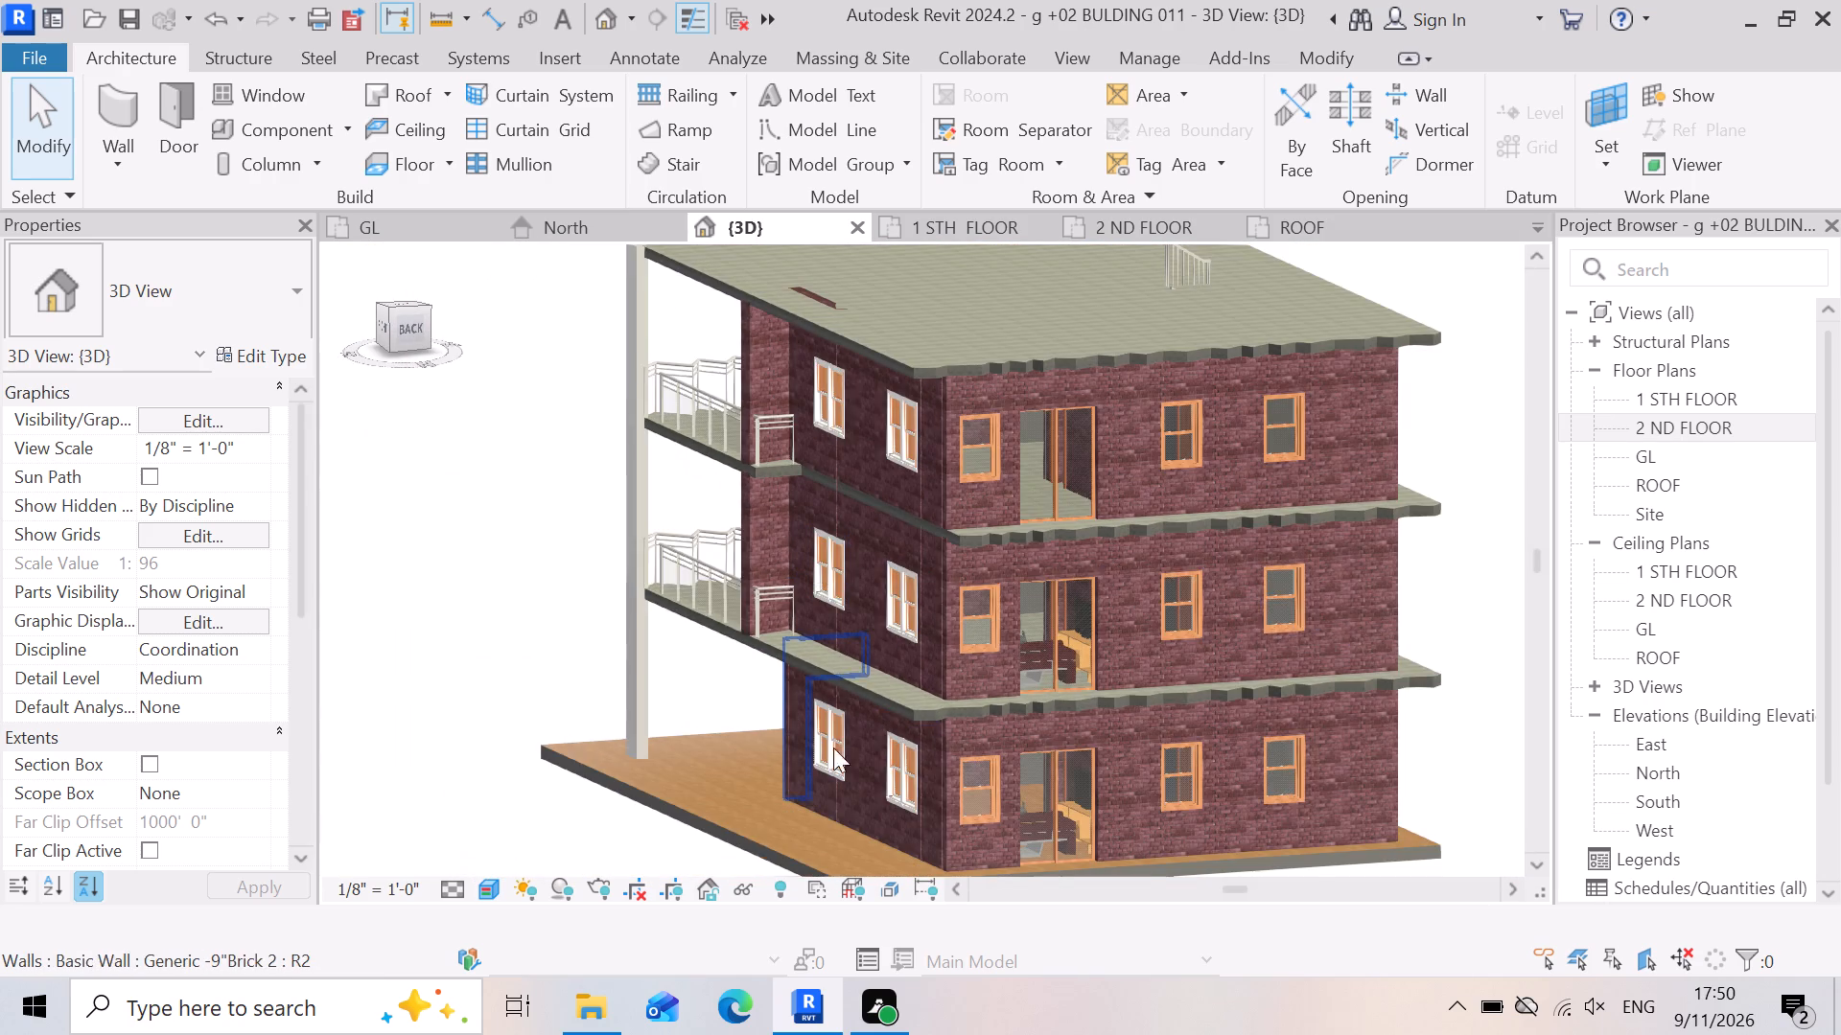
scroll(877, 793, "up", 1)
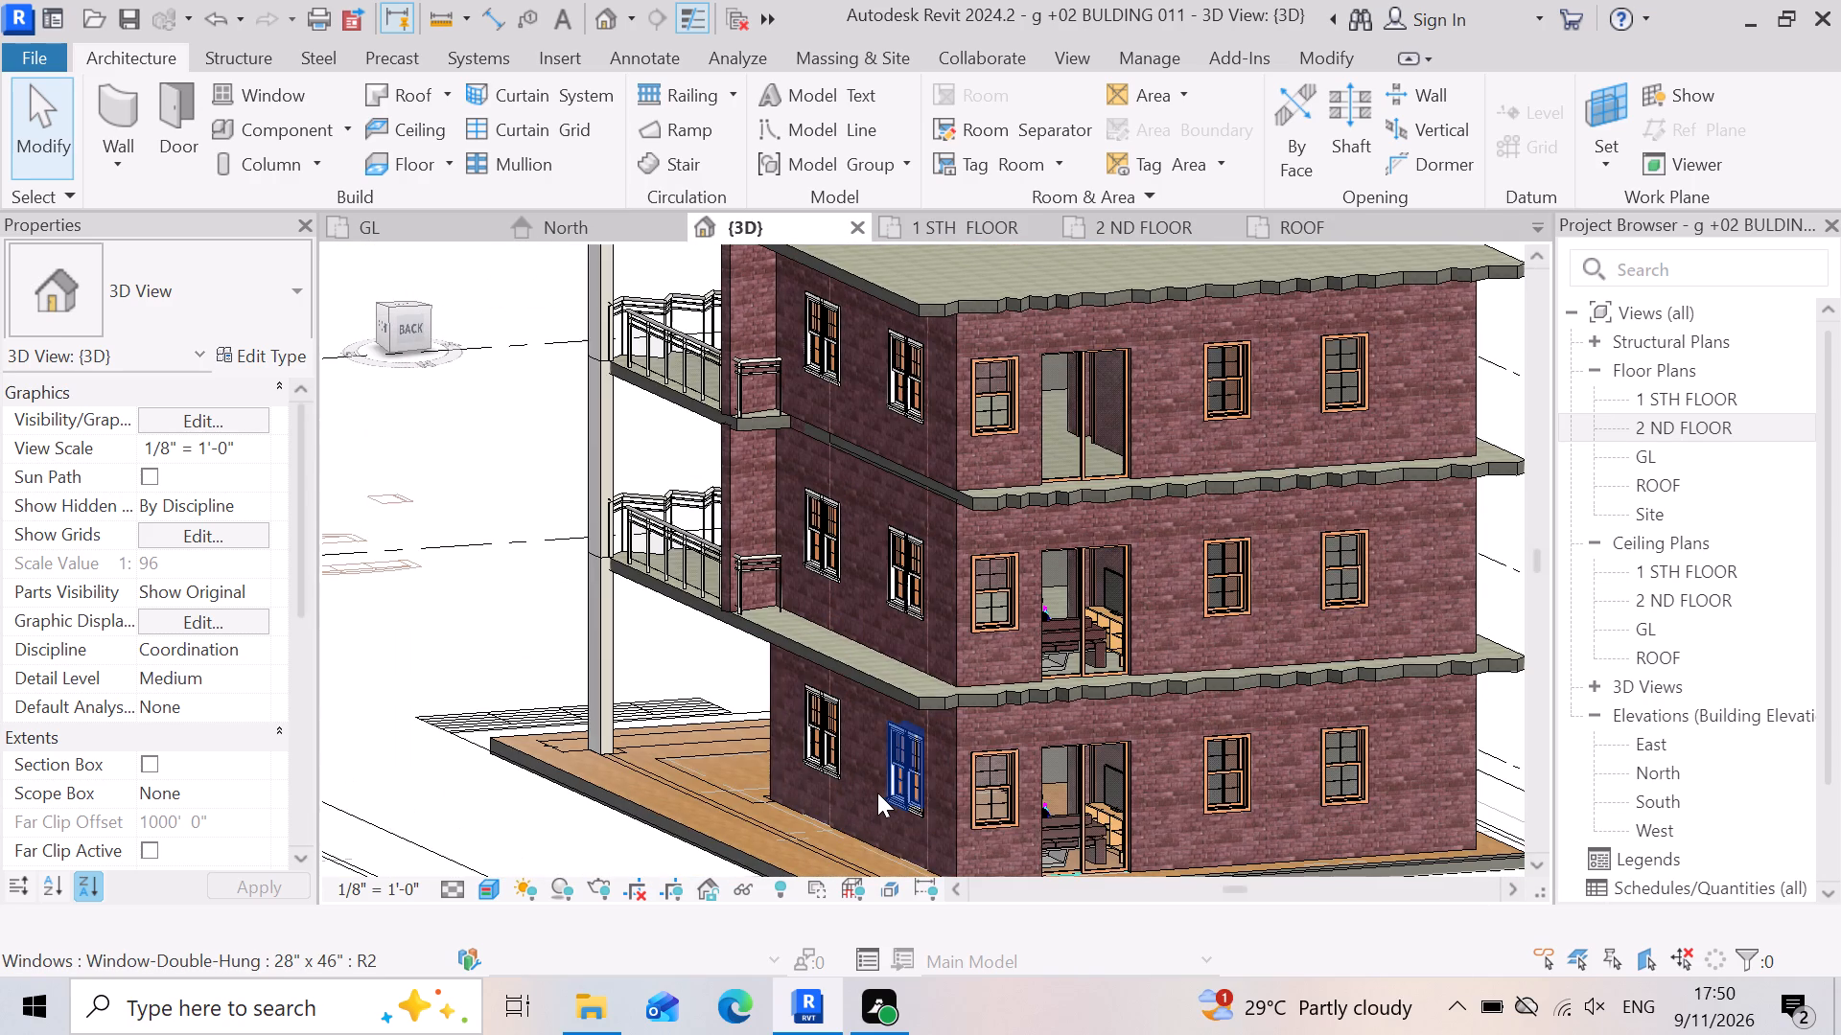
scroll(922, 761, "up", 2)
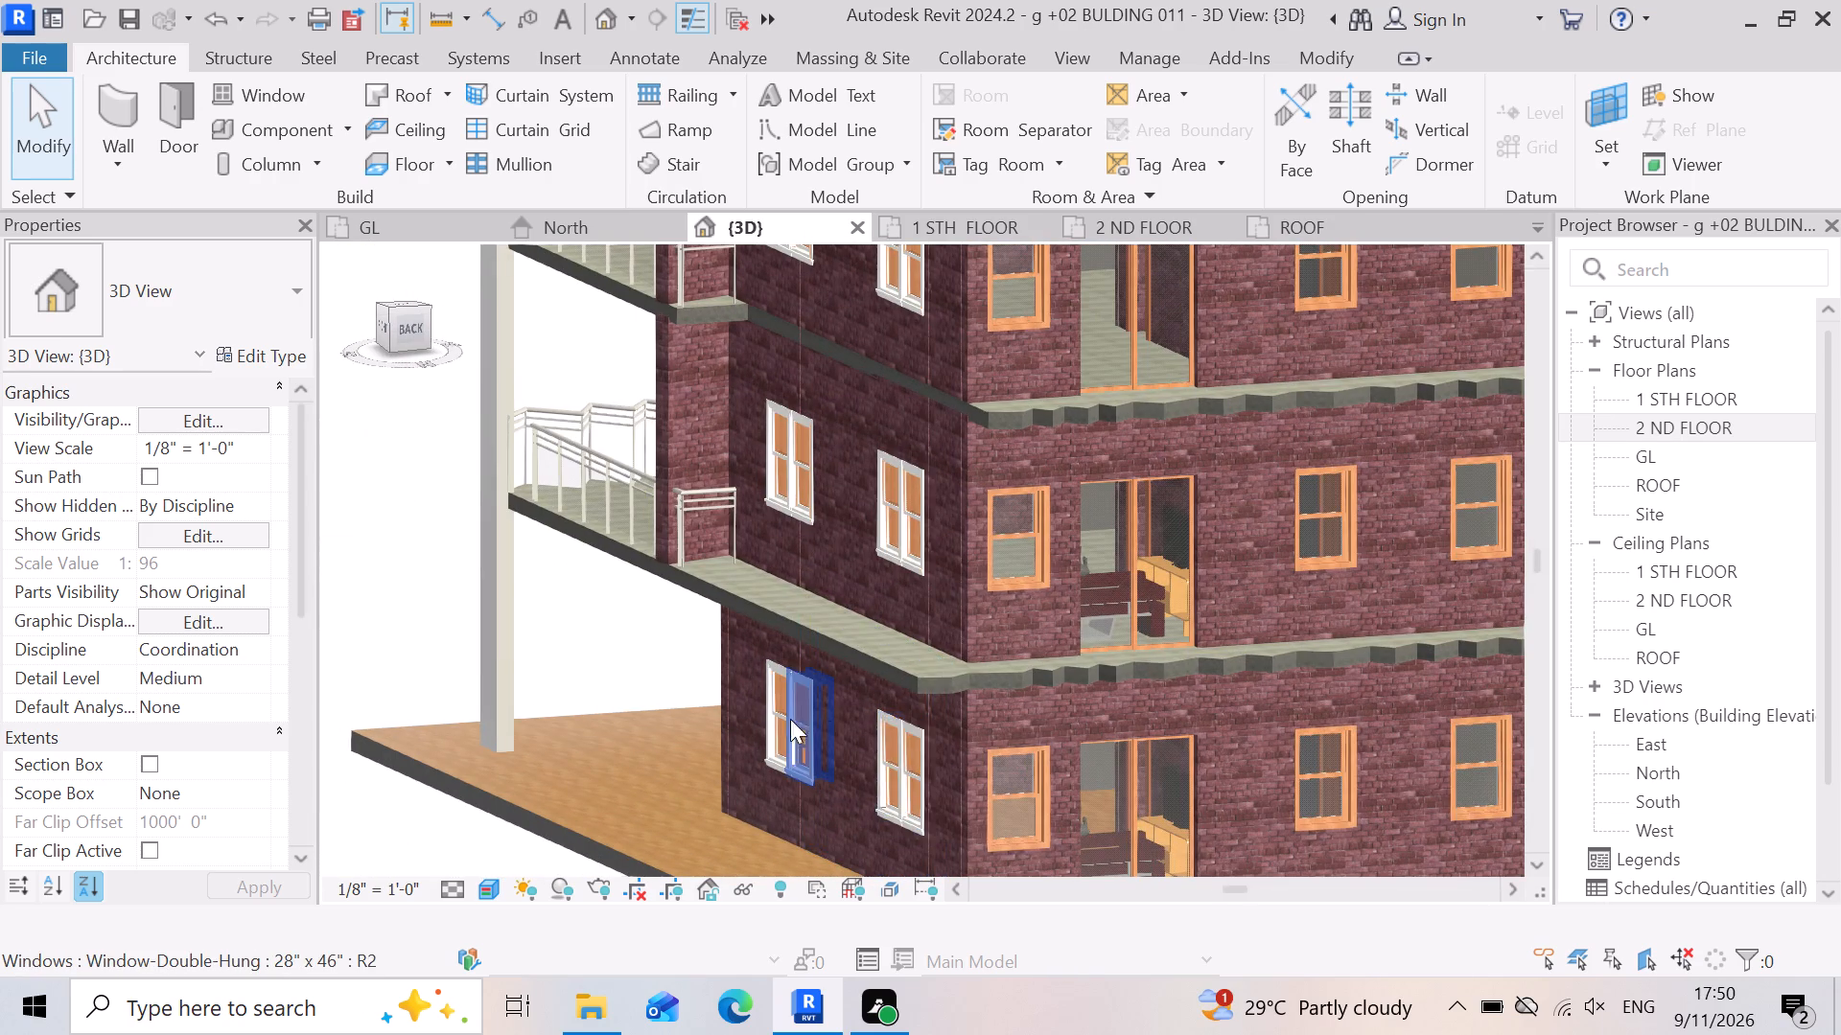
Open the 1 STH FLOOR slab's boundary for editing in the 1 STH FLOOR plan.
left_click(886, 662)
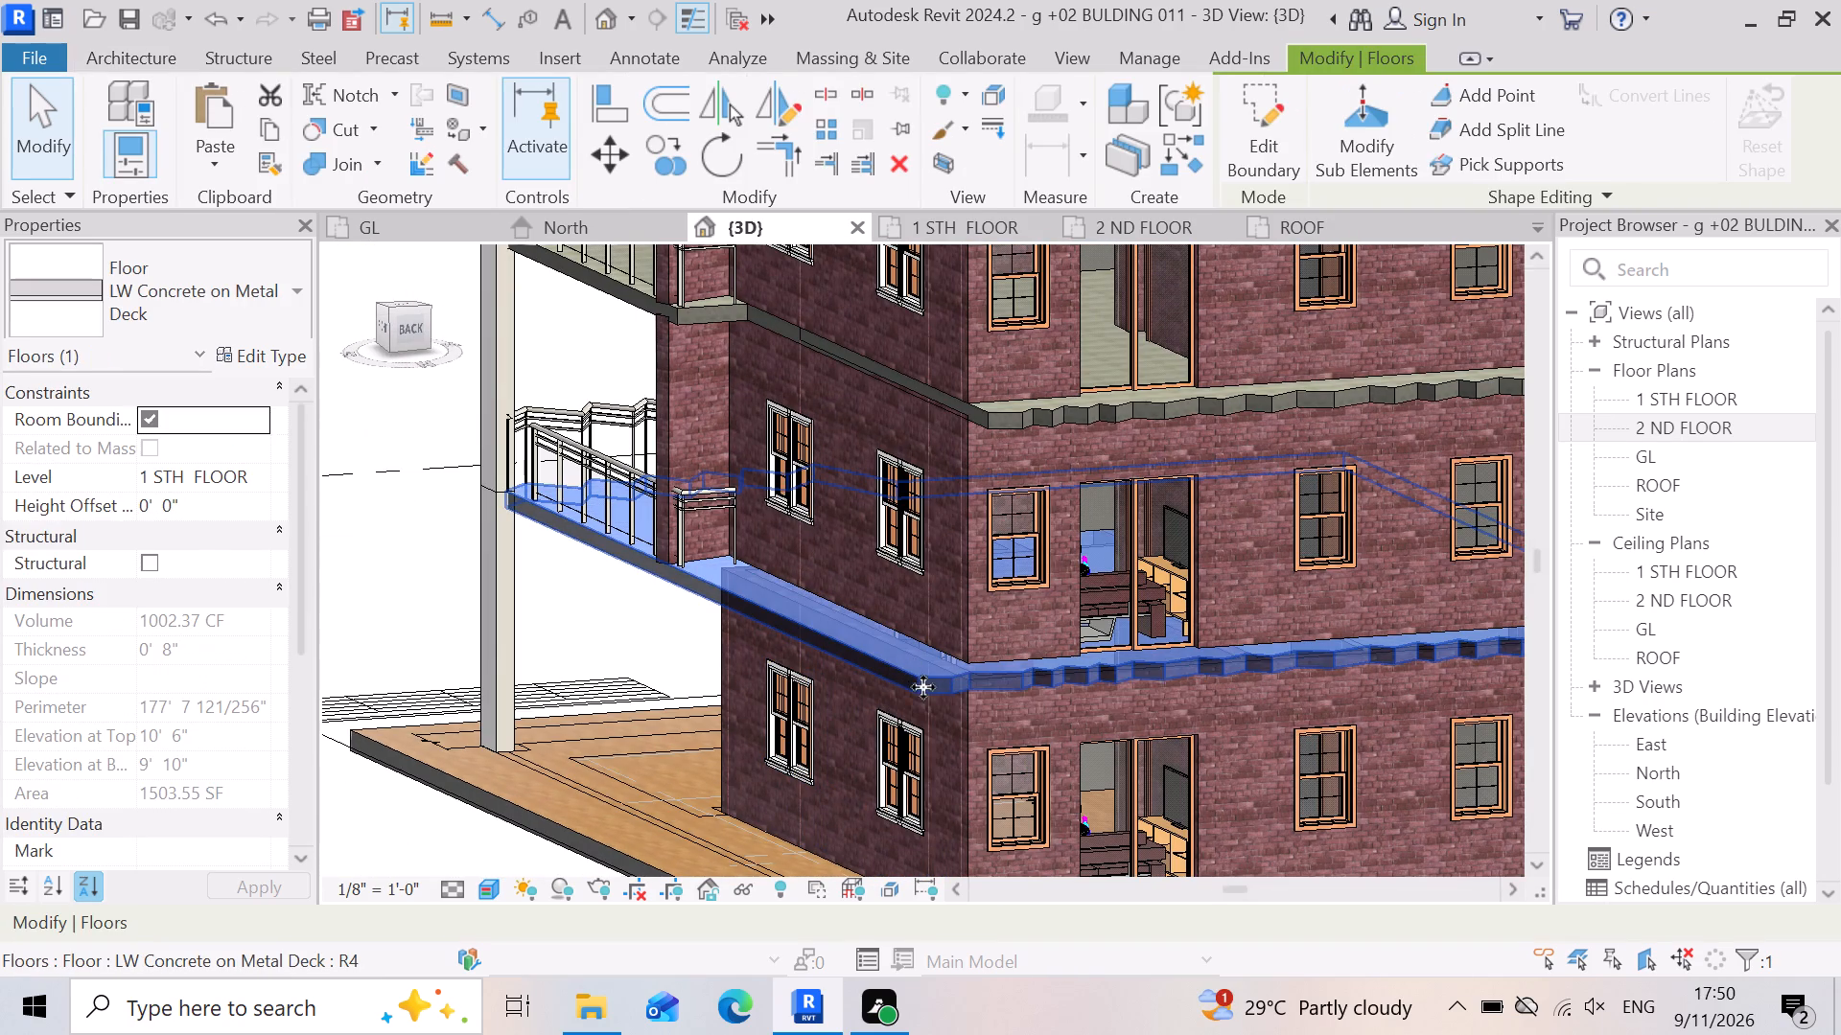
scroll(930, 689, "down", 3)
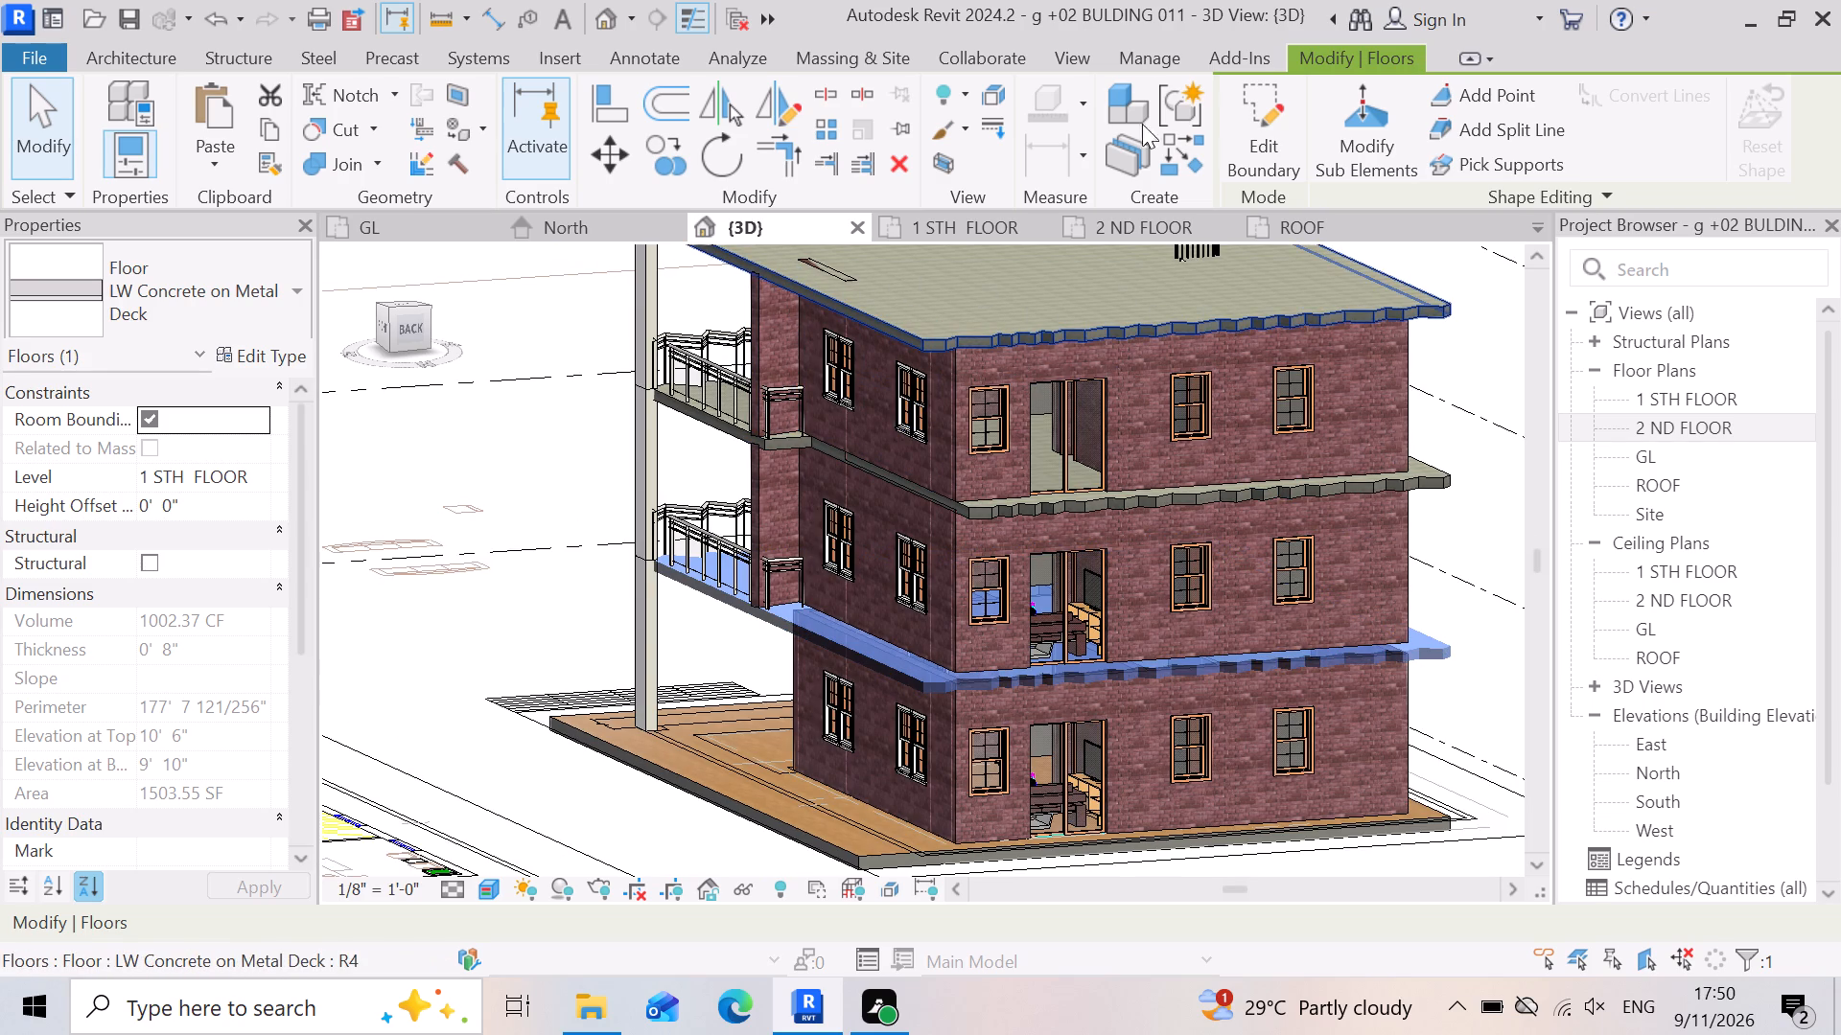
left_click(1268, 108)
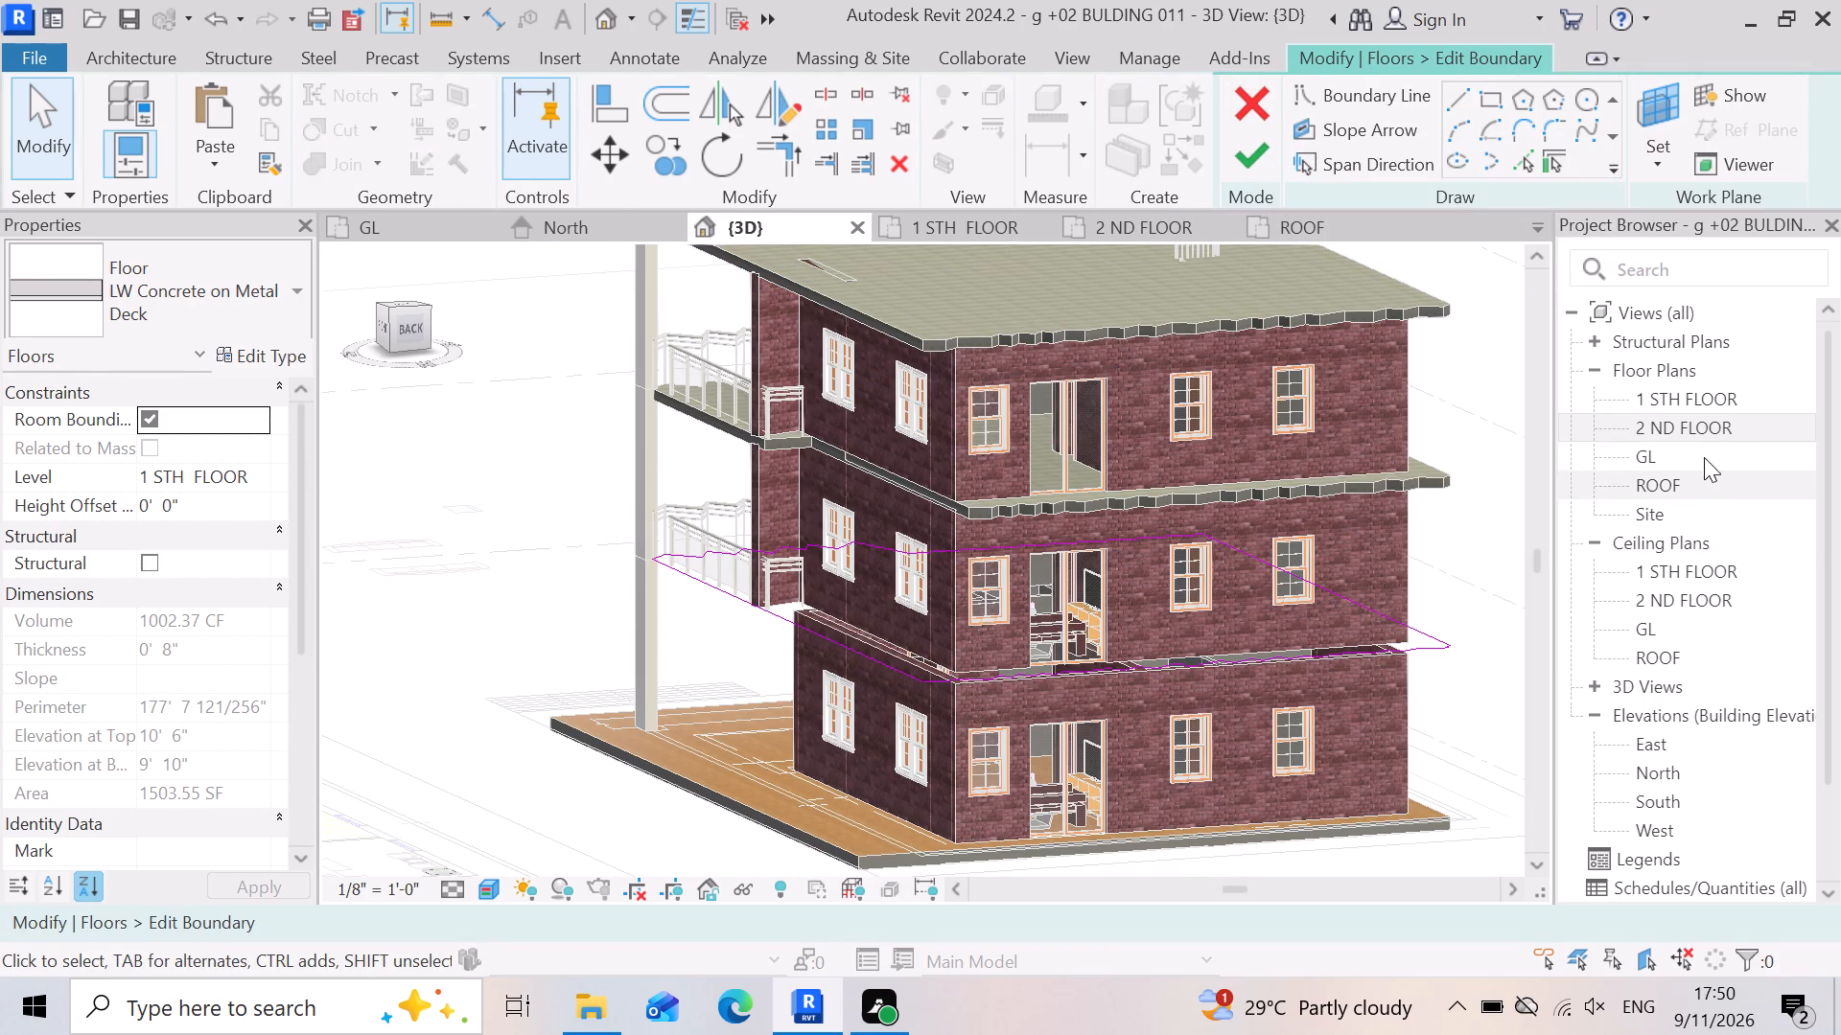
double_click(1706, 404)
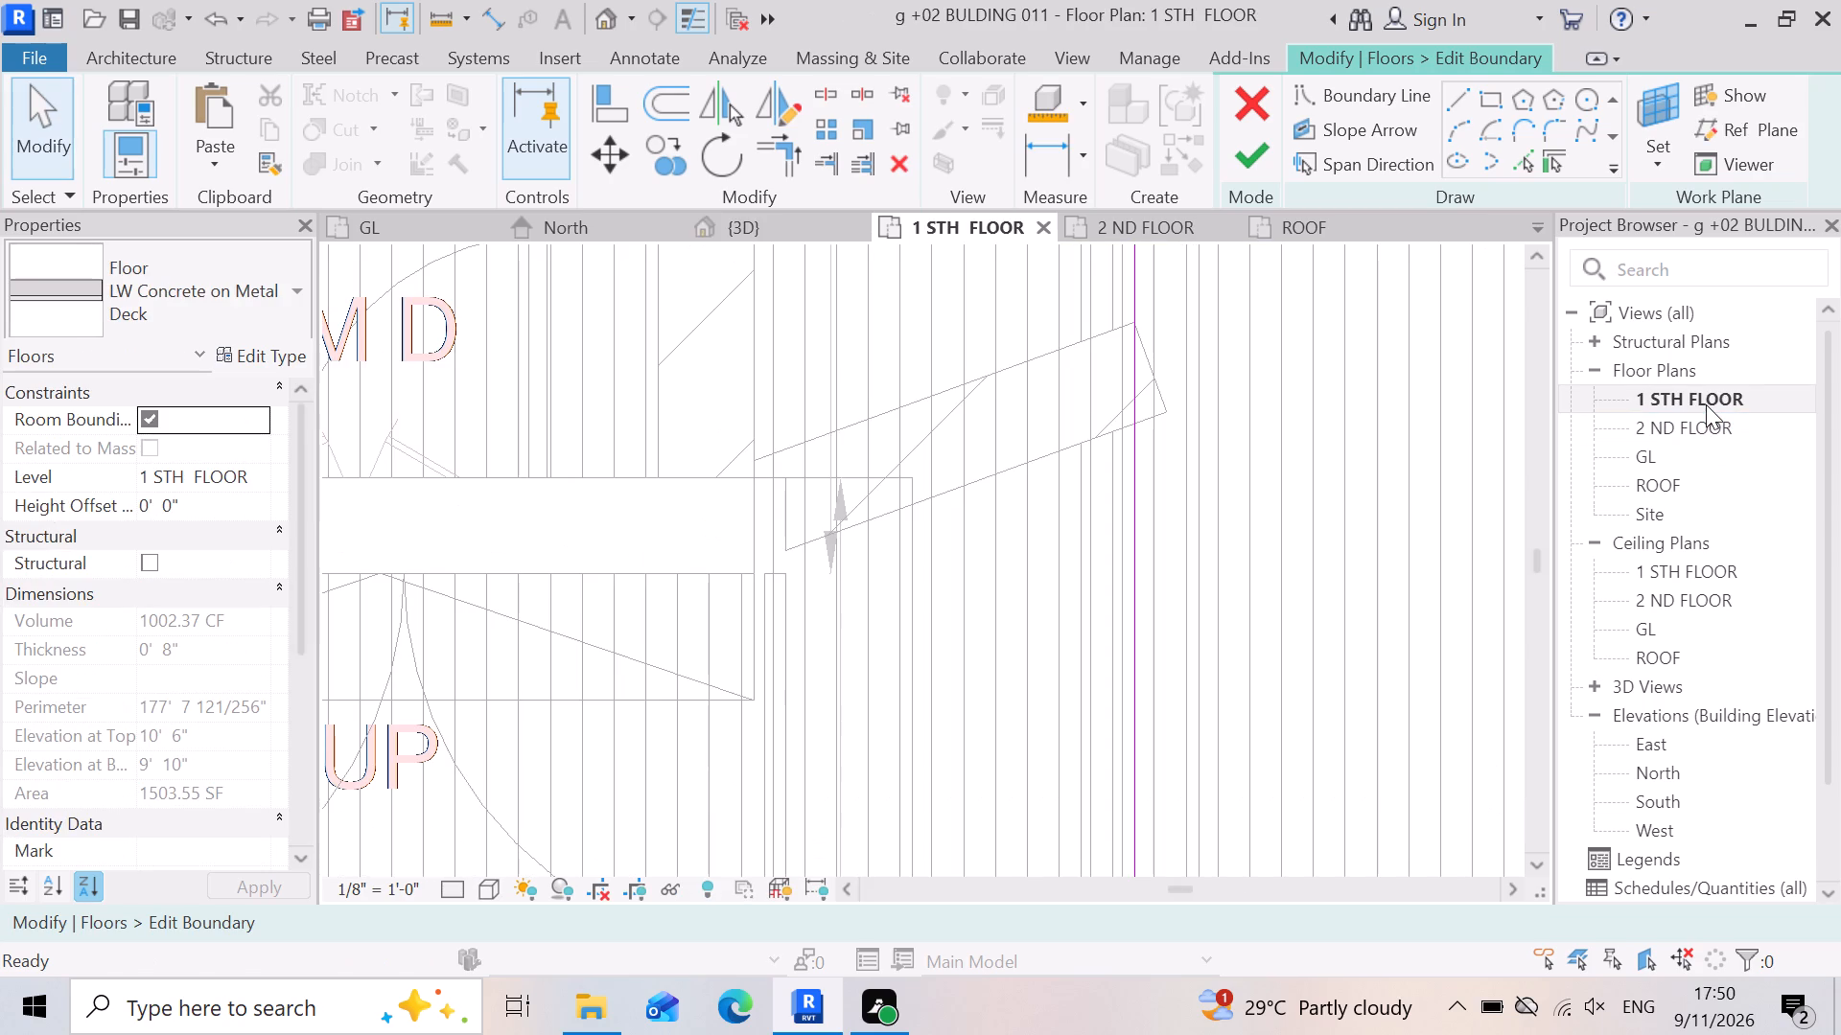
Draw boundary lines from the slab's side edge about 2' 4" inward along the balcony railing's end, and straight to the zigzag rear edge.
scroll(1268, 538, "down", 15)
scroll(1276, 771, "up", 2)
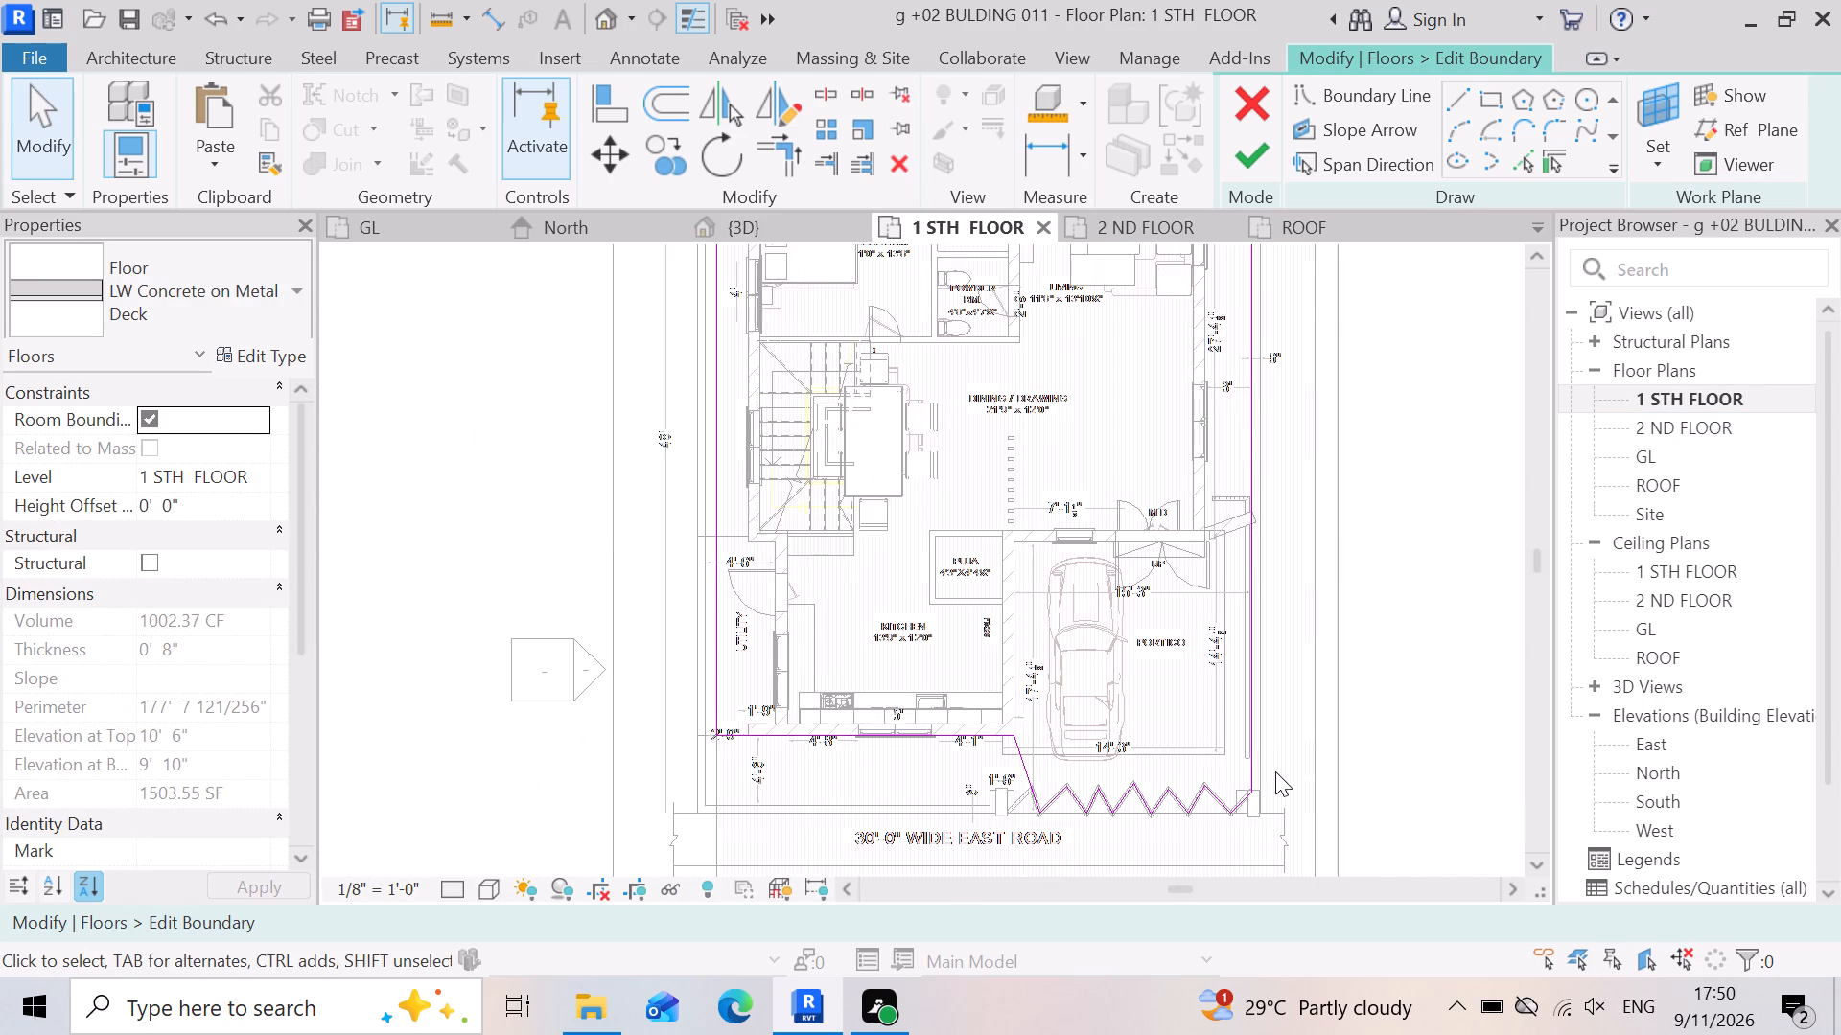
scroll(1275, 771, "up", 7)
scroll(1305, 838, "down", 9)
scroll(1280, 586, "up", 3)
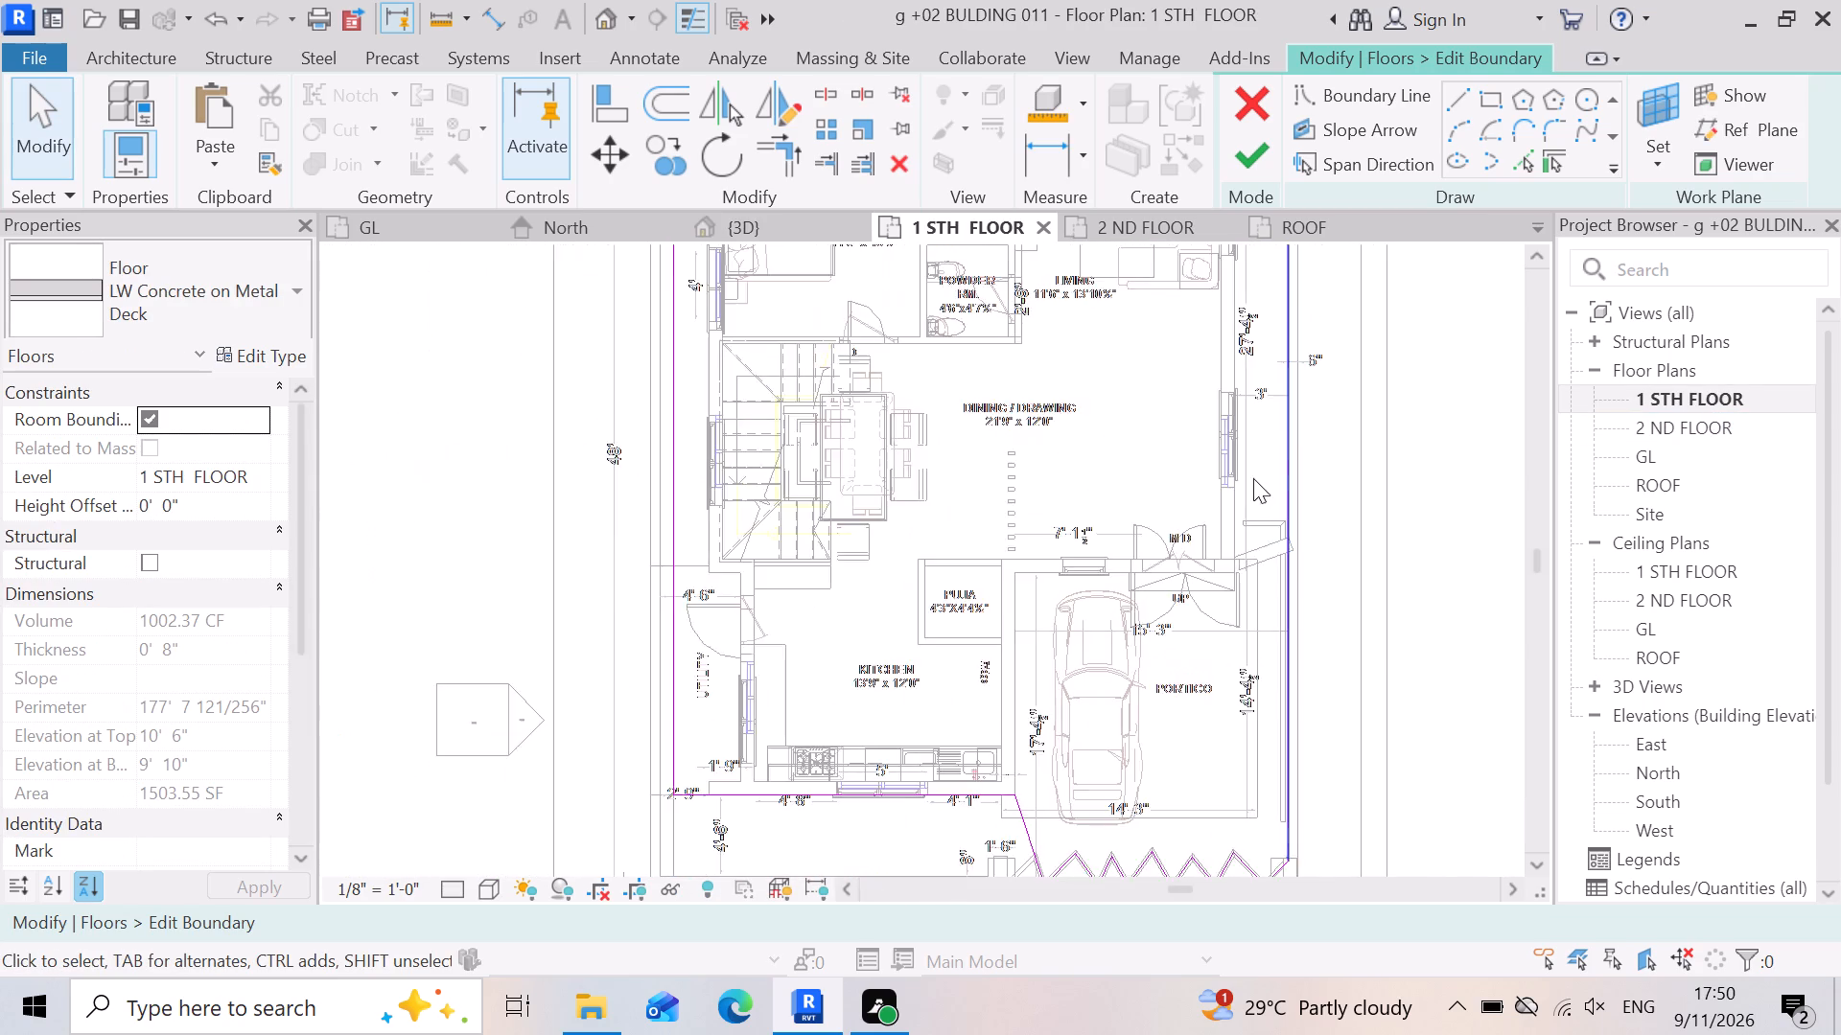
scroll(1253, 478, "up", 7)
scroll(1280, 885, "down", 4)
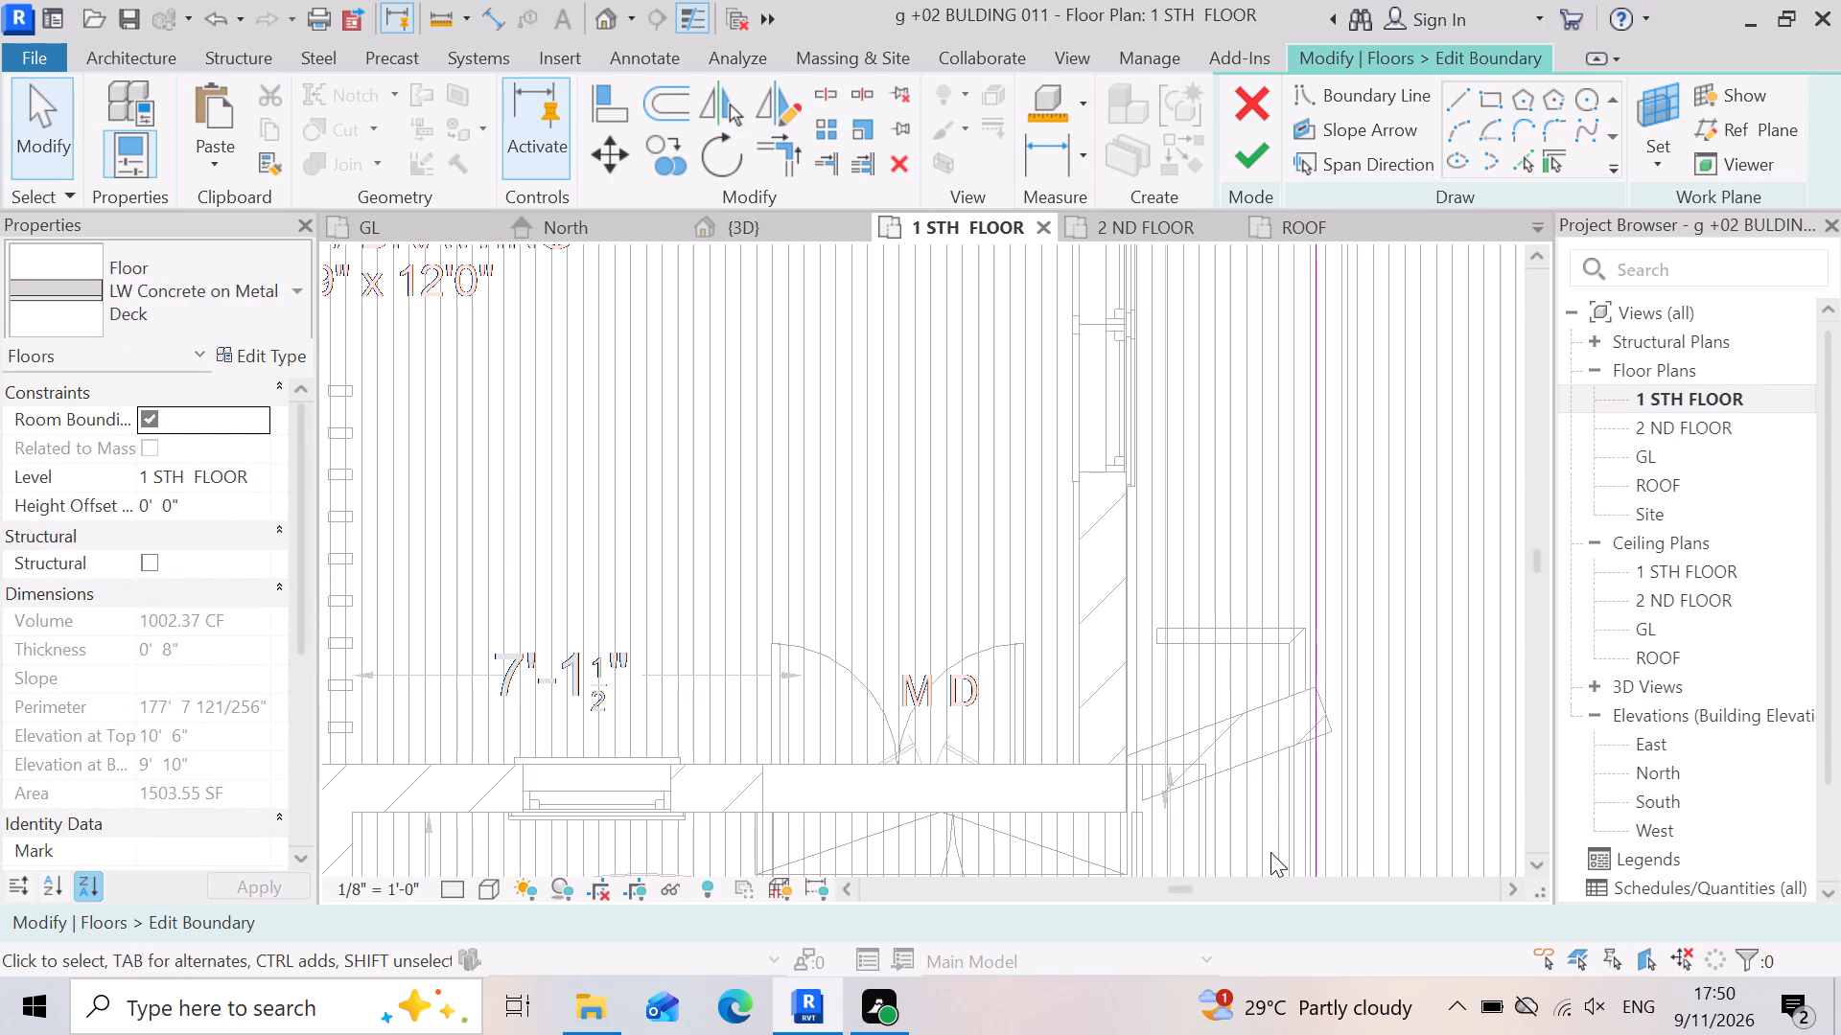
scroll(1343, 839, "down", 4)
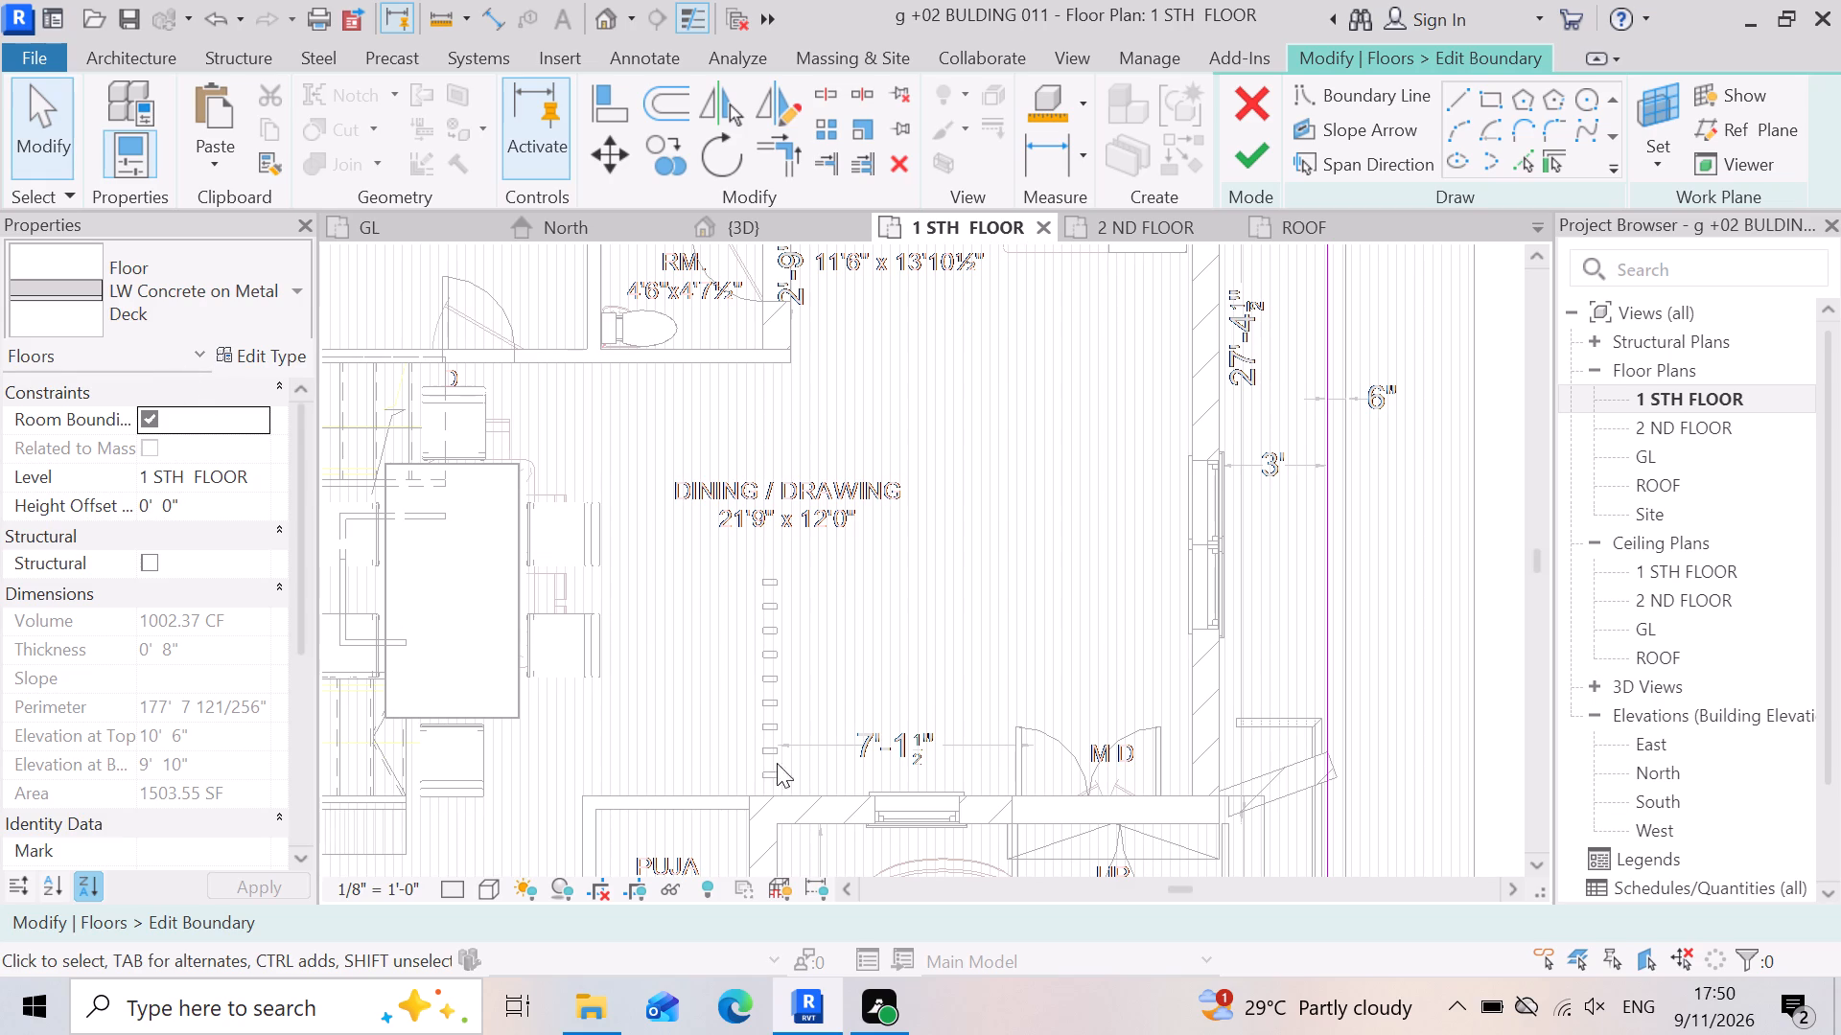
left_click(1462, 100)
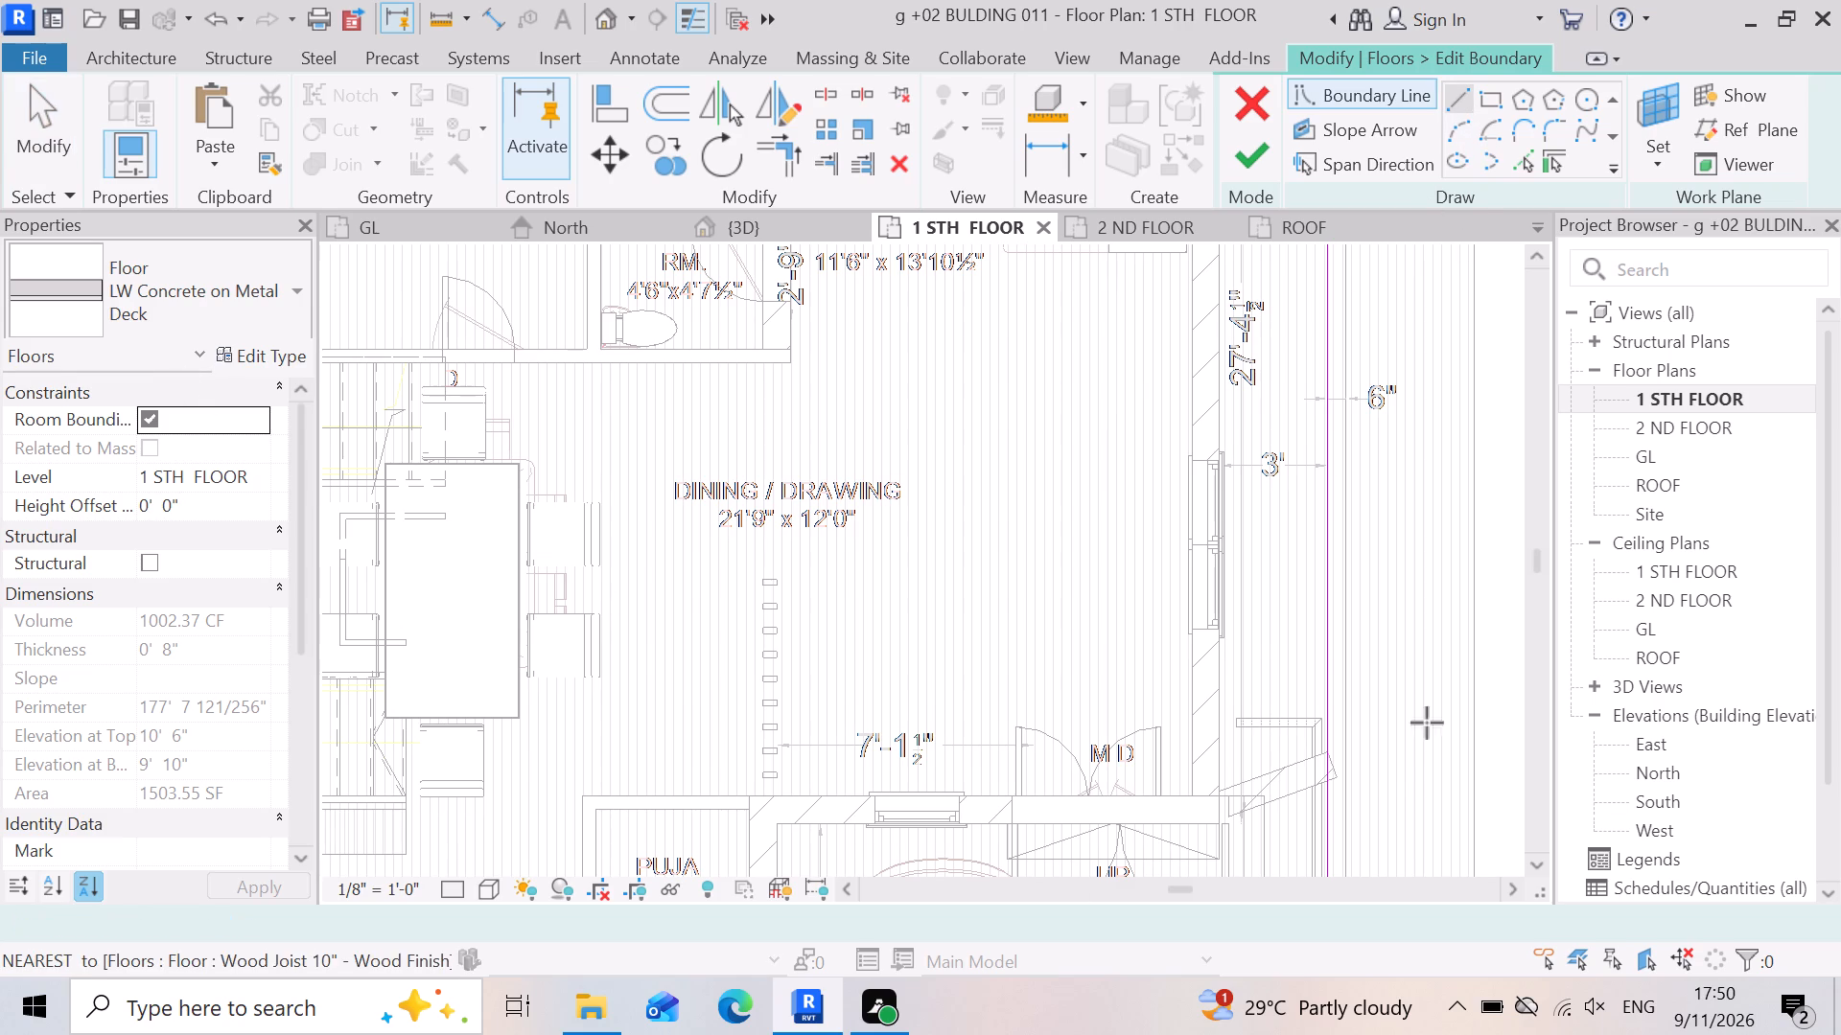
scroll(1393, 781, "up", 7)
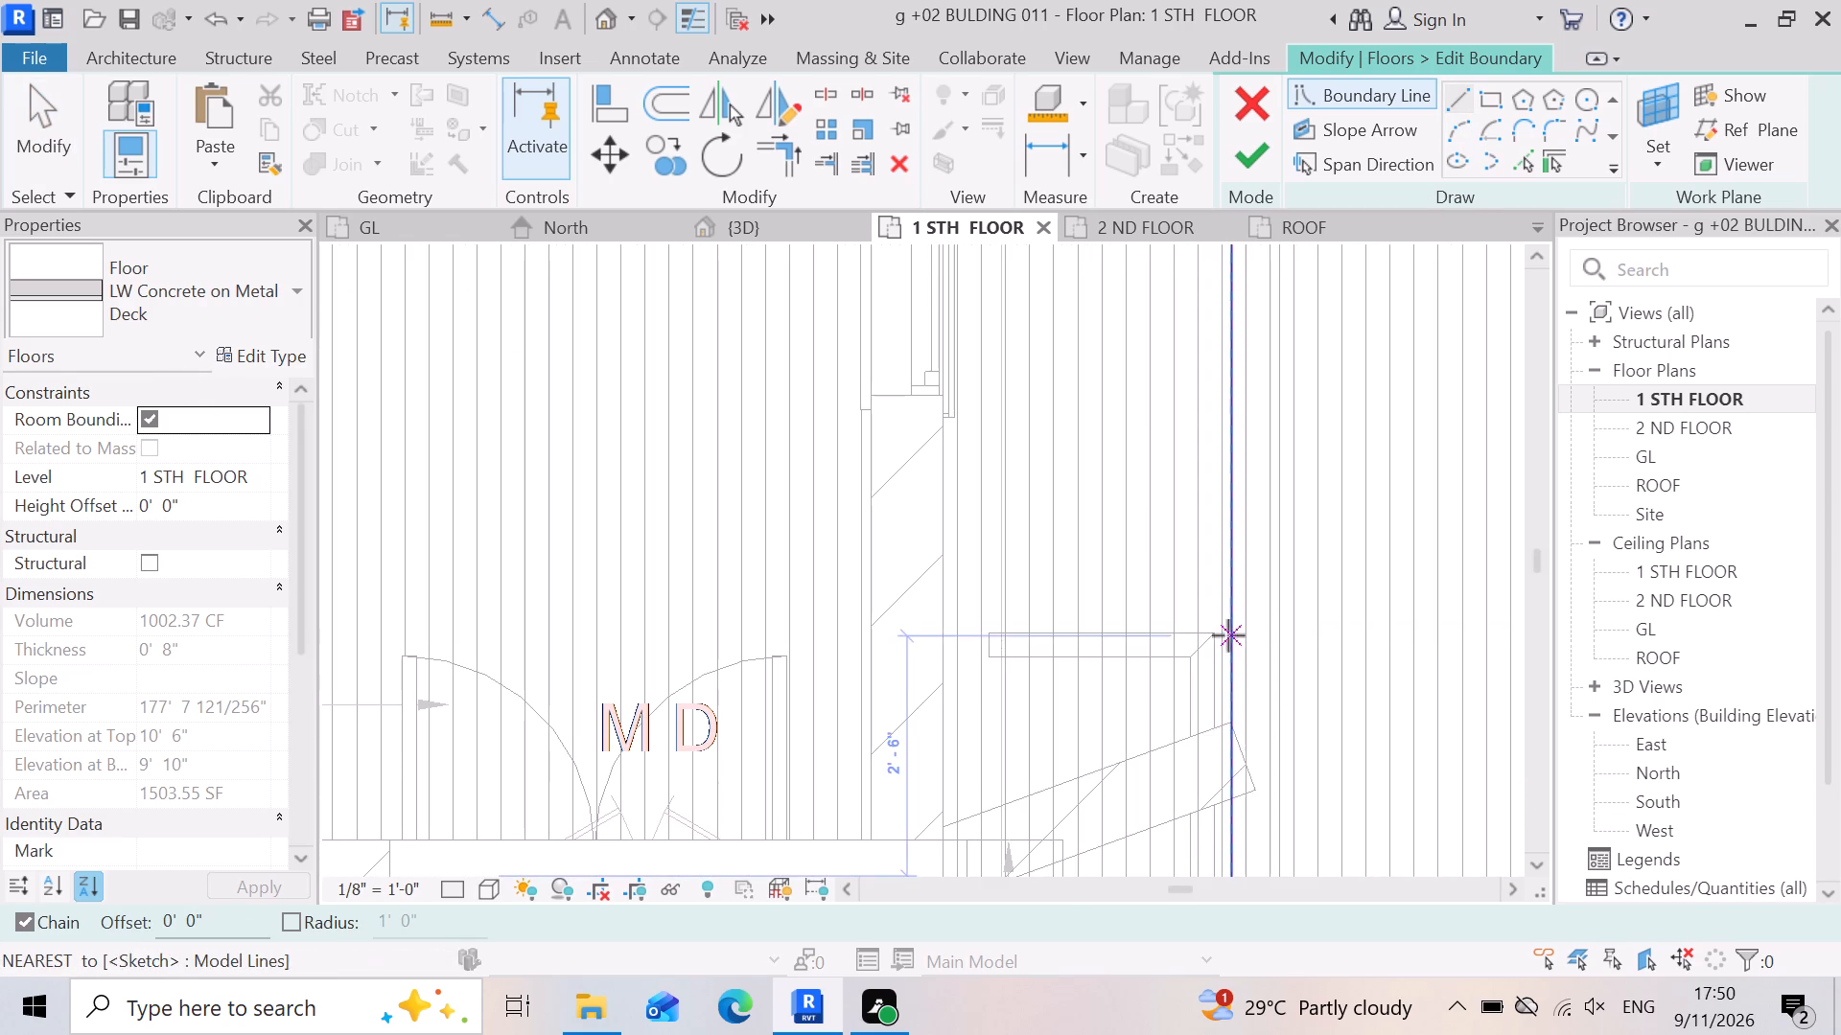
left_click(1227, 636)
scroll(987, 655, "up", 3)
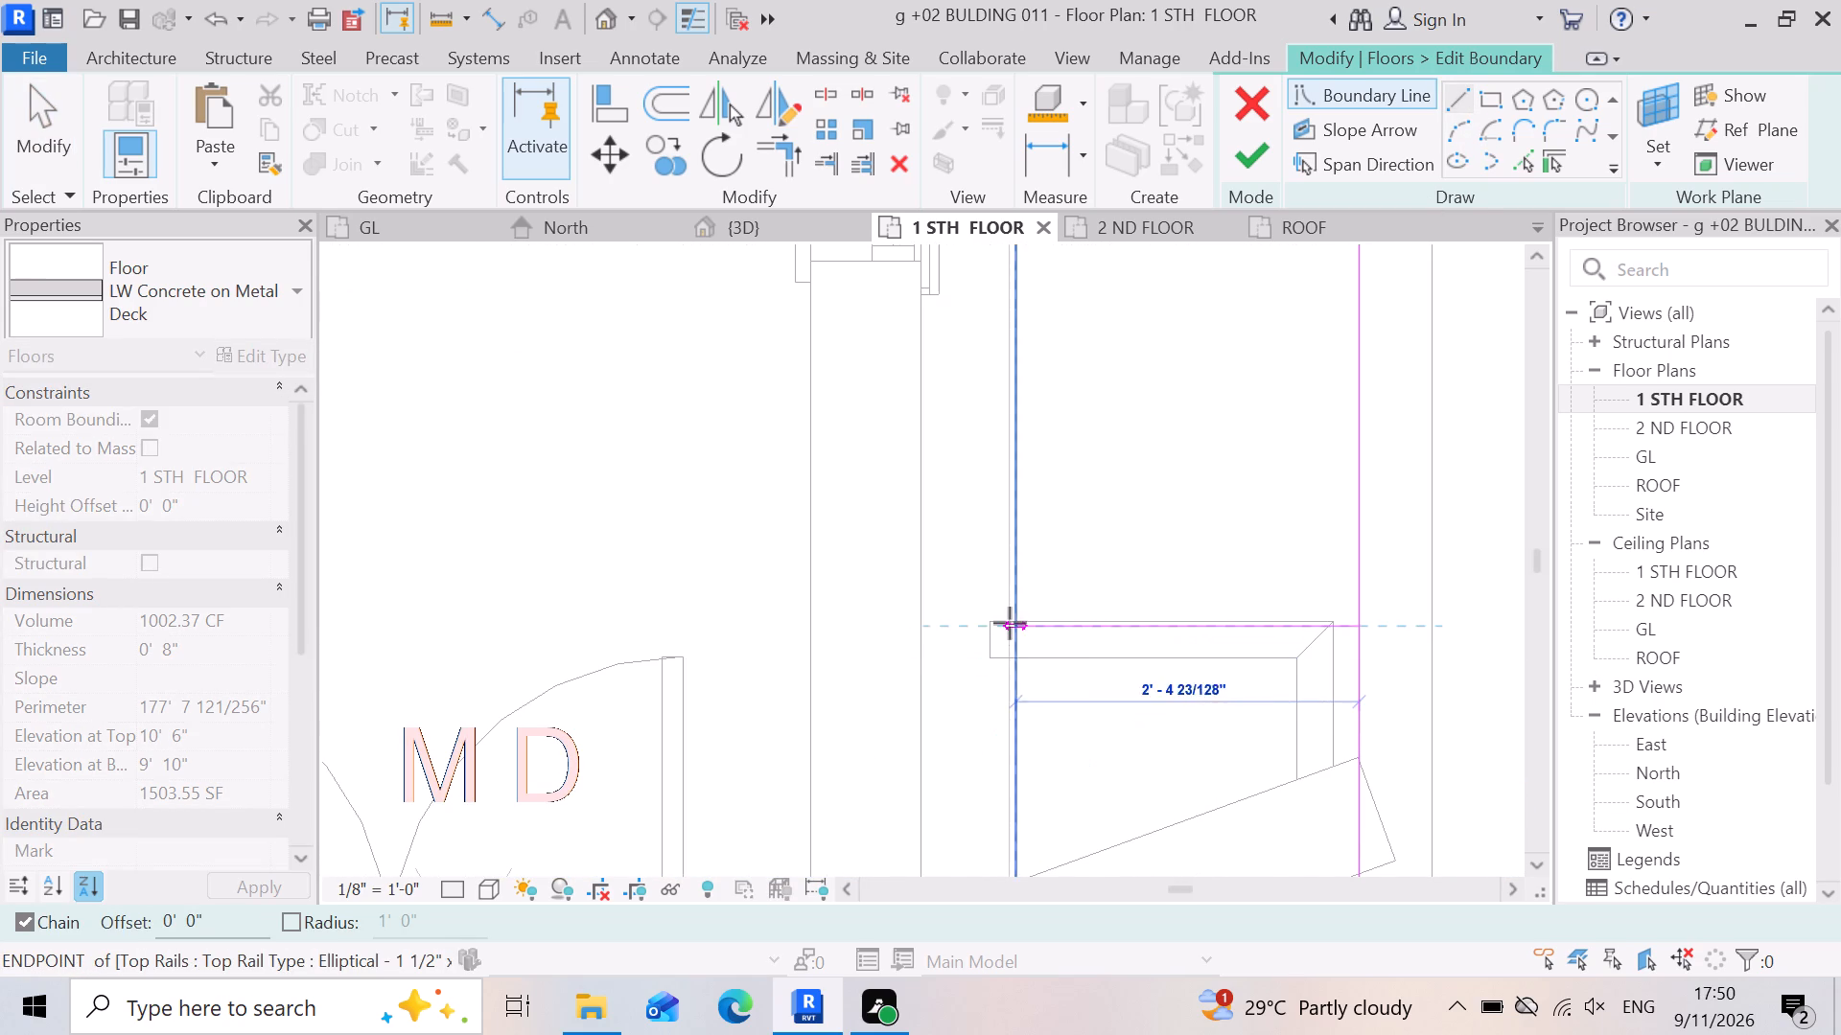
left_click(1010, 623)
scroll(1107, 739, "down", 13)
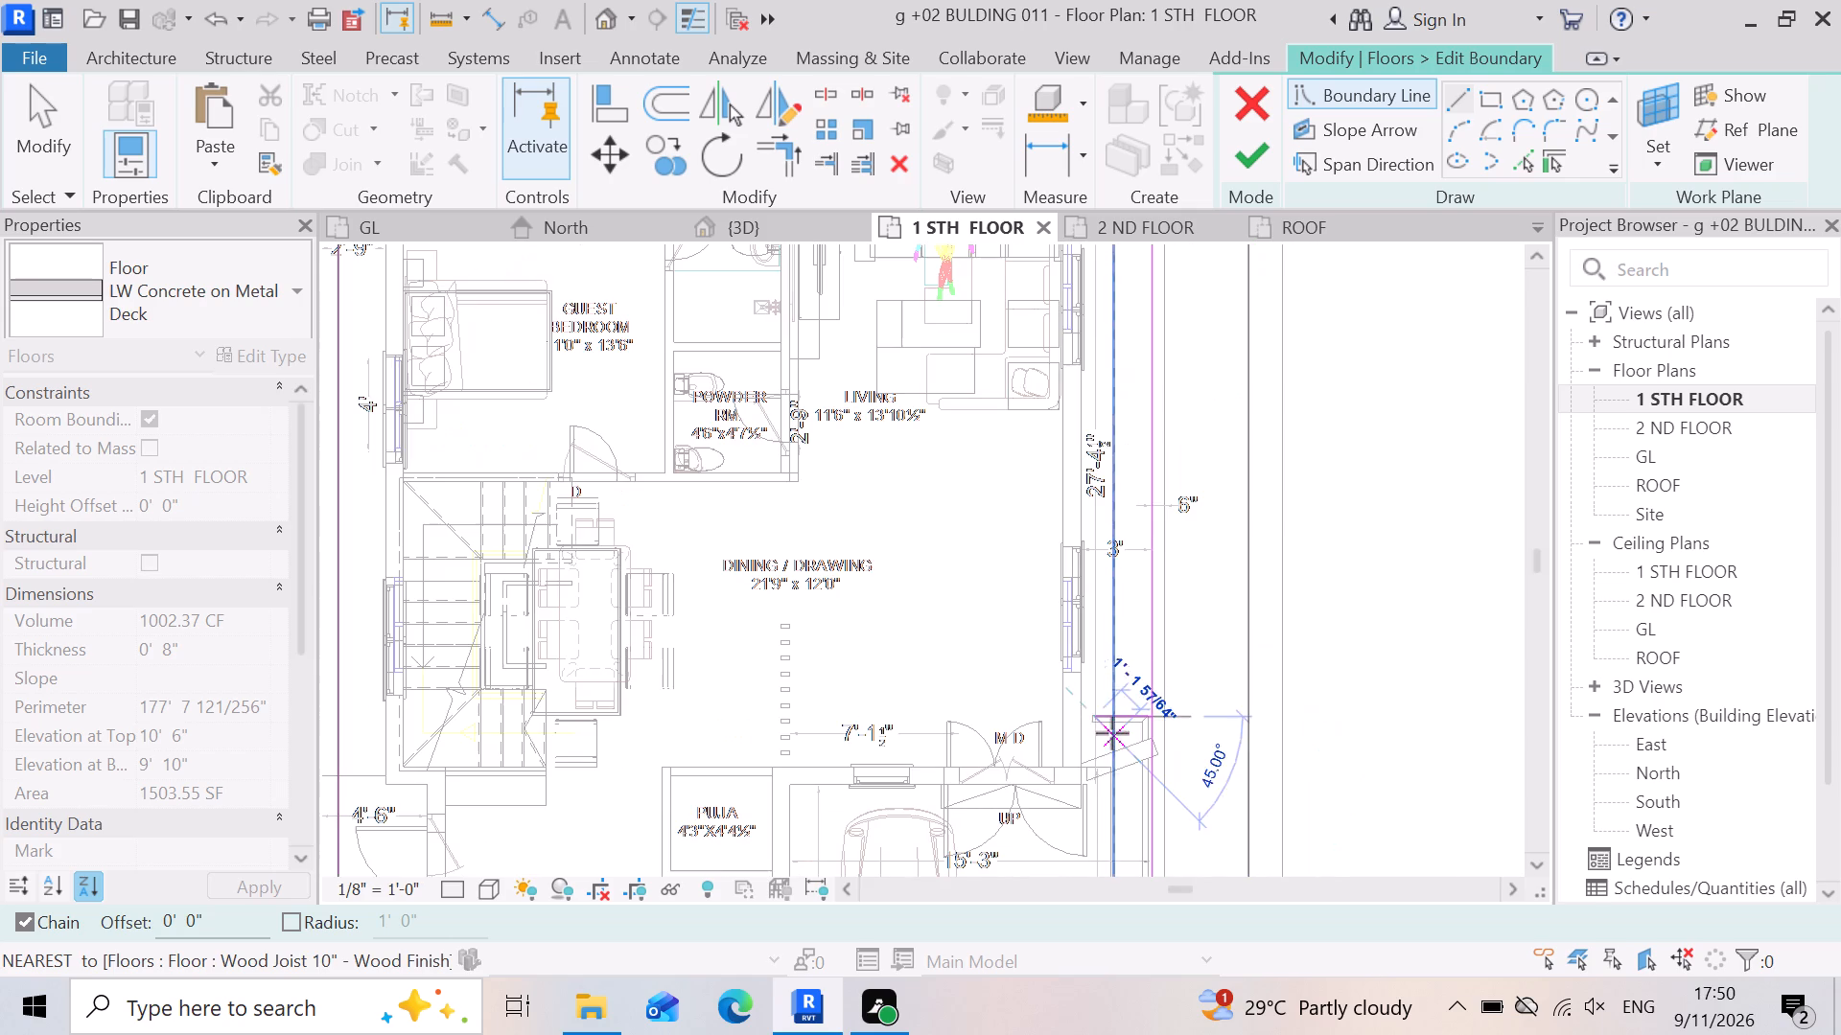
scroll(1146, 778, "down", 5)
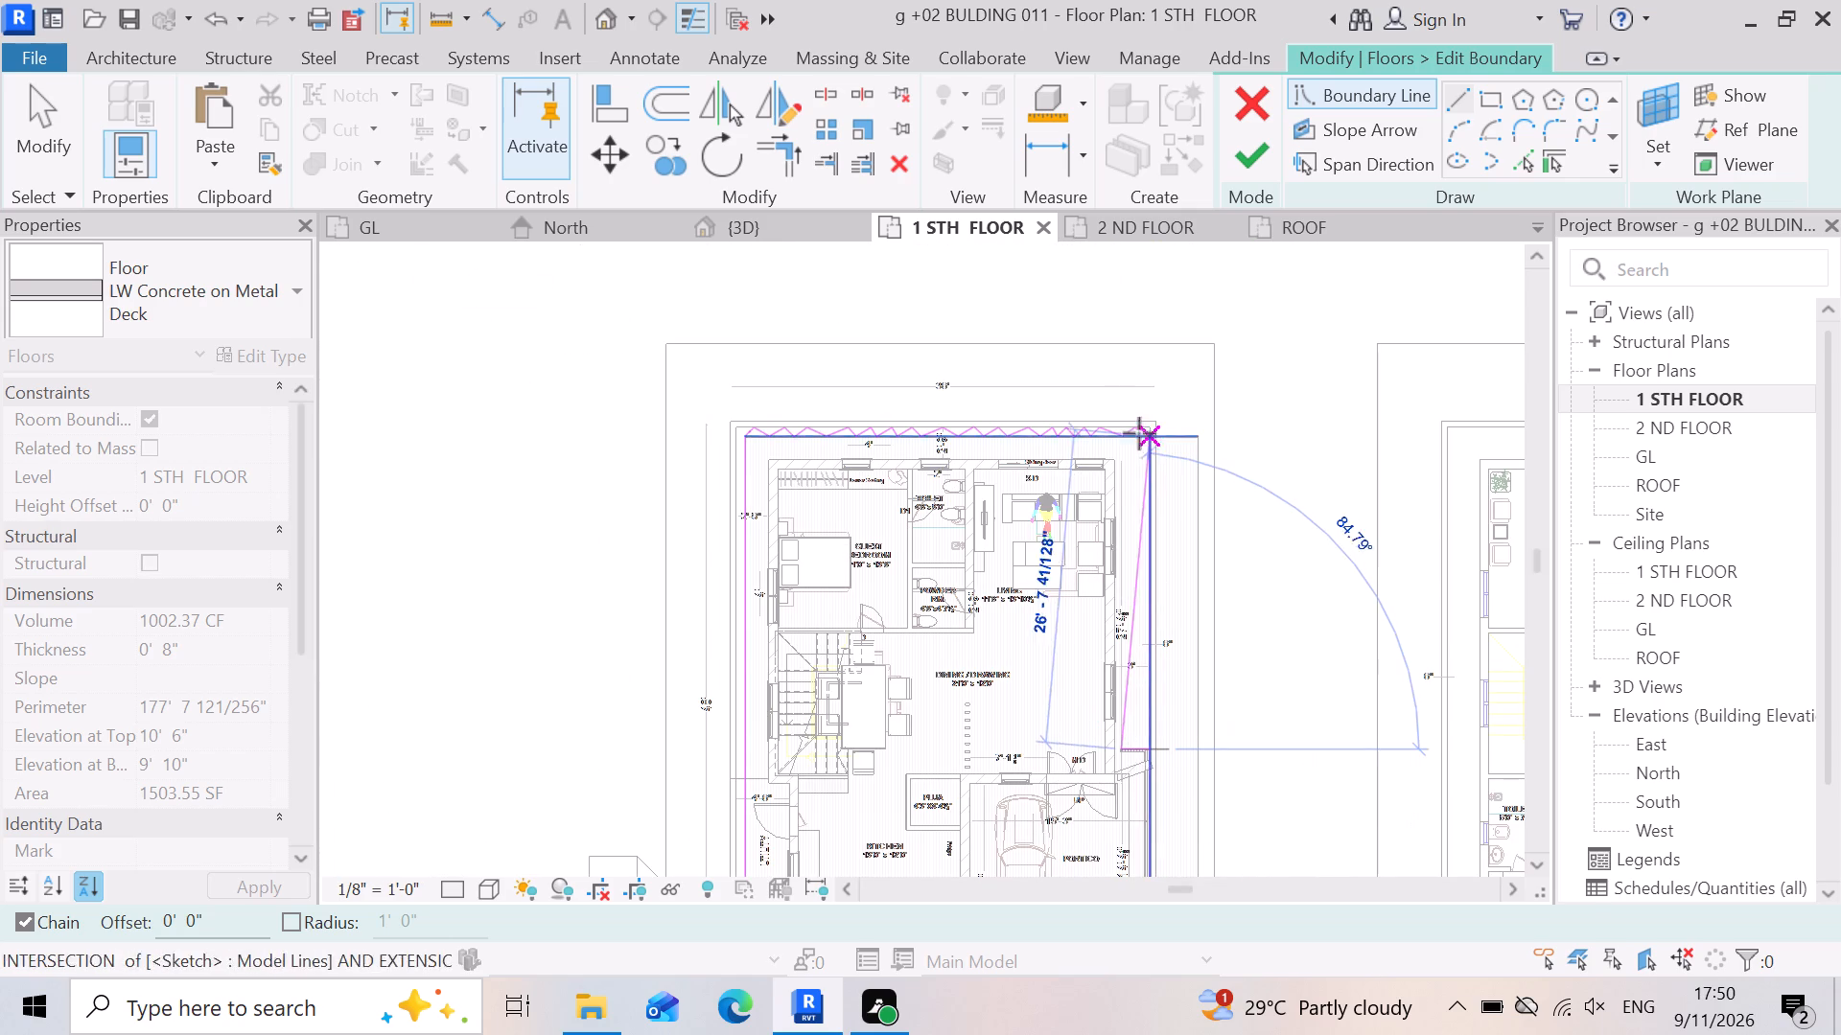
scroll(1126, 421, "up", 5)
scroll(1124, 502, "up", 2)
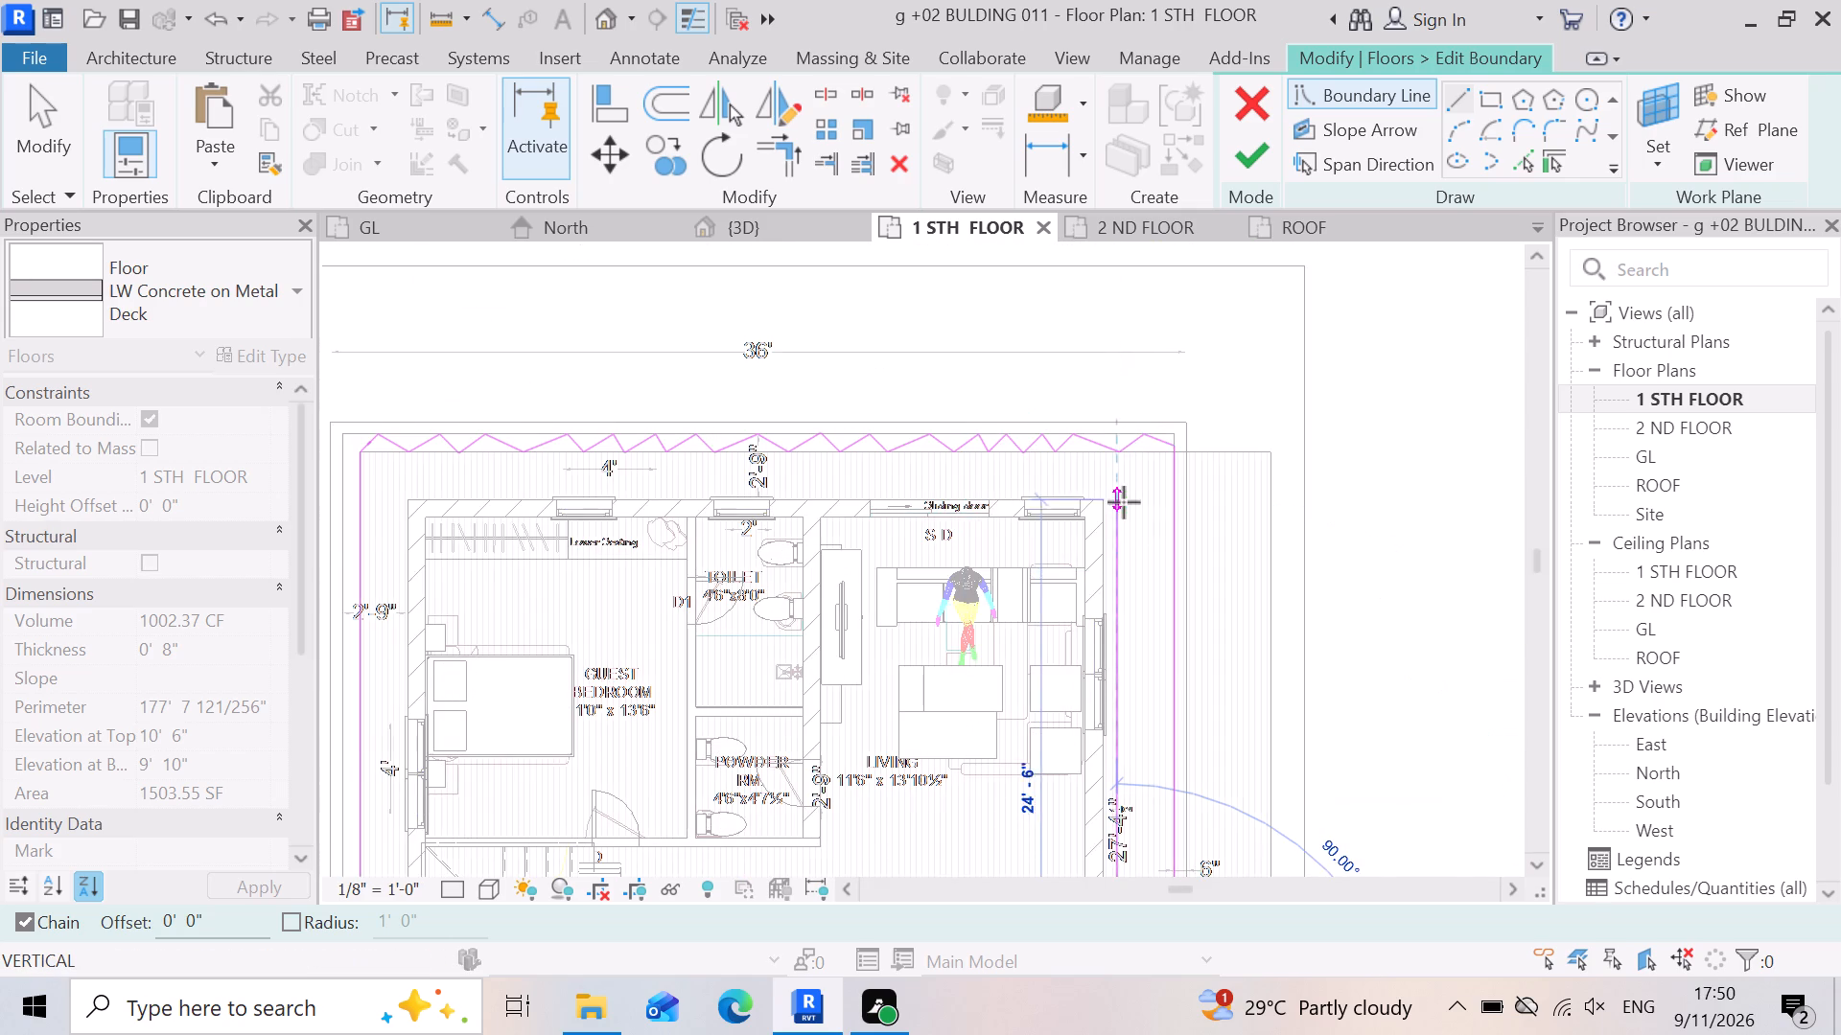
scroll(1124, 502, "up", 5)
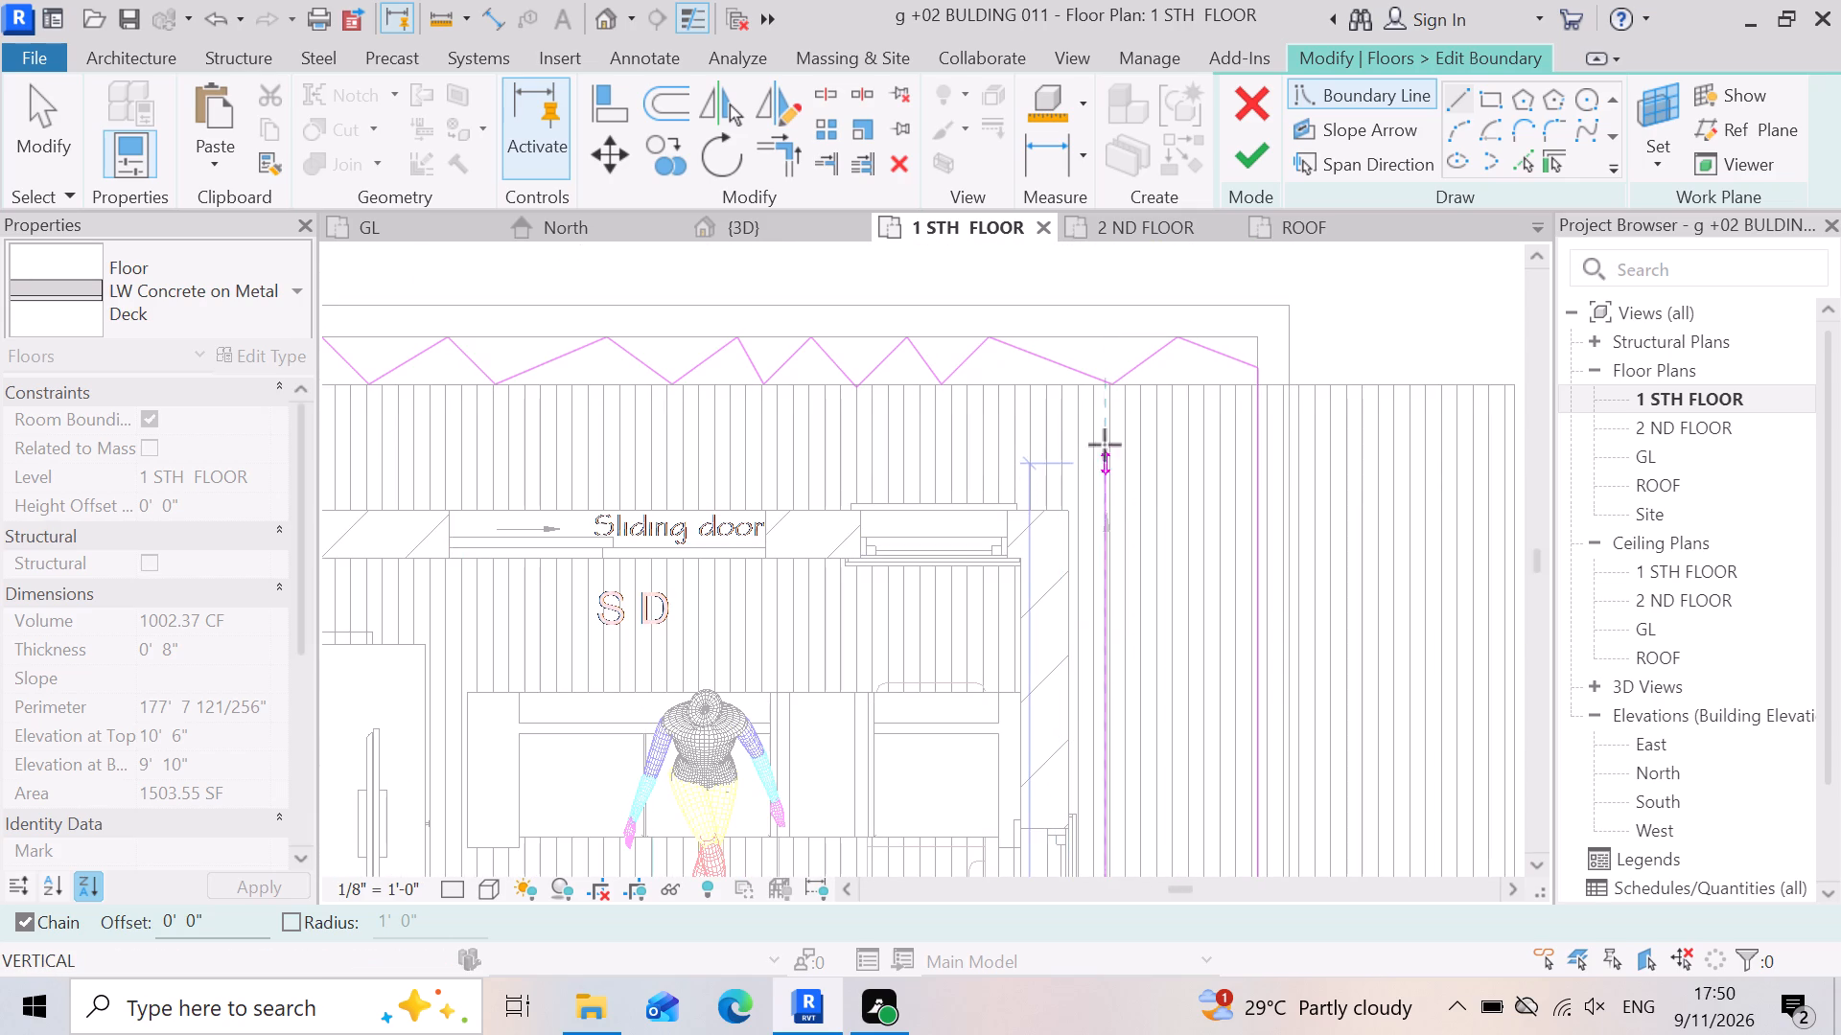
left_click(1099, 336)
key("Escape")
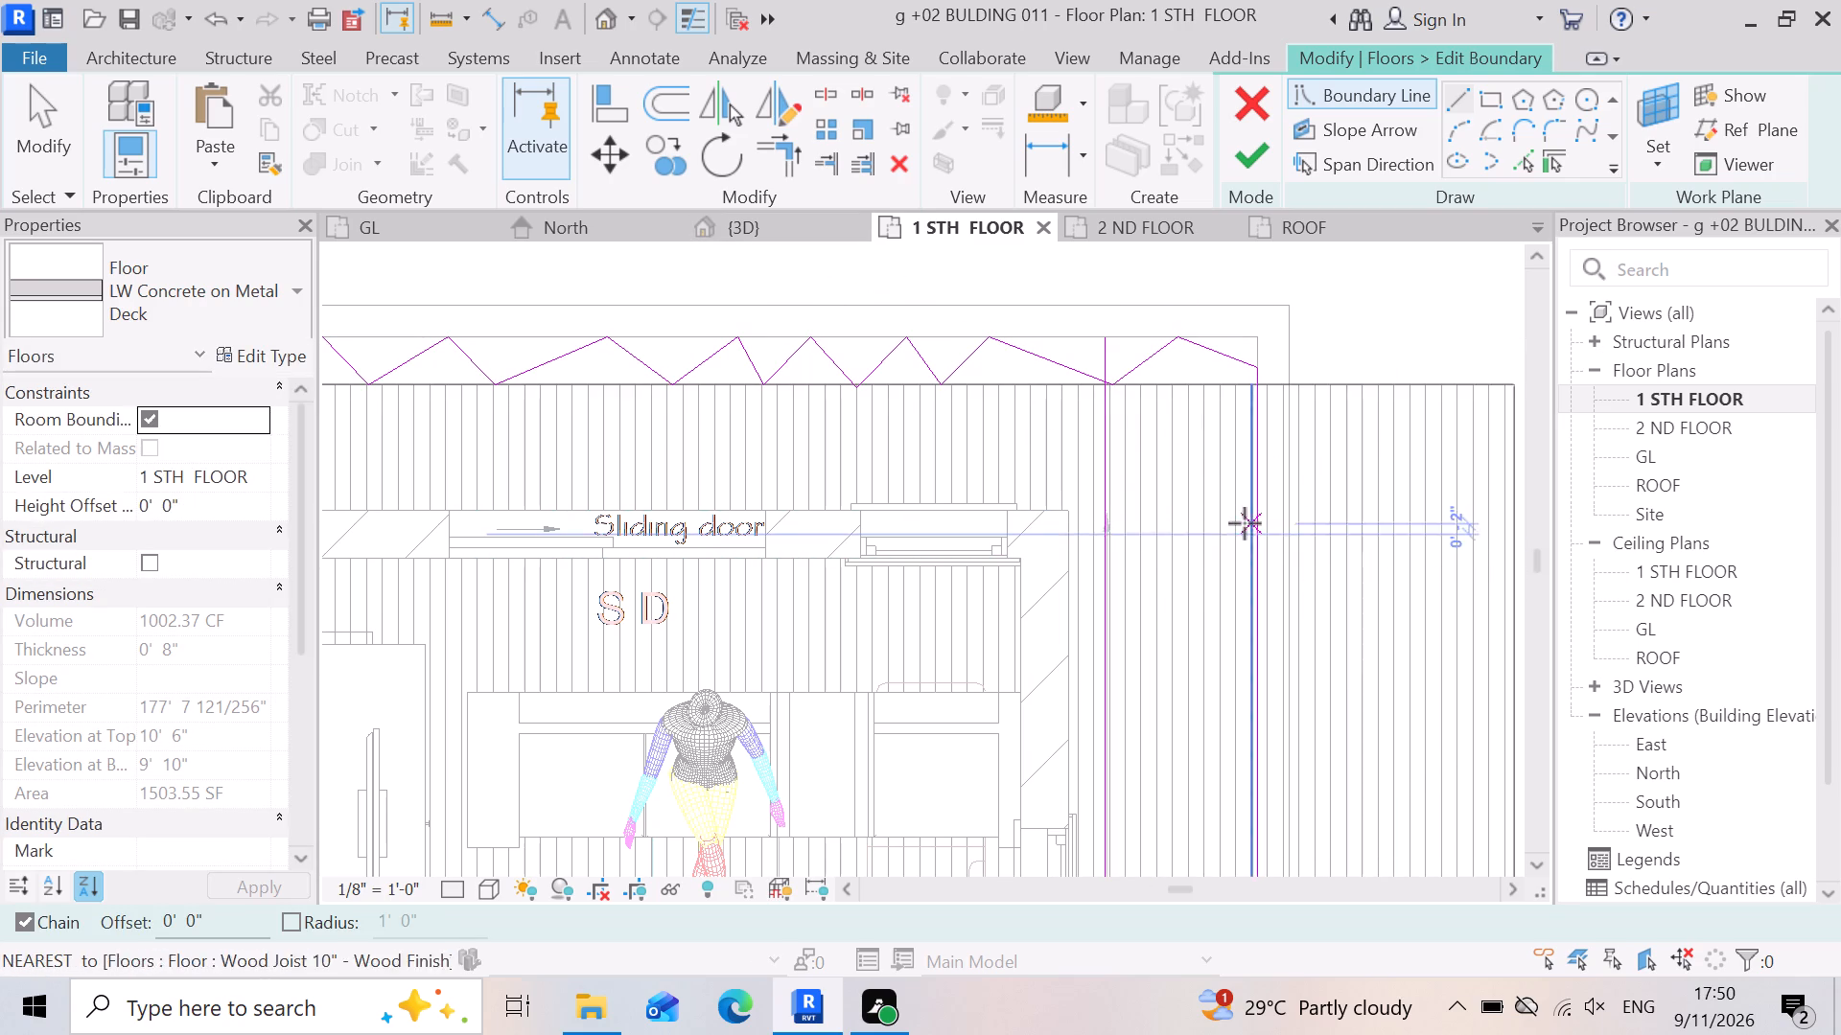
key("Escape")
Trim the new inner side boundary line and the zigzag rear edge to meet in a corner.
left_click(793, 167)
scroll(1292, 554, "up", 5)
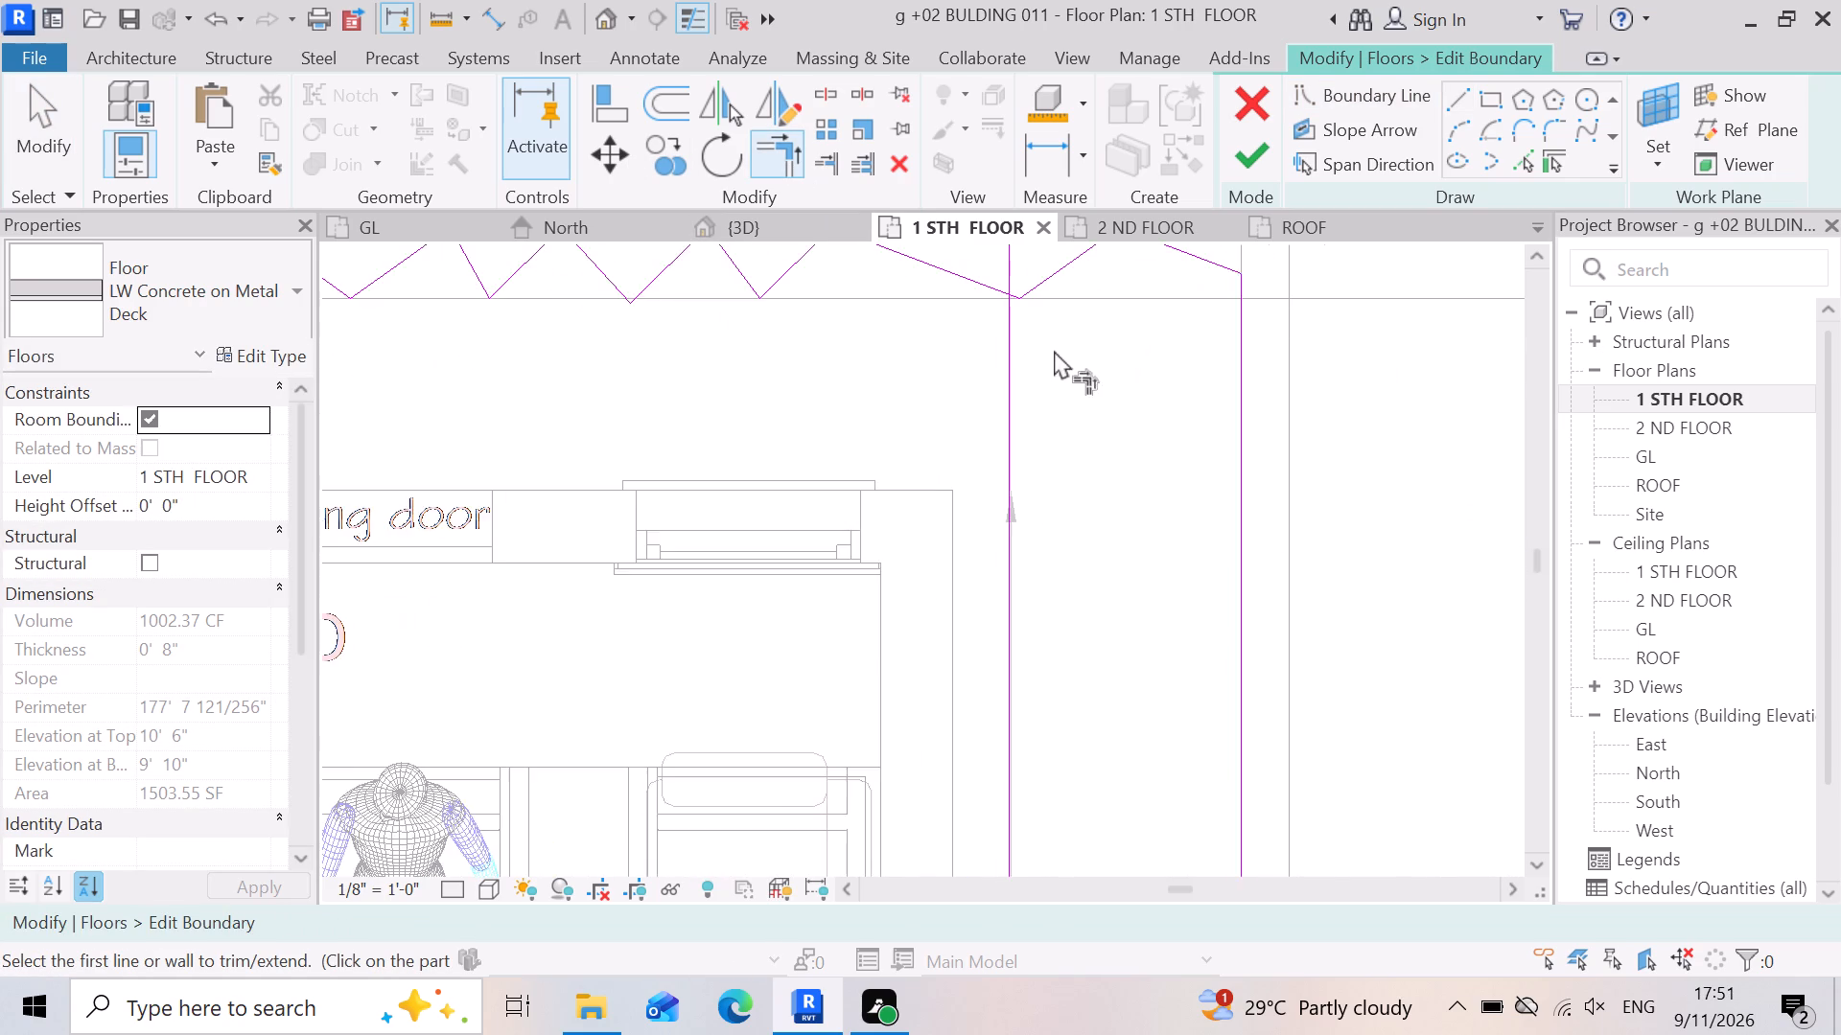
scroll(1054, 350, "up", 1)
scroll(1123, 511, "down", 4)
left_click(1023, 360)
left_click(1054, 425)
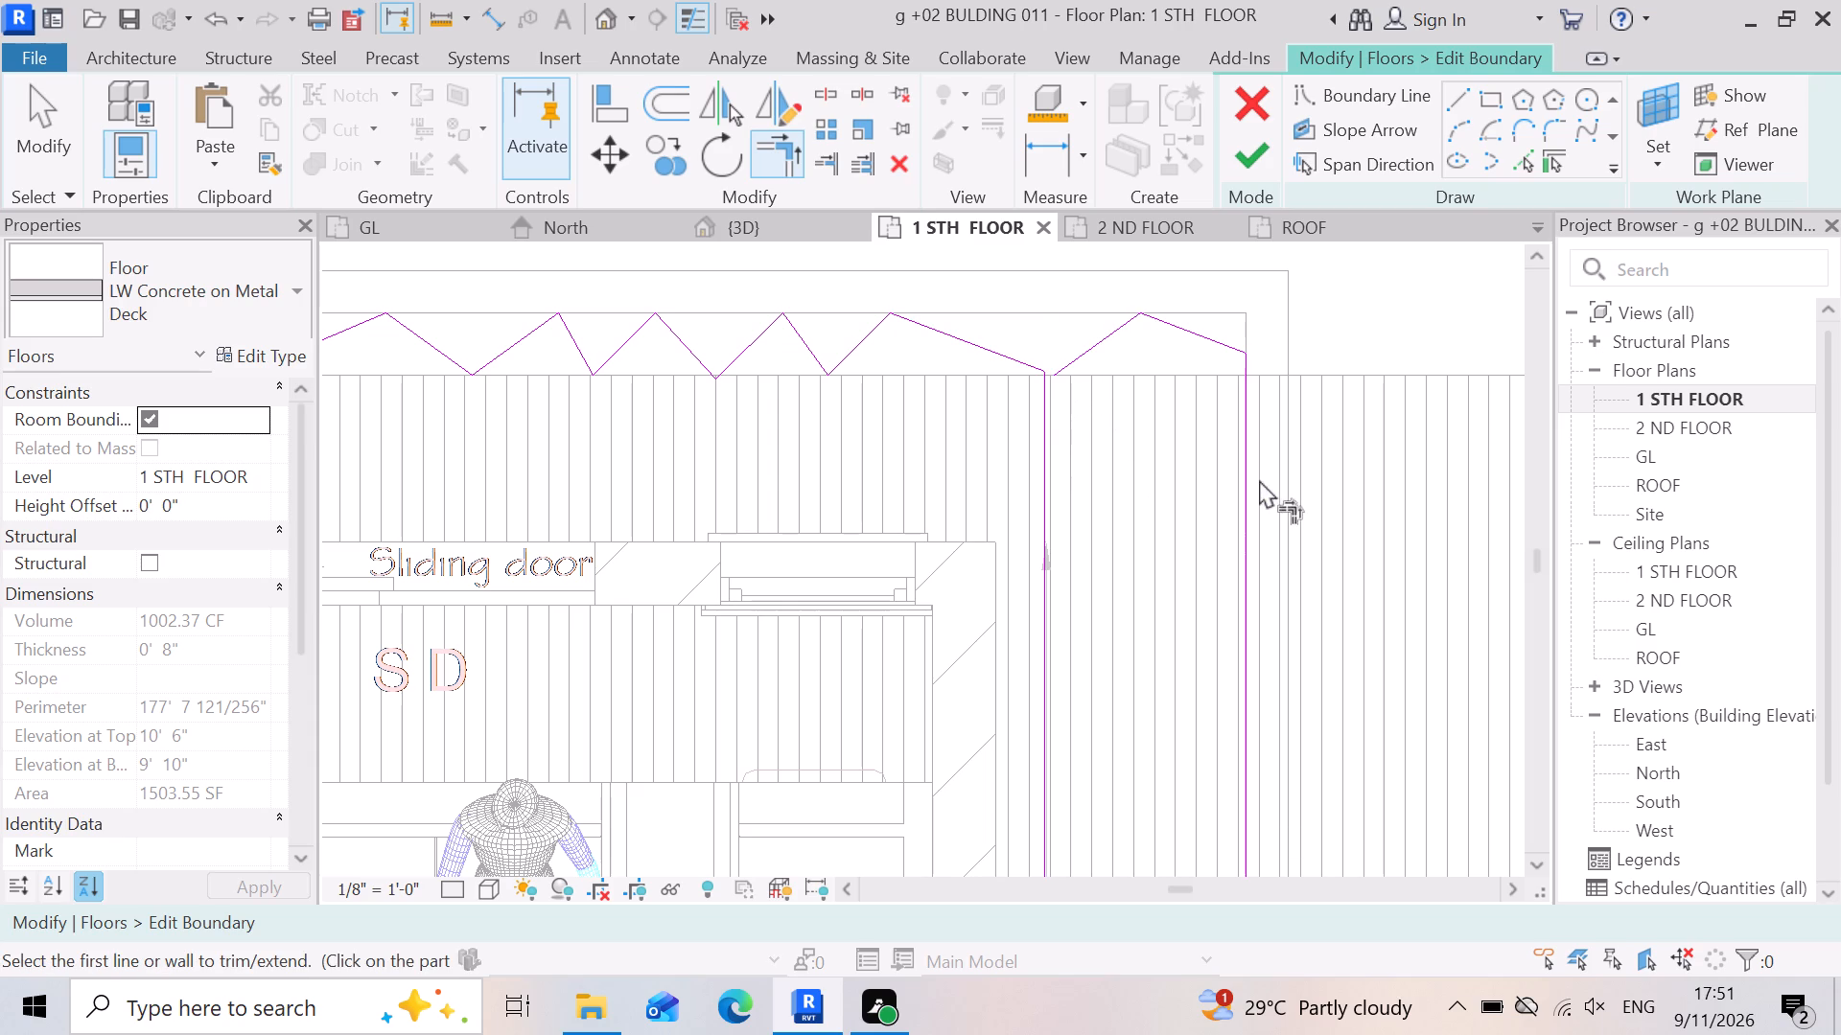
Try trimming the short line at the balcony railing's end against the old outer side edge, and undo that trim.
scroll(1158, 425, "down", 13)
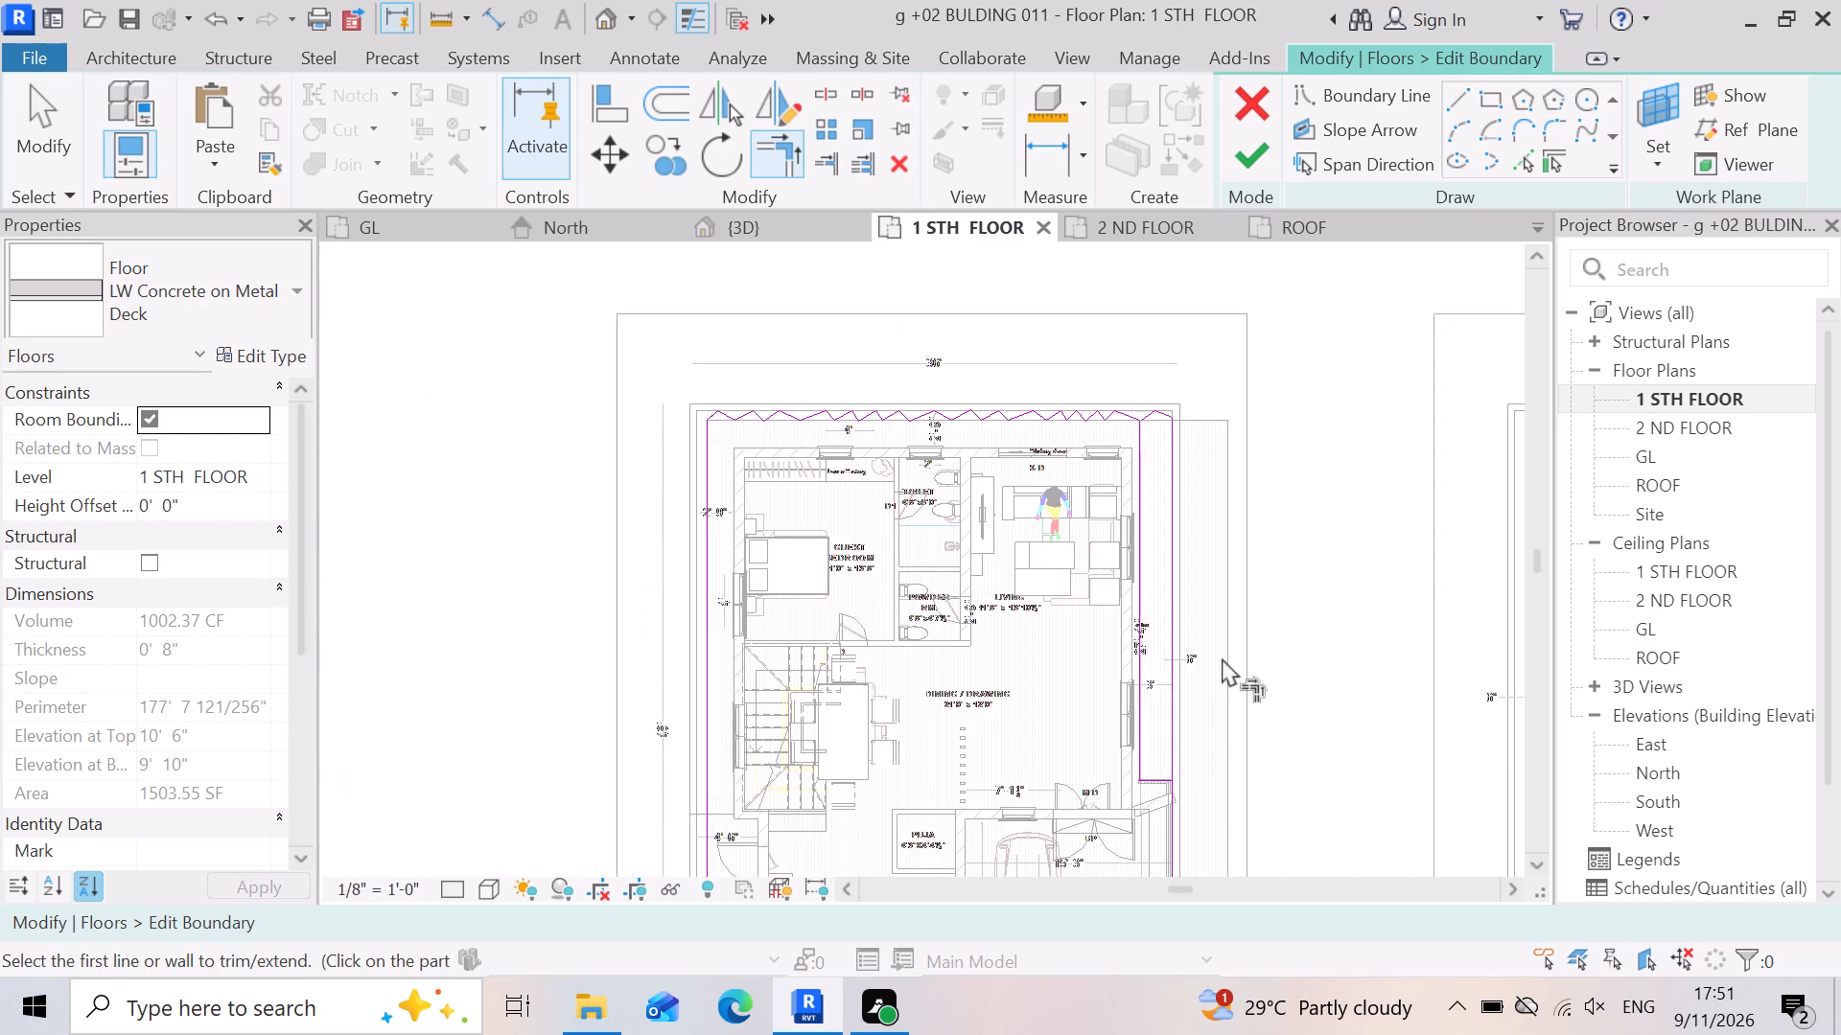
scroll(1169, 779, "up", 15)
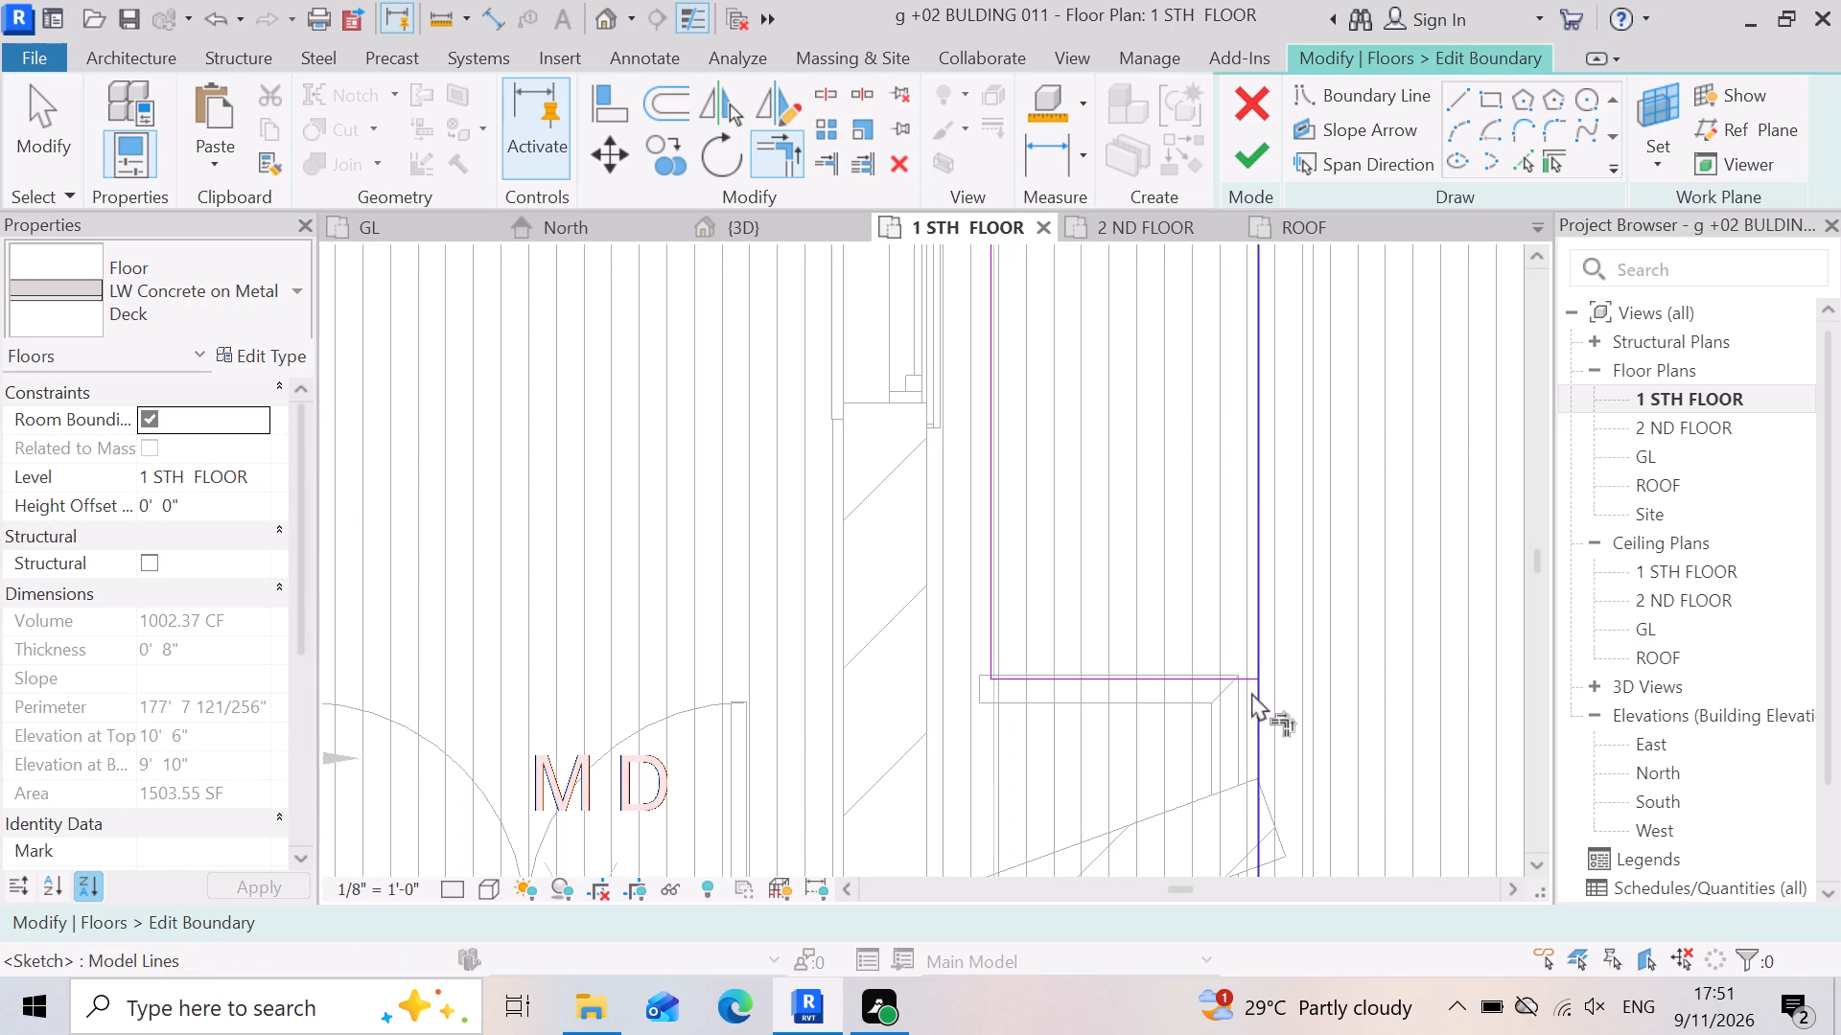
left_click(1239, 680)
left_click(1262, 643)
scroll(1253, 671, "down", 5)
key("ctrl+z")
Trim the outer side edge to the short line at the balcony railing's end, keeping the edge's balcony portion.
scroll(1254, 693, "up", 2)
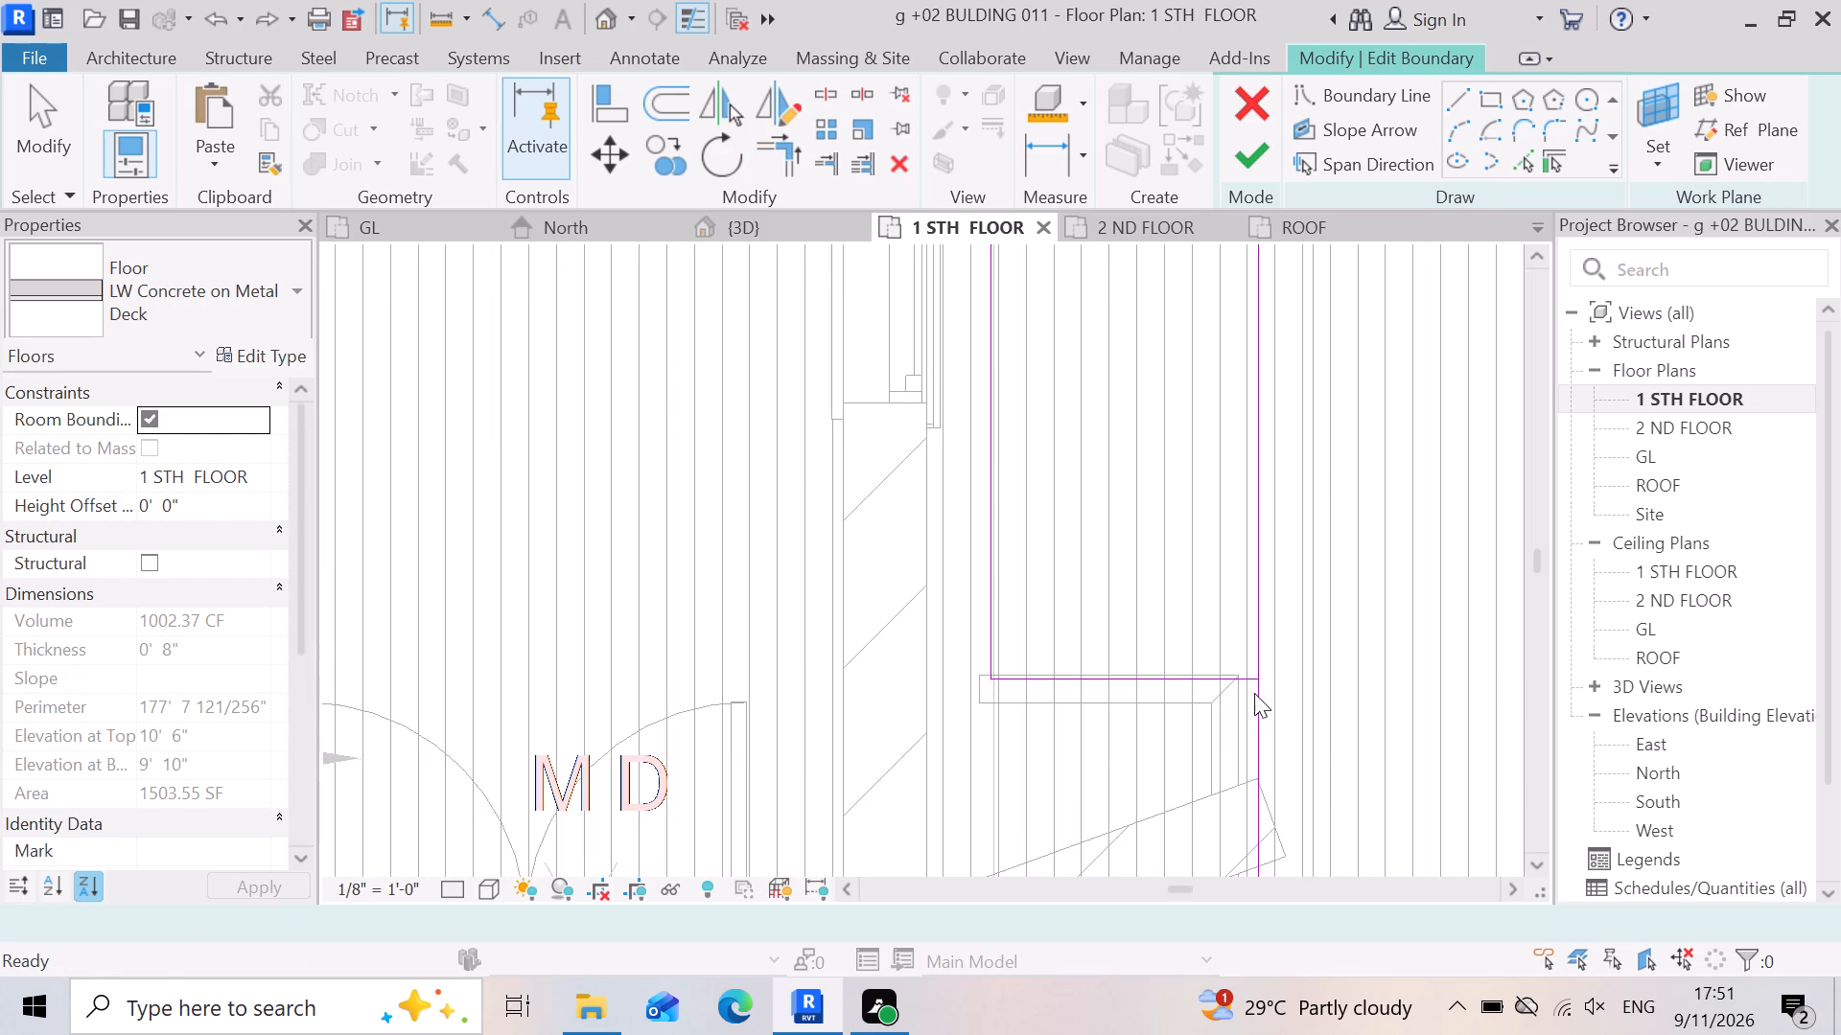
scroll(1254, 693, "up", 1)
scroll(1247, 577, "down", 11)
scroll(1241, 635, "up", 6)
left_click(1255, 671)
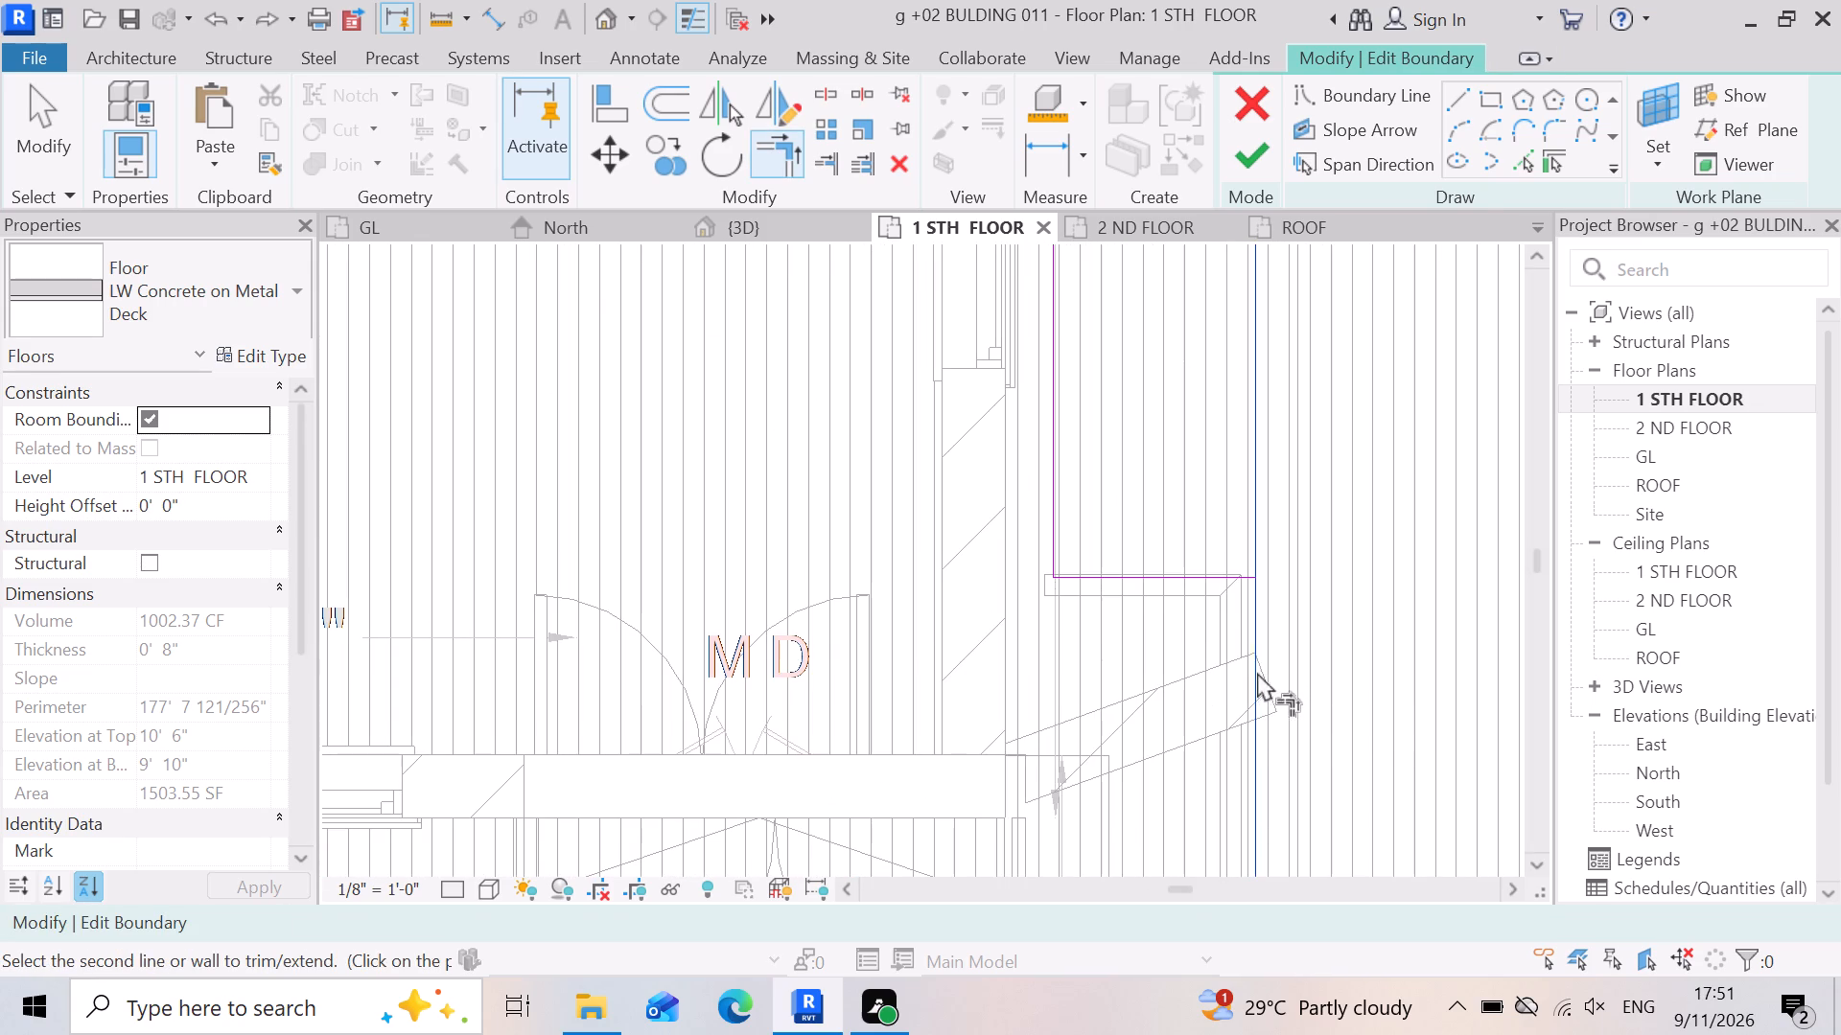
left_click(1204, 580)
scroll(1257, 584, "up", 5)
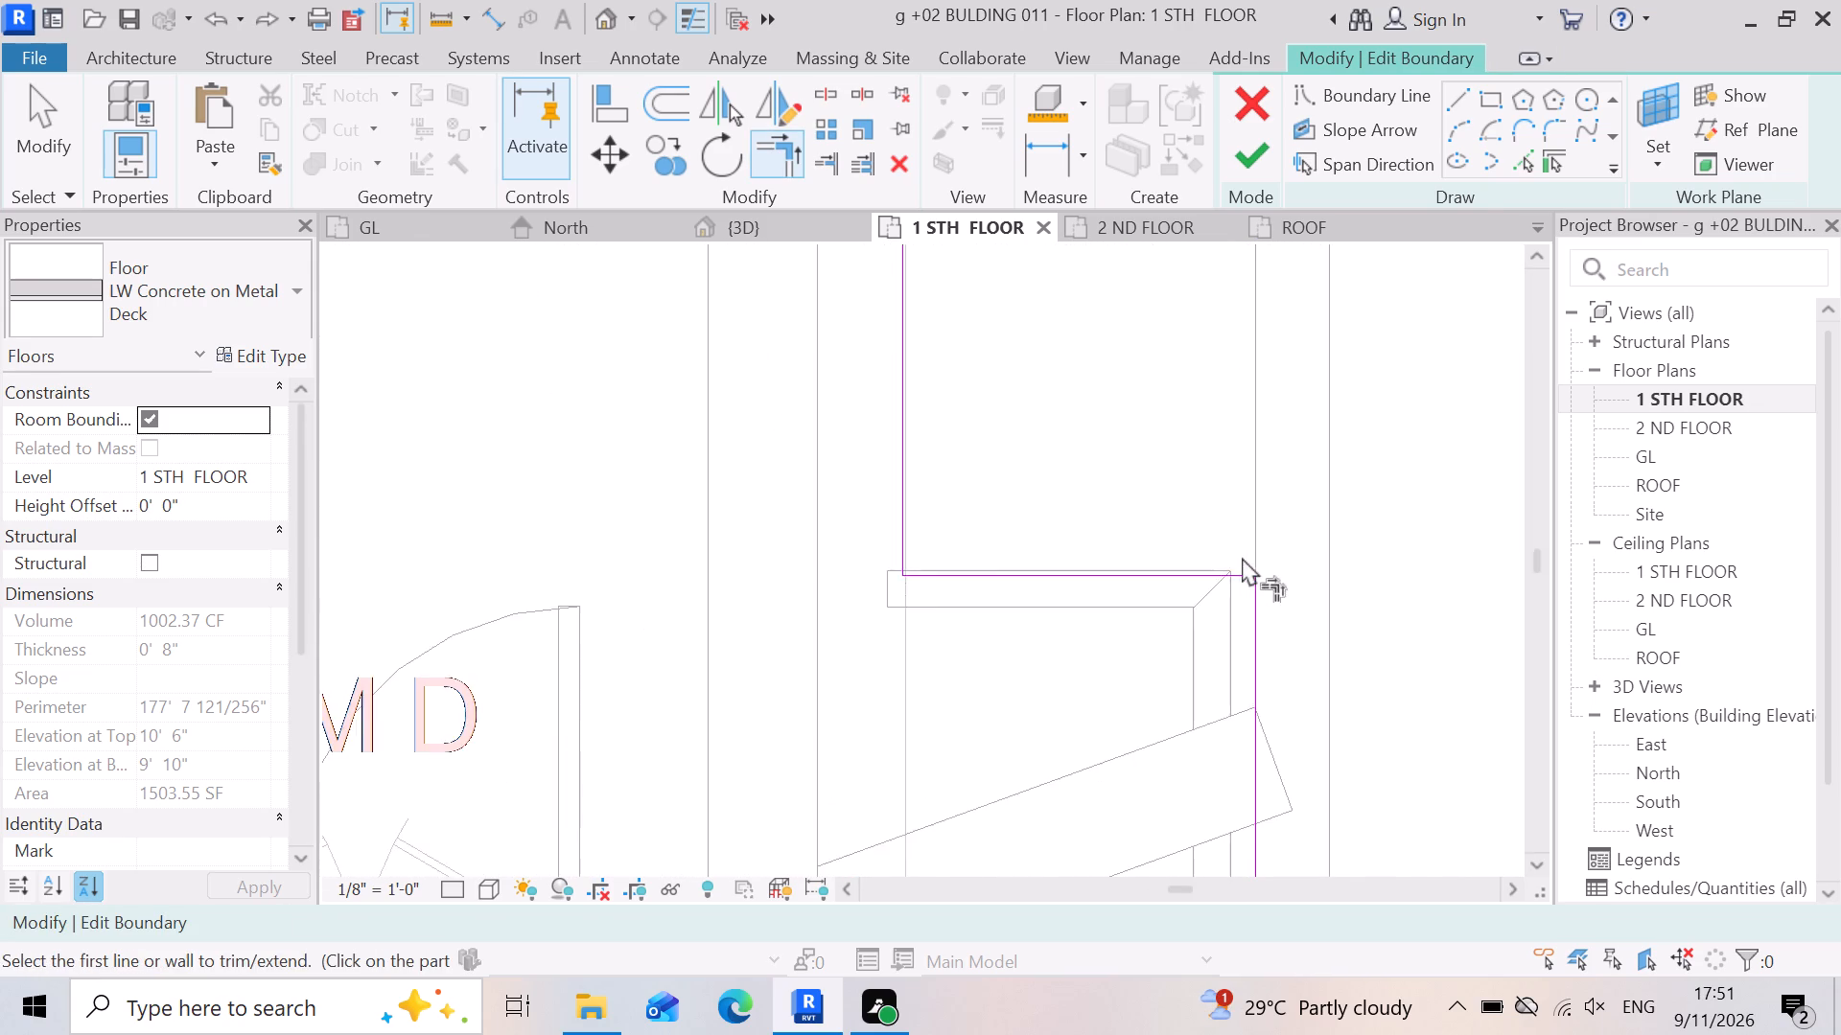
Select the leftover zigzag boundary line just beyond the slab's new rear corner.
scroll(1242, 557, "up", 2)
scroll(1326, 733, "down", 18)
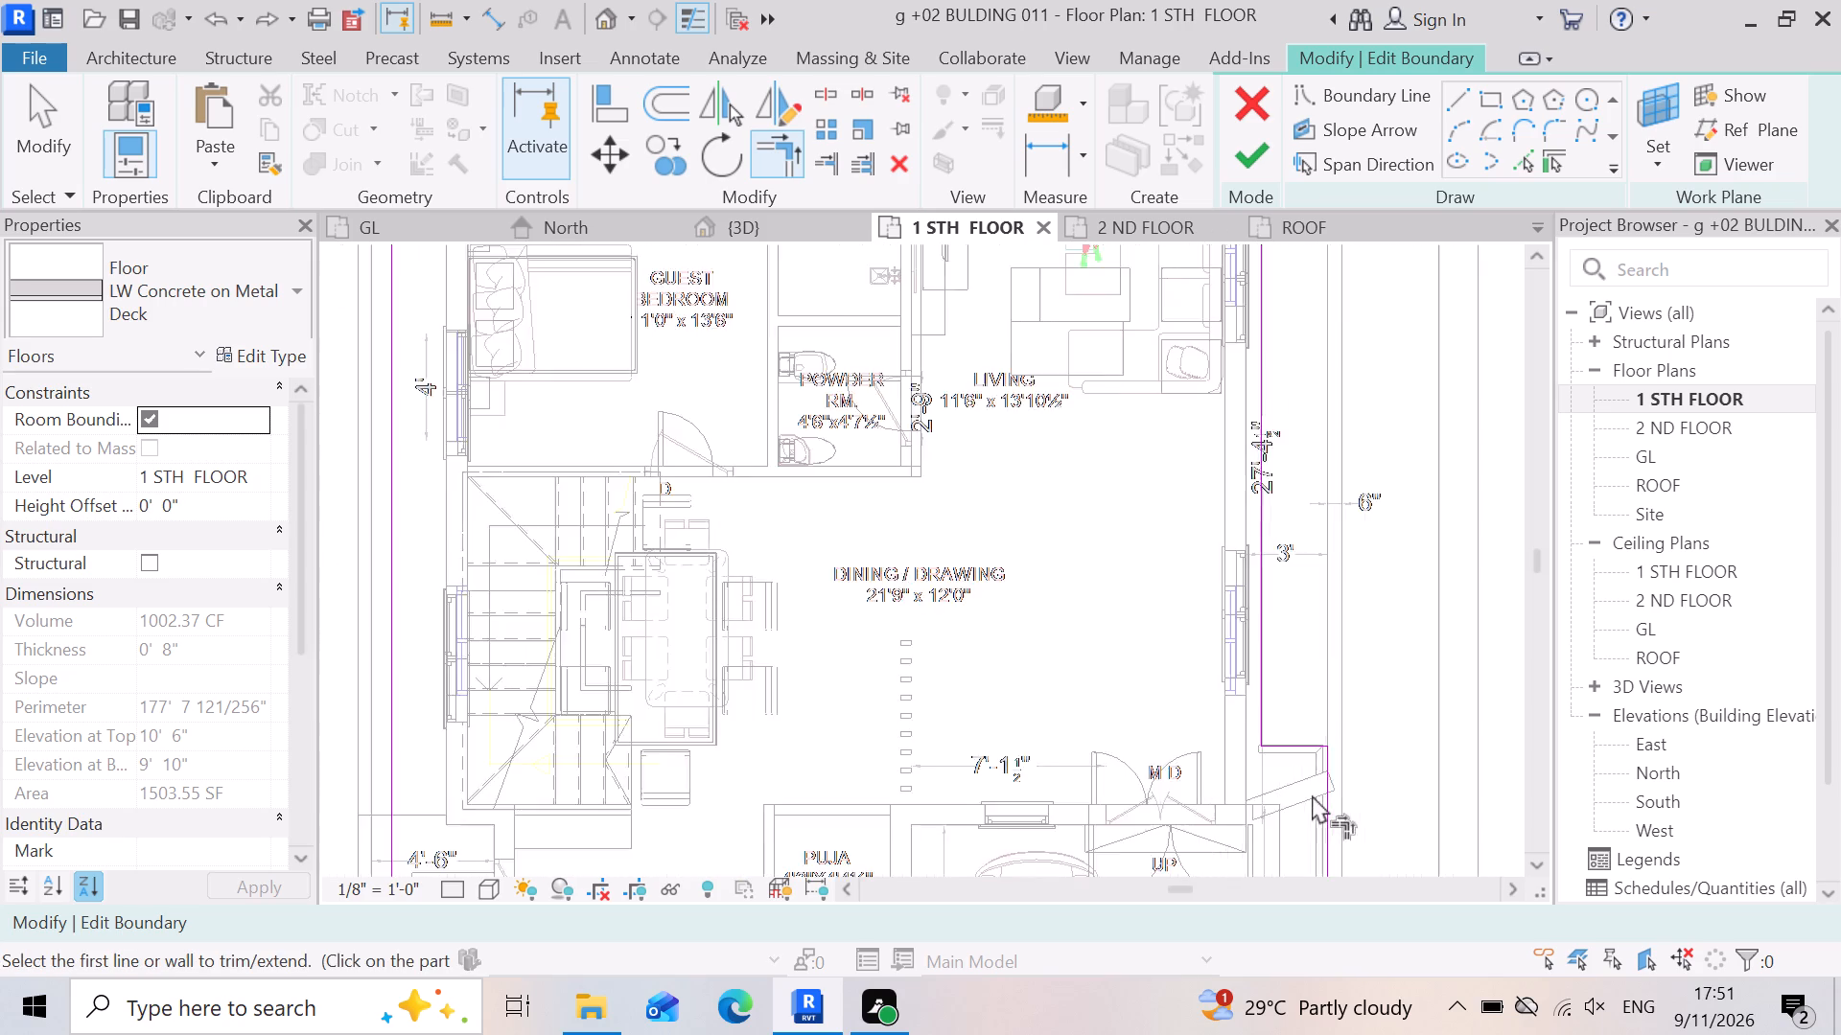
scroll(1290, 707, "down", 3)
scroll(1323, 346, "up", 12)
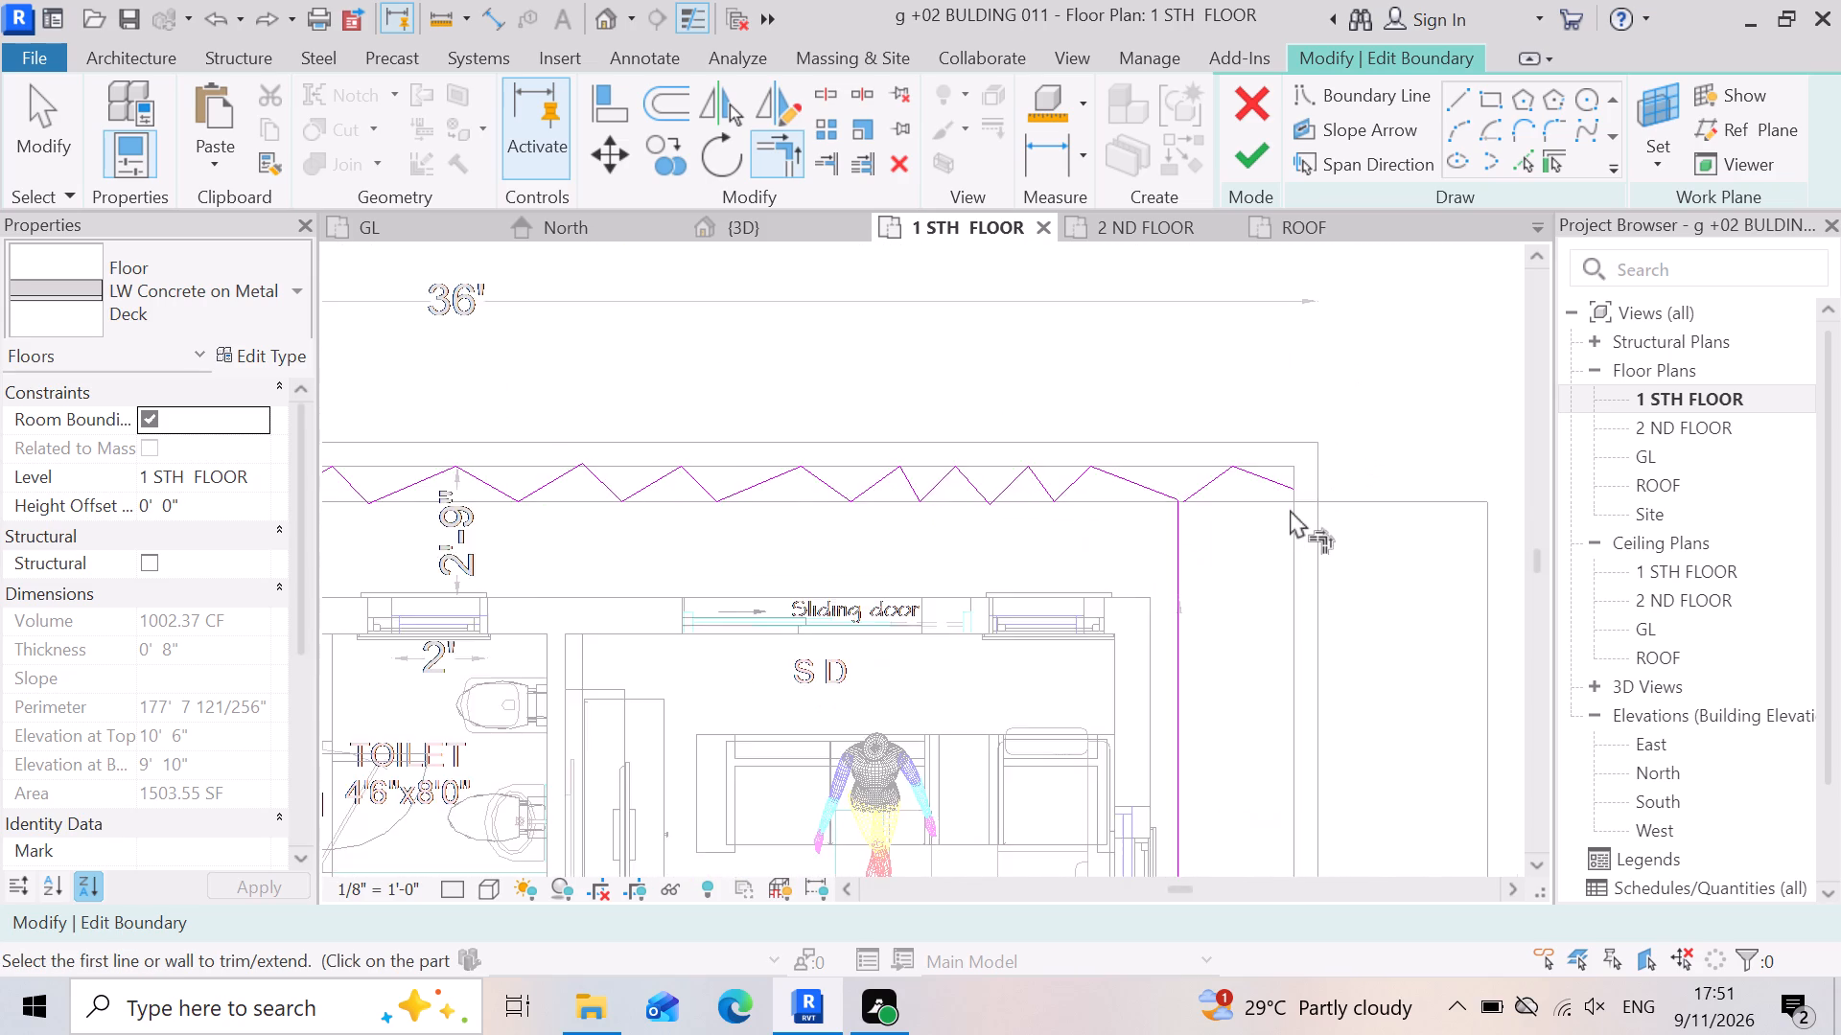
scroll(1290, 509, "up", 2)
key("Escape")
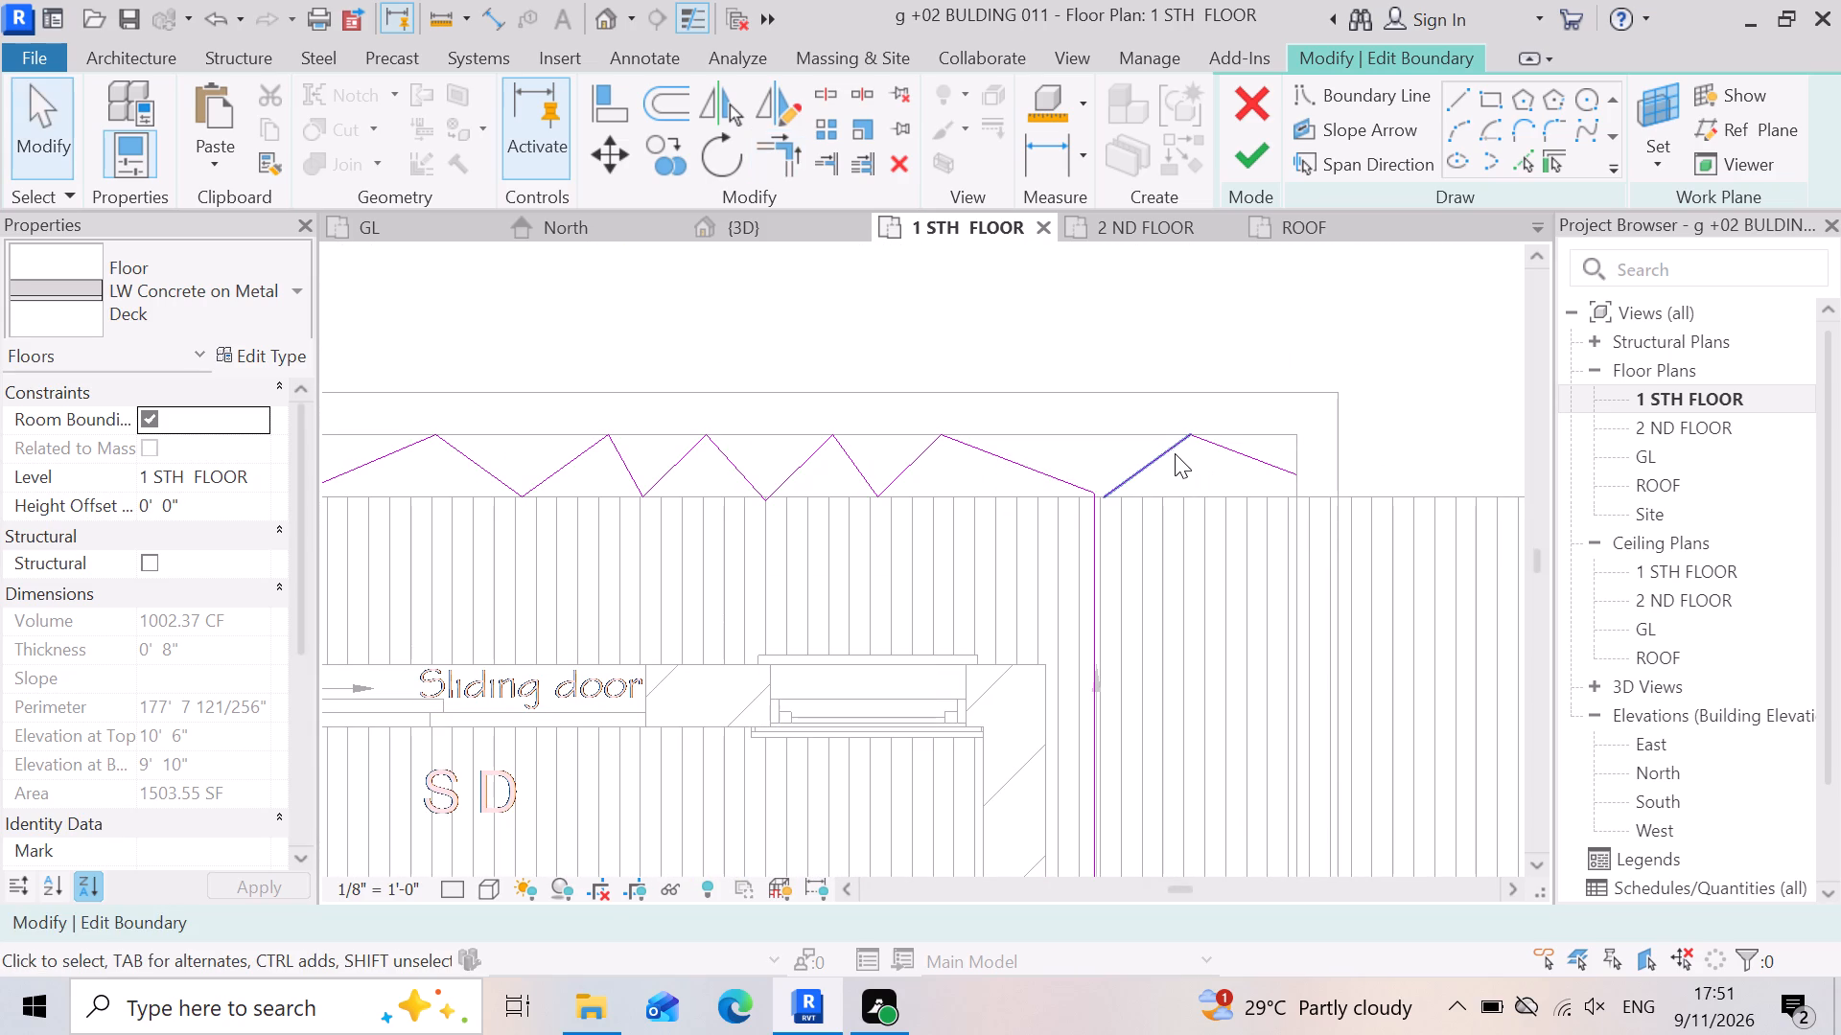
left_click(1169, 446)
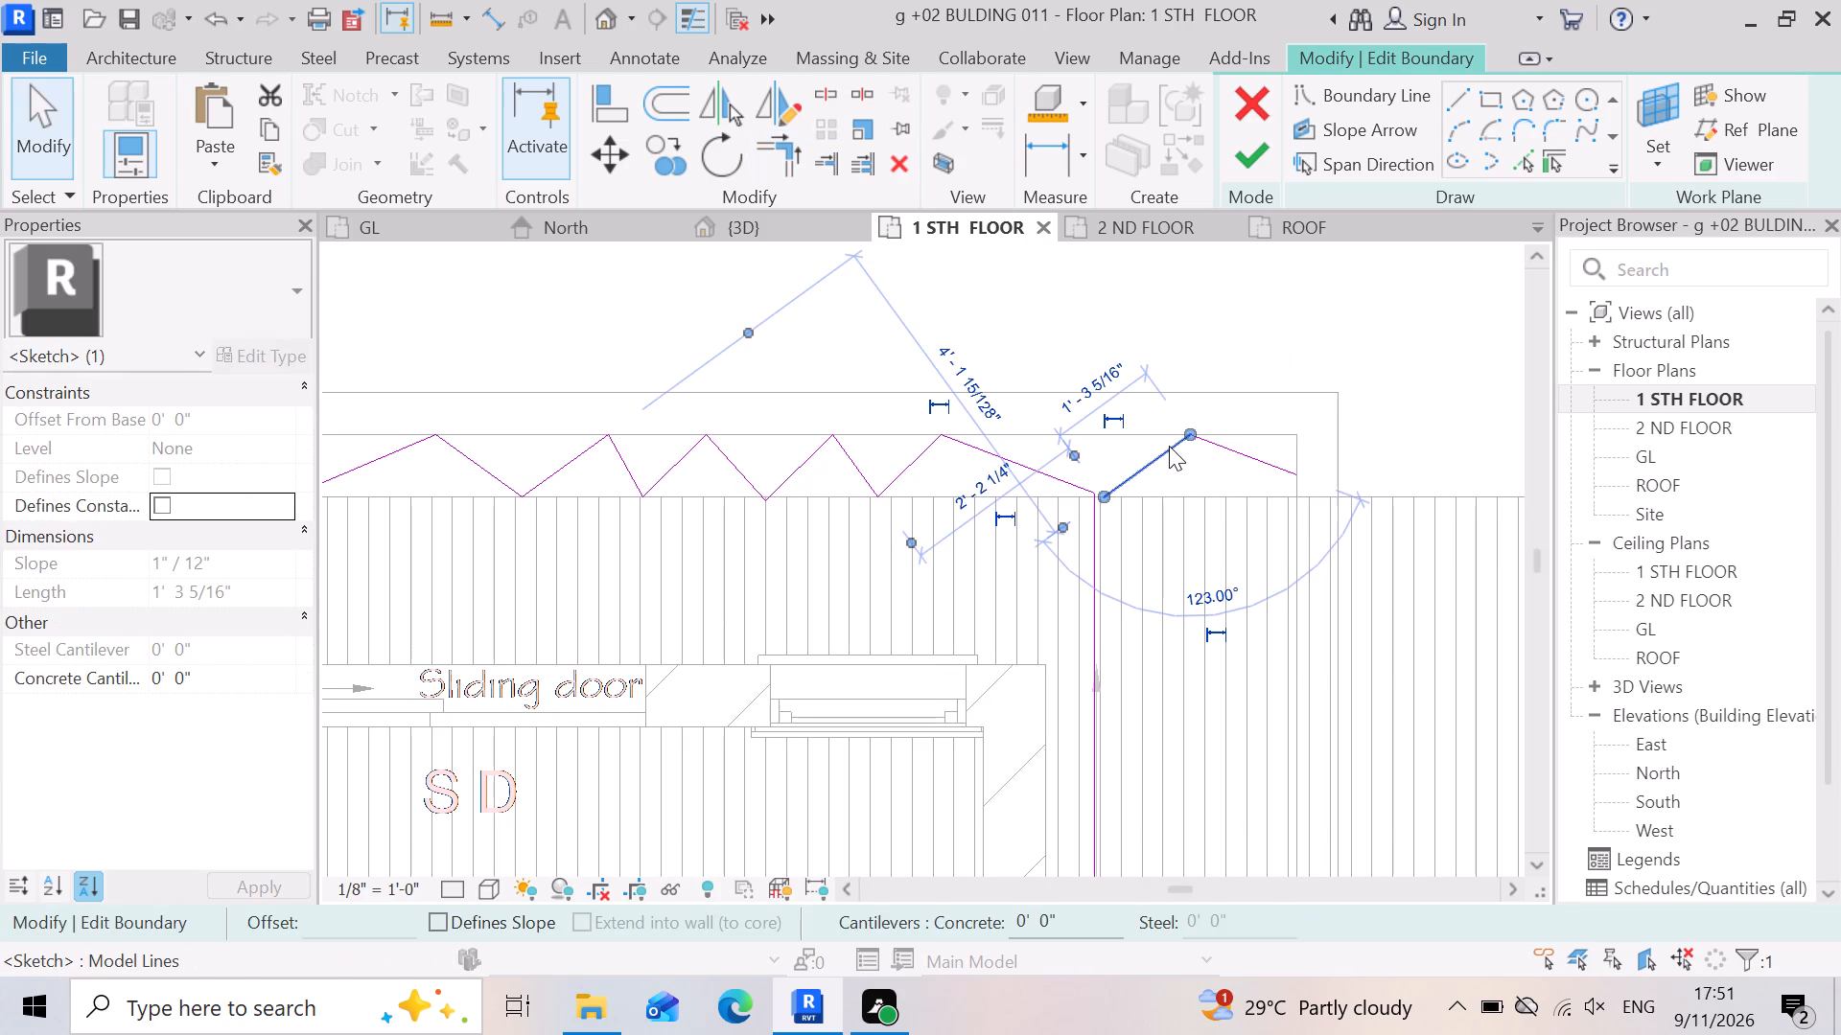
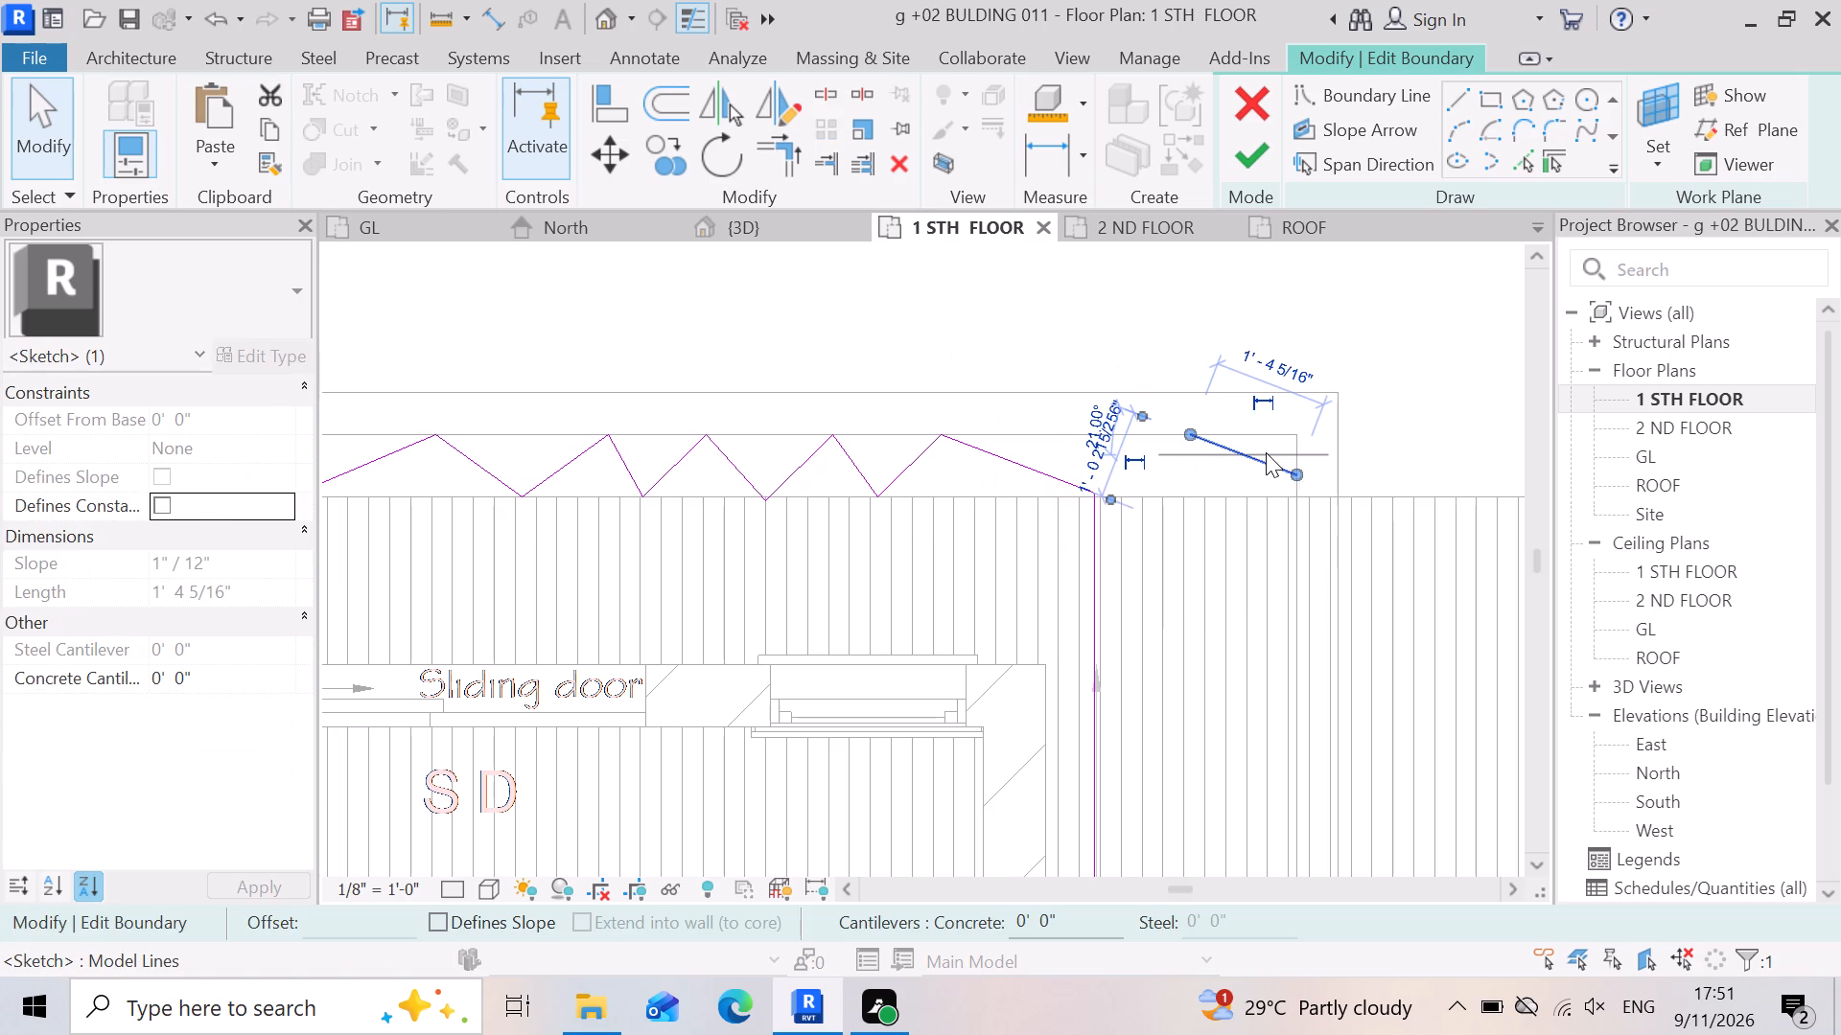
Finish the 1 STH FLOOR slab's boundary edit and attach the walls below to the slab's bottom.
left_click(1246, 174)
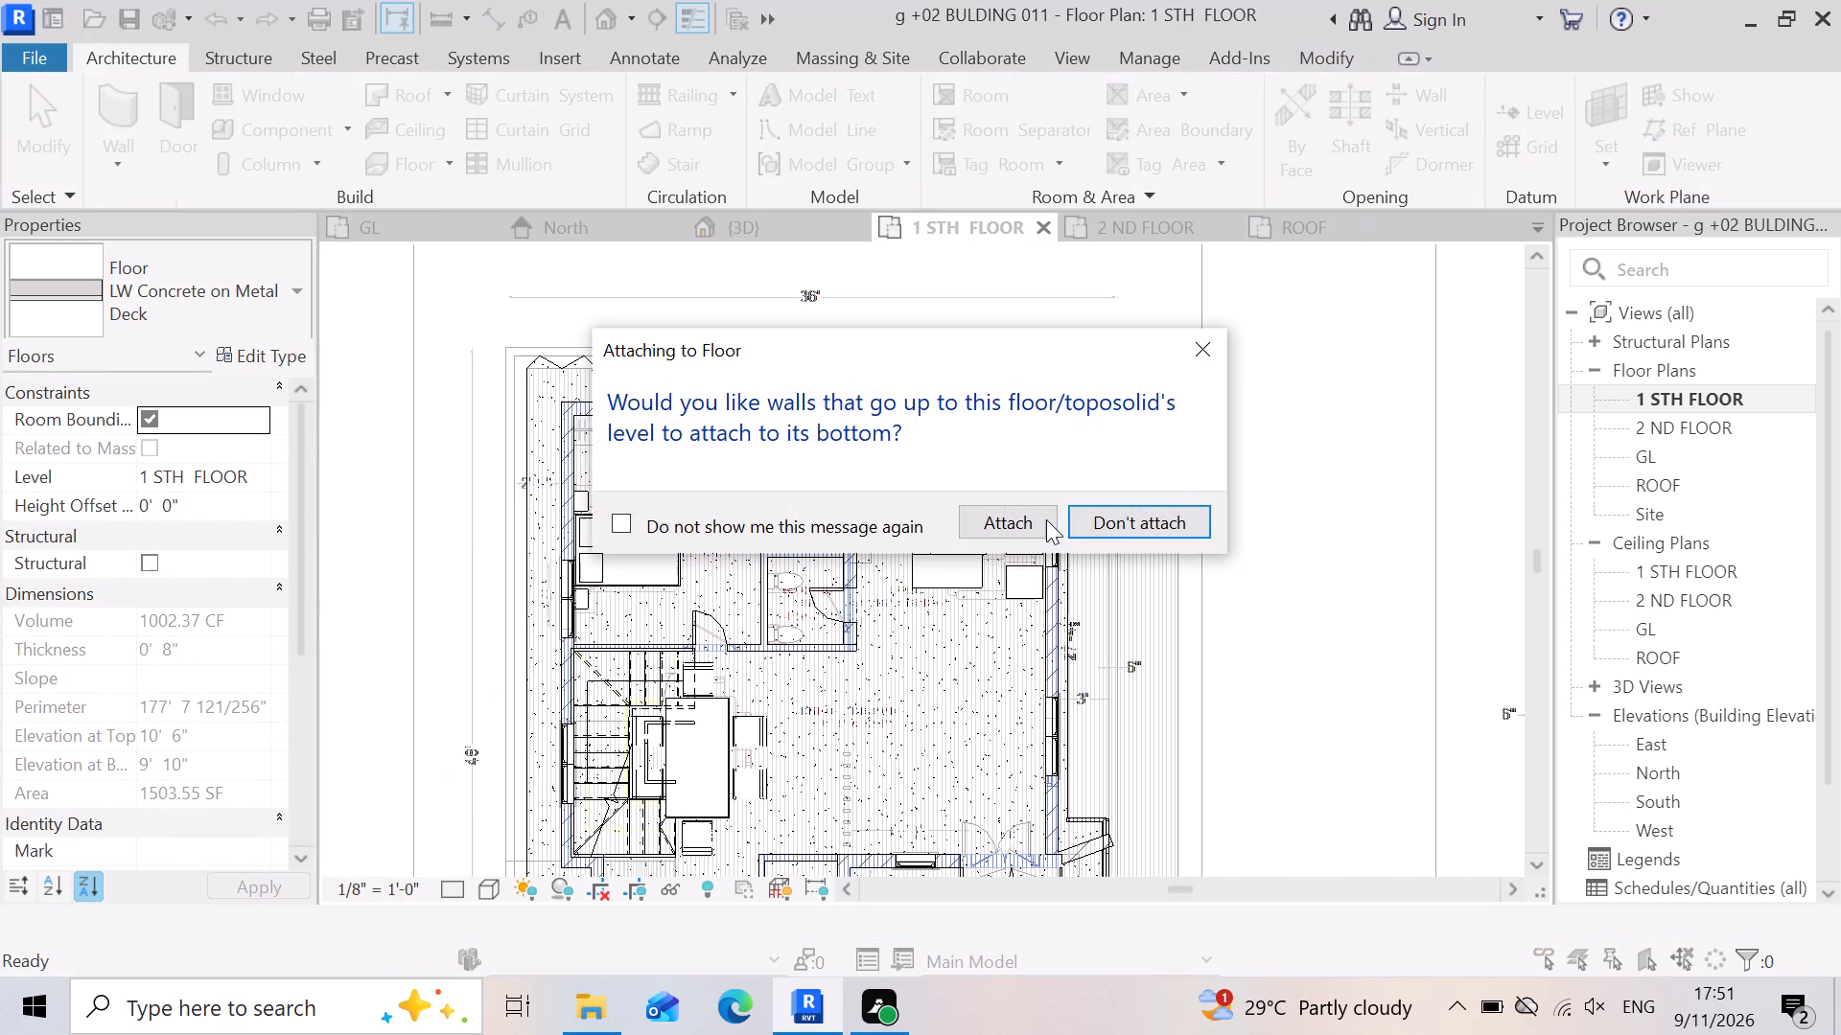
left_click(1043, 519)
Examine the slab edges and overhangs at each level around the building's back, right, front and left sides in the 3D view.
scroll(1144, 543, "down", 8)
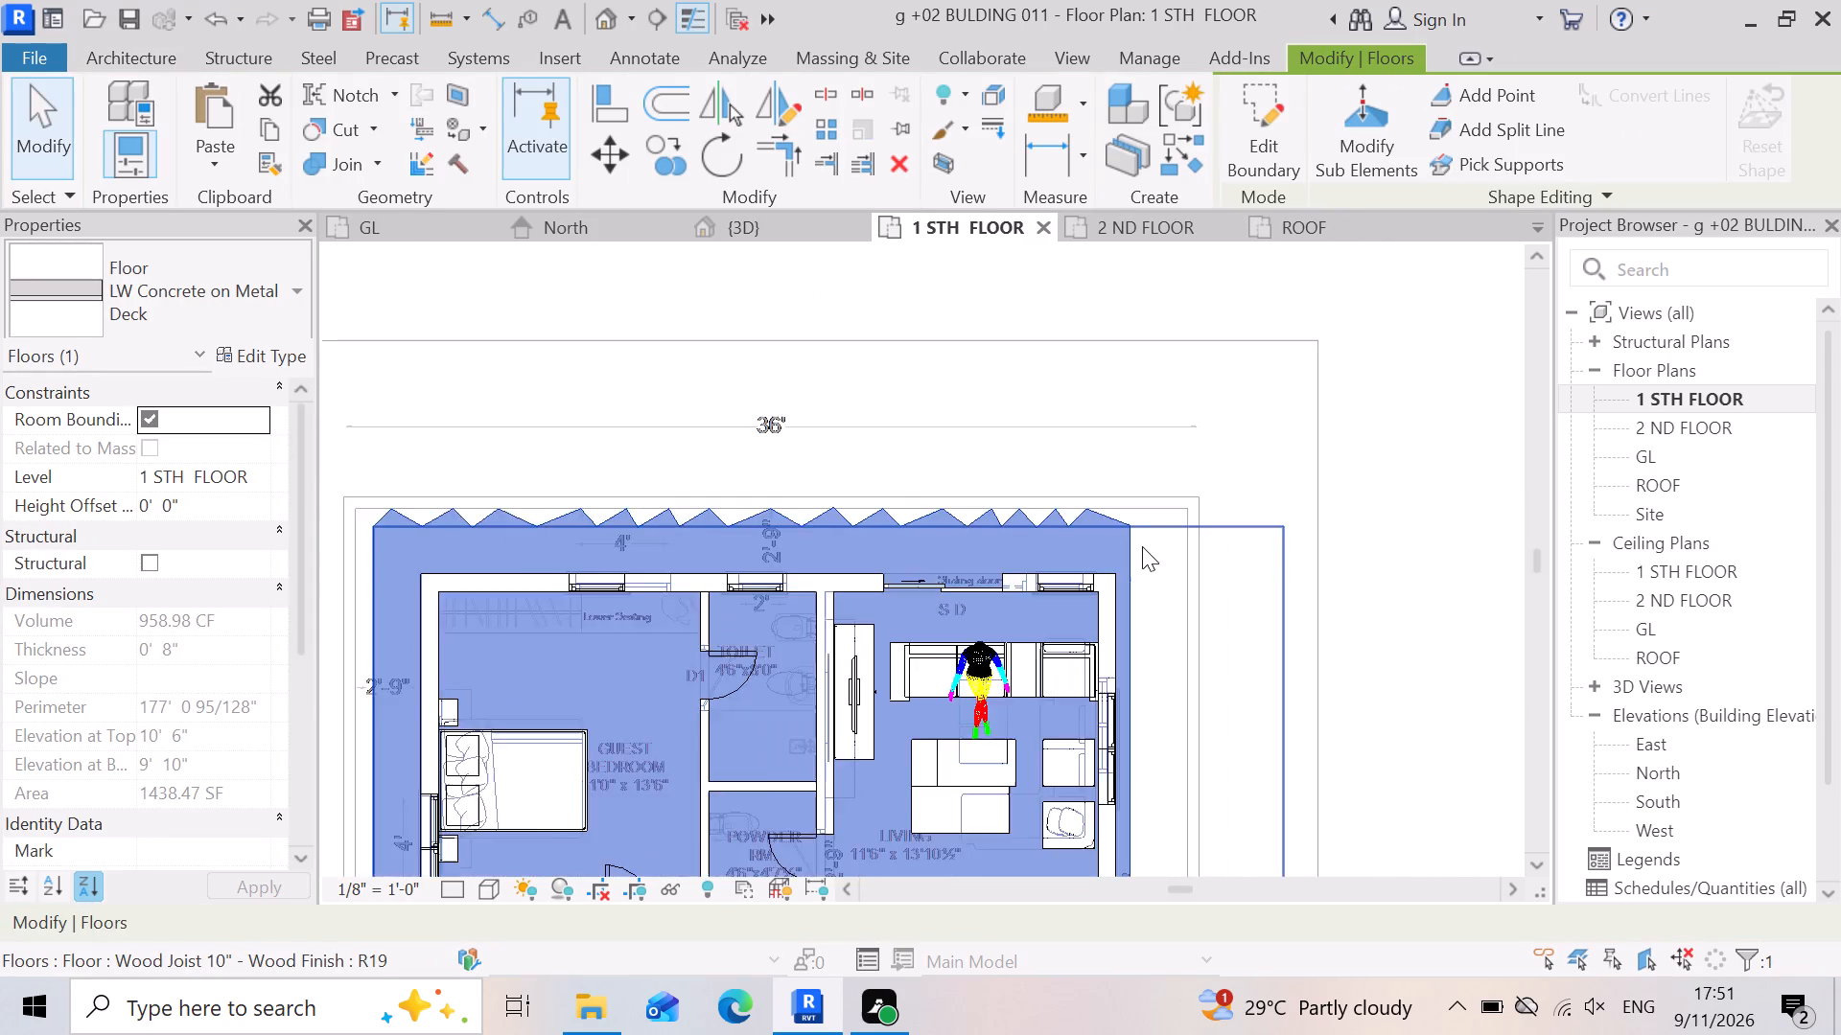
scroll(1142, 546, "down", 8)
left_click(755, 226)
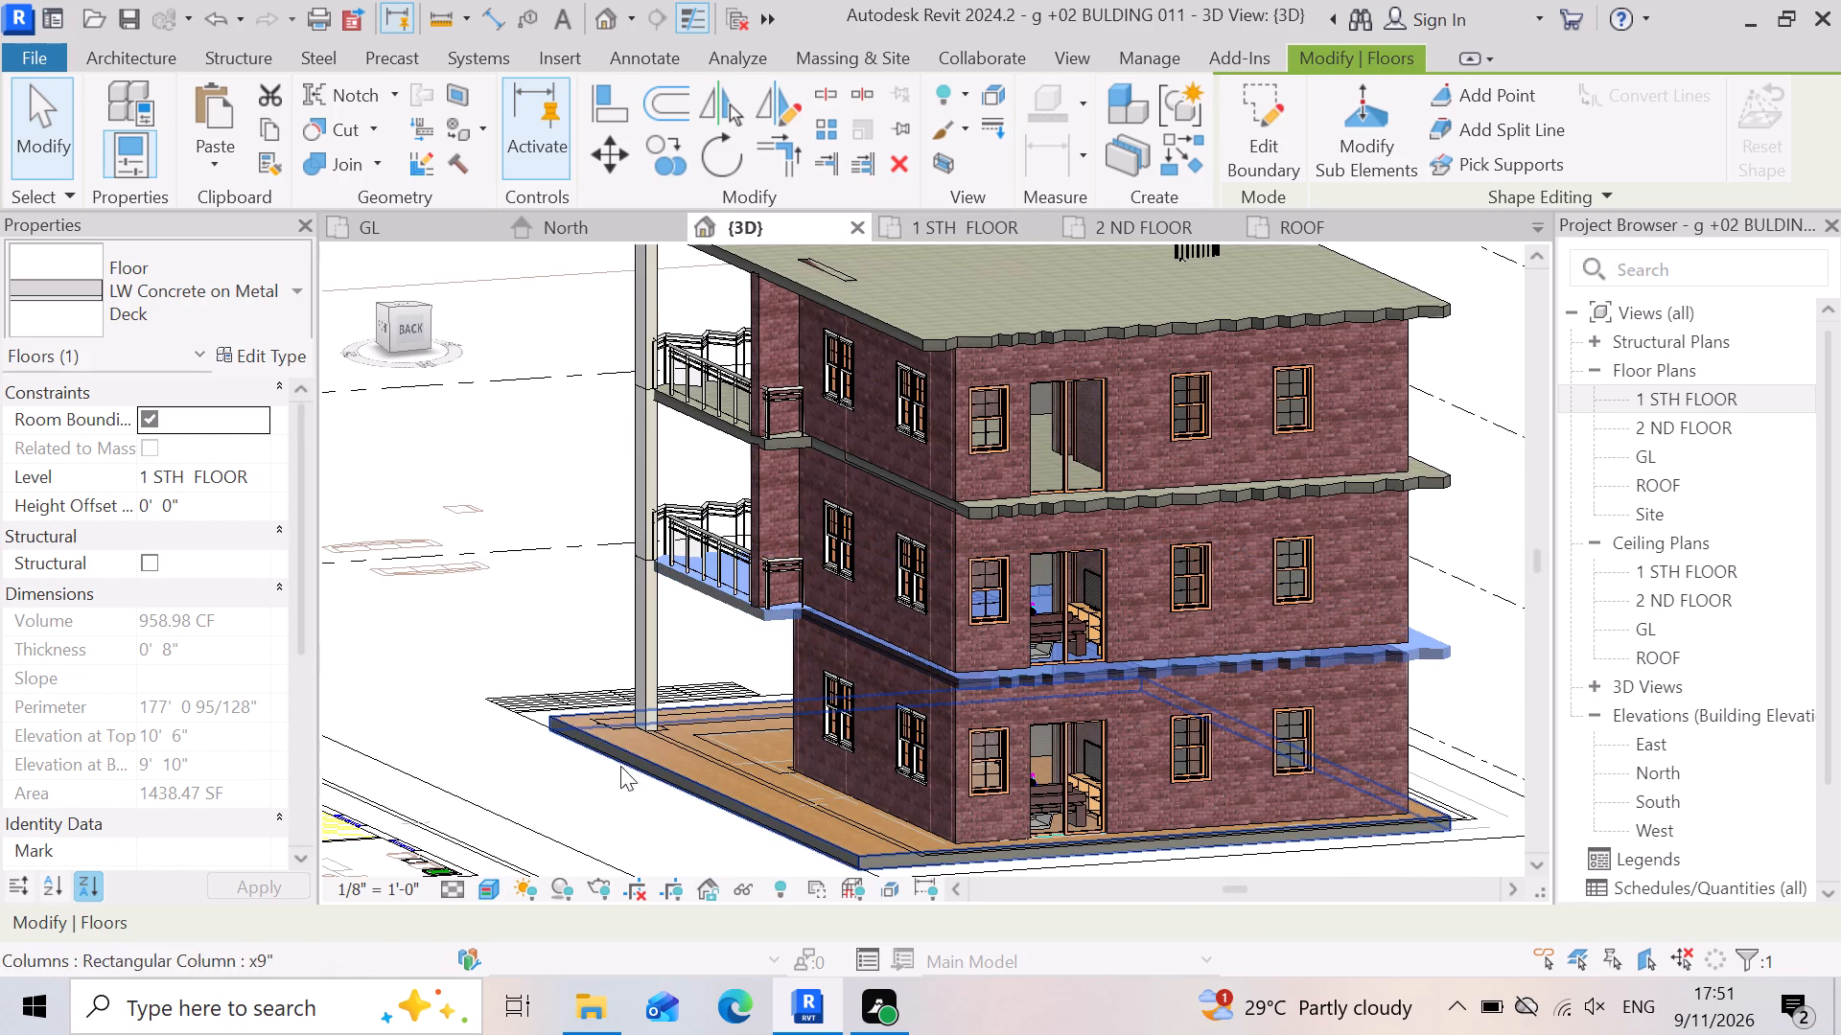
left_click_drag(566, 801, 578, 801)
scroll(1069, 735, "up", 3)
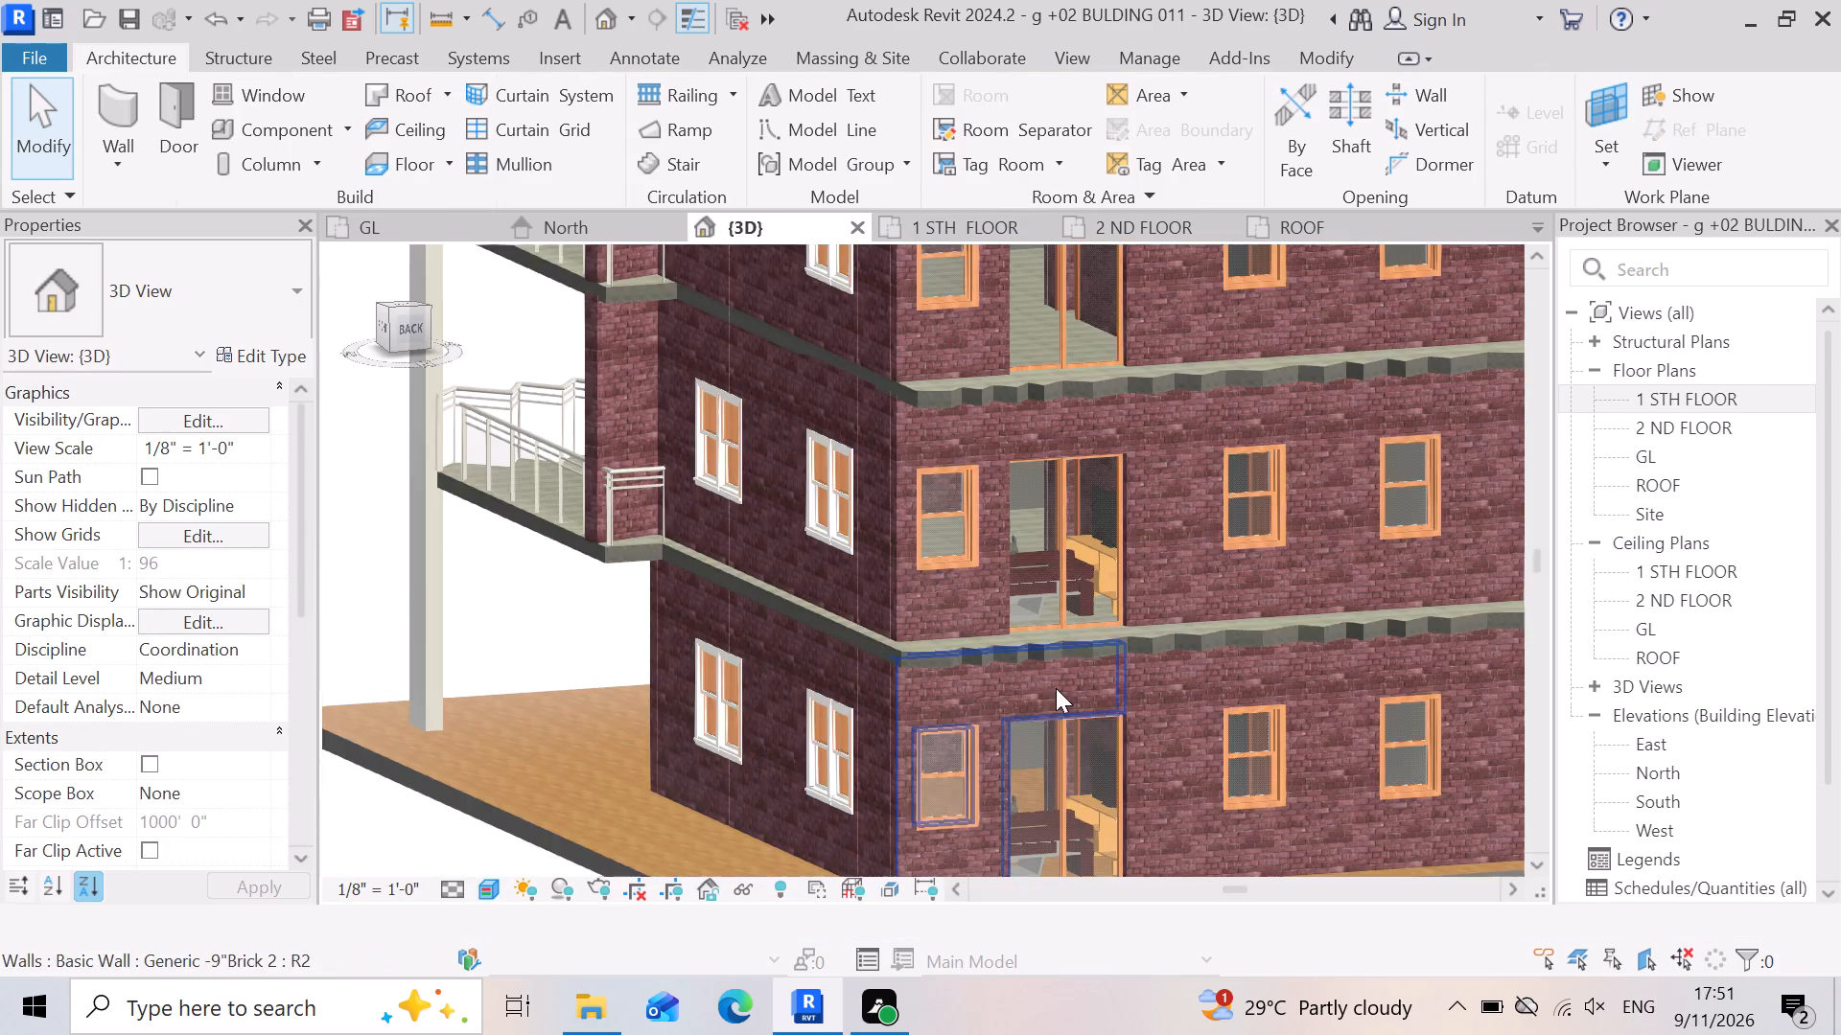
scroll(1040, 669, "up", 2)
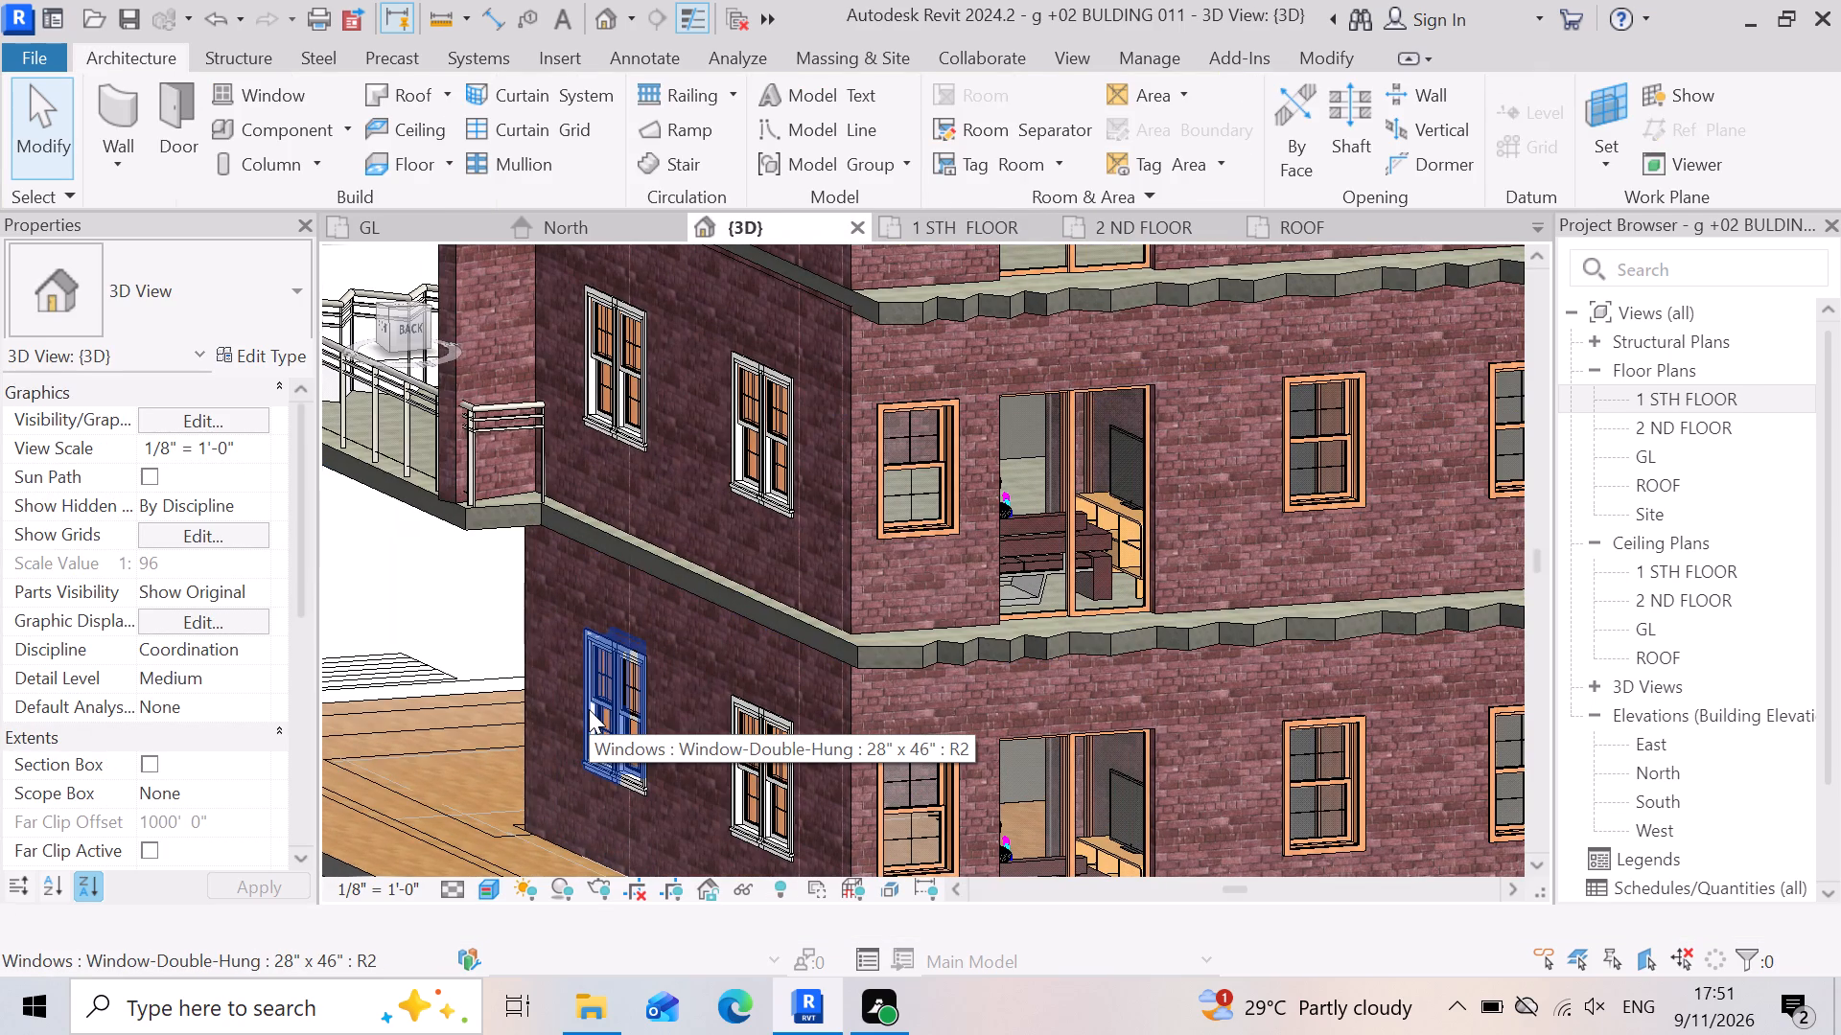
scroll(912, 744, "down", 3)
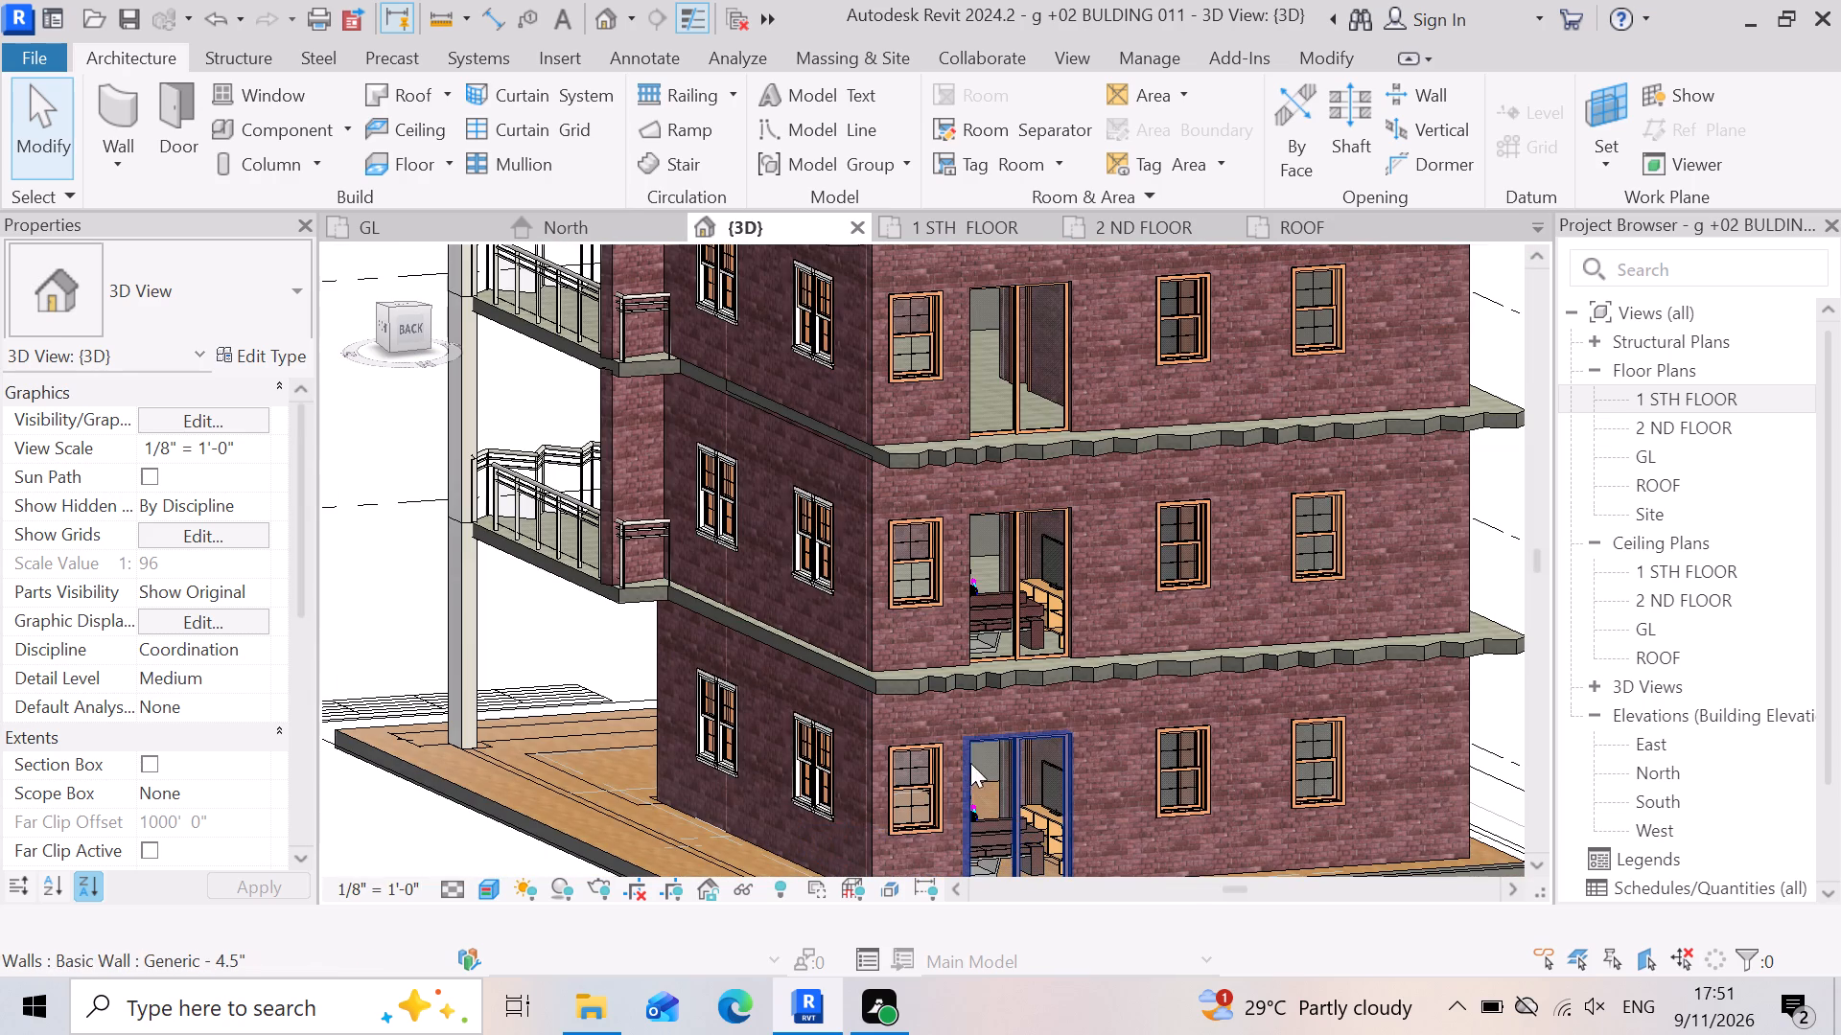
scroll(980, 729, "up", 9)
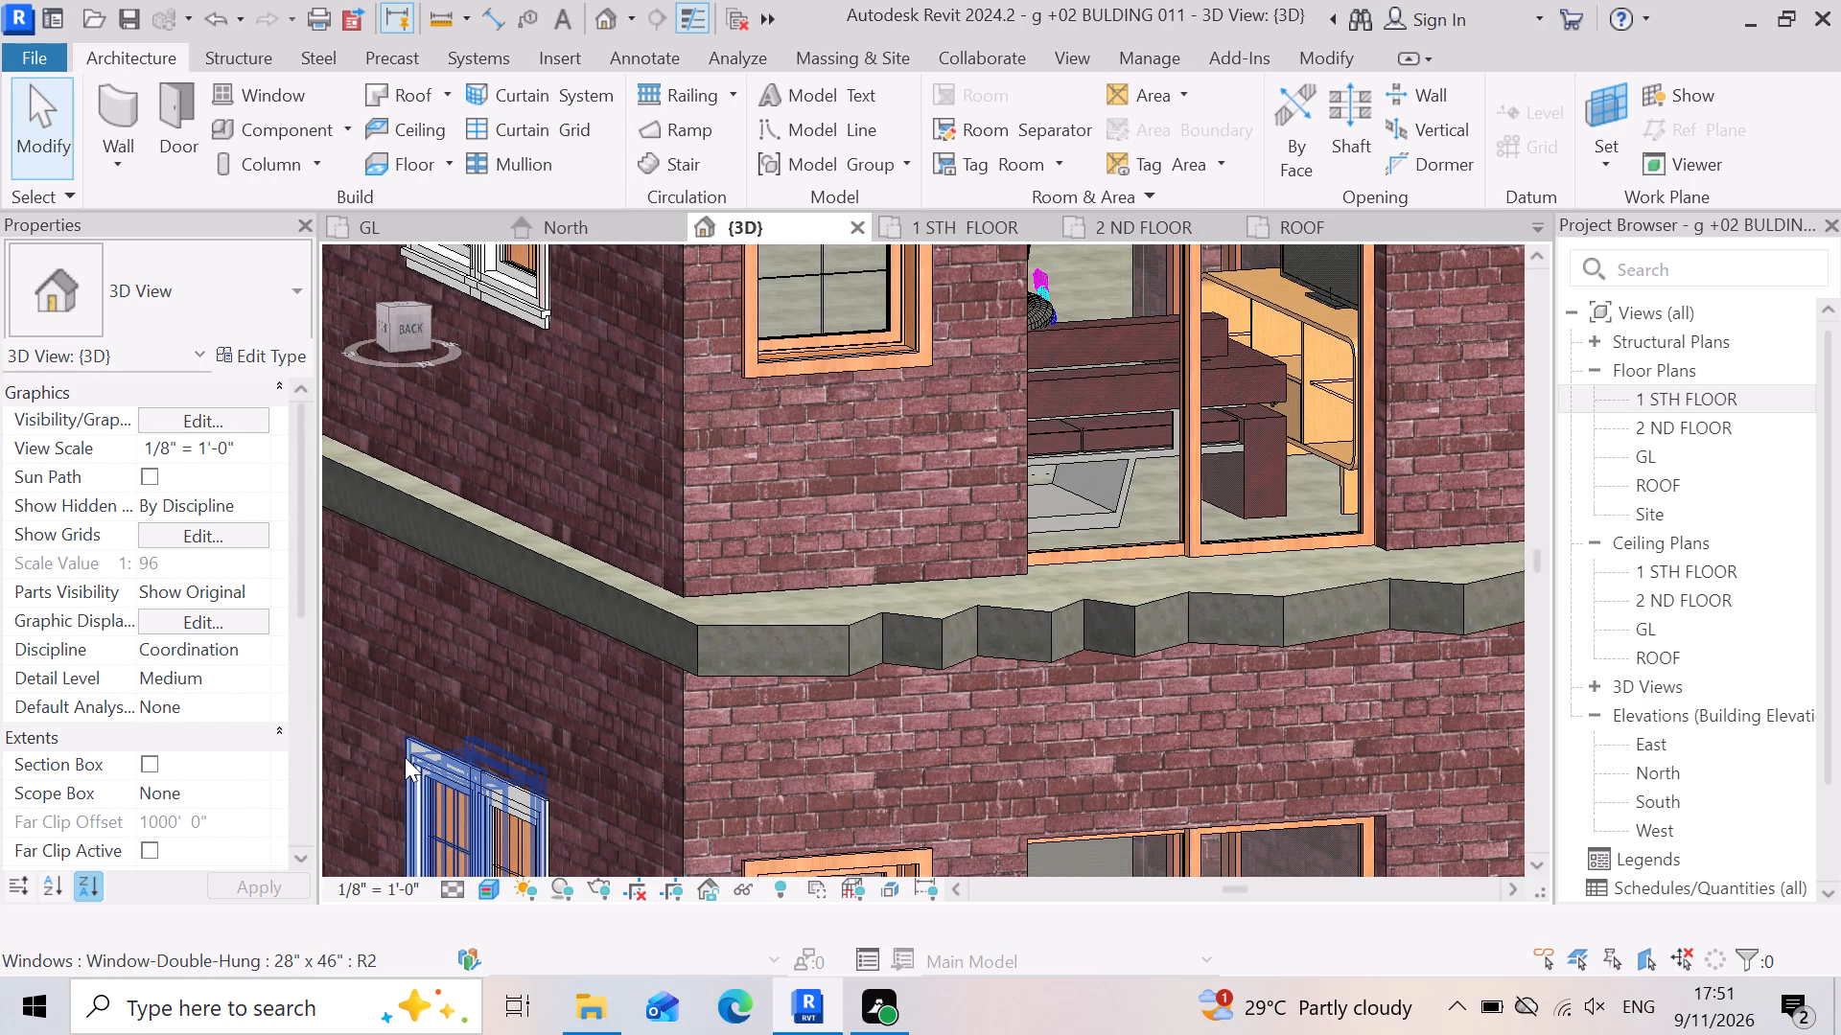
scroll(890, 590, "down", 5)
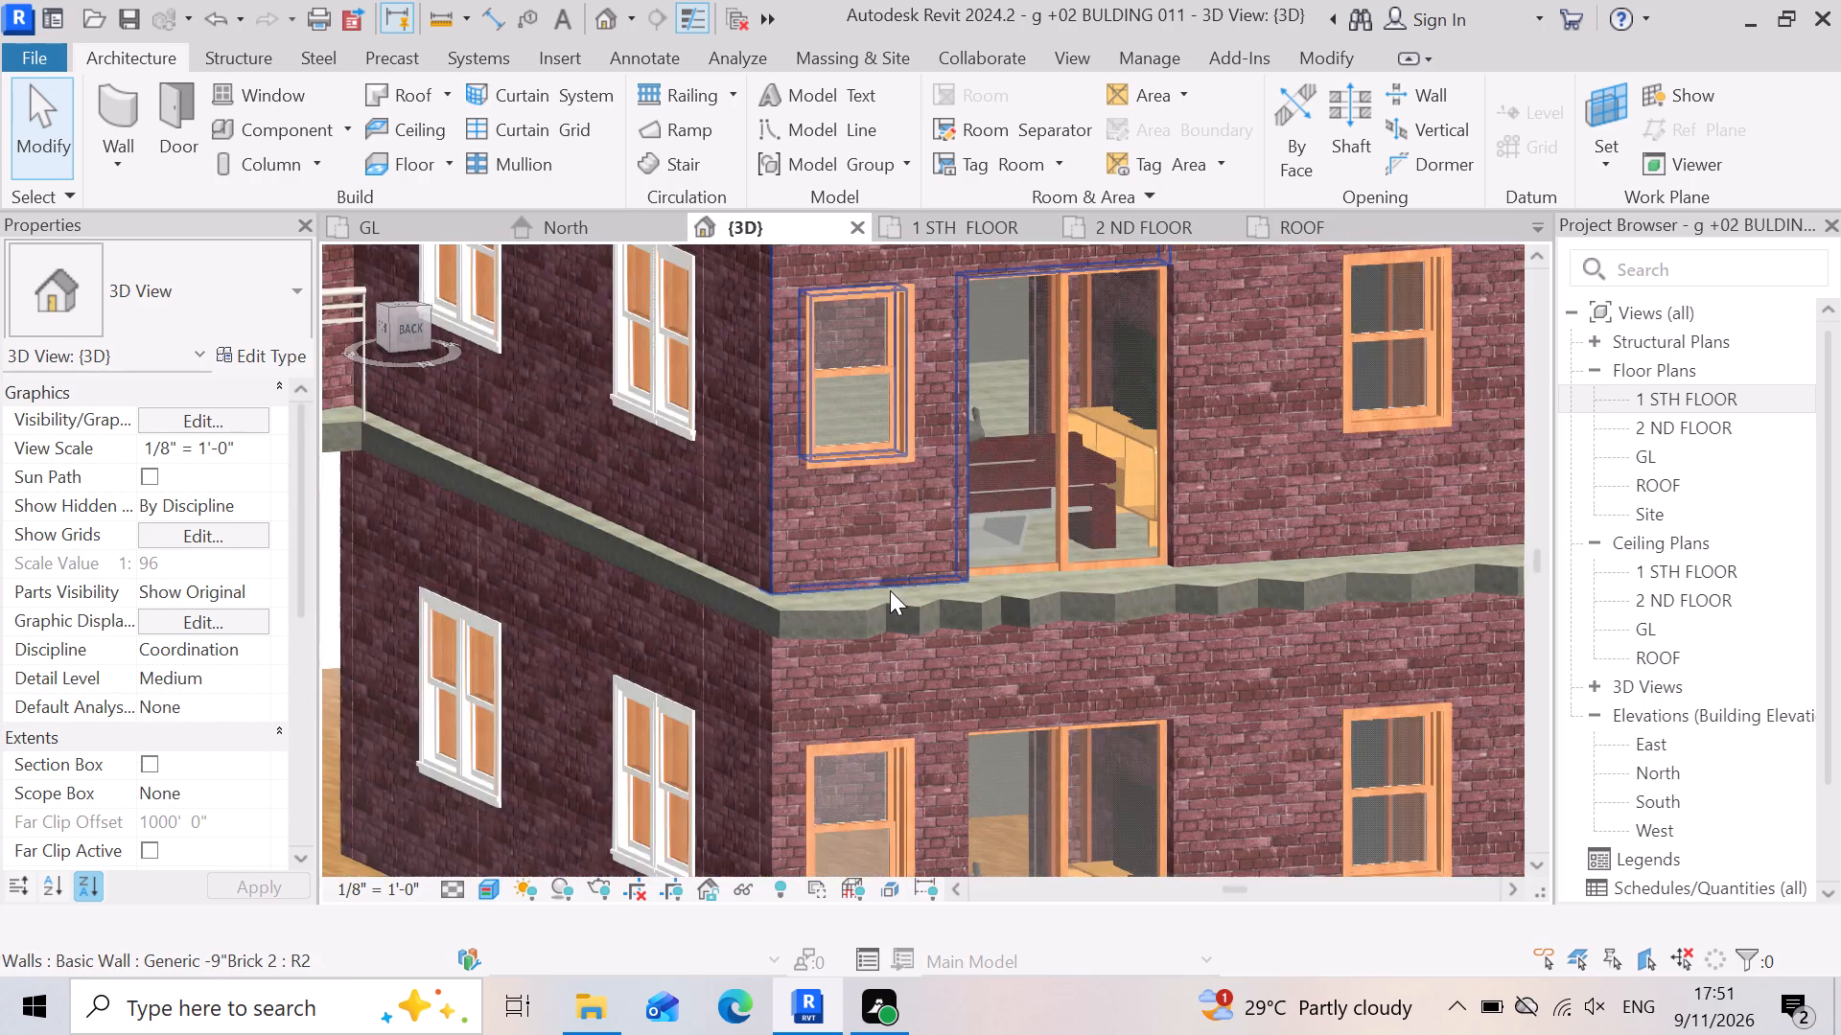
scroll(890, 590, "down", 7)
scroll(933, 748, "up", 5)
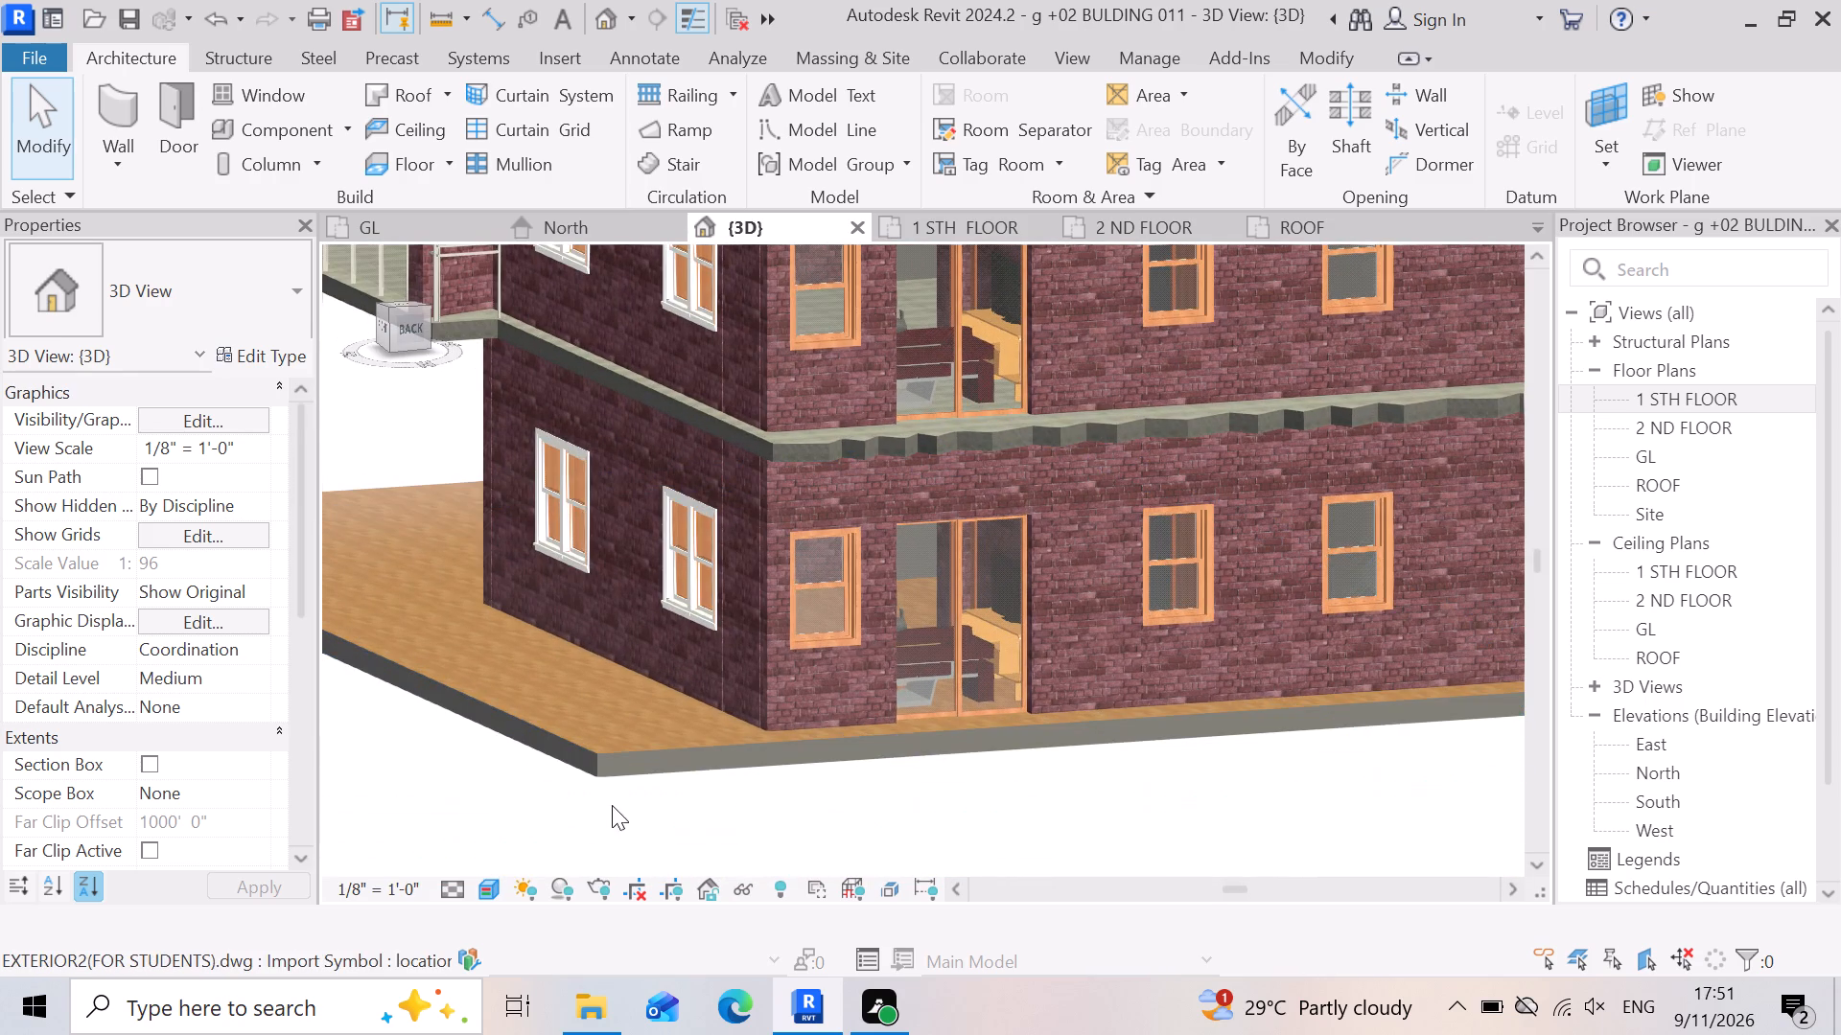
scroll(1006, 866, "down", 7)
scroll(780, 800, "down", 2)
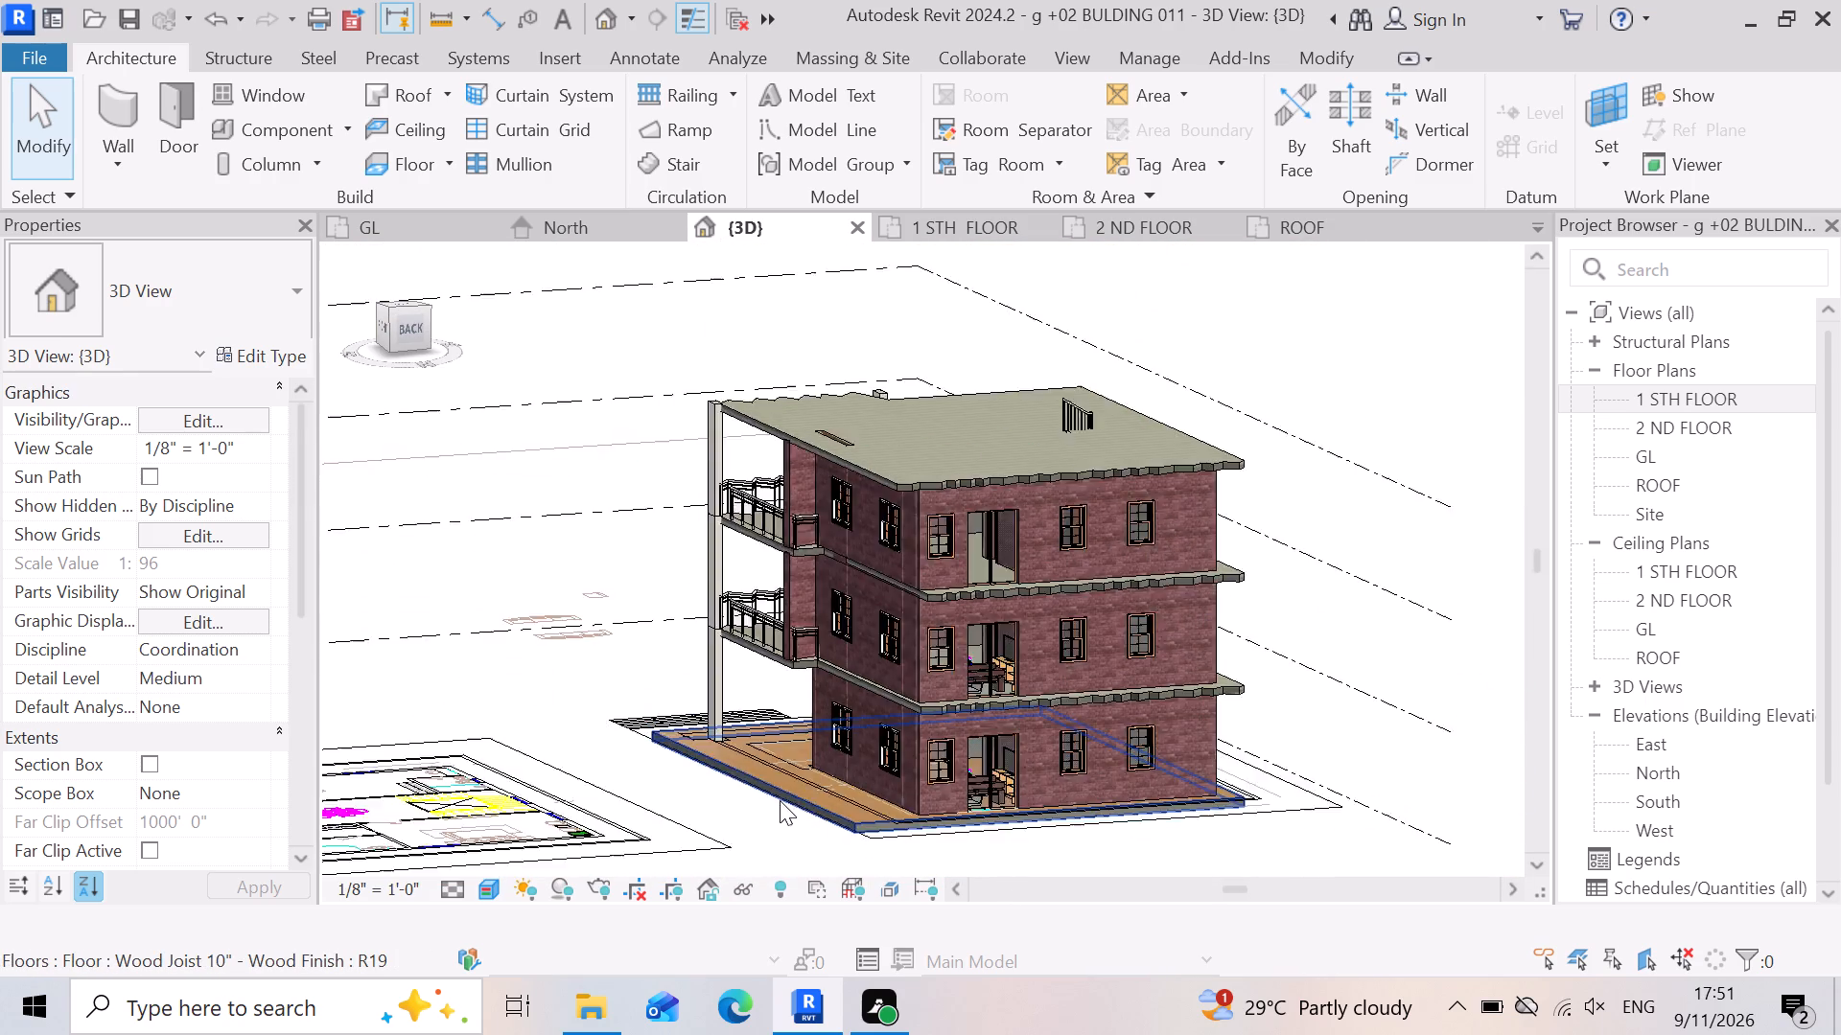
scroll(780, 800, "down", 4)
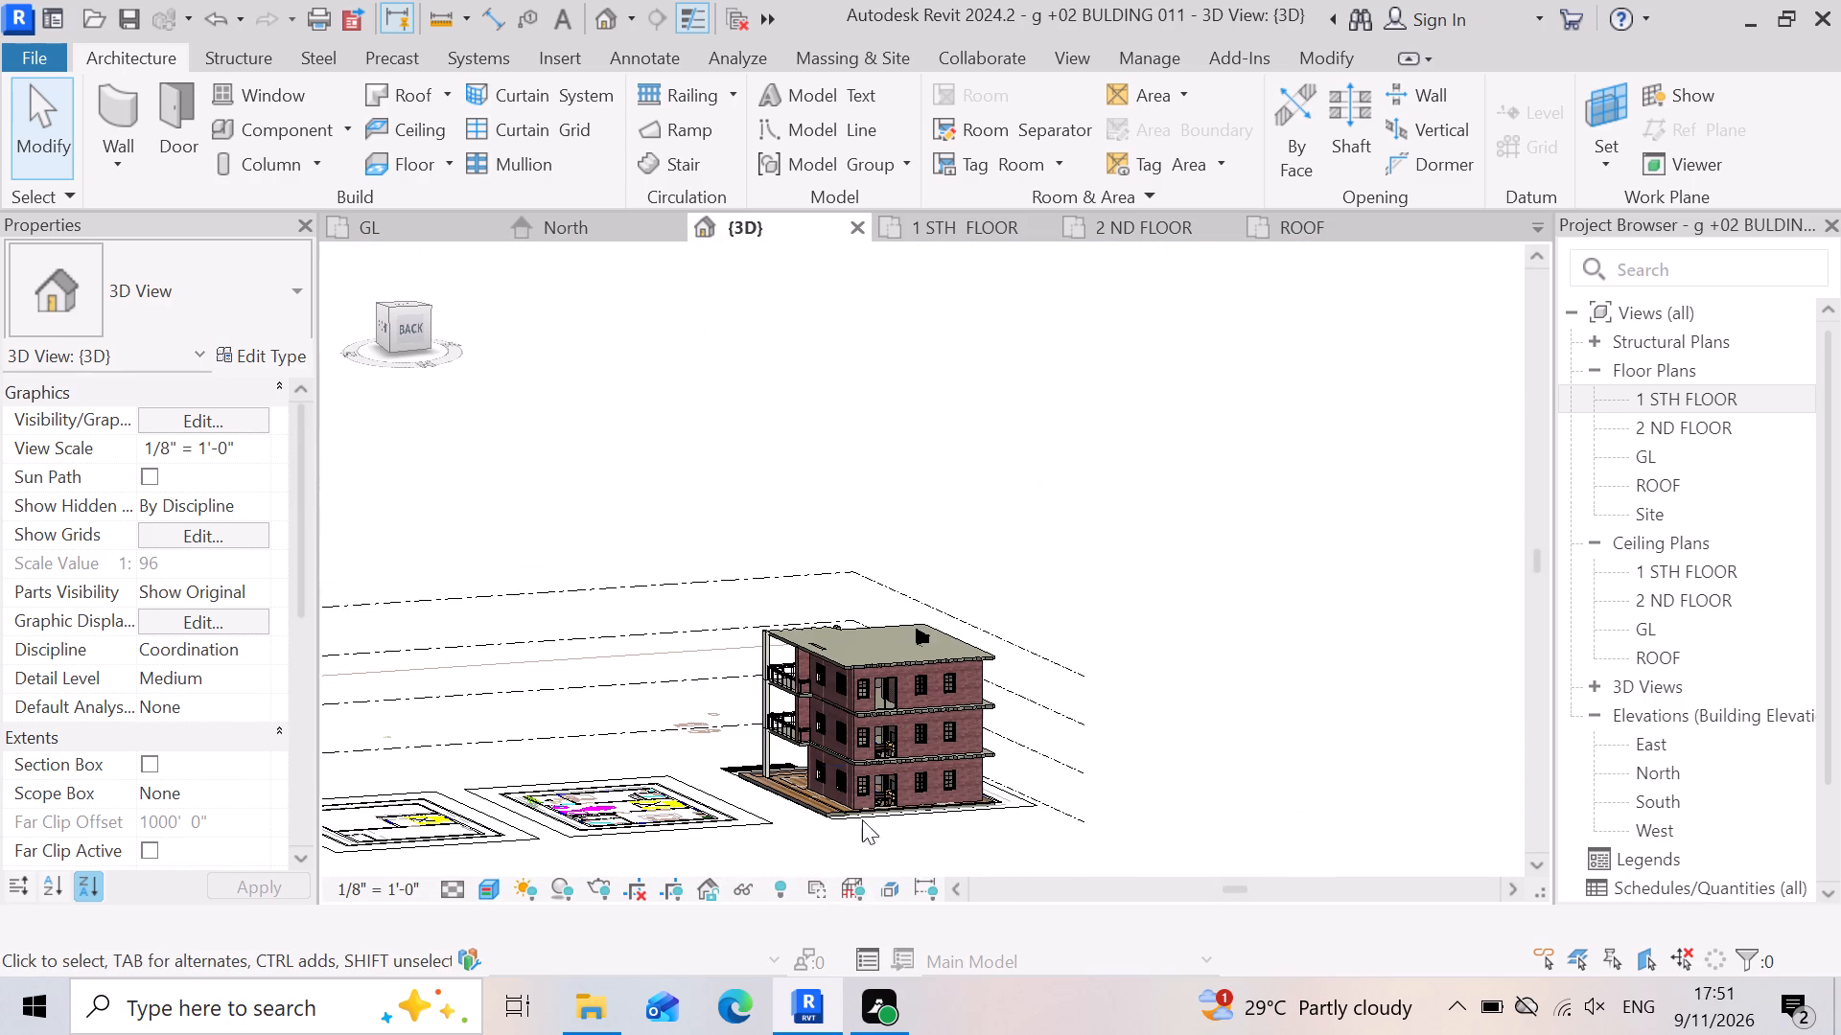
scroll(928, 713, "up", 7)
scroll(902, 705, "down", 3)
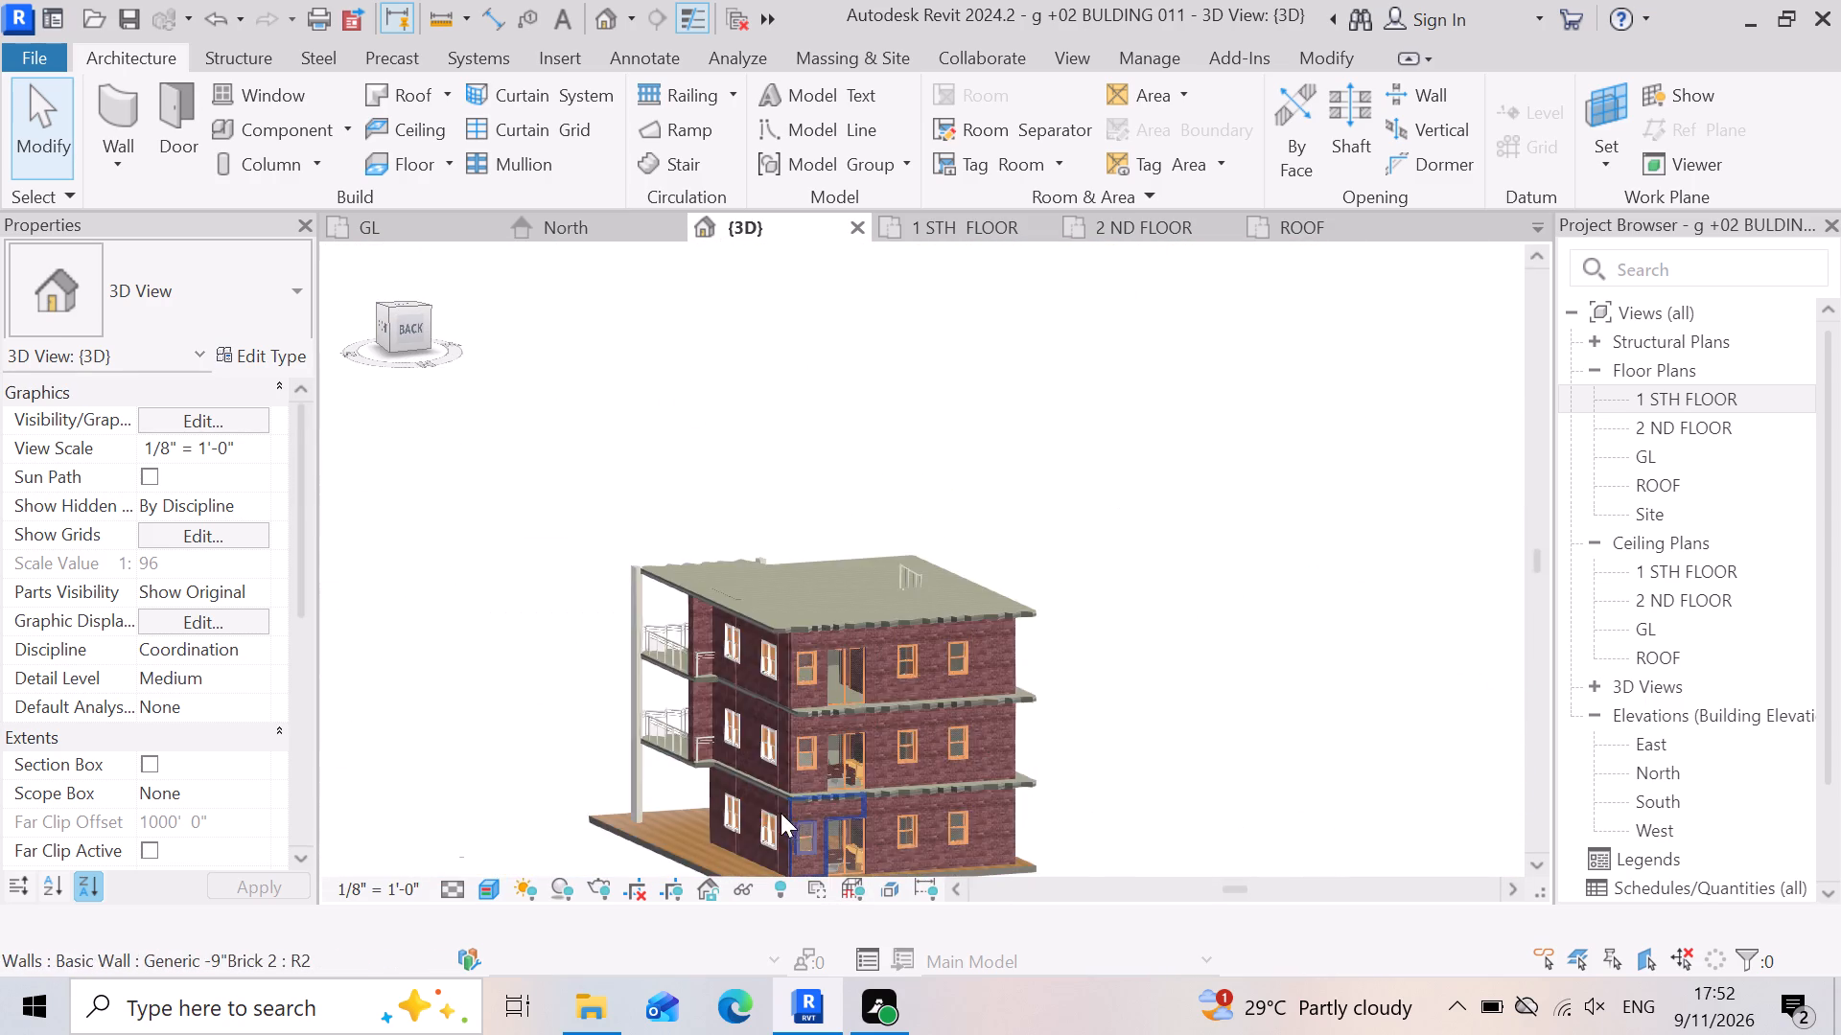
middle_click_drag(781, 813, 1107, 791, "shift")
right_click_drag(780, 791, 1107, 791, "shift")
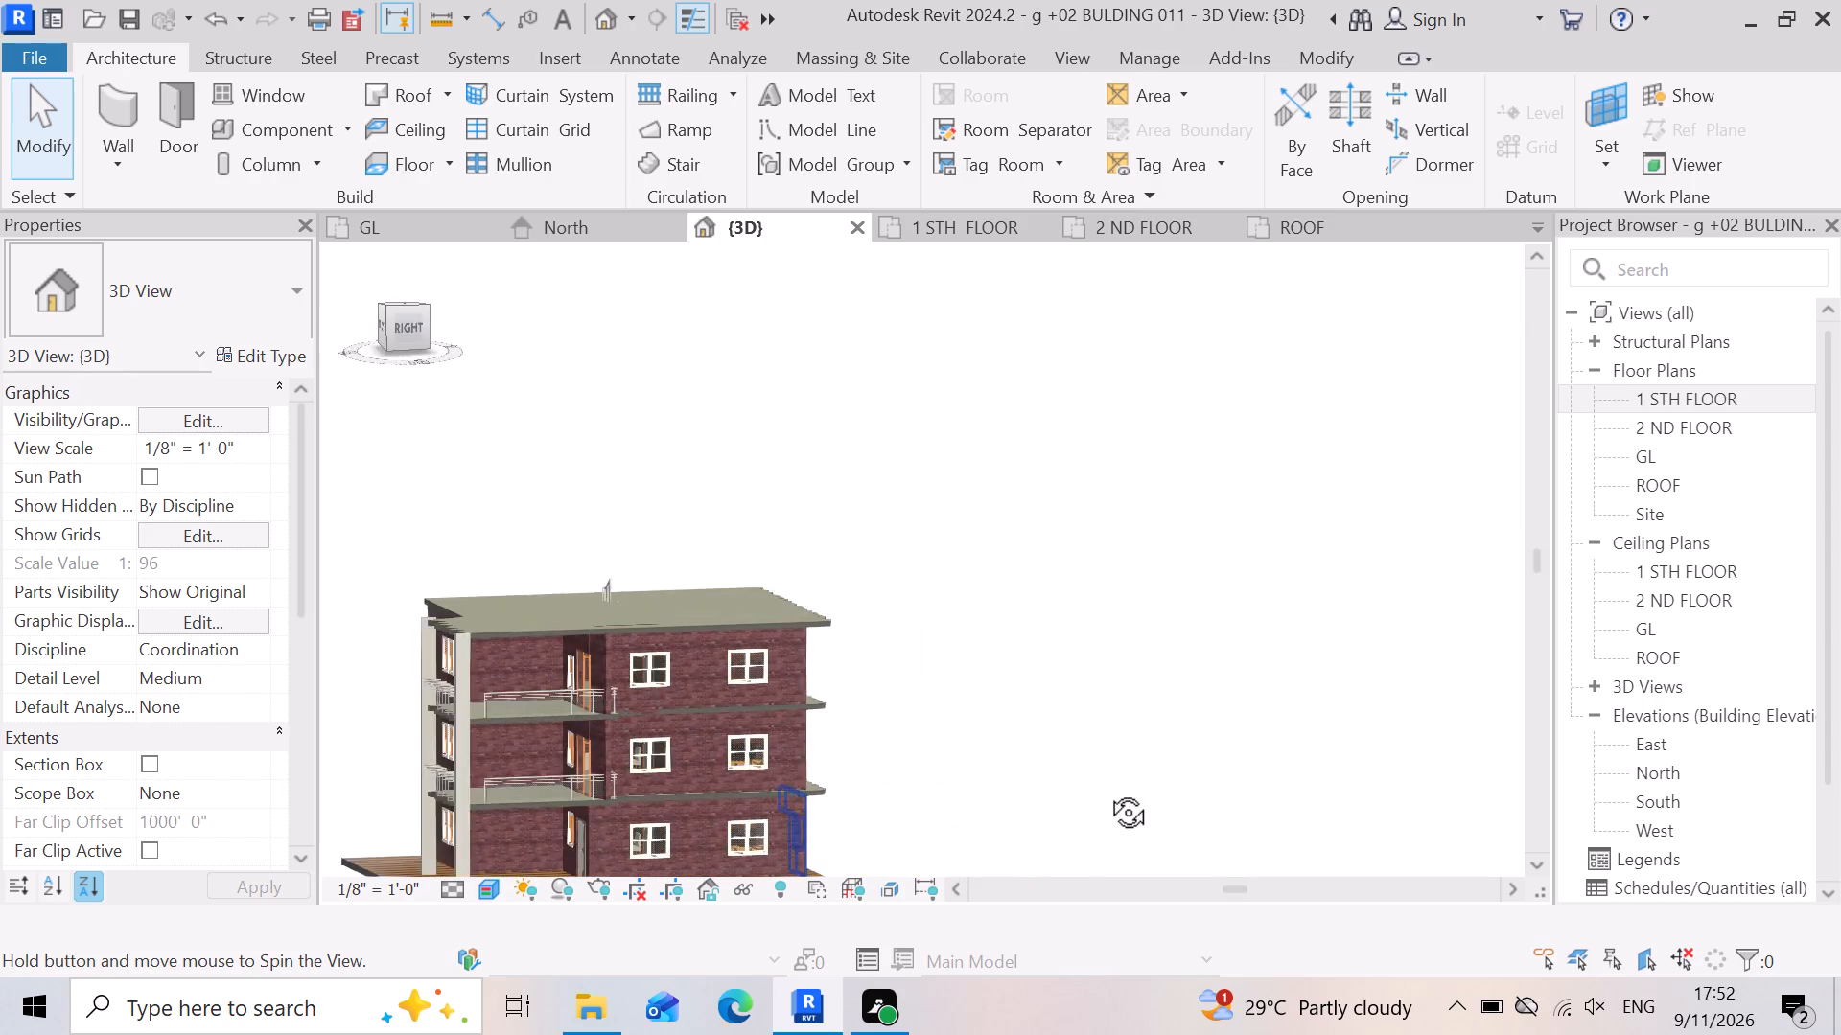
middle_click_drag(1107, 791, 1409, 770, "shift")
right_click_drag(1107, 791, 1409, 770, "shift")
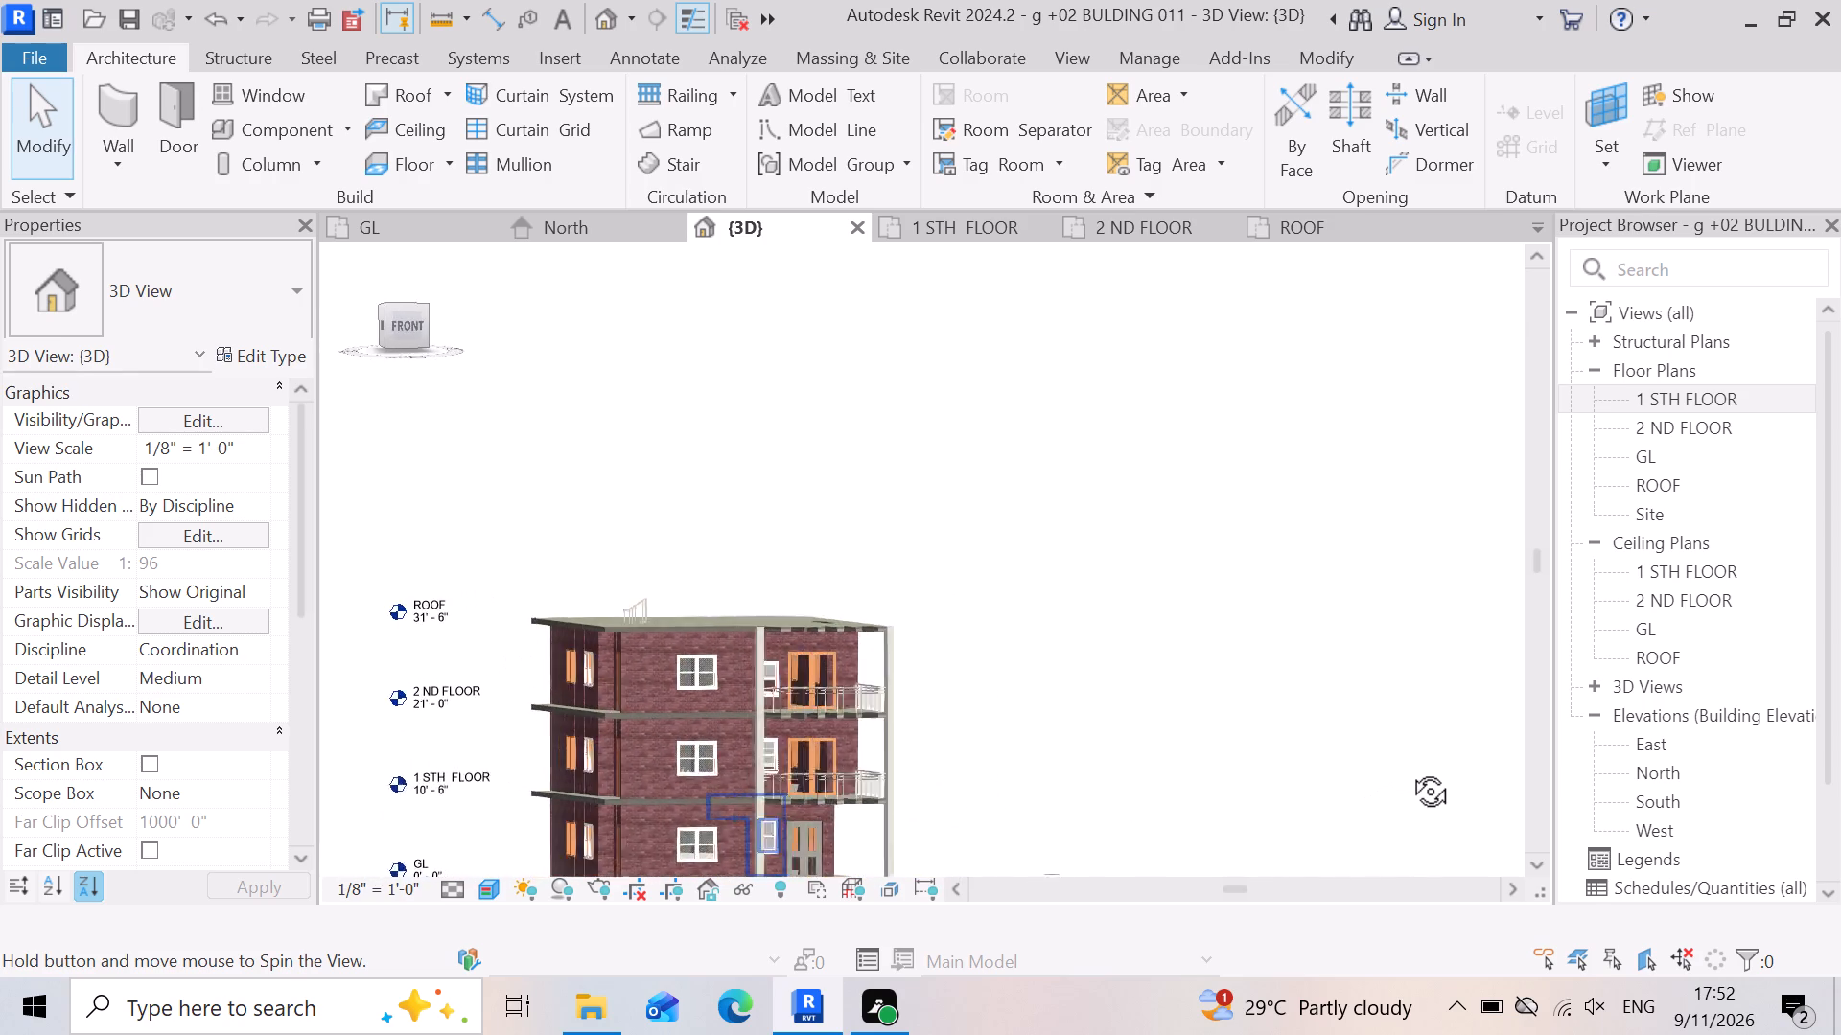
middle_click_drag(1409, 770, 1433, 792, "shift")
right_click_drag(1409, 770, 1433, 792, "shift")
scroll(897, 848, "up", 7)
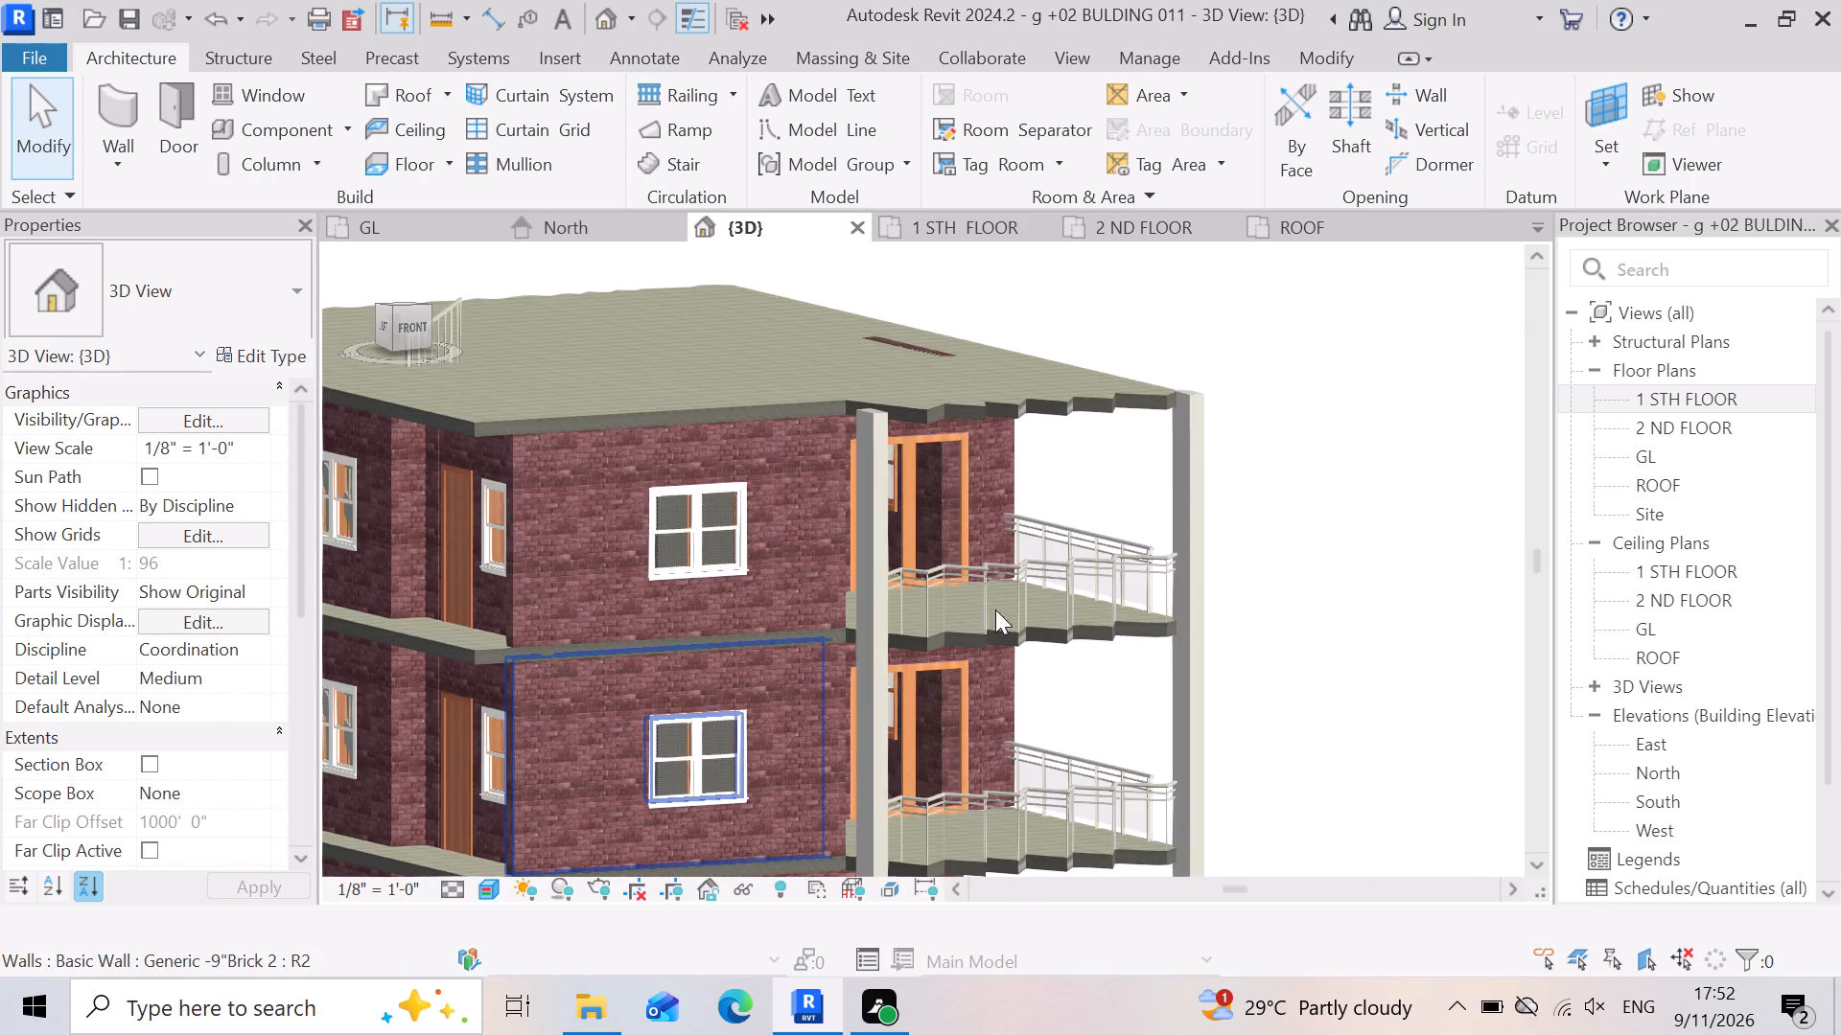
scroll(1067, 583, "down", 6)
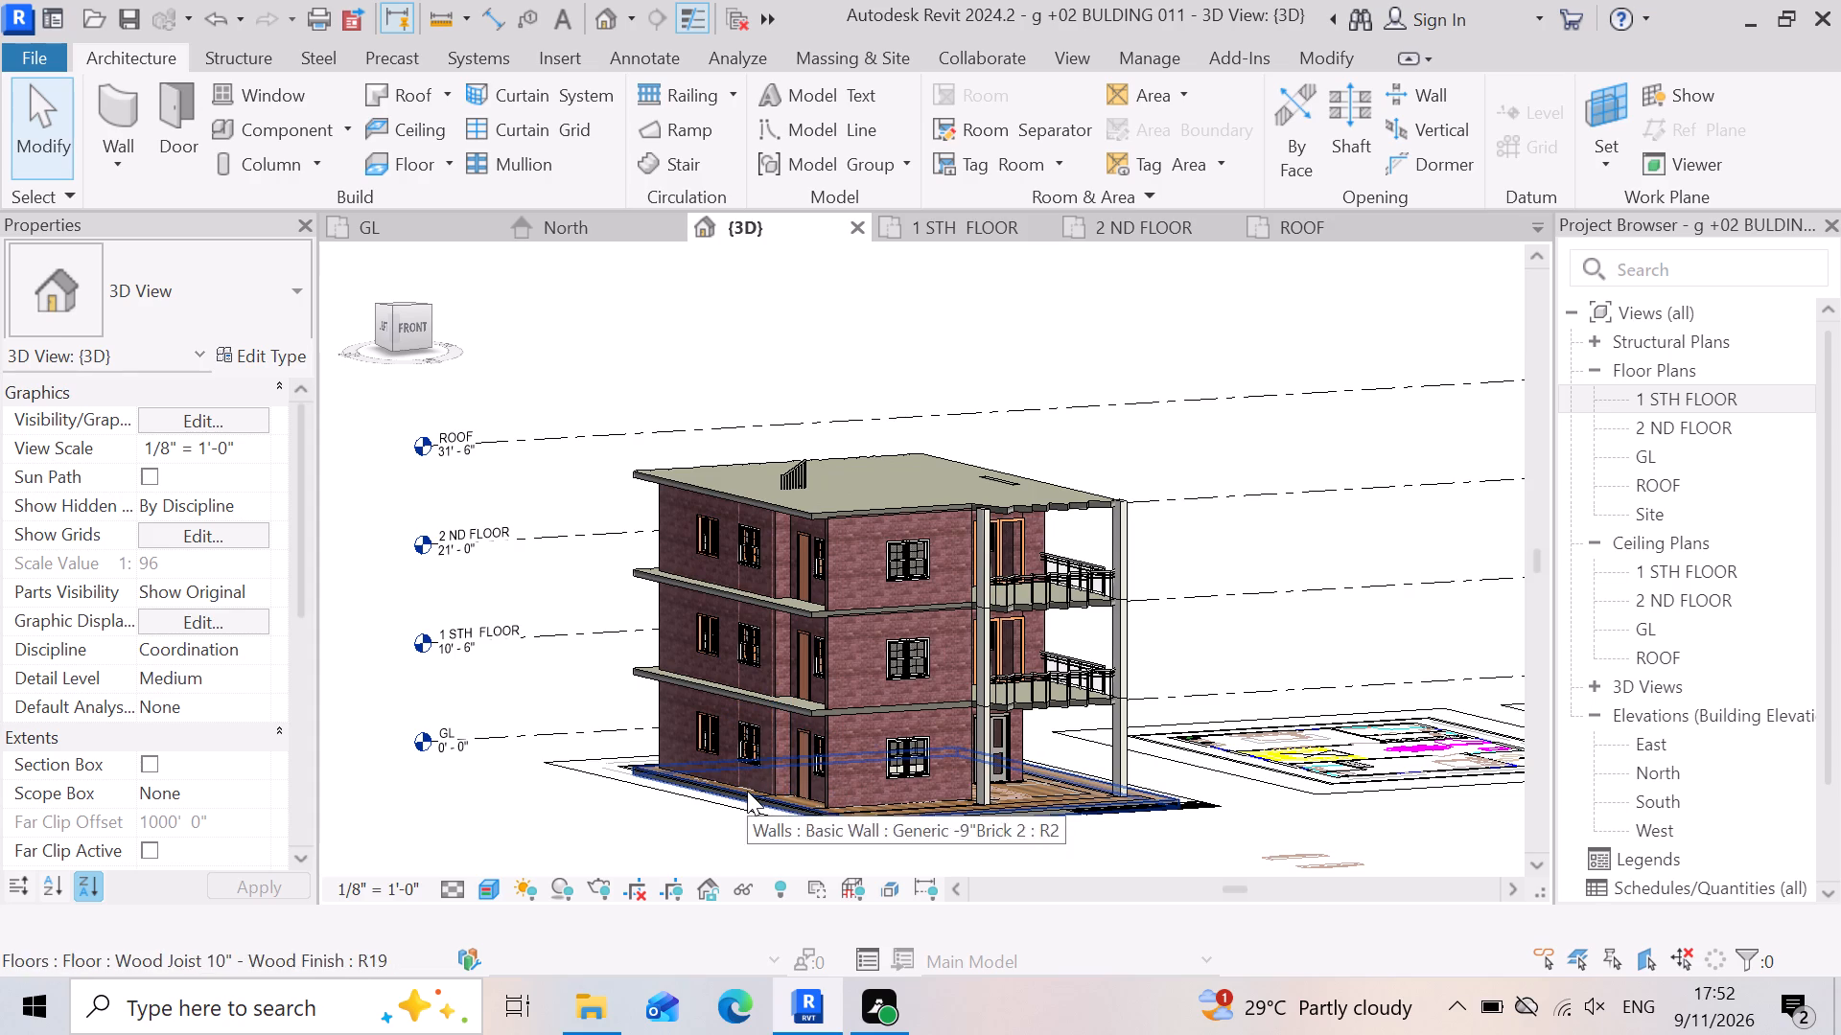
middle_click(747, 791)
middle_click_drag(747, 791, 896, 821)
right_click_drag(747, 791, 903, 824)
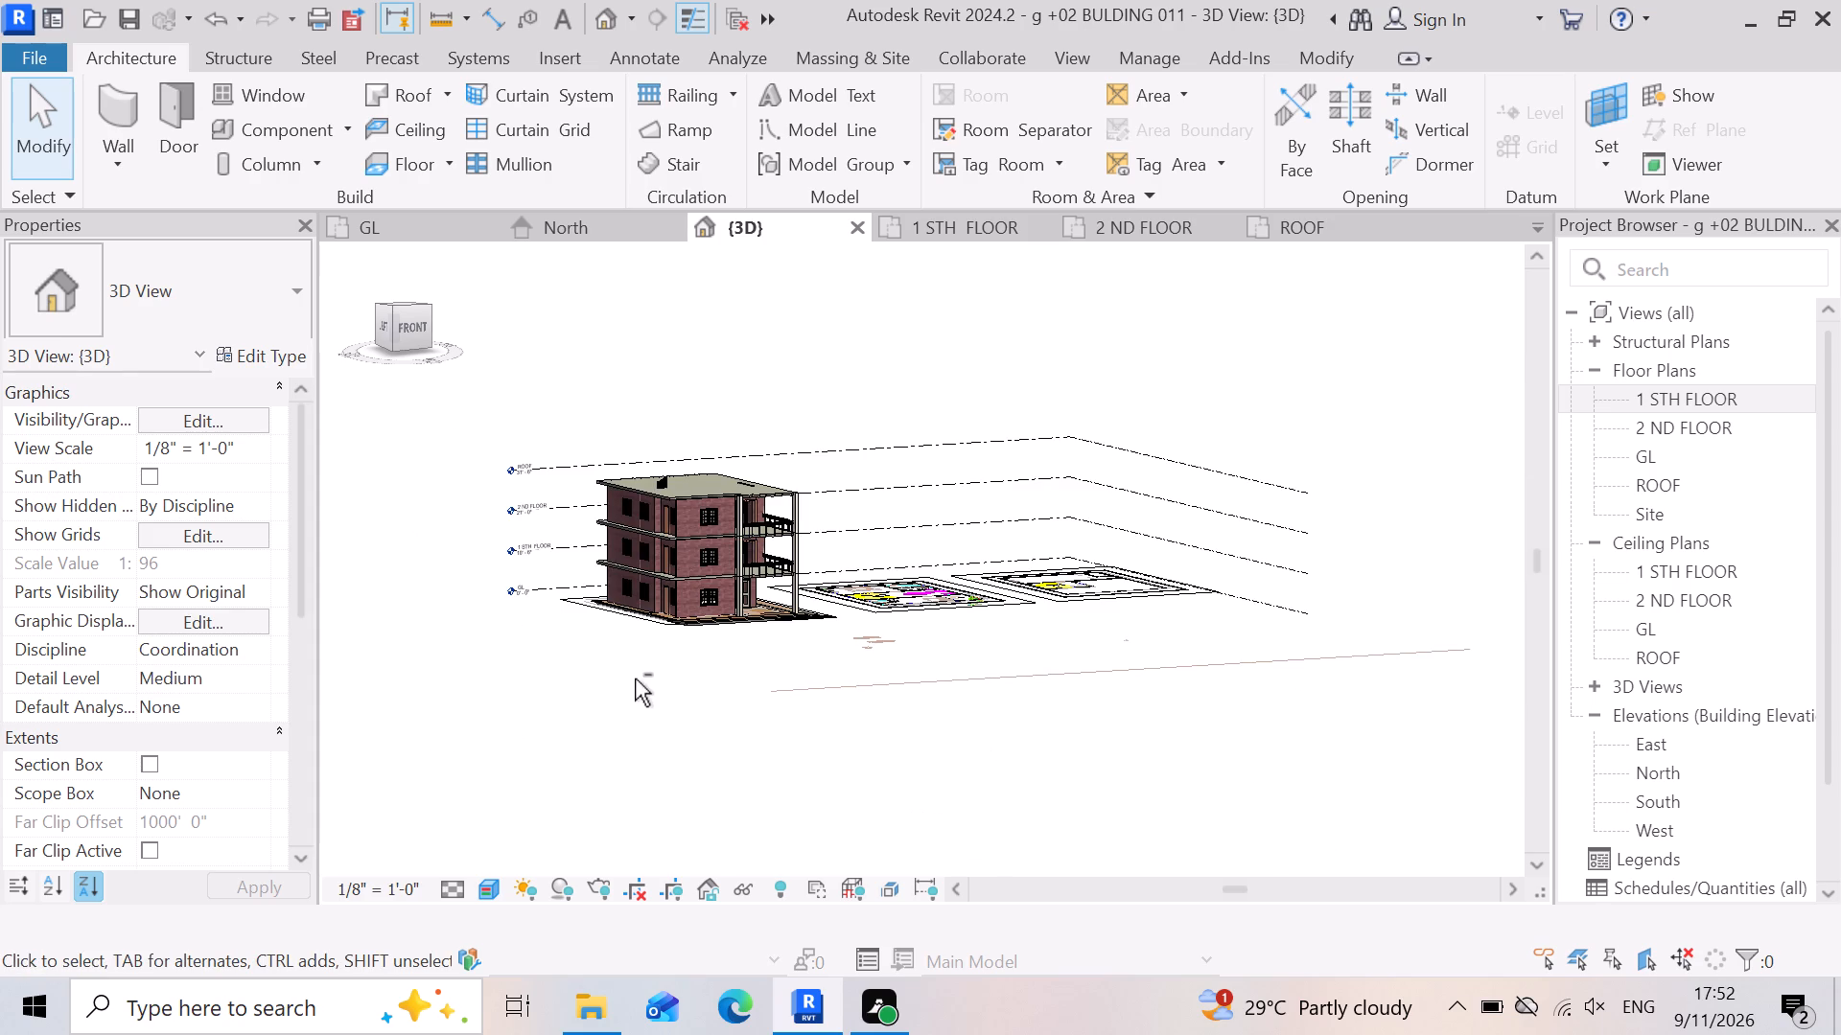
scroll(638, 668, "down", 3, "shift")
scroll(622, 609, "up", 6)
middle_click_drag(651, 713, 696, 742, "shift")
right_click_drag(658, 716, 696, 742, "shift")
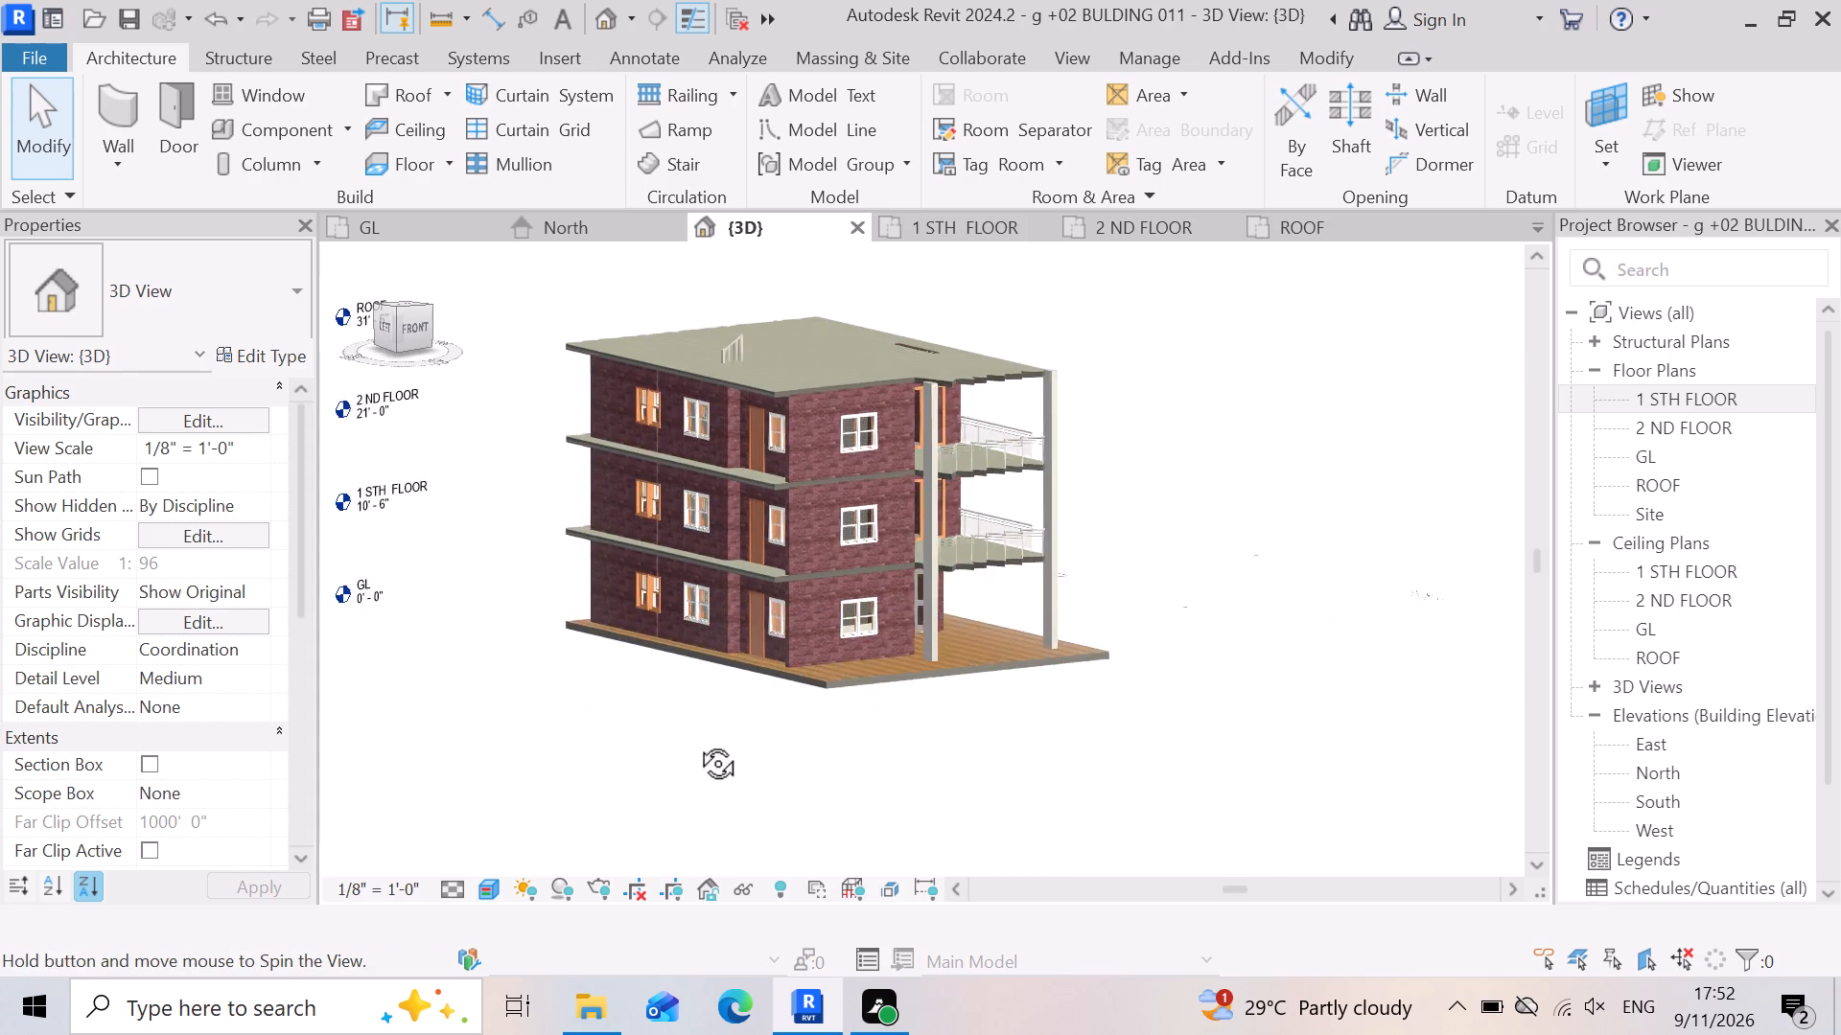
middle_click_drag(696, 742, 855, 793, "shift")
right_click_drag(696, 742, 855, 793, "shift")
scroll(995, 575, "up", 5)
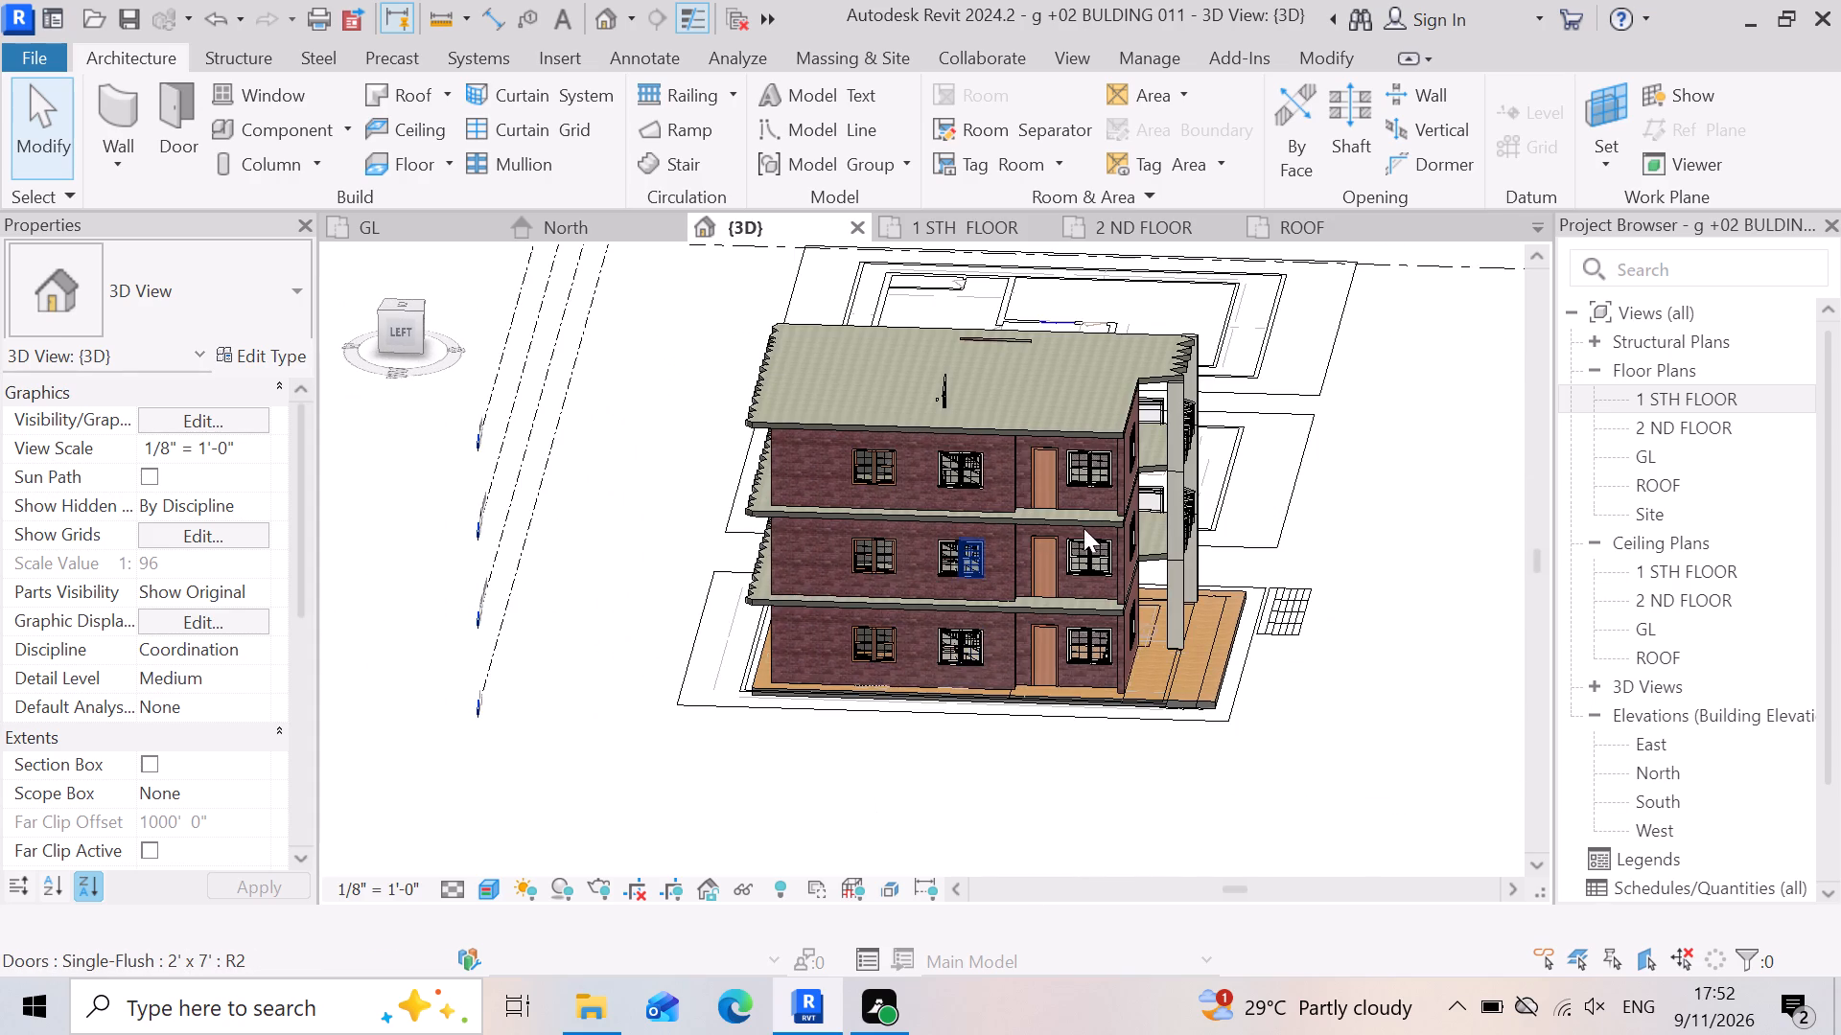
scroll(1084, 528, "up", 4)
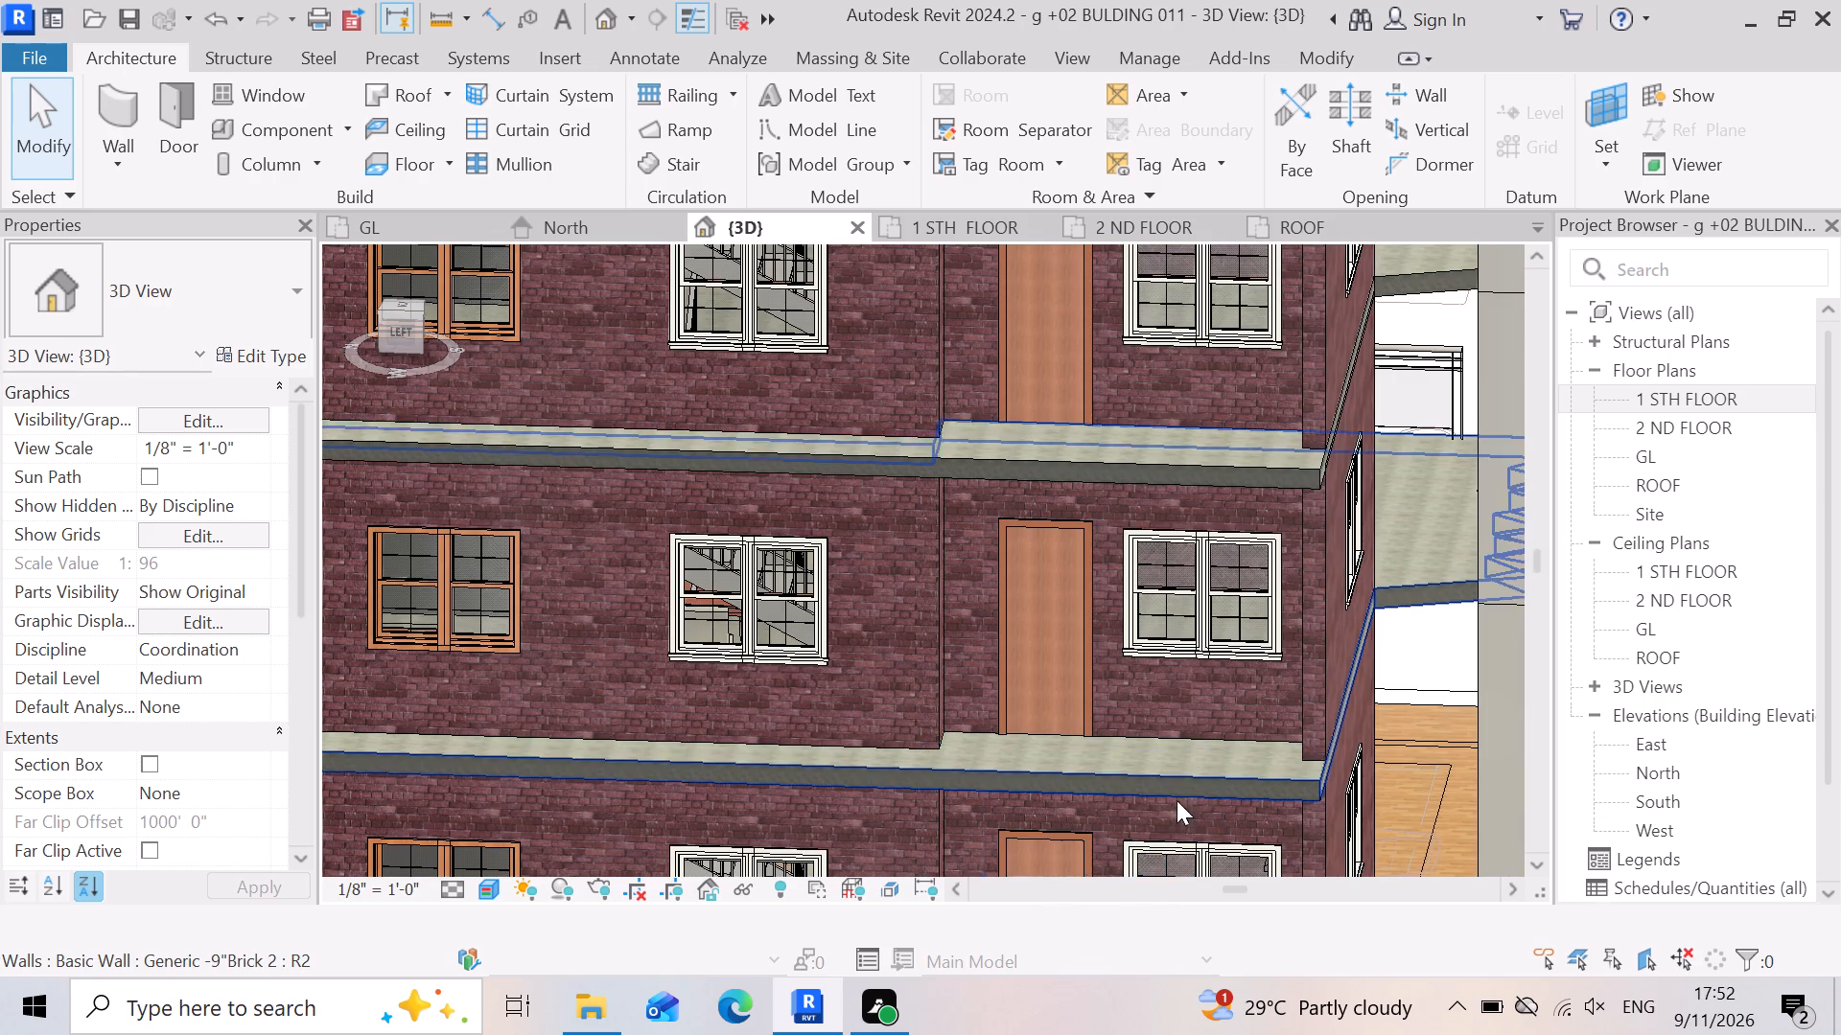
scroll(1016, 560, "up", 4)
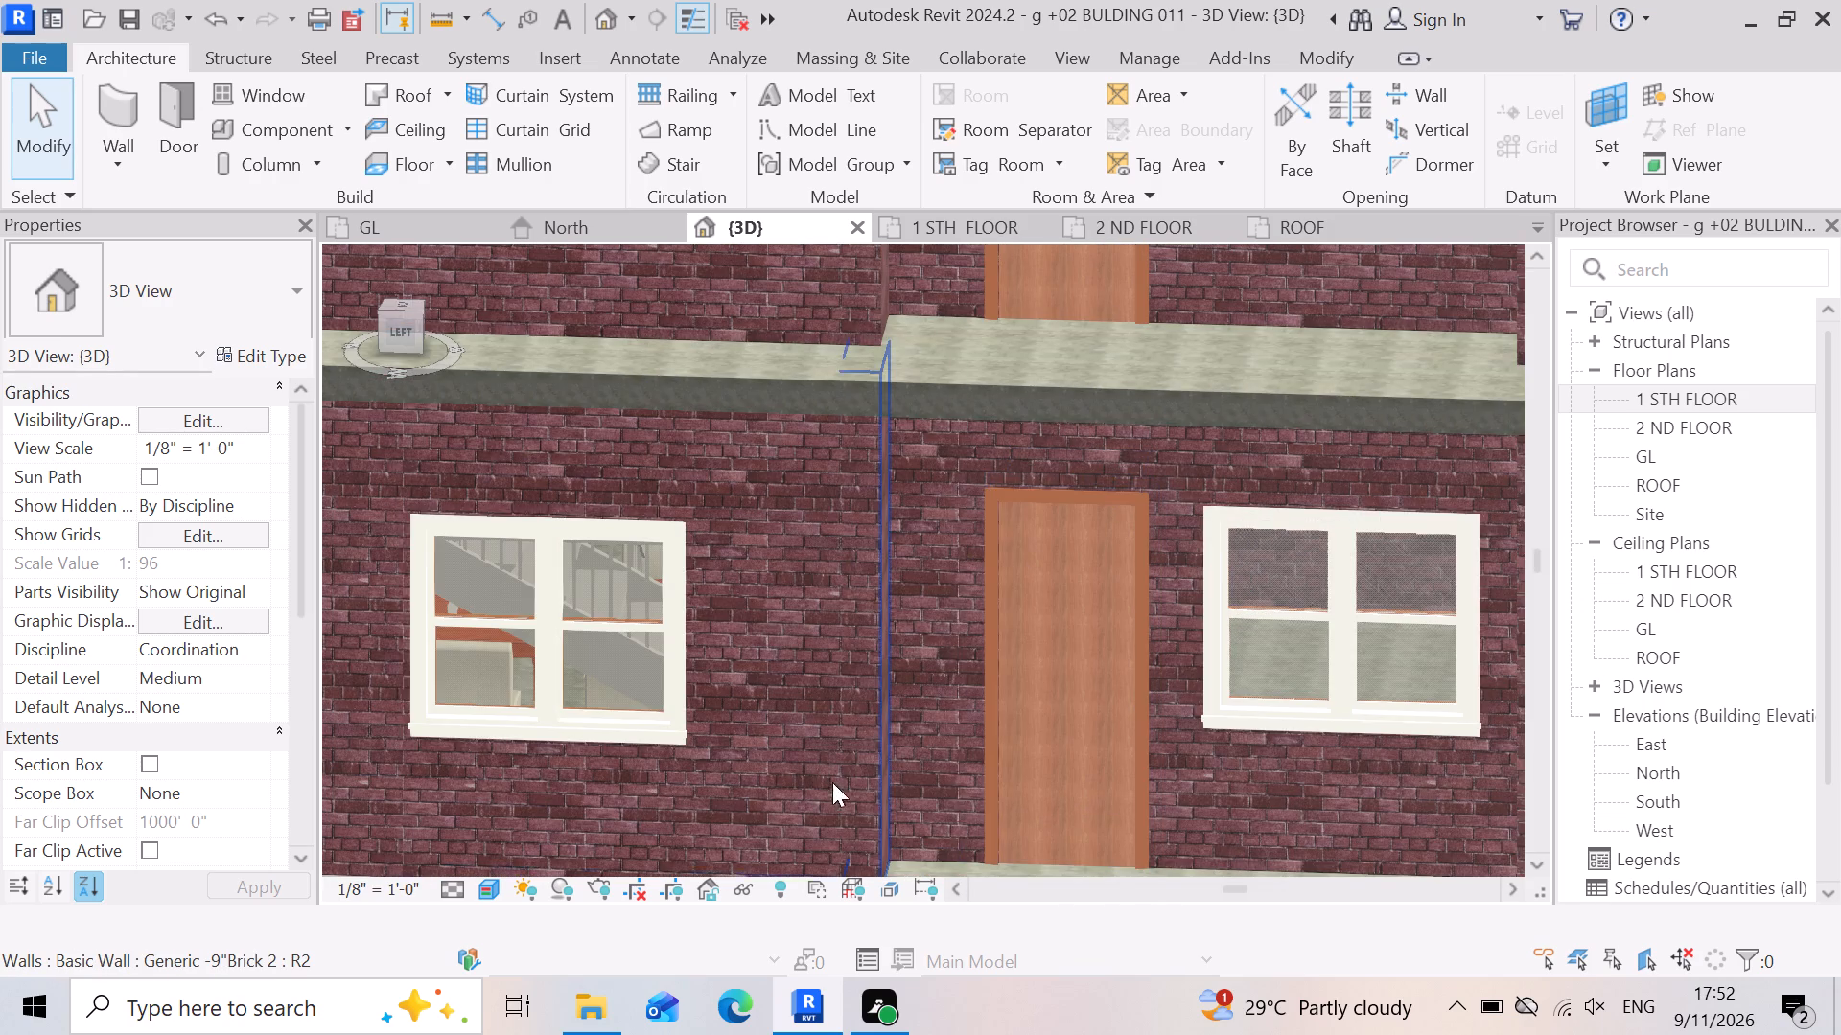
scroll(1039, 452, "down", 7)
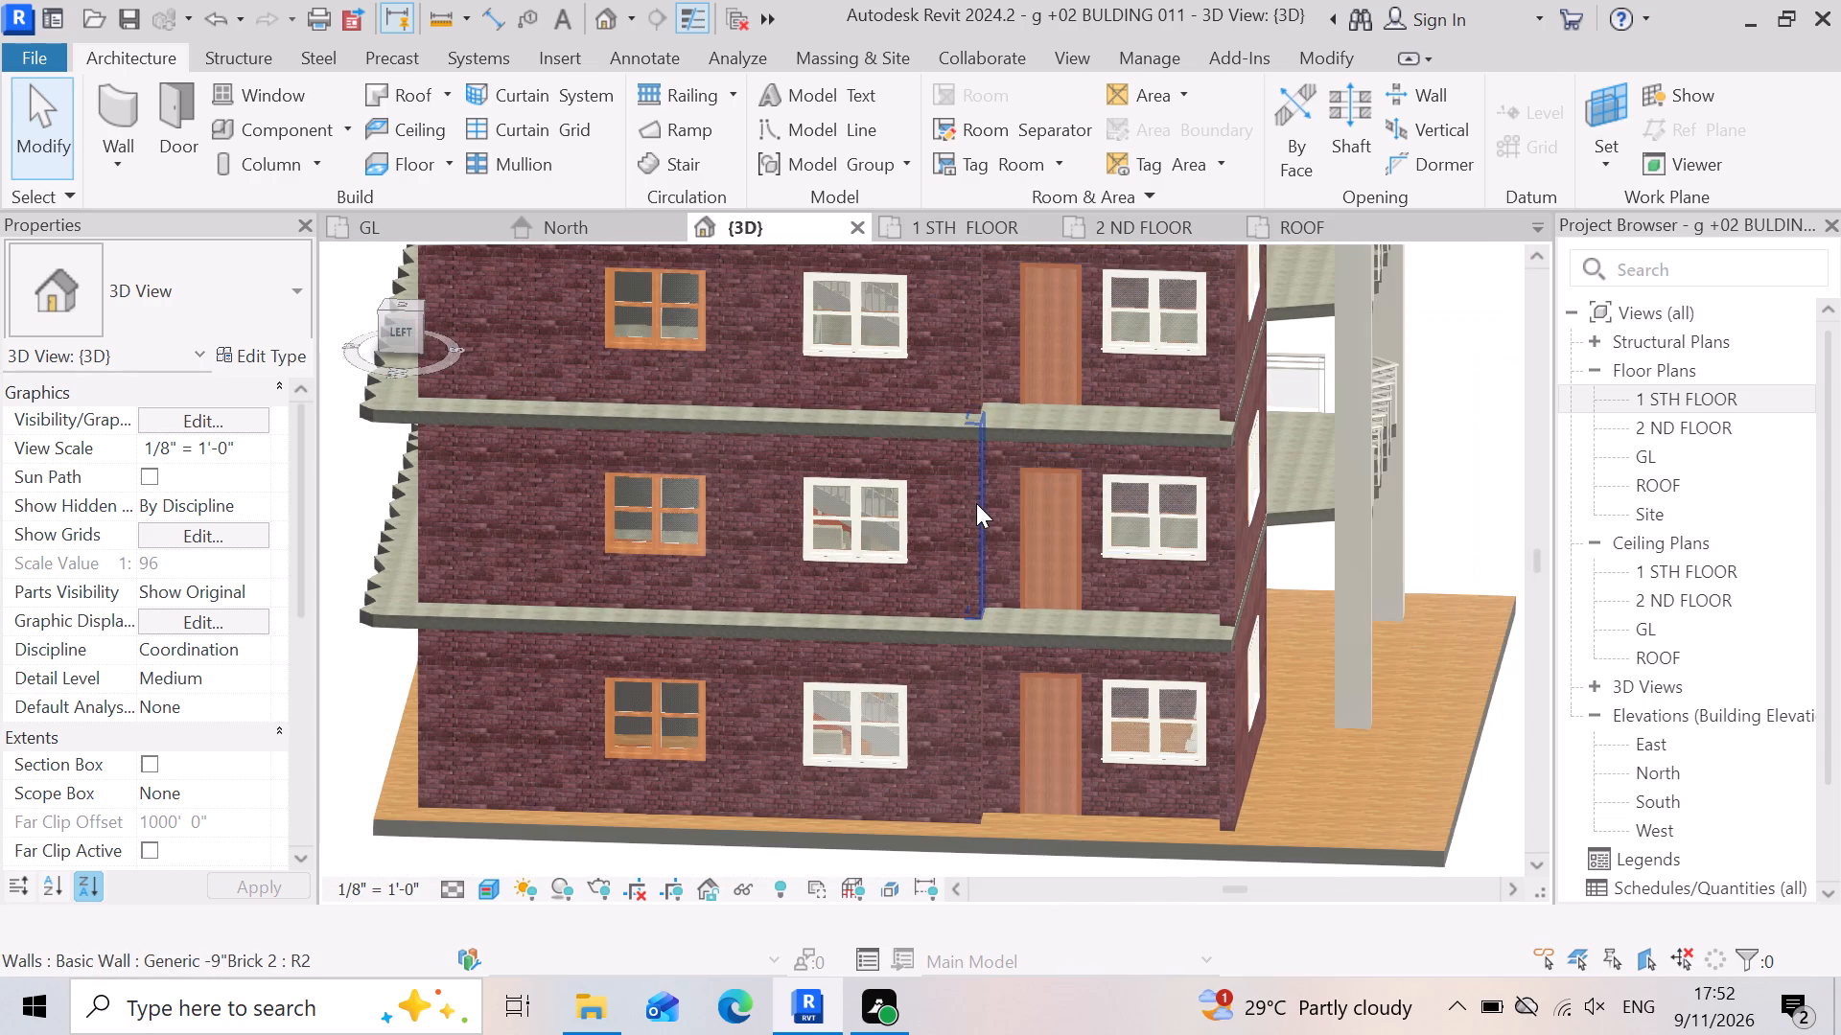
Open the 2 ND FLOOR slab's boundary for editing in the 2 ND FLOOR plan.
left_click(897, 434)
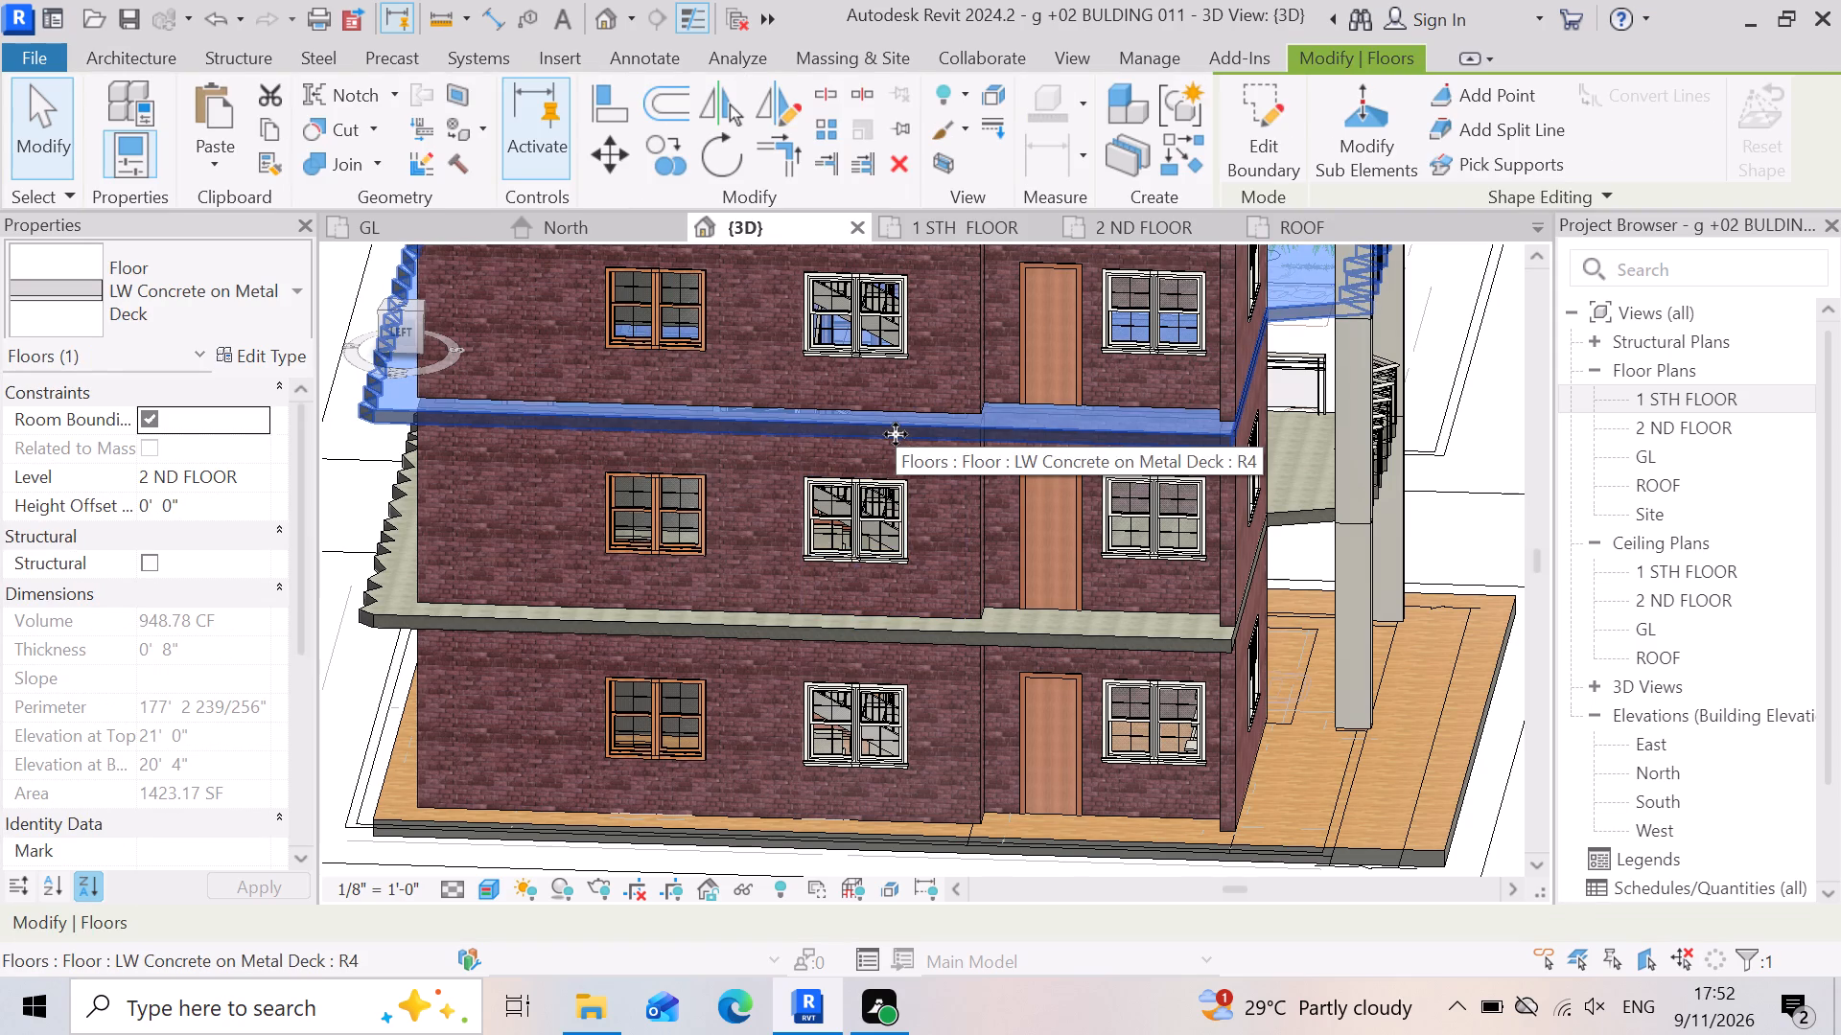
left_click(1258, 111)
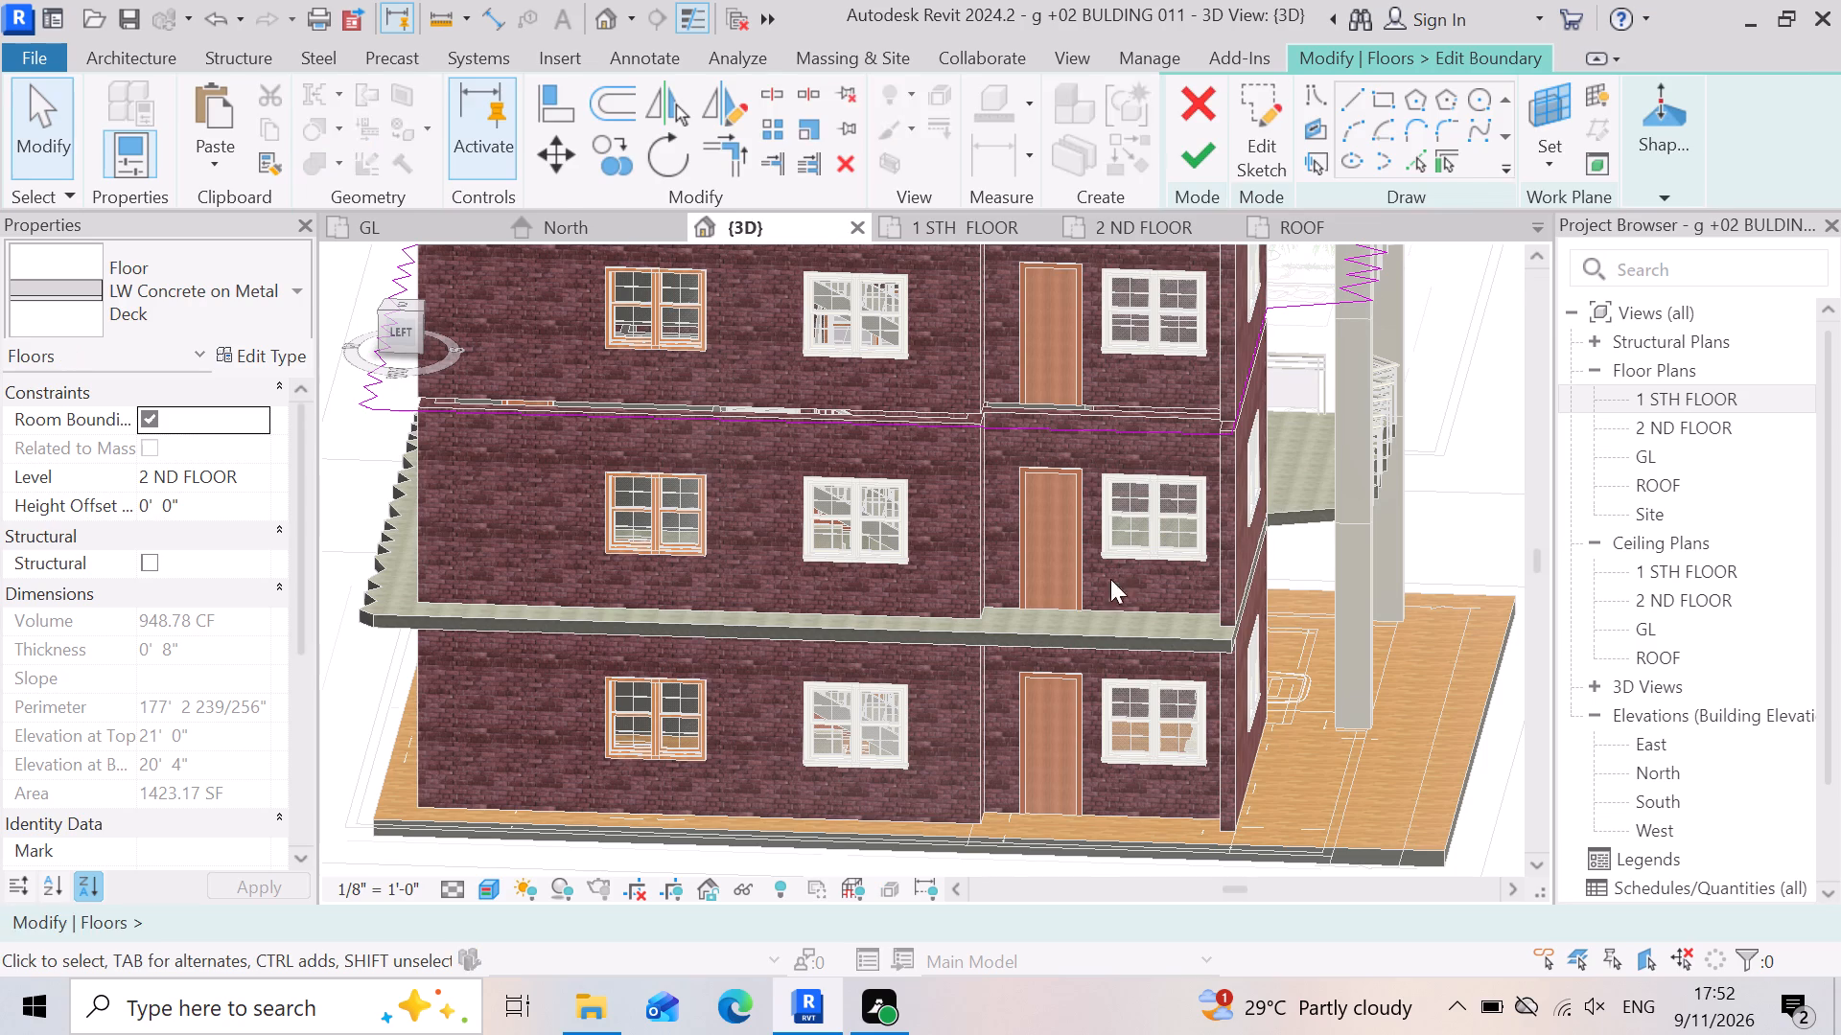
double_click(1693, 425)
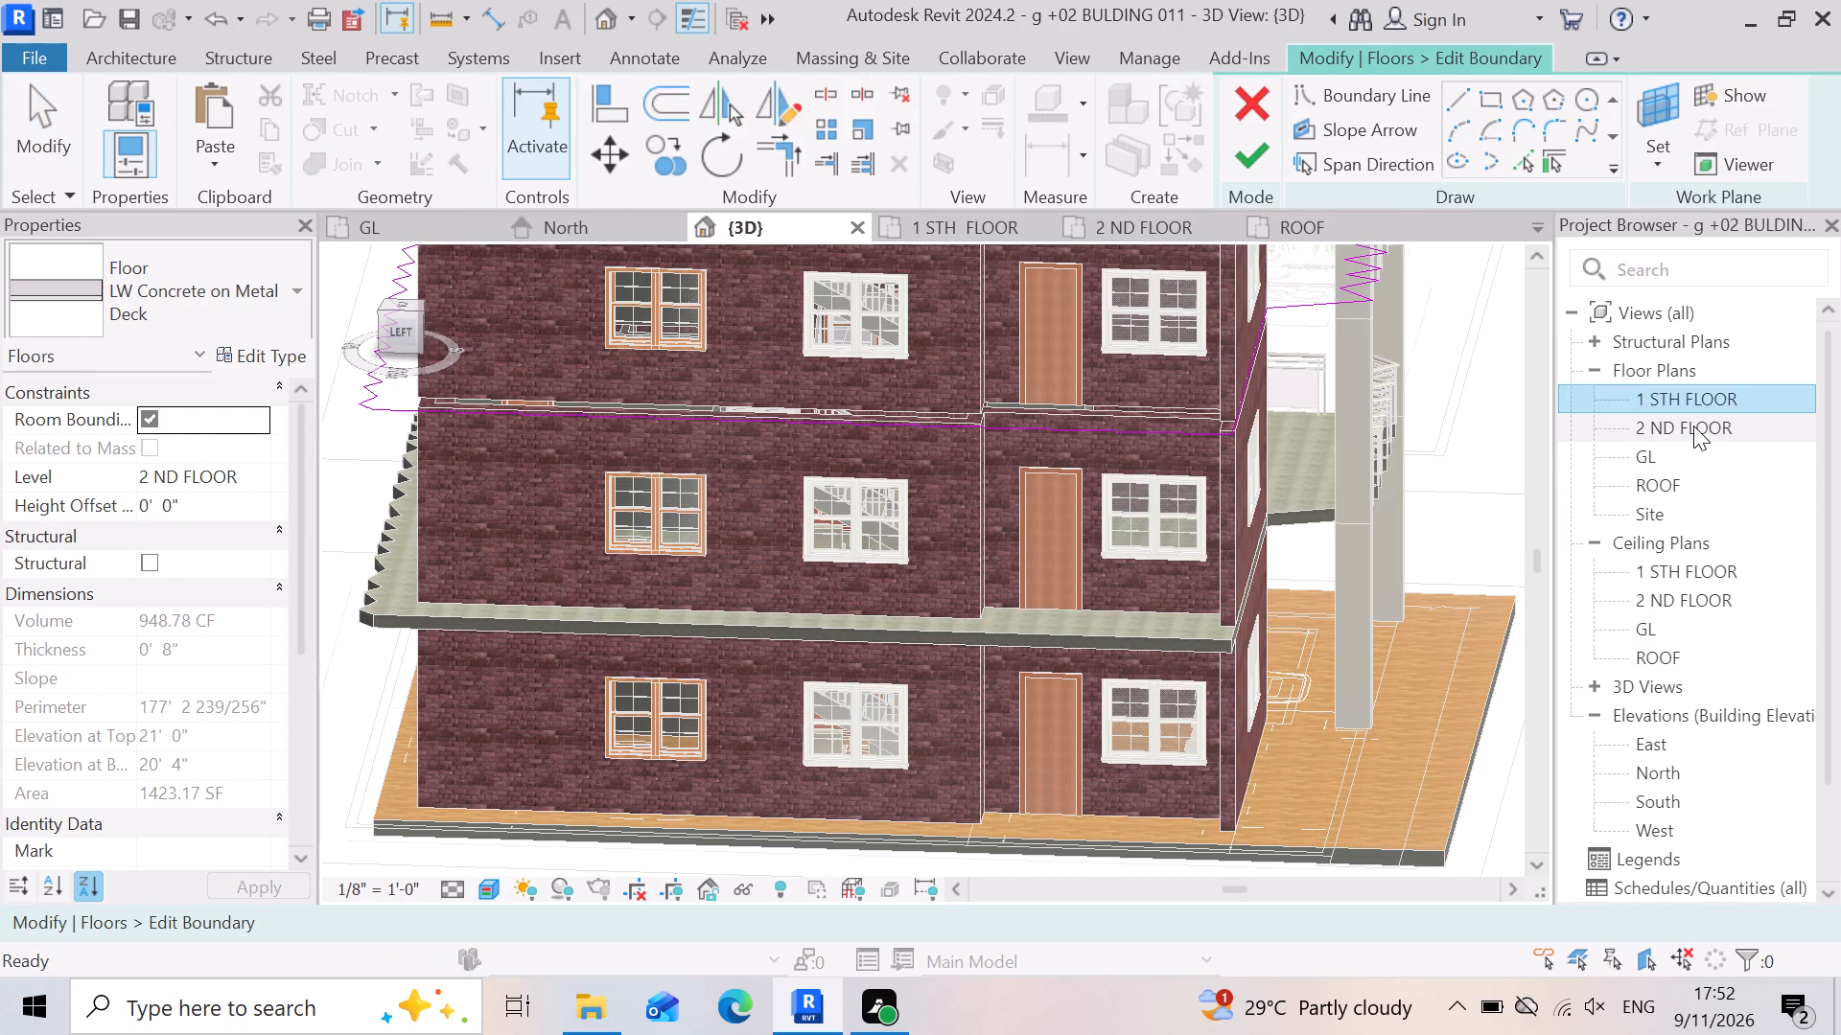
Draw boundary lines from the 2 ND FLOOR slab's left edge along the stair wall's lower face to the side-door wall's outer face.
scroll(865, 719, "up", 3)
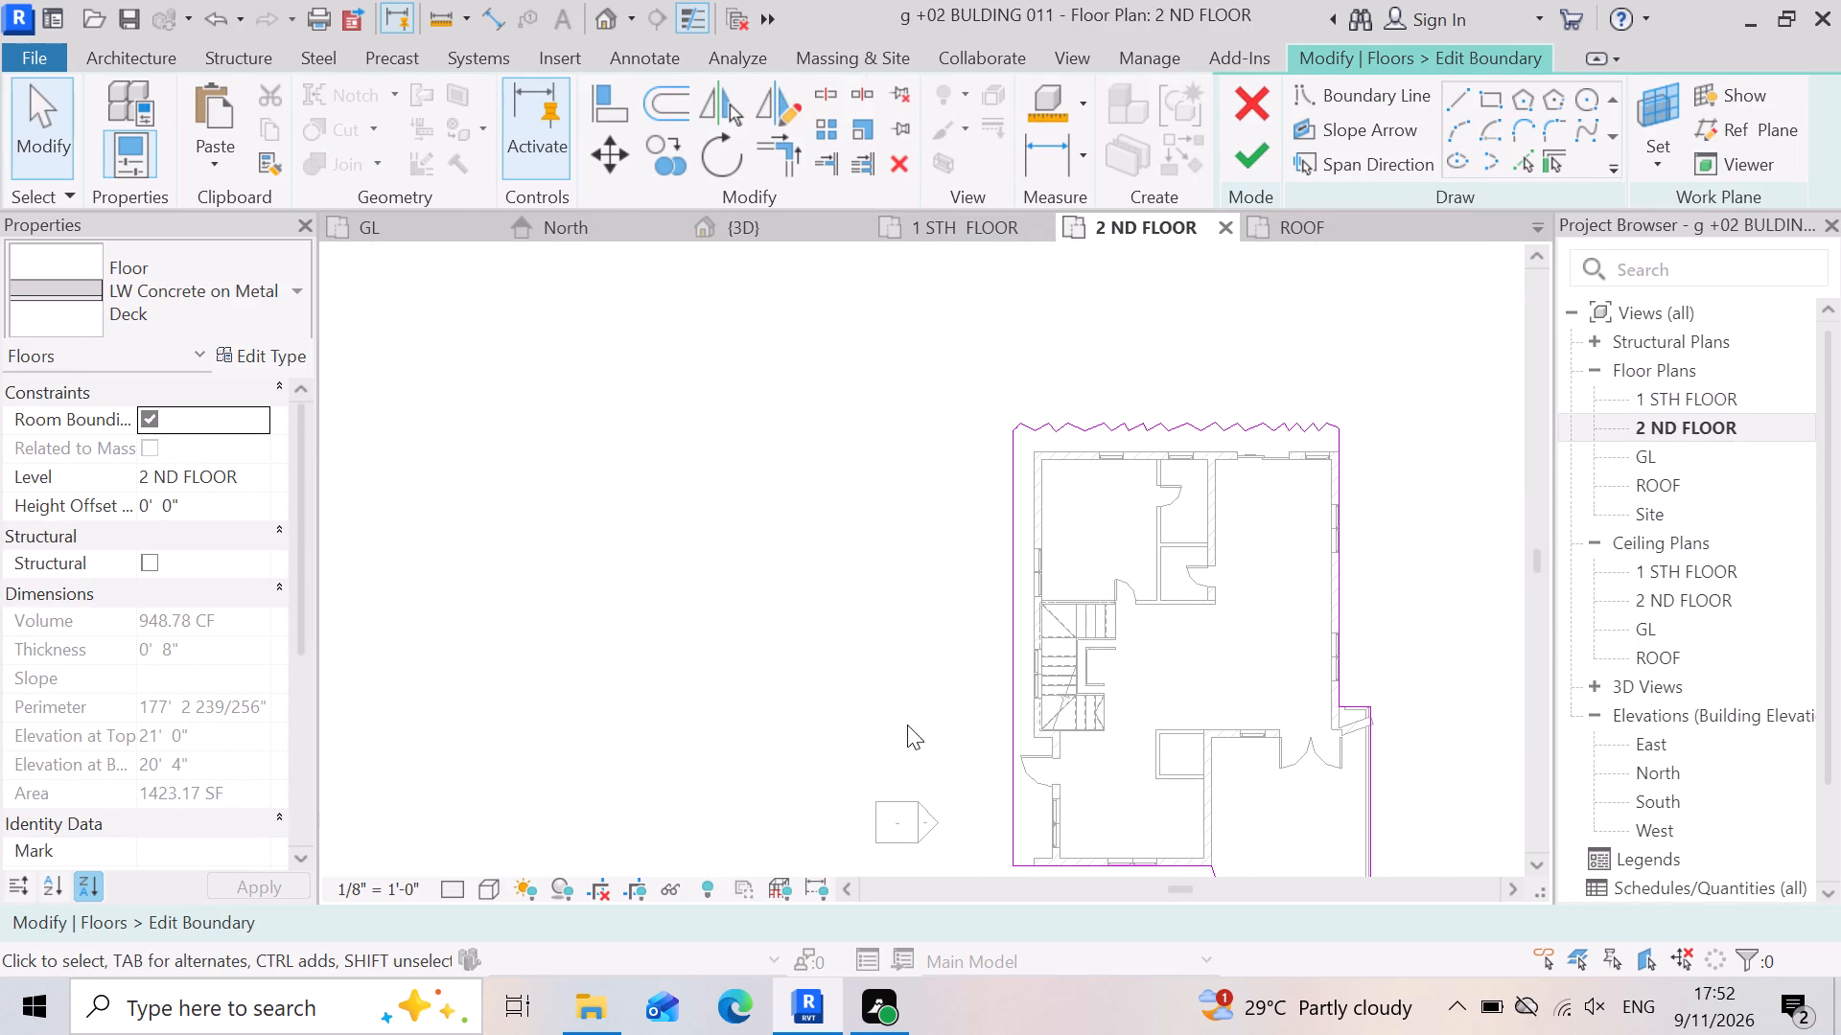
scroll(1198, 601, "down", 3)
scroll(977, 808, "up", 3)
scroll(1134, 814, "up", 3)
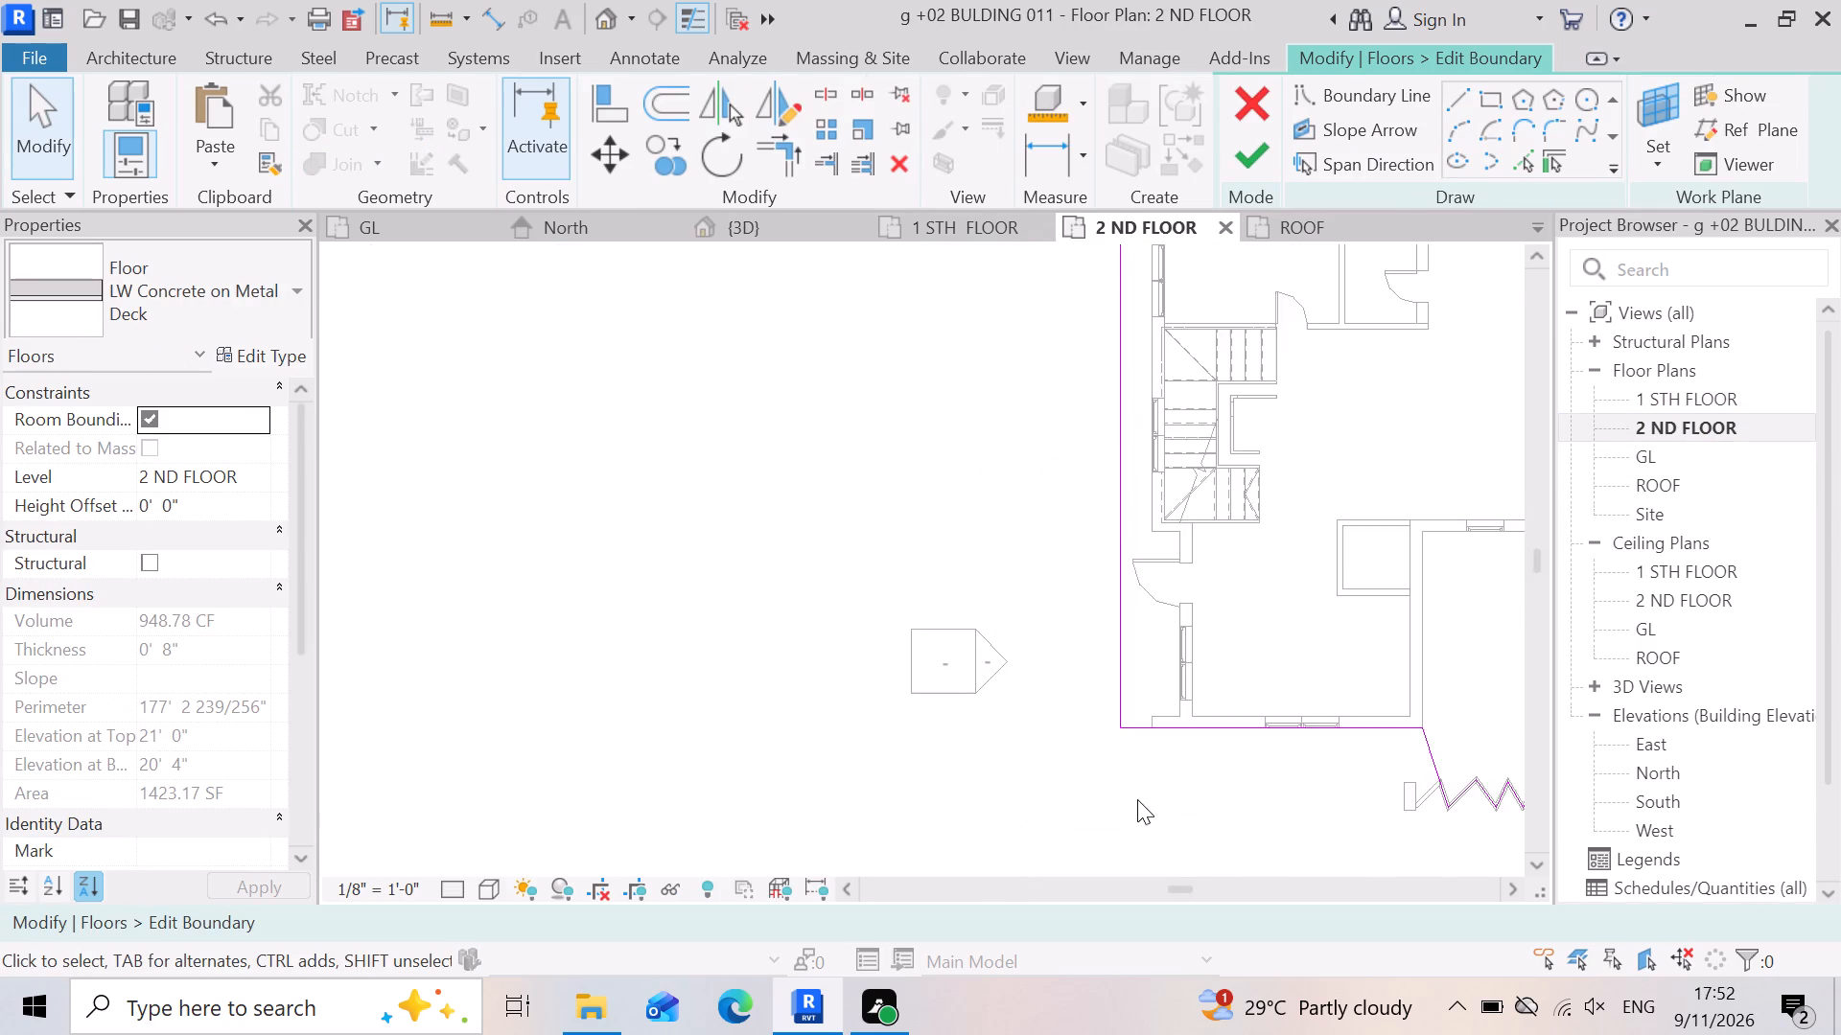
scroll(1137, 799, "up", 2)
scroll(1089, 825, "down", 4)
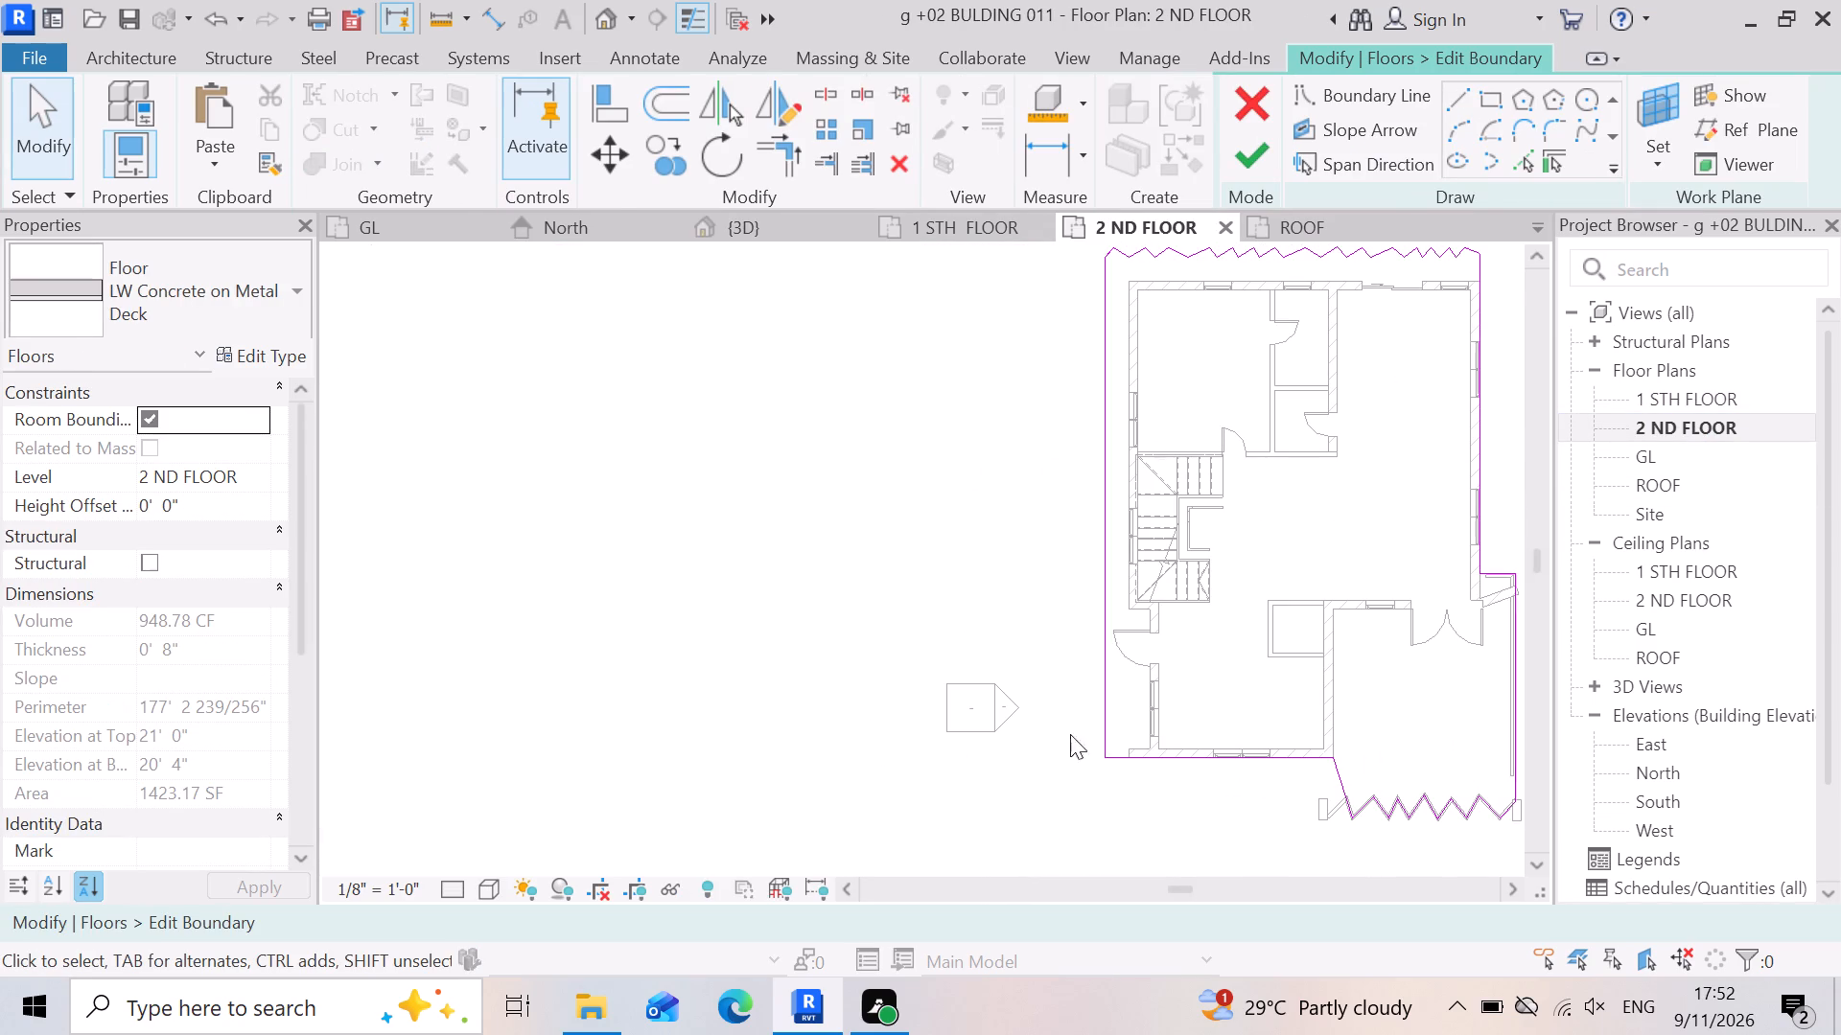
scroll(1141, 633, "up", 9)
scroll(1025, 609, "up", 3)
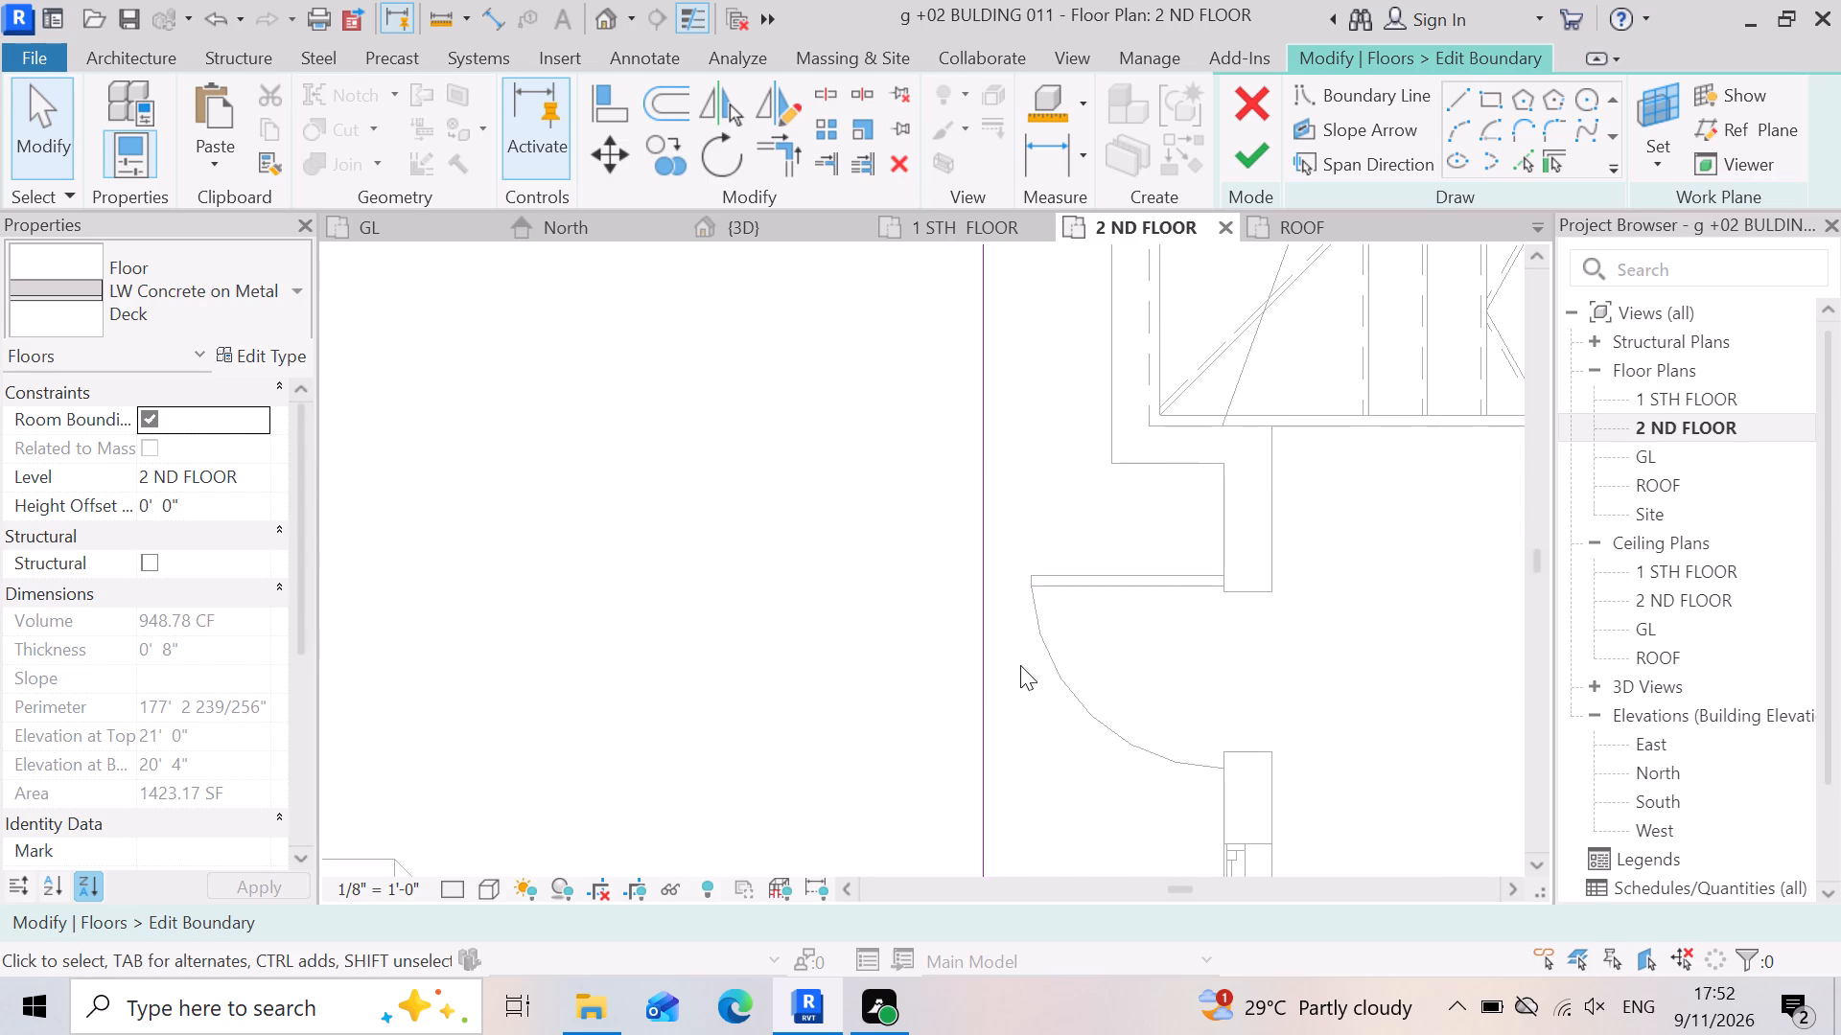
scroll(1048, 653, "down", 11)
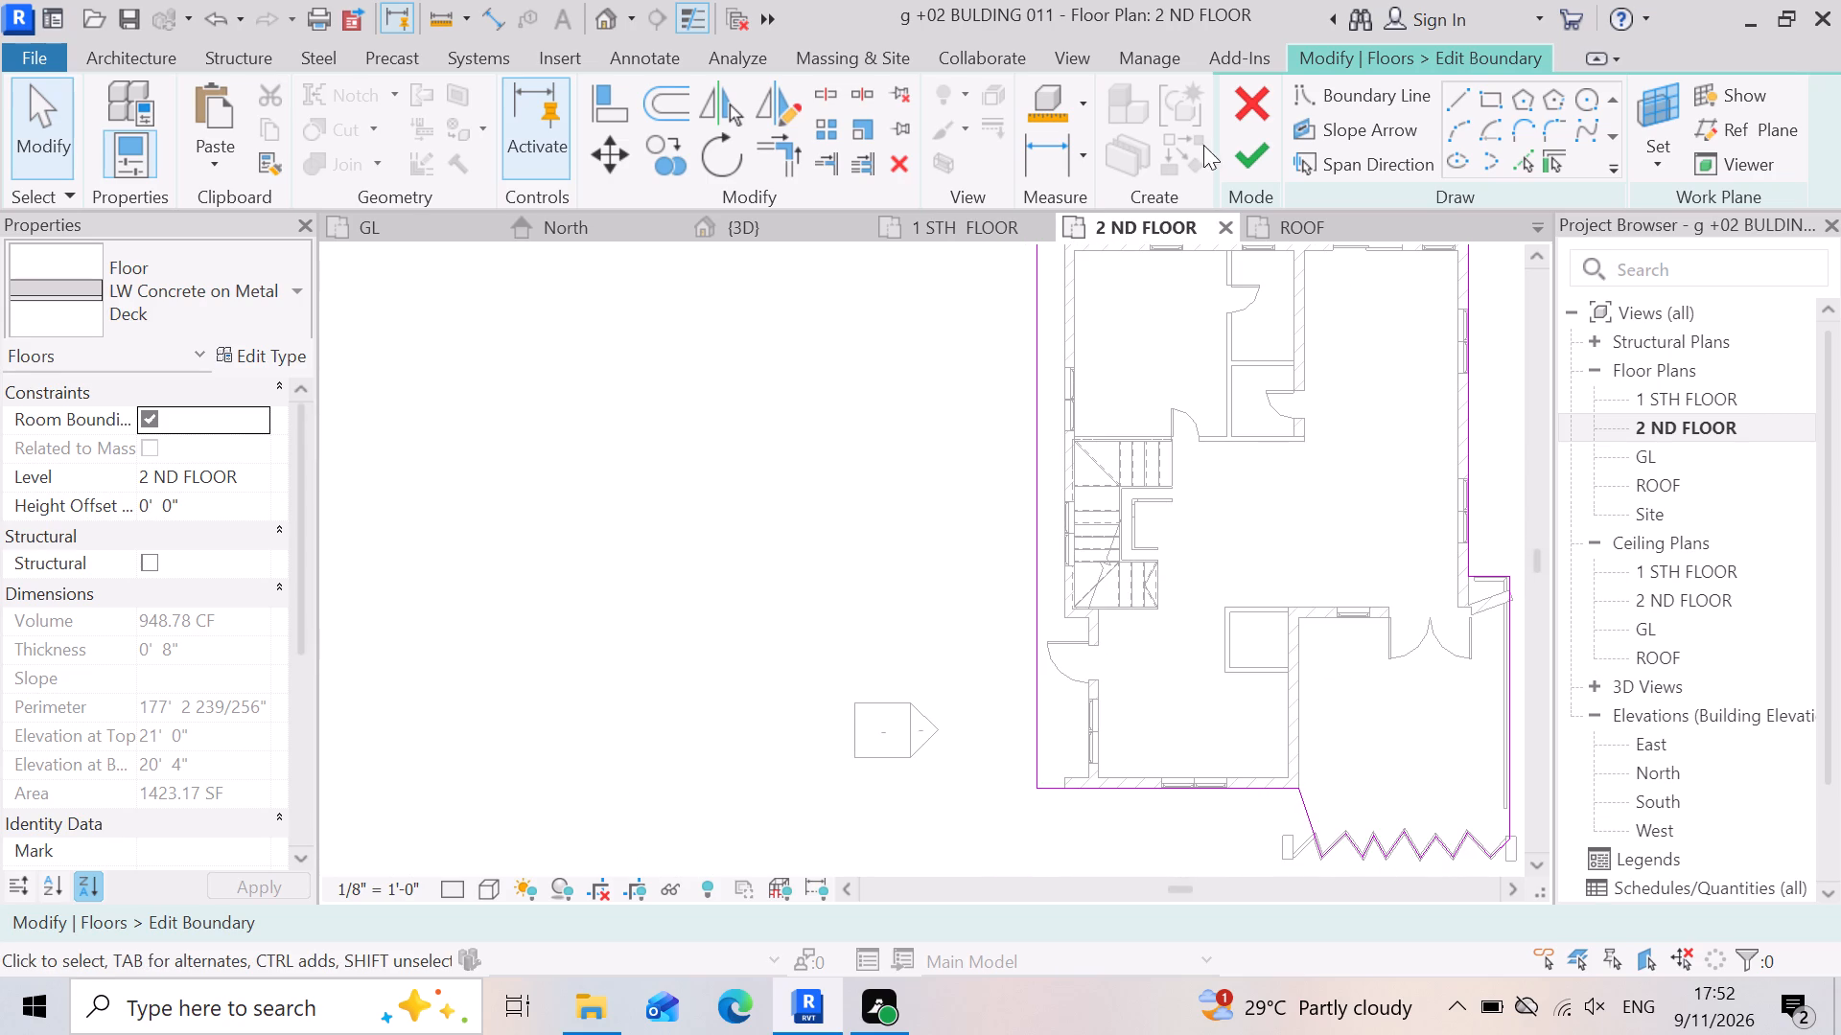
left_click(1455, 96)
scroll(1008, 700, "up", 3)
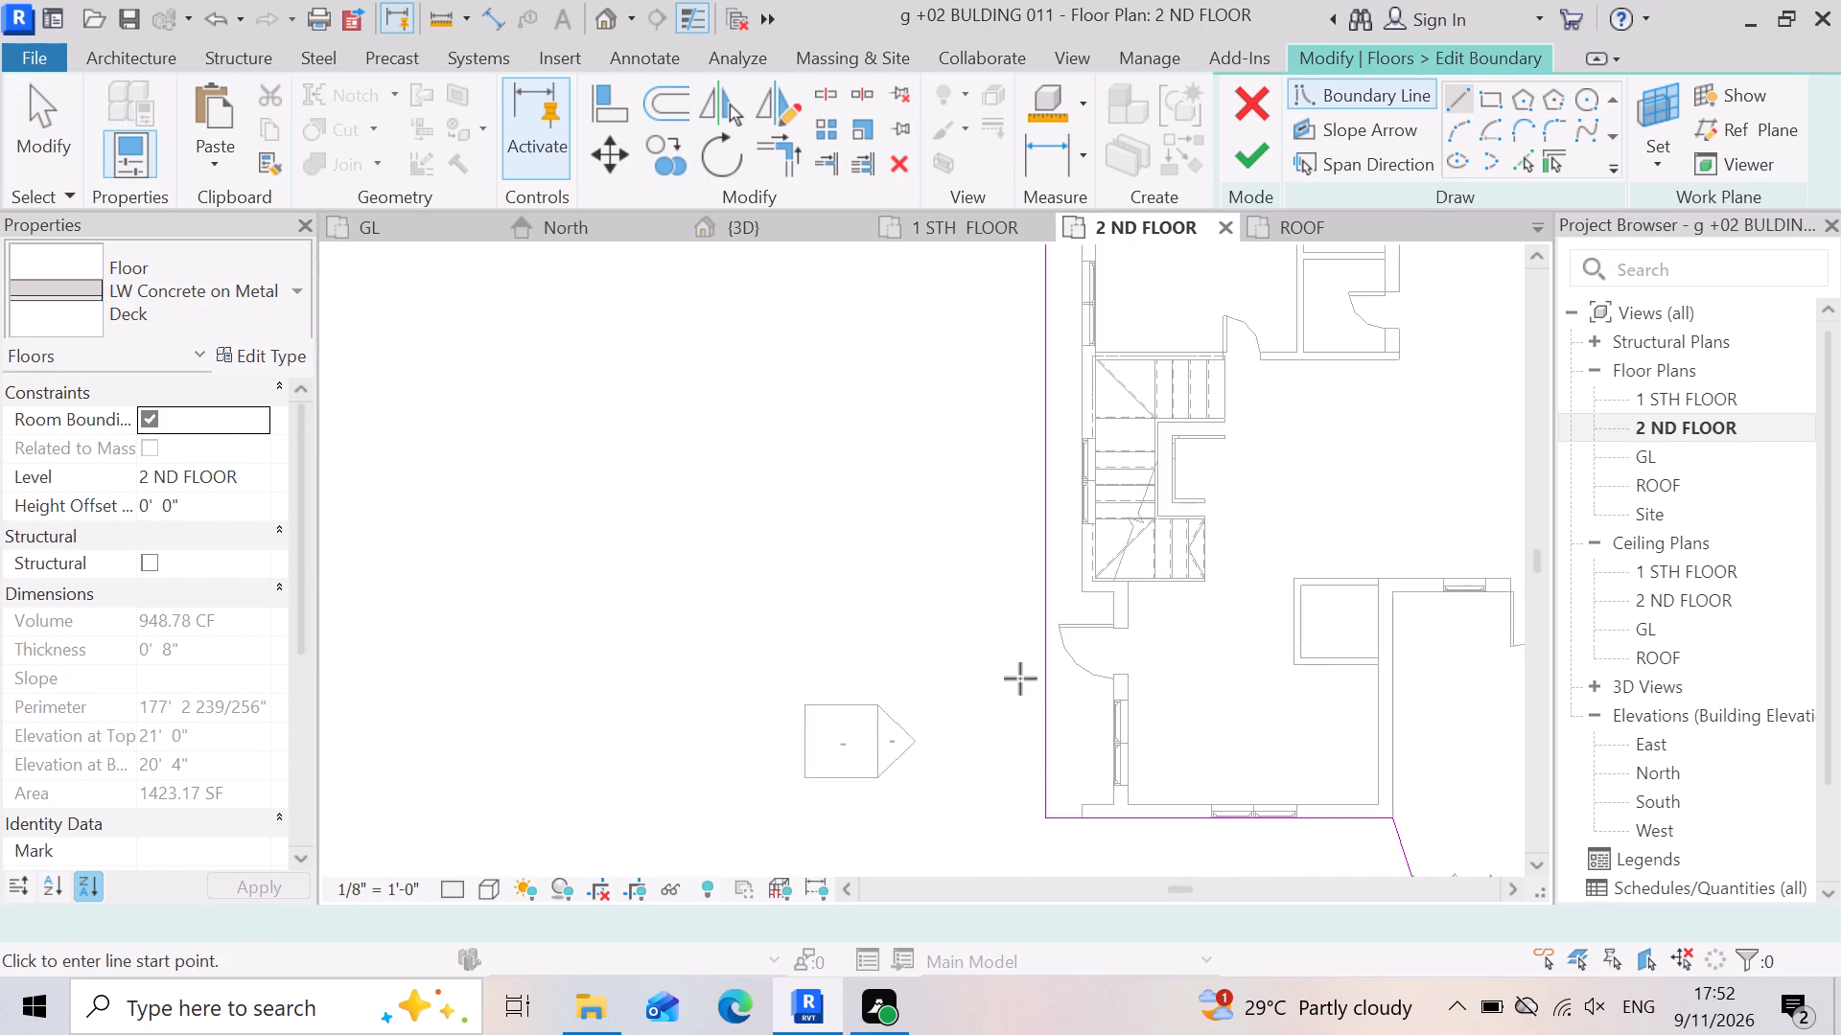
scroll(1020, 678, "up", 10)
scroll(1091, 656, "down", 8)
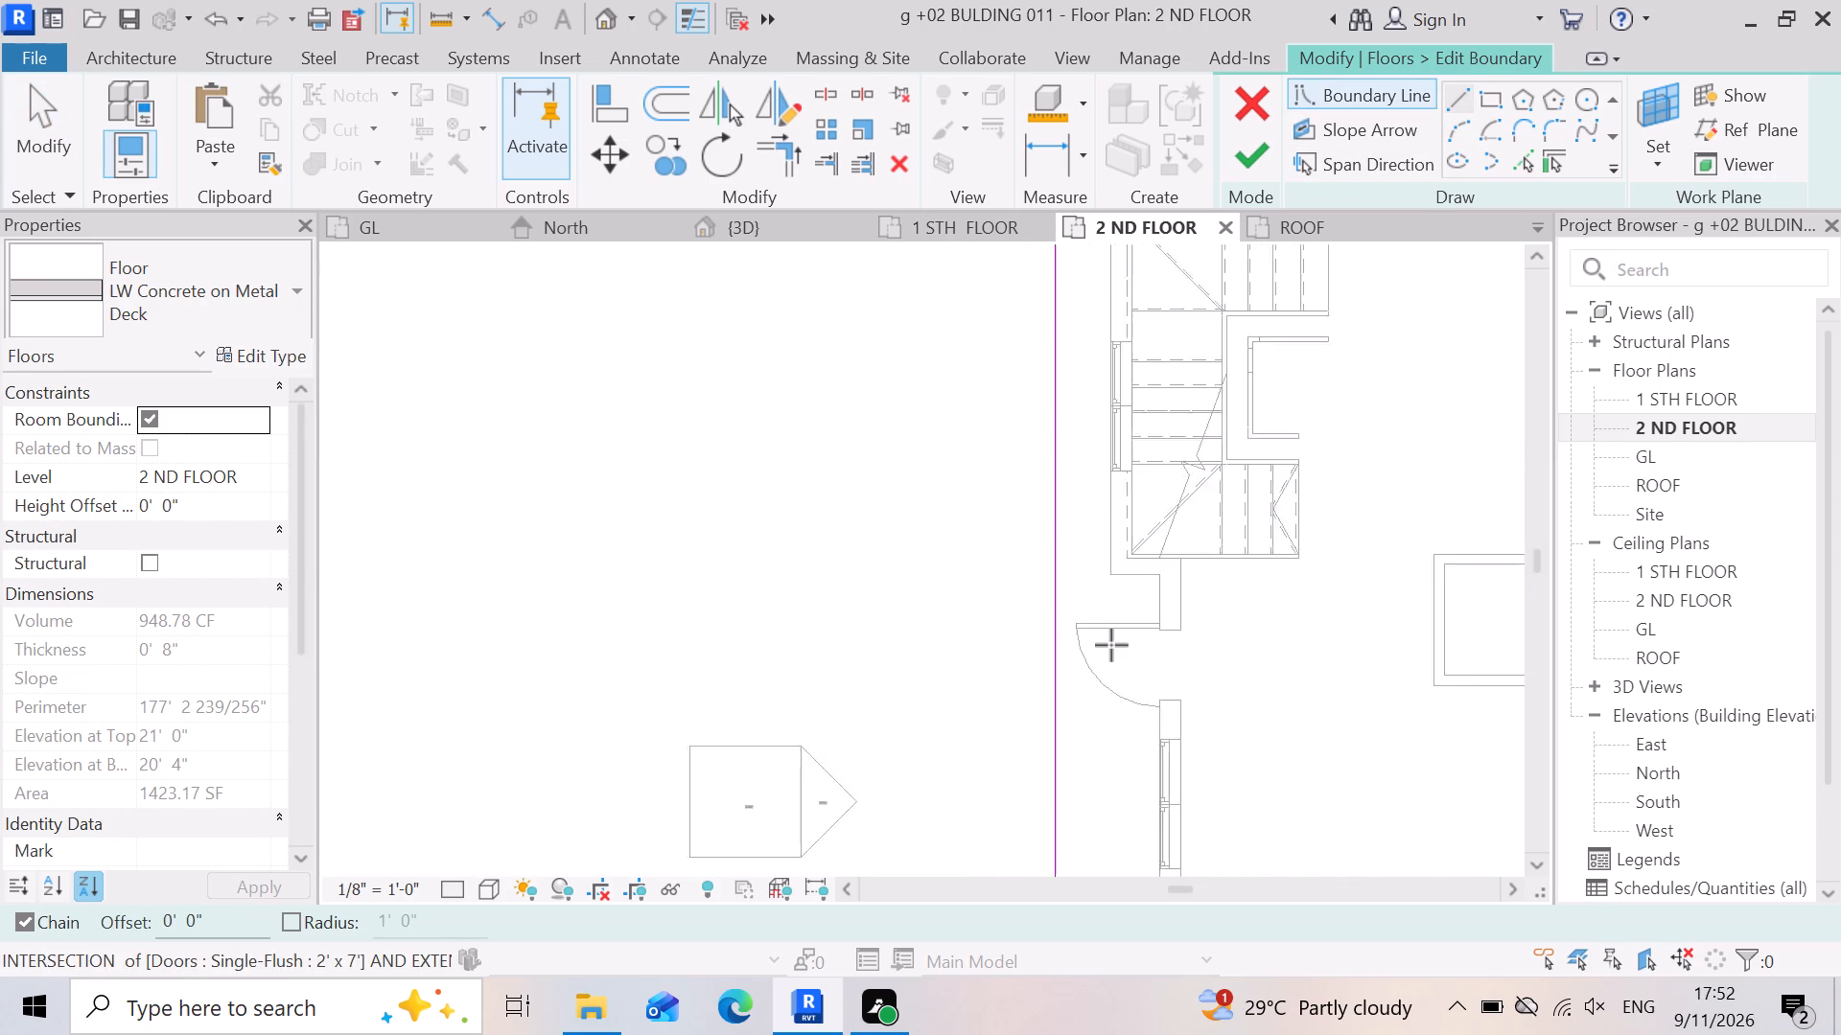
scroll(1111, 645, "down", 9)
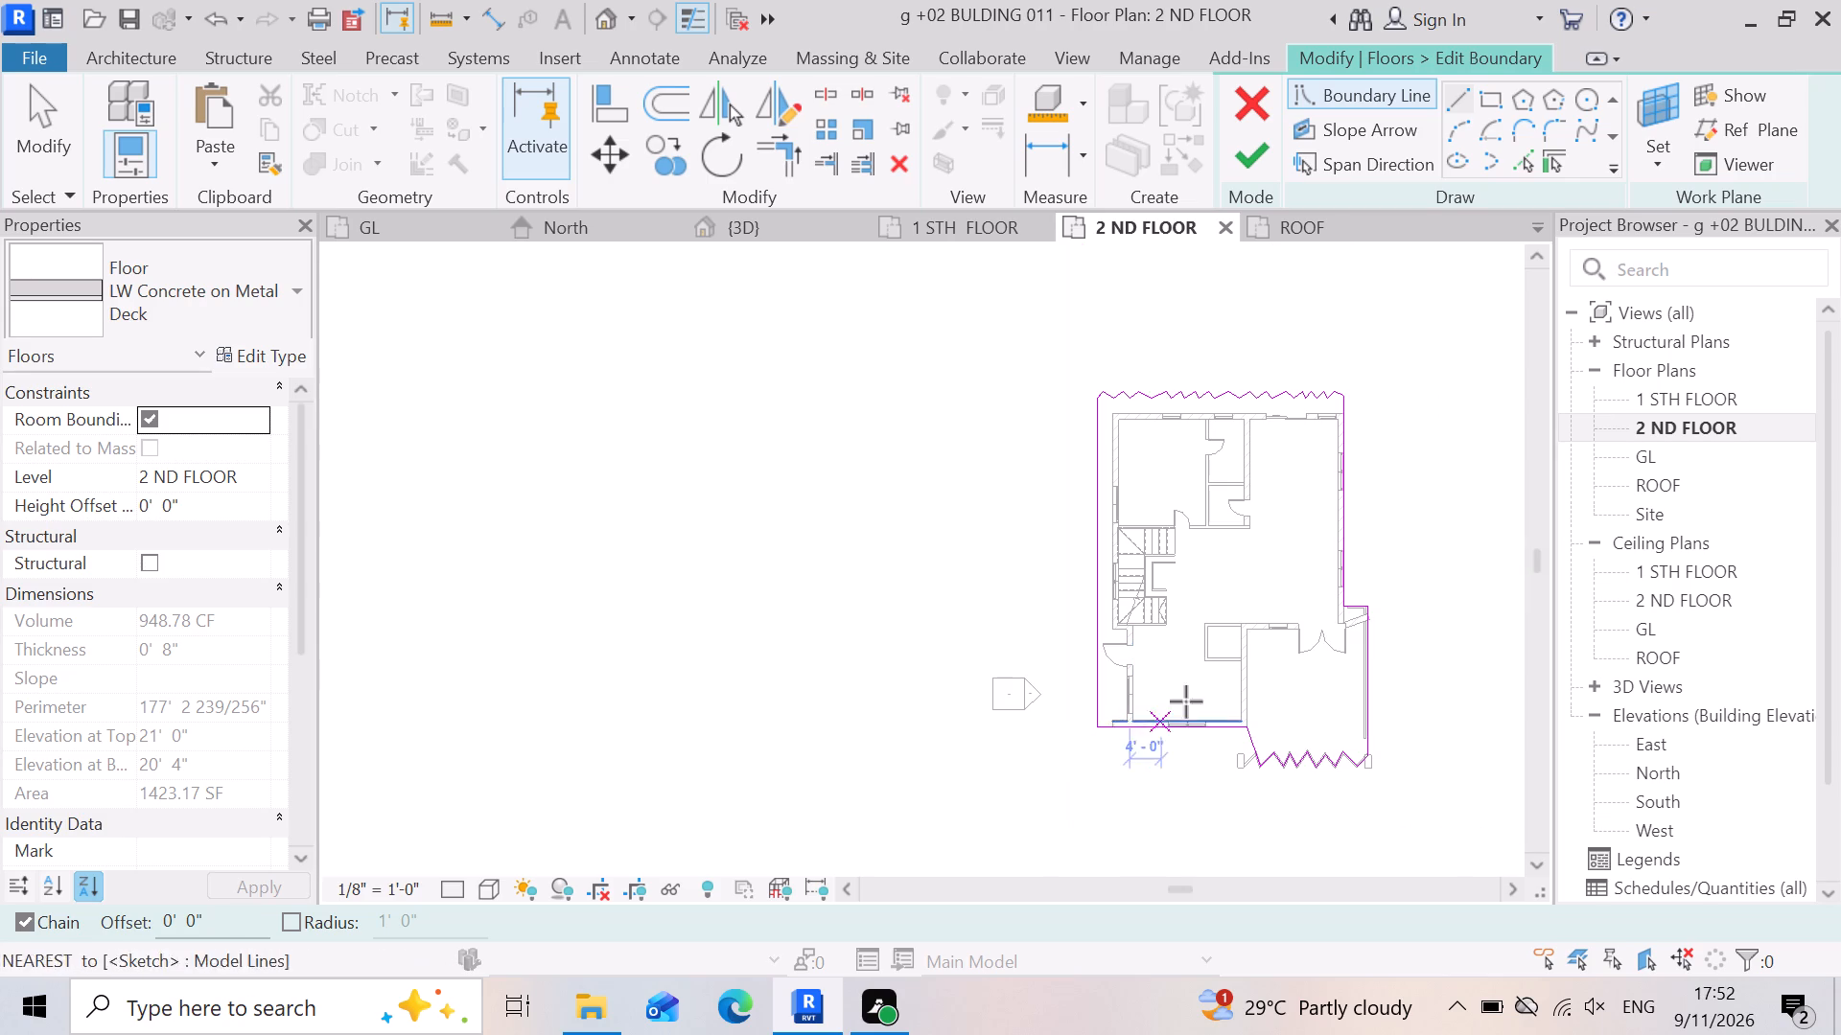
scroll(1251, 669, "up", 9)
scroll(863, 690, "up", 3)
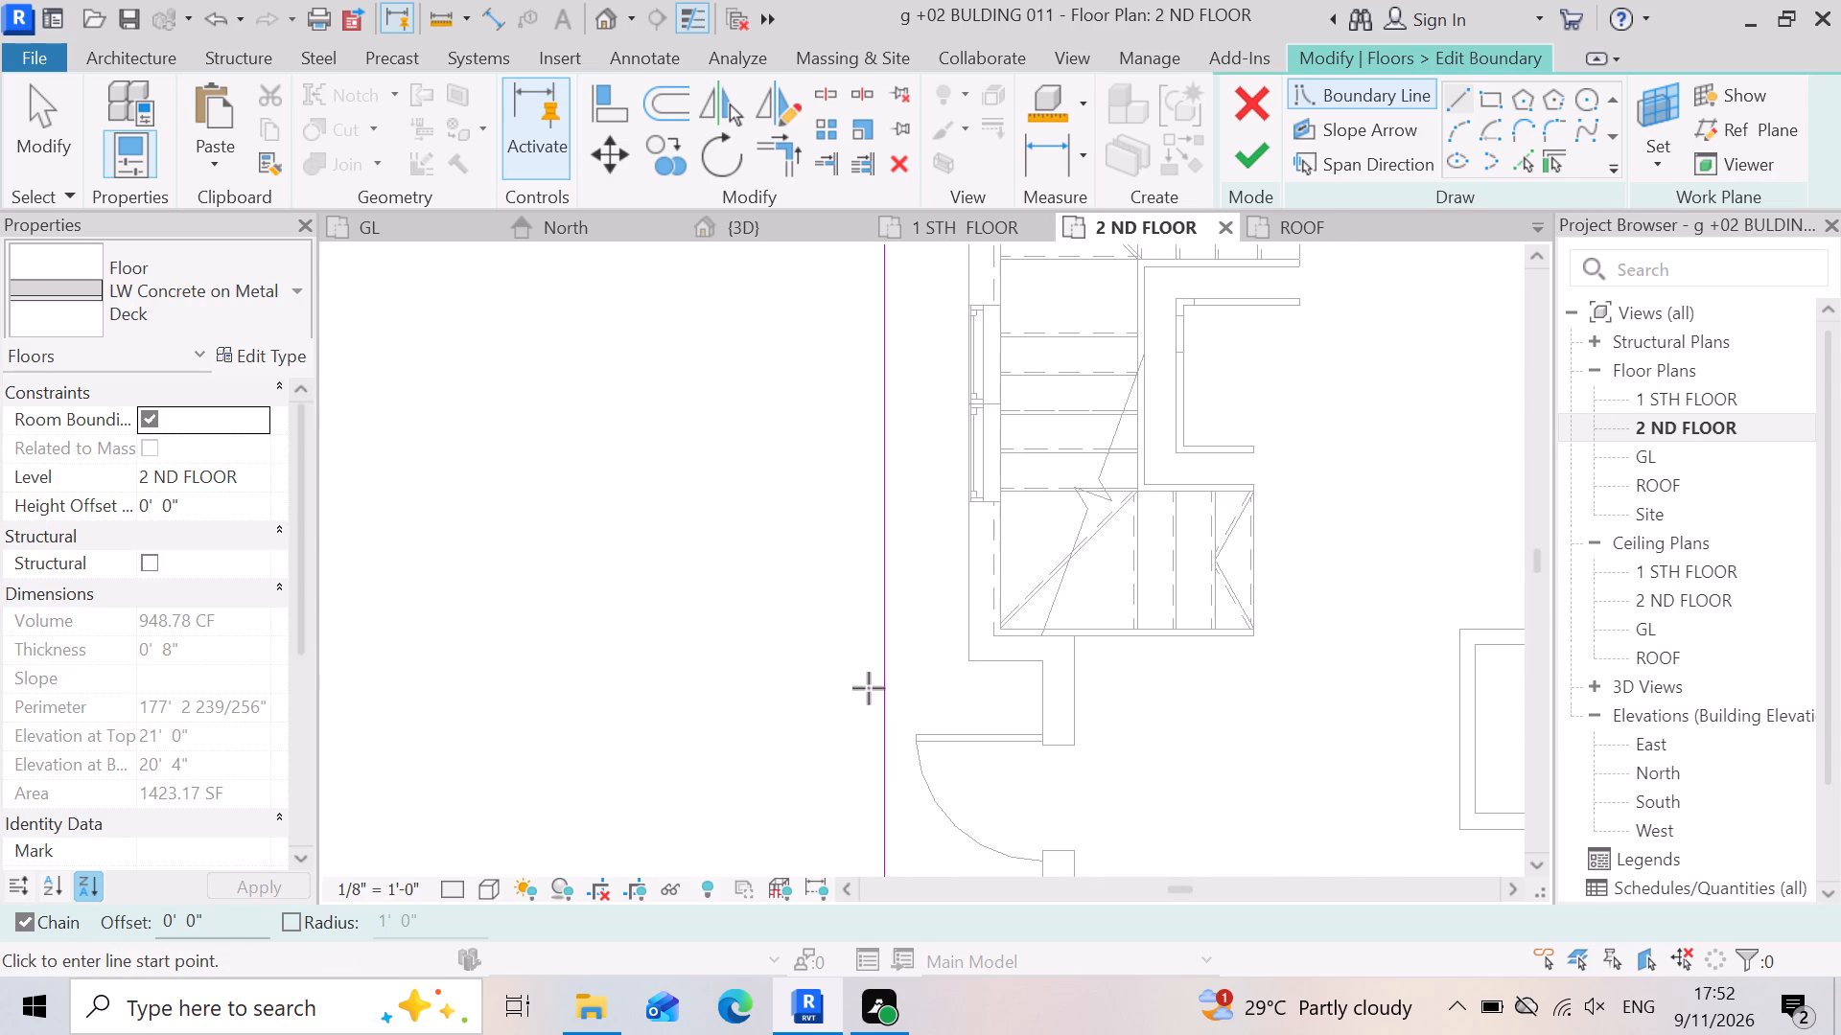
left_click(887, 661)
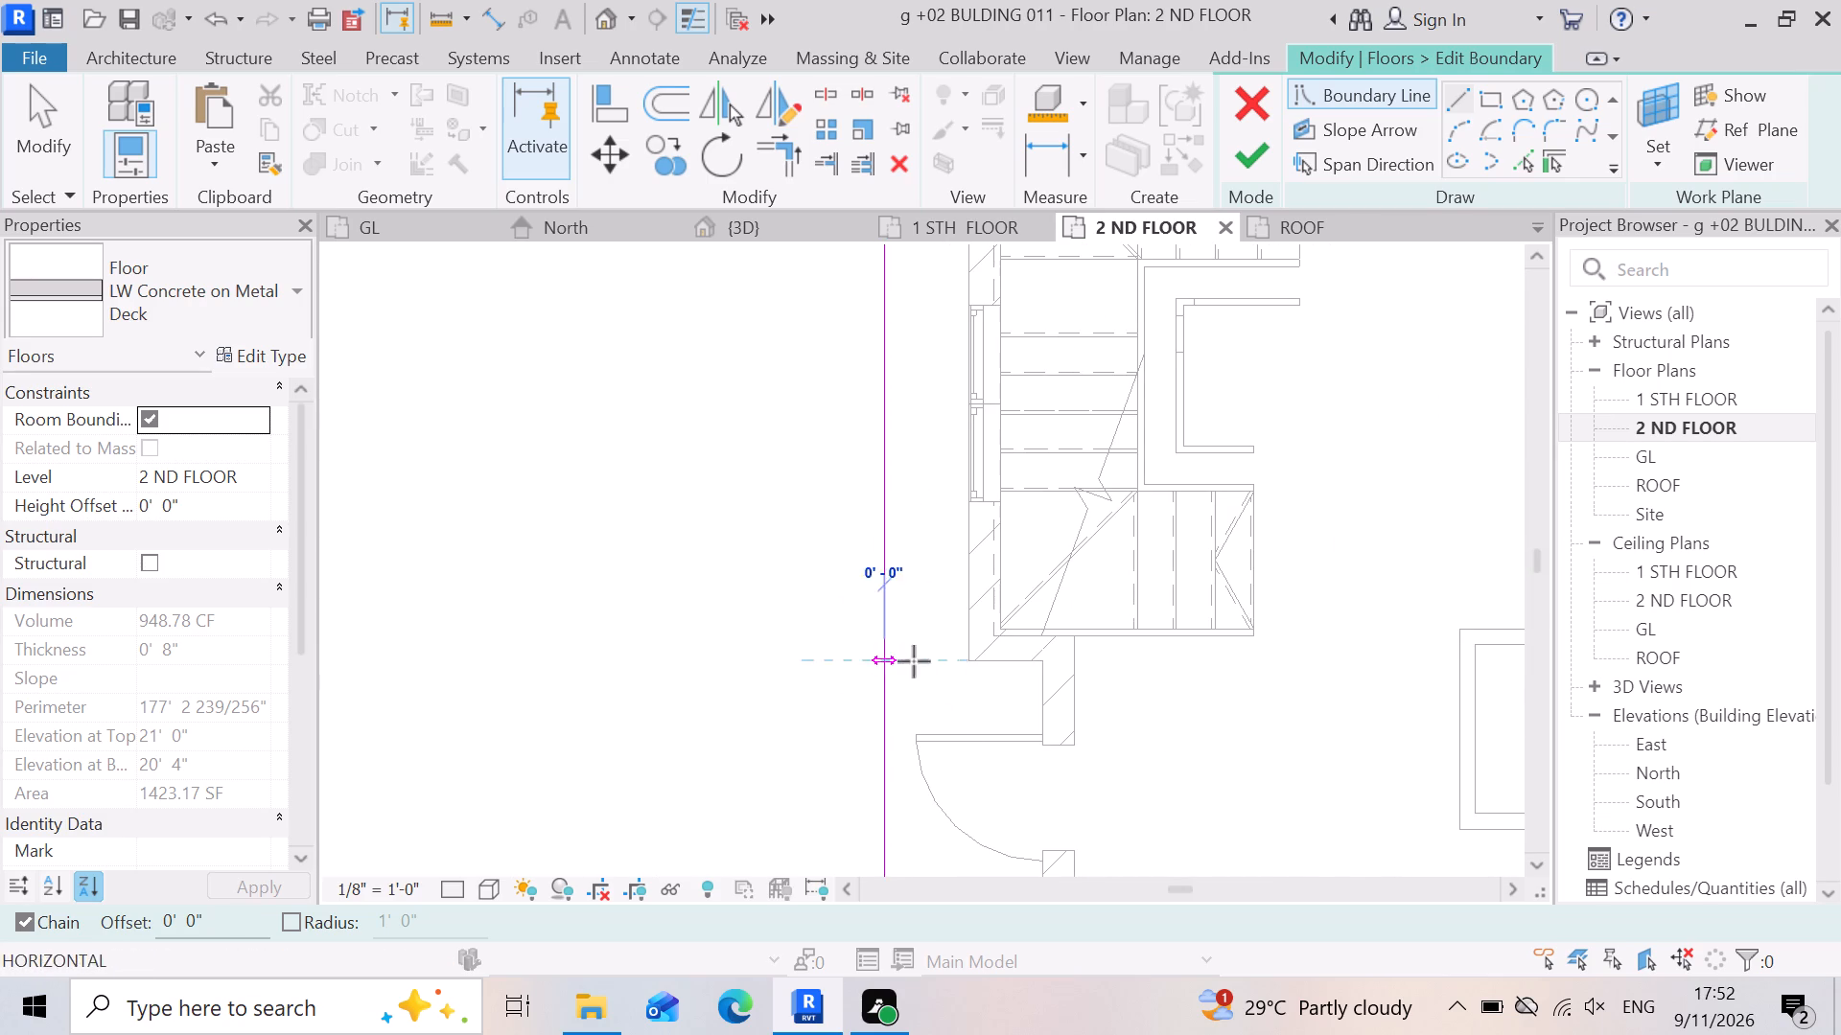
left_click(974, 665)
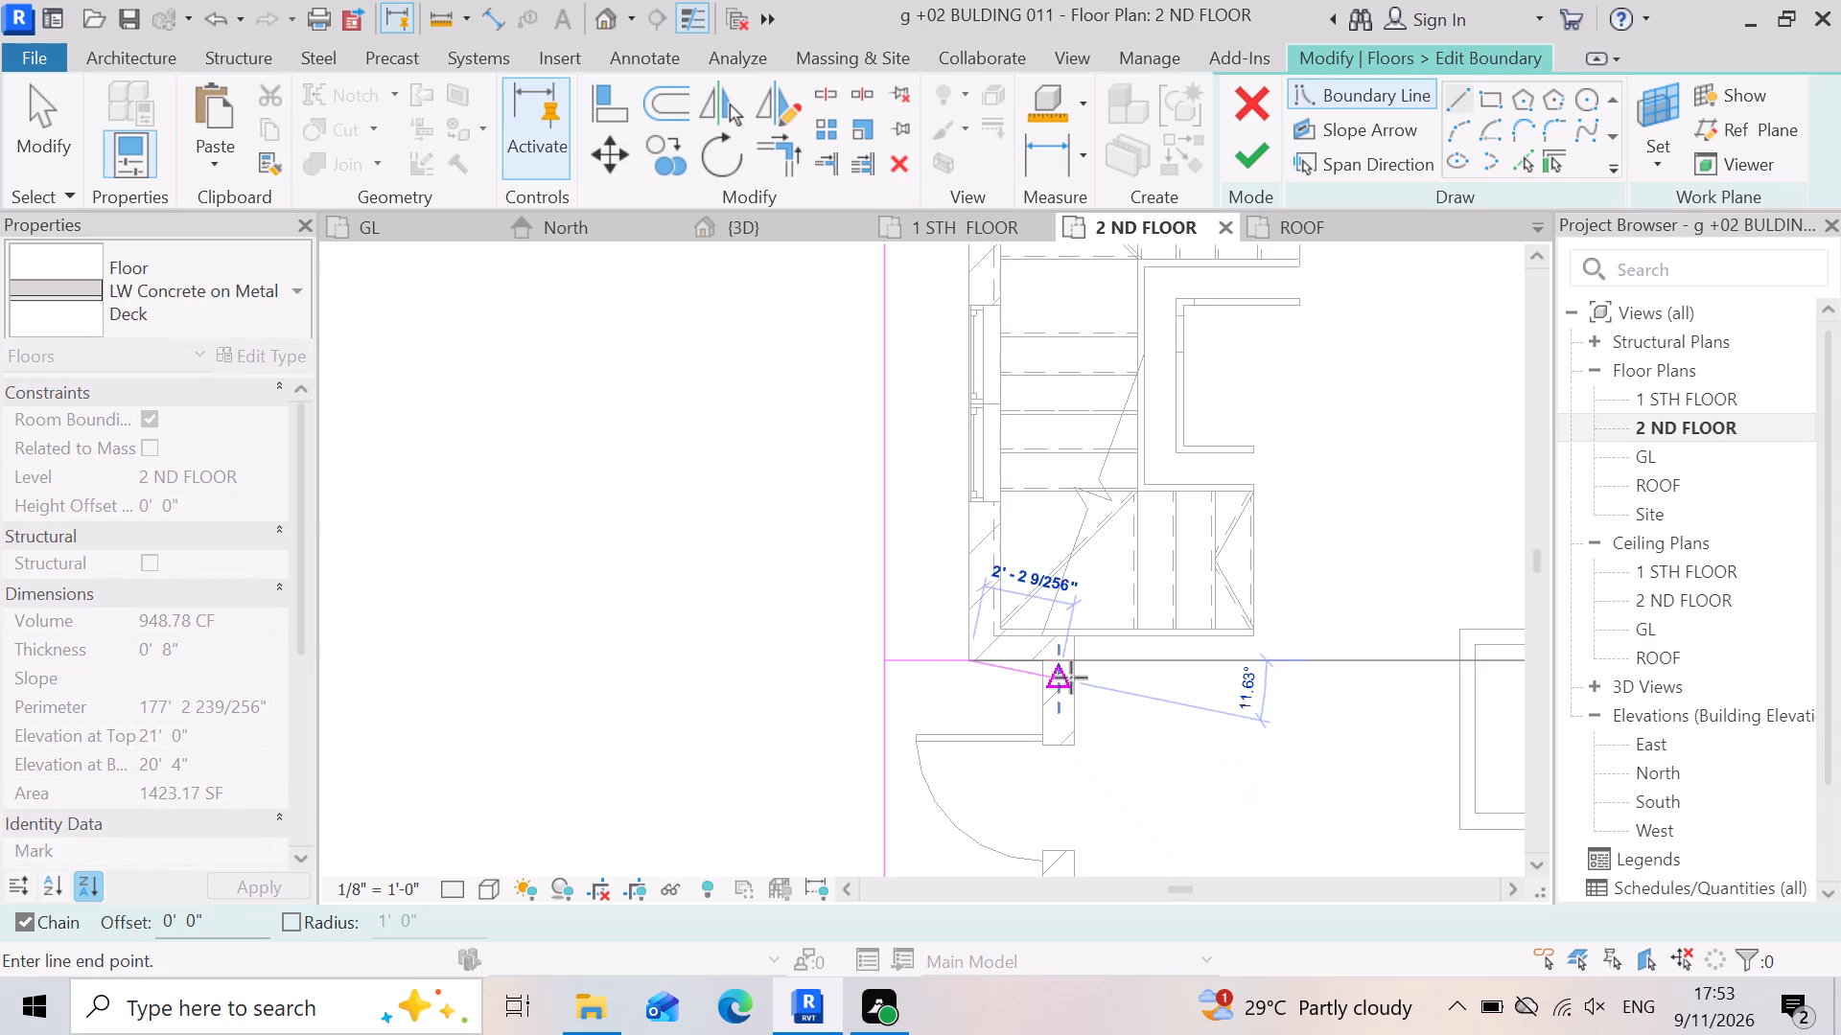
scroll(1005, 697, "down", 4)
scroll(1042, 674, "up", 3)
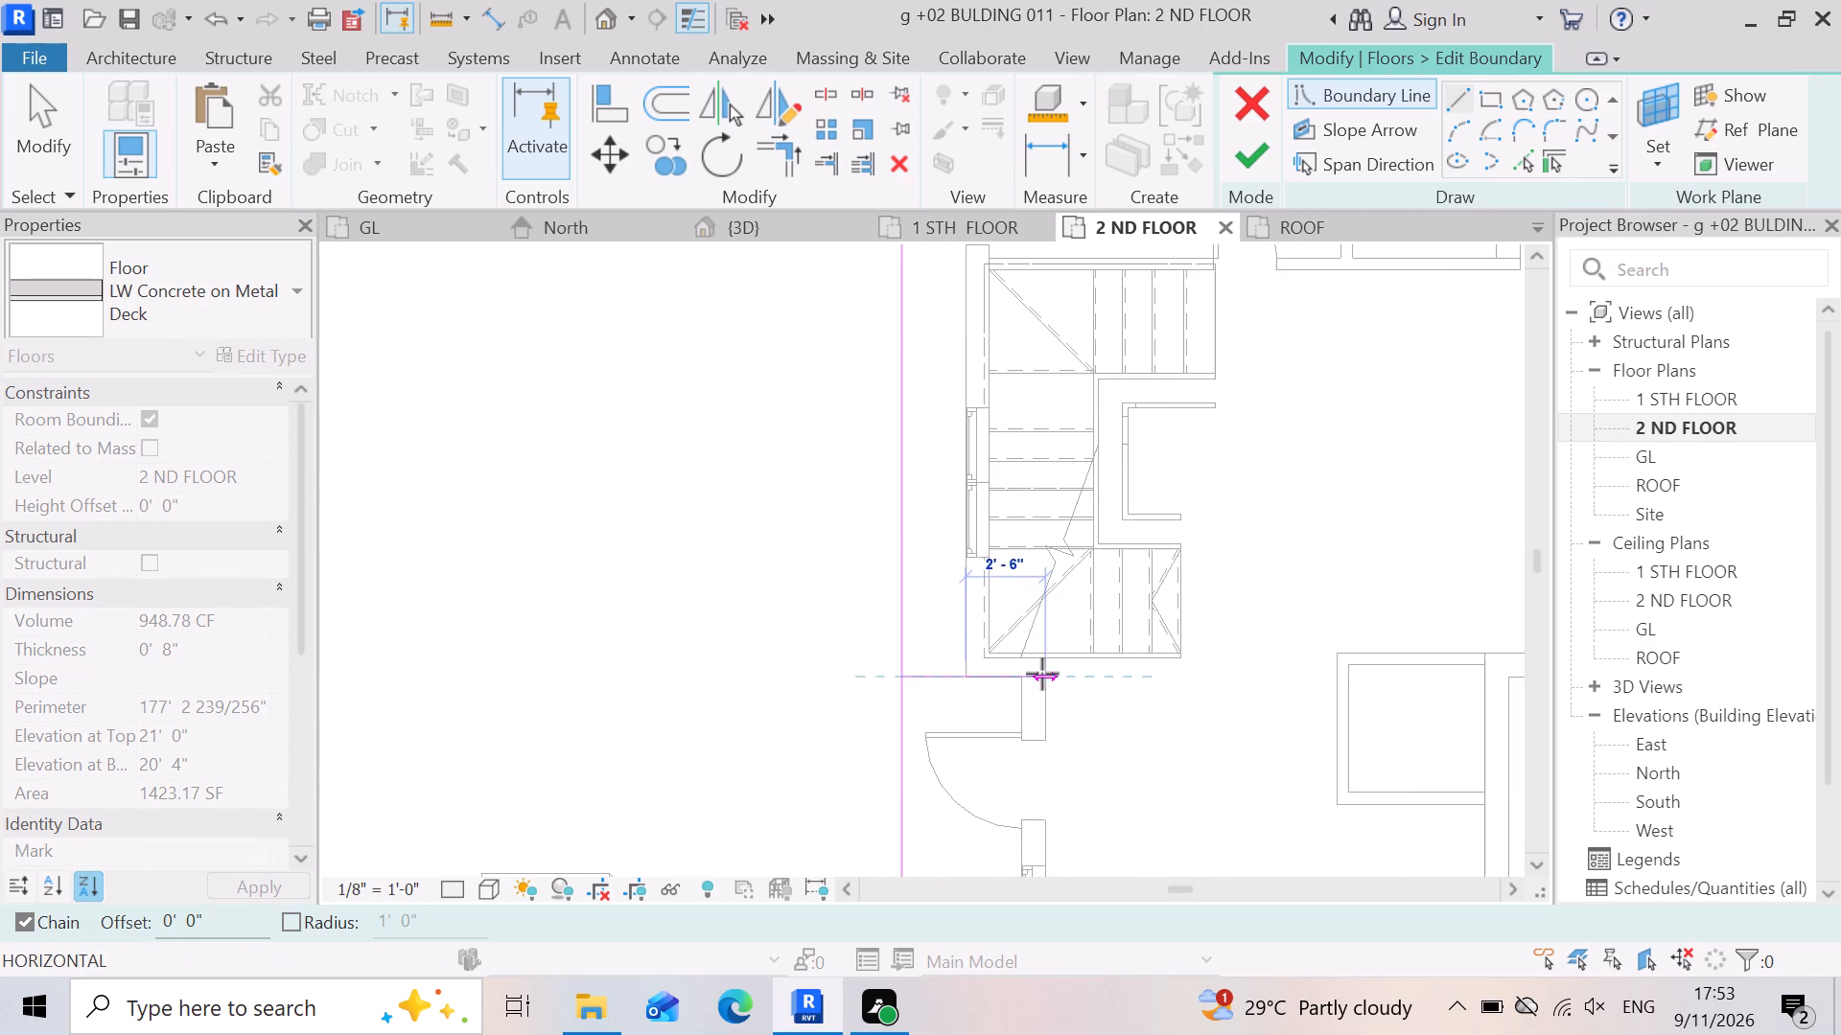
scroll(1042, 674, "up", 5)
left_click(993, 678)
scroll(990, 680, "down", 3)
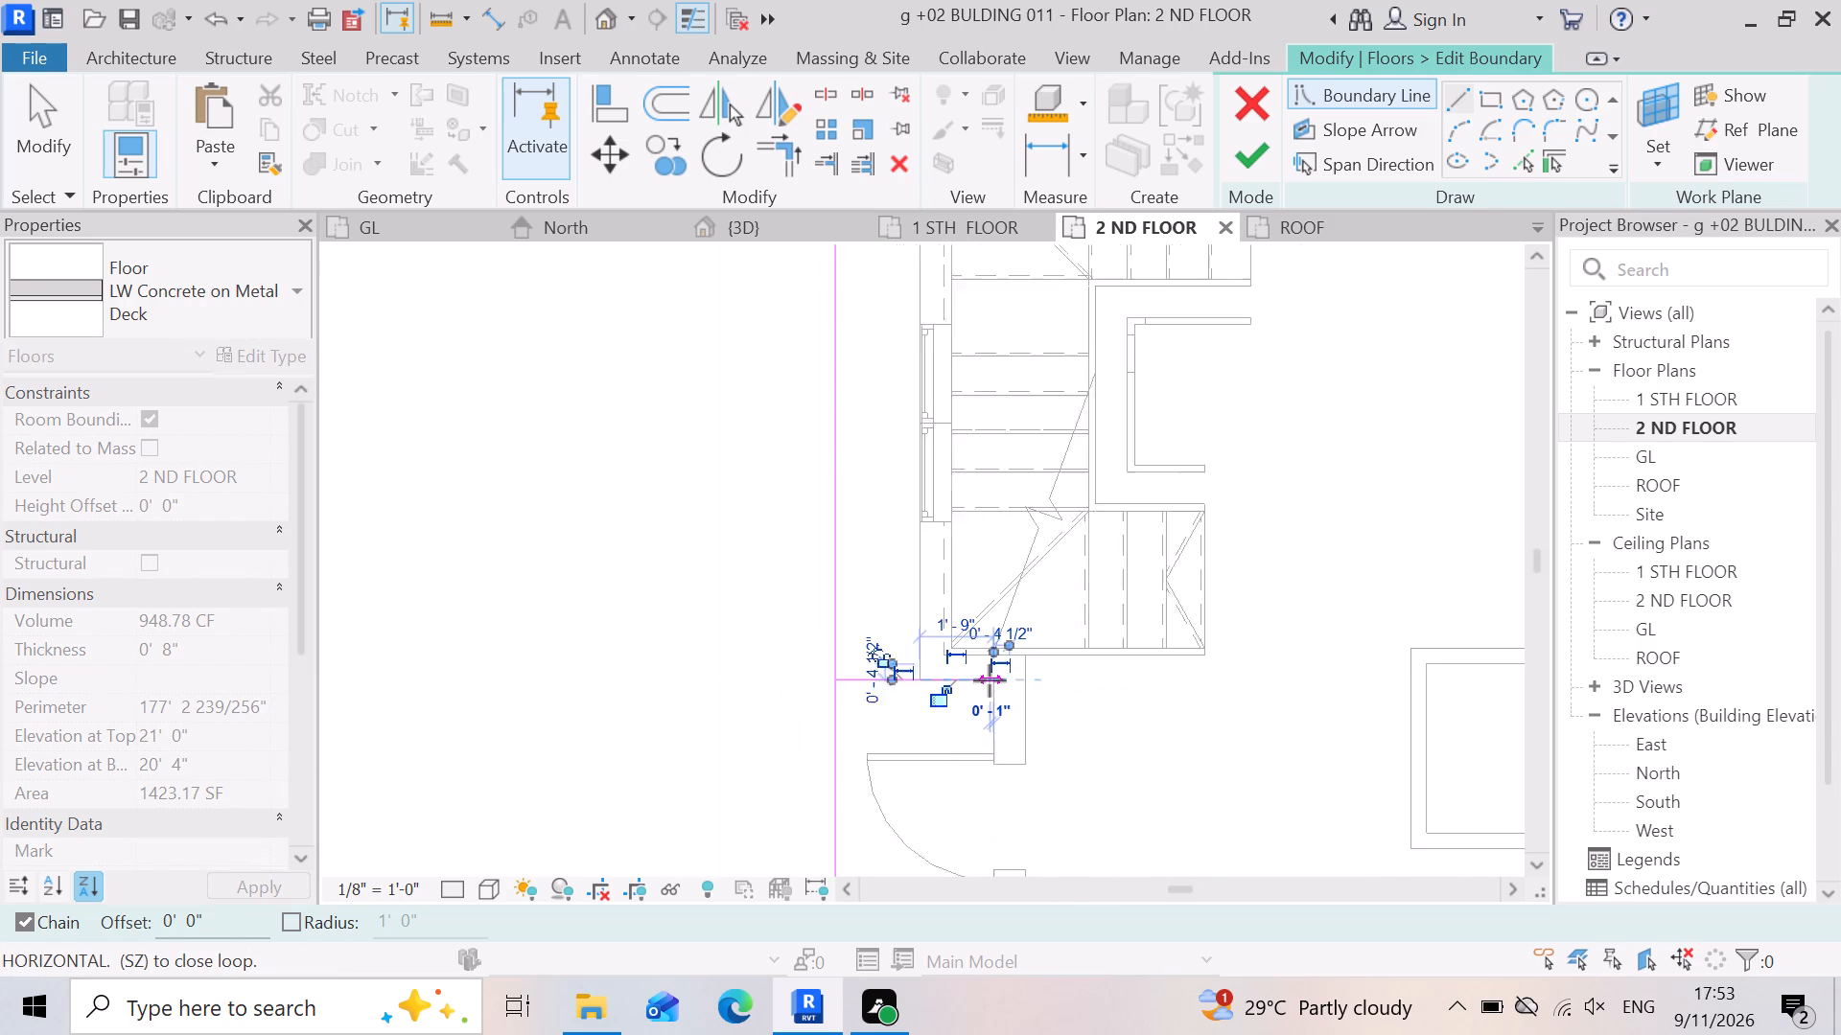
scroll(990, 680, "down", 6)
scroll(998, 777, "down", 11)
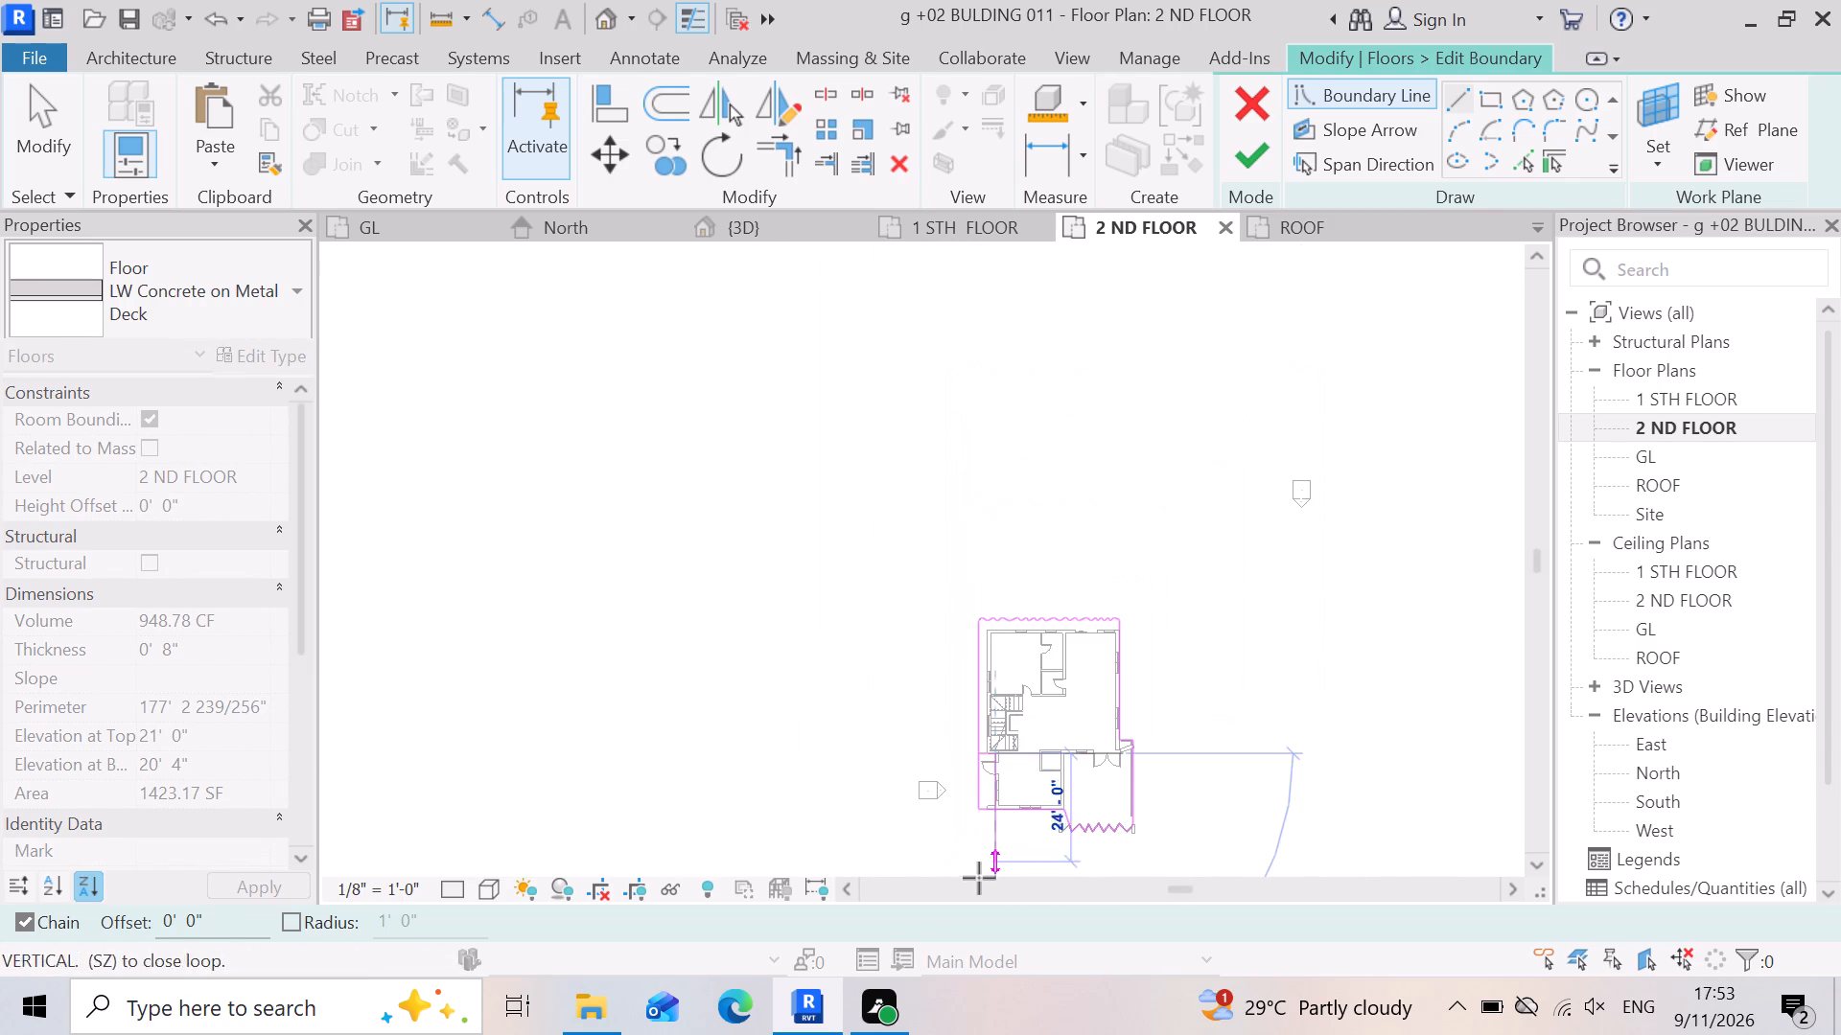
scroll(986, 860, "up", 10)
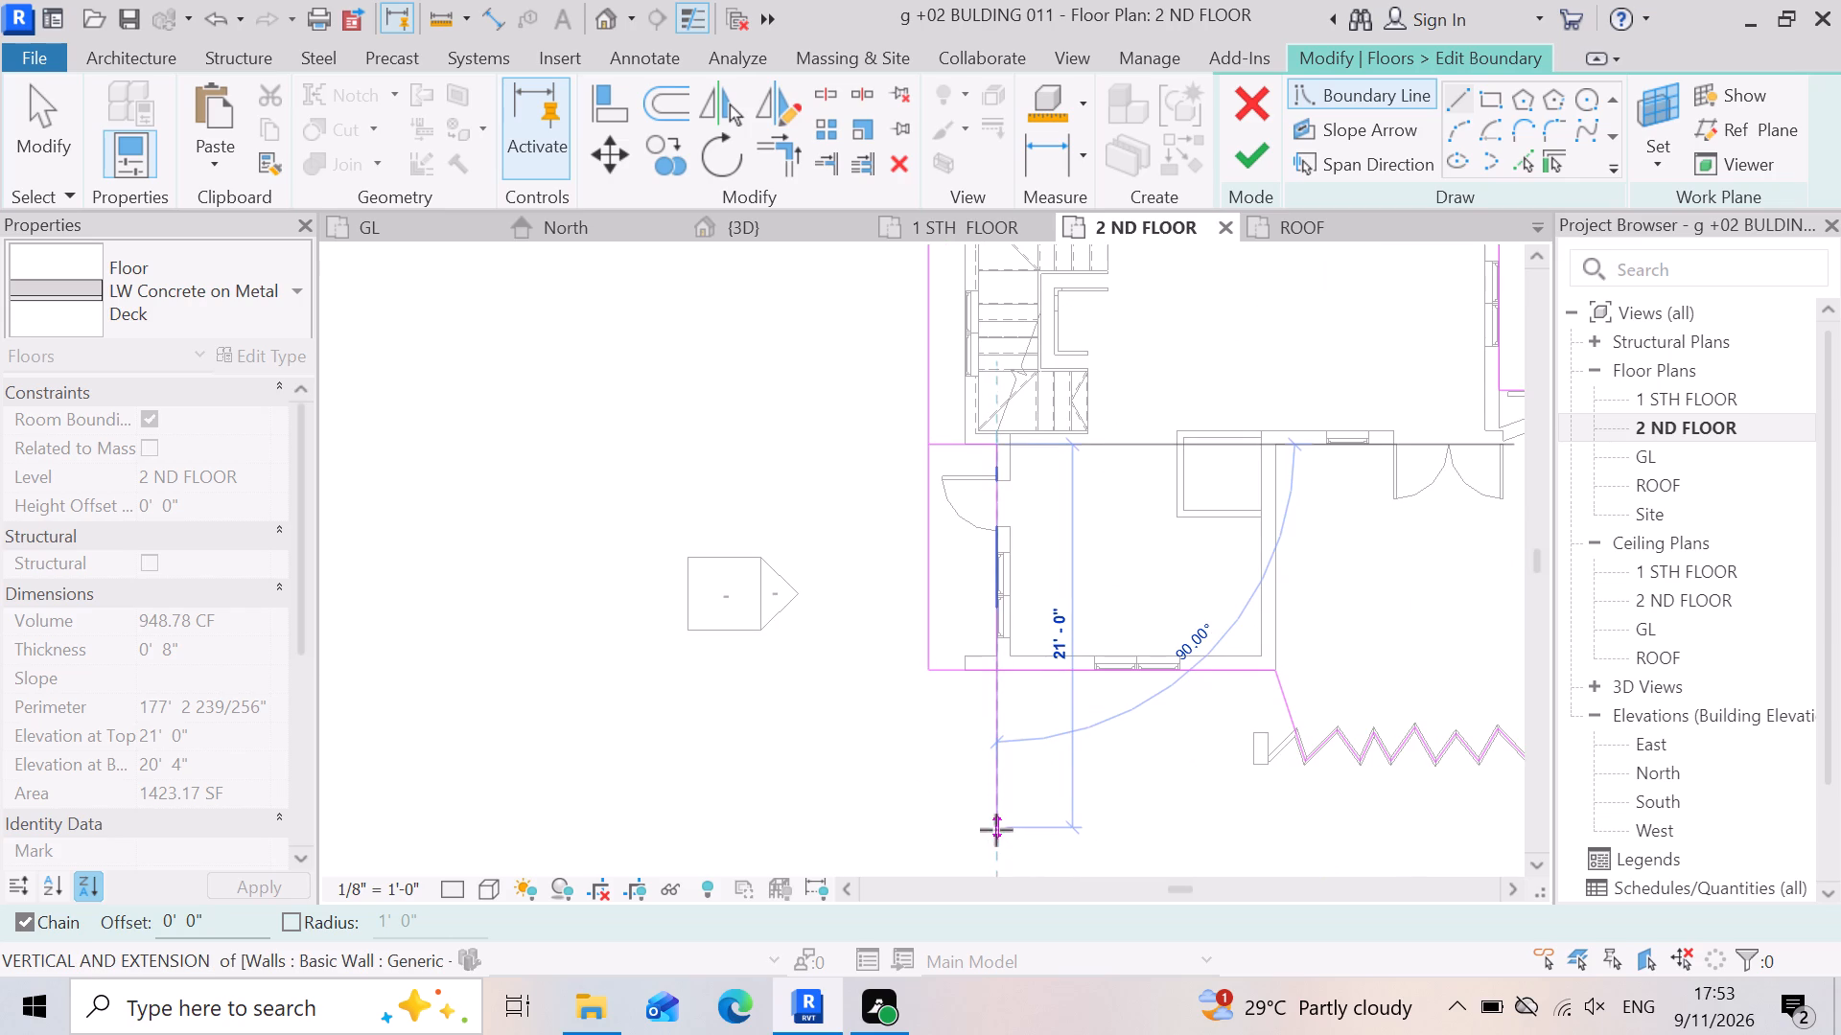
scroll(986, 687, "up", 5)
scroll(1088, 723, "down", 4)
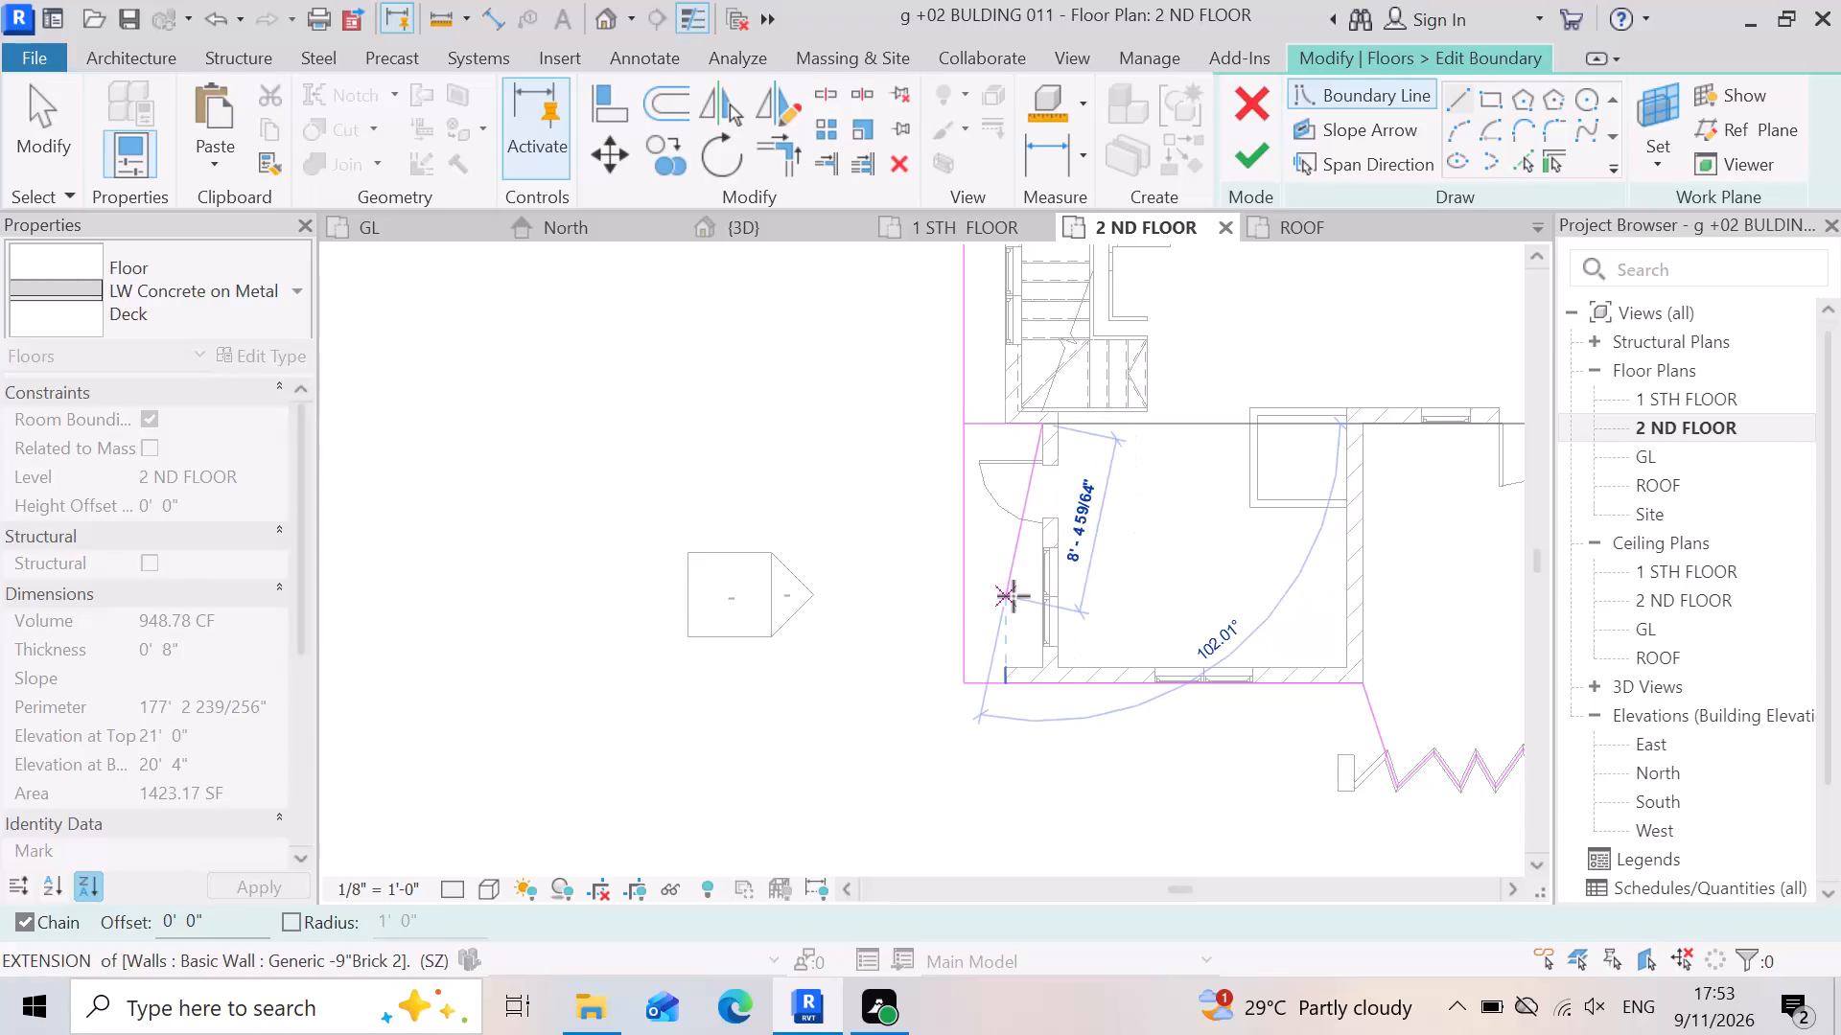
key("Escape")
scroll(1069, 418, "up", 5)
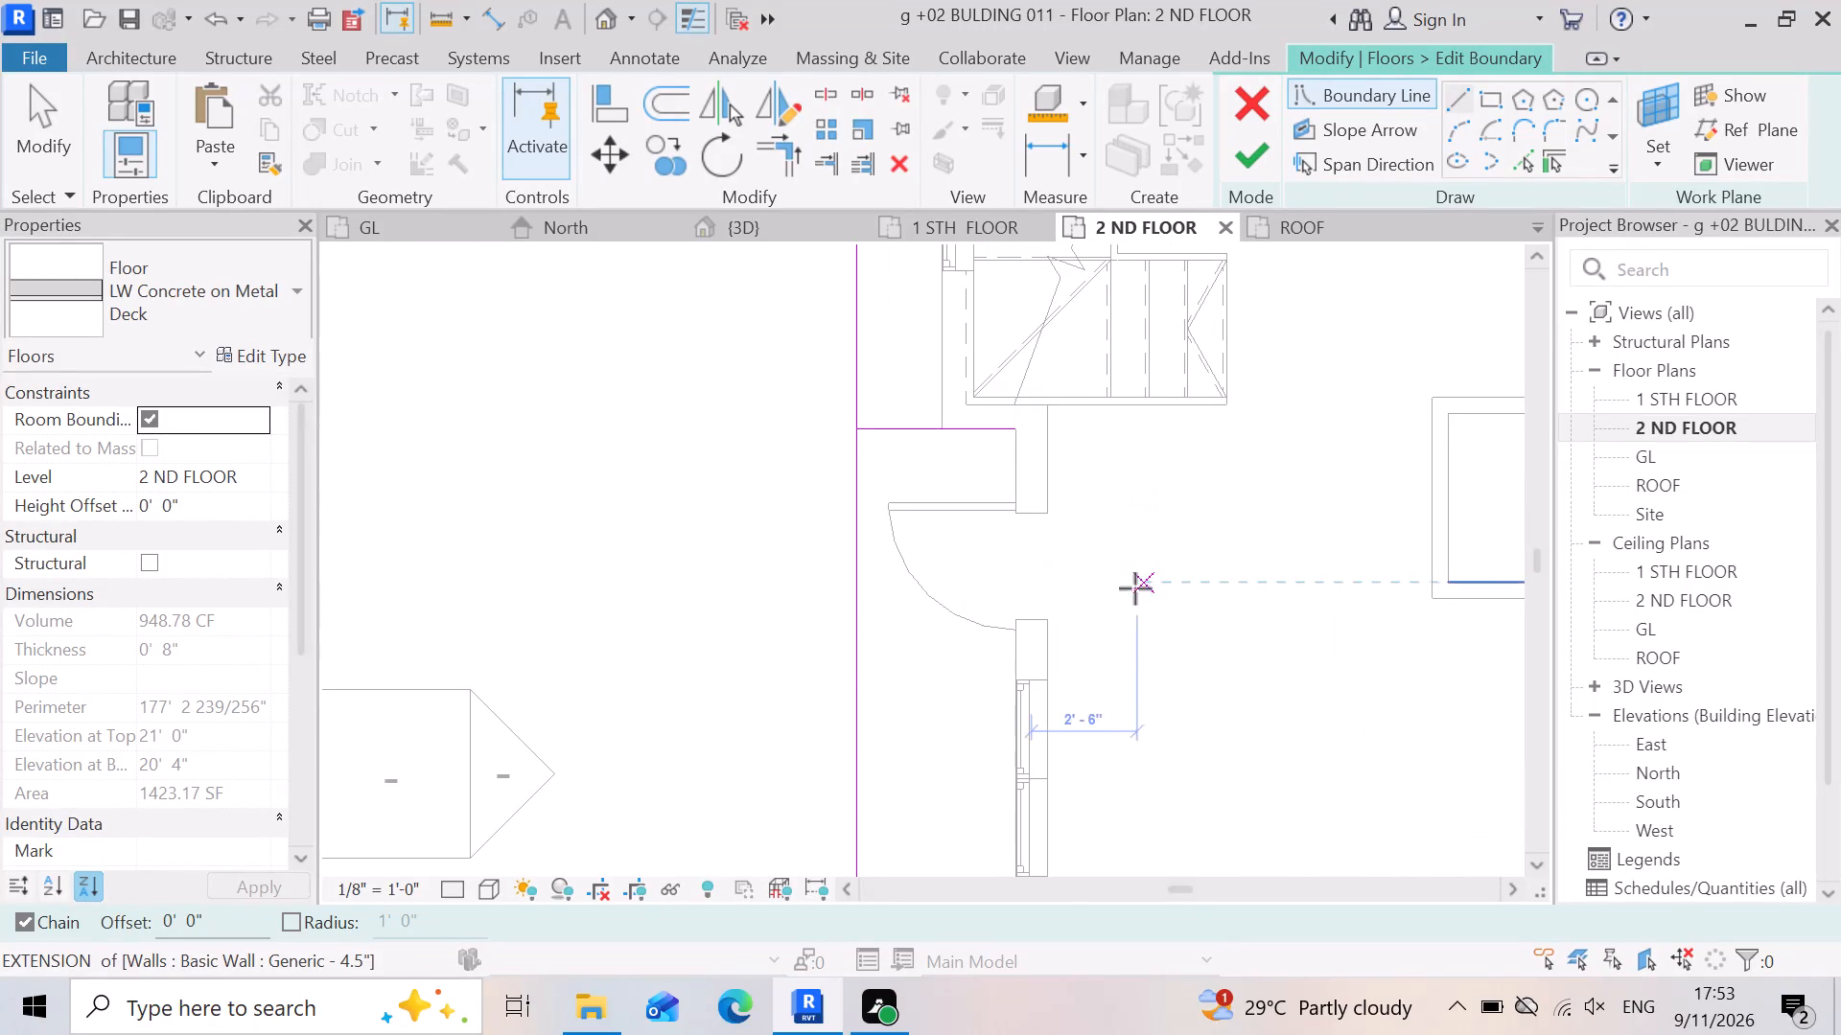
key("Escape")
Extend the short boundary line under the stair wall to the side-door wall's inner face, making it 2' 6" long.
scroll(951, 430, "up", 5)
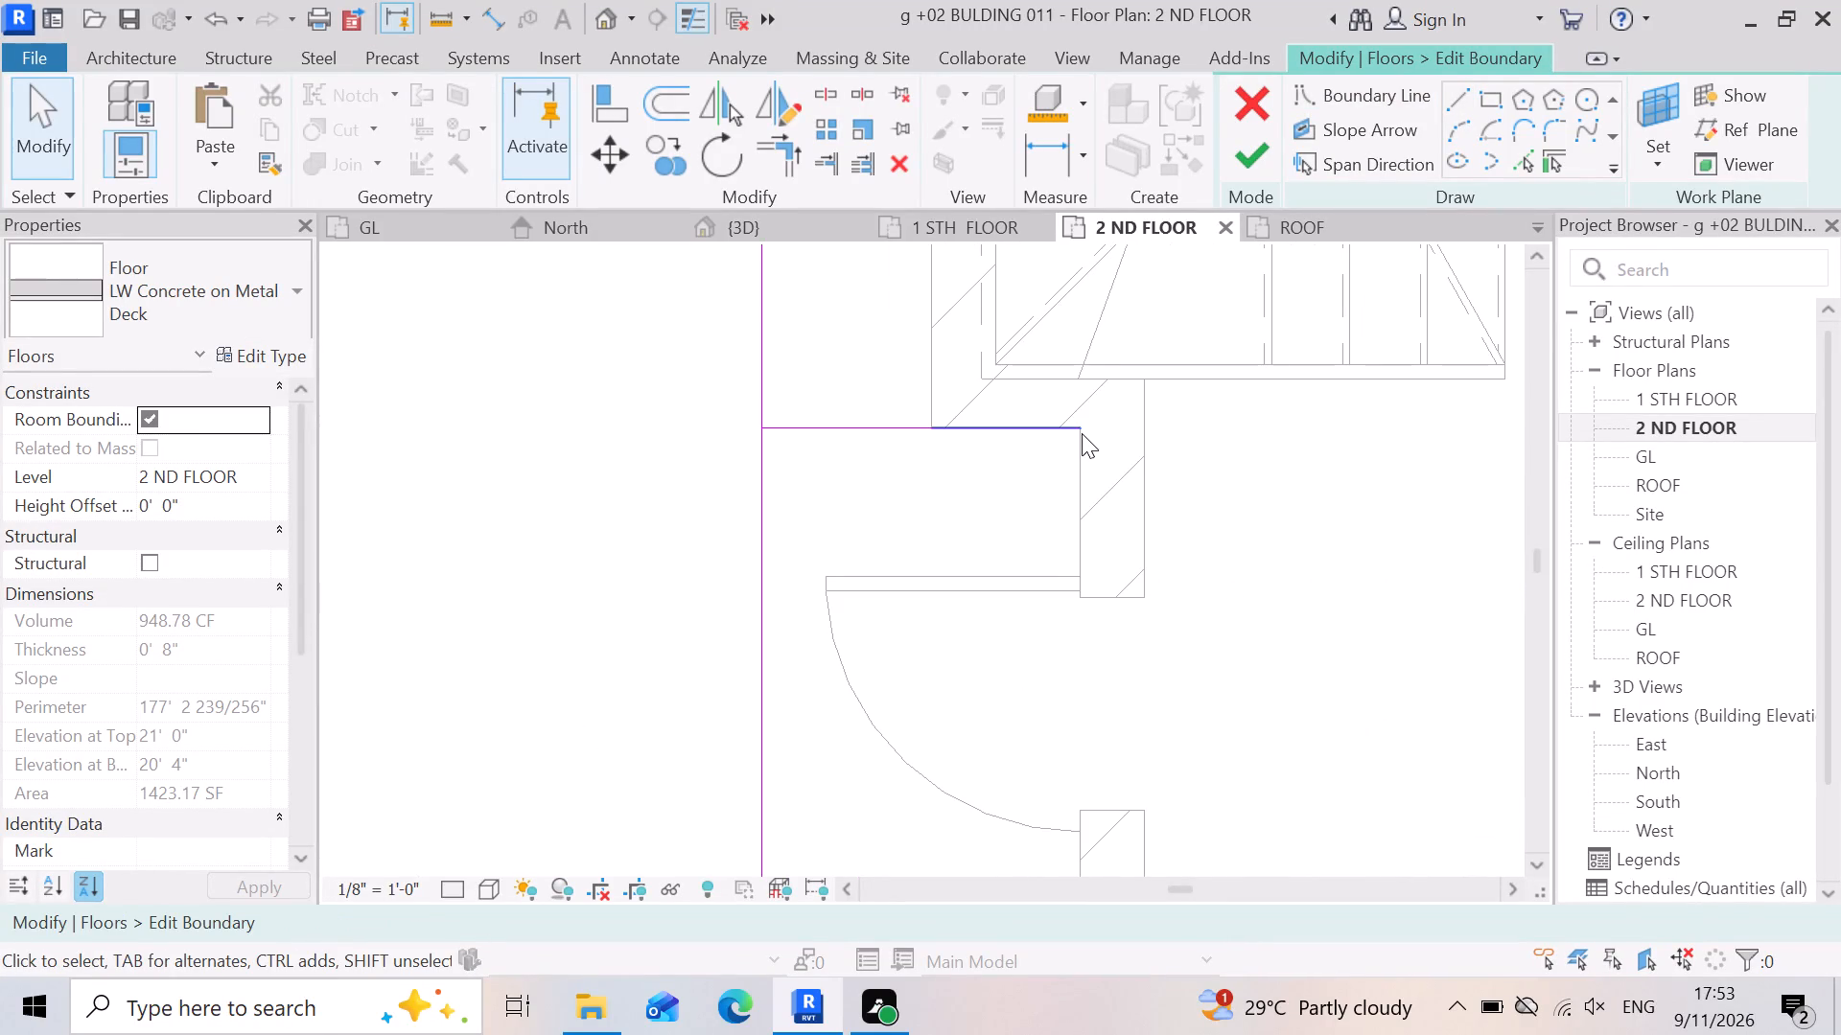
left_click(1072, 428)
left_click(1078, 422)
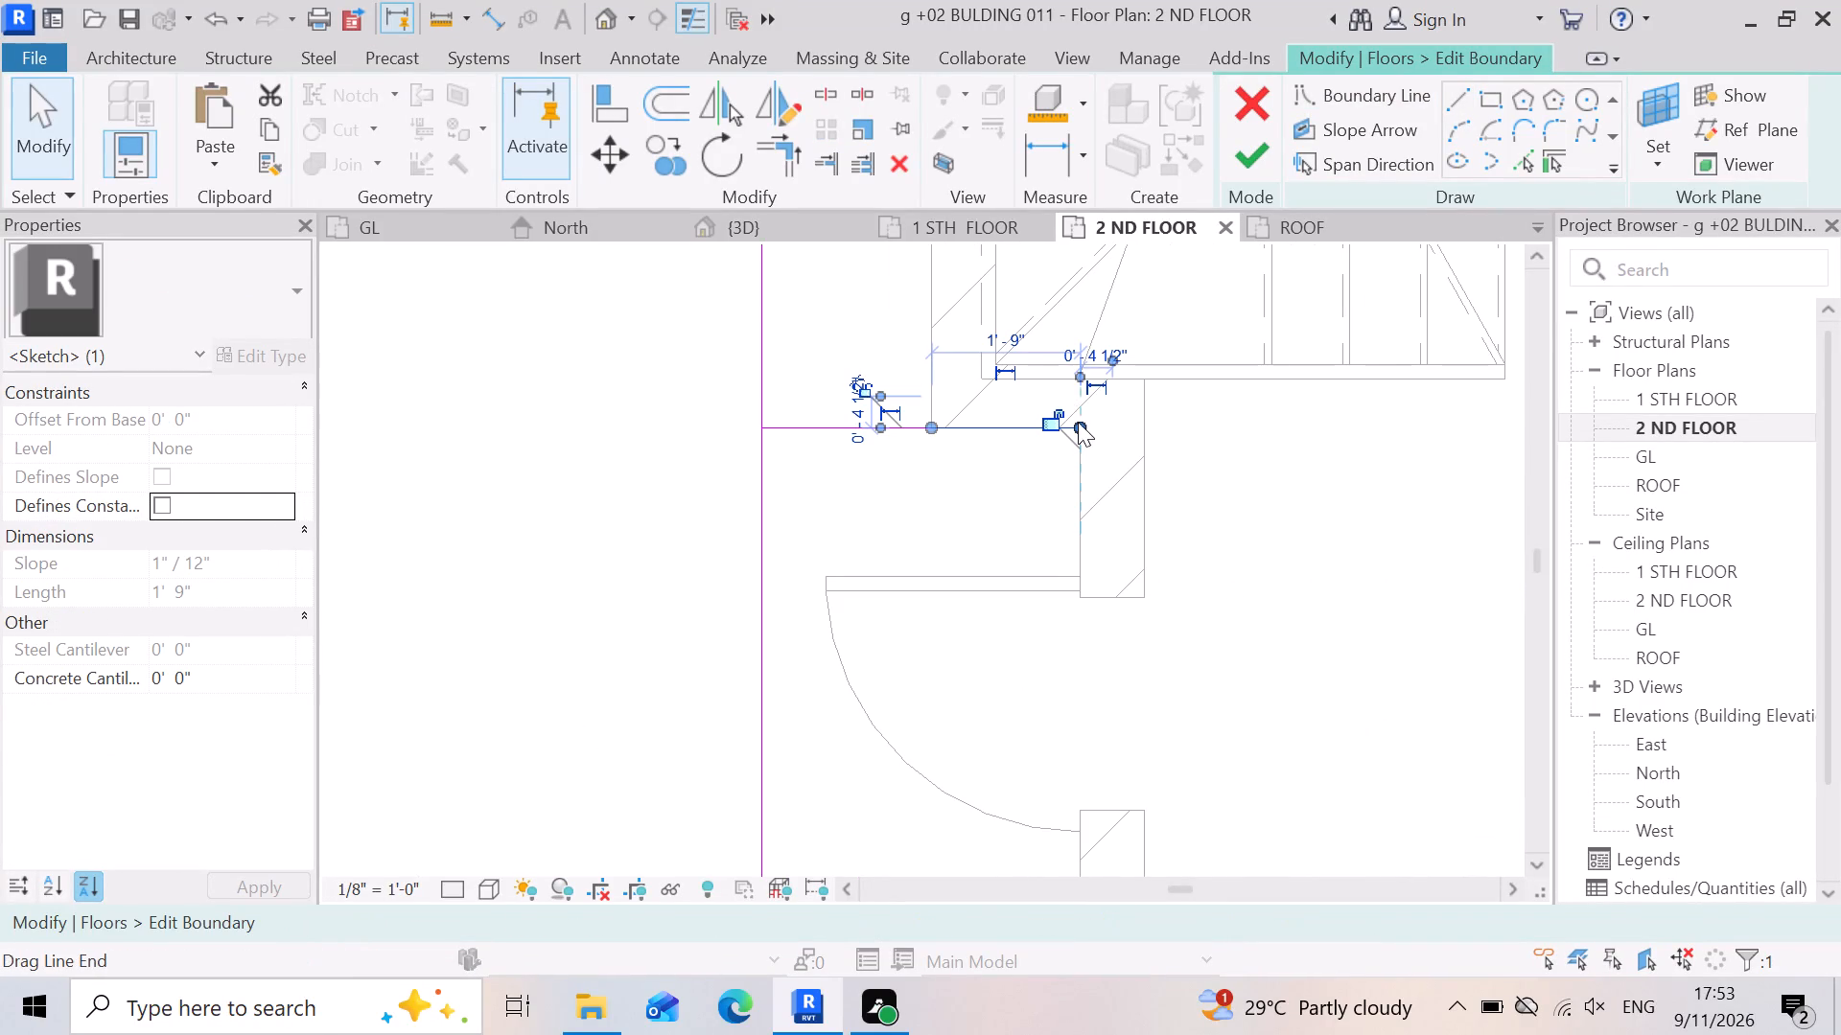
left_click_drag(1079, 422, 1151, 422)
left_click(1151, 422)
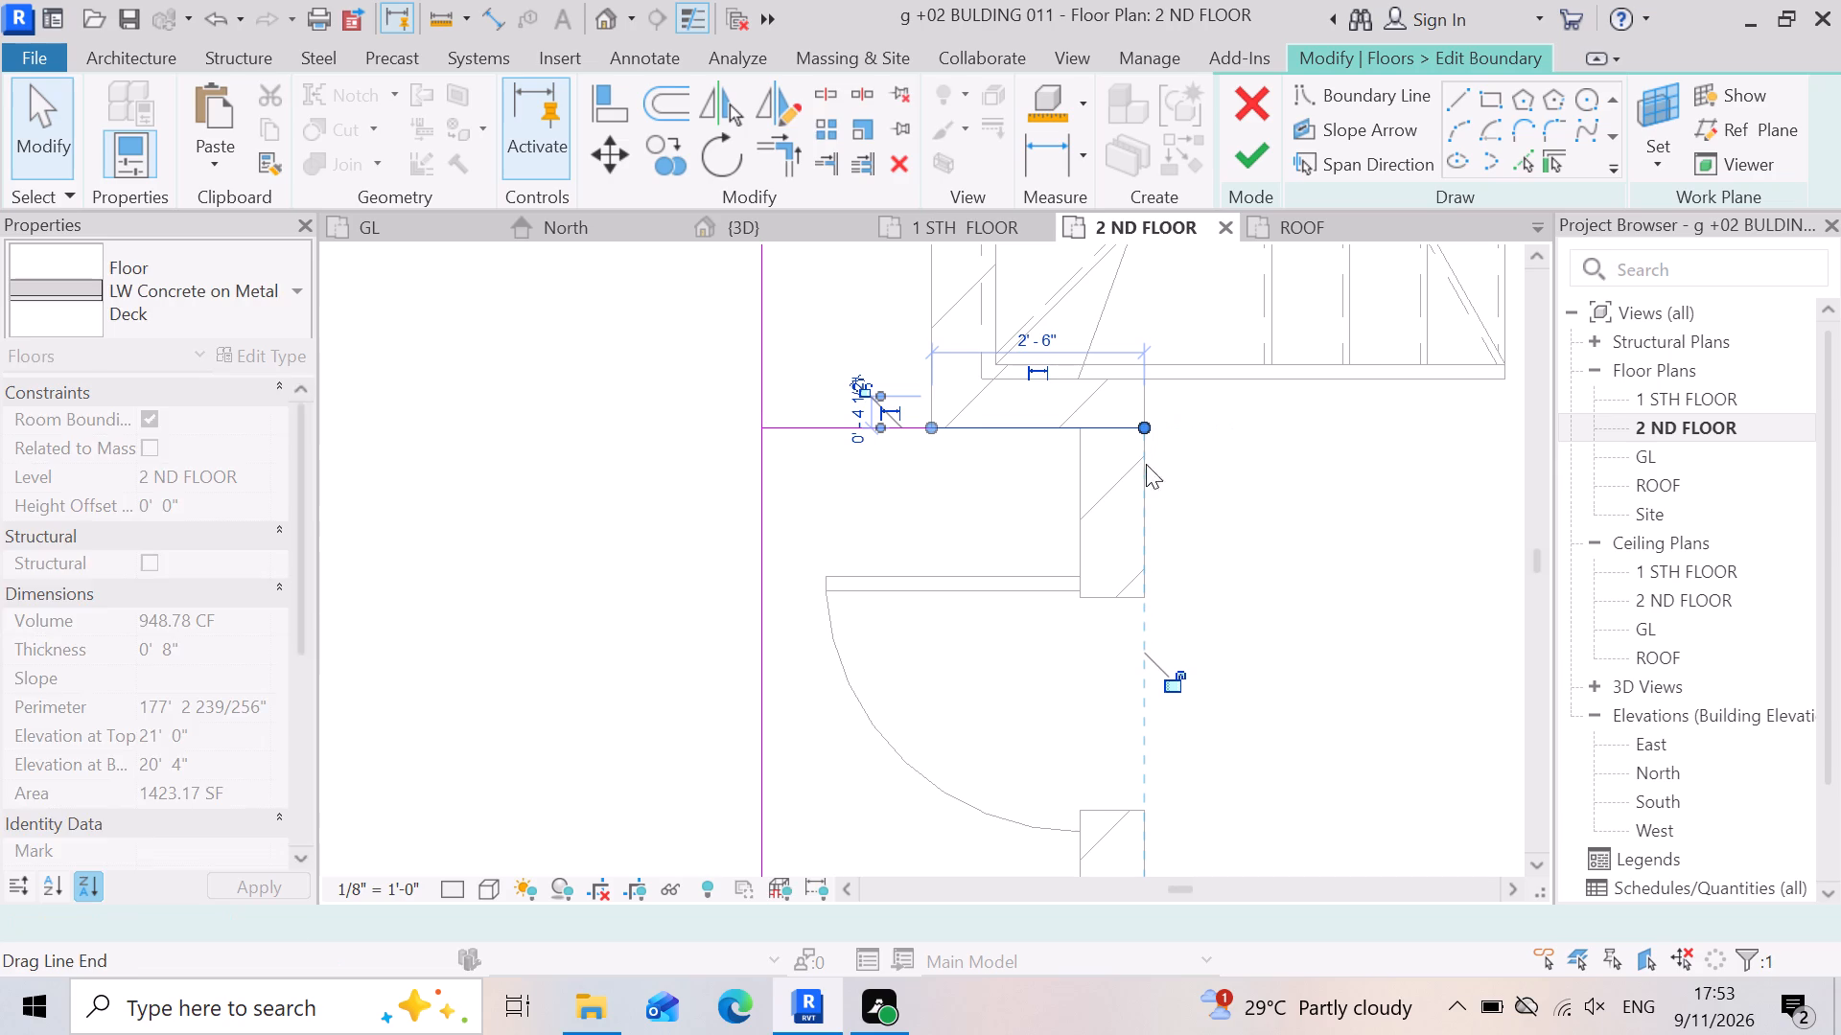
key("Escape")
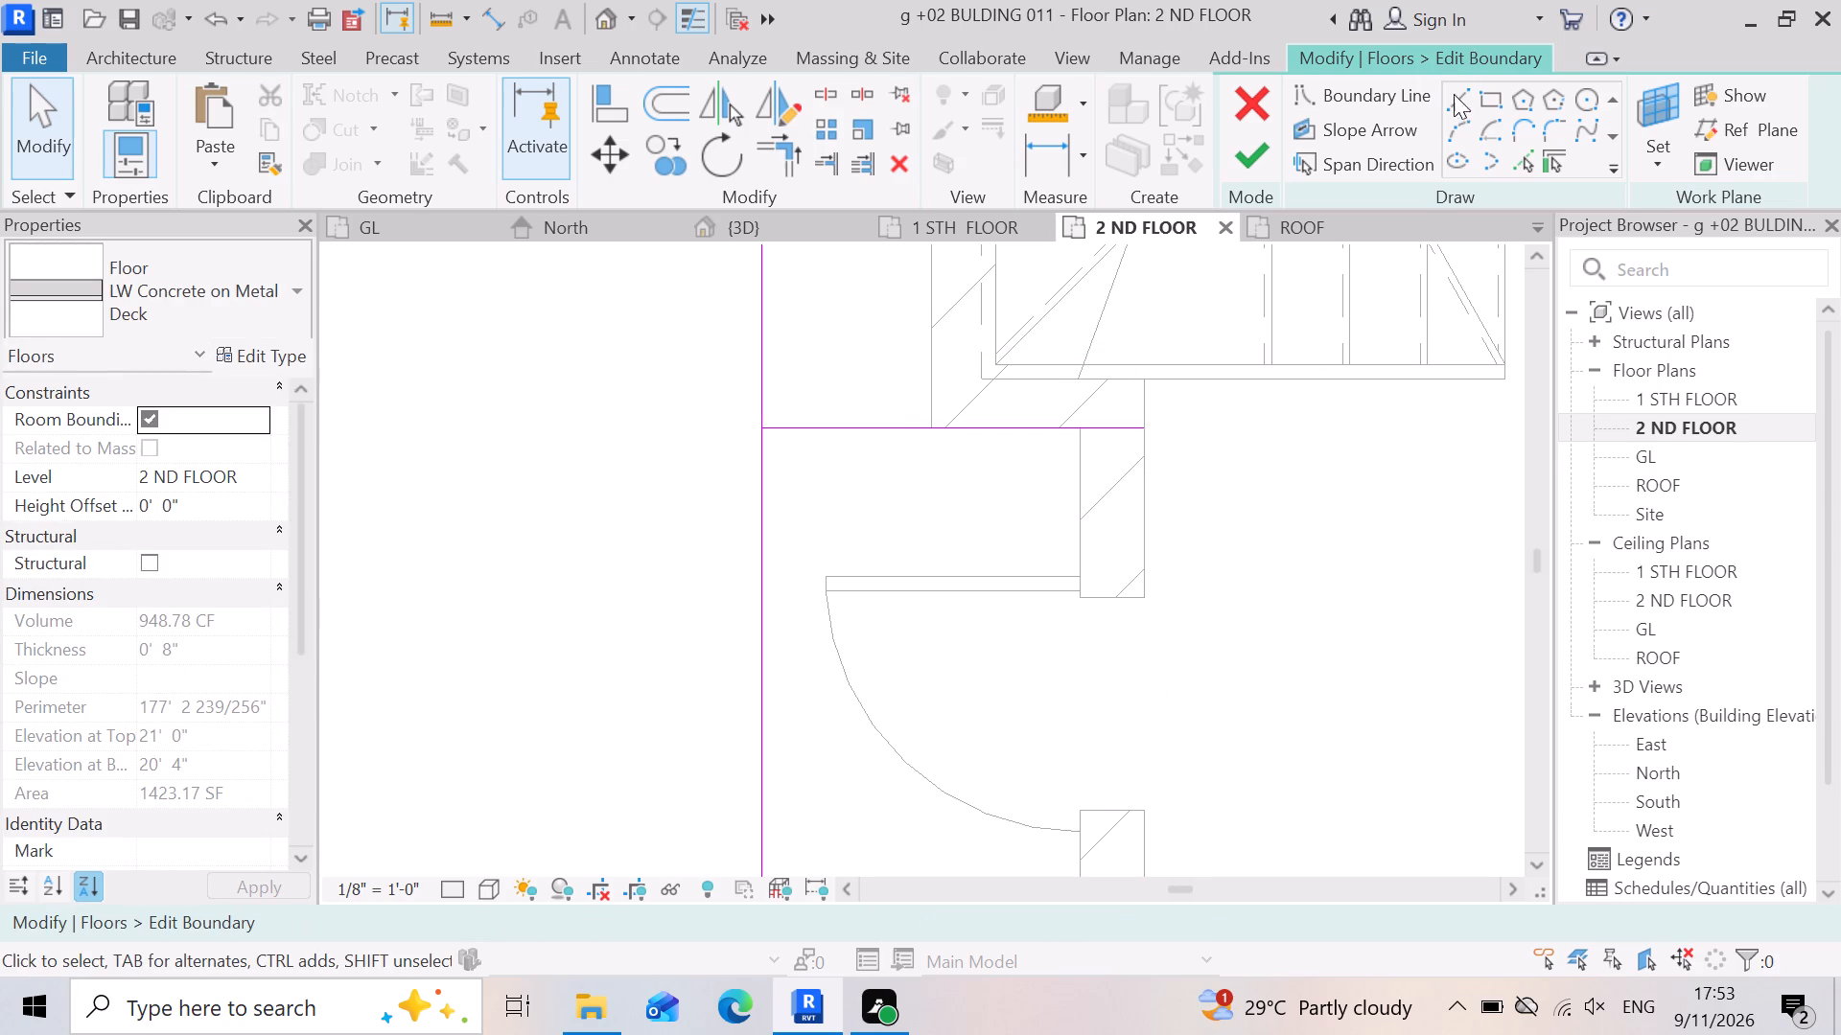
Draw a vertical boundary line along the side-door wall's inner face from the extended line's end to the slab's front edge.
left_click(1459, 106)
left_click(1148, 436)
scroll(1145, 414, "down", 6)
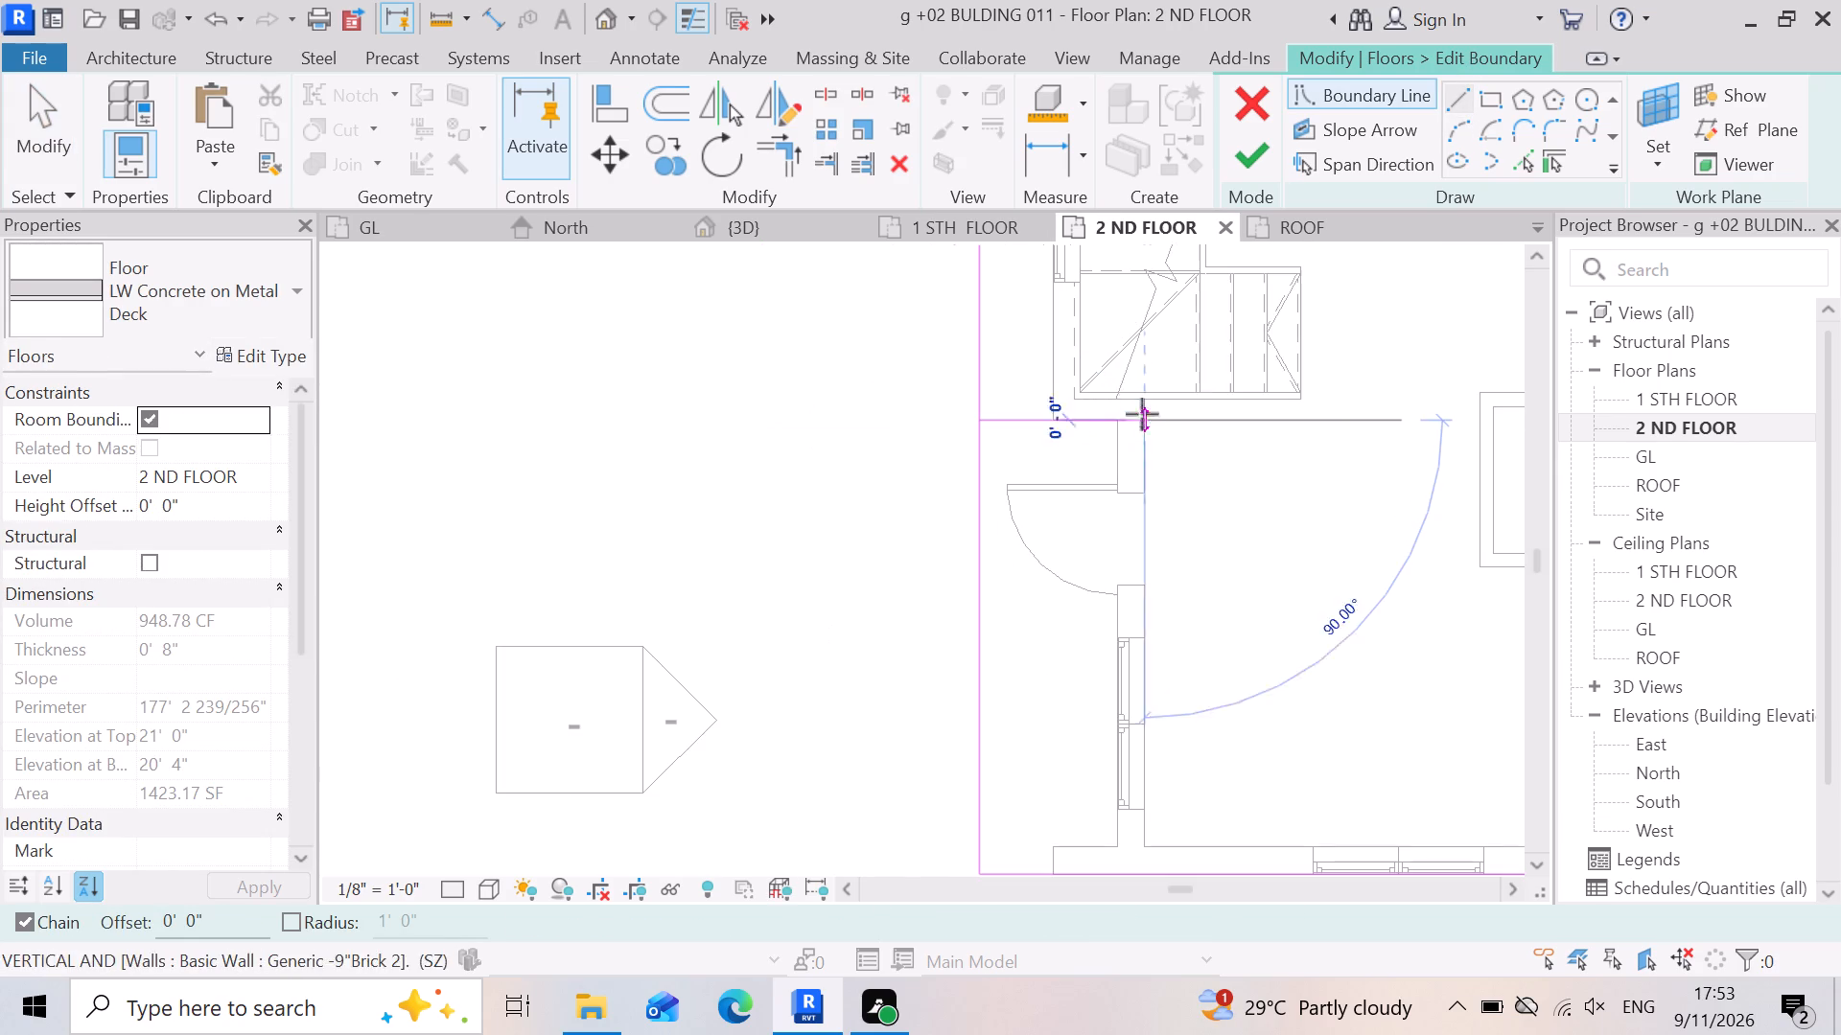
scroll(1142, 414, "down", 5)
scroll(1151, 727, "up", 4)
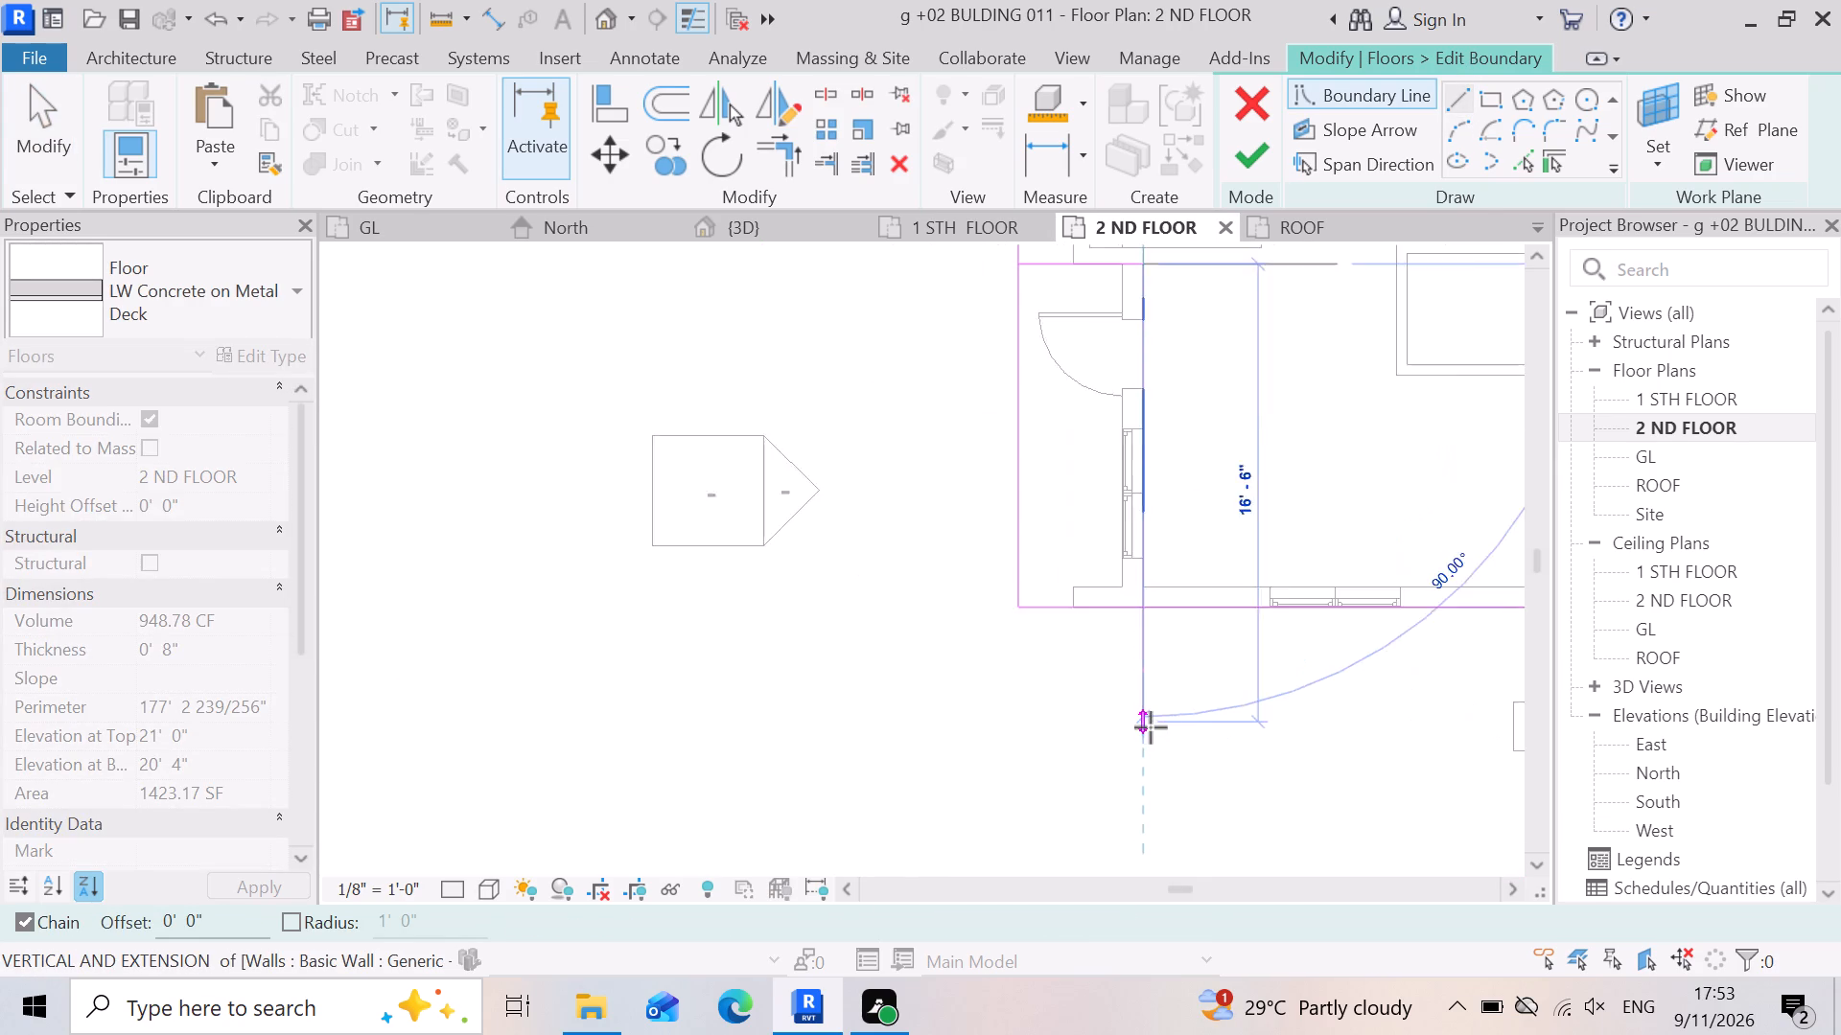
left_click(1149, 595)
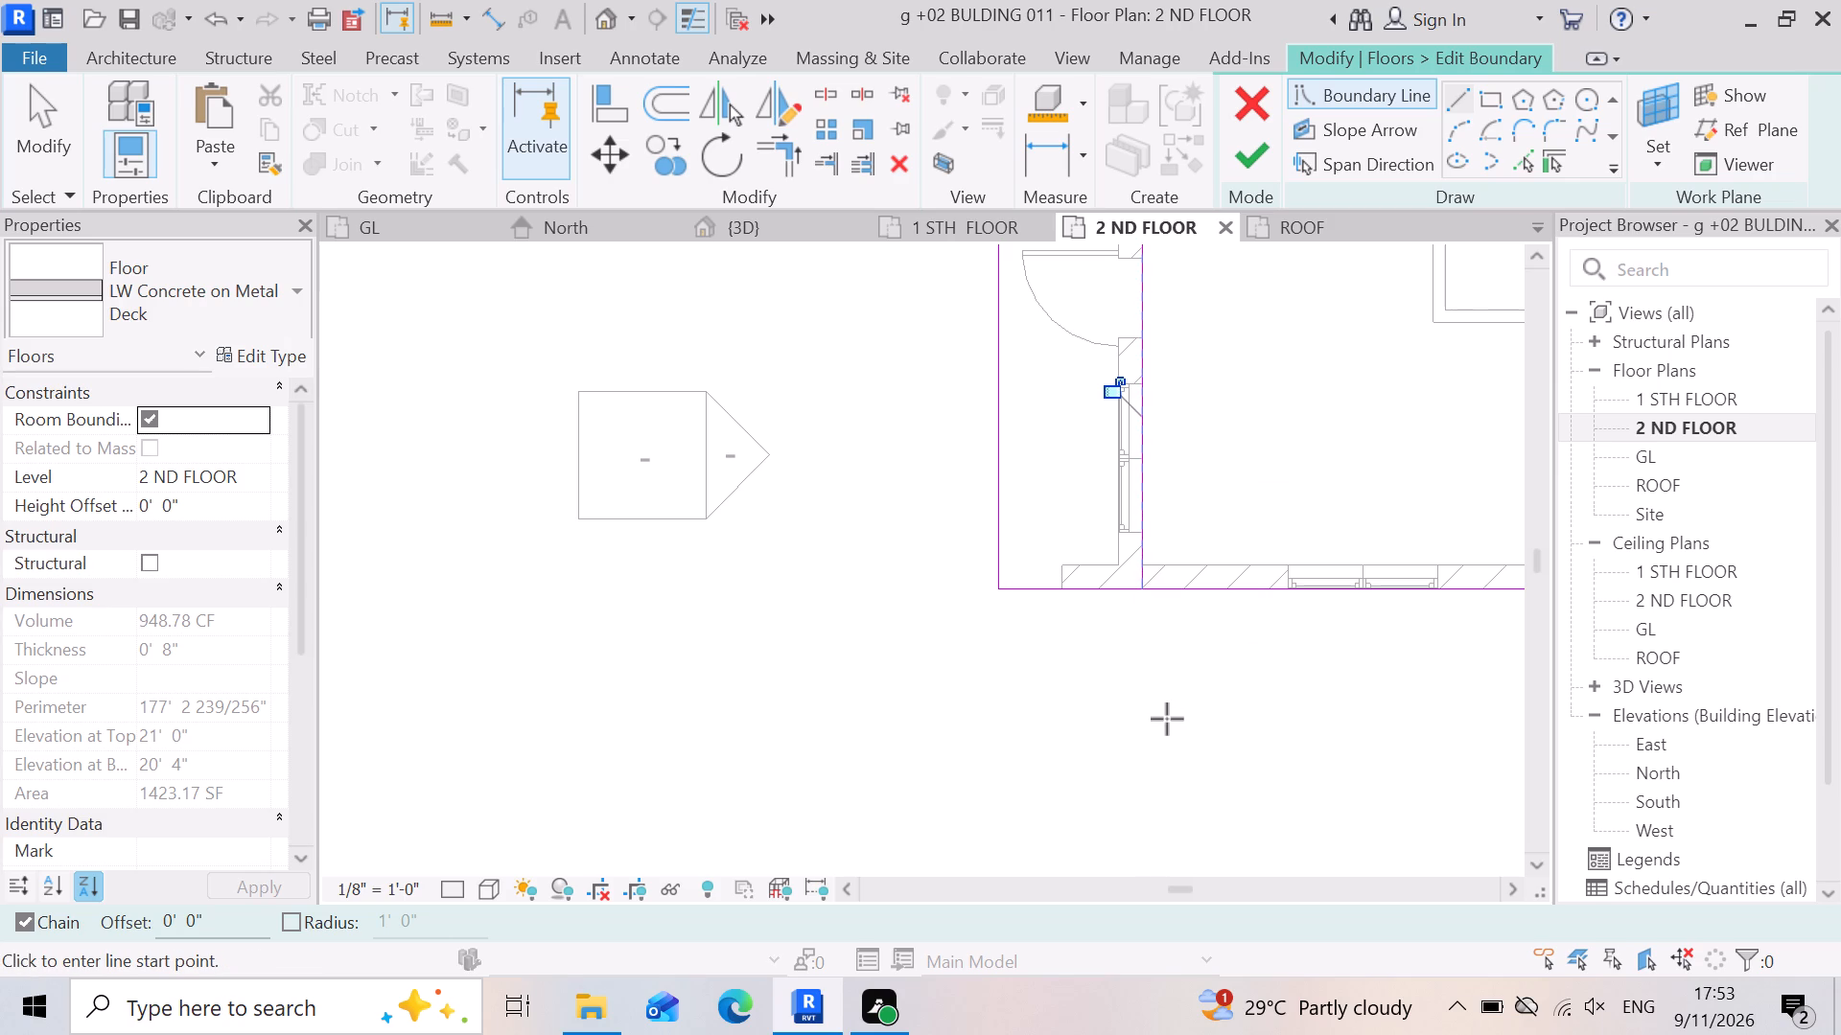
key("Escape")
scroll(989, 626, "down", 5)
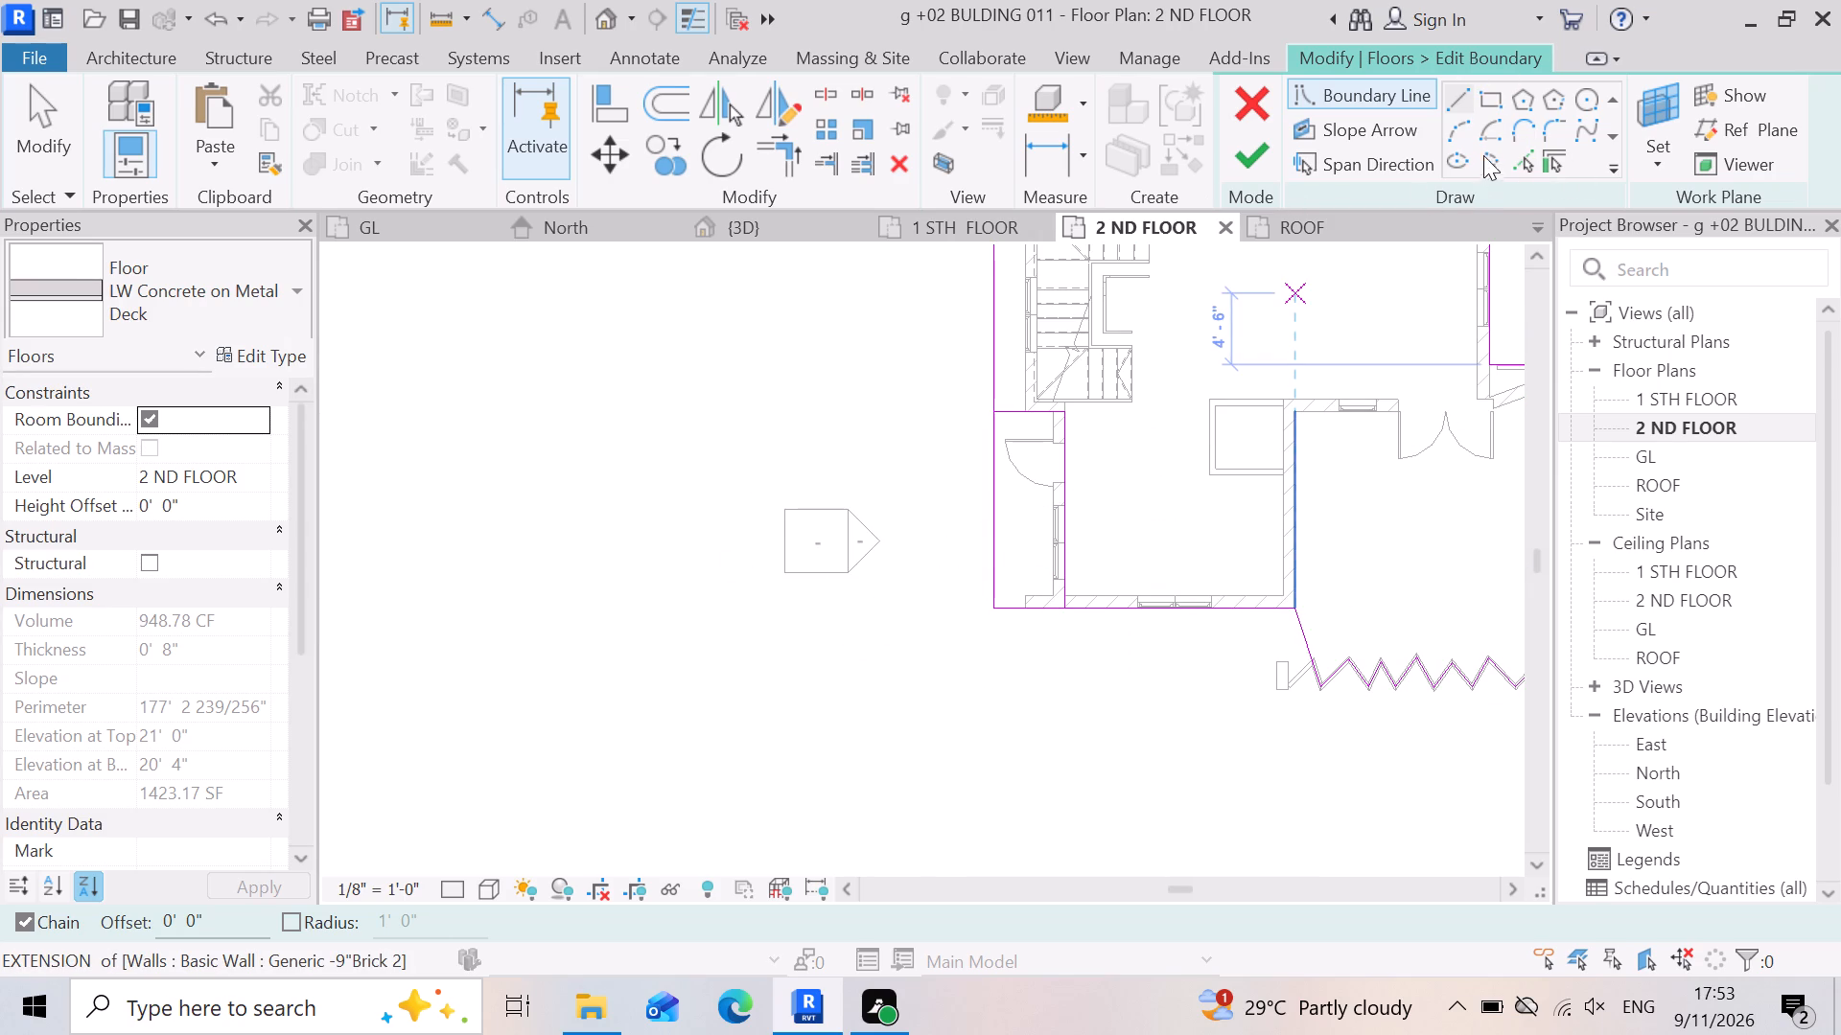
Trim the slab's left edge to a corner with the new horizontal line, removing the edge's portion beside the side door.
left_click(775, 161)
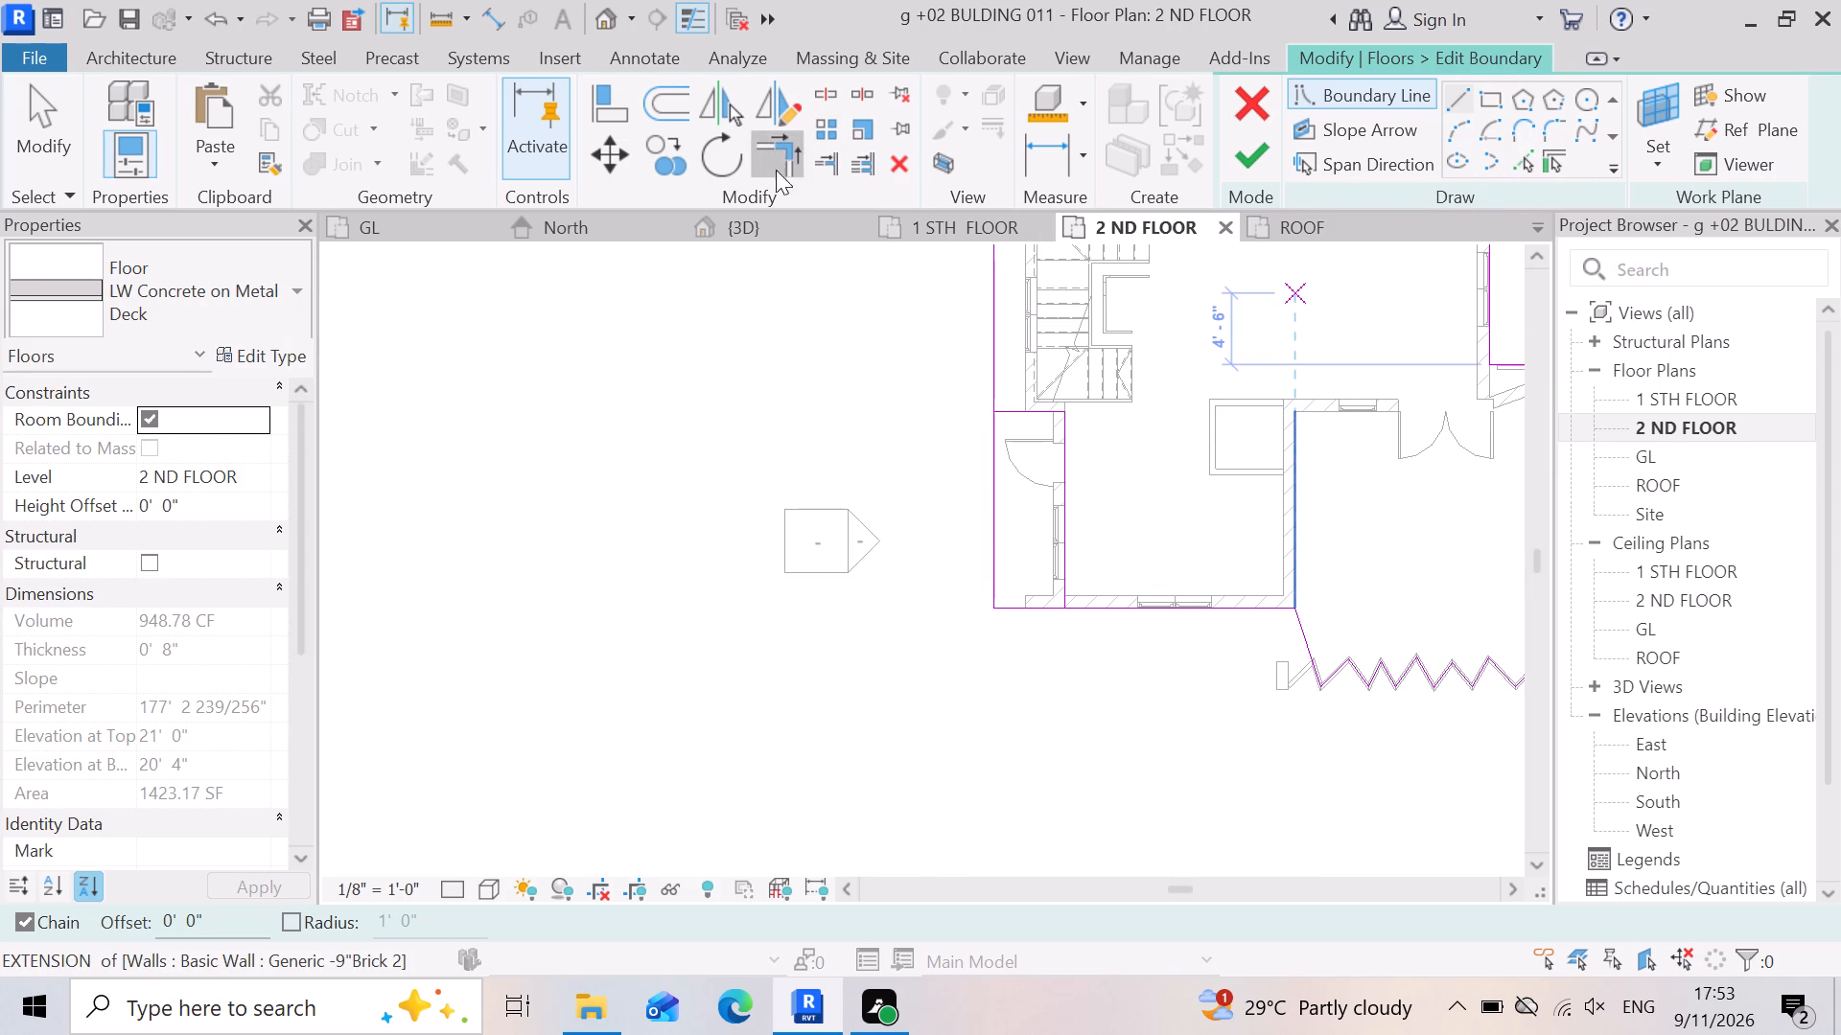
scroll(1019, 407, "up", 7)
left_click(1005, 425)
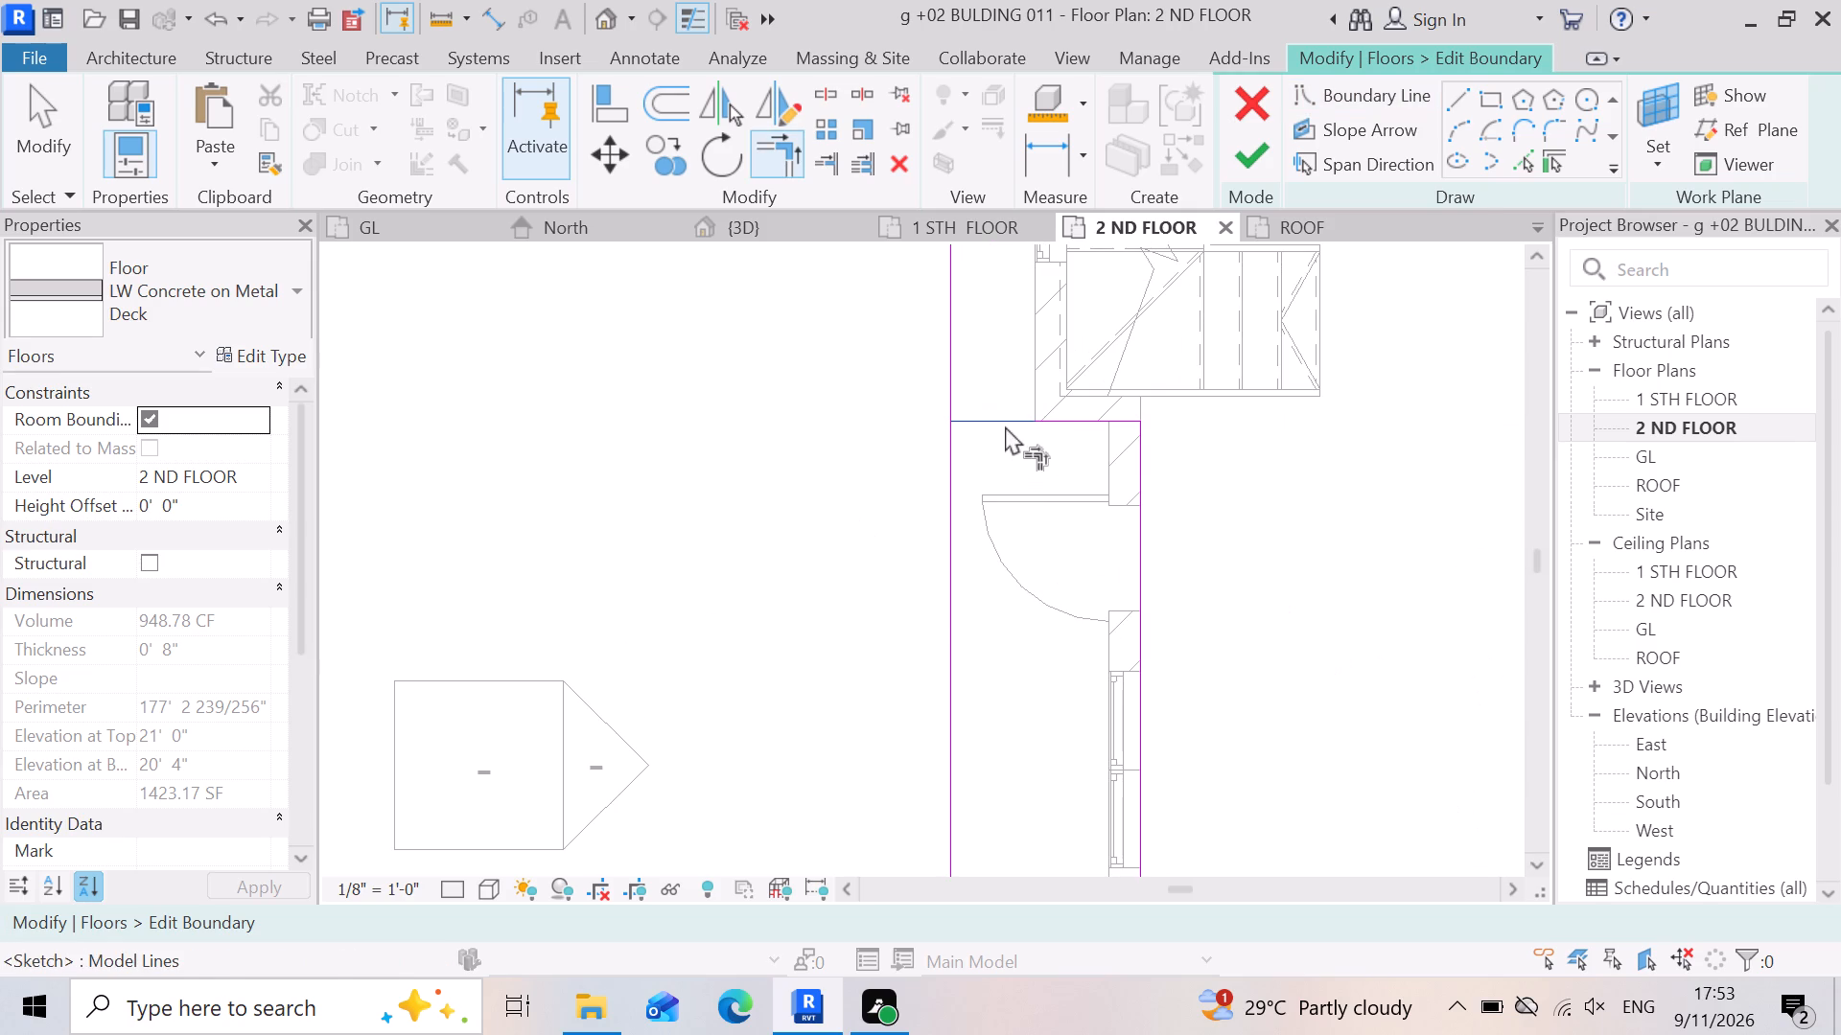
left_click(1123, 426)
left_click(1137, 475)
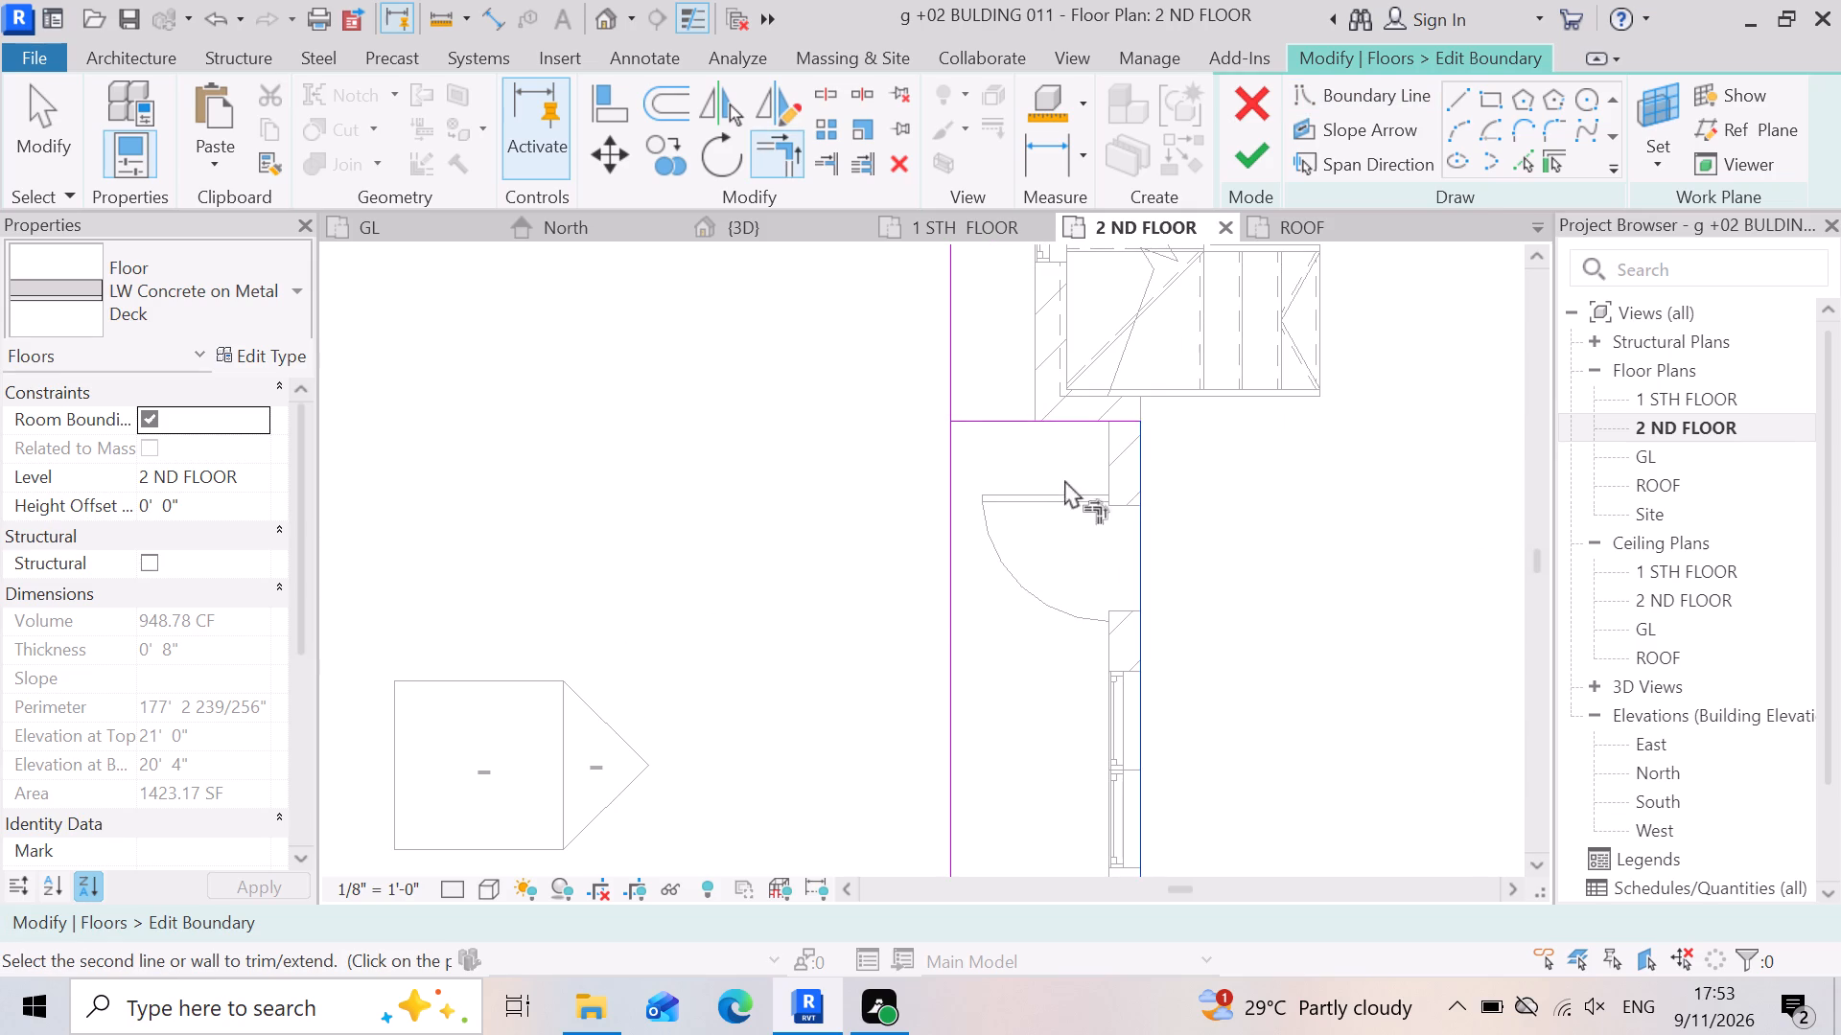
scroll(1068, 433, "down", 4)
scroll(1050, 688, "up", 3)
scroll(1157, 680, "down", 4)
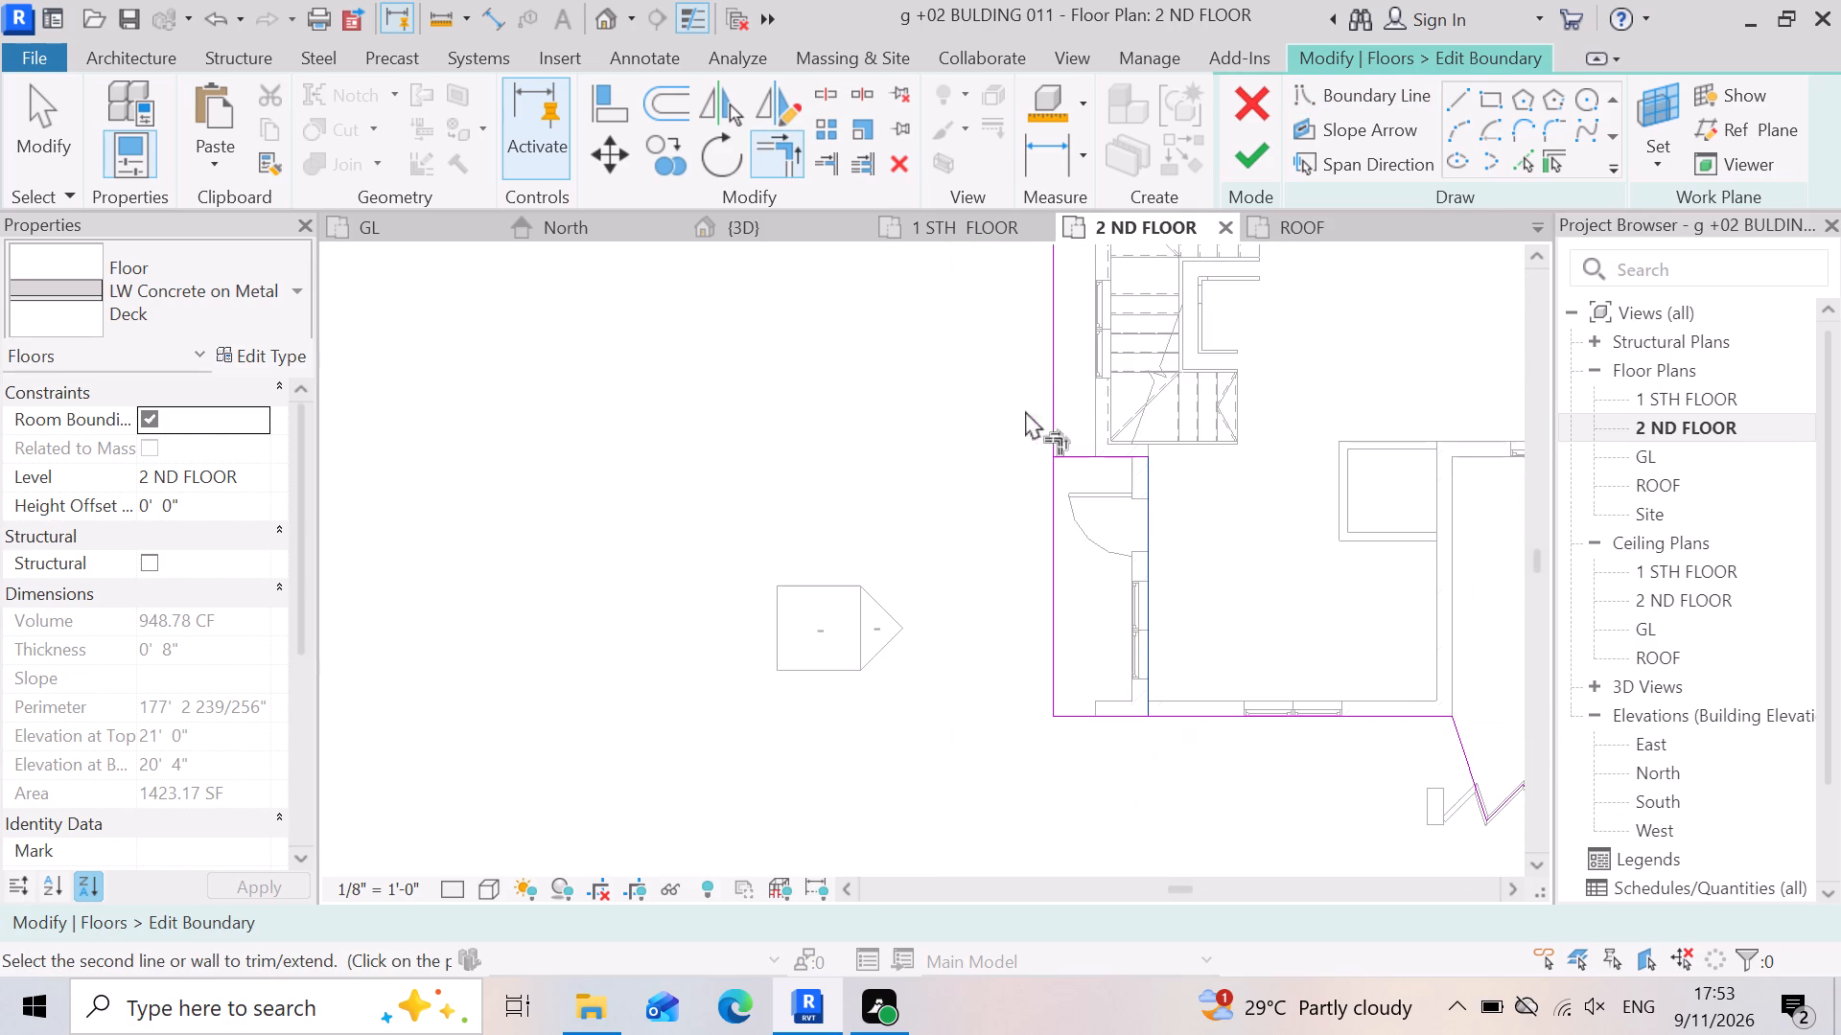
scroll(1045, 400, "up", 5)
left_click(1035, 403)
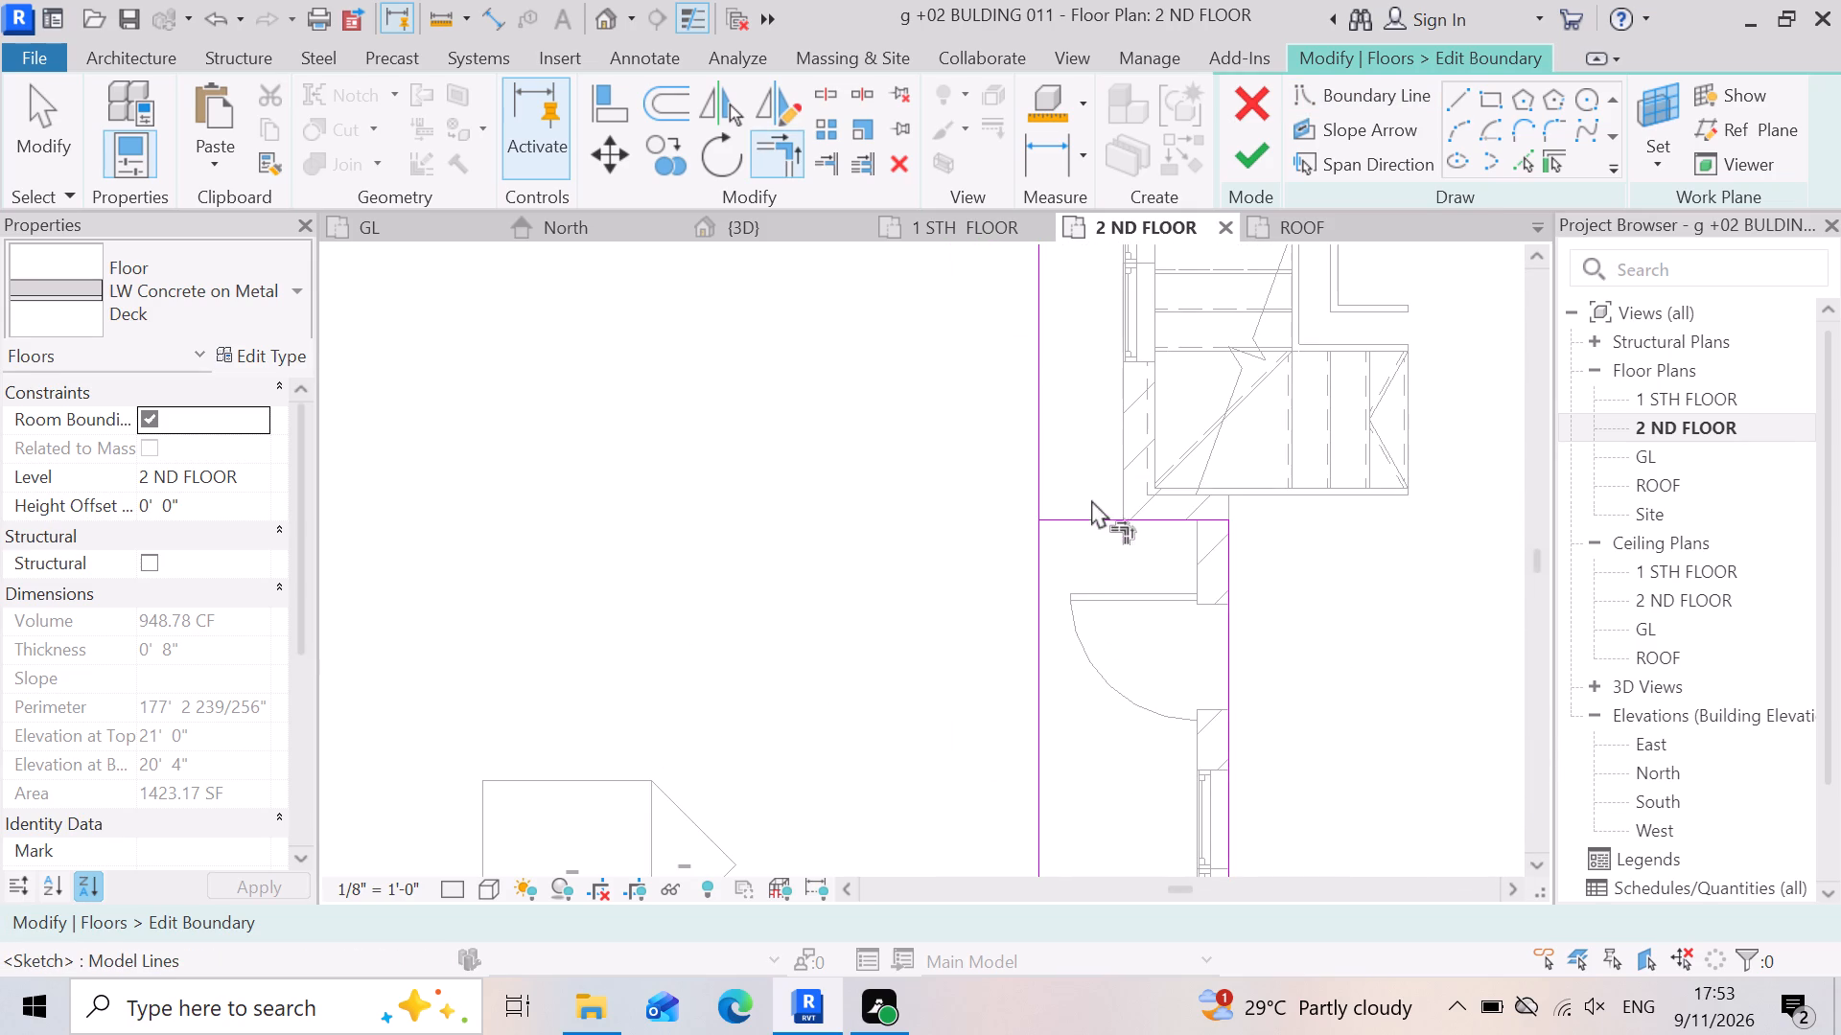
left_click(1098, 518)
left_click(1030, 471)
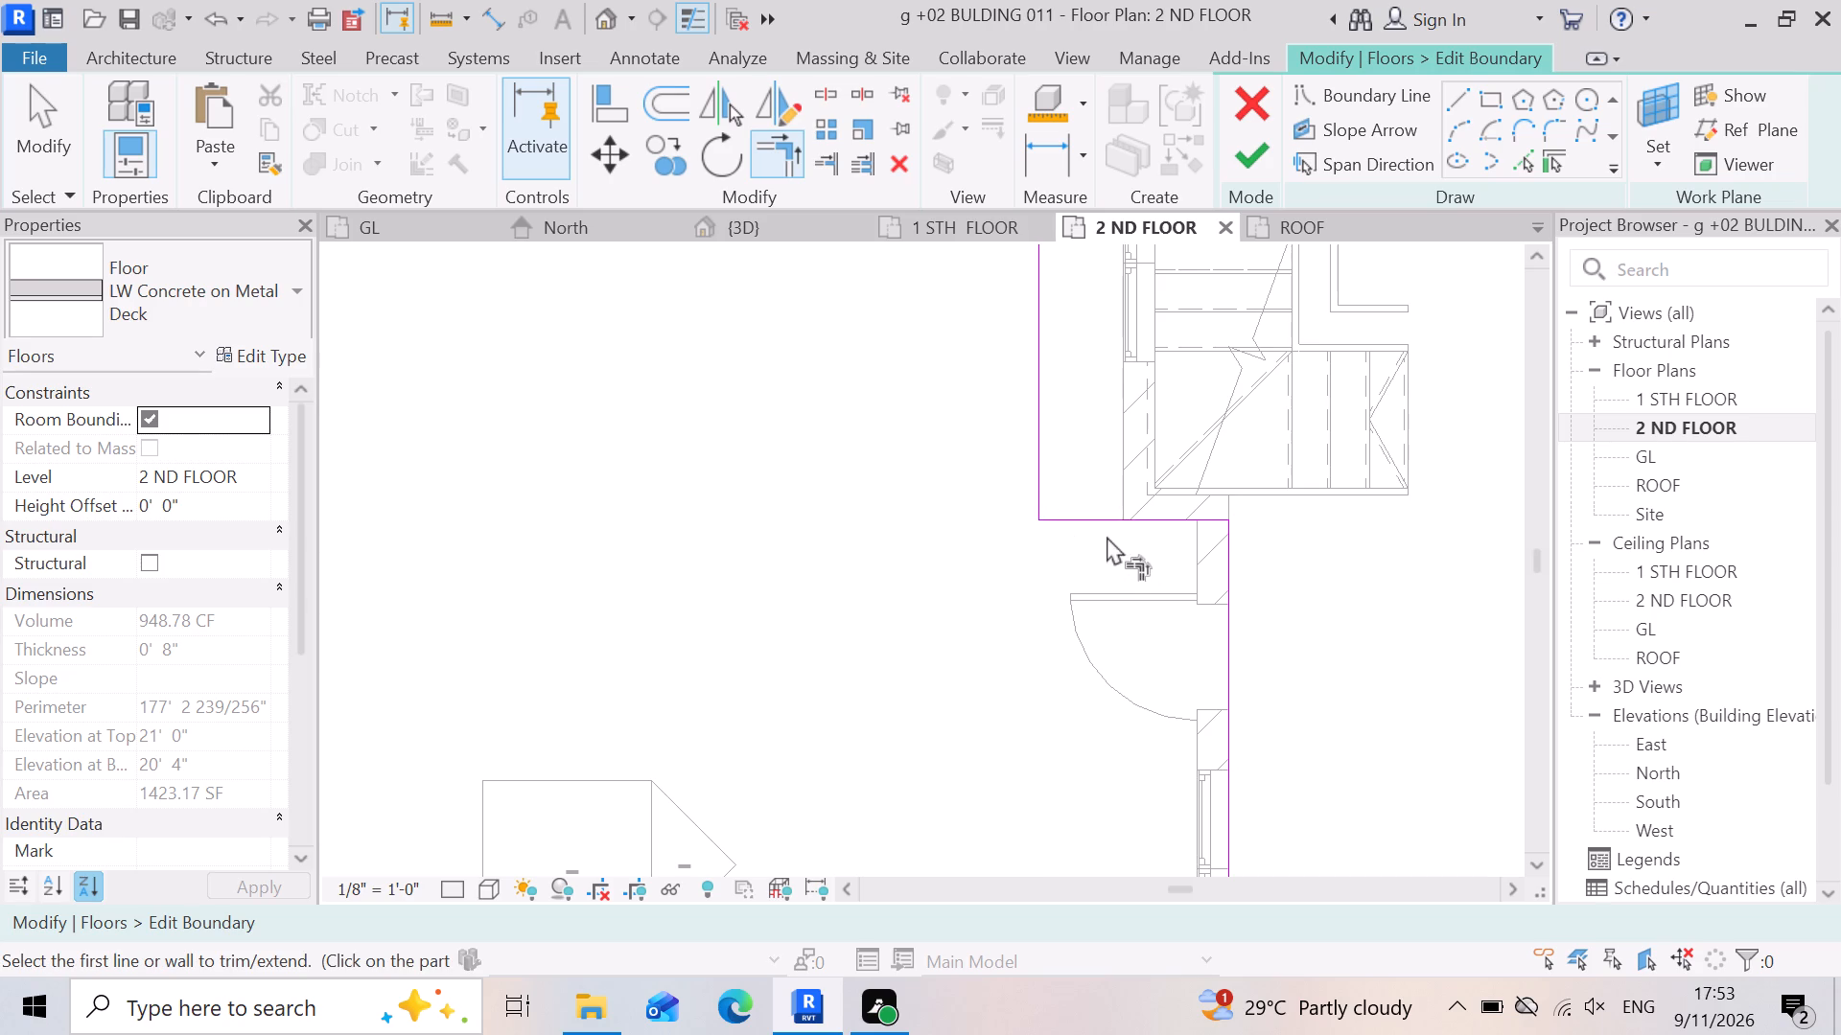
left_click(1106, 522)
Trim the new vertical boundary line and the slab's front edge to a corner, picking the front edge on its outer-left side.
scroll(1071, 453, "down", 4)
scroll(1106, 837, "up", 4)
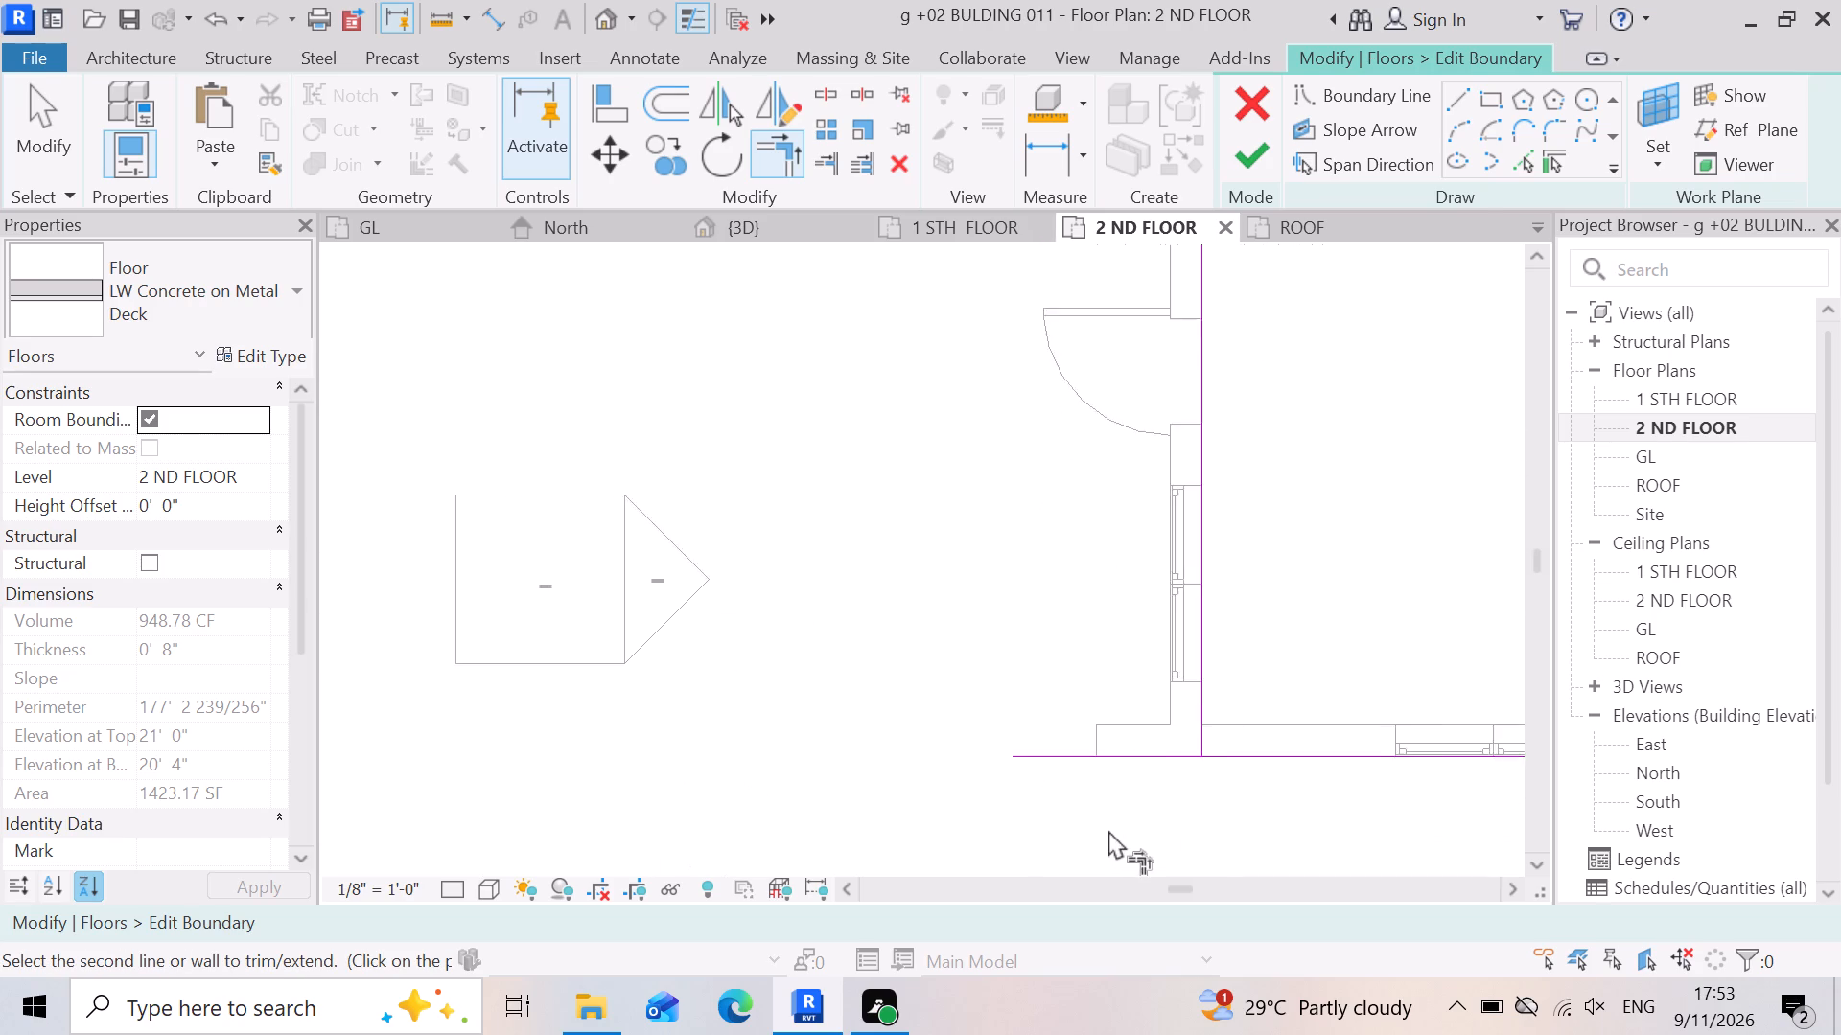
scroll(1108, 830, "up", 3)
left_click(1169, 725)
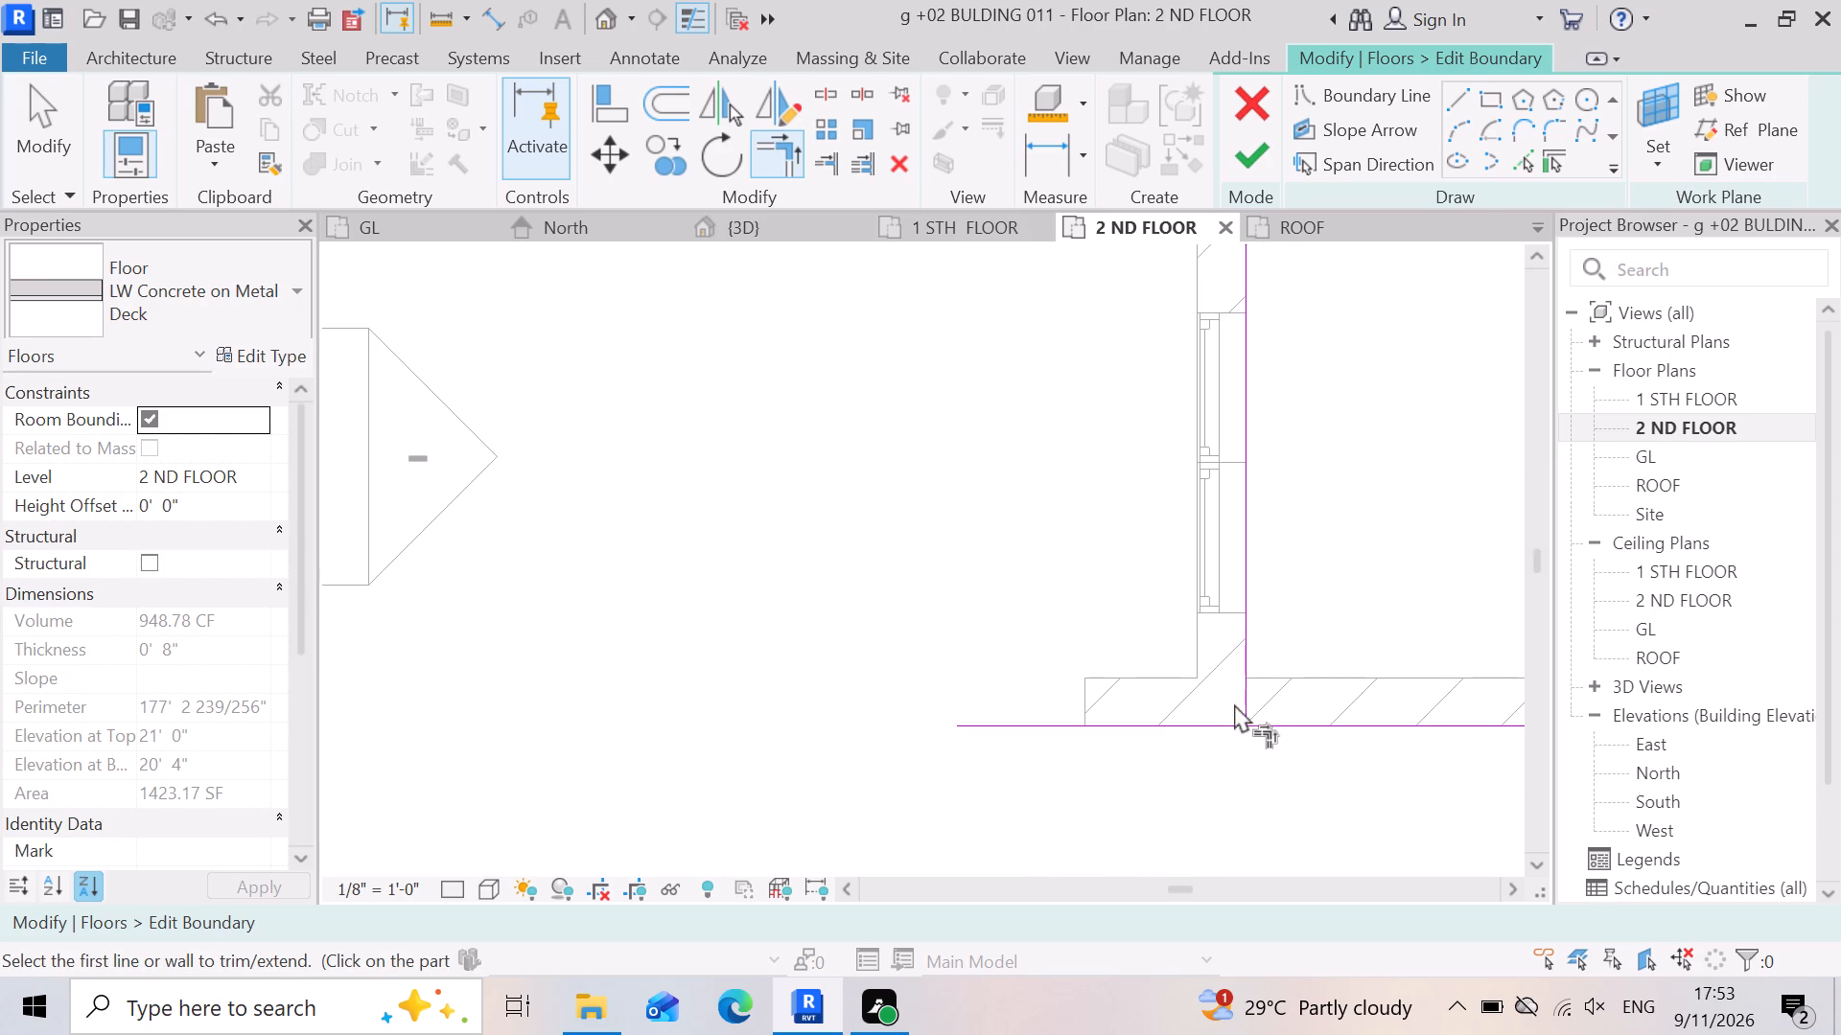
left_click(1240, 644)
left_click(1195, 720)
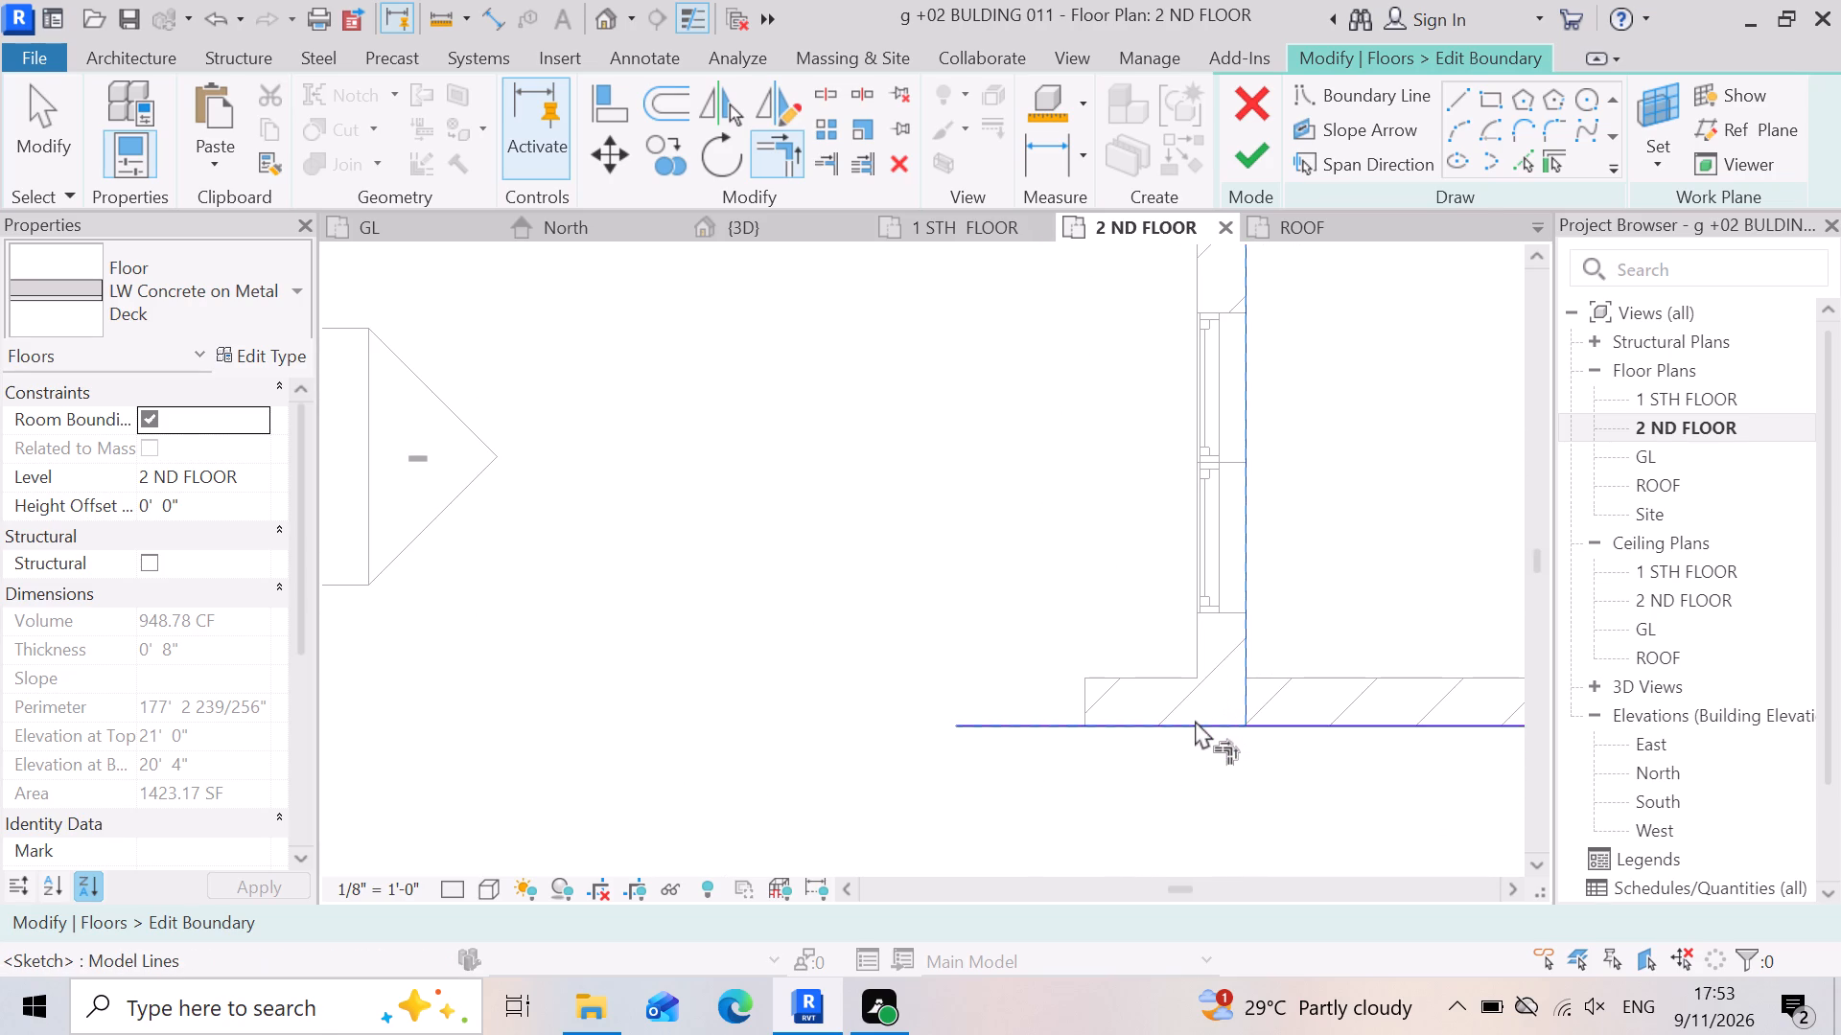
scroll(1156, 736, "down", 4)
scroll(1147, 745, "up", 3)
scroll(1147, 745, "down", 3)
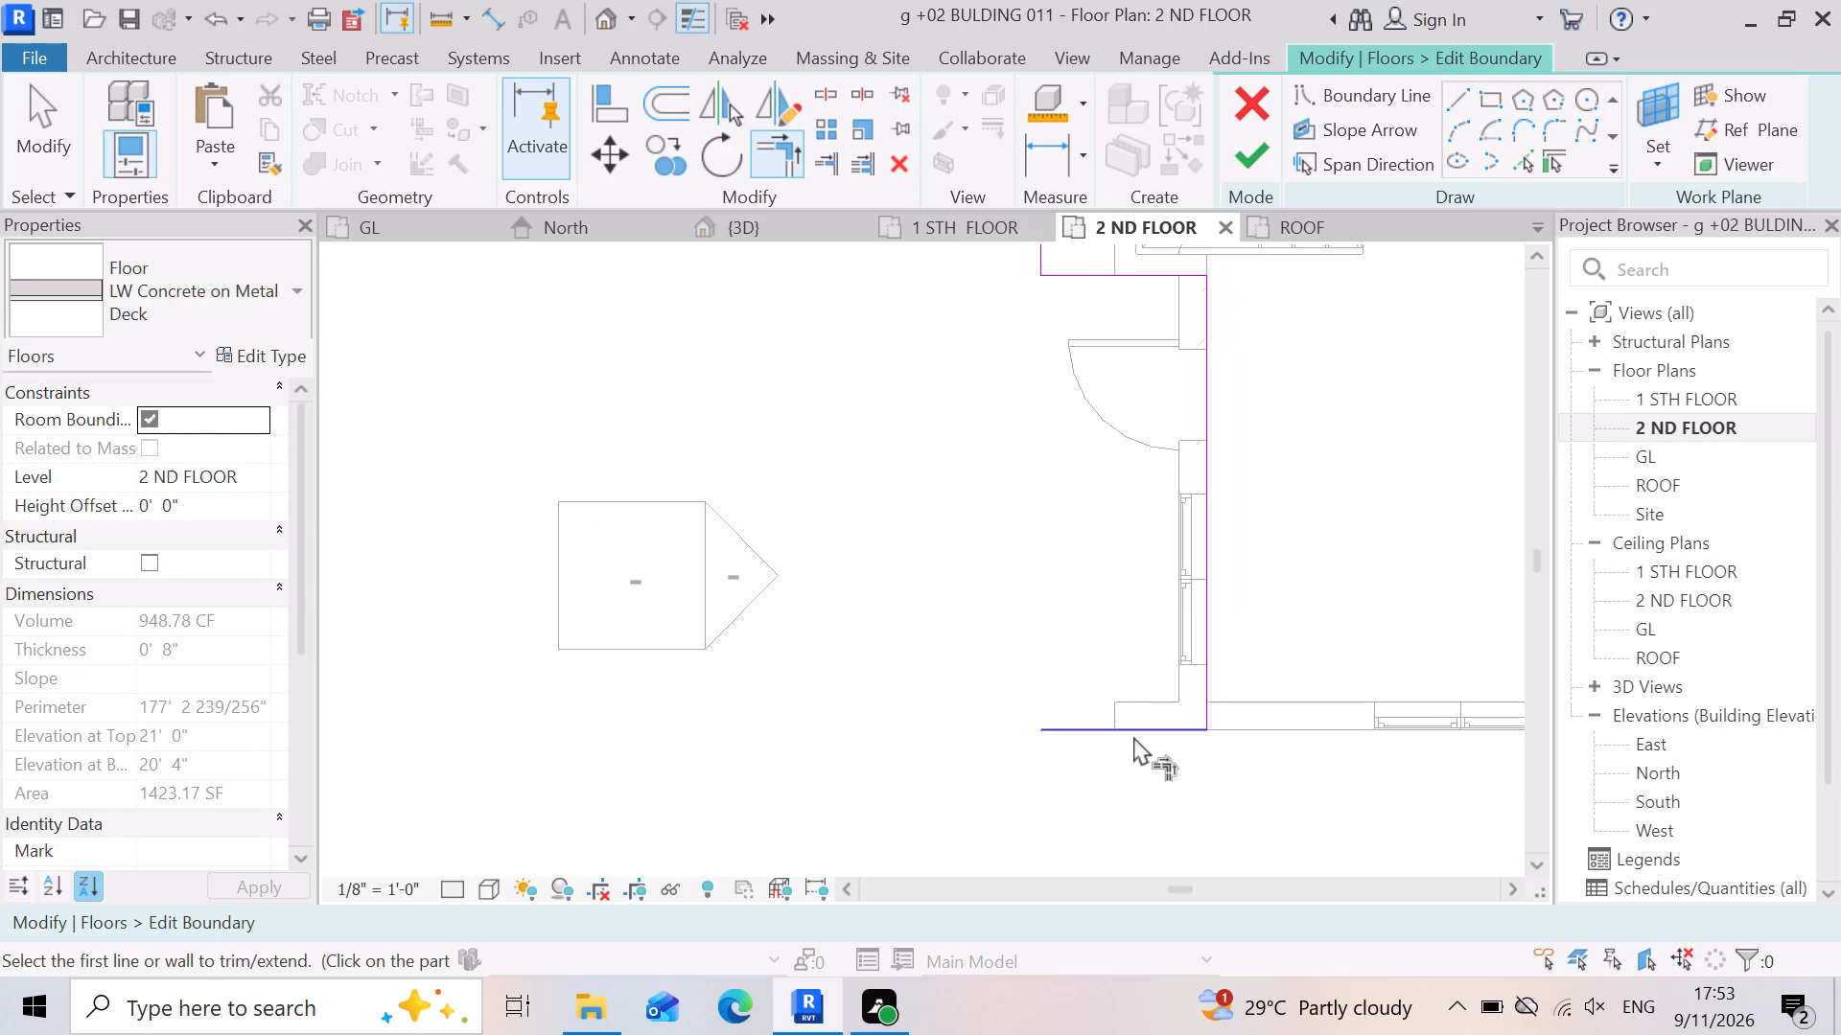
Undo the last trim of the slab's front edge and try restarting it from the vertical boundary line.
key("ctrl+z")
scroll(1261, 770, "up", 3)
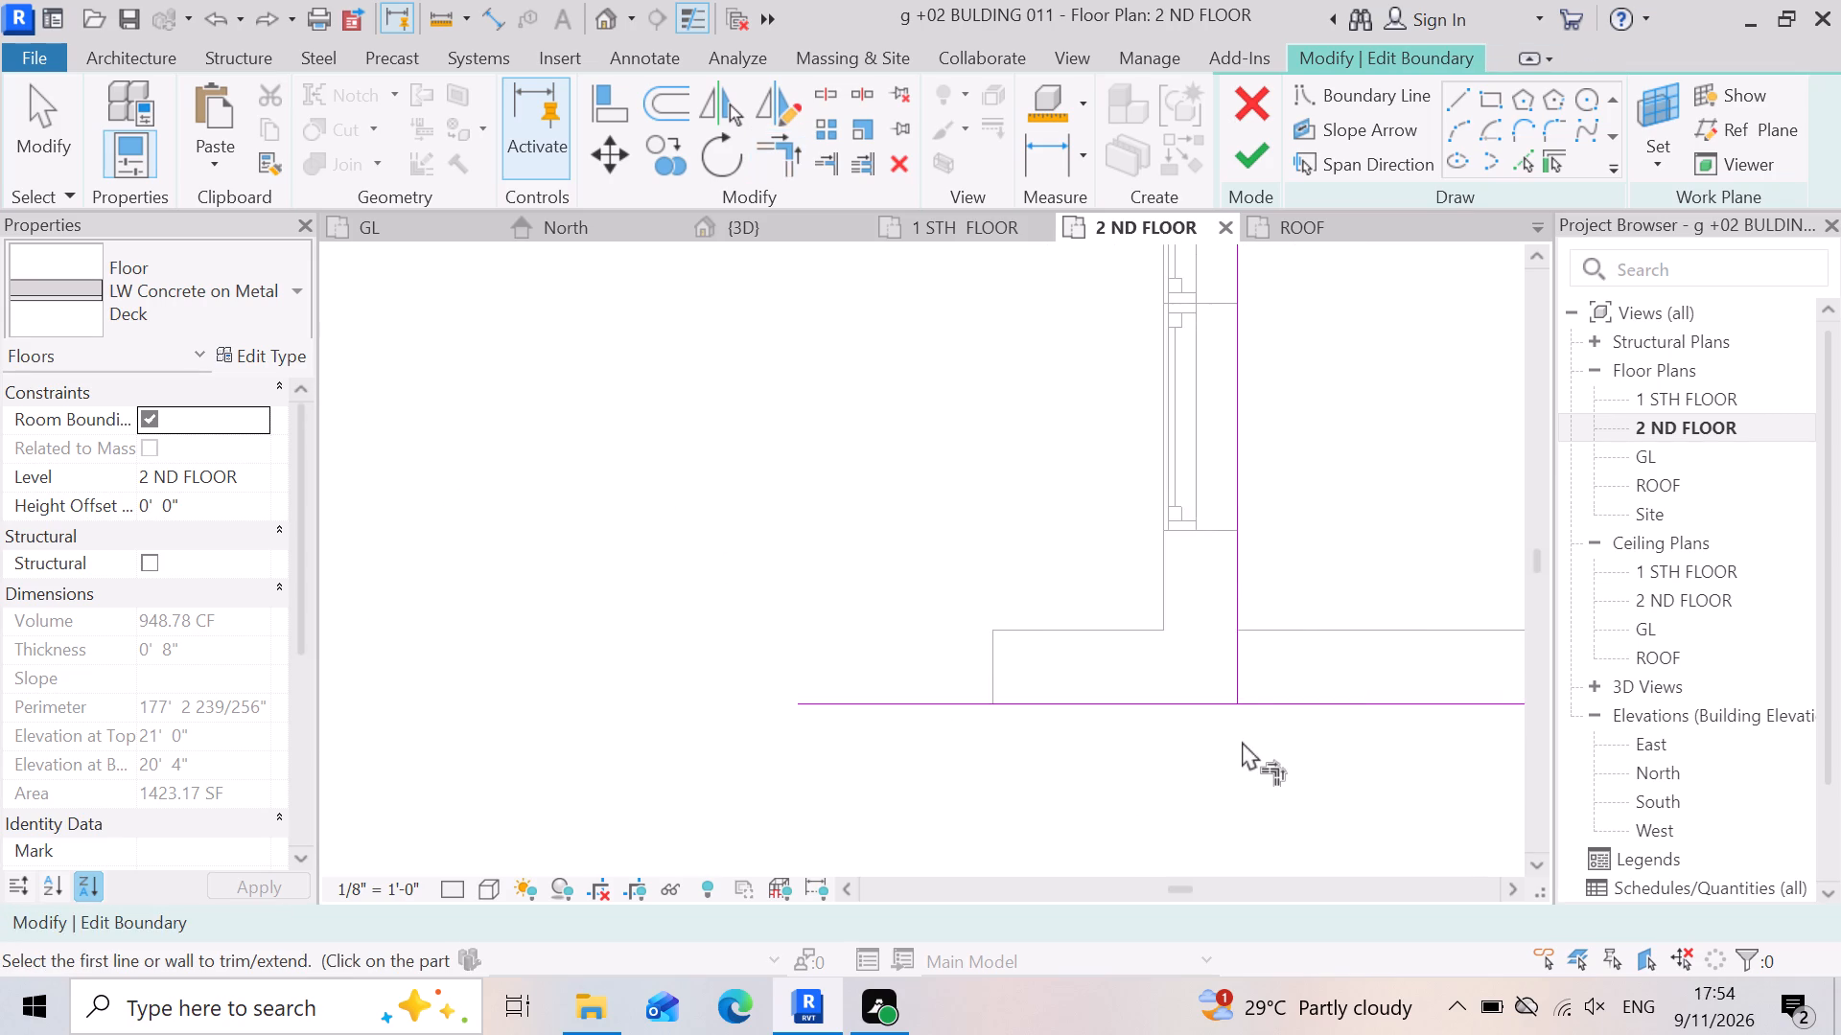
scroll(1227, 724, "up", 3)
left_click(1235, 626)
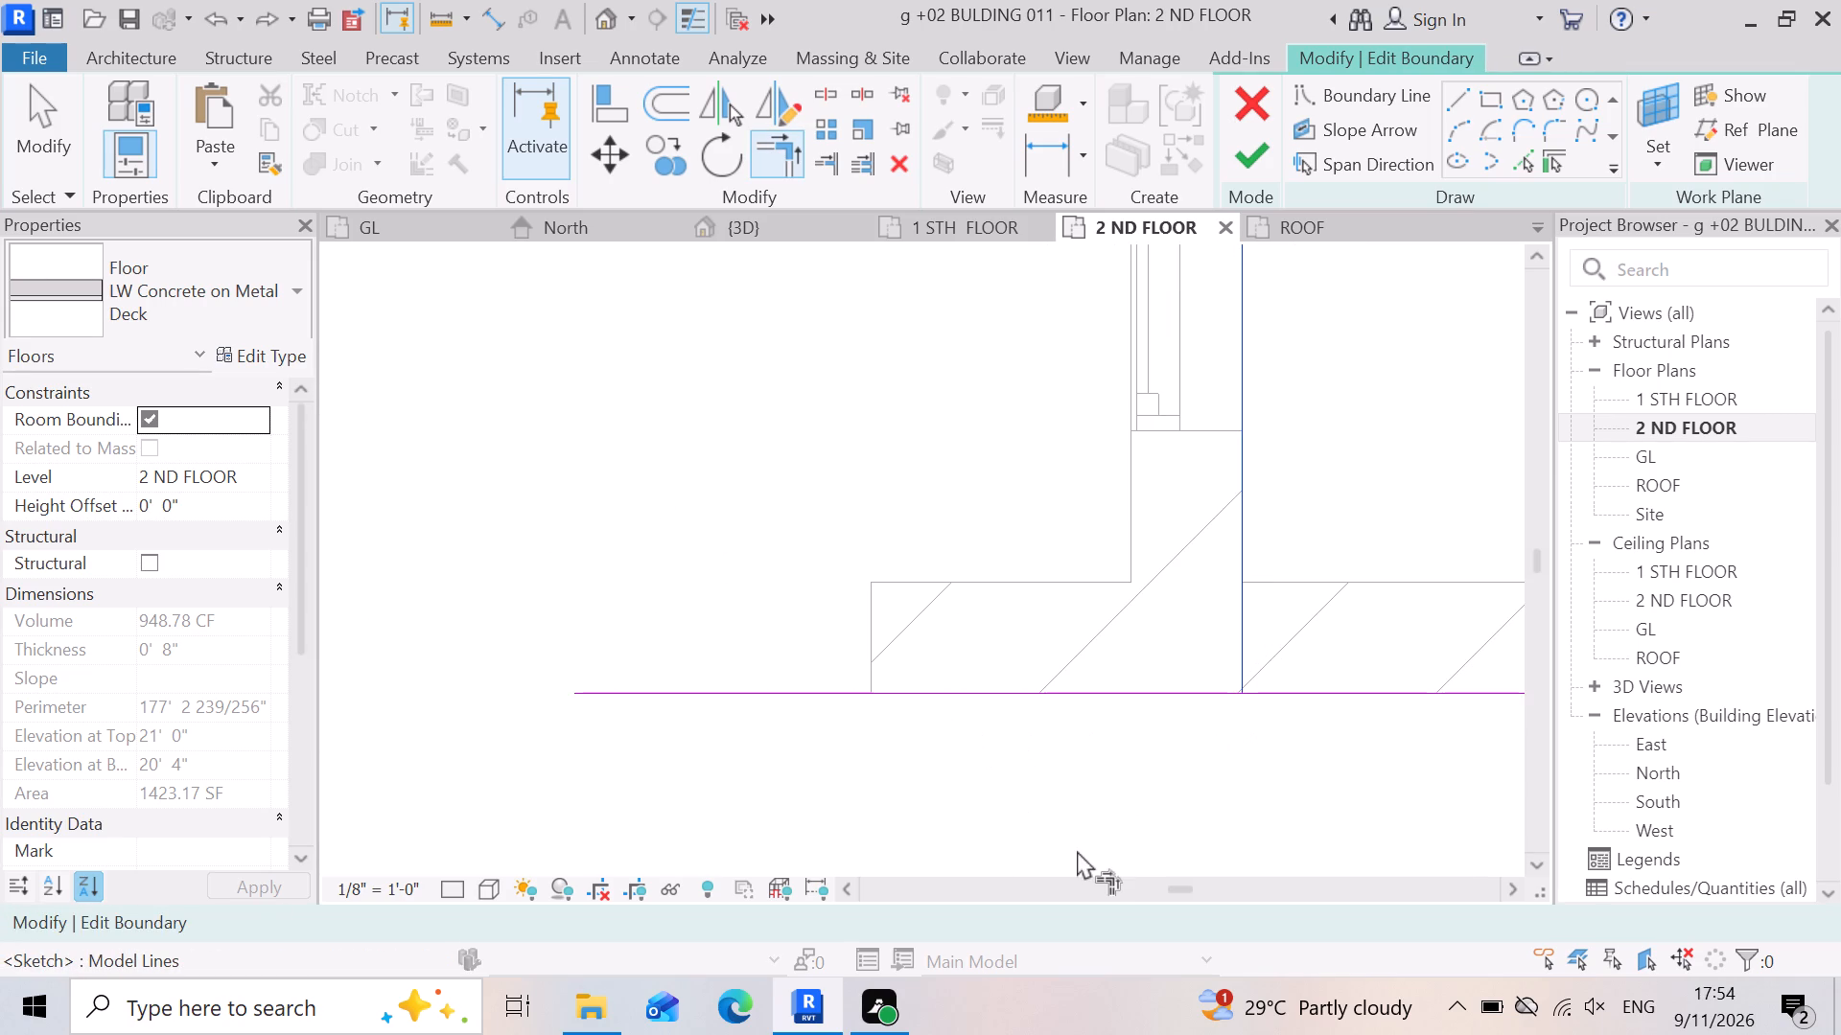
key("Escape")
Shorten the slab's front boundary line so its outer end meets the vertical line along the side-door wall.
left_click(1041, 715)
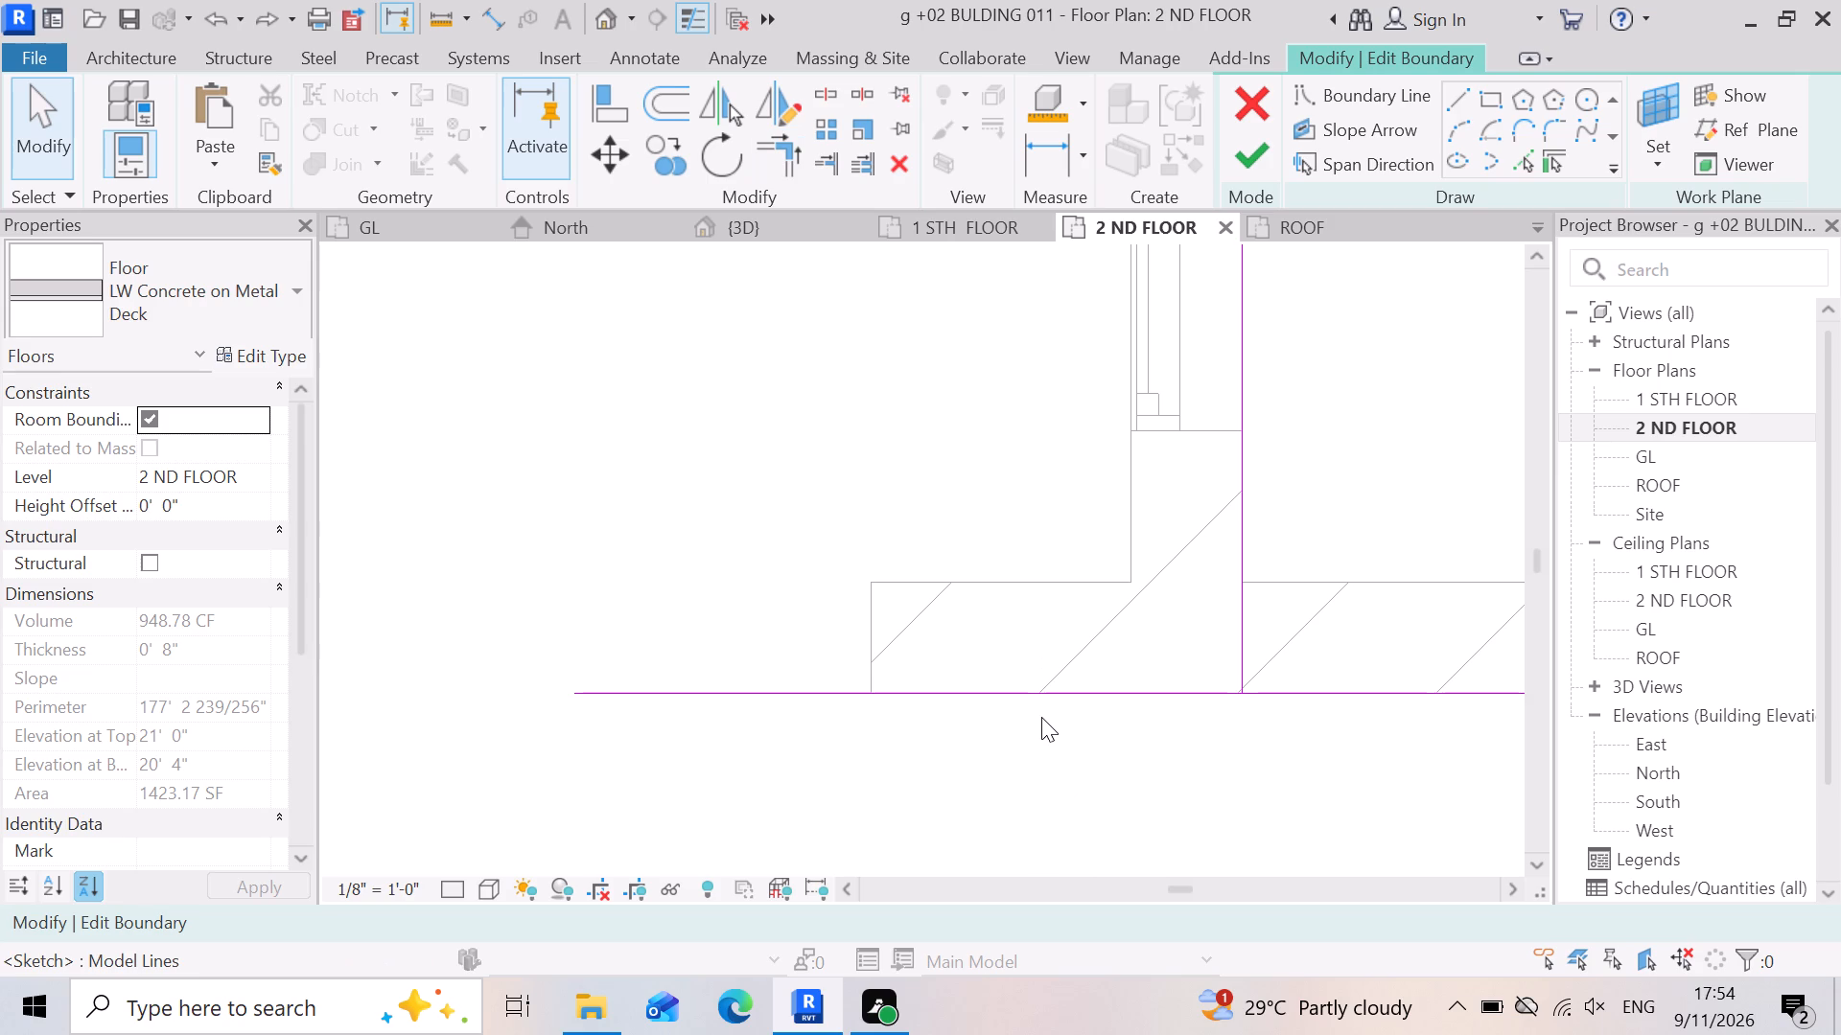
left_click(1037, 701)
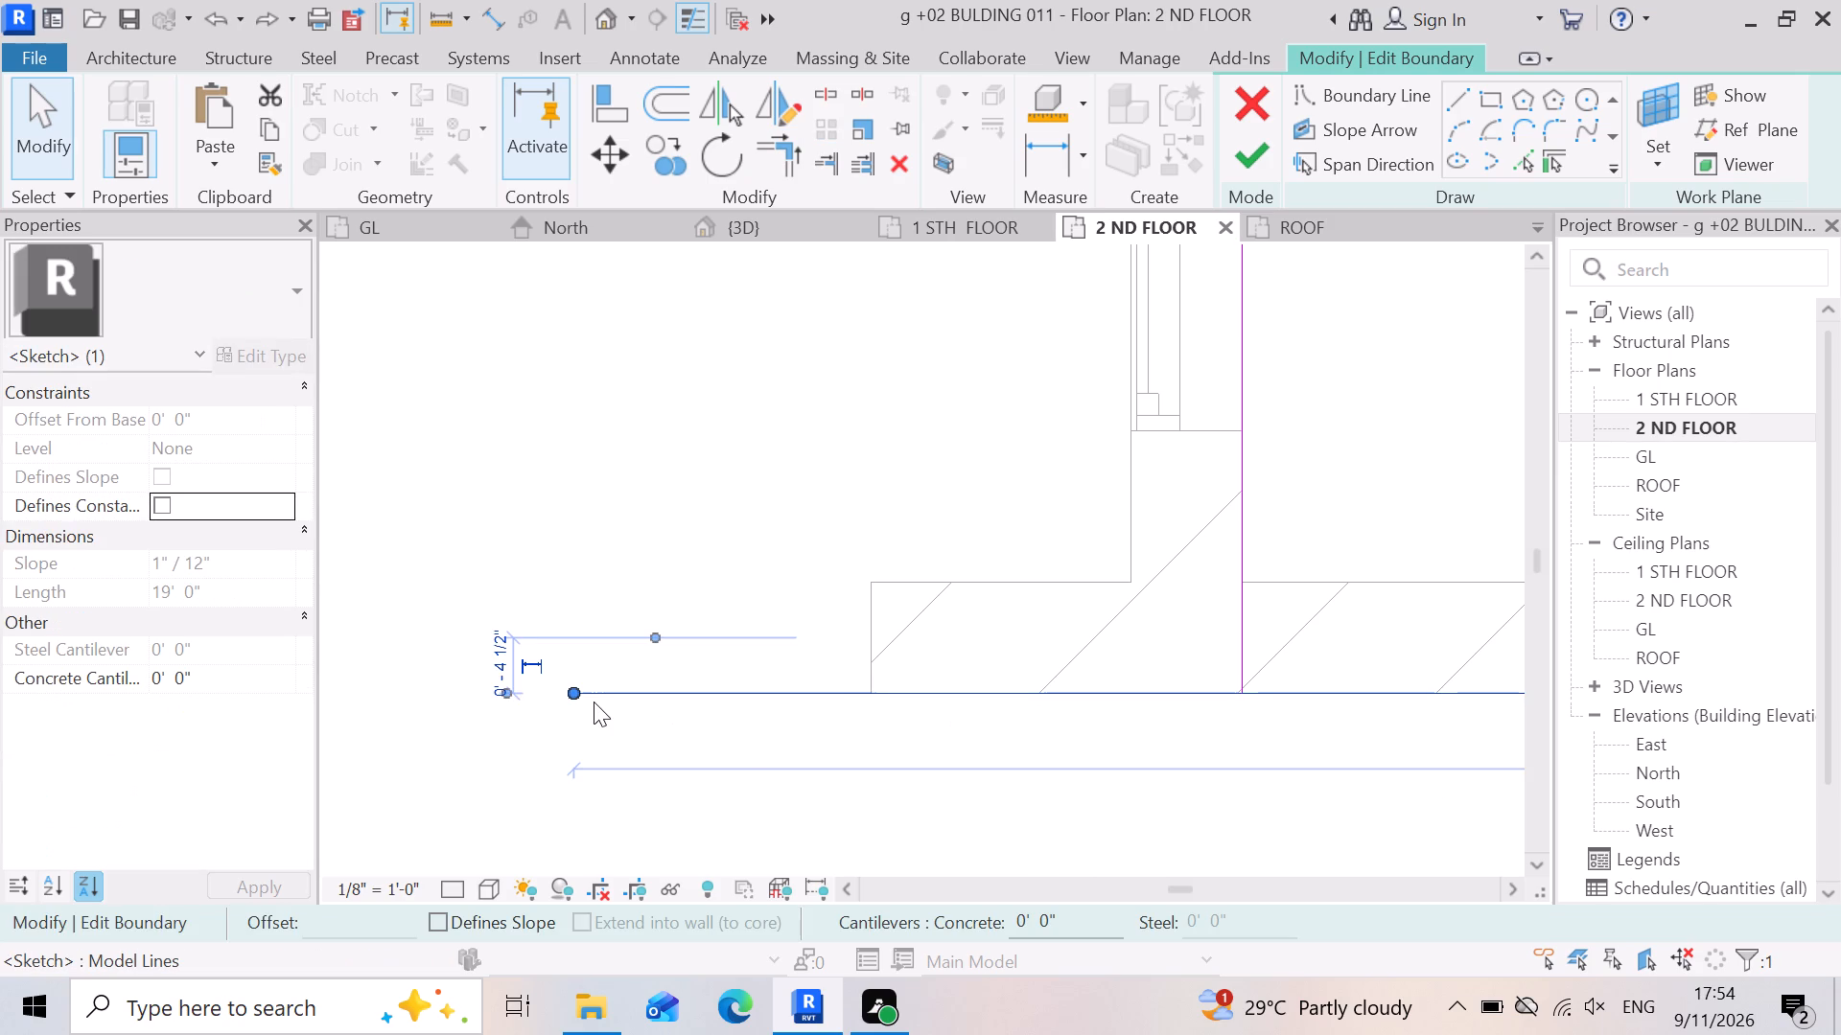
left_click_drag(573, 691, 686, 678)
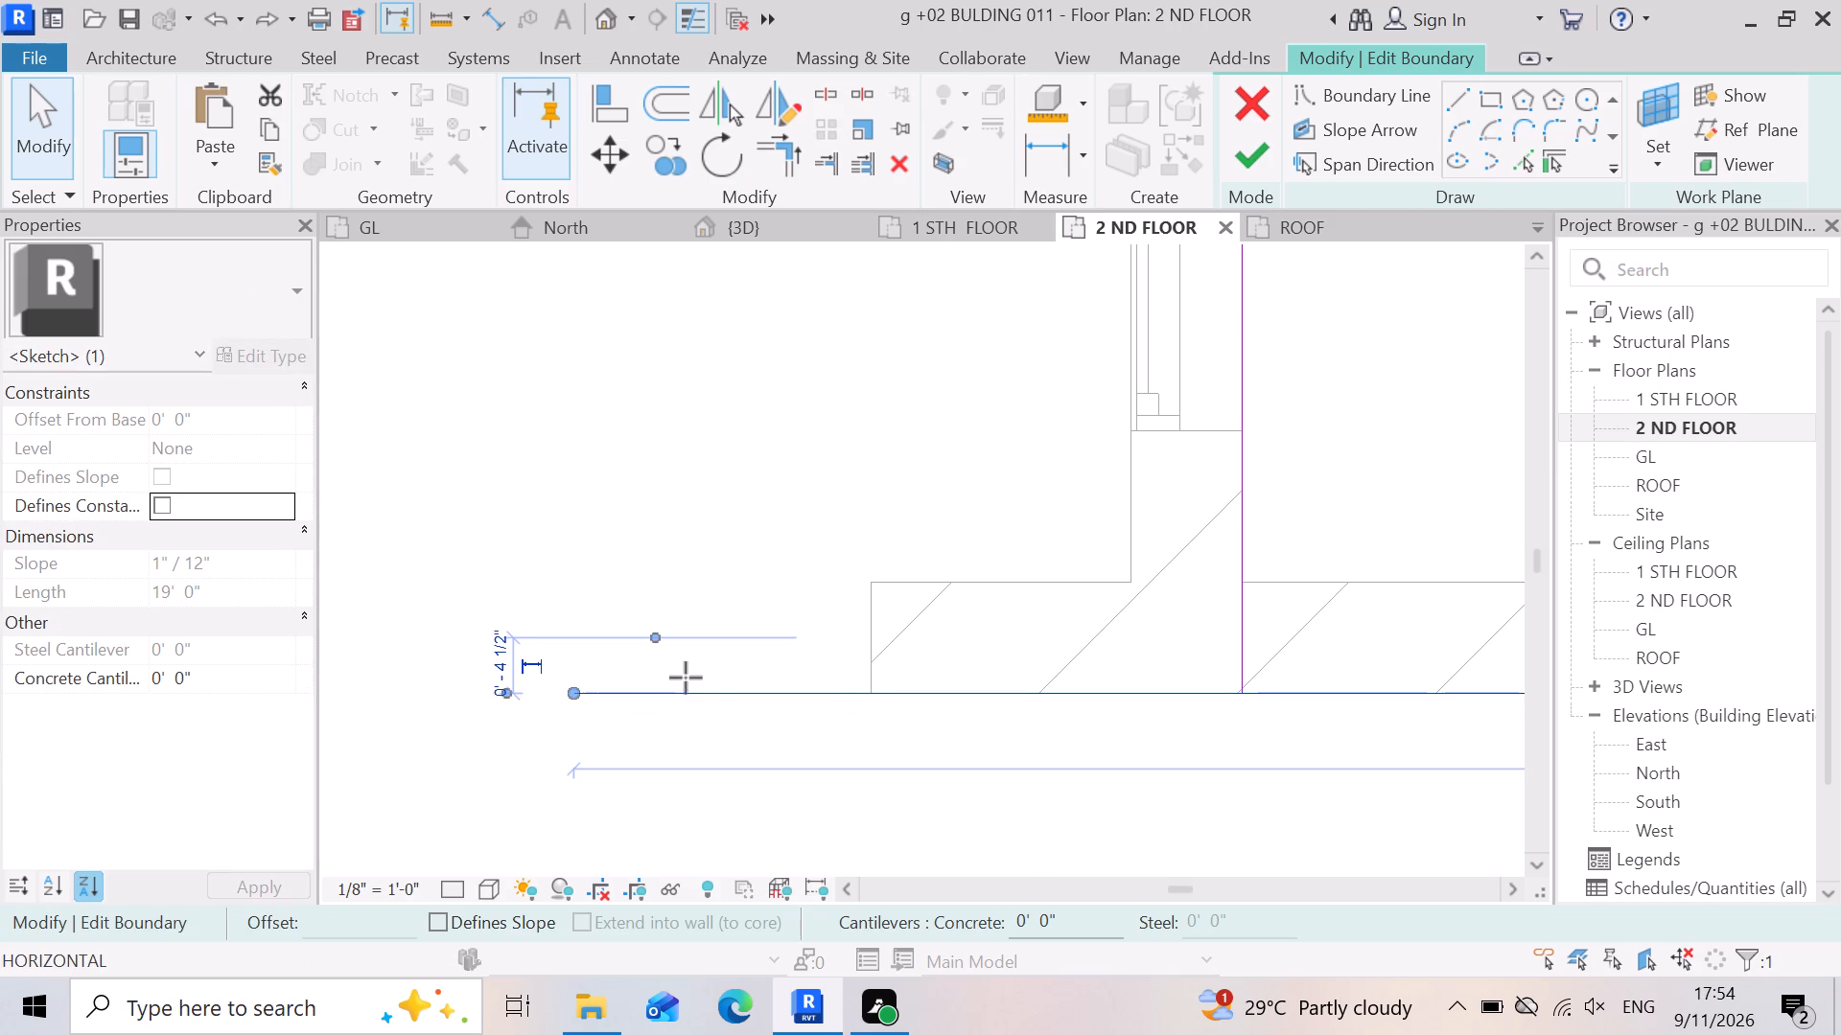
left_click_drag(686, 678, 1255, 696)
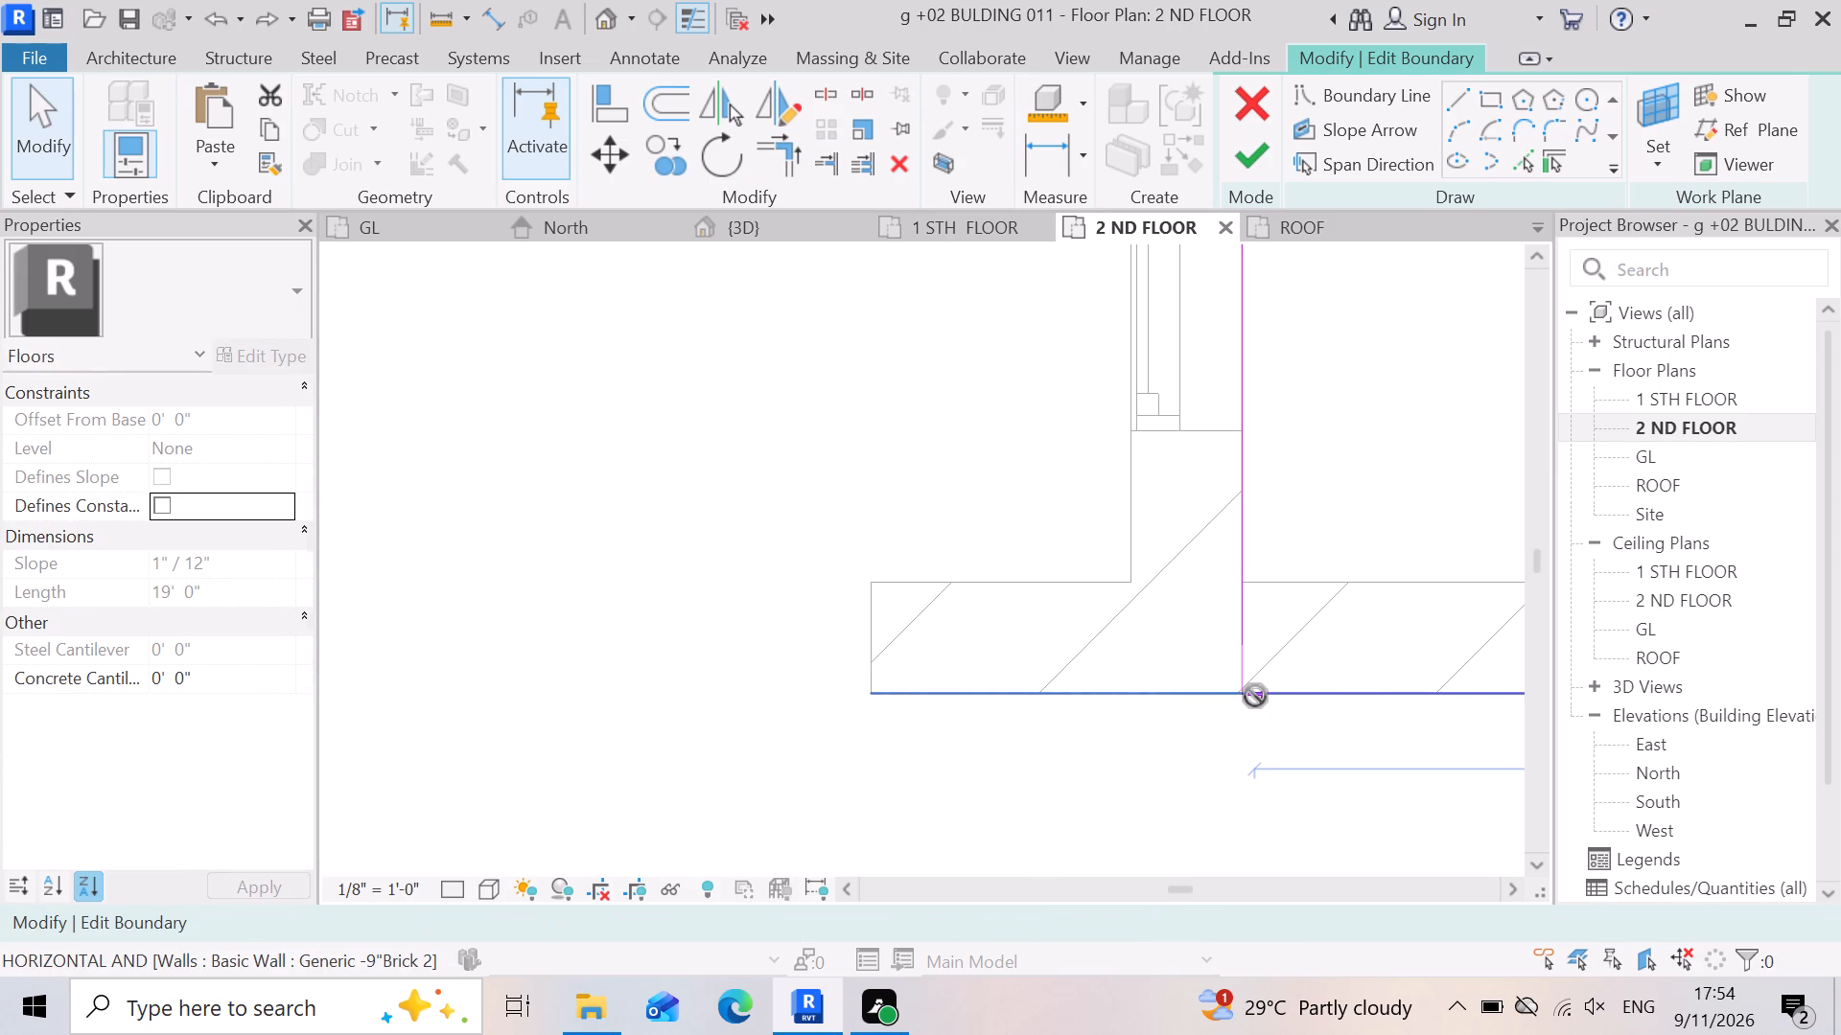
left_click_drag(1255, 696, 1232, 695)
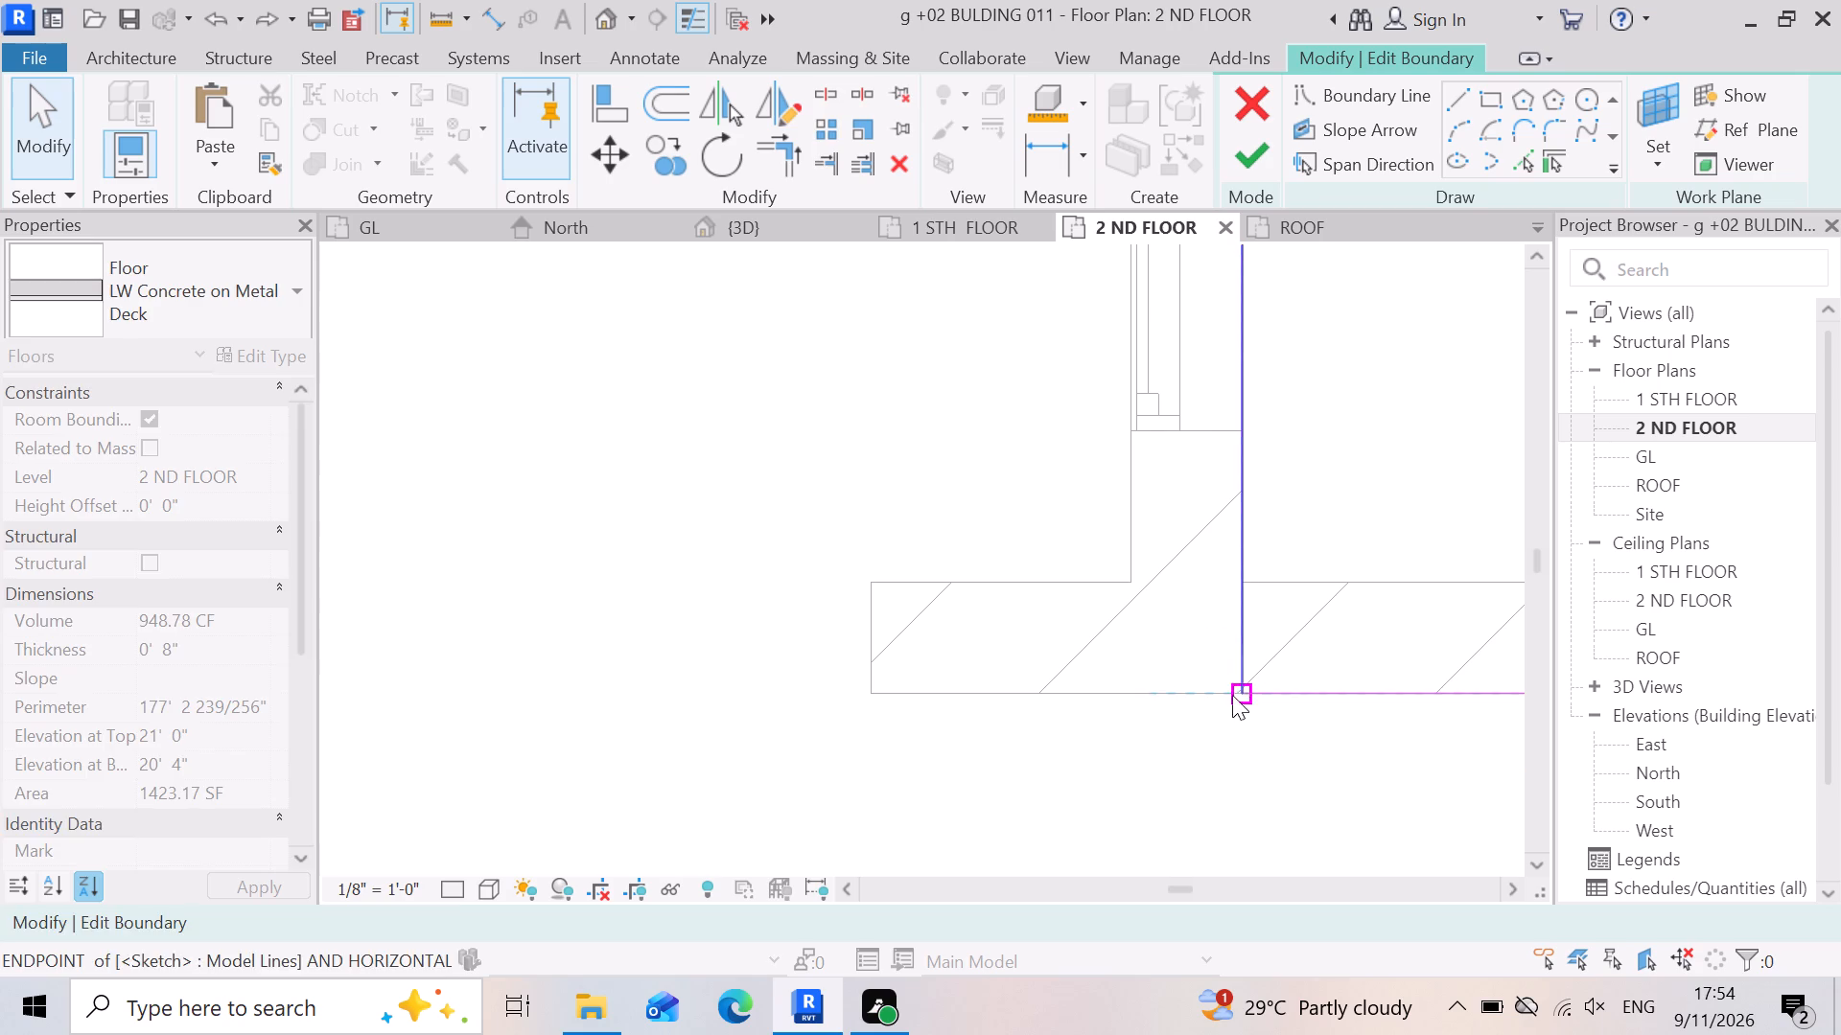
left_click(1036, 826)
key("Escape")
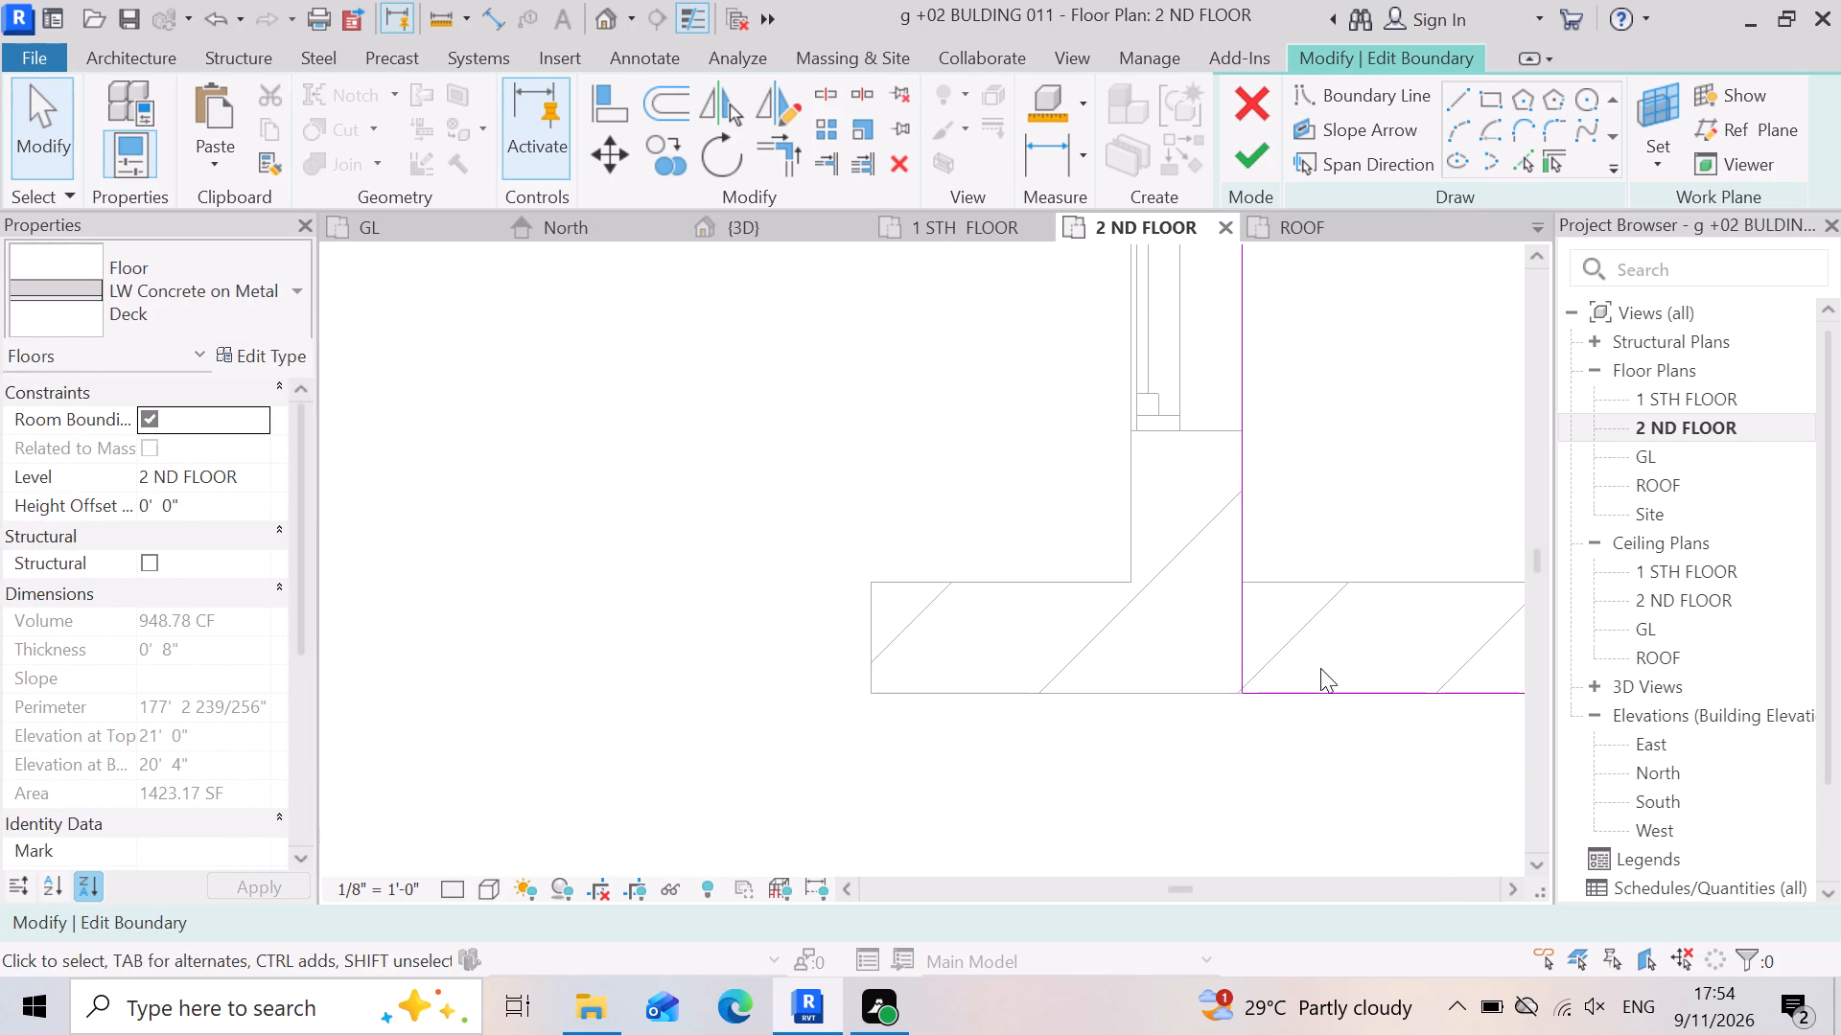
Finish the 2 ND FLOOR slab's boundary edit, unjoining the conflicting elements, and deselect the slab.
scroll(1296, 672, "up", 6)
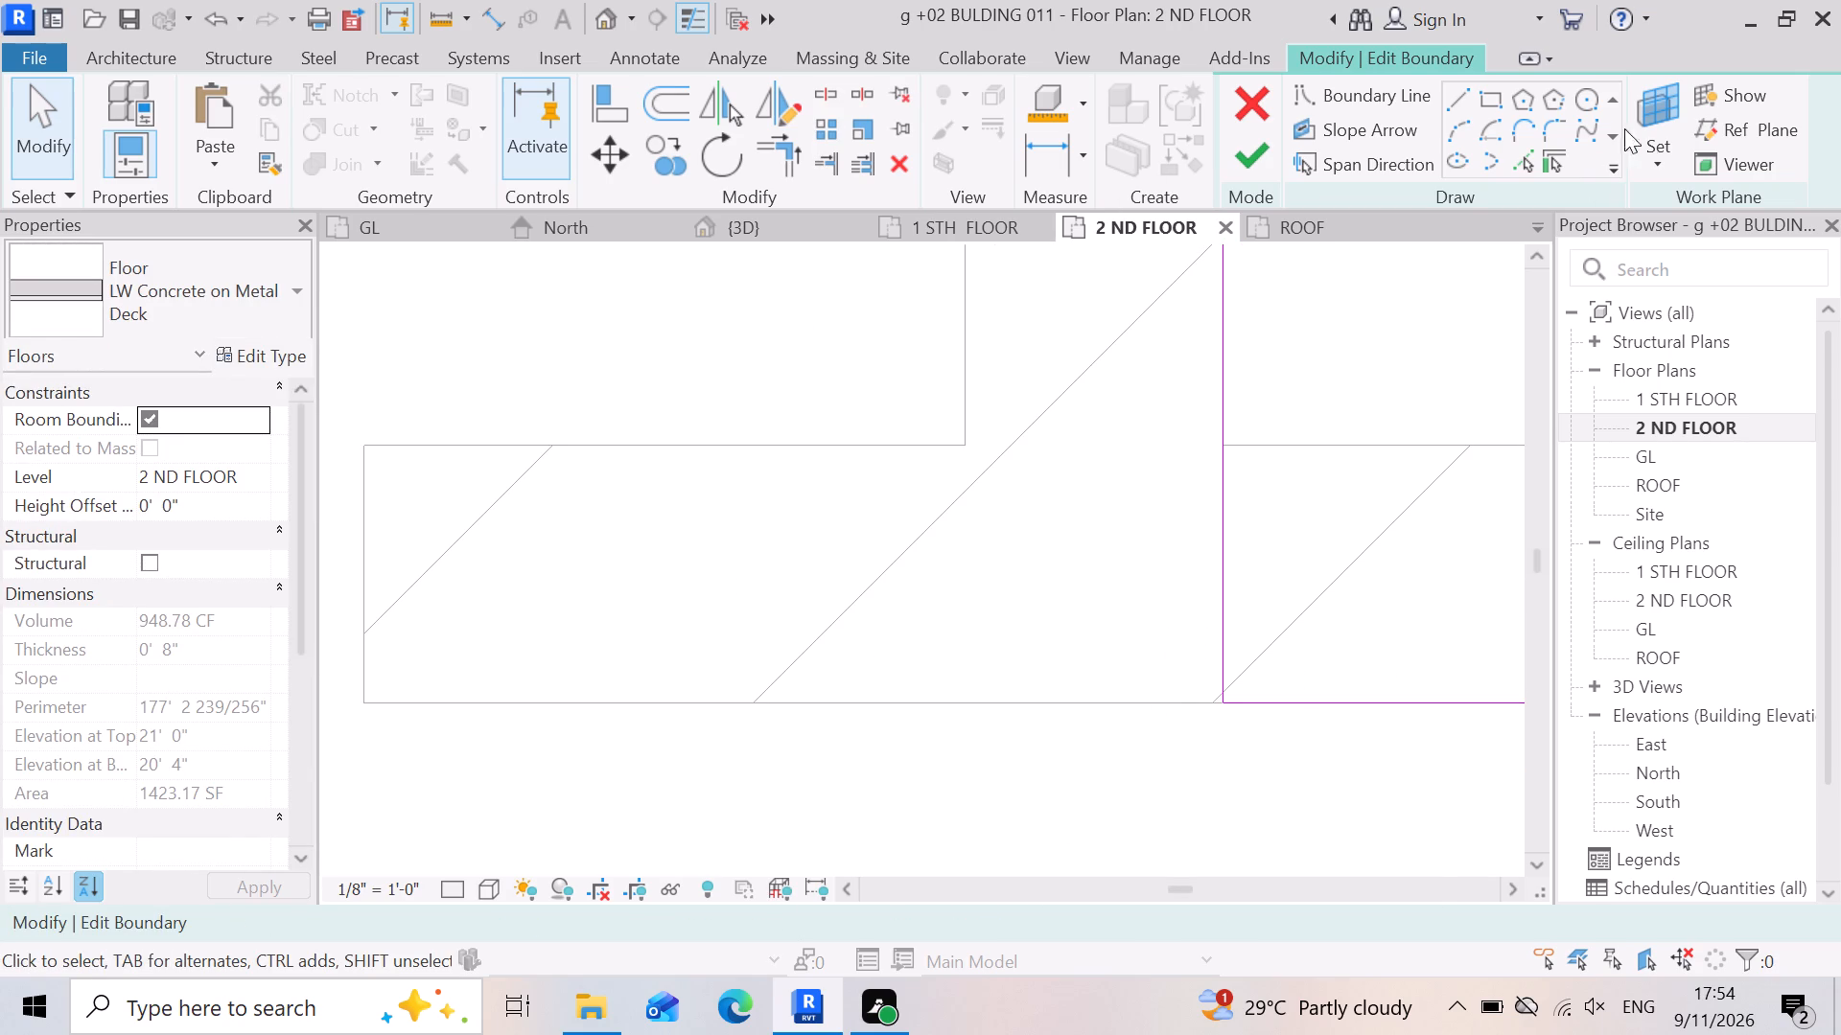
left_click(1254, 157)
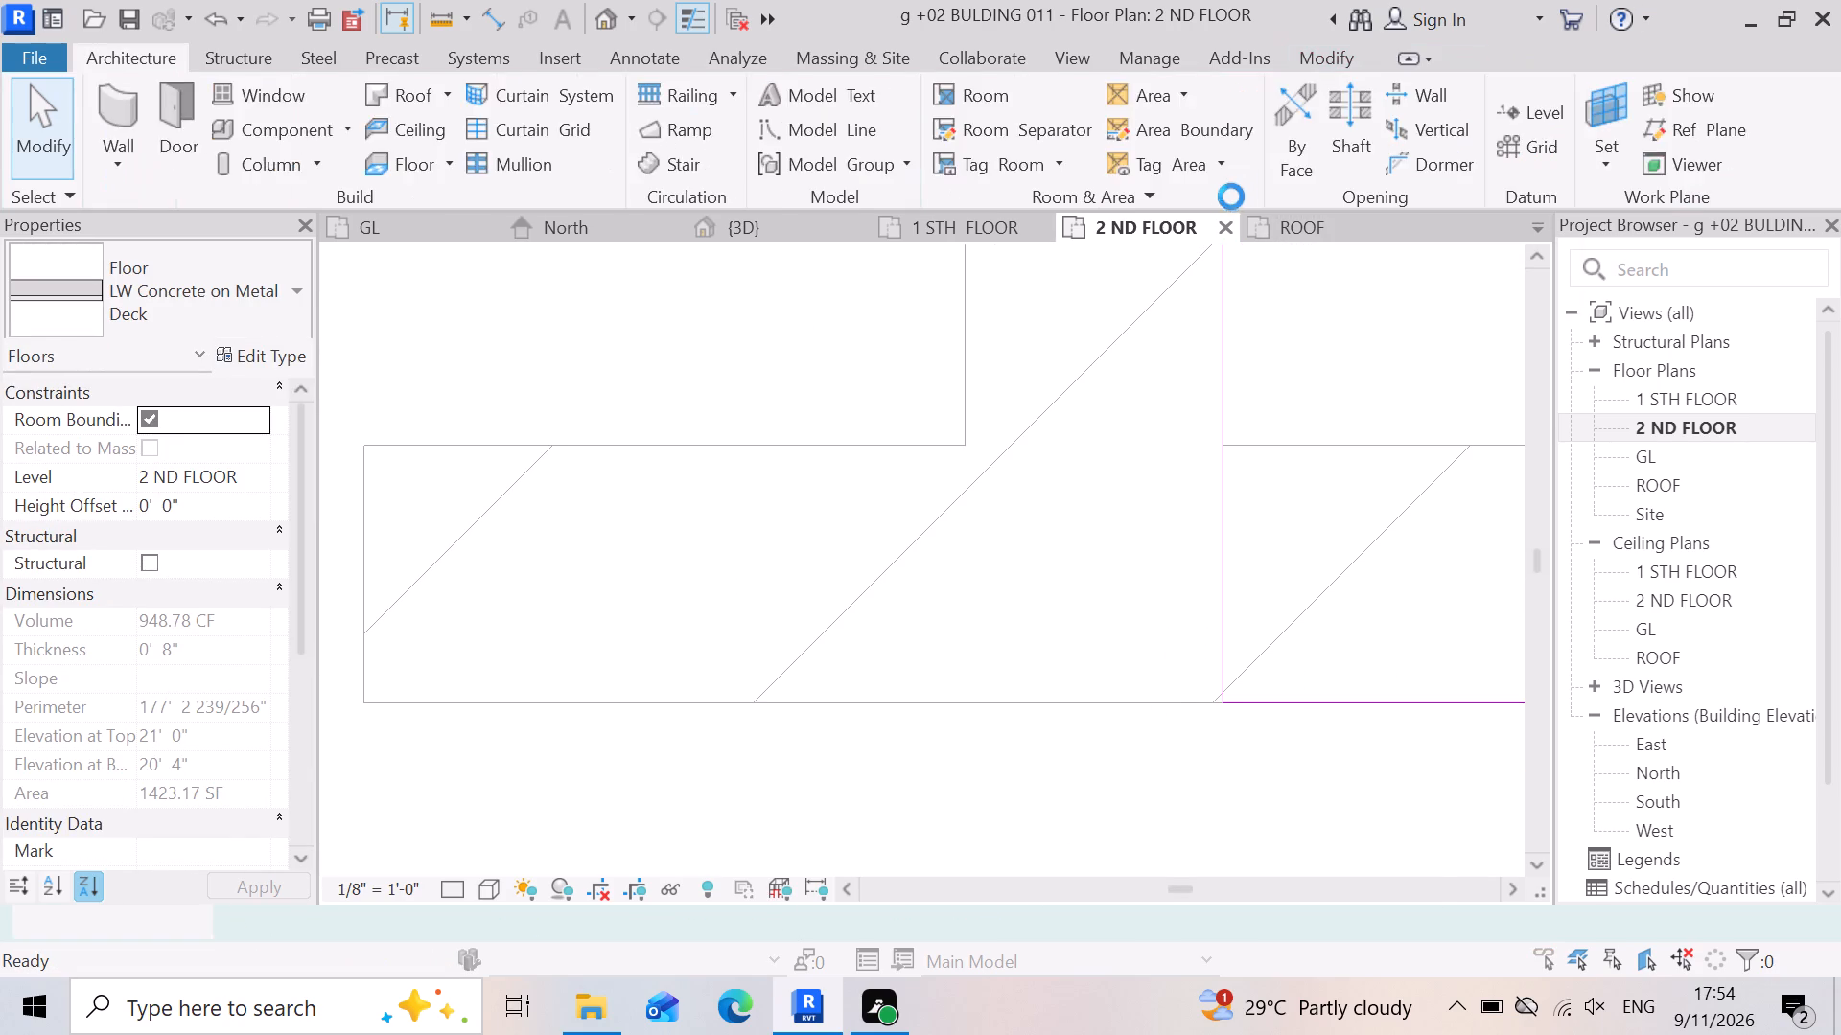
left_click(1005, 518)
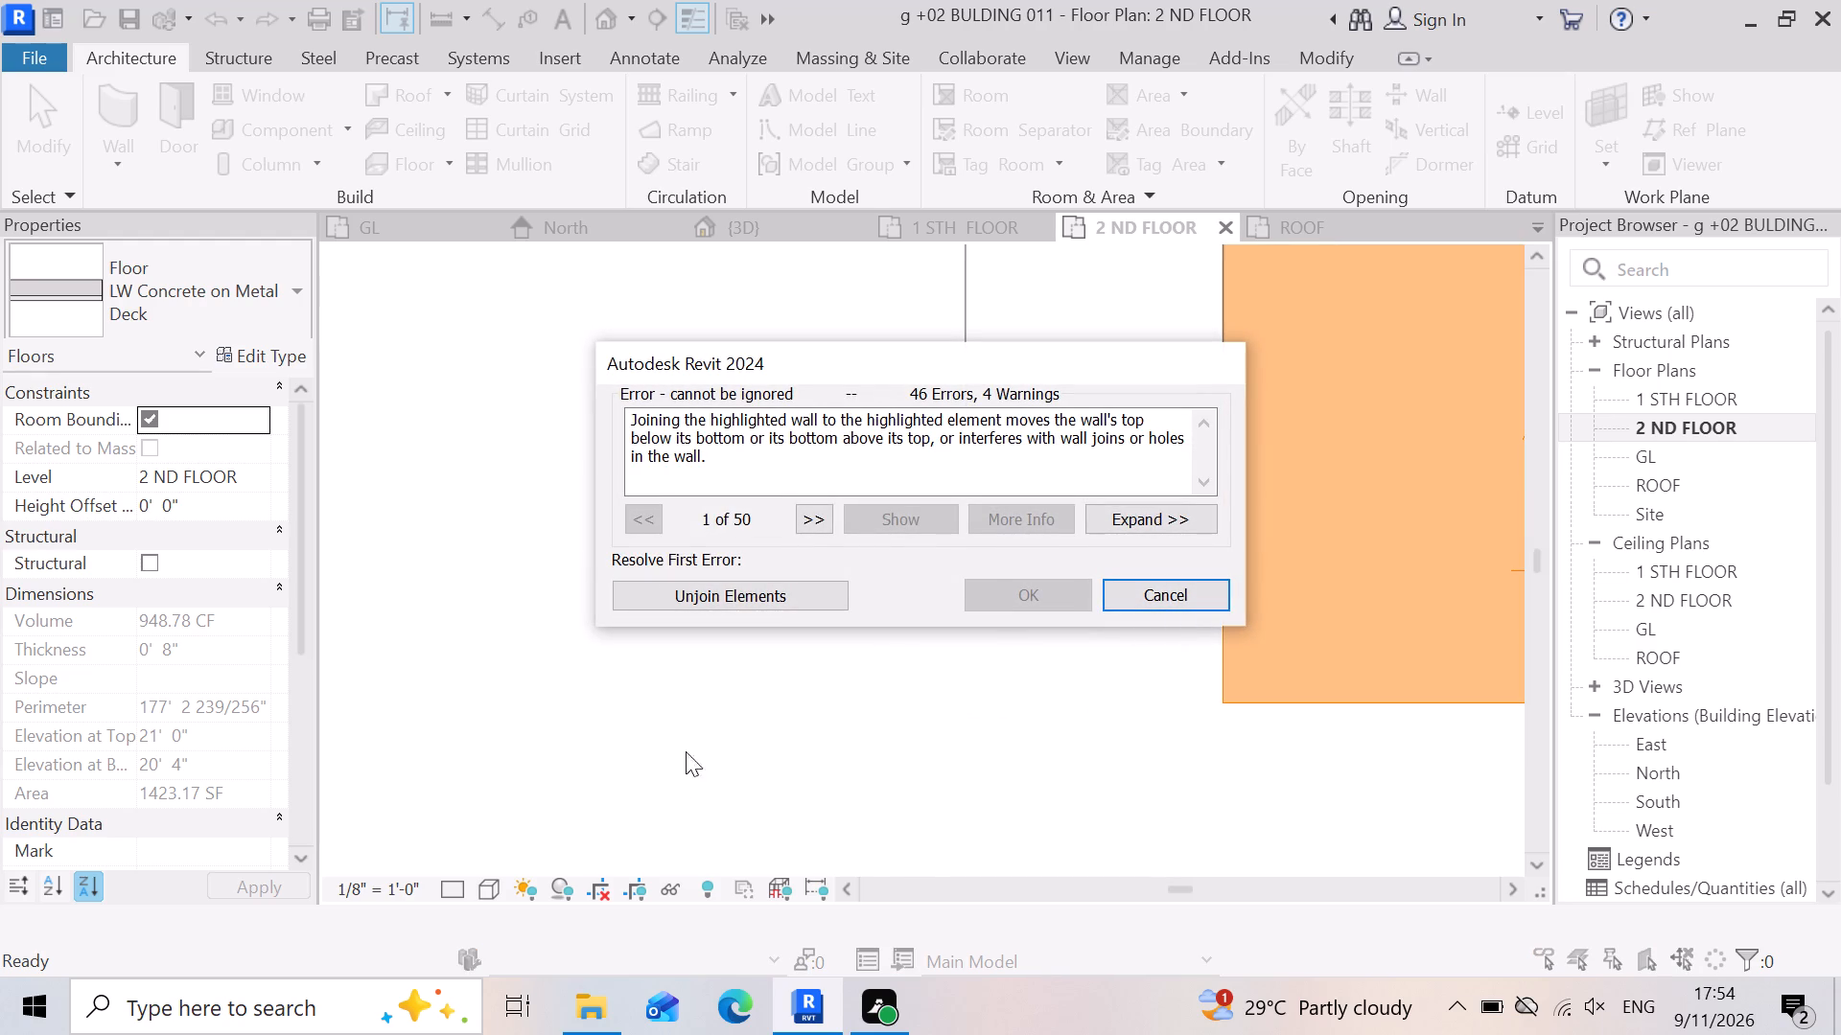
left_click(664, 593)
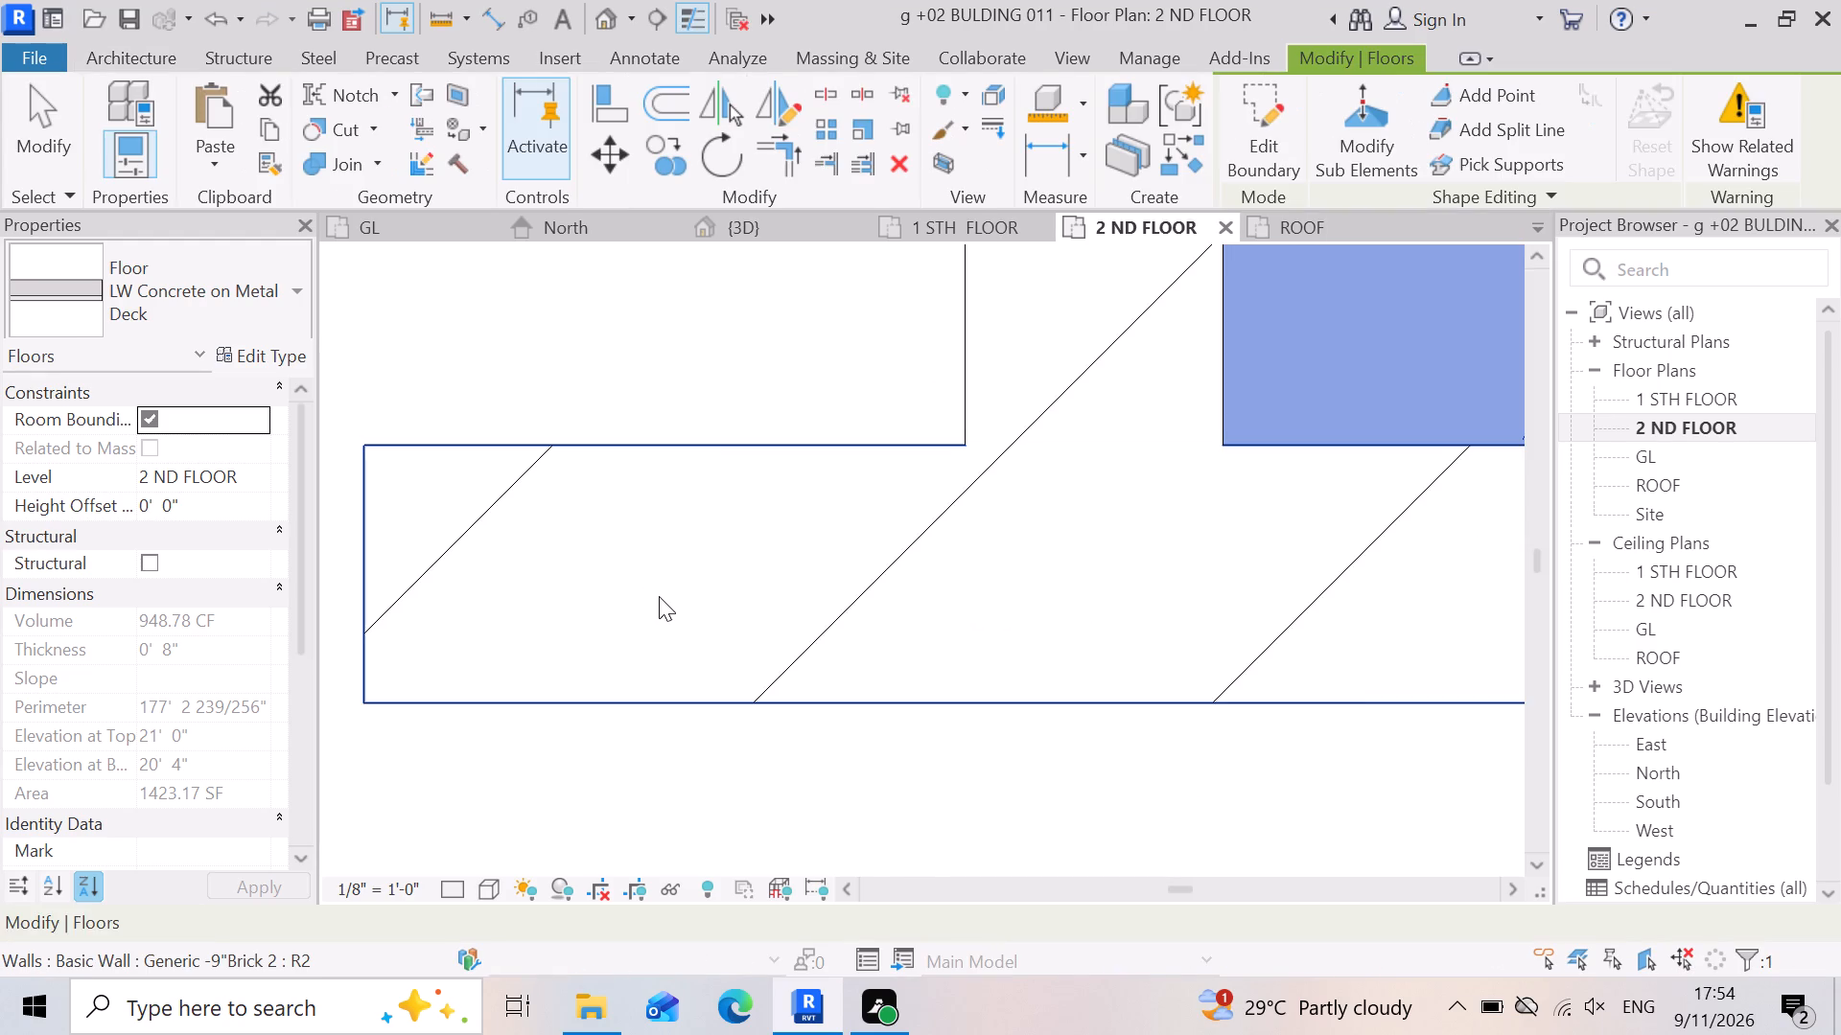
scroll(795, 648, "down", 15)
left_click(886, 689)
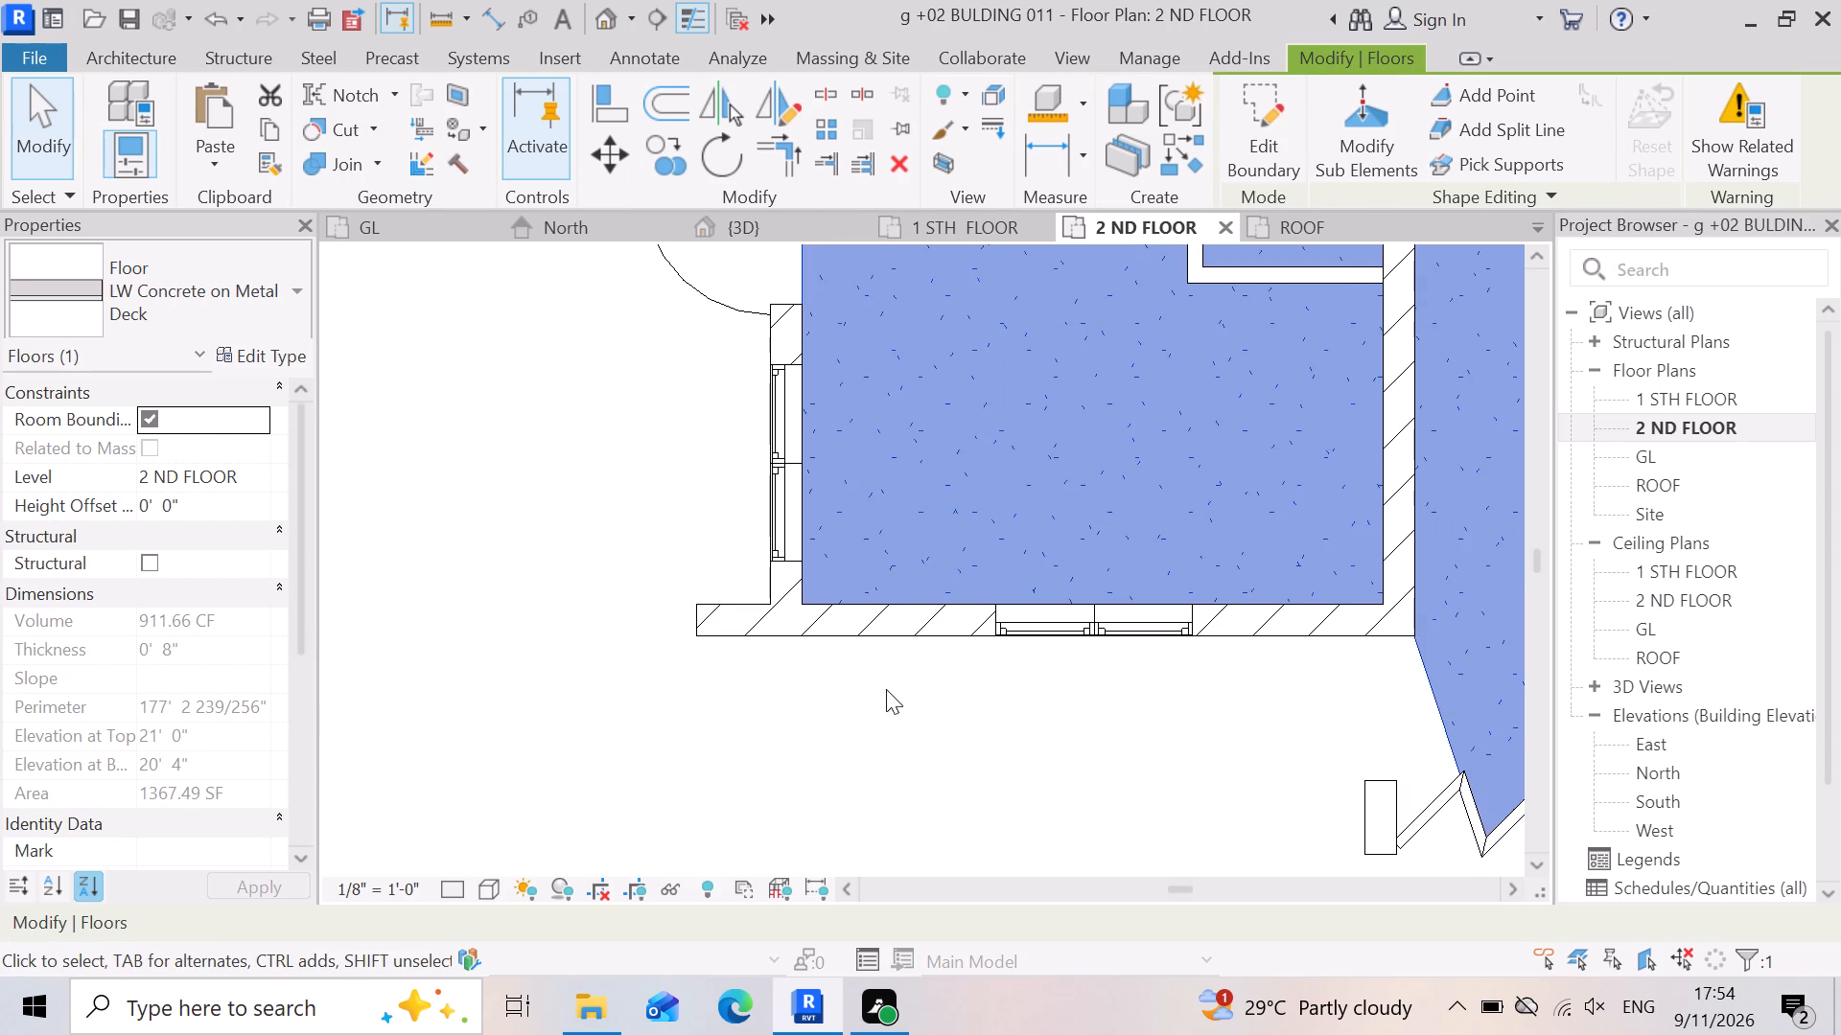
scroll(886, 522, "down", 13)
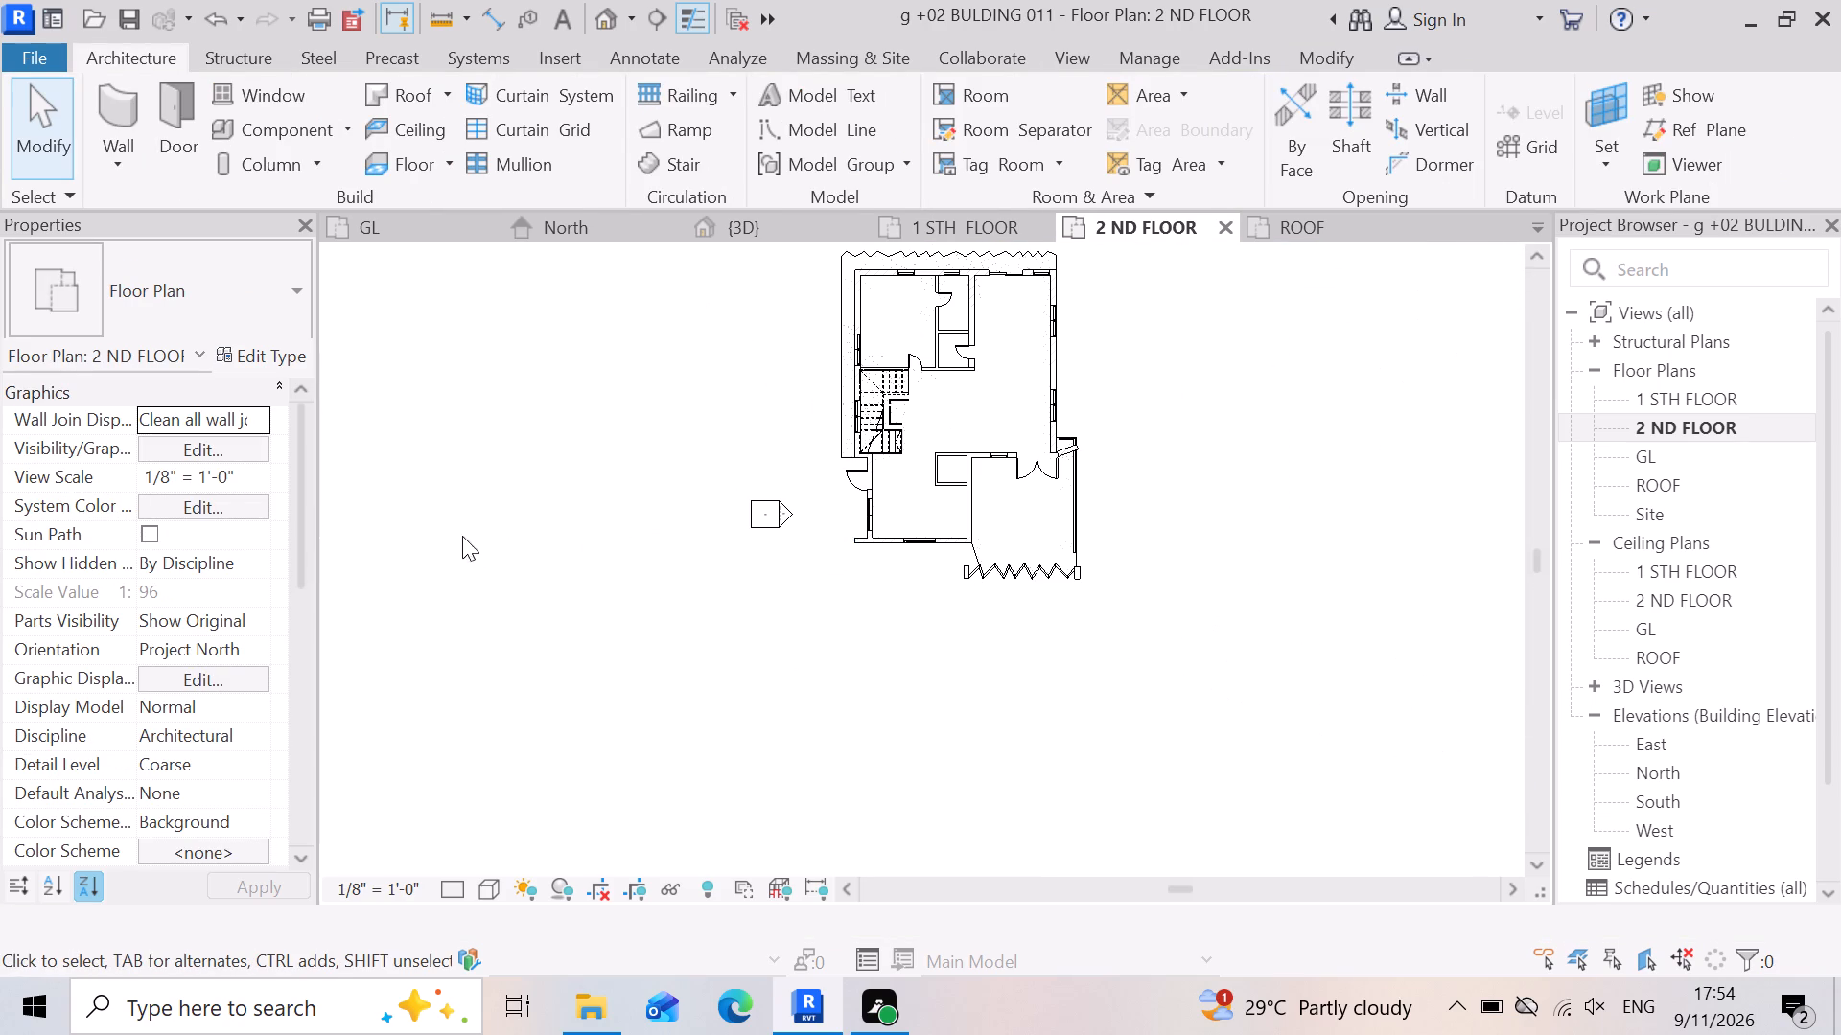
Examine the notched 2 ND FLOOR slab around the side door in the 3D view.
left_click(745, 234)
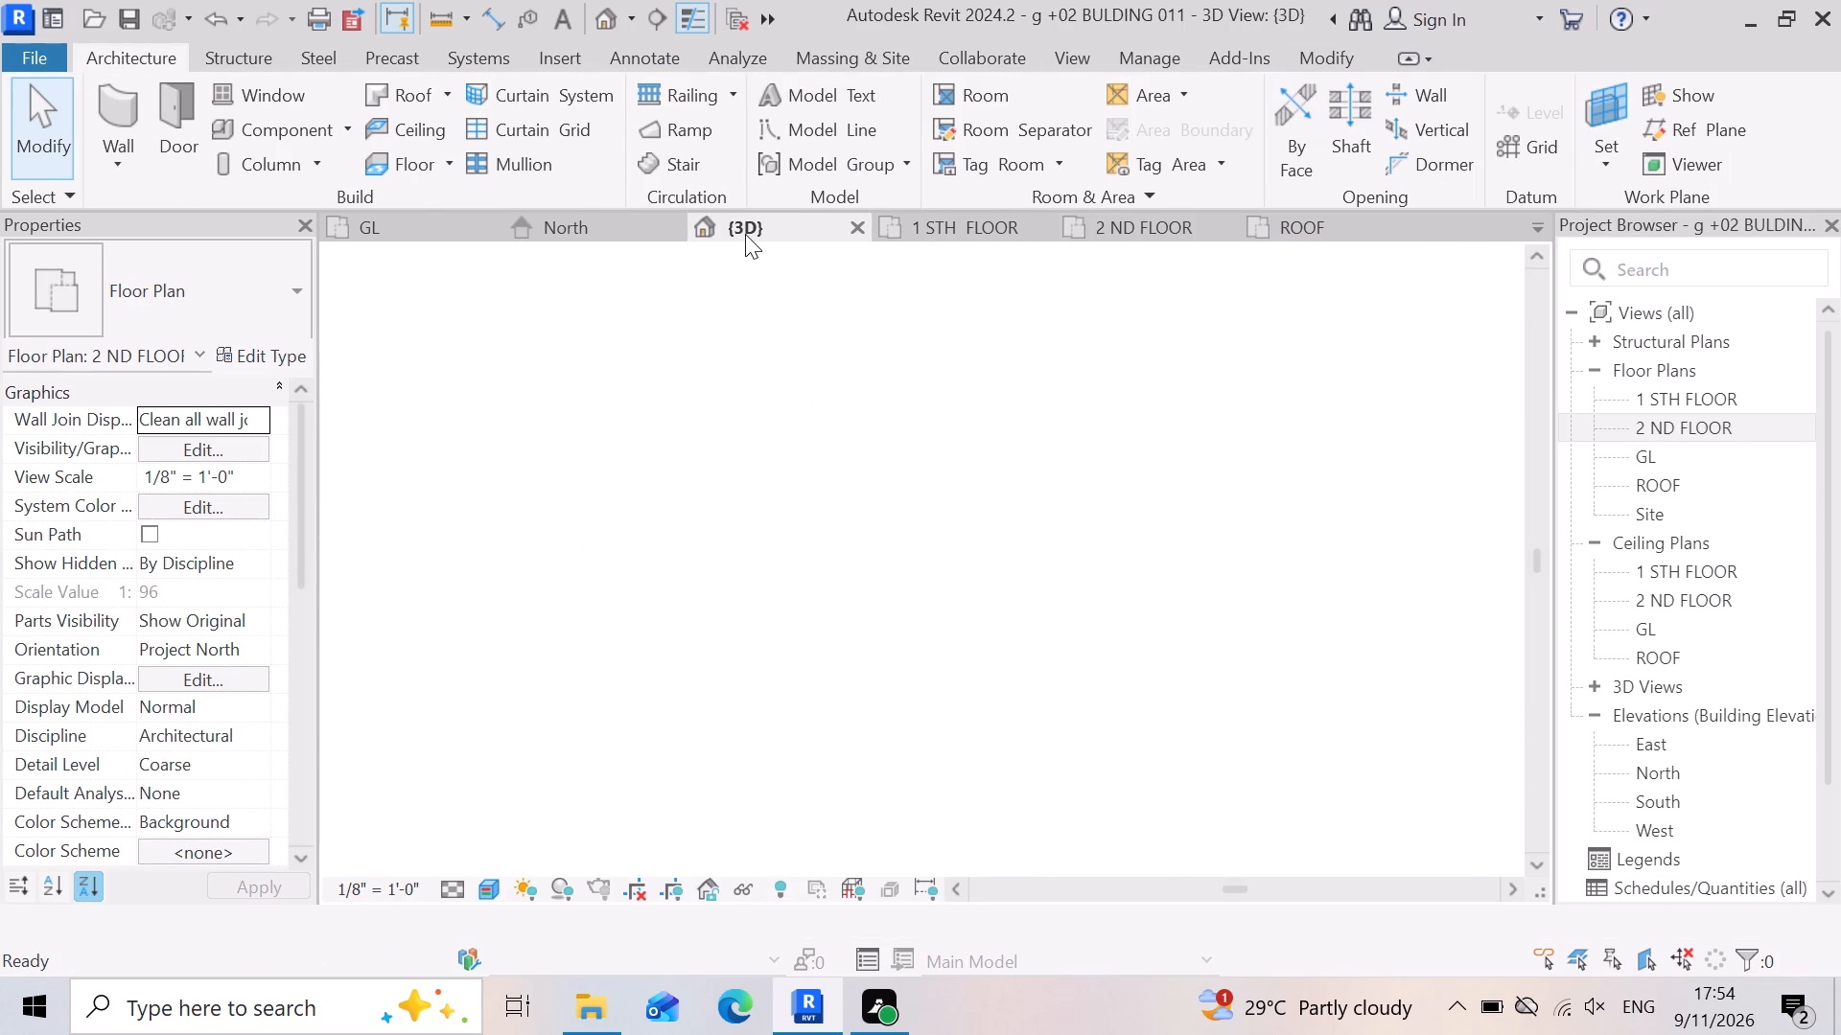
scroll(953, 613, "down", 4)
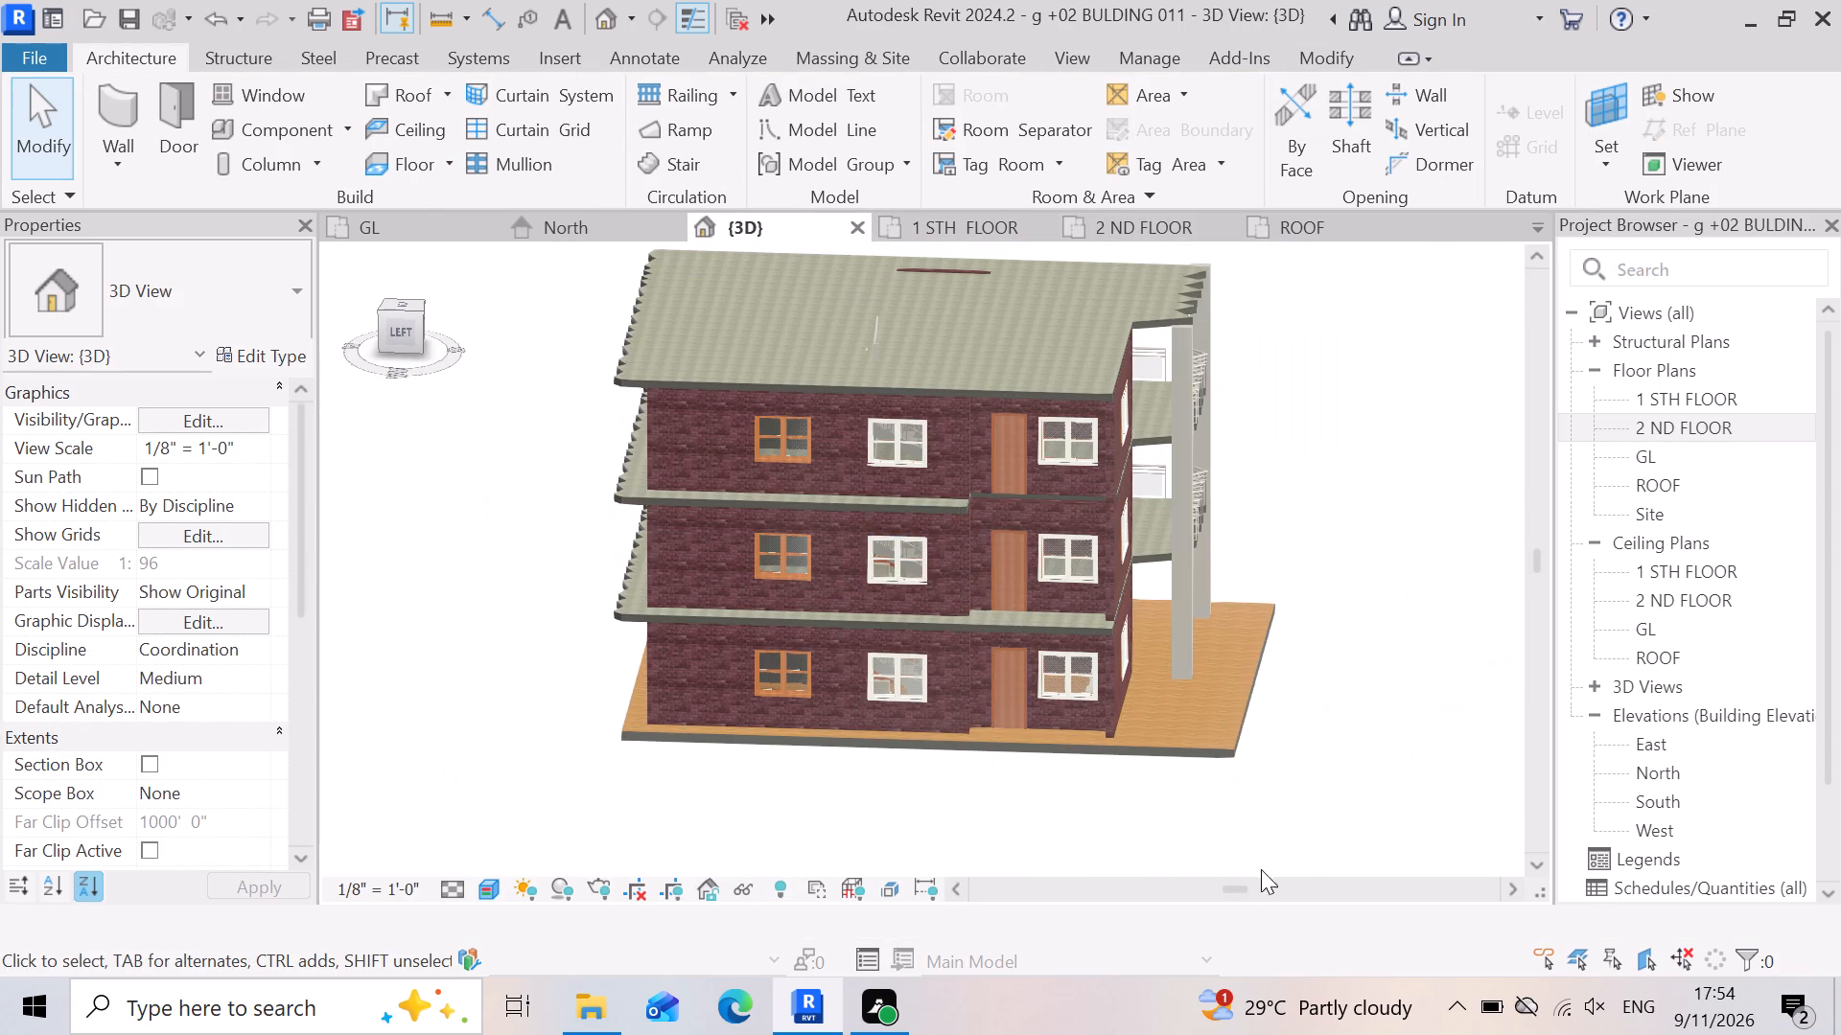
left_click(1302, 789)
scroll(933, 517, "up", 9)
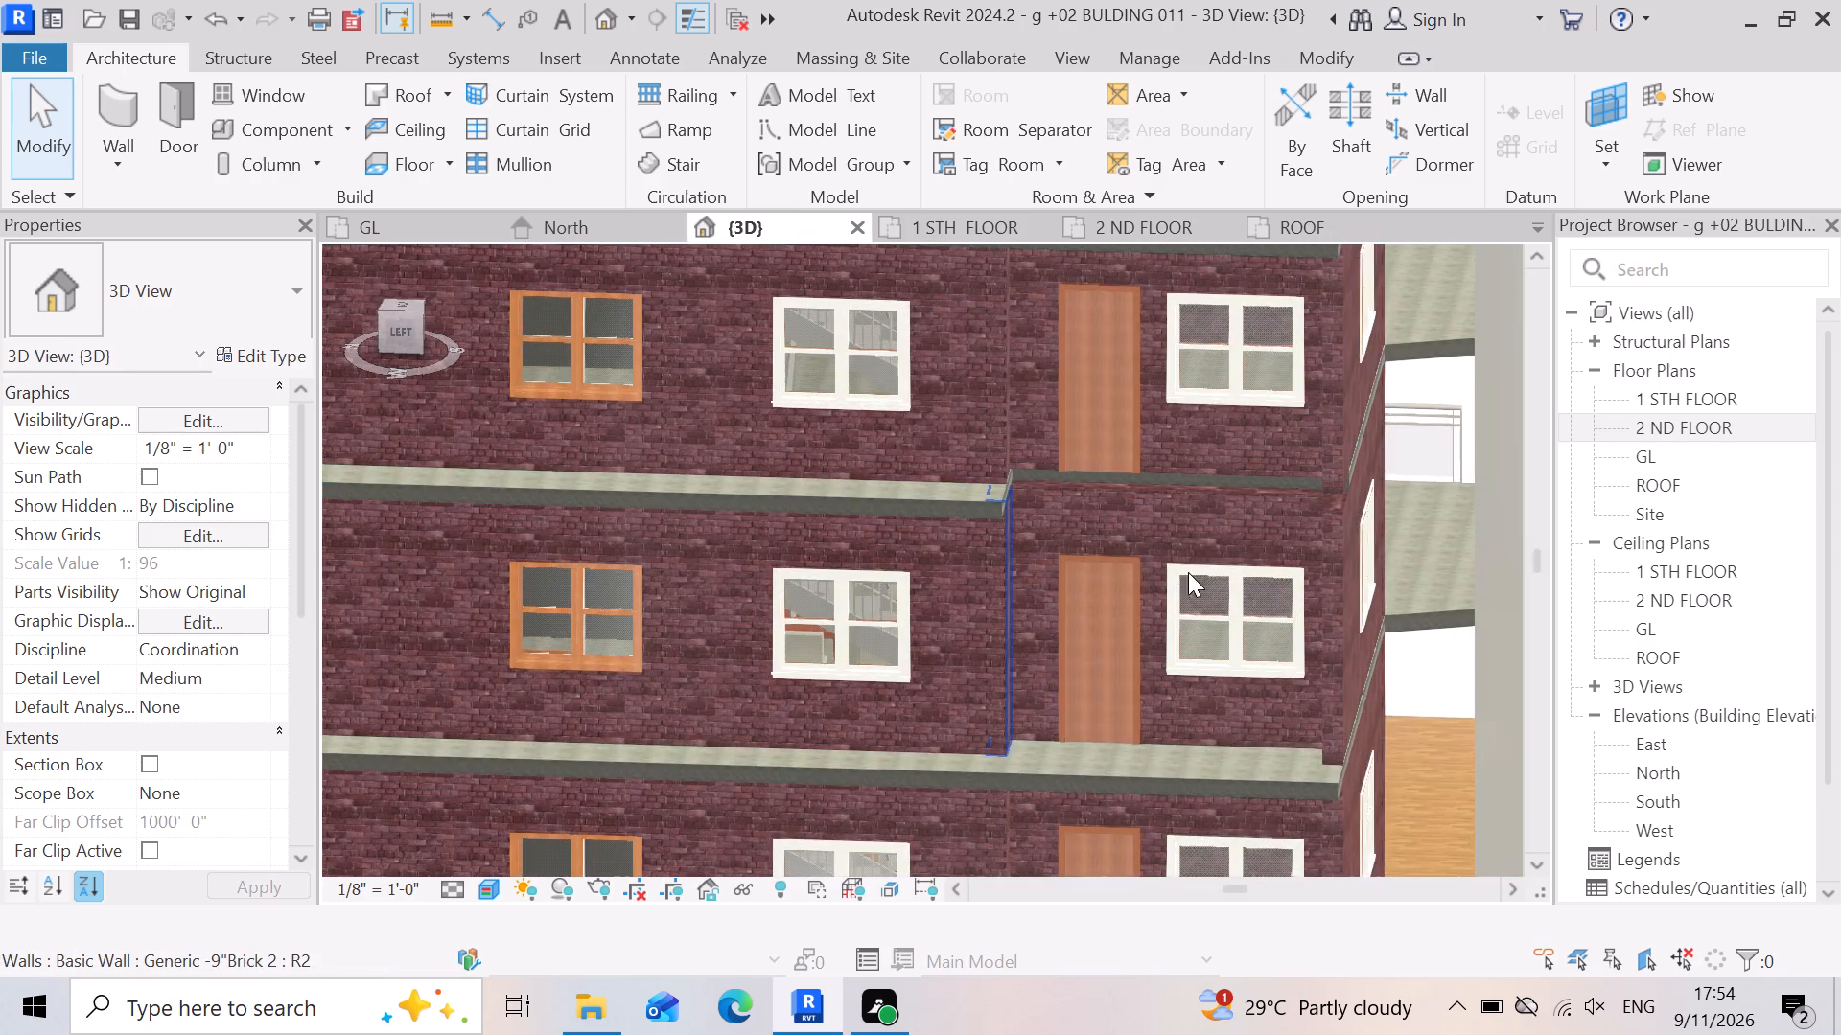
scroll(944, 517, "up", 6)
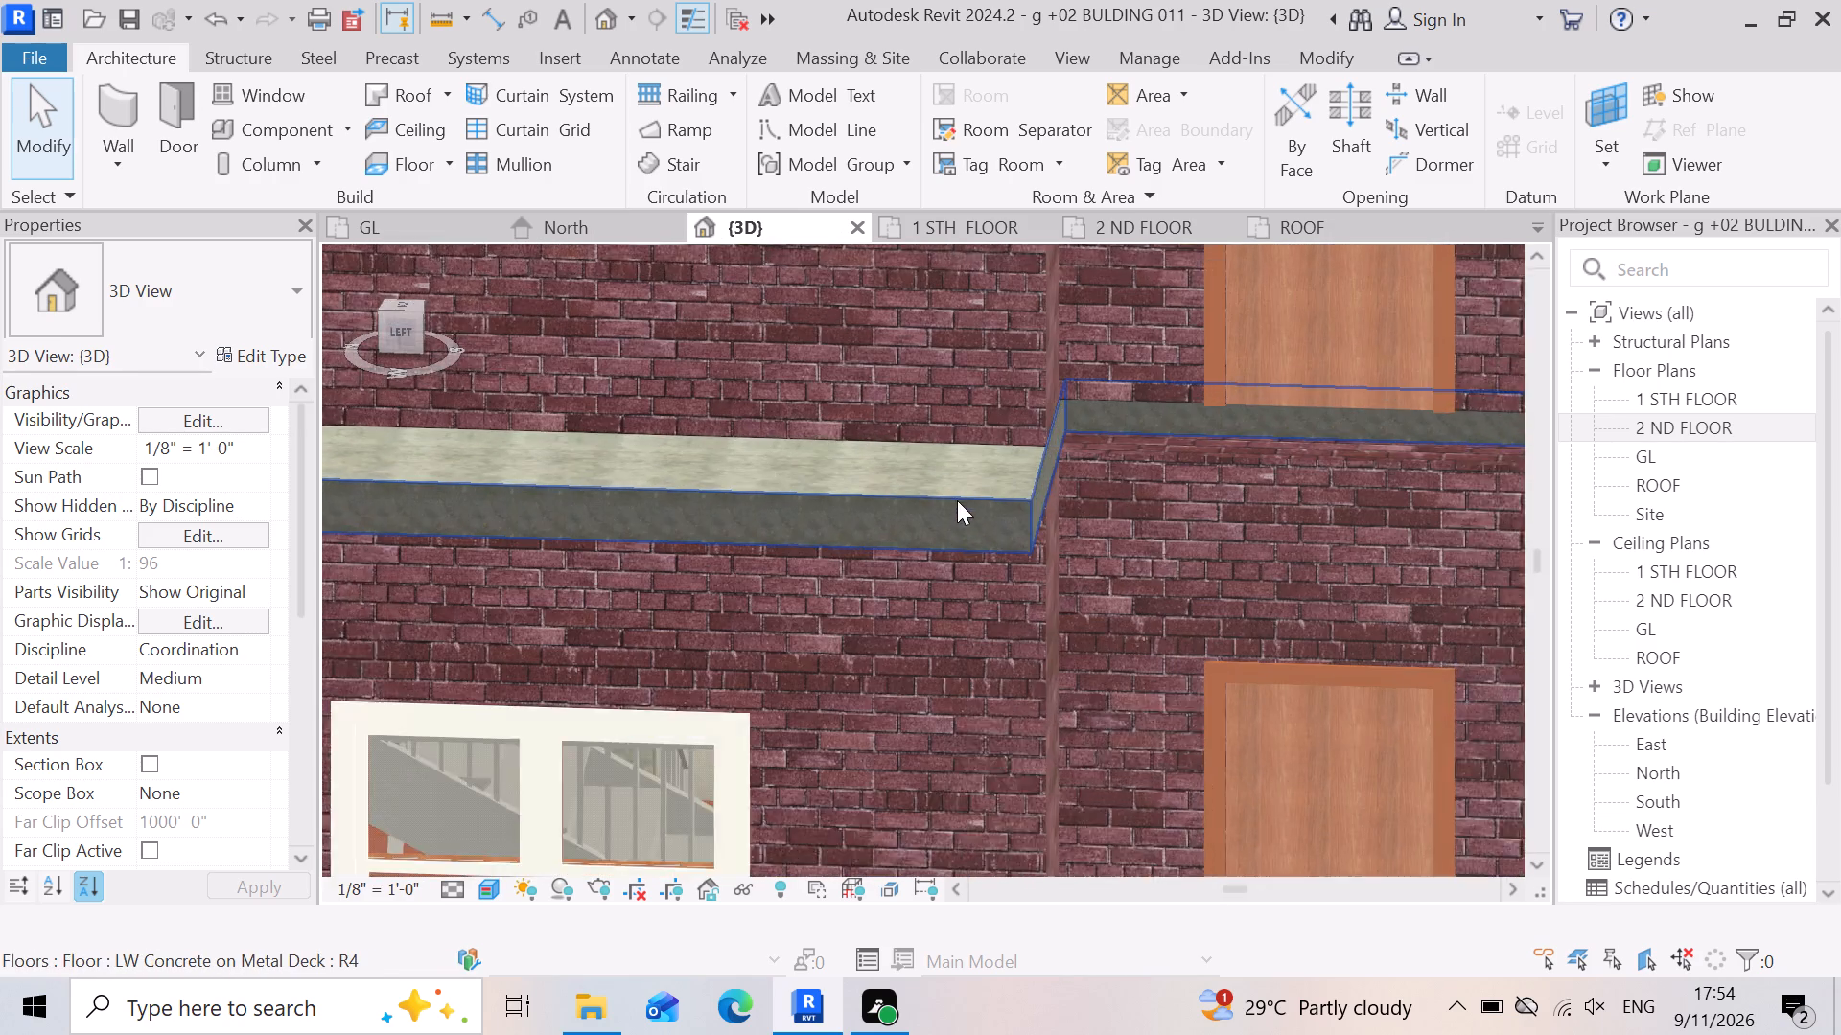
scroll(1124, 693, "down", 9)
scroll(735, 708, "down", 3)
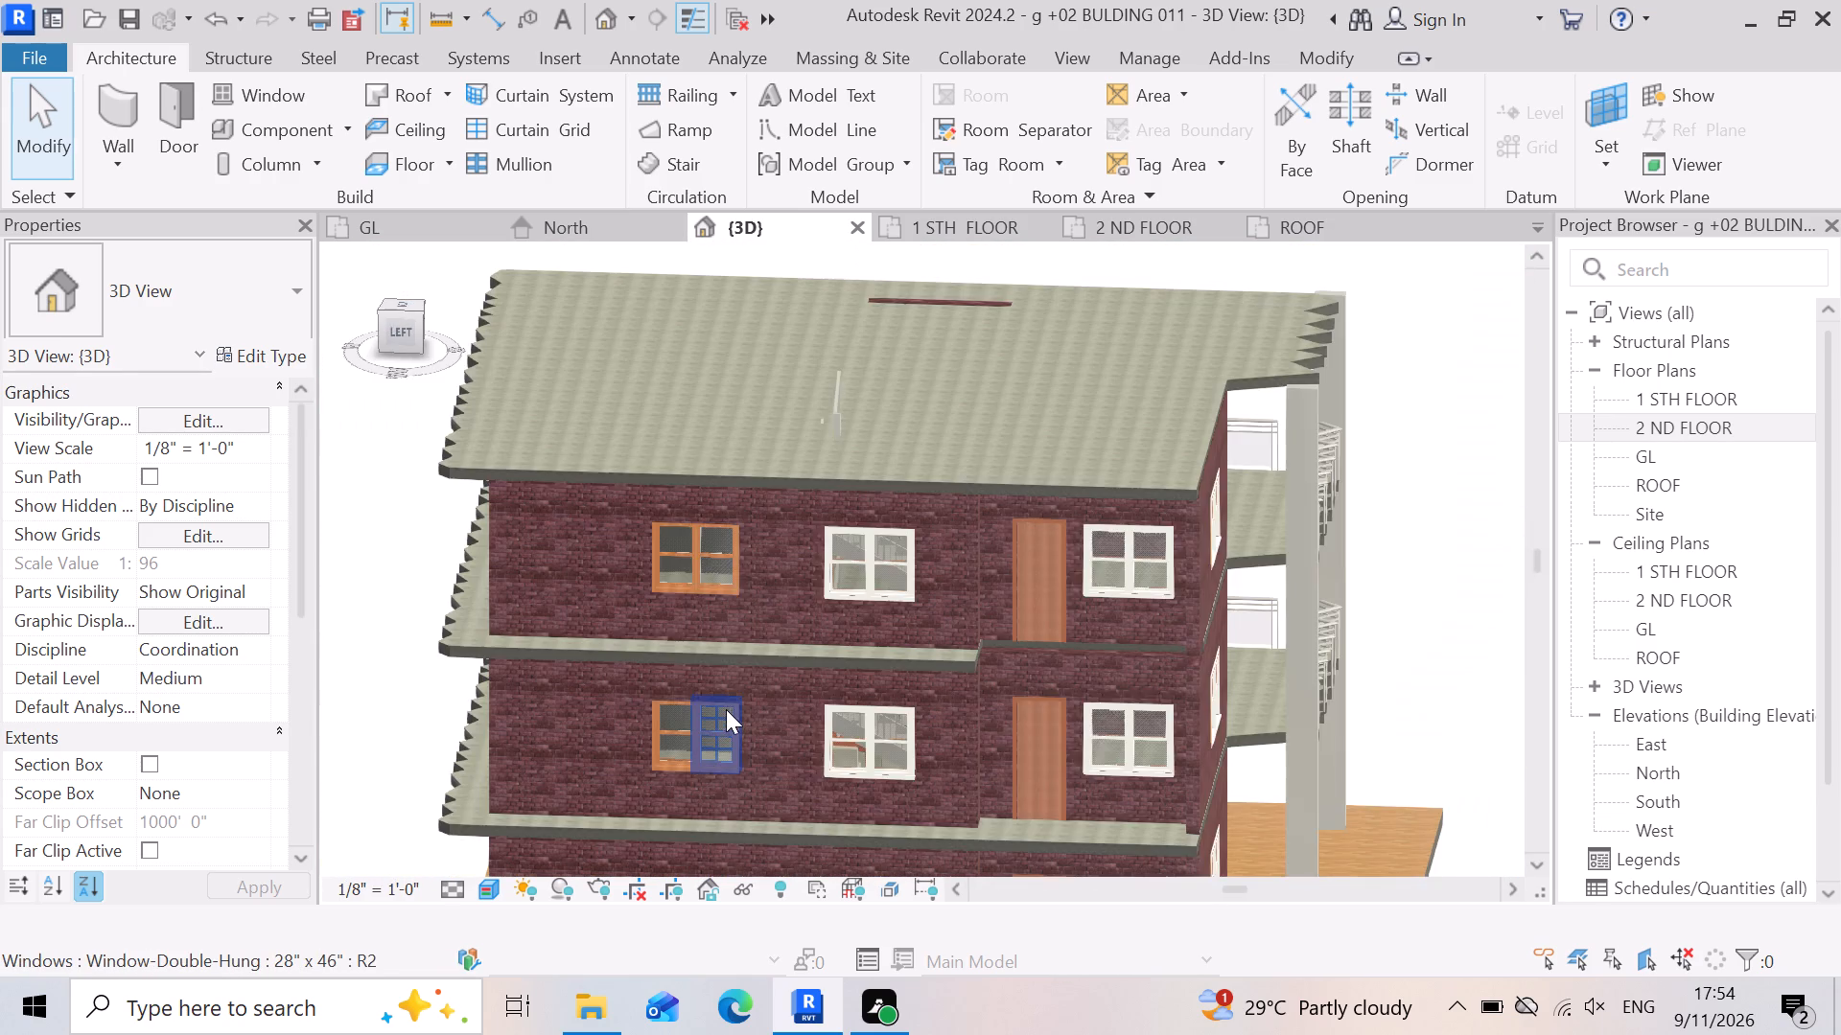
scroll(953, 797, "up", 1)
scroll(1047, 747, "up", 3)
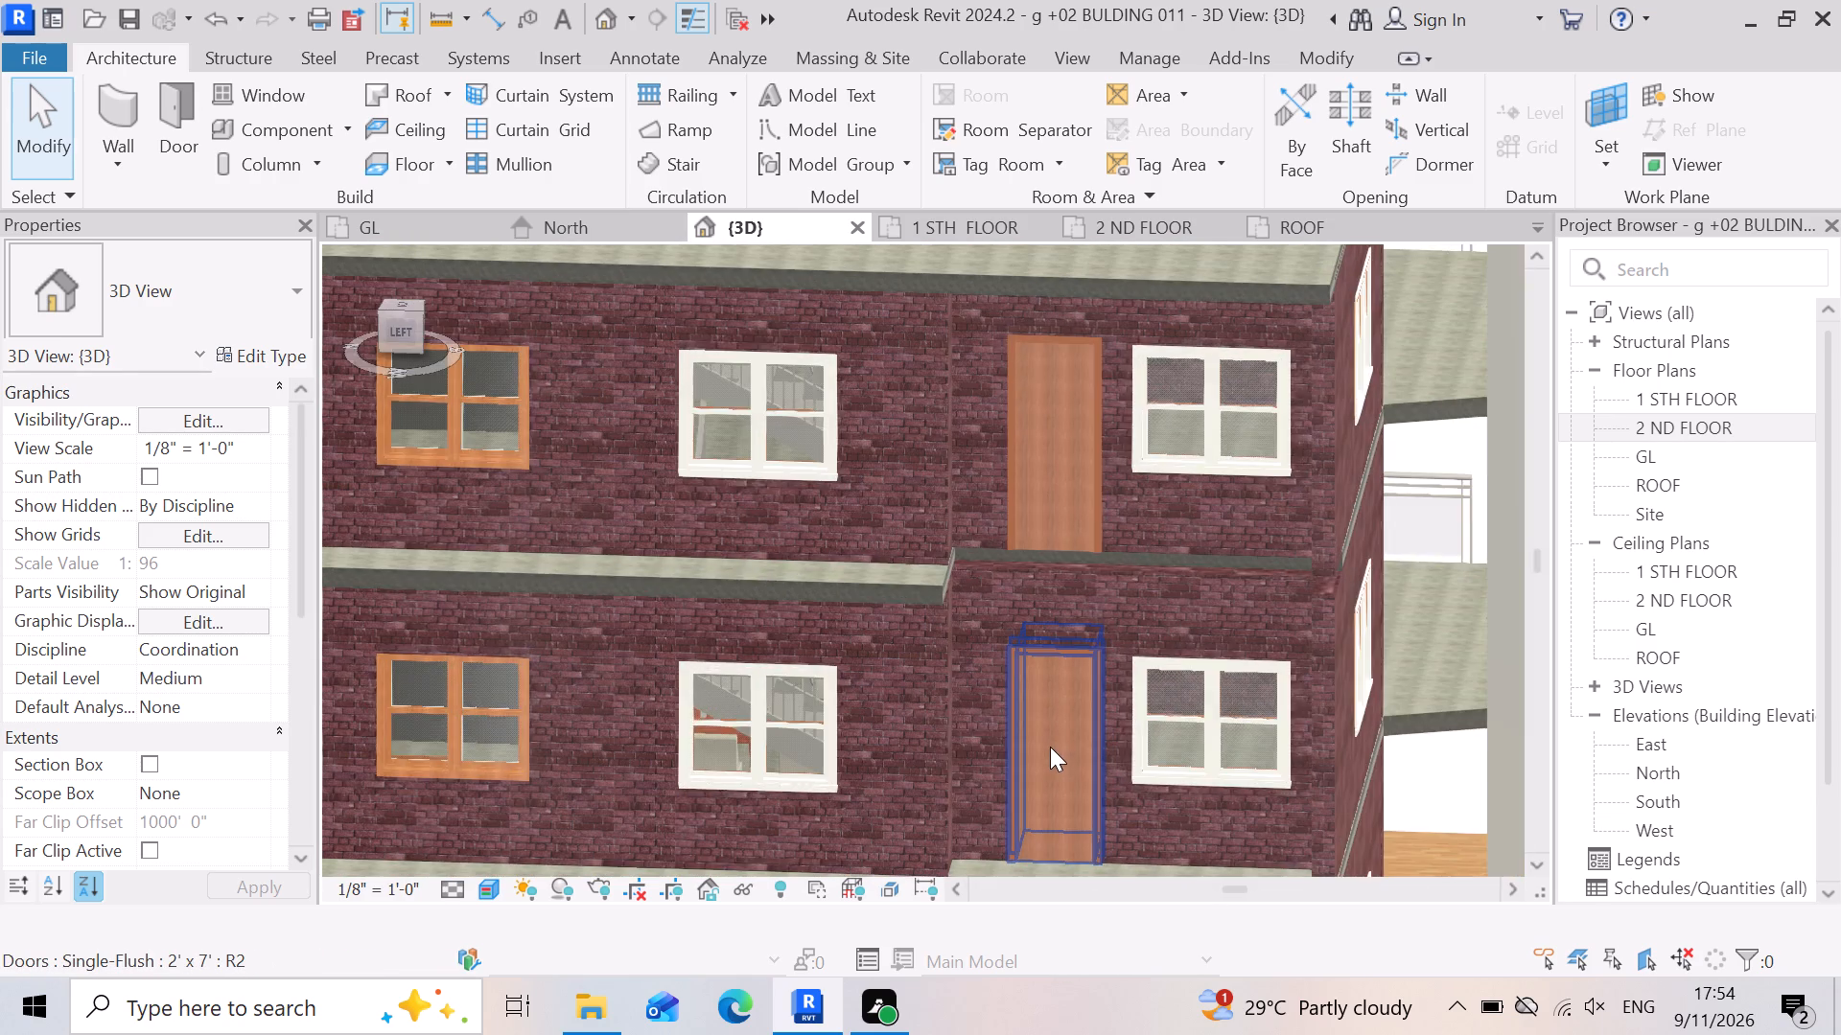
scroll(903, 745, "down", 4)
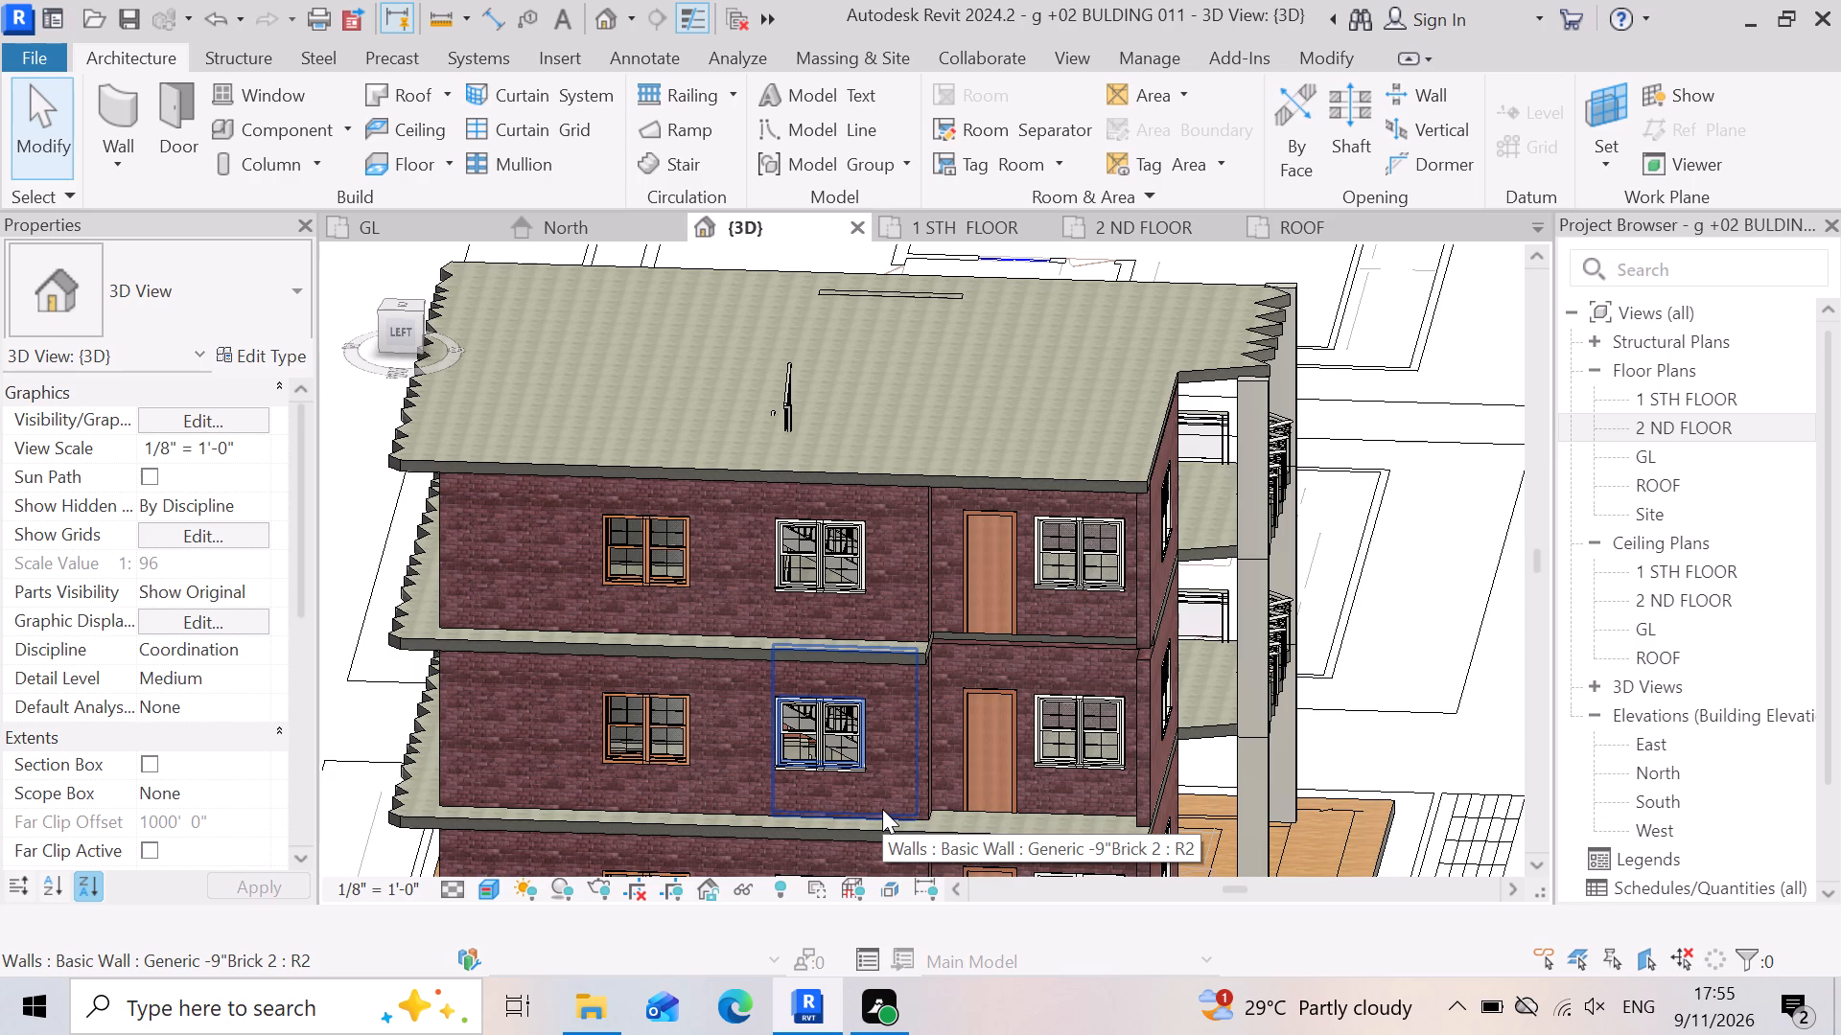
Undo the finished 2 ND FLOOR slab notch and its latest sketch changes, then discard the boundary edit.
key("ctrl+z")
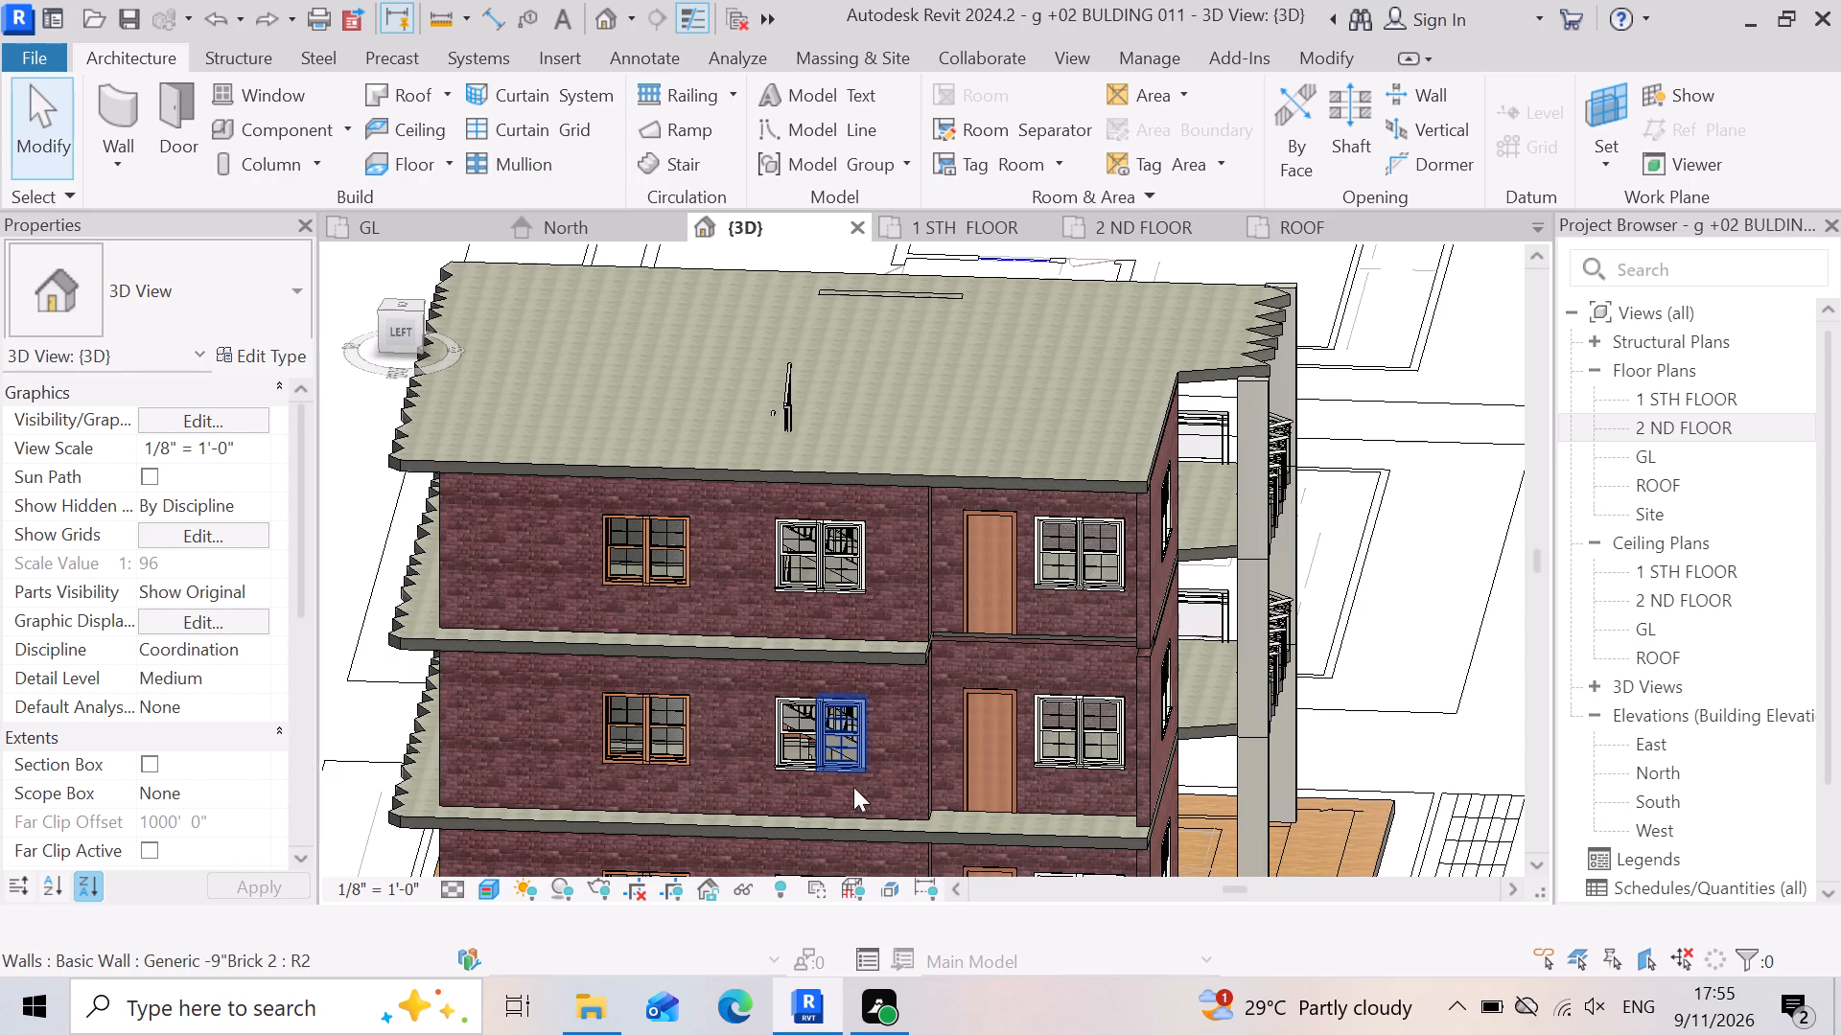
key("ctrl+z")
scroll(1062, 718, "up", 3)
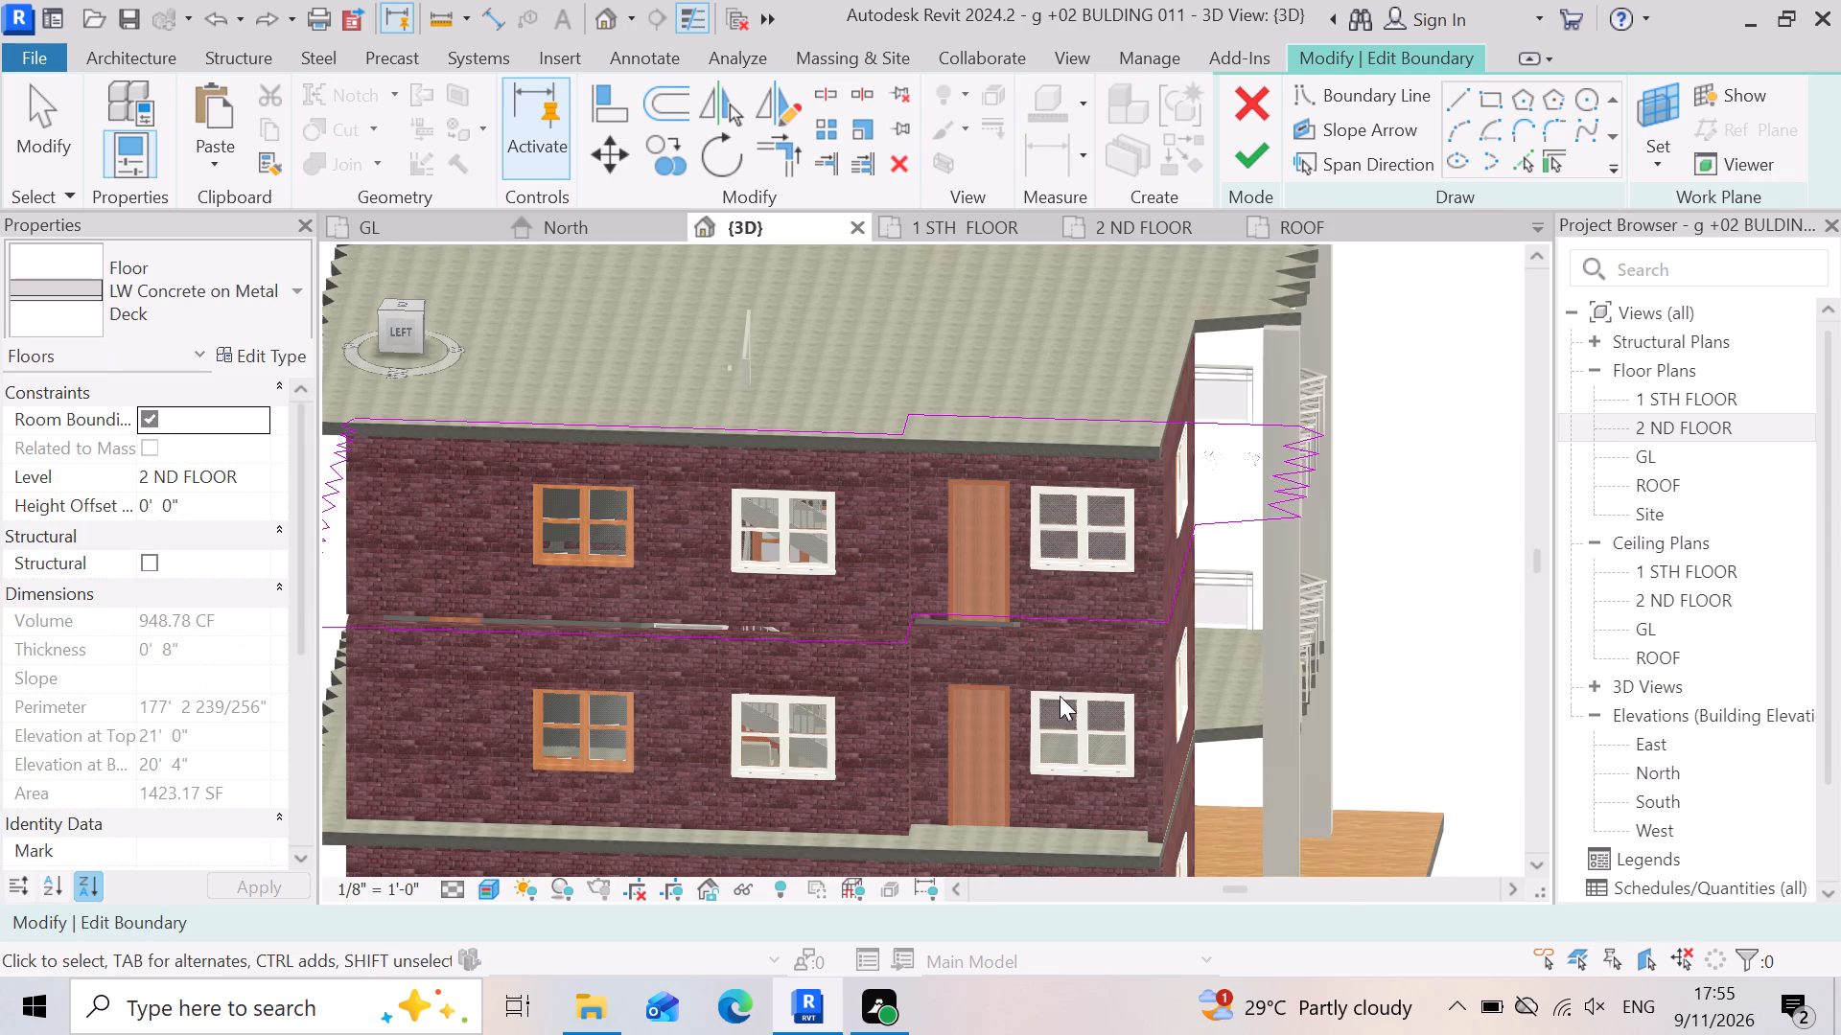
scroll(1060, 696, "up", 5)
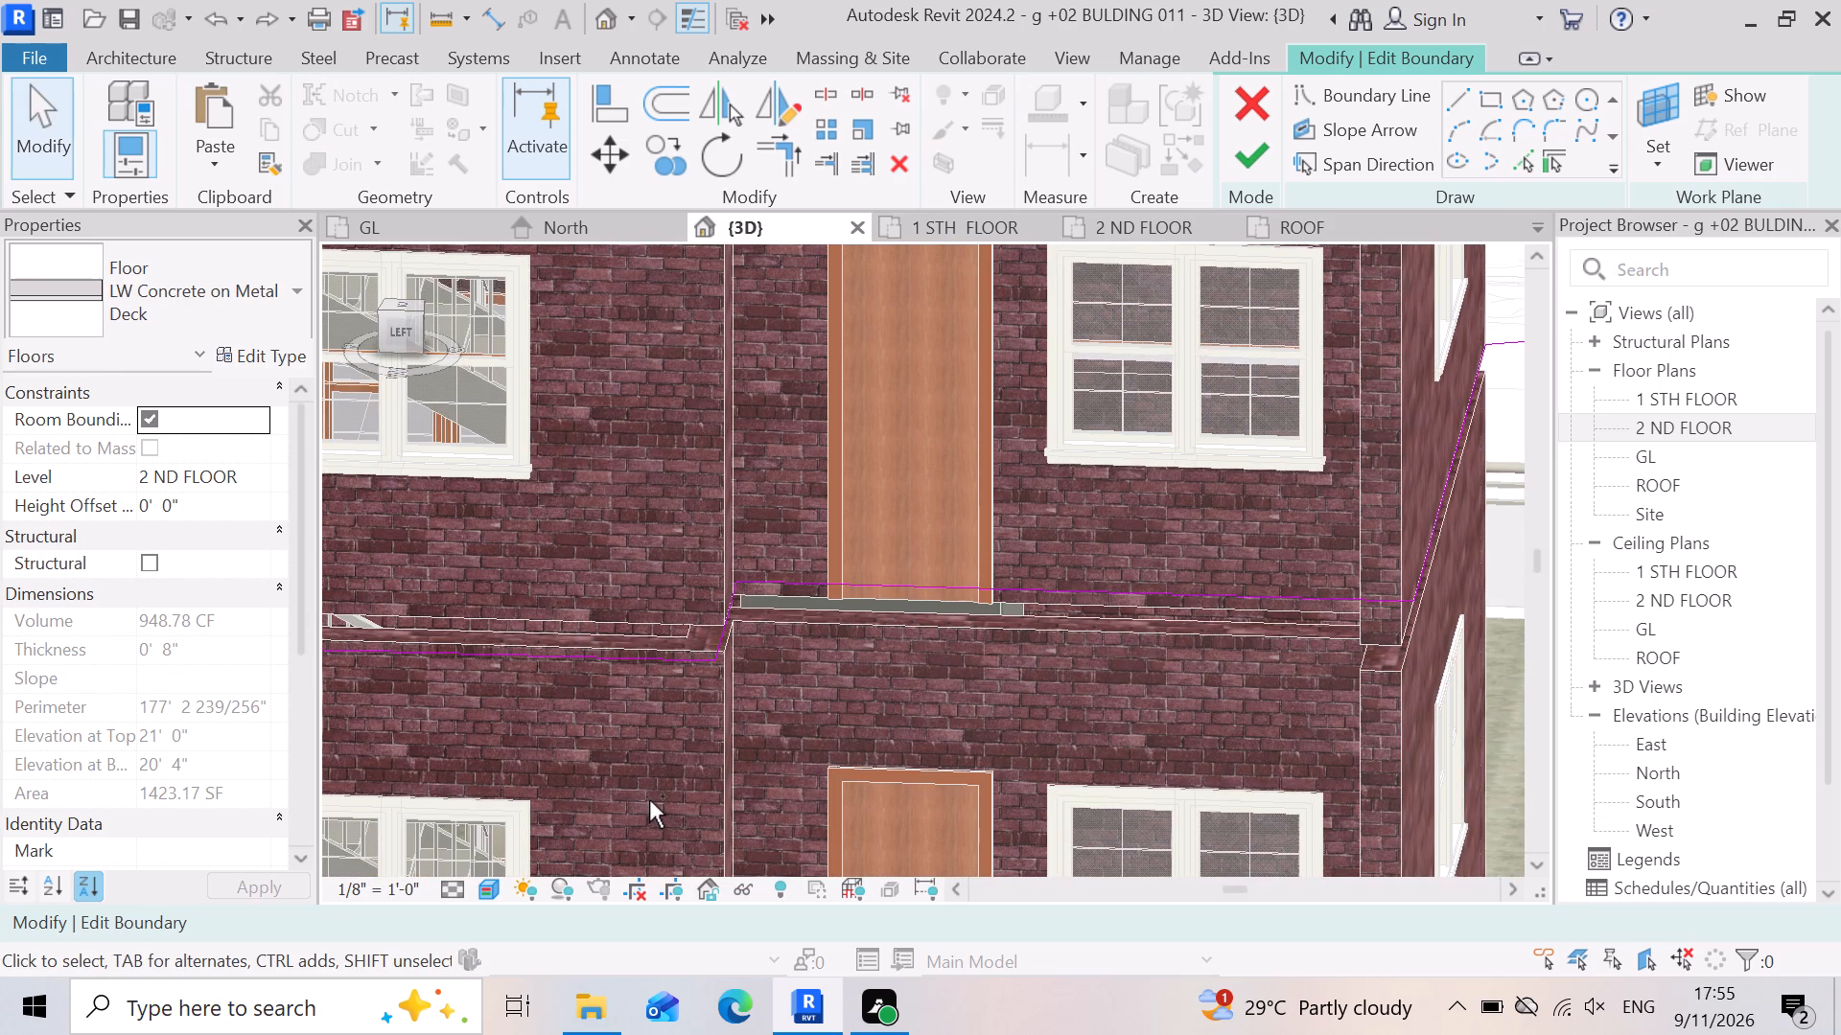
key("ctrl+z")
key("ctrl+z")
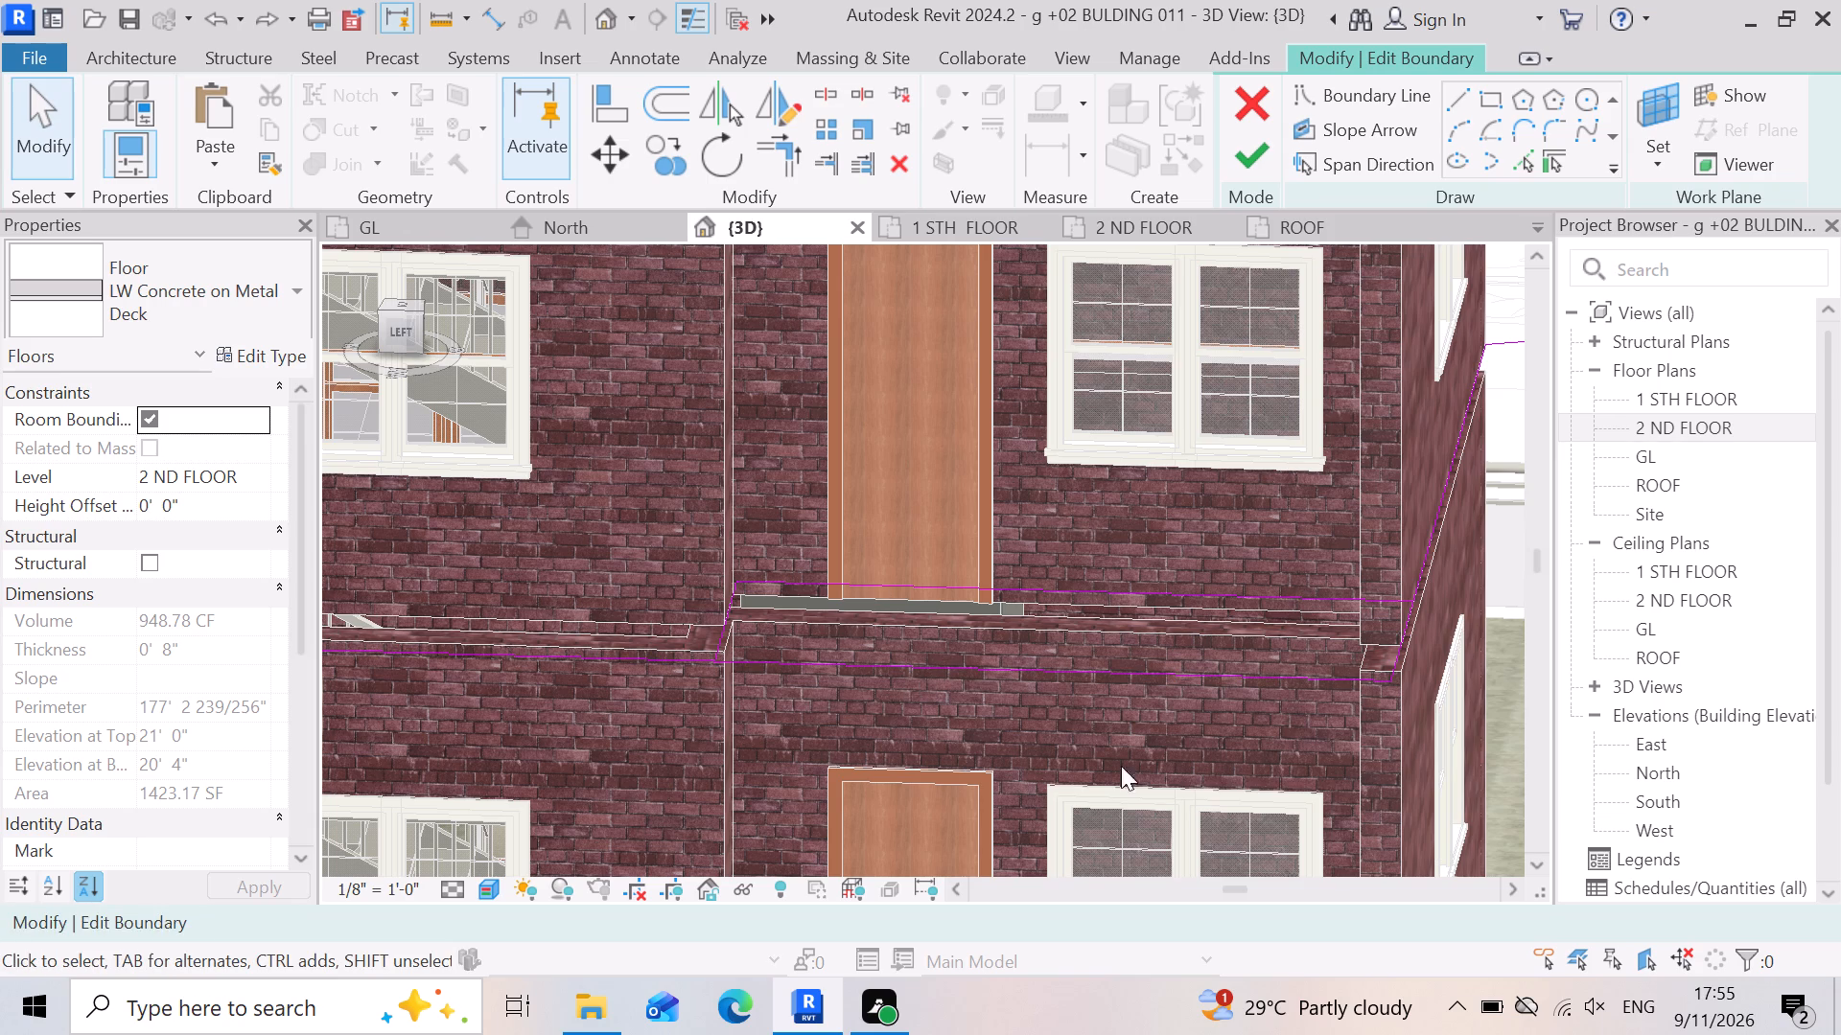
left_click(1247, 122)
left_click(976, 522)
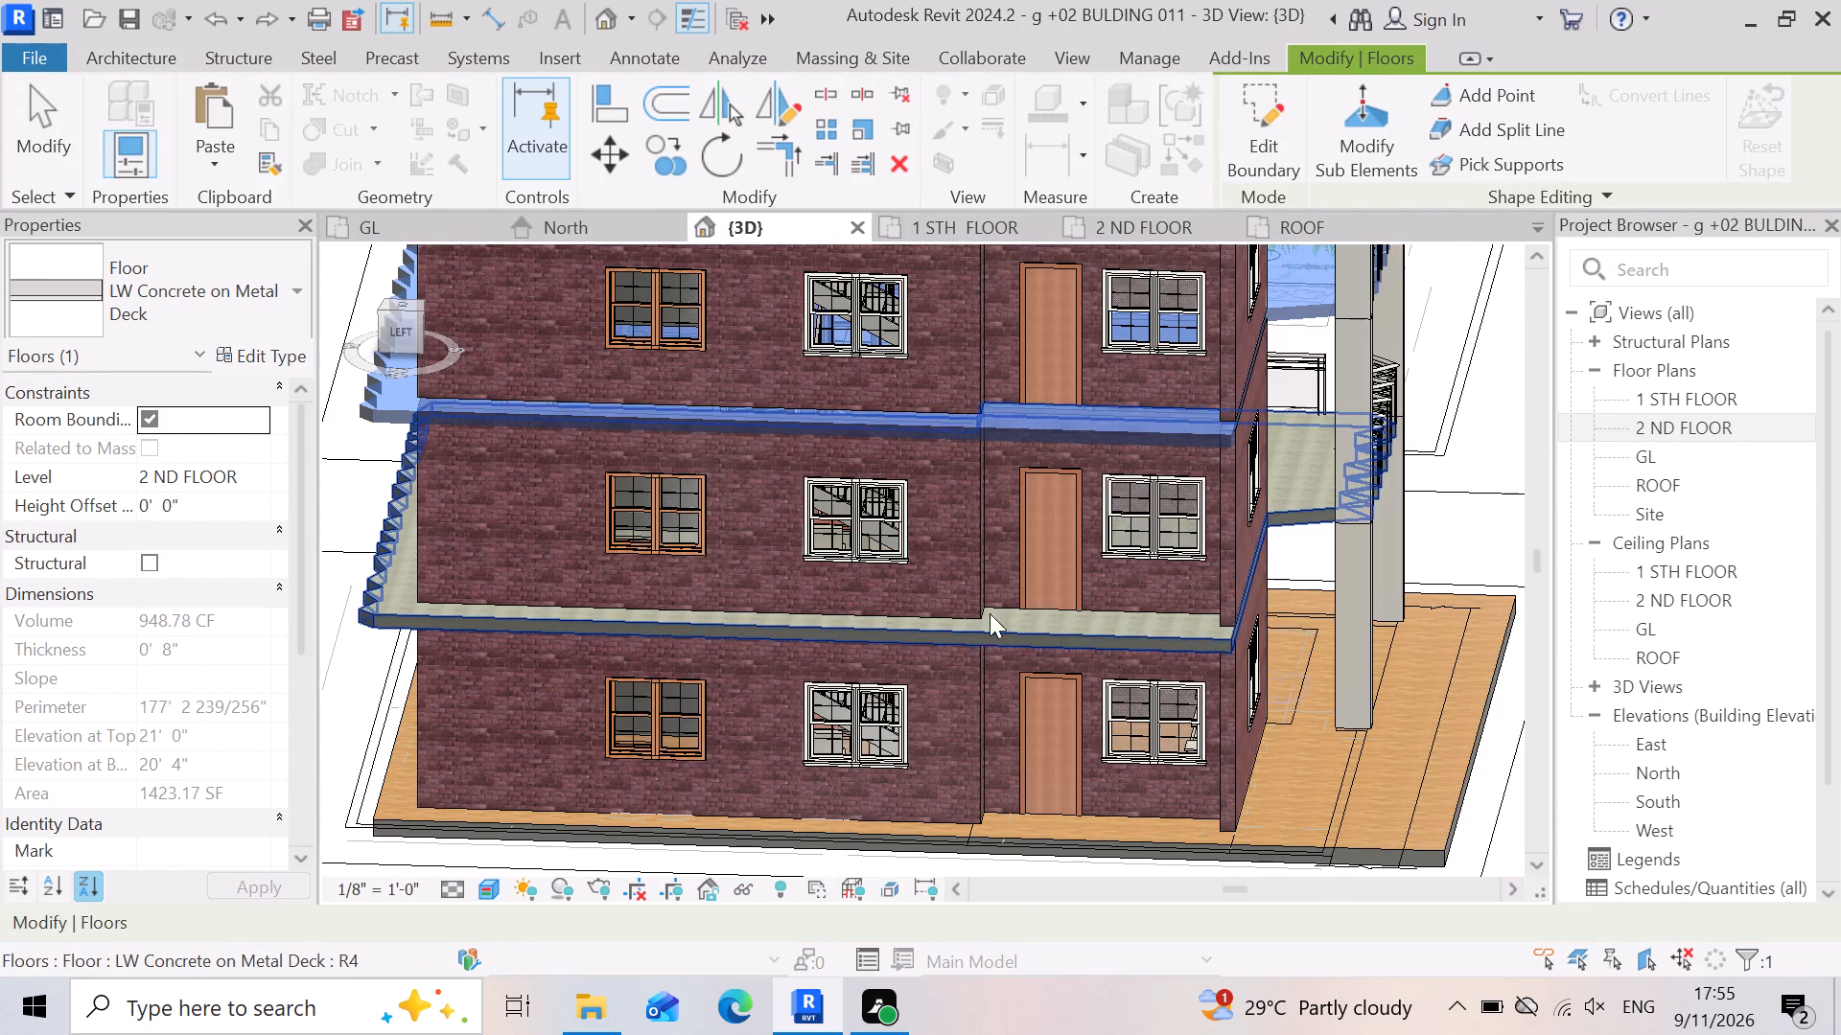
Examine the 1 STH FLOOR slab's edge where it meets the walls beside the side door, selecting that slab.
scroll(1096, 568, "down", 3)
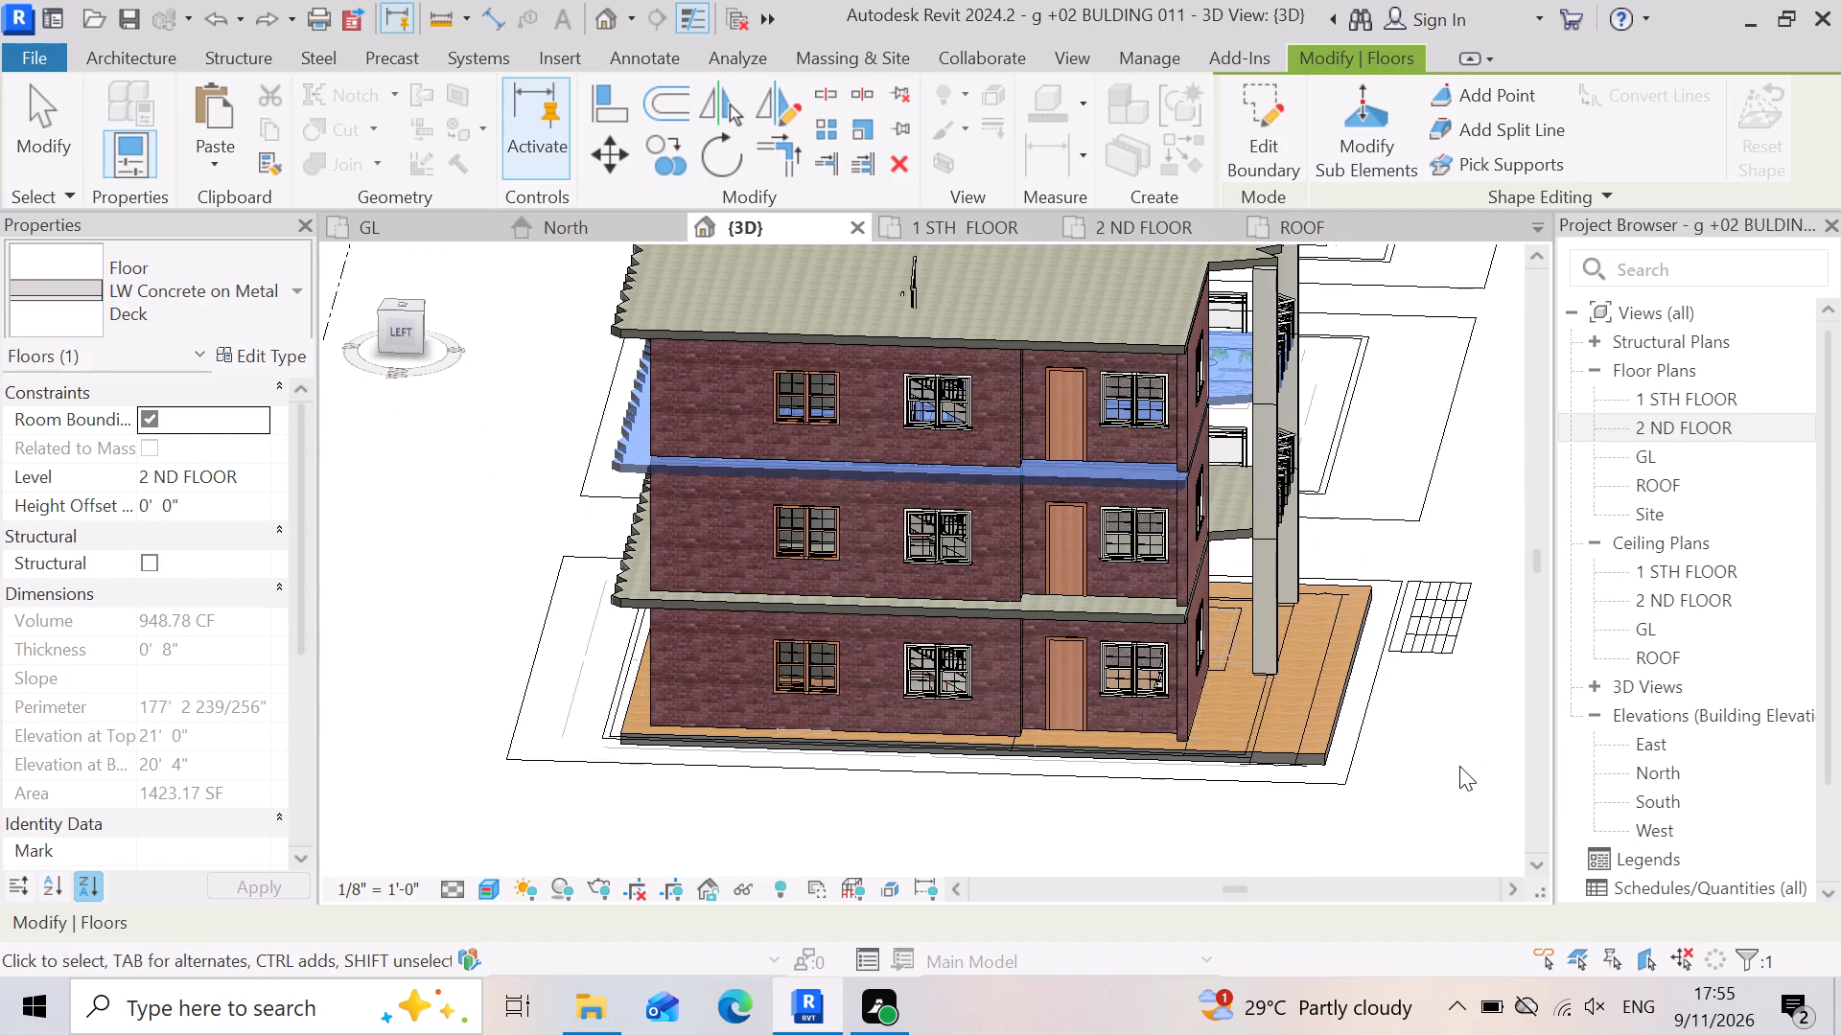
left_click(1459, 766)
scroll(1001, 597, "up", 14)
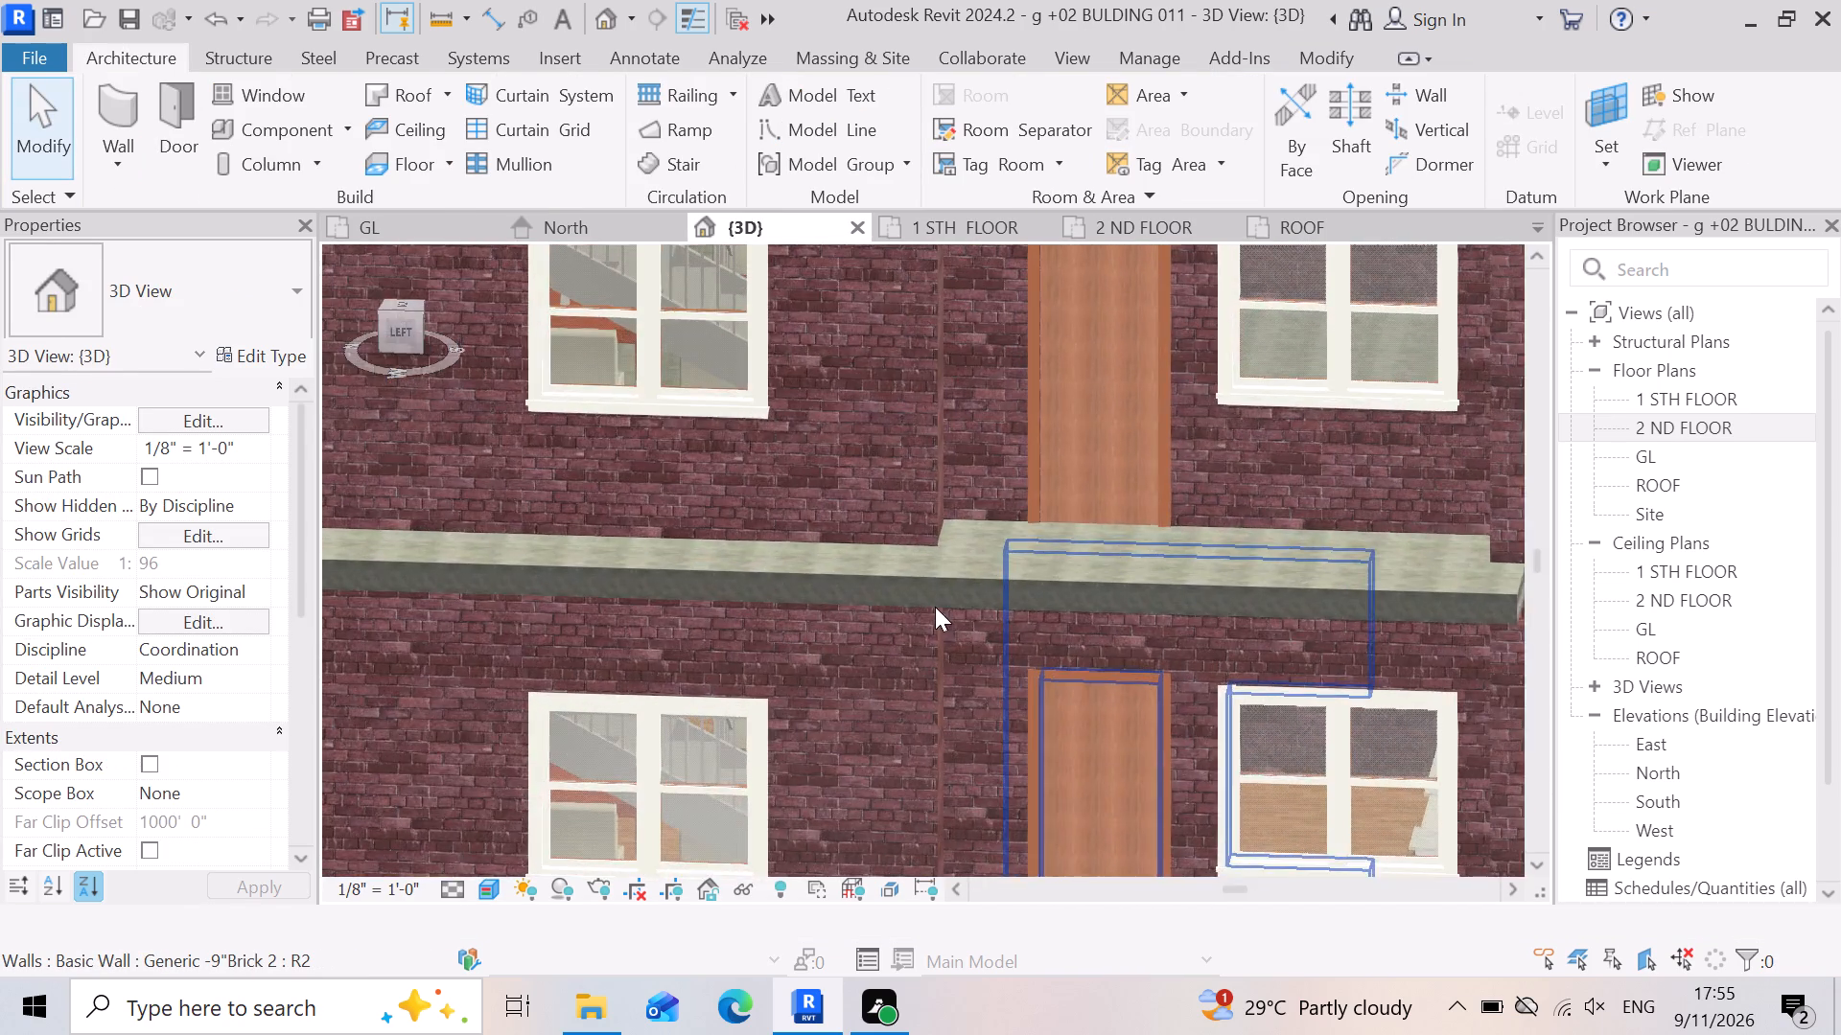
scroll(935, 607, "up", 5)
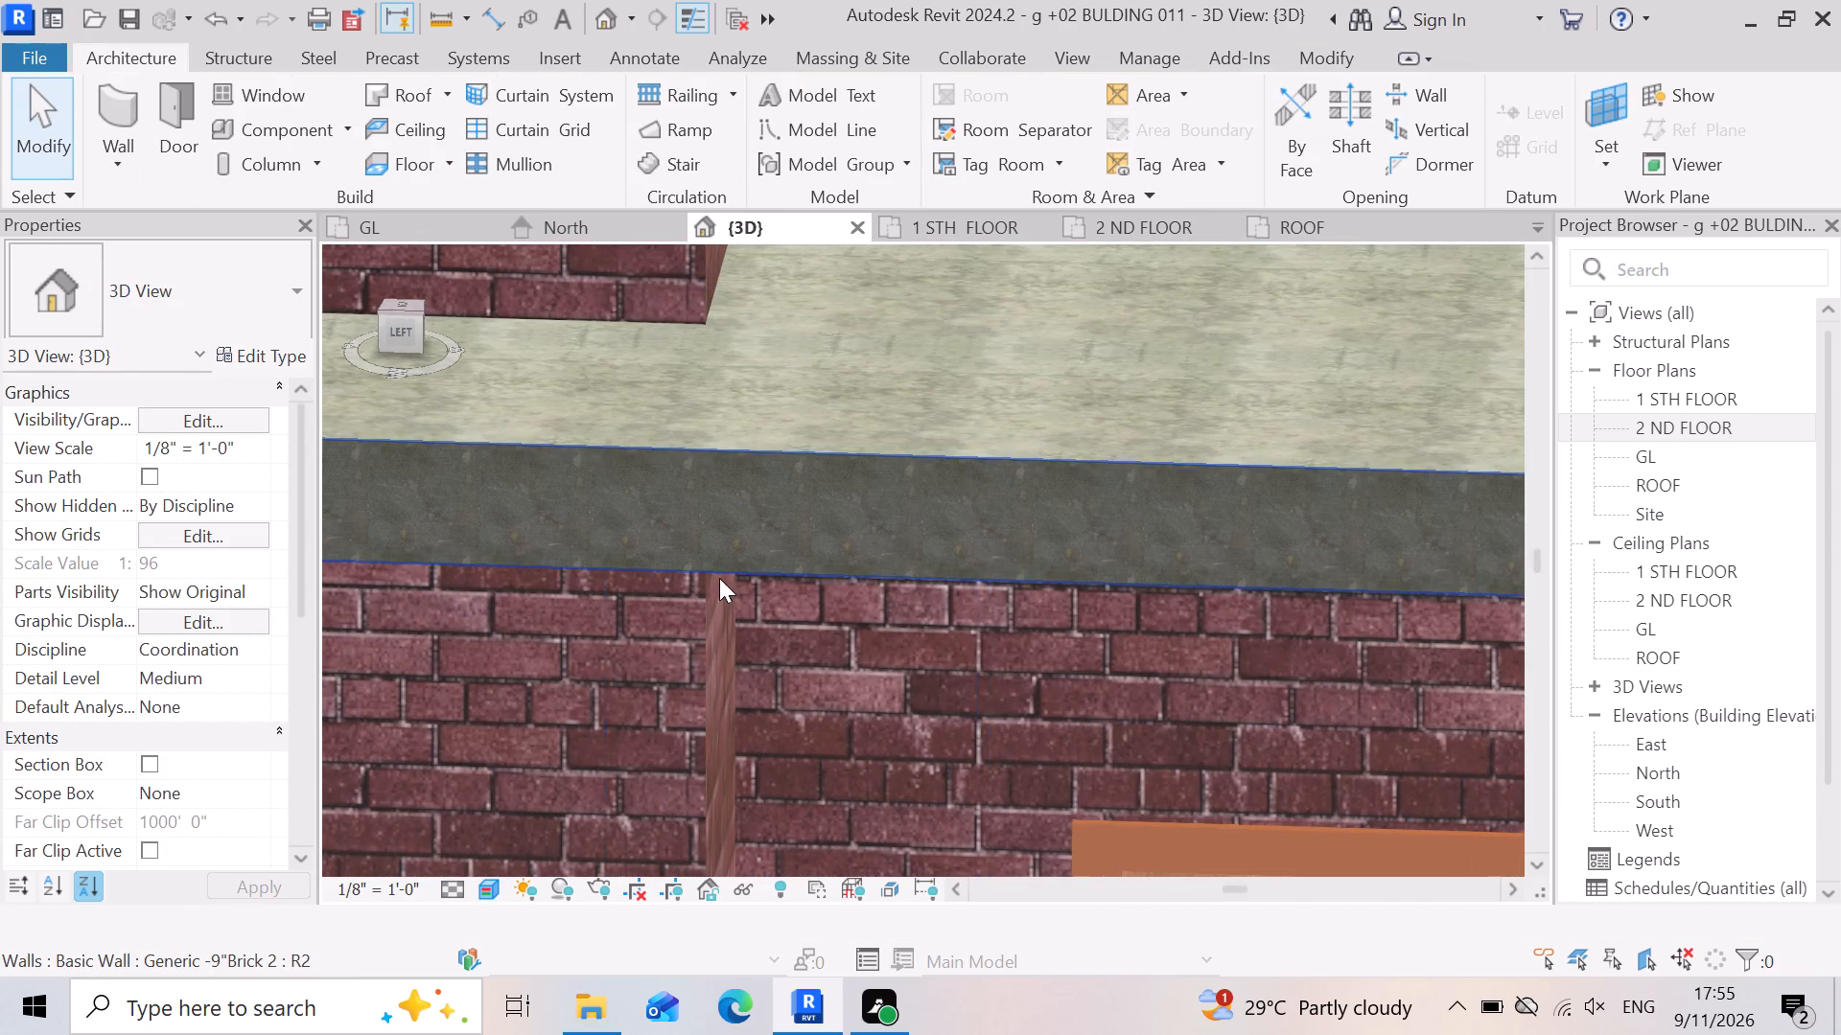
scroll(1130, 594, "down", 8)
scroll(946, 586, "down", 3)
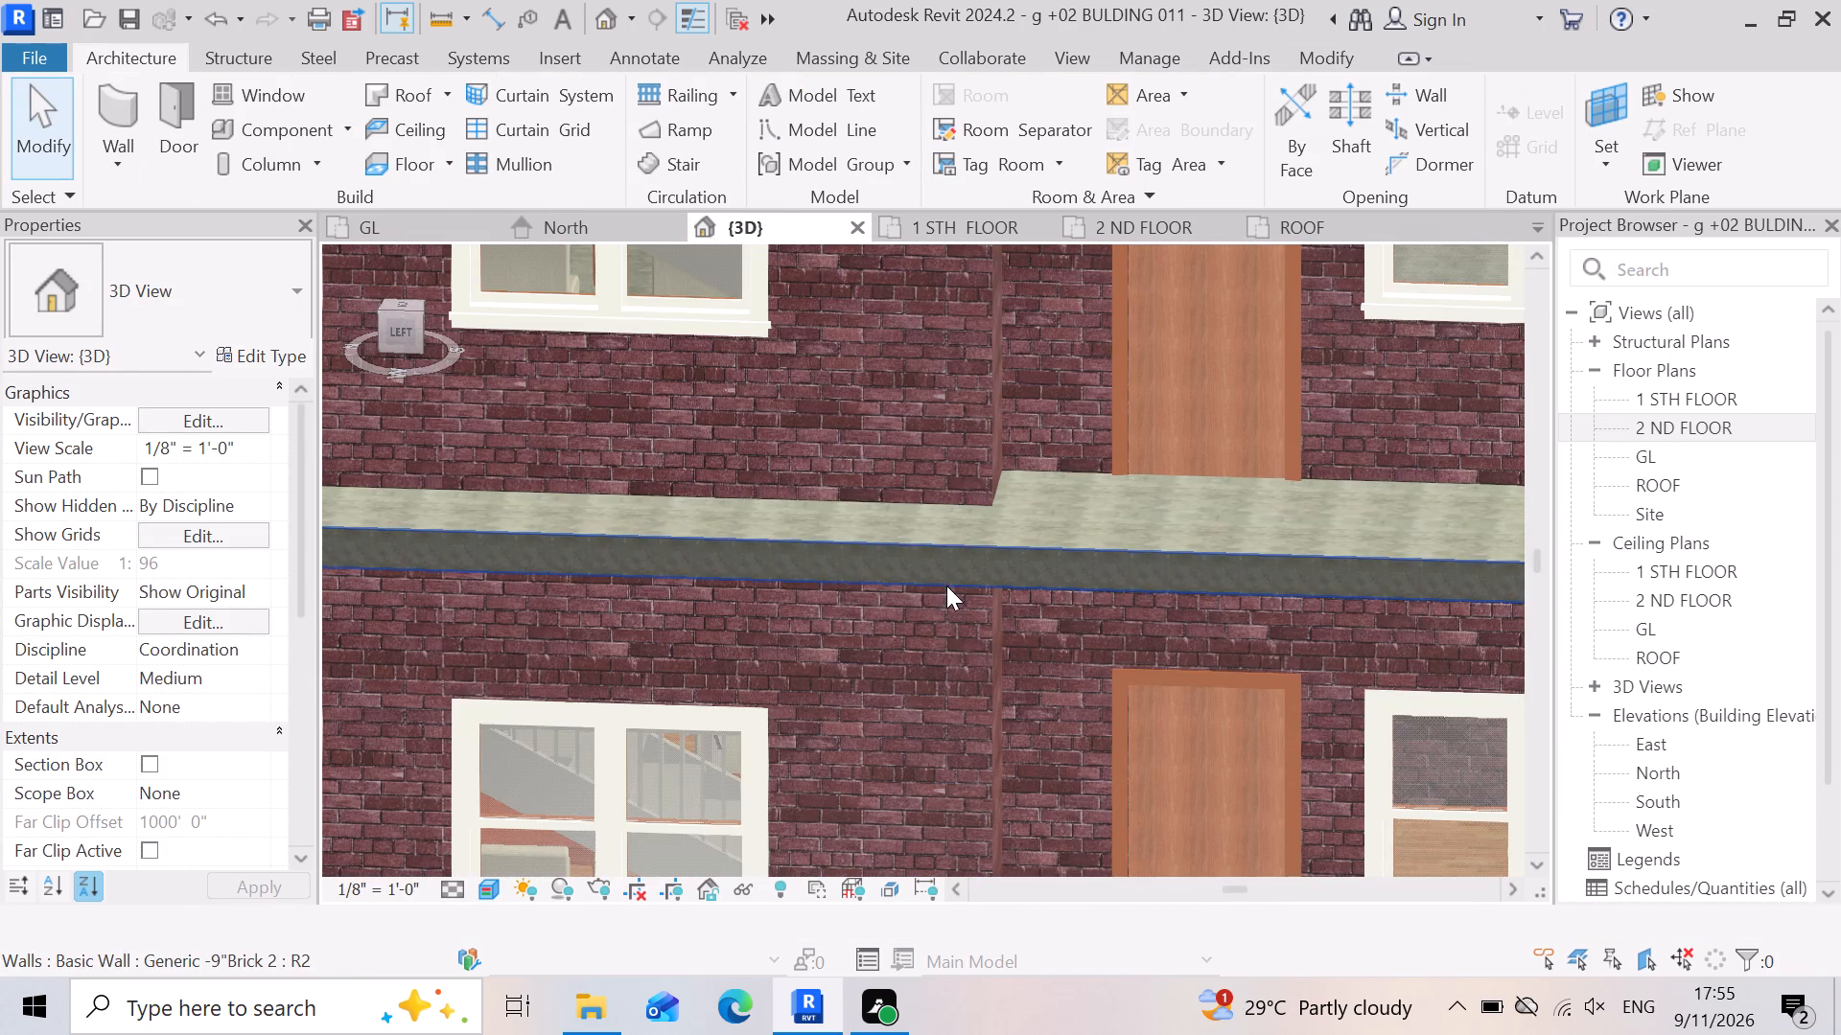
scroll(946, 586, "down", 1)
scroll(968, 615, "up", 4)
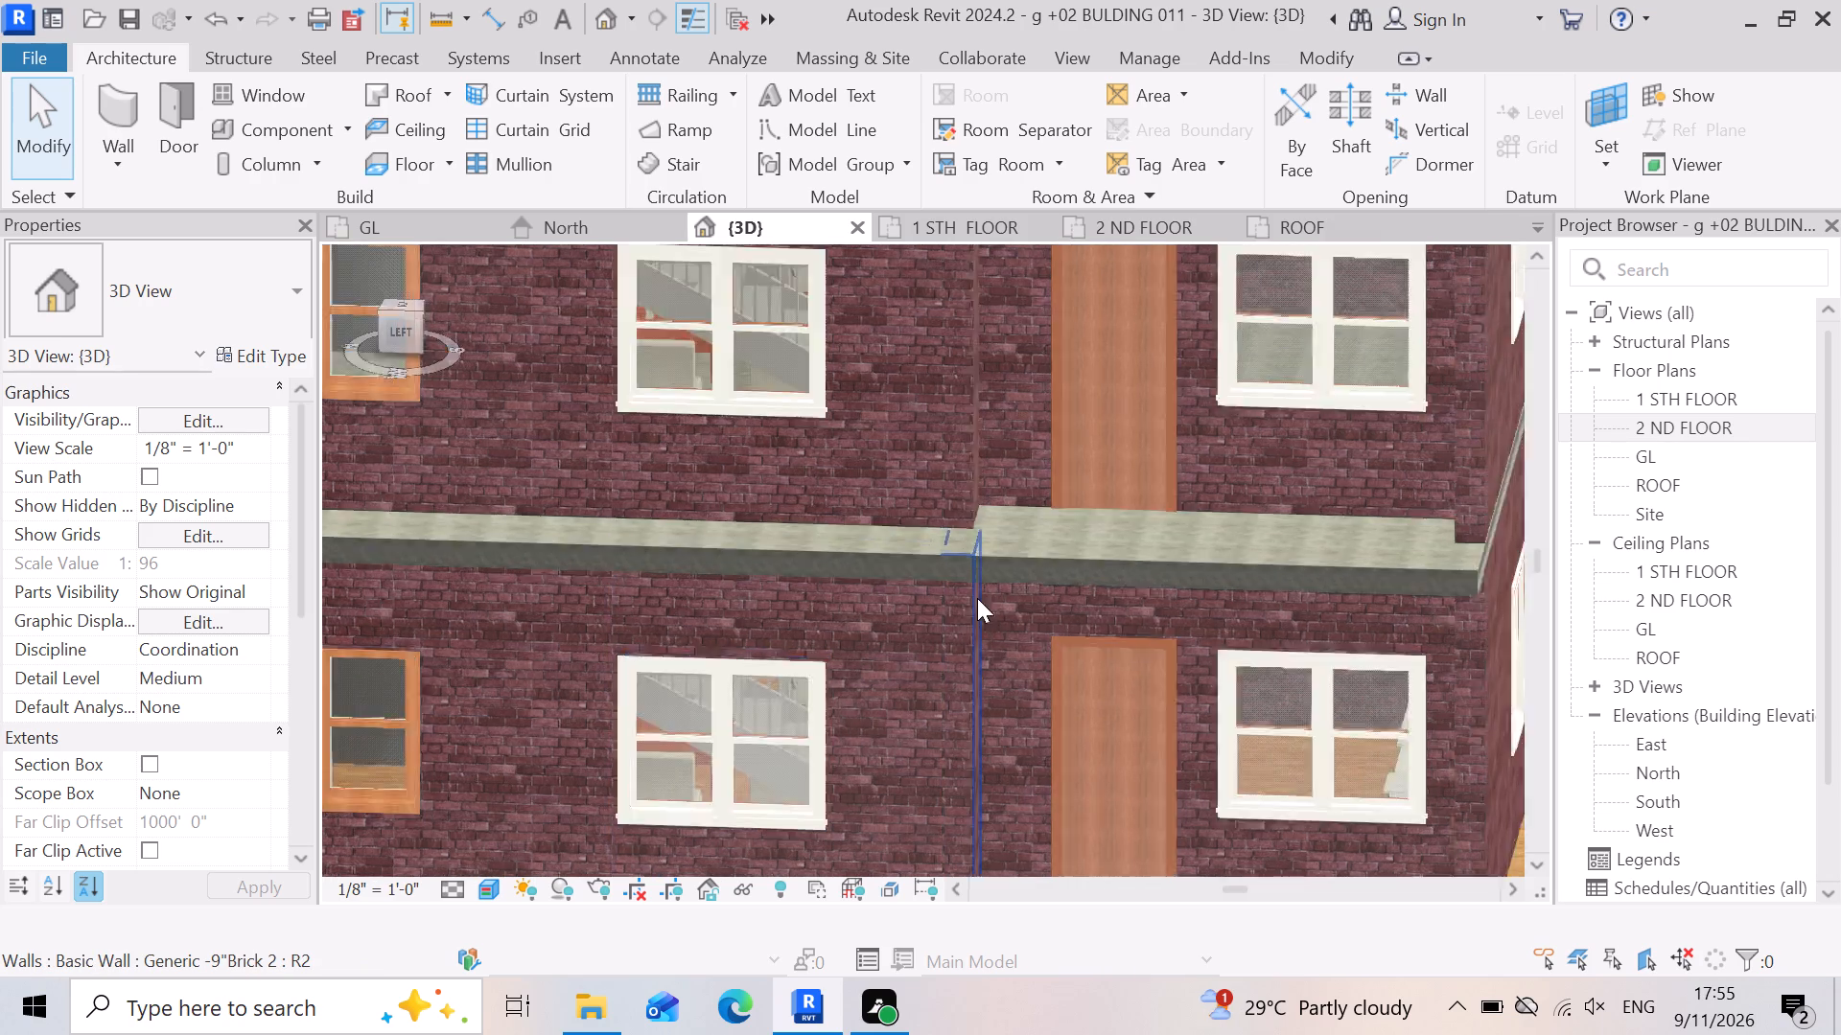
scroll(977, 598, "up", 6)
left_click(1030, 510)
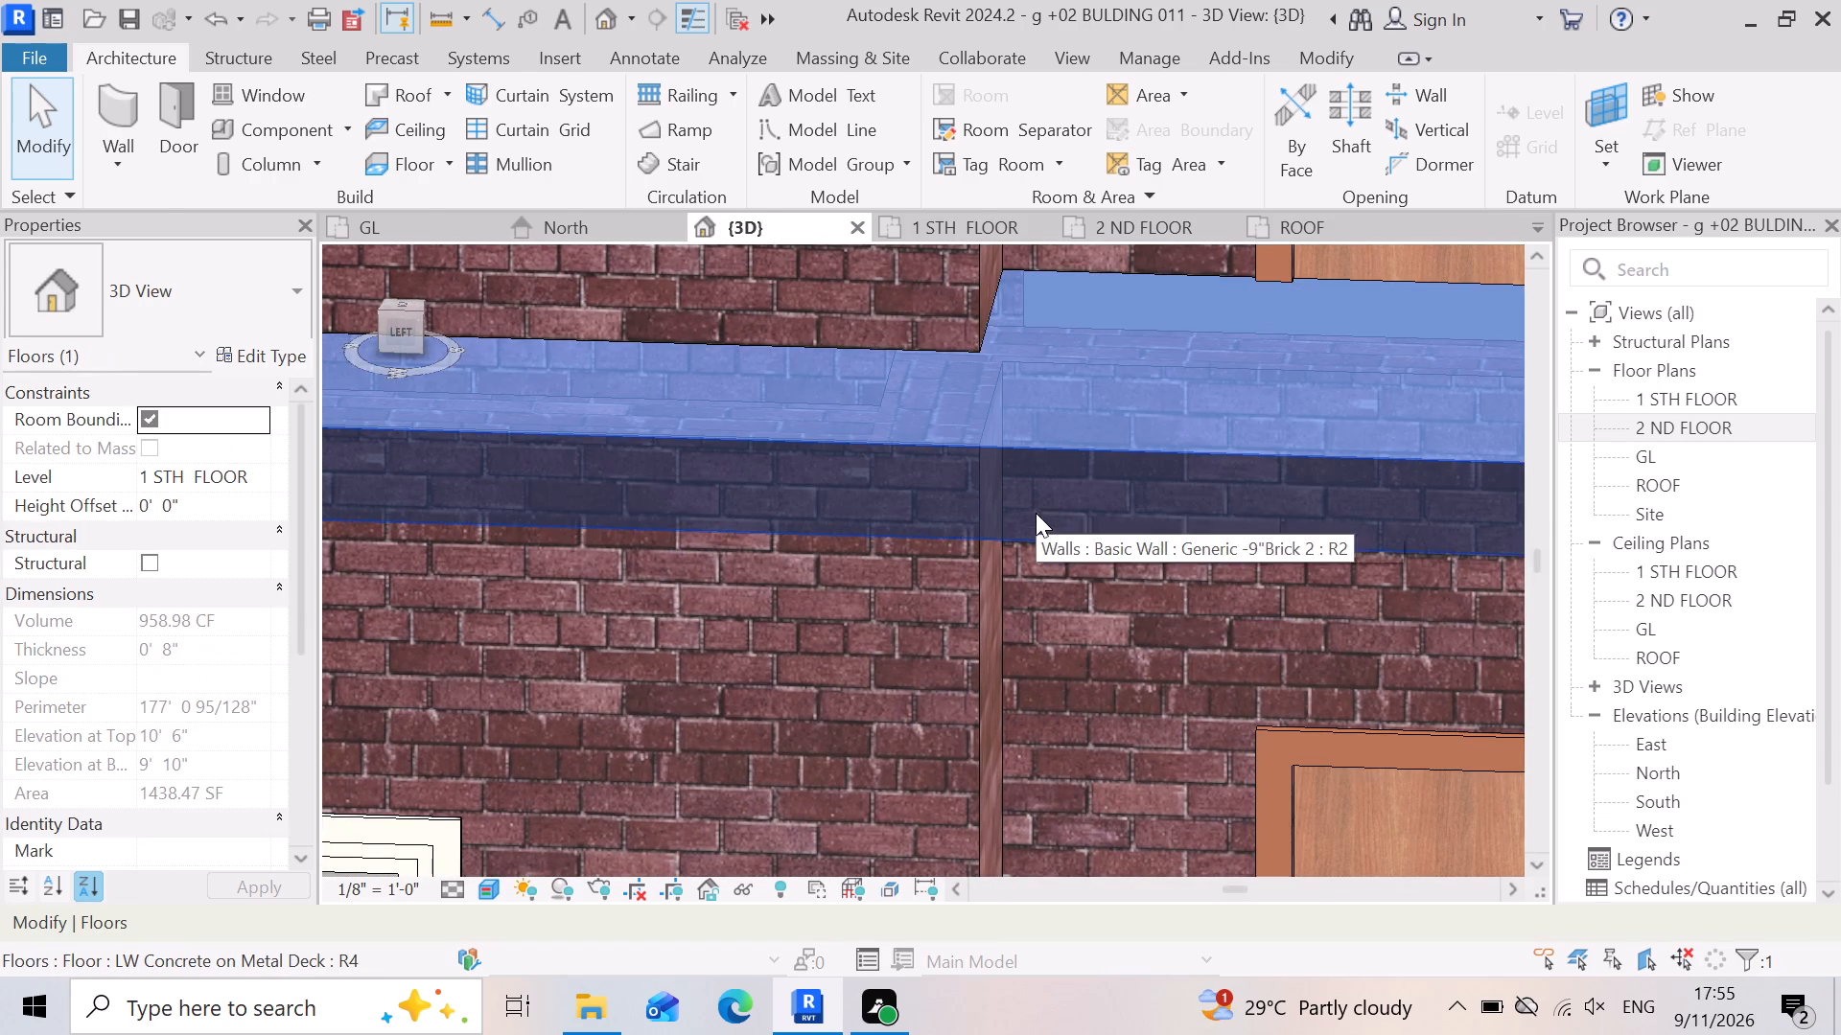
scroll(1046, 511, "down", 12)
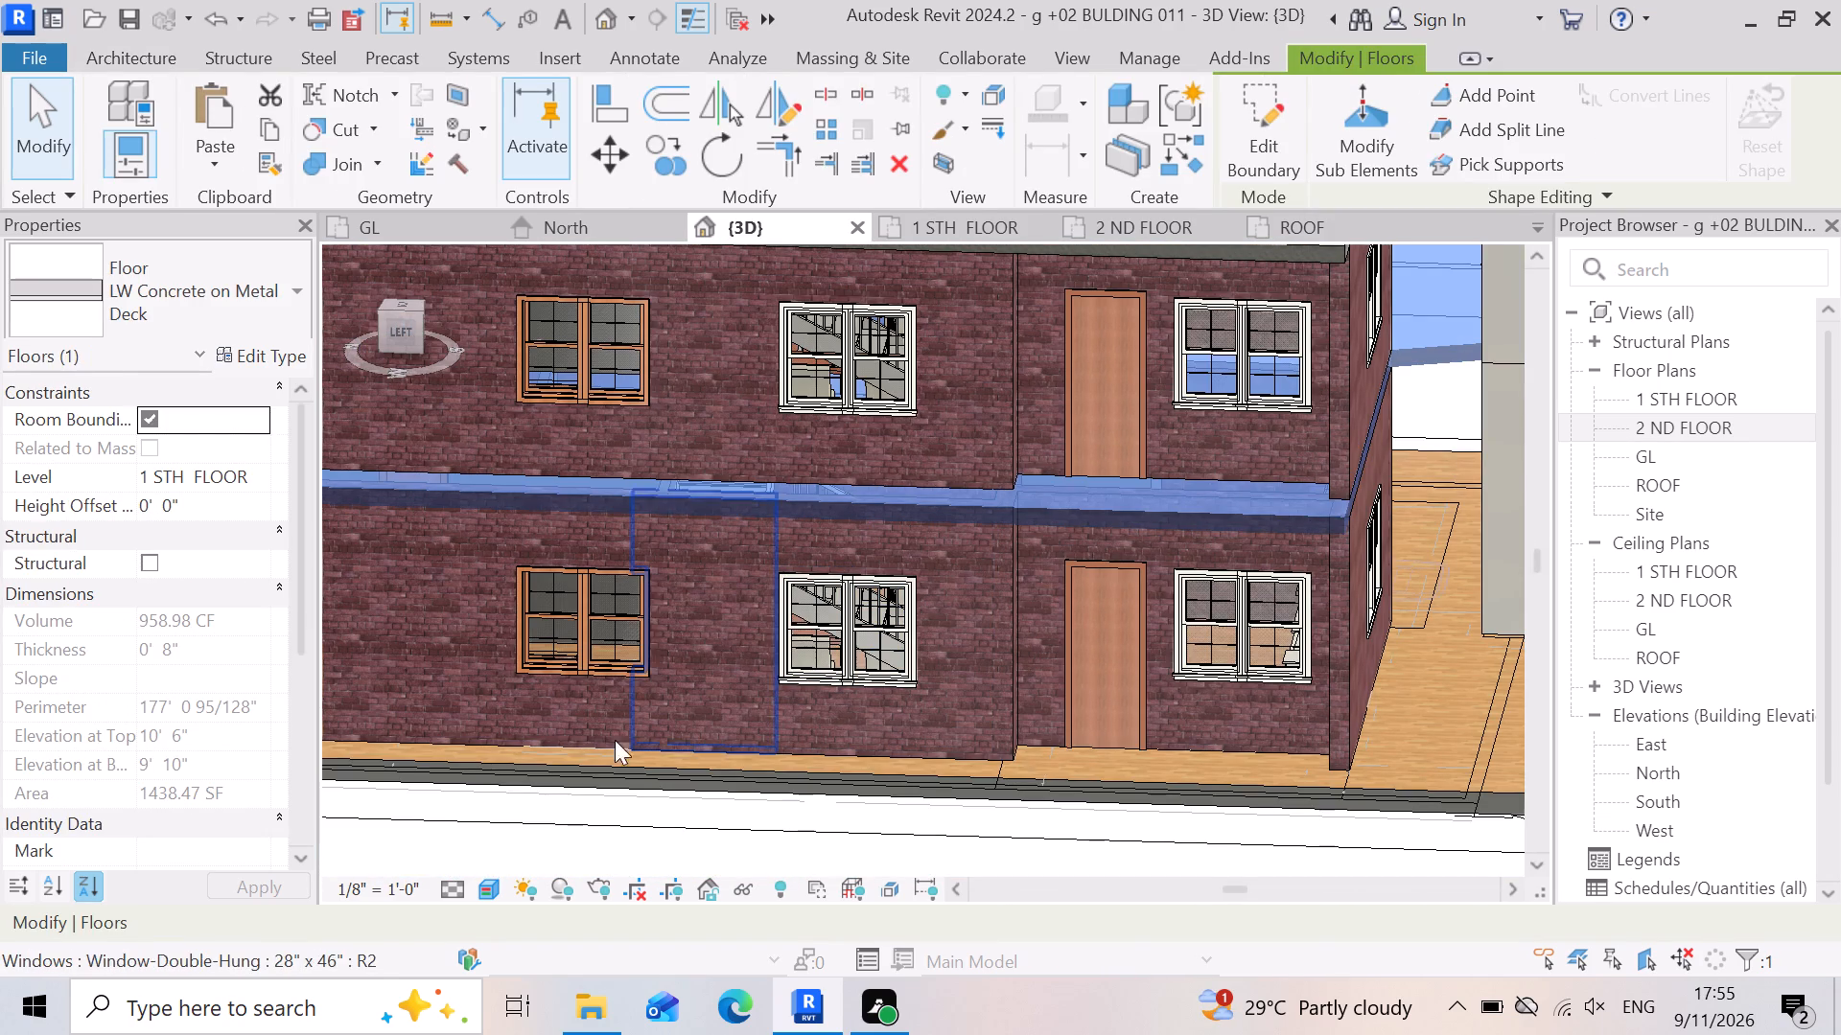
scroll(1041, 852, "down", 7)
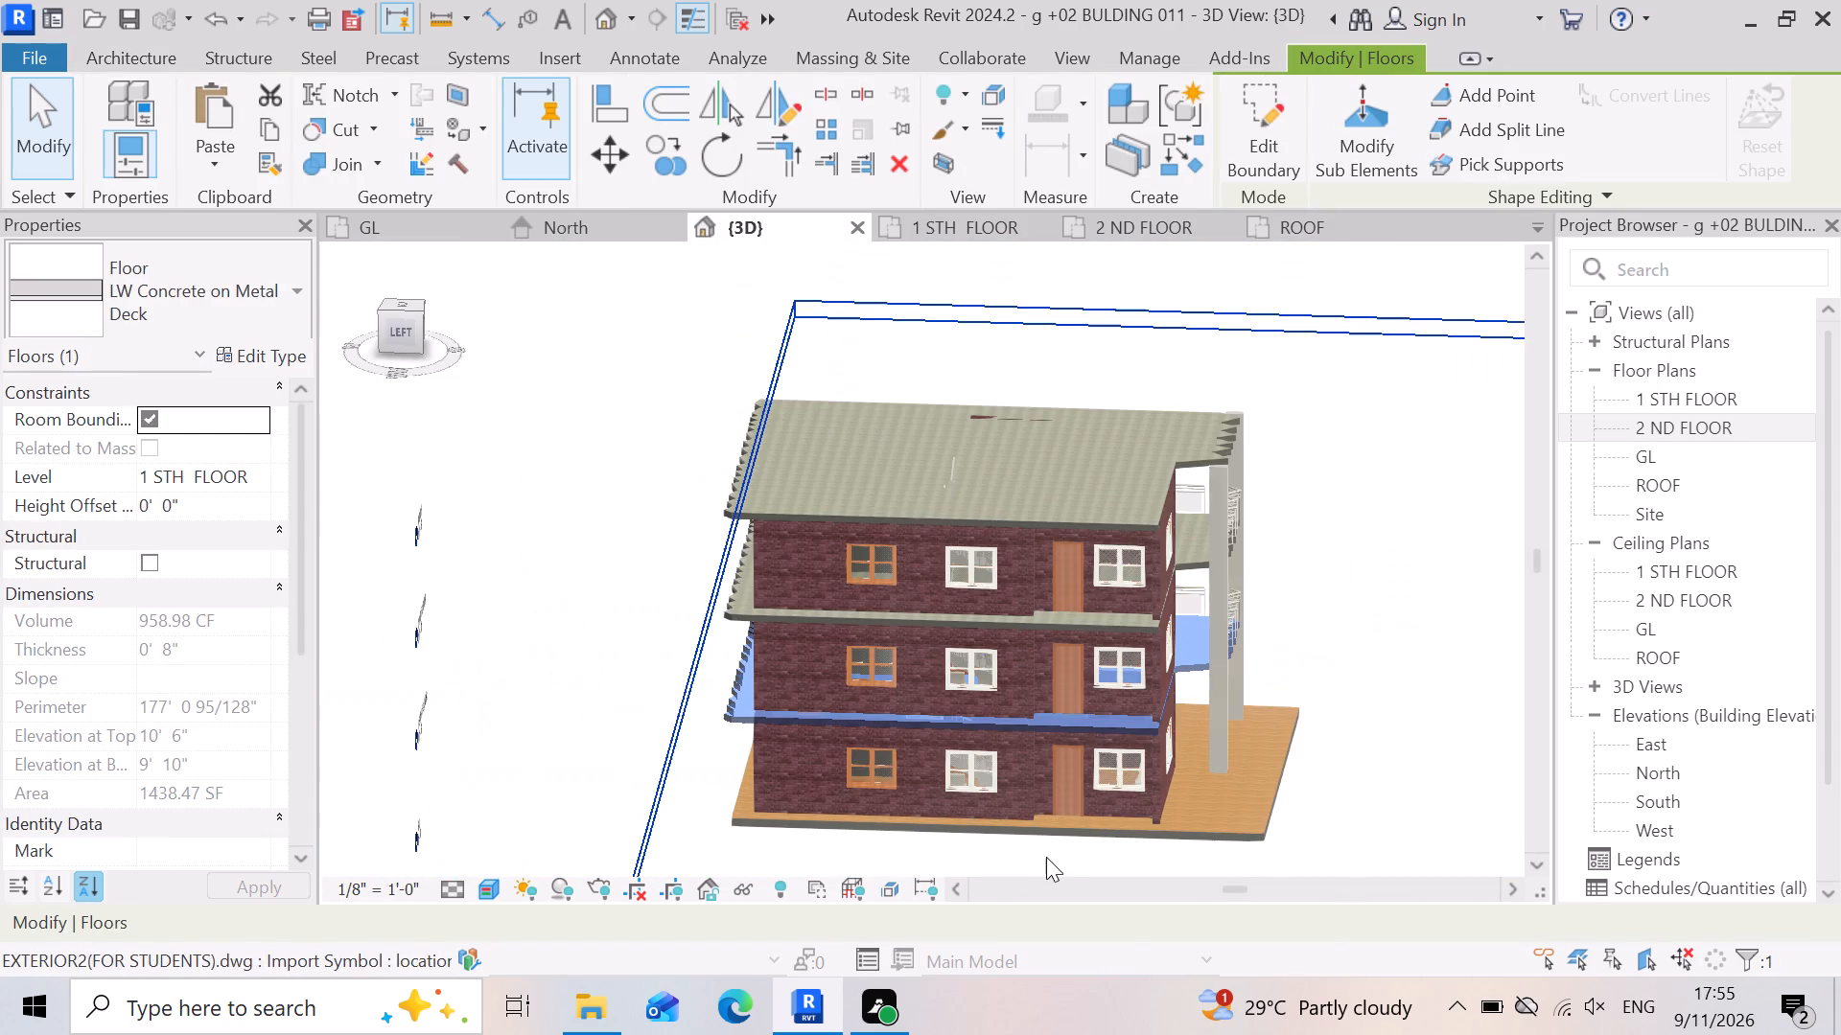
Examine the 2 ND FLOOR slab's edge where the wall steps back beside the side door, selecting that slab.
scroll(1120, 652, "up", 6)
scroll(990, 595, "down", 4)
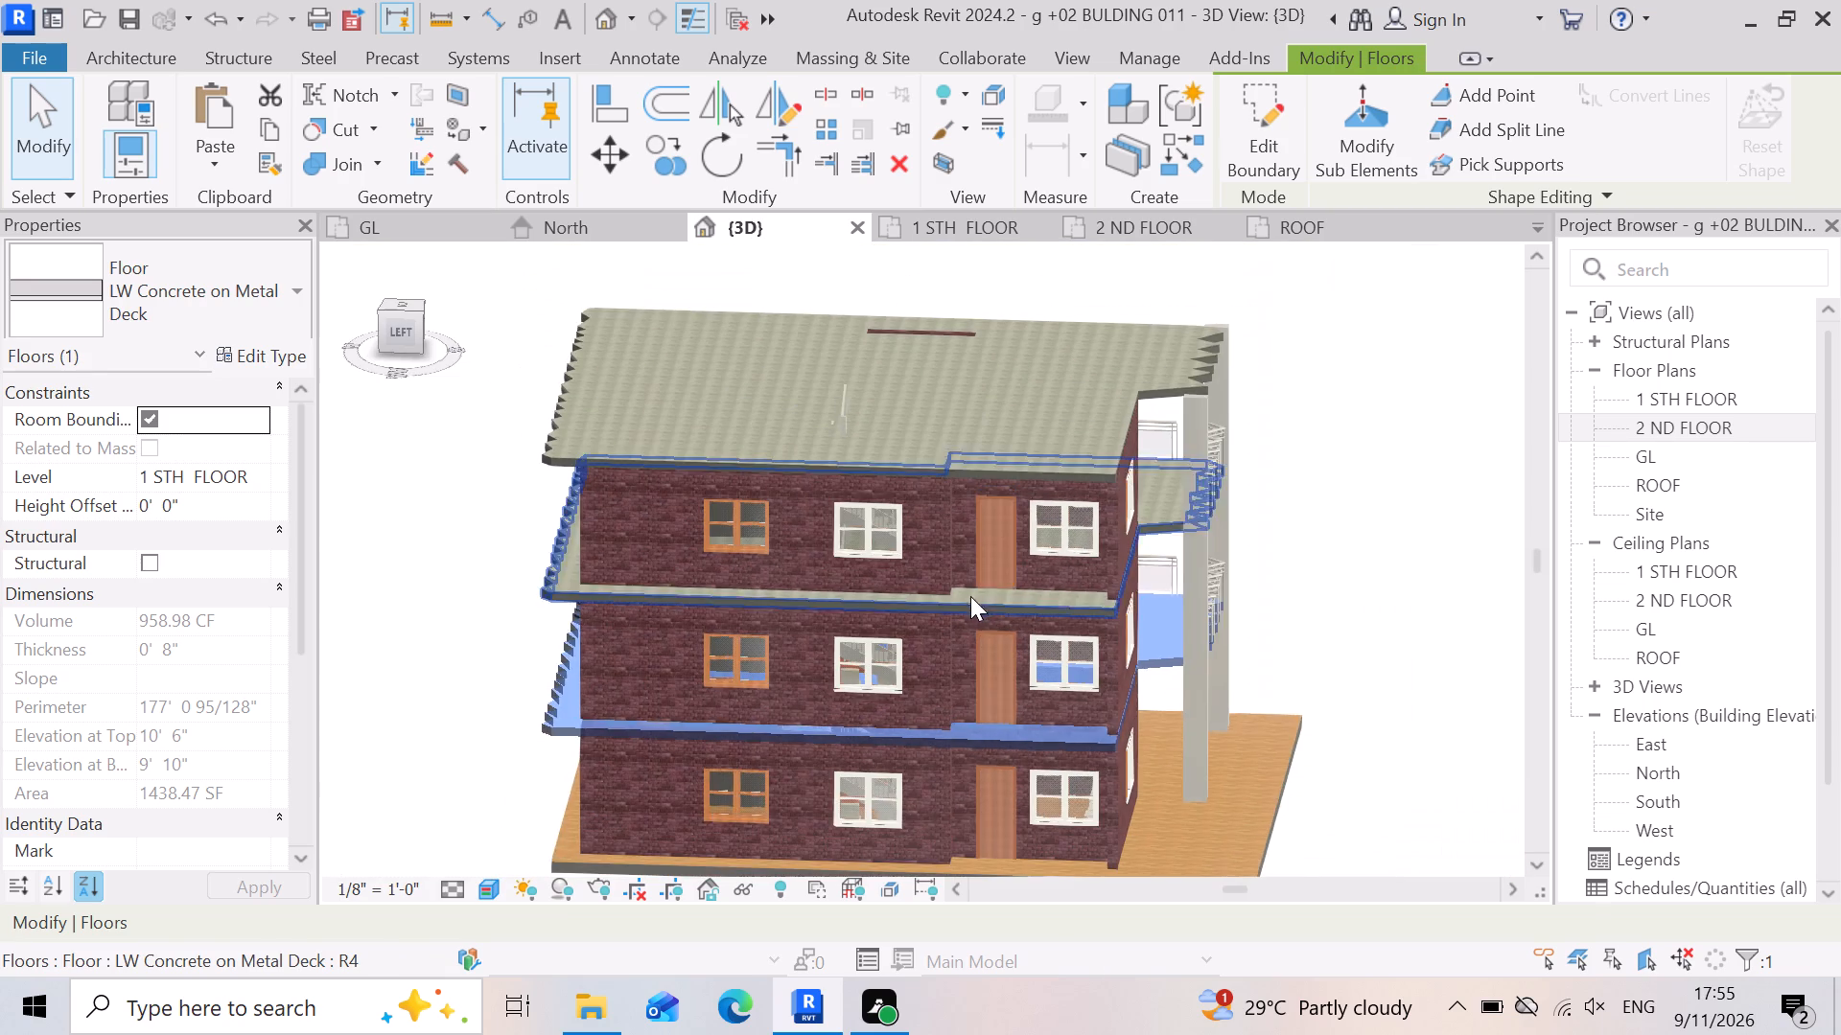
left_click(1353, 758)
scroll(1026, 641, "up", 6)
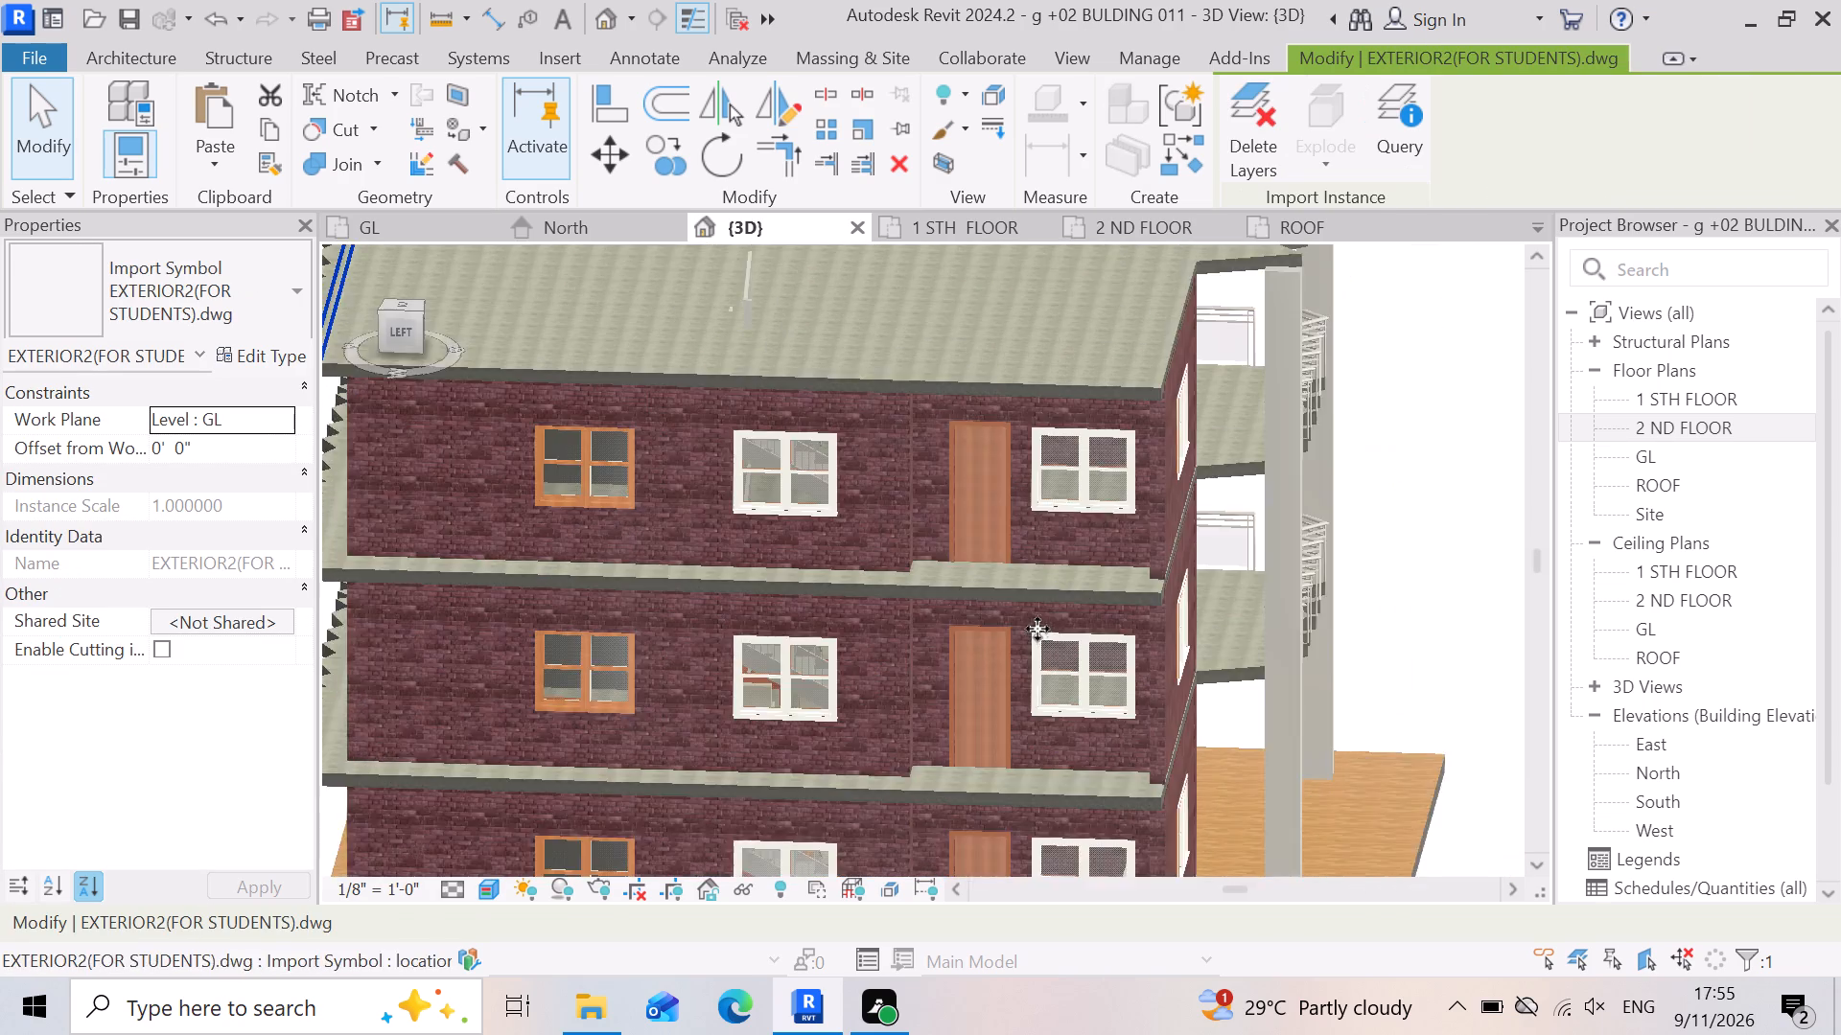
scroll(827, 571, "up", 6)
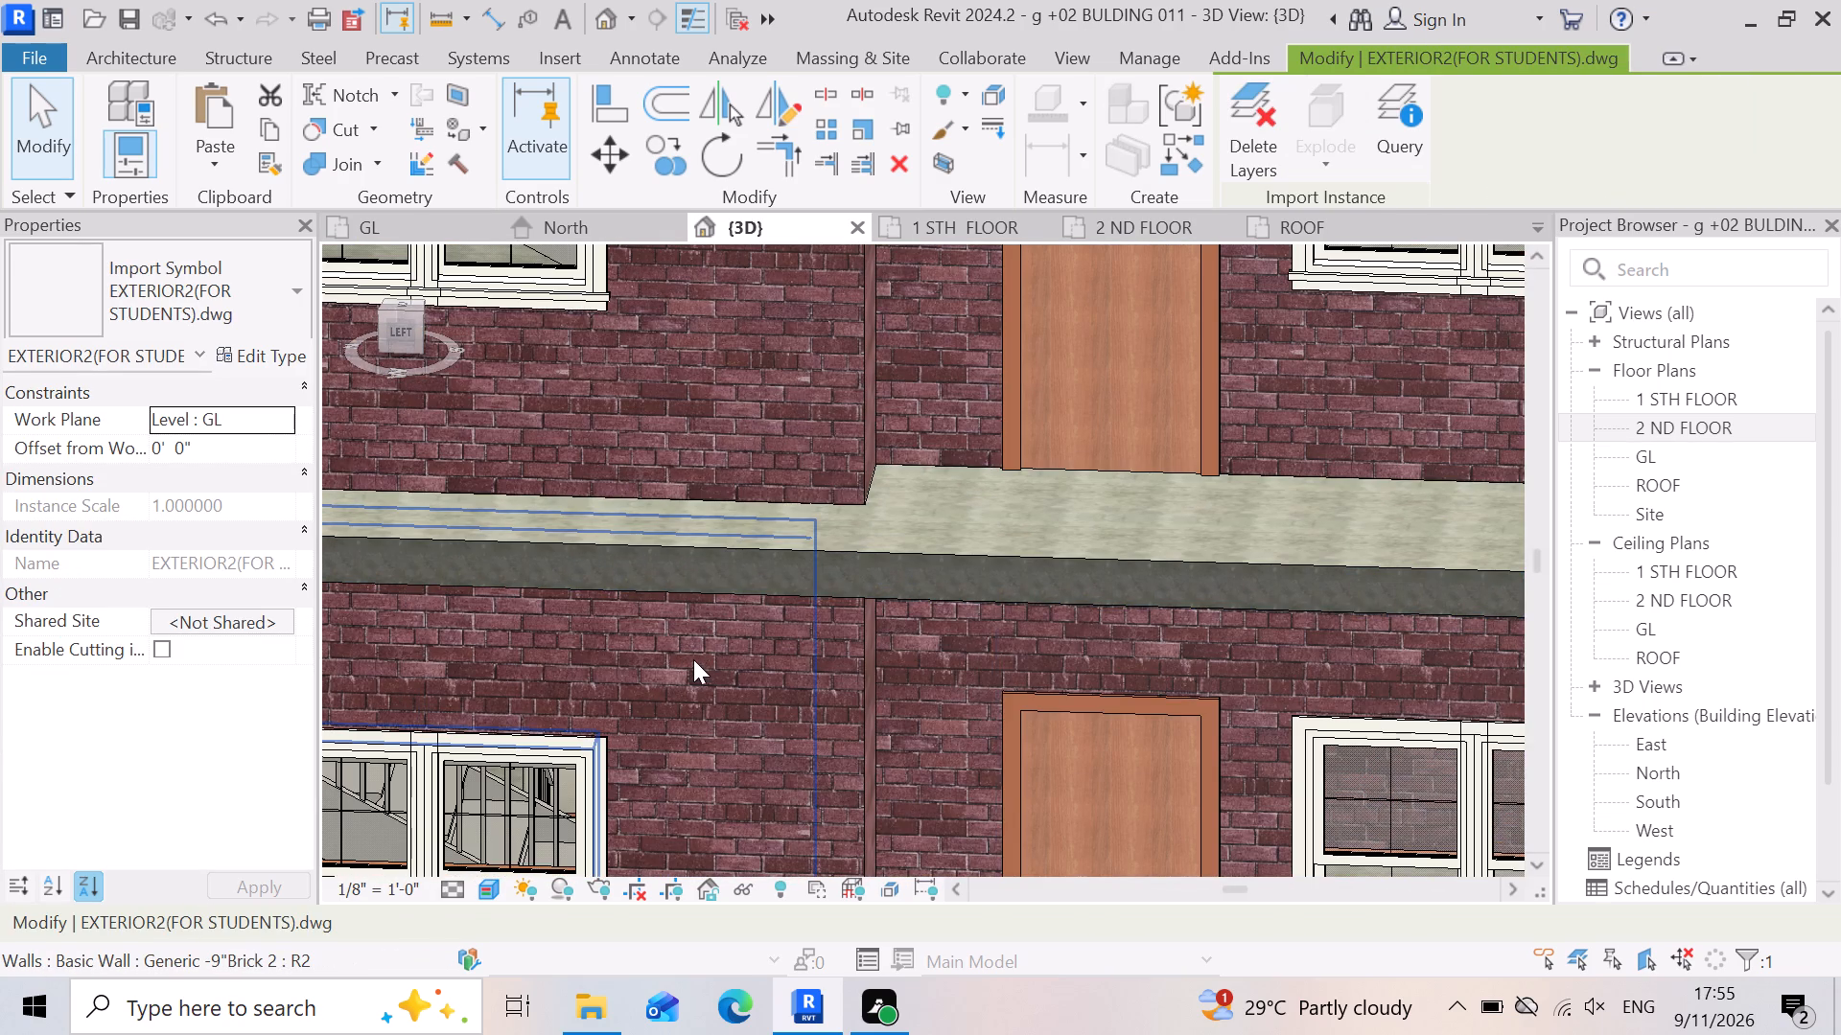
left_click(798, 558)
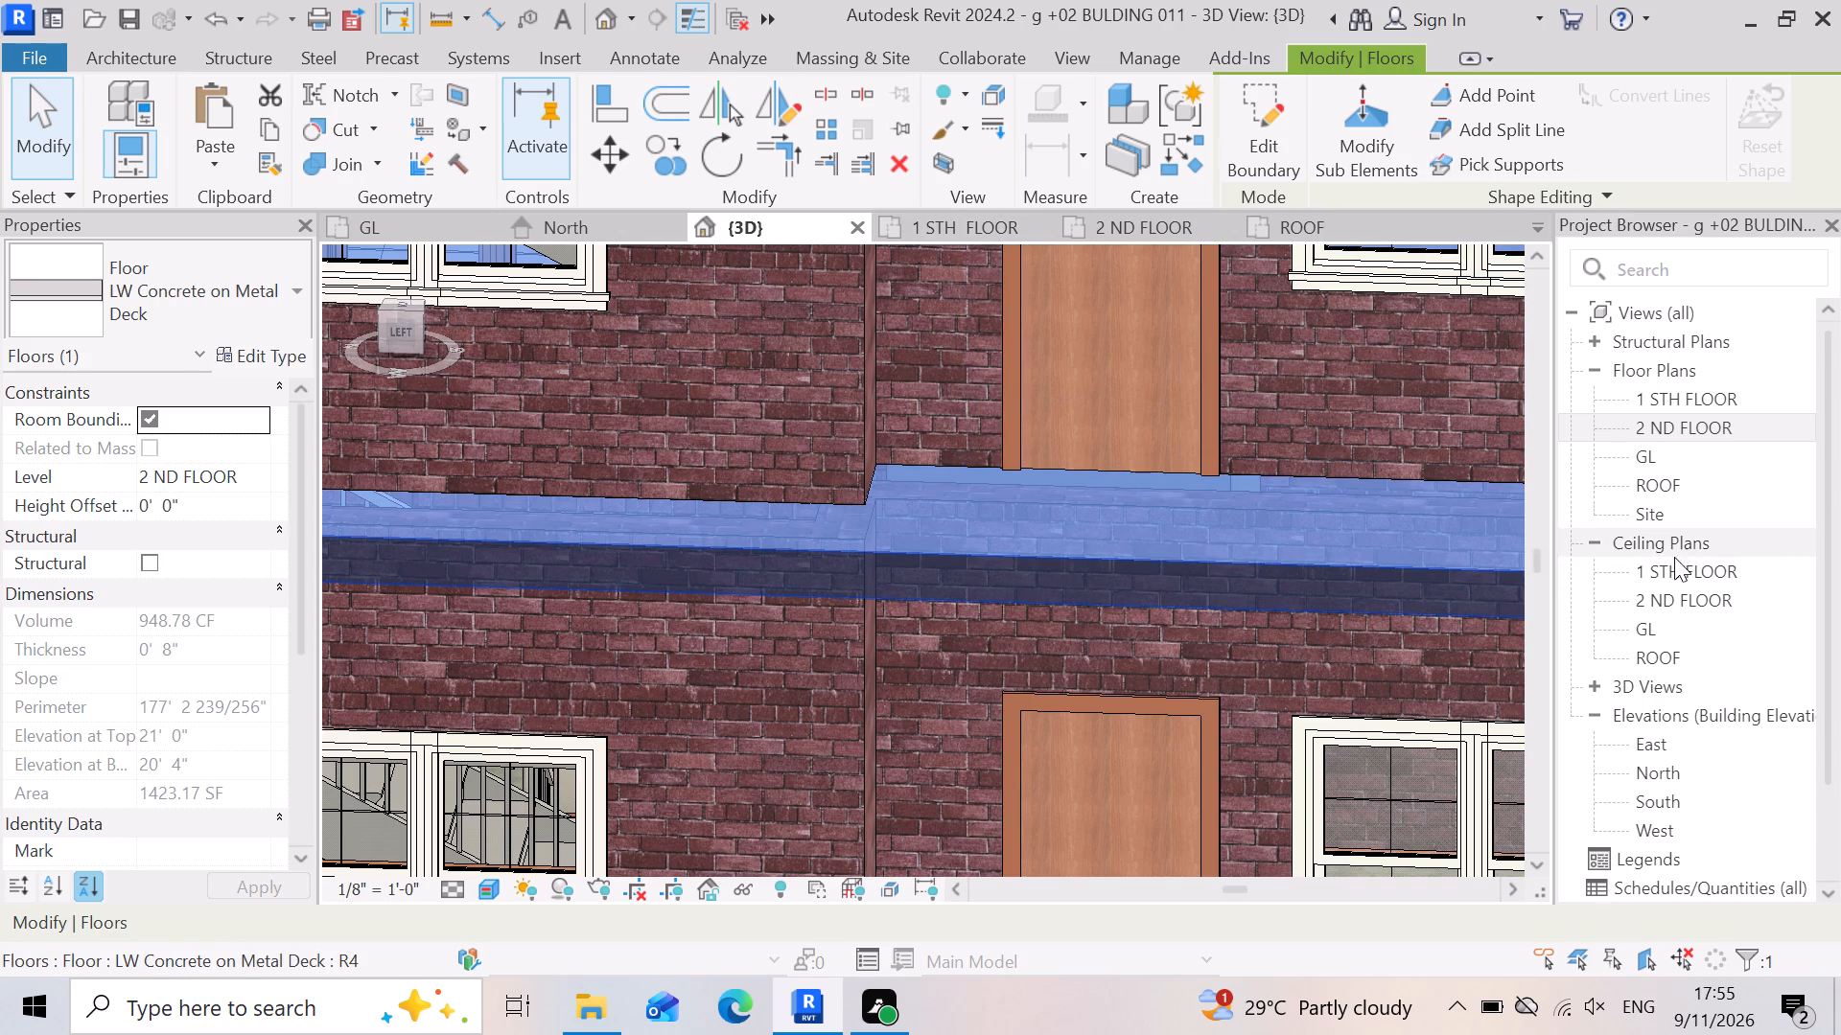
Open the 2 ND FLOOR ceiling plan, examine the slab outline around the stepped wall by the stairs, and close the plan.
double_click(1687, 591)
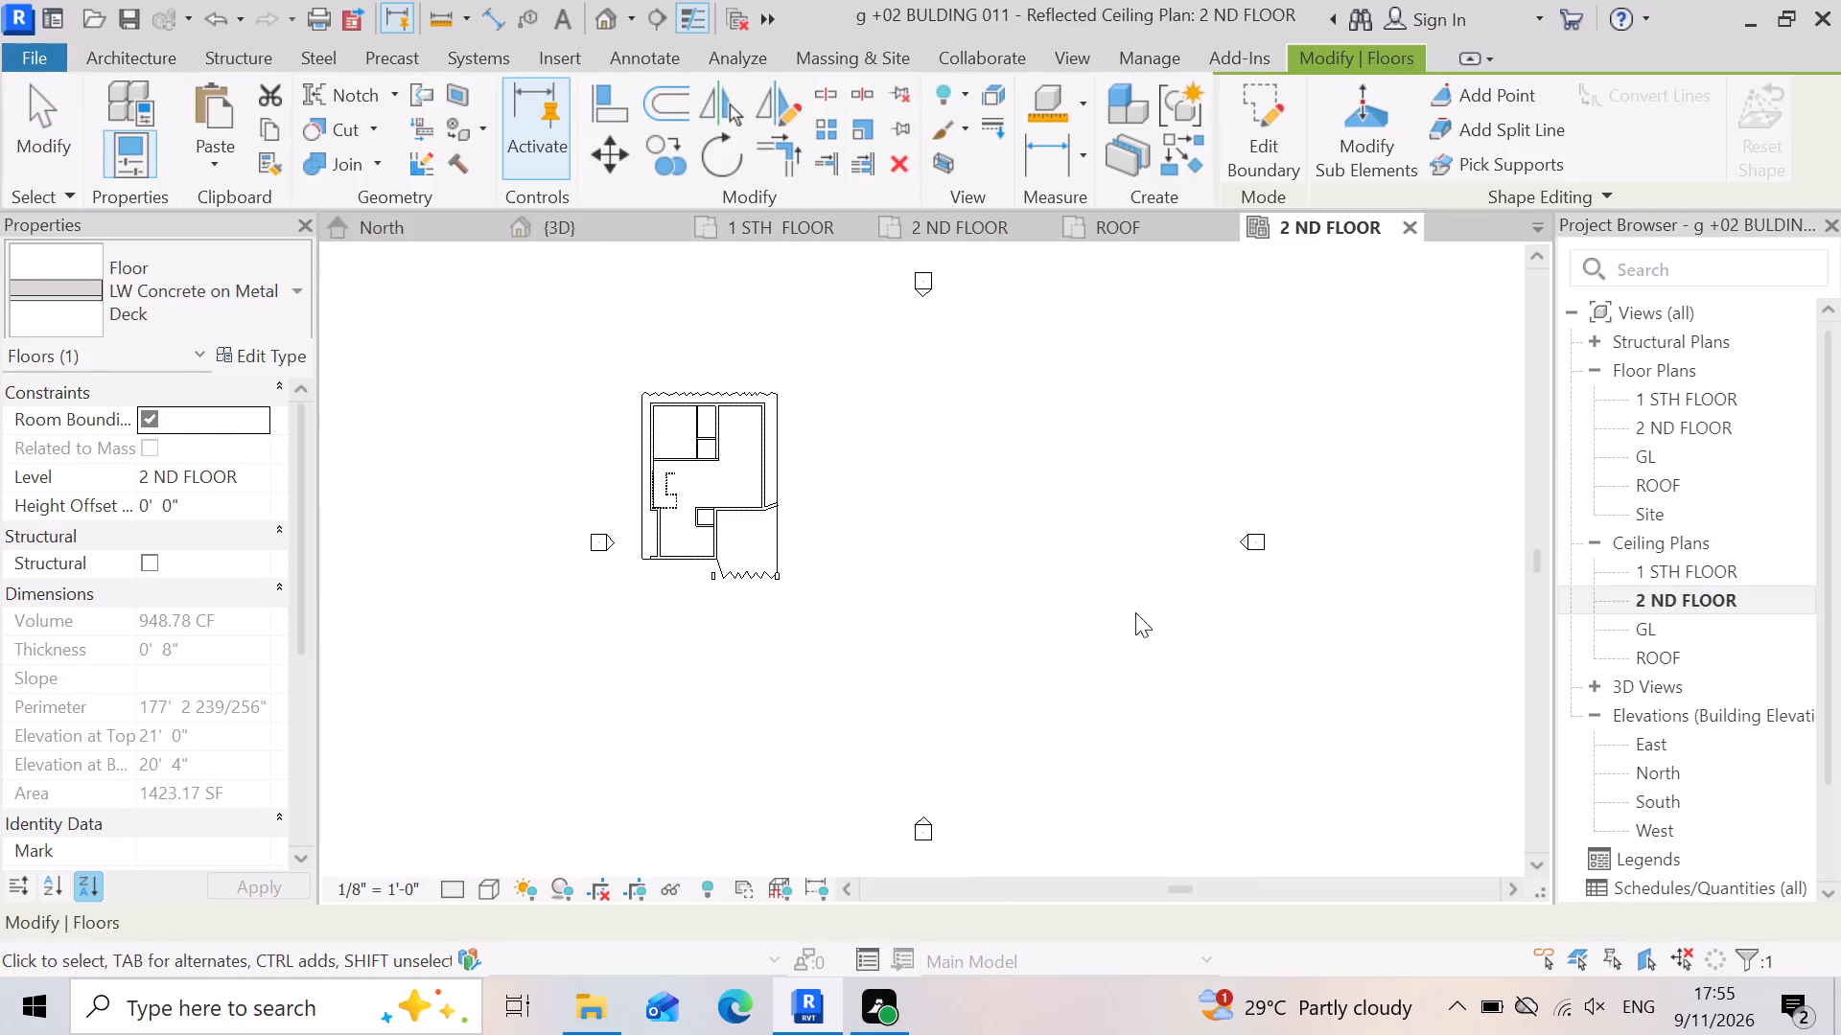
scroll(607, 521, "up", 11)
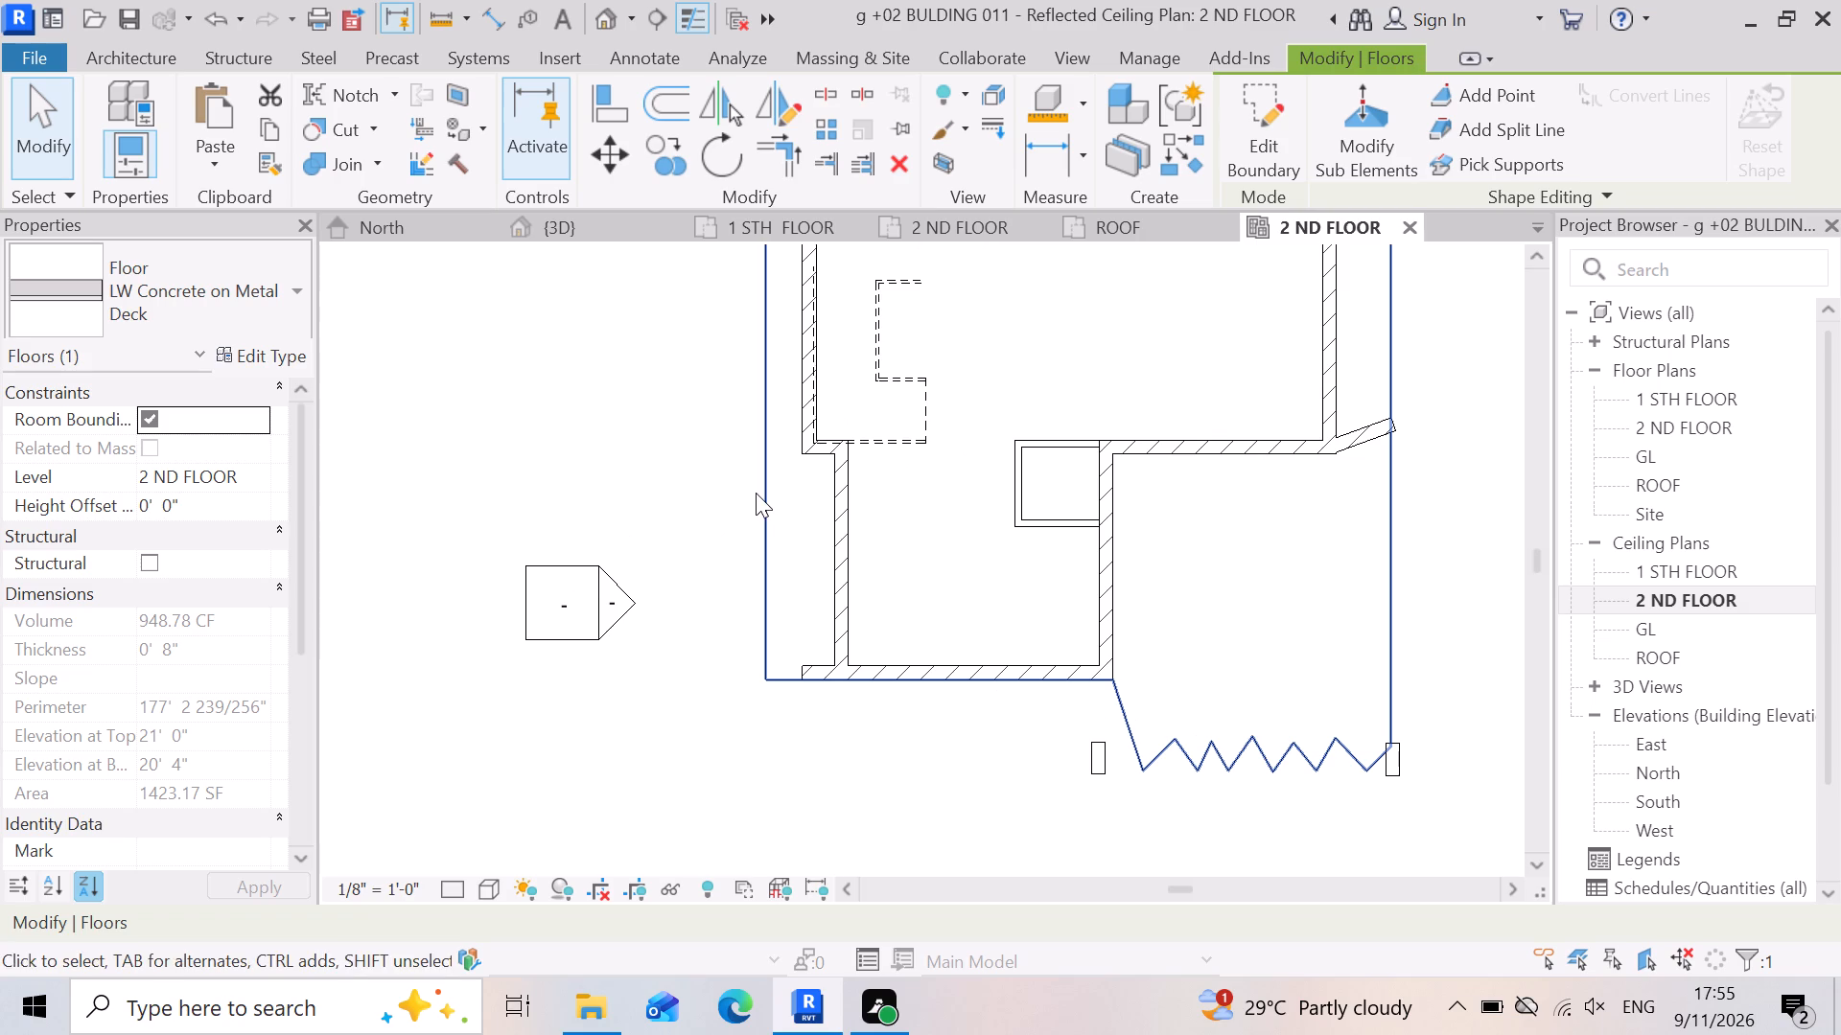
scroll(760, 435, "up", 3)
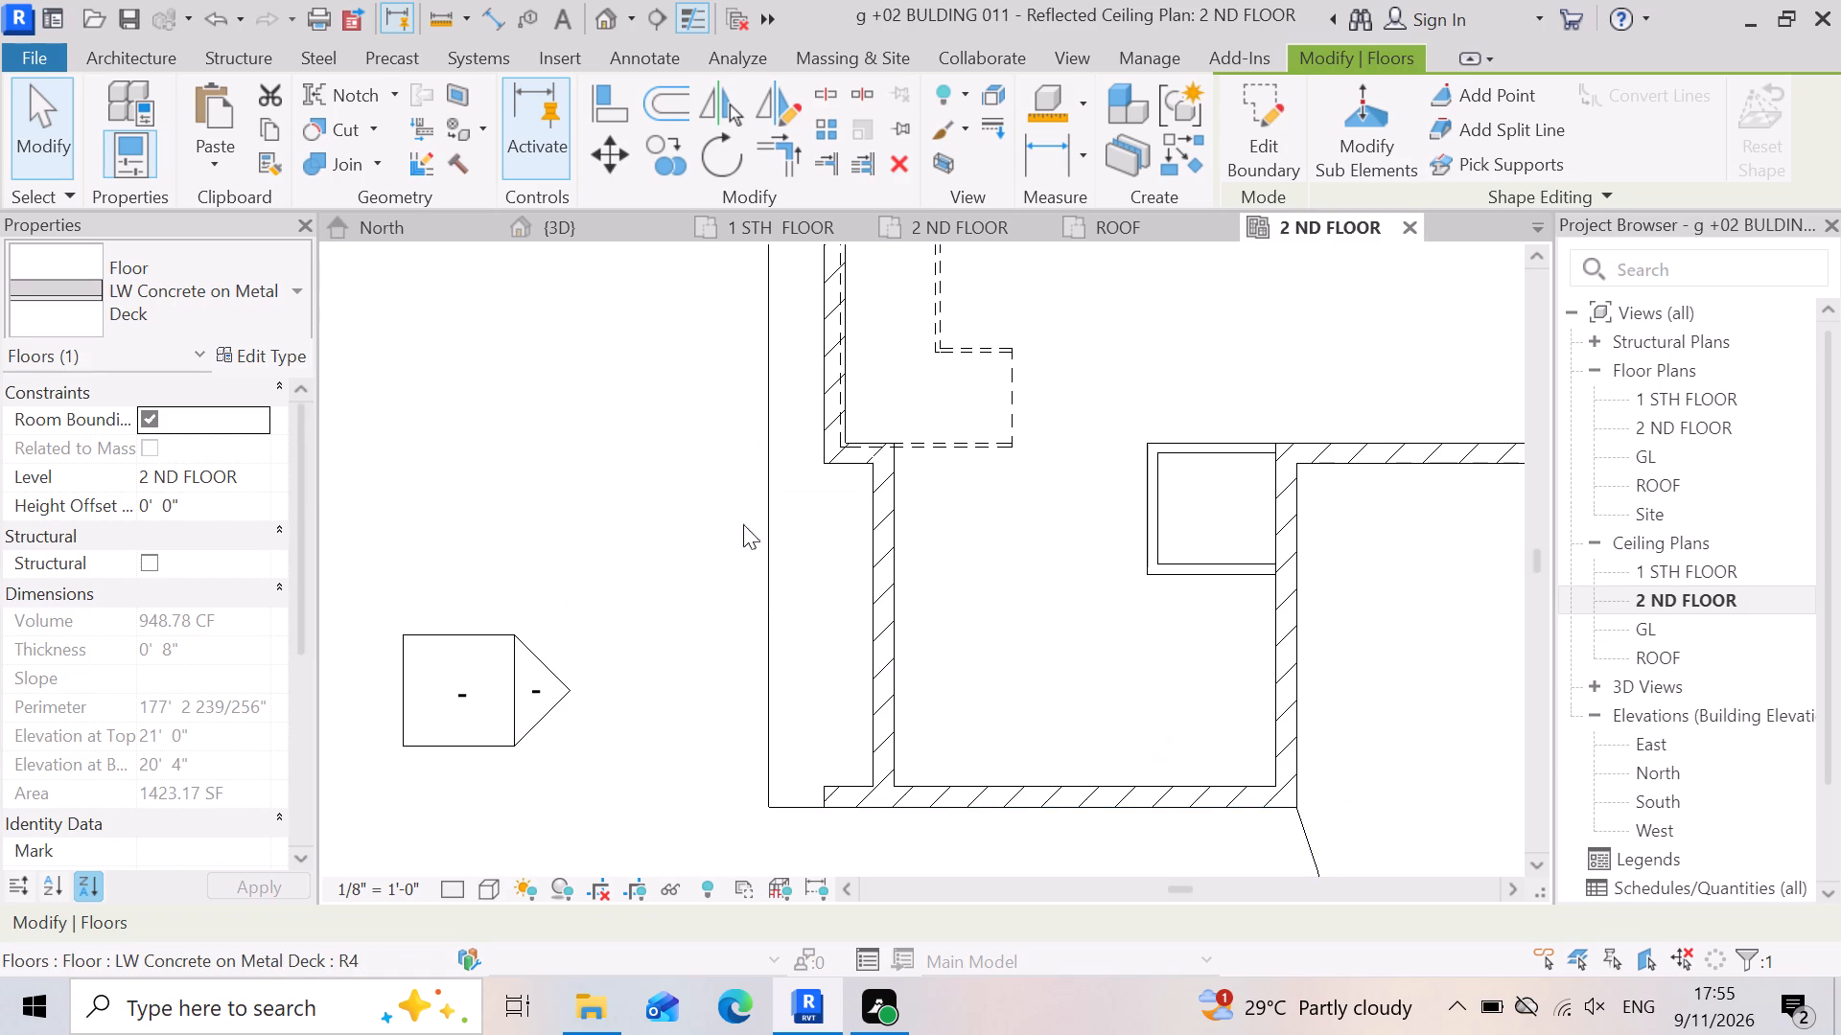
scroll(814, 652, "down", 3)
scroll(779, 549, "up", 3)
scroll(889, 598, "down", 4)
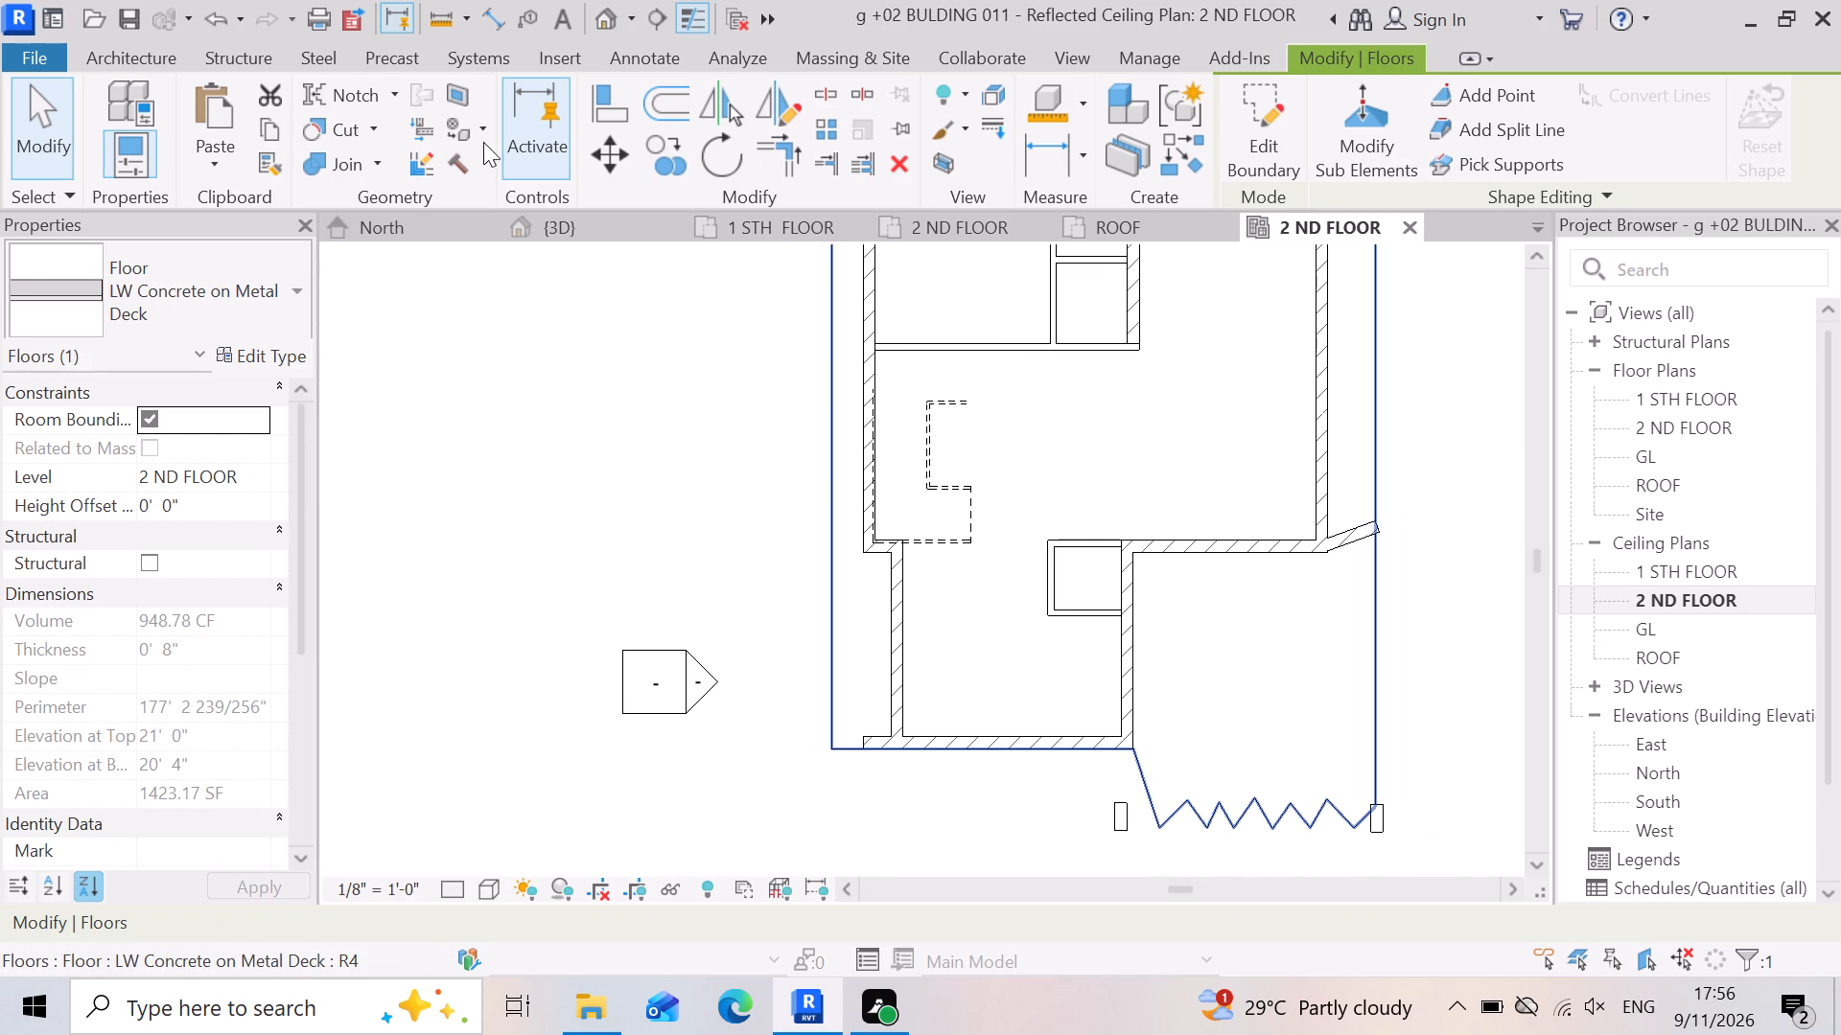
left_click(840, 585)
left_click(654, 563)
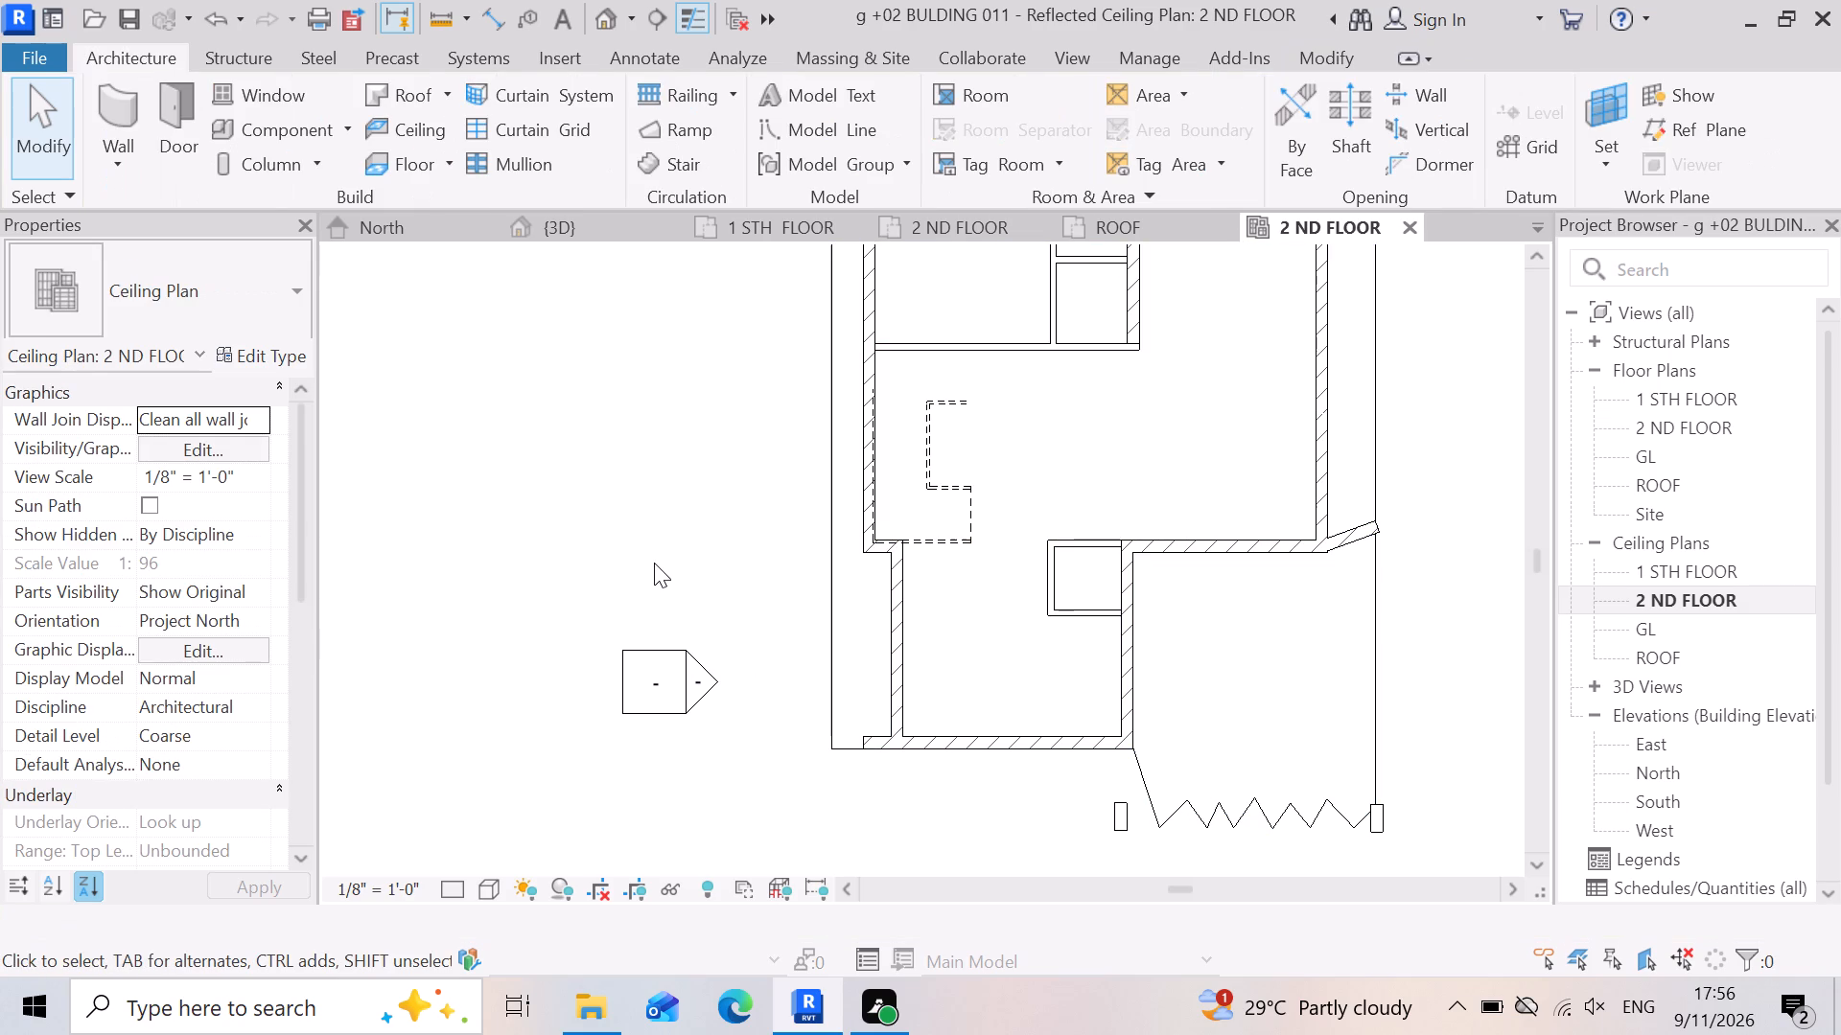
left_click(828, 126)
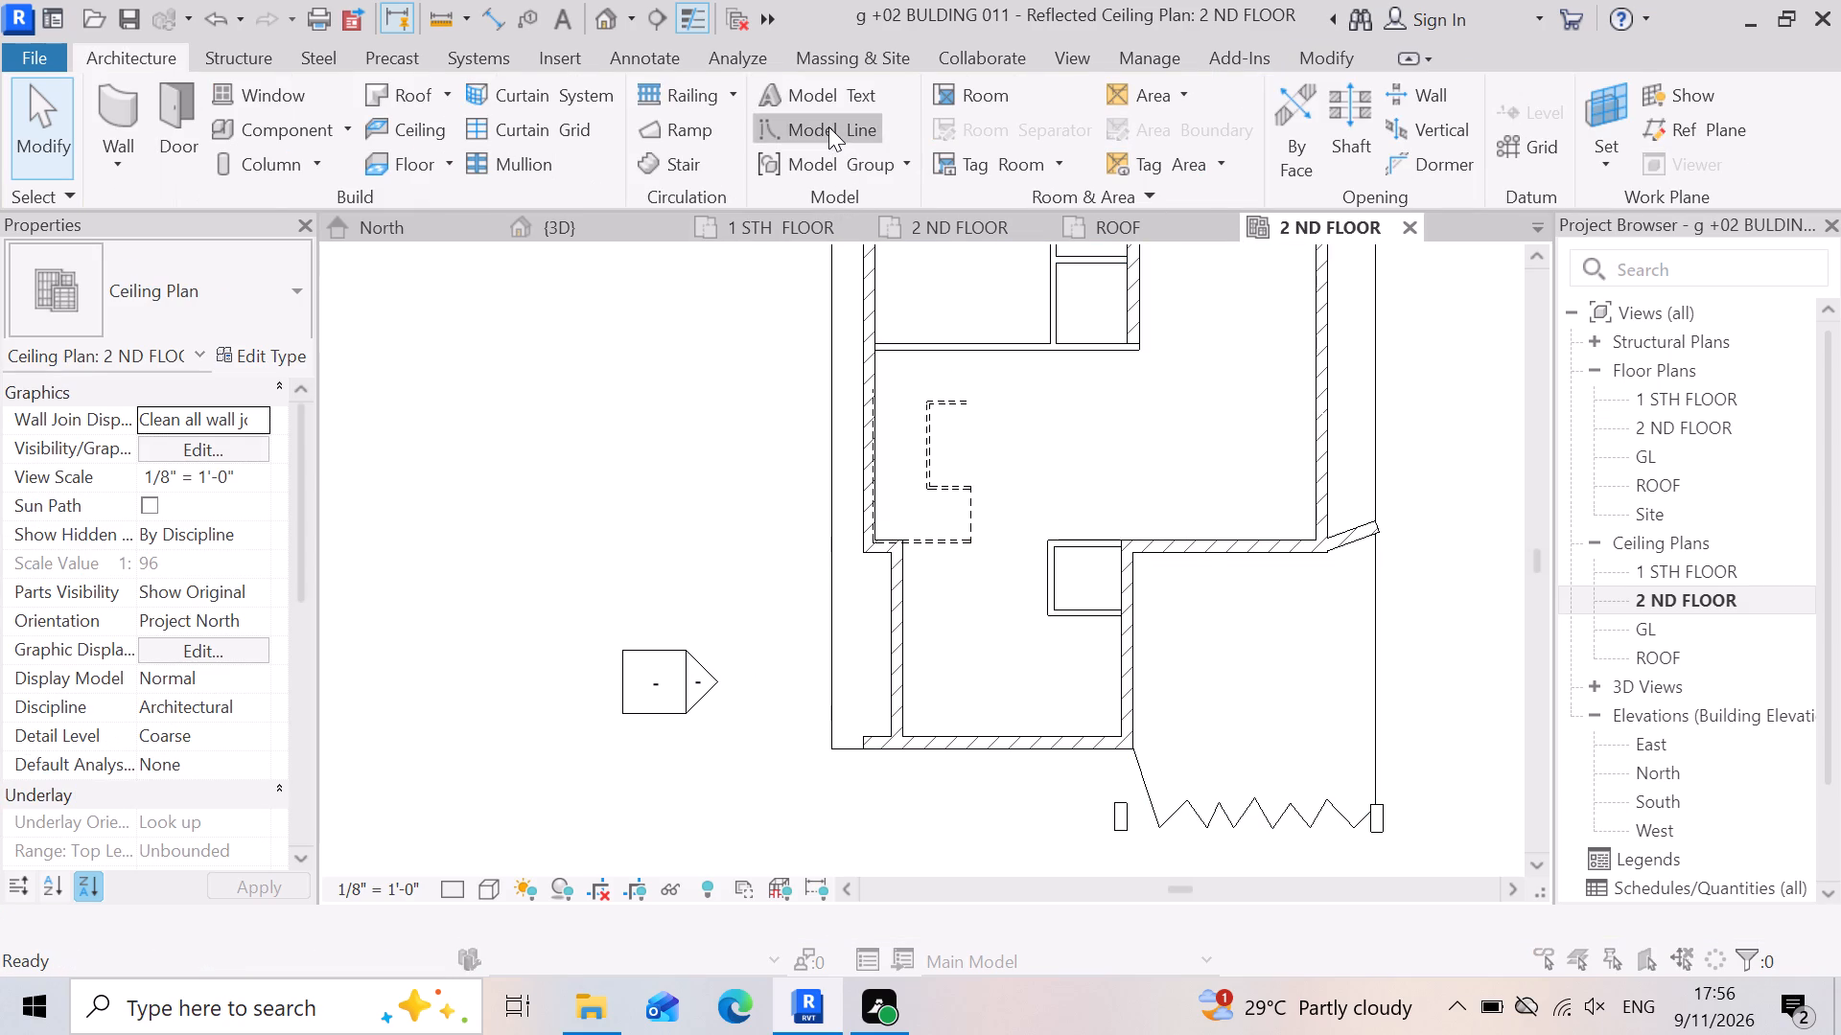
left_click(1182, 293)
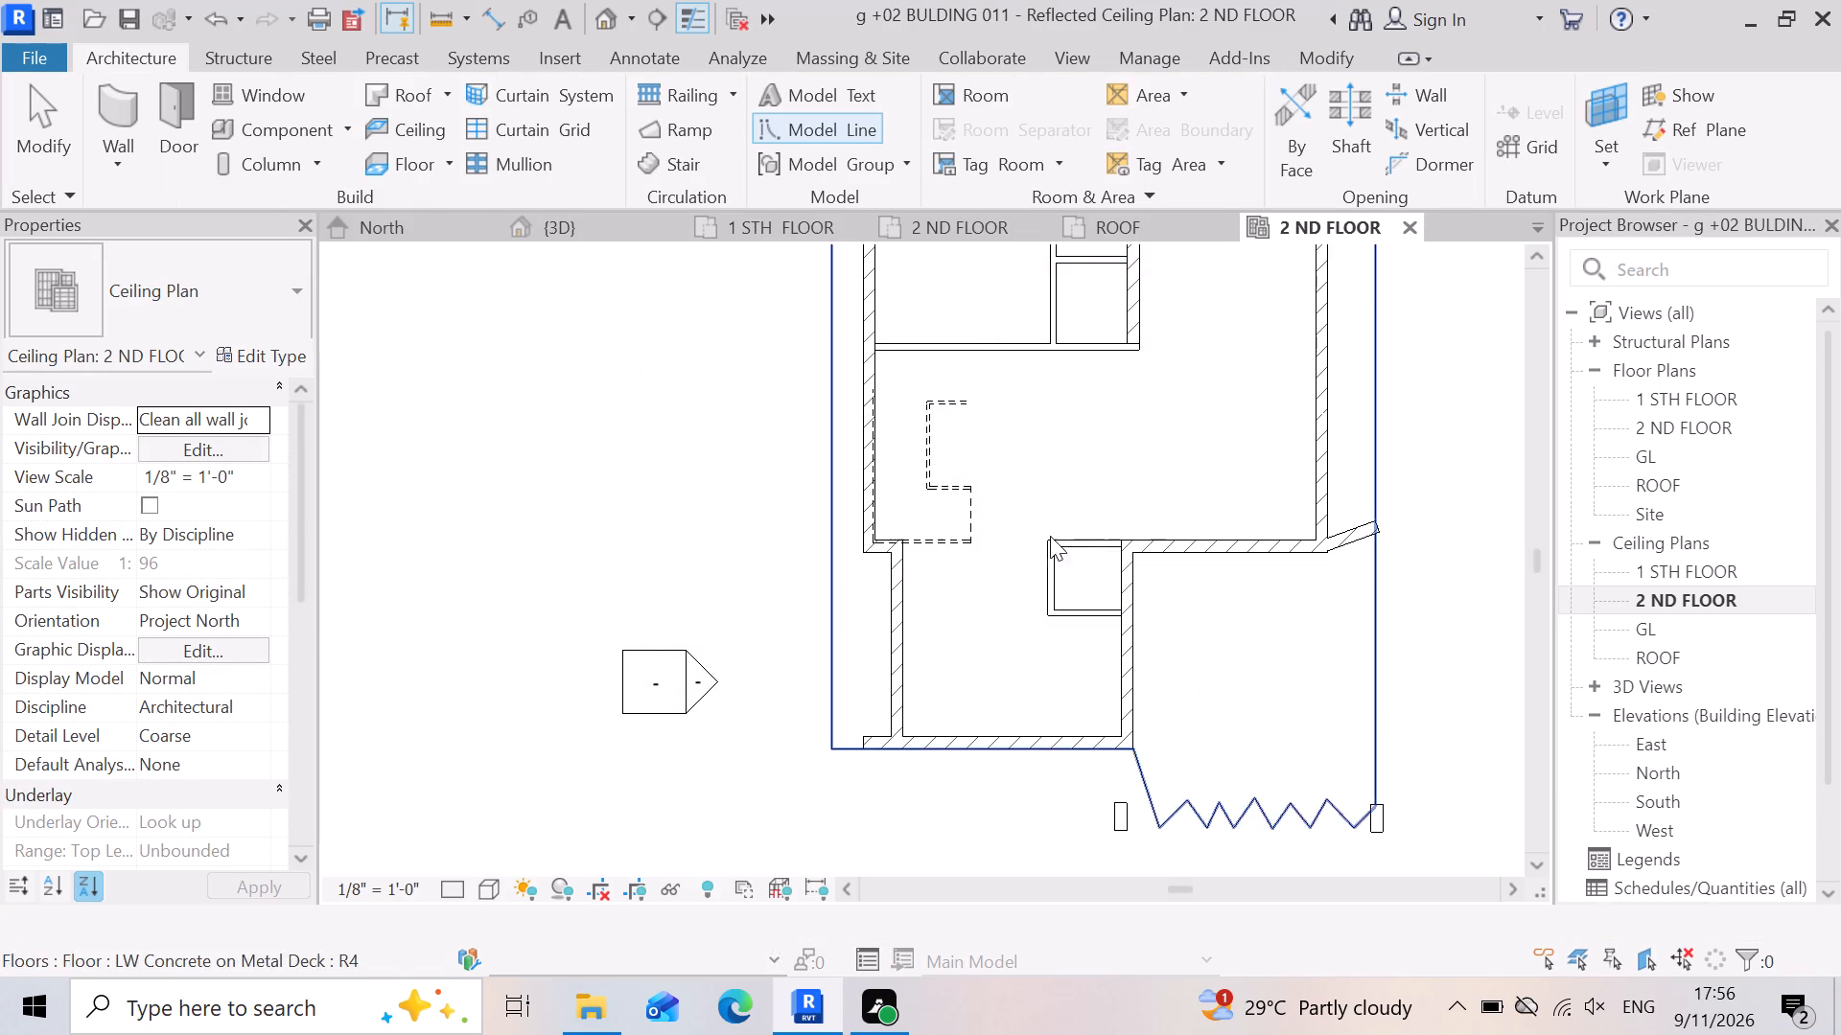
left_click(1416, 233)
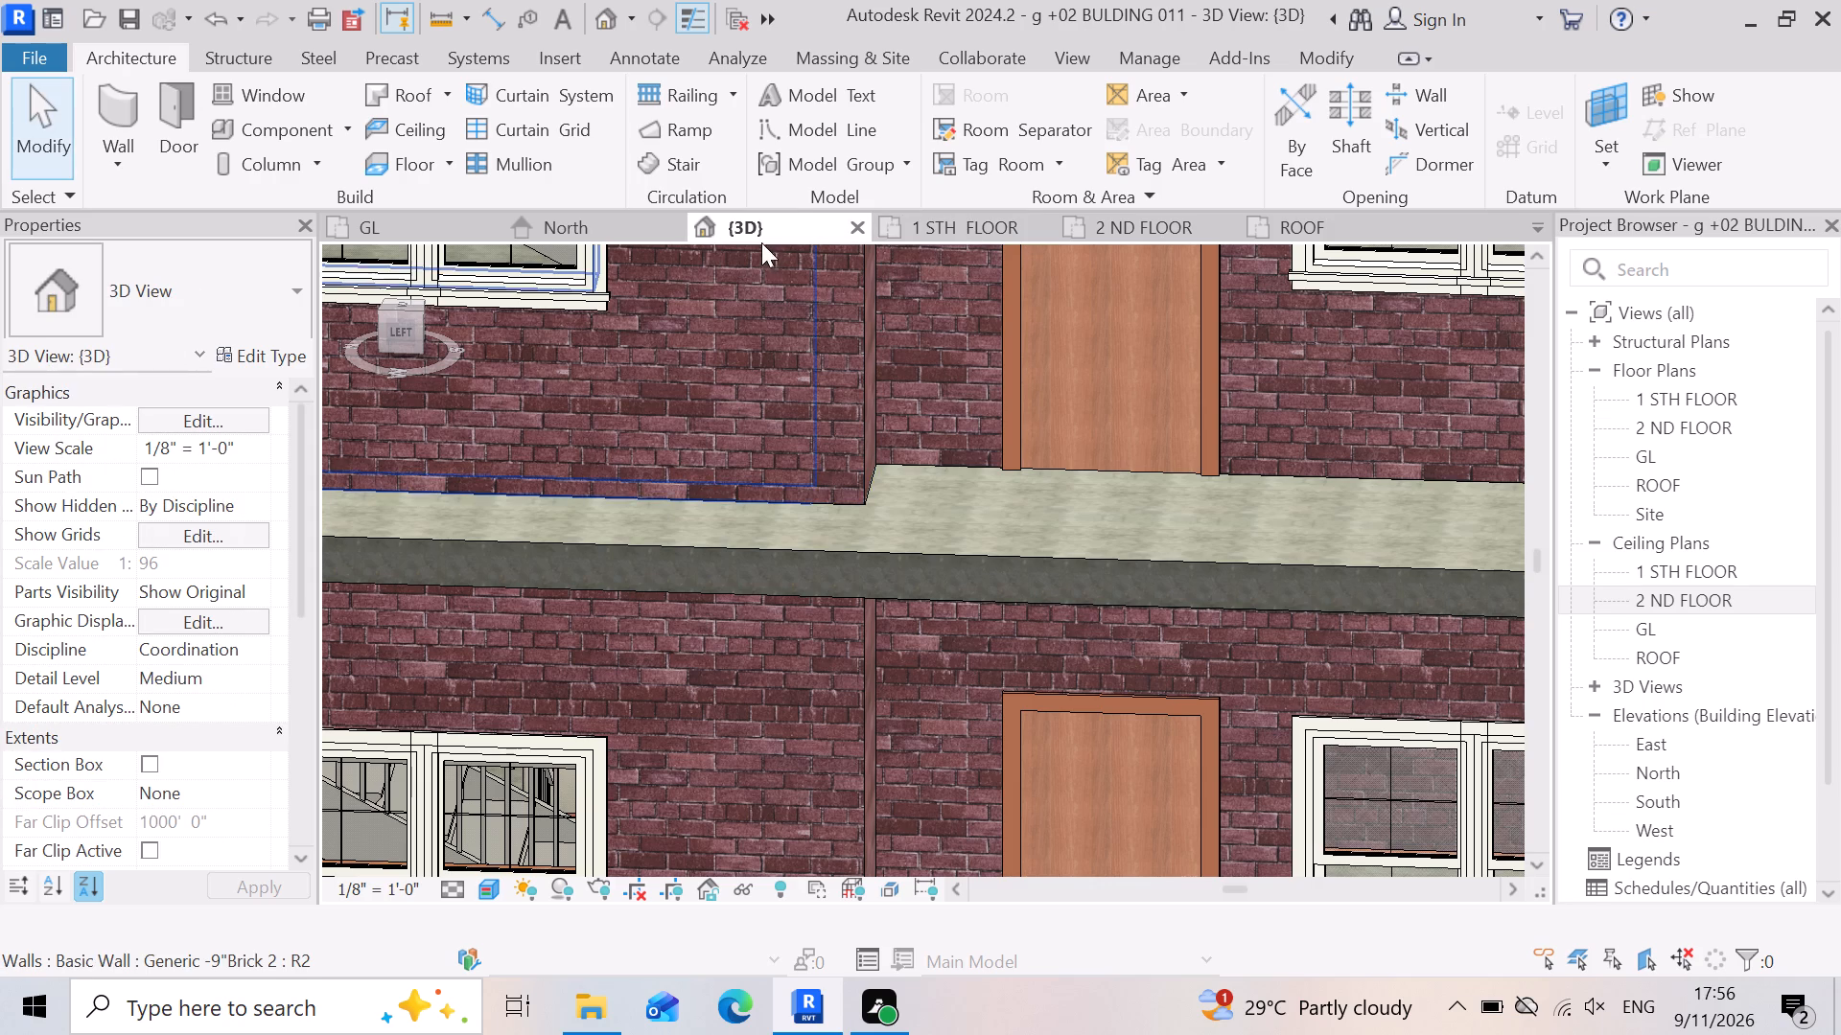
Start editing the boundary of the 2 ND FLOOR slab and open the 2 ND FLOOR floor plan.
left_click(974, 579)
scroll(976, 579, "down", 5)
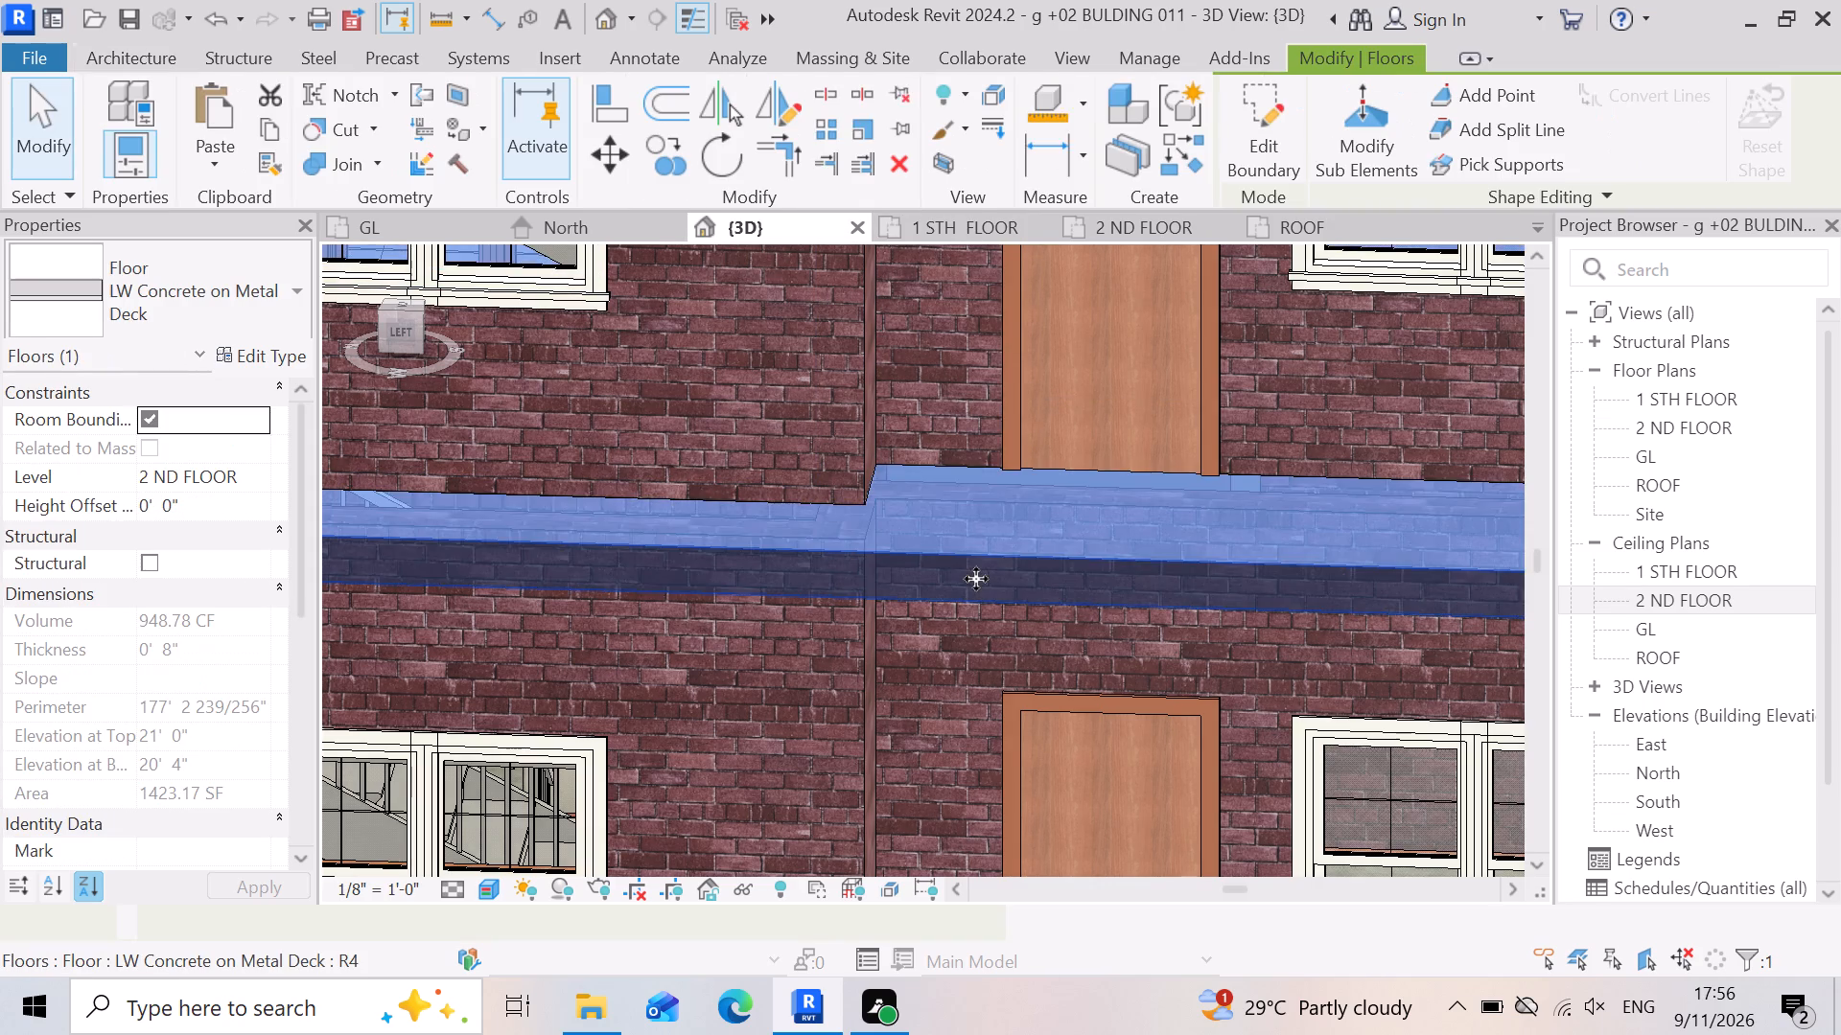
scroll(976, 579, "down", 4)
left_click(1270, 100)
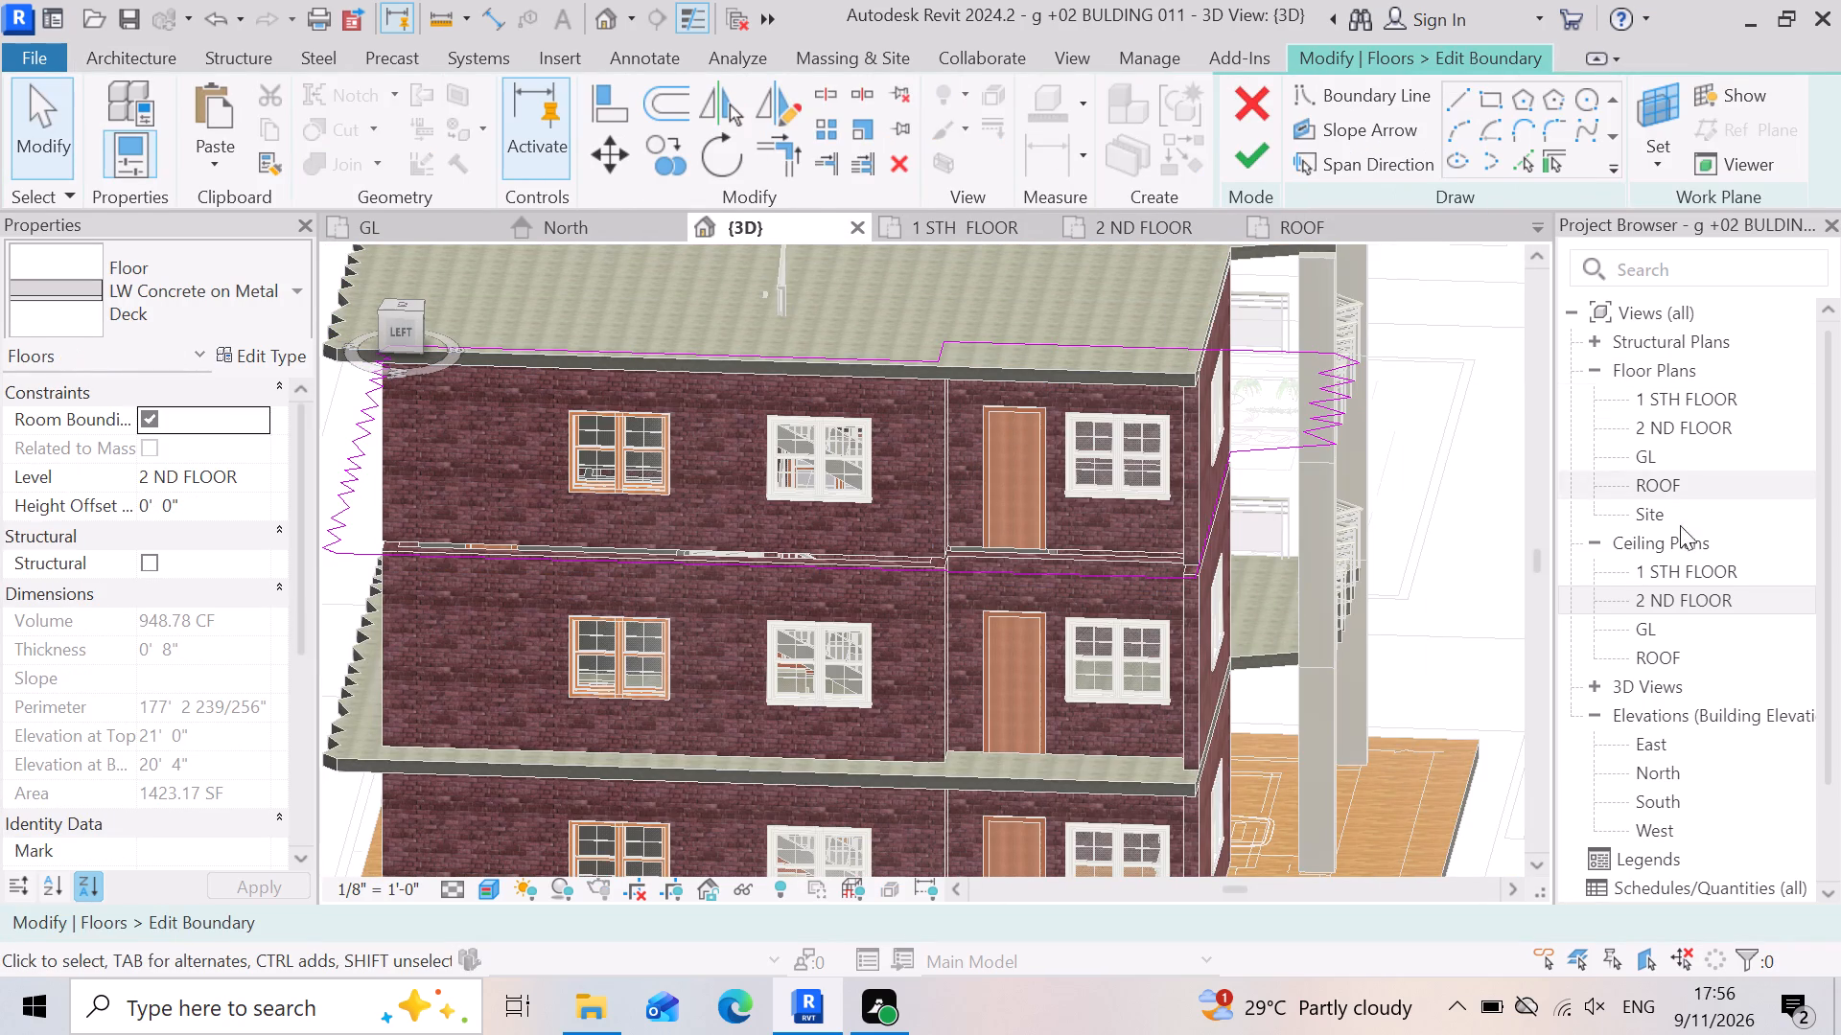
double_click(1685, 425)
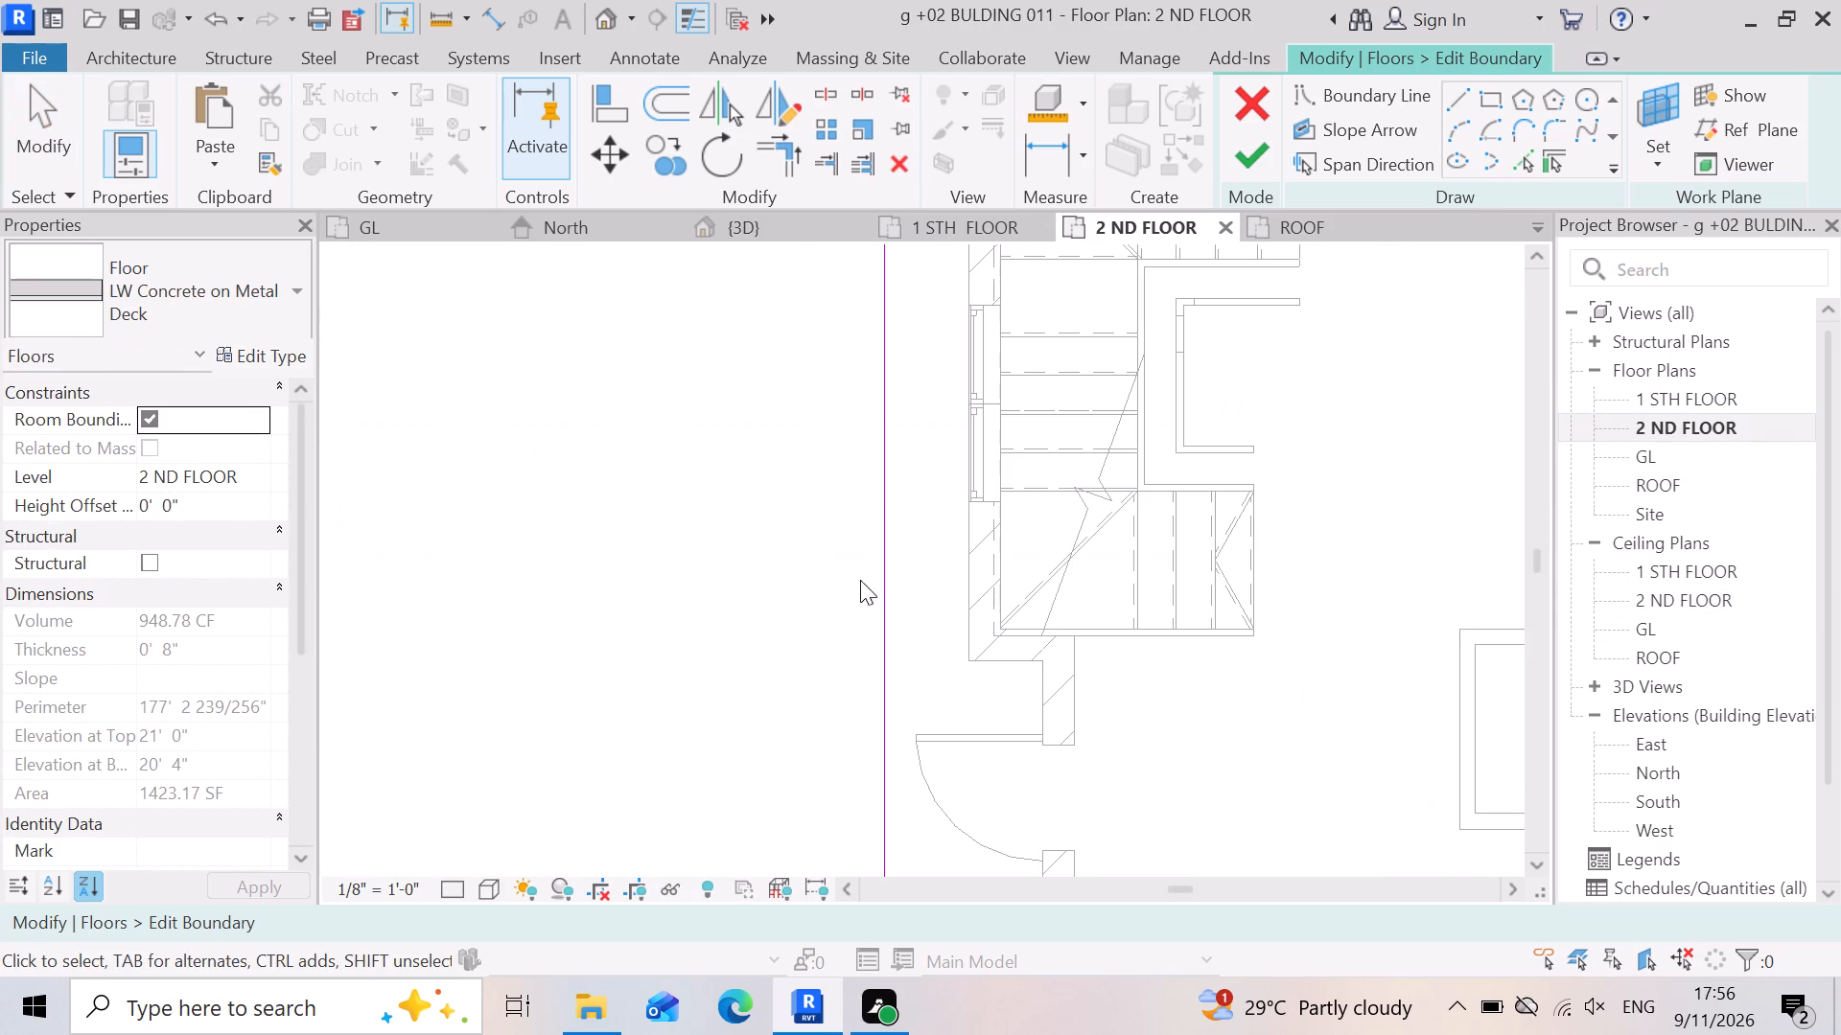
Draw a horizontal boundary line 2'-0" long from the slab's outer edge to the exterior wall corner just above the side door.
scroll(897, 560, "down", 5)
scroll(835, 687, "up", 6)
scroll(976, 616, "down", 8)
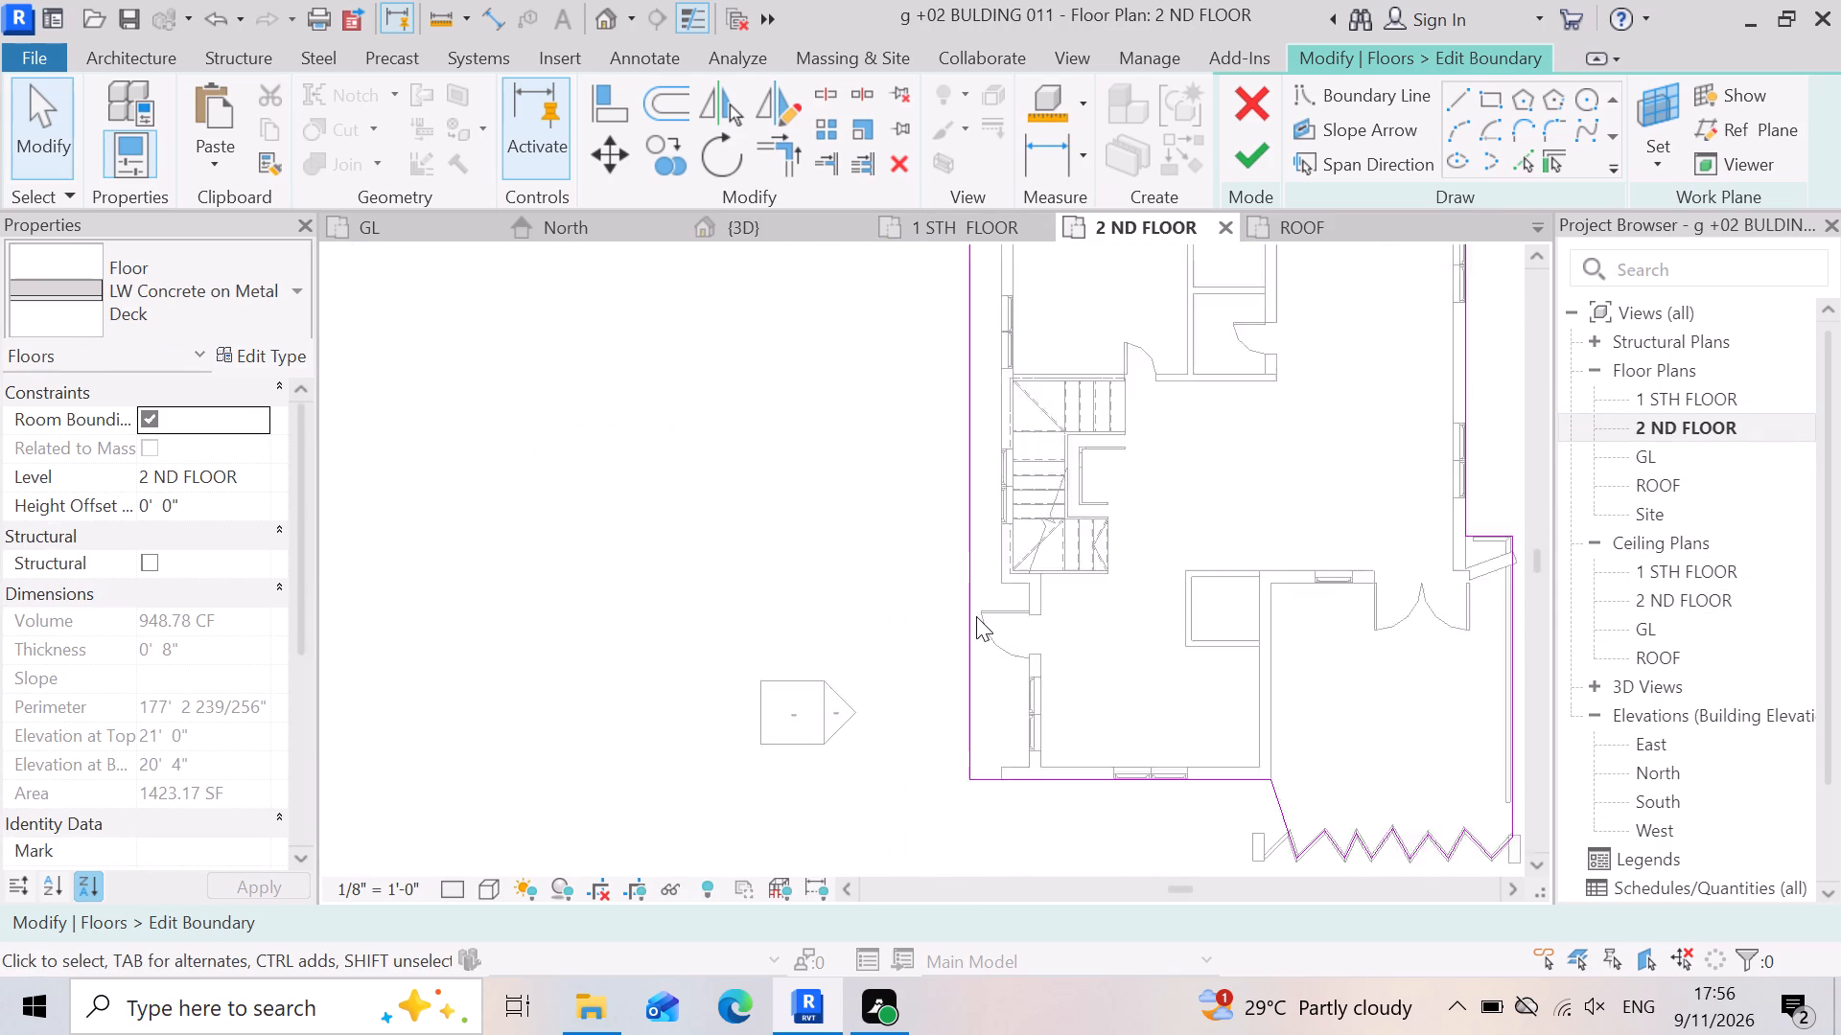
scroll(976, 616, "down", 6)
scroll(974, 607, "up", 15)
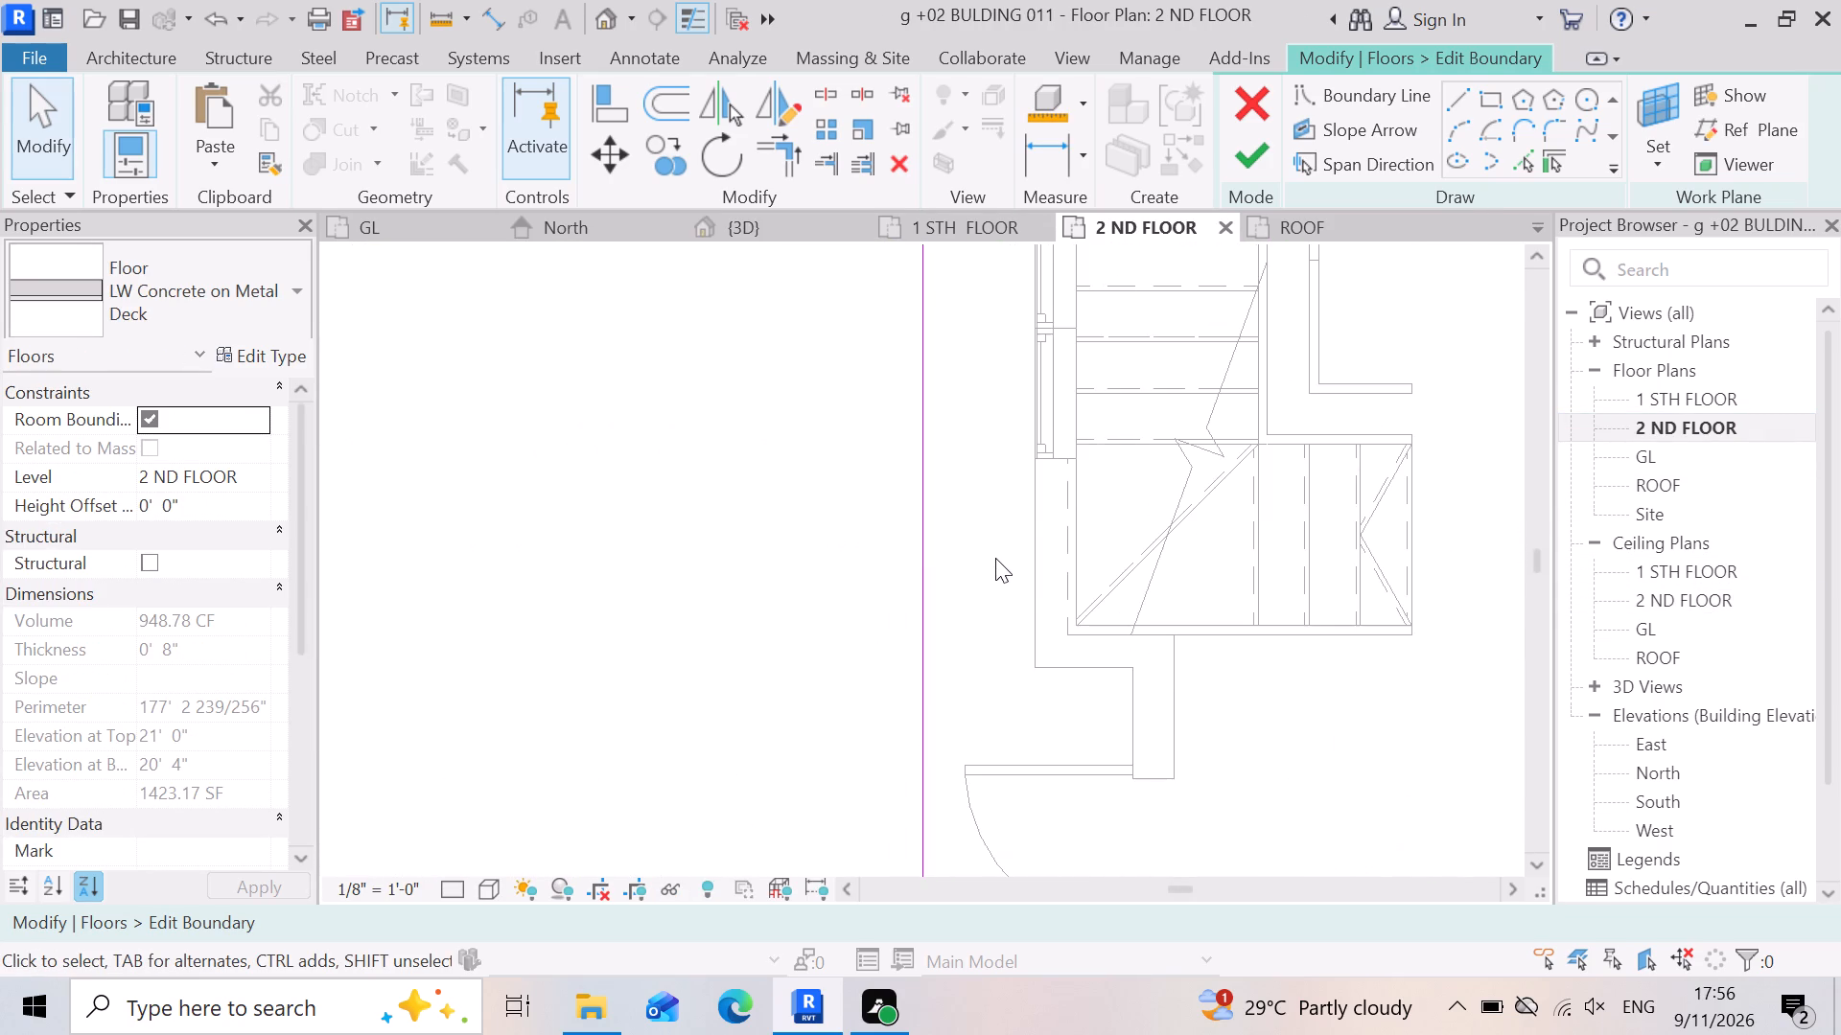
left_click(1458, 104)
scroll(1010, 740, "up", 4)
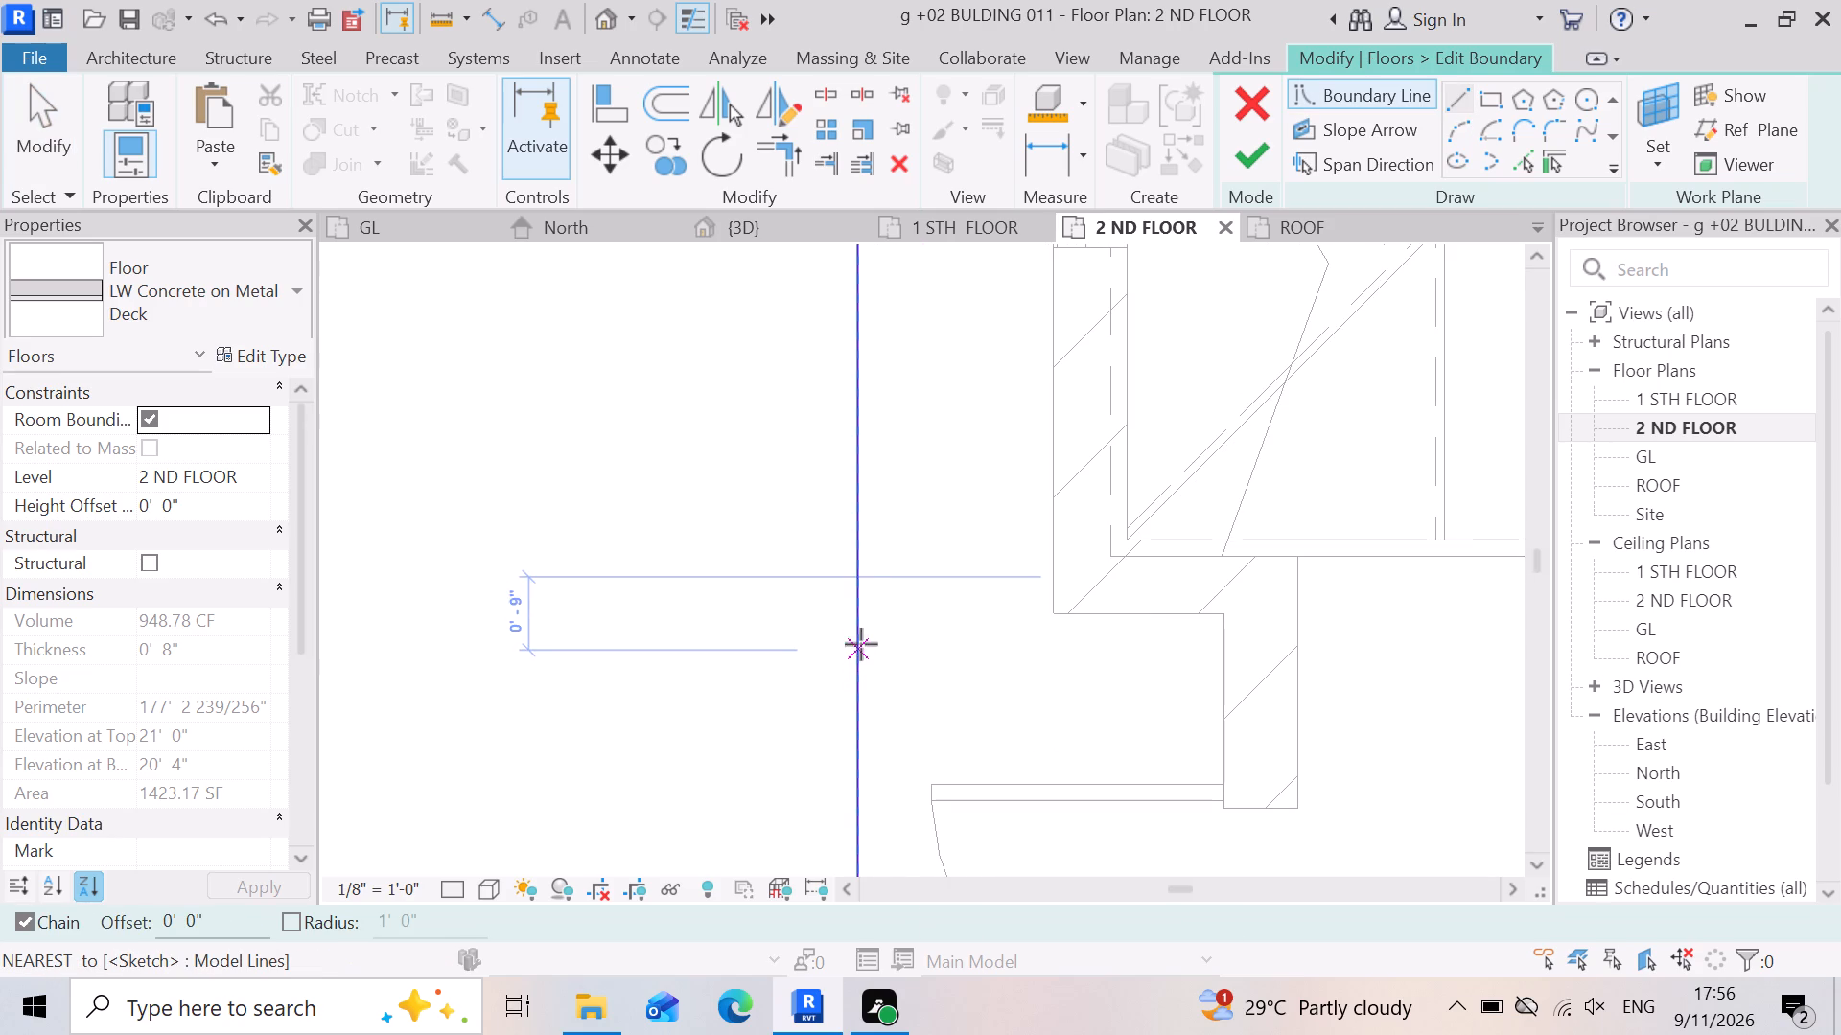
left_click(861, 638)
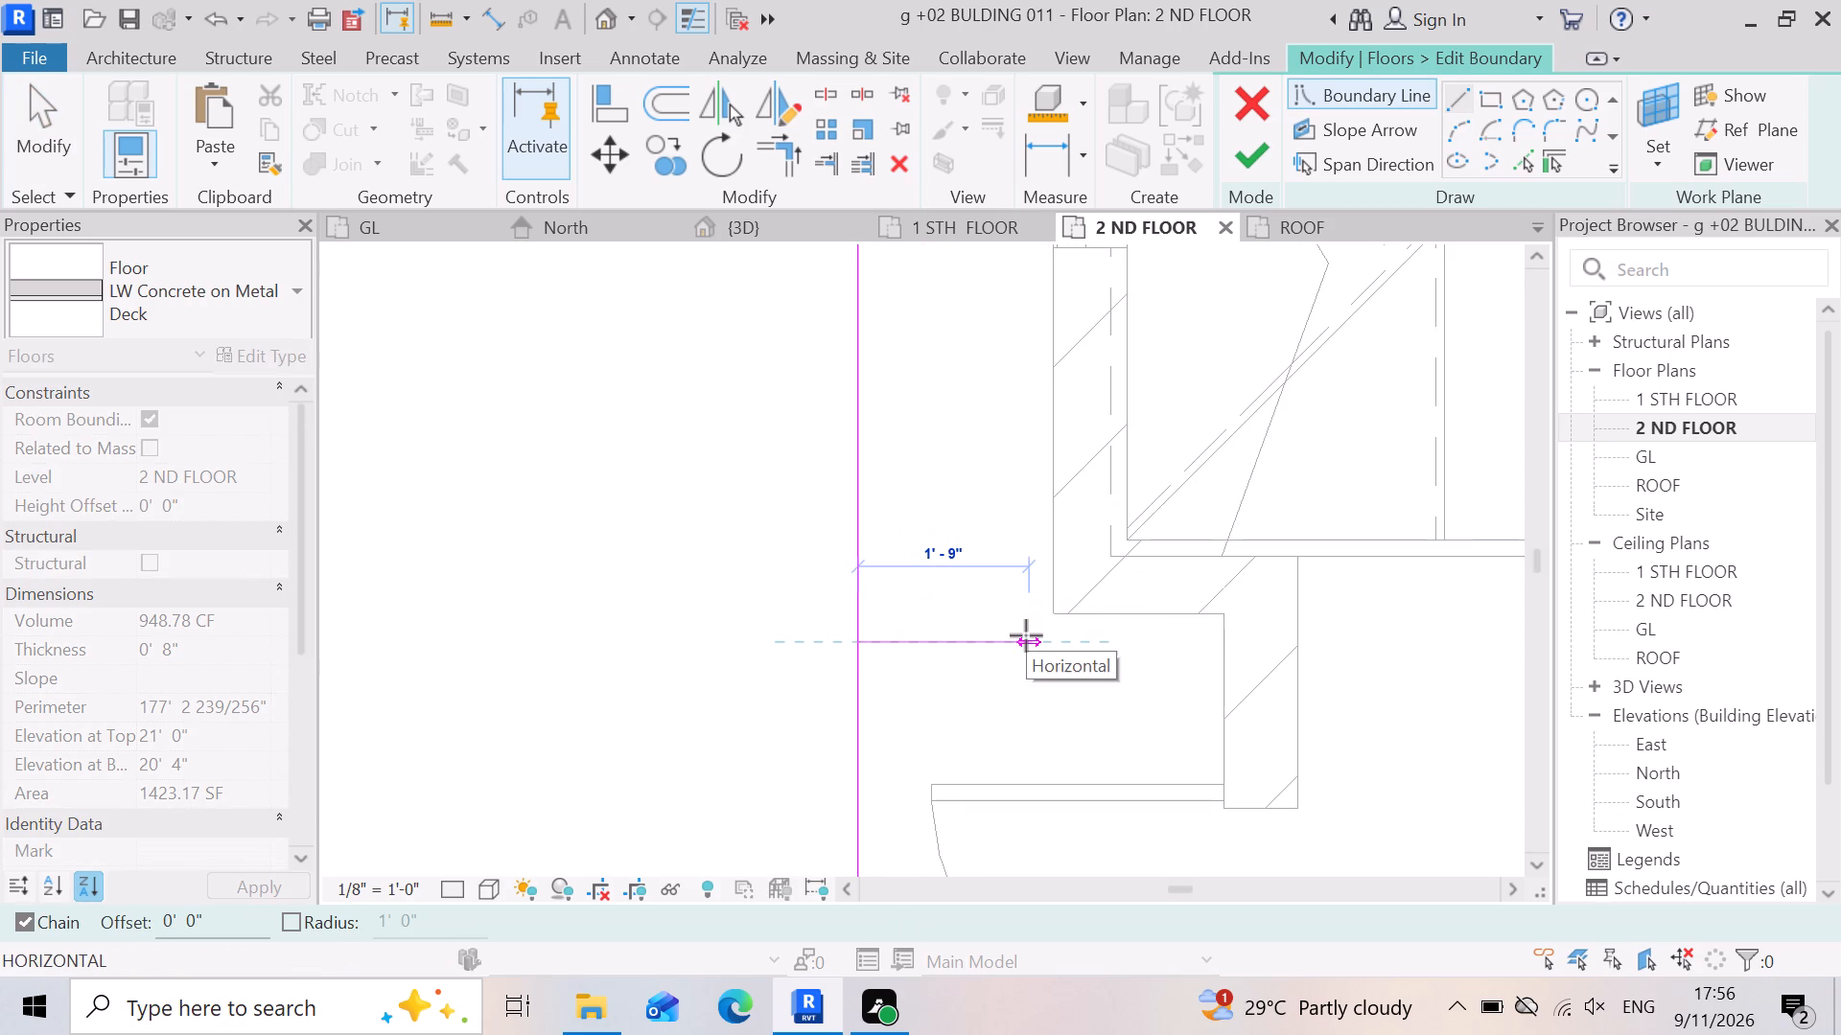
key("Escape")
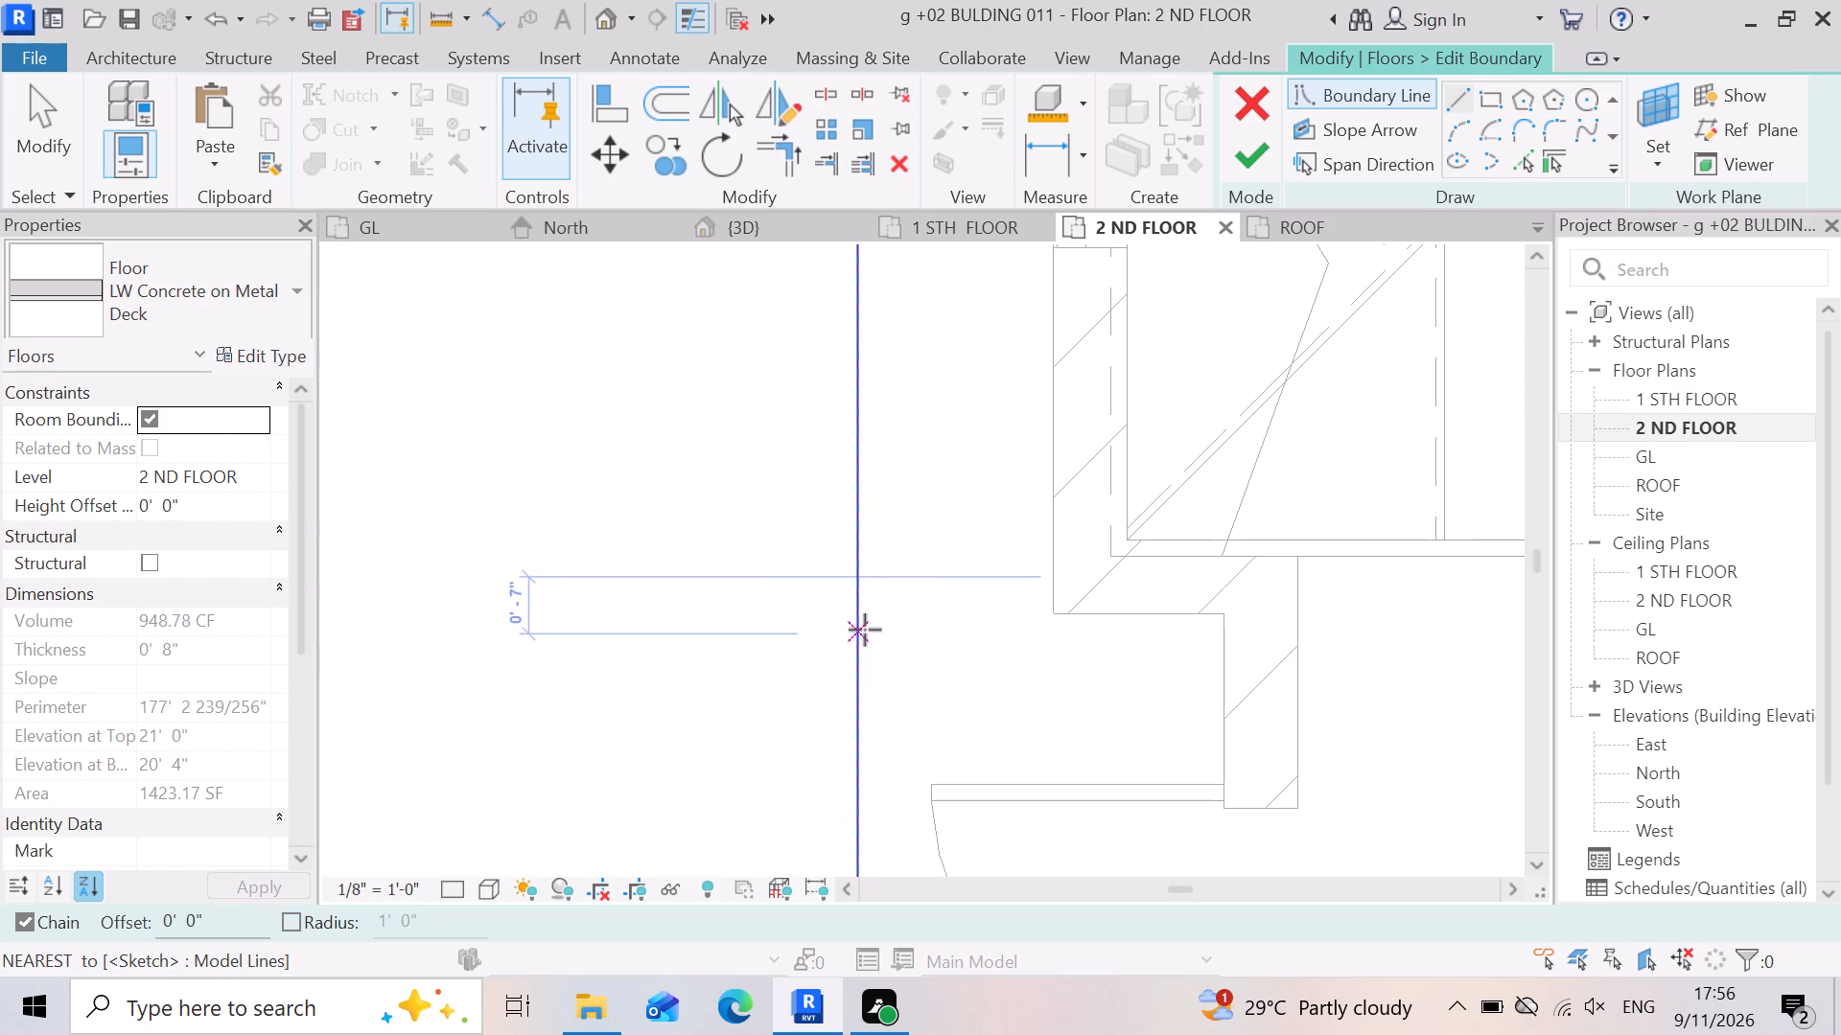
left_click(862, 625)
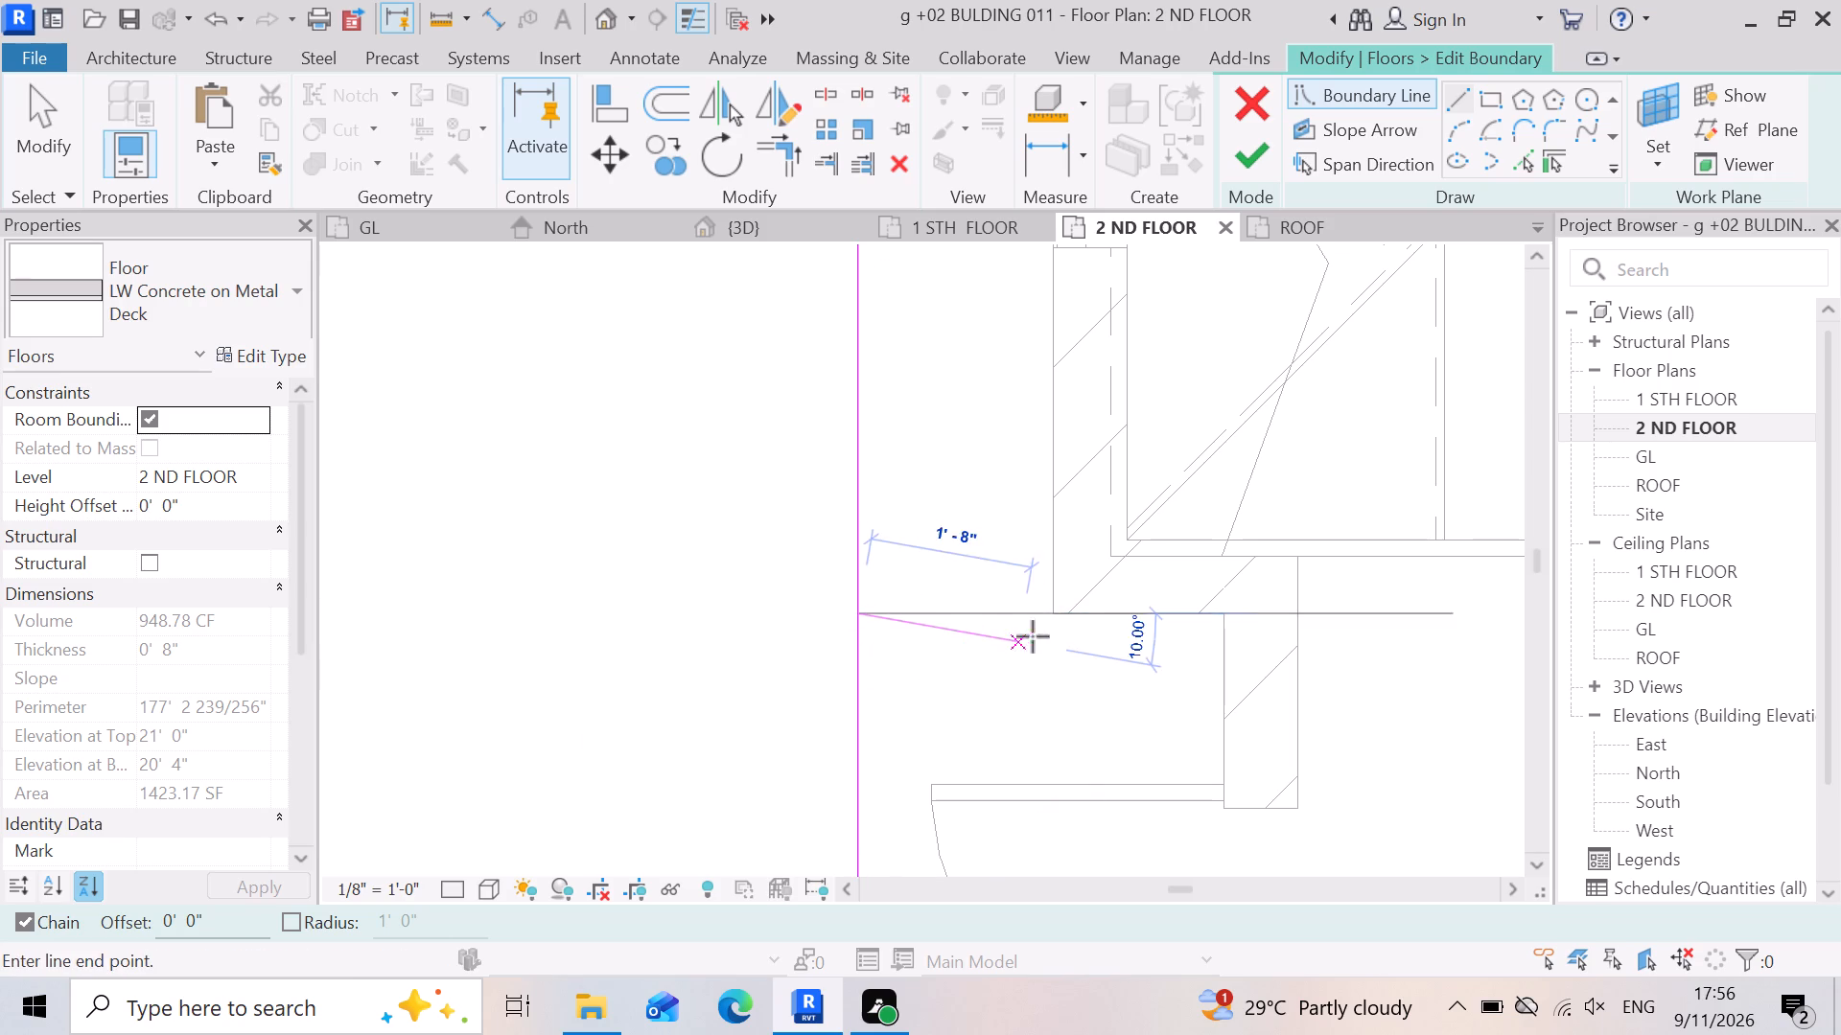
left_click(1054, 614)
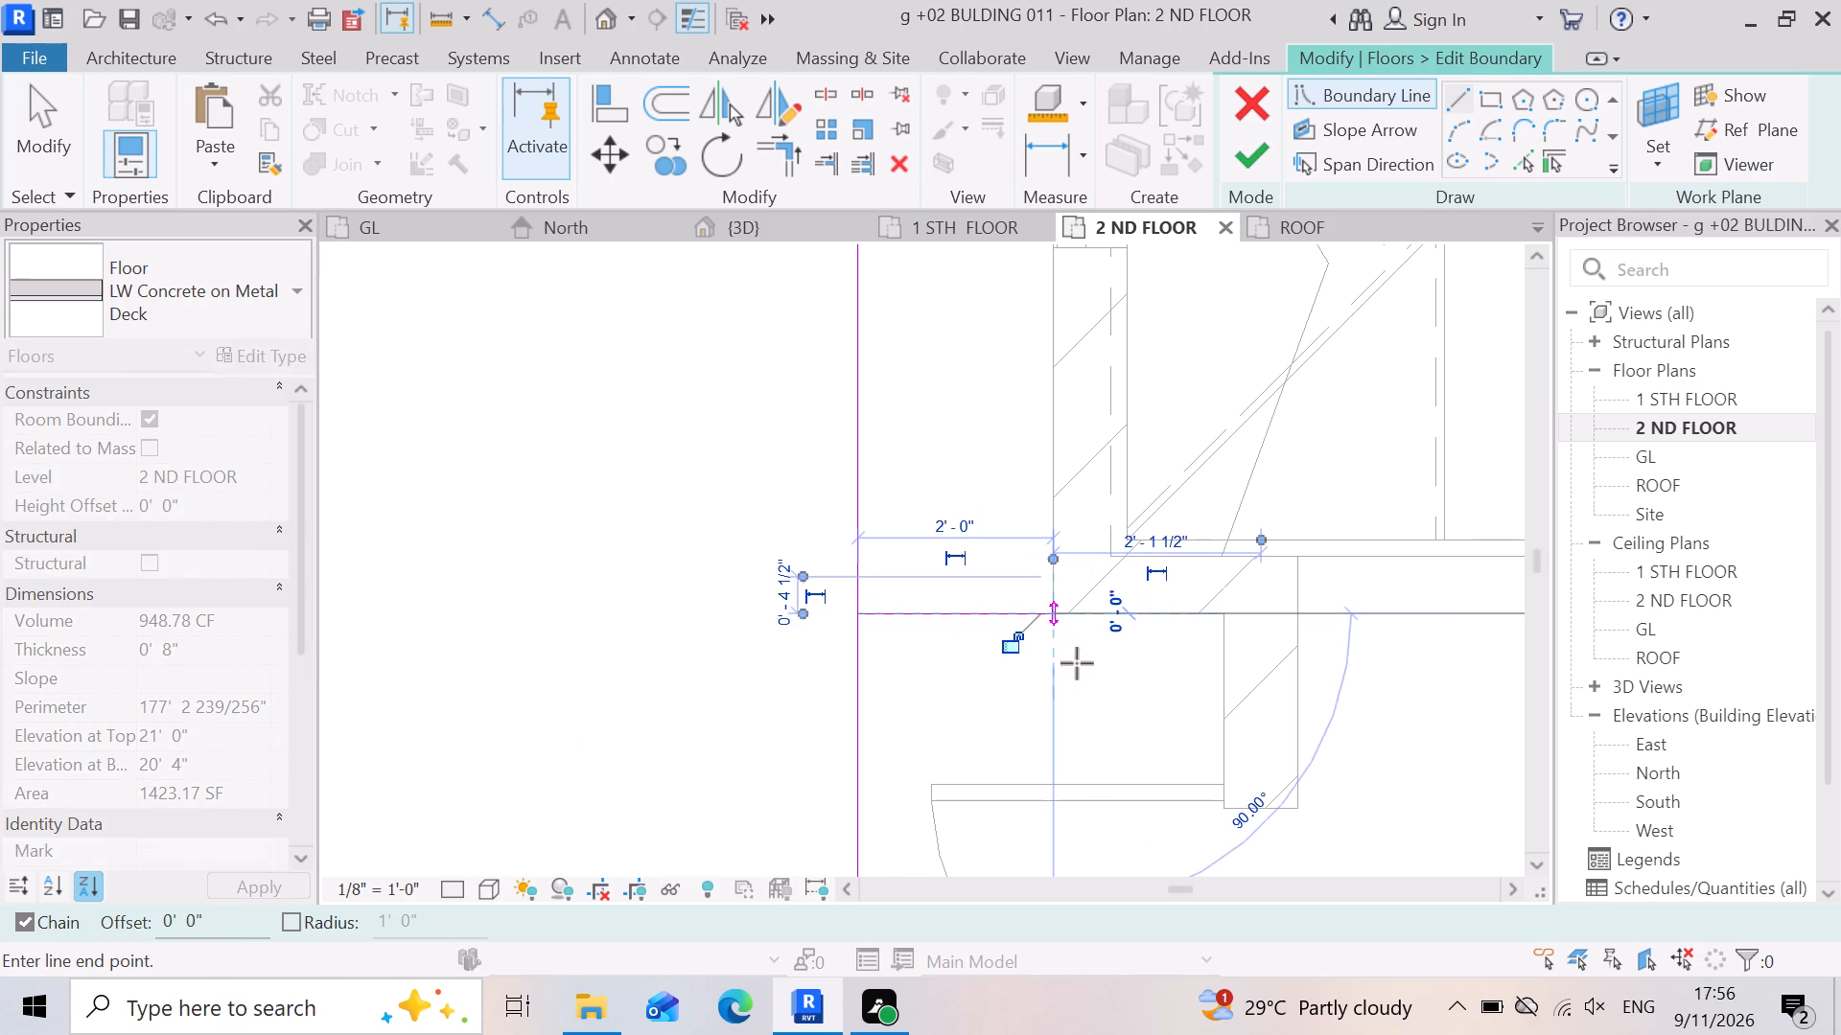
Continue the boundary with a vertical line about 30'-0" long from that wall corner along the exterior wall face to the zigzag edge.
scroll(1082, 666, "down", 16)
scroll(1099, 398, "up", 2)
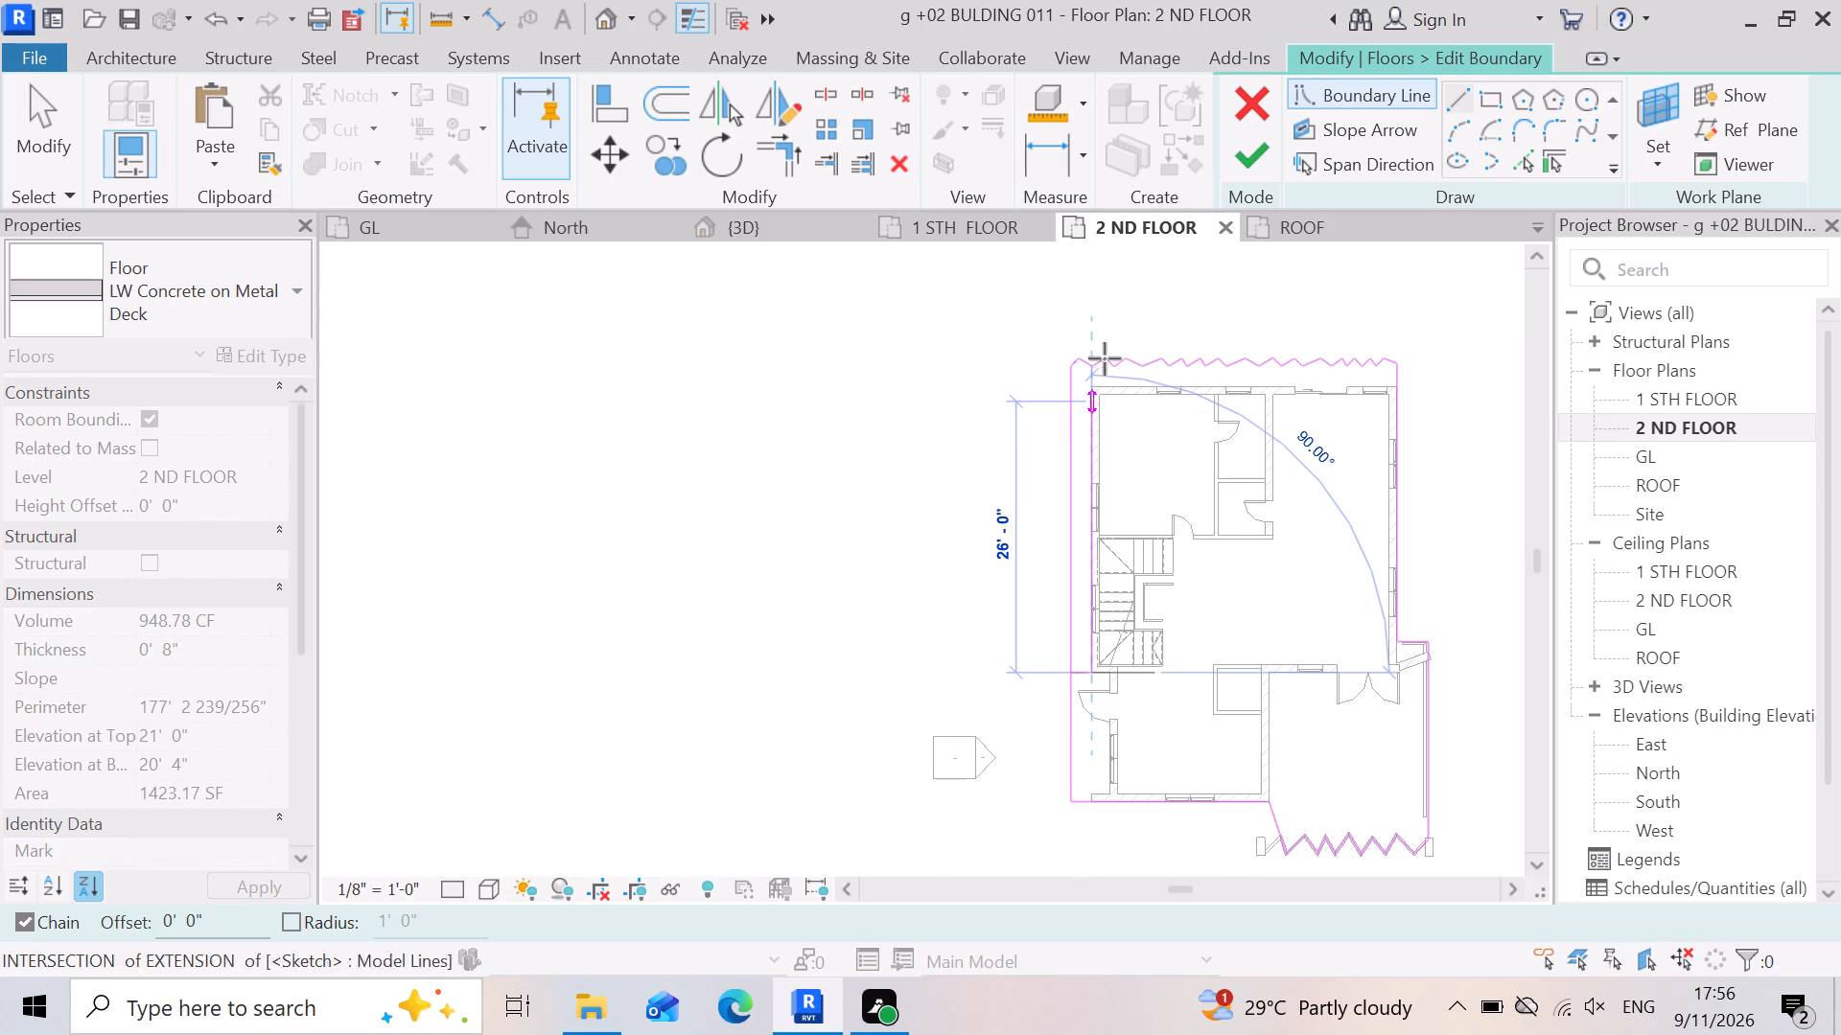
scroll(1101, 342, "up", 3)
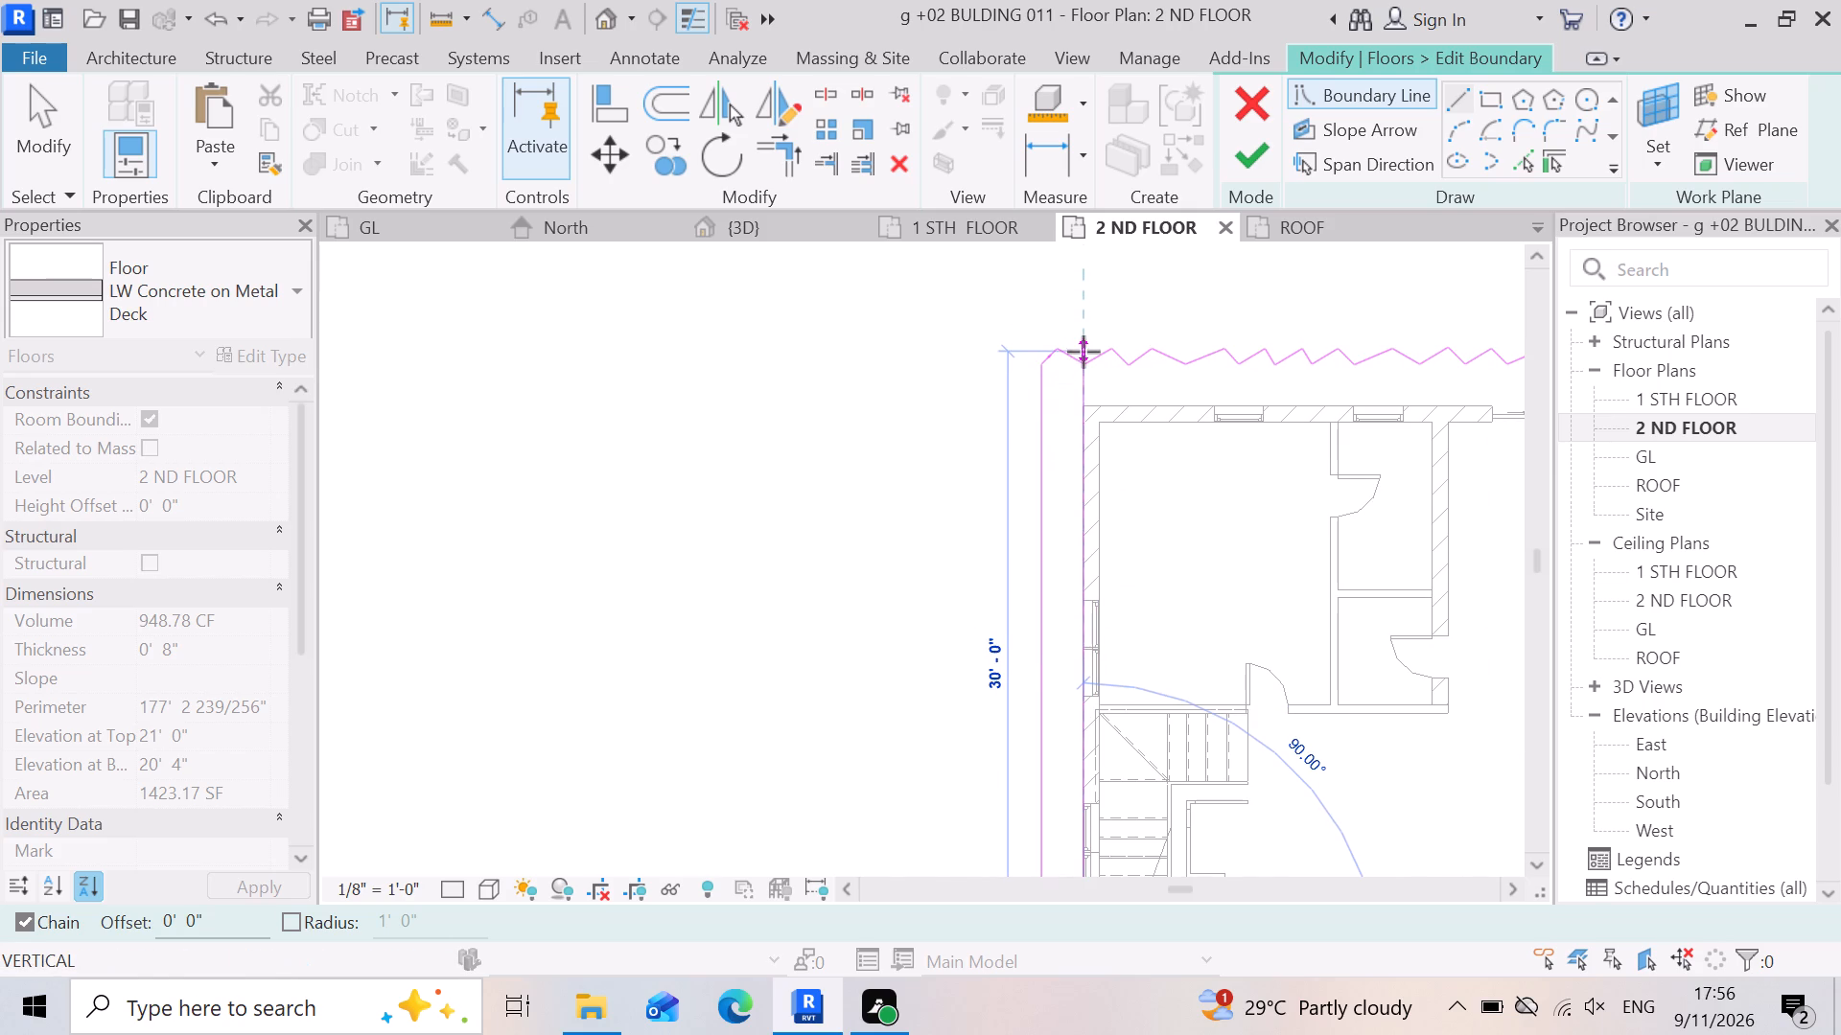
left_click(1084, 352)
key("Escape")
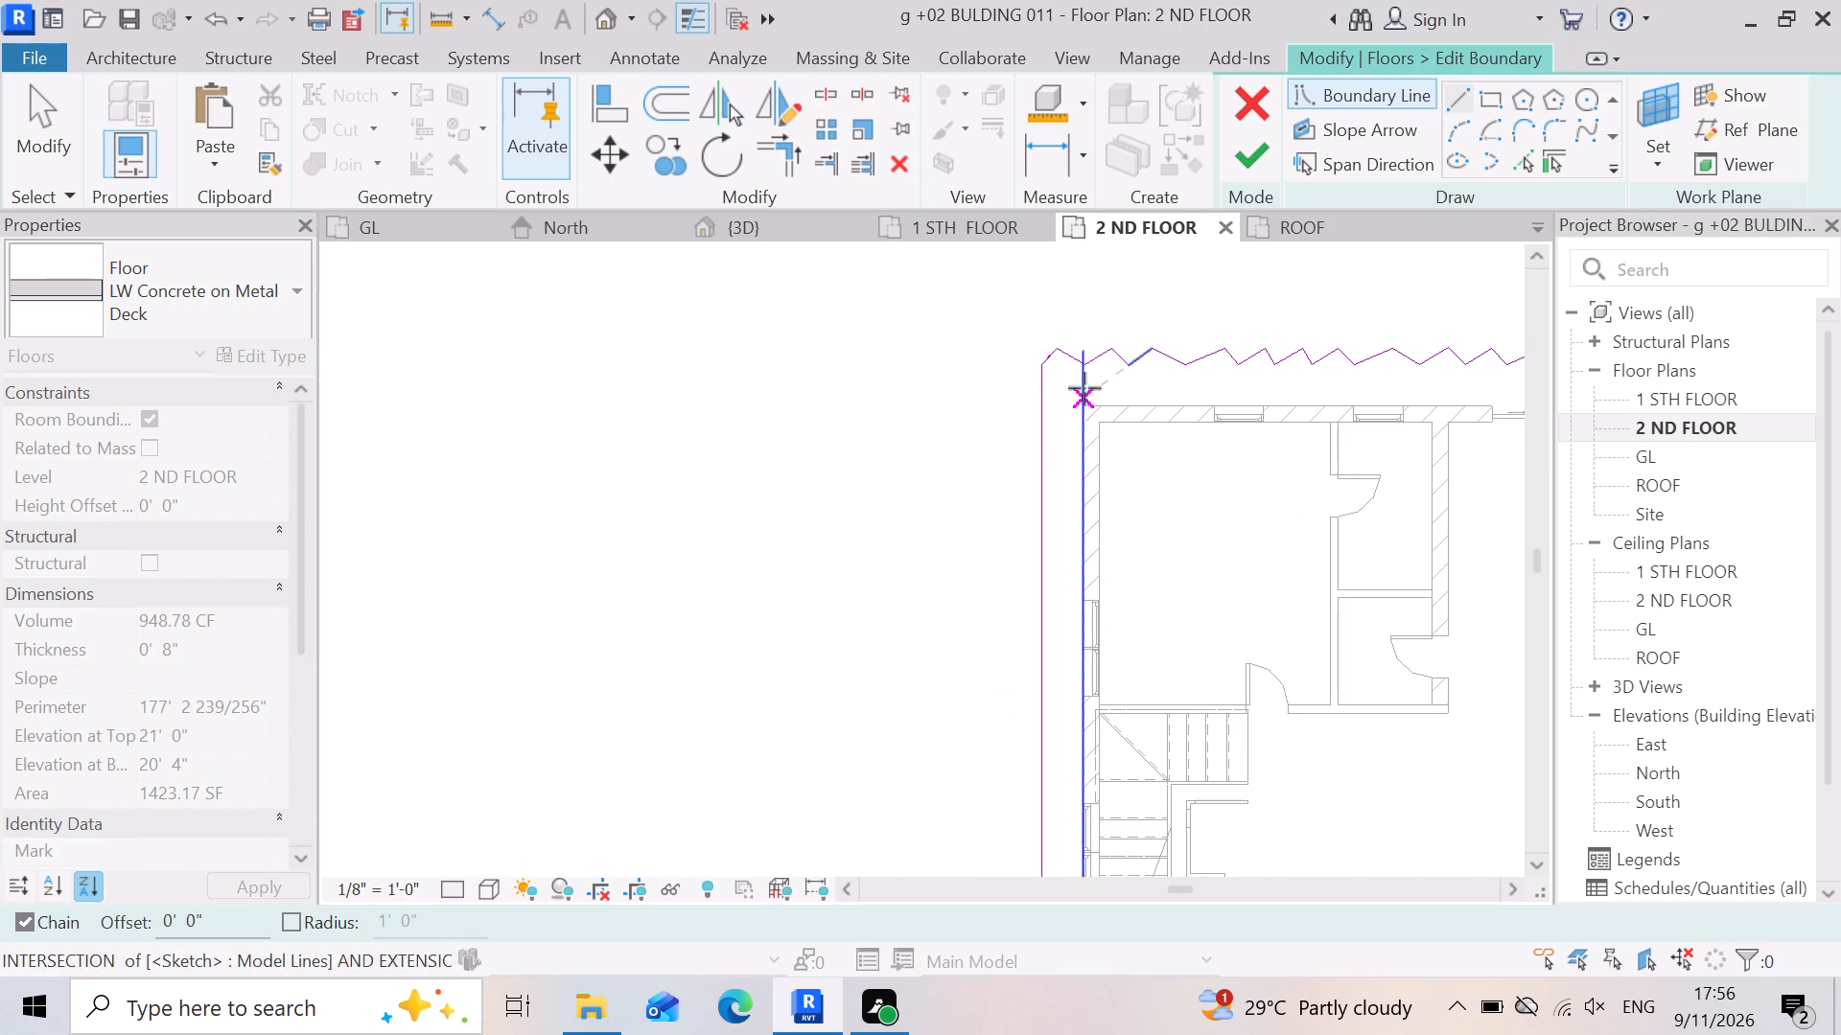
scroll(1115, 402, "up", 3)
key("Escape")
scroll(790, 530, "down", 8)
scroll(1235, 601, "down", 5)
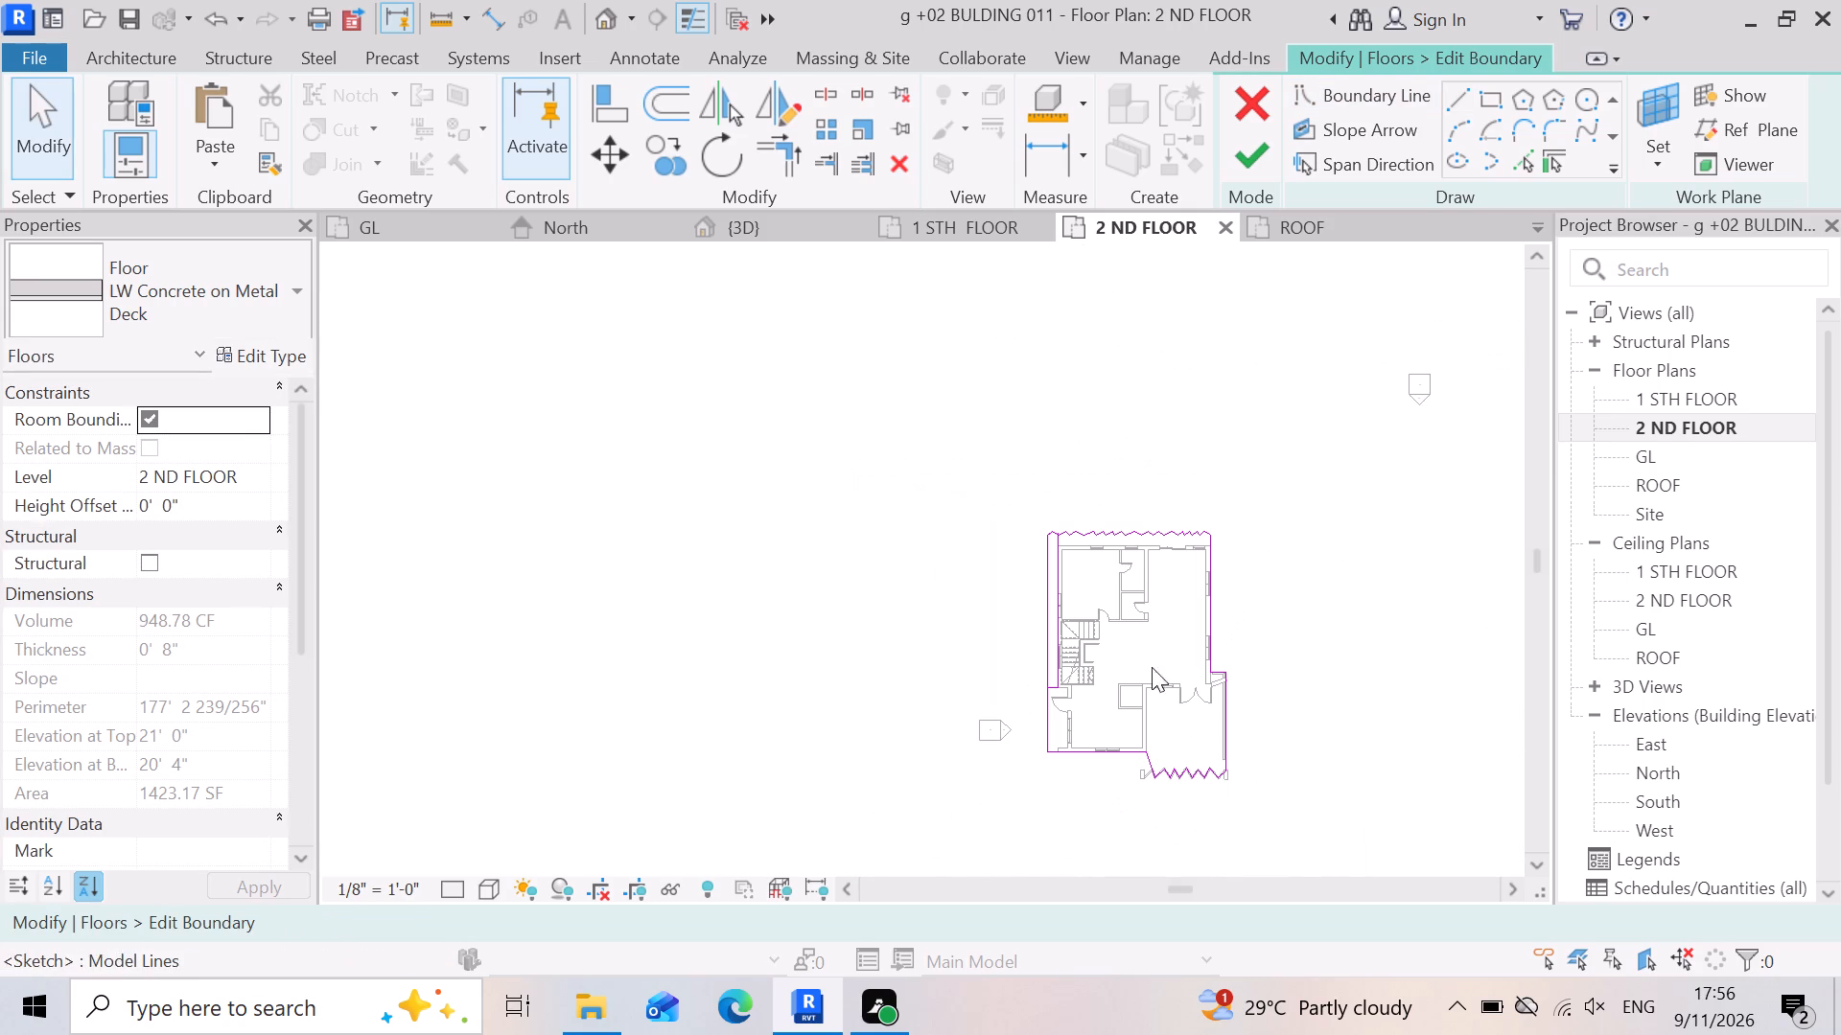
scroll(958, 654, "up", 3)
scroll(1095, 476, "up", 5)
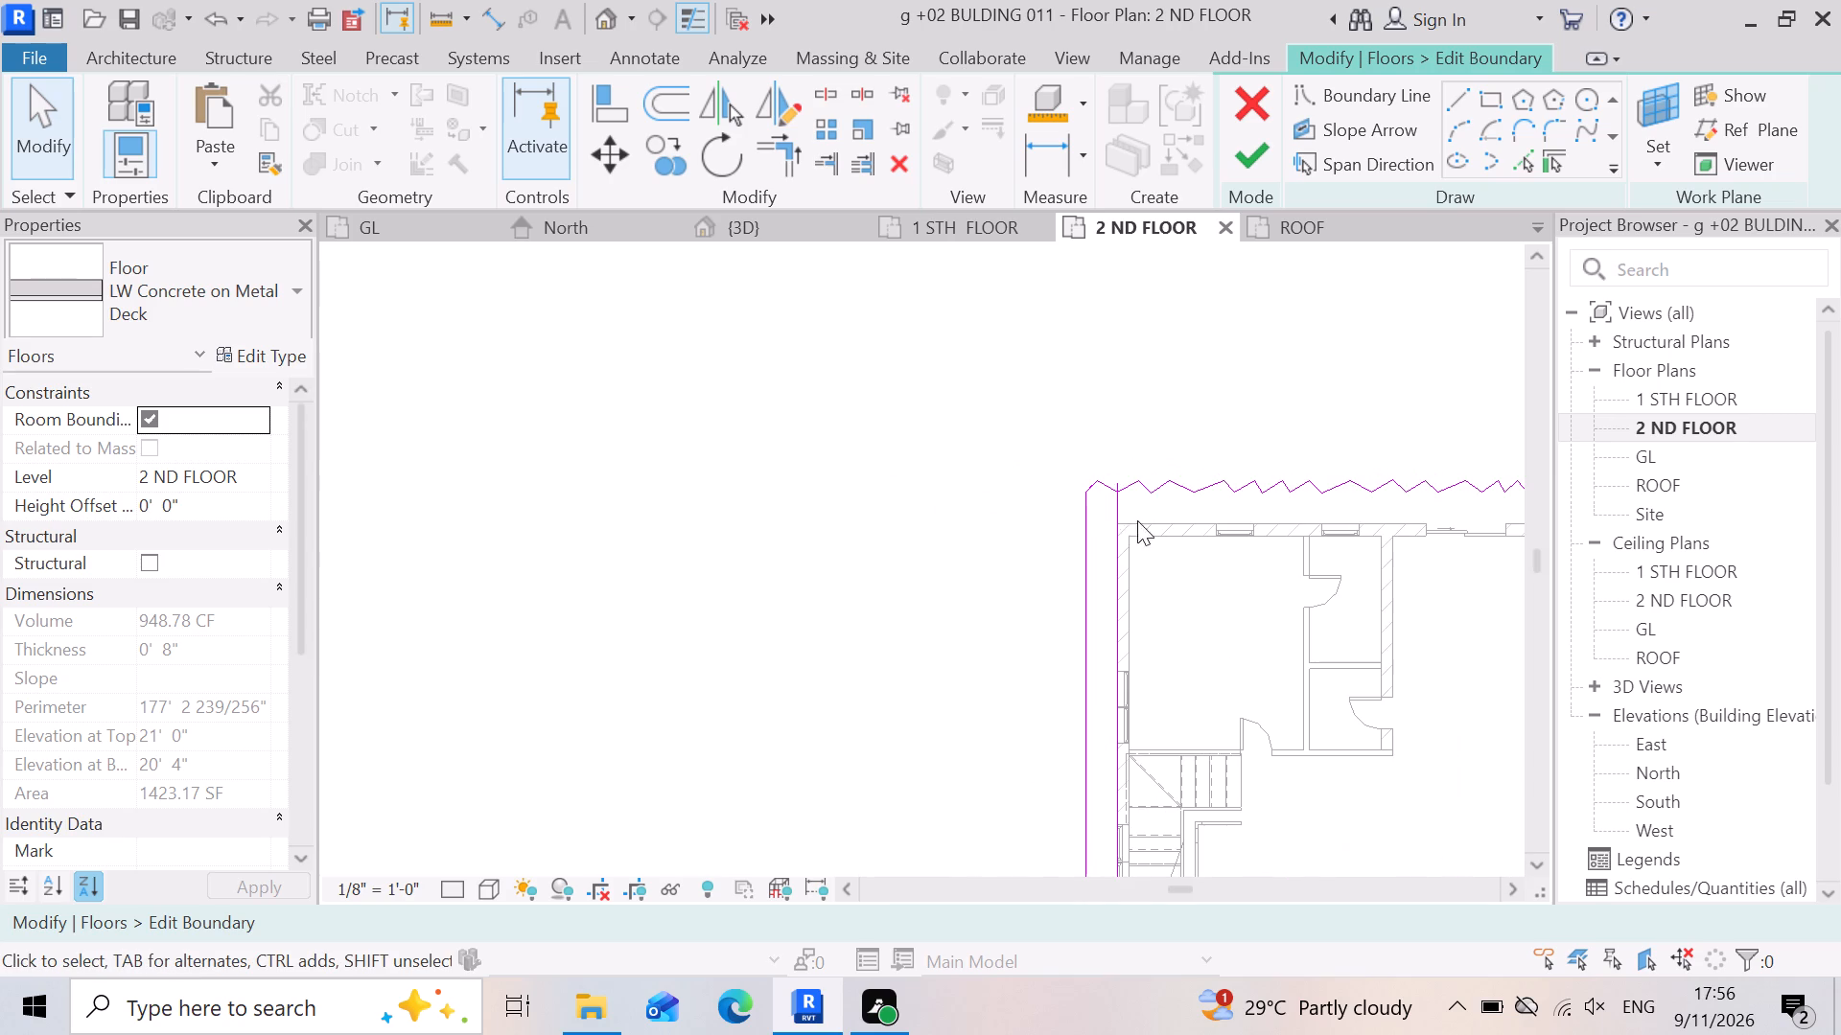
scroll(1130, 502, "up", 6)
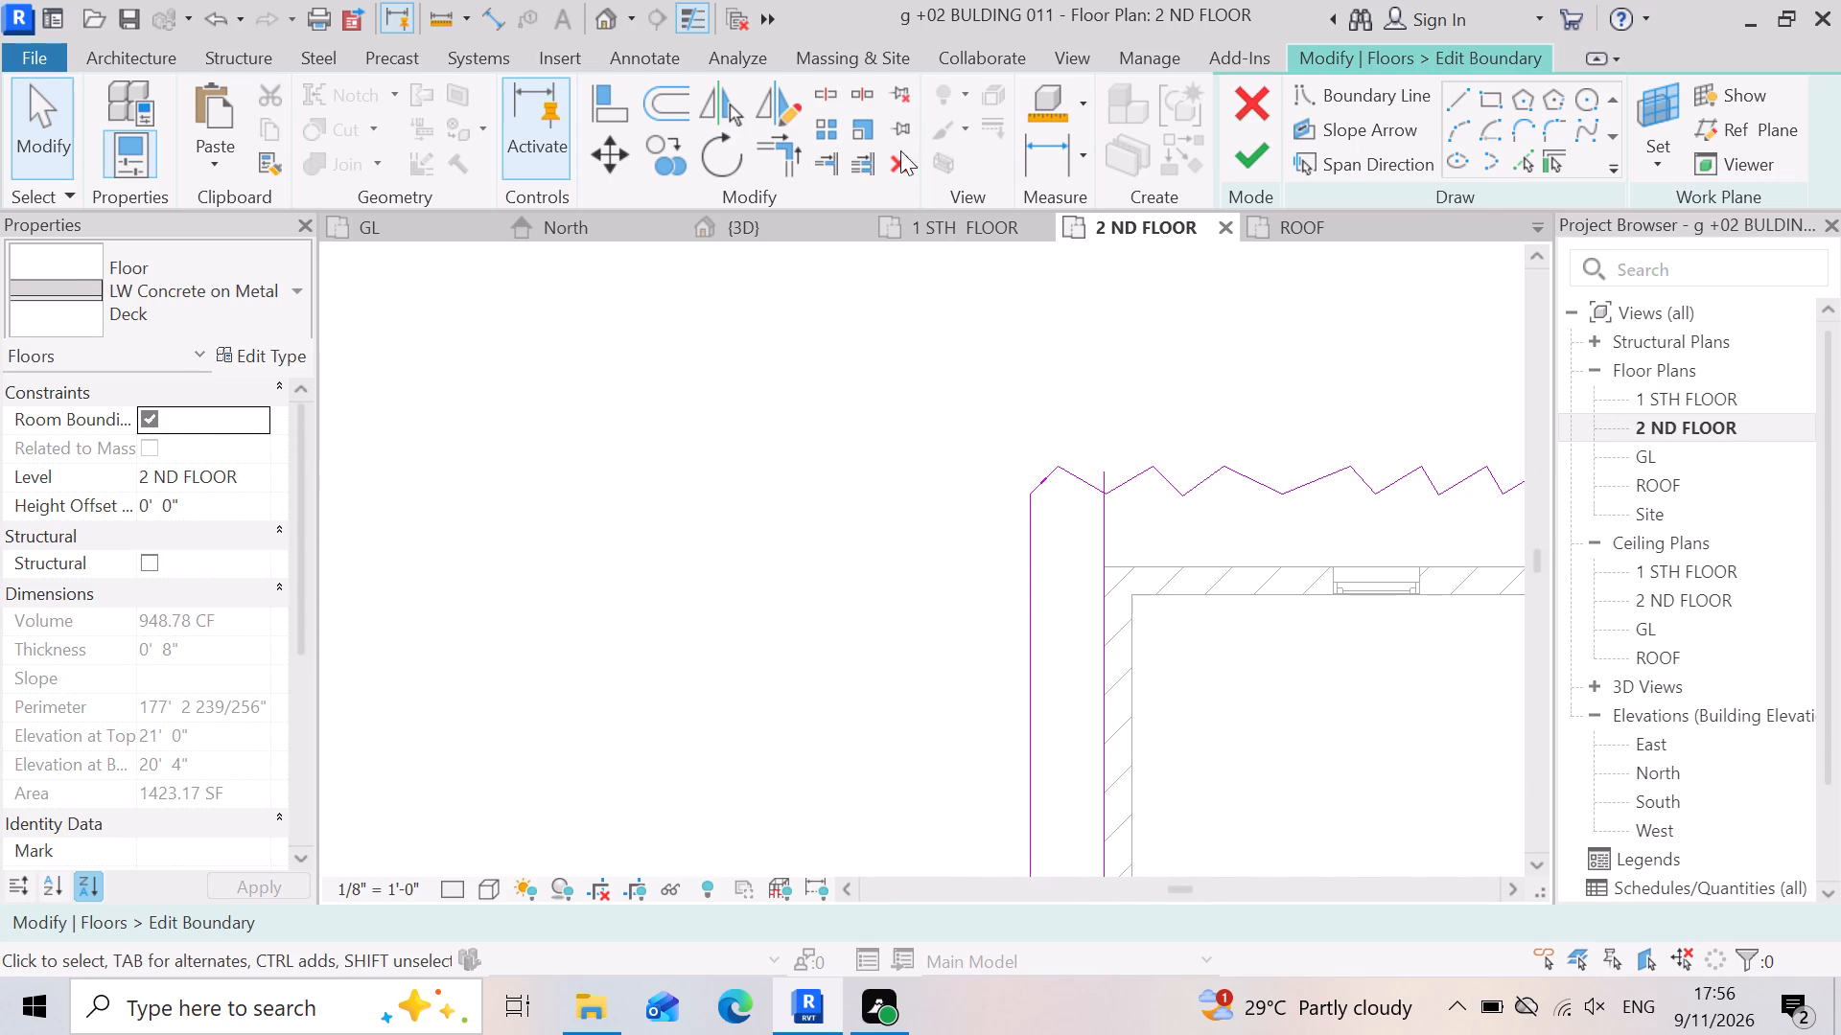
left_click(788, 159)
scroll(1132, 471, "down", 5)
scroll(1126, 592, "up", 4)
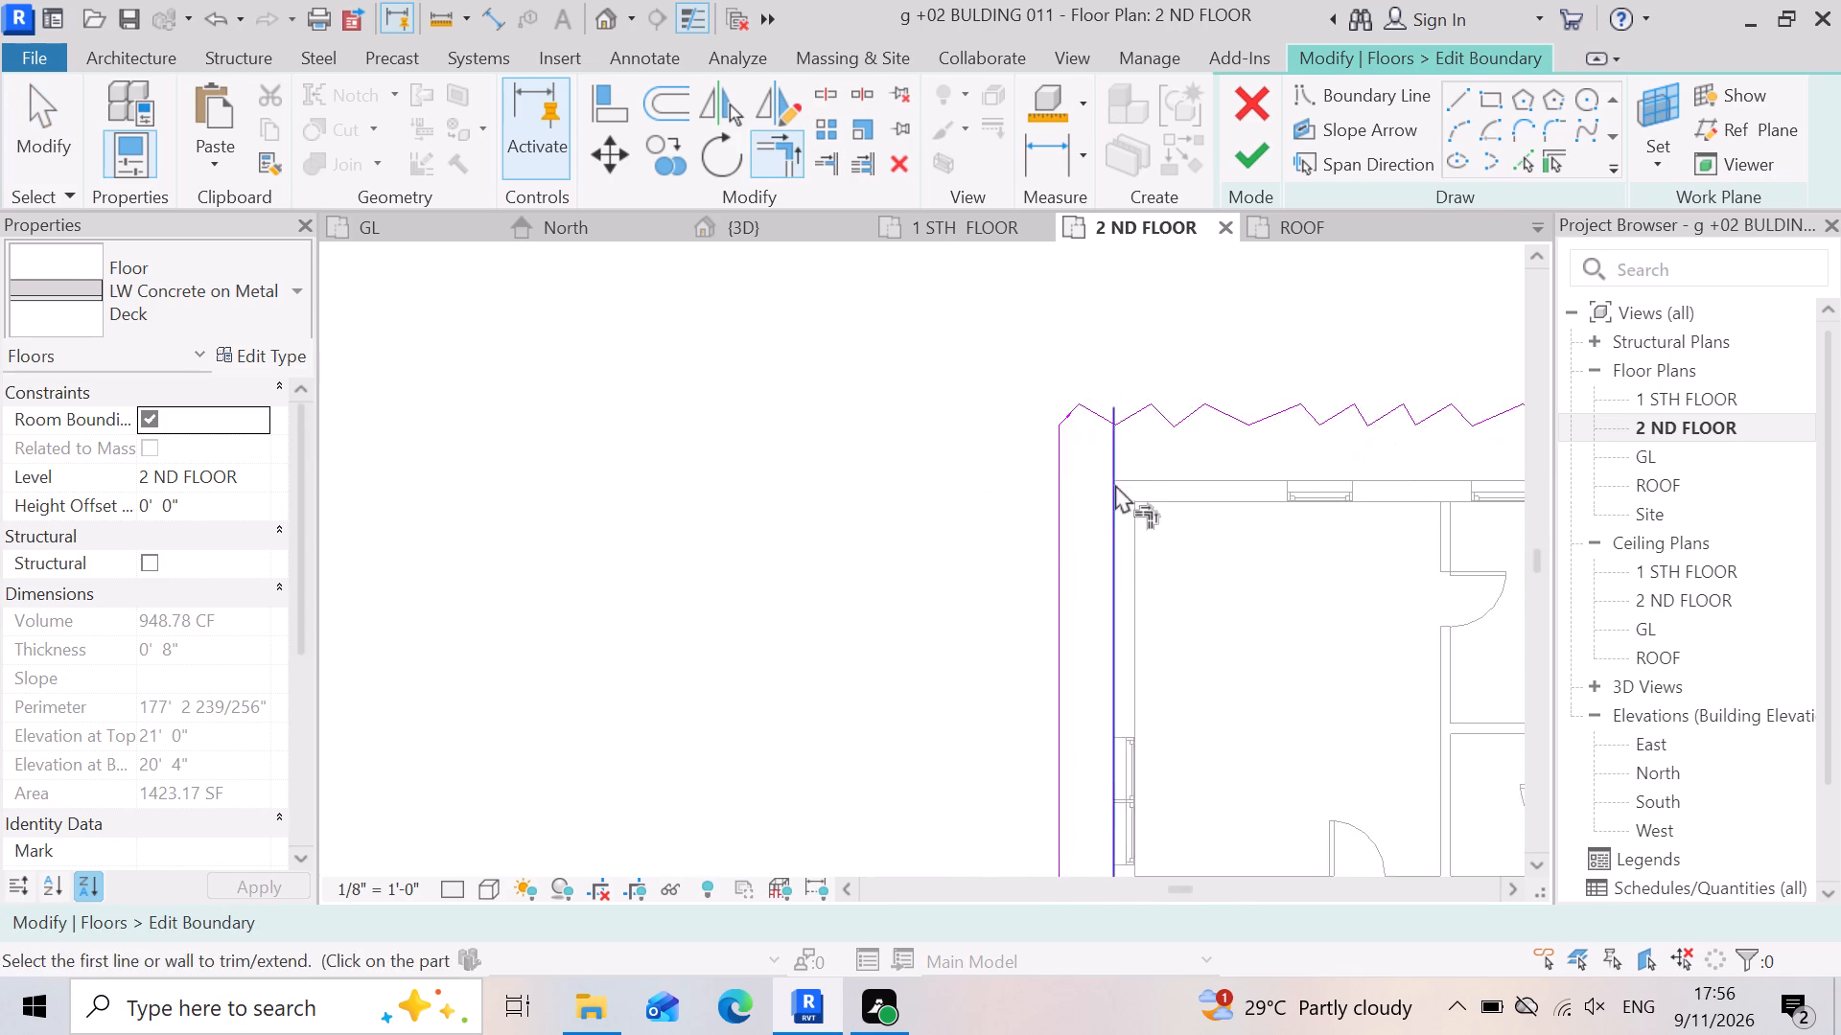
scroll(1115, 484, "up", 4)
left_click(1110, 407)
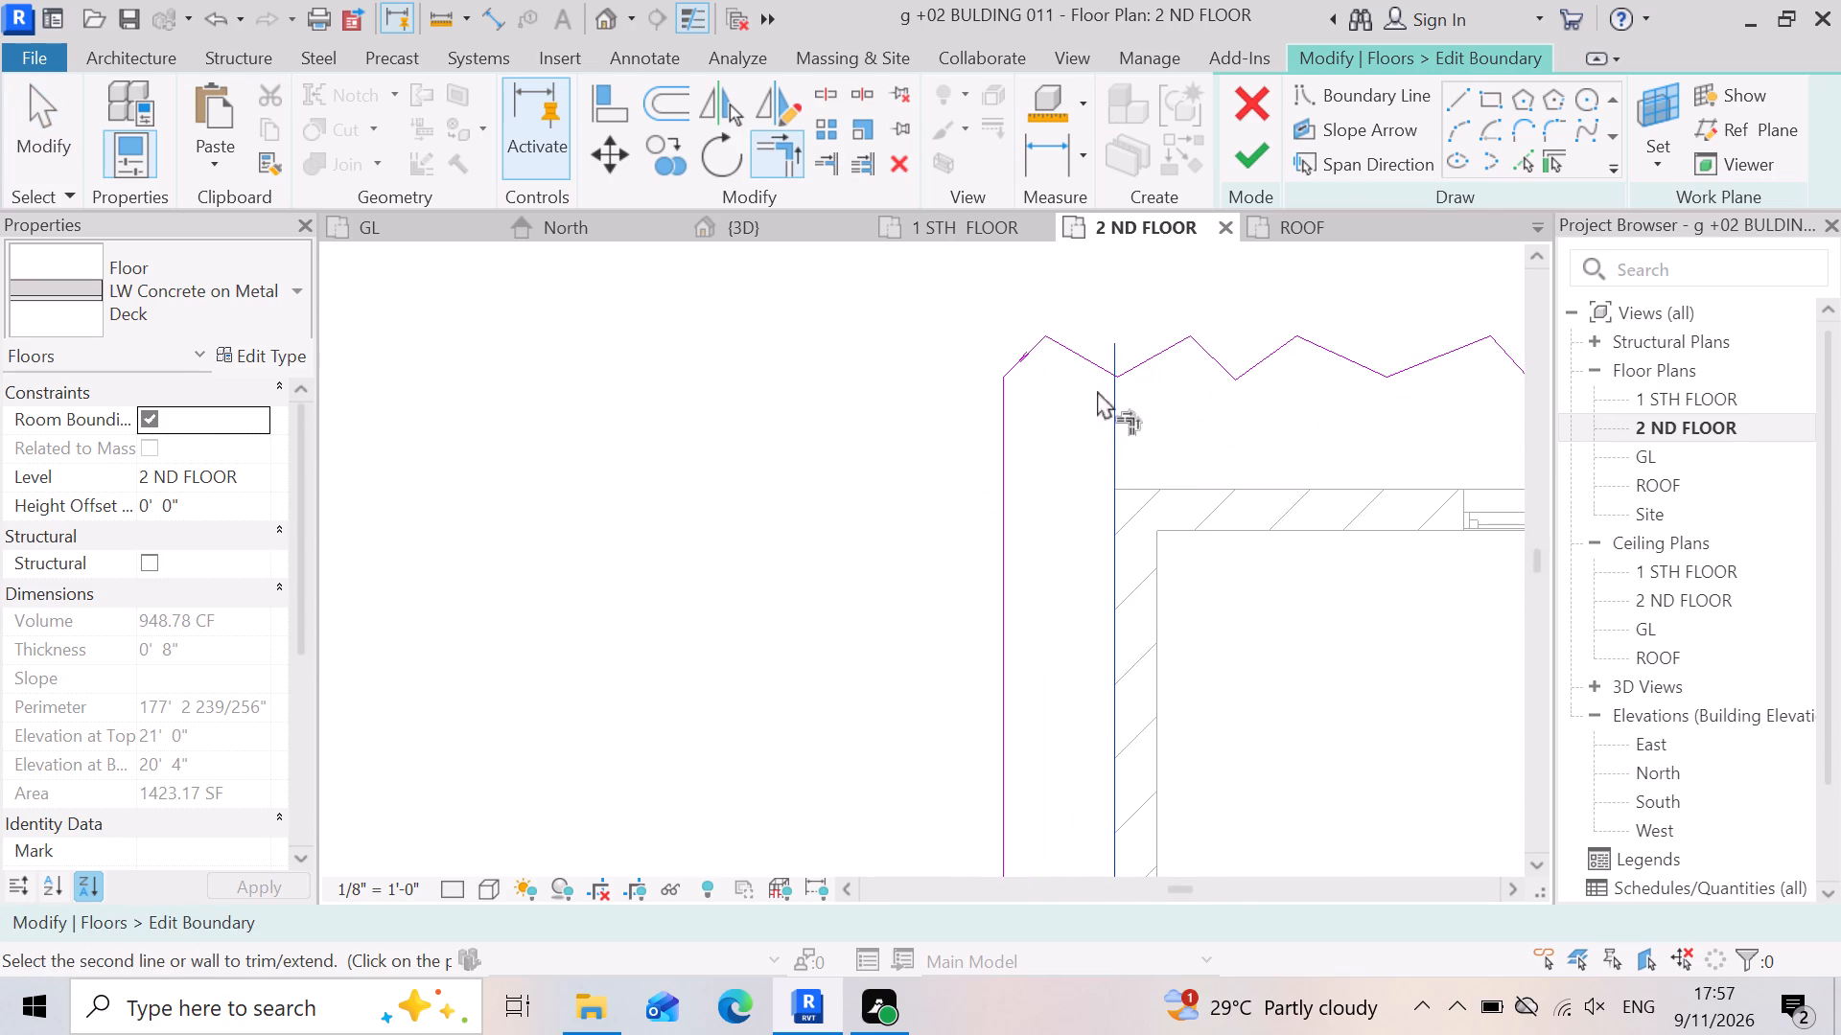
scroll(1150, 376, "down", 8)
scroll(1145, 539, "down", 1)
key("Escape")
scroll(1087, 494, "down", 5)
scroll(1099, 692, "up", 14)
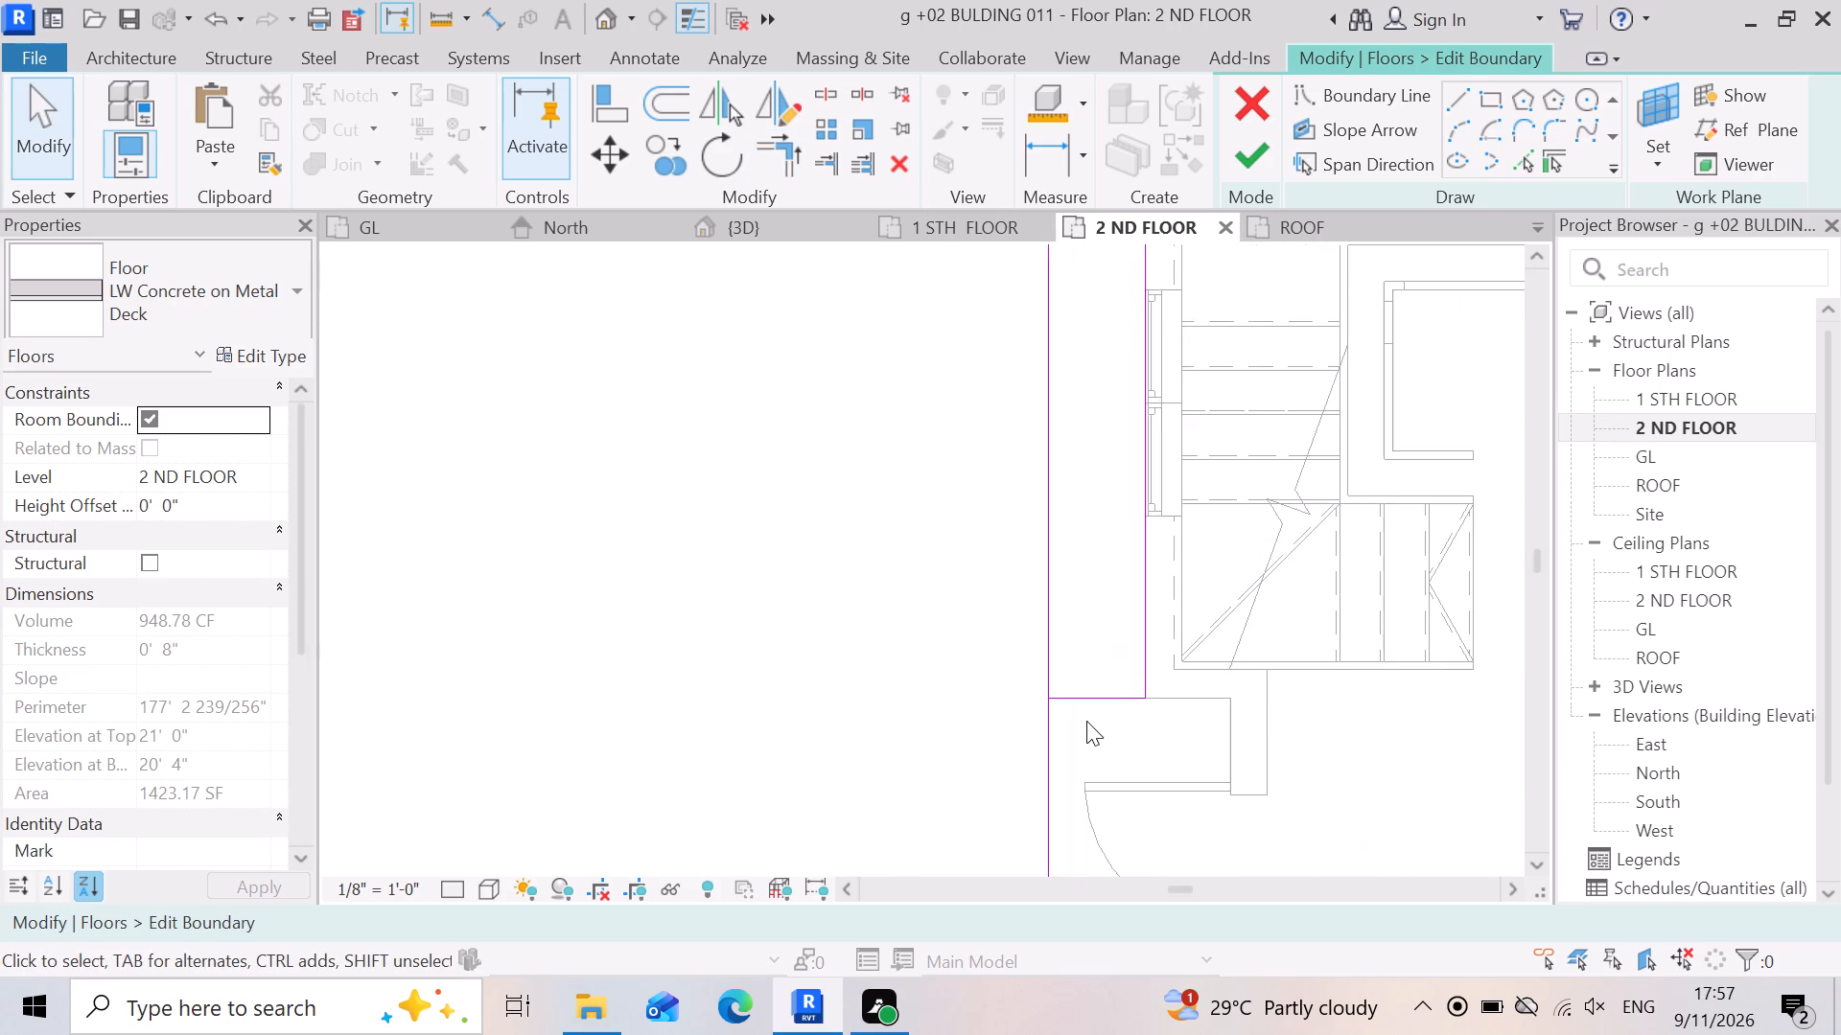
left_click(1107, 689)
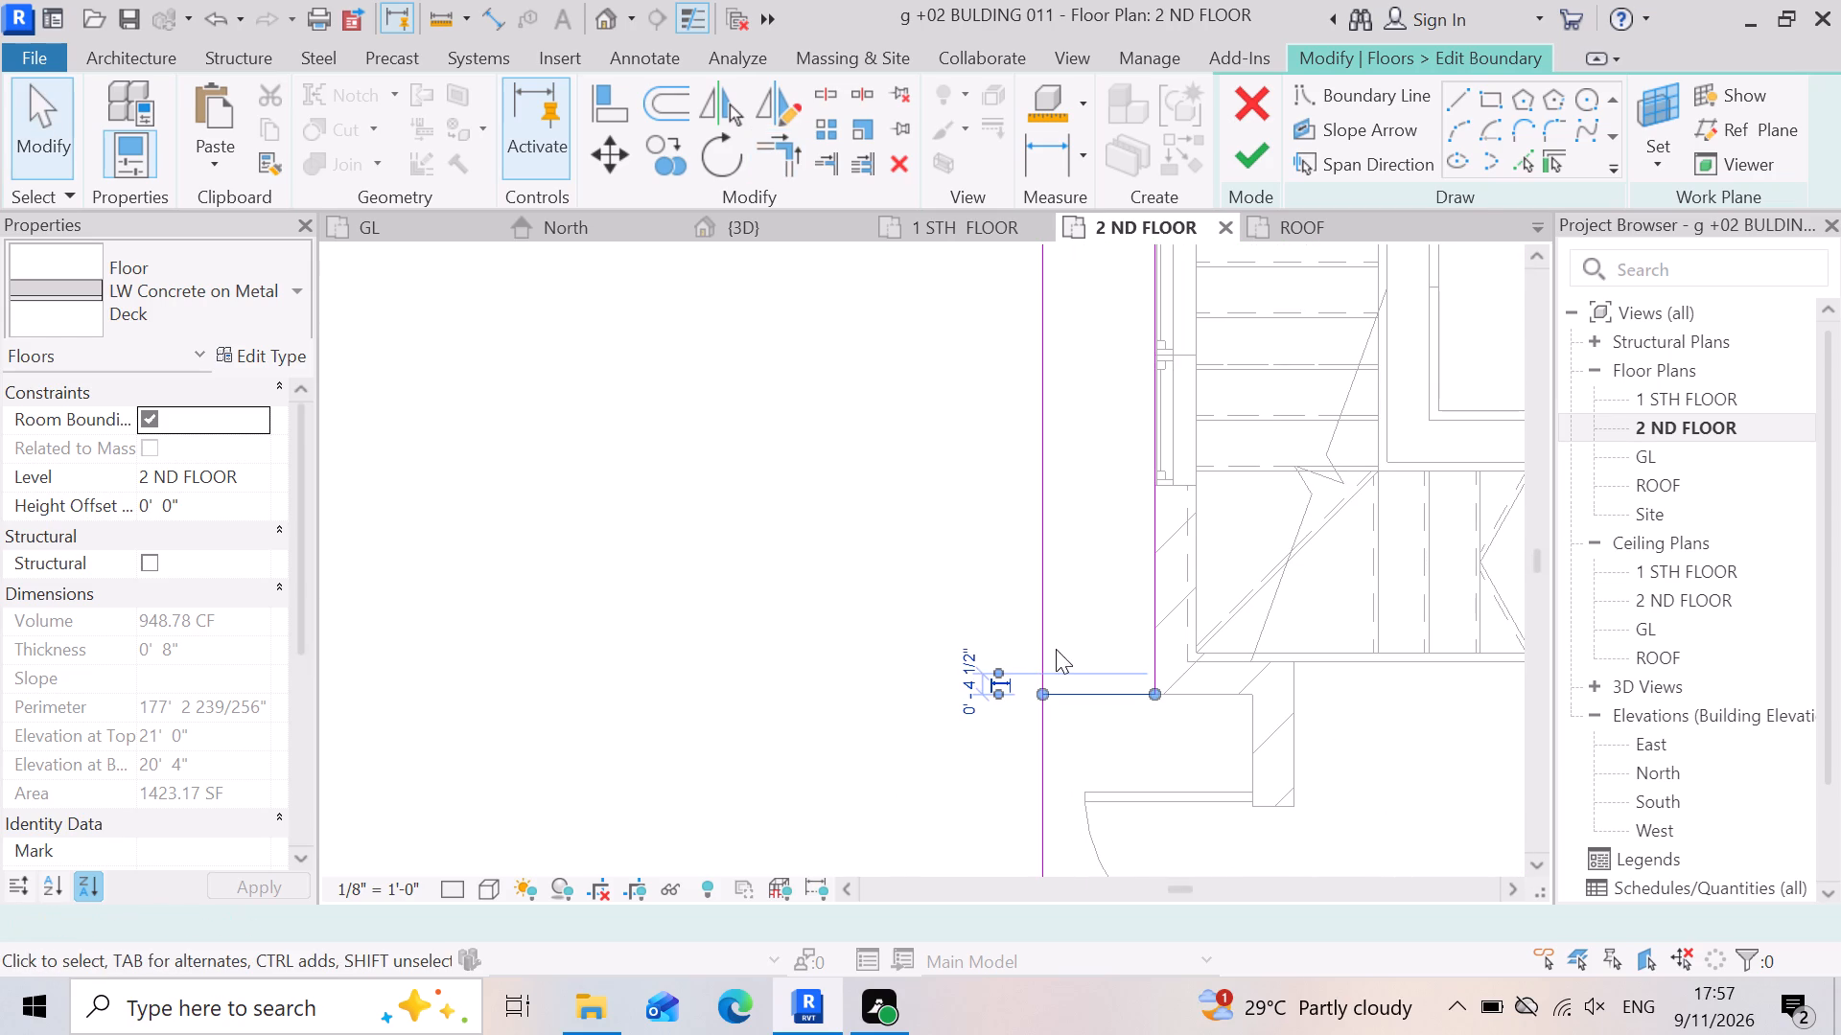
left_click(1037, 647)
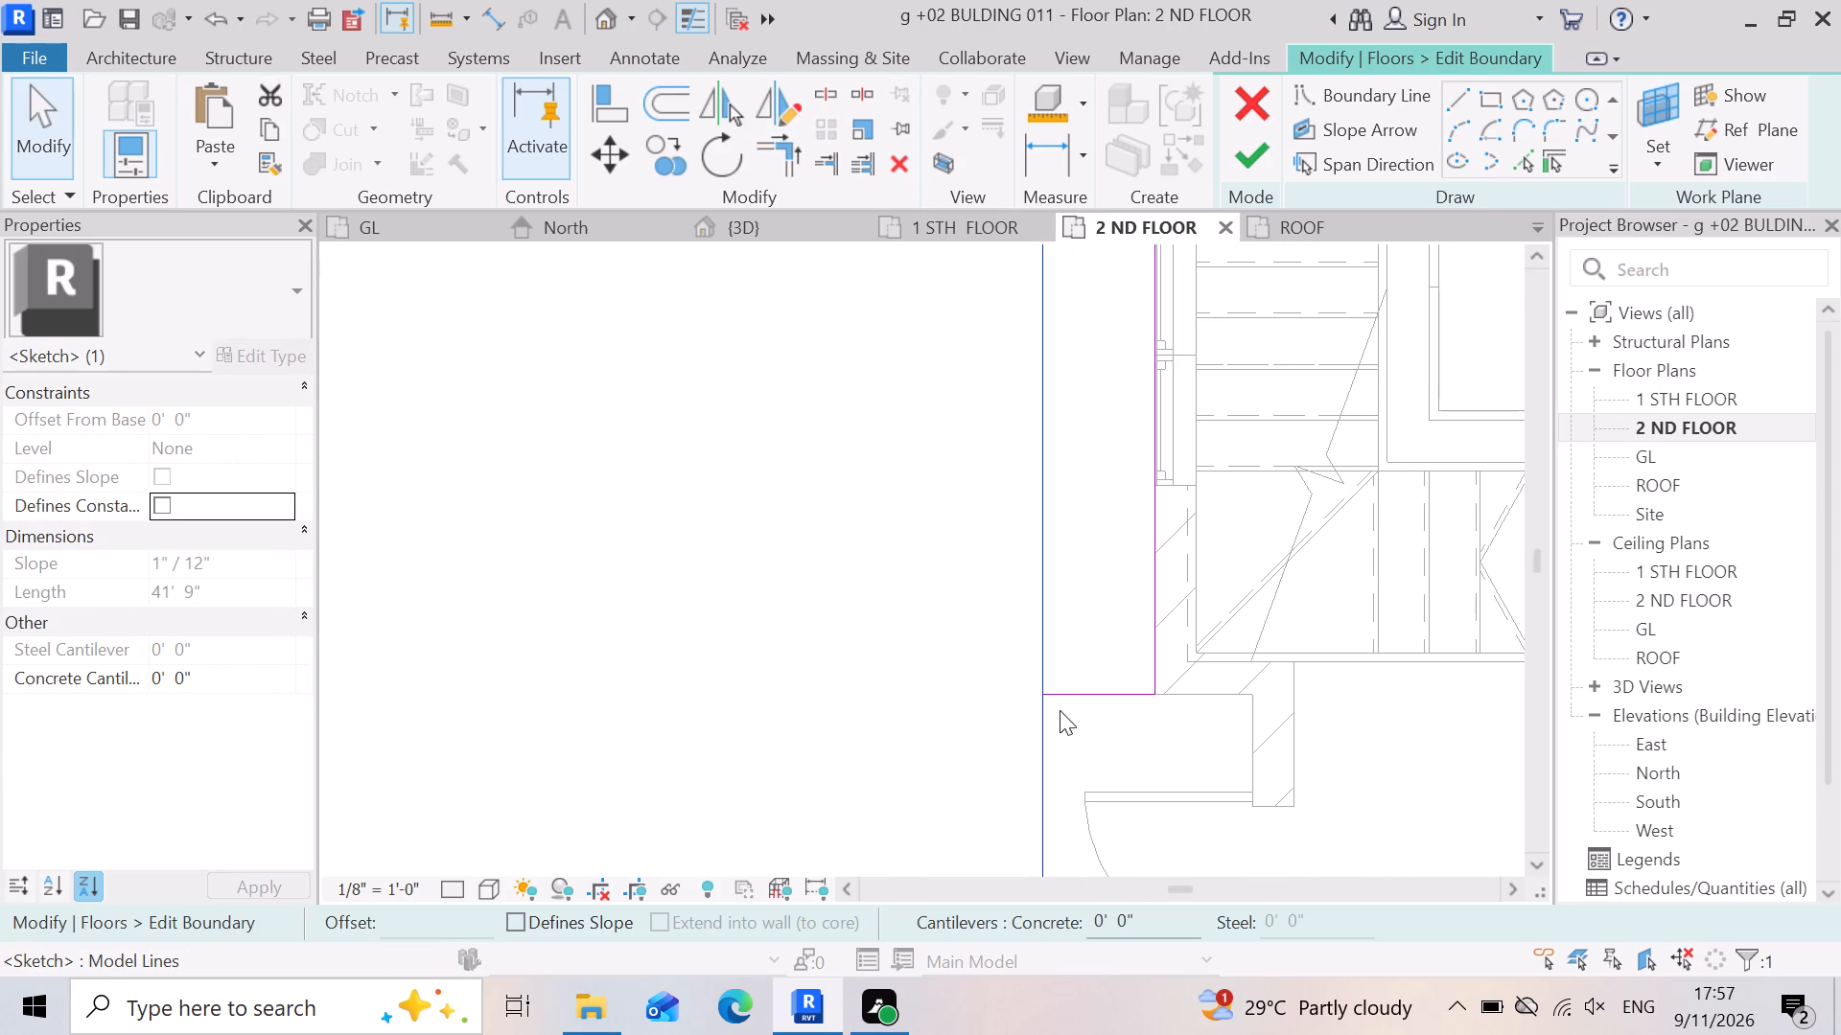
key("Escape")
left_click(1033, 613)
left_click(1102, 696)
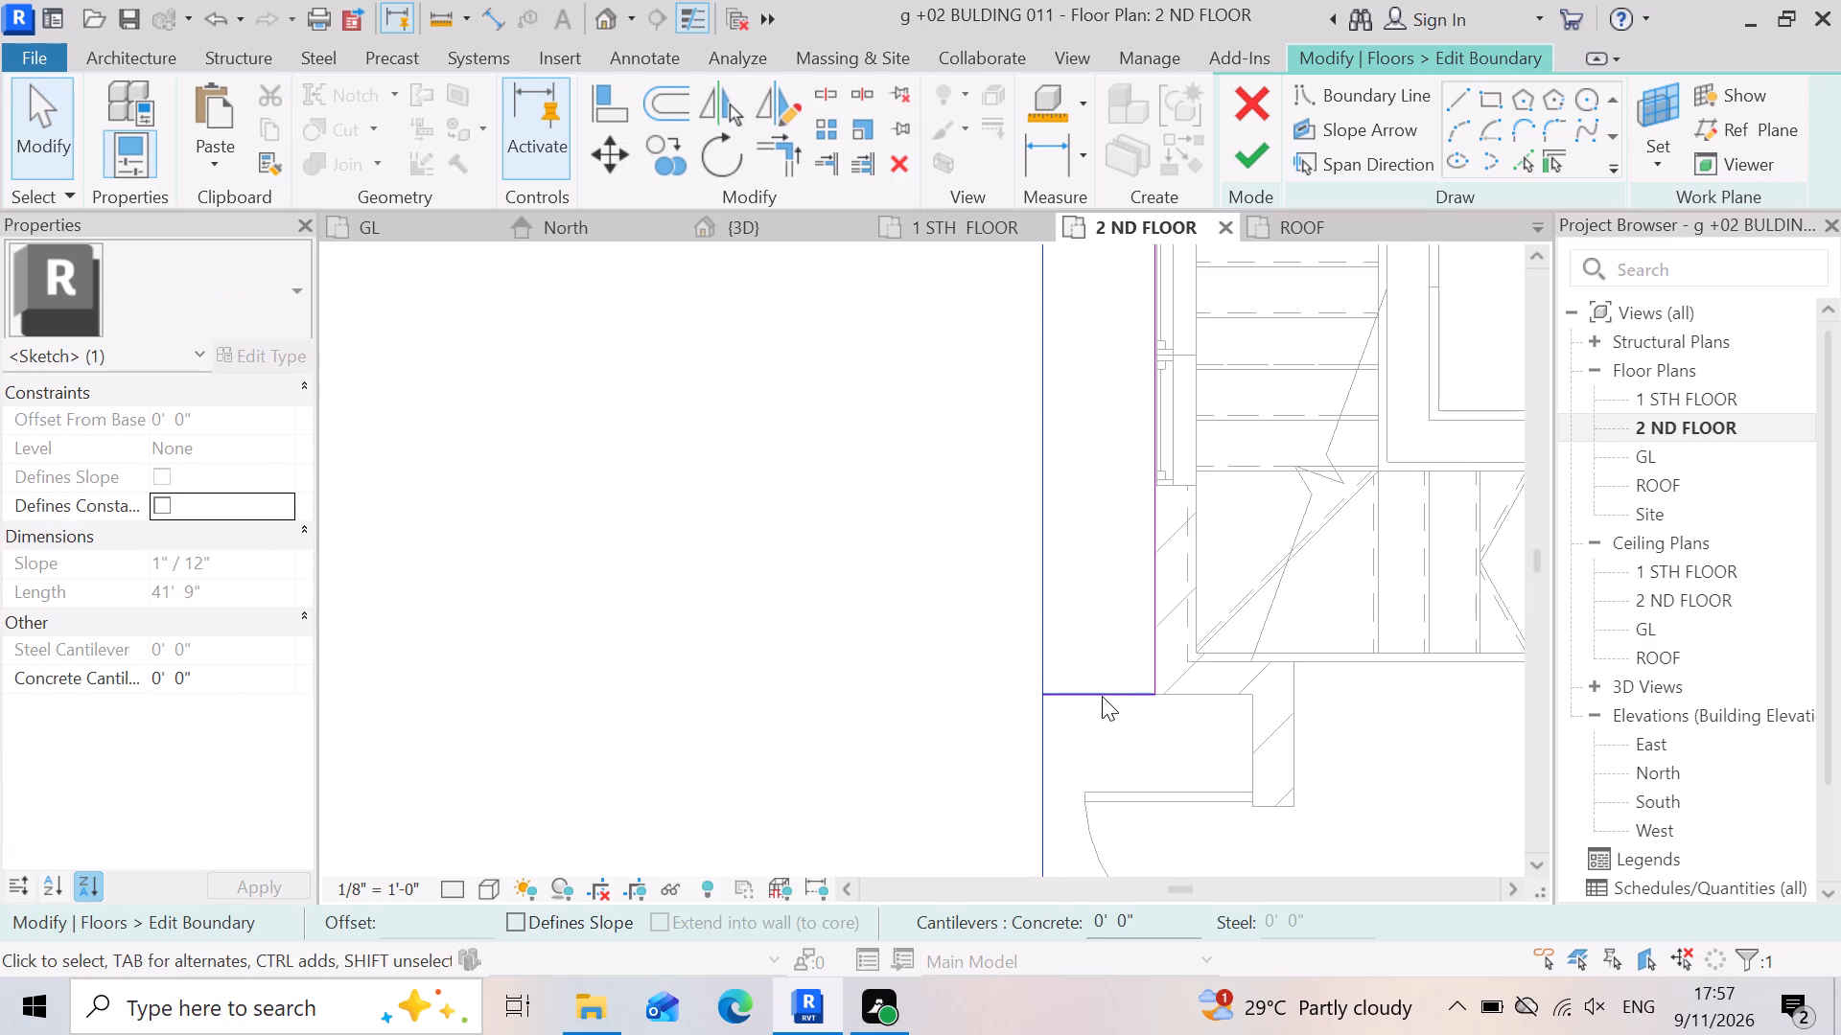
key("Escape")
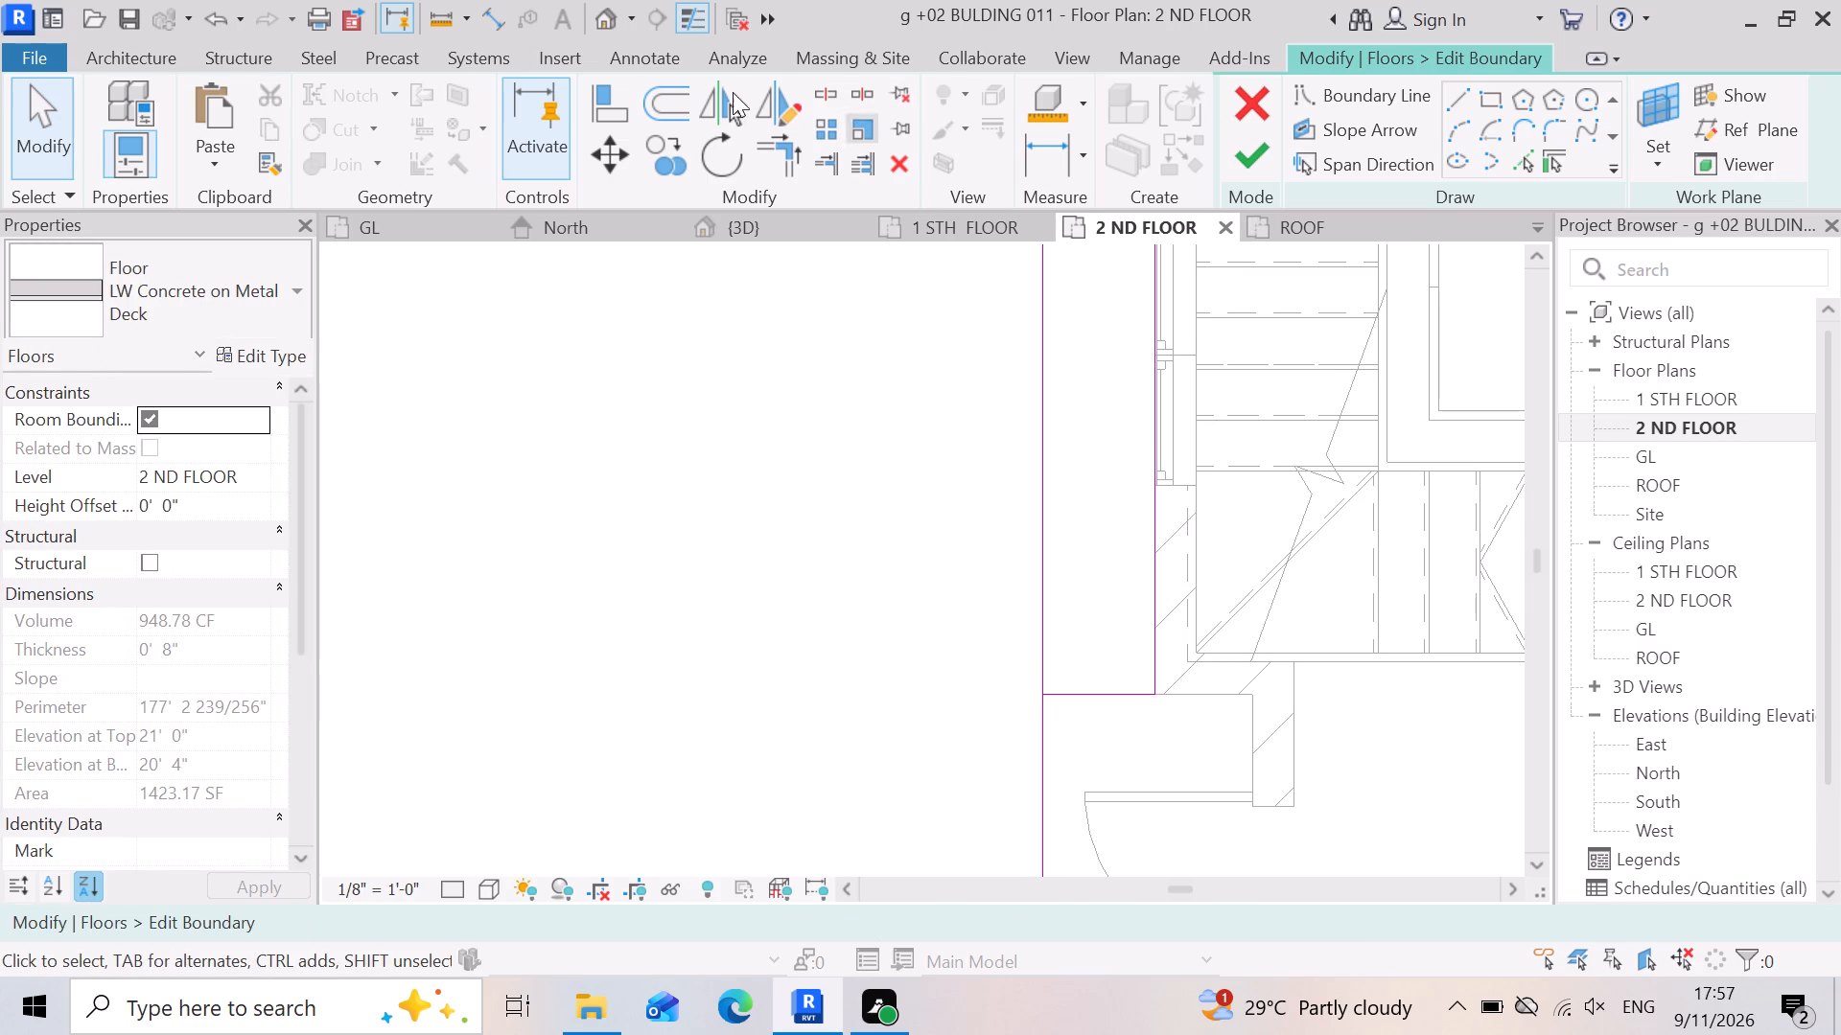
Trim the slab's outer edge to a corner with the 2'-0" horizontal boundary line, keeping the part beside the side door.
left_click(768, 142)
left_click(1037, 622)
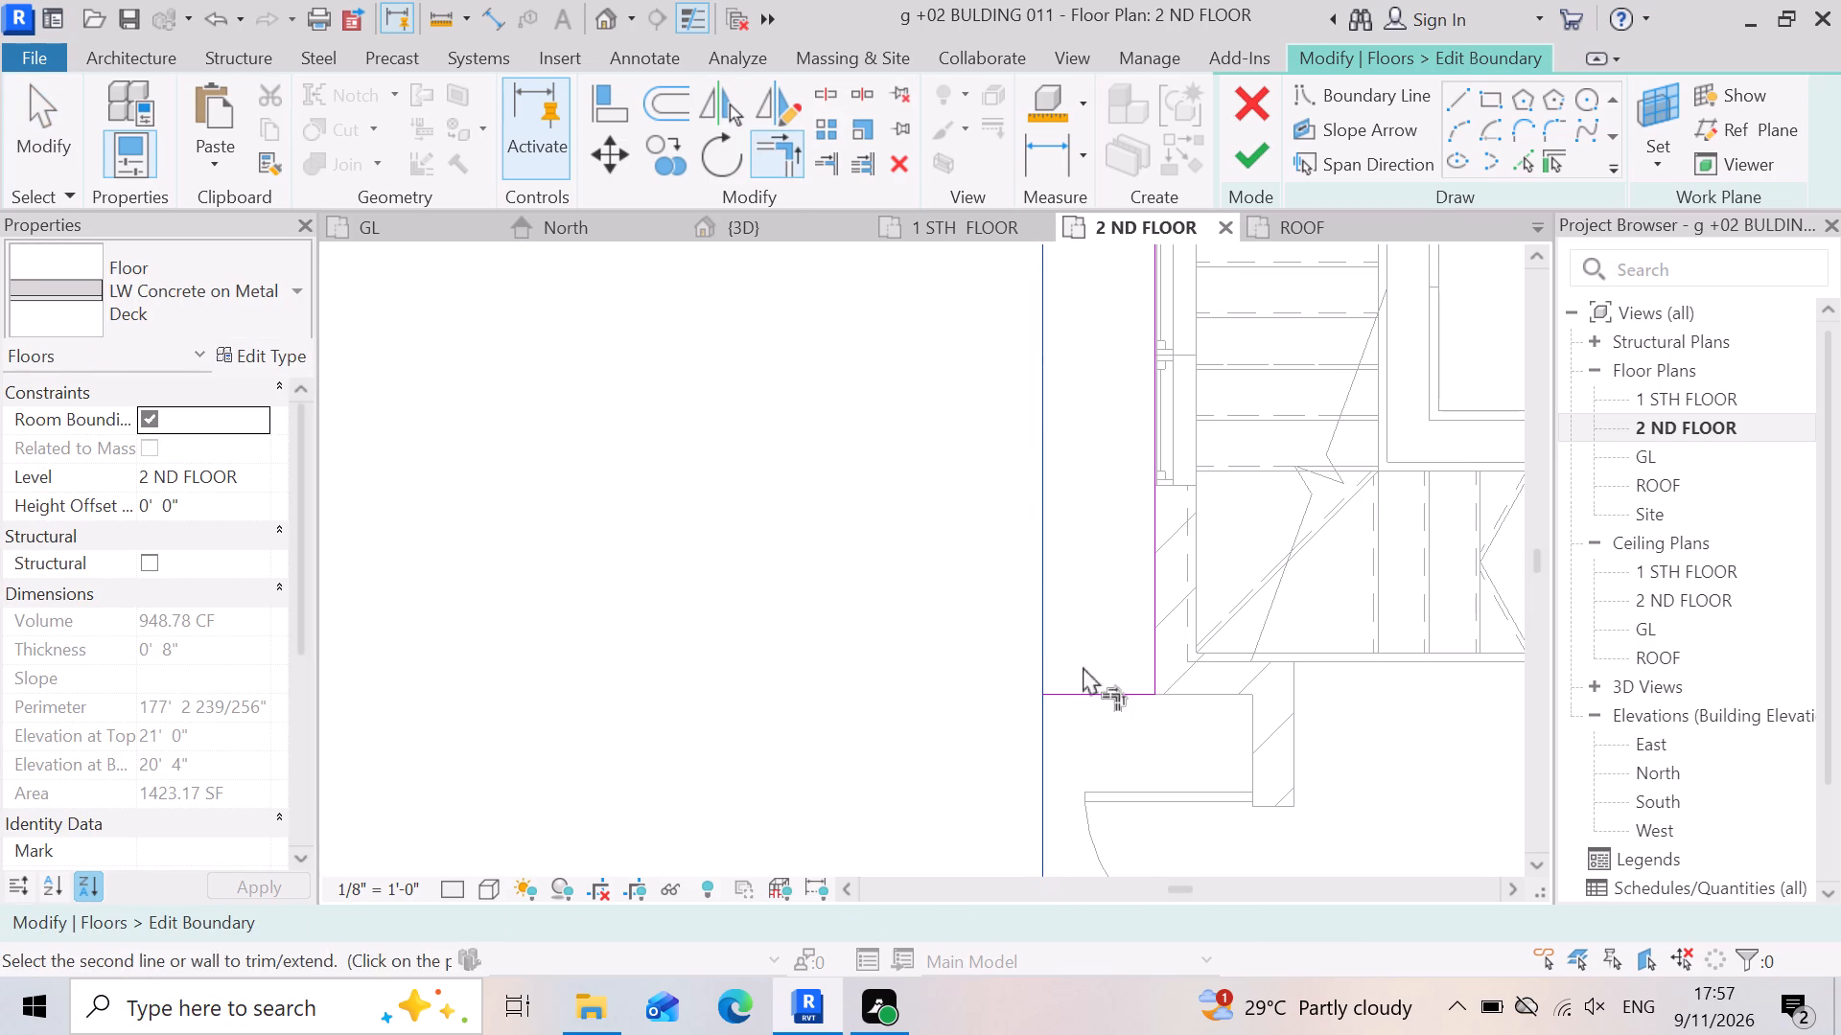
left_click(1103, 692)
key("ctrl+z")
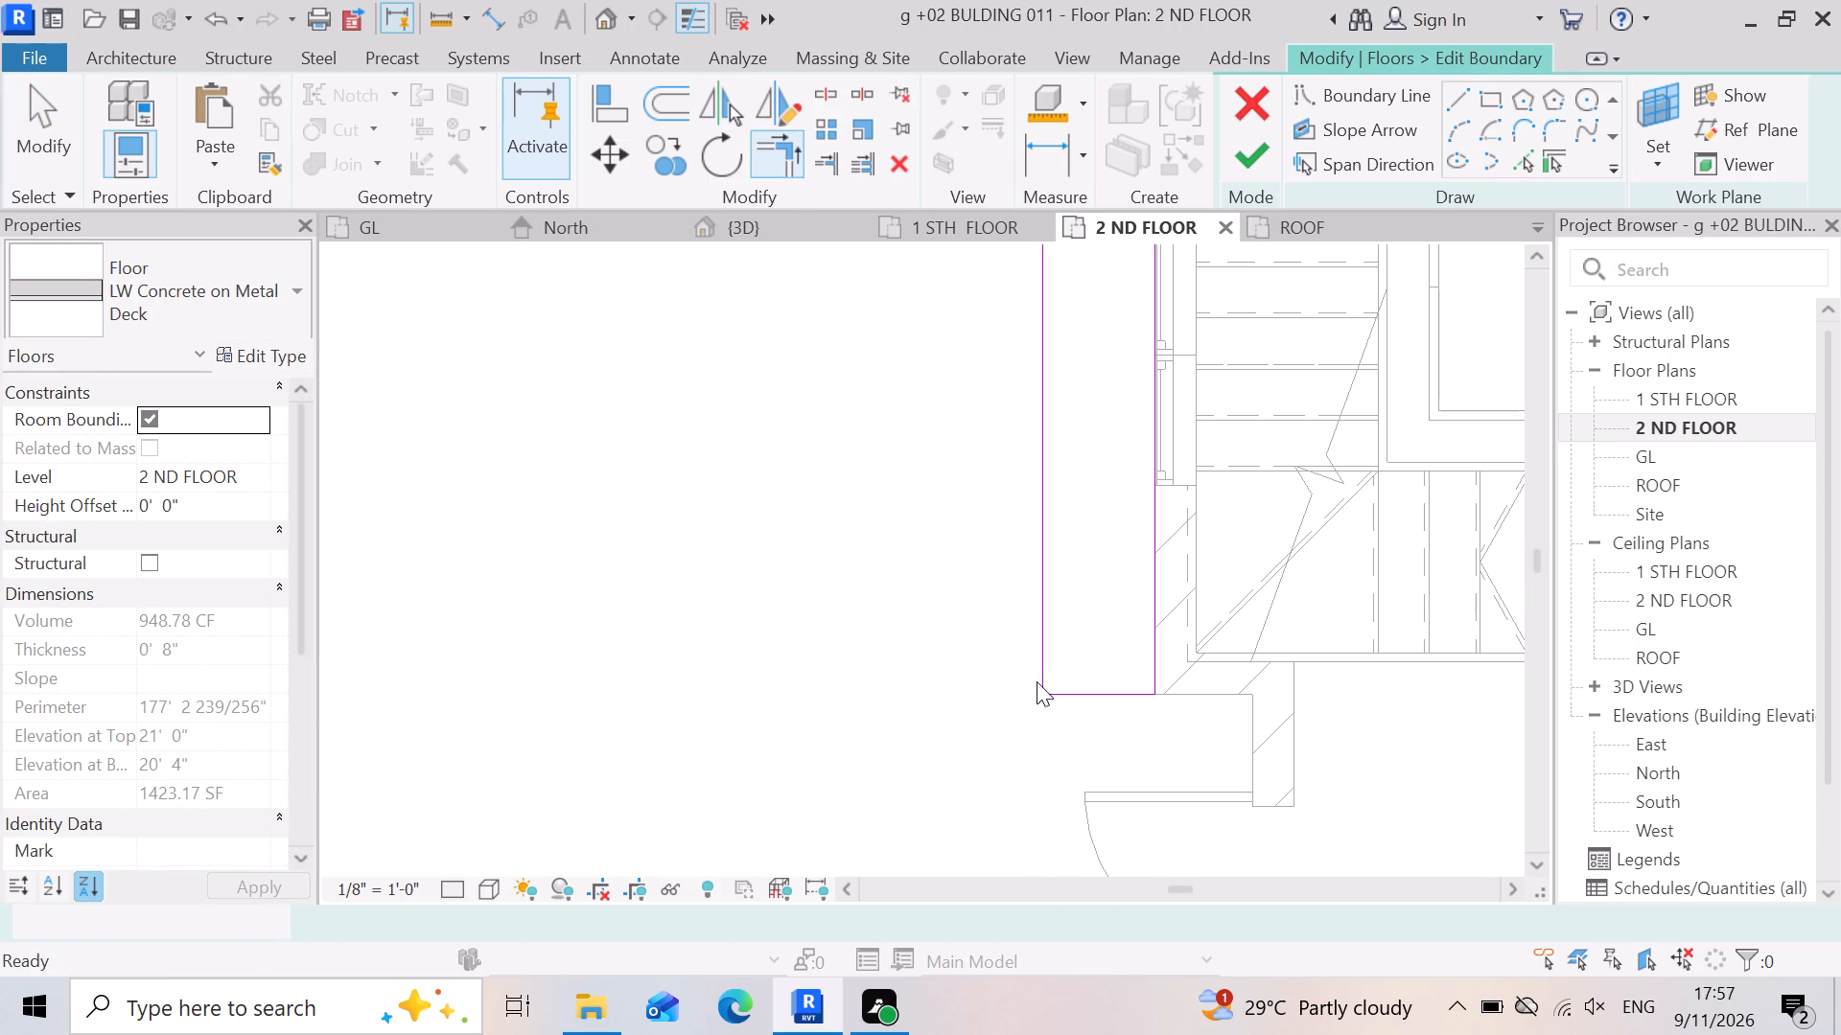
left_click(1105, 695)
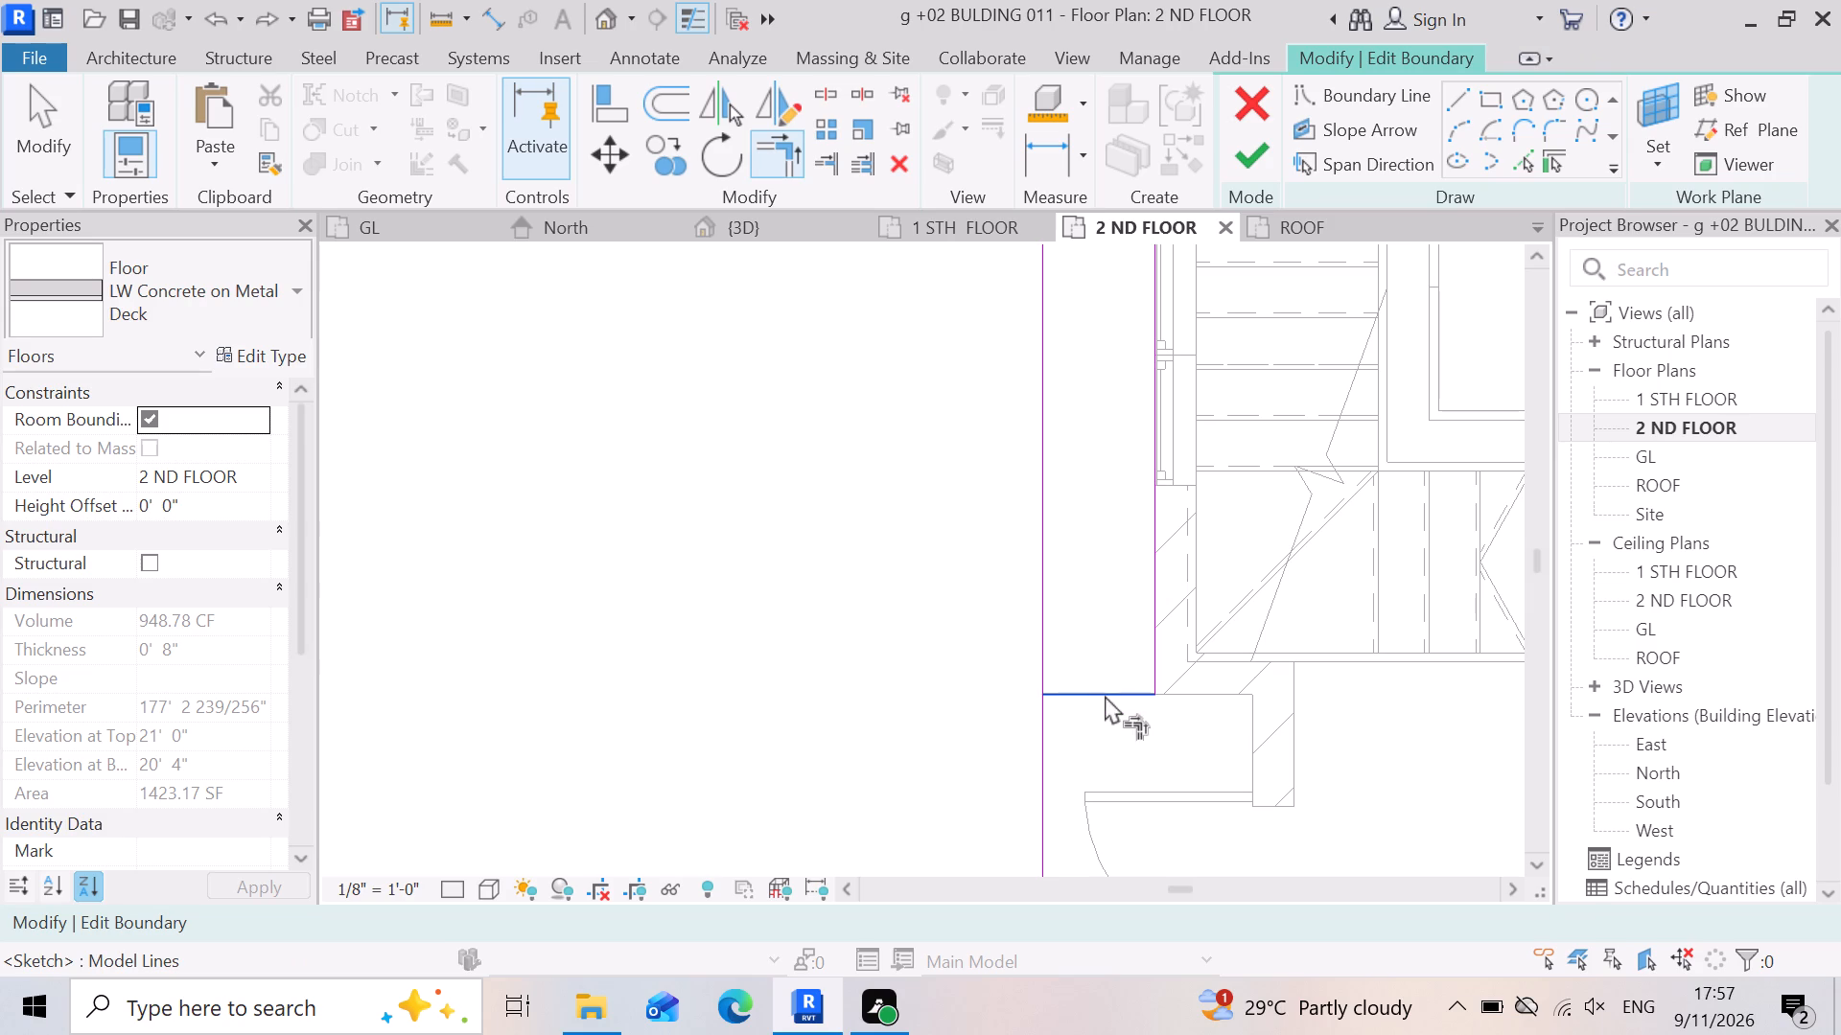
left_click(1043, 630)
key("ctrl+z")
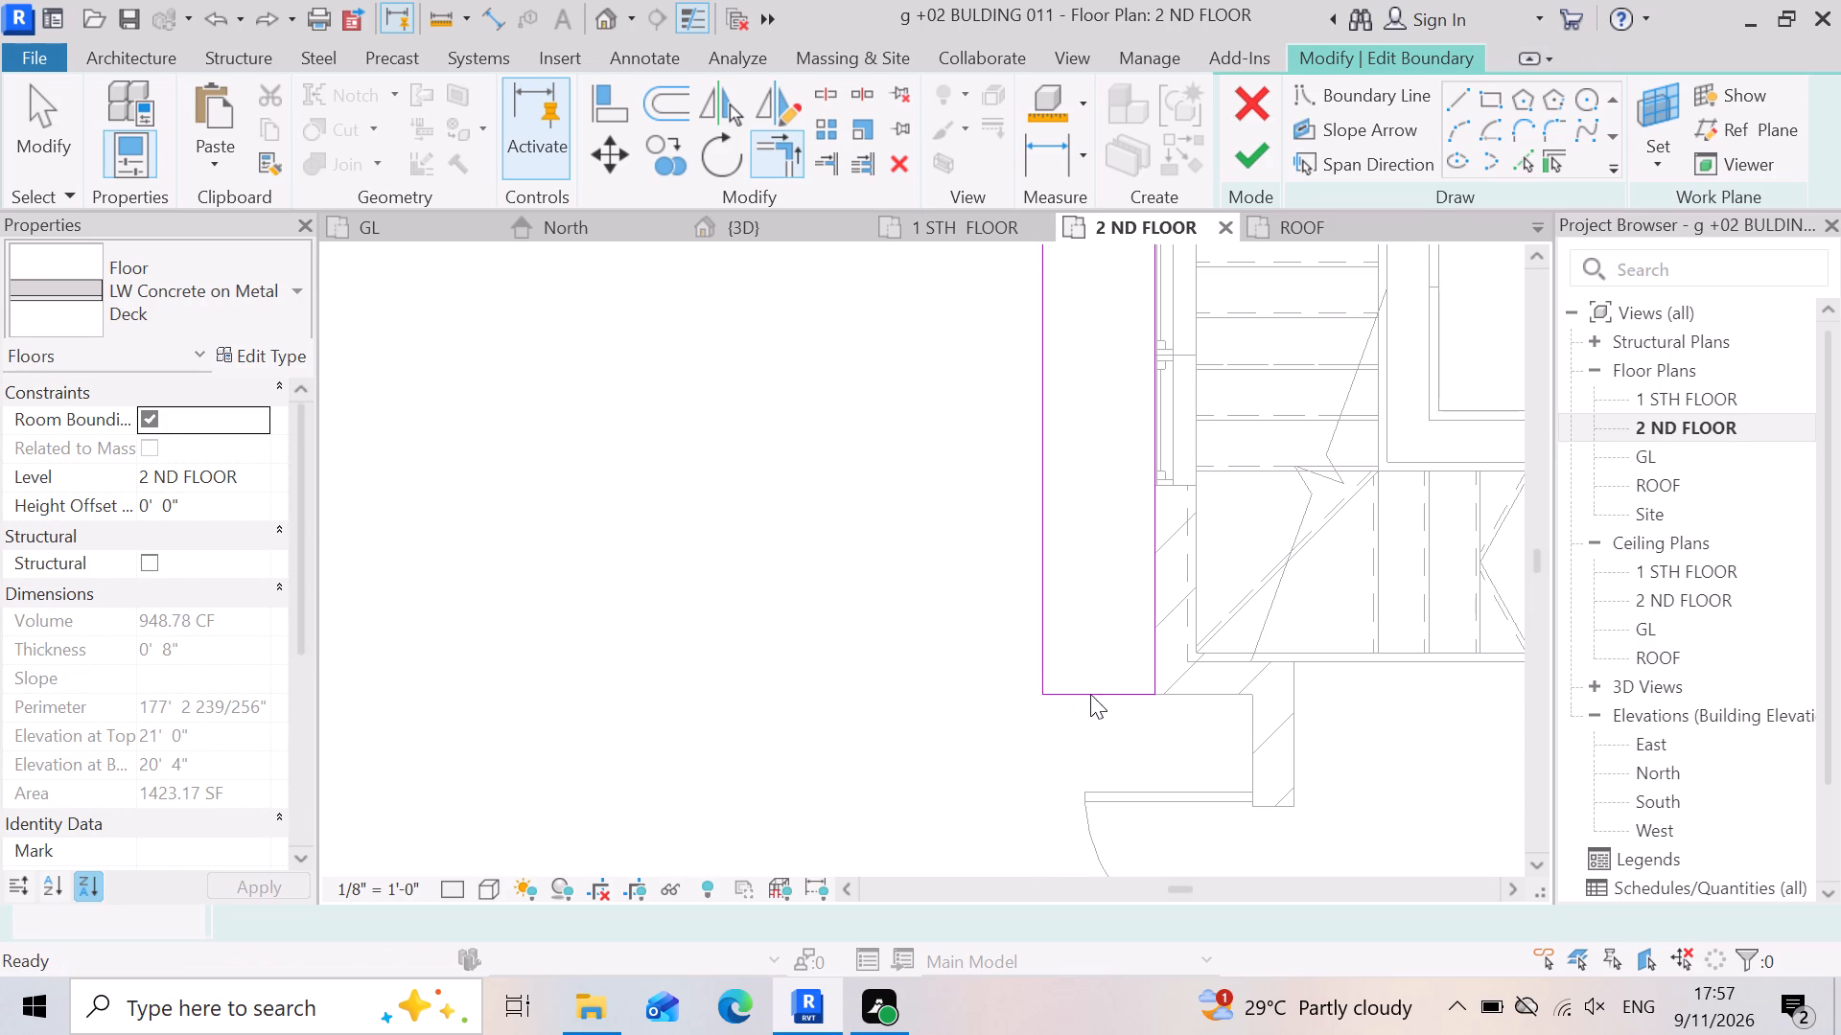
left_click(1045, 726)
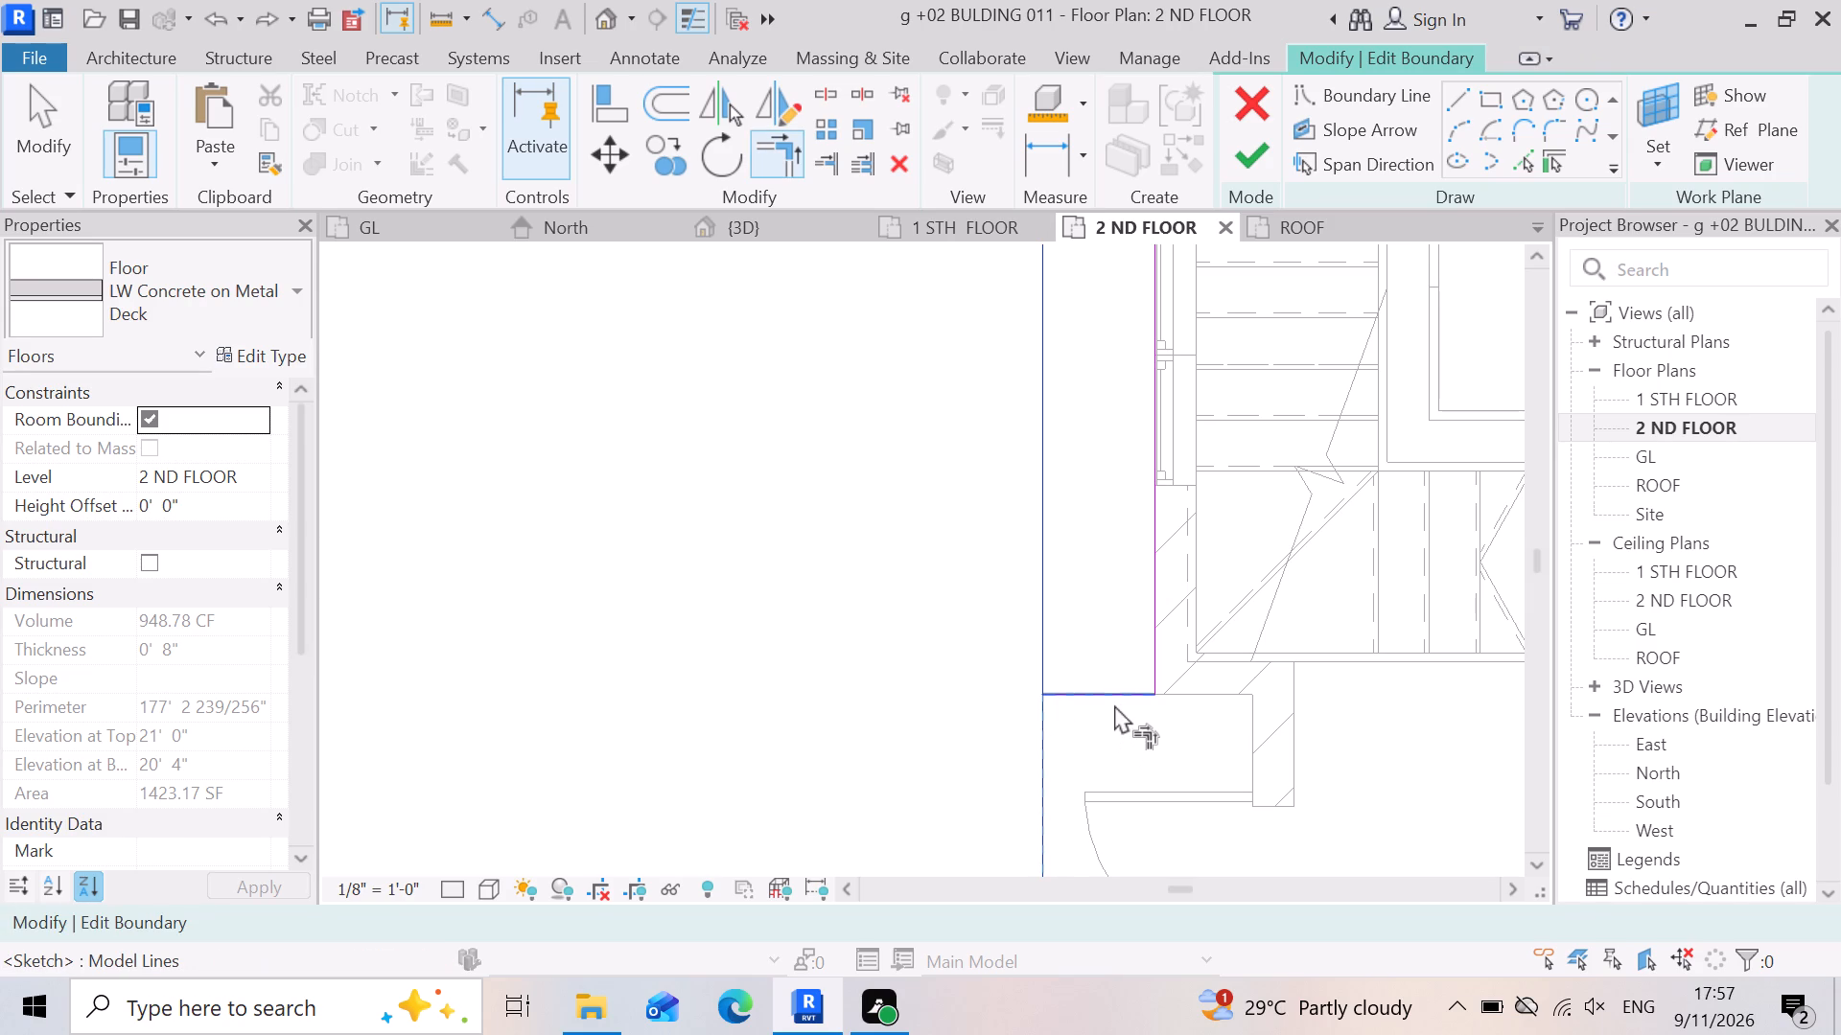
left_click(1118, 700)
Trim the new vertical boundary line along the exterior wall to a corner with the zigzag edge, removing its overshoot.
scroll(986, 688, "down", 13)
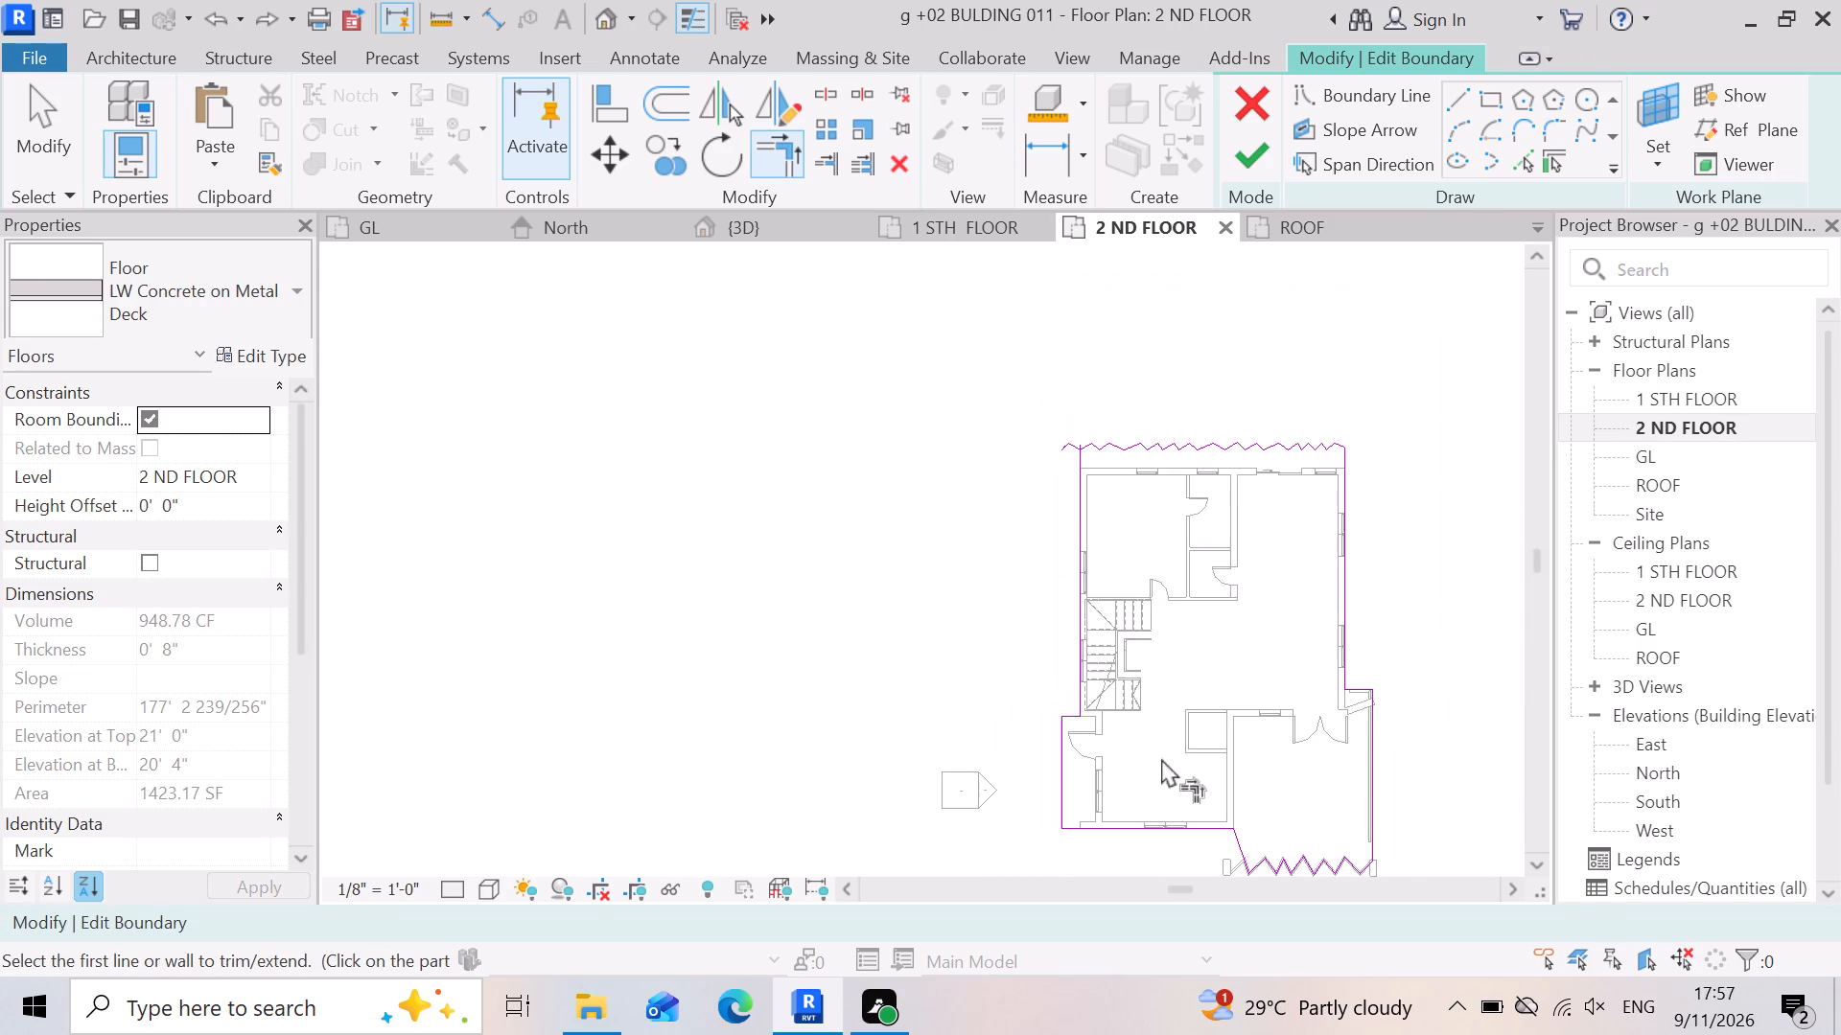
scroll(1084, 425, "up", 16)
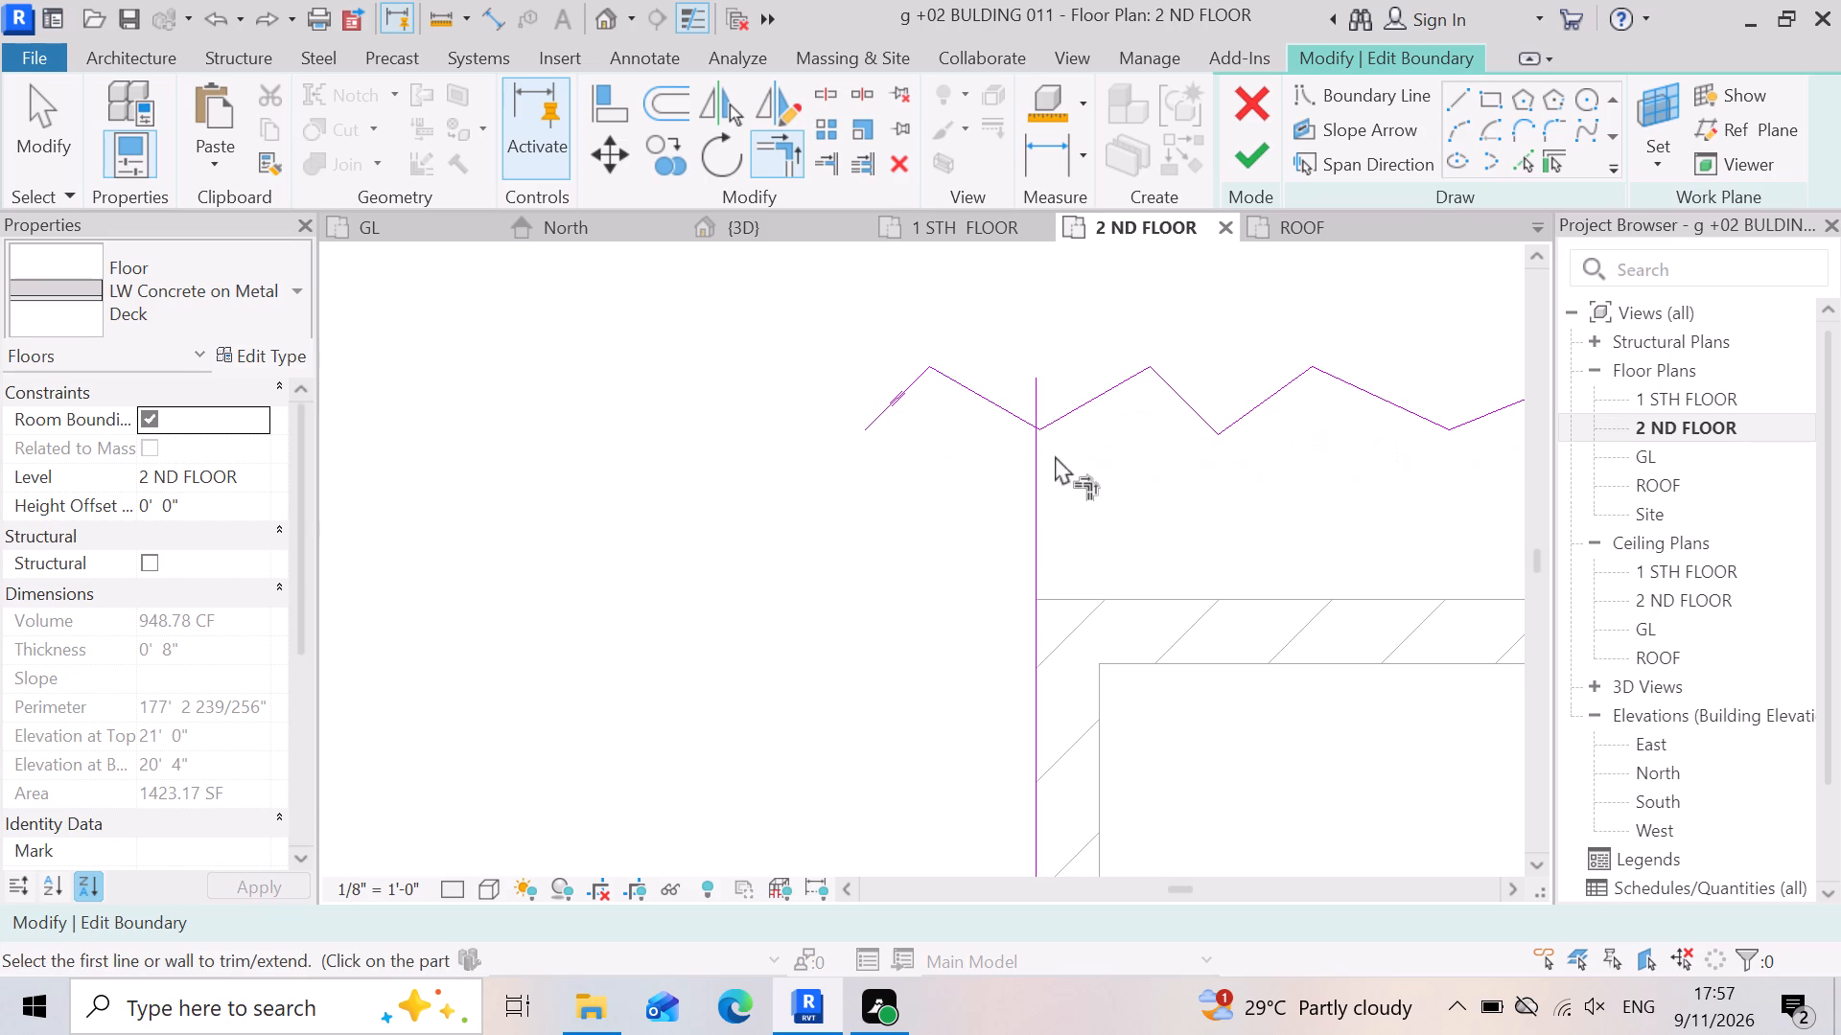
left_click(1036, 491)
left_click(1047, 429)
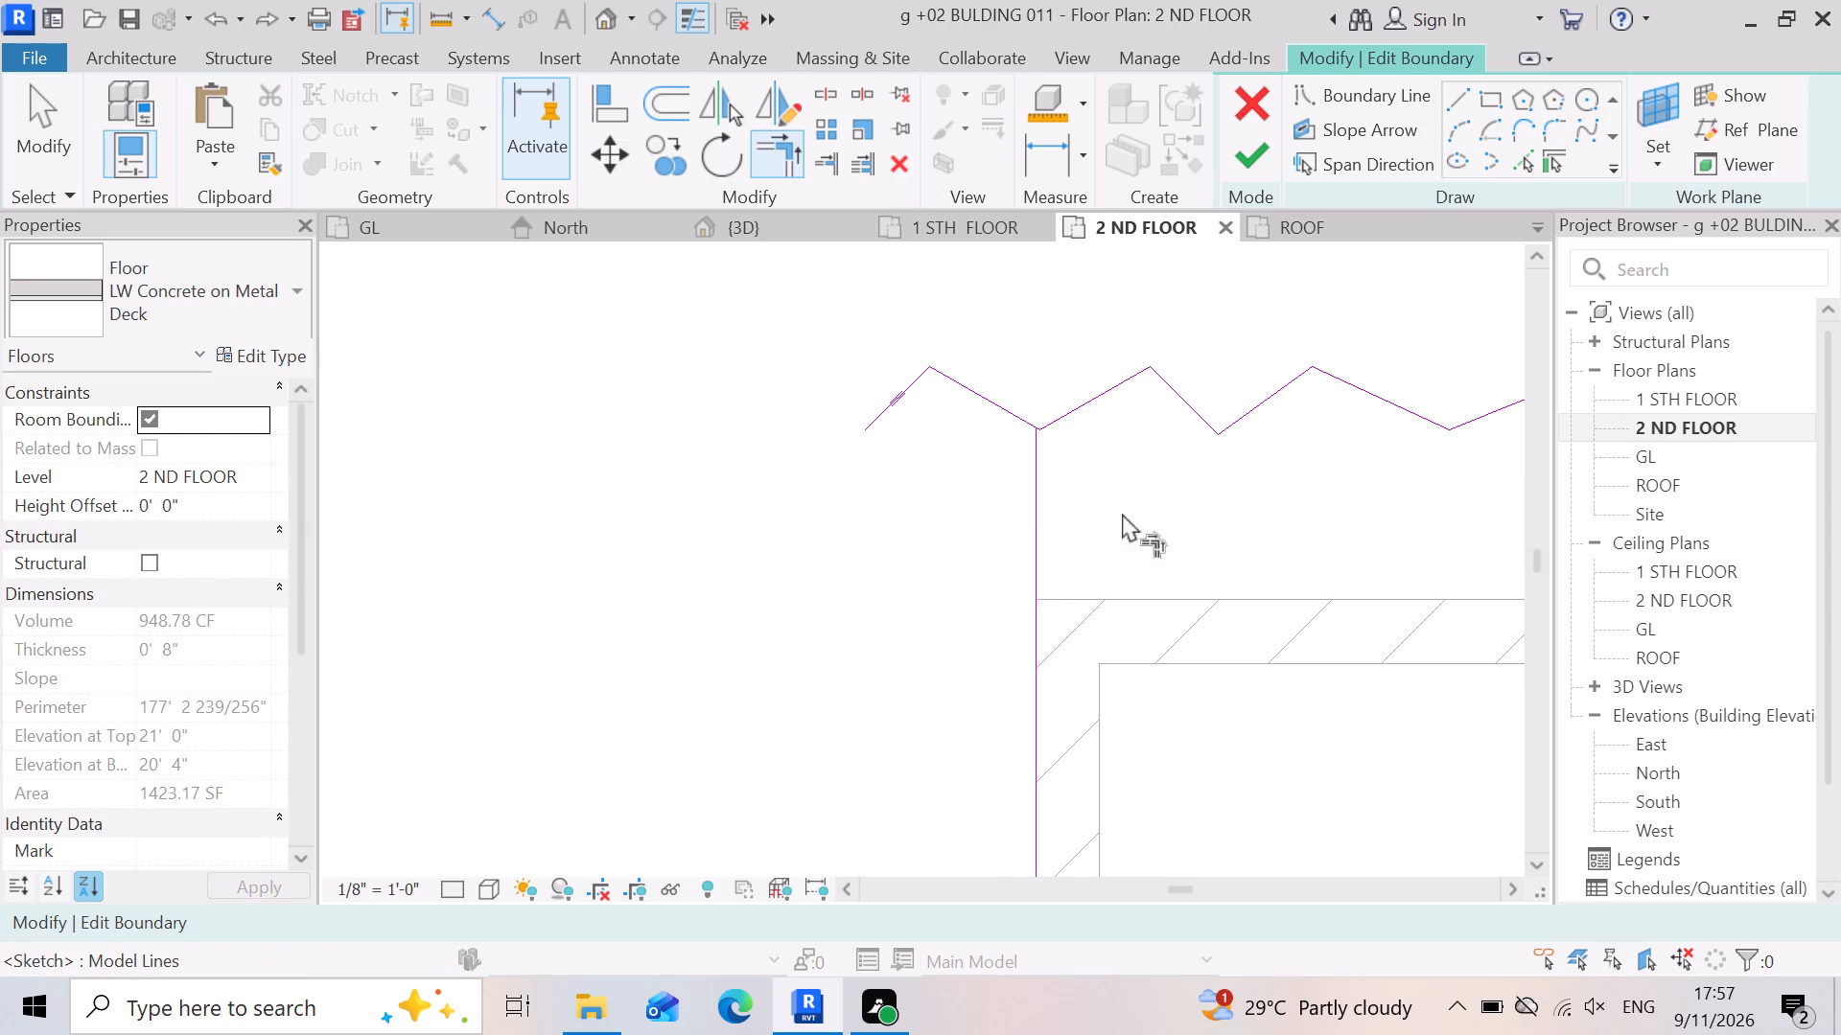
key("Escape")
Select the leftover sloping zigzag segment just outside the new vertical boundary line.
left_click(1004, 402)
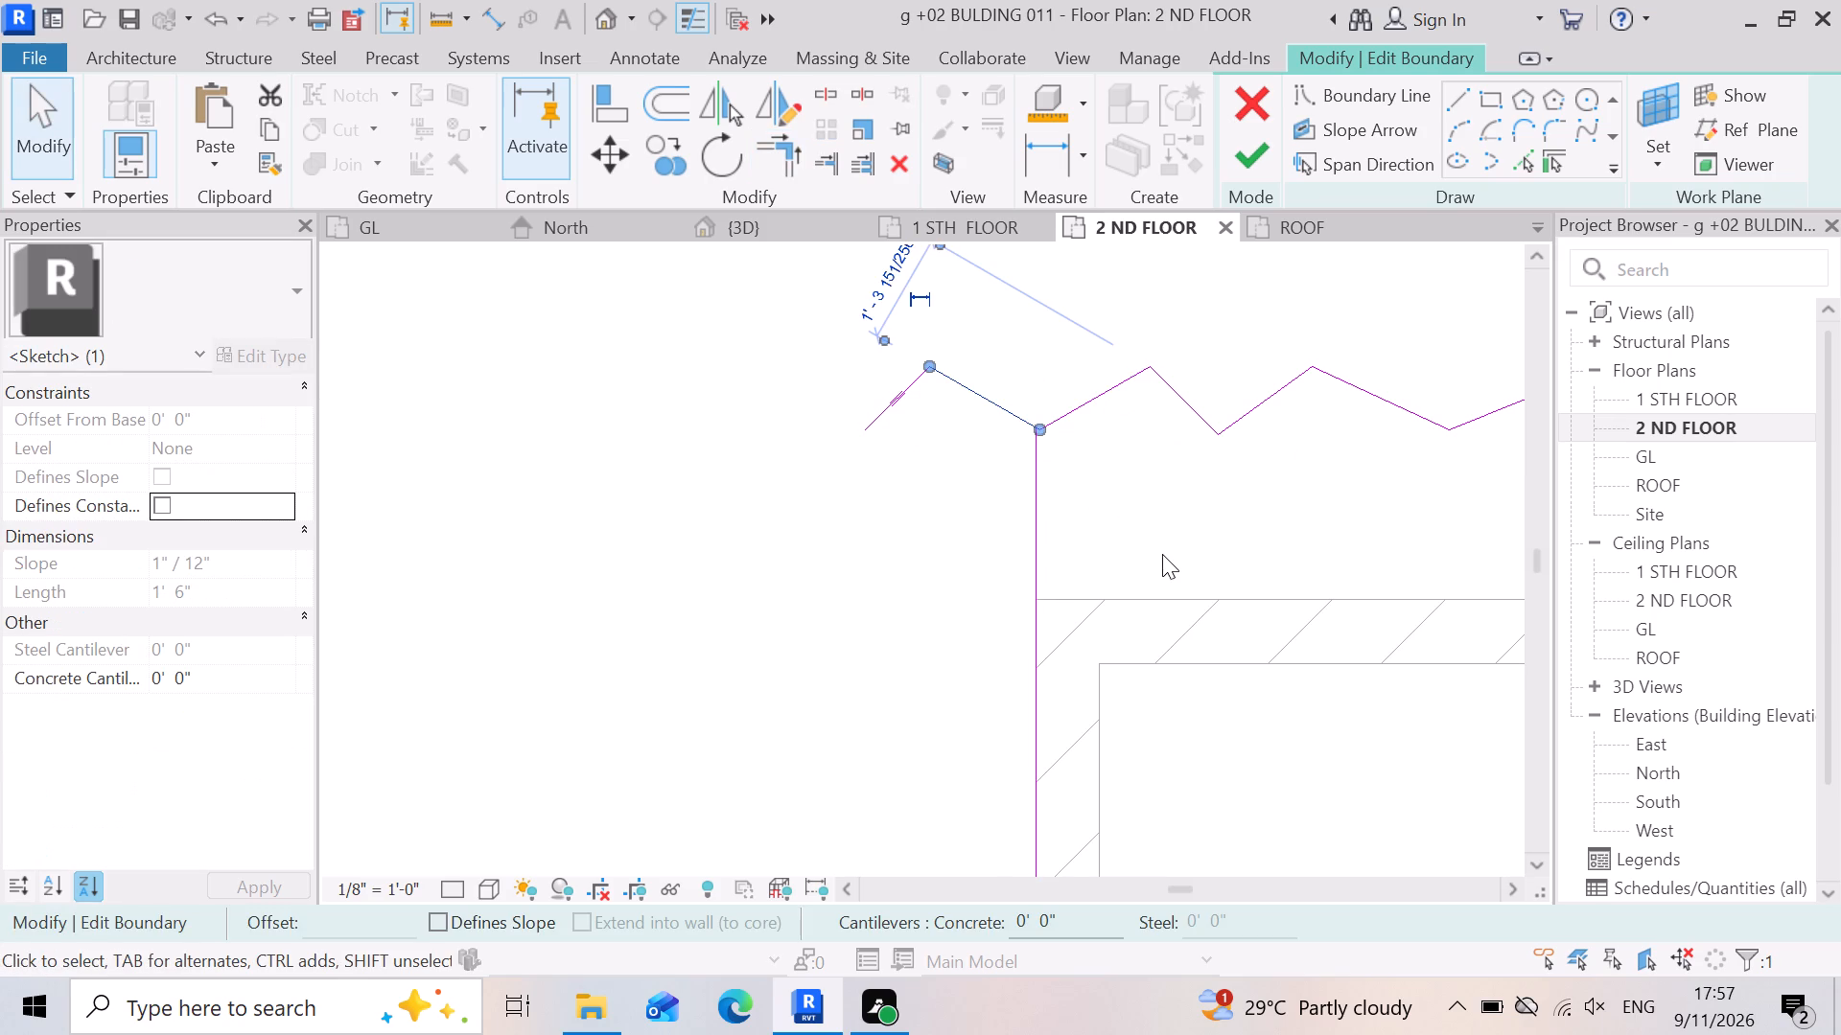
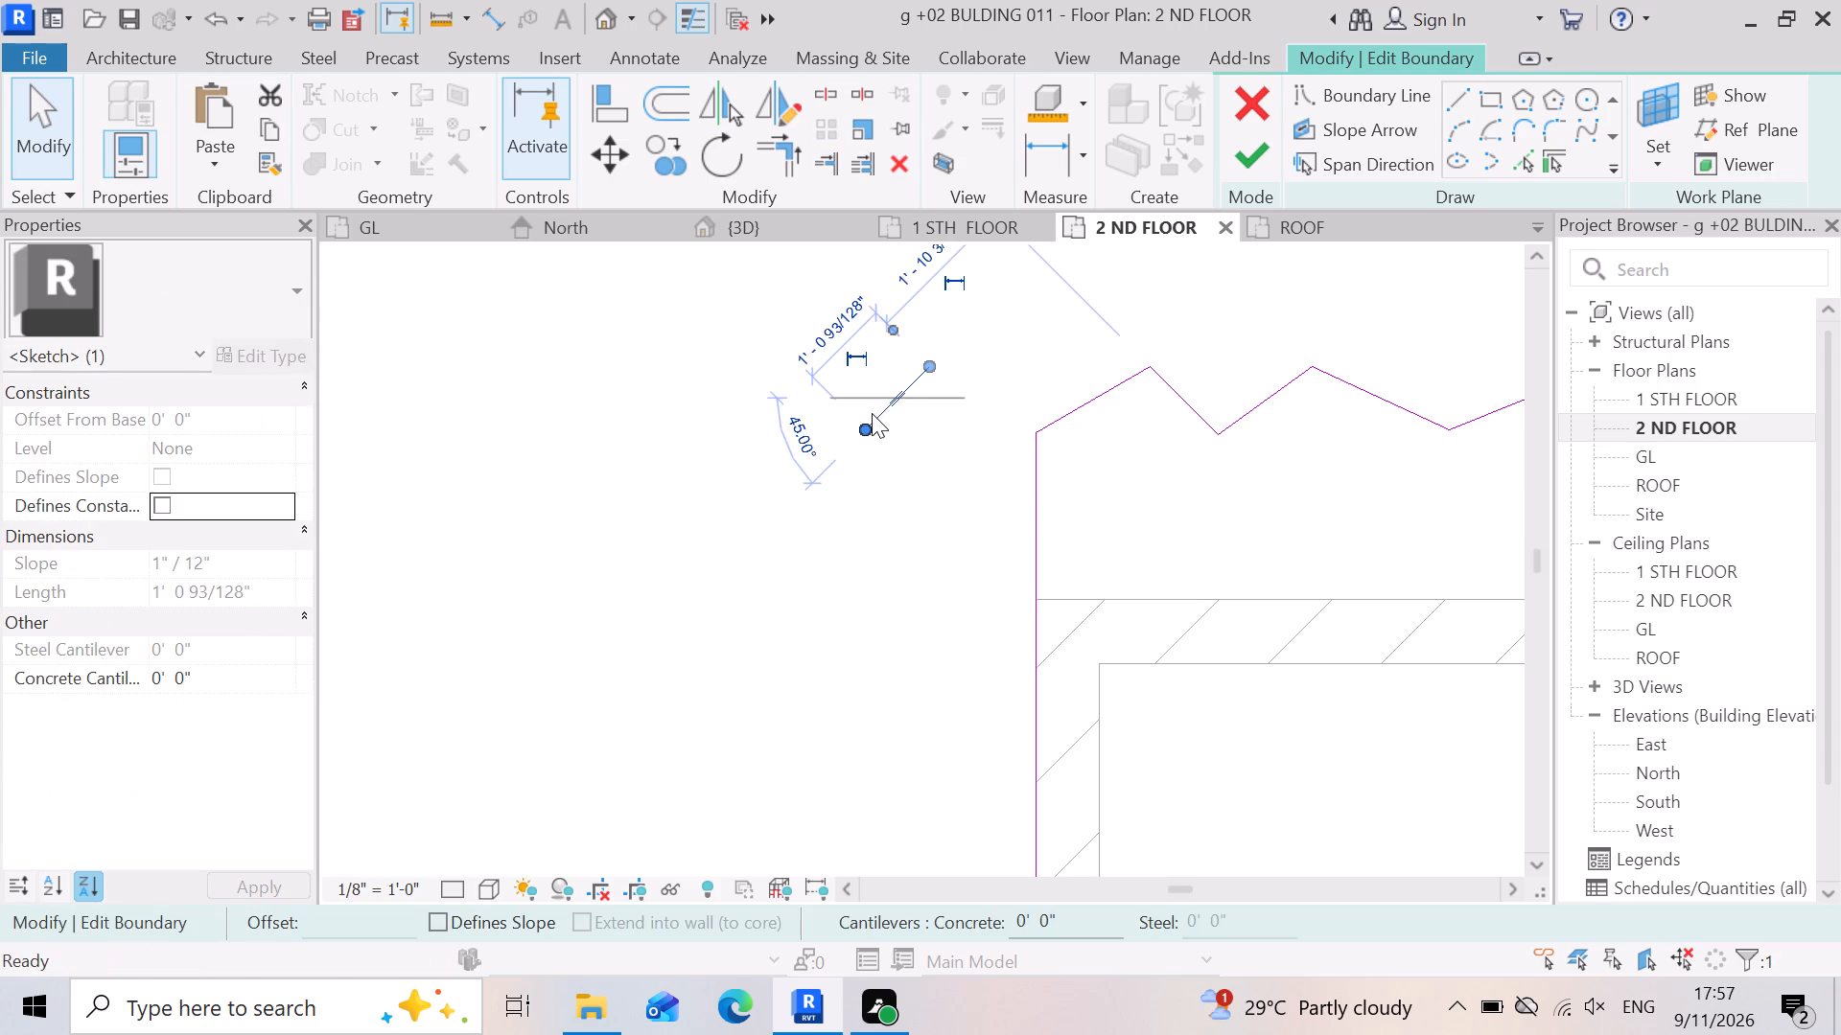
Finish the 2 ND FLOOR slab boundary edit, attaching the walls to the slab's bottom and unjoining the conflicting elements.
scroll(968, 543, "down", 4)
scroll(1101, 410, "down", 4)
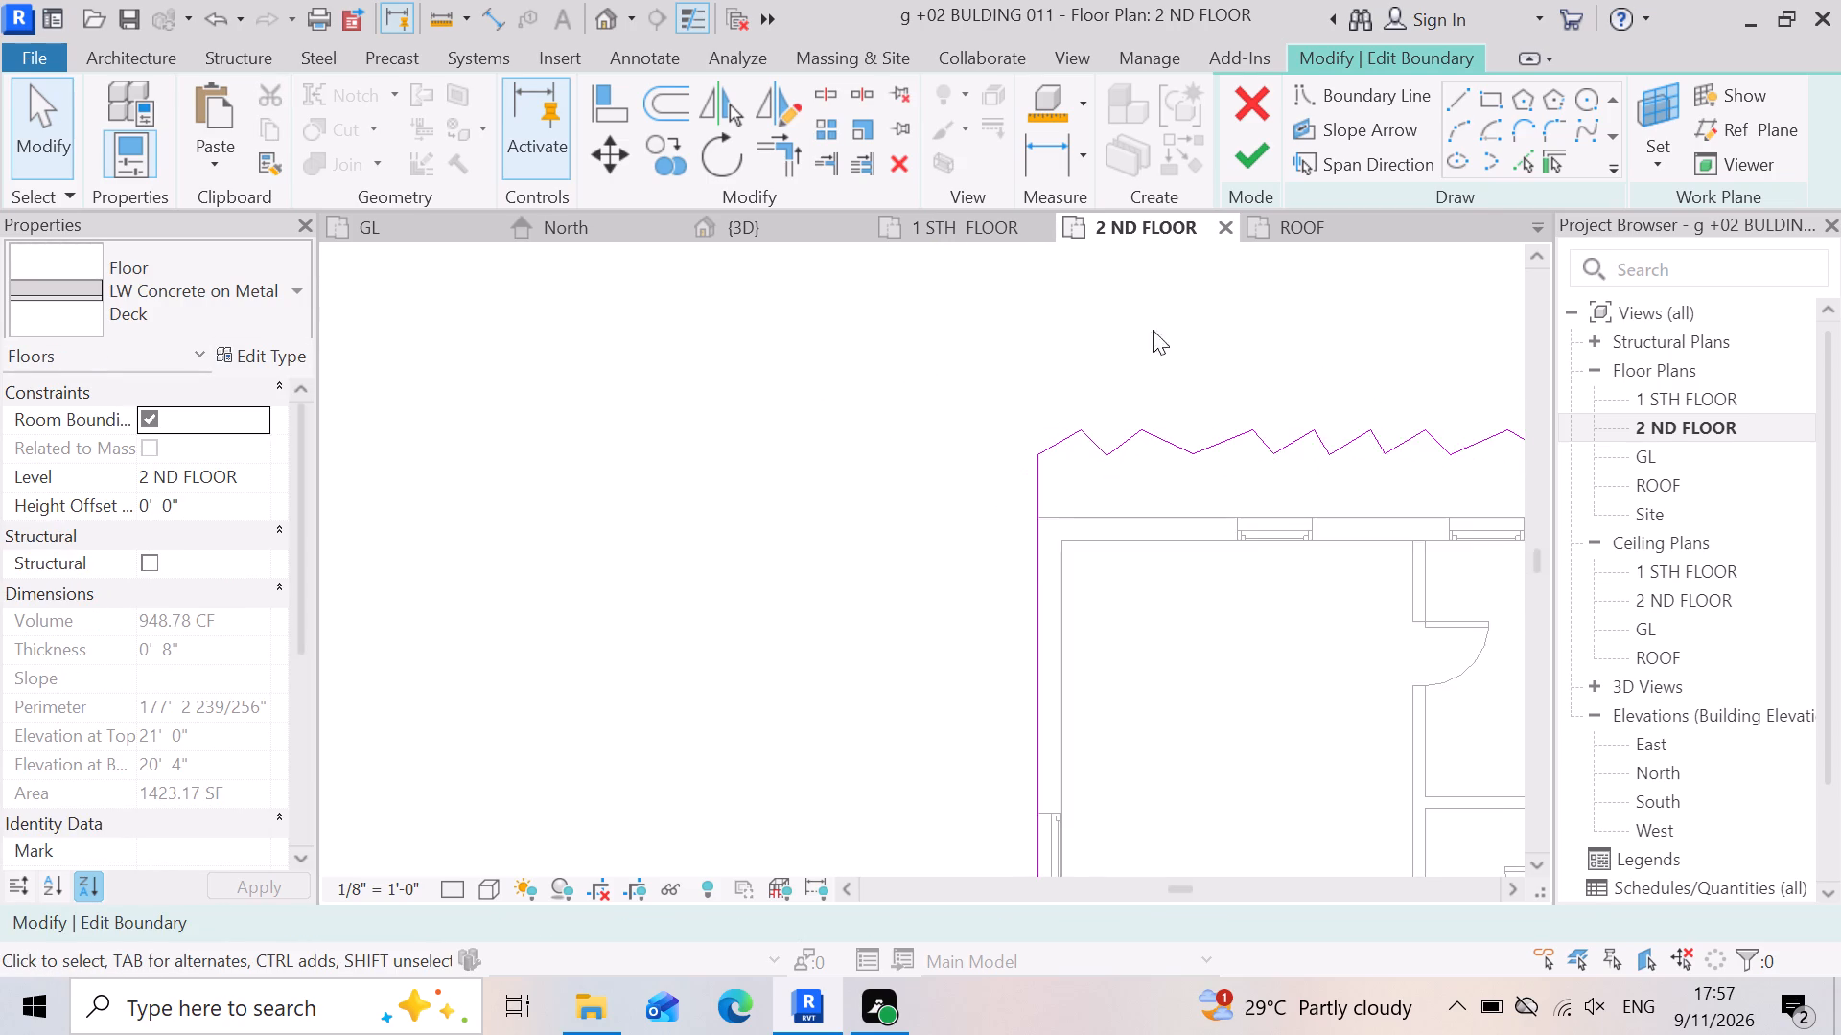
left_click(1237, 157)
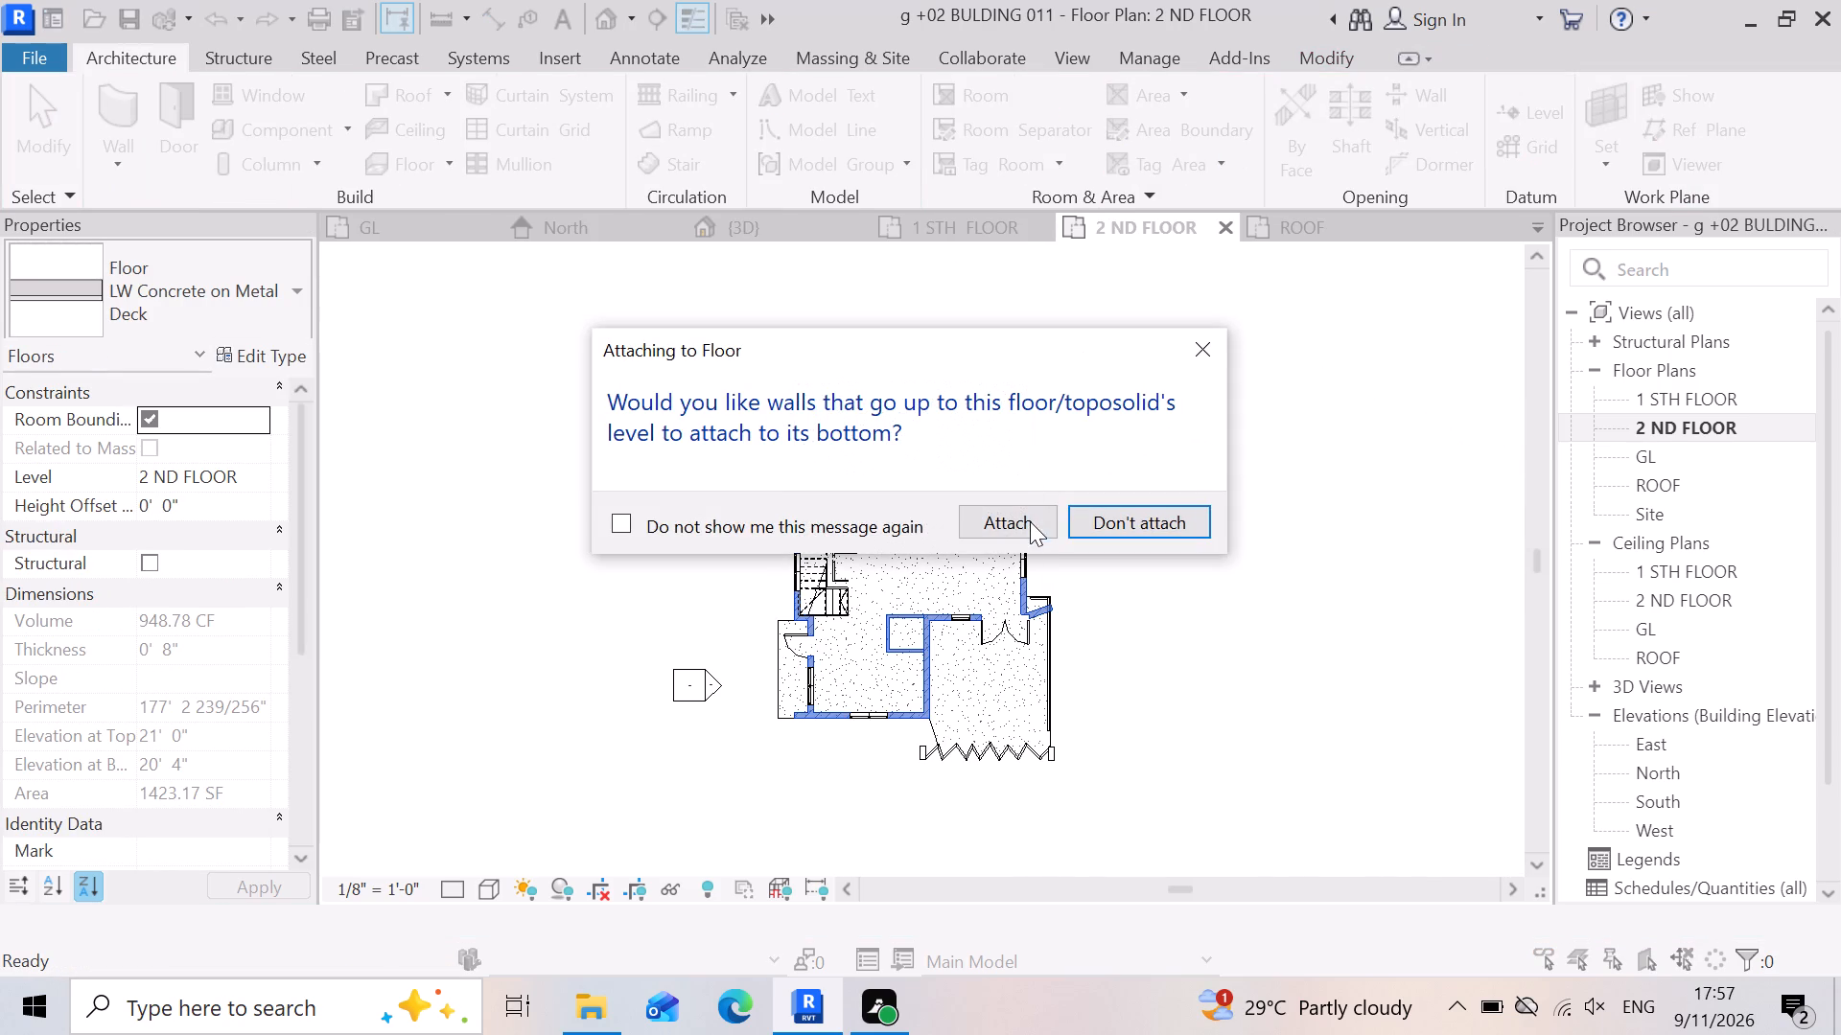
double_click(1010, 522)
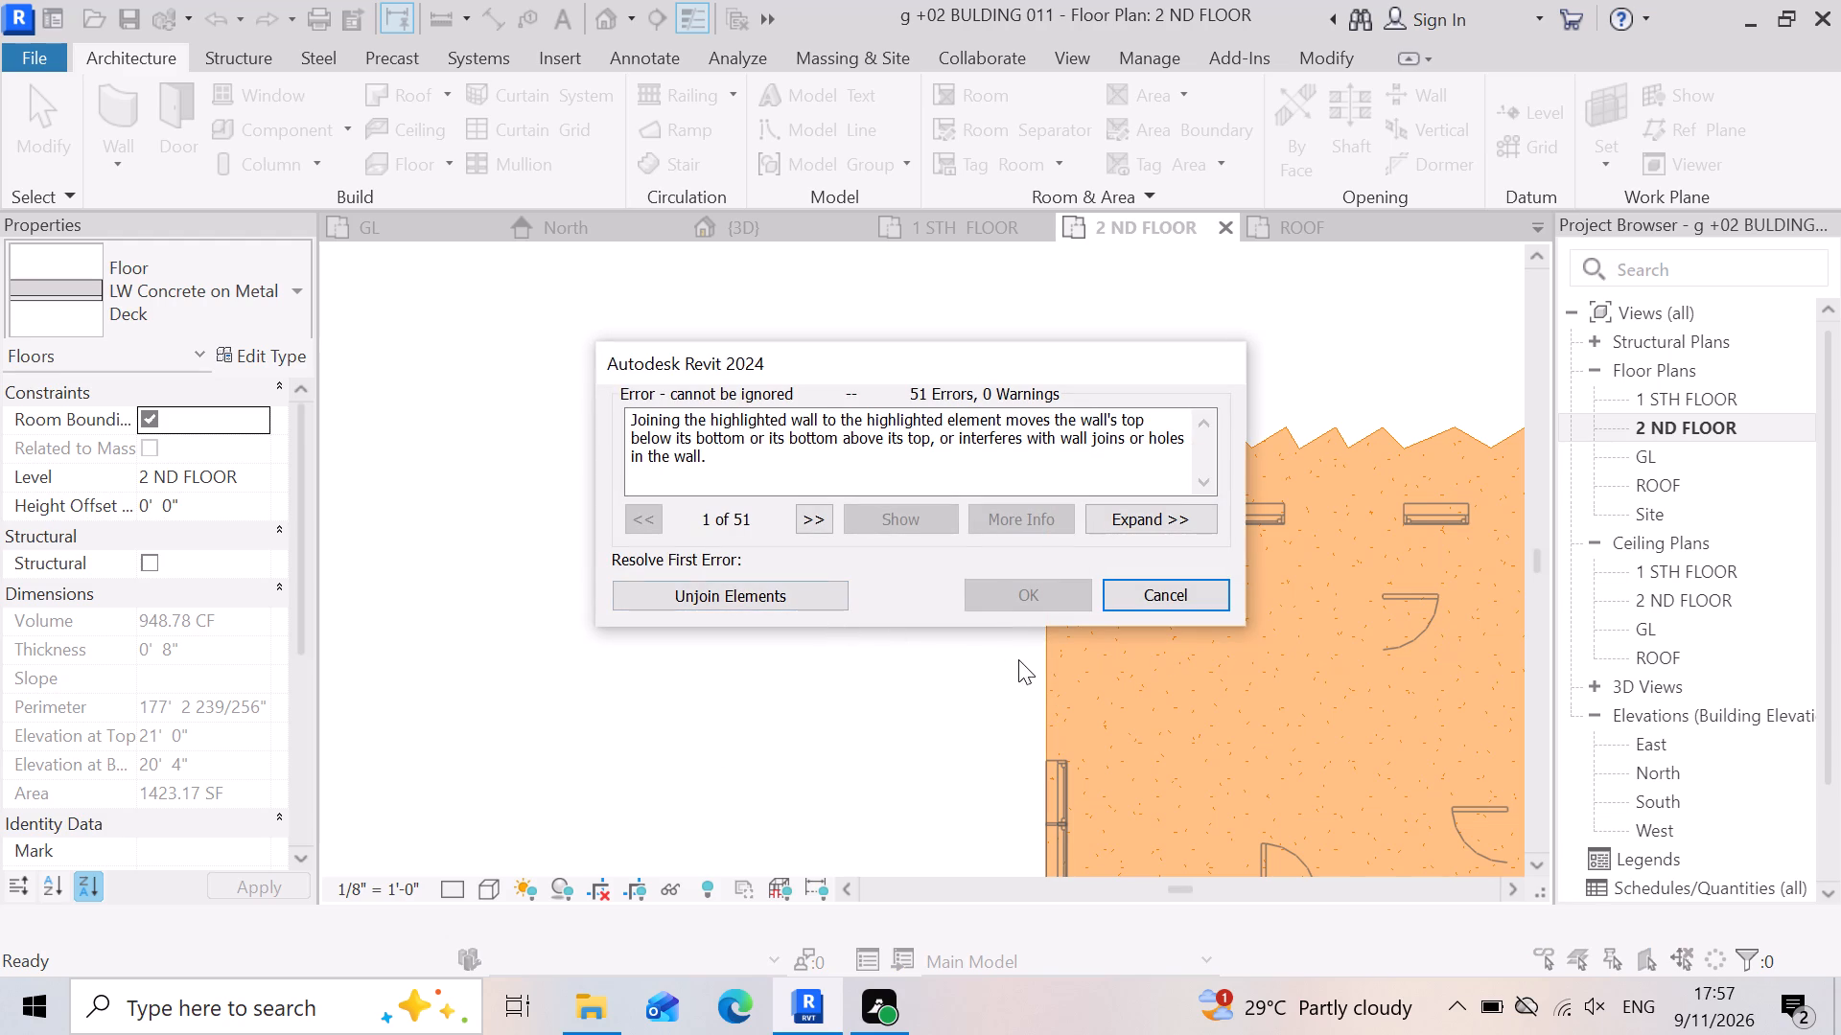
left_click(725, 594)
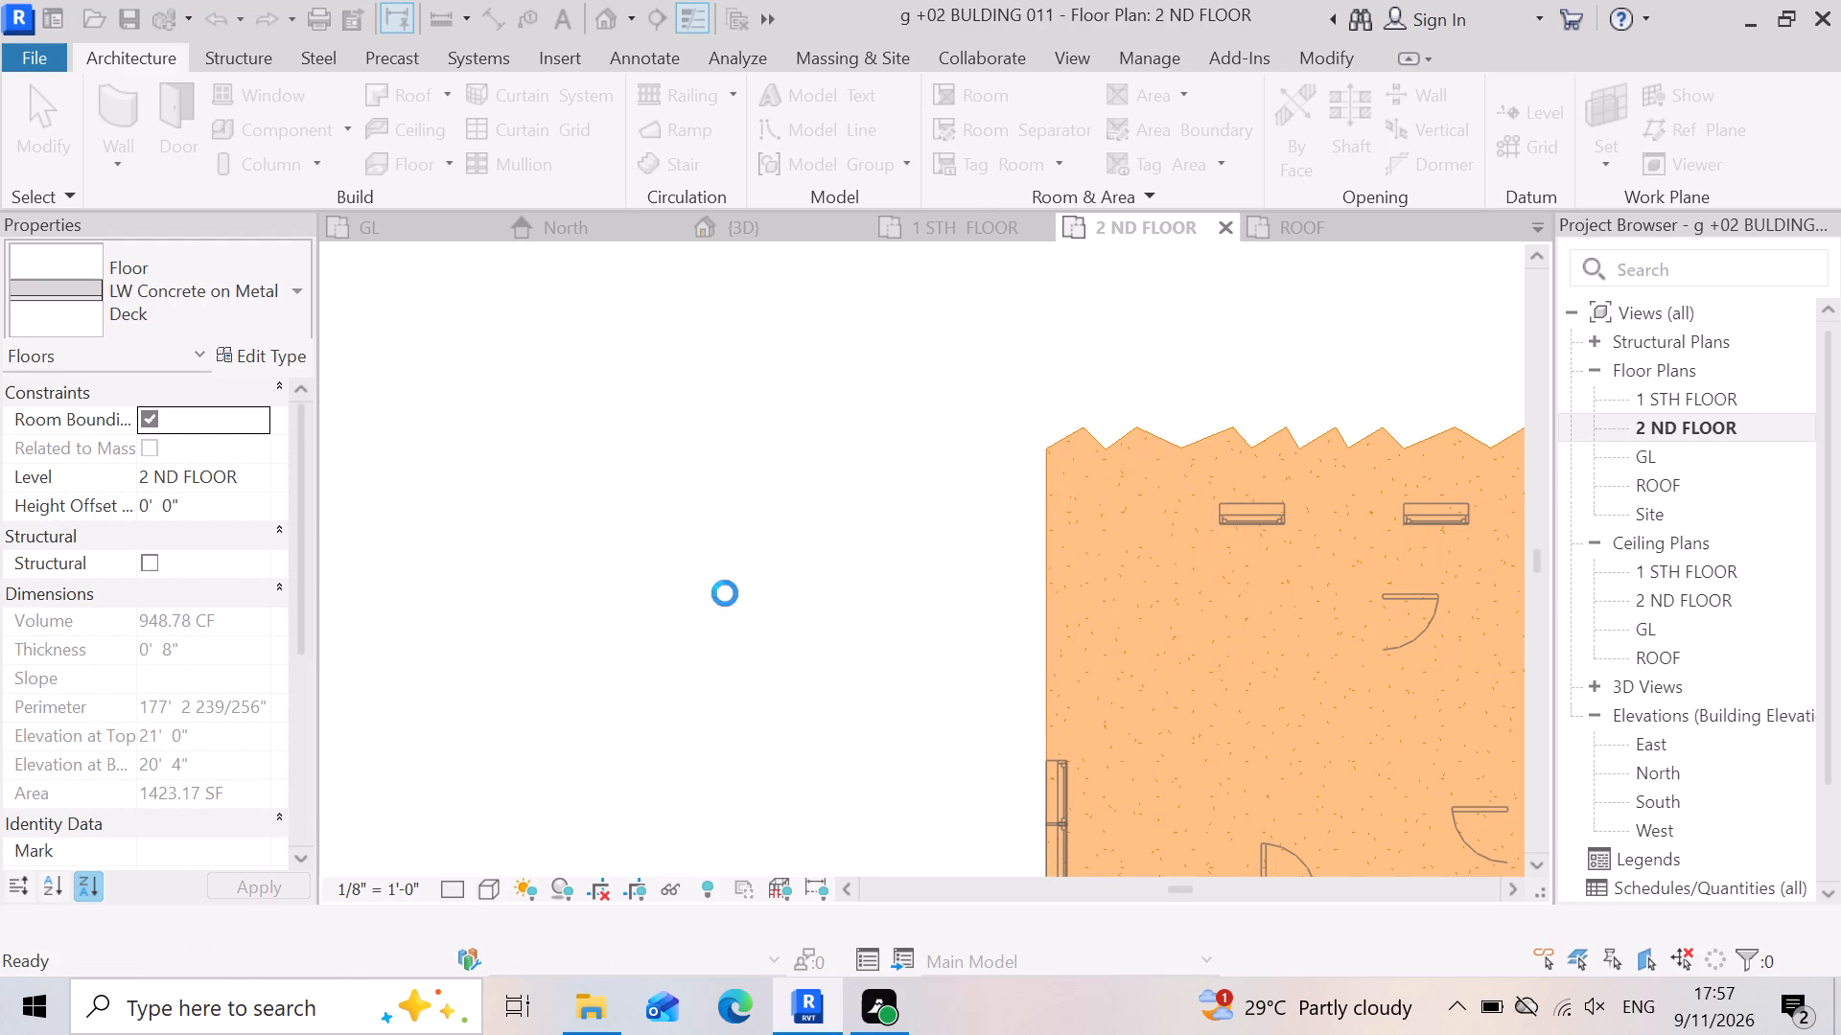
scroll(706, 558, "down", 10)
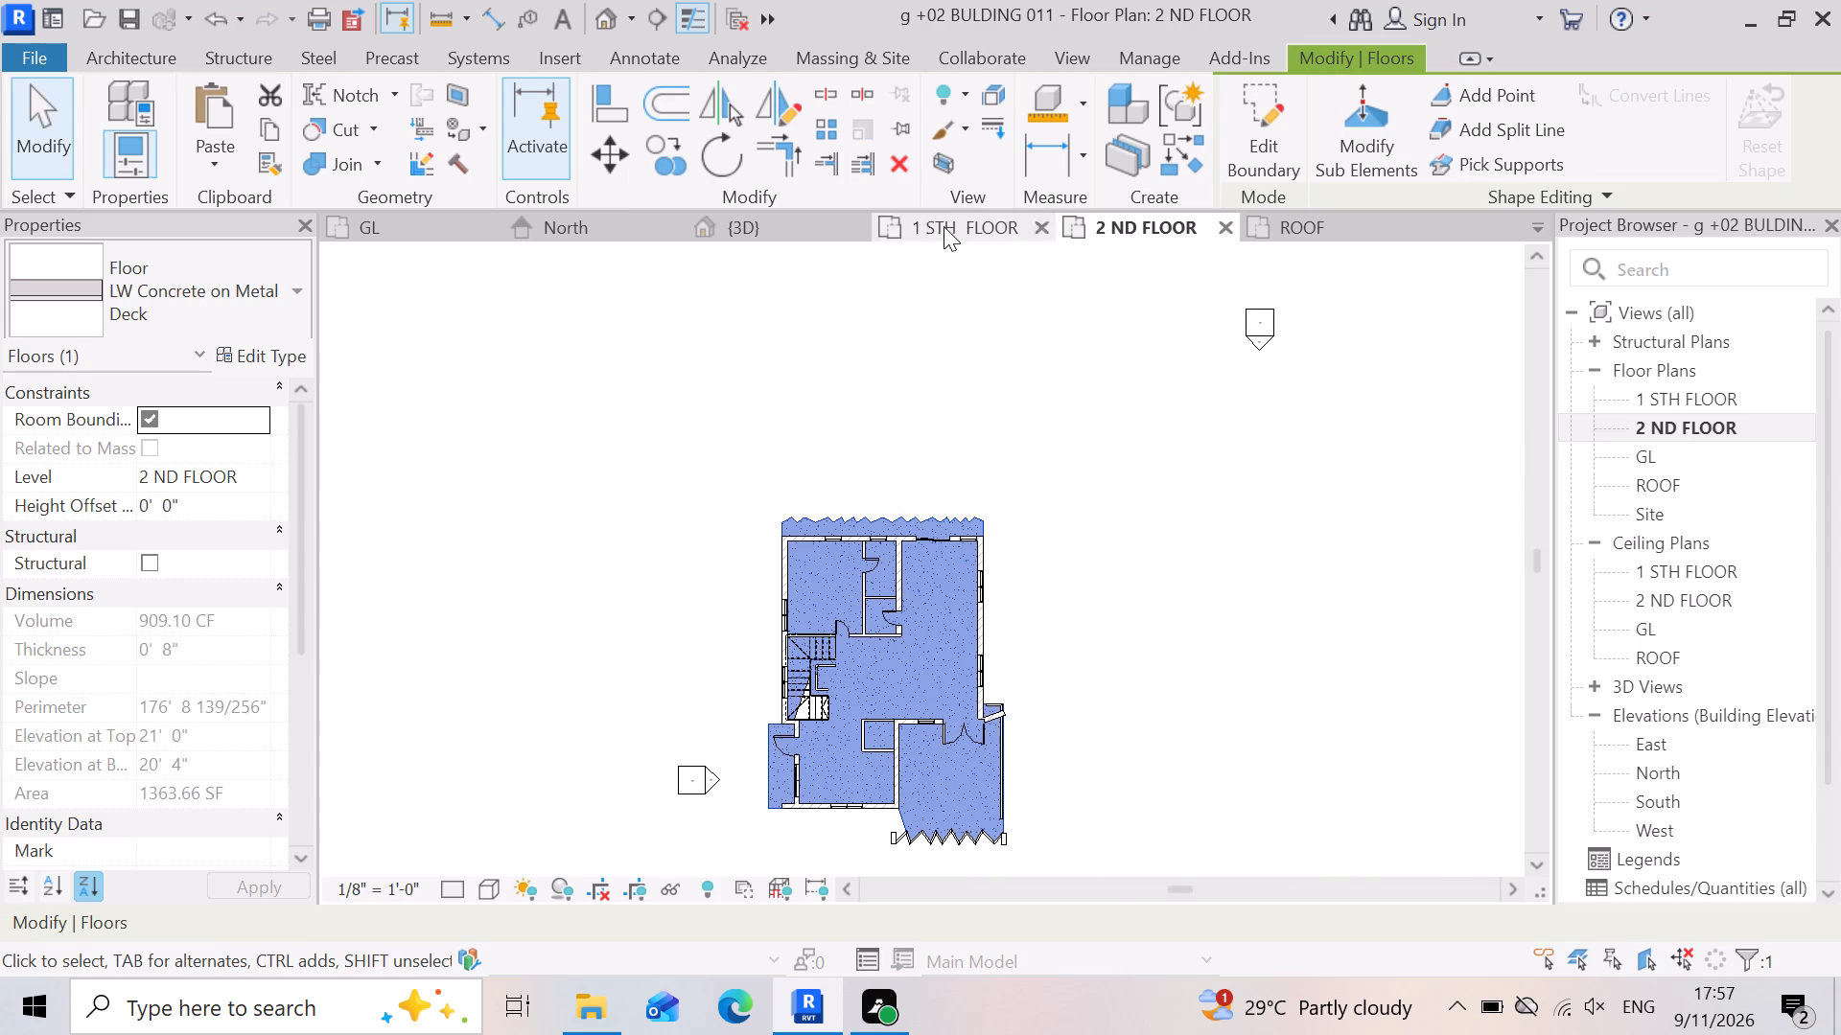
Examine the slab edges along the side-door facade in the 3D view, comparing the 2 ND FLOOR and 1 STH FLOOR slabs.
left_click(767, 225)
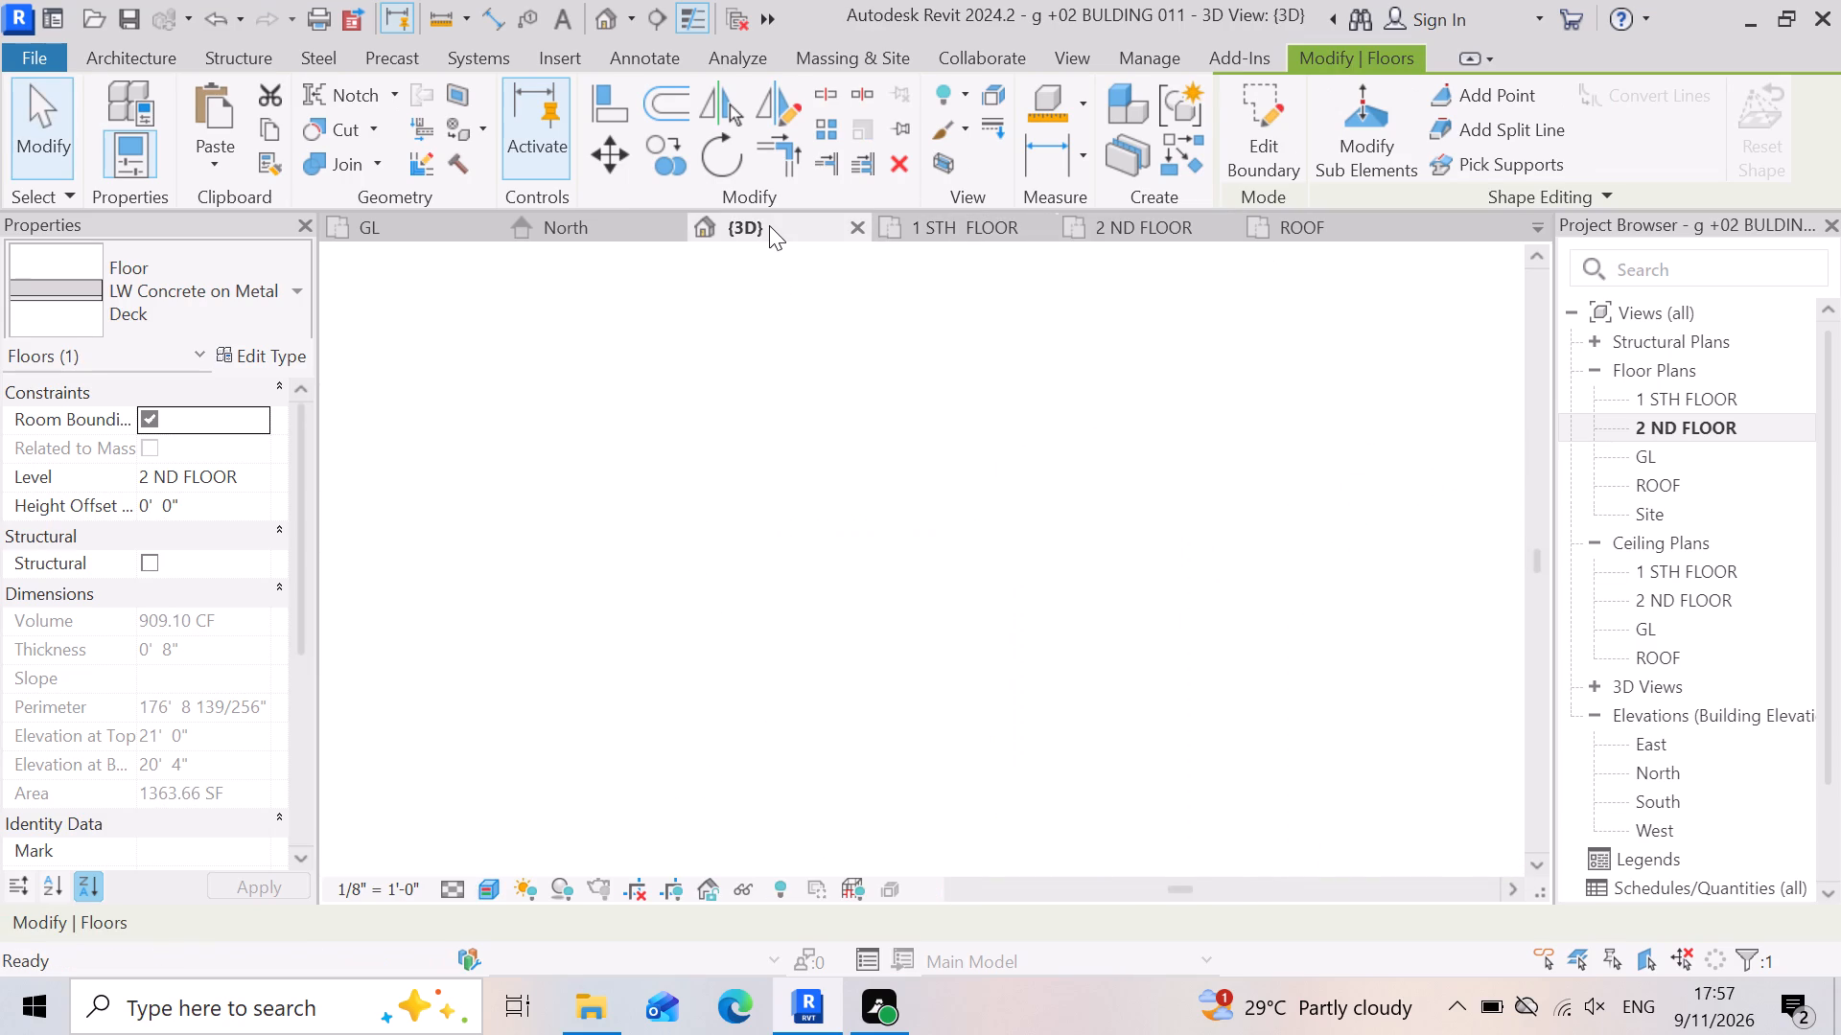
scroll(916, 506, "down", 2)
scroll(955, 710, "up", 3)
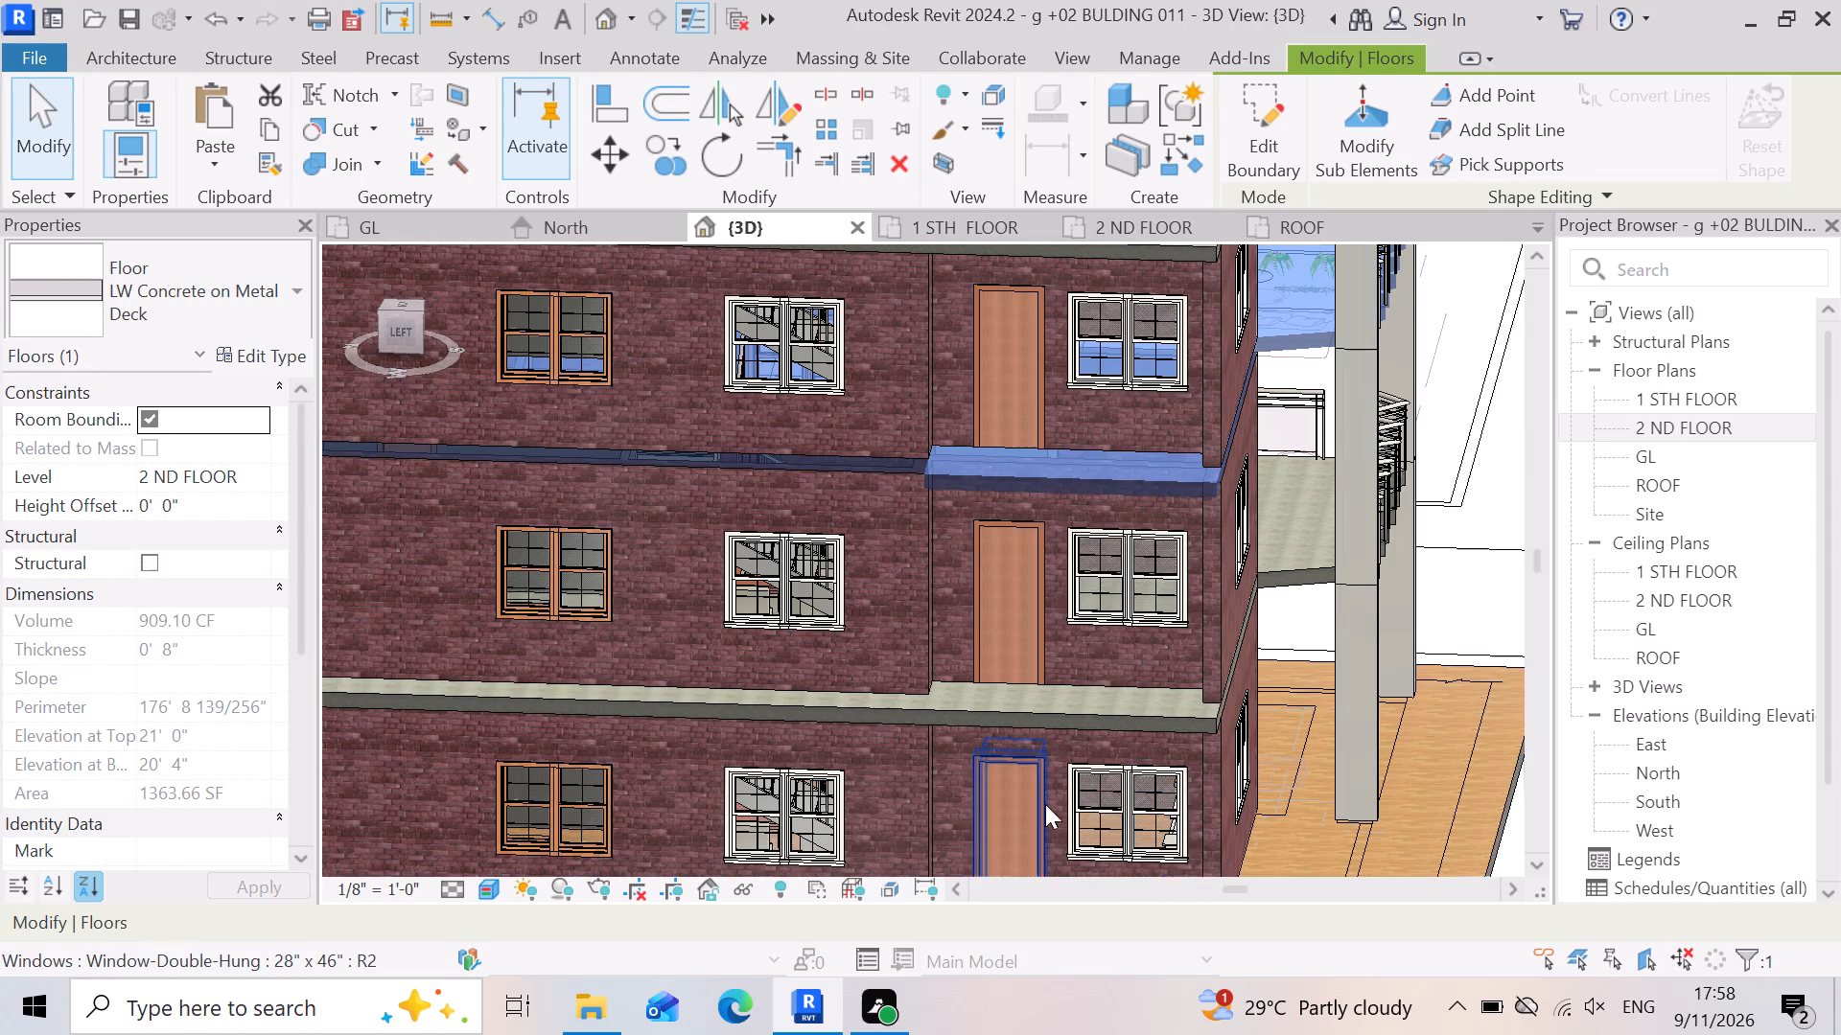
scroll(1070, 724, "down", 6)
left_click(1366, 770)
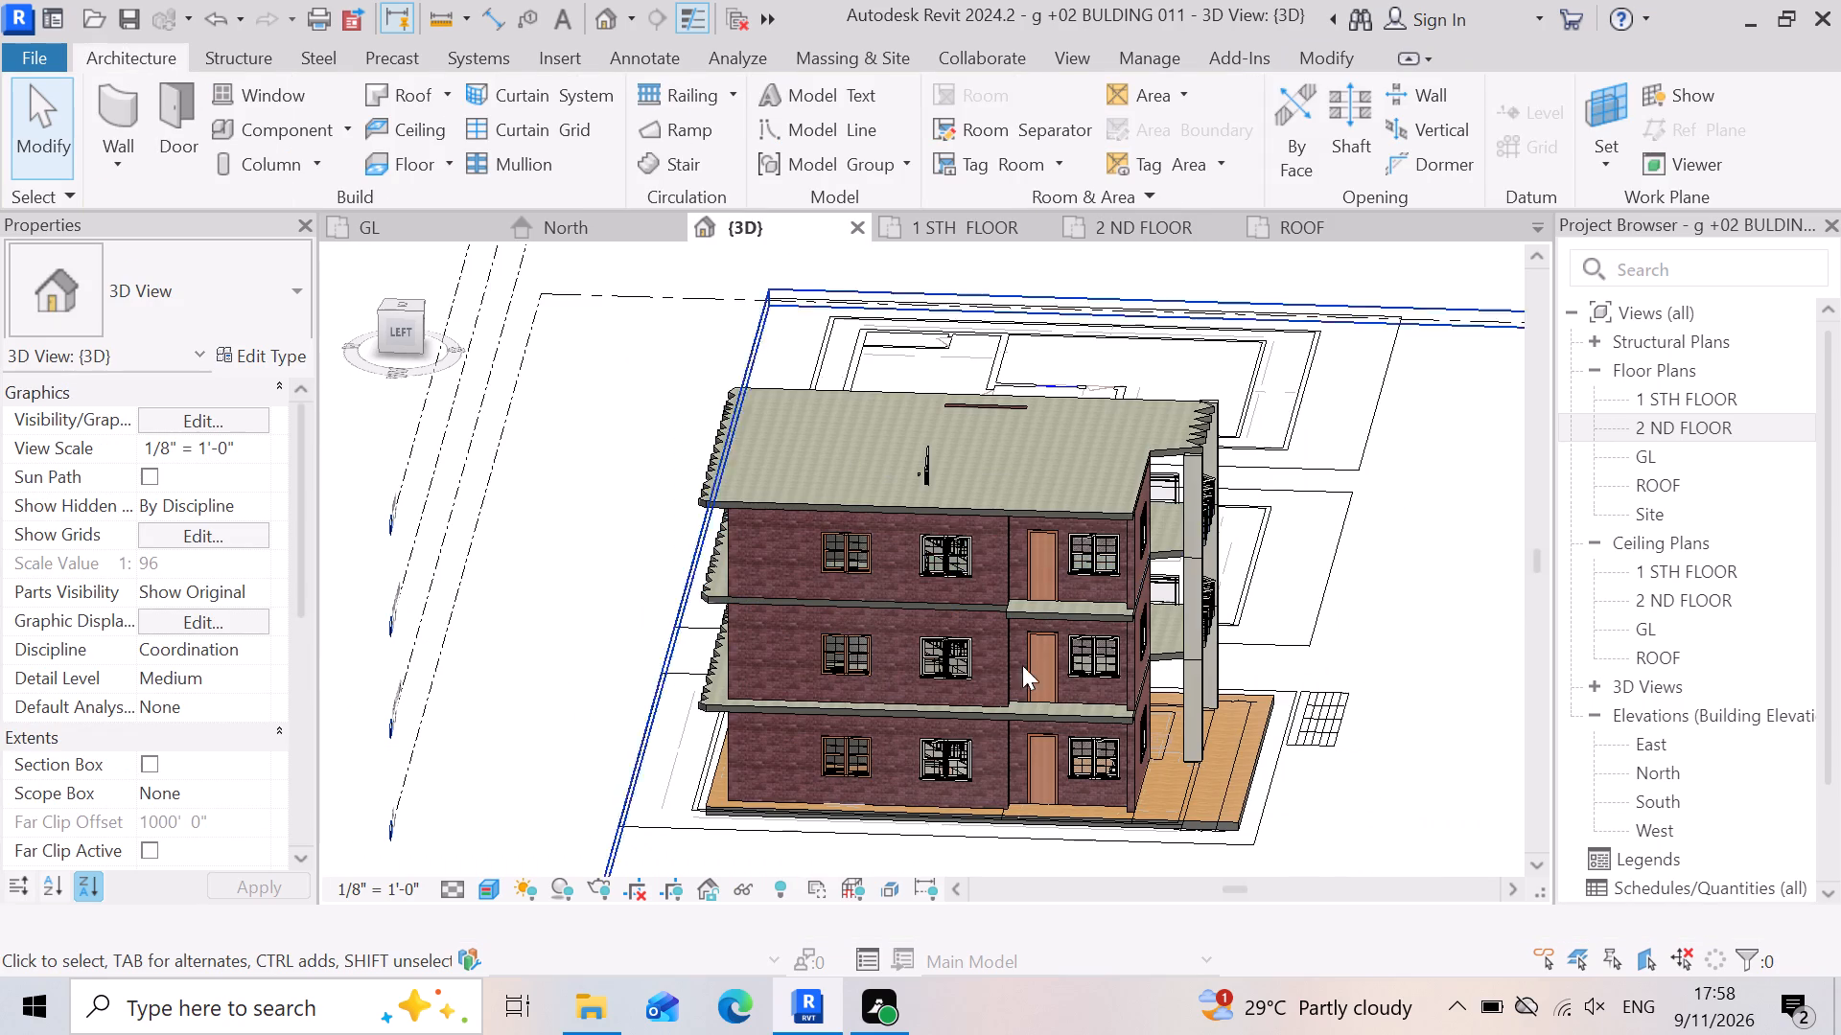
scroll(1005, 658, "up", 9)
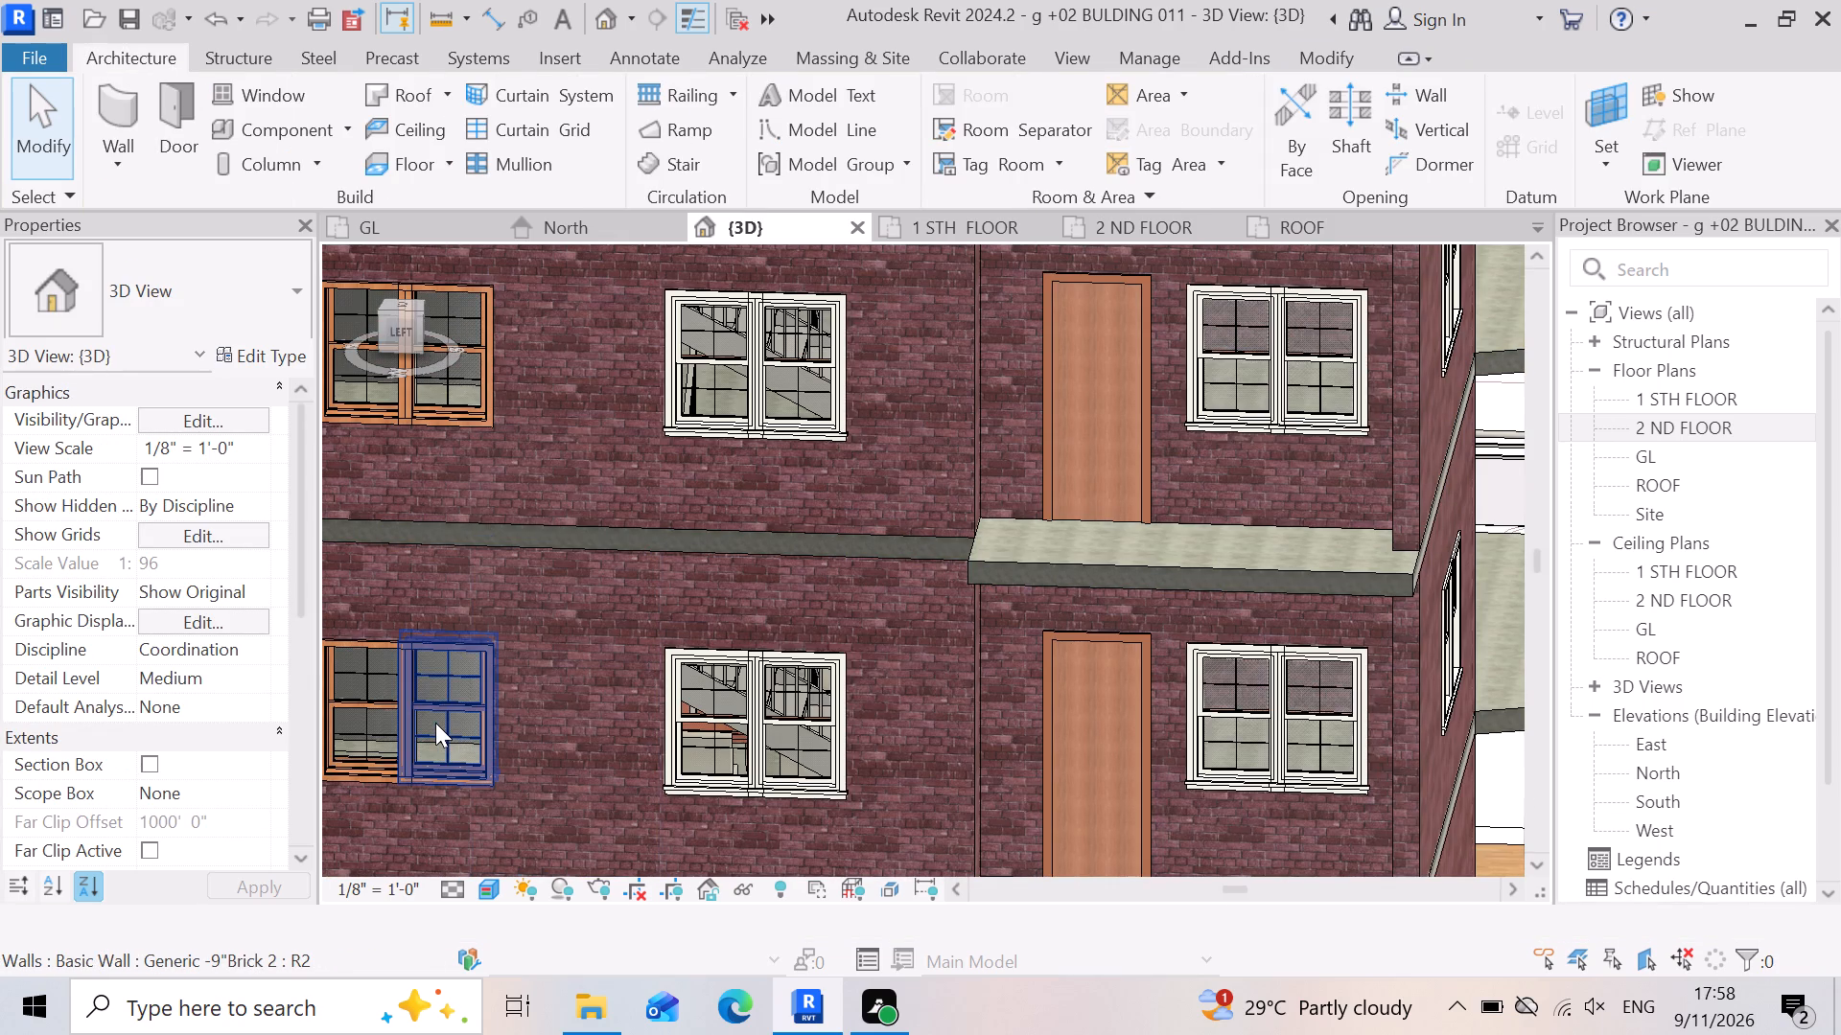
scroll(1090, 697, "down", 4)
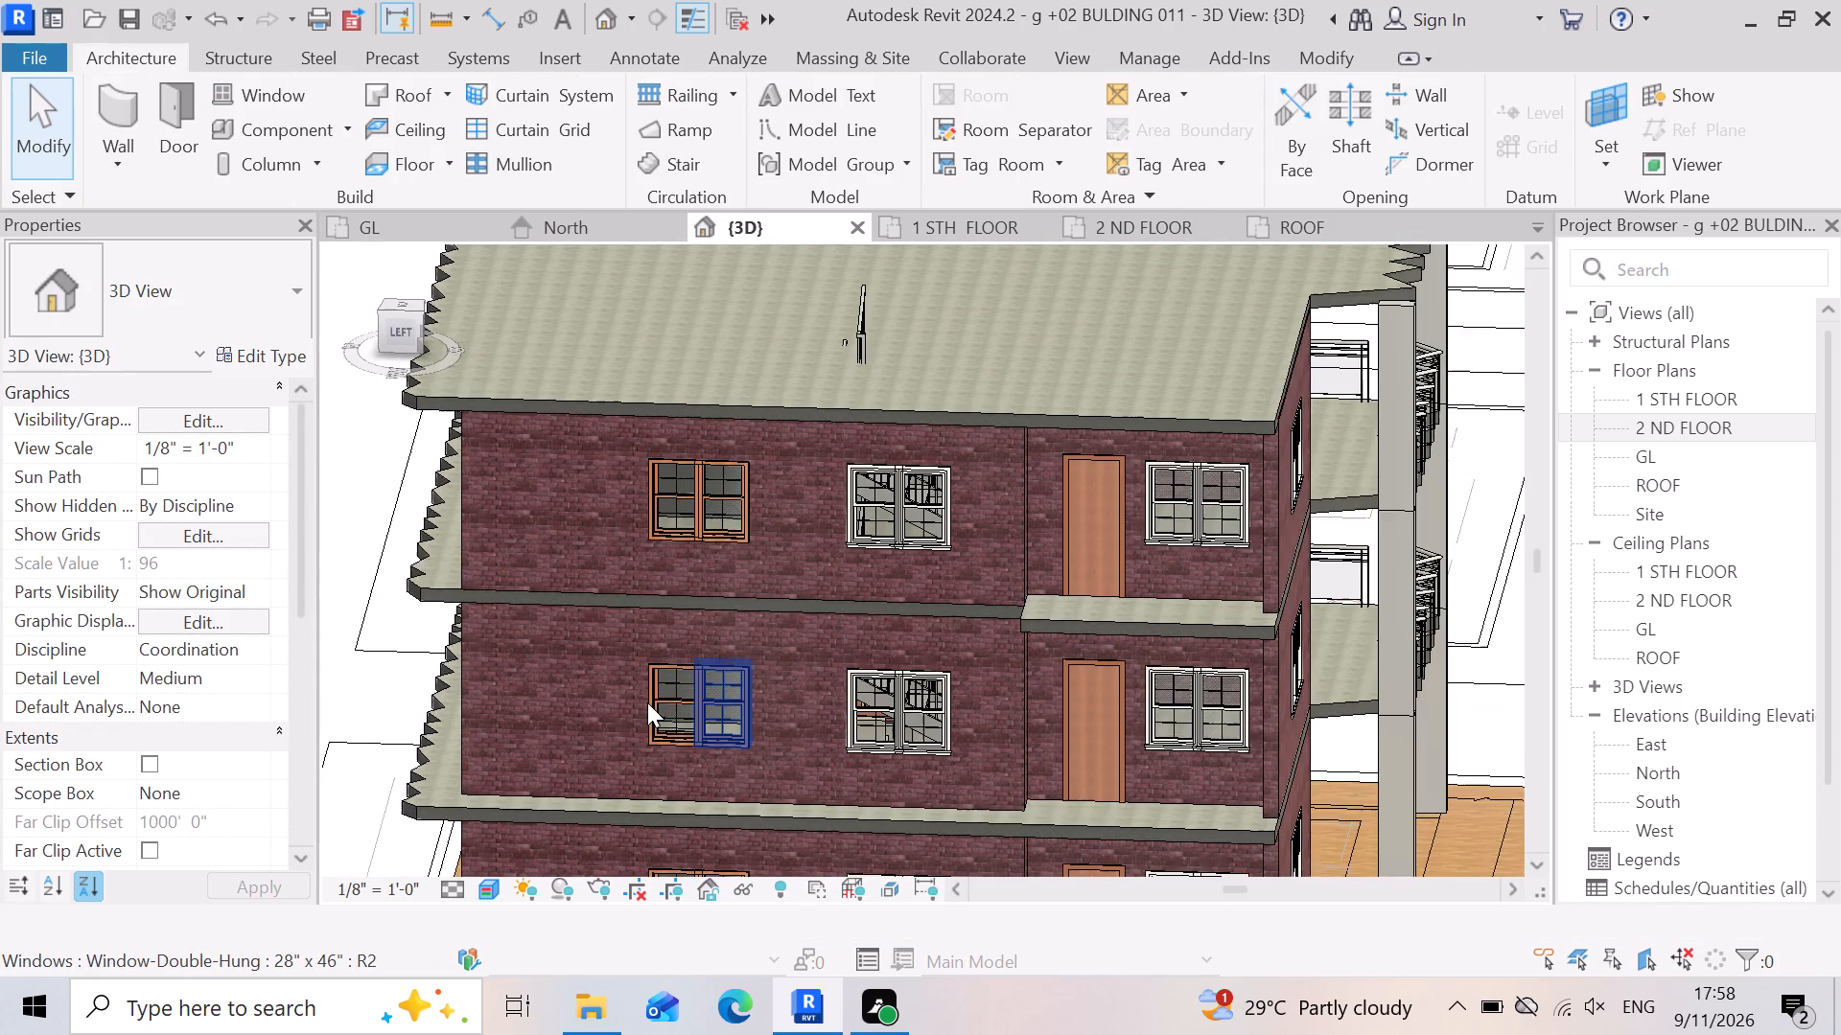
scroll(986, 588, "down", 5)
scroll(1081, 748, "up", 2)
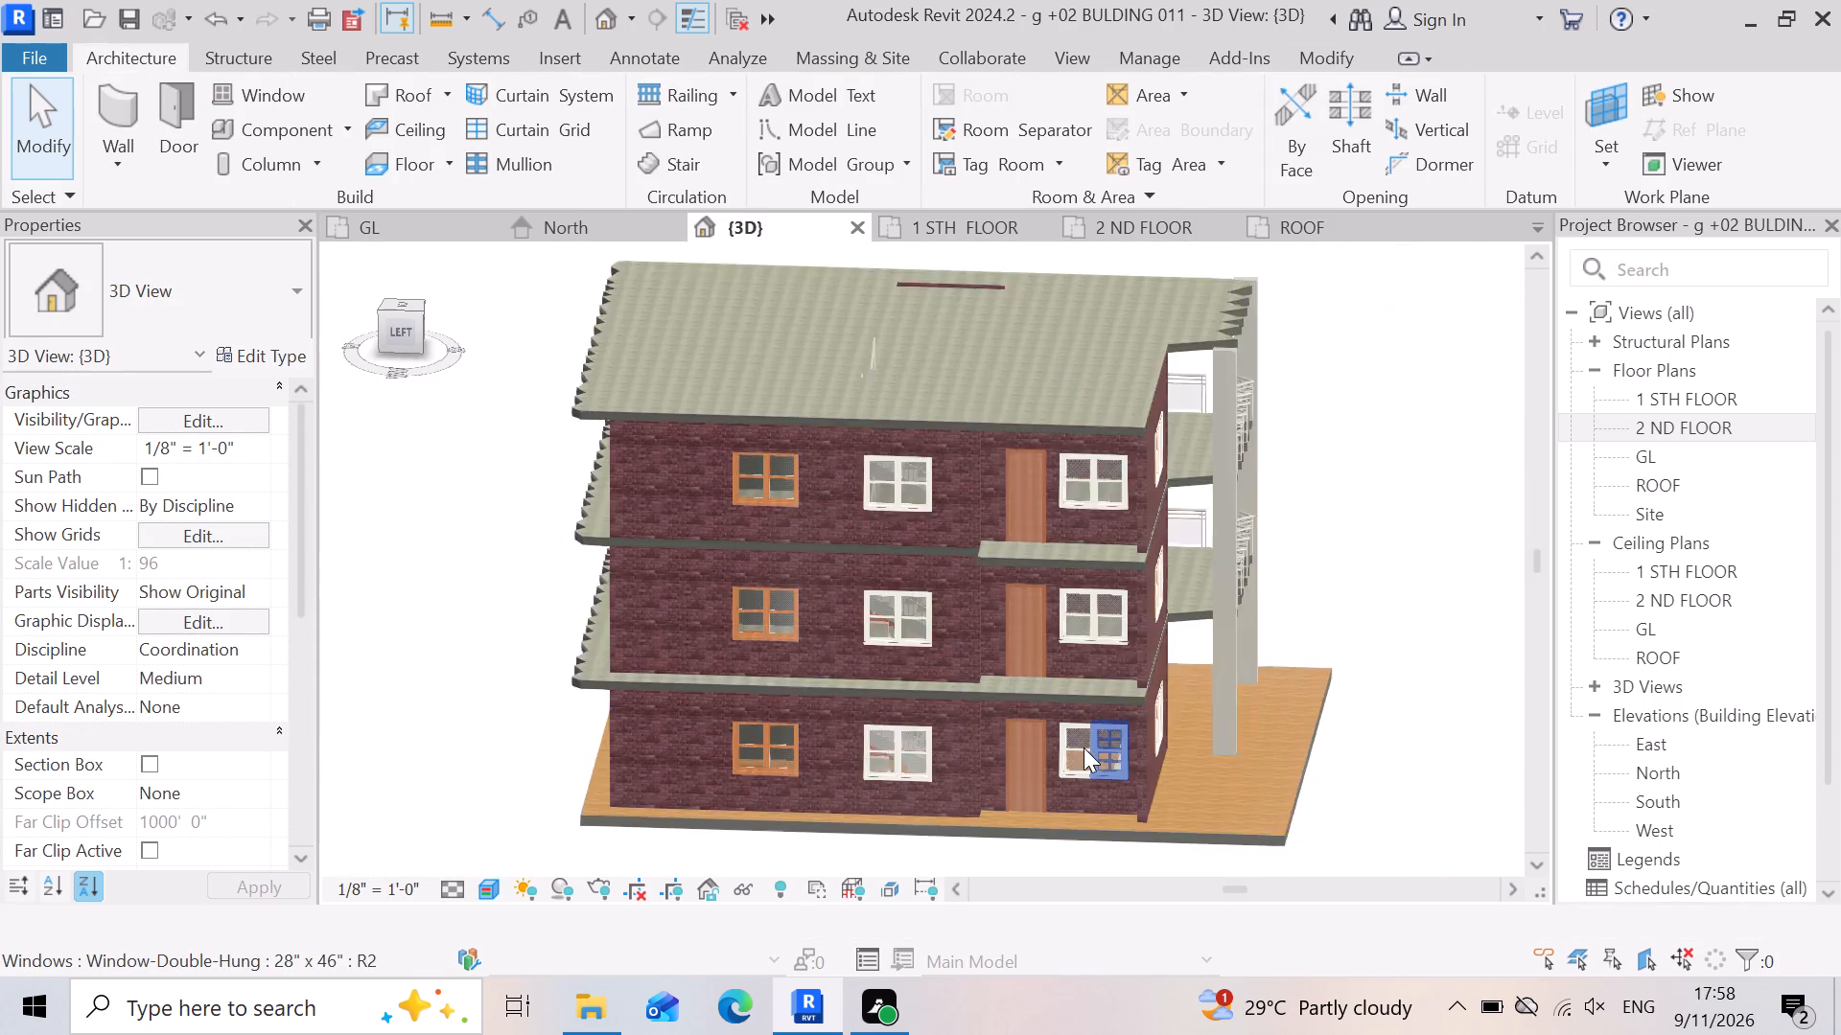
scroll(1084, 747, "up", 6)
scroll(1033, 687, "down", 1)
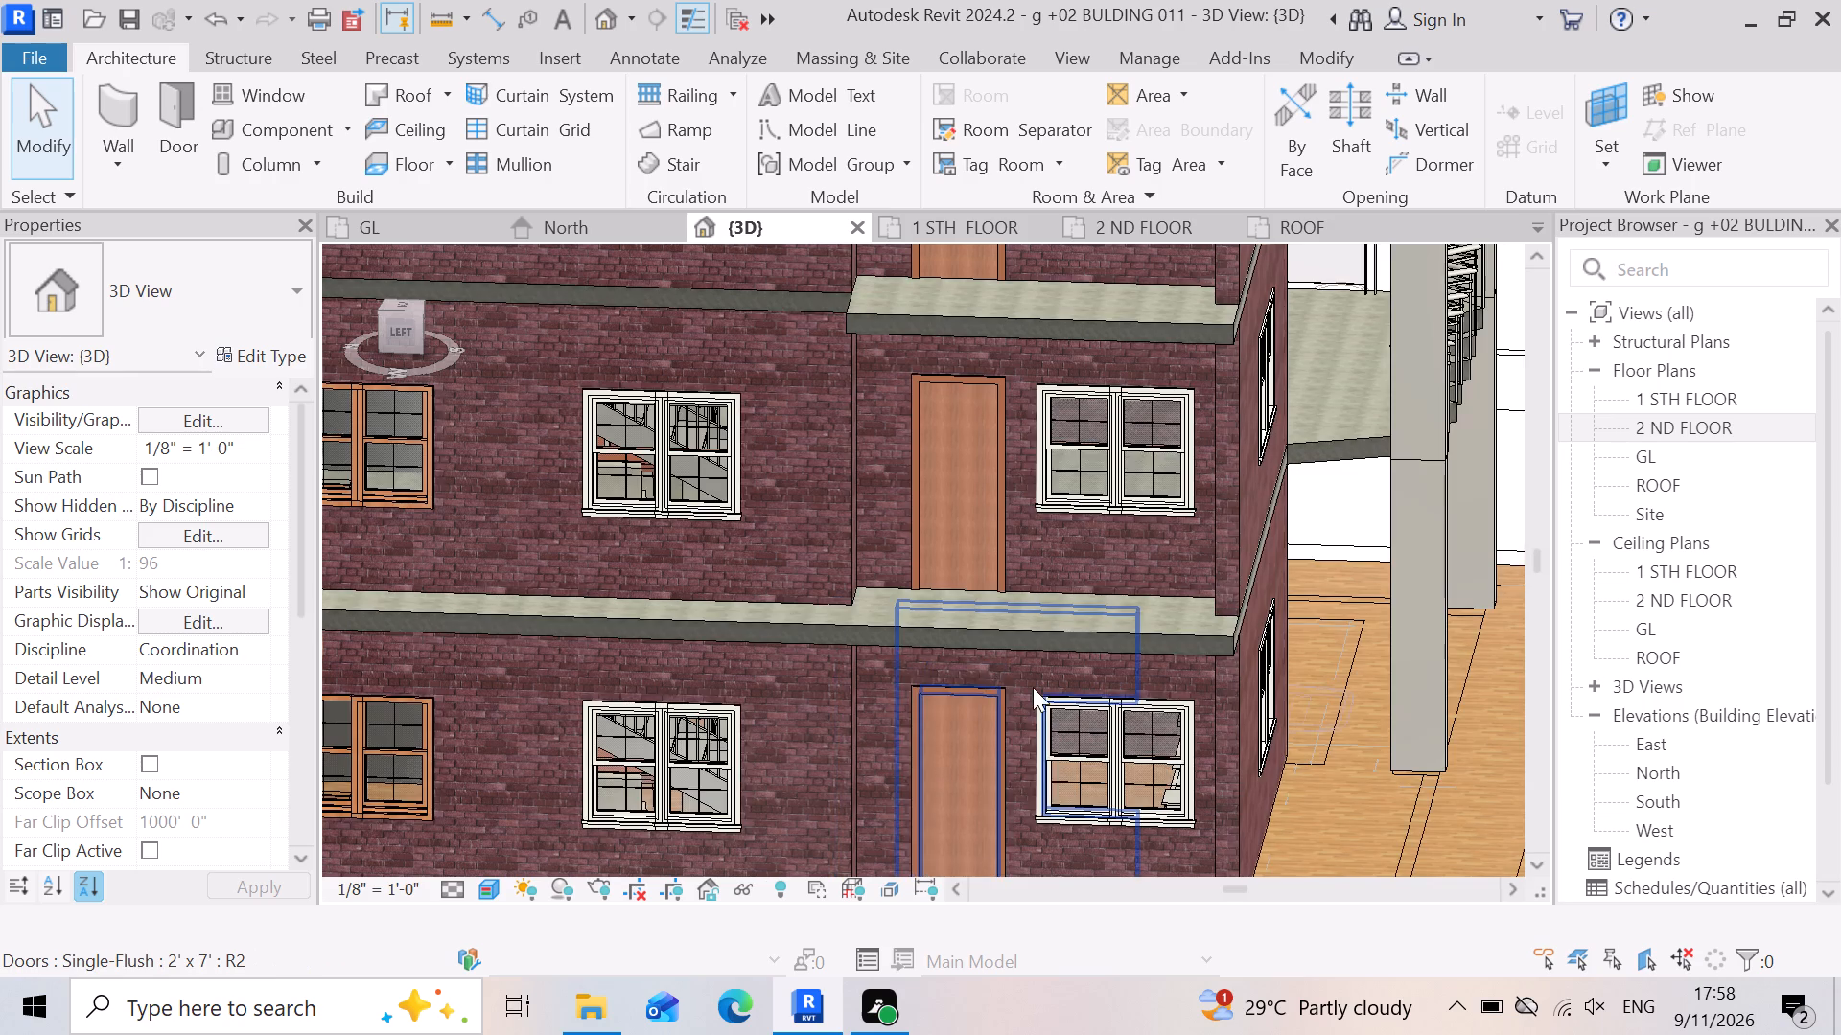
scroll(1033, 687, "down", 2)
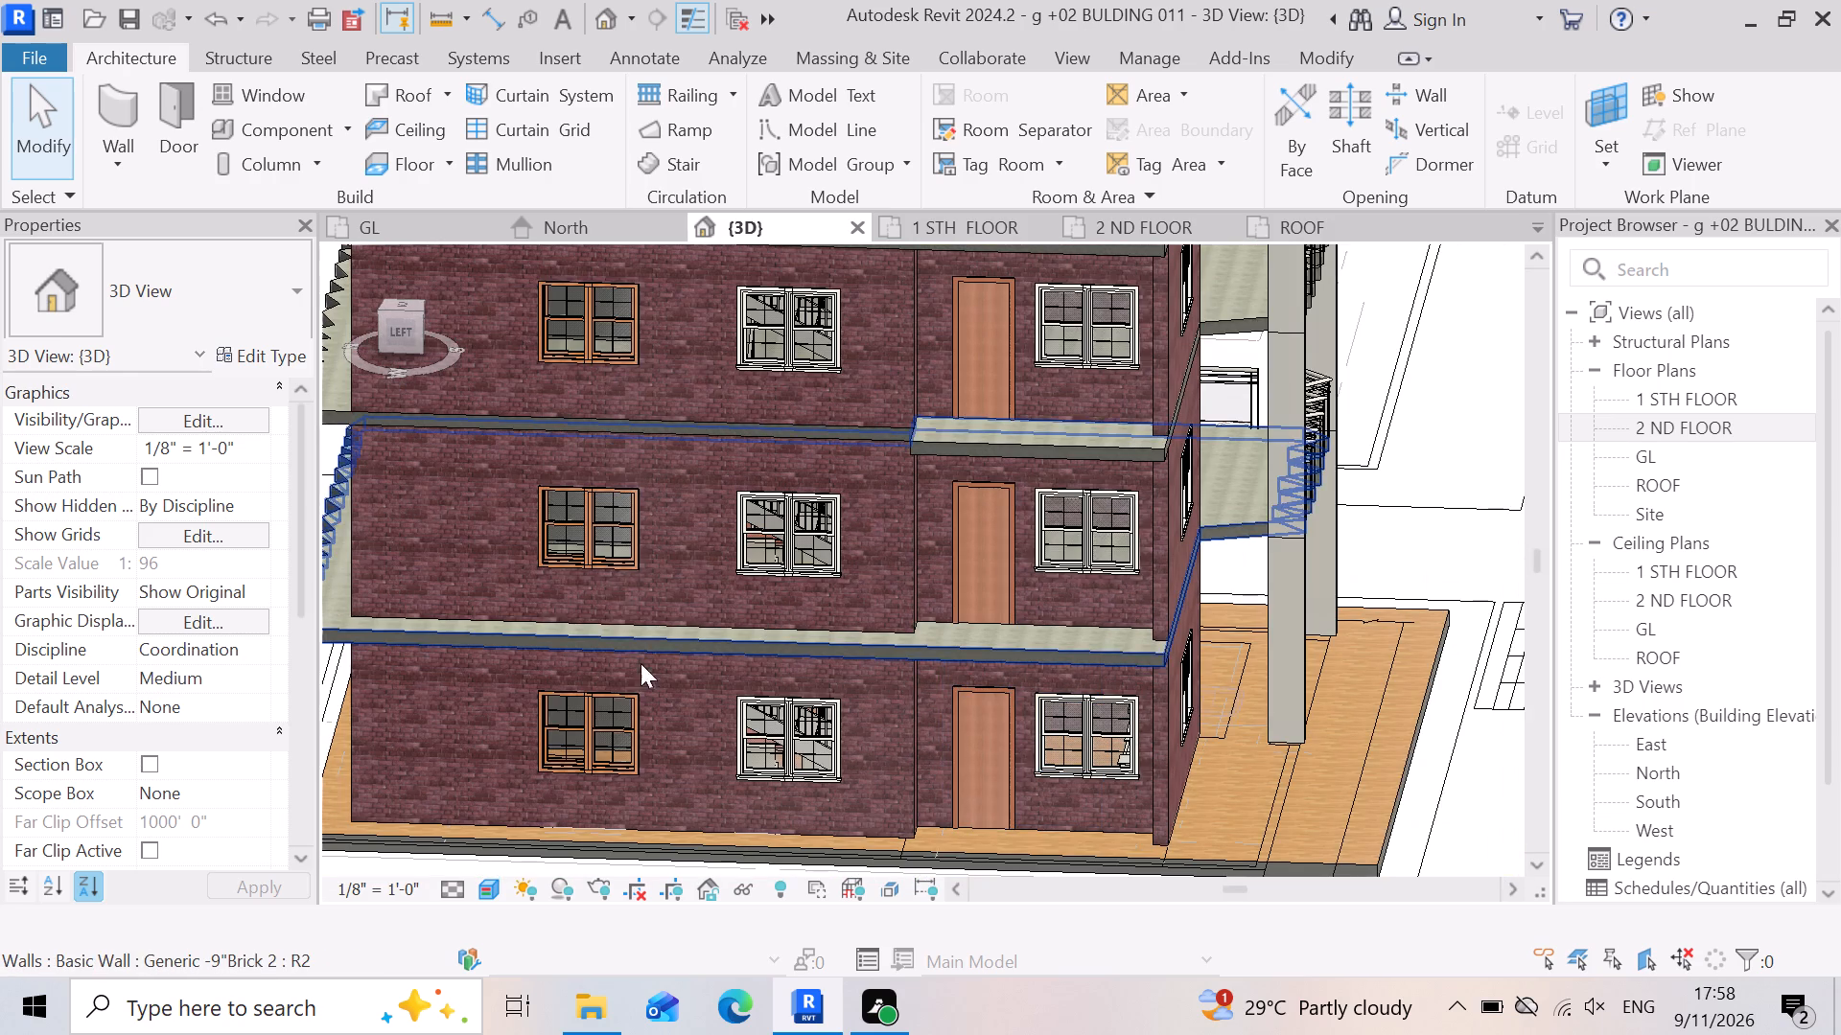
scroll(1112, 747, "down", 4)
scroll(1042, 563, "up", 7)
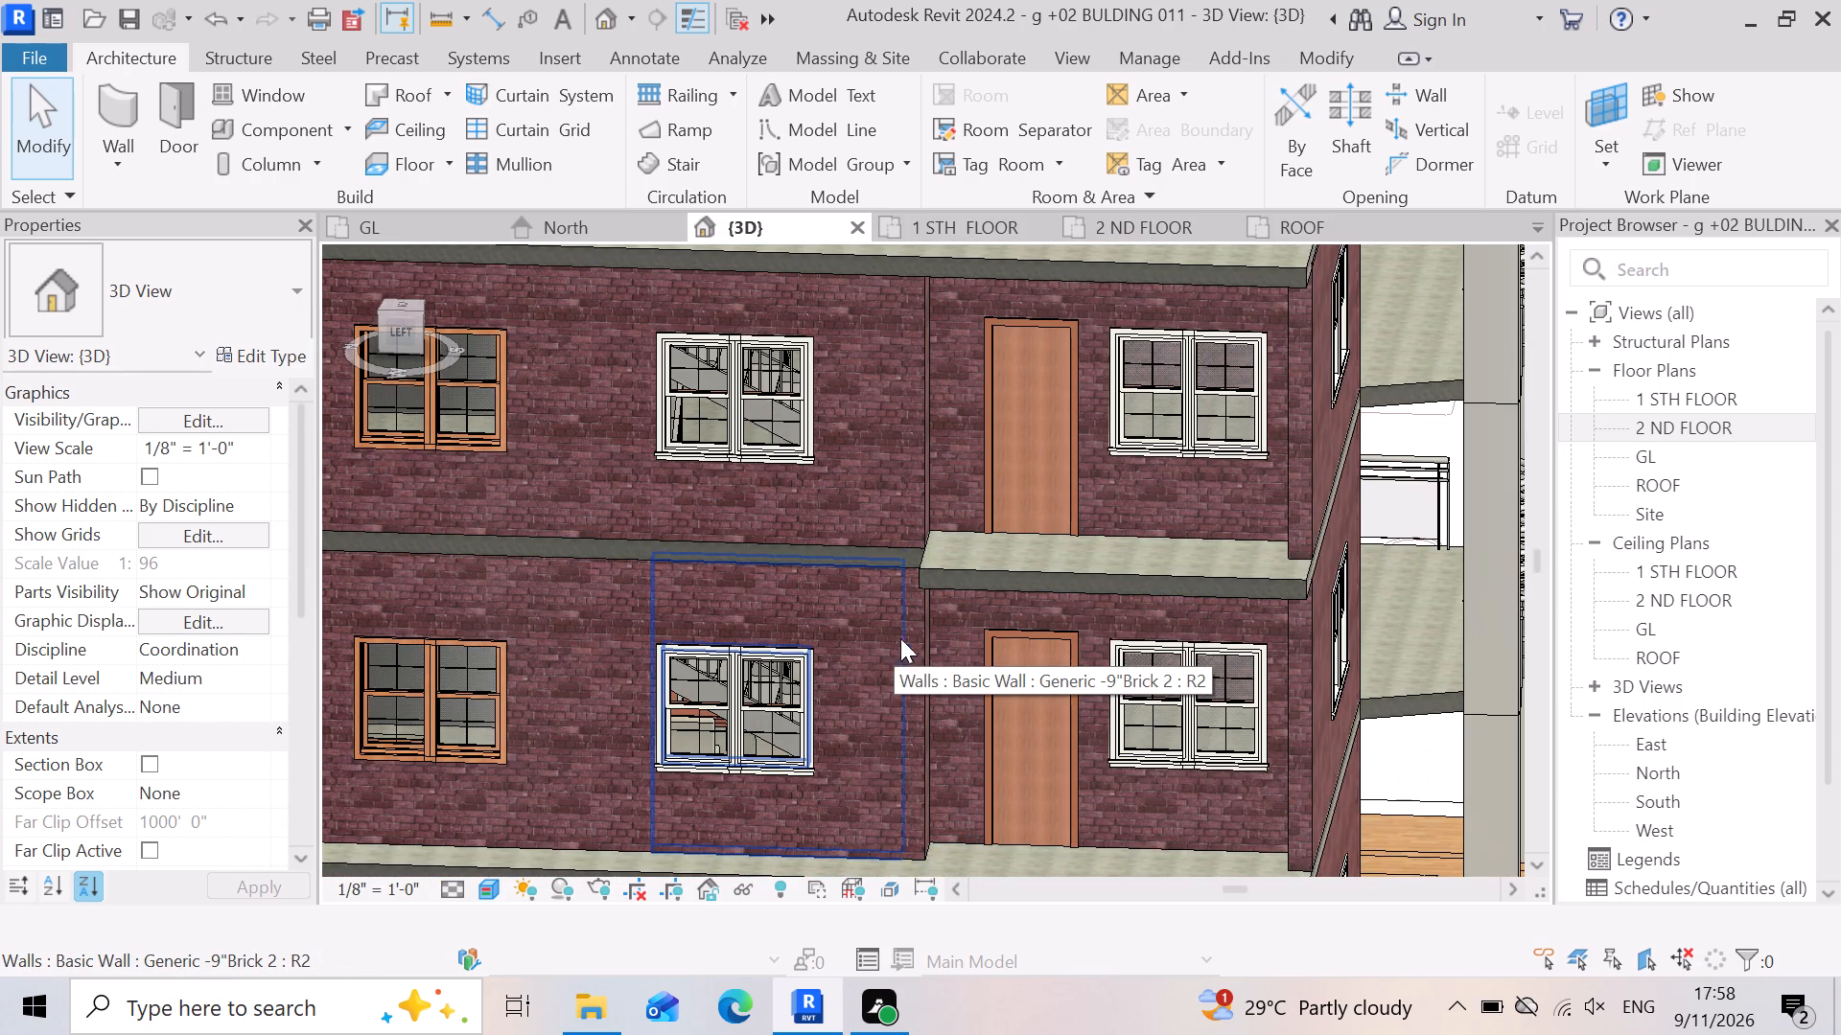
scroll(1053, 564, "down", 7)
scroll(1100, 704, "up", 6)
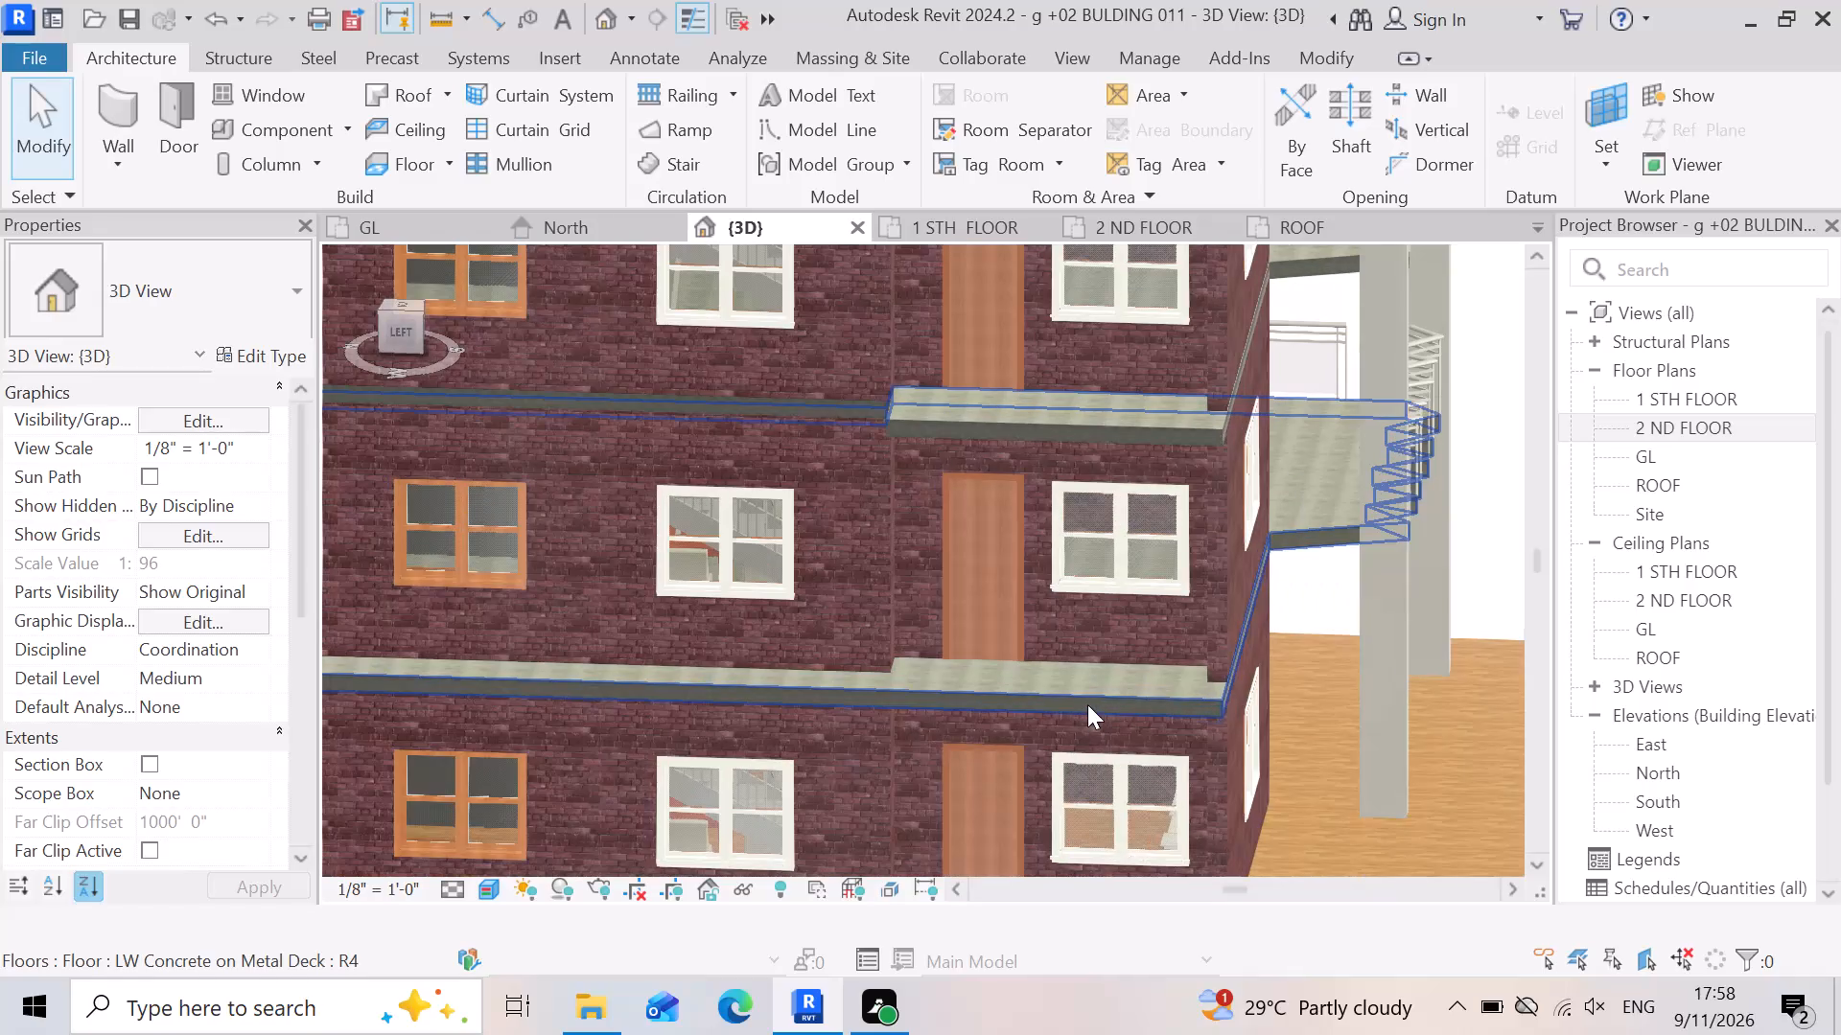
Open the 1 STH FLOOR slab's boundary for editing and show it in the 1 STH FLOOR plan.
left_click(1085, 704)
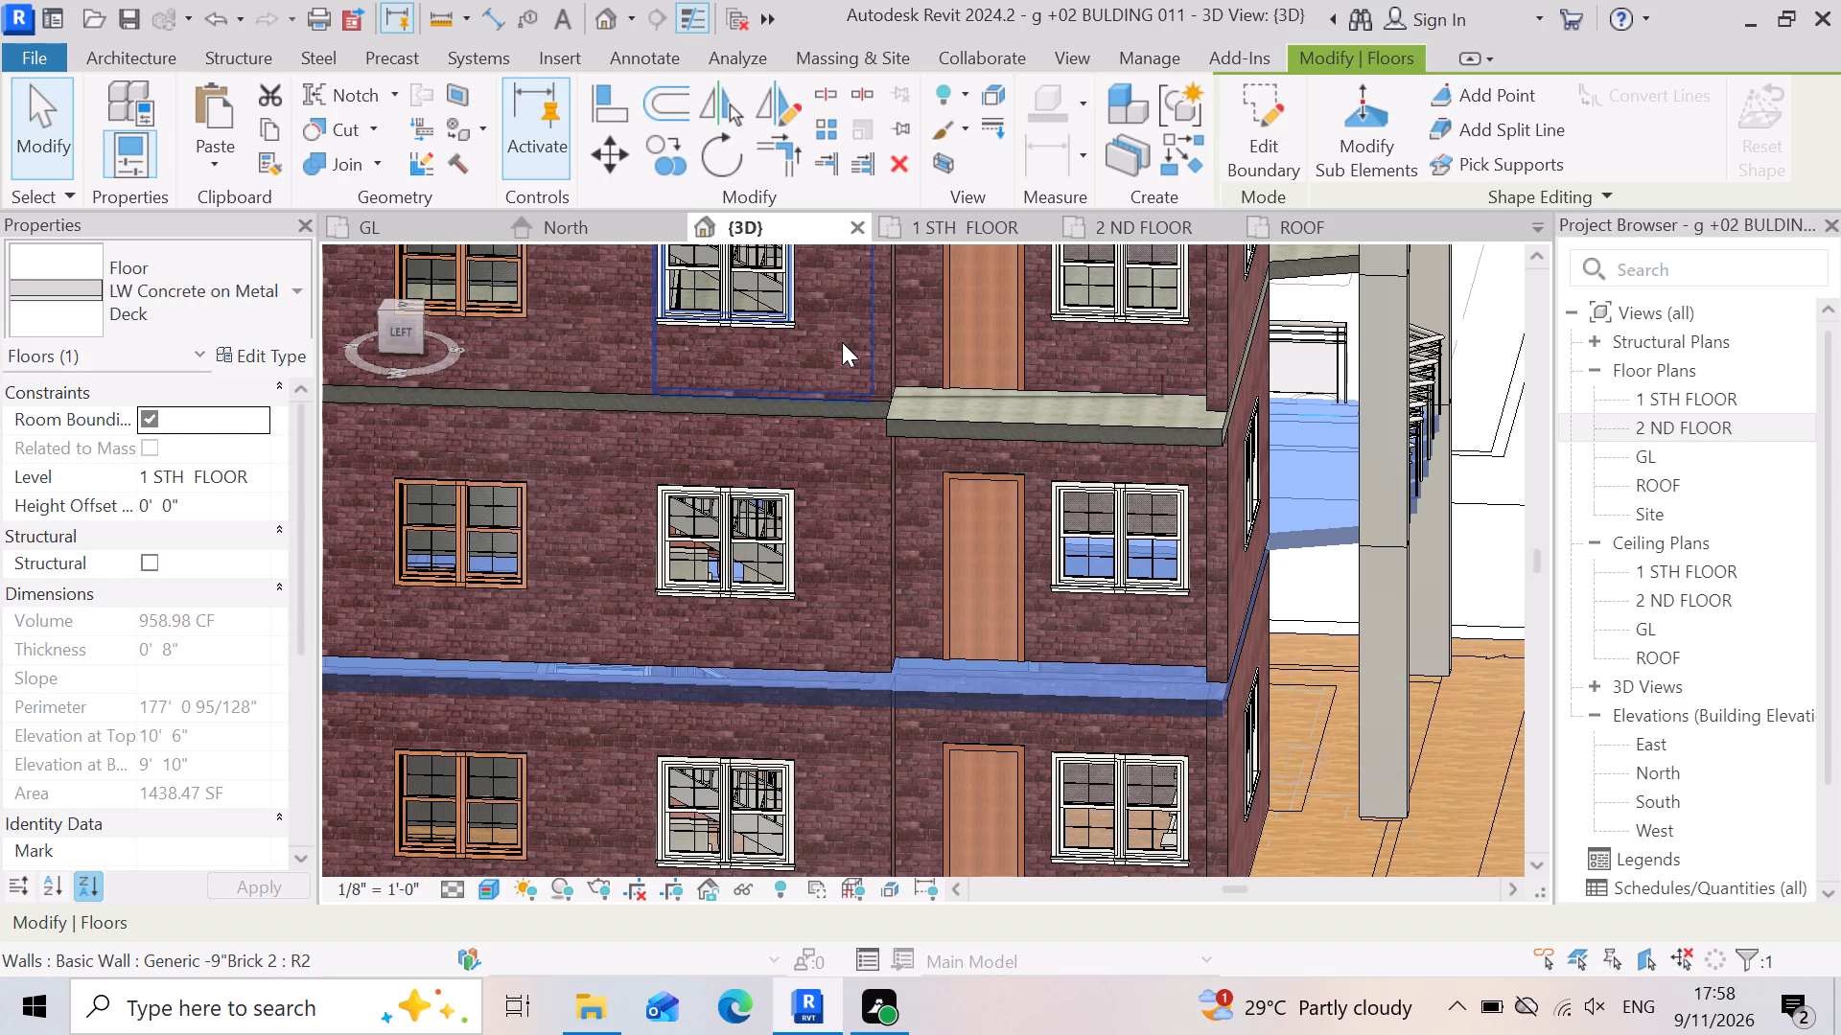
scroll(1013, 482, "down", 2)
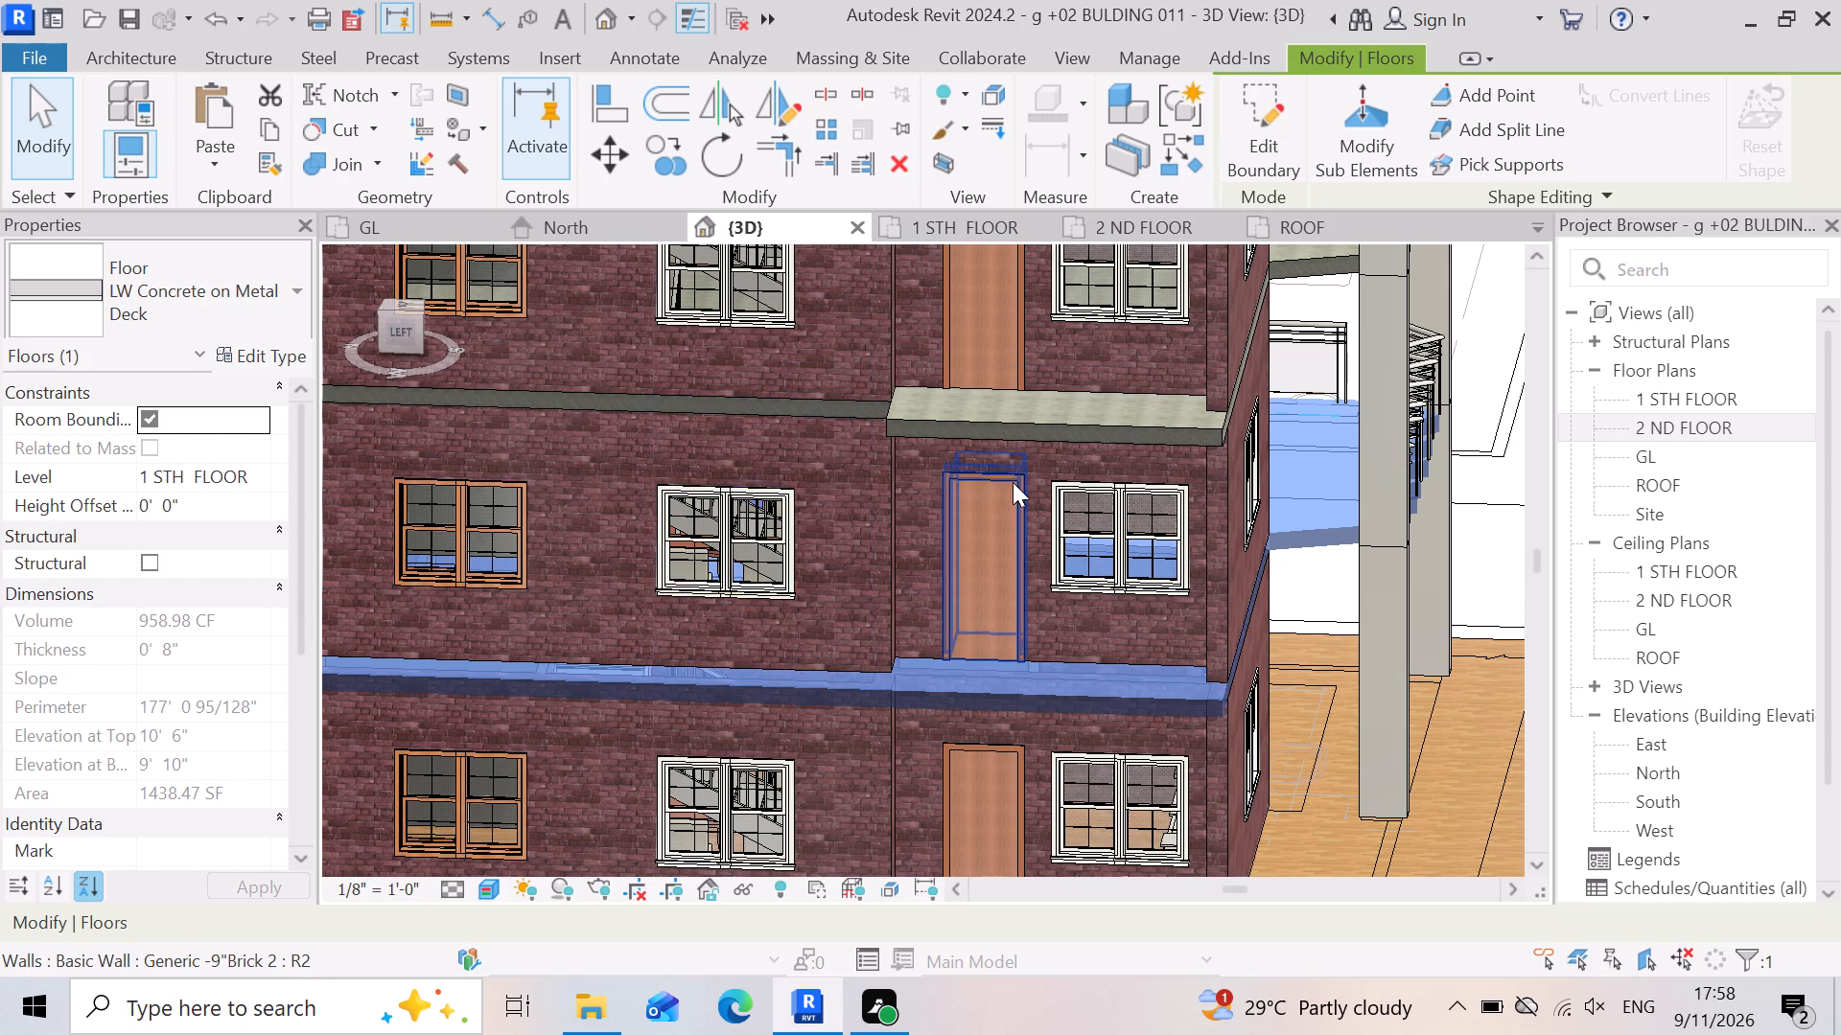
scroll(1013, 482, "down", 1)
scroll(897, 472, "up", 2)
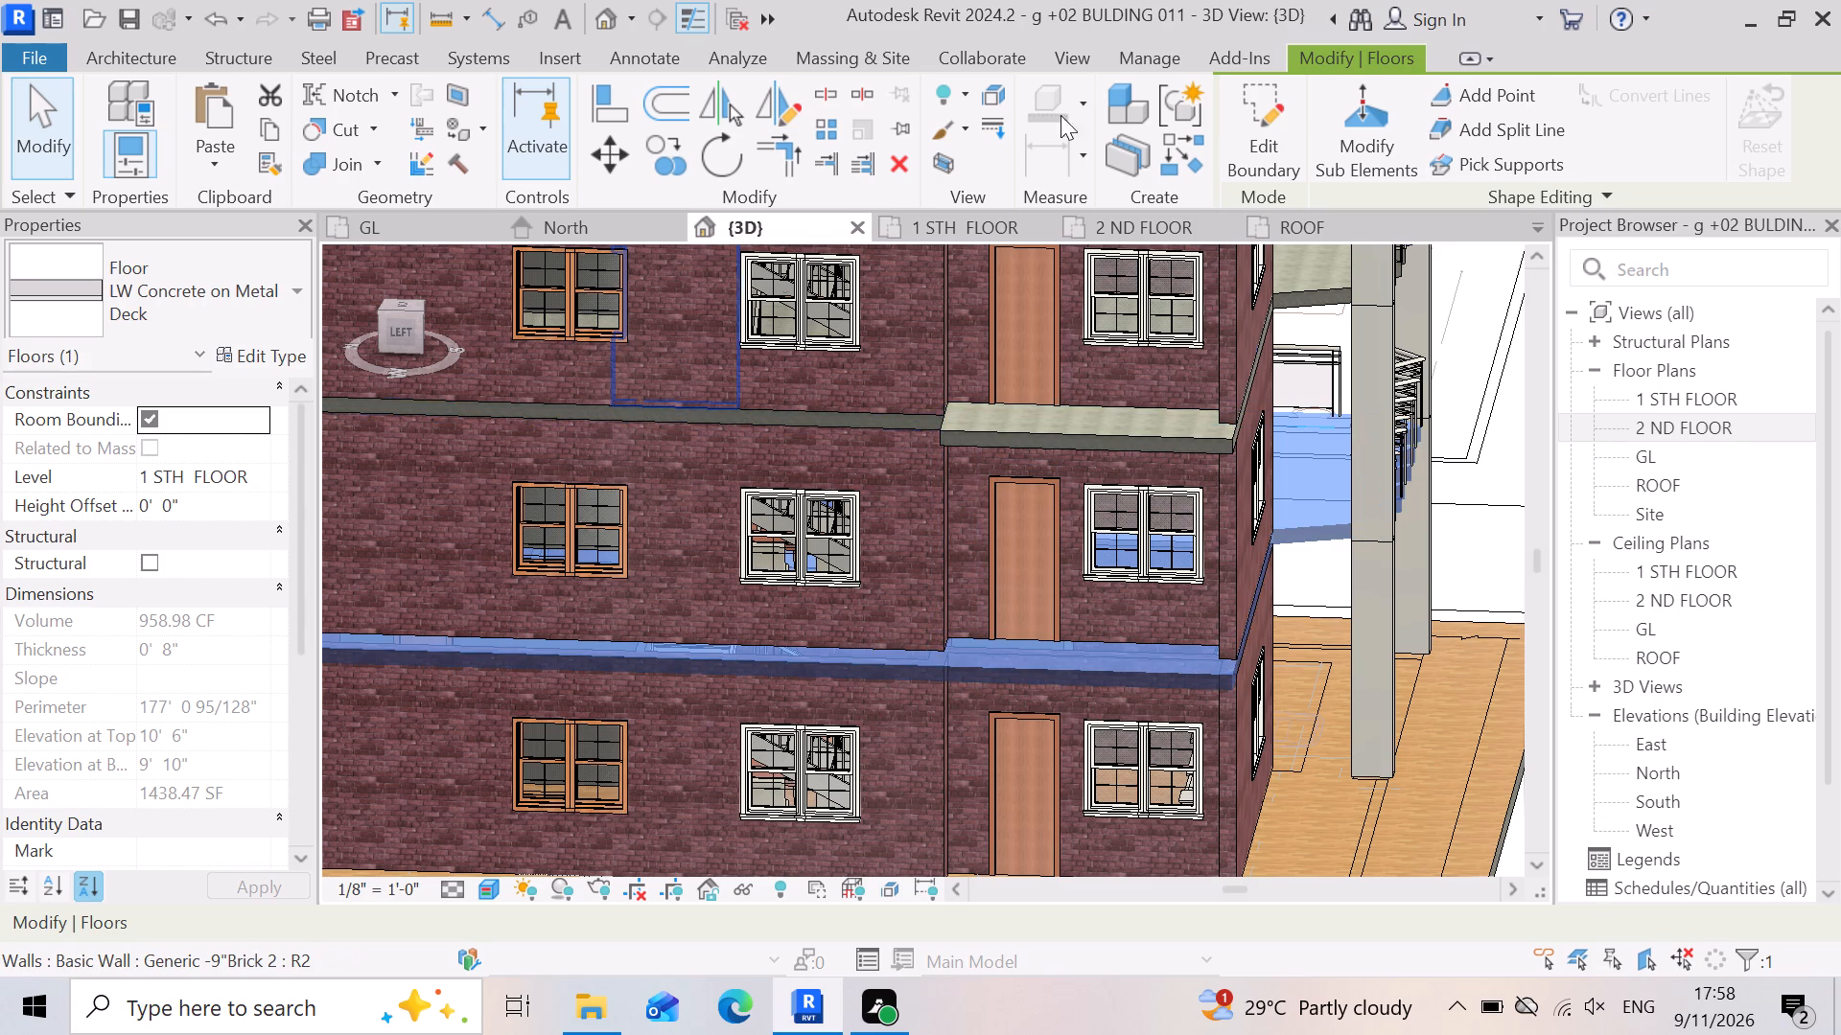
left_click(1255, 114)
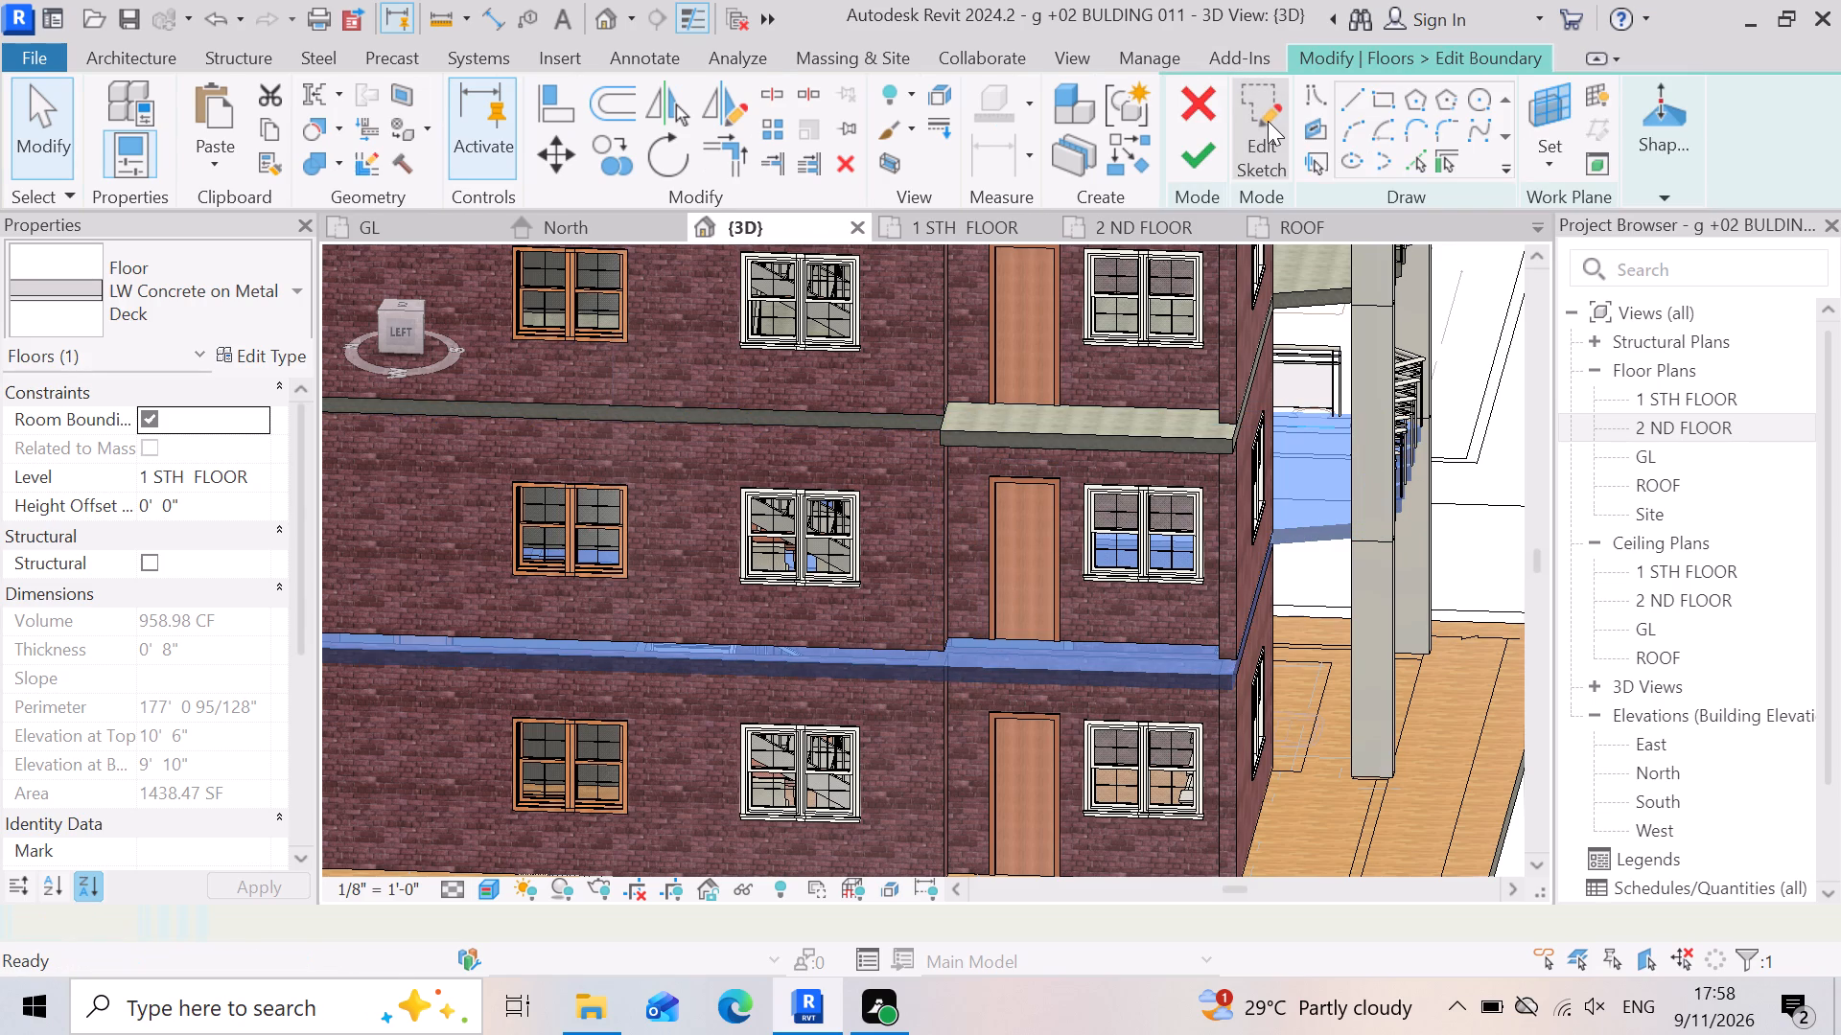
scroll(977, 622, "up", 4)
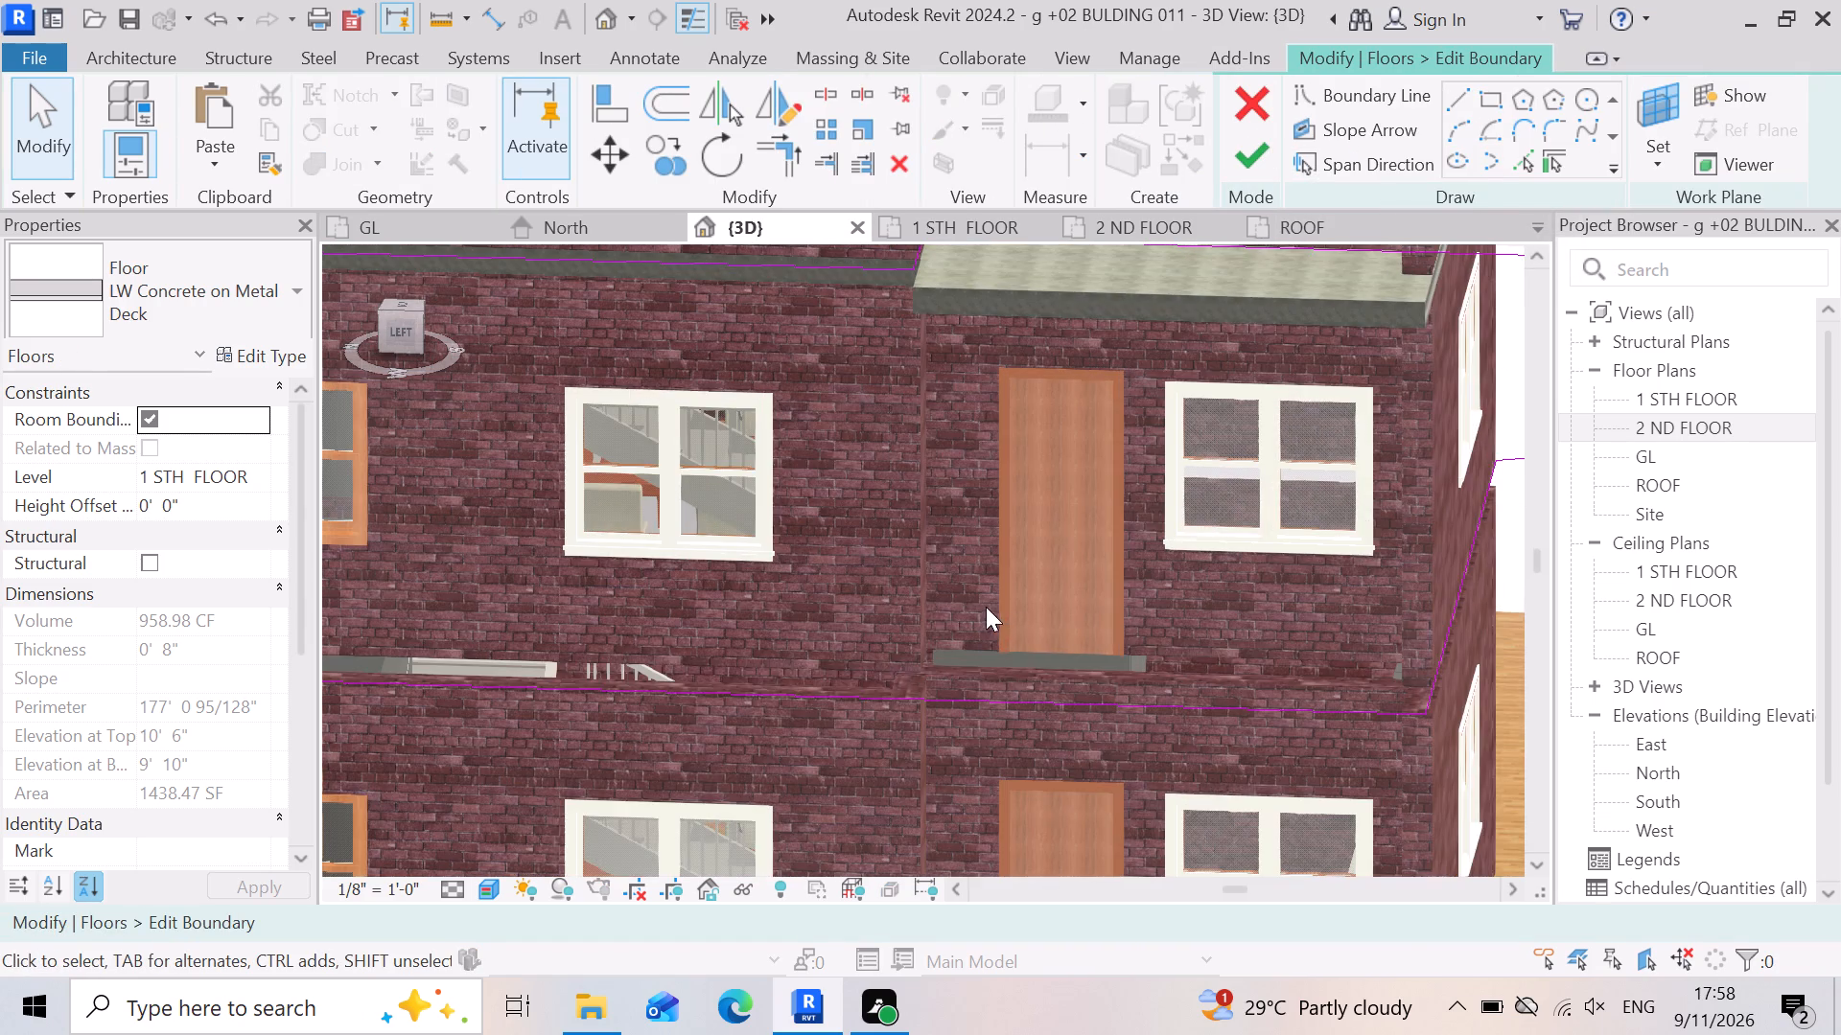
double_click(1705, 397)
scroll(1285, 563, "down", 4)
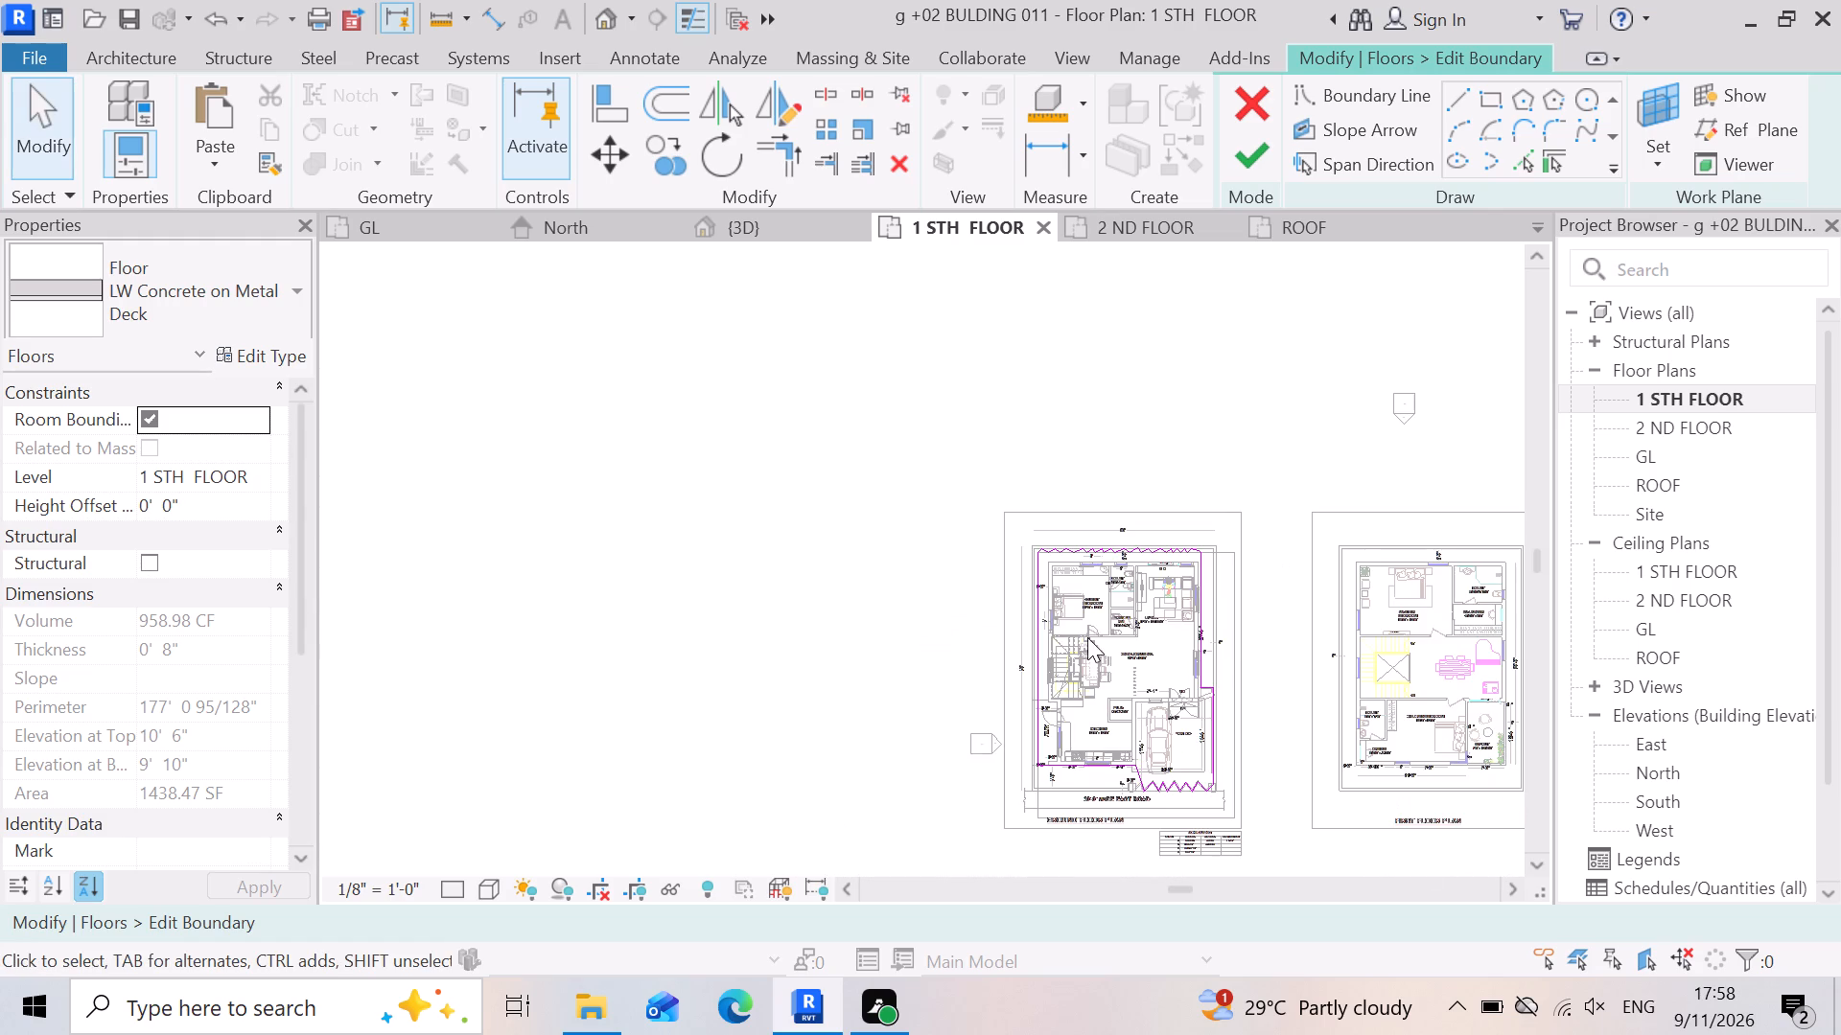
Draw a 2'-0" horizontal boundary line from the slab's outer edge to the exterior wall face just above the side door.
scroll(992, 805, "up", 4)
scroll(1054, 708, "up", 7)
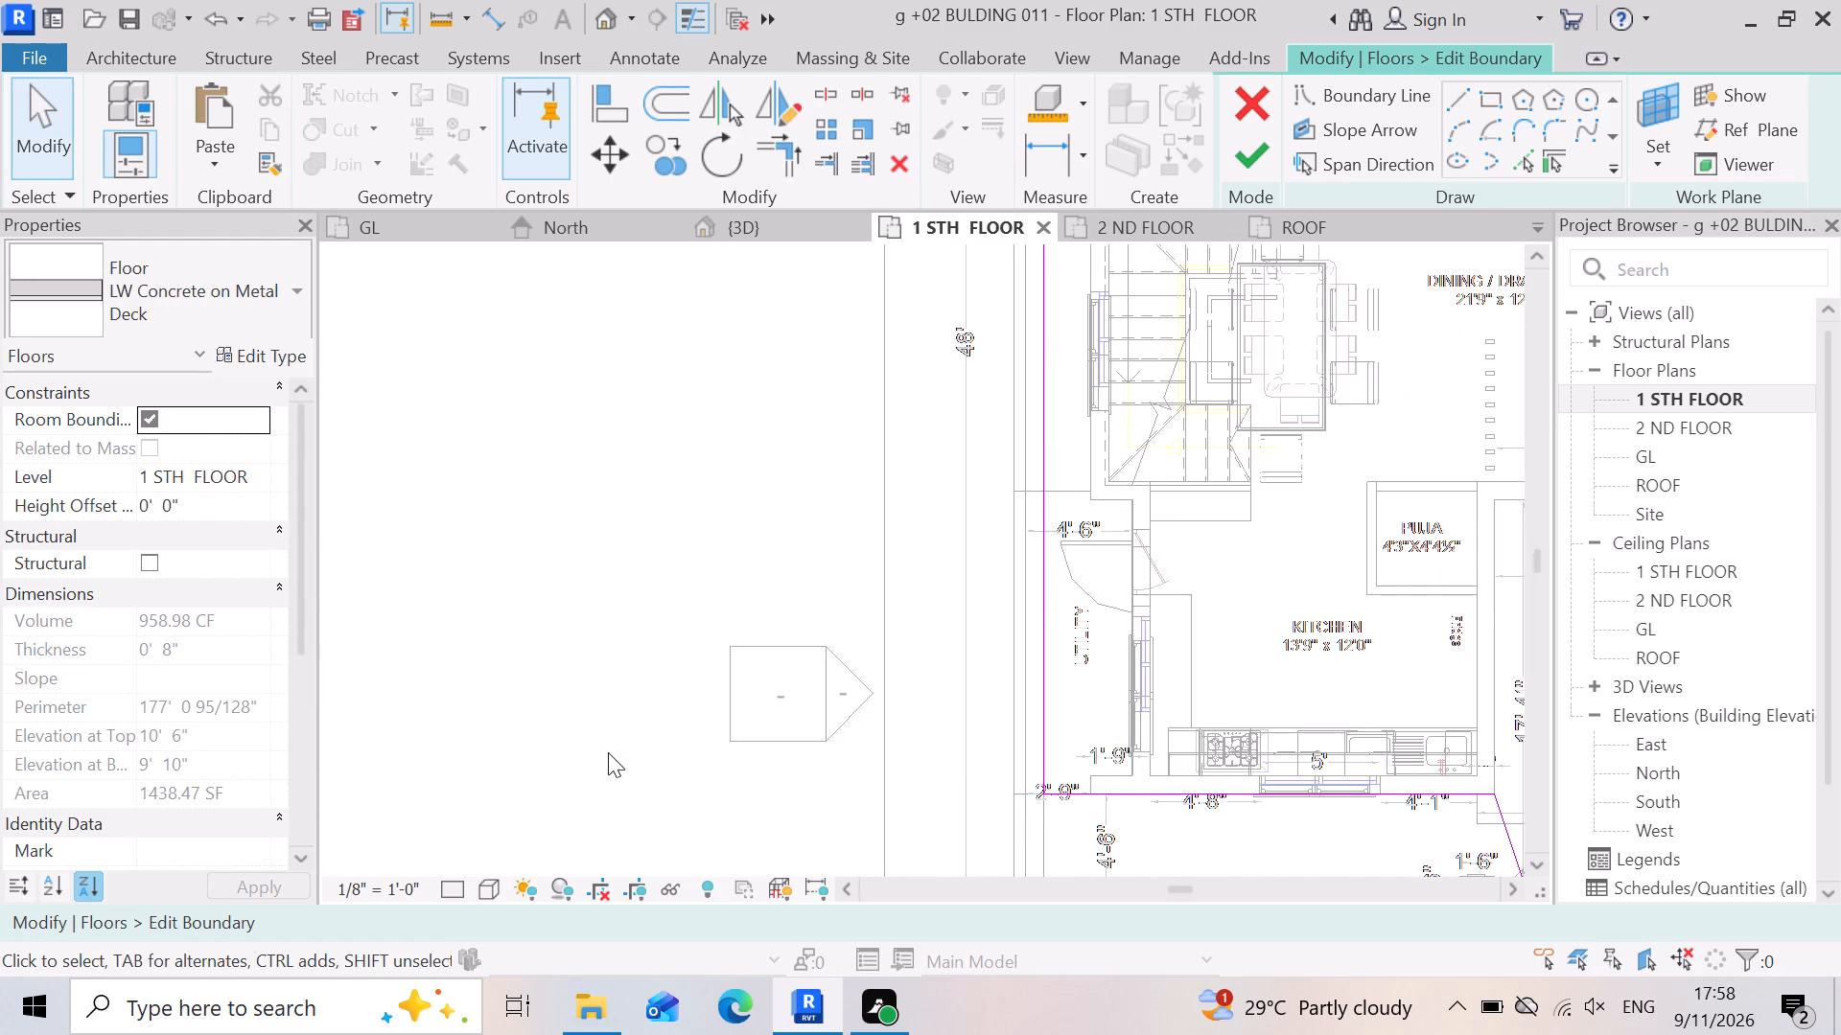
scroll(888, 800, "down", 7)
scroll(1246, 808, "up", 2)
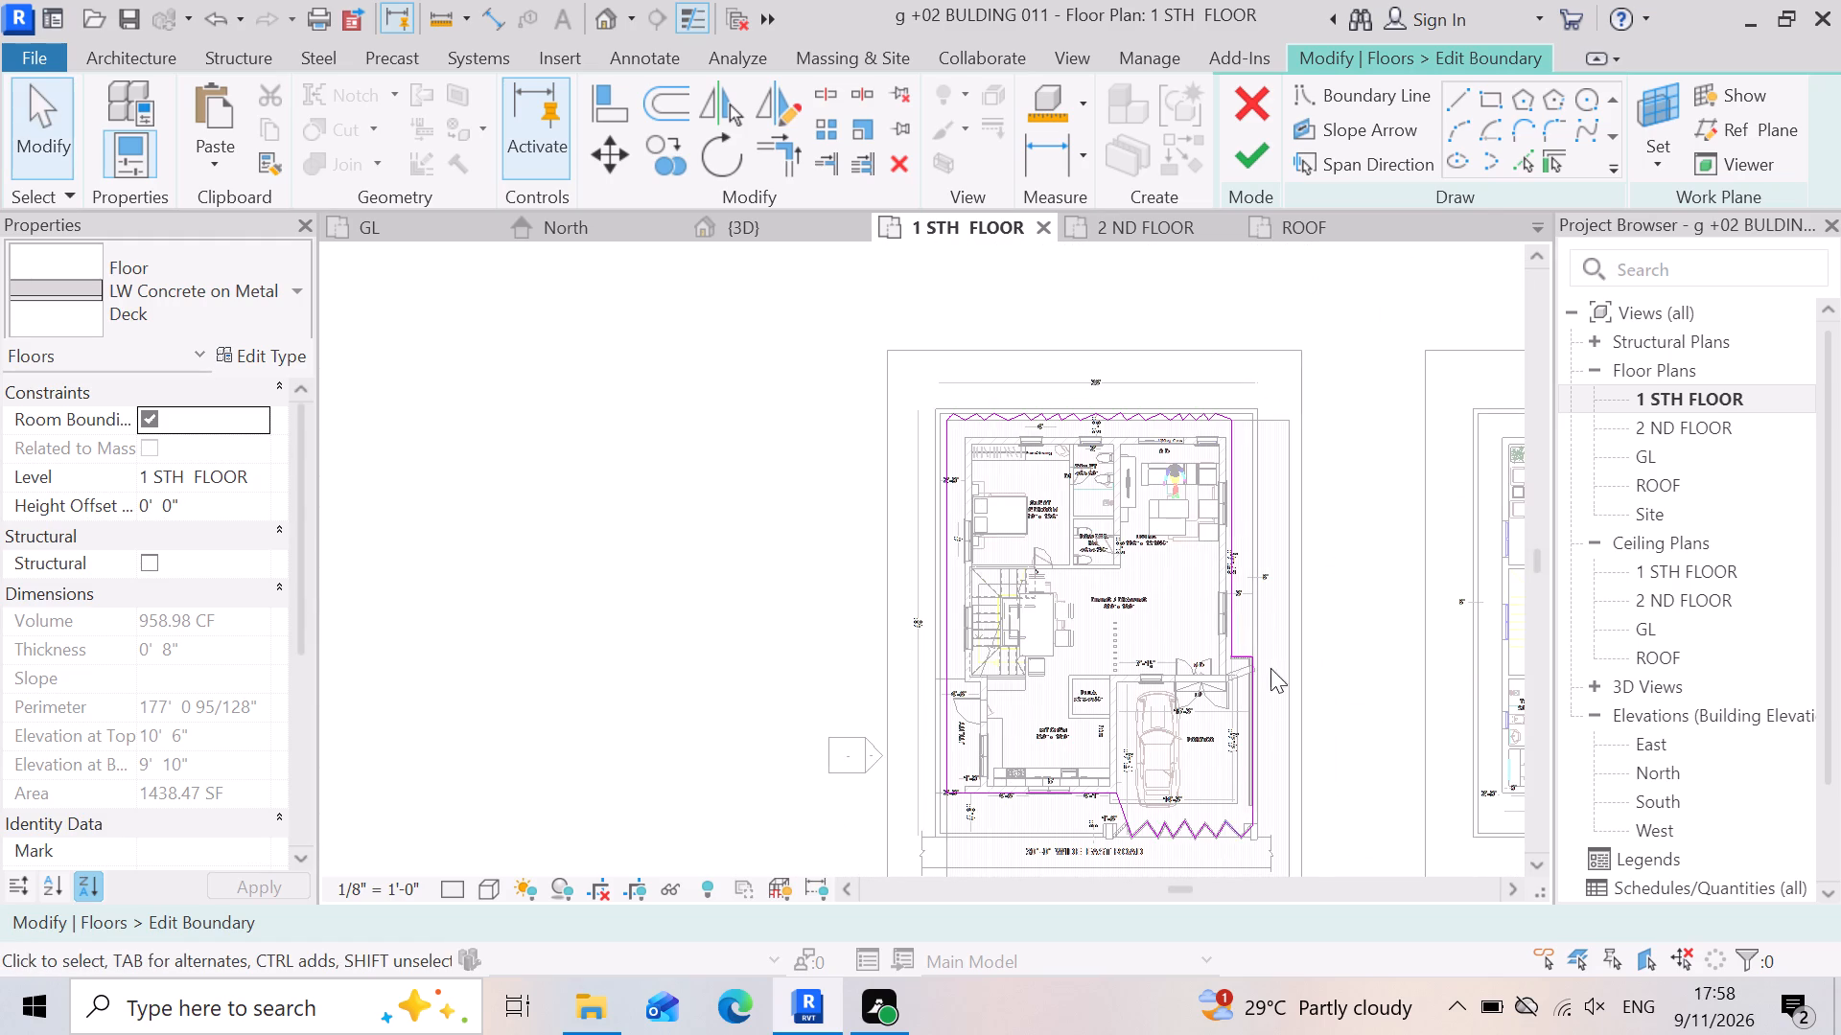
scroll(1270, 668, "up", 5)
scroll(1279, 813, "down", 4)
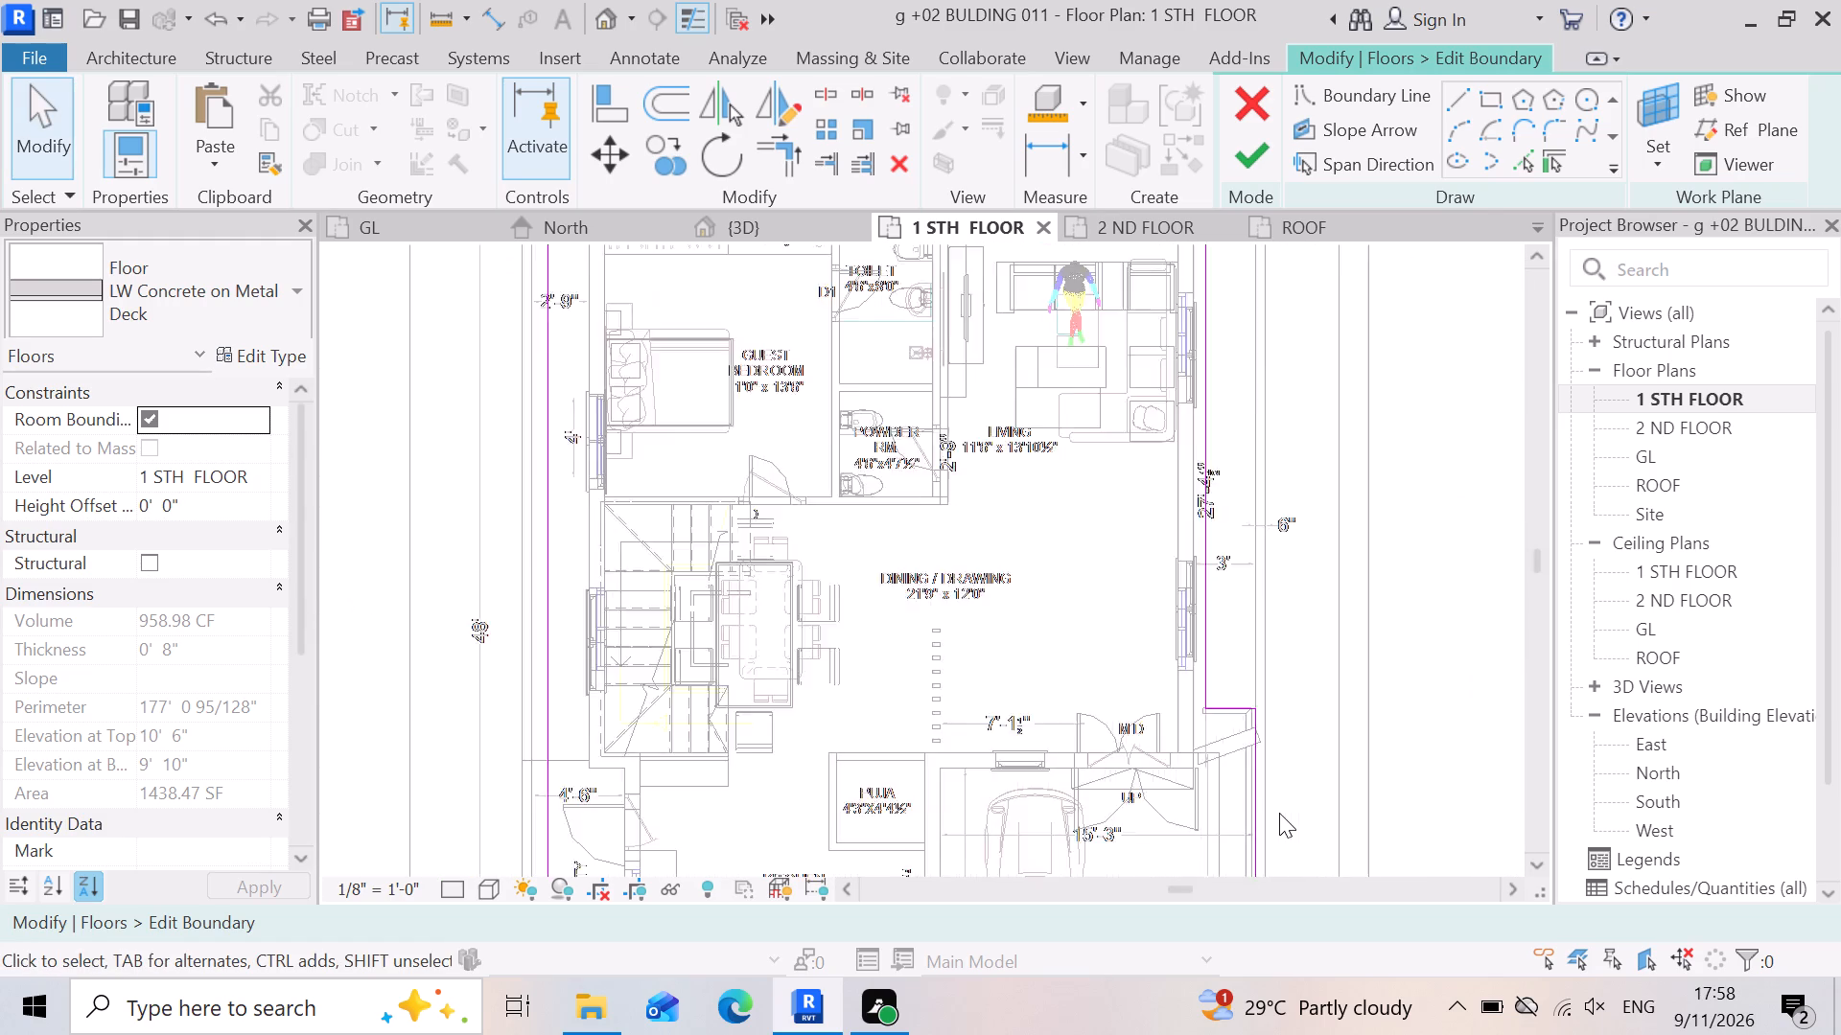
scroll(1279, 813, "down", 3)
scroll(819, 518, "up", 8)
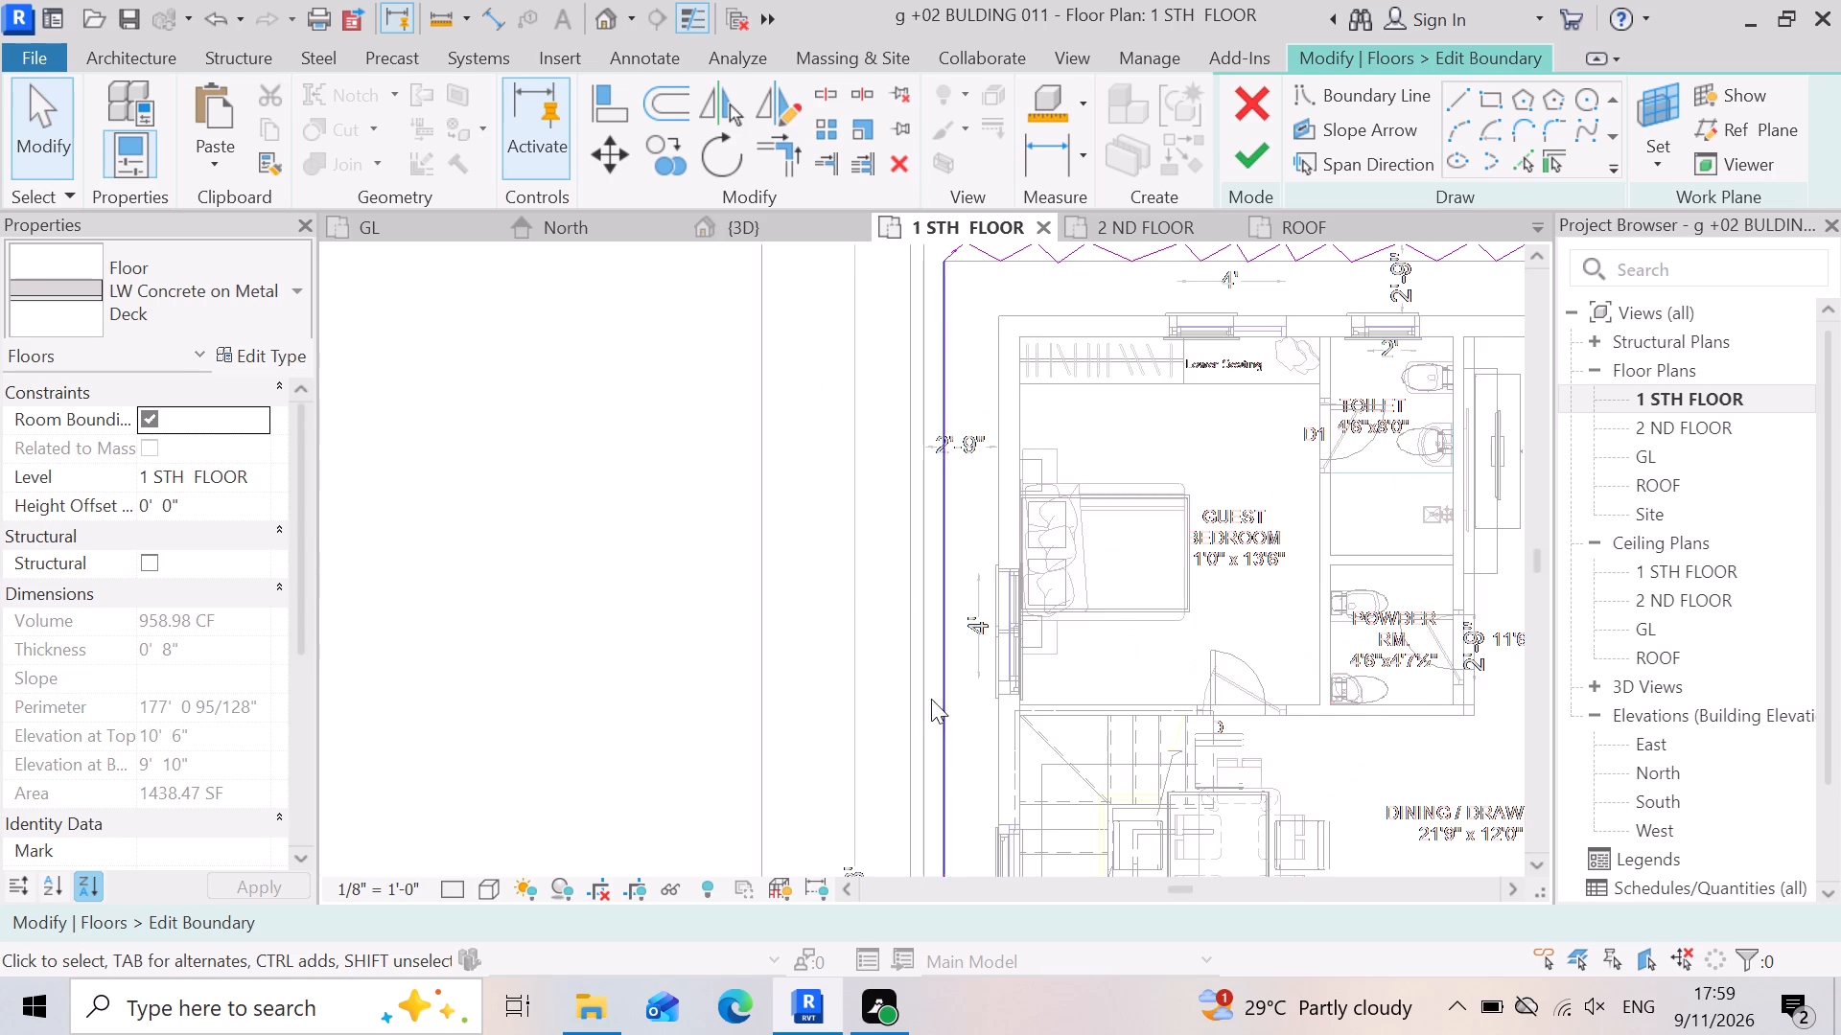
scroll(998, 650, "down", 8)
scroll(1001, 770, "up", 13)
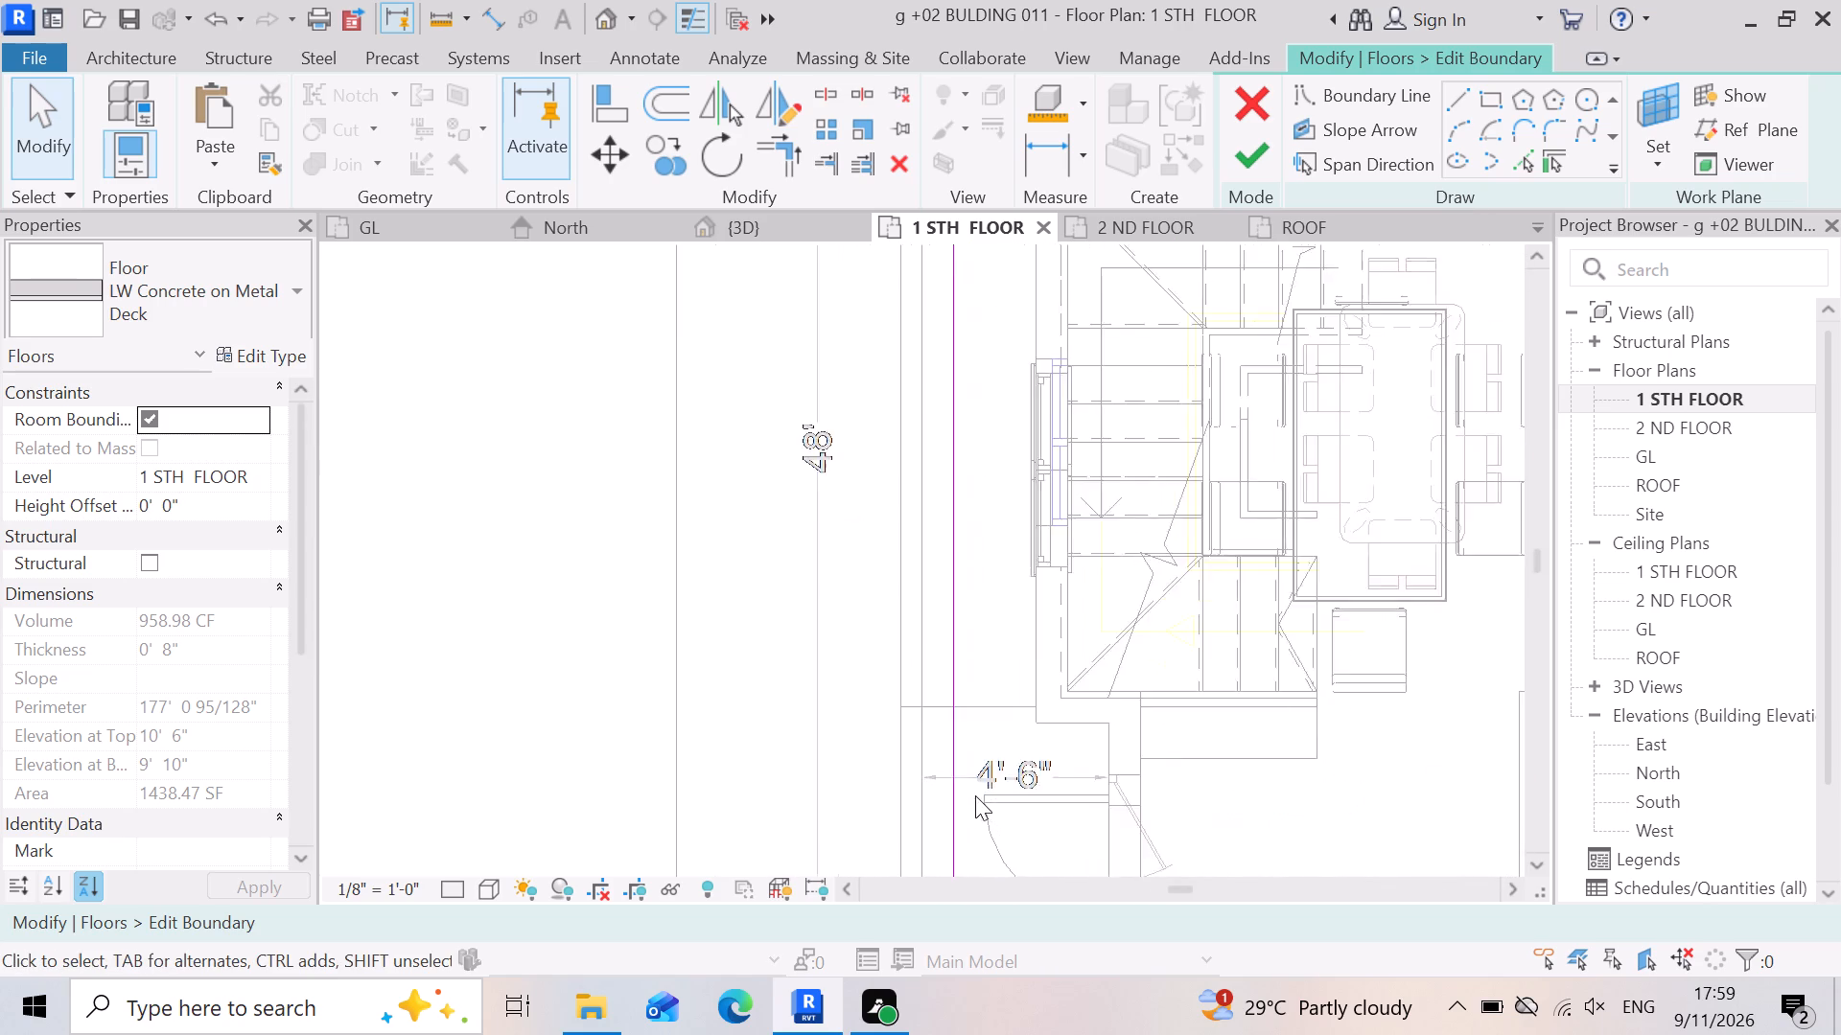
scroll(975, 795, "up", 1)
scroll(1013, 586, "down", 9)
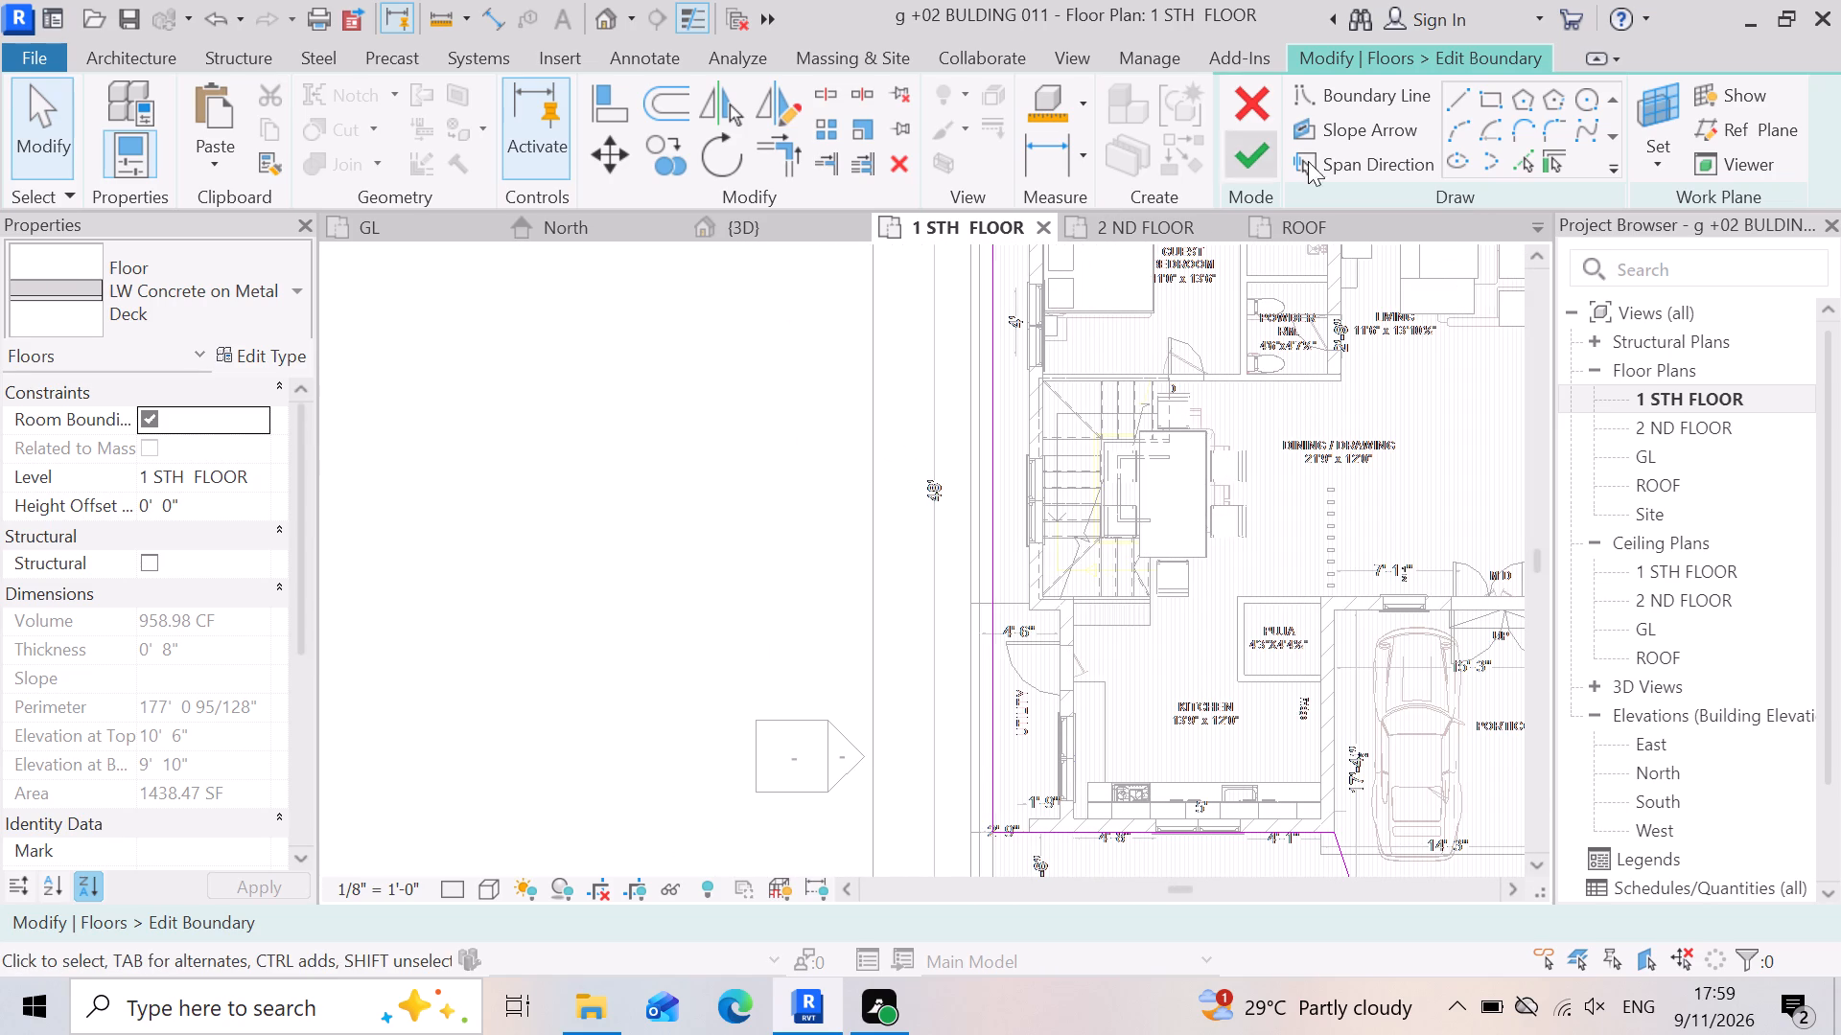
left_click(1462, 103)
scroll(1056, 688, "up", 5)
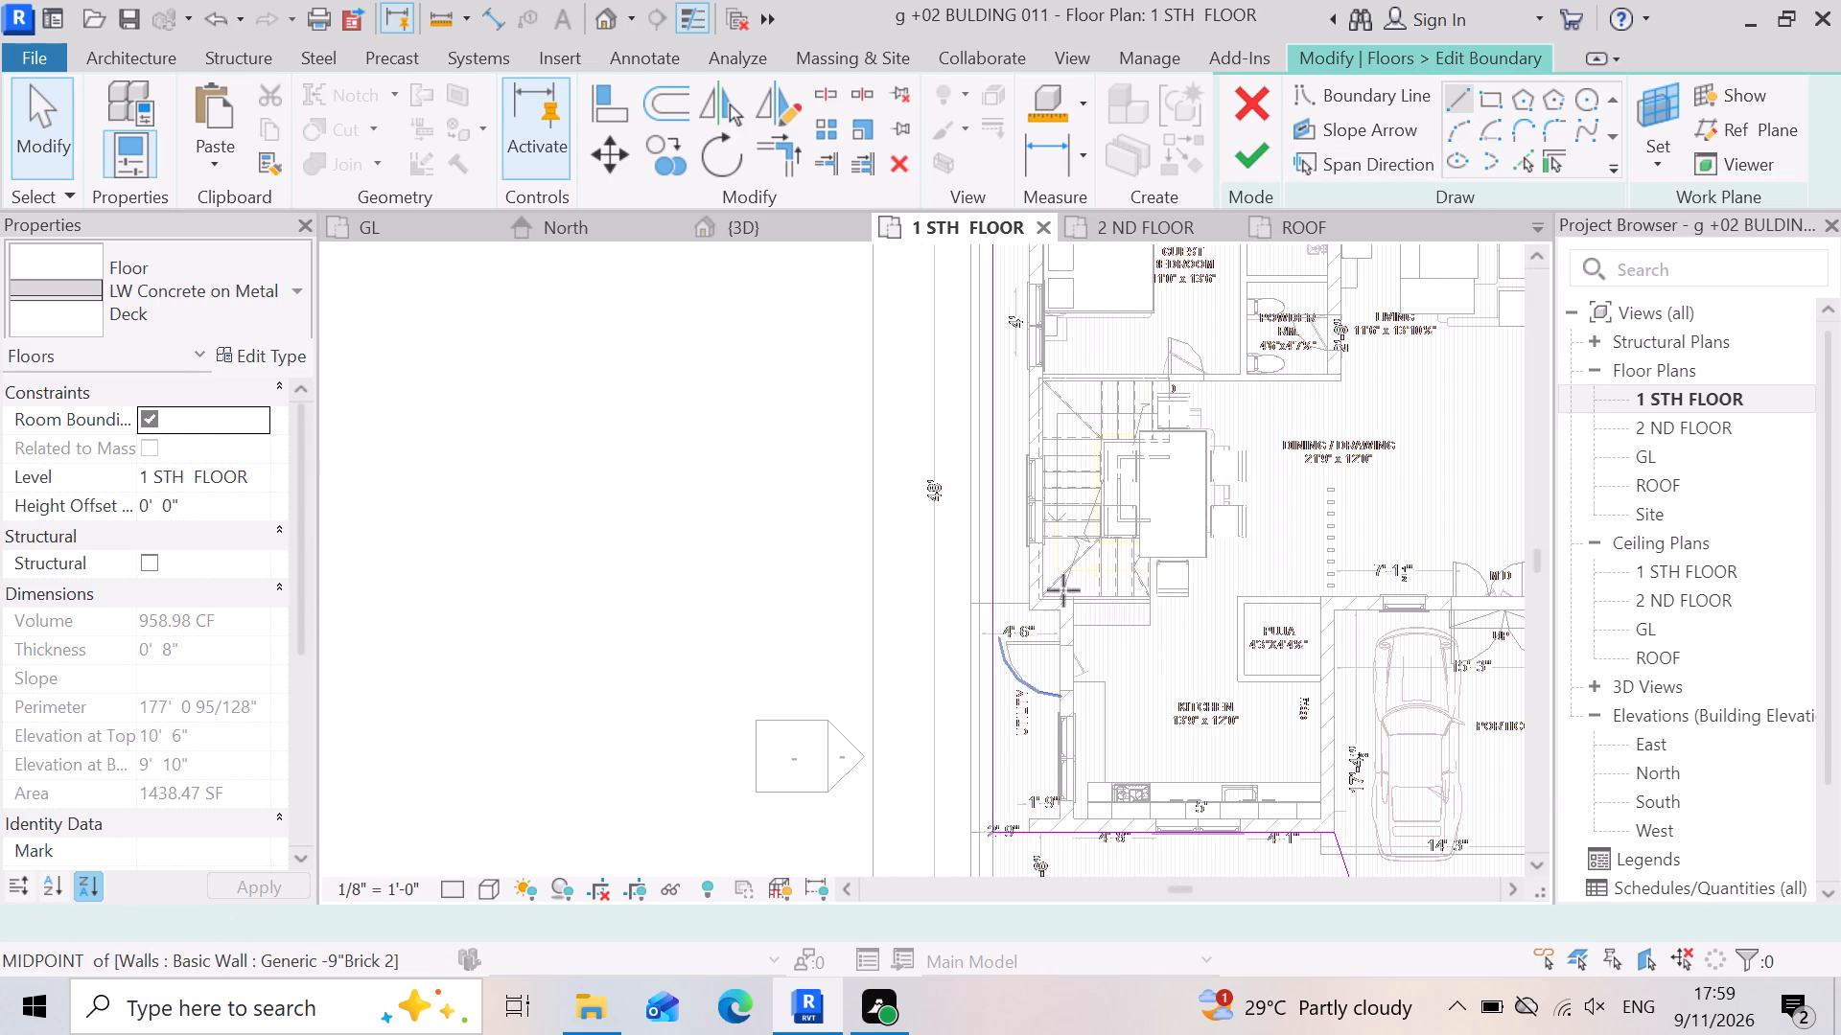
scroll(1063, 590, "up", 4)
scroll(787, 503, "up", 4)
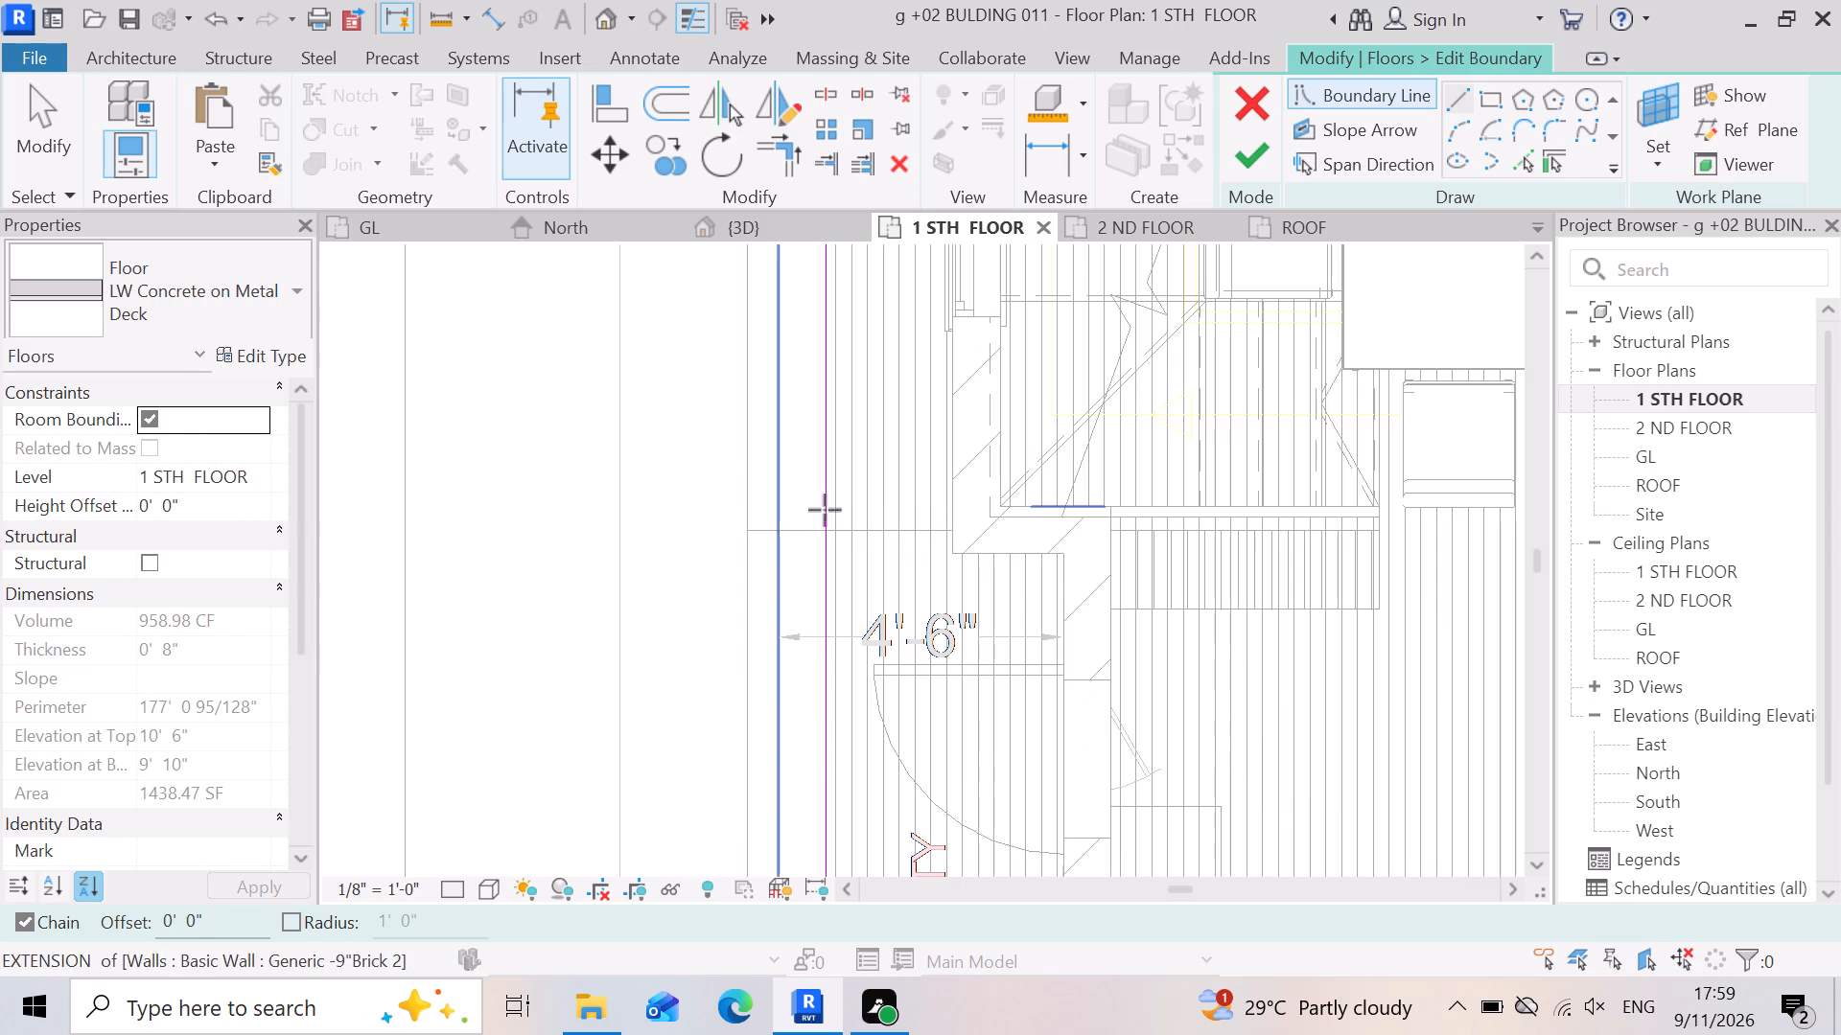
left_click(857, 554)
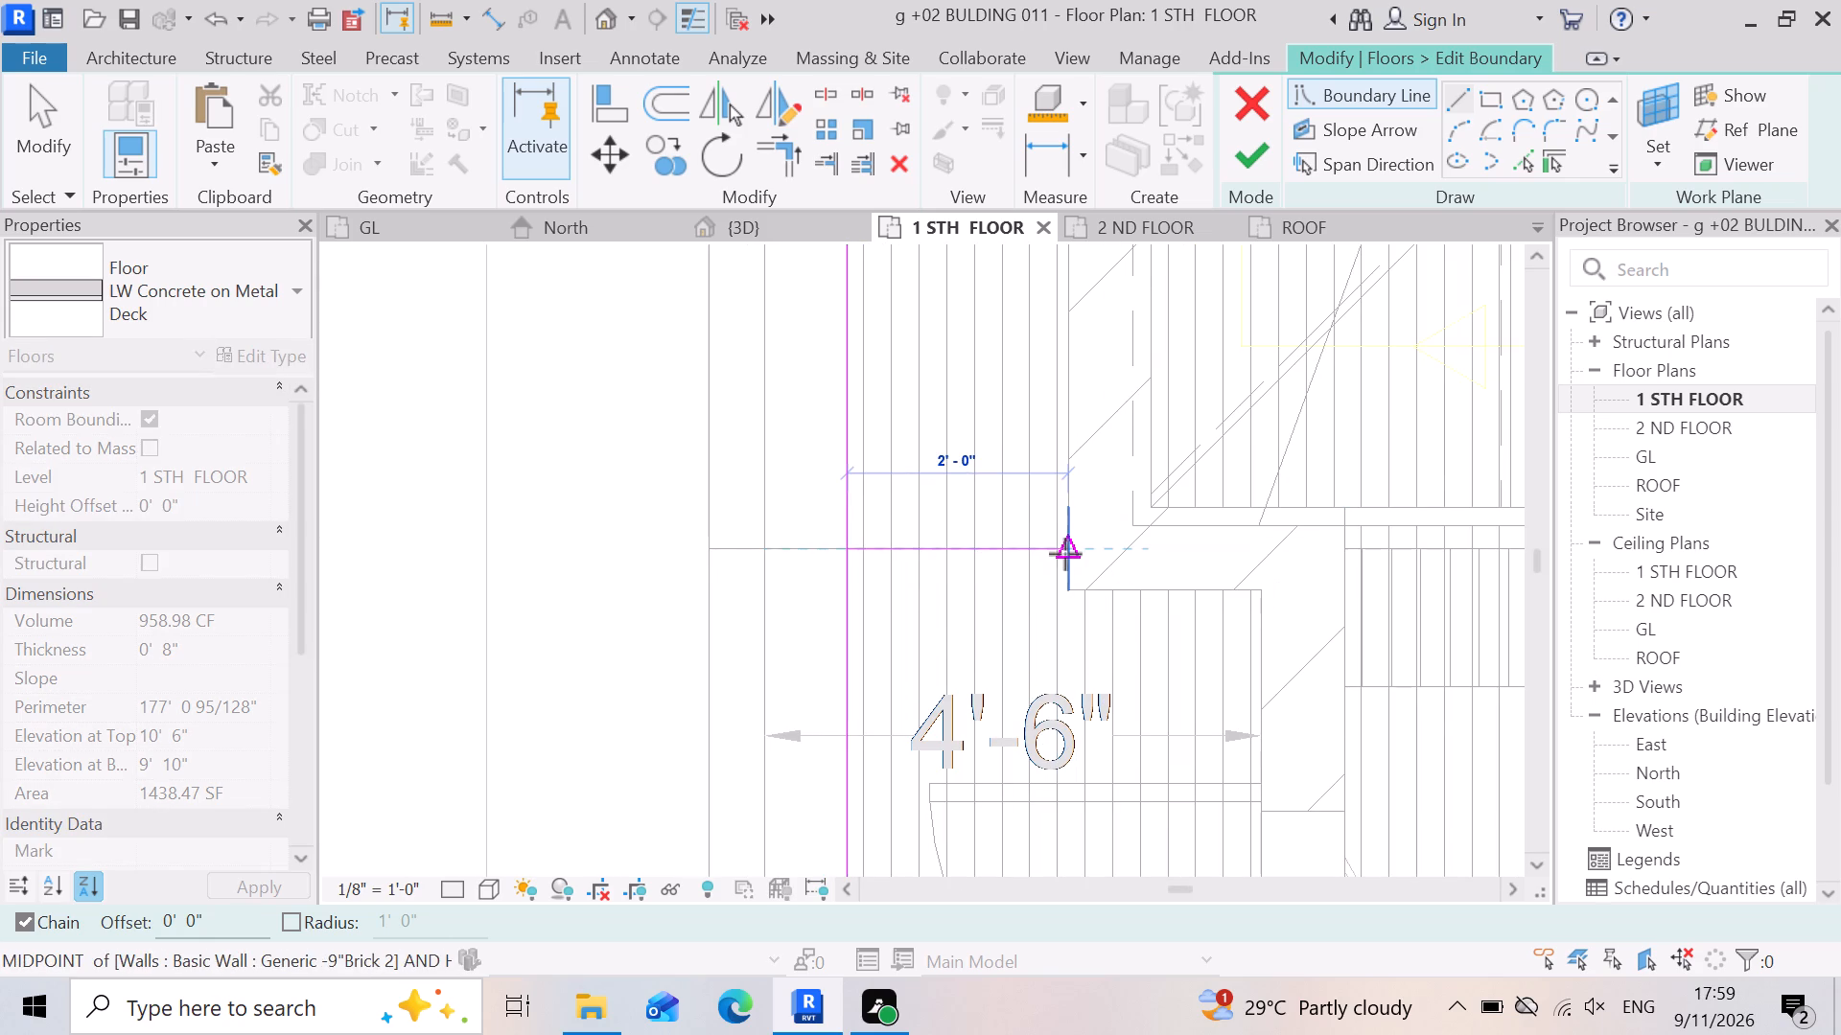
left_click(1065, 553)
Continue the boundary with a vertical line about 30'-6" long along the exterior wall face, extending past the zigzag edge.
scroll(1065, 689, "down", 14)
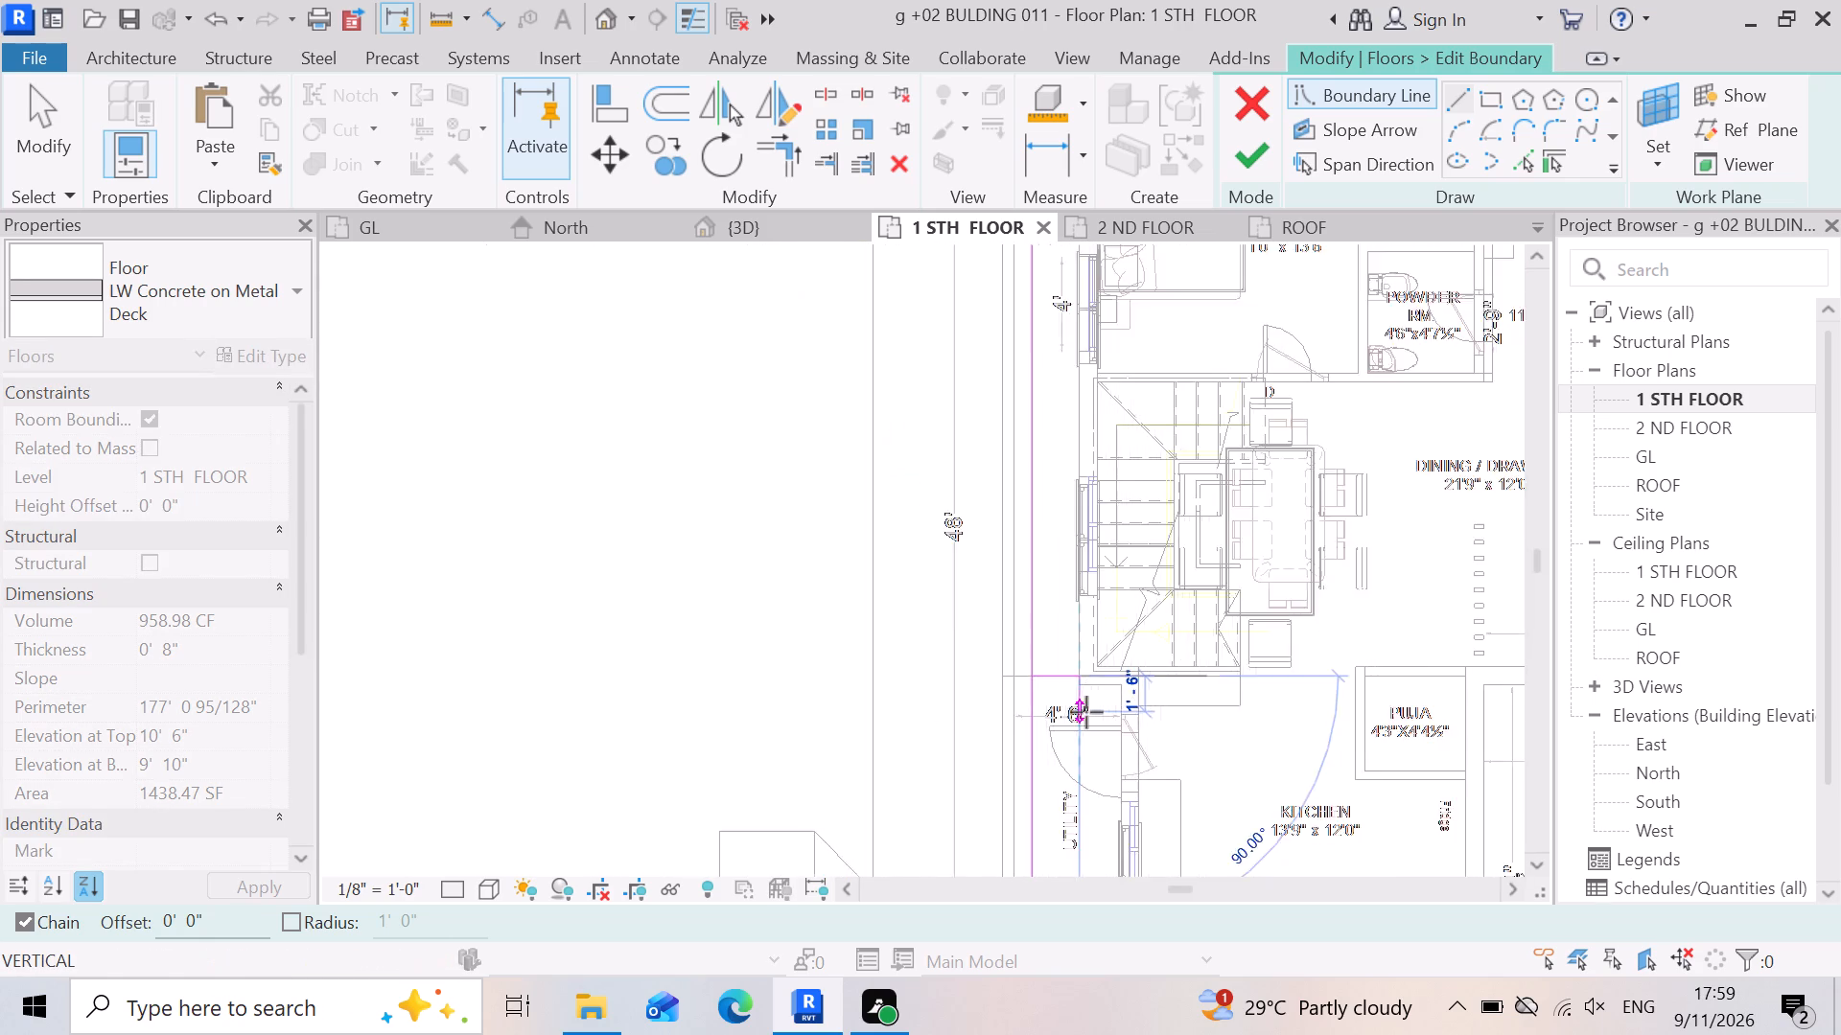
scroll(1097, 255, "up", 2)
scroll(1142, 676, "down", 3)
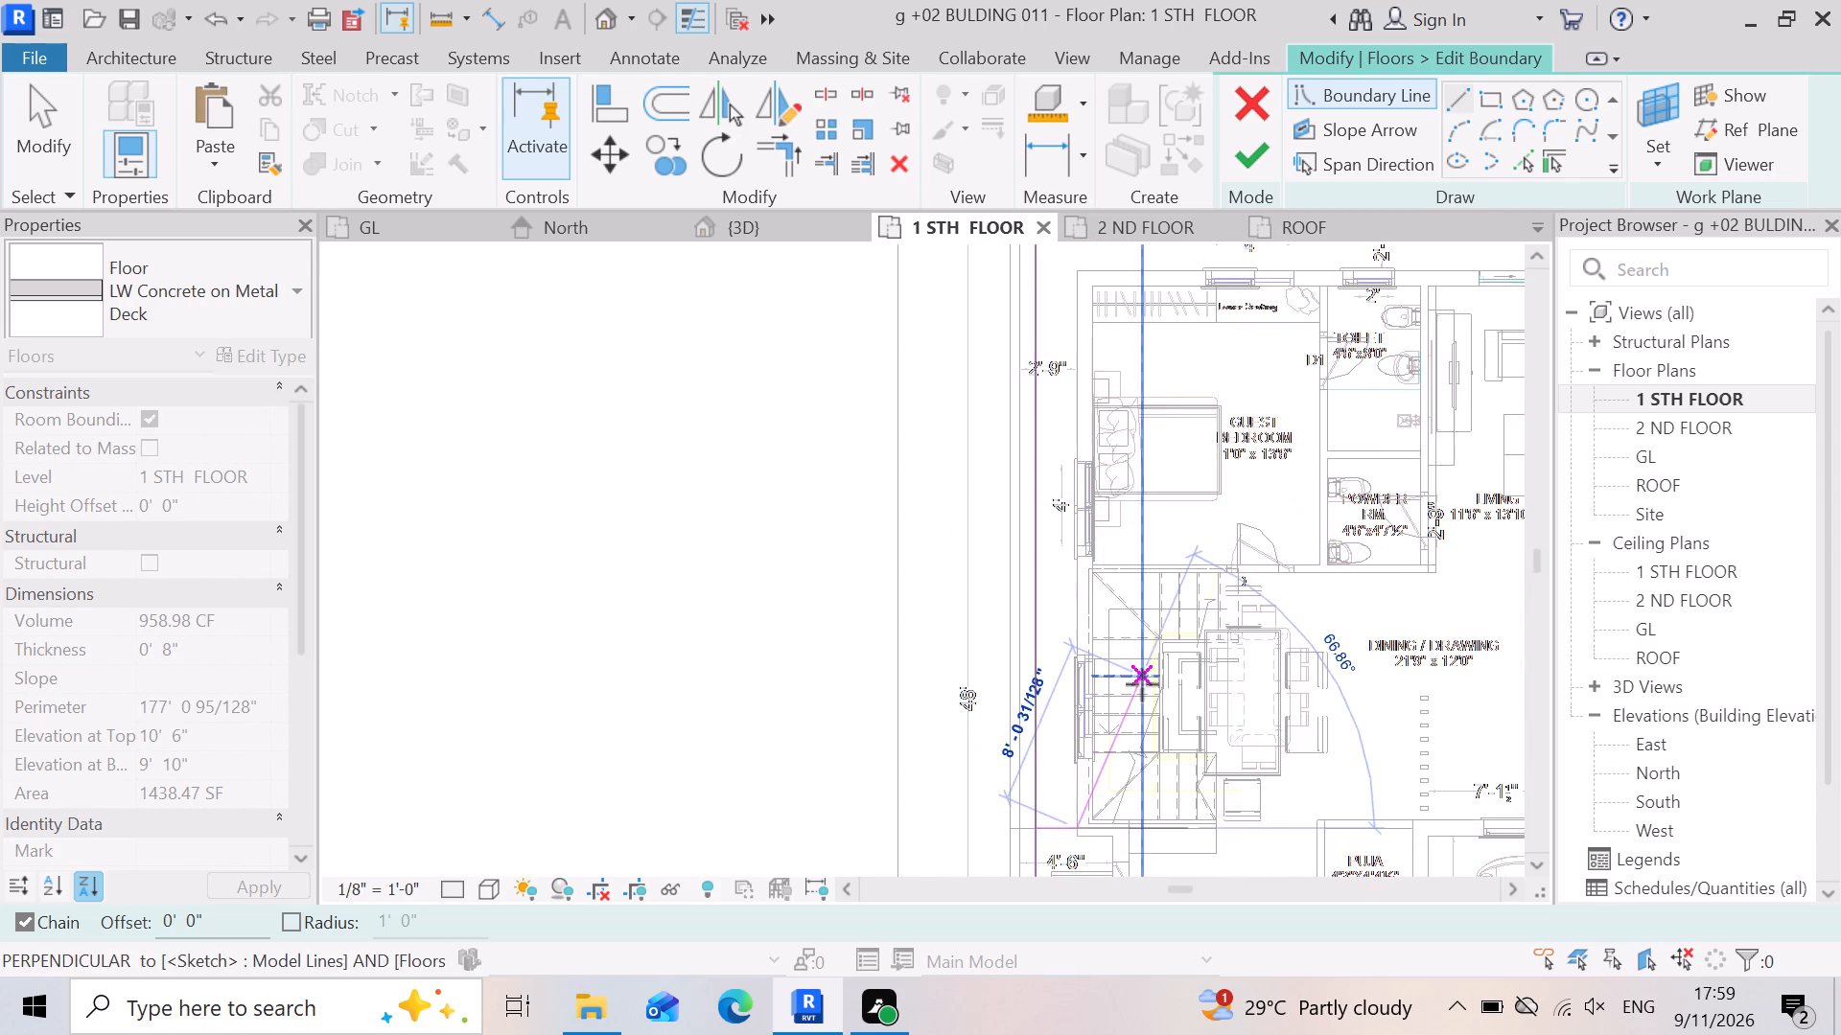
scroll(1096, 395, "up", 3)
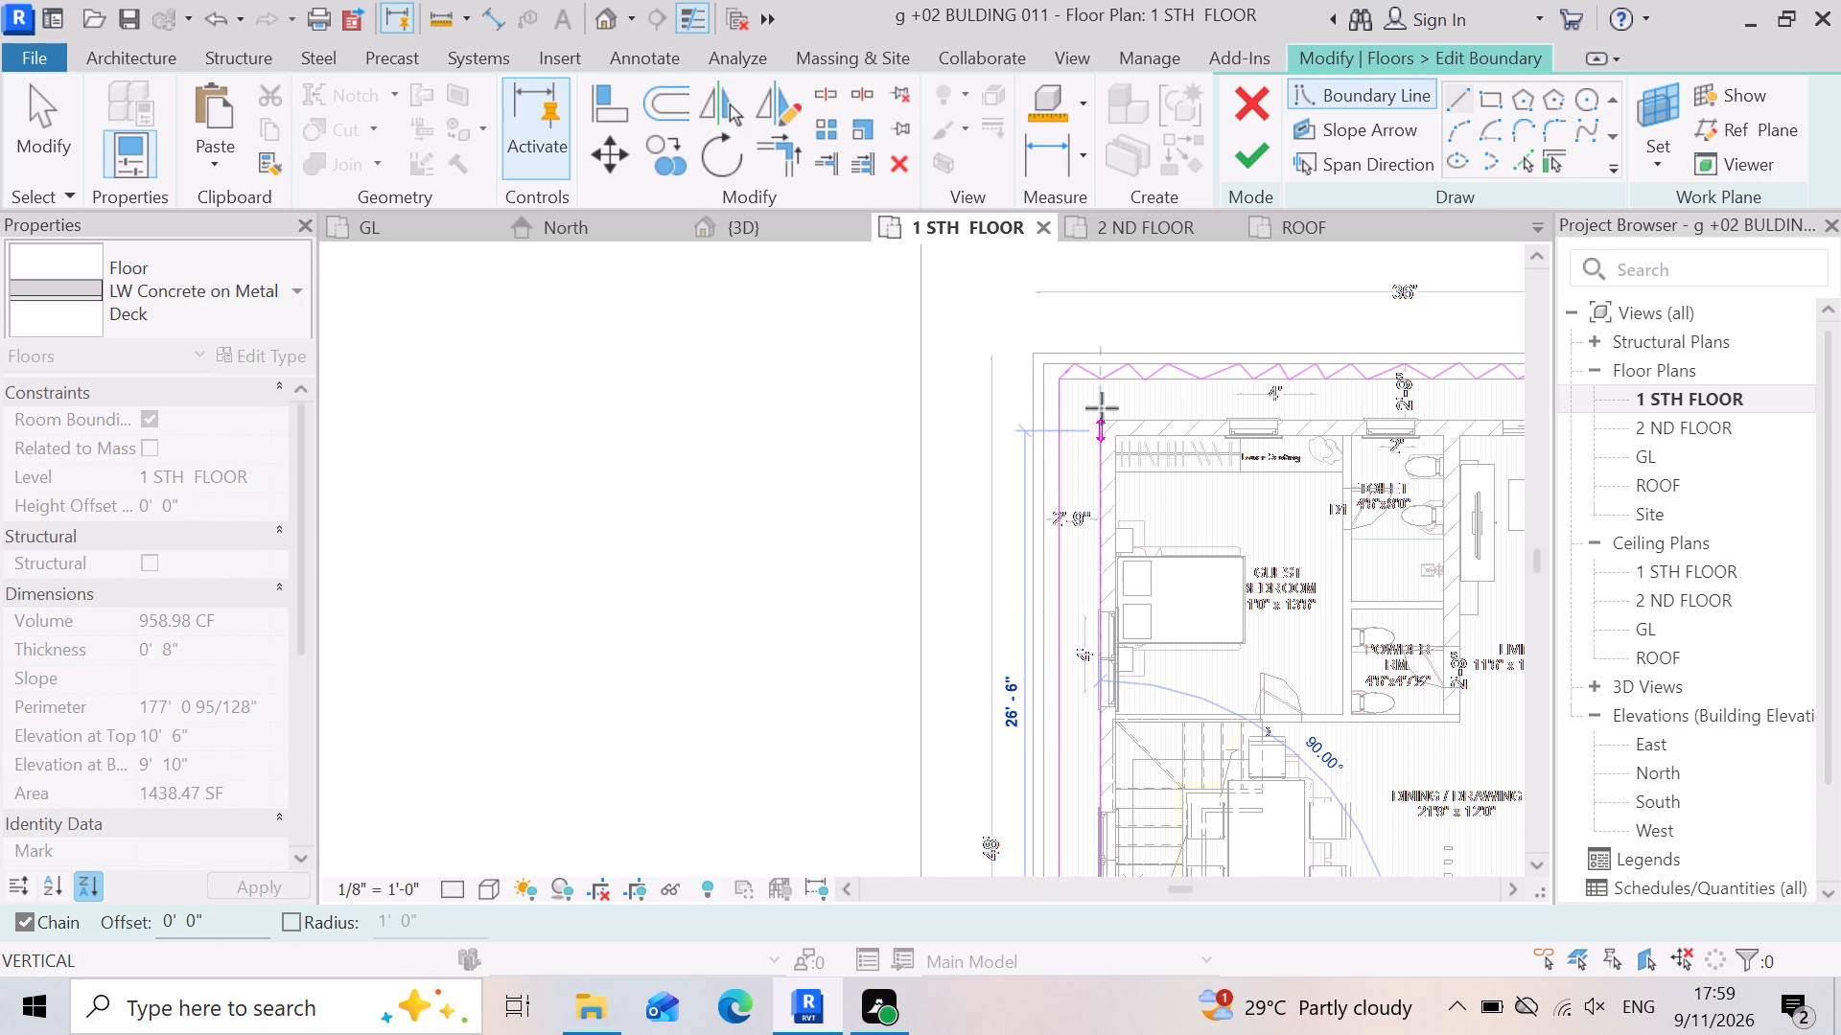
left_click(1107, 343)
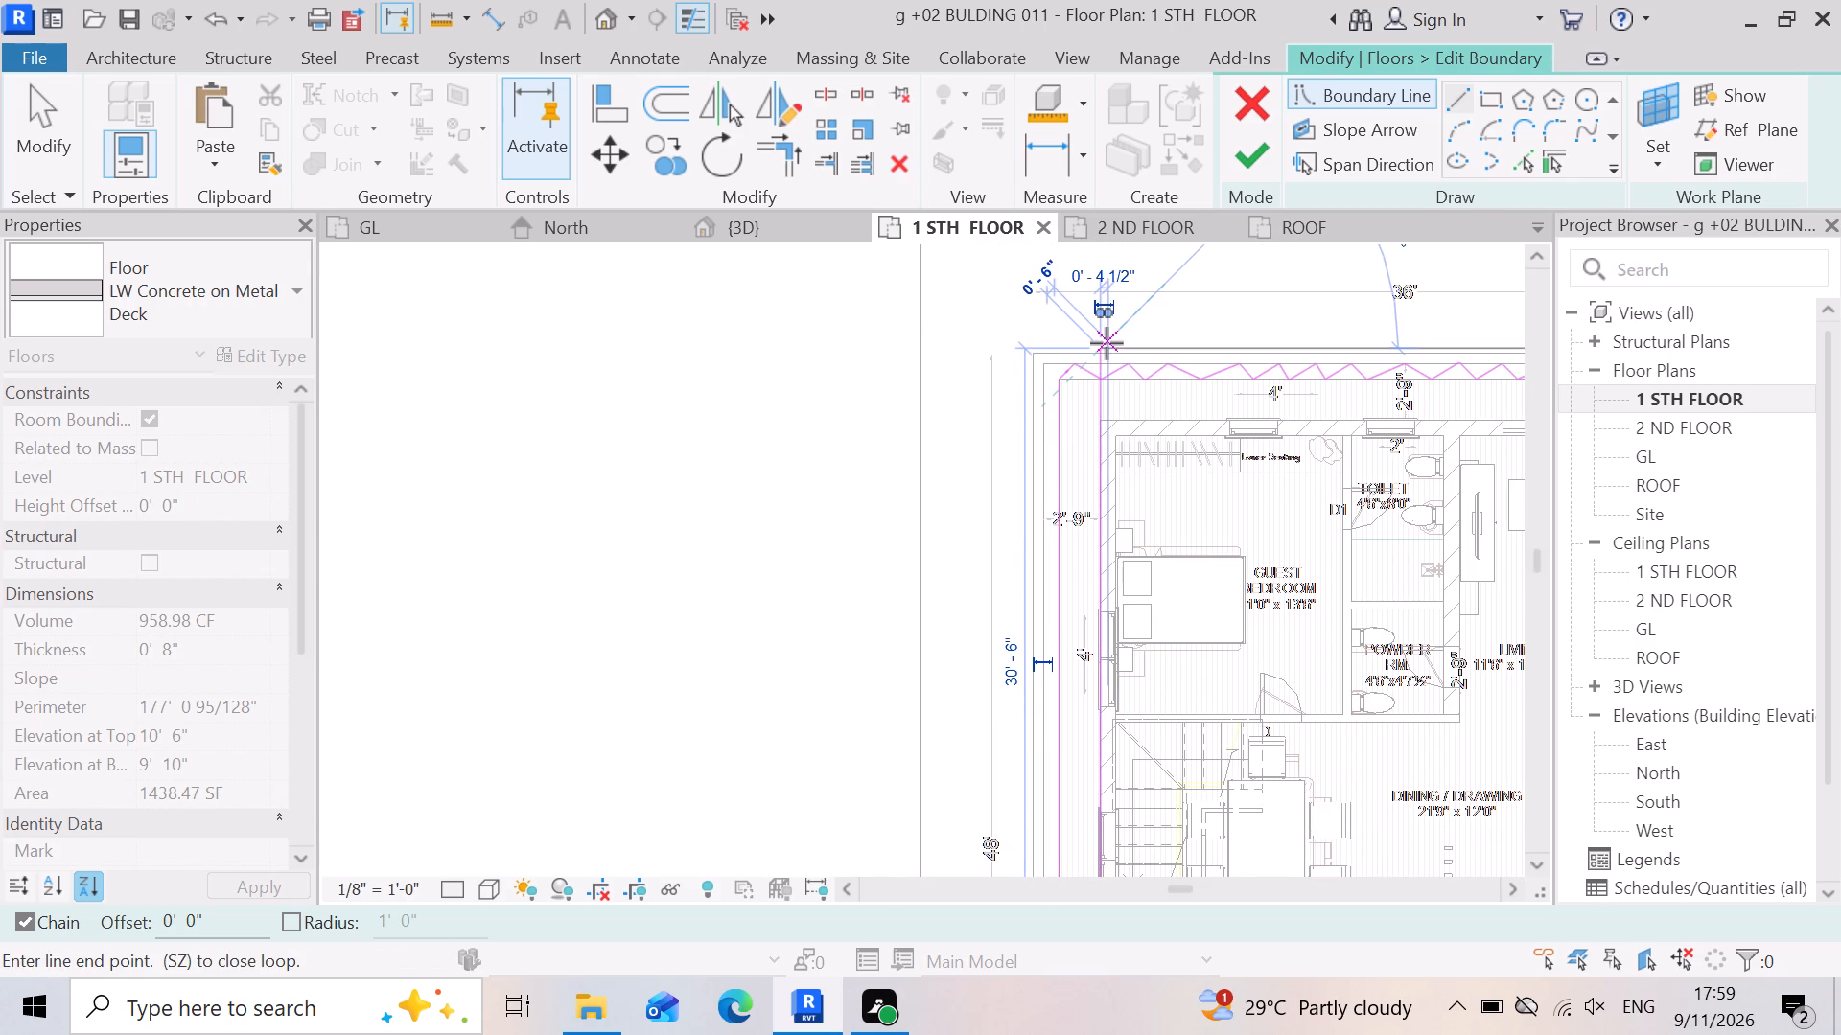
key("Escape")
key("Escape")
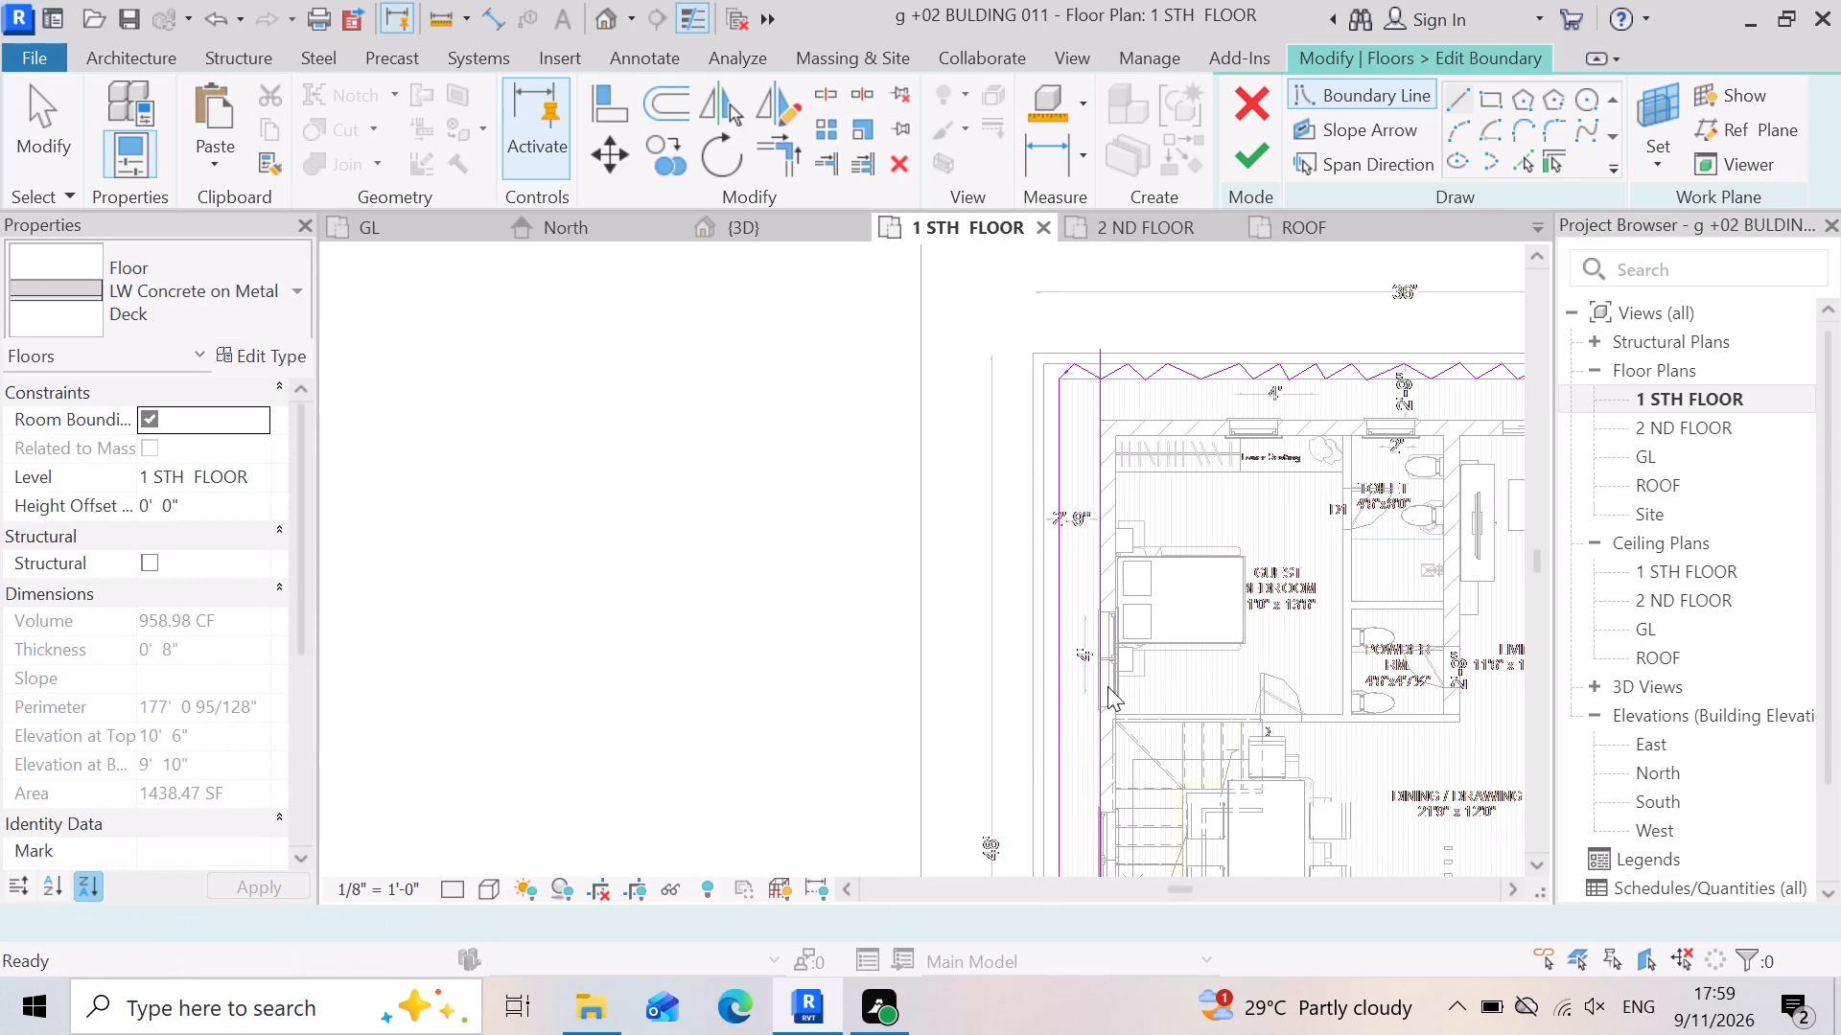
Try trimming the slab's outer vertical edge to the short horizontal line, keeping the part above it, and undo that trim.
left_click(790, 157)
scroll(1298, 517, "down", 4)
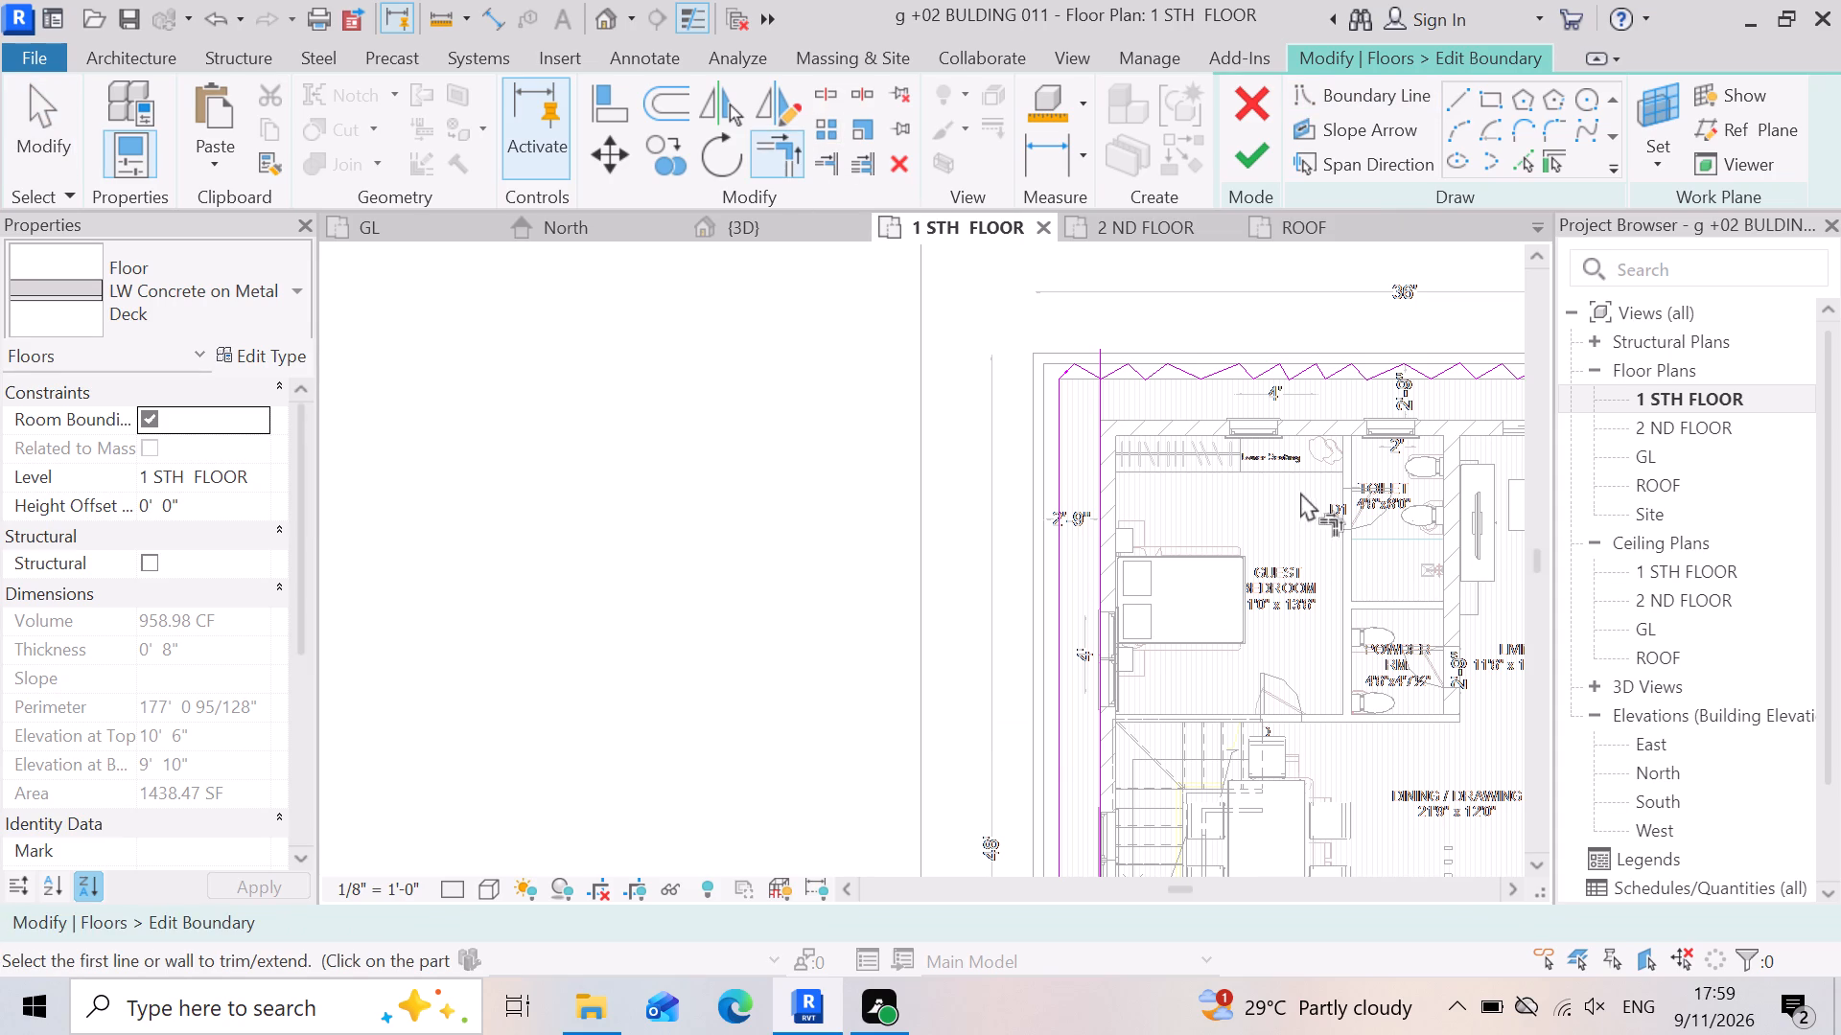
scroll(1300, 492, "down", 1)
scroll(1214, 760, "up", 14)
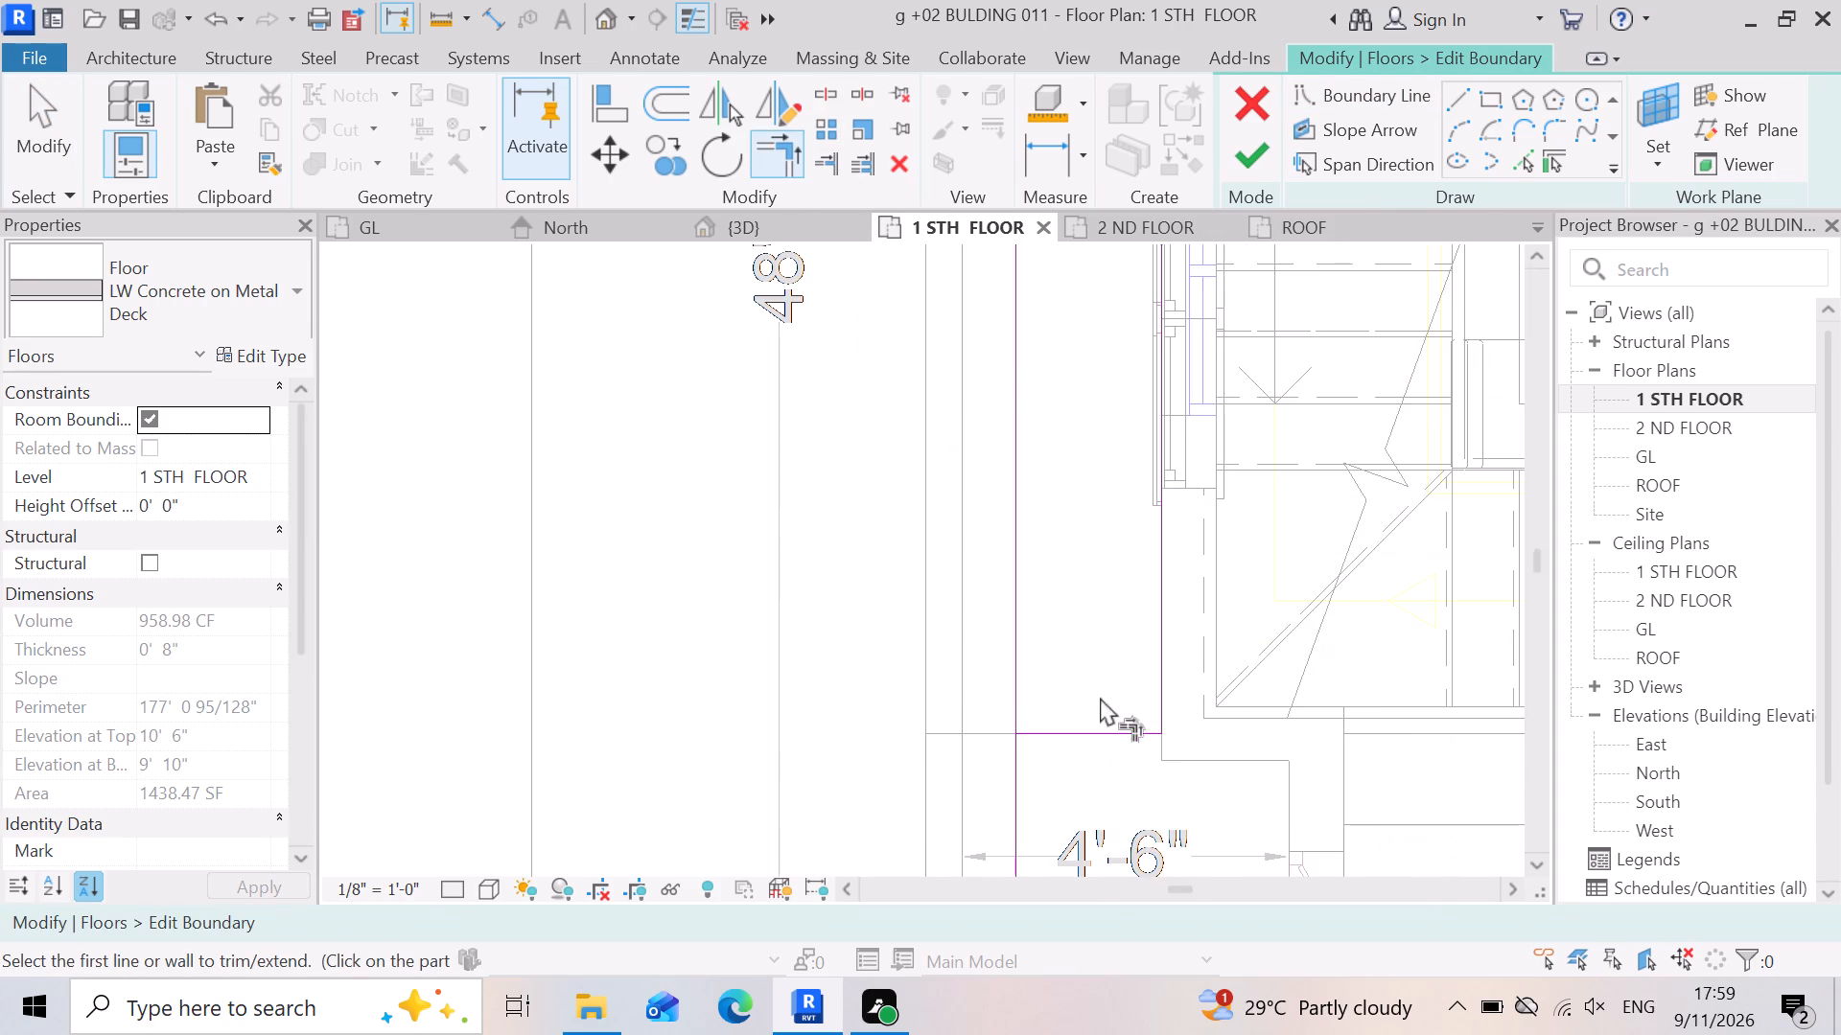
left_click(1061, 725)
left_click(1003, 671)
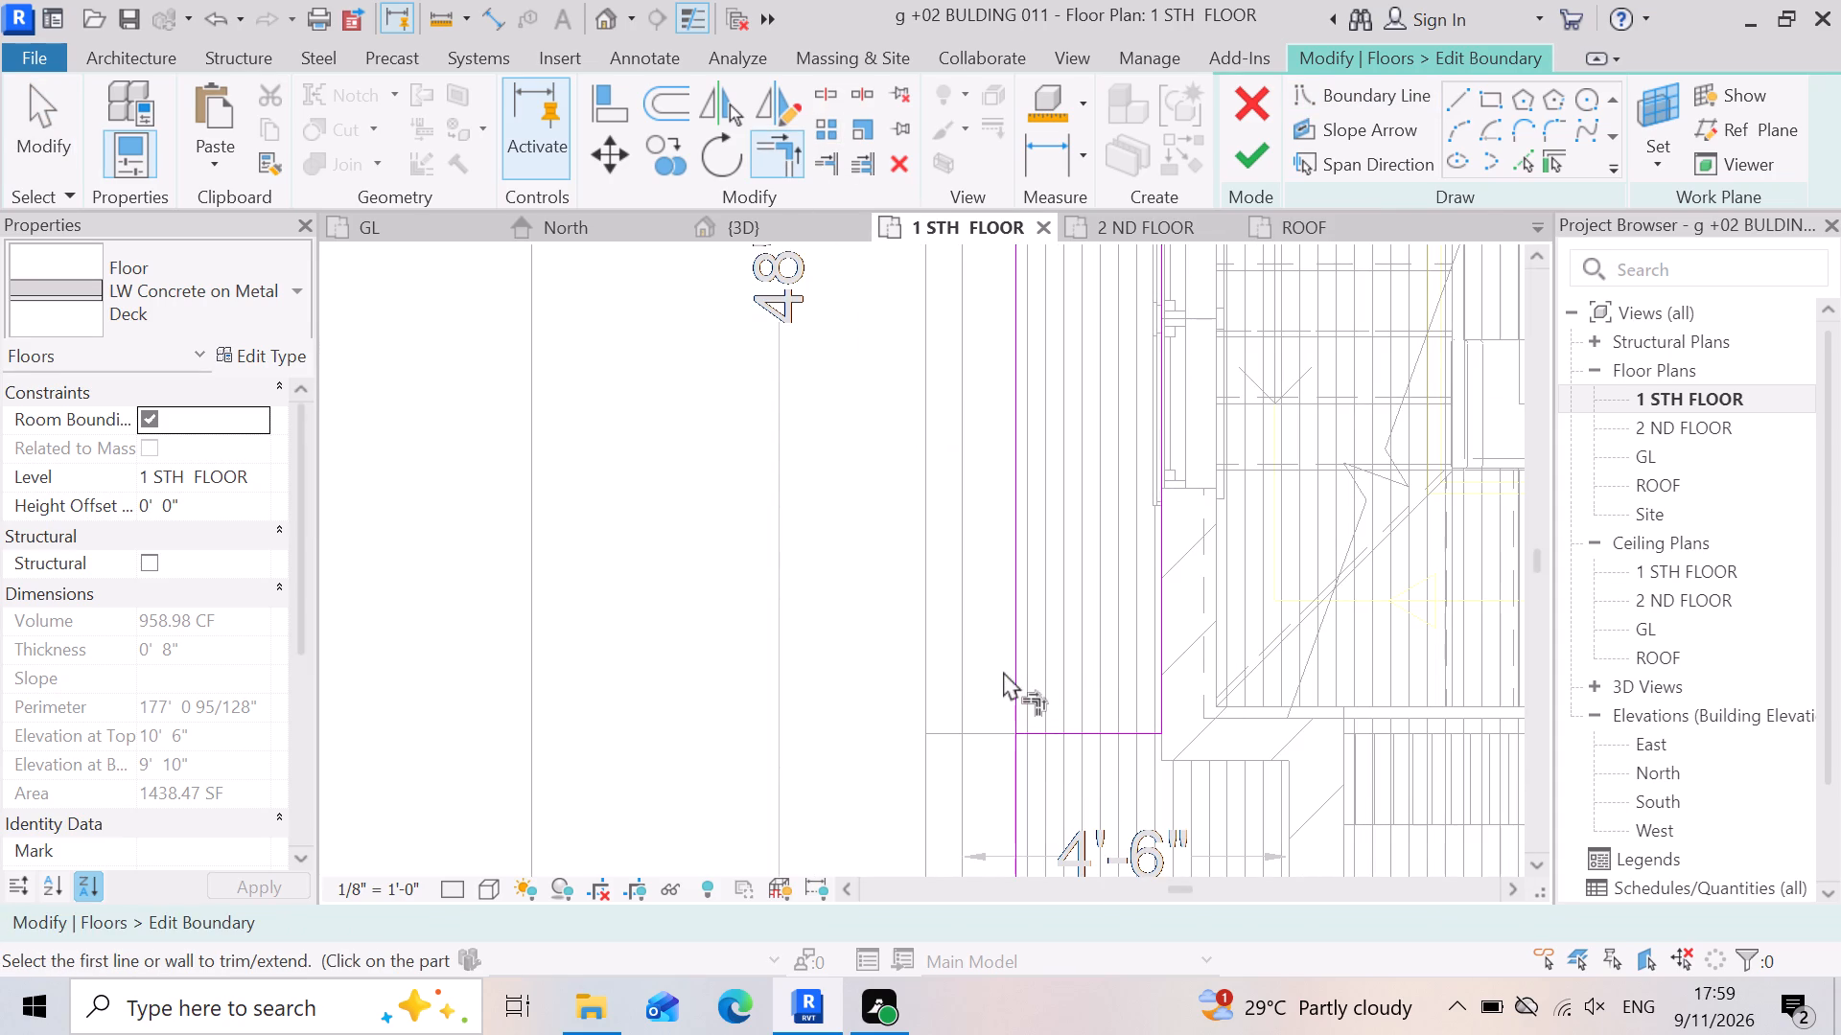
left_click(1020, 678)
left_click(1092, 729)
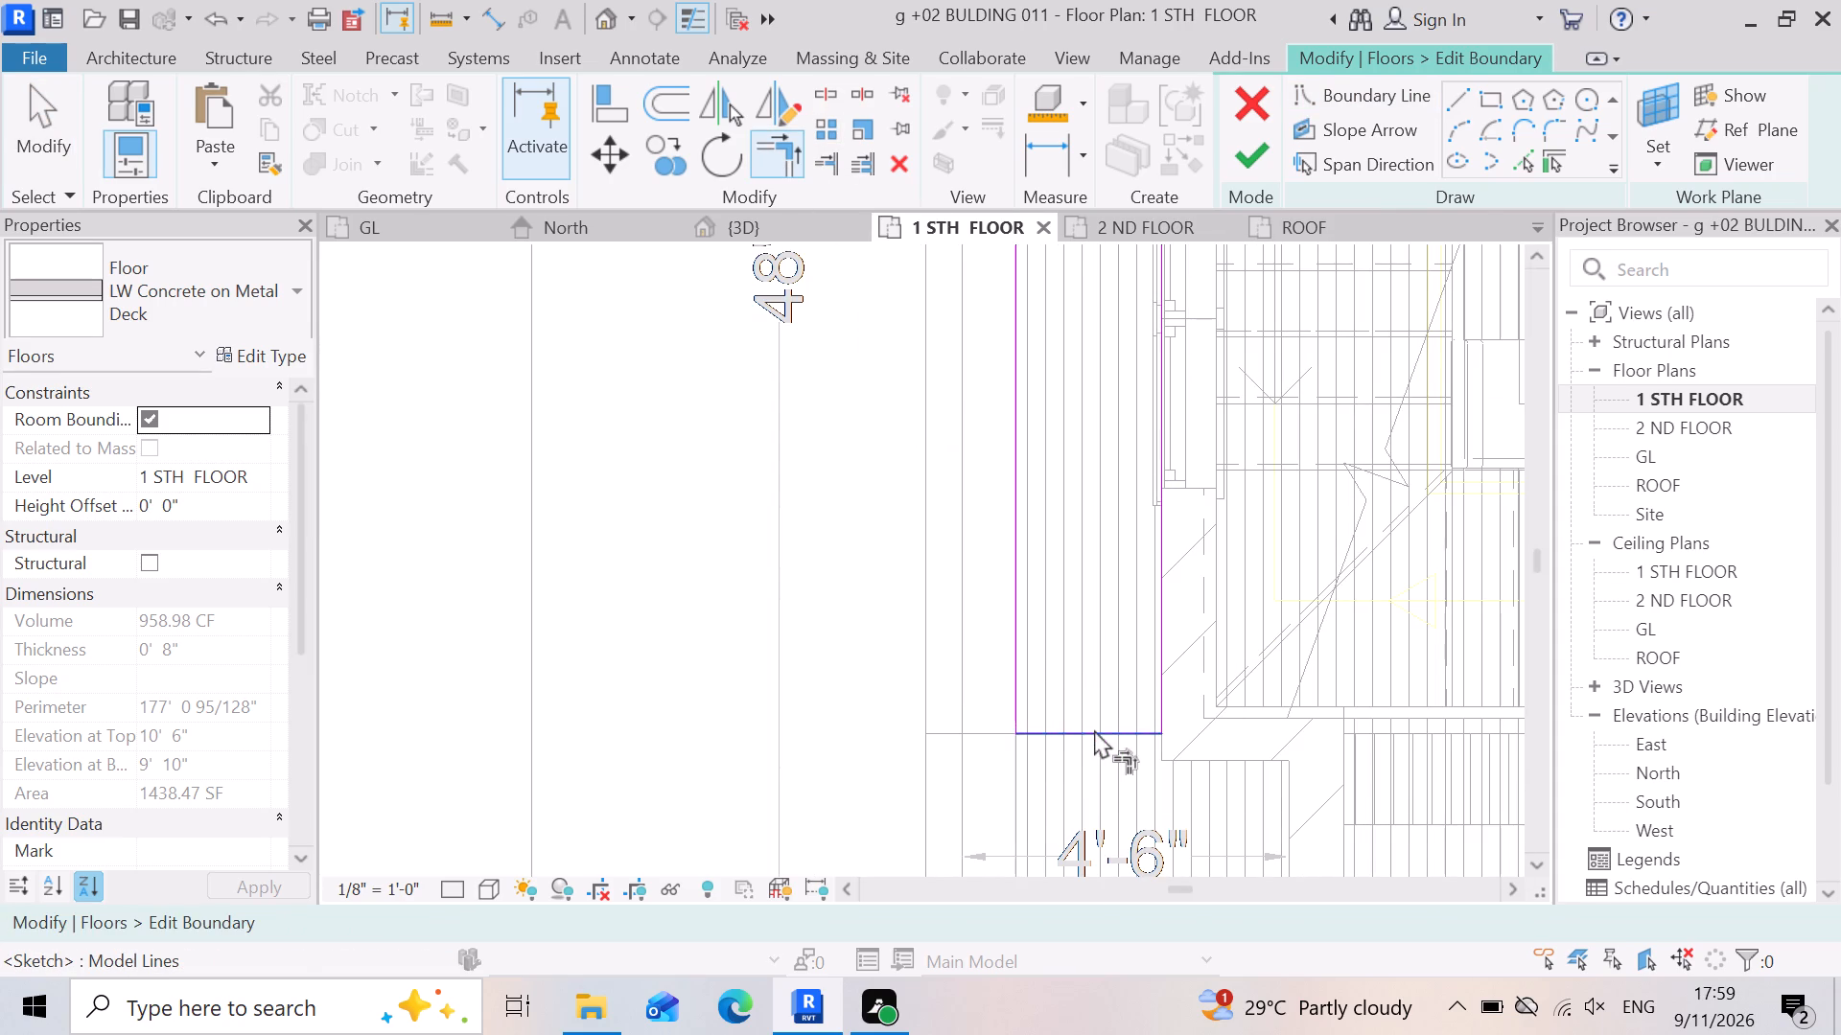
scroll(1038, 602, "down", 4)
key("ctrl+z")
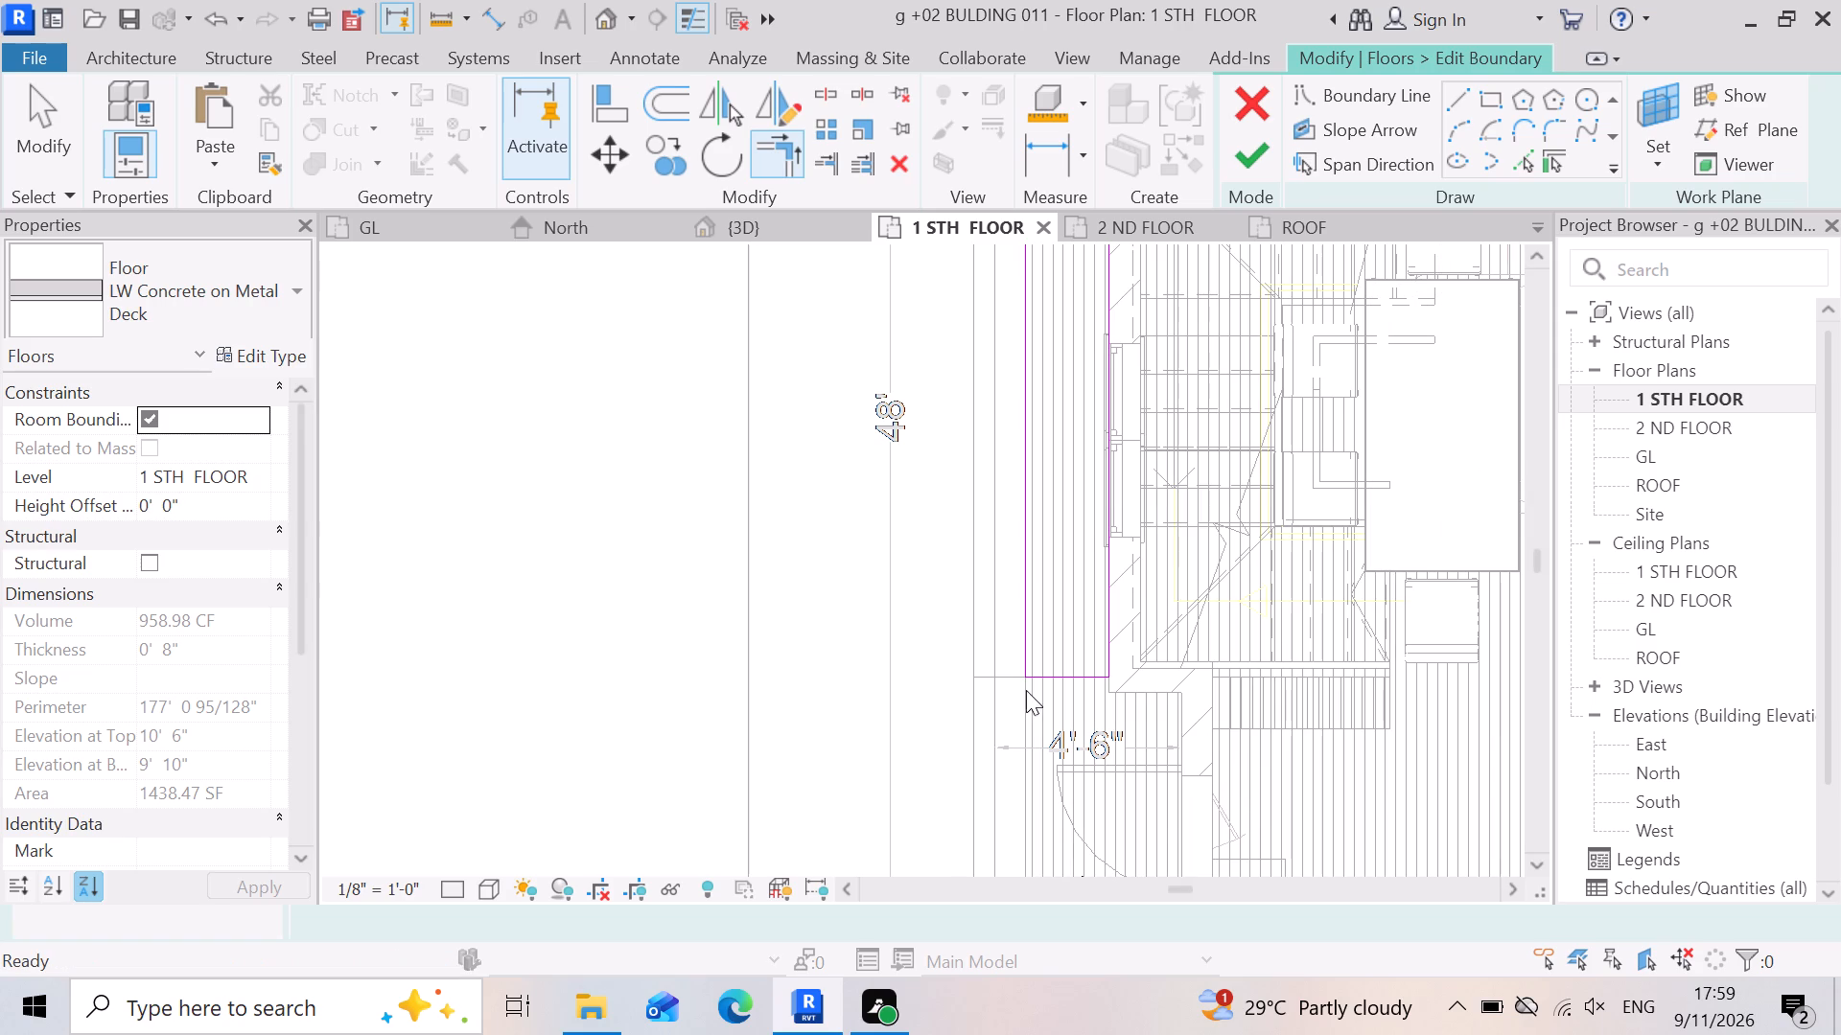
Trim the slab's outer vertical edge and the short horizontal line to a corner, keeping the outer edge below the line.
scroll(1166, 728, "up", 3)
left_click(1050, 740)
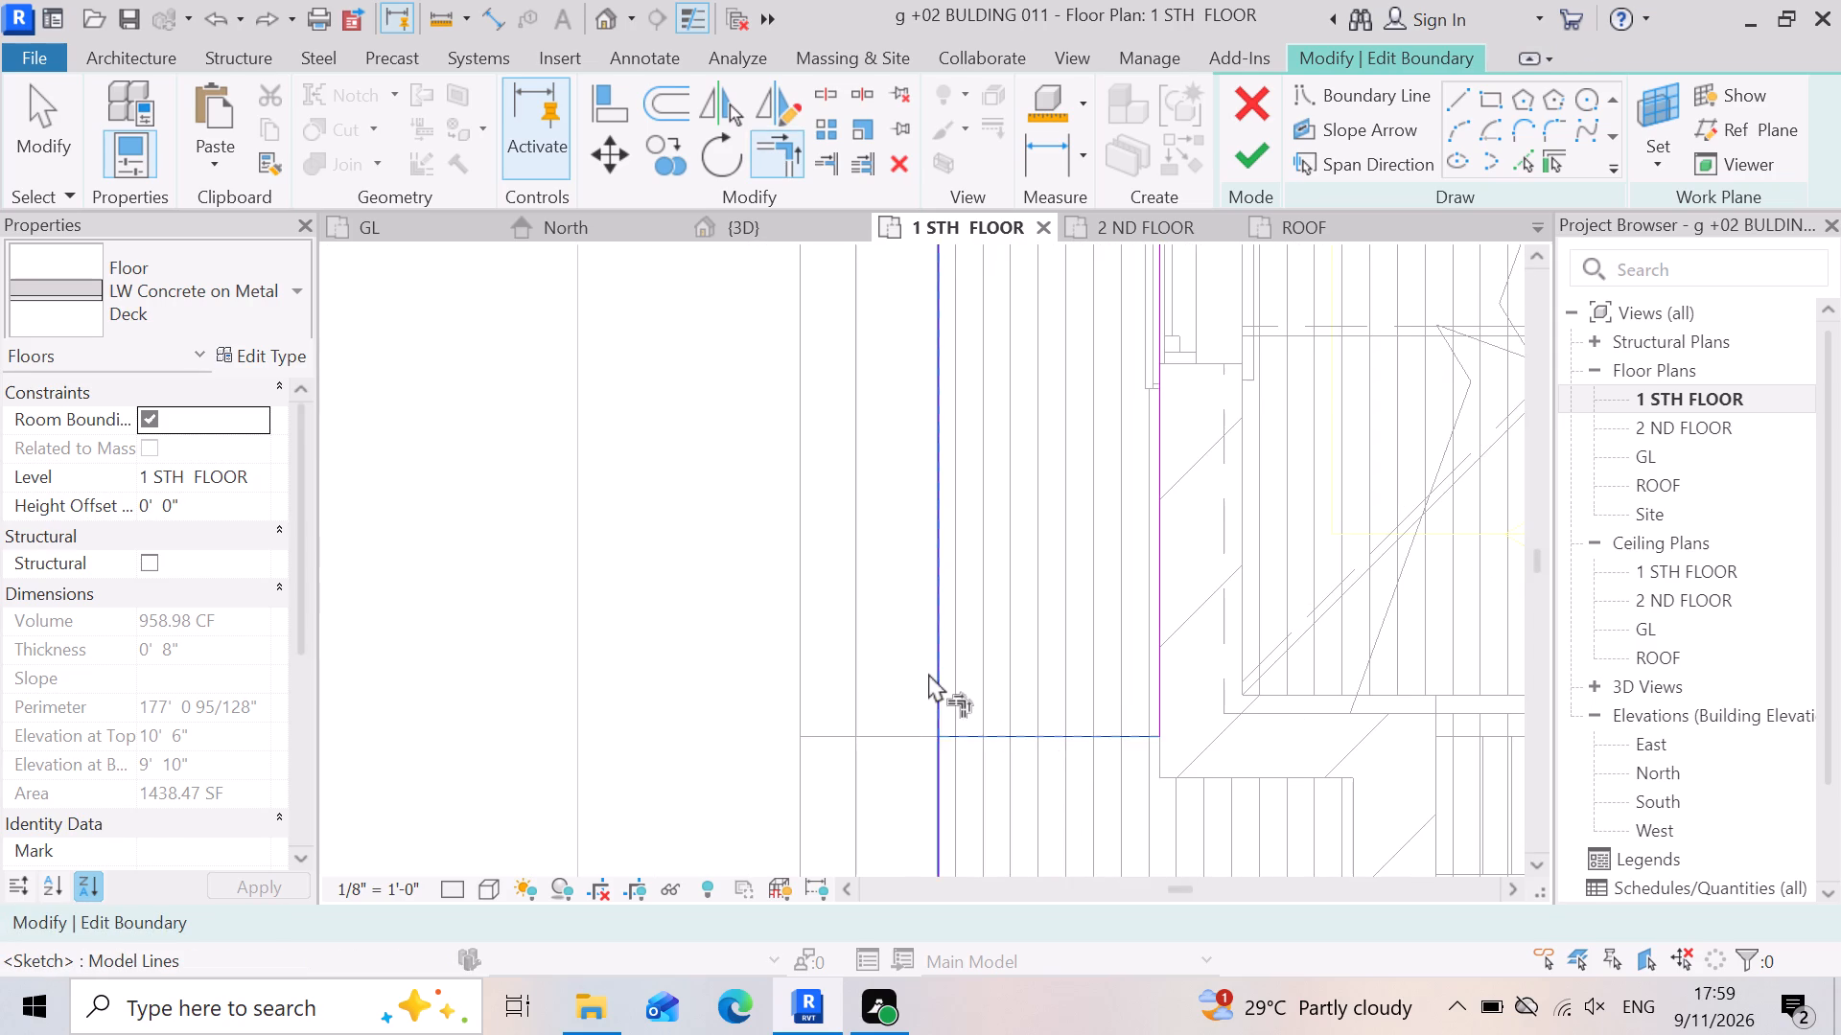
left_click(933, 792)
Trim the vertical boundary line along the exterior wall face back to the zigzag edge, removing the part beyond it.
scroll(962, 696, "down", 5)
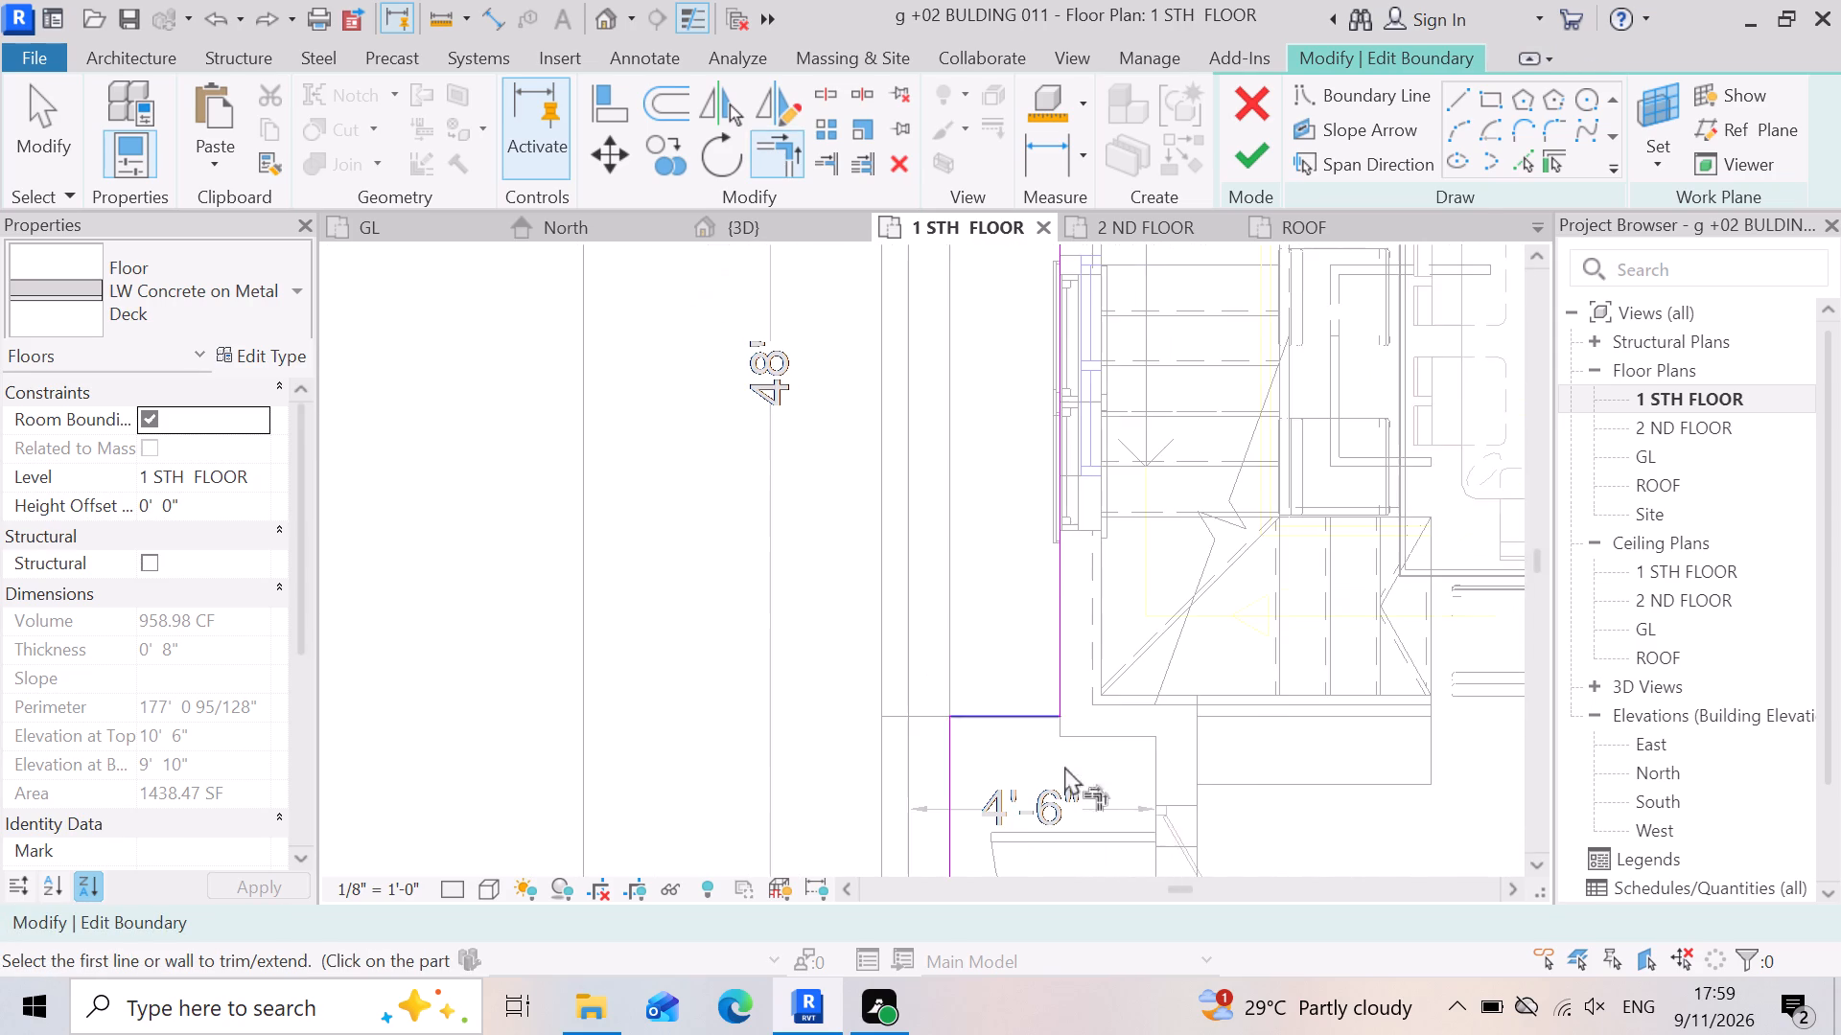
scroll(1057, 793, "down", 4)
scroll(1203, 798, "down", 5)
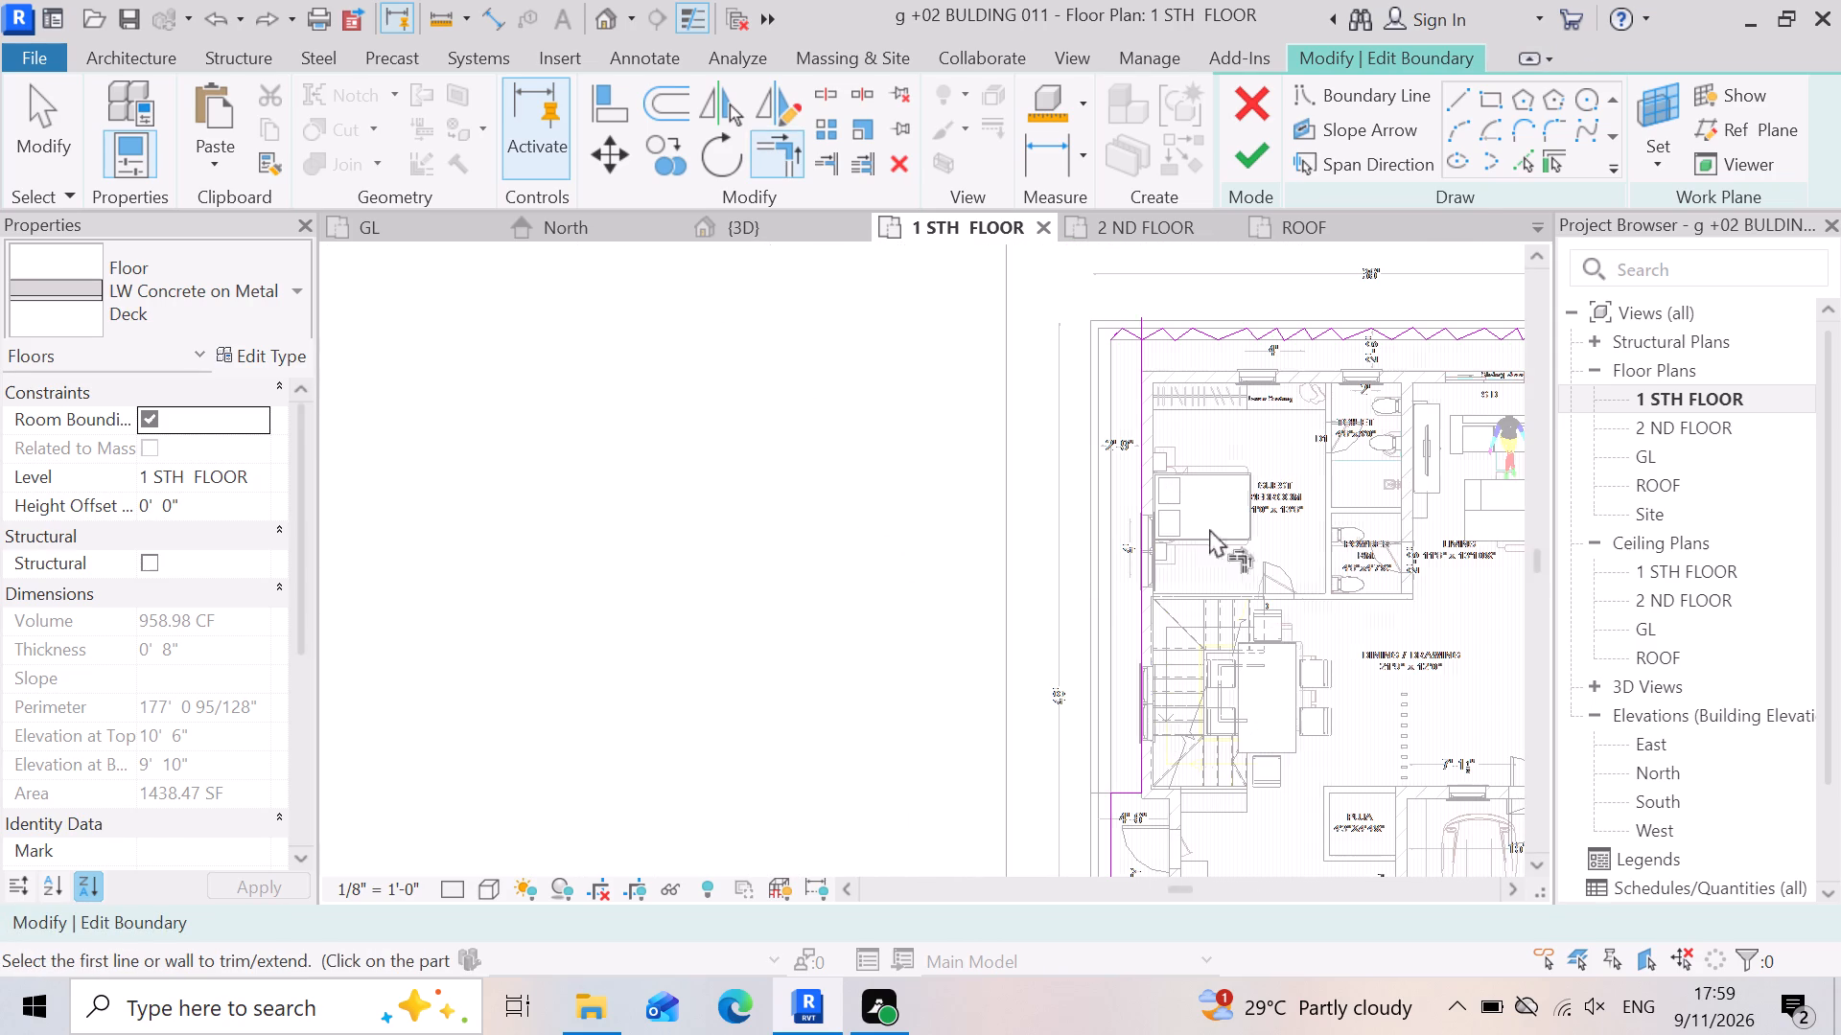
scroll(1196, 395, "up", 17)
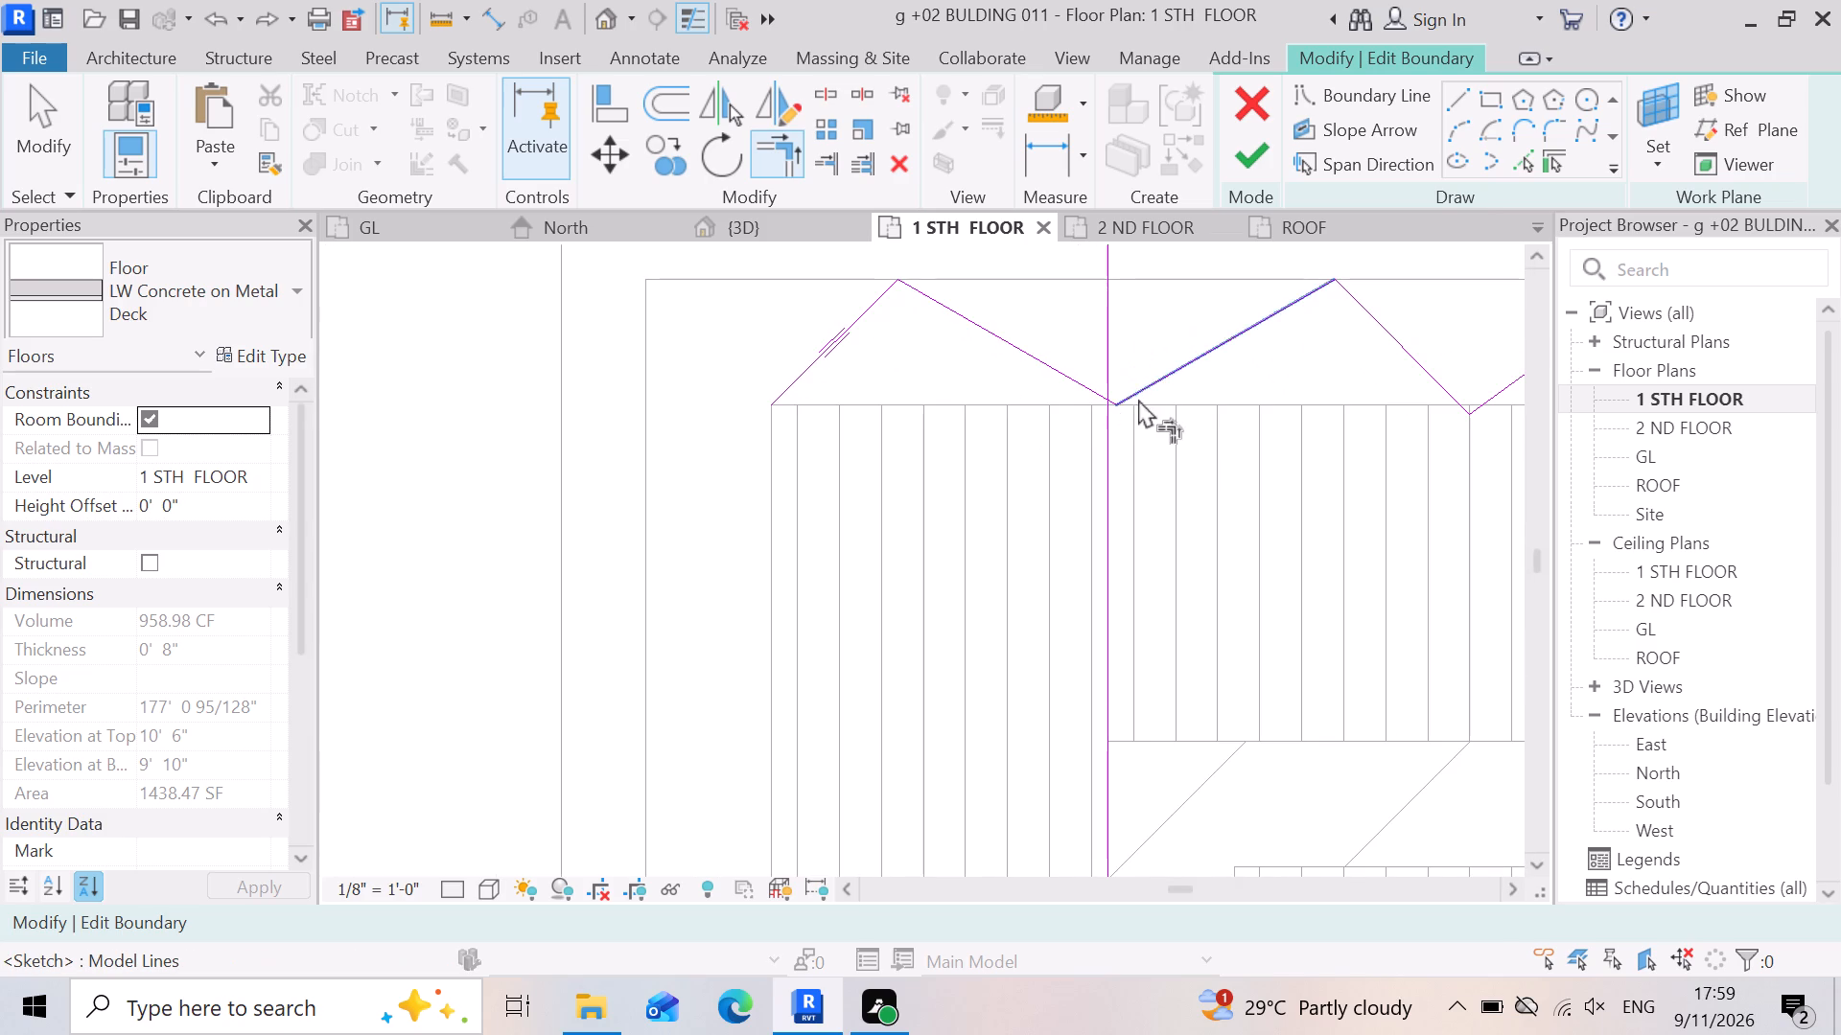
left_click(1176, 374)
left_click(1097, 482)
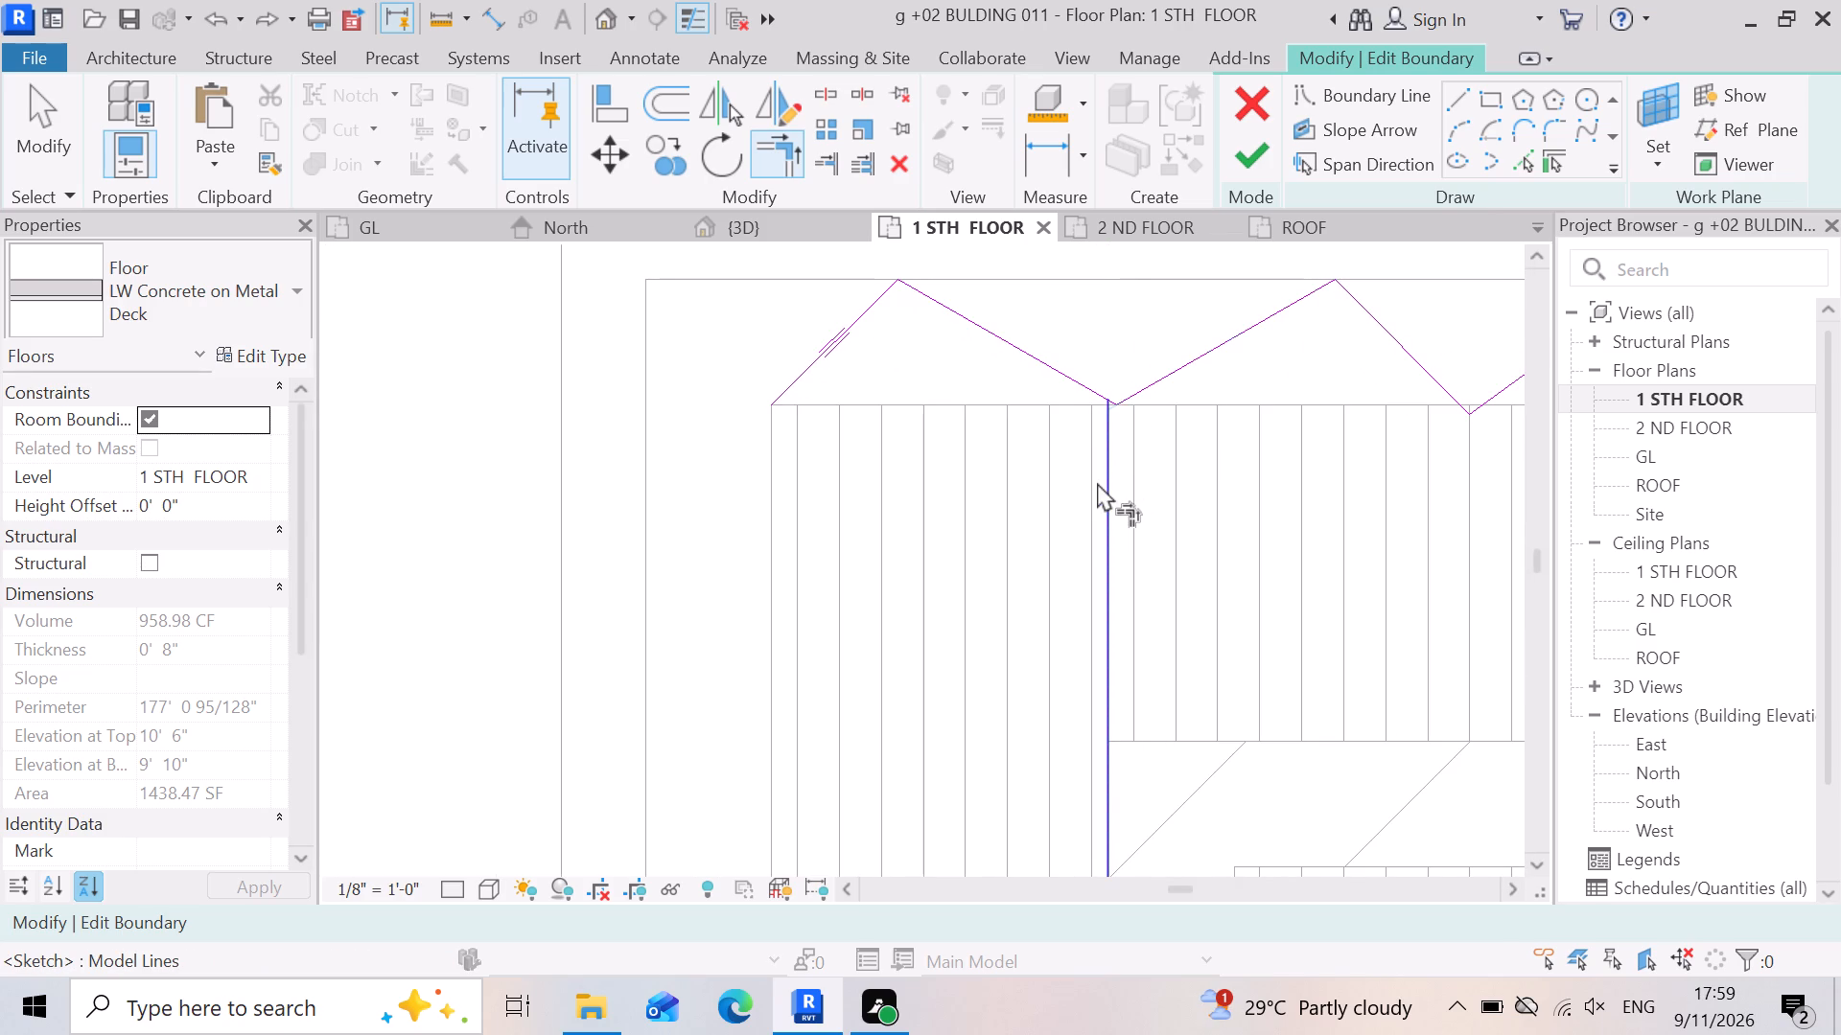
scroll(1088, 379, "up", 7)
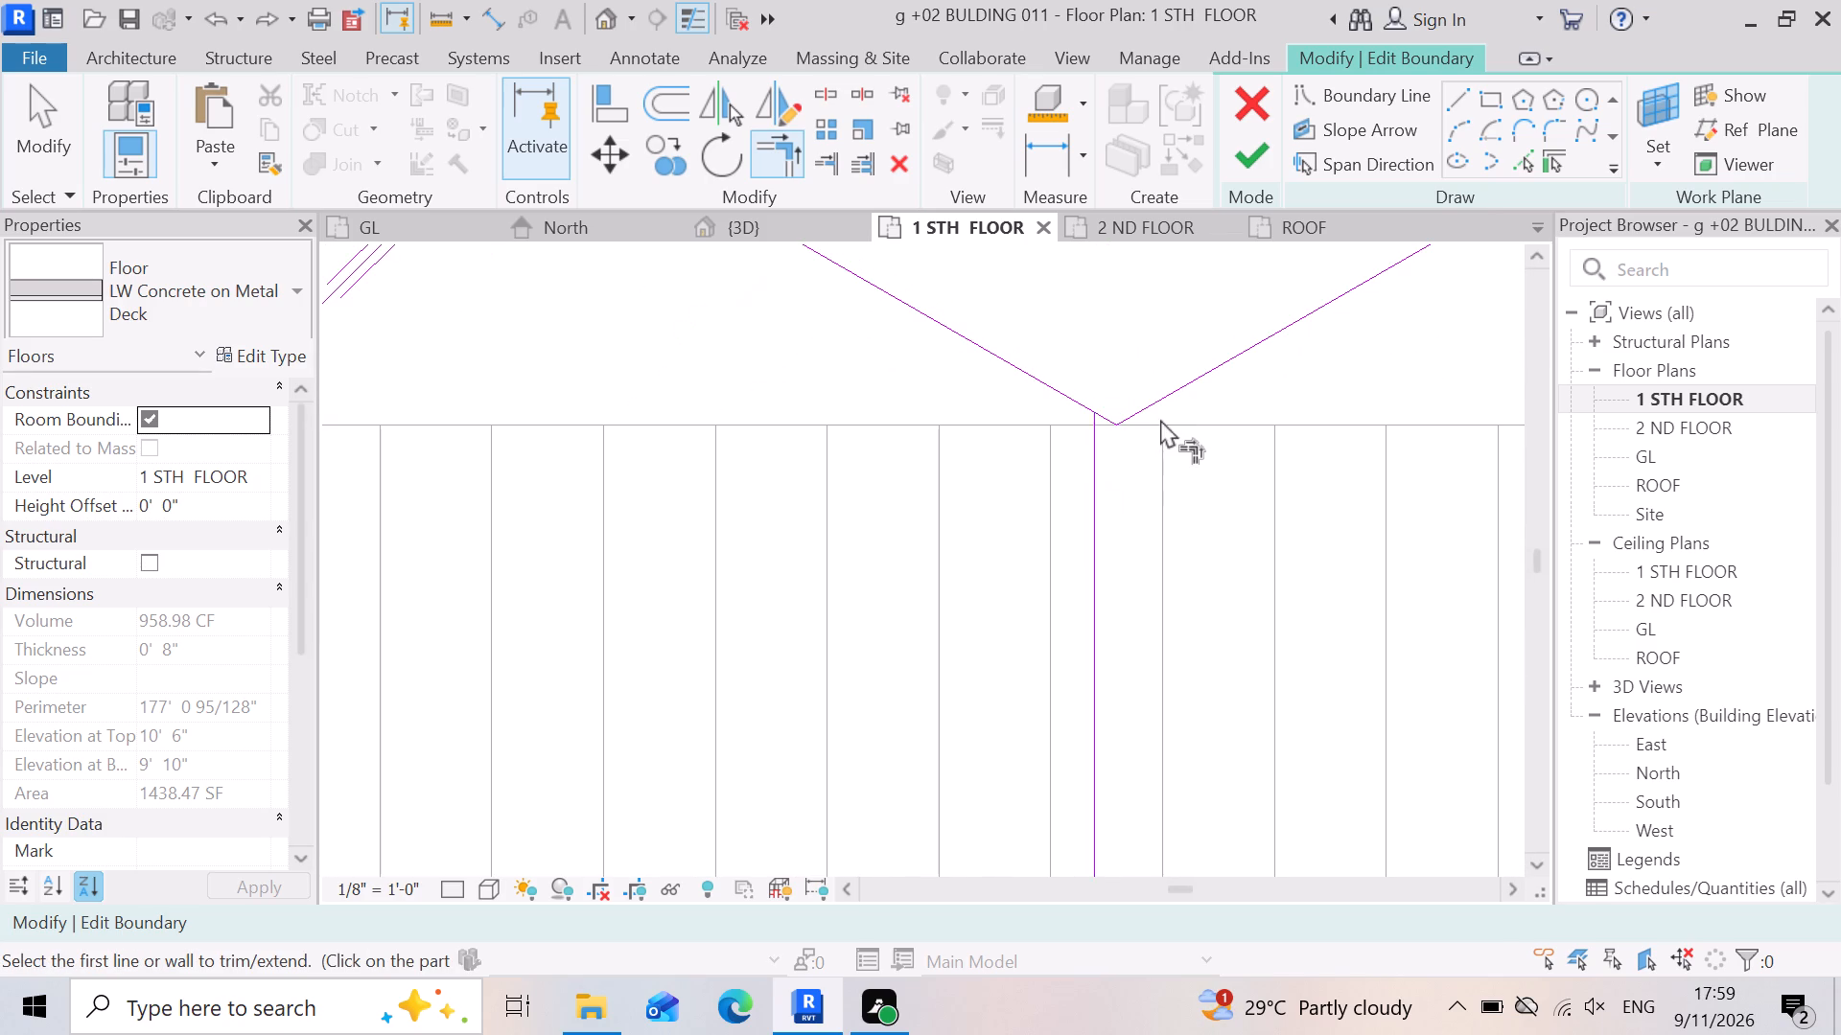
scroll(1160, 419, "up", 3)
key("Escape")
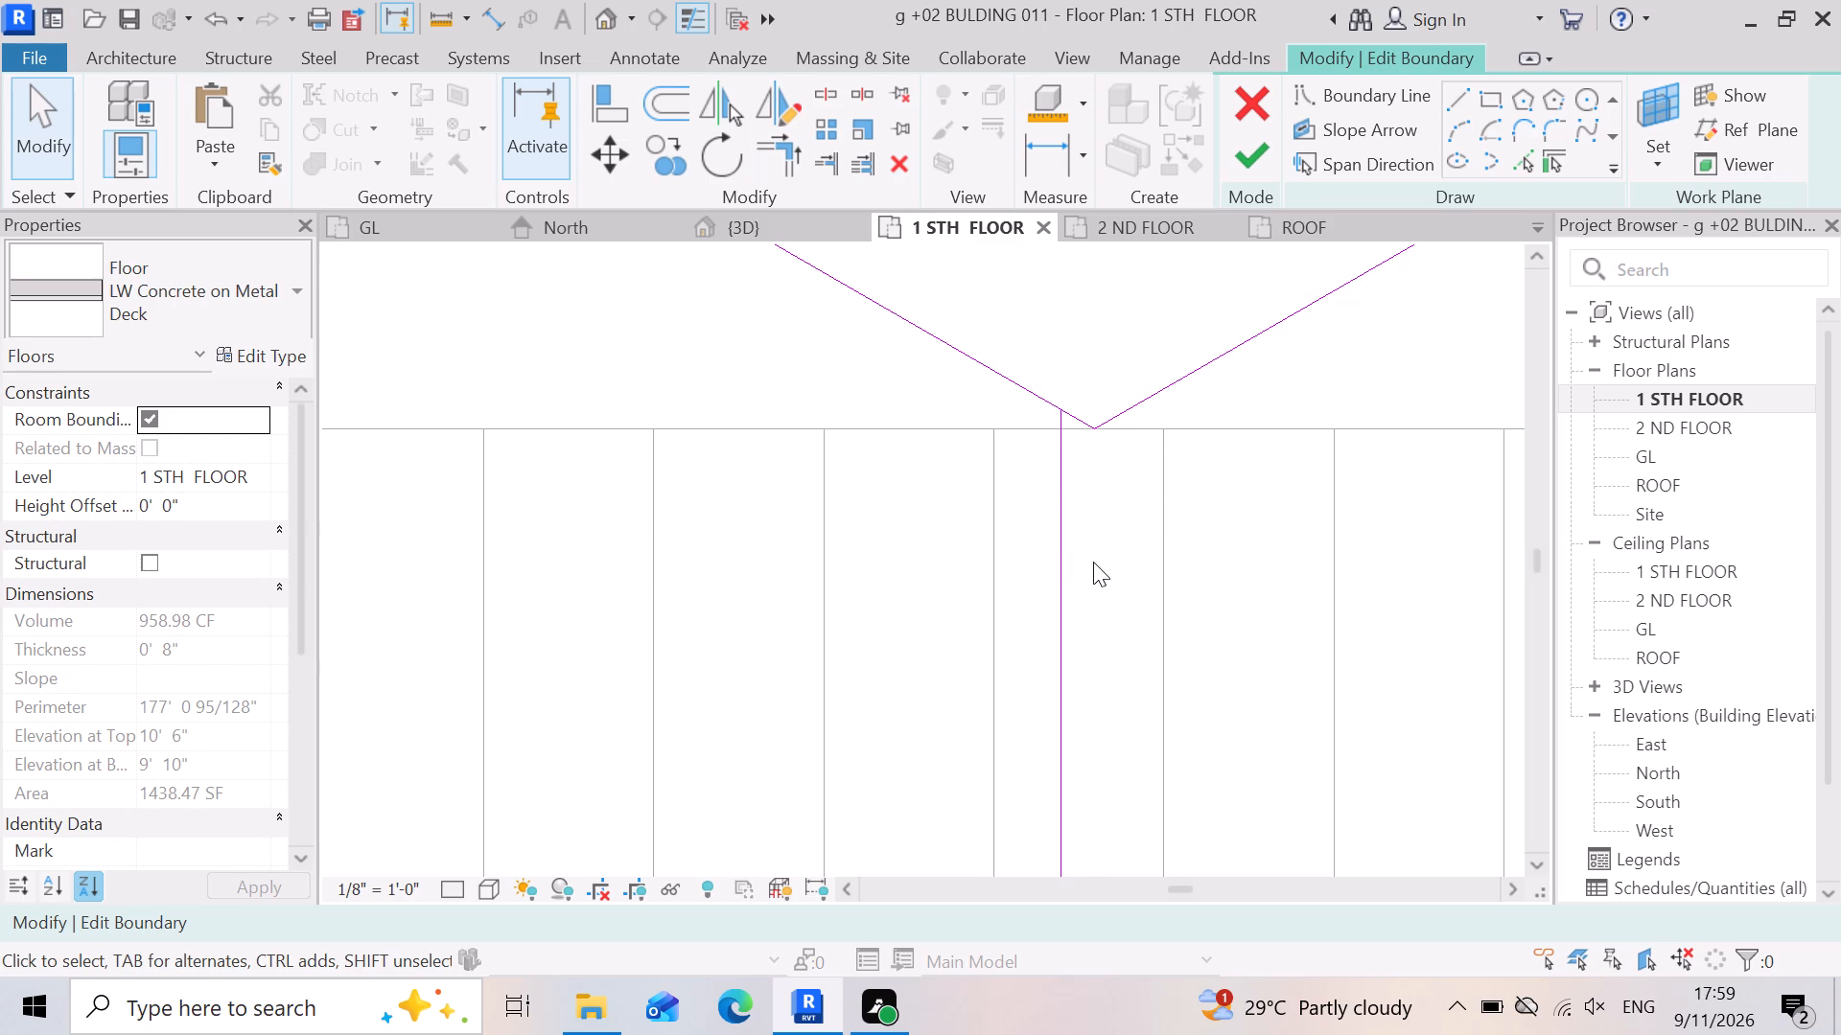
key("Escape")
Select the zigzag boundary segment just inside the vertical wall-face line, where the two meet.
scroll(1166, 434, "down", 14)
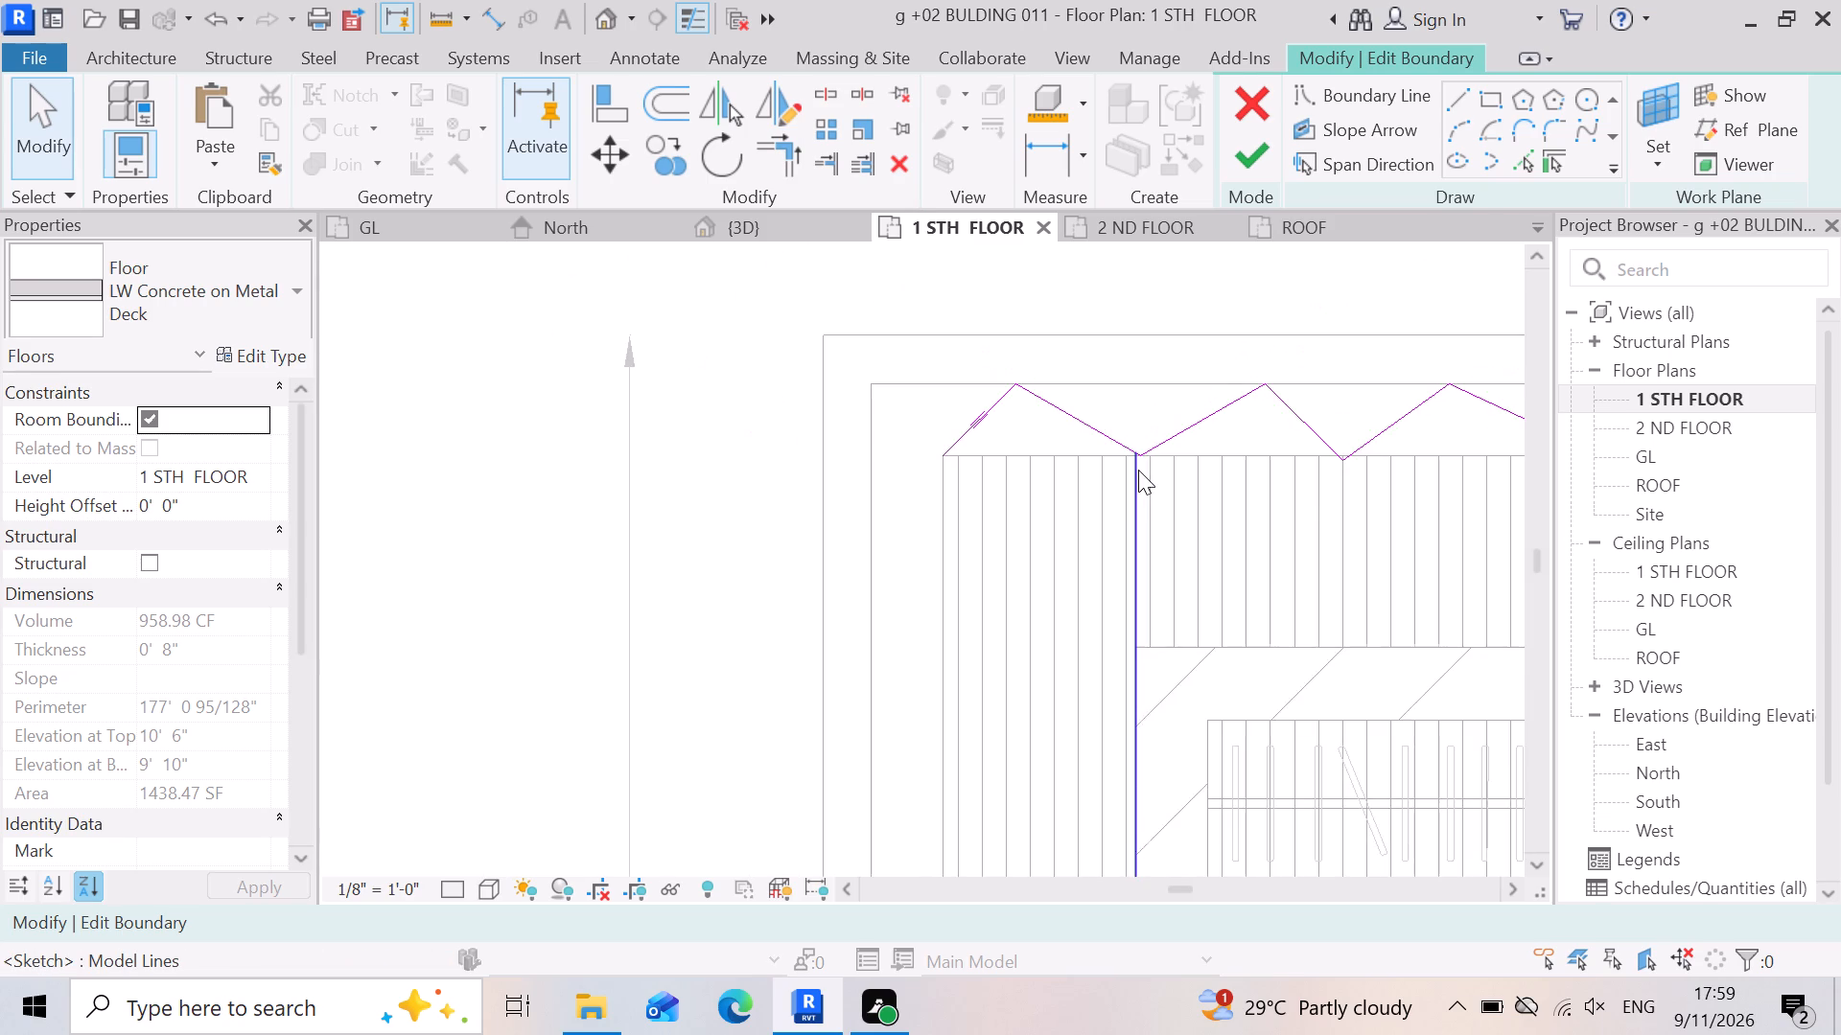
scroll(1154, 445, "up", 7)
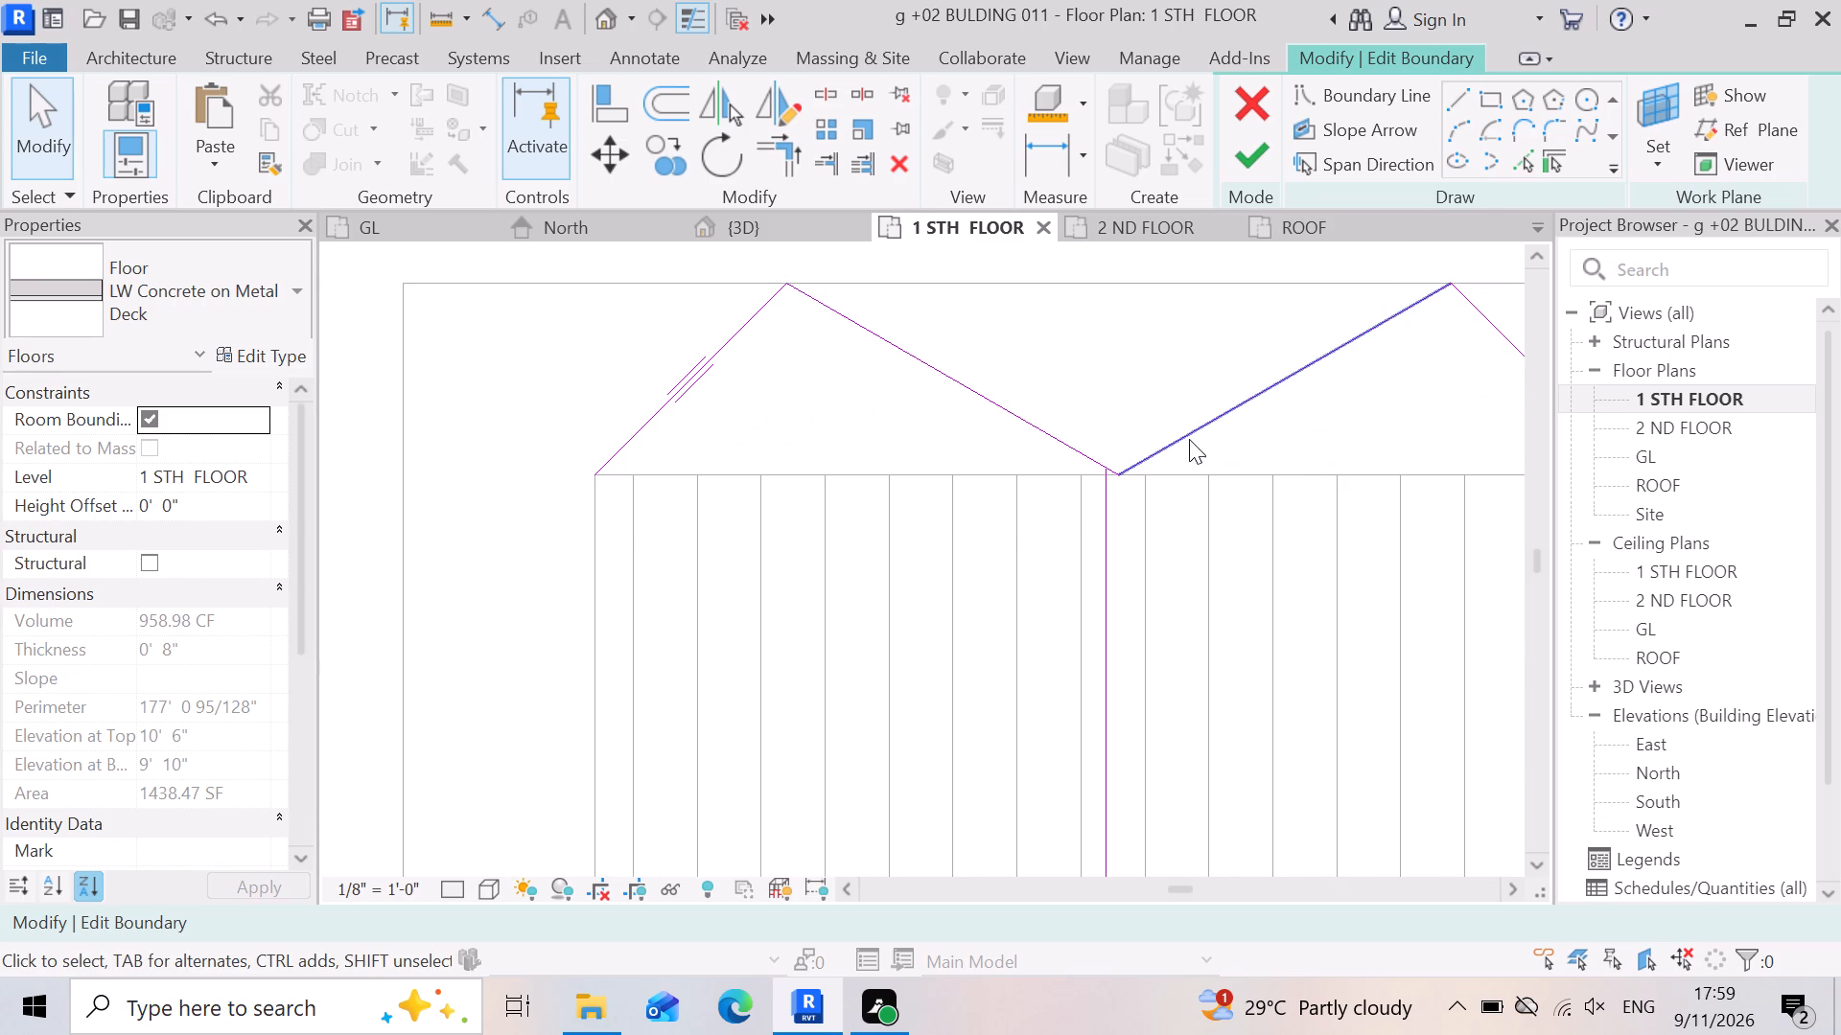
left_click(1189, 439)
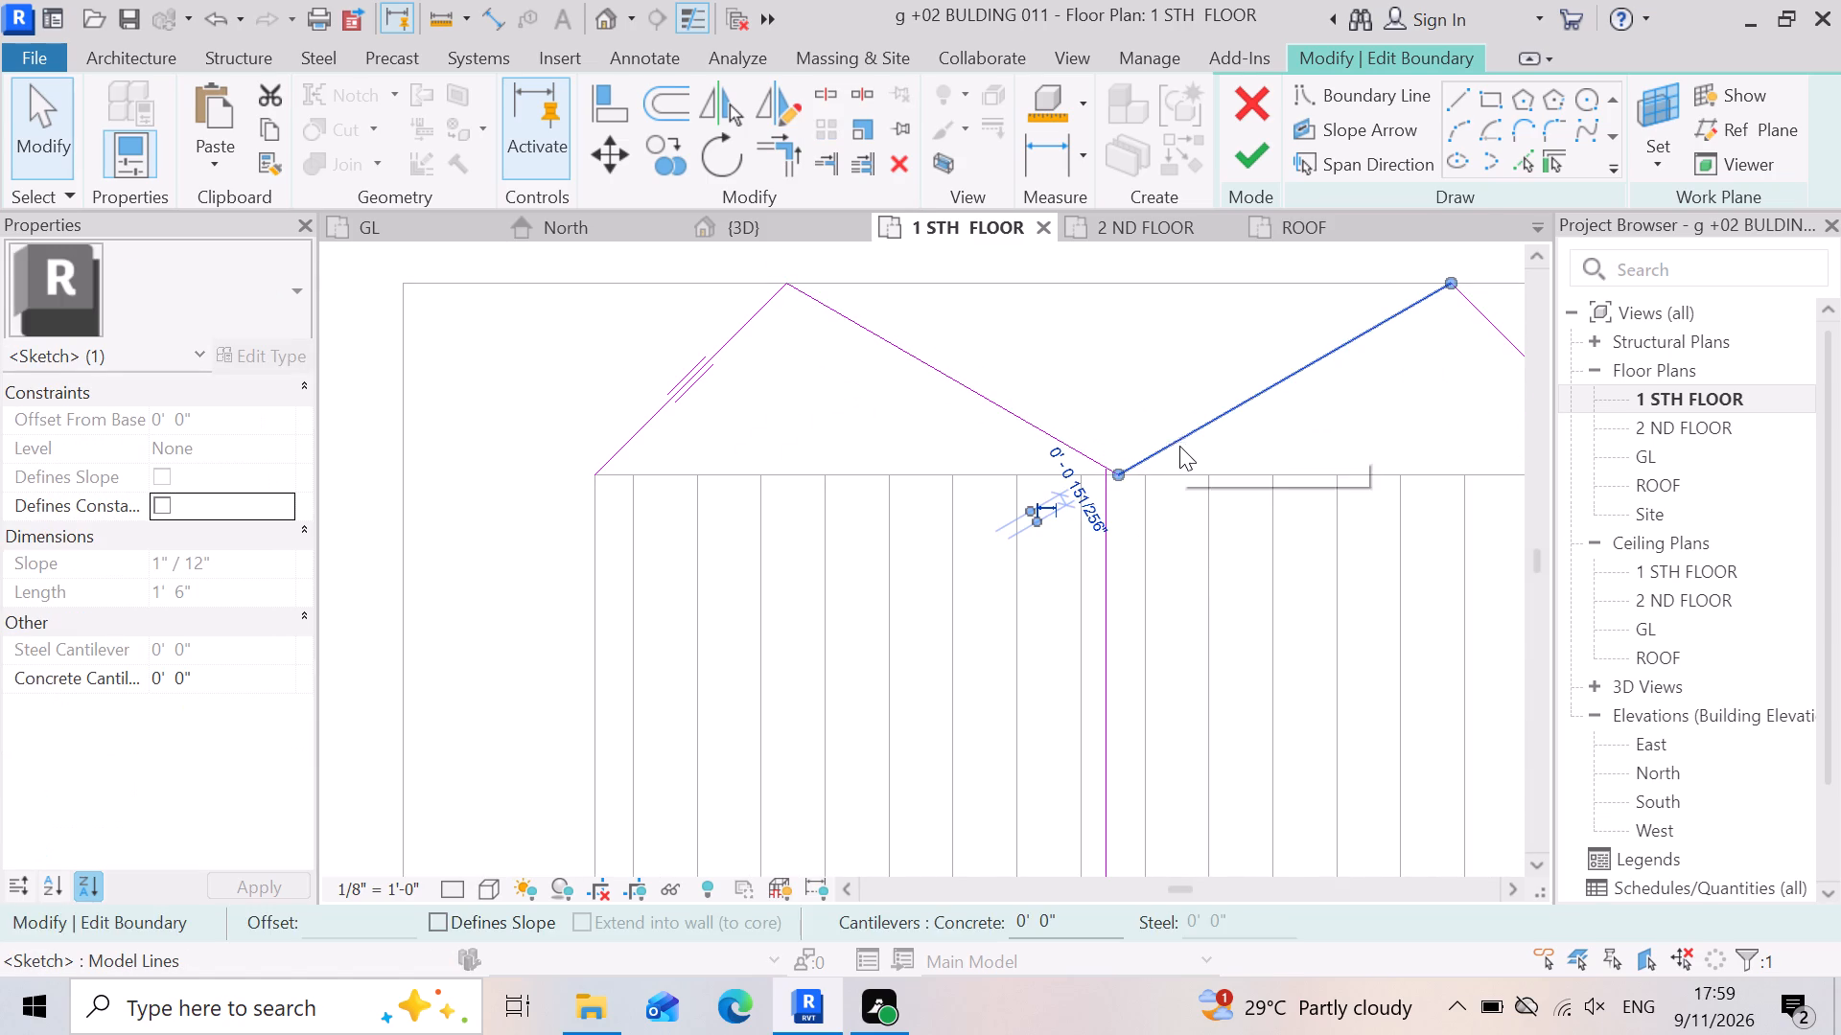